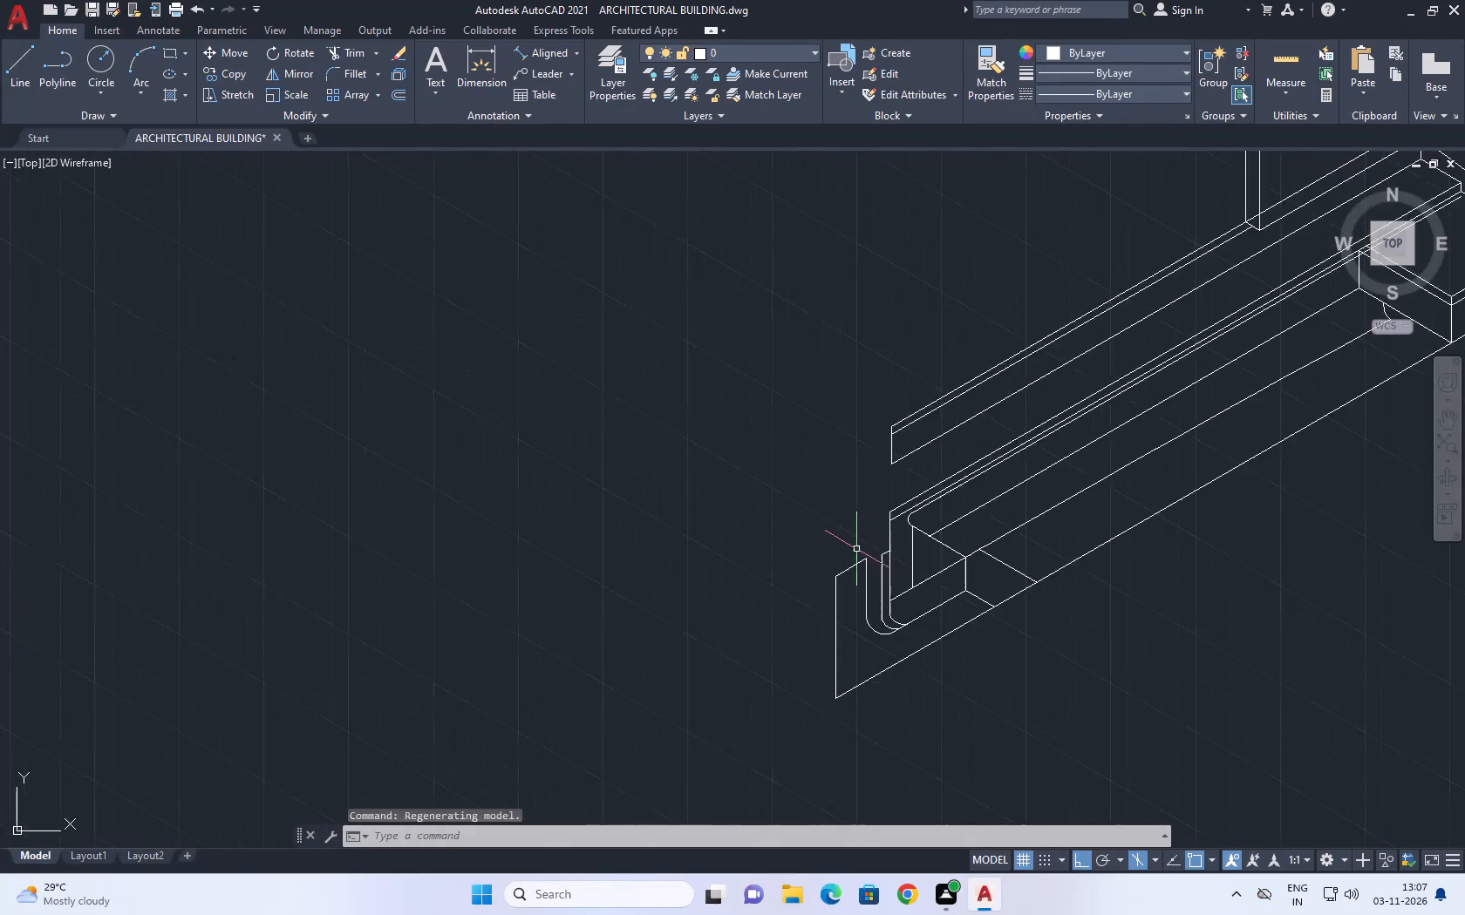
# Copy the long sloping line inside the low ledge from its end at the wall base to the wall's front bottom corner.
pyautogui.moveTo(875, 546); pyautogui.dragTo(930, 592, button='middle')
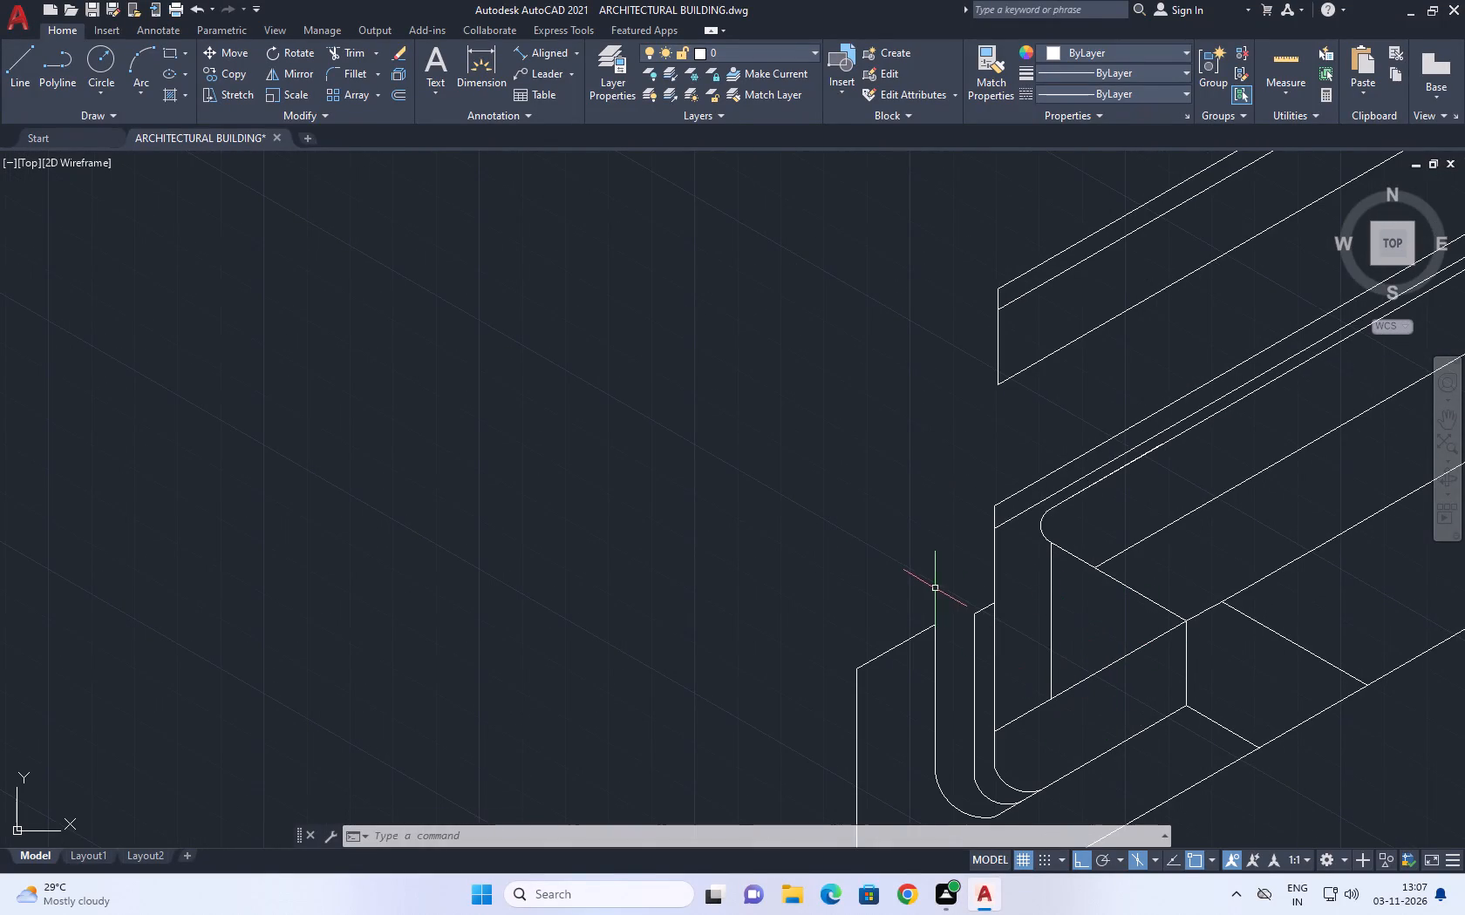
pyautogui.scroll(-3, 935, 588)
pyautogui.moveTo(978, 495); pyautogui.dragTo(1012, 600, button='middle')
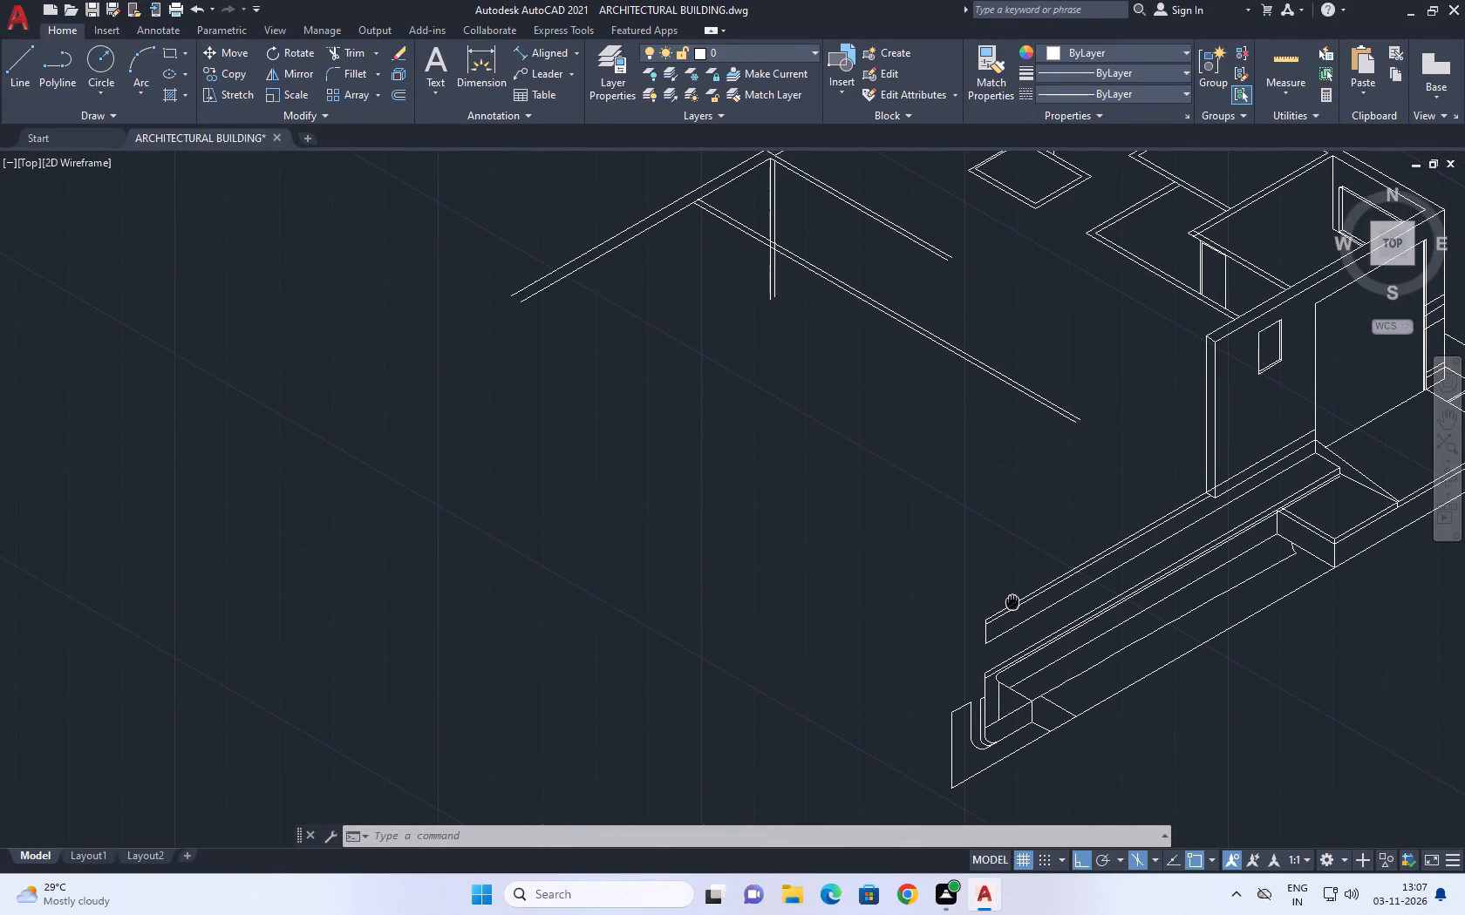
pyautogui.moveTo(1012, 600); pyautogui.dragTo(1009, 602, button='middle')
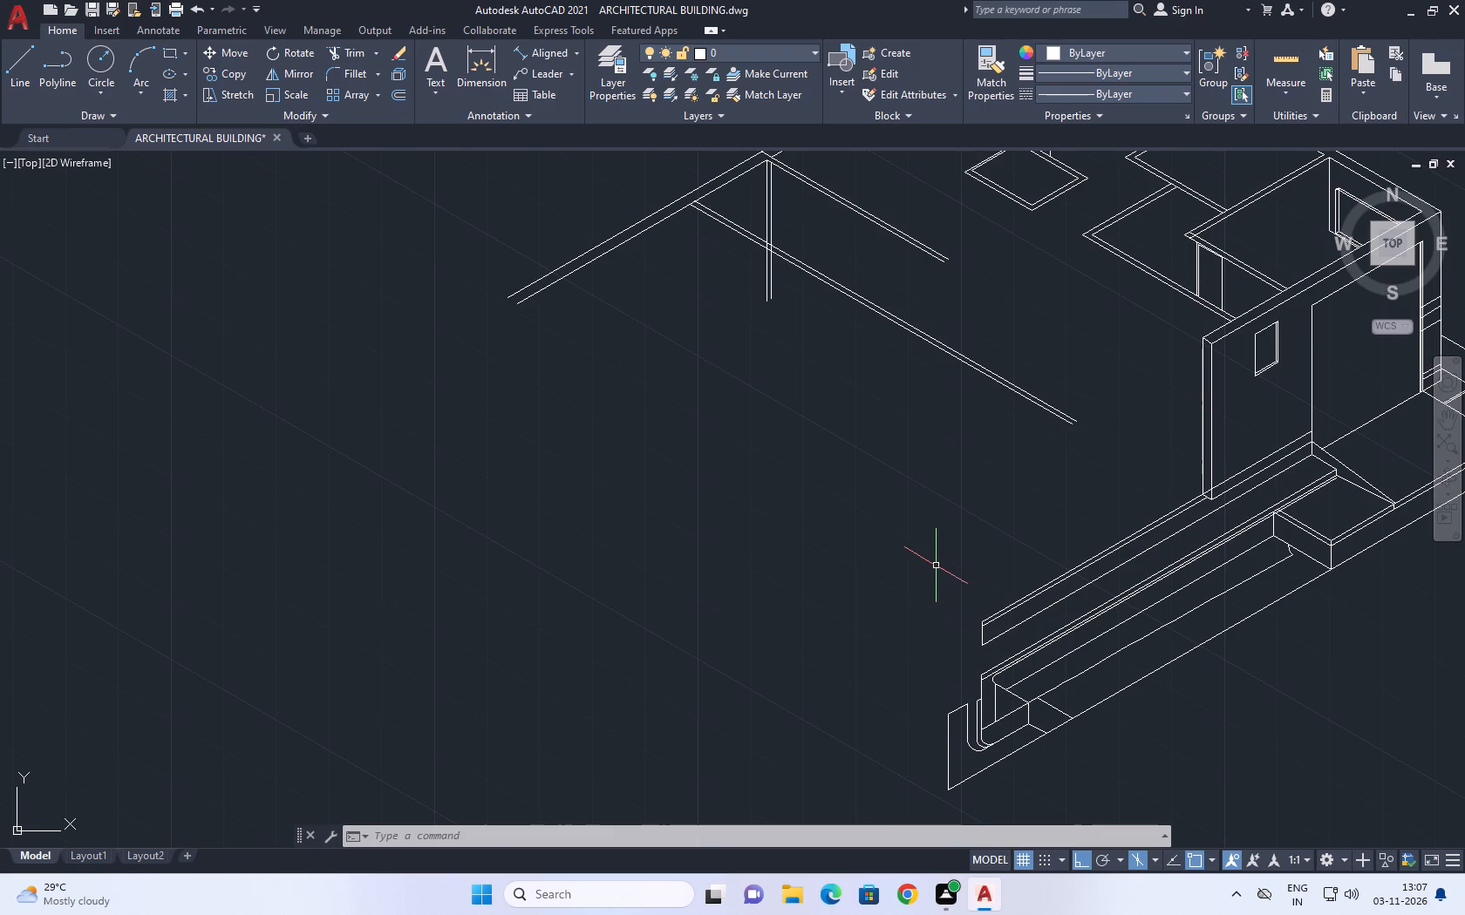
pyautogui.moveTo(1045, 553); pyautogui.dragTo(956, 571, button='middle')
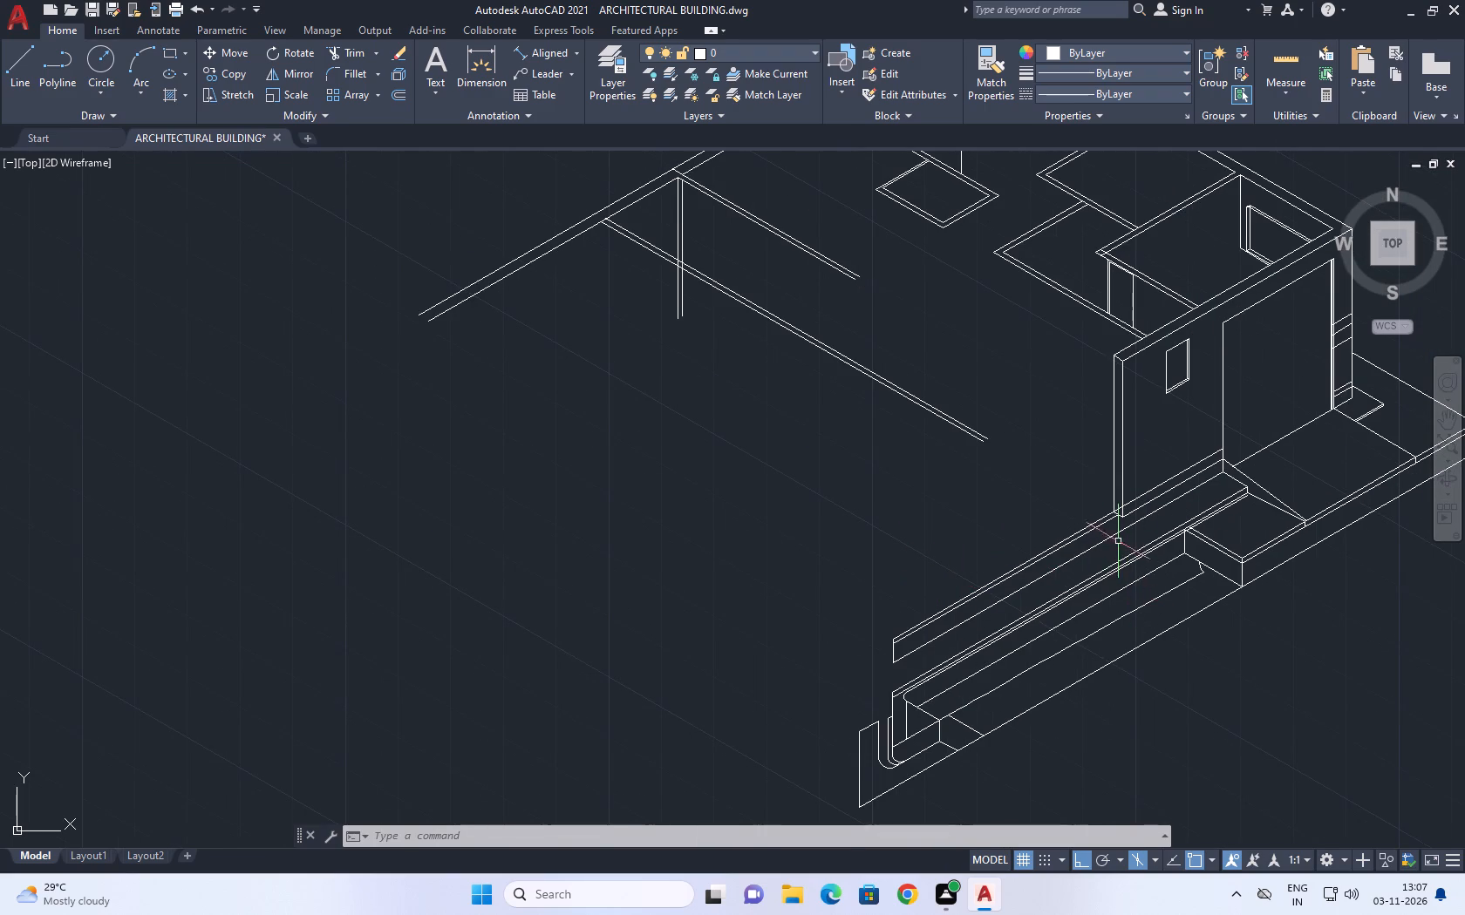
pyautogui.scroll(2, 1116, 529)
pyautogui.click(1070, 517)
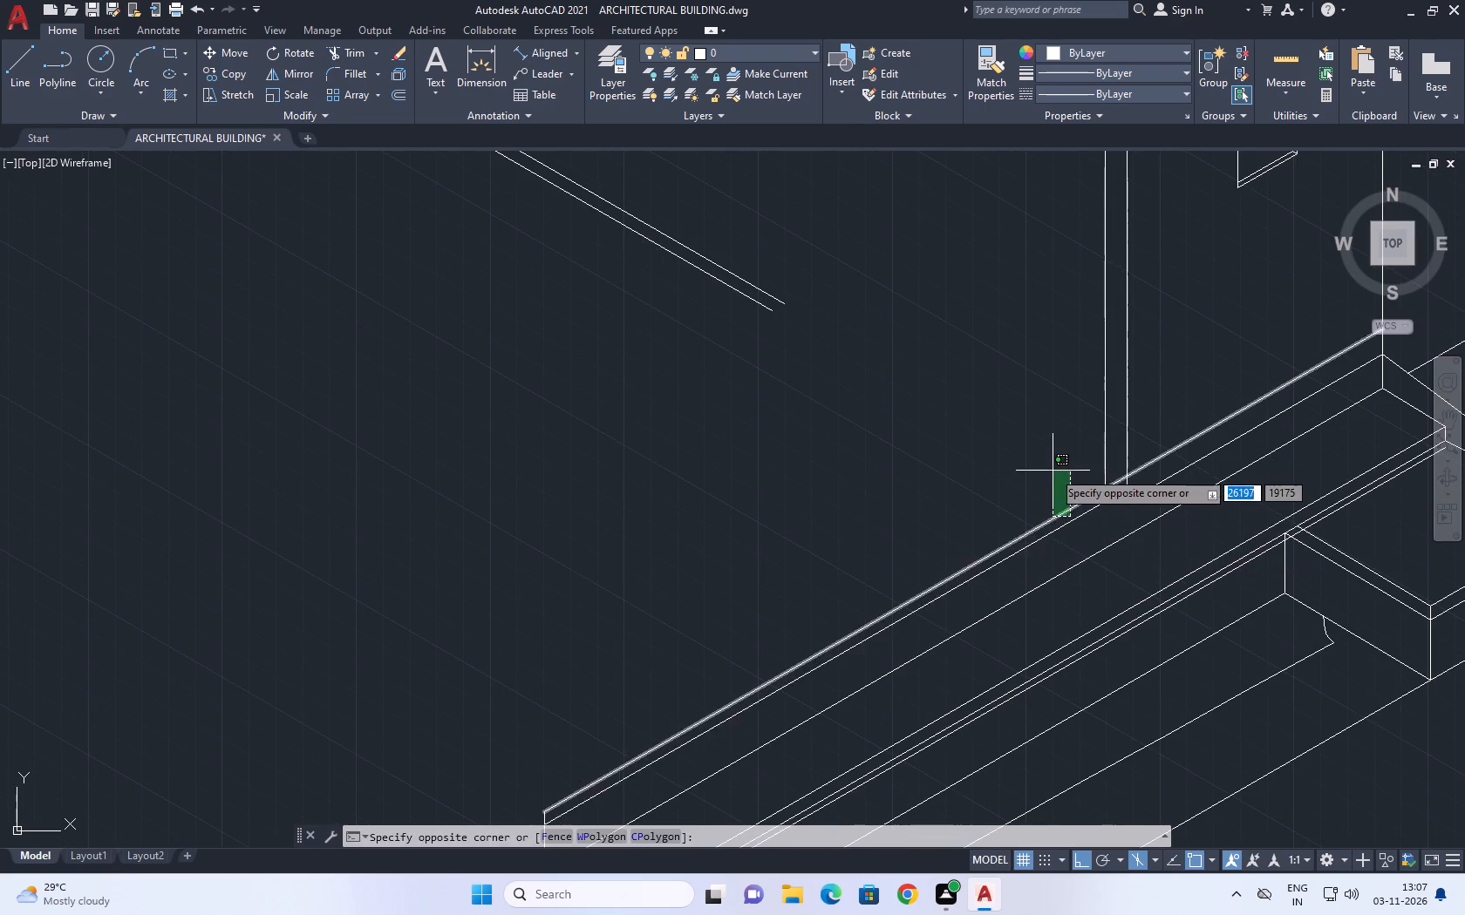
pyautogui.click(1069, 539)
pyautogui.scroll(1, 1073, 527)
pyautogui.moveTo(1073, 527); pyautogui.dragTo(1059, 523, button='middle')
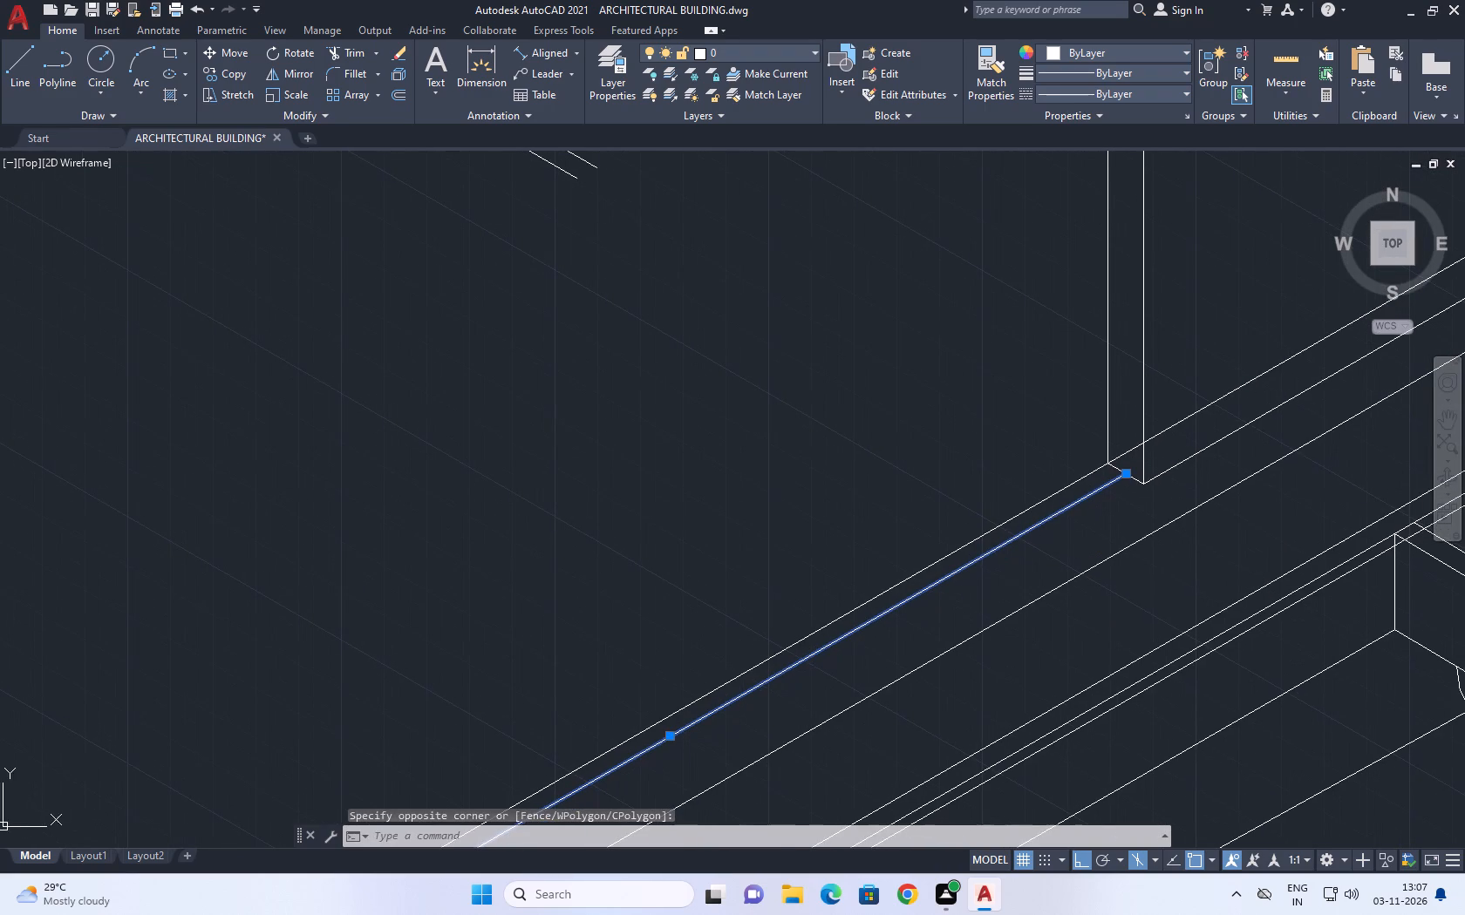
pyautogui.press('c')
pyautogui.press('o')
pyautogui.press('space')
pyautogui.scroll(2, 1104, 502)
pyautogui.click(1150, 437)
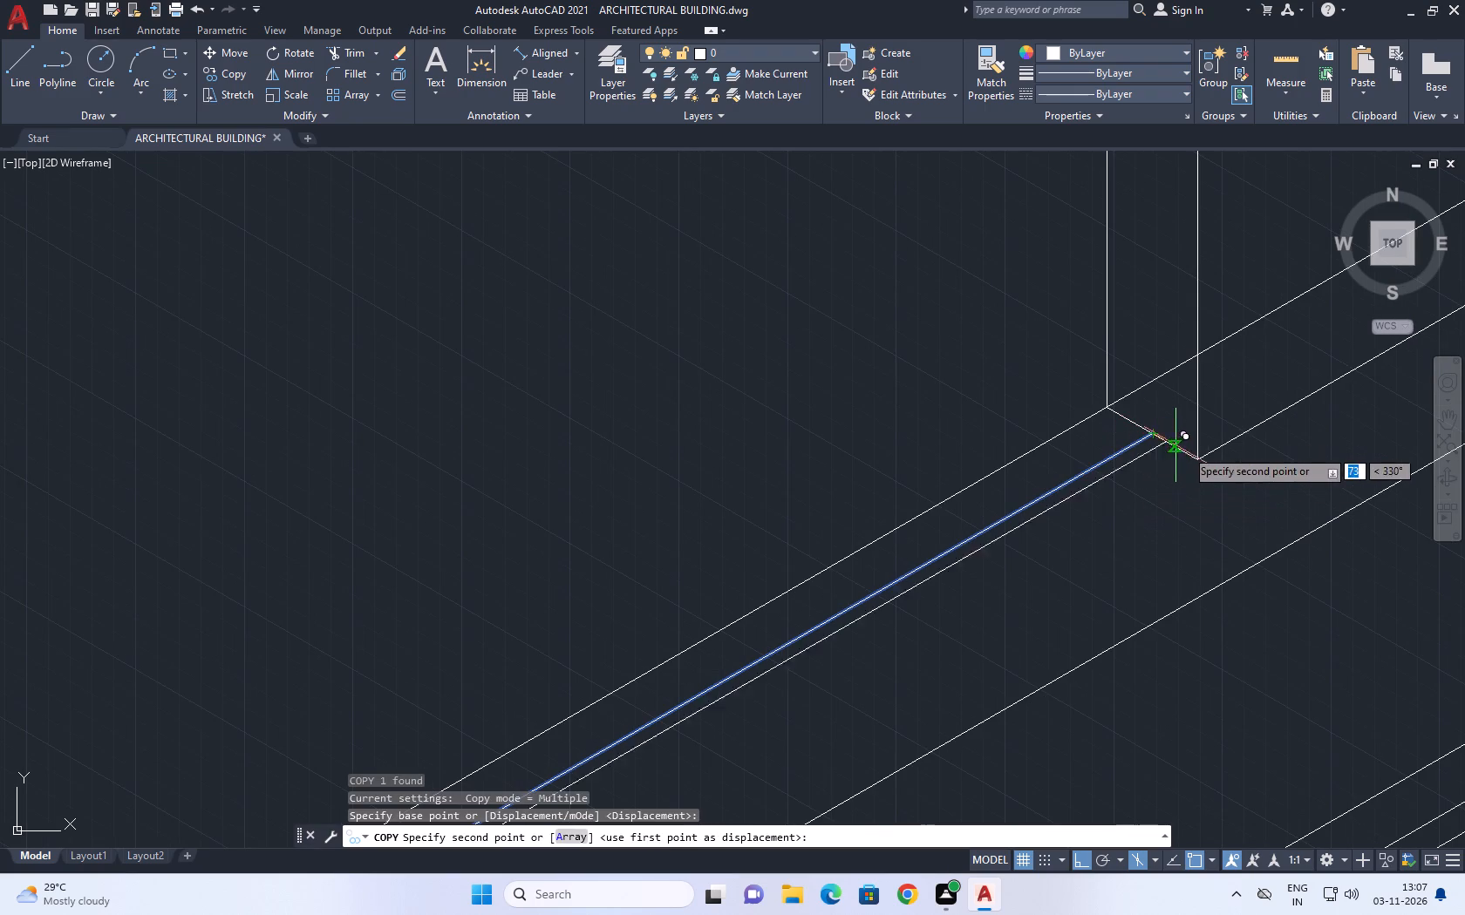
pyautogui.click(1197, 455)
pyautogui.press('Escape')
# Delete the original sloping line between the ledge's outer edge and the new copy.
pyautogui.click(1122, 451)
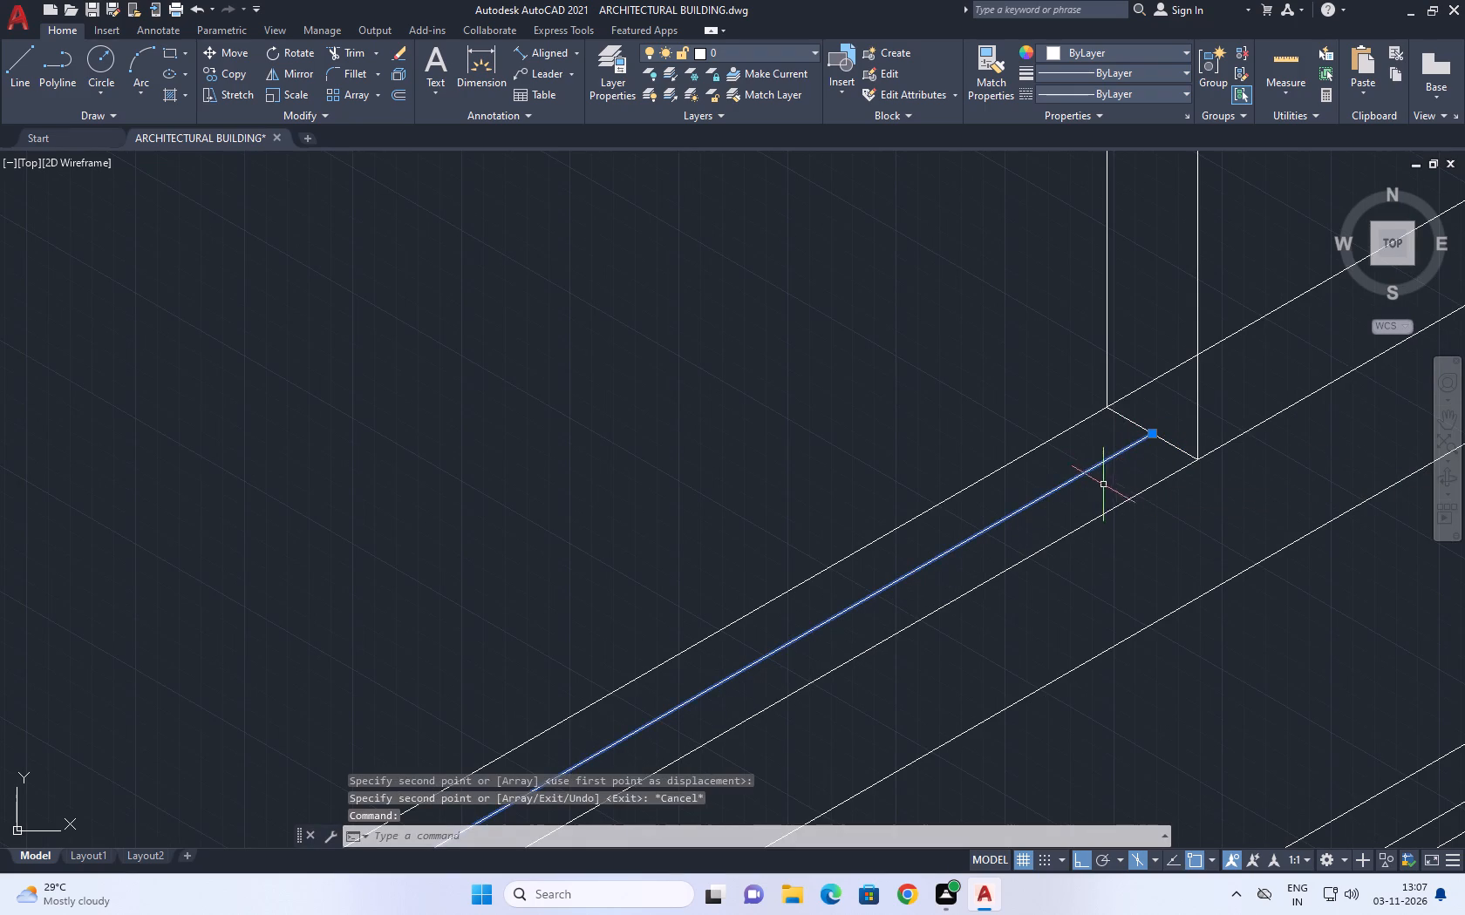
pyautogui.press('Delete')
# Trim the short wall base line and the ledge's outer edge between the two vertical lines of the wall end.
pyautogui.scroll(-3, 1123, 545)
pyautogui.moveTo(896, 586); pyautogui.dragTo(1102, 505, button='middle')
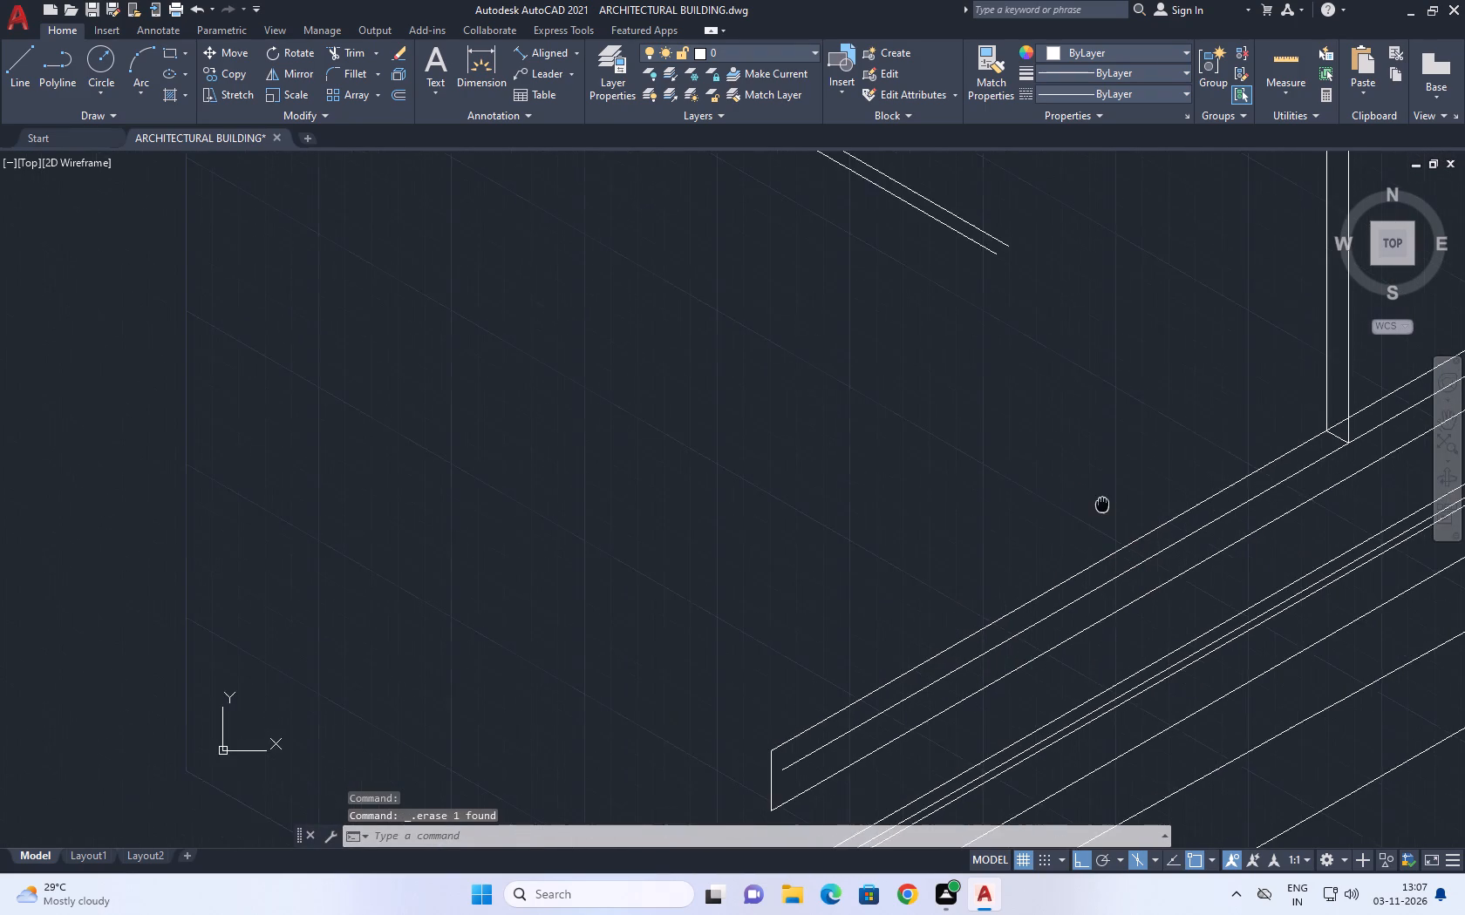
pyautogui.moveTo(1102, 505); pyautogui.dragTo(1101, 502, button='middle')
pyautogui.scroll(-2, 1138, 453)
pyautogui.scroll(2, 1212, 440)
pyautogui.moveTo(1229, 471); pyautogui.dragTo(1178, 503, button='middle')
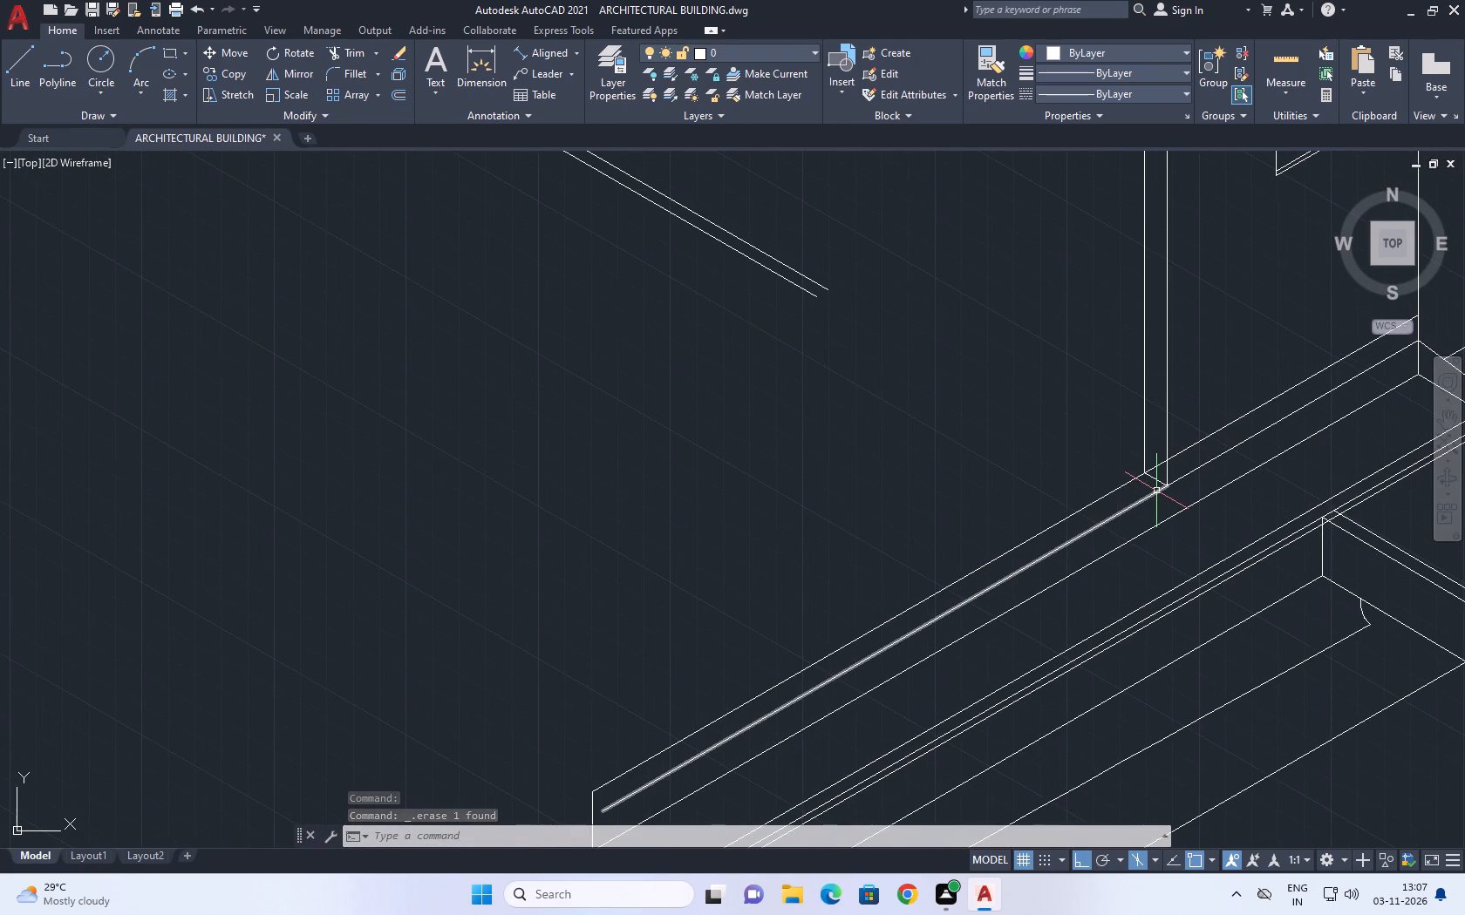
pyautogui.write('tr')
pyautogui.press('space')
pyautogui.click(1151, 477)
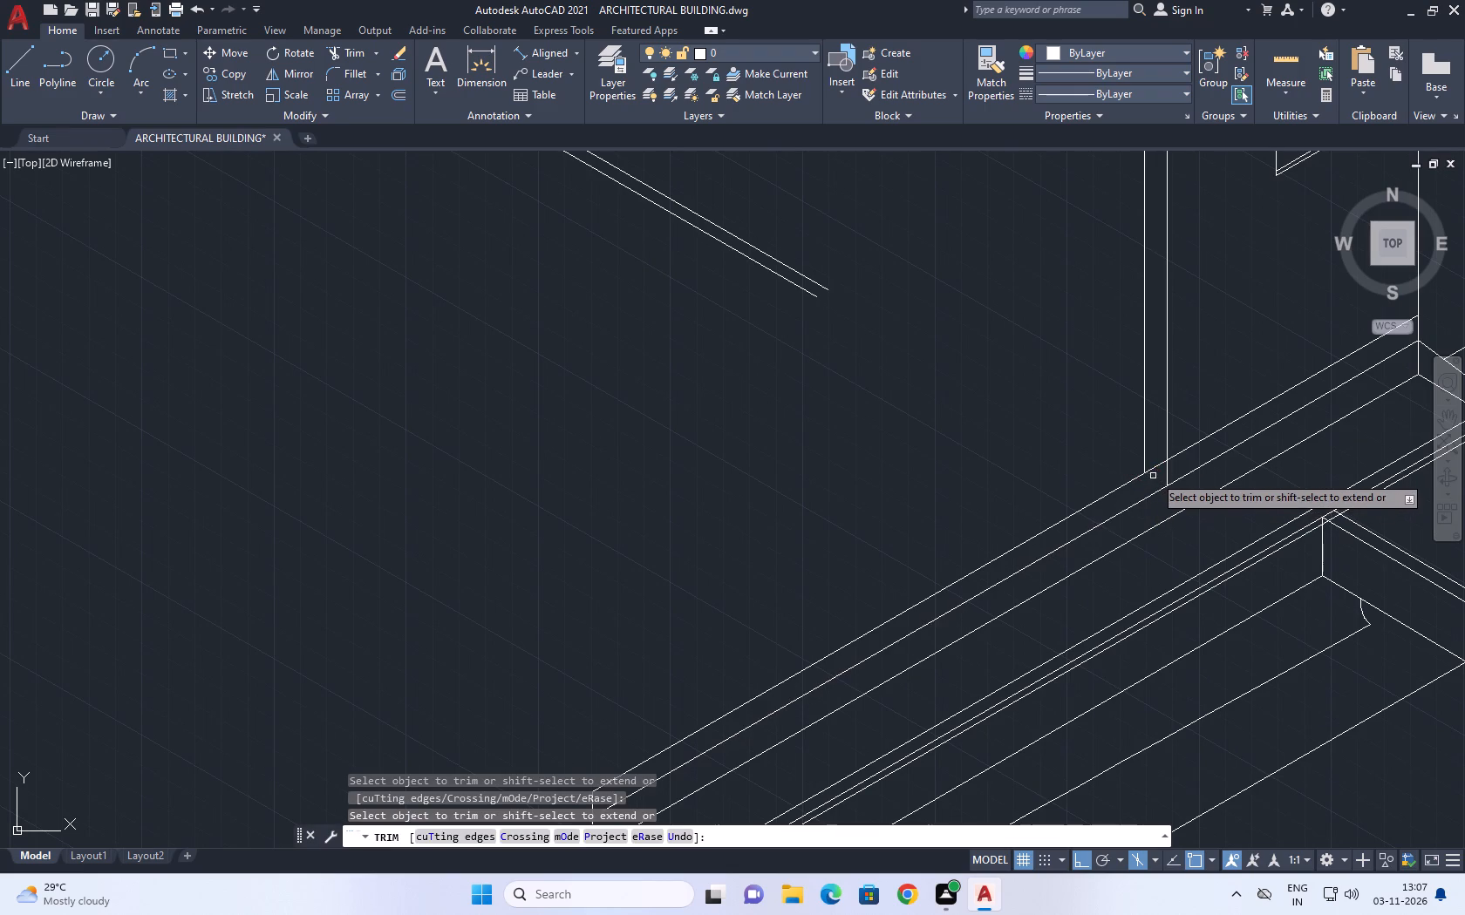
pyautogui.click(1155, 470)
pyautogui.scroll(-2, 1139, 501)
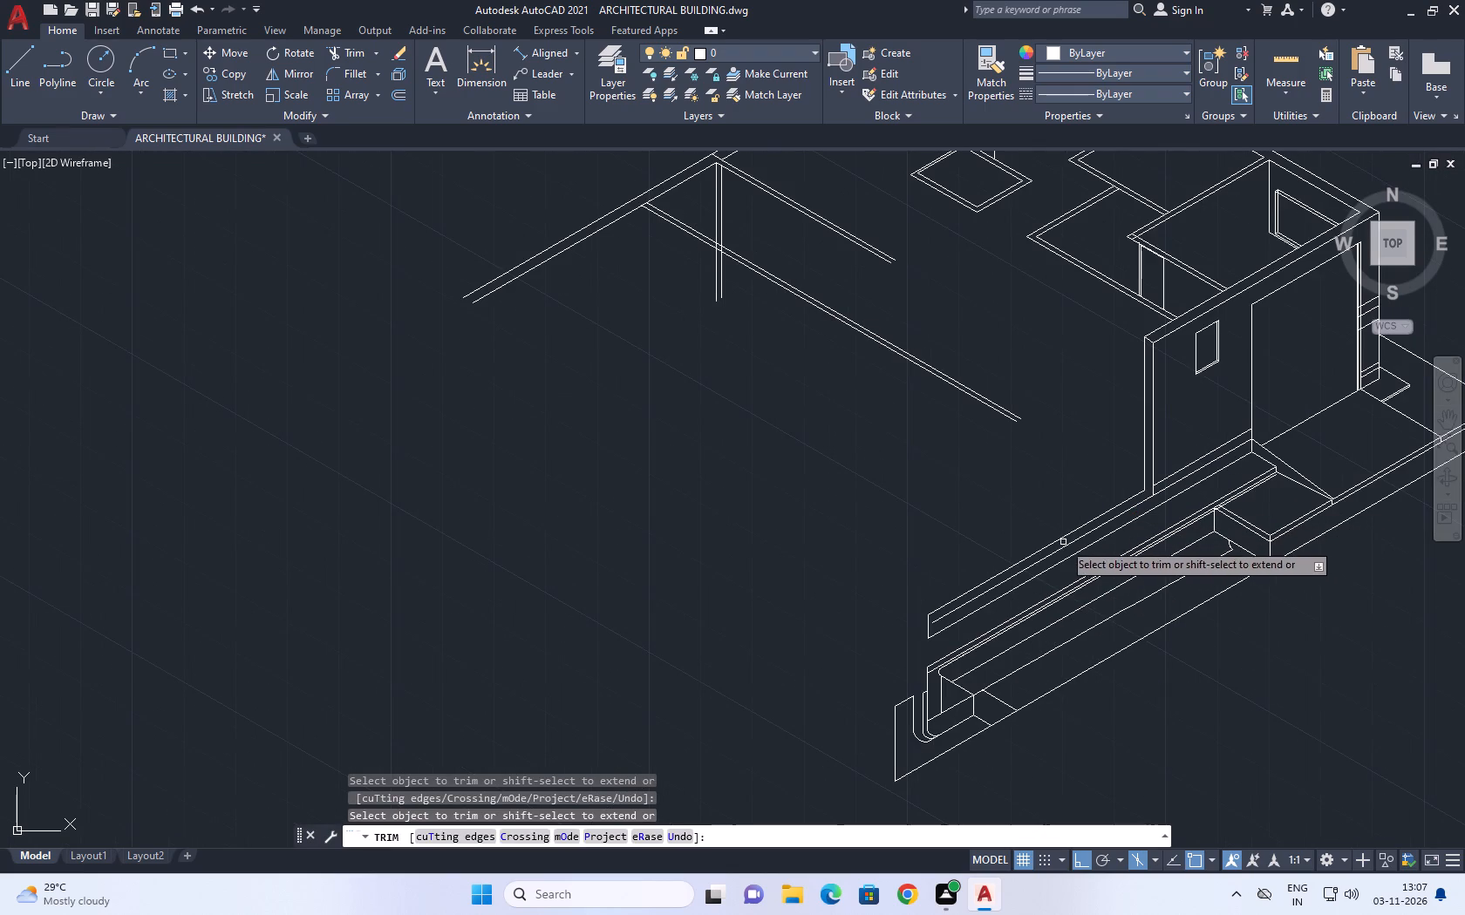
pyautogui.press('Escape')
# Draw a line joining the bottom endpoints of the two vertical lines at the wall end.
pyautogui.scroll(4, 1166, 498)
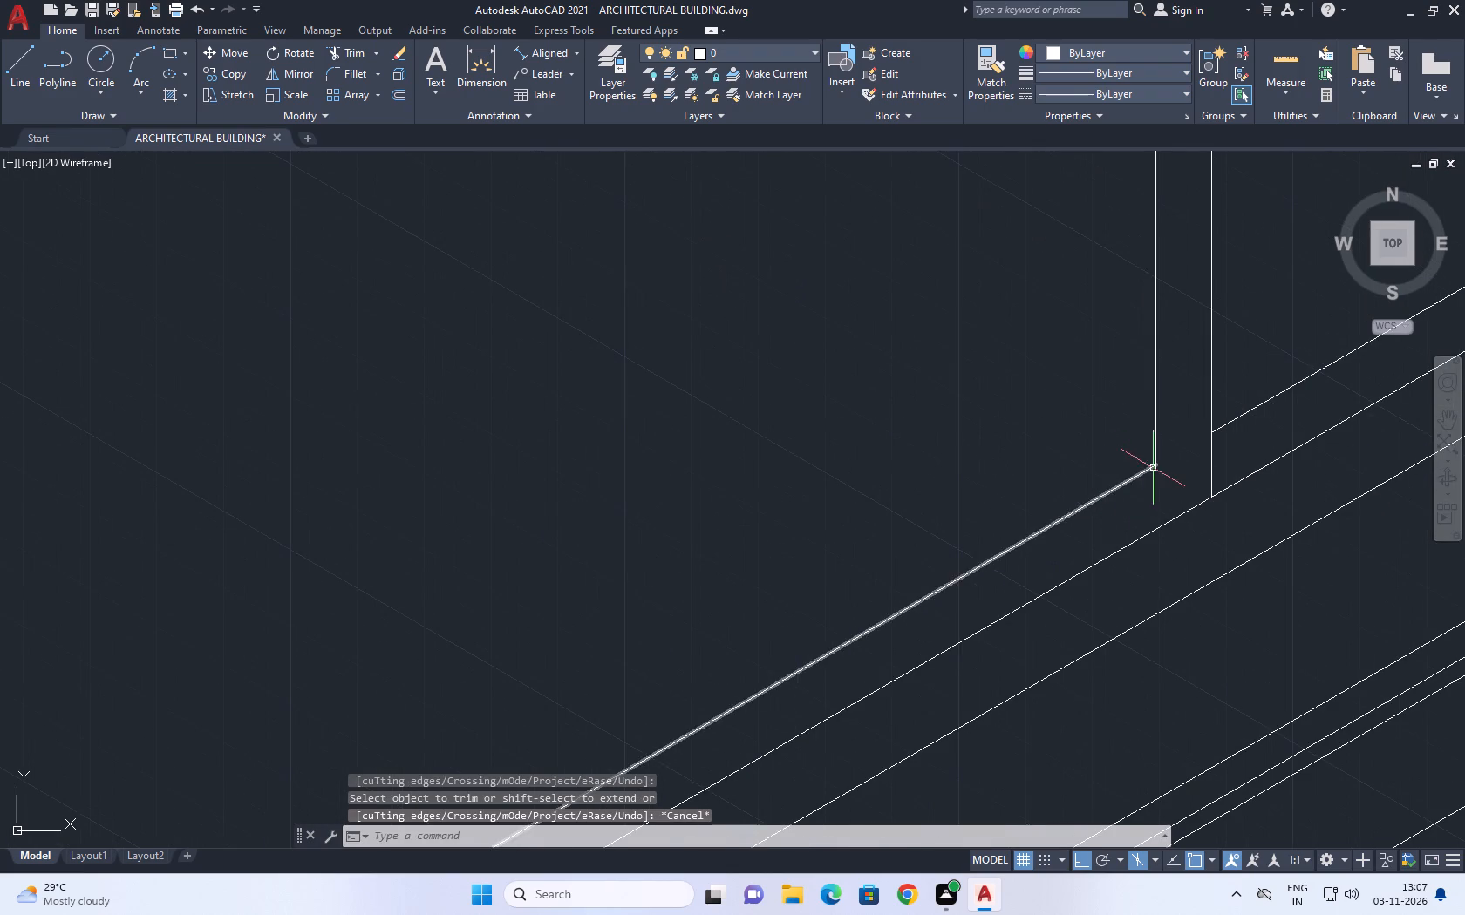
pyautogui.press(',')
pyautogui.press('Escape')
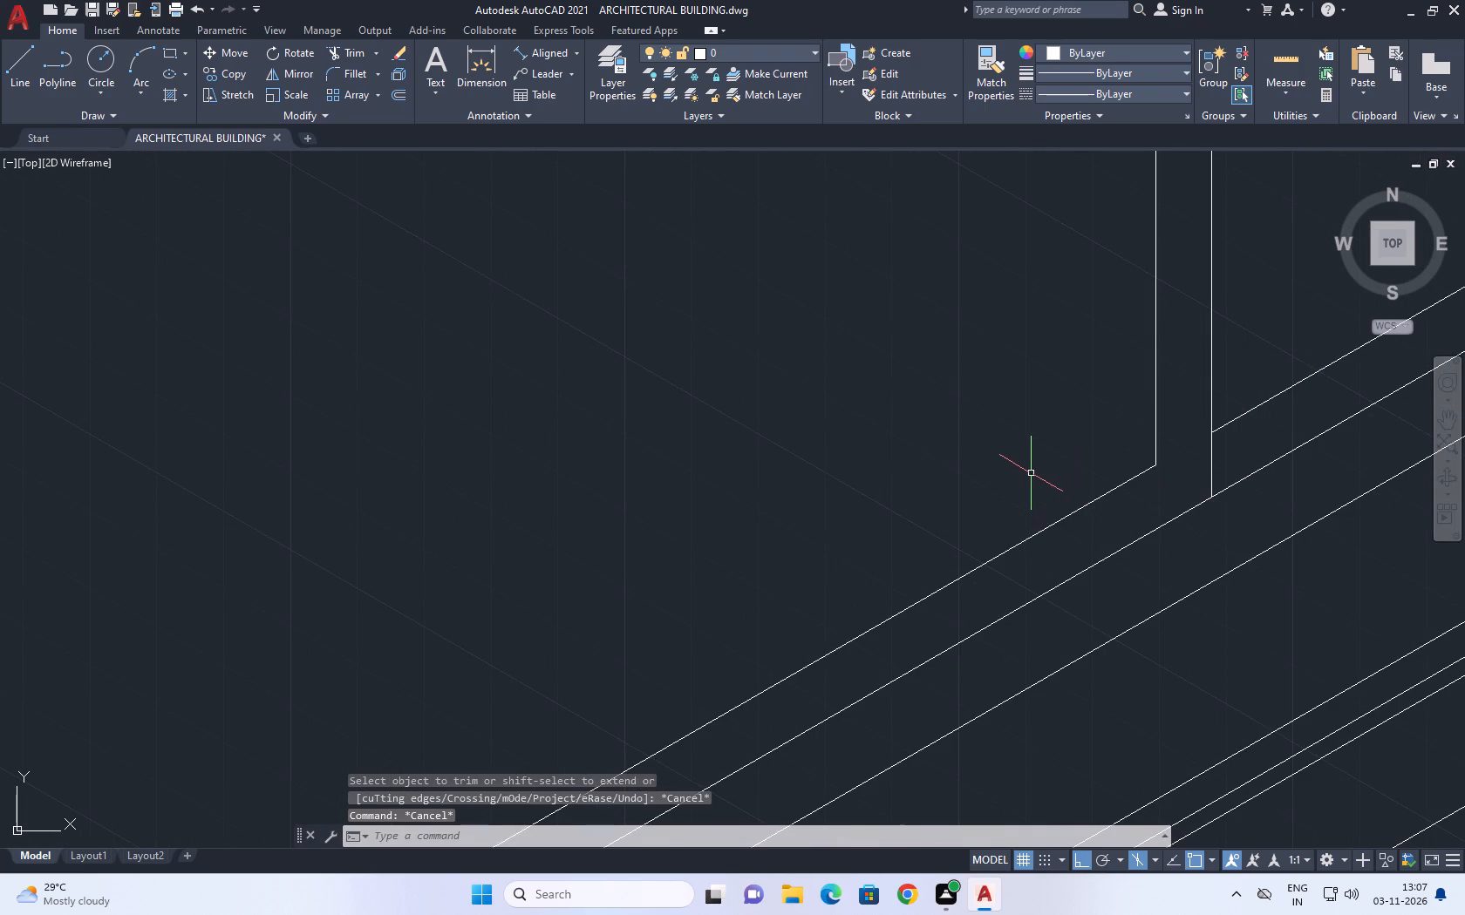
pyautogui.press('l')
pyautogui.press('space')
pyautogui.click(1161, 468)
pyautogui.click(1217, 500)
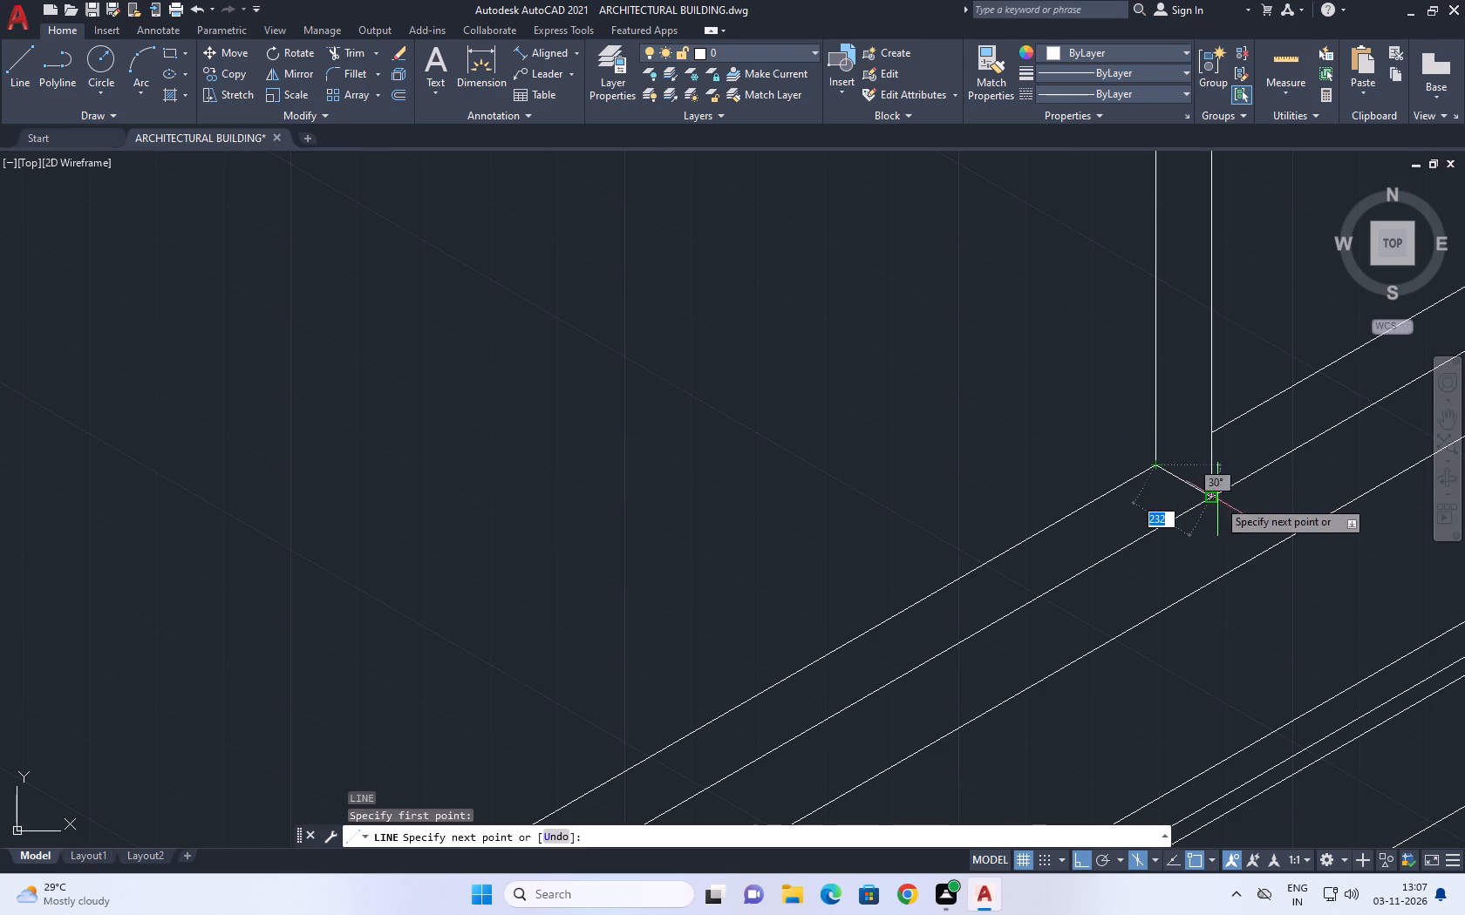
pyautogui.press('Escape')
# Extend the copied middle line of the ledge to the vertical edge at its free end.
pyautogui.scroll(-5, 1119, 512)
pyautogui.middleClick(1173, 559)
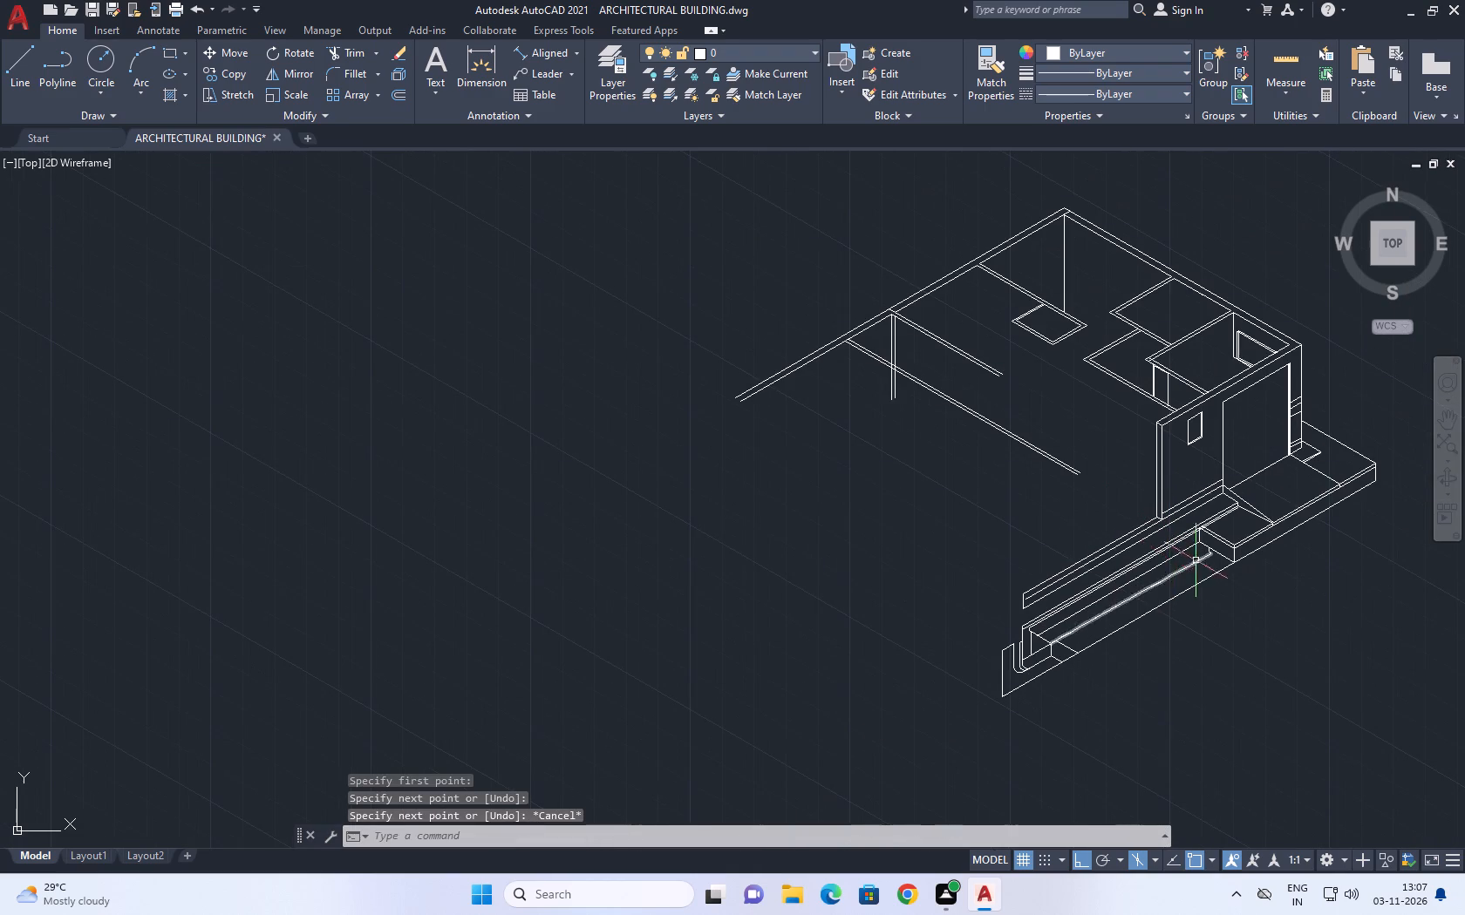
pyautogui.scroll(2, 1029, 604)
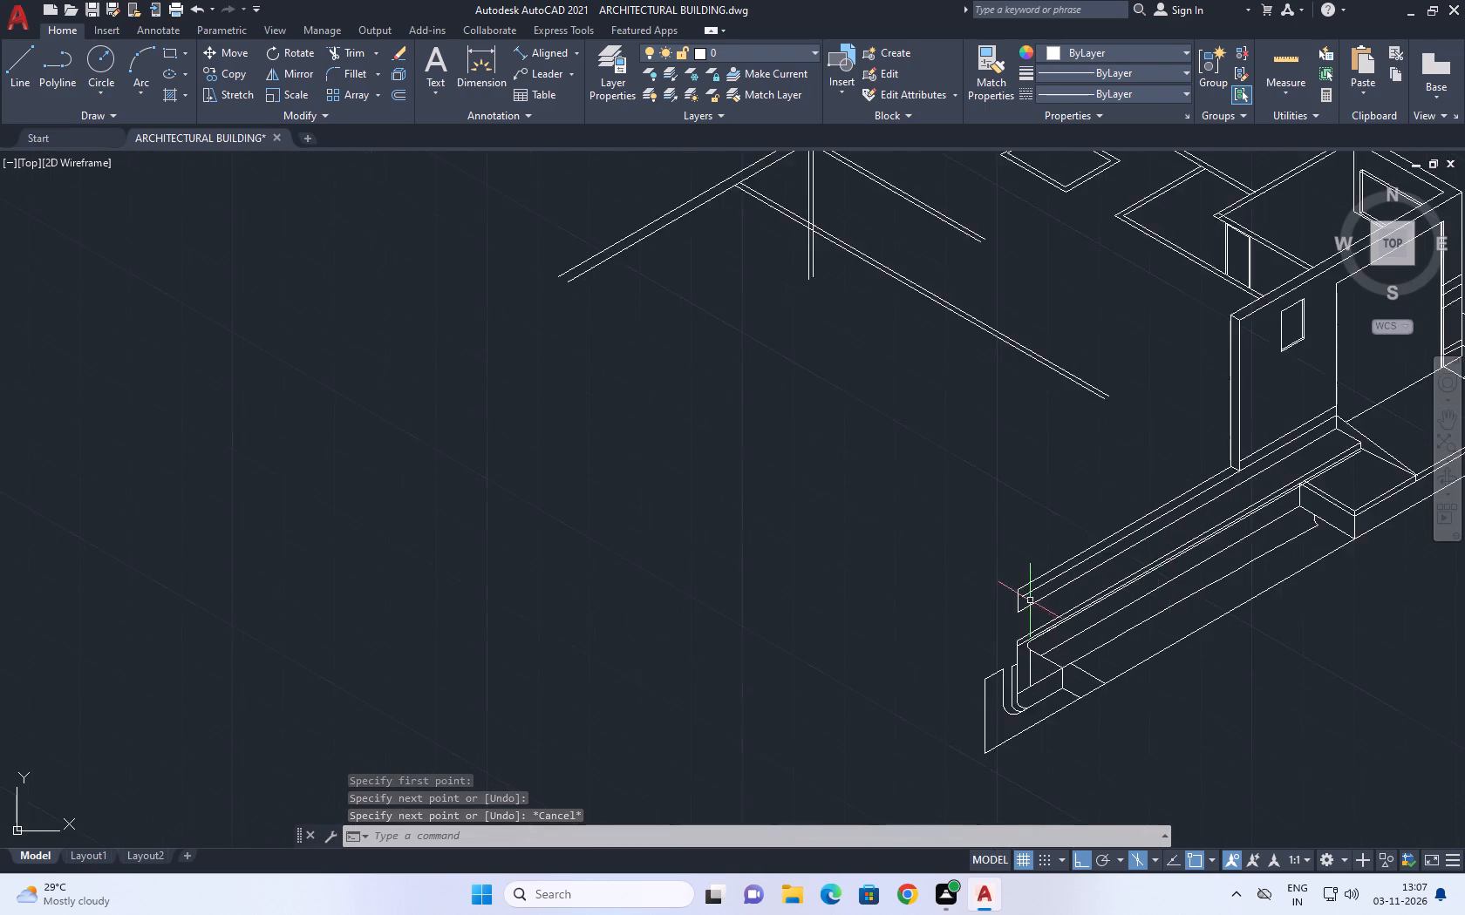
pyautogui.scroll(3, 1030, 600)
pyautogui.moveTo(1001, 610); pyautogui.dragTo(1004, 638, button='middle')
pyautogui.press('e')
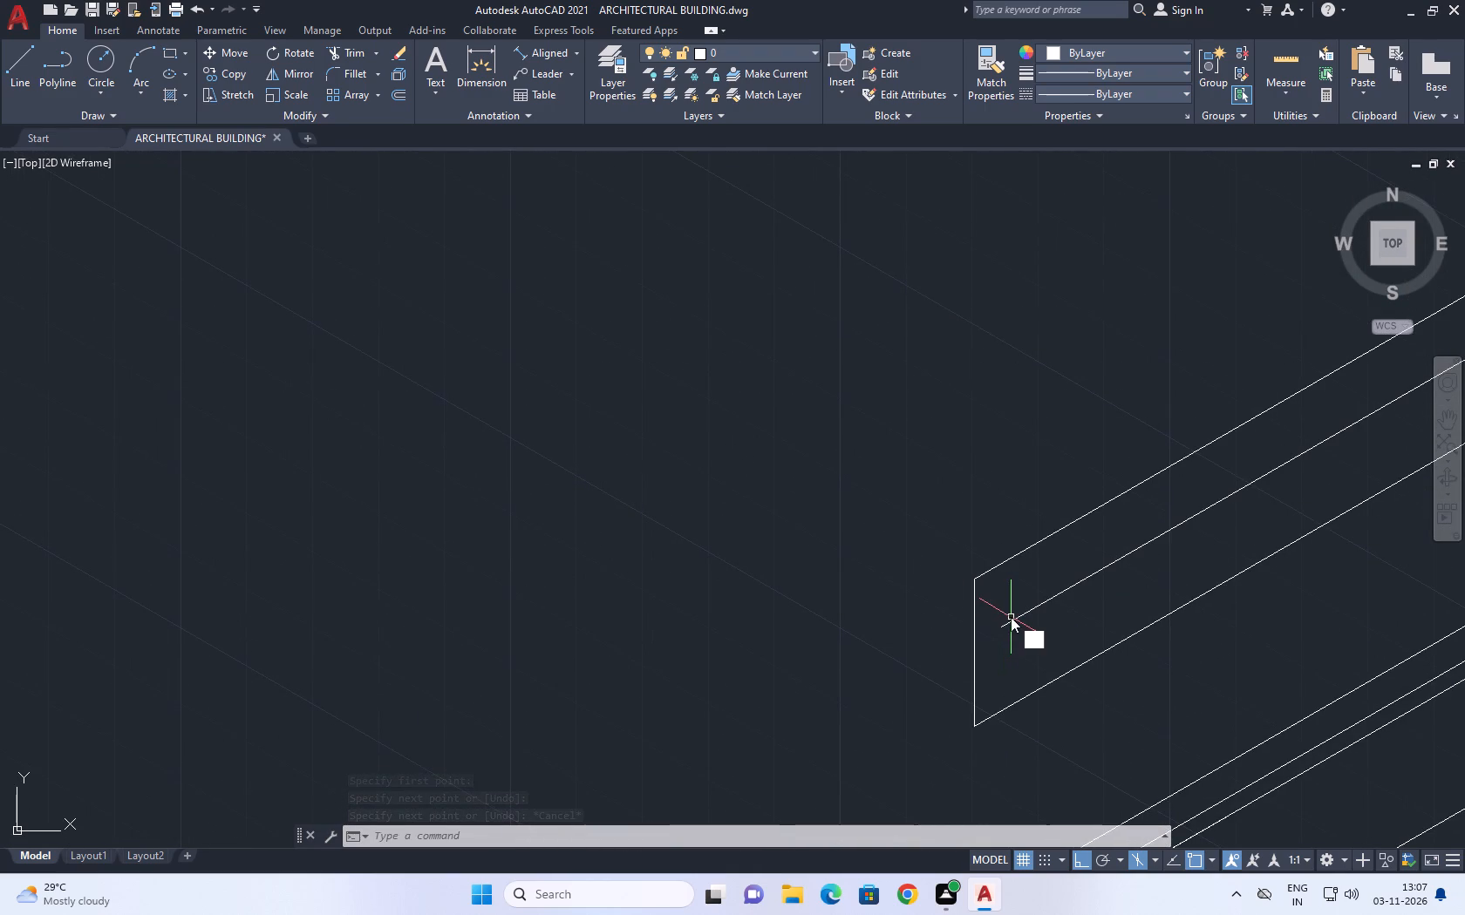
pyautogui.press('x')
pyautogui.press('space')
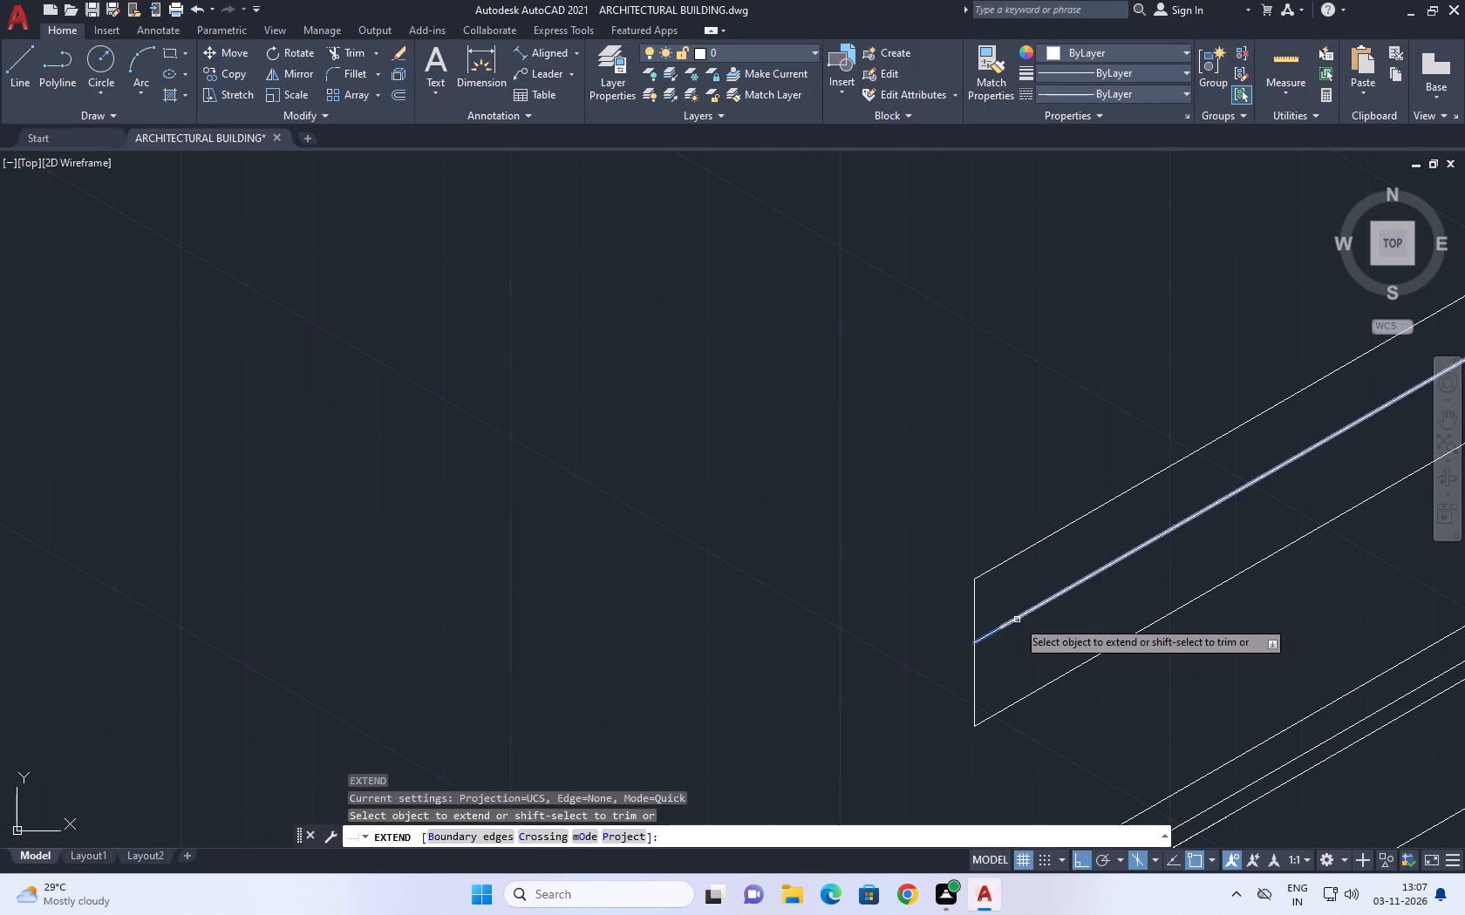
pyautogui.click(1019, 620)
pyautogui.press('Escape')
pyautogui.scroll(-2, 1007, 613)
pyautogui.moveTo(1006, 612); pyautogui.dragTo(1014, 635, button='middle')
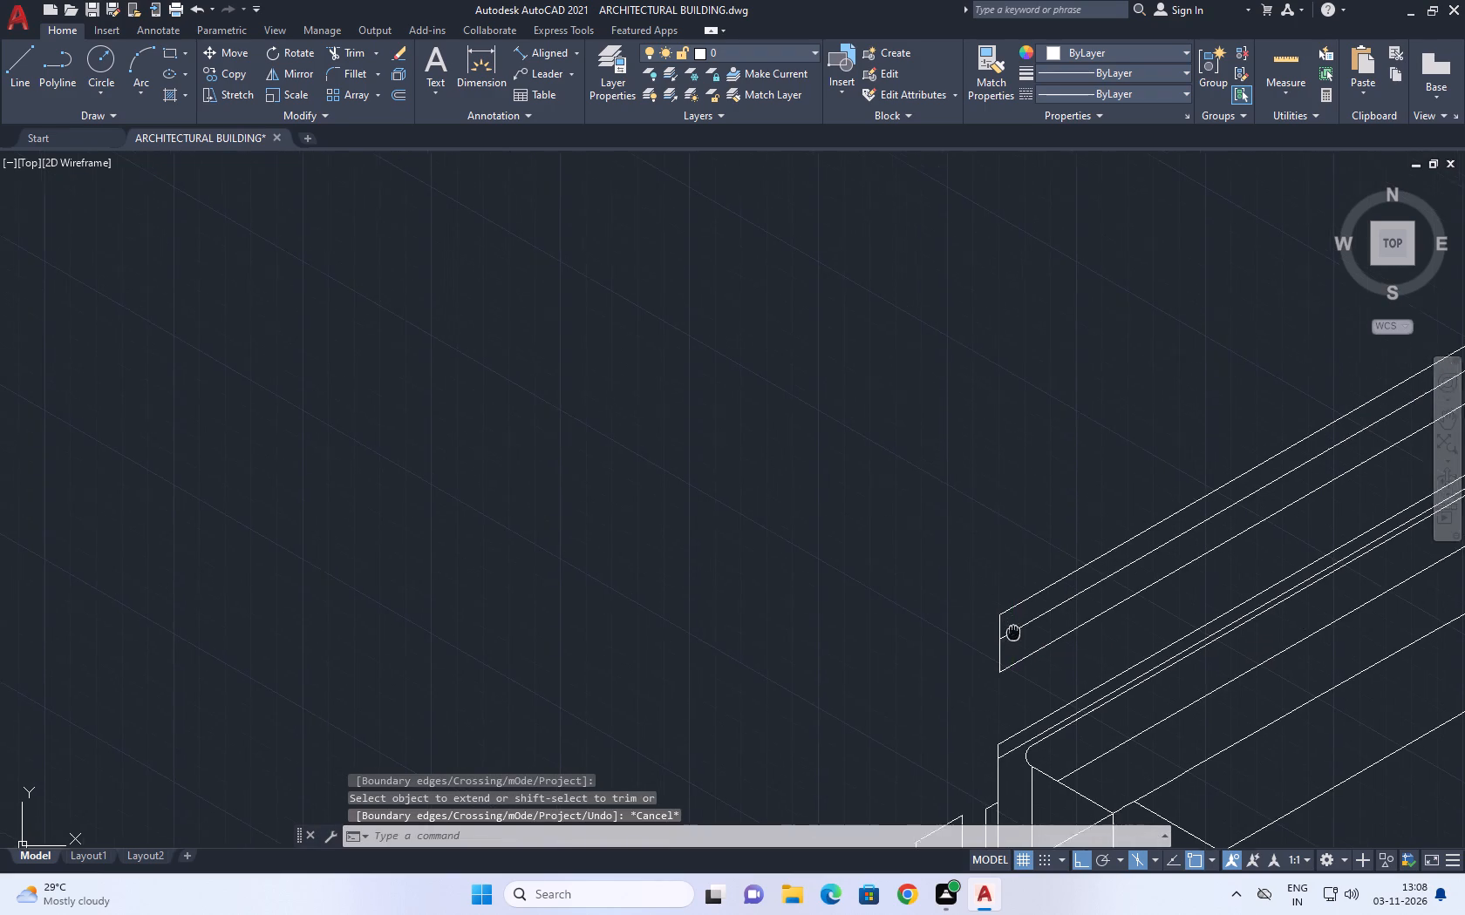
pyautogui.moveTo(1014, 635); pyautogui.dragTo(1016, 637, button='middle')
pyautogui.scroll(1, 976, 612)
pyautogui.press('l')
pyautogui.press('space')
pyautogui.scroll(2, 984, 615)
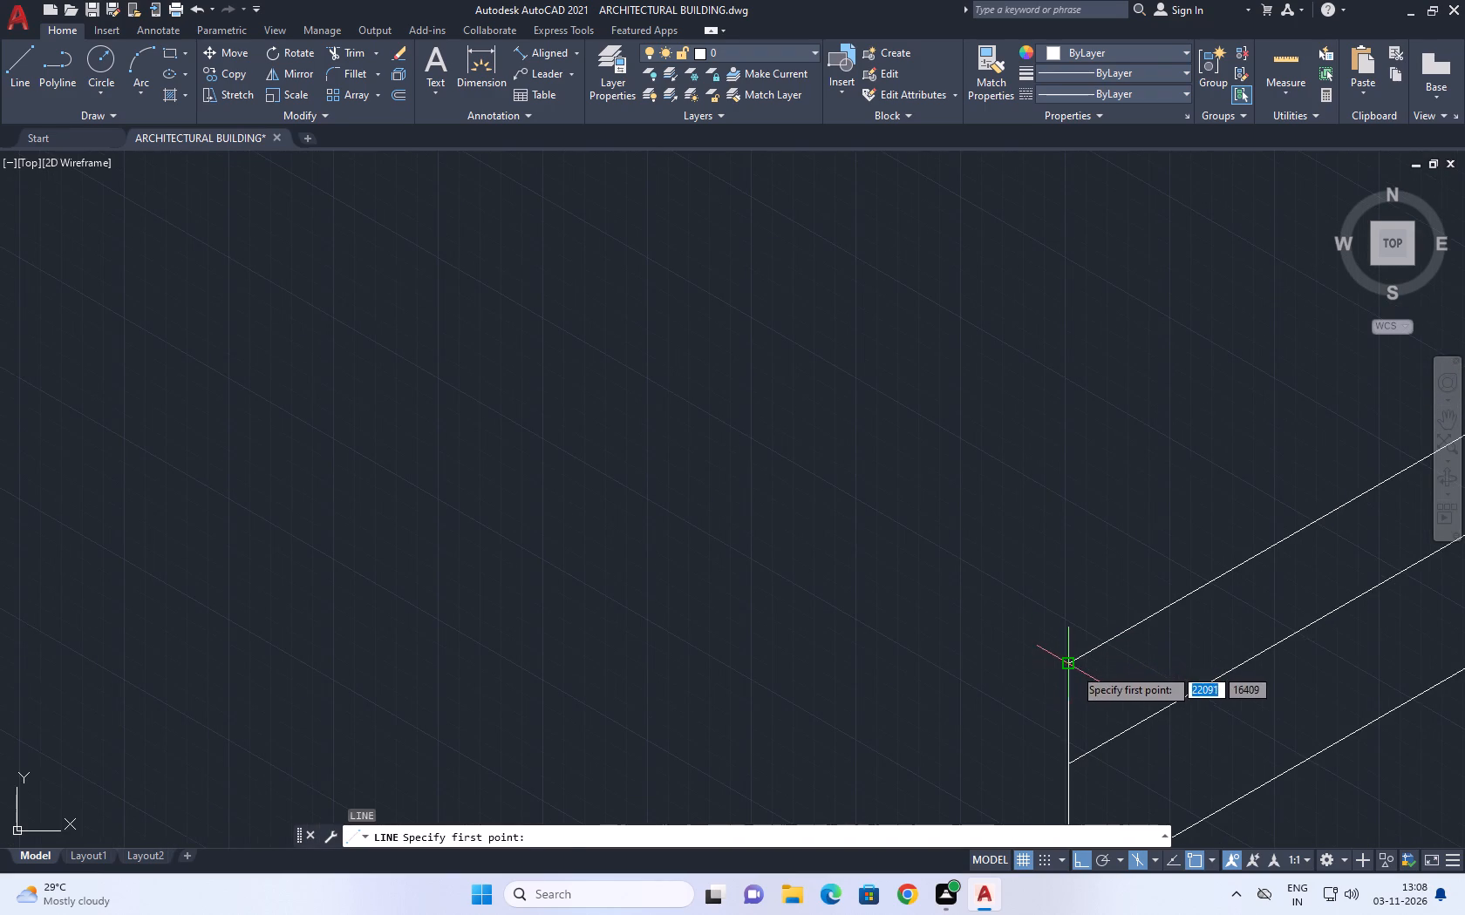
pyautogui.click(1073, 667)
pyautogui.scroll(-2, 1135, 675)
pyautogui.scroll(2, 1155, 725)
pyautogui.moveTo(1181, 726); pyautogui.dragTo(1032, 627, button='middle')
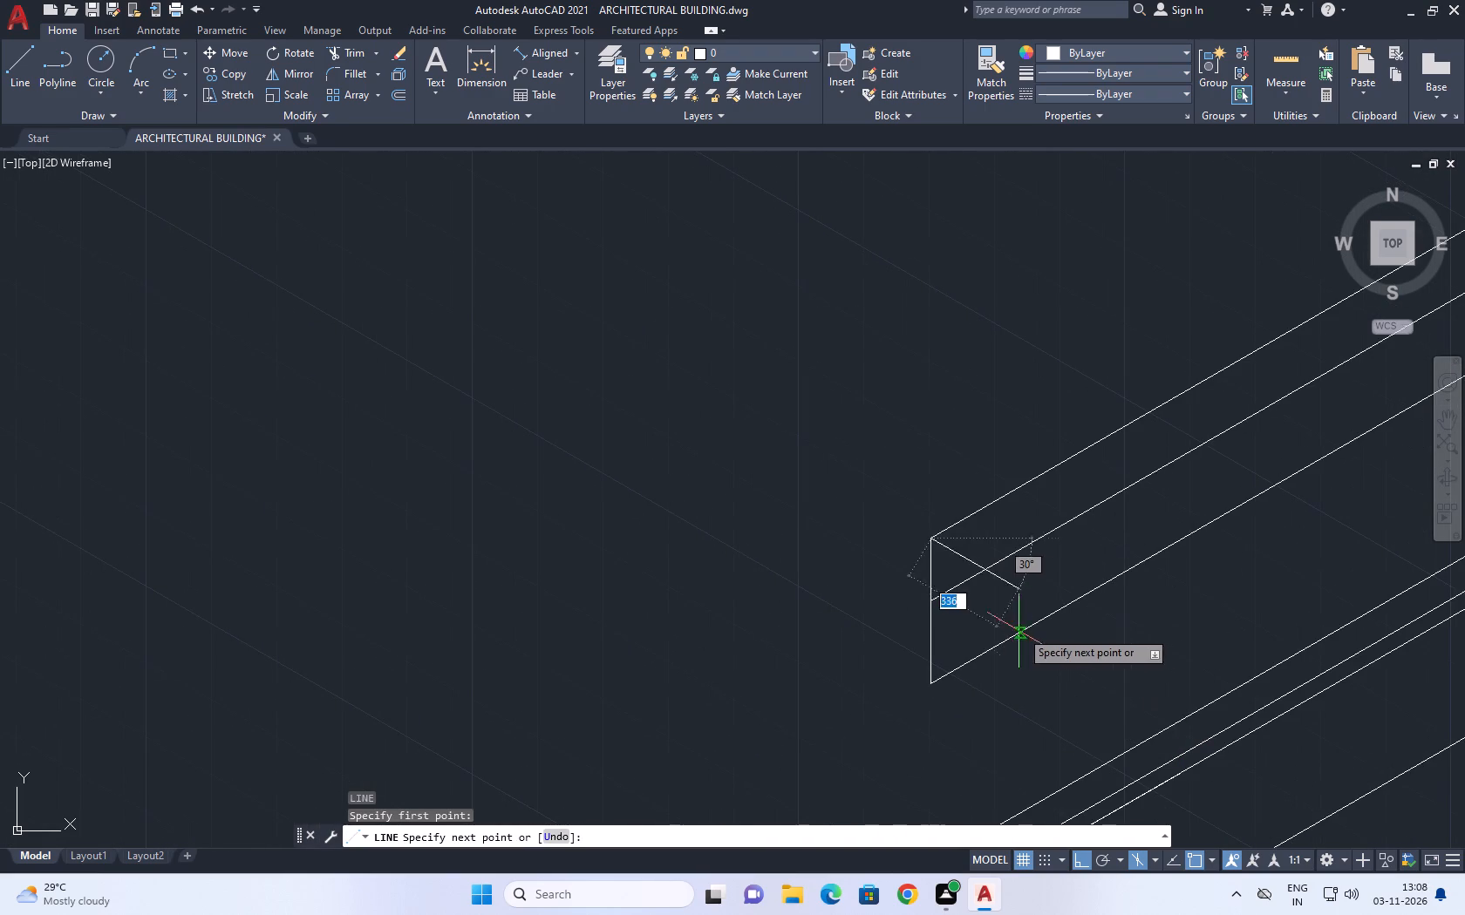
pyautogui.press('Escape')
# Draw a line at 150° from the ledge's middle line near its free end, running past the outer top edge.
pyautogui.scroll(-4, 995, 616)
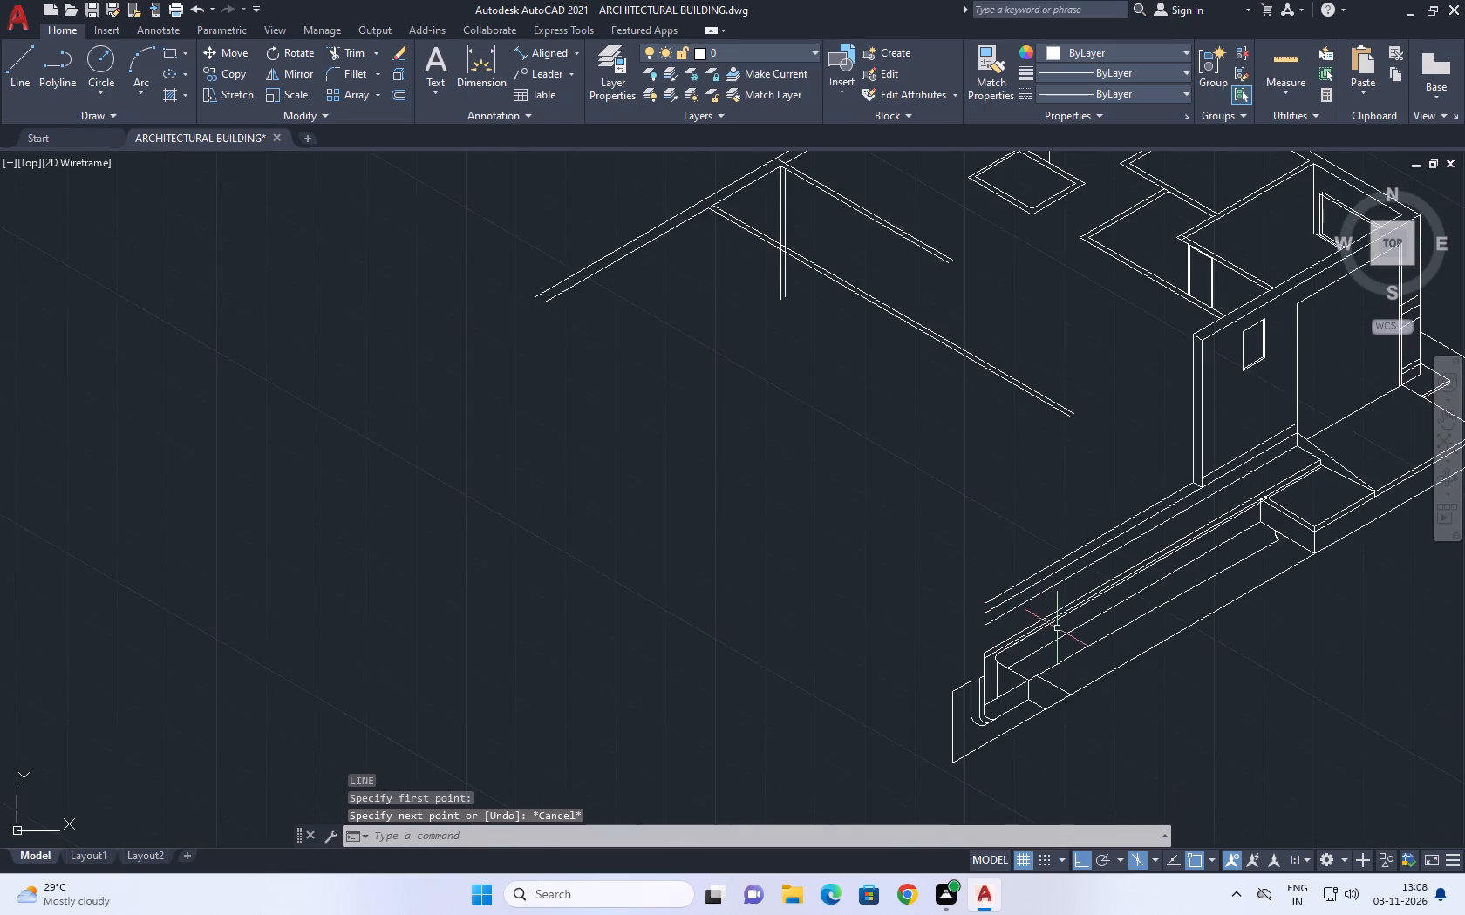
pyautogui.moveTo(1059, 629); pyautogui.dragTo(955, 627, button='middle')
pyautogui.scroll(3, 912, 607)
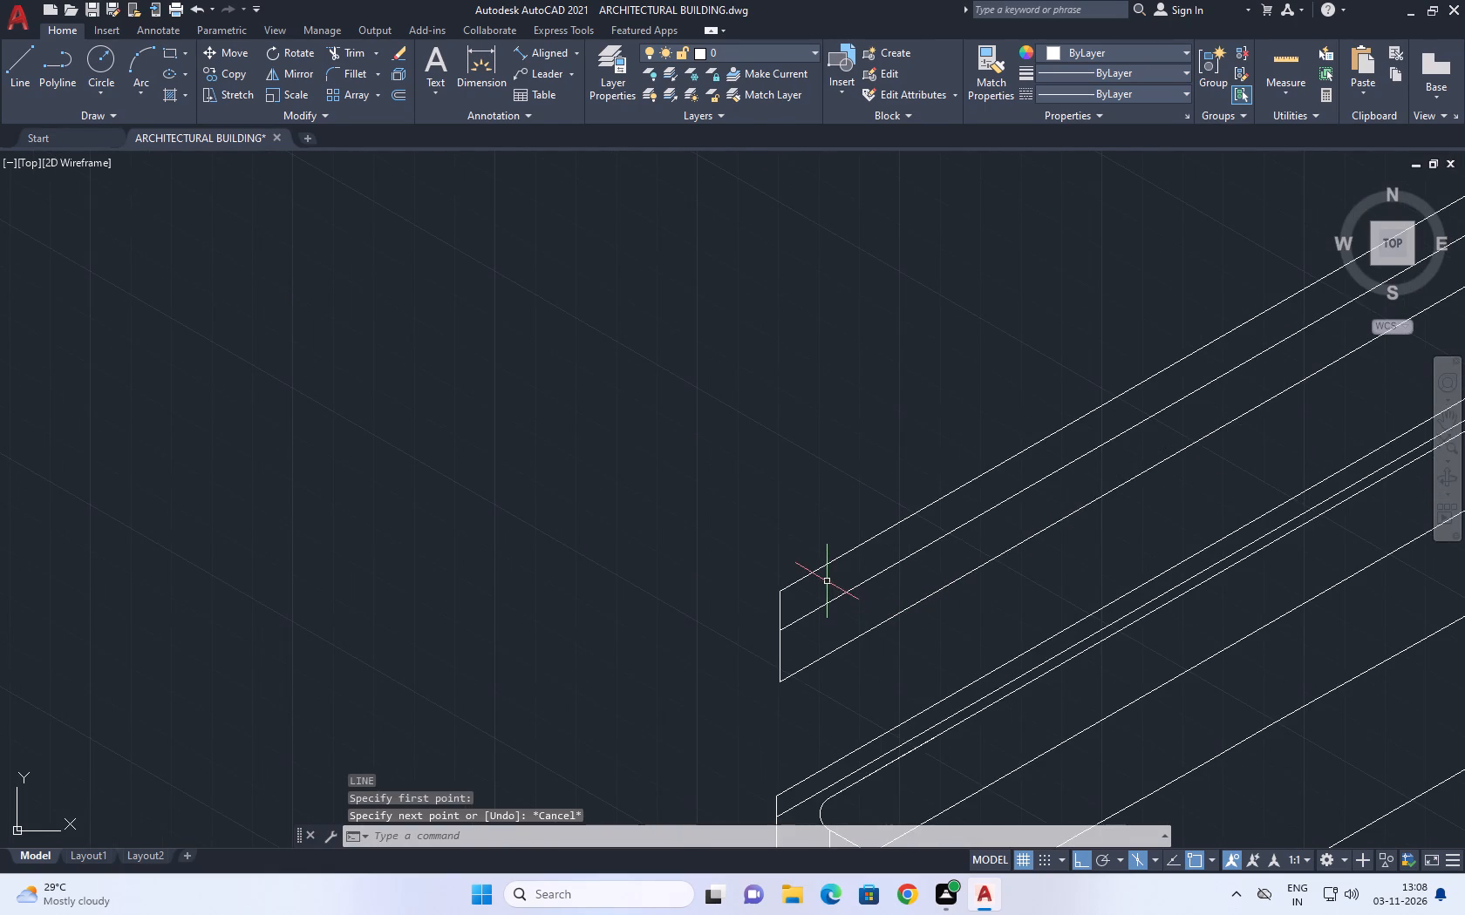
pyautogui.write('l')
pyautogui.press('space')
pyautogui.scroll(1, 829, 595)
pyautogui.scroll(-2, 787, 613)
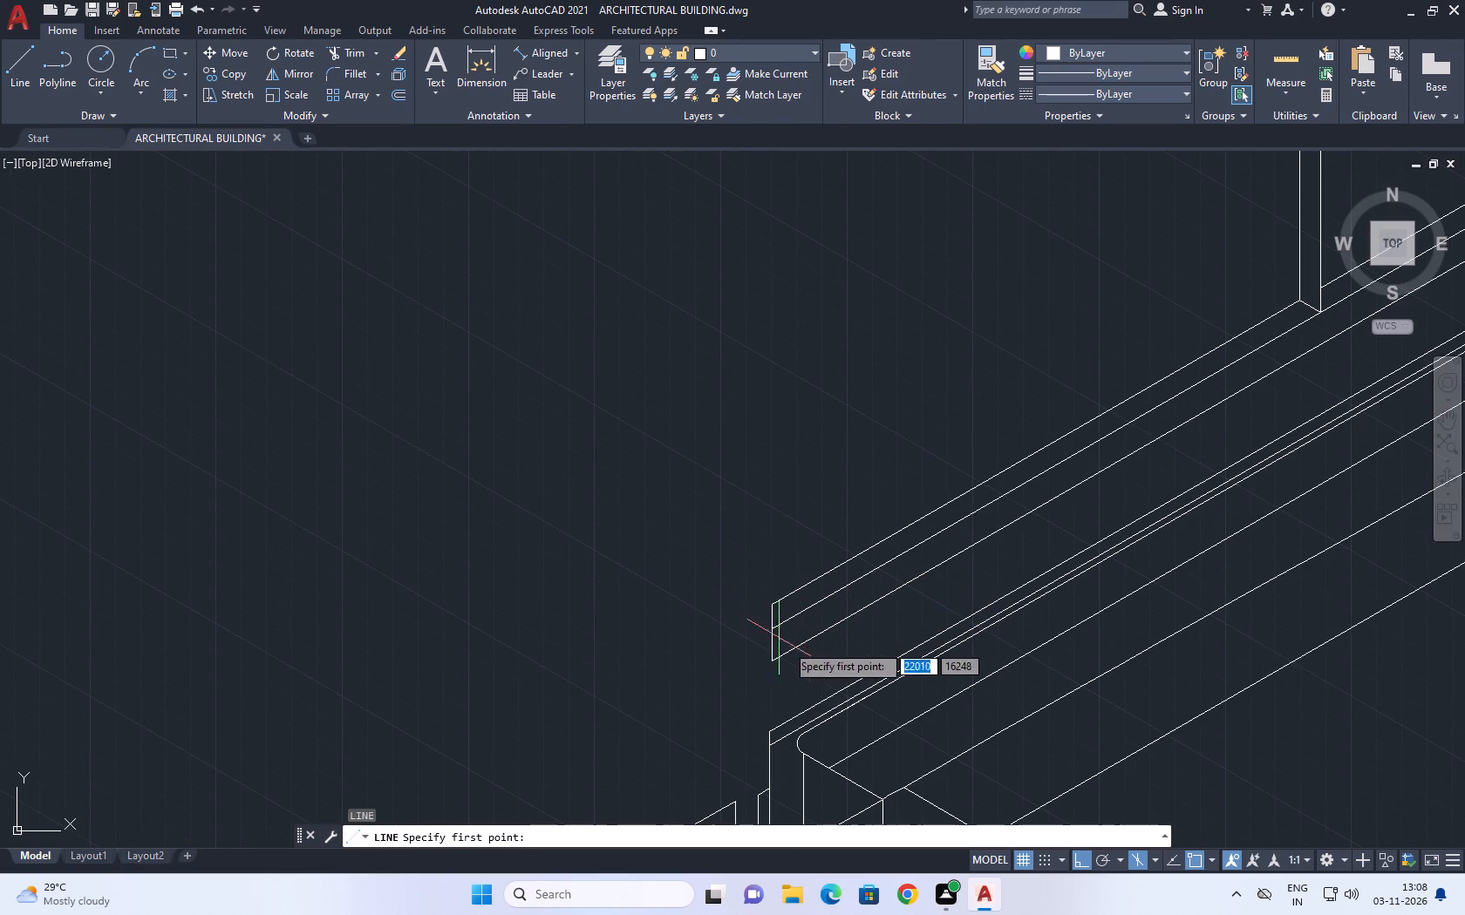
pyautogui.scroll(3, 786, 599)
pyautogui.click(815, 660)
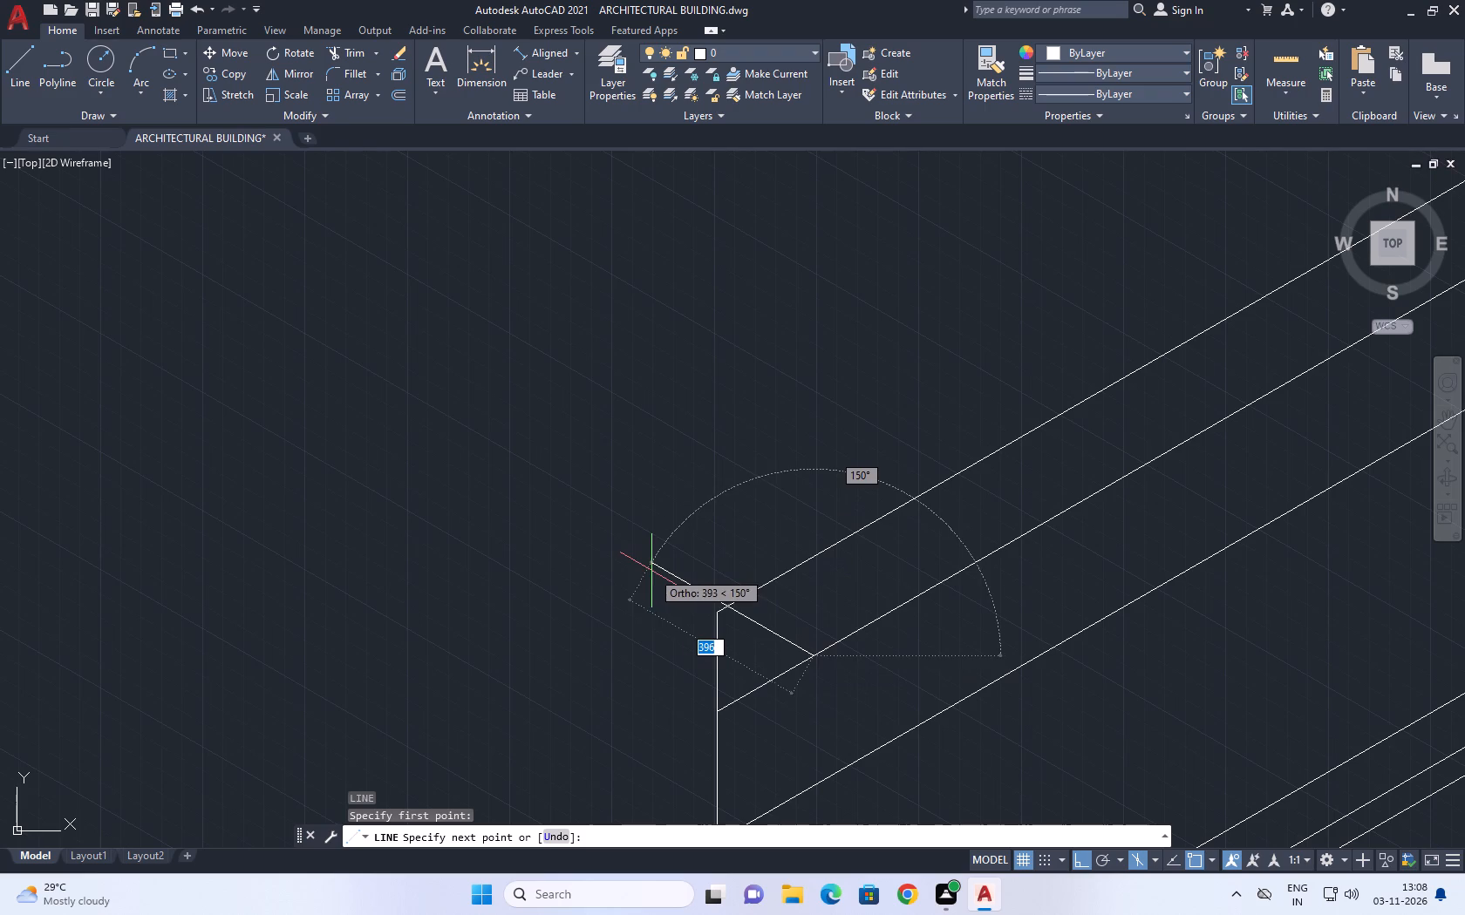
pyautogui.click(630, 518)
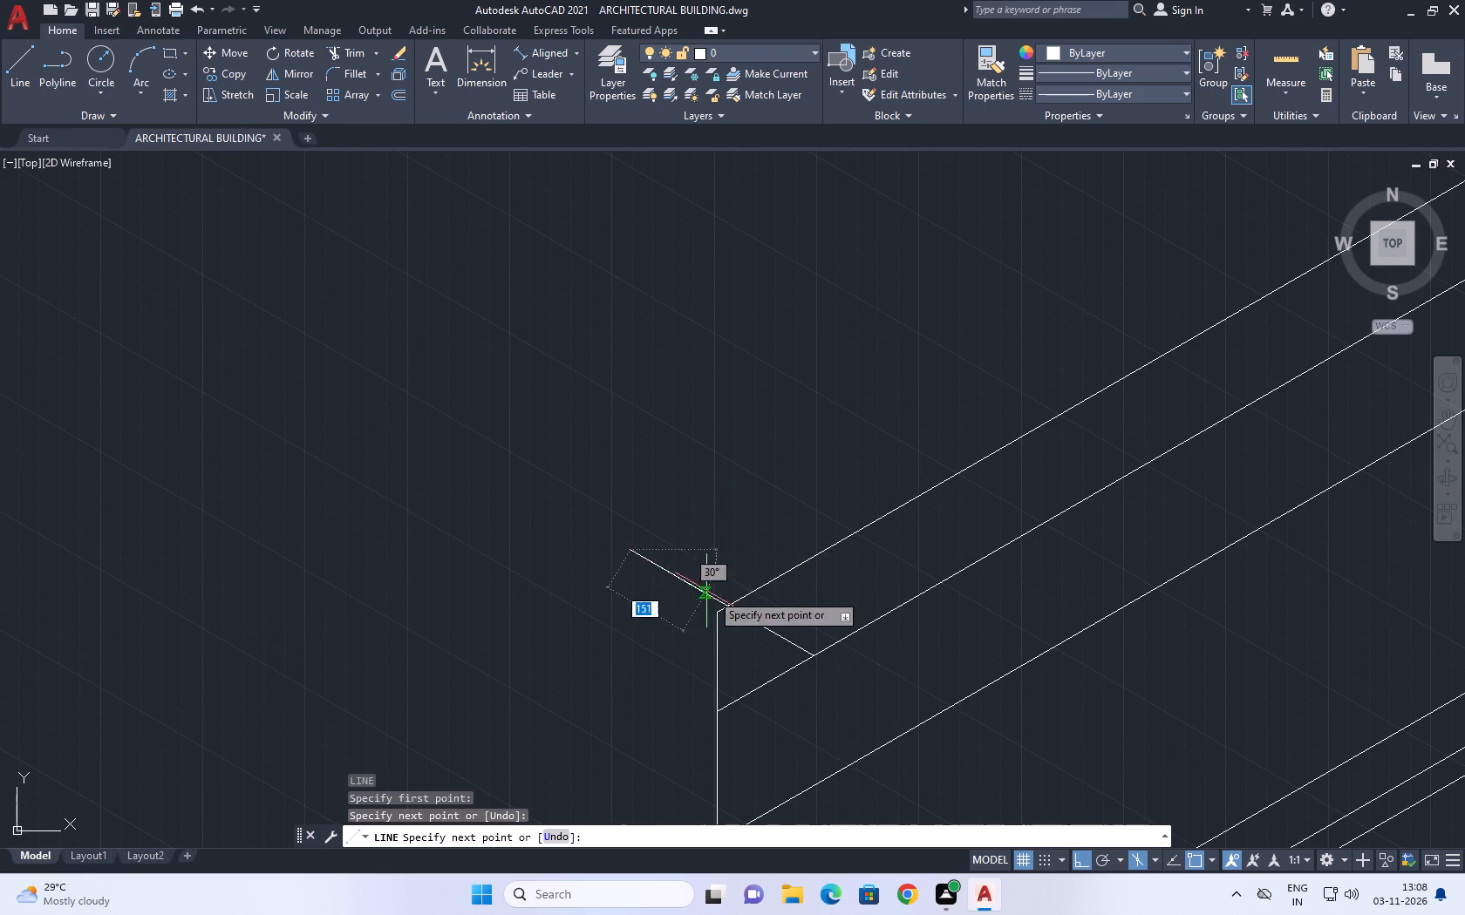
pyautogui.press('Escape')
# Trim the outer top edge, middle line and upper part of the vertical edge beyond the new end line.
pyautogui.moveTo(732, 646); pyautogui.dragTo(764, 556, button='middle')
pyautogui.scroll(1, 761, 562)
pyautogui.write('tr')
pyautogui.press('space')
pyautogui.moveTo(760, 546); pyautogui.dragTo(753, 548)
pyautogui.moveTo(731, 566); pyautogui.dragTo(723, 565)
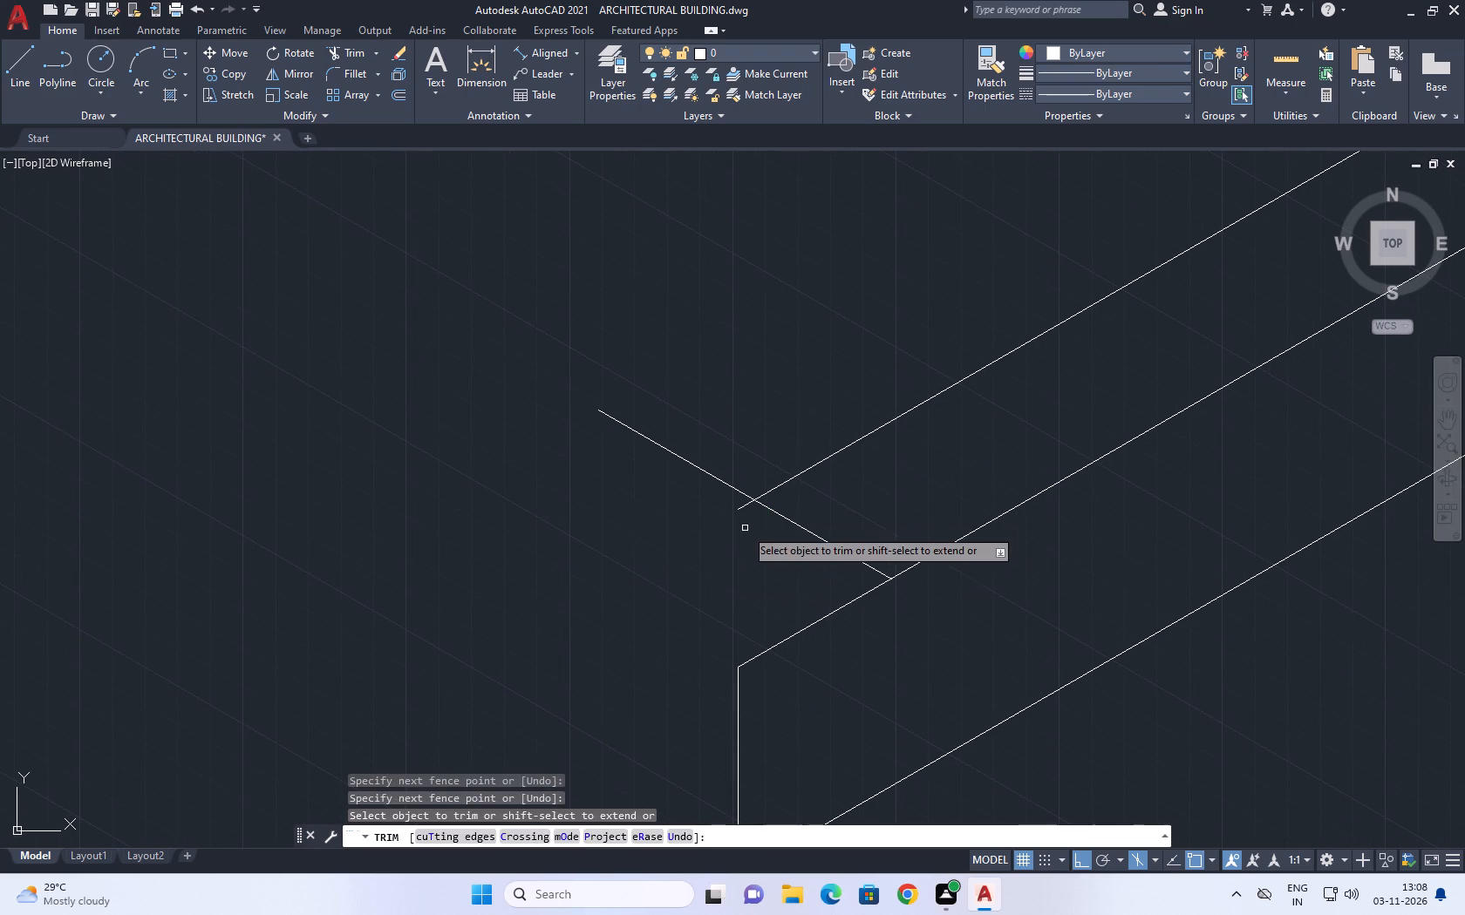
pyautogui.click(744, 509)
pyautogui.scroll(-1, 768, 598)
pyautogui.click(798, 607)
pyautogui.click(790, 622)
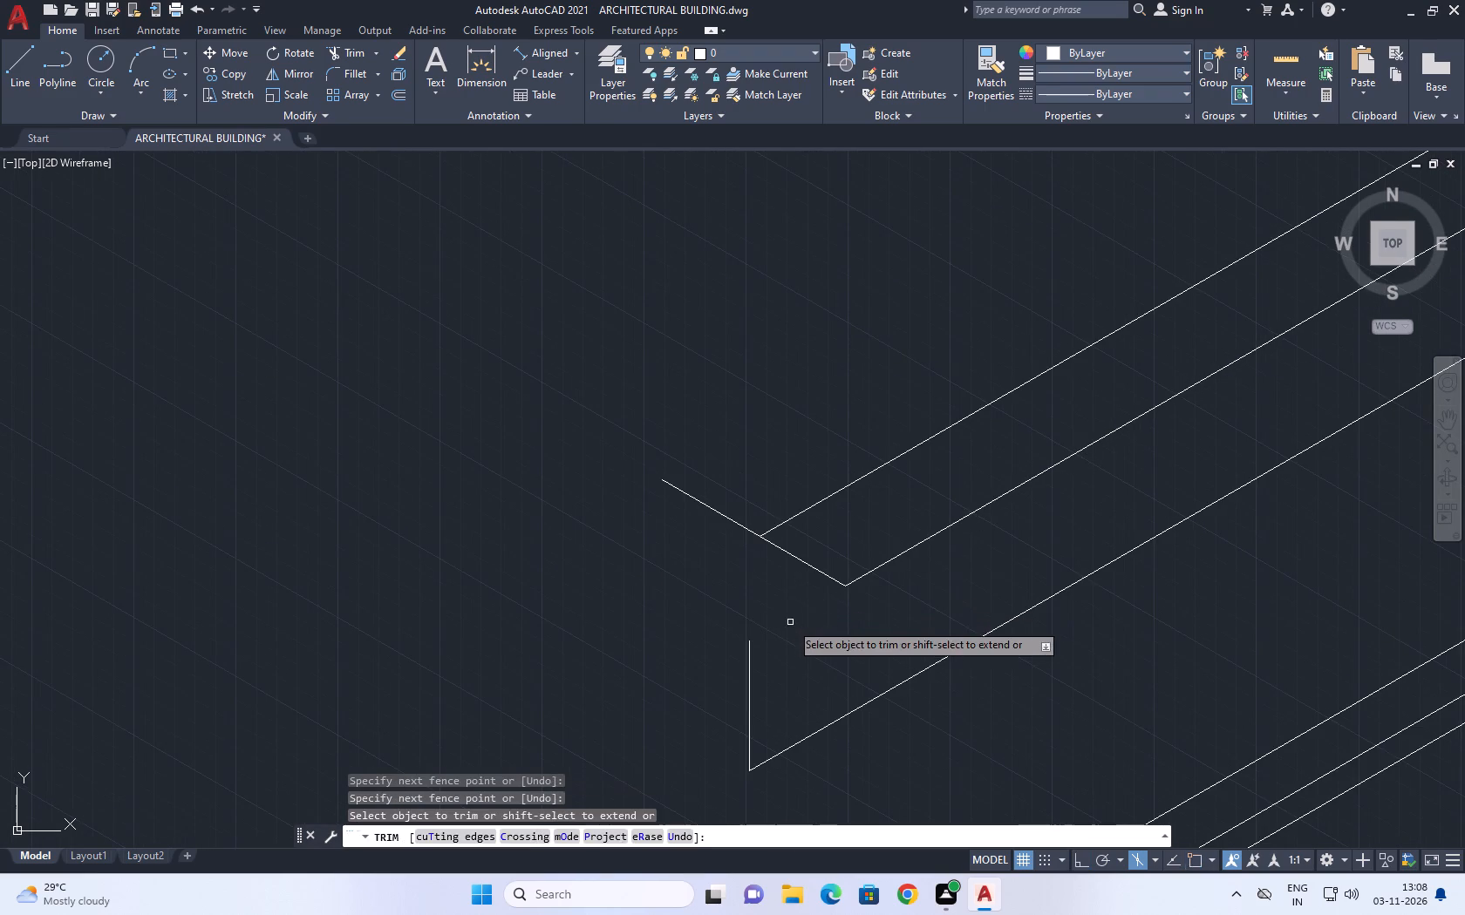
pyautogui.moveTo(835, 628); pyautogui.dragTo(834, 592, button='middle')
pyautogui.press('Escape')
# Draw a vertical line down from the end line's inner corner to below the ledge's bottom edge.
pyautogui.press('l')
pyautogui.press('space')
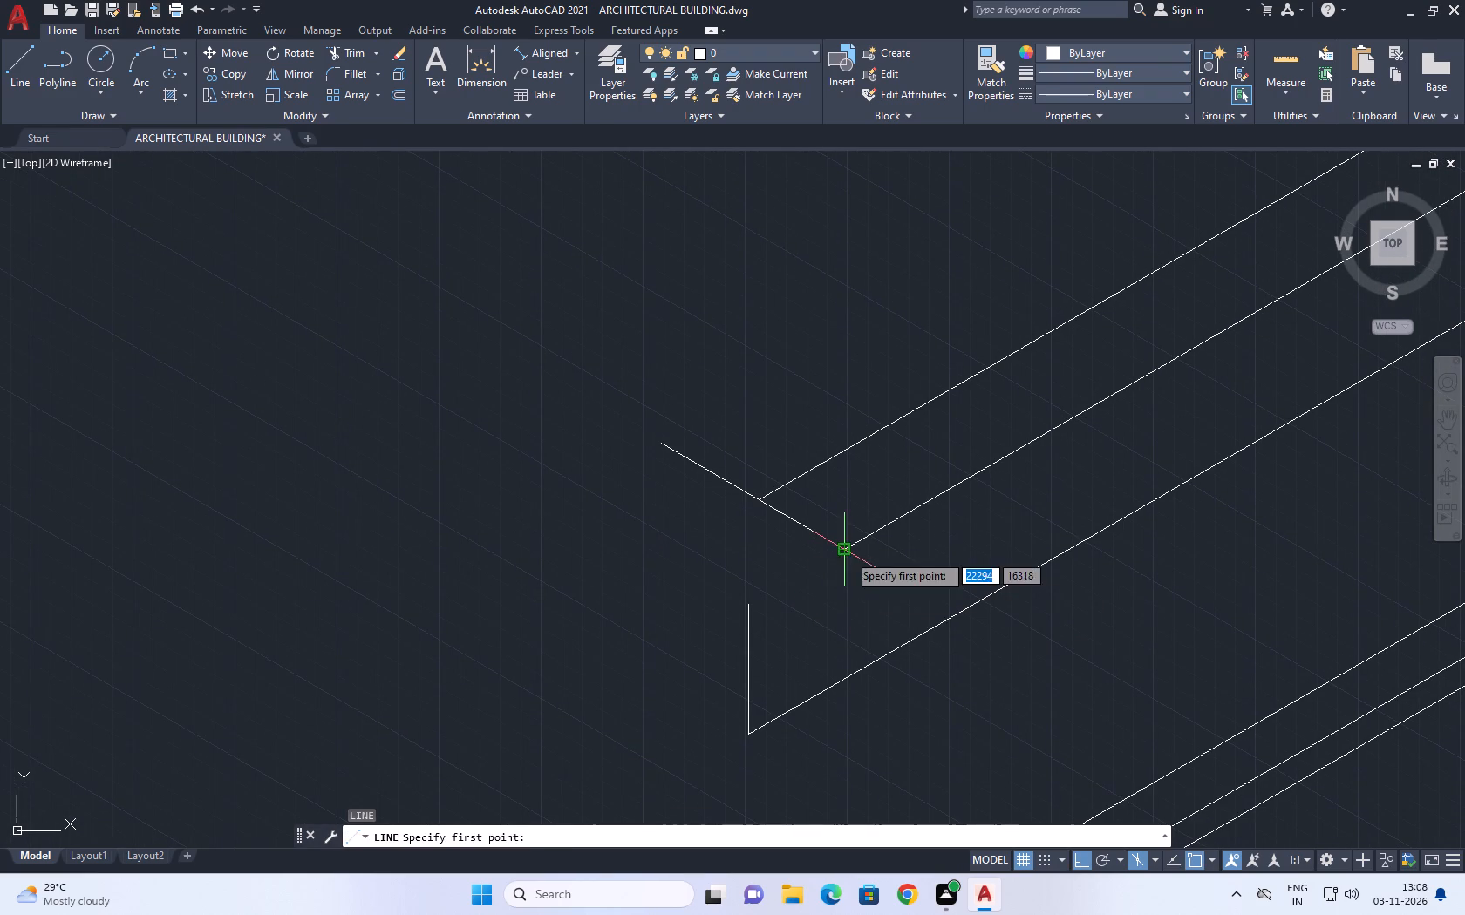
pyautogui.click(848, 552)
pyautogui.moveTo(861, 664); pyautogui.dragTo(841, 559, button='middle')
pyautogui.moveTo(830, 642); pyautogui.dragTo(829, 661)
pyautogui.press('Escape')
# Trim the overshooting vertical line, the old bottom corner remnants and the end line's overhang beyond the outer top edge.
pyautogui.press('t')
pyautogui.write('r')
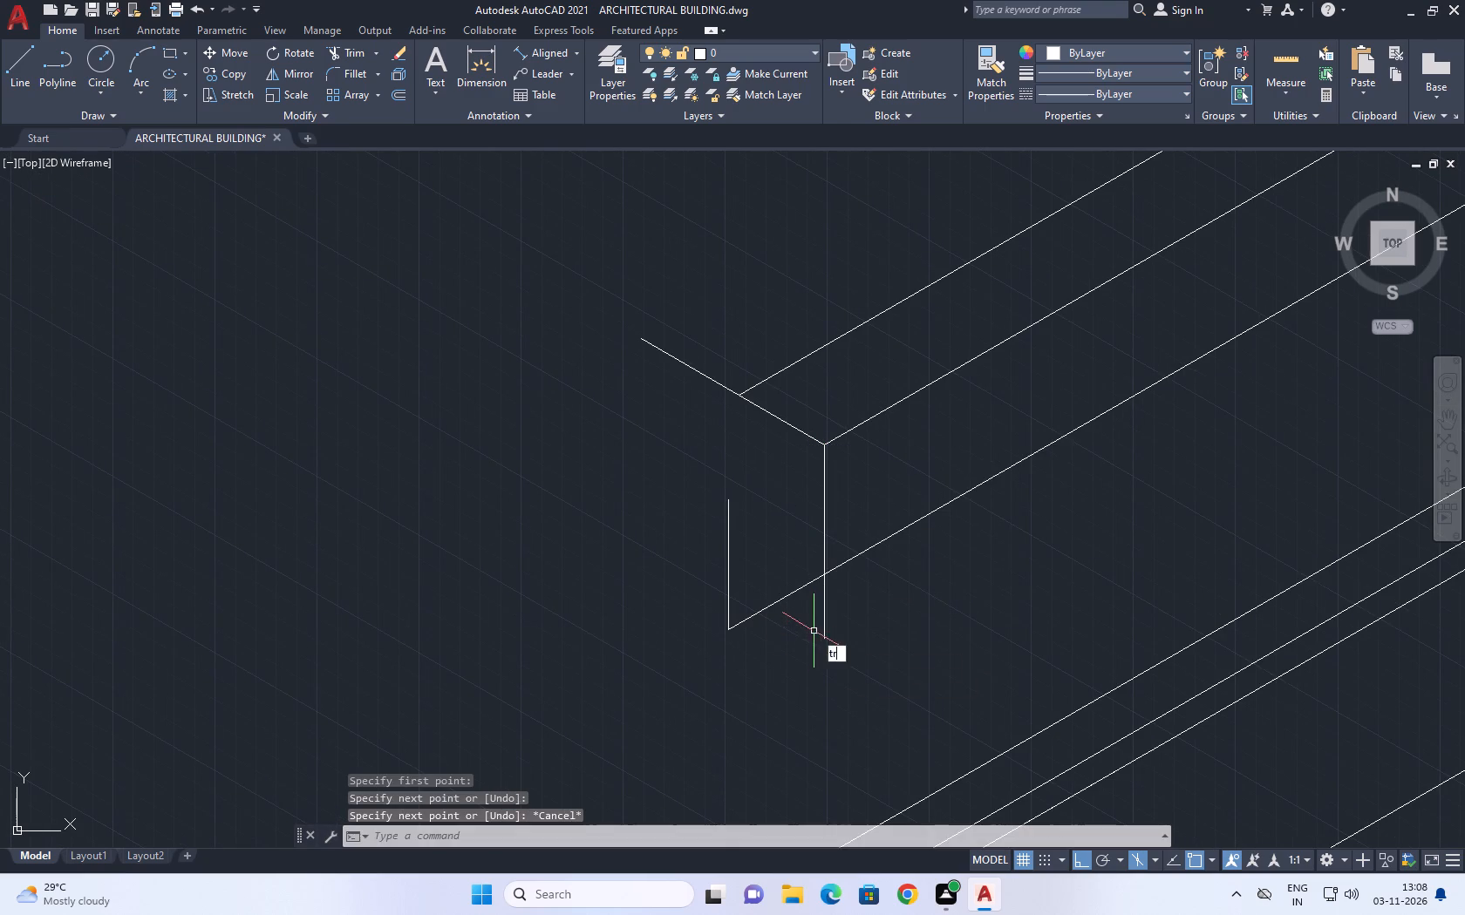
pyautogui.press('space')
pyautogui.click(850, 618)
pyautogui.moveTo(704, 613); pyautogui.dragTo(696, 609)
pyautogui.click(708, 410)
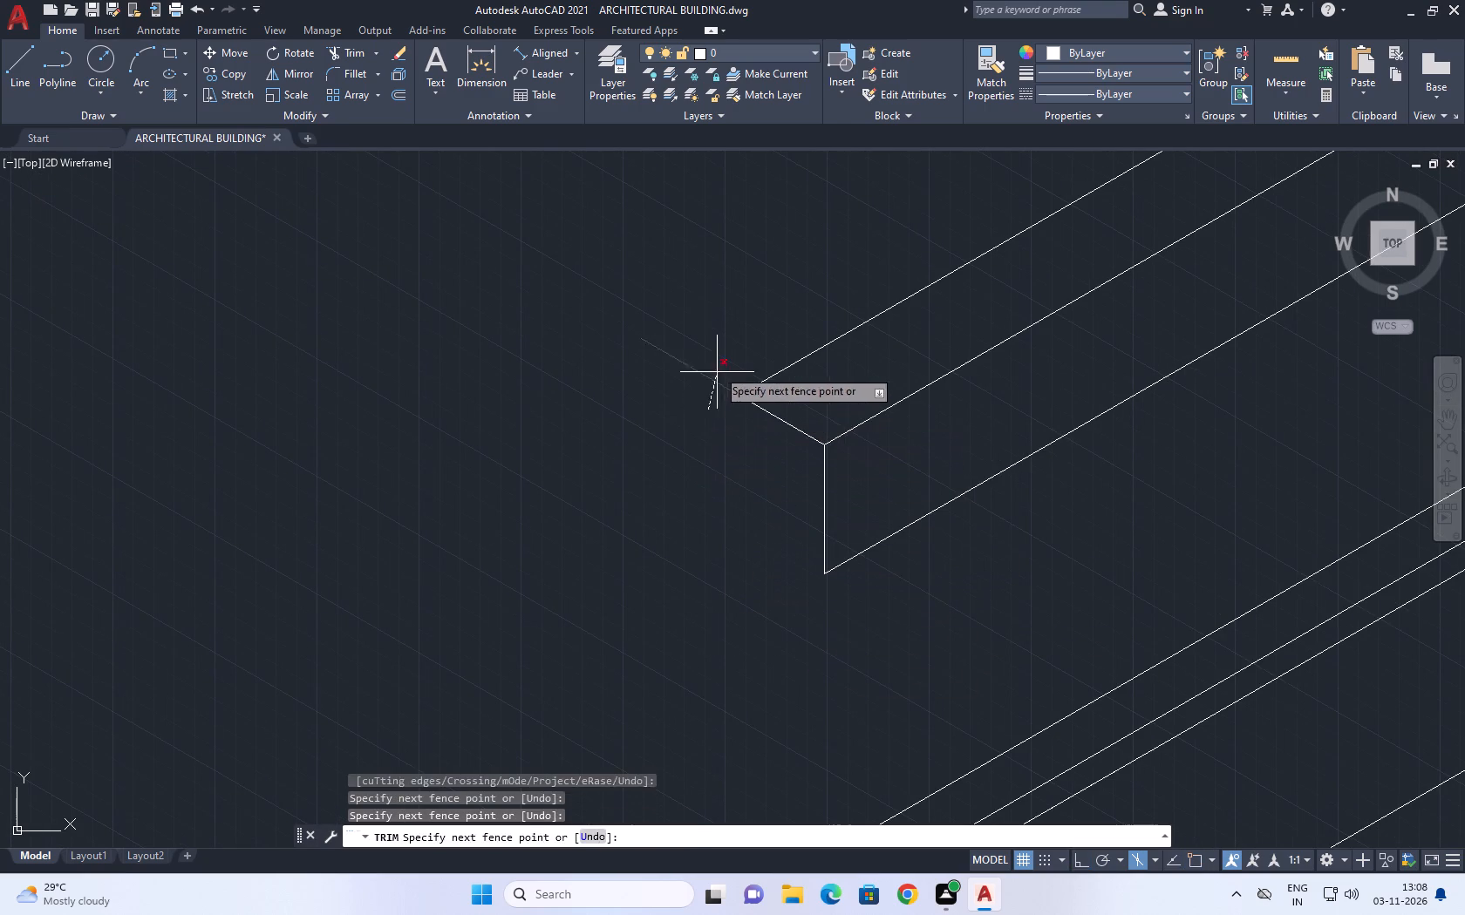
pyautogui.click(717, 365)
pyautogui.moveTo(721, 510); pyautogui.dragTo(747, 593, button='middle')
pyautogui.scroll(-3, 796, 614)
pyautogui.press('Escape')
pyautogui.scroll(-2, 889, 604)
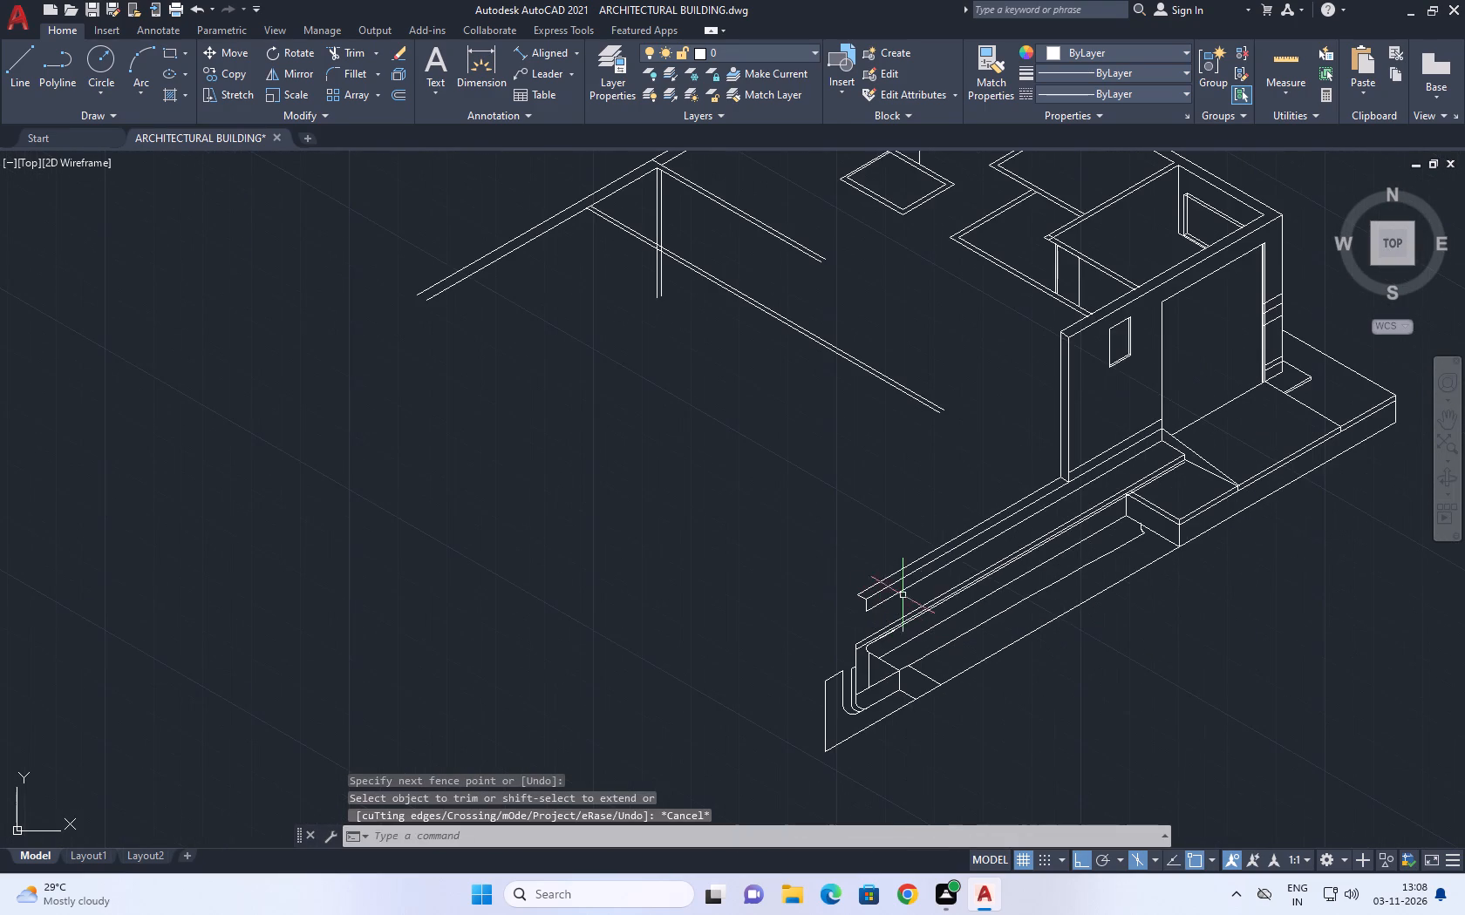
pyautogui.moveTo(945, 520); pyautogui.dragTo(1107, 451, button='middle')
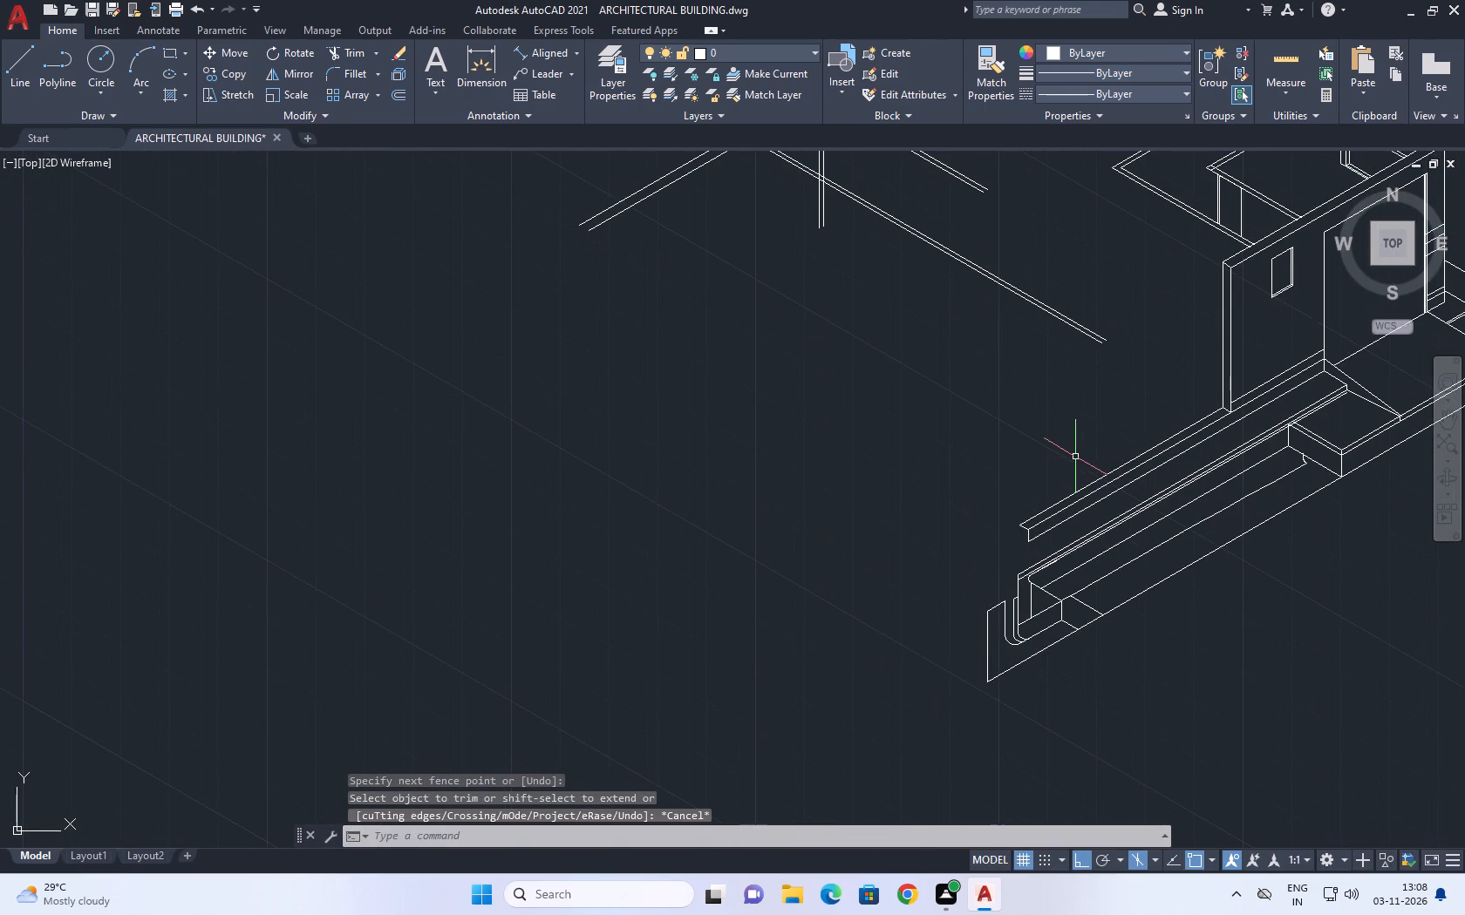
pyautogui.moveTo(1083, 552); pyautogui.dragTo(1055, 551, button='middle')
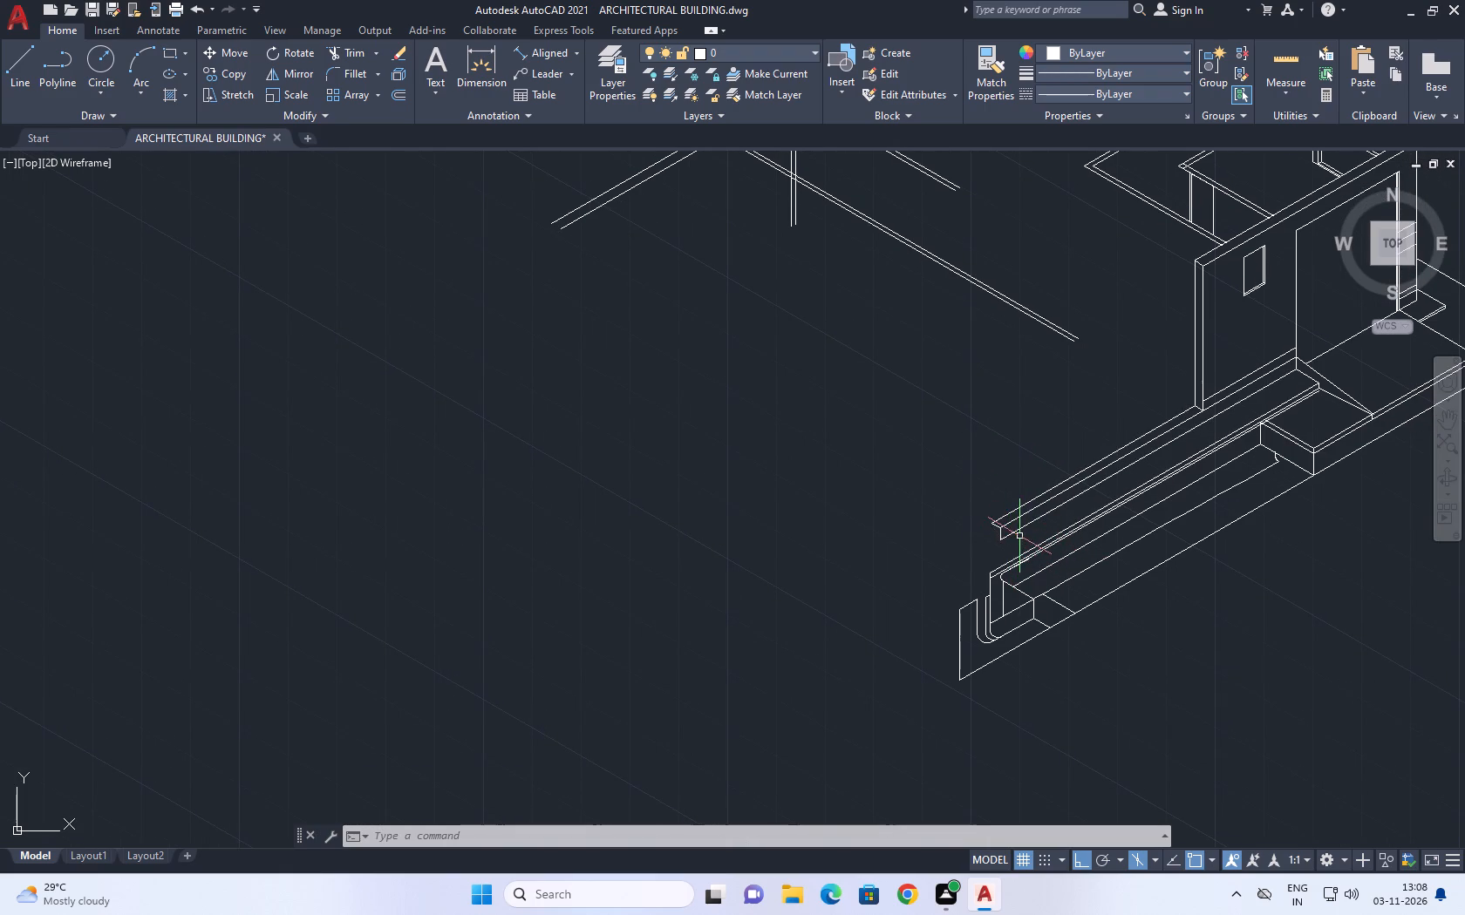
# Delete the pair of vertical lines dropping from the junction of the long outer wall and the middle partition.
pyautogui.moveTo(1009, 525); pyautogui.dragTo(942, 490, button='middle')
pyautogui.moveTo(960, 439); pyautogui.dragTo(947, 615, button='middle')
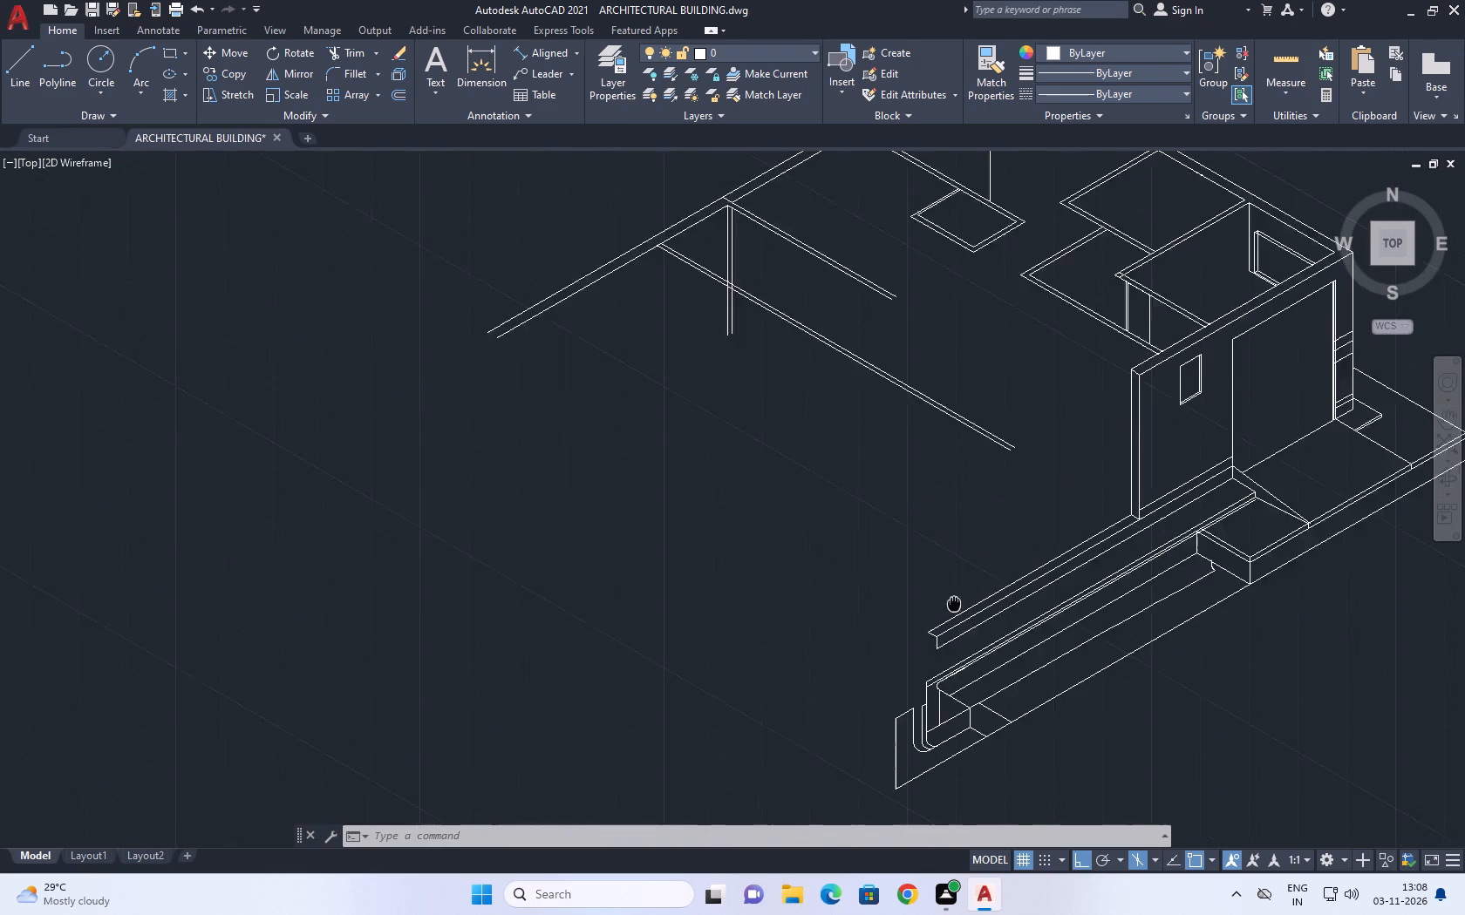
pyautogui.moveTo(947, 615); pyautogui.dragTo(851, 681, button='middle')
pyautogui.moveTo(910, 335); pyautogui.dragTo(952, 453, button='middle')
pyautogui.moveTo(978, 391); pyautogui.dragTo(974, 546, button='middle')
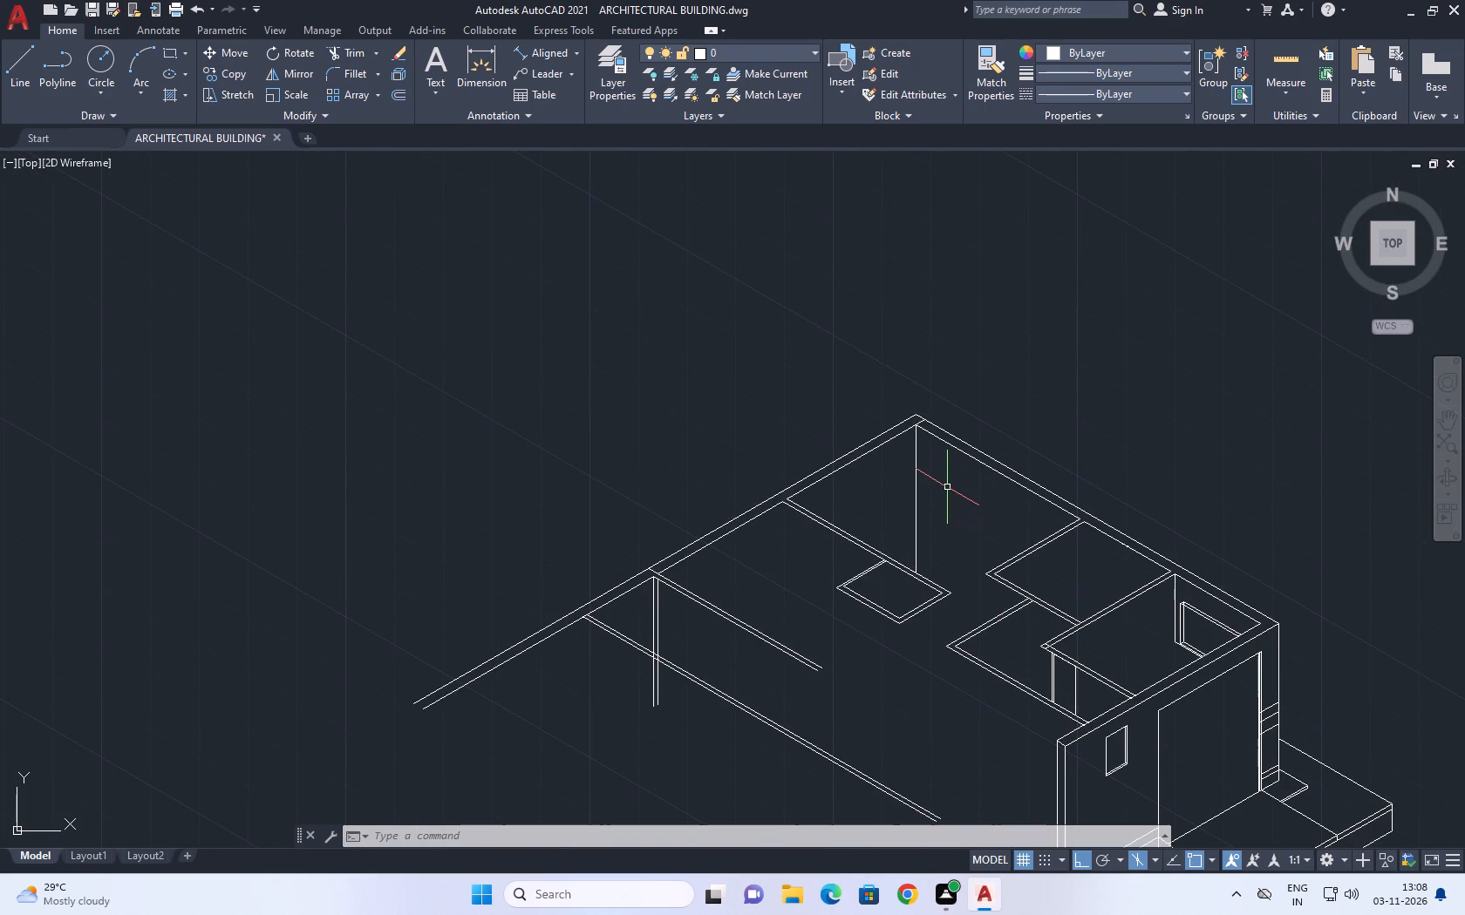
pyautogui.moveTo(780, 516); pyautogui.dragTo(821, 539, button='middle')
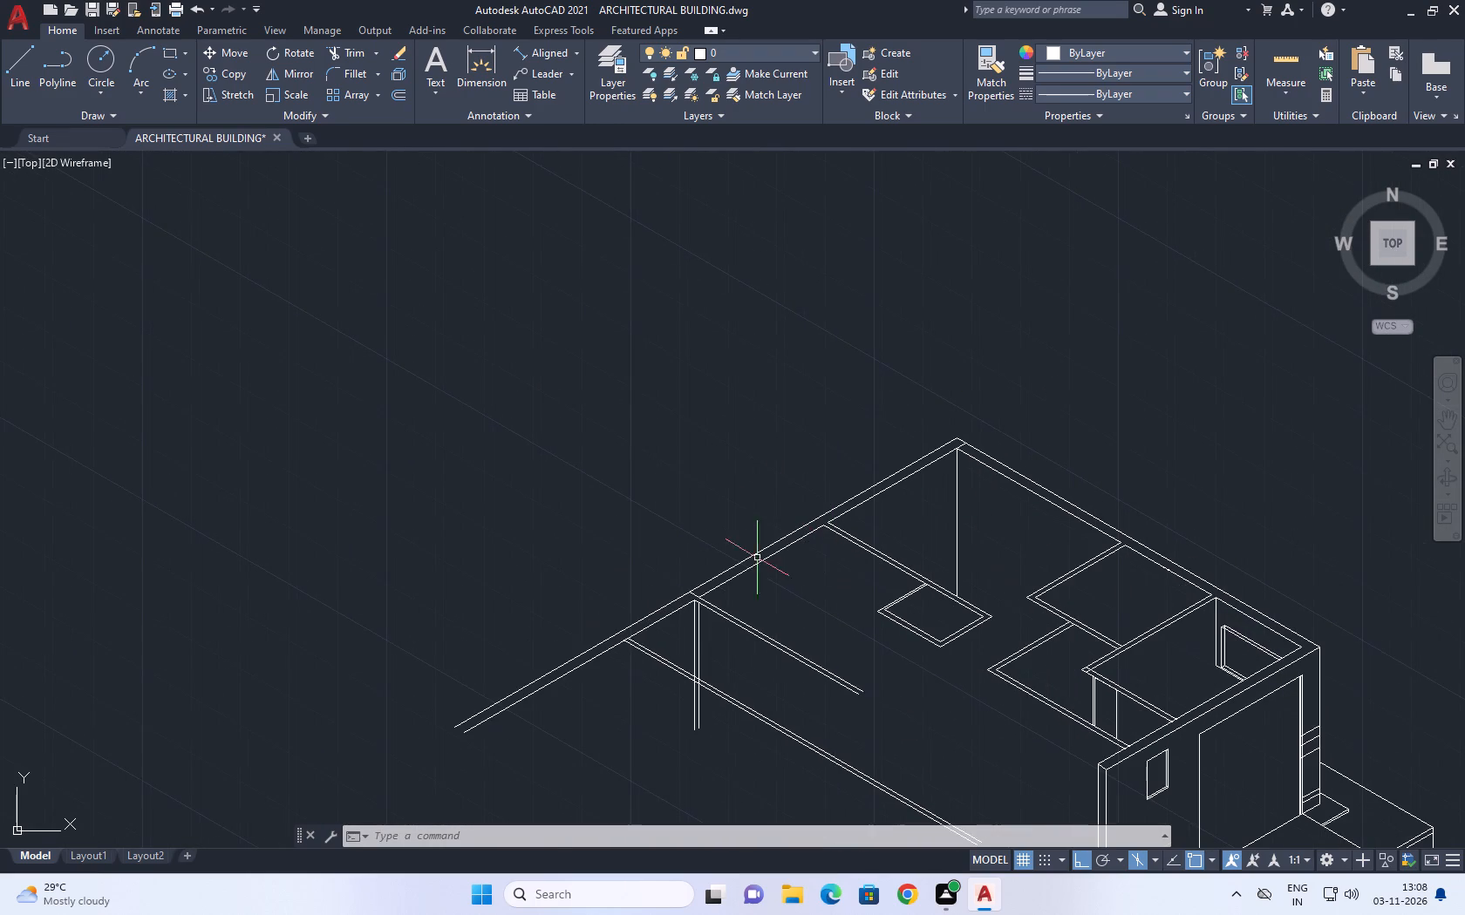
pyautogui.moveTo(719, 653); pyautogui.dragTo(847, 644, button='middle')
pyautogui.scroll(2, 860, 650)
pyautogui.moveTo(823, 607); pyautogui.dragTo(773, 588)
pyautogui.click(740, 575)
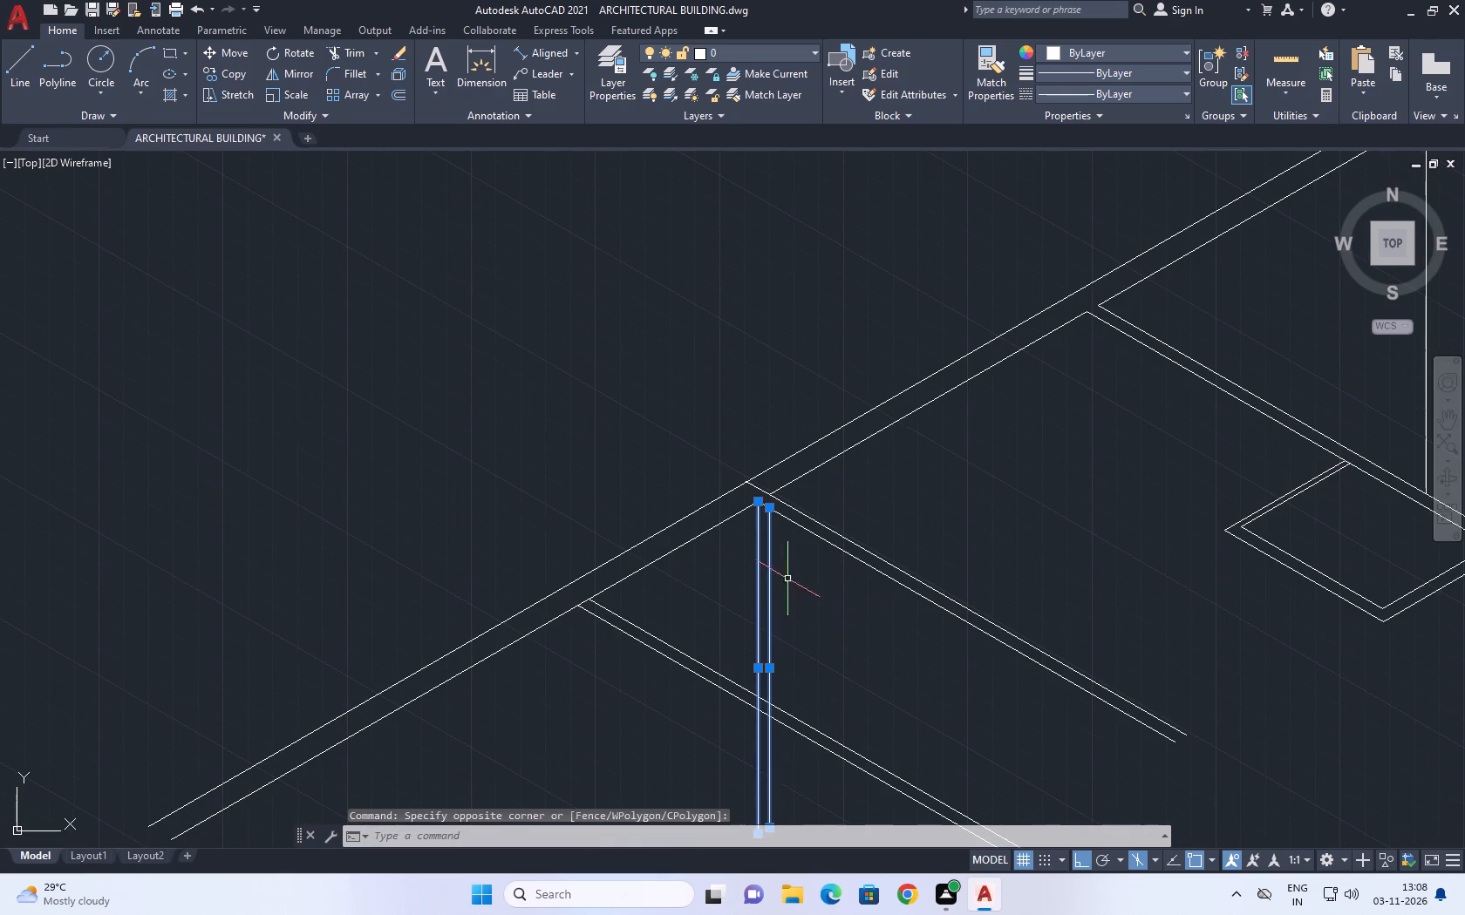
pyautogui.press('Delete')
# Draw a helper line at 150° from where the partition nearest the wall's open end meets it, upper edge, running past the outer wall edge.
pyautogui.moveTo(767, 498); pyautogui.dragTo(906, 563, button='middle')
pyautogui.press('l')
pyautogui.press('space')
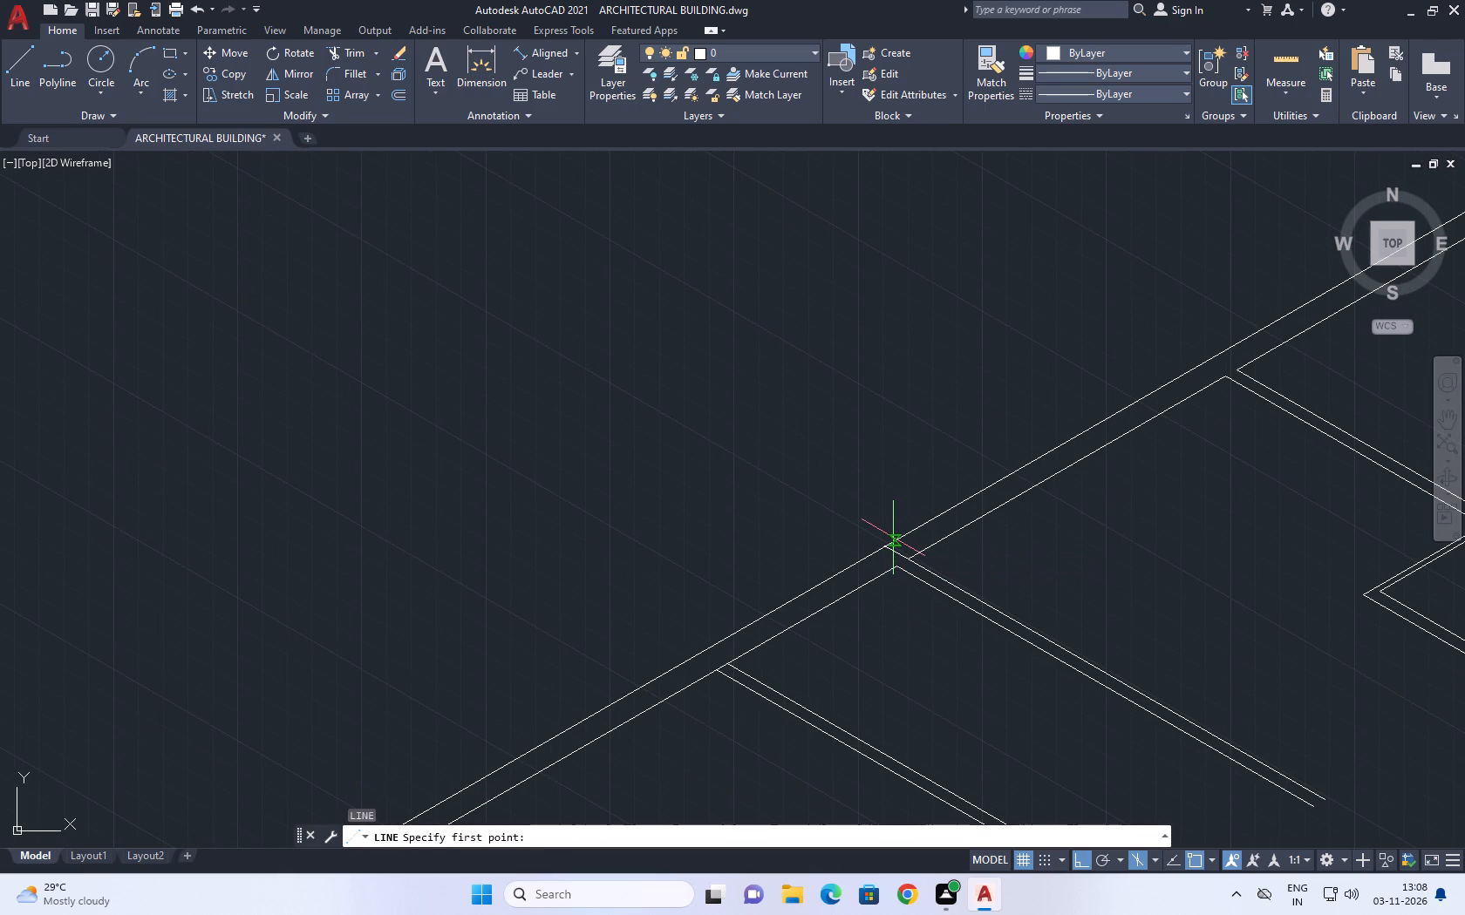
pyautogui.click(733, 662)
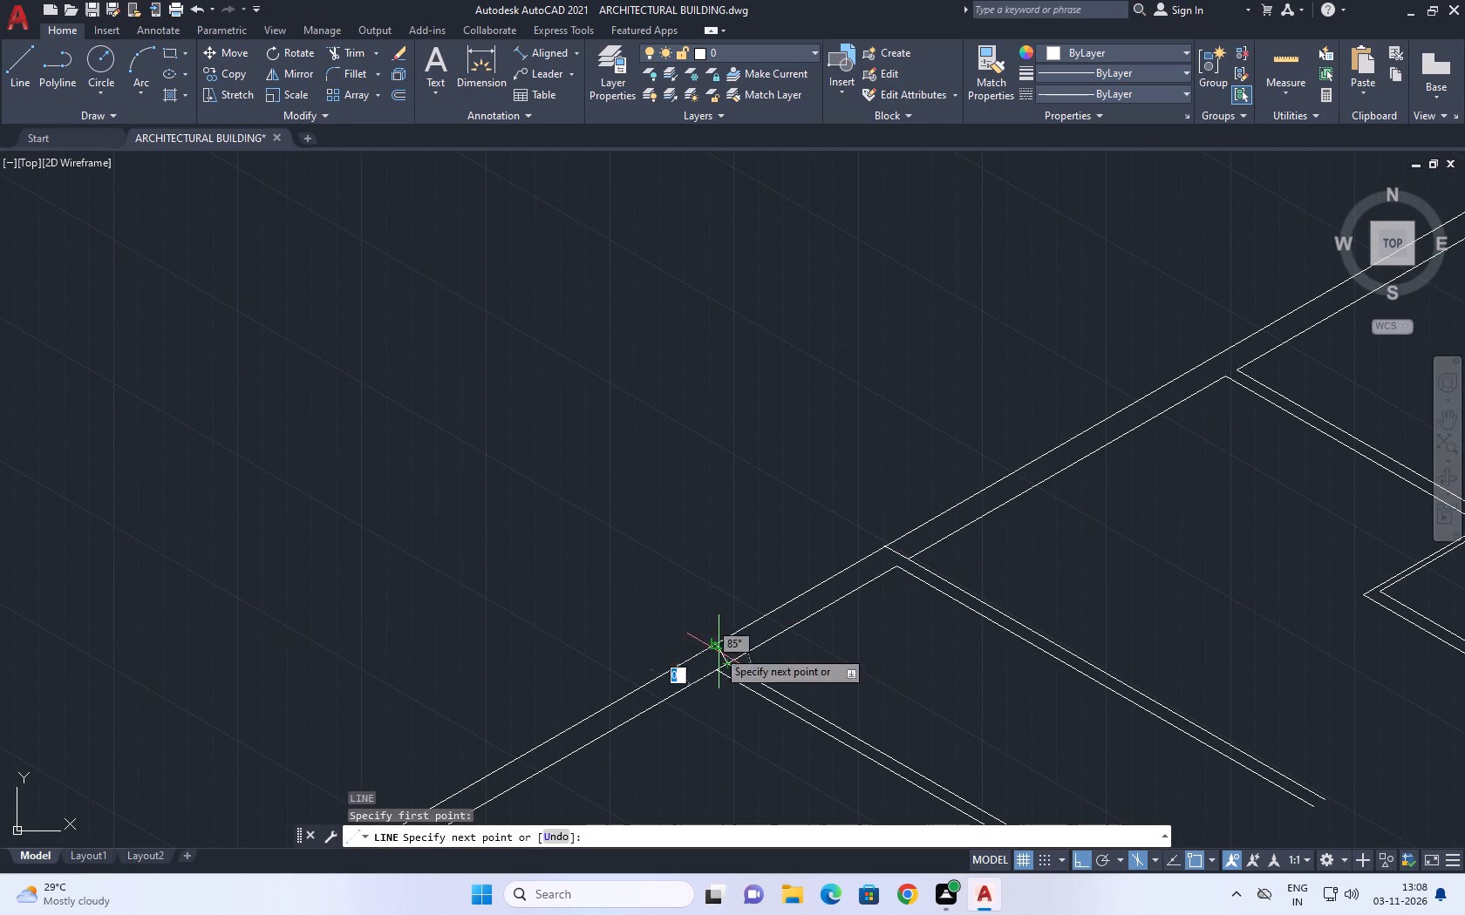
pyautogui.click(629, 544)
pyautogui.press('space')
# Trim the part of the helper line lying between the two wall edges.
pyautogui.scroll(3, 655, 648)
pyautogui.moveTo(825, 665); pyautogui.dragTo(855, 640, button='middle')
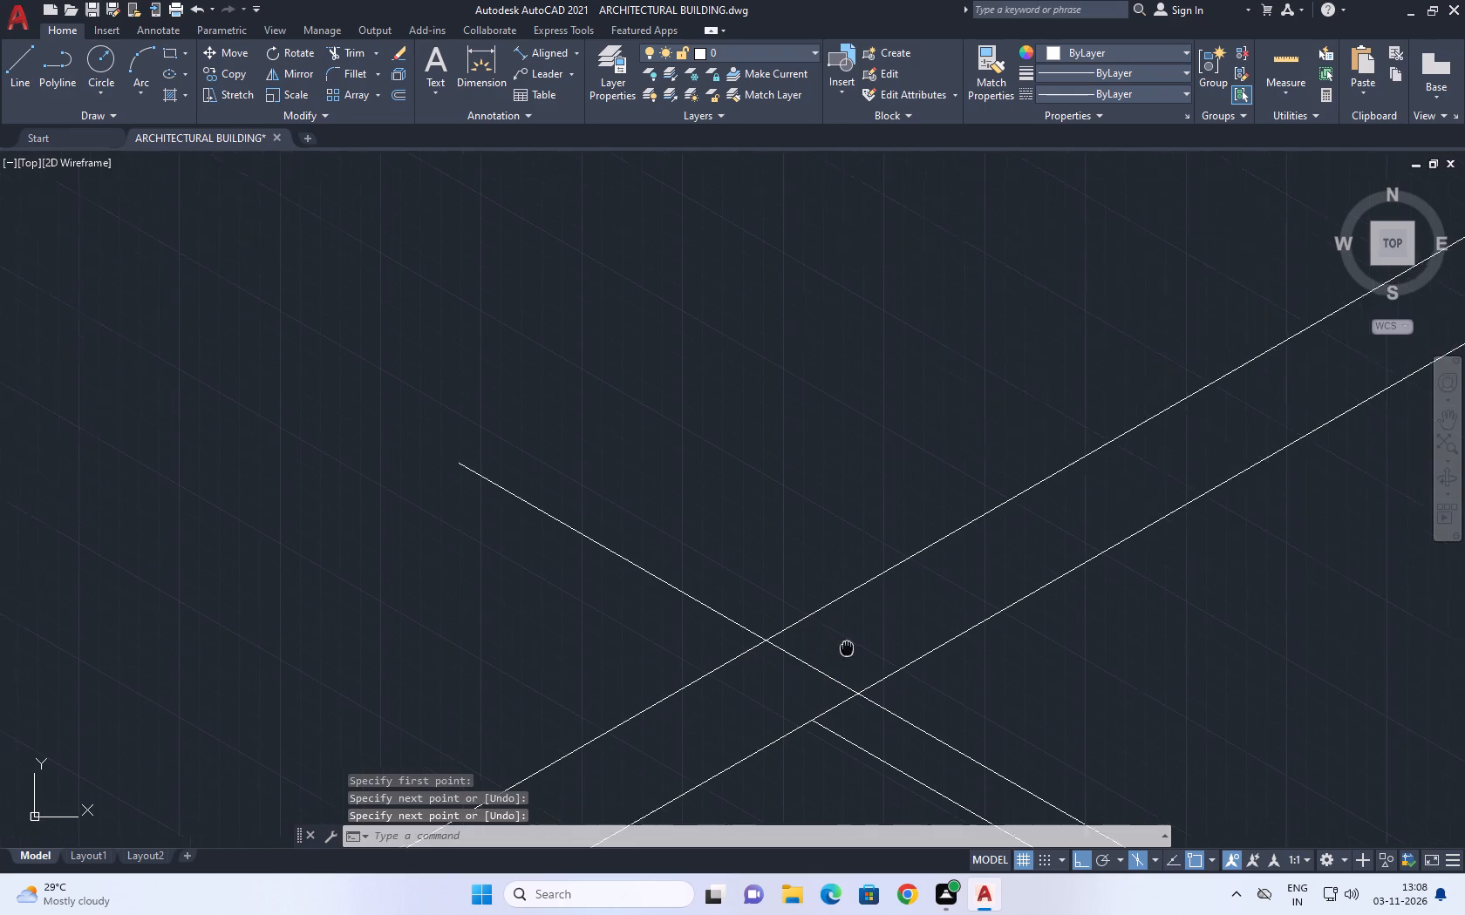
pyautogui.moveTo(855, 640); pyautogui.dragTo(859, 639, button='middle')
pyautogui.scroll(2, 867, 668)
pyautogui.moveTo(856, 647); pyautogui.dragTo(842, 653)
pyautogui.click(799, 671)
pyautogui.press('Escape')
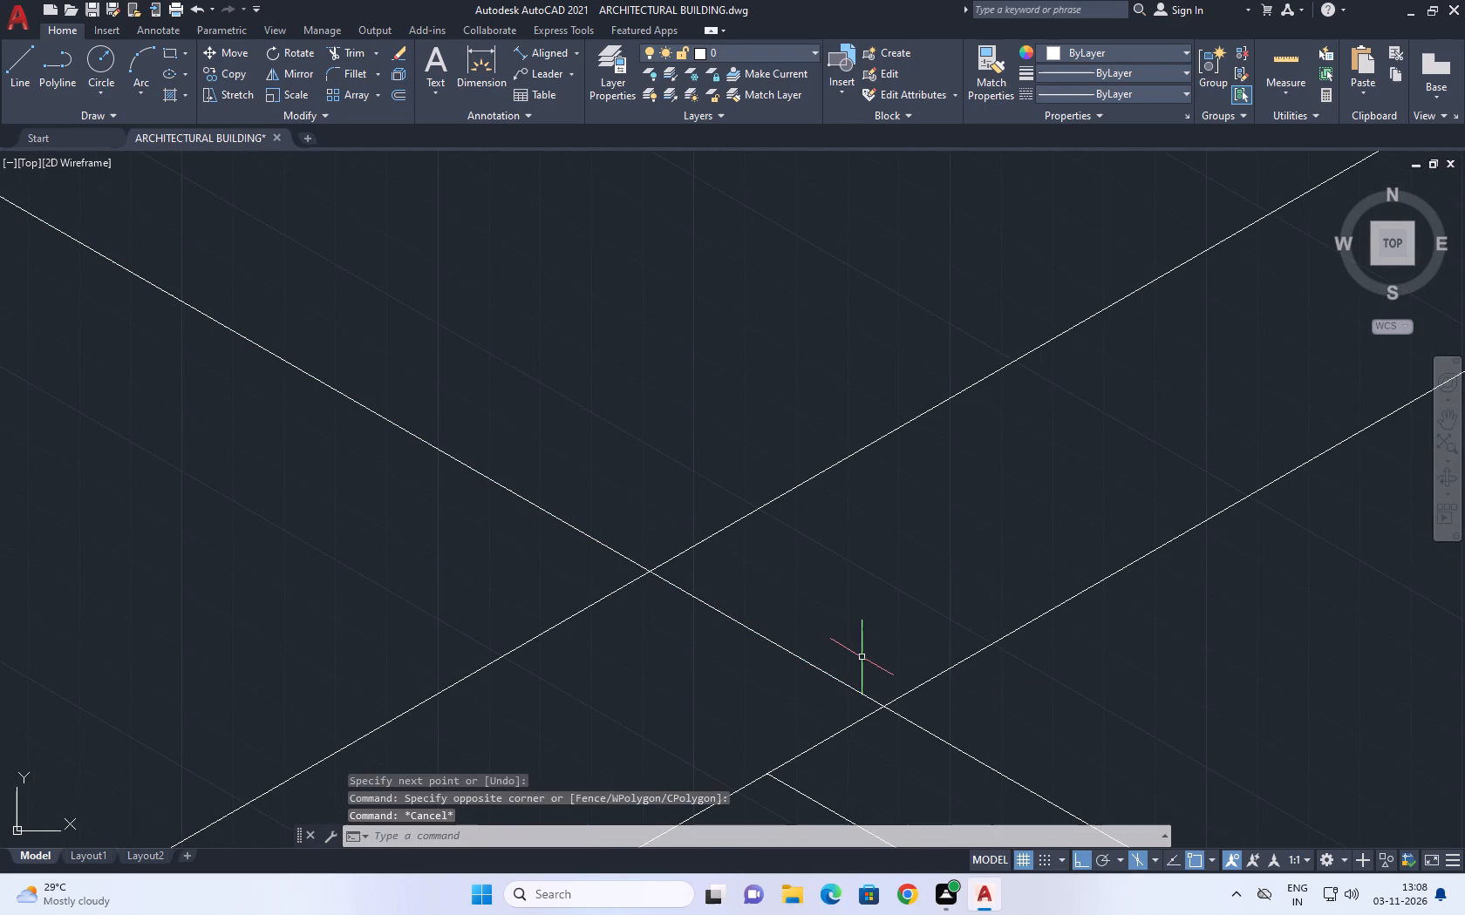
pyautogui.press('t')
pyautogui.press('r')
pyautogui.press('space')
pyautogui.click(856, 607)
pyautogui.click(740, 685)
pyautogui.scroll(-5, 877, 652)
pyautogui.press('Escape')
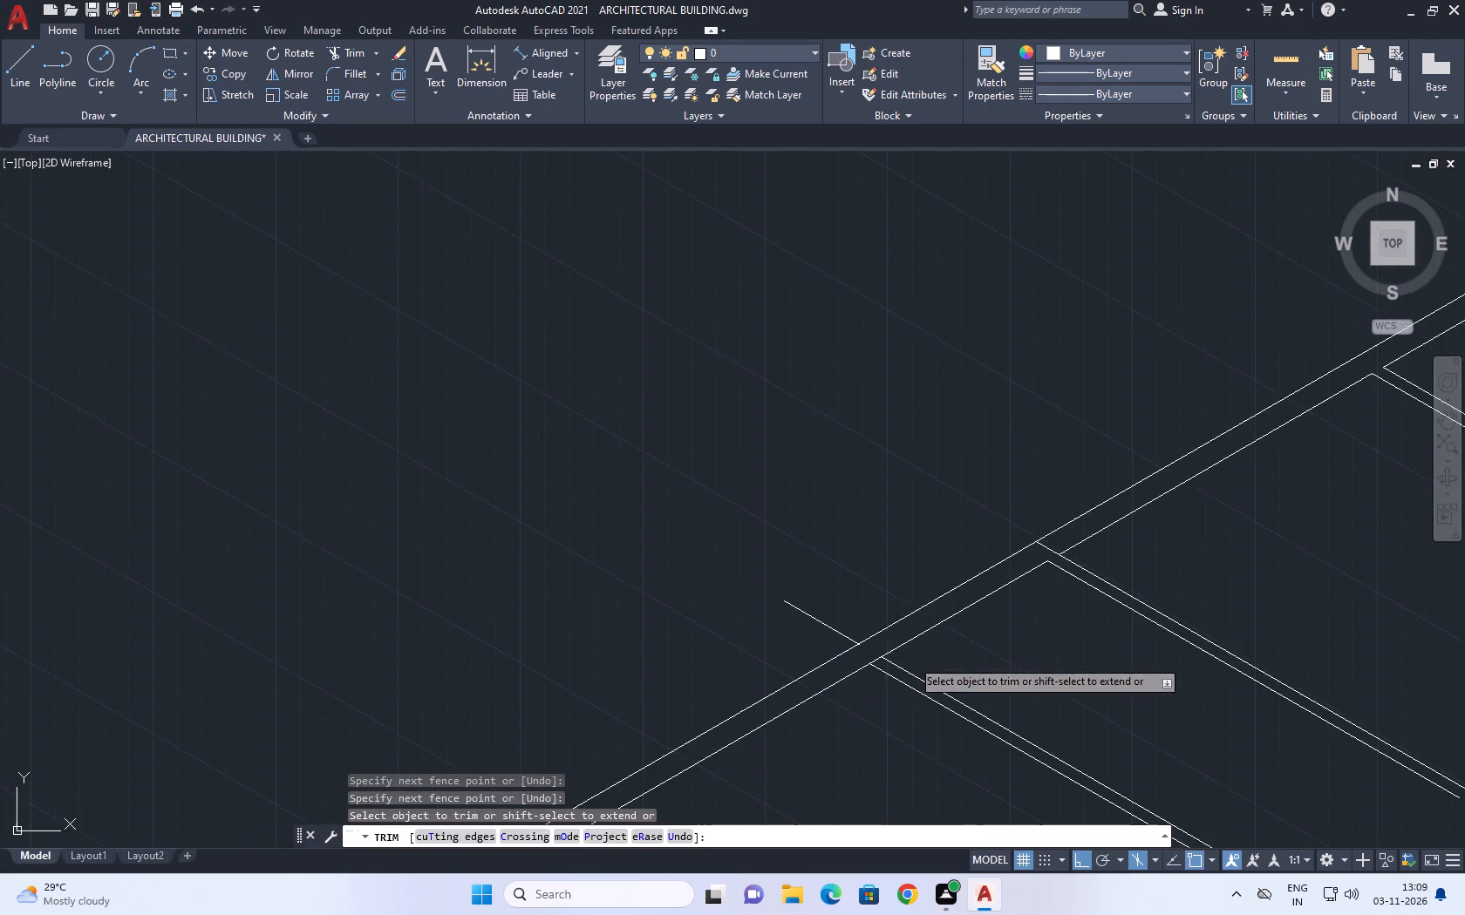
# Draw a 2300 vertical line up from the helper line's end on the outer wall edge, continuing about 5340 at 150°.
pyautogui.moveTo(670, 572); pyautogui.dragTo(904, 655, button='middle')
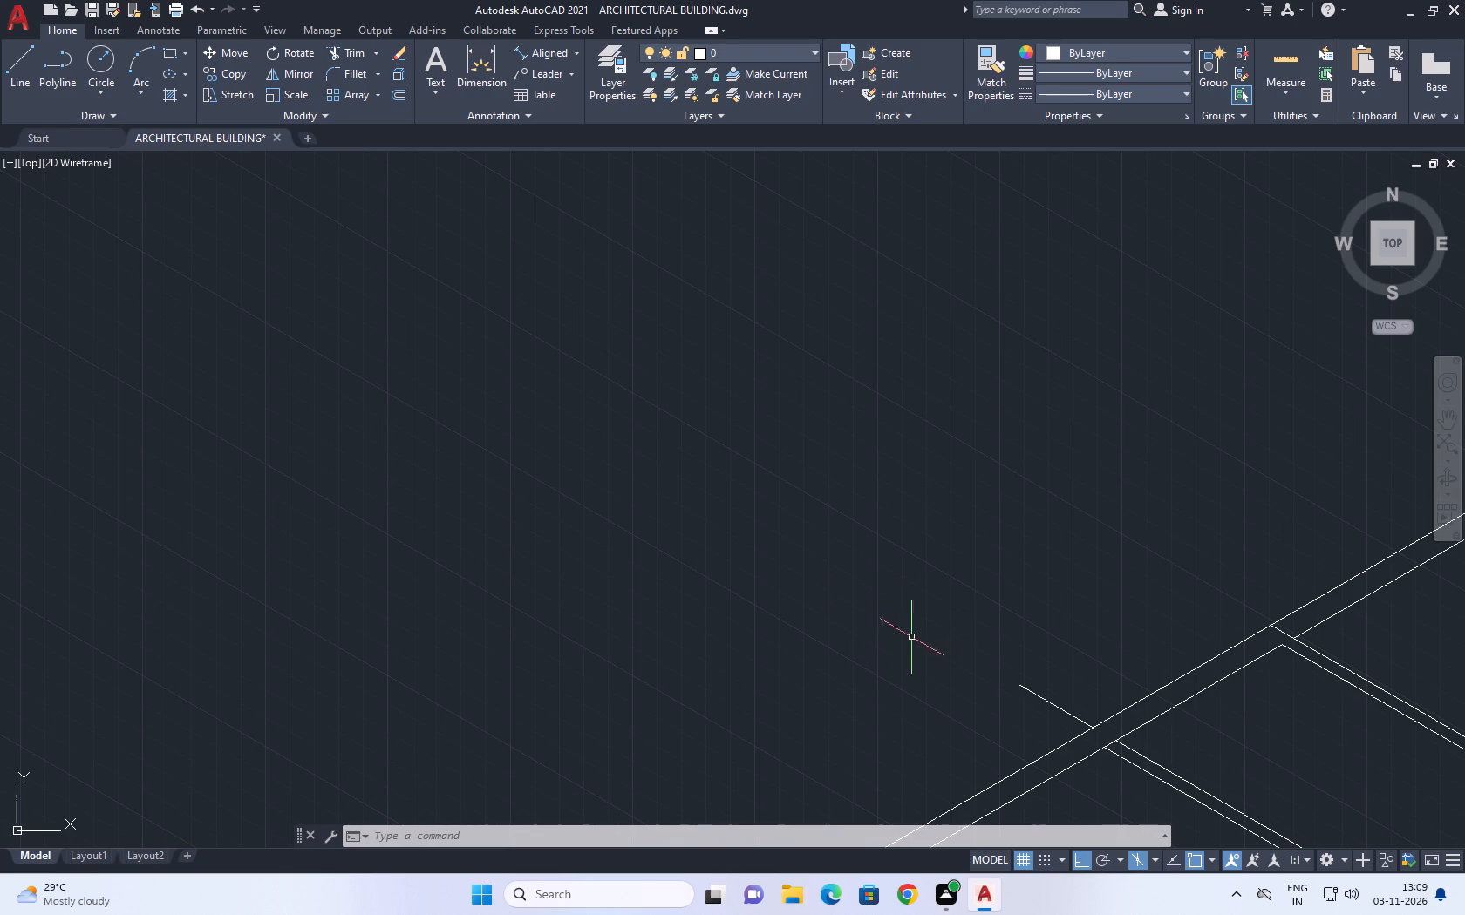
pyautogui.moveTo(955, 639); pyautogui.dragTo(937, 616, button='middle')
pyautogui.scroll(-1, 926, 609)
pyautogui.moveTo(1039, 647); pyautogui.dragTo(910, 583, button='middle')
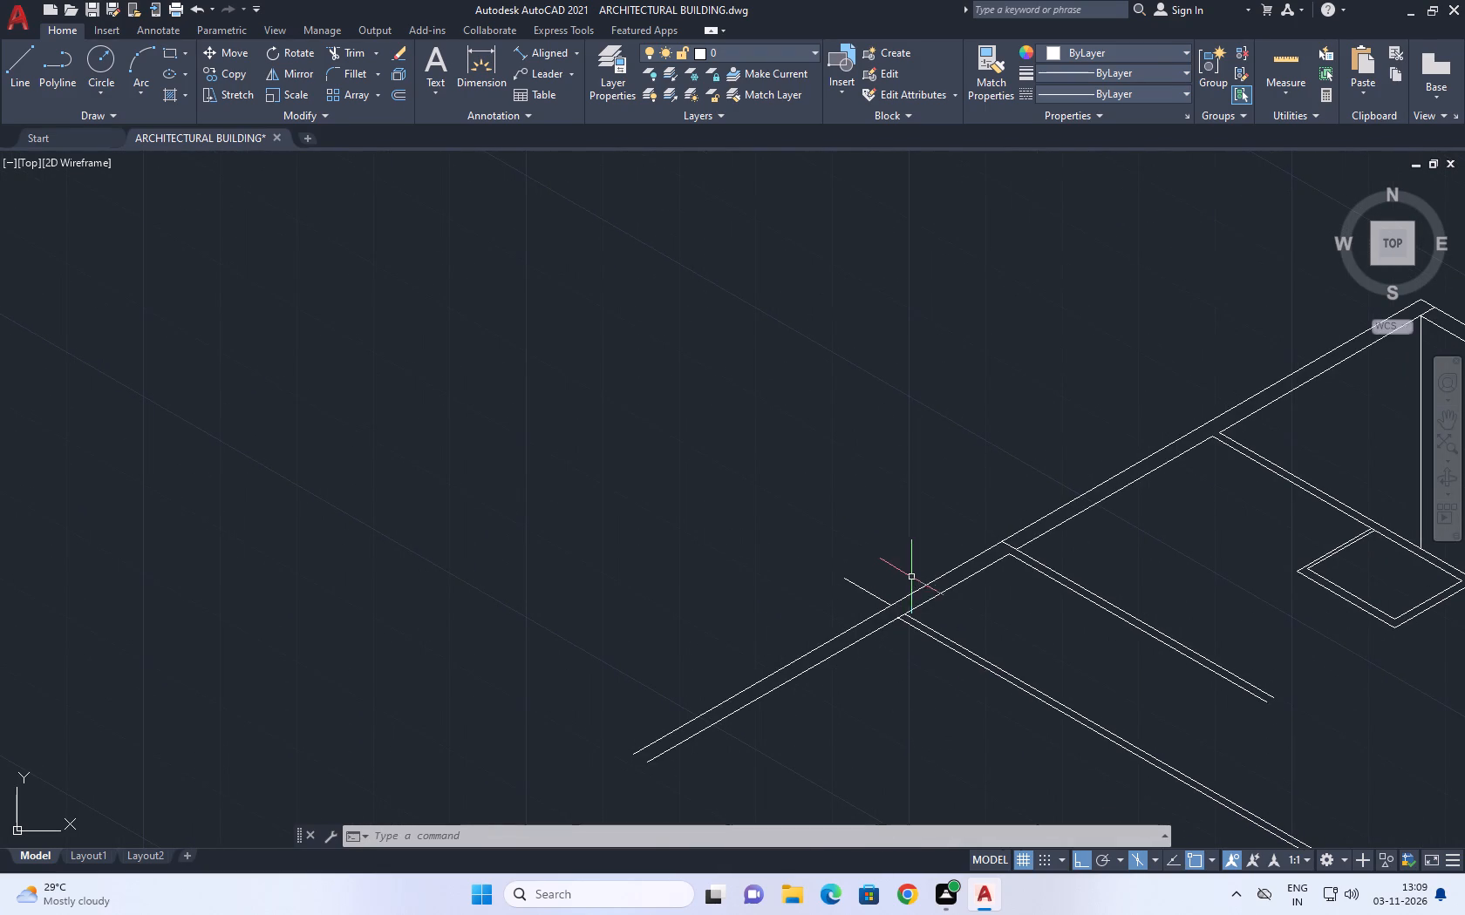
pyautogui.press('l')
pyautogui.press('space')
pyautogui.click(886, 605)
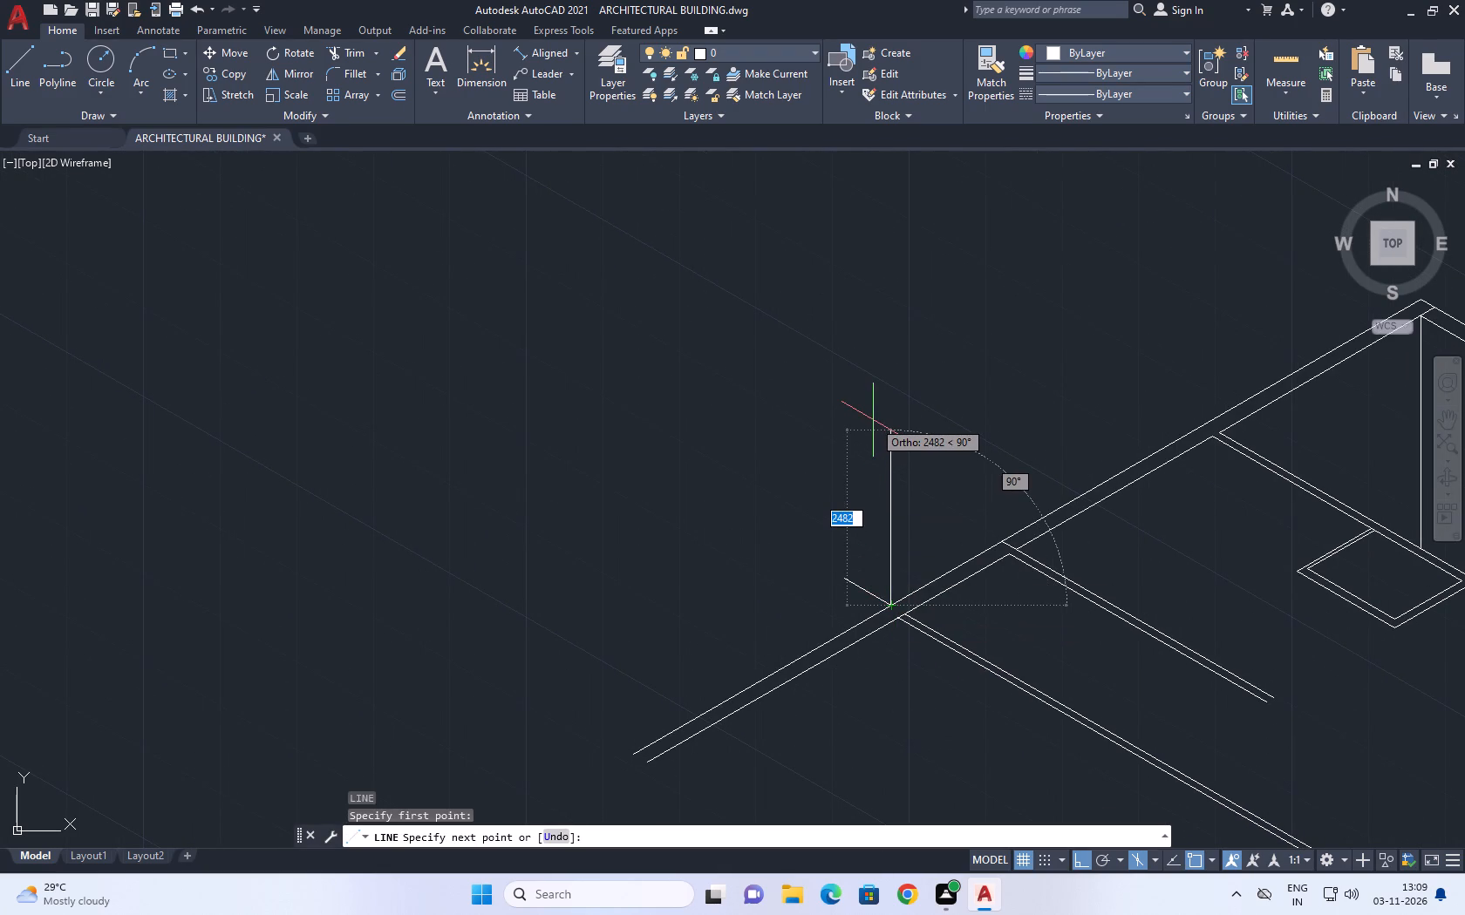
pyautogui.write('2300')
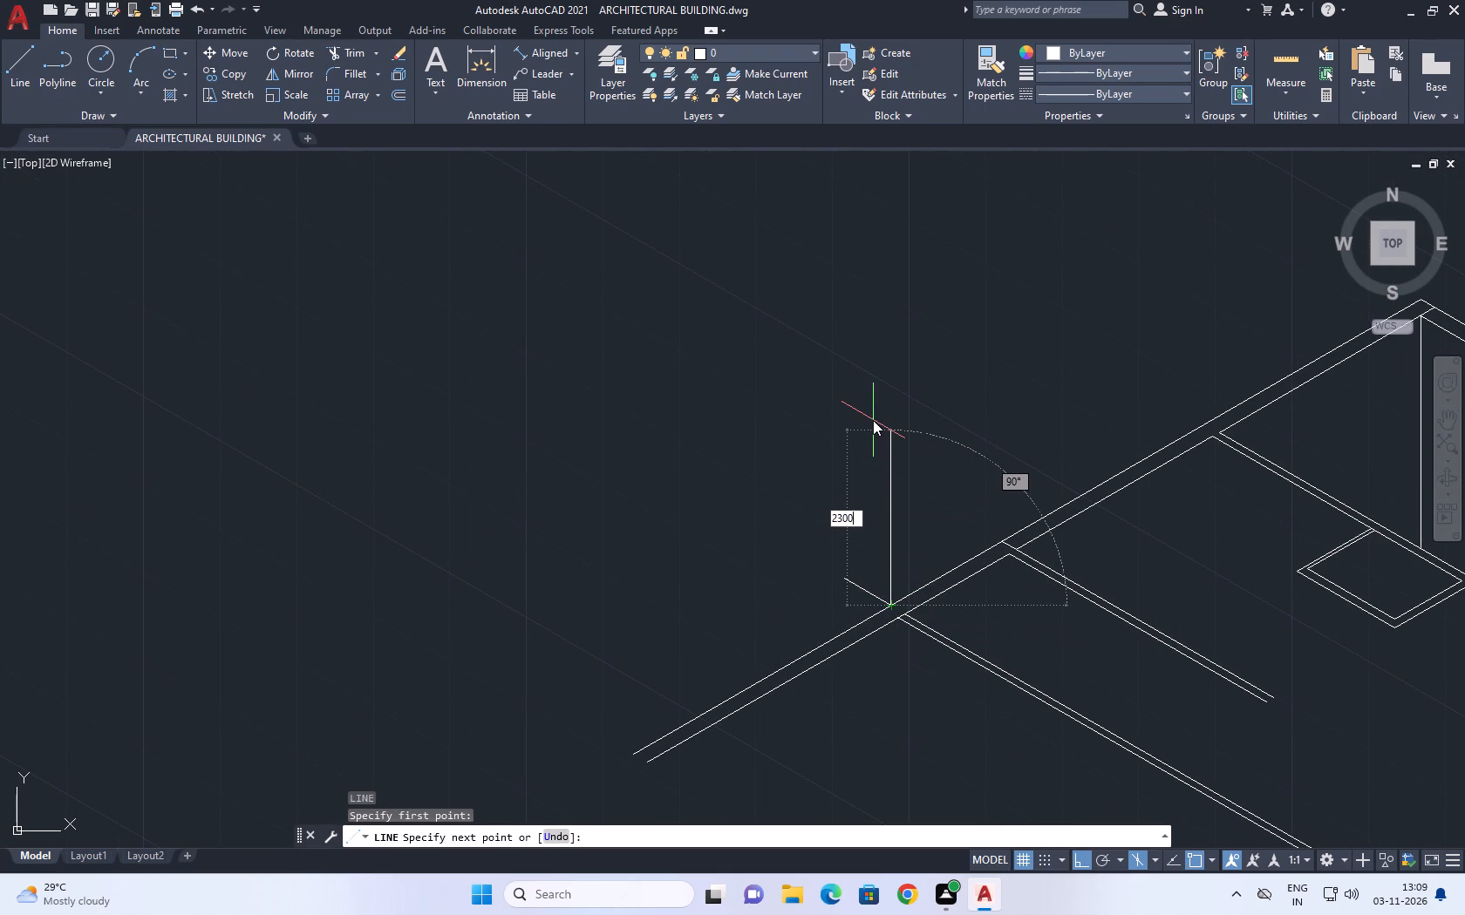
pyautogui.press('Return')
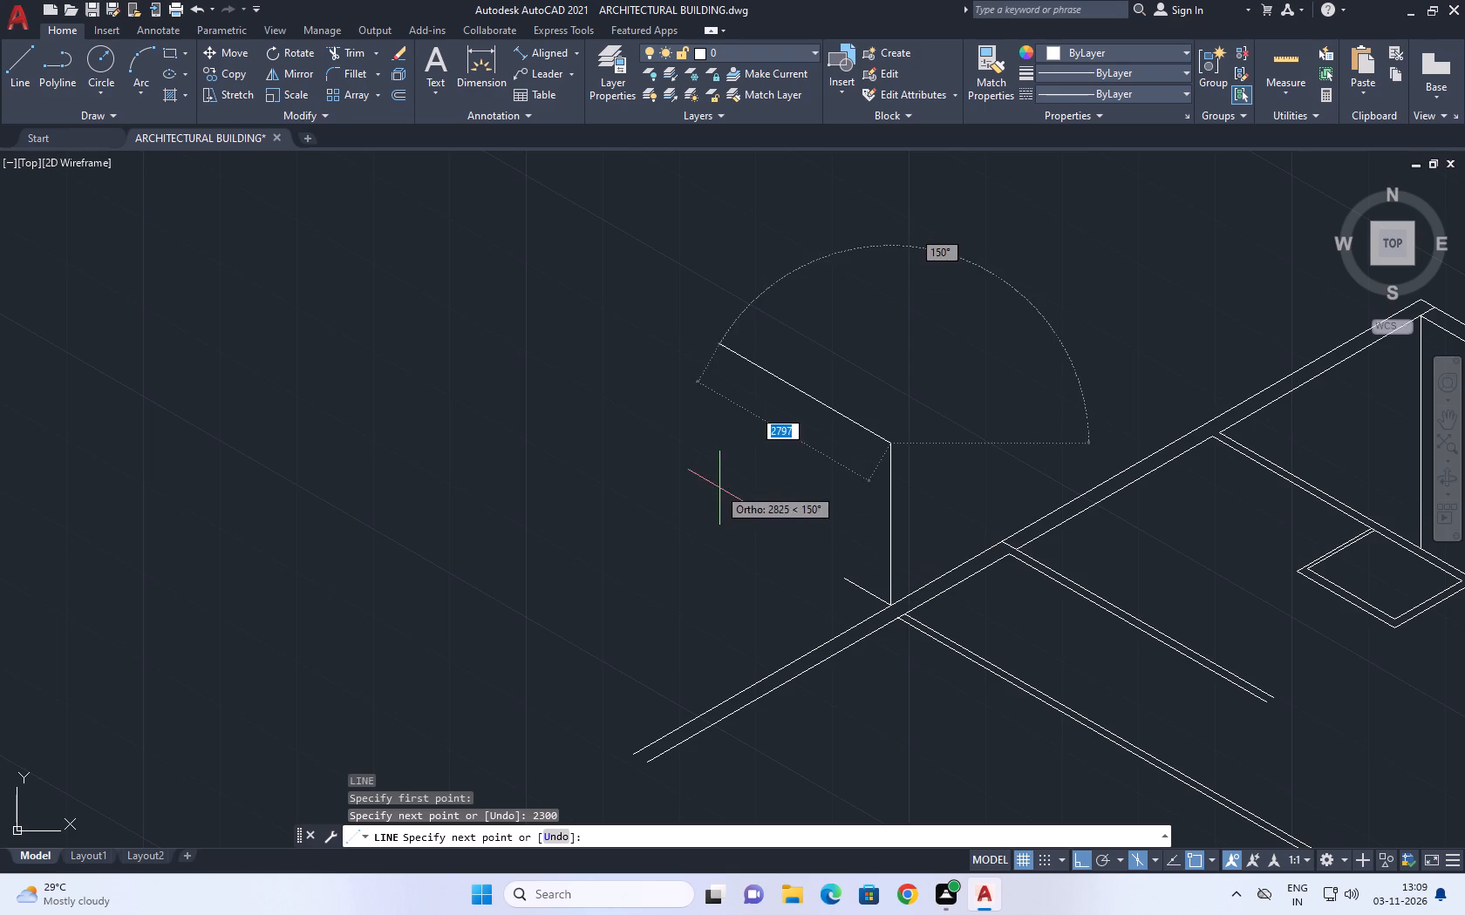
pyautogui.moveTo(564, 356); pyautogui.dragTo(619, 423, button='middle')
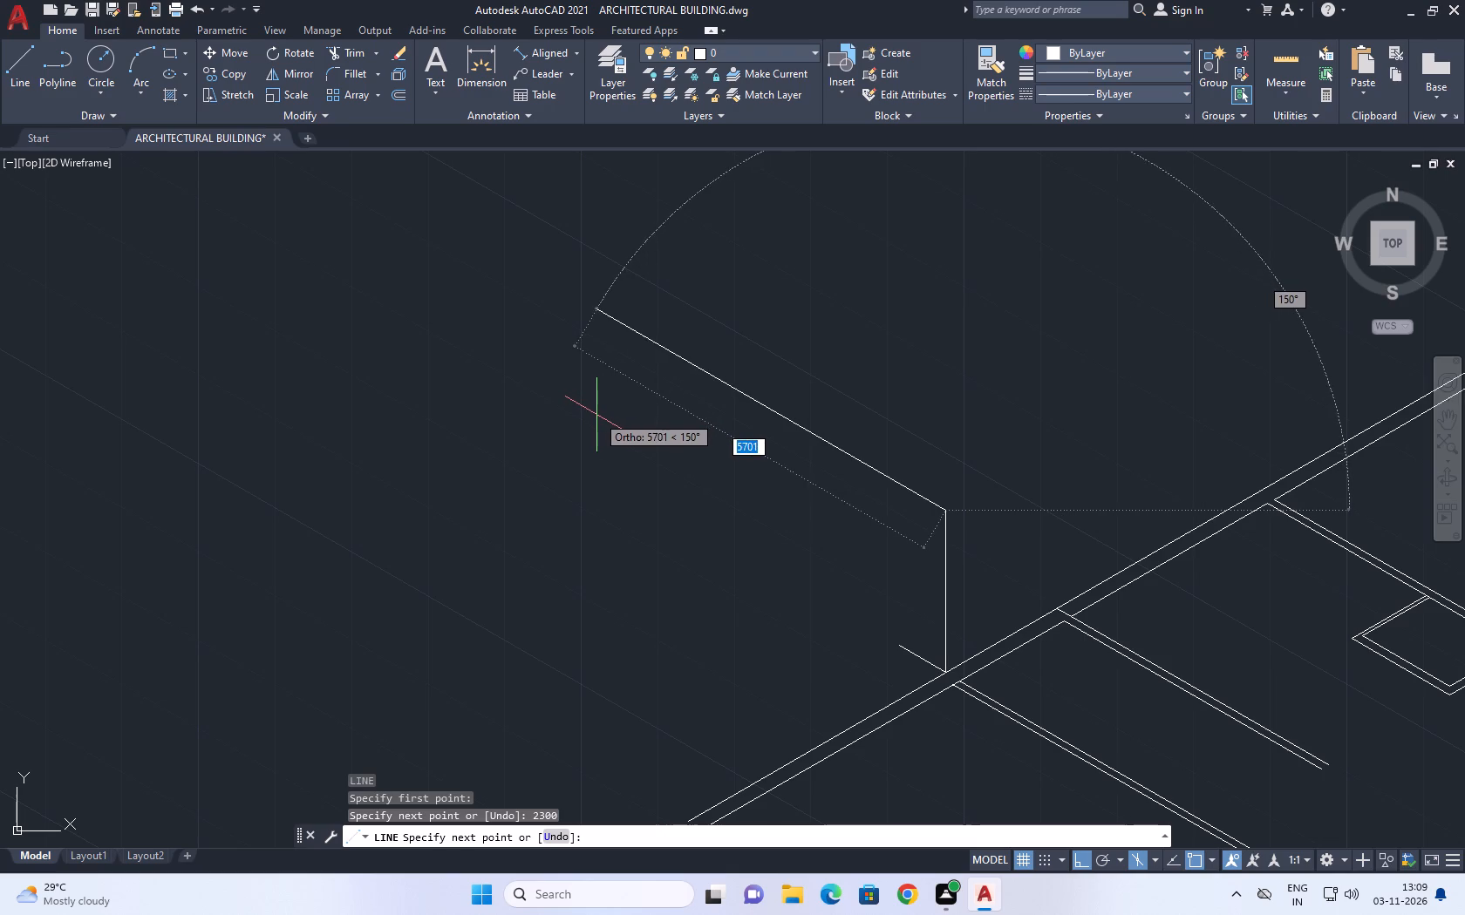
pyautogui.moveTo(583, 401); pyautogui.dragTo(617, 437, button='middle')
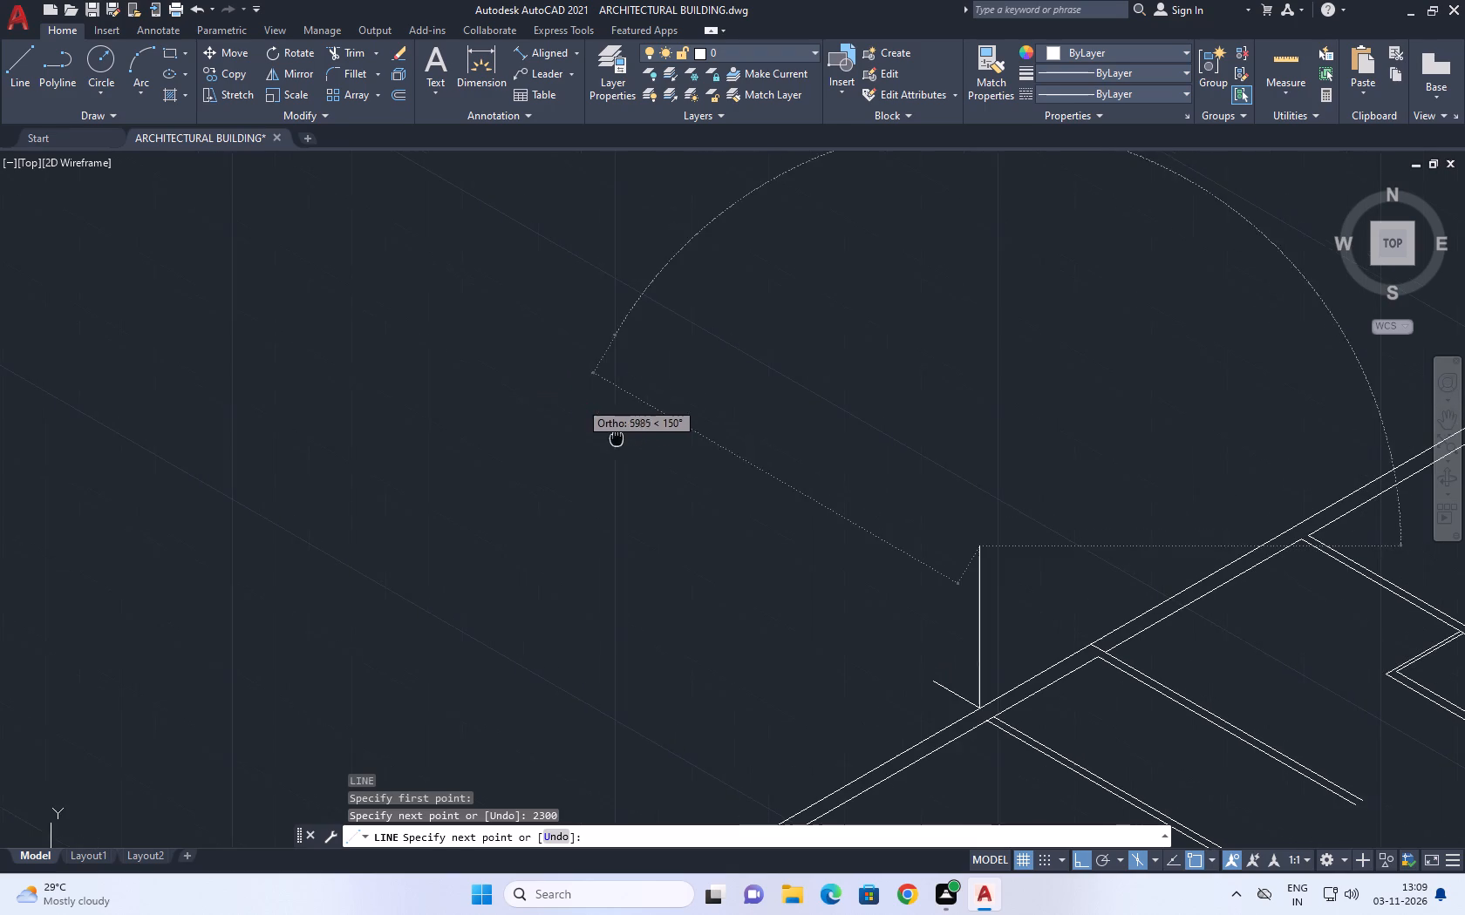
pyautogui.moveTo(617, 437); pyautogui.dragTo(618, 437, button='middle')
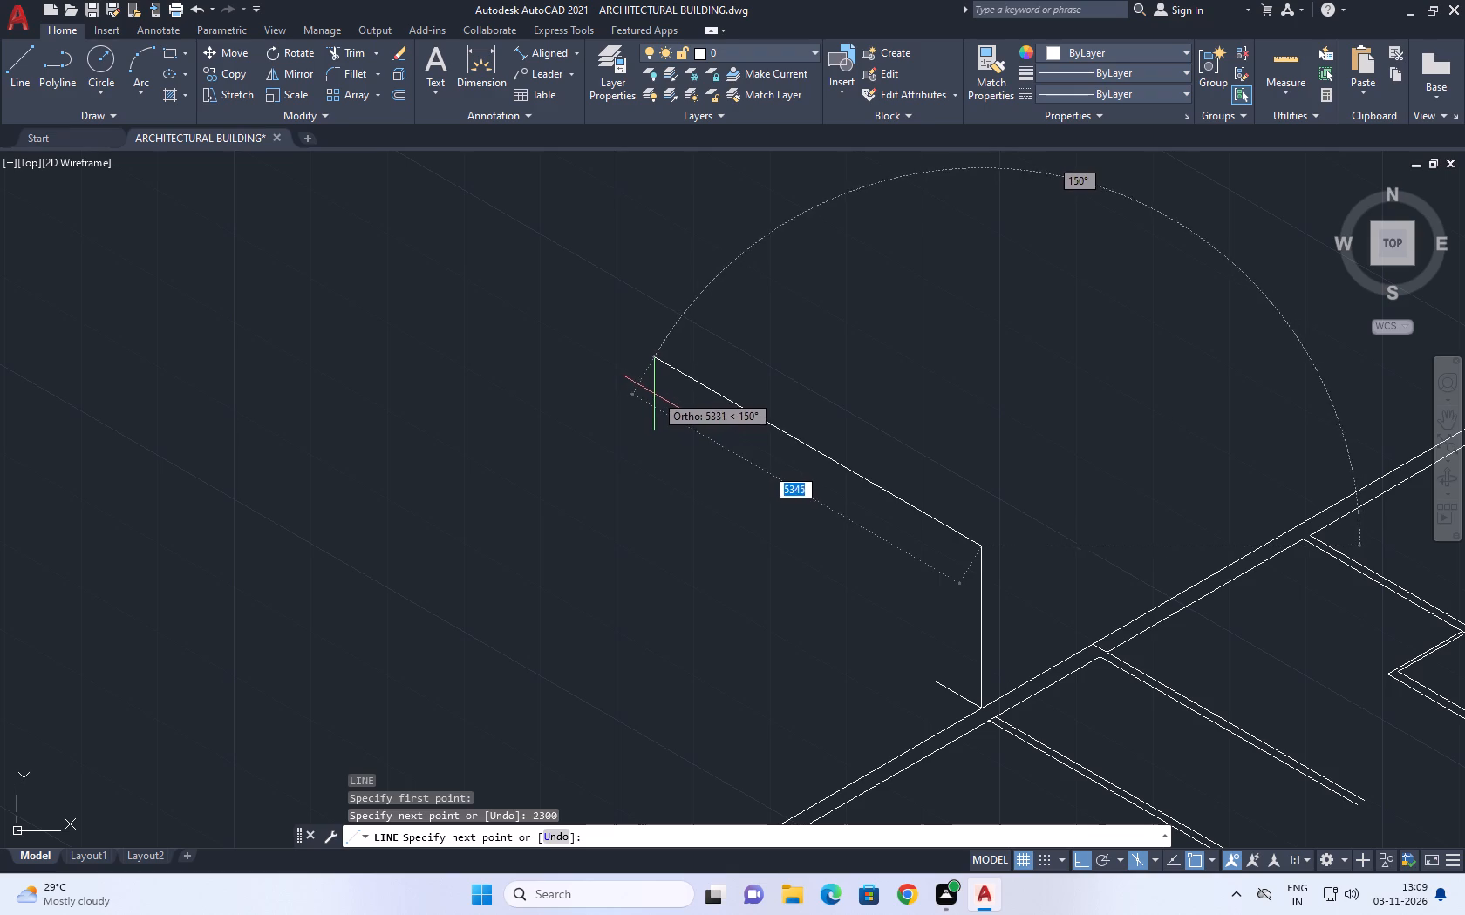
pyautogui.click(650, 392)
pyautogui.press('space')
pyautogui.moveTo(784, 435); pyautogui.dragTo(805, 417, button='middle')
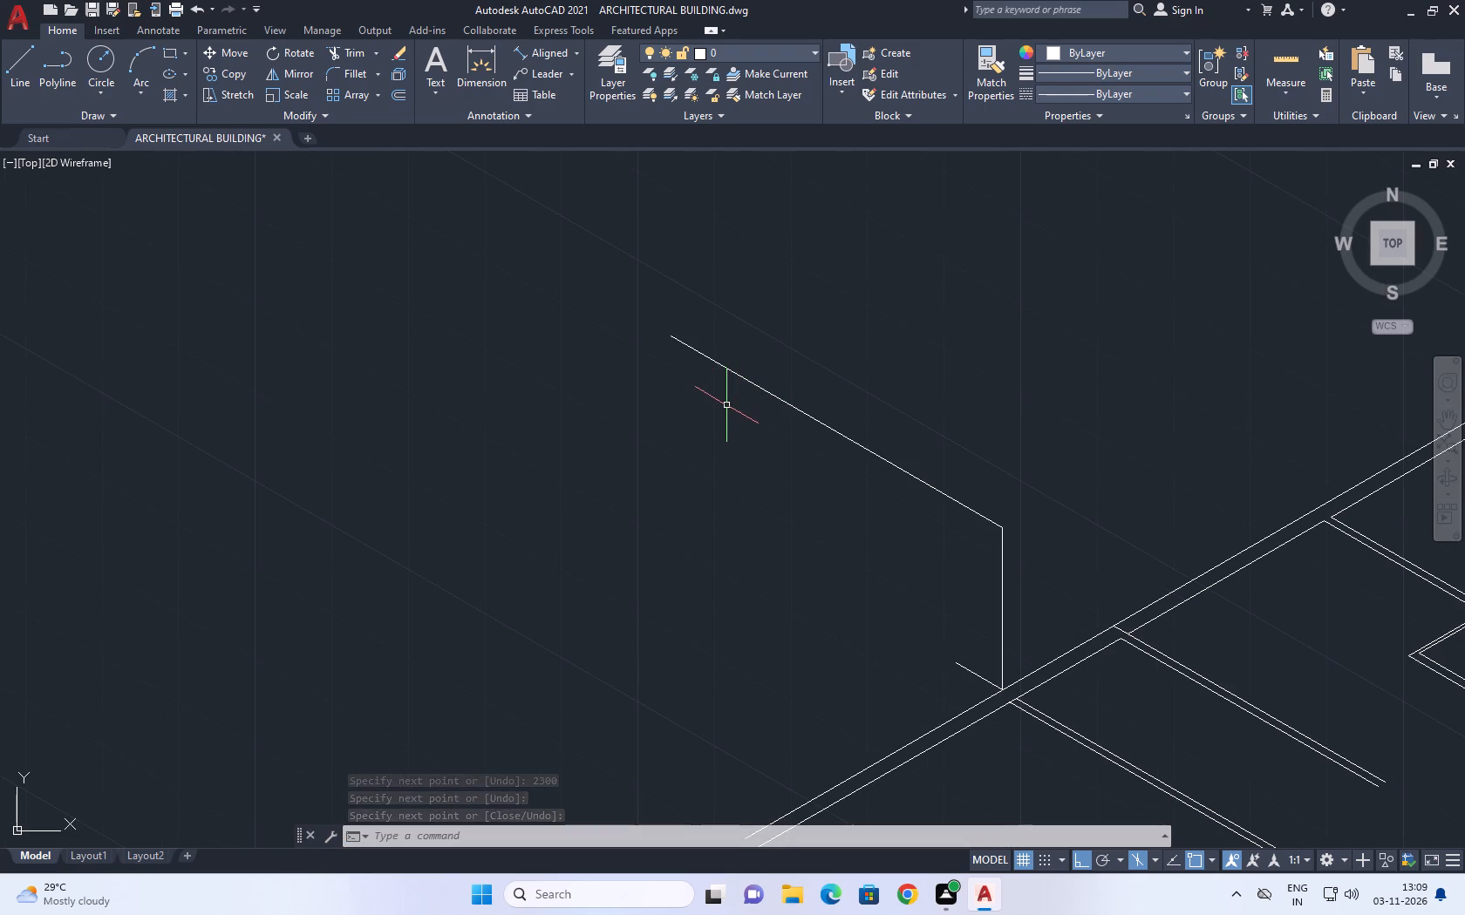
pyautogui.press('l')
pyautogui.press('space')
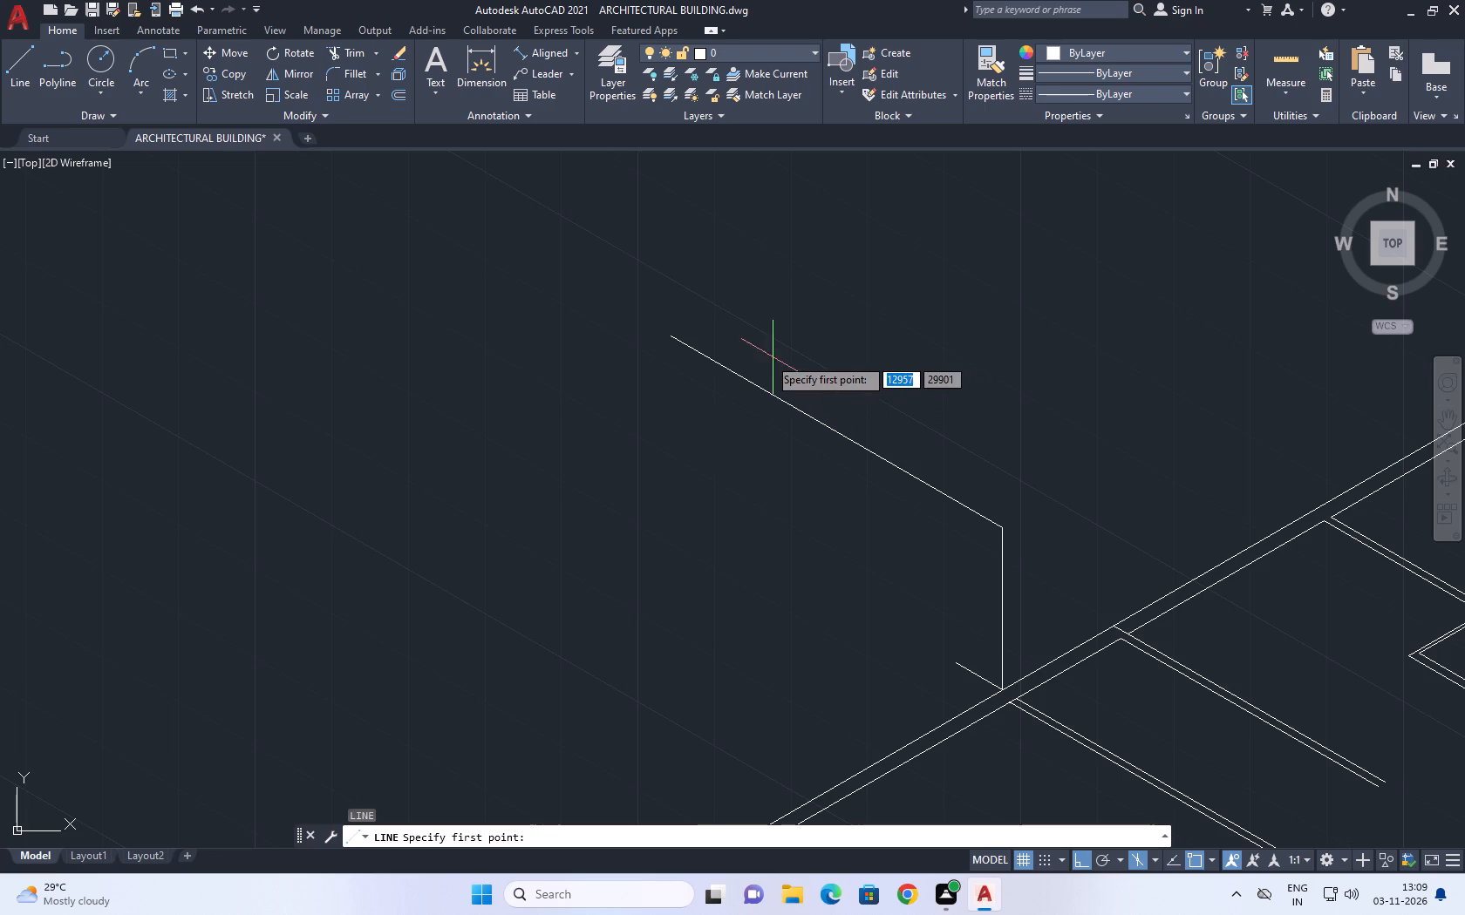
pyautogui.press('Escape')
# Erase the short helper line at the foot of the new vertical line.
pyautogui.moveTo(984, 437); pyautogui.dragTo(995, 344, button='middle')
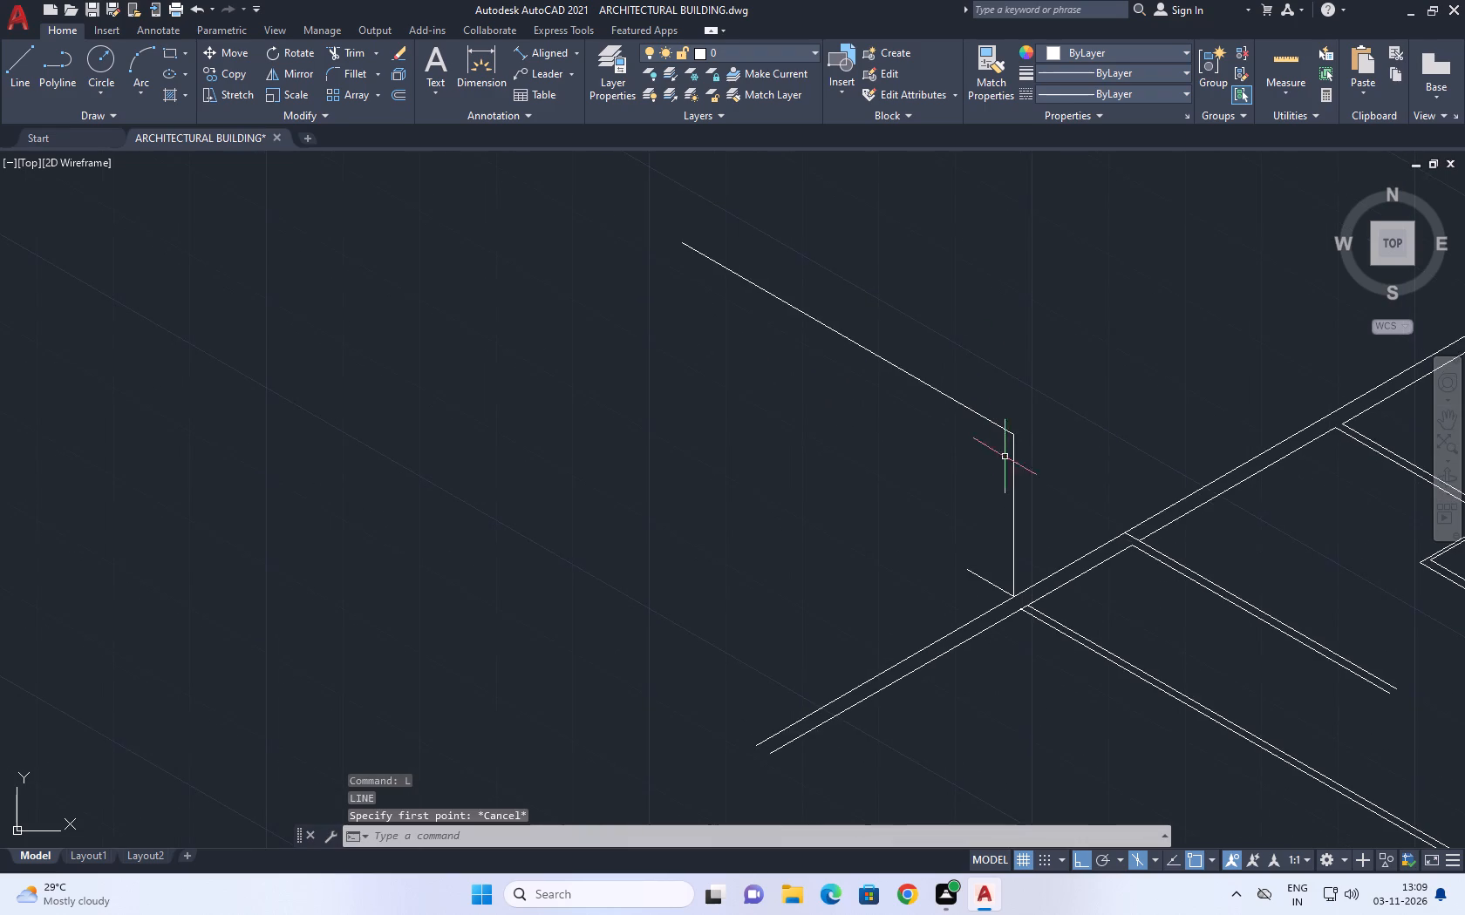
pyautogui.scroll(1, 991, 603)
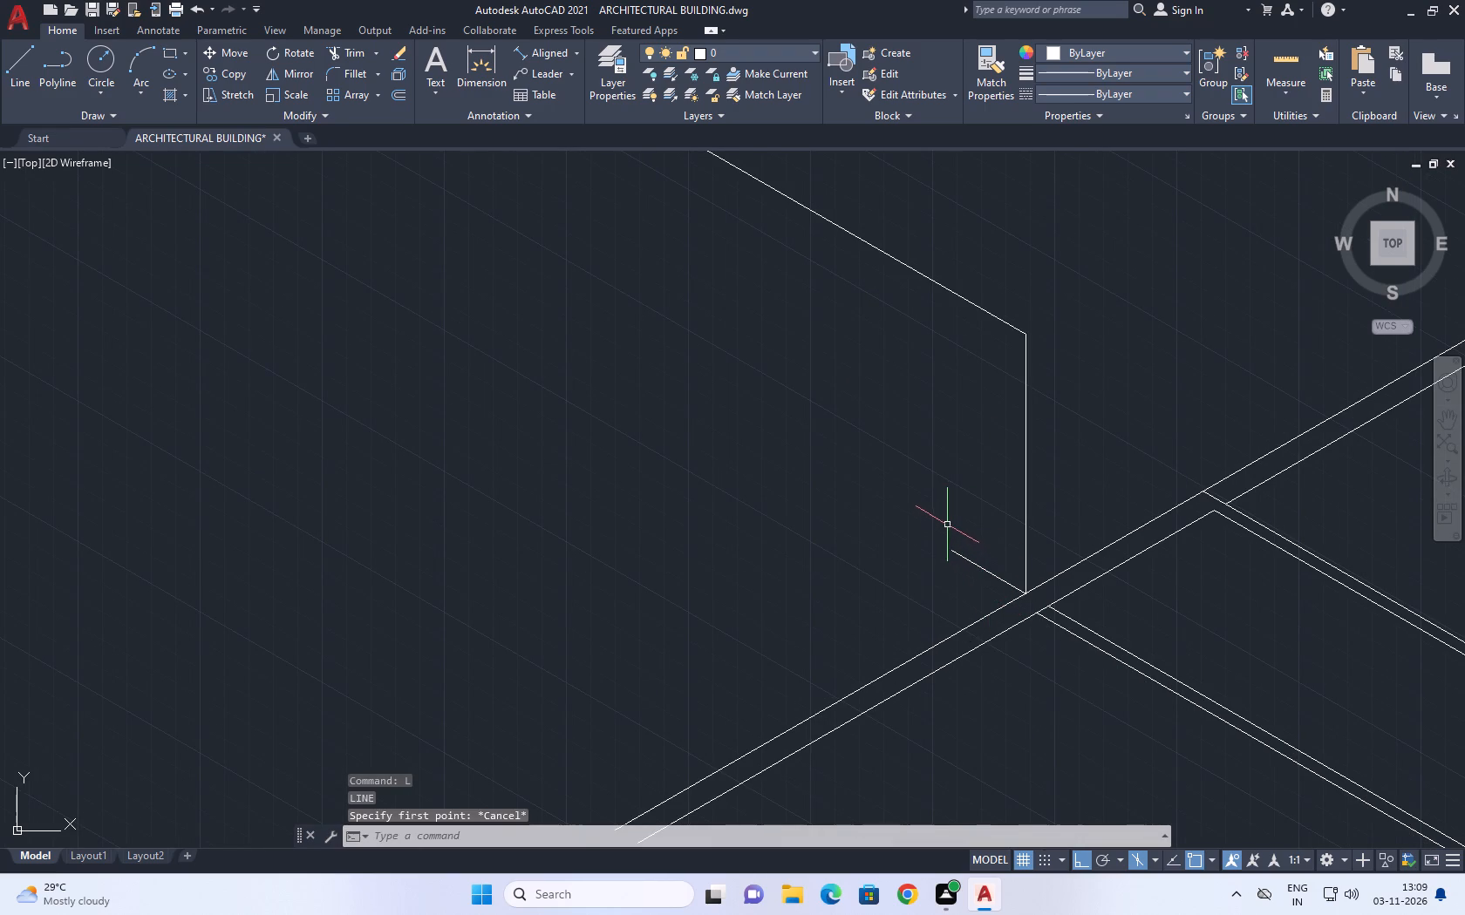
pyautogui.click(962, 564)
pyautogui.click(960, 536)
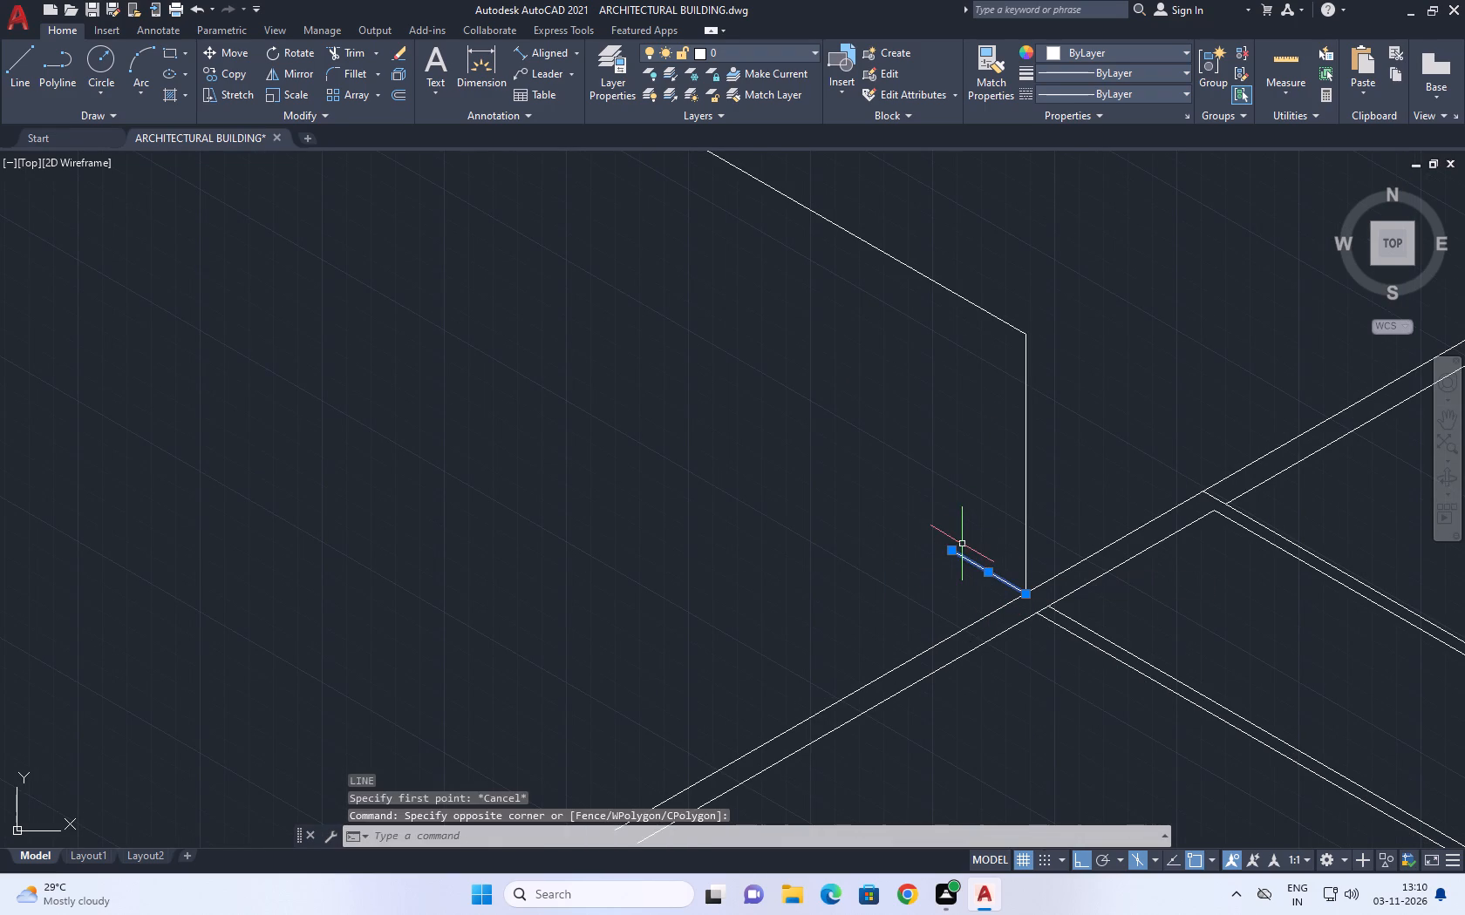
pyautogui.press('Delete')
# Draw a helper line at 150° from the same partition's lower-edge corner at the wall, running past the outer wall edge.
pyautogui.scroll(2, 1024, 596)
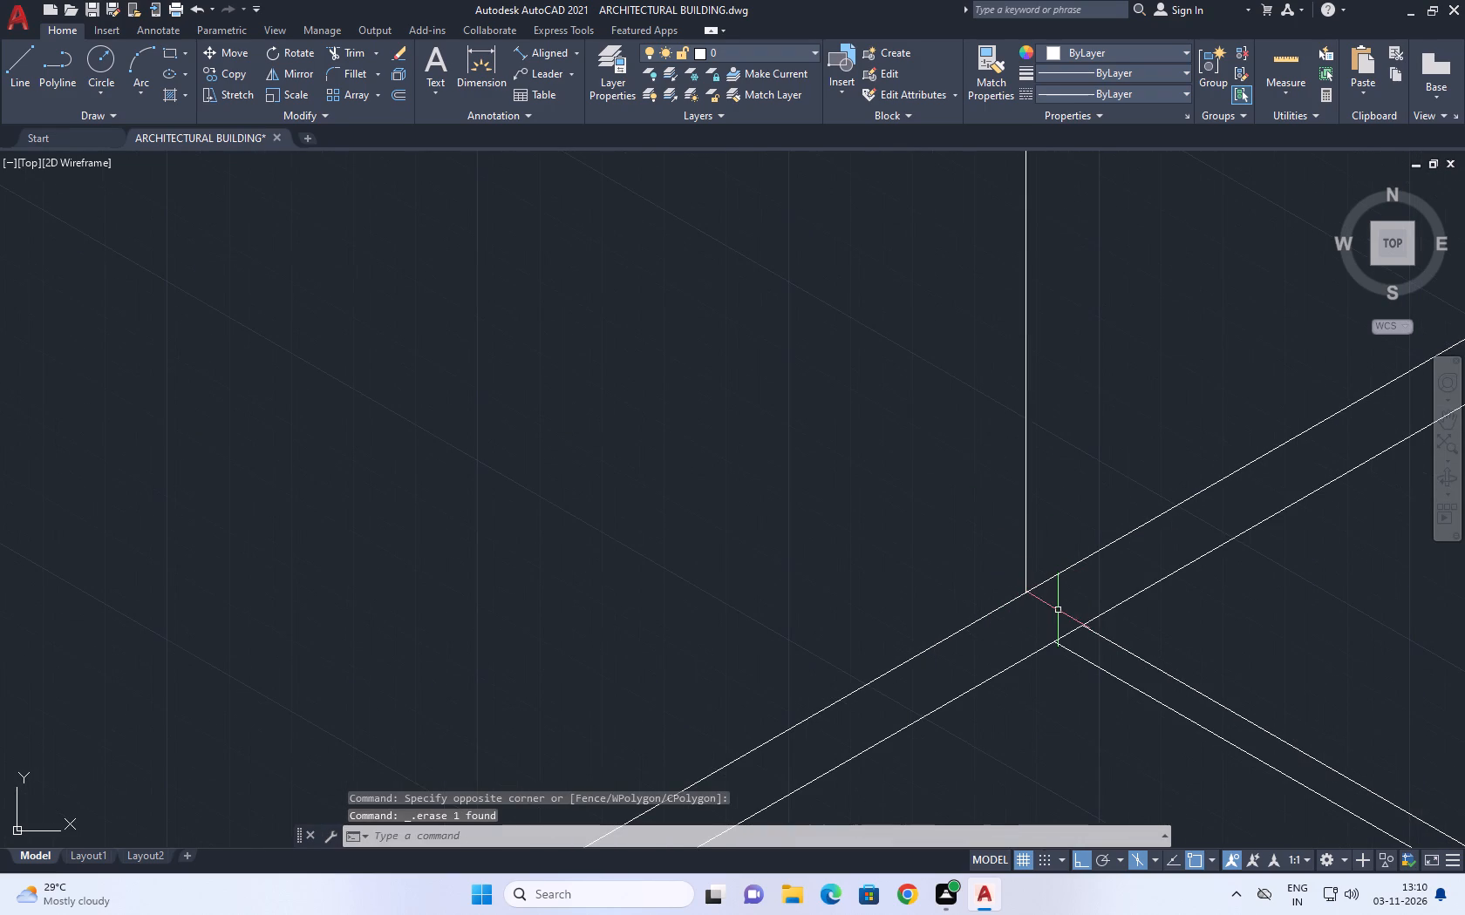
pyautogui.press('l')
pyautogui.press('space')
pyautogui.click(1056, 635)
pyautogui.click(899, 585)
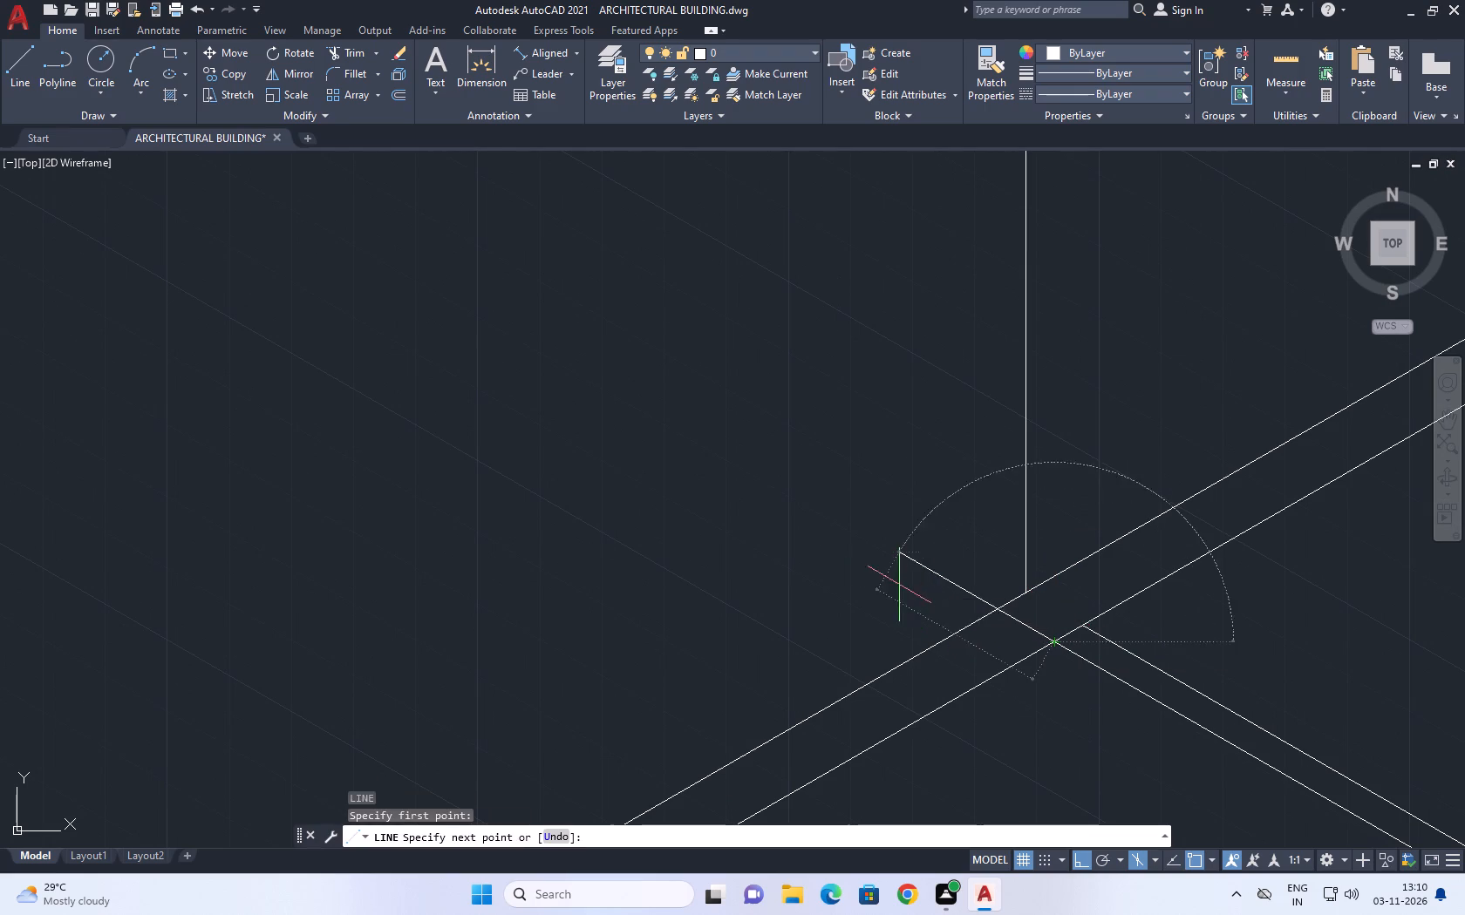
pyautogui.press('Escape')
# Move the vertical line and its 150° top line from the vertical's foot to where the helper line crosses the outer wall edge.
pyautogui.moveTo(1046, 534); pyautogui.dragTo(1015, 518)
pyautogui.moveTo(972, 492); pyautogui.dragTo(963, 483)
pyautogui.scroll(-2, 979, 472)
pyautogui.moveTo(1025, 445); pyautogui.dragTo(1026, 591, button='middle')
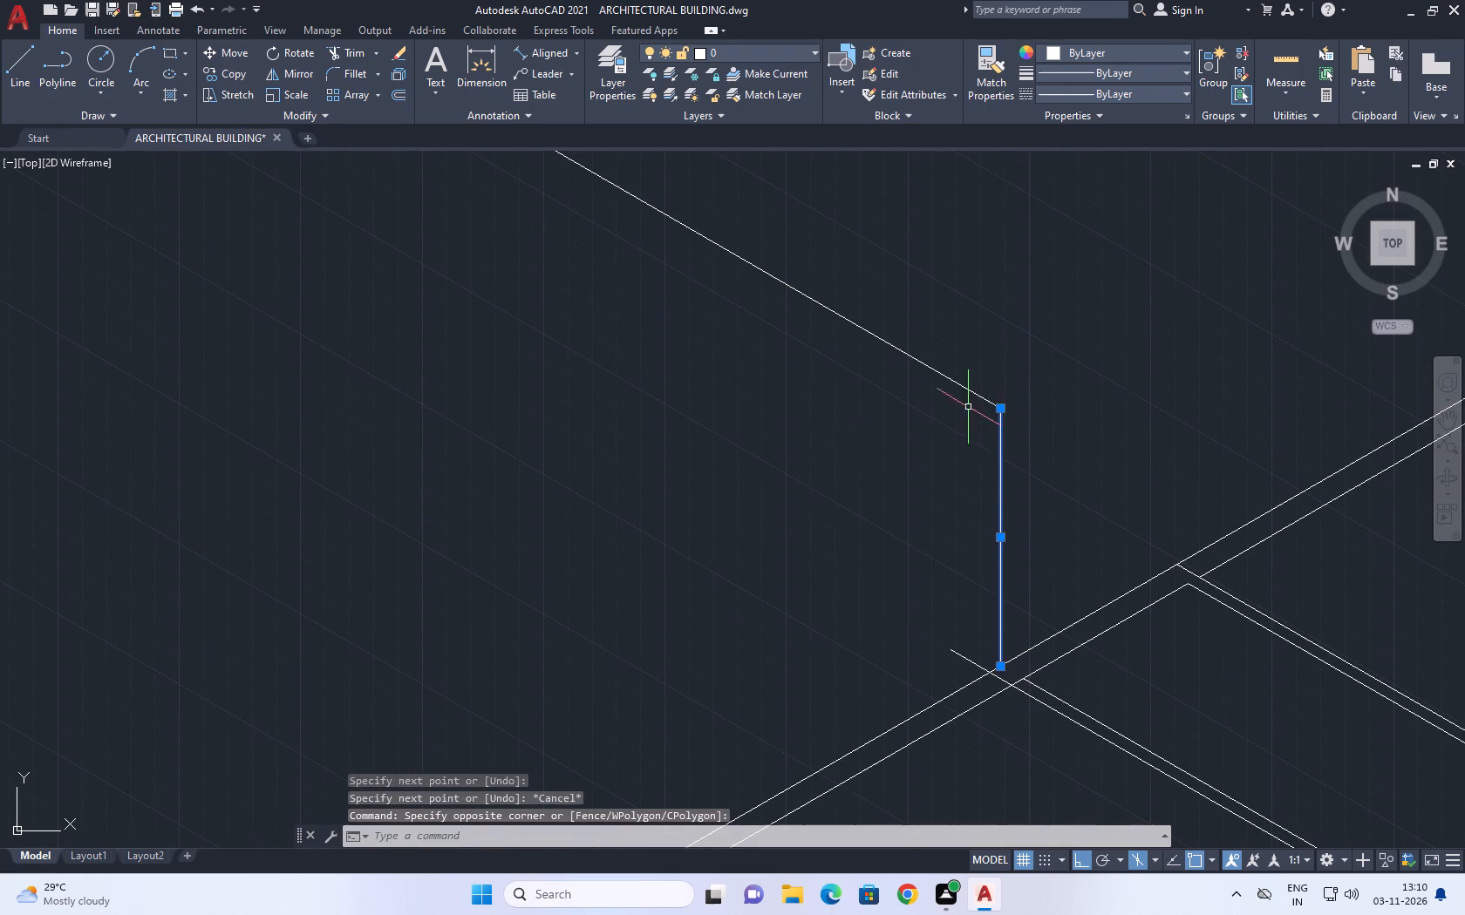
pyautogui.click(968, 407)
pyautogui.moveTo(855, 331); pyautogui.dragTo(828, 316)
pyautogui.moveTo(1019, 469); pyautogui.dragTo(1001, 430, button='middle')
pyautogui.press('m')
pyautogui.press('space')
pyautogui.scroll(3, 978, 688)
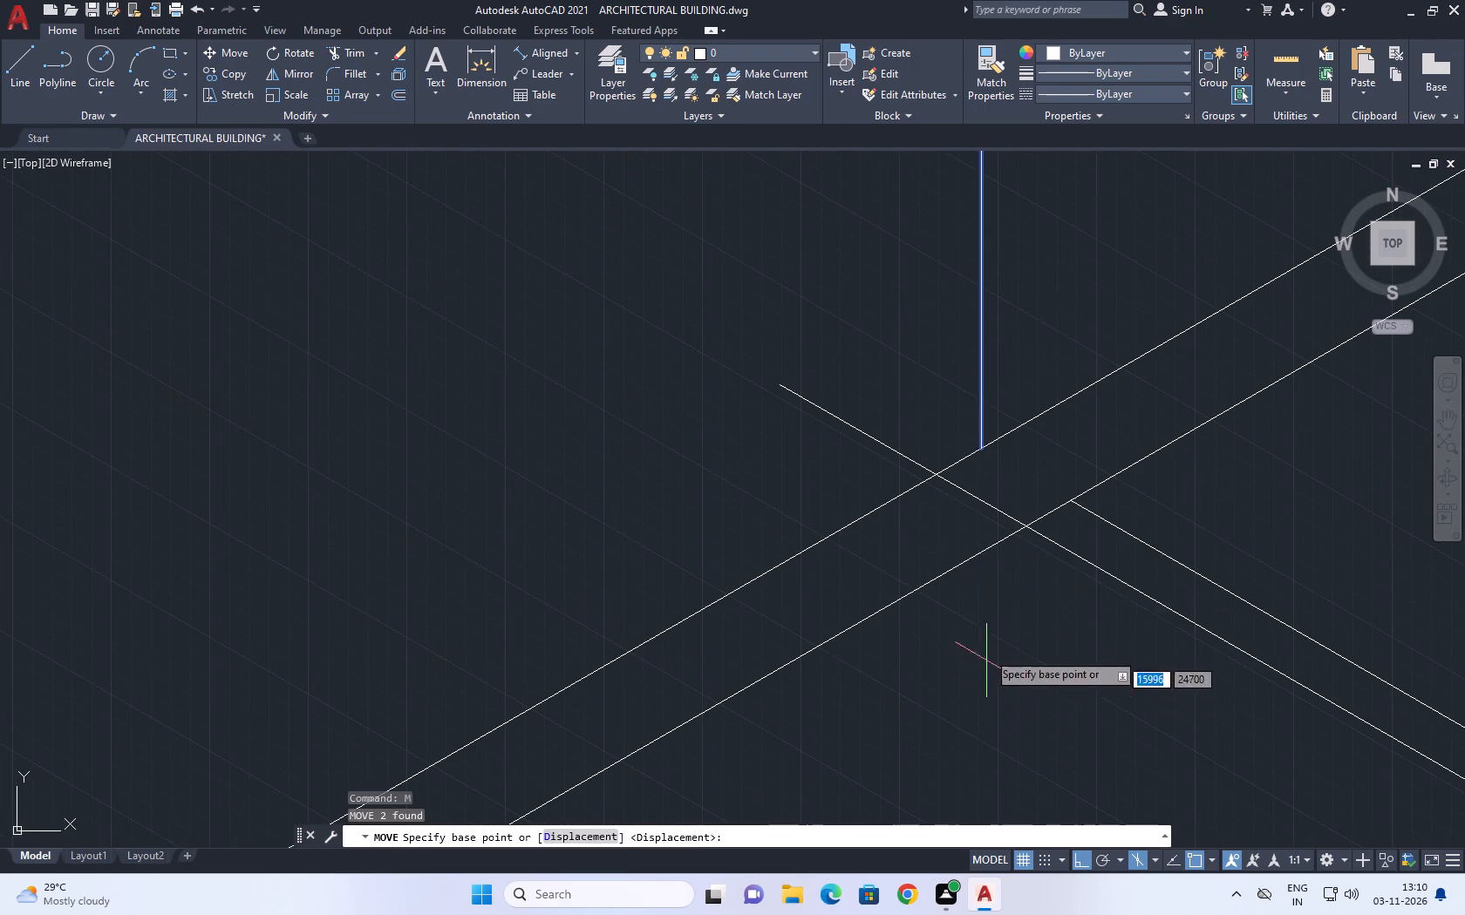
pyautogui.click(979, 448)
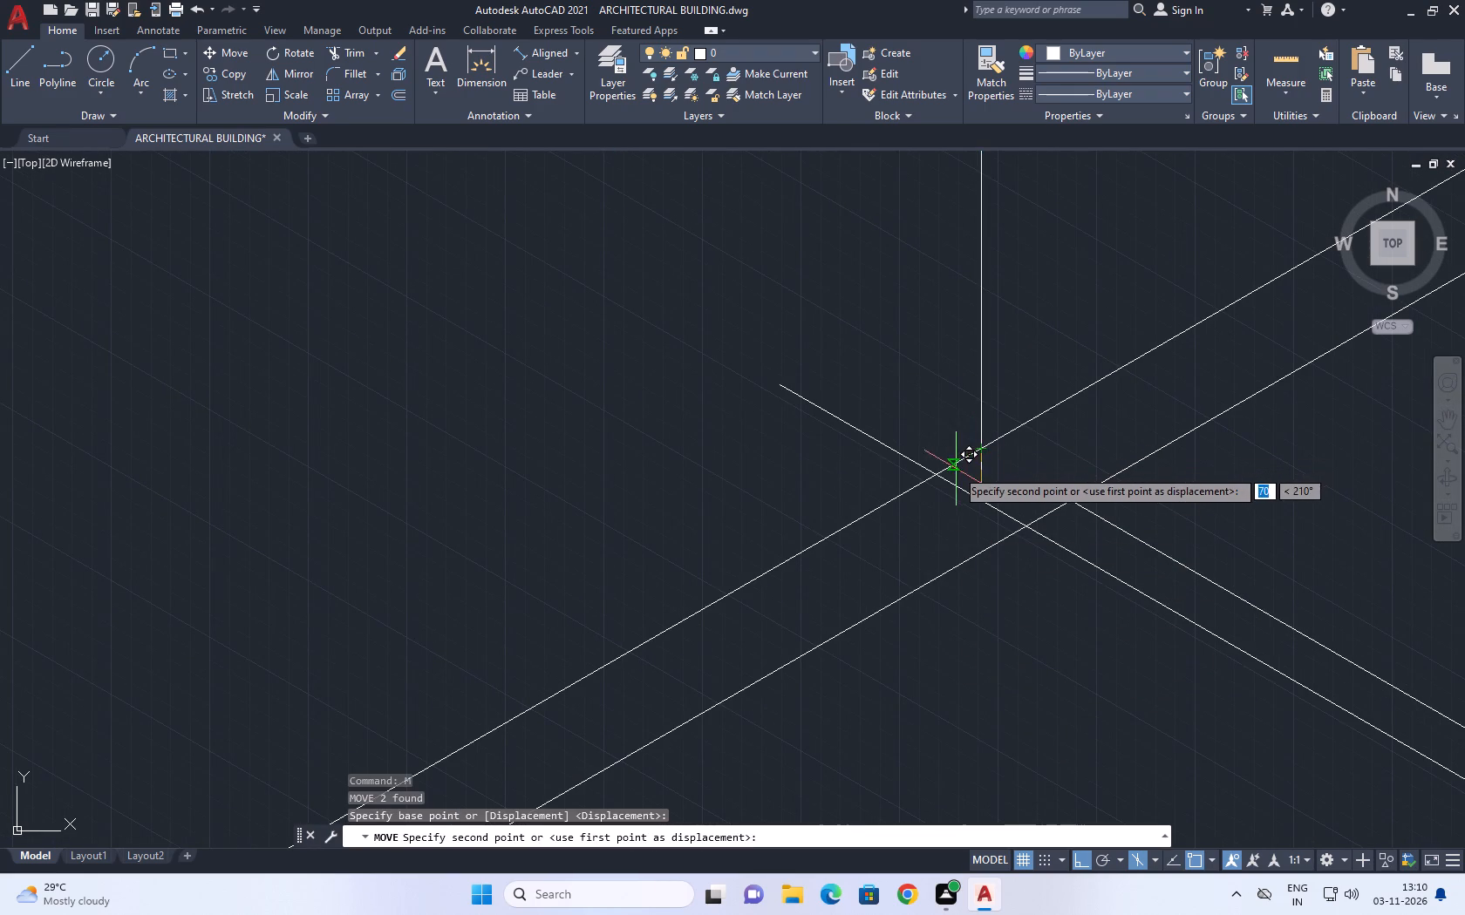
pyautogui.click(936, 479)
# Erase the helper line crossing the wall at the foot of the moved vertical line.
pyautogui.moveTo(848, 396); pyautogui.dragTo(834, 395)
pyautogui.moveTo(782, 451); pyautogui.dragTo(757, 457)
pyautogui.moveTo(821, 451); pyautogui.dragTo(841, 497, button='middle')
pyautogui.press('Delete')
# Copy the vertical line and its 150° top line 3200 along the wall at 210°, using the top isoplane.
pyautogui.scroll(-3, 937, 597)
pyautogui.moveTo(882, 440); pyautogui.dragTo(937, 491, button='middle')
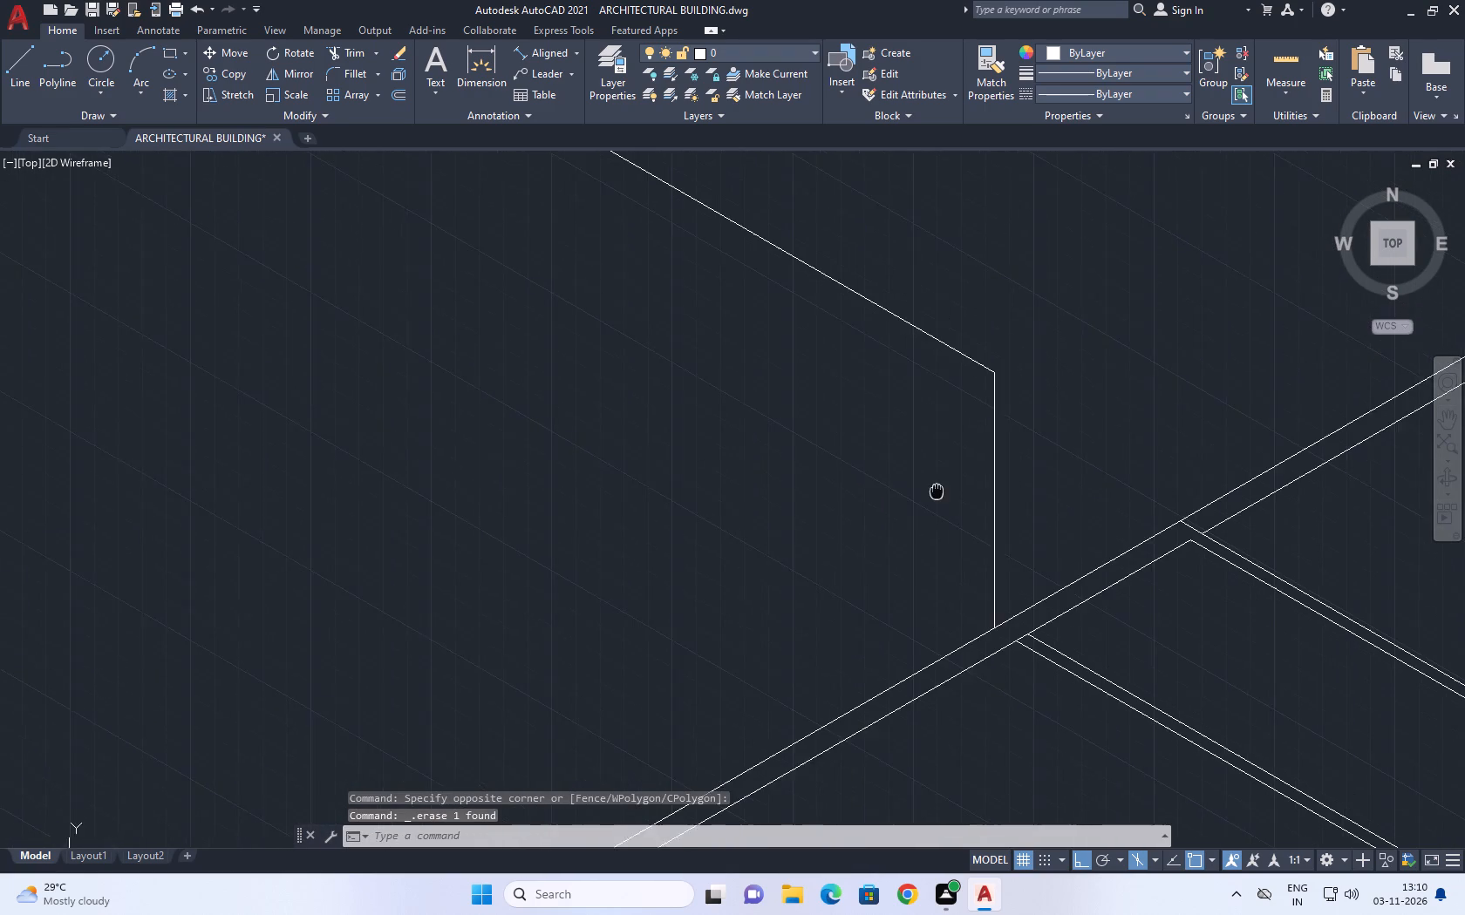
pyautogui.moveTo(937, 491); pyautogui.dragTo(946, 498, button='middle')
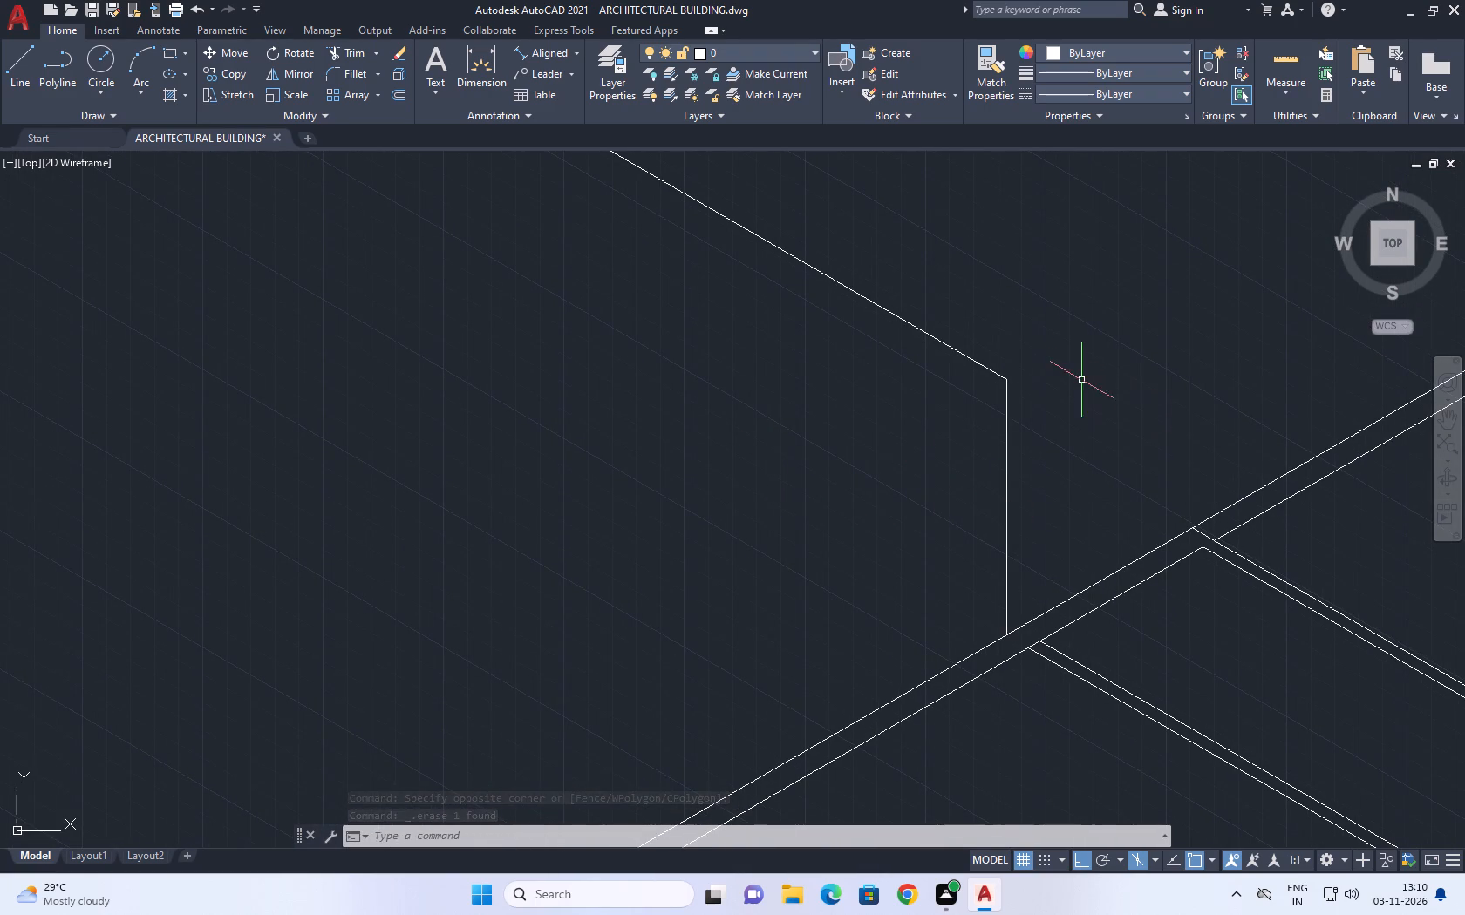
pyautogui.moveTo(1080, 357); pyautogui.dragTo(1068, 348)
pyautogui.moveTo(971, 438); pyautogui.dragTo(957, 444)
pyautogui.moveTo(979, 431); pyautogui.dragTo(1003, 416, button='middle')
pyautogui.write('co')
pyautogui.press('space')
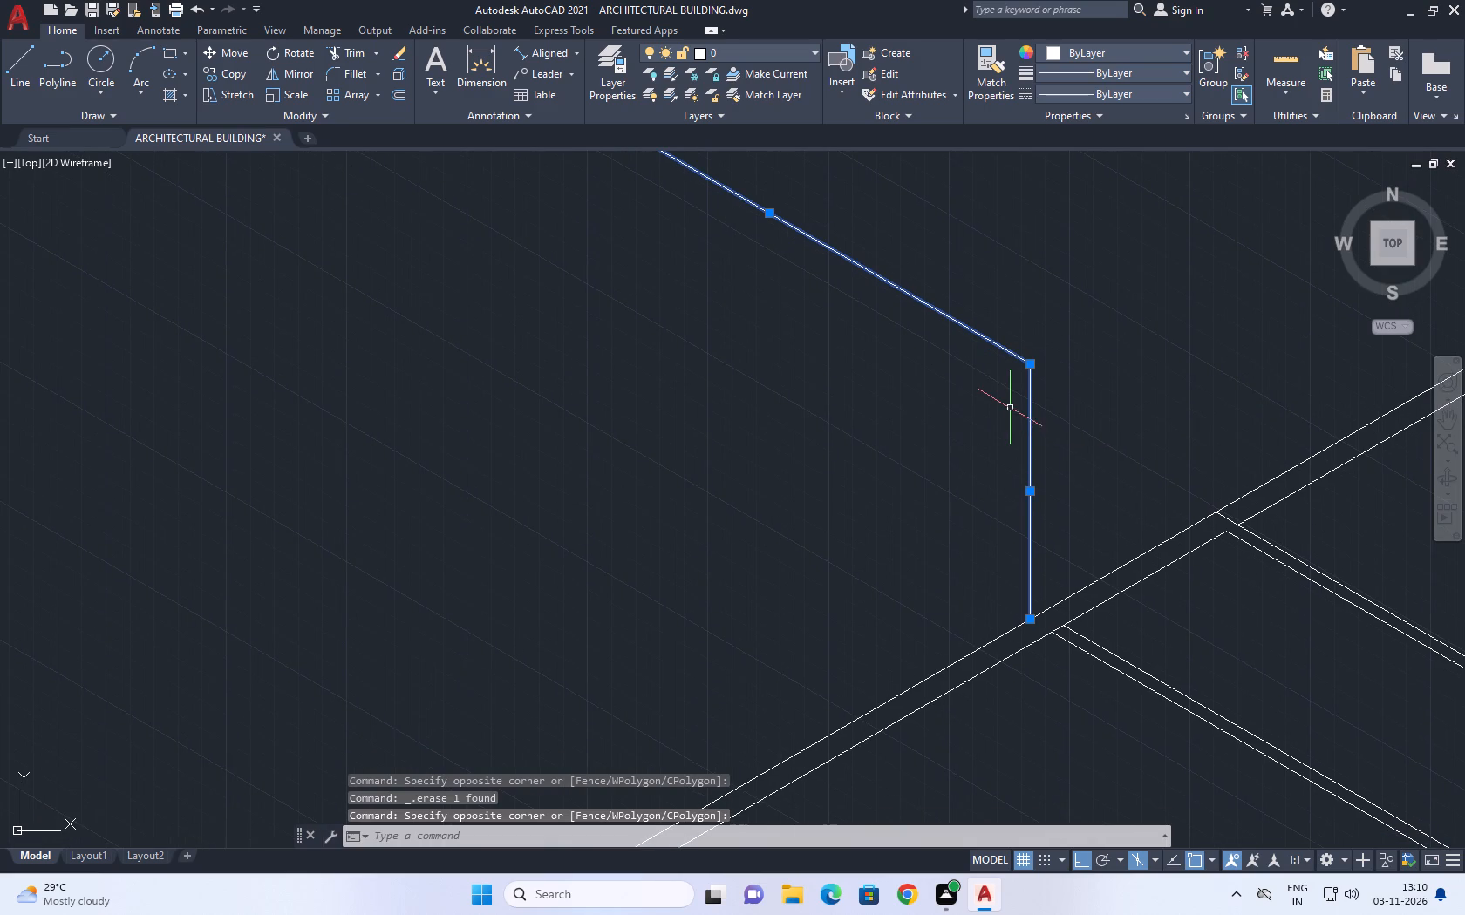
pyautogui.click(1086, 393)
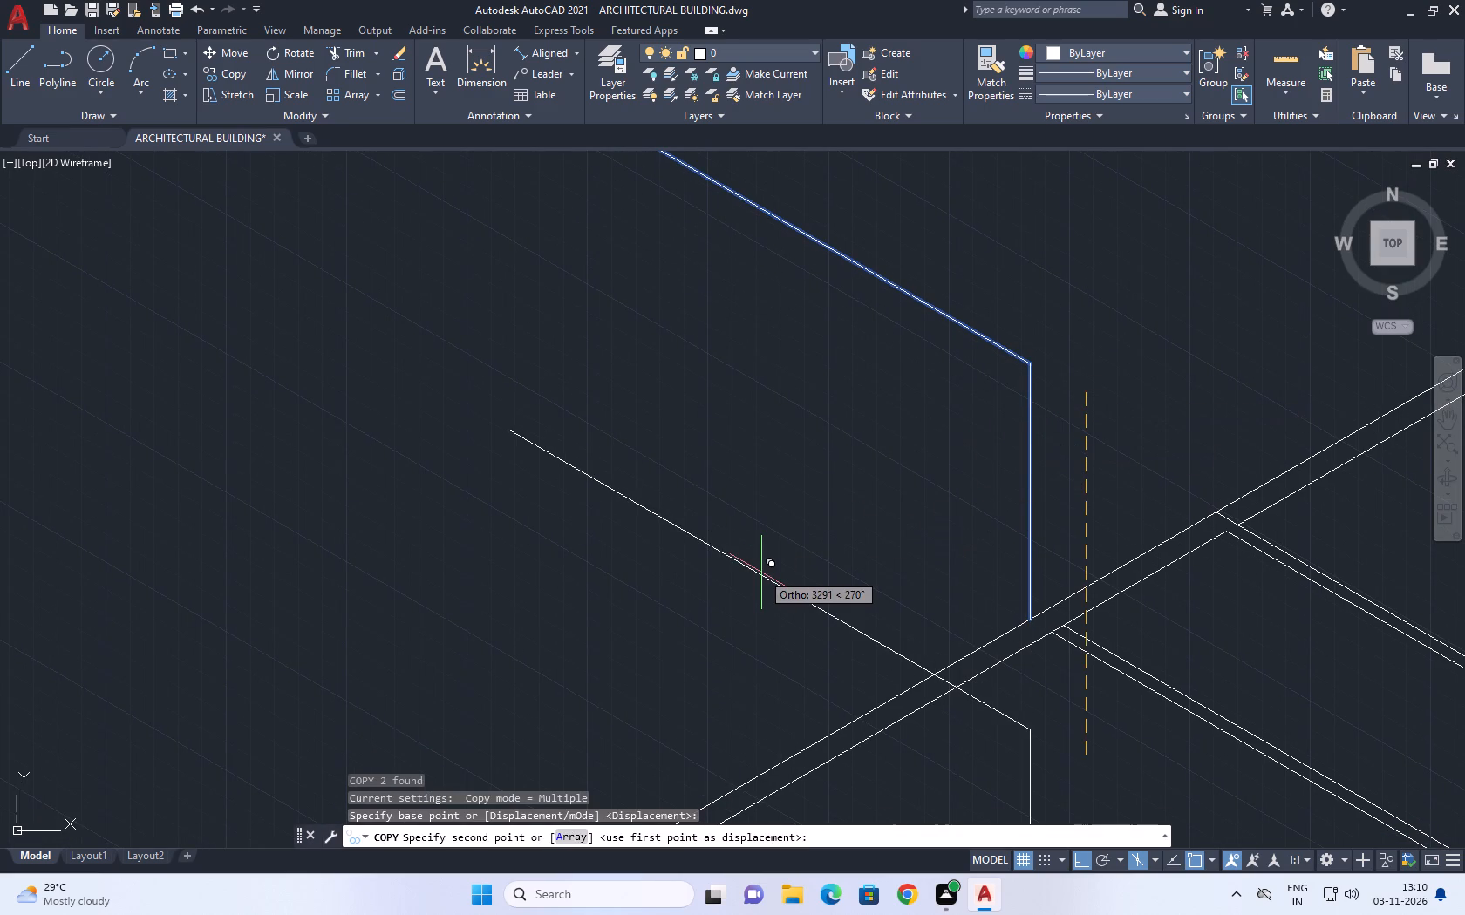
pyautogui.press('F5')
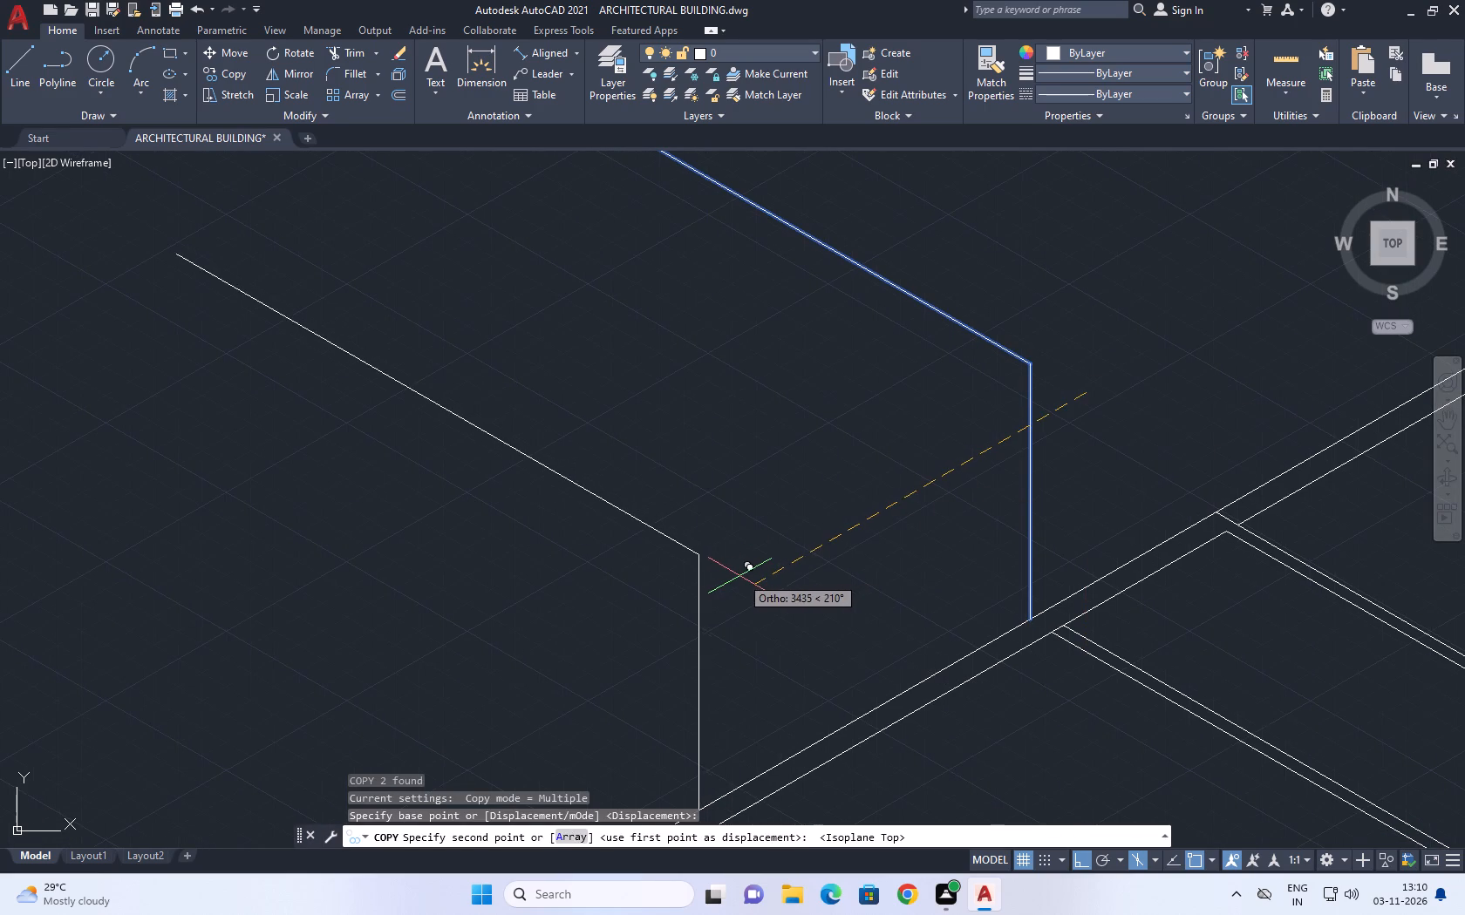
pyautogui.press('2')
pyautogui.press('BackSpace')
pyautogui.press('3')
pyautogui.write('200')
pyautogui.press('Return')
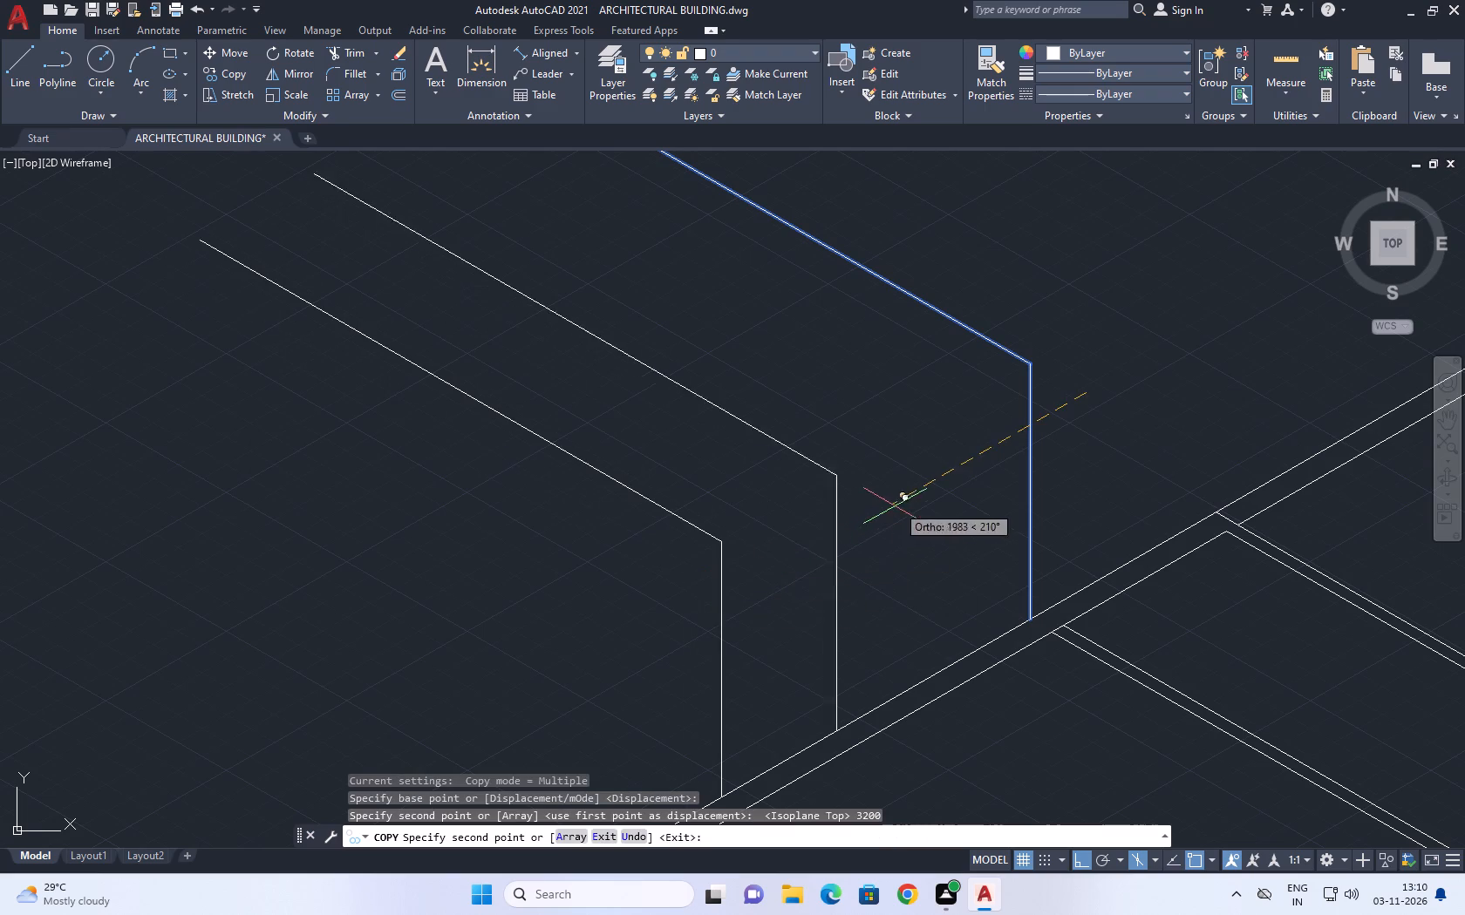
pyautogui.scroll(-1, 931, 467)
pyautogui.press('Escape')
# Draw a line joining the top corners of the copied and original vertical lines.
pyautogui.press('l')
pyautogui.press('space')
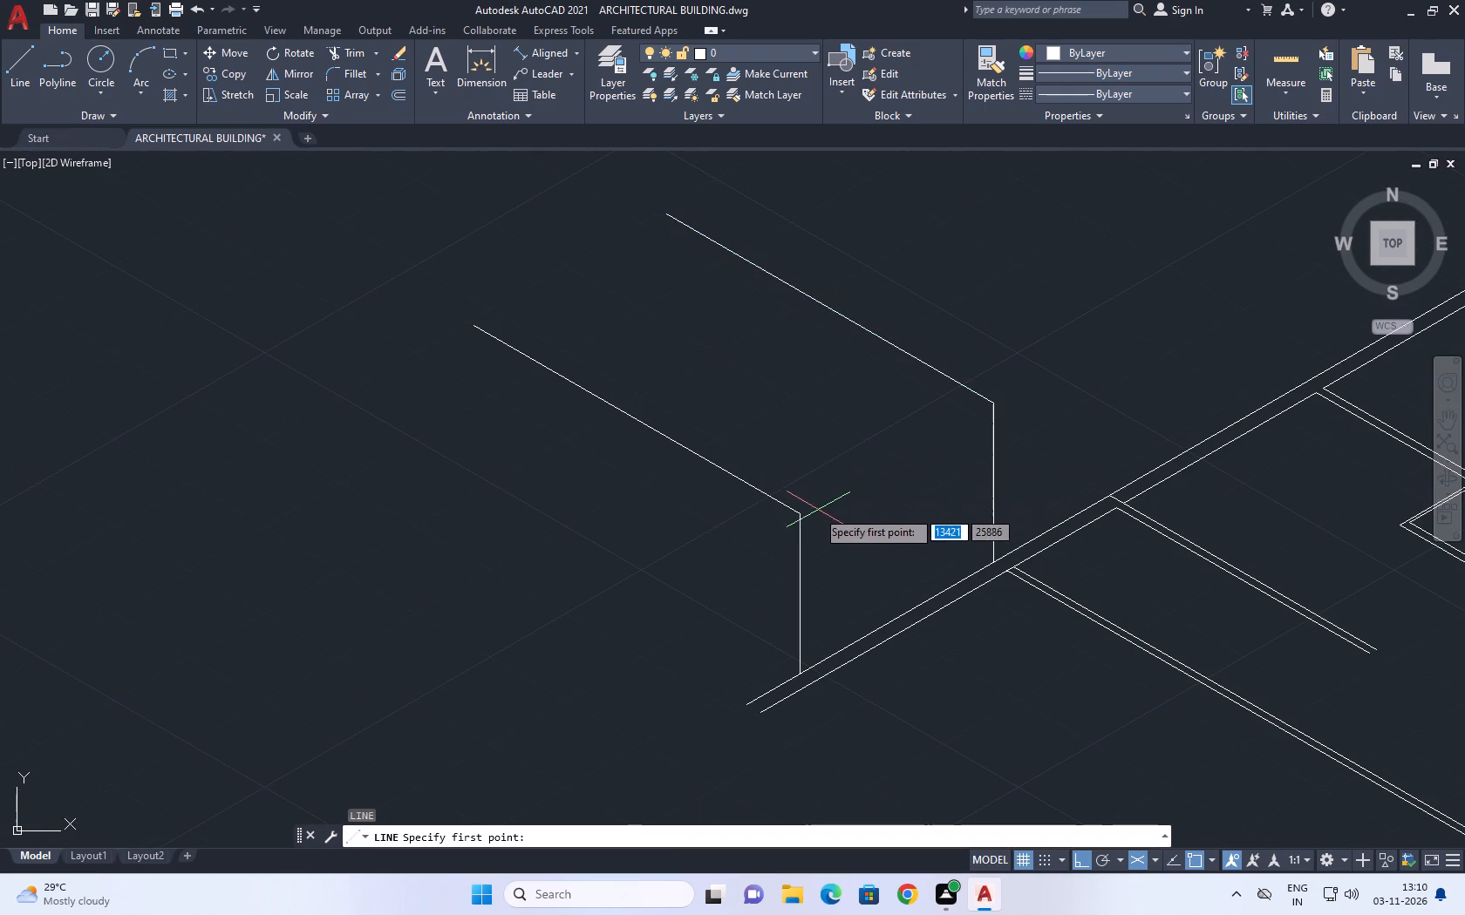
pyautogui.click(794, 512)
pyautogui.click(993, 402)
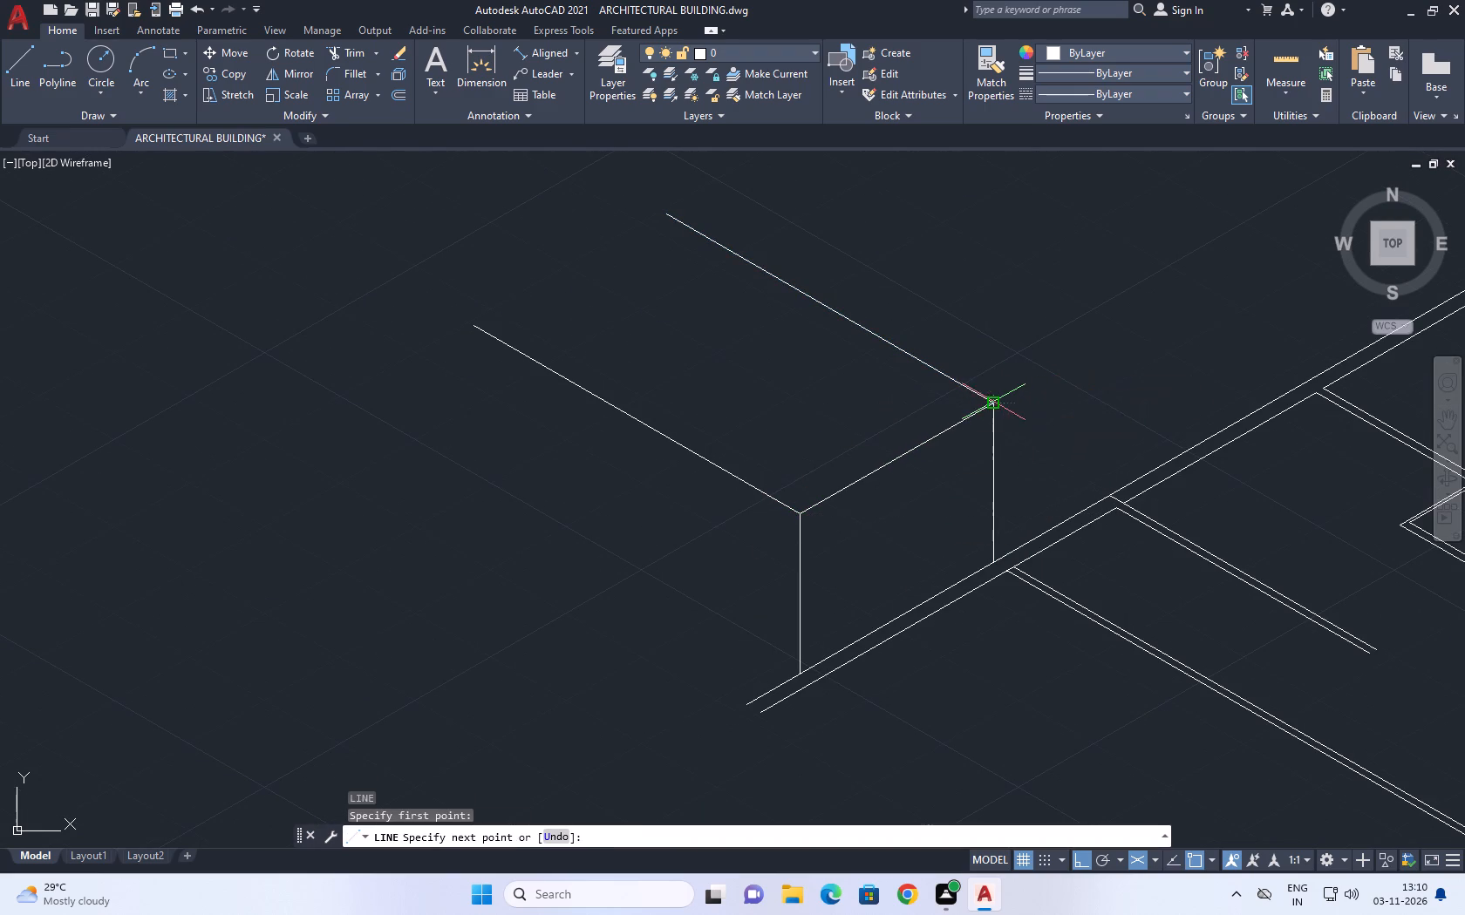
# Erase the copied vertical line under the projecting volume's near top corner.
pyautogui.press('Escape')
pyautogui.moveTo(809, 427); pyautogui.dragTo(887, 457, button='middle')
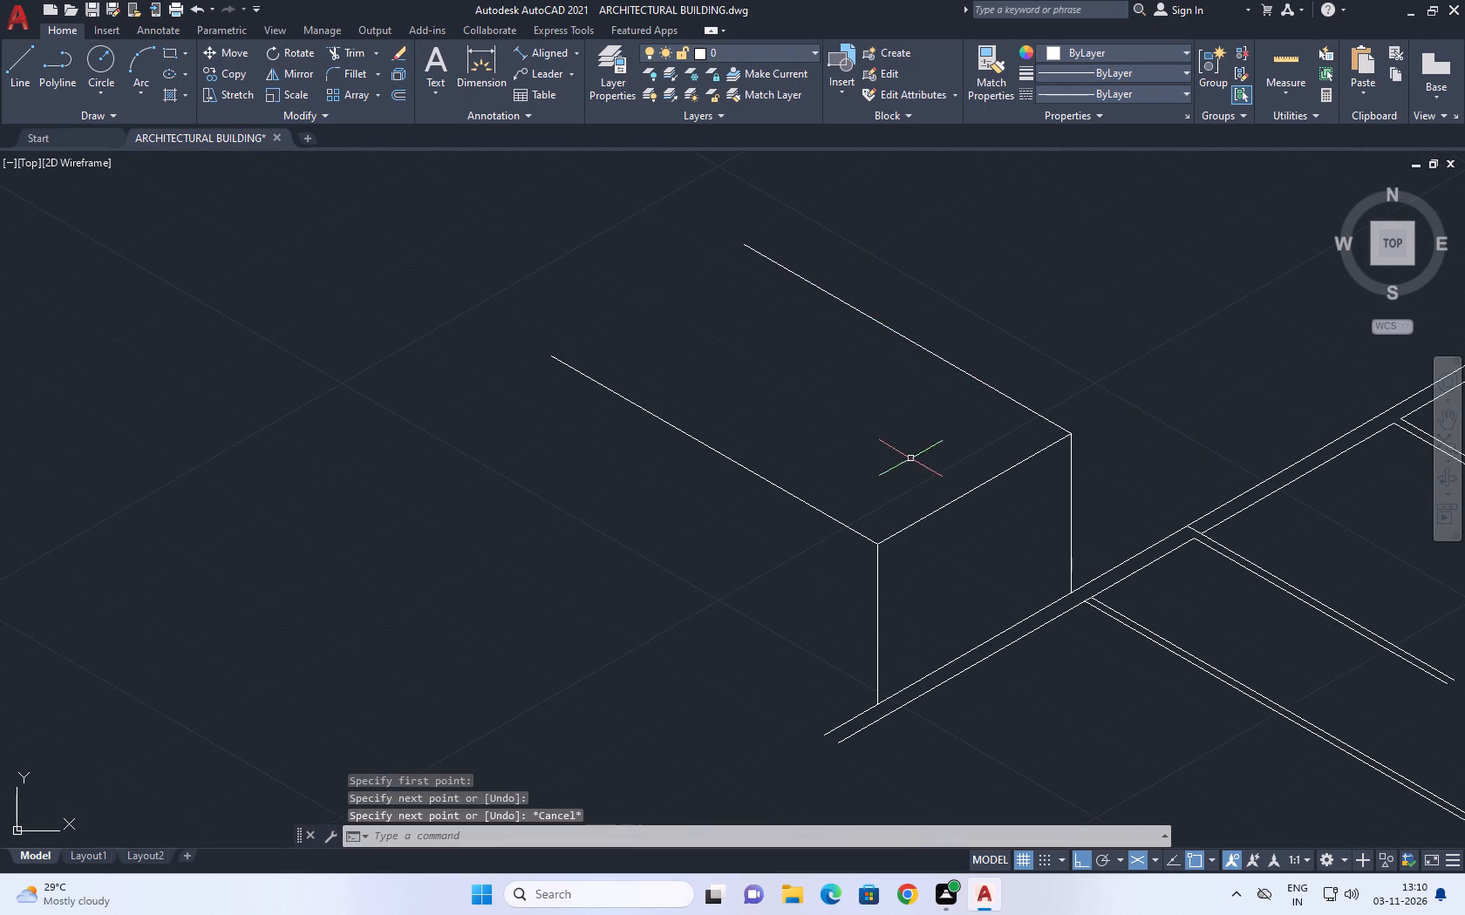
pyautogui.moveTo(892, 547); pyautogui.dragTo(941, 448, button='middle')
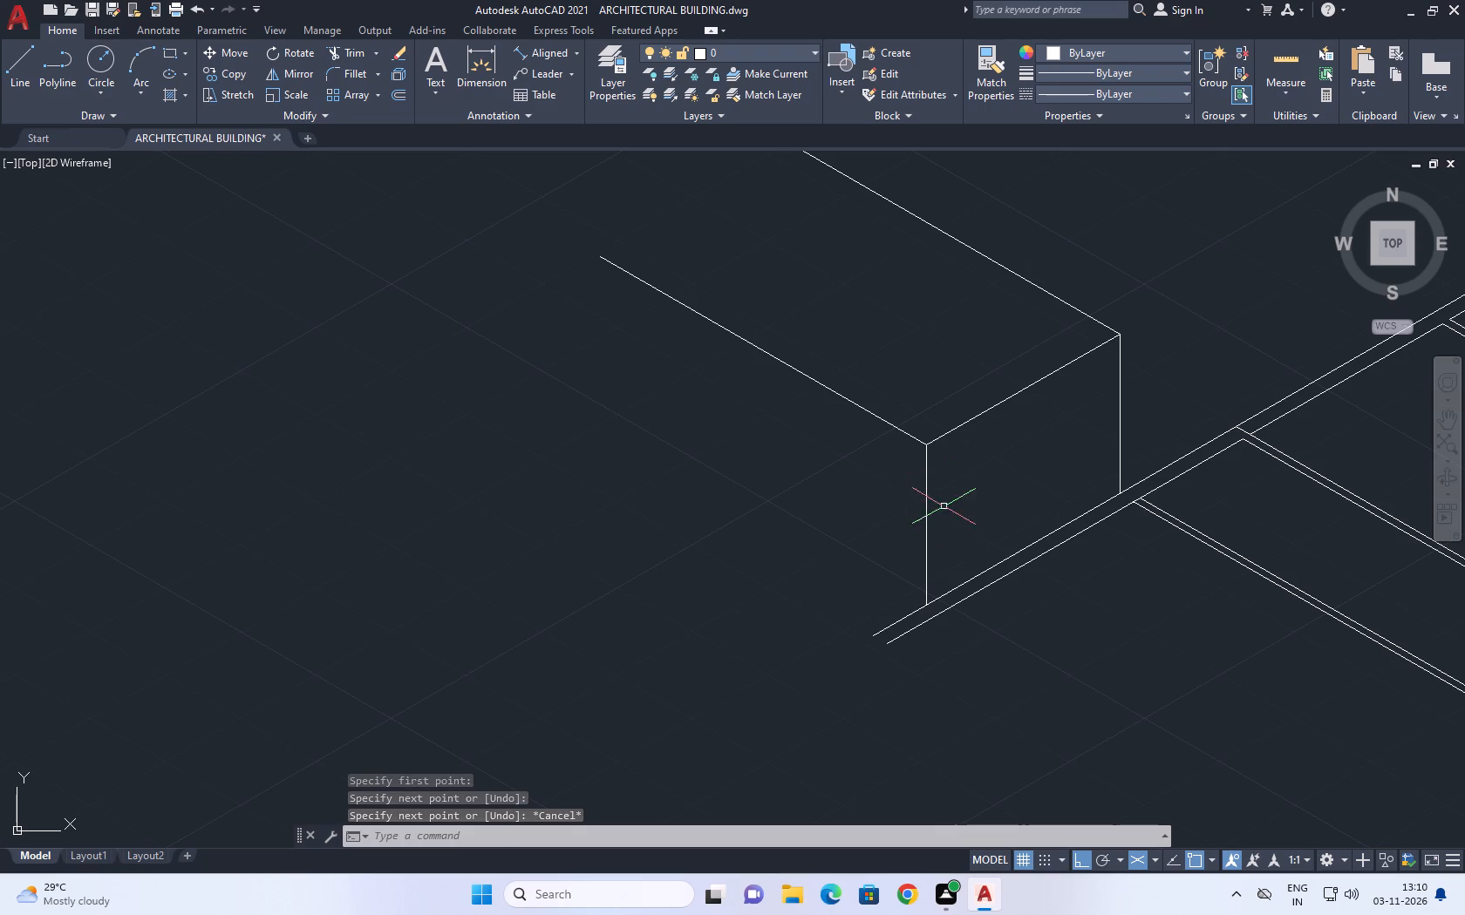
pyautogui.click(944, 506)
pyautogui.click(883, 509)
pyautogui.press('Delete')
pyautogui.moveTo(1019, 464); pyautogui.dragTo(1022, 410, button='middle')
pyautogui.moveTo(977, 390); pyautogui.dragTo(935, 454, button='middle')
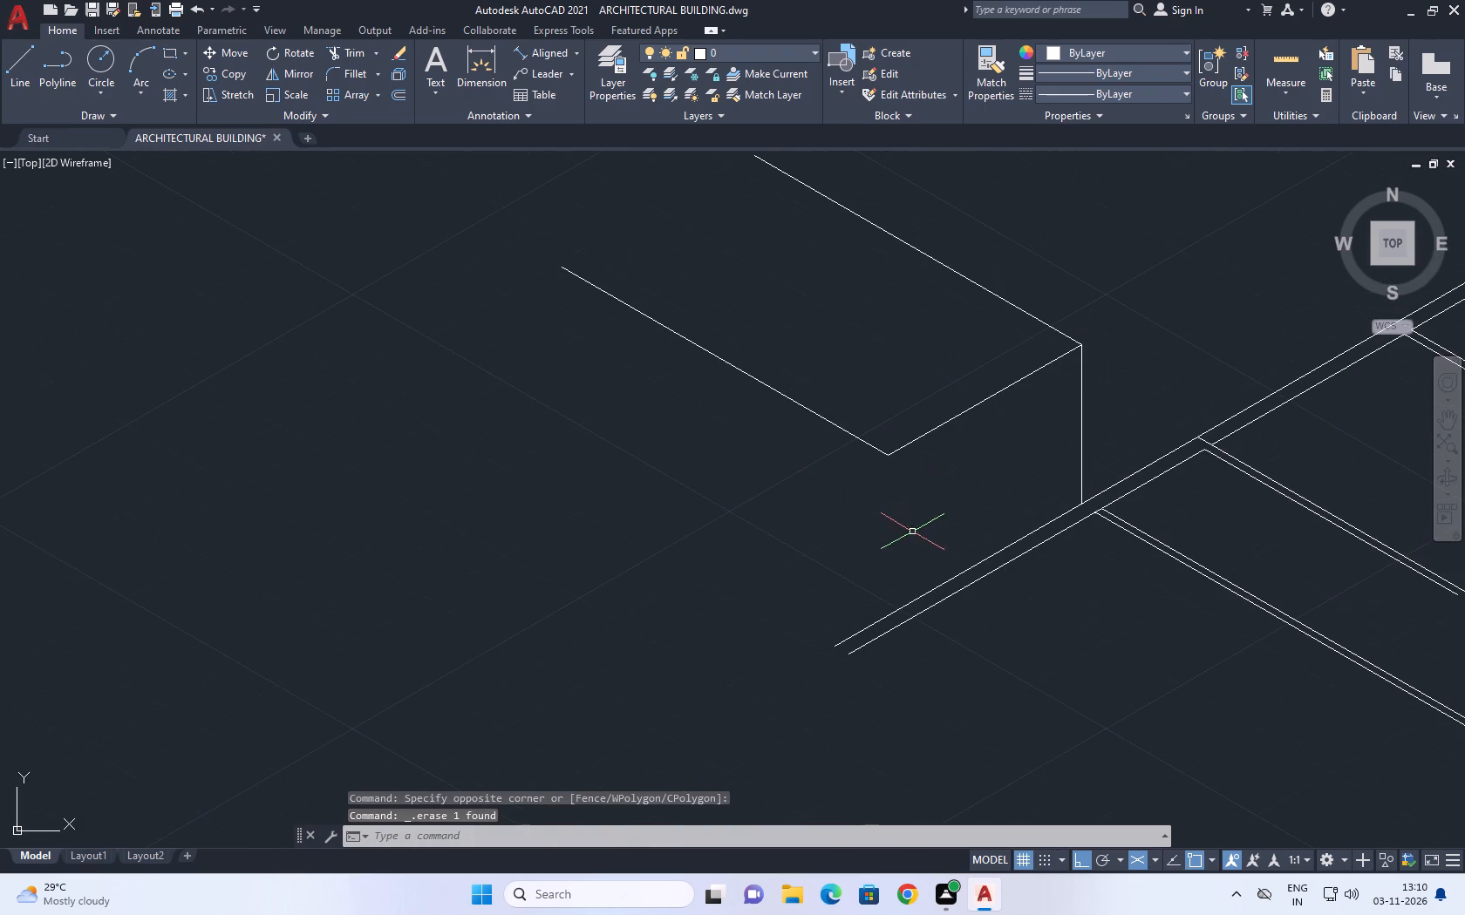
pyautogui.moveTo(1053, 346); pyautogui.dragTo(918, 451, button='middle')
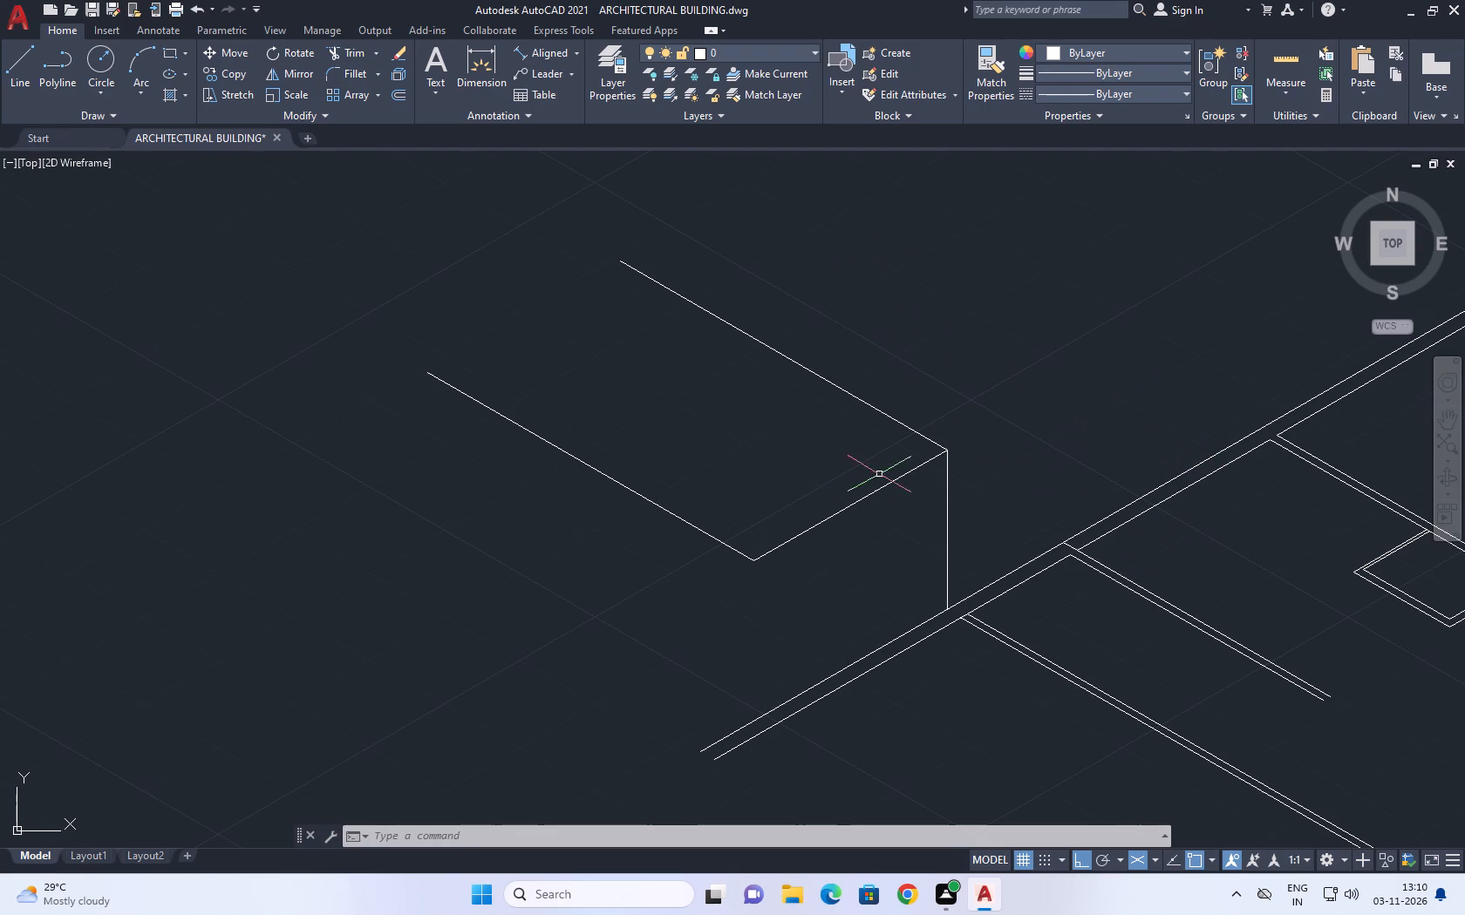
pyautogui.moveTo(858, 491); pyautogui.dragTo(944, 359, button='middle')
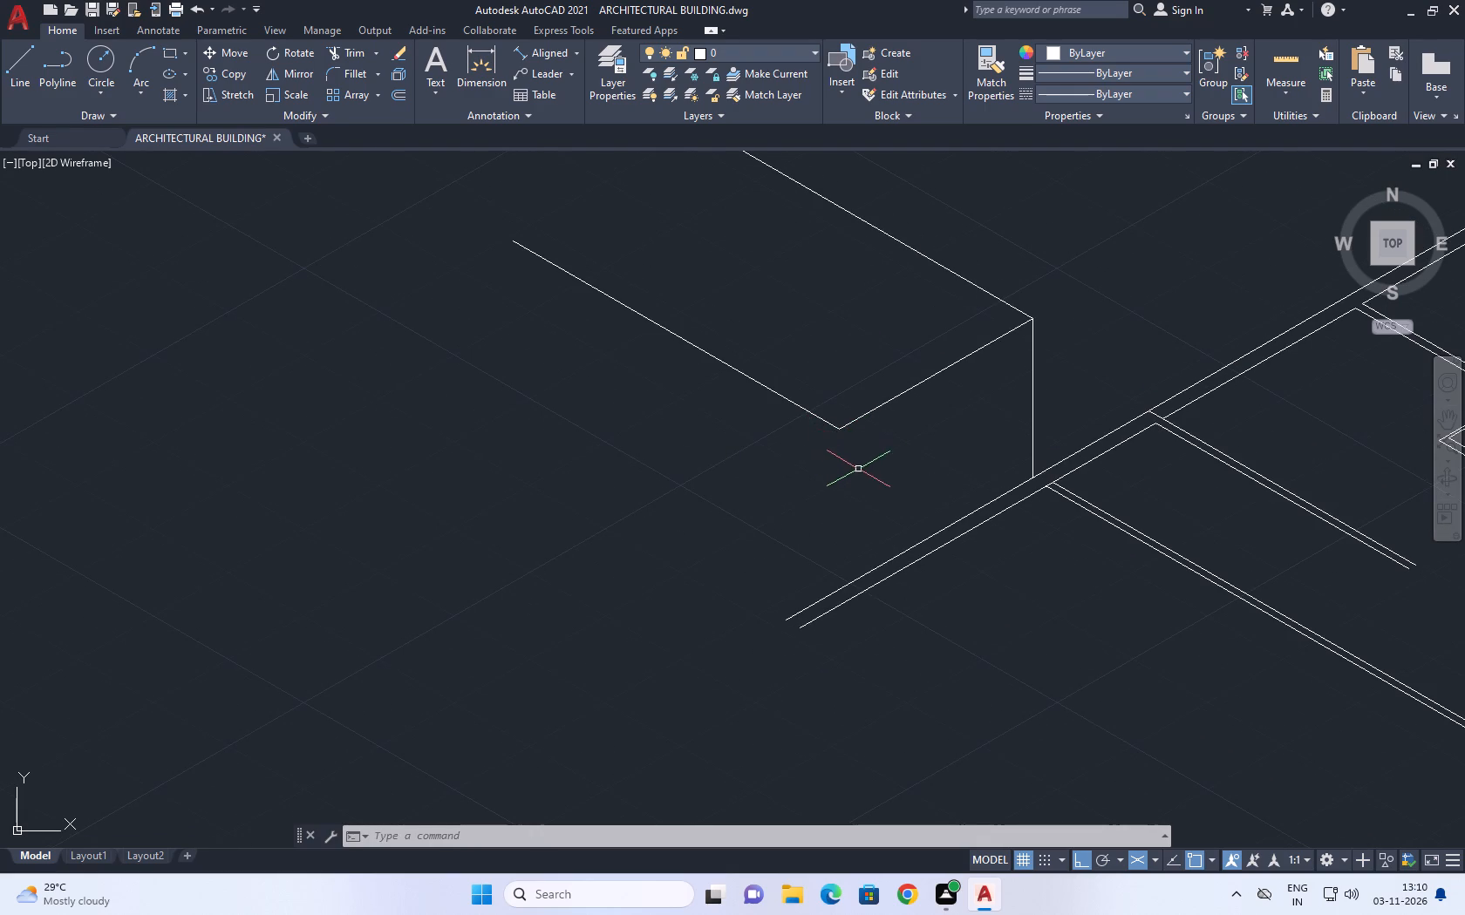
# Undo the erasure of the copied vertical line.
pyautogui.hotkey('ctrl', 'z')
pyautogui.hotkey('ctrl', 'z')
# Copy the projecting volume's near vertical line 2300 along the wall direction at 210°, beyond the wall's open end.
pyautogui.click(925, 494)
pyautogui.moveTo(1013, 484); pyautogui.dragTo(986, 471, button='middle')
pyautogui.press('c')
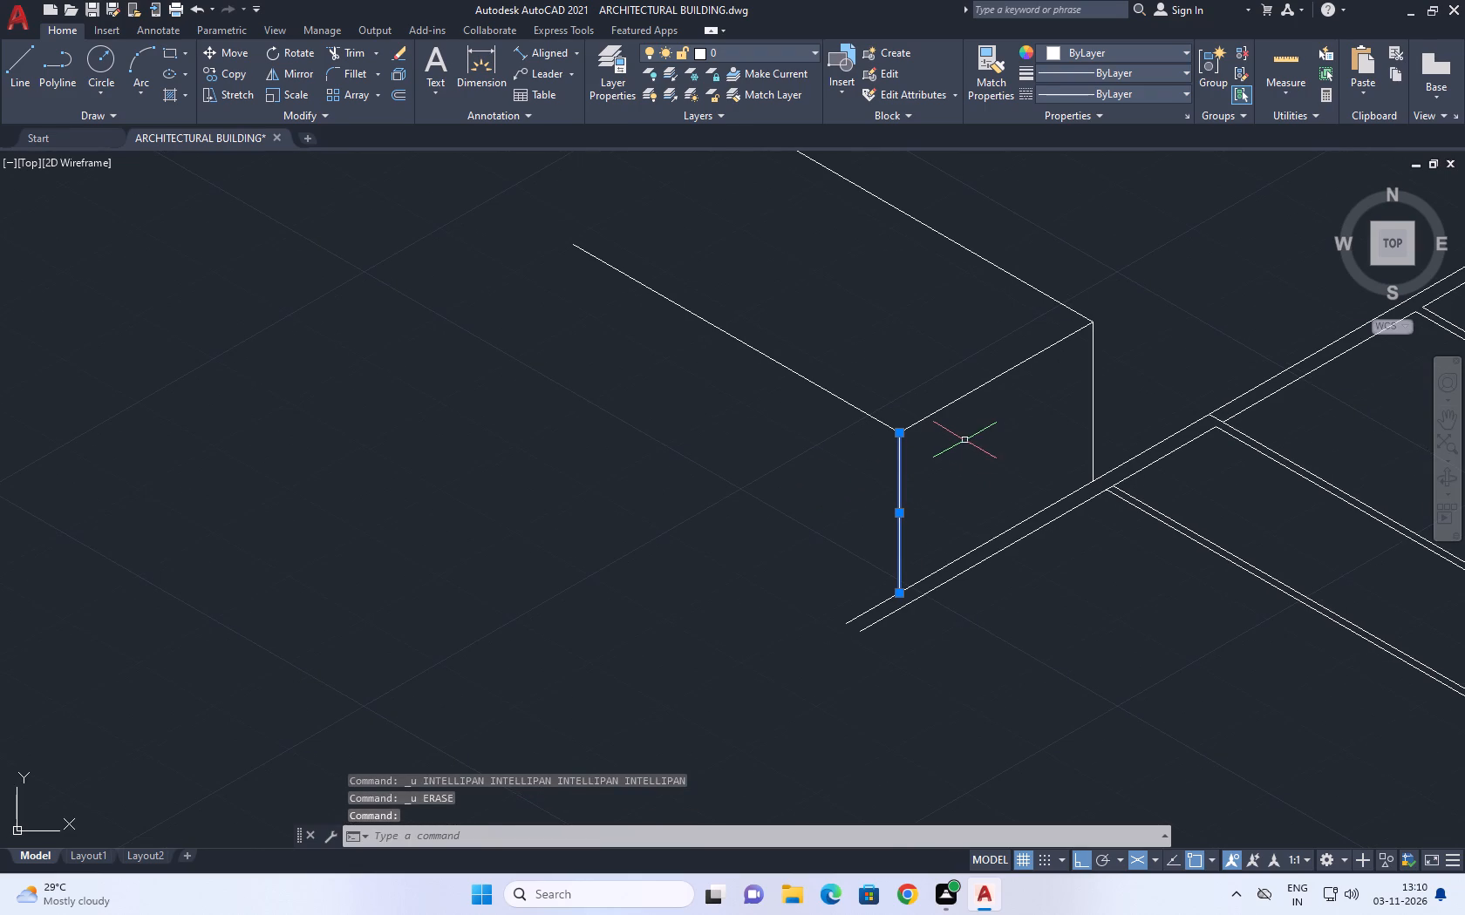
pyautogui.press('o')
pyautogui.press('space')
pyautogui.moveTo(1024, 442); pyautogui.dragTo(1012, 439)
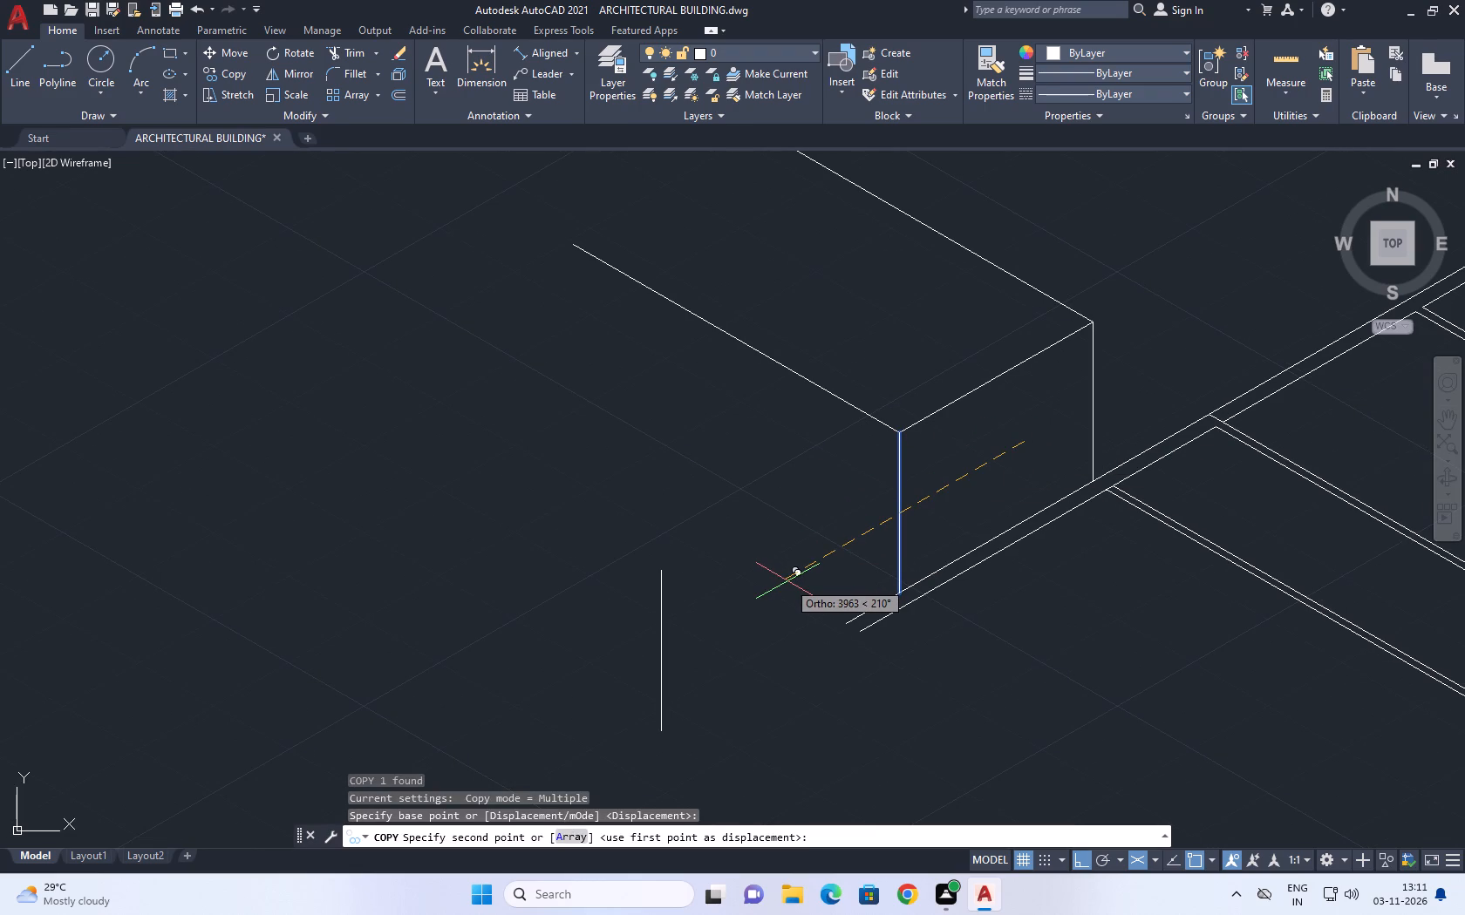
pyautogui.press('2')
pyautogui.press('3')
pyautogui.press('0')
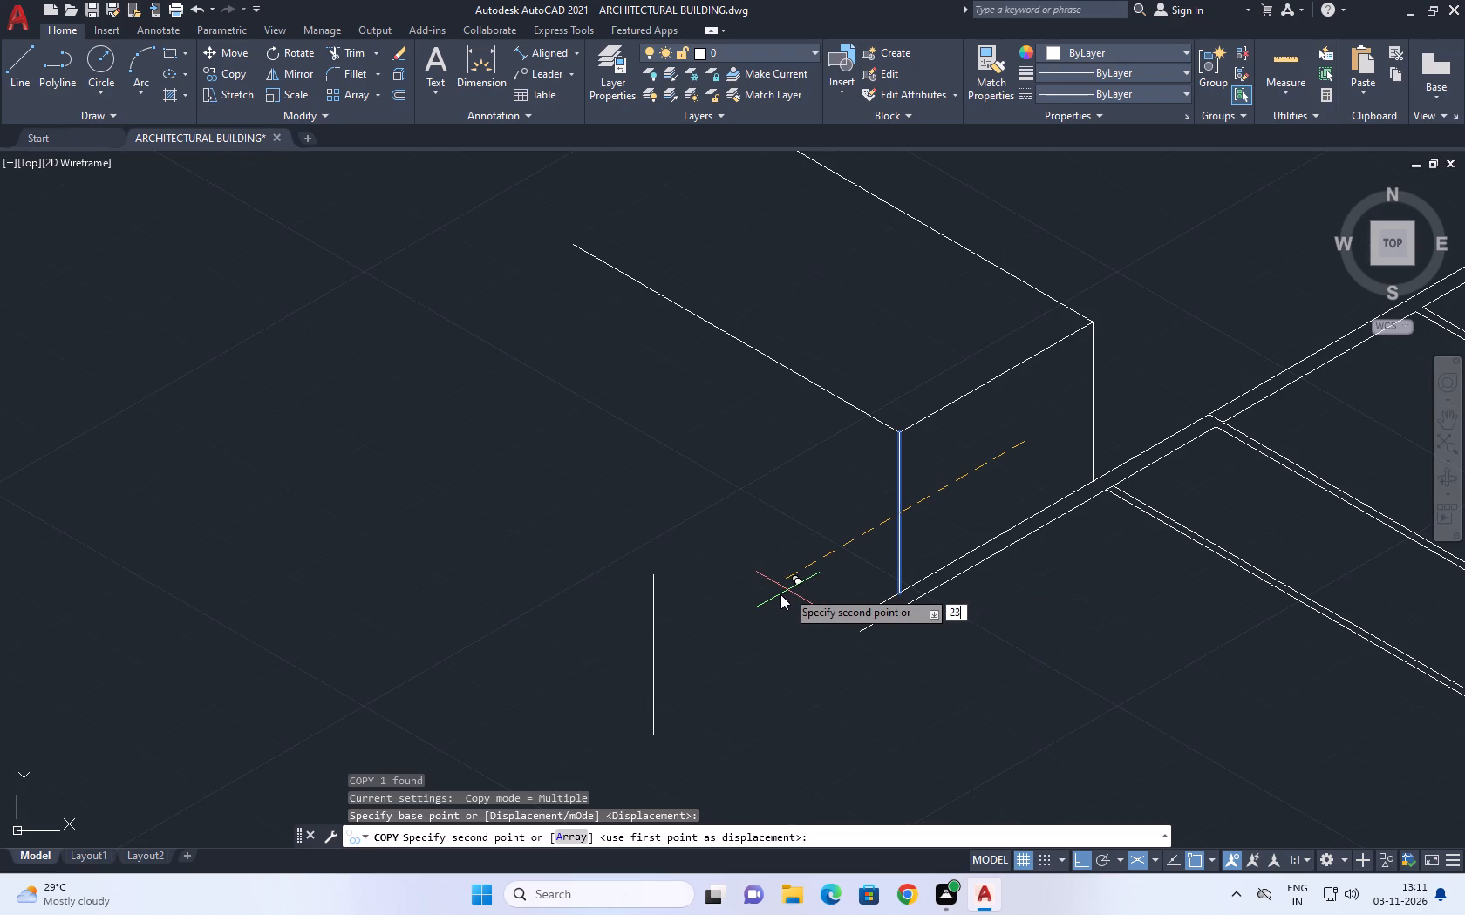
pyautogui.press('0')
pyautogui.press('Return')
pyautogui.press('Escape')
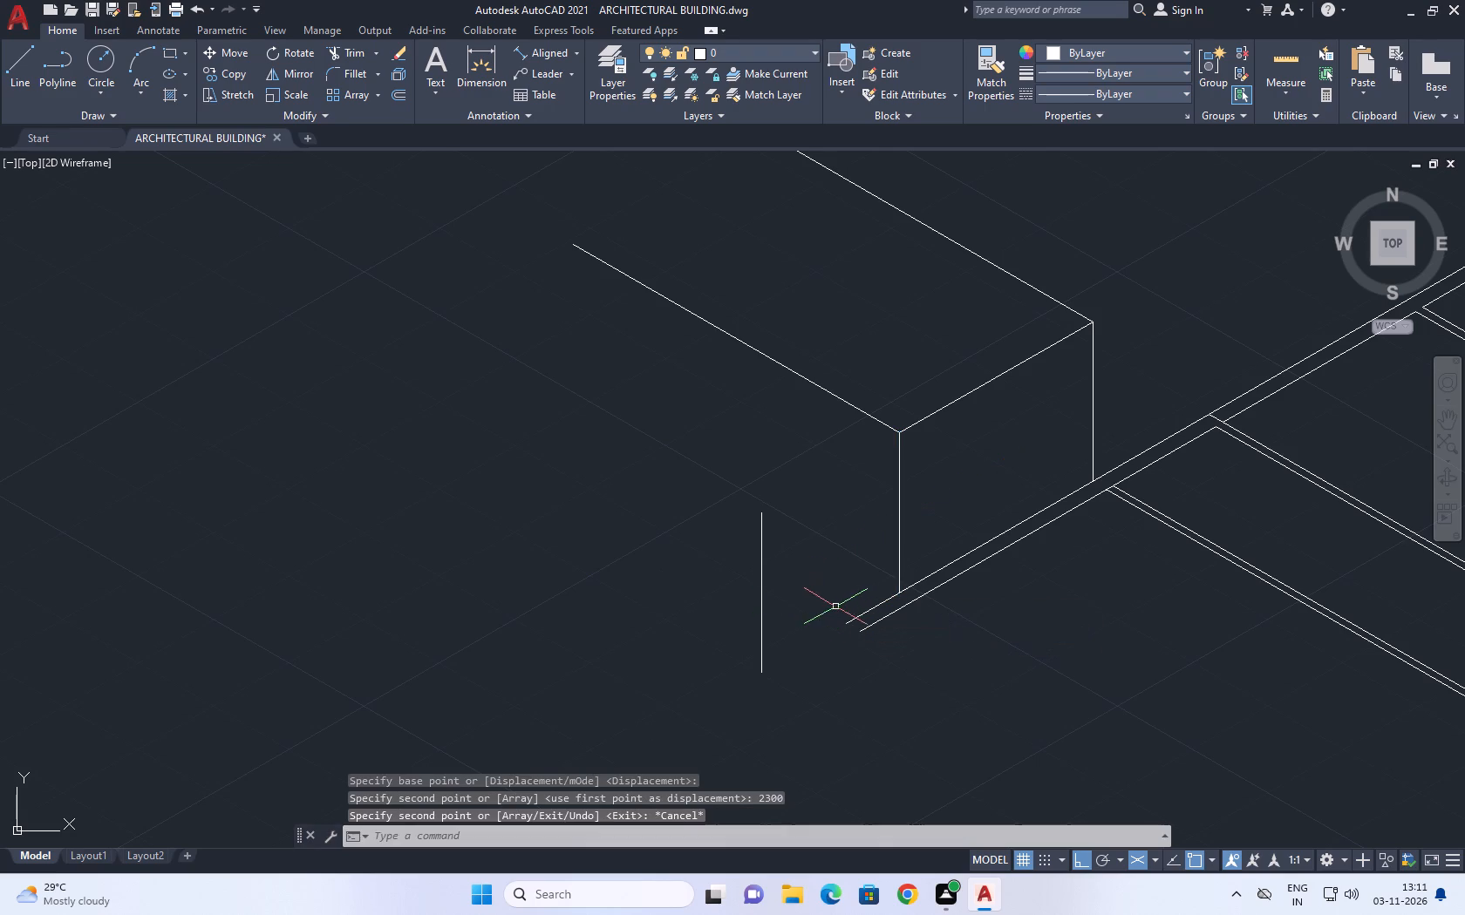
# Extend the outer wall line to the foot of the newly copied vertical line.
pyautogui.moveTo(848, 612); pyautogui.dragTo(836, 520, button='middle')
pyautogui.write('ex')
pyautogui.press('space')
pyautogui.click(838, 495)
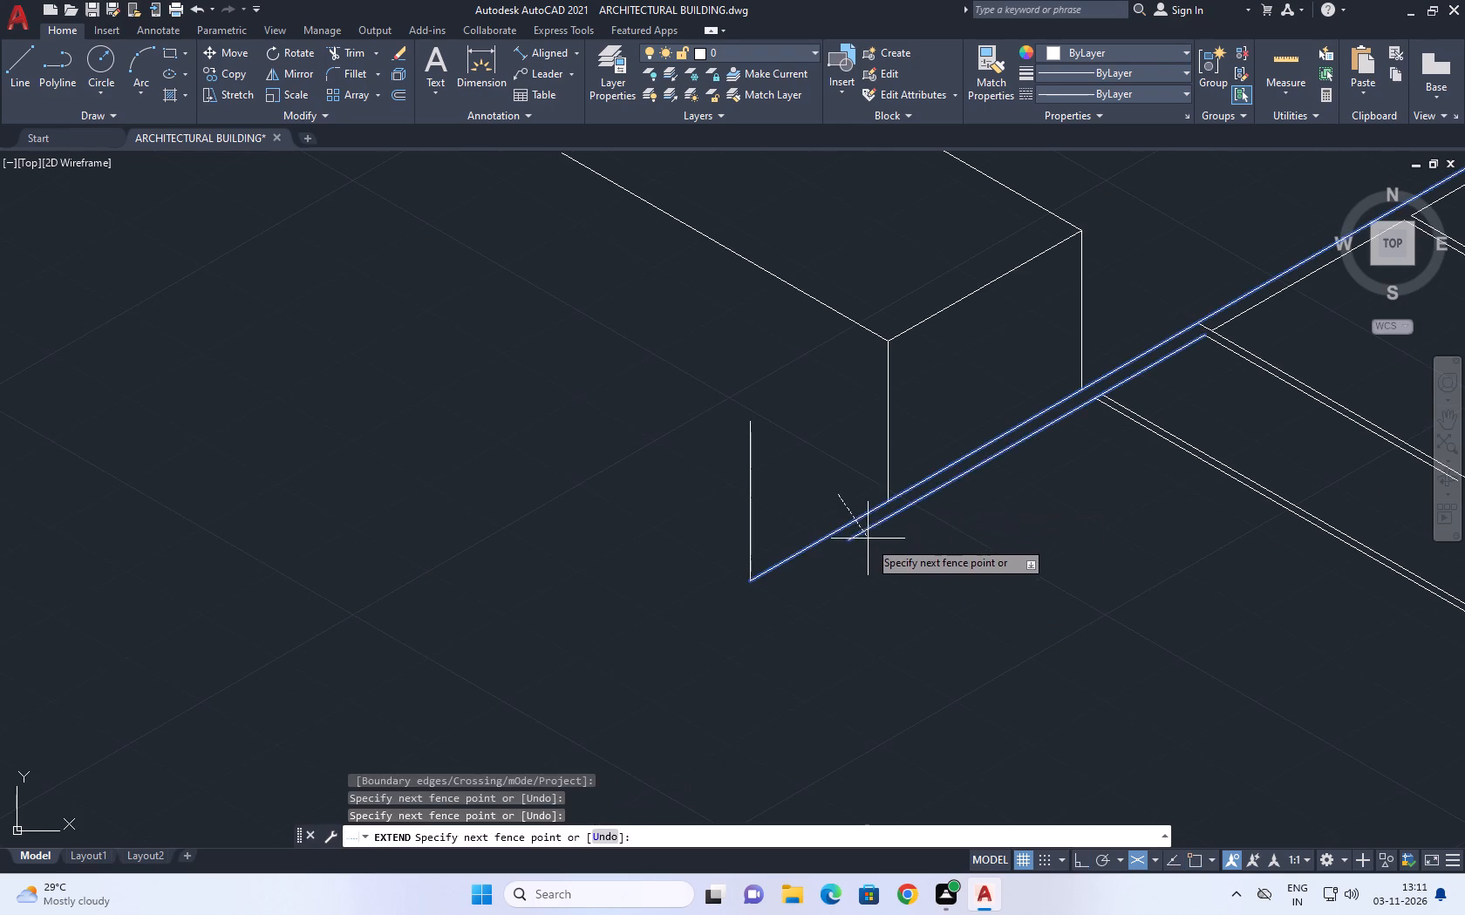
pyautogui.click(874, 543)
pyautogui.press('Escape')
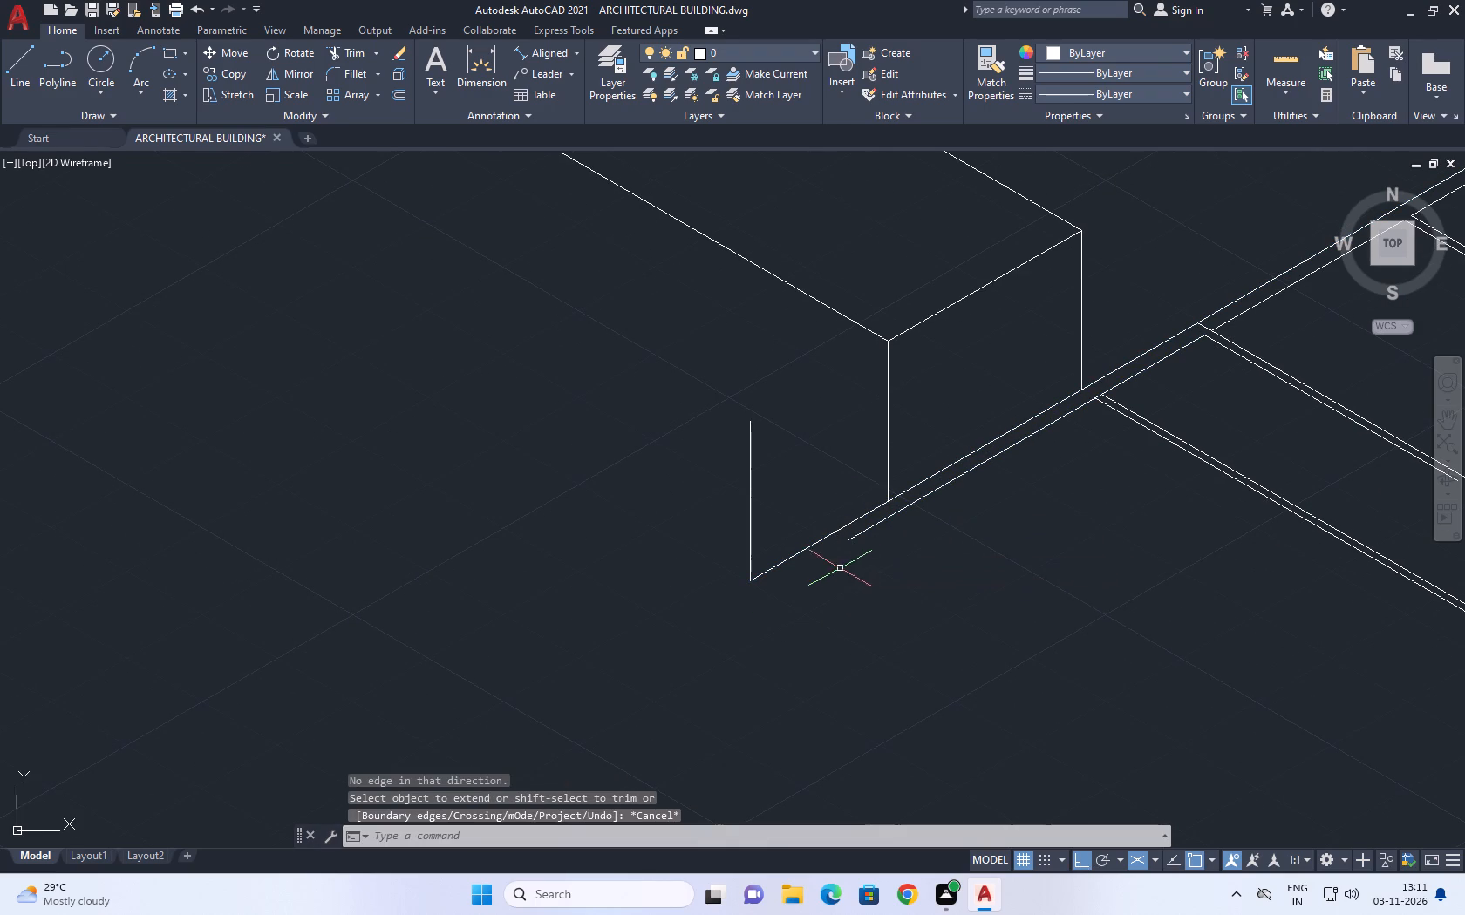
# Fillet the inner wall line with the new vertical line at radius 0 so they meet at a corner.
pyautogui.press('f')
pyautogui.press('space')
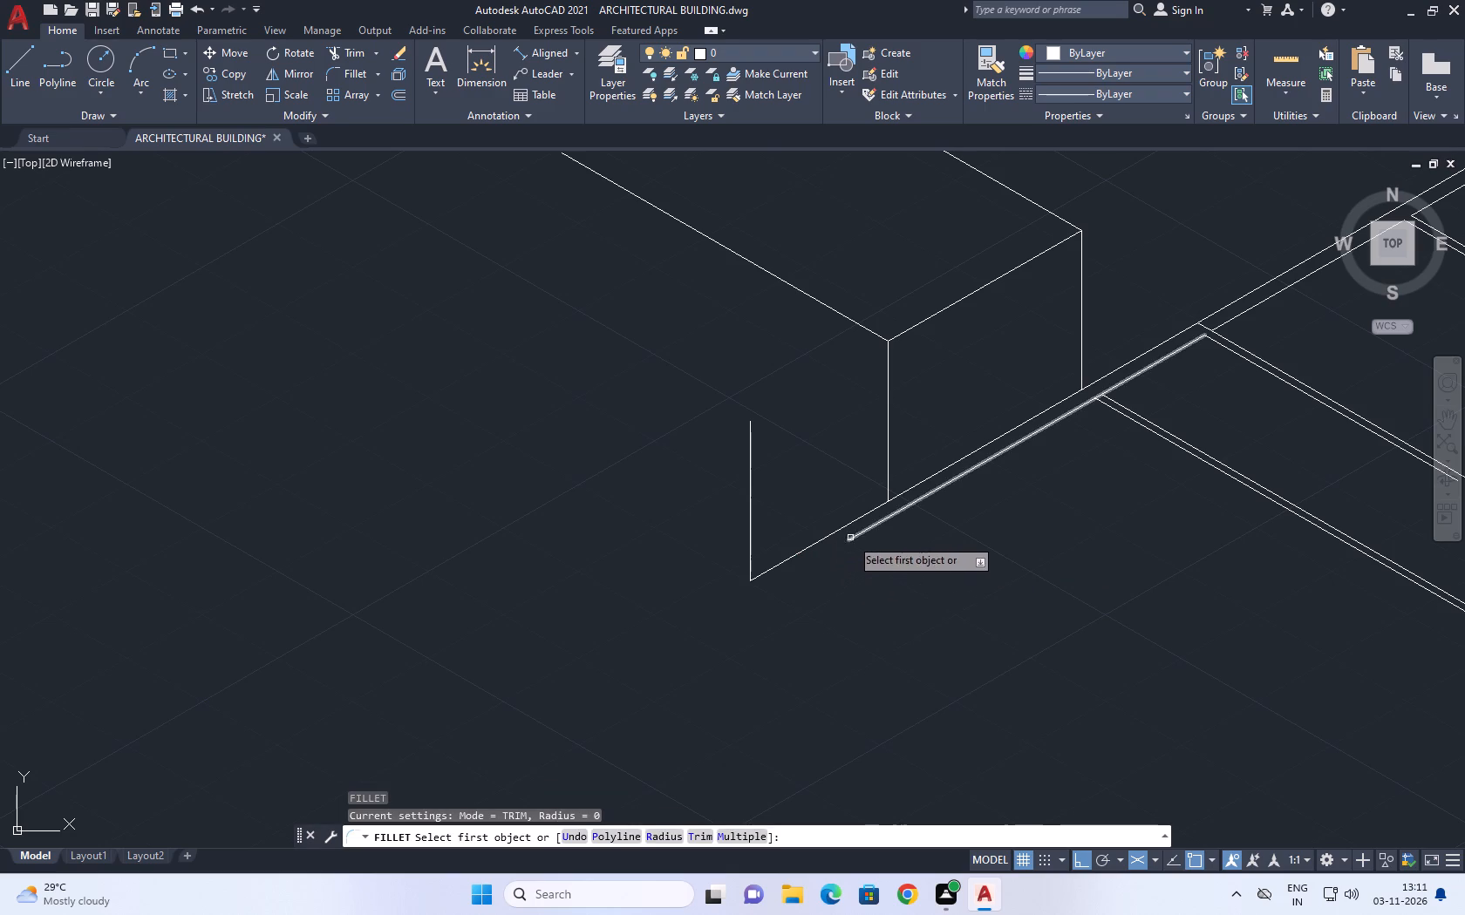
pyautogui.click(852, 538)
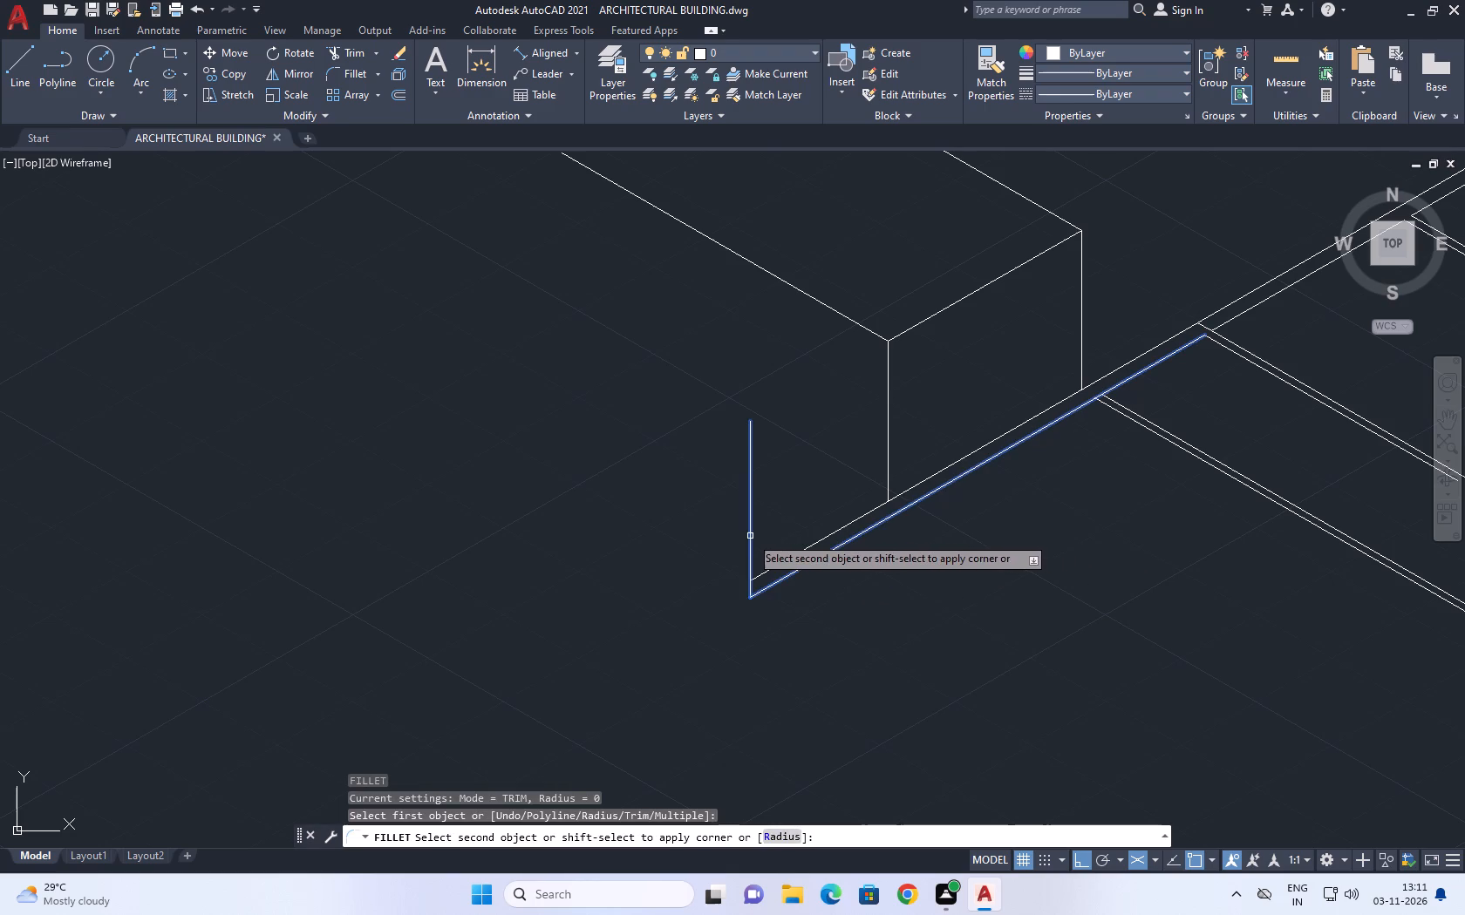
pyautogui.click(750, 536)
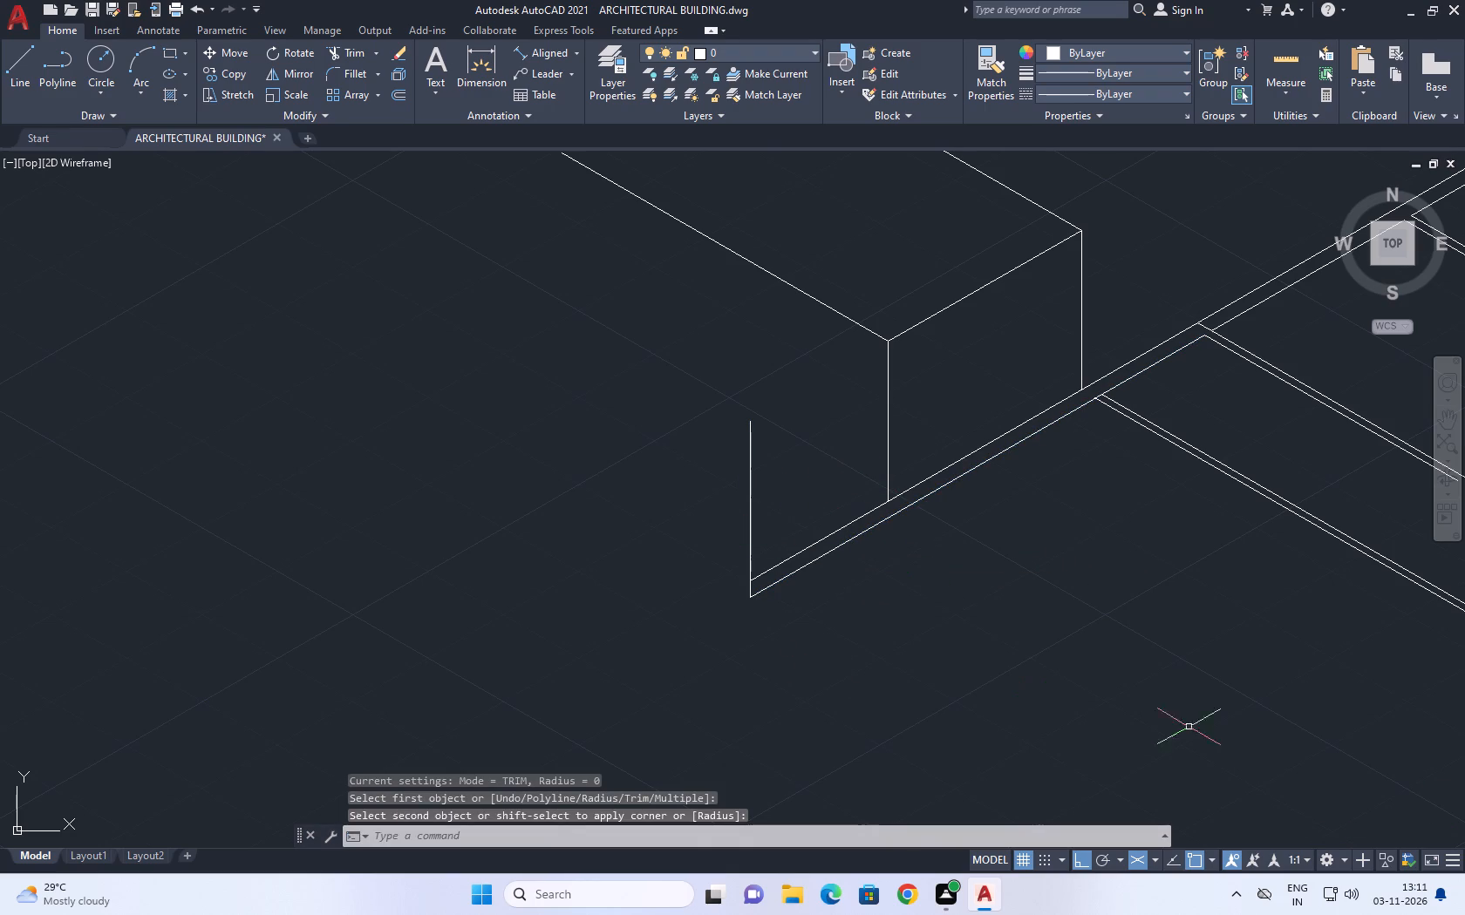
# Extend the projecting volume's 30° top edge to the top of the new vertical line.
pyautogui.moveTo(481, 478); pyautogui.dragTo(510, 534, button='middle')
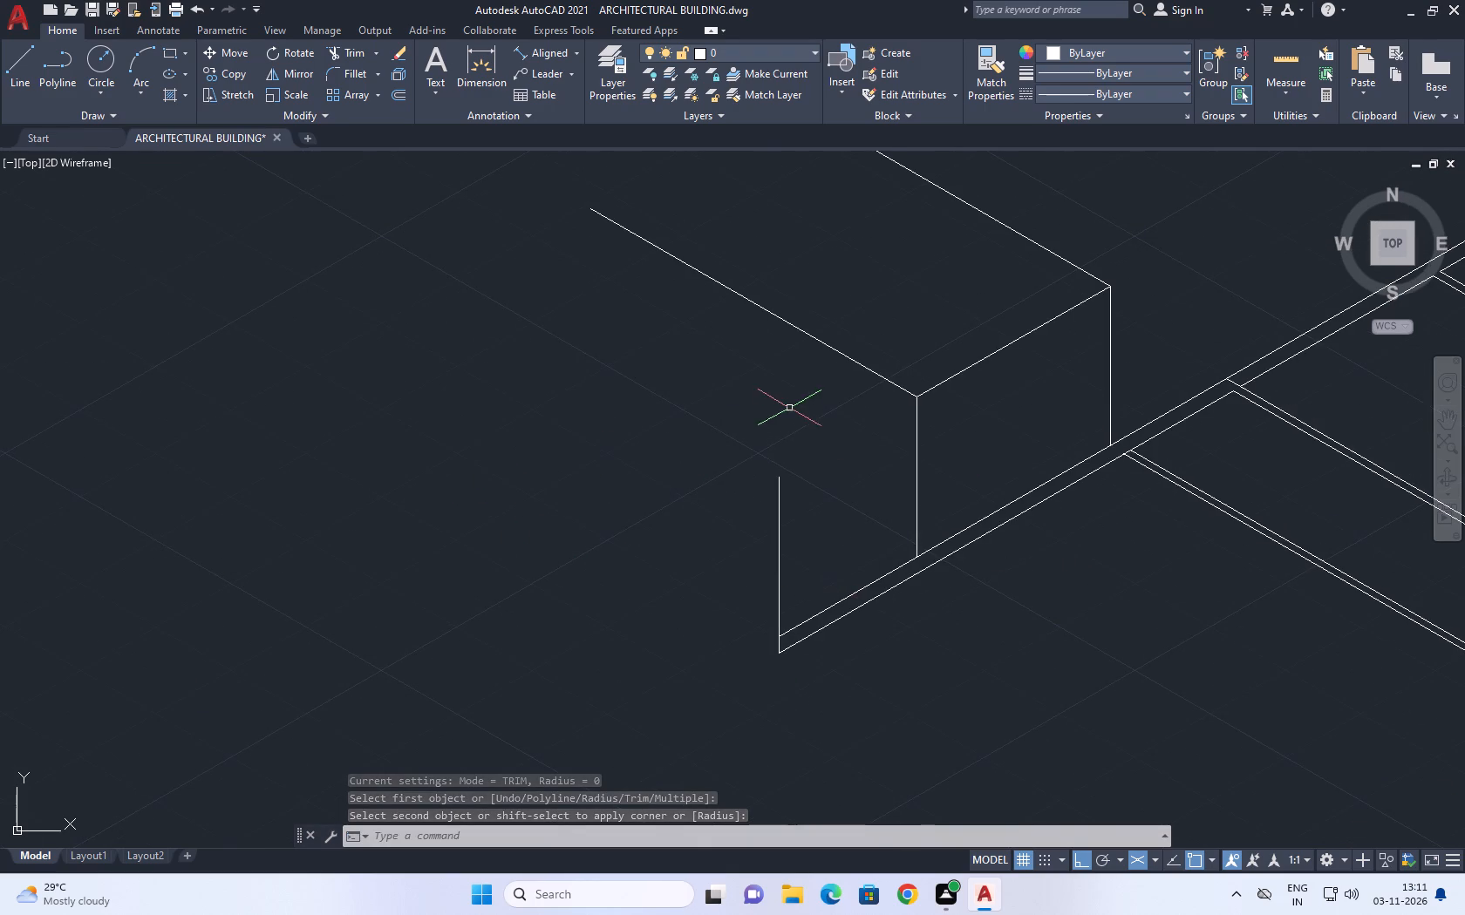
pyautogui.moveTo(794, 410); pyautogui.dragTo(833, 485, button='middle')
pyautogui.moveTo(696, 508); pyautogui.dragTo(813, 579, button='middle')
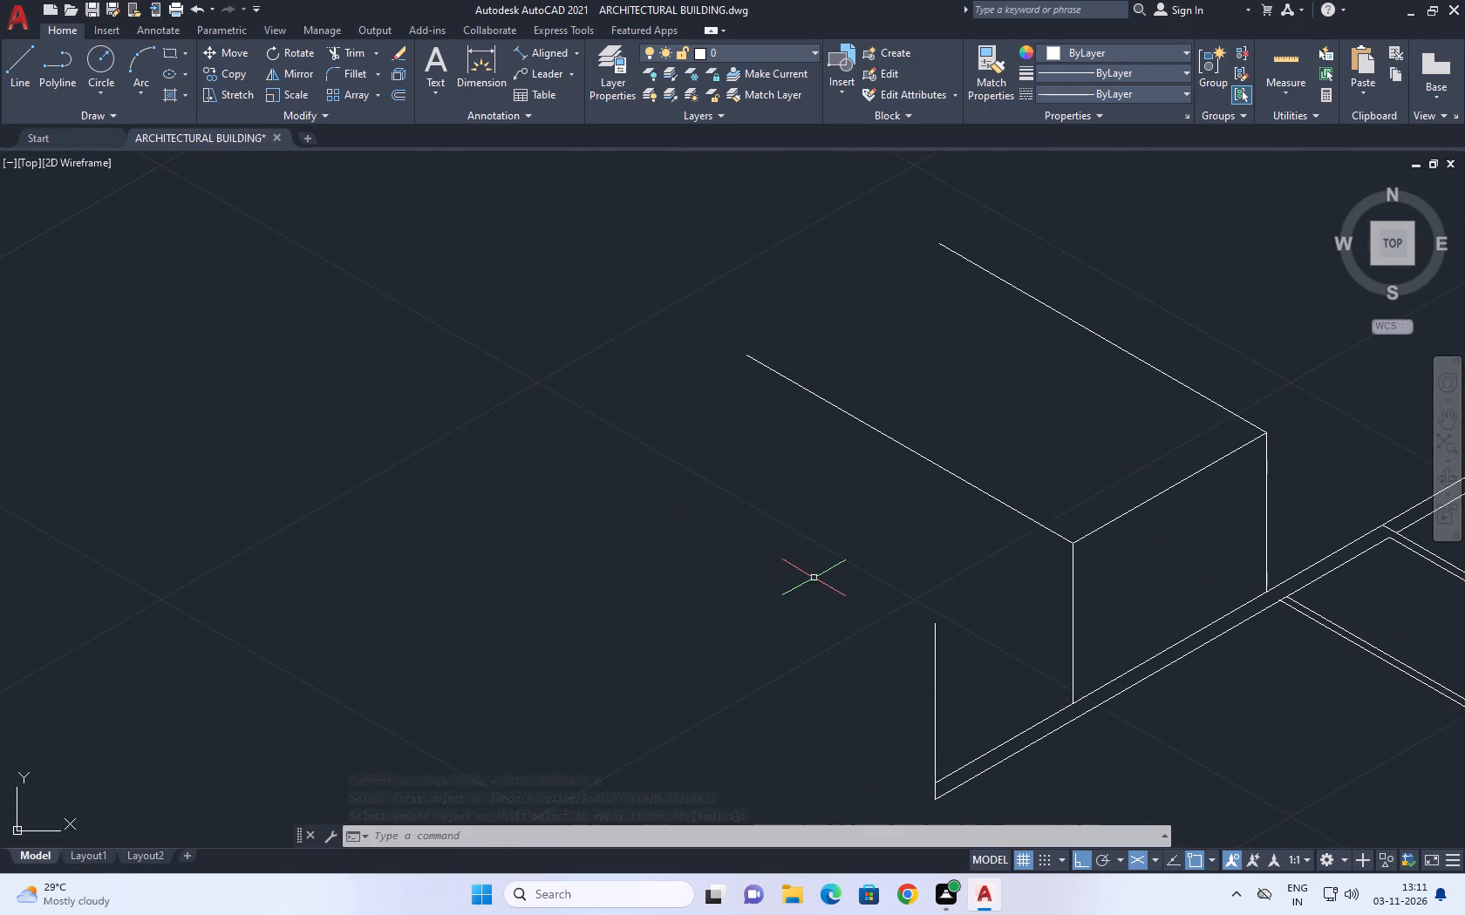
pyautogui.moveTo(1086, 539); pyautogui.dragTo(1027, 544, button='middle')
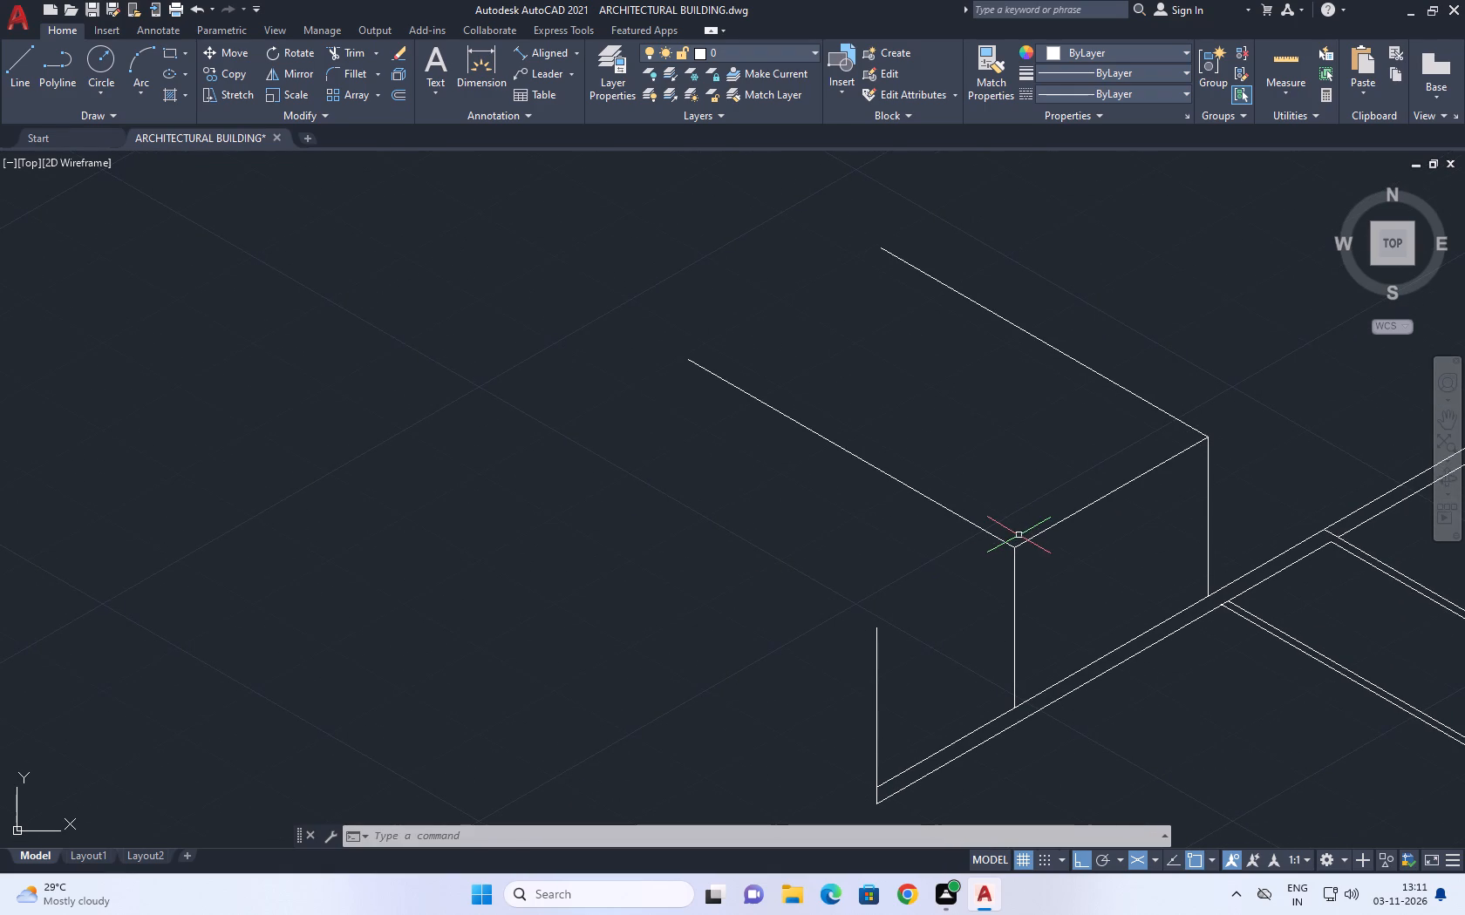
pyautogui.press('e')
pyautogui.write('x')
pyautogui.press('space')
pyautogui.click(1025, 541)
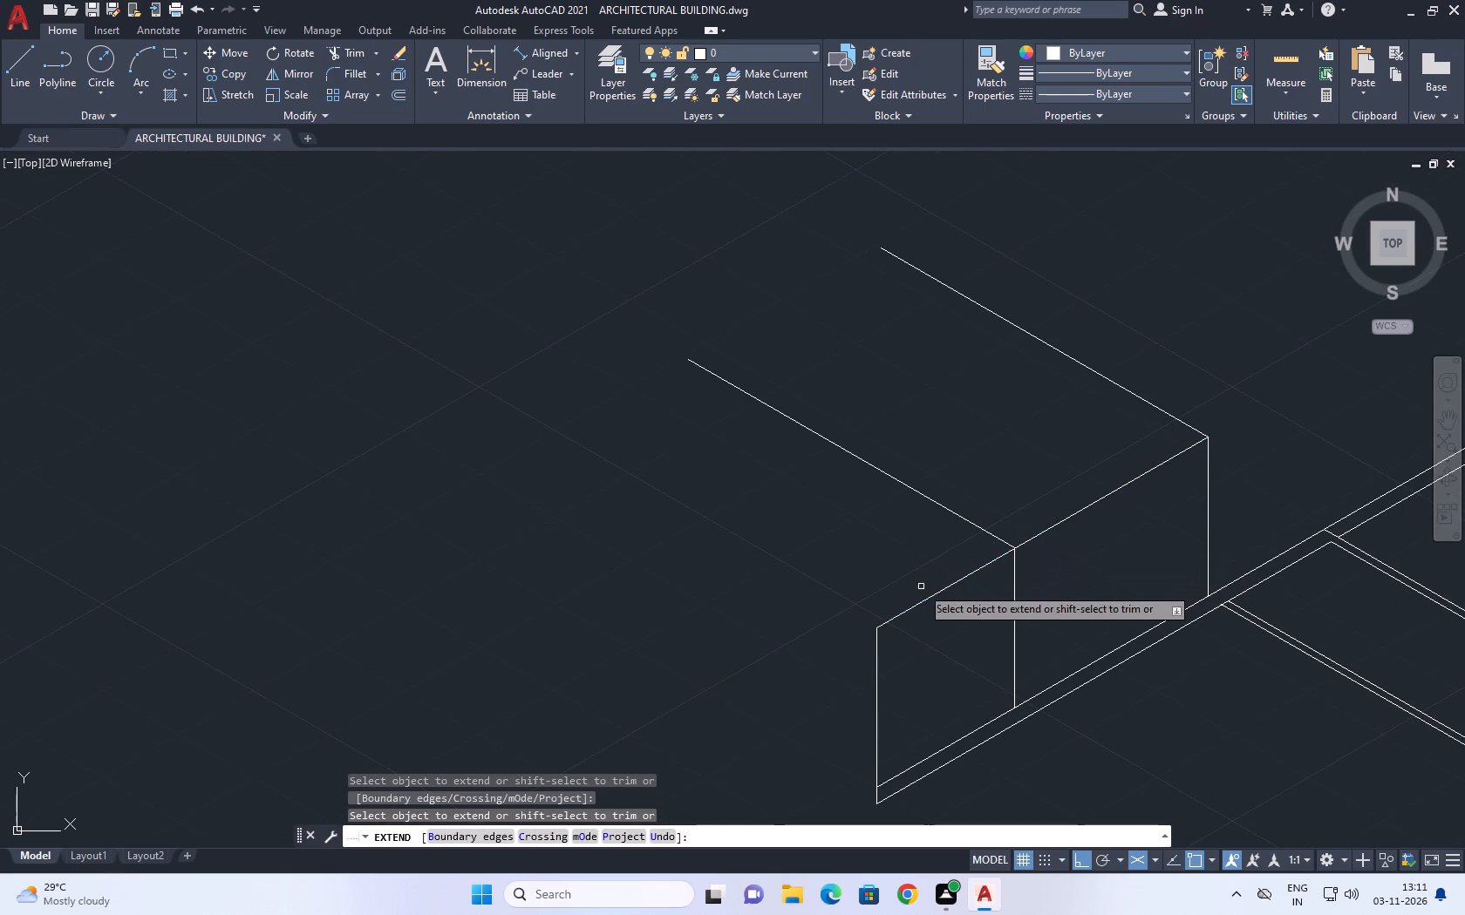
pyautogui.press('Escape')
# Draw lines from the new vertical's top, 2200 at 150° and 2300 at 30°, closing the added bay's top face.
pyautogui.press('l')
pyautogui.press('space')
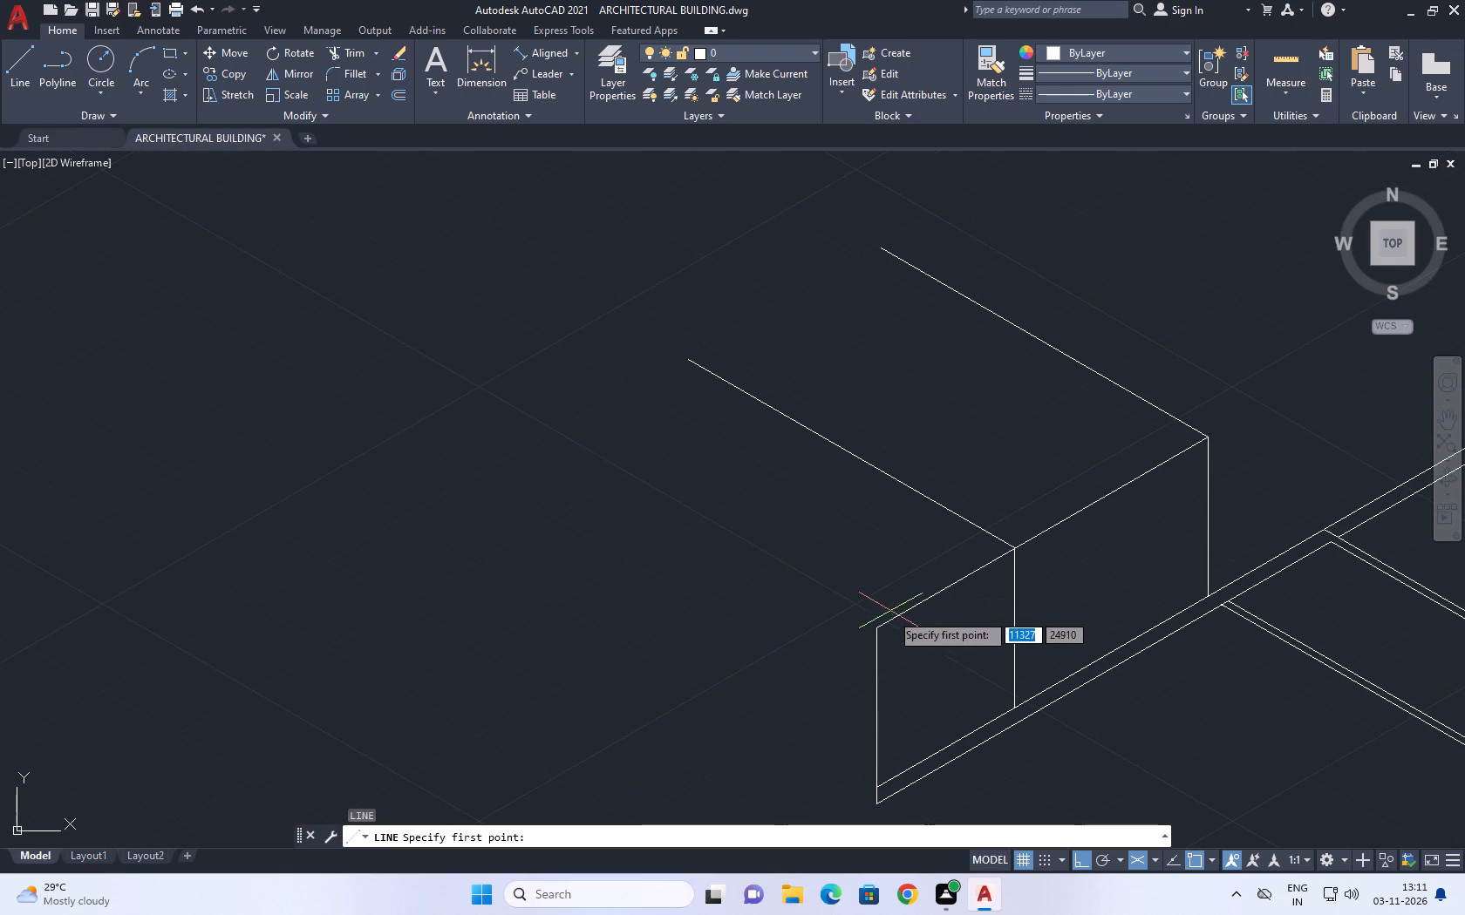
pyautogui.click(875, 625)
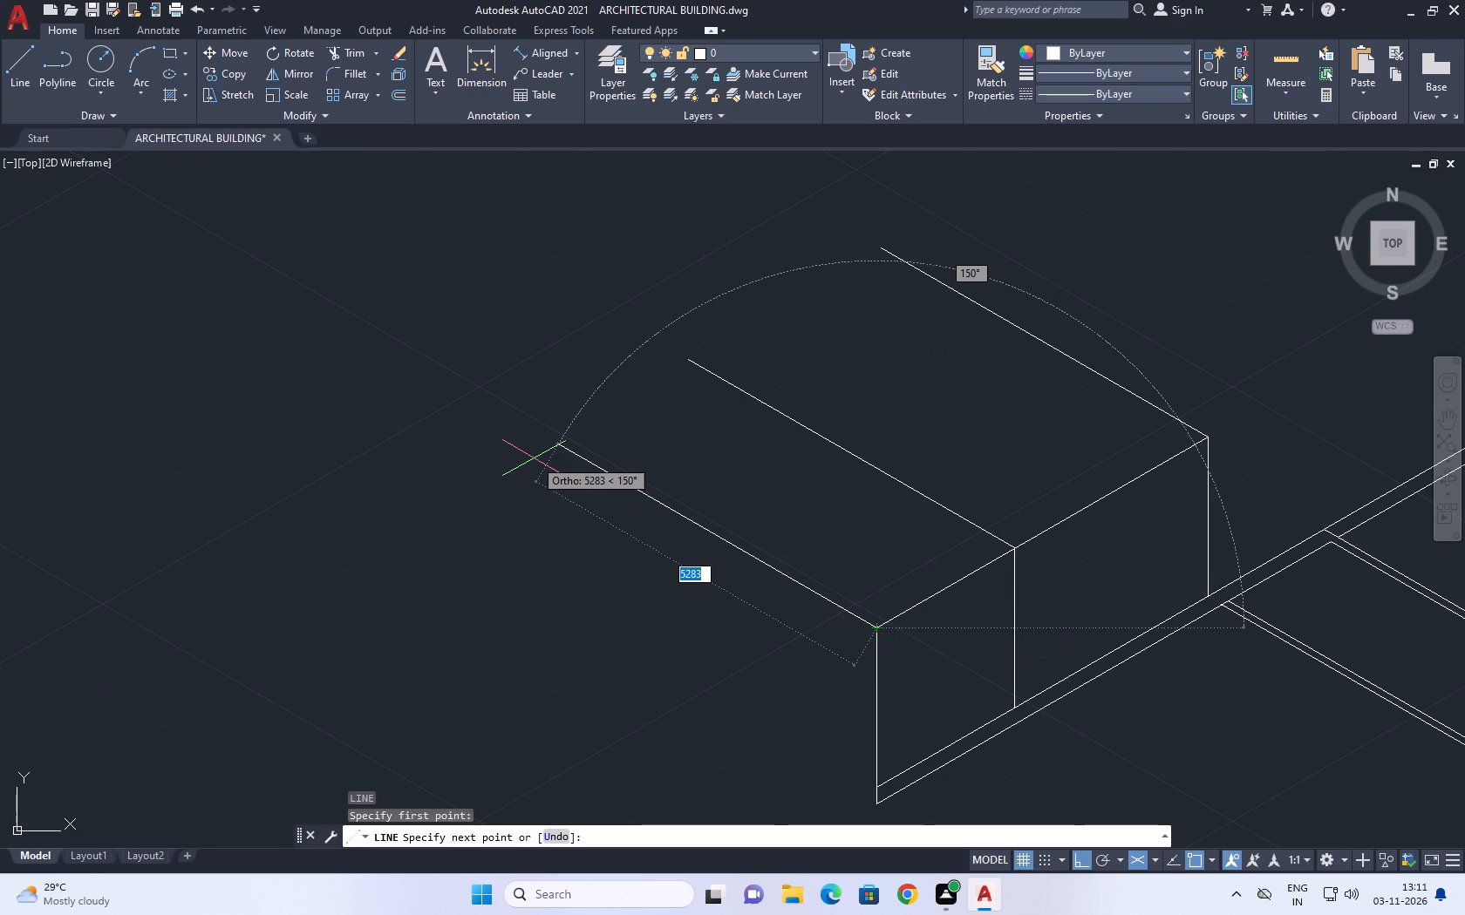
pyautogui.press('2')
pyautogui.press('2')
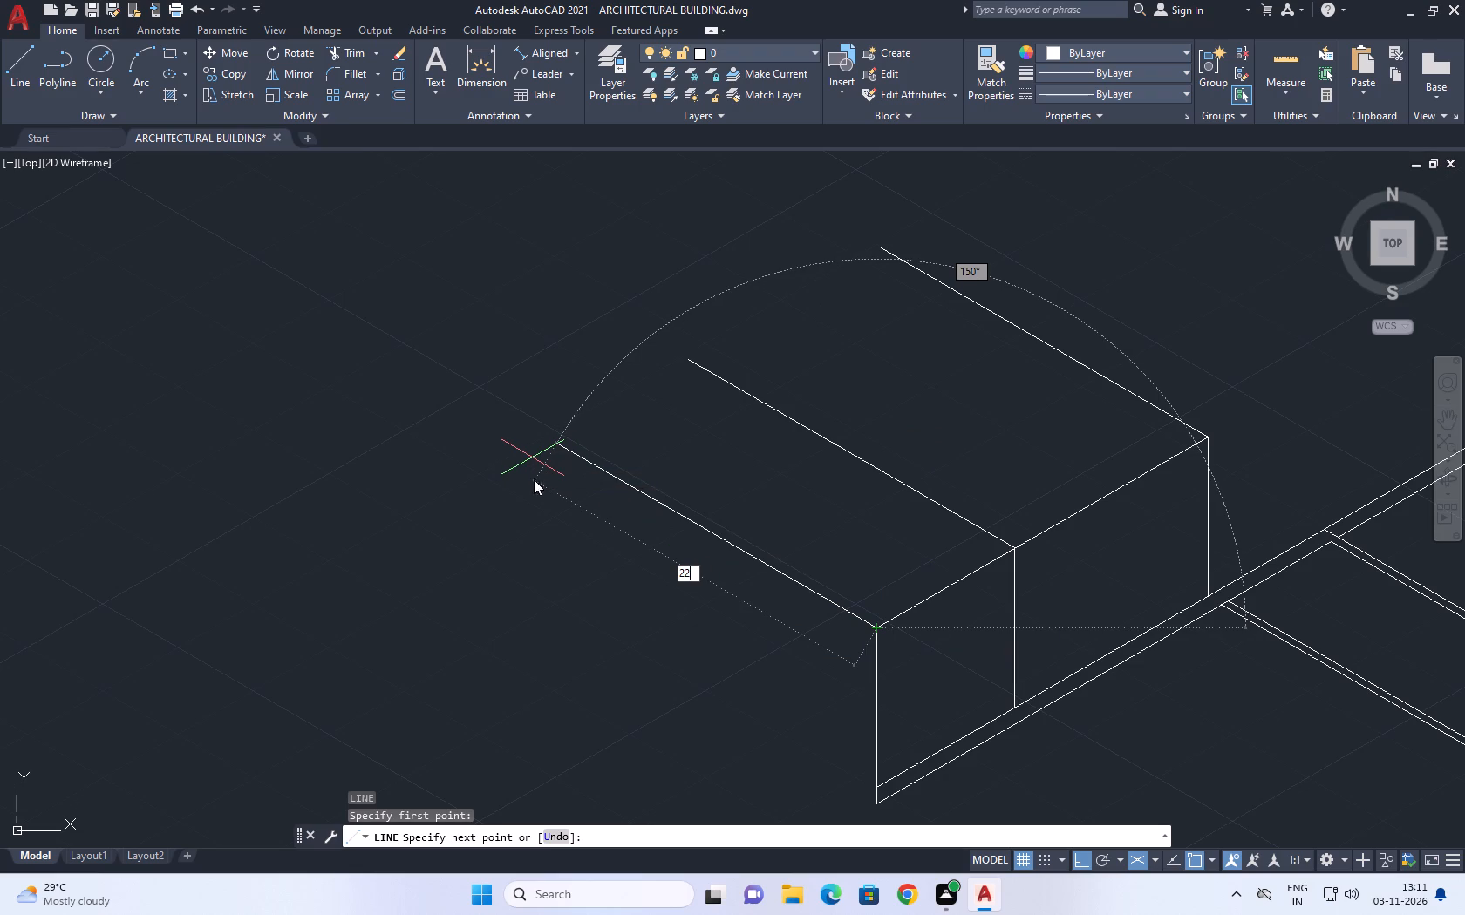
pyautogui.press('0')
pyautogui.press('0')
pyautogui.press('Return')
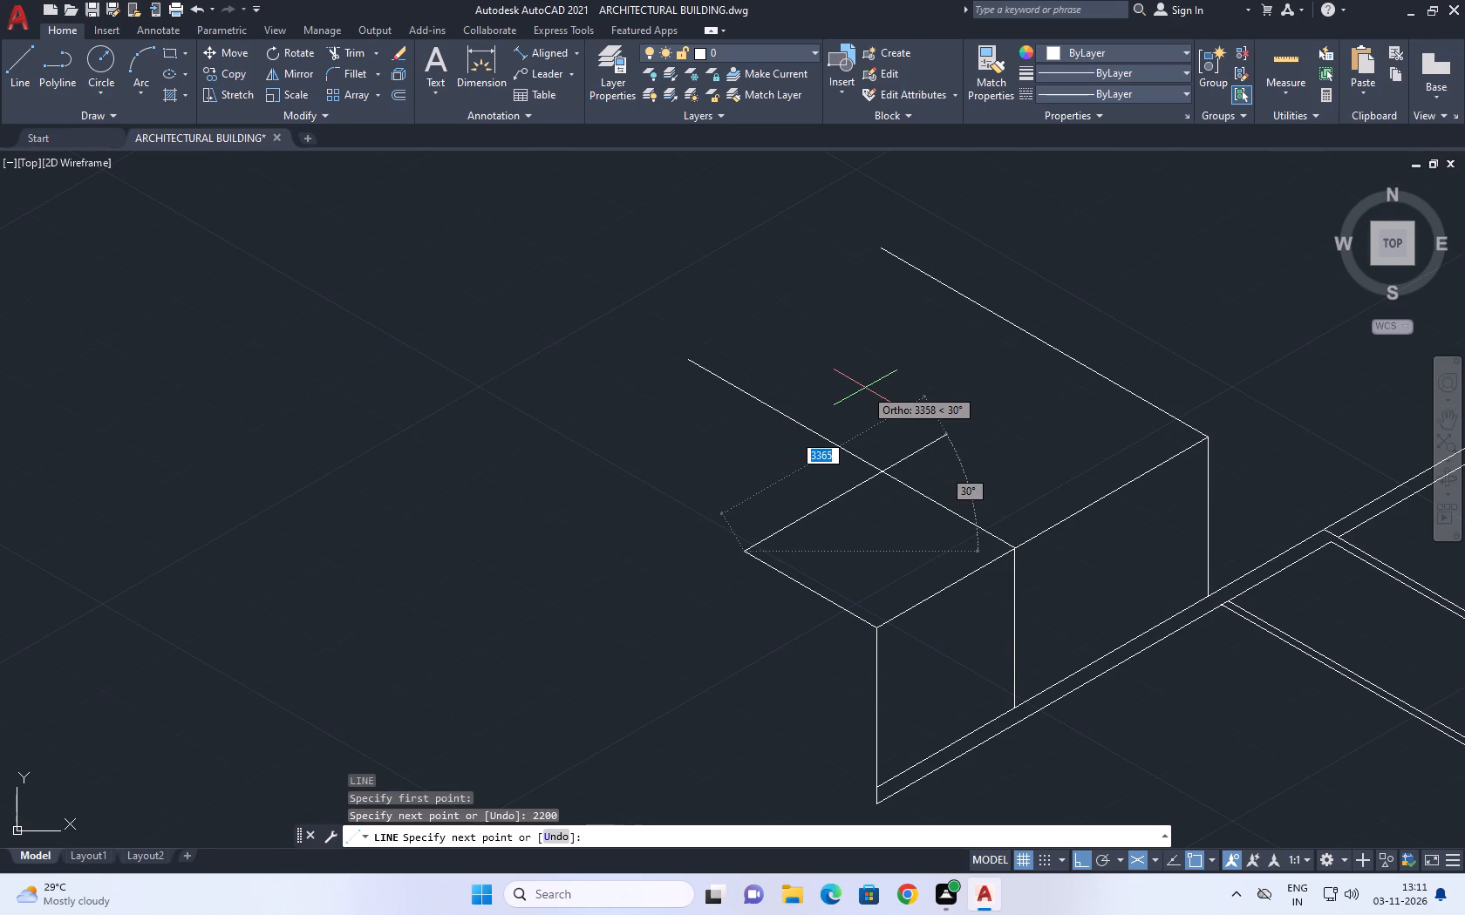
pyautogui.write('23')
pyautogui.press('0')
pyautogui.press('0')
pyautogui.press('Return')
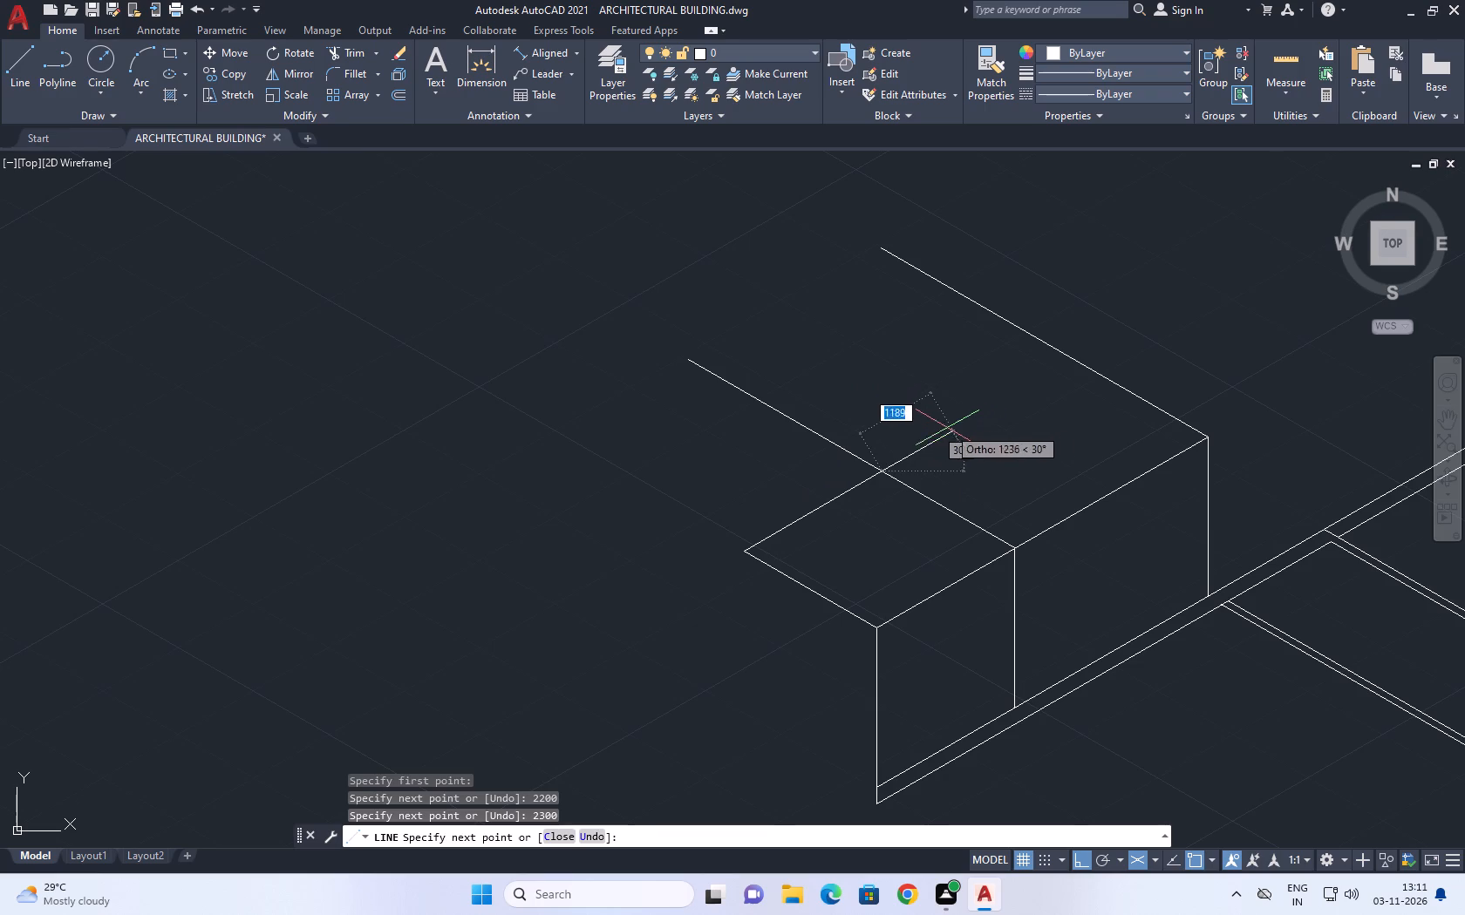
pyautogui.press('Escape')
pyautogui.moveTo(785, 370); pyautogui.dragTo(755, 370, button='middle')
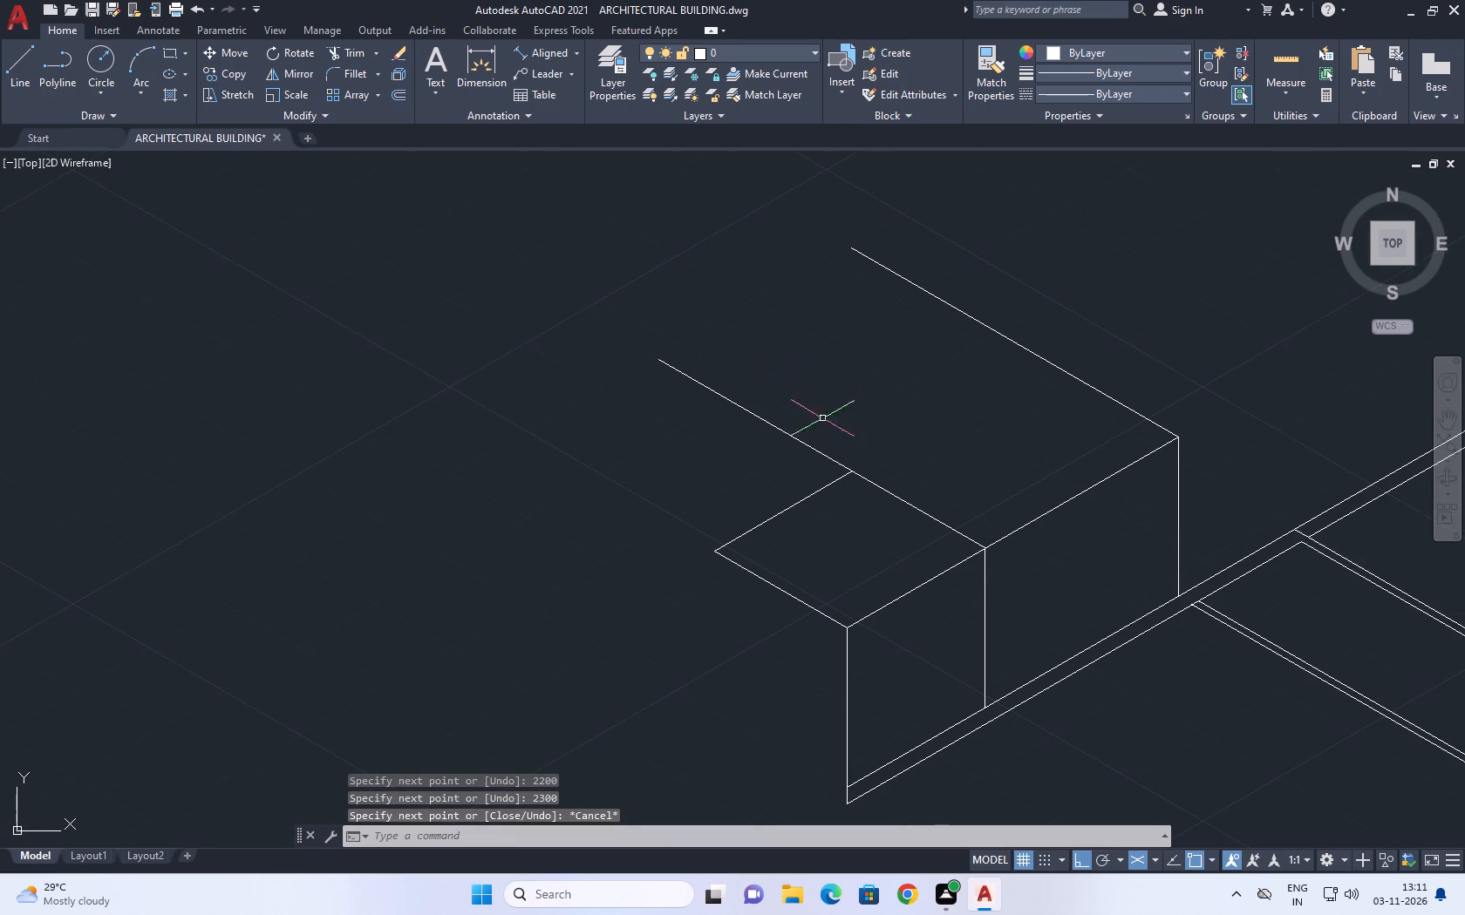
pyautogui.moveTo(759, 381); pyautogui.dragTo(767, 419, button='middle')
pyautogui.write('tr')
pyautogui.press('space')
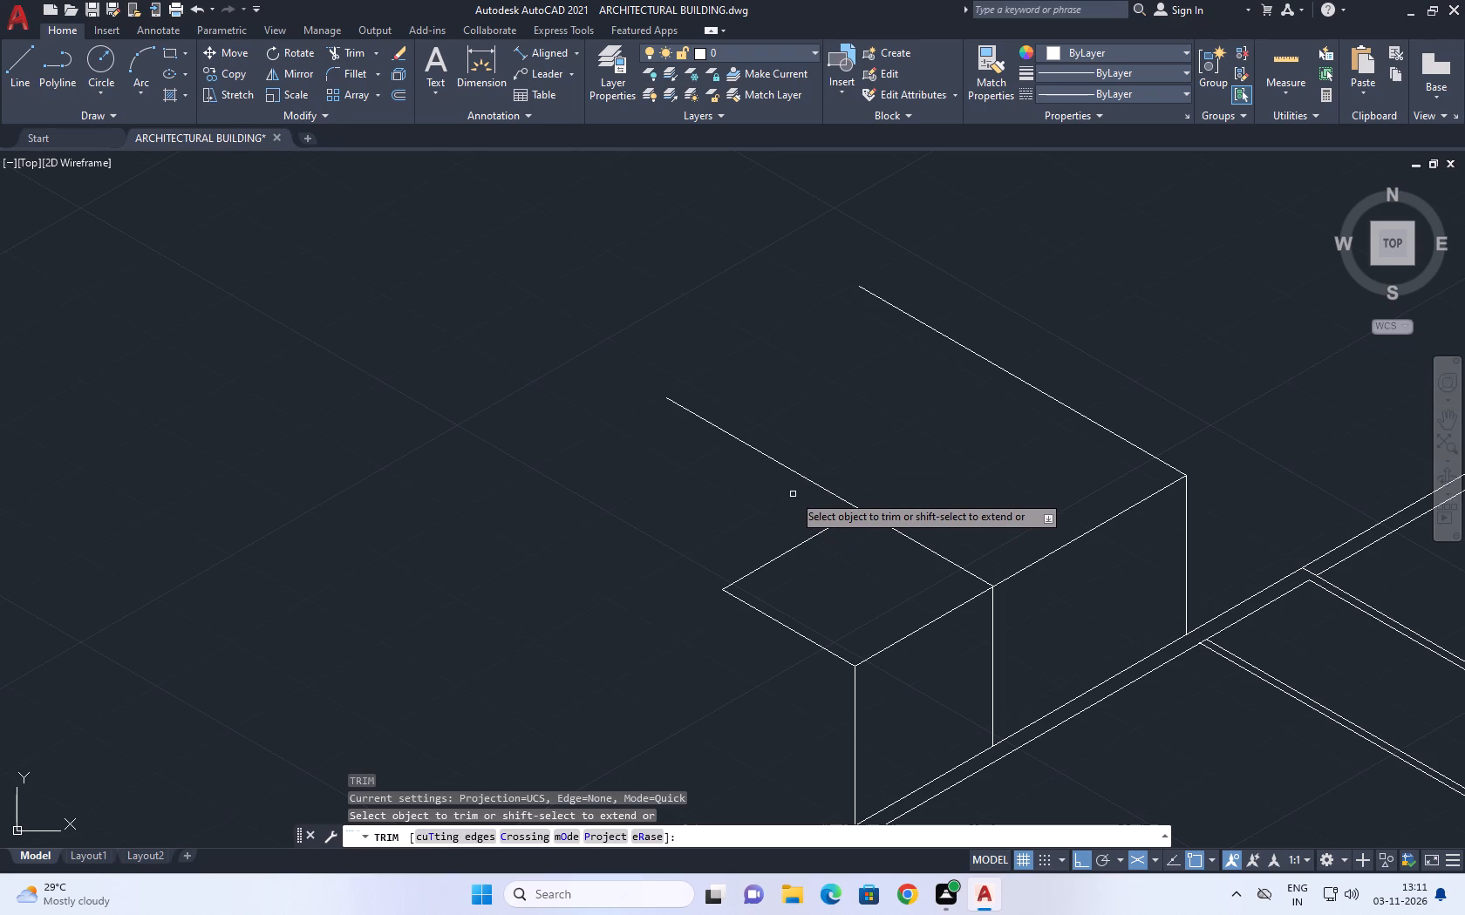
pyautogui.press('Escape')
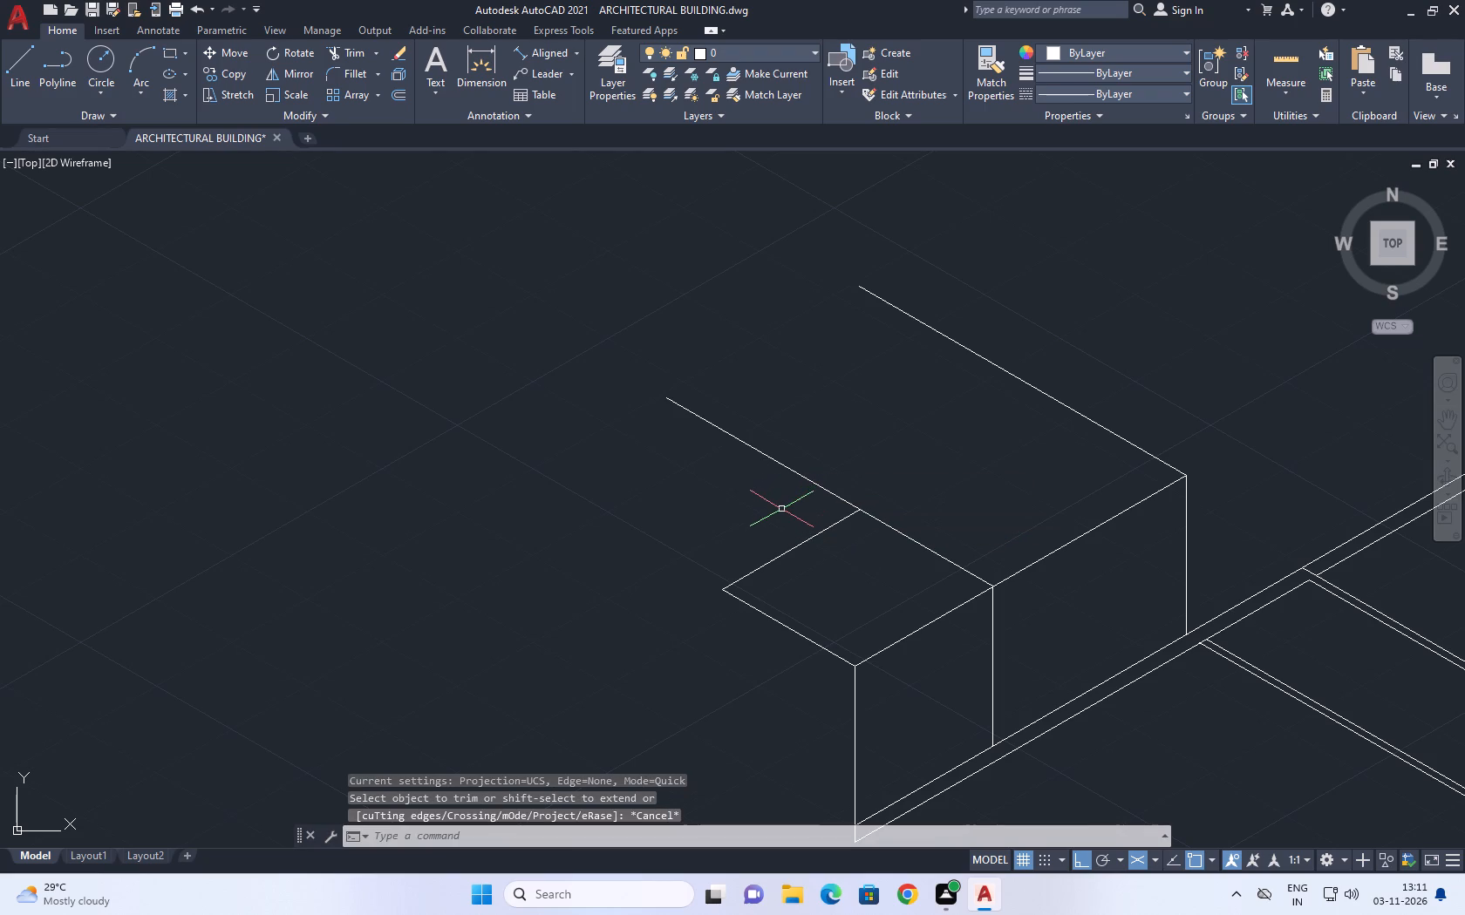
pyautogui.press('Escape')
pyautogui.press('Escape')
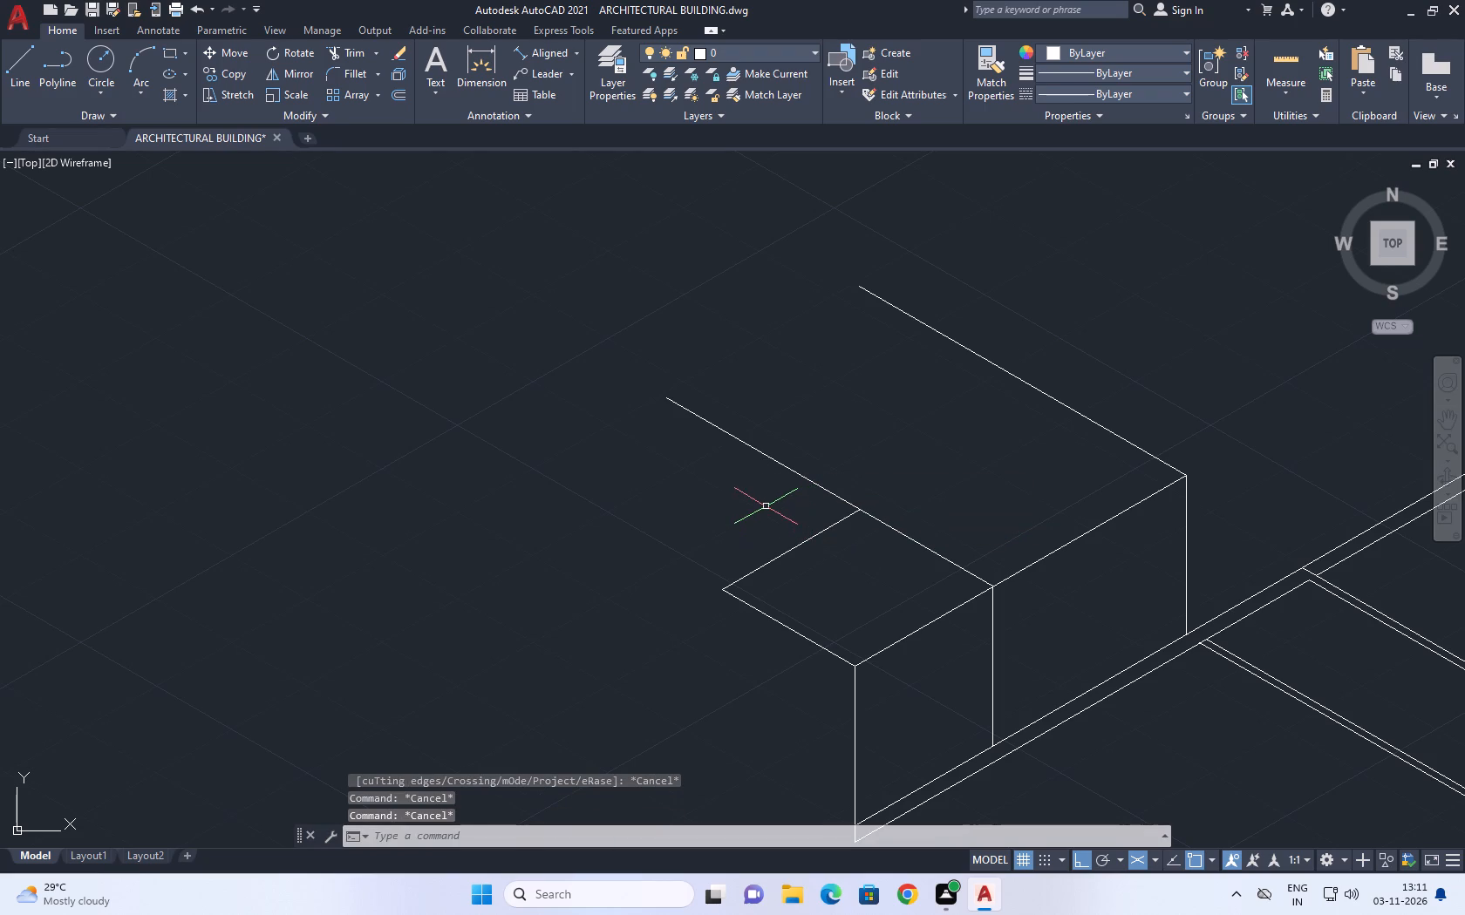
# Move the added bay's lines, with the shared vertical, its 150° line and the joining top edge, 1000 along the wall at 30°.
pyautogui.moveTo(971, 562); pyautogui.dragTo(798, 349, button='middle')
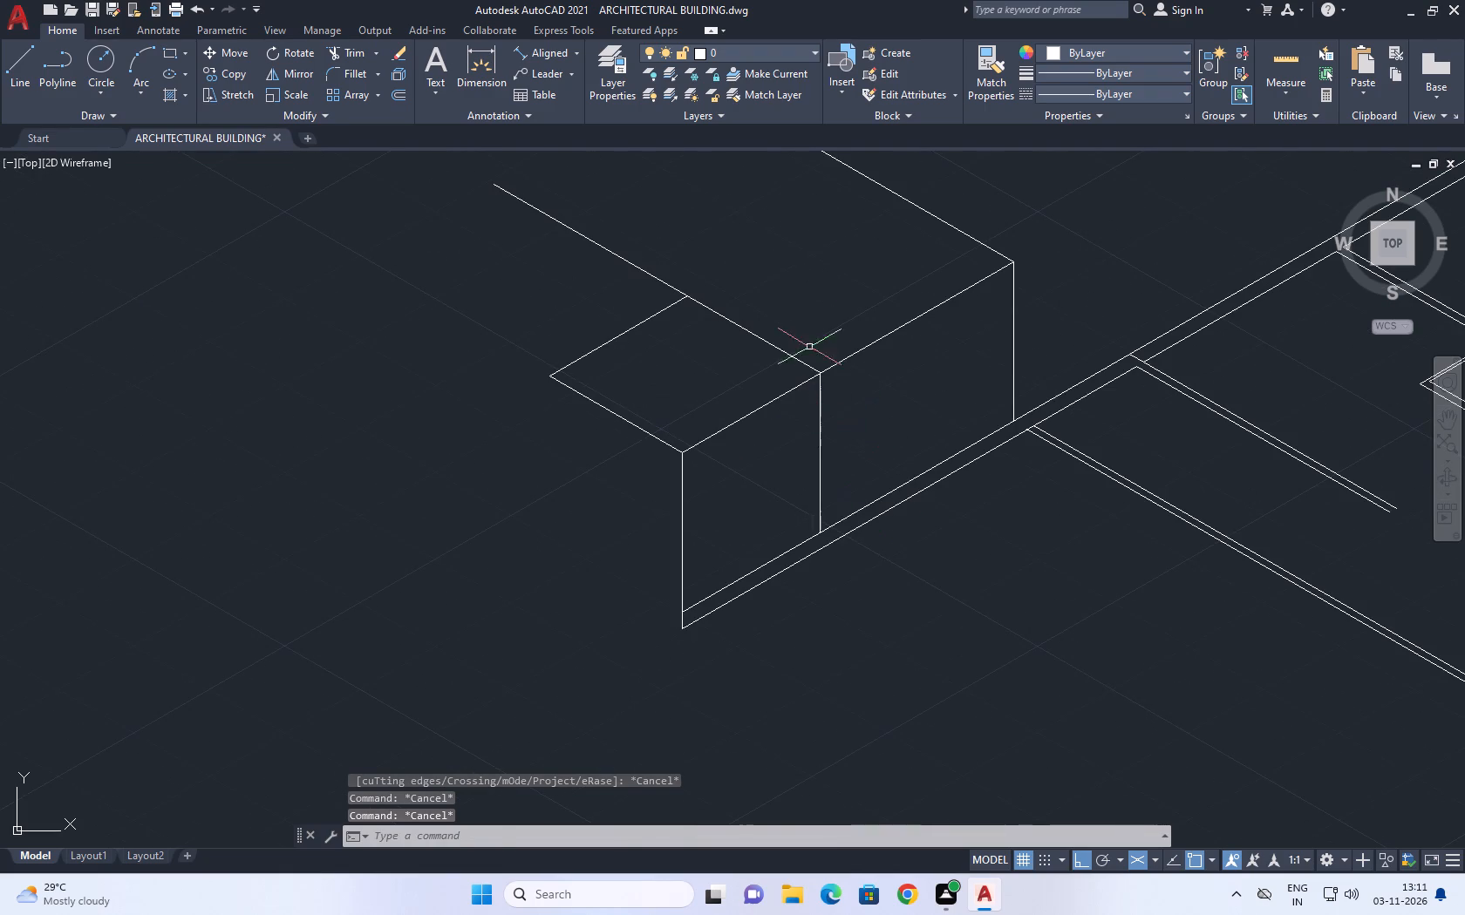
pyautogui.click(818, 318)
pyautogui.click(546, 472)
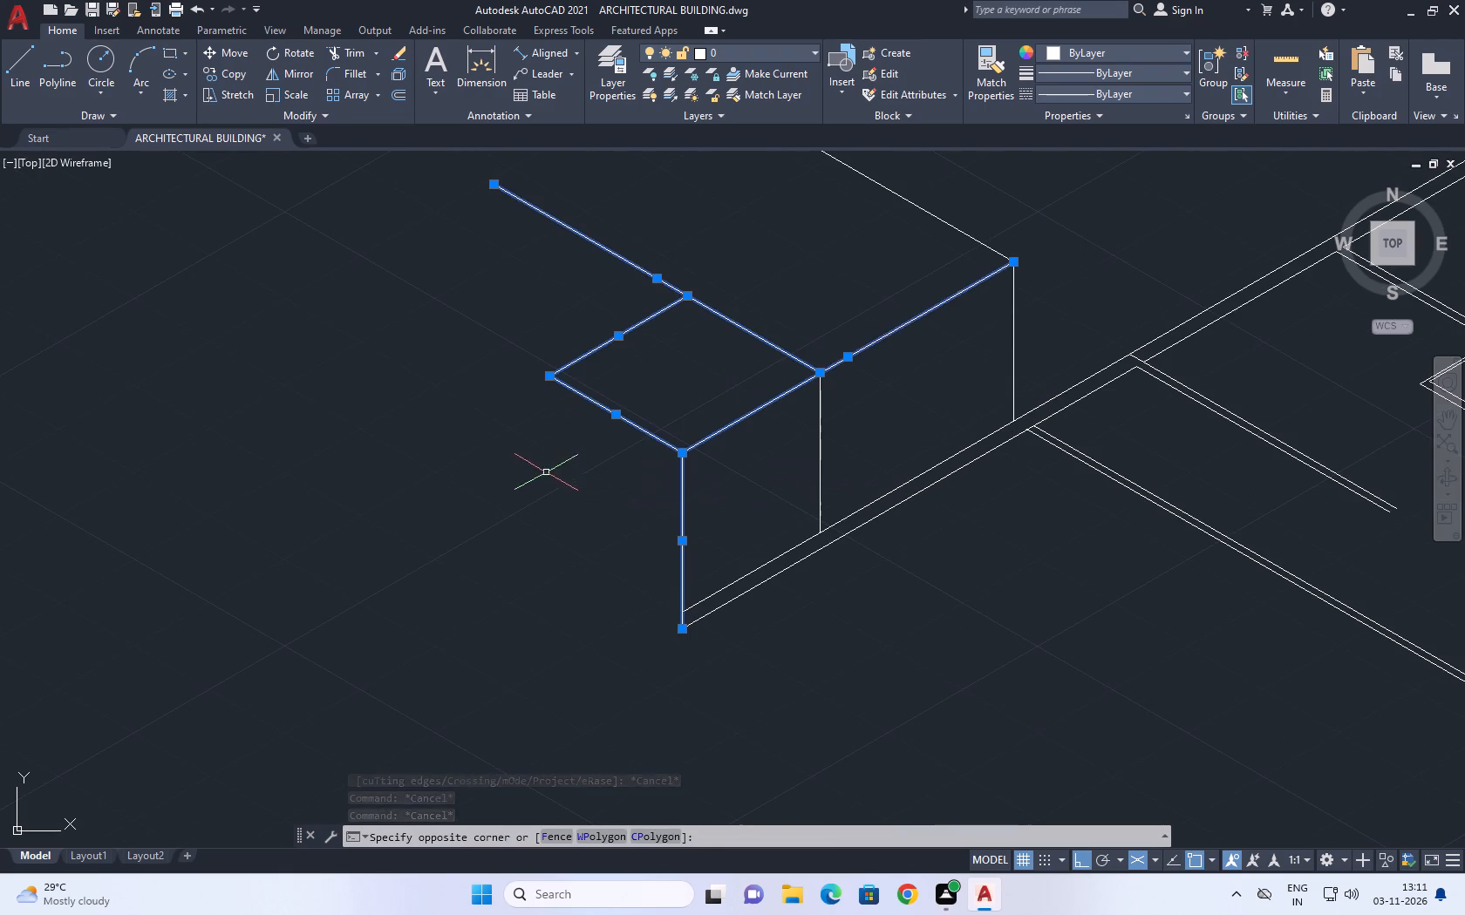
pyautogui.moveTo(857, 483); pyautogui.dragTo(812, 447)
pyautogui.click(784, 410)
pyautogui.moveTo(871, 396); pyautogui.dragTo(783, 450, button='middle')
pyautogui.press('m')
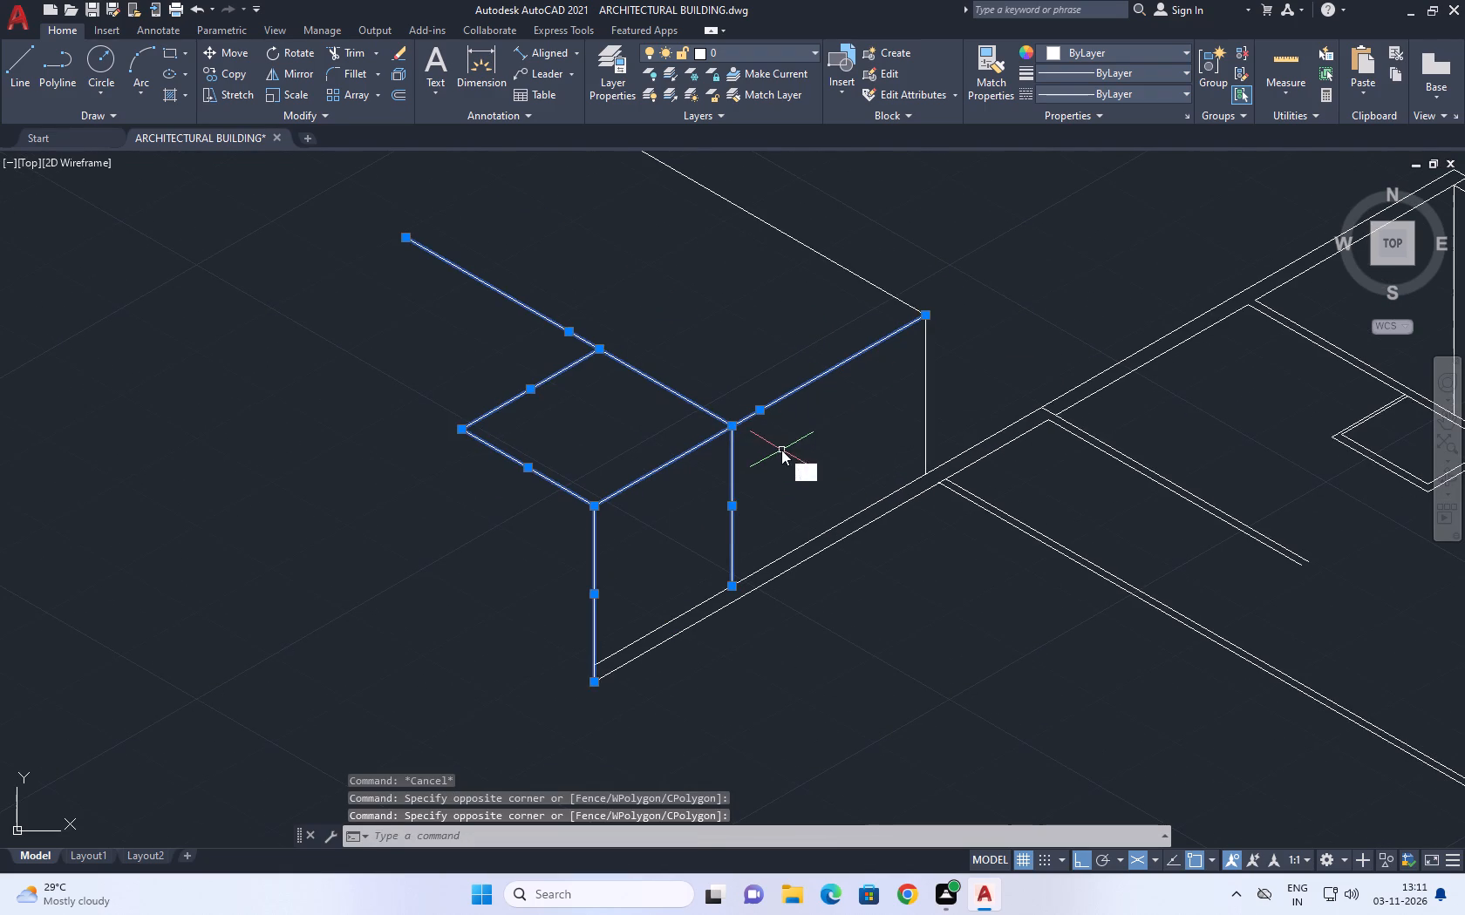
pyautogui.press('space')
pyautogui.click(849, 420)
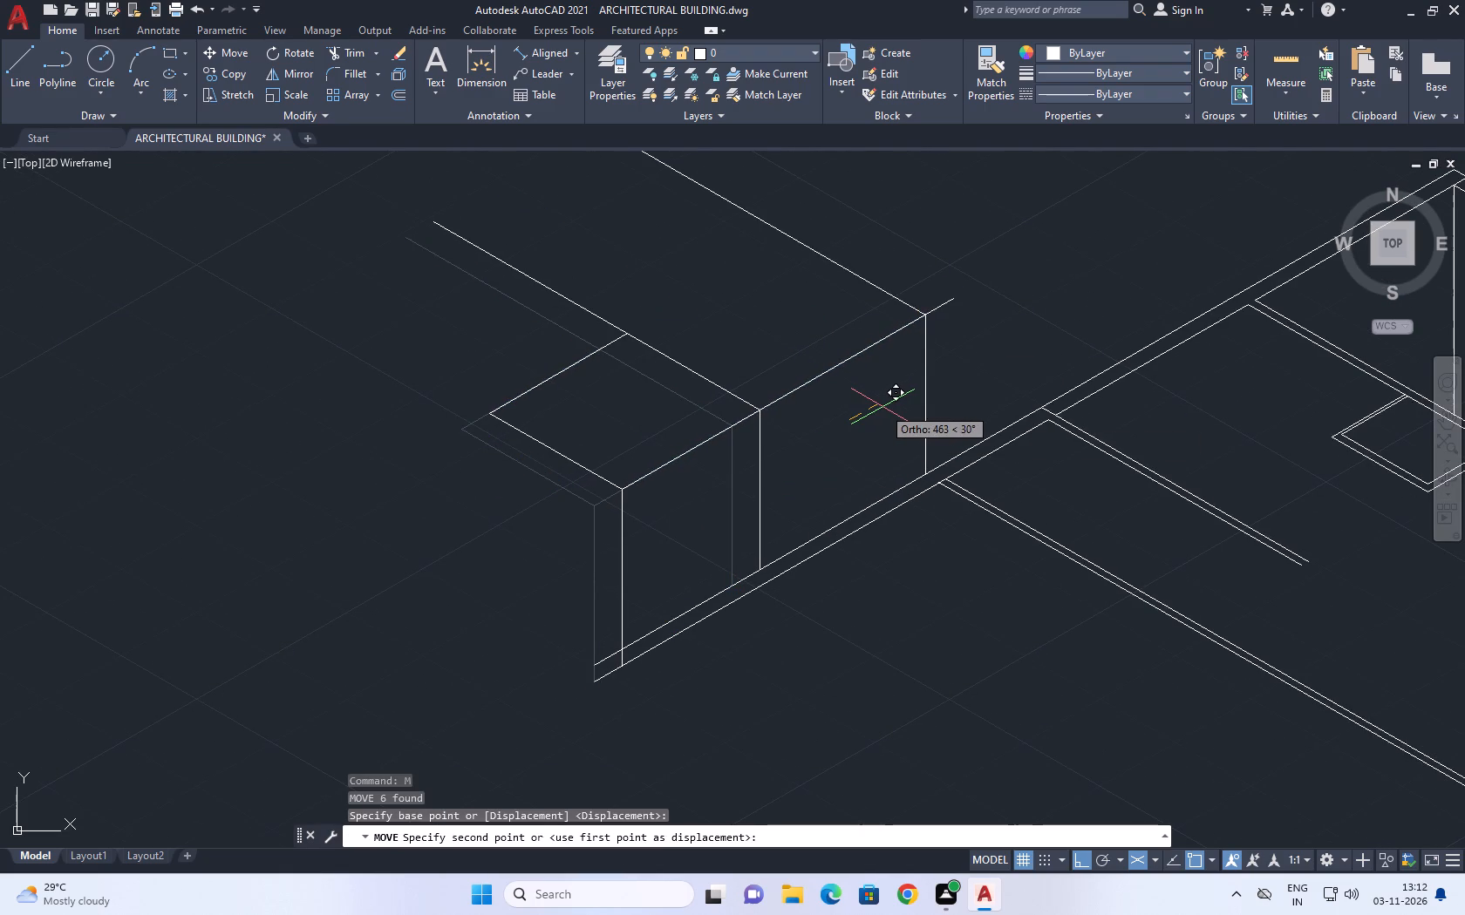
pyautogui.press('1')
pyautogui.write('000')
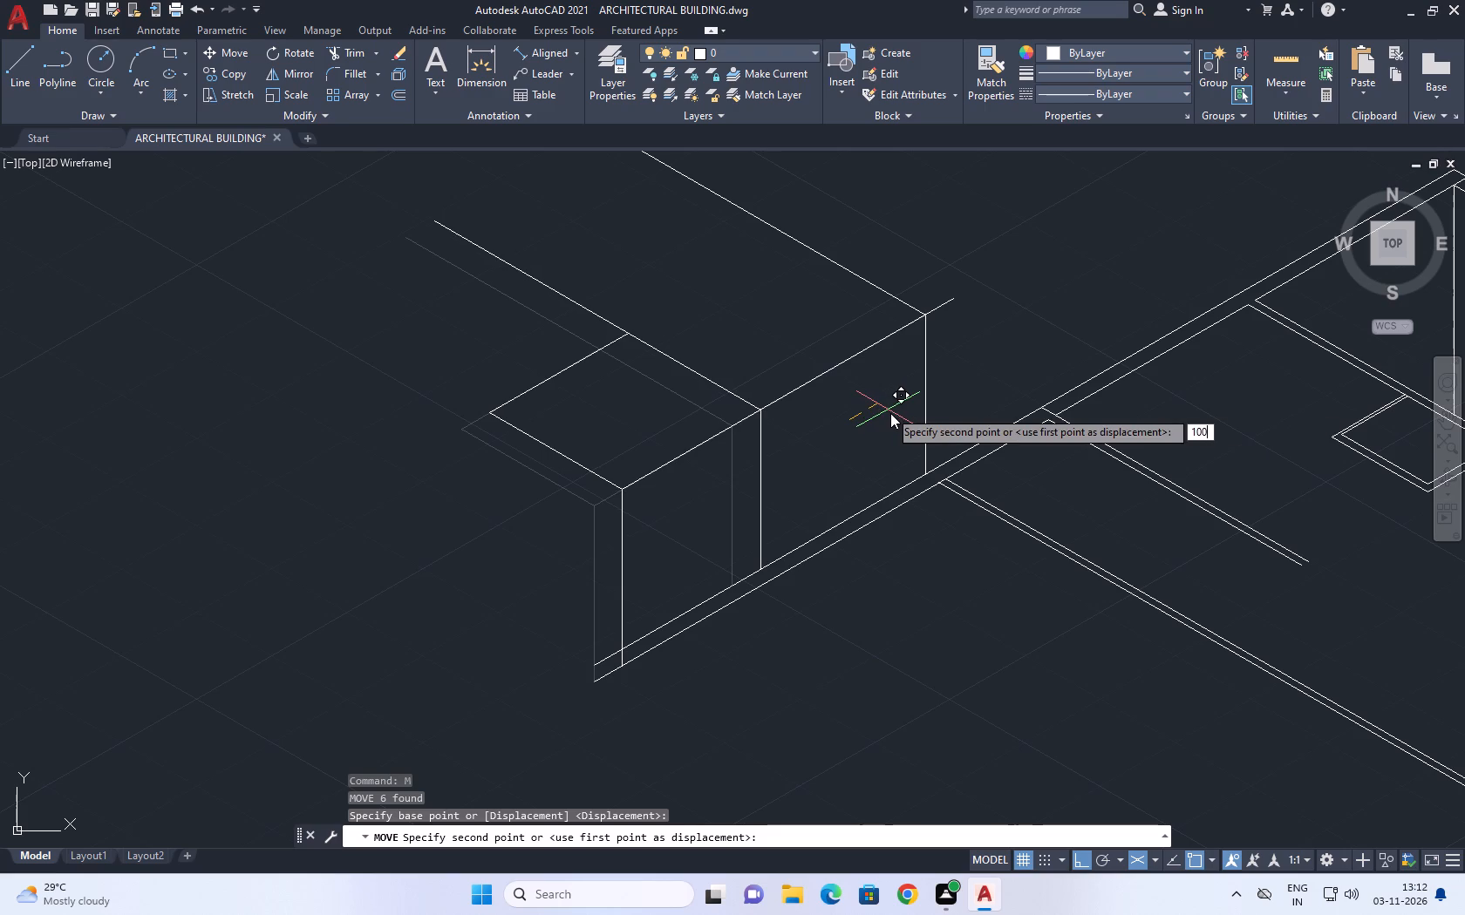
pyautogui.press('Return')
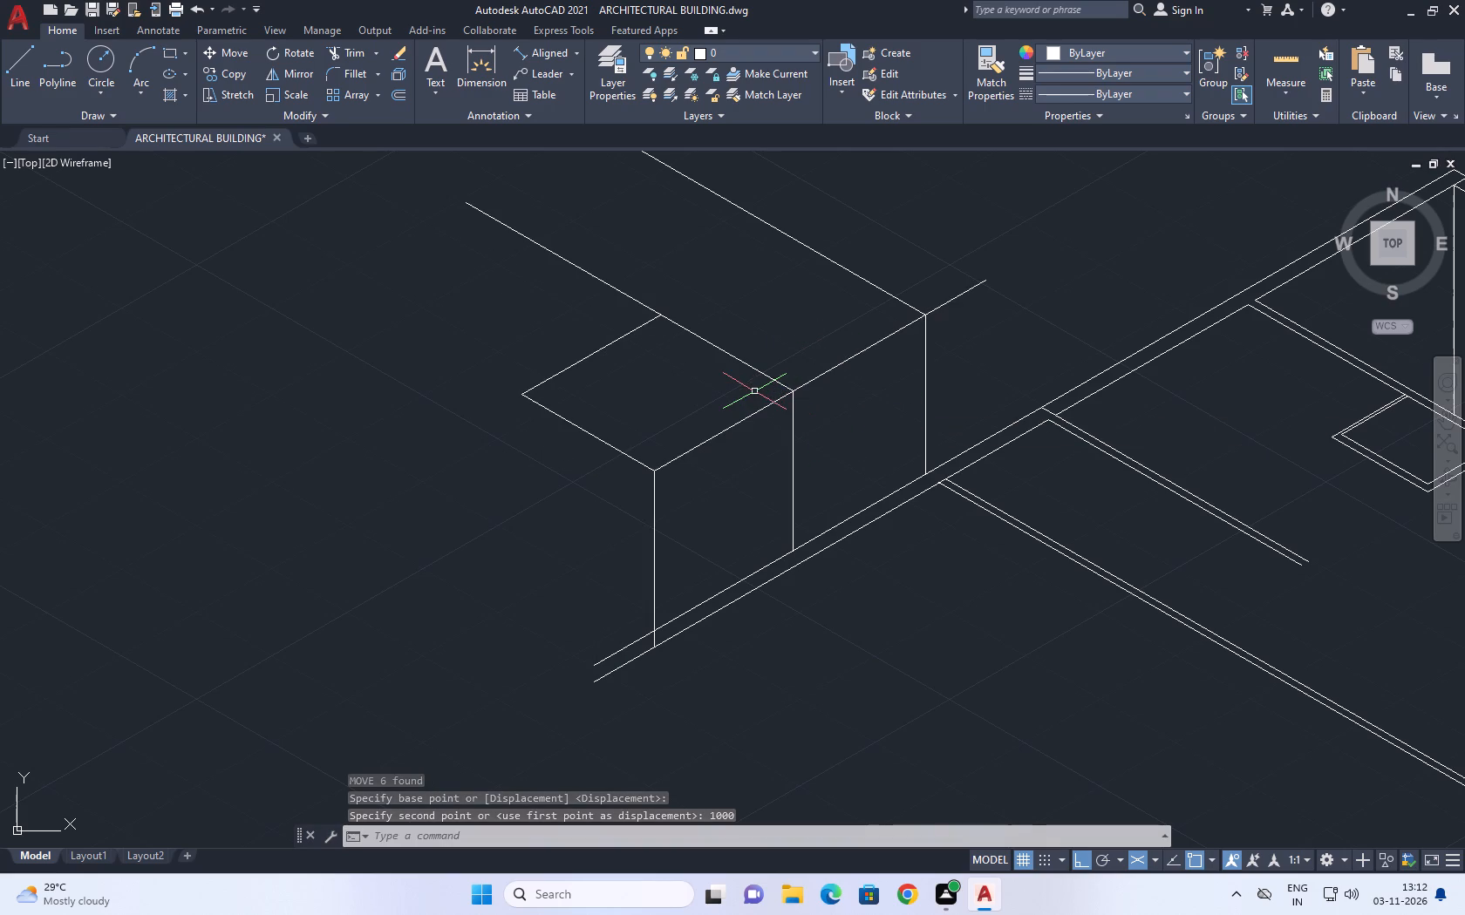
# Move the added bay's six lines, including the shared vertical and its 150° line, 200 back along the wall at 30°.
pyautogui.click(811, 363)
pyautogui.click(482, 483)
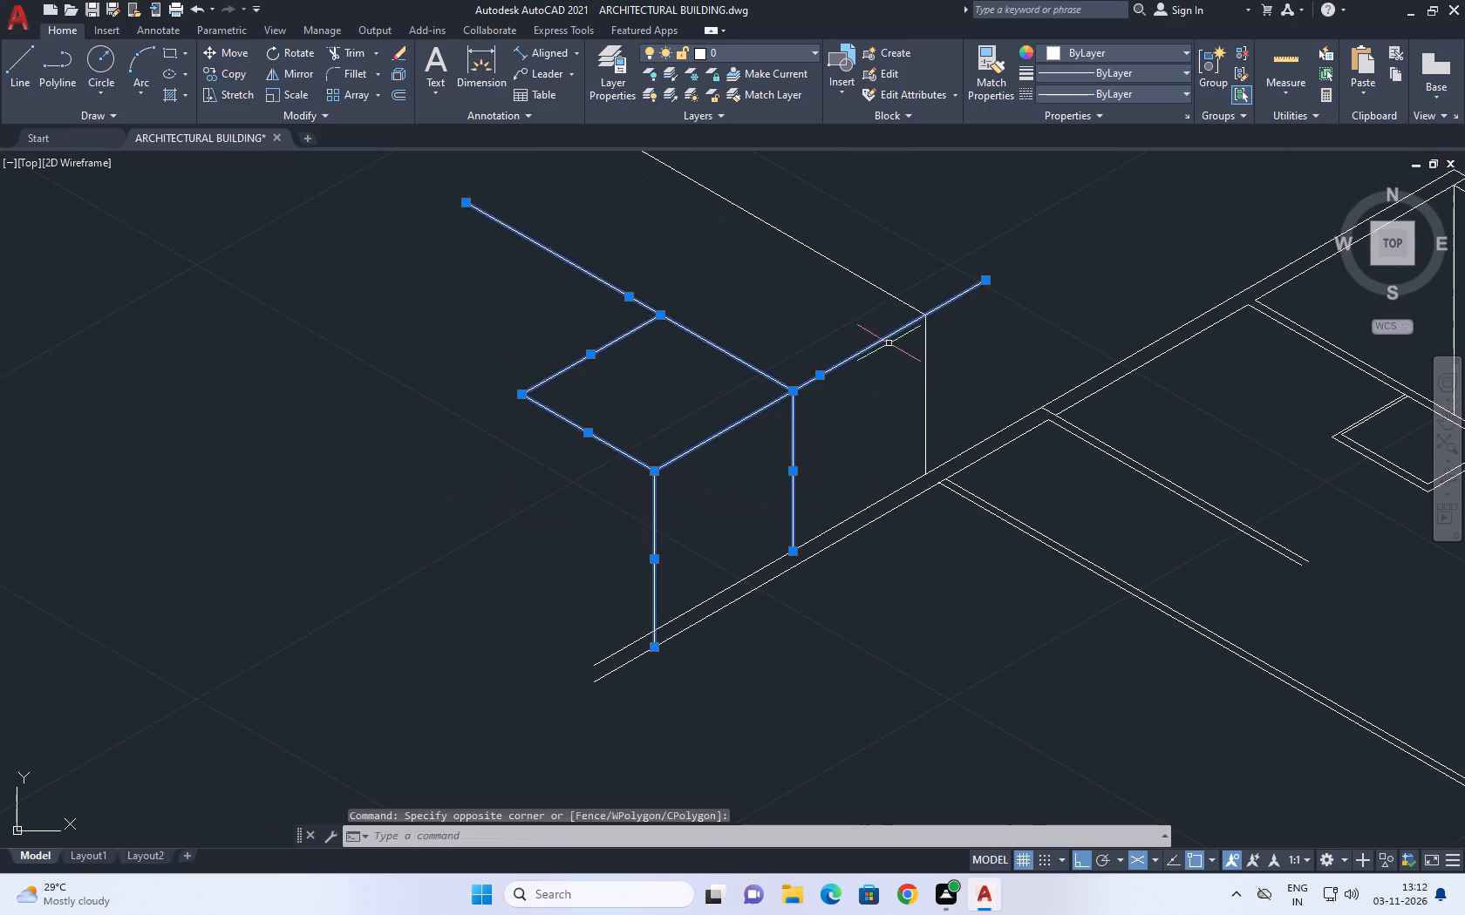
pyautogui.moveTo(890, 344); pyautogui.dragTo(862, 406, button='middle')
pyautogui.write('m')
pyautogui.press('space')
pyautogui.click(790, 399)
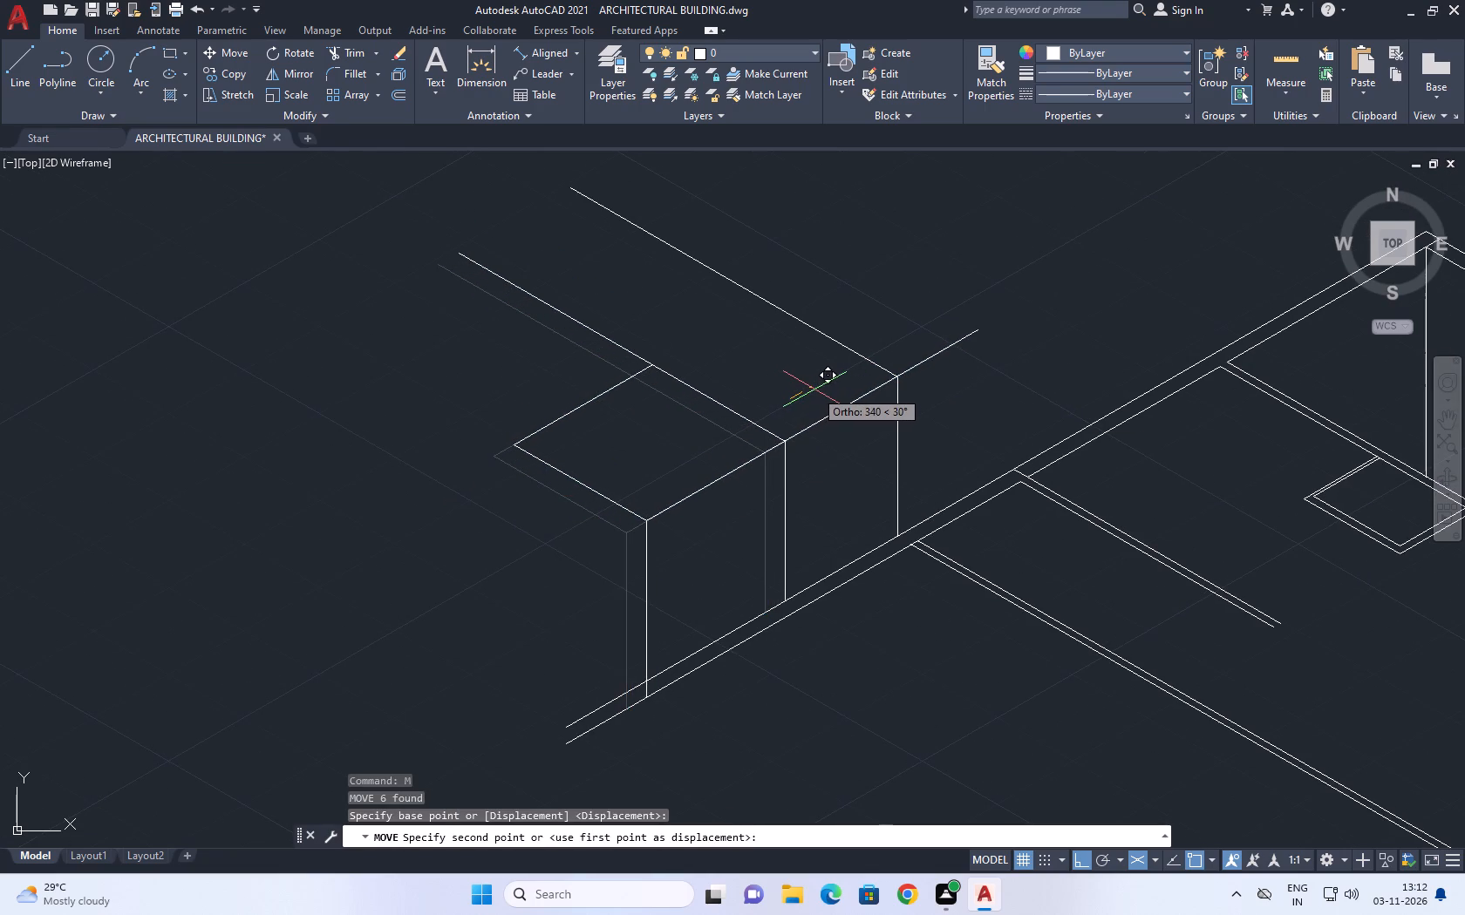
pyautogui.press('2')
pyautogui.press('0')
pyautogui.press('0')
pyautogui.press('Return')
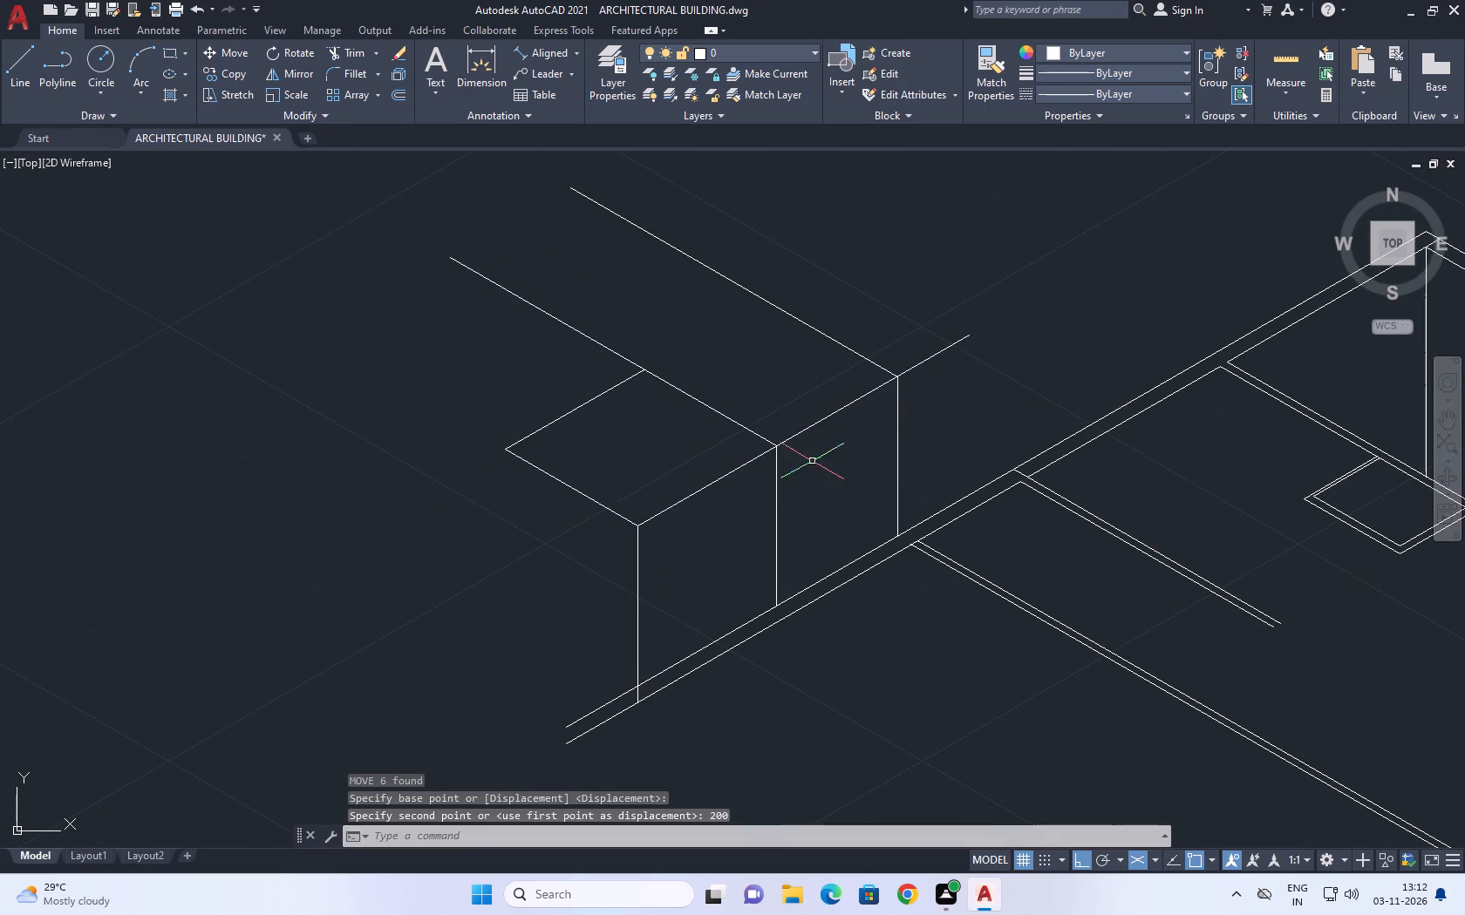
# Trim the 30° top edge's overhang past the volume's corner and the bay's outer vertical stub between the two wall lines.
pyautogui.press('t')
pyautogui.press('r')
pyautogui.press('space')
pyautogui.moveTo(954, 381); pyautogui.dragTo(936, 360)
pyautogui.click(900, 280)
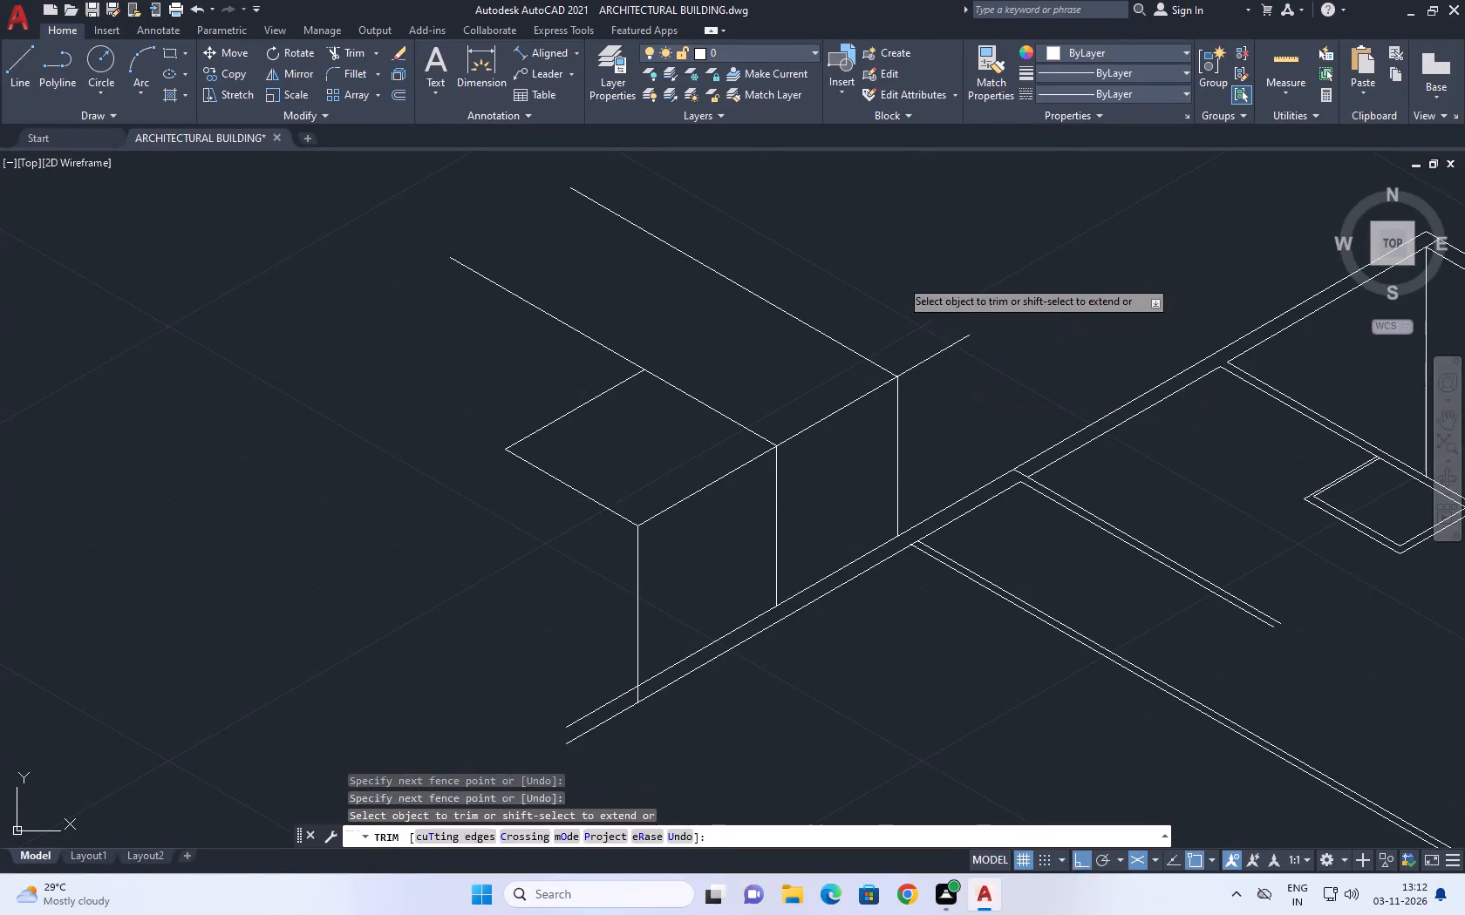
pyautogui.click(945, 401)
pyautogui.scroll(3, 626, 698)
pyautogui.click(699, 697)
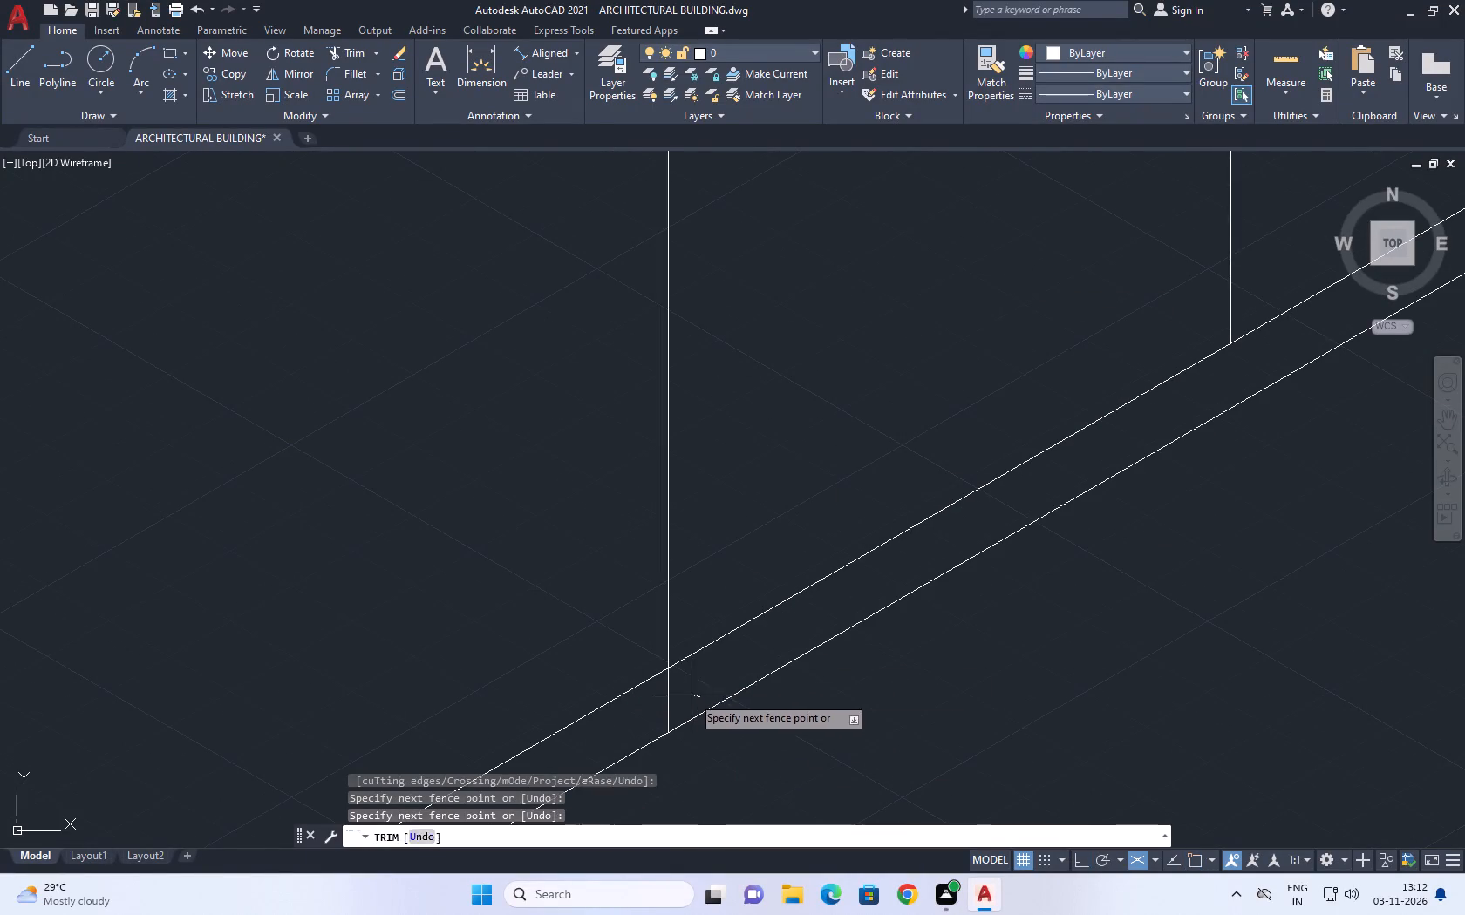
pyautogui.click(664, 717)
pyautogui.scroll(-4, 827, 579)
pyautogui.moveTo(895, 387); pyautogui.dragTo(966, 467, button='middle')
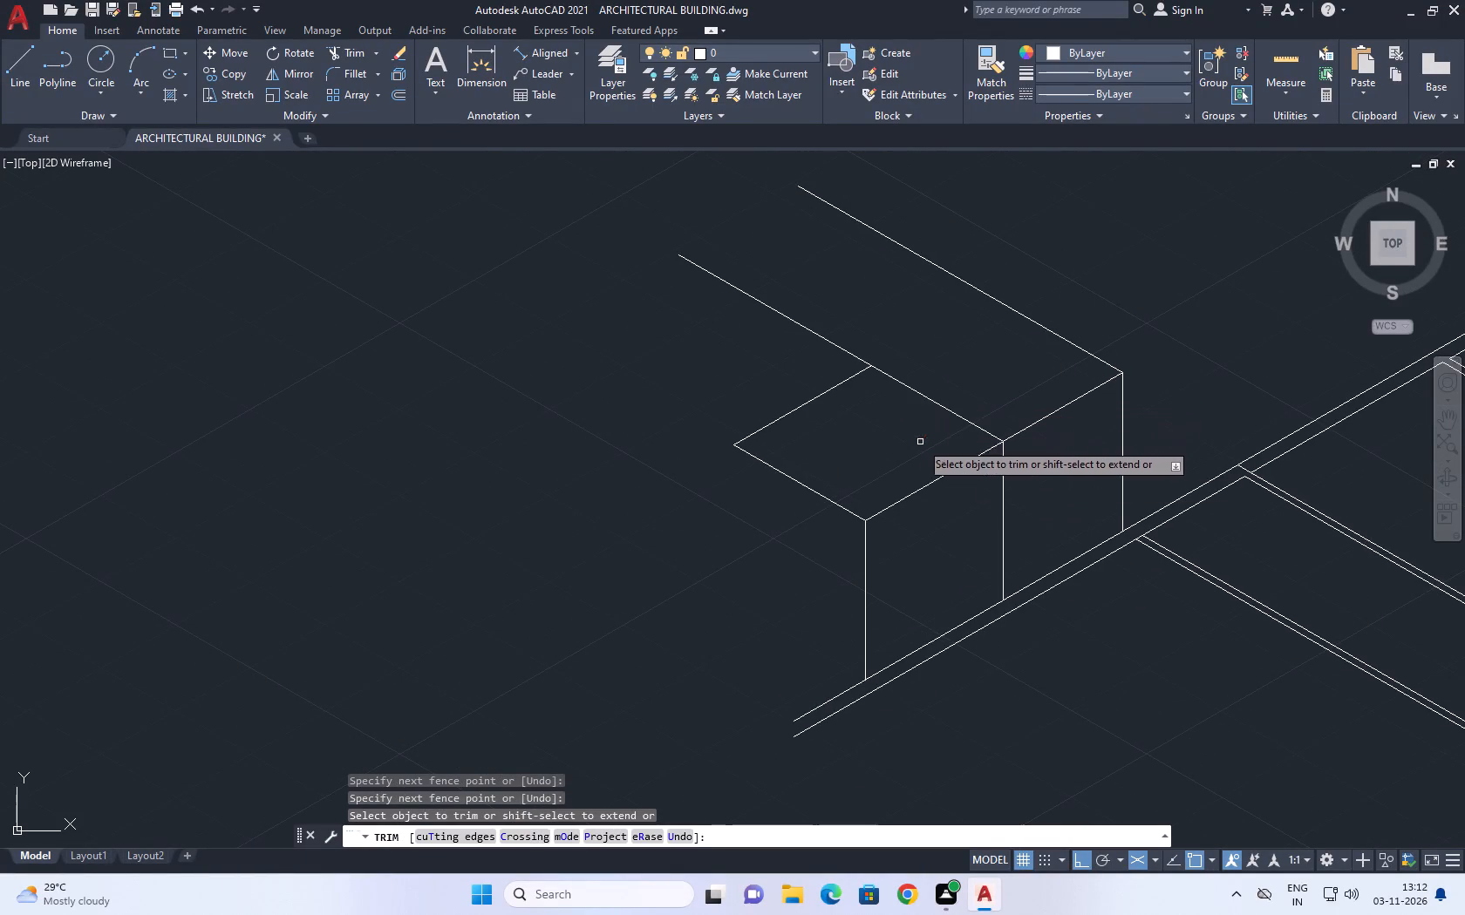
pyautogui.moveTo(910, 477); pyautogui.dragTo(823, 559, button='middle')
pyautogui.press('Escape')
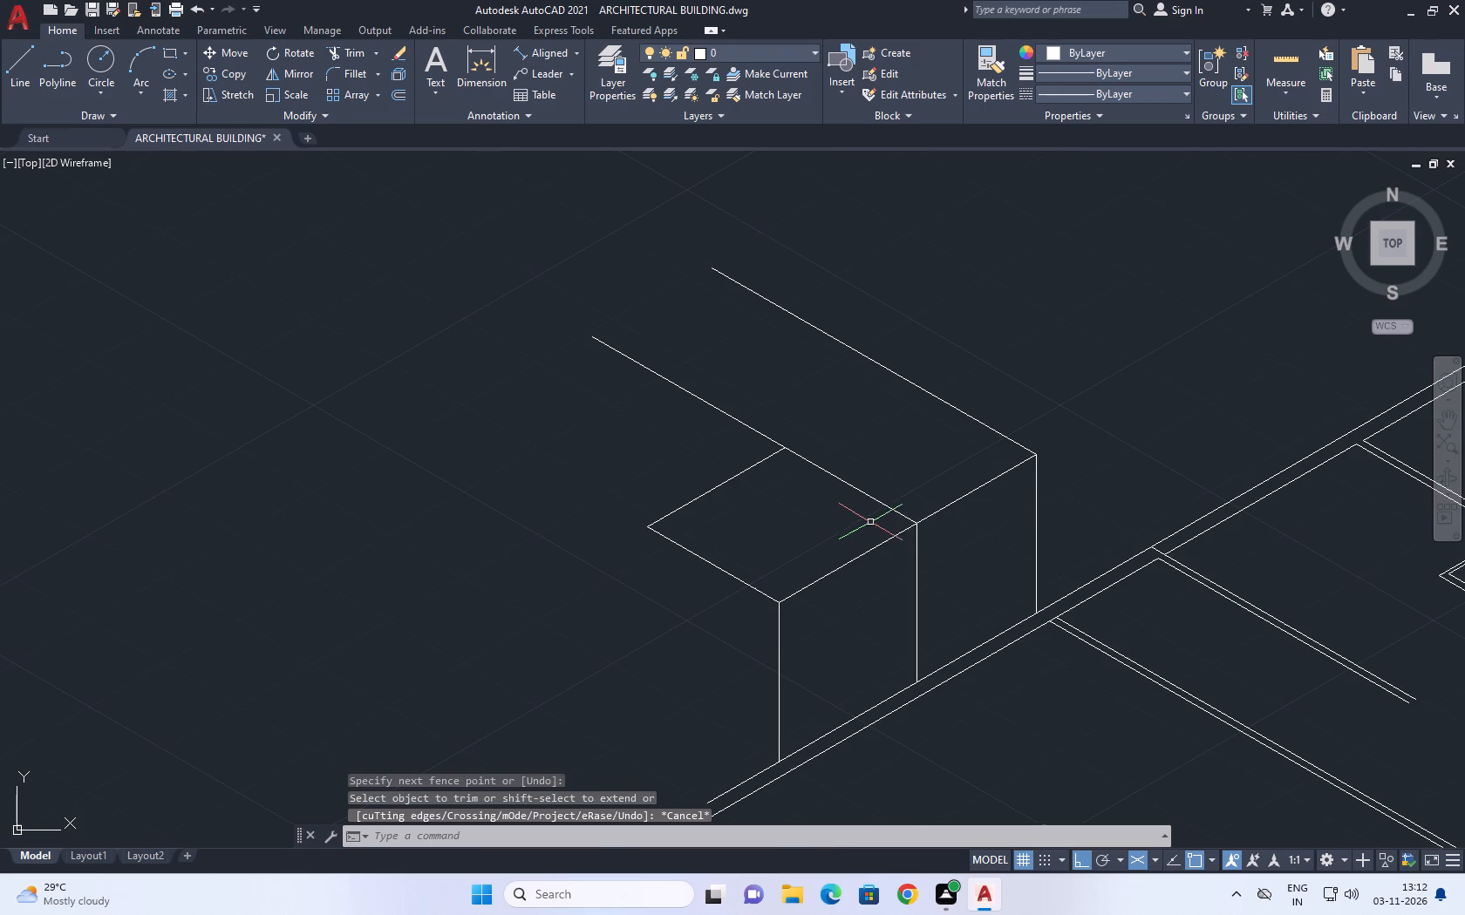
# Copy the 150° top line above the shared vertical 114.3 at 210° into the bay.
pyautogui.scroll(1, 877, 509)
pyautogui.click(877, 498)
pyautogui.moveTo(874, 504); pyautogui.dragTo(876, 522, button='middle')
pyautogui.write('co')
pyautogui.press('space')
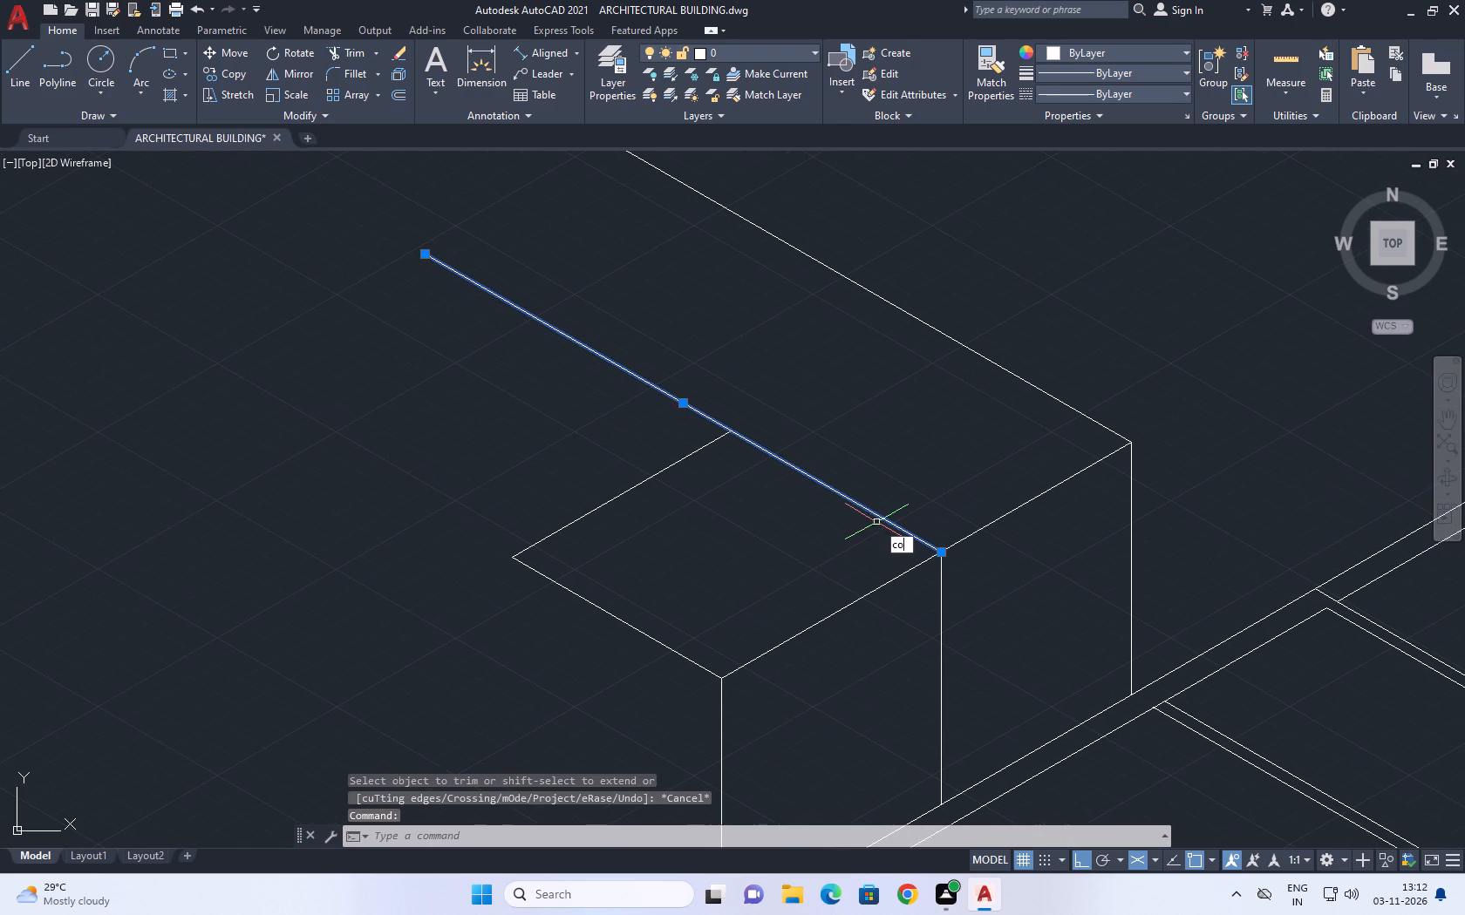
pyautogui.moveTo(875, 523); pyautogui.dragTo(864, 528)
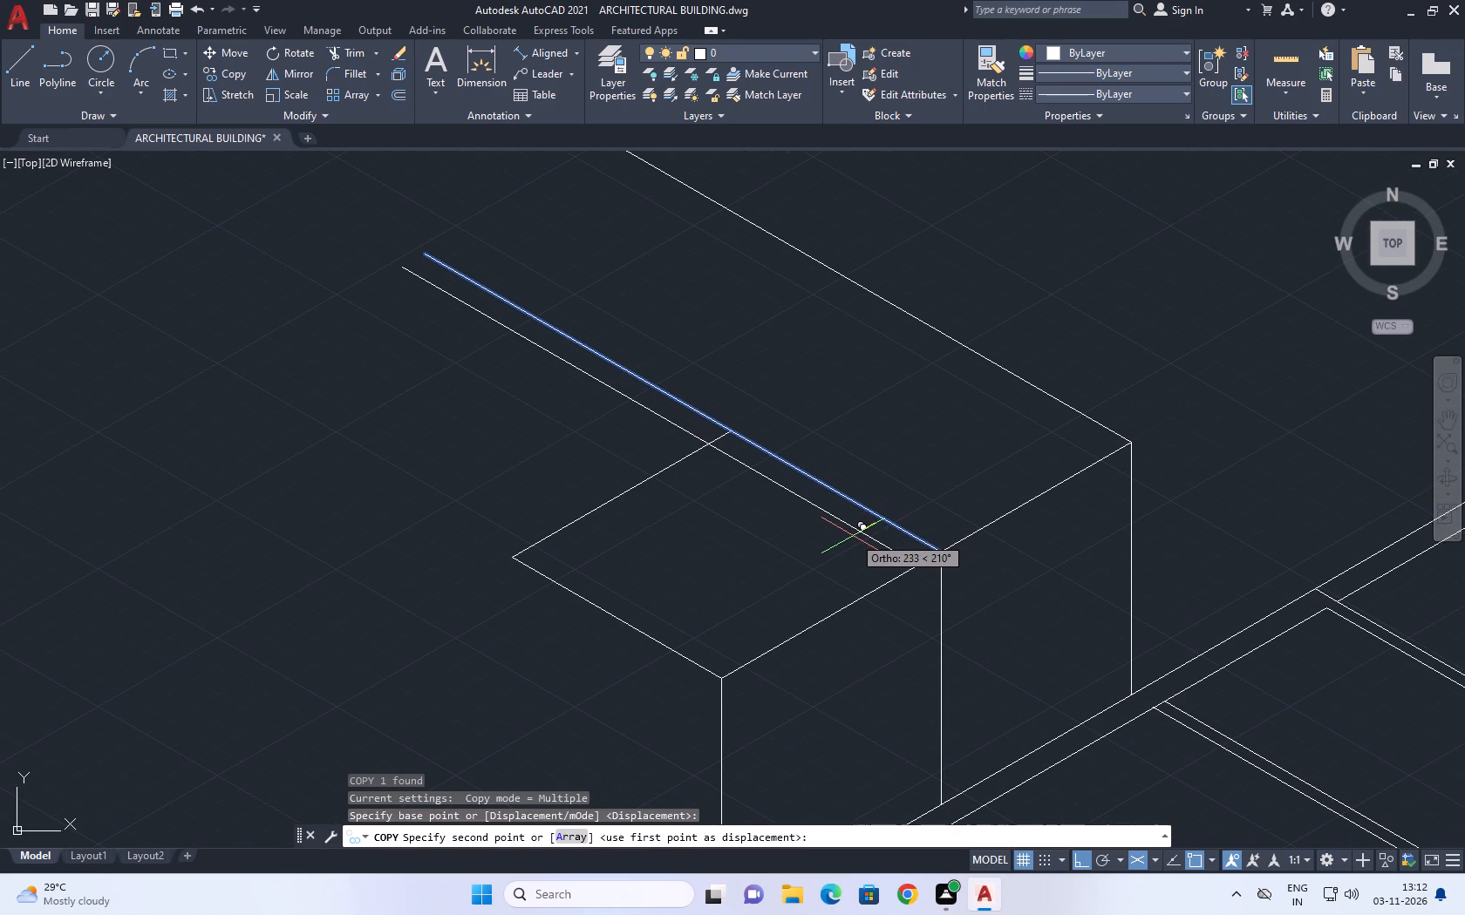
pyautogui.press('1')
pyautogui.press('1')
pyautogui.press('4')
pyautogui.press('.')
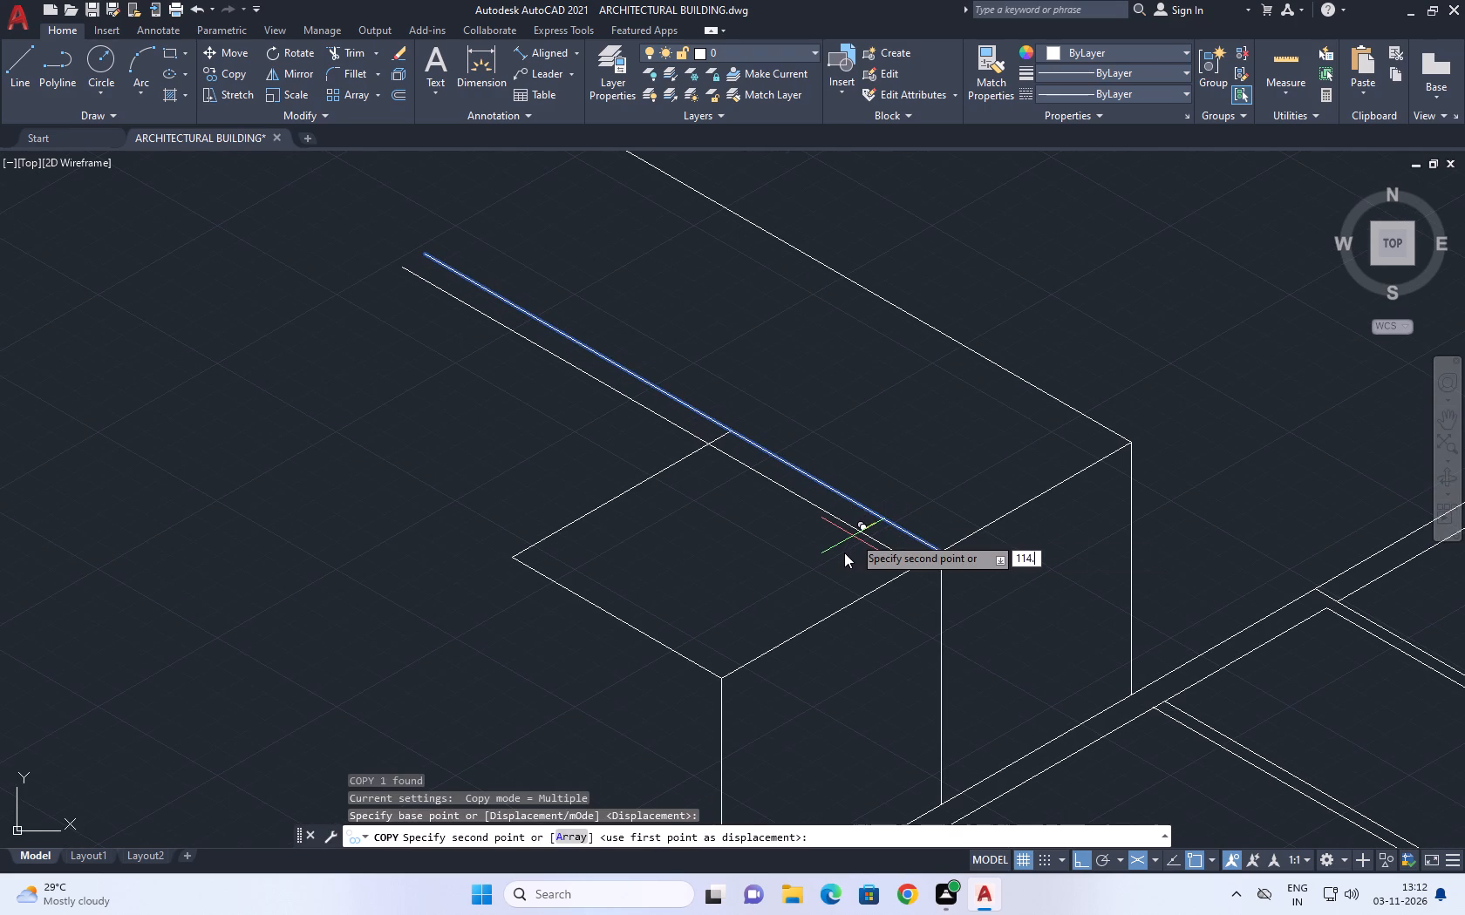
pyautogui.press('3')
pyautogui.press('Return')
pyautogui.press('Escape')
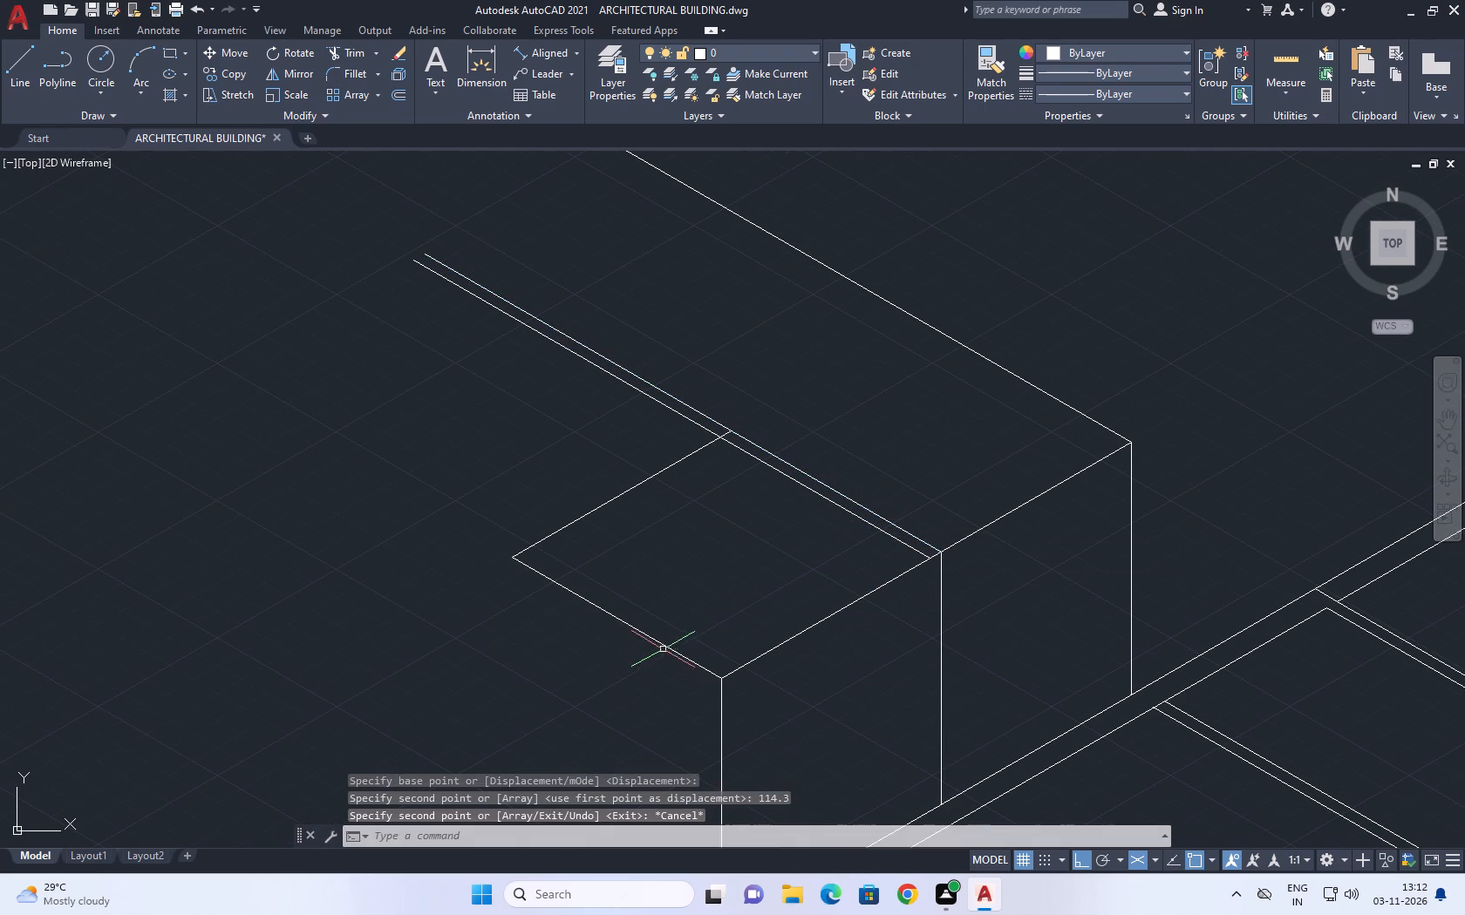
# Copy the bay's outer 150° top edge 114.3 outward at 210°.
pyautogui.click(662, 646)
pyautogui.press('c')
pyautogui.press('o')
pyautogui.press('space')
pyautogui.click(666, 642)
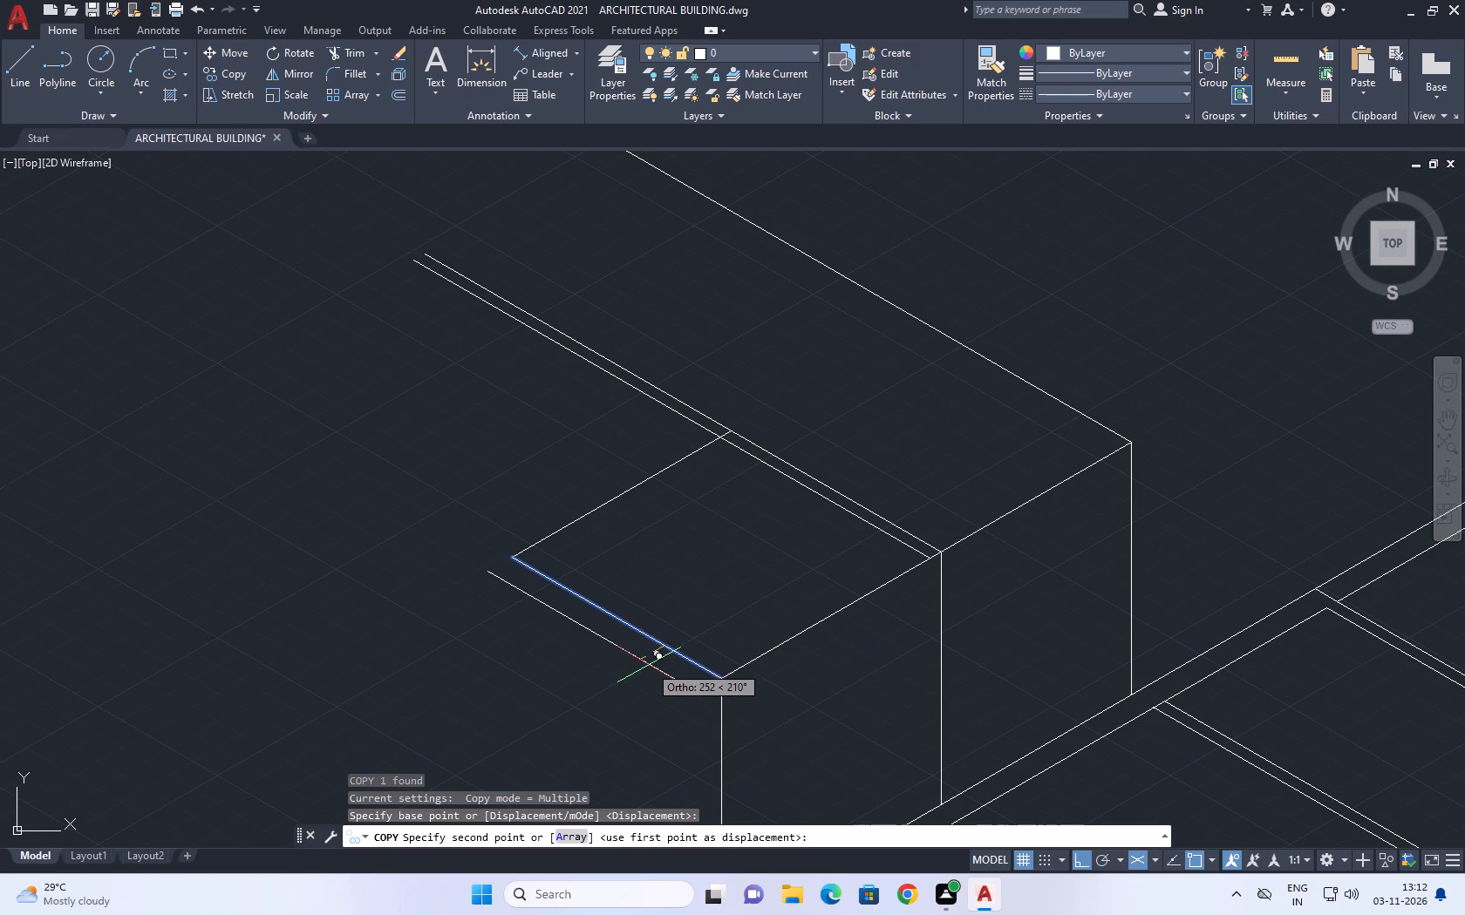
pyautogui.press('1')
pyautogui.press('1')
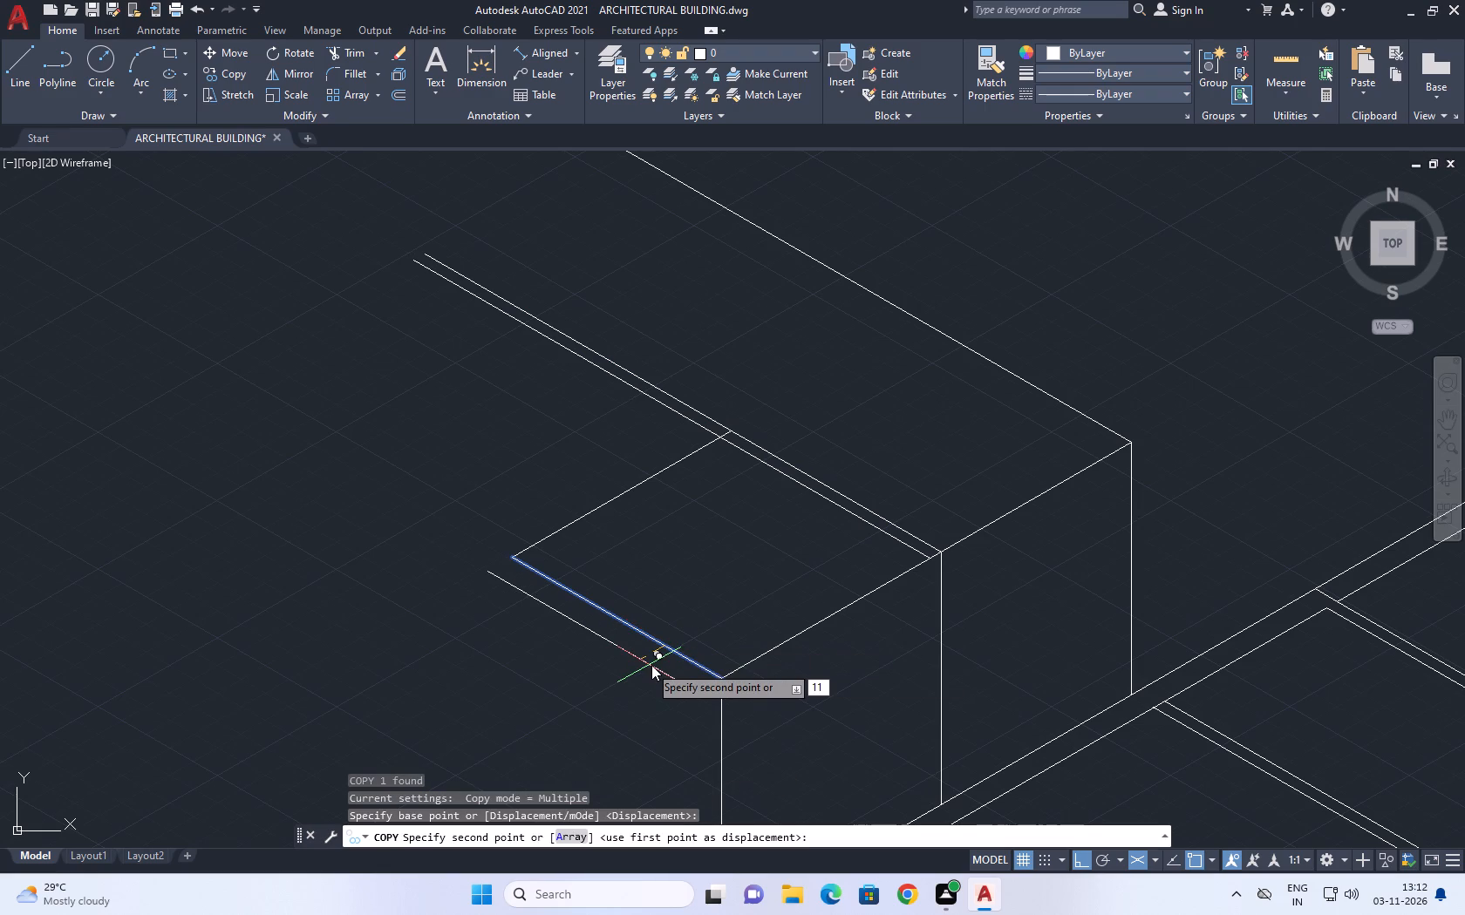
pyautogui.write('4.3')
pyautogui.press('Return')
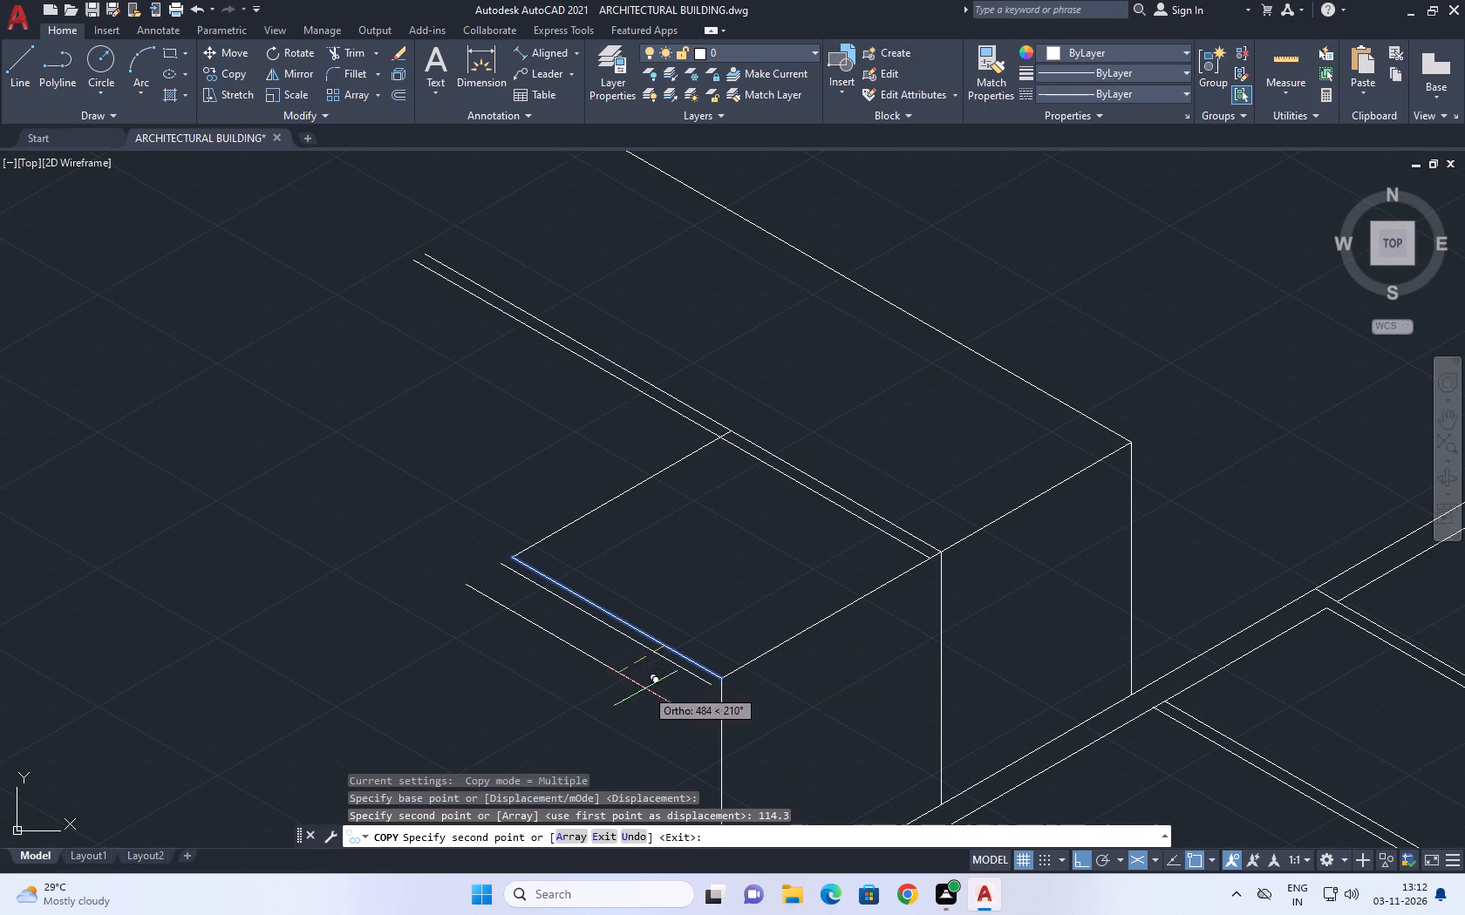
pyautogui.press('Escape')
# Extend the front 30° top edge to the copied outer 150° line.
pyautogui.moveTo(678, 681); pyautogui.dragTo(702, 604, button='middle')
pyautogui.write('ex')
pyautogui.press('space')
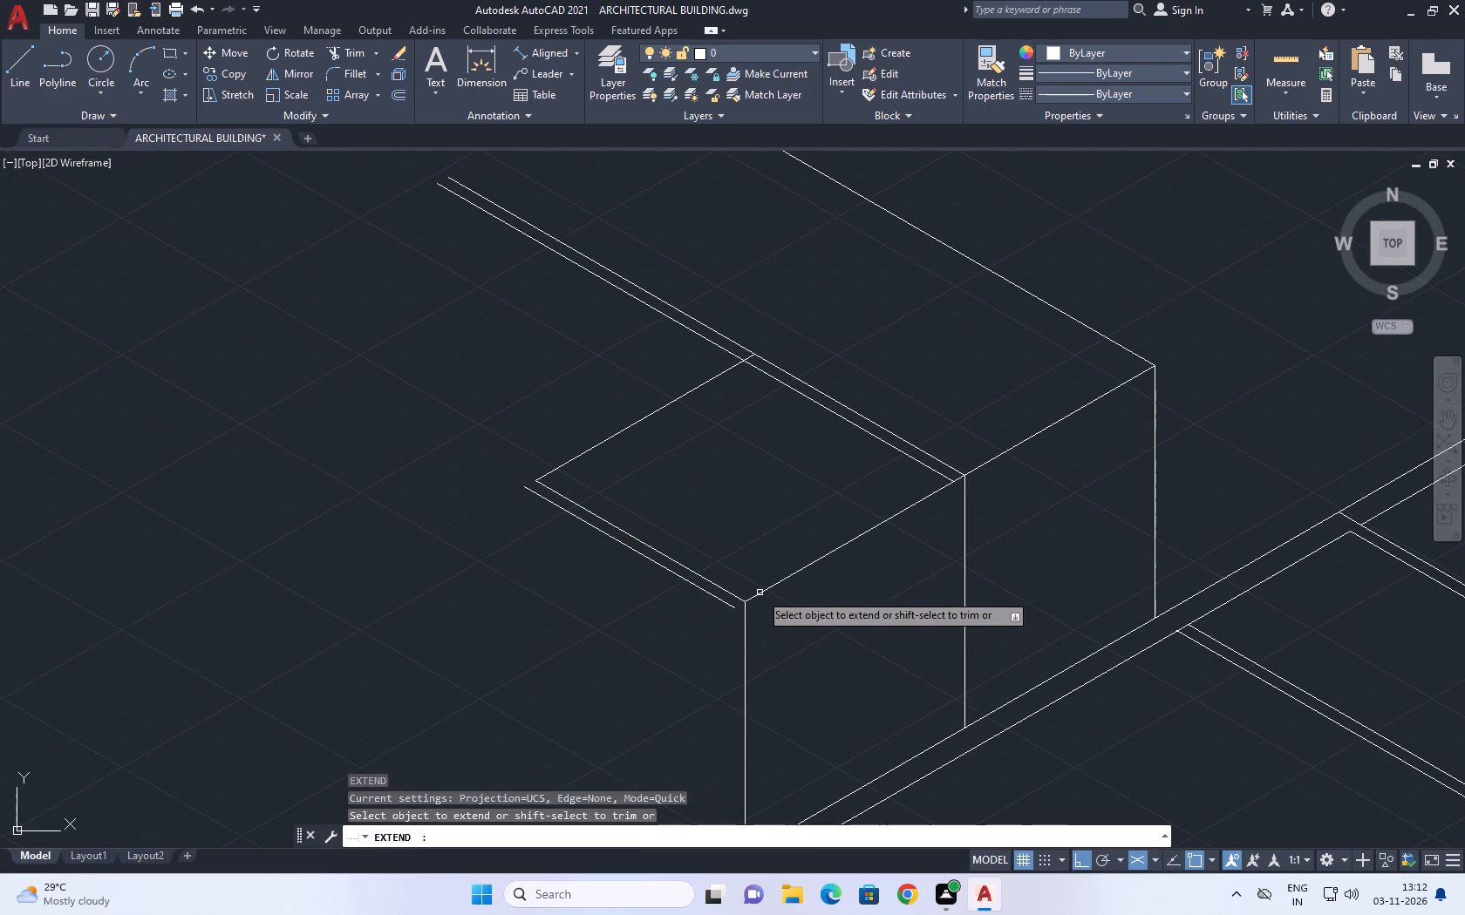
pyautogui.click(775, 593)
pyautogui.click(740, 585)
pyautogui.press('Escape')
# Copy the bay's far 30° top edge 114.3 outward at 150°.
pyautogui.moveTo(626, 401); pyautogui.dragTo(699, 491, button='middle')
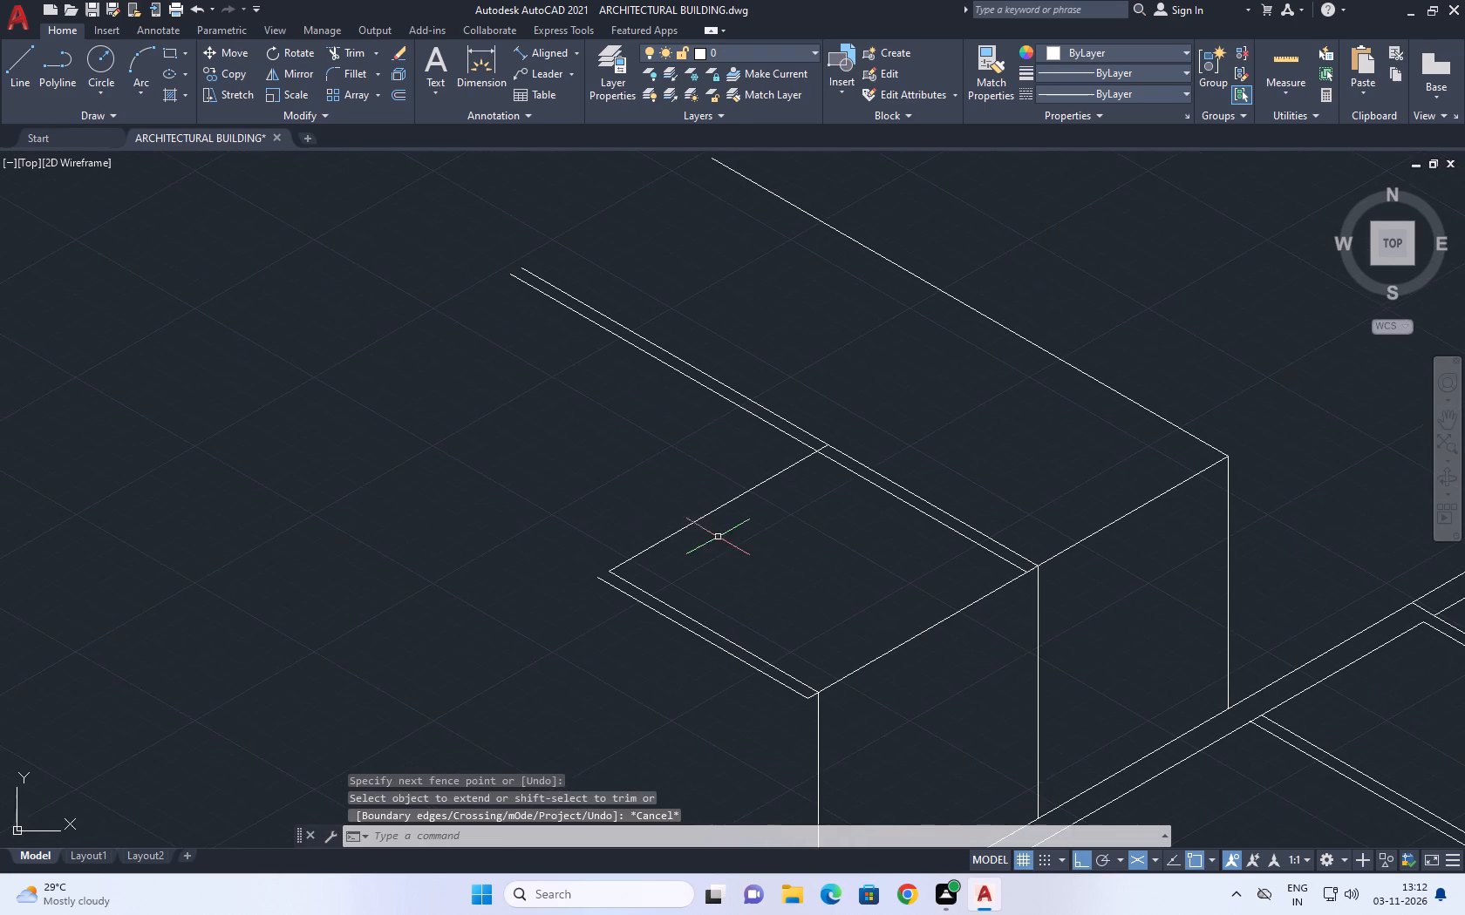
pyautogui.moveTo(718, 538); pyautogui.dragTo(710, 530)
pyautogui.click(623, 451)
pyautogui.moveTo(675, 508); pyautogui.dragTo(689, 534, button='middle')
pyautogui.press('c')
pyautogui.press('o')
pyautogui.press('space')
pyautogui.click(806, 605)
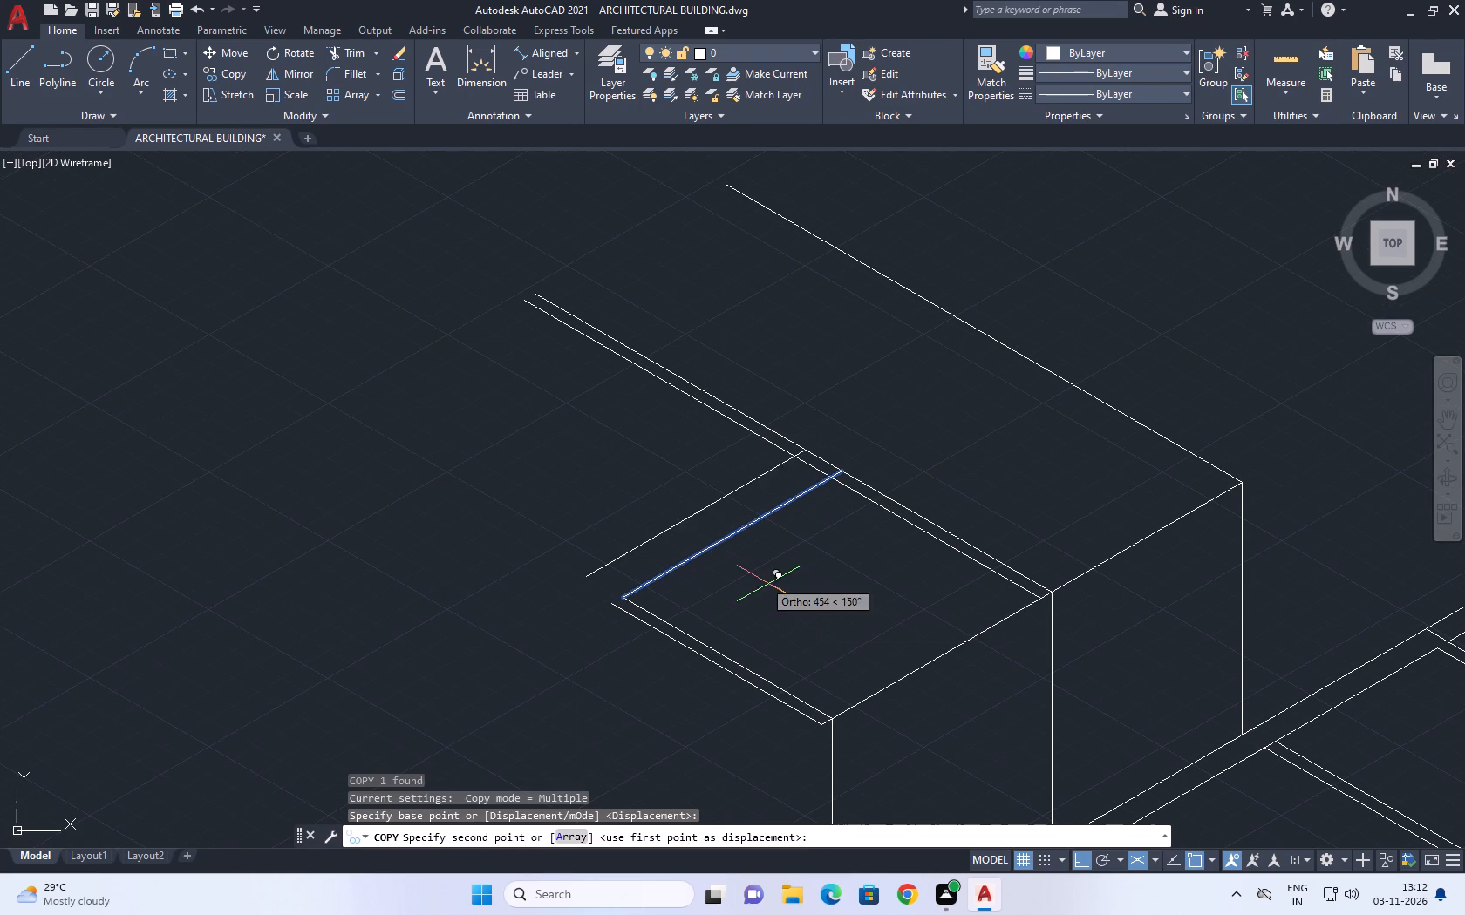
pyautogui.press('1')
pyautogui.press('1')
pyautogui.press('4')
pyautogui.write('.3')
pyautogui.press('Return')
pyautogui.press('Escape')
# Fillet the copied far 30° edge with the copied outer 150° edge at radius 0 to close the outer corner.
pyautogui.write('f')
pyautogui.press('space')
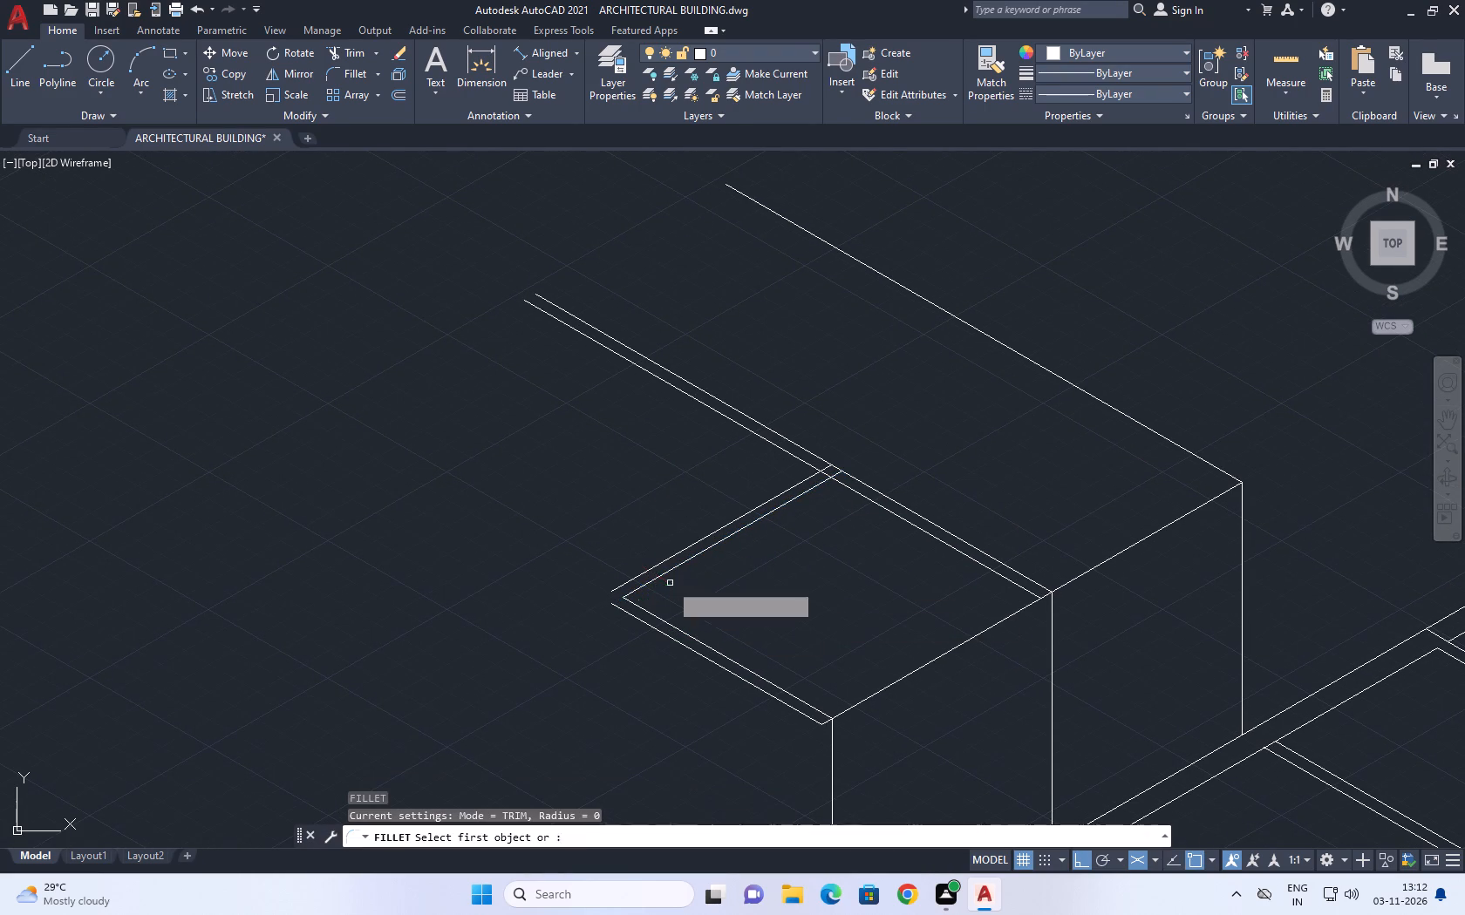
pyautogui.click(639, 576)
pyautogui.click(630, 618)
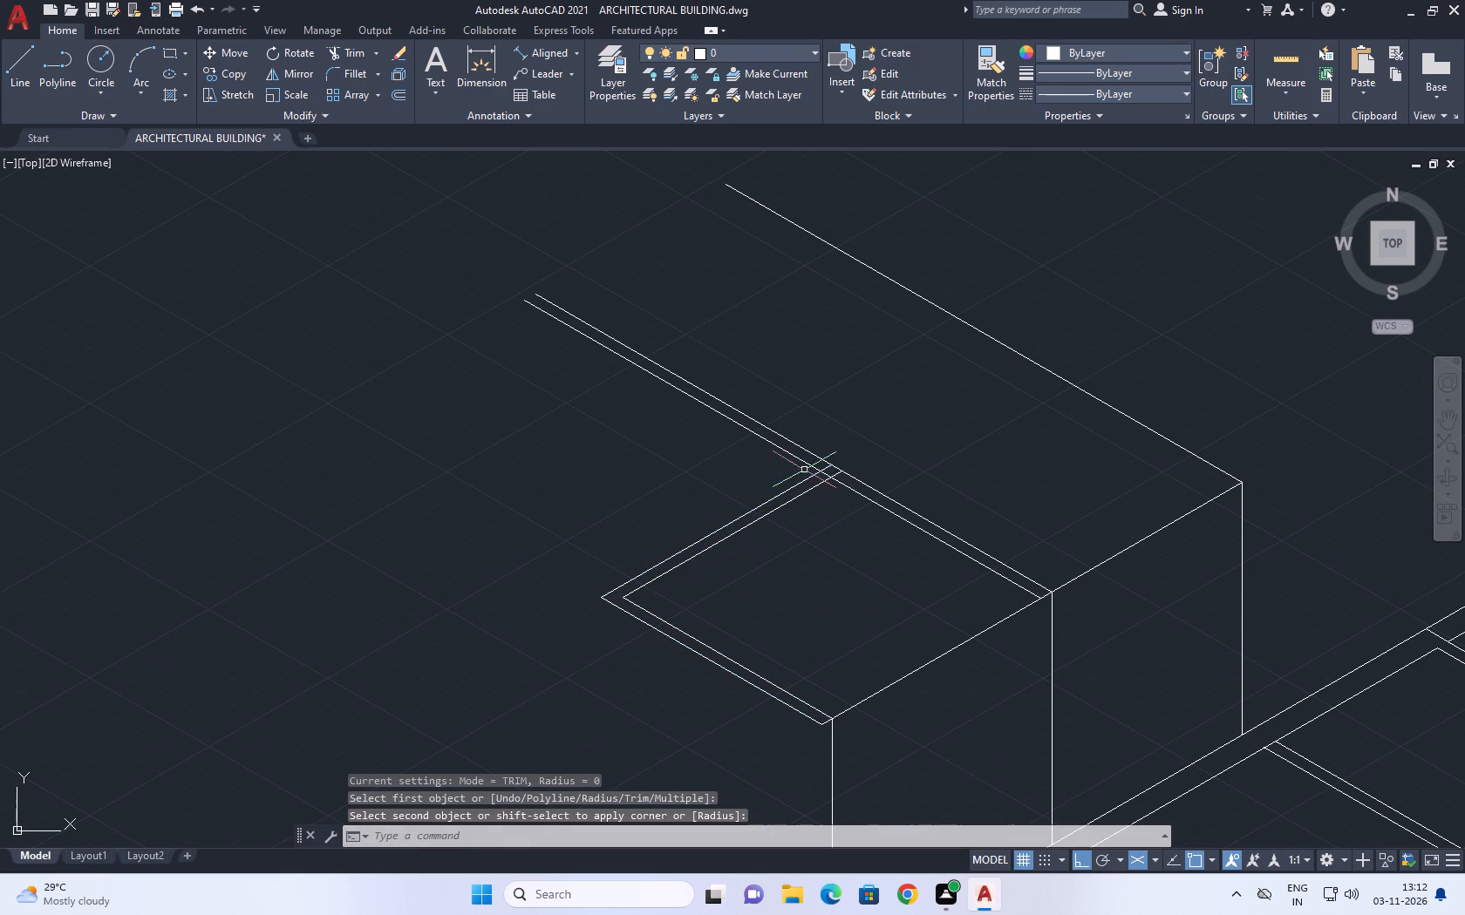
# Copy the front 30° top edge 114.3 inward at 150°.
pyautogui.moveTo(828, 433); pyautogui.dragTo(899, 477, button='middle')
pyautogui.moveTo(941, 571); pyautogui.dragTo(901, 505, button='middle')
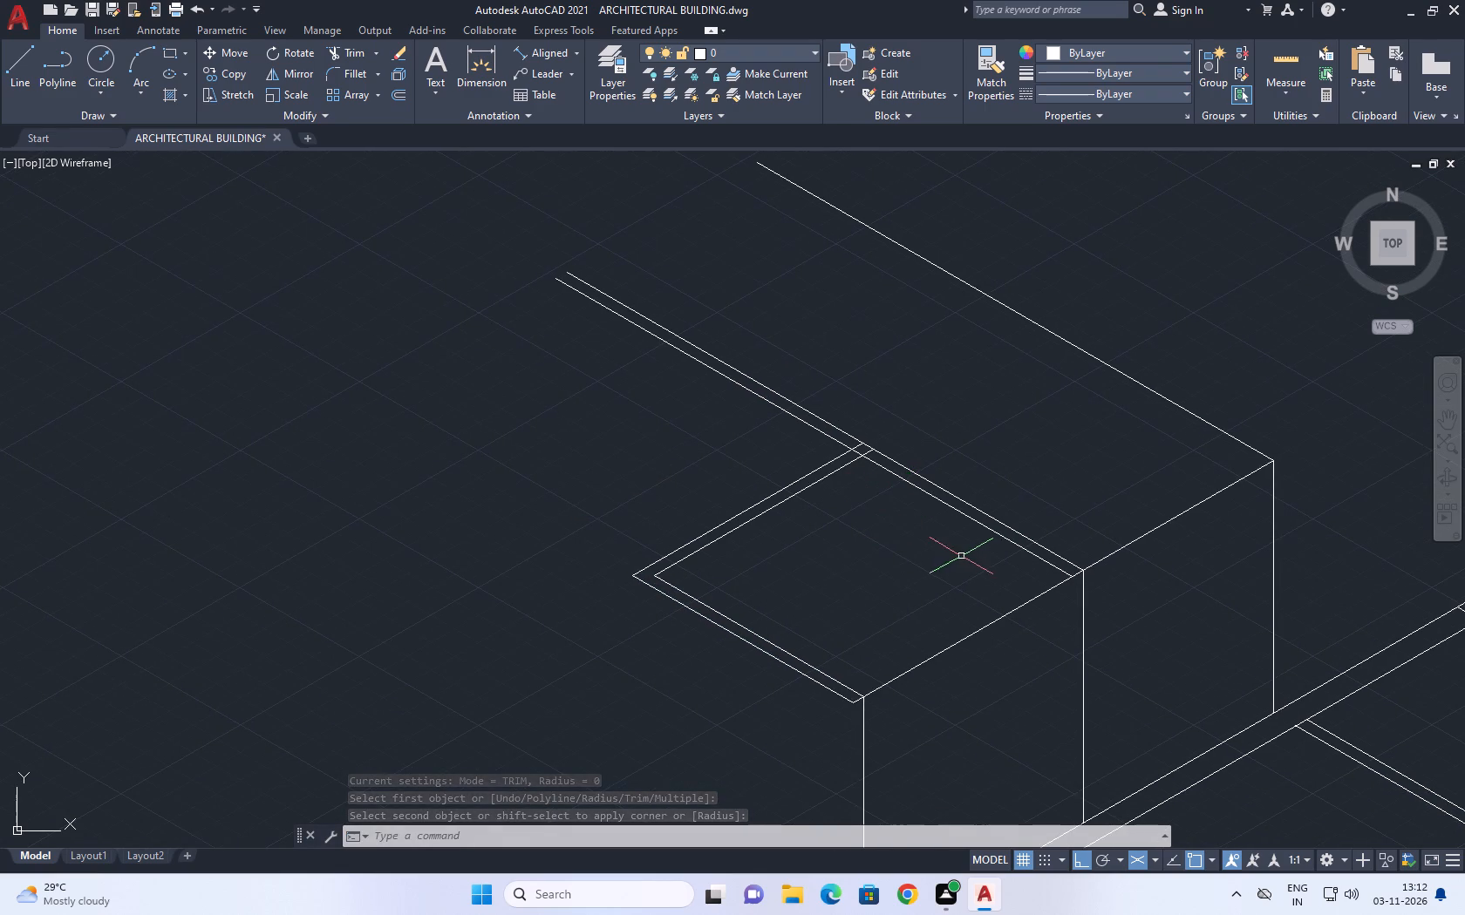
pyautogui.moveTo(946, 553); pyautogui.dragTo(922, 465, button='middle')
pyautogui.moveTo(907, 457); pyautogui.dragTo(886, 468, button='middle')
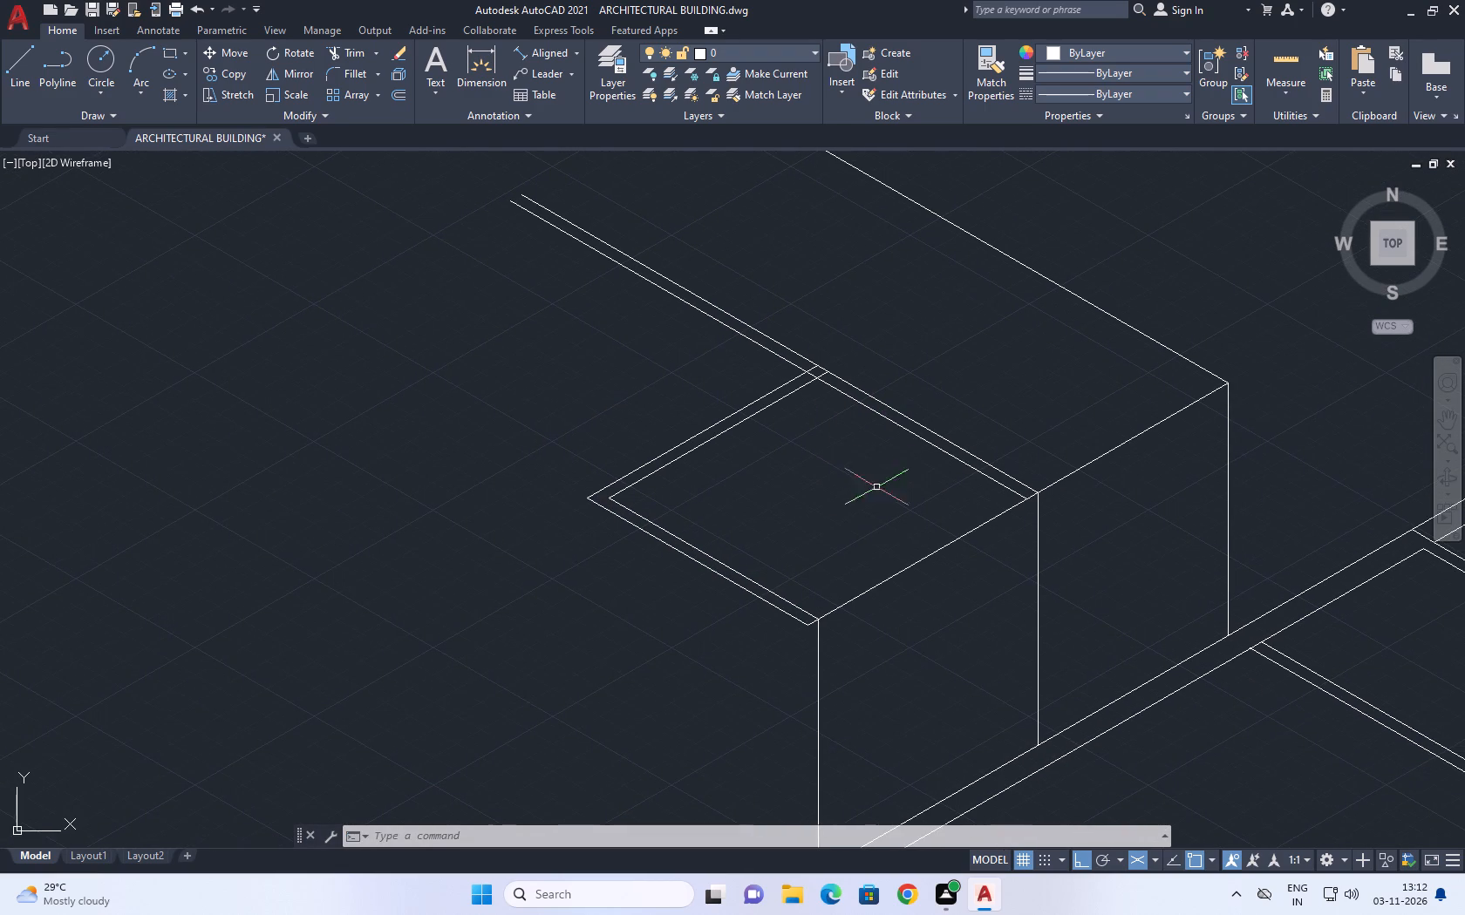
pyautogui.click(890, 579)
pyautogui.moveTo(826, 538); pyautogui.dragTo(828, 549, button='middle')
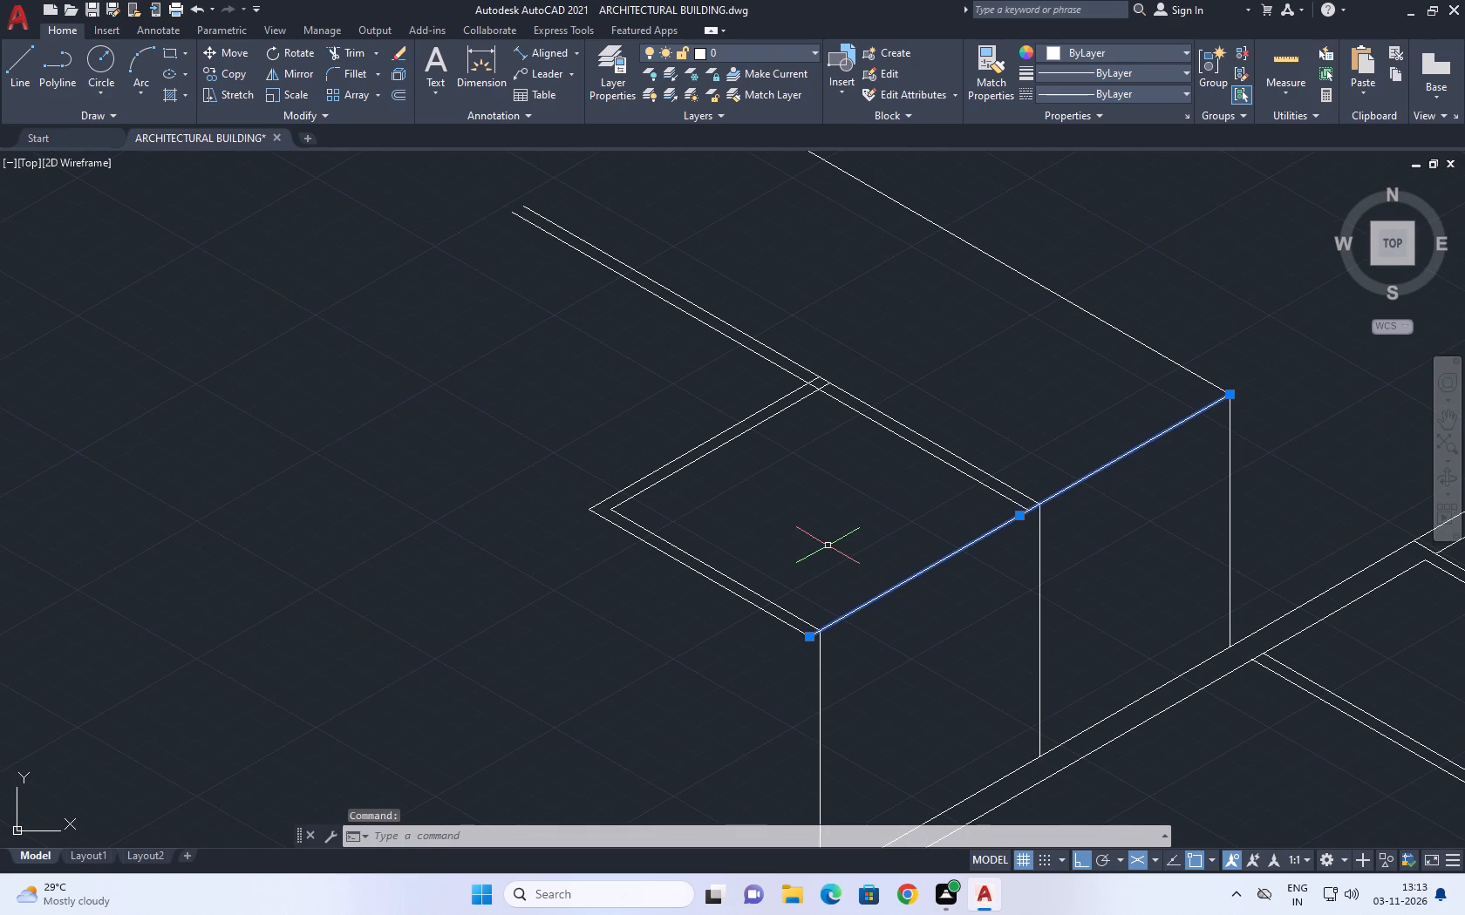
pyautogui.press('c')
pyautogui.press('o')
pyautogui.press('space')
pyautogui.click(839, 587)
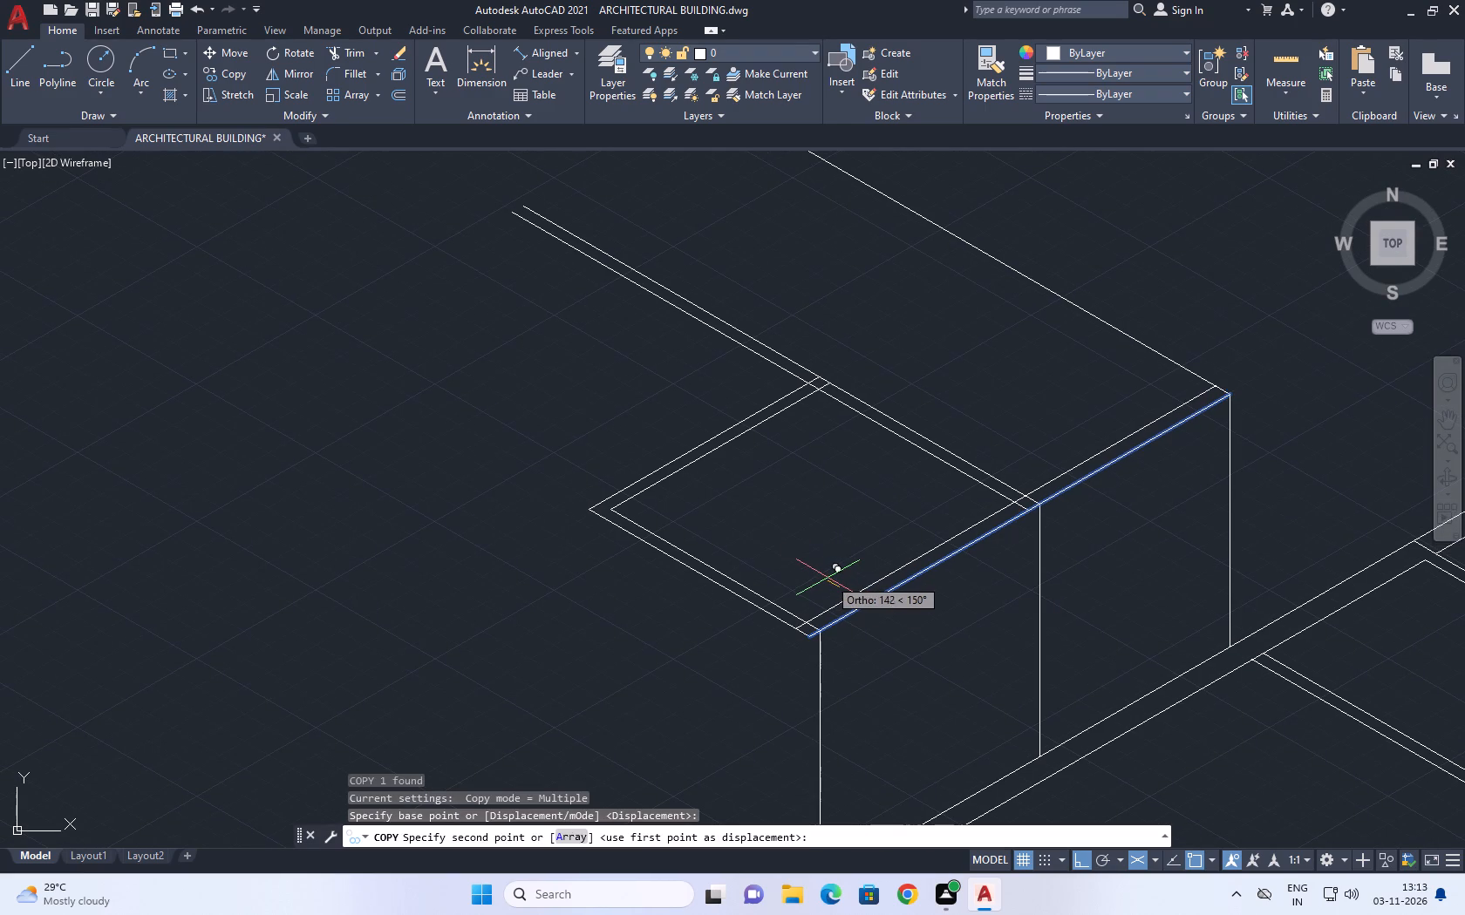
pyautogui.press('1')
pyautogui.press('1')
pyautogui.press('.')
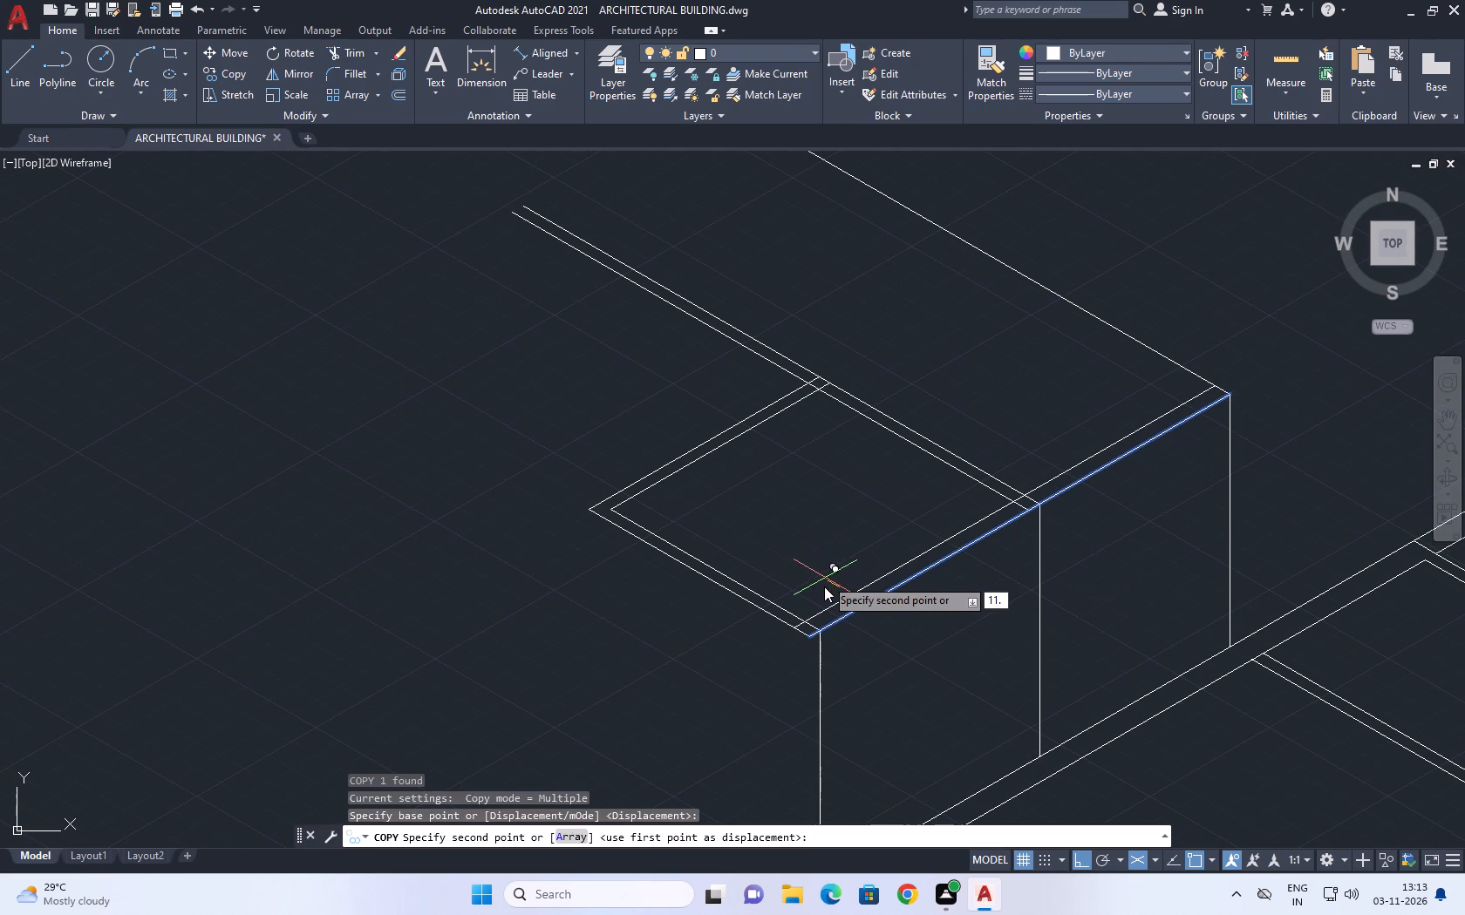
pyautogui.press('BackSpace')
pyautogui.press('4')
pyautogui.press('.')
pyautogui.press('3')
pyautogui.press('Return')
pyautogui.press('Escape')
# Move the bay's two far 30° top edges 114.3 outward at 150°.
pyautogui.scroll(2, 616, 444)
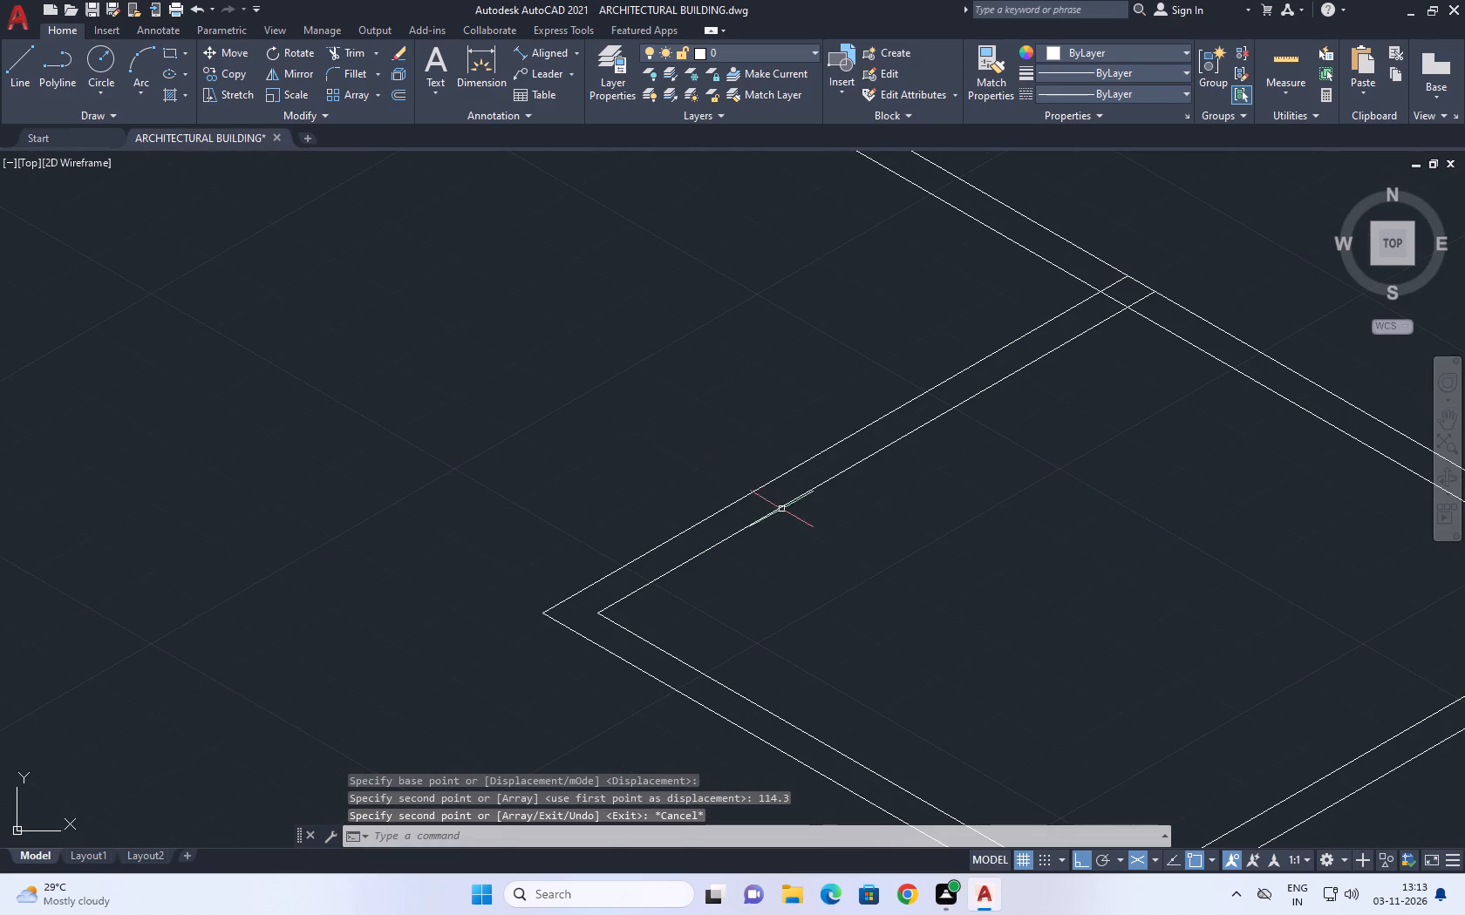
pyautogui.moveTo(842, 561); pyautogui.dragTo(672, 463)
pyautogui.click(576, 399)
pyautogui.middleClick(691, 469)
pyautogui.press('m')
pyautogui.press('space')
pyautogui.moveTo(907, 542); pyautogui.dragTo(897, 536)
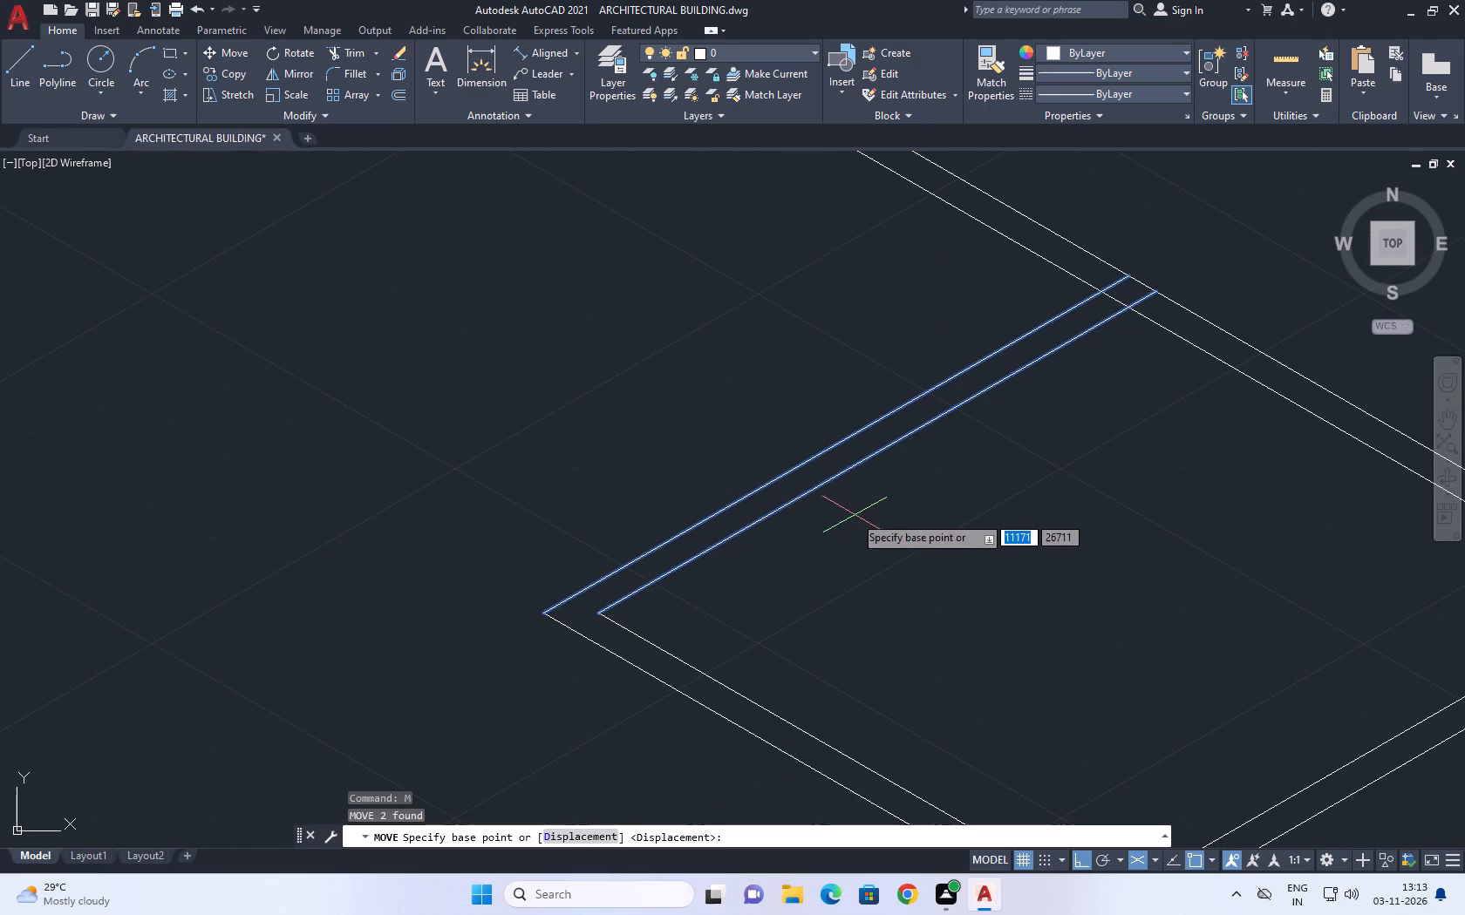
pyautogui.click(884, 545)
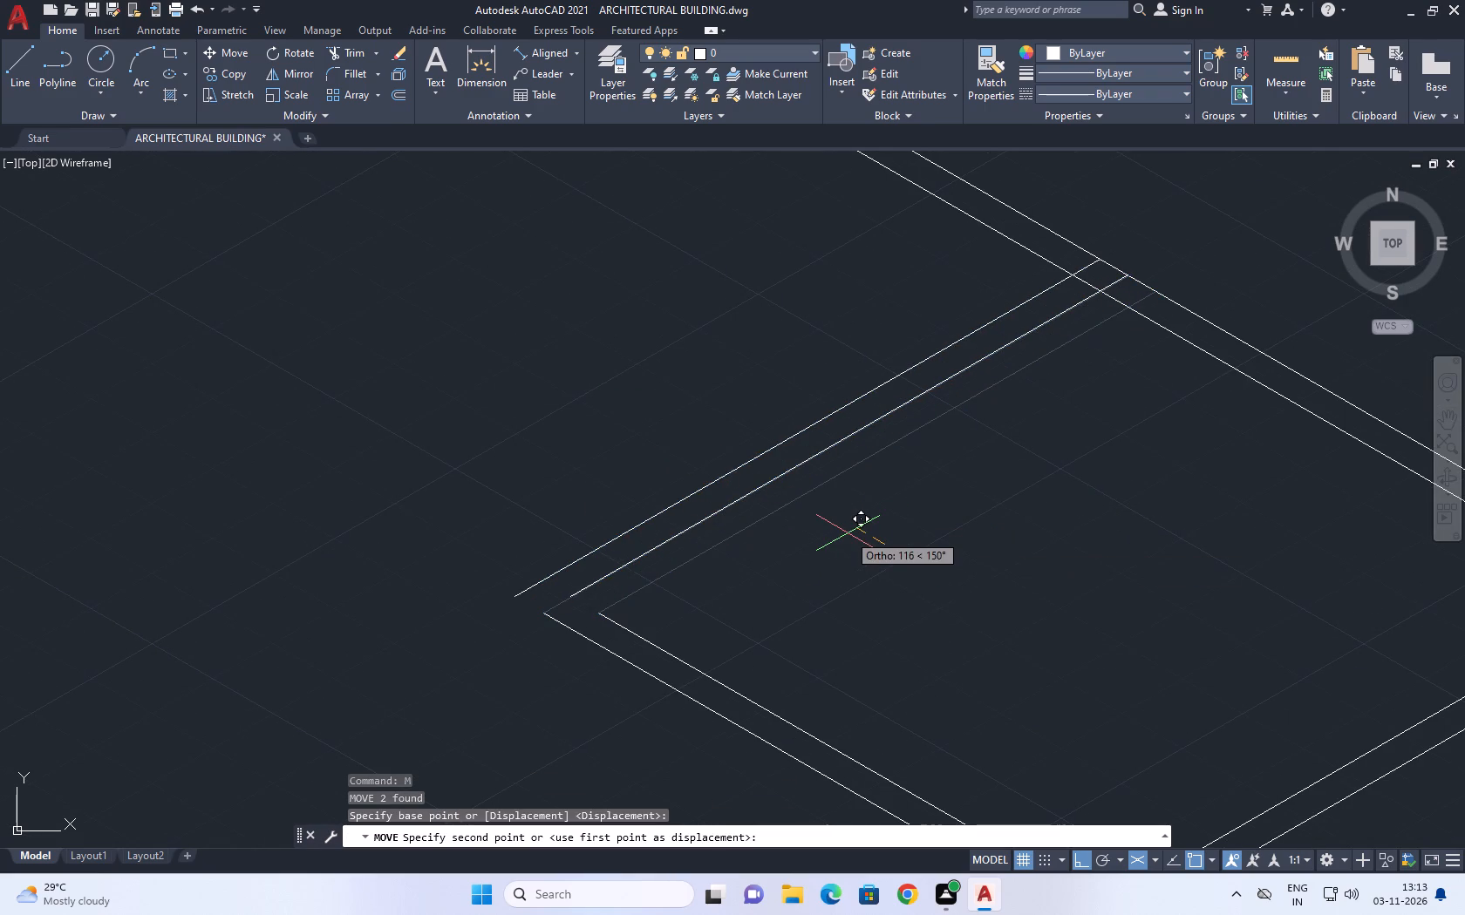
pyautogui.press('1')
pyautogui.press('1')
pyautogui.press('4')
pyautogui.write('.3')
pyautogui.press('Return')
# Fillet the bay's inner and outer line pairs at the far corner with radius 0.
pyautogui.moveTo(674, 564); pyautogui.dragTo(698, 532, button='middle')
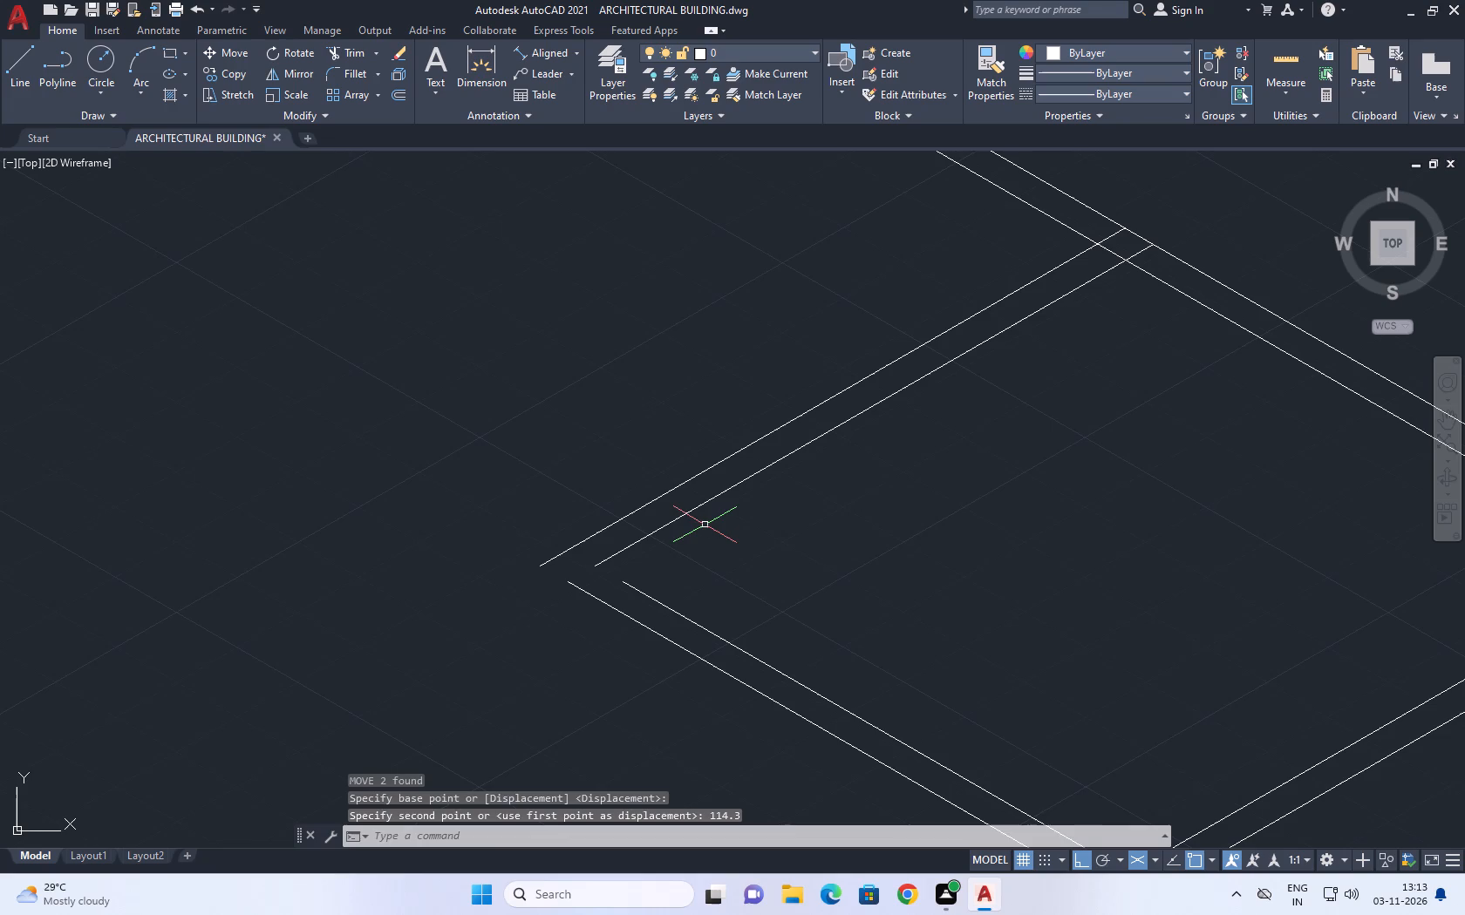
pyautogui.press('f')
pyautogui.press('space')
pyautogui.click(654, 532)
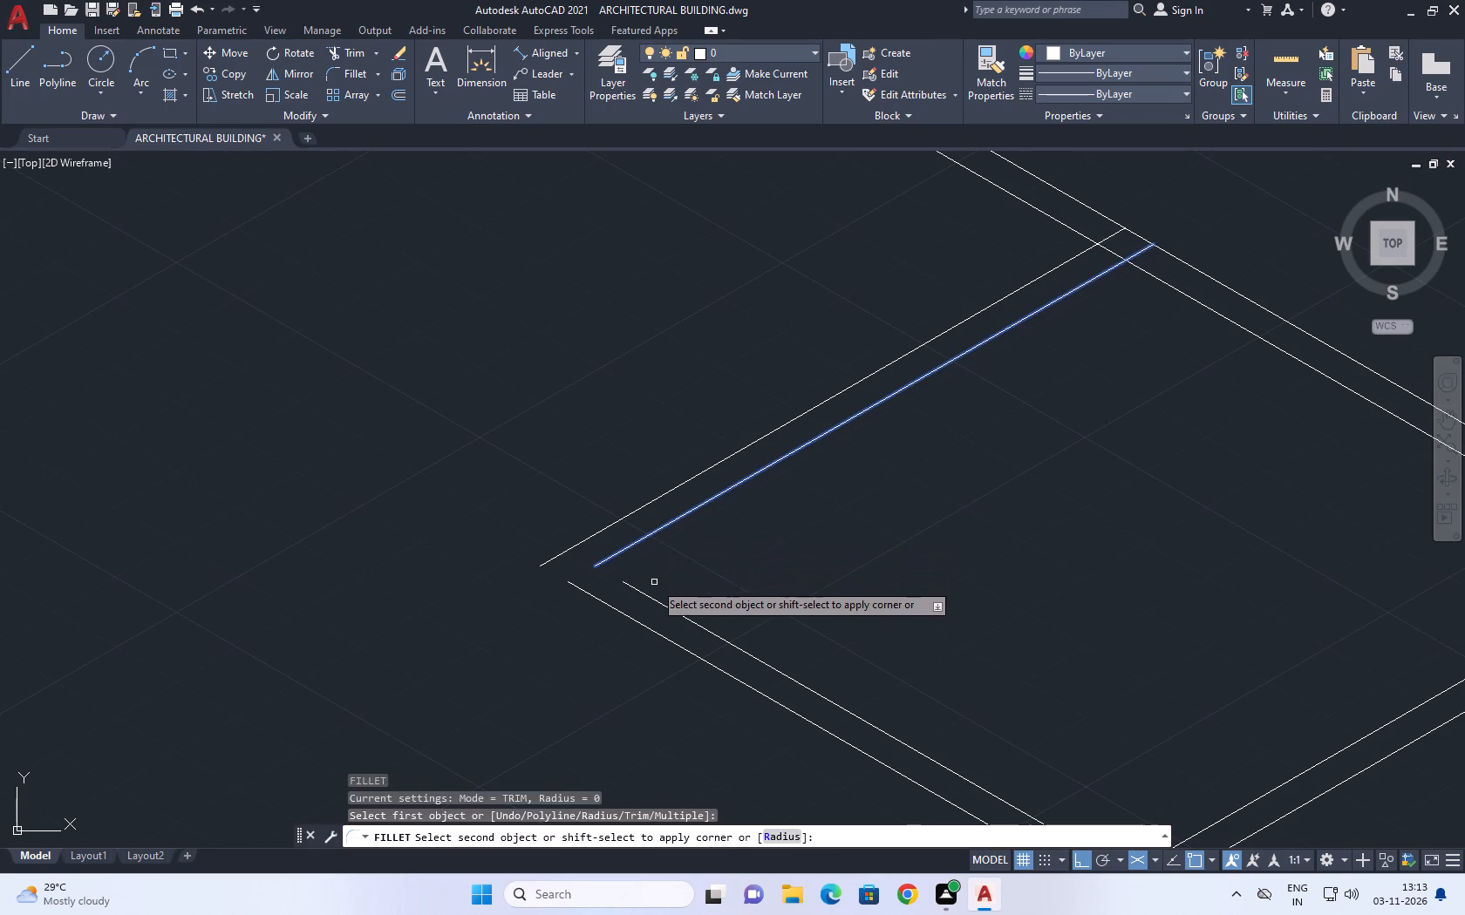
pyautogui.click(639, 593)
pyautogui.press('space')
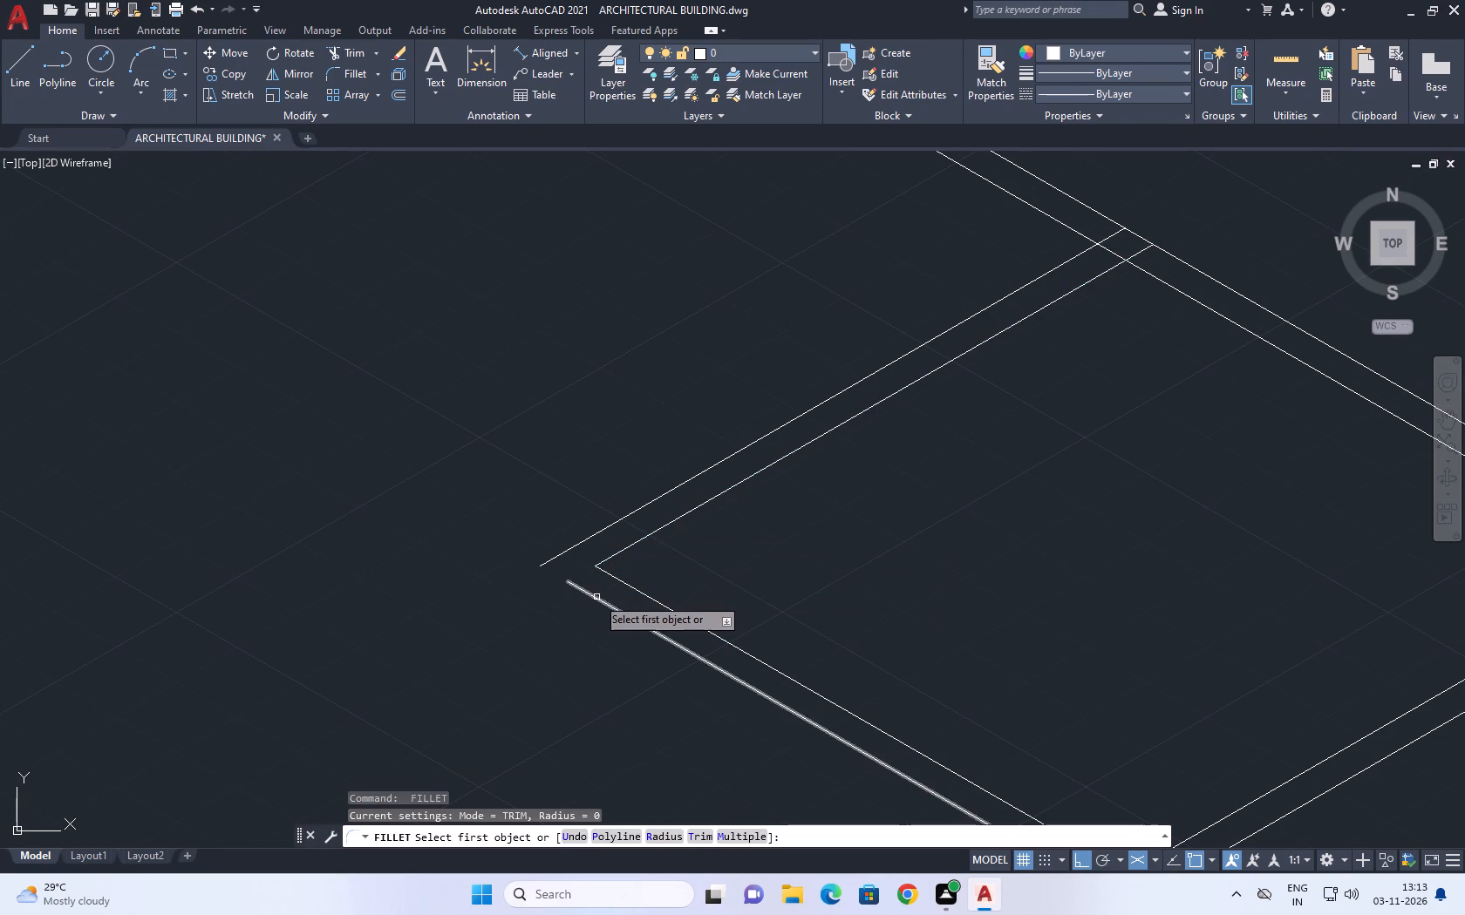
pyautogui.click(596, 599)
pyautogui.click(590, 536)
pyautogui.scroll(-2, 654, 525)
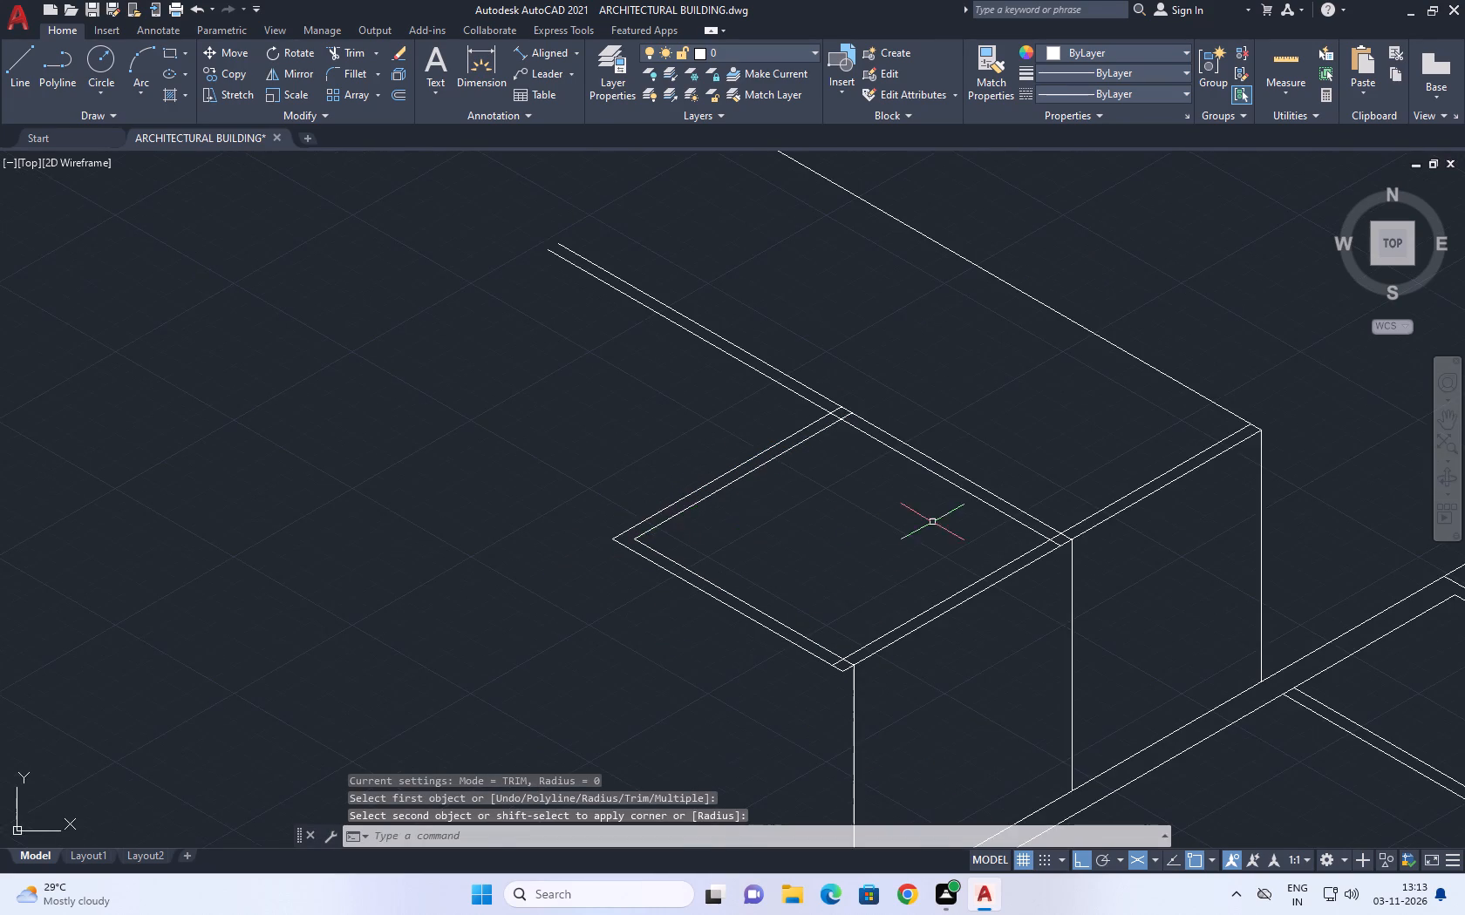
# Move the bay's outer vertical line from its top end to the outermost front corner of the top face.
pyautogui.moveTo(924, 524); pyautogui.dragTo(775, 428, button='middle')
pyautogui.moveTo(692, 590); pyautogui.dragTo(731, 456, button='middle')
pyautogui.scroll(2, 742, 497)
pyautogui.click(755, 492)
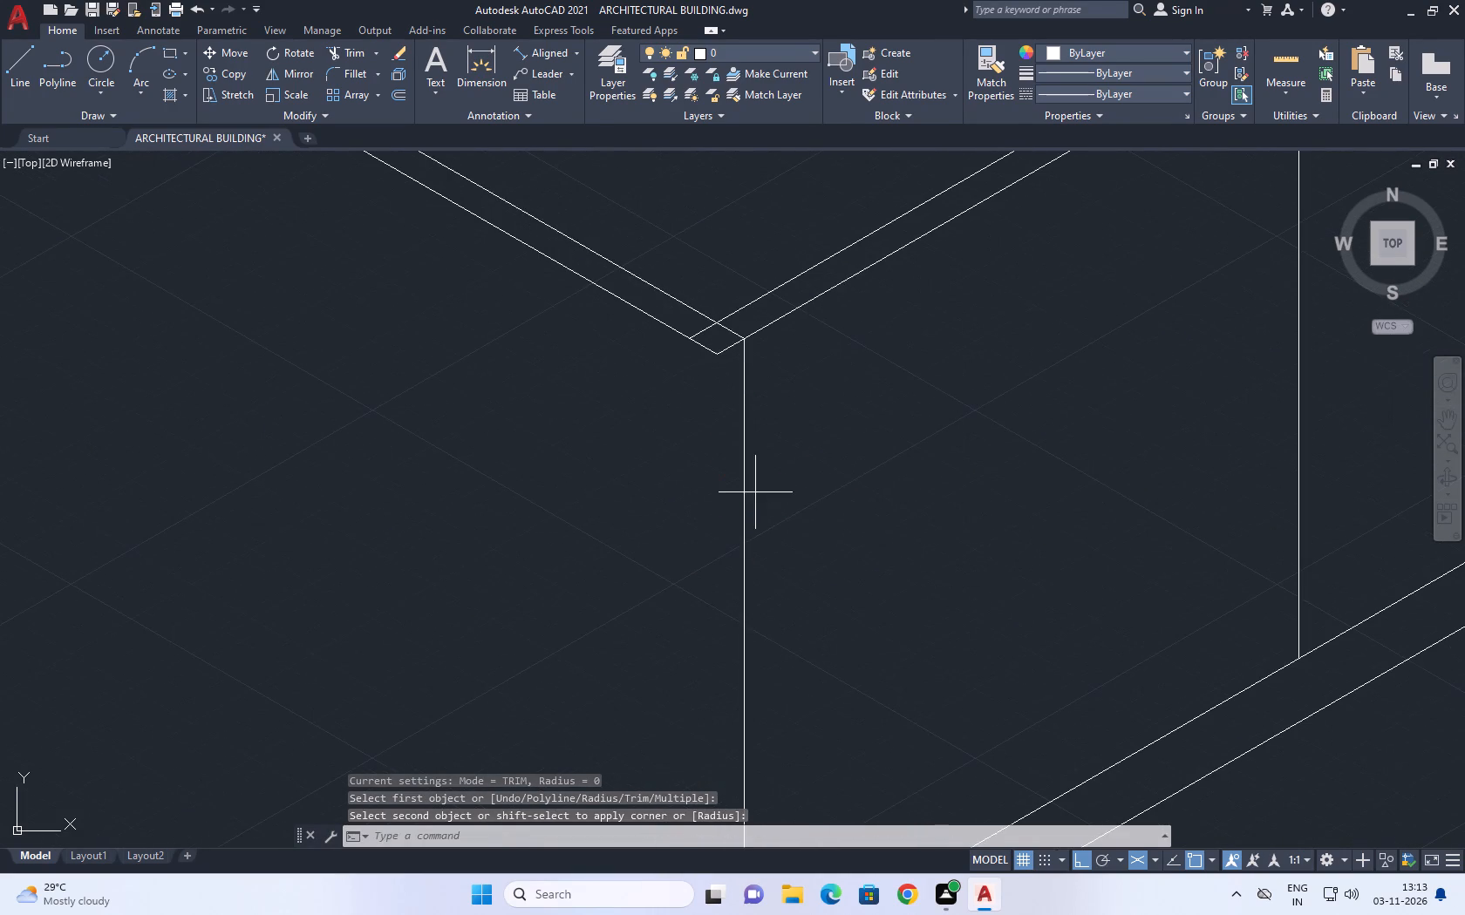
pyautogui.moveTo(735, 499); pyautogui.dragTo(726, 497)
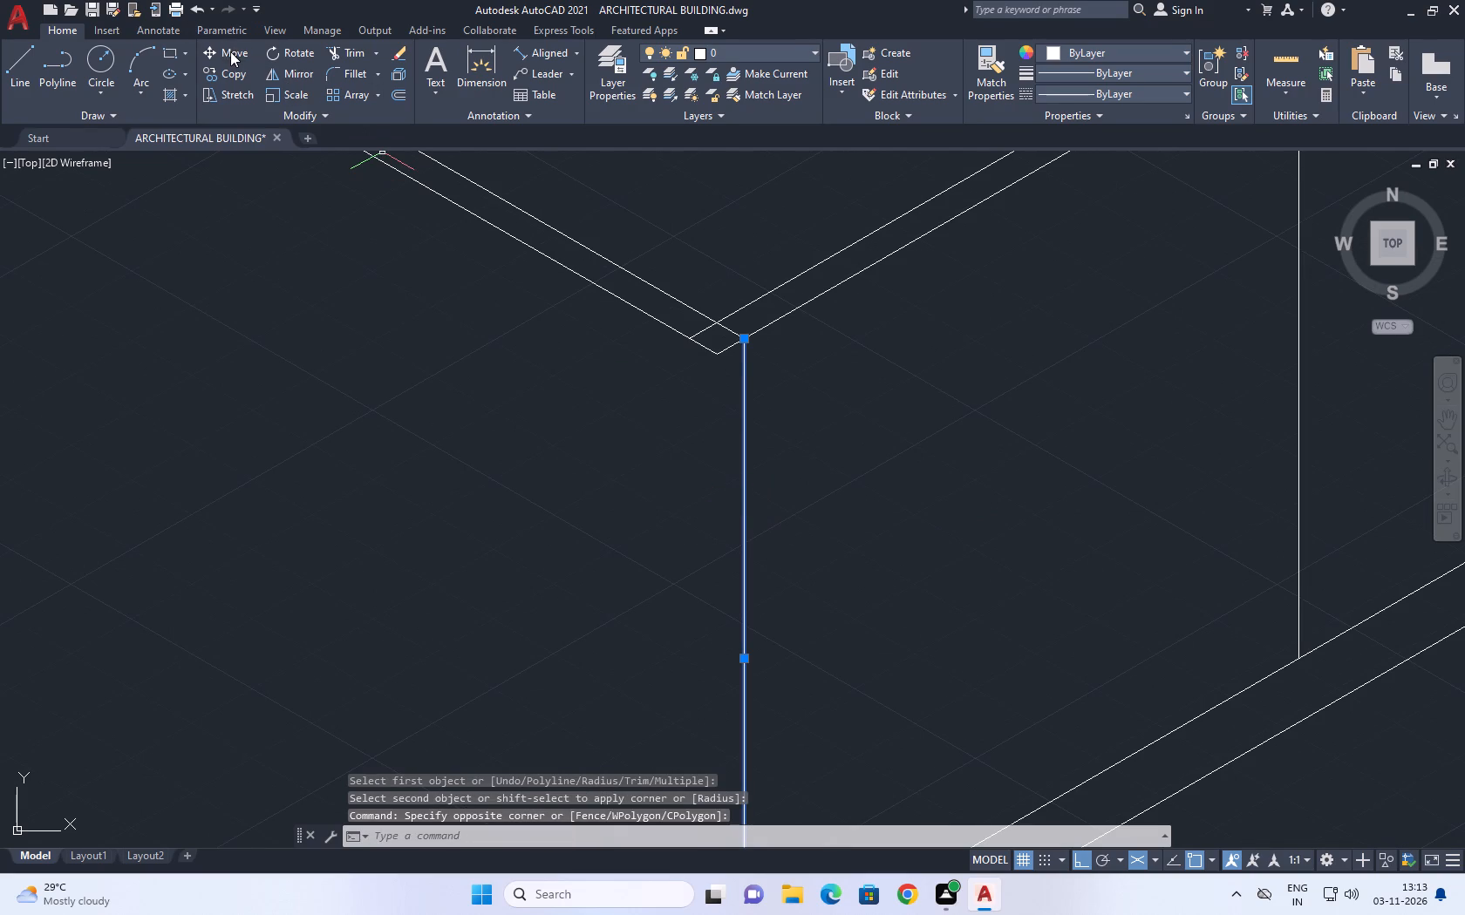
pyautogui.click(230, 51)
pyautogui.click(746, 337)
pyautogui.click(715, 352)
pyautogui.scroll(-2, 839, 372)
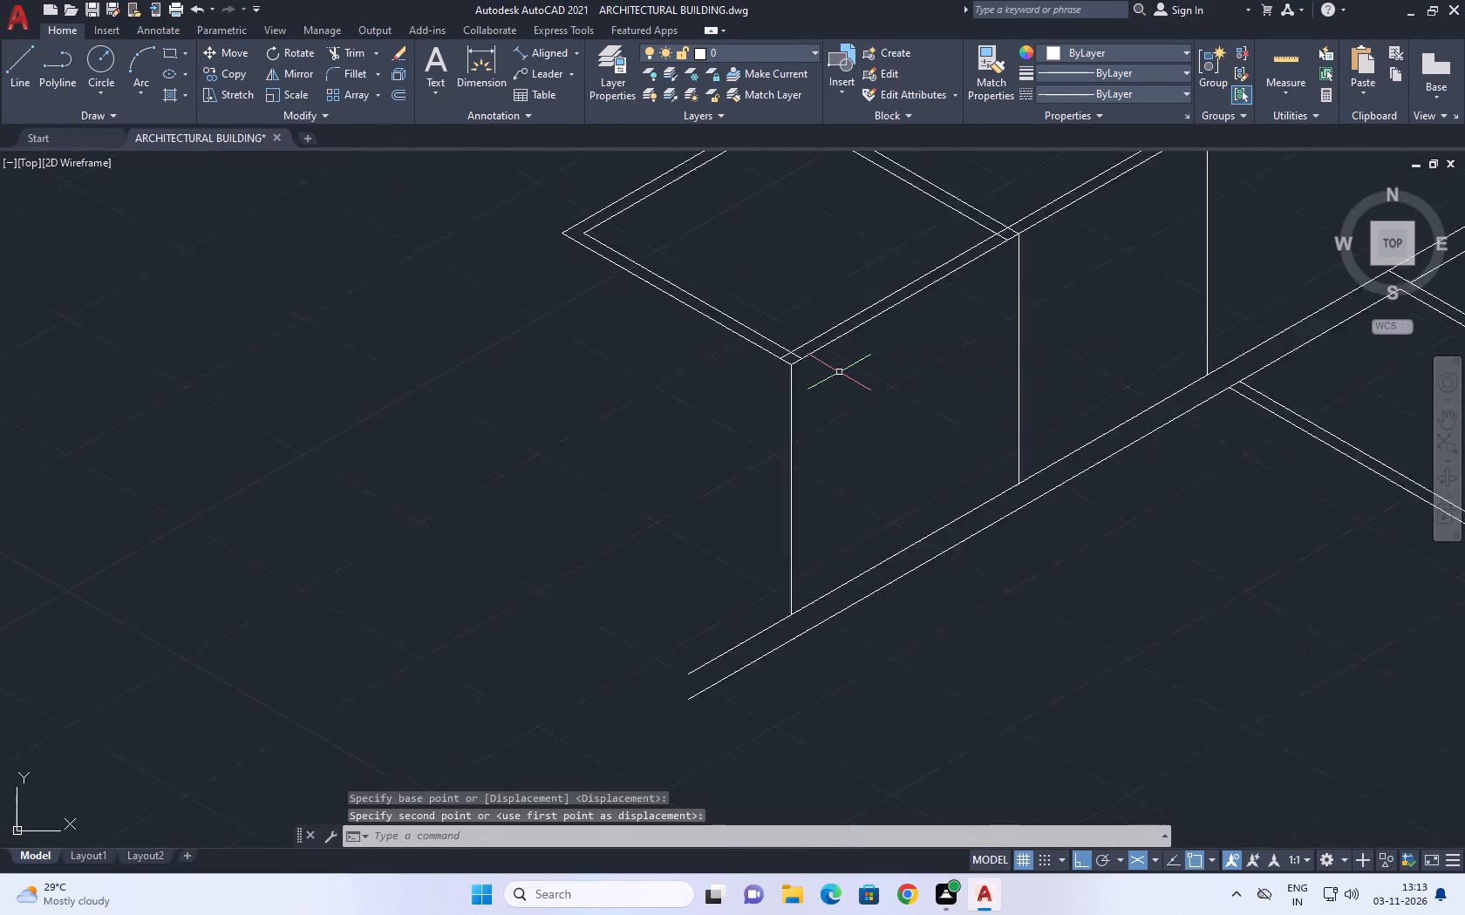
# Erase the vertical line on the front face beneath the junction between the bay and the projecting volume.
pyautogui.scroll(-2, 839, 372)
pyautogui.moveTo(900, 225); pyautogui.dragTo(881, 279, button='middle')
pyautogui.scroll(-1, 874, 299)
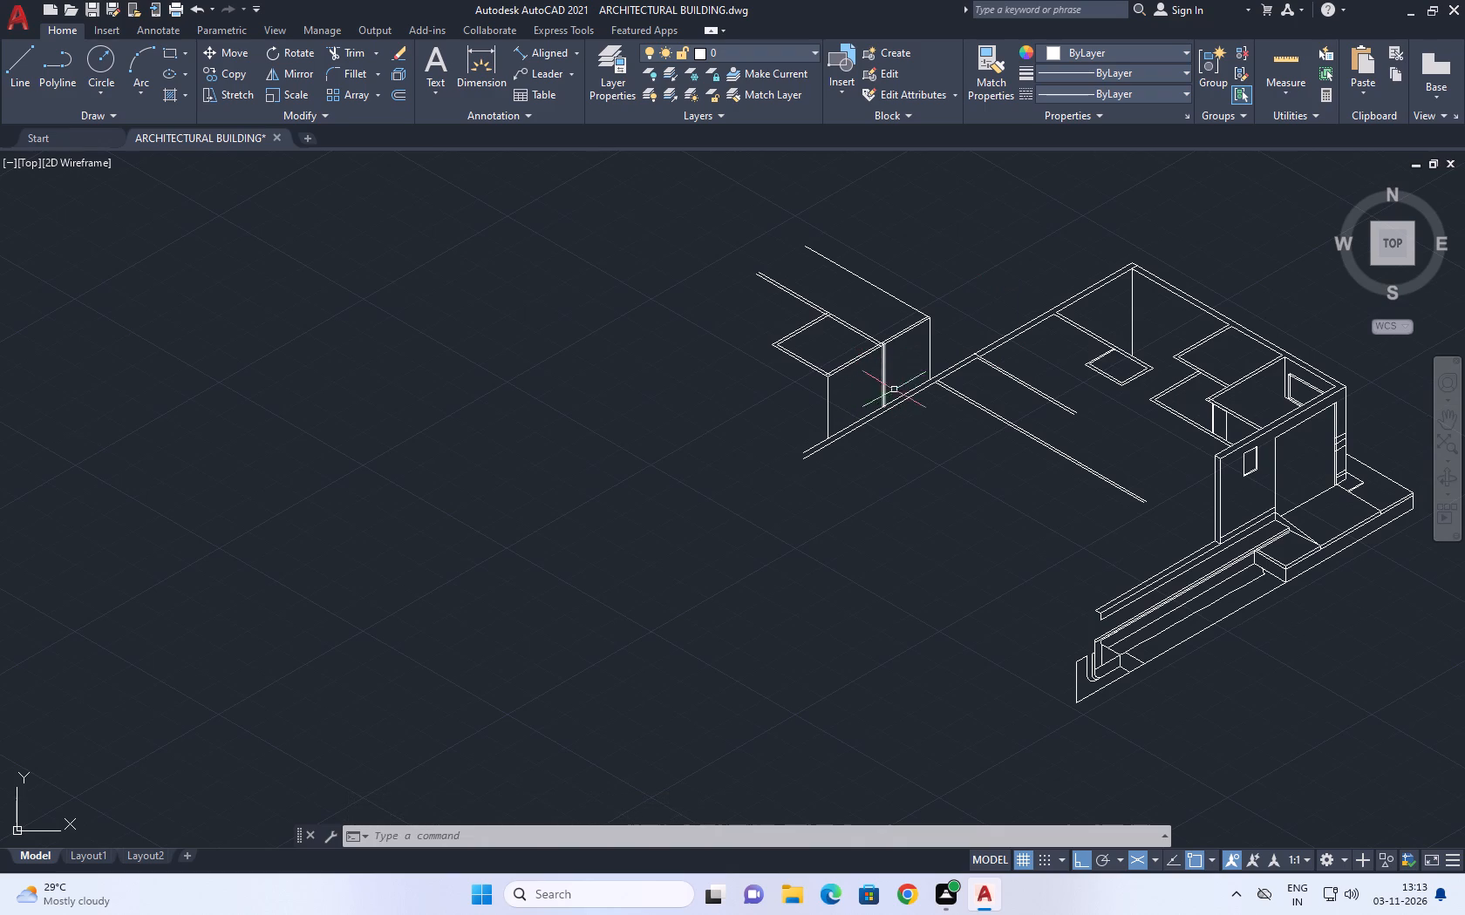
pyautogui.scroll(2, 890, 398)
pyautogui.click(875, 294)
pyautogui.click(848, 337)
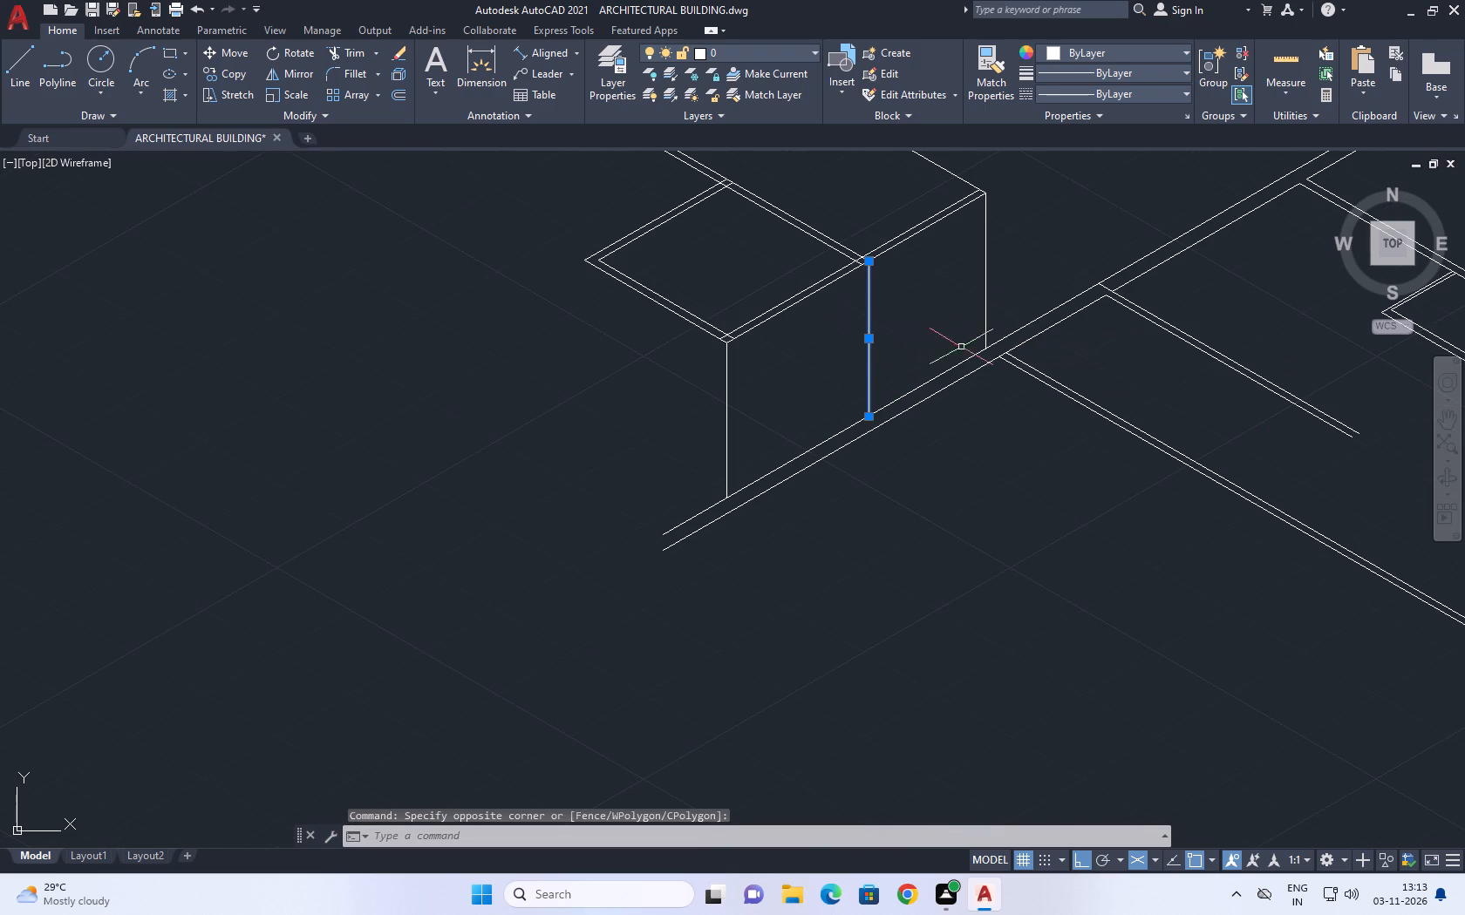
pyautogui.rightClick(940, 317)
pyautogui.click(986, 423)
# Measure the outer front top edge from the projecting volume's far corner to the dividing wall with an aligned dimension.
pyautogui.moveTo(871, 234); pyautogui.dragTo(931, 363, button='middle')
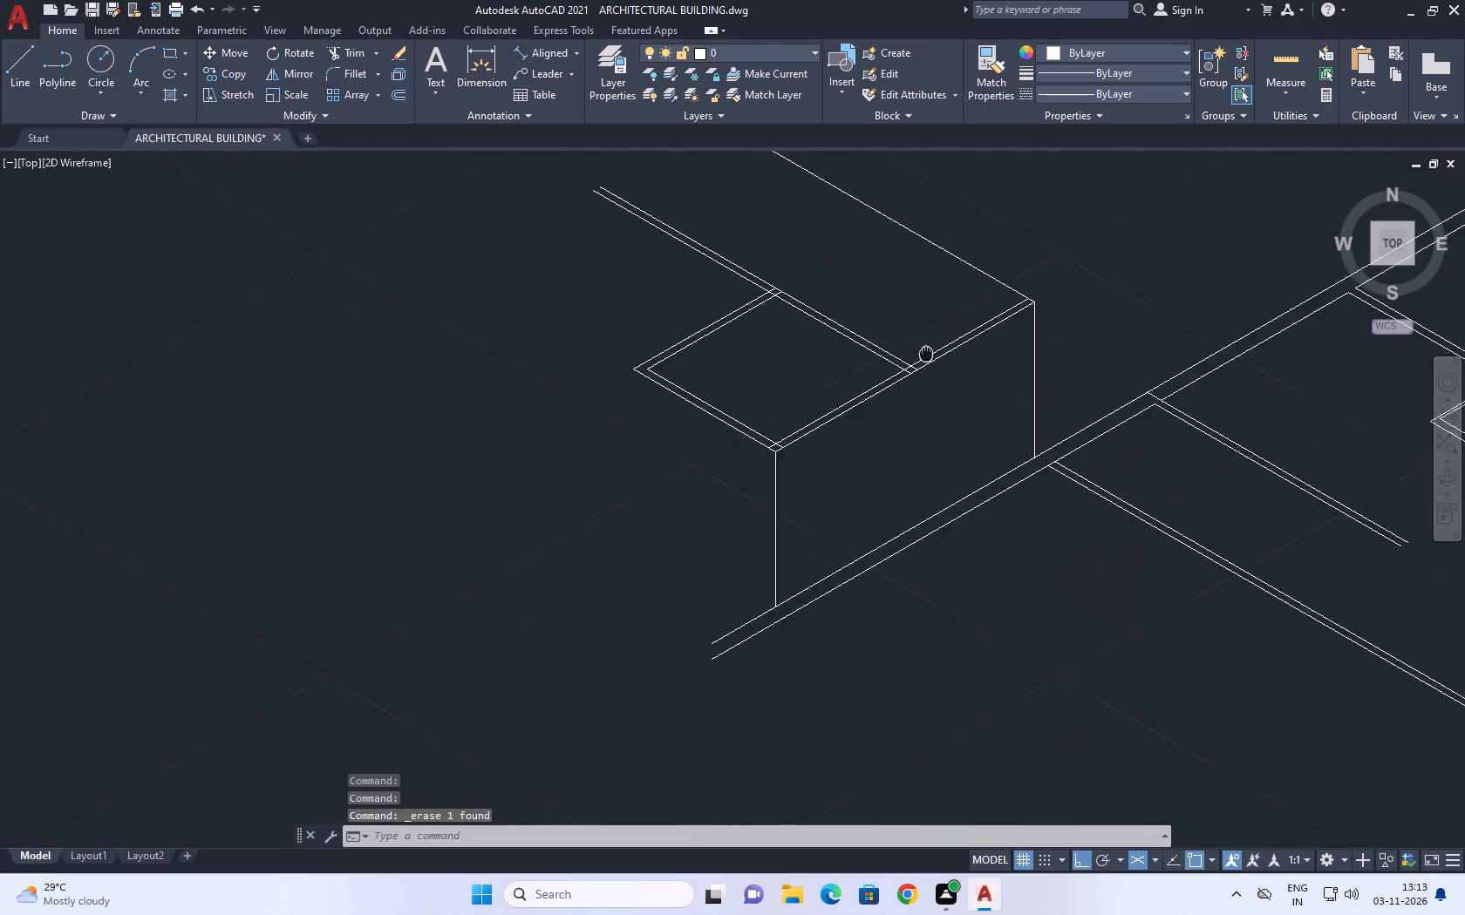
pyautogui.moveTo(931, 363); pyautogui.dragTo(952, 418, button='middle')
pyautogui.scroll(1, 740, 121)
pyautogui.click(548, 55)
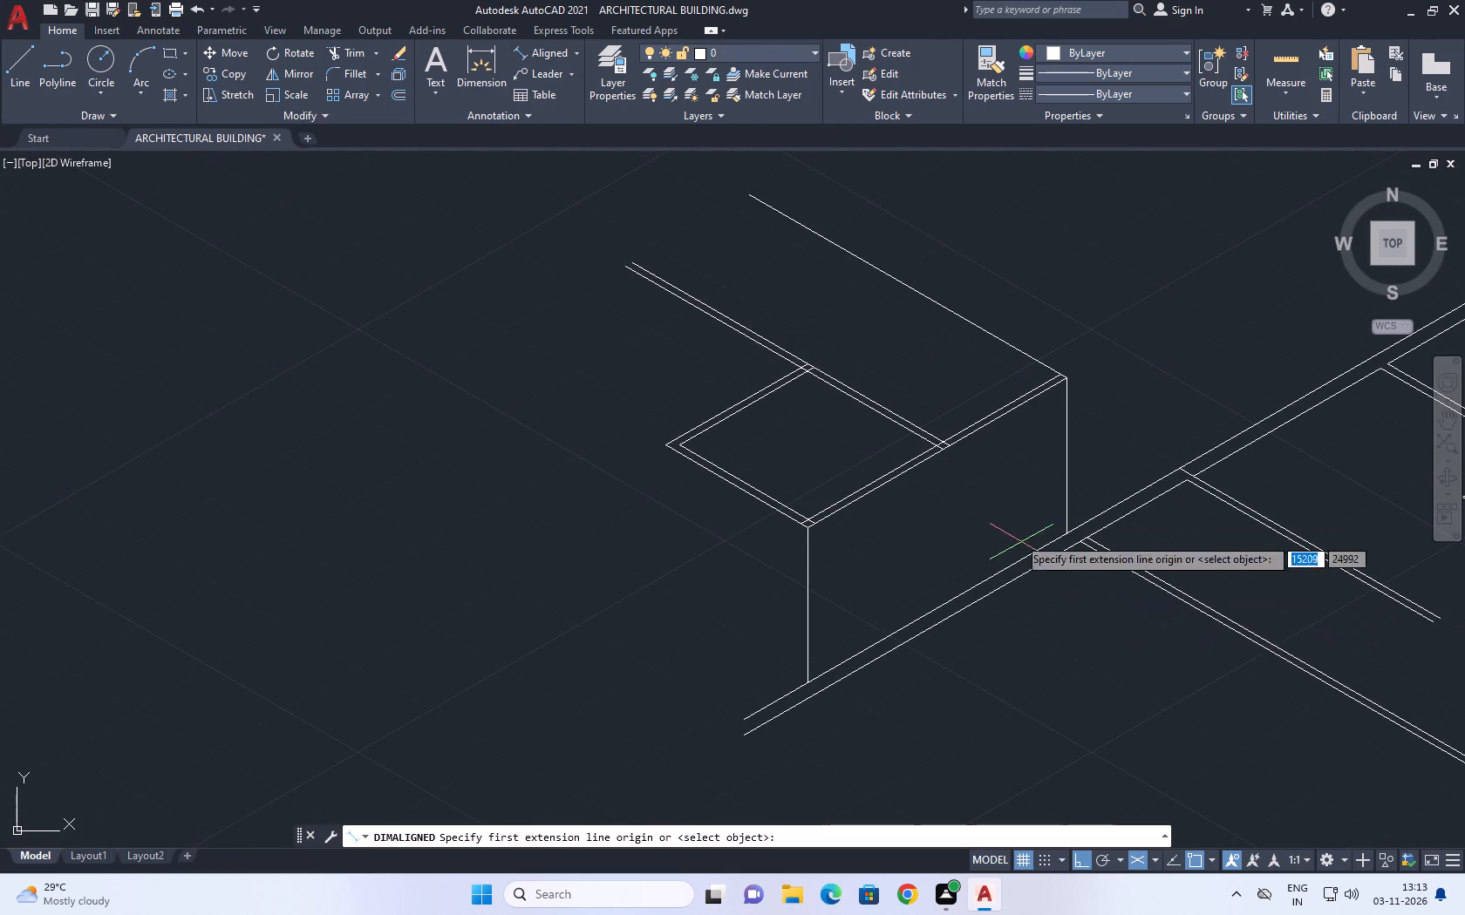
pyautogui.scroll(2, 1052, 396)
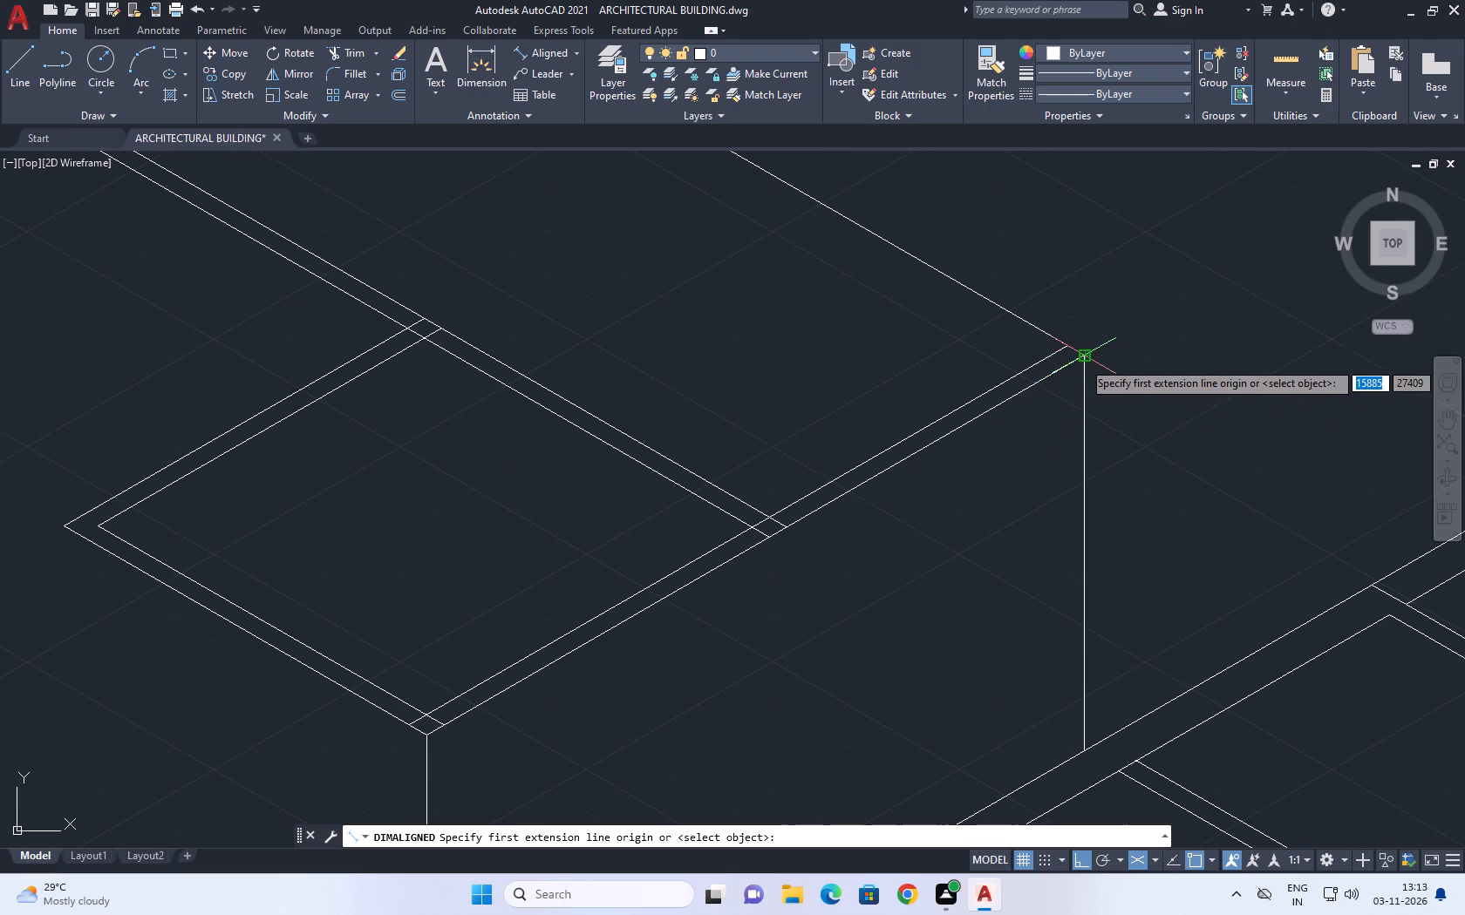
pyautogui.click(1083, 360)
pyautogui.click(788, 526)
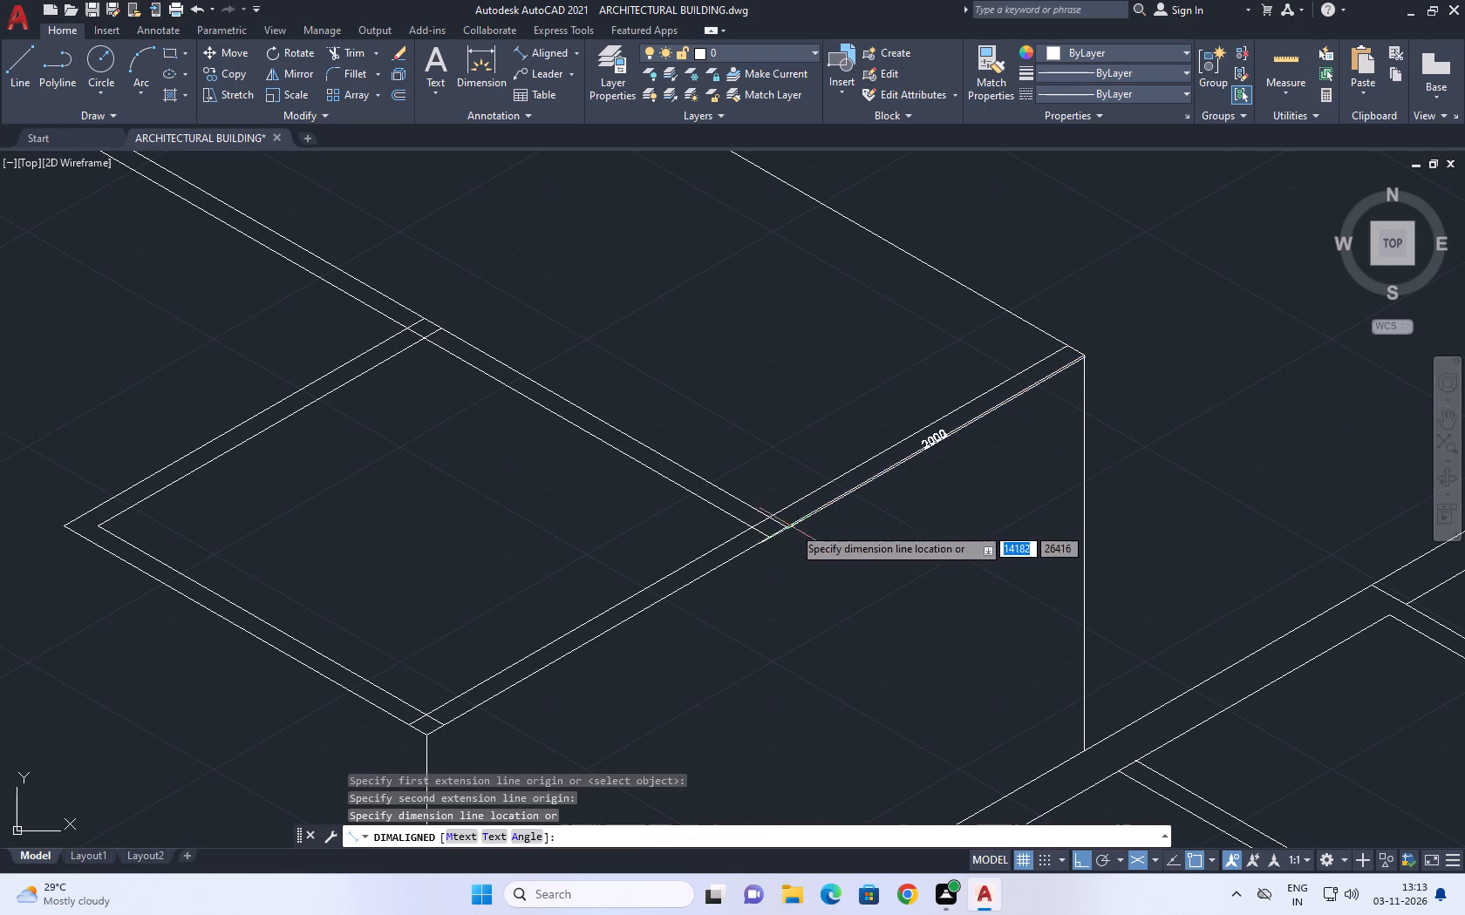
pyautogui.rightClick(824, 524)
pyautogui.click(868, 551)
pyautogui.rightClick(860, 499)
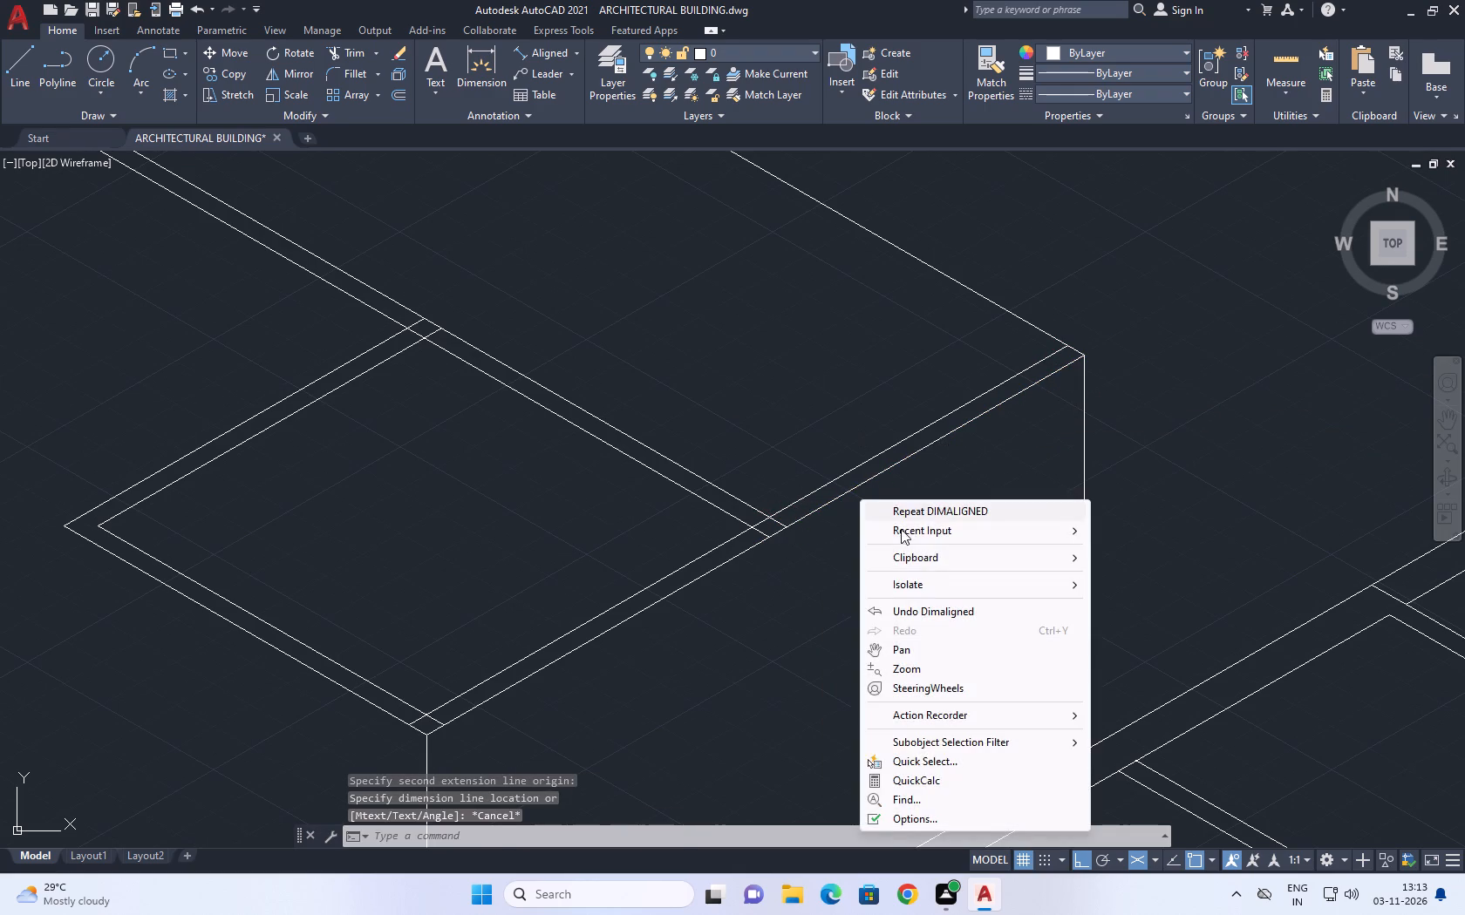
pyautogui.click(914, 498)
pyautogui.moveTo(876, 511); pyautogui.dragTo(889, 460, button='middle')
# Measure the bay's clear length between its two 150° walls along the outer front top edge.
pyautogui.rightClick(916, 518)
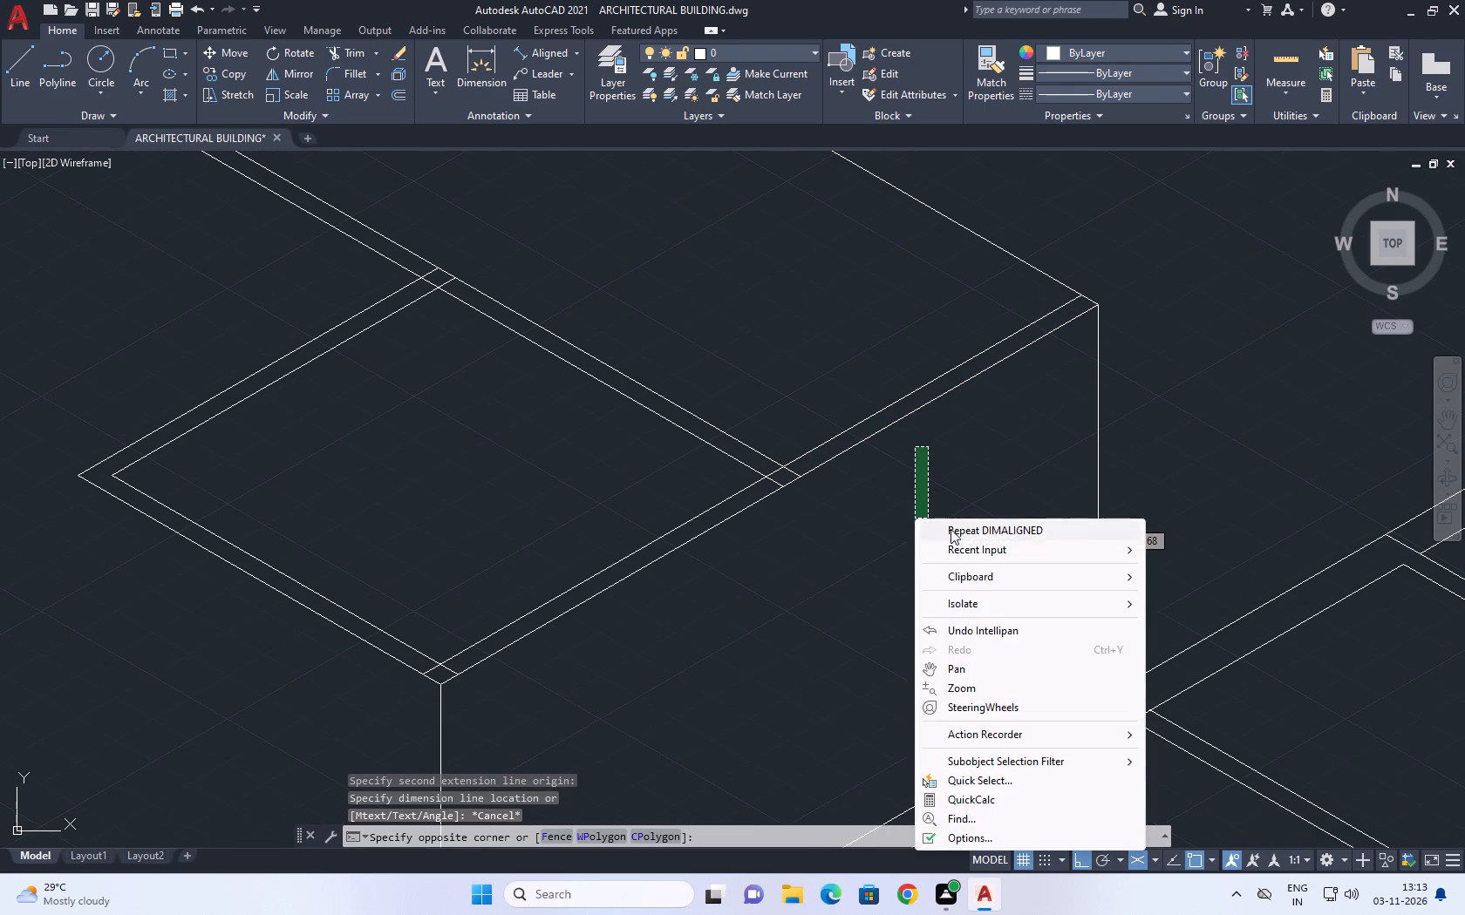
pyautogui.click(951, 529)
pyautogui.scroll(1, 464, 688)
pyautogui.click(451, 670)
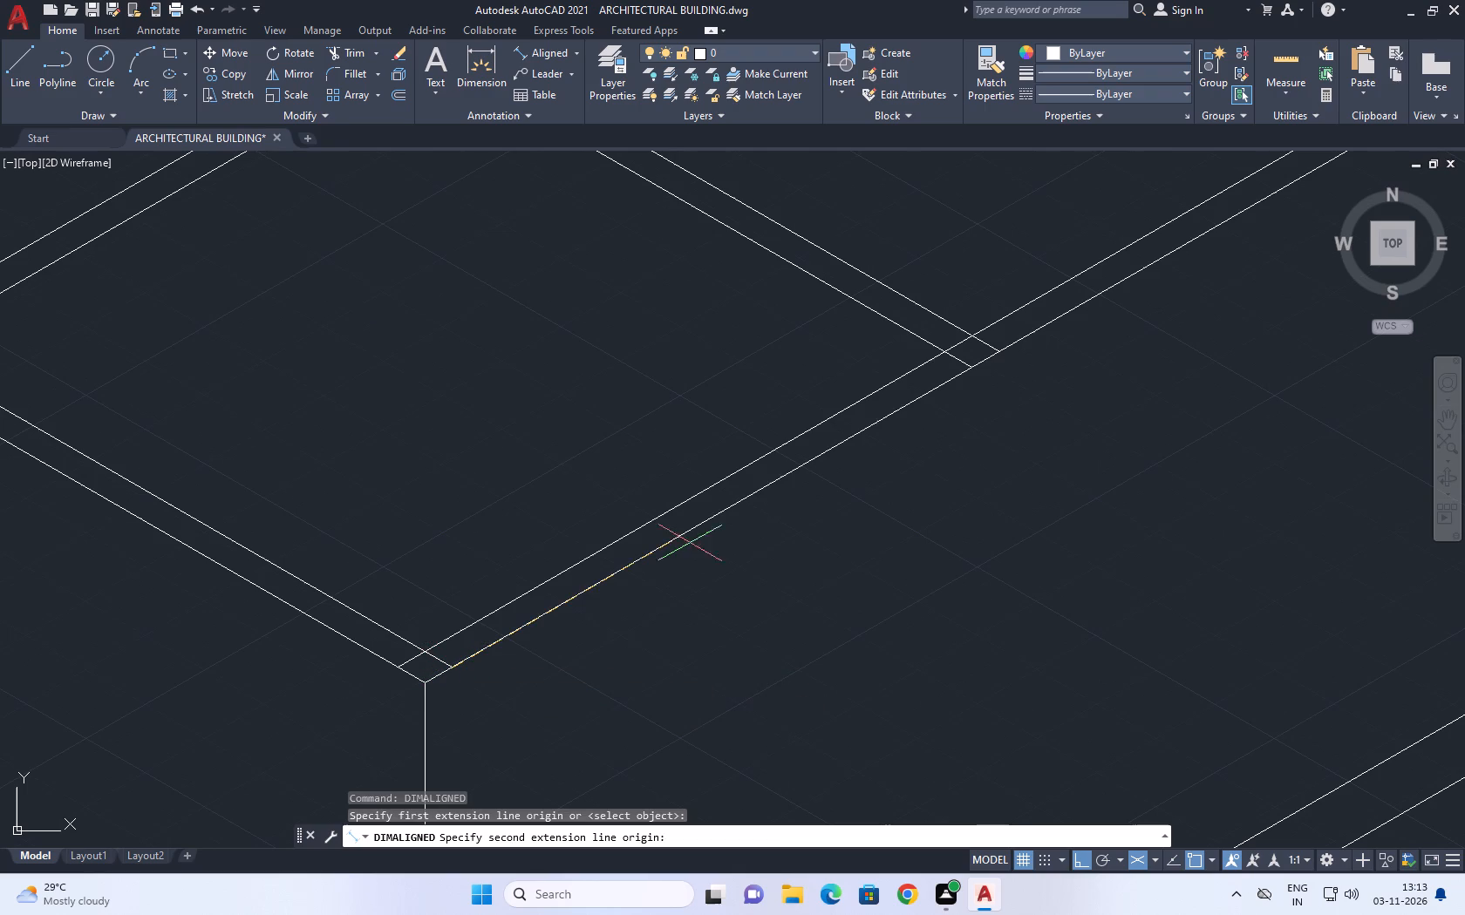
pyautogui.click(968, 369)
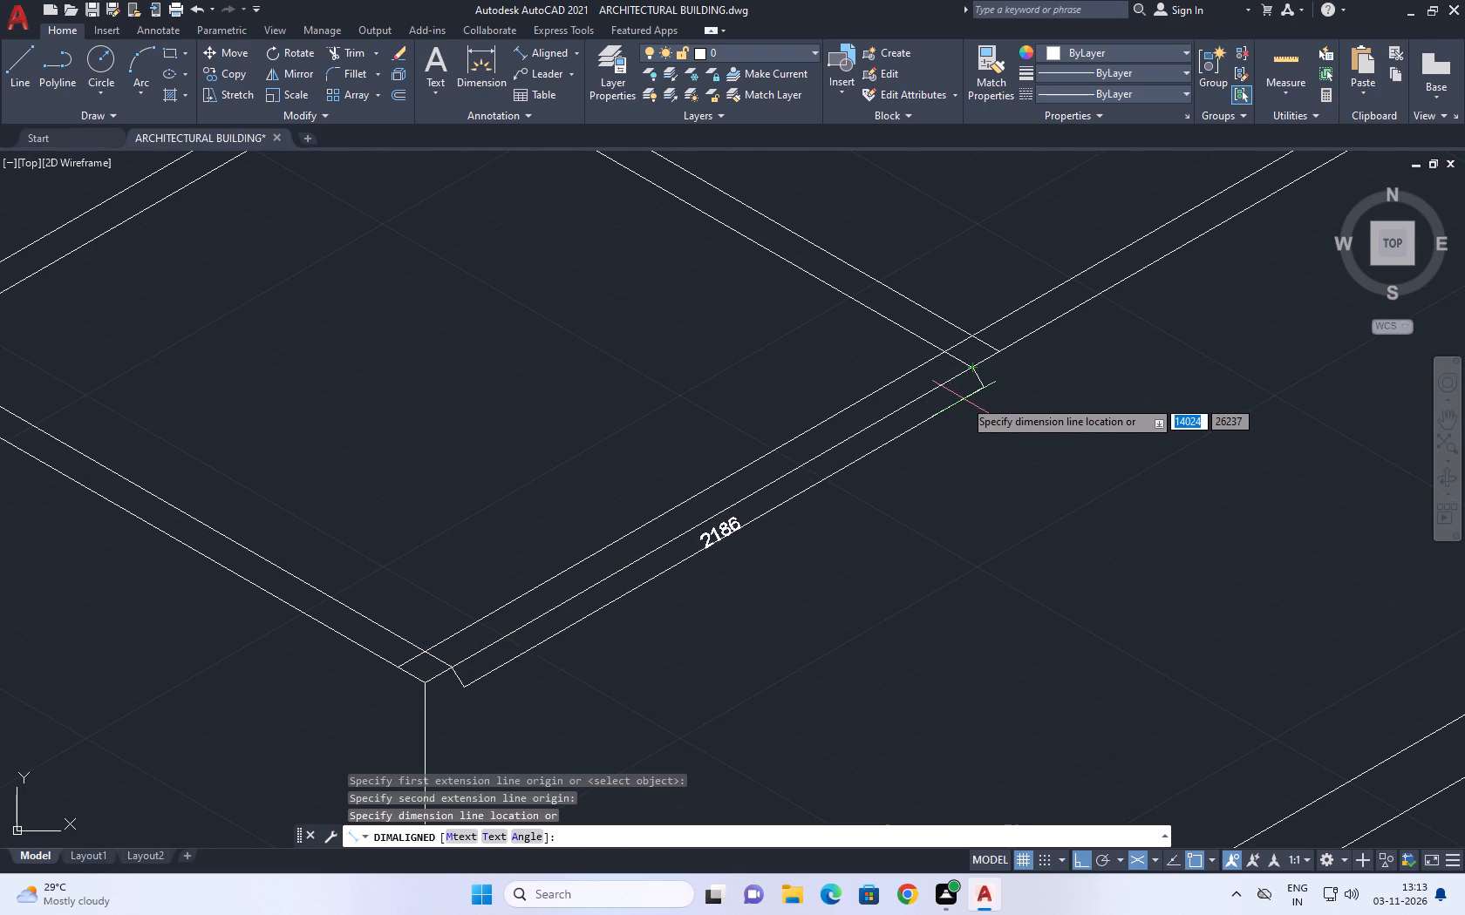
pyautogui.rightClick(964, 400)
pyautogui.click(1019, 420)
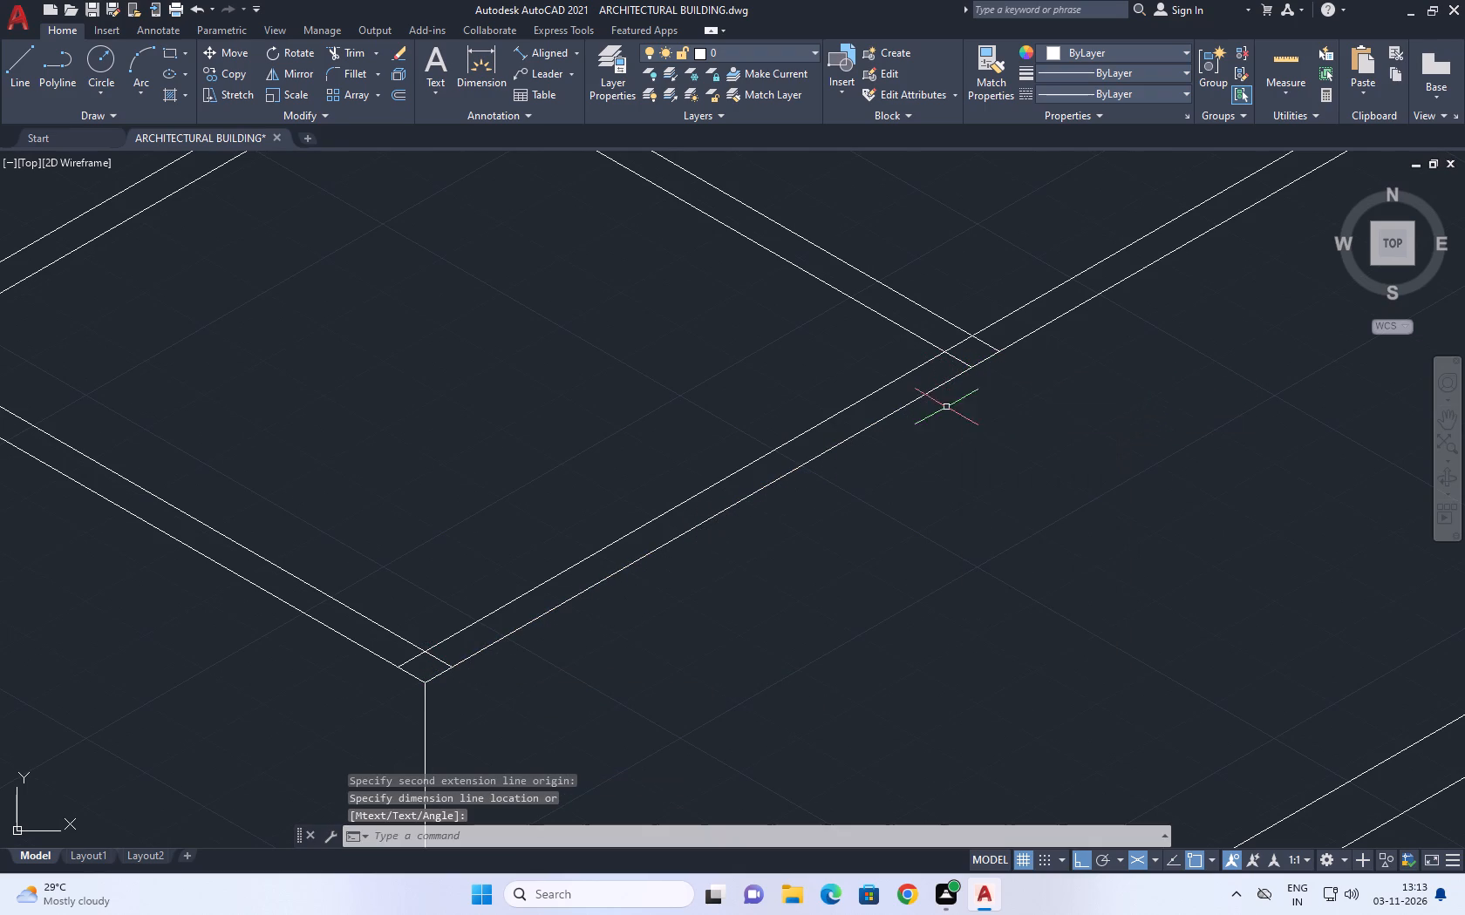
# Measure the projecting volume's inner front top edge from the dividing wall to the far corner.
pyautogui.moveTo(881, 324); pyautogui.dragTo(787, 416, button='middle')
pyautogui.scroll(-1, 794, 436)
pyautogui.rightClick(917, 321)
pyautogui.click(1002, 328)
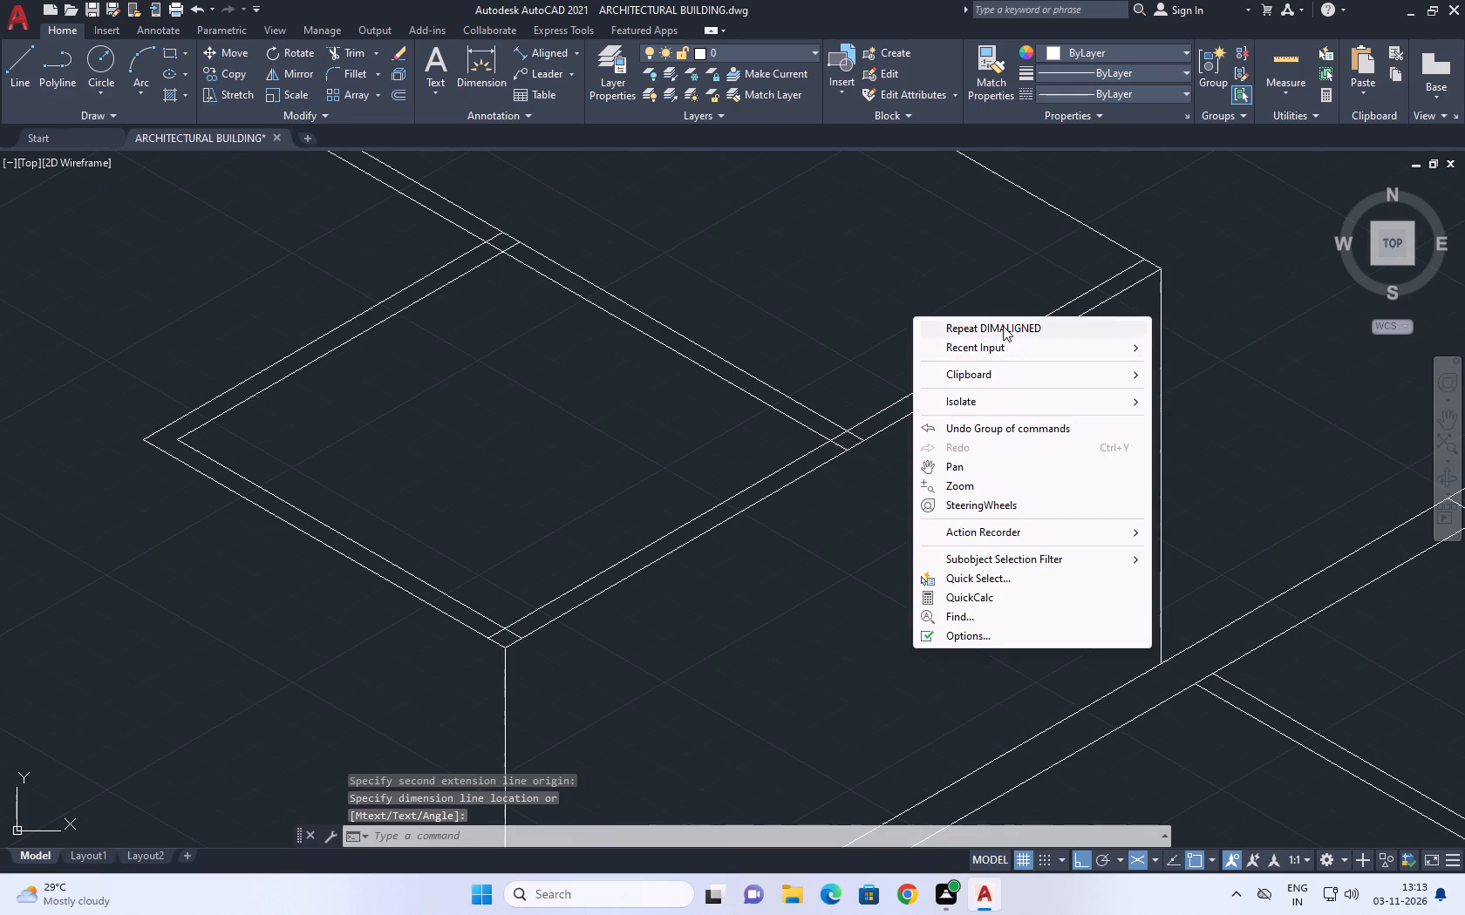
pyautogui.scroll(2, 852, 419)
pyautogui.click(842, 446)
pyautogui.scroll(-2, 918, 405)
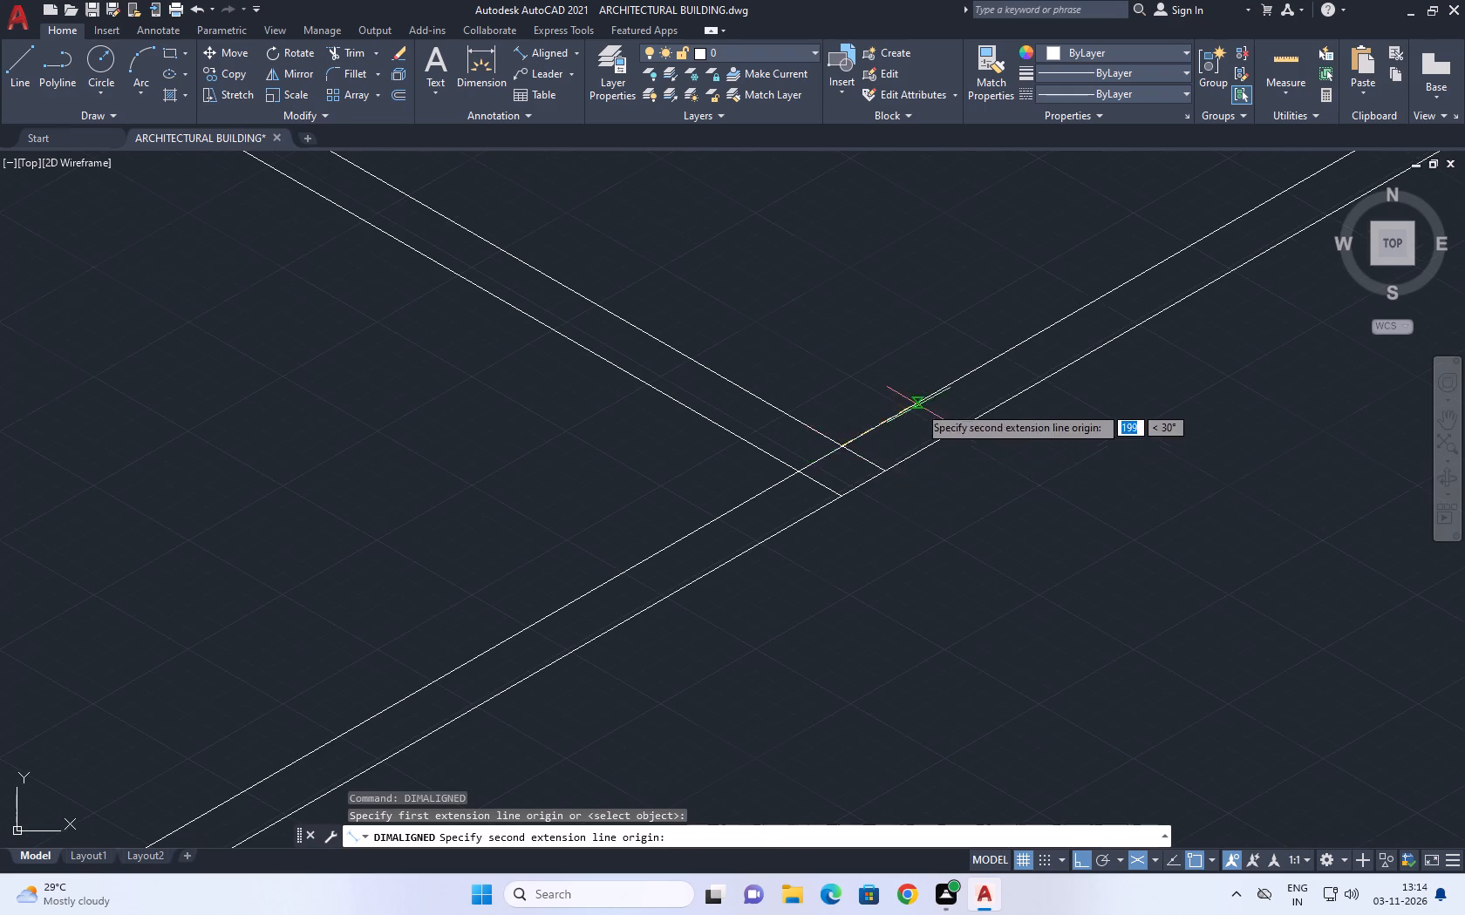
pyautogui.scroll(-1, 918, 405)
pyautogui.scroll(1, 1109, 328)
pyautogui.click(1060, 298)
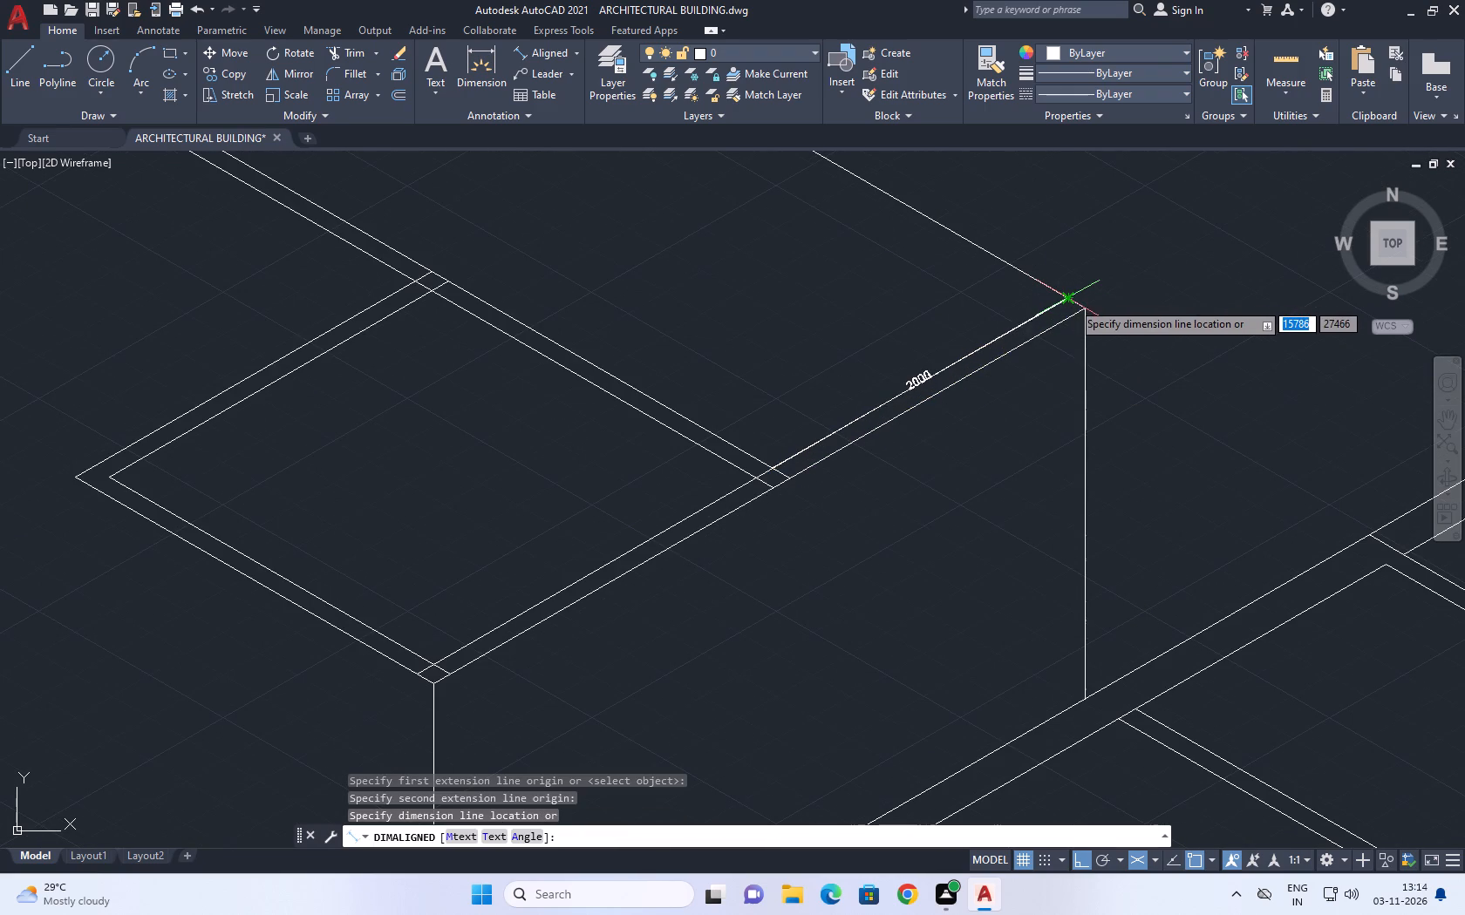
pyautogui.rightClick(1072, 302)
pyautogui.click(1111, 330)
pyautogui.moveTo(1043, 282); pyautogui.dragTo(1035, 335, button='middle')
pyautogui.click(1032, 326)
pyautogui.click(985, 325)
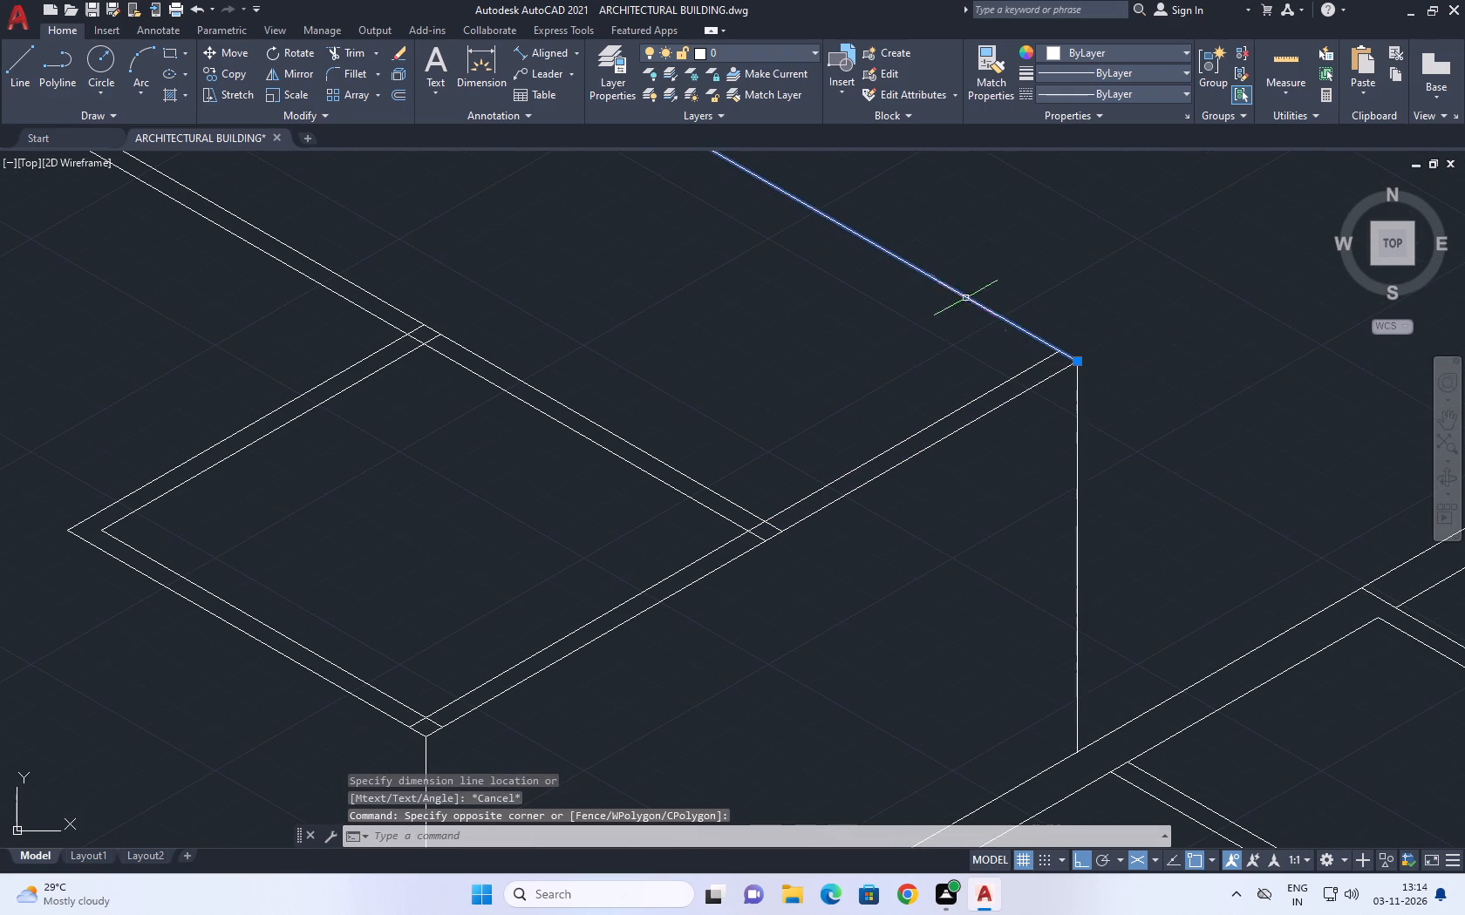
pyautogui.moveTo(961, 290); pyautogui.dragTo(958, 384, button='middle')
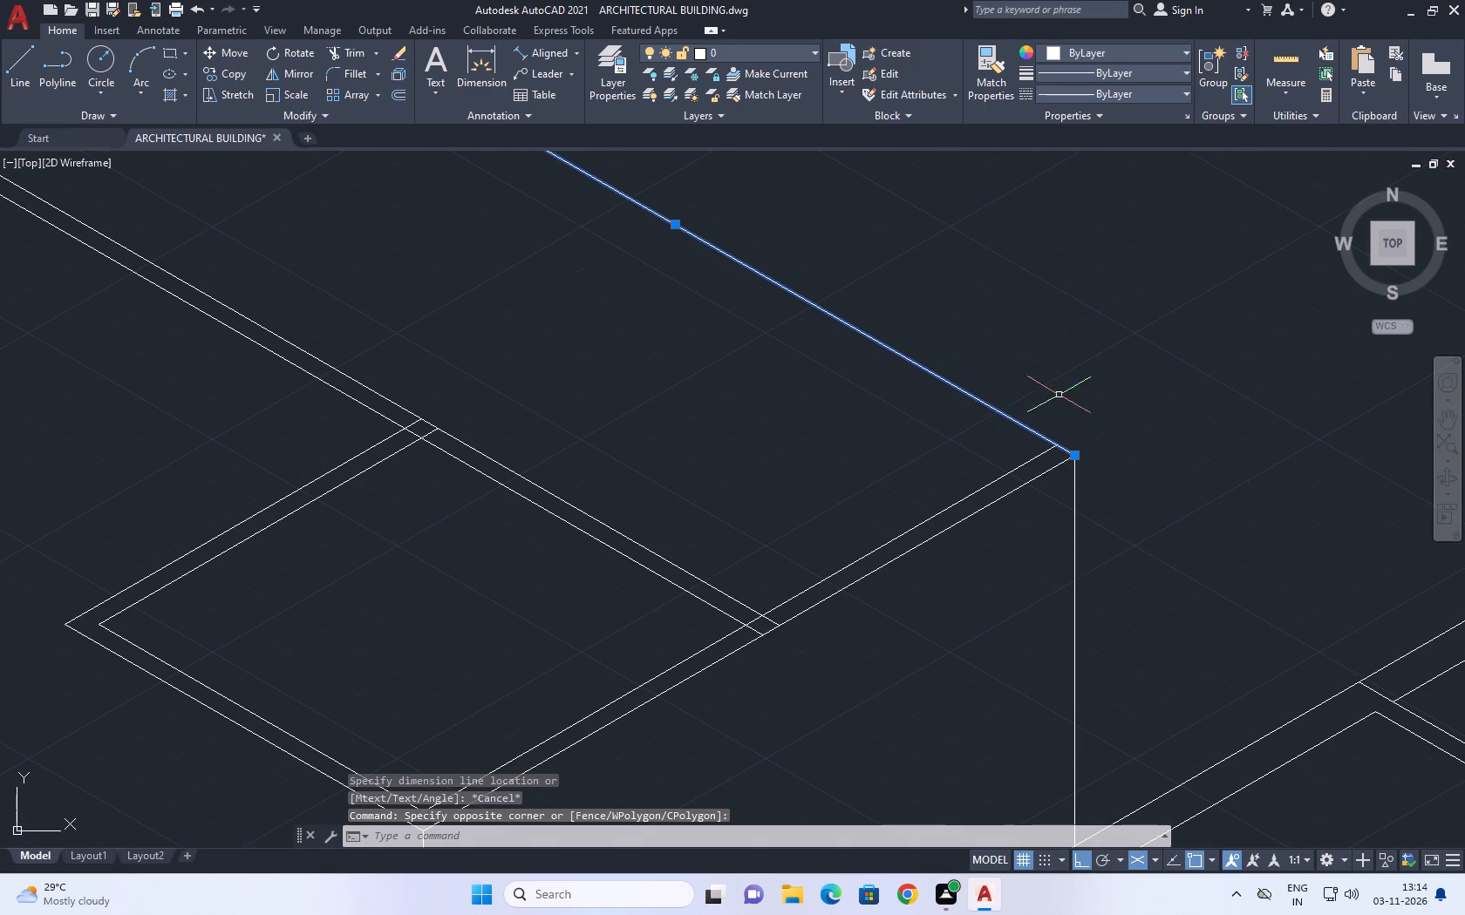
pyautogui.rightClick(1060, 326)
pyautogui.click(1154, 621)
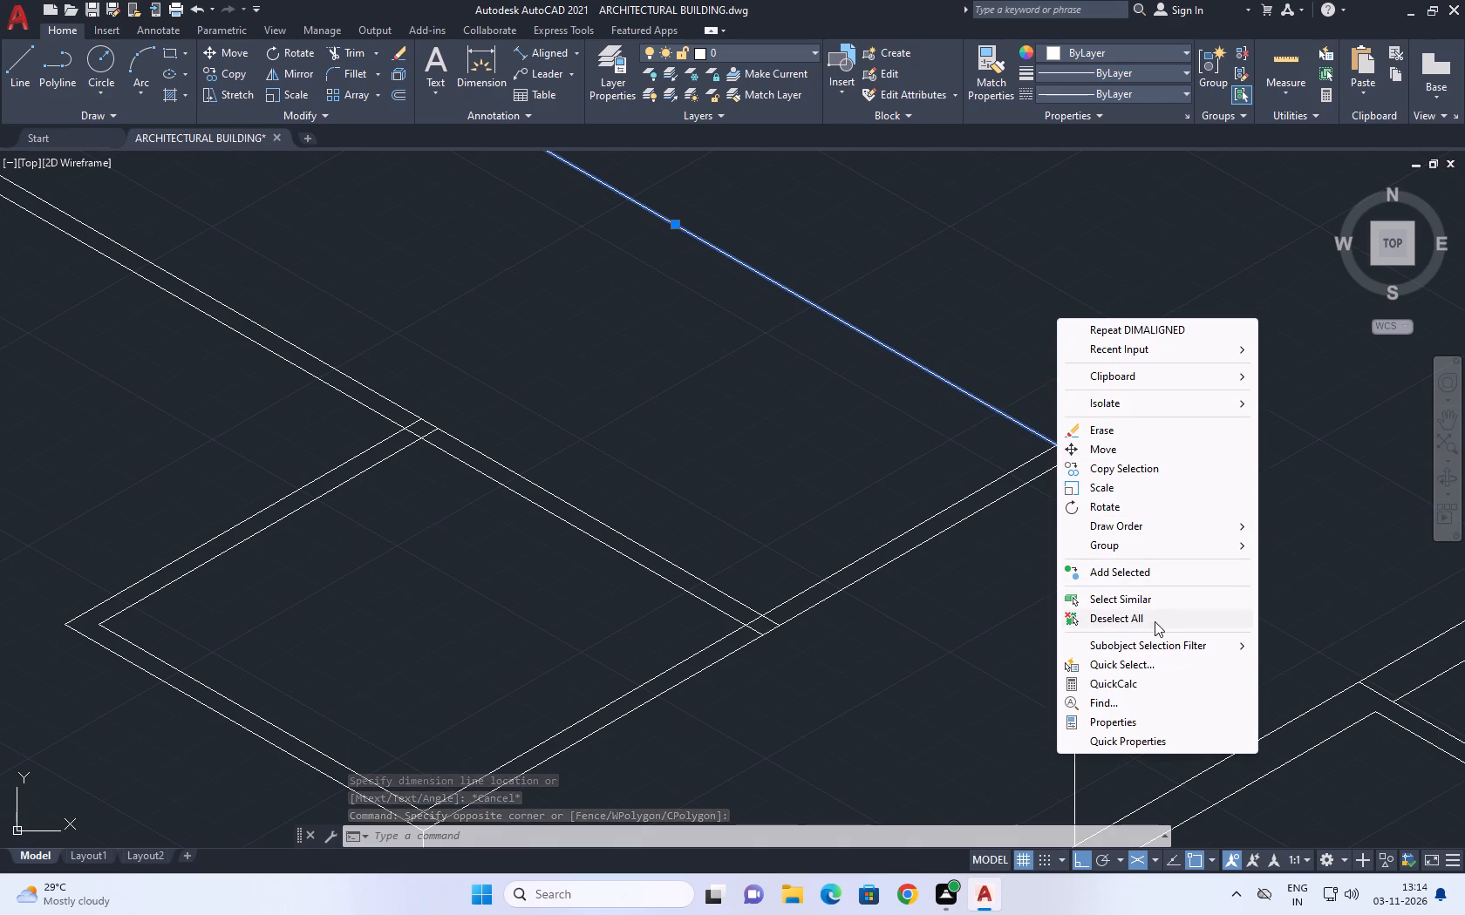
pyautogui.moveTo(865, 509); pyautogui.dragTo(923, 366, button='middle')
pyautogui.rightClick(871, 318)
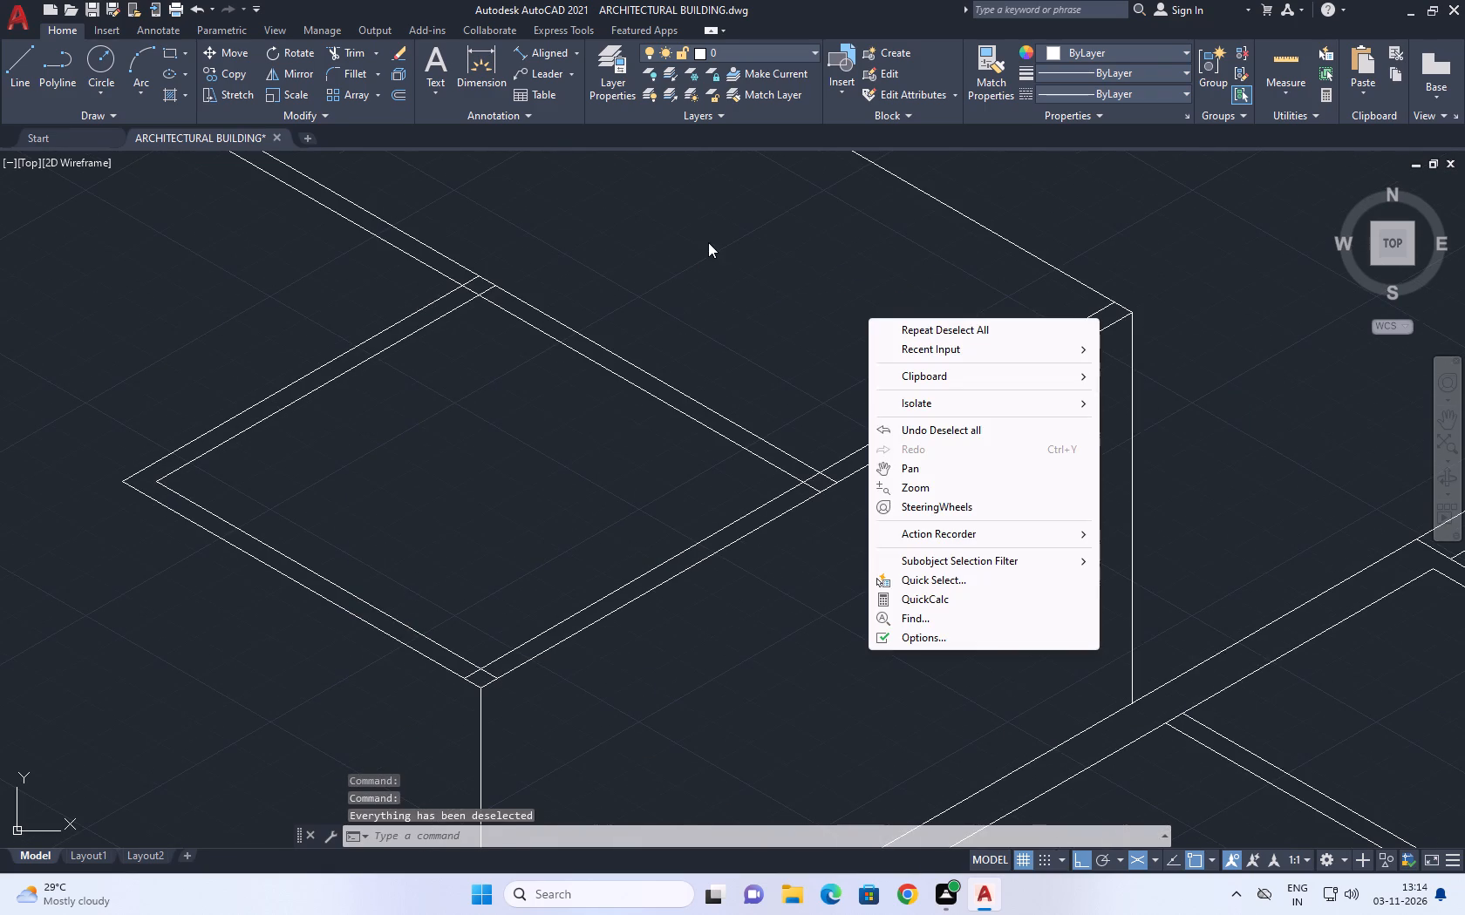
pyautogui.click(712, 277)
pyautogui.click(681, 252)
# Measure the bay's inner front top edge between its end wall and the dividing wall.
pyautogui.click(547, 55)
pyautogui.scroll(1, 486, 680)
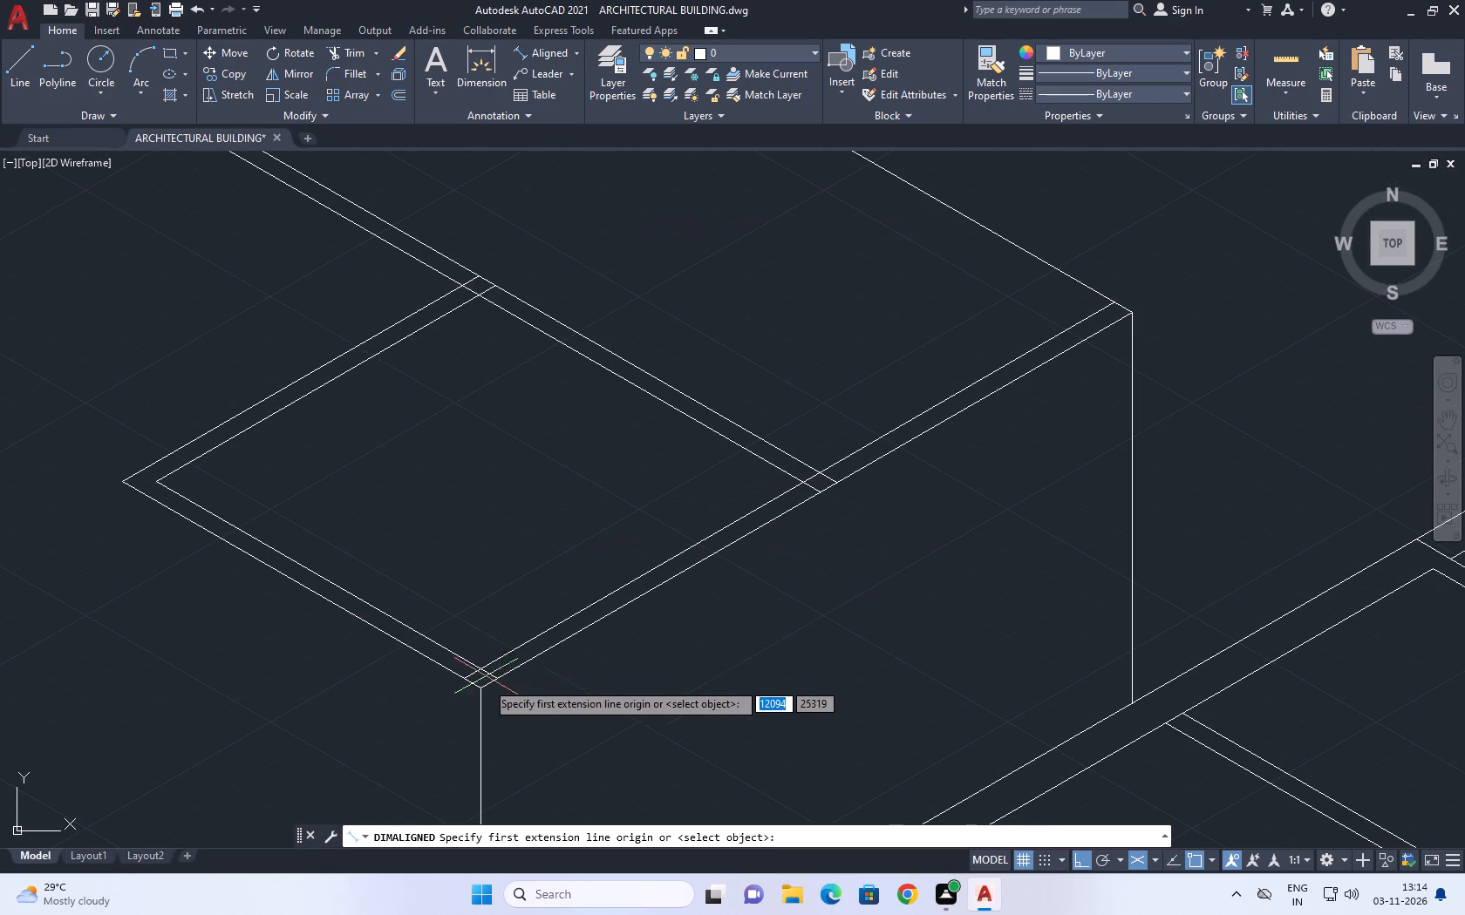
pyautogui.scroll(1, 486, 682)
pyautogui.click(466, 652)
pyautogui.scroll(-4, 1045, 340)
pyautogui.scroll(2, 1111, 303)
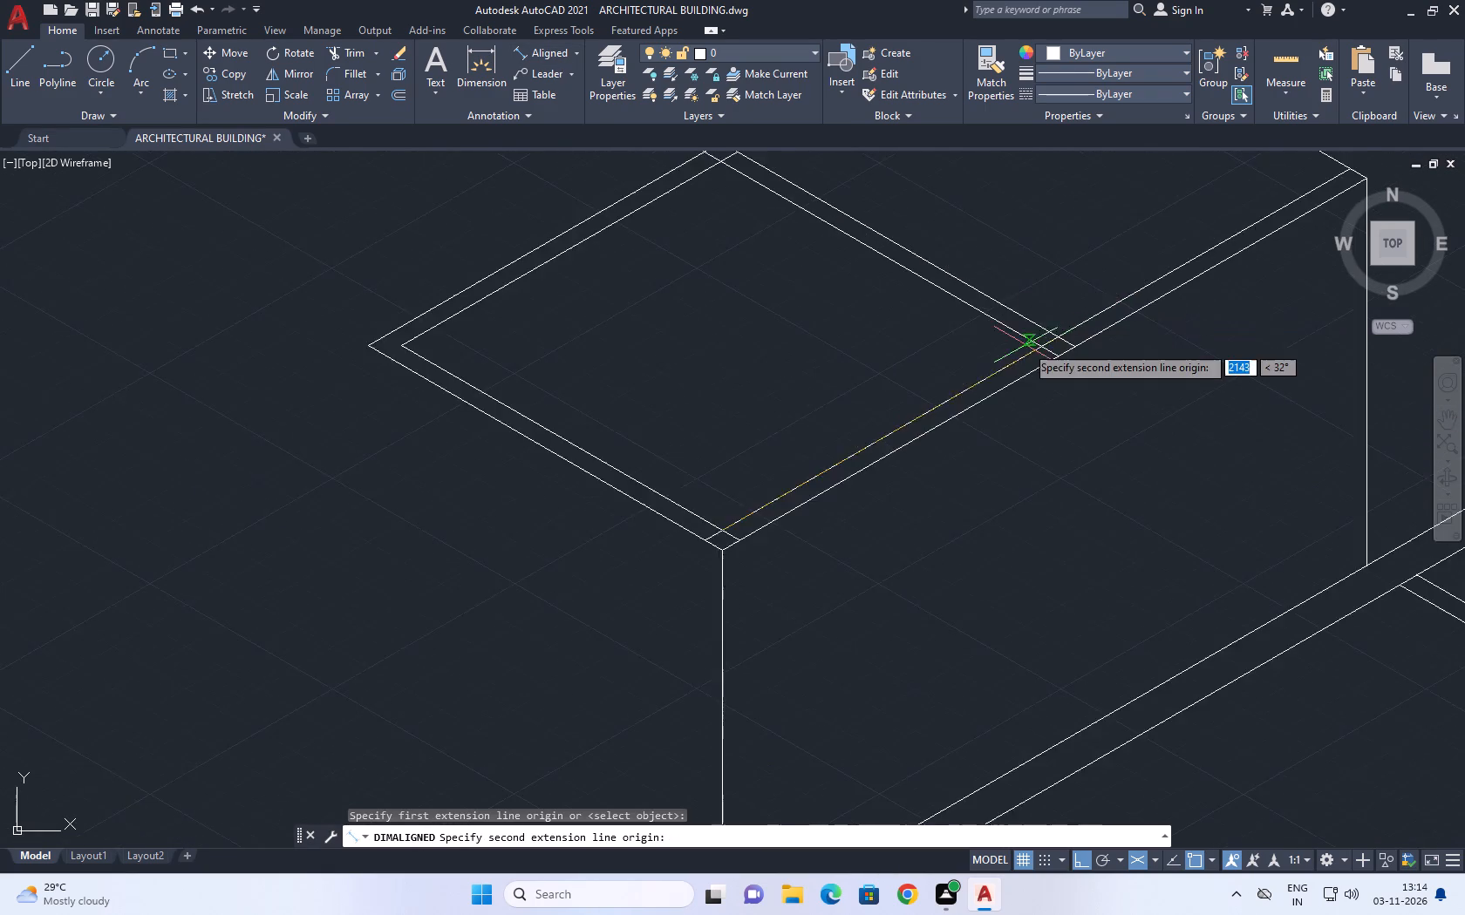
pyautogui.scroll(1, 1025, 345)
pyautogui.click(1050, 348)
pyautogui.rightClick(1017, 346)
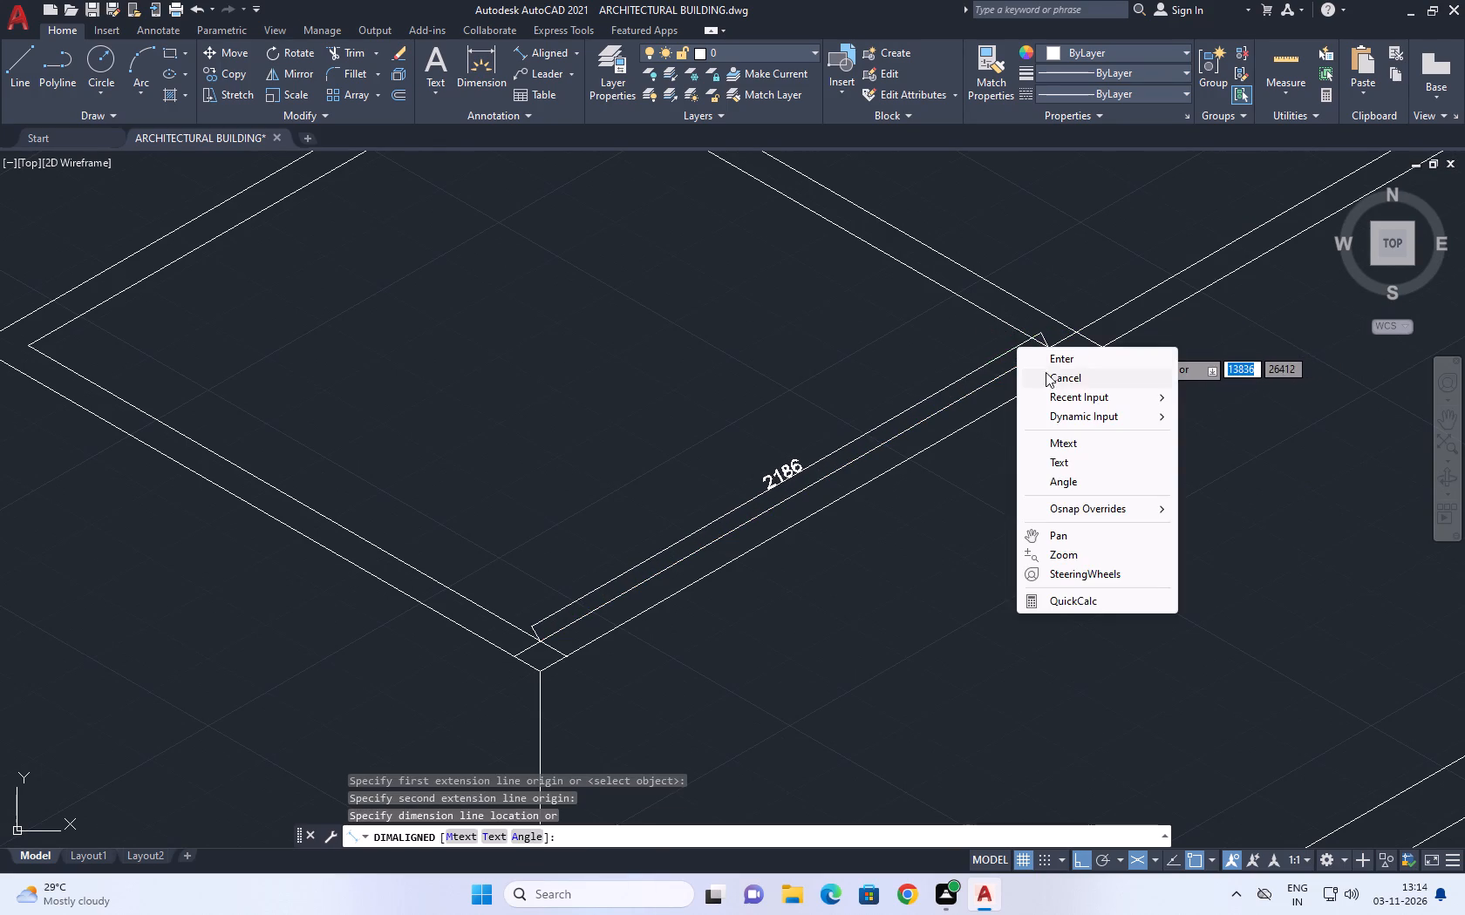
pyautogui.click(1056, 375)
# Erase the two parallel 150° top lines that form the bay's end wall.
pyautogui.scroll(-3, 937, 389)
pyautogui.moveTo(868, 412); pyautogui.dragTo(873, 403, button='middle')
pyautogui.scroll(2, 781, 394)
pyautogui.moveTo(786, 349); pyautogui.dragTo(762, 387)
pyautogui.click(716, 464)
pyautogui.moveTo(921, 360); pyautogui.dragTo(947, 348, button='right')
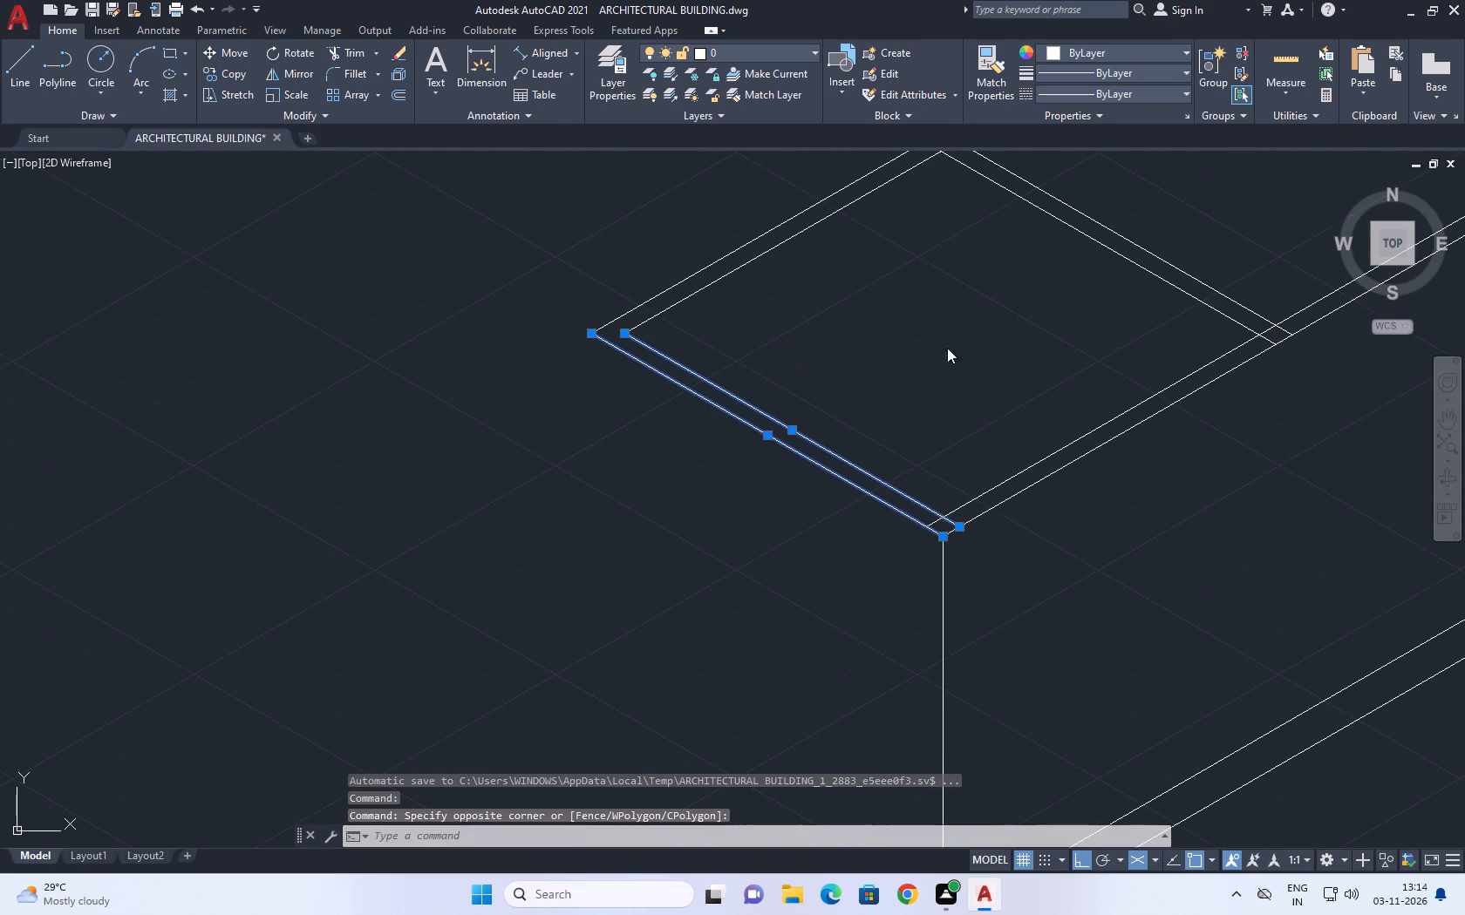
pyautogui.moveTo(947, 348); pyautogui.dragTo(918, 348, button='right')
pyautogui.click(988, 464)
# Copy the dividing wall's bay-side 150° line 2300 along 210° as the bay's new end wall line.
pyautogui.scroll(-1, 992, 376)
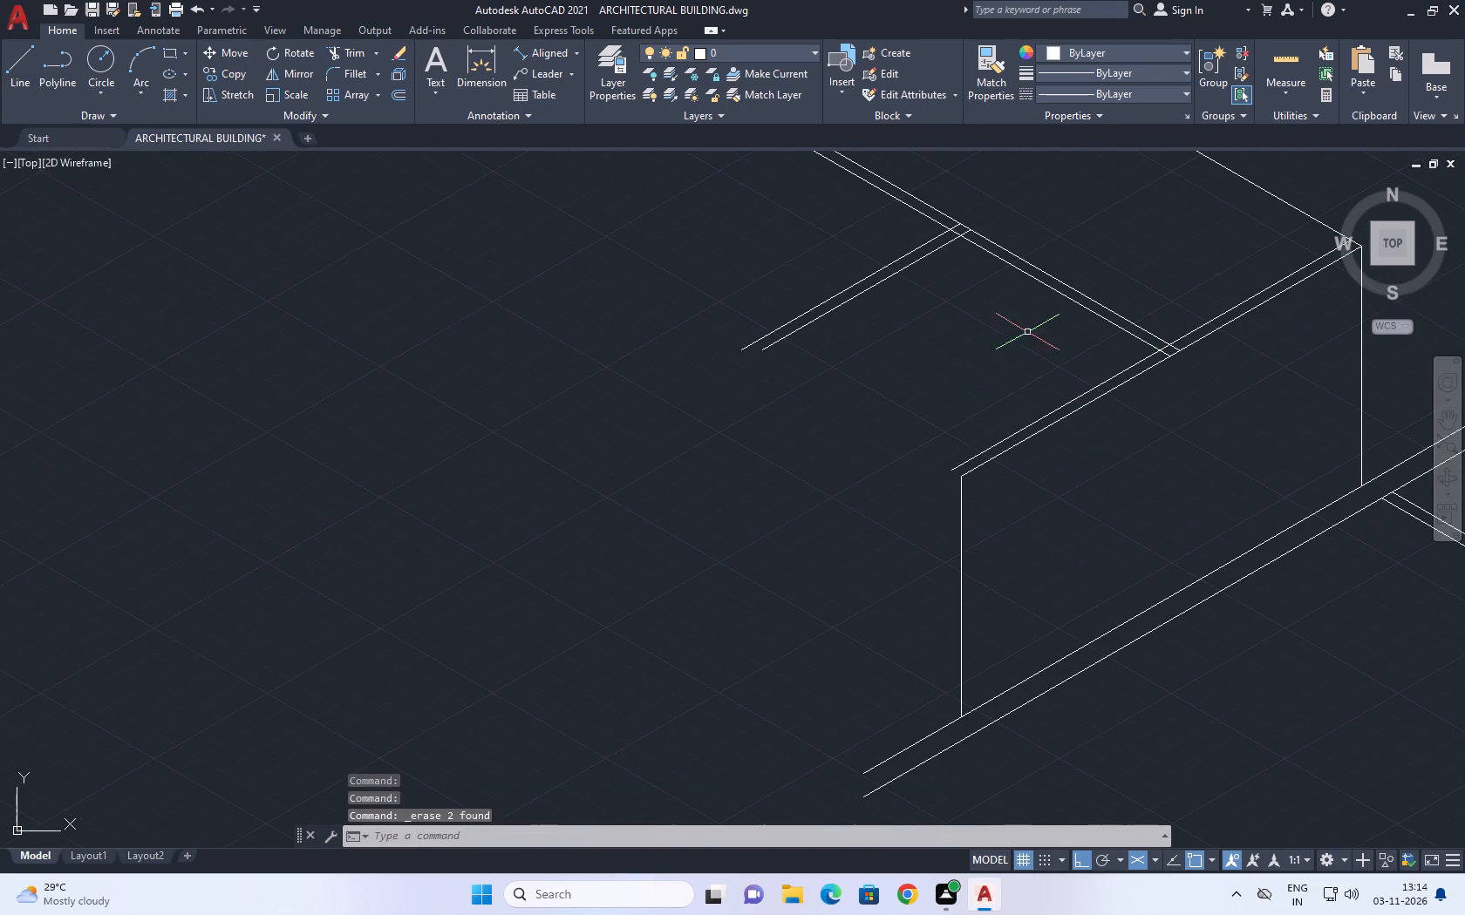
pyautogui.click(1022, 275)
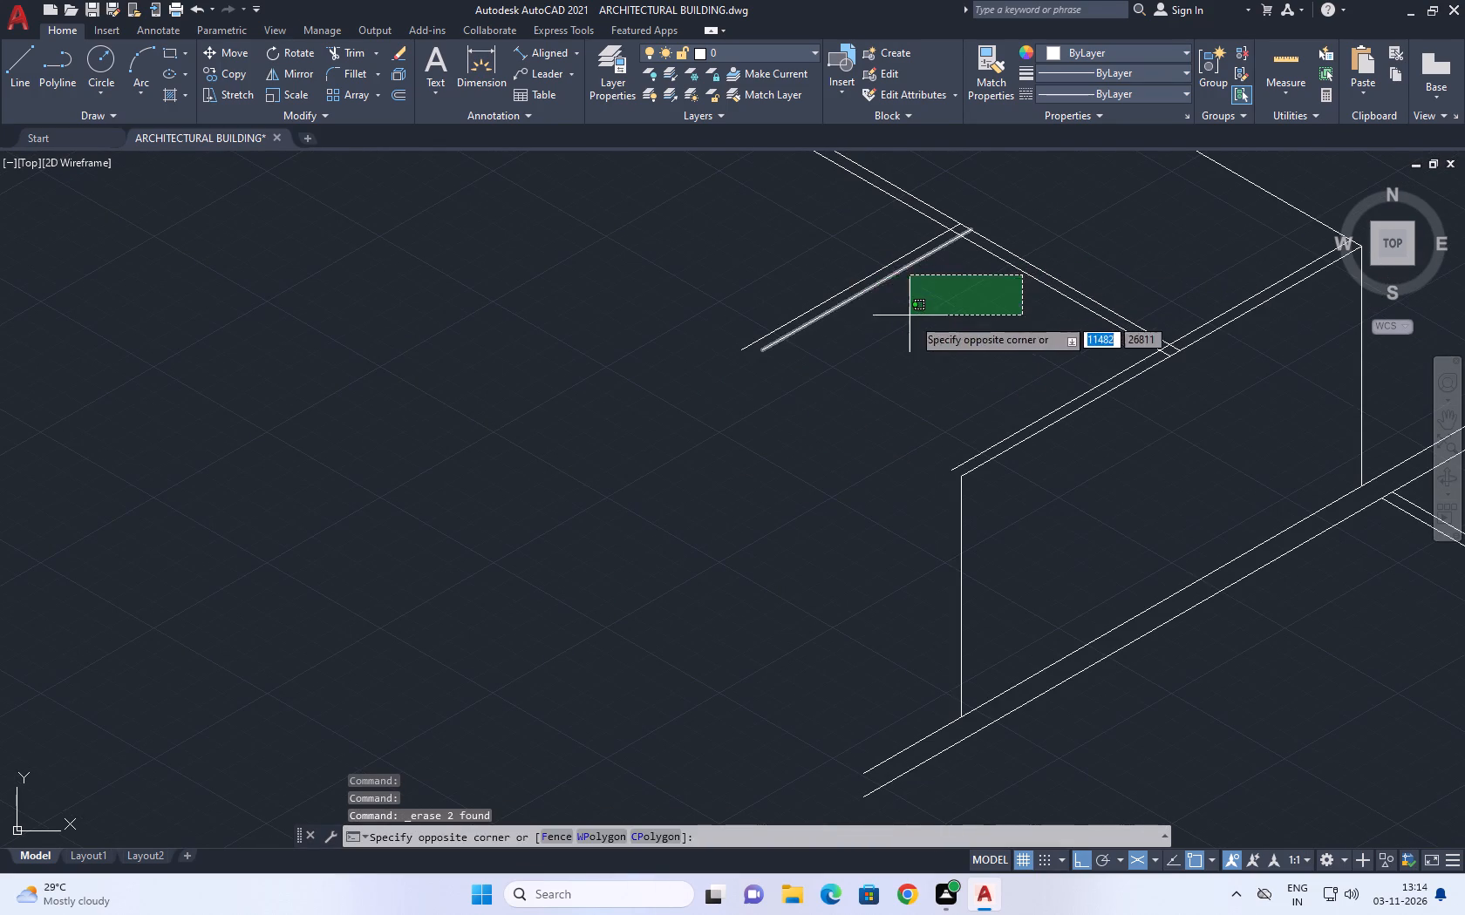
pyautogui.click(919, 328)
pyautogui.click(1033, 275)
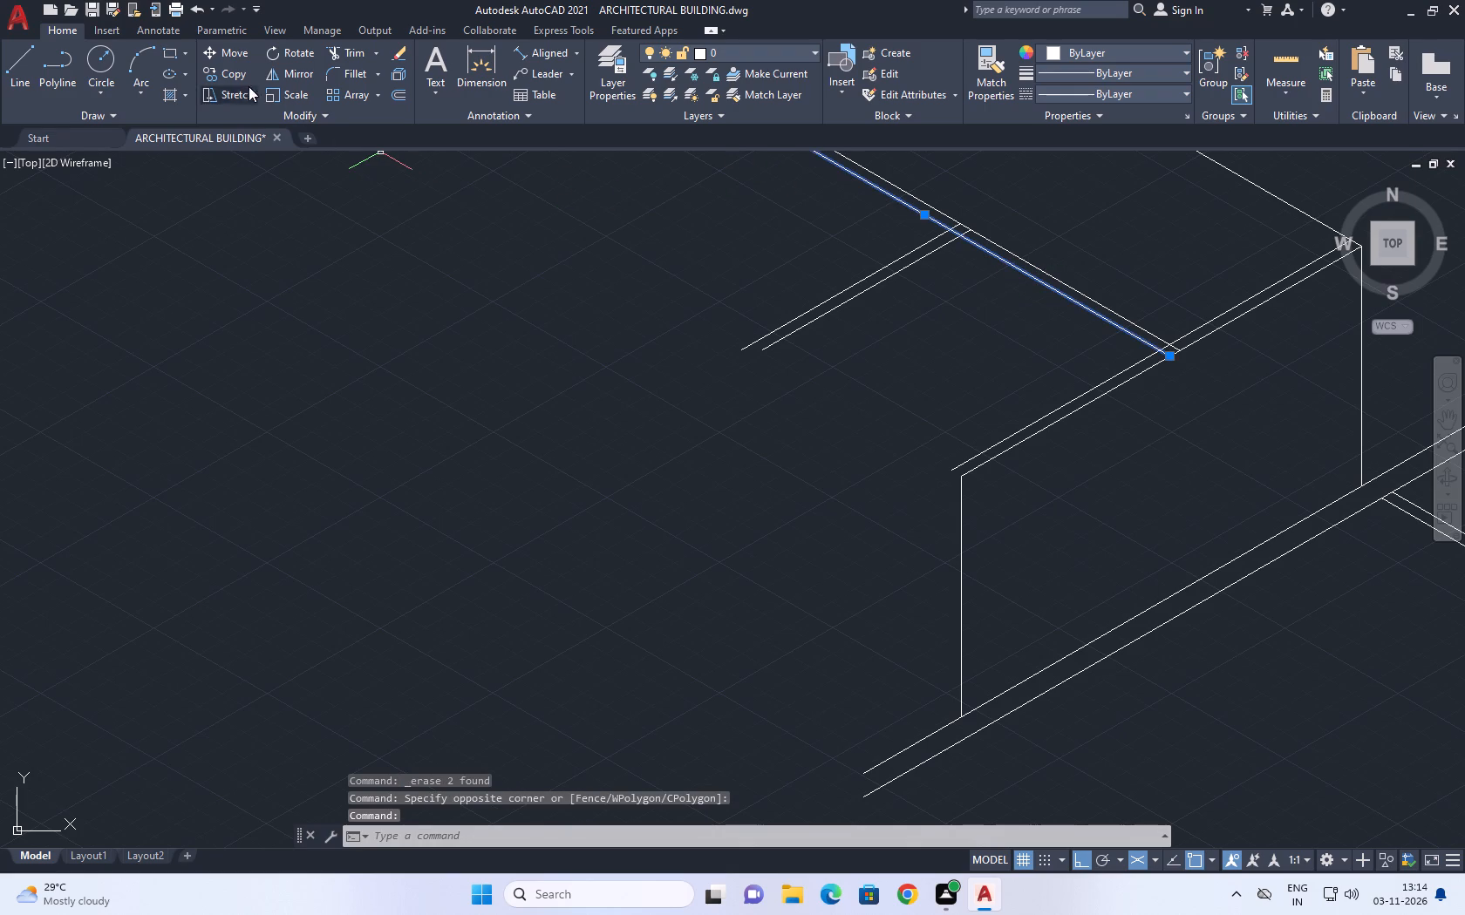
pyautogui.click(215, 78)
pyautogui.click(1012, 338)
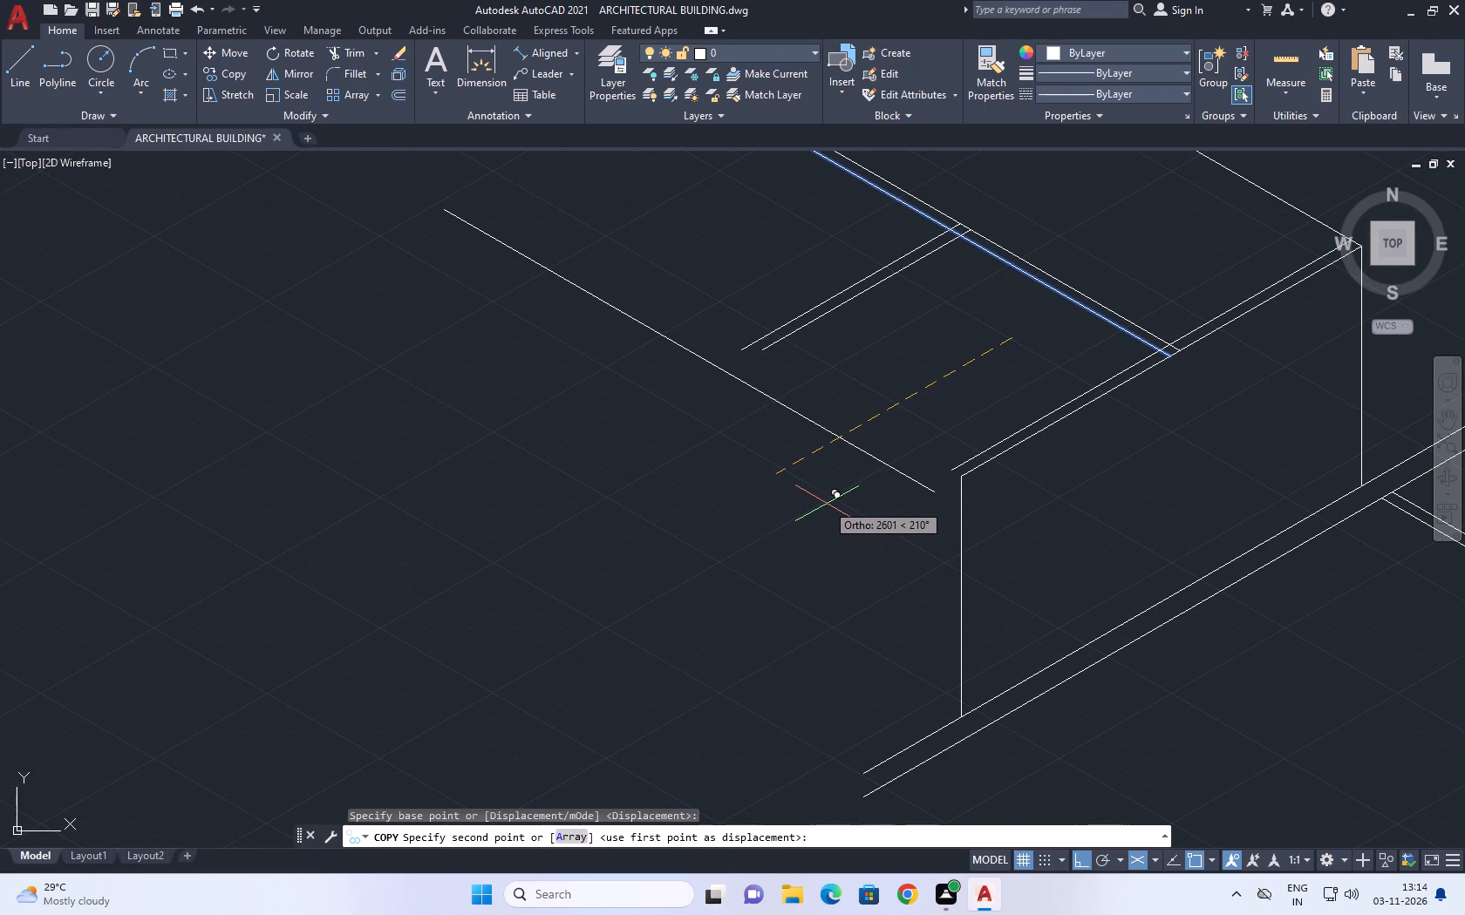
pyautogui.press('2')
pyautogui.press('3')
pyautogui.press('0')
pyautogui.press('0')
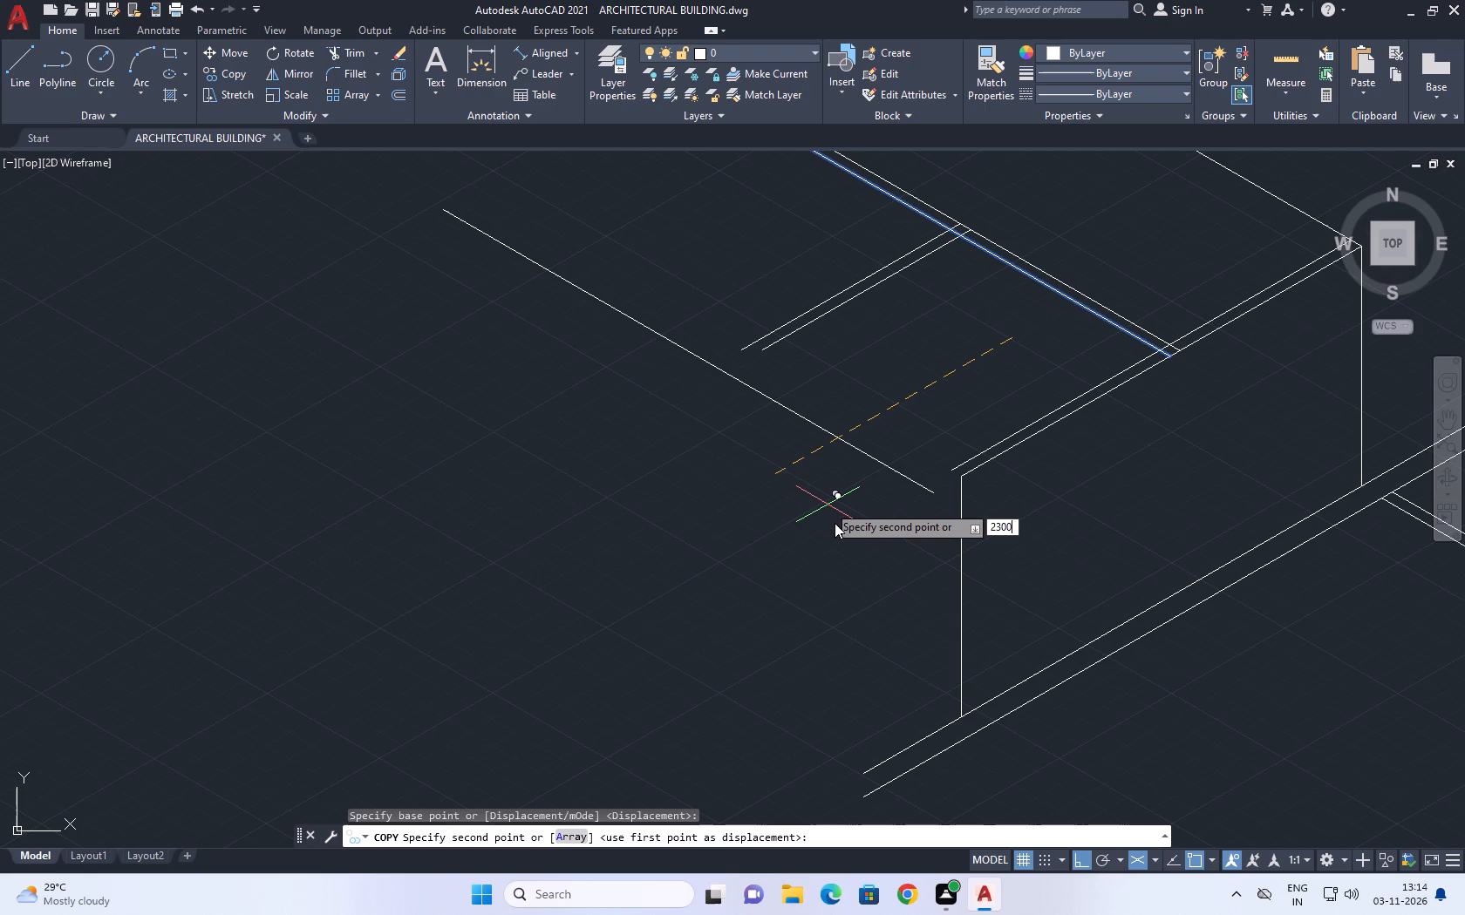
pyautogui.press('Return')
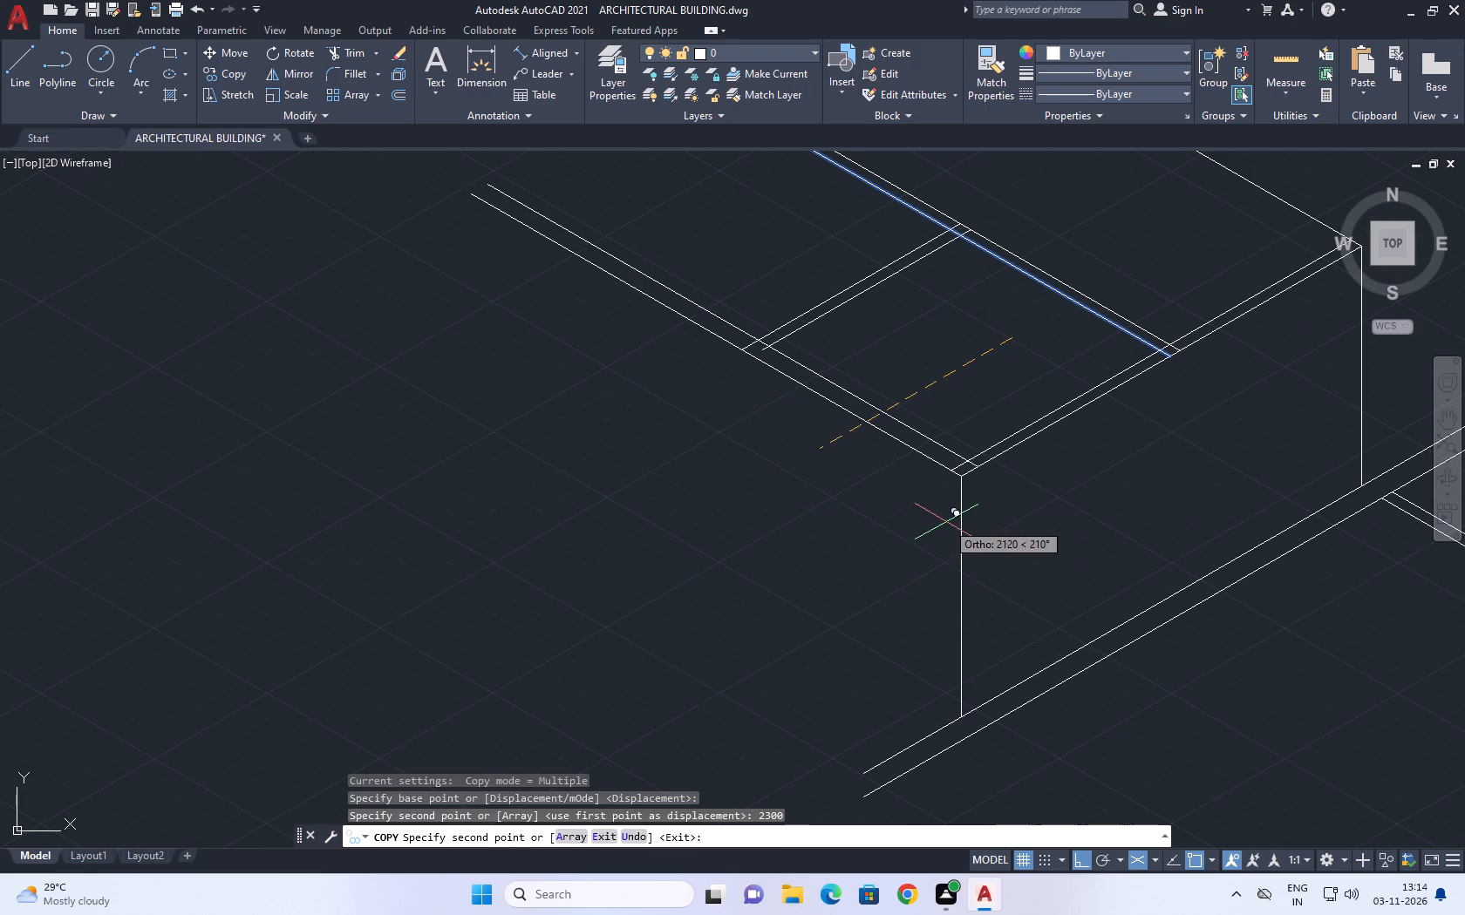
pyautogui.press('Escape')
# Copy the bay's new 150° end wall line 114.3 outward at 210°.
pyautogui.moveTo(923, 451); pyautogui.dragTo(910, 447)
pyautogui.click(859, 466)
pyautogui.click(856, 475)
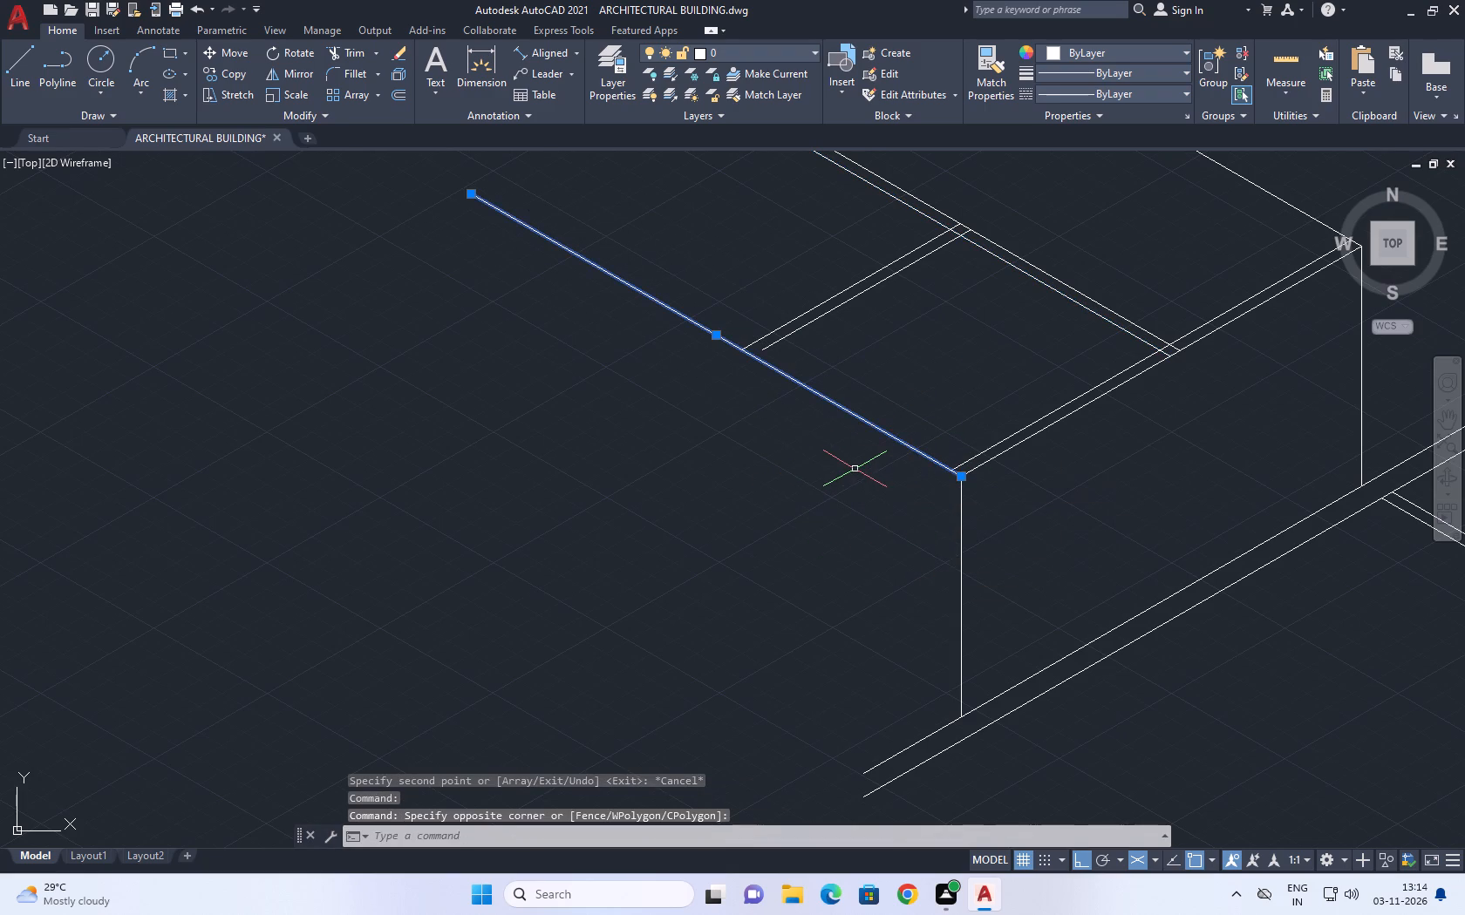
pyautogui.press('c')
pyautogui.write('o')
pyautogui.press('space')
pyautogui.moveTo(862, 466); pyautogui.dragTo(834, 480)
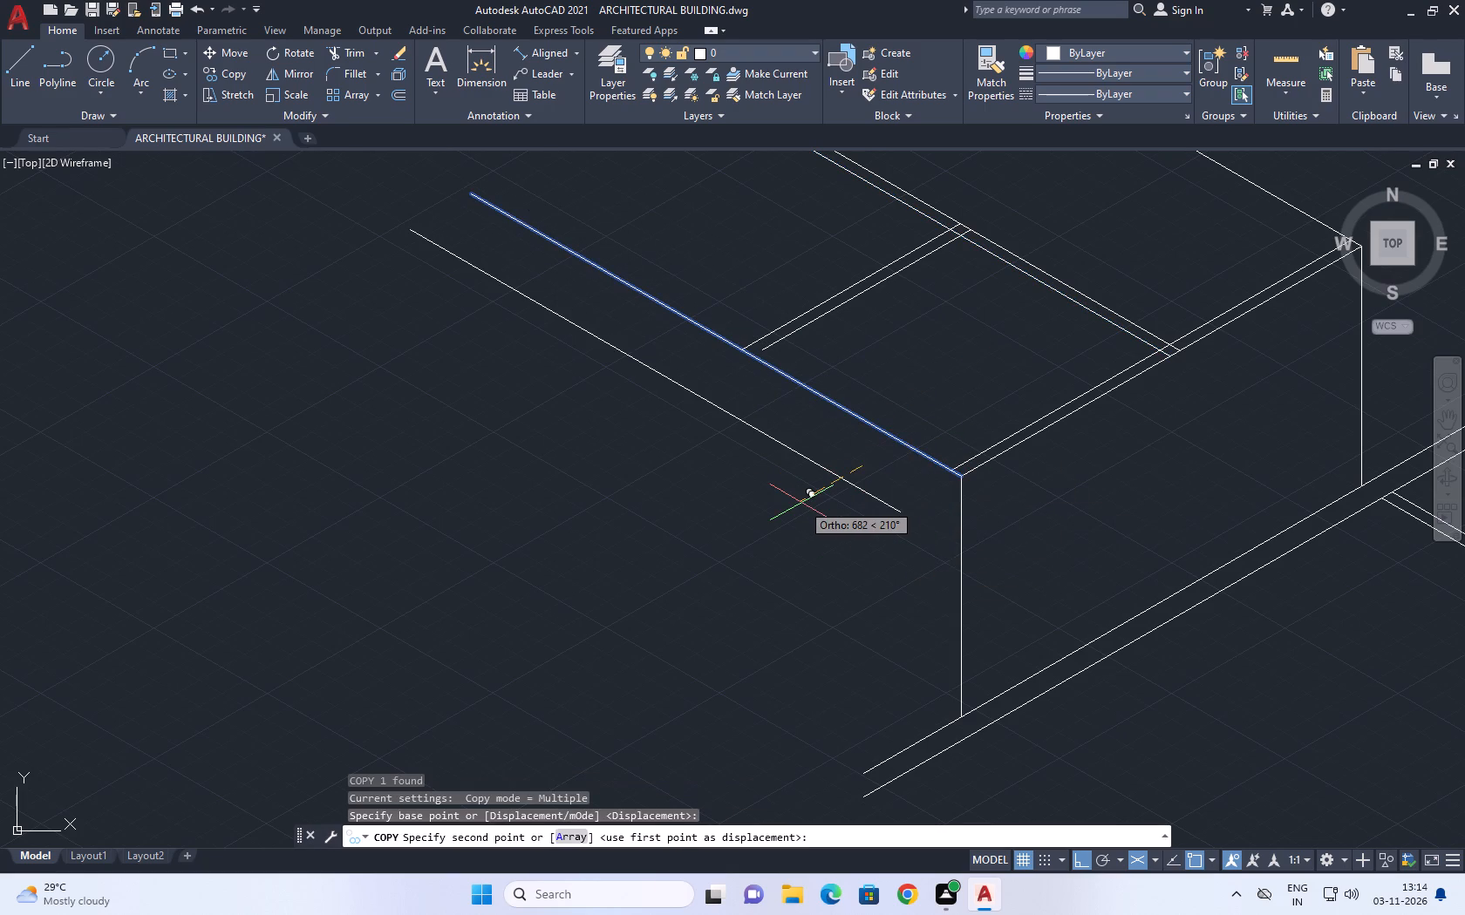
pyautogui.write('114.3')
pyautogui.press('Return')
pyautogui.press('Escape')
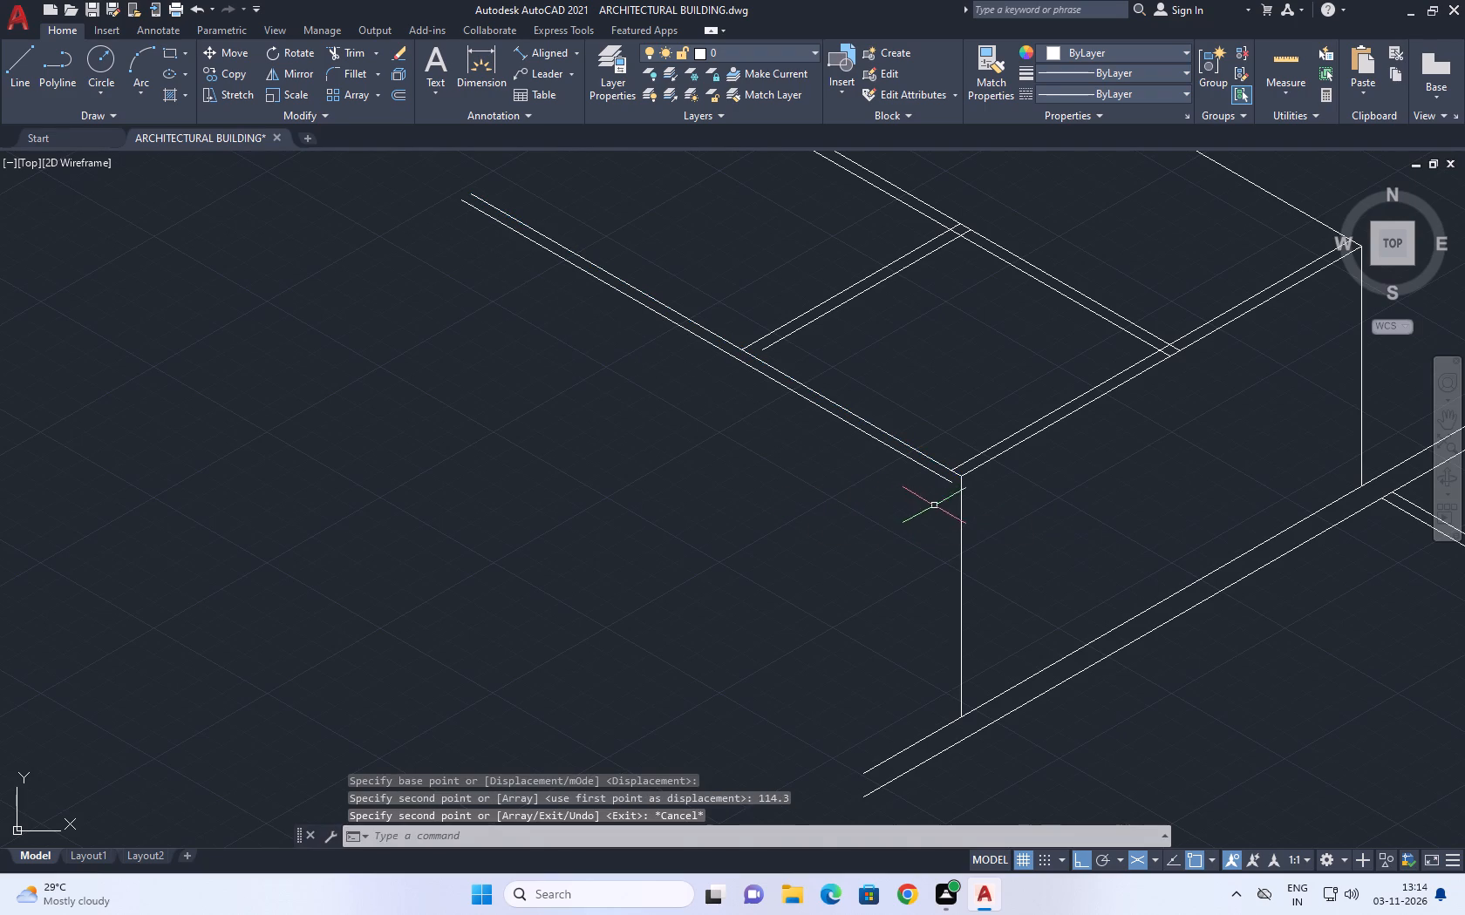
# Copy the bay's front corner vertical line from its top end to the front end of the outer 150° line.
pyautogui.click(961, 526)
pyautogui.press('c')
pyautogui.press('o')
pyautogui.press('space')
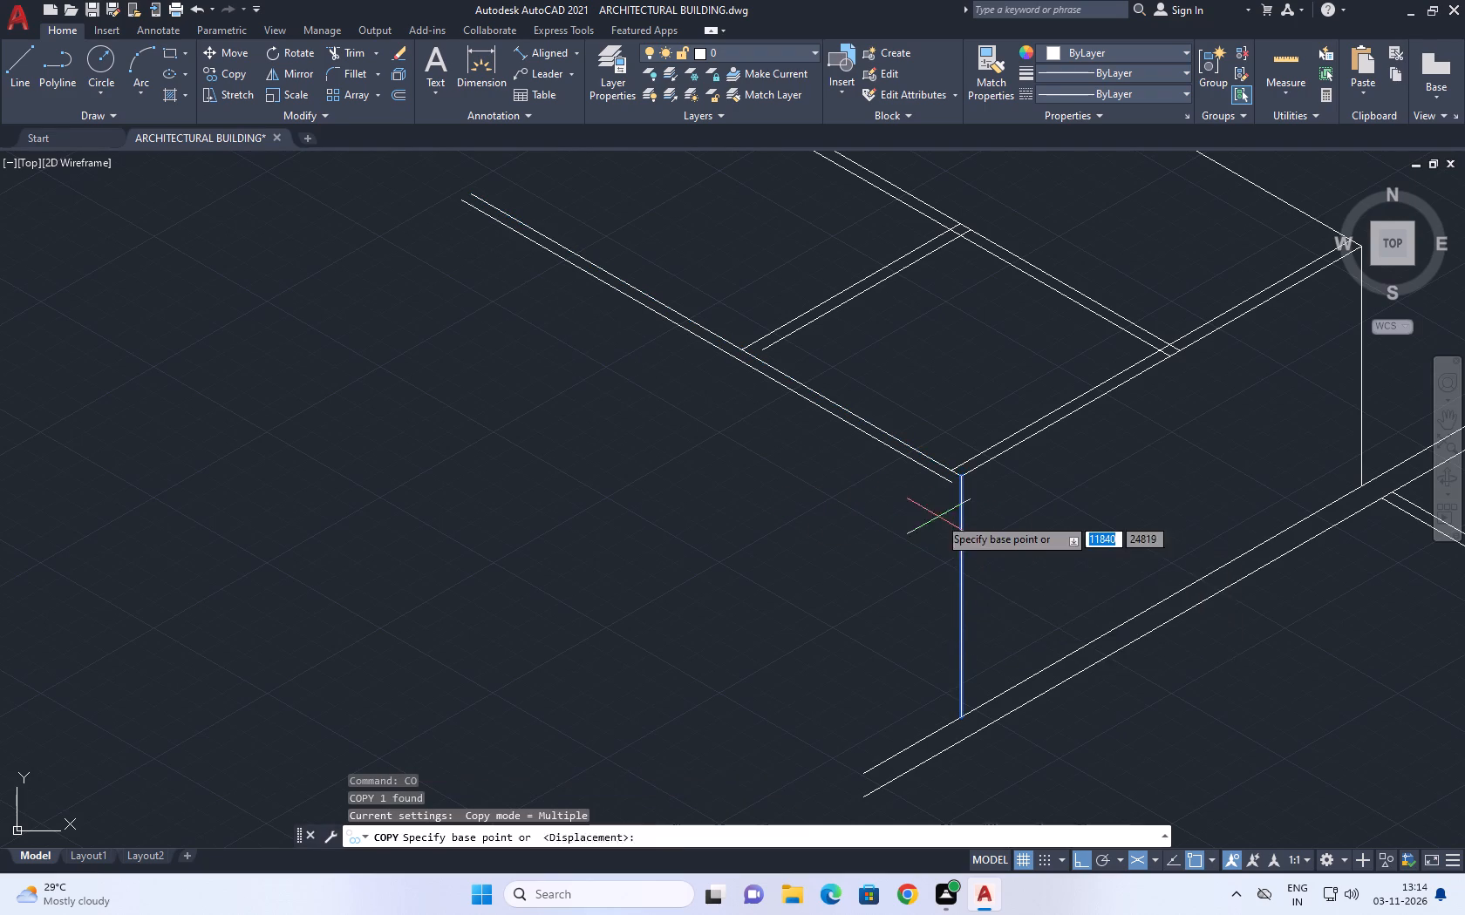
pyautogui.scroll(3, 956, 479)
pyautogui.click(973, 465)
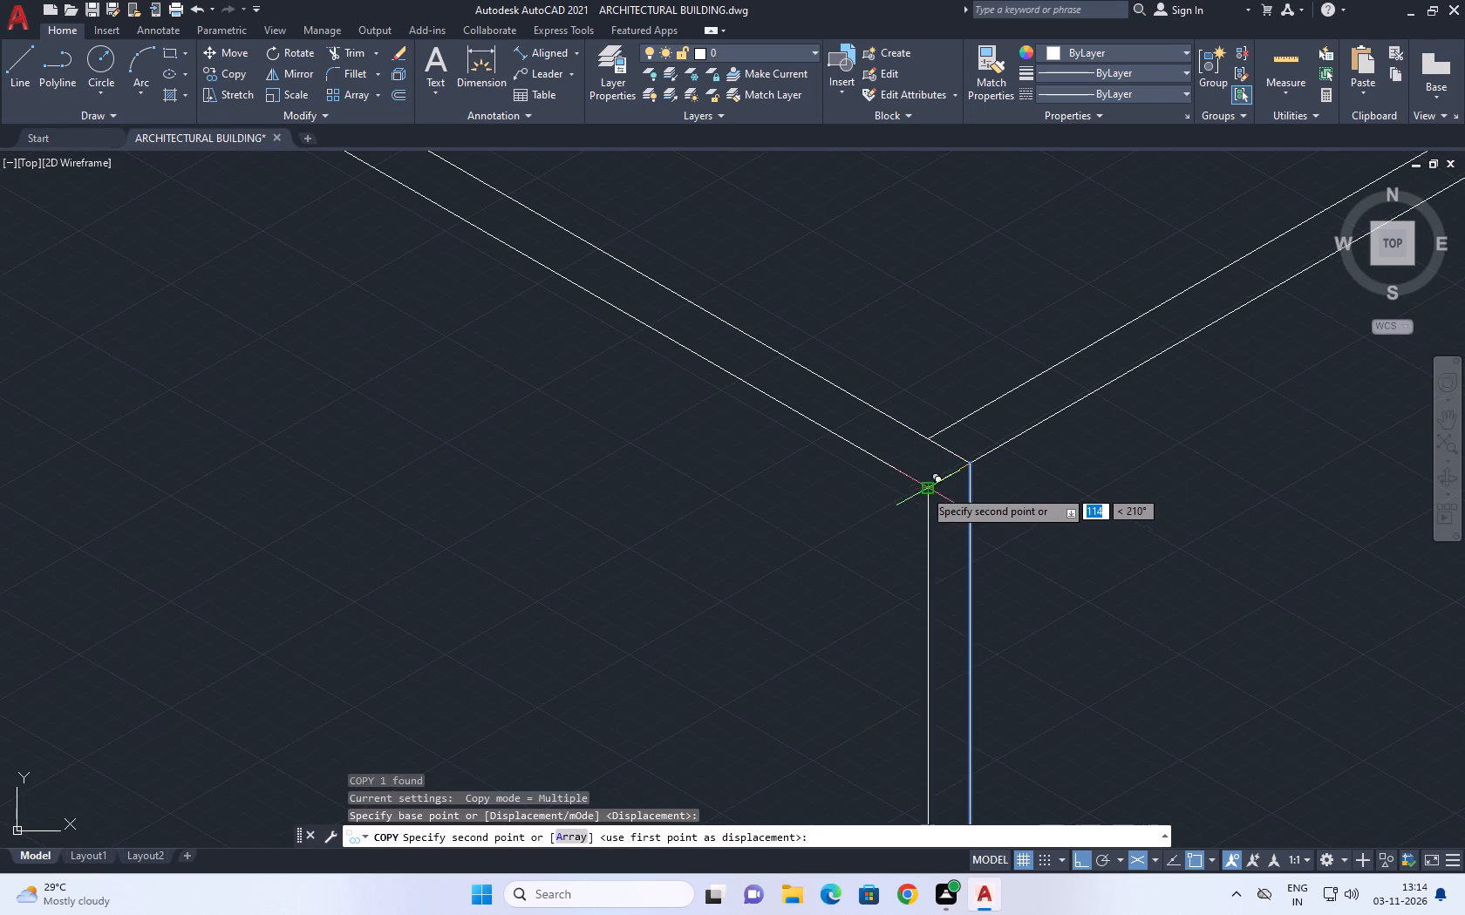
pyautogui.click(923, 489)
pyautogui.press('Escape')
# Extend the front wall's two 30° top edges to the bay's outer 150° end wall line.
pyautogui.moveTo(956, 411); pyautogui.dragTo(960, 444, button='middle')
pyautogui.press('e')
pyautogui.press('x')
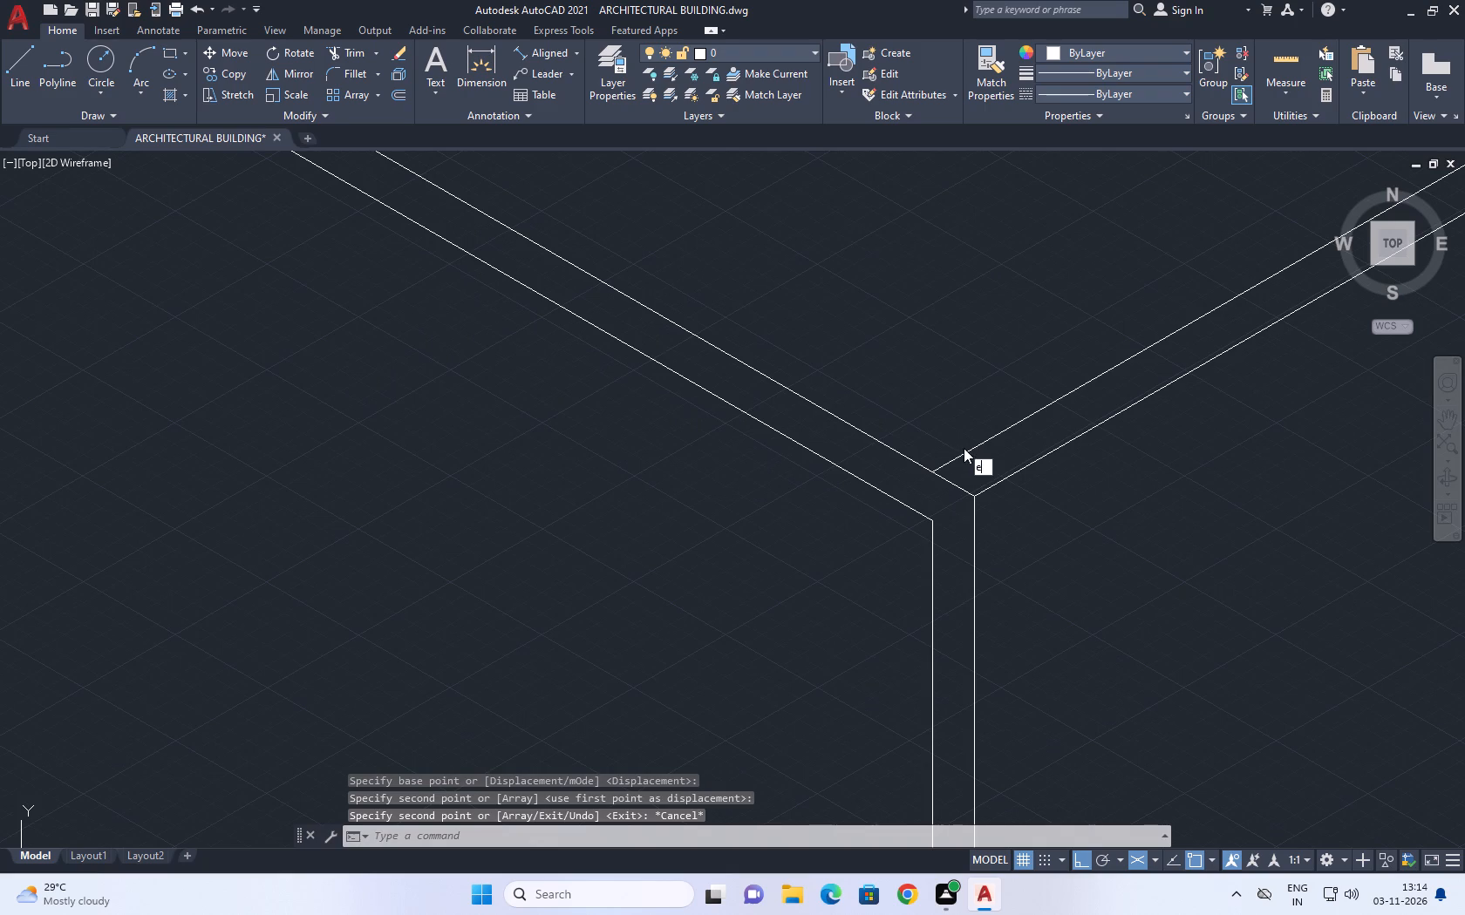
pyautogui.press('space')
pyautogui.click(962, 407)
pyautogui.click(1041, 518)
pyautogui.scroll(-3, 958, 452)
pyautogui.press('Escape')
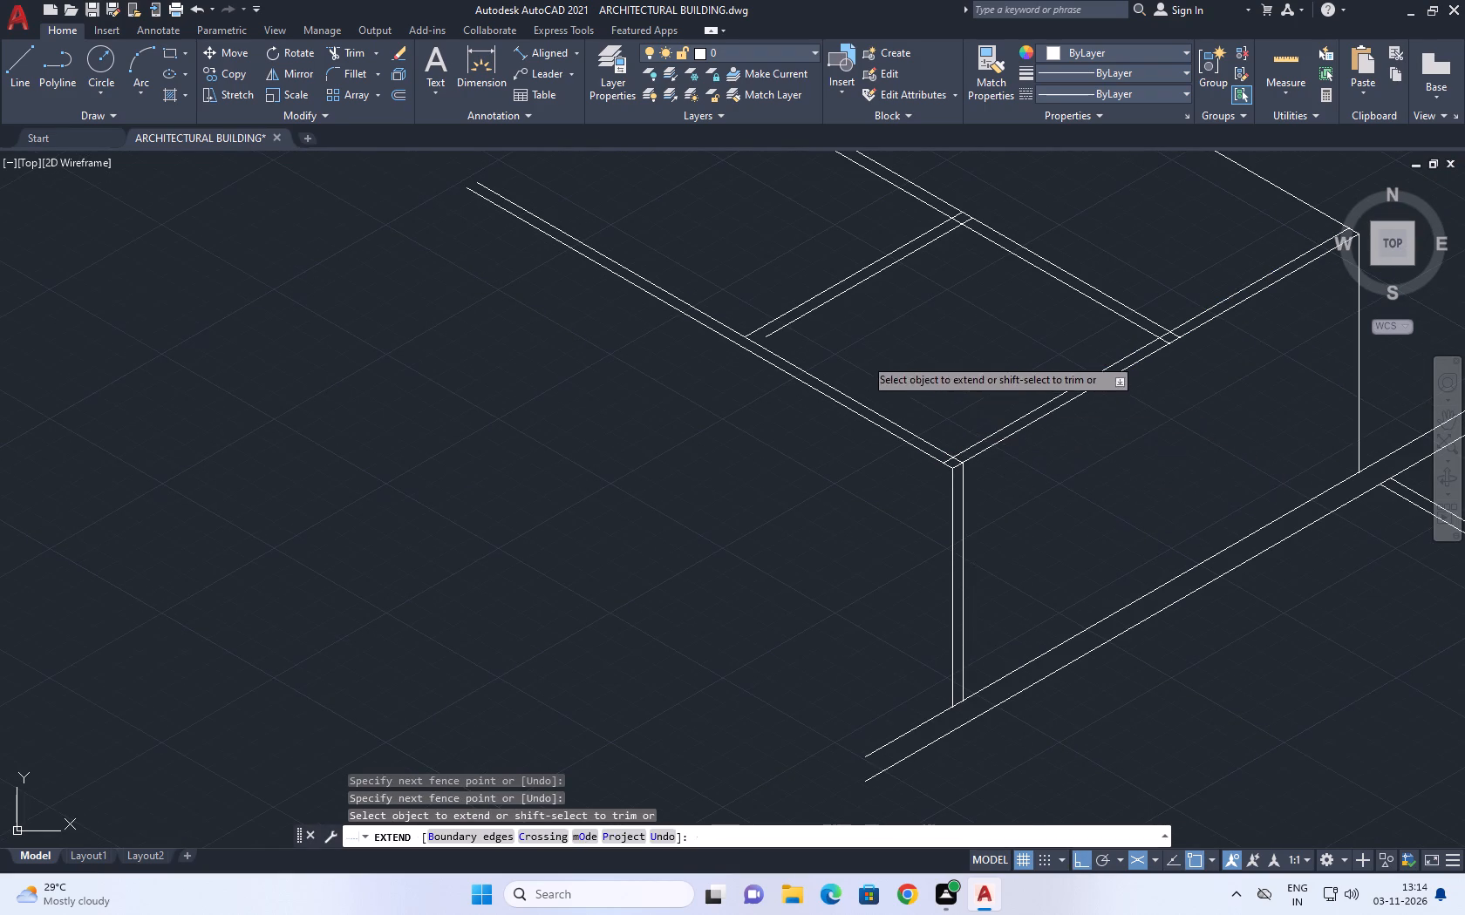
# Extend the bay's two 30° back wall lines to the outer 150° line of the end wall.
pyautogui.moveTo(843, 350); pyautogui.dragTo(901, 470, button='middle')
pyautogui.press('space')
pyautogui.scroll(1, 866, 448)
pyautogui.click(839, 438)
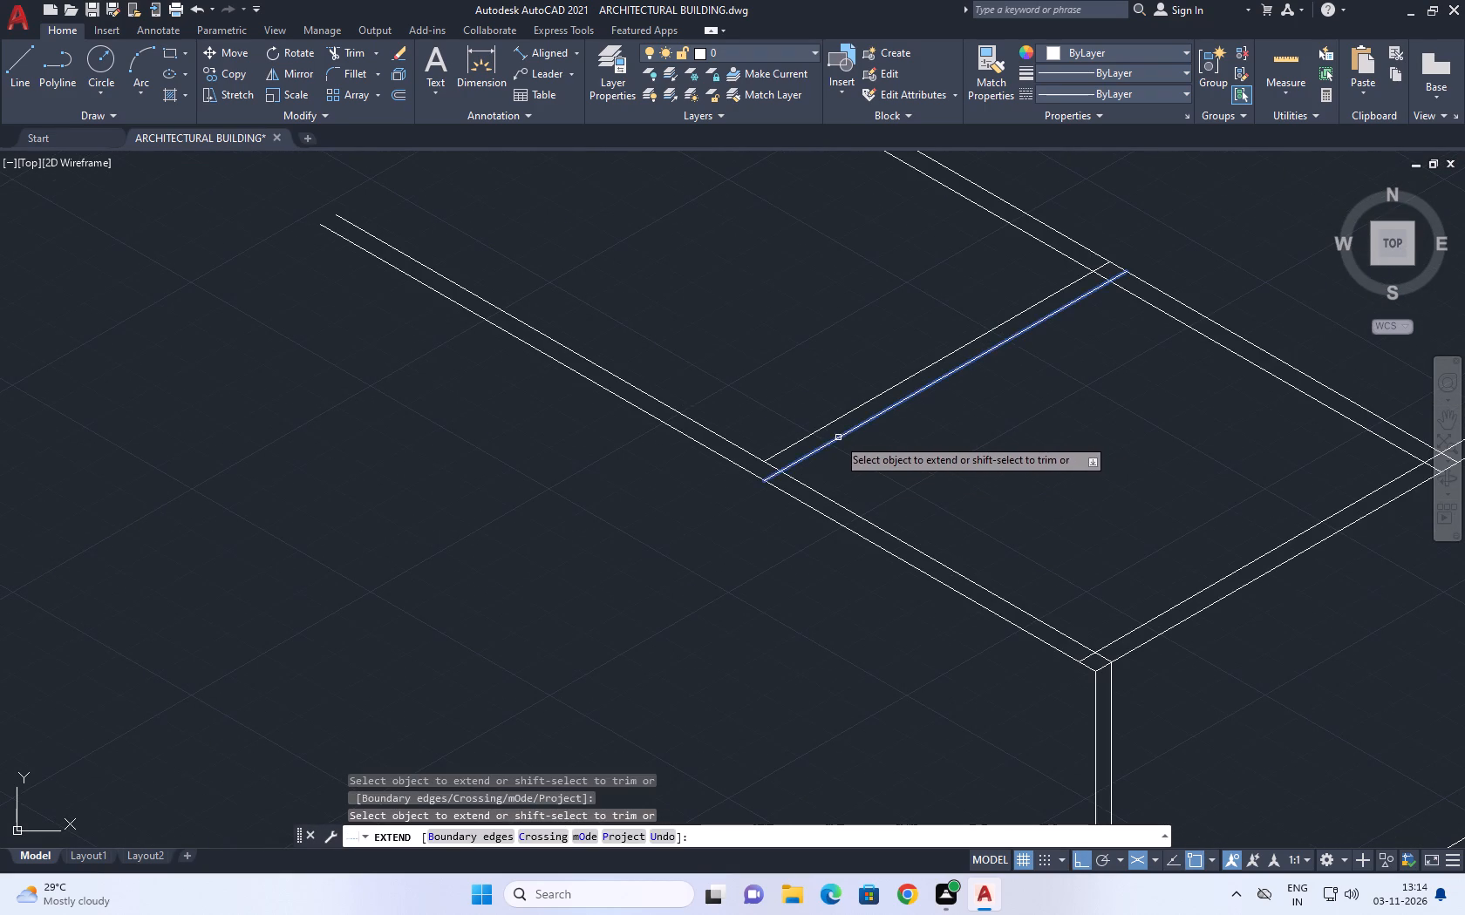
pyautogui.click(819, 428)
pyautogui.click(829, 453)
pyautogui.click(818, 445)
pyautogui.press('Escape')
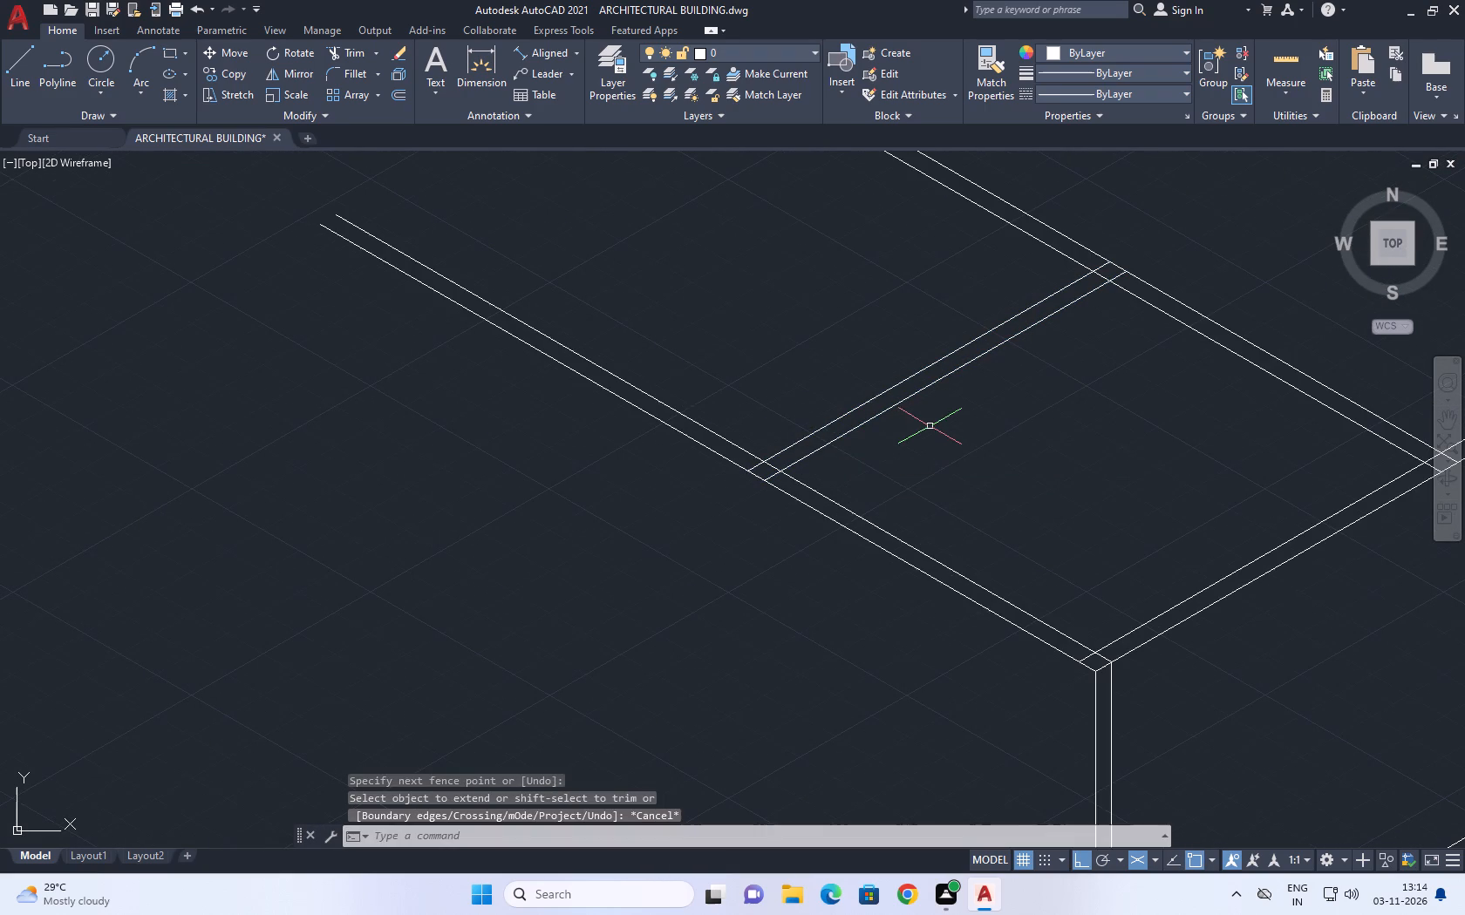
# Trim off the dividing wall's two 150° lines where they run past the bay's 30° back wall.
pyautogui.scroll(-2, 930, 426)
pyautogui.moveTo(925, 385); pyautogui.dragTo(1005, 518, button='middle')
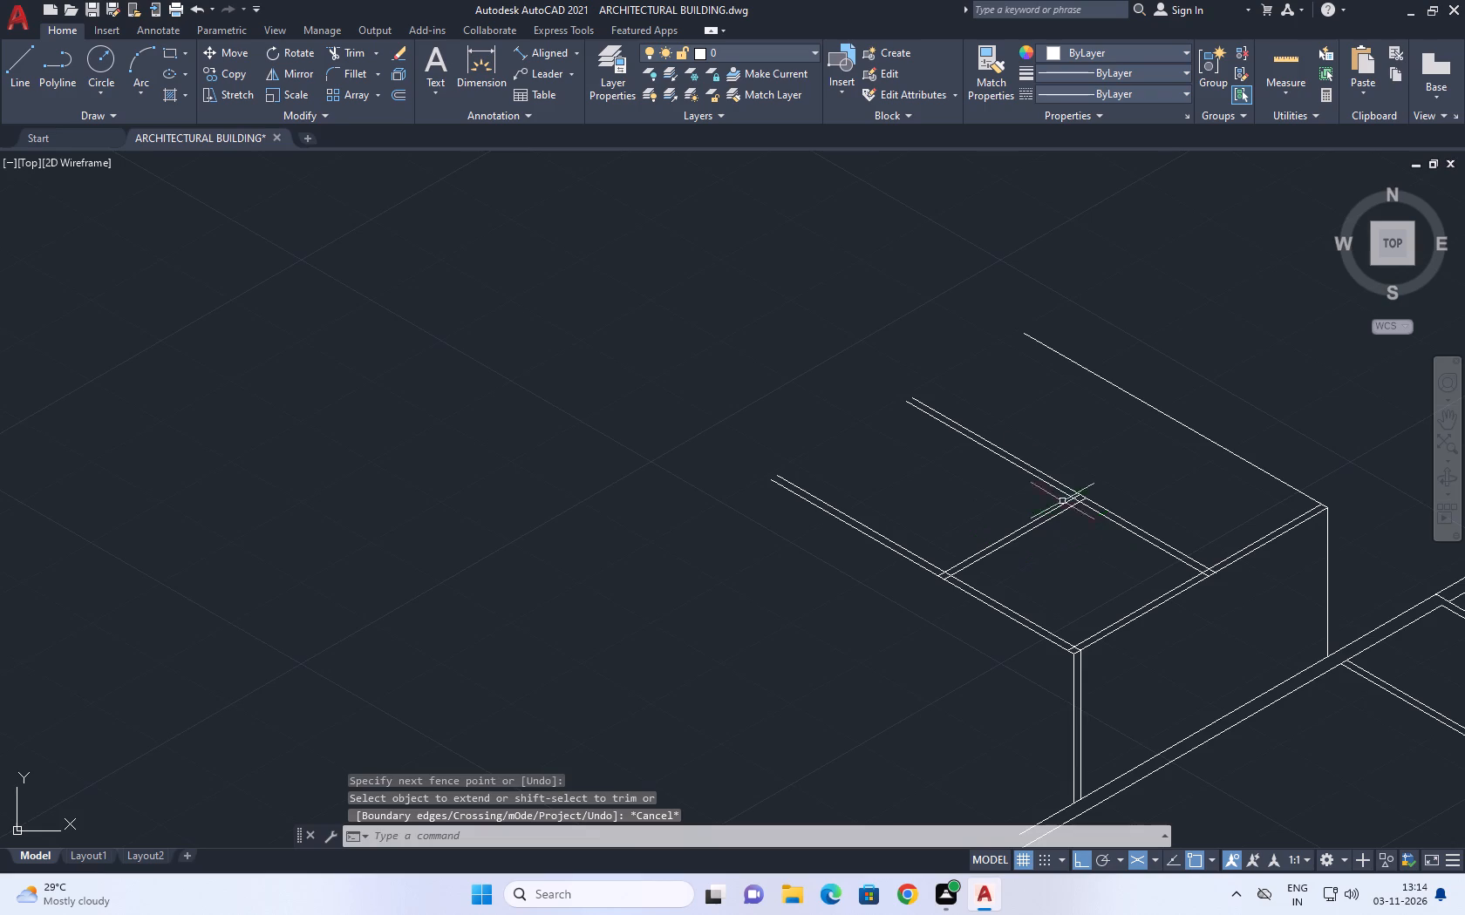
pyautogui.moveTo(1003, 437); pyautogui.dragTo(935, 459, button='middle')
pyautogui.press('t')
pyautogui.press('r')
pyautogui.press('space')
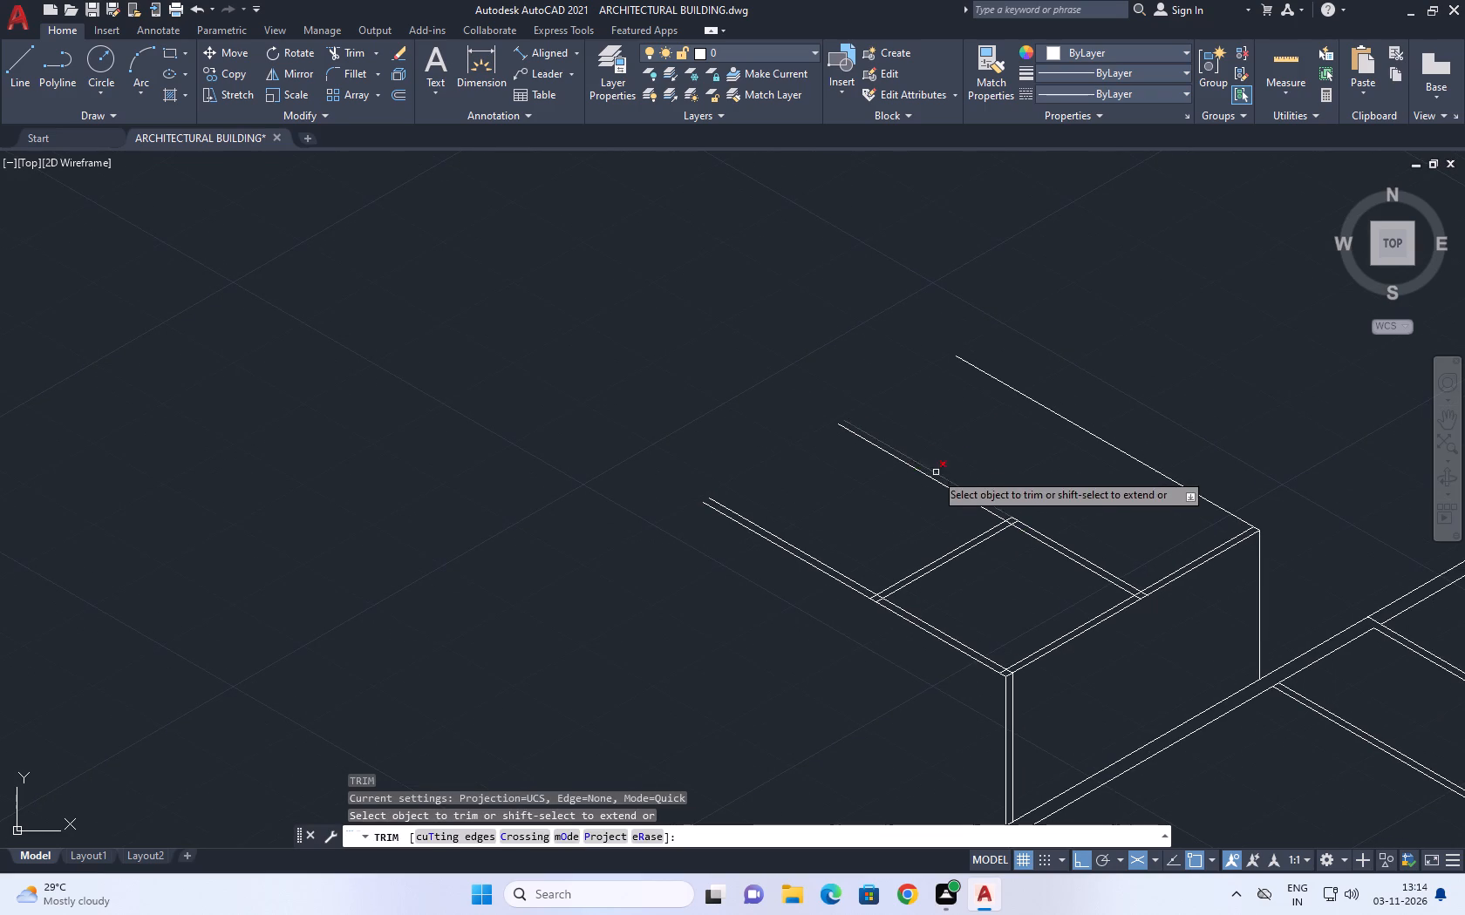
pyautogui.click(911, 472)
pyautogui.click(951, 464)
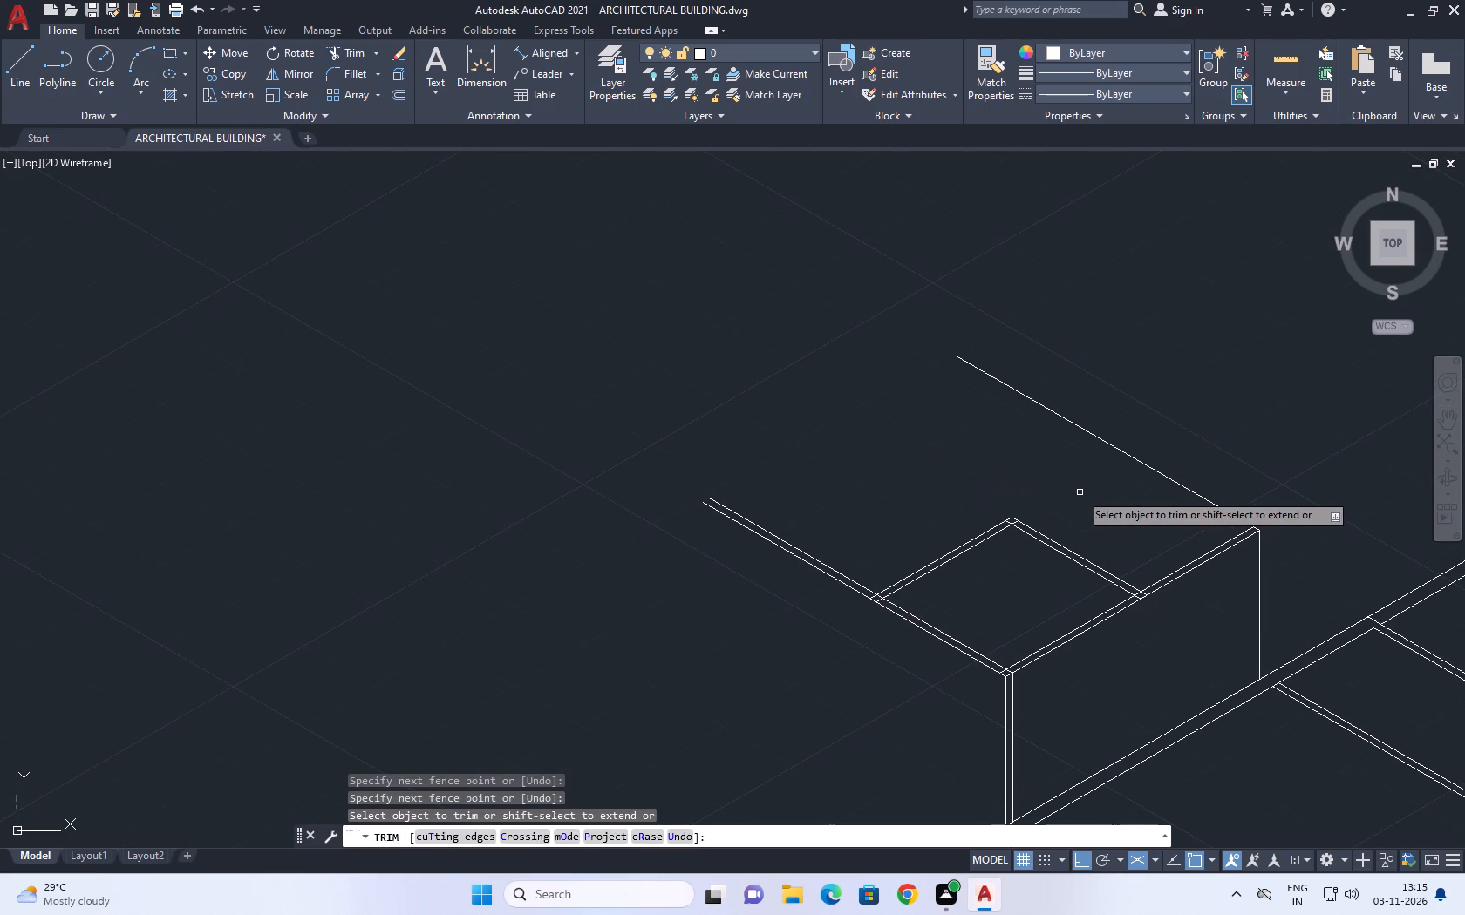
pyautogui.press('Escape')
# Trim the overlapping line ends inside the corner where the bay's dividing wall meets its 30° back wall.
pyautogui.press('space')
pyautogui.scroll(4, 1005, 527)
pyautogui.click(1000, 518)
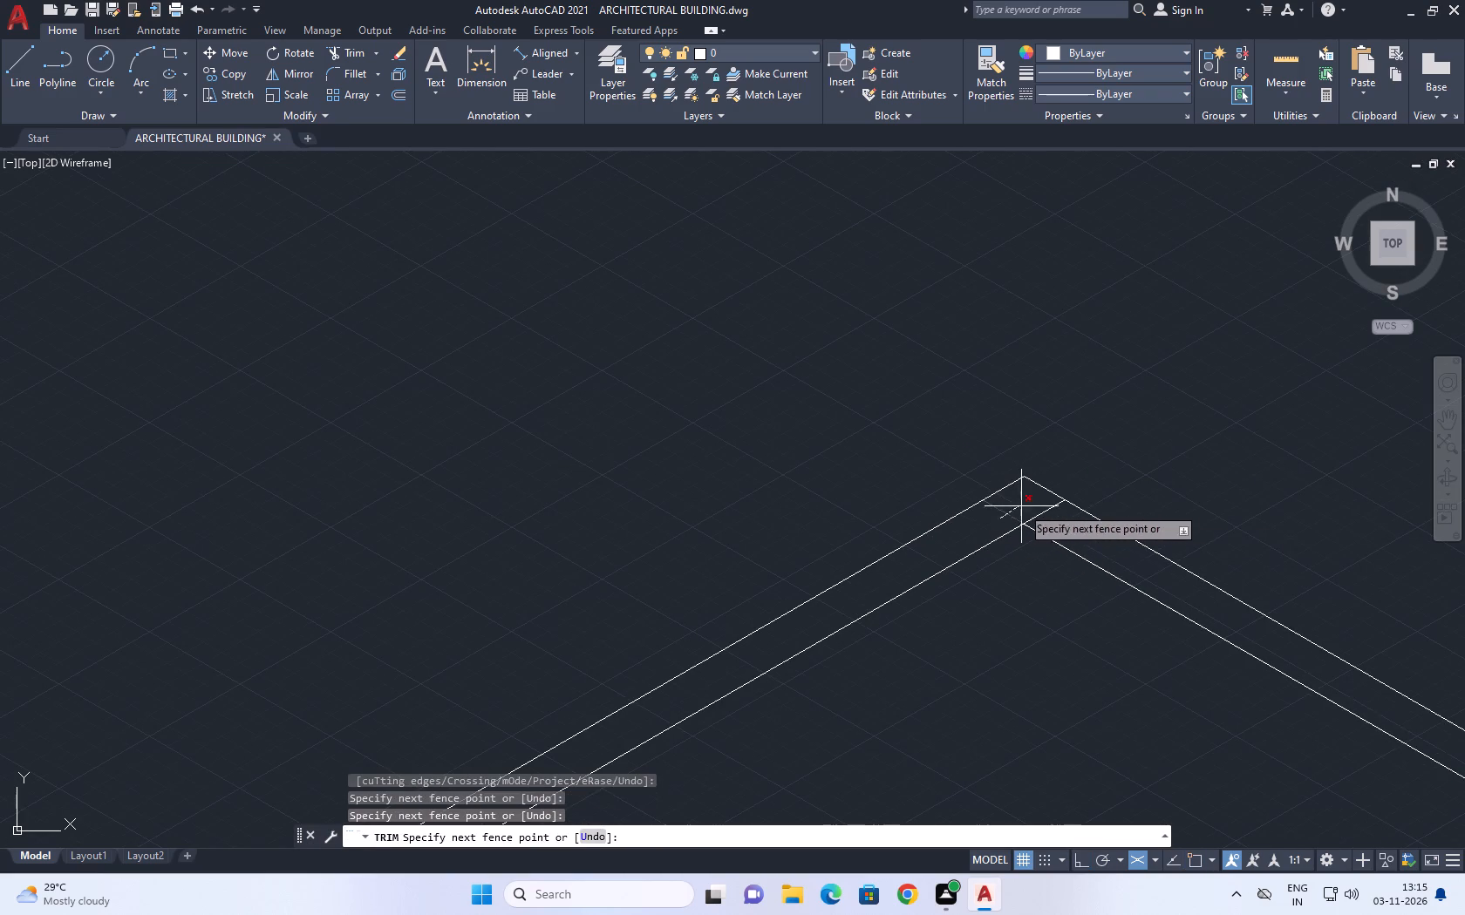
pyautogui.click(1048, 513)
pyautogui.scroll(-4, 1039, 498)
pyautogui.scroll(1, 1148, 575)
pyautogui.press('Escape')
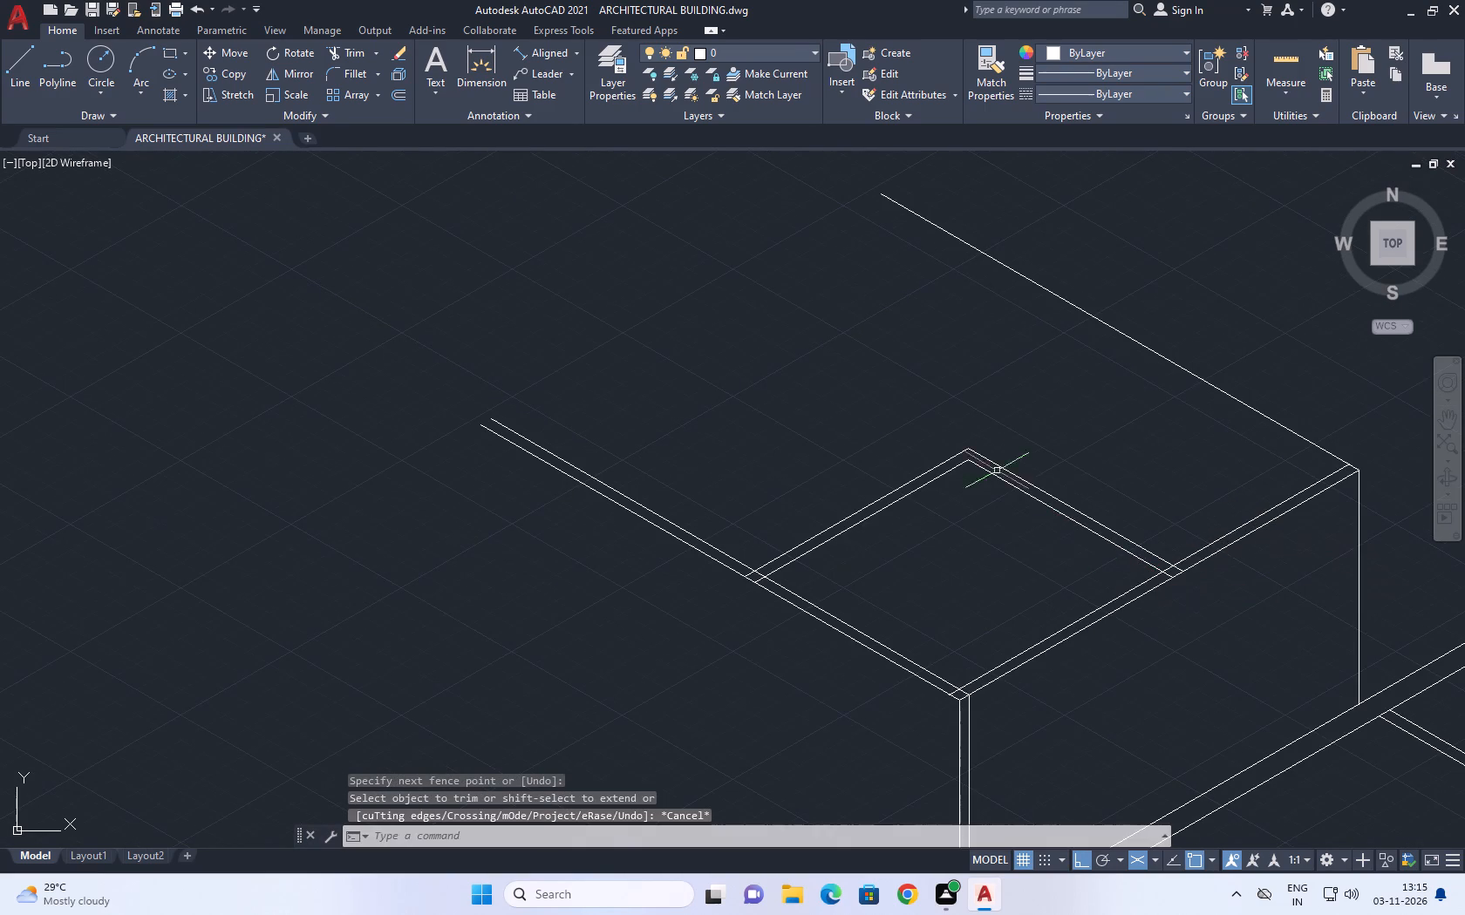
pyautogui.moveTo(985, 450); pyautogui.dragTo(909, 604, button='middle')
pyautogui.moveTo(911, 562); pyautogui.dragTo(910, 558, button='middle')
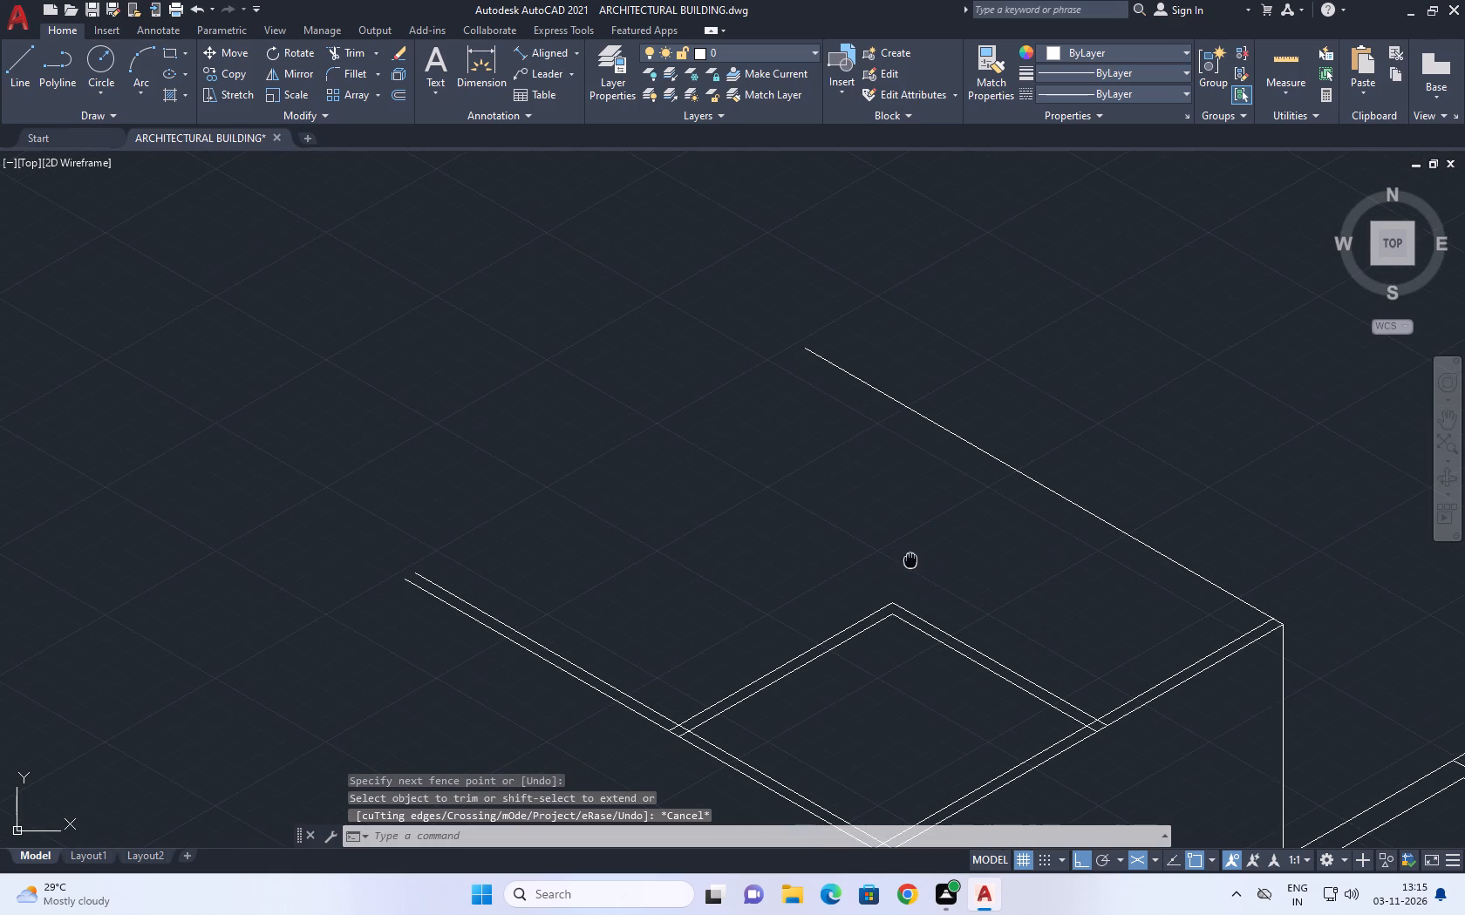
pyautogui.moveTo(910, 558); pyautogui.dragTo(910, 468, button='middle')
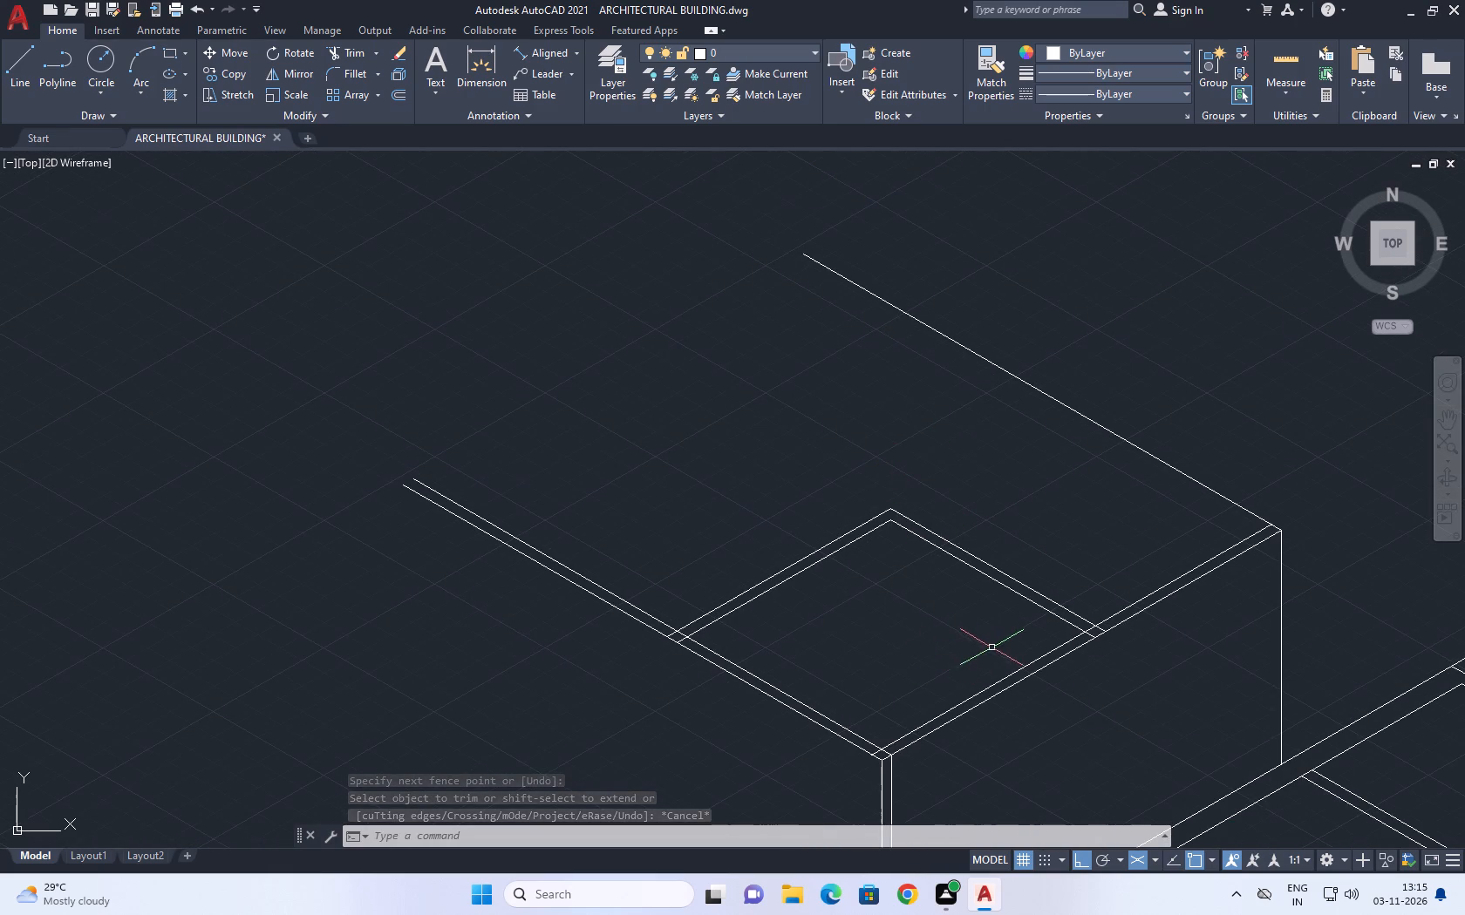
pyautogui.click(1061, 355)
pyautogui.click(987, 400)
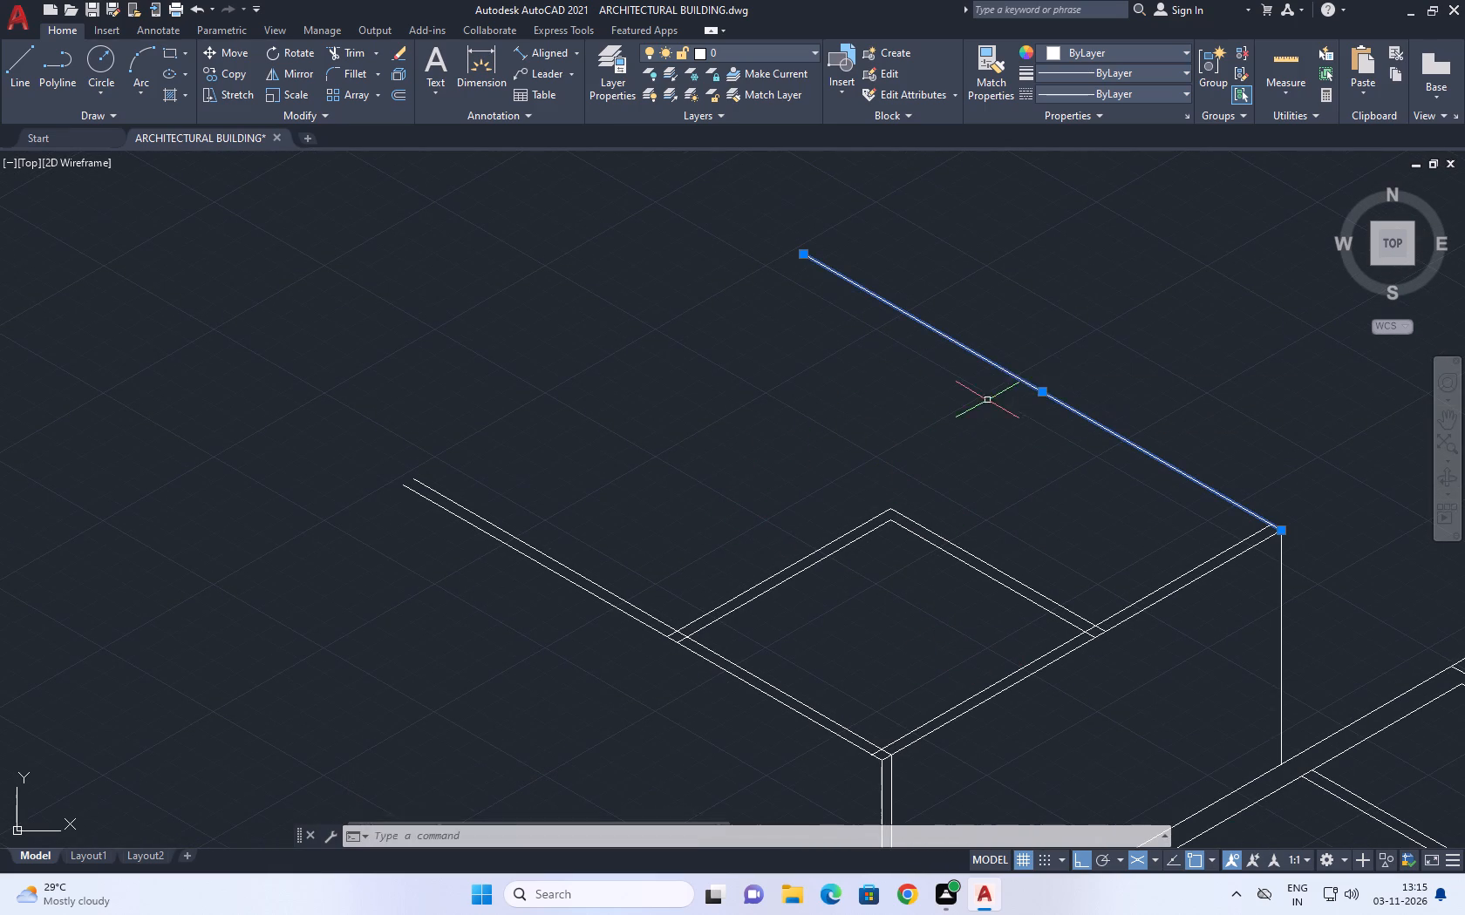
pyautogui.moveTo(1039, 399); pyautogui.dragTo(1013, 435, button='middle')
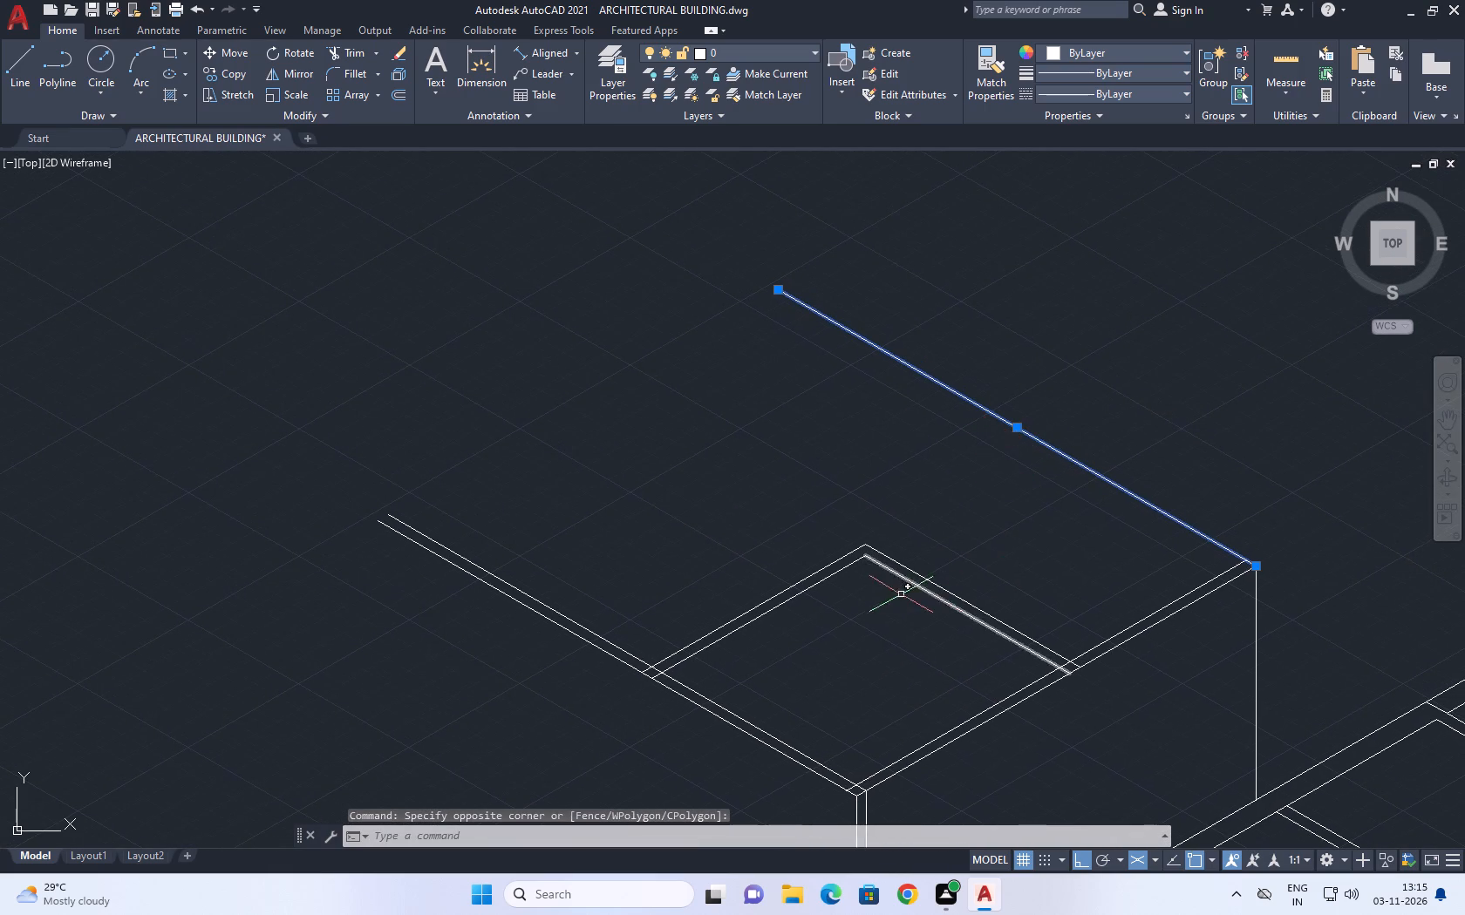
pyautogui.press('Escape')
# Copy the bay back wall's outer 30° line 2000 along 150°.
pyautogui.click(827, 571)
pyautogui.click(814, 552)
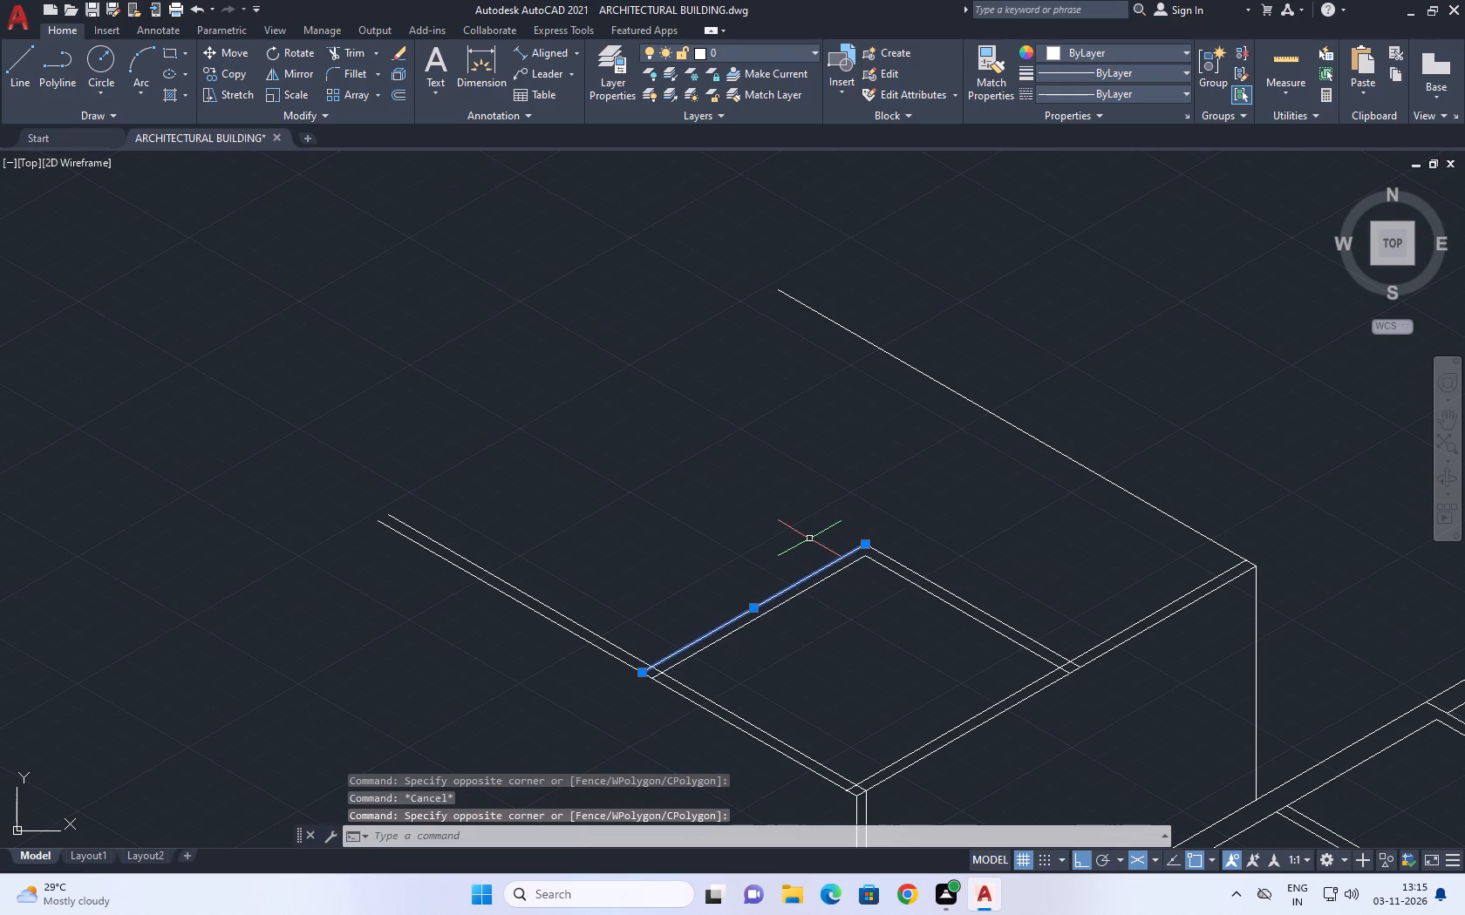
pyautogui.press('c')
pyautogui.write('o')
pyautogui.press('space')
pyautogui.click(862, 533)
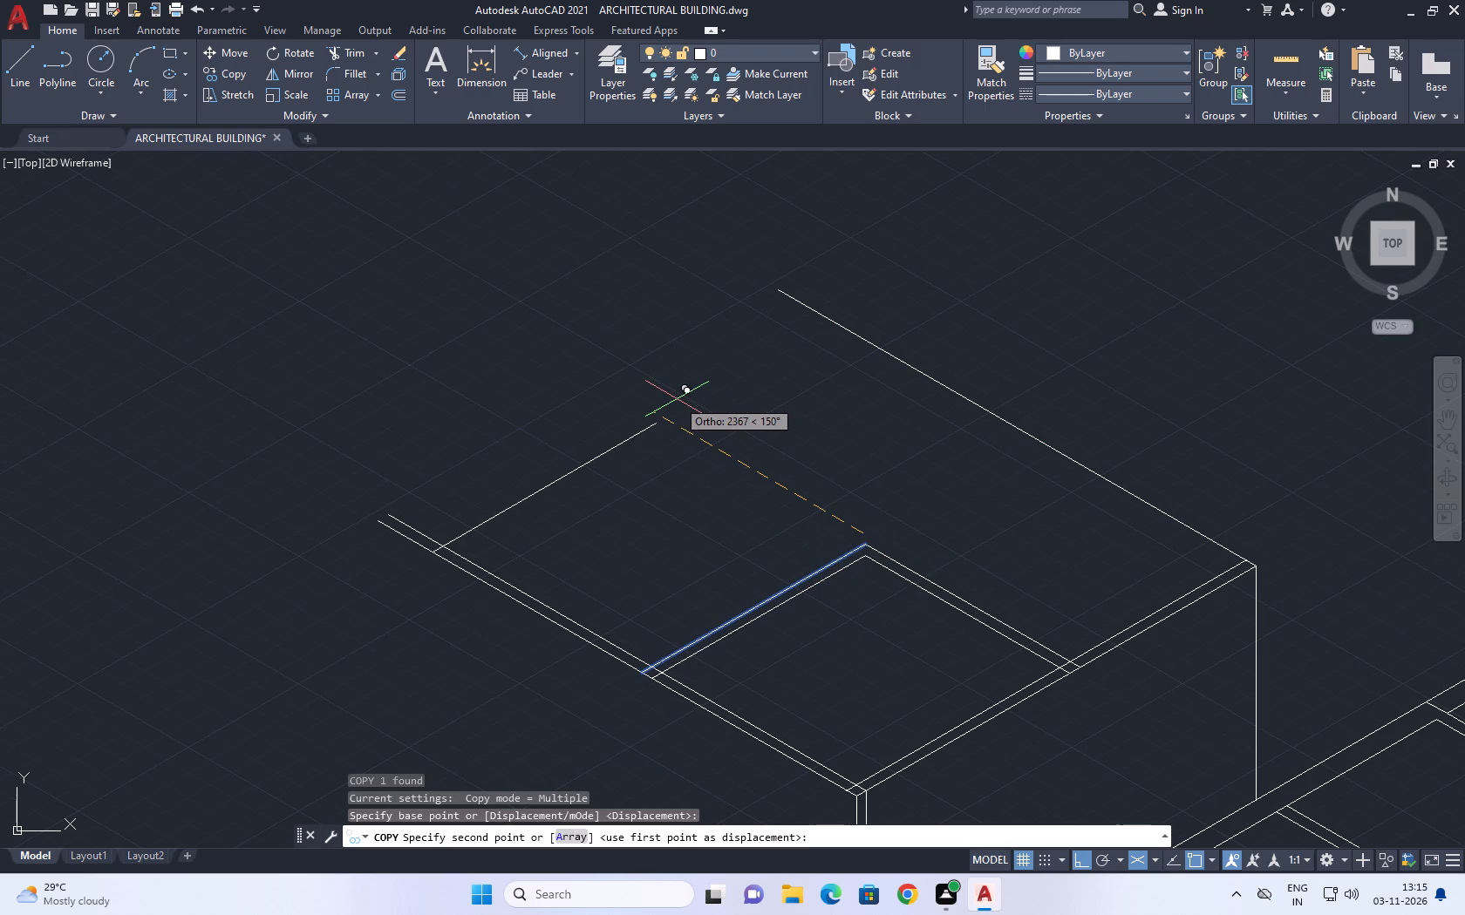
pyautogui.press('2')
pyautogui.press('0')
pyautogui.press('0')
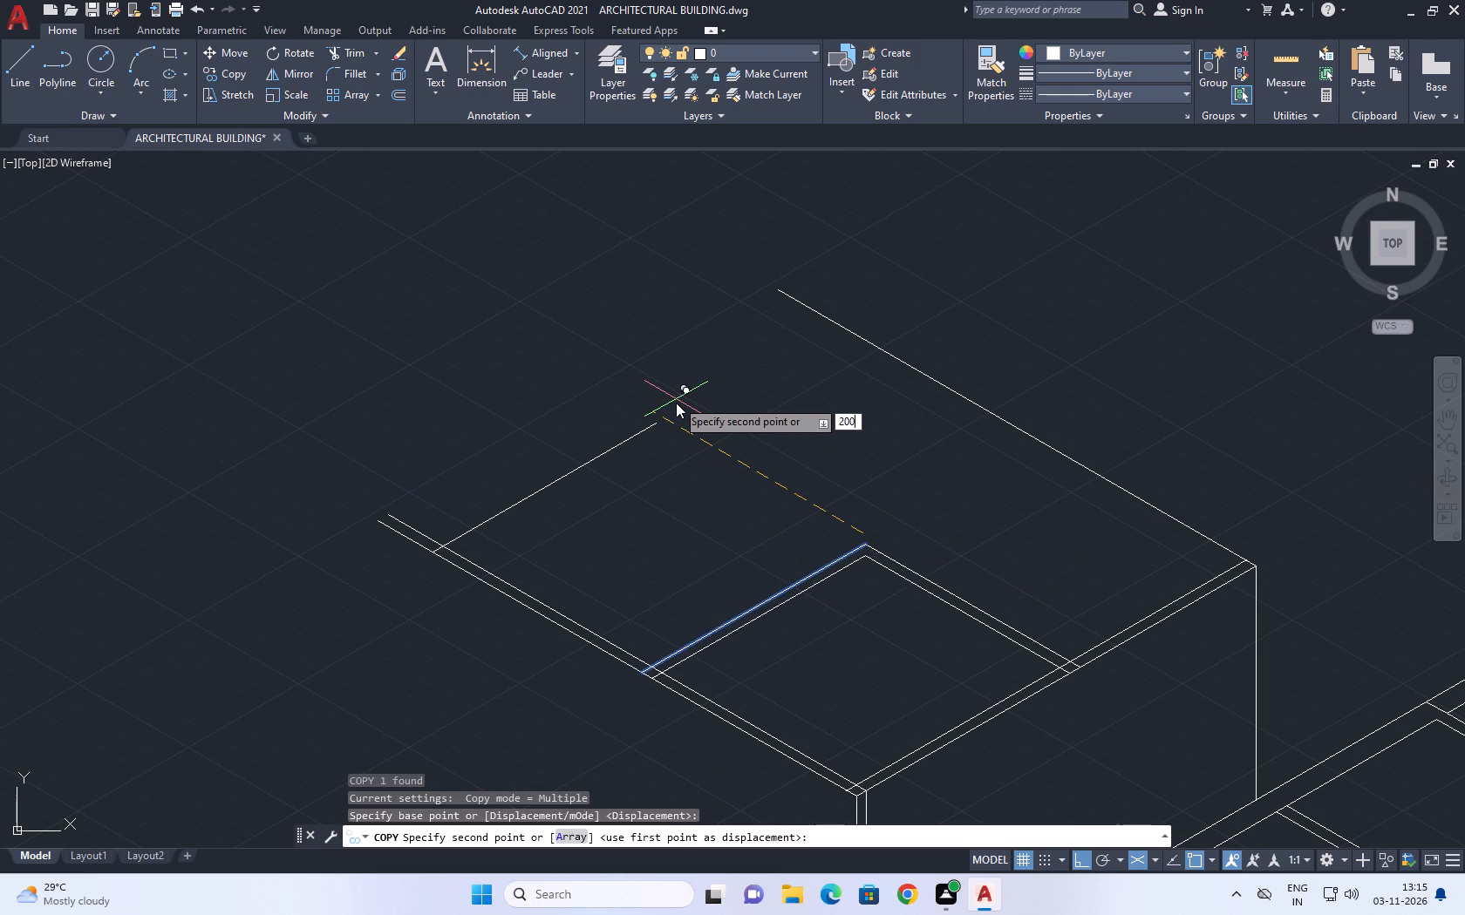
pyautogui.press('0')
pyautogui.press('Return')
pyautogui.press('Escape')
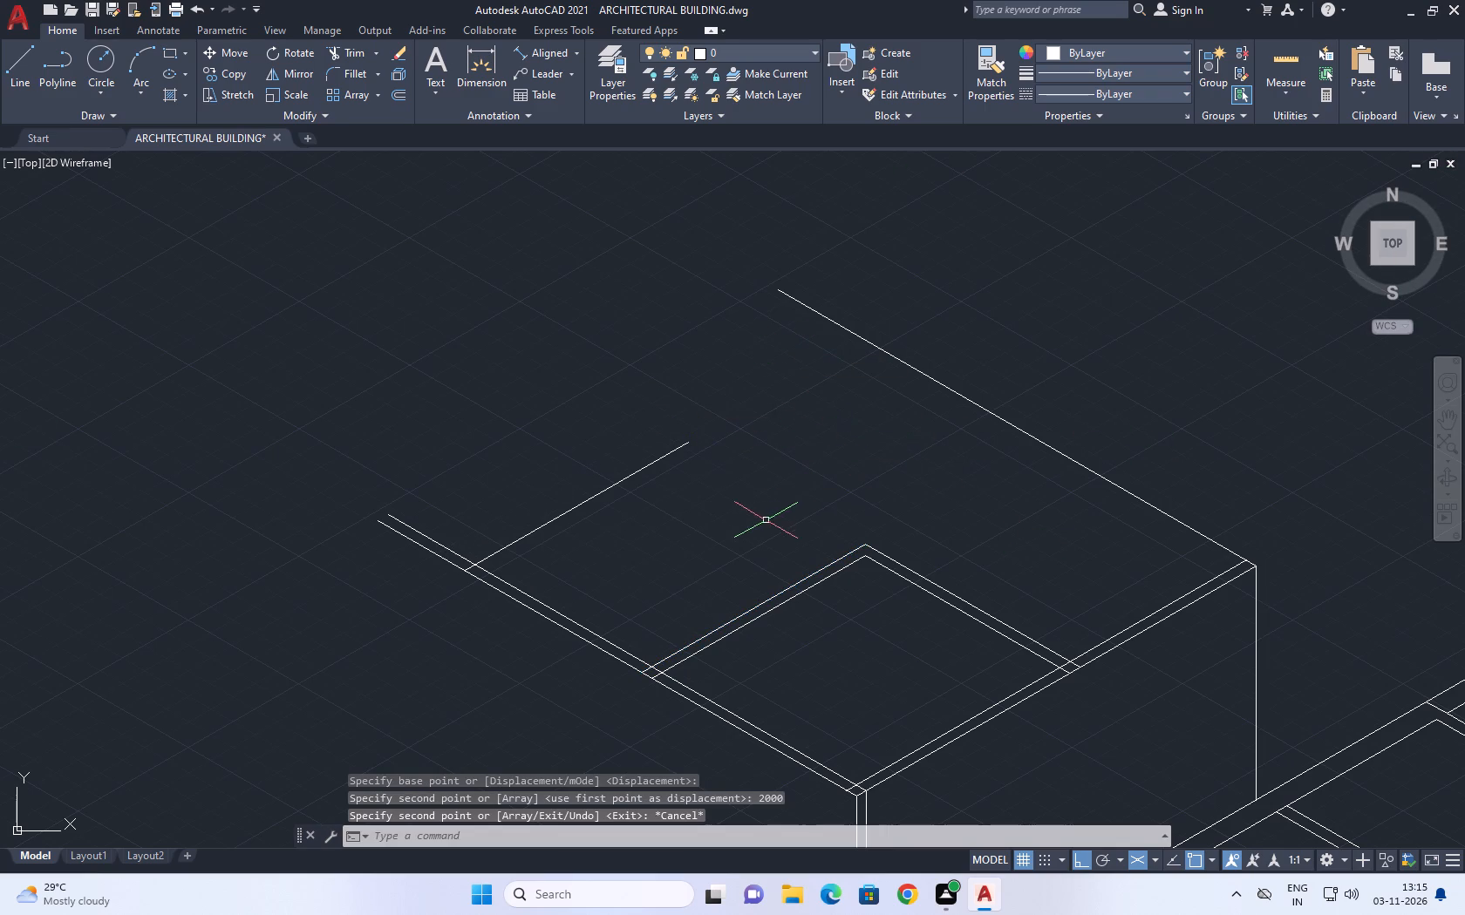
# Fillet the copied 30° line with the projecting volume's long 150° top edge at radius 0 to form a sharp corner.
pyautogui.moveTo(766, 522); pyautogui.dragTo(804, 478, button='middle')
pyautogui.click(807, 552)
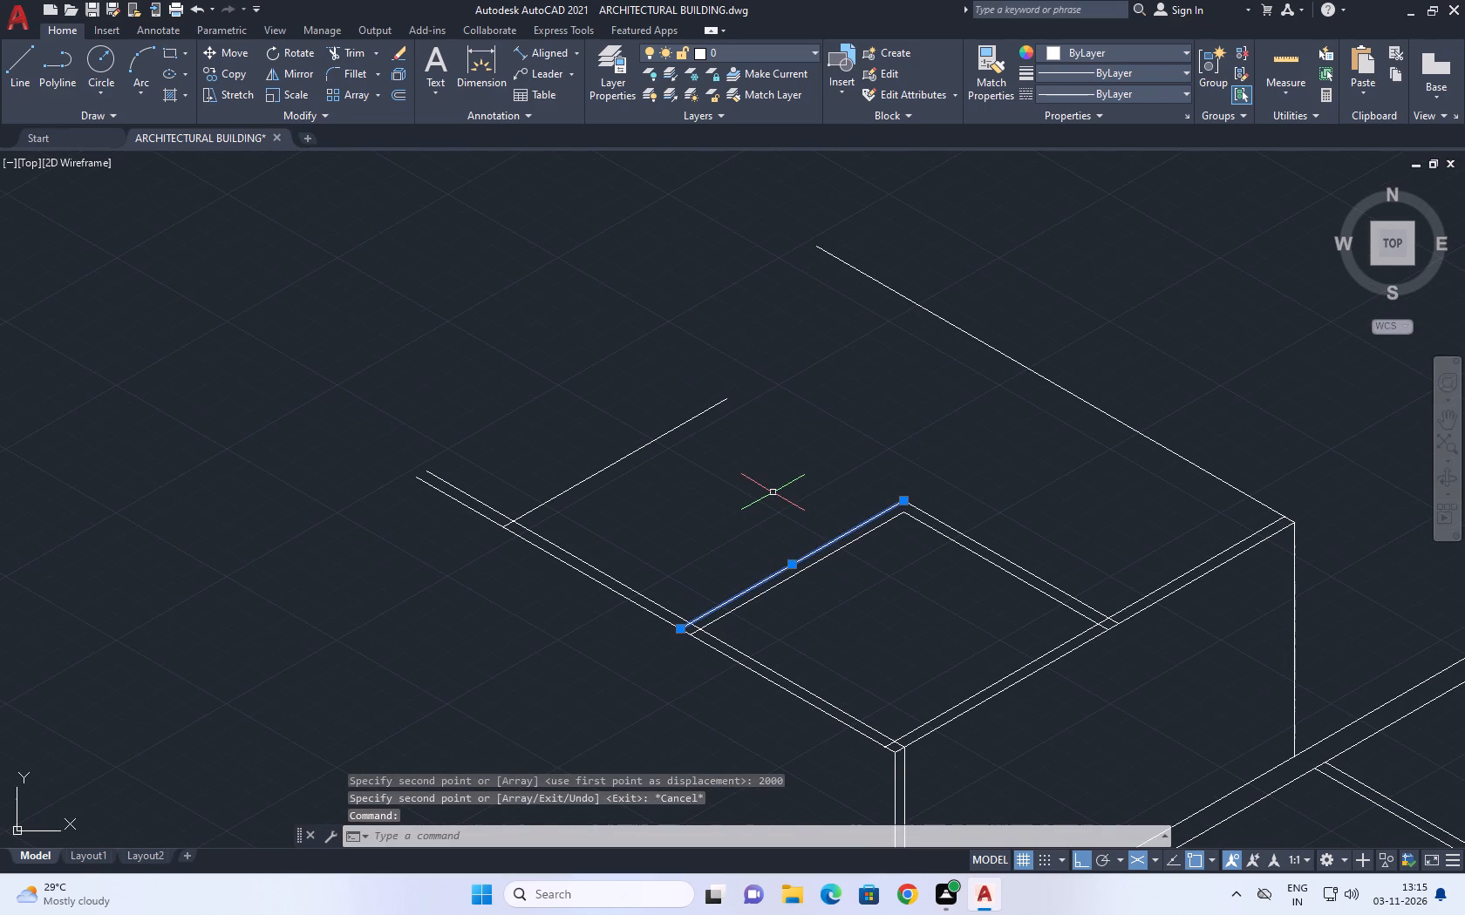
pyautogui.press('Escape')
pyautogui.write('f')
pyautogui.press('space')
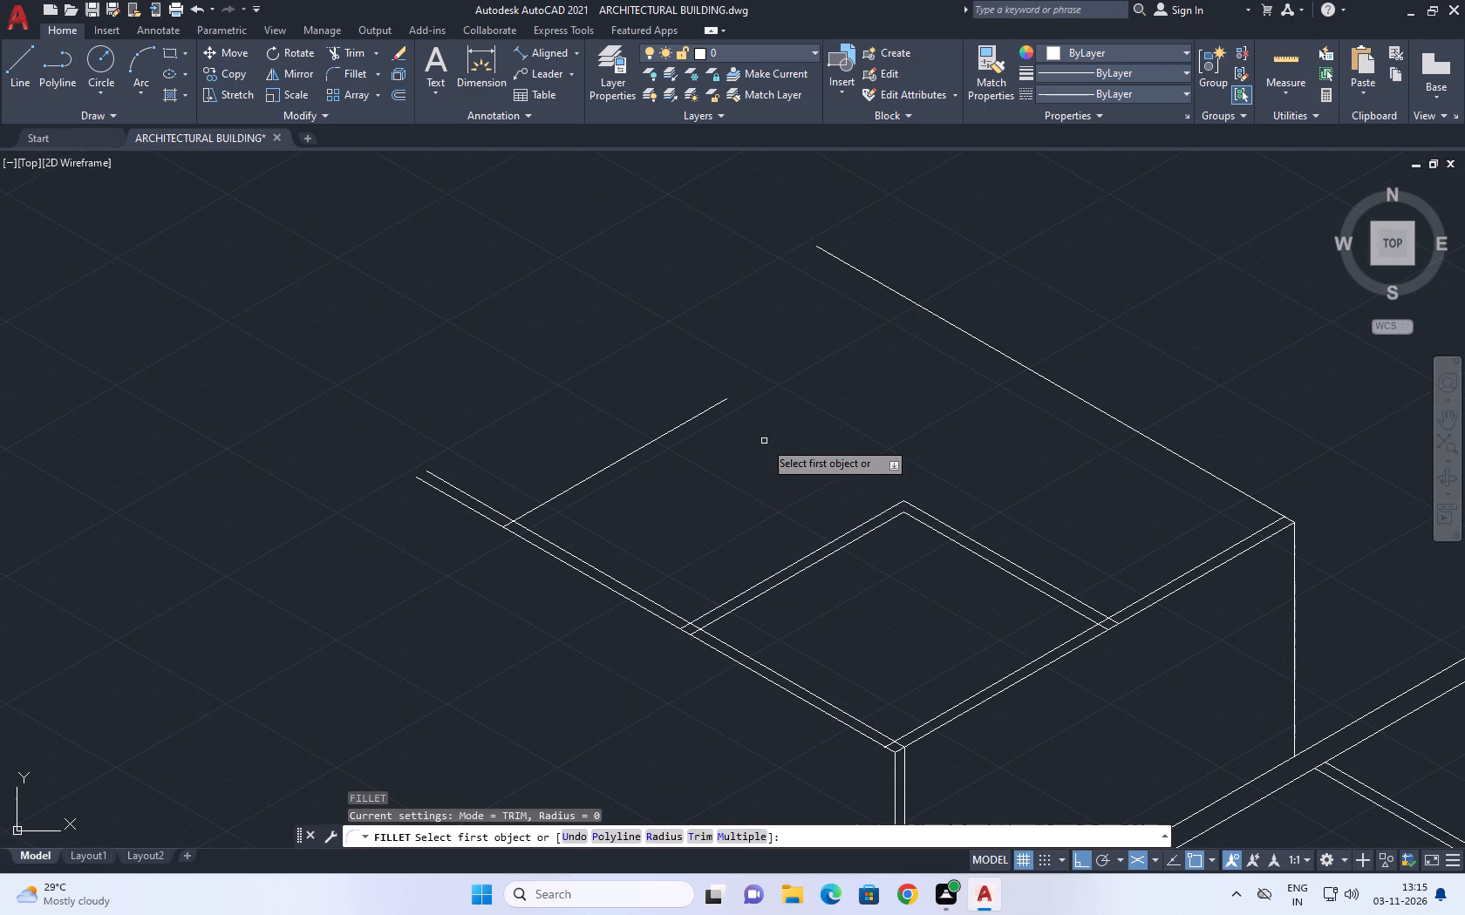
pyautogui.click(703, 415)
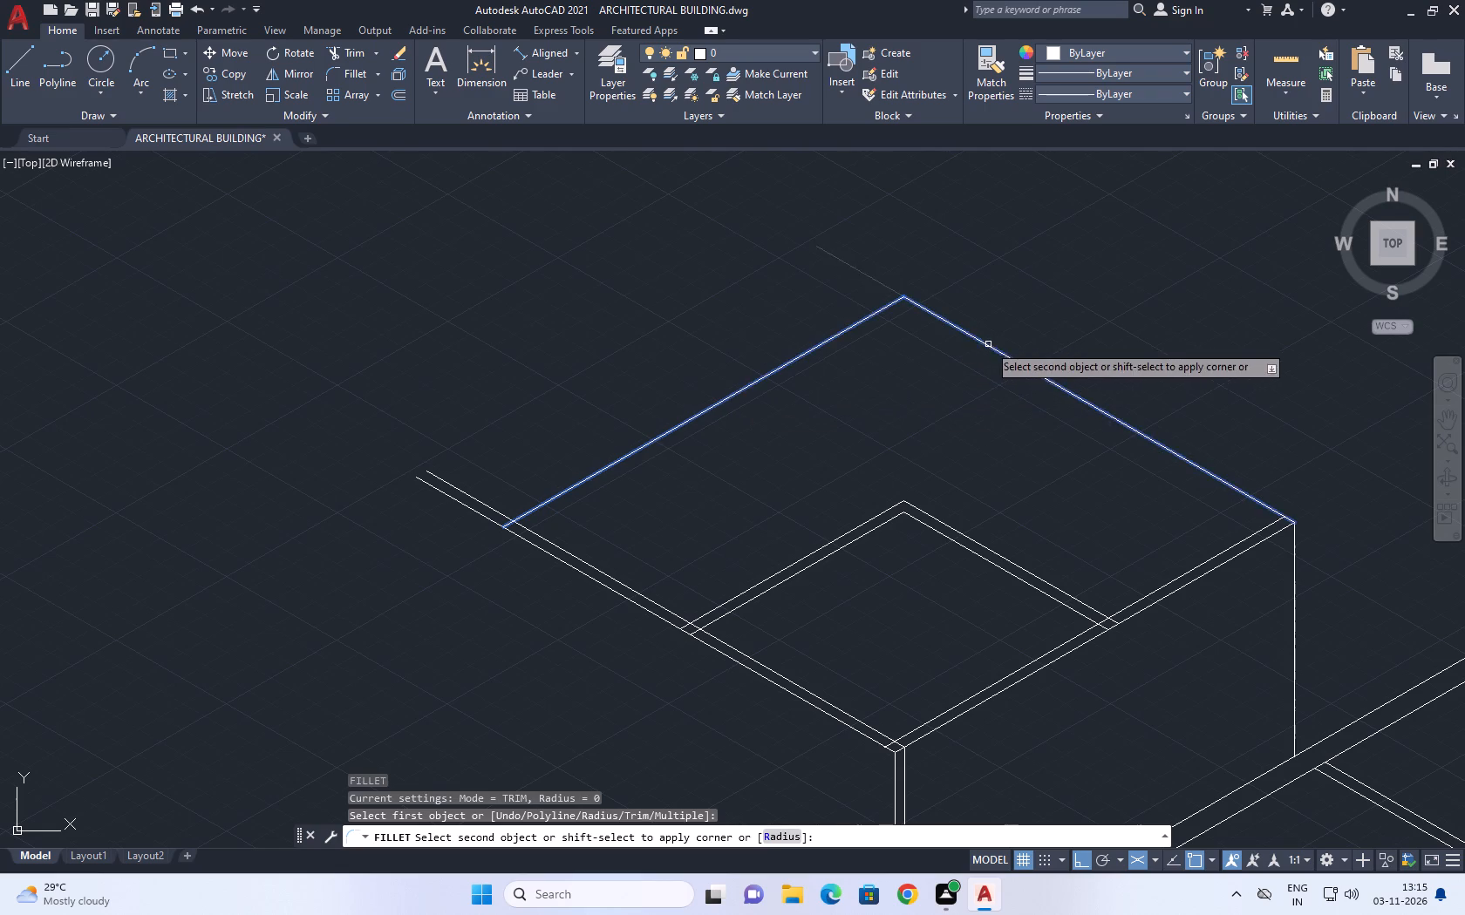
pyautogui.click(987, 347)
# Trim the end wall's two 150° lines where they extend beyond the new 30° back edge.
pyautogui.scroll(-1, 906, 358)
pyautogui.moveTo(748, 462); pyautogui.dragTo(920, 406, button='middle')
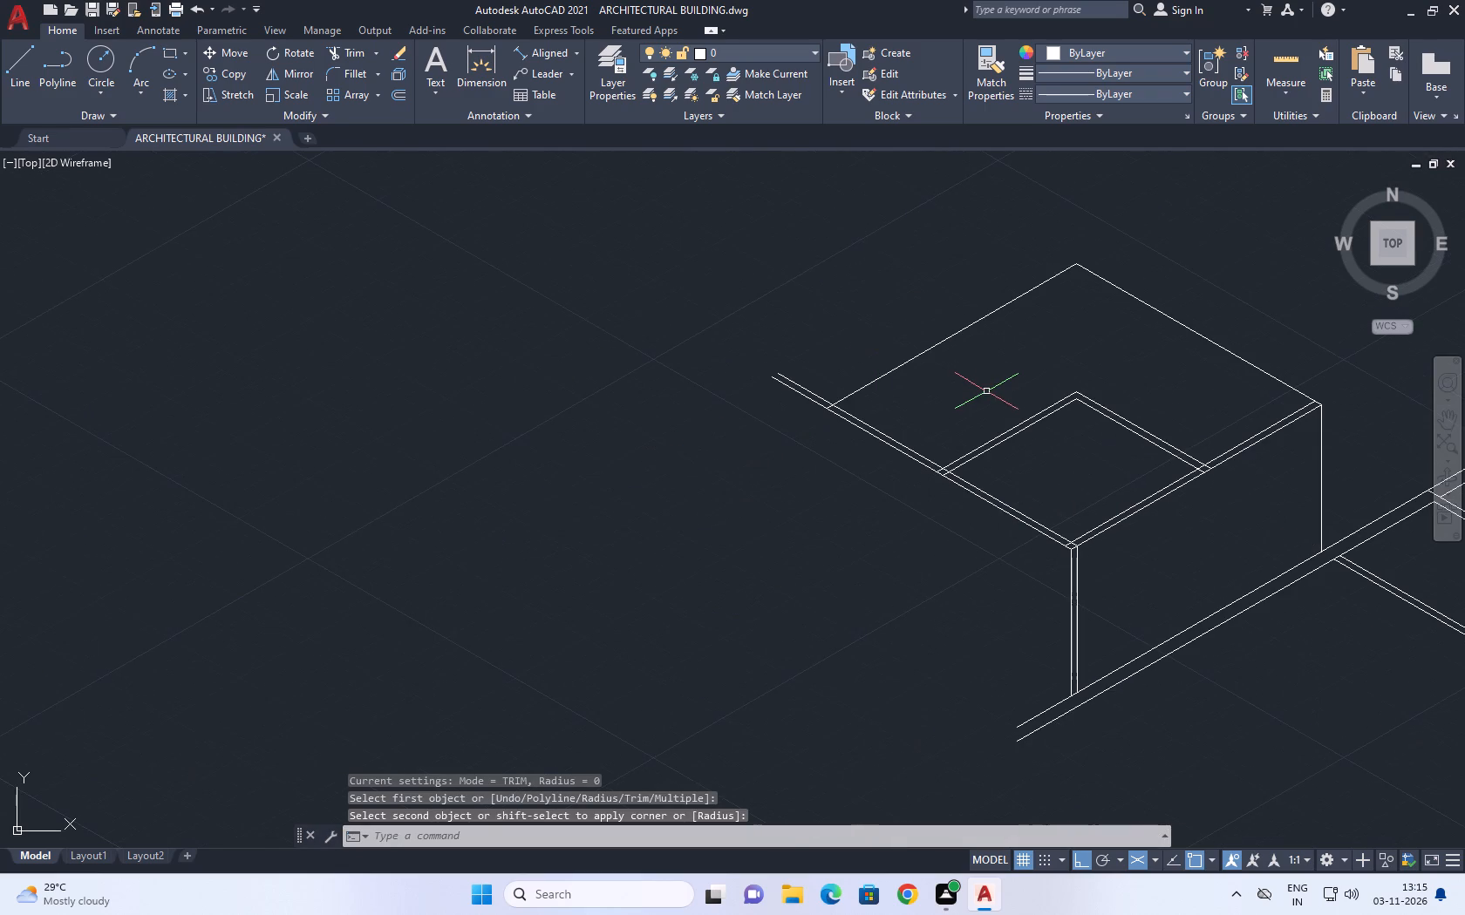
pyautogui.write('tr')
pyautogui.press('space')
pyautogui.click(810, 339)
pyautogui.click(777, 444)
pyautogui.press('Escape')
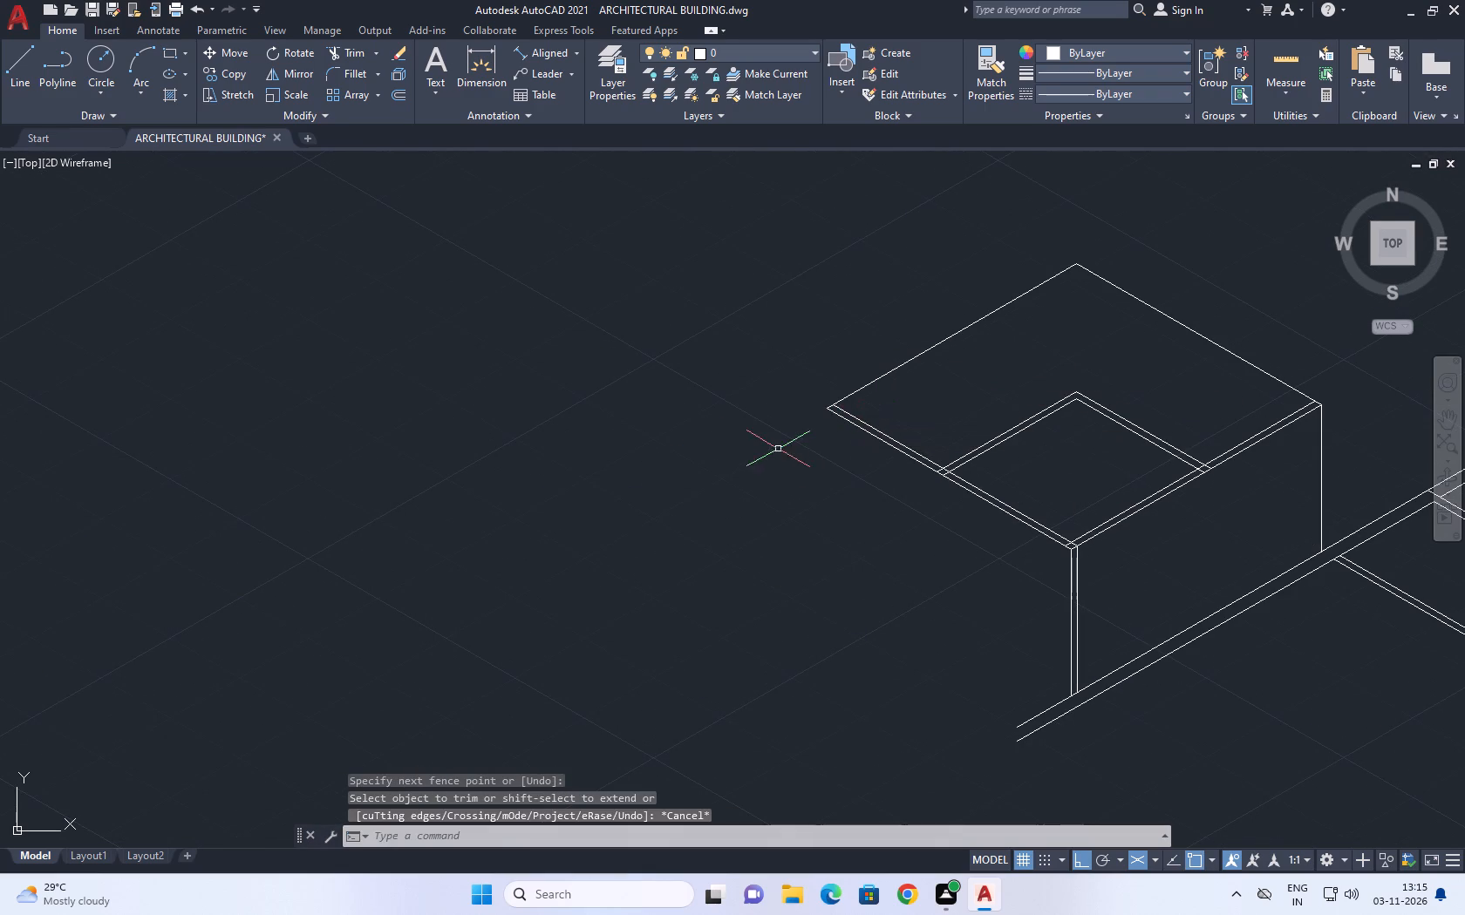
# Copy the end wall's outer 150° line 6500 along 210°.
pyautogui.moveTo(786, 444); pyautogui.dragTo(913, 532, button='middle')
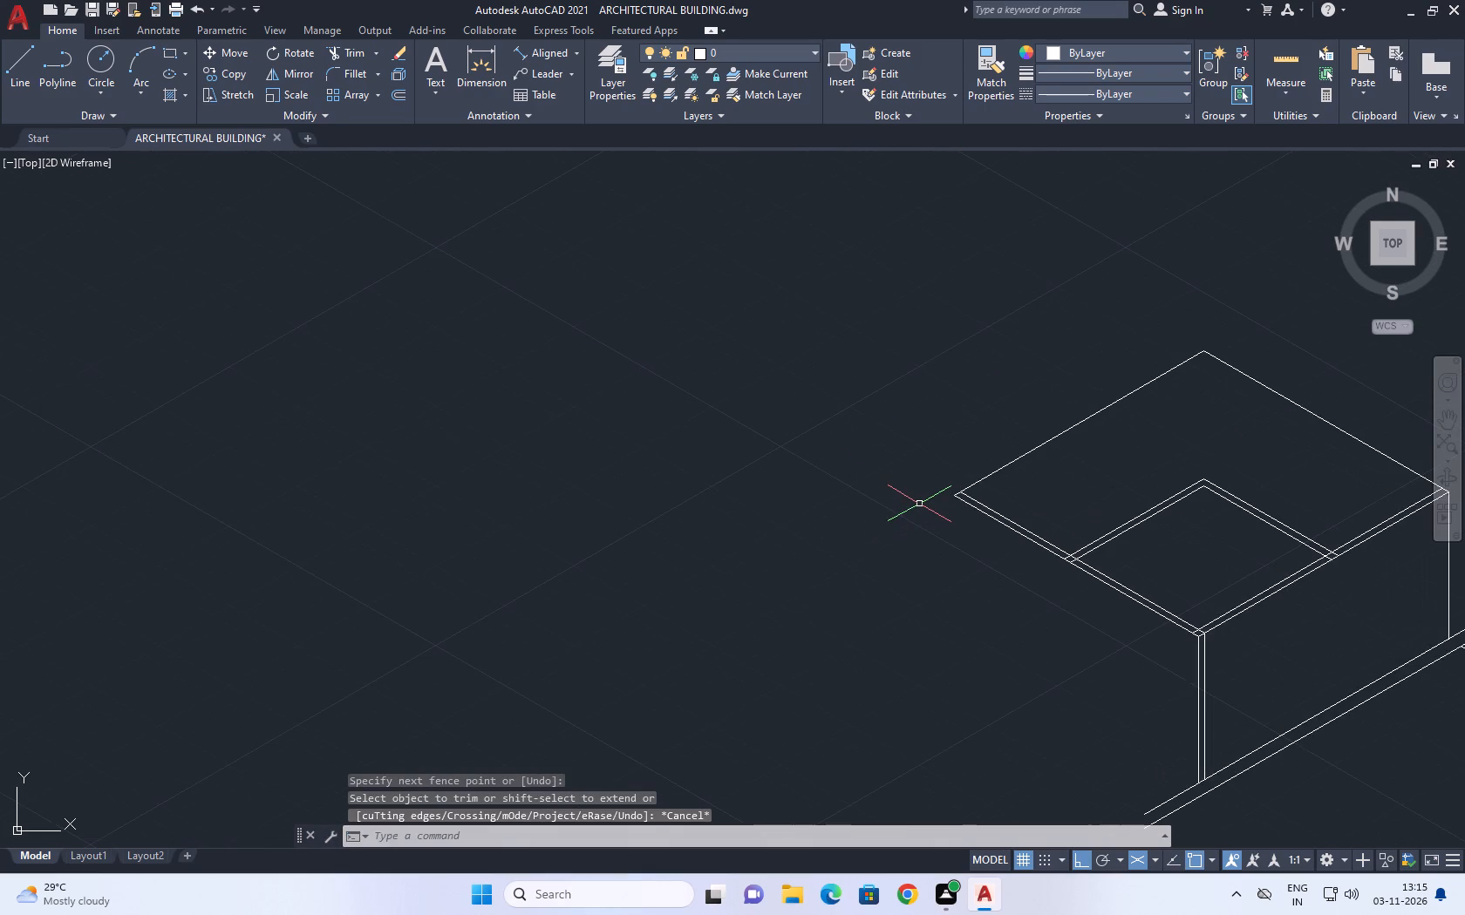
pyautogui.scroll(1, 1127, 576)
pyautogui.click(1119, 603)
pyautogui.moveTo(1147, 578); pyautogui.dragTo(1076, 480, button='middle')
pyautogui.press('c')
pyautogui.press('o')
pyautogui.press('space')
pyautogui.moveTo(1123, 463); pyautogui.dragTo(1112, 474)
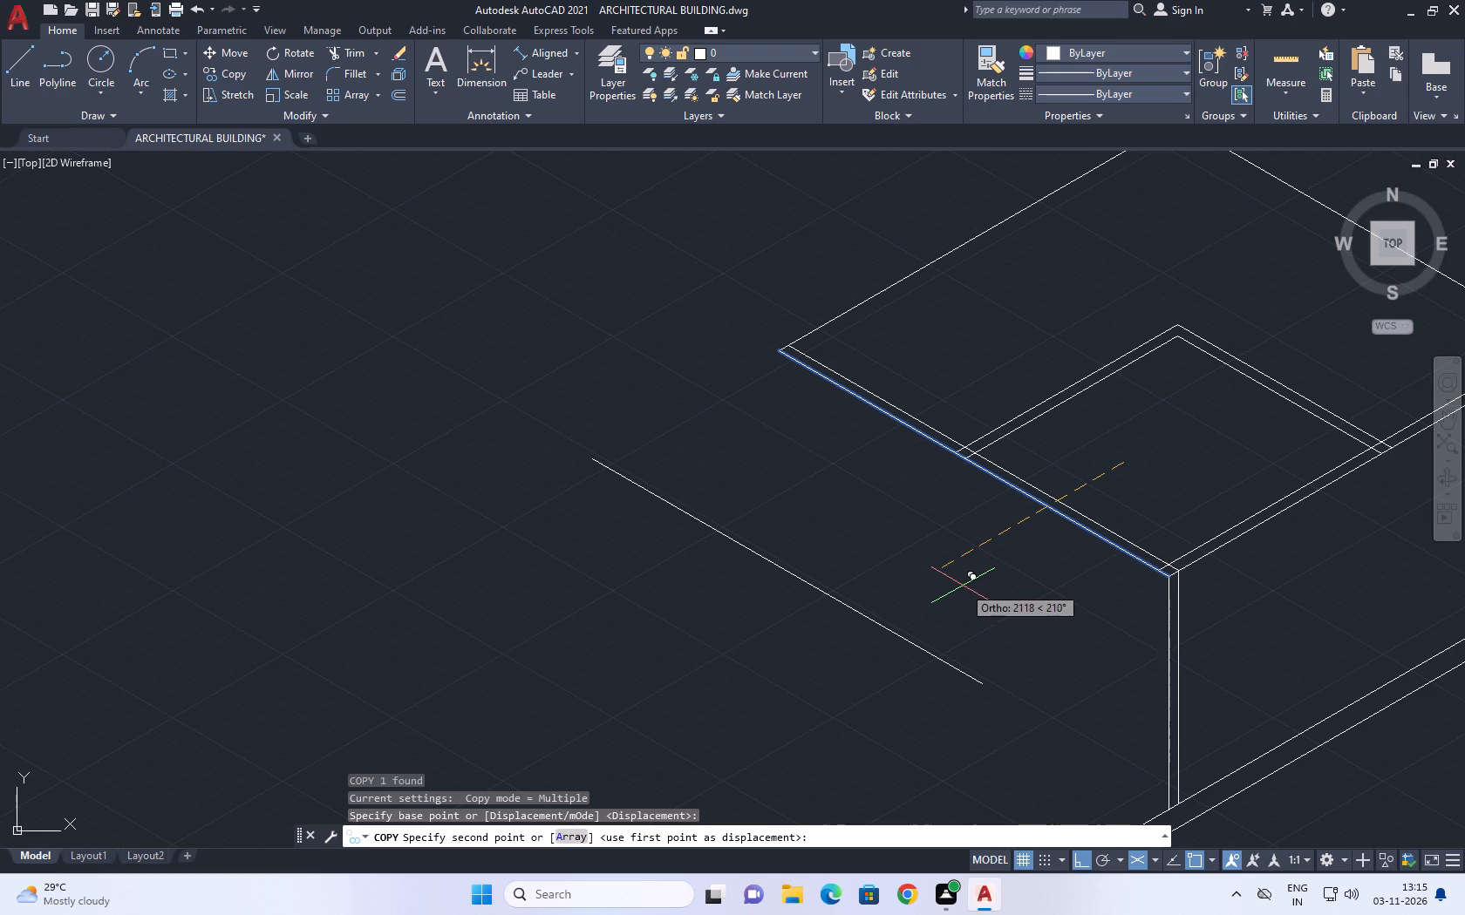
pyautogui.press('6')
pyautogui.press('5')
pyautogui.write('00')
pyautogui.press('Return')
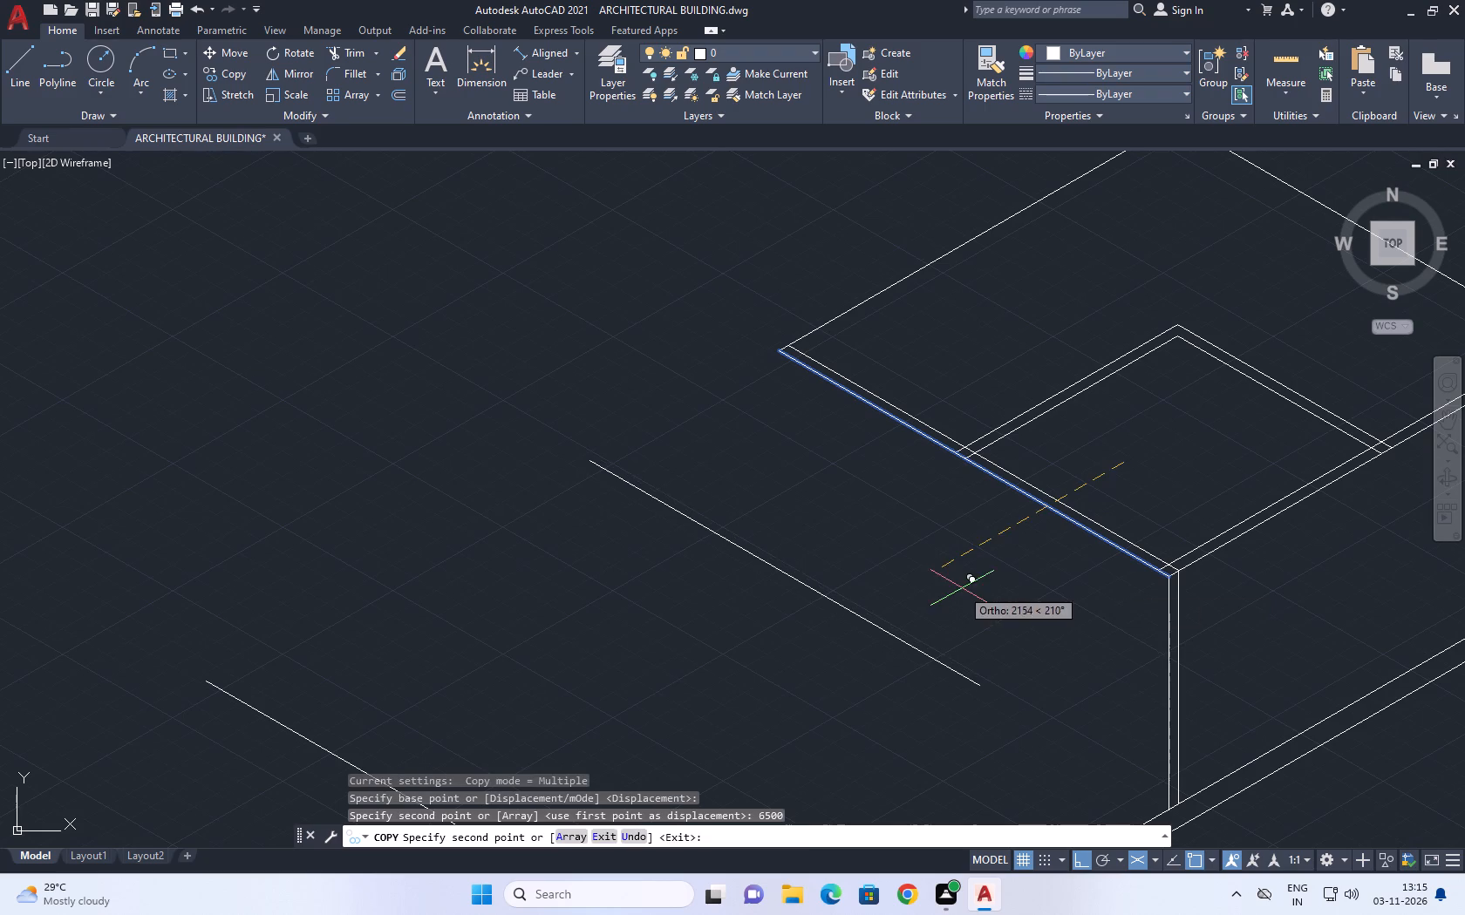
pyautogui.moveTo(961, 582); pyautogui.dragTo(1029, 411, button='middle')
pyautogui.scroll(-3, 1039, 416)
pyautogui.press('Escape')
# Measure the bay's inner clear lengths along the dividing wall and along the front wall with aligned dimension previews.
pyautogui.moveTo(1037, 464); pyautogui.dragTo(997, 504, button='middle')
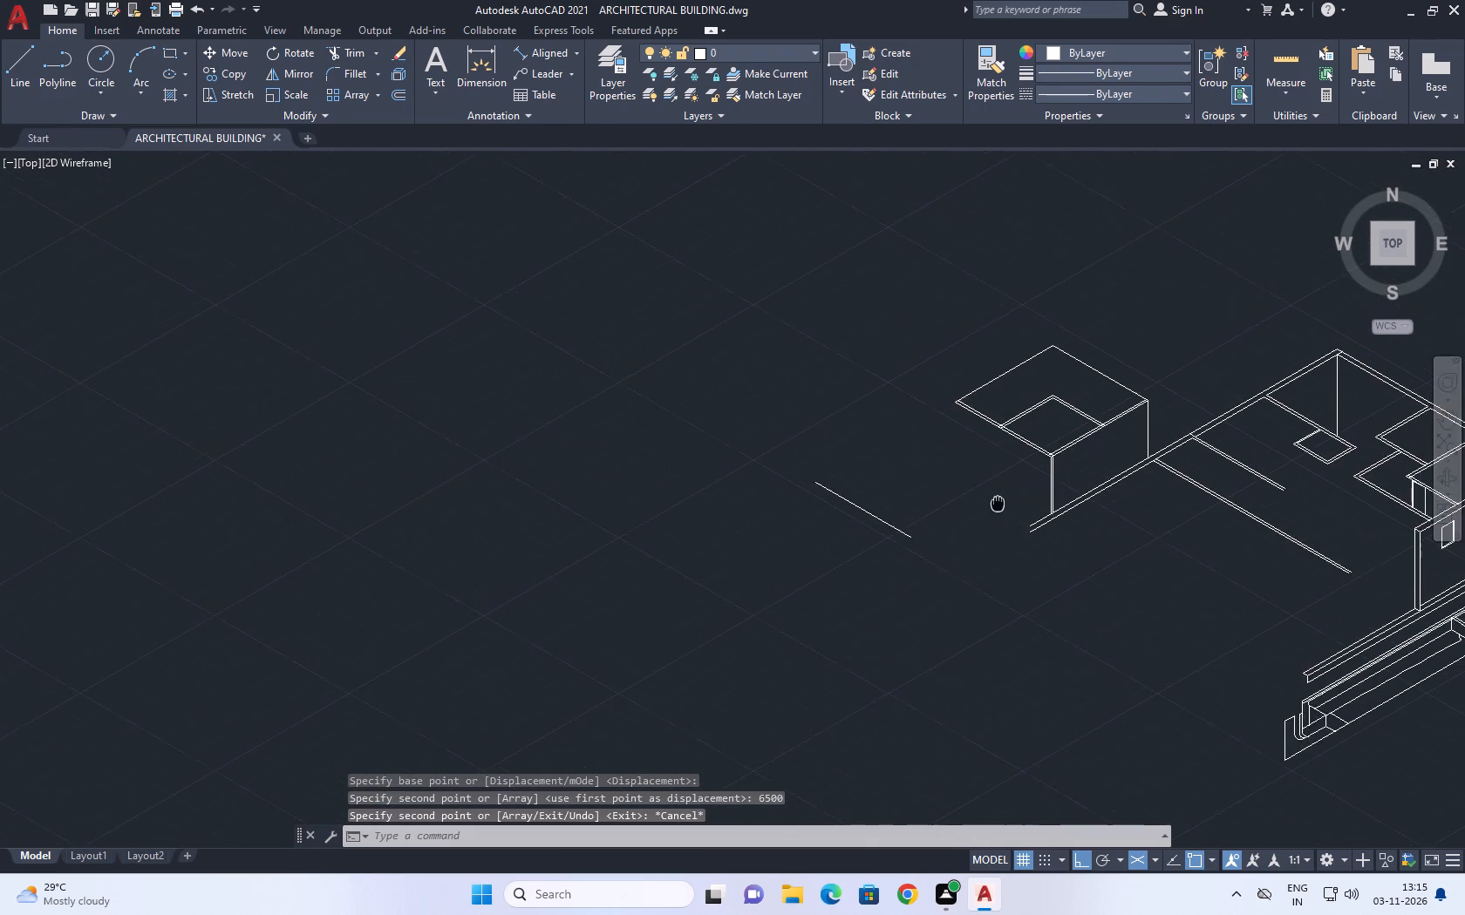
pyautogui.moveTo(997, 504); pyautogui.dragTo(874, 442, button='middle')
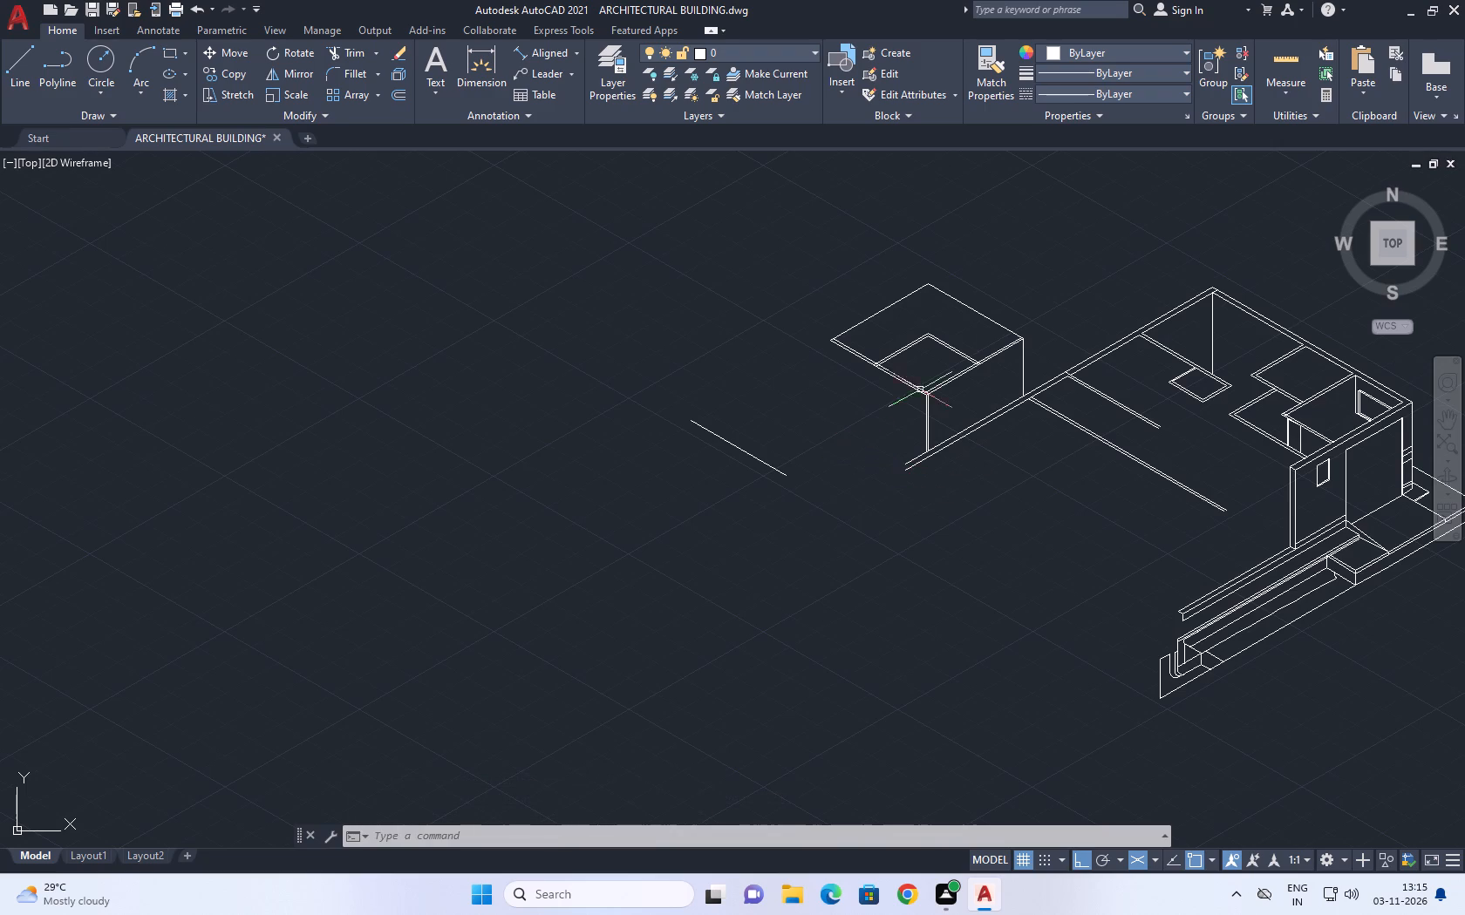
pyautogui.moveTo(913, 383); pyautogui.dragTo(1023, 446, button='middle')
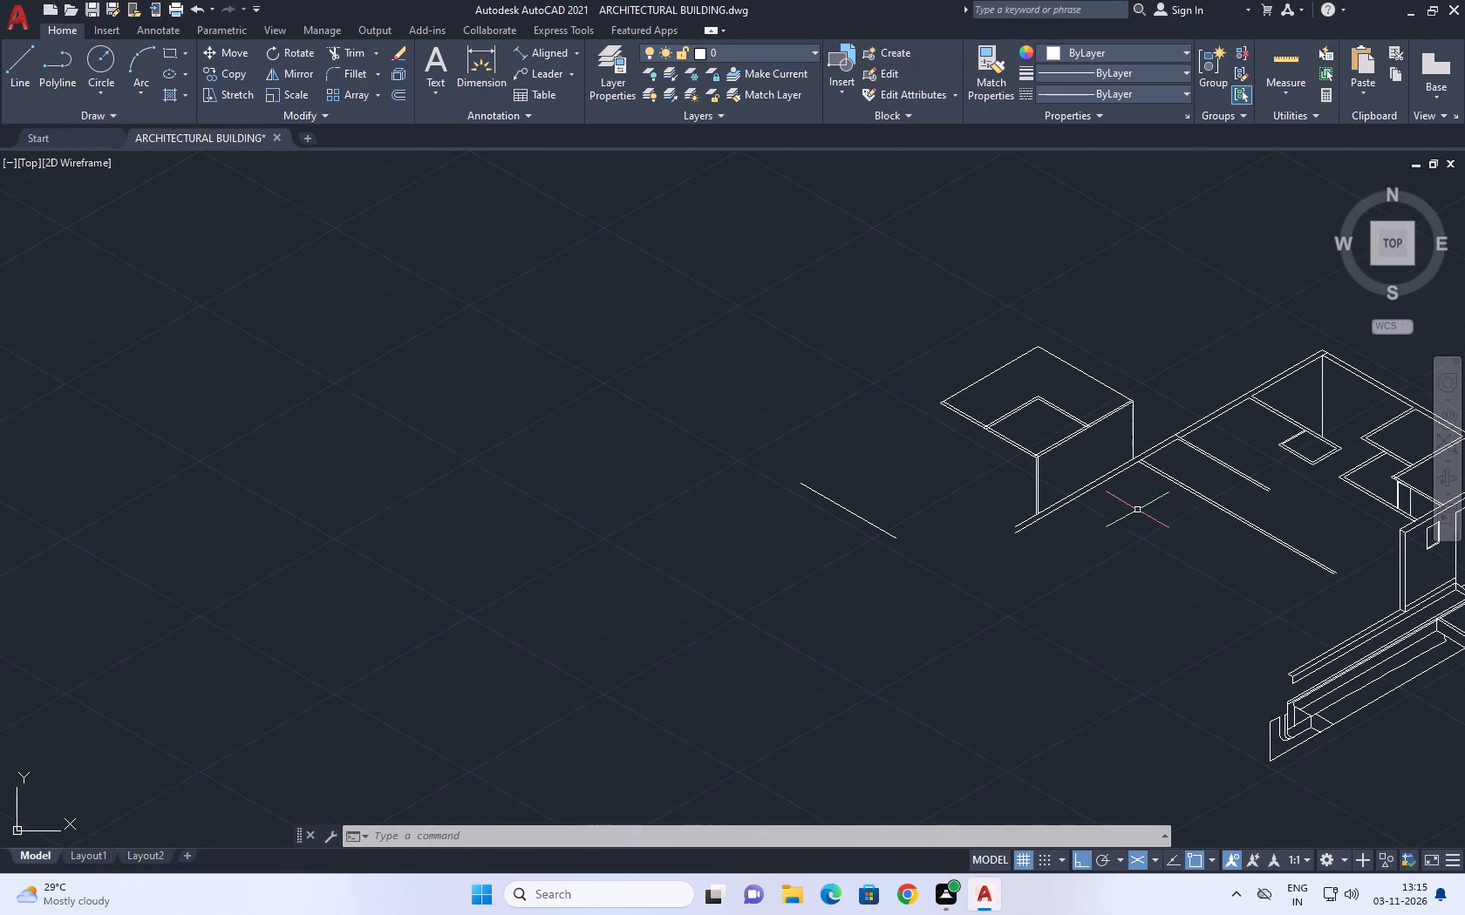
pyautogui.moveTo(1110, 383); pyautogui.dragTo(1053, 394, button='middle')
pyautogui.scroll(2, 994, 410)
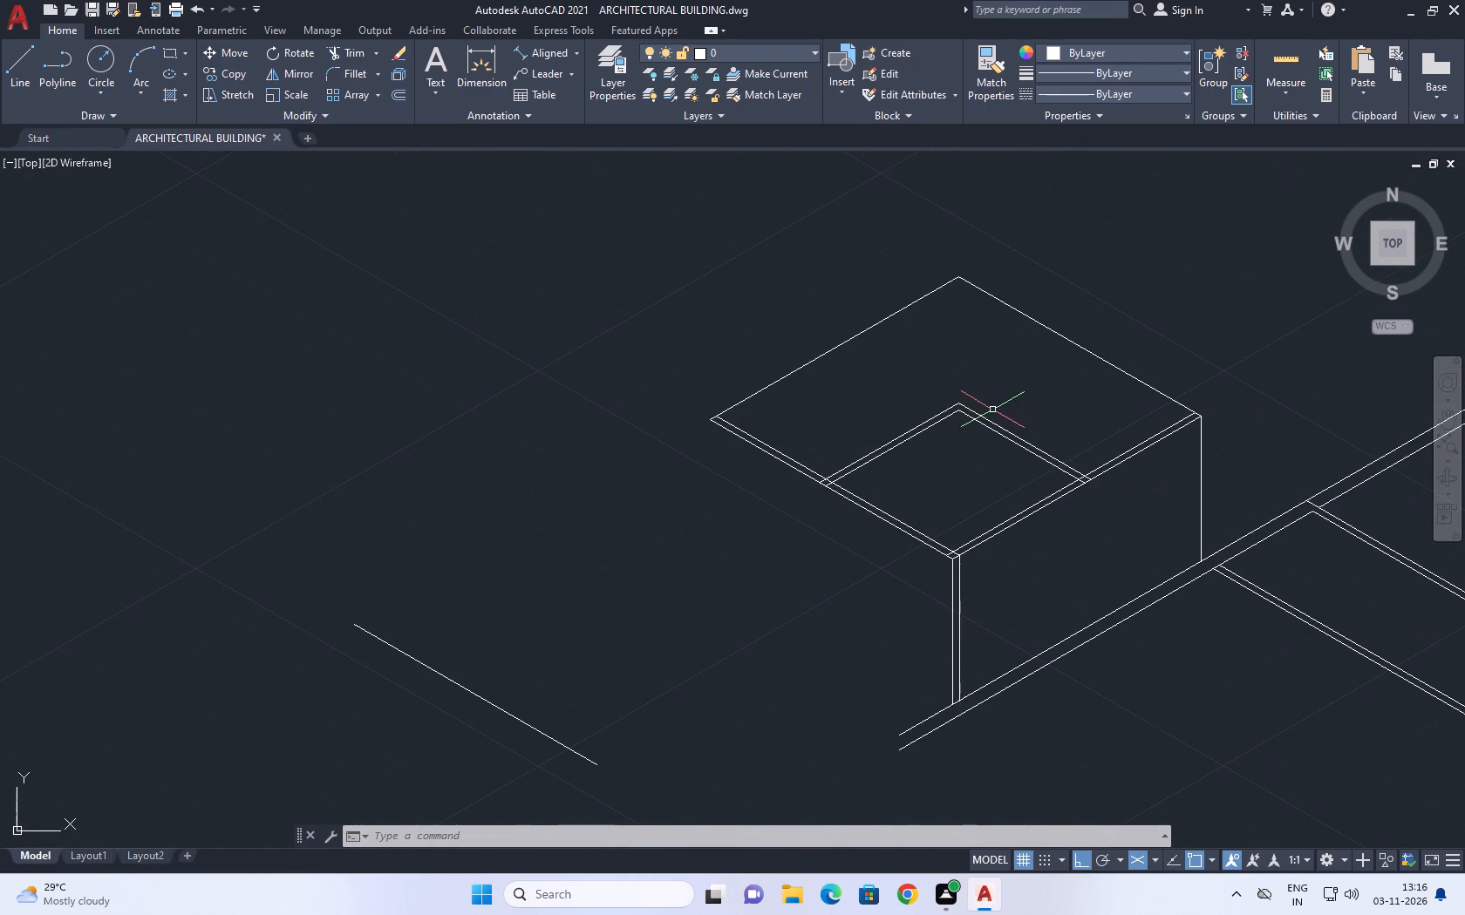
pyautogui.click(558, 49)
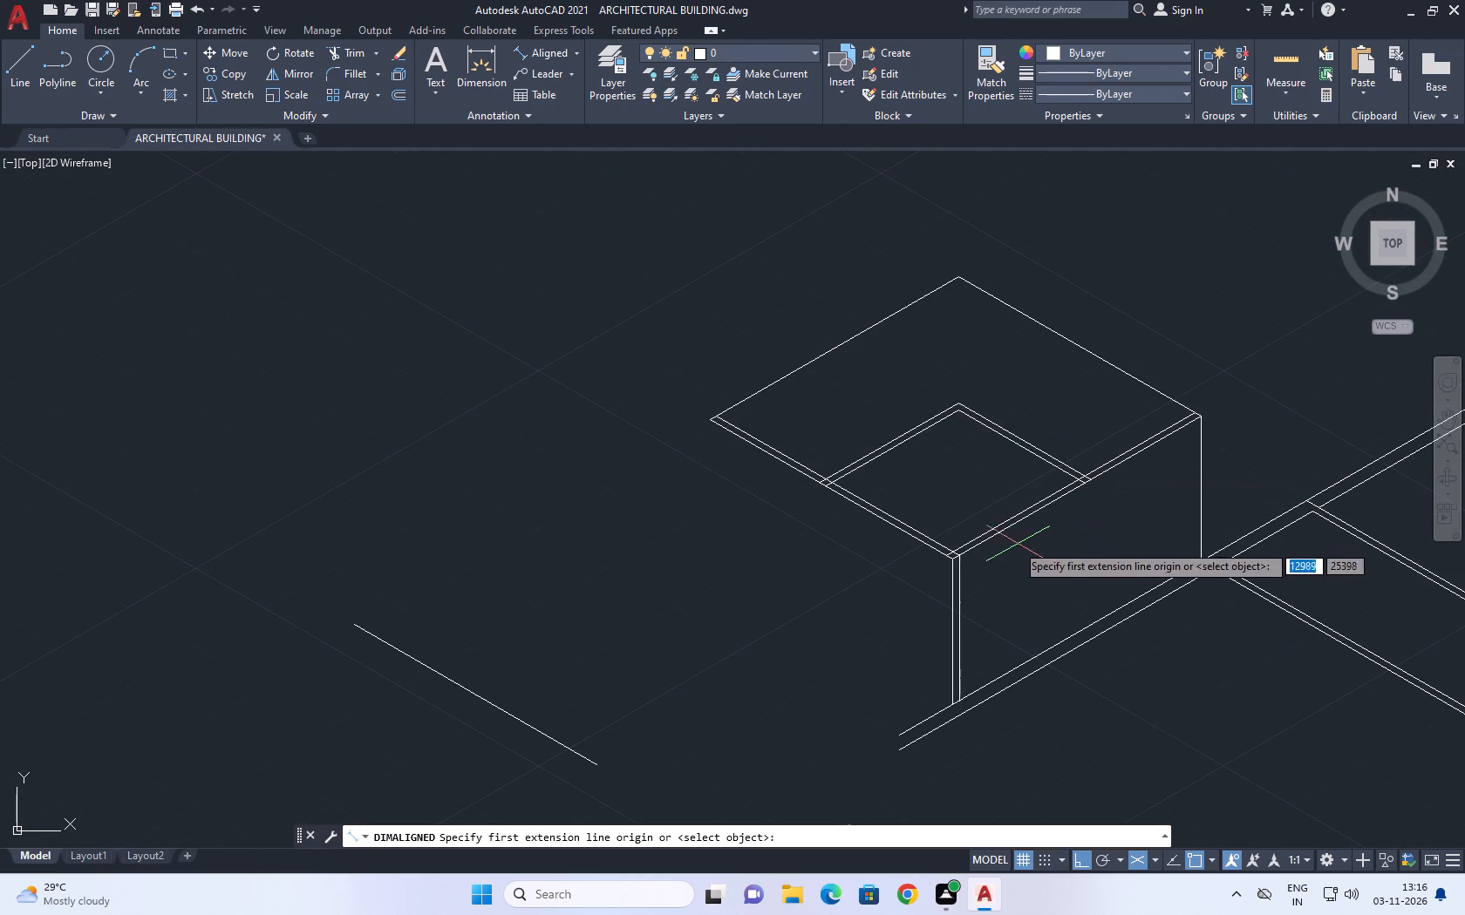
pyautogui.scroll(2, 988, 536)
pyautogui.click(914, 220)
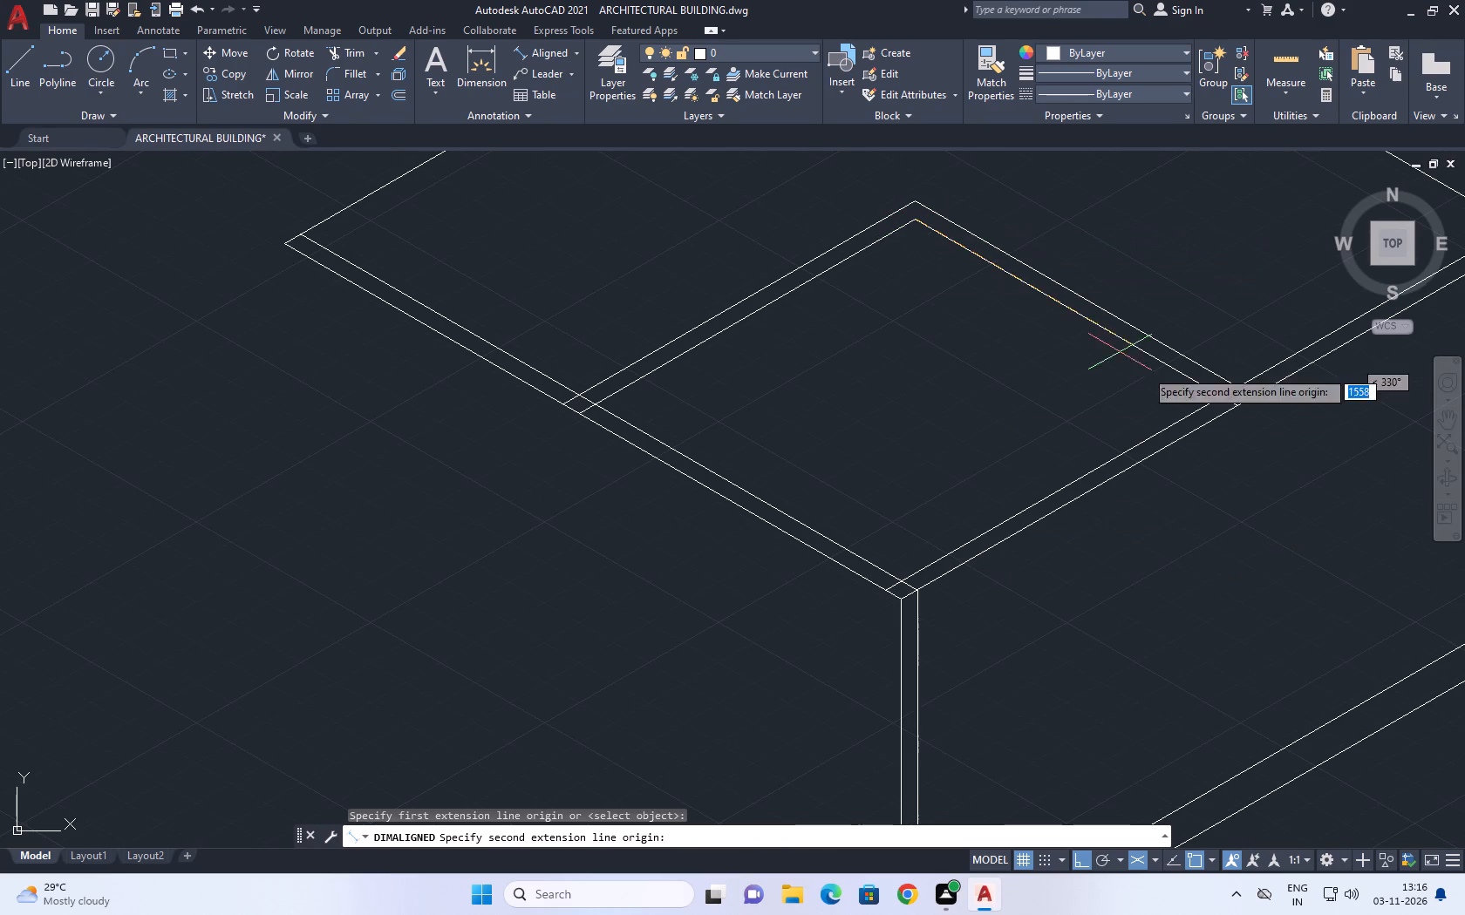
pyautogui.click(1220, 396)
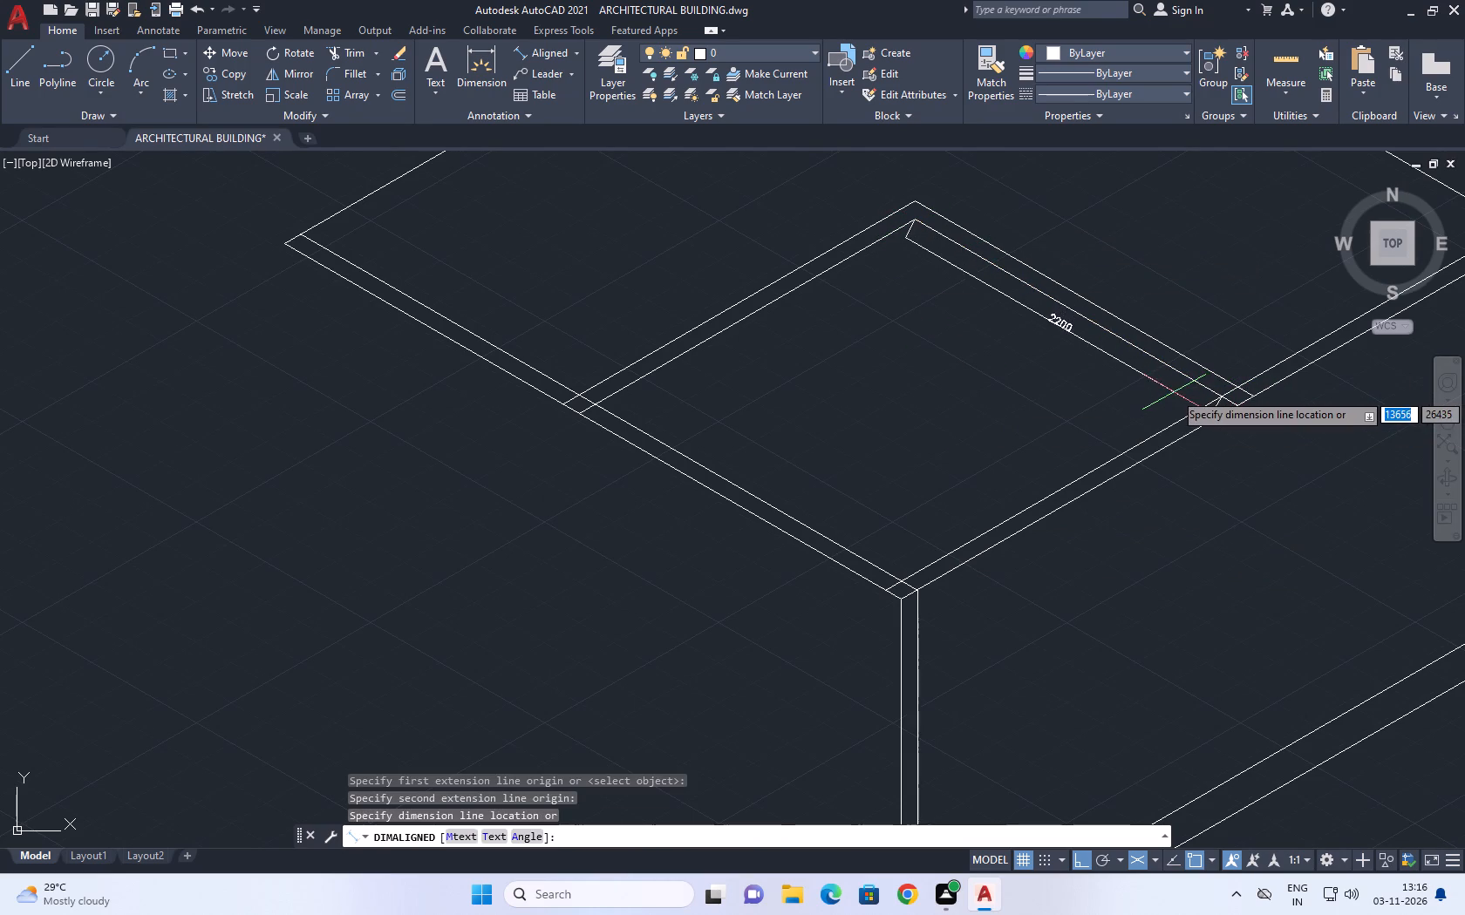
pyautogui.press('Escape')
pyautogui.press('space')
pyautogui.click(898, 579)
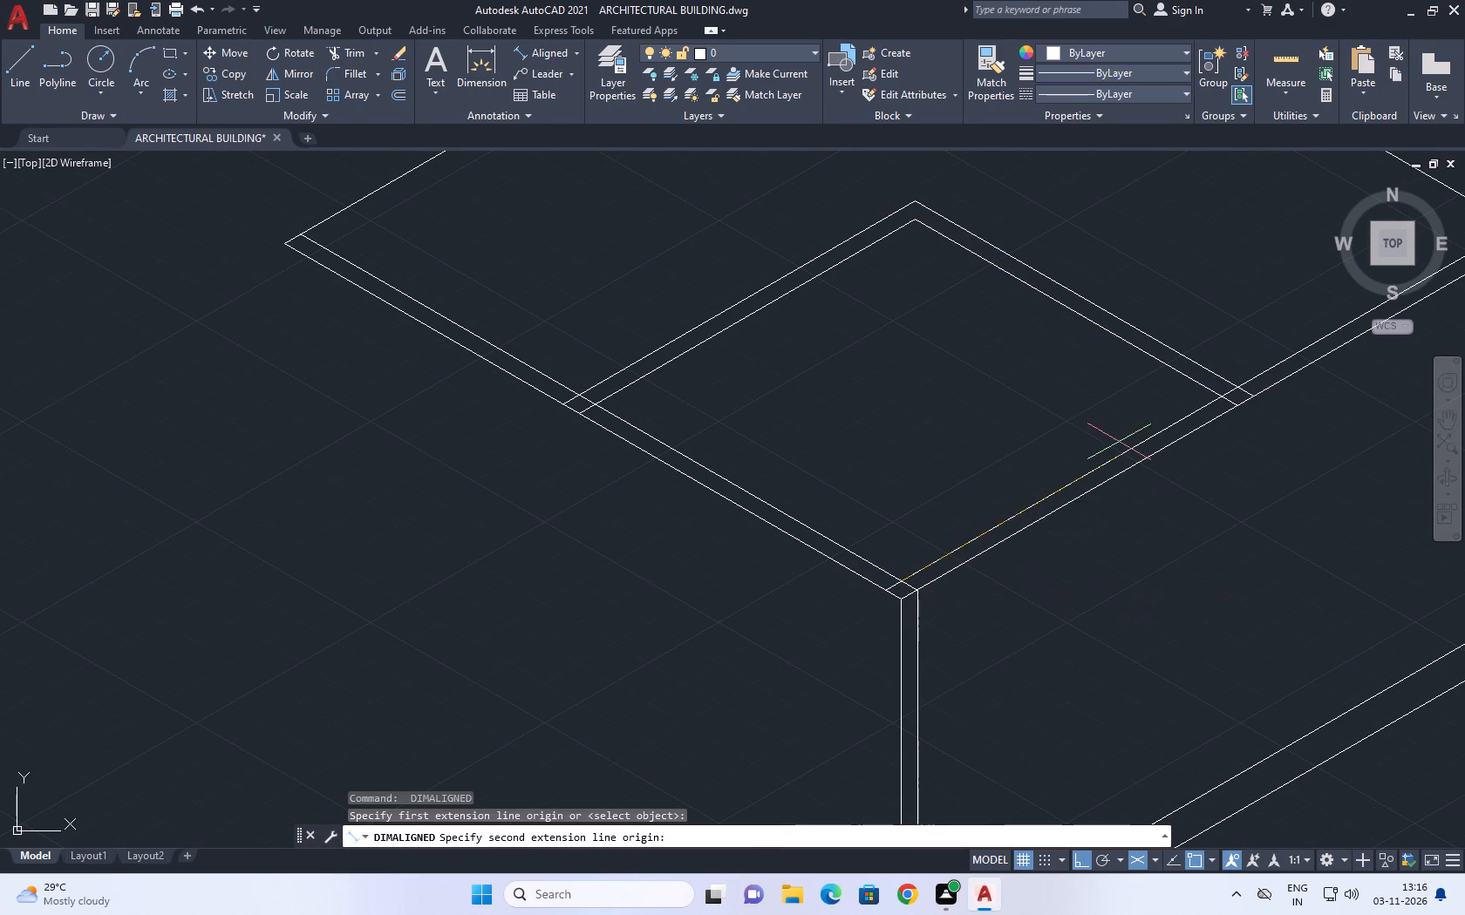
pyautogui.click(1218, 396)
pyautogui.press('Escape')
pyautogui.press('Escape')
pyautogui.press('Escape')
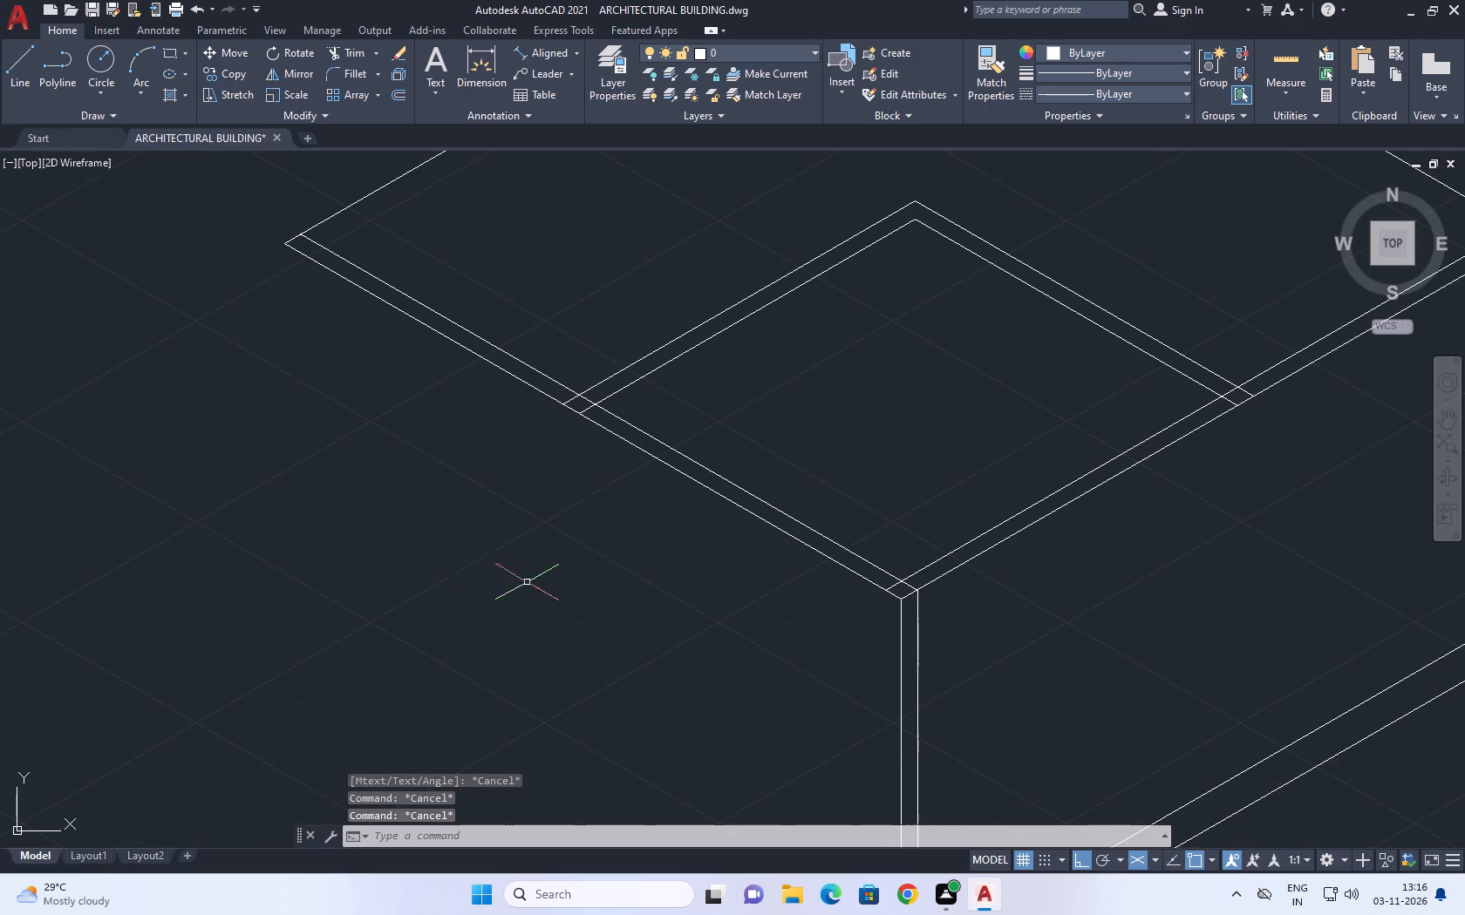
# Extend the 30° back edge and the front wall's two 30° top edges to the 150° line copied 6500 away.
pyautogui.scroll(-3, 633, 576)
pyautogui.moveTo(506, 688); pyautogui.dragTo(725, 498, button='middle')
pyautogui.moveTo(559, 446); pyautogui.dragTo(573, 469, button='middle')
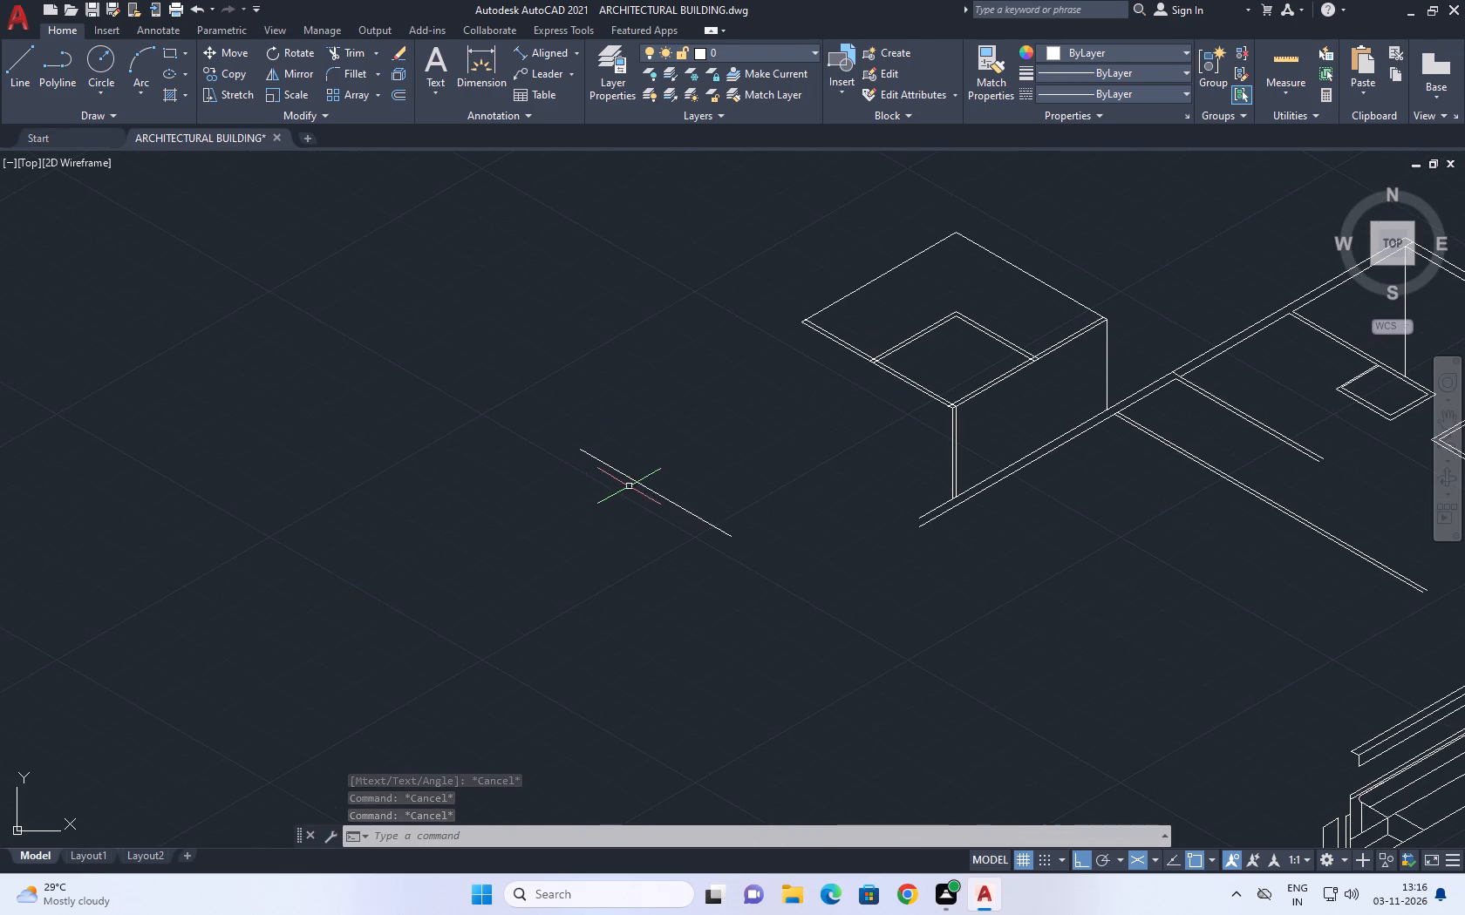
pyautogui.write('ex')
pyautogui.press('space')
pyautogui.click(842, 304)
pyautogui.click(818, 294)
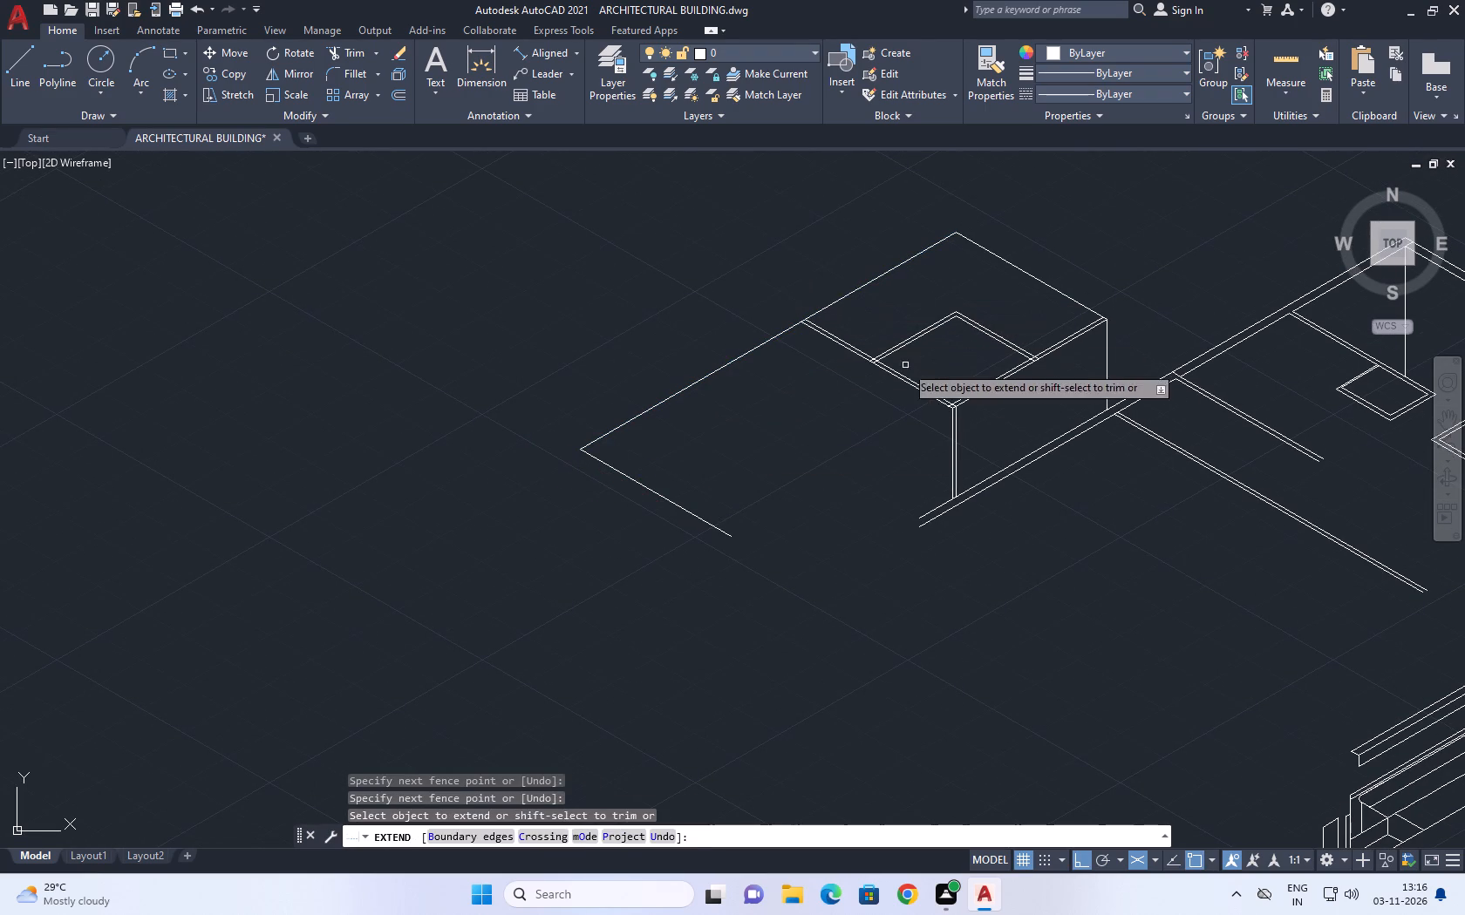
pyautogui.click(964, 386)
pyautogui.click(985, 402)
pyautogui.press('Escape')
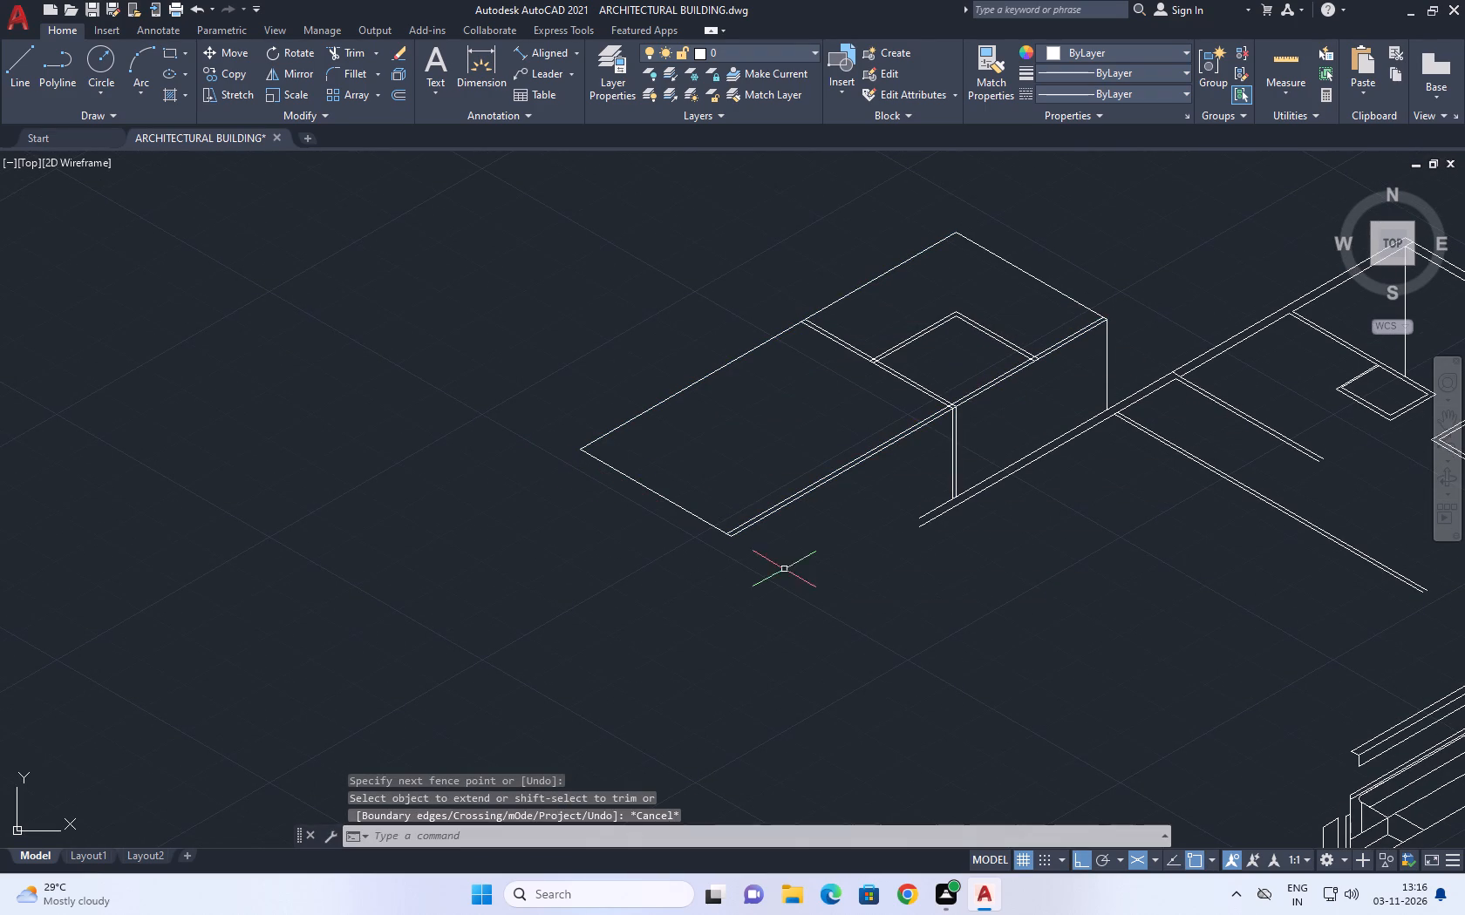
# Trim the front wall's inner 30° top line between the dividing wall's two lines to open the junction.
pyautogui.write('tr')
pyautogui.press('space')
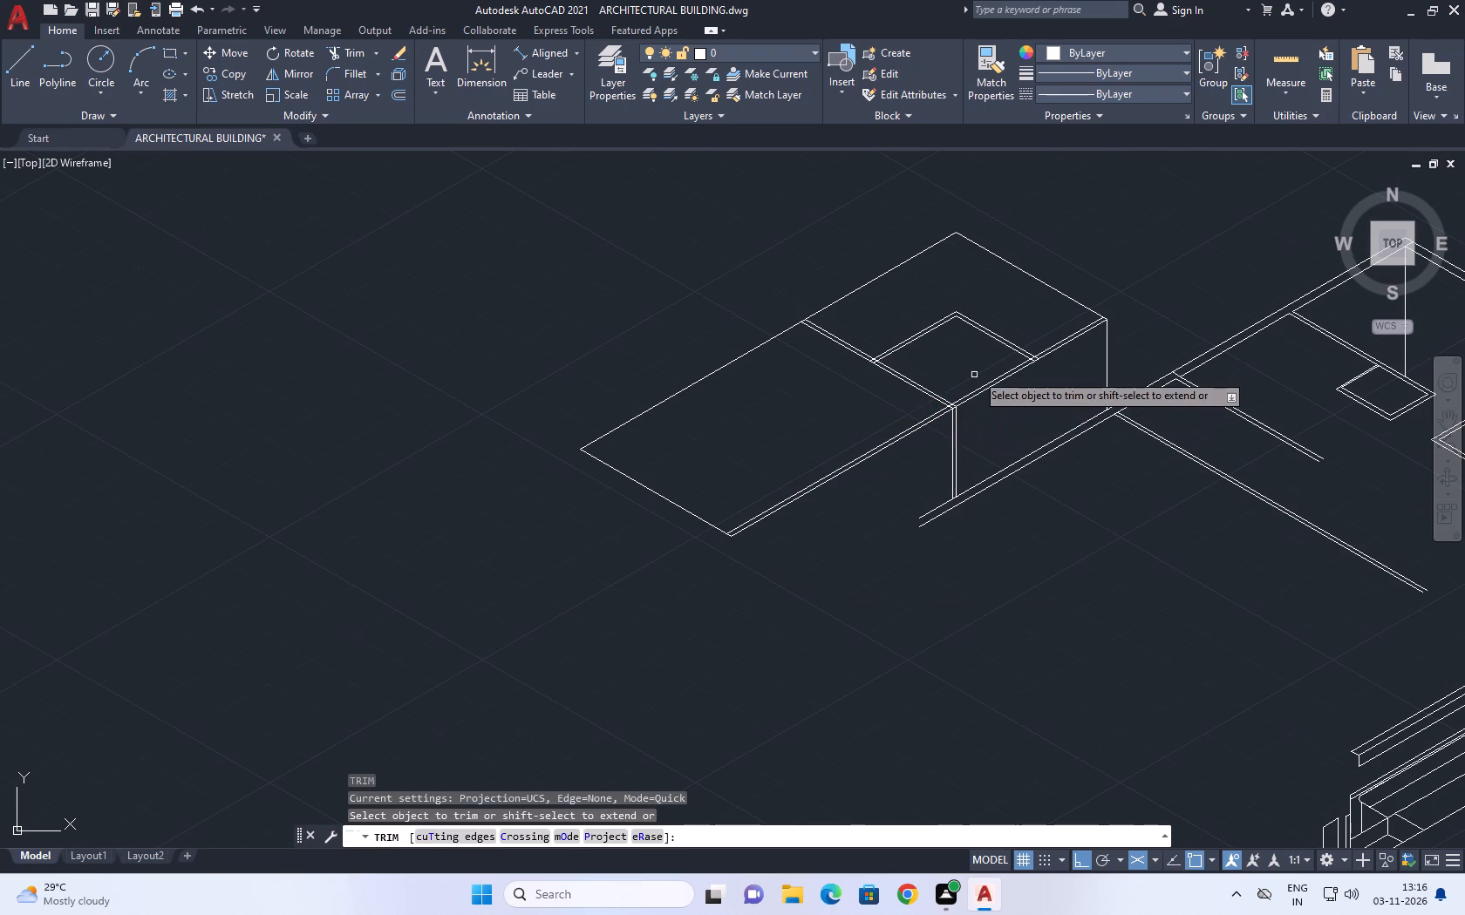
pyautogui.scroll(4, 957, 403)
pyautogui.click(896, 430)
pyautogui.click(950, 395)
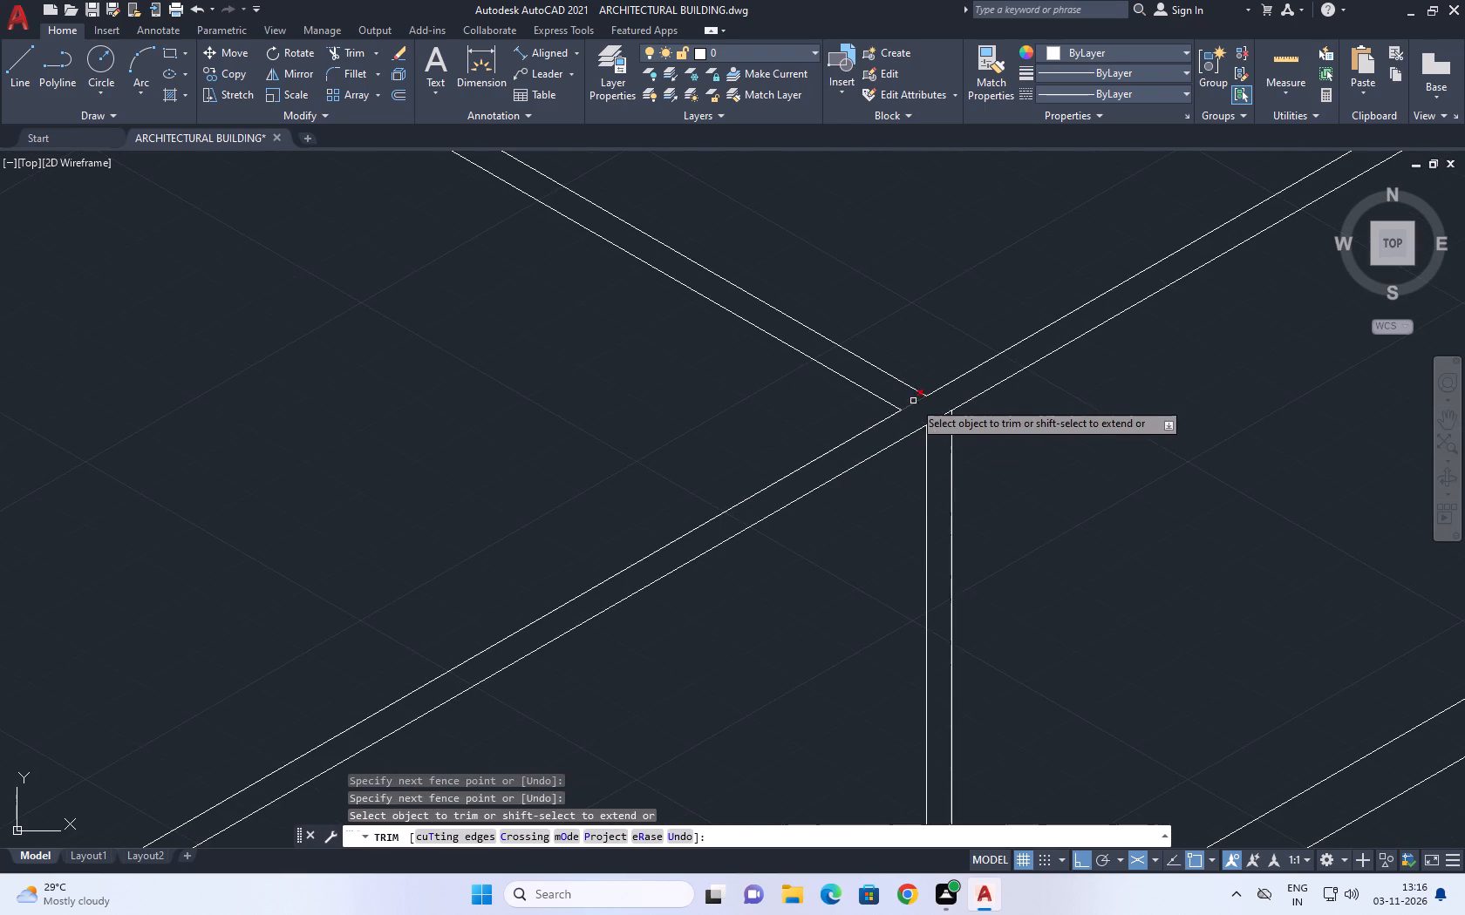
pyautogui.click(912, 401)
pyautogui.scroll(-2, 971, 390)
pyautogui.press('Escape')
pyautogui.moveTo(847, 487); pyautogui.dragTo(1043, 414, button='middle')
pyautogui.scroll(-2, 1009, 415)
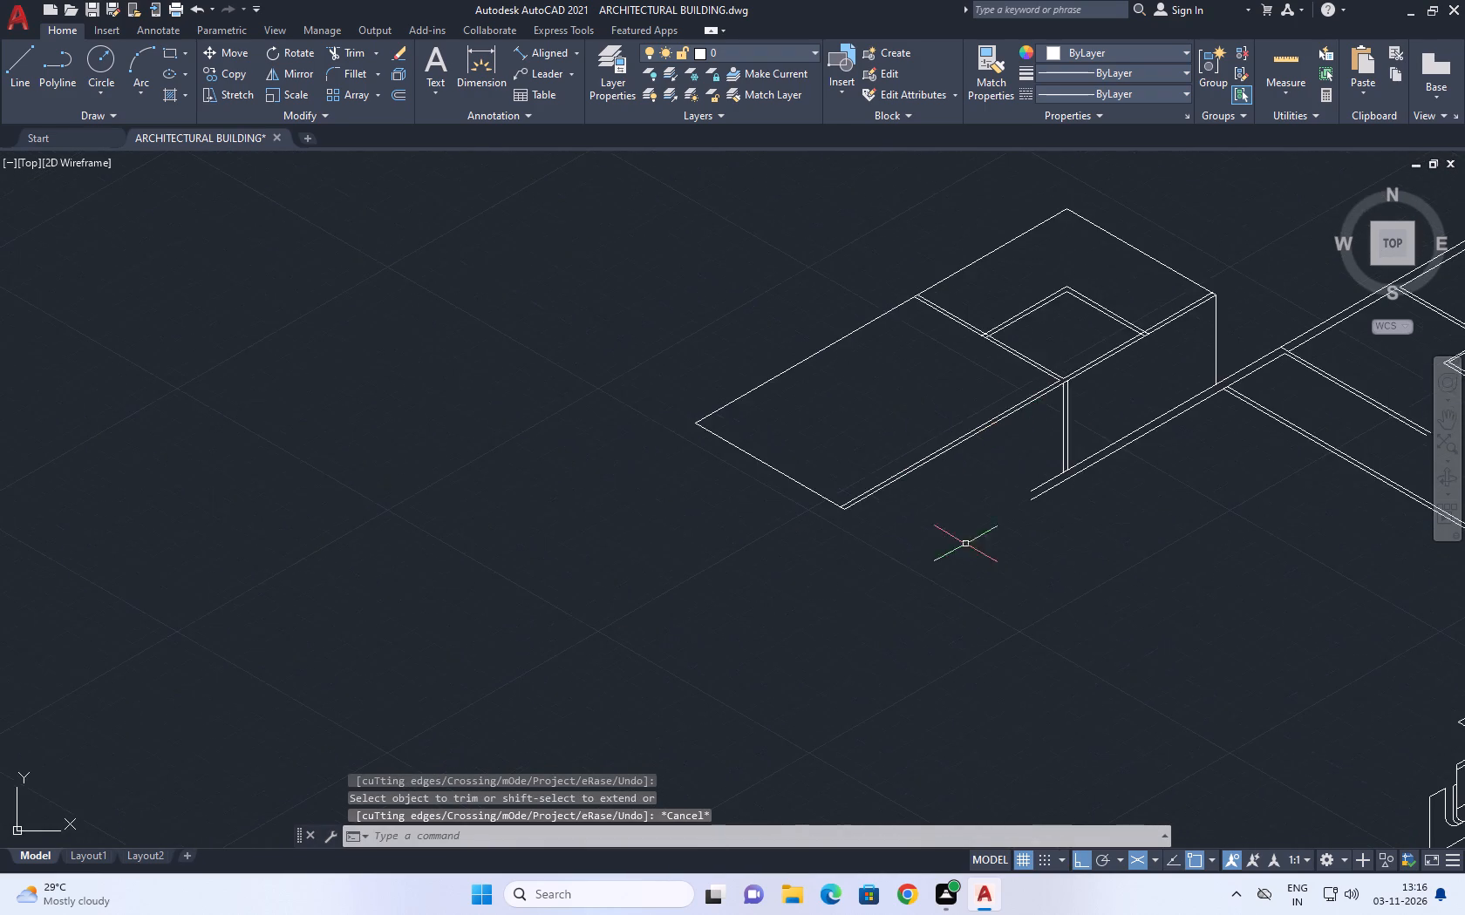
# Draw a vertical line down from the projecting volume's outer front corner, past the level of the lower 30° lines.
pyautogui.moveTo(967, 545); pyautogui.dragTo(1005, 411, button='middle')
pyautogui.press('l')
pyautogui.press('space')
pyautogui.moveTo(815, 506); pyautogui.dragTo(817, 539, button='middle')
pyautogui.scroll(1, 882, 424)
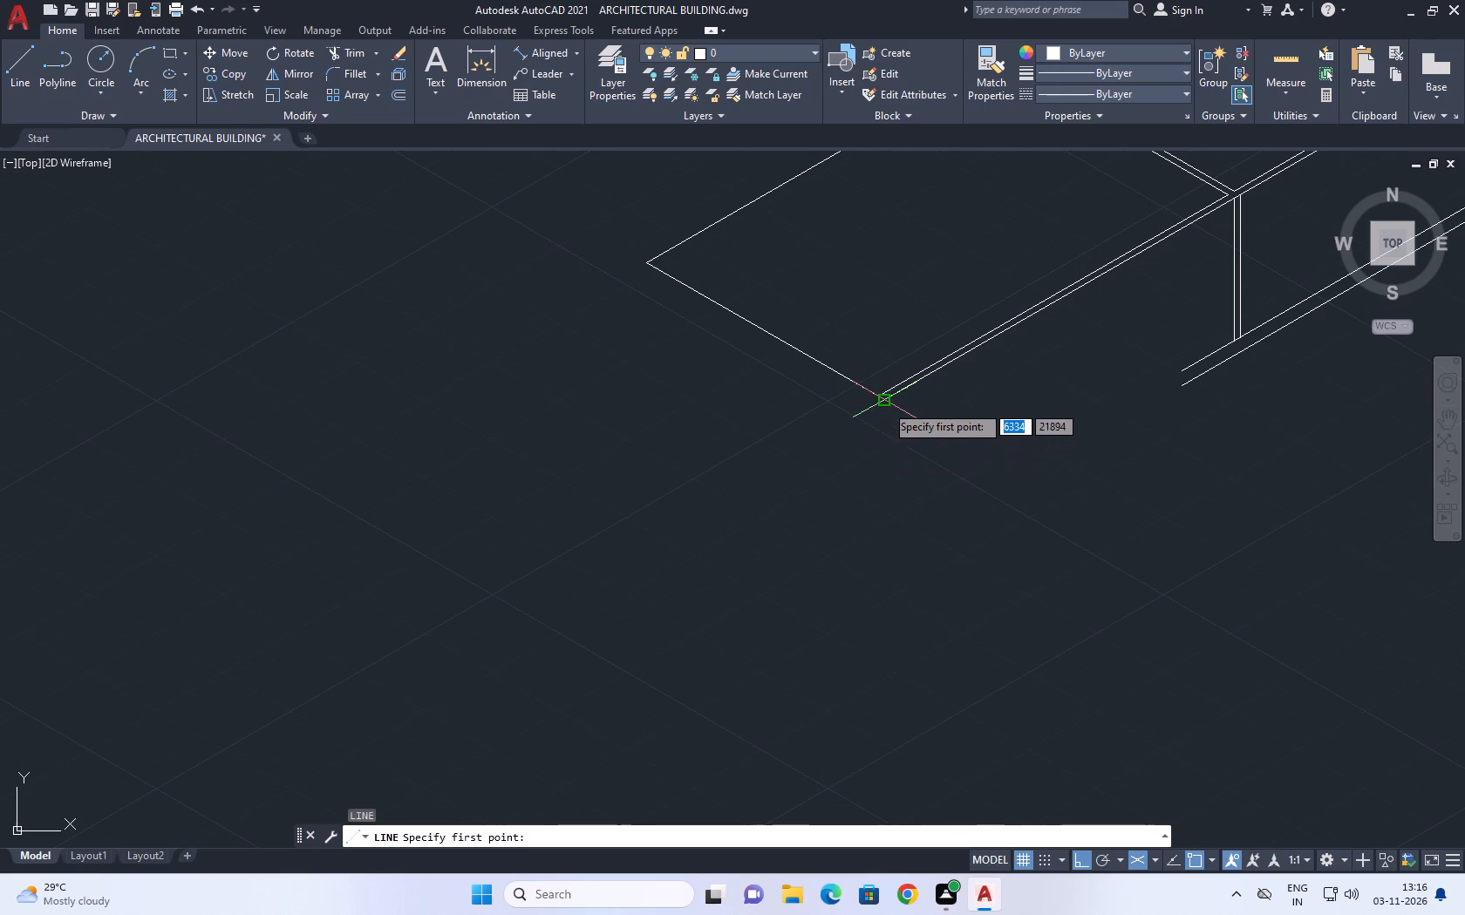
pyautogui.click(885, 403)
pyautogui.press('F5')
pyautogui.click(933, 647)
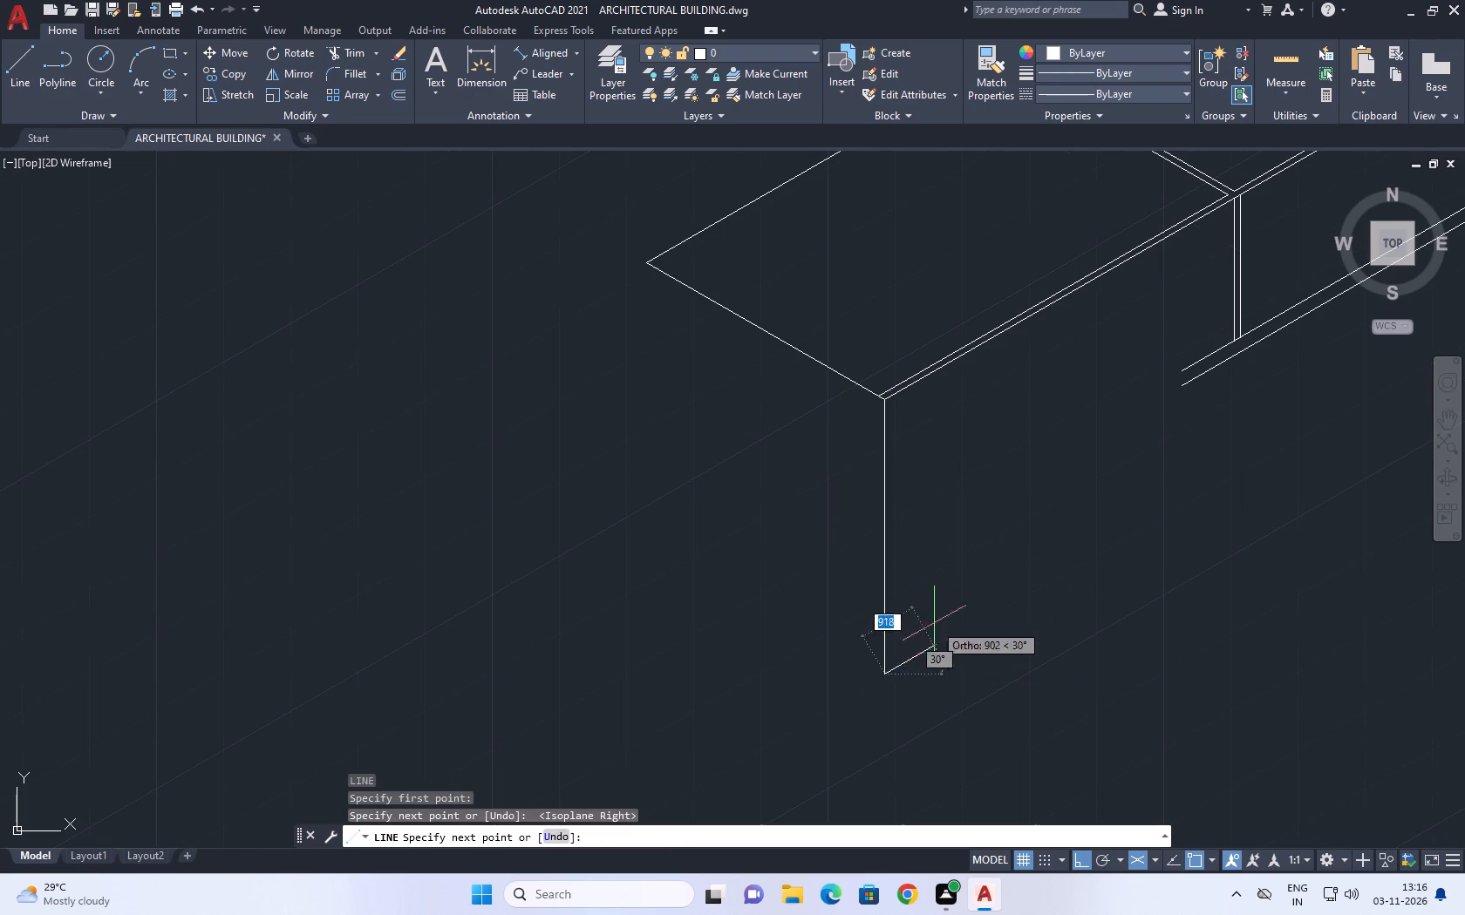
pyautogui.press('Escape')
pyautogui.scroll(-1, 938, 542)
pyautogui.moveTo(1083, 531); pyautogui.dragTo(960, 521, button='middle')
pyautogui.moveTo(748, 453); pyautogui.dragTo(848, 485, button='middle')
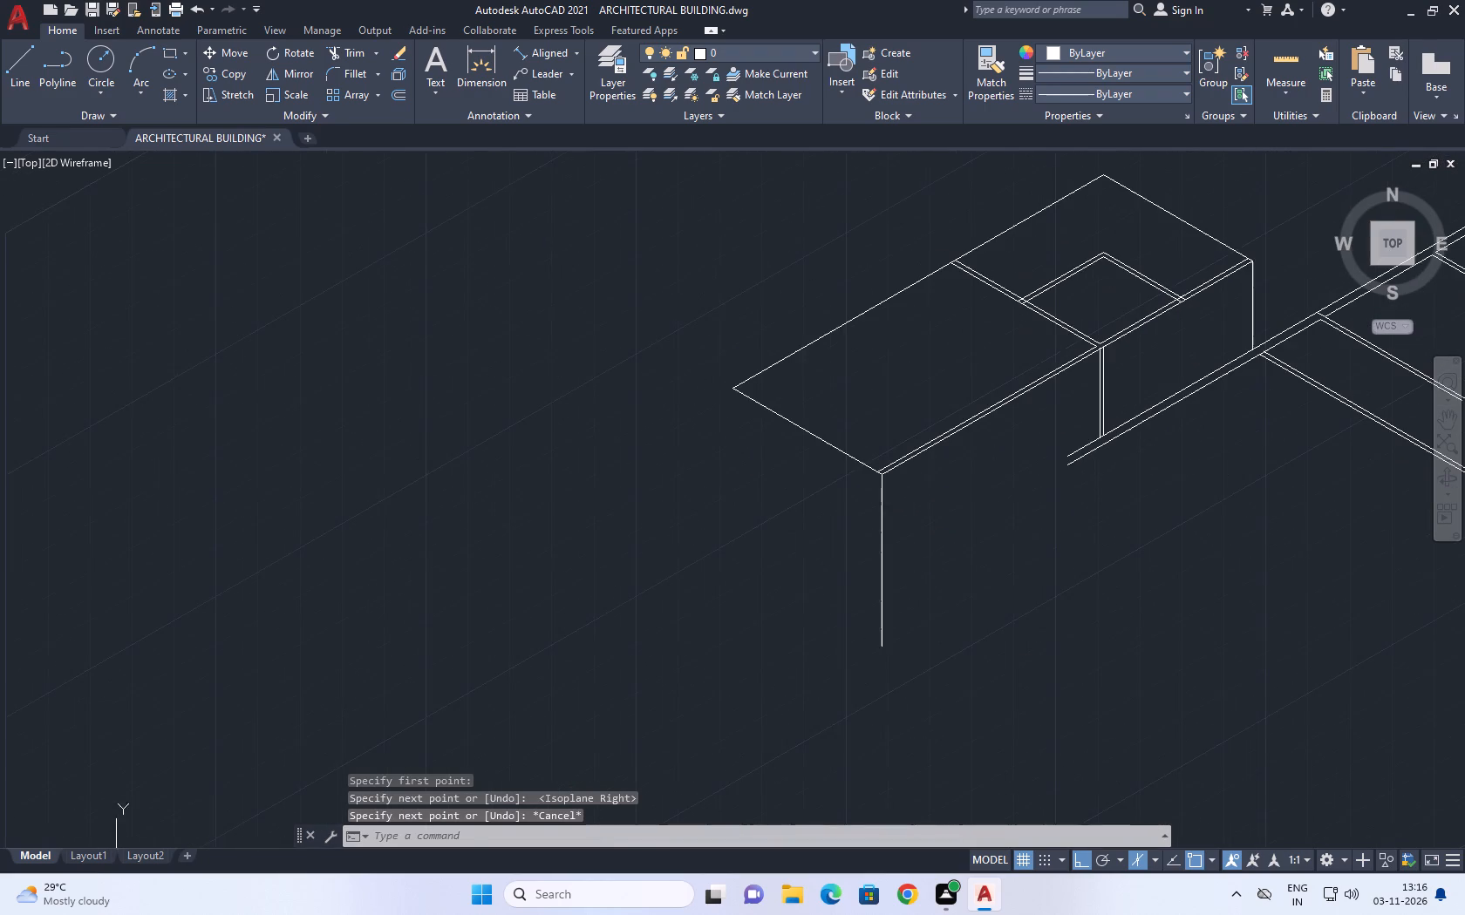
# Measure the height of the vertical edge at the front wall's far end with an aligned dimension preview.
pyautogui.moveTo(1053, 424); pyautogui.dragTo(951, 495, button='middle')
pyautogui.scroll(-1, 949, 495)
pyautogui.click(550, 57)
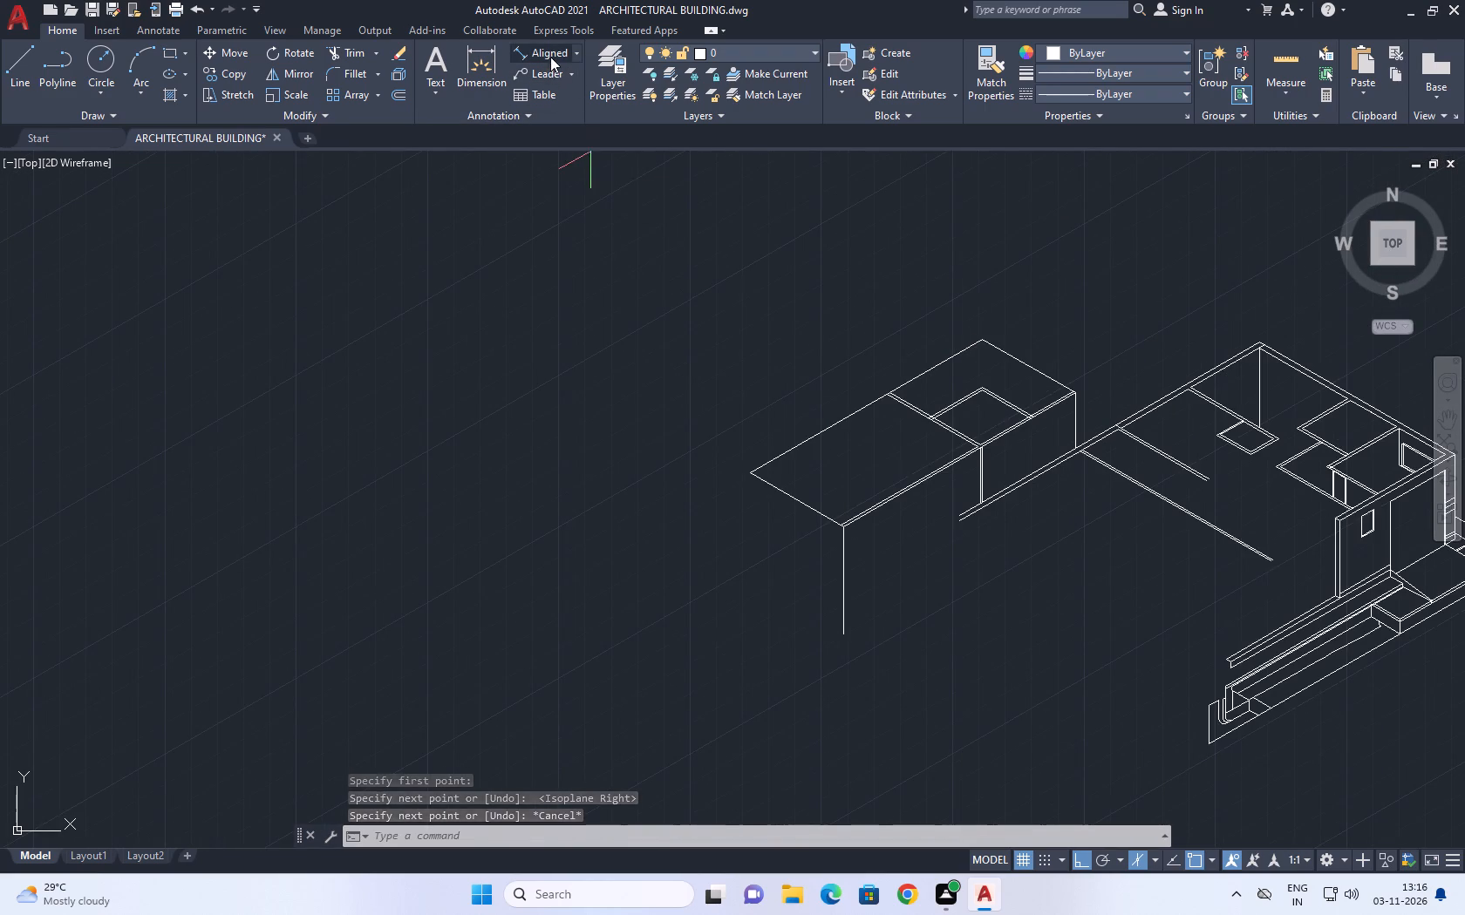
pyautogui.moveTo(867, 310); pyautogui.dragTo(614, 410, button='middle')
pyautogui.scroll(3, 855, 495)
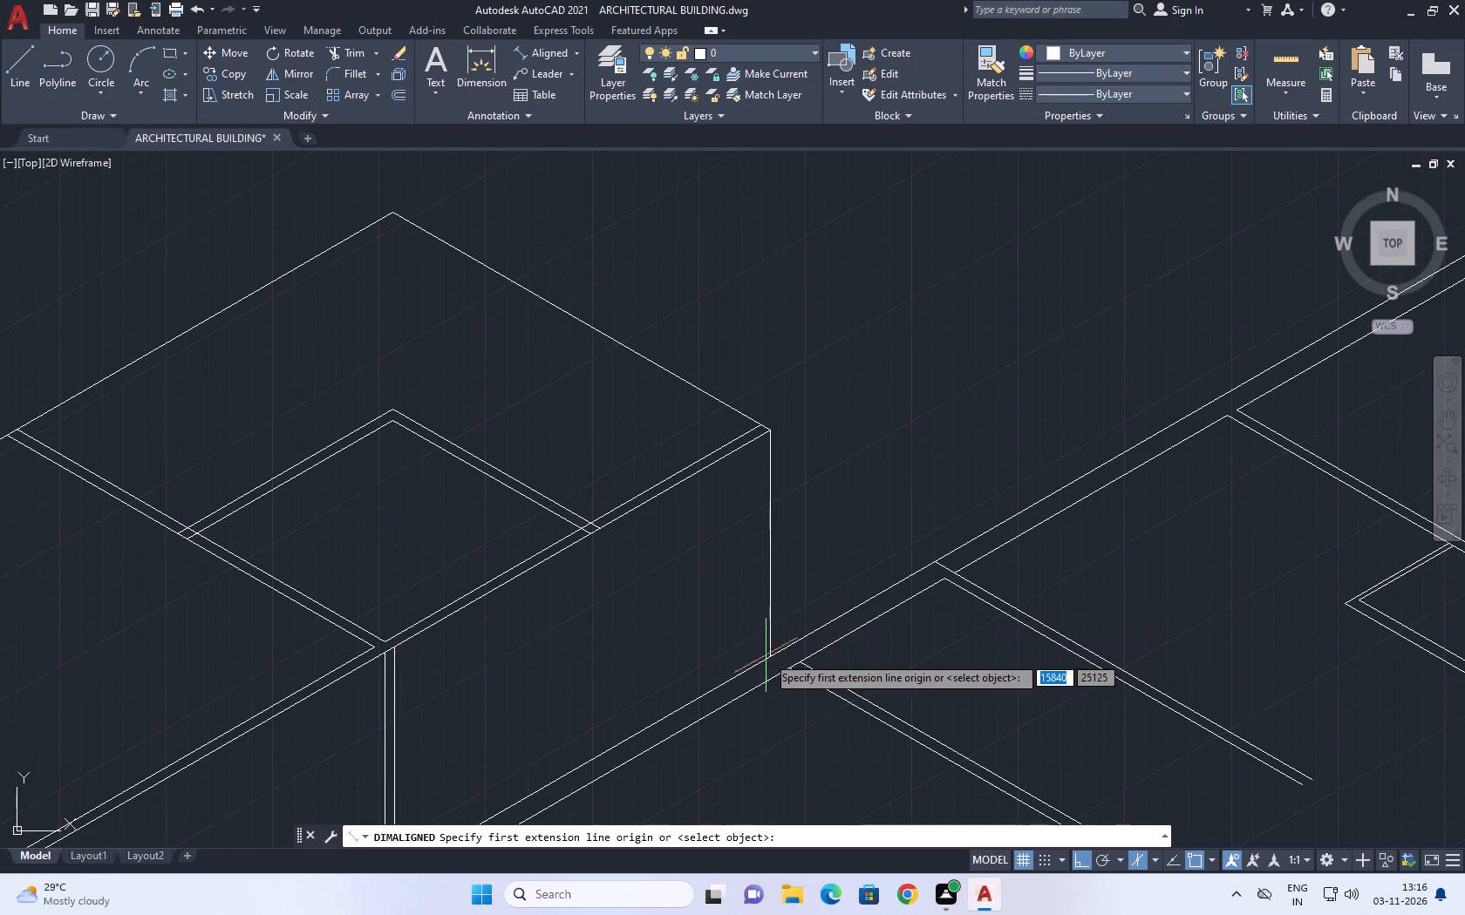
pyautogui.click(770, 658)
pyautogui.scroll(1, 750, 430)
pyautogui.click(779, 433)
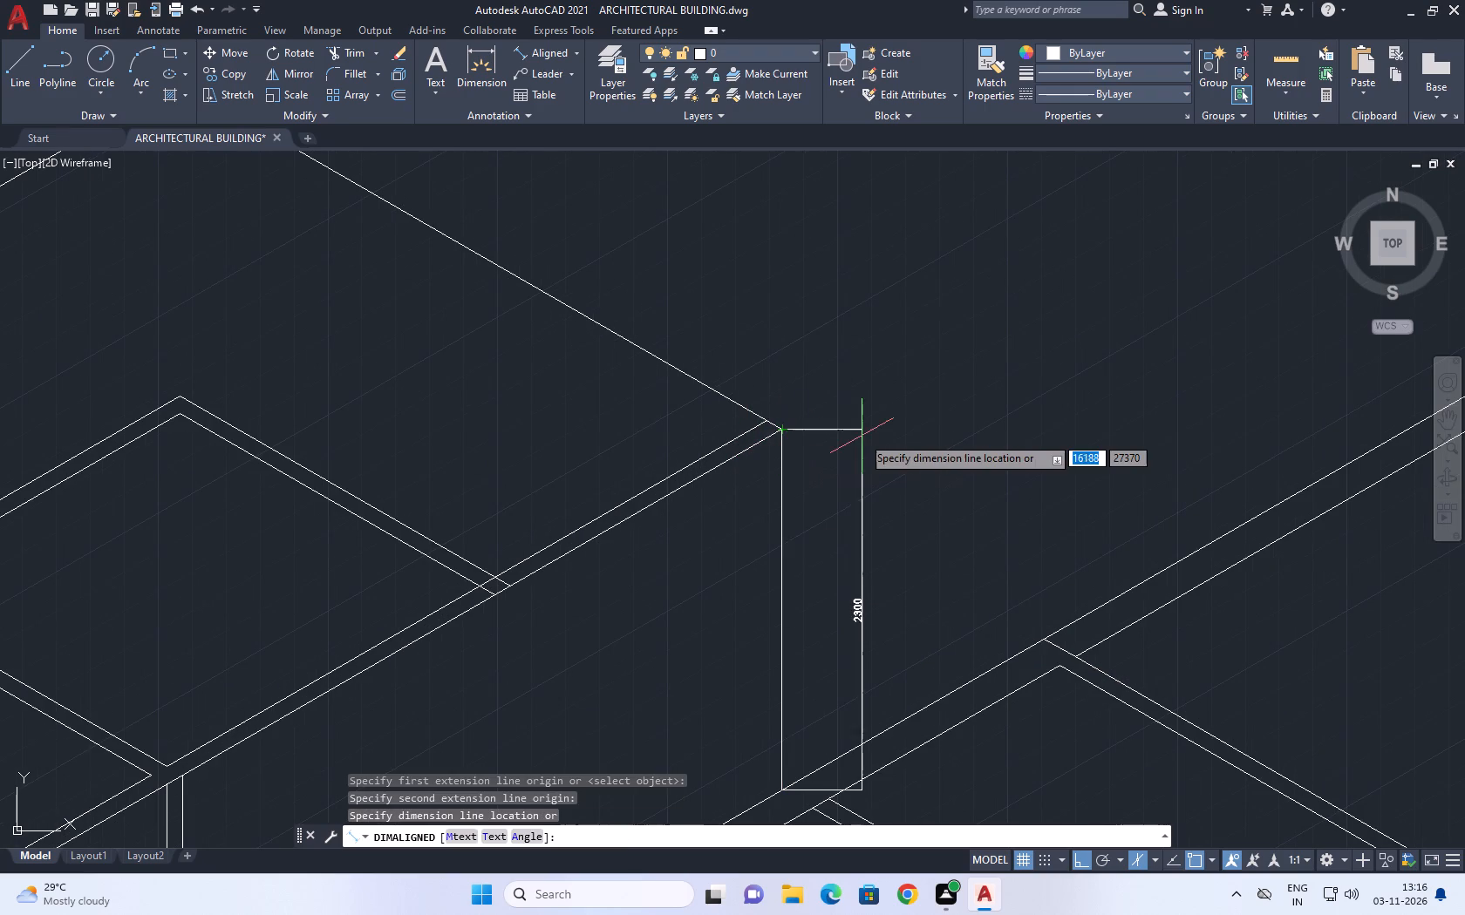
pyautogui.scroll(-1, 768, 369)
pyautogui.press('Escape')
# Extend the two lower 30° lines beneath the front wall to the new vertical corner line.
pyautogui.scroll(-2, 821, 354)
pyautogui.moveTo(712, 566); pyautogui.dragTo(796, 396, button='middle')
pyautogui.scroll(1, 758, 455)
pyautogui.moveTo(684, 437); pyautogui.dragTo(696, 453, button='middle')
pyautogui.write('ex')
pyautogui.press('space')
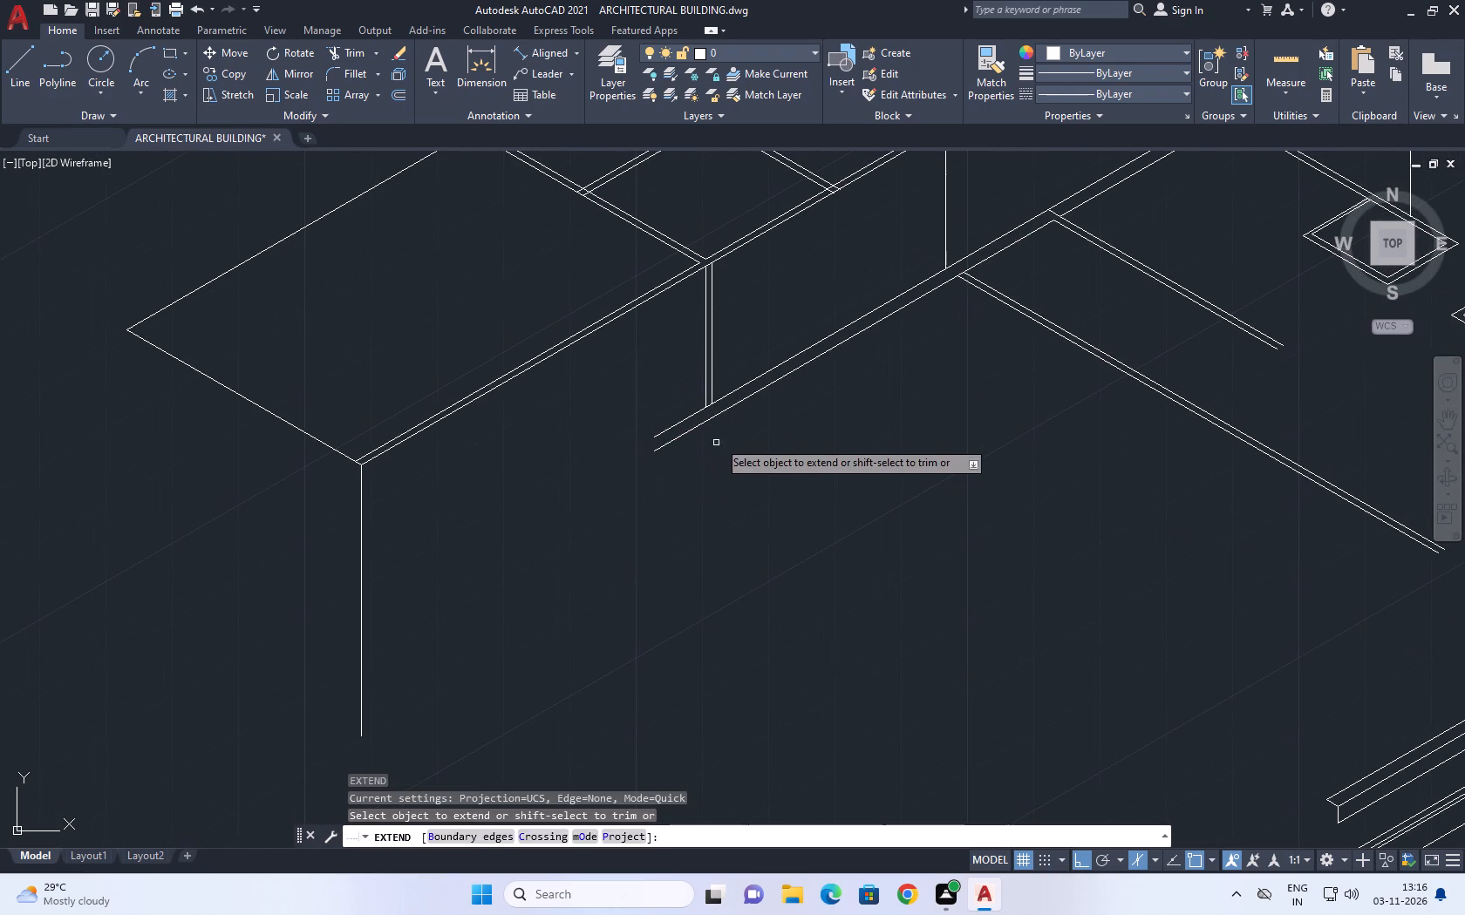
pyautogui.click(673, 409)
pyautogui.click(711, 475)
pyautogui.moveTo(680, 451); pyautogui.dragTo(707, 488, button='middle')
pyautogui.press('Escape')
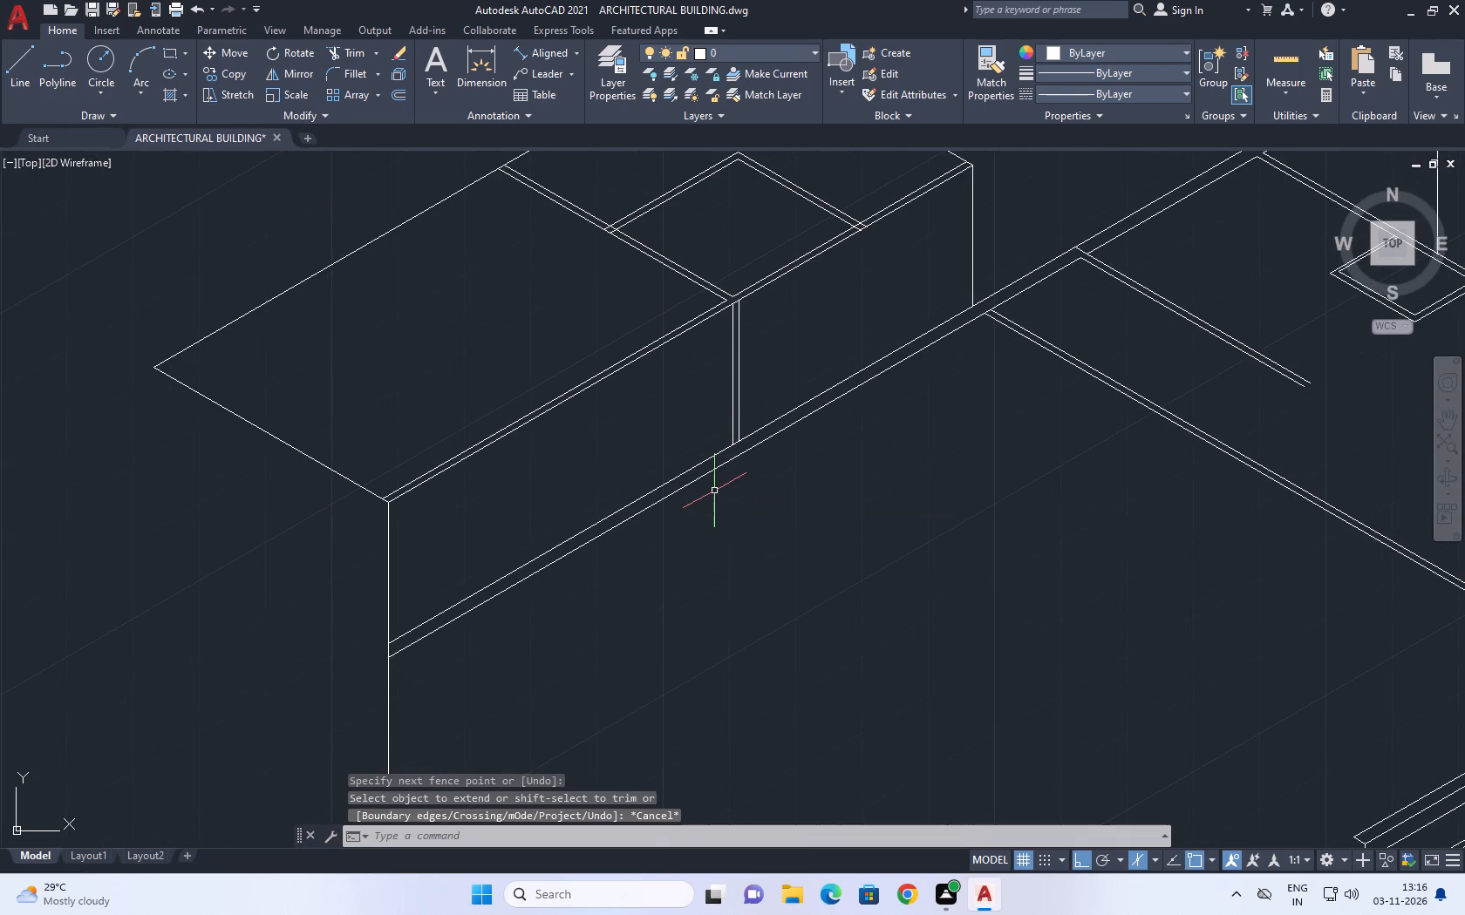
# Extend the dividing wall's two vertical lines down to the lower of the two bottom 30° lines.
pyautogui.write('ex')
pyautogui.press('space')
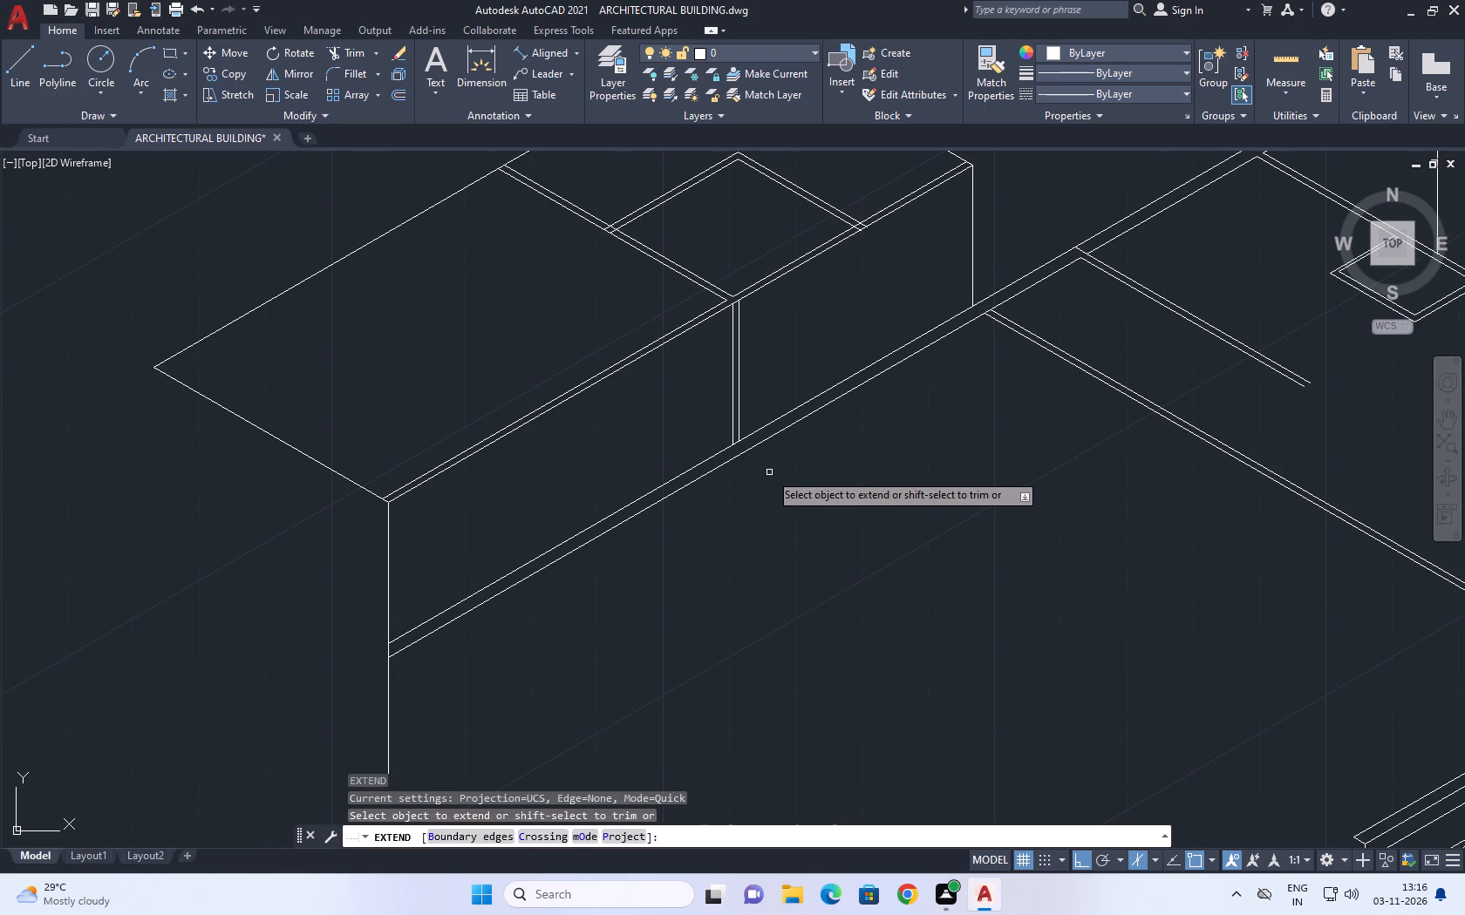
pyautogui.moveTo(827, 486); pyautogui.dragTo(767, 504, button='middle')
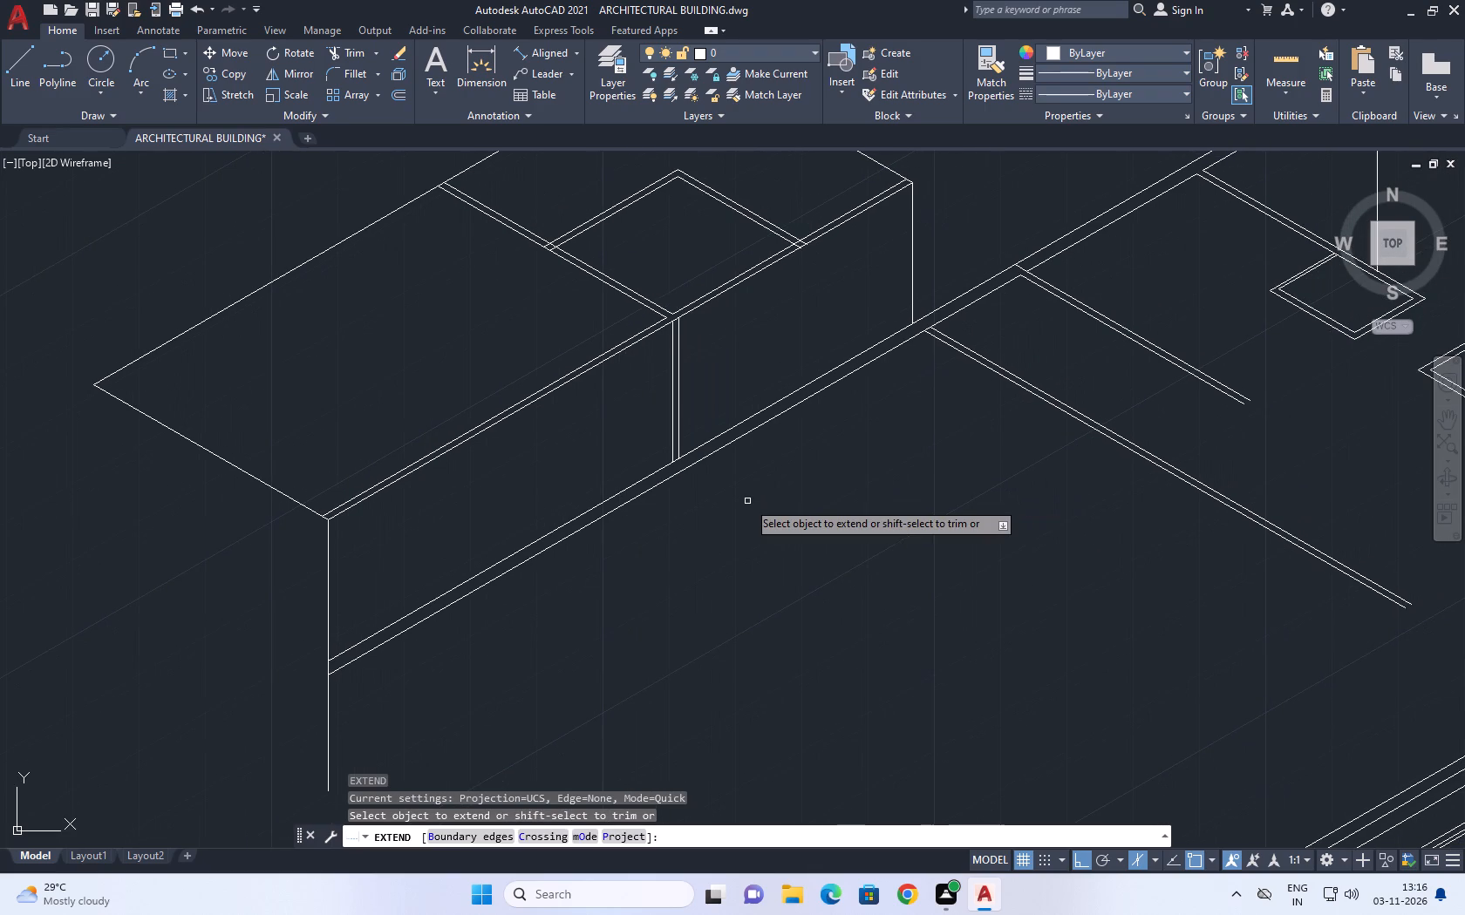
pyautogui.moveTo(753, 507); pyautogui.dragTo(840, 518, button='middle')
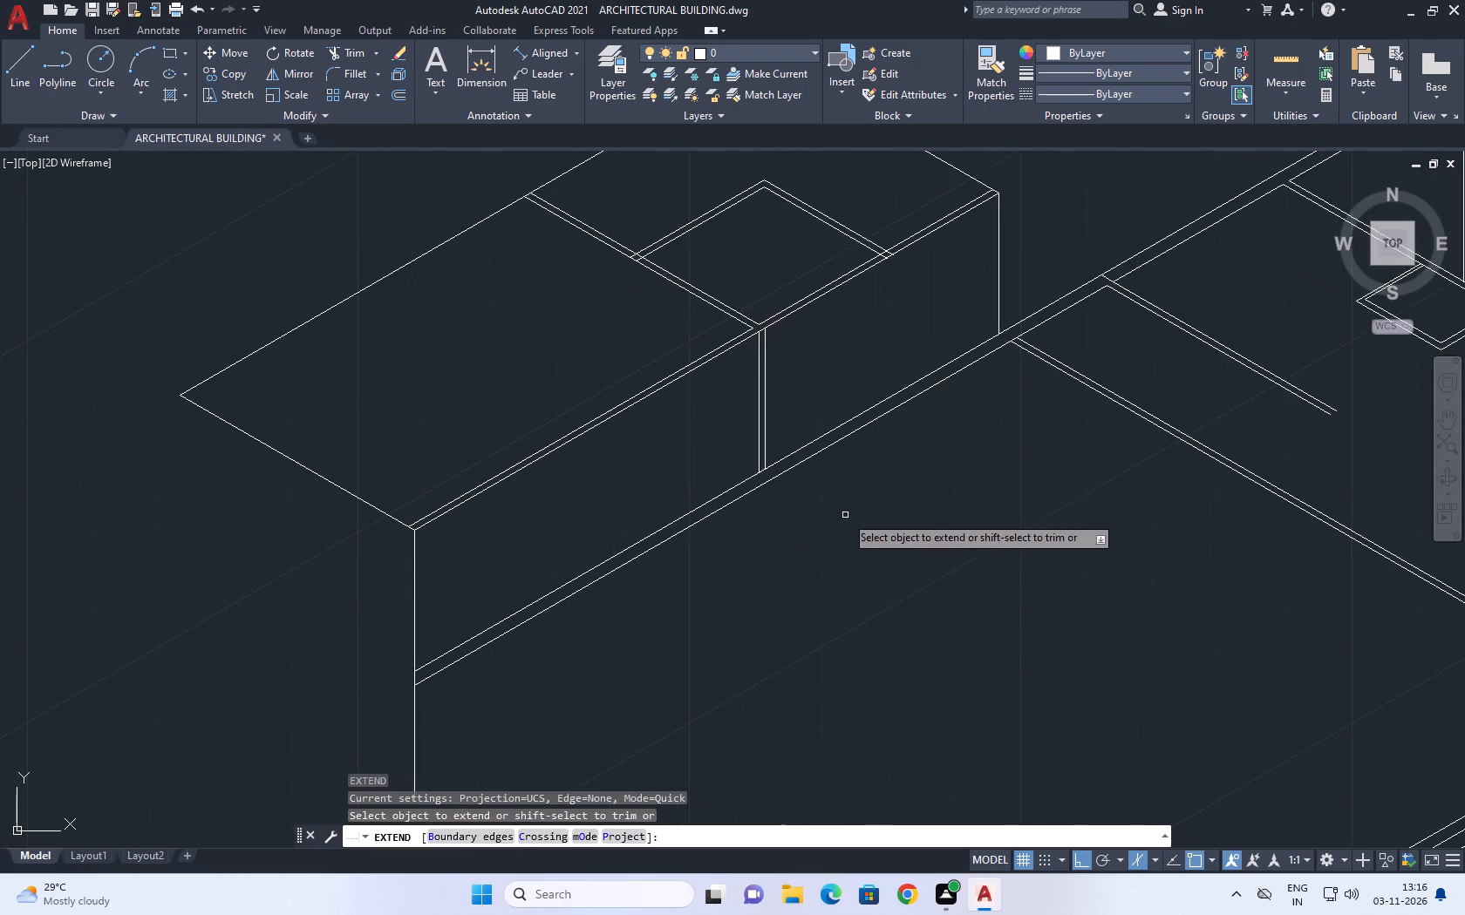
pyautogui.click(739, 460)
pyautogui.click(798, 429)
pyautogui.press('Escape')
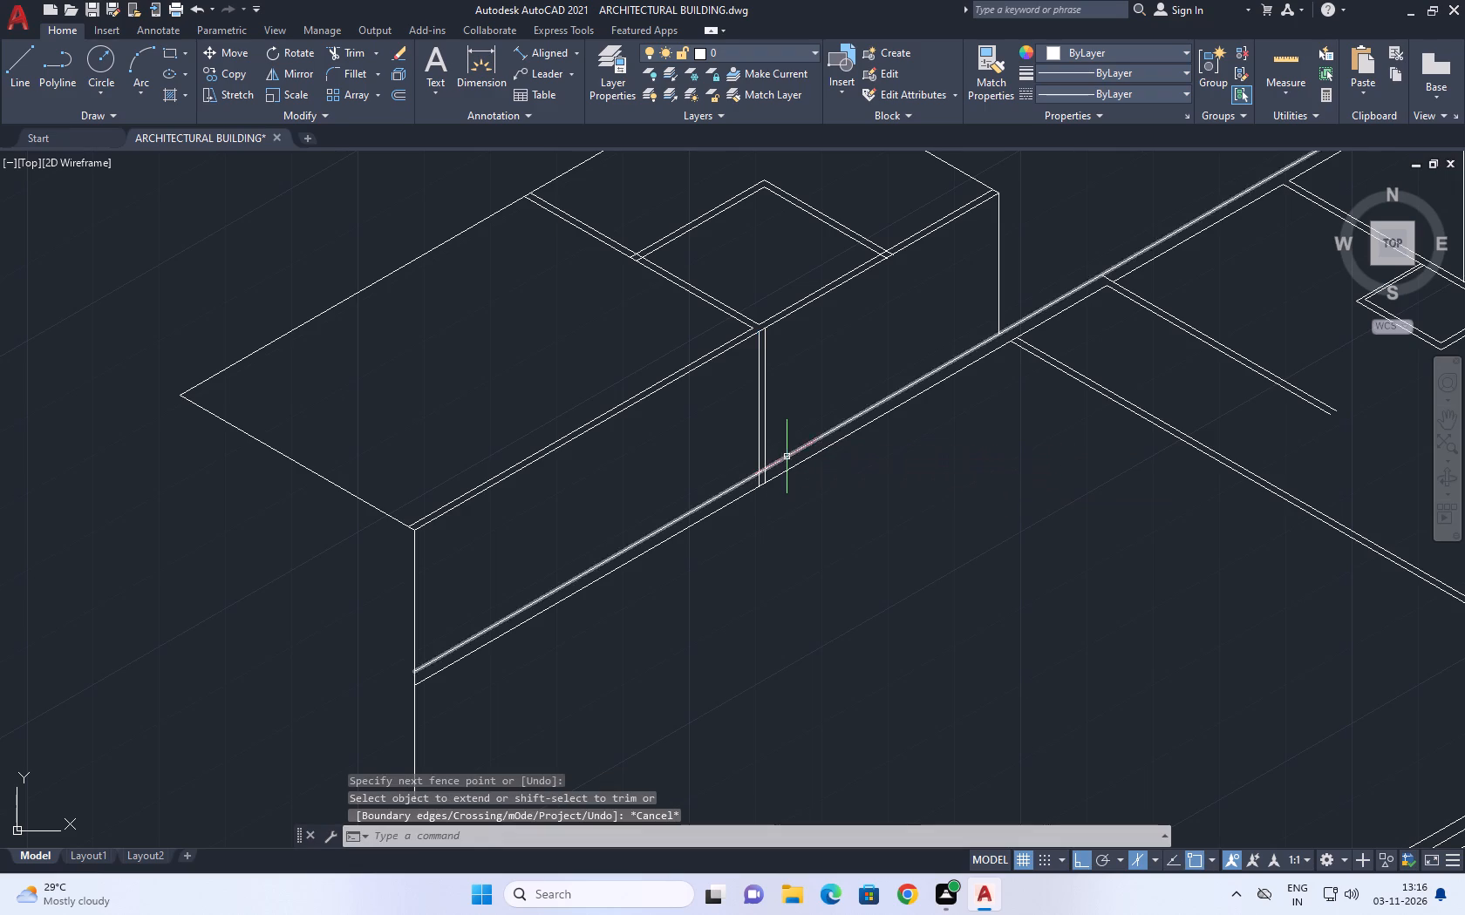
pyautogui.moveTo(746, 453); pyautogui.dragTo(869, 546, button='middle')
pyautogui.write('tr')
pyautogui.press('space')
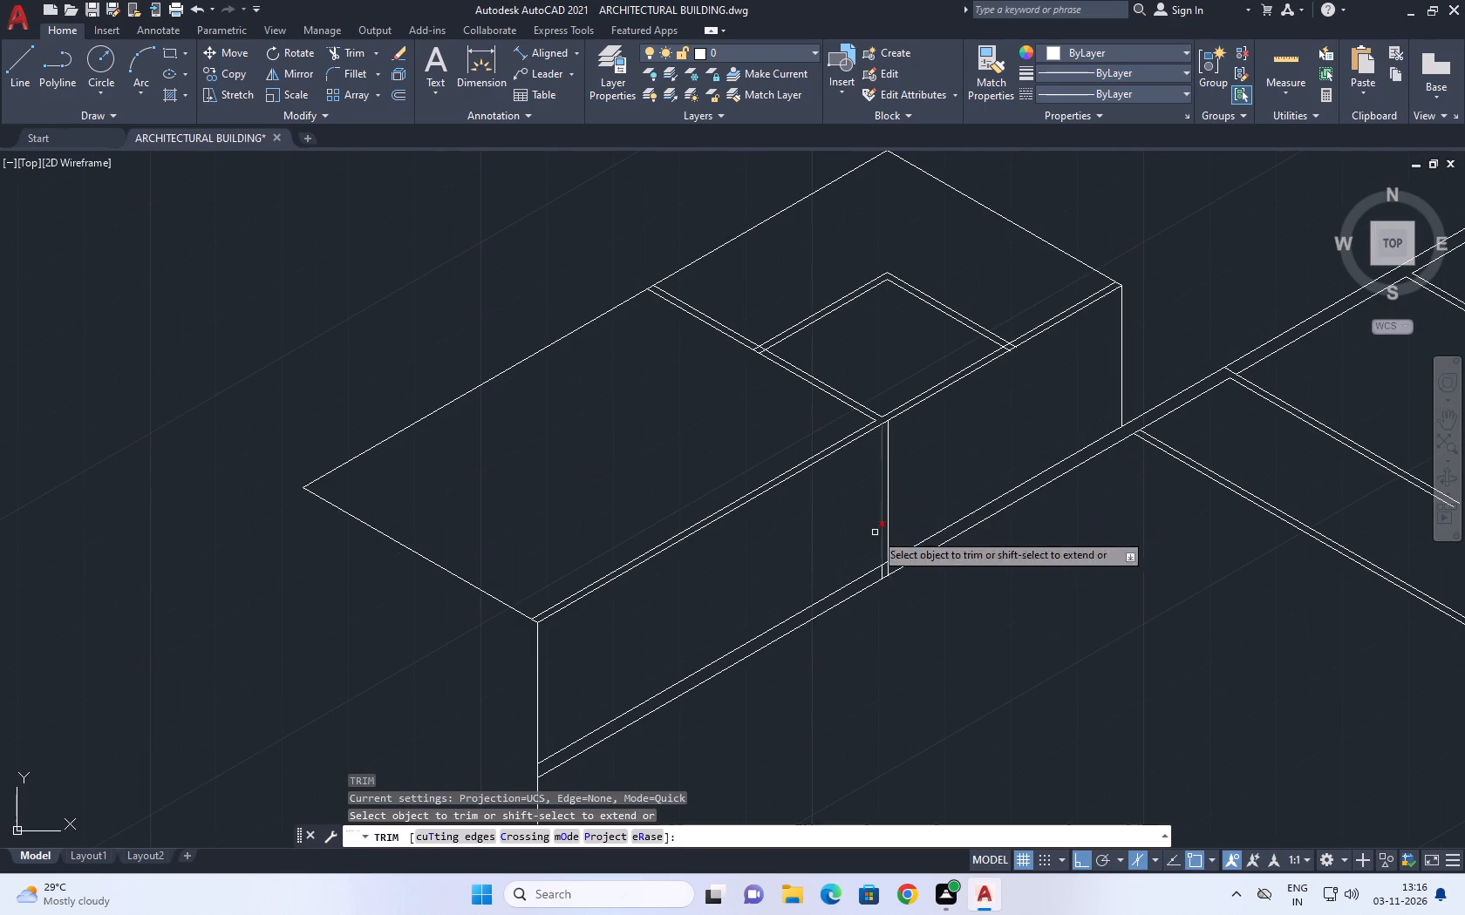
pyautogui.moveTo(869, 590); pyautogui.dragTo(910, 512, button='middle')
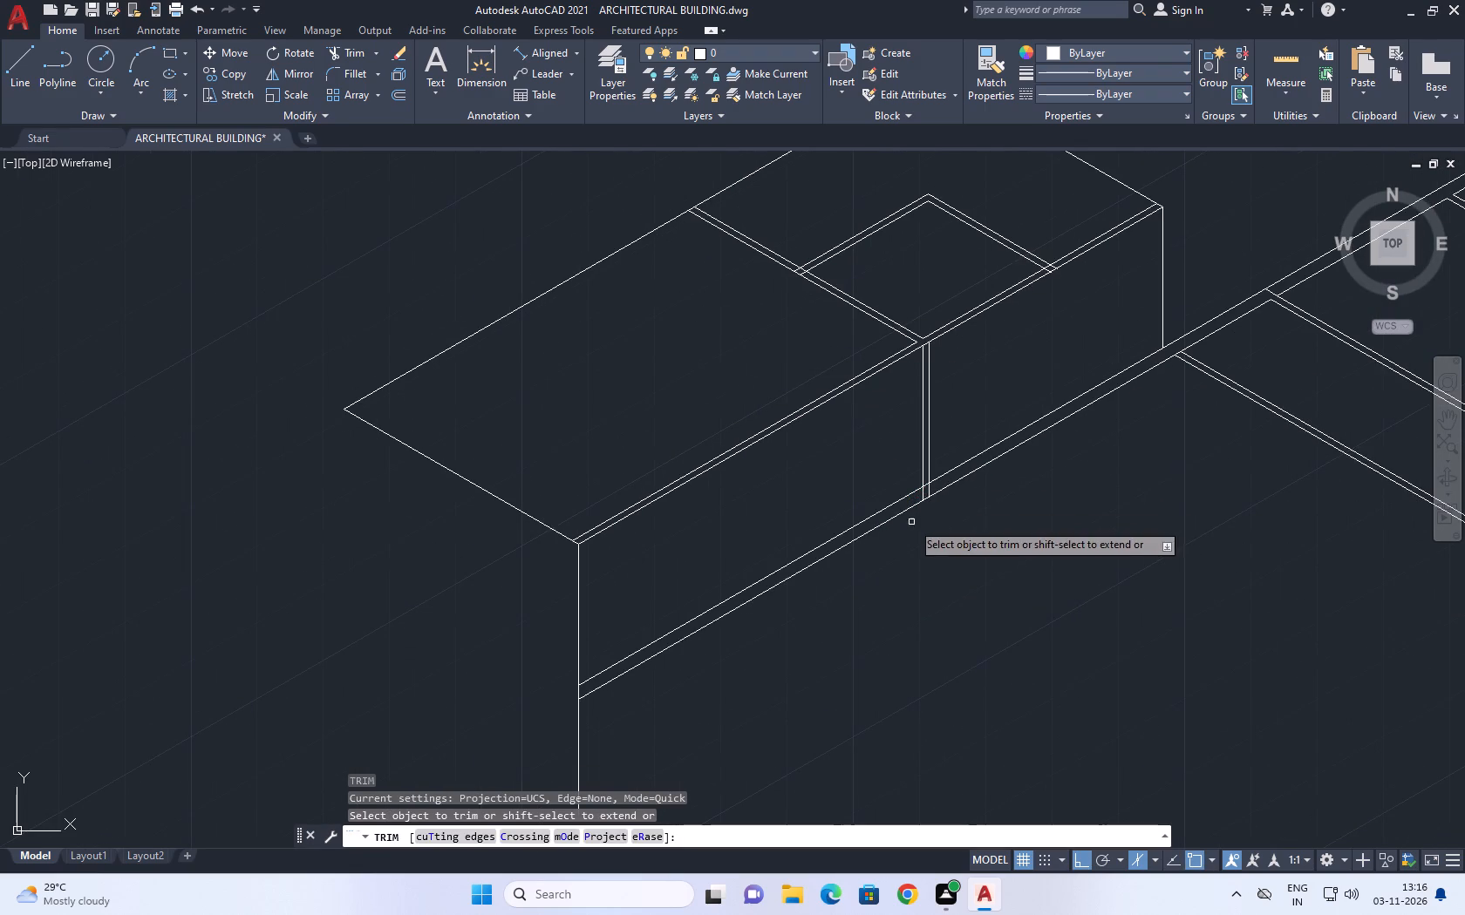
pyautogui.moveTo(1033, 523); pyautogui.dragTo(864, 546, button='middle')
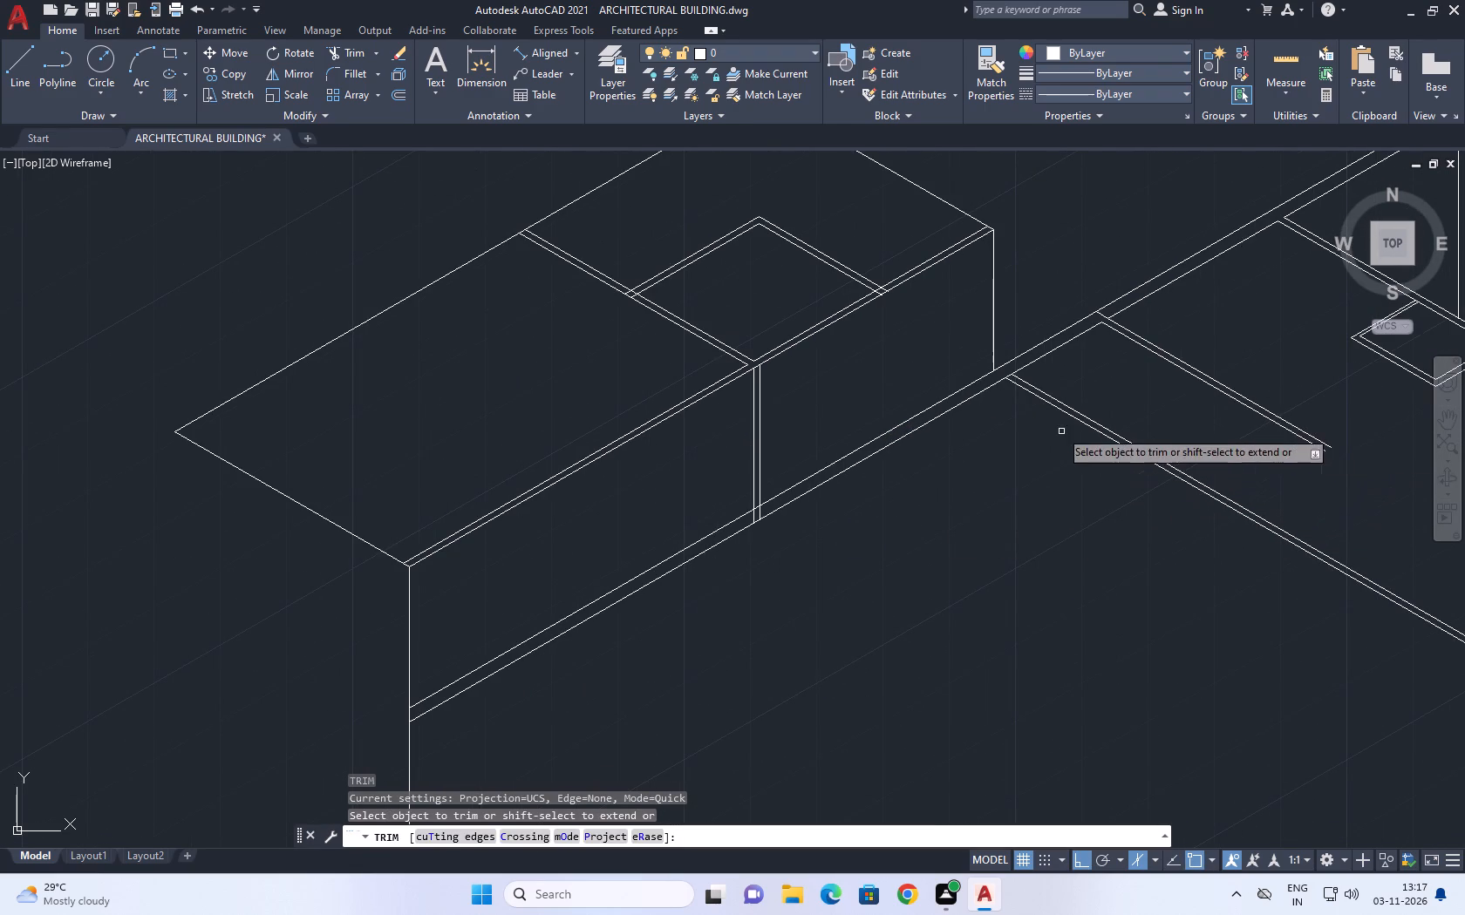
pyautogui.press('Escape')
# Extend the vertical edge at the front wall's far end down to the lower bottom 30° line.
pyautogui.press('e')
pyautogui.press('x')
pyautogui.press('space')
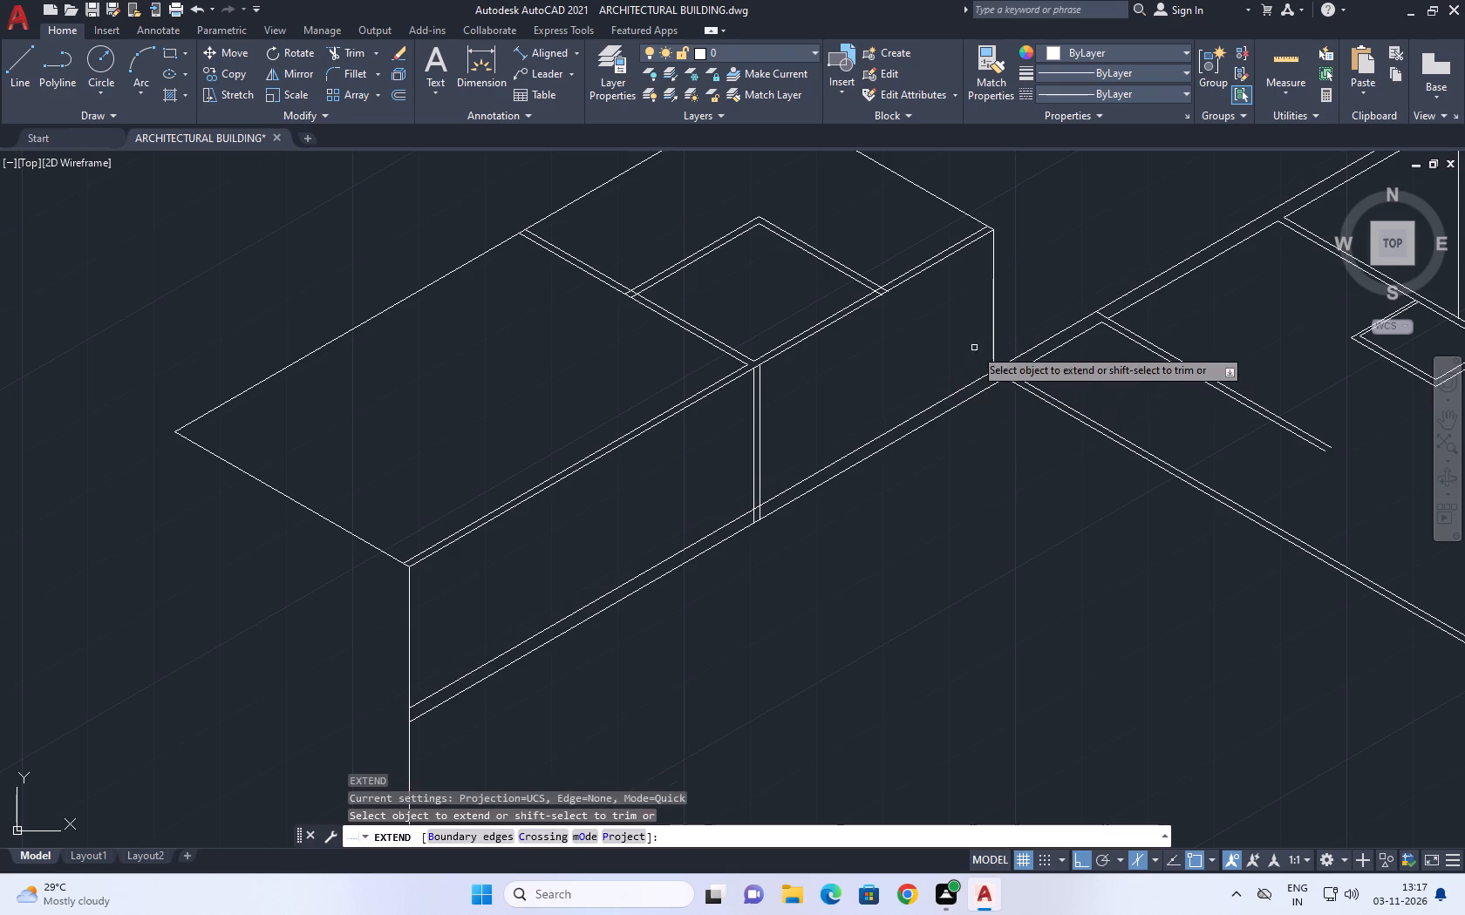
pyautogui.click(974, 348)
pyautogui.click(1015, 333)
pyautogui.press('Escape')
pyautogui.scroll(-2, 964, 426)
pyautogui.moveTo(1035, 501); pyautogui.dragTo(1133, 459, button='middle')
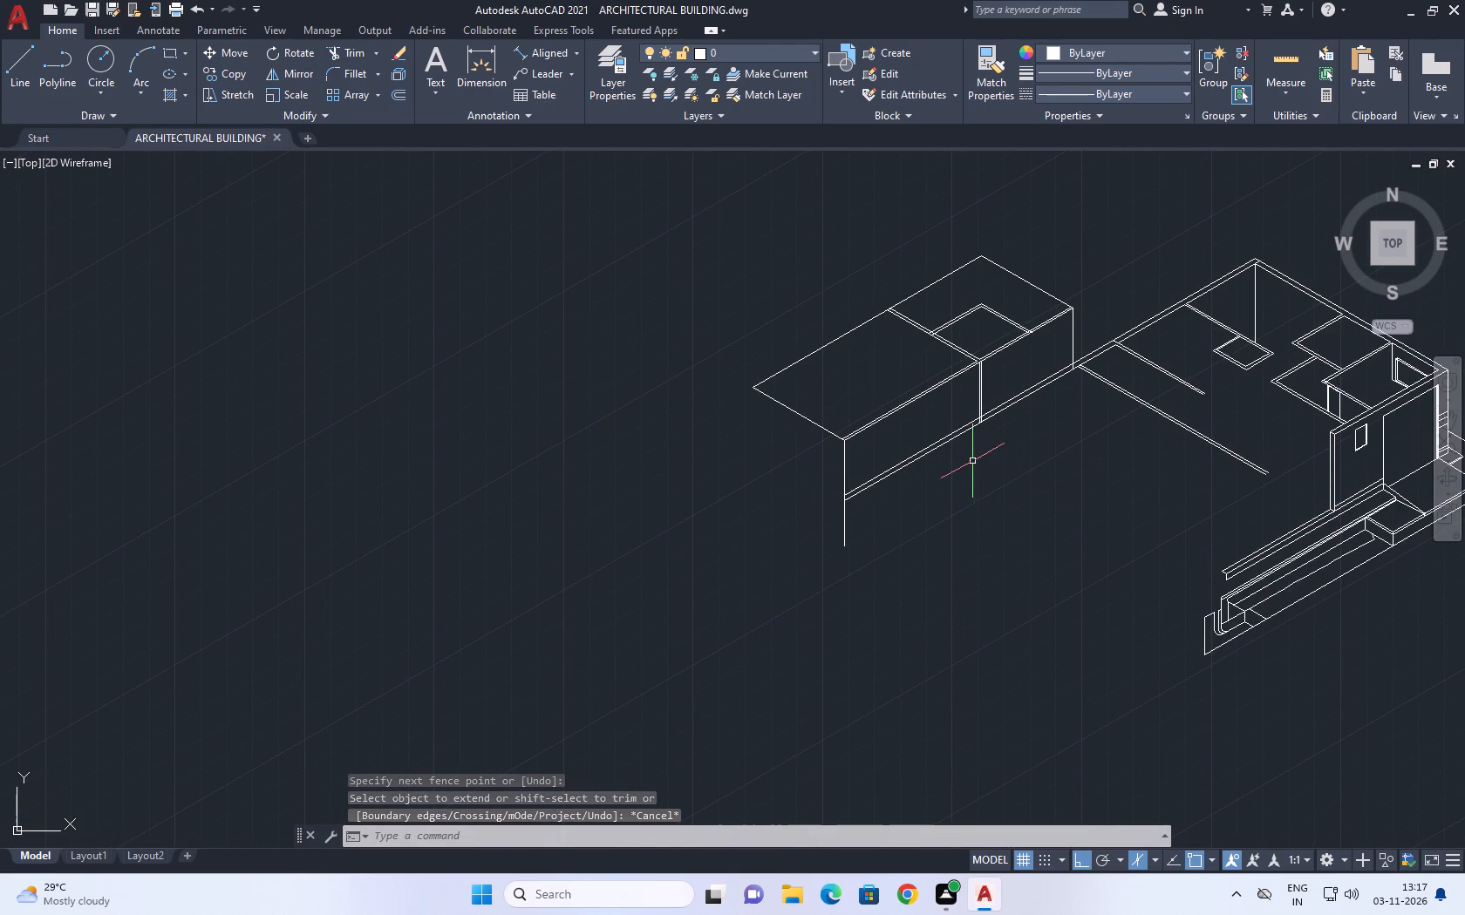
# Copy the vertical line at the outer front corner 228.6 along 210°.
pyautogui.moveTo(860, 471); pyautogui.dragTo(1063, 632, button='middle')
pyautogui.scroll(2, 1039, 640)
pyautogui.moveTo(1077, 585); pyautogui.dragTo(1067, 583)
pyautogui.click(1019, 613)
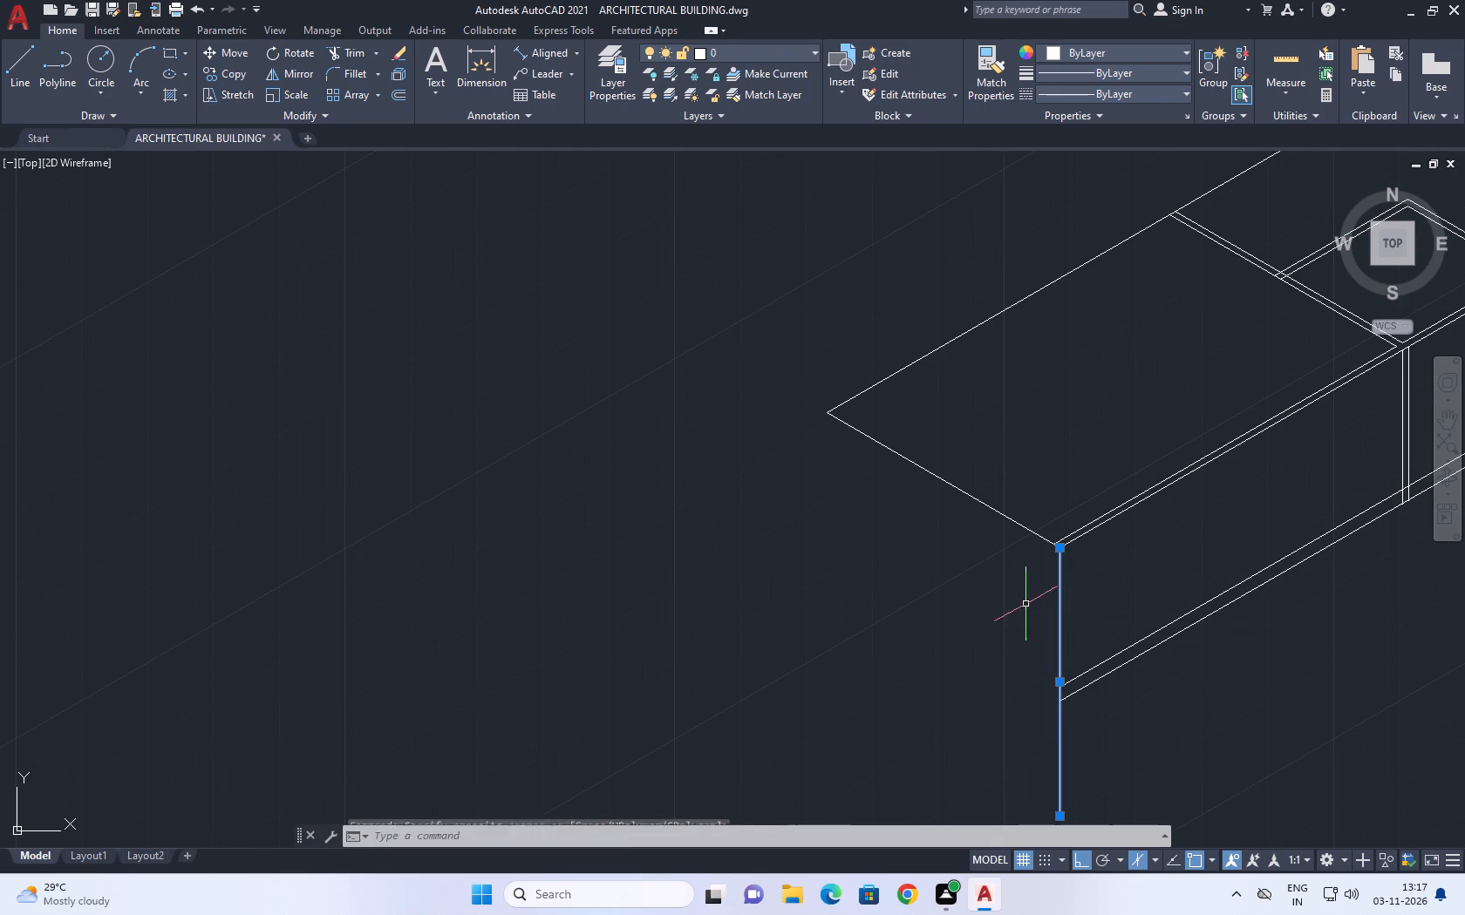
pyautogui.moveTo(1050, 599); pyautogui.dragTo(1016, 493, button='middle')
pyautogui.press('c')
pyautogui.press('o')
pyautogui.press('space')
pyautogui.click(1101, 452)
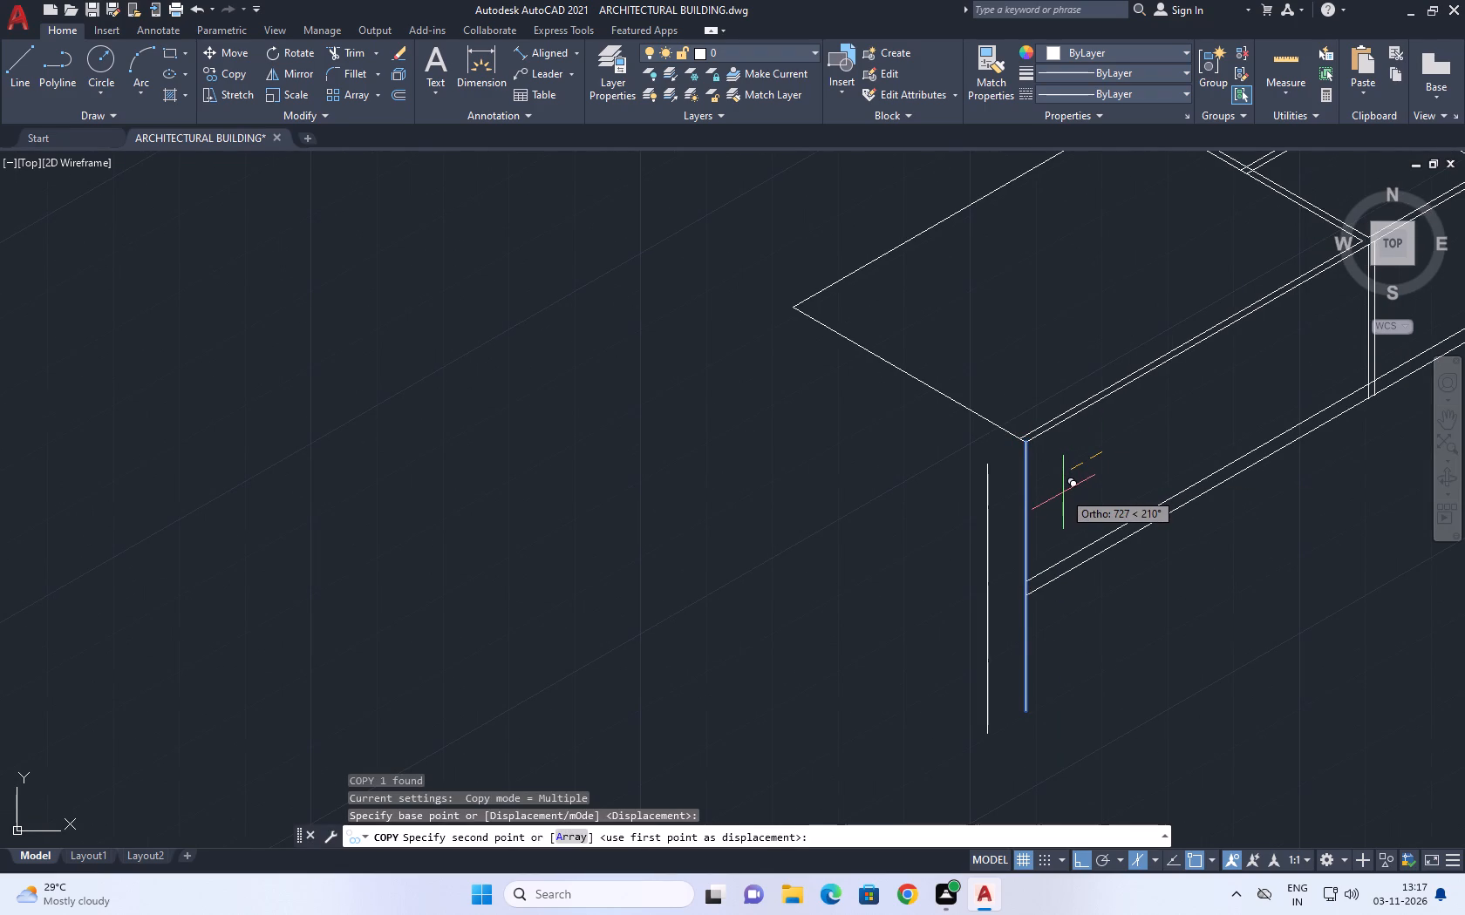
pyautogui.press('2')
pyautogui.press('2')
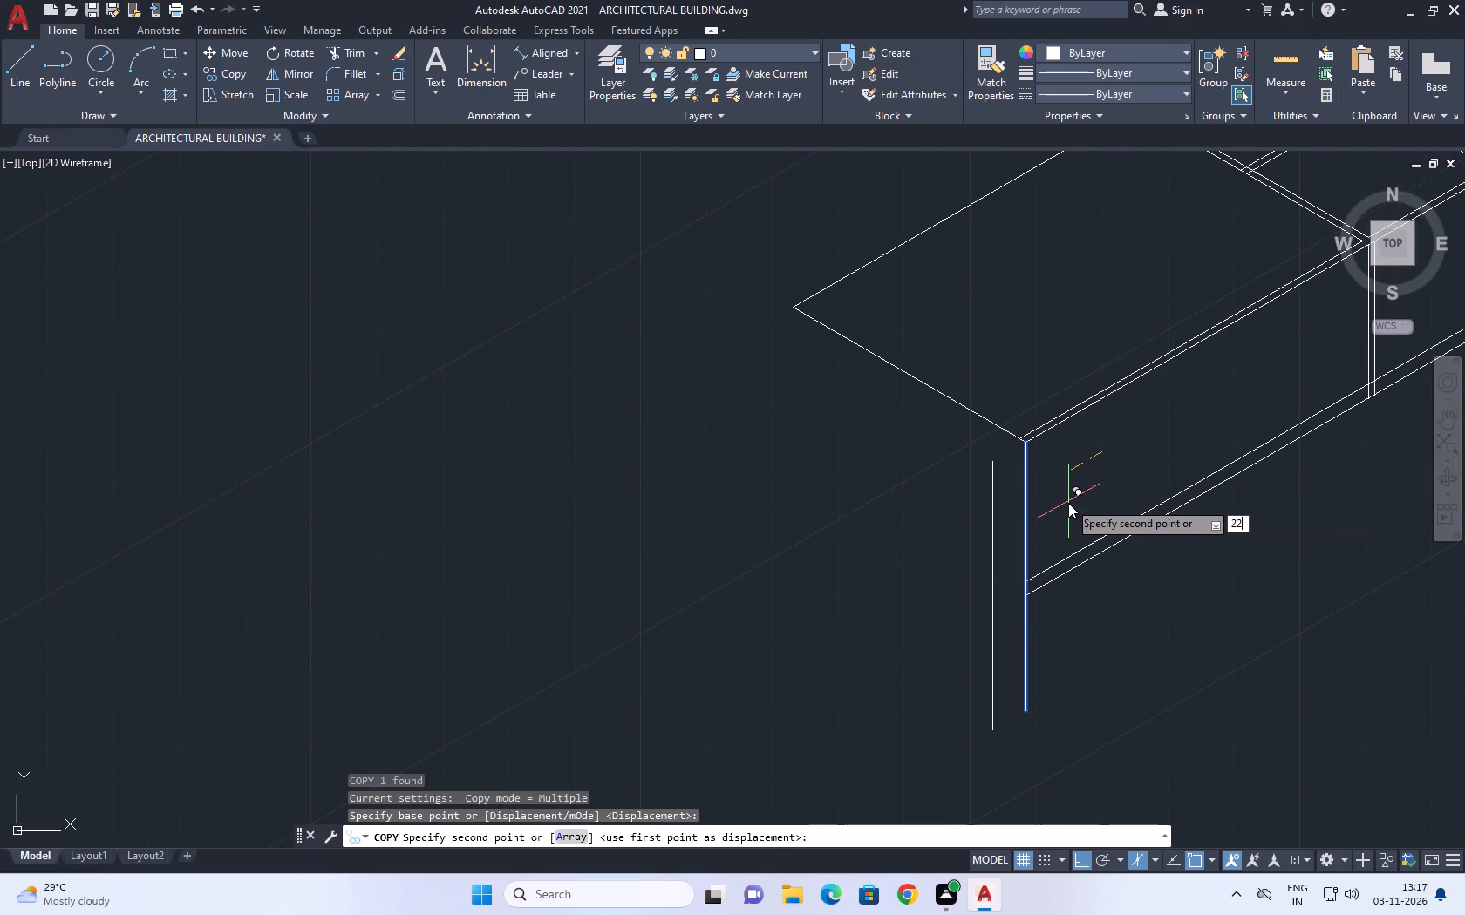
pyautogui.press('8')
pyautogui.press('.')
pyautogui.press('6')
pyautogui.press('Return')
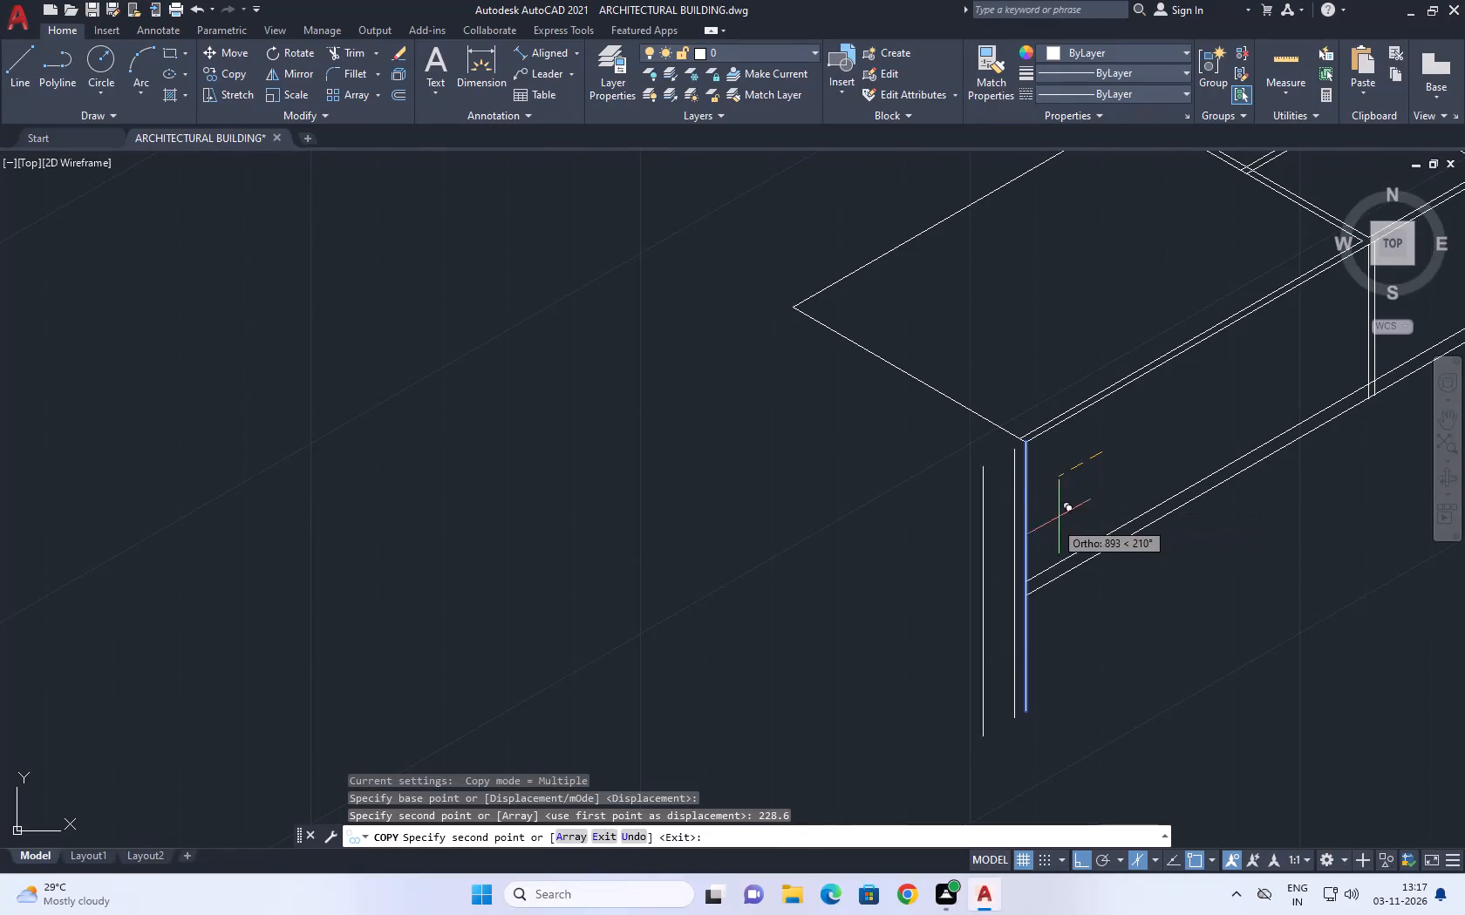
pyautogui.press('Escape')
# Copy the outer 150° top edge from the front corner to the top end of the copied vertical line.
pyautogui.moveTo(982, 455); pyautogui.dragTo(997, 488, button='middle')
pyautogui.moveTo(985, 446); pyautogui.dragTo(962, 446)
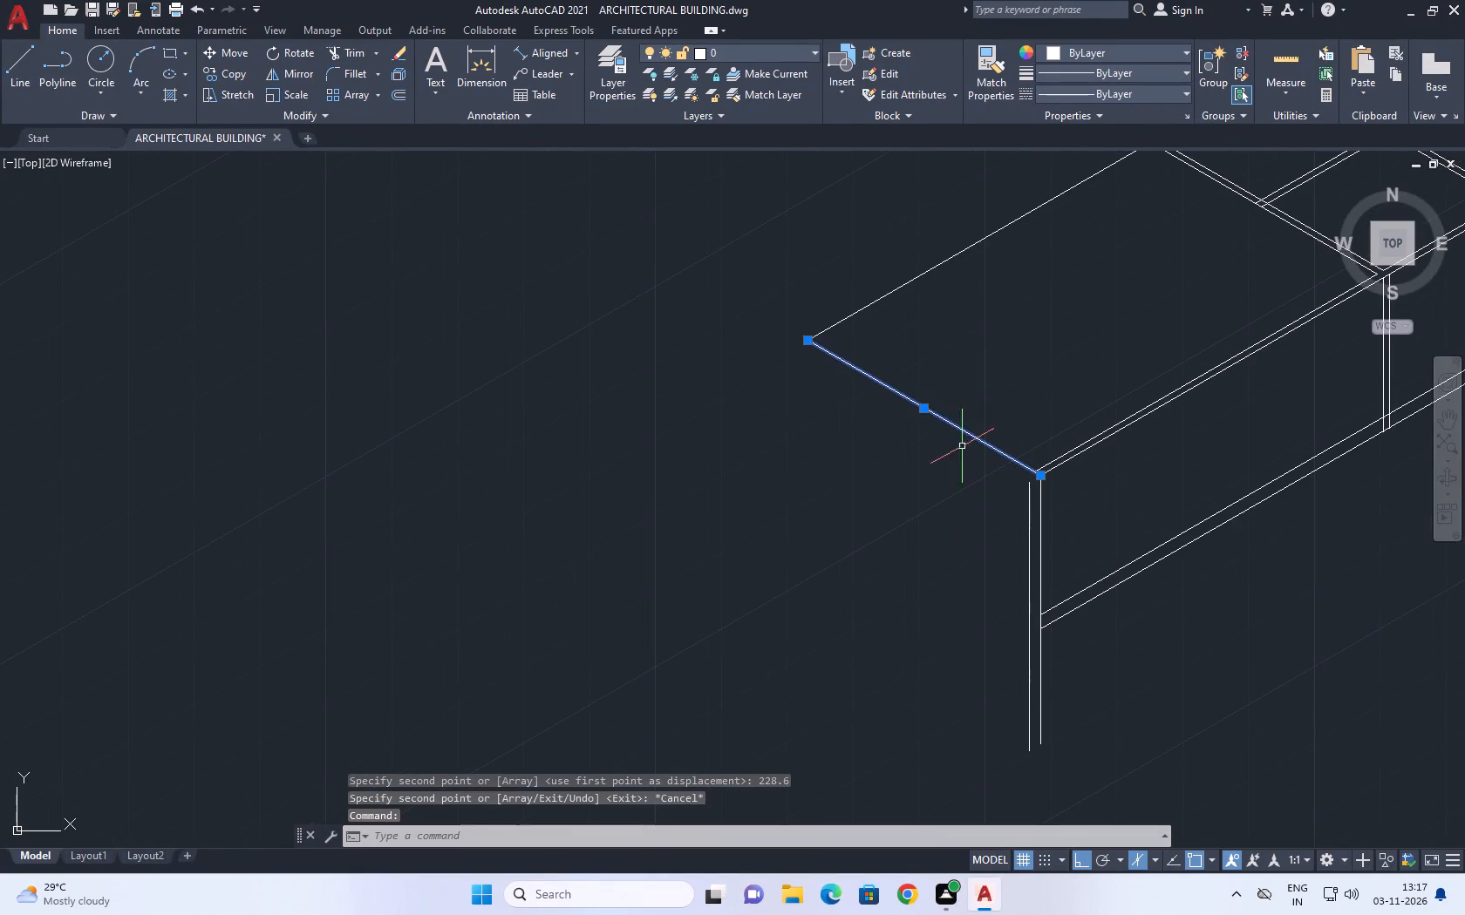
pyautogui.moveTo(959, 461); pyautogui.dragTo(956, 508, button='middle')
pyautogui.press('c')
pyautogui.write('o')
pyautogui.press('space')
pyautogui.scroll(3, 1059, 528)
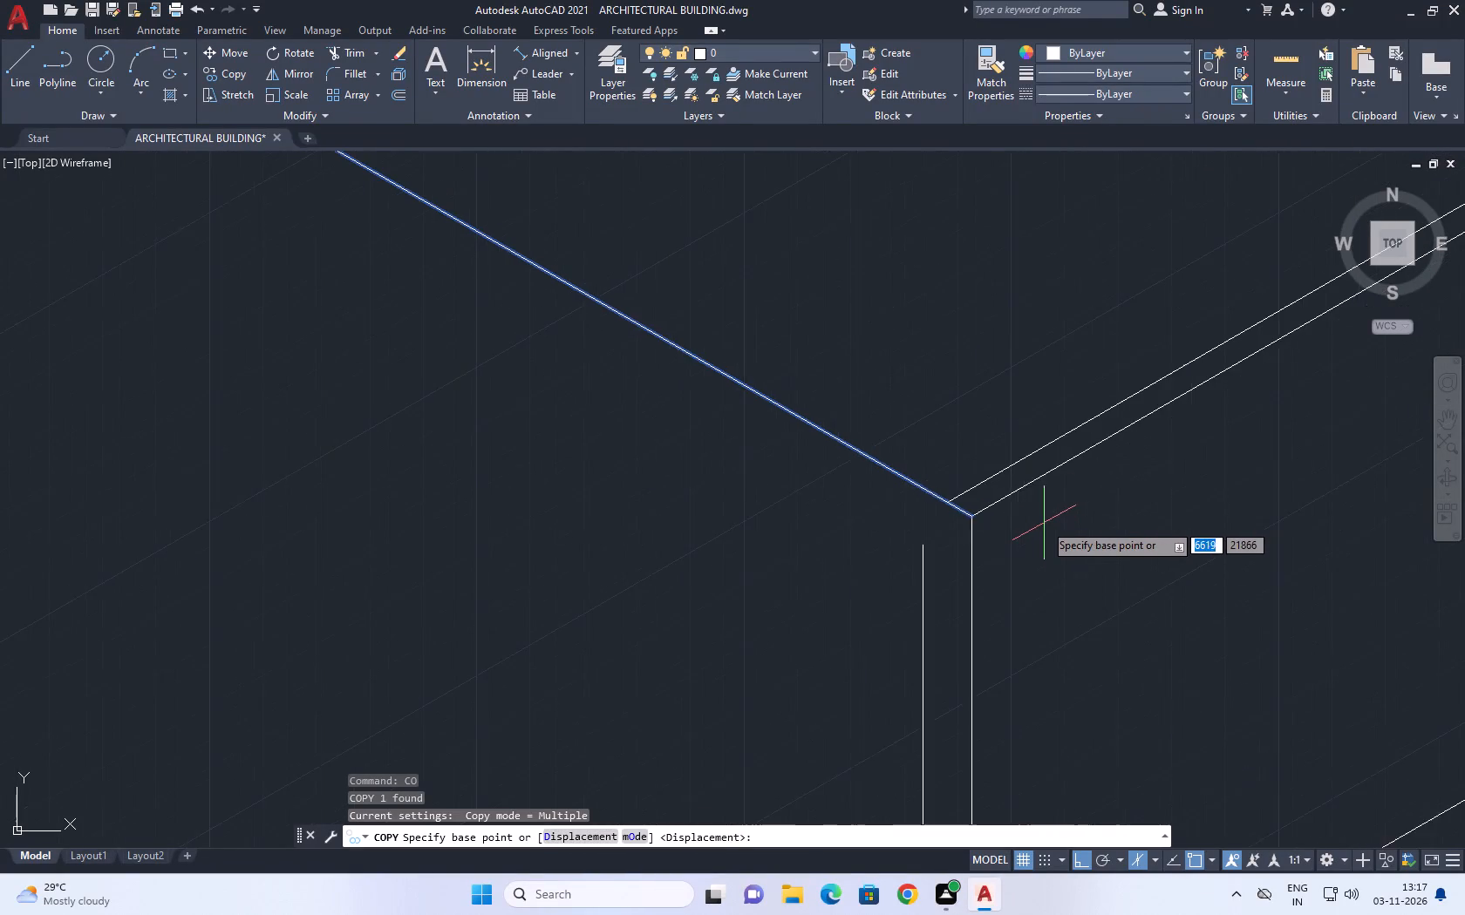
pyautogui.scroll(1, 1044, 523)
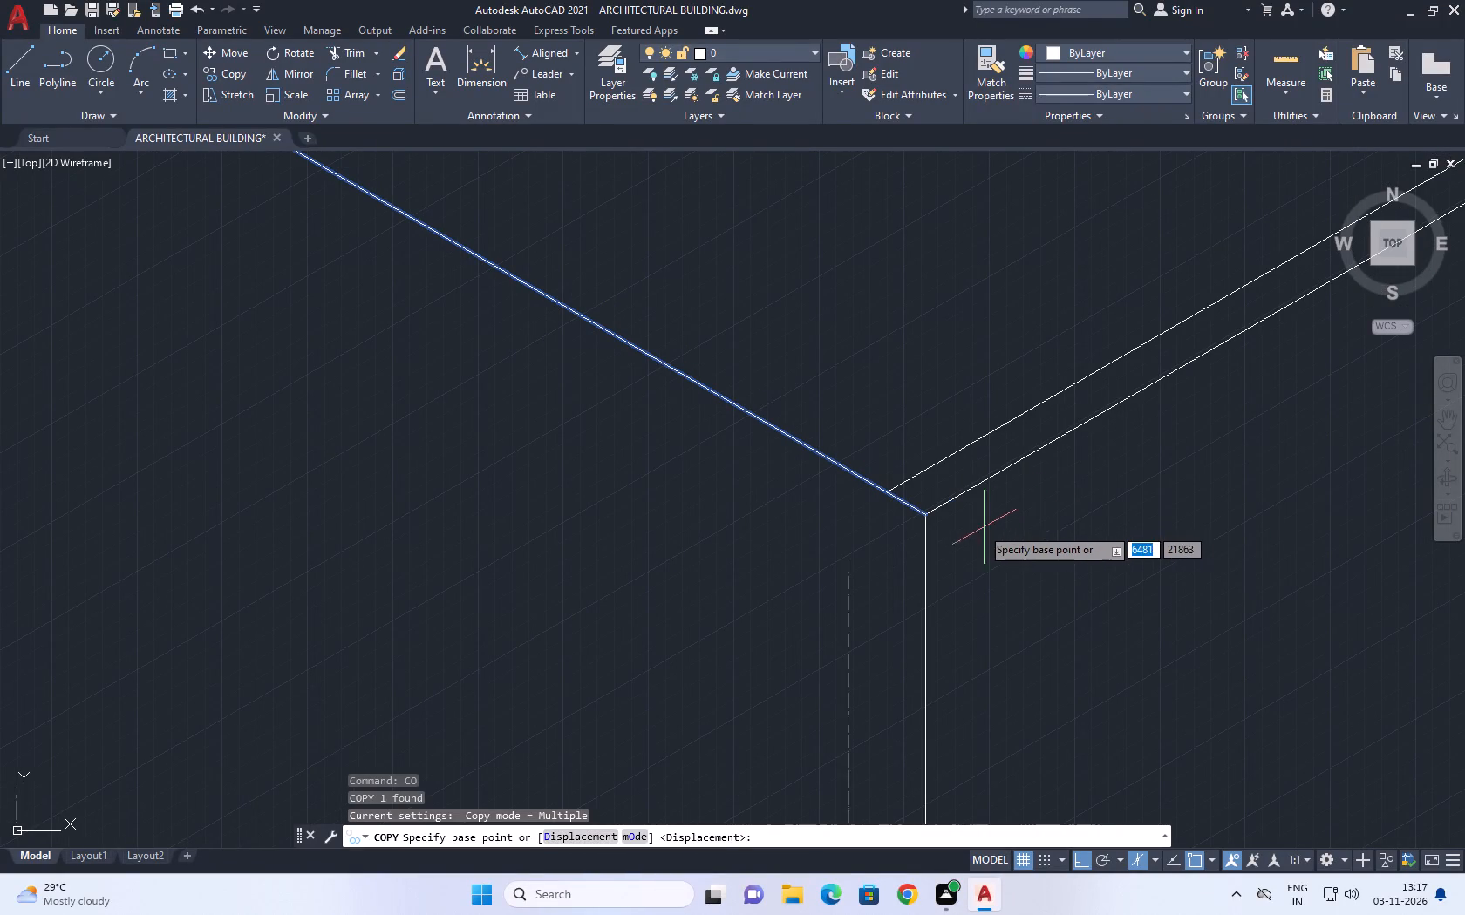
pyautogui.click(924, 518)
pyautogui.click(849, 552)
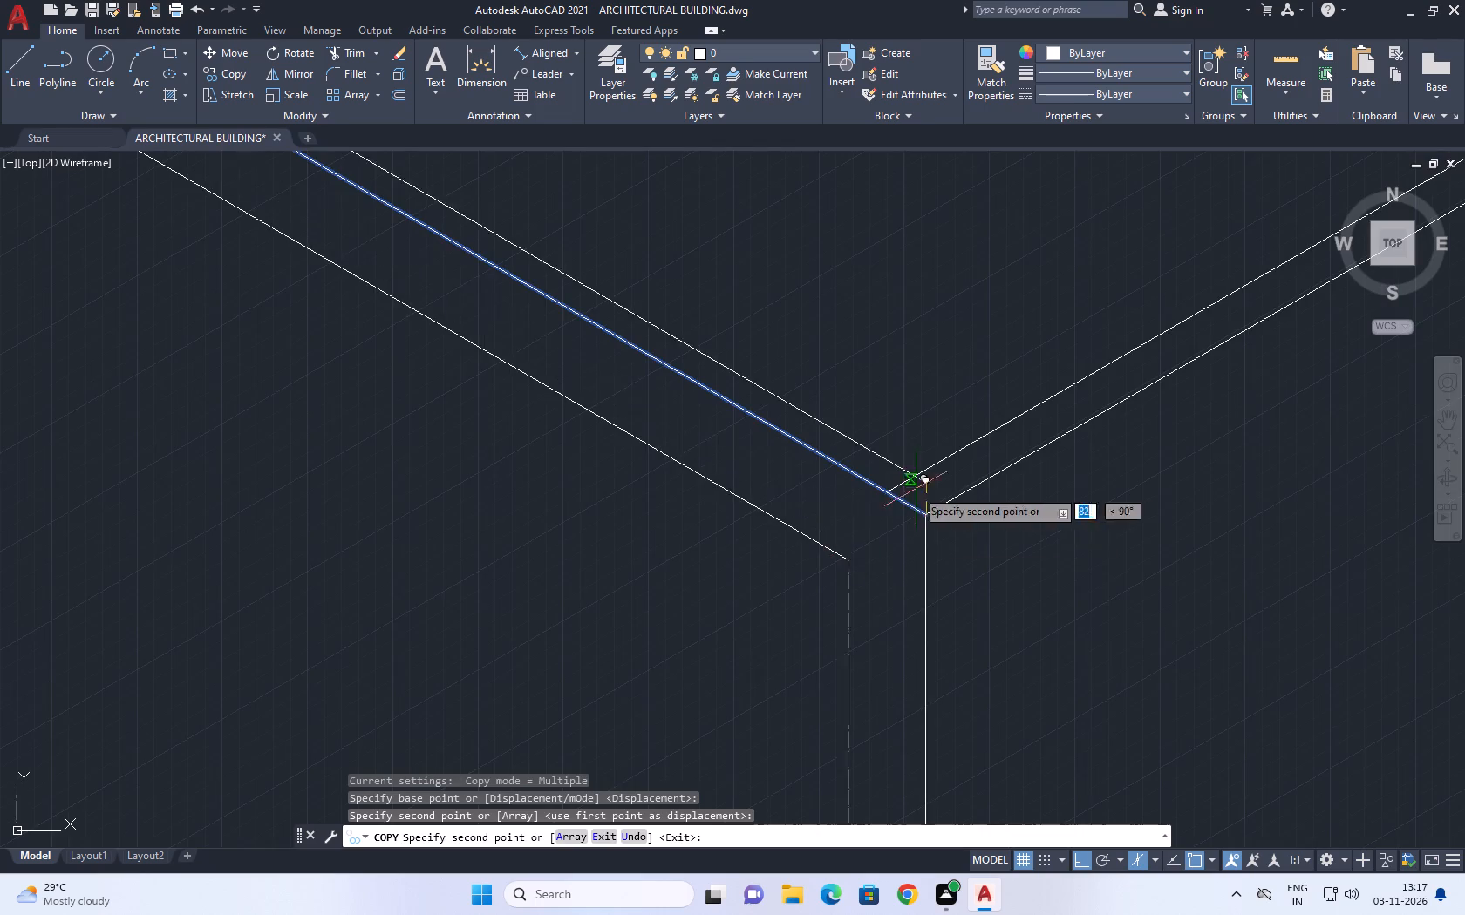
pyautogui.scroll(-3, 919, 489)
pyautogui.press('Escape')
# Extend the front wall's two 30° top lines to the copied outer 150° edge.
pyautogui.moveTo(910, 469); pyautogui.dragTo(924, 539, button='middle')
pyautogui.write('ex')
pyautogui.press('c')
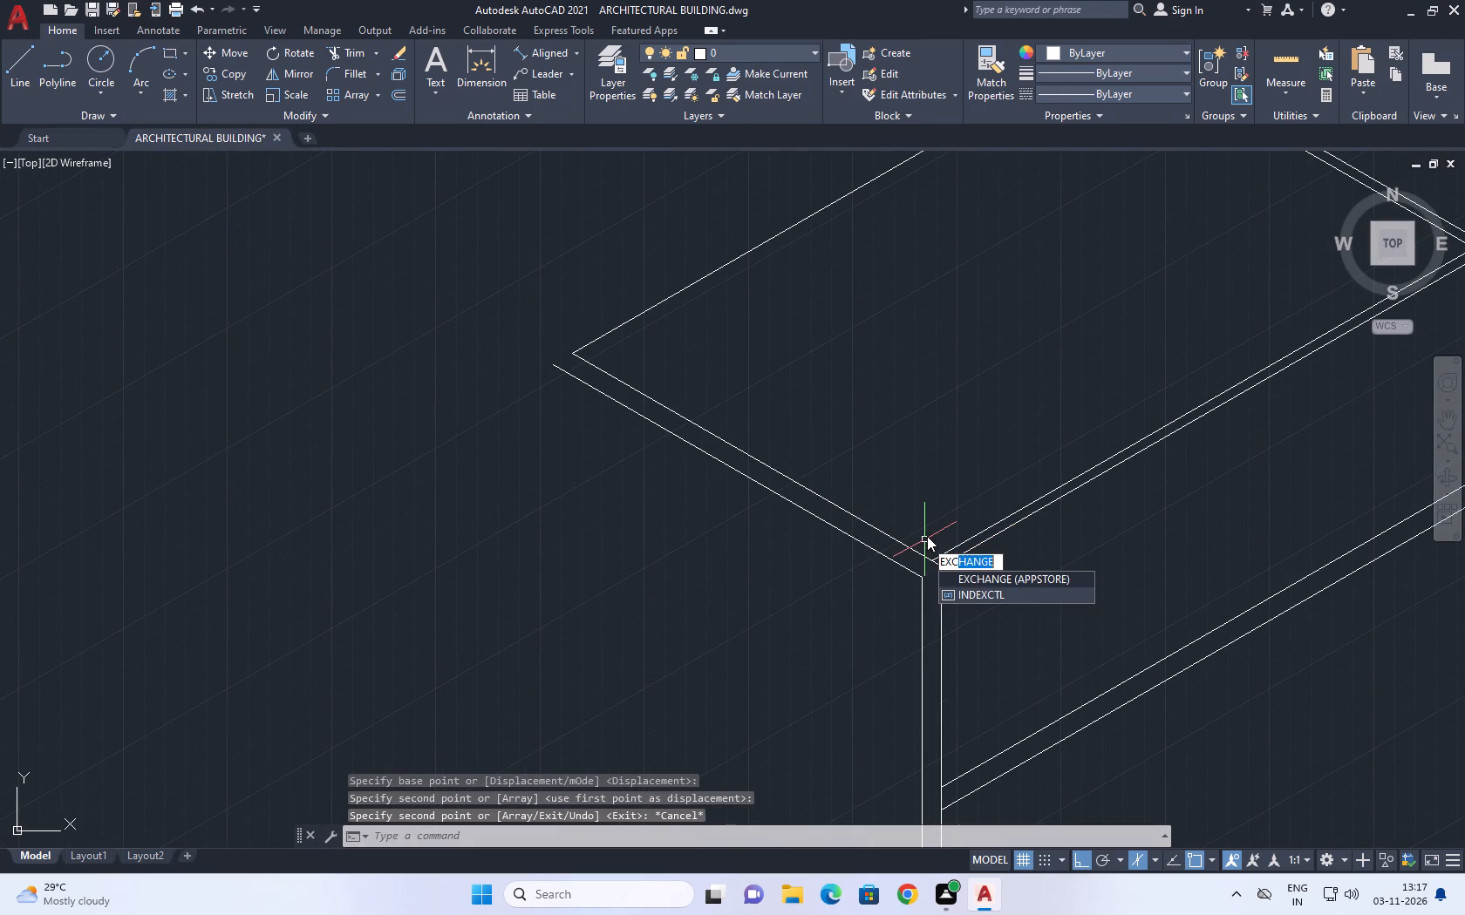
pyautogui.press('Escape')
pyautogui.write('ex')
pyautogui.press('space')
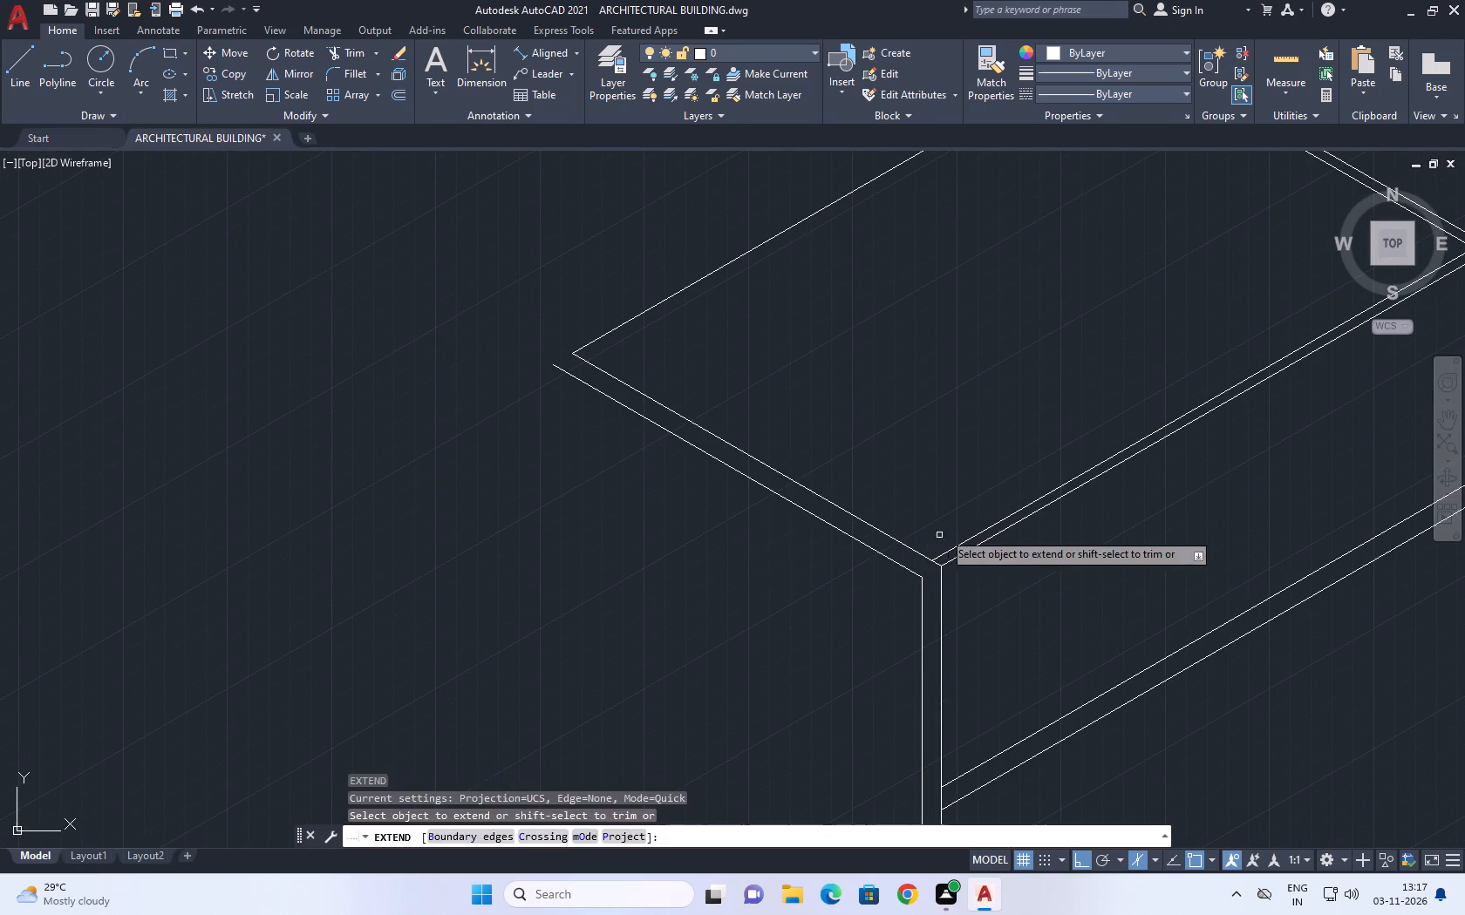
pyautogui.click(948, 526)
pyautogui.click(999, 569)
pyautogui.press('Escape')
# Trim the overlapping ends of the inner 150° and inner 30° top lines at the outer front corner.
pyautogui.moveTo(930, 567); pyautogui.dragTo(938, 579, button='middle')
pyautogui.press('t')
pyautogui.press('r')
pyautogui.scroll(-3, 938, 574)
pyautogui.press('space')
pyautogui.scroll(4, 941, 579)
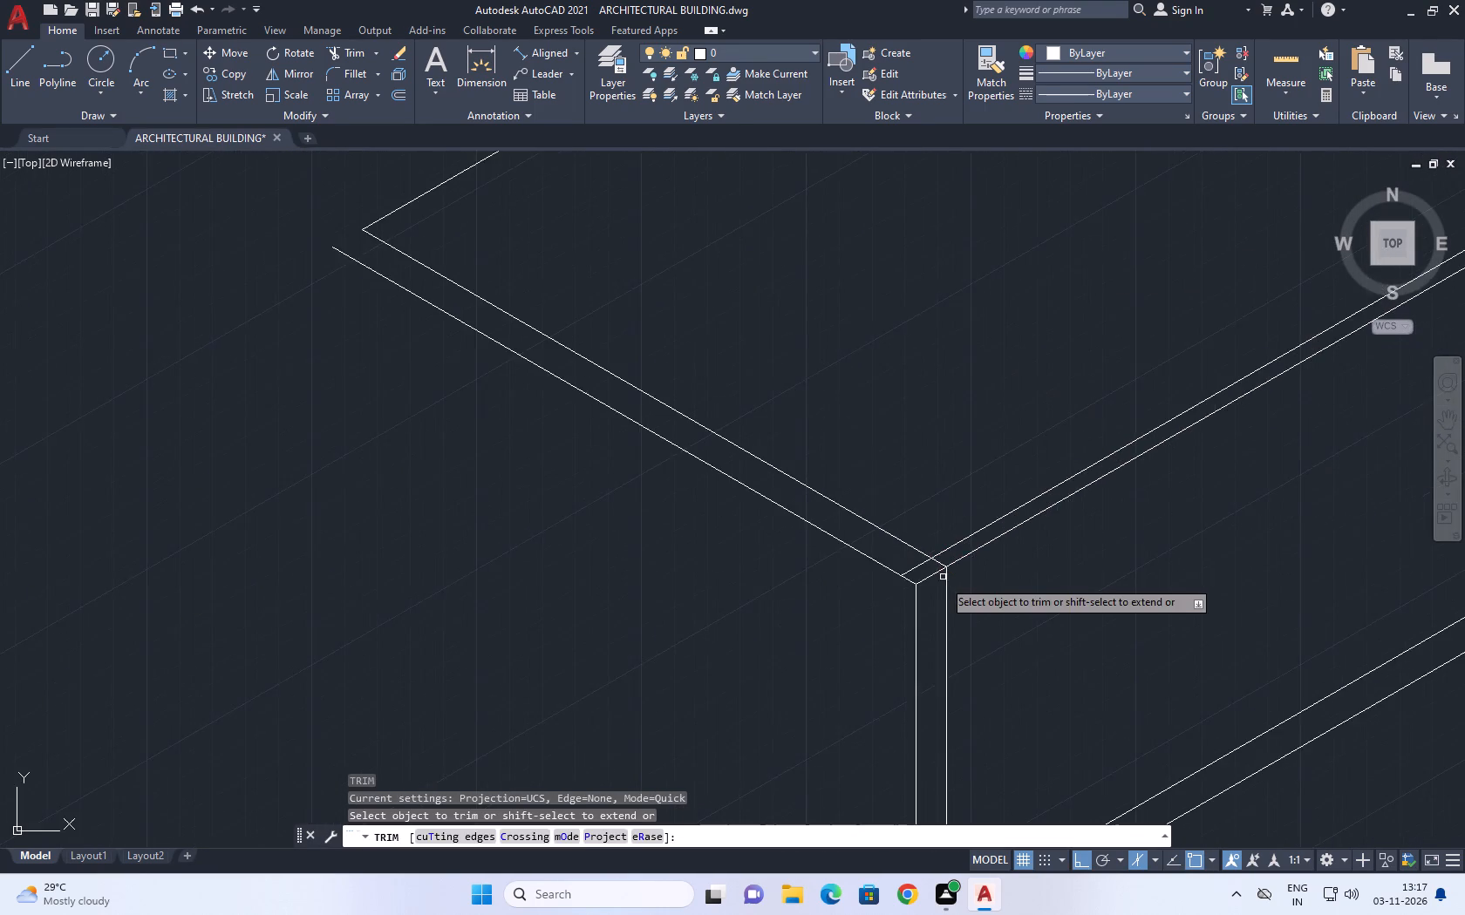
pyautogui.scroll(1, 943, 573)
pyautogui.click(942, 554)
pyautogui.click(885, 556)
pyautogui.scroll(-3, 934, 555)
pyautogui.press('Escape')
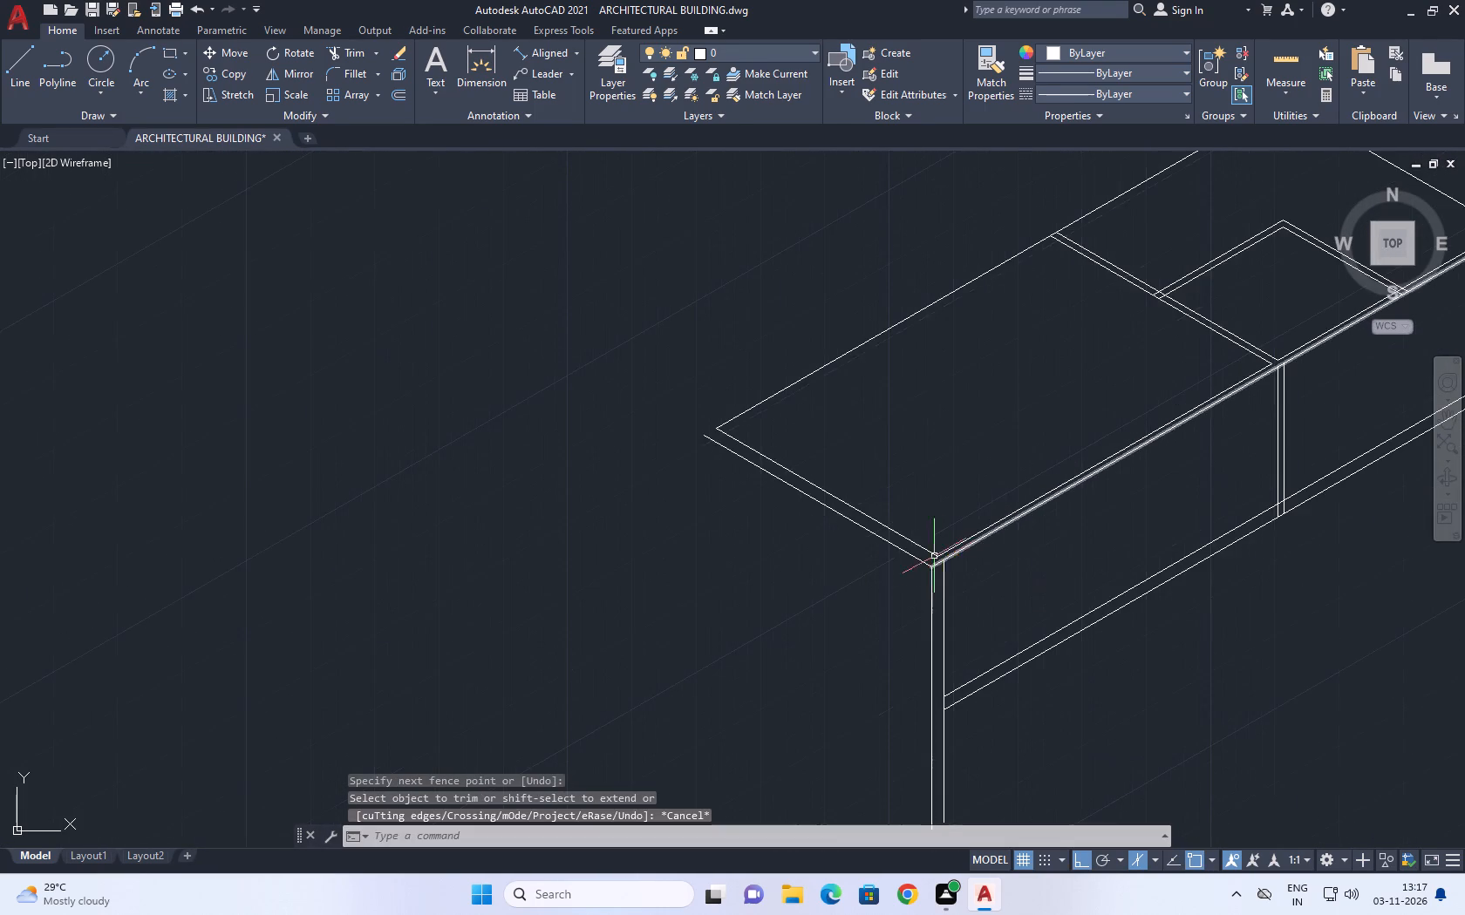
# Extend the projecting volume's 30° back edge to the copied outer 150° line.
pyautogui.scroll(-3, 883, 539)
pyautogui.scroll(2, 903, 550)
pyautogui.moveTo(700, 426); pyautogui.dragTo(719, 487, button='middle')
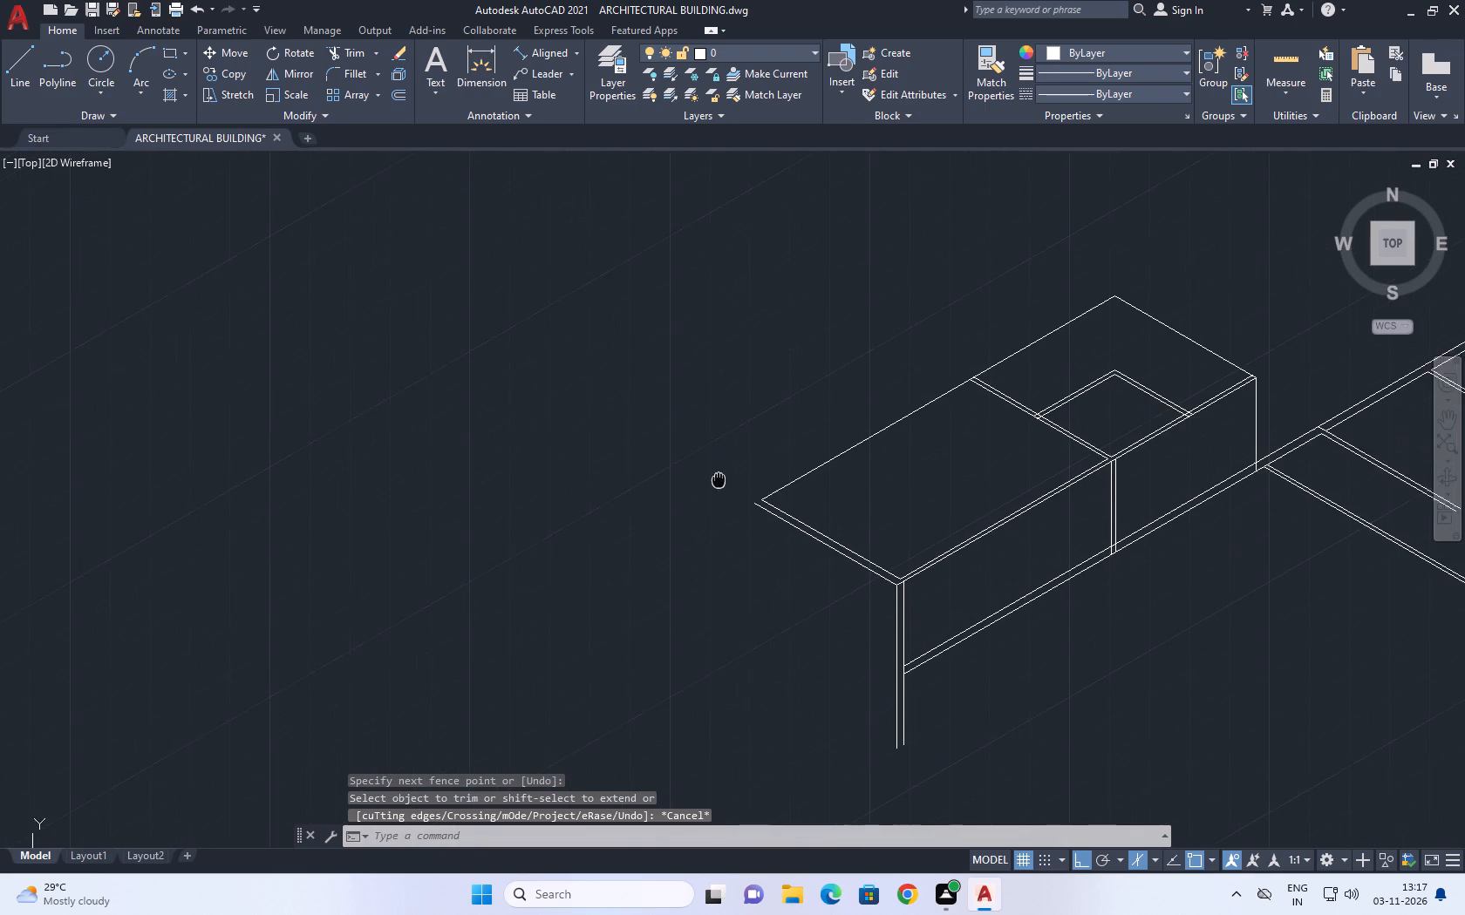
pyautogui.moveTo(719, 487); pyautogui.dragTo(720, 490, button='middle')
pyautogui.write('ex')
pyautogui.press('space')
pyautogui.moveTo(959, 456); pyautogui.dragTo(807, 445, button='middle')
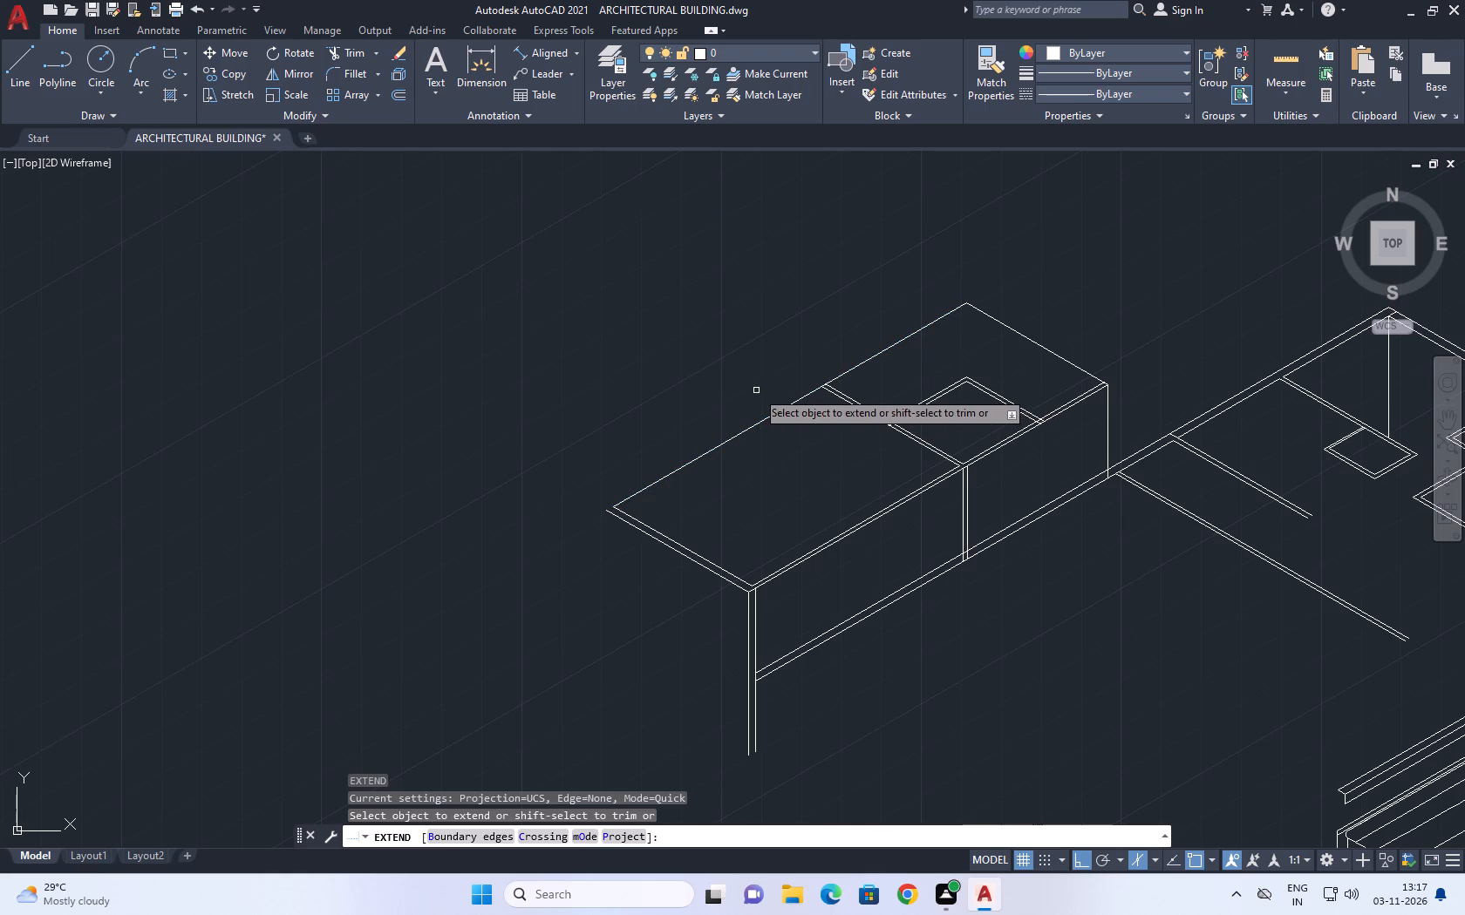
pyautogui.click(699, 464)
pyautogui.click(685, 489)
pyautogui.click(676, 467)
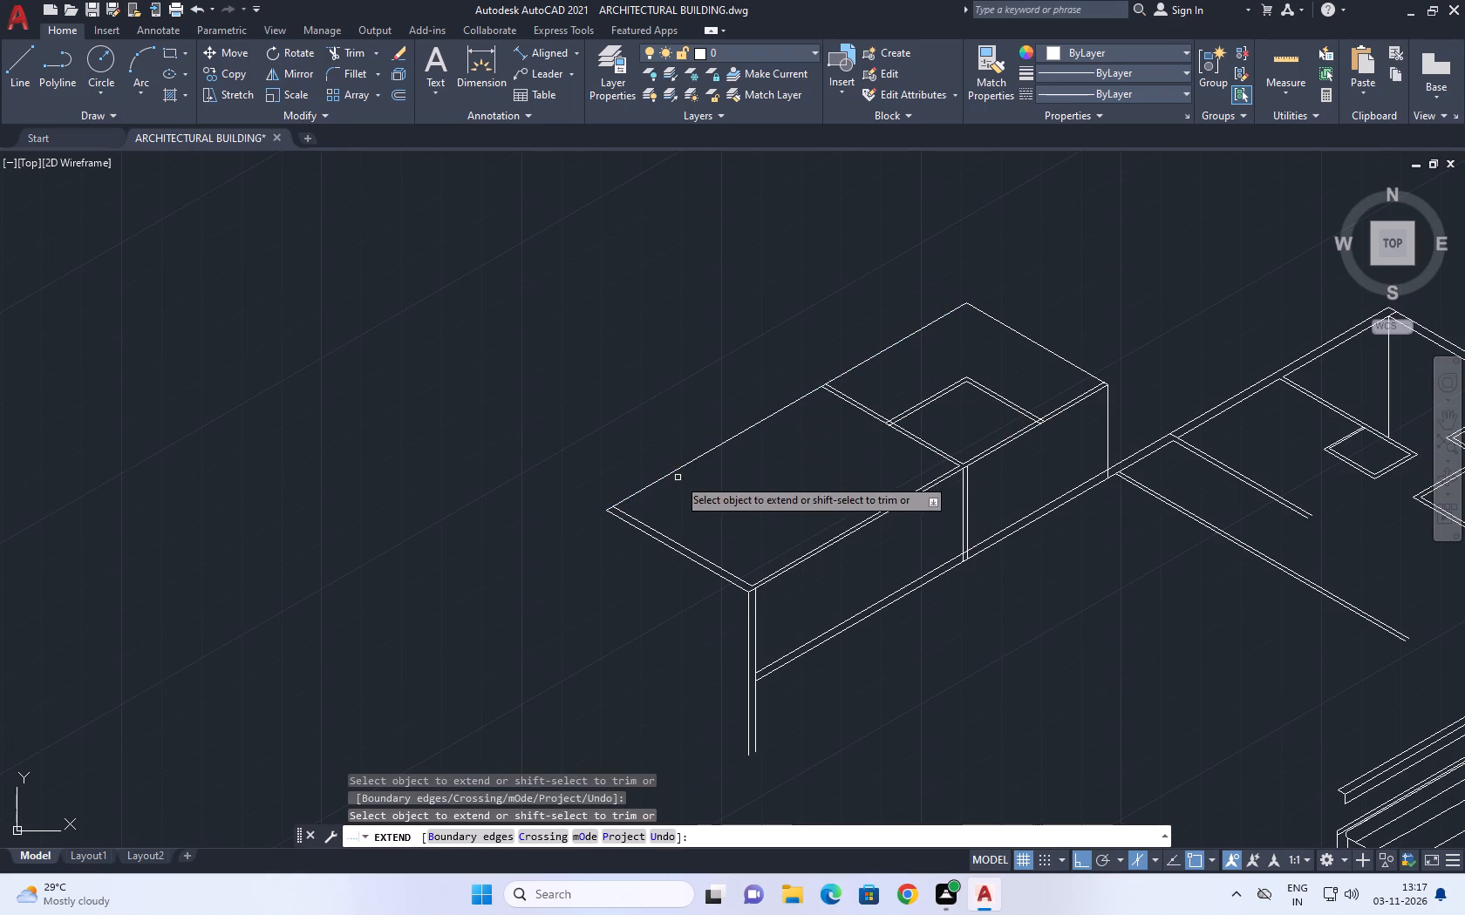
# Copy the projecting volume's 30° back top edge vertically upward by 228.6.
pyautogui.rightClick(614, 375)
pyautogui.click(681, 398)
pyautogui.moveTo(727, 522); pyautogui.dragTo(916, 431, button='middle')
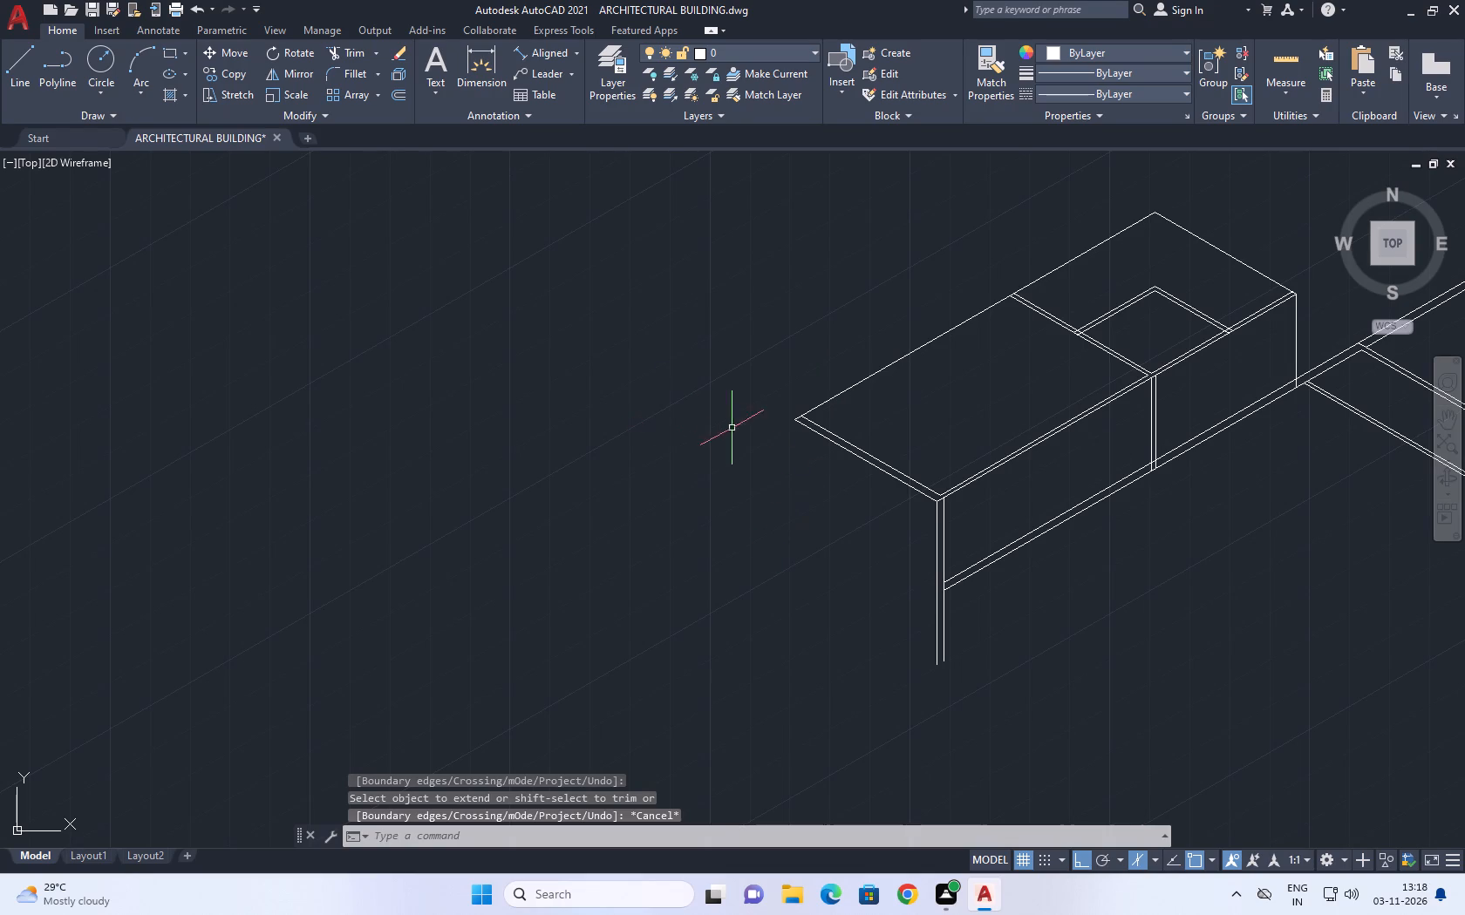
pyautogui.moveTo(842, 411); pyautogui.dragTo(772, 386, button='middle')
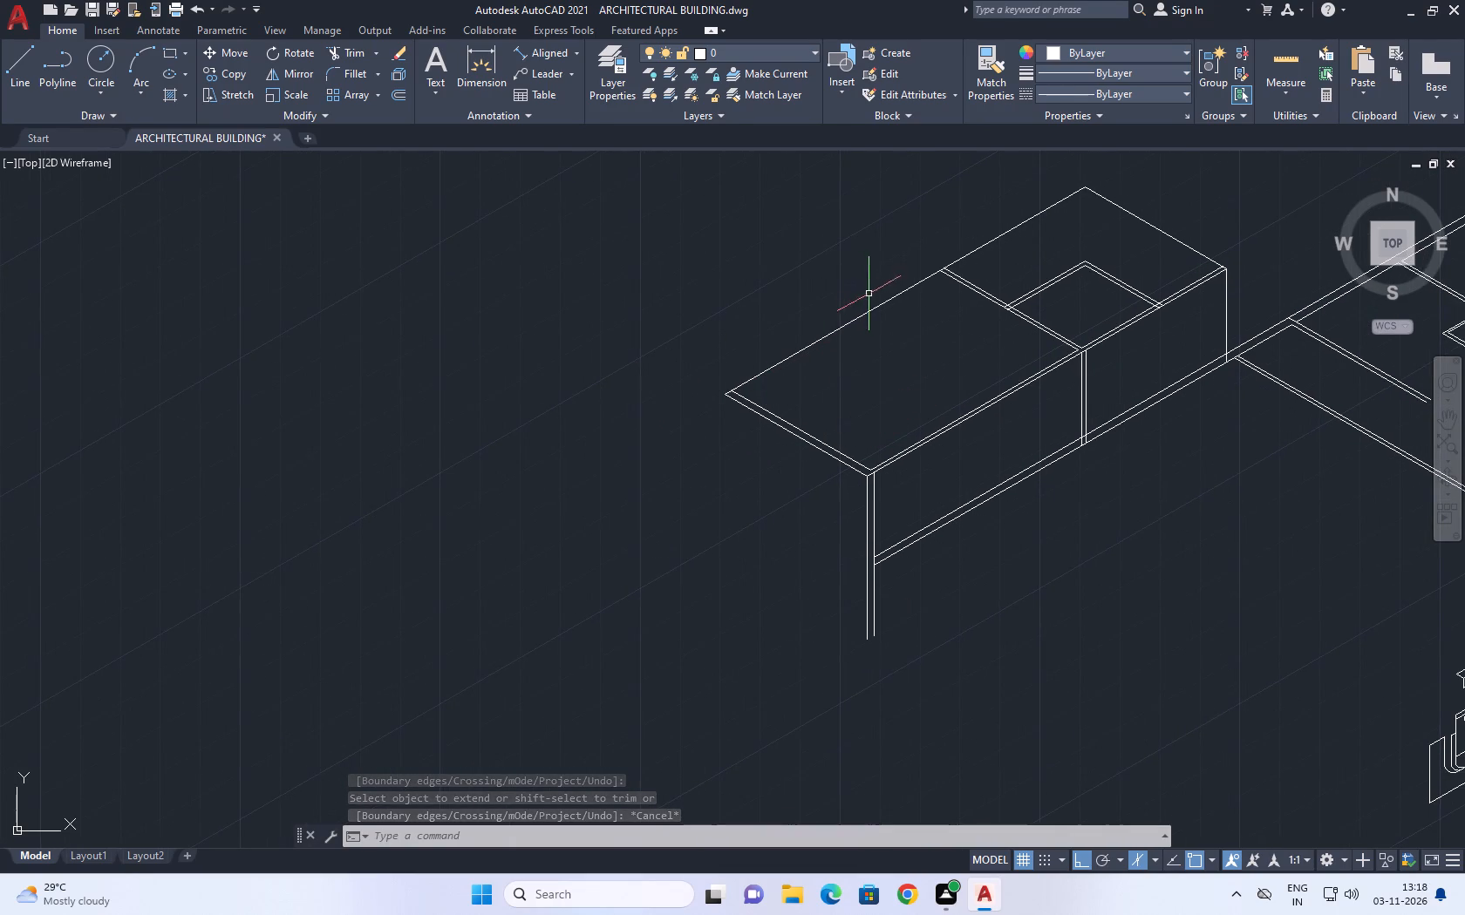
pyautogui.moveTo(873, 297); pyautogui.dragTo(898, 456, button='middle')
pyautogui.moveTo(889, 494); pyautogui.dragTo(878, 480)
pyautogui.click(802, 398)
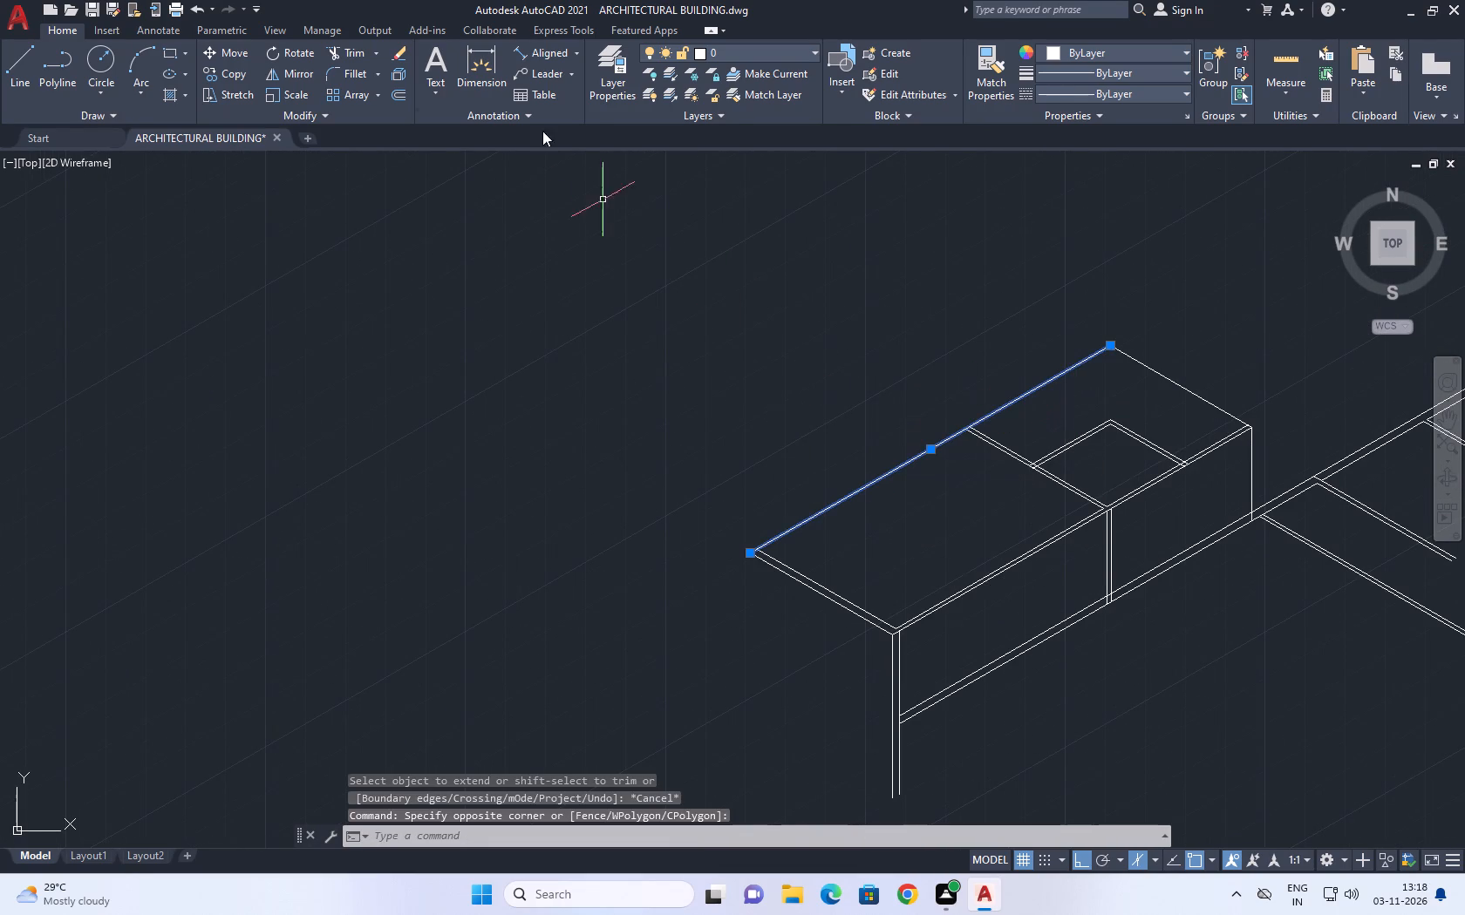
pyautogui.click(231, 69)
pyautogui.scroll(2, 844, 498)
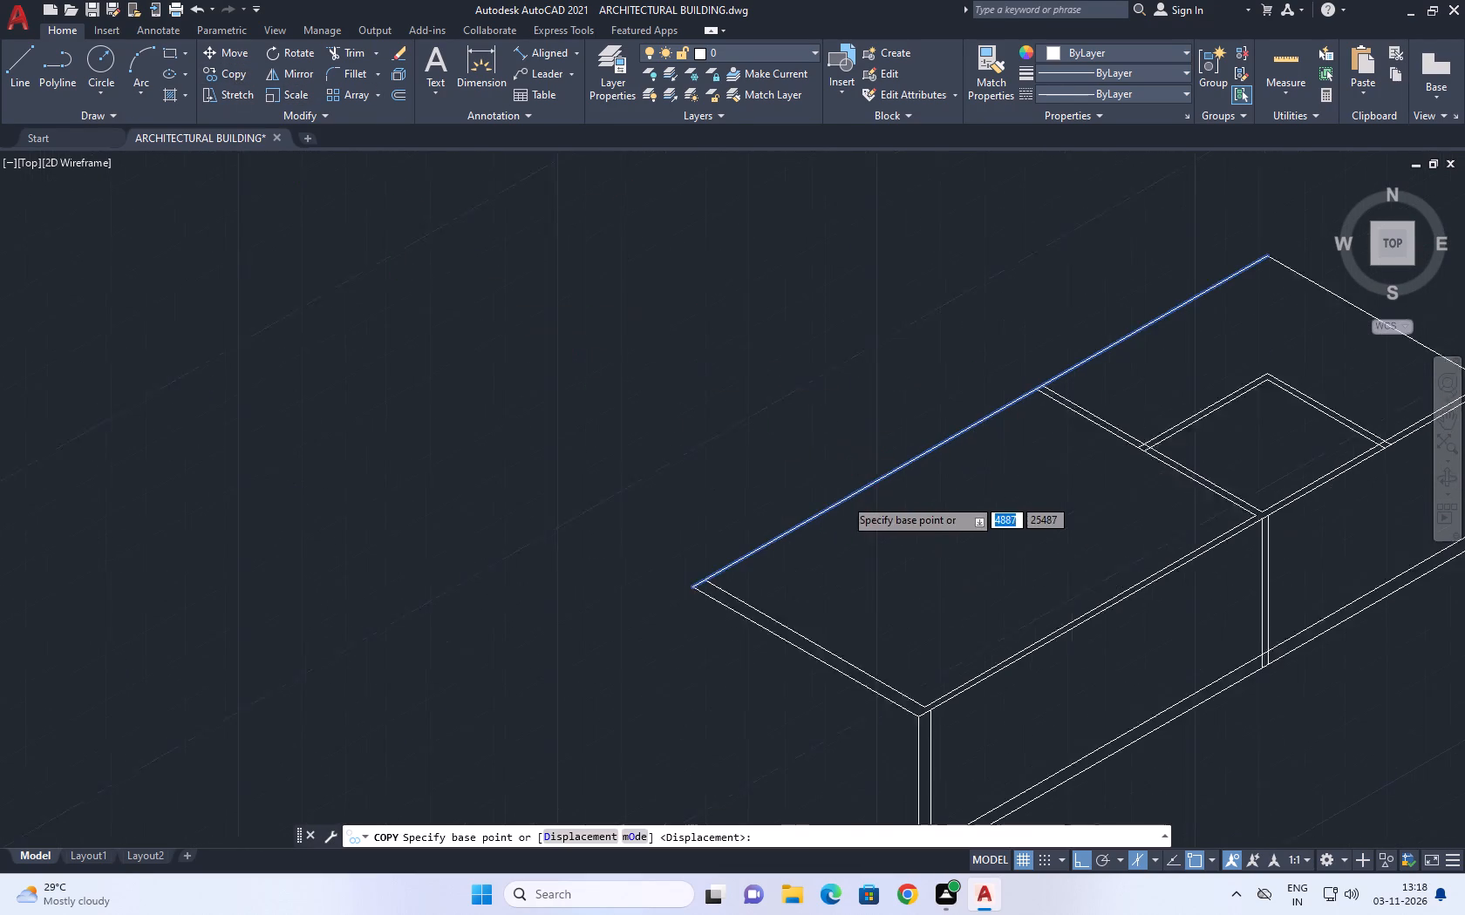
pyautogui.click(859, 526)
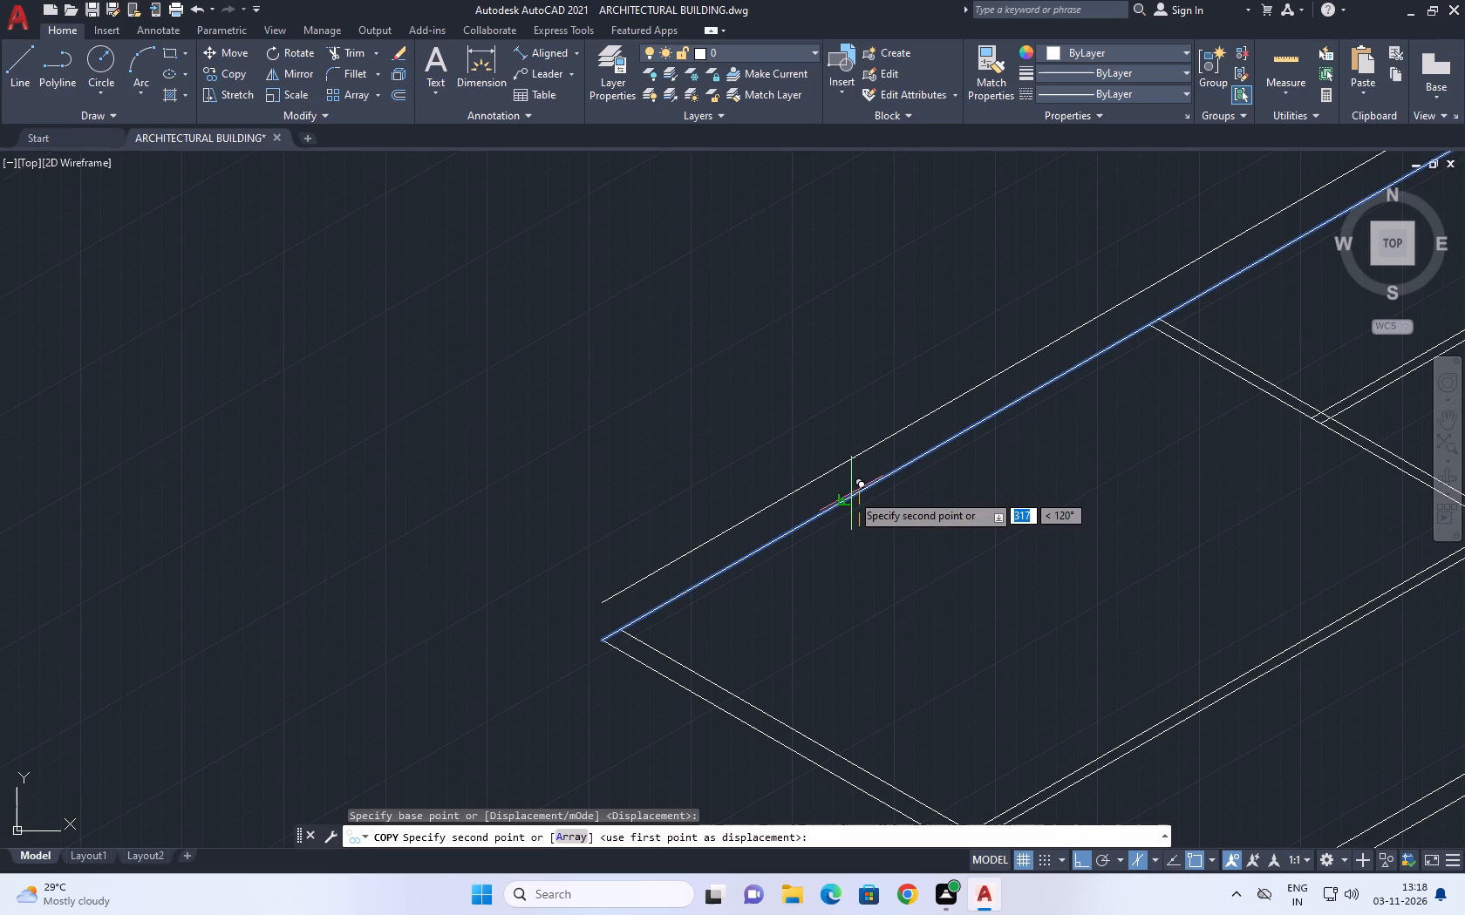
pyautogui.scroll(-1, 852, 493)
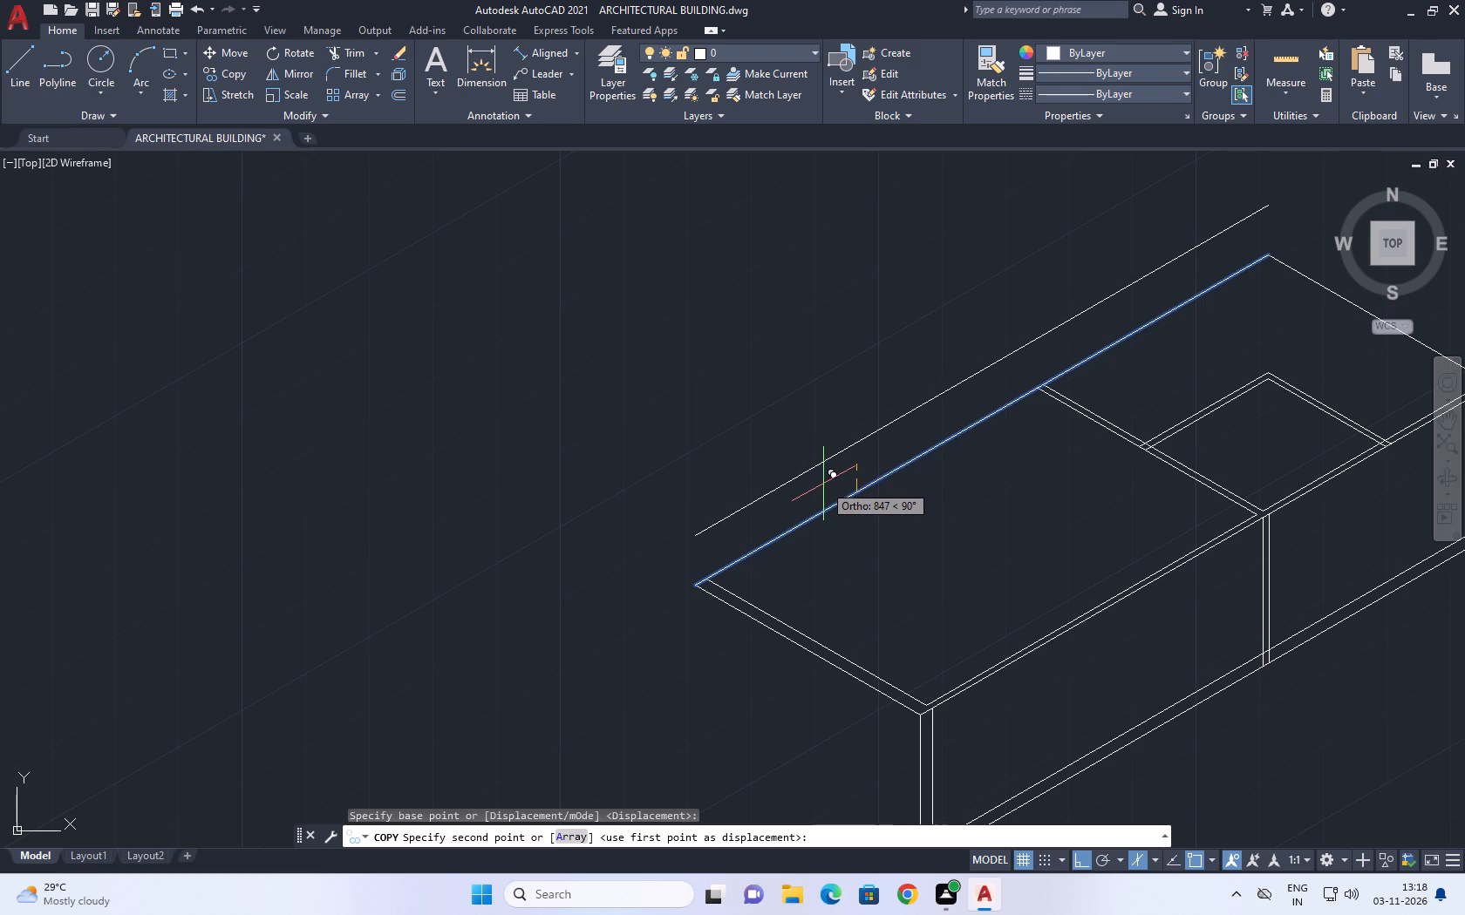
pyautogui.press('2')
pyautogui.press('2')
pyautogui.press('8')
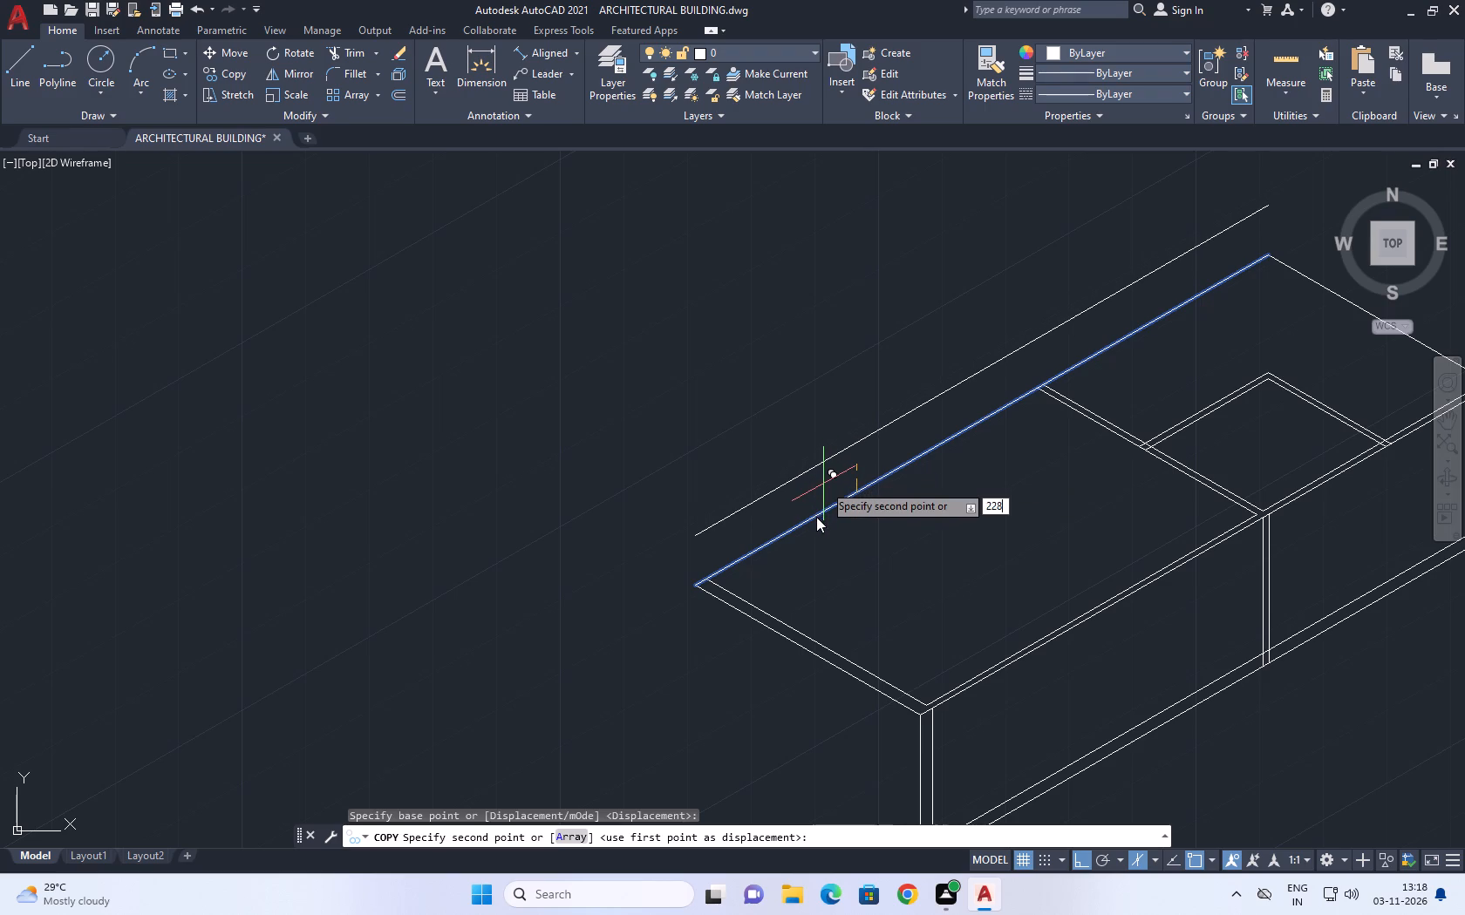
pyautogui.press('.')
pyautogui.press('6')
pyautogui.press('Return')
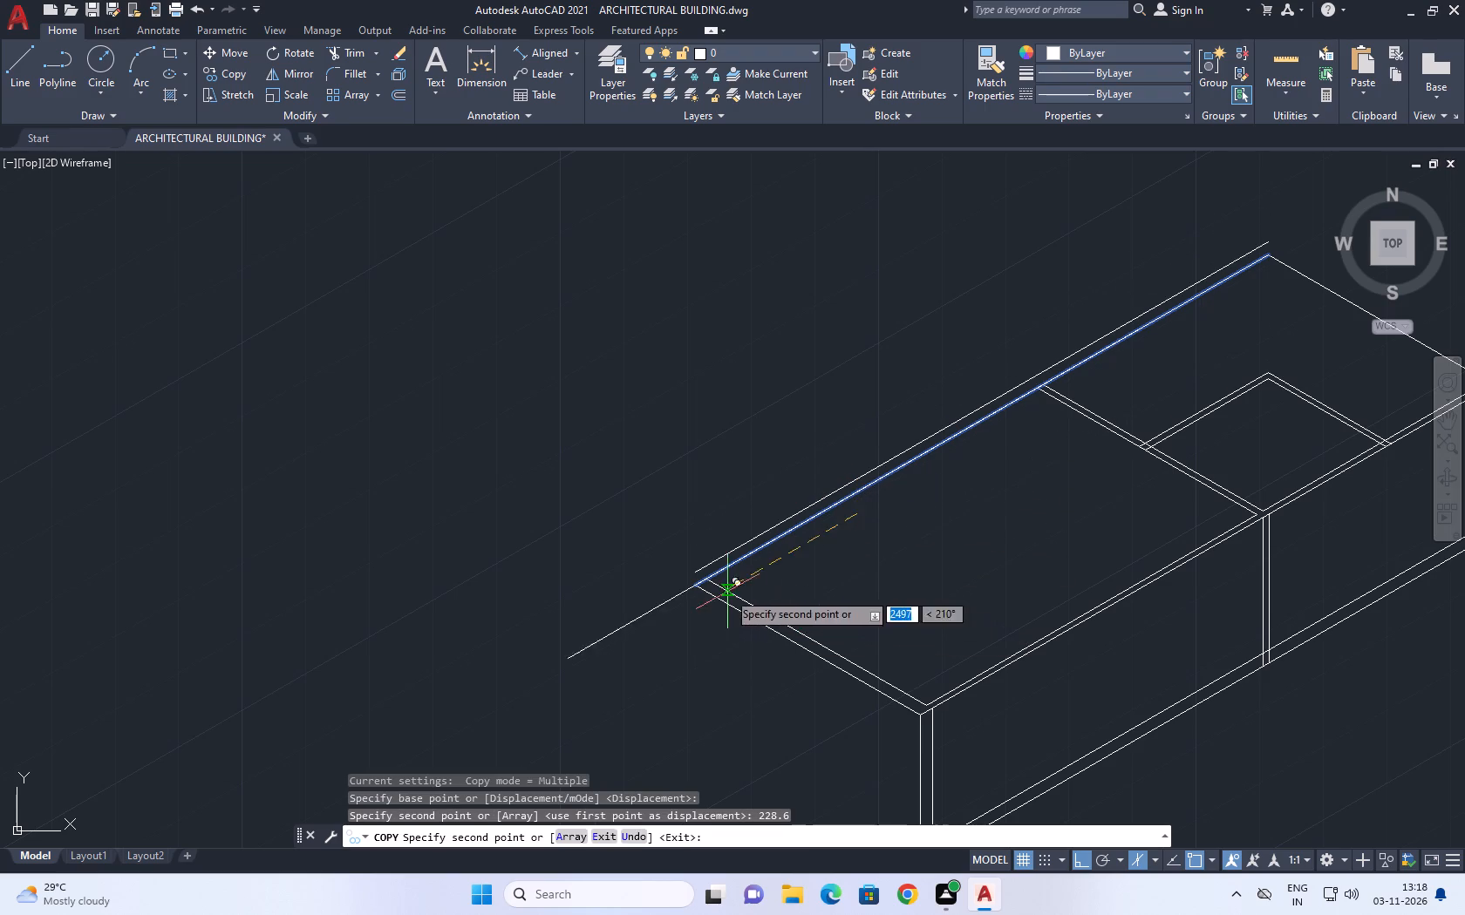
pyautogui.press('Escape')
# Draw a vertical line down from the copied edge's outer end and trim it at the outer back corner of the volume.
pyautogui.scroll(2, 715, 591)
pyautogui.moveTo(658, 546); pyautogui.dragTo(674, 559, button='middle')
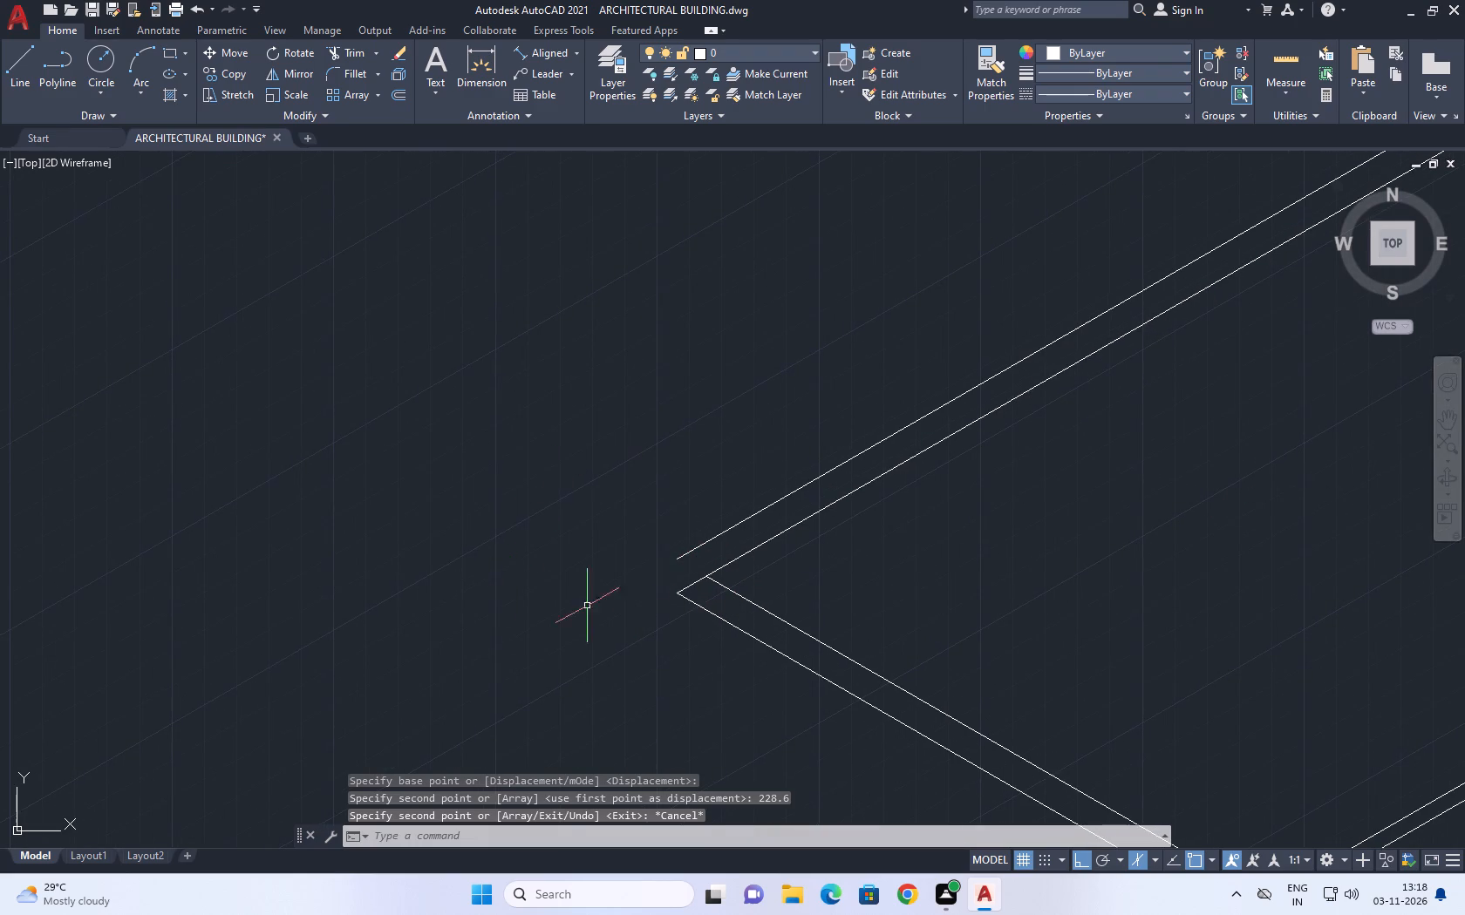
pyautogui.scroll(2, 685, 562)
pyautogui.moveTo(626, 556); pyautogui.dragTo(646, 605, button='middle')
pyautogui.write('ex')
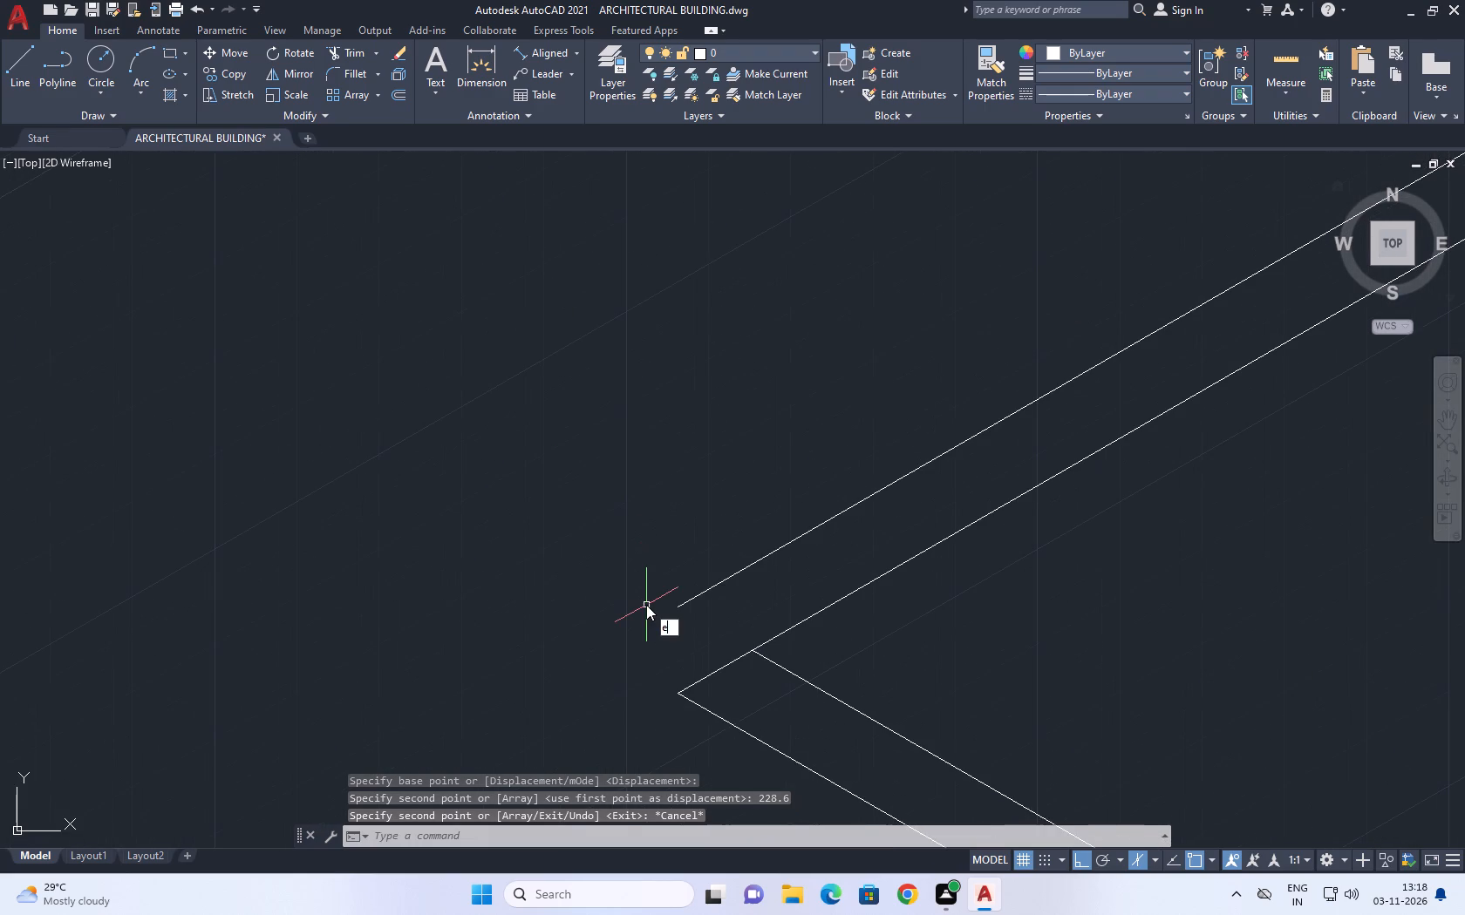
pyautogui.press('Escape')
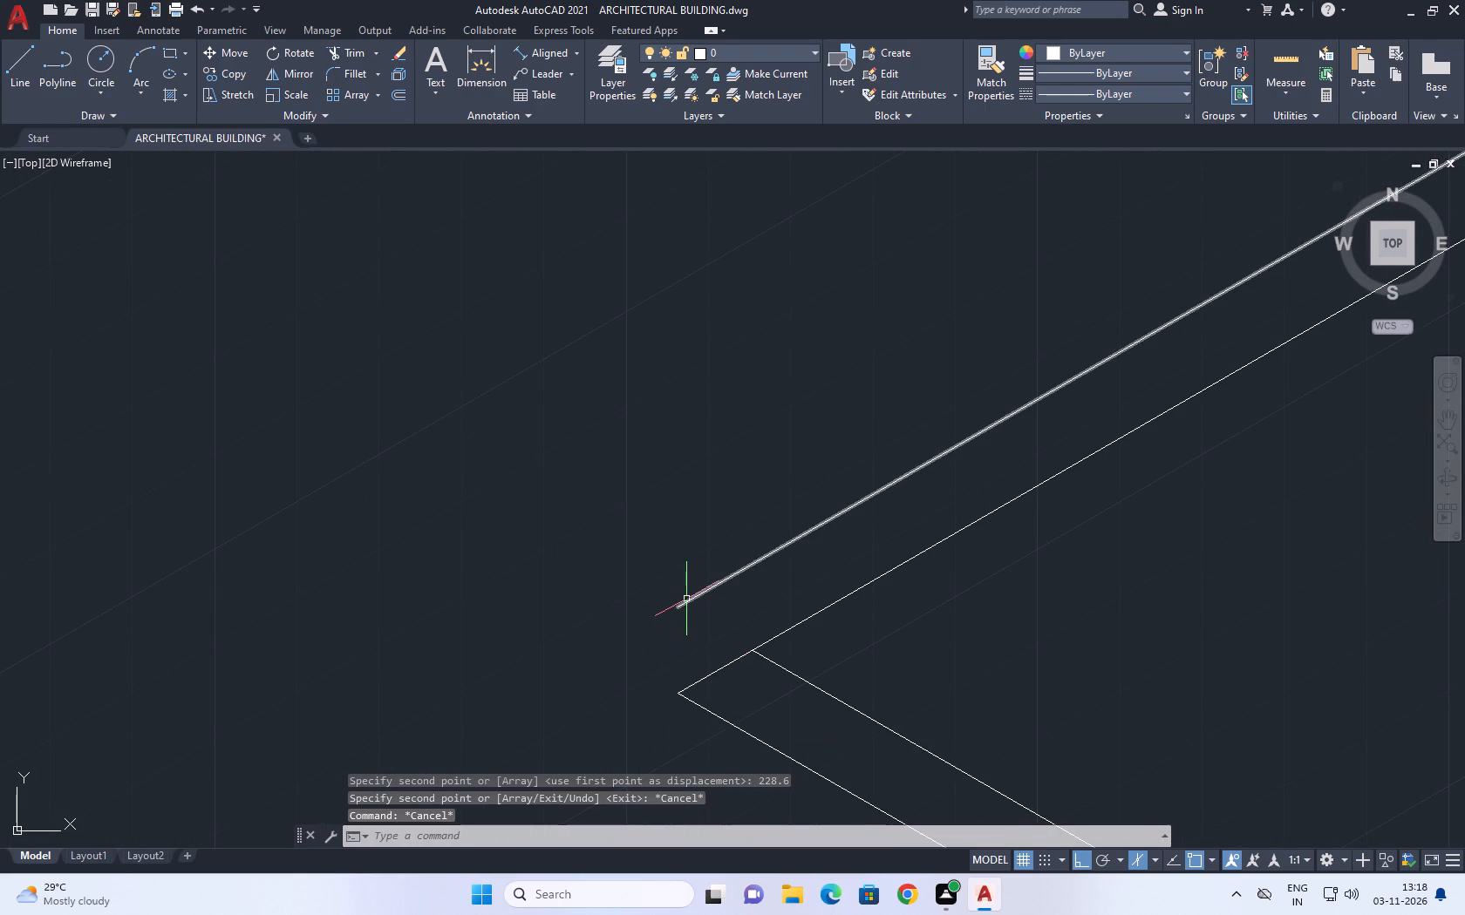
pyautogui.press('l')
pyautogui.press('space')
pyautogui.click(677, 607)
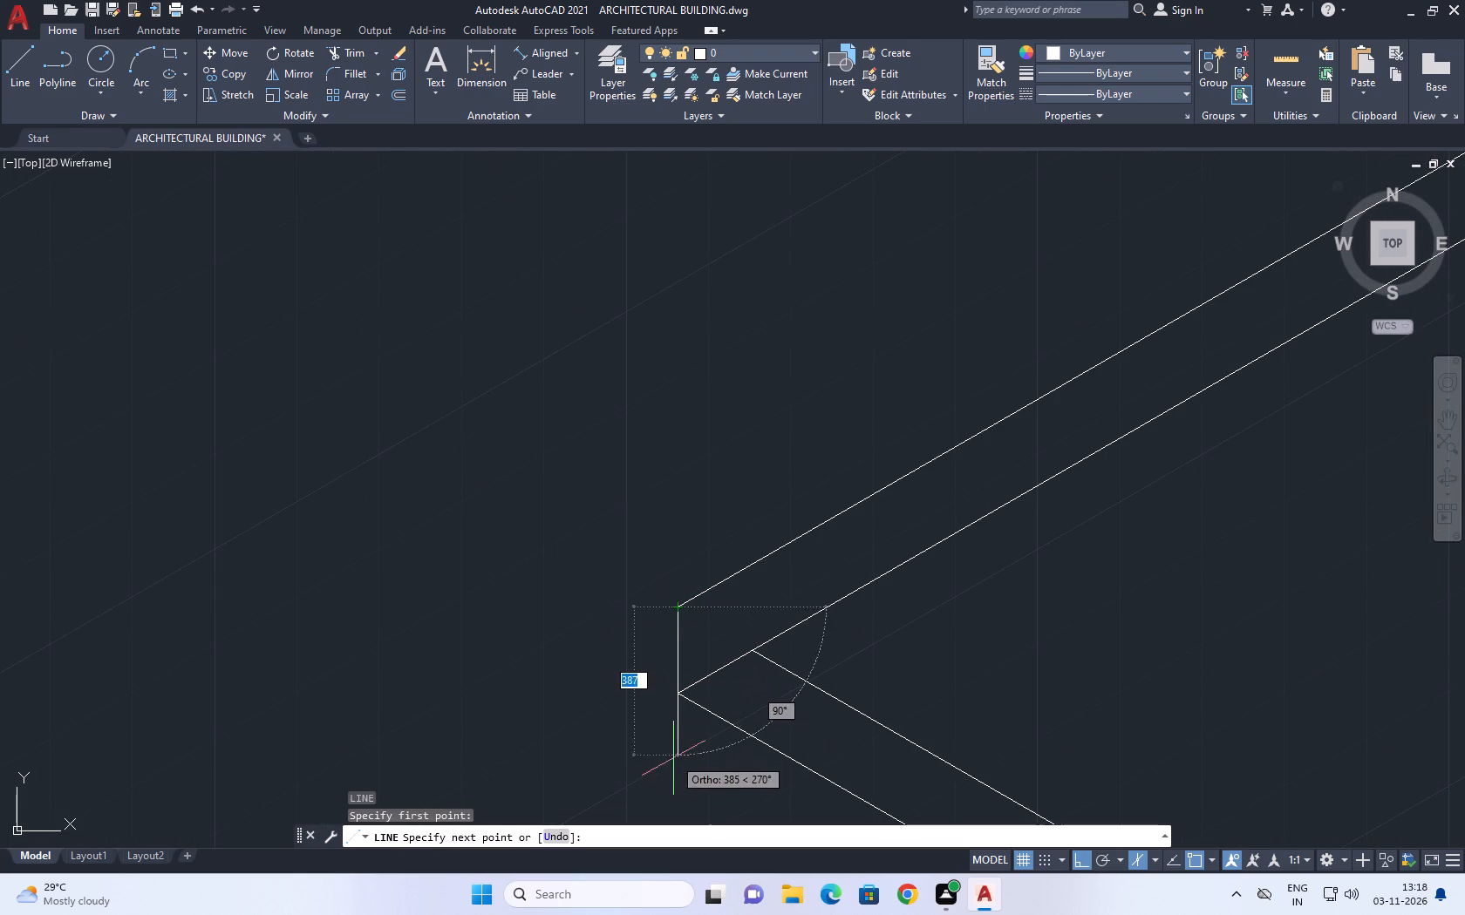
pyautogui.click(673, 761)
pyautogui.press('Escape')
pyautogui.scroll(4, 670, 696)
pyautogui.moveTo(723, 578); pyautogui.dragTo(733, 537, button='middle')
pyautogui.scroll(-2, 733, 537)
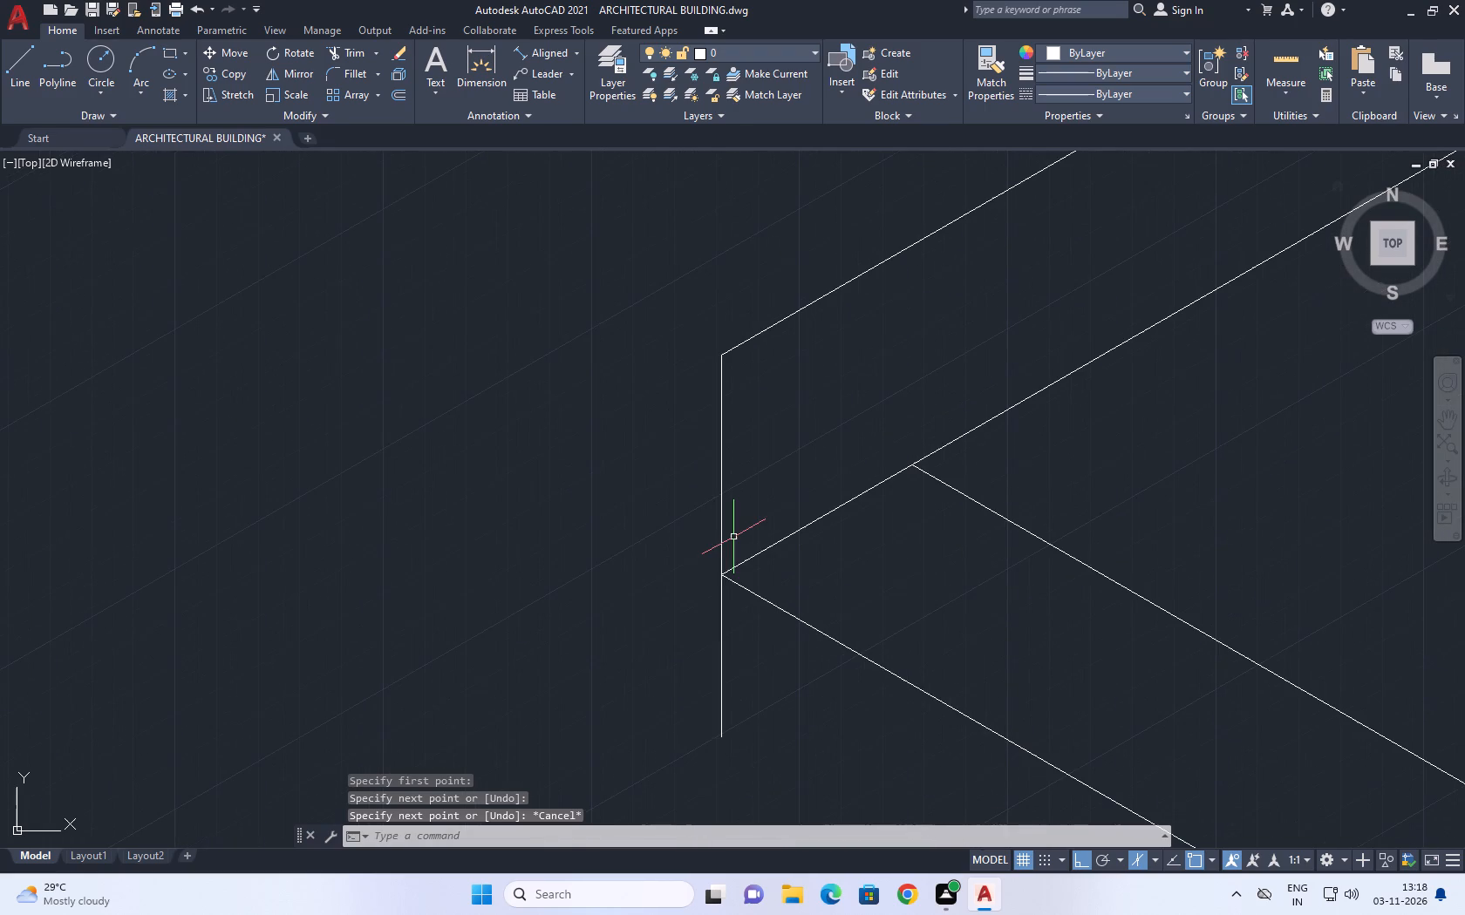
pyautogui.press('t')
pyautogui.press('r')
pyautogui.press('space')
pyautogui.click(732, 615)
pyautogui.click(608, 656)
pyautogui.press('Escape')
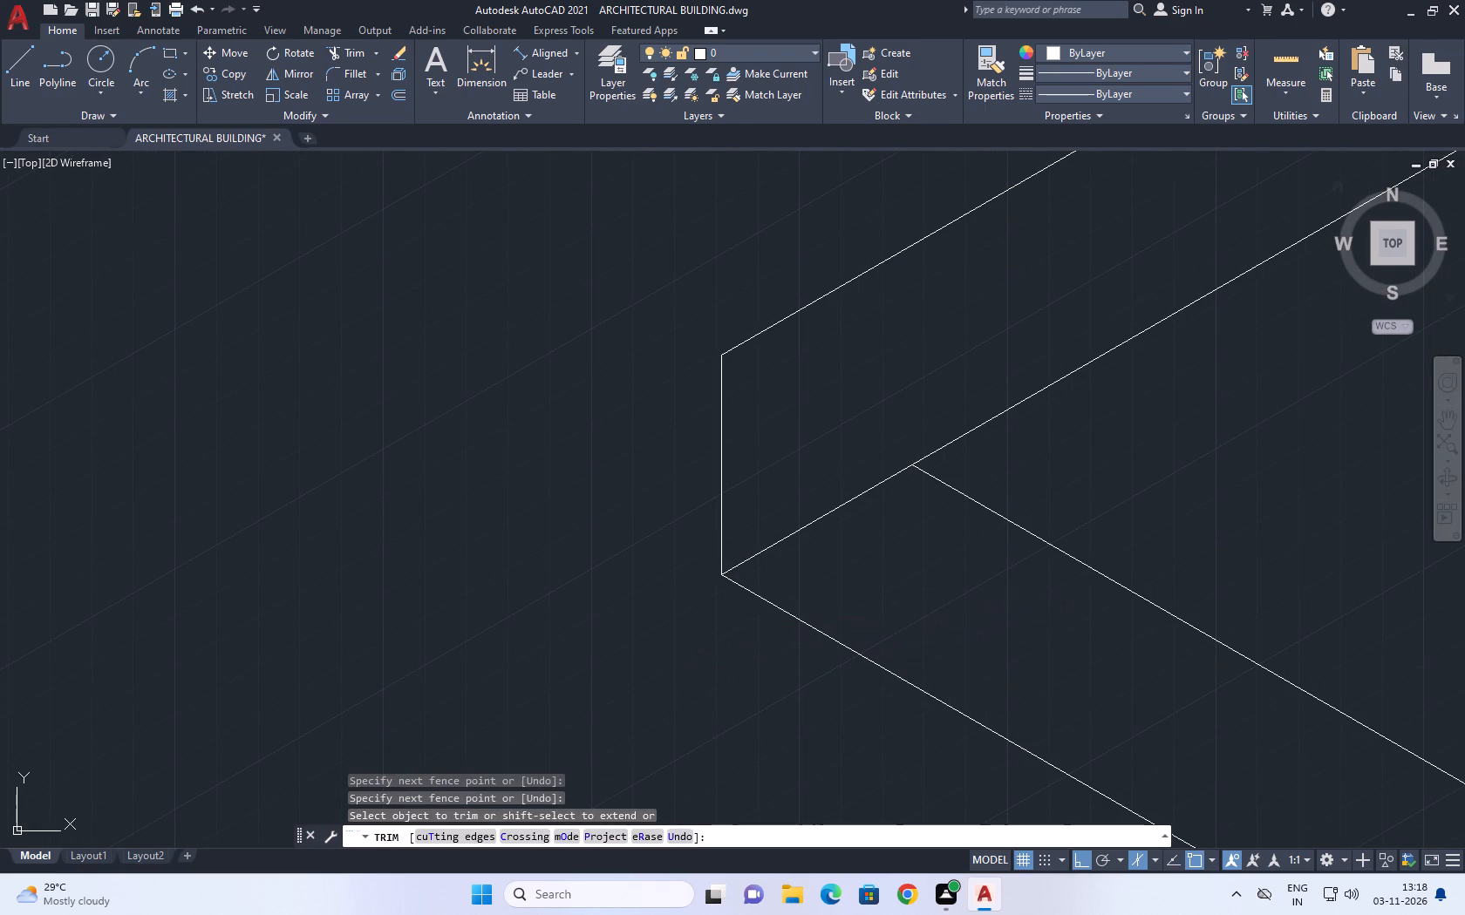
# Draw a vertical line up from the inner wall corner beside the outer back corner and trim it at the raised 30° edge.
pyautogui.moveTo(822, 550); pyautogui.dragTo(787, 573, button='middle')
pyautogui.write('l')
pyautogui.press('space')
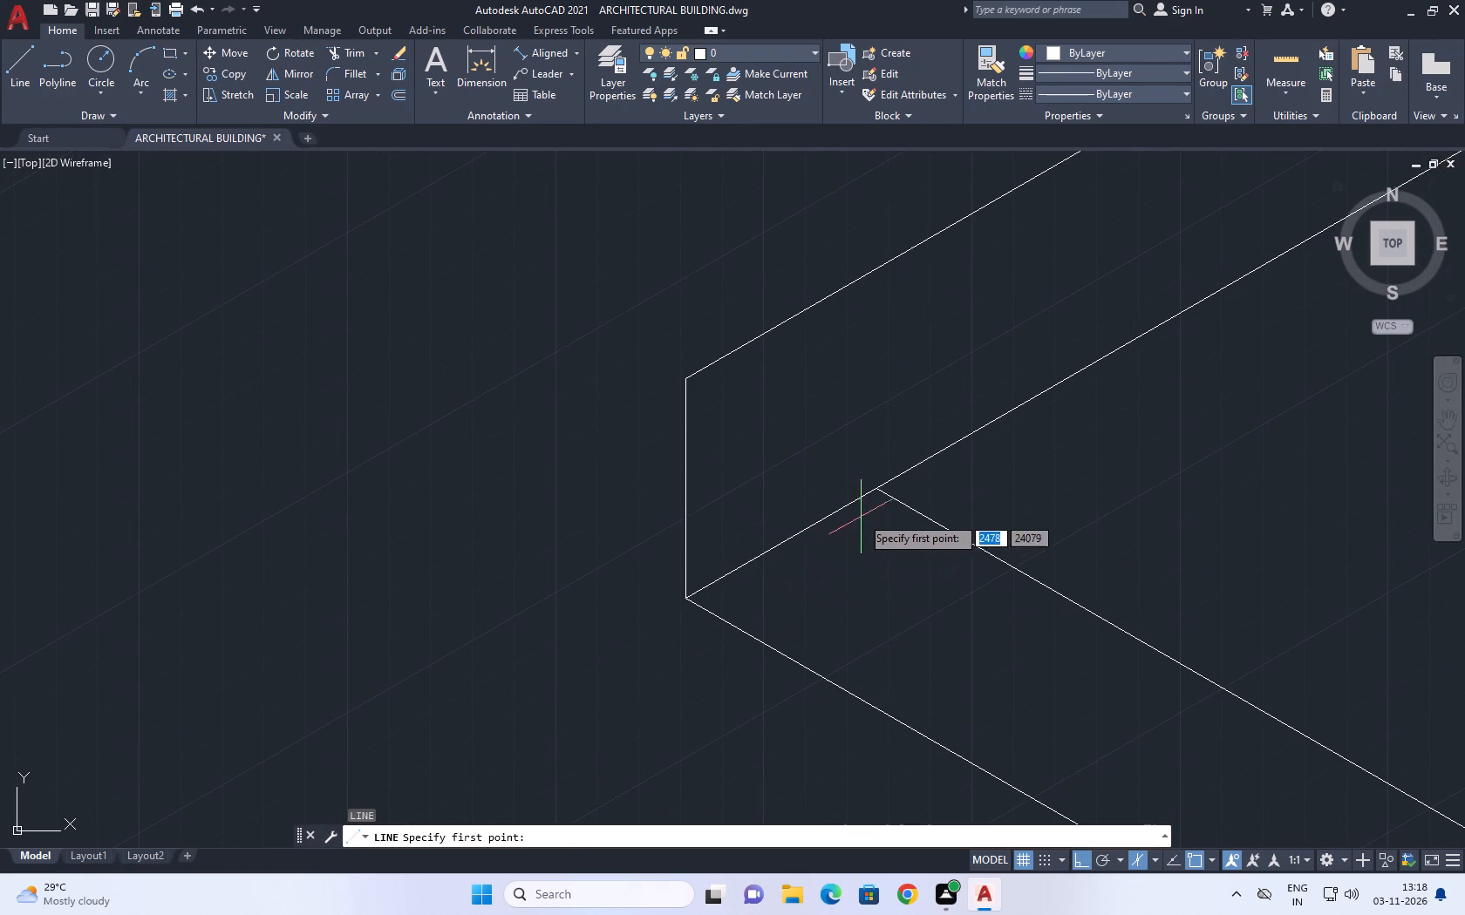
pyautogui.click(874, 493)
pyautogui.moveTo(849, 412); pyautogui.dragTo(847, 542, button='middle')
pyautogui.scroll(1, 849, 417)
pyautogui.click(856, 255)
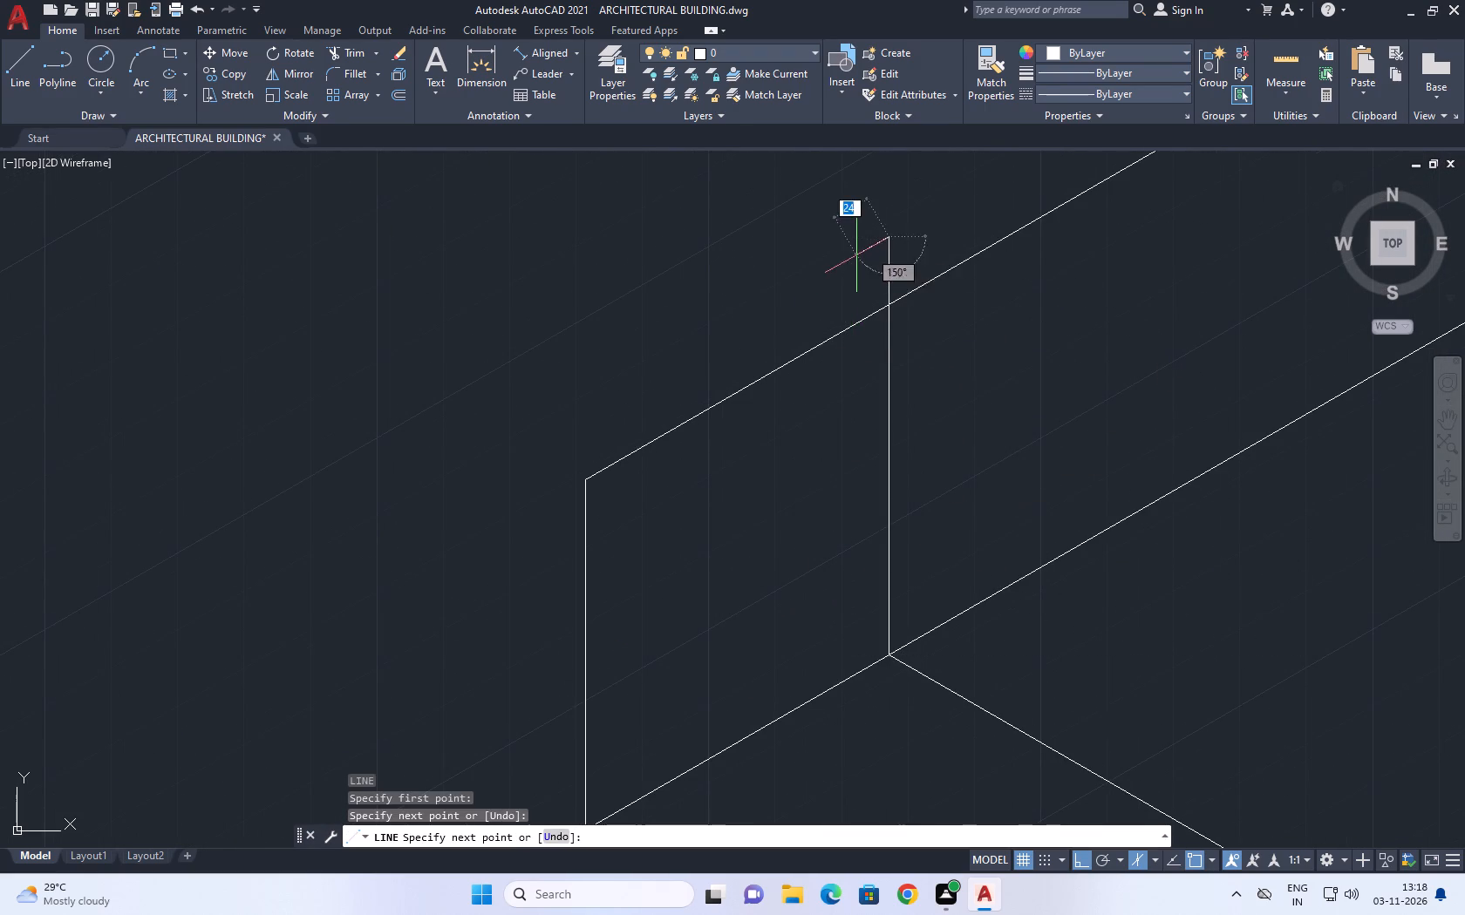
pyautogui.press('Escape')
pyautogui.write('tr')
pyautogui.press('space')
pyautogui.click(885, 263)
pyautogui.click(896, 264)
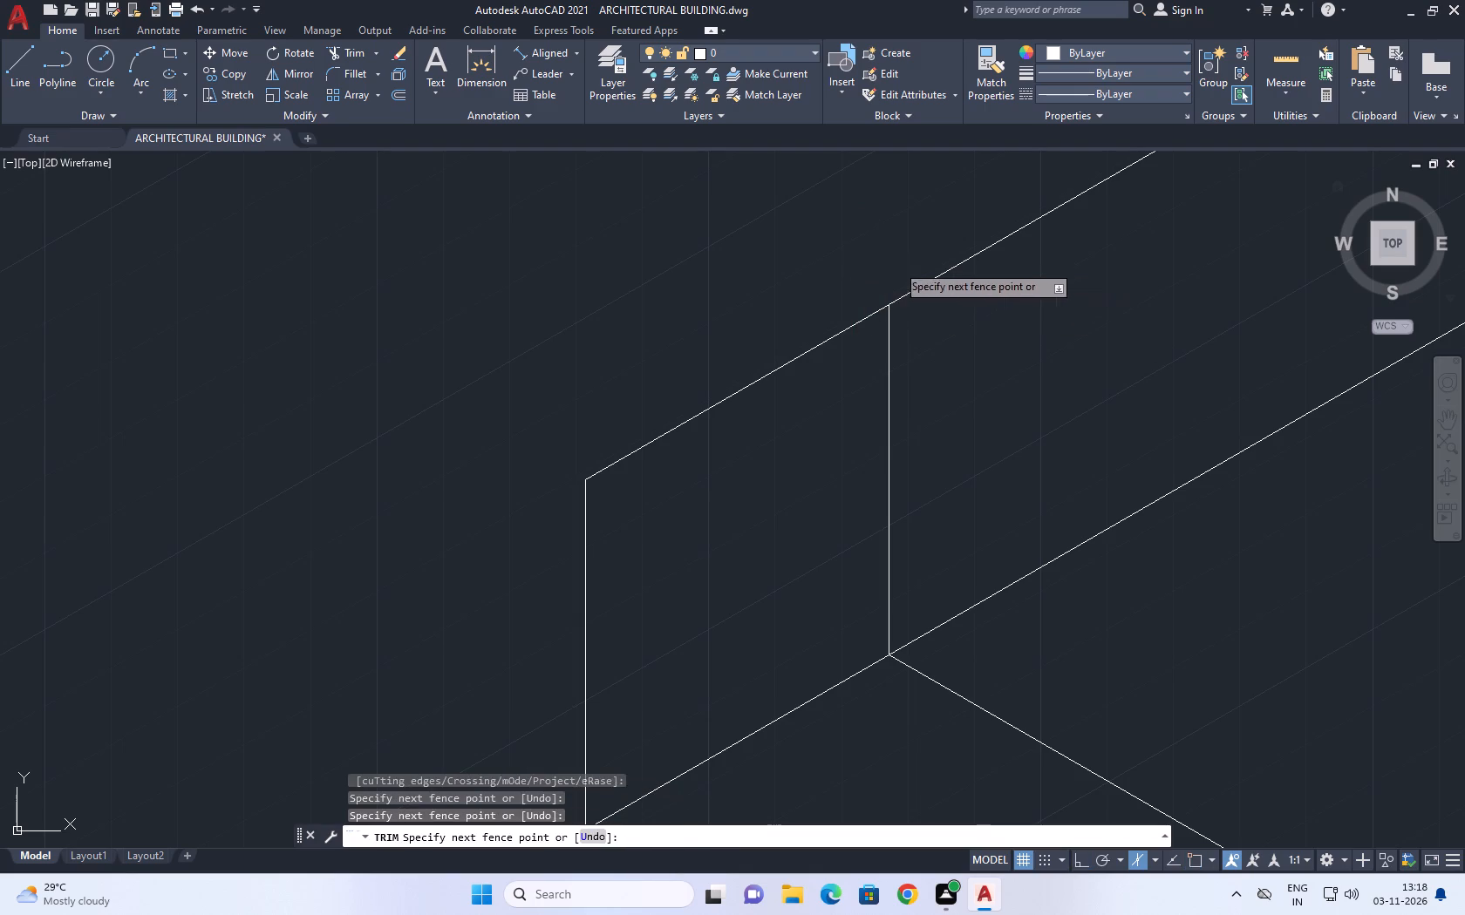
pyautogui.scroll(-7, 801, 344)
pyautogui.press('Escape')
# Draw a vertical line up from the volume's far back corner and trim it at the end of the raised 30° edge.
pyautogui.scroll(-2, 818, 378)
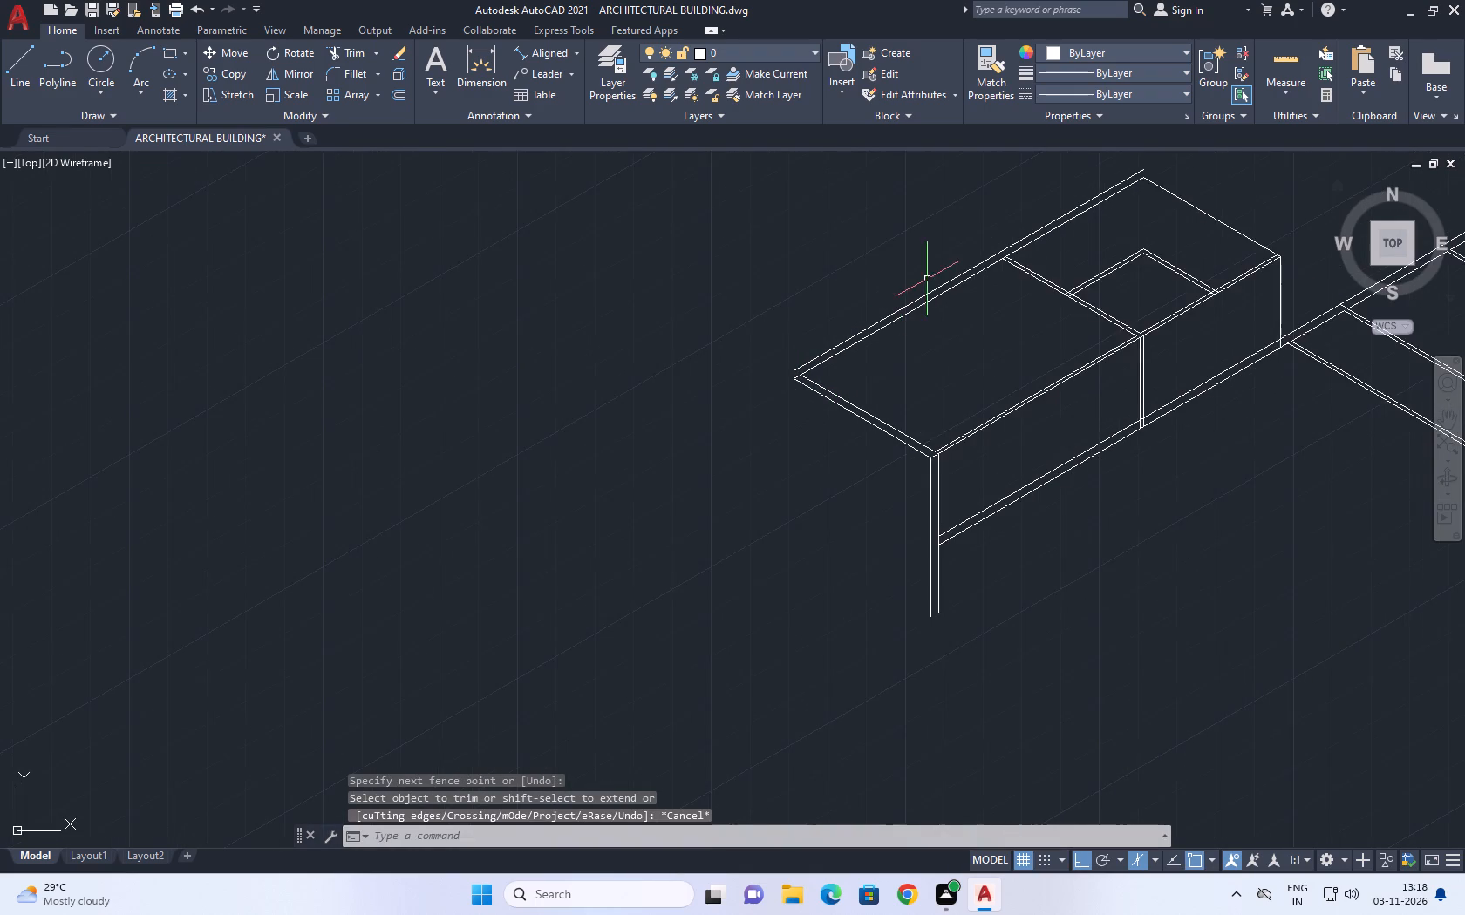
pyautogui.moveTo(924, 288); pyautogui.dragTo(599, 539, button='middle')
pyautogui.moveTo(877, 453); pyautogui.dragTo(828, 506, button='middle')
pyautogui.press('l')
pyautogui.press('space')
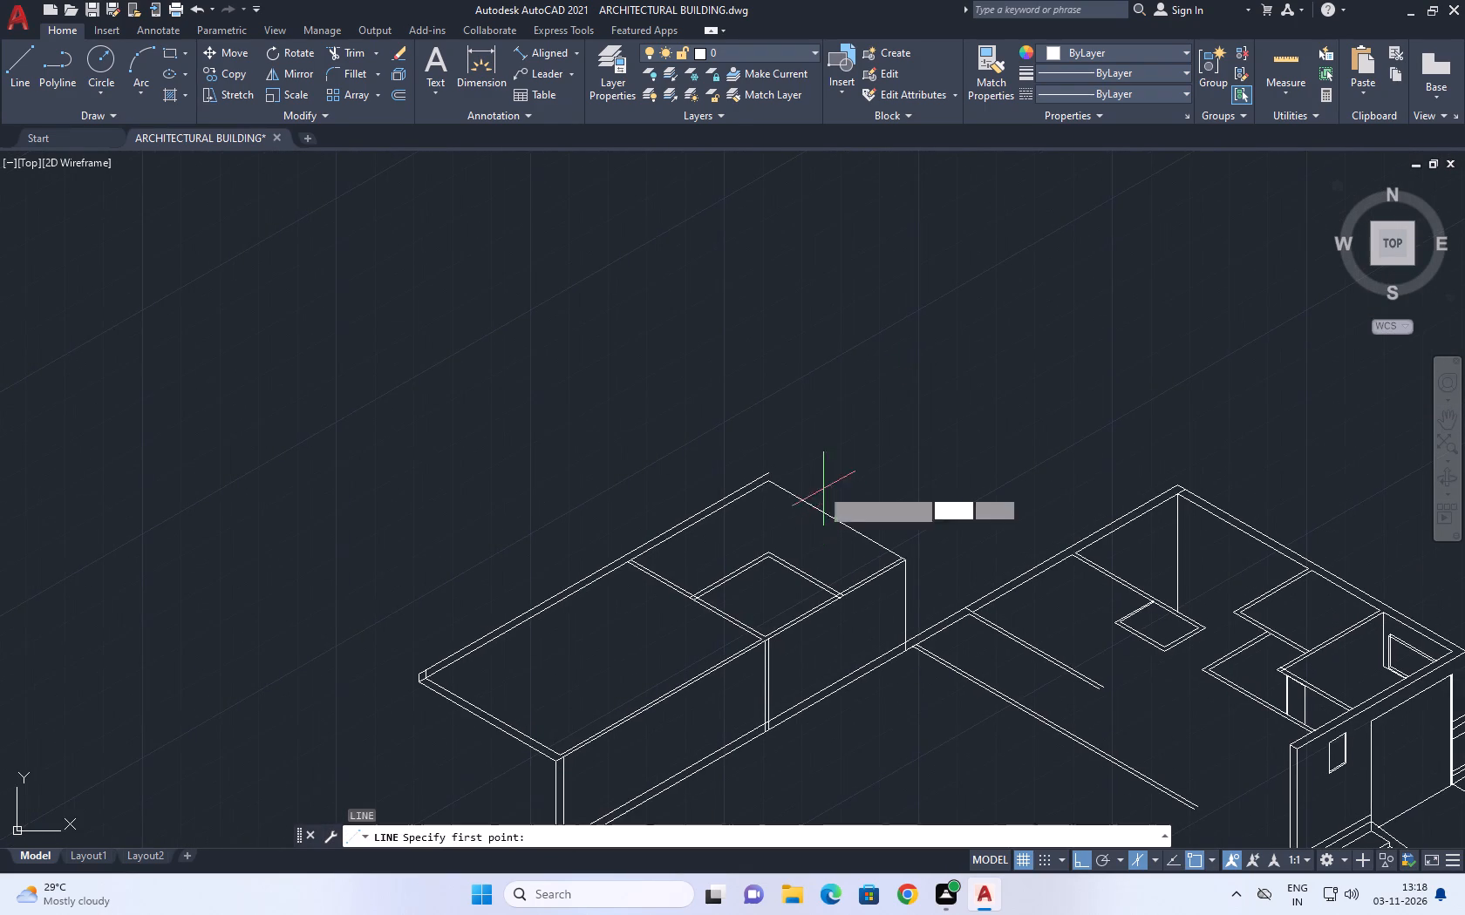
pyautogui.scroll(2, 772, 476)
pyautogui.click(761, 489)
pyautogui.click(753, 367)
pyautogui.press('Escape')
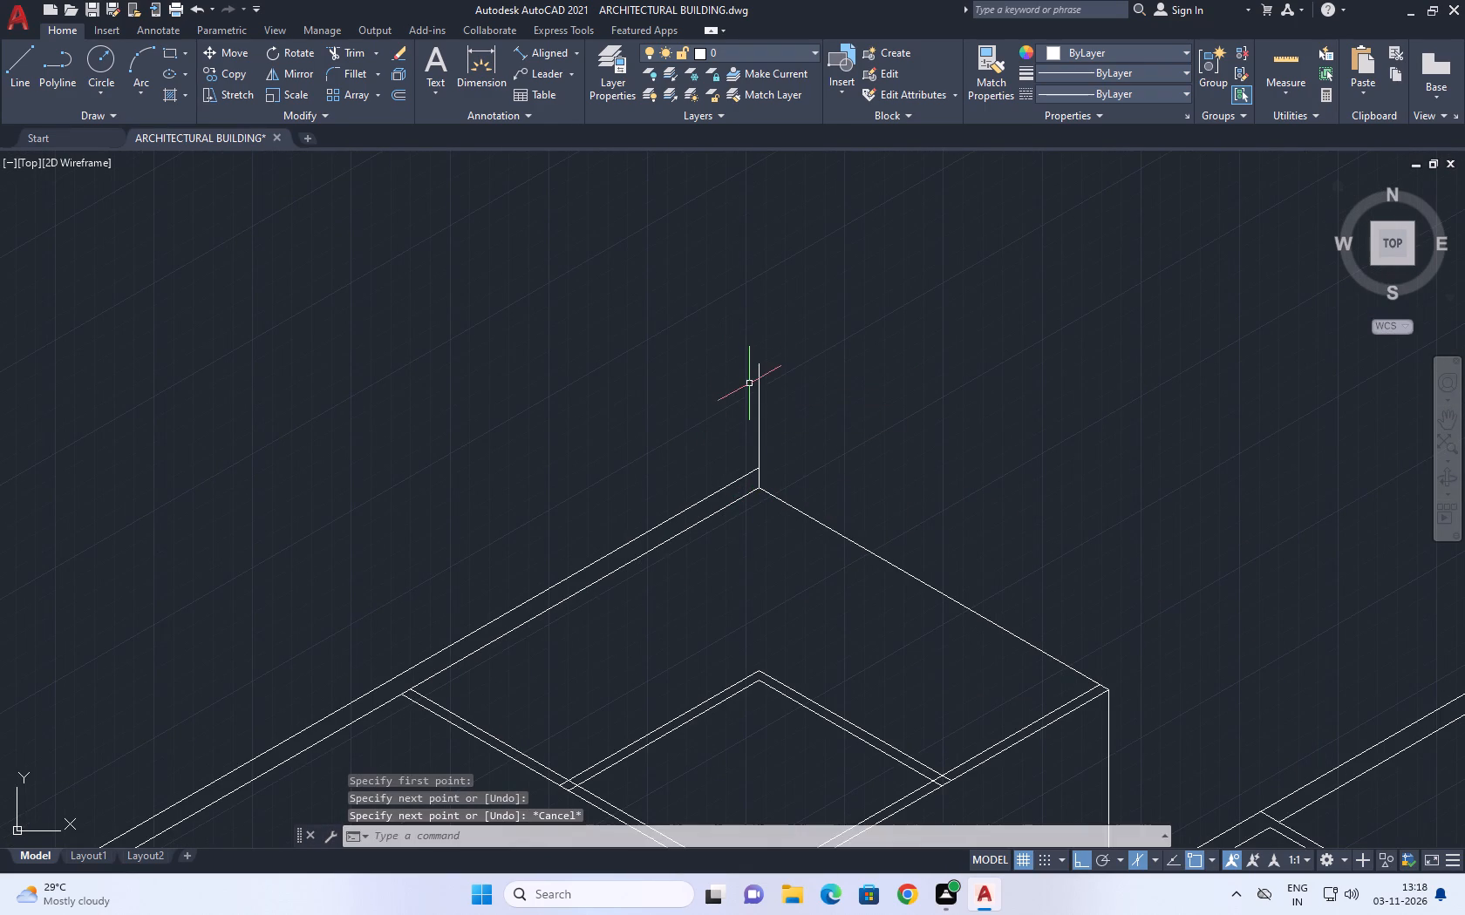
pyautogui.press('t')
pyautogui.press('r')
pyautogui.press('space')
pyautogui.click(732, 438)
pyautogui.click(890, 408)
pyautogui.press('Escape')
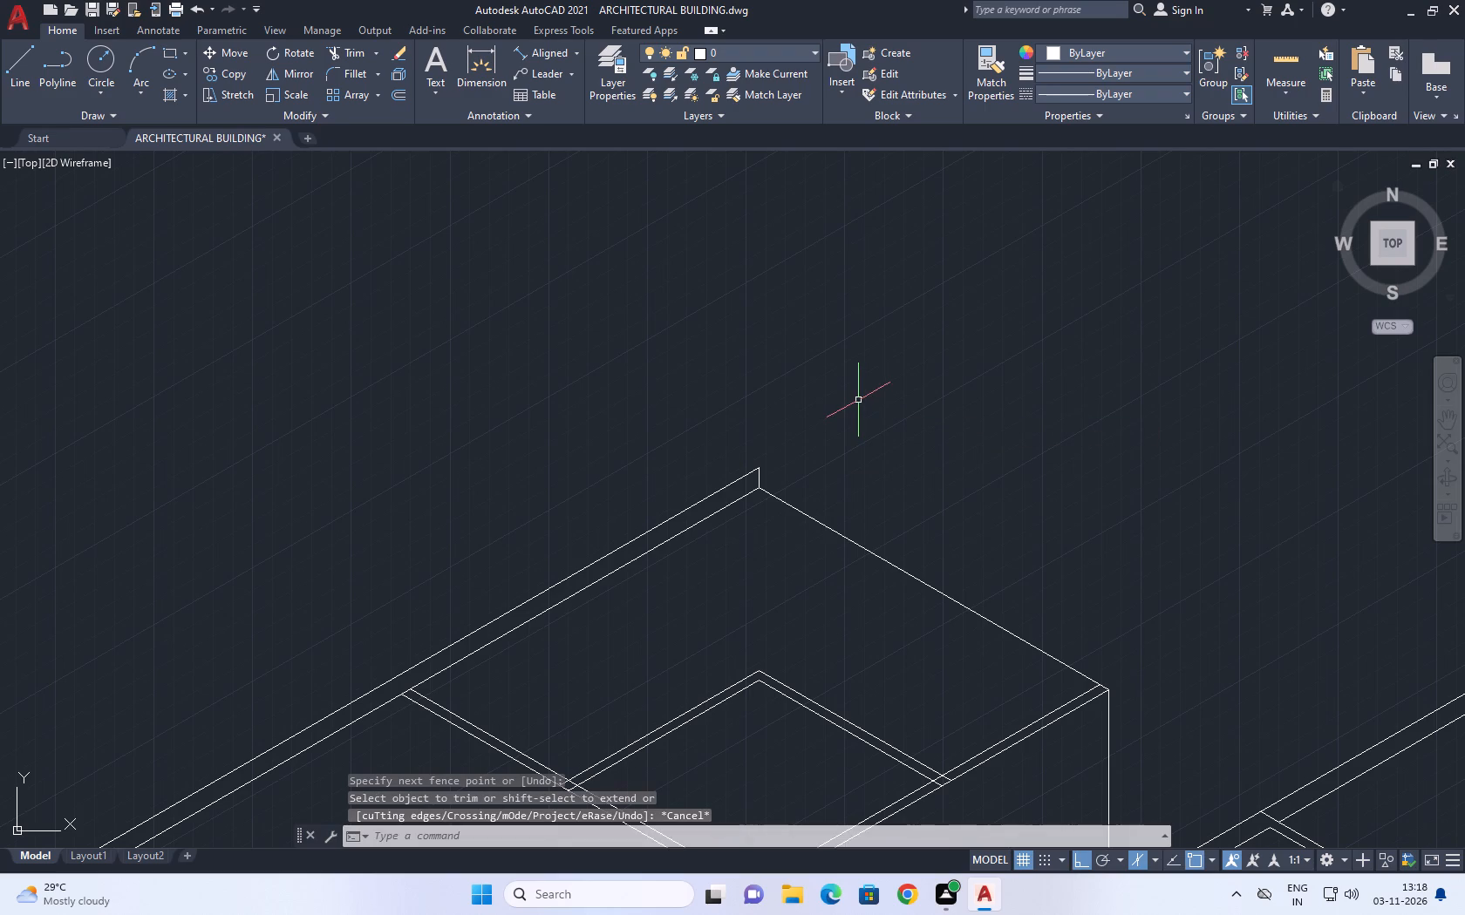
# Draw a raised 150° edge on the left isoplane from the far back corner's top end, running past the end wall's front corner.
pyautogui.press('l')
pyautogui.press('space')
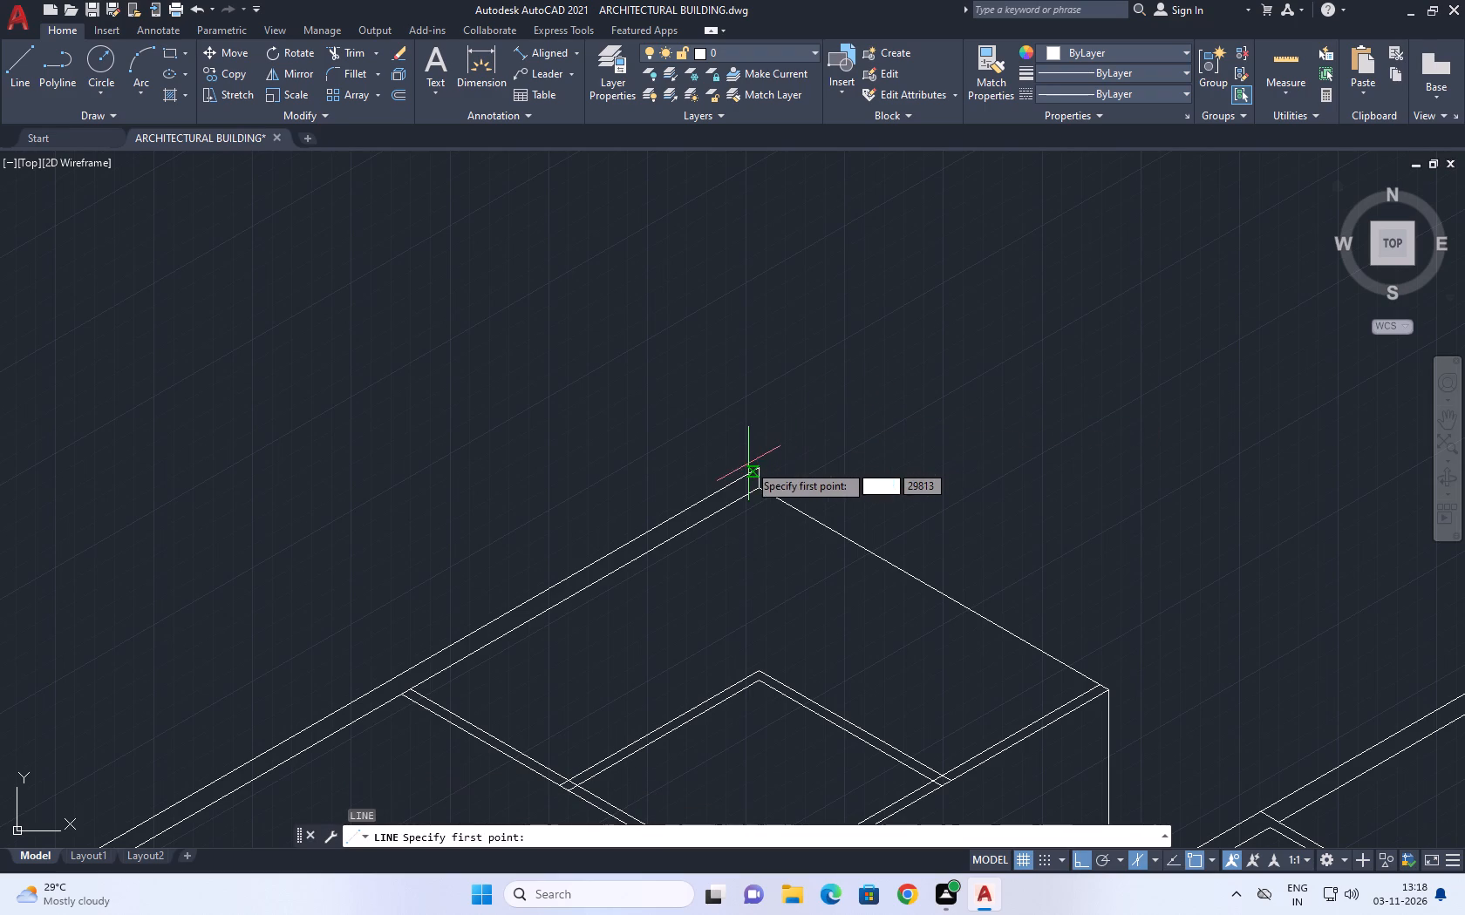
pyautogui.click(758, 470)
pyautogui.moveTo(1037, 530); pyautogui.dragTo(799, 446, button='middle')
pyautogui.press('F5')
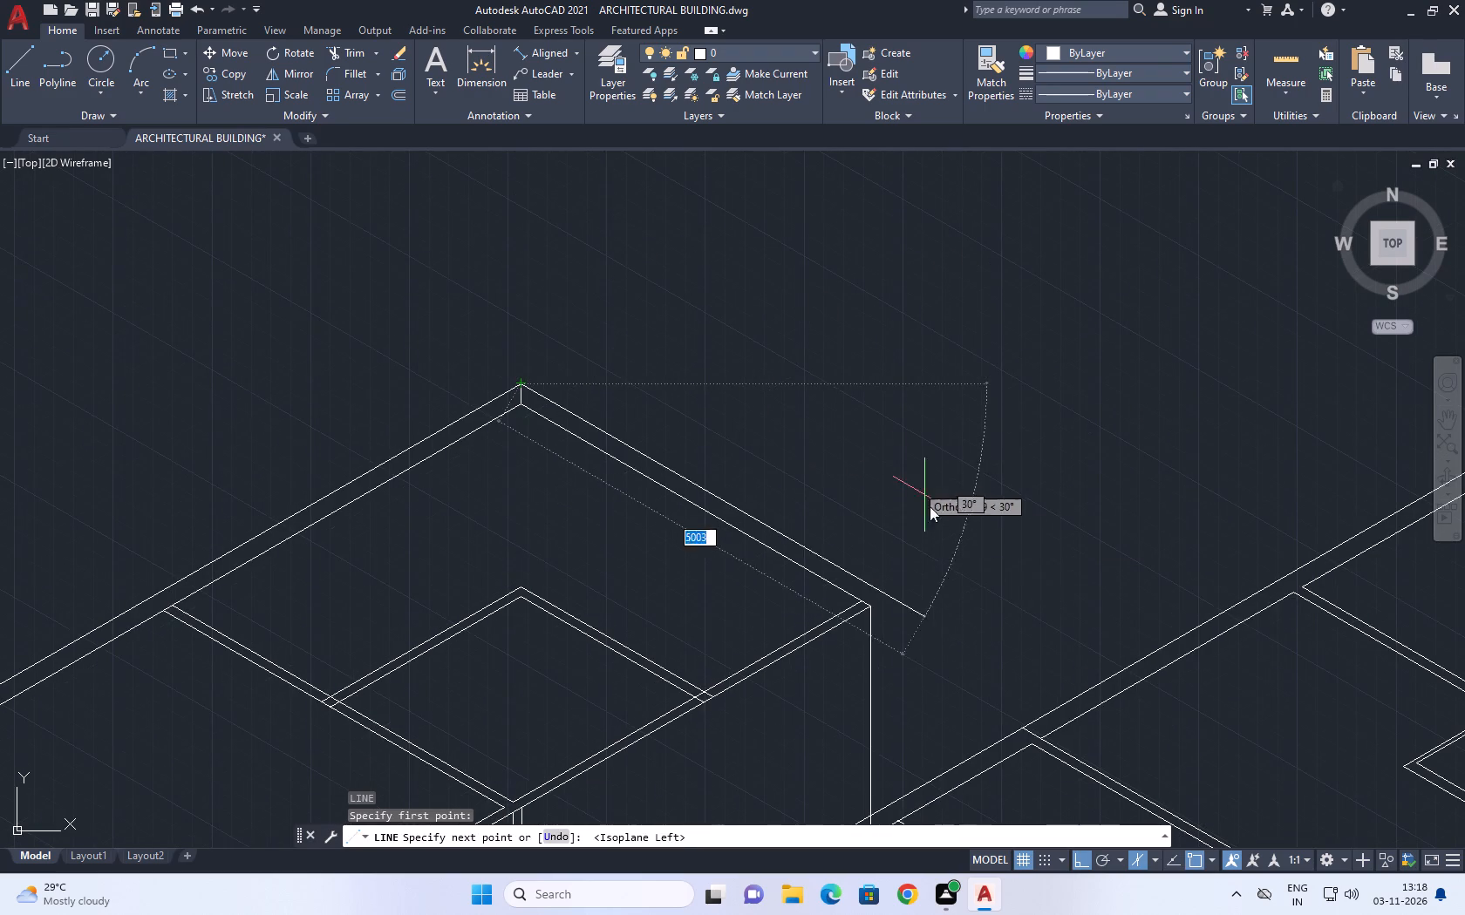
pyautogui.click(954, 583)
pyautogui.press('Escape')
# Draw a vertical line up from the end wall's front corner and trim it and the raised 150° edge where they cross.
pyautogui.press('k')
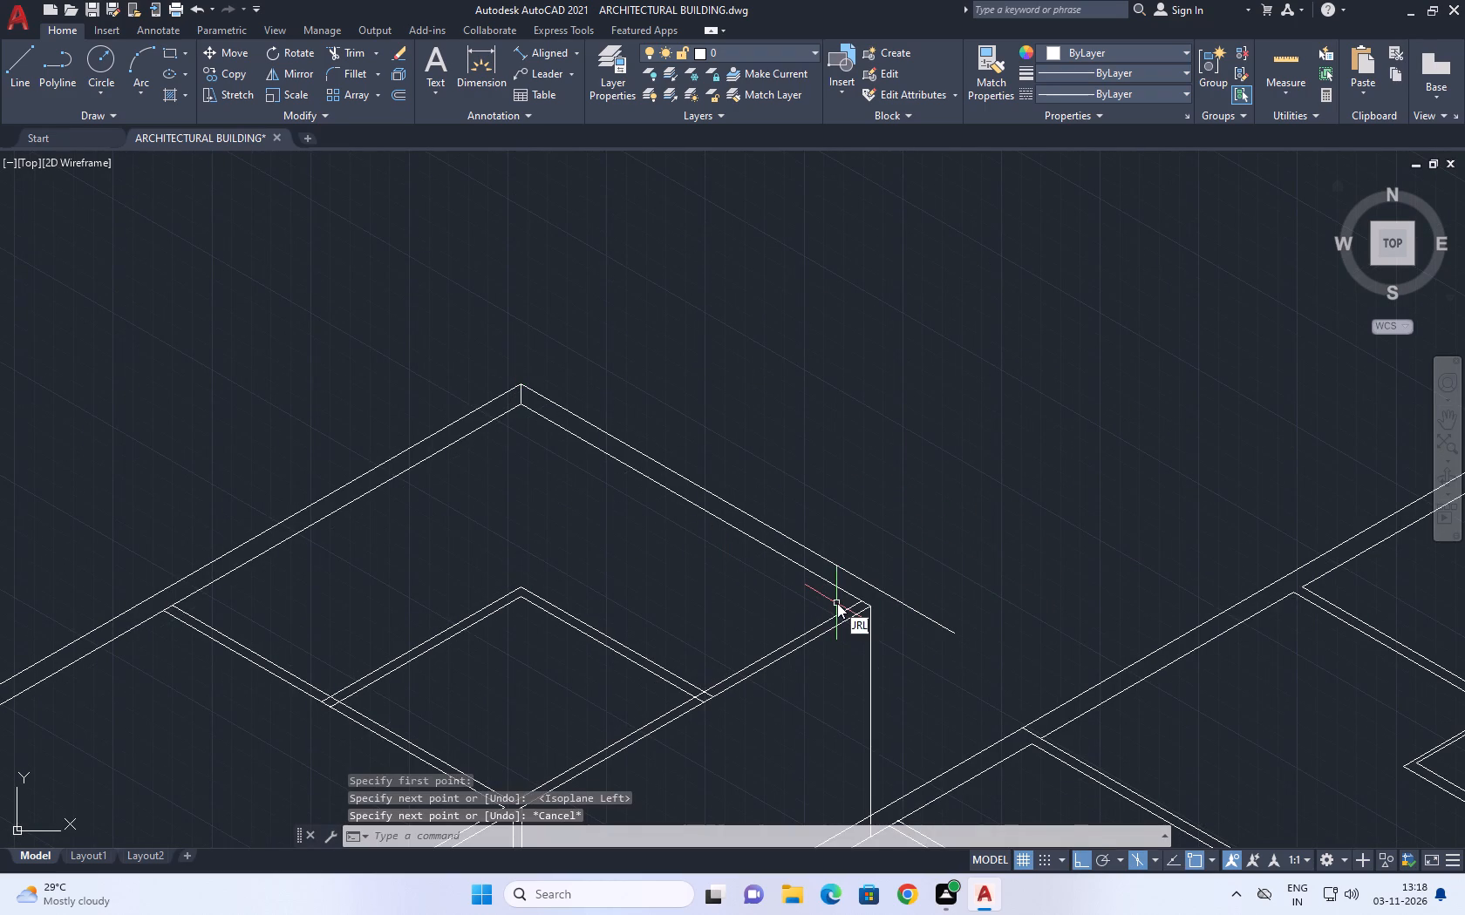
pyautogui.press('Escape')
pyautogui.press('l')
pyautogui.press('space')
pyautogui.scroll(2, 839, 600)
pyautogui.click(916, 613)
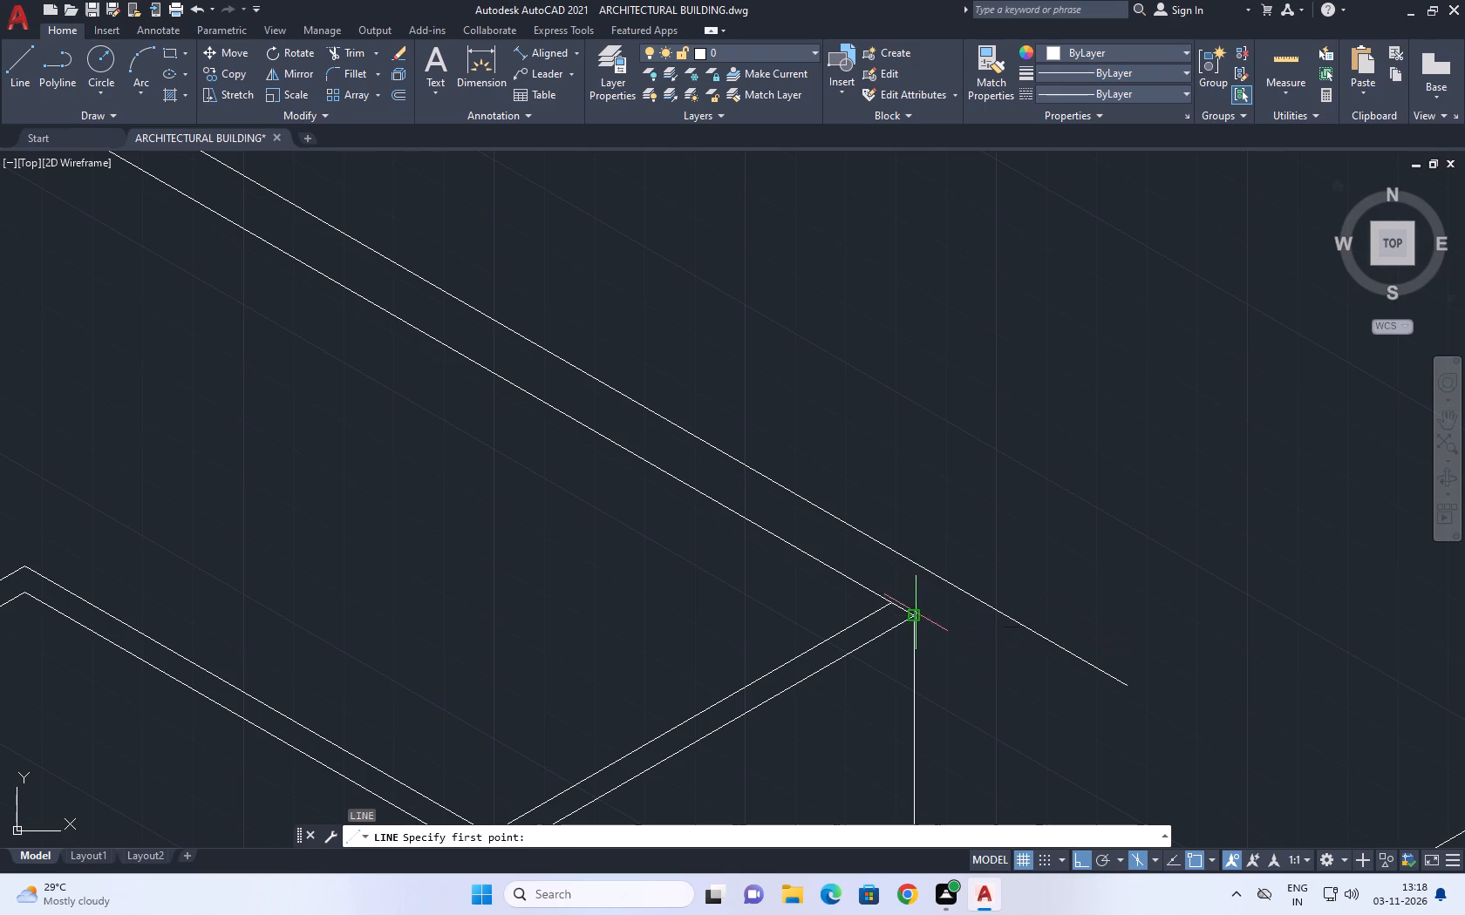
pyautogui.click(927, 477)
pyautogui.press('Escape')
pyautogui.press('t')
pyautogui.press('r')
pyautogui.press('space')
pyautogui.click(905, 487)
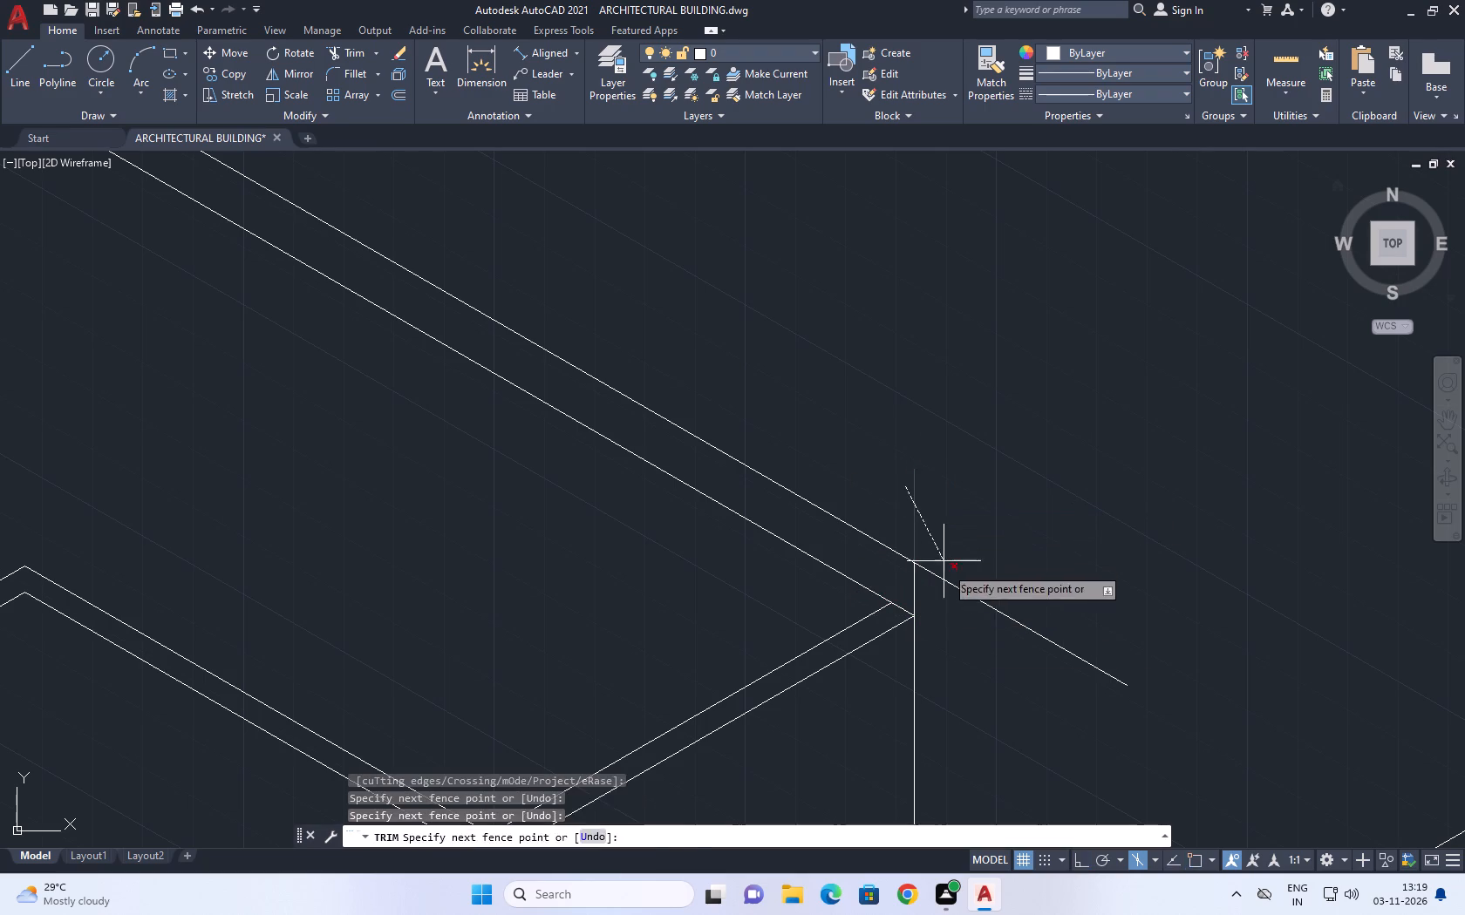
pyautogui.click(983, 638)
pyautogui.scroll(-4, 949, 449)
pyautogui.press('Escape')
# Draw a vertical line up from the inner wall corner beside that front corner and trim it at the raised 150° edge.
pyautogui.scroll(2, 947, 487)
pyautogui.moveTo(914, 425); pyautogui.dragTo(920, 462, button='middle')
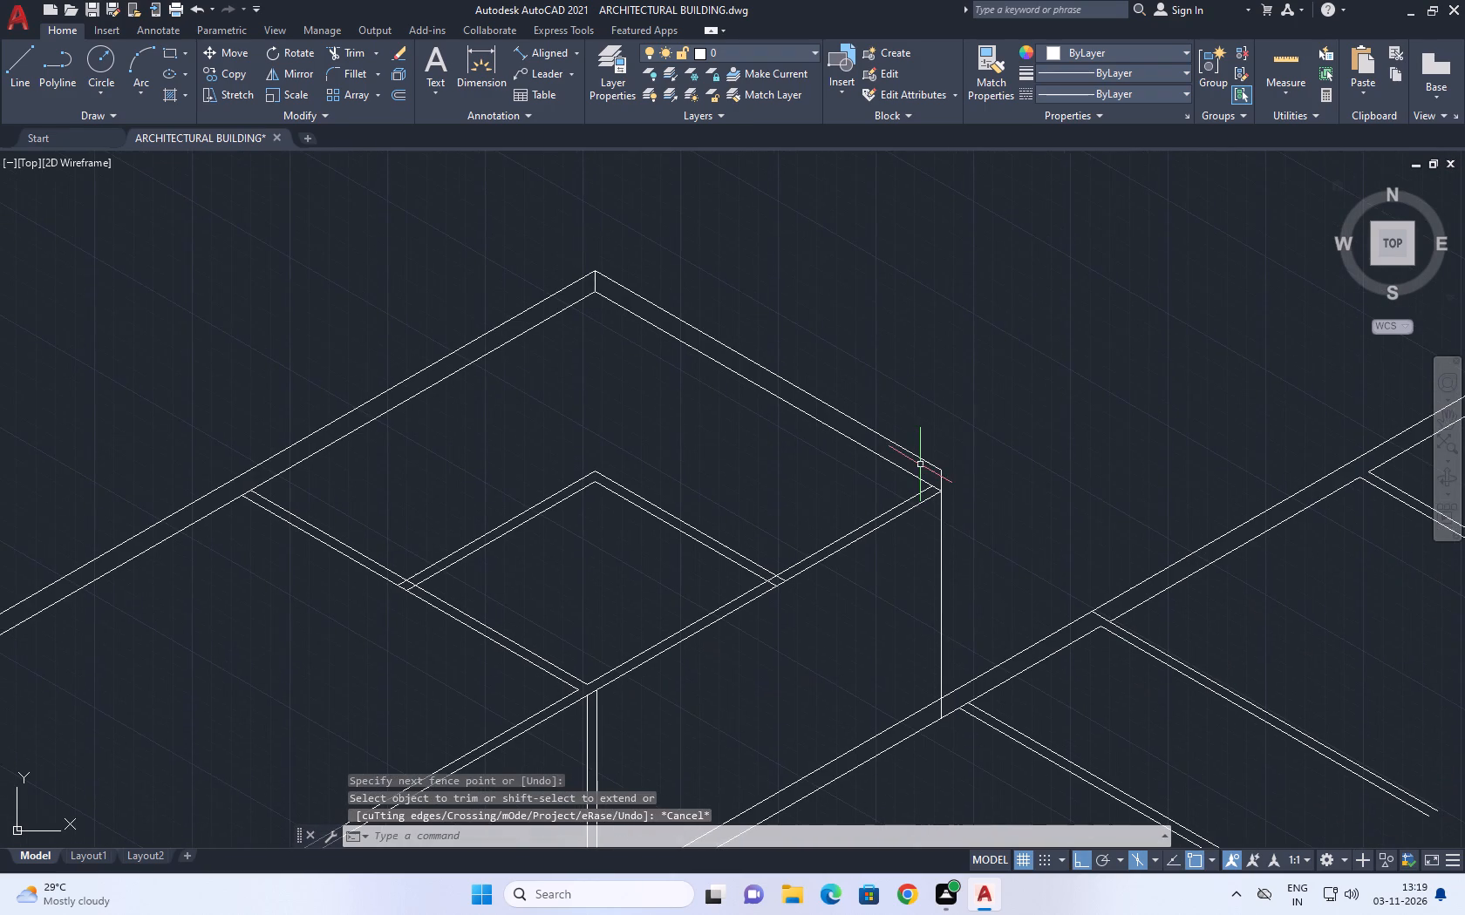
pyautogui.press('l')
pyautogui.press('space')
pyautogui.scroll(2, 921, 465)
pyautogui.click(944, 516)
pyautogui.click(942, 381)
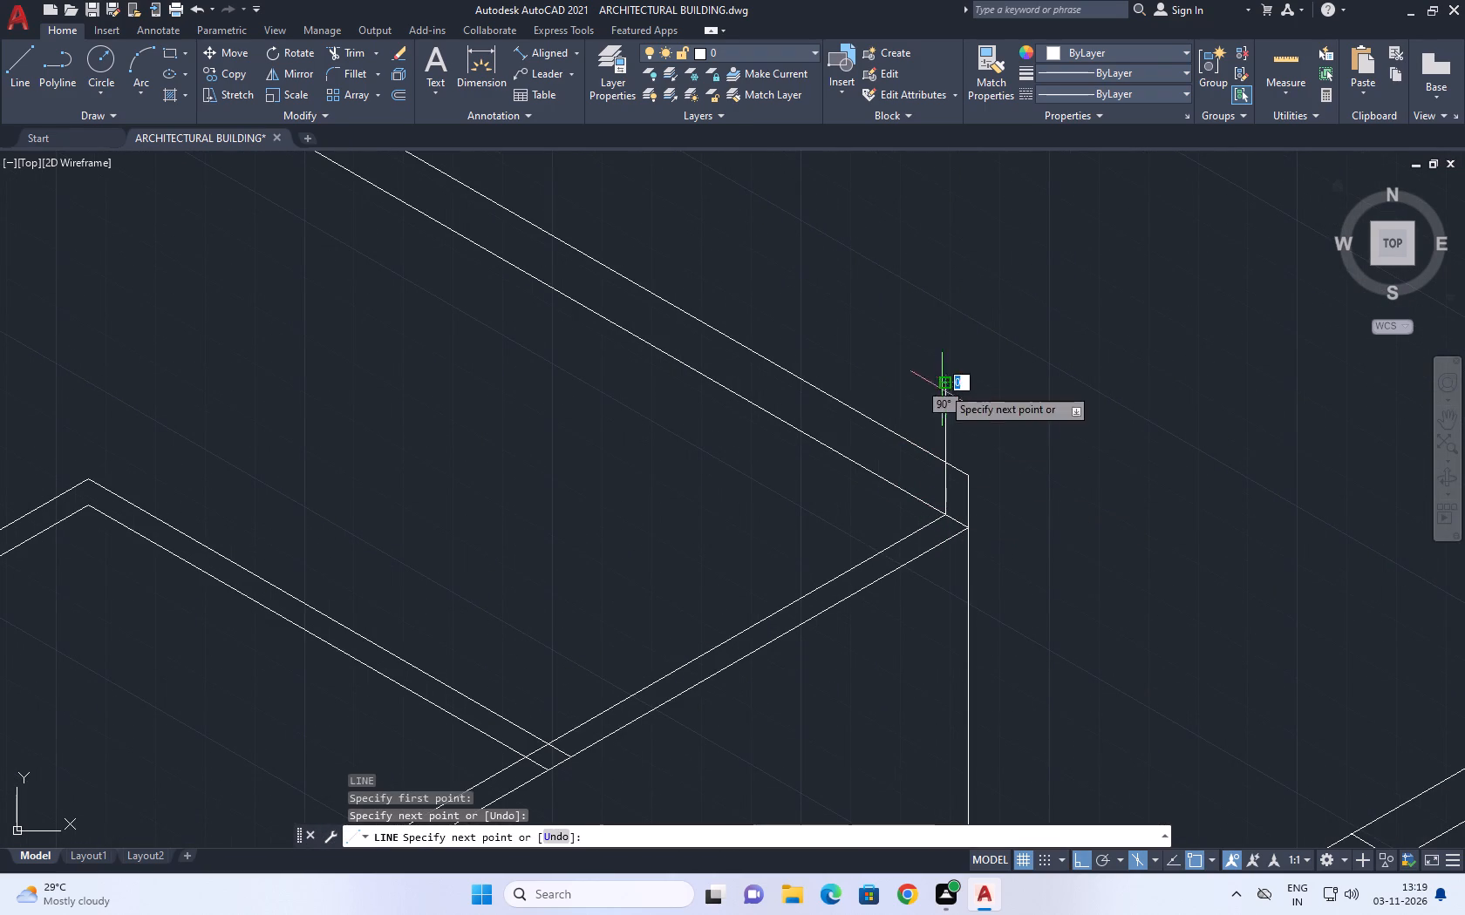
pyautogui.press('Escape')
pyautogui.press('t')
pyautogui.write('r')
pyautogui.press('space')
pyautogui.click(939, 417)
pyautogui.click(980, 425)
pyautogui.scroll(-2, 980, 409)
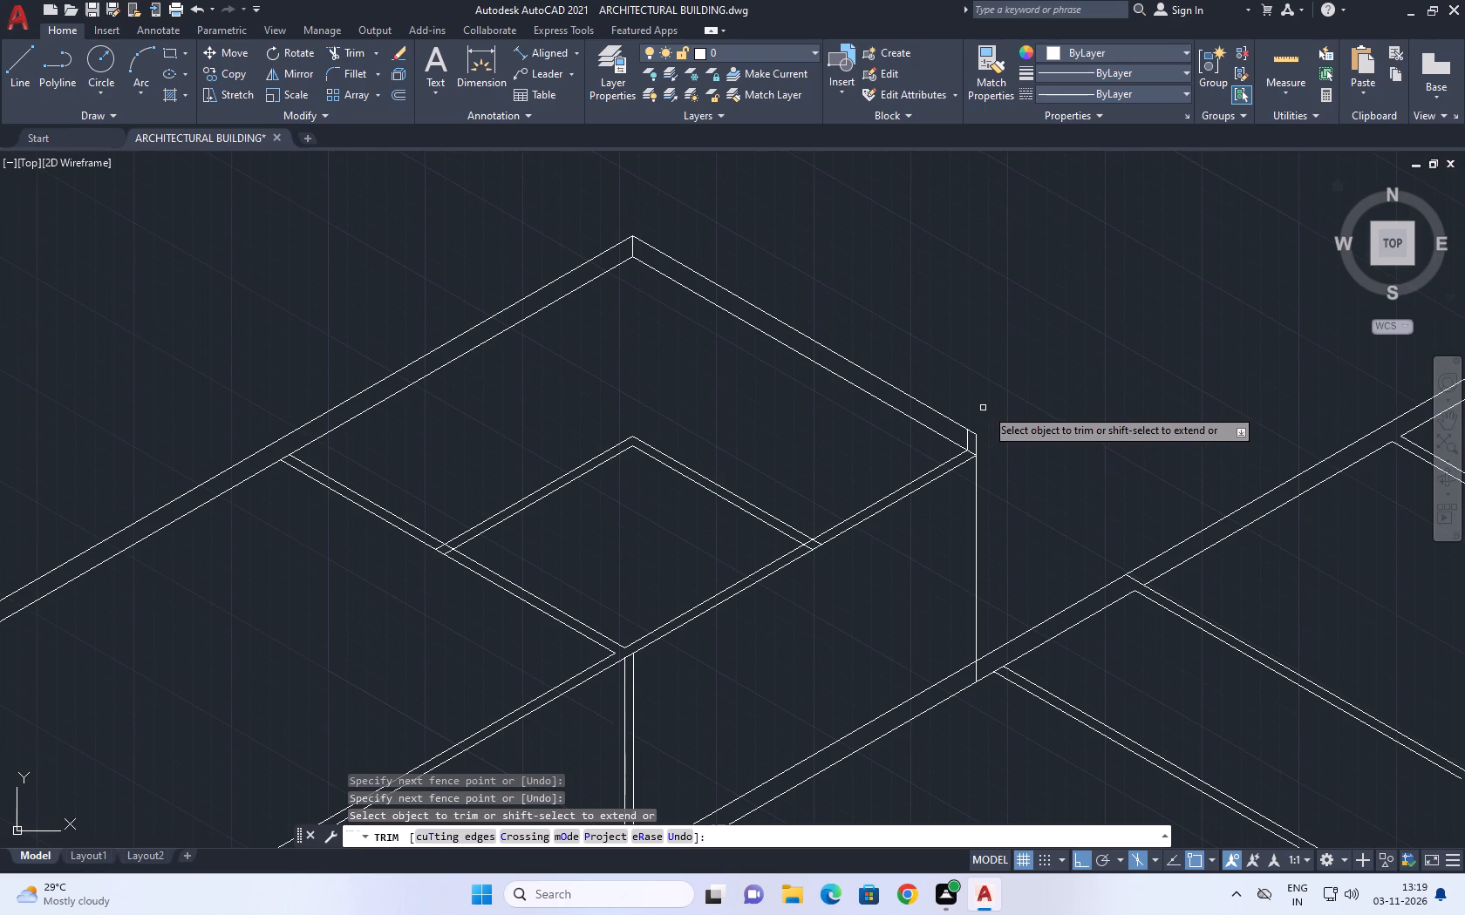
pyautogui.press('Escape')
# Draw a 228.6 vertical line up from the front wall's outer edge where the small room's 150° wall meets it.
pyautogui.scroll(-1, 930, 402)
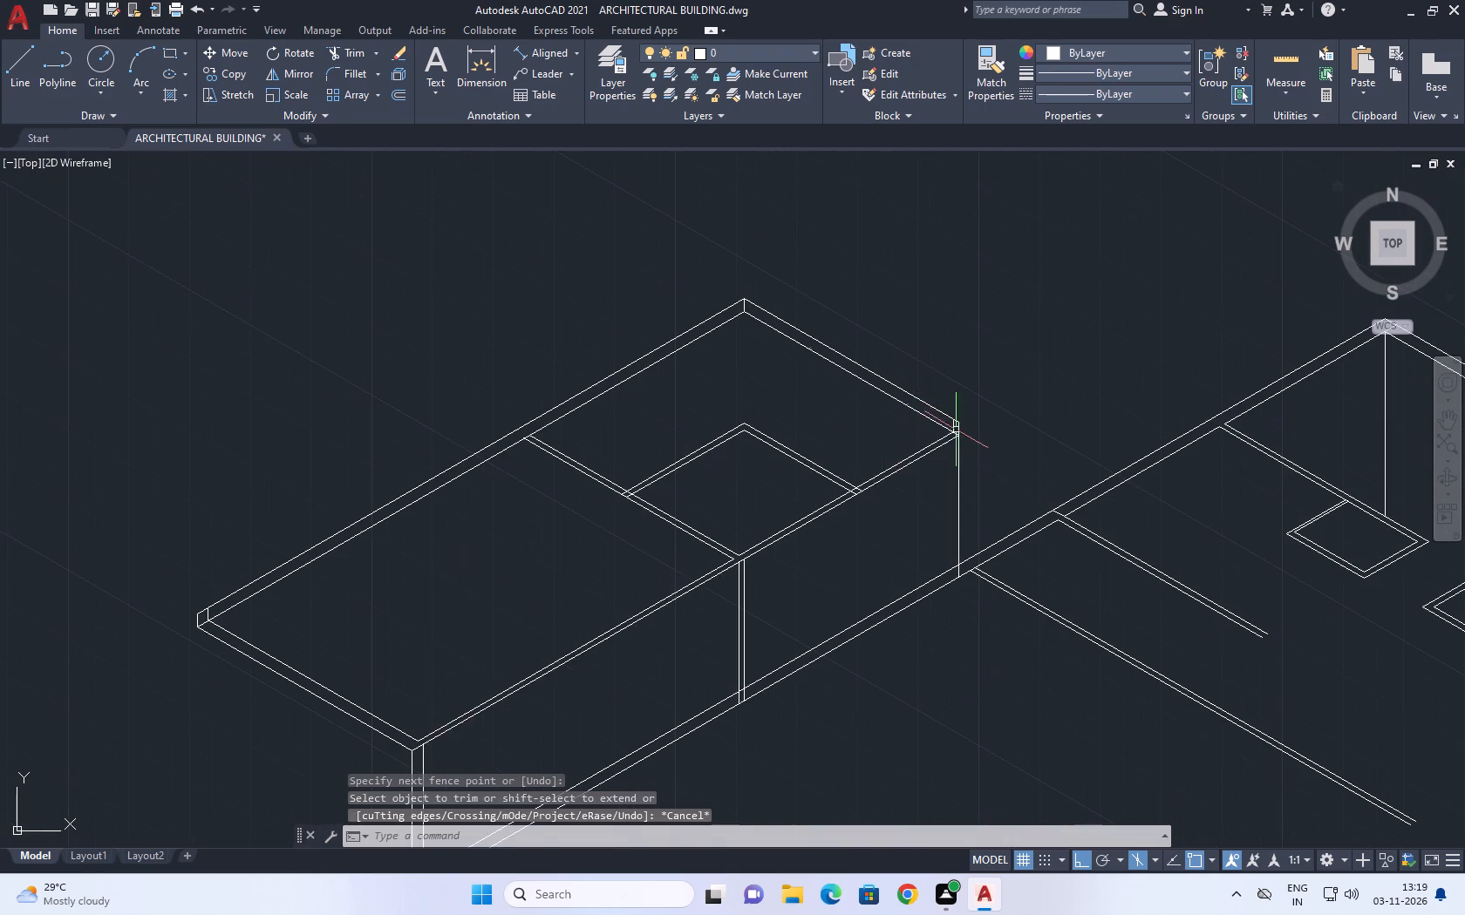
pyautogui.moveTo(833, 498); pyautogui.dragTo(754, 498, button='middle')
pyautogui.write('l')
pyautogui.press('space')
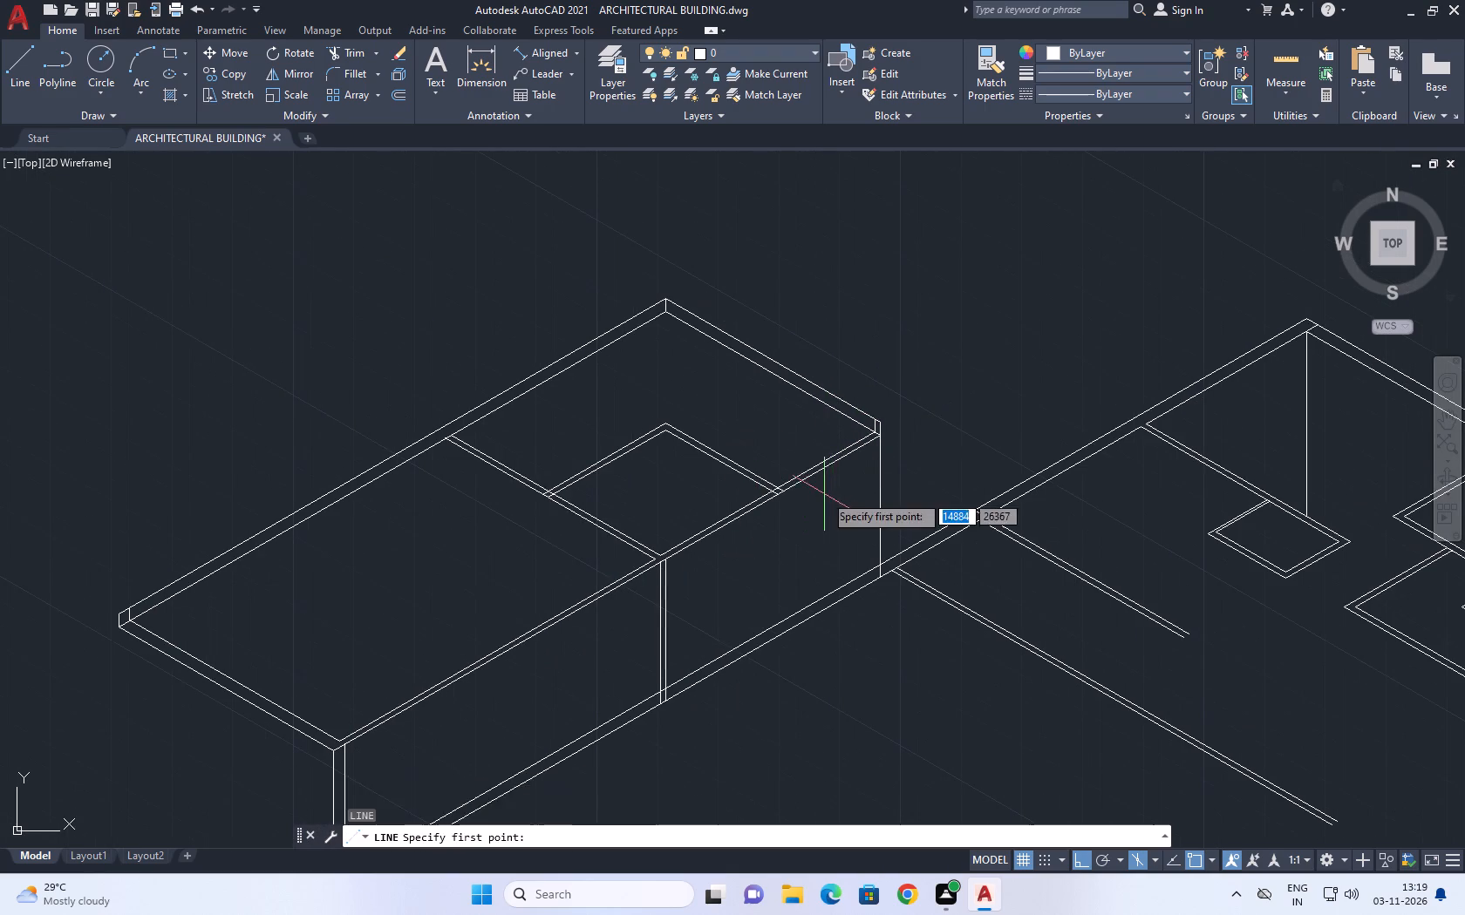
pyautogui.scroll(2, 822, 494)
pyautogui.scroll(1, 705, 497)
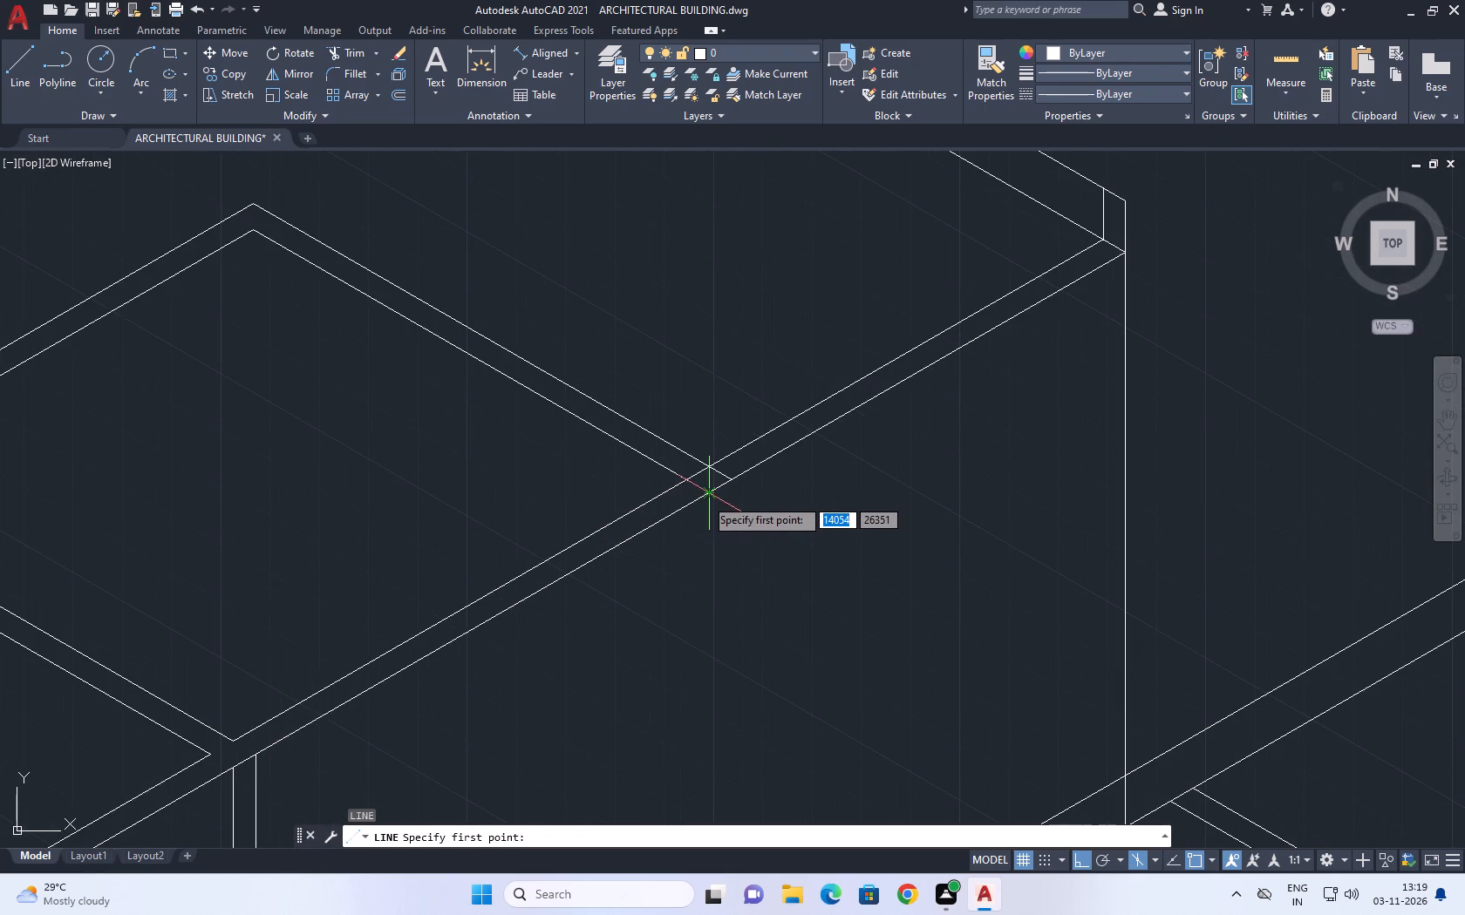
pyautogui.click(705, 498)
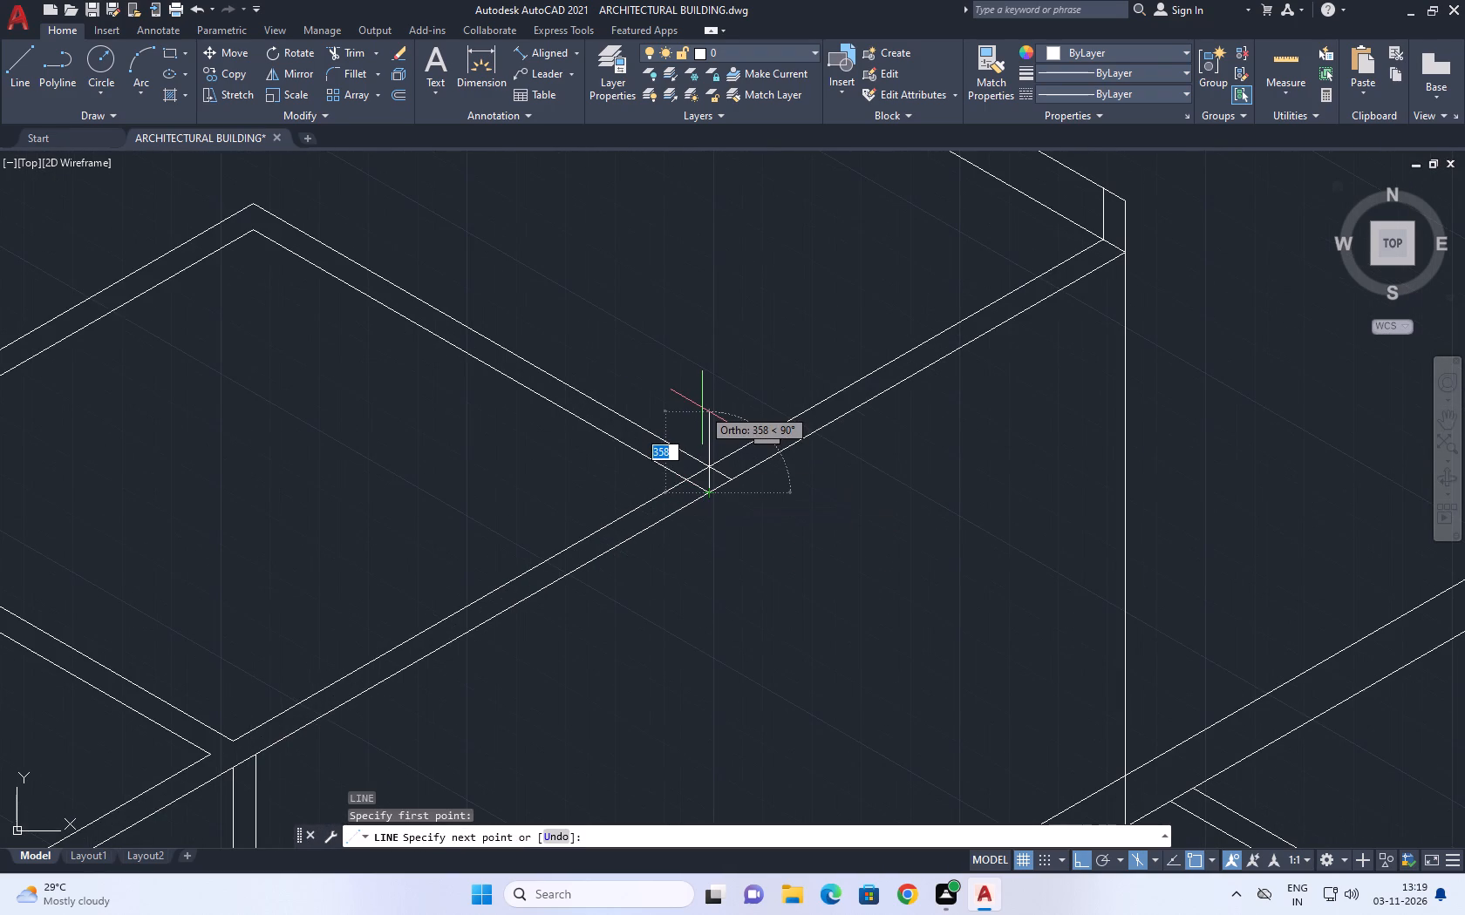
pyautogui.write('22')
pyautogui.press('8')
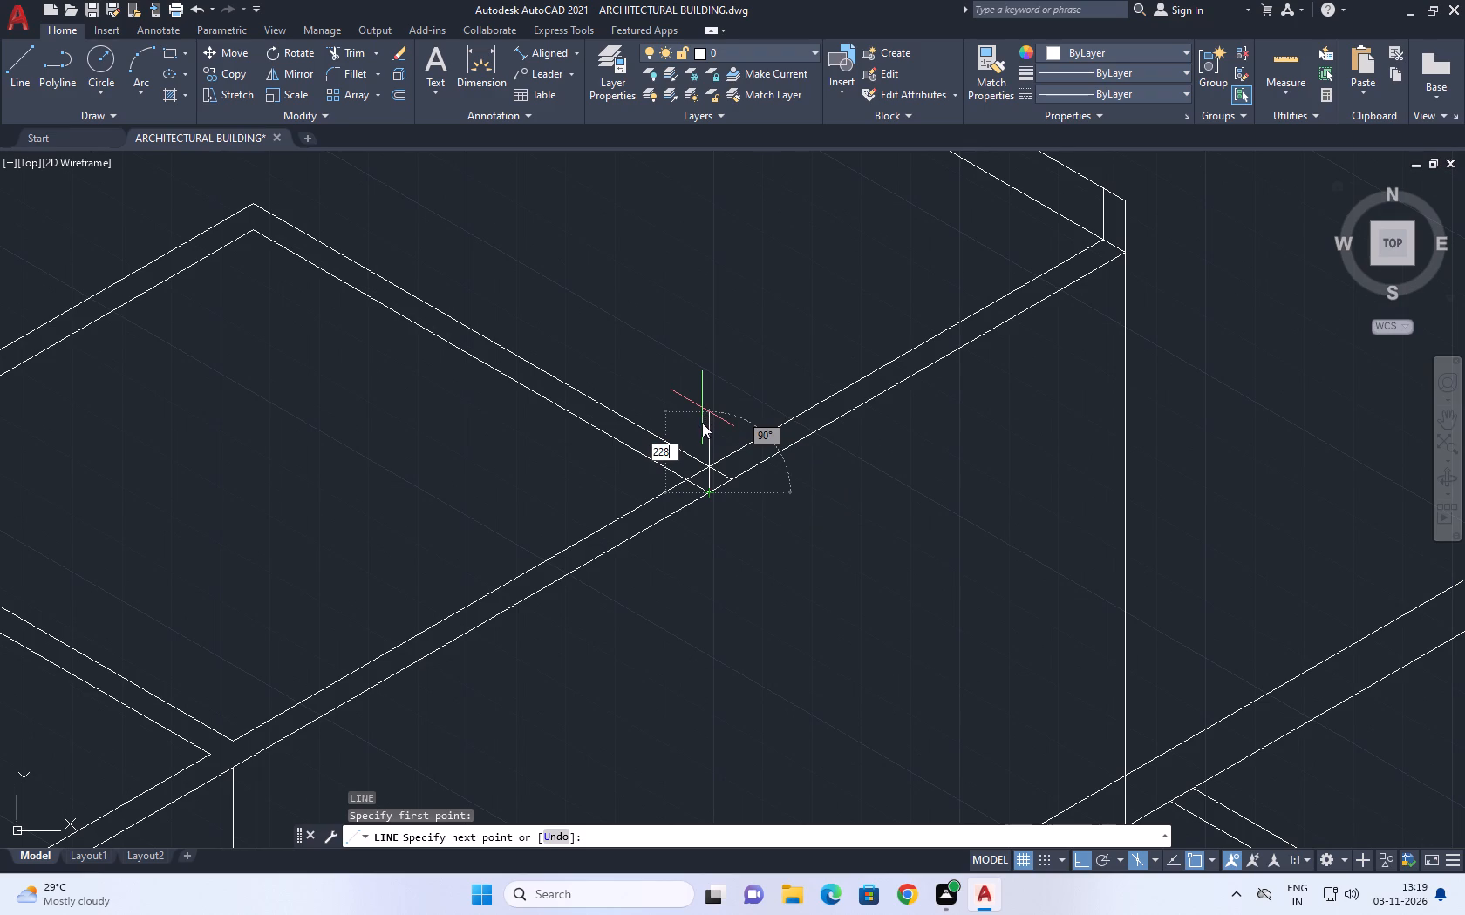
pyautogui.press('.')
pyautogui.press('6')
pyautogui.press('Return')
# Continue the line from the vertical's top as a raised 30° edge to the top of the end wall's front corner.
pyautogui.moveTo(942, 314); pyautogui.dragTo(798, 440, button='middle')
pyautogui.scroll(1, 932, 330)
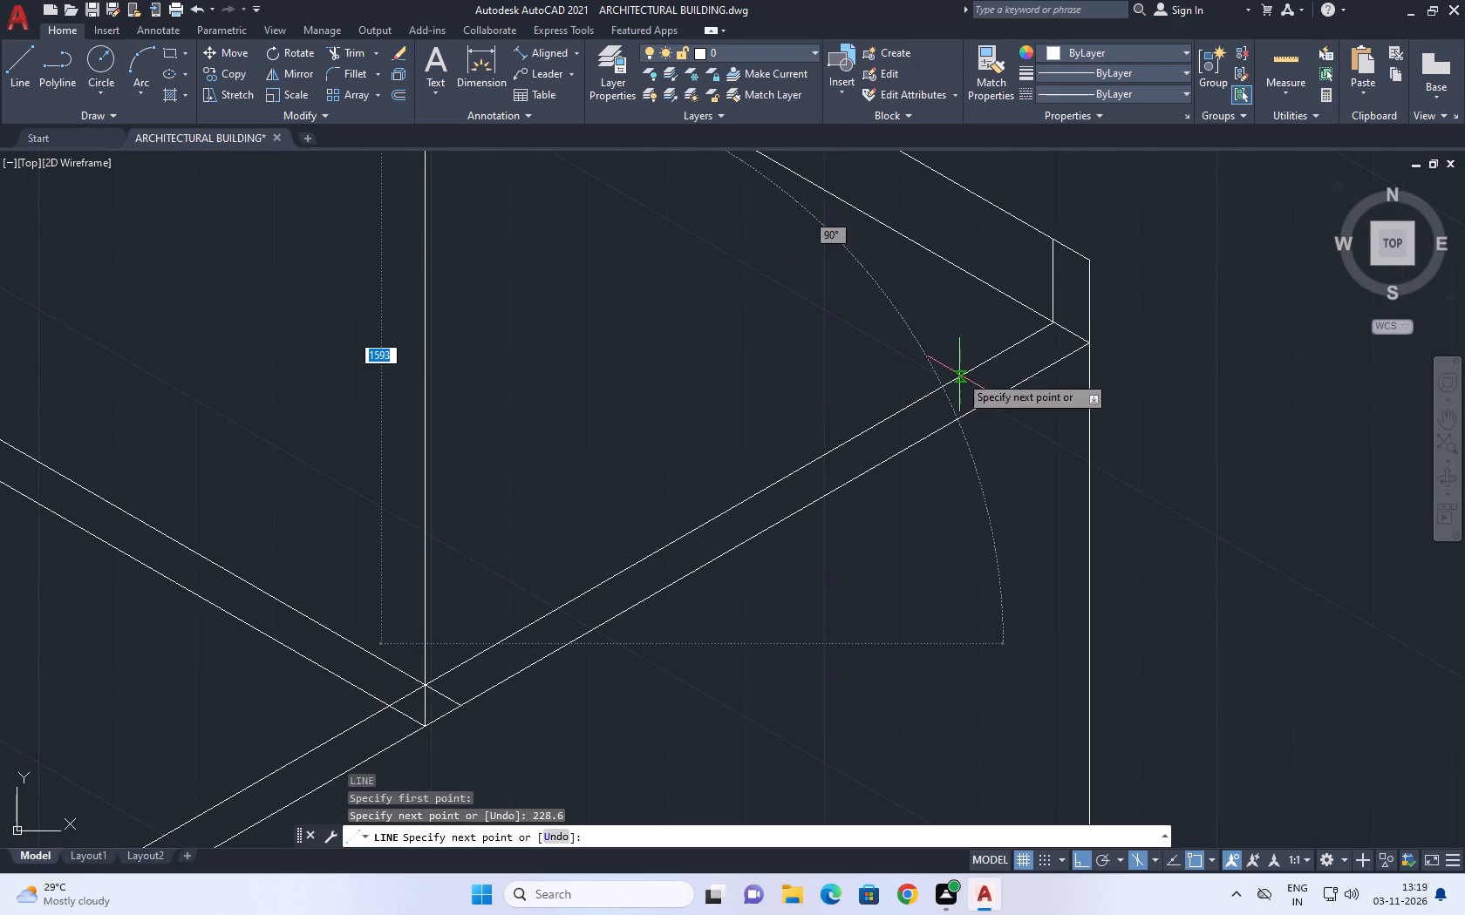
pyautogui.press('F5')
pyautogui.click(1093, 261)
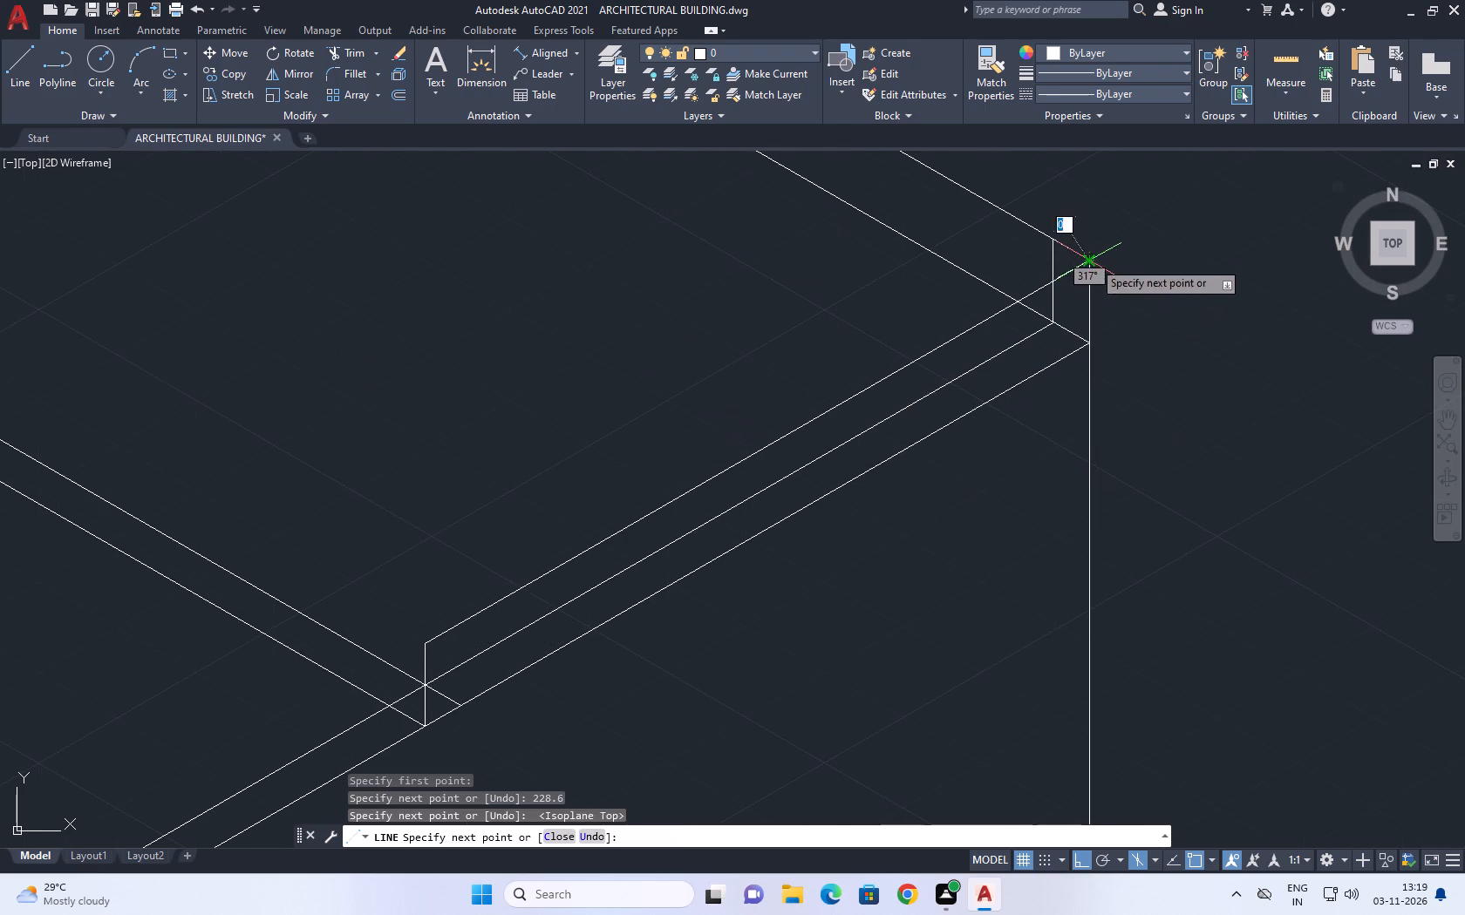
pyautogui.scroll(-3, 1106, 249)
pyautogui.press('Escape')
# Trim the small room's wall stub and the front wall's inner line beyond the new vertical line.
pyautogui.moveTo(973, 332); pyautogui.dragTo(975, 370, button='middle')
pyautogui.scroll(2, 927, 398)
pyautogui.moveTo(945, 395); pyautogui.dragTo(934, 435, button='middle')
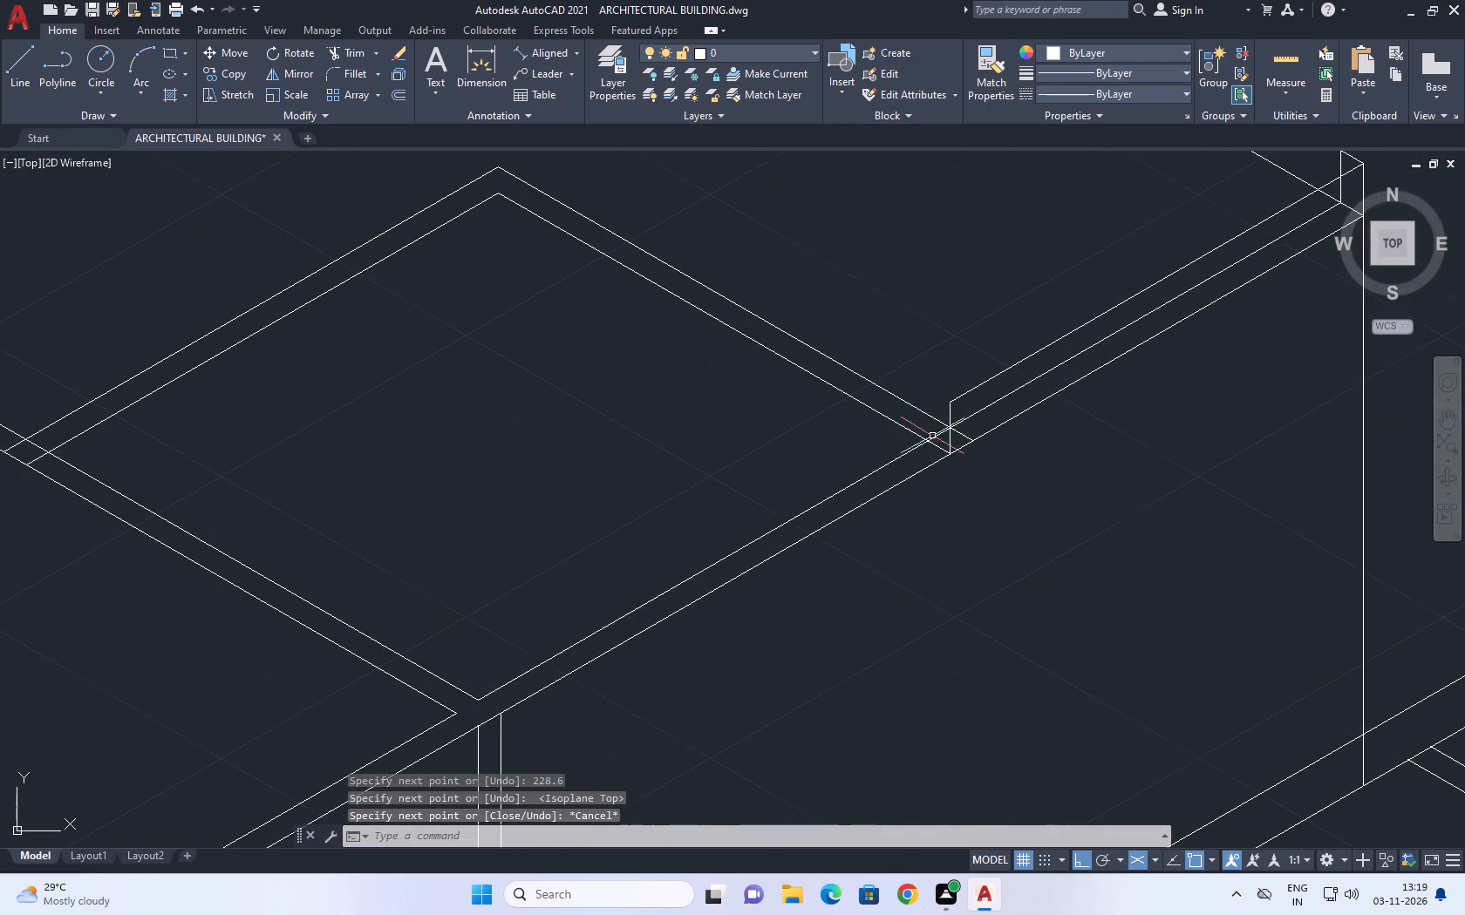
pyautogui.press('t')
pyautogui.press('r')
pyautogui.scroll(1, 938, 424)
pyautogui.press('space')
pyautogui.click(966, 432)
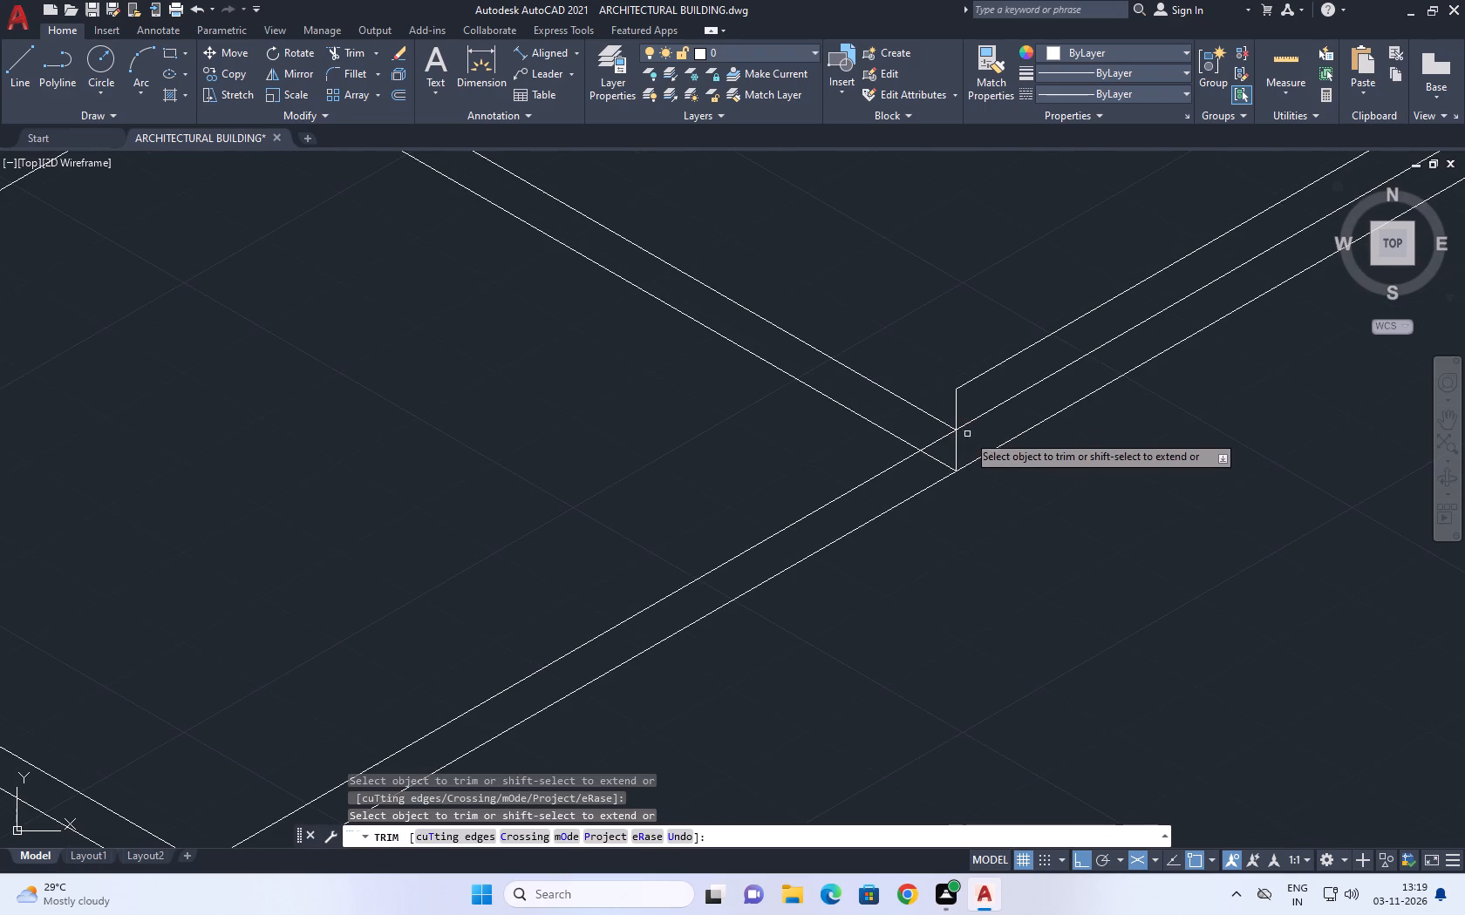
pyautogui.click(990, 410)
pyautogui.scroll(-2, 895, 450)
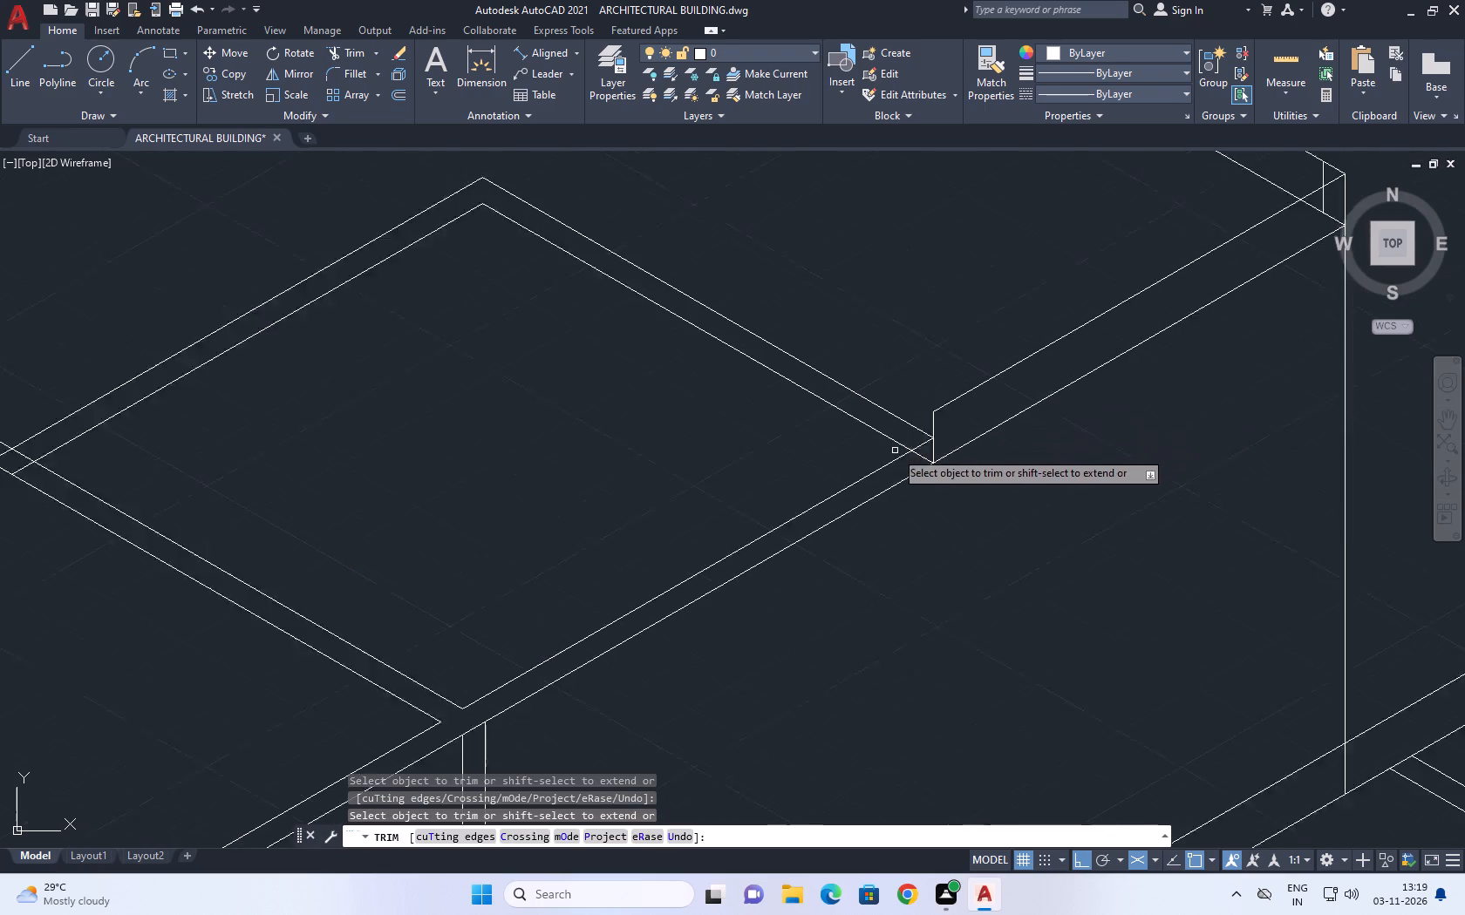
# Trim the end wall's inner 150° line and the inner corner's vertical line at the raised 30° edge near the front corner.
pyautogui.moveTo(1075, 372); pyautogui.dragTo(1058, 411, button='middle')
pyautogui.scroll(2, 1152, 339)
pyautogui.click(1152, 339)
pyautogui.click(1104, 370)
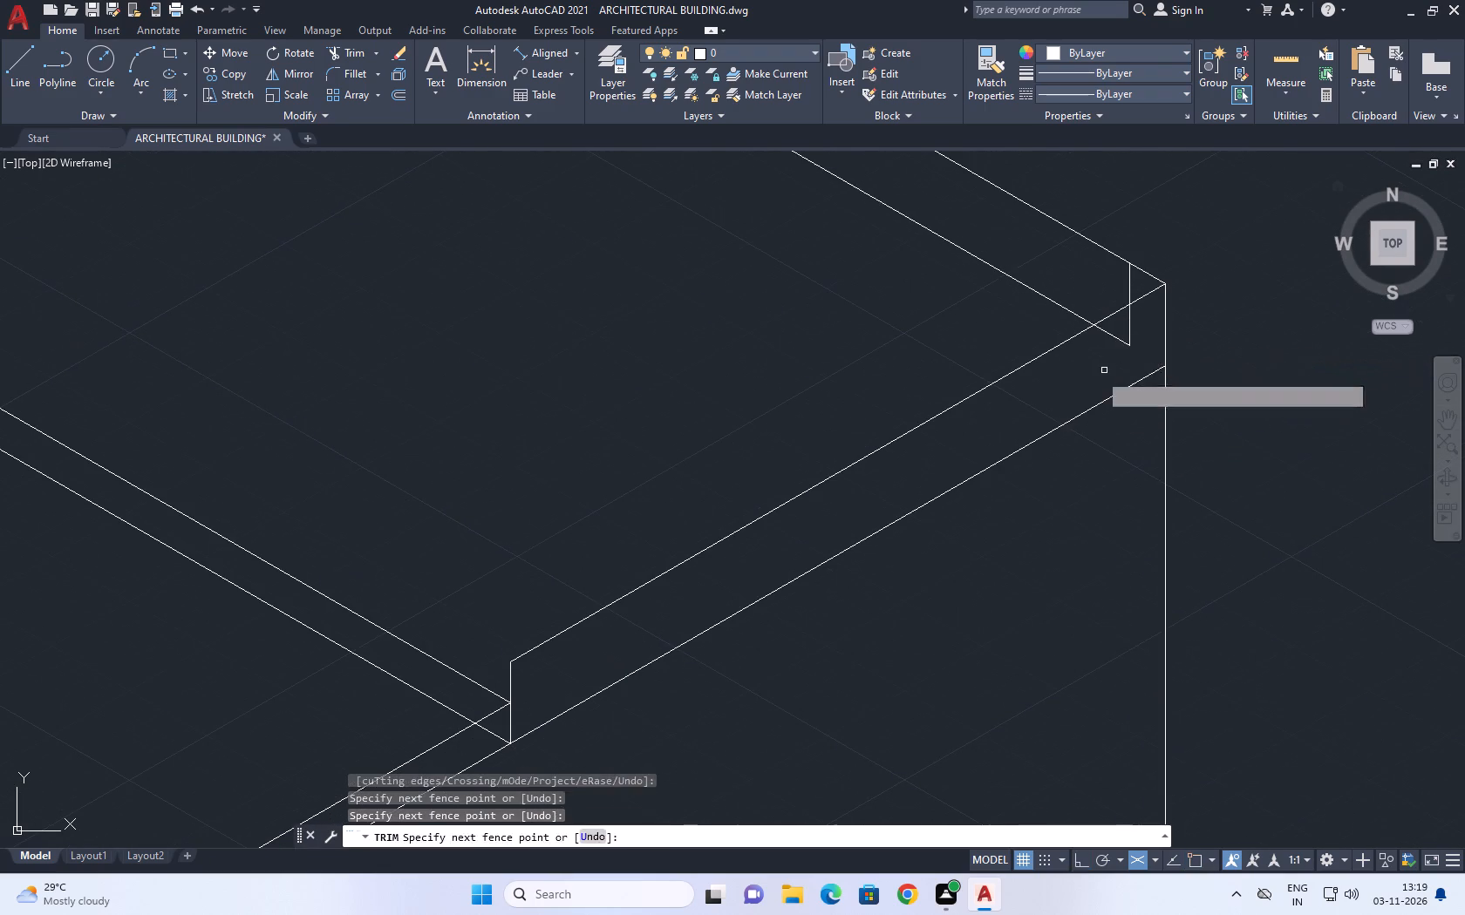
pyautogui.click(1116, 331)
pyautogui.click(1125, 325)
pyautogui.click(1133, 323)
pyautogui.moveTo(1112, 338); pyautogui.dragTo(1102, 343)
pyautogui.scroll(-2, 1156, 342)
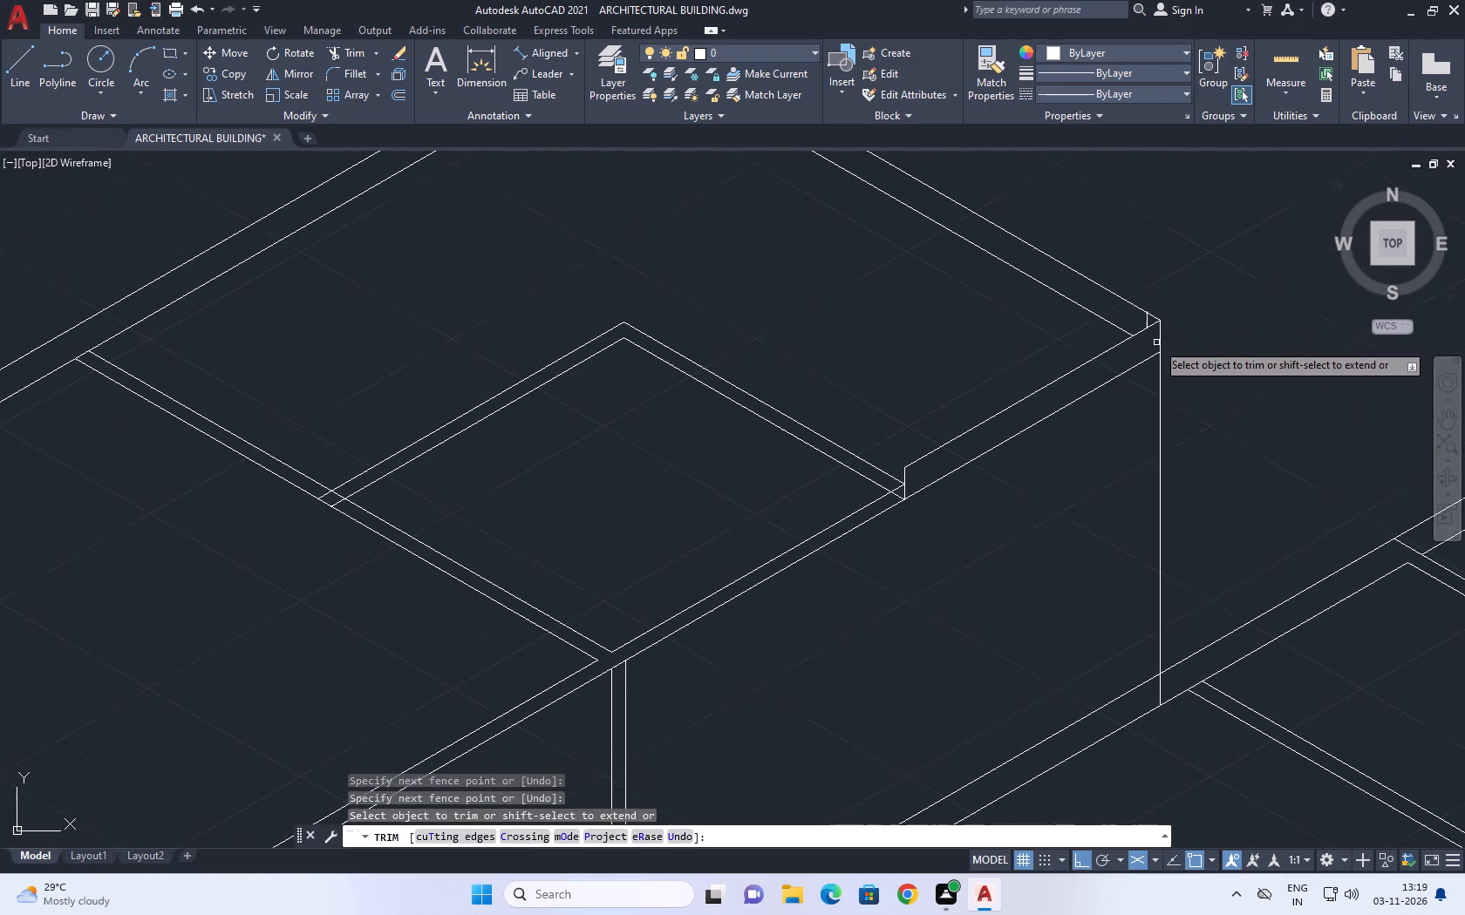
pyautogui.scroll(2, 1147, 322)
pyautogui.moveTo(1147, 322); pyautogui.dragTo(1135, 319)
pyautogui.click(1128, 315)
pyautogui.scroll(-3, 1148, 333)
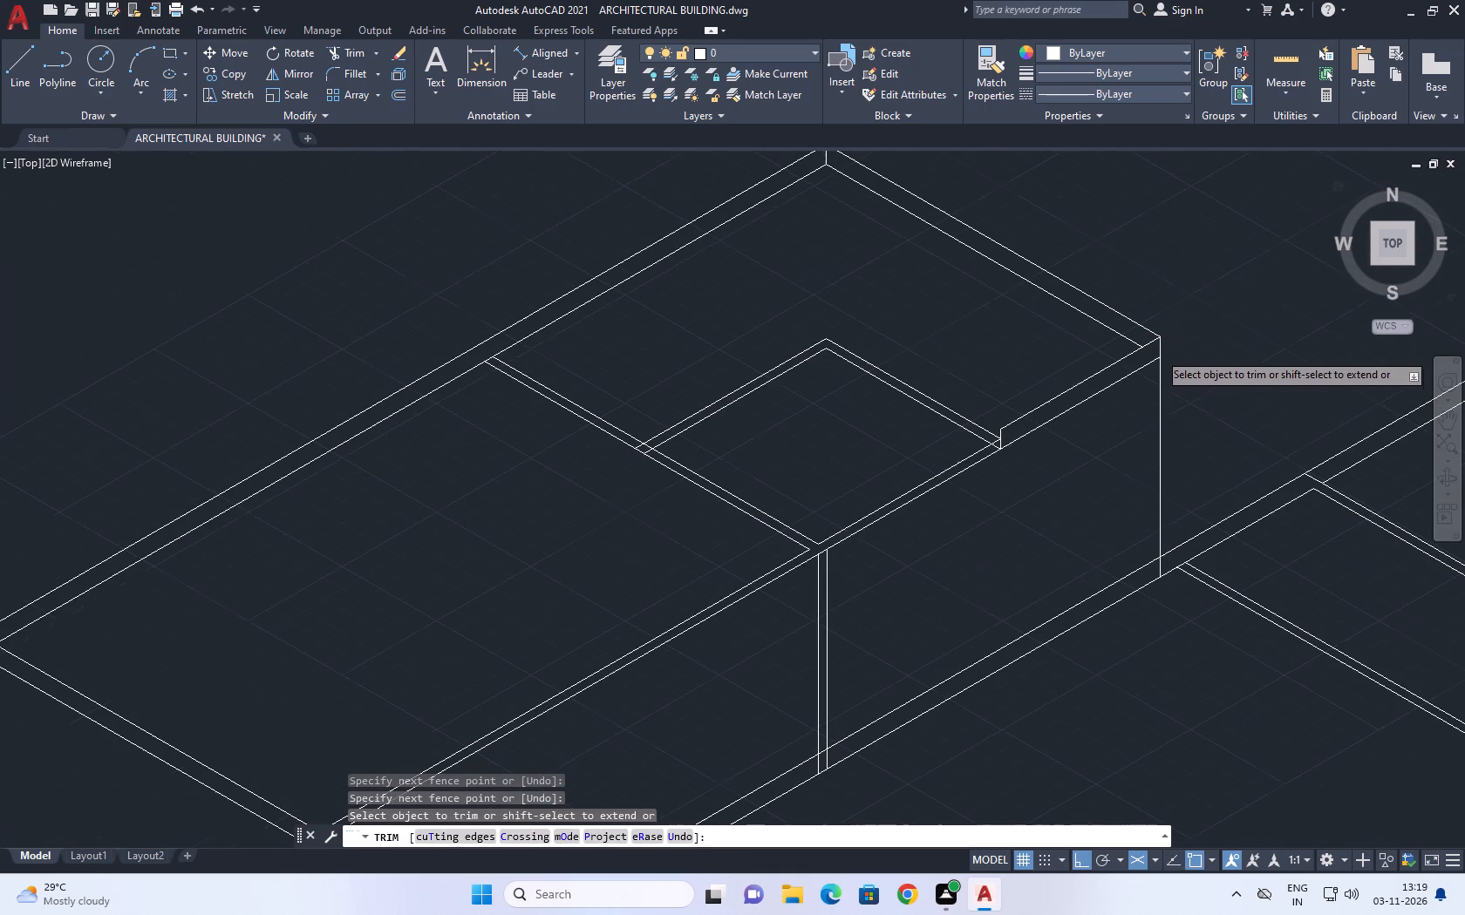
pyautogui.press('Escape')
# Copy the short raised 30° edge 114.3 straight up on the right isoplane.
pyautogui.click(1094, 377)
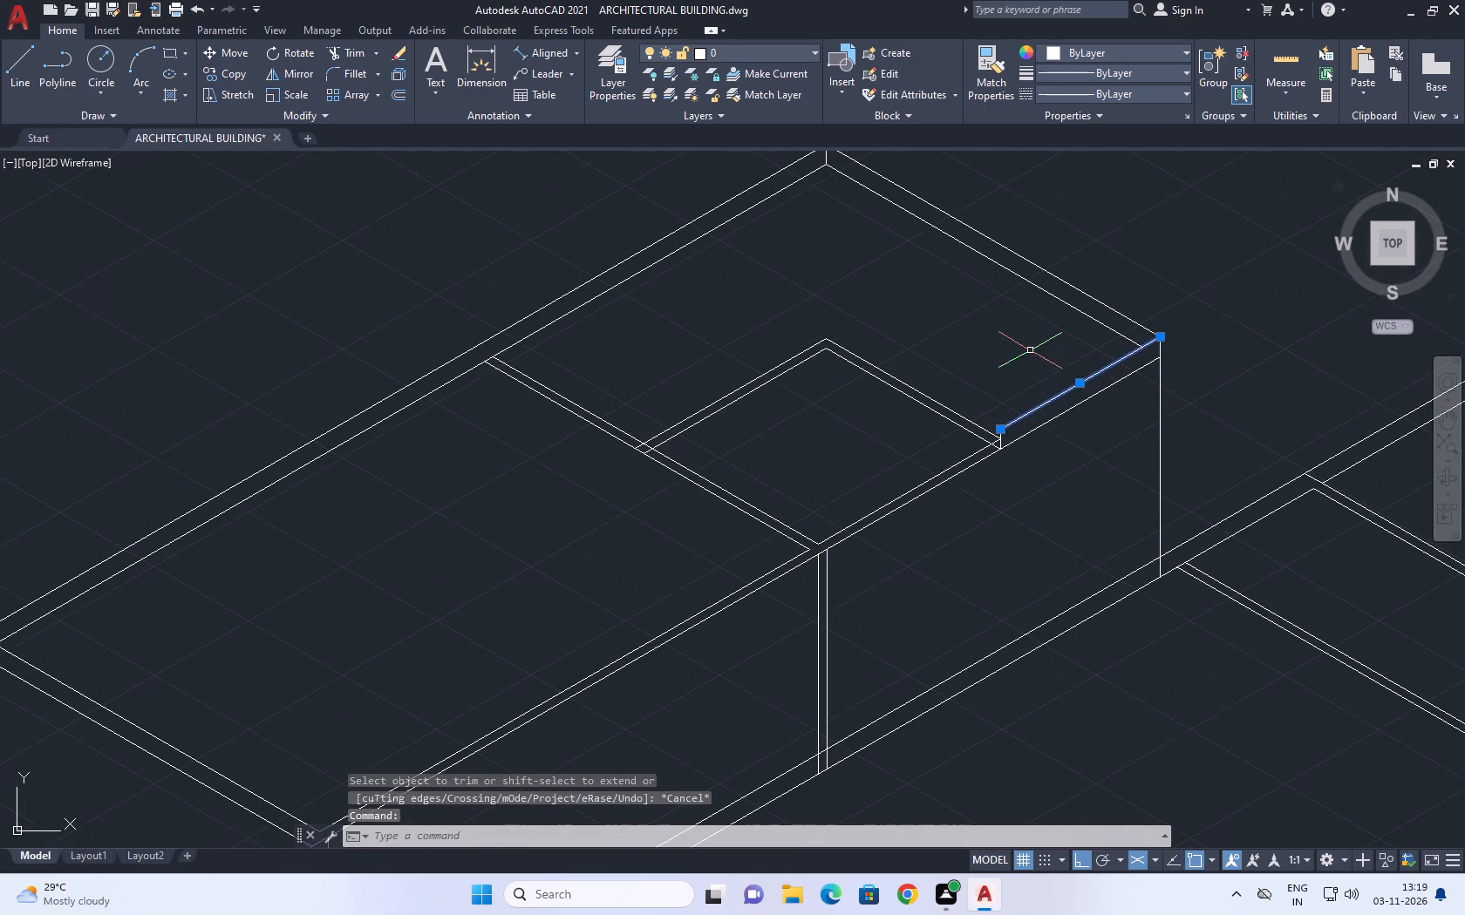
pyautogui.moveTo(1046, 380); pyautogui.dragTo(1073, 451, button='middle')
pyautogui.press('c')
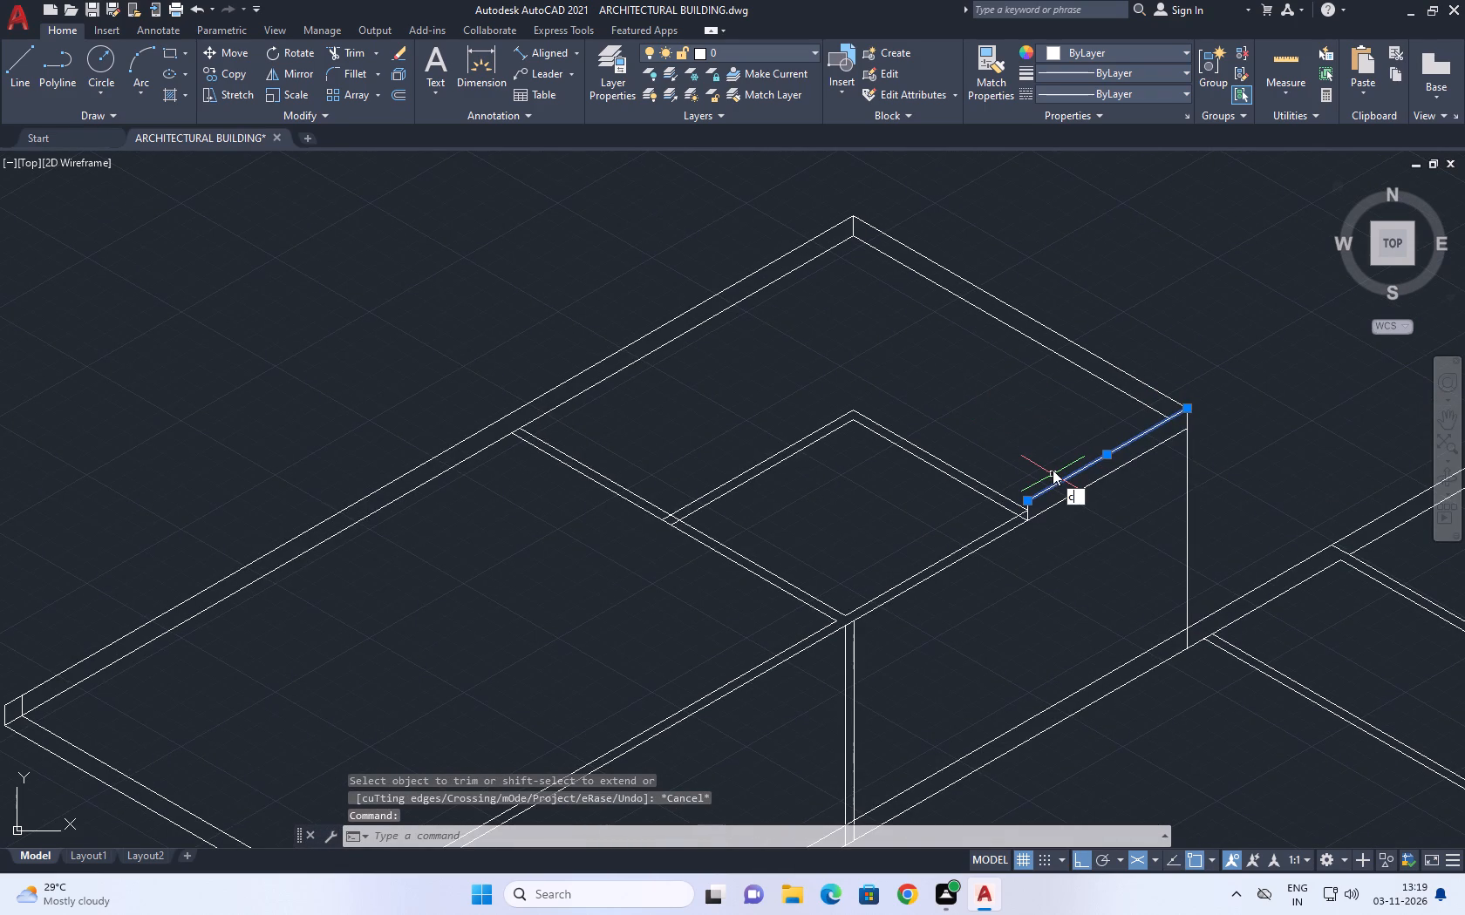
pyautogui.press('o')
pyautogui.press('space')
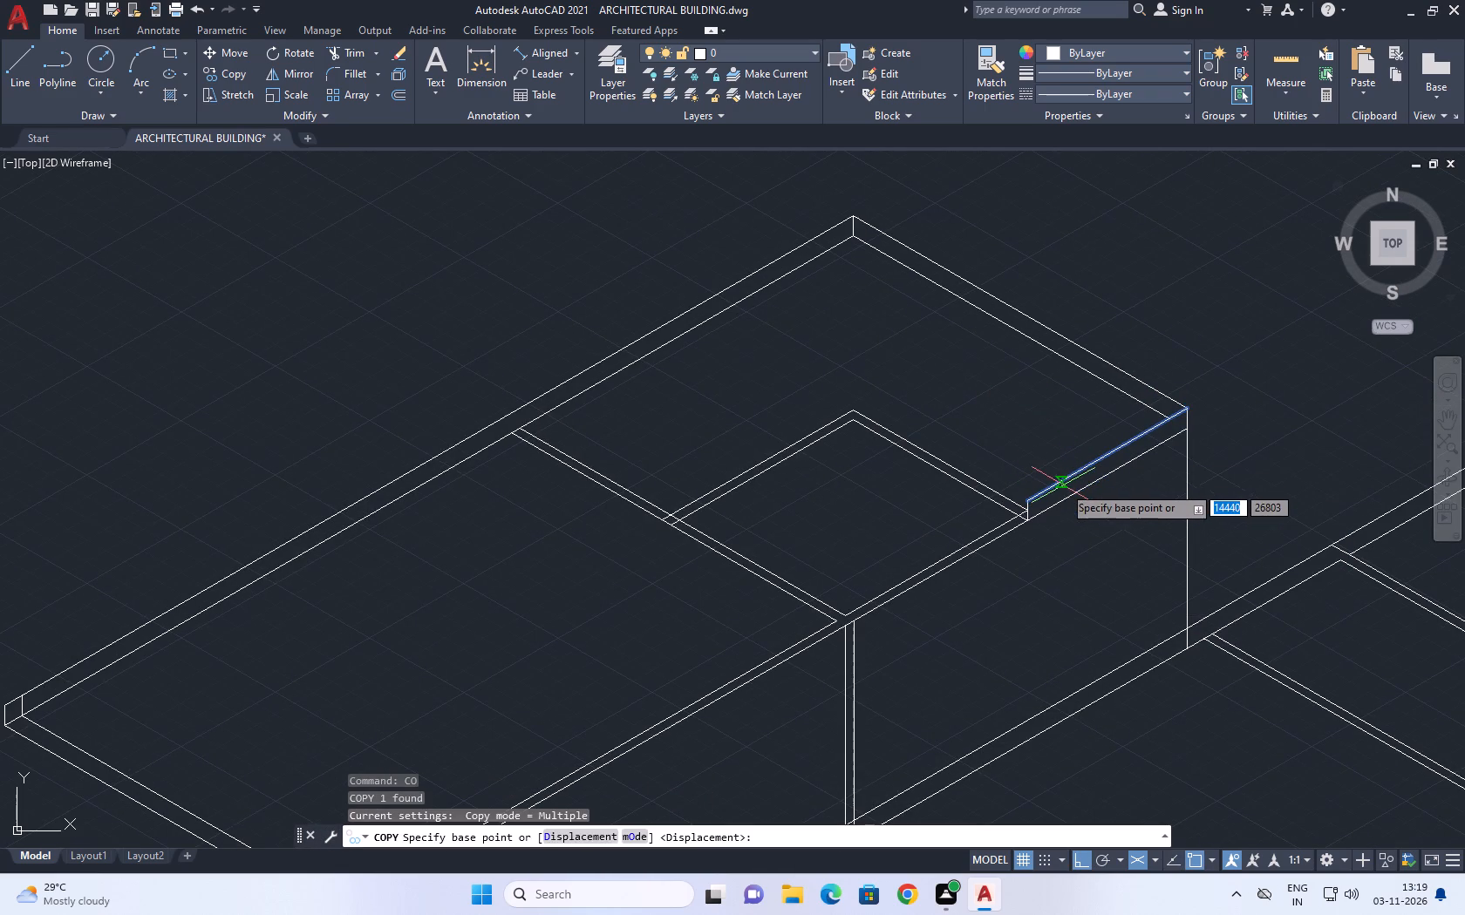
pyautogui.scroll(1, 1039, 497)
pyautogui.click(1027, 494)
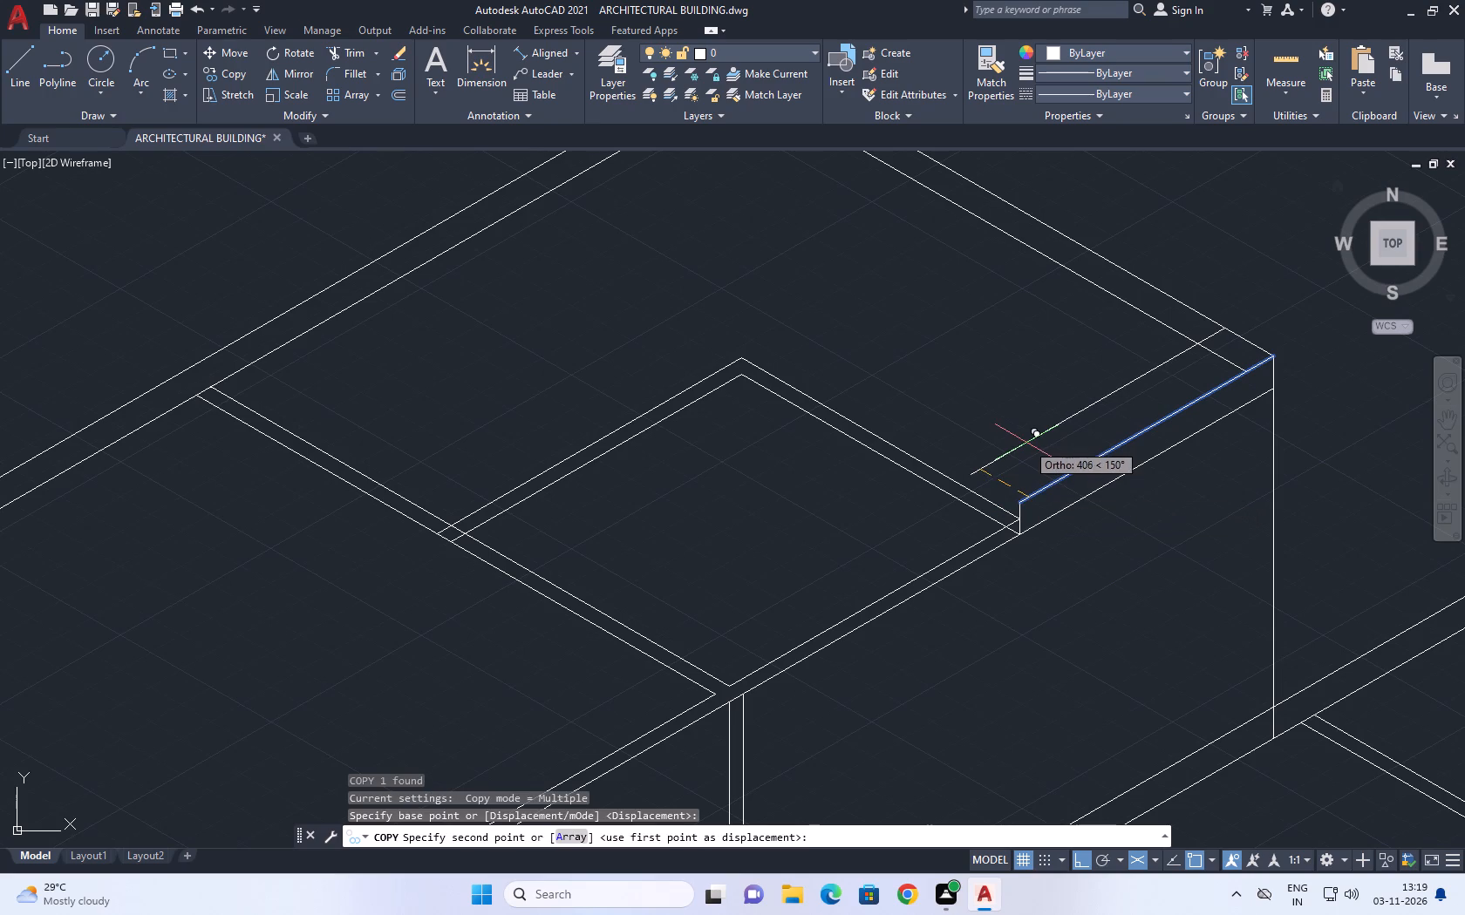
pyautogui.press('F5')
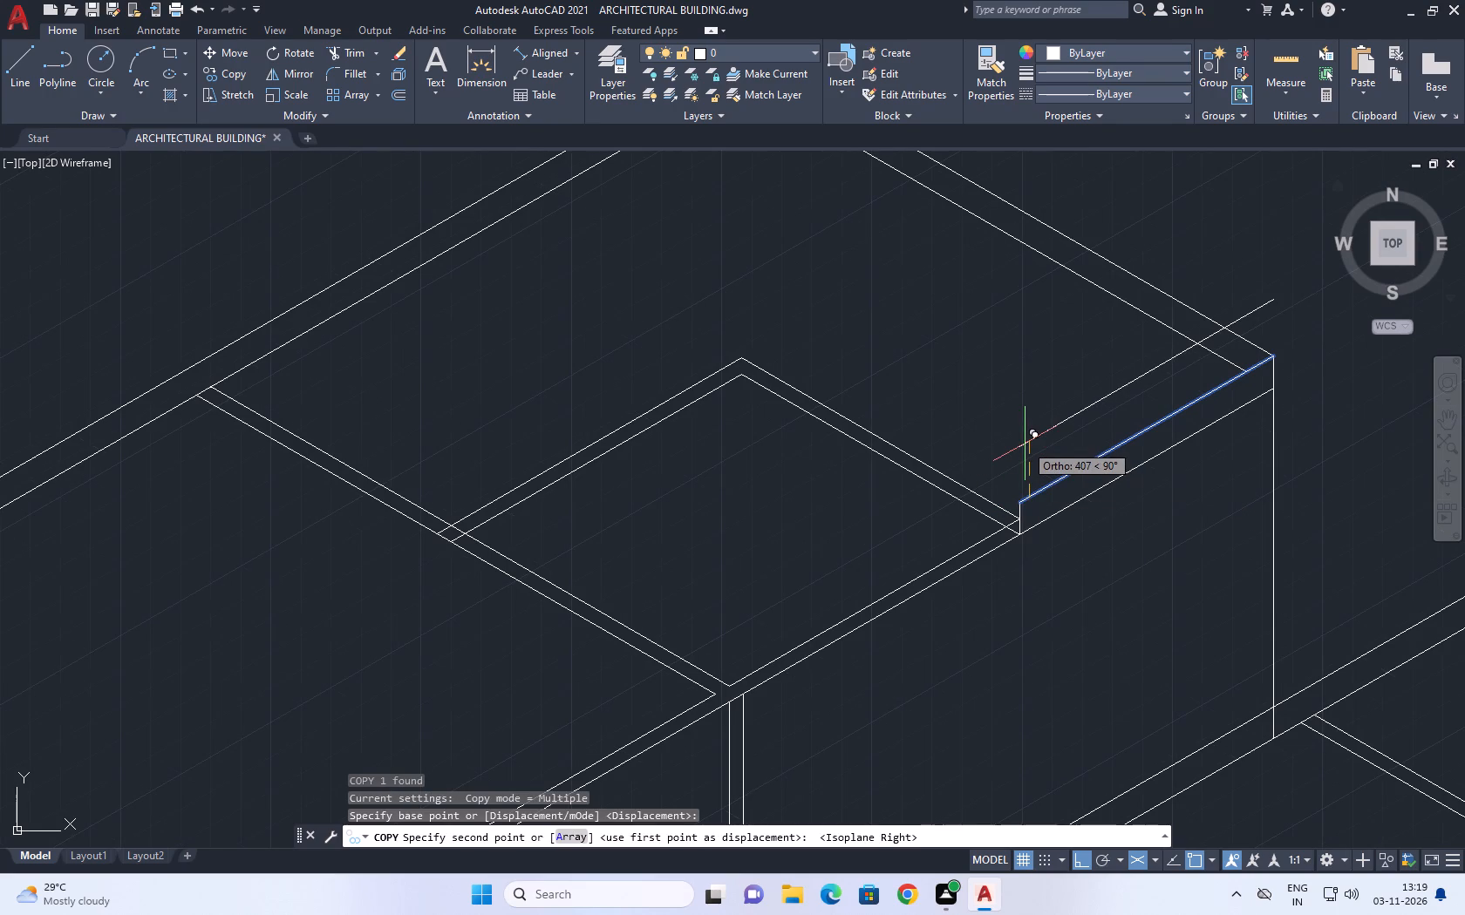
pyautogui.press('1')
pyautogui.press('1')
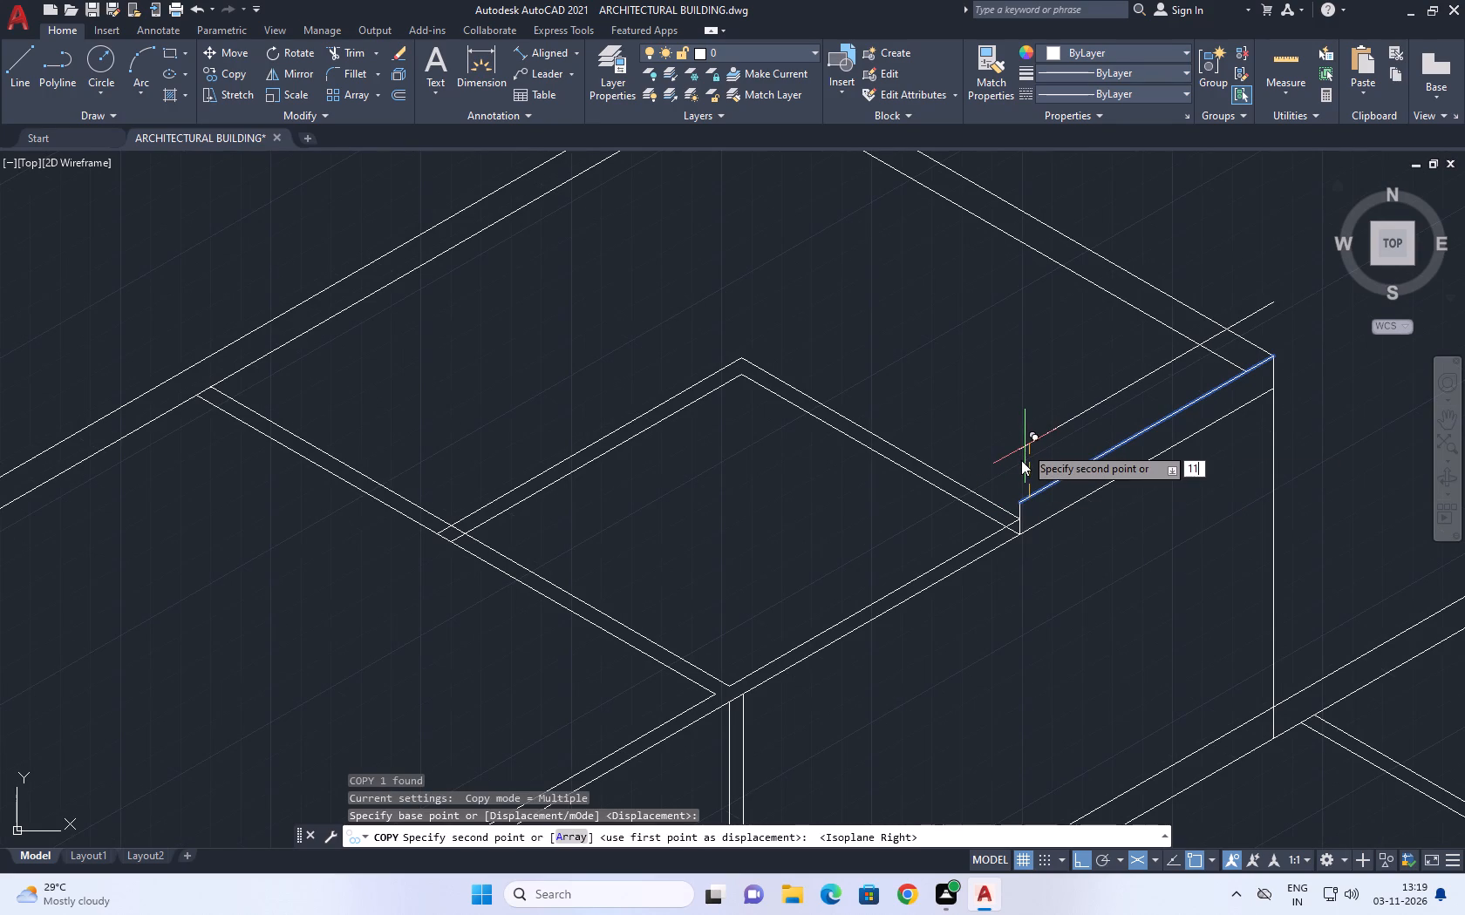
pyautogui.press('4')
pyautogui.write('.3')
pyautogui.press('Return')
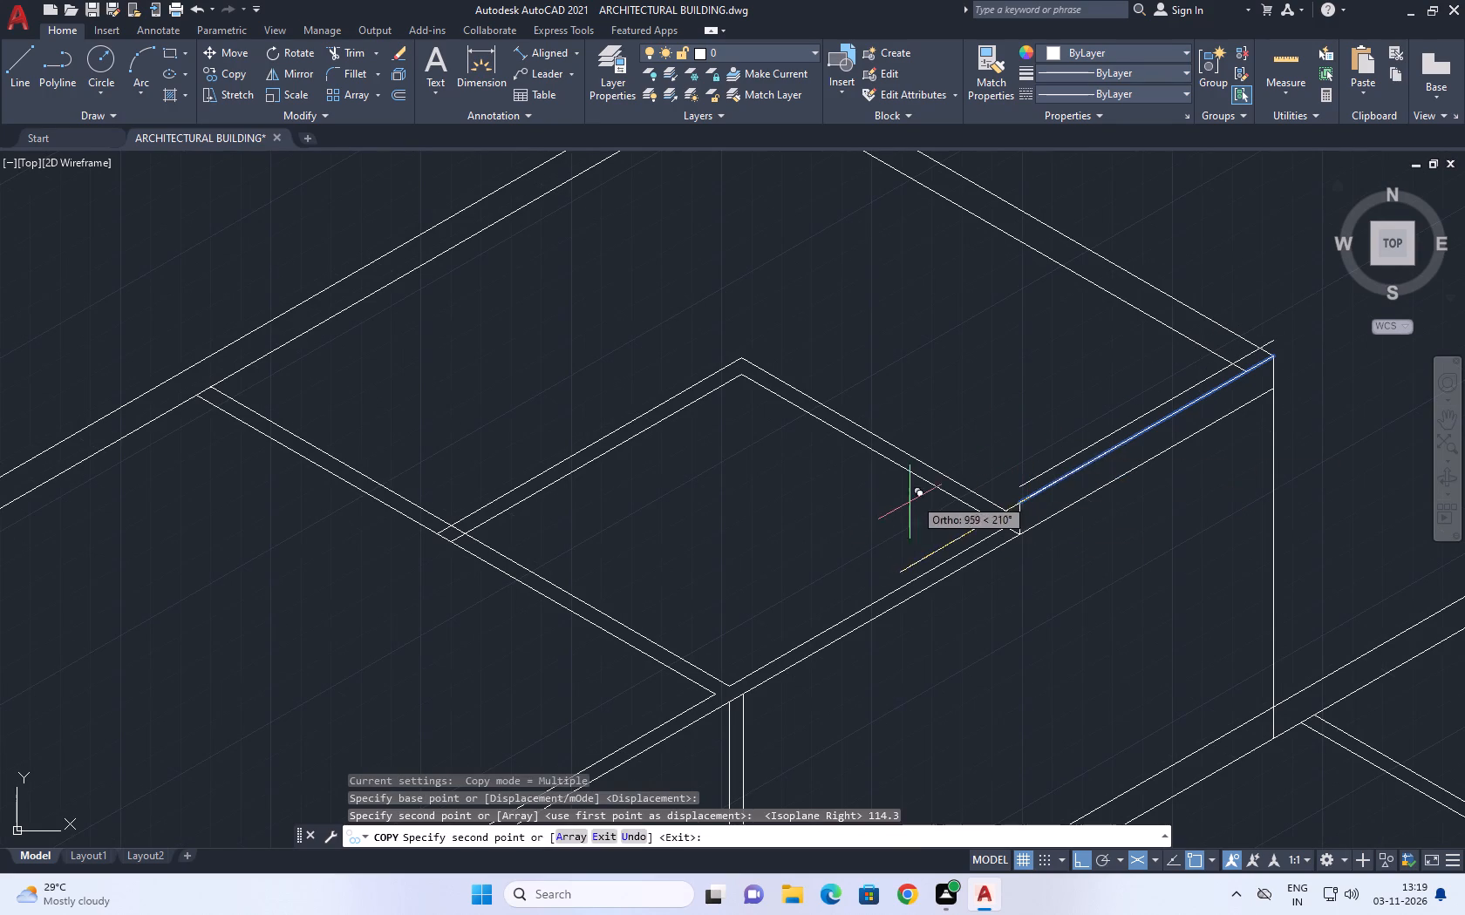
pyautogui.press('Escape')
# Extend the vertical lines at both ends of the short raised edge up to its copy.
pyautogui.scroll(1, 1059, 491)
pyautogui.press('e')
pyautogui.press('x')
pyautogui.press('space')
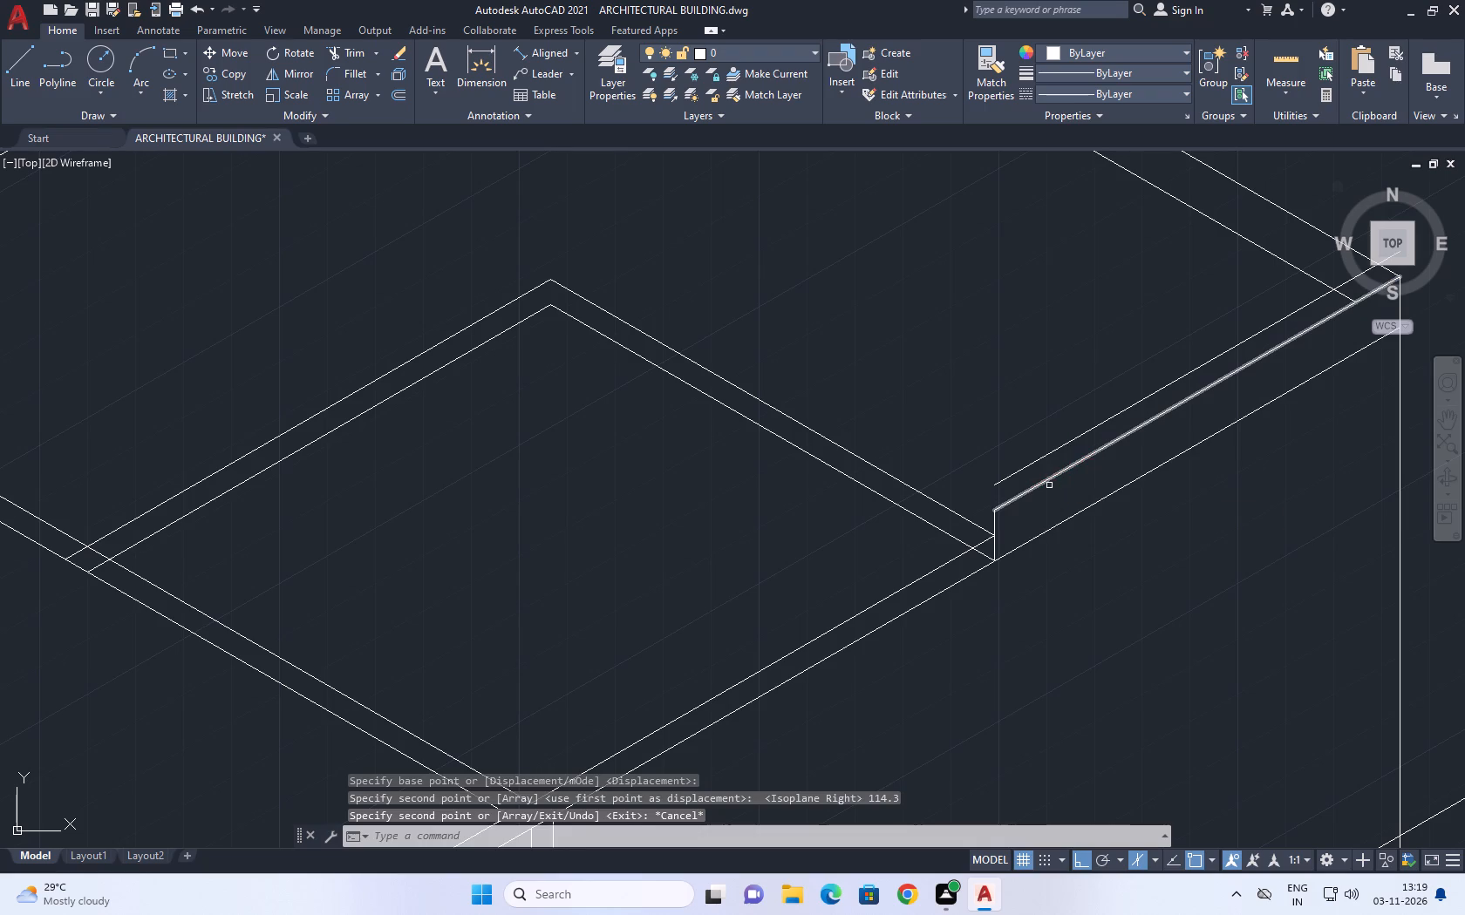
pyautogui.click(994, 518)
pyautogui.scroll(-1, 1014, 501)
pyautogui.moveTo(1073, 495); pyautogui.dragTo(983, 513, button='middle')
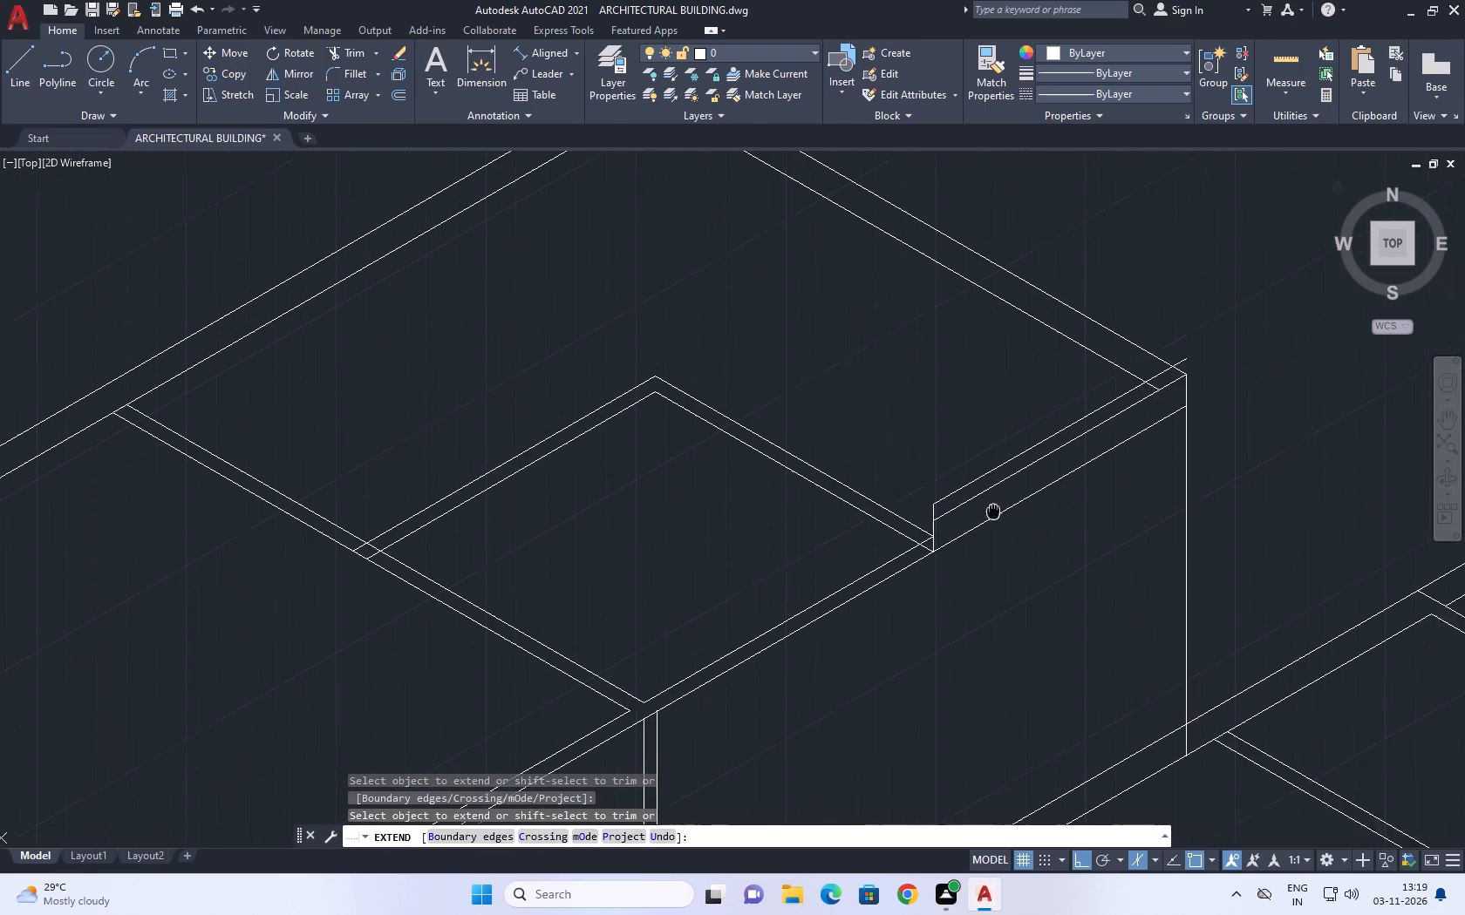
pyautogui.moveTo(983, 513); pyautogui.dragTo(978, 513, button='middle')
pyautogui.click(1158, 392)
pyautogui.press('Escape')
# Draw a 150° line on the left isoplane from the front corner's new top, running past the far back corner.
pyautogui.moveTo(1104, 376); pyautogui.dragTo(1104, 381, button='middle')
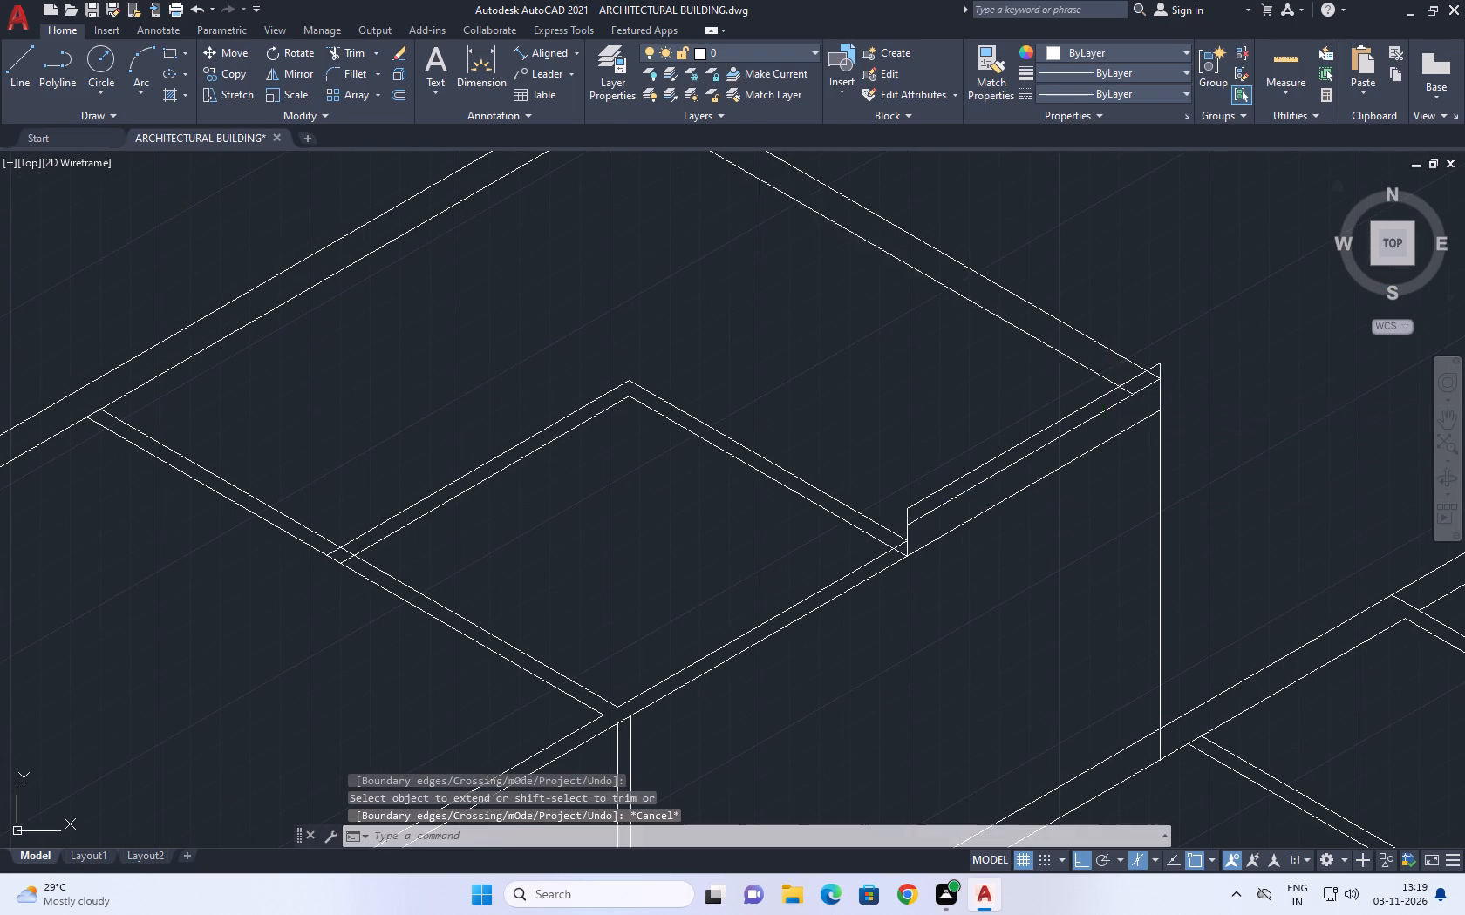
pyautogui.moveTo(1104, 381); pyautogui.dragTo(1105, 430, button='middle')
pyautogui.press('l')
pyautogui.press('space')
pyautogui.moveTo(1065, 386); pyautogui.dragTo(1075, 421, button='middle')
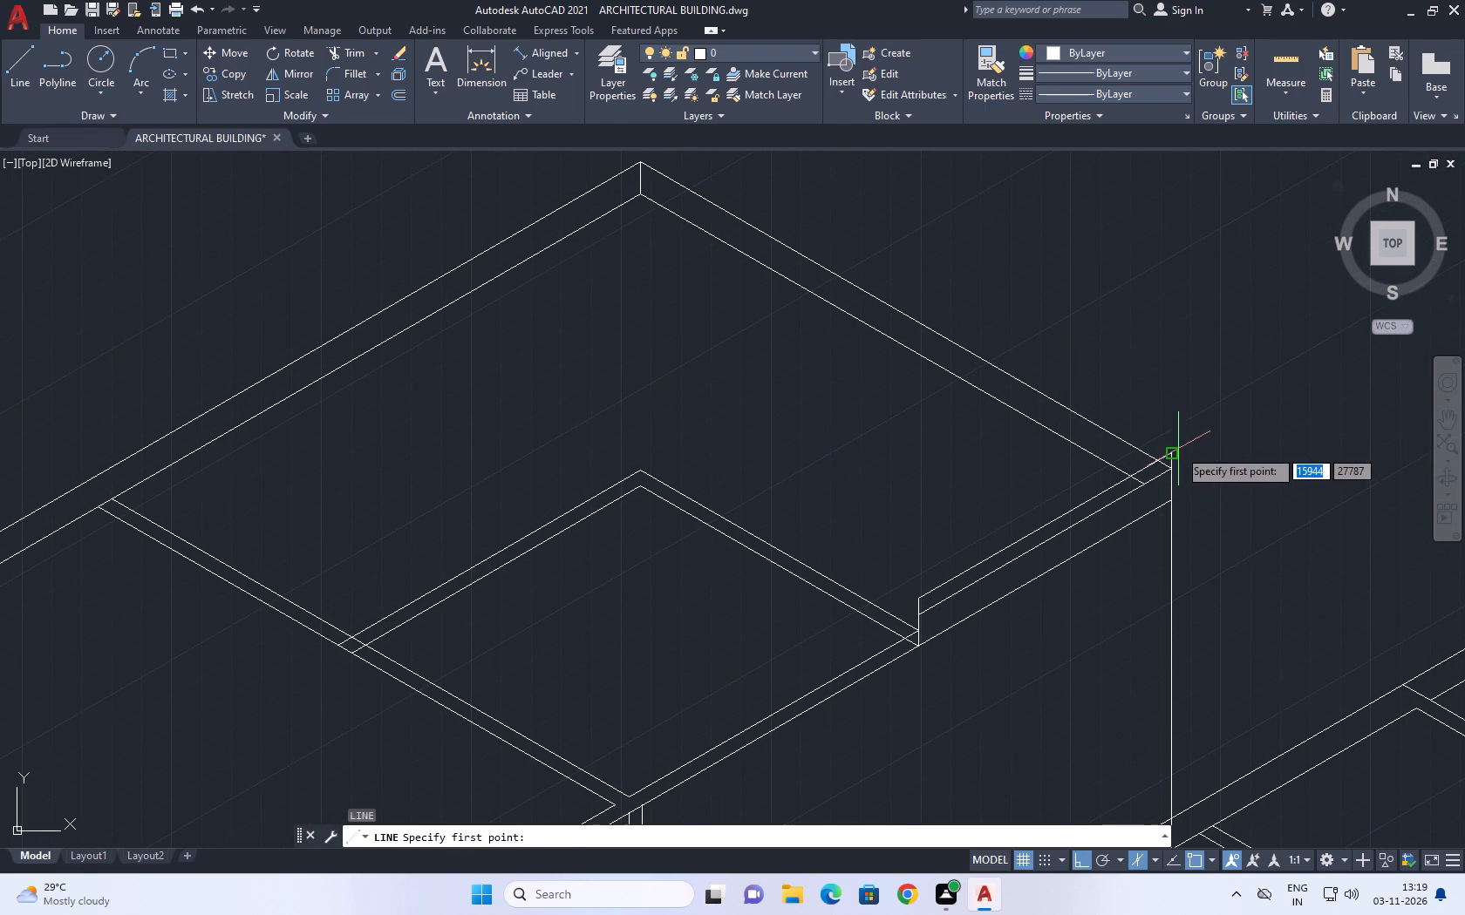
pyautogui.click(1169, 452)
pyautogui.moveTo(842, 310); pyautogui.dragTo(905, 398, button='middle')
pyautogui.scroll(-1, 1005, 431)
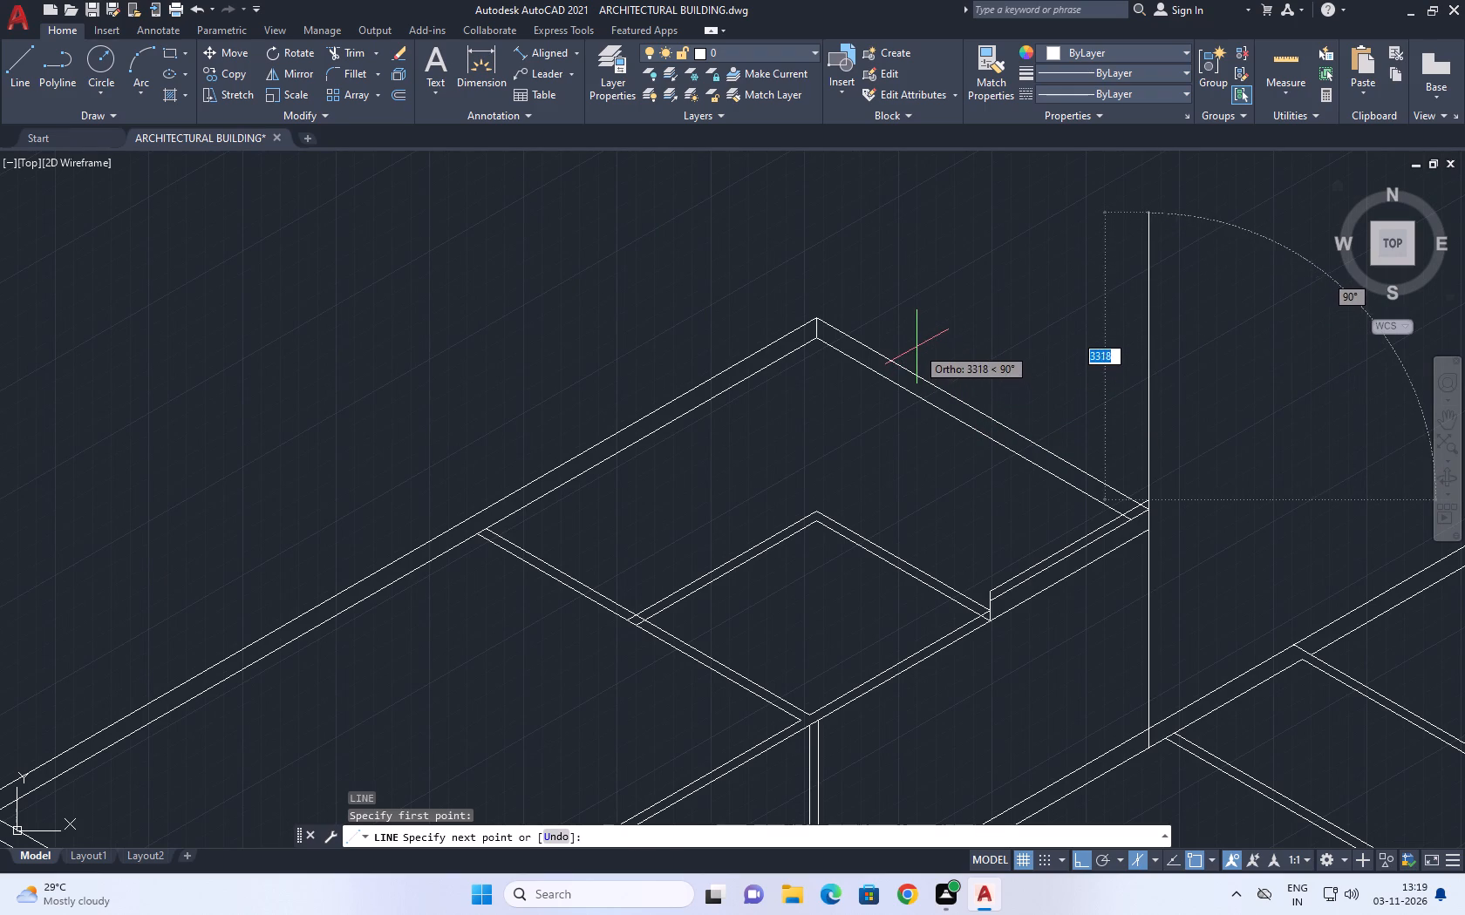
pyautogui.press('F8')
pyautogui.press('F8')
pyautogui.press('F5')
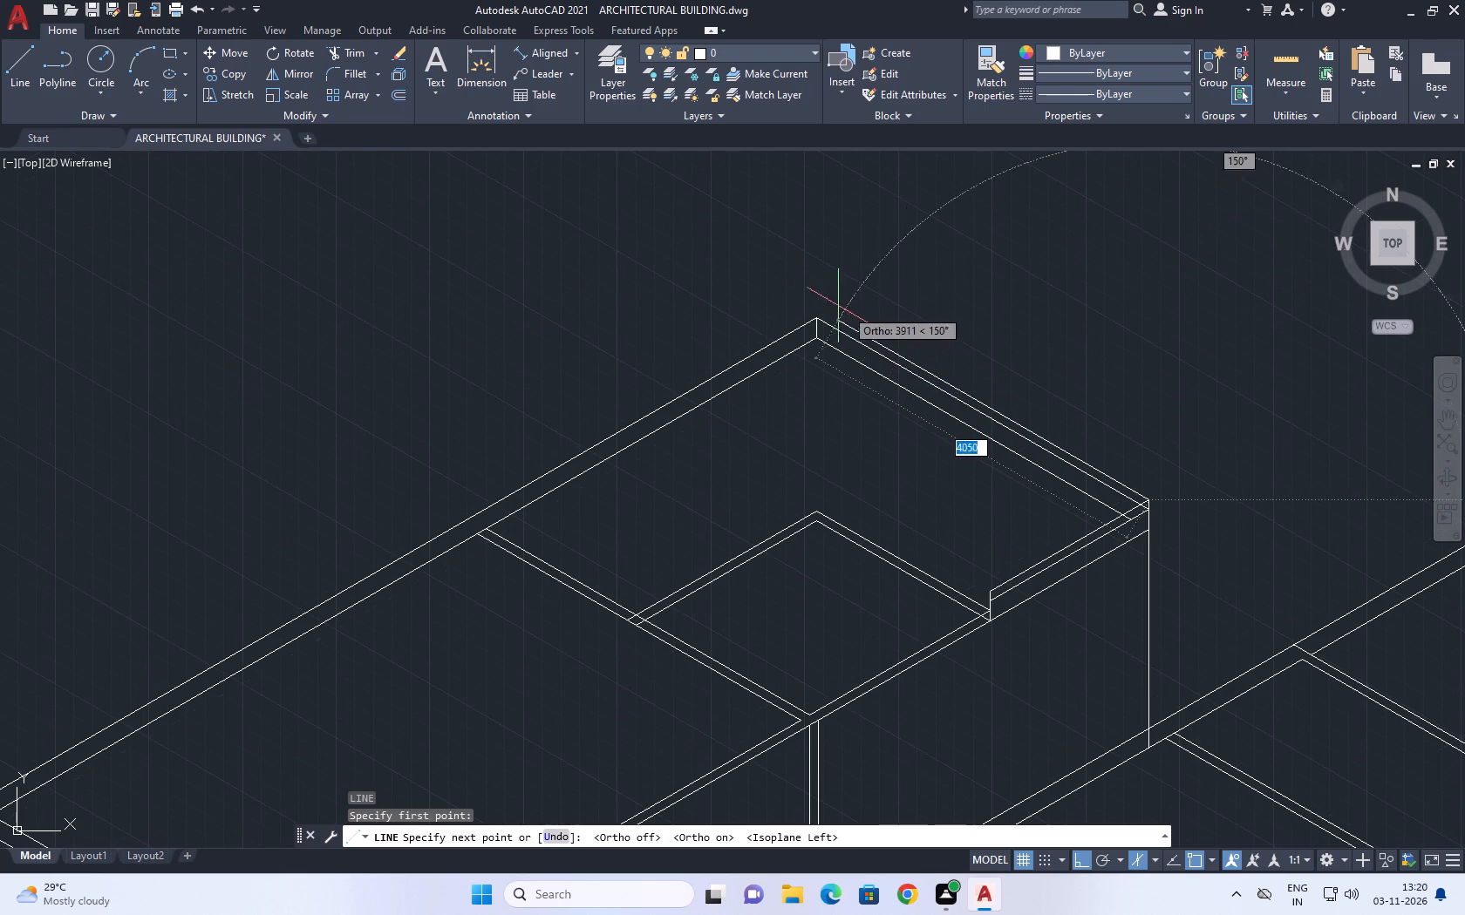
pyautogui.click(807, 297)
pyautogui.press('Escape')
# Extend the long raised 30° edge at the far back corner to the new 150° line, and trim that line's overrun there.
pyautogui.moveTo(745, 353); pyautogui.dragTo(815, 339, button='middle')
pyautogui.scroll(1, 875, 300)
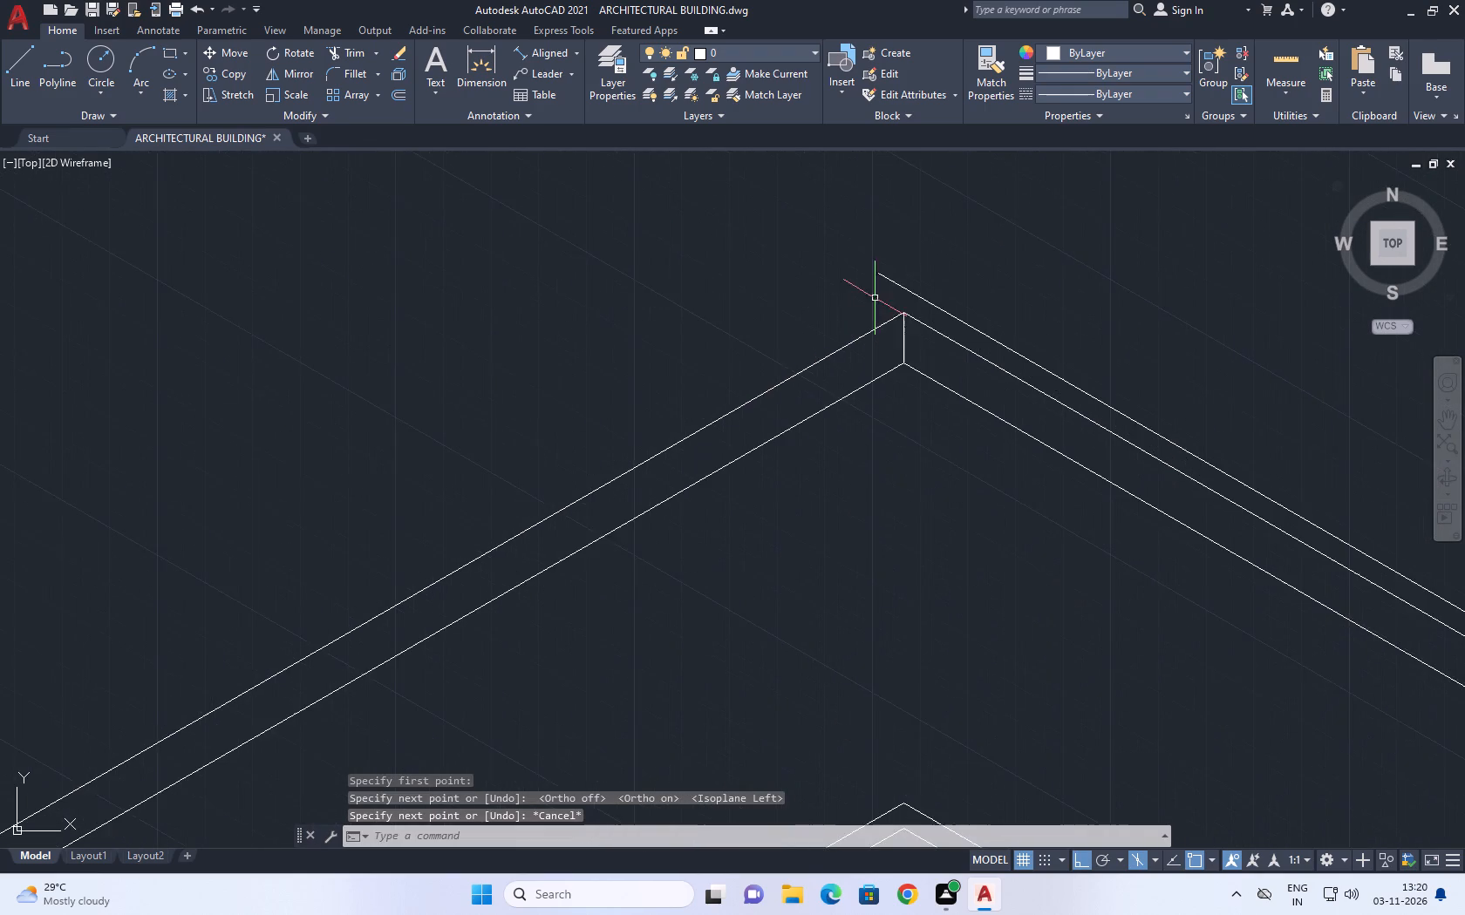
pyautogui.scroll(2, 876, 298)
pyautogui.press('e')
pyautogui.press('x')
pyautogui.press('space')
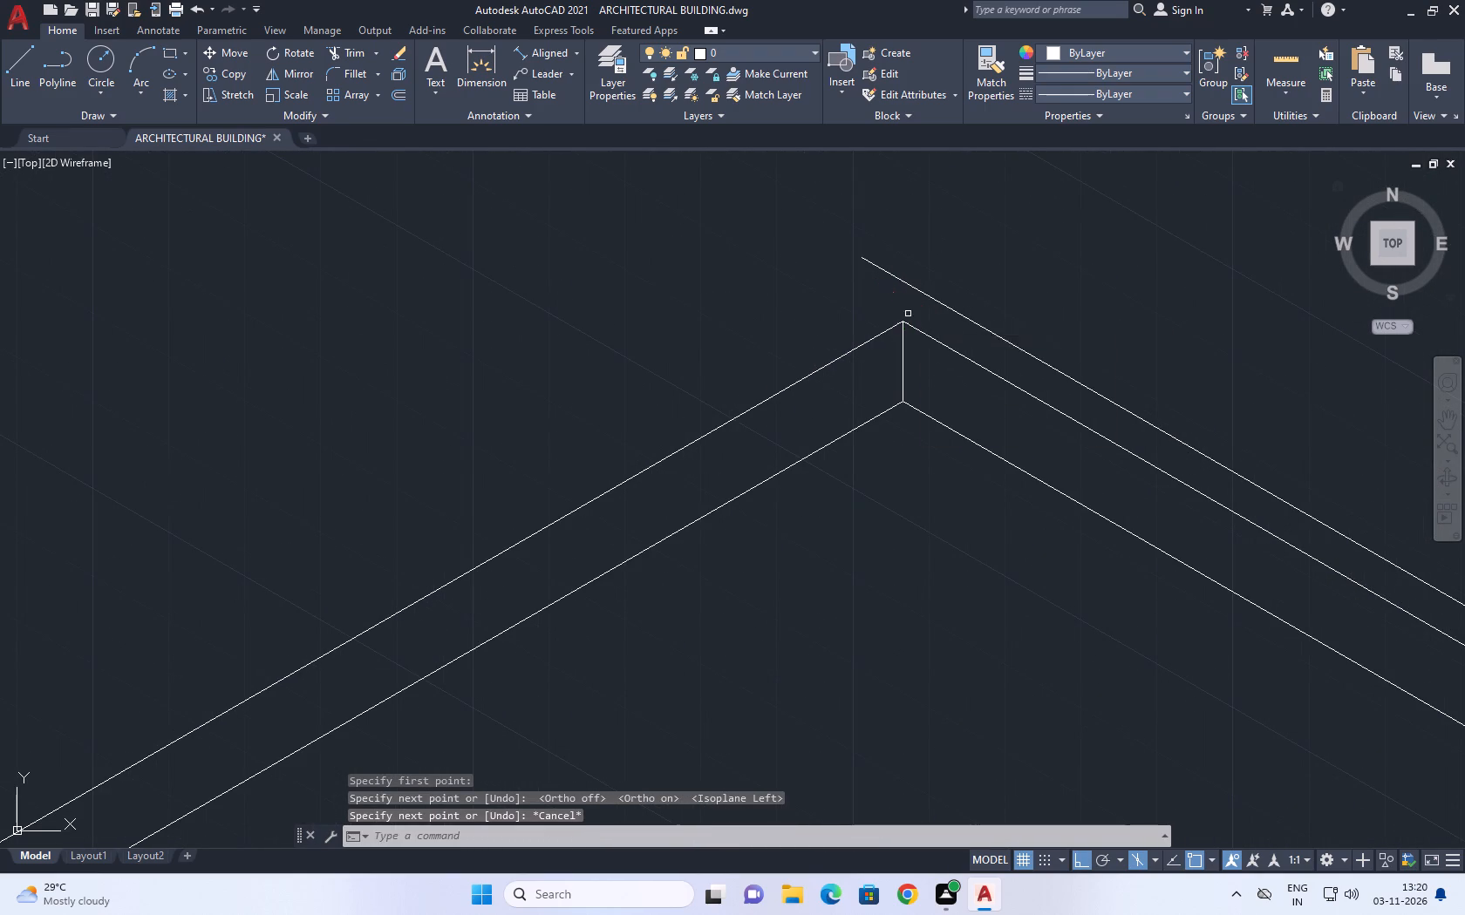
pyautogui.click(892, 322)
pyautogui.click(889, 351)
pyautogui.press('Escape')
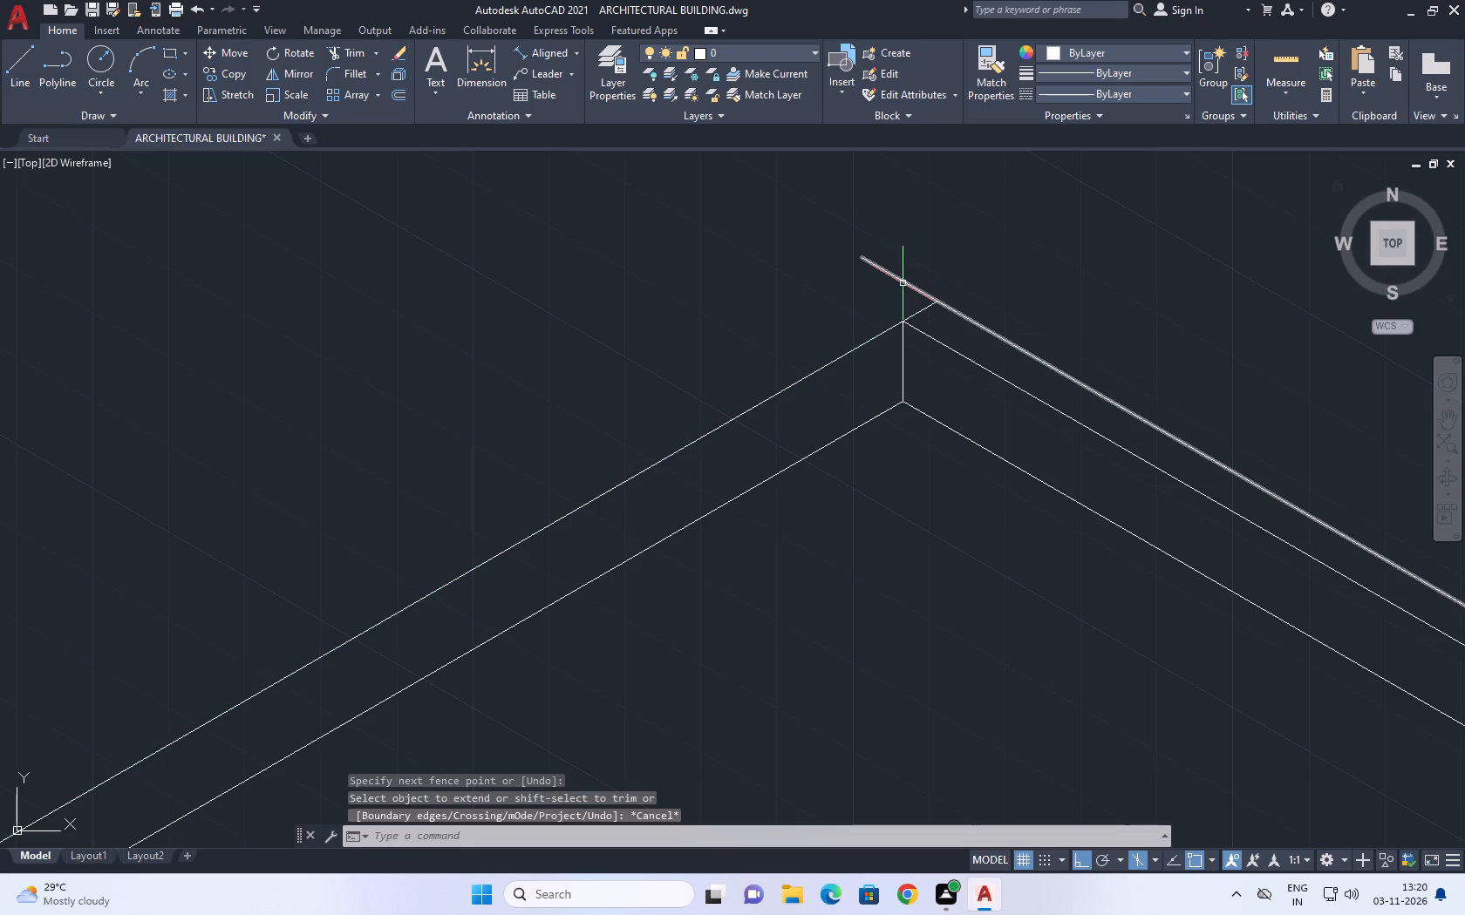
pyautogui.write('tr')
pyautogui.press('space')
pyautogui.click(905, 283)
pyautogui.press('Escape')
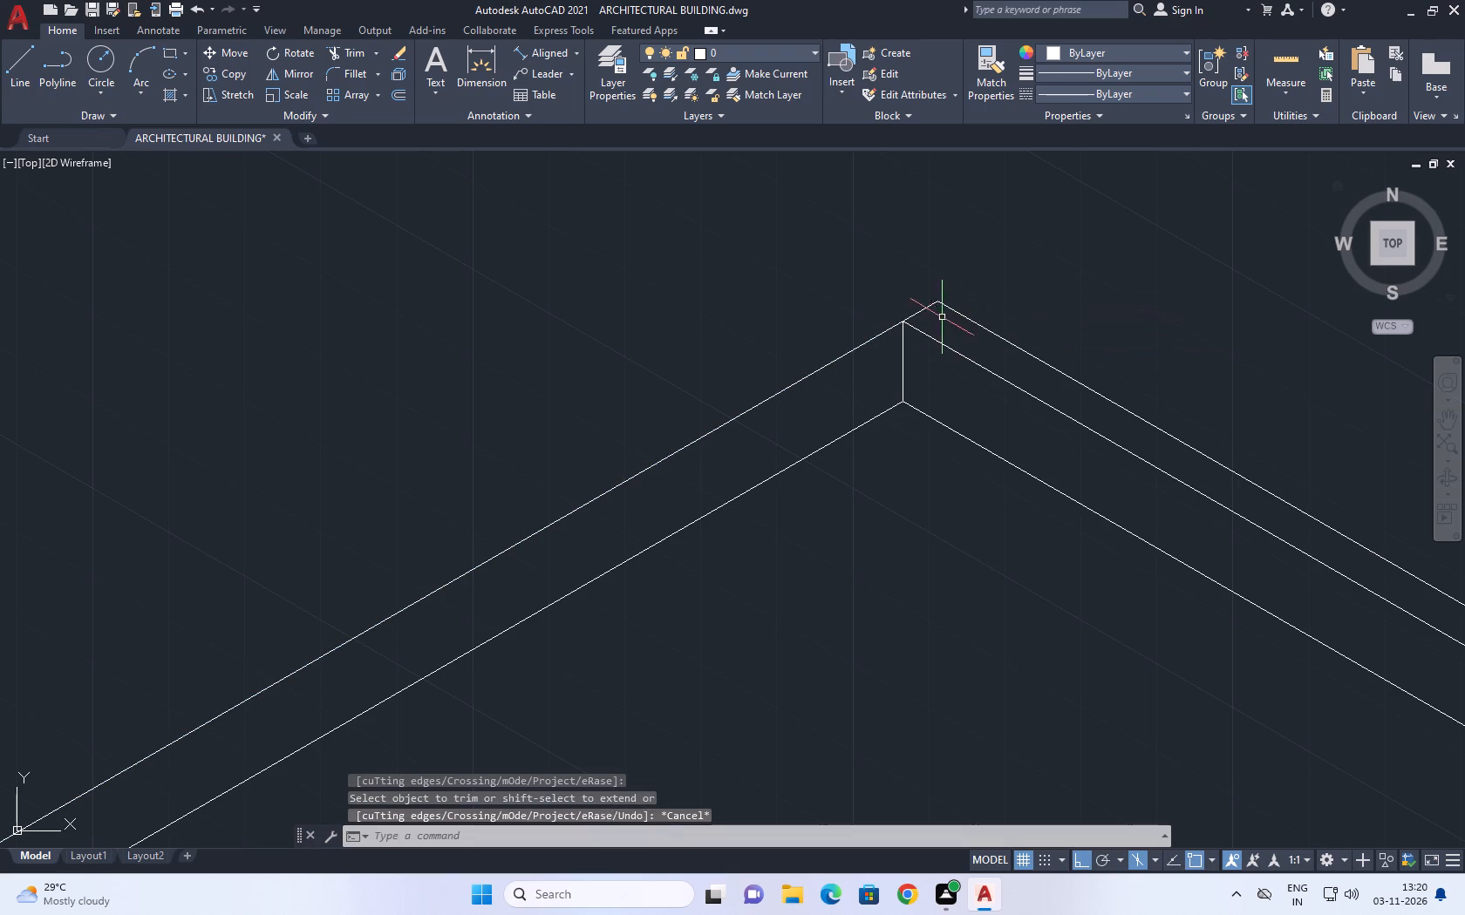
# Copy the long raised 30° edge 114.3 outward along the 150° direction.
pyautogui.click(926, 307)
pyautogui.moveTo(901, 301); pyautogui.dragTo(944, 365, button='middle')
pyautogui.press('c')
pyautogui.write('o')
pyautogui.press('space')
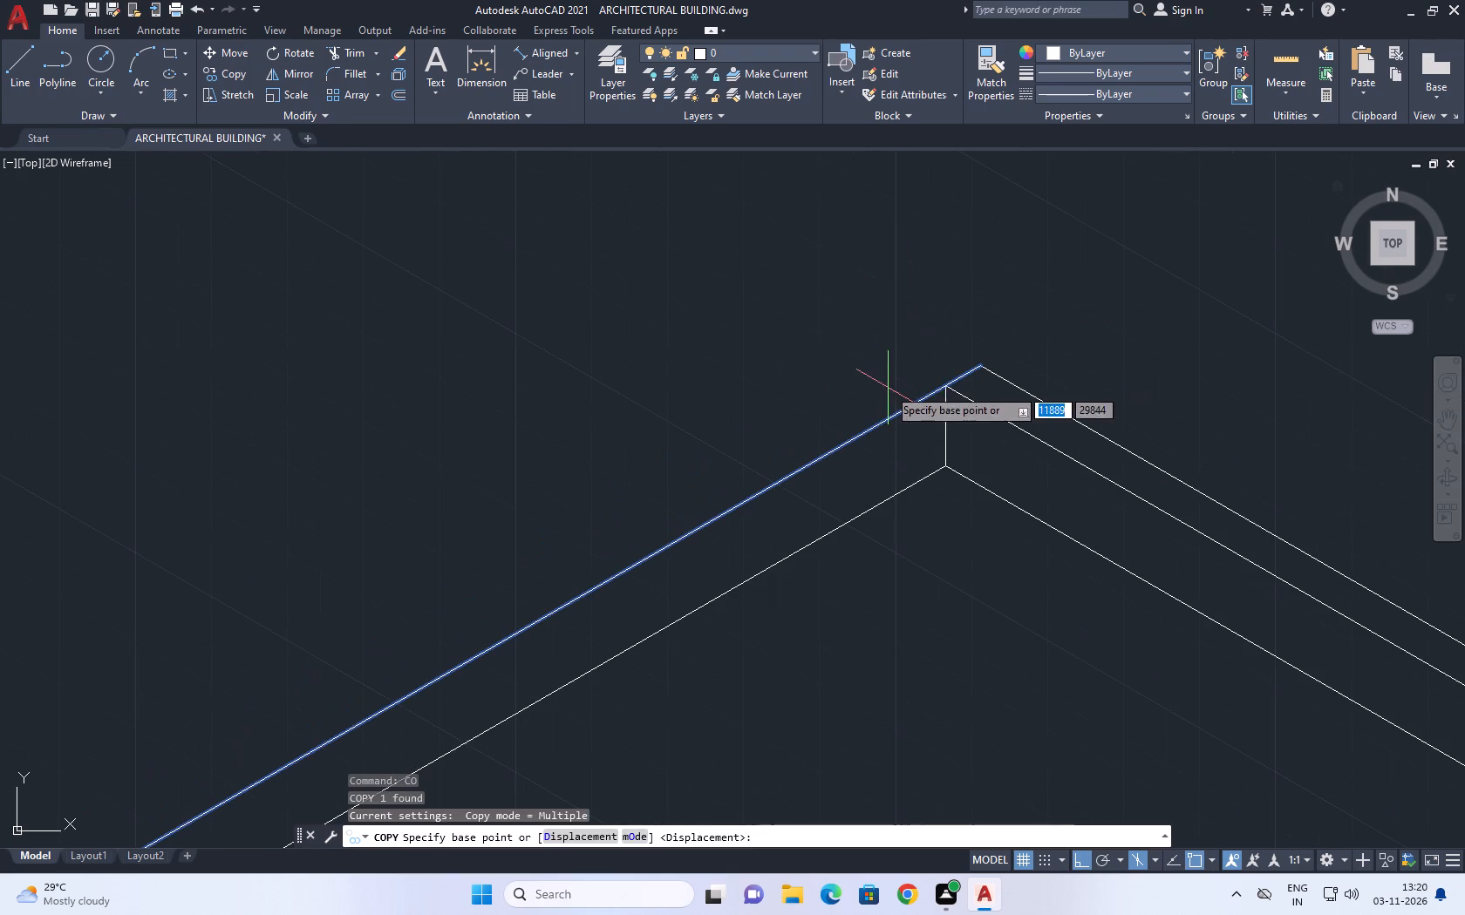
pyautogui.click(879, 378)
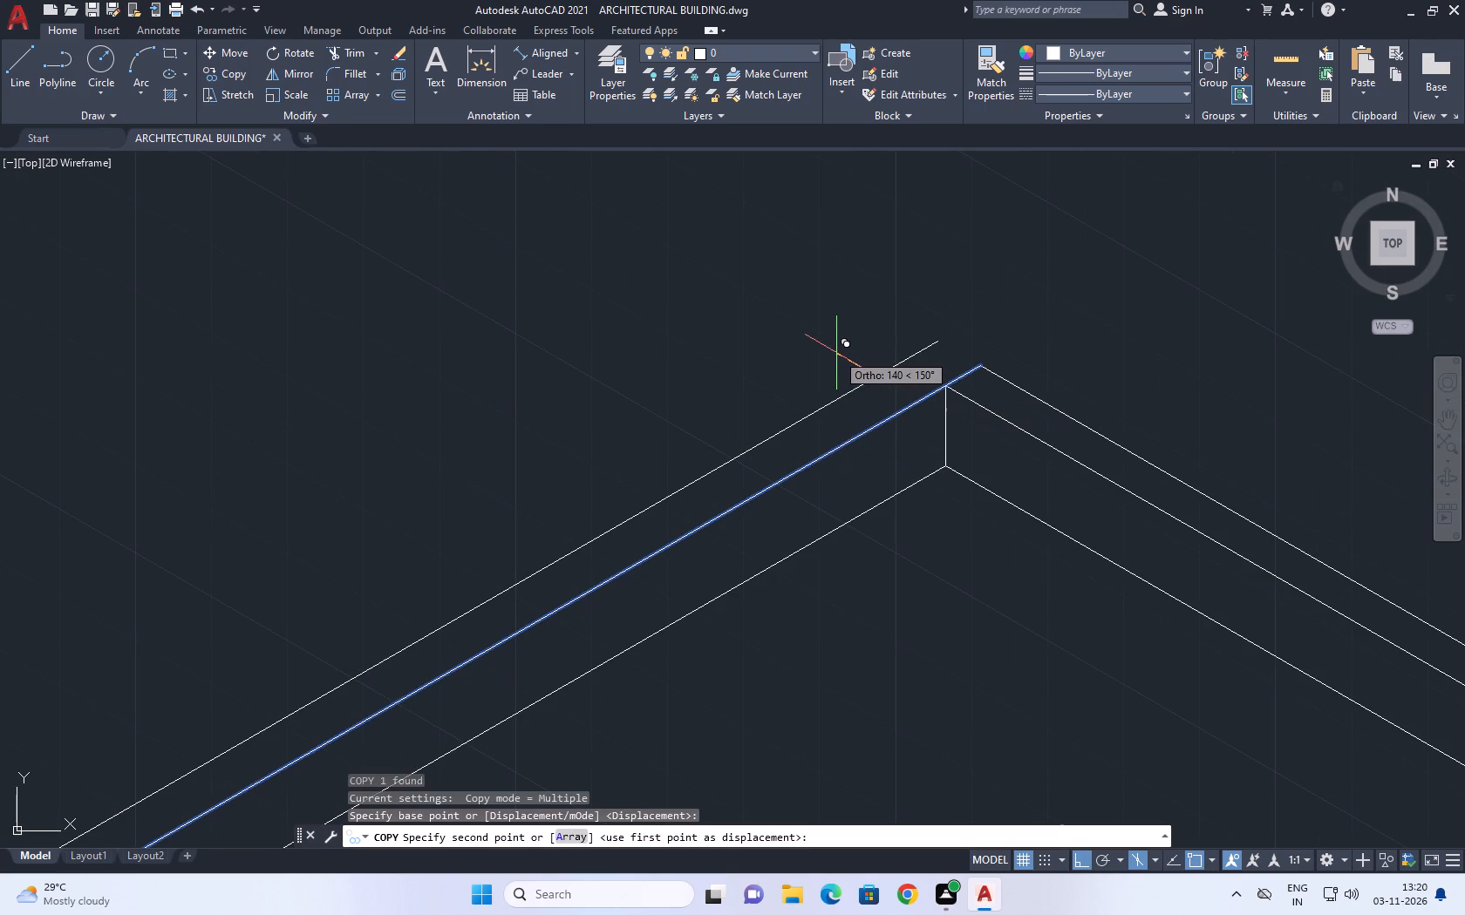
pyautogui.press('1')
pyautogui.press('1')
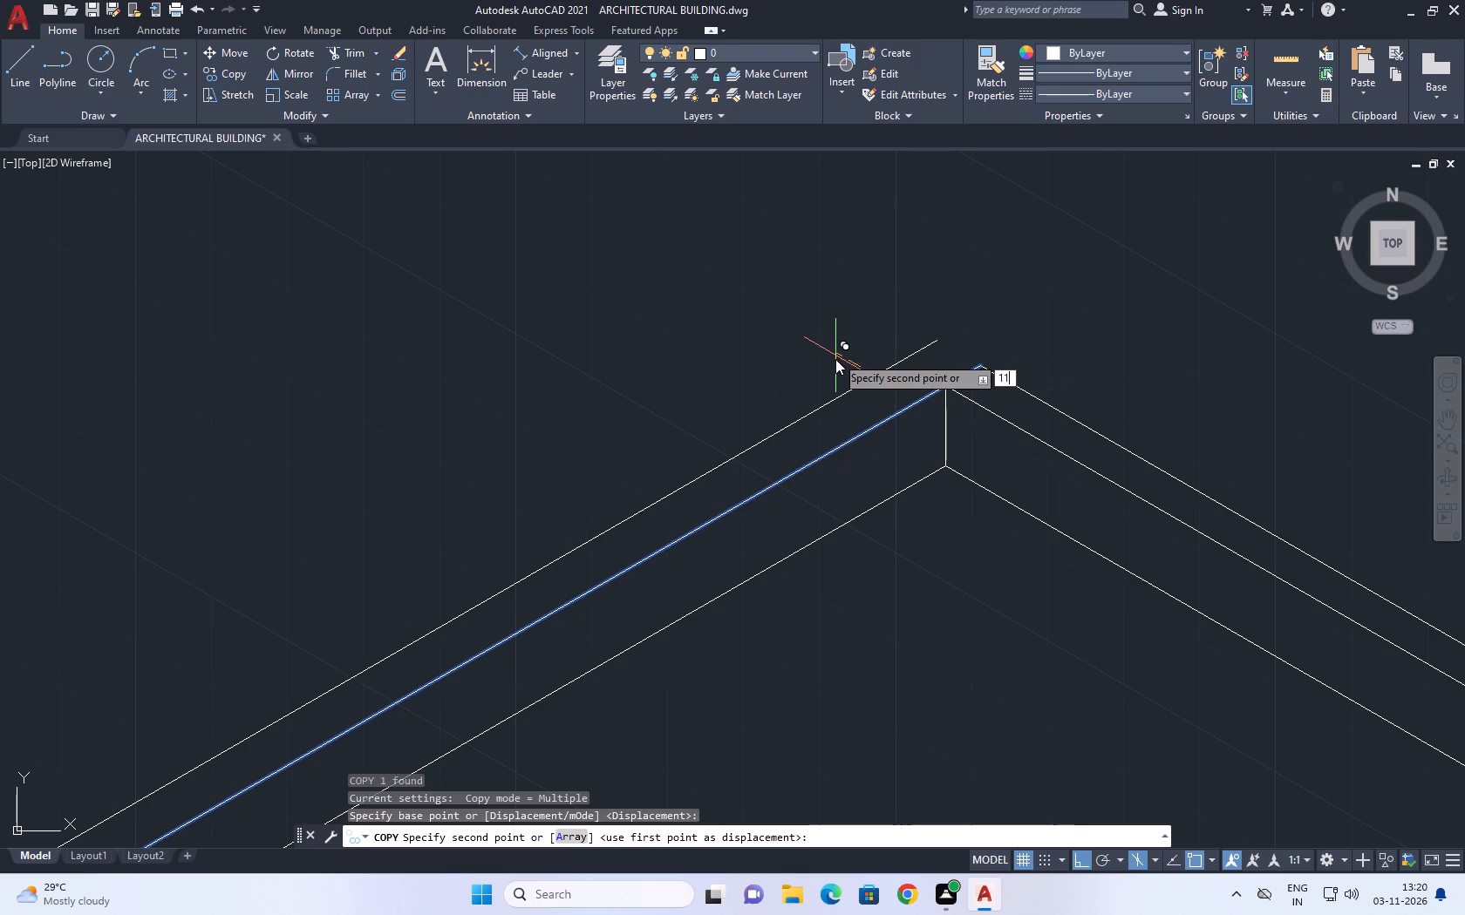
pyautogui.press('4')
pyautogui.write('.3')
pyautogui.press('Return')
pyautogui.scroll(-2, 1001, 364)
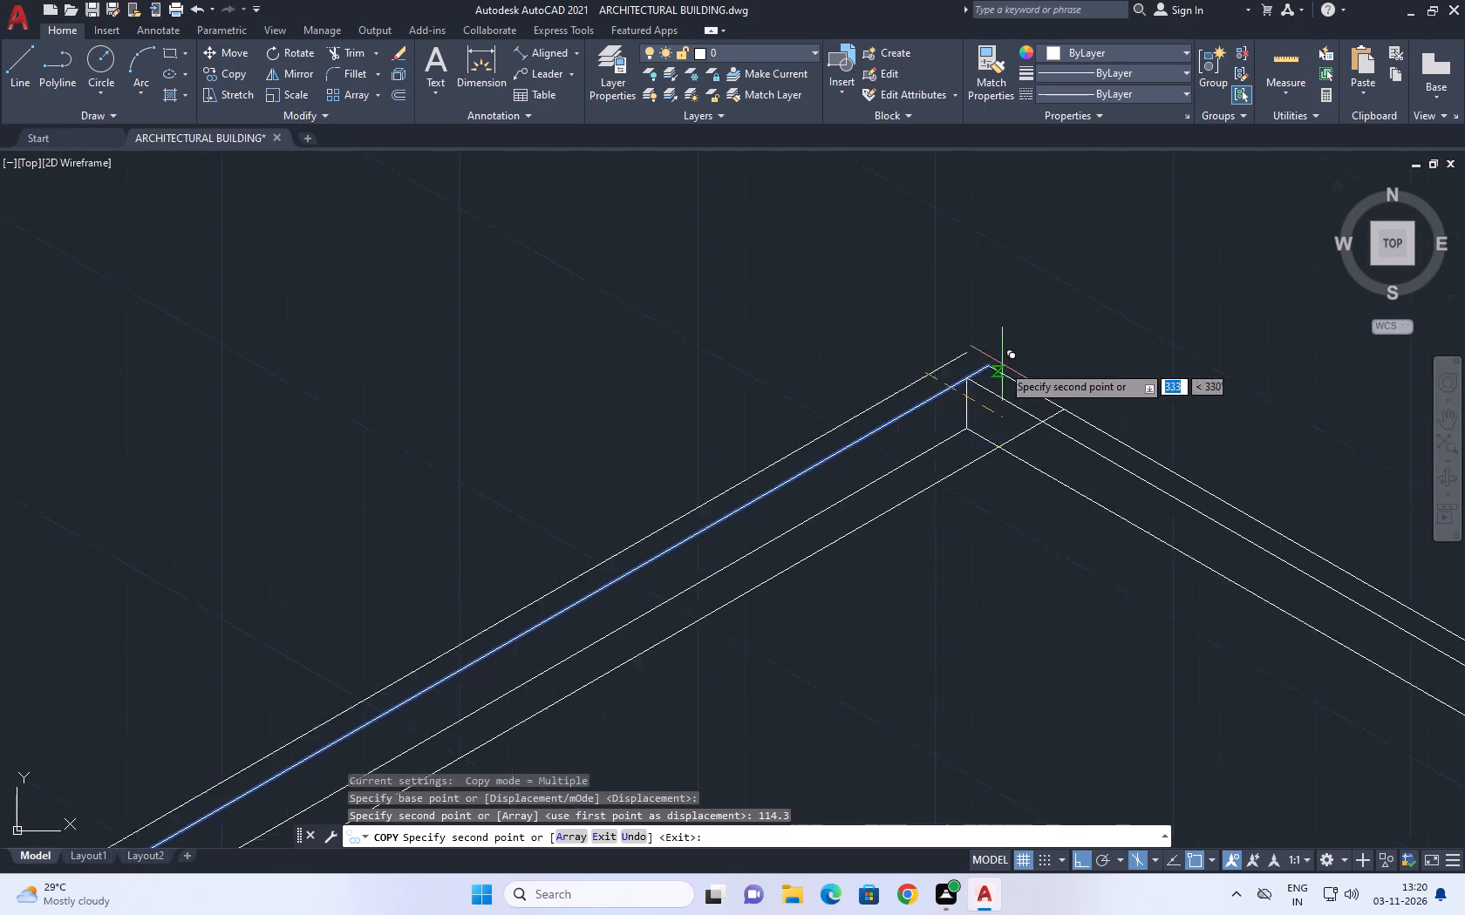
pyautogui.scroll(-1, 1002, 364)
pyautogui.press('Escape')
# Extend the 150° line at the far back corner to the outward copy of the long raised 30° edge.
pyautogui.moveTo(973, 417); pyautogui.dragTo(979, 432, button='middle')
pyautogui.press('e')
pyautogui.press('x')
pyautogui.press('space')
pyautogui.click(1033, 384)
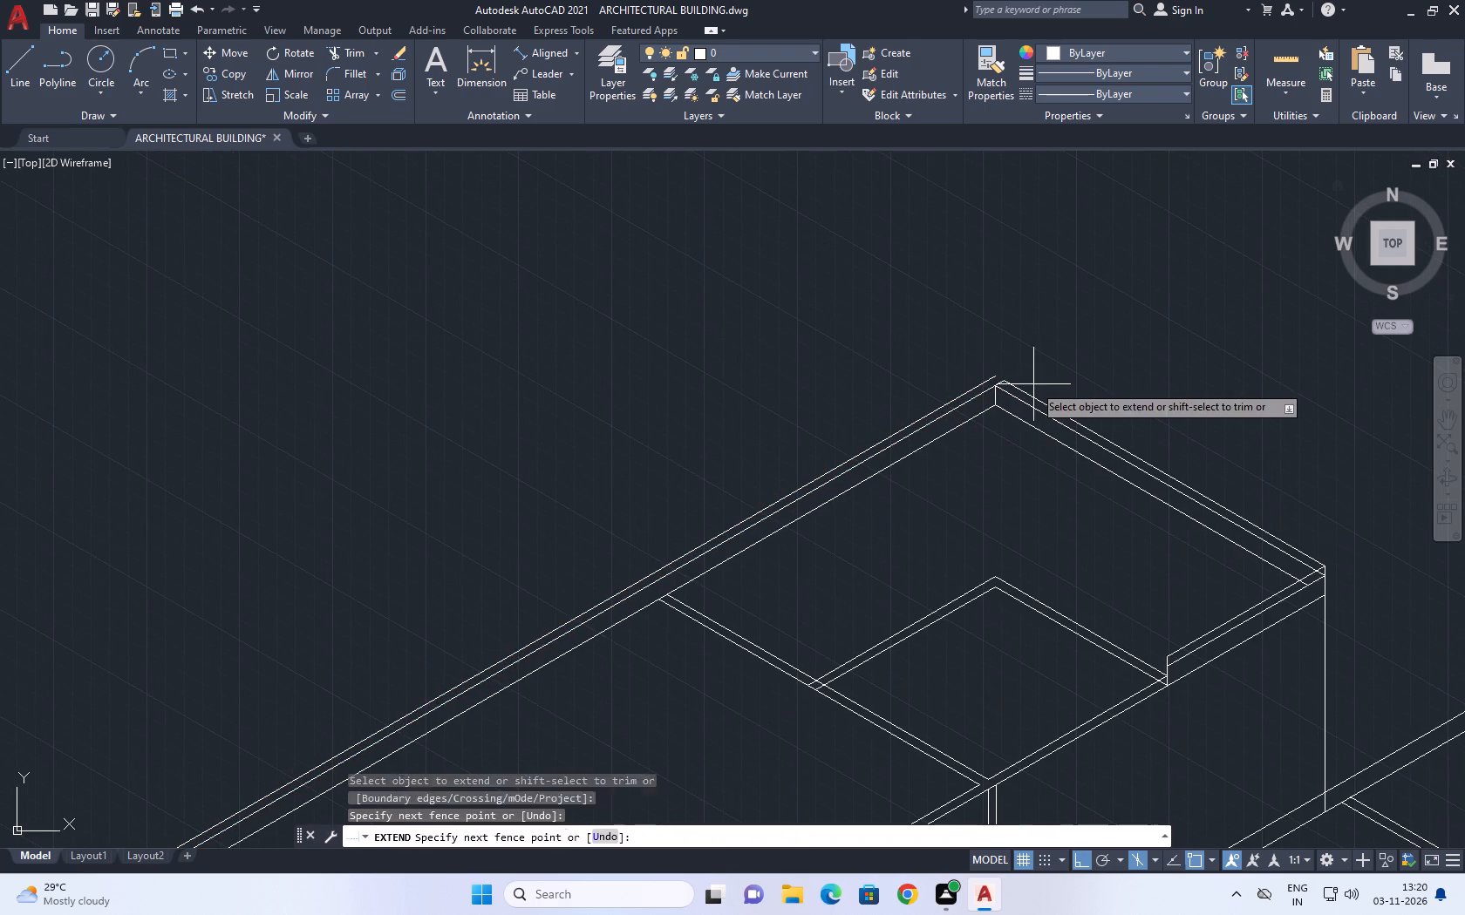
pyautogui.click(1015, 397)
pyautogui.scroll(-1, 1012, 375)
pyautogui.press('Escape')
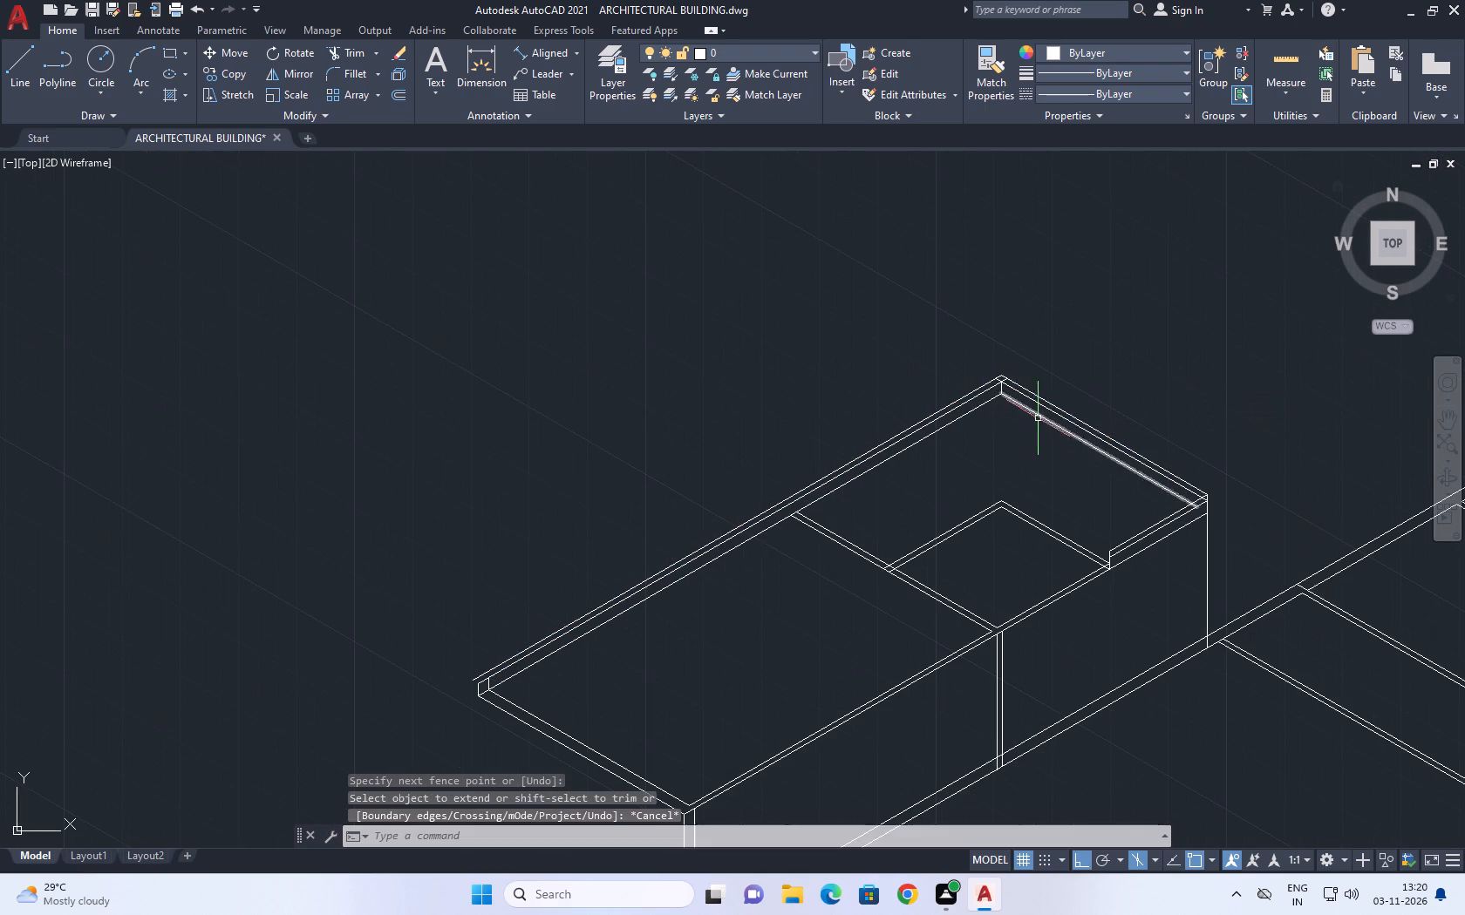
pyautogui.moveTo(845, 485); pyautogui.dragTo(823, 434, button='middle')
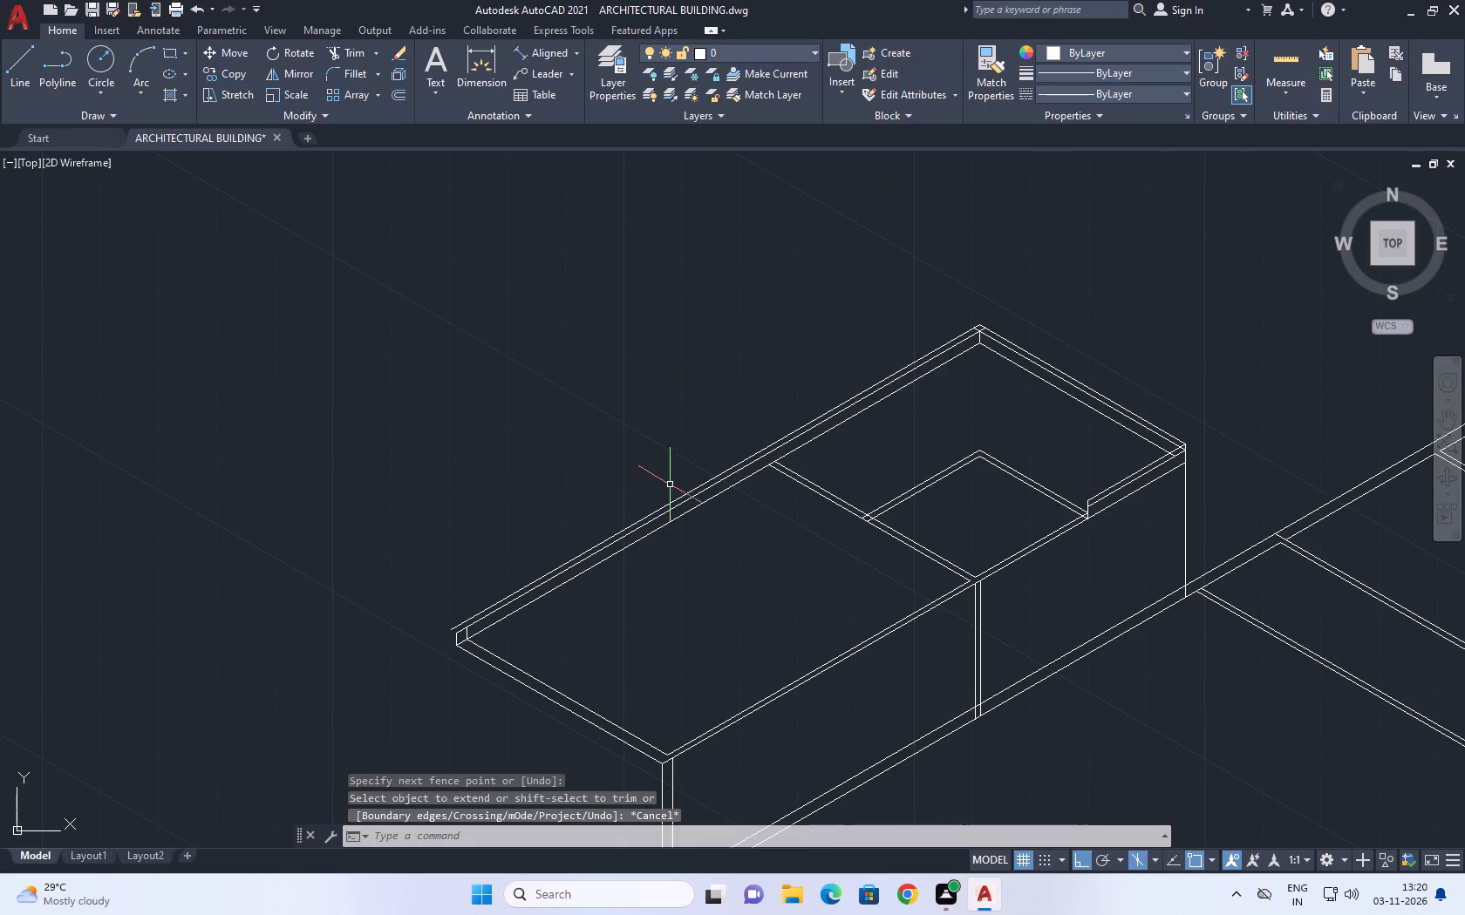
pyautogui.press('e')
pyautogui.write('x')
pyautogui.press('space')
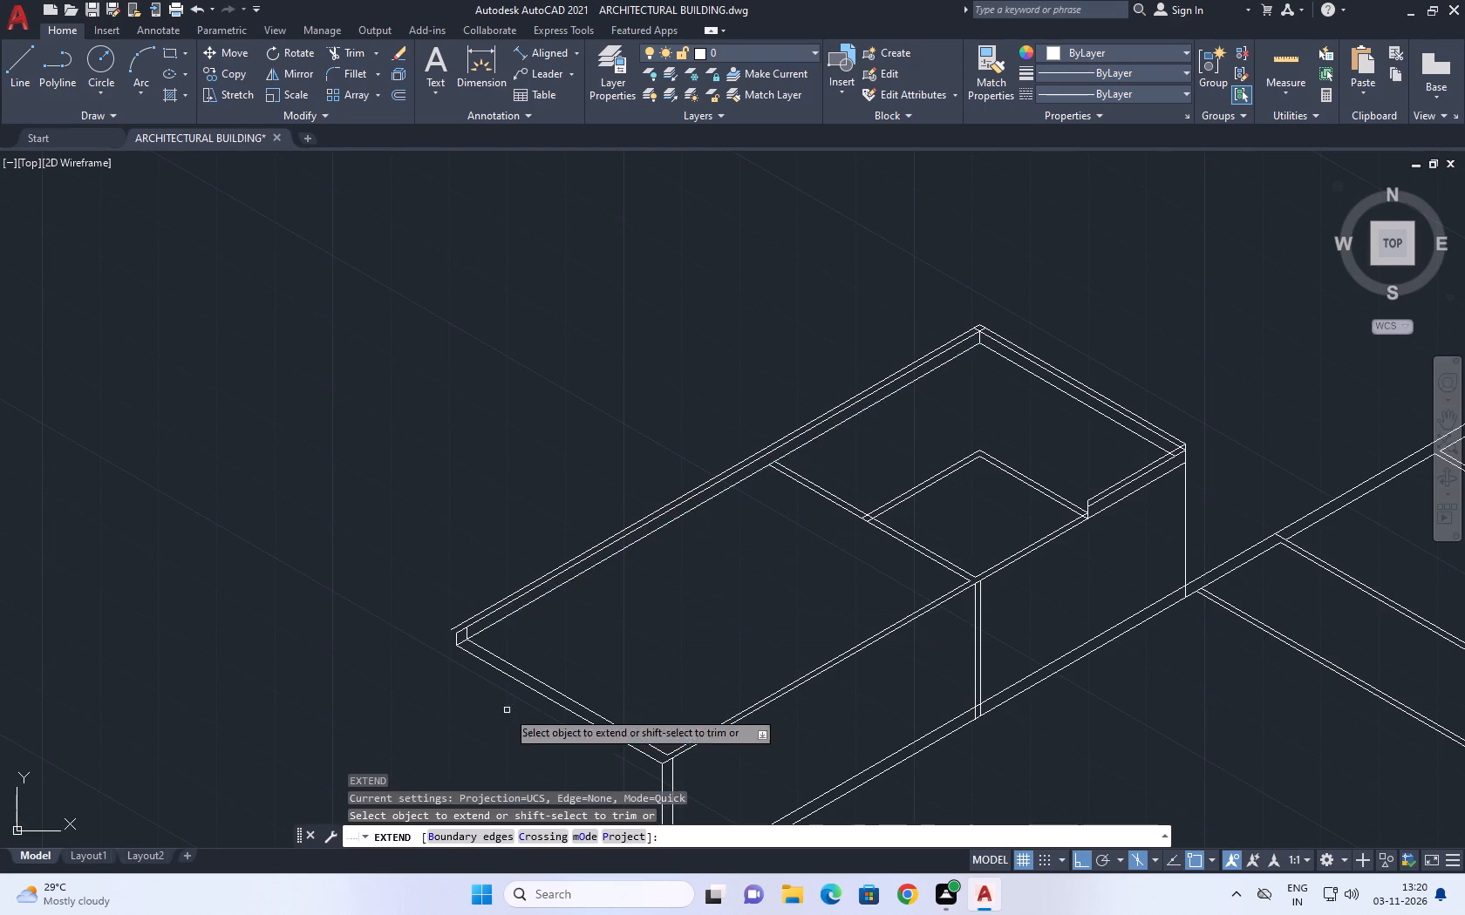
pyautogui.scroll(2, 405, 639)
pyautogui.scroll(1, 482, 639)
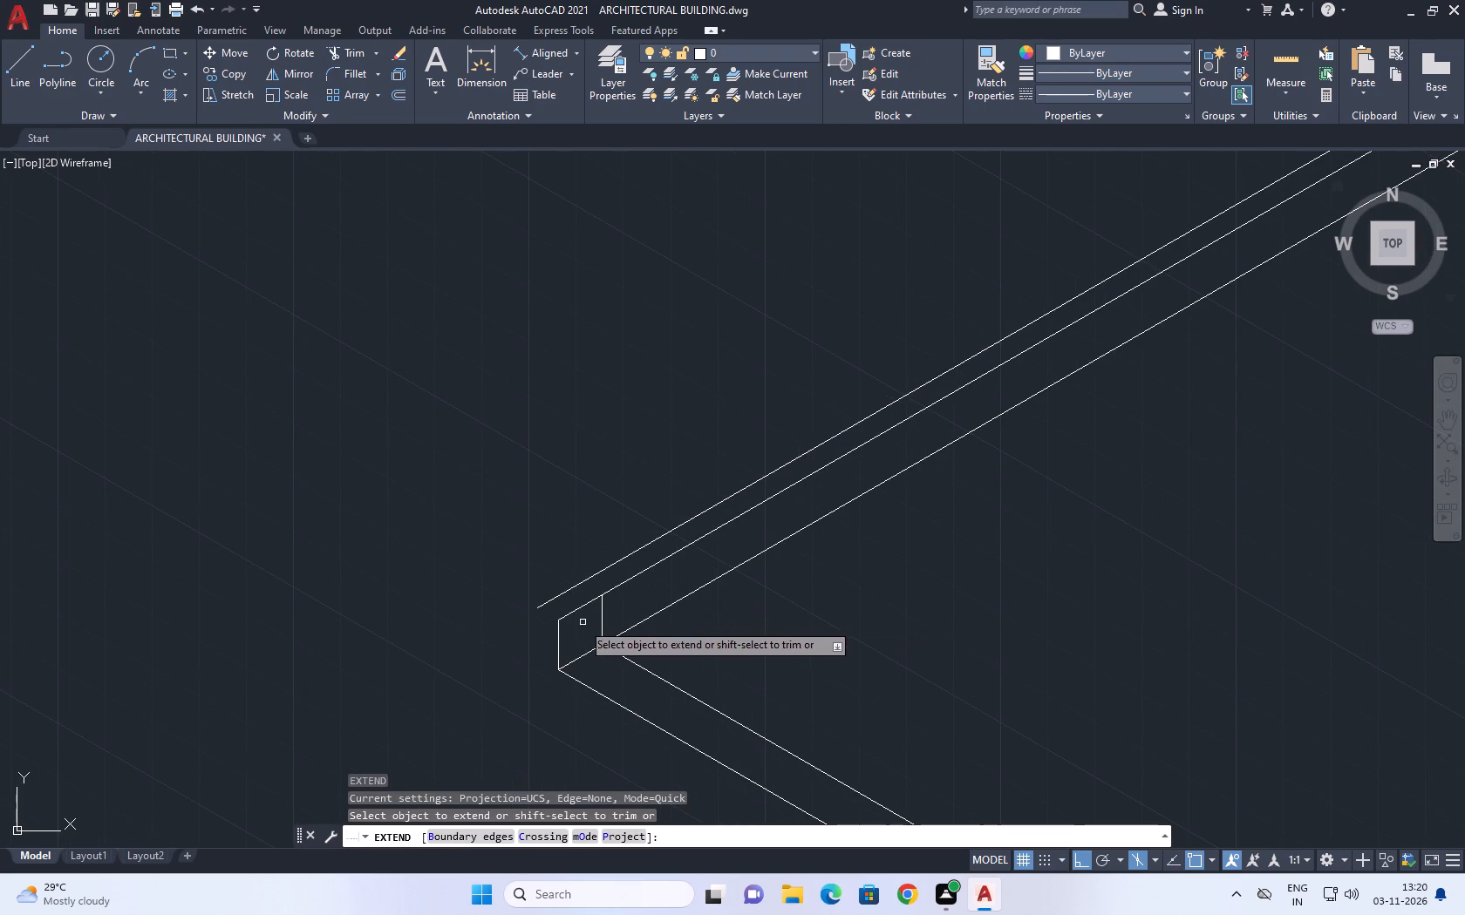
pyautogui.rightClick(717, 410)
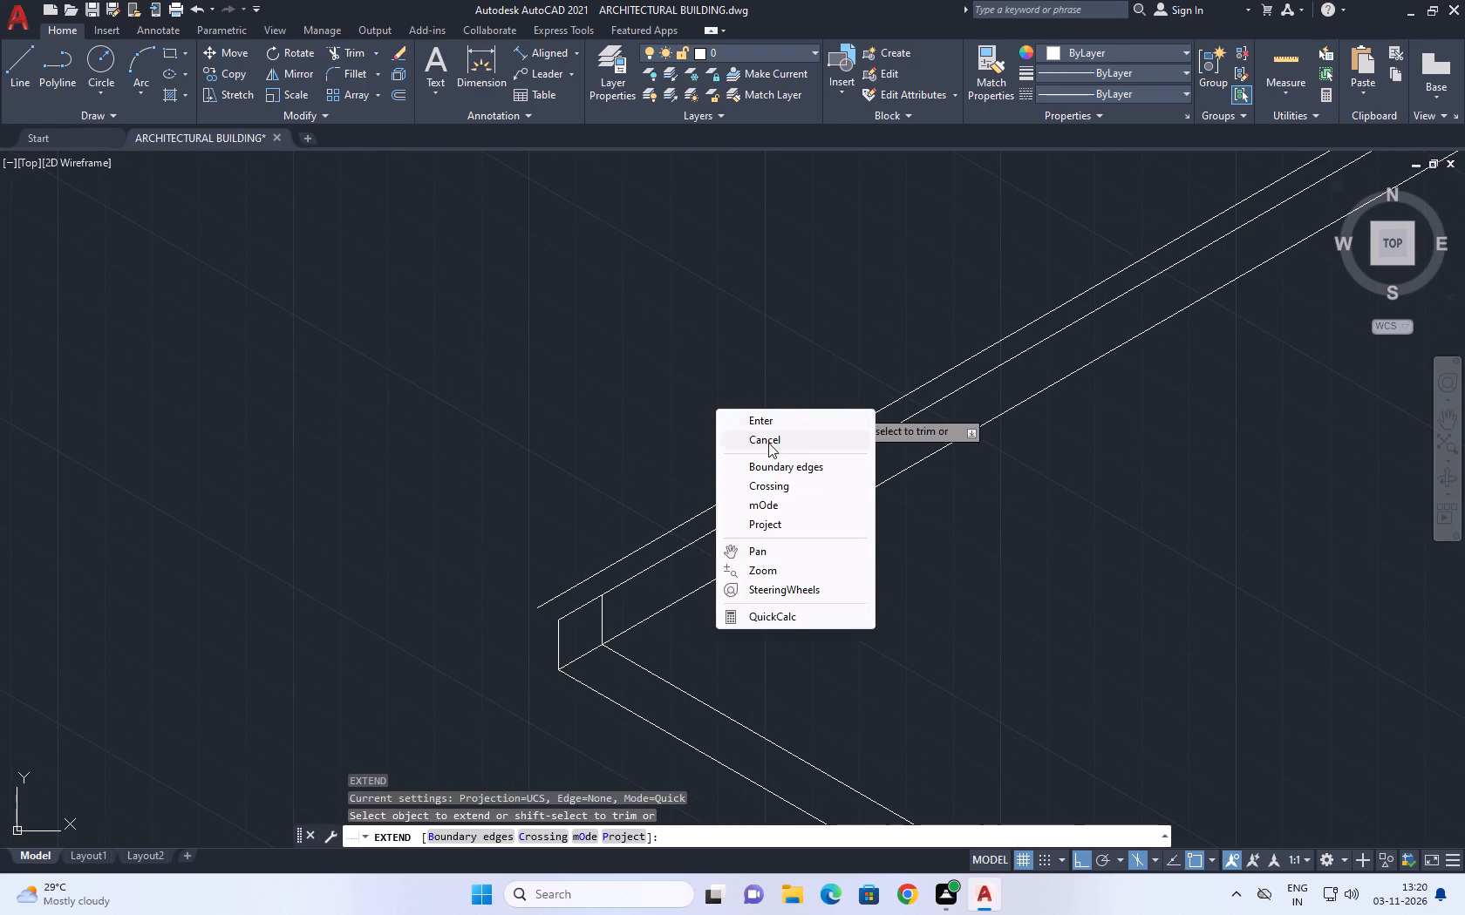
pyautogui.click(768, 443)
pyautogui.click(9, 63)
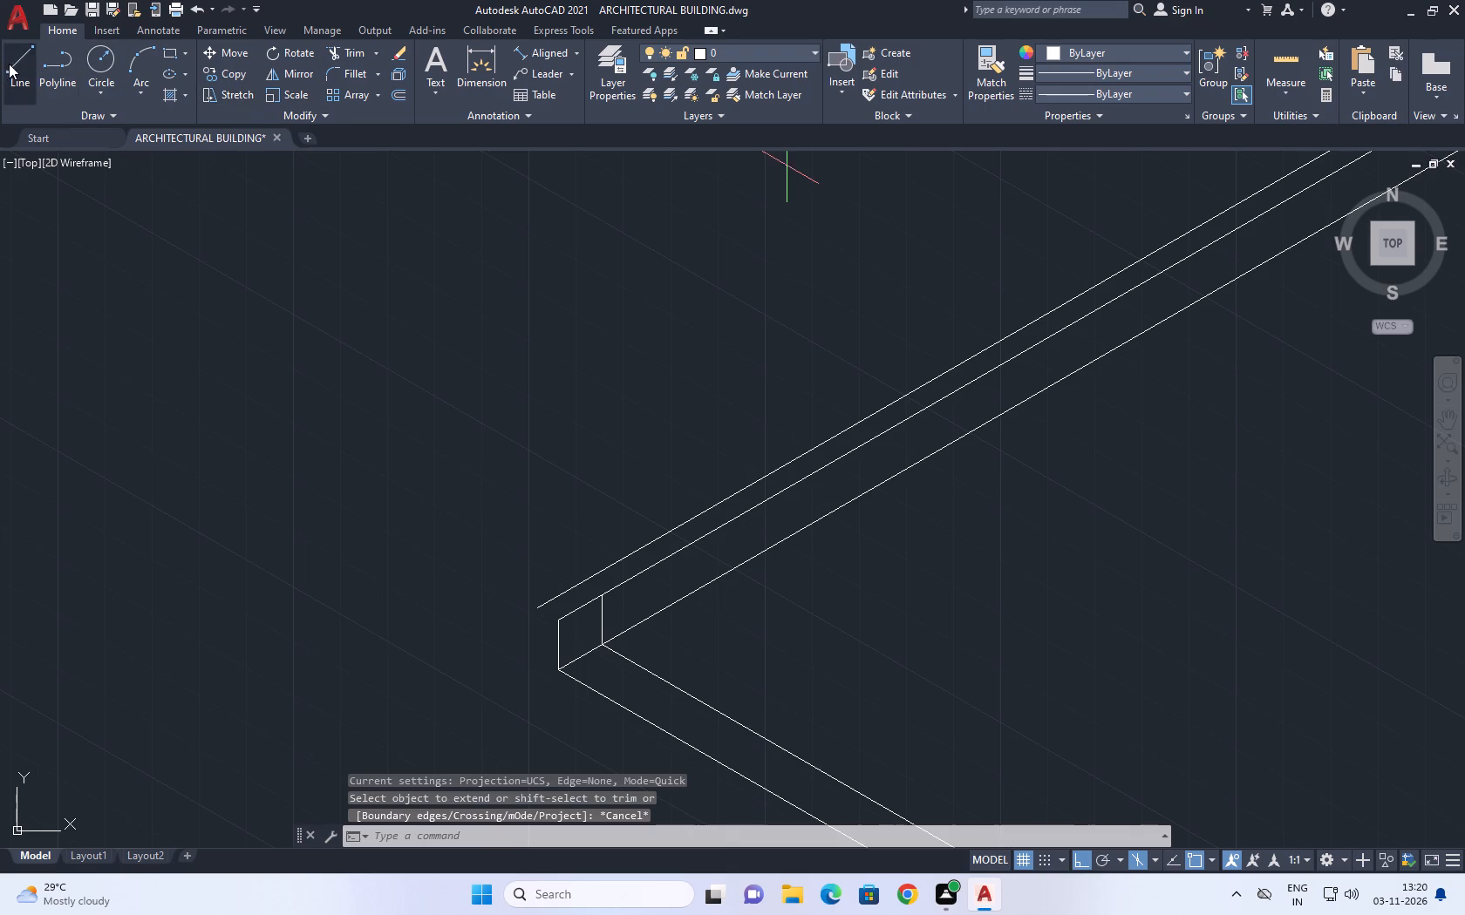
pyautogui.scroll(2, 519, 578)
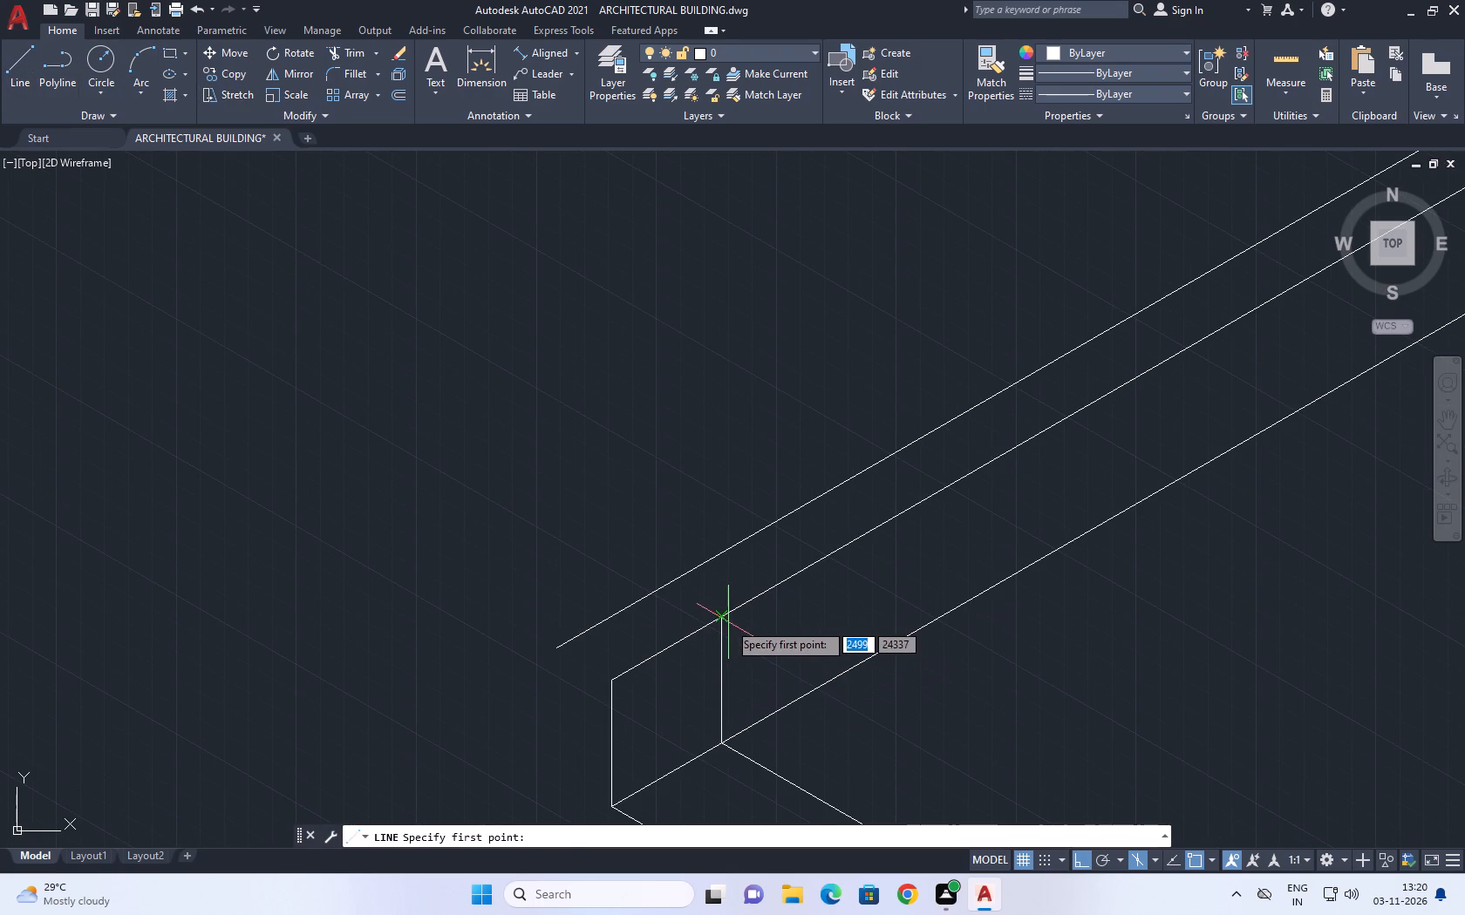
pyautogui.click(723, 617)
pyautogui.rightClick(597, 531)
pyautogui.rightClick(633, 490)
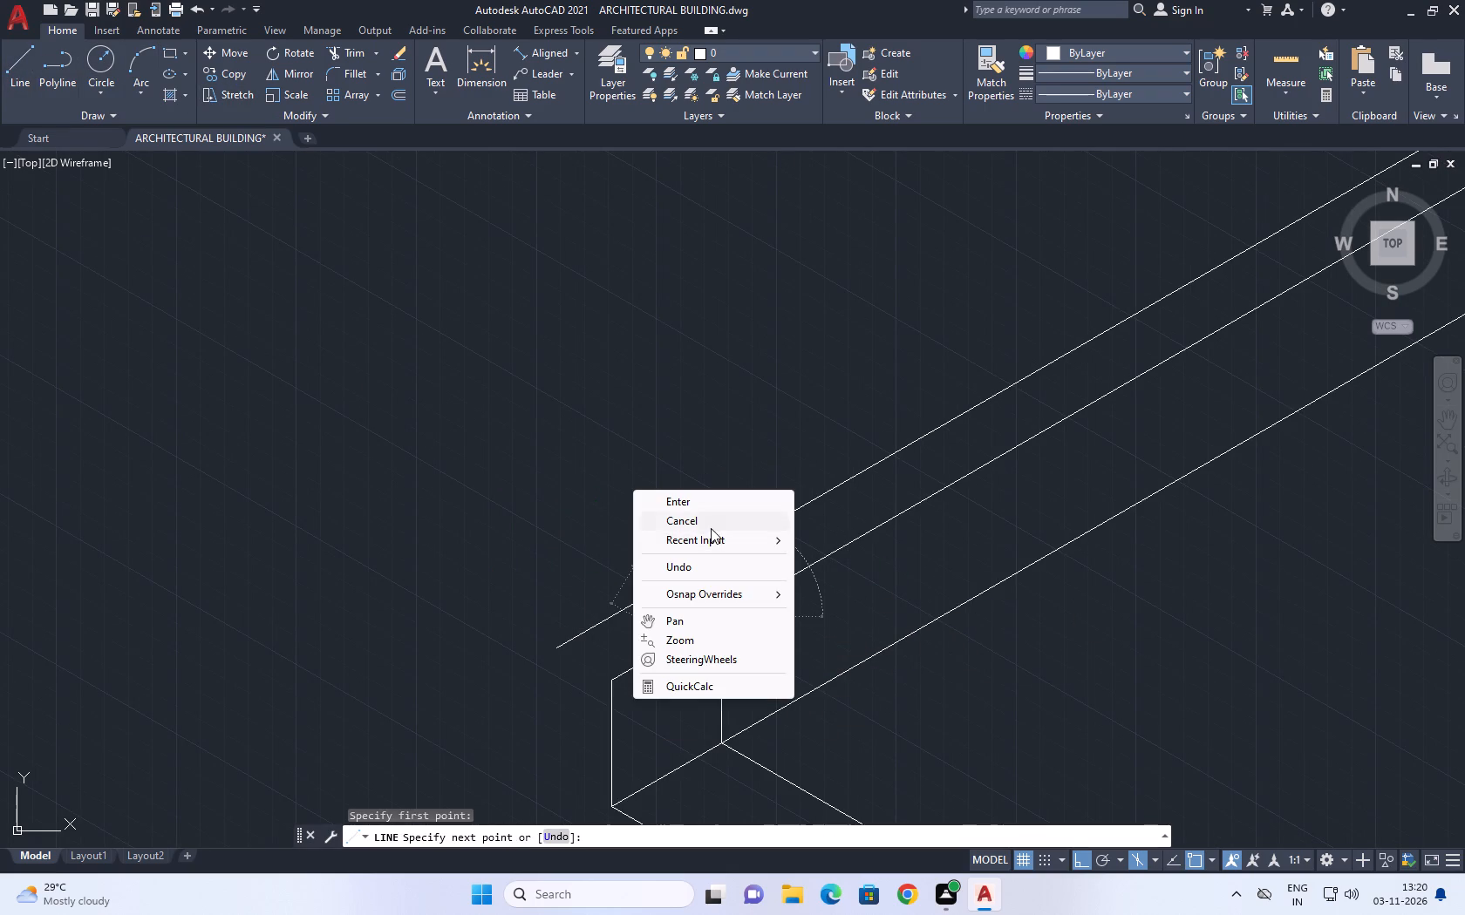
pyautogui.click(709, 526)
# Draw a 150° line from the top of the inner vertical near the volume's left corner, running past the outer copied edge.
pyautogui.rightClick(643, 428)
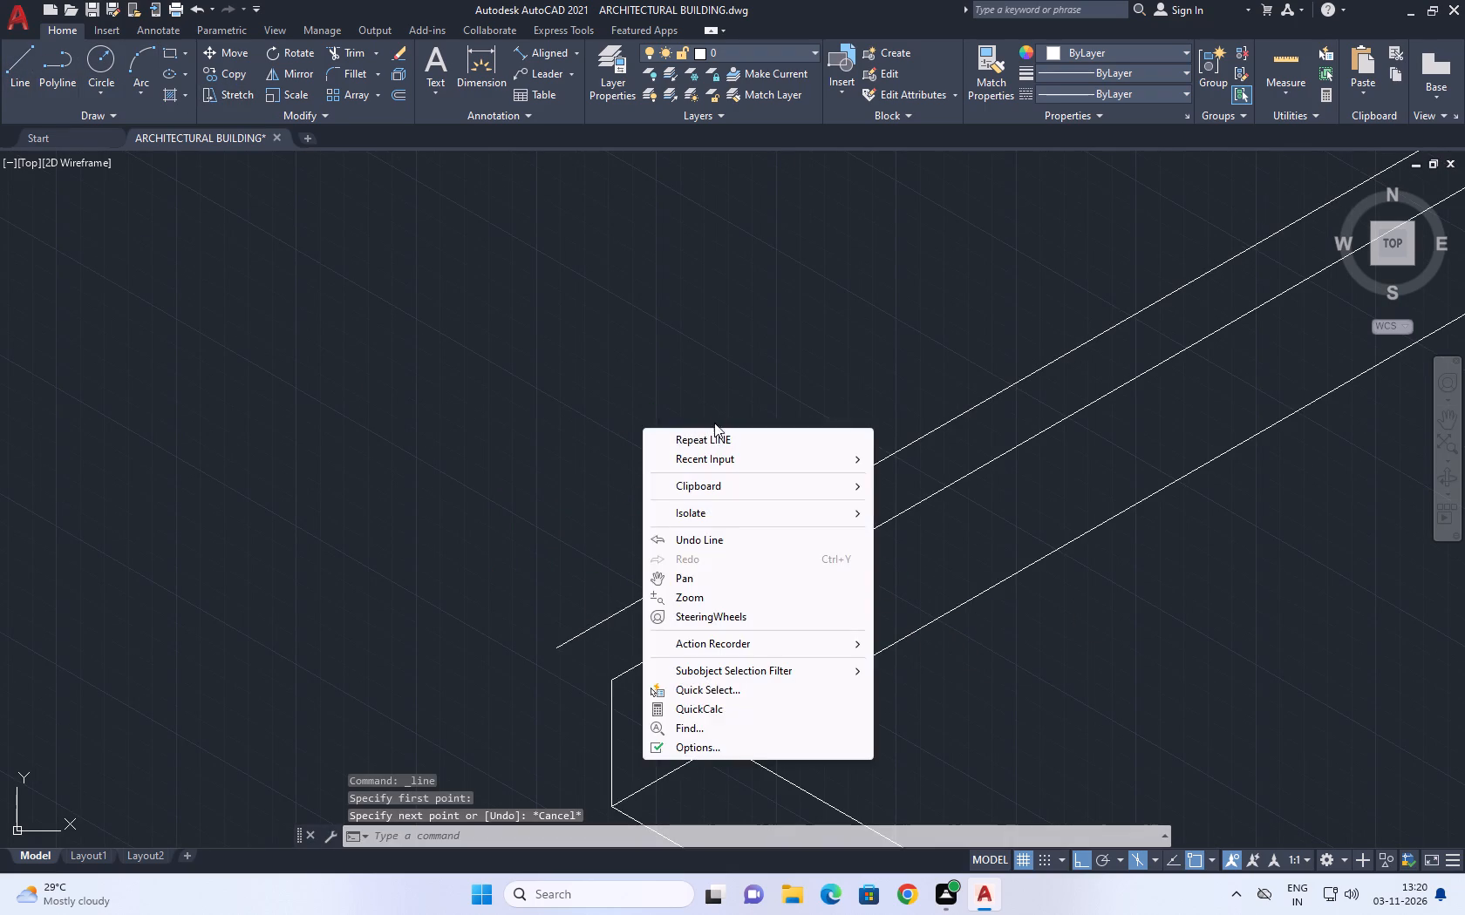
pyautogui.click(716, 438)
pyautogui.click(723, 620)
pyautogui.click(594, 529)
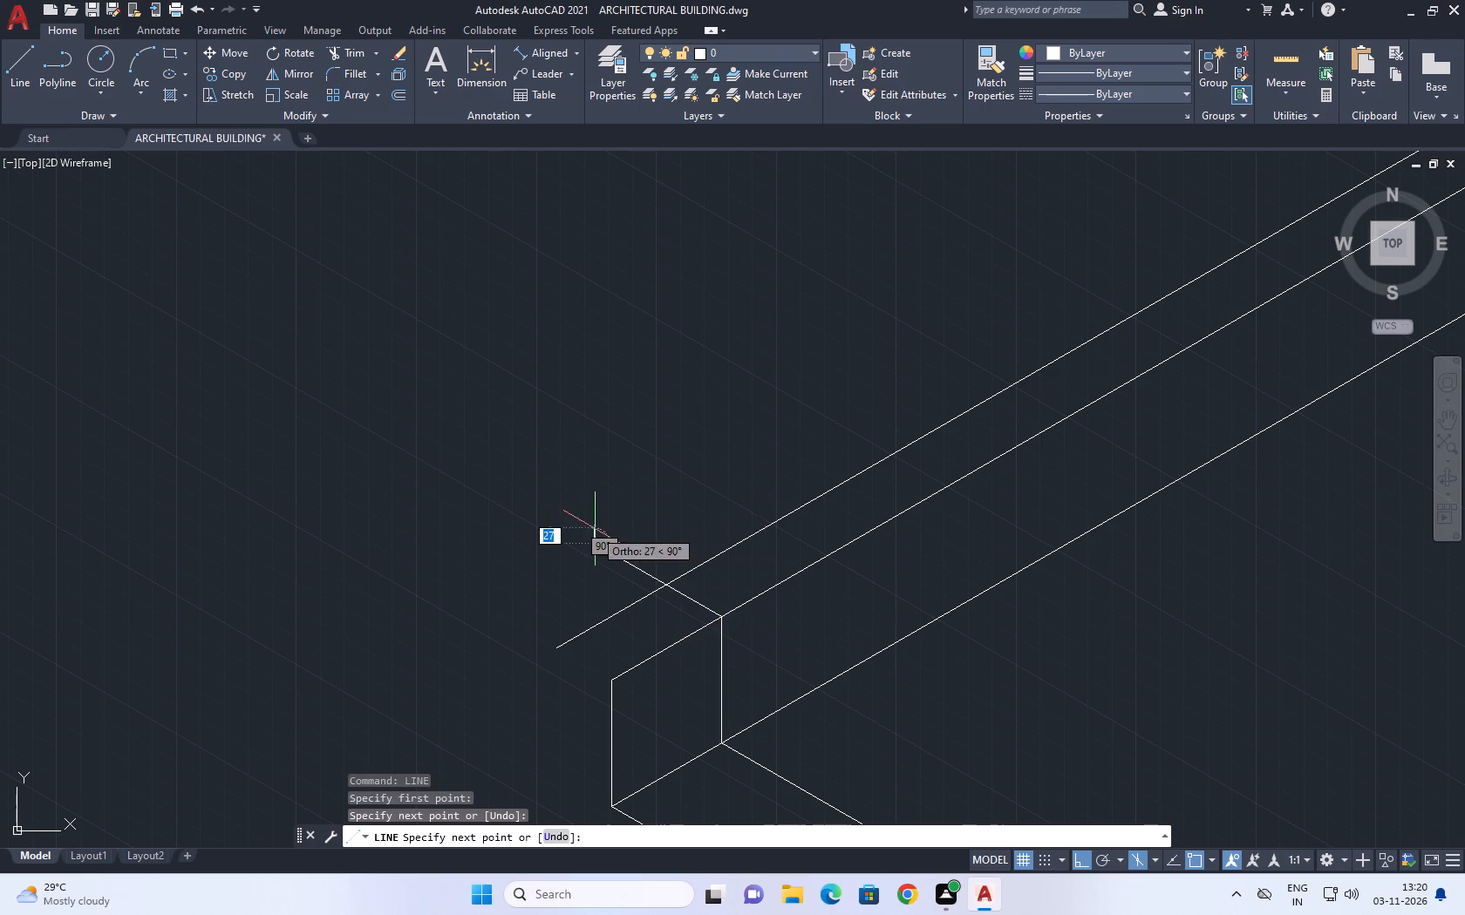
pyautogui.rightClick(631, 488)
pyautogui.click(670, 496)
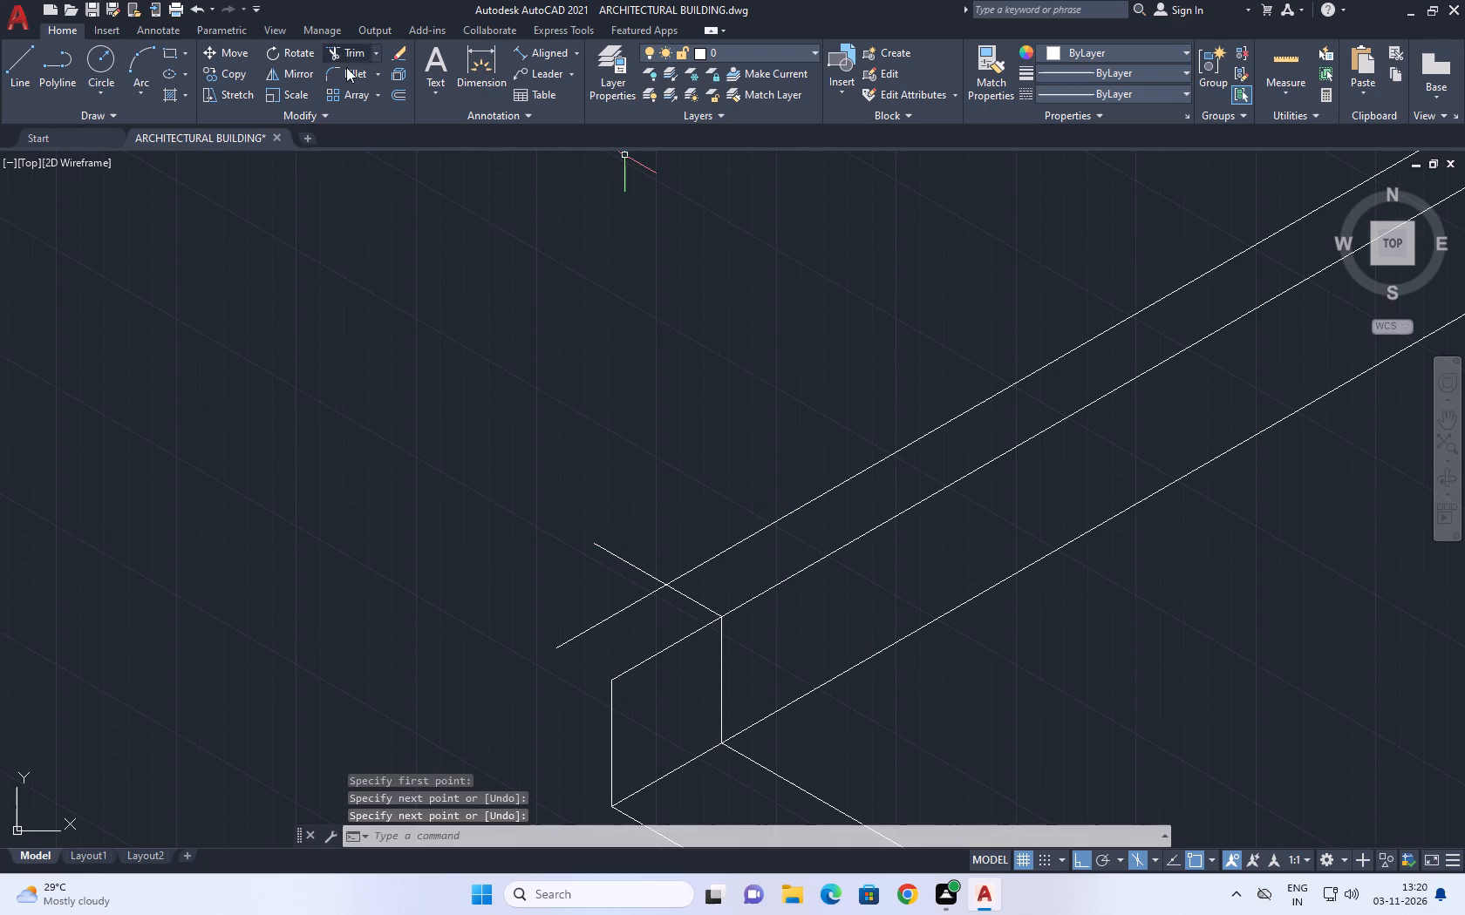
# Draw a 150° line from the top of the left corner's outer vertical, running past the end of the copied edge.
pyautogui.moveTo(646, 344); pyautogui.dragTo(636, 331, button='right')
pyautogui.click(703, 347)
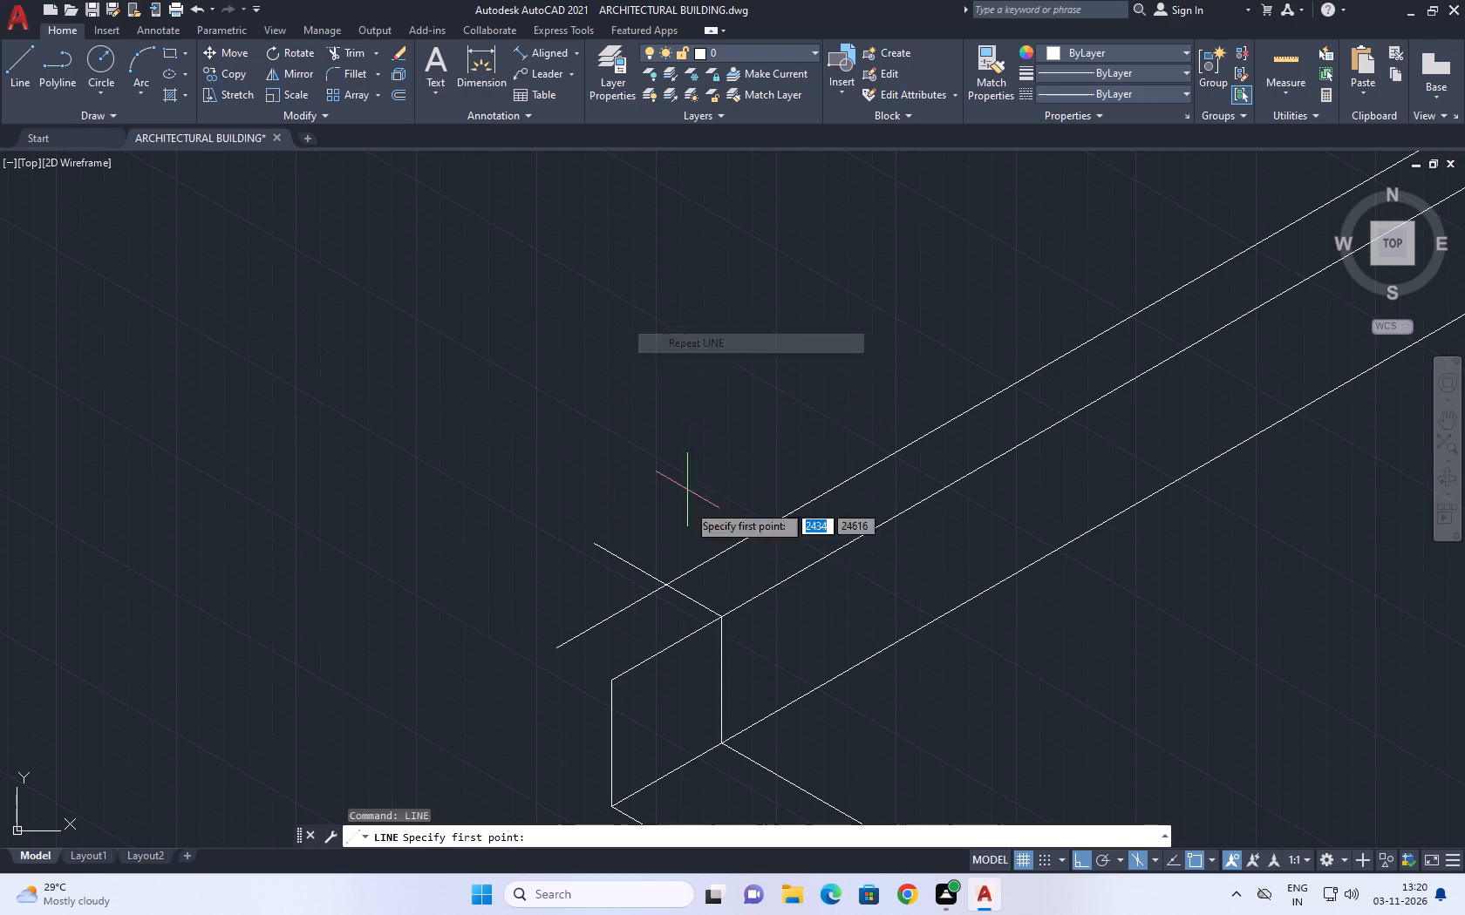
pyautogui.moveTo(699, 647); pyautogui.dragTo(692, 537, button='middle')
pyautogui.click(604, 565)
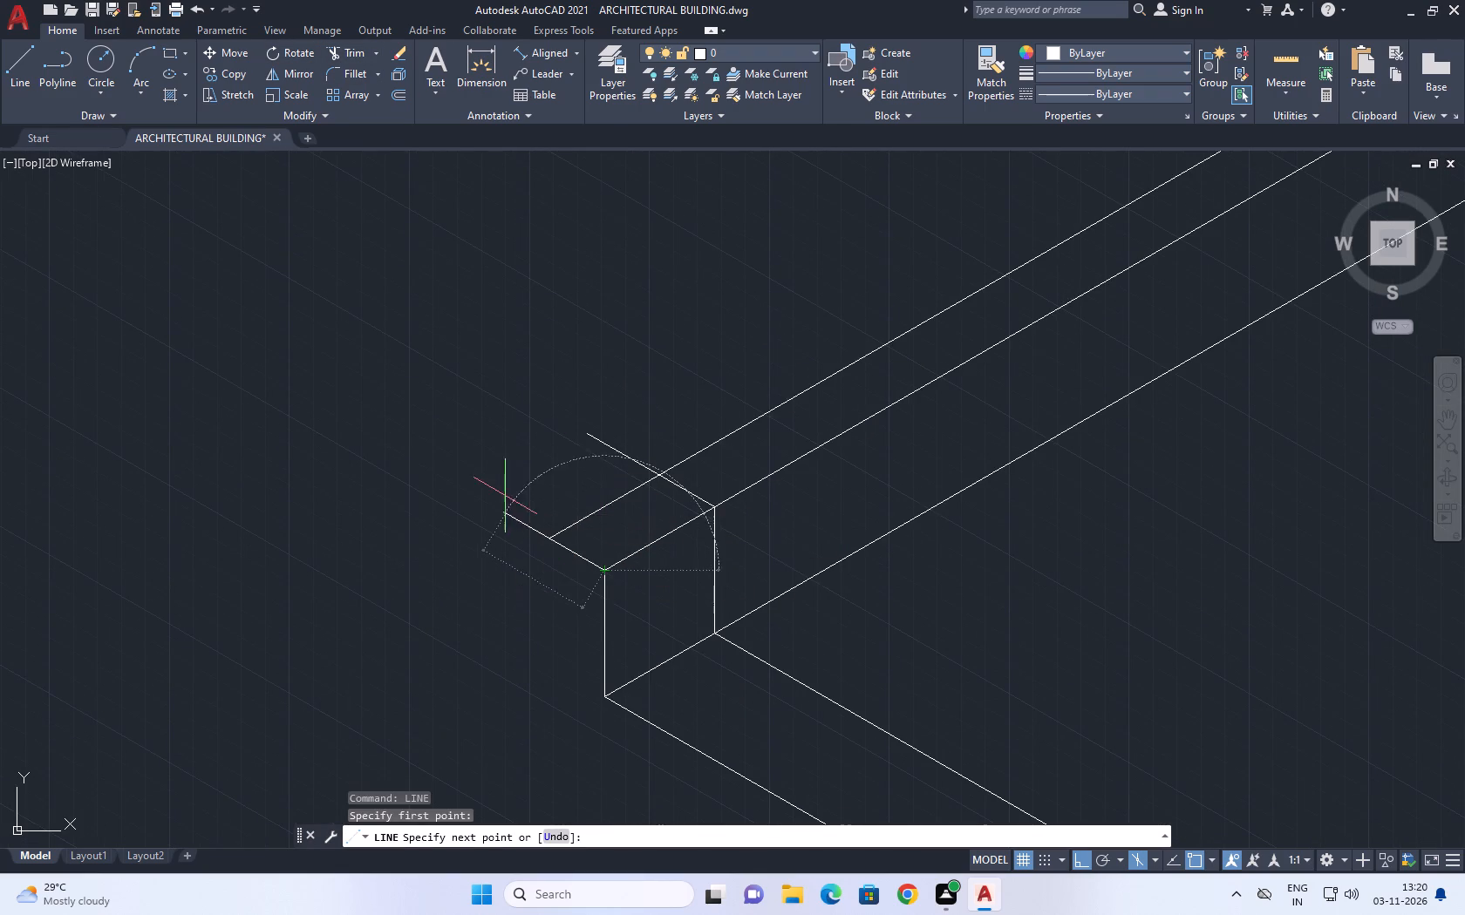
pyautogui.click(505, 496)
pyautogui.rightClick(519, 417)
pyautogui.click(591, 435)
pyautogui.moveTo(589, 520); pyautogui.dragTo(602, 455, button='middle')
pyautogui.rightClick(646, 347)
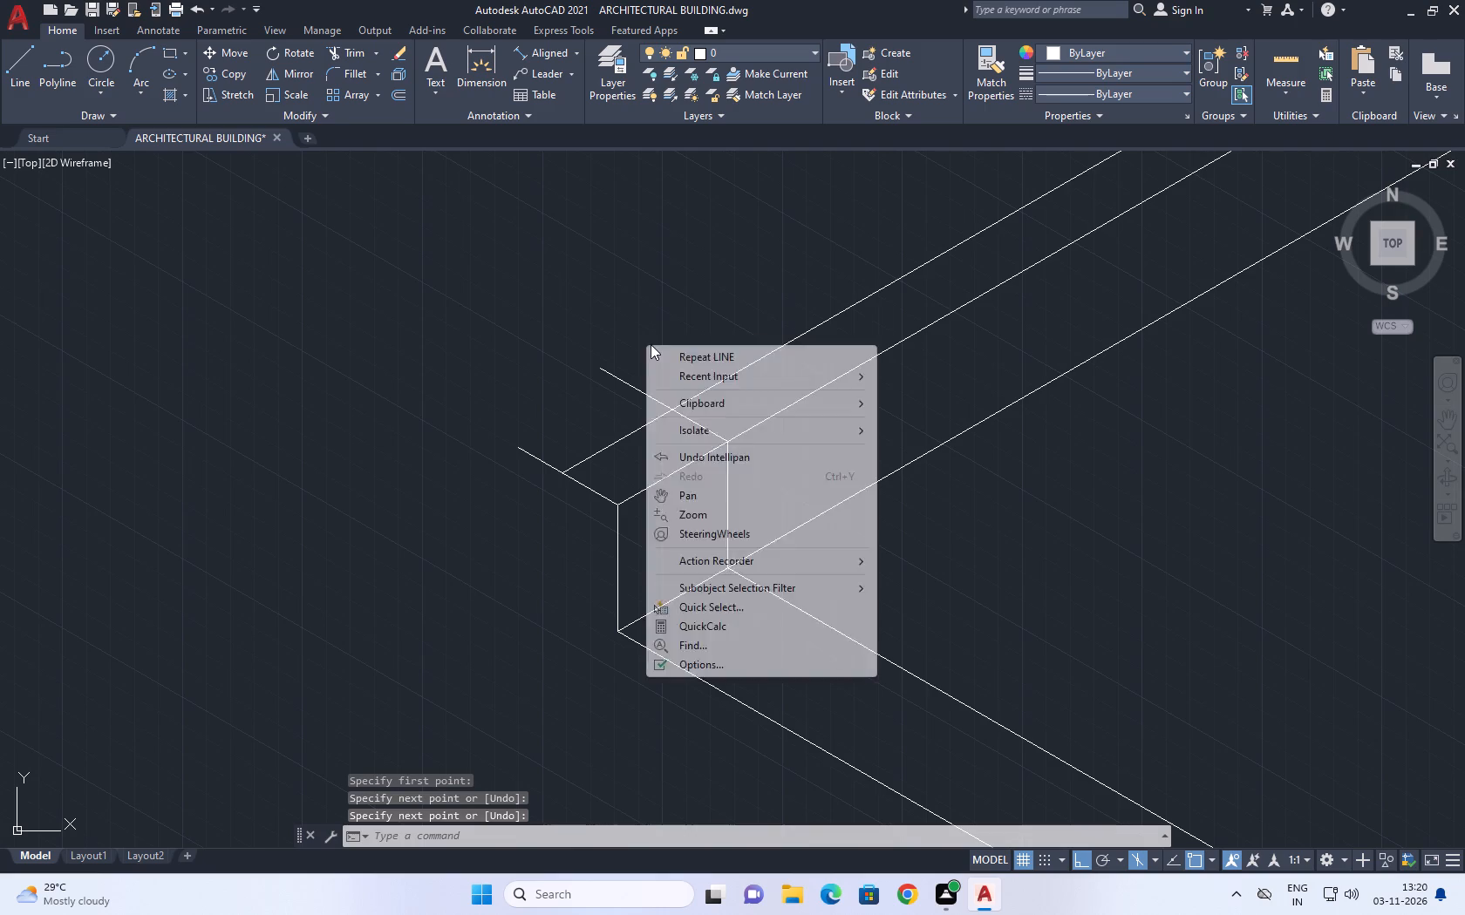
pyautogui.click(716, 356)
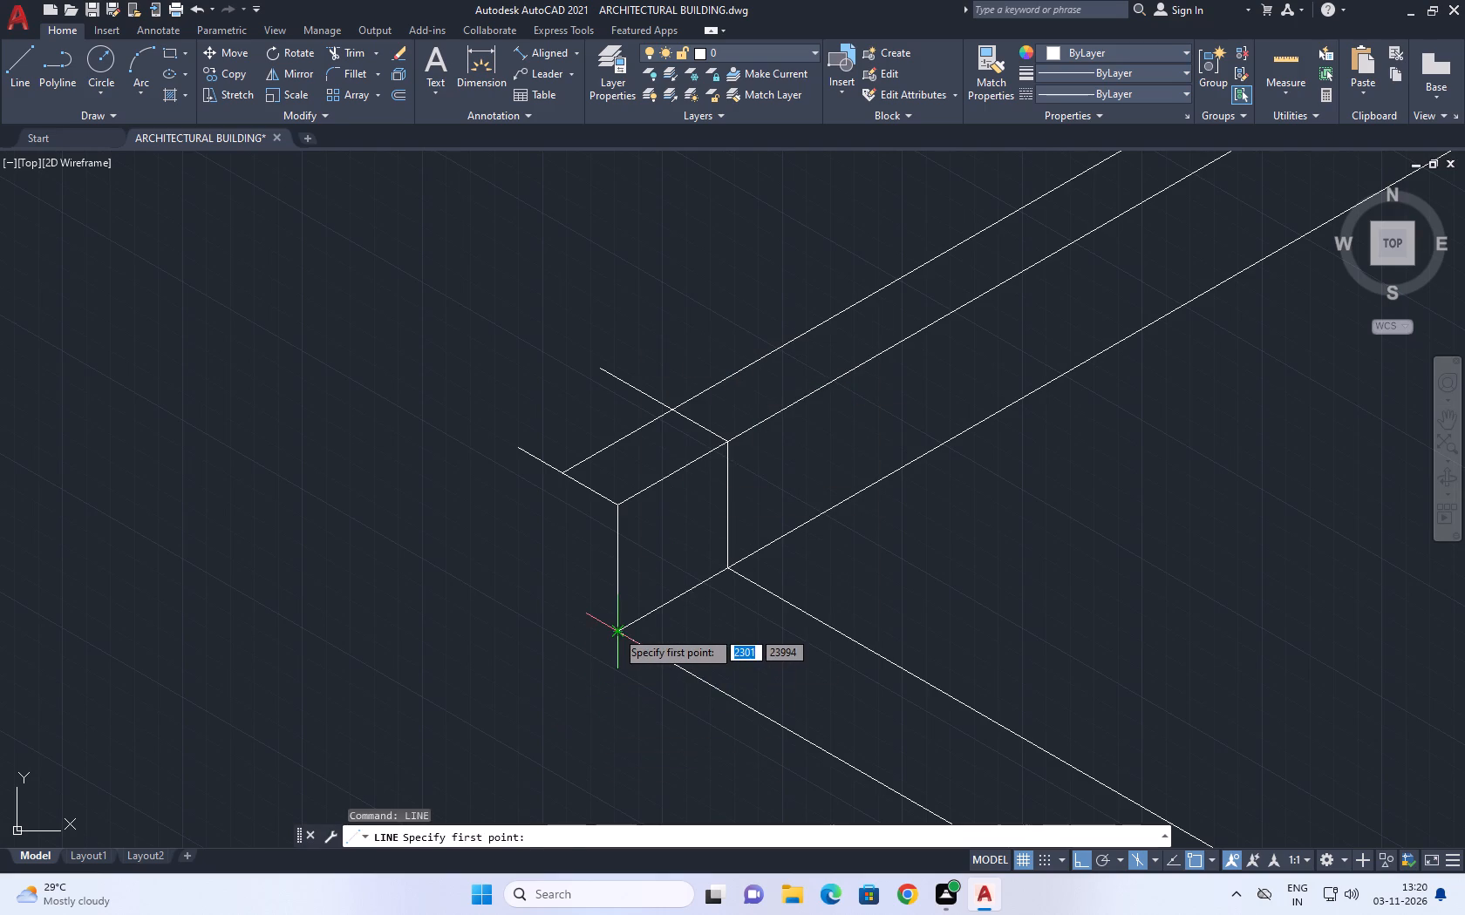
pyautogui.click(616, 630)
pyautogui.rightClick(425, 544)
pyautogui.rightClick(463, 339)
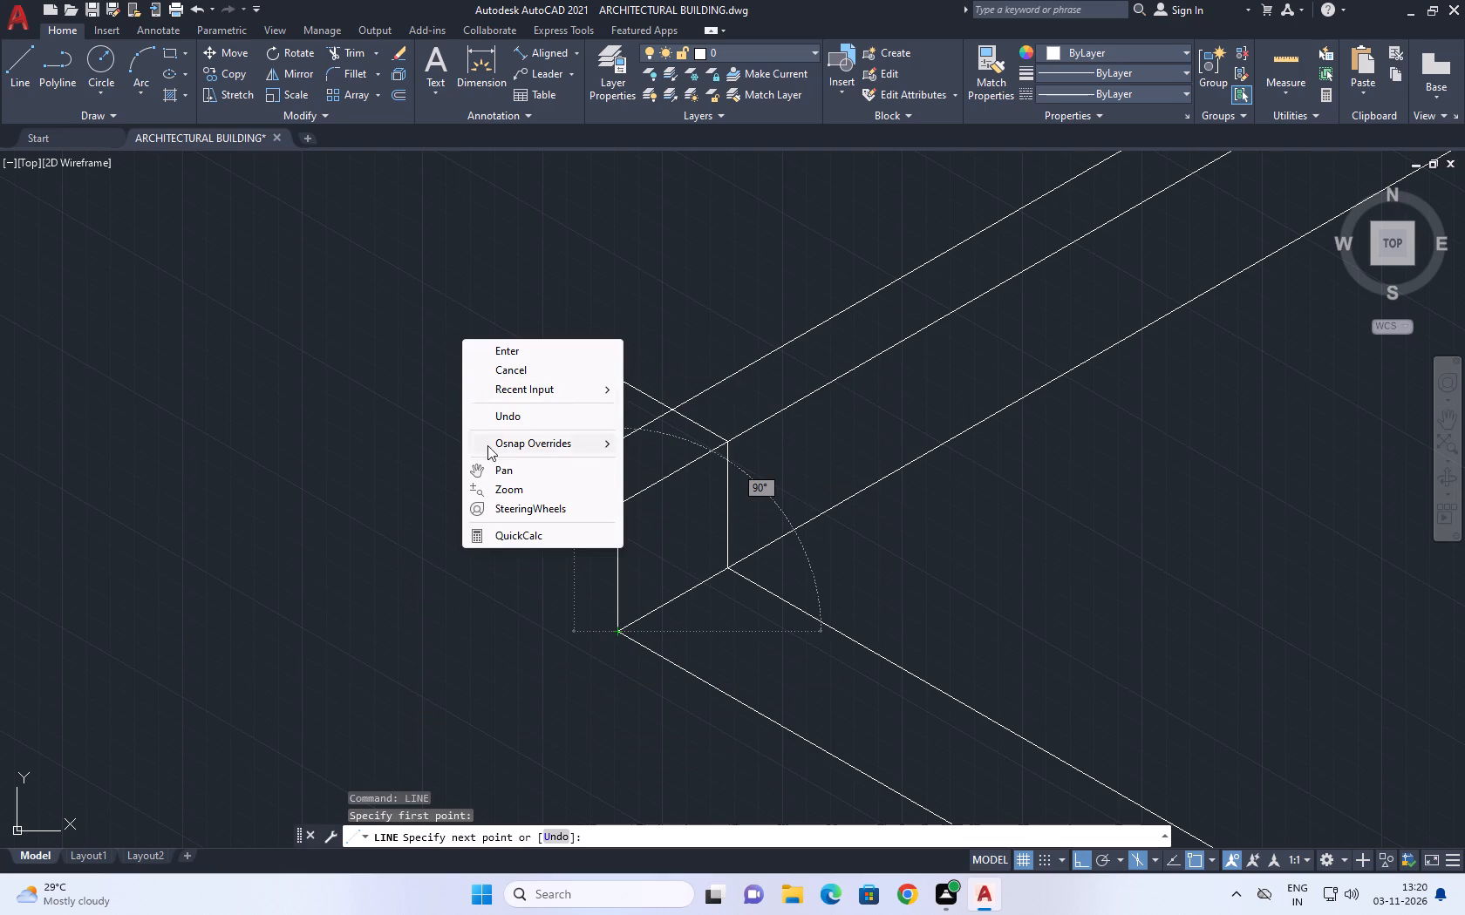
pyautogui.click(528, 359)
# Draw a 150° line outward from the bottom of the left corner's outer vertical.
pyautogui.rightClick(539, 364)
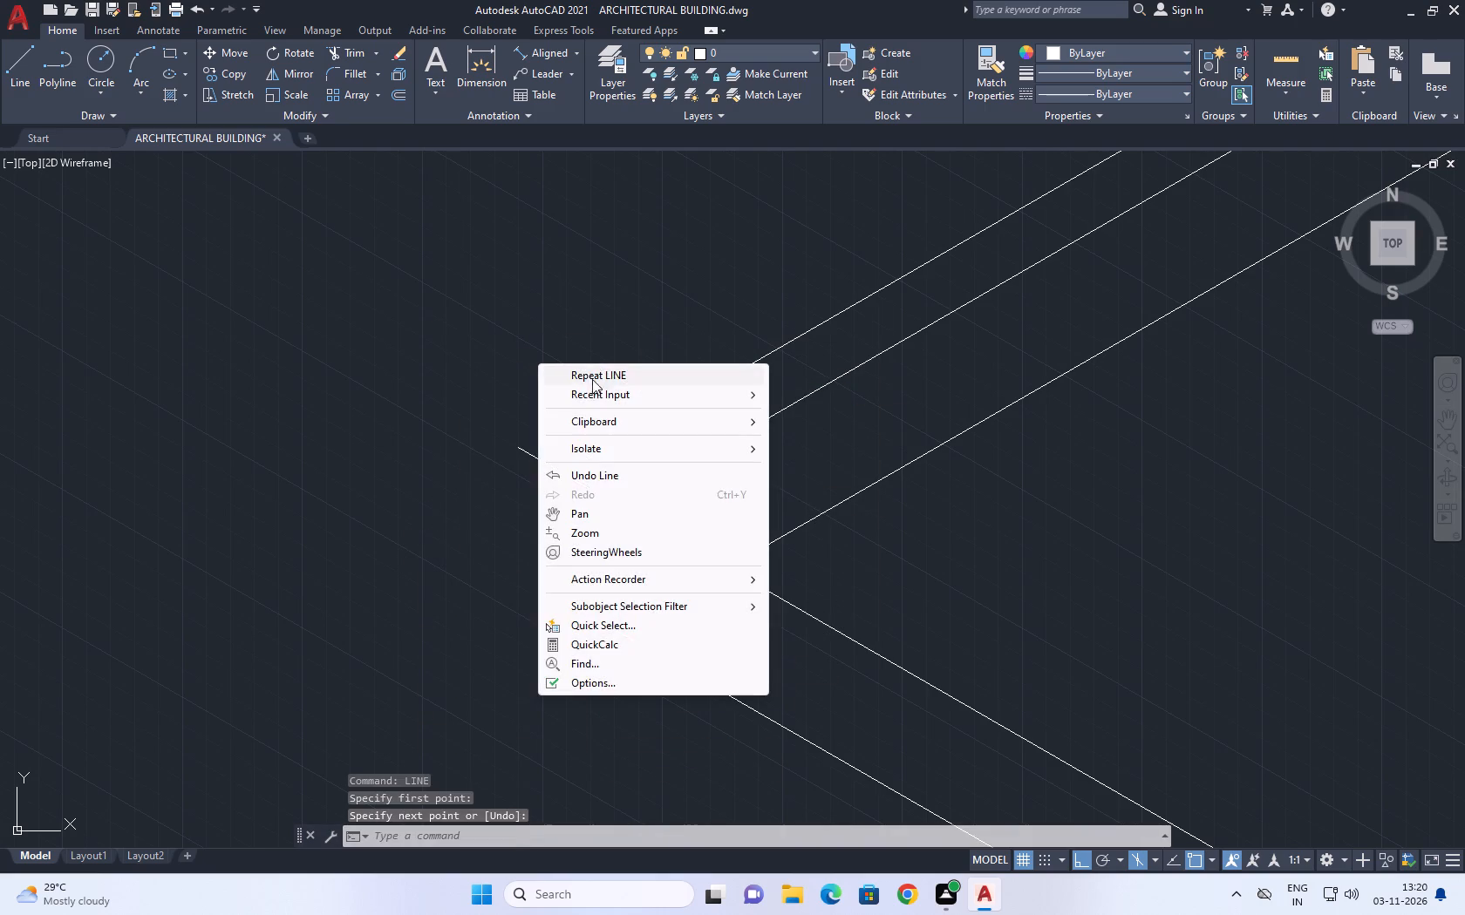
pyautogui.click(595, 369)
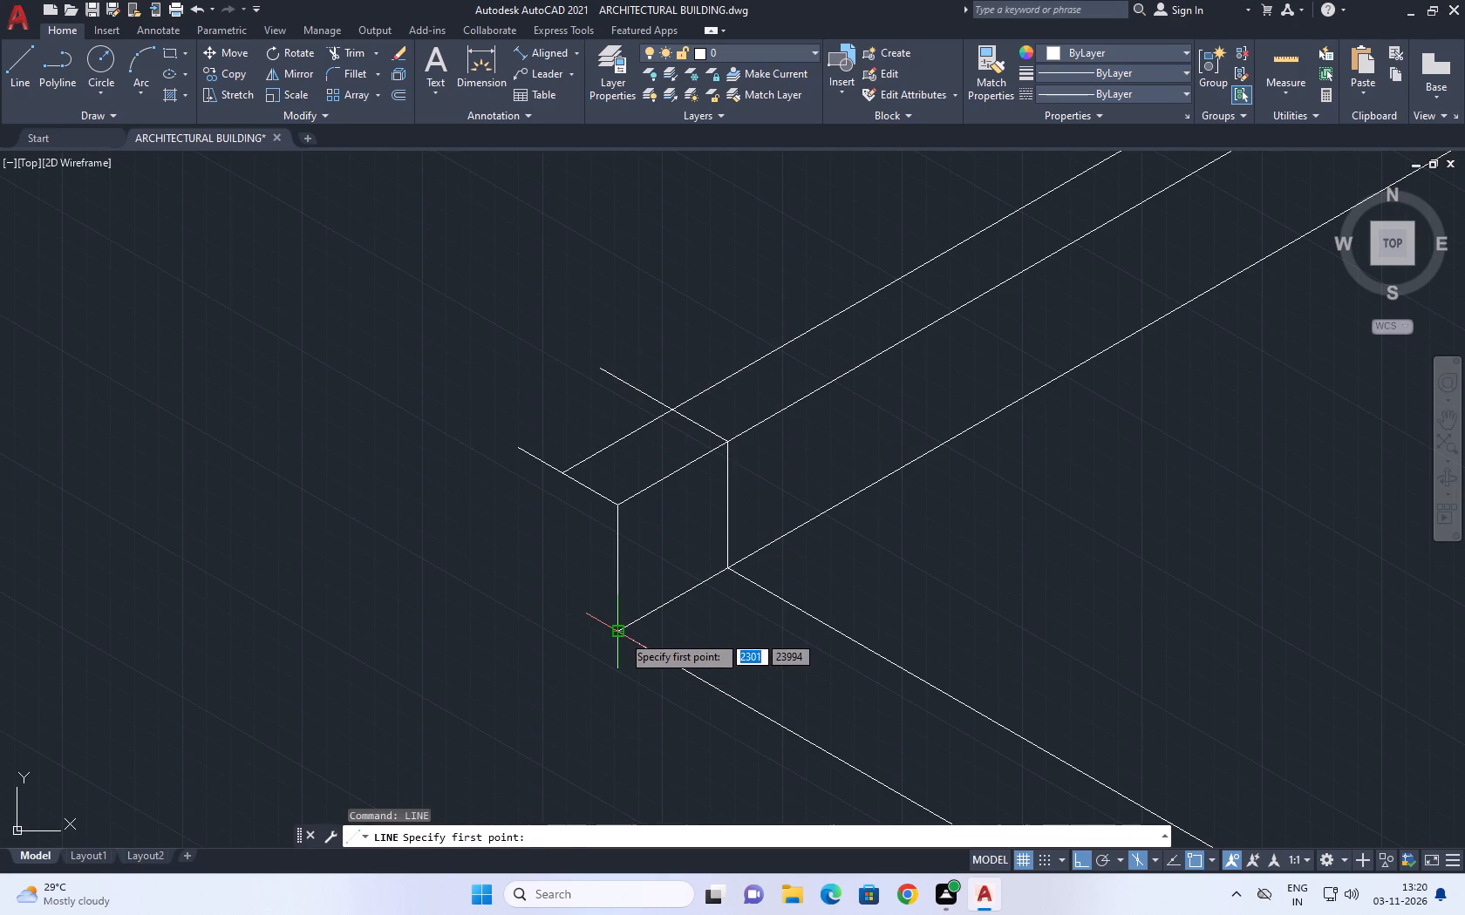
pyautogui.click(622, 634)
pyautogui.click(418, 518)
pyautogui.rightClick(424, 402)
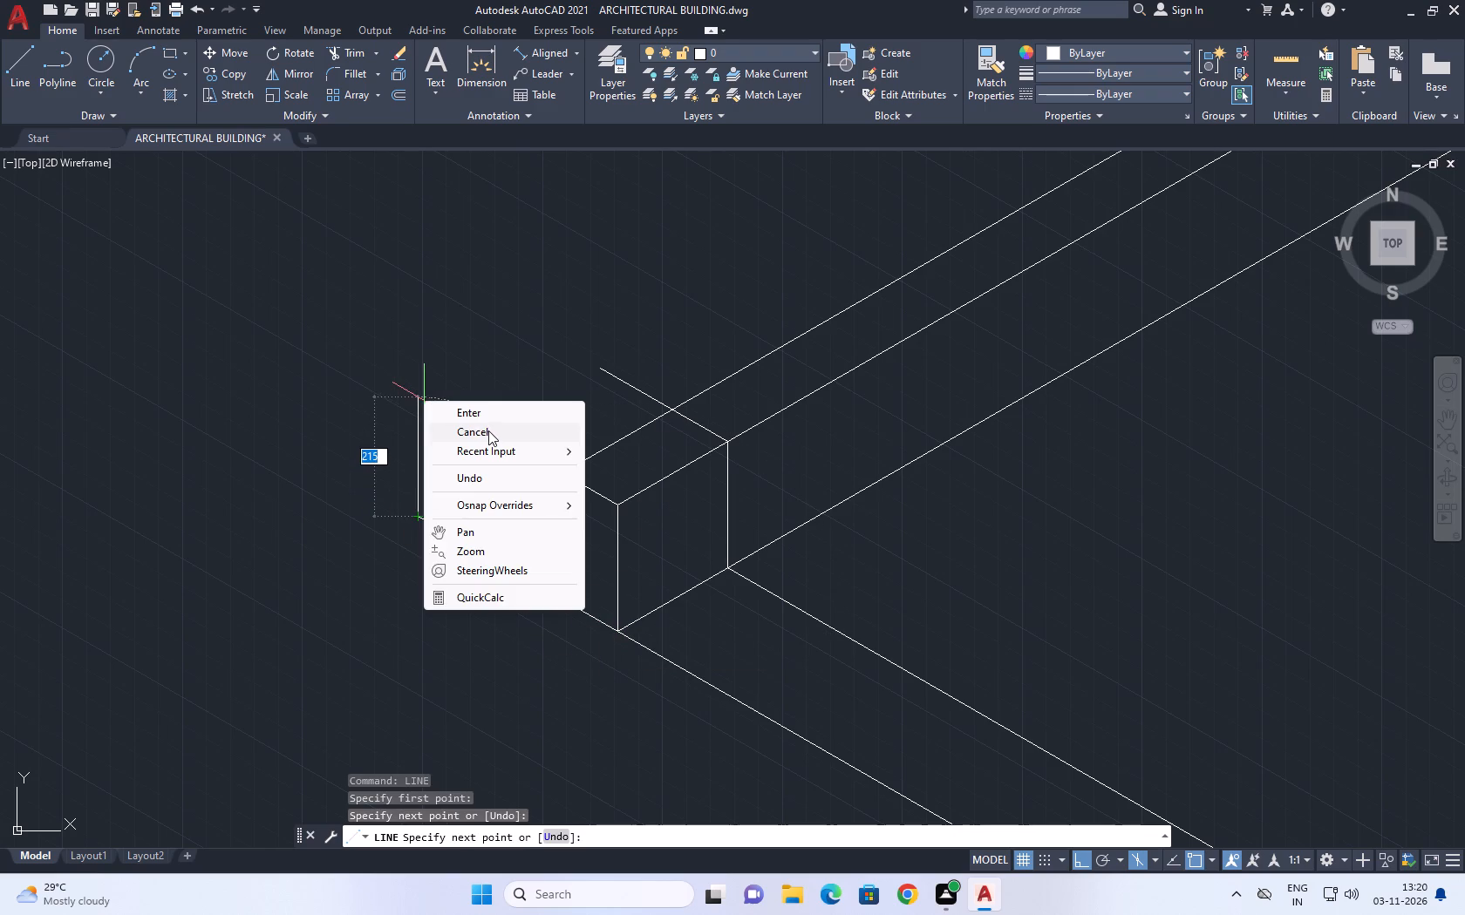
pyautogui.click(488, 430)
# Draw a vertical line down from the left end of the copied edge, running past the lower 150° line.
pyautogui.rightClick(534, 410)
pyautogui.click(575, 421)
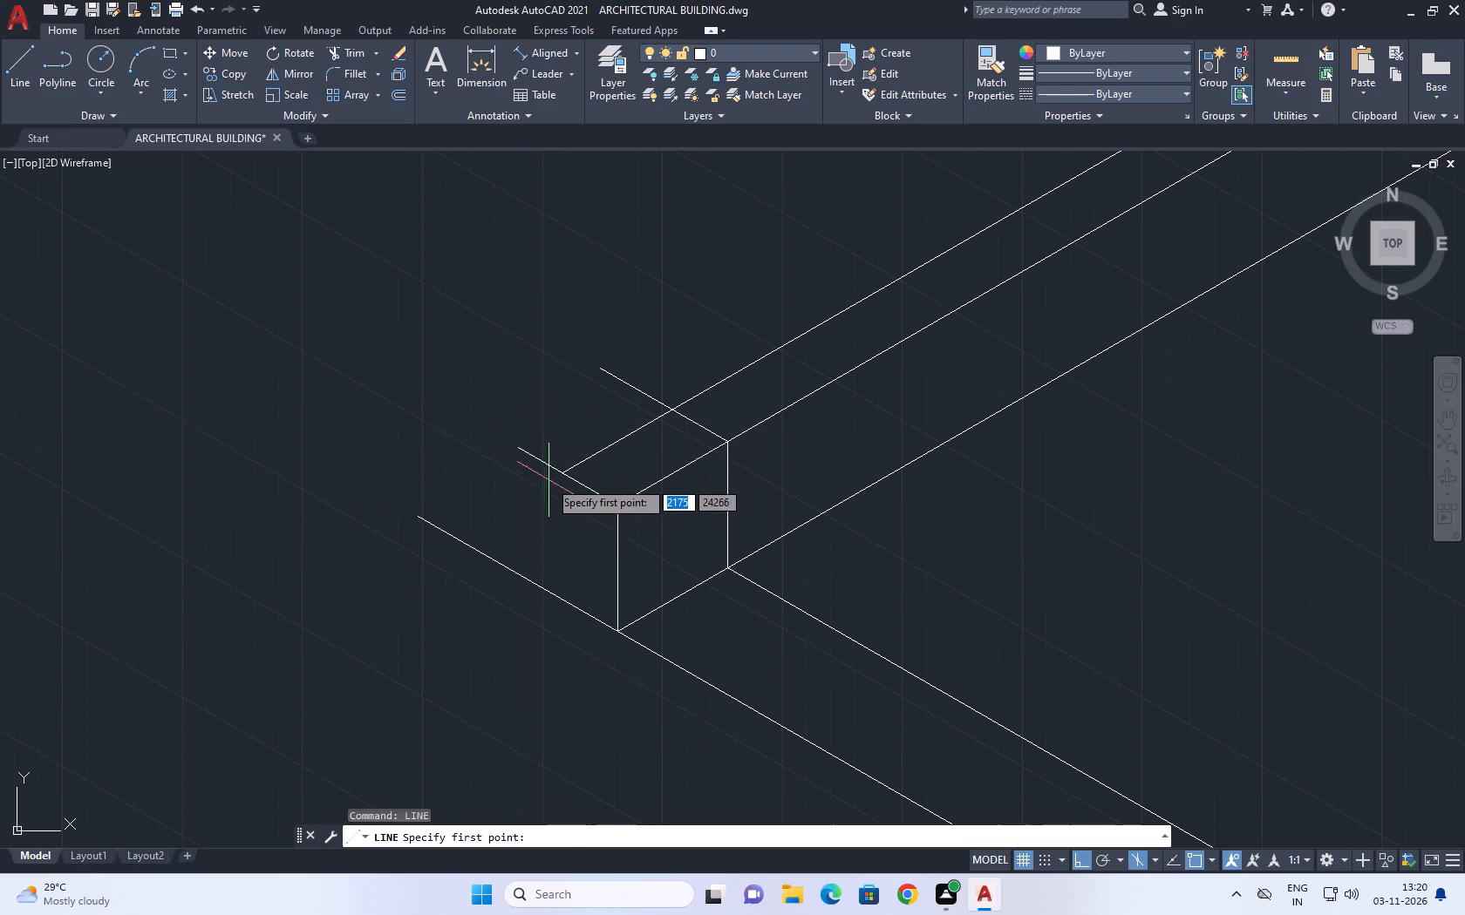
pyautogui.click(565, 474)
pyautogui.click(562, 695)
pyautogui.rightClick(479, 615)
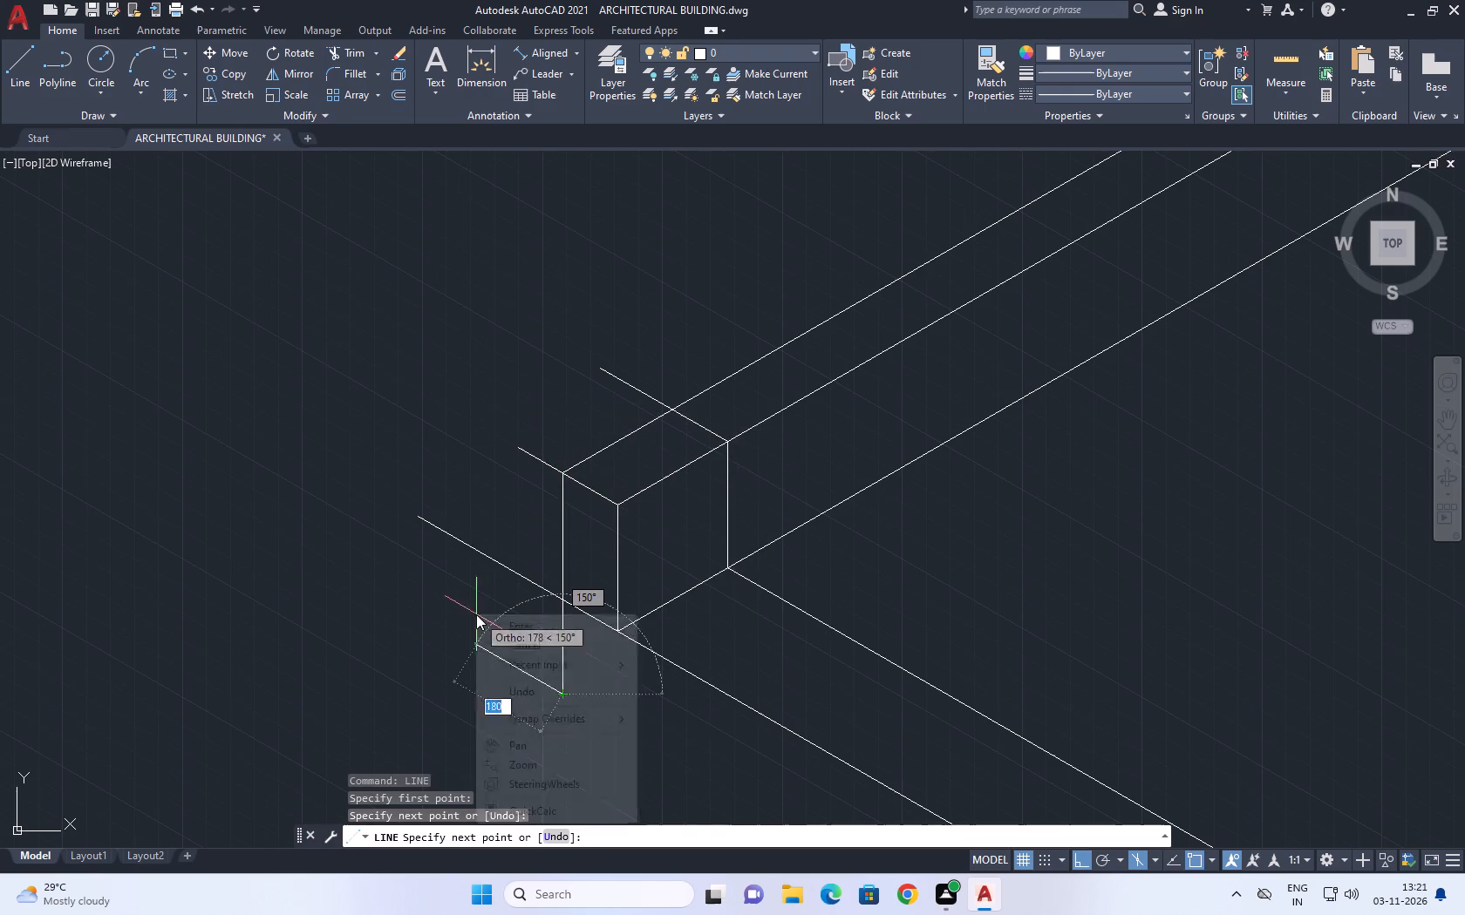
pyautogui.click(545, 640)
# Trim the overruns of the two upper 150° lines beyond the outer copied edge at the left corner.
pyautogui.moveTo(630, 559); pyautogui.dragTo(637, 630, button='middle')
pyautogui.moveTo(845, 568); pyautogui.dragTo(727, 512, button='middle')
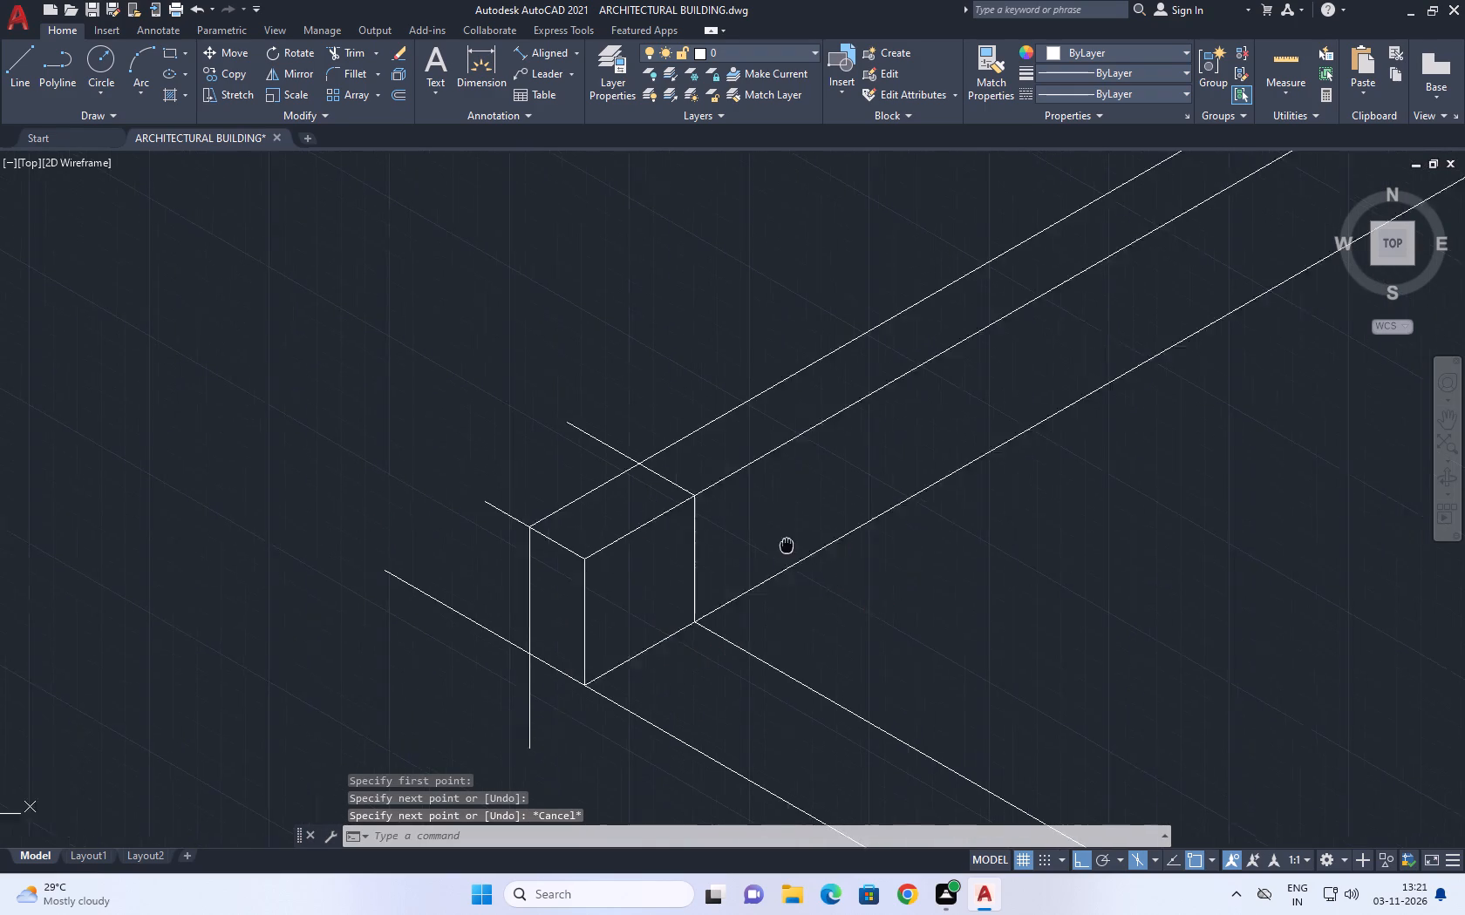
pyautogui.moveTo(727, 512); pyautogui.dragTo(723, 508, button='middle')
pyautogui.click(342, 56)
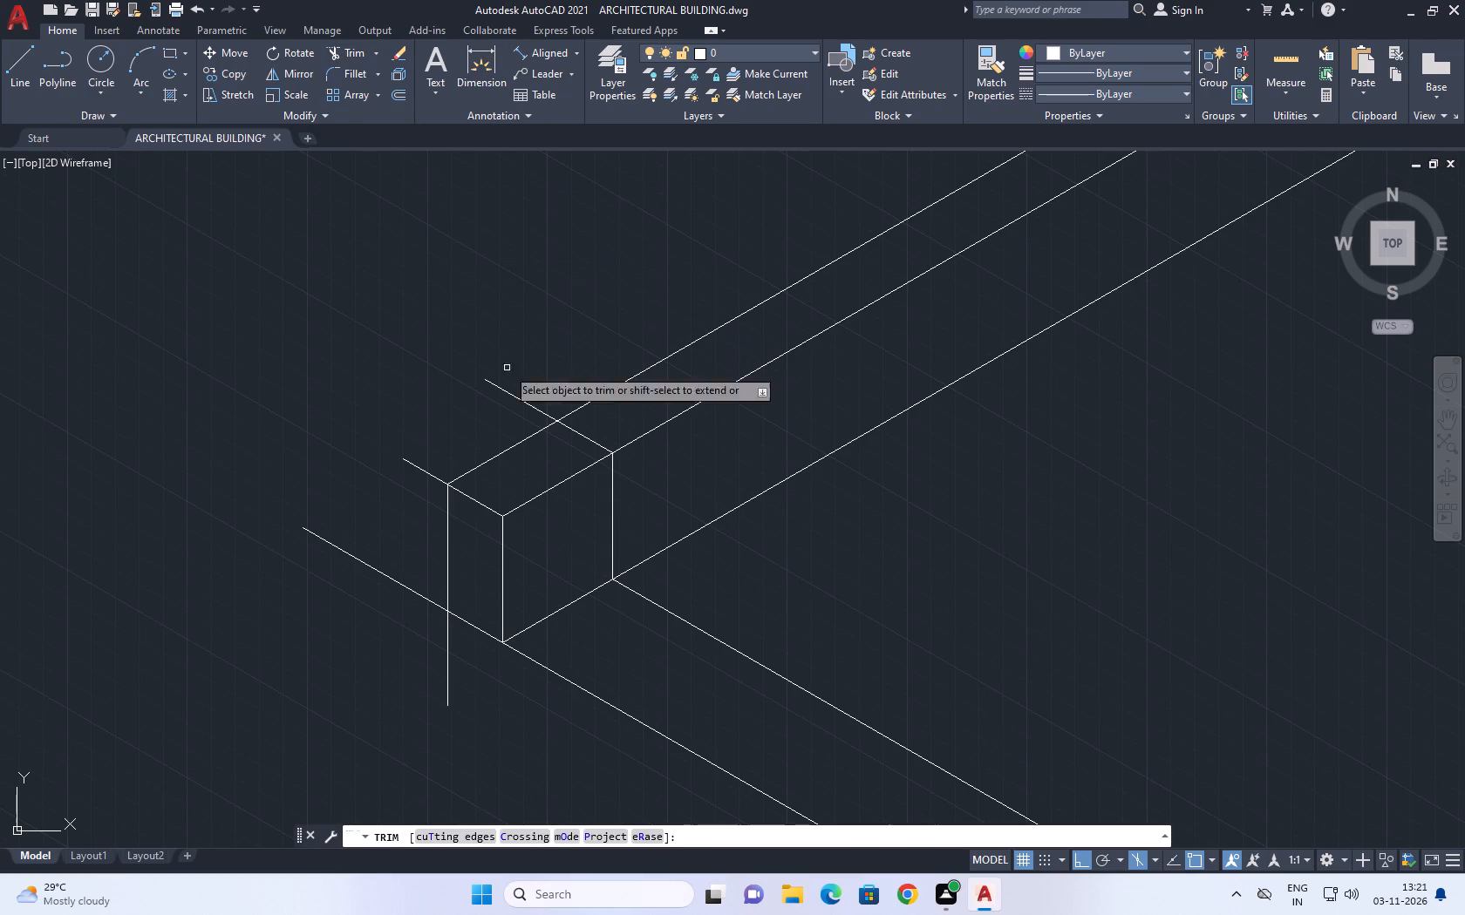
pyautogui.scroll(2, 483, 471)
pyautogui.click(344, 496)
pyautogui.click(678, 220)
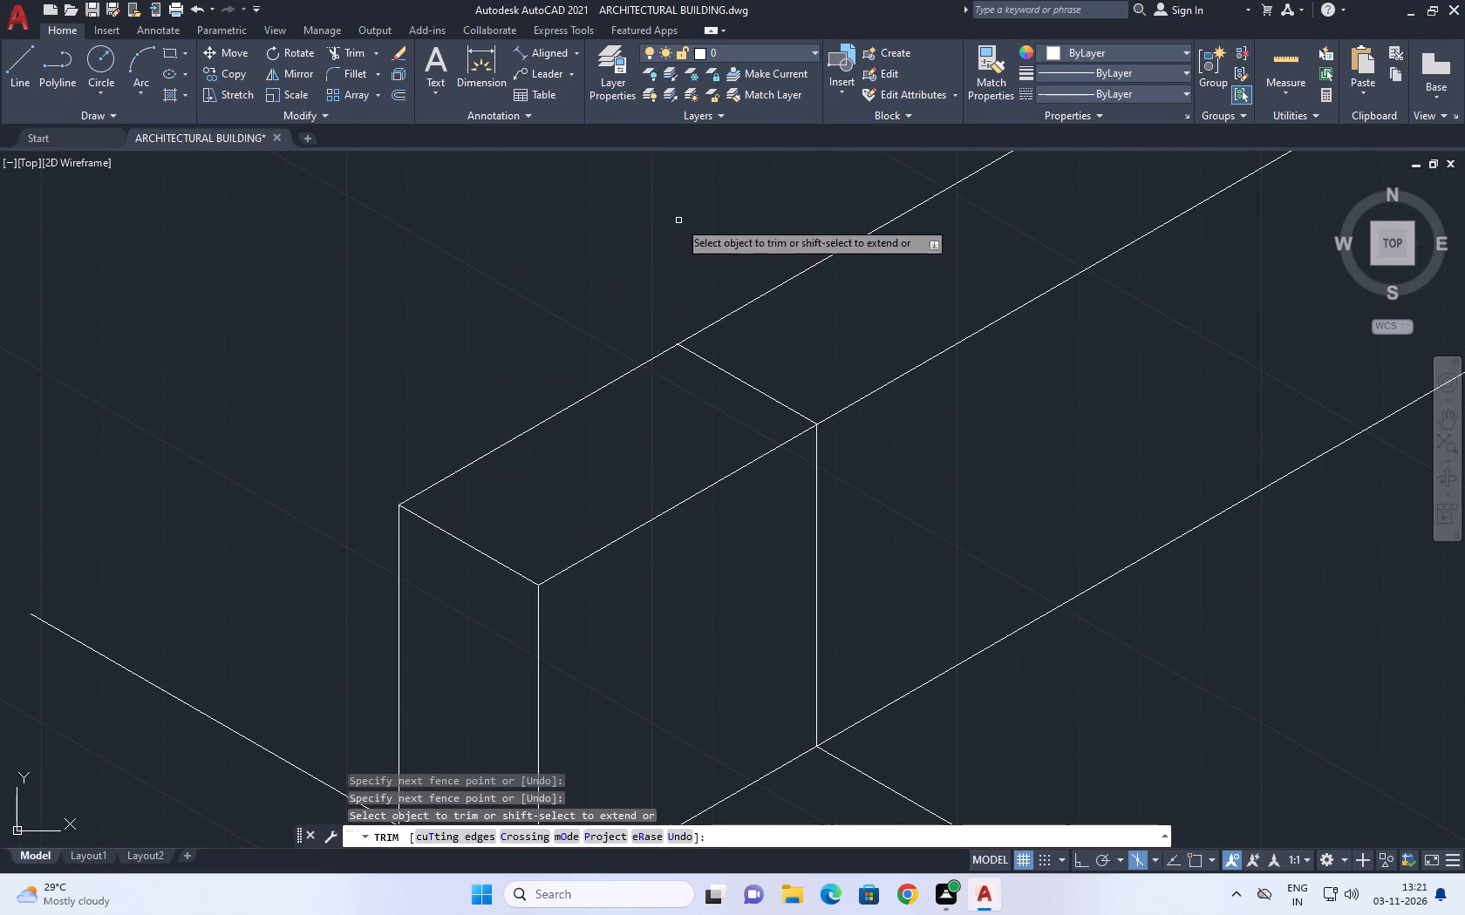
# Trim the lower 150° line and the new outer vertical back to their intersection at the left corner.
pyautogui.scroll(-5, 684, 282)
pyautogui.scroll(2, 631, 297)
pyautogui.moveTo(624, 287); pyautogui.dragTo(636, 332)
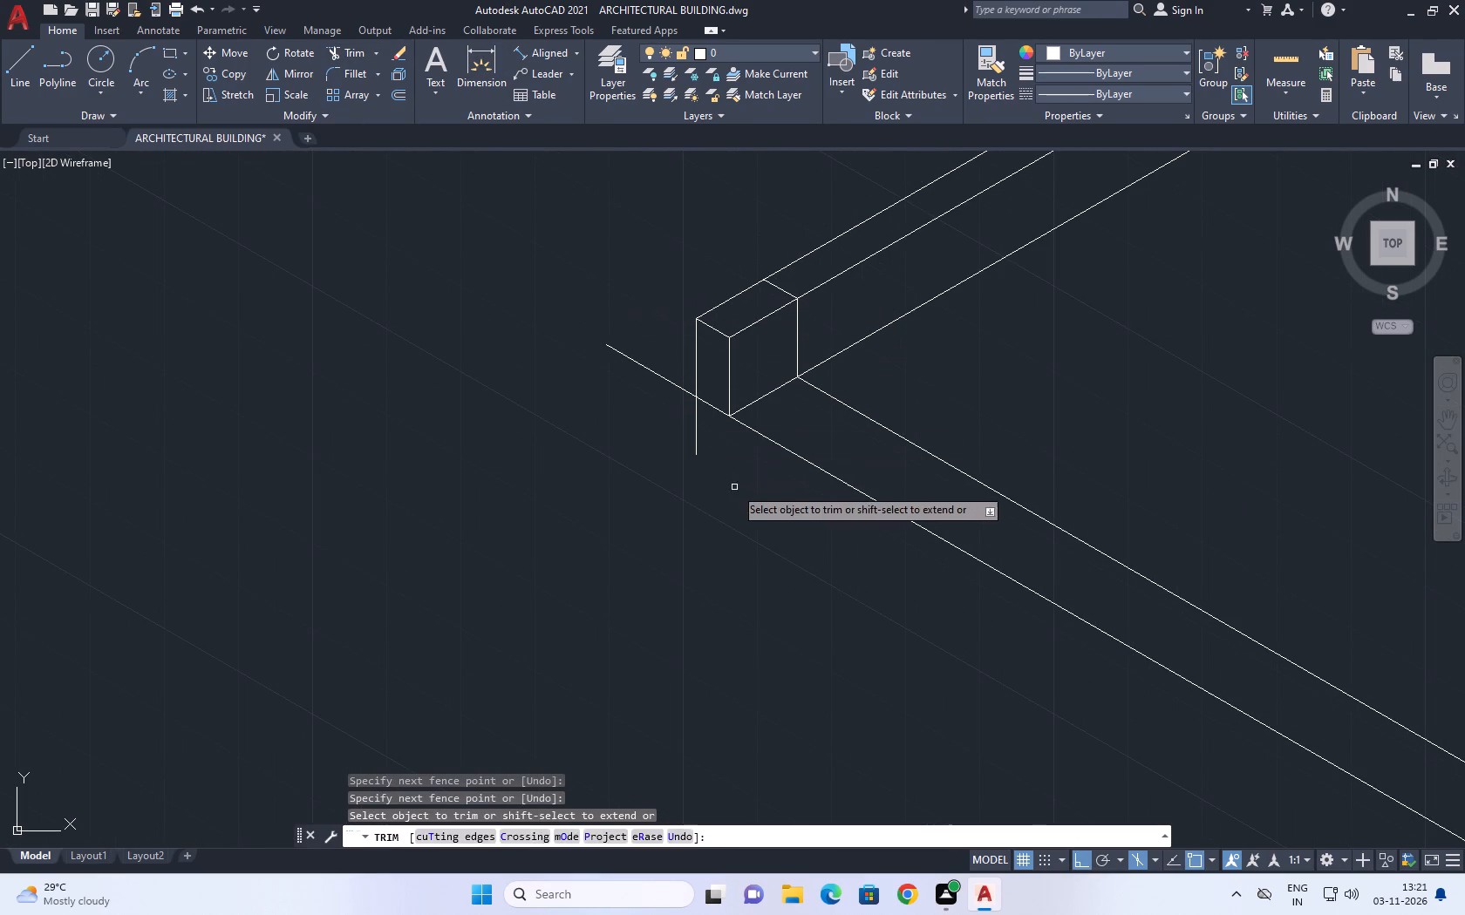
pyautogui.moveTo(727, 478); pyautogui.dragTo(708, 457)
pyautogui.moveTo(611, 279); pyautogui.dragTo(629, 308)
pyautogui.click(747, 513)
pyautogui.moveTo(626, 304); pyautogui.dragTo(625, 303)
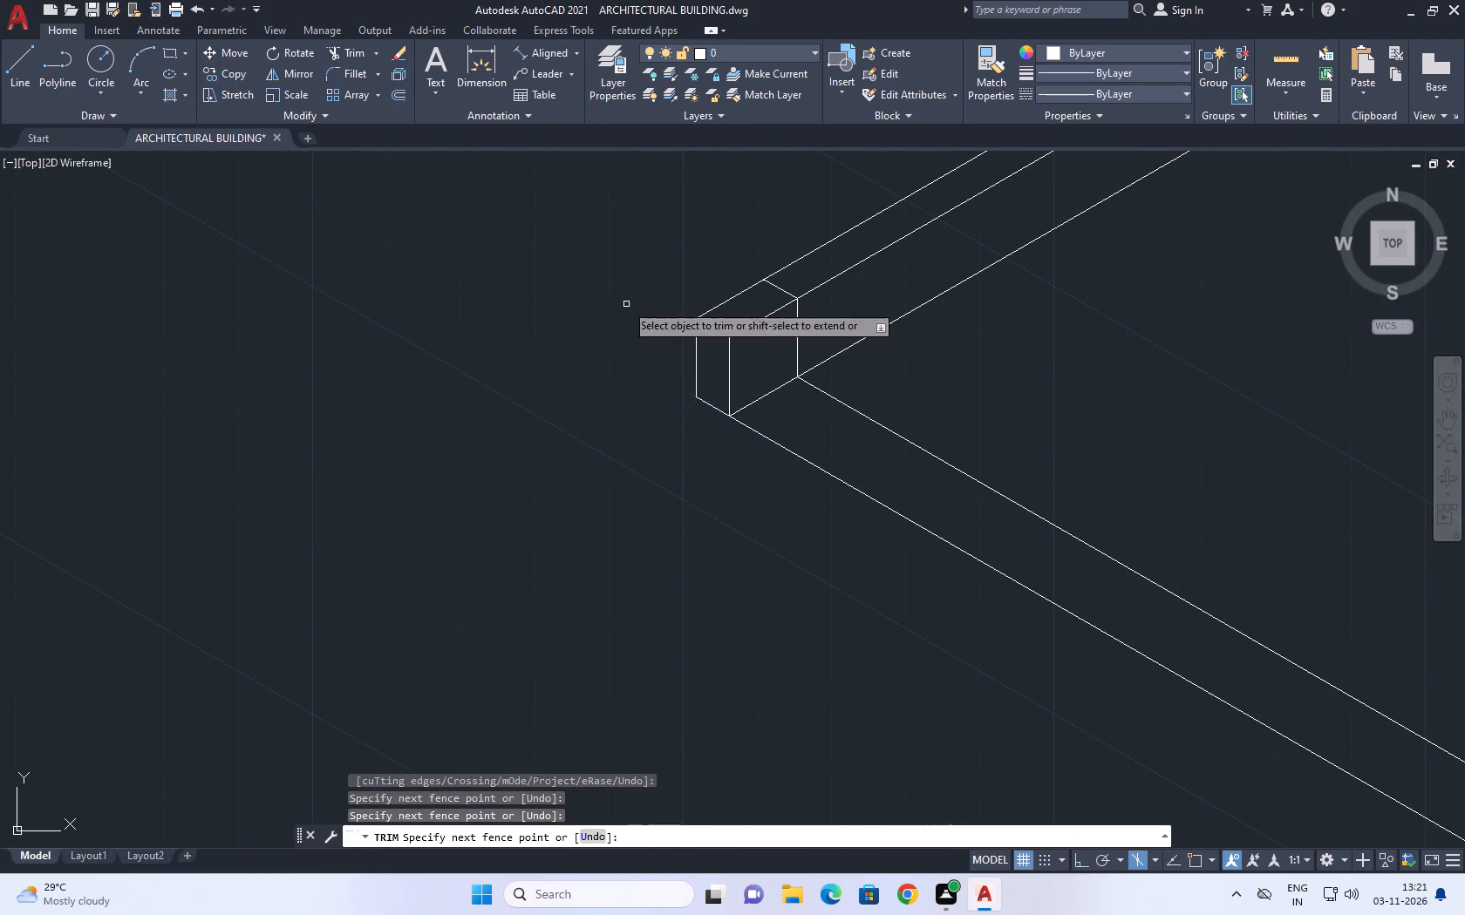
pyautogui.moveTo(625, 303); pyautogui.dragTo(625, 327)
pyautogui.scroll(-2, 641, 450)
pyautogui.scroll(-2, 772, 380)
pyautogui.moveTo(850, 360); pyautogui.dragTo(769, 369, button='middle')
pyautogui.scroll(-1, 760, 369)
pyautogui.scroll(2, 759, 394)
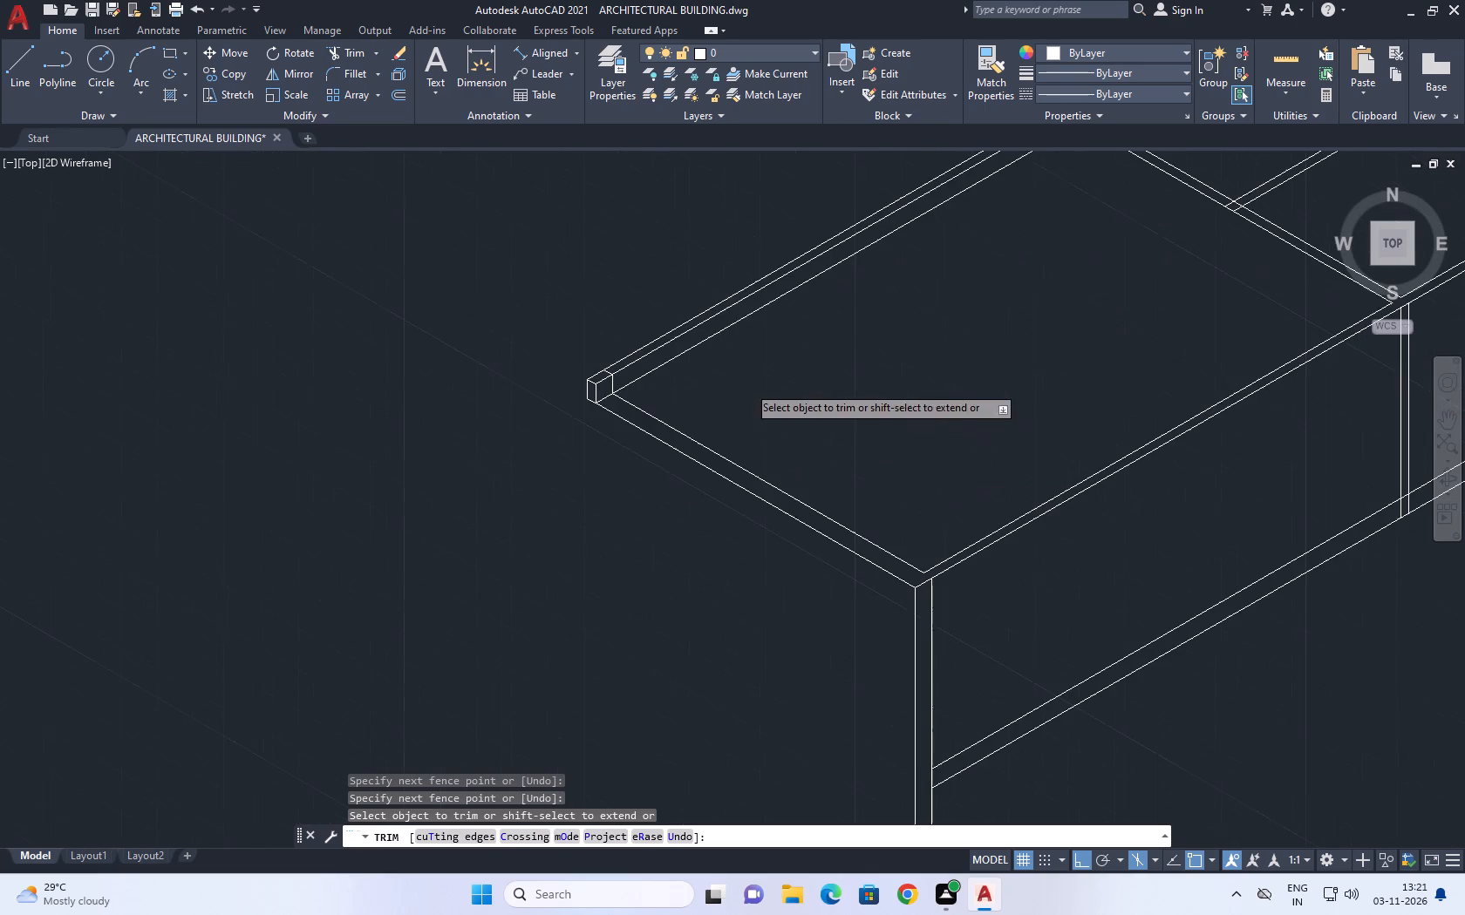
pyautogui.moveTo(877, 432); pyautogui.dragTo(623, 505, button='middle')
pyautogui.rightClick(666, 429)
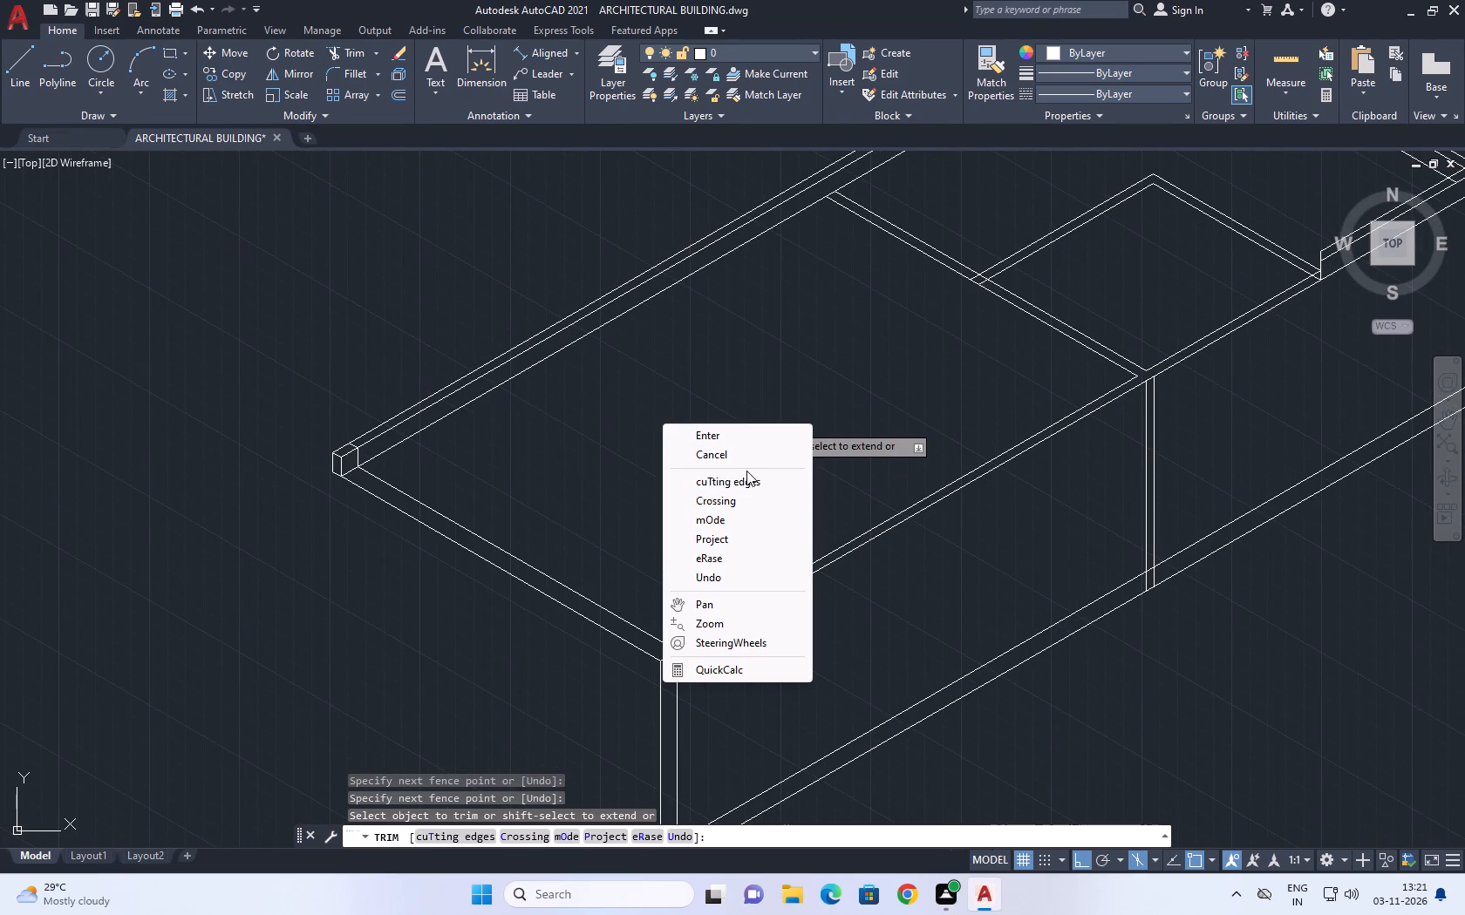
pyautogui.click(739, 457)
# Erase the inner vertical and the short 150° segment at its top near the volume's left corner.
pyautogui.scroll(-4, 744, 457)
pyautogui.moveTo(686, 504); pyautogui.dragTo(604, 505, button='middle')
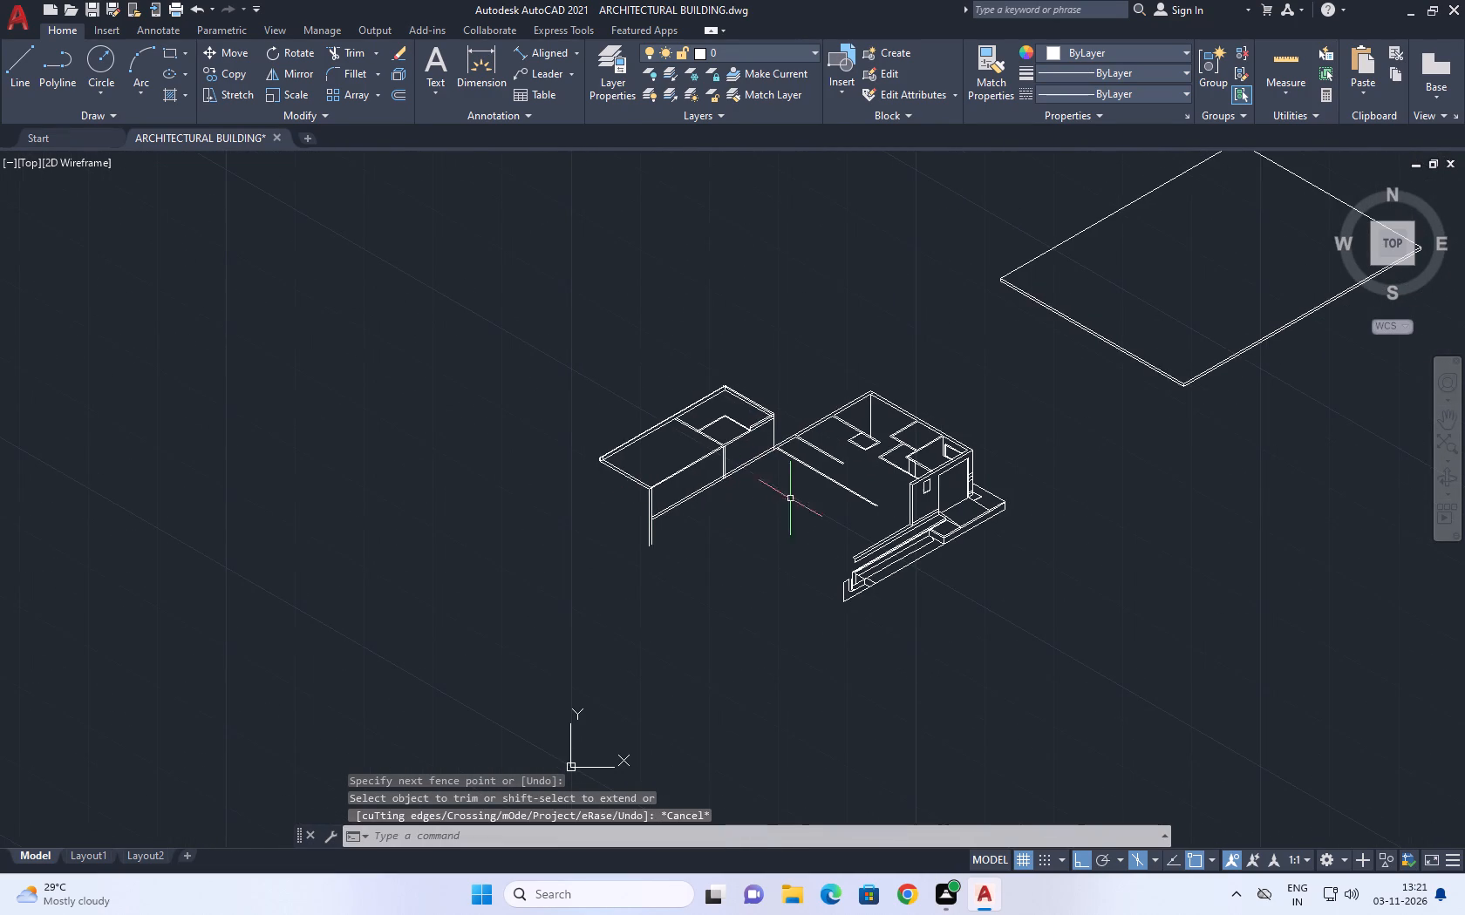
pyautogui.scroll(2, 694, 437)
pyautogui.moveTo(576, 481); pyautogui.dragTo(669, 526, button='middle')
pyautogui.scroll(2, 567, 527)
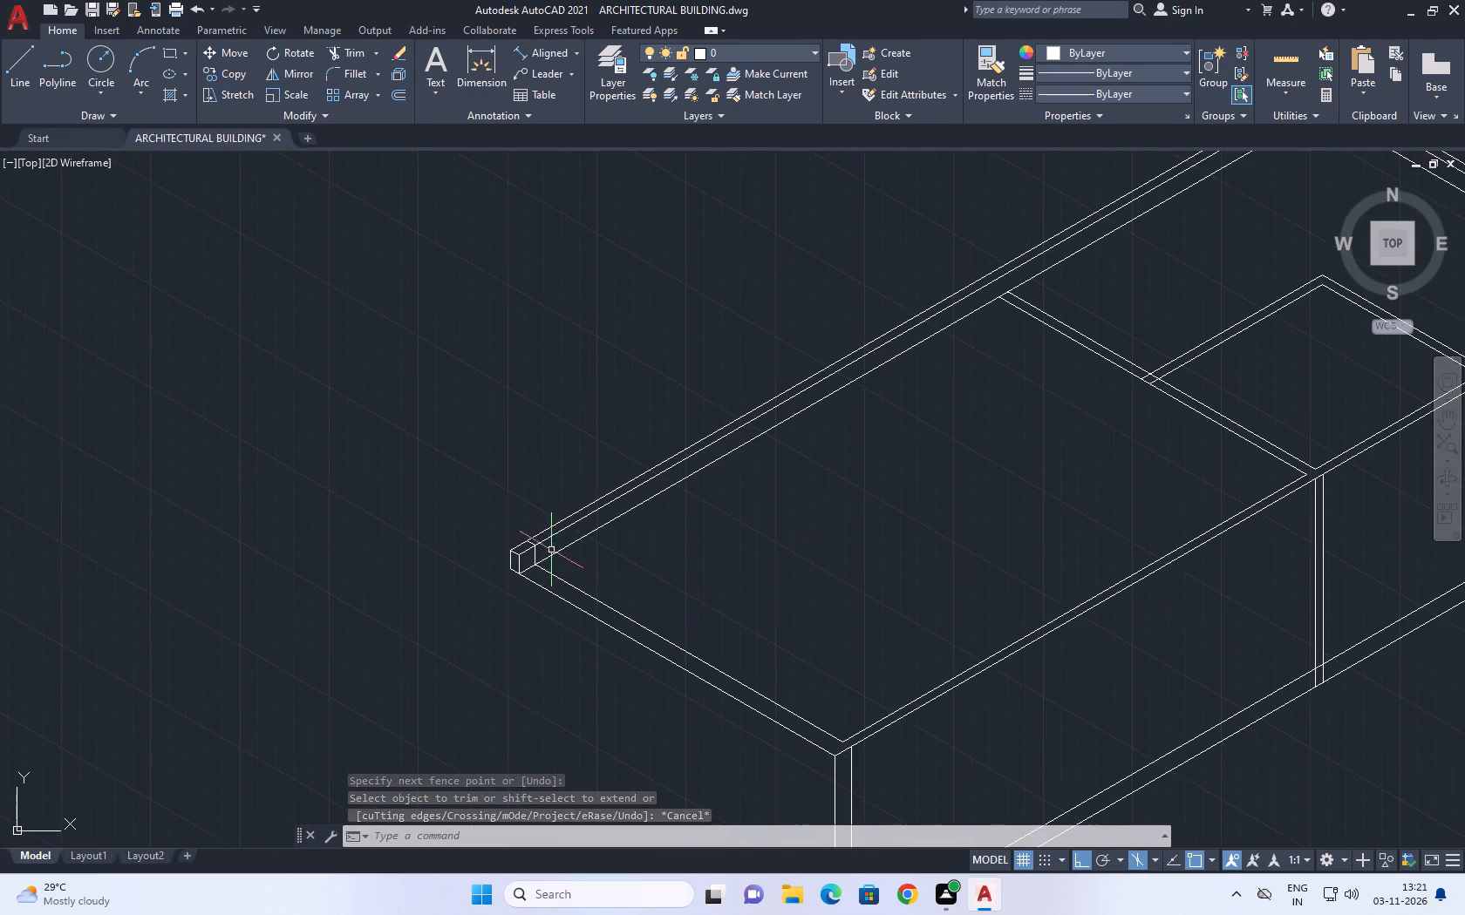
pyautogui.moveTo(534, 570); pyautogui.dragTo(513, 505, button='middle')
pyautogui.scroll(4, 507, 491)
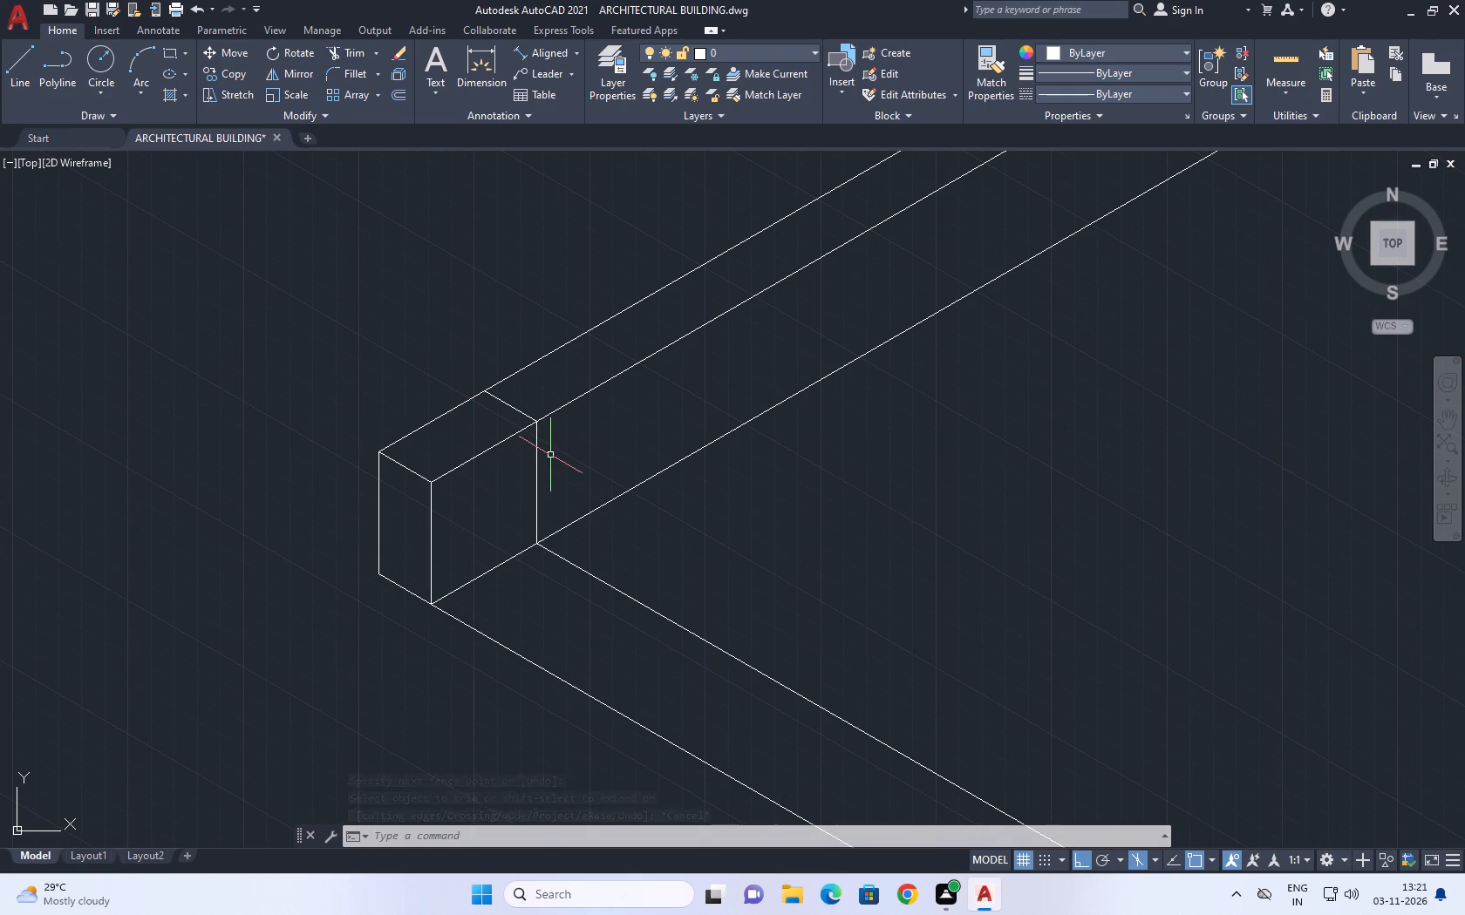
pyautogui.click(563, 449)
pyautogui.click(522, 491)
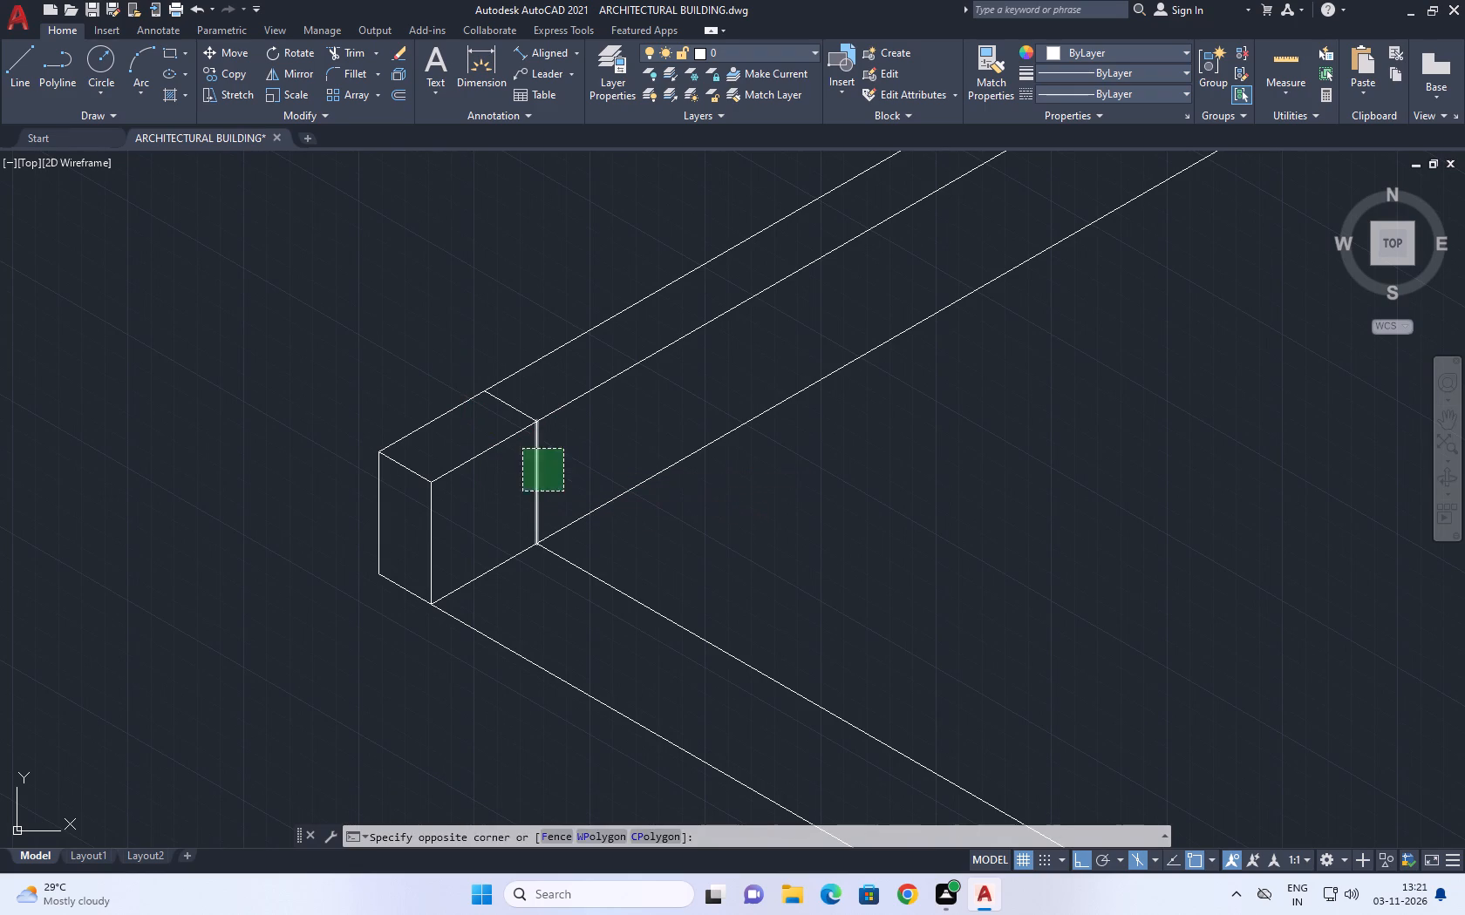
pyautogui.moveTo(556, 428); pyautogui.dragTo(583, 486, button='middle')
pyautogui.scroll(1, 569, 487)
pyautogui.moveTo(549, 430); pyautogui.dragTo(531, 439)
pyautogui.click(501, 455)
pyautogui.rightClick(590, 433)
pyautogui.click(664, 536)
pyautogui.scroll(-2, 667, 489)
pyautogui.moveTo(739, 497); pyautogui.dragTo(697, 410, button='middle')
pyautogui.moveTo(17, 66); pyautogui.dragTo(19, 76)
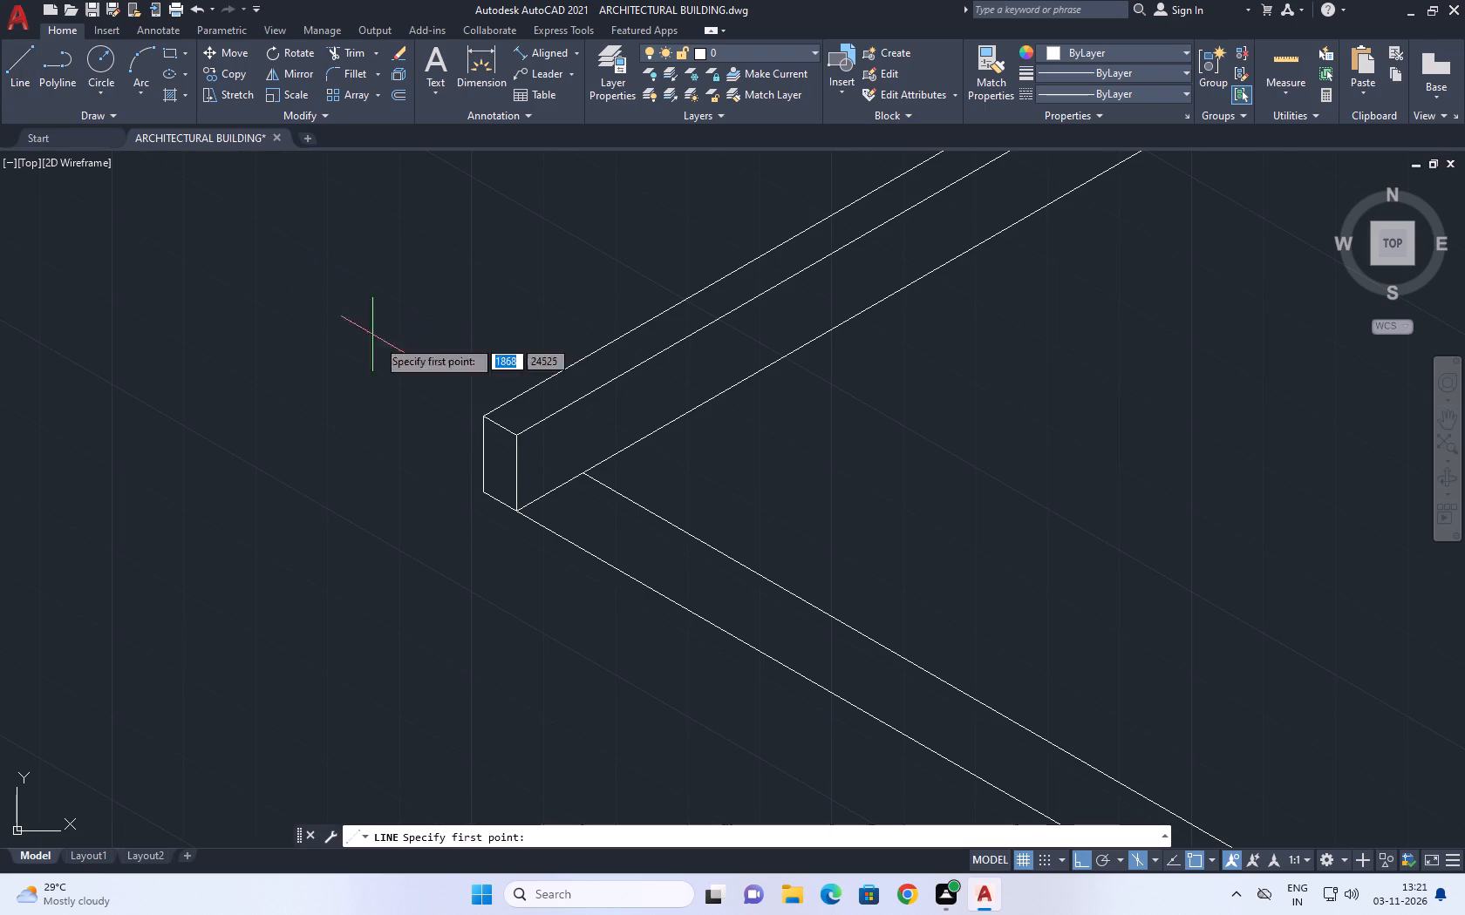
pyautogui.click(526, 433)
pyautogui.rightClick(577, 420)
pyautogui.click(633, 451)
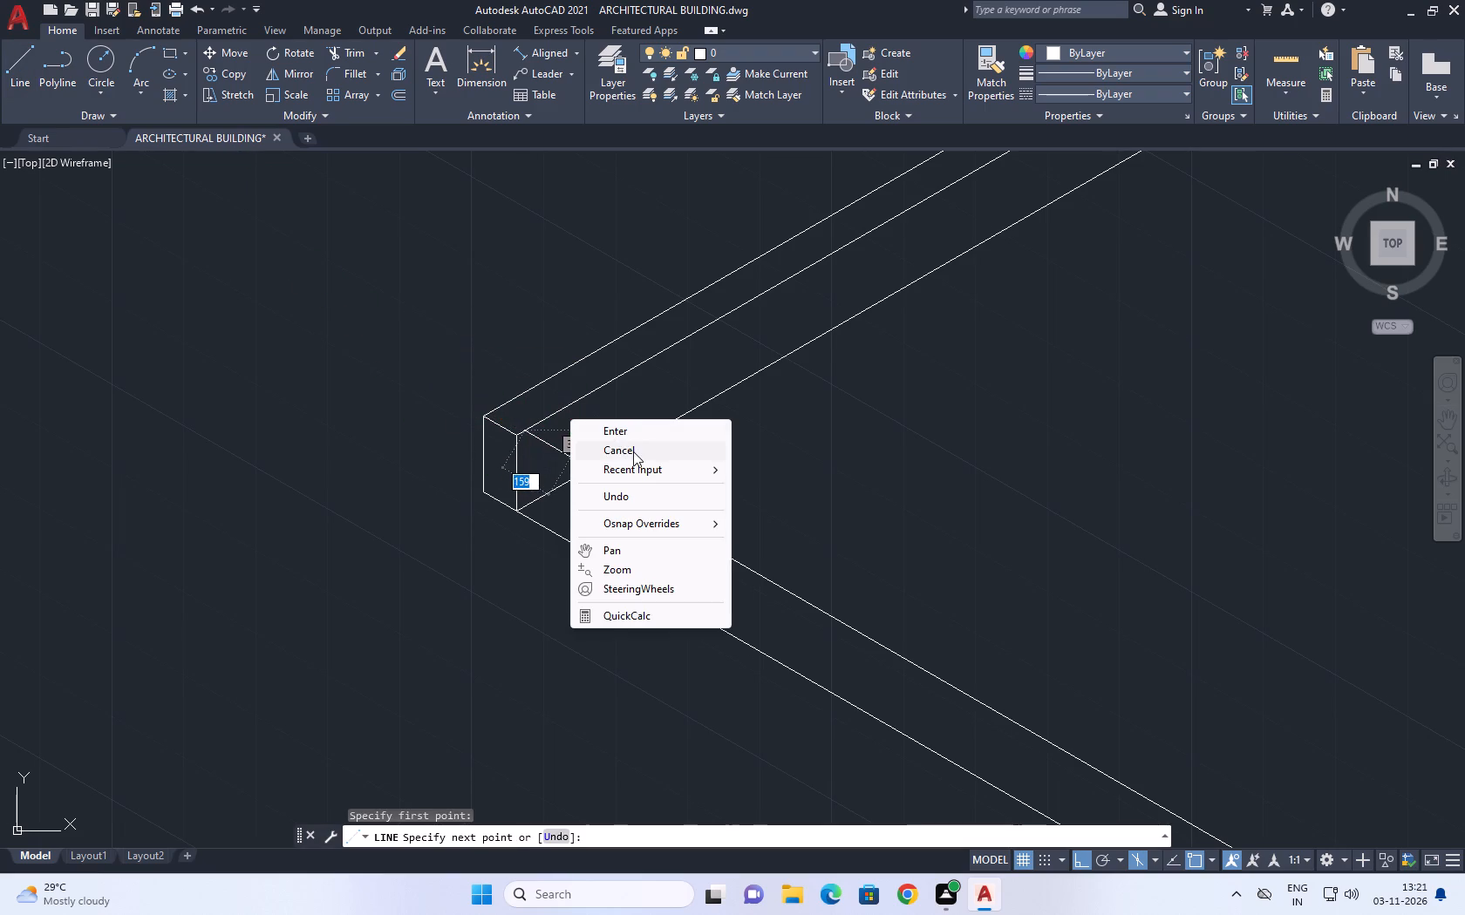
# Draw a 330° line from the top of the inner vertical at the left corner to just past the front corner vertical.
pyautogui.rightClick(553, 339)
pyautogui.click(637, 351)
pyautogui.click(521, 438)
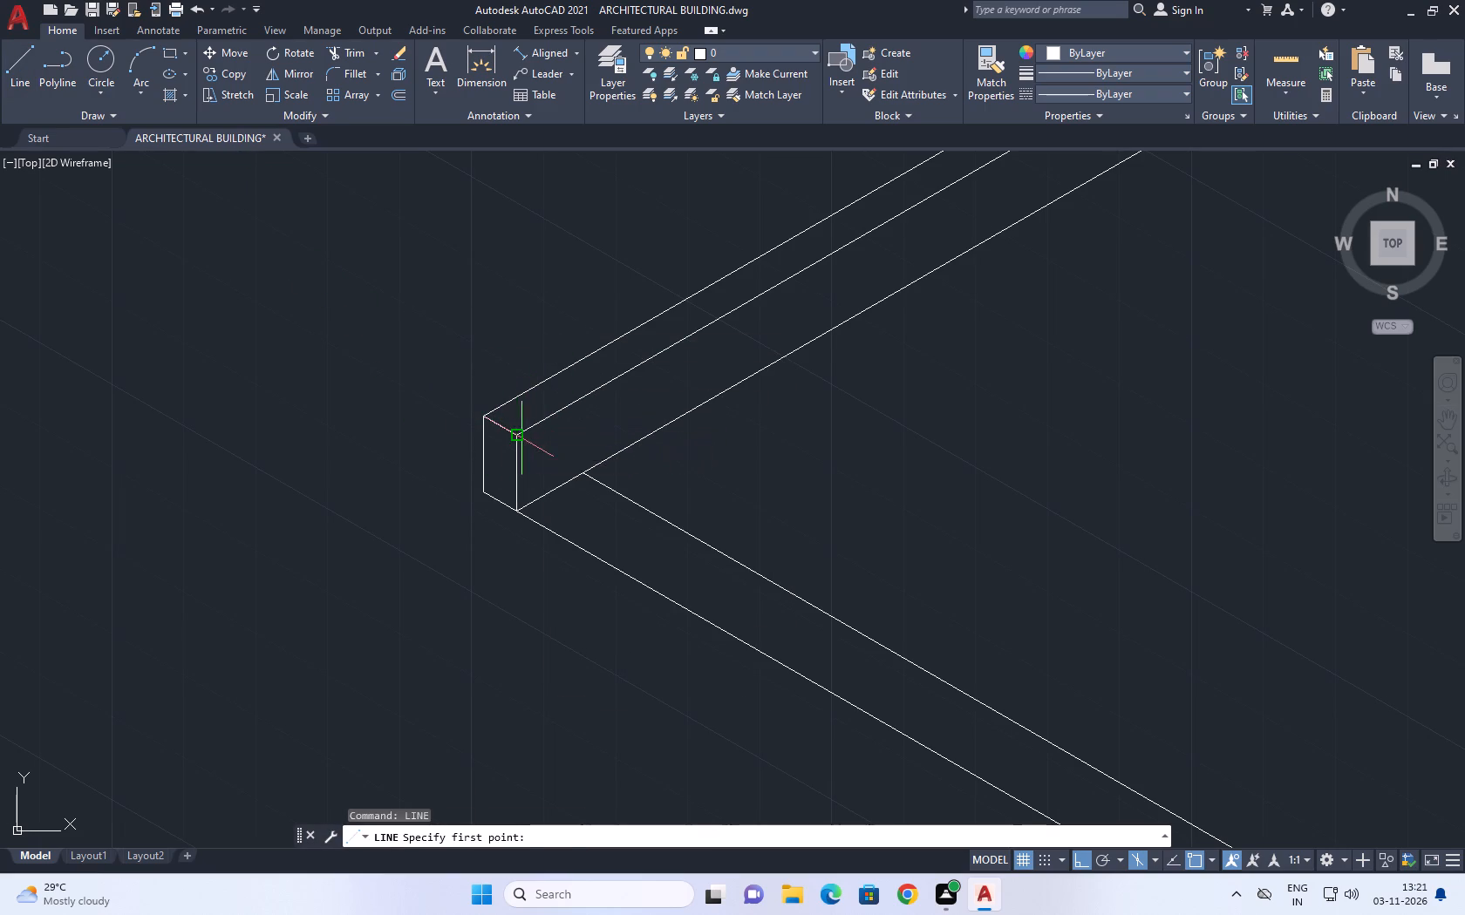
pyautogui.scroll(-4, 554, 444)
pyautogui.scroll(1, 805, 682)
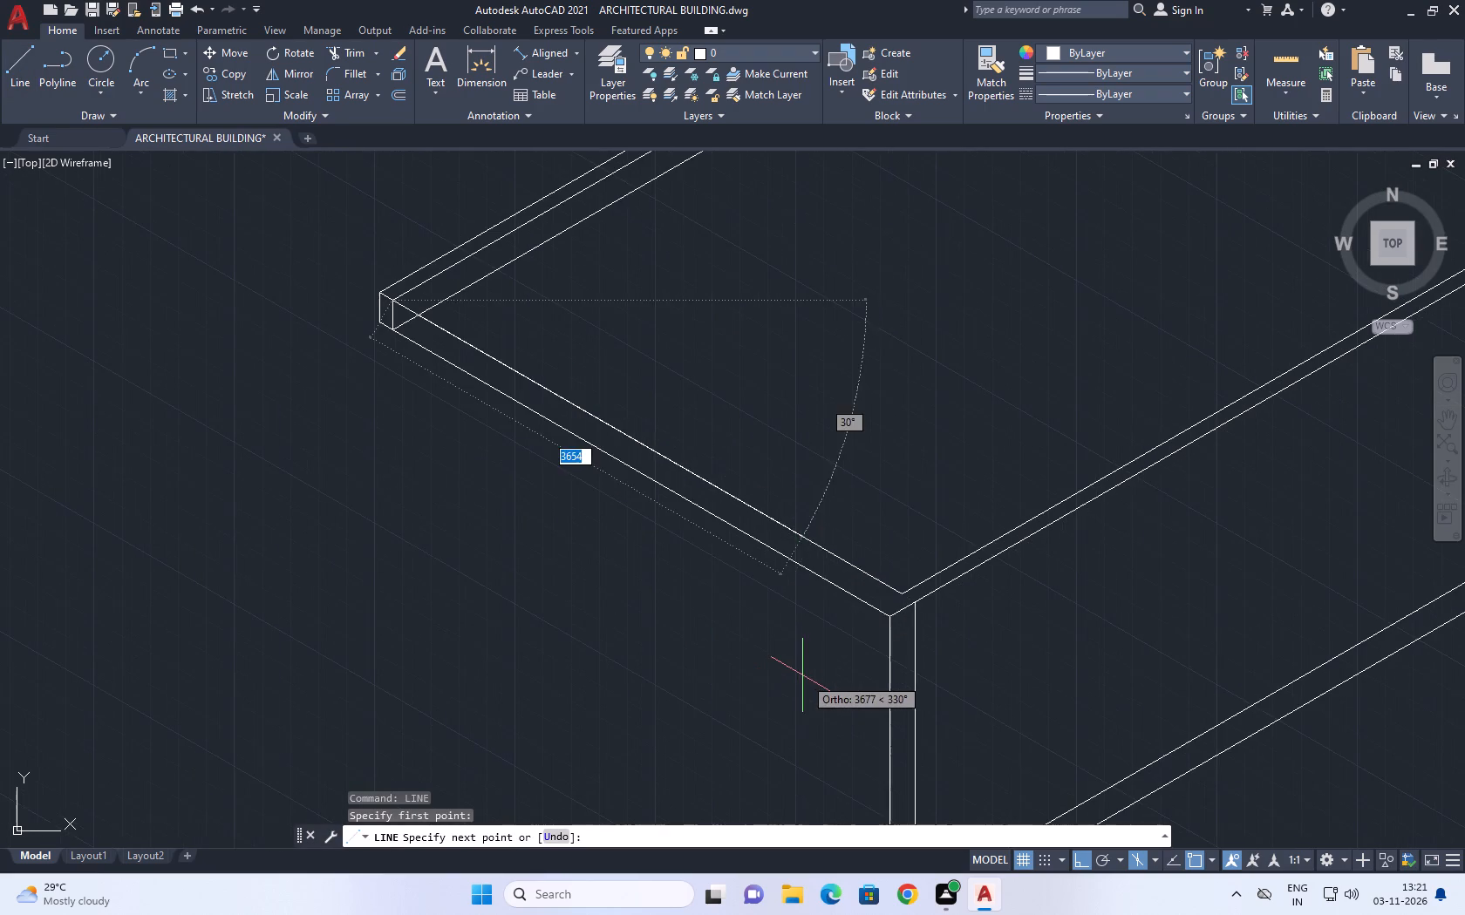
pyautogui.scroll(1, 821, 679)
pyautogui.moveTo(765, 669); pyautogui.dragTo(728, 657, button='middle')
pyautogui.scroll(-2, 924, 577)
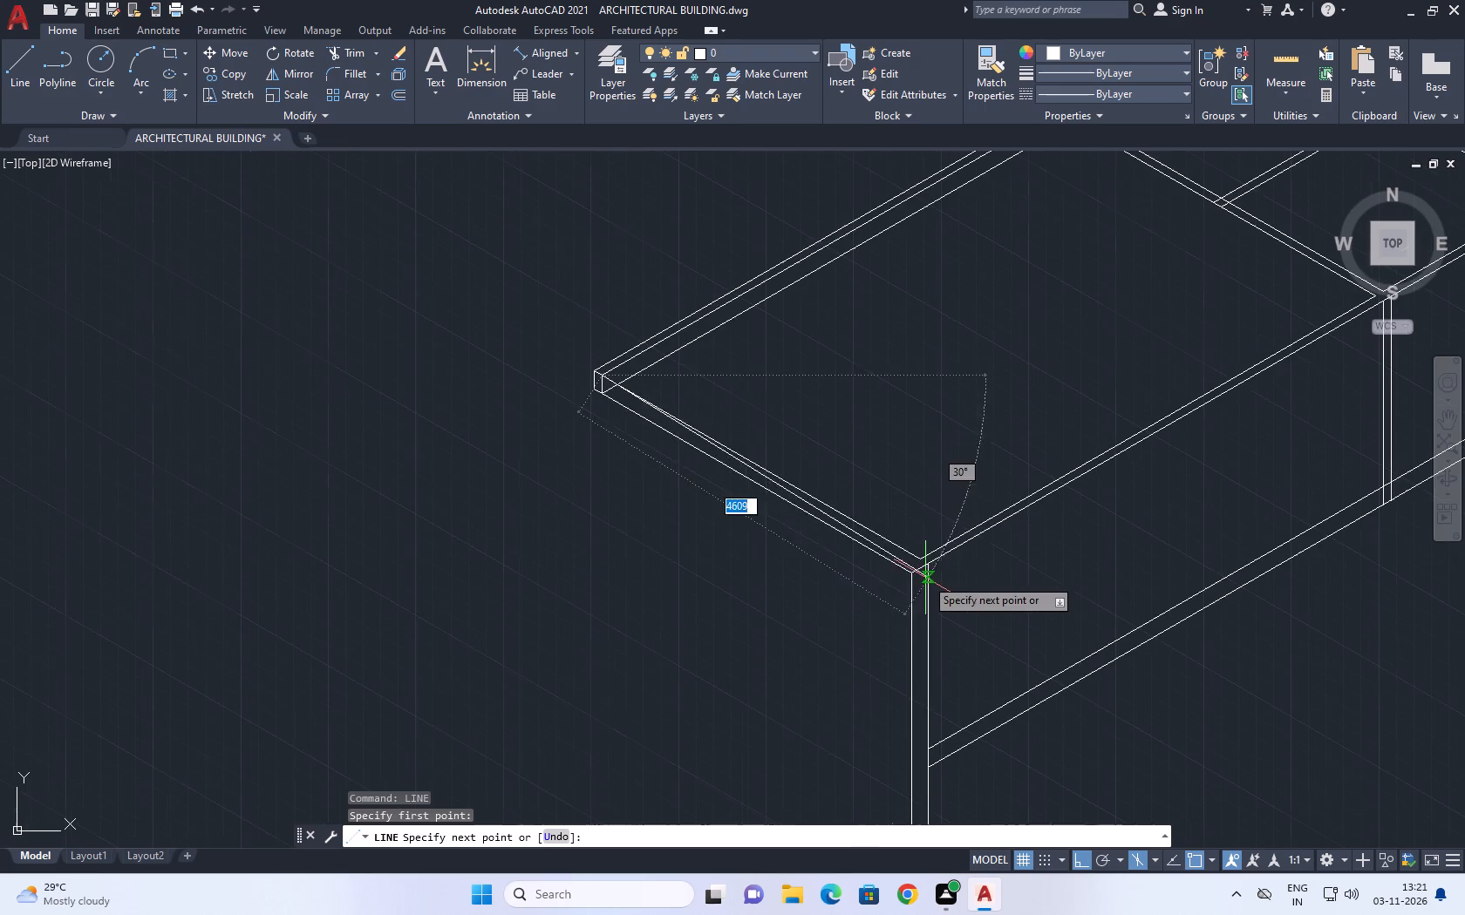
pyautogui.scroll(1, 914, 535)
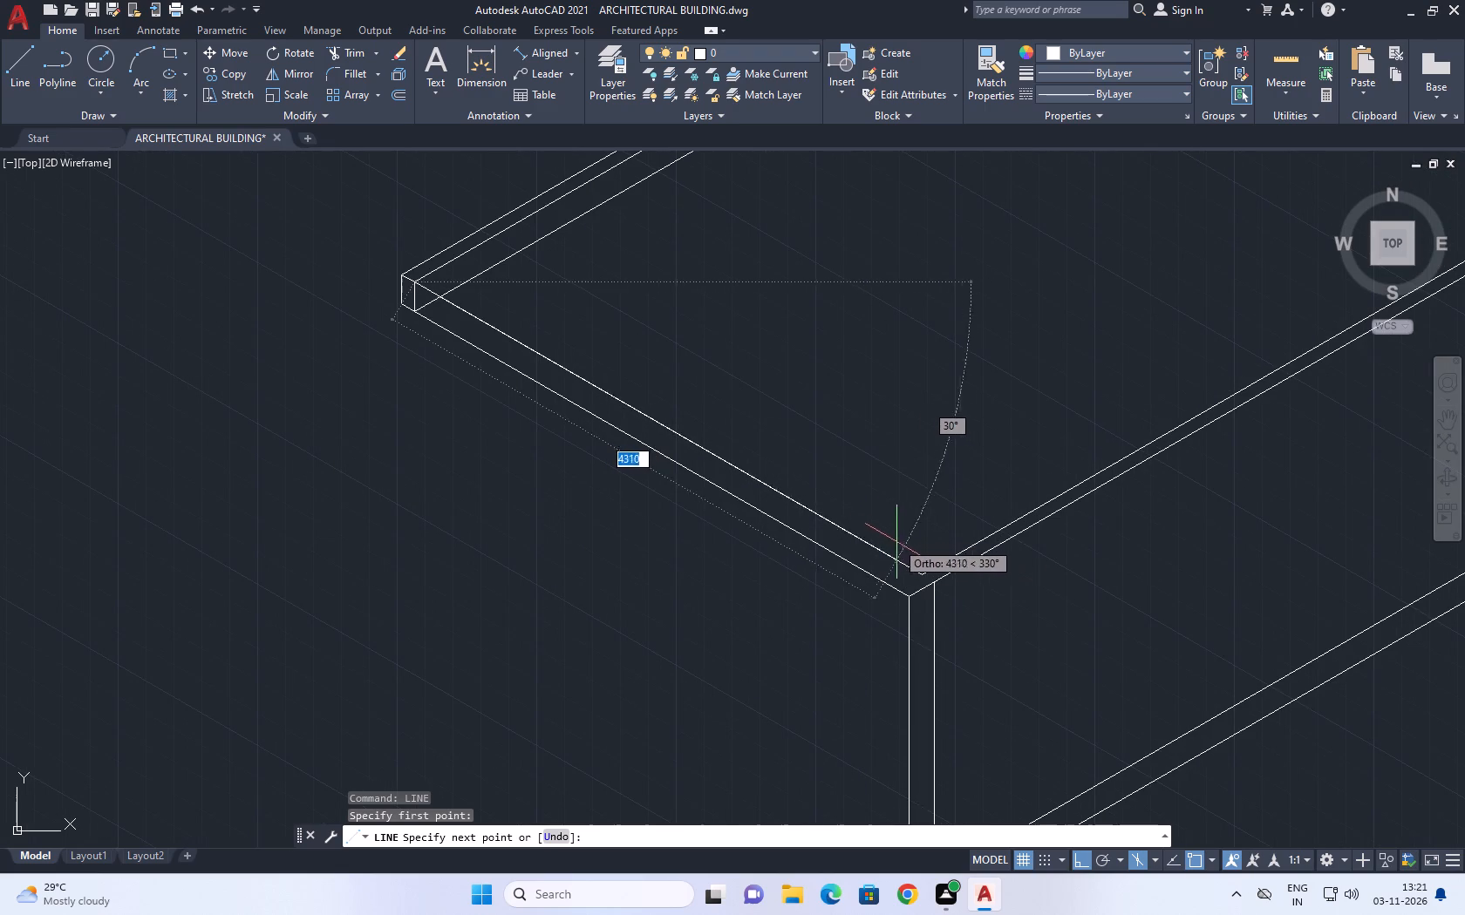
pyautogui.scroll(1, 889, 571)
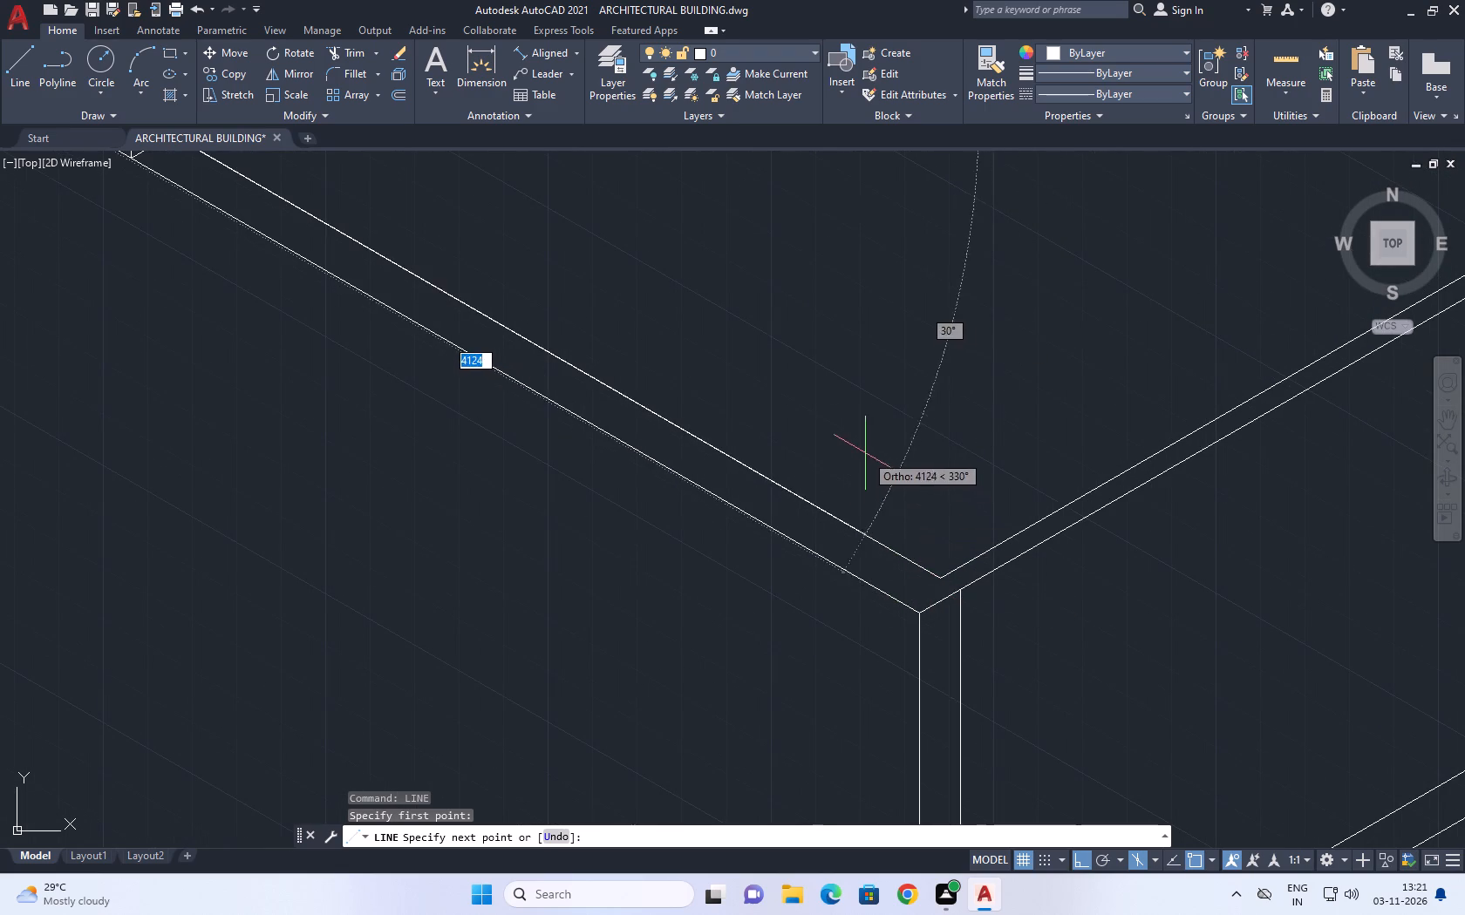
pyautogui.scroll(1, 928, 589)
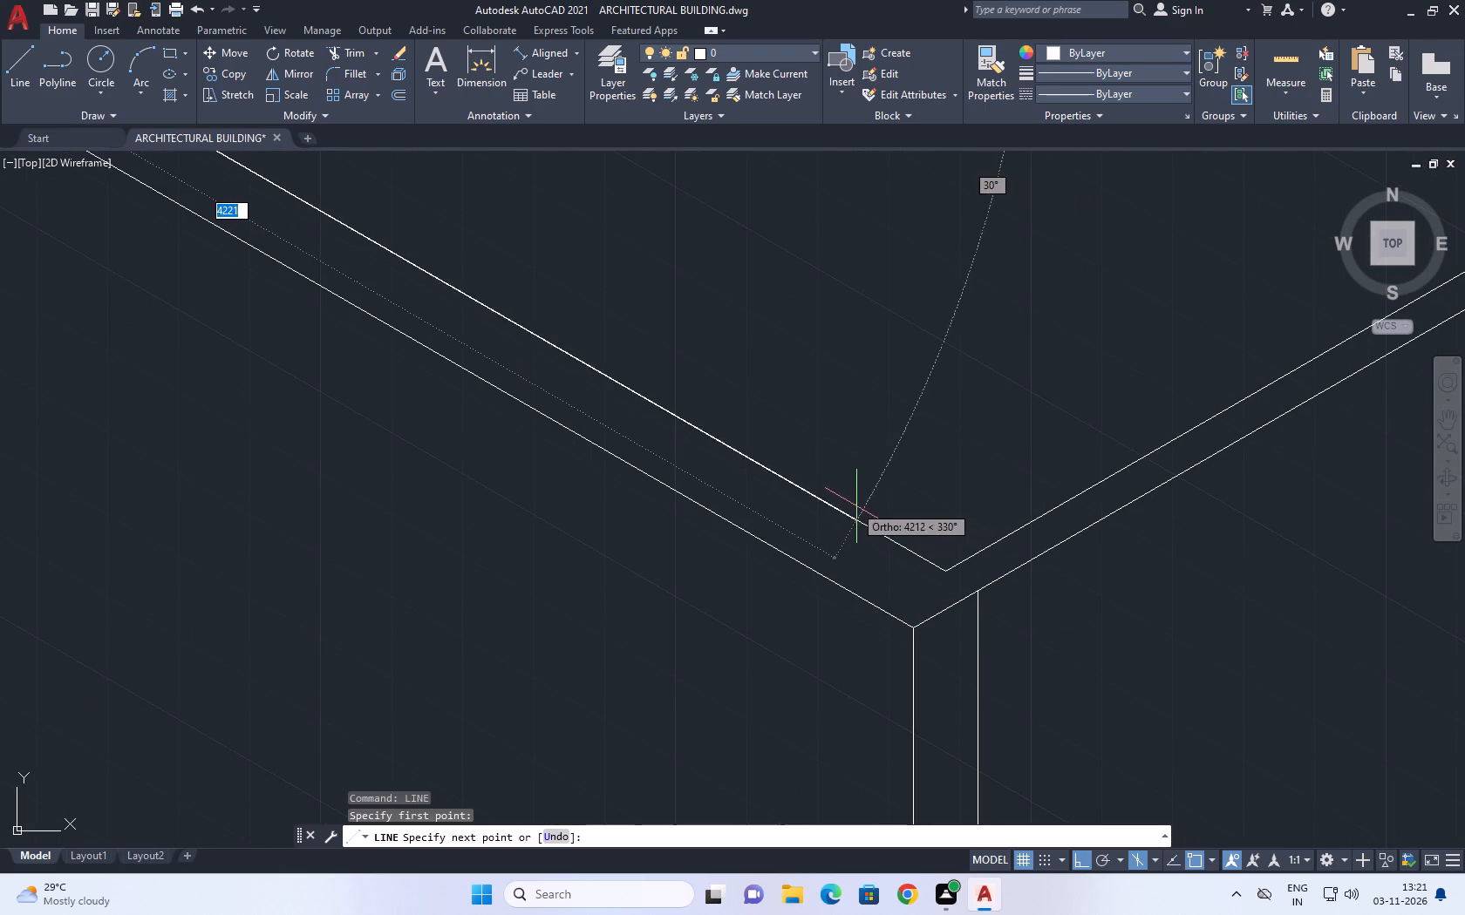
pyautogui.click(918, 542)
pyautogui.rightClick(892, 415)
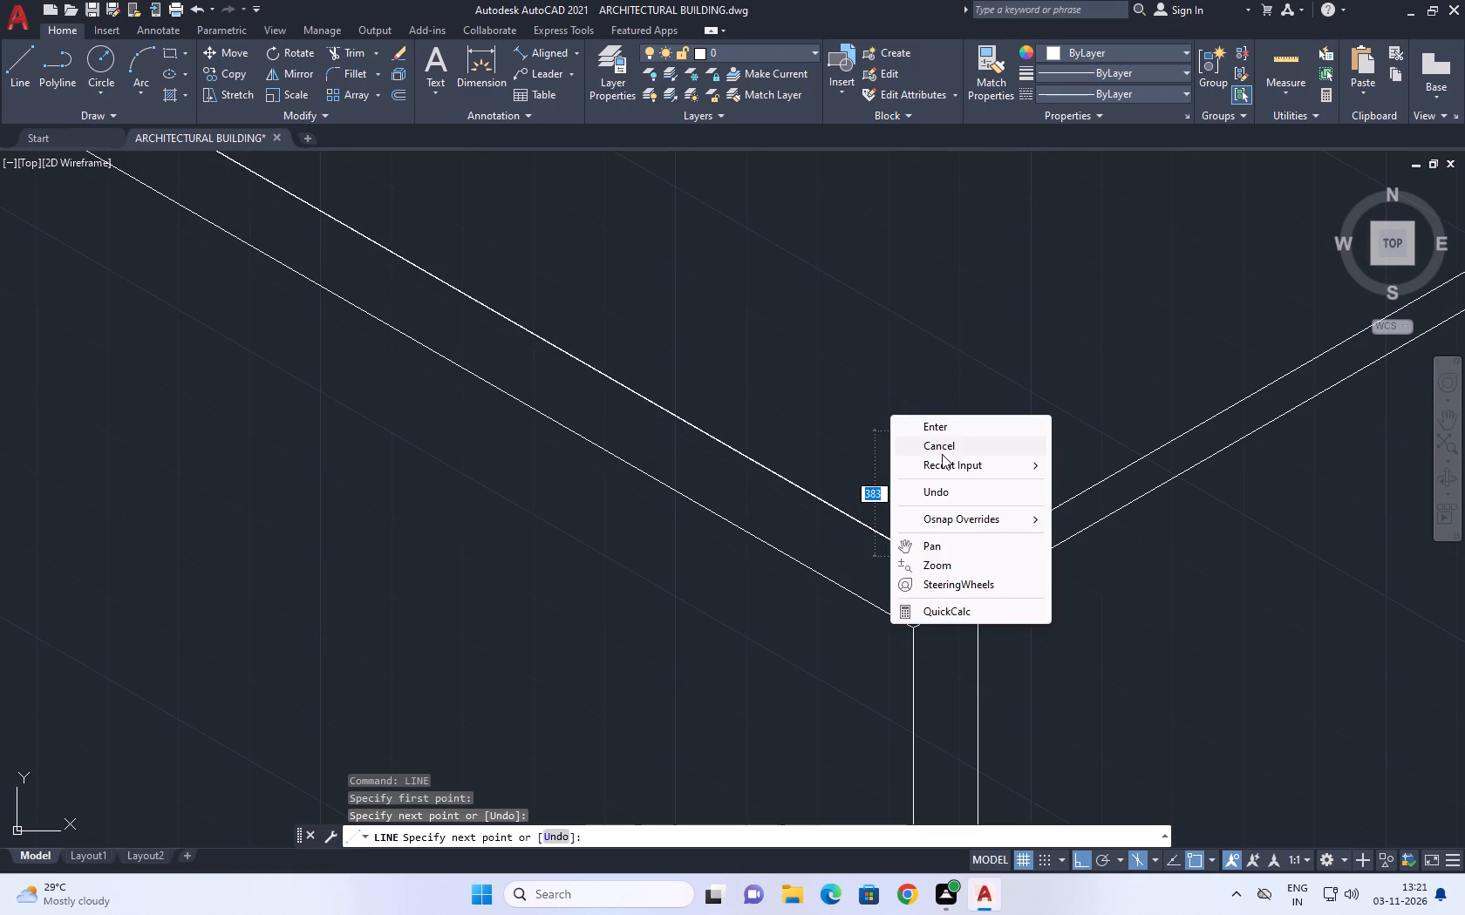
pyautogui.click(944, 444)
# Draw a vertical line up from the outer front corner, running past the upper 330° line.
pyautogui.rightClick(847, 322)
pyautogui.click(921, 329)
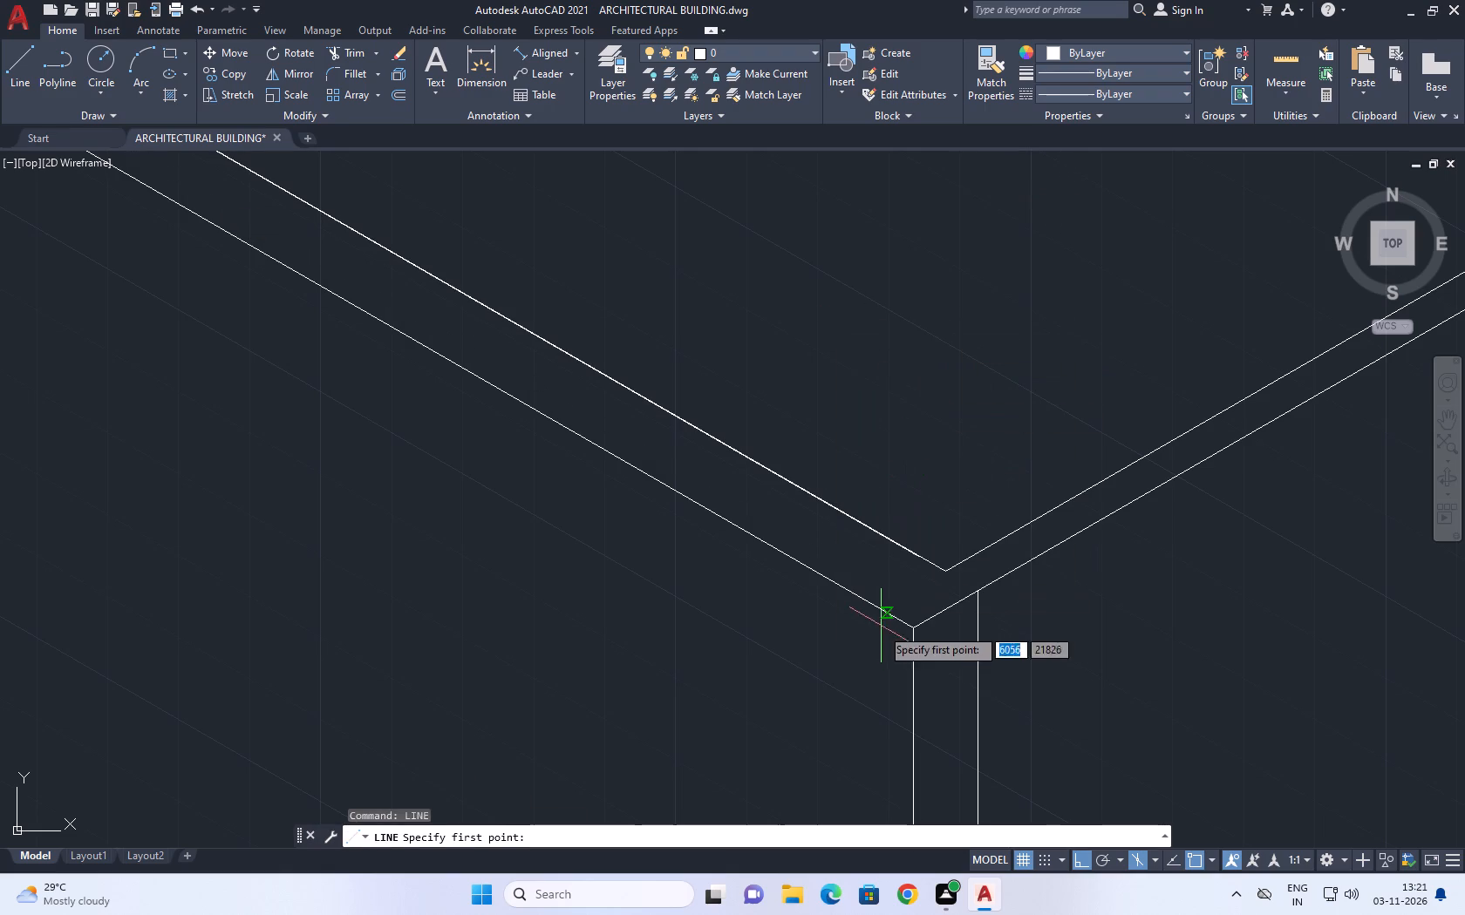
pyautogui.click(916, 630)
pyautogui.click(896, 425)
pyautogui.rightClick(896, 360)
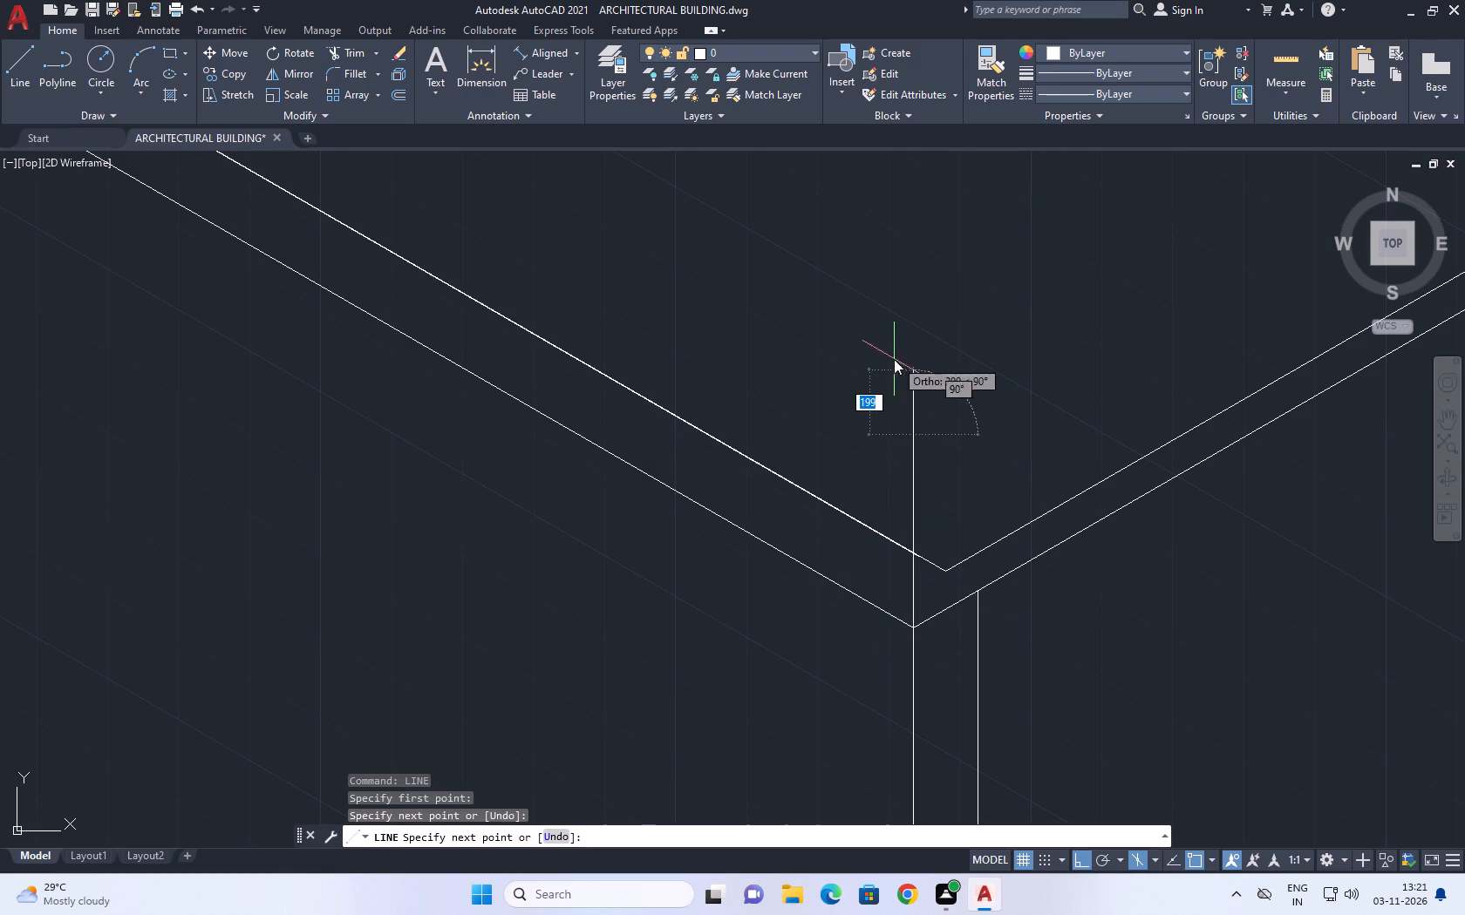
pyautogui.click(941, 389)
pyautogui.moveTo(922, 502); pyautogui.dragTo(730, 458, button='middle')
pyautogui.moveTo(923, 489); pyautogui.dragTo(799, 479, button='middle')
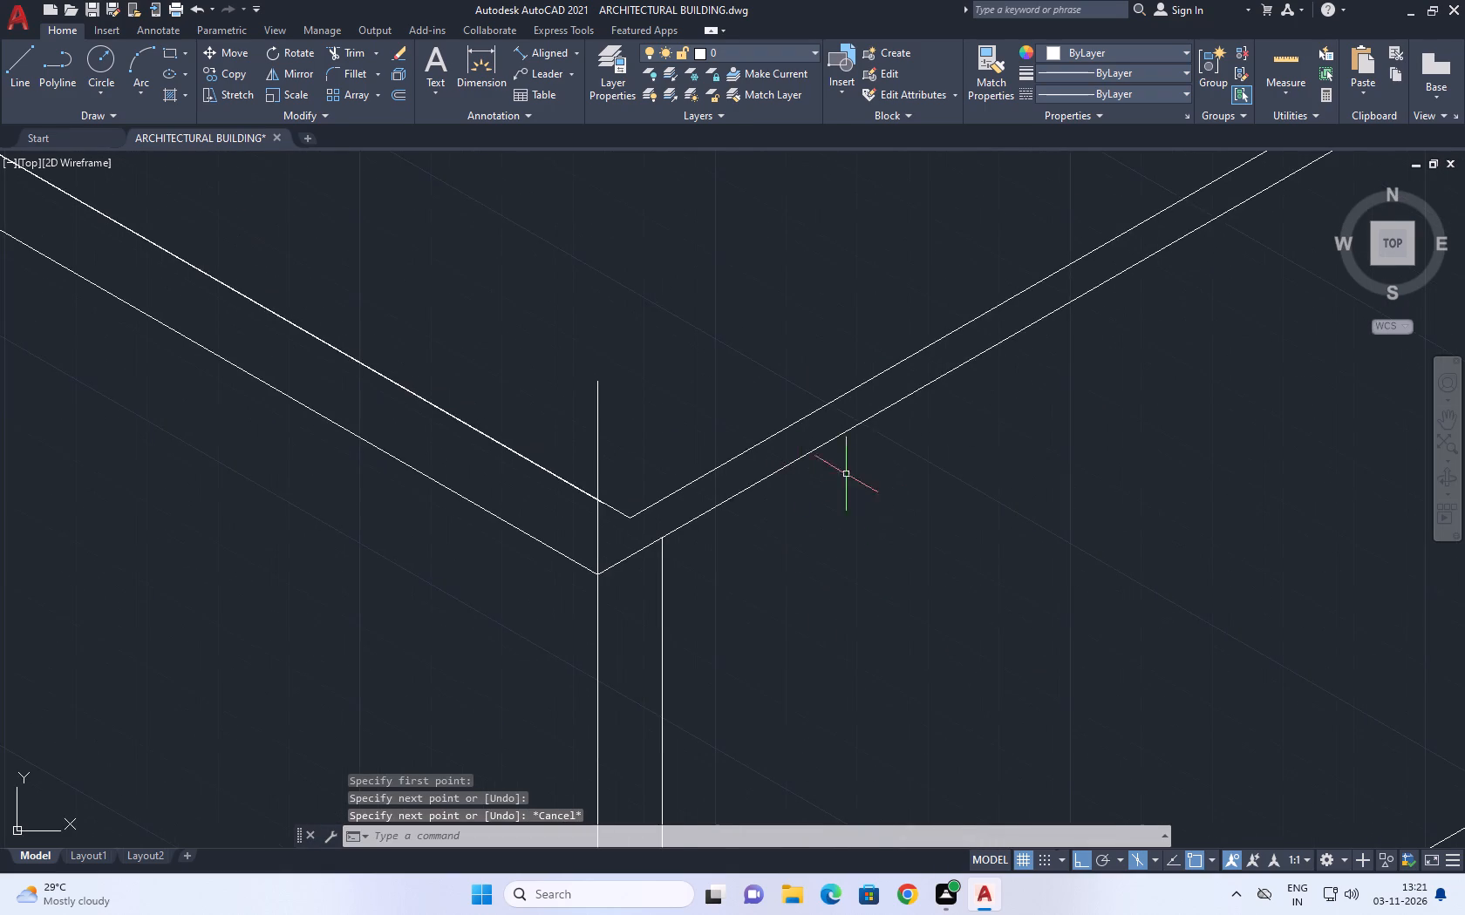
# Trim the new front-corner vertical where it overruns above the upper 330° line.
pyautogui.moveTo(846, 474); pyautogui.dragTo(866, 688, button='middle')
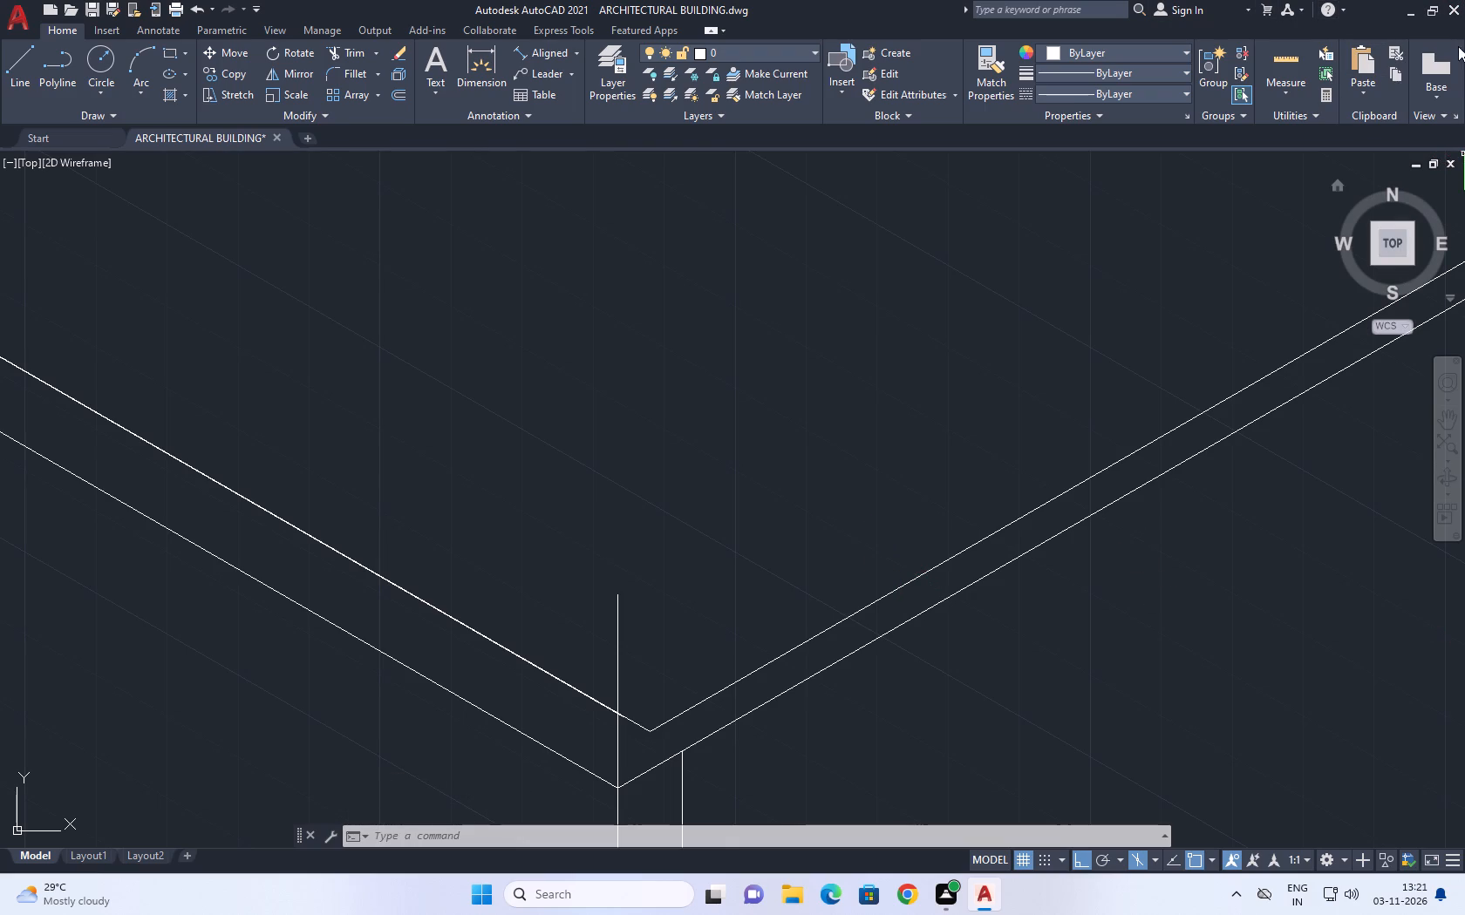
pyautogui.scroll(1, 1429, 0)
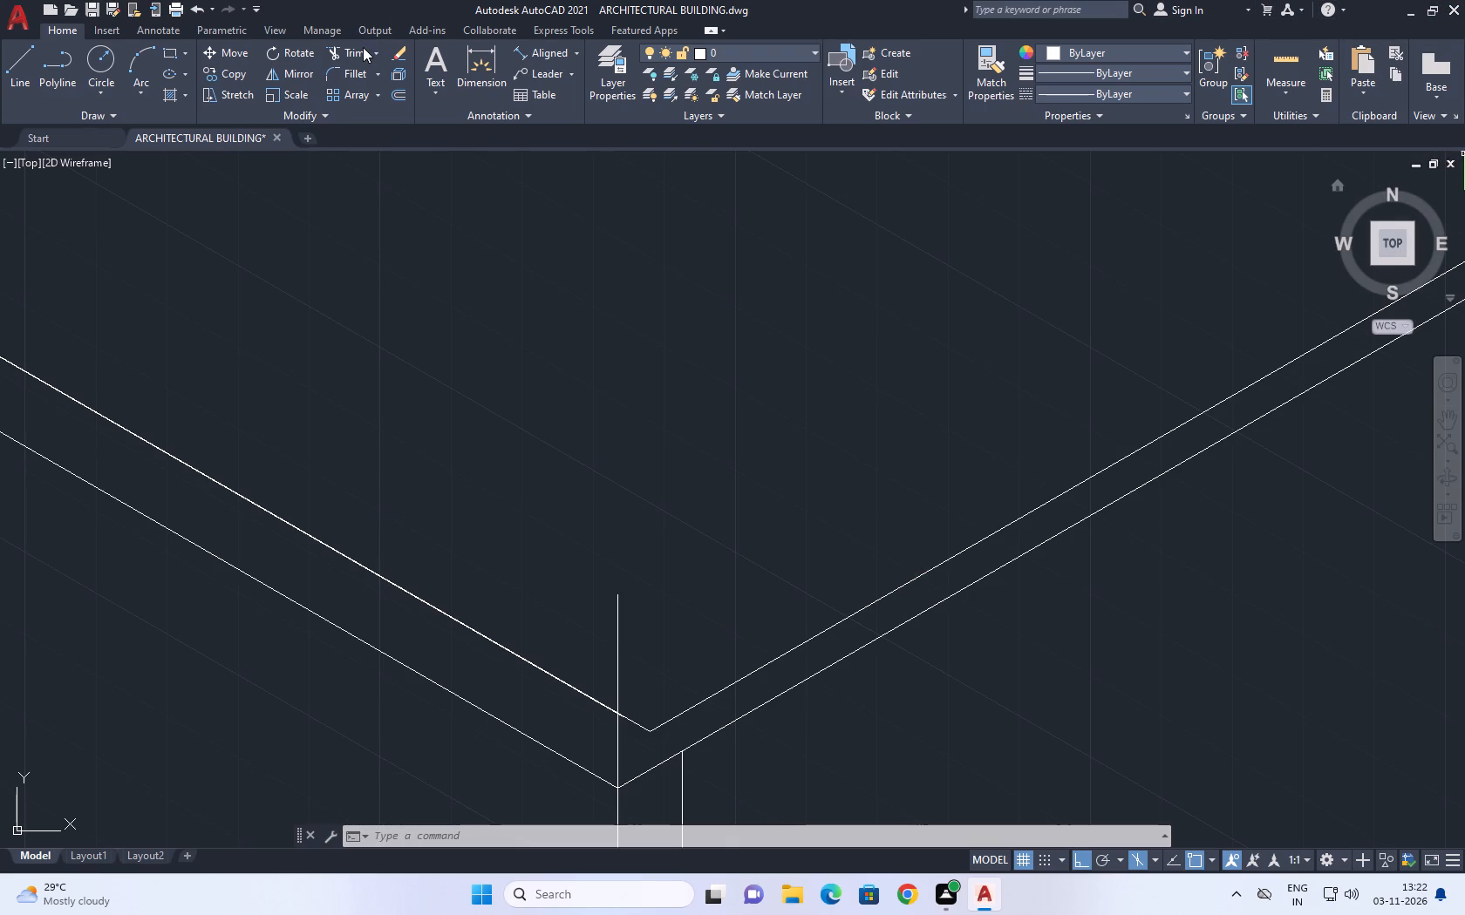
pyautogui.click(360, 47)
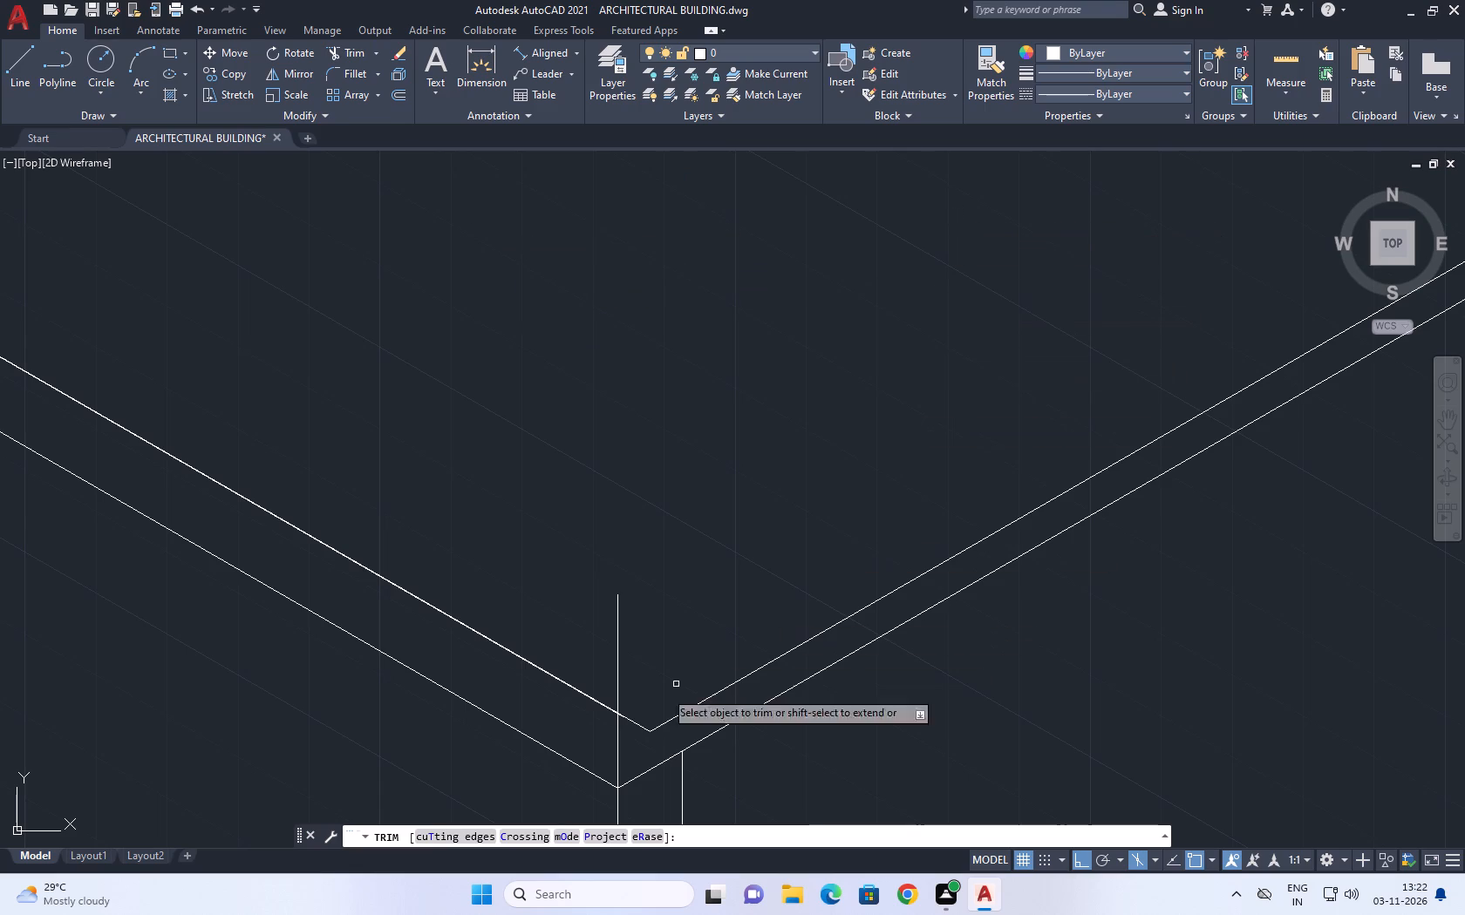
pyautogui.click(619, 696)
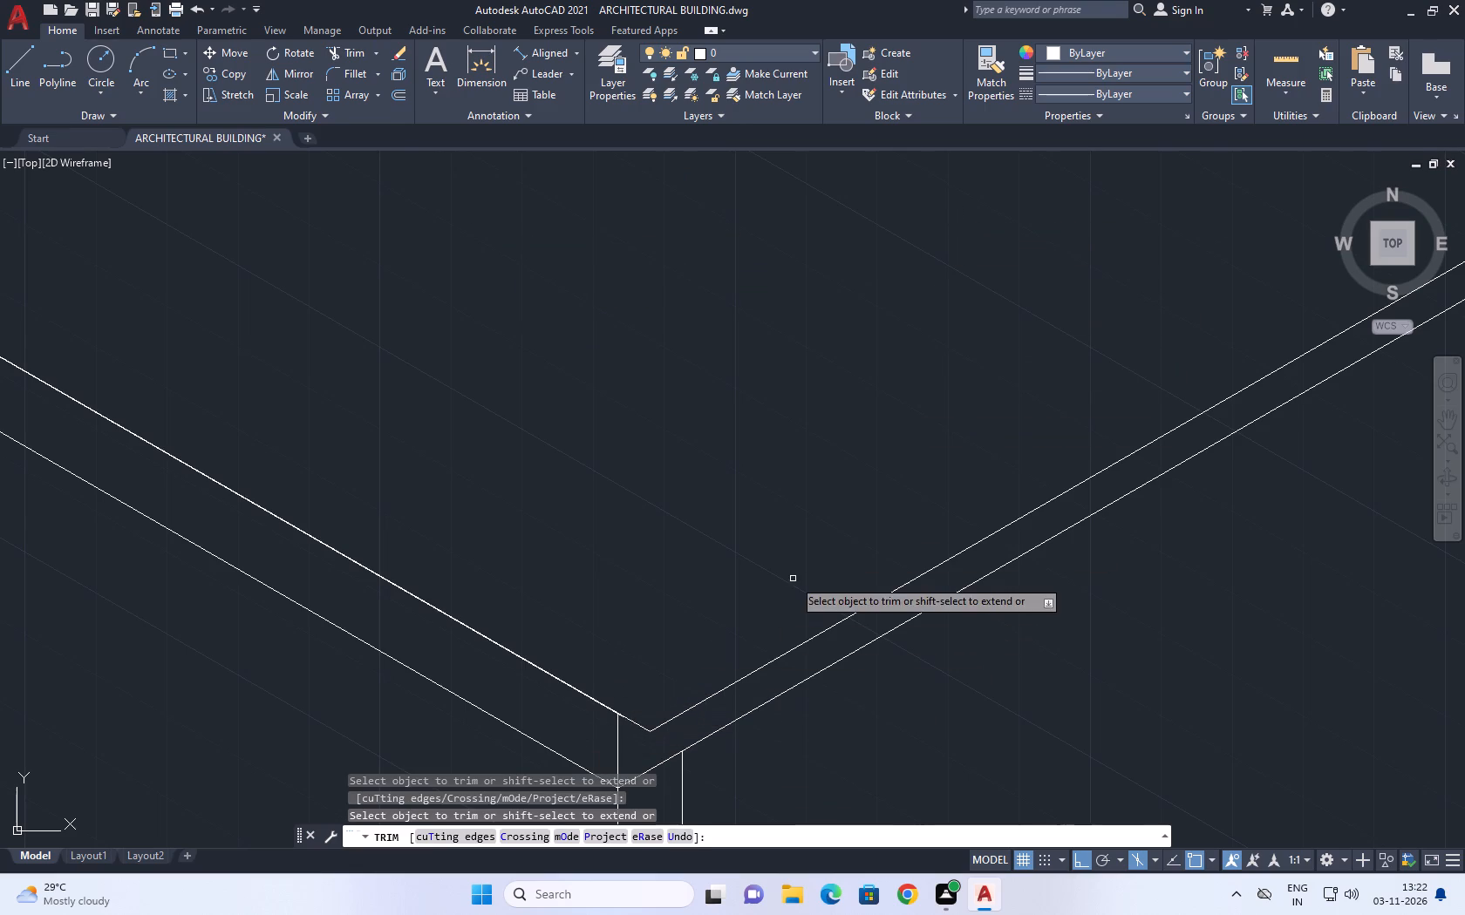
pyautogui.scroll(-1, 793, 577)
pyautogui.rightClick(762, 547)
pyautogui.click(820, 564)
pyautogui.moveTo(678, 607); pyautogui.dragTo(829, 567, button='middle')
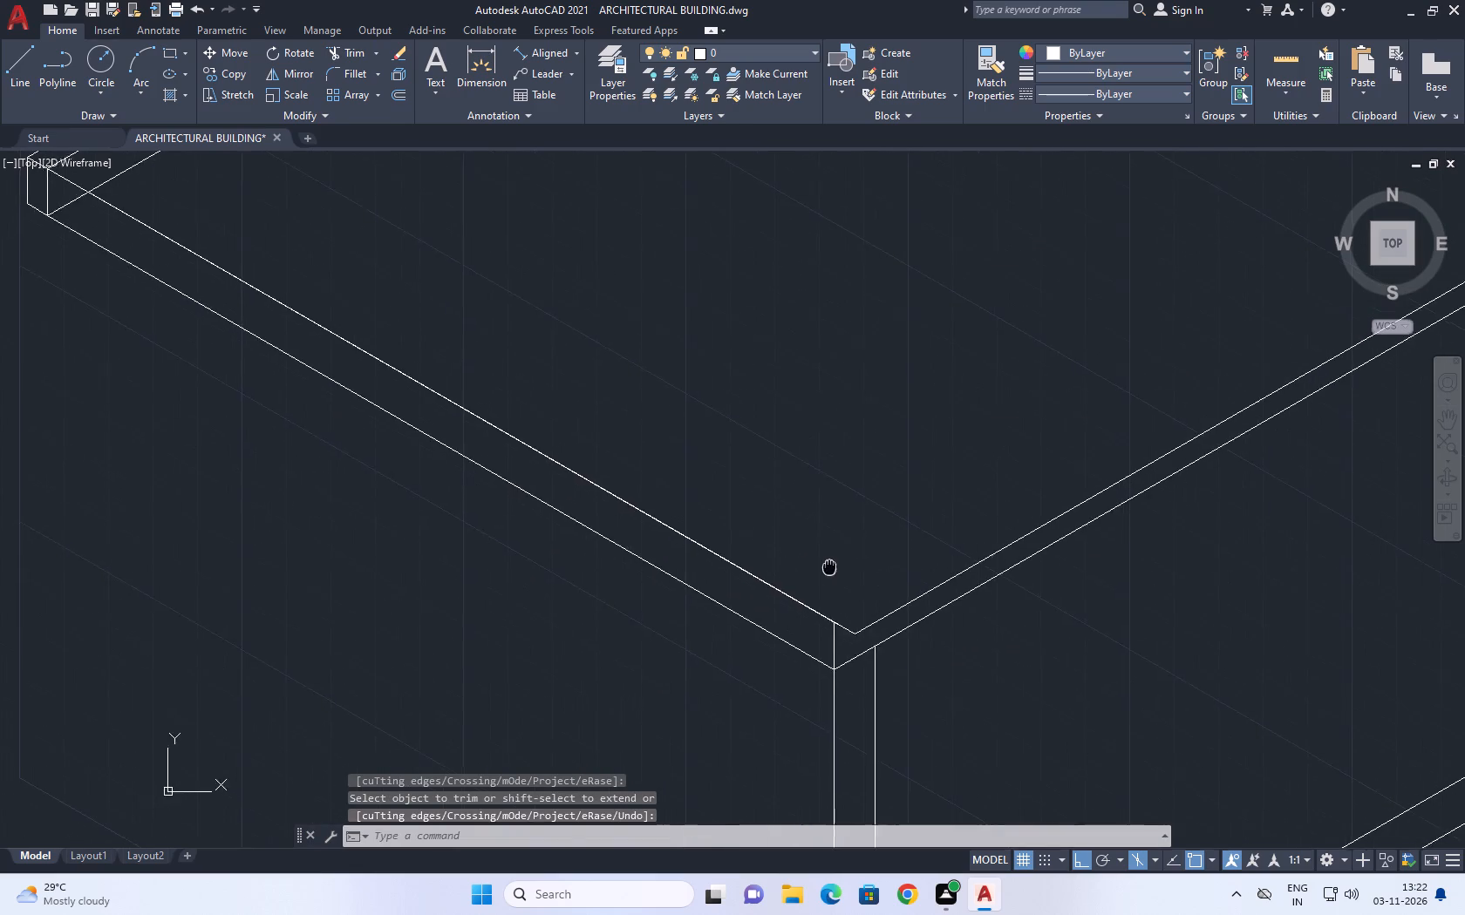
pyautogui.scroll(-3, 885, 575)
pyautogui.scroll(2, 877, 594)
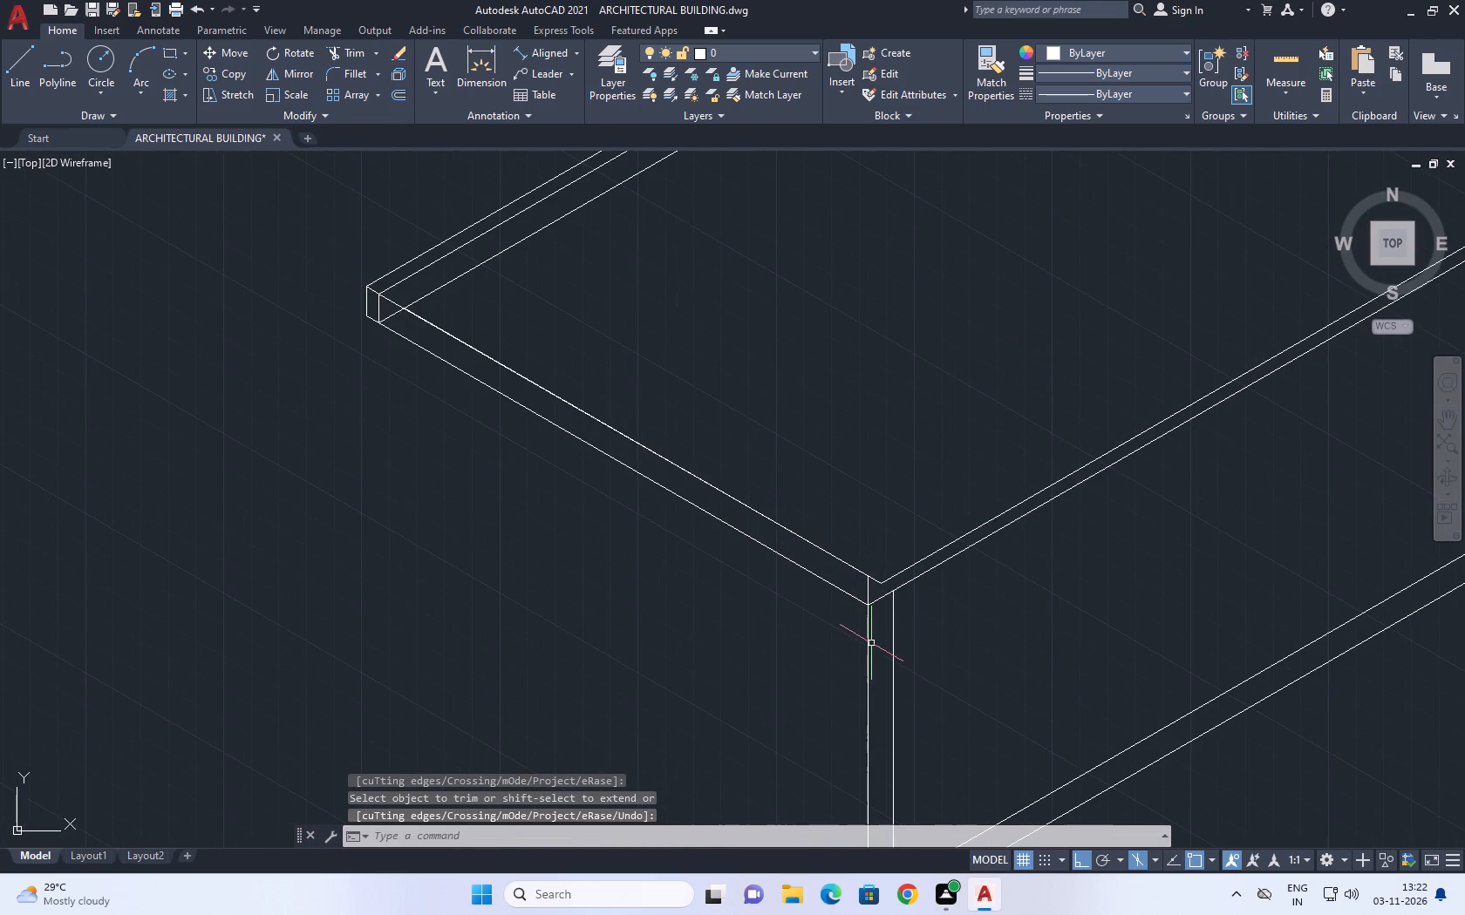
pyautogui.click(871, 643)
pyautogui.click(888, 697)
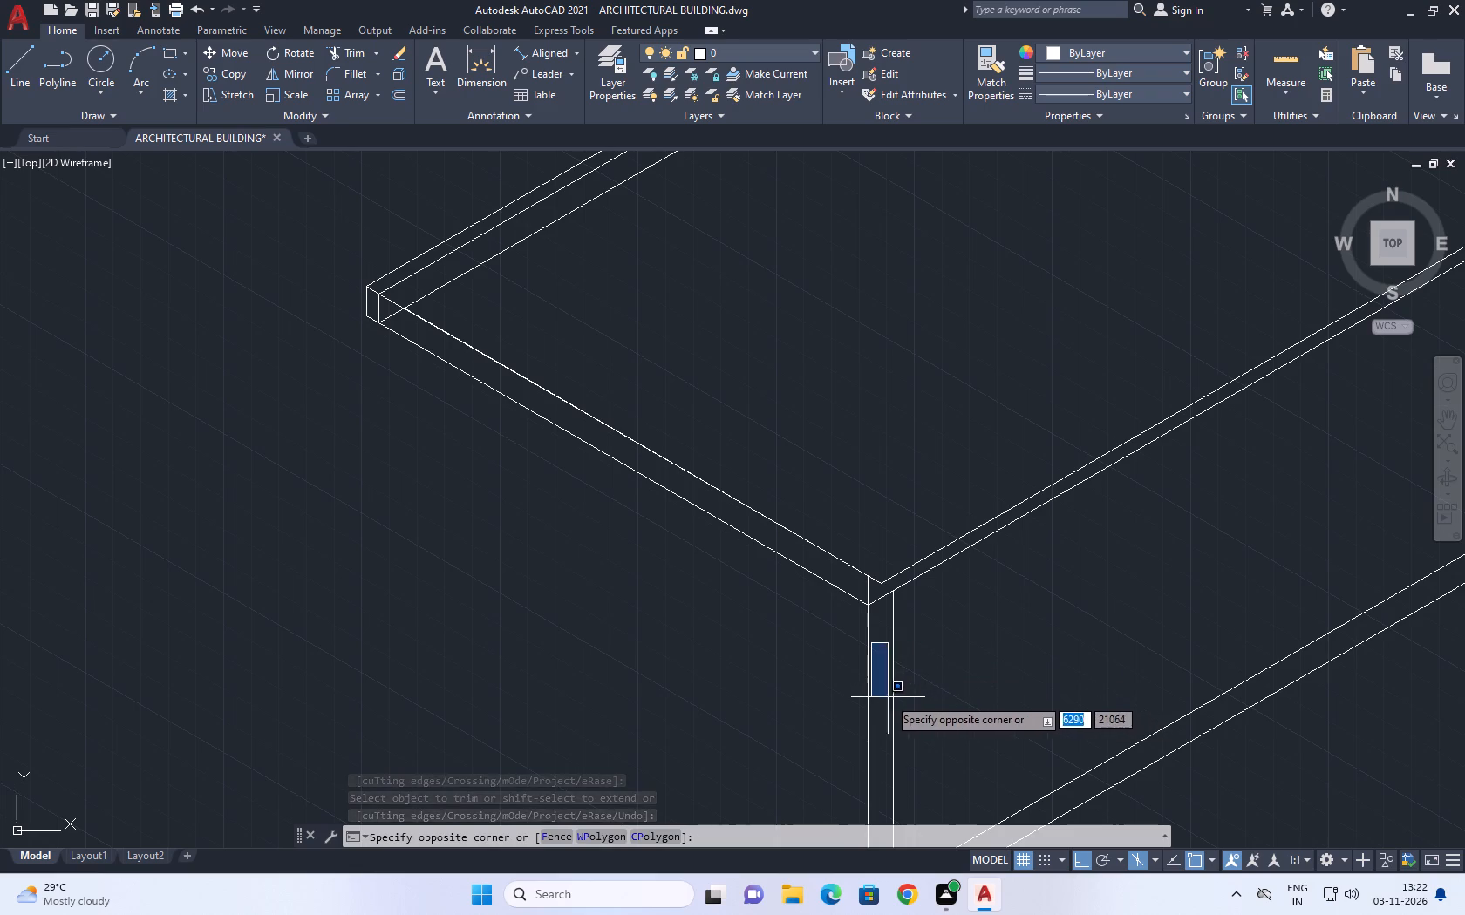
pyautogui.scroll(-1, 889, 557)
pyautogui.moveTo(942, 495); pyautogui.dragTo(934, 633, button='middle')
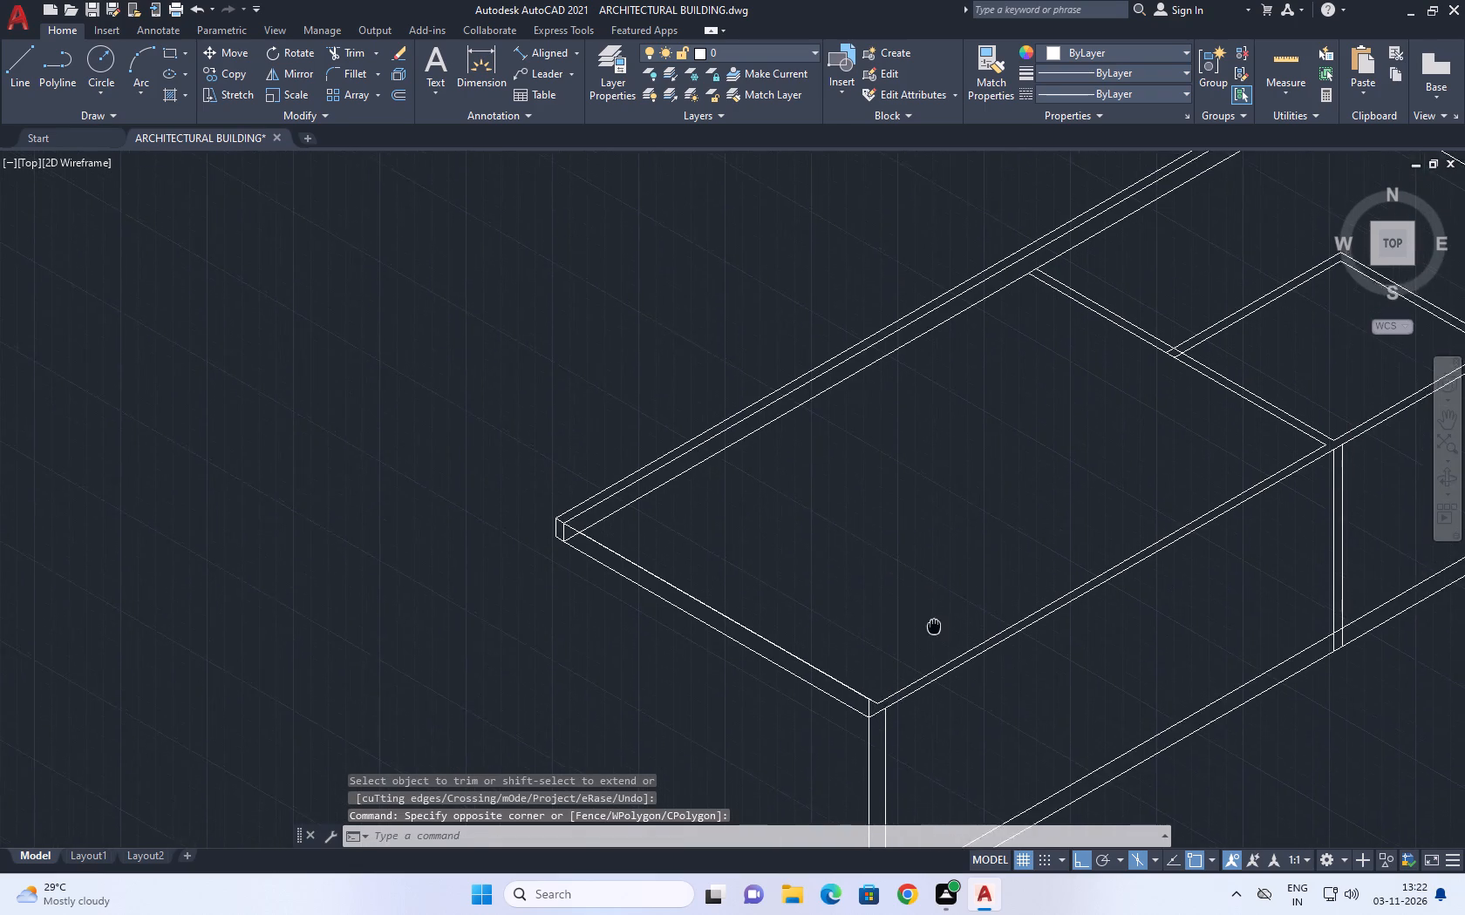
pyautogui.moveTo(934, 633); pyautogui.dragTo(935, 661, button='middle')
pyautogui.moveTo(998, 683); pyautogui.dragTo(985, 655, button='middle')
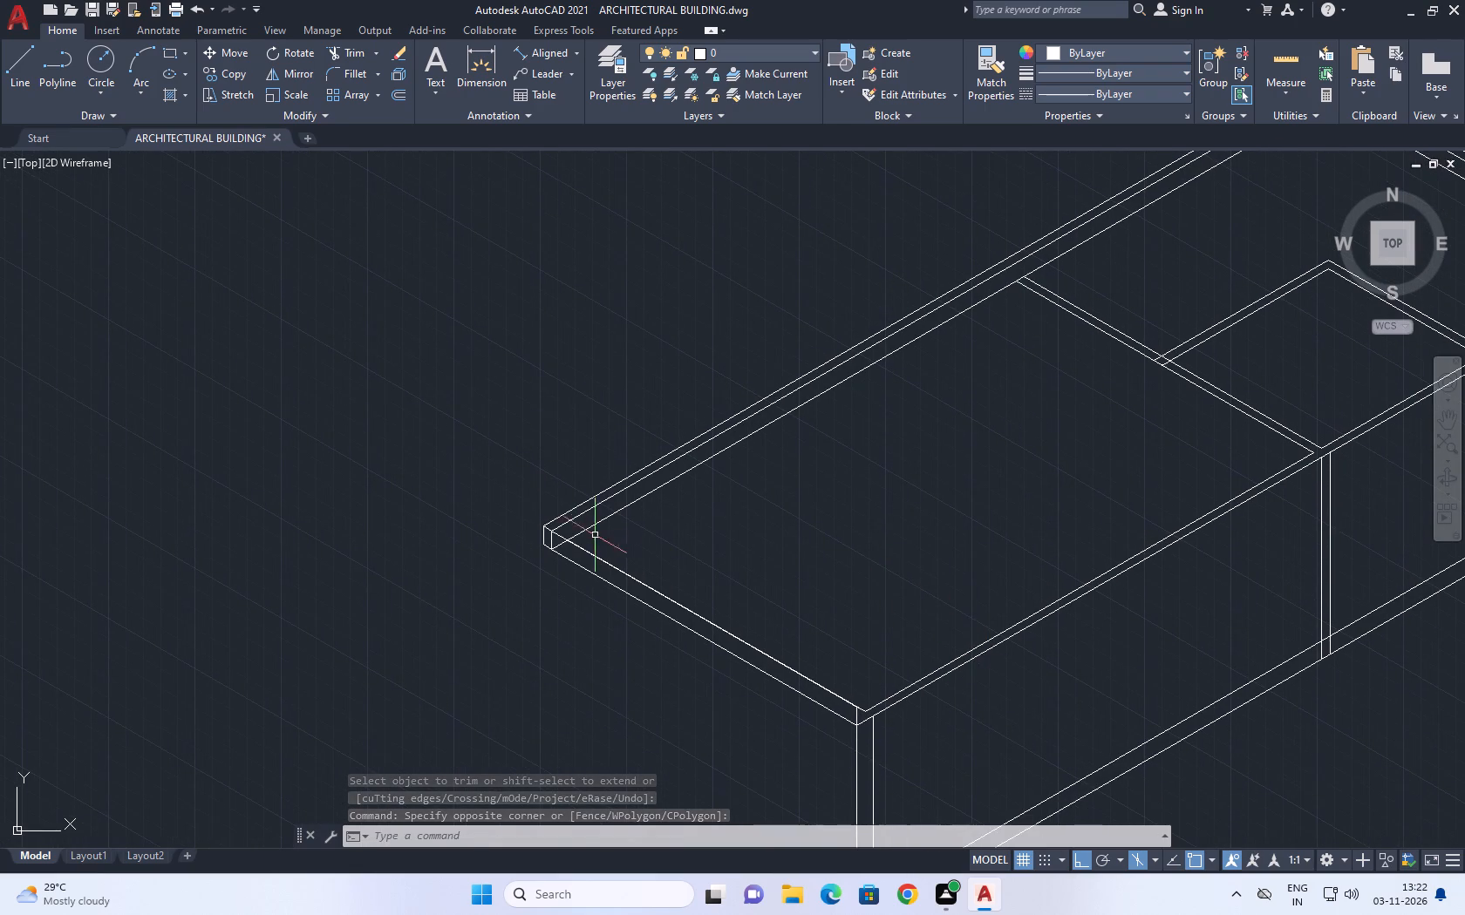
# Erase the old inner 330° edge overlapping the new line between the left and front corners.
pyautogui.scroll(2, 560, 537)
pyautogui.click(562, 528)
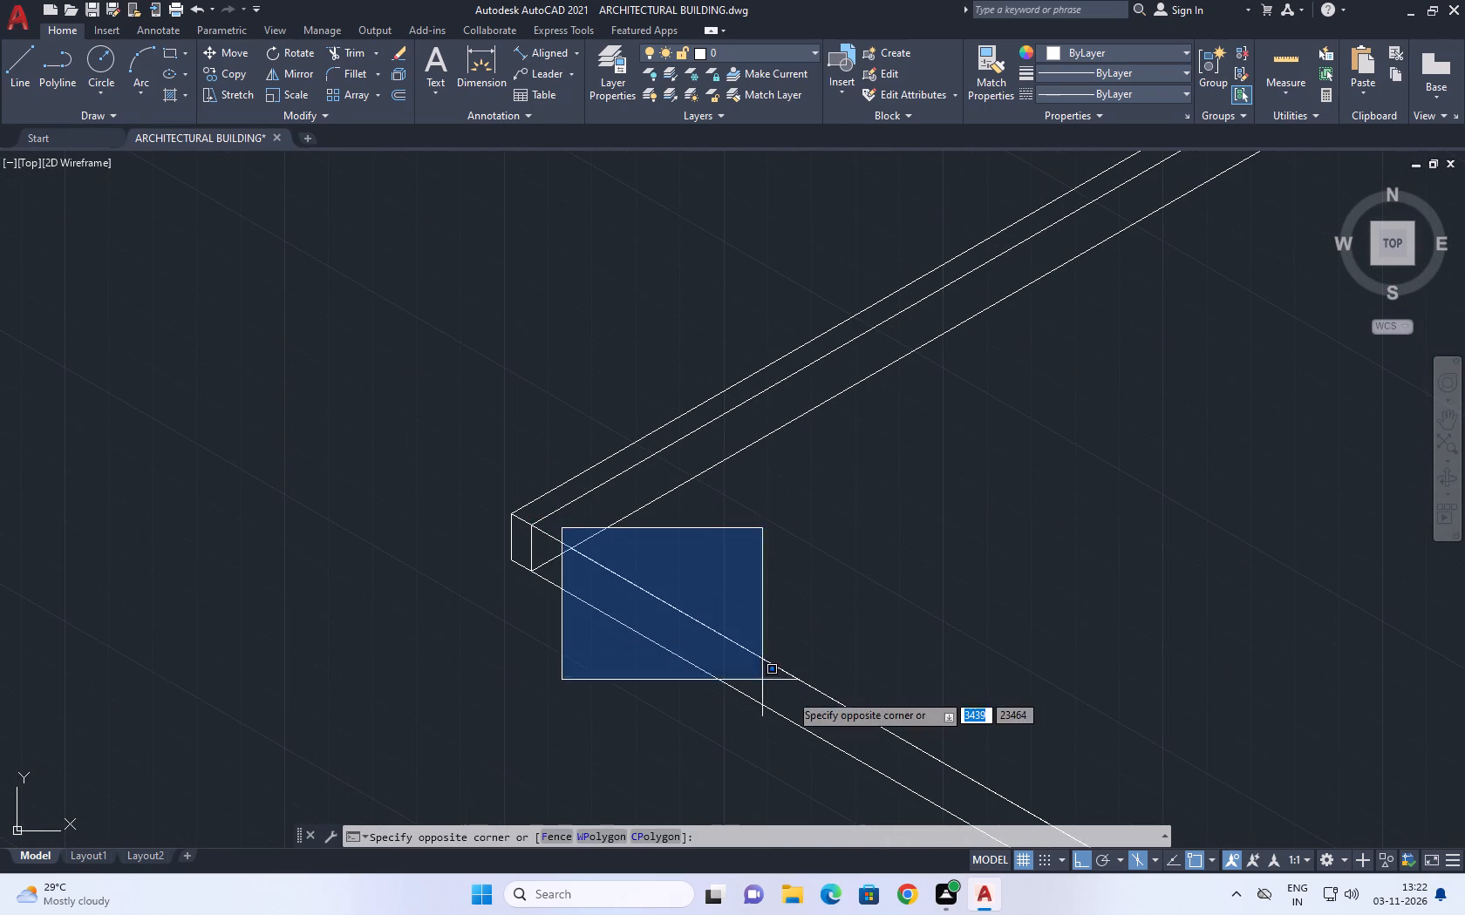
pyautogui.moveTo(1112, 744); pyautogui.dragTo(1073, 657, button='middle')
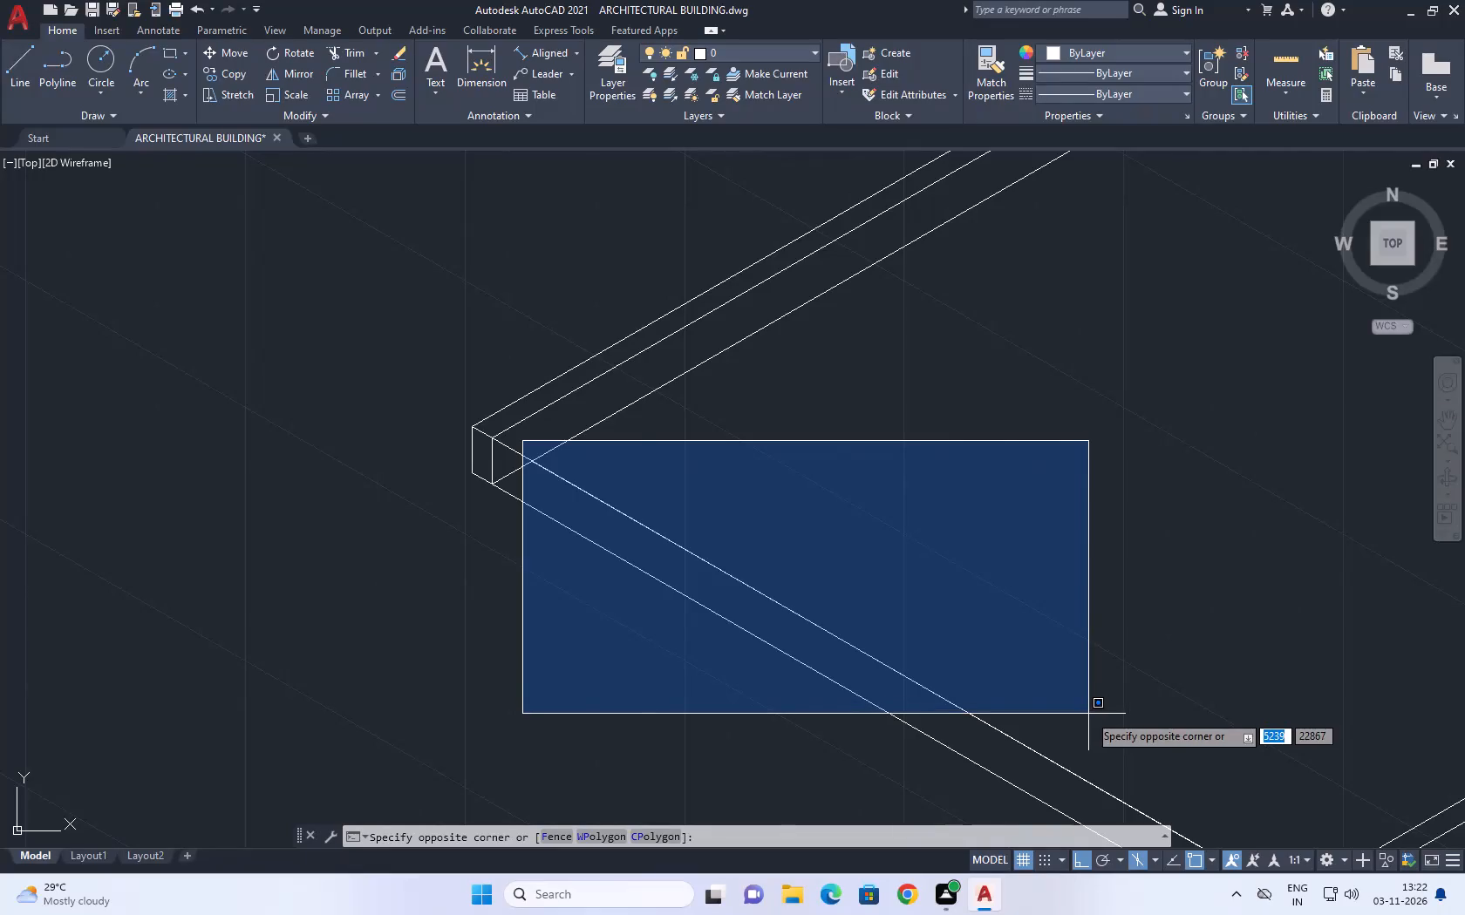
pyautogui.moveTo(1077, 713); pyautogui.dragTo(1037, 605, button='middle')
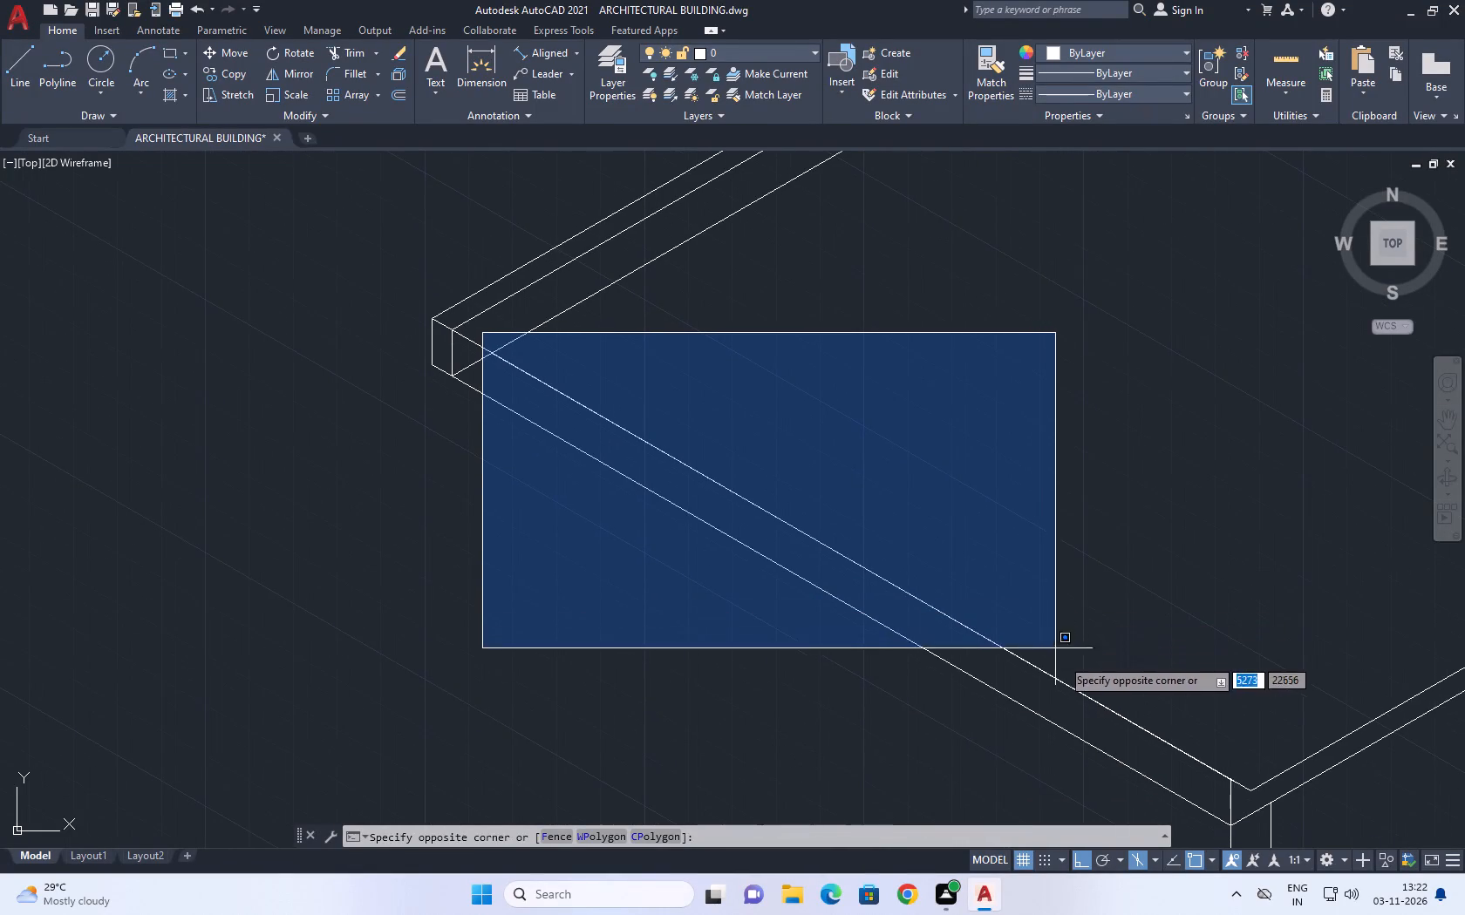
pyautogui.moveTo(1195, 726); pyautogui.dragTo(1034, 633, button='middle')
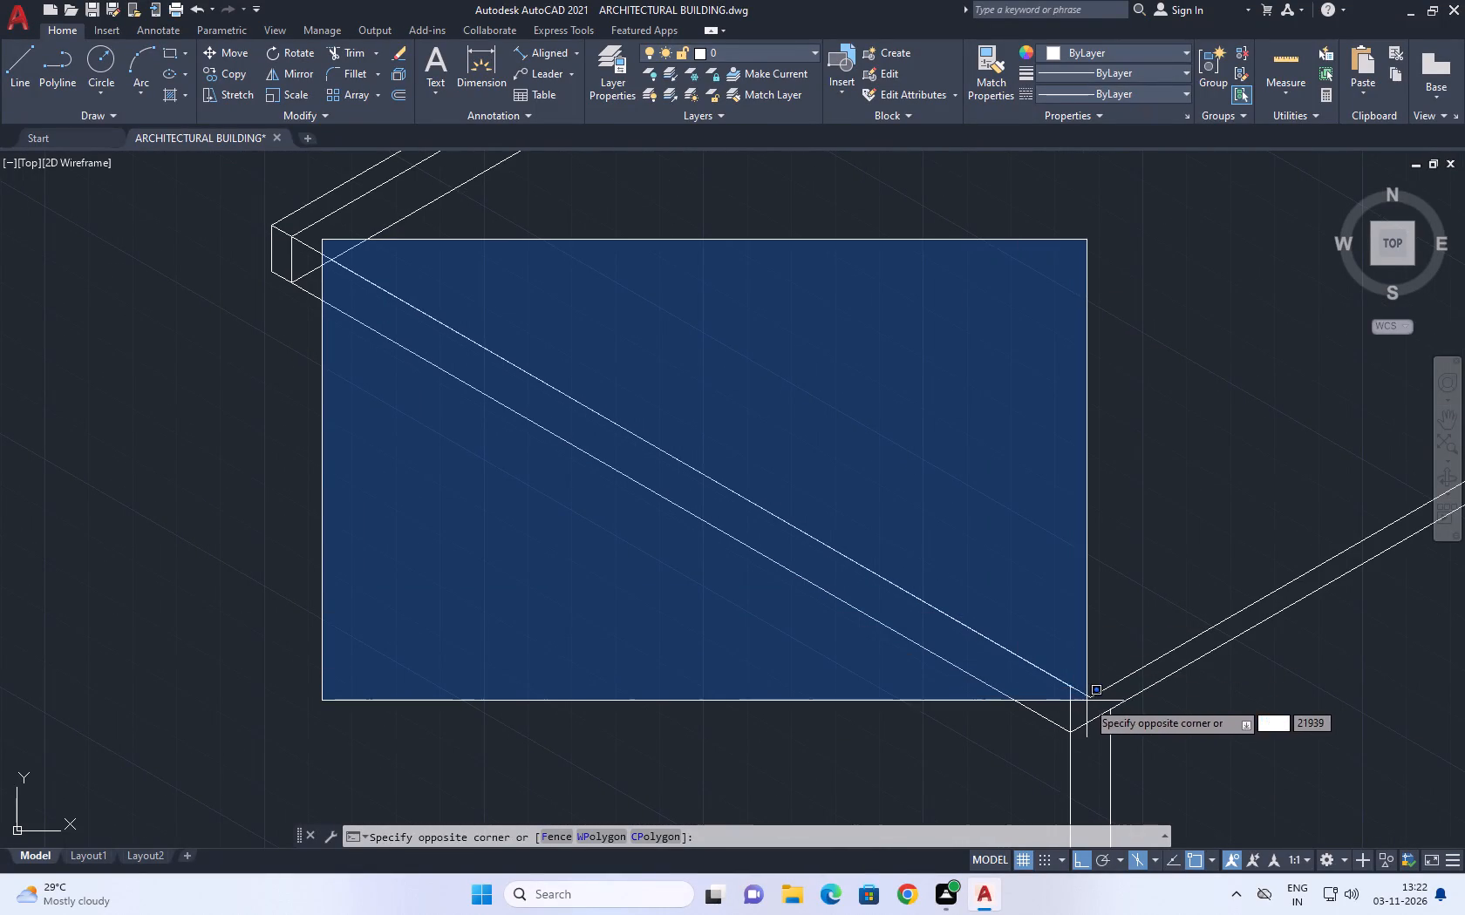
pyautogui.click(1093, 702)
pyautogui.rightClick(1002, 458)
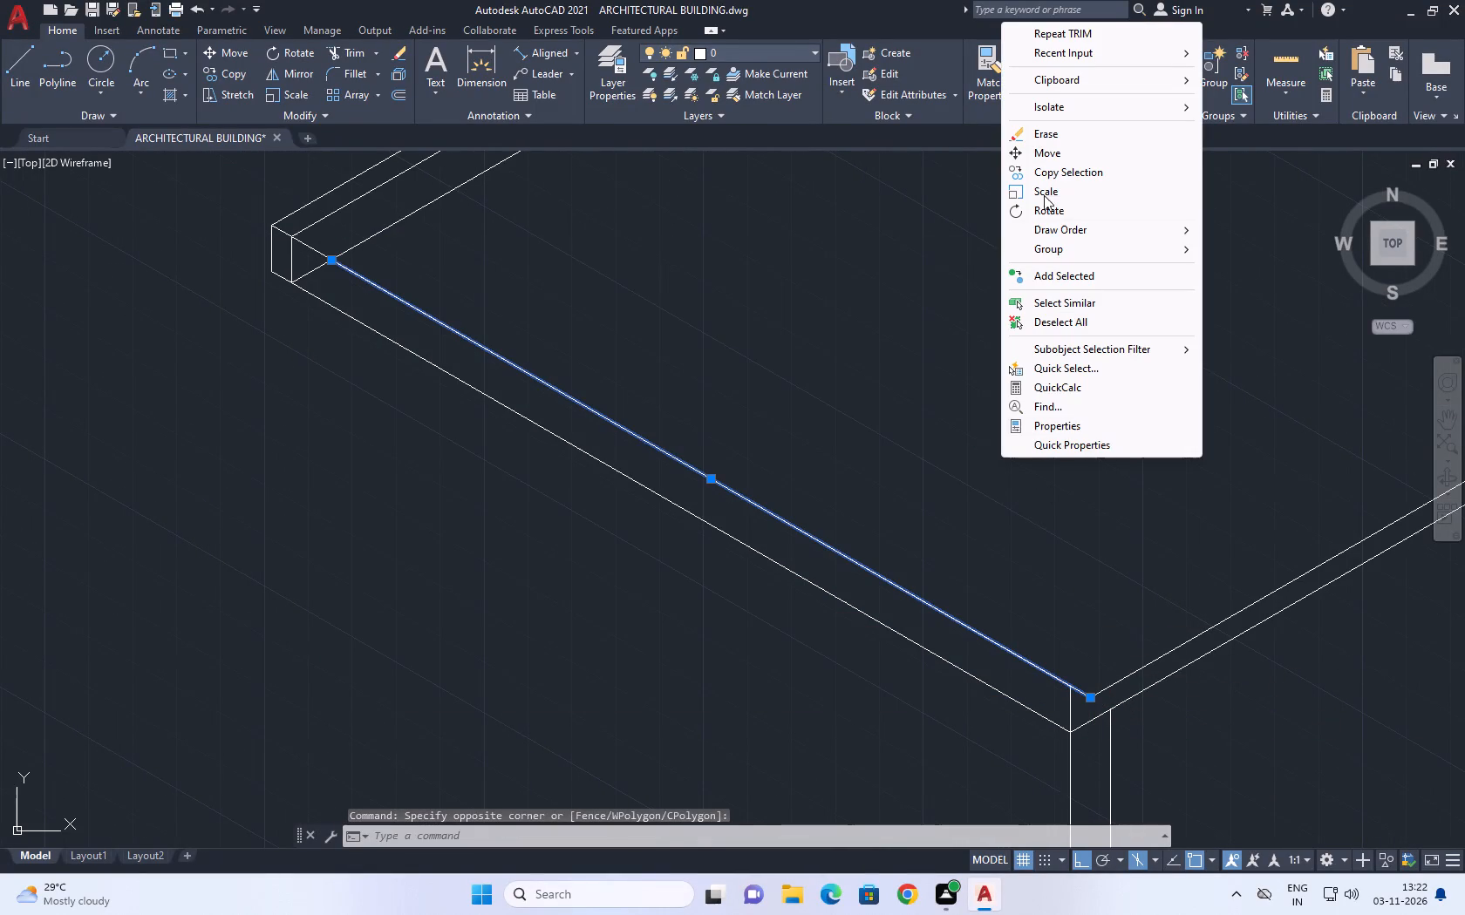
pyautogui.click(1068, 131)
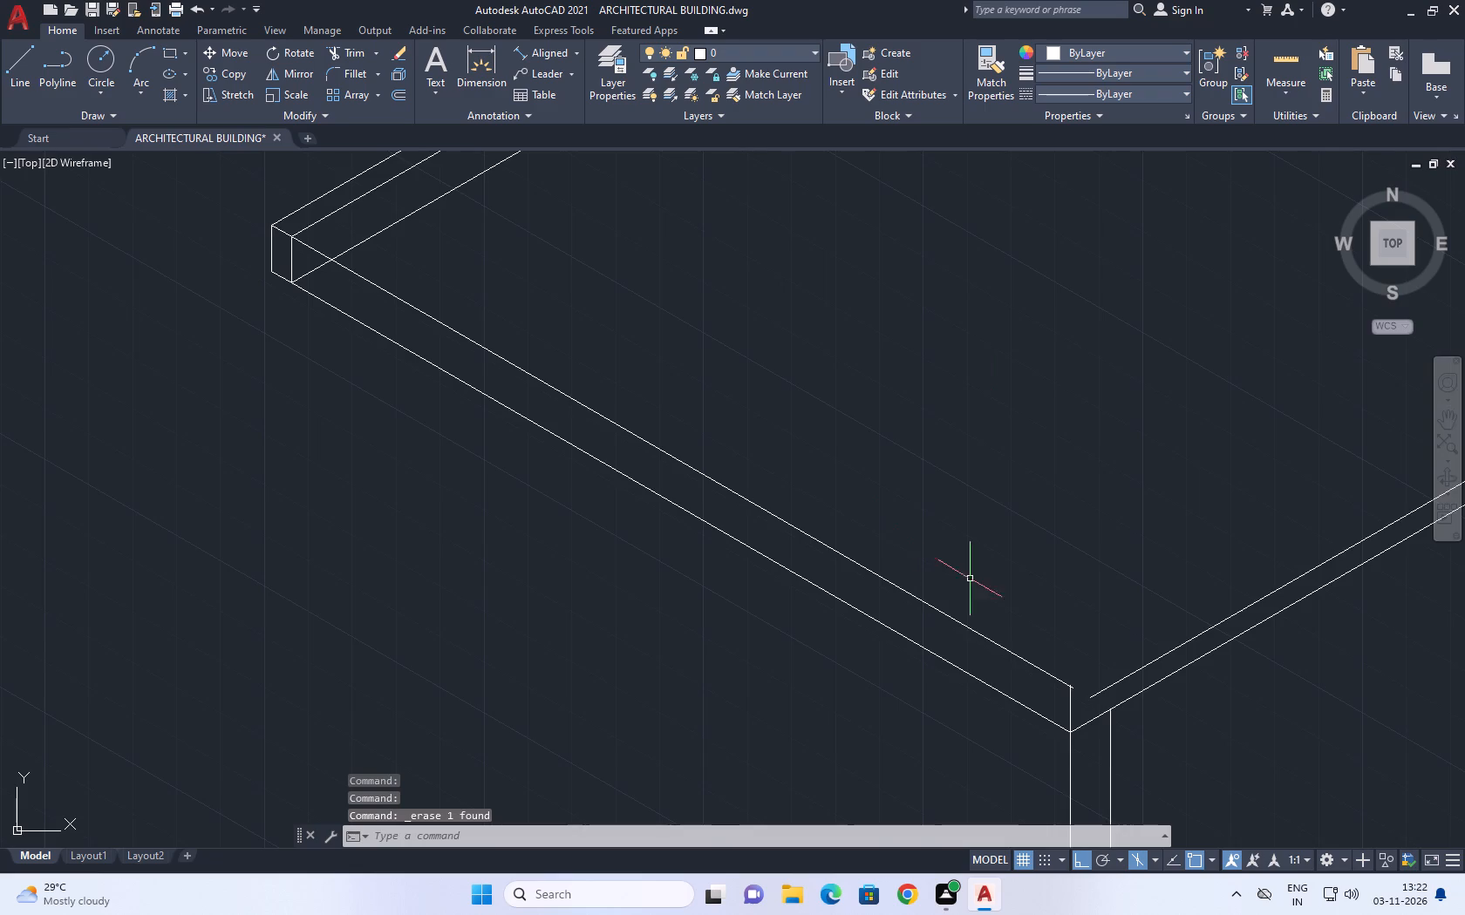
# Draw a 30° line about 6773 long from the top of the front-corner vertical, running past the cross wall's inner edge.
pyautogui.moveTo(1032, 639); pyautogui.dragTo(877, 518, button='middle')
pyautogui.scroll(-3, 897, 617)
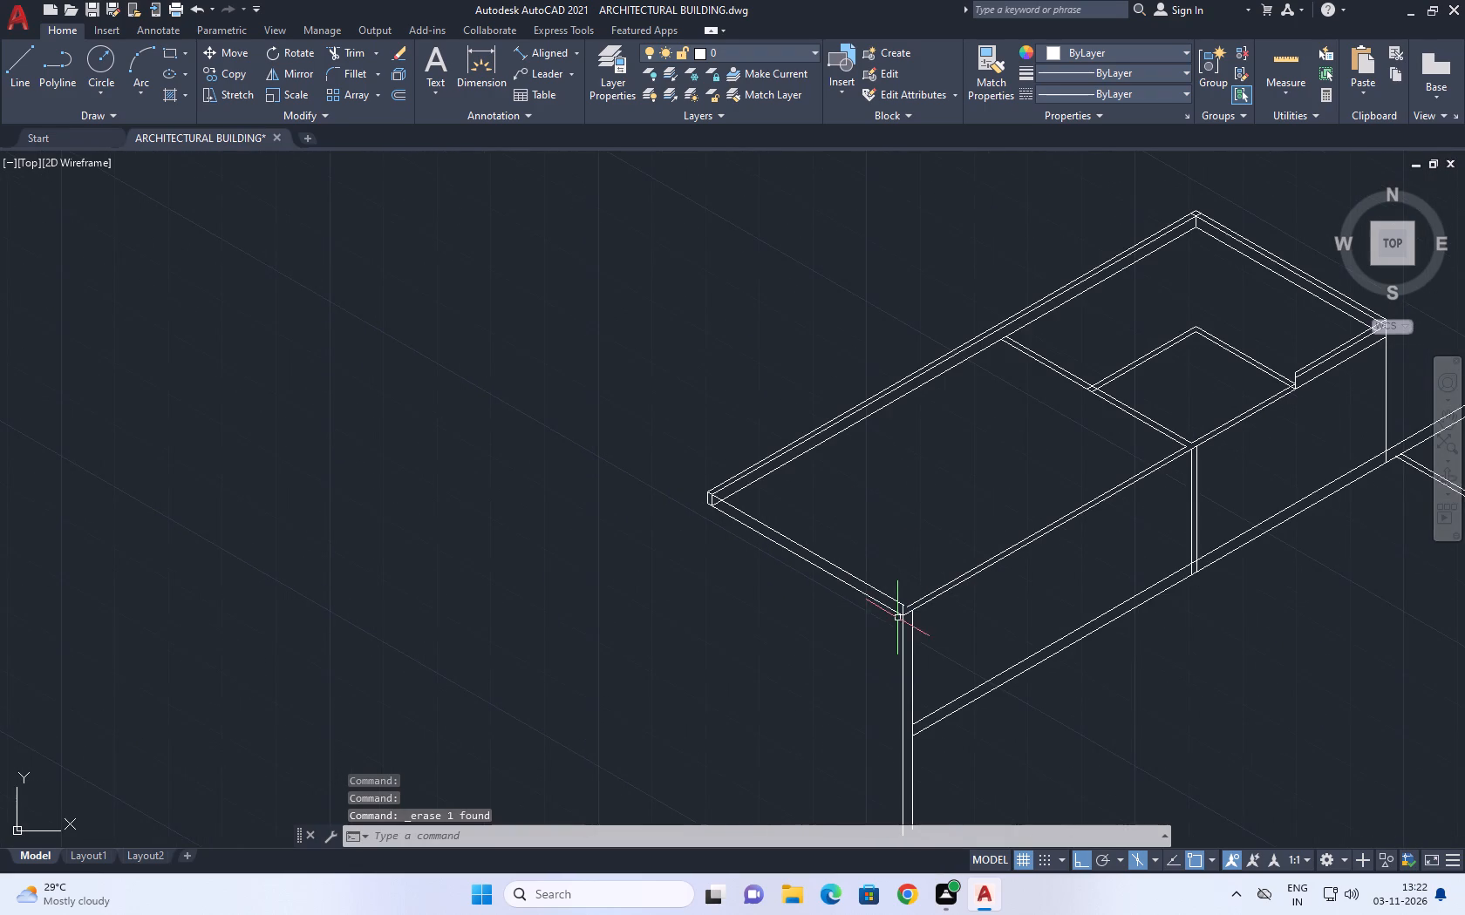
pyautogui.moveTo(1073, 600); pyautogui.dragTo(1033, 604, button='middle')
pyautogui.moveTo(984, 586); pyautogui.dragTo(867, 615, button='middle')
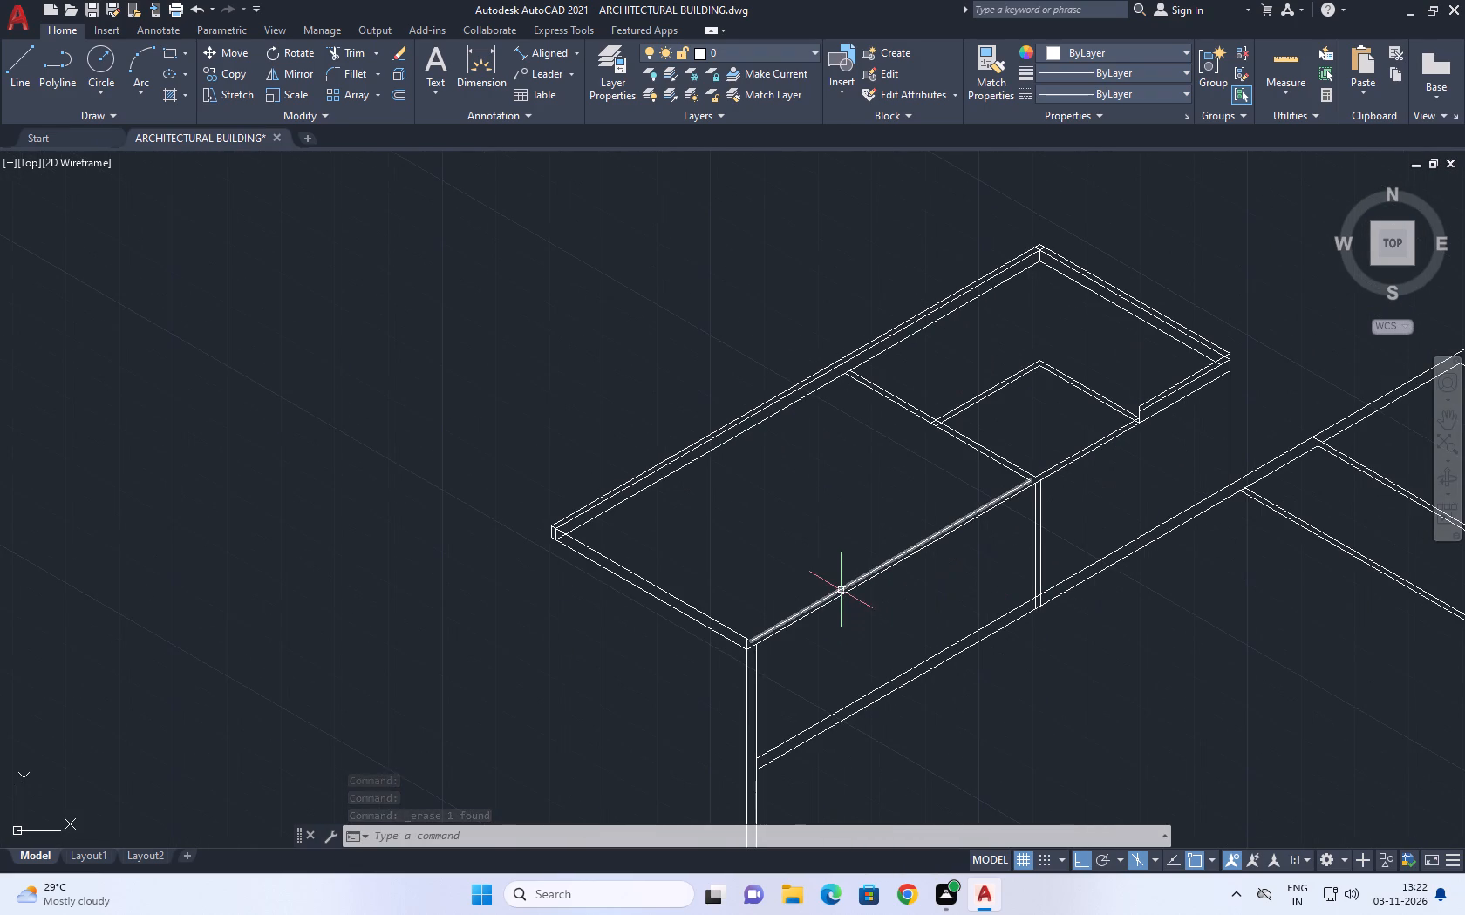
pyautogui.write('l')
pyautogui.press('space')
pyautogui.scroll(2, 719, 626)
pyautogui.moveTo(806, 650); pyautogui.dragTo(743, 649, button='middle')
pyautogui.scroll(2, 731, 647)
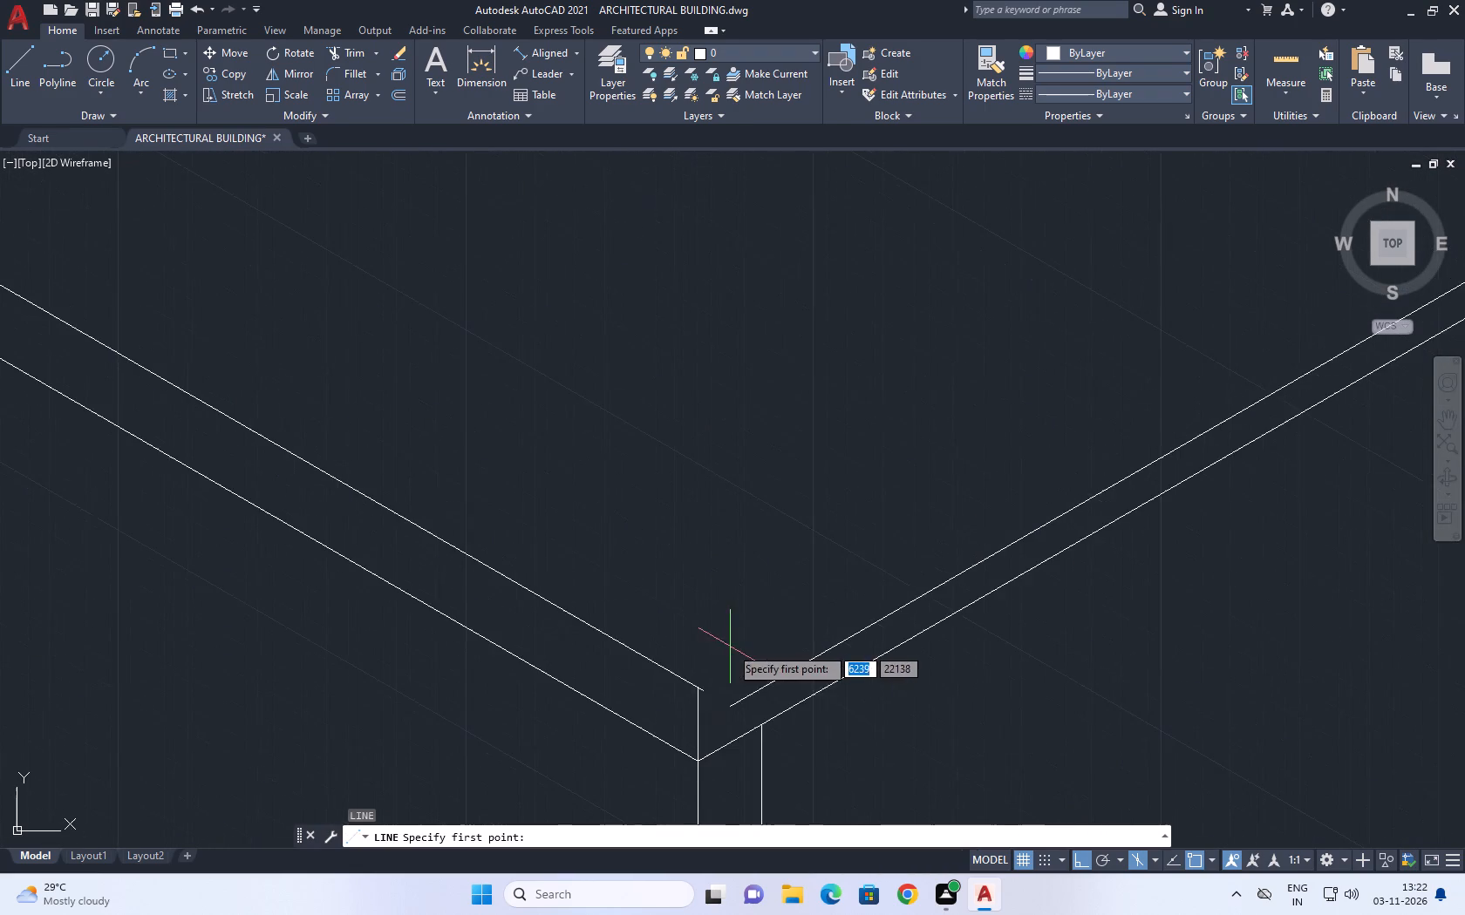
pyautogui.scroll(2, 692, 681)
pyautogui.click(702, 699)
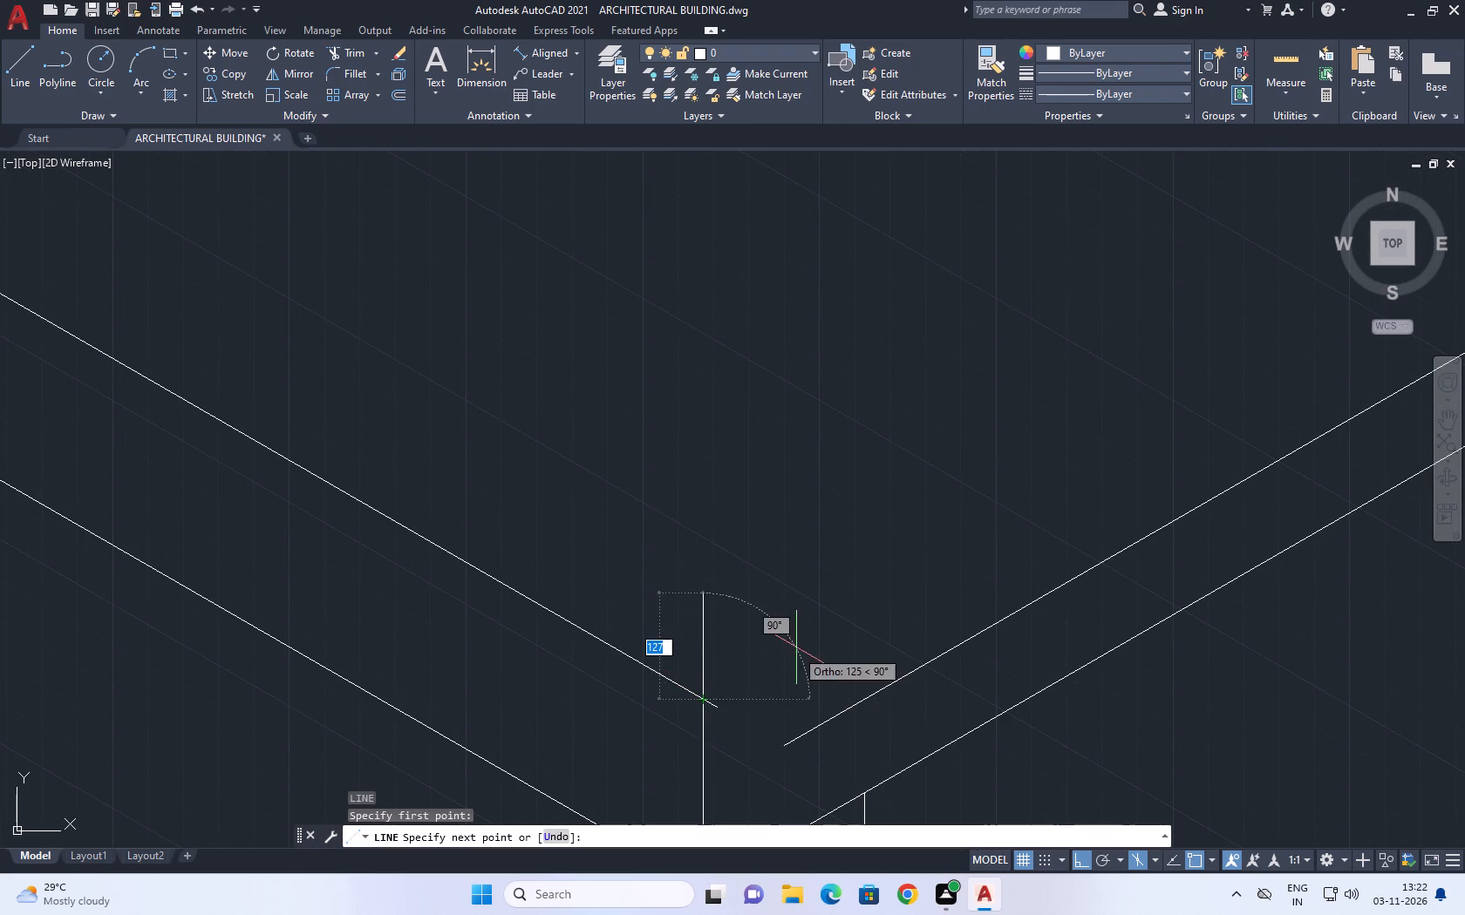
pyautogui.scroll(-1, 809, 643)
pyautogui.moveTo(908, 585); pyautogui.dragTo(770, 557, button='middle')
pyautogui.press('F5')
pyautogui.scroll(-3, 793, 499)
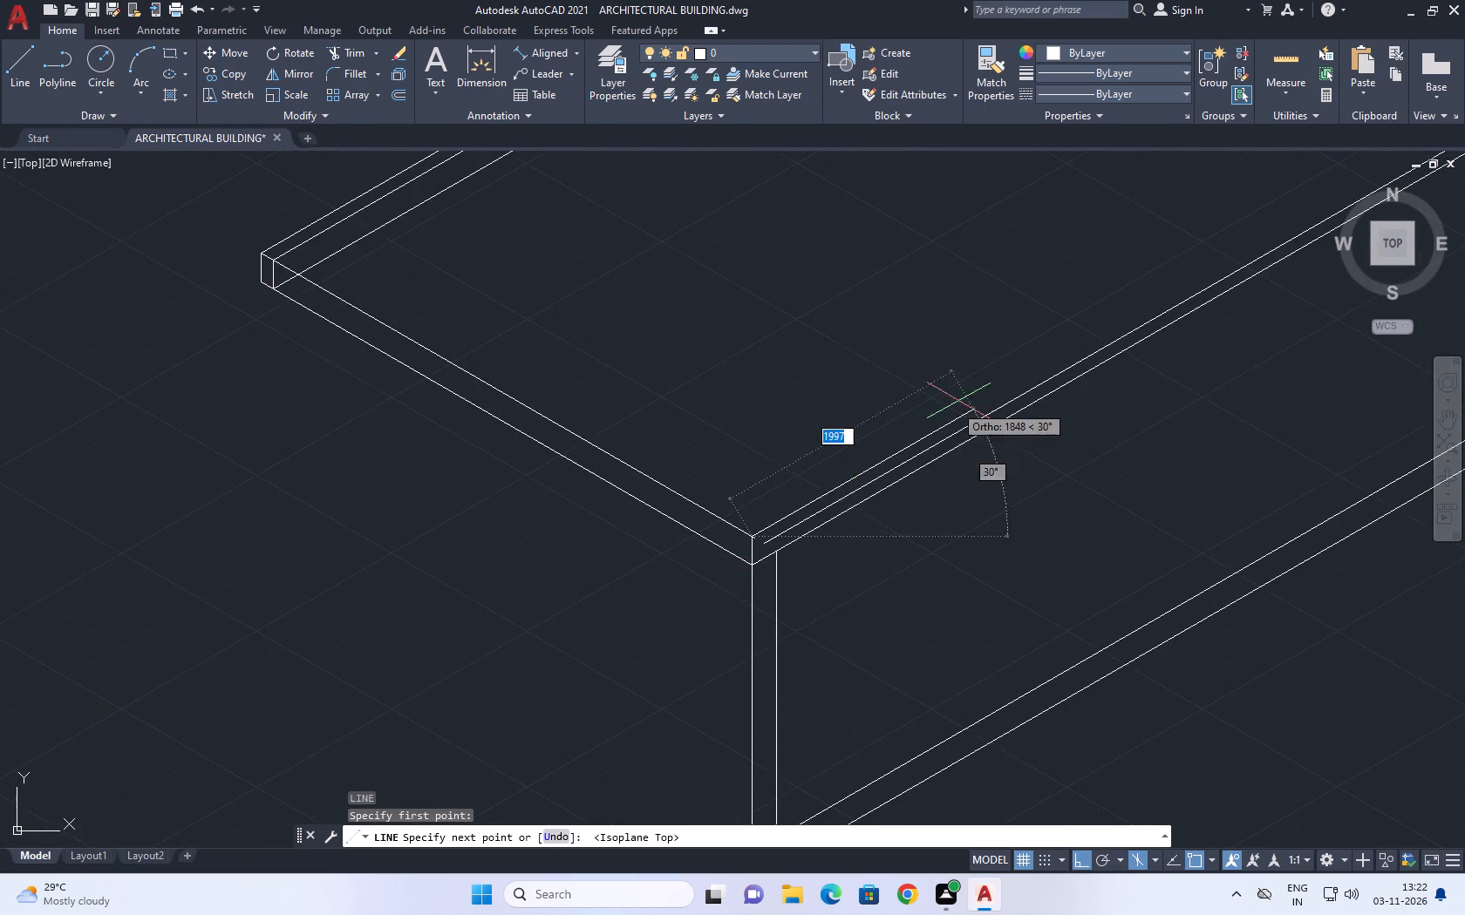
pyautogui.moveTo(958, 401); pyautogui.dragTo(378, 572, button='middle')
pyautogui.moveTo(896, 380); pyautogui.dragTo(696, 517, button='middle')
pyautogui.scroll(2, 684, 434)
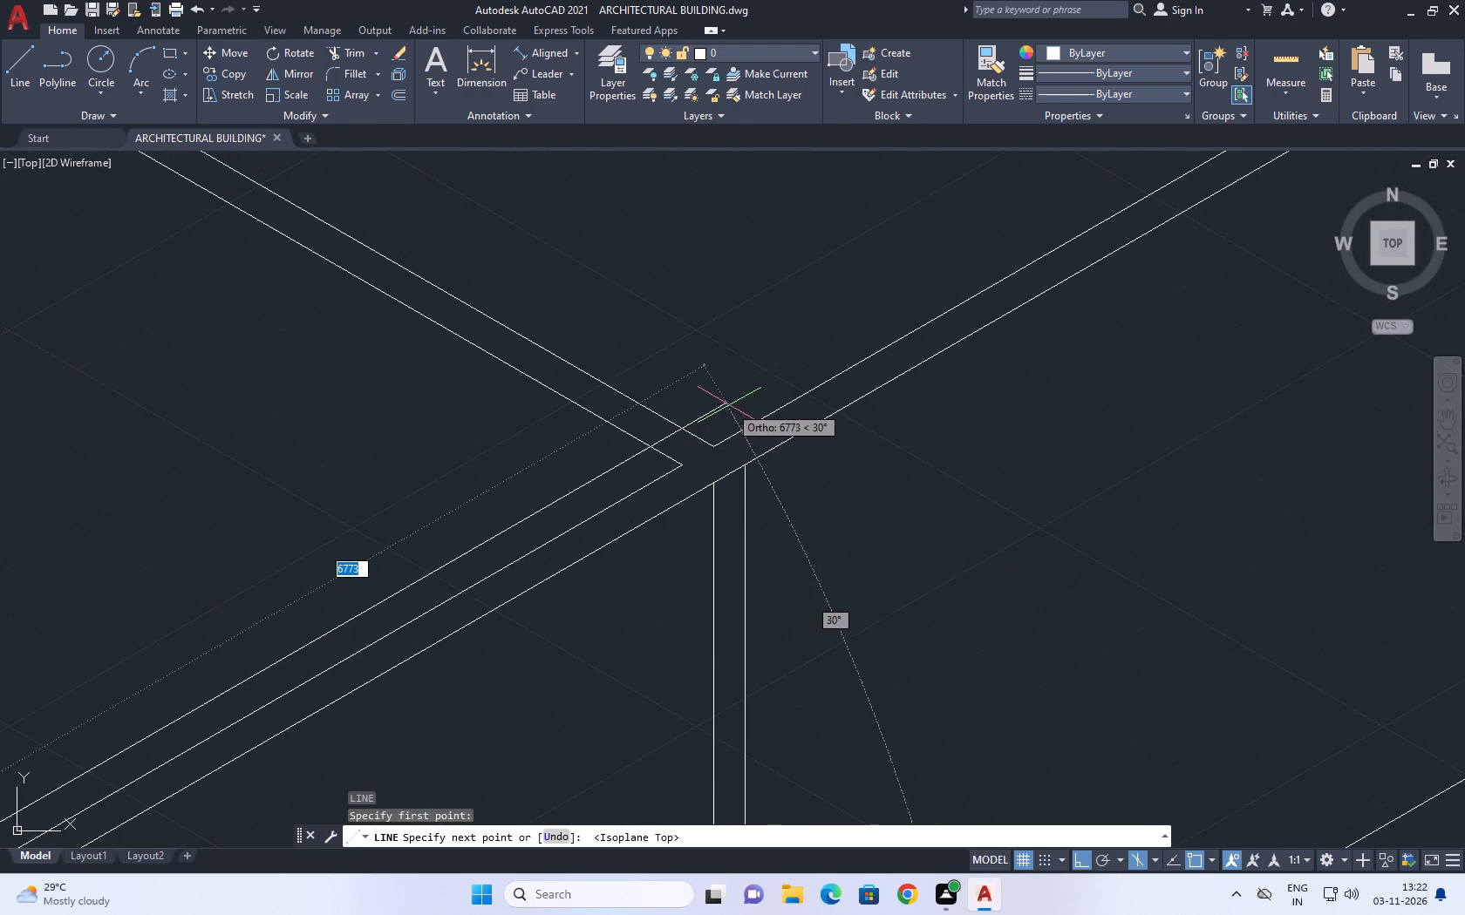
pyautogui.click(729, 405)
pyautogui.press('Escape')
pyautogui.middleClick(697, 435)
pyautogui.scroll(1, 696, 471)
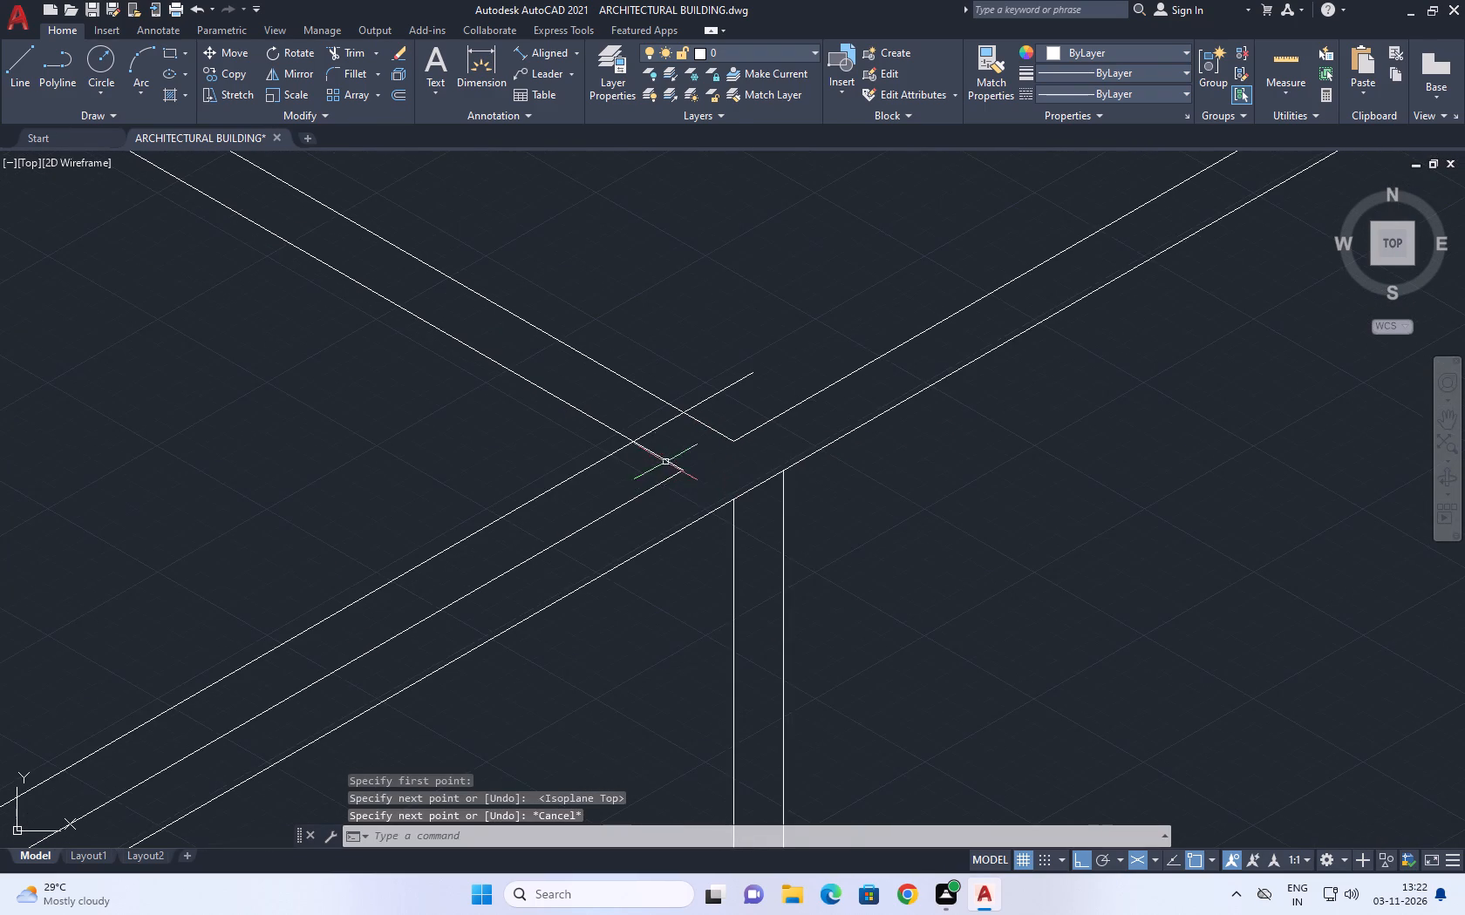
# Trim the short overrun of the upper 330° line beyond the vertical at the front corner.
pyautogui.scroll(-5, 709, 443)
pyautogui.moveTo(513, 521); pyautogui.dragTo(760, 433, button='middle')
pyautogui.scroll(4, 711, 510)
pyautogui.scroll(2, 562, 533)
pyautogui.write('tr')
pyautogui.press('space')
pyautogui.click(577, 493)
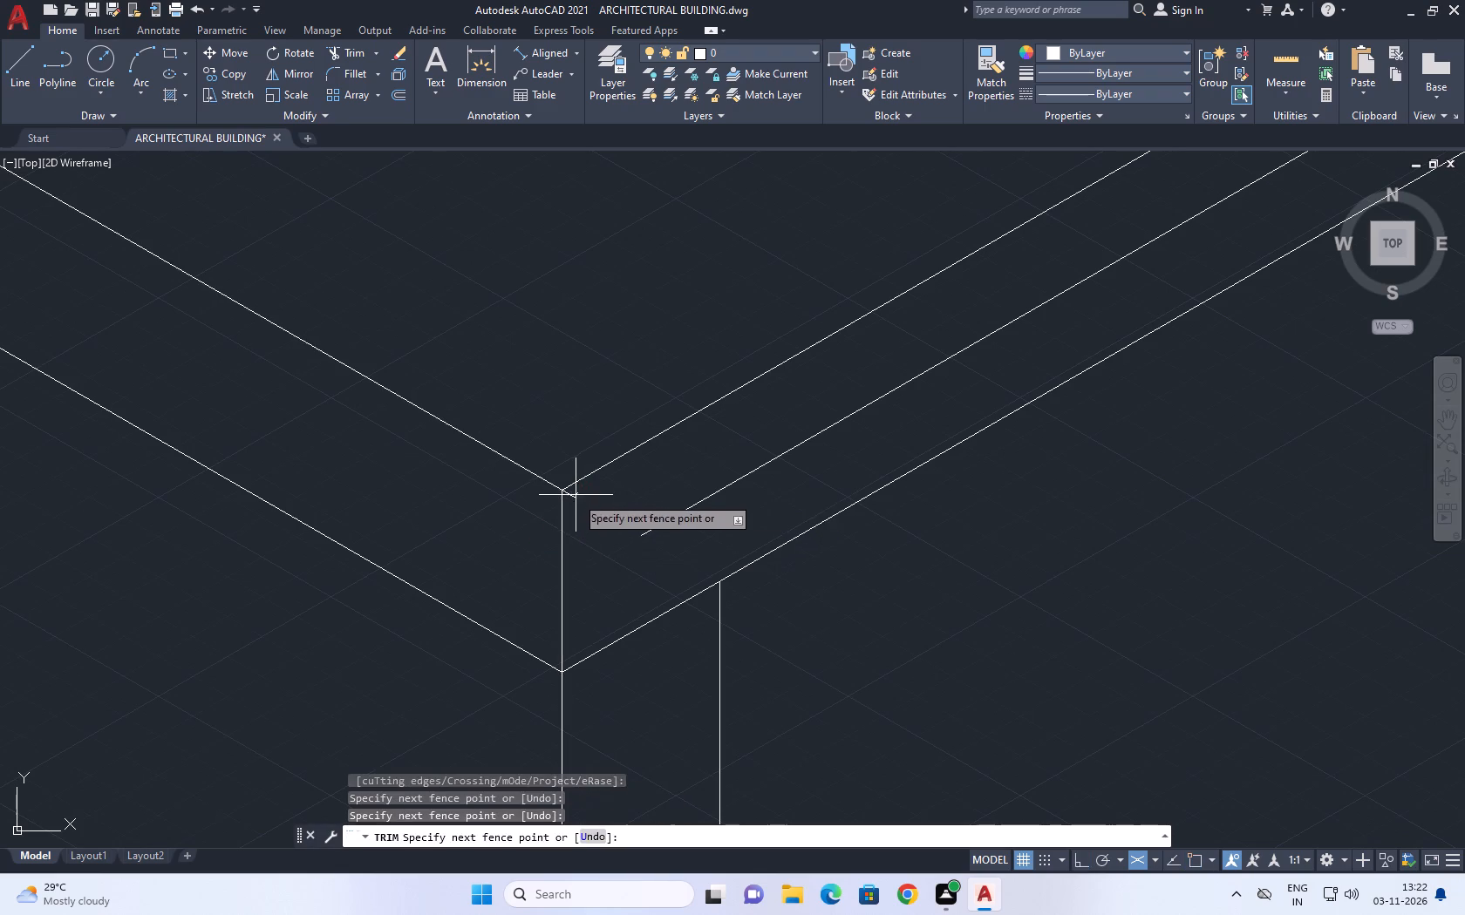
pyautogui.click(571, 505)
pyautogui.scroll(-3, 636, 525)
pyautogui.press('Escape')
# Erase the old inner 30° edge running from the front corner to the cross wall.
pyautogui.click(649, 526)
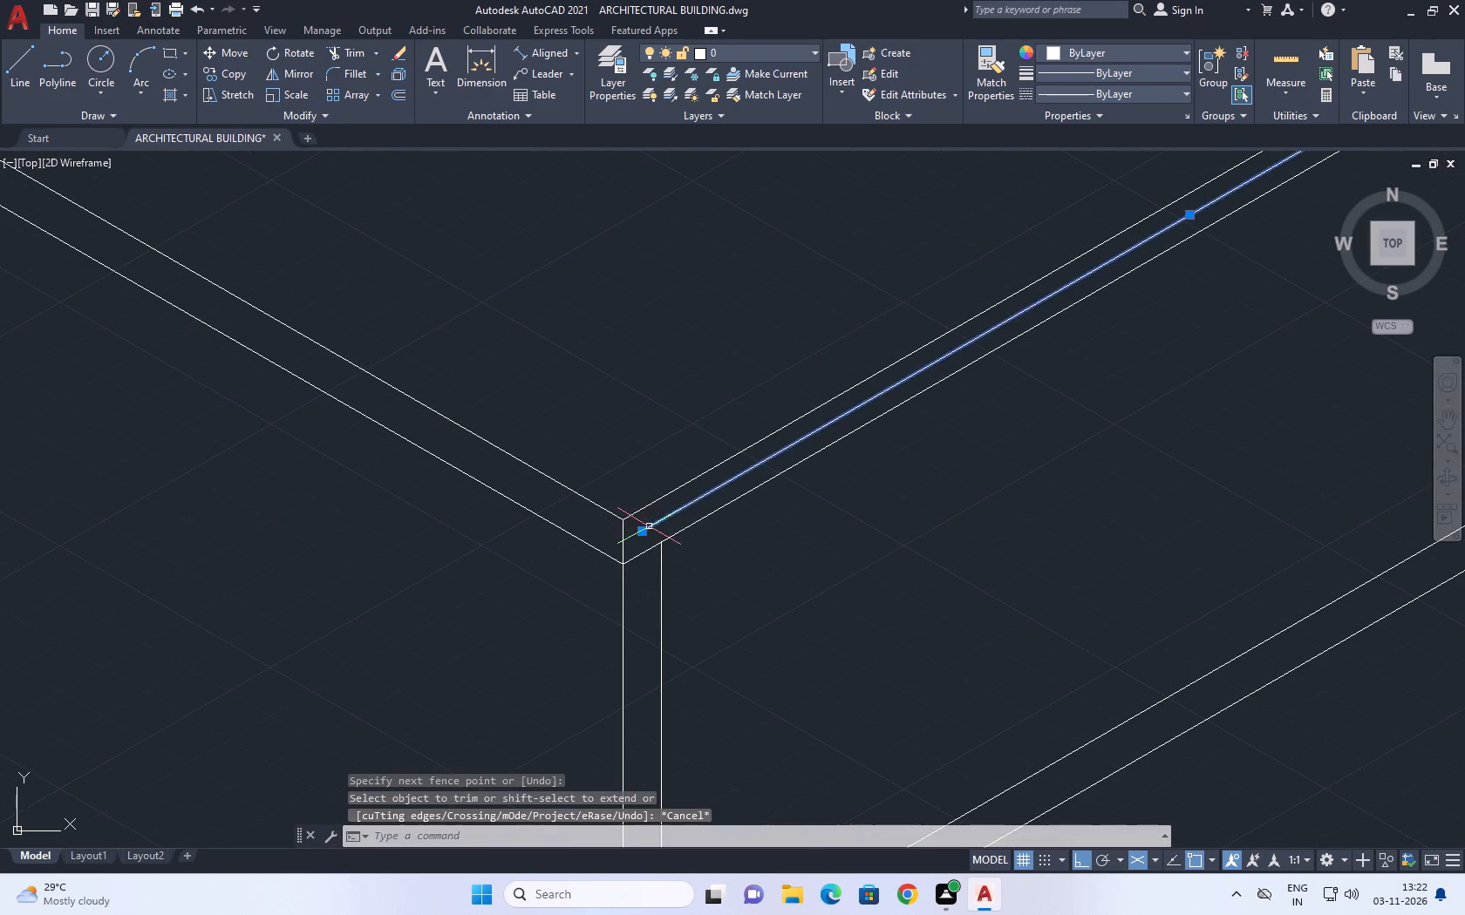
pyautogui.scroll(-3, 647, 524)
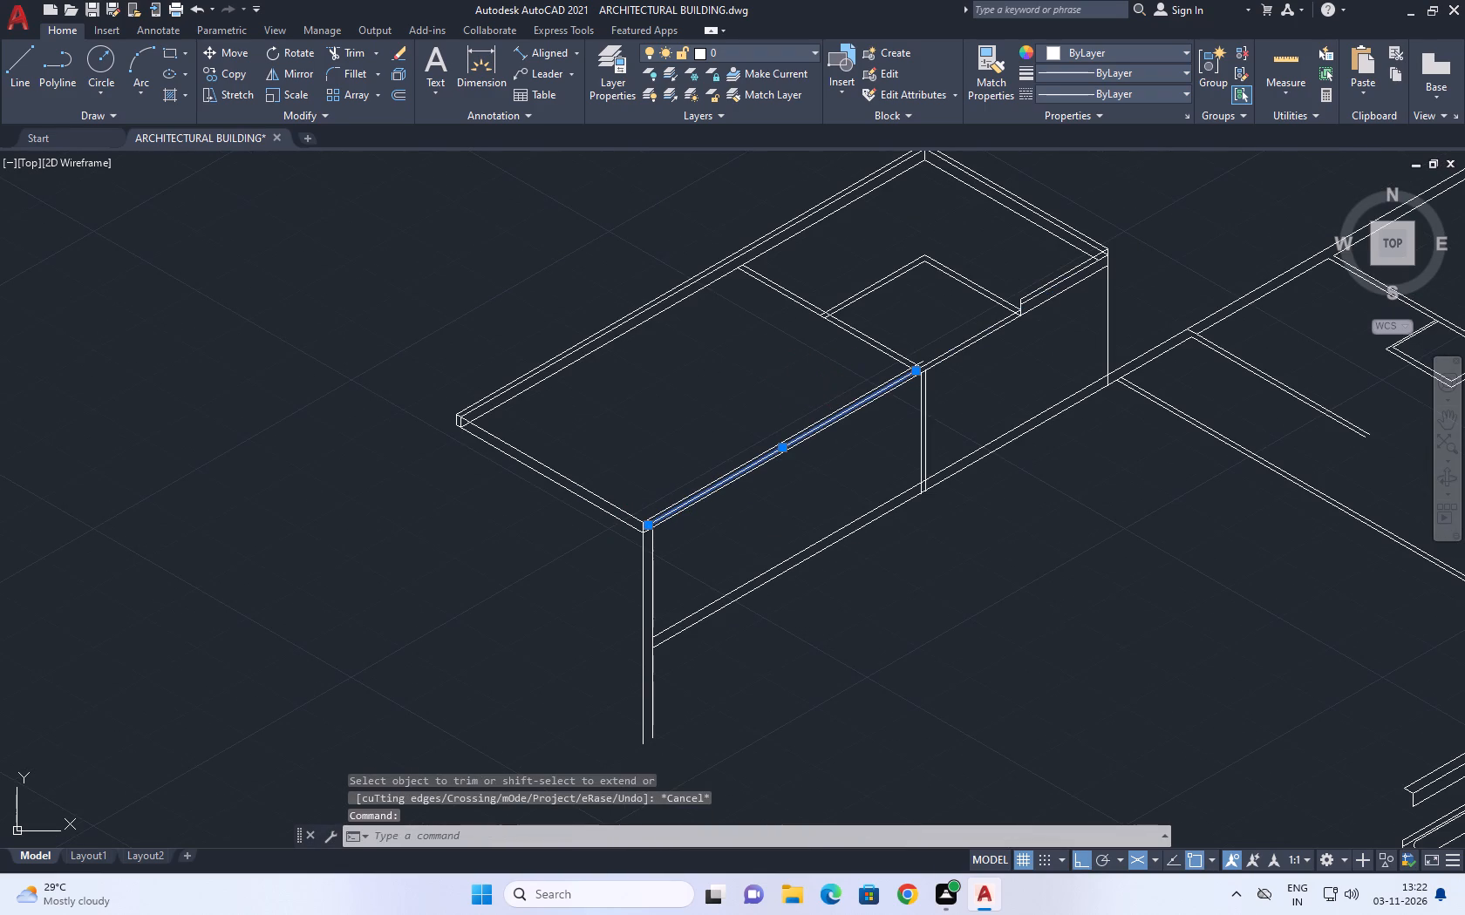
pyautogui.press('Delete')
# Extend the vertical below the cross wall's front end up to the corner of the wall's outer edge.
pyautogui.scroll(3, 916, 401)
pyautogui.moveTo(934, 317); pyautogui.dragTo(926, 396, button='middle')
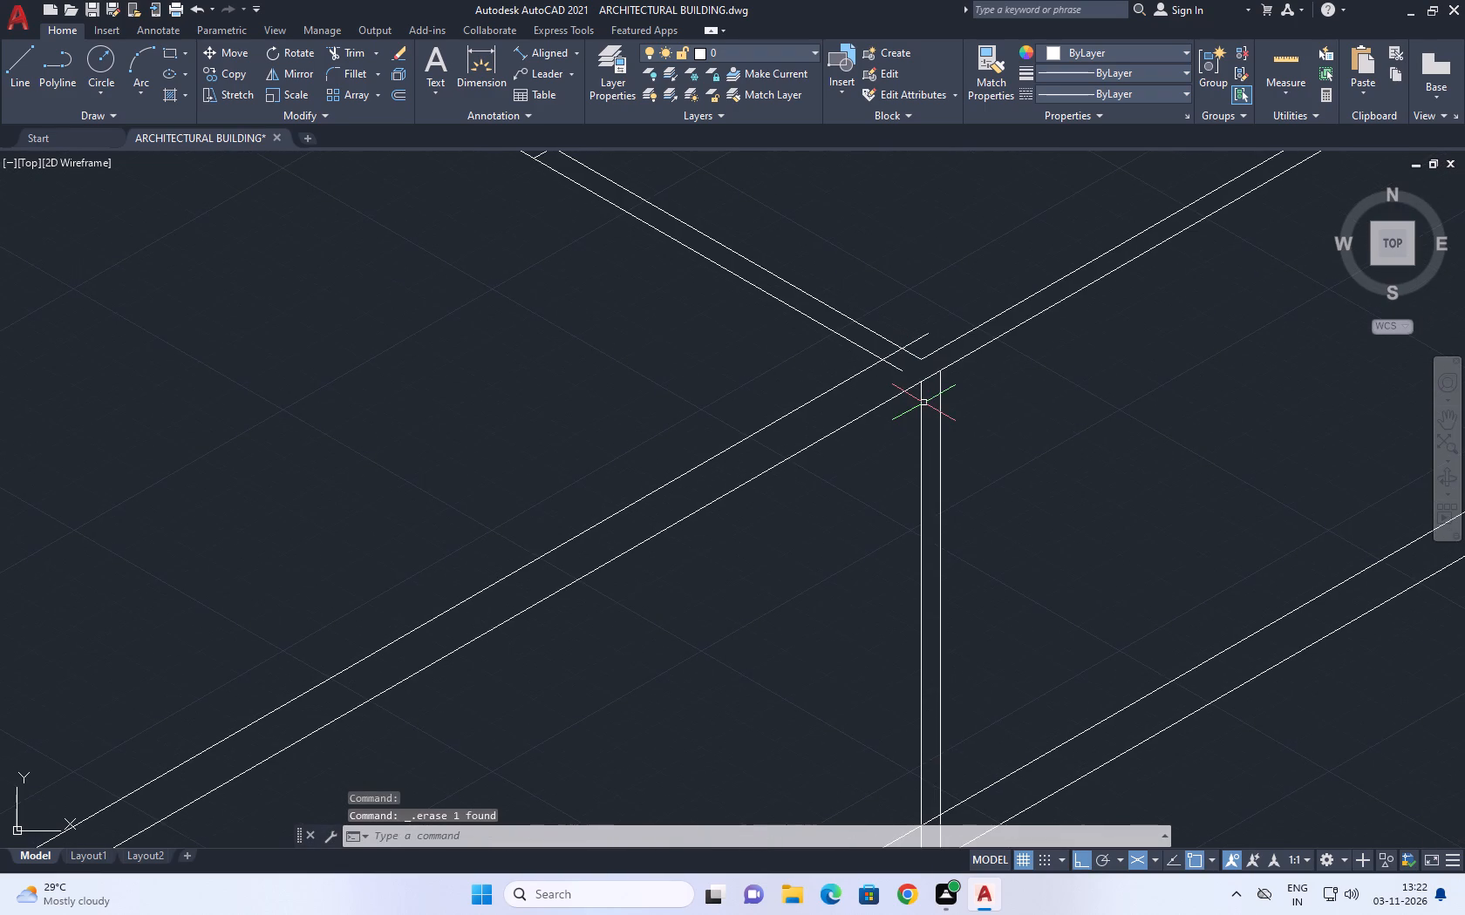
pyautogui.press('e')
pyautogui.press('x')
pyautogui.press('space')
pyautogui.click(921, 414)
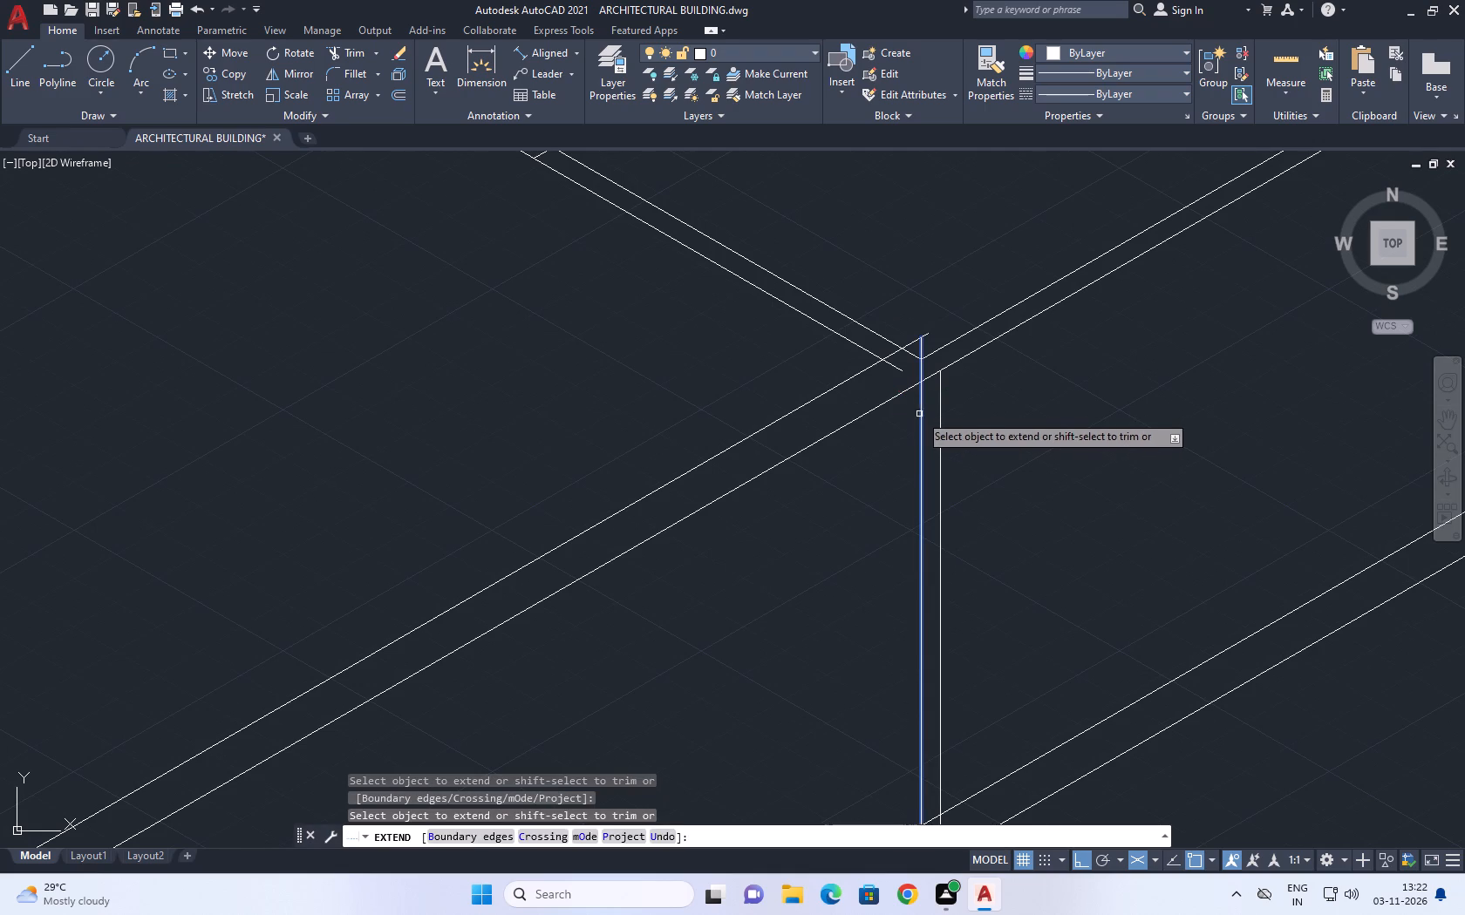
pyautogui.press('Escape')
# Trim the new upper 30° line's overrun beyond the cross wall's inner edge, including the short leftover piece.
pyautogui.scroll(-2, 911, 420)
pyautogui.scroll(1, 906, 404)
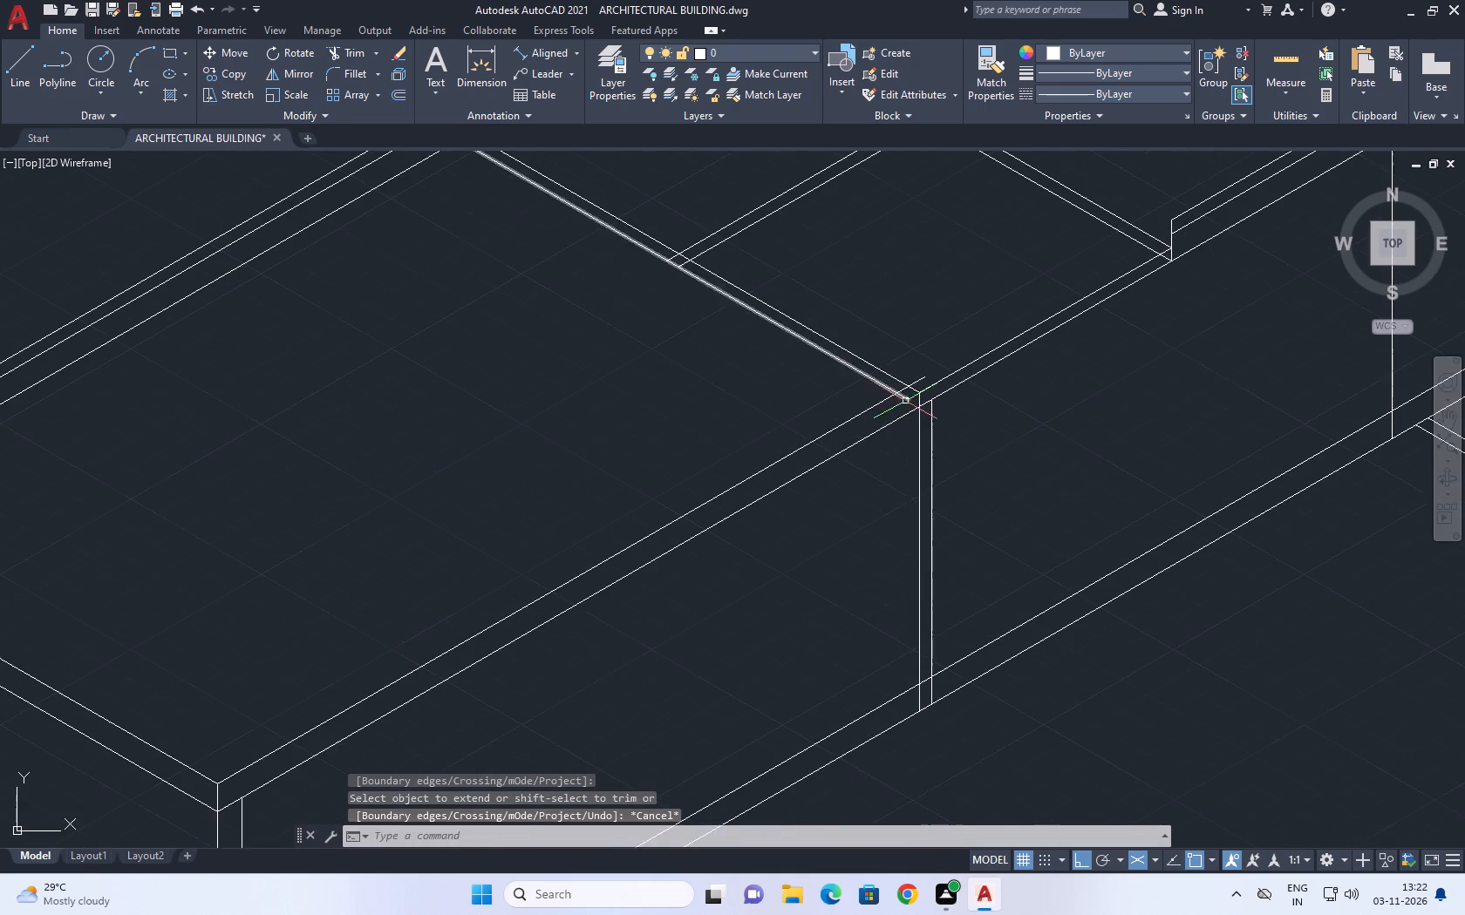
pyautogui.middleClick(903, 400)
pyautogui.write('tr')
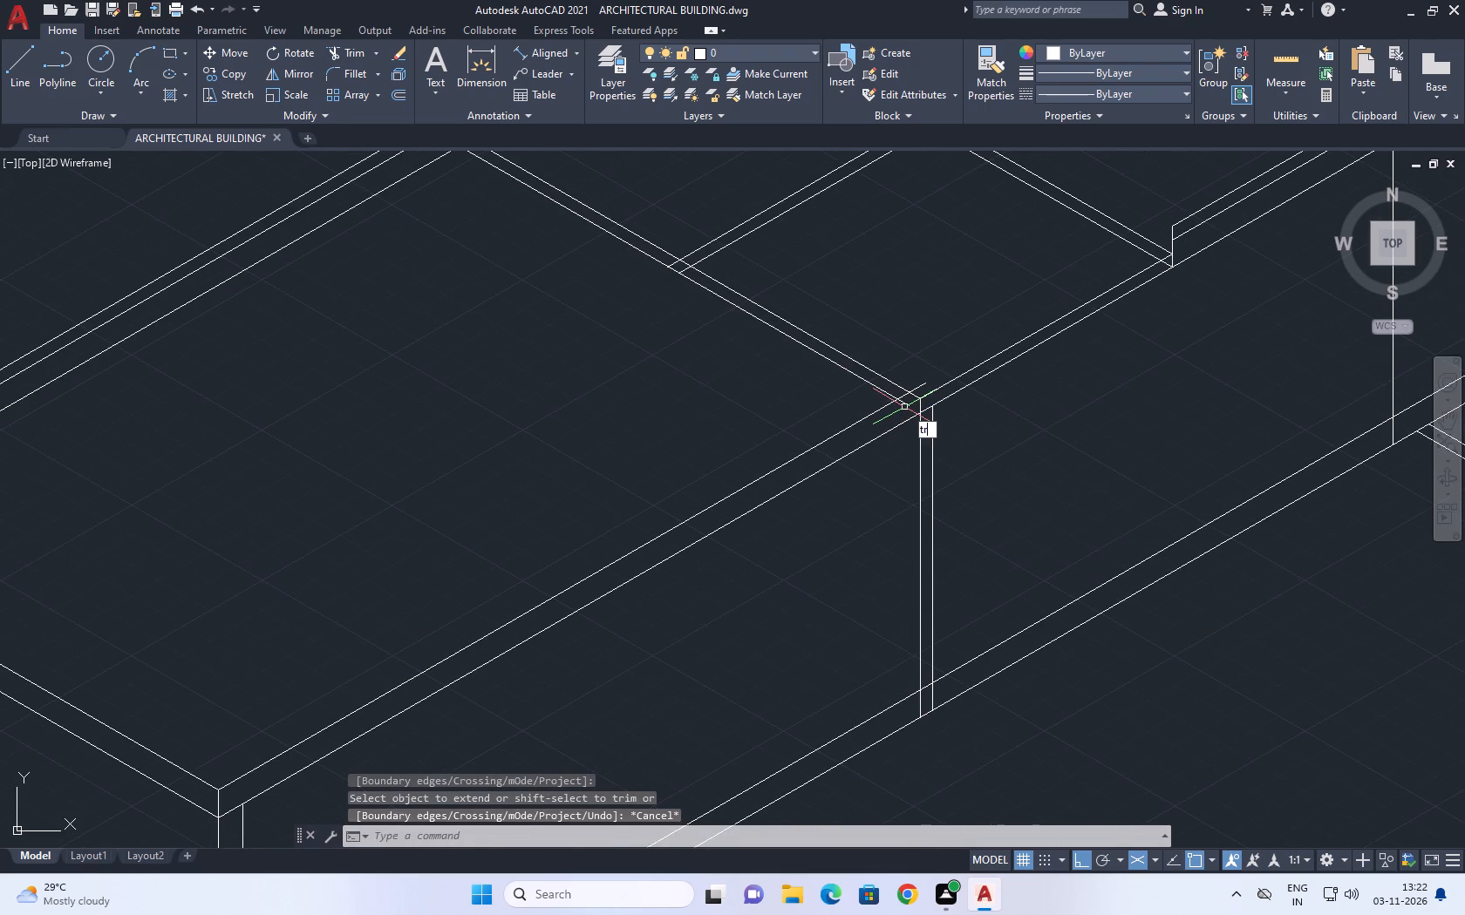
pyautogui.press('space')
pyautogui.scroll(2, 903, 407)
pyautogui.click(893, 404)
pyautogui.click(901, 369)
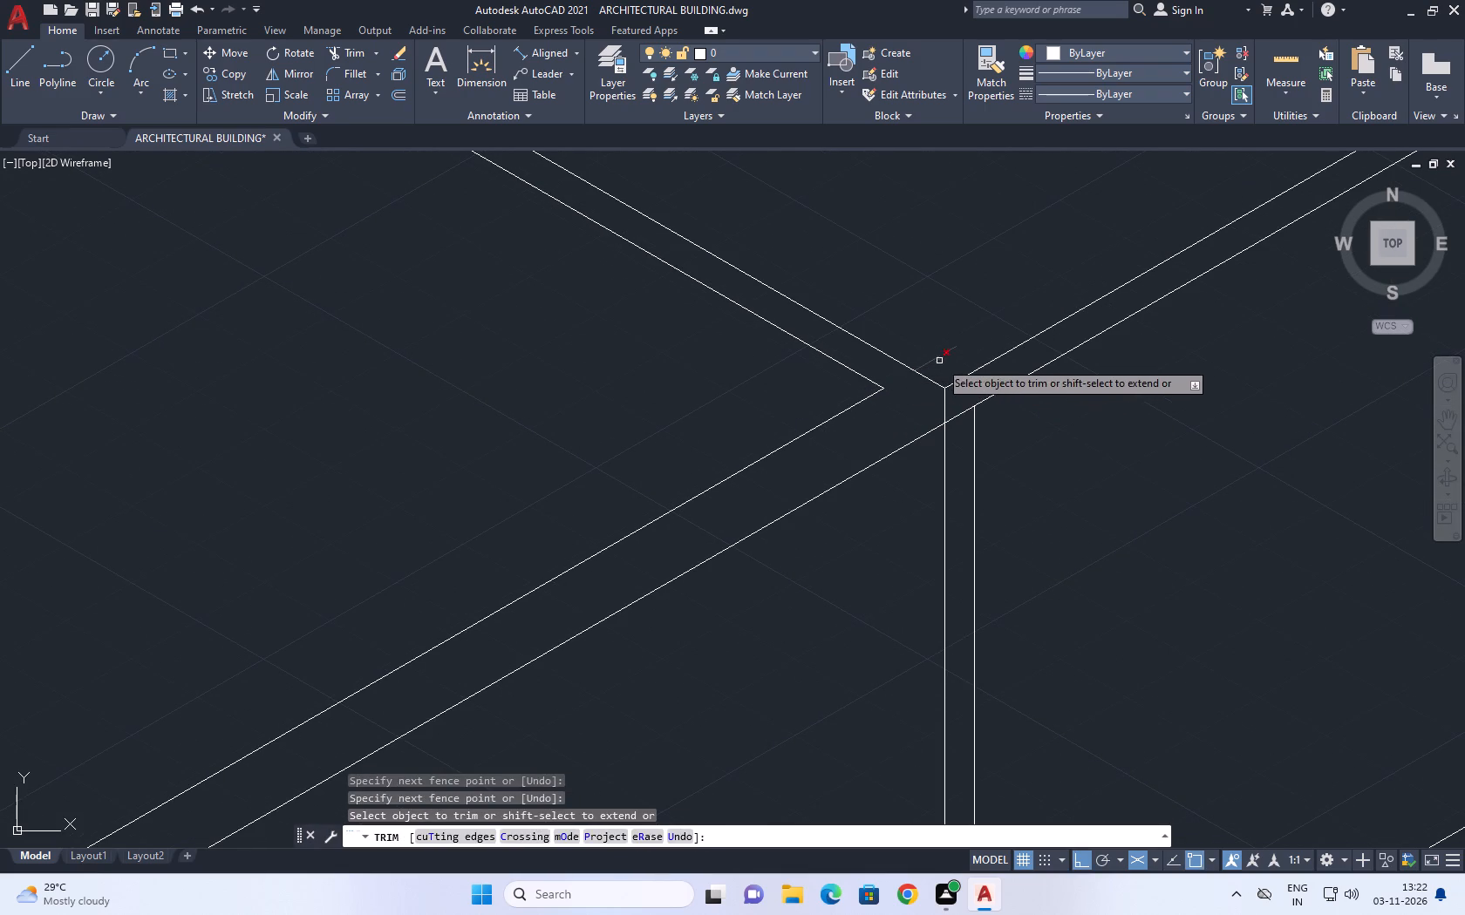
pyautogui.click(940, 361)
pyautogui.click(938, 360)
pyautogui.click(937, 352)
pyautogui.click(934, 366)
pyautogui.scroll(-4, 938, 366)
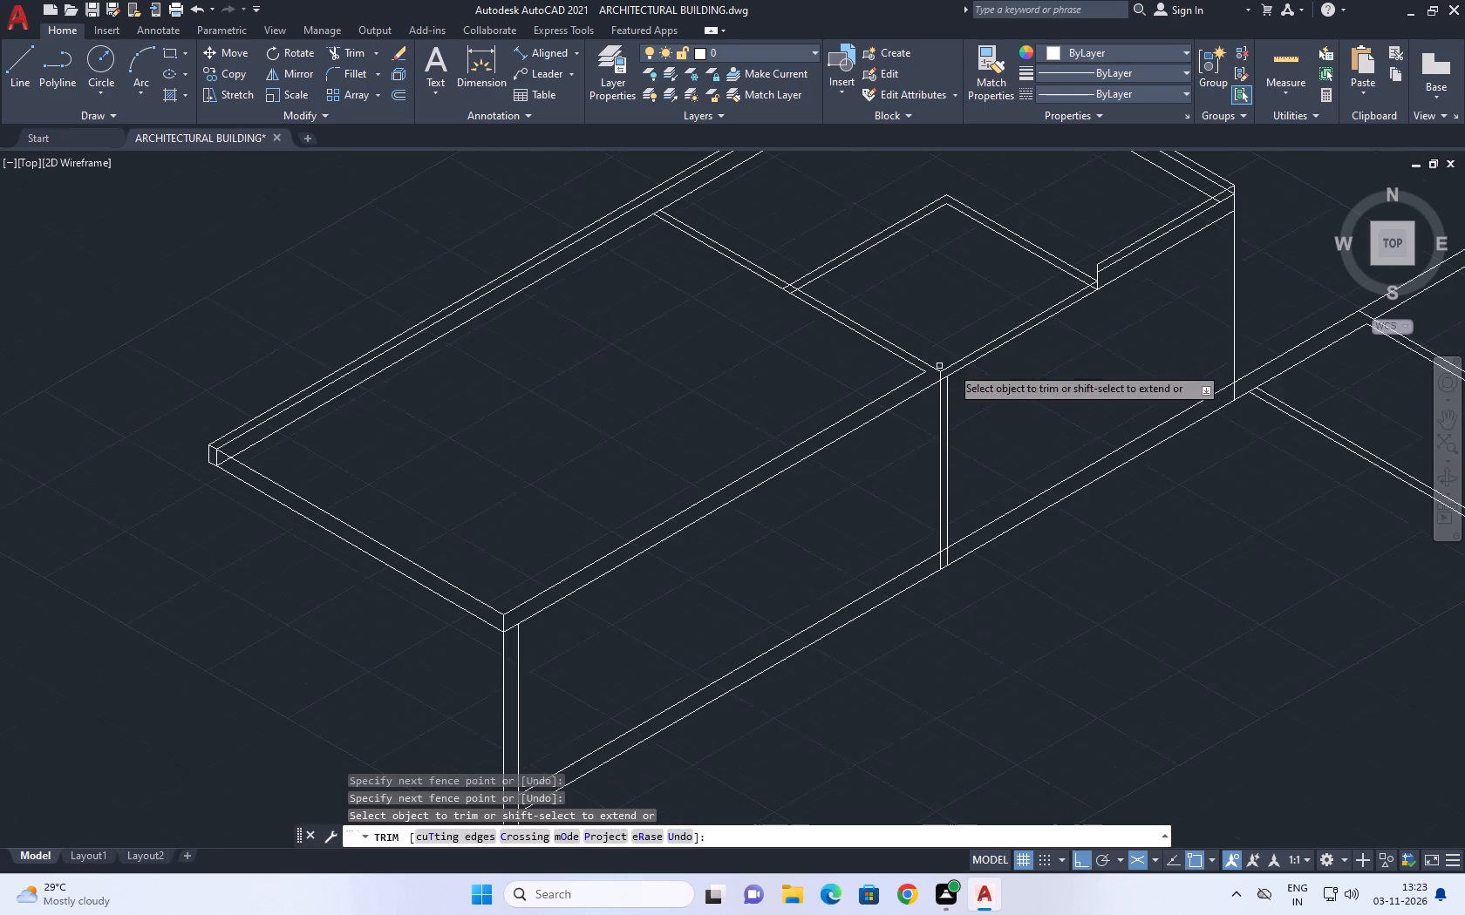
pyautogui.press('Escape')
# Erase the middle 30° line and the short inner vertical at the left corner of the projecting volume.
pyautogui.moveTo(945, 362); pyautogui.dragTo(951, 378, button='middle')
pyautogui.scroll(-1, 951, 378)
pyautogui.scroll(2, 957, 394)
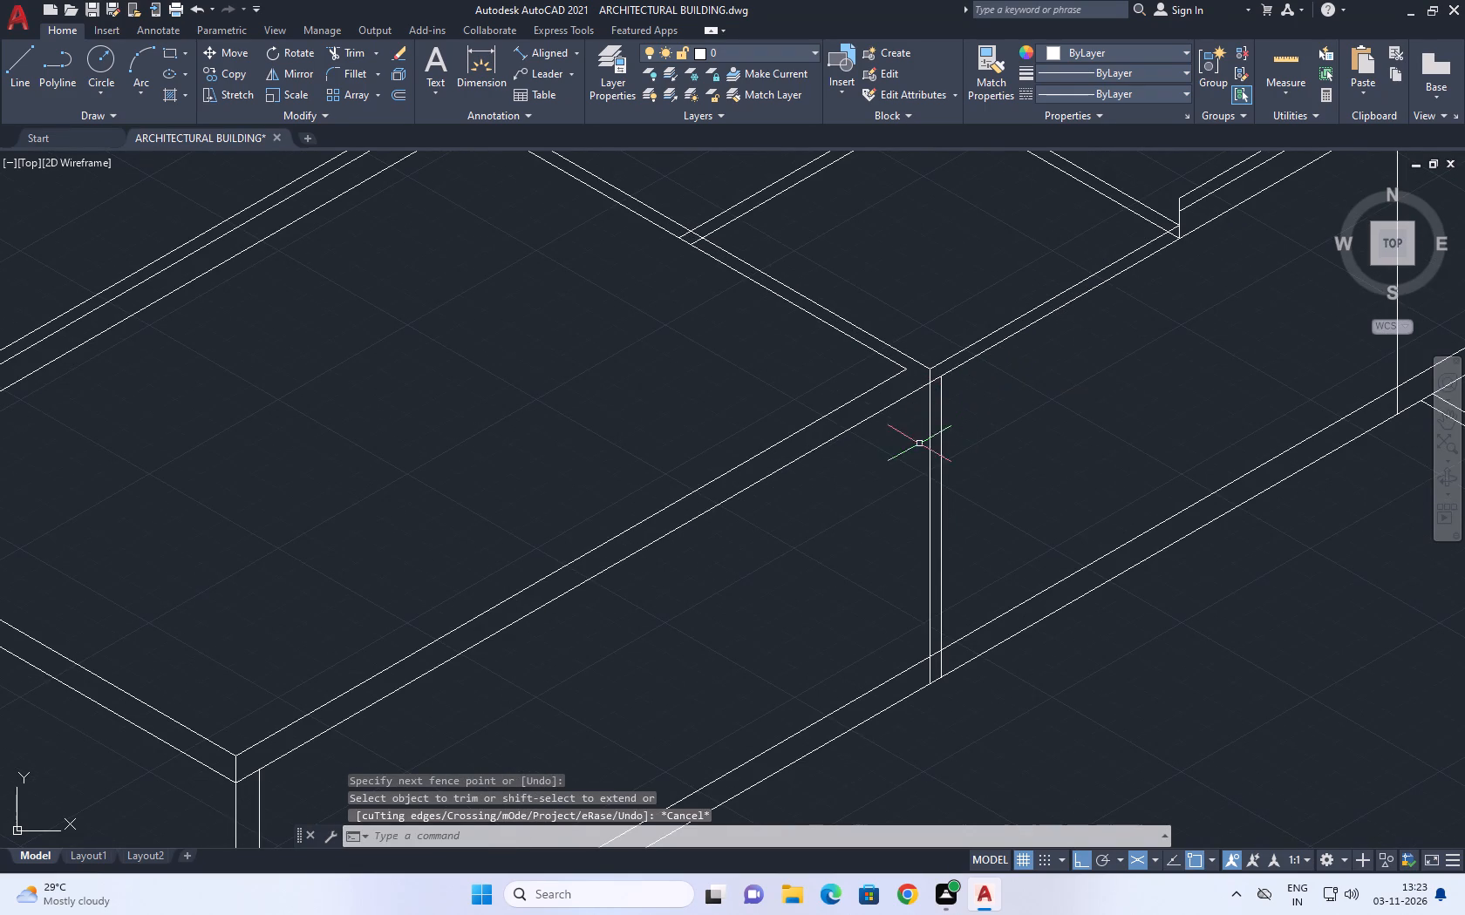
pyautogui.scroll(1, 948, 389)
pyautogui.moveTo(745, 404); pyautogui.dragTo(802, 421, button='middle')
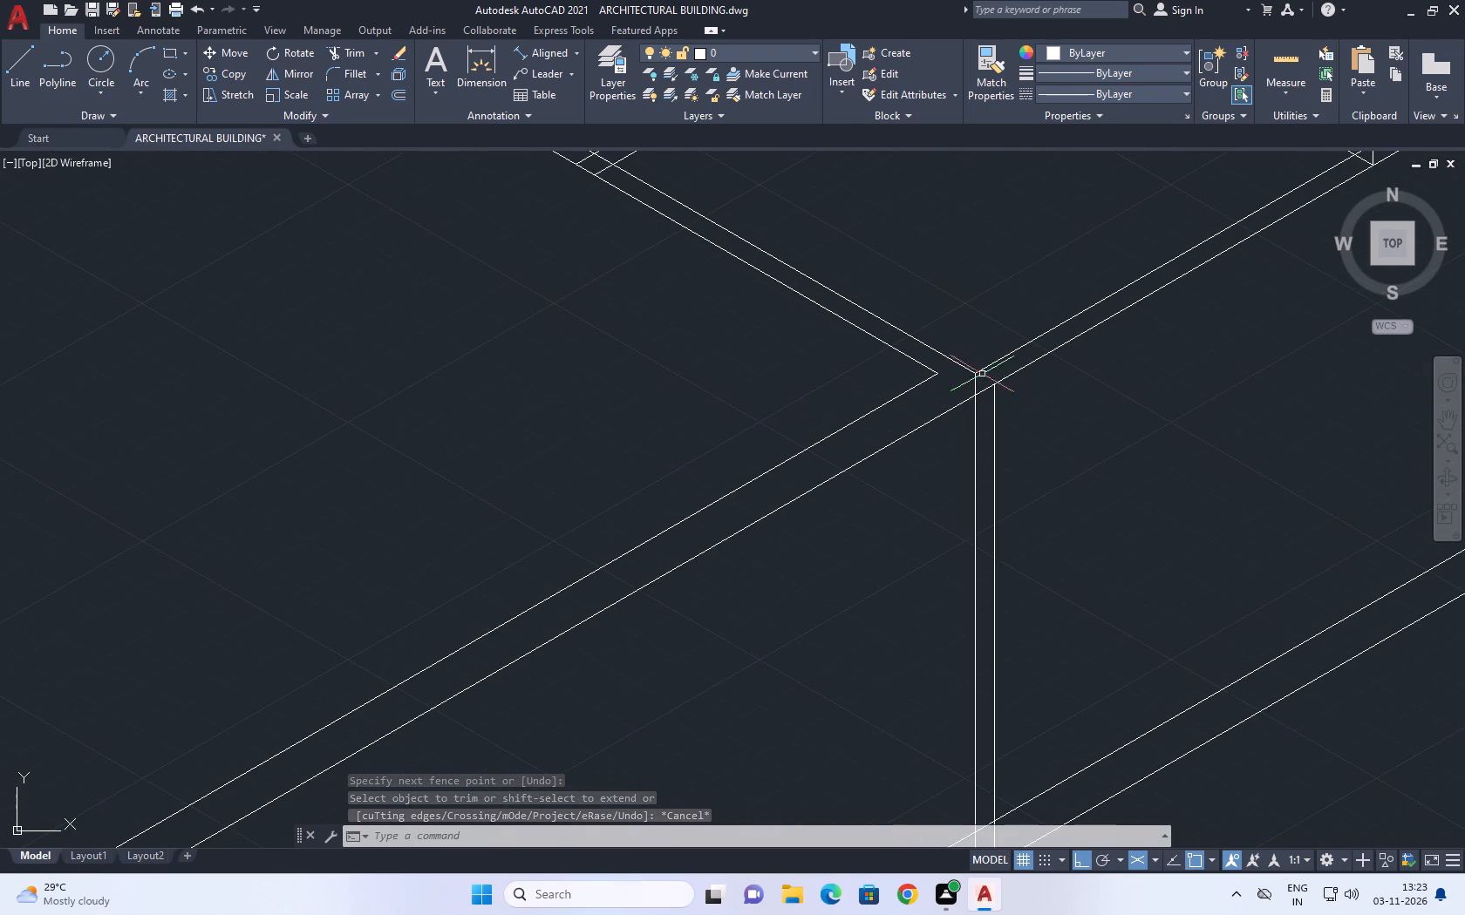
pyautogui.moveTo(948, 350); pyautogui.dragTo(975, 312, button='middle')
pyautogui.scroll(-2, 999, 329)
pyautogui.moveTo(1037, 358); pyautogui.dragTo(962, 437, button='middle')
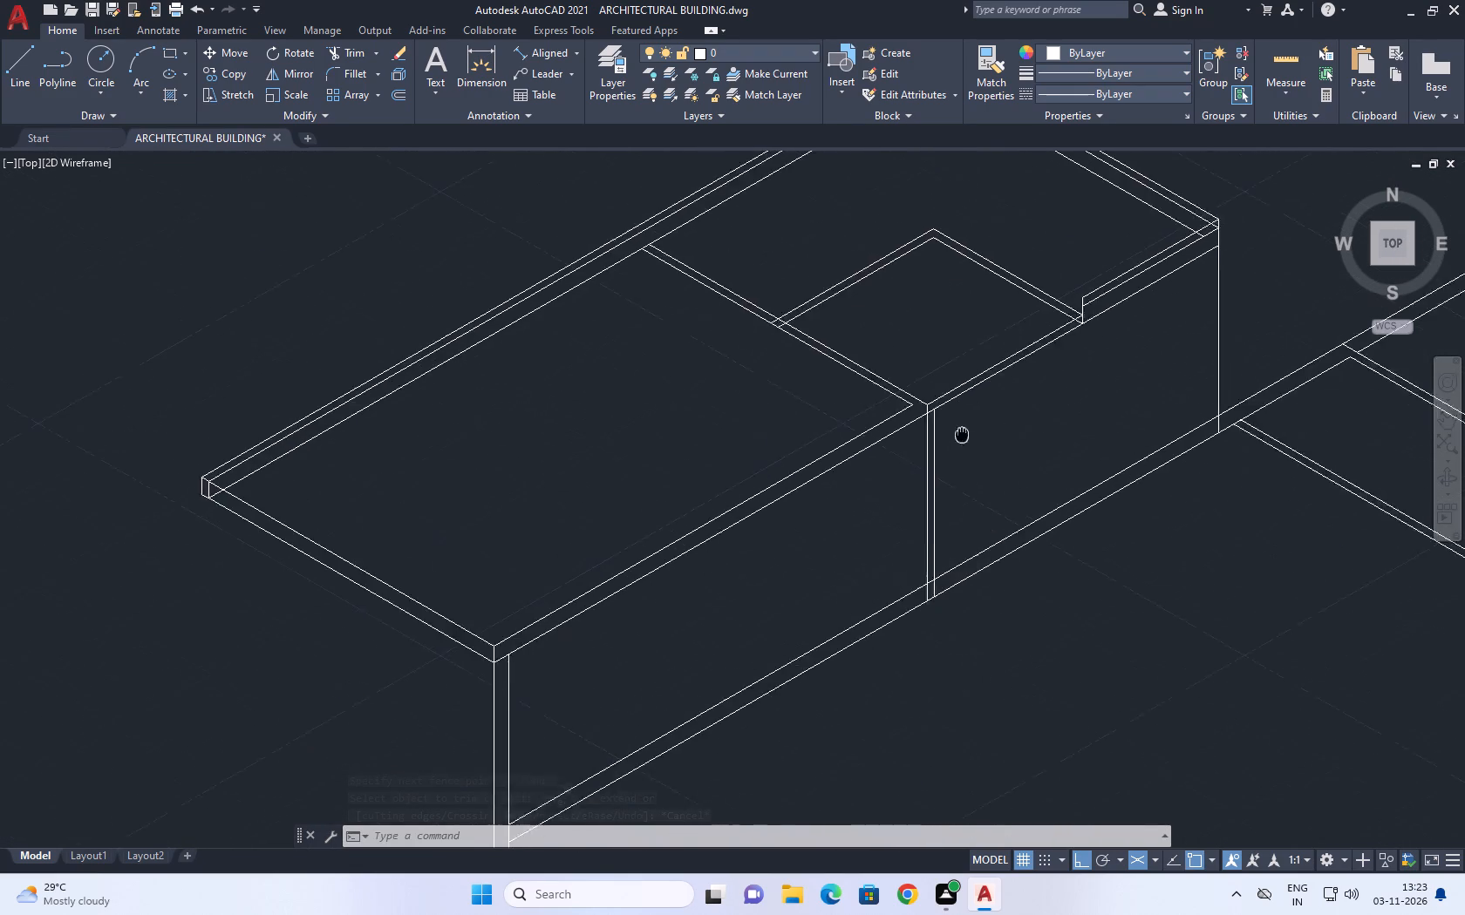
pyautogui.moveTo(962, 437); pyautogui.dragTo(953, 543, button='middle')
pyautogui.moveTo(495, 591); pyautogui.dragTo(705, 478, button='middle')
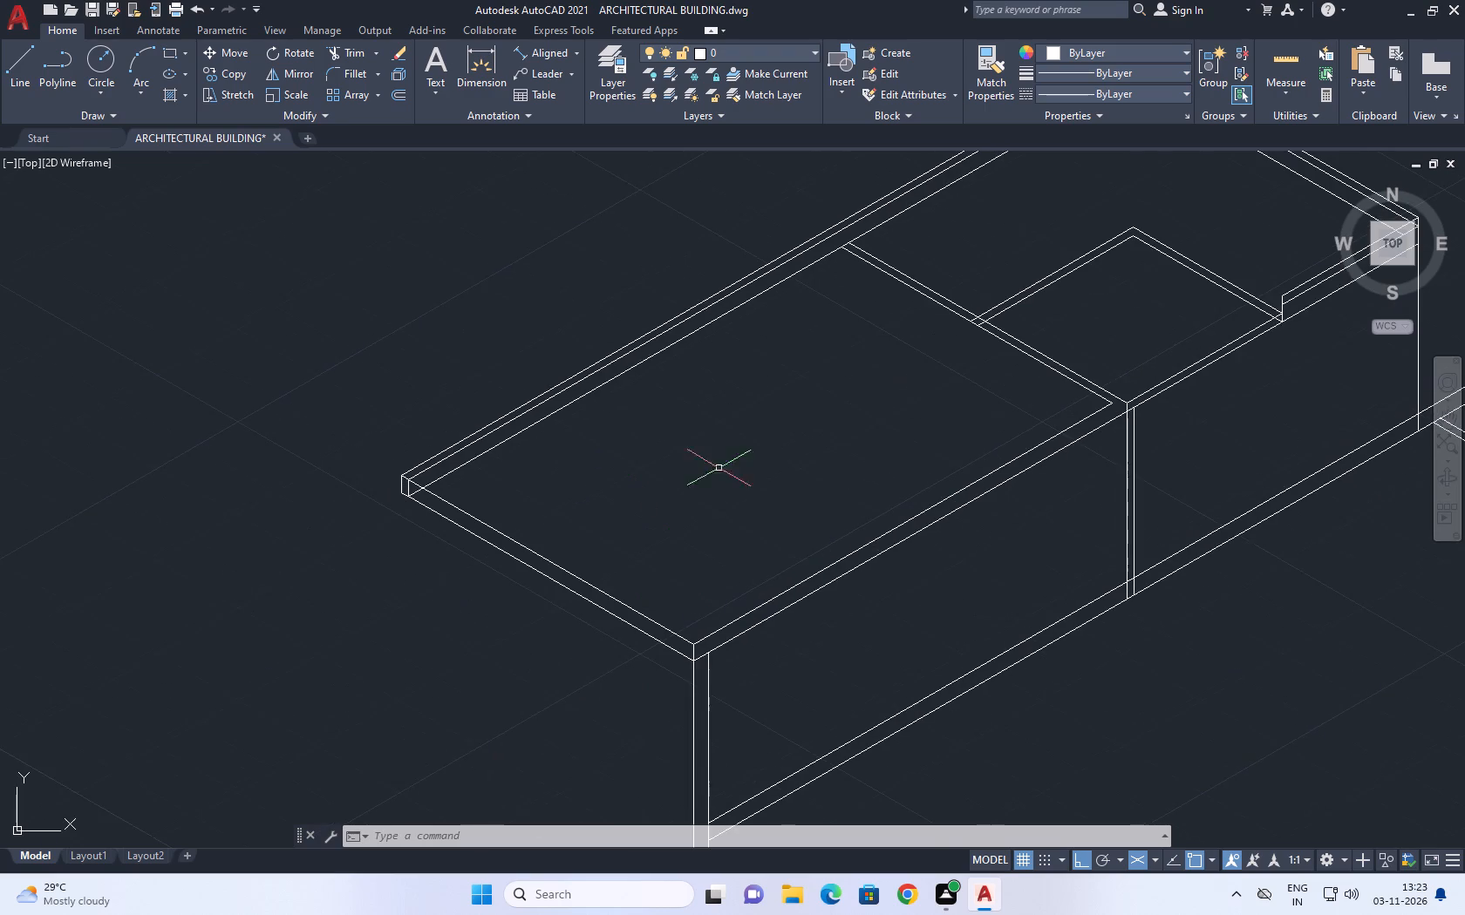
pyautogui.scroll(2, 447, 489)
pyautogui.moveTo(443, 450); pyautogui.dragTo(488, 512, button='middle')
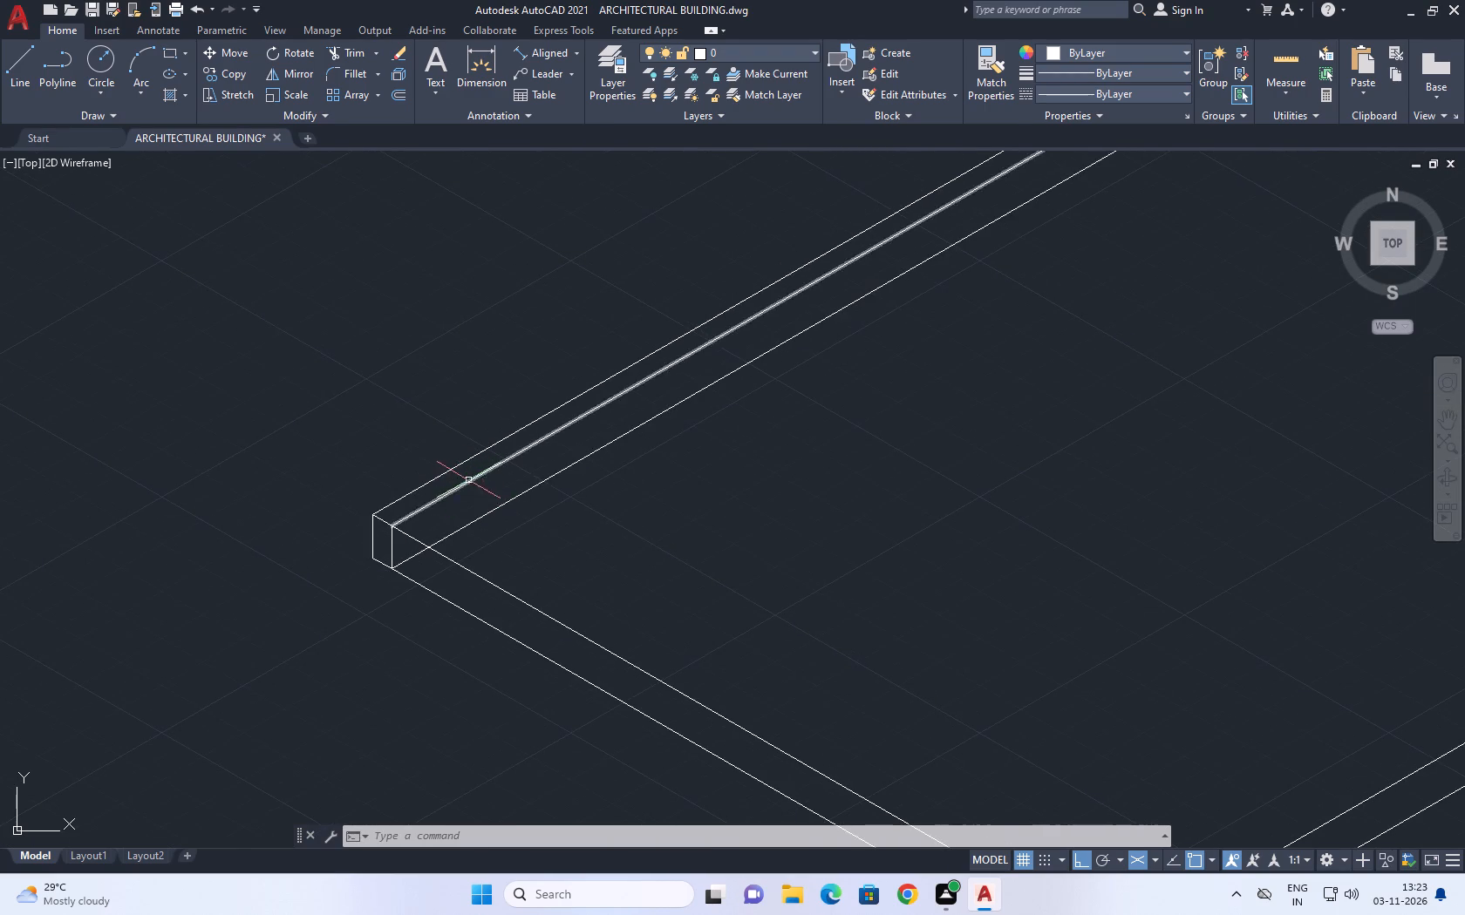
pyautogui.click(468, 481)
pyautogui.click(391, 540)
pyautogui.rightClick(508, 531)
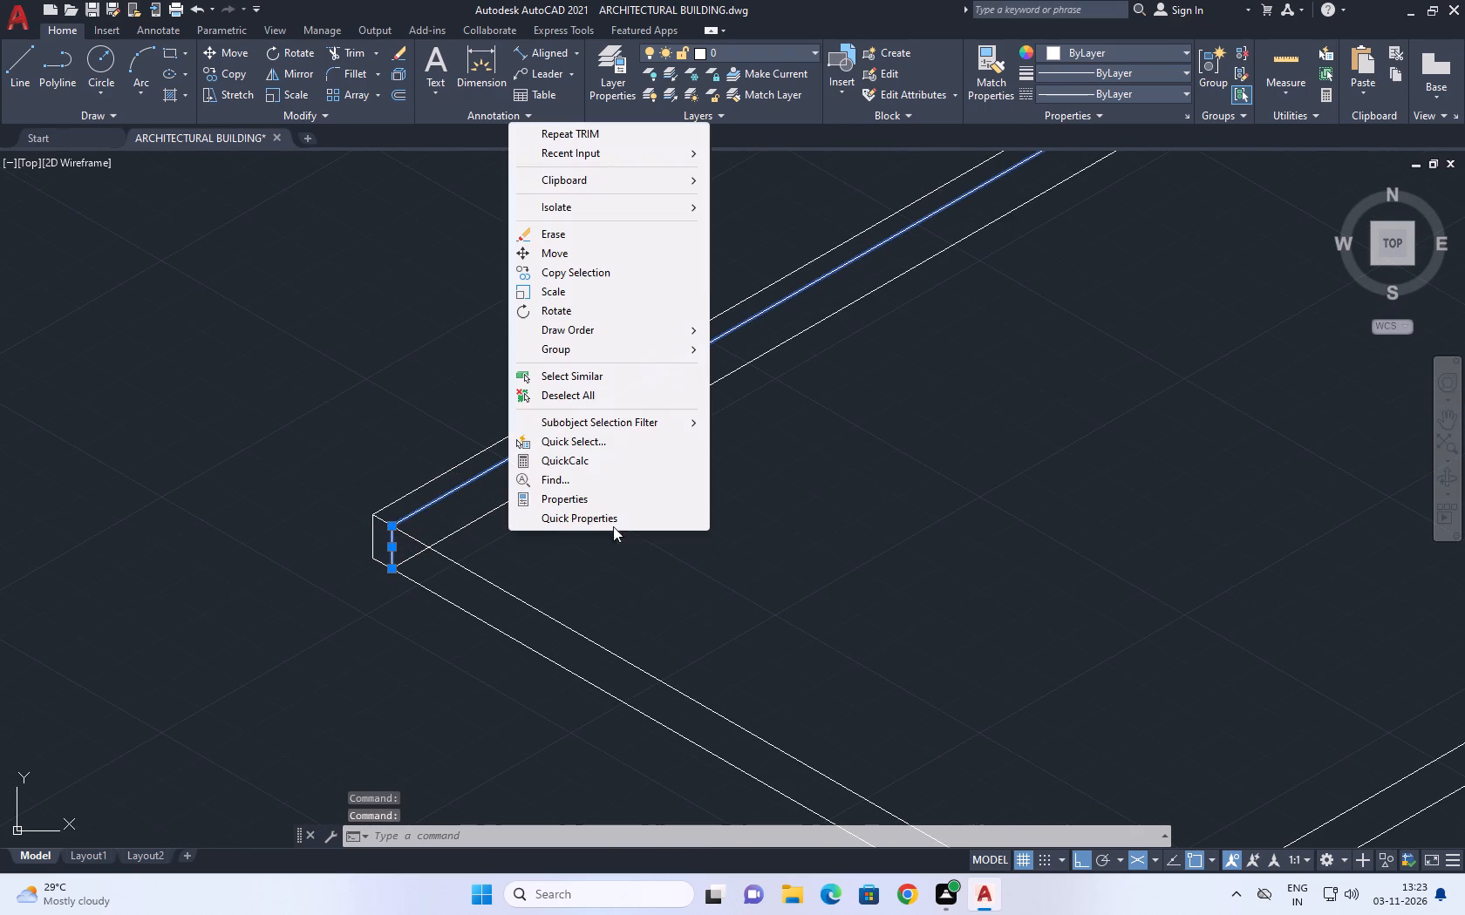
pyautogui.click(580, 237)
# Erase the middle 330° line running from the back corner to the right corner of the projecting volume.
pyautogui.scroll(-3, 678, 448)
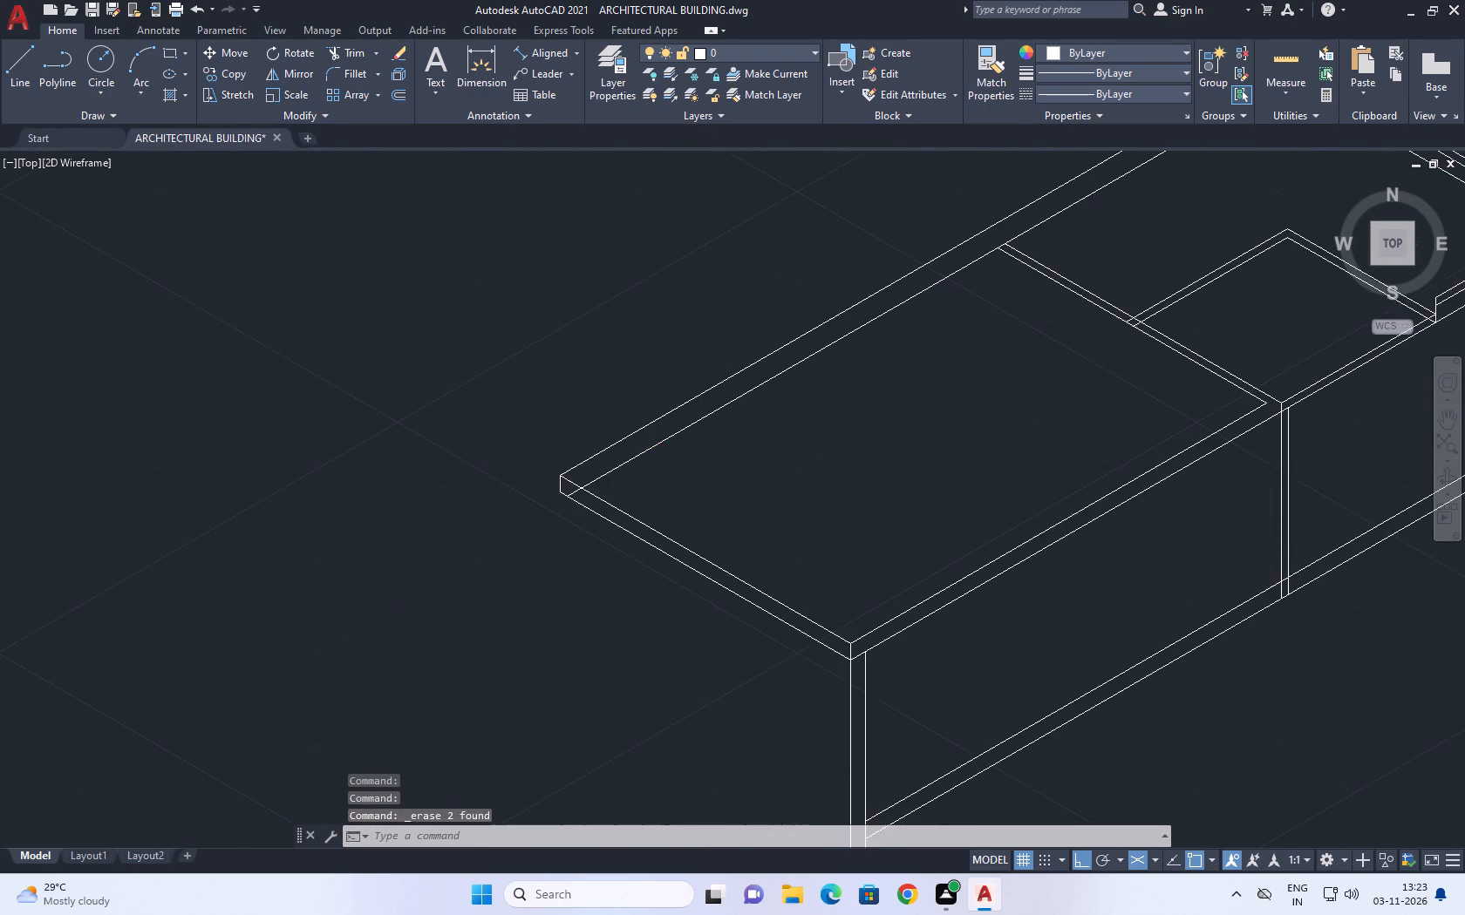
pyautogui.moveTo(862, 363); pyautogui.dragTo(847, 376, button='middle')
pyautogui.moveTo(1041, 270); pyautogui.dragTo(1001, 318, button='middle')
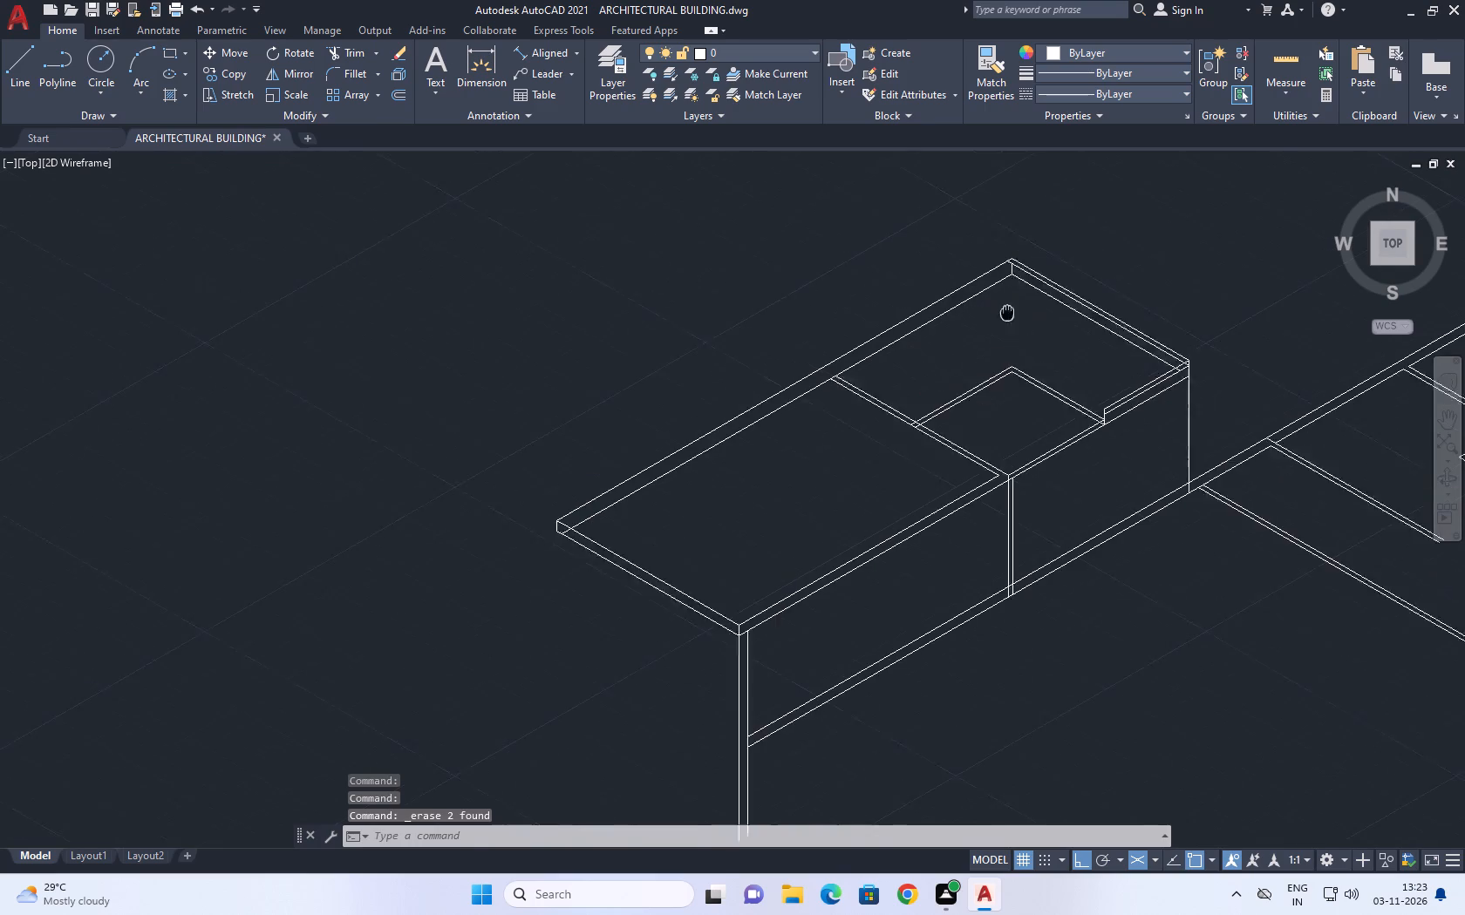
pyautogui.moveTo(1001, 318); pyautogui.dragTo(957, 334, button='middle')
pyautogui.scroll(3, 1000, 300)
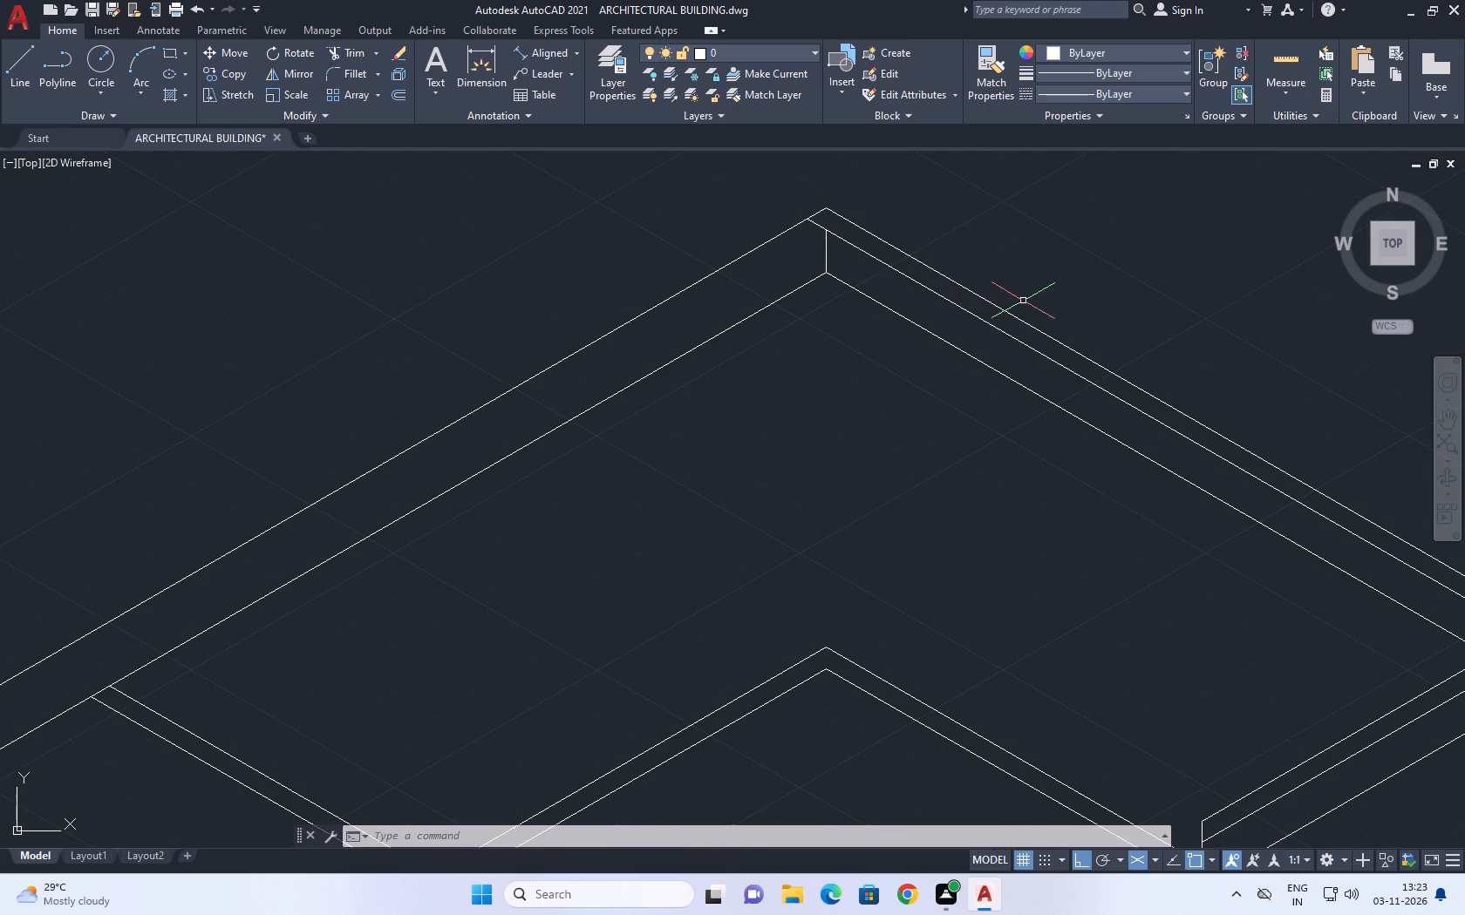
pyautogui.click(896, 268)
pyautogui.rightClick(944, 237)
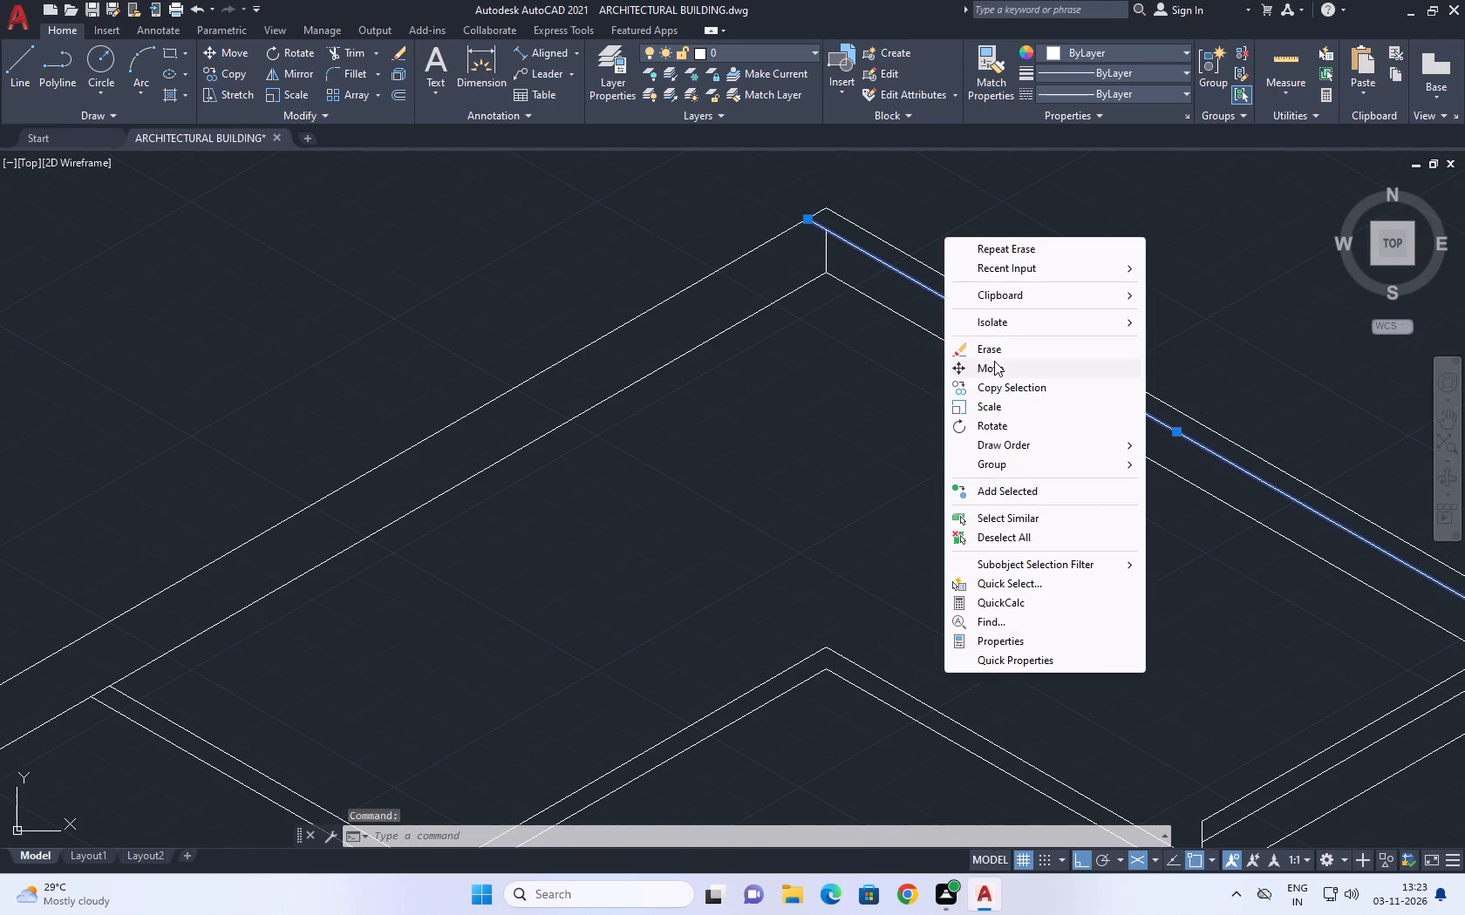
pyautogui.click(991, 349)
# Extend the short back-corner vertical up to the outer apex and down to the small inner room's corner.
pyautogui.scroll(-2, 820, 323)
pyautogui.moveTo(1041, 422); pyautogui.dragTo(1002, 430, button='middle')
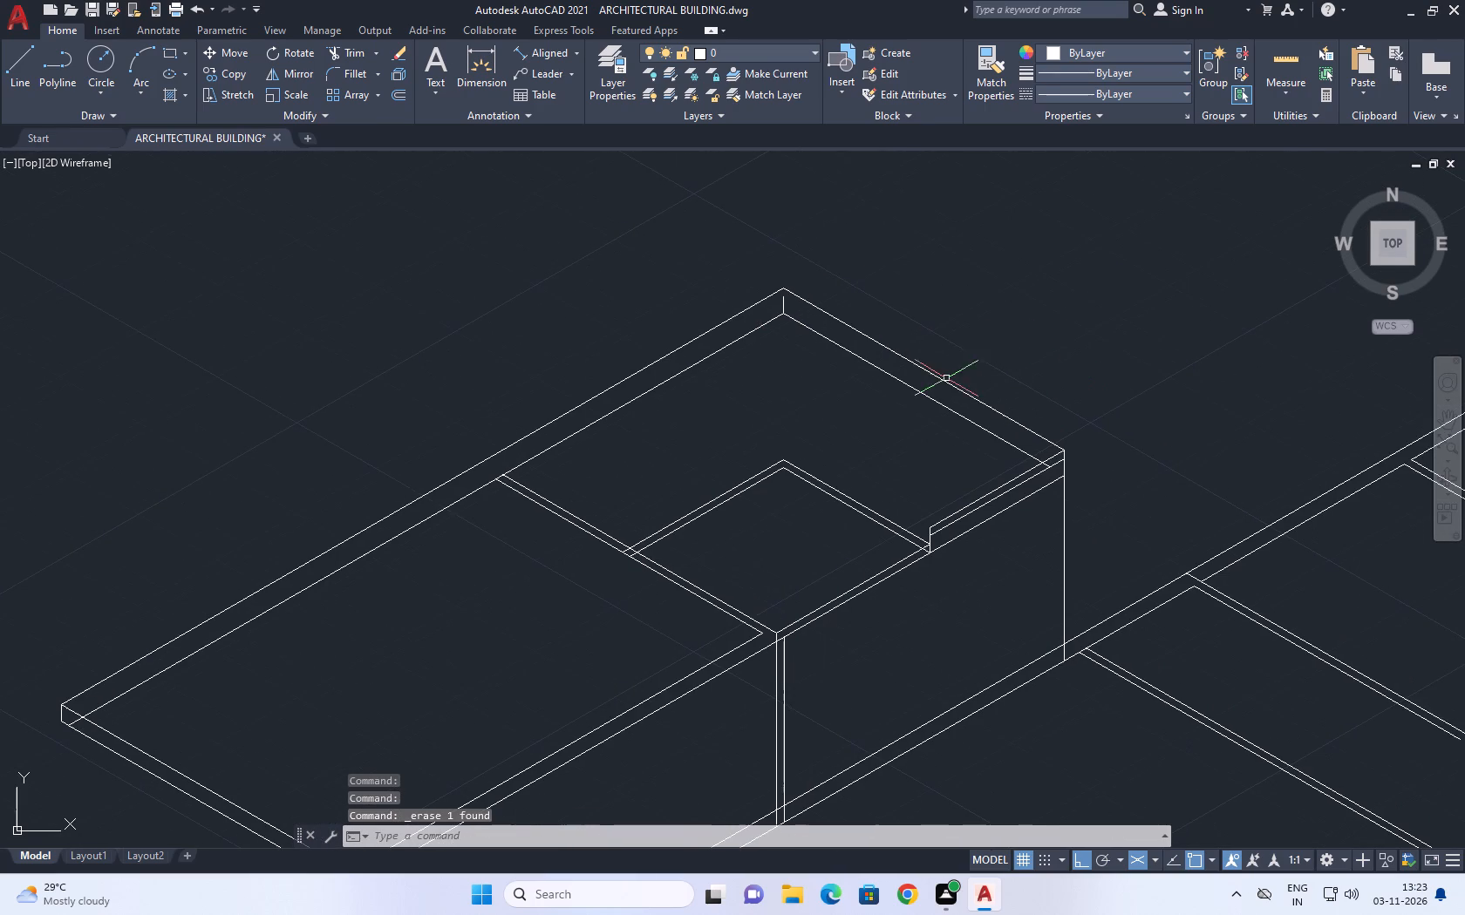
pyautogui.write('ex')
pyautogui.press('space')
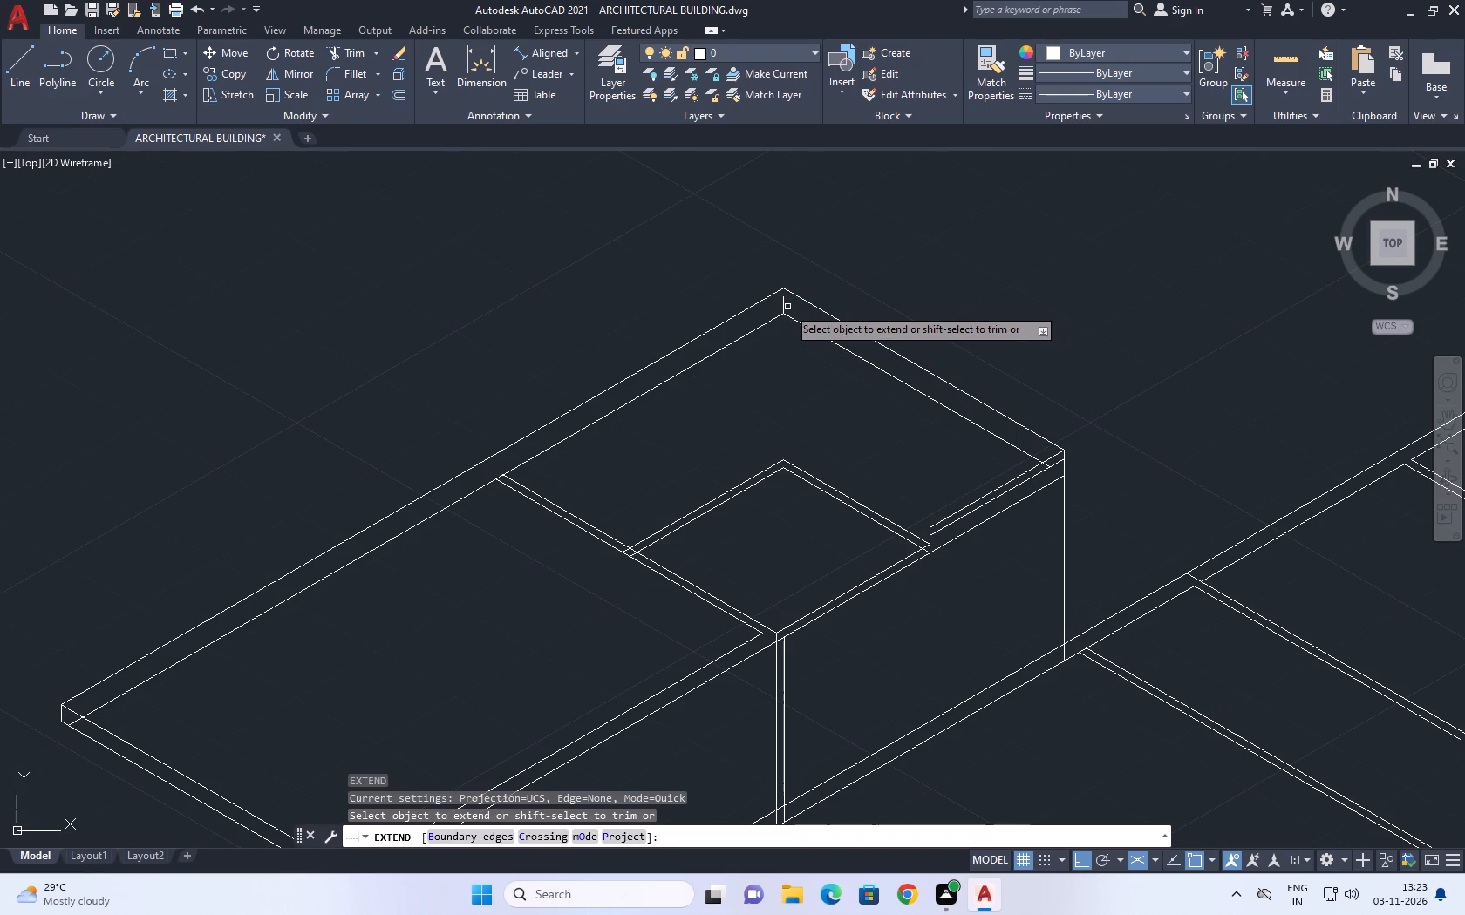
pyautogui.click(785, 307)
pyautogui.click(785, 301)
pyautogui.press('Escape')
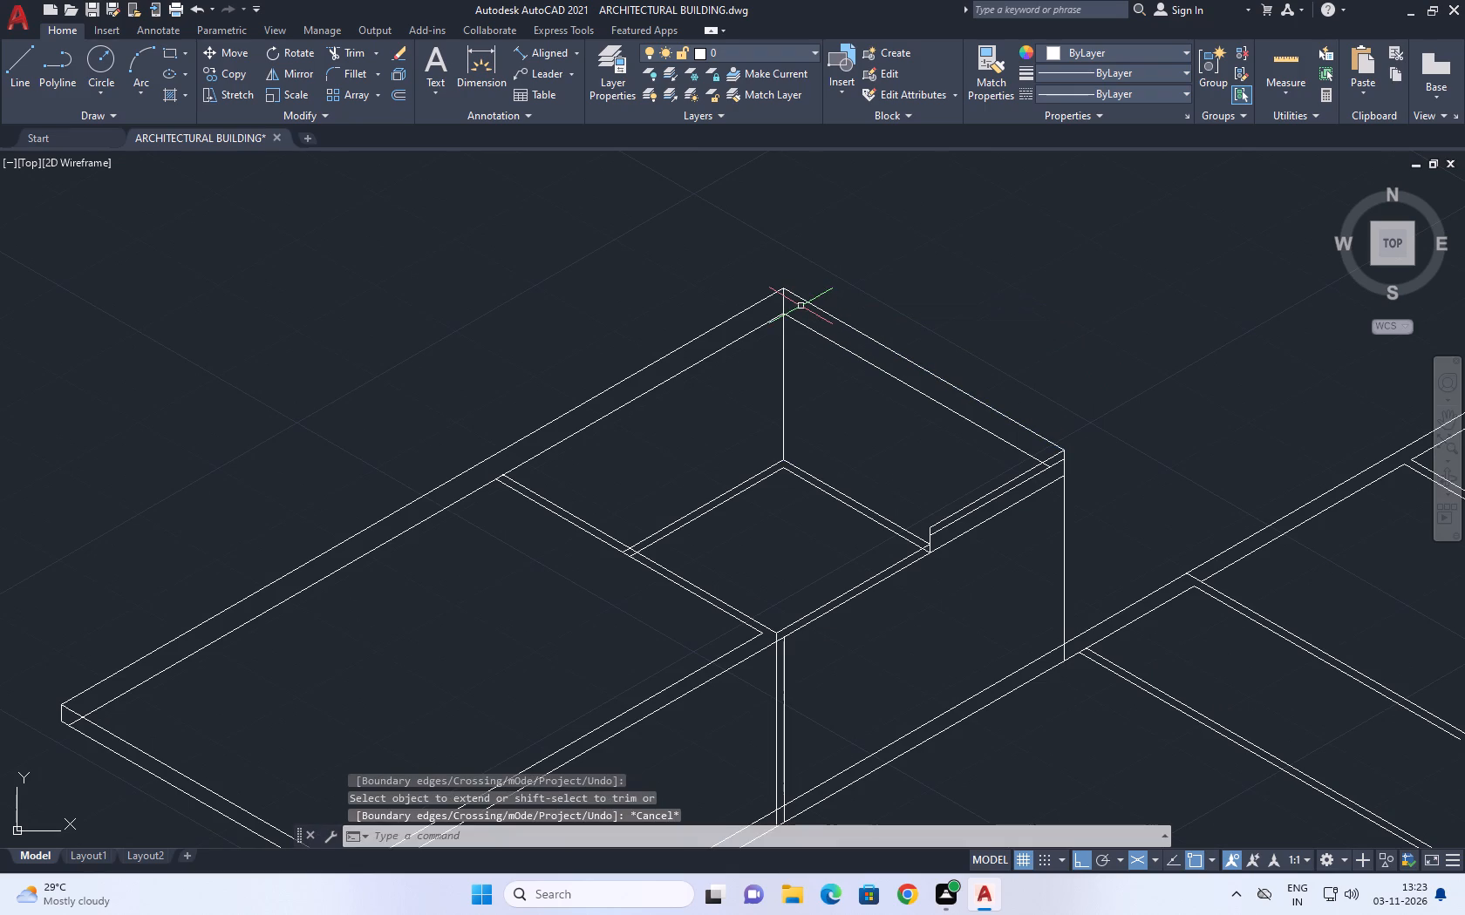
# Trim the back-corner vertical below the inner edges of the raised outer walls.
pyautogui.press('t')
pyautogui.press('r')
pyautogui.press('space')
pyautogui.click(785, 348)
pyautogui.rightClick(923, 289)
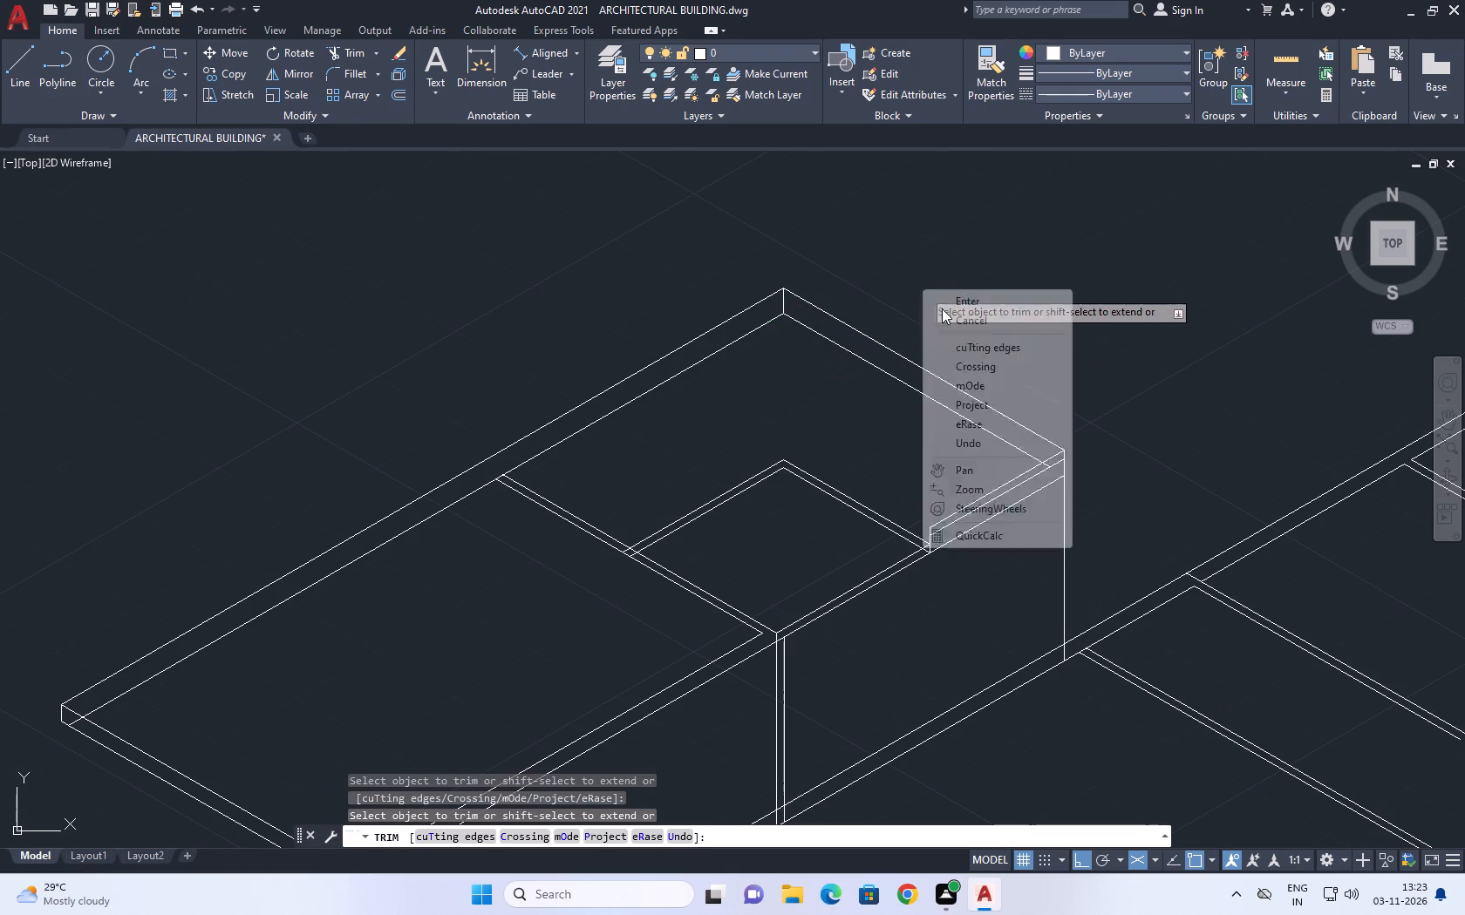
pyautogui.click(965, 324)
# At the right corner, trim the inner 330° line beyond the upper 30° edge and remove the middle 30° line.
pyautogui.scroll(2, 1066, 469)
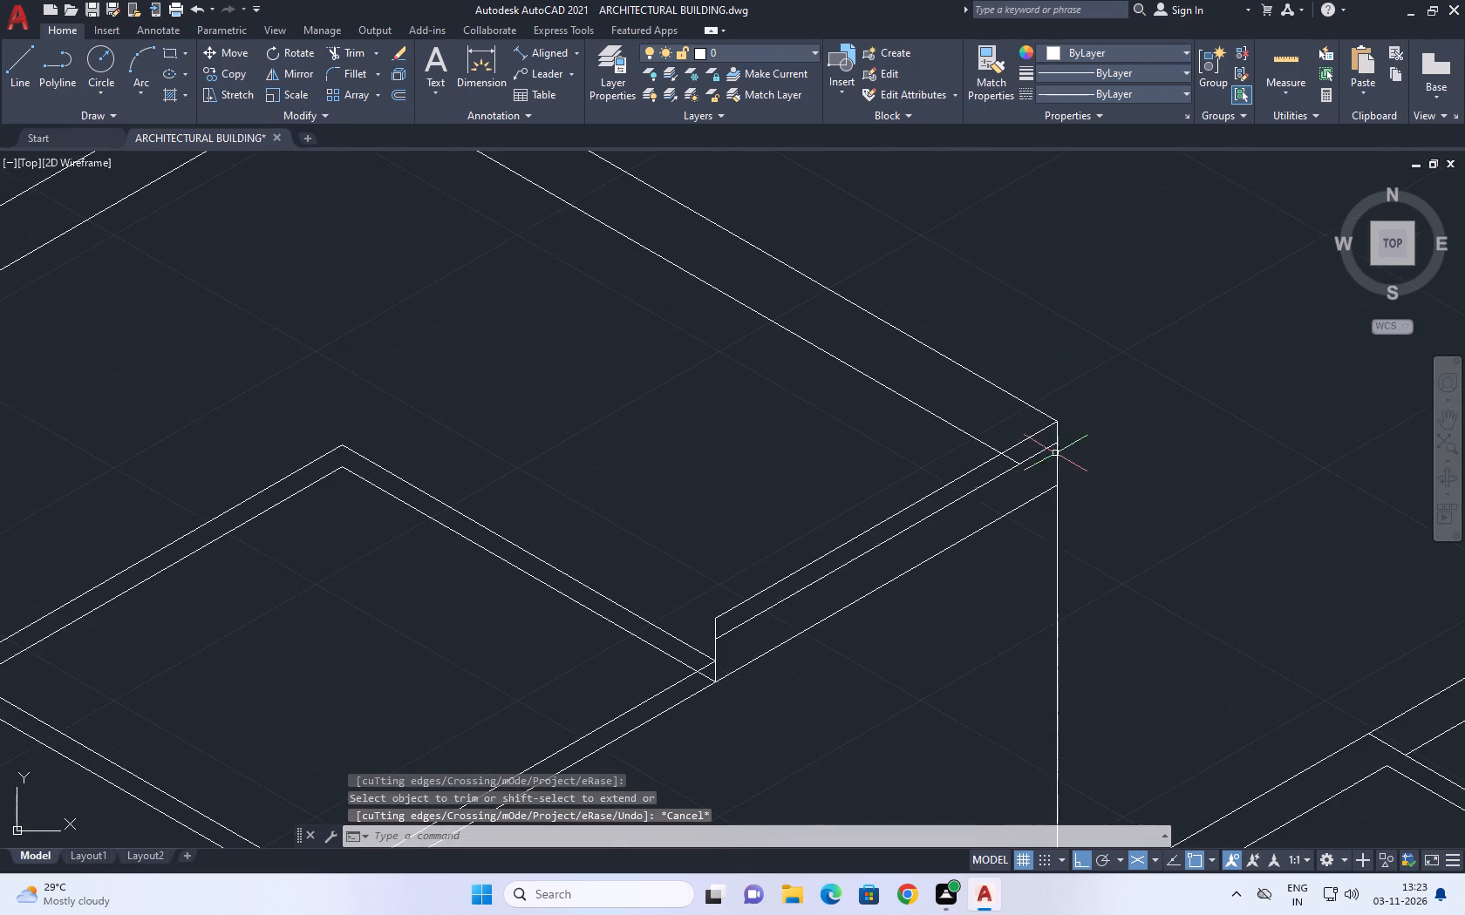
pyautogui.scroll(2, 1019, 440)
pyautogui.moveTo(1066, 474); pyautogui.dragTo(1011, 440, button='middle')
pyautogui.write('tr')
pyautogui.press('space')
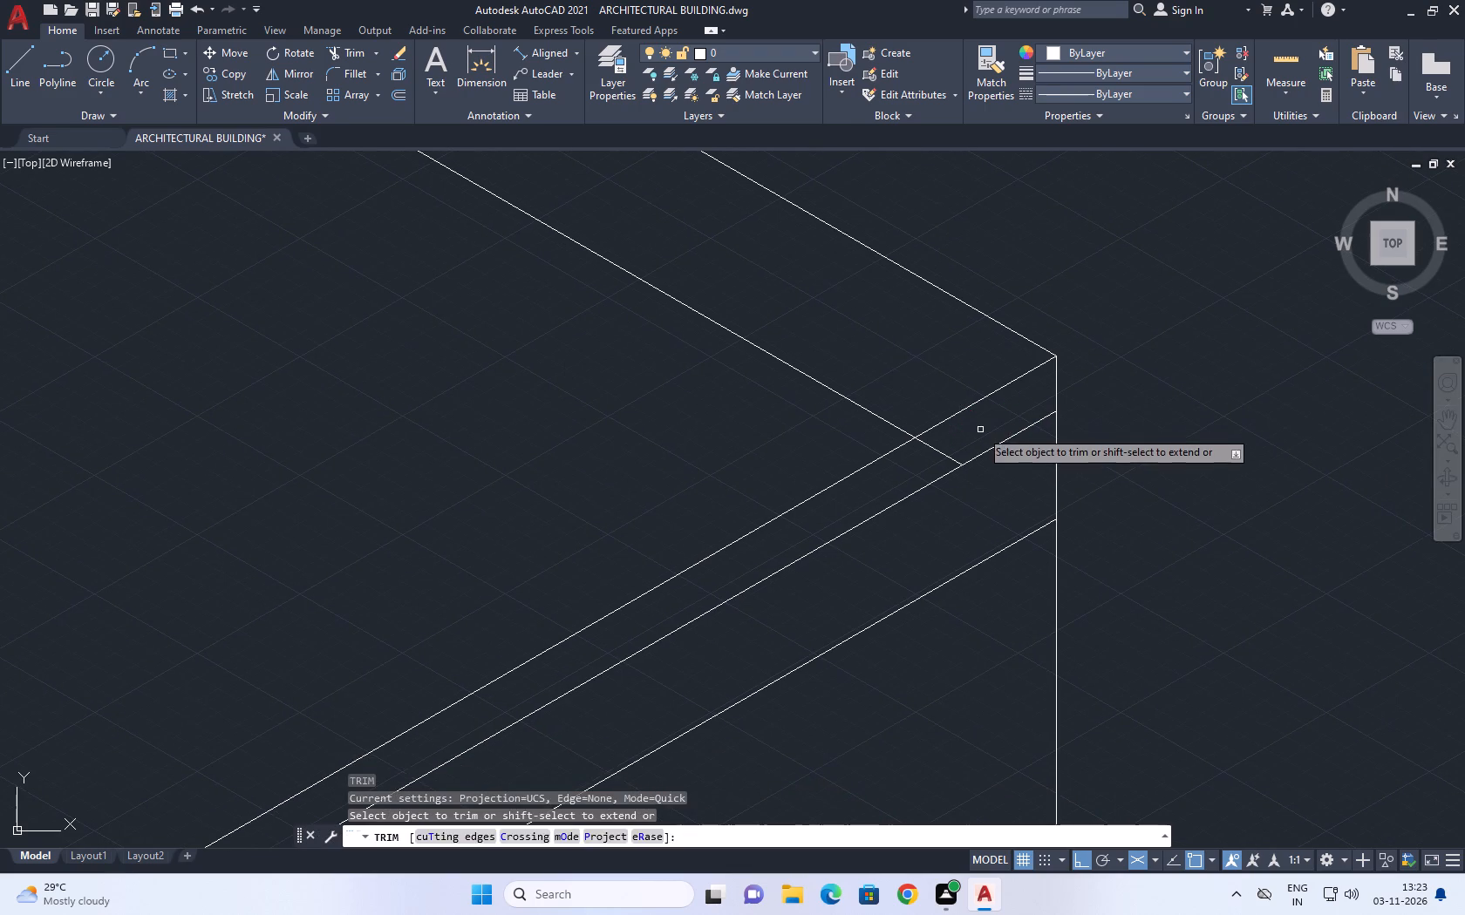
pyautogui.click(957, 439)
pyautogui.click(931, 451)
pyautogui.click(997, 435)
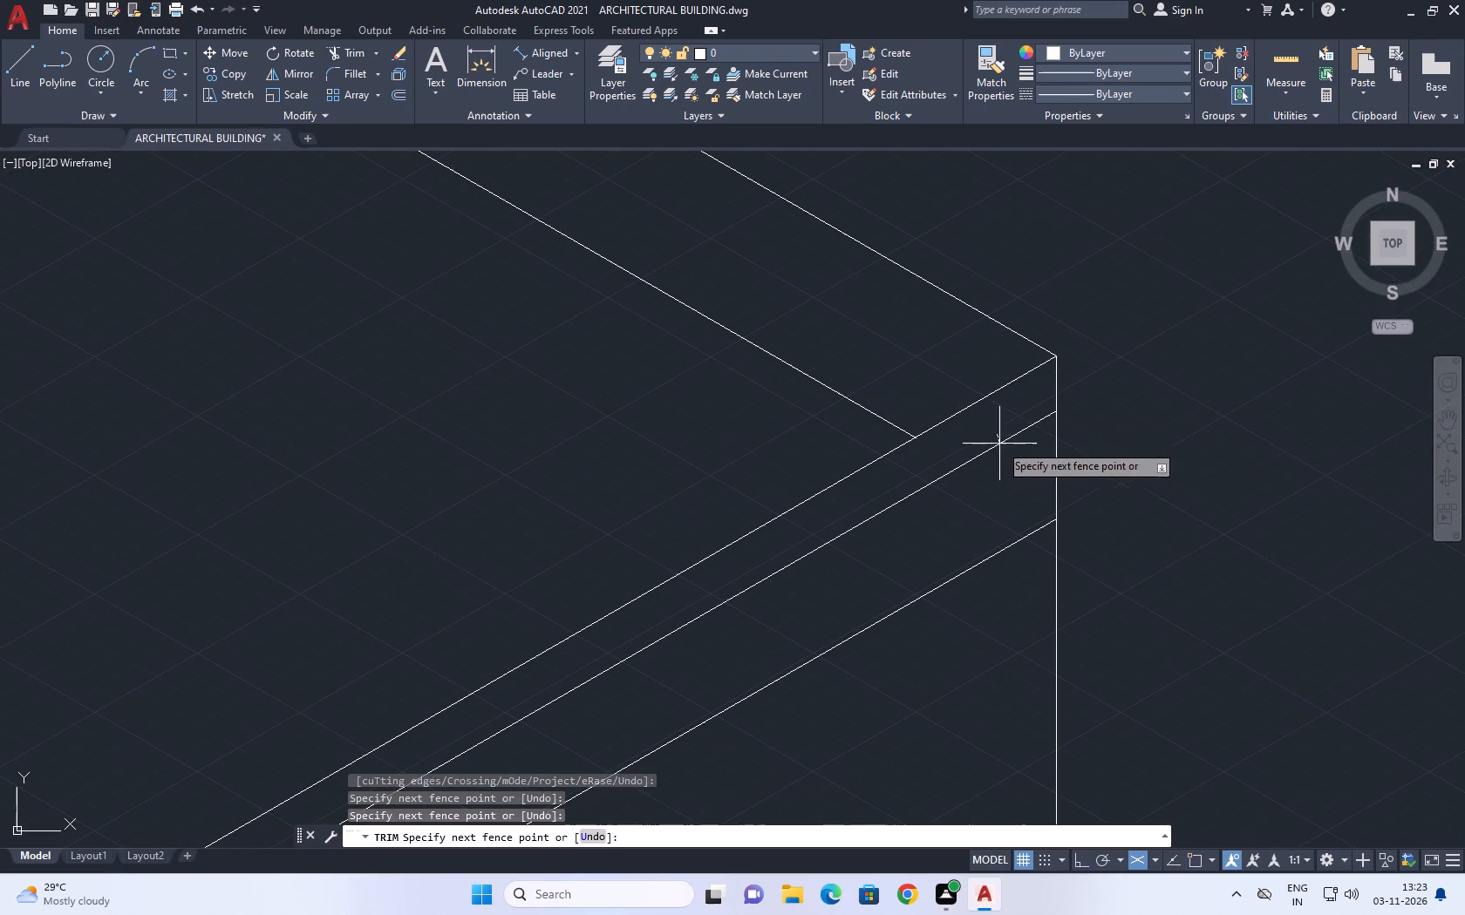
pyautogui.click(993, 468)
pyautogui.scroll(-4, 1021, 439)
pyautogui.press('Escape')
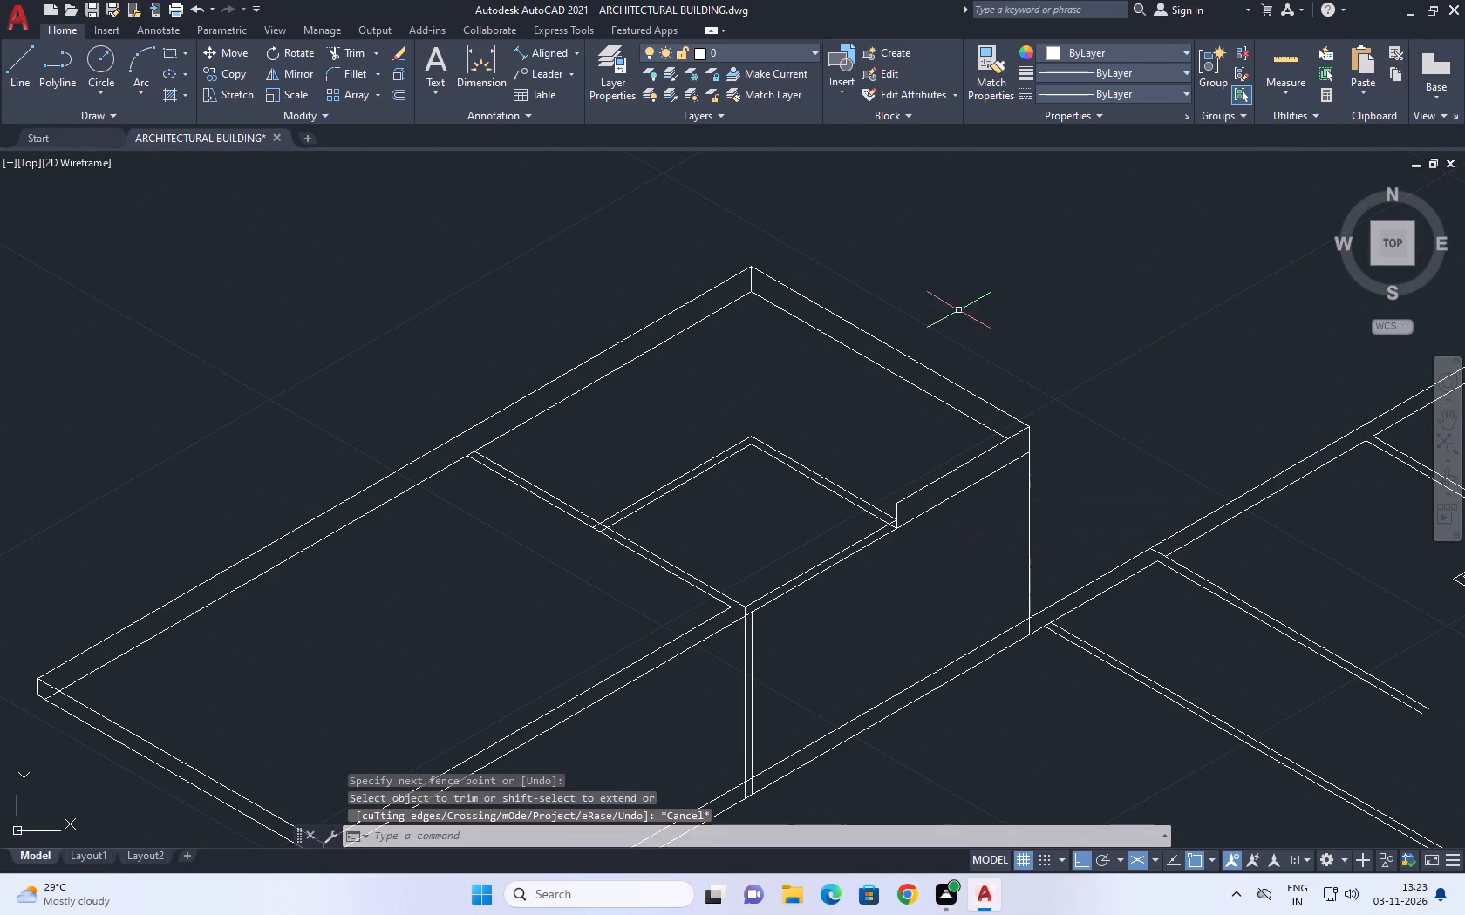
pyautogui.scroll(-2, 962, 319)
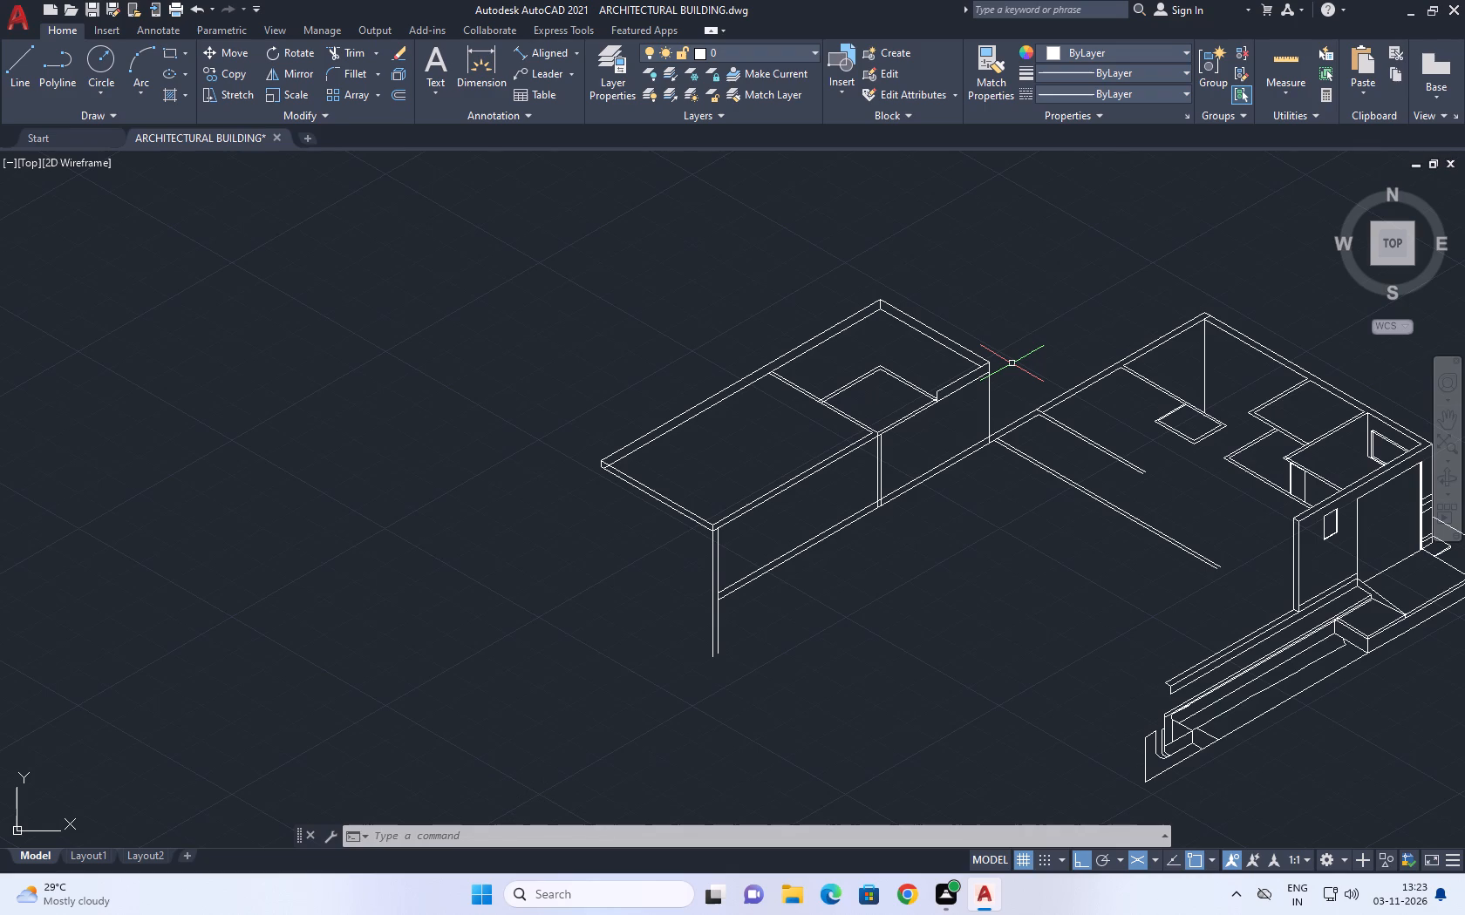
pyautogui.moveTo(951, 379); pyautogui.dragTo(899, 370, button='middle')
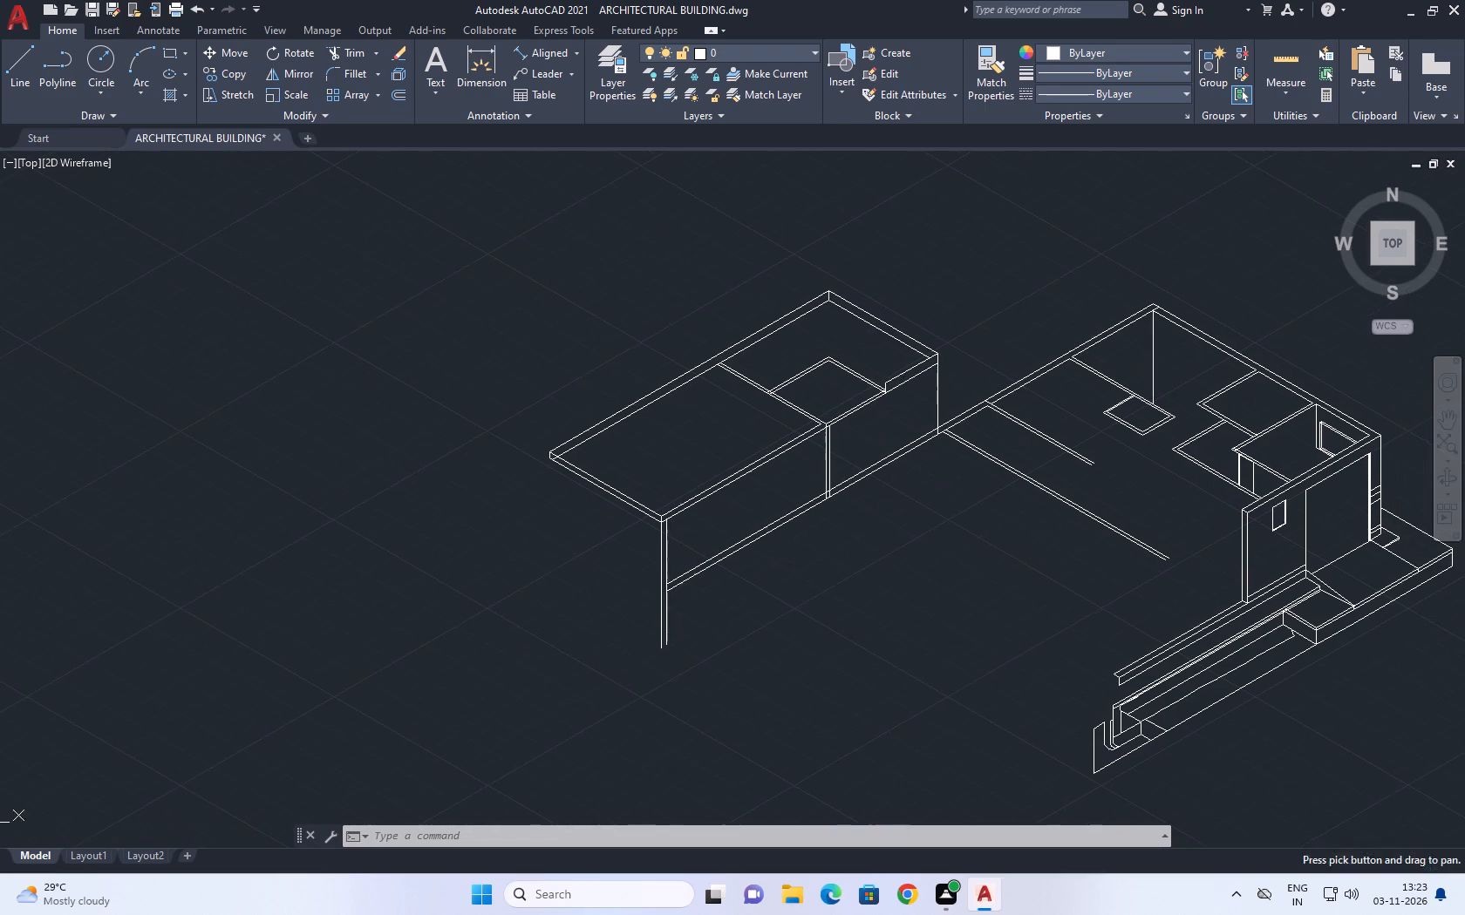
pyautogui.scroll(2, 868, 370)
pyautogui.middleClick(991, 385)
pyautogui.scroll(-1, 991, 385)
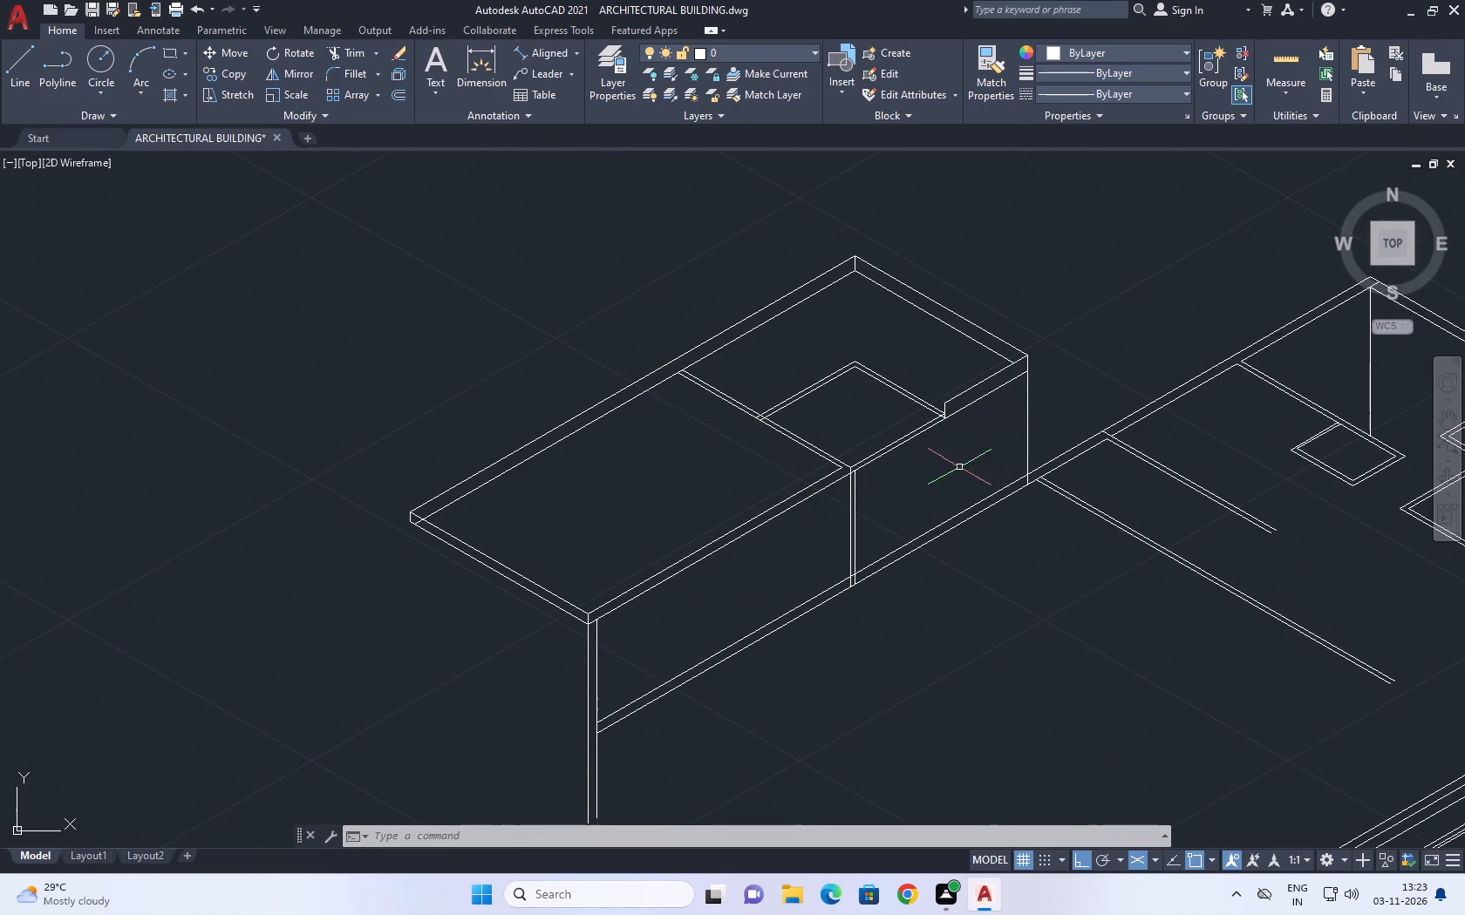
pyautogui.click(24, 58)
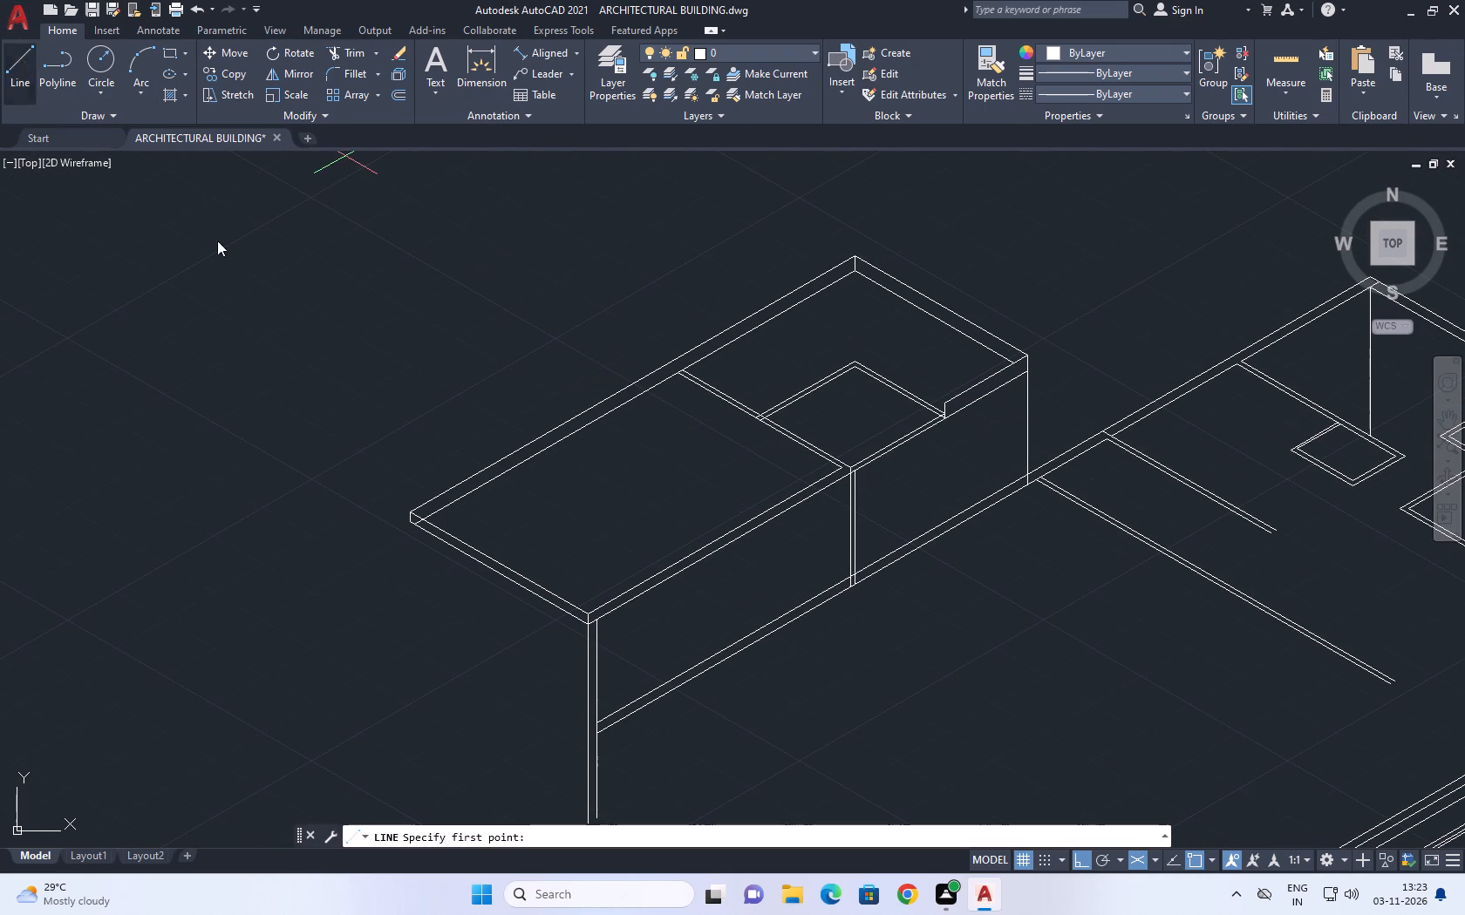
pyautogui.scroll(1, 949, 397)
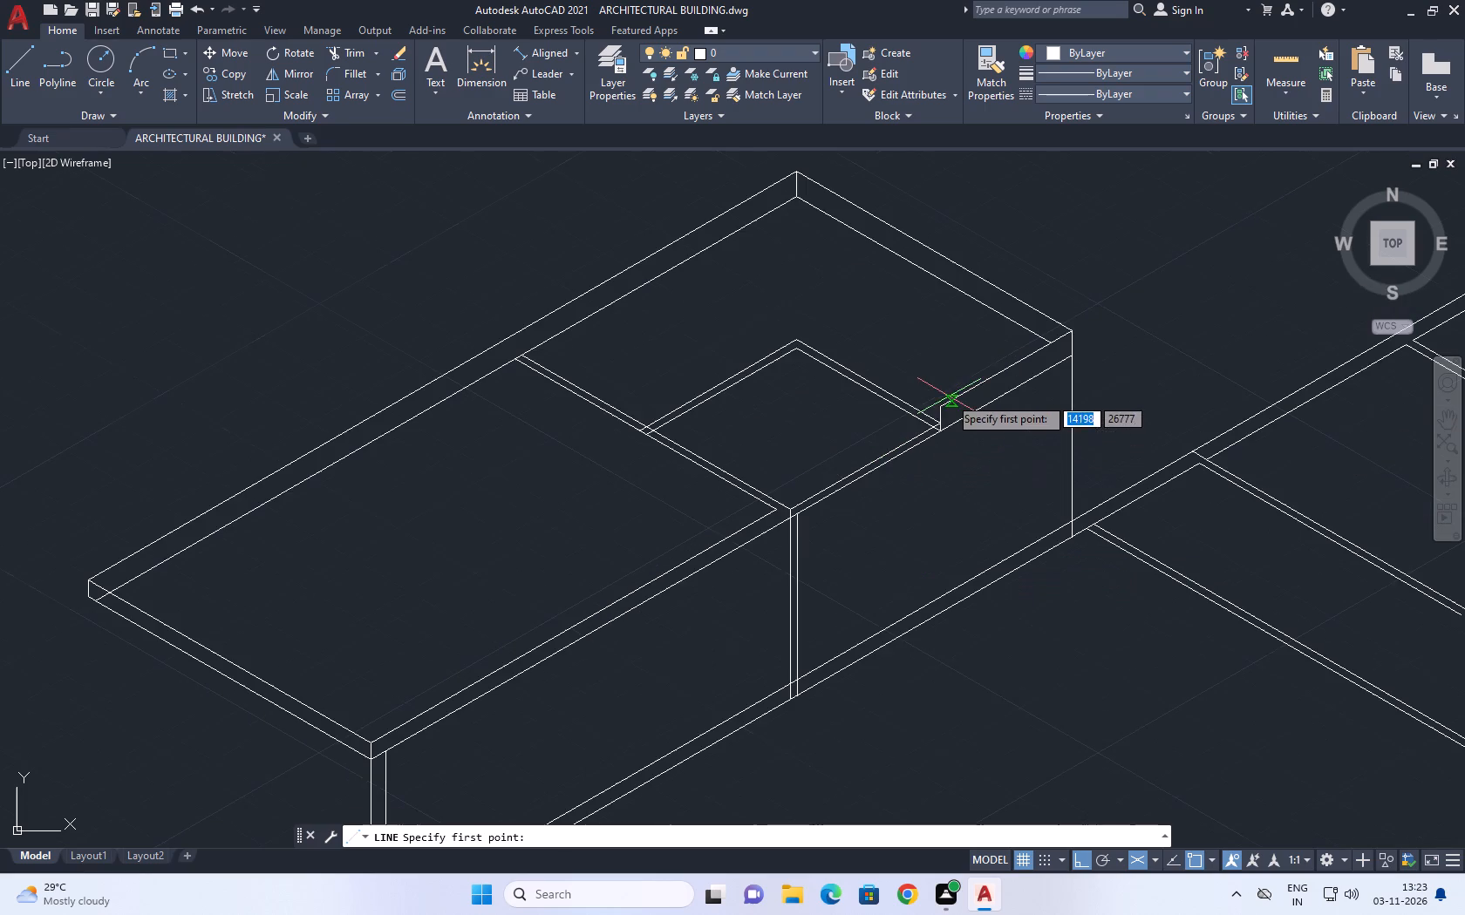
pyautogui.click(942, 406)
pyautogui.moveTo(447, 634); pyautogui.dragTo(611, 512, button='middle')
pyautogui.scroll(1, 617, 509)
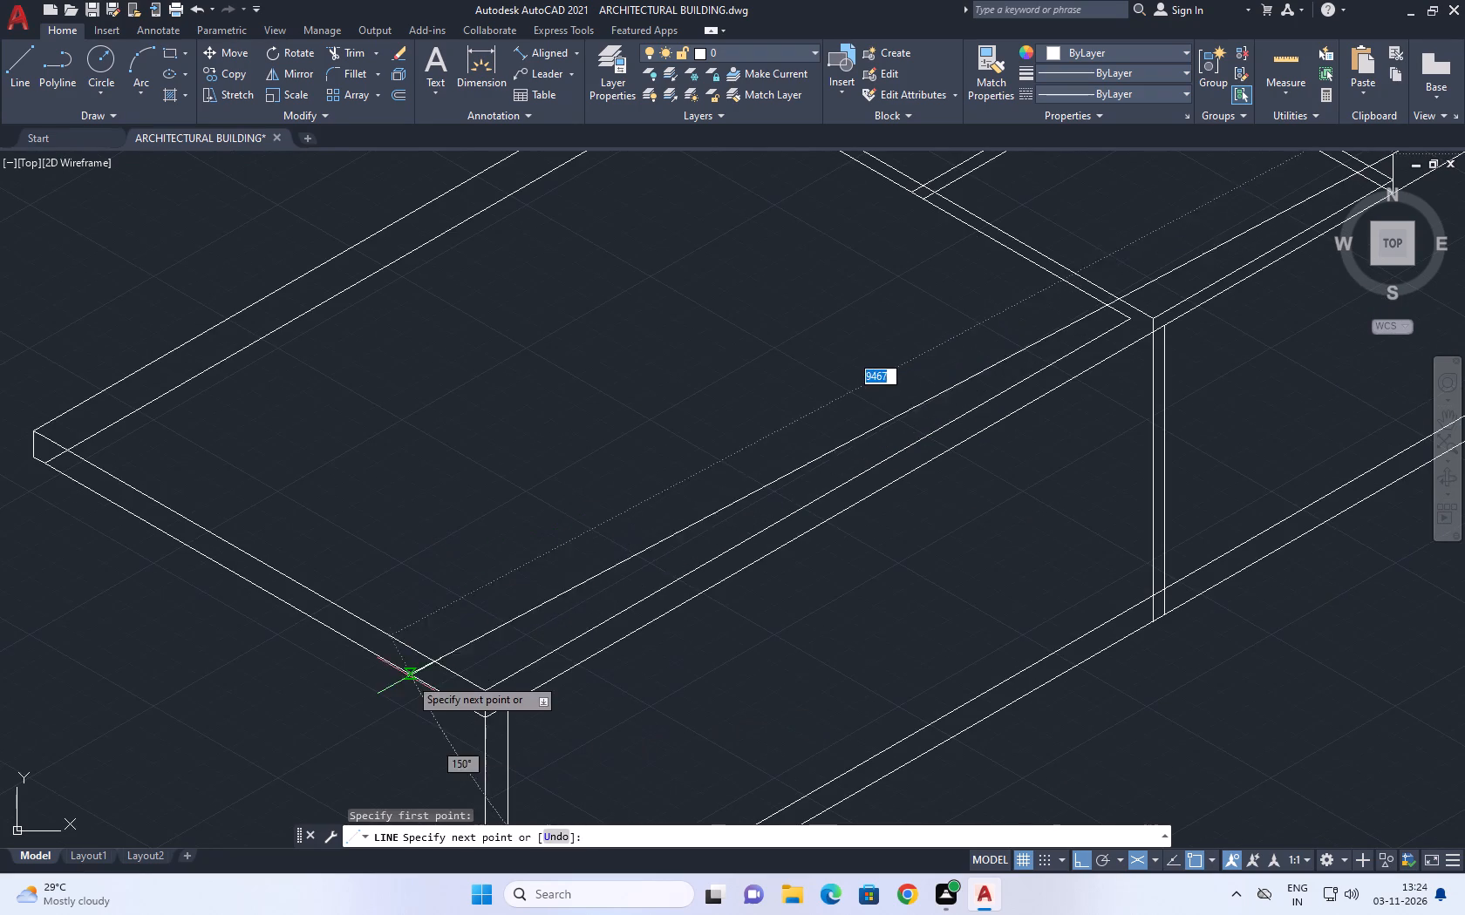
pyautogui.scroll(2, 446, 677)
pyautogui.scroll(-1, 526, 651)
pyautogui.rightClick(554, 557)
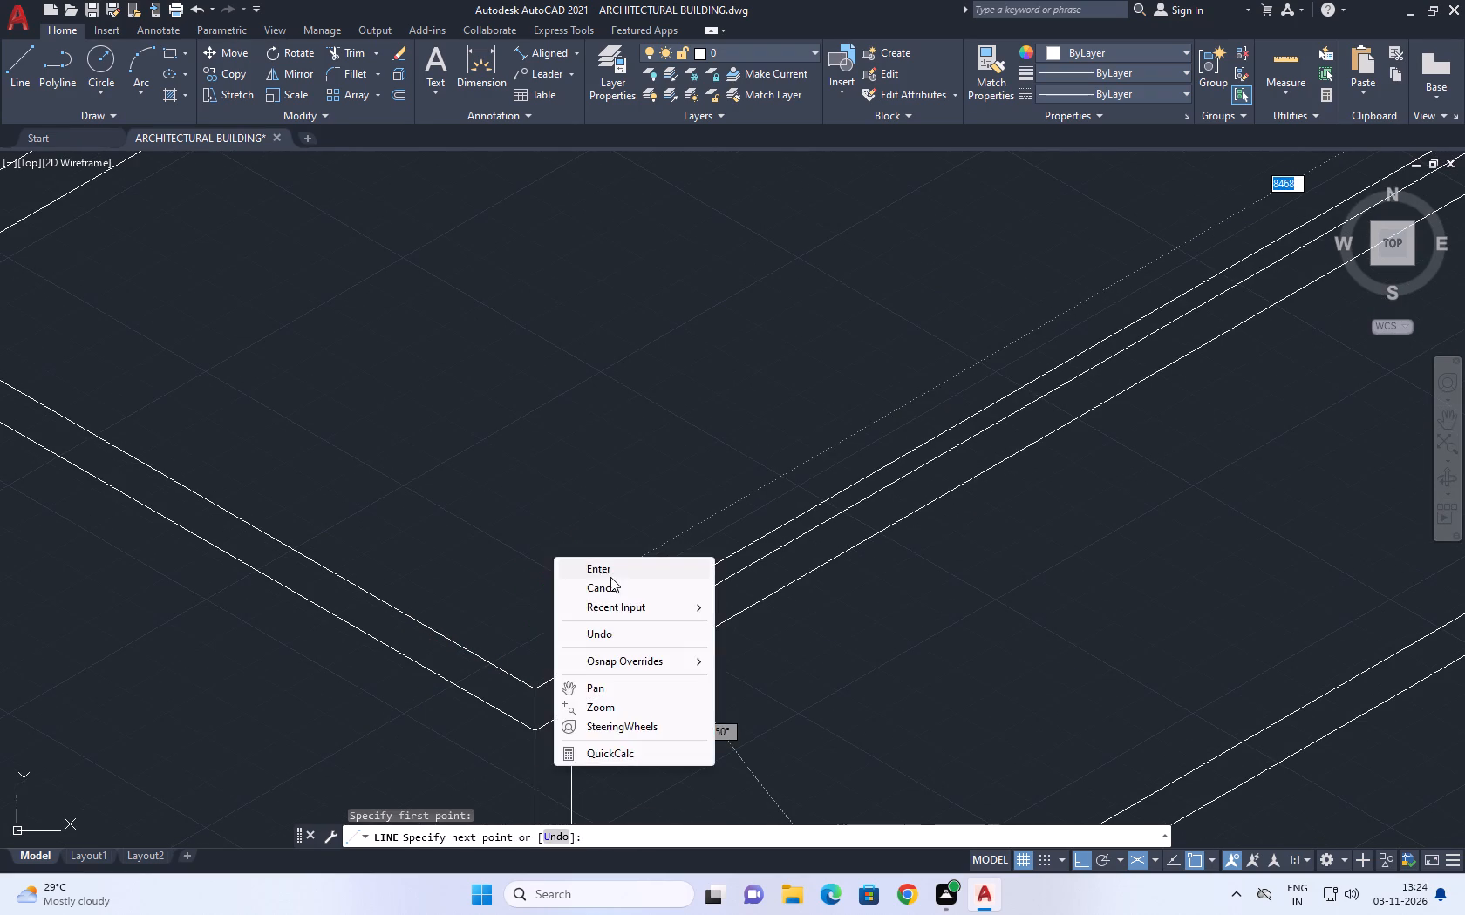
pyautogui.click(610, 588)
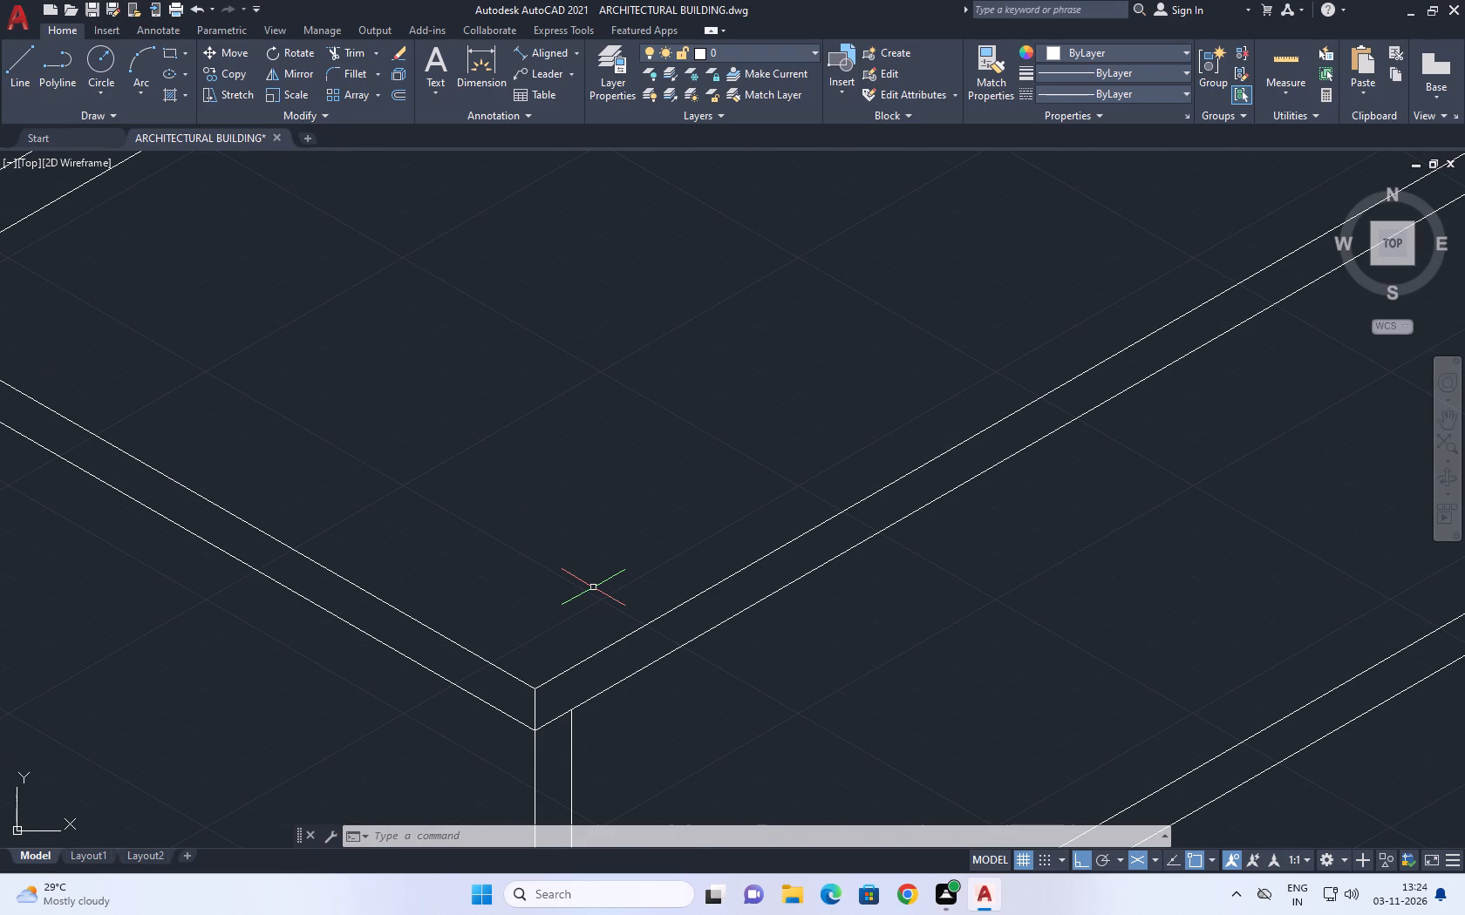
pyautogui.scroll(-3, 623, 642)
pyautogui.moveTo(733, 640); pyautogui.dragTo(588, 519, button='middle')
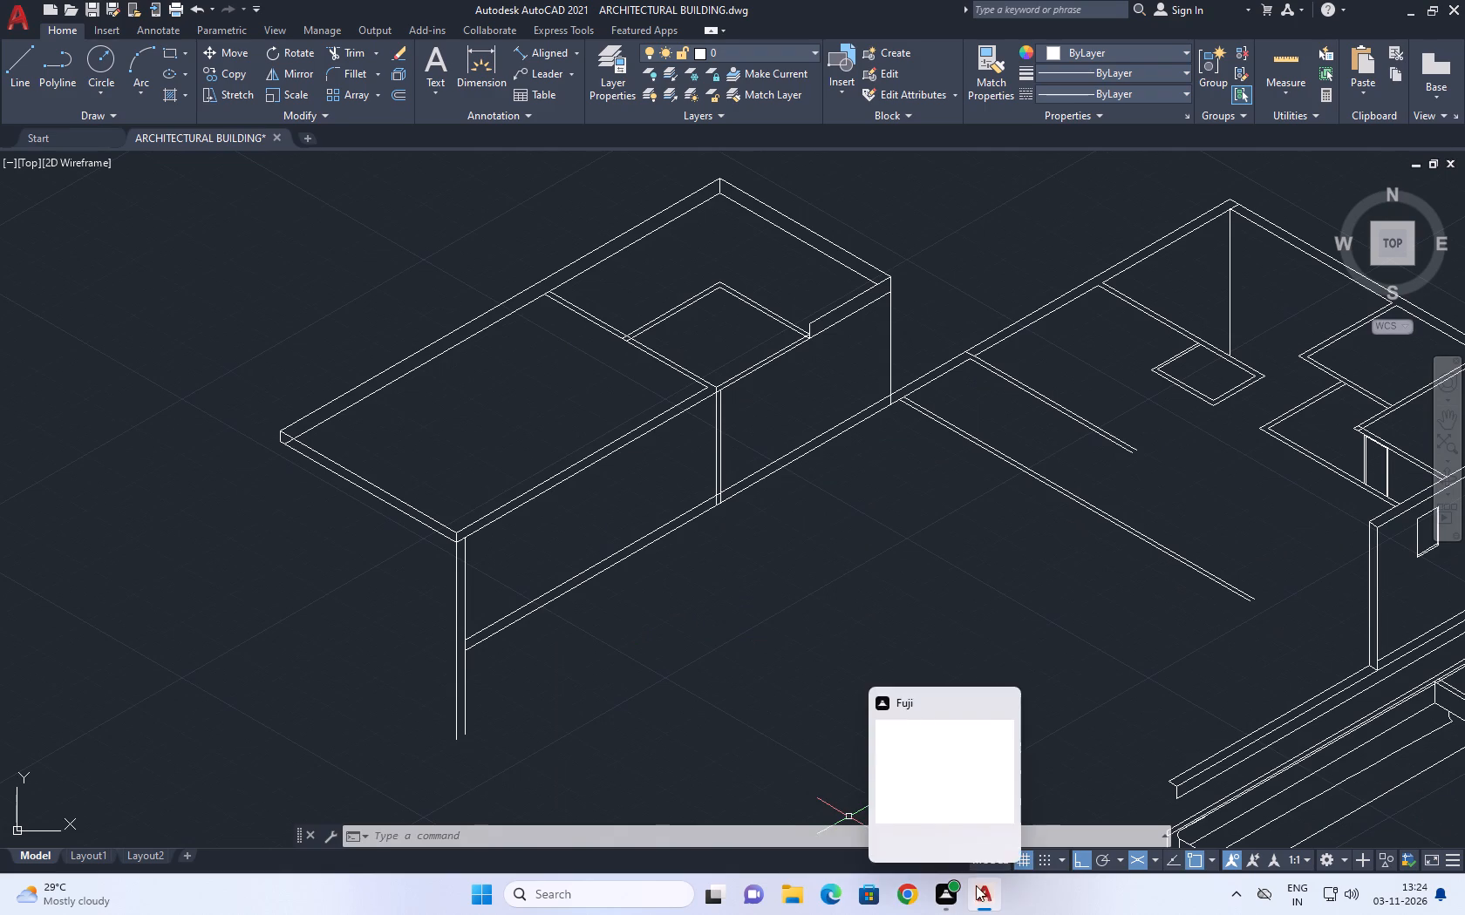
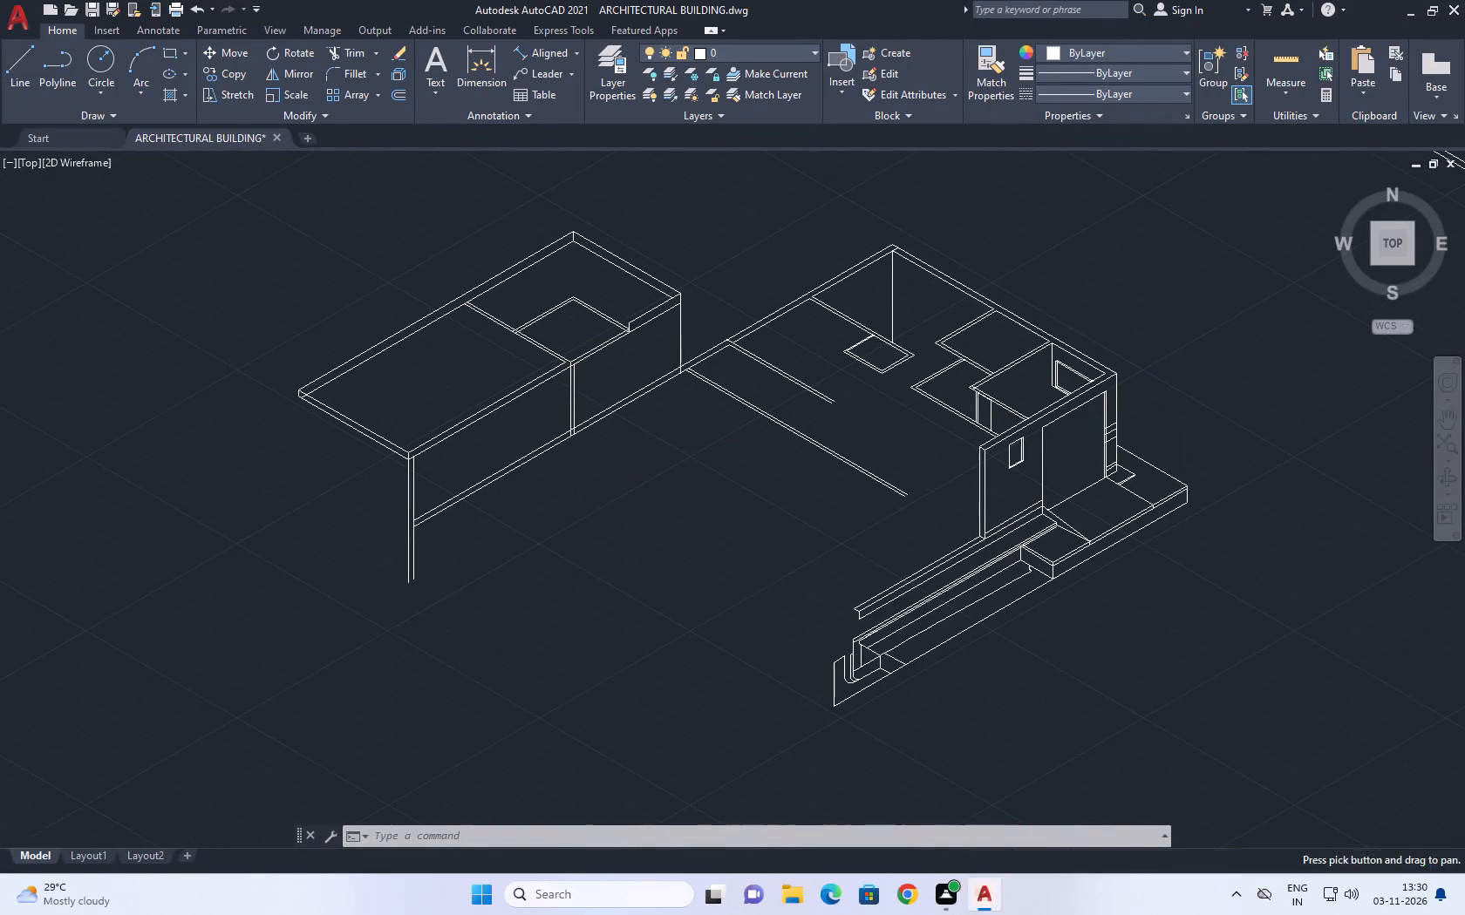
# Copy the outer vertical line of the front corner to the far-left corner of the projecting volume's raised outline.
pyautogui.moveTo(374, 428); pyautogui.dragTo(588, 388, button='middle')
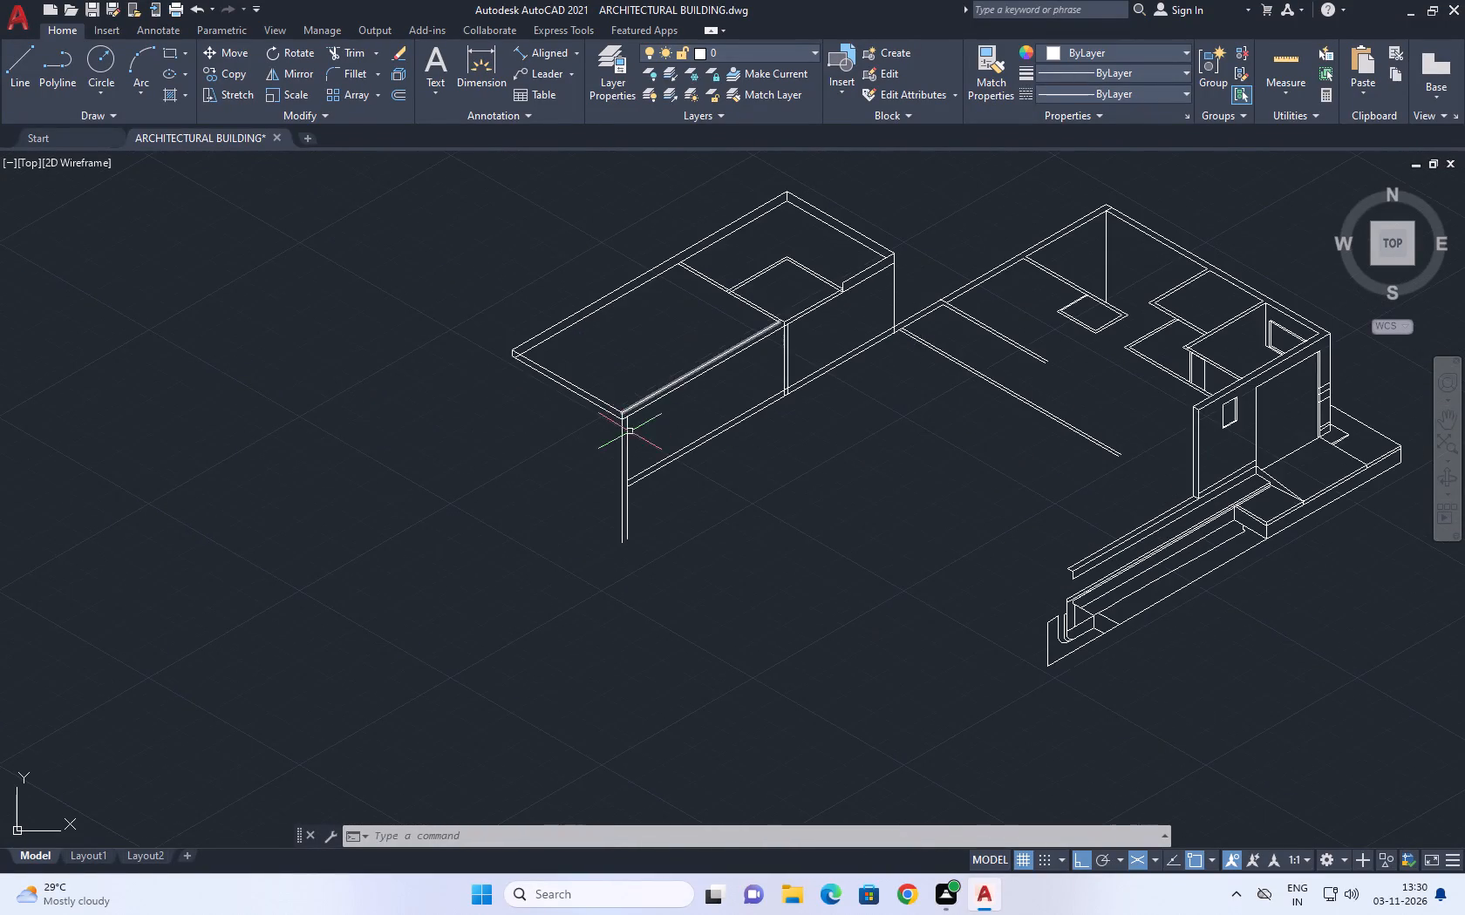
pyautogui.scroll(1, 623, 435)
pyautogui.click(620, 434)
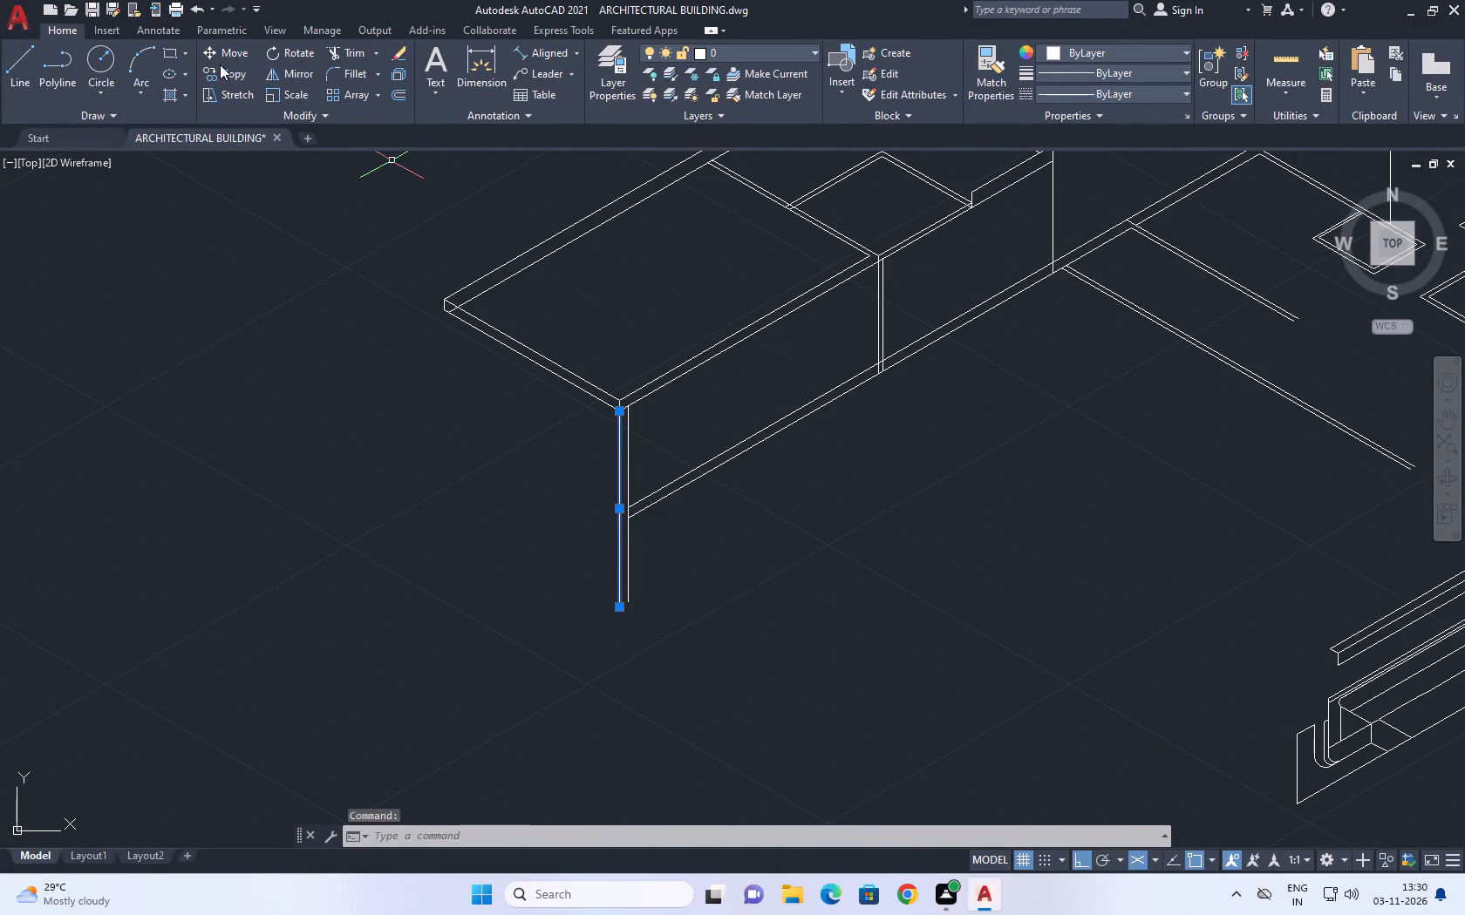
pyautogui.click(227, 70)
pyautogui.scroll(1, 620, 408)
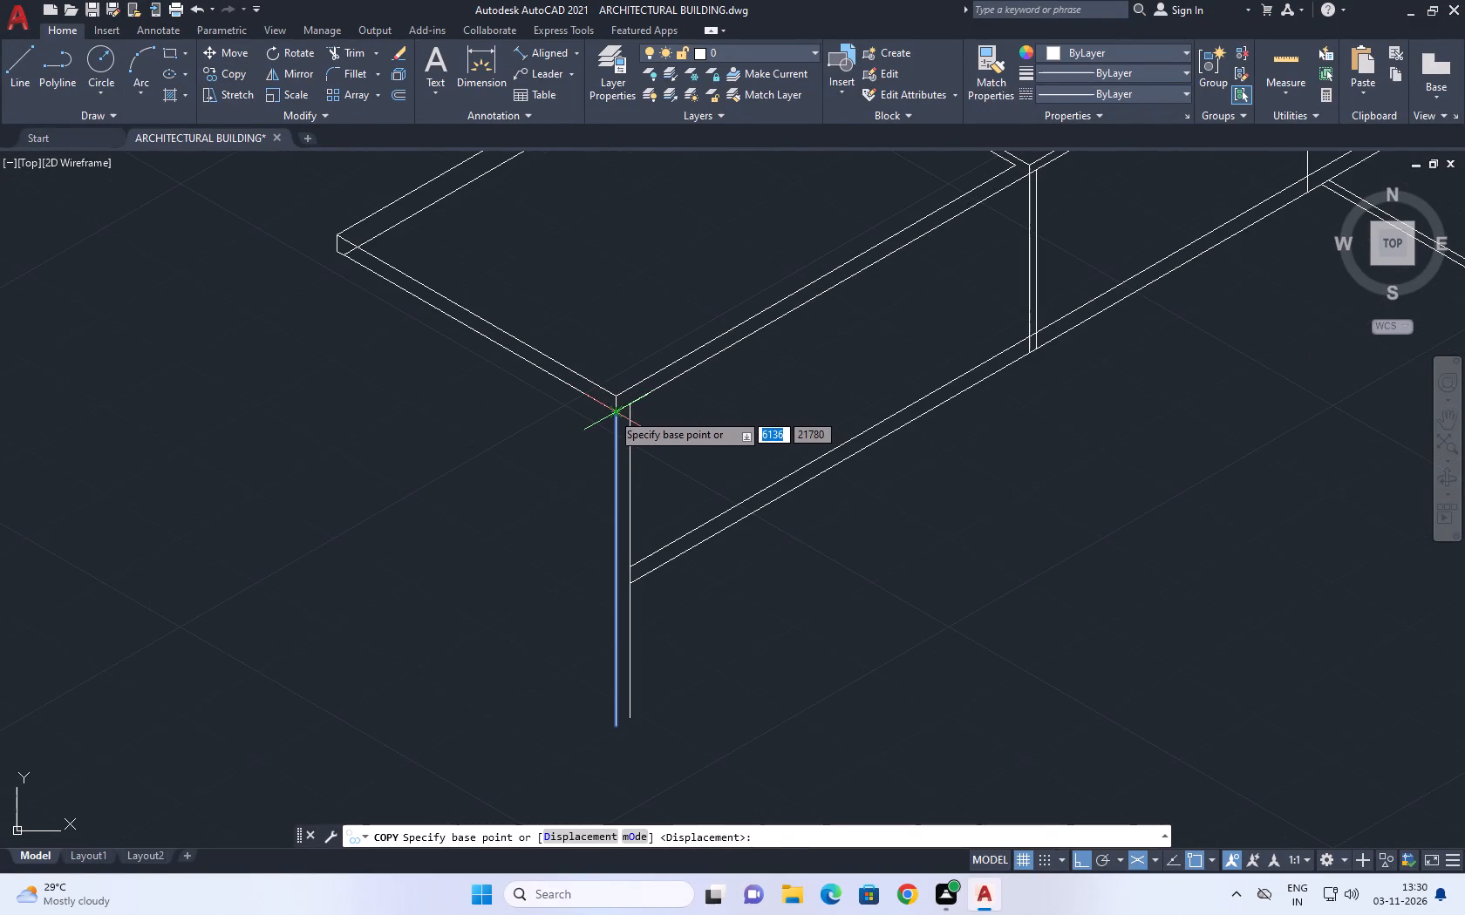
pyautogui.click(611, 411)
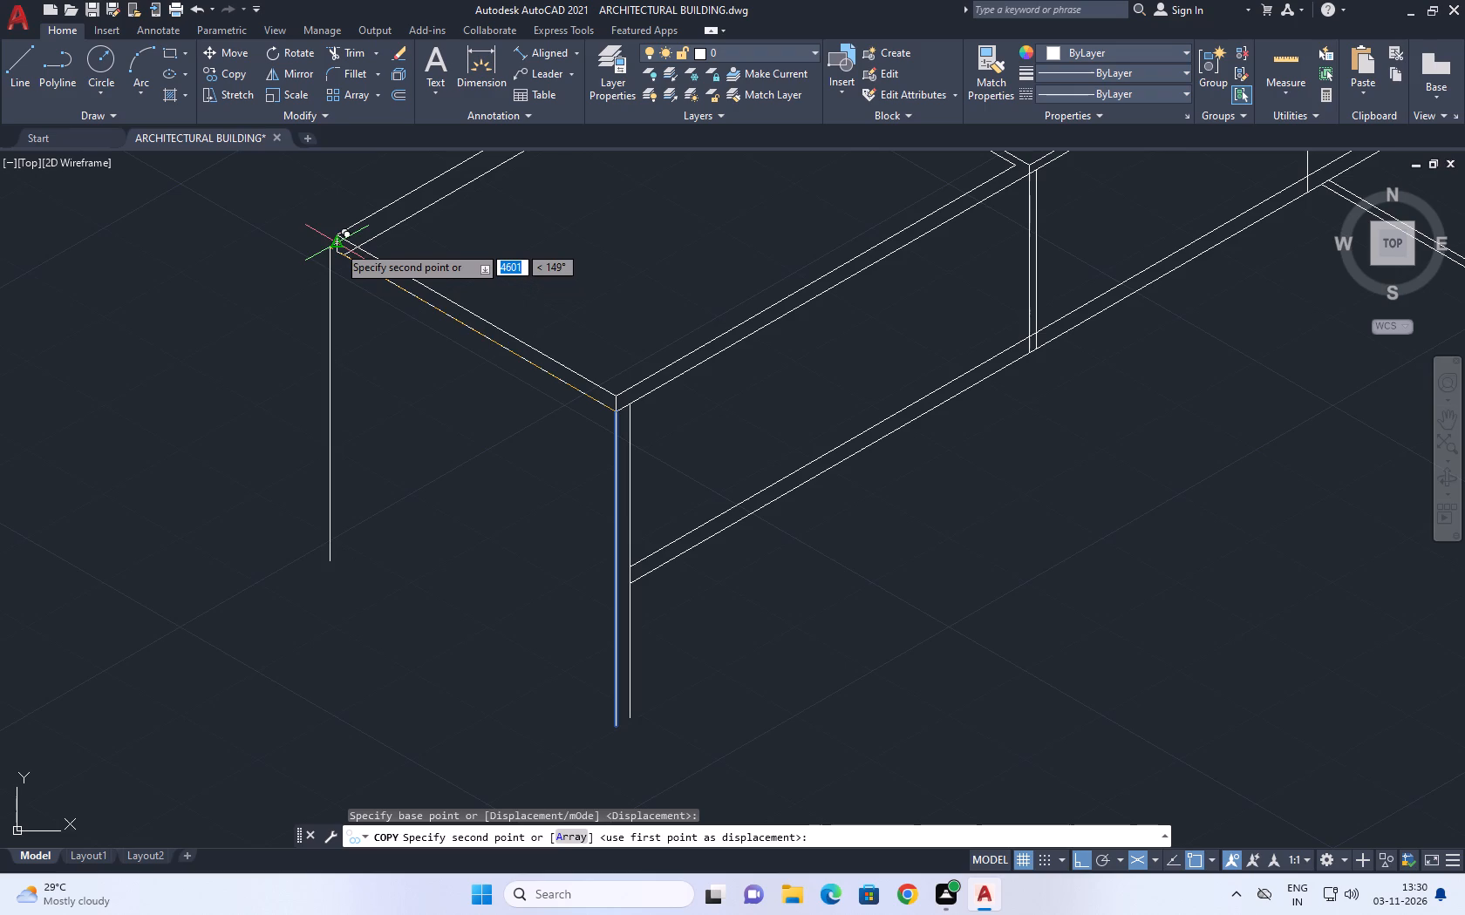
pyautogui.click(338, 253)
pyautogui.rightClick(469, 272)
pyautogui.click(527, 299)
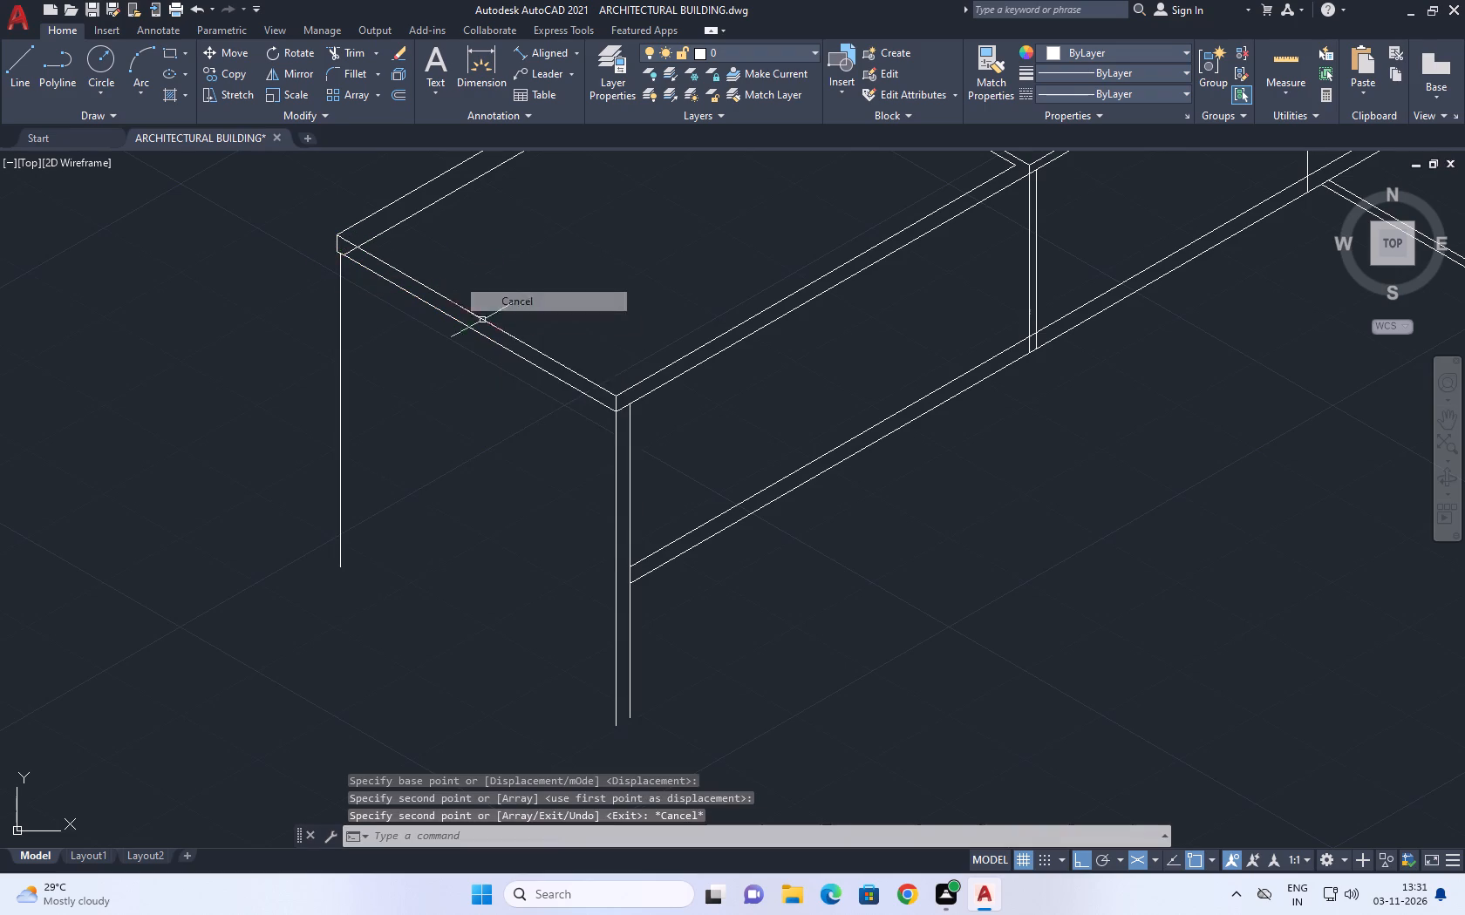
# Move the copied vertical so its top end meets the lower end of the short vertical edge at the left corner.
pyautogui.moveTo(327, 299); pyautogui.dragTo(583, 374, button='middle')
pyautogui.scroll(2, 641, 389)
pyautogui.moveTo(630, 389); pyautogui.dragTo(603, 374)
pyautogui.moveTo(518, 332); pyautogui.dragTo(494, 331)
pyautogui.moveTo(540, 387); pyautogui.dragTo(681, 549, button='middle')
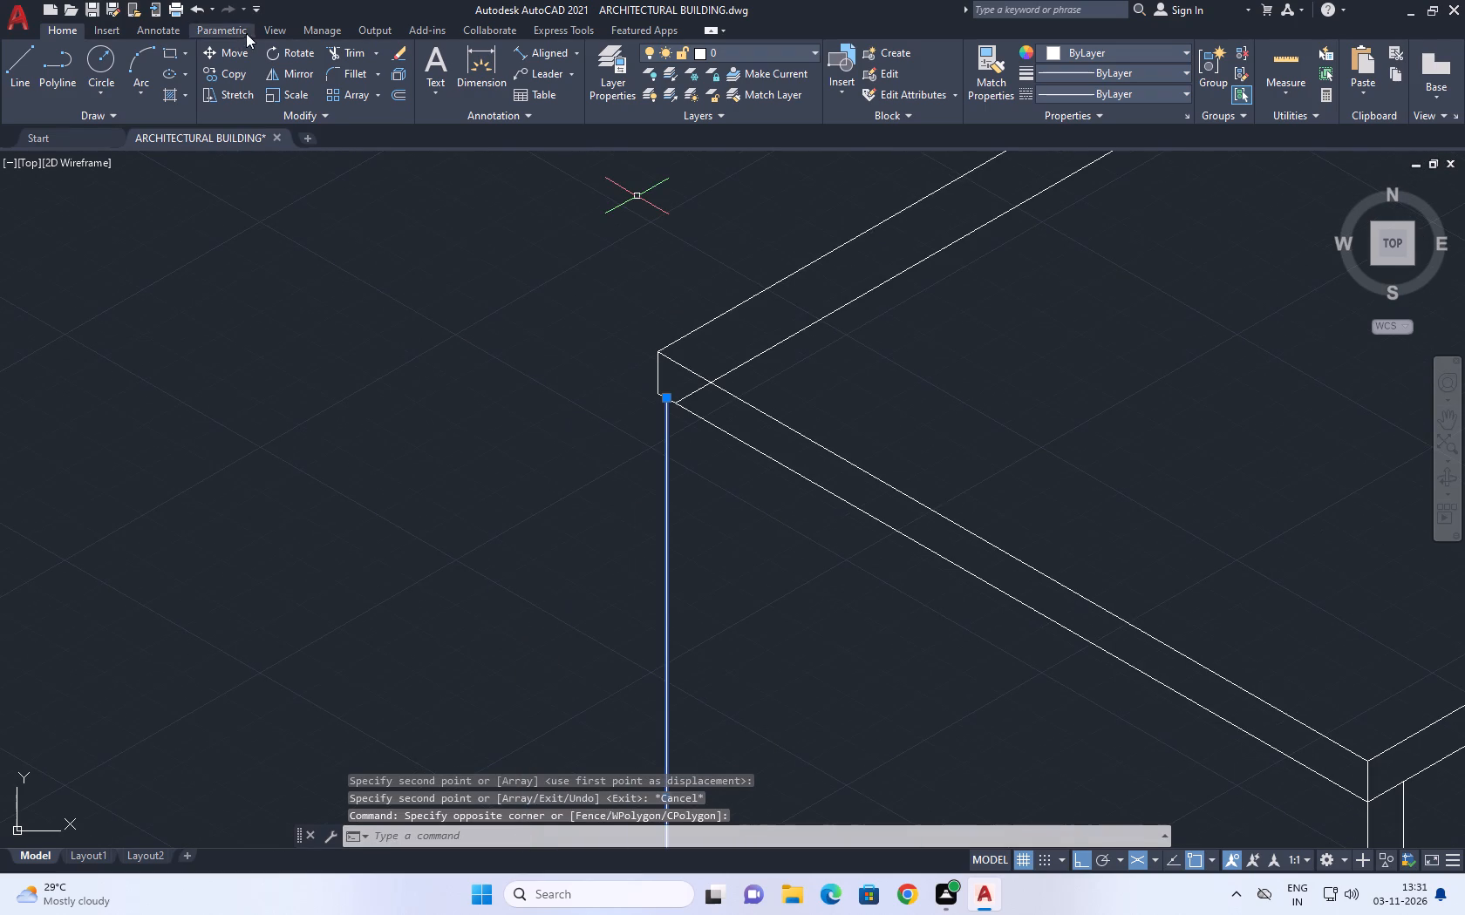
pyautogui.click(237, 48)
pyautogui.scroll(2, 655, 401)
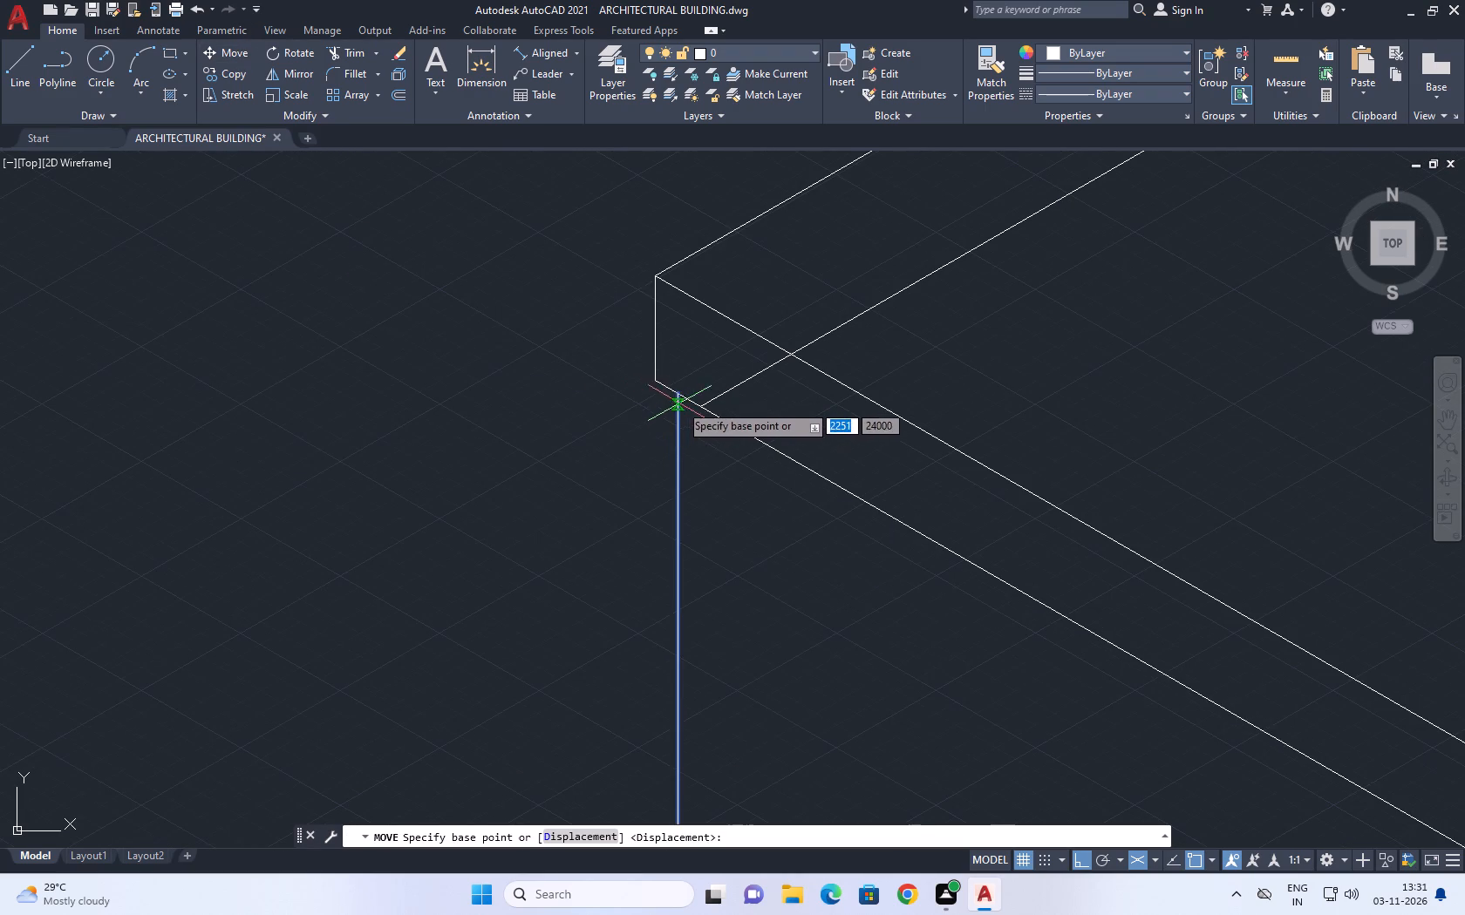
pyautogui.moveTo(679, 394); pyautogui.dragTo(634, 427)
pyautogui.moveTo(651, 385); pyautogui.dragTo(633, 405)
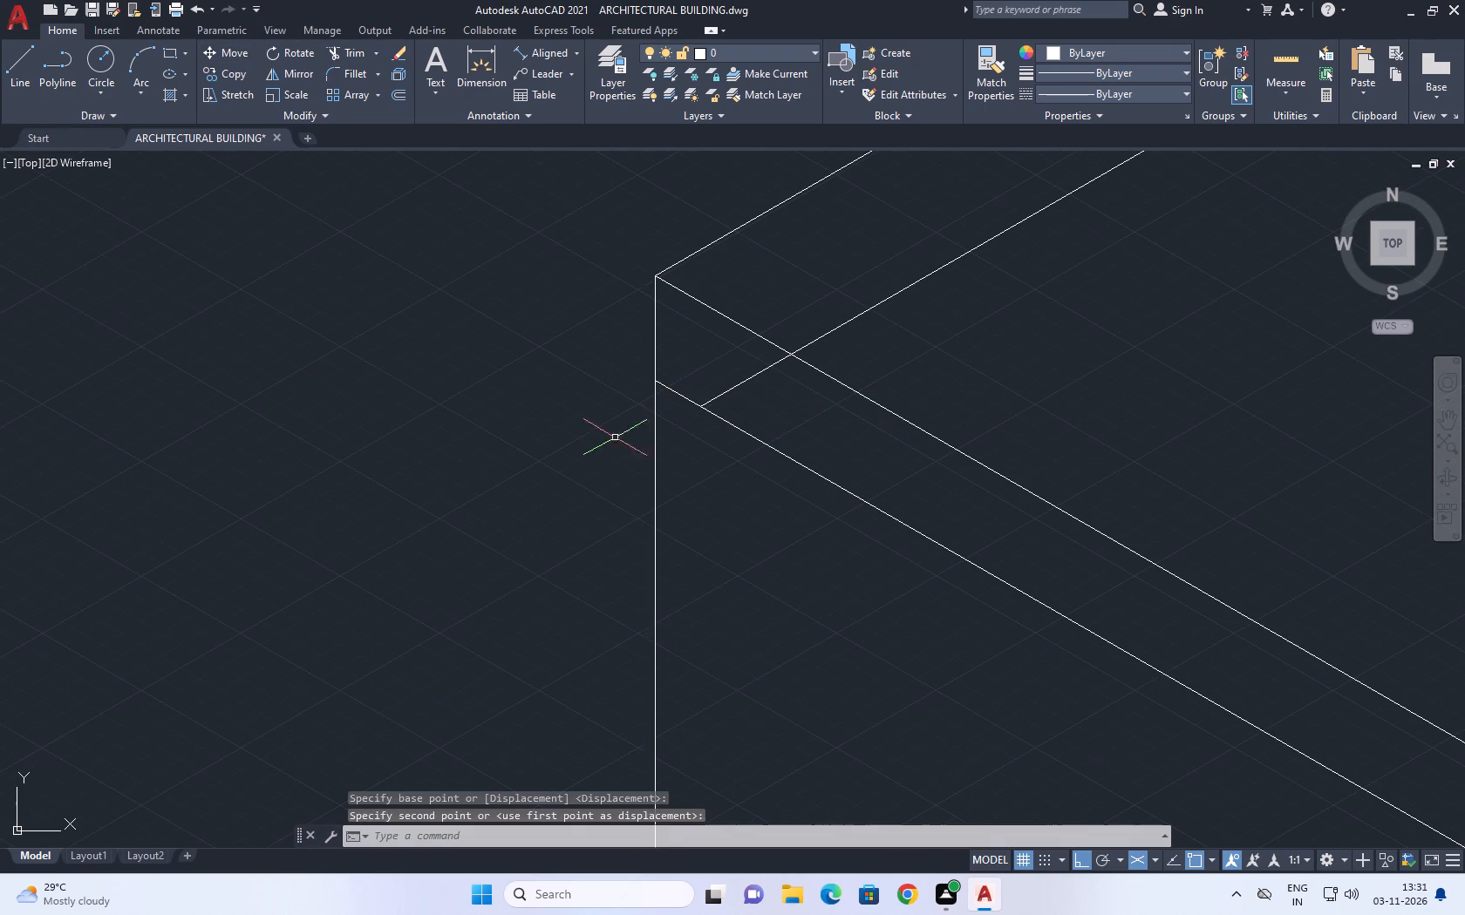
# Copy the left-corner vertical to the point where the inner 30° edge crosses the upper 330° edge.
pyautogui.scroll(-4, 658, 385)
pyautogui.moveTo(805, 427); pyautogui.dragTo(744, 340, button='middle')
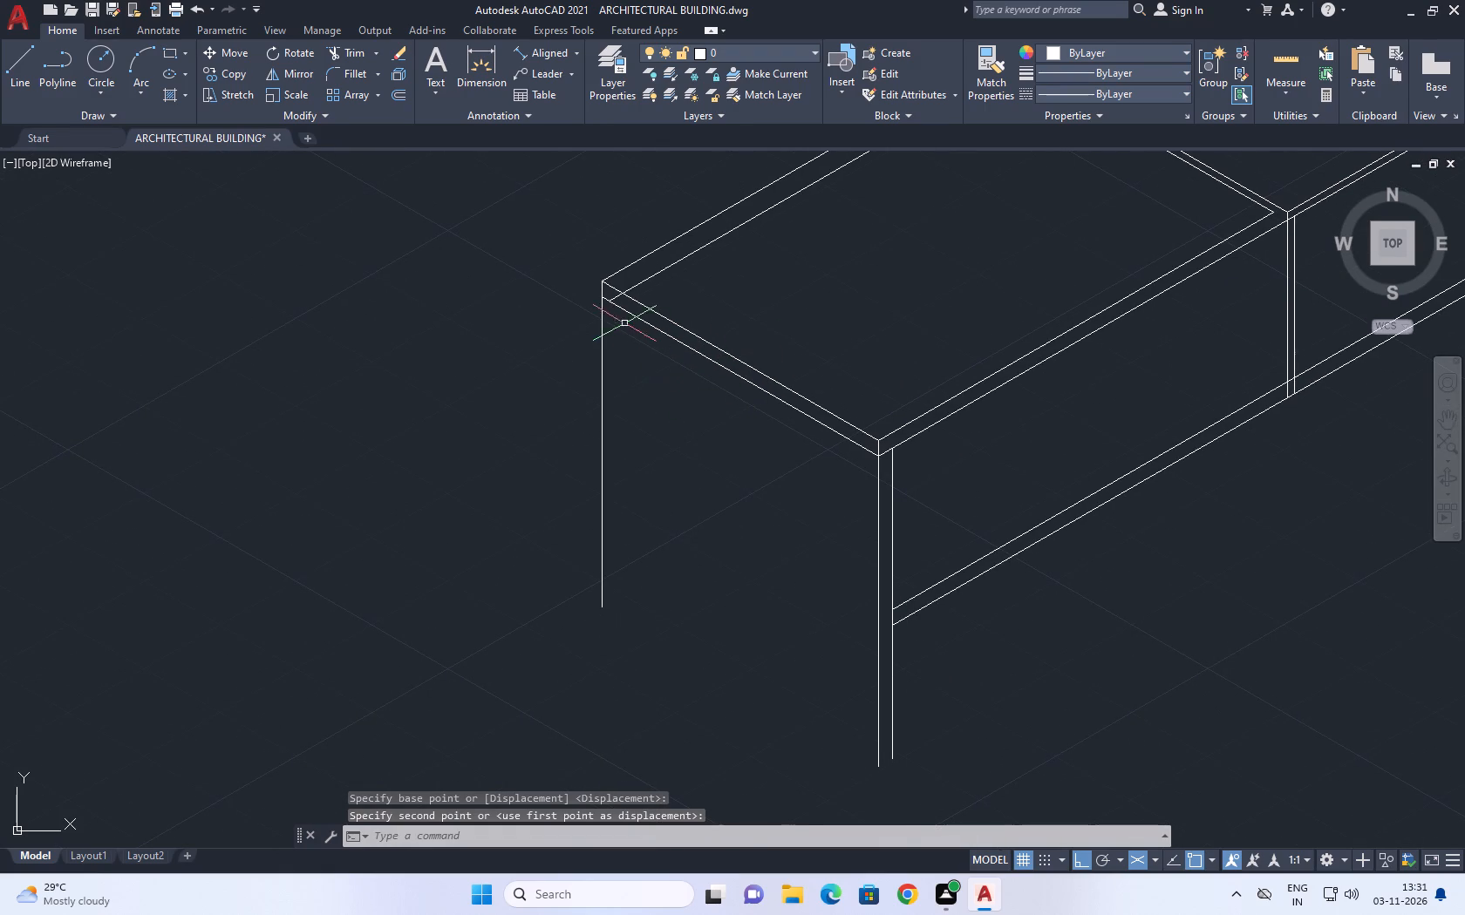
pyautogui.click(603, 319)
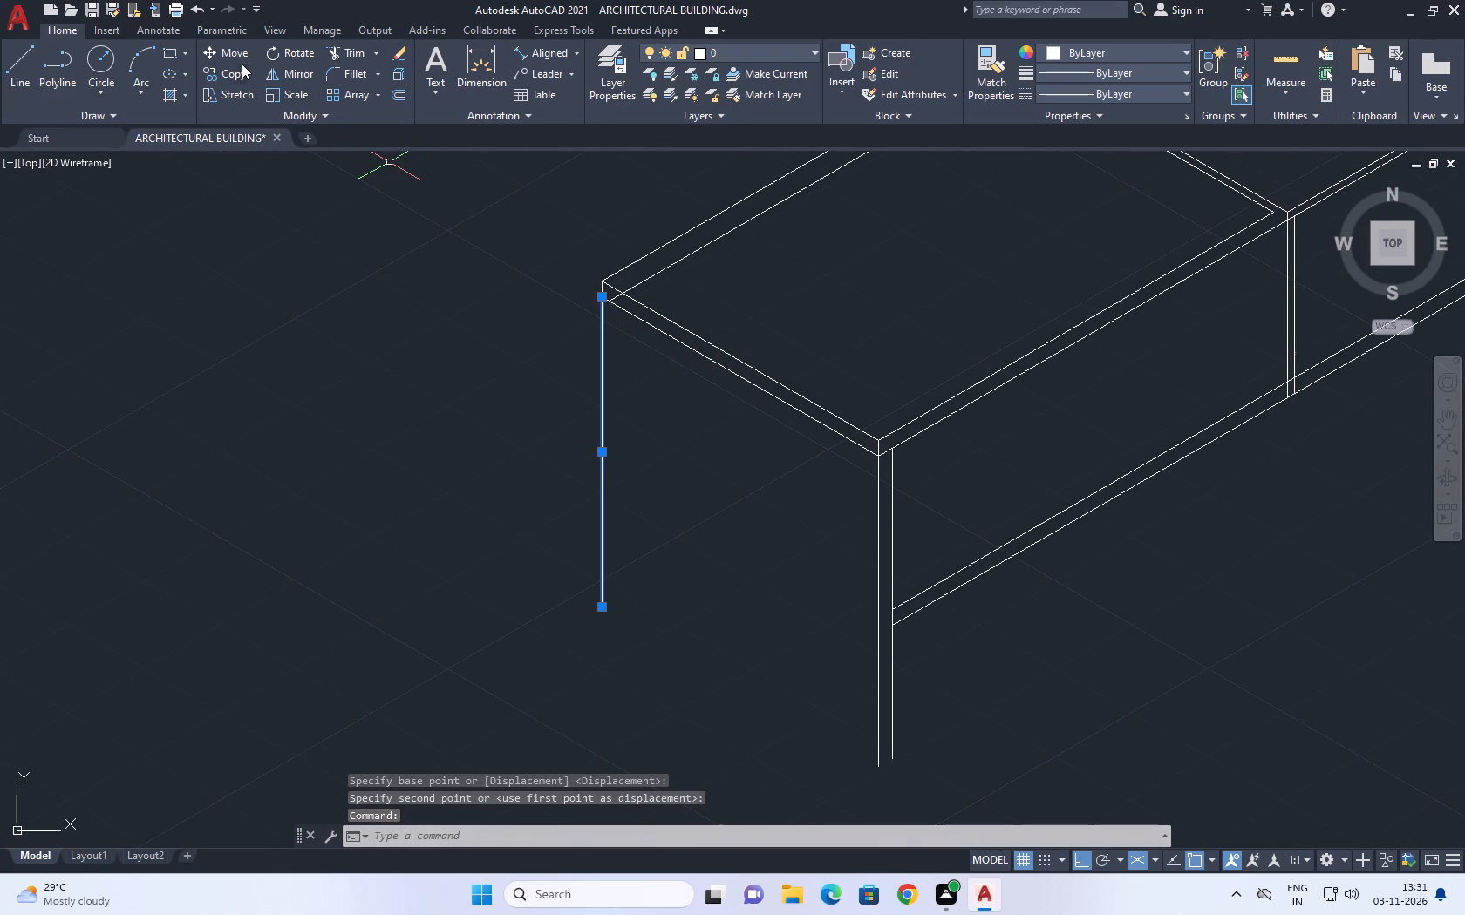
pyautogui.click(238, 70)
pyautogui.scroll(4, 624, 298)
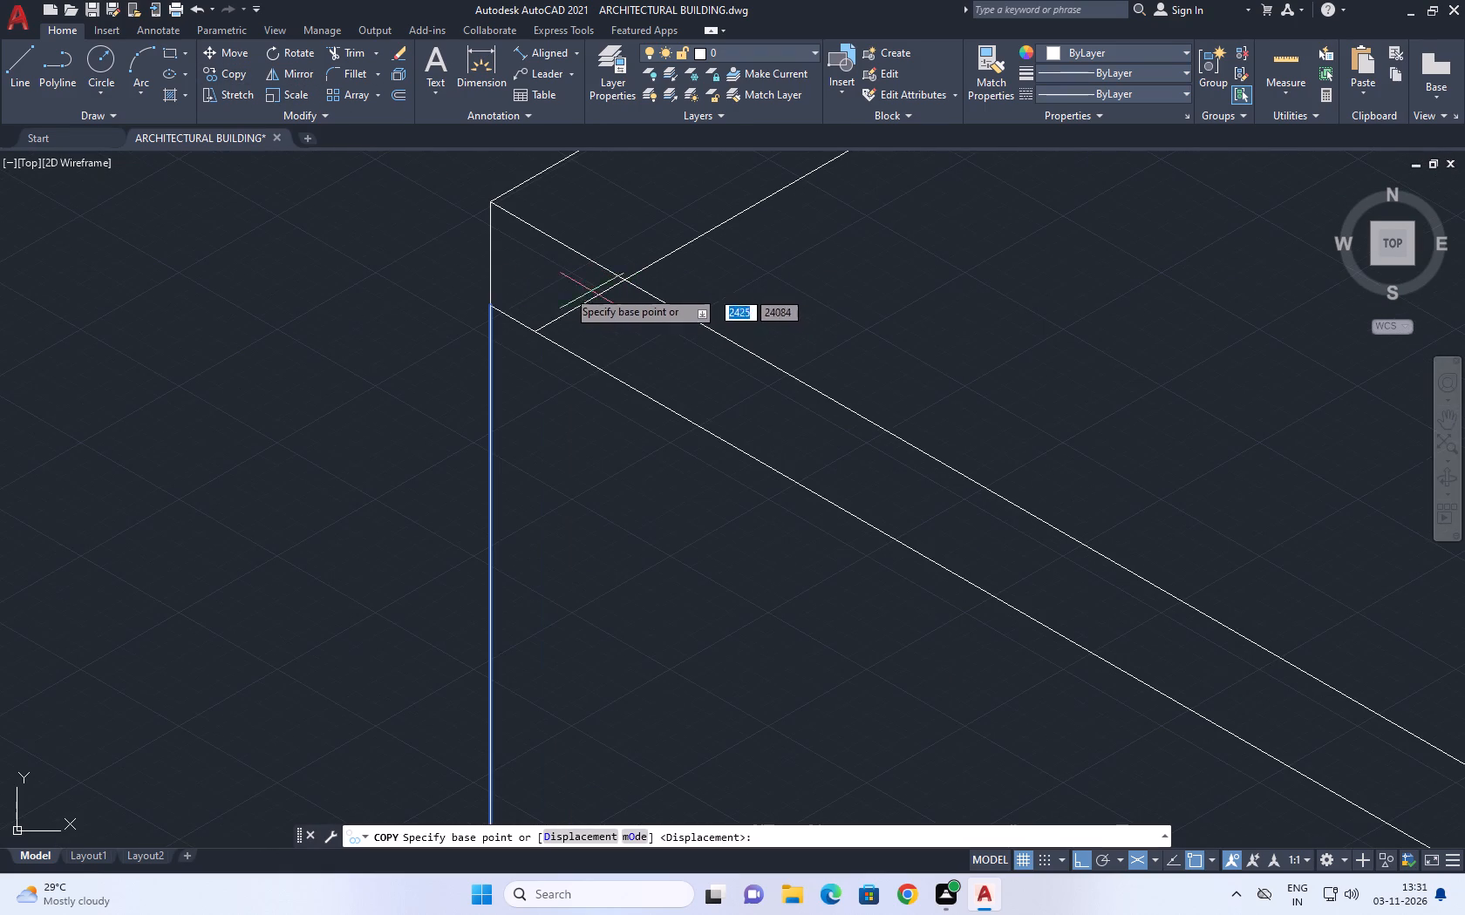
pyautogui.click(493, 304)
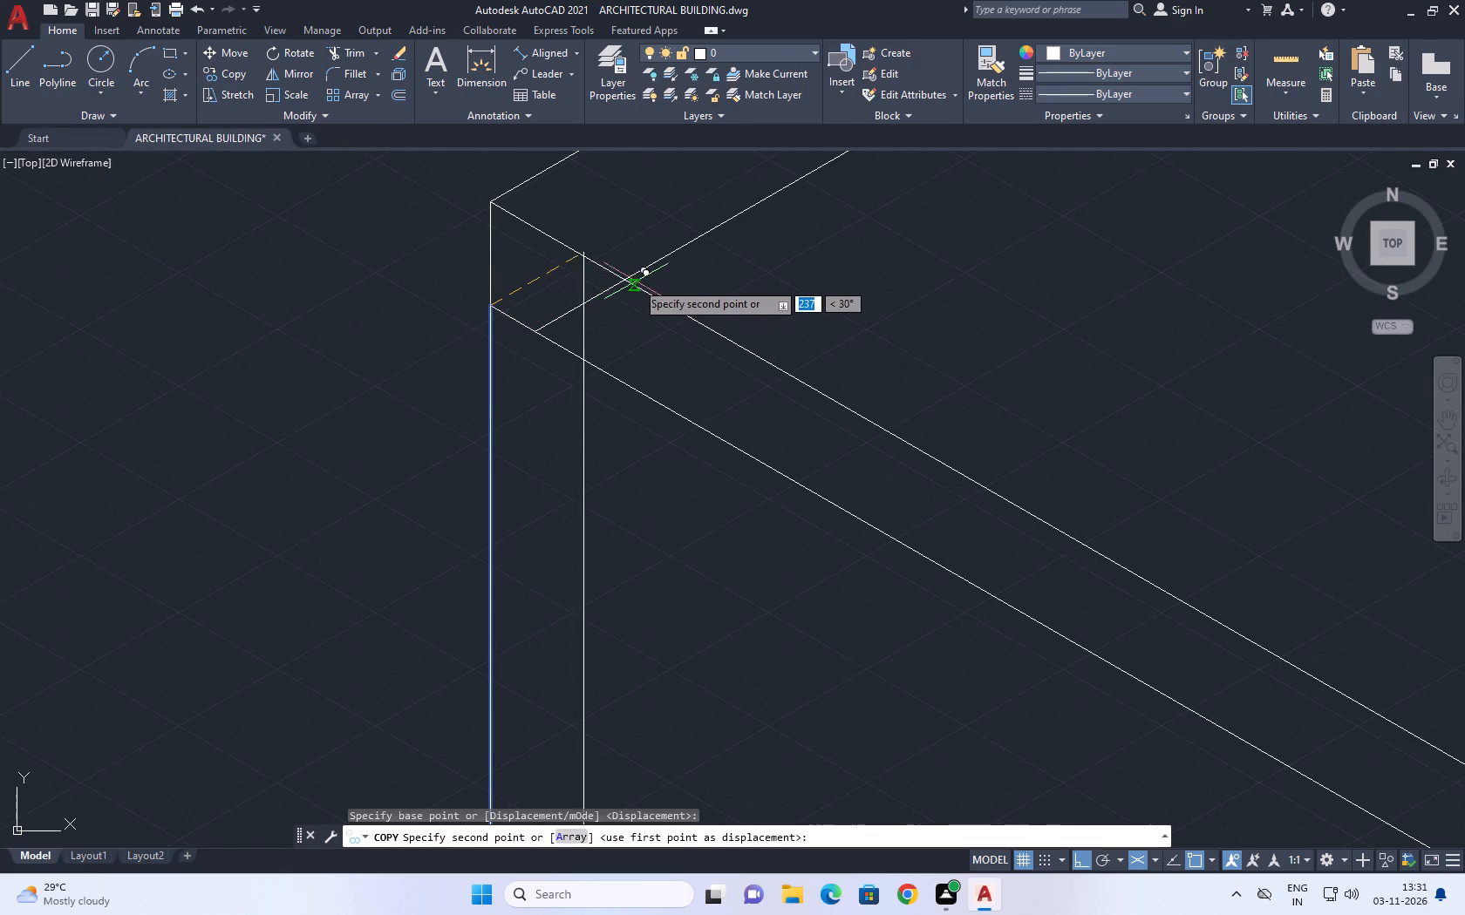
pyautogui.click(623, 274)
pyautogui.rightClick(688, 210)
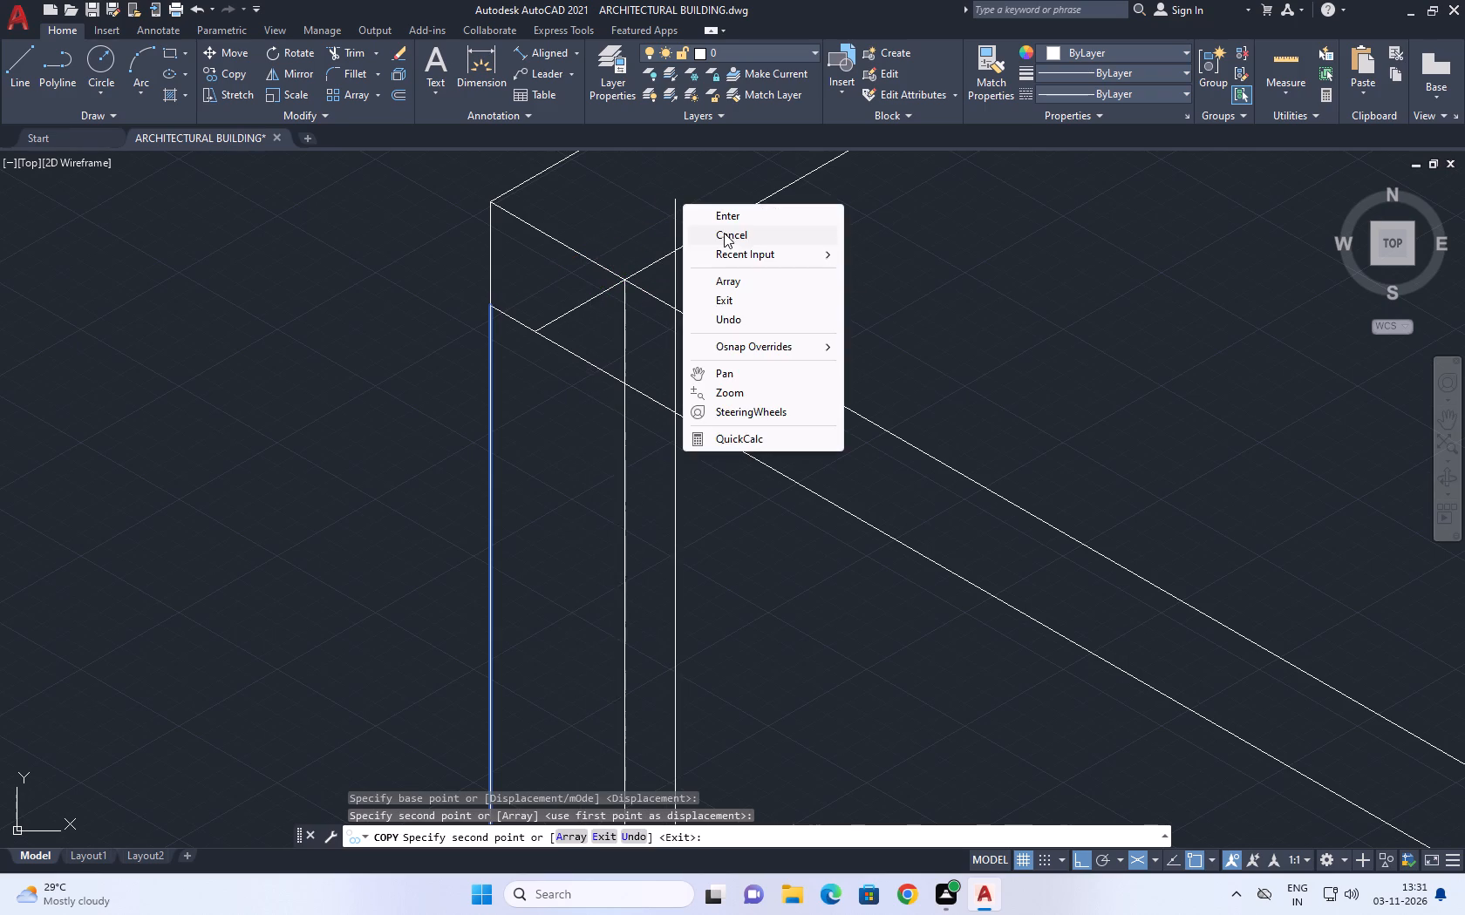
pyautogui.click(743, 234)
pyautogui.scroll(-3, 571, 378)
pyautogui.moveTo(640, 424); pyautogui.dragTo(628, 322, button='middle')
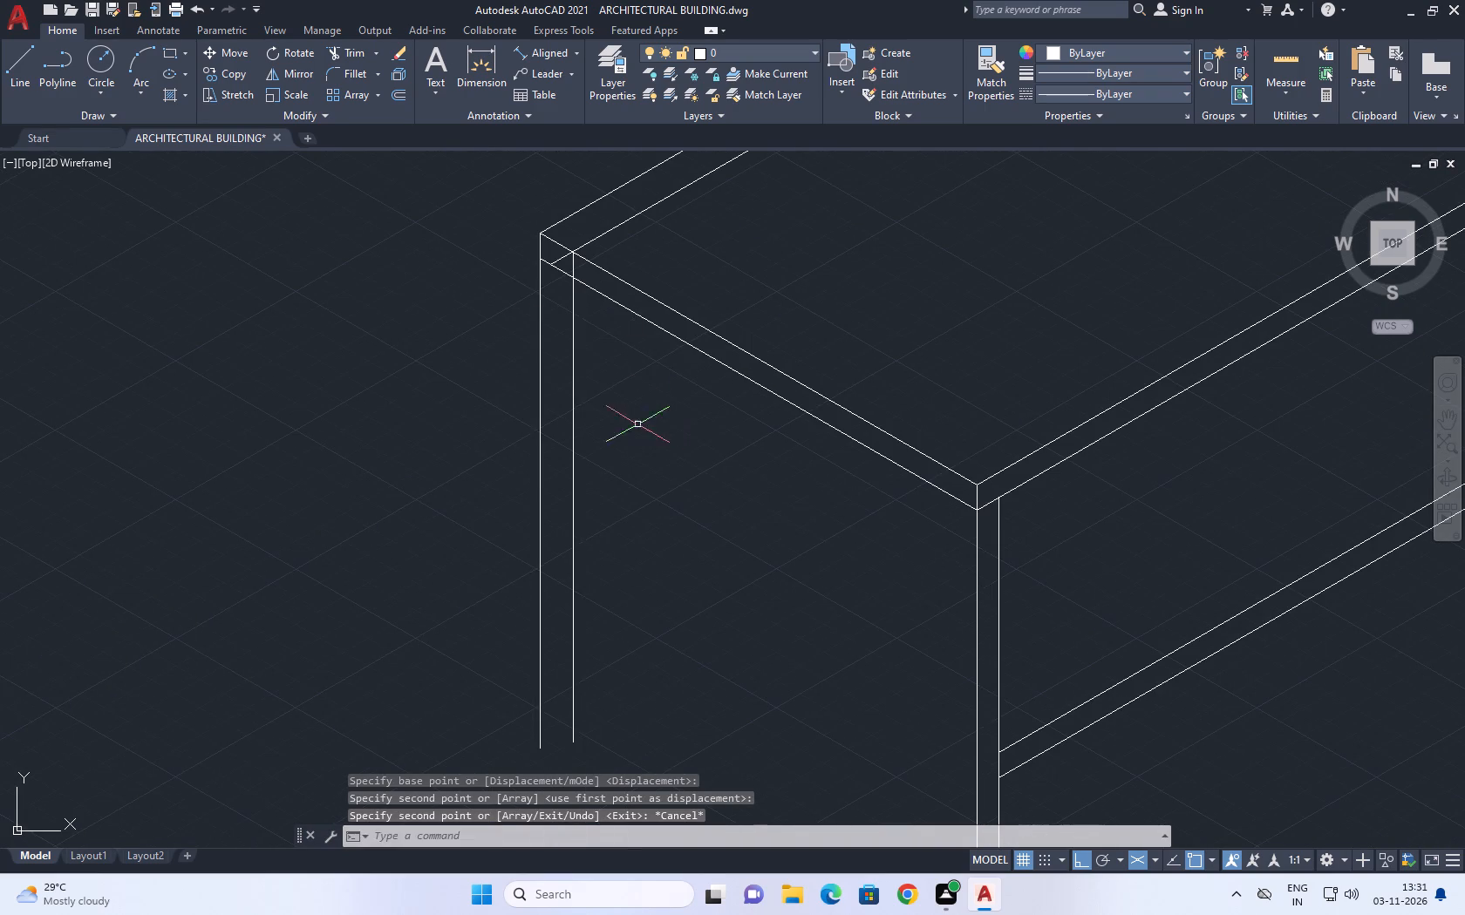
# Try to move the inner copy of the left-corner vertical, using its top end as the base point.
pyautogui.click(574, 324)
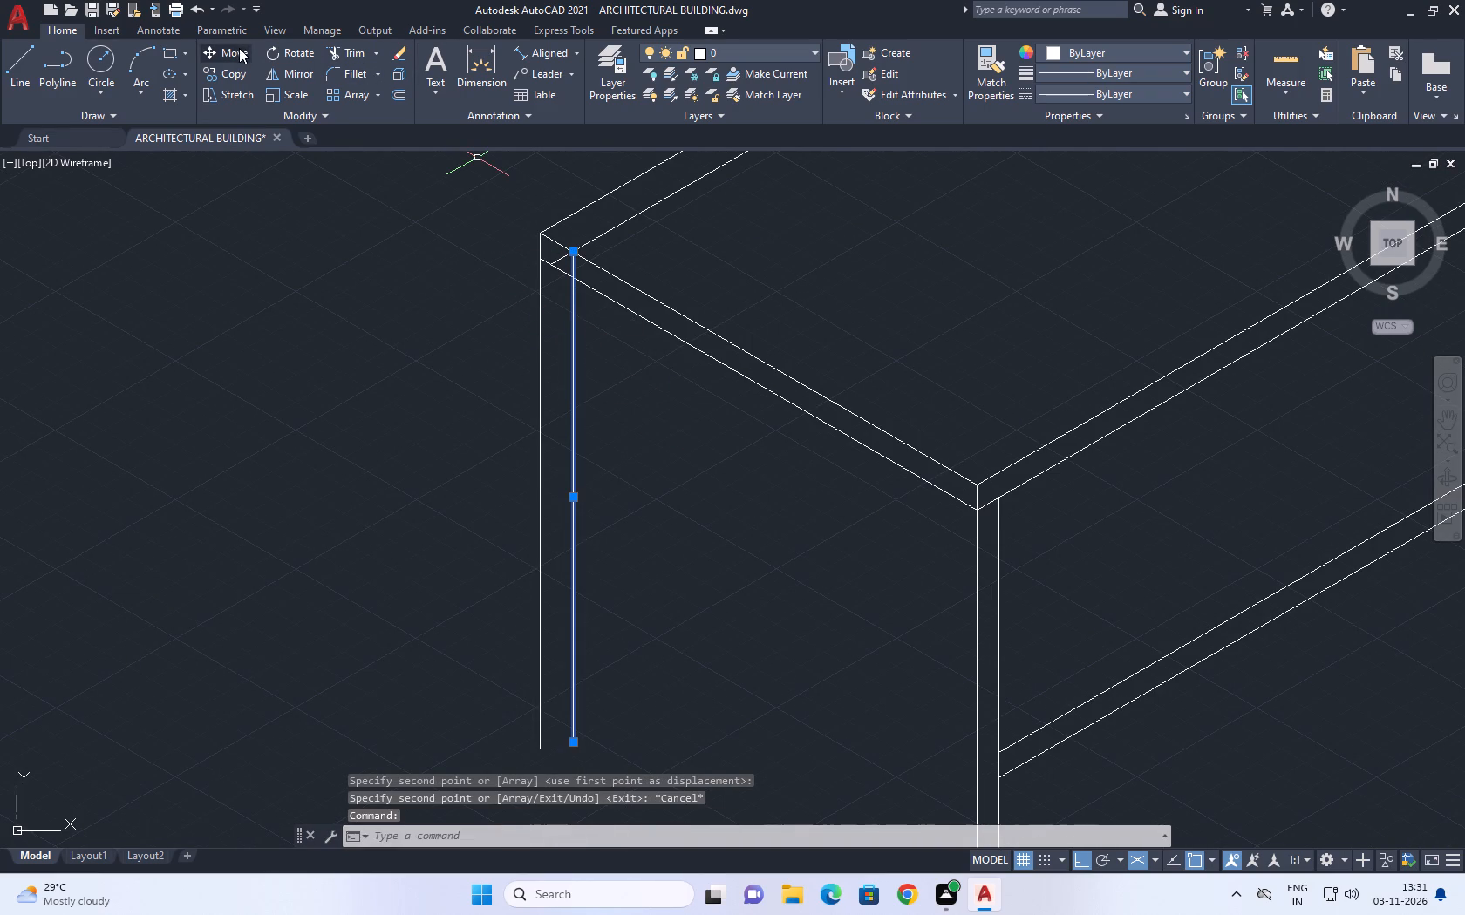
pyautogui.click(239, 48)
pyautogui.scroll(3, 590, 254)
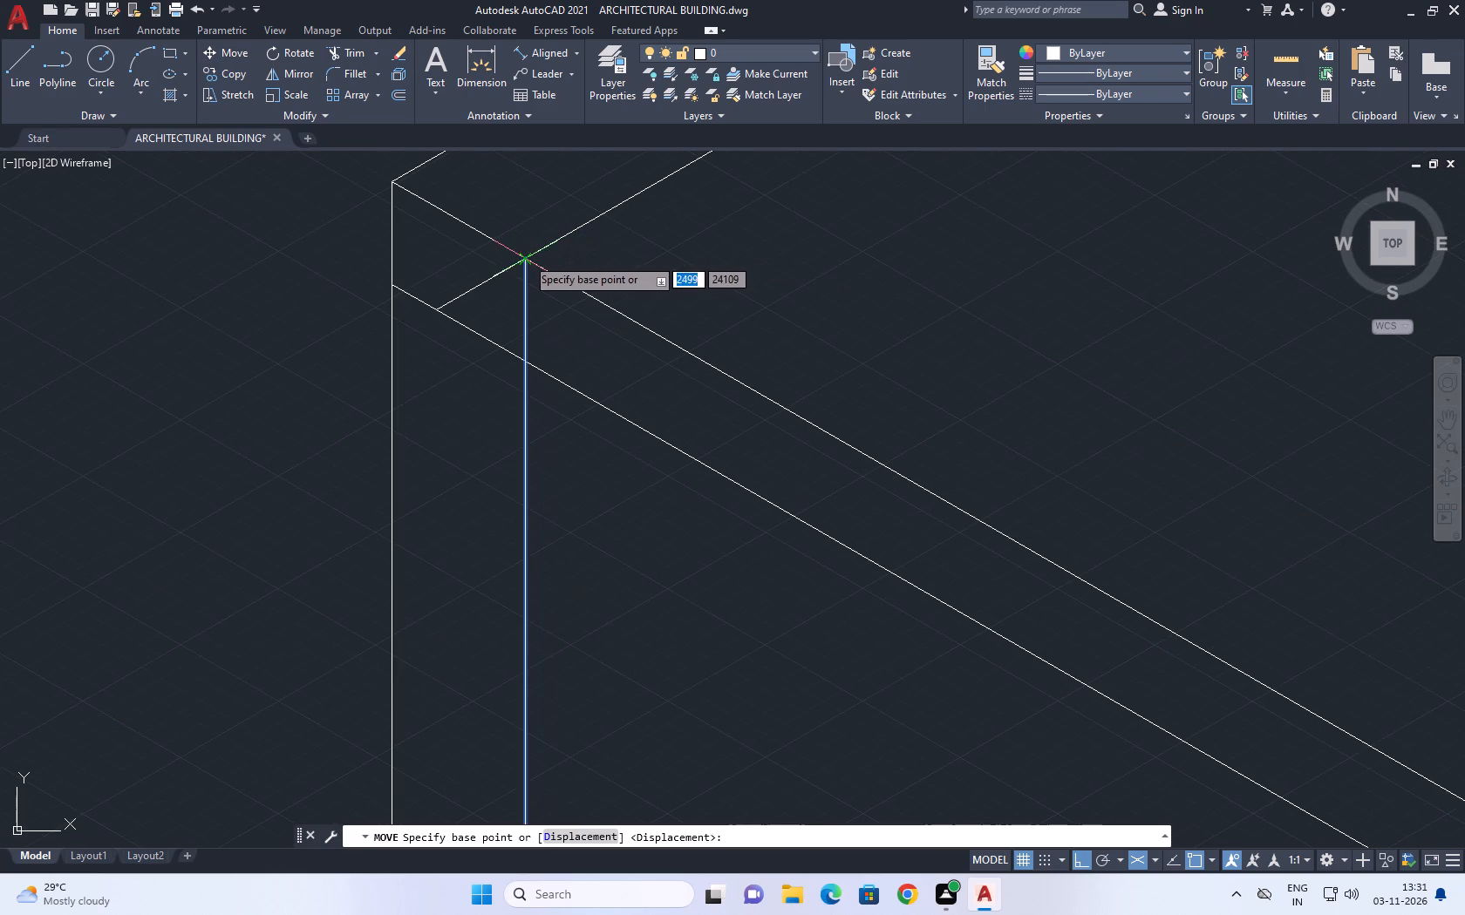
pyautogui.click(525, 255)
pyautogui.rightClick(478, 241)
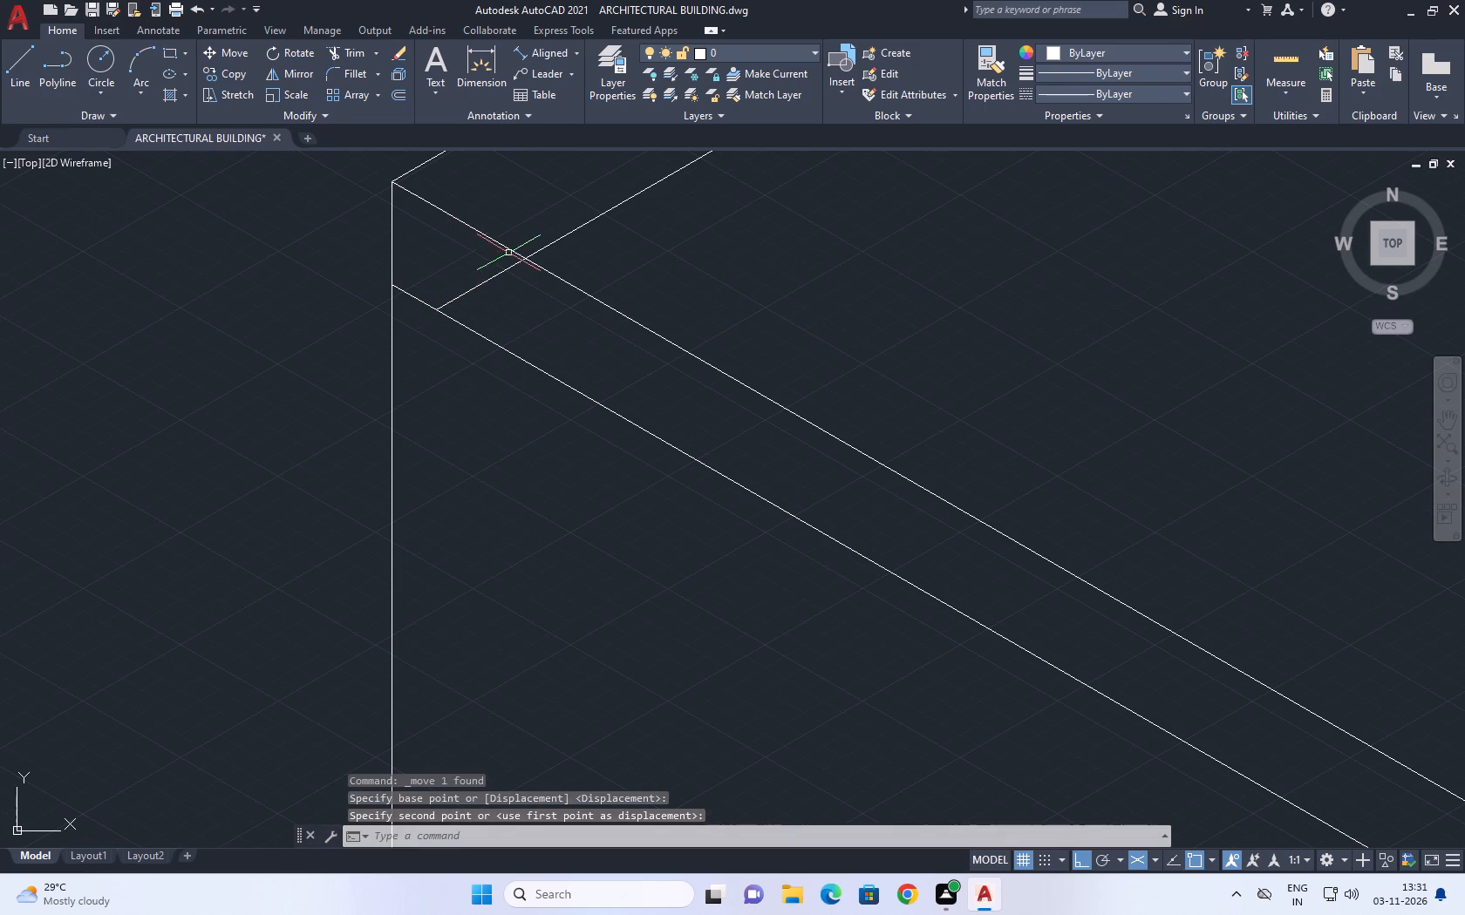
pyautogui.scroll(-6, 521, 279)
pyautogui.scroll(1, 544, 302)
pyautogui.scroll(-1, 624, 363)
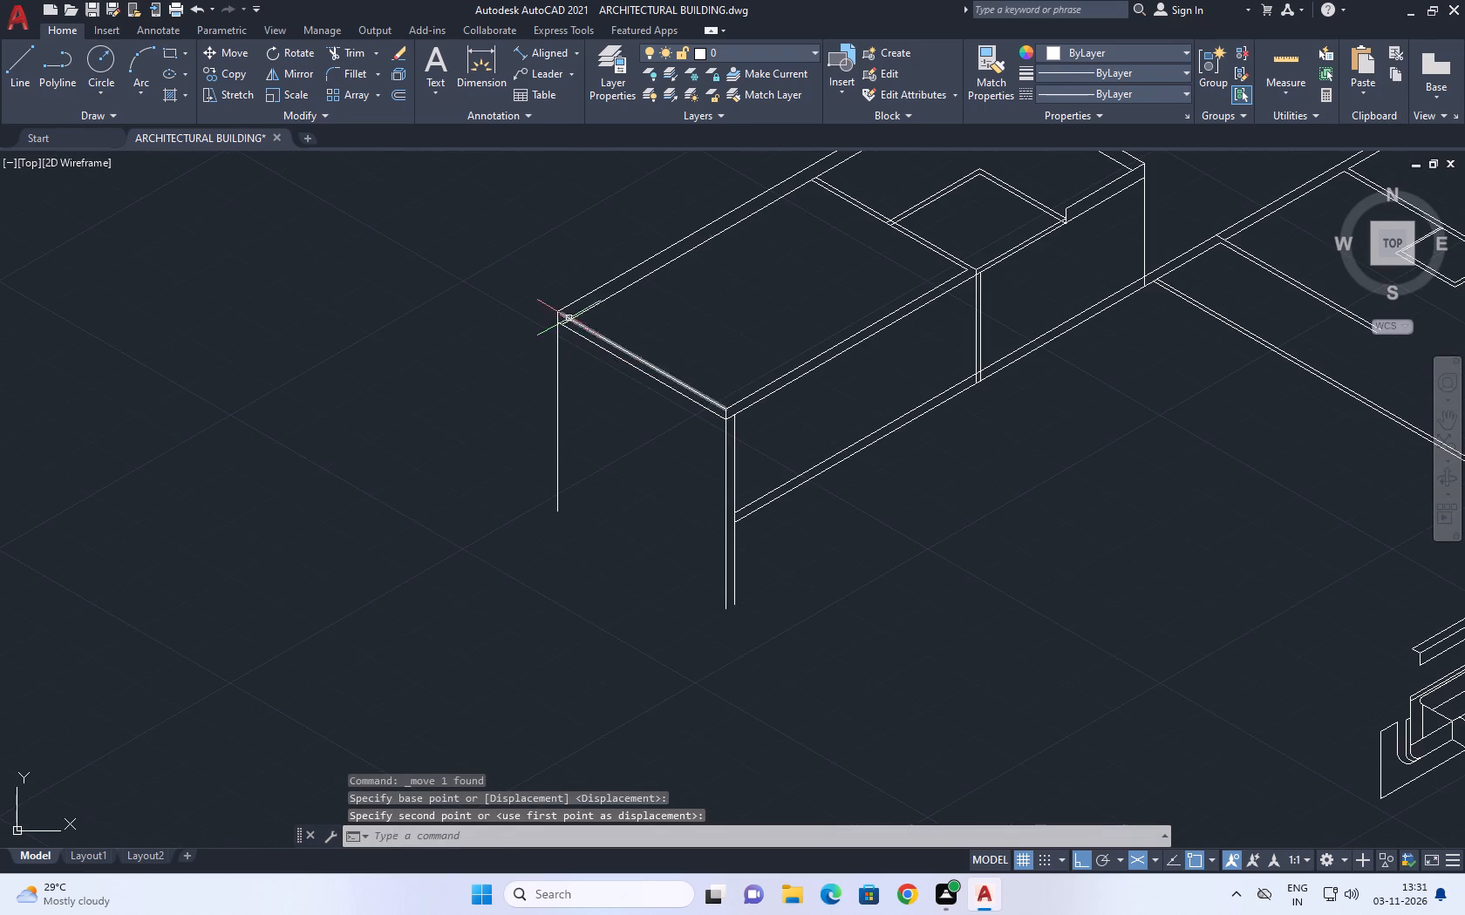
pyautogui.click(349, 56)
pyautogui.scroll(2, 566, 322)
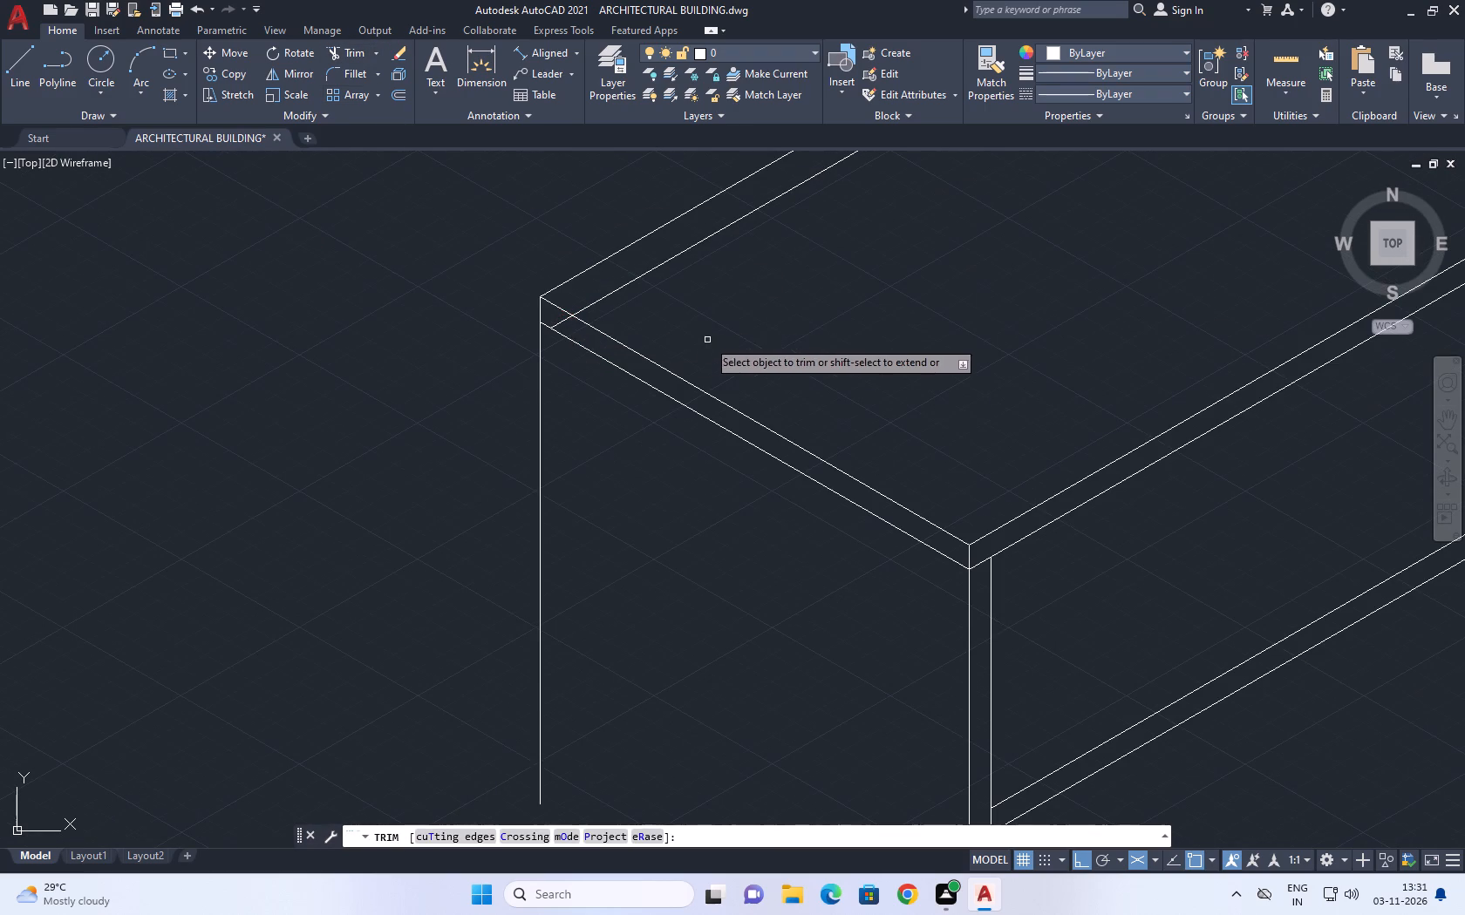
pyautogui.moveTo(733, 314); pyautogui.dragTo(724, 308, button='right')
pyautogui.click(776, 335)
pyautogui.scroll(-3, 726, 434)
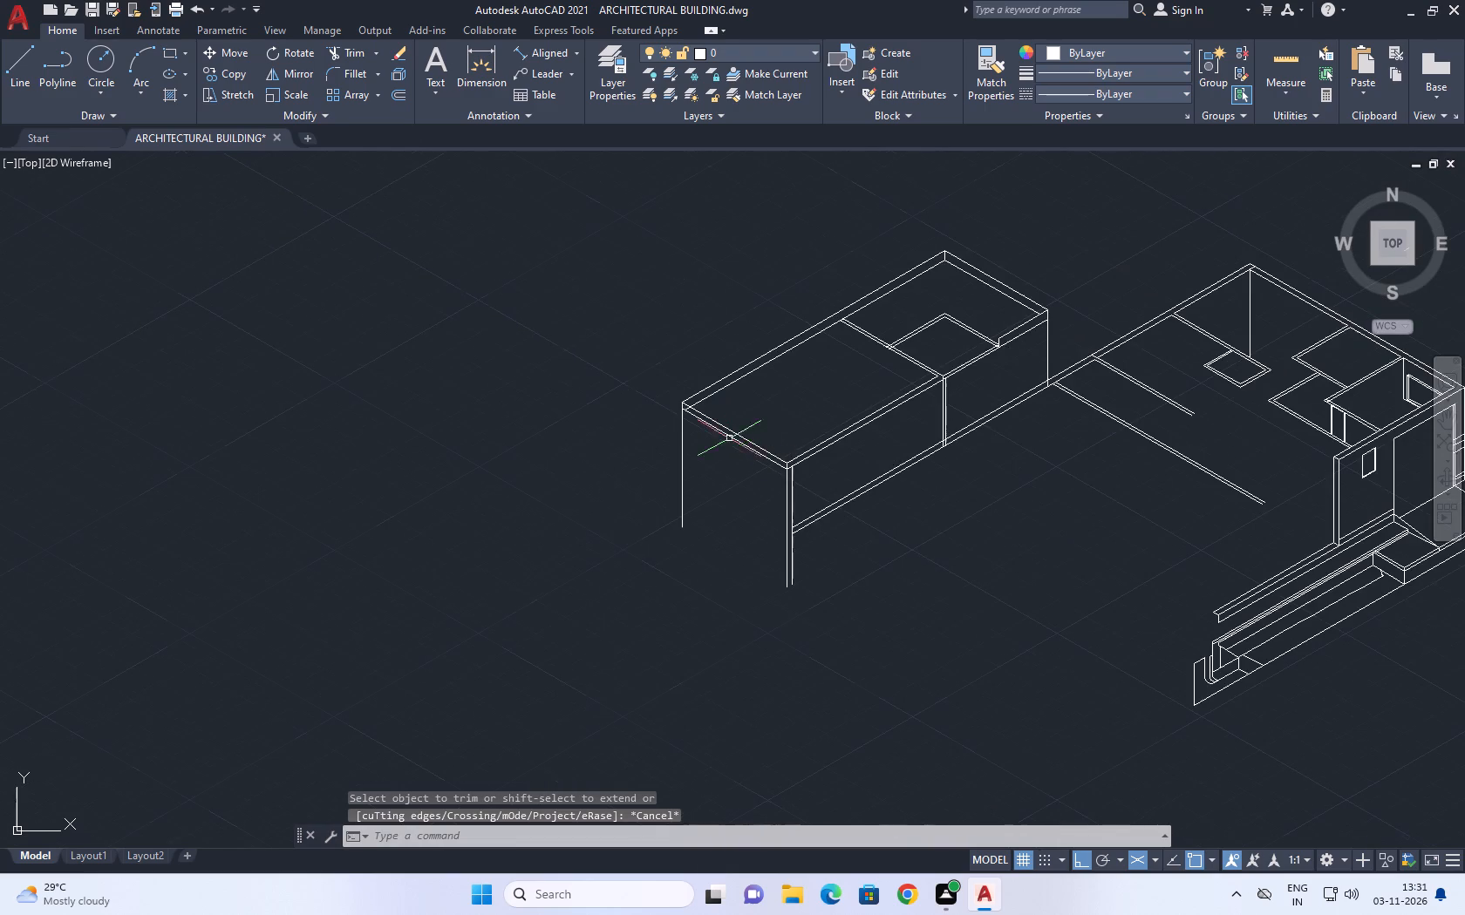
# Trim away the two lower 30° wall lines between the front-corner verticals and the cross-wall verticals.
pyautogui.moveTo(847, 495); pyautogui.dragTo(709, 477, button='middle')
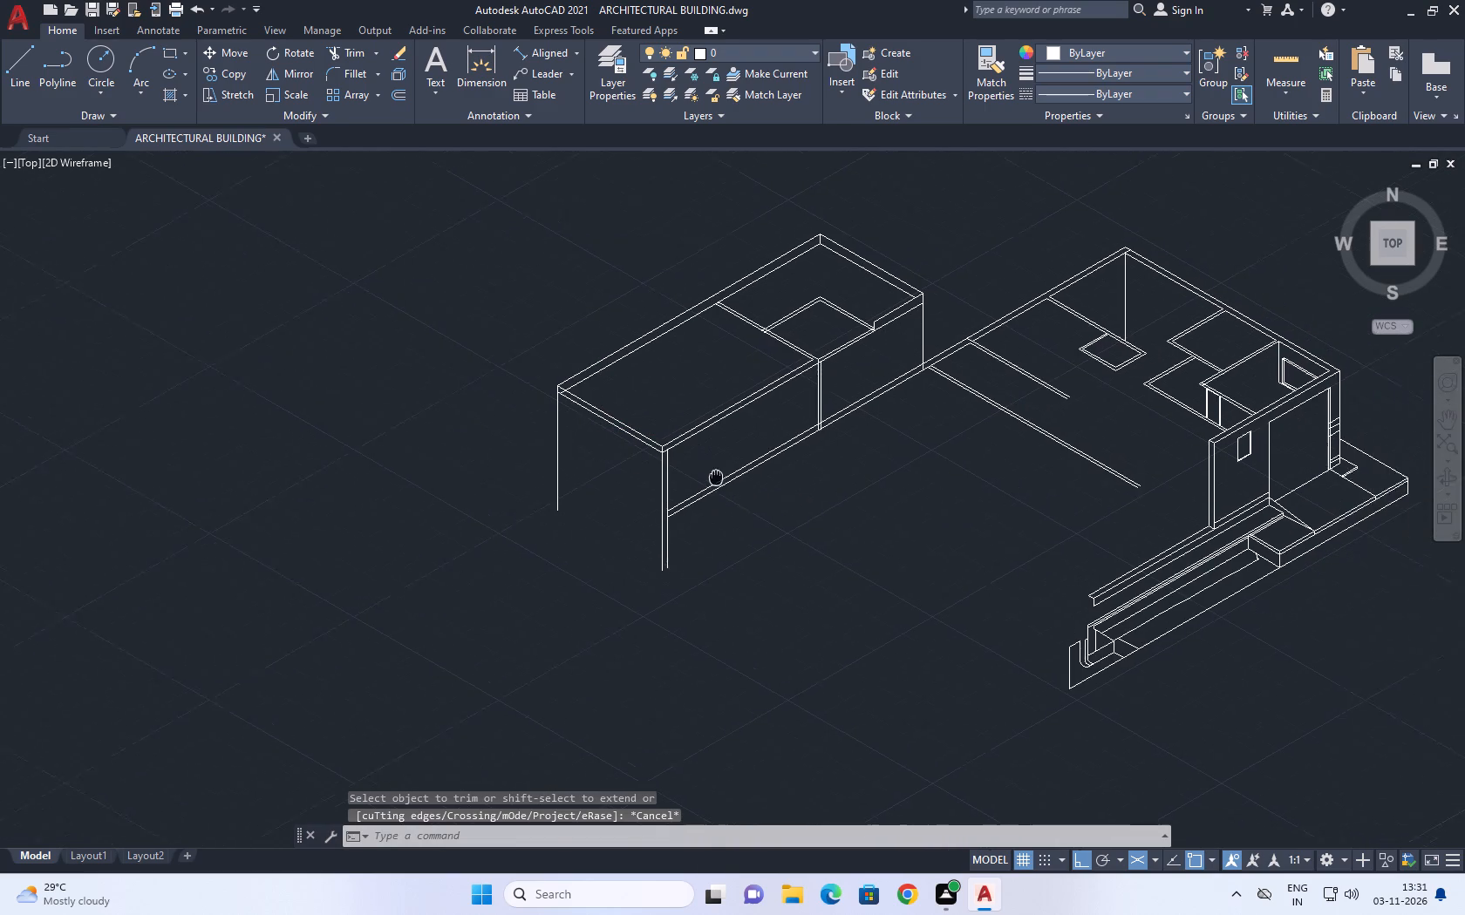
pyautogui.moveTo(709, 477); pyautogui.dragTo(679, 473, button='middle')
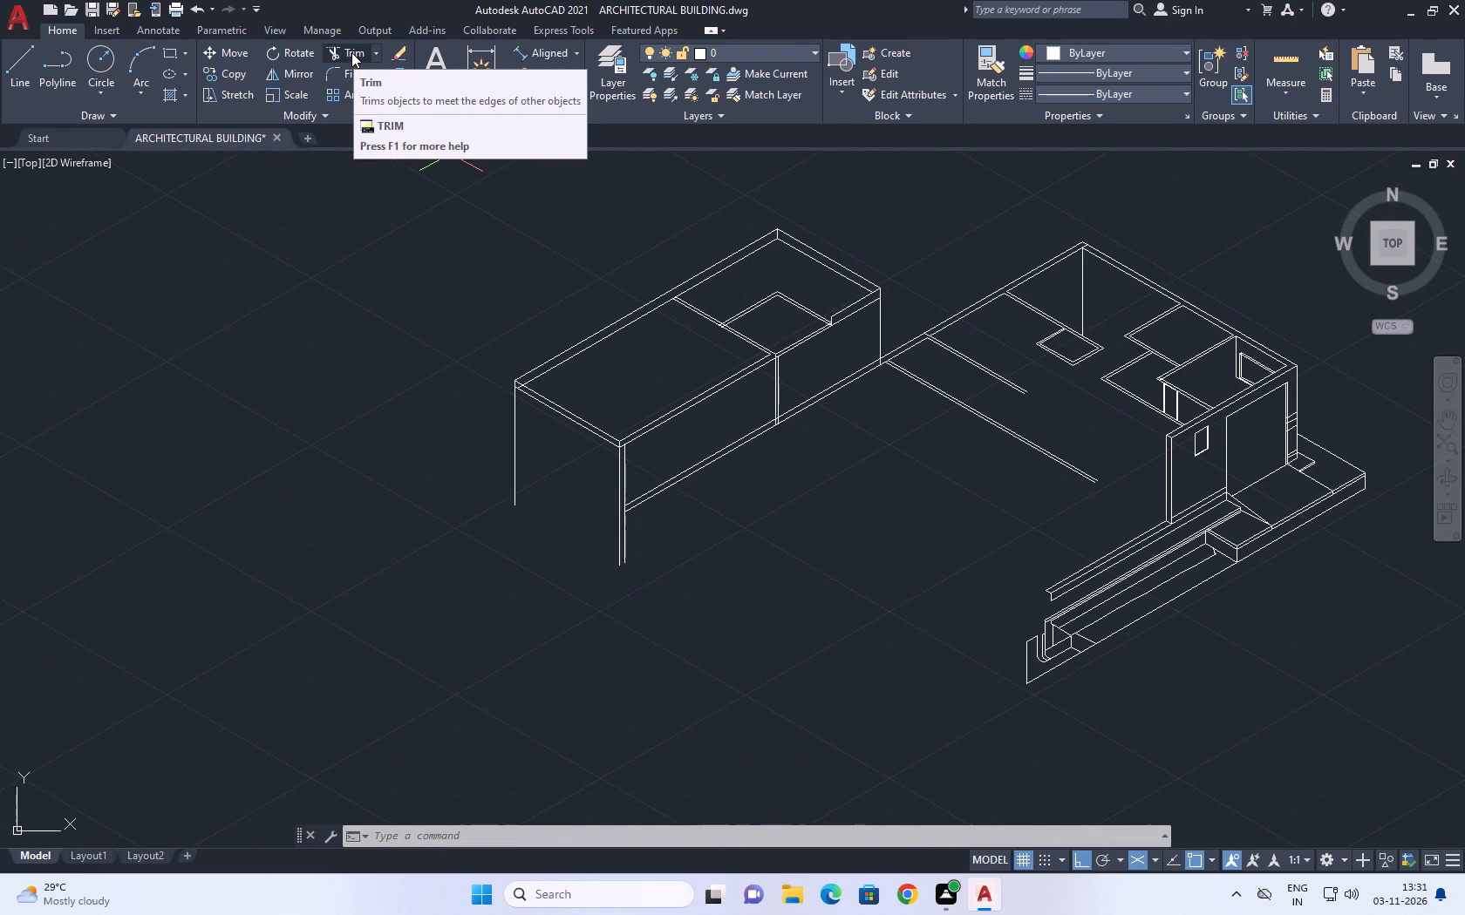
pyautogui.click(351, 50)
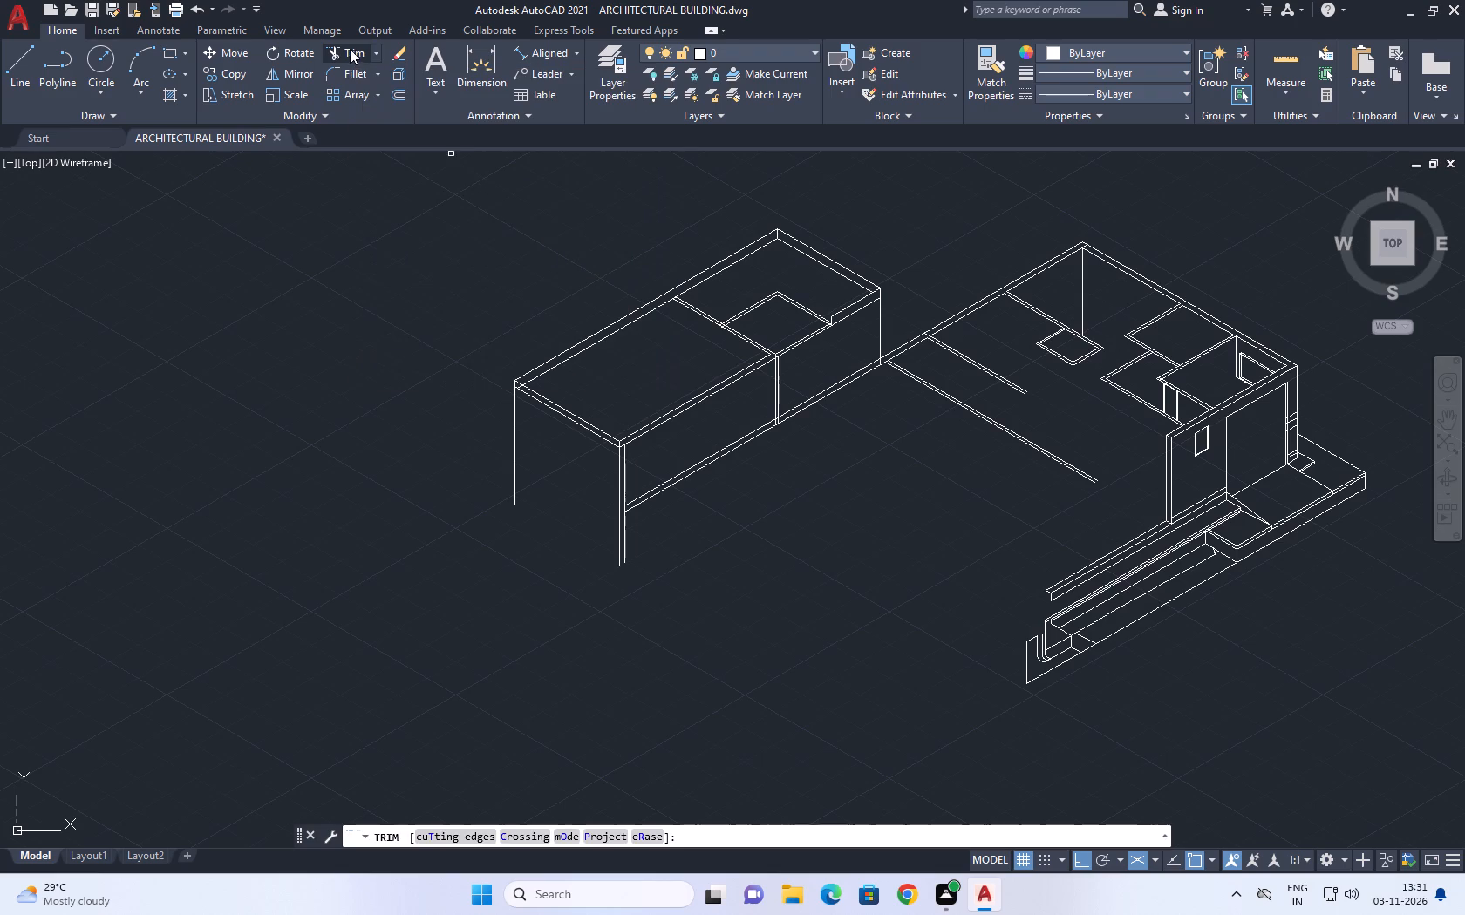
pyautogui.click(686, 449)
pyautogui.click(678, 503)
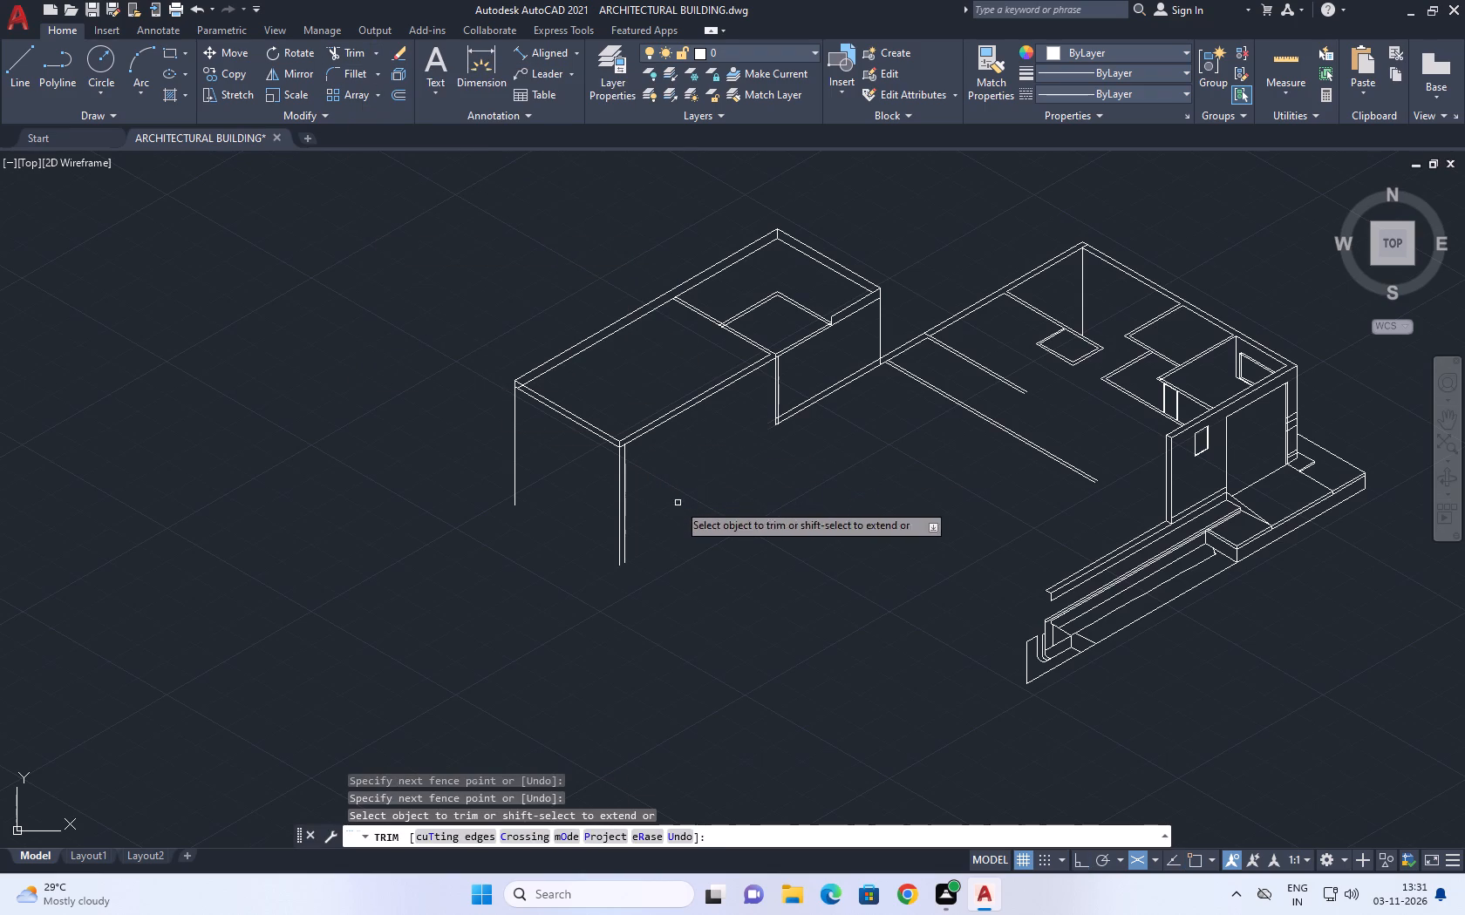
pyautogui.scroll(5, 780, 416)
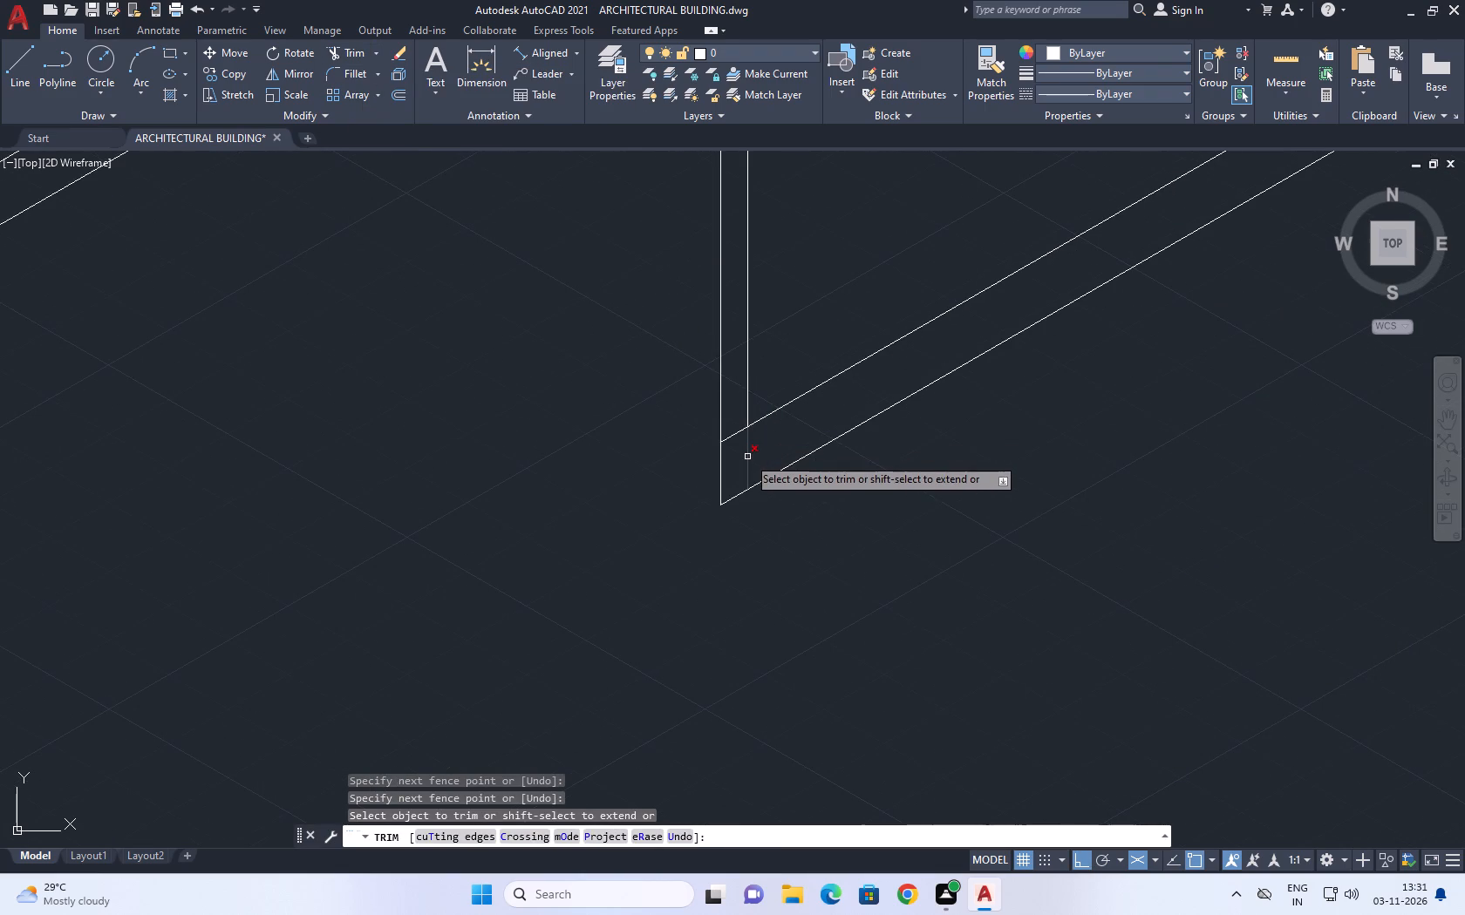
pyautogui.rightClick(848, 311)
pyautogui.click(872, 339)
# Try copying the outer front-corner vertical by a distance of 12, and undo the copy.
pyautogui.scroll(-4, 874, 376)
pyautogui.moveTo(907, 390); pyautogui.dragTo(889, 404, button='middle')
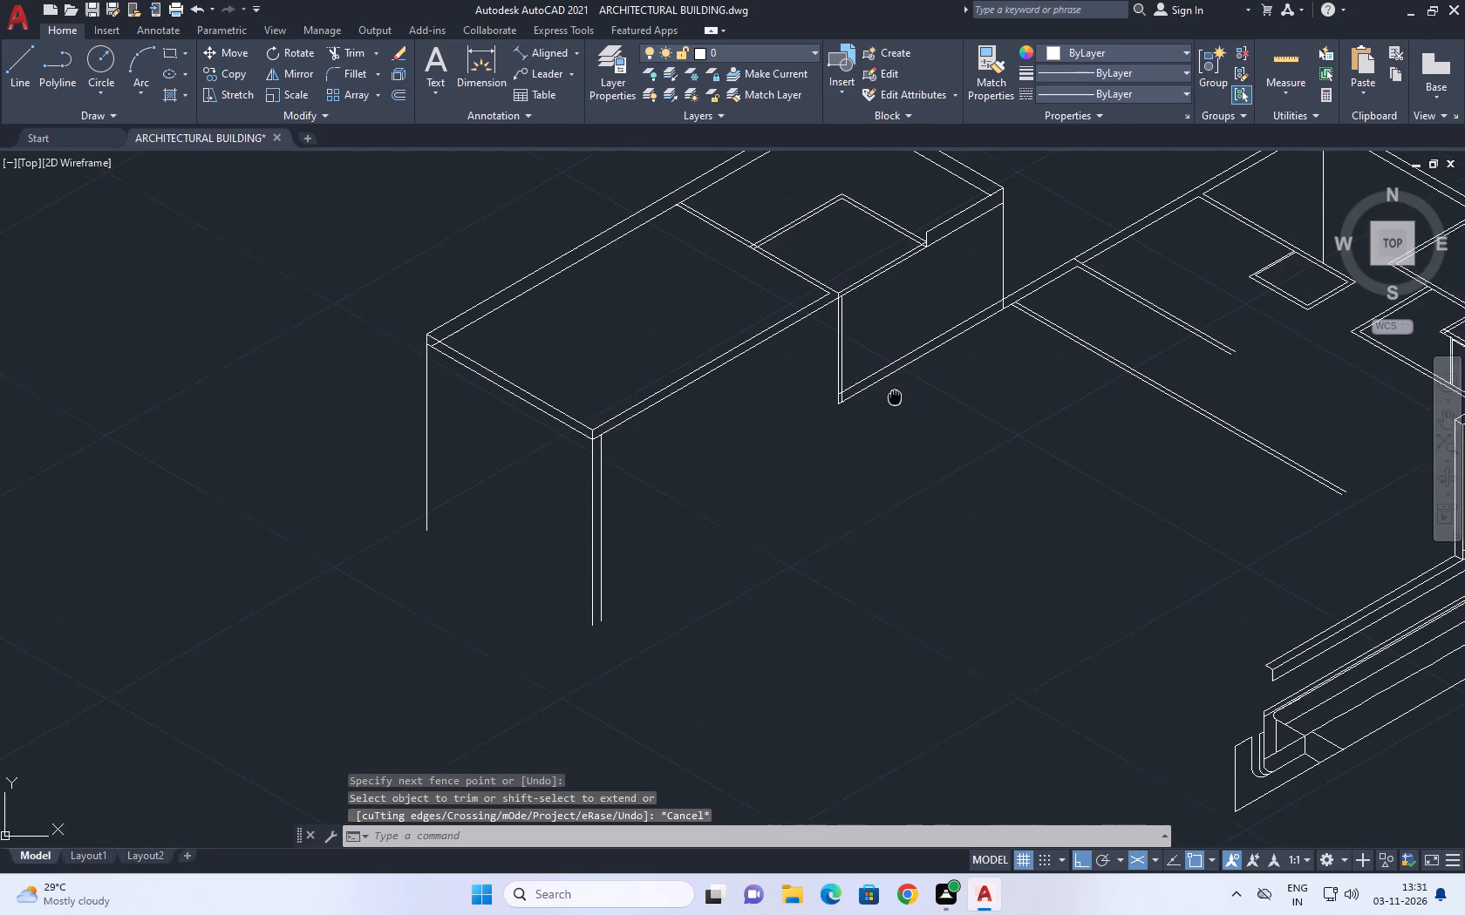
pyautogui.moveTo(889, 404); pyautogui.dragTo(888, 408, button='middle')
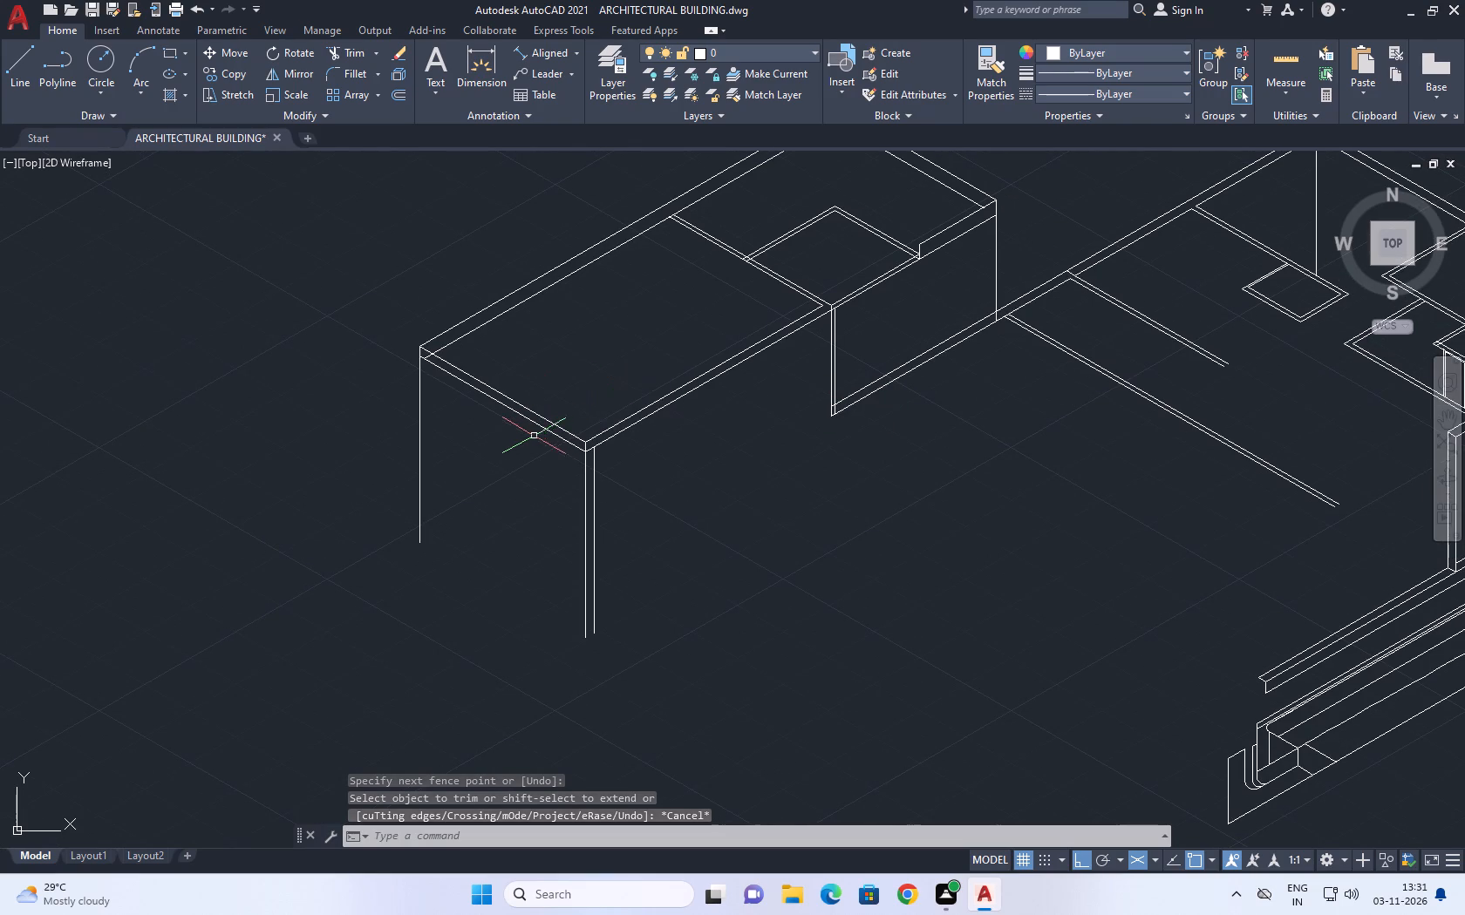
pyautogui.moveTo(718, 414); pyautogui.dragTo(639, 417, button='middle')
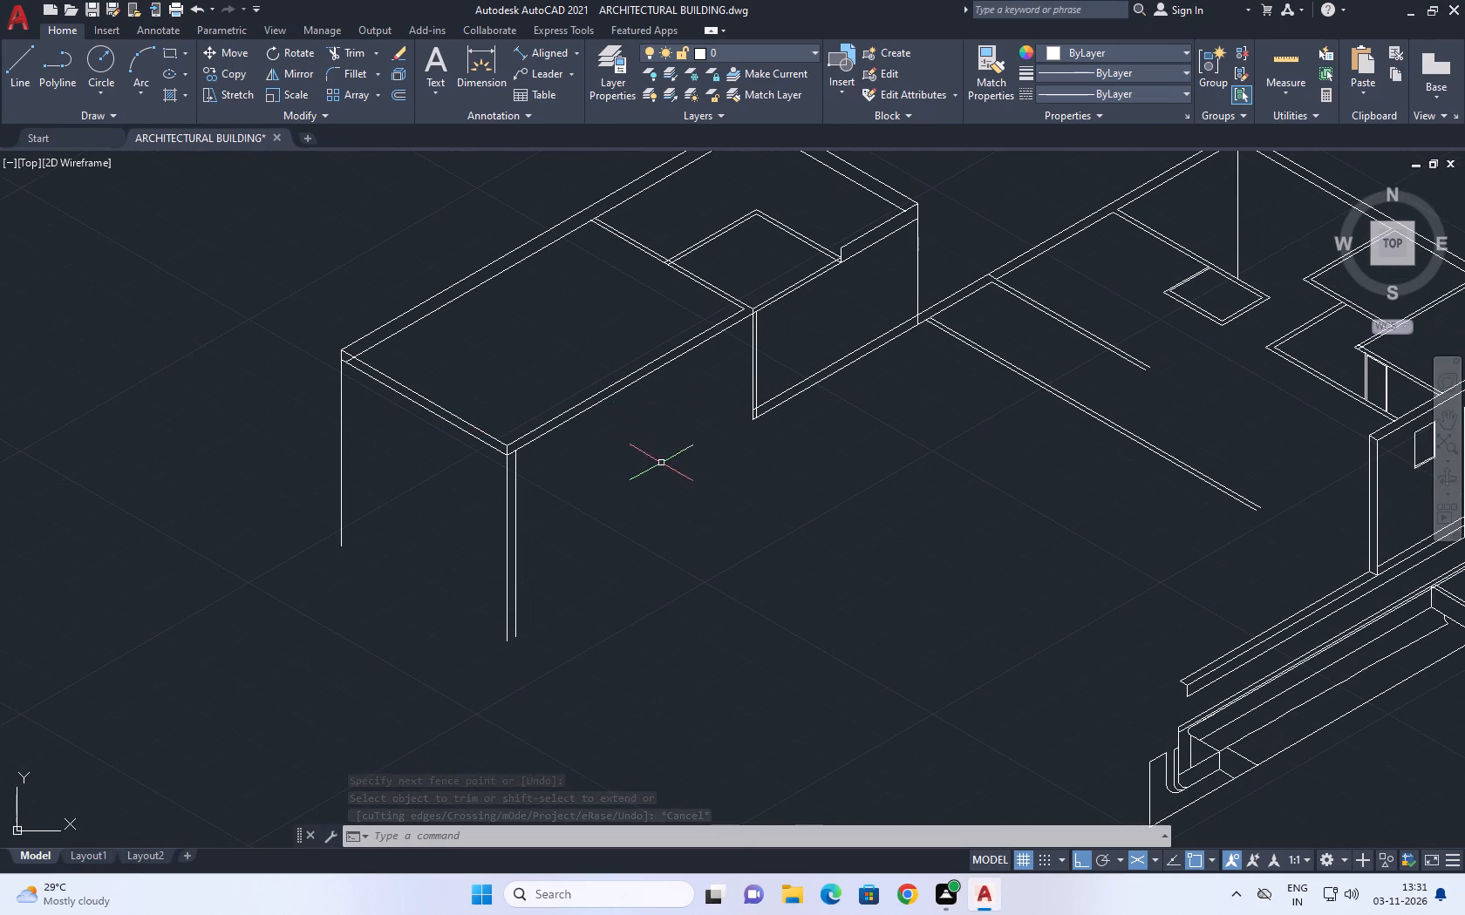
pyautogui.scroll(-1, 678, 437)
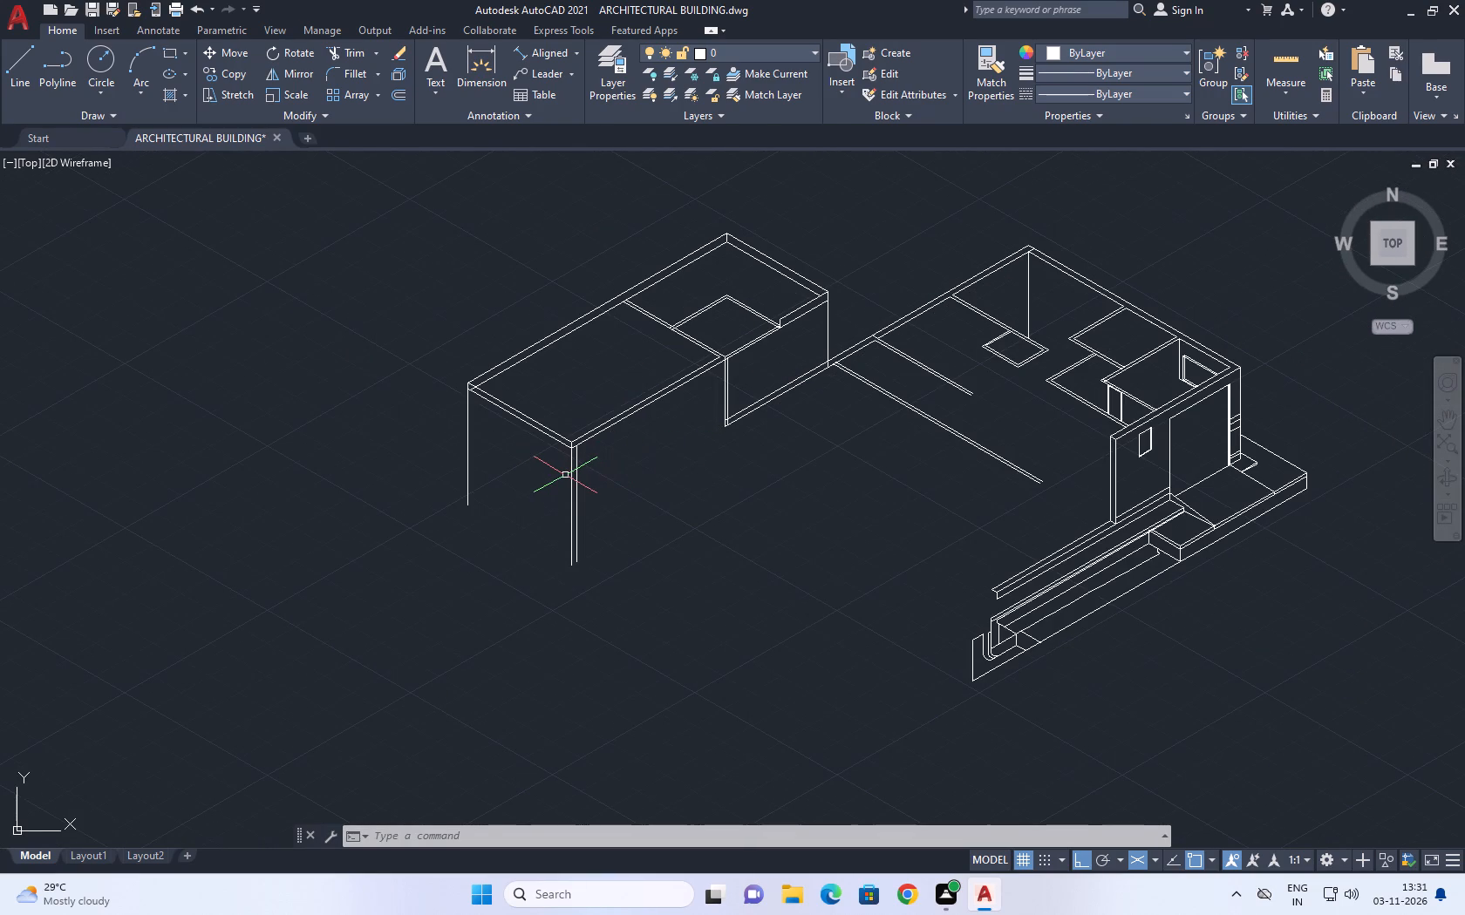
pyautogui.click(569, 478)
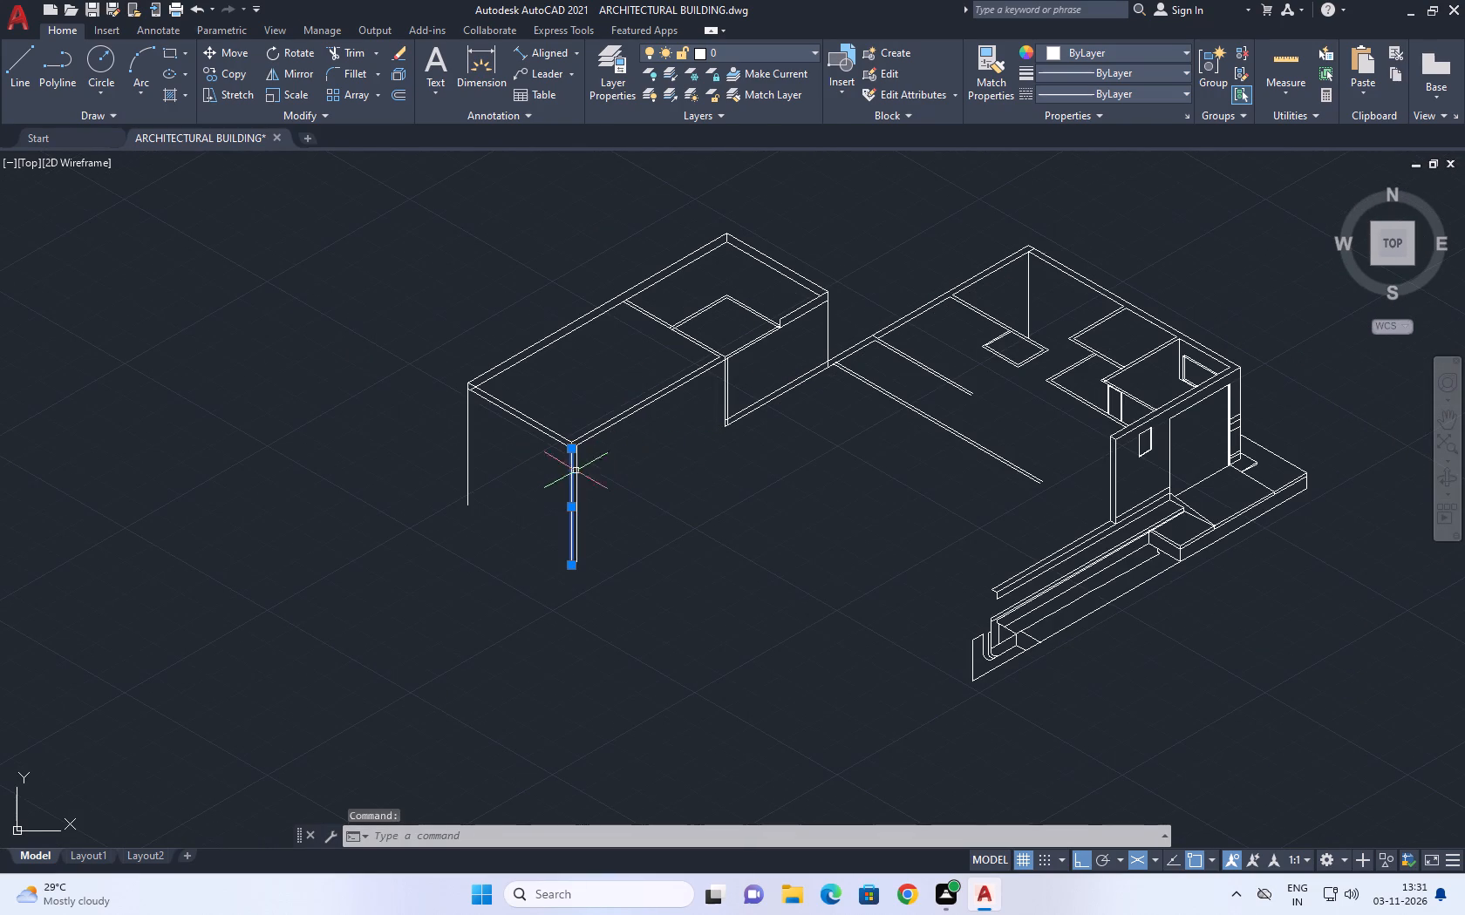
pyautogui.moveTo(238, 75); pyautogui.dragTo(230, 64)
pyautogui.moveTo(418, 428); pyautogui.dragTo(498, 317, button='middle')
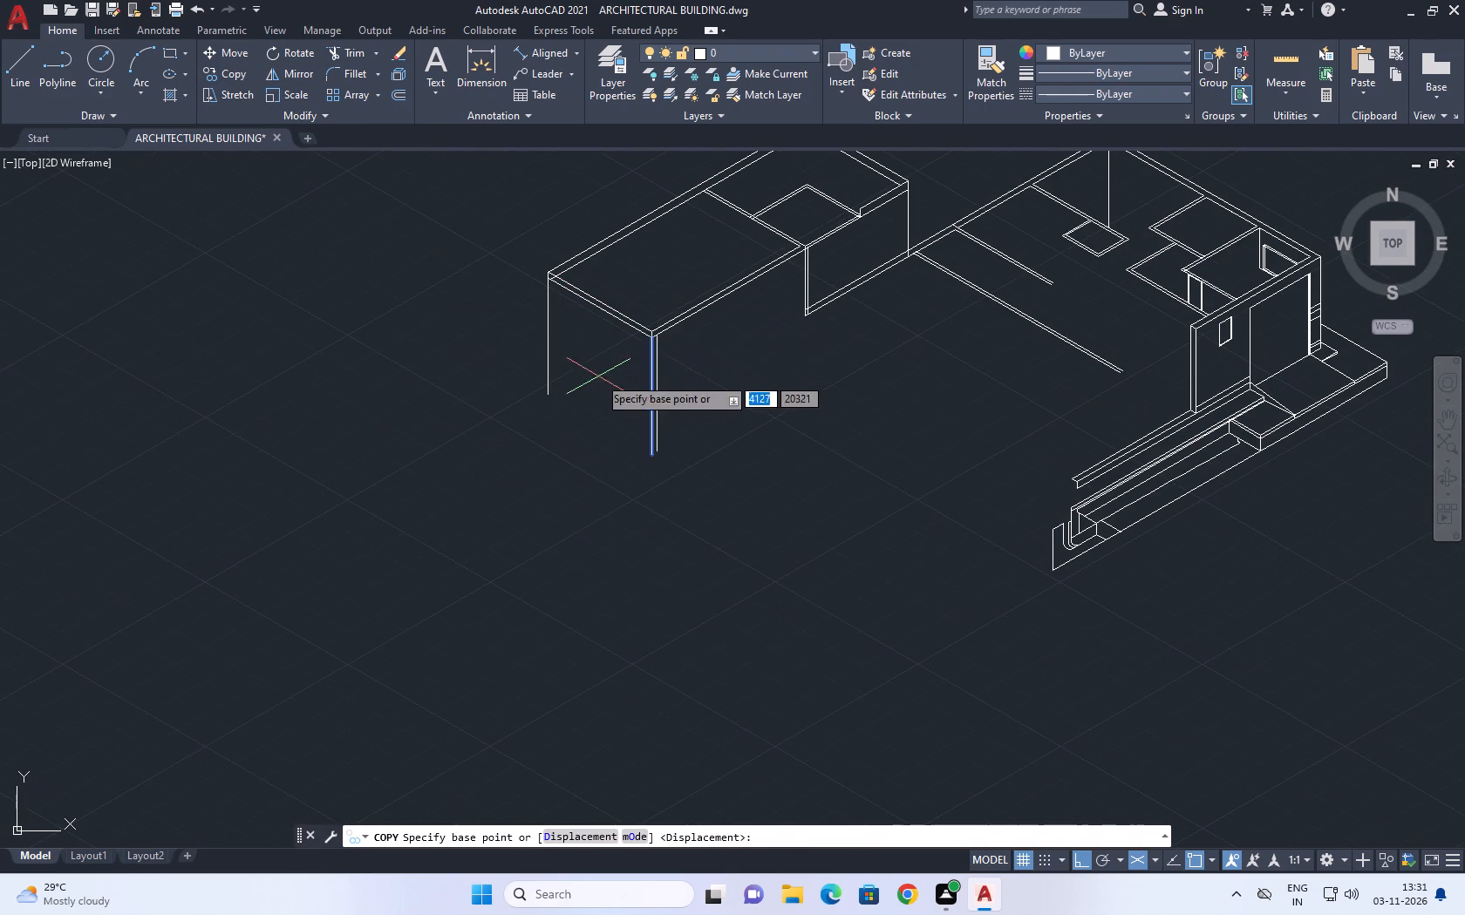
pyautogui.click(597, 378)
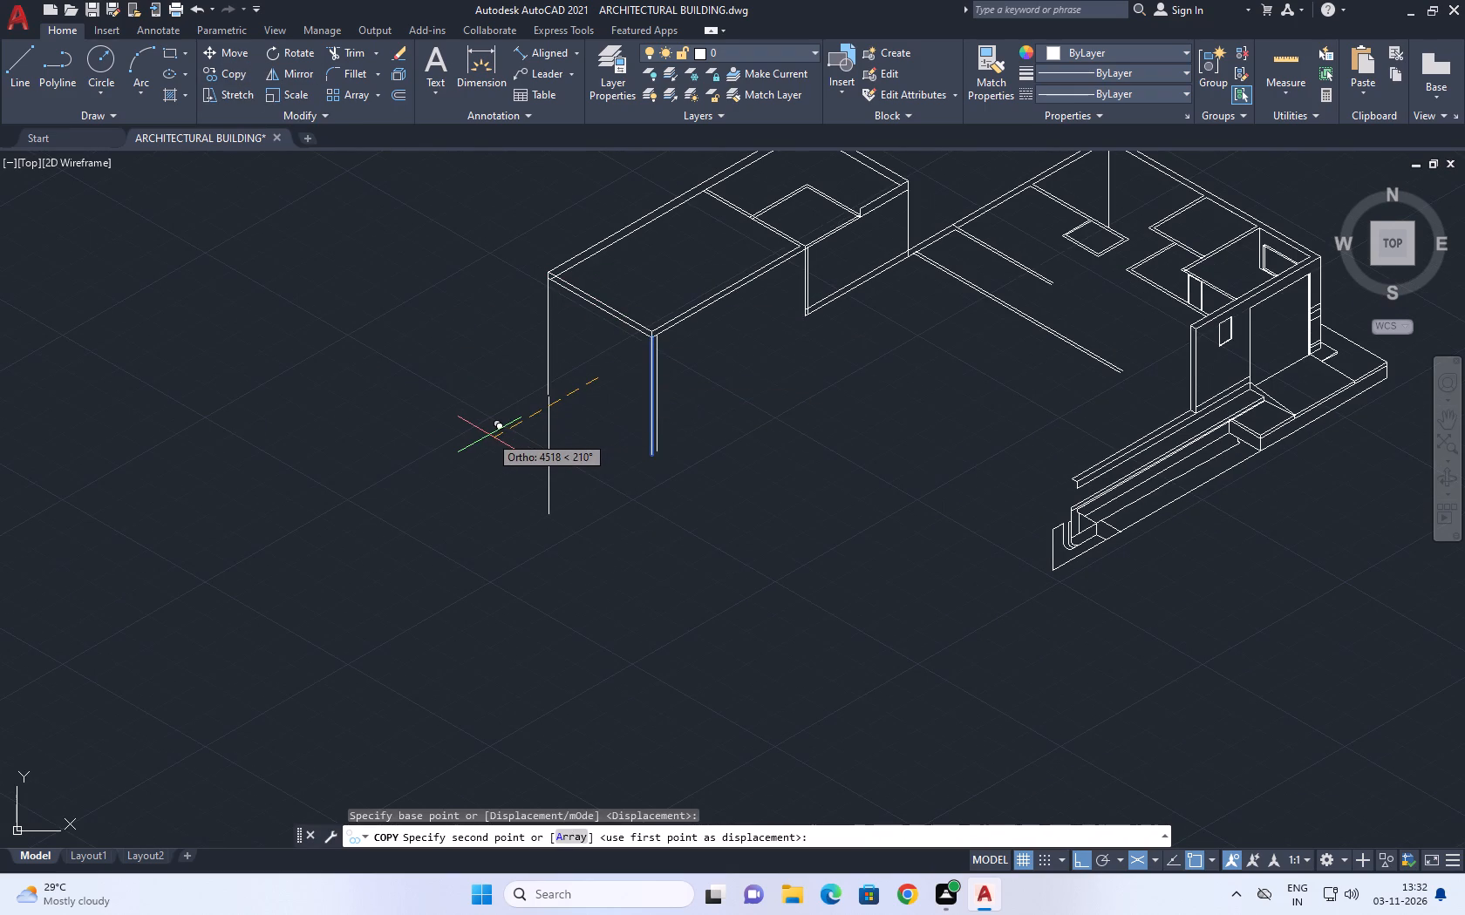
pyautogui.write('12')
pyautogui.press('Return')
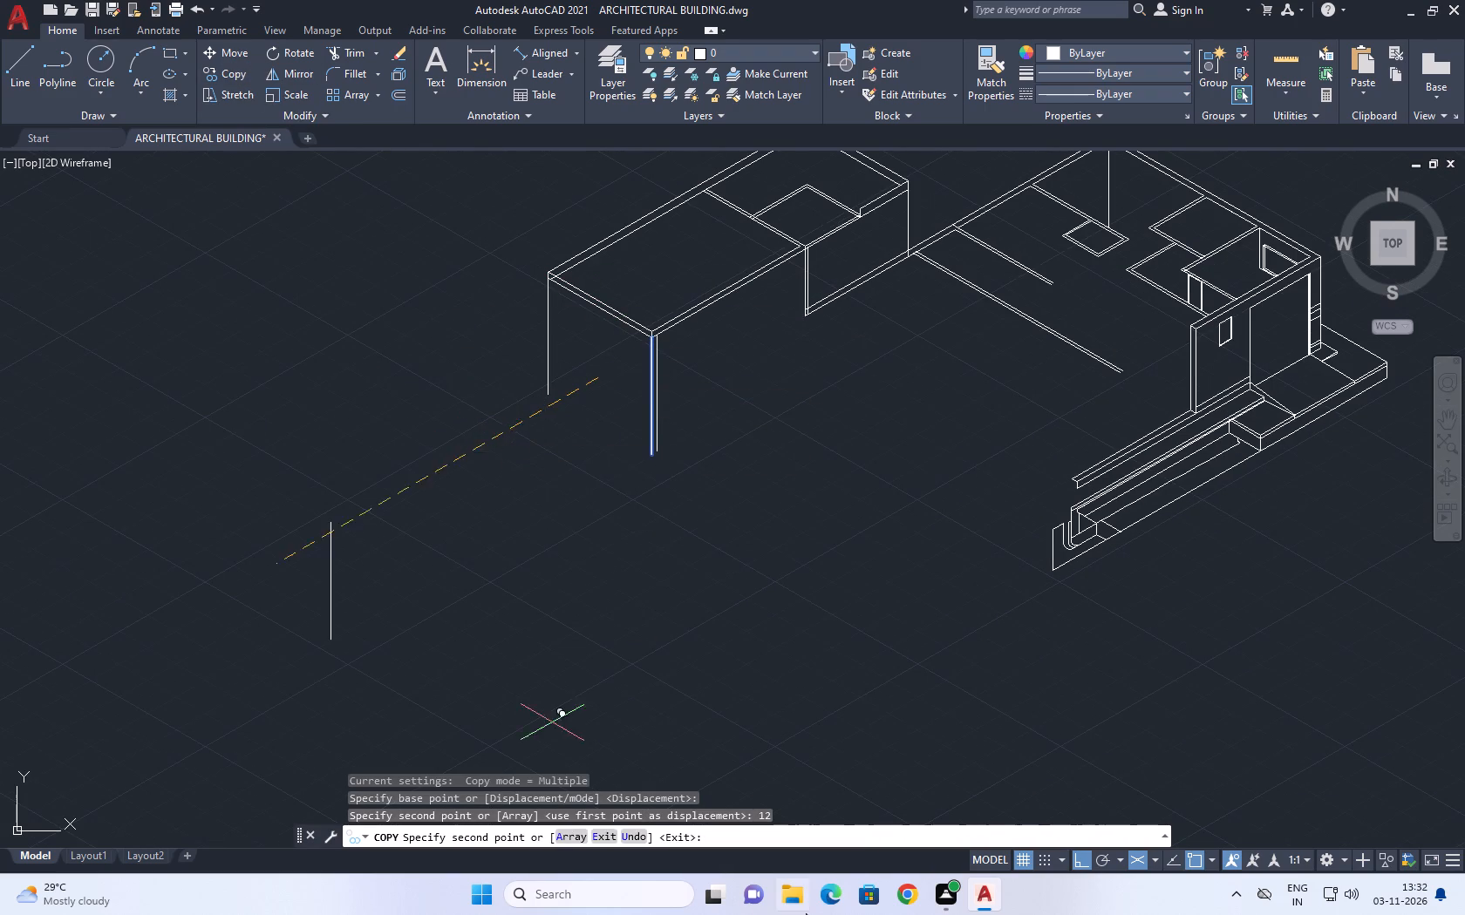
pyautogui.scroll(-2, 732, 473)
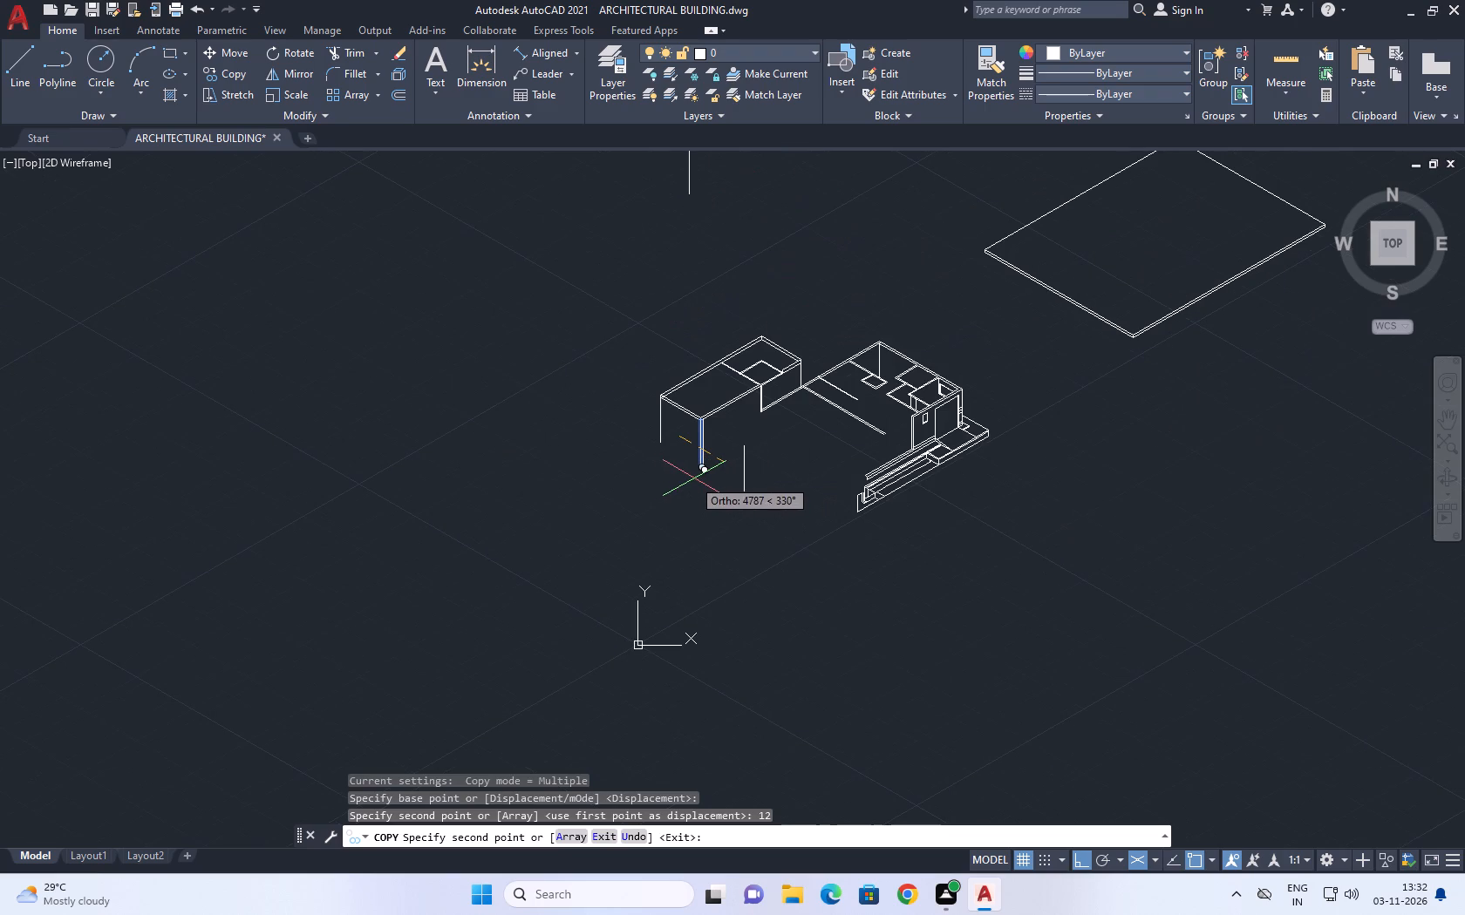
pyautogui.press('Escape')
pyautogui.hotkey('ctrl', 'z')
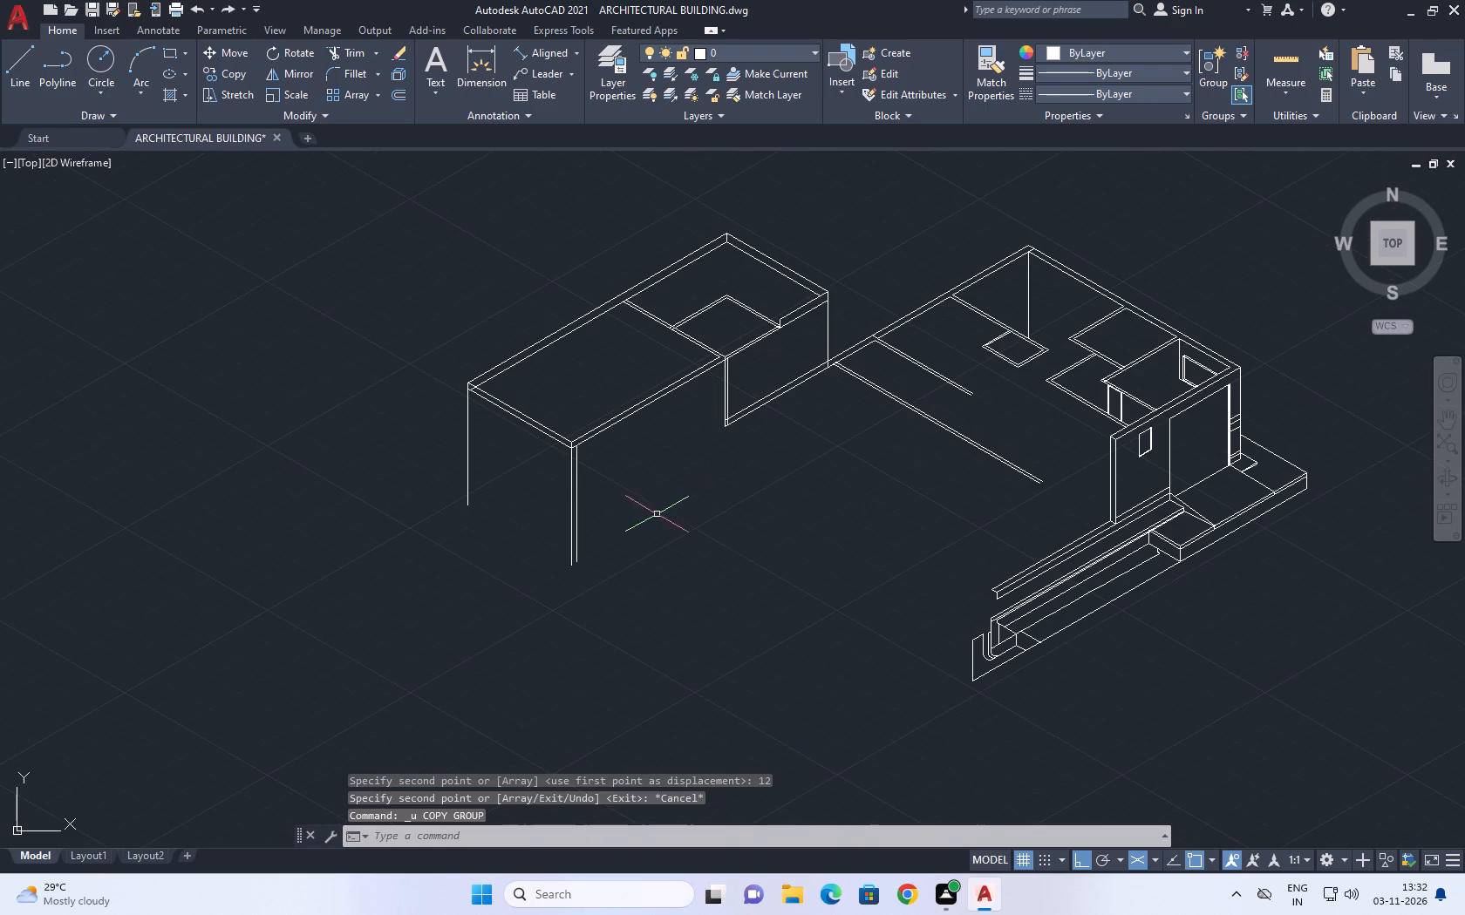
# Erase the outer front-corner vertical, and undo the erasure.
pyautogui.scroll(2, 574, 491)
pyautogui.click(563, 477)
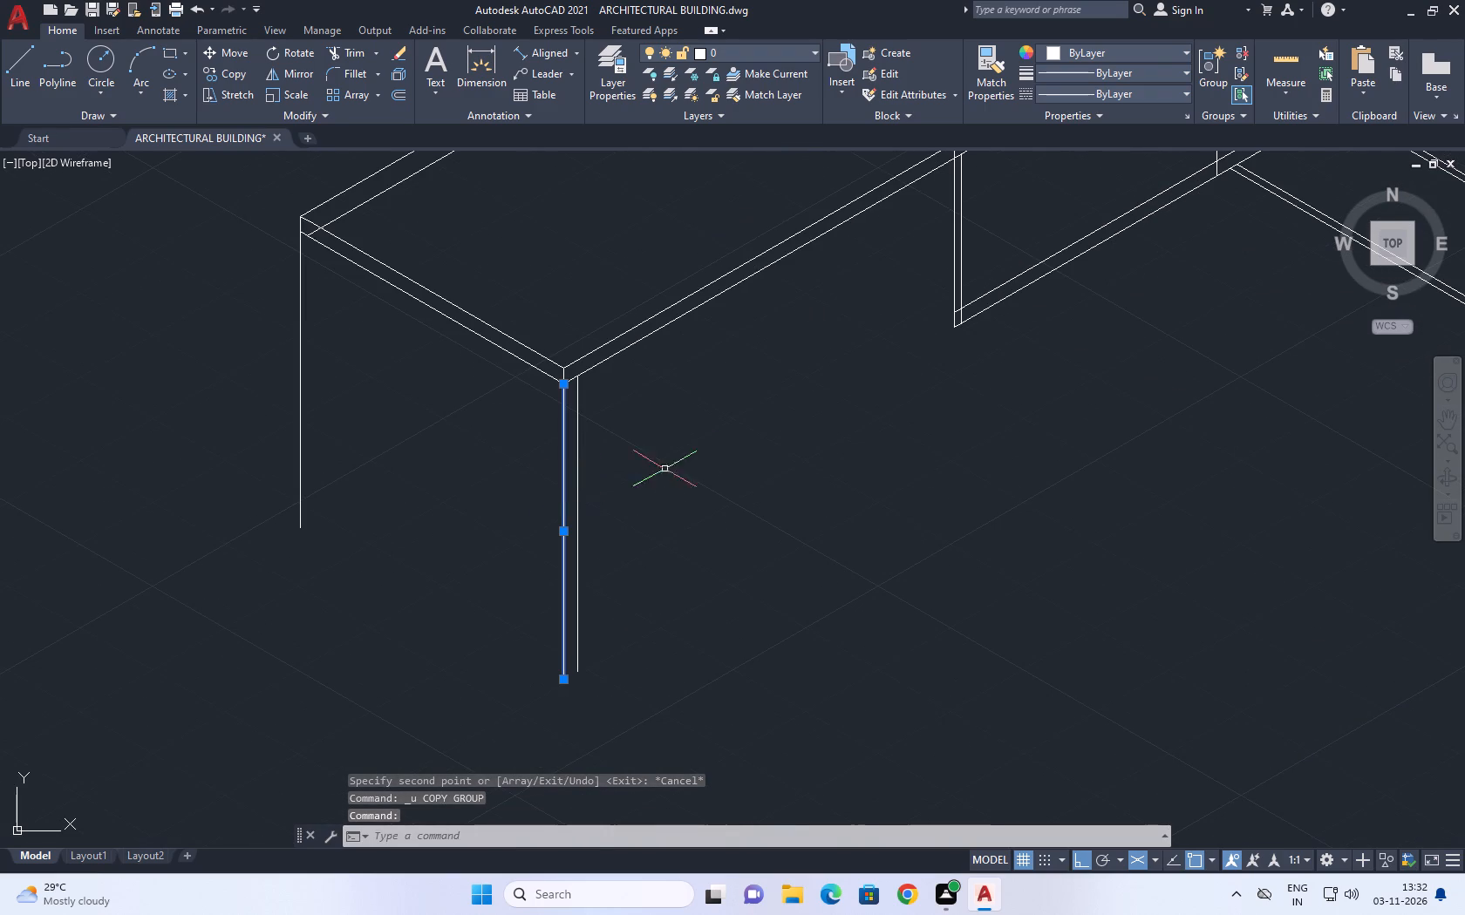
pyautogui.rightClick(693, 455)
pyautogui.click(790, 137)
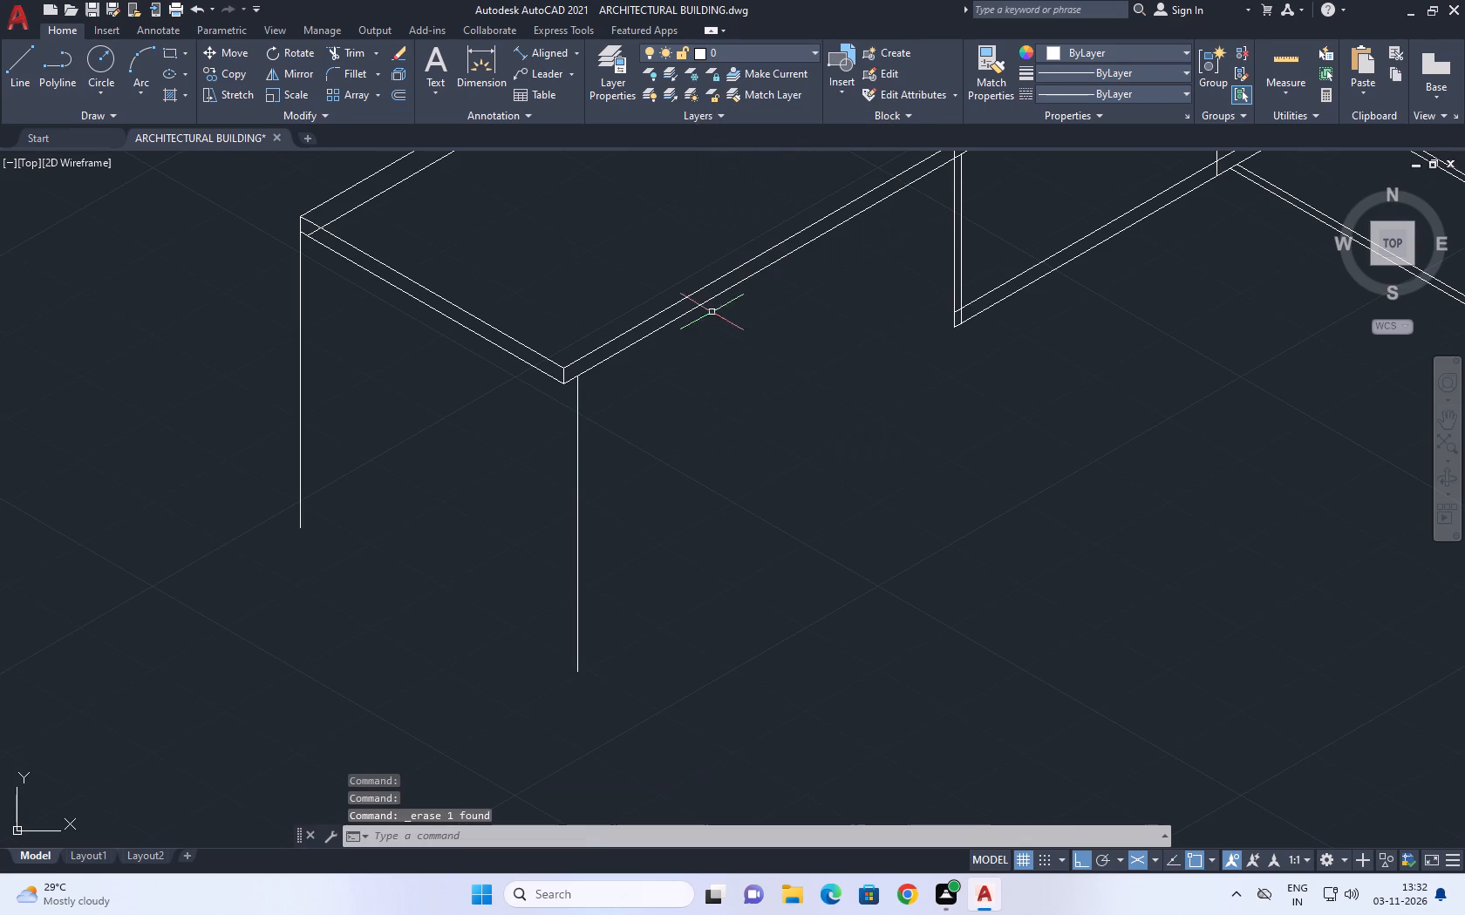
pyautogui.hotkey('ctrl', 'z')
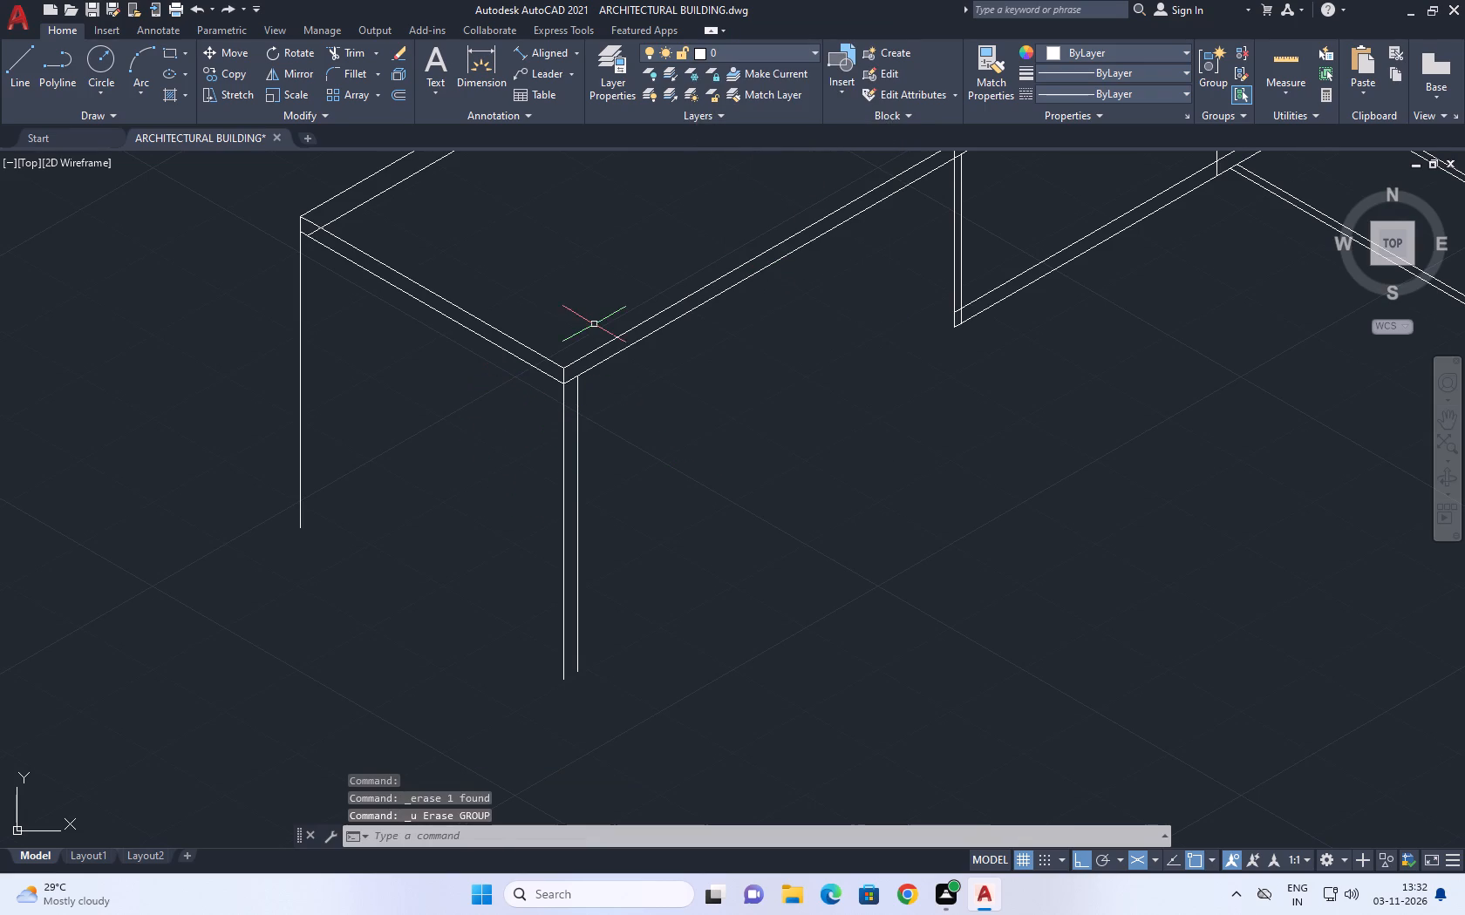
# Erase the short vertical joining the upper and lower roof edges at the front corner.
pyautogui.click(528, 294)
pyautogui.moveTo(592, 403); pyautogui.dragTo(592, 411)
pyautogui.moveTo(569, 270); pyautogui.dragTo(561, 261, button='right')
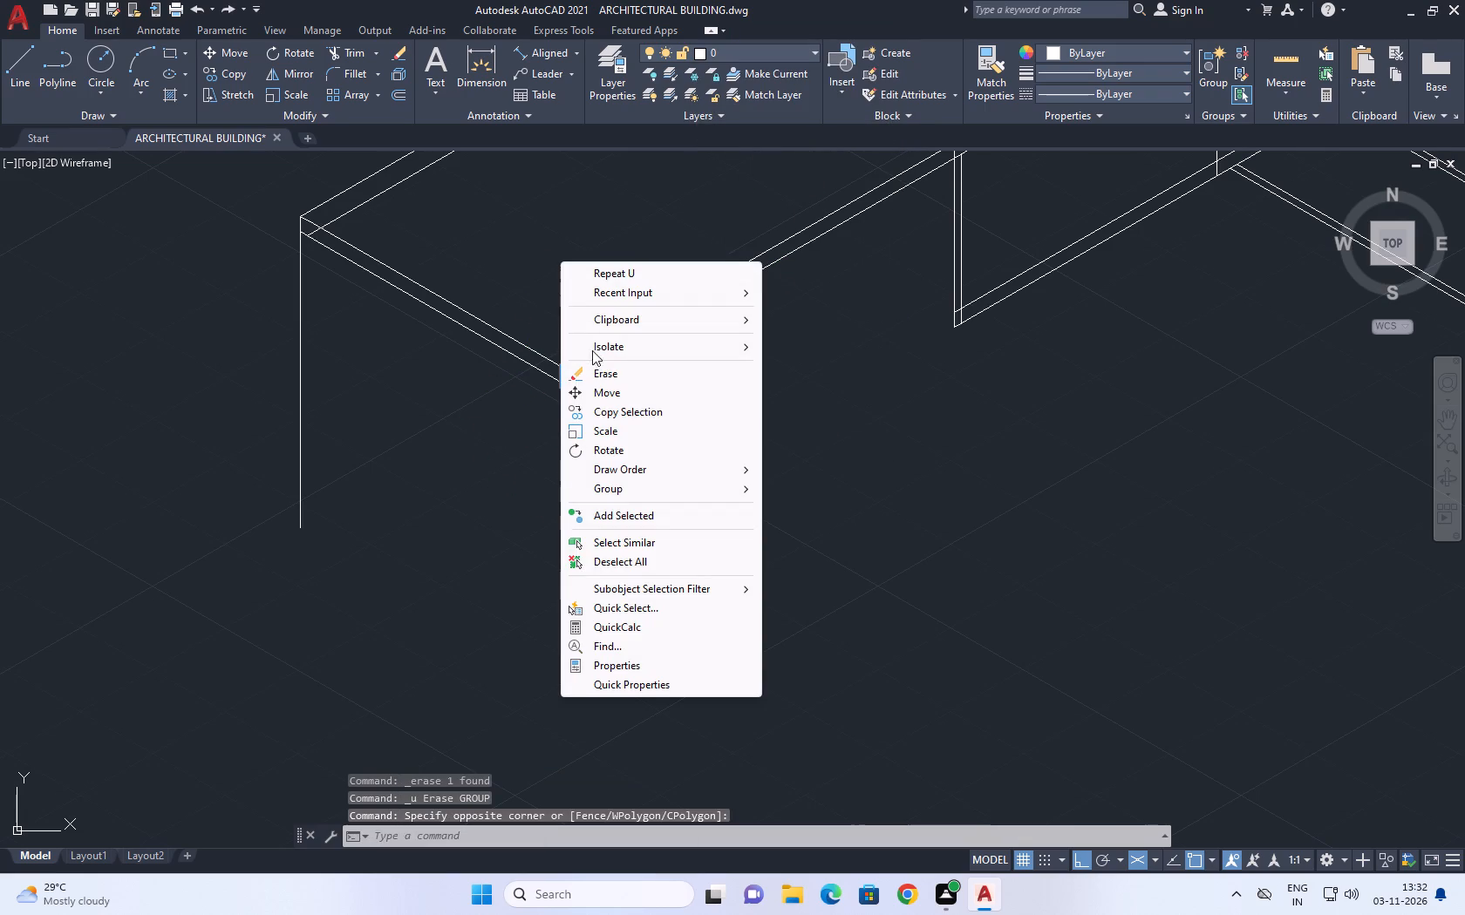
pyautogui.click(610, 369)
pyautogui.moveTo(617, 295); pyautogui.dragTo(610, 324, button='middle')
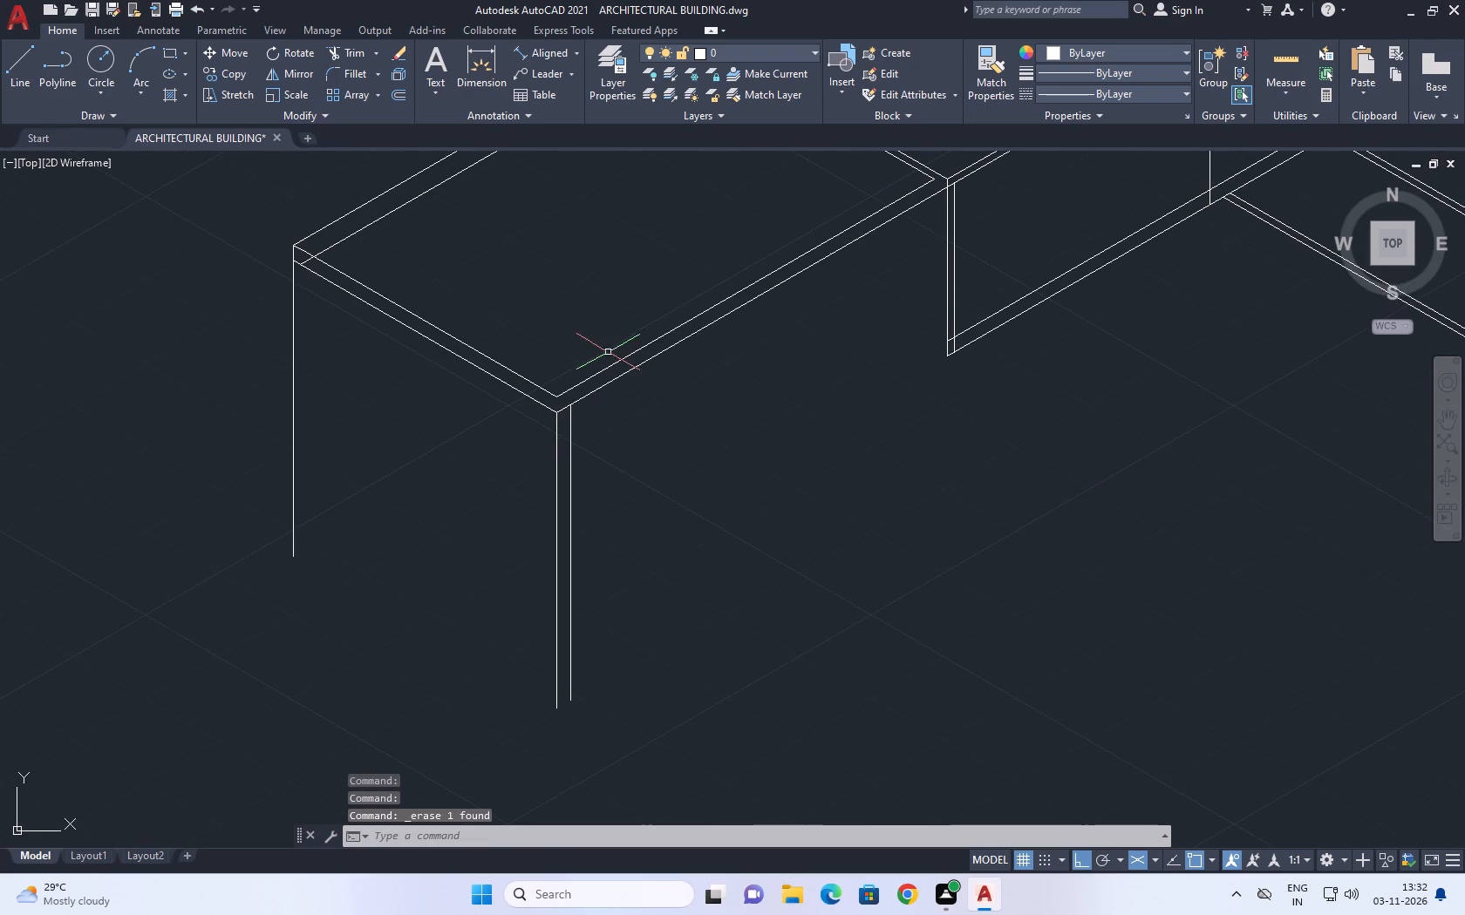
# Stretch the top end of the outer front-corner vertical up to the corner where the upper roof edges meet.
pyautogui.scroll(1, 542, 440)
pyautogui.click(568, 423)
pyautogui.click(557, 433)
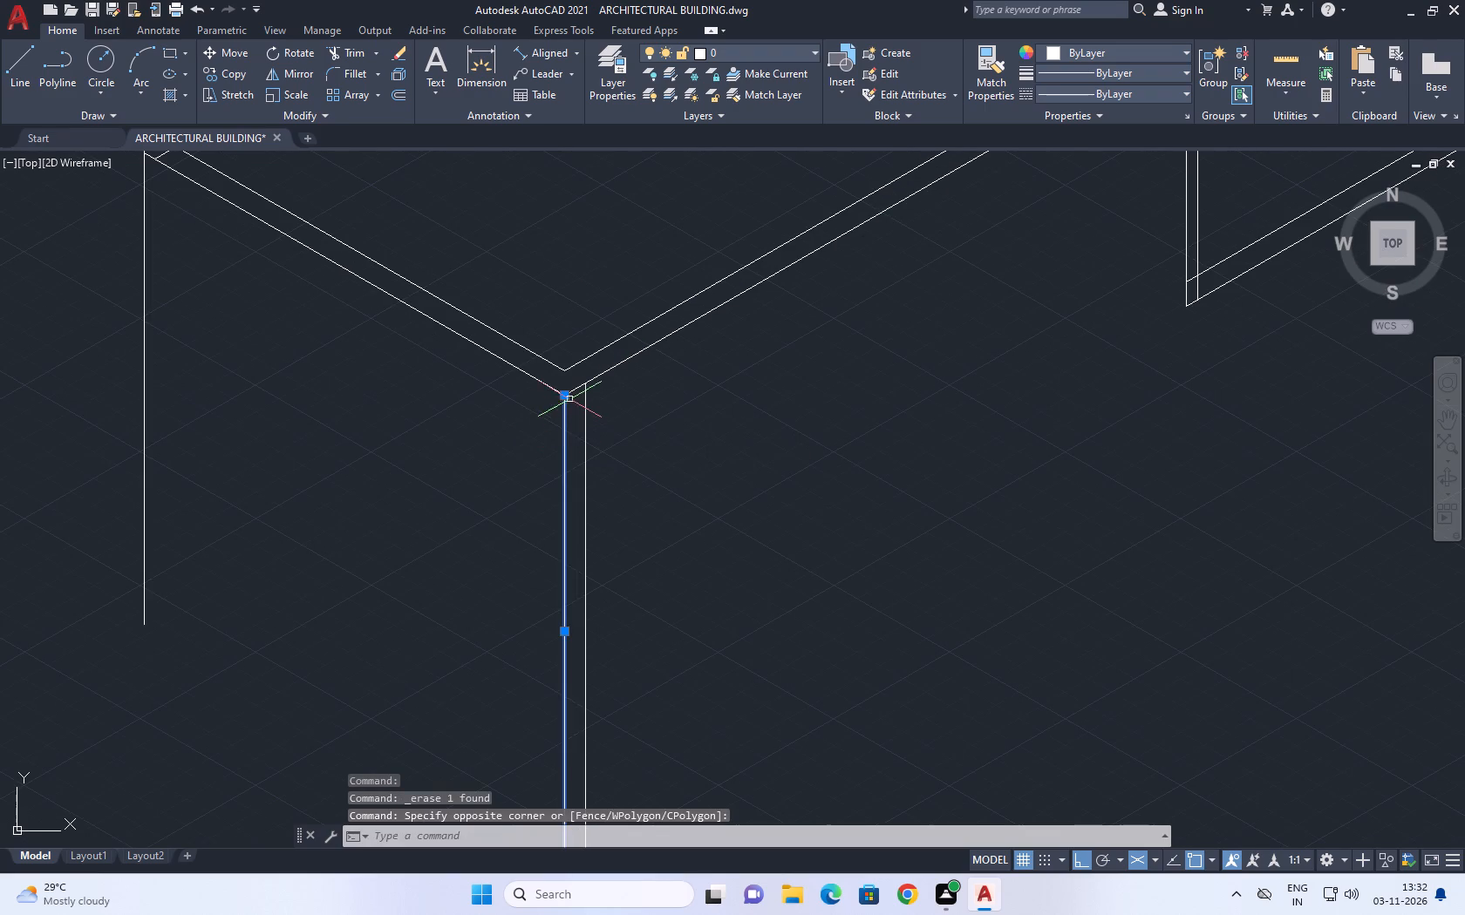
pyautogui.click(564, 397)
pyautogui.click(567, 372)
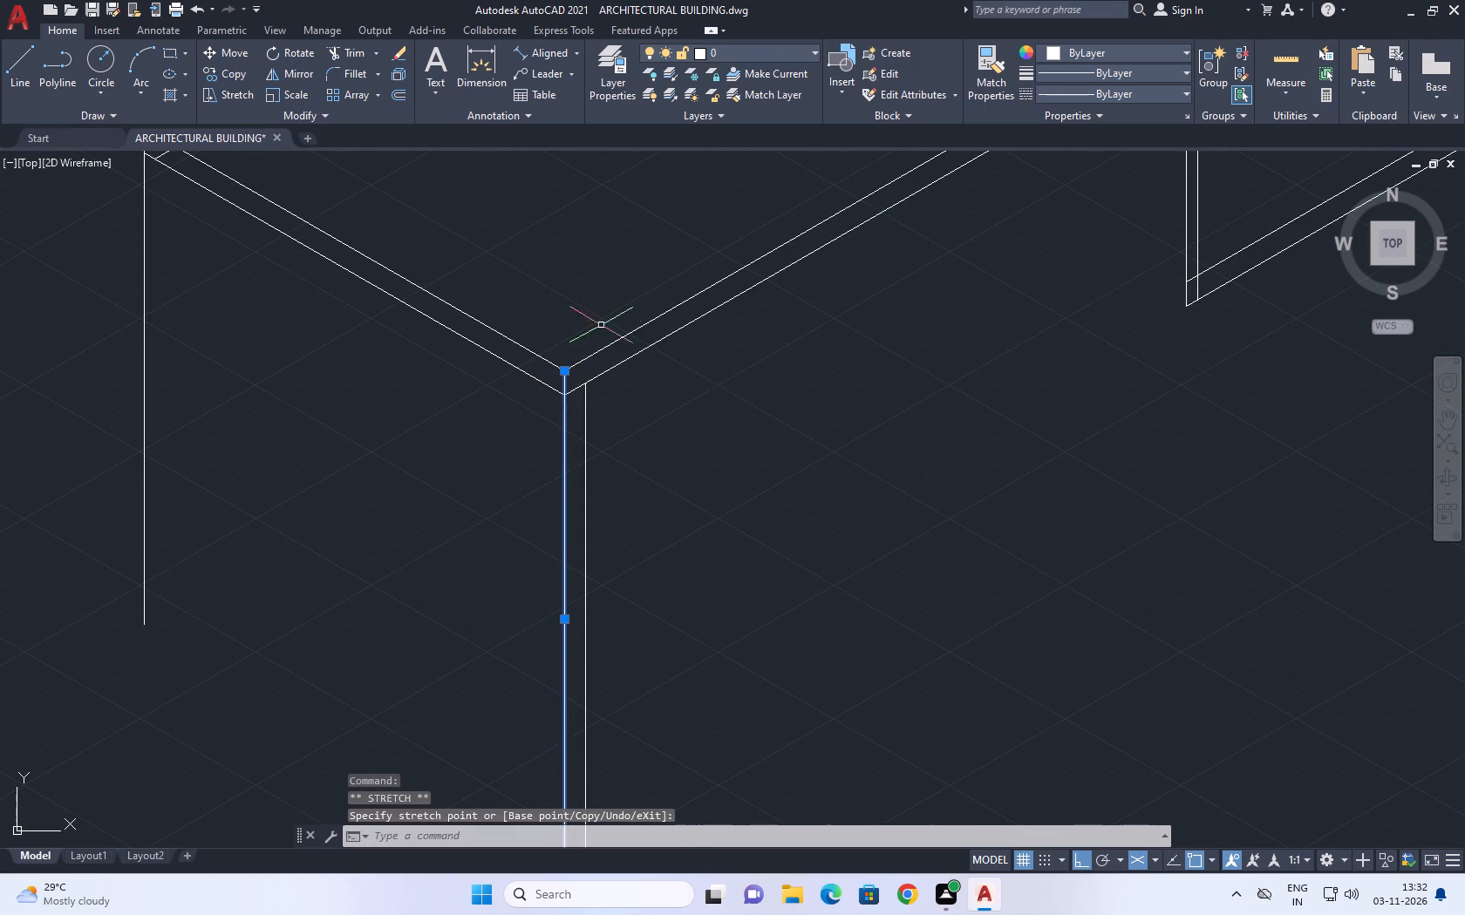
pyautogui.rightClick(595, 254)
pyautogui.click(663, 550)
pyautogui.scroll(-3, 607, 380)
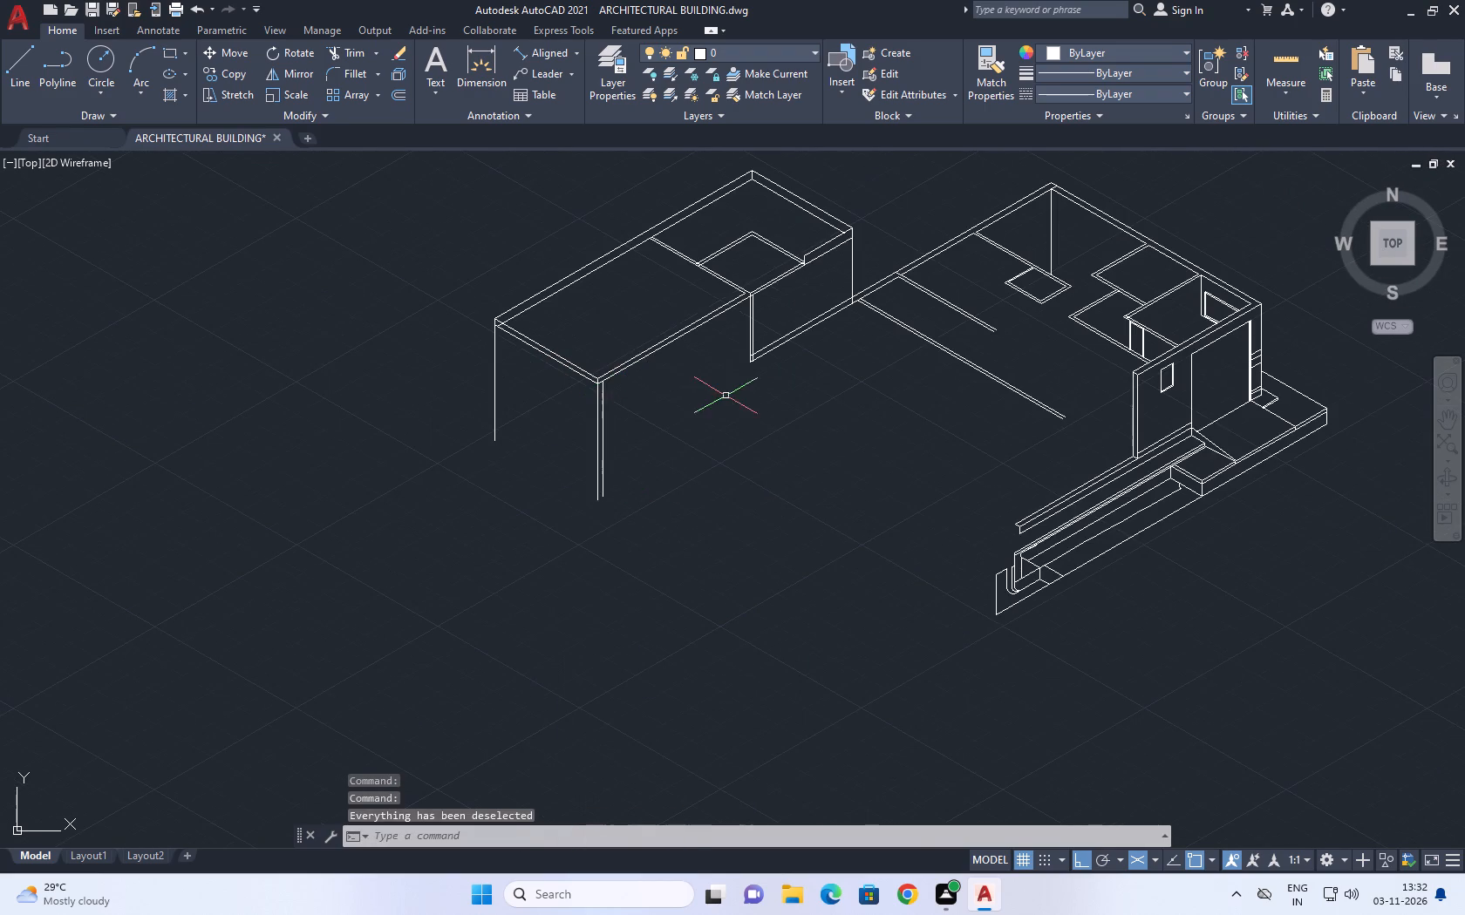
# Trim away the short piece of the upper 30° wall line between the two cross-wall verticals at their base.
pyautogui.scroll(2, 770, 344)
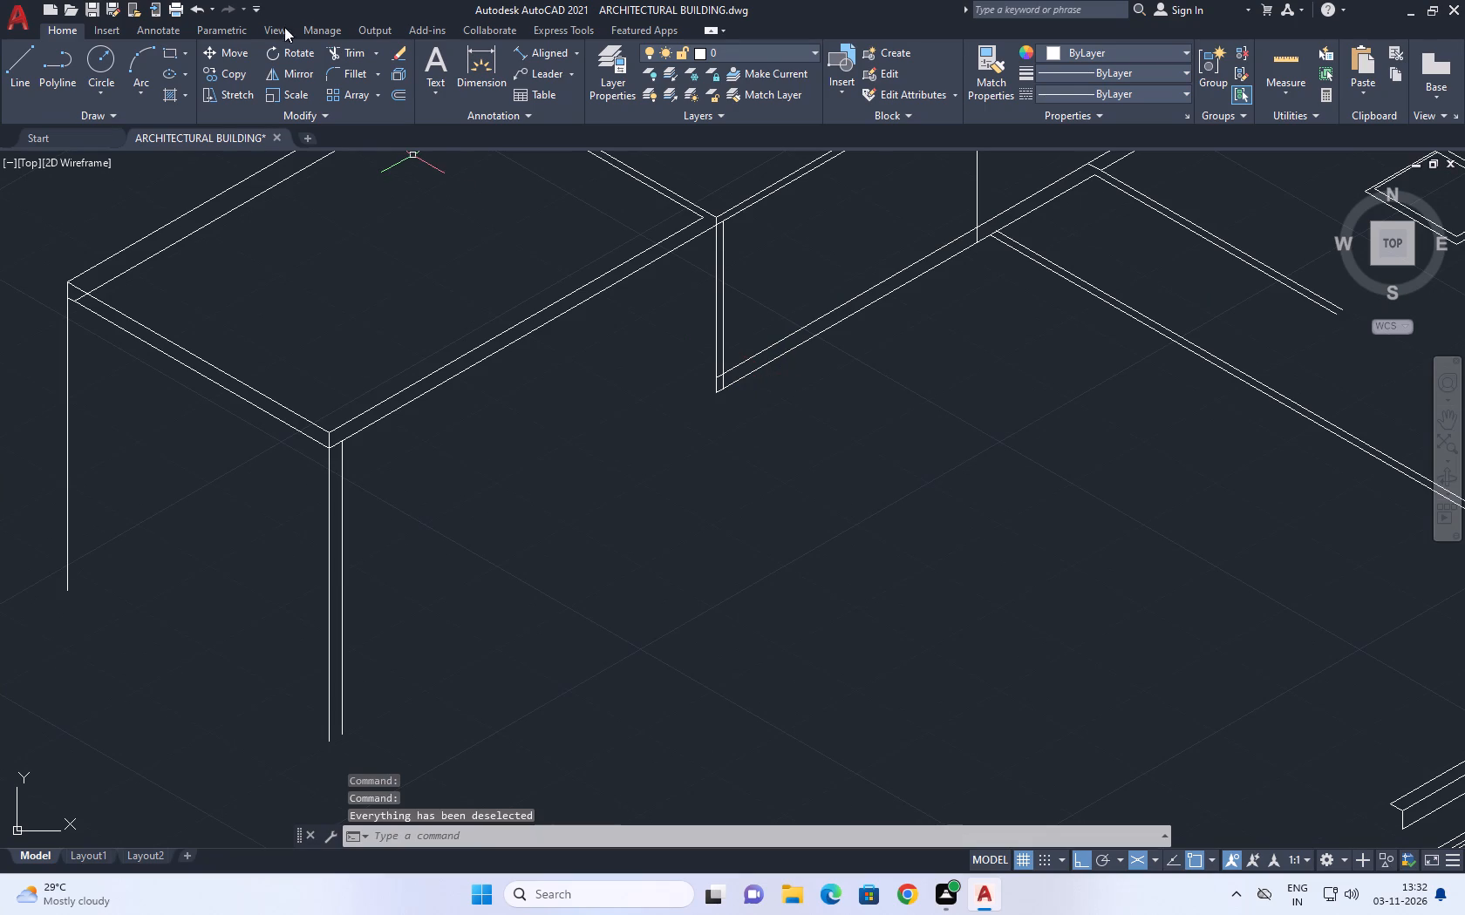
pyautogui.click(343, 49)
pyautogui.scroll(2, 739, 387)
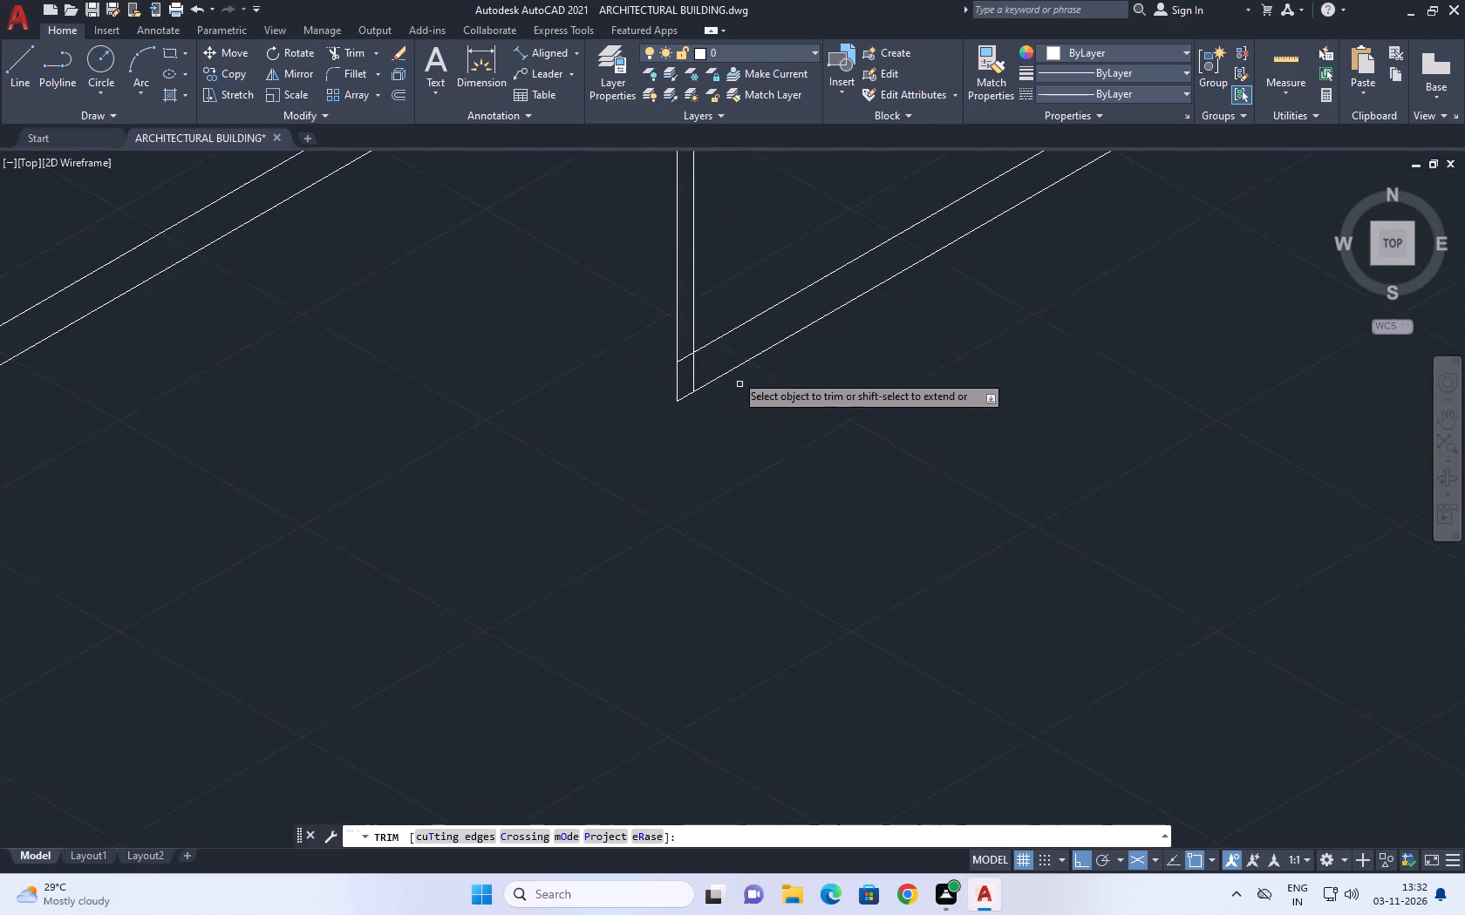
pyautogui.scroll(3, 678, 363)
pyautogui.click(681, 356)
pyautogui.click(735, 362)
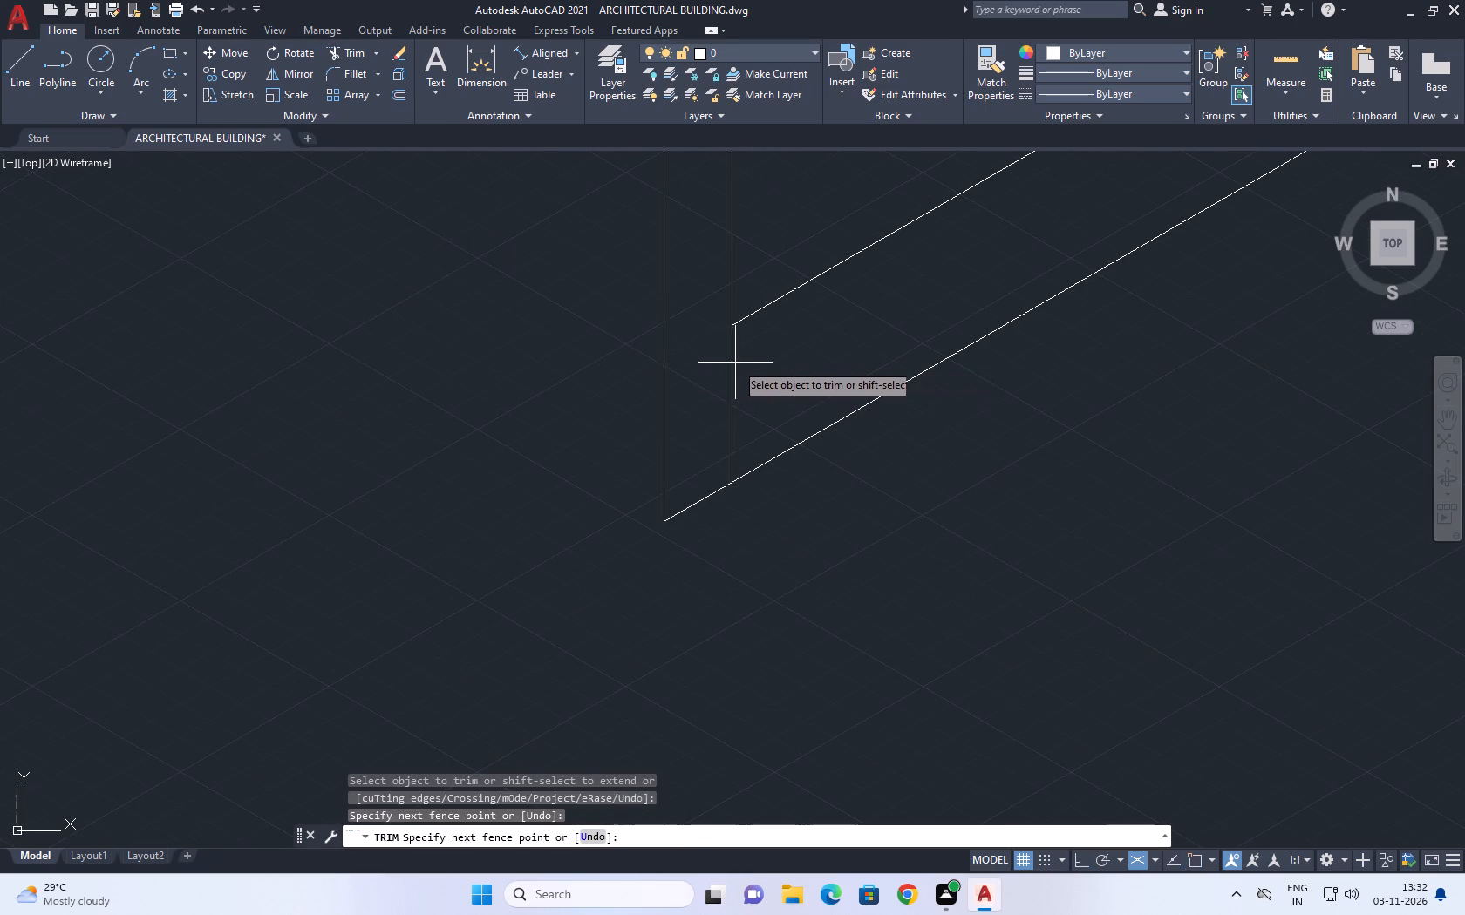
pyautogui.moveTo(726, 370); pyautogui.dragTo(723, 380)
pyautogui.rightClick(756, 361)
pyautogui.click(794, 399)
pyautogui.scroll(-4, 755, 503)
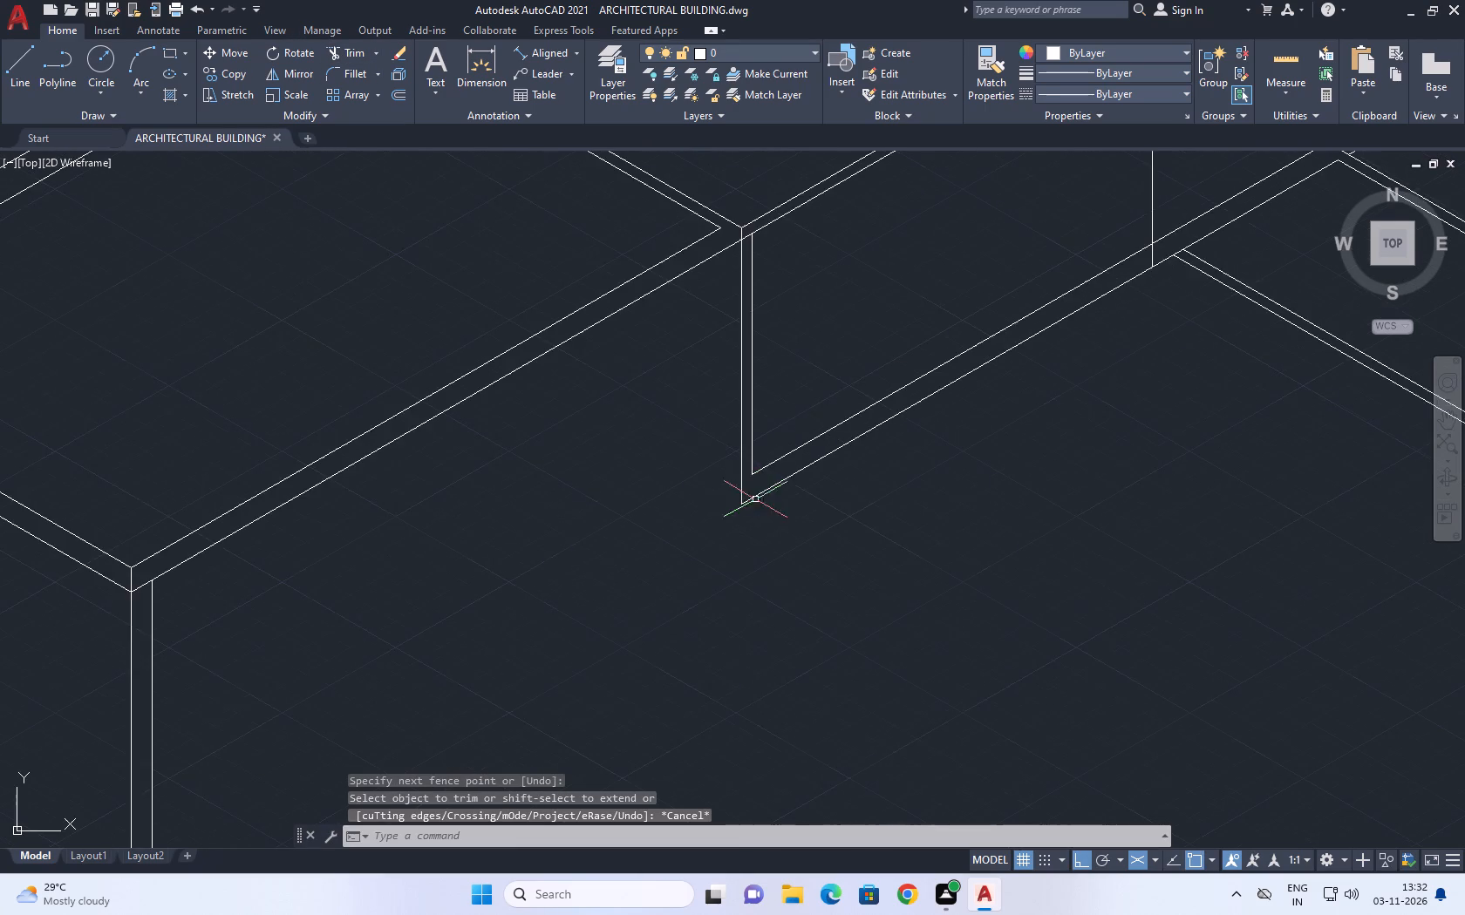
pyautogui.scroll(-2, 673, 466)
pyautogui.moveTo(782, 472); pyautogui.dragTo(691, 385, button='middle')
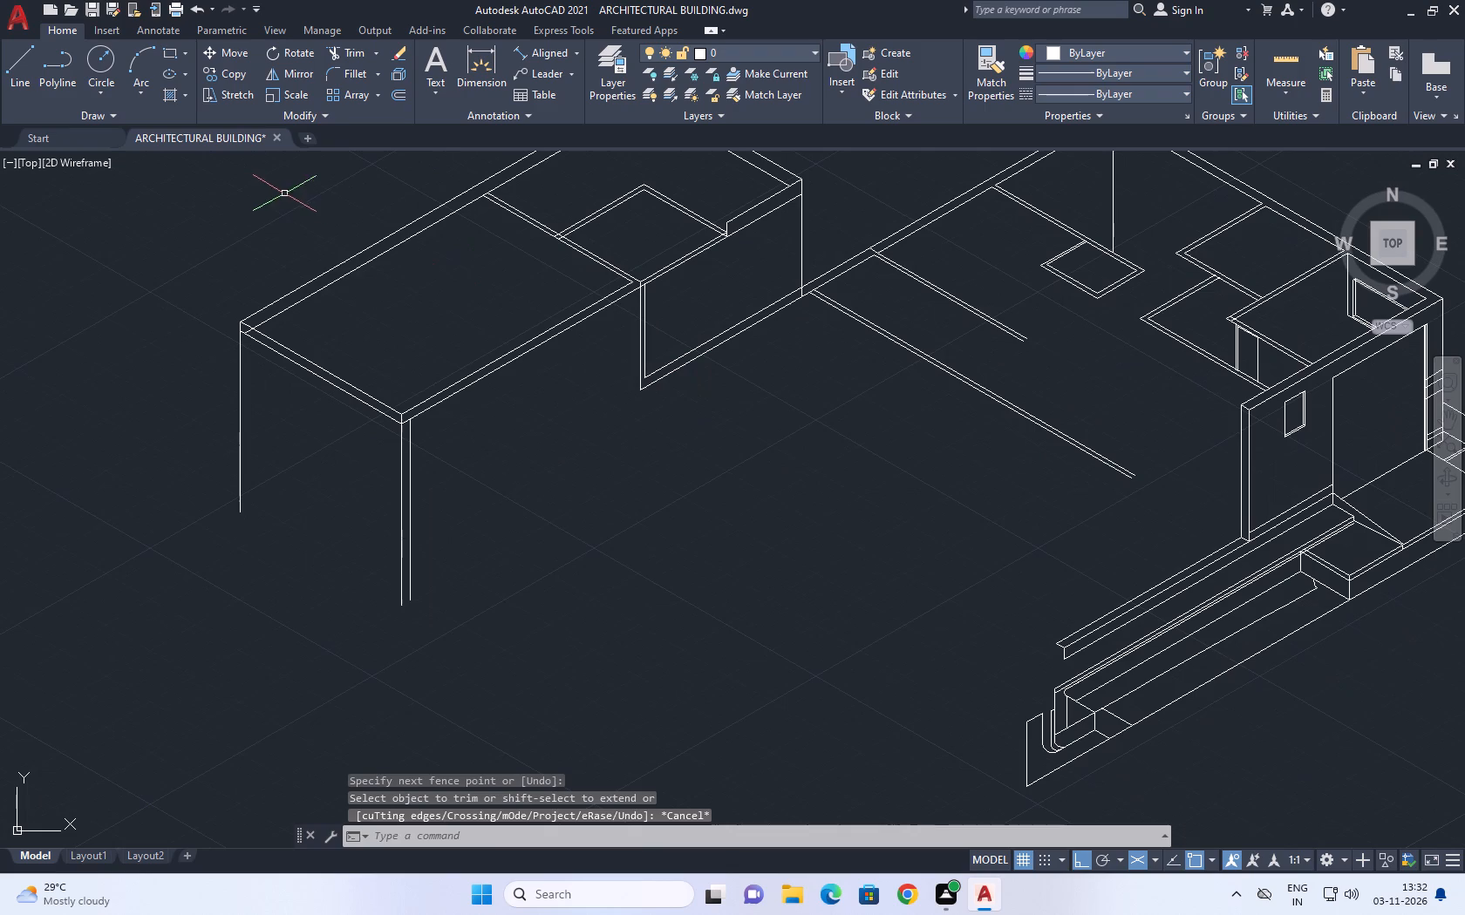
# Copy the lower 30° roof edge from the front corner to the bottom end of the outer front-corner vertical.
pyautogui.scroll(1, 527, 340)
pyautogui.click(529, 352)
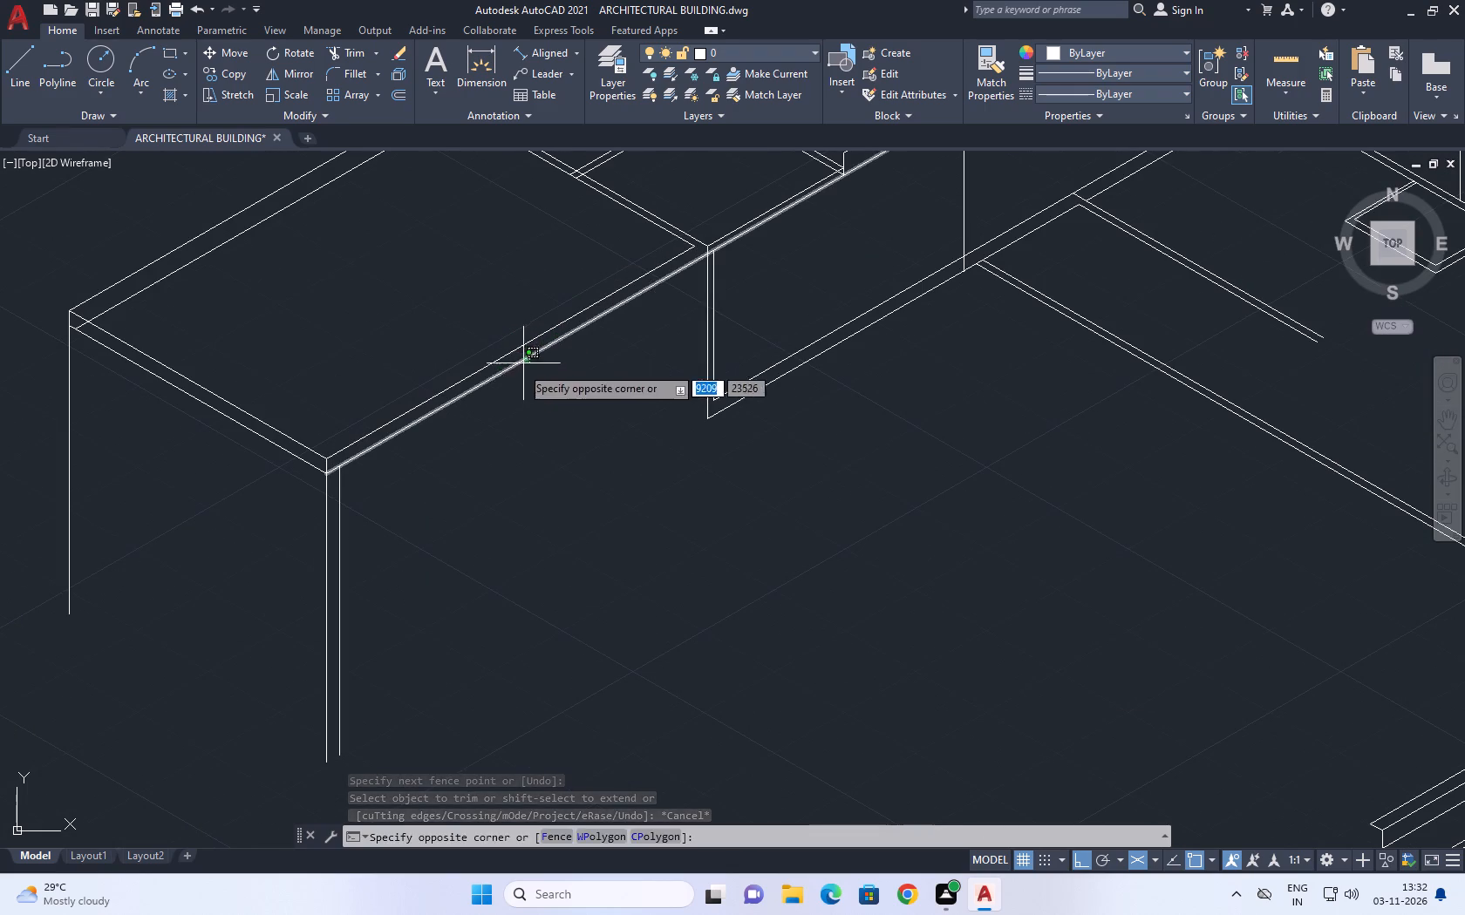
pyautogui.moveTo(514, 379); pyautogui.dragTo(511, 389)
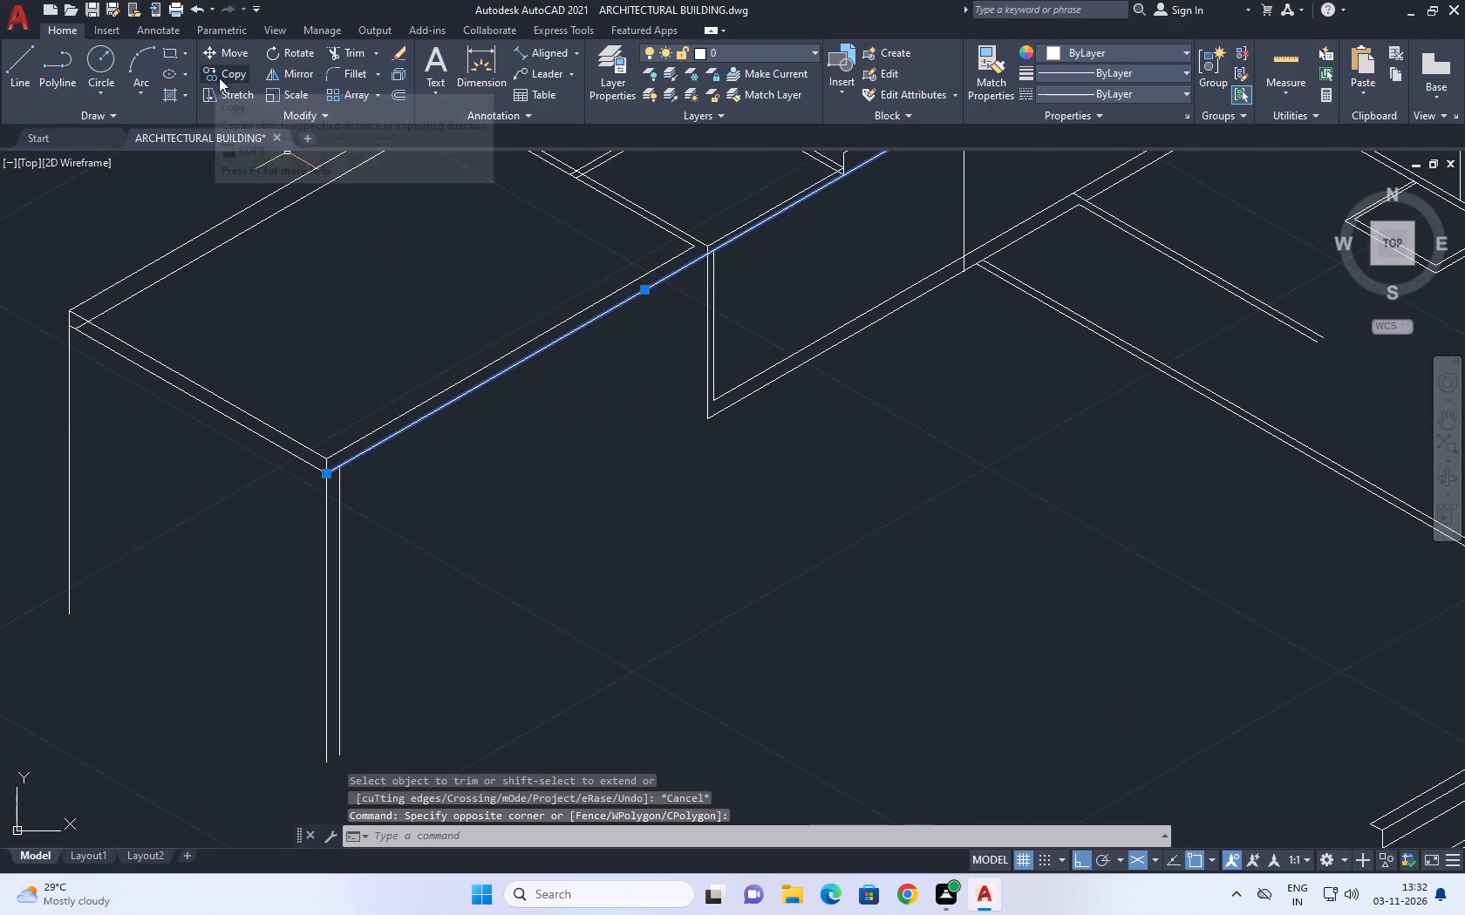
pyautogui.click(228, 74)
pyautogui.scroll(3, 328, 495)
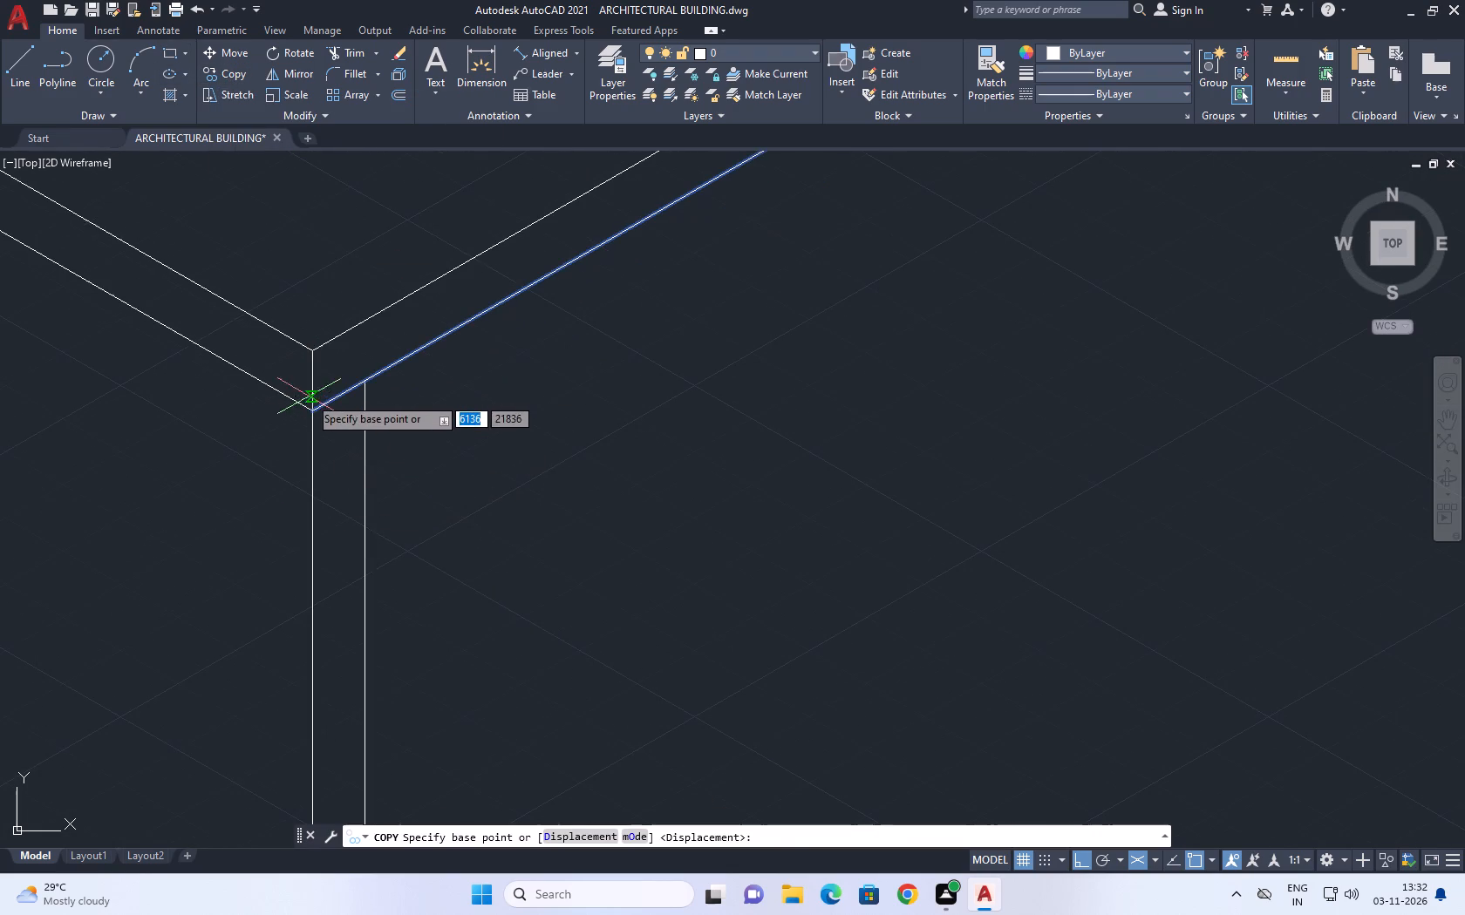
pyautogui.click(313, 411)
pyautogui.scroll(-4, 596, 306)
pyautogui.scroll(2, 549, 477)
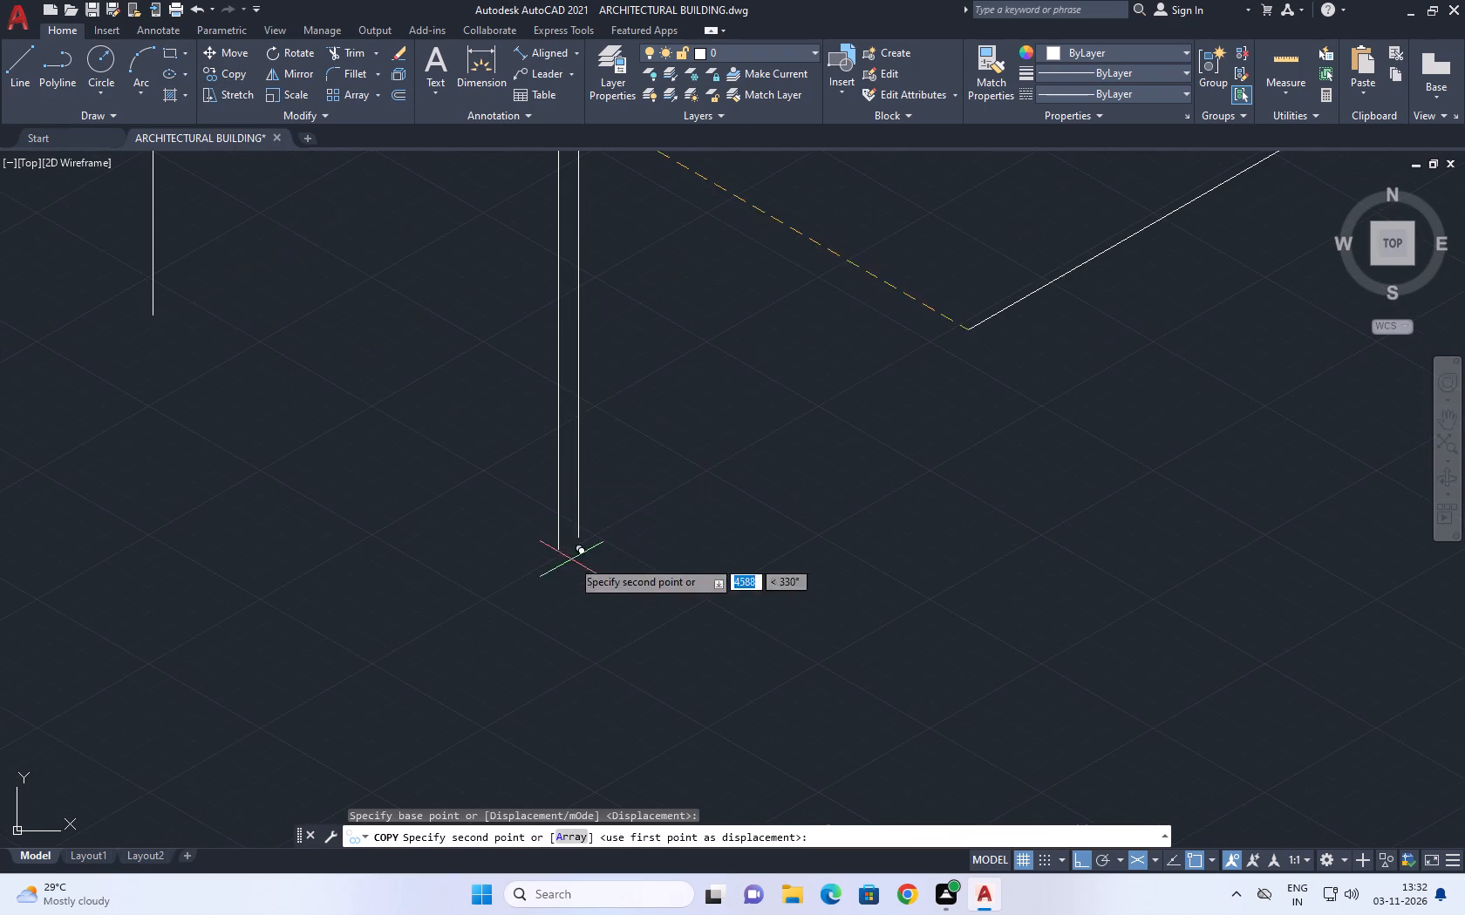
pyautogui.click(552, 547)
pyautogui.rightClick(644, 401)
pyautogui.click(713, 431)
pyautogui.scroll(-3, 664, 438)
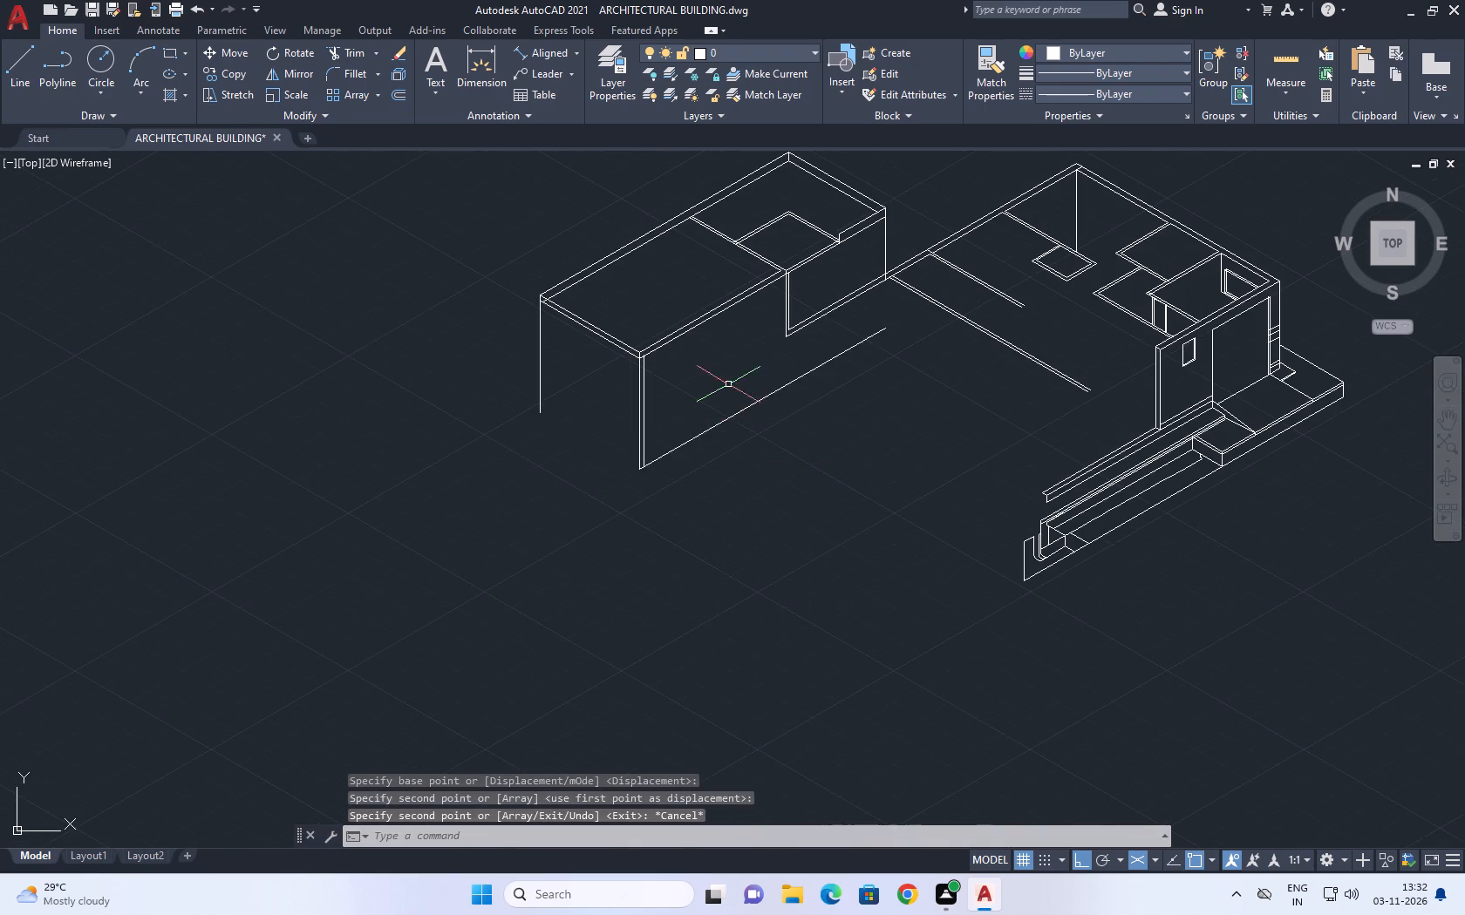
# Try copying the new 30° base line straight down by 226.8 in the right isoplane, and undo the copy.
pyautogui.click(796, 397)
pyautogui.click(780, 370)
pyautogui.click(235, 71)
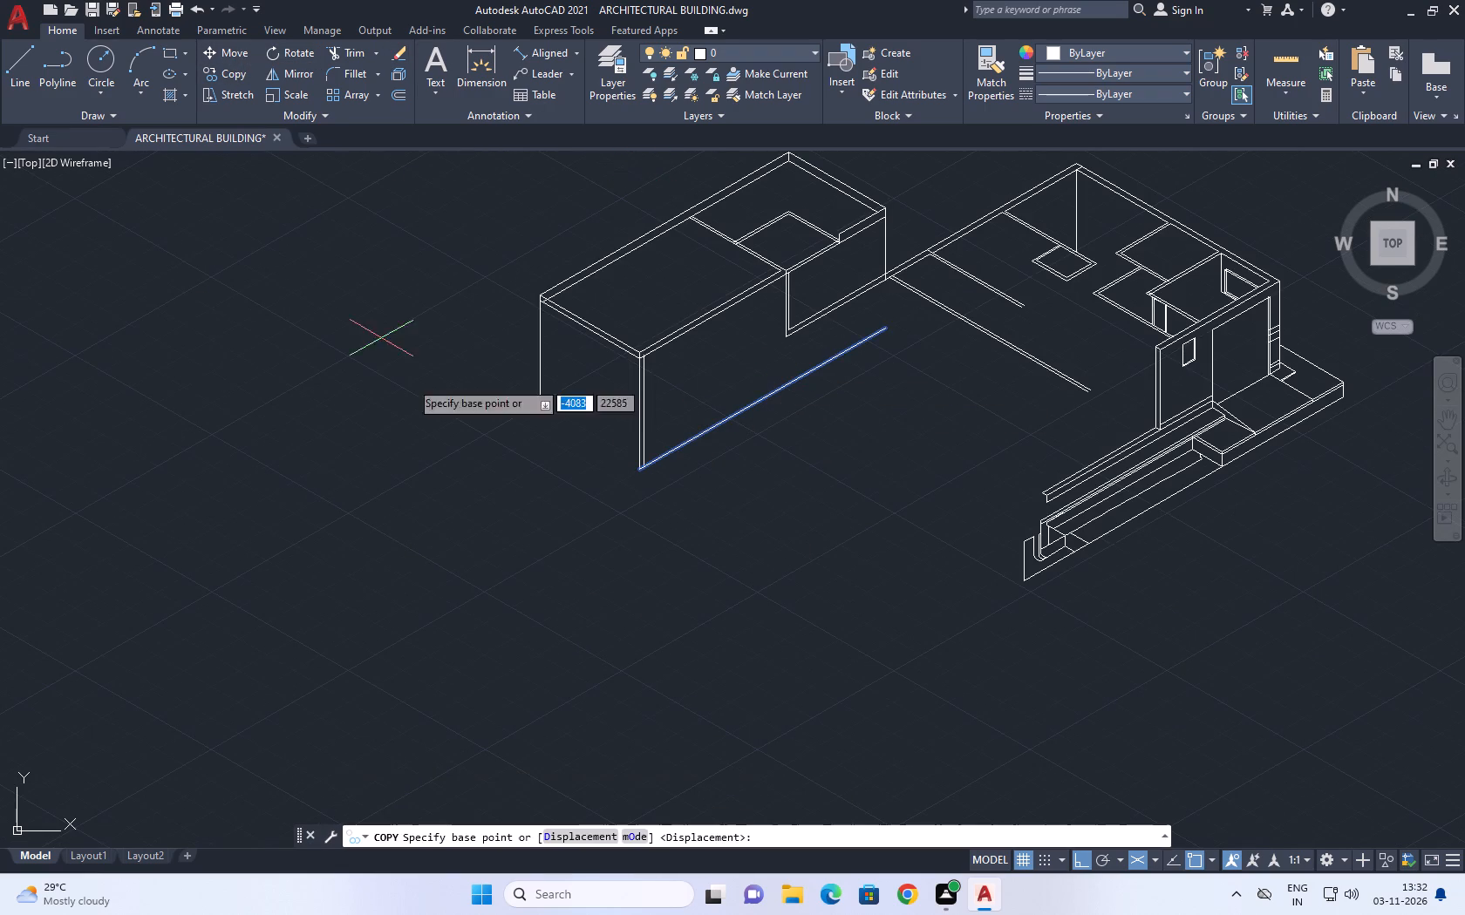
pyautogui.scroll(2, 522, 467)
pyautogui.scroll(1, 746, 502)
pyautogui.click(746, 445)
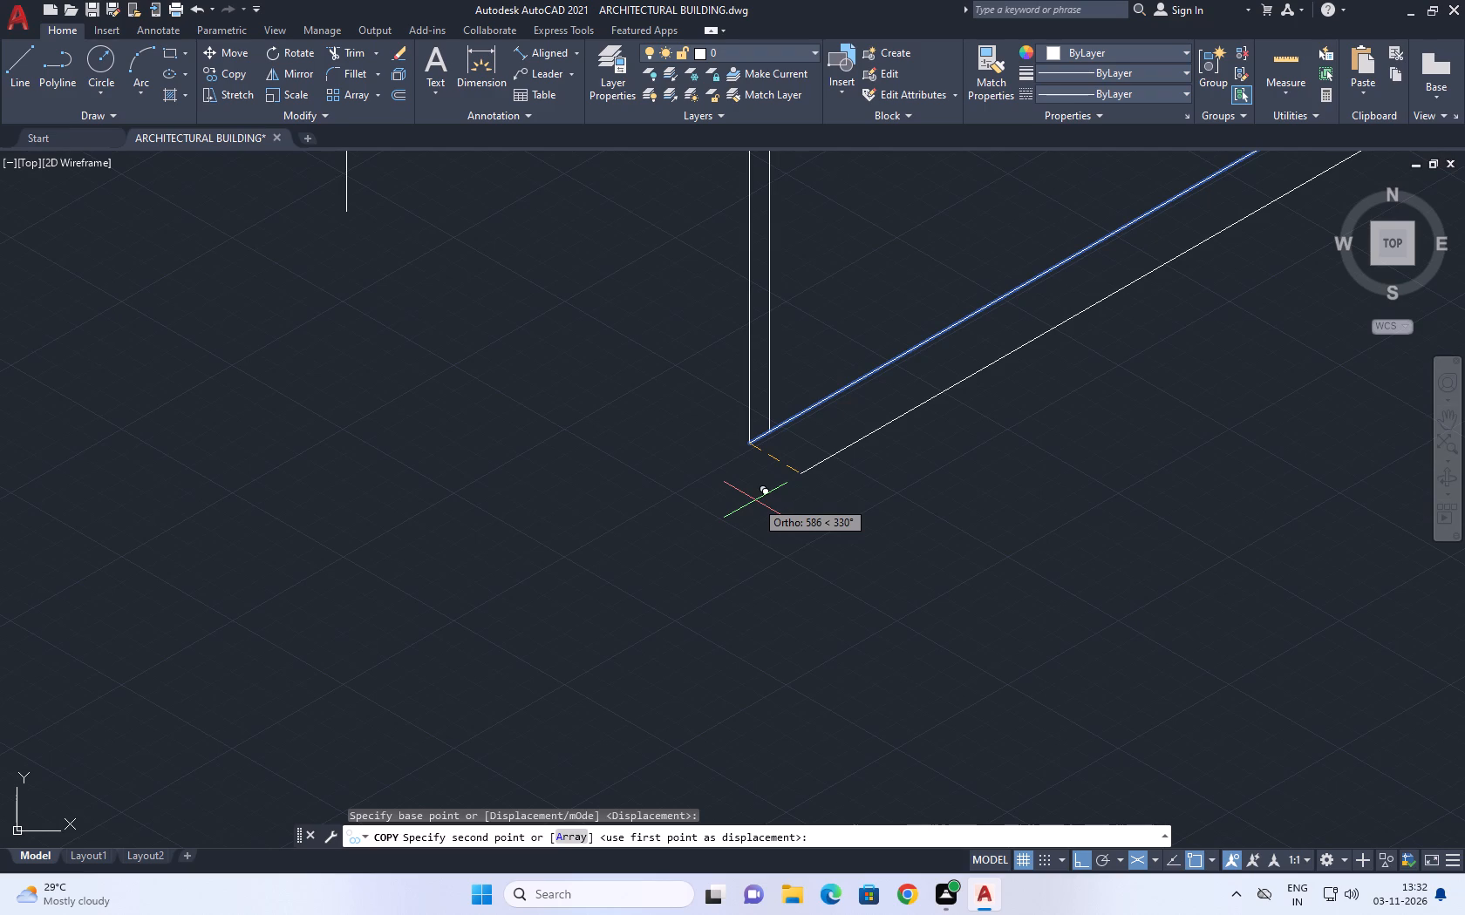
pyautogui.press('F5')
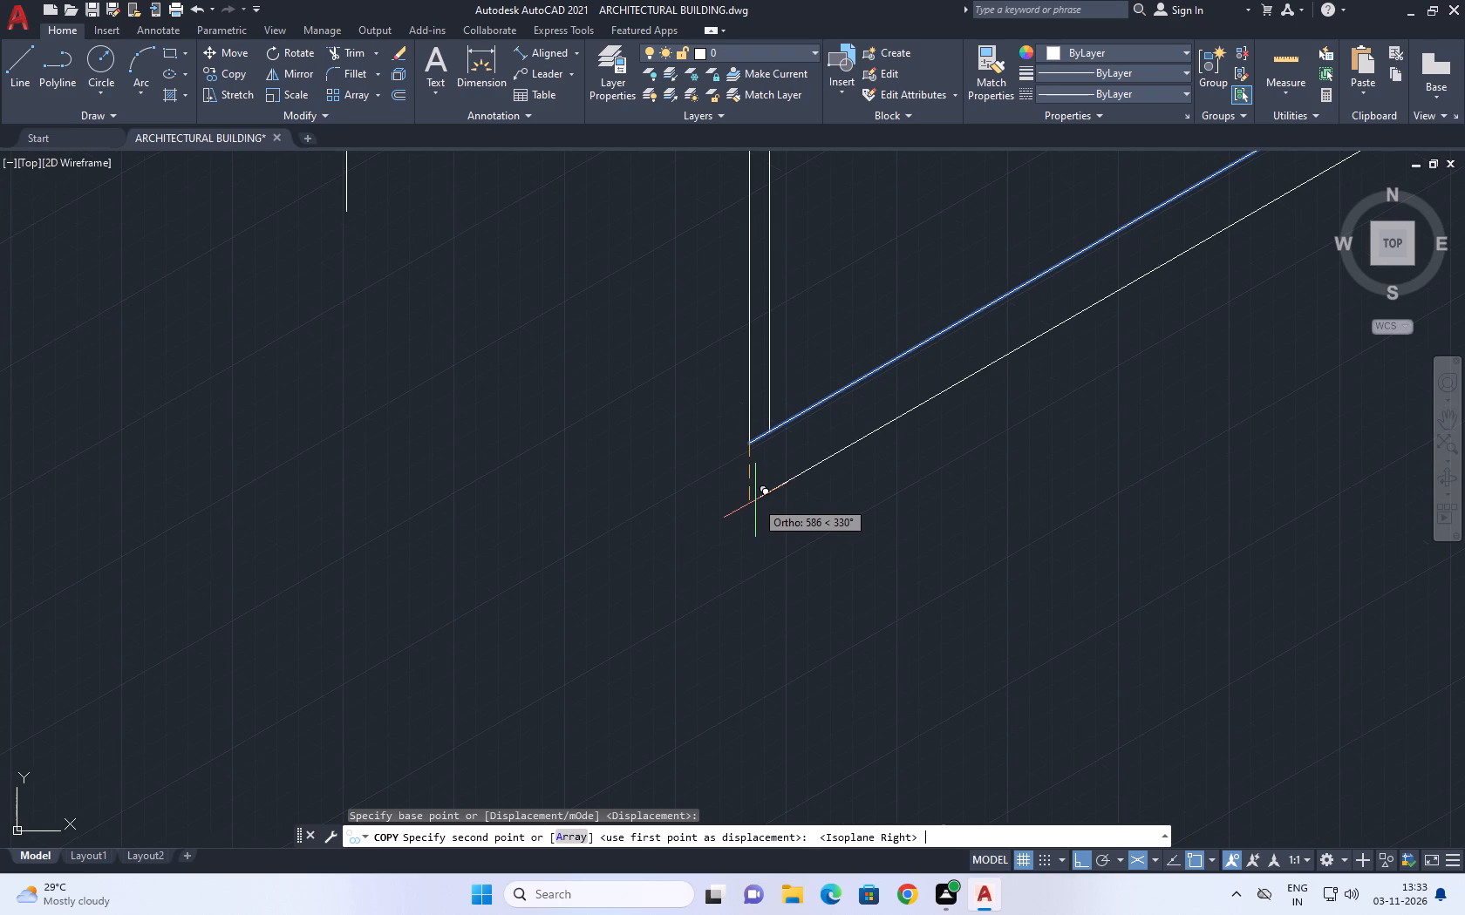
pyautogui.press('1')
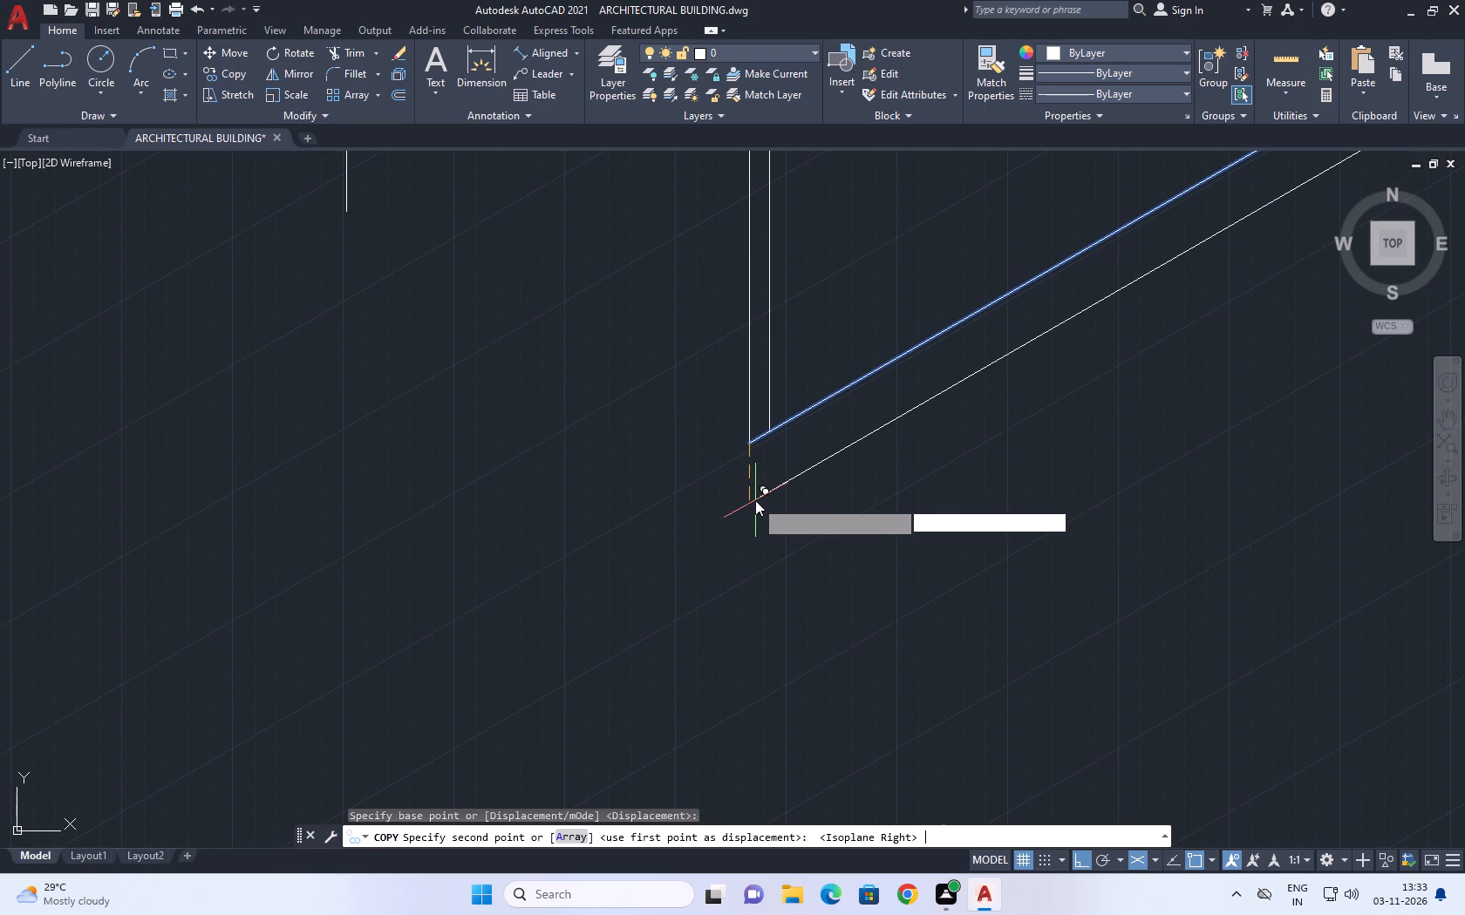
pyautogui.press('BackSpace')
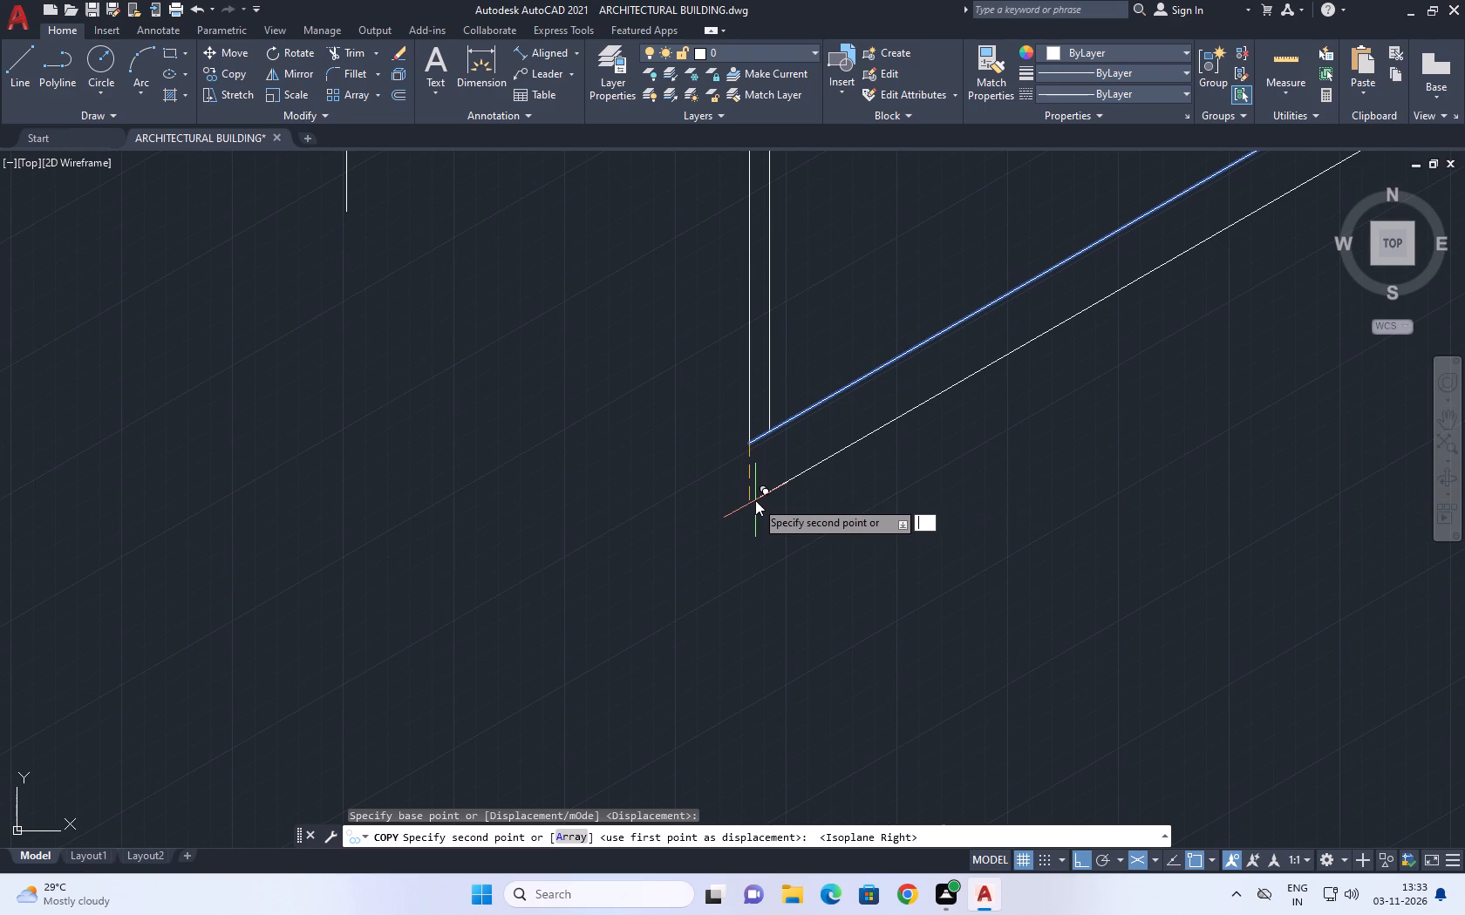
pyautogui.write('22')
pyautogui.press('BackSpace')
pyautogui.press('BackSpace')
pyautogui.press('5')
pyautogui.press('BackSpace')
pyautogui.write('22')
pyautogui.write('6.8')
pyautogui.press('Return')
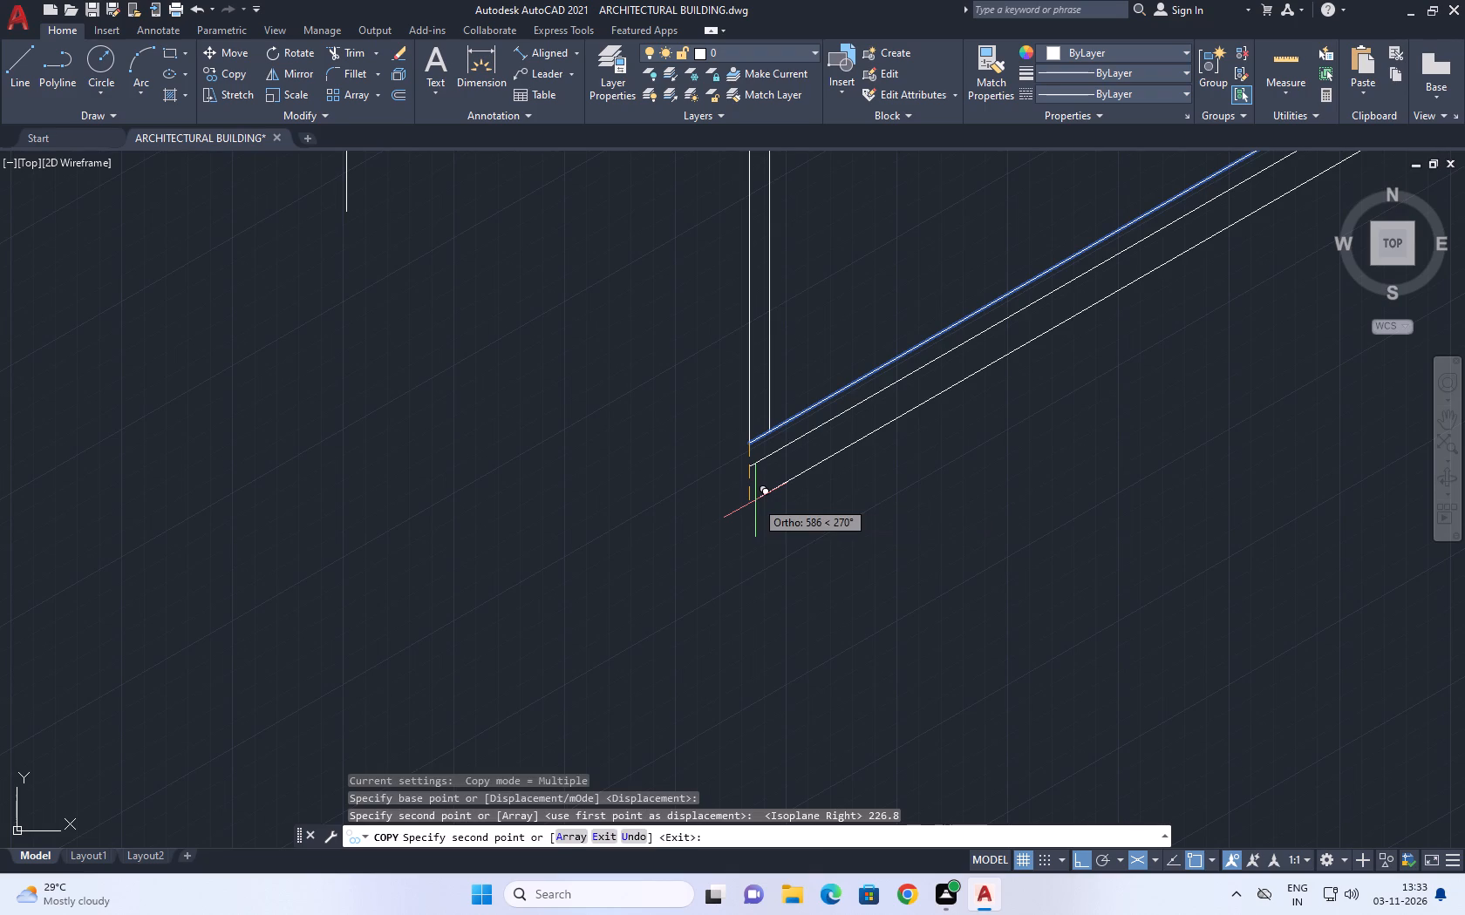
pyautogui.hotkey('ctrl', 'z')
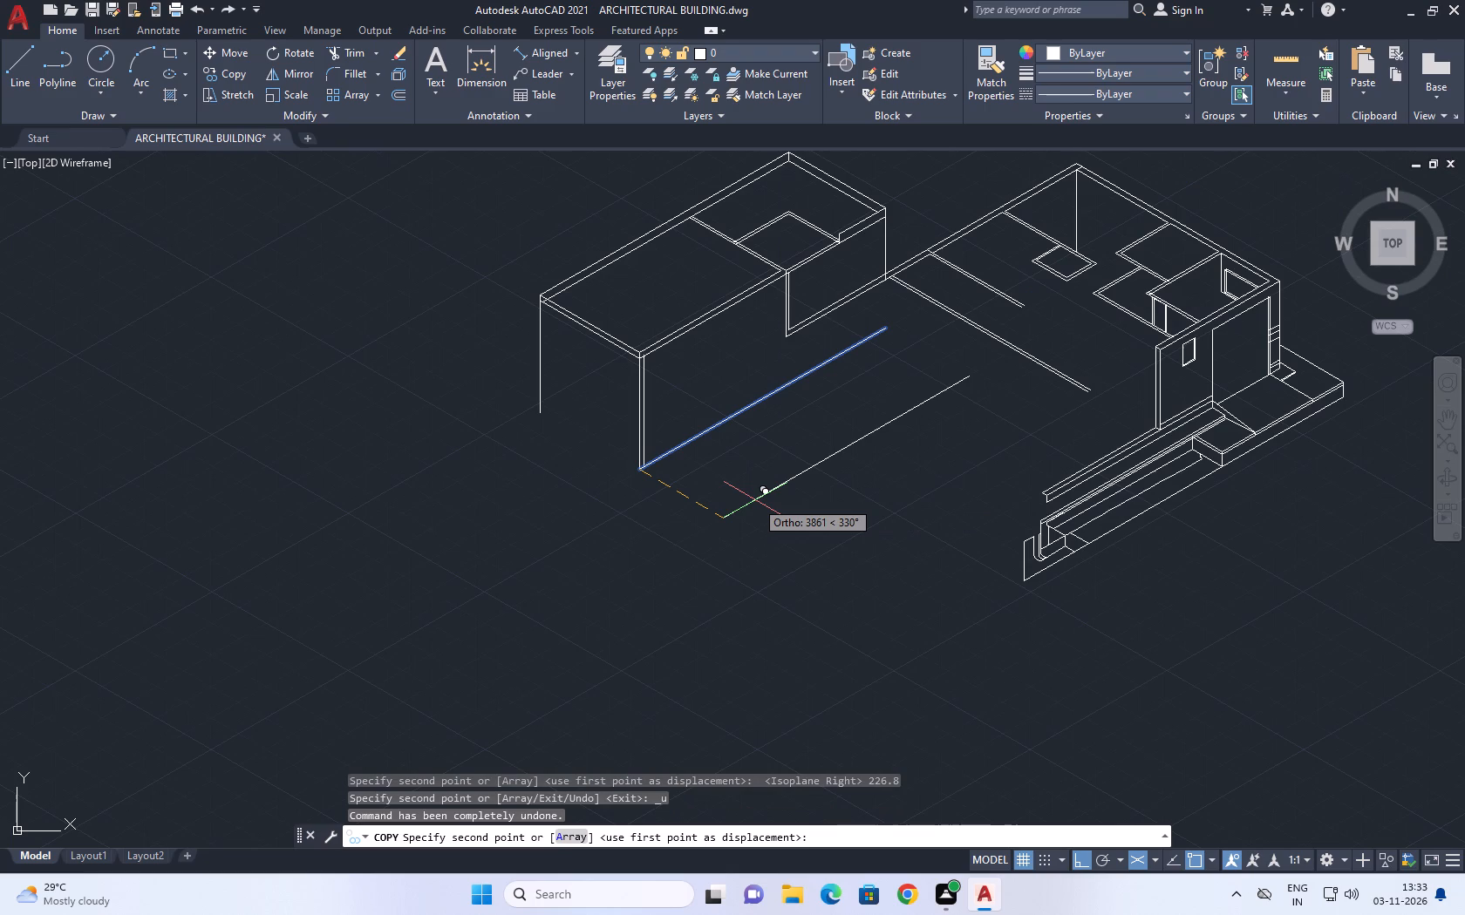
# Copy the 30° base line straight down by 228.6 from its front-corner end, using the right isoplane.
pyautogui.scroll(3, 658, 478)
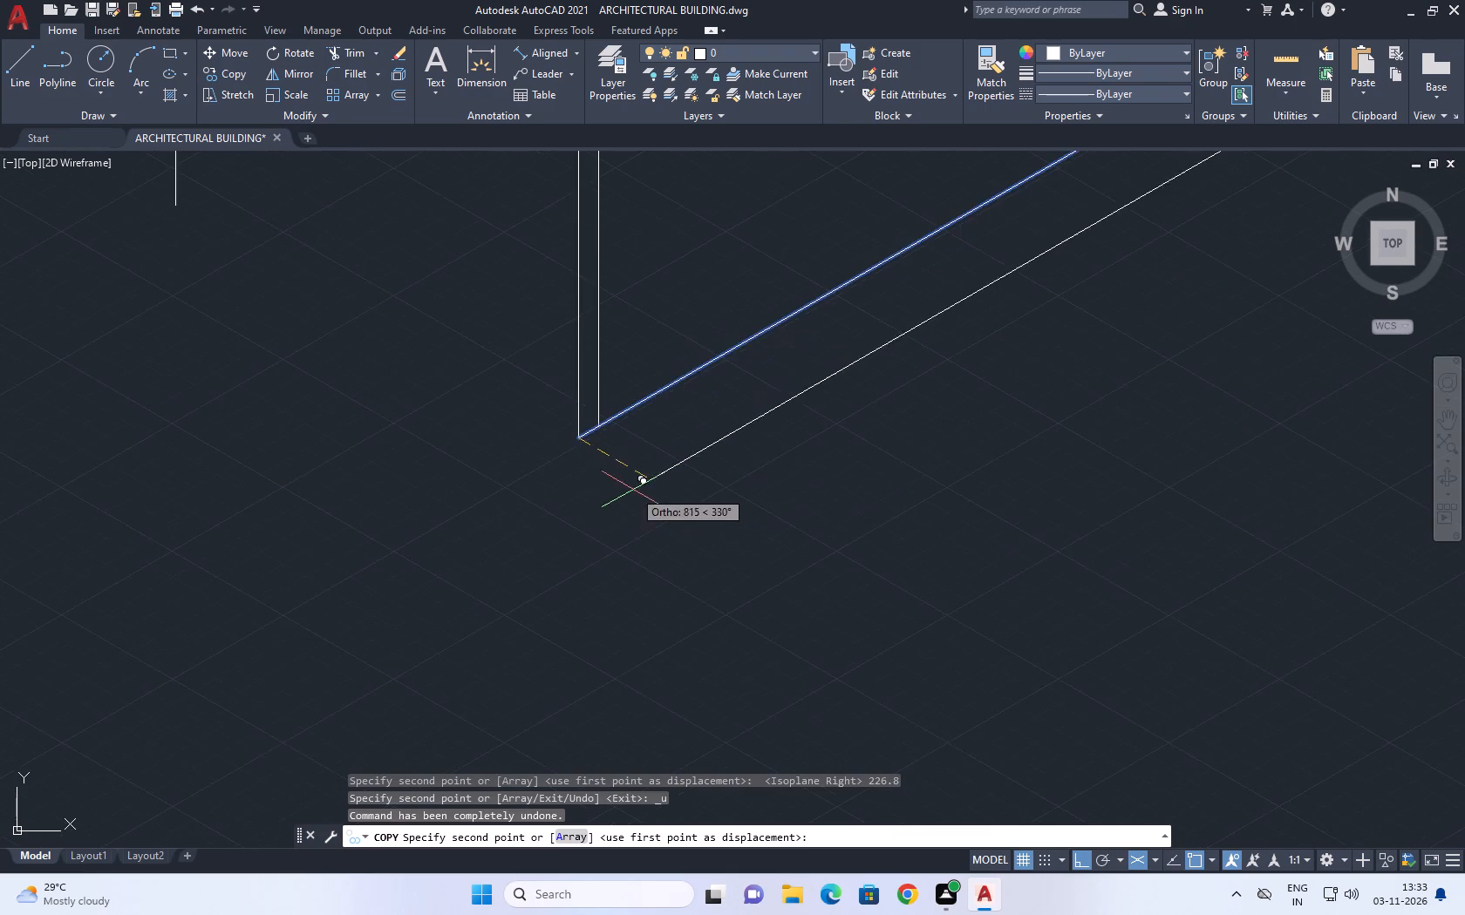
pyautogui.scroll(2, 565, 498)
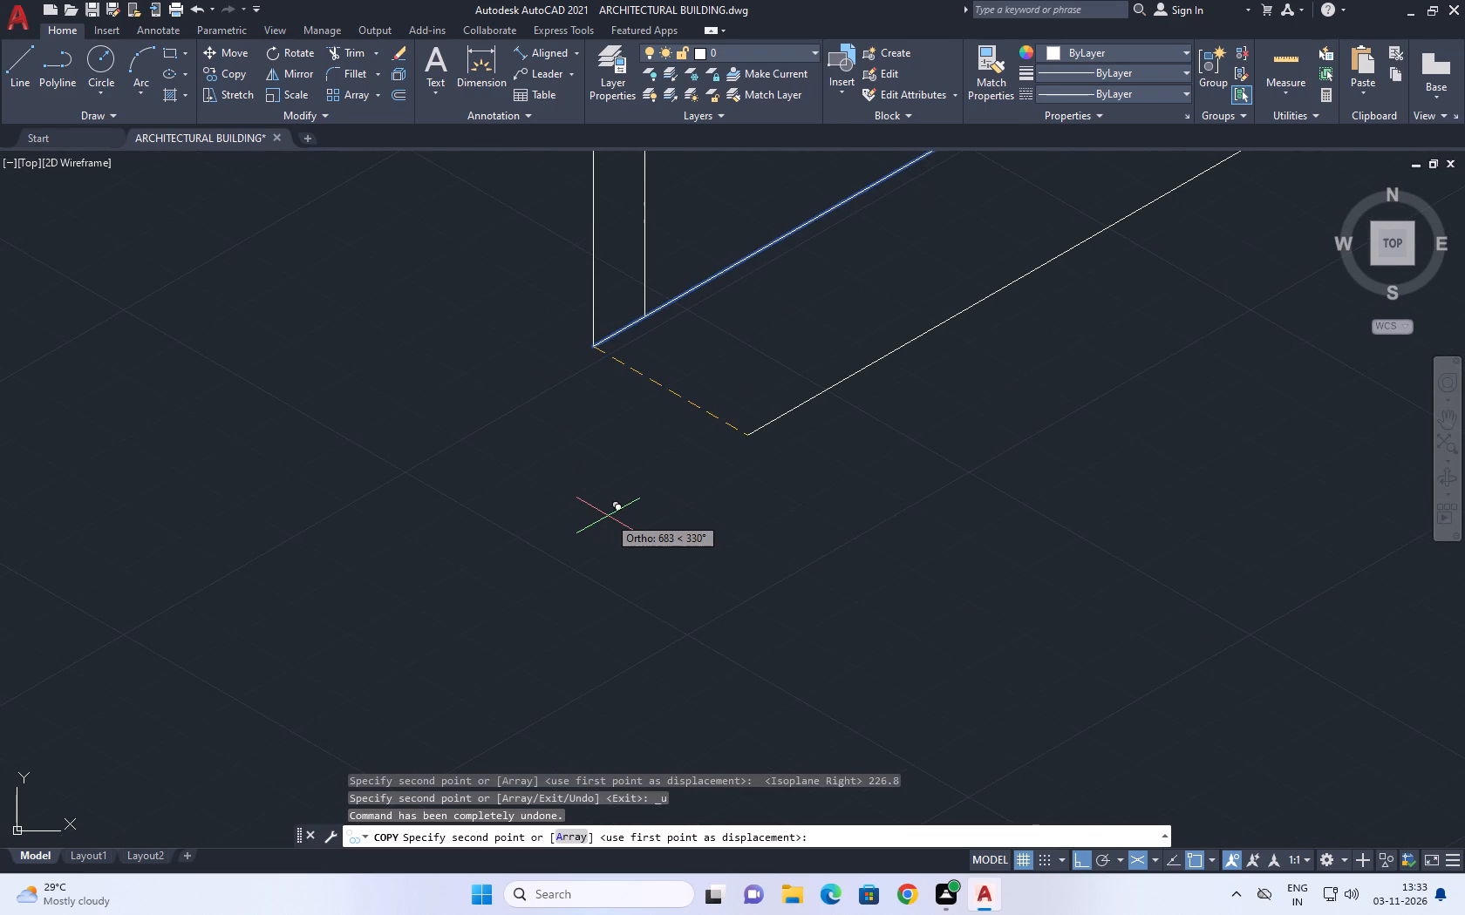
pyautogui.press('F5')
pyautogui.write('22')
pyautogui.write('8.6')
pyautogui.press('Return')
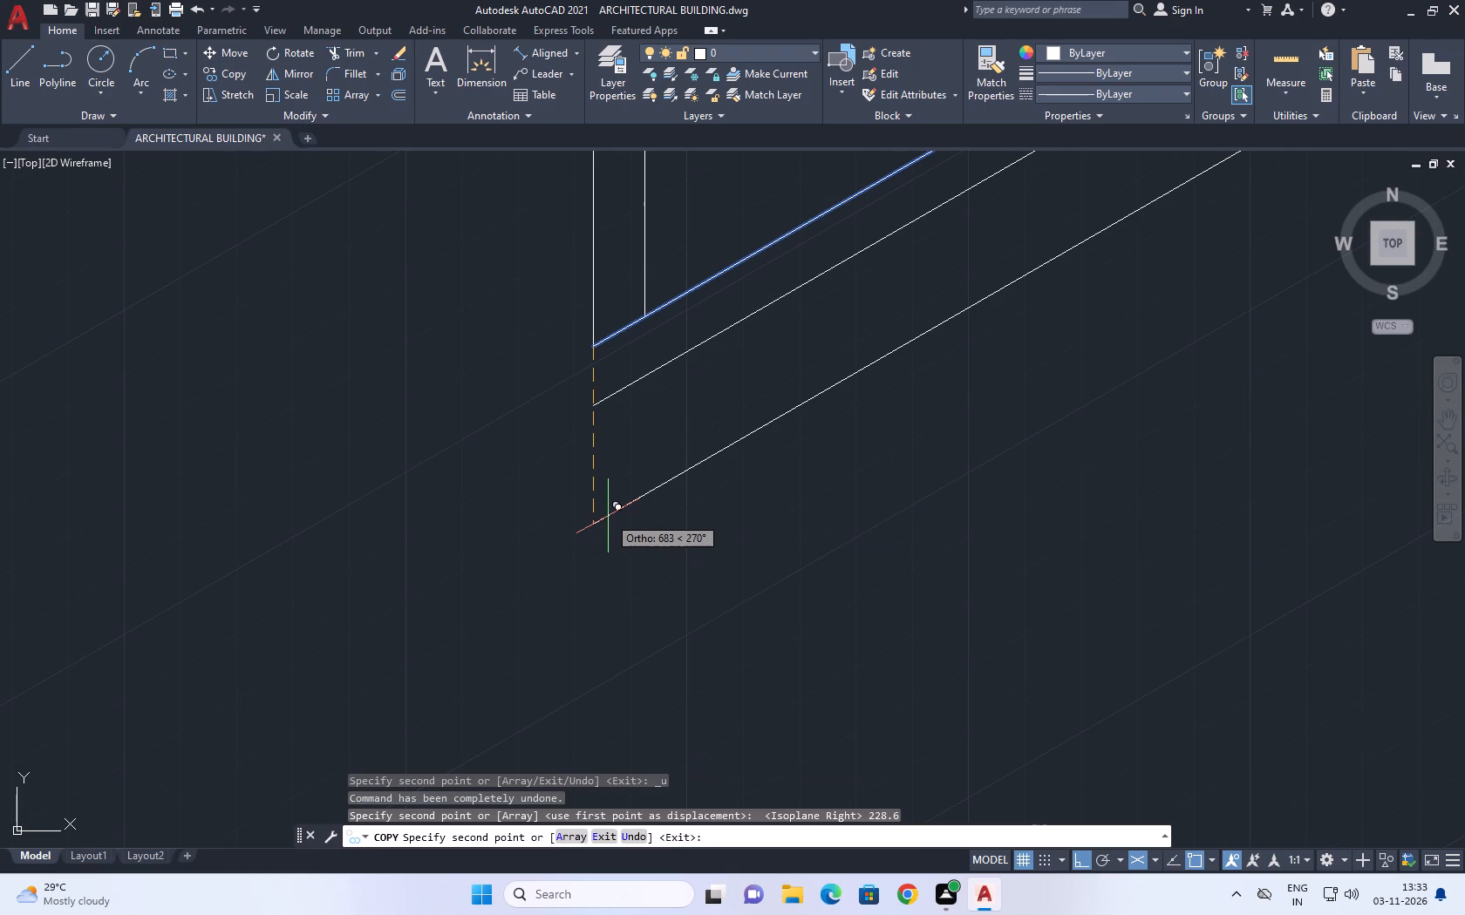
pyautogui.moveTo(376, 398); pyautogui.dragTo(371, 390, button='right')
pyautogui.moveTo(450, 424); pyautogui.dragTo(456, 433)
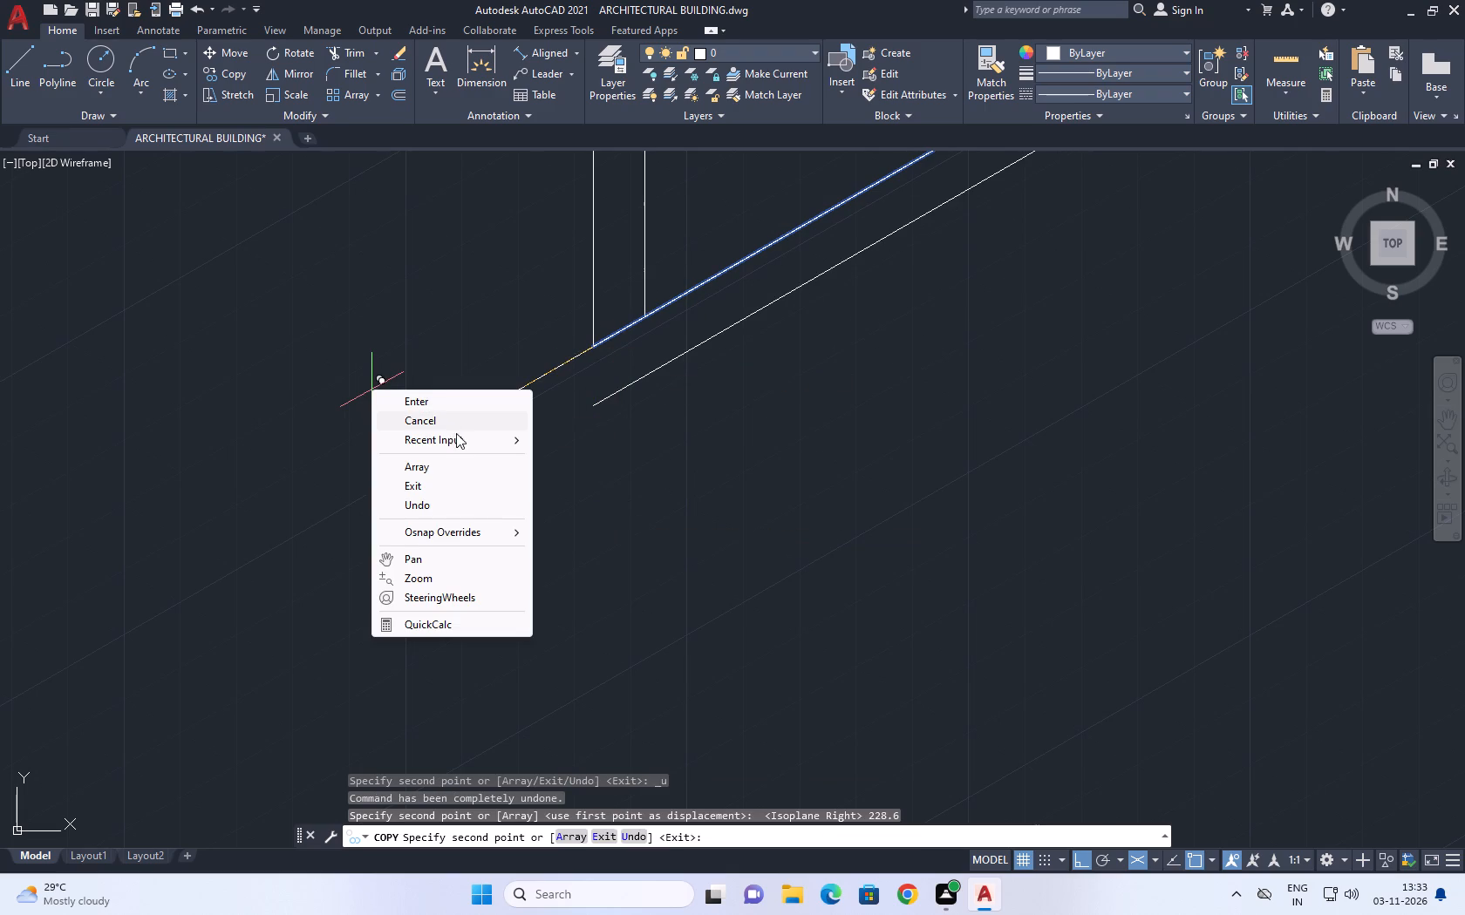
pyautogui.moveTo(456, 433); pyautogui.dragTo(463, 438)
pyautogui.scroll(-3, 642, 437)
pyautogui.click(439, 421)
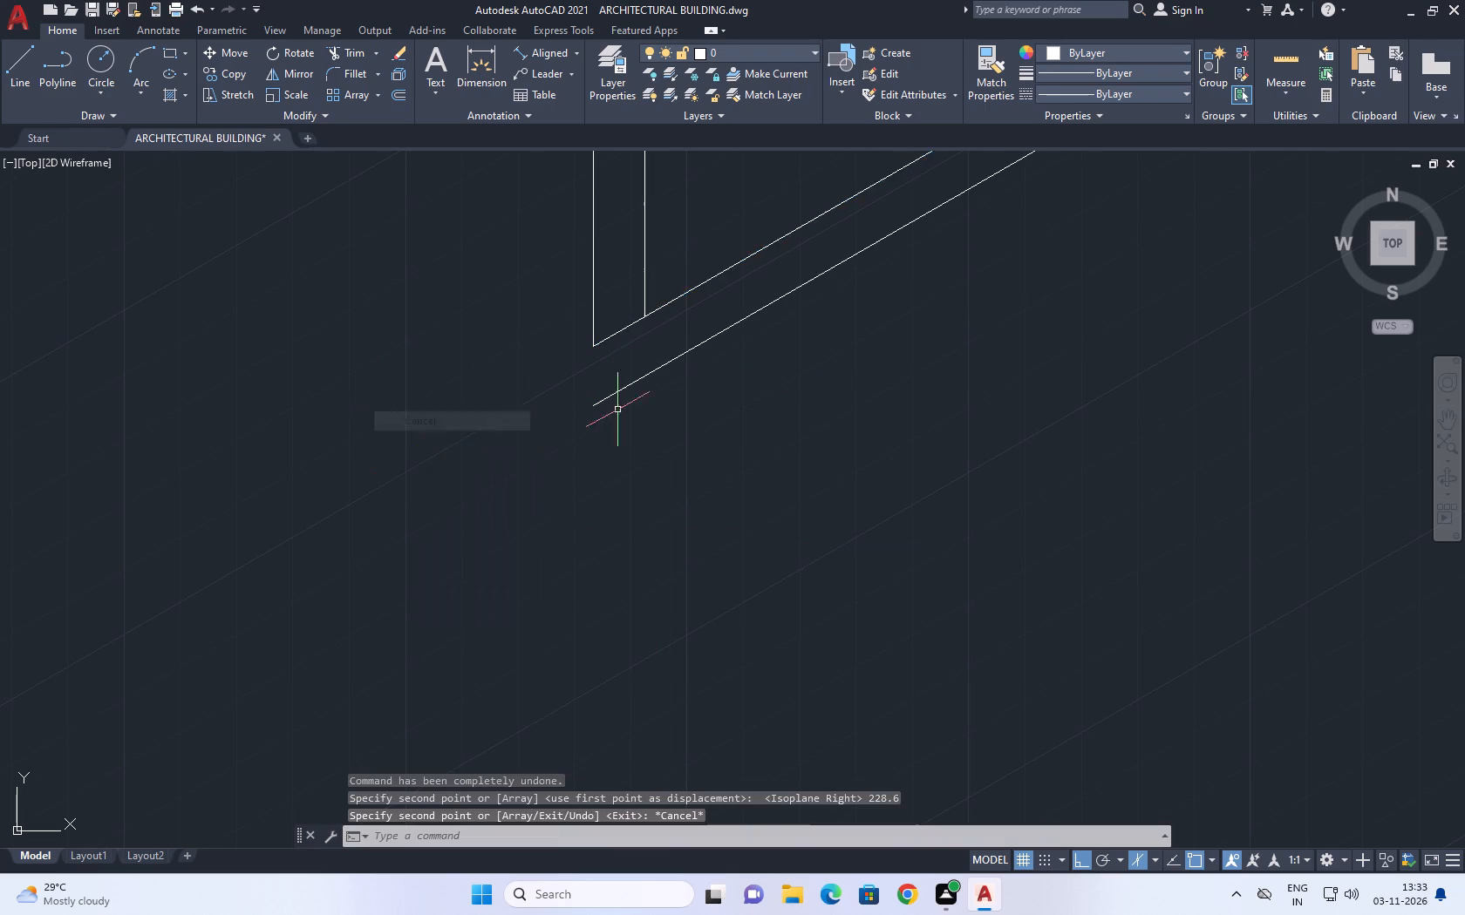
# Fillet the lower 30° base line with the left-corner vertical so both lines meet in a sharp corner.
pyautogui.scroll(-3, 643, 412)
pyautogui.moveTo(587, 342); pyautogui.dragTo(710, 427, button='middle')
pyautogui.scroll(-2, 735, 440)
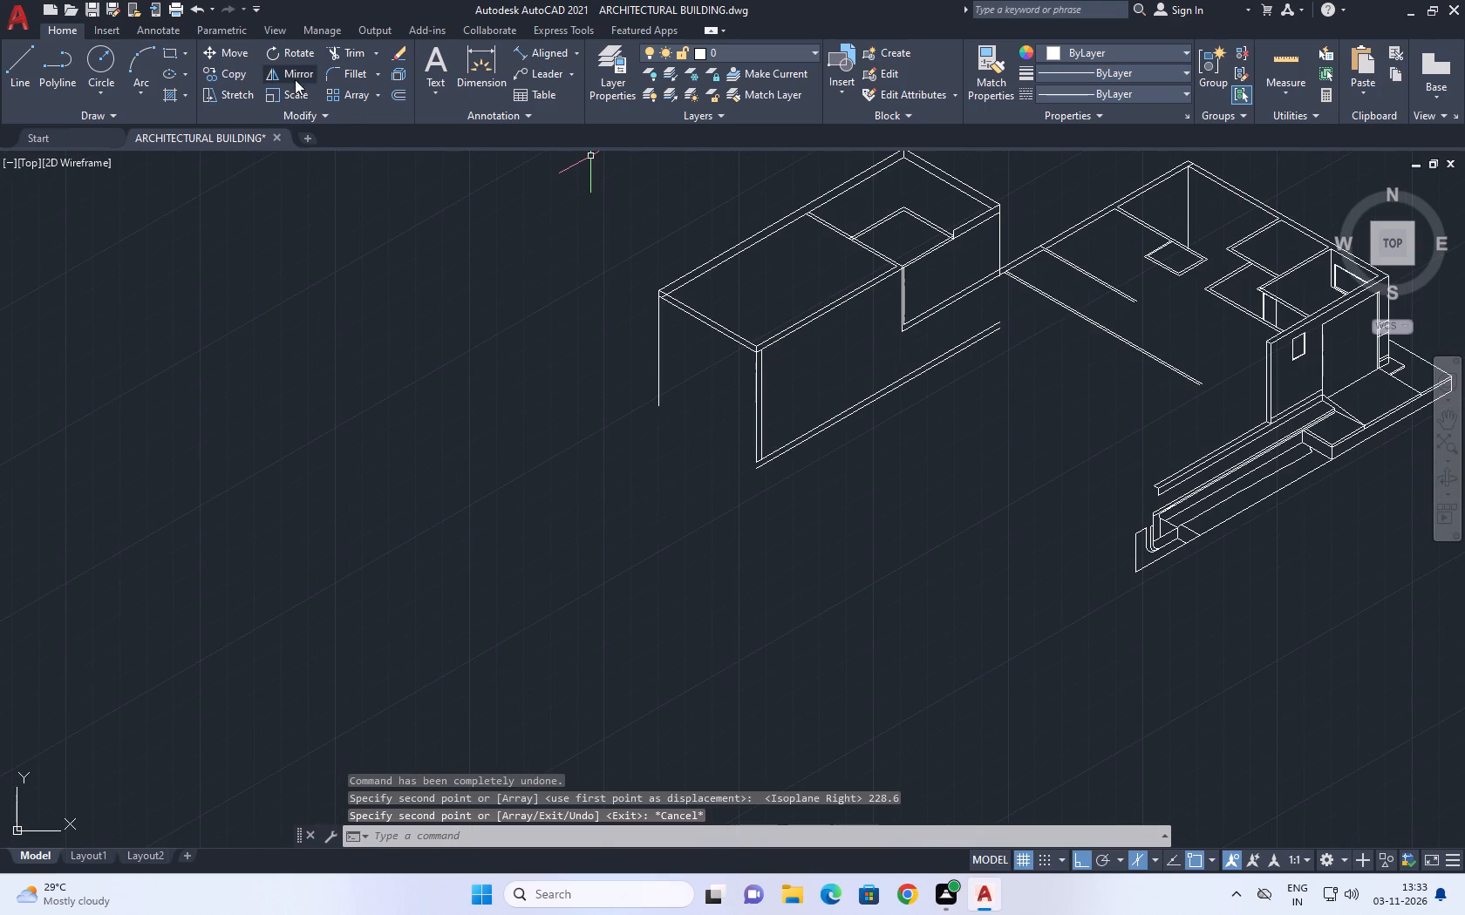
pyautogui.click(355, 73)
pyautogui.scroll(2, 767, 464)
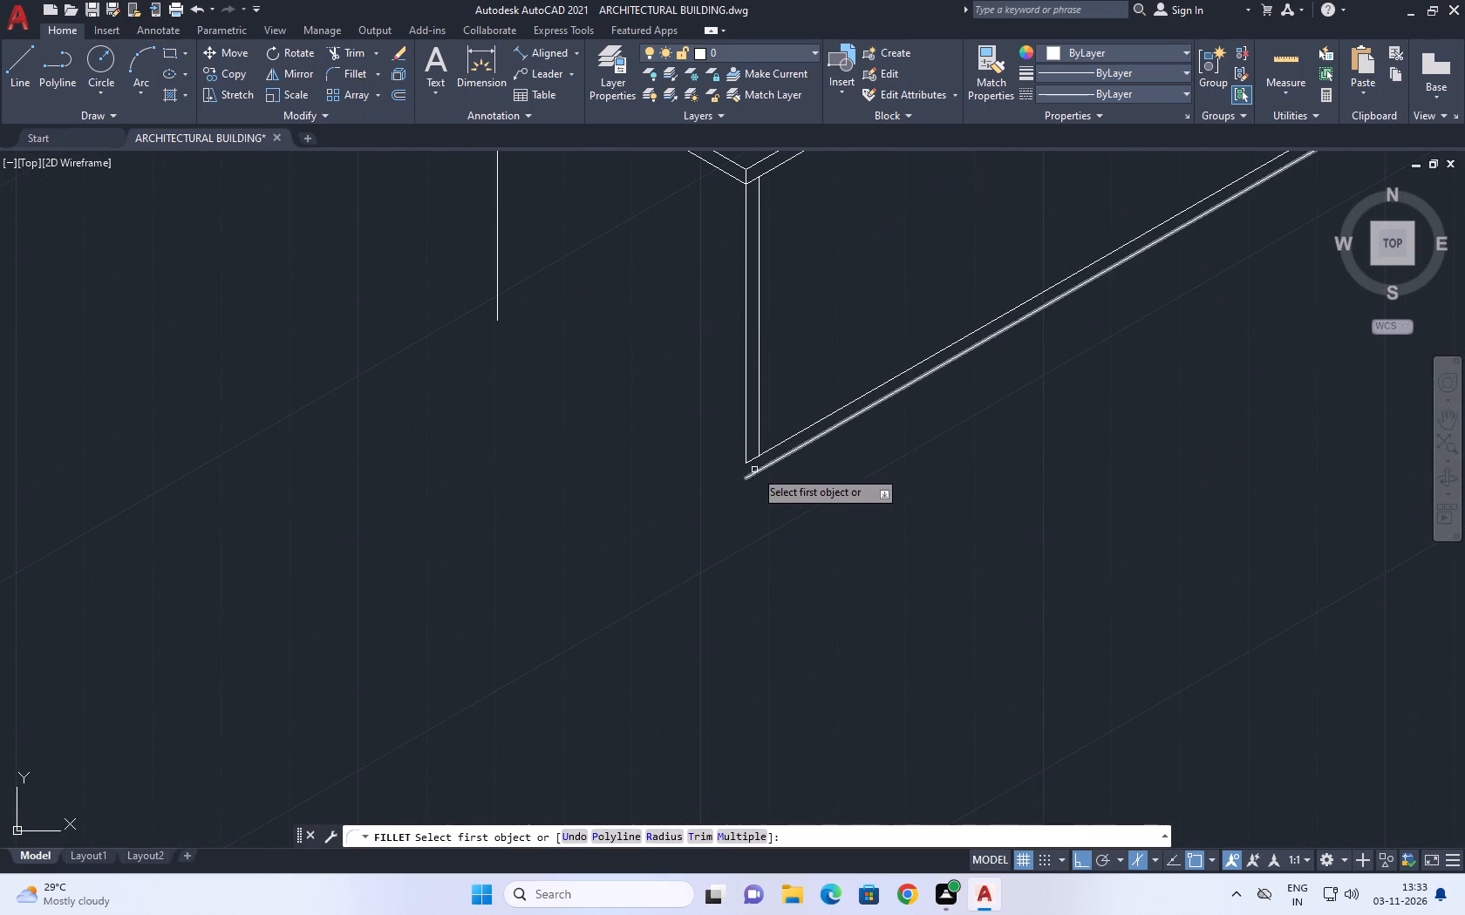
pyautogui.click(756, 475)
pyautogui.click(498, 317)
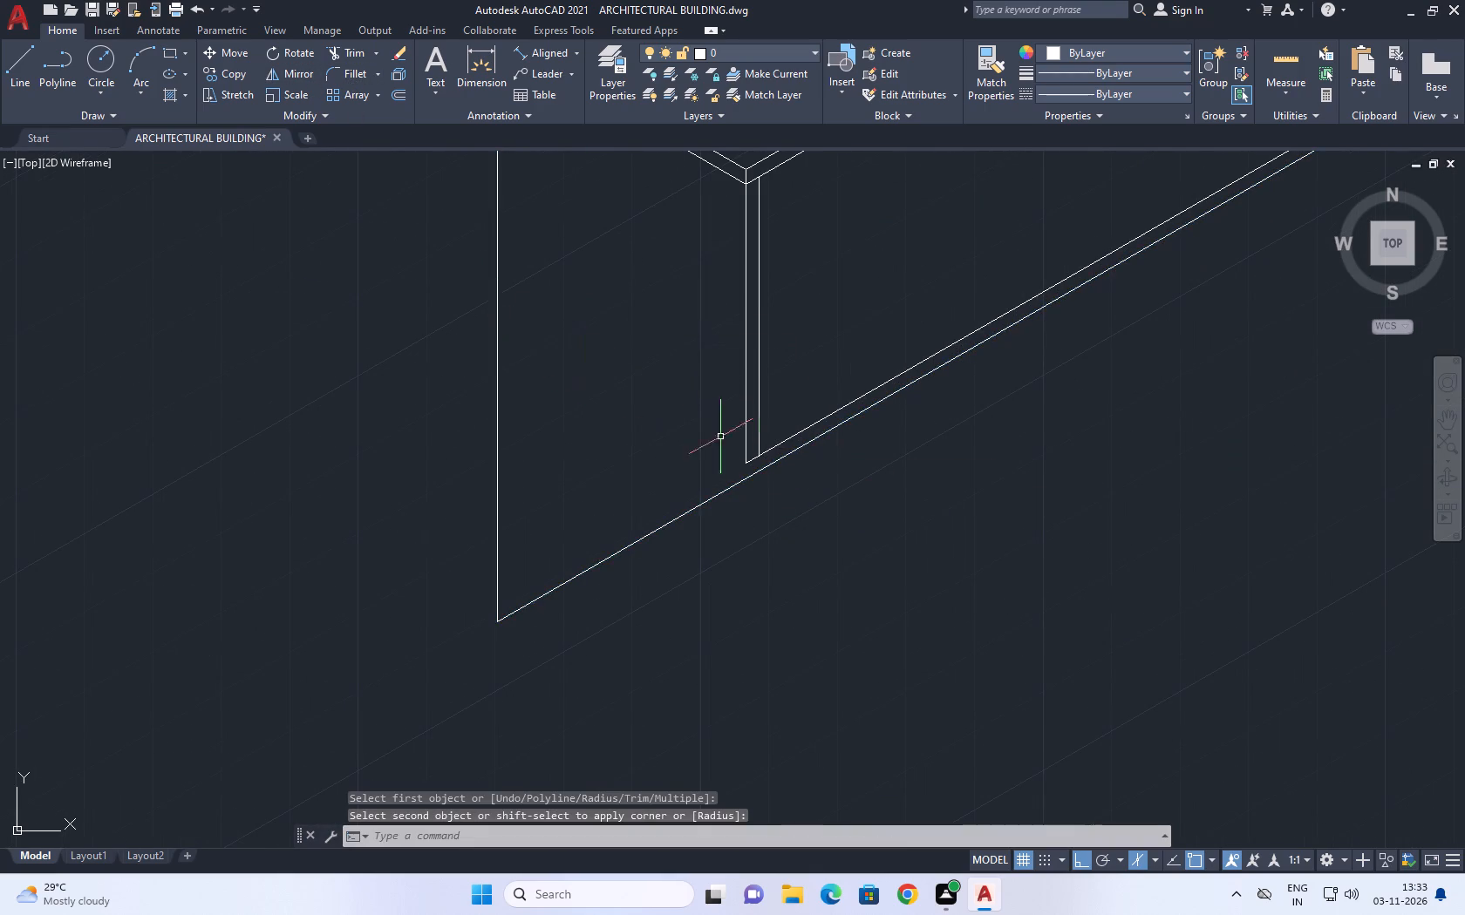
# Undo the fillet between the lower 30° base line and the left-corner vertical.
pyautogui.scroll(-3, 768, 454)
pyautogui.scroll(2, 756, 443)
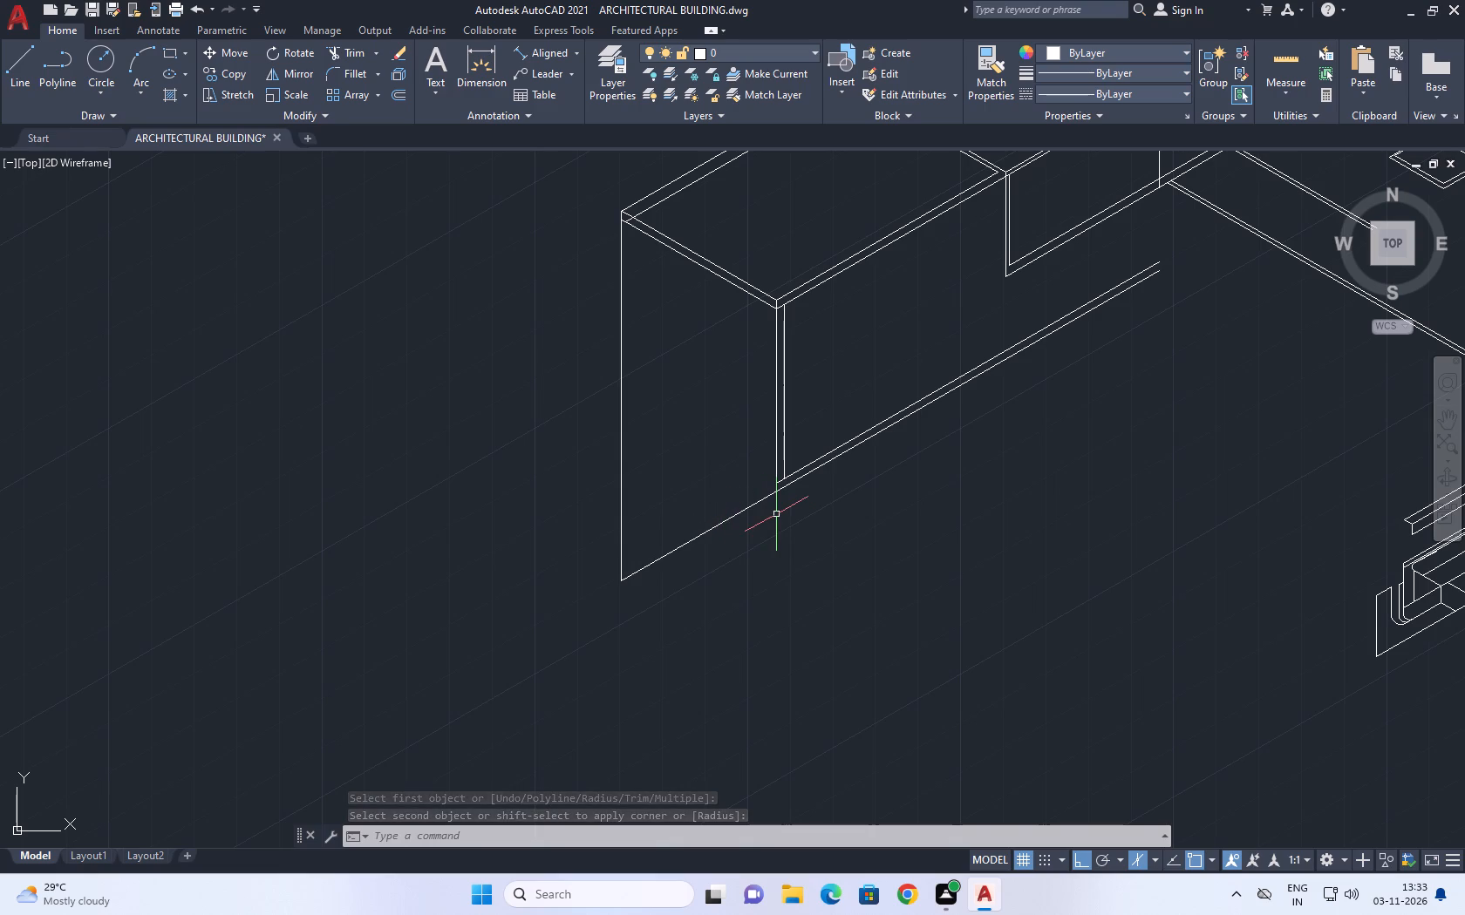
pyautogui.hotkey('ctrl', 'z')
pyautogui.hotkey('ctrl', 'z')
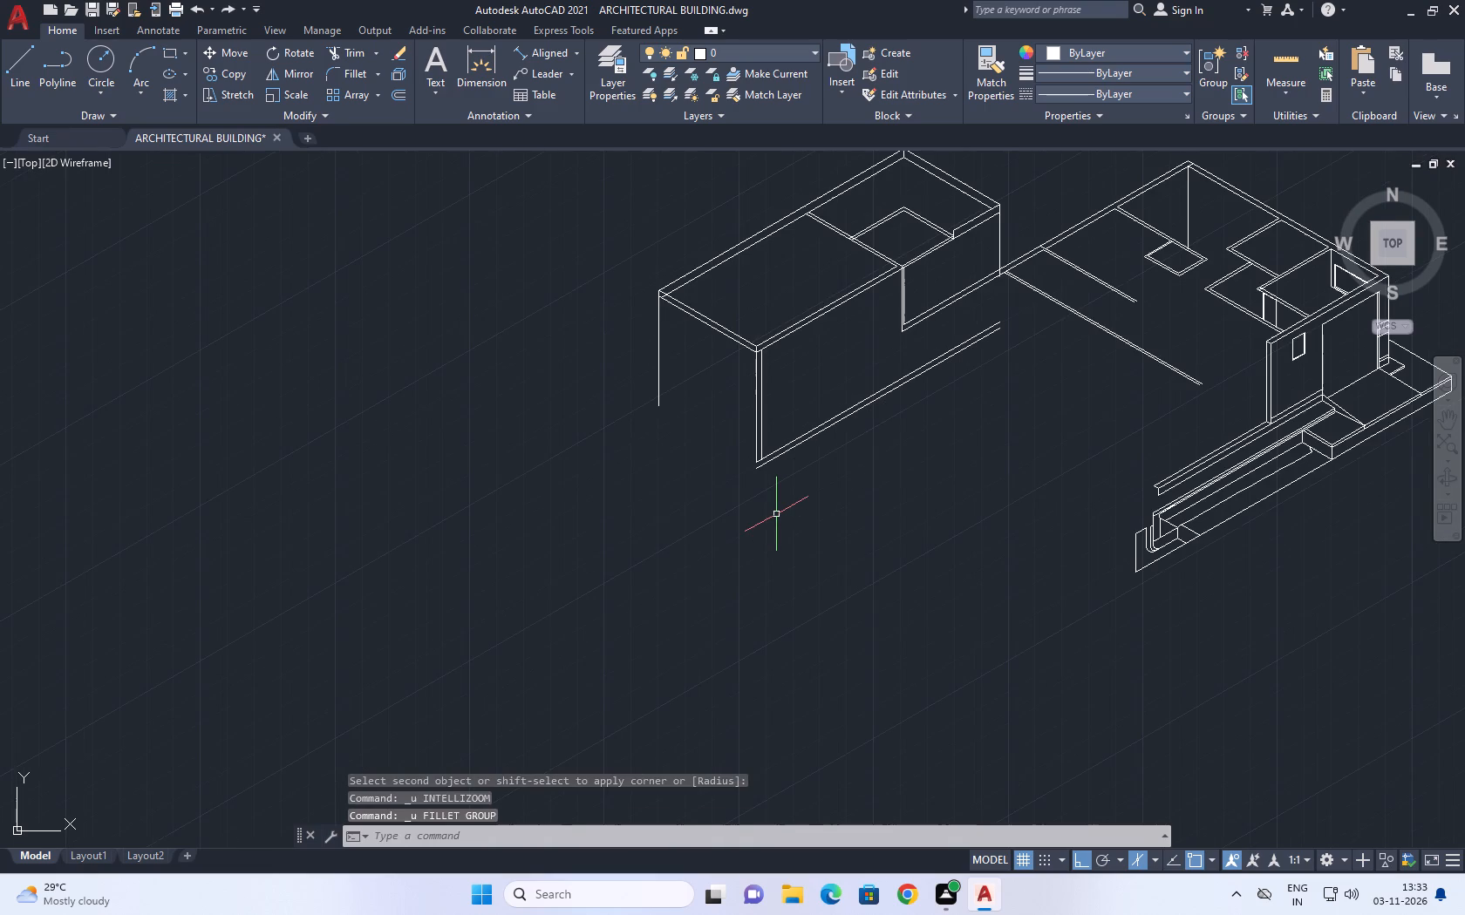
# Draw a 150° line in the left isoplane from the lower base line's front-corner end to beyond the left-corner vertical.
pyautogui.click(22, 82)
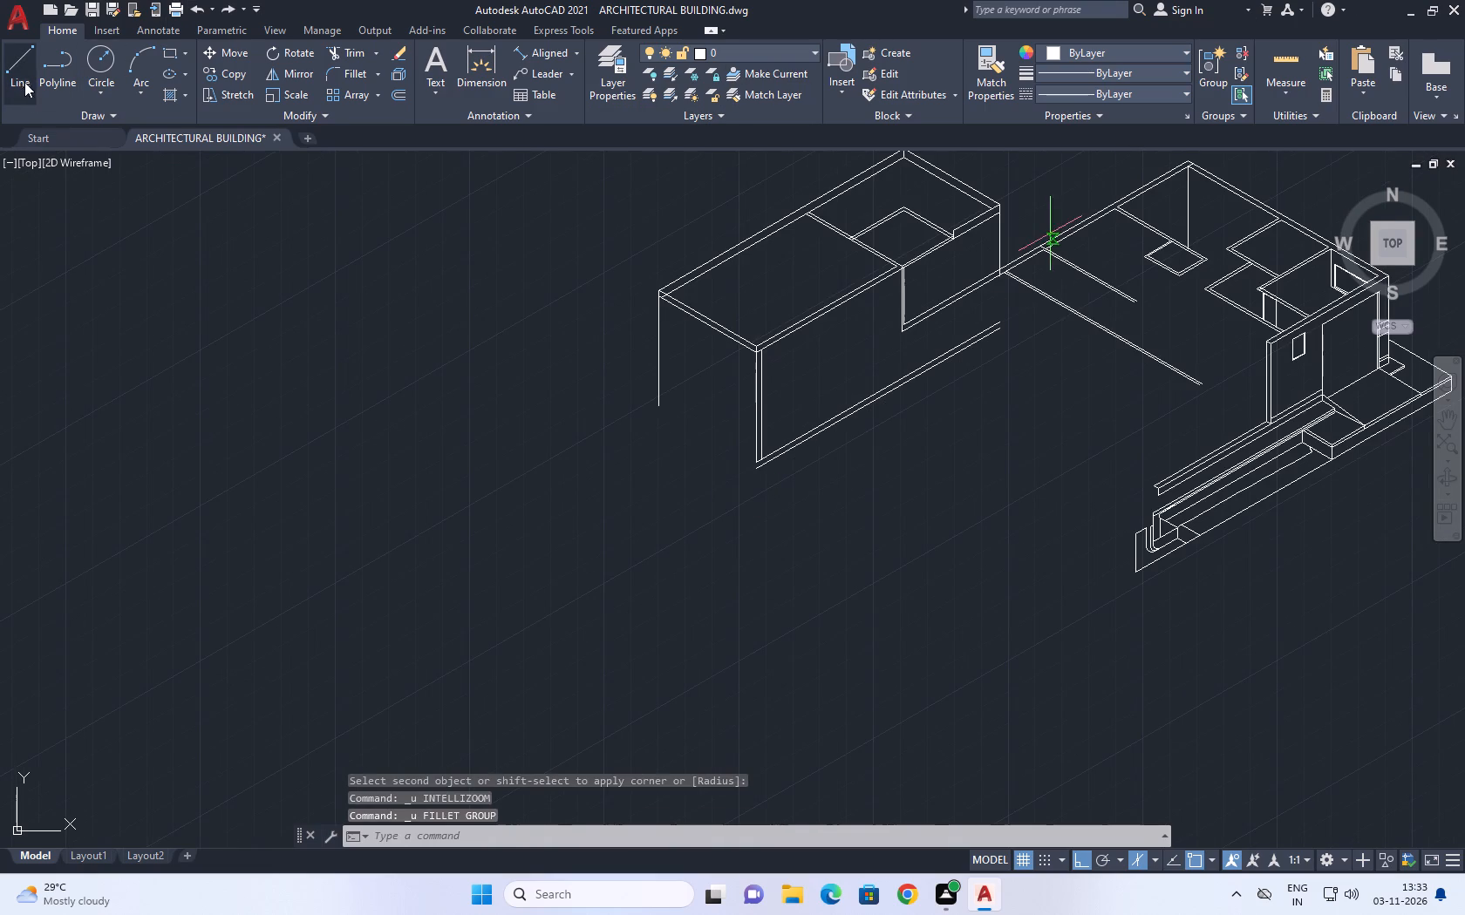
pyautogui.scroll(3, 734, 489)
pyautogui.click(804, 429)
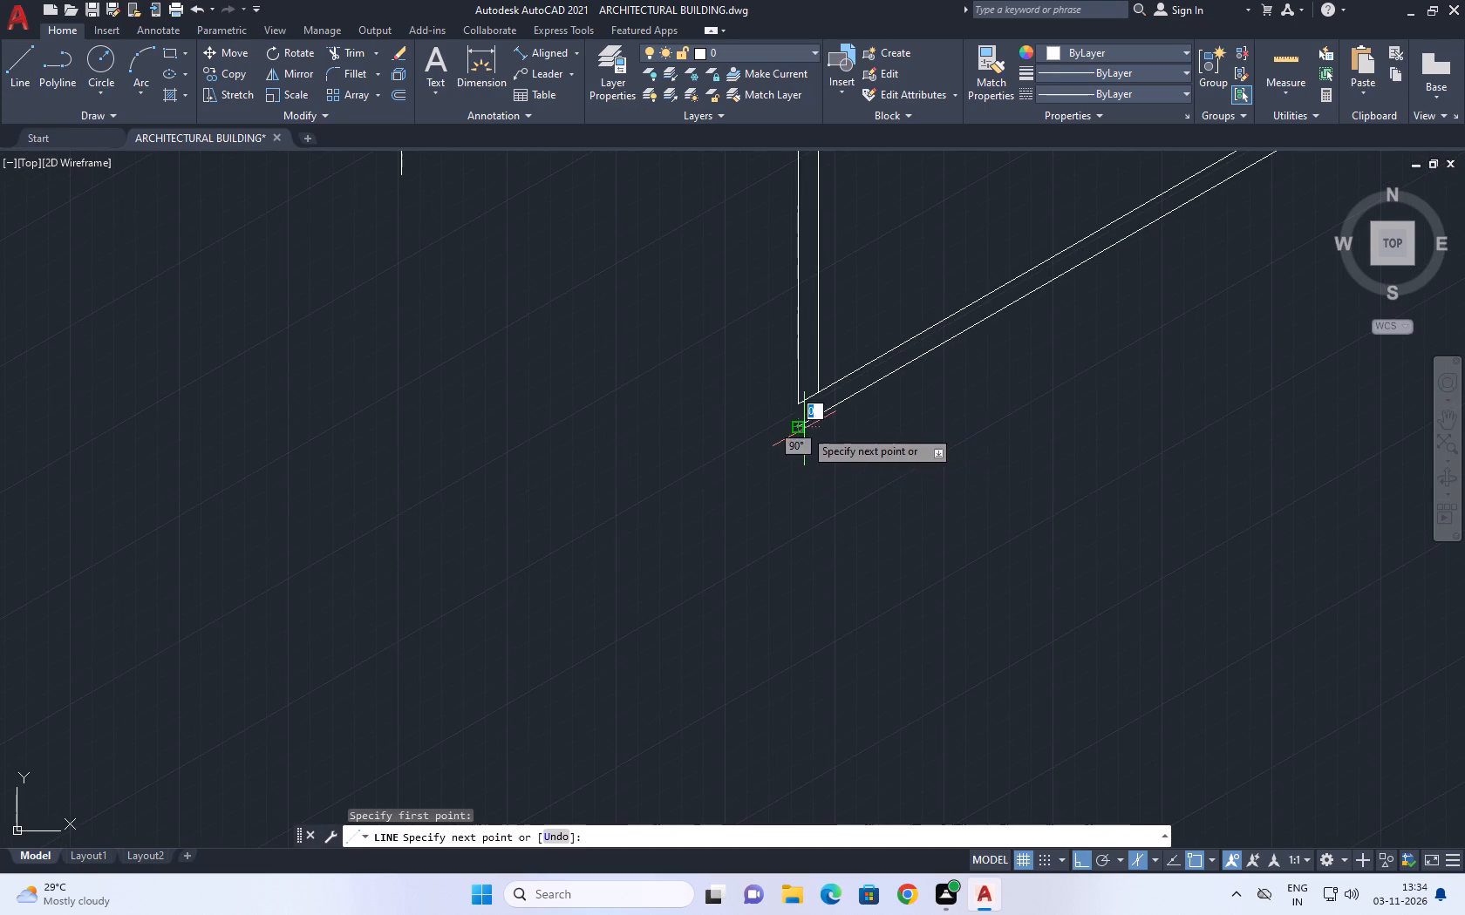
pyautogui.scroll(-2, 620, 335)
pyautogui.moveTo(568, 314); pyautogui.dragTo(763, 492, button='middle')
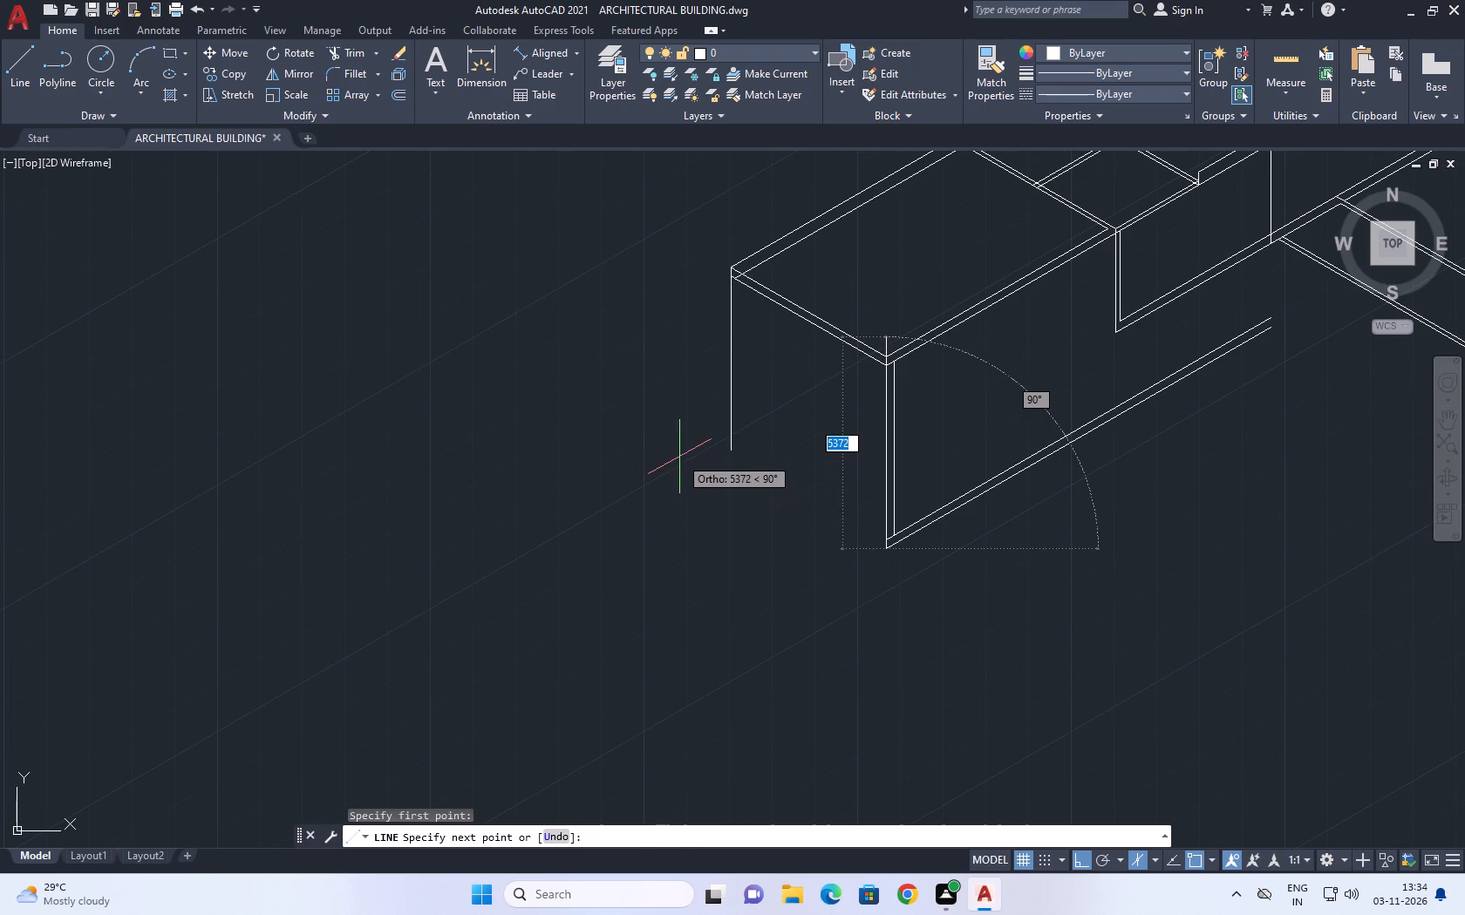
pyautogui.press('F5')
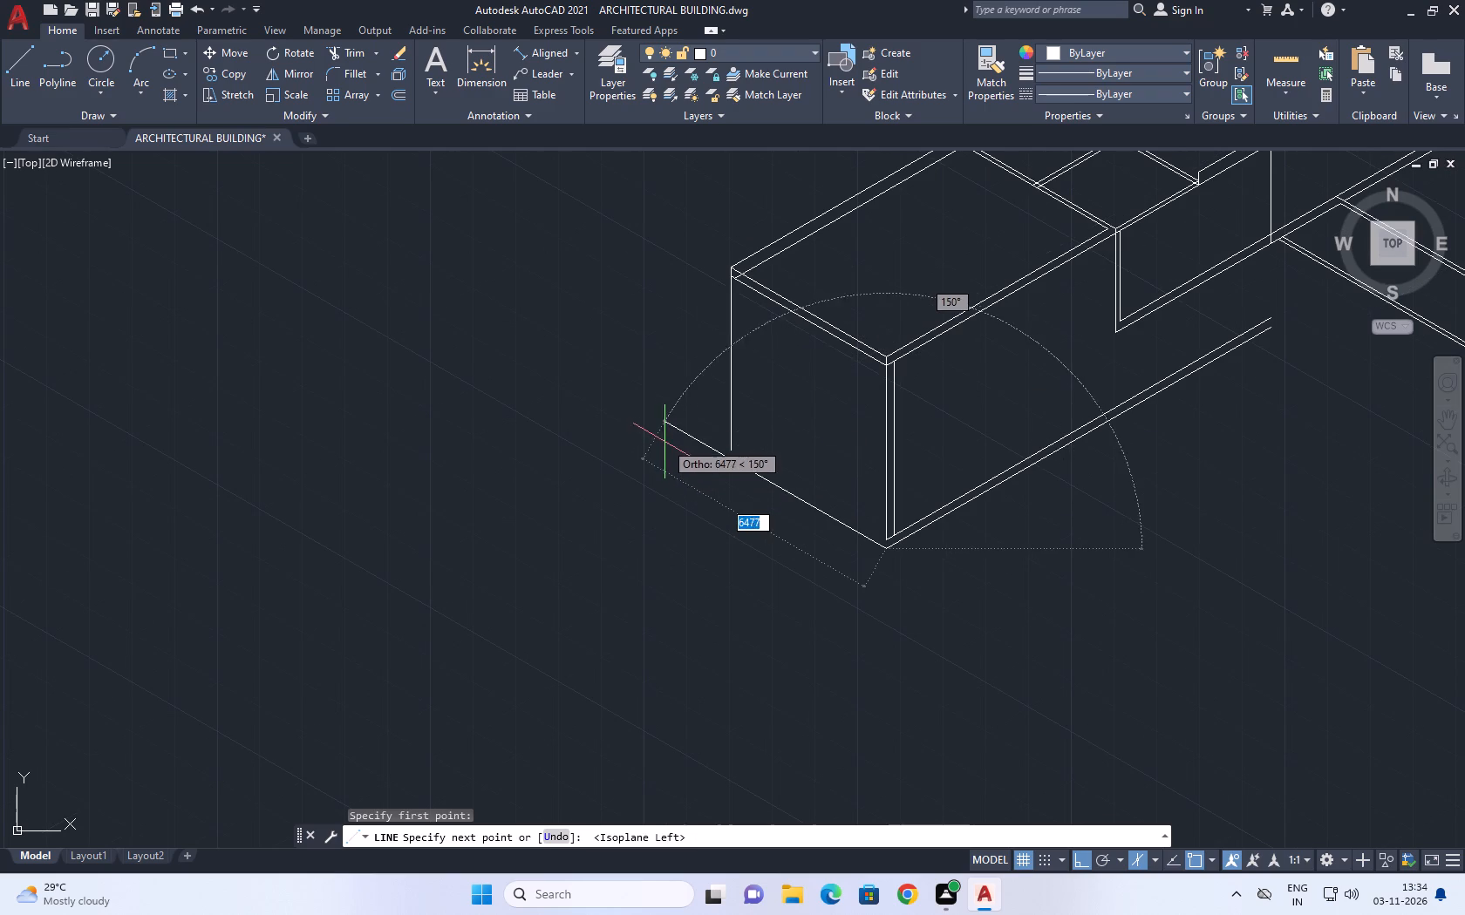
pyautogui.click(658, 437)
pyautogui.rightClick(658, 393)
pyautogui.click(705, 430)
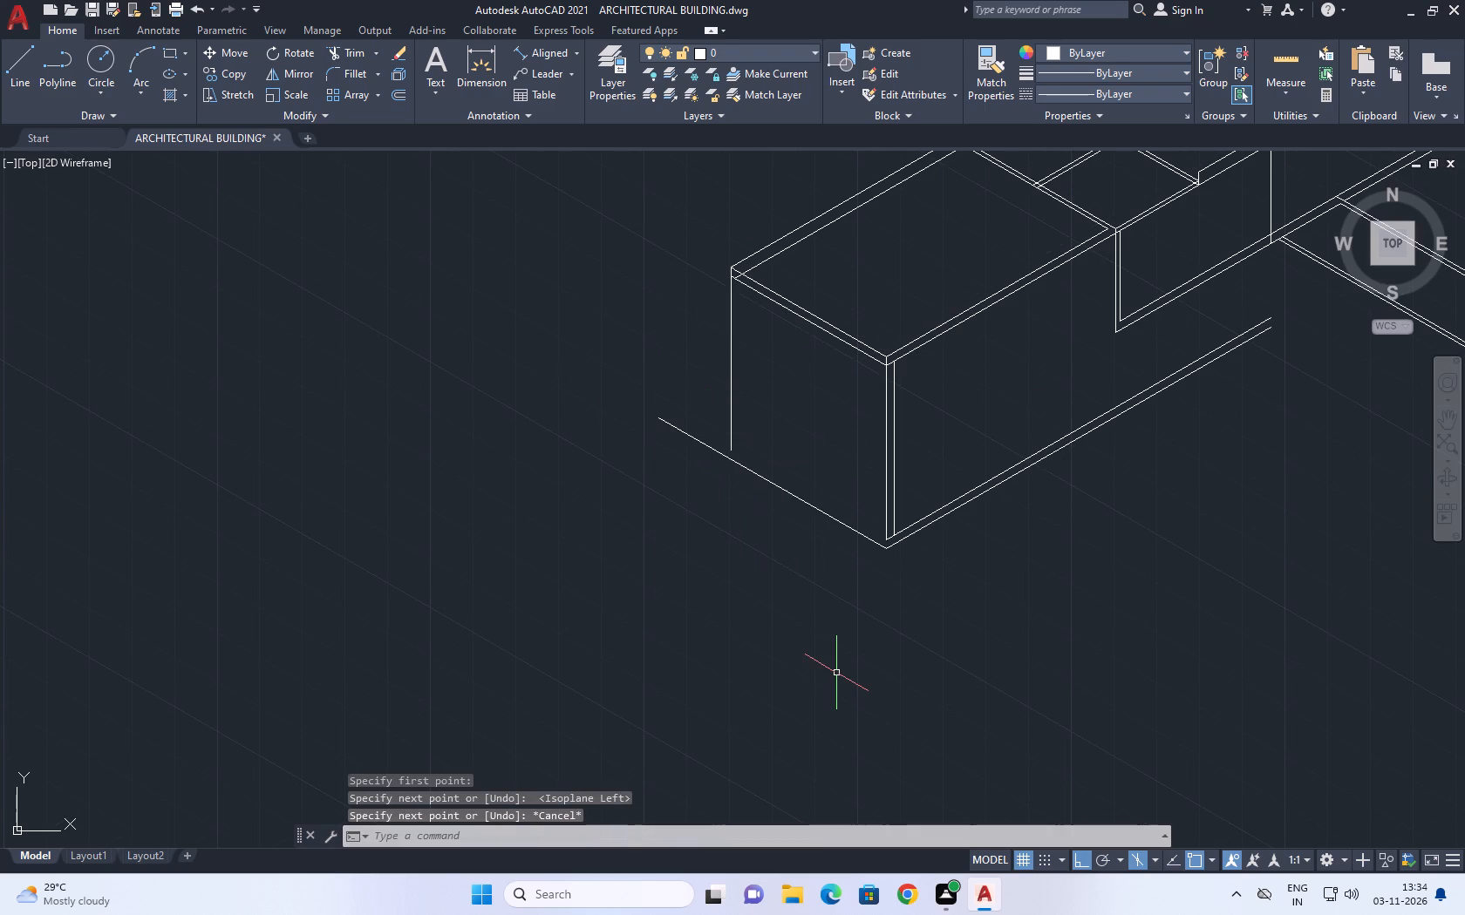
# Extend the left-corner vertical down to the new 150° base line.
pyautogui.write('ex')
pyautogui.press('space')
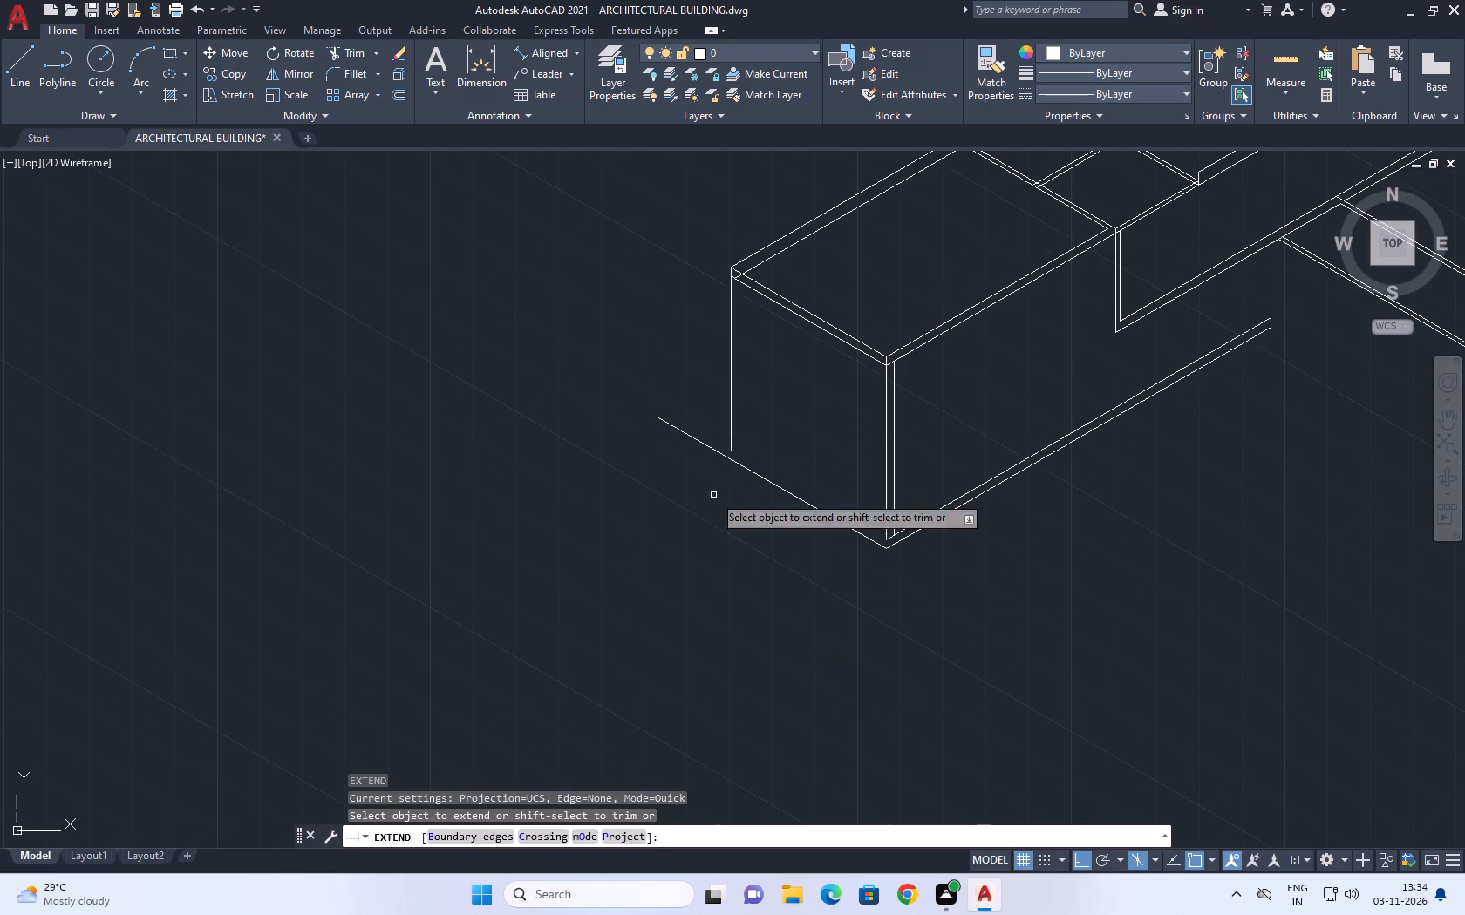
pyautogui.click(693, 385)
pyautogui.click(772, 414)
pyautogui.rightClick(773, 408)
pyautogui.click(812, 435)
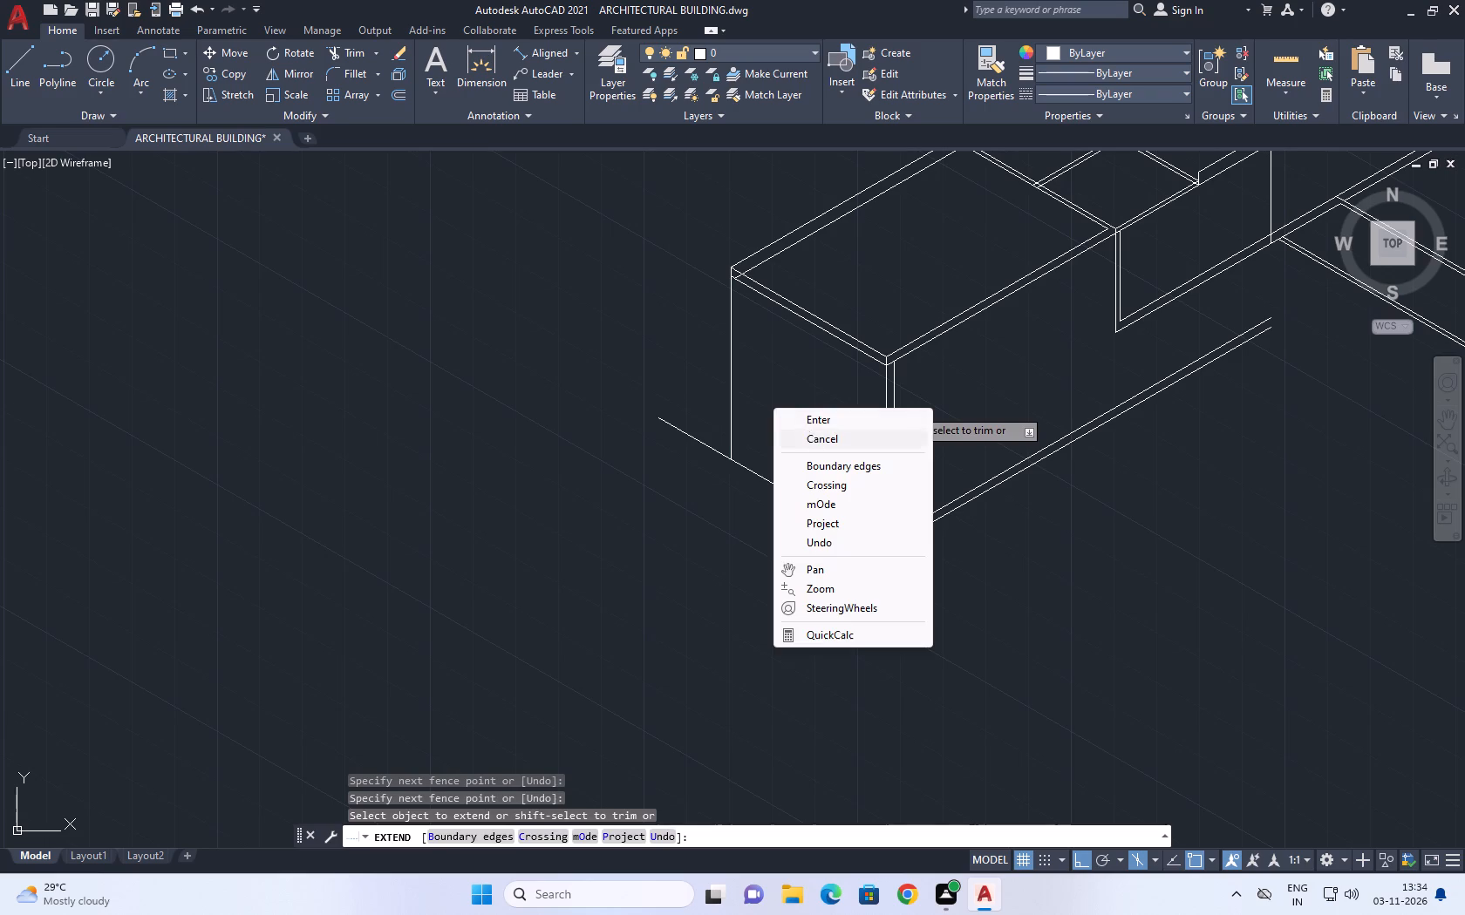
# Trim the part of the 150° base line that projects beyond the left-corner vertical.
pyautogui.click(353, 56)
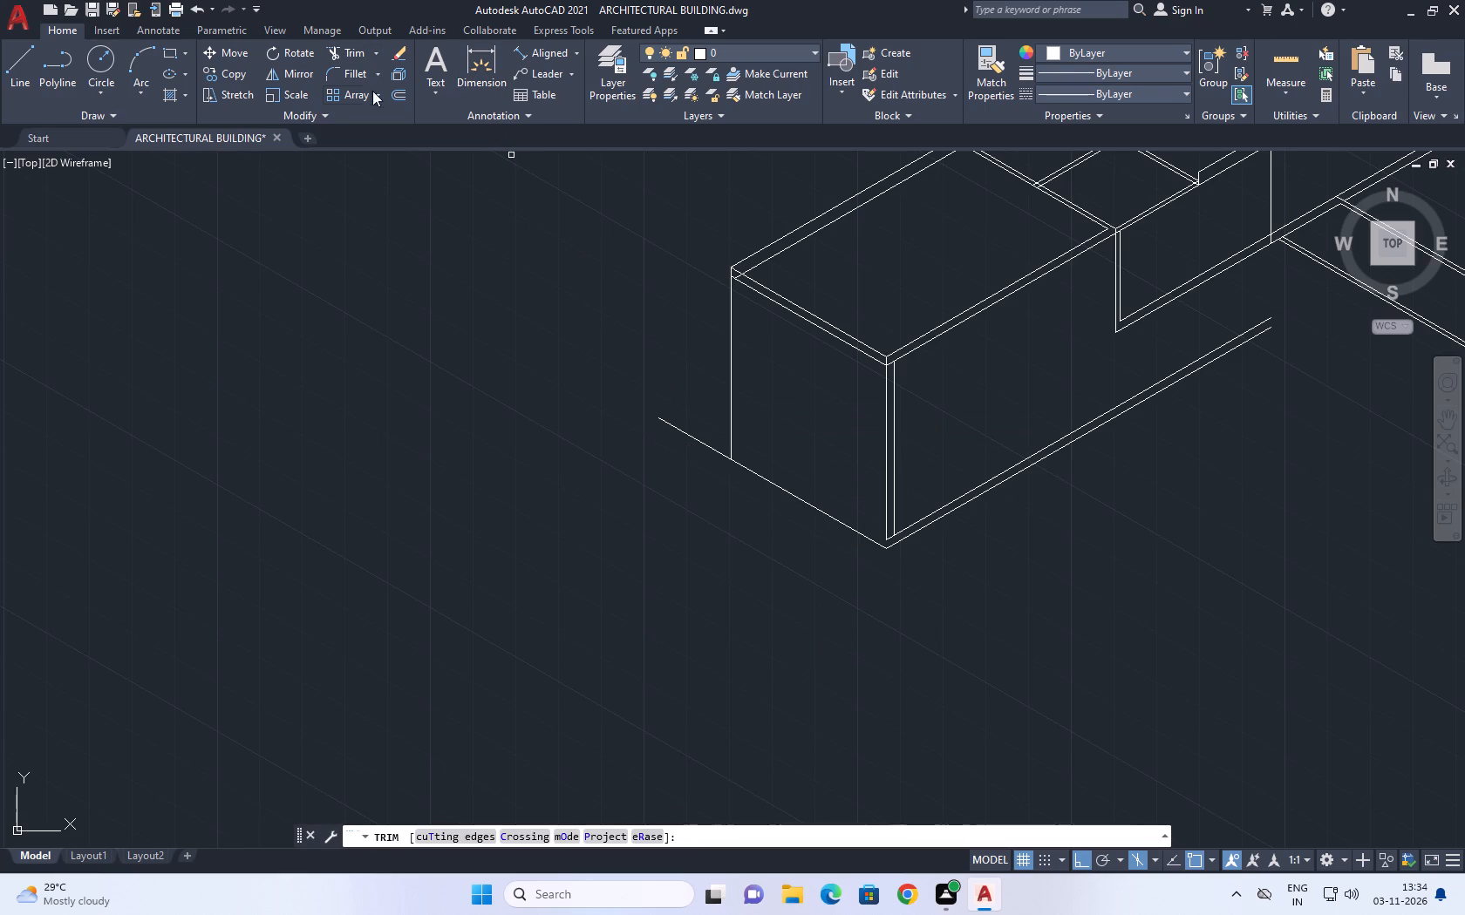
pyautogui.click(678, 429)
pyautogui.rightClick(652, 351)
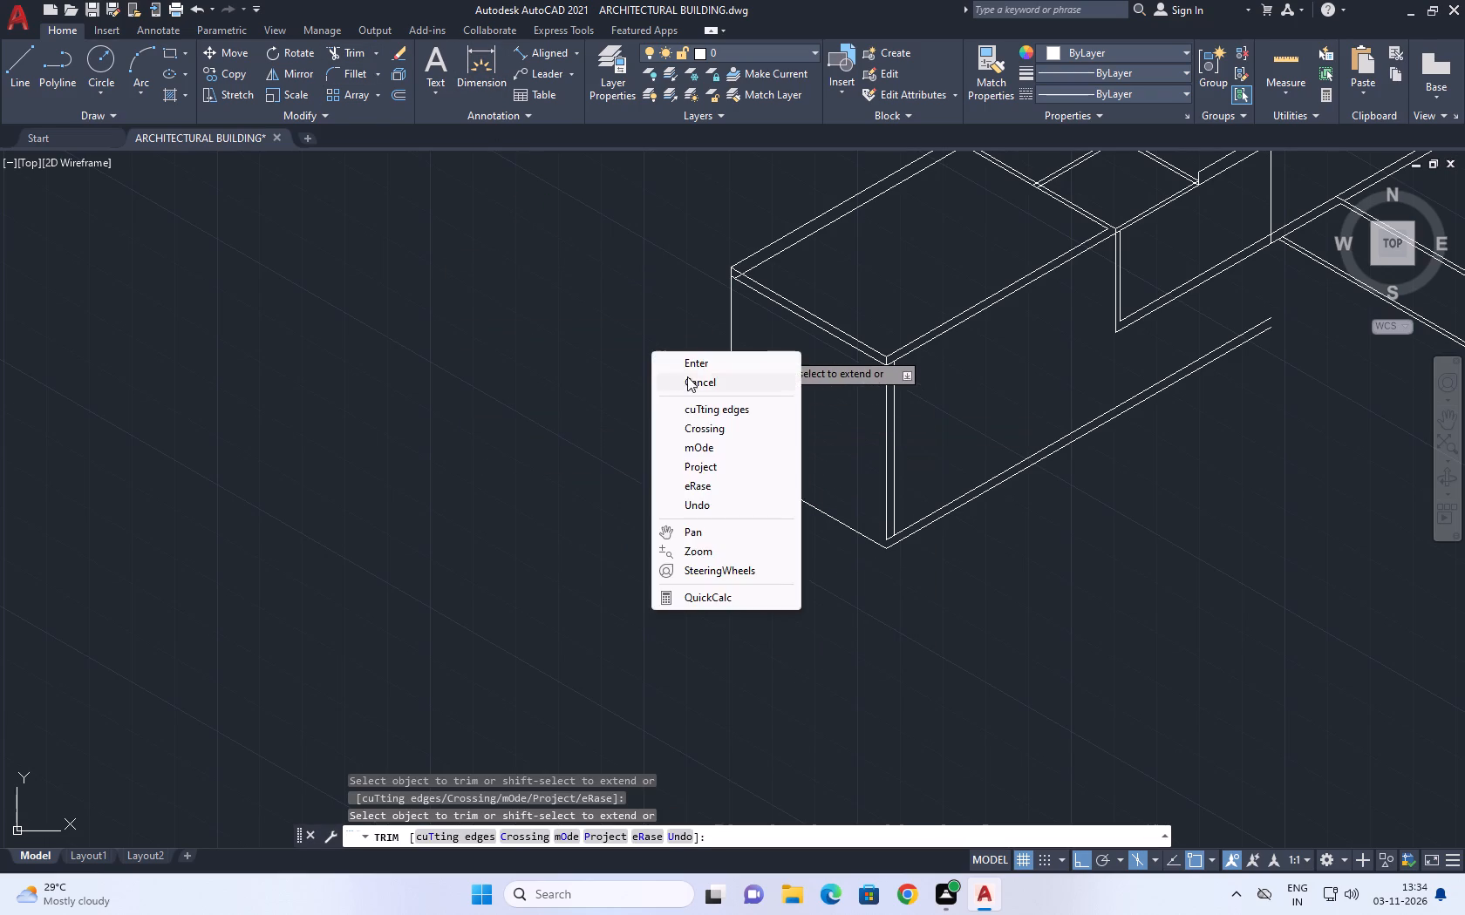
pyautogui.click(688, 376)
# Draw a second 150° line from the upper base line's front-corner end to beyond the left-corner vertical.
pyautogui.click(9, 64)
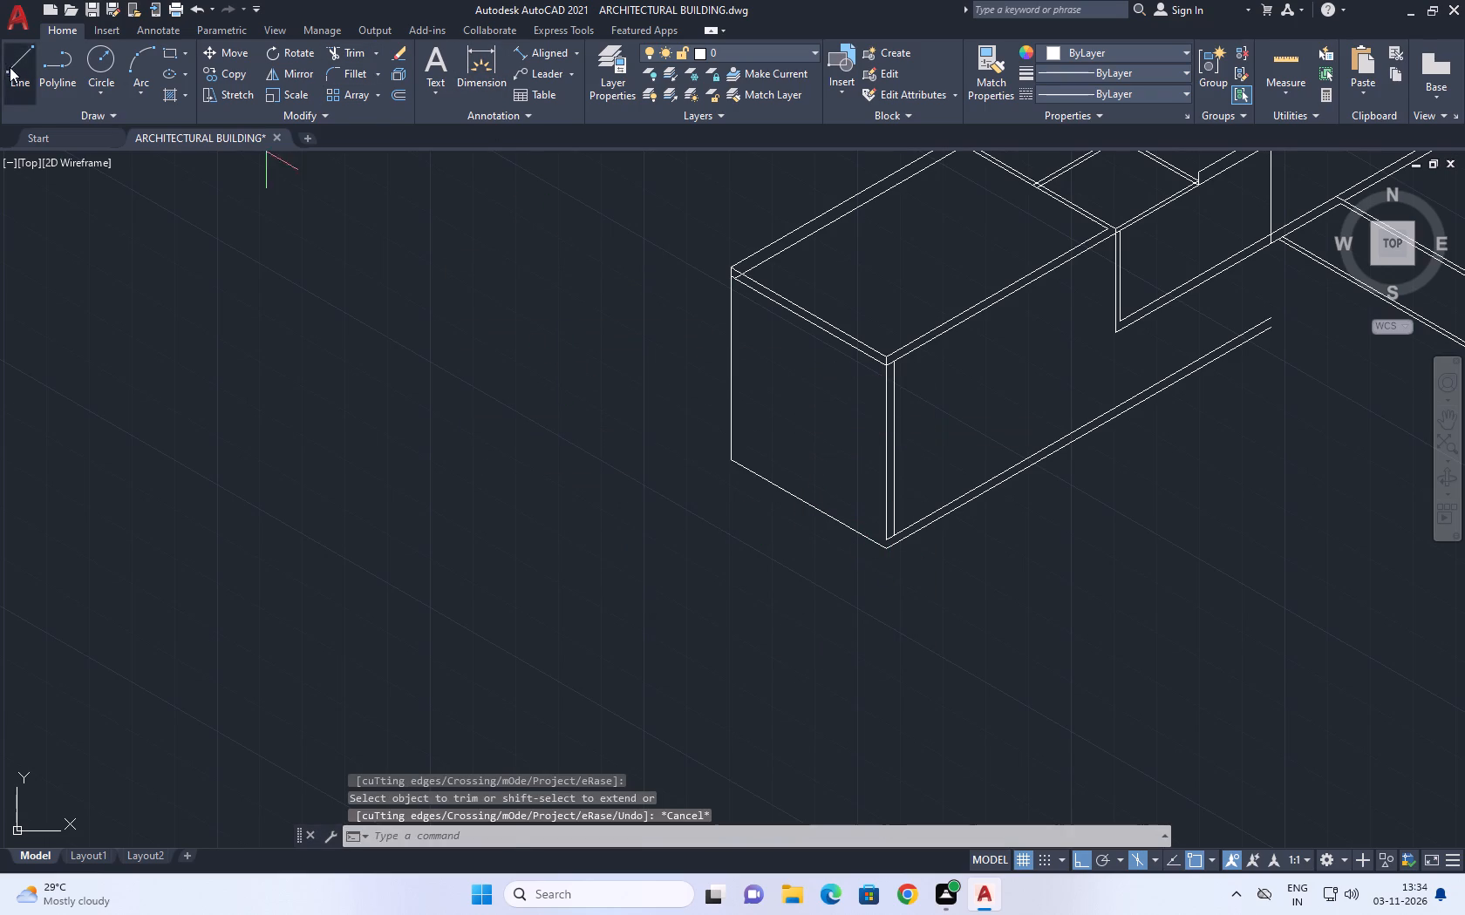
pyautogui.scroll(3, 858, 536)
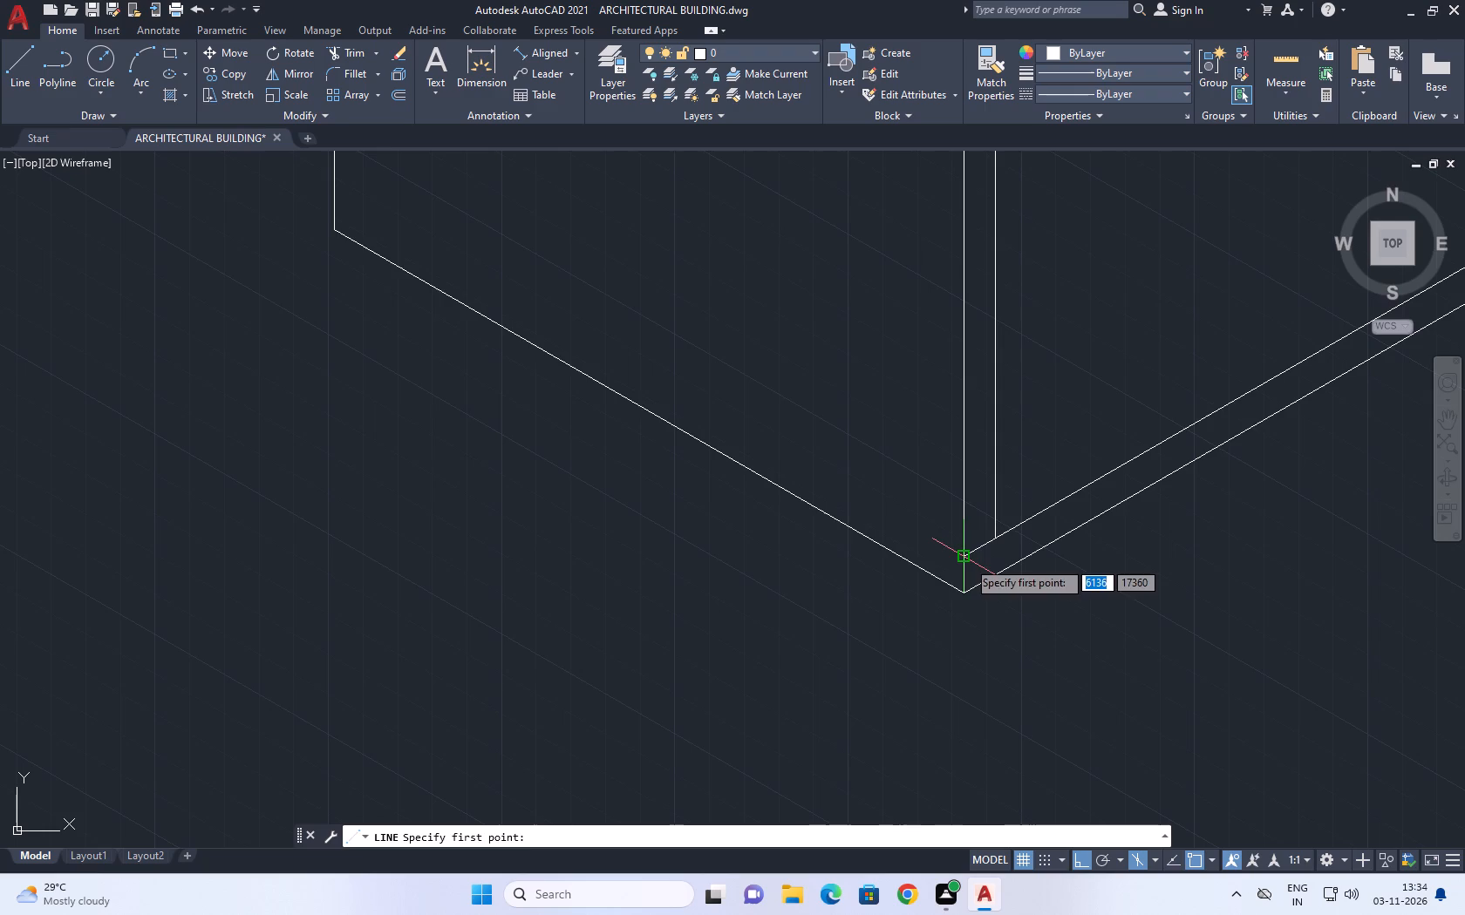
pyautogui.click(967, 560)
pyautogui.scroll(-3, 671, 403)
pyautogui.moveTo(589, 332); pyautogui.dragTo(714, 464, button='middle')
pyautogui.scroll(1, 704, 456)
pyautogui.click(523, 379)
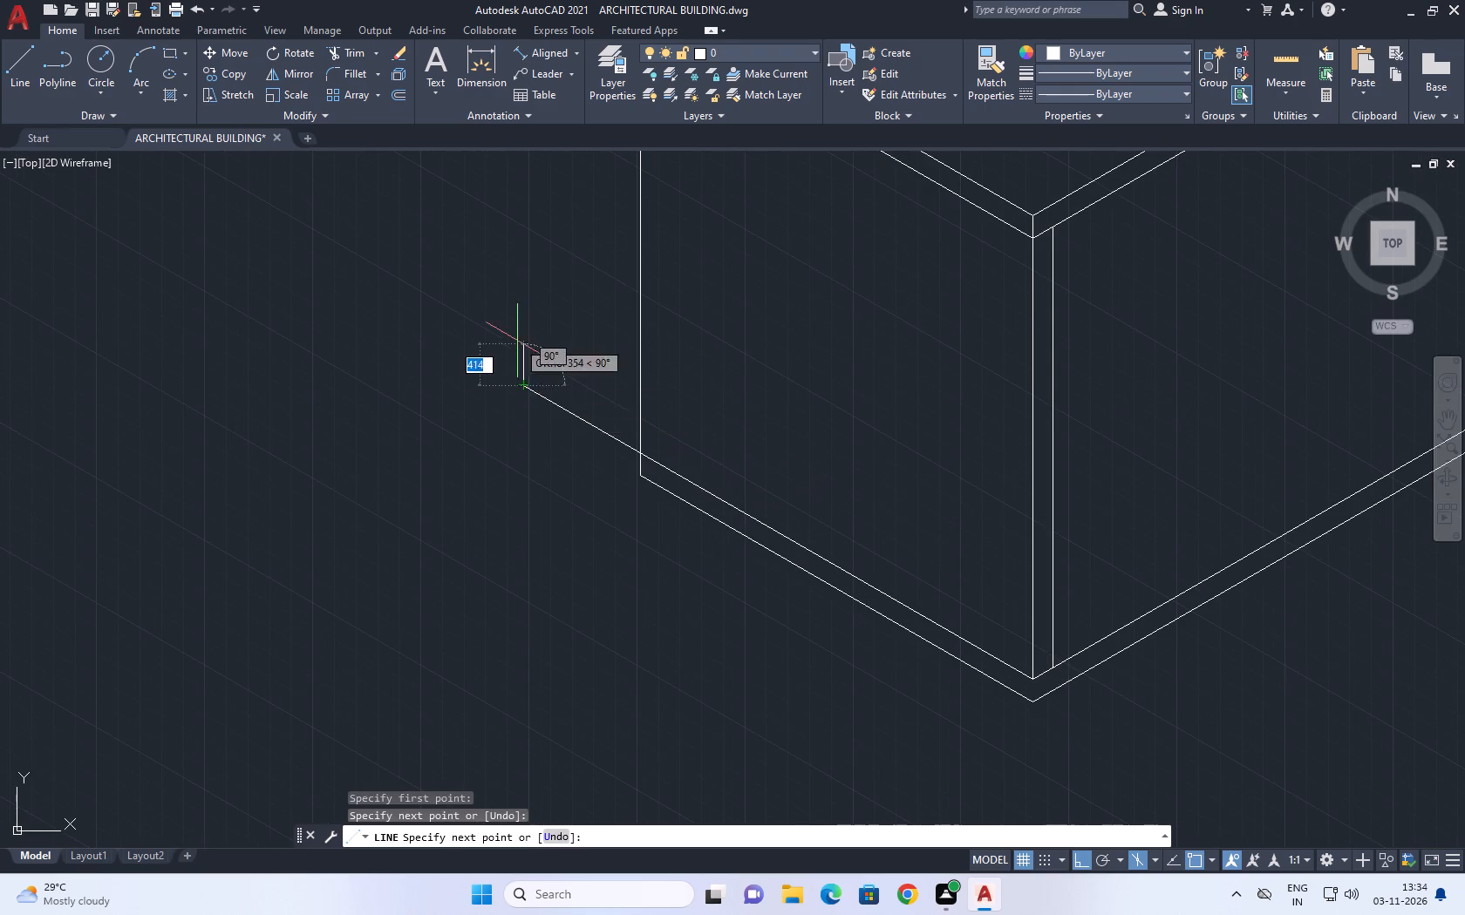
pyautogui.rightClick(517, 335)
pyautogui.click(579, 360)
# Trim the part of the upper 150° base line that projects beyond the left-corner vertical.
pyautogui.click(351, 51)
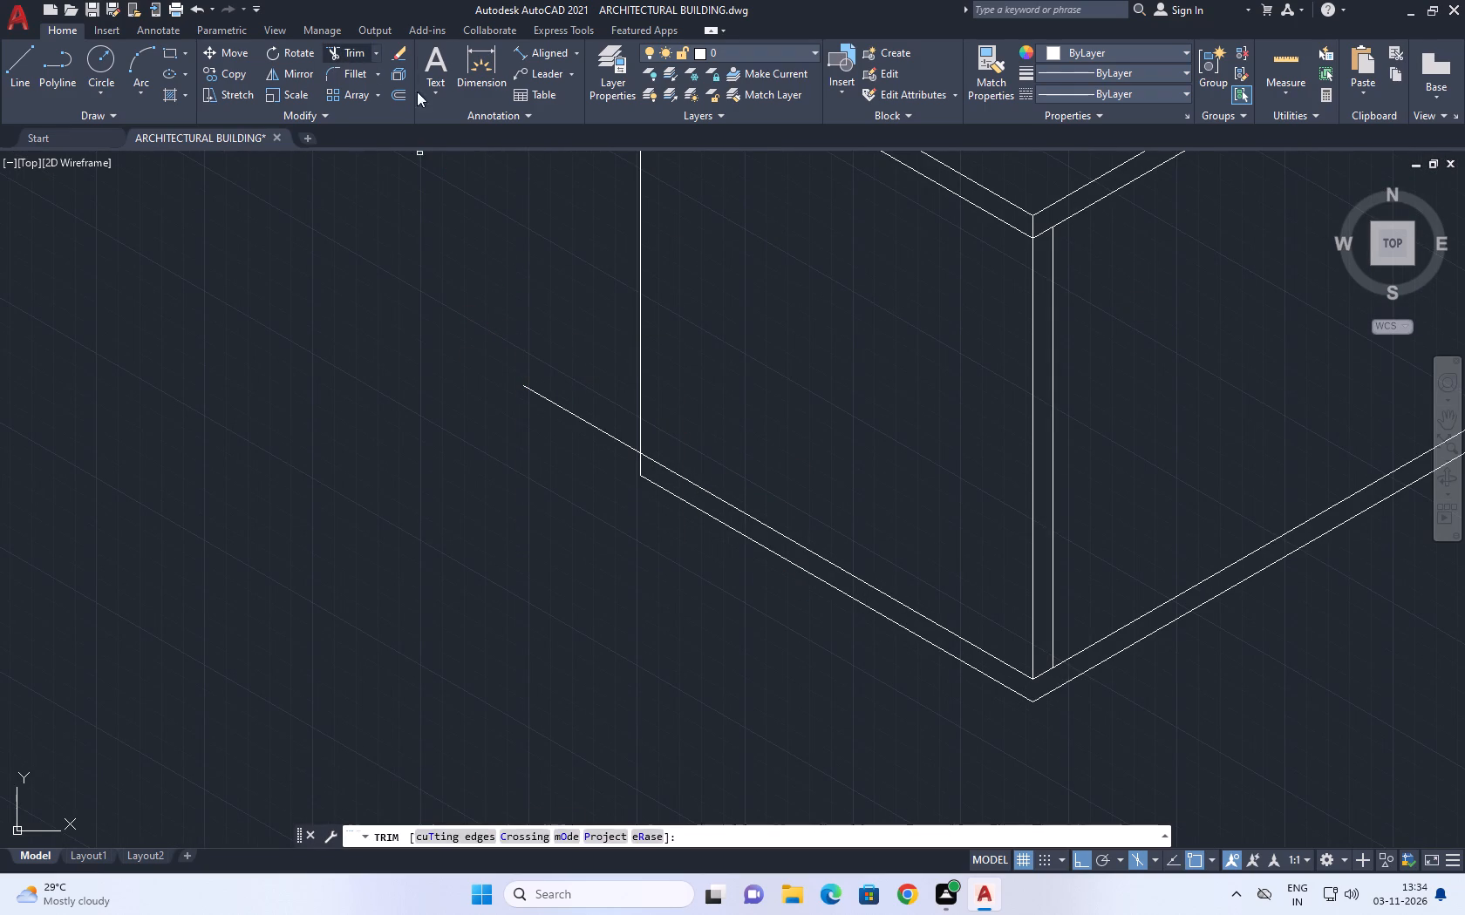
pyautogui.click(573, 352)
pyautogui.click(596, 521)
pyautogui.rightClick(555, 346)
pyautogui.click(603, 382)
# Copy the left-corner vertical from its top end to the inner roof corner beside it.
pyautogui.scroll(-2, 812, 546)
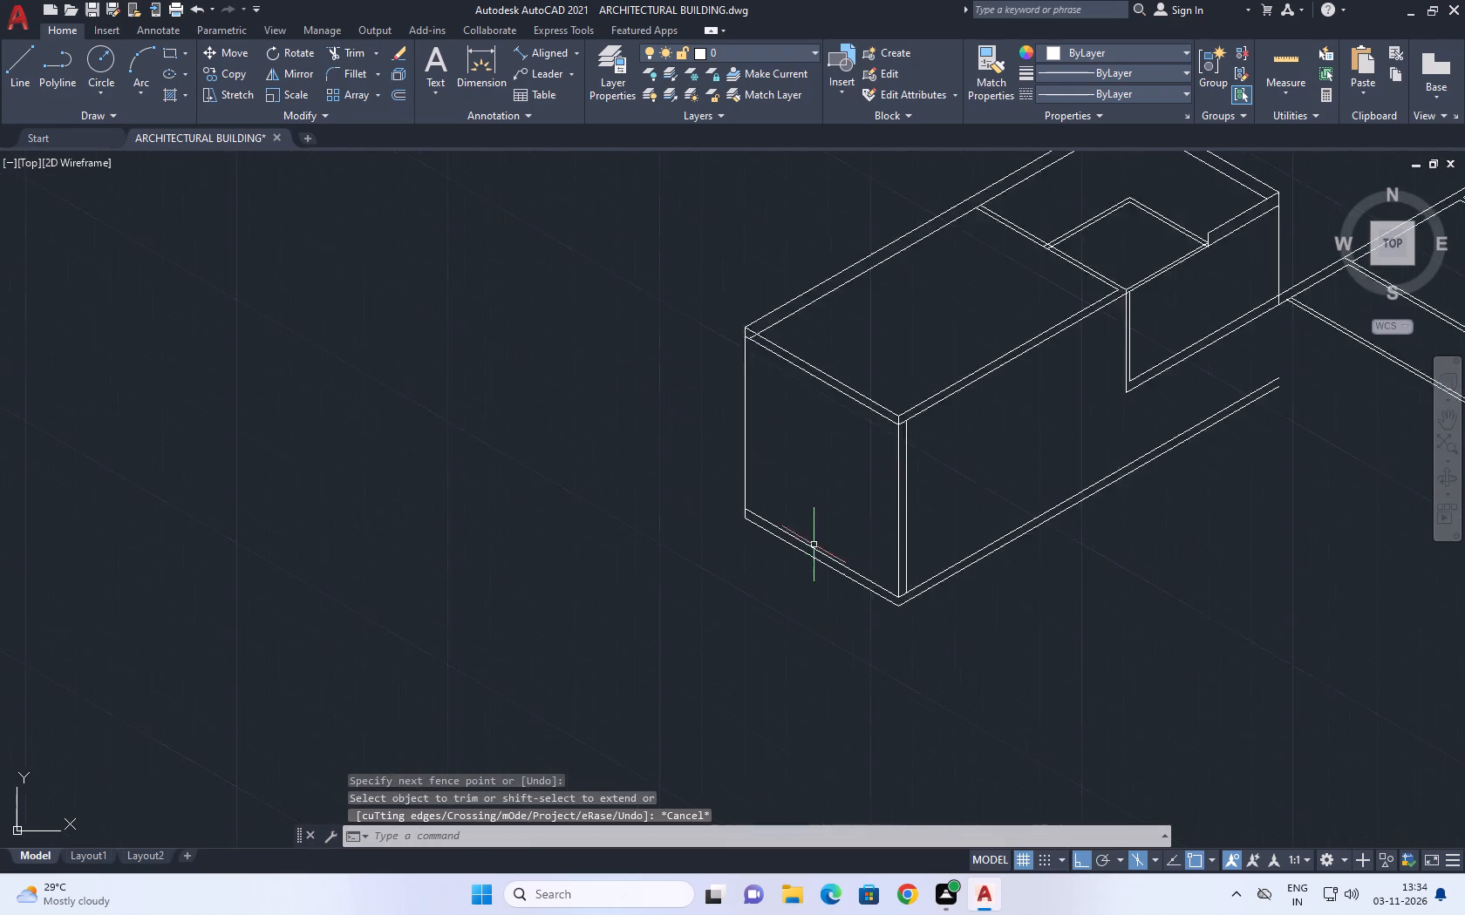
pyautogui.scroll(-1, 814, 545)
pyautogui.moveTo(776, 417); pyautogui.dragTo(808, 466, button='middle')
pyautogui.scroll(1, 801, 476)
pyautogui.click(813, 508)
pyautogui.click(792, 491)
pyautogui.moveTo(731, 417); pyautogui.dragTo(732, 426, button='middle')
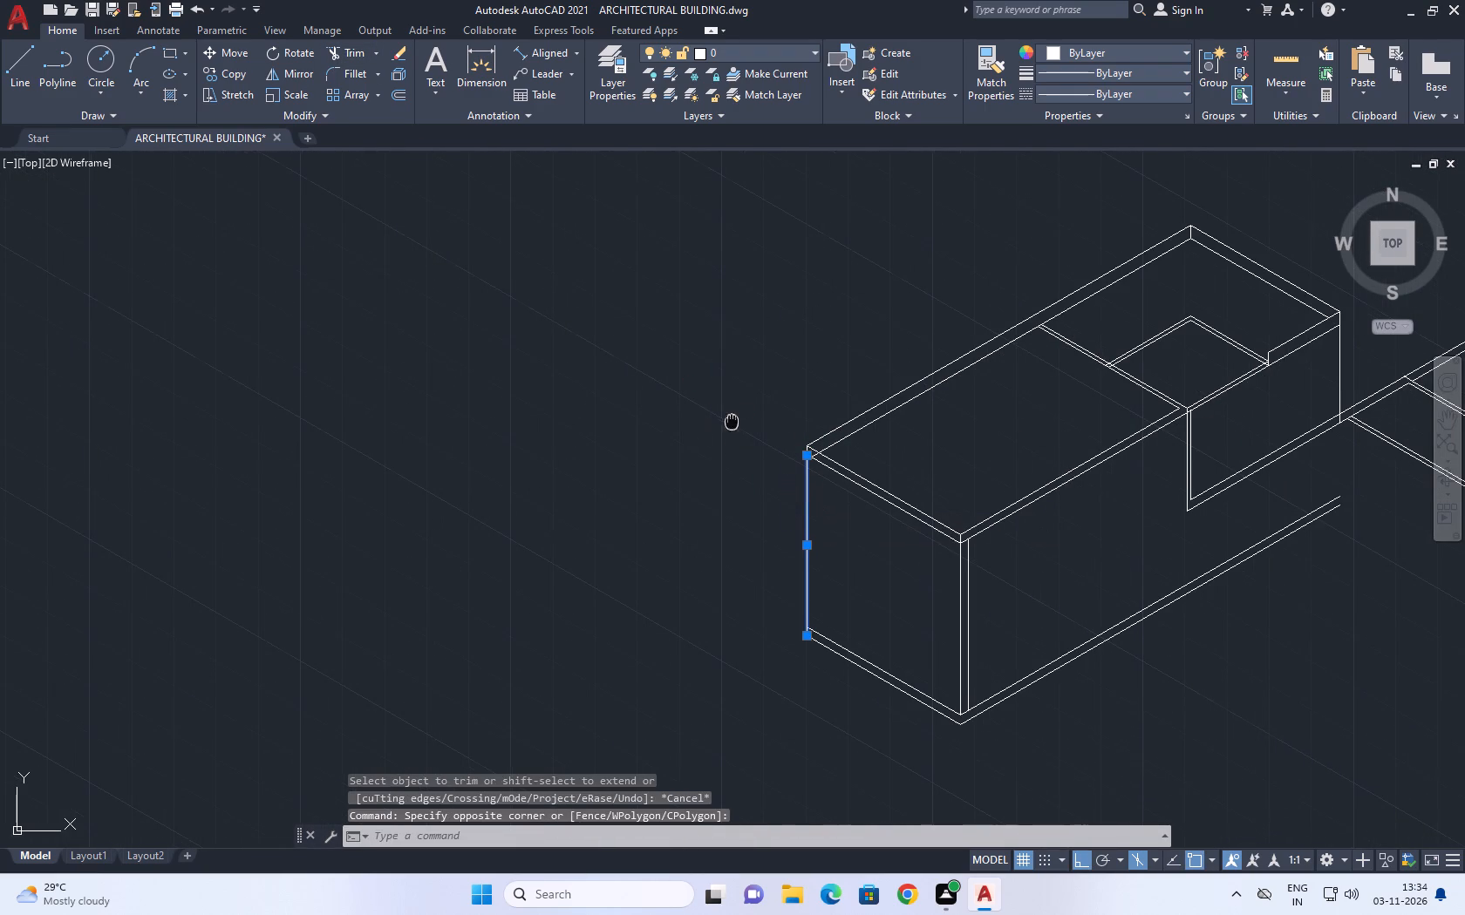
pyautogui.moveTo(732, 426); pyautogui.dragTo(733, 442, button='middle')
pyautogui.click(235, 76)
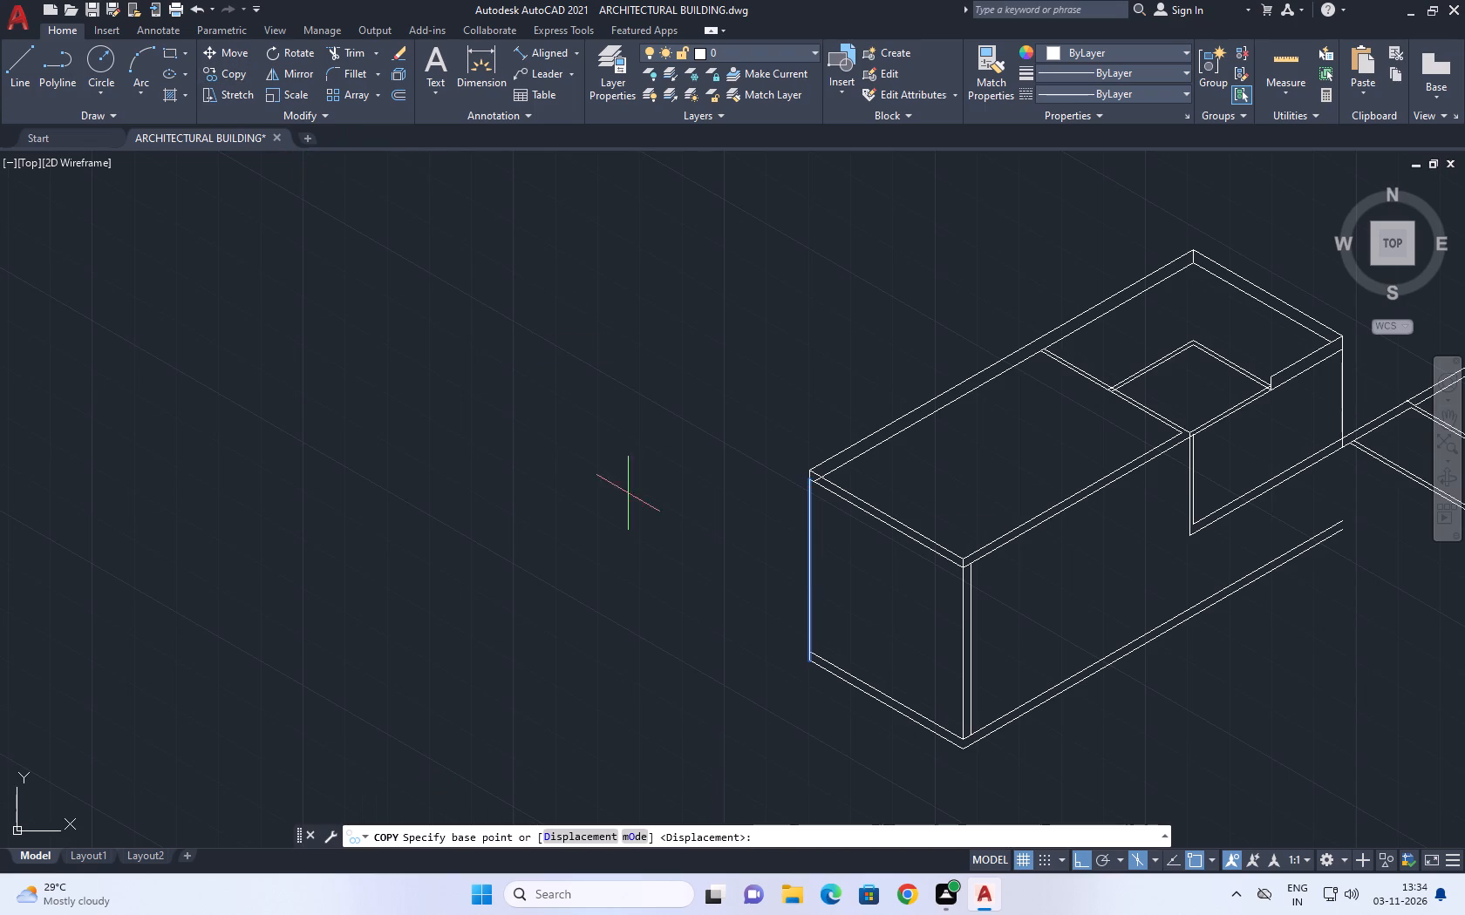
pyautogui.scroll(3, 789, 484)
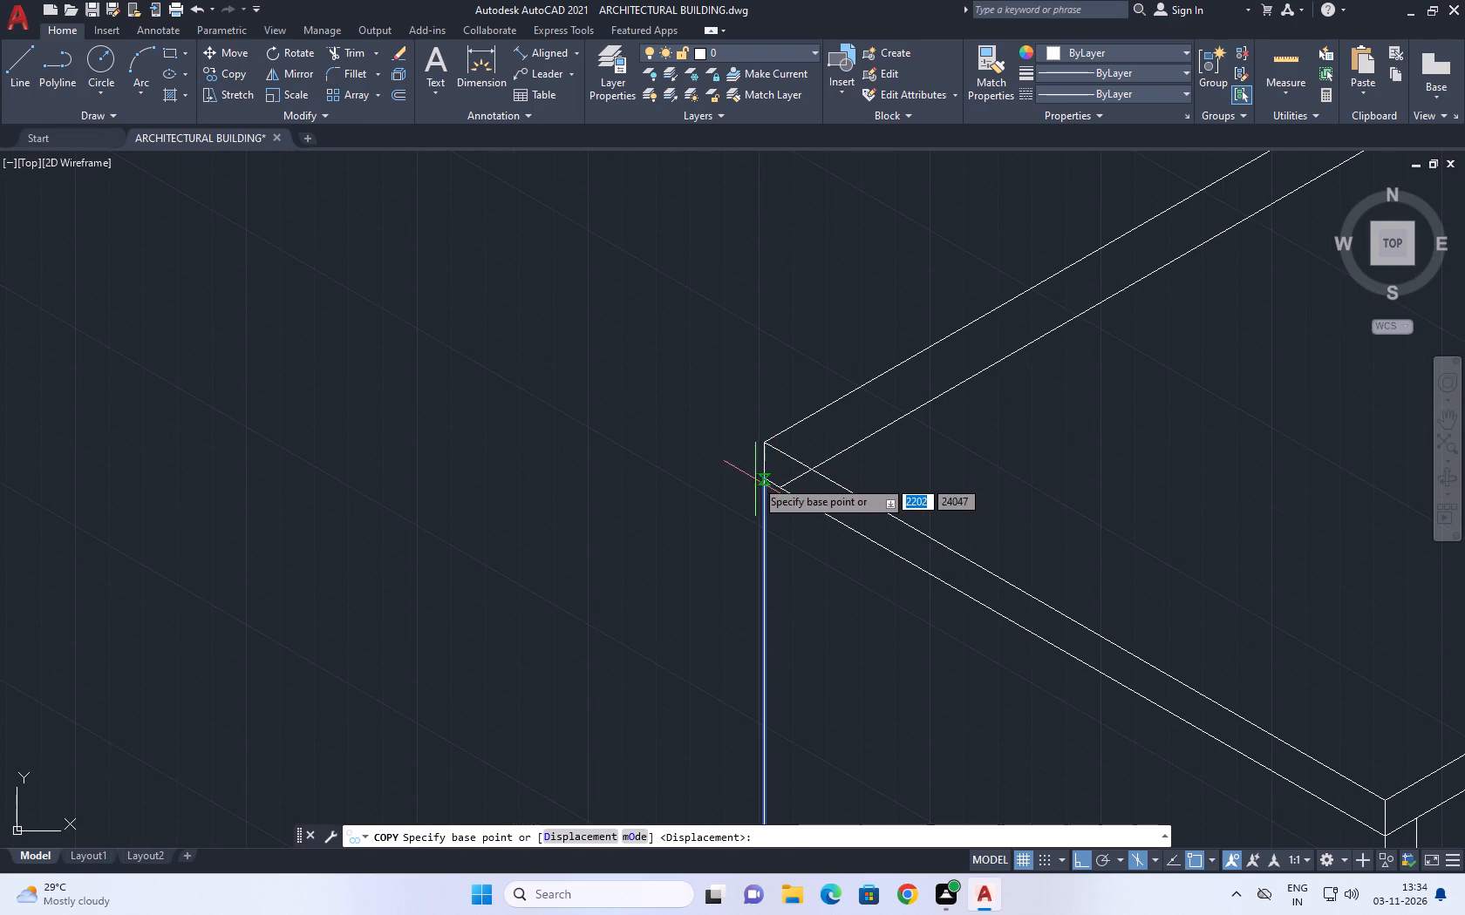
pyautogui.click(762, 476)
pyautogui.click(812, 465)
pyautogui.rightClick(677, 323)
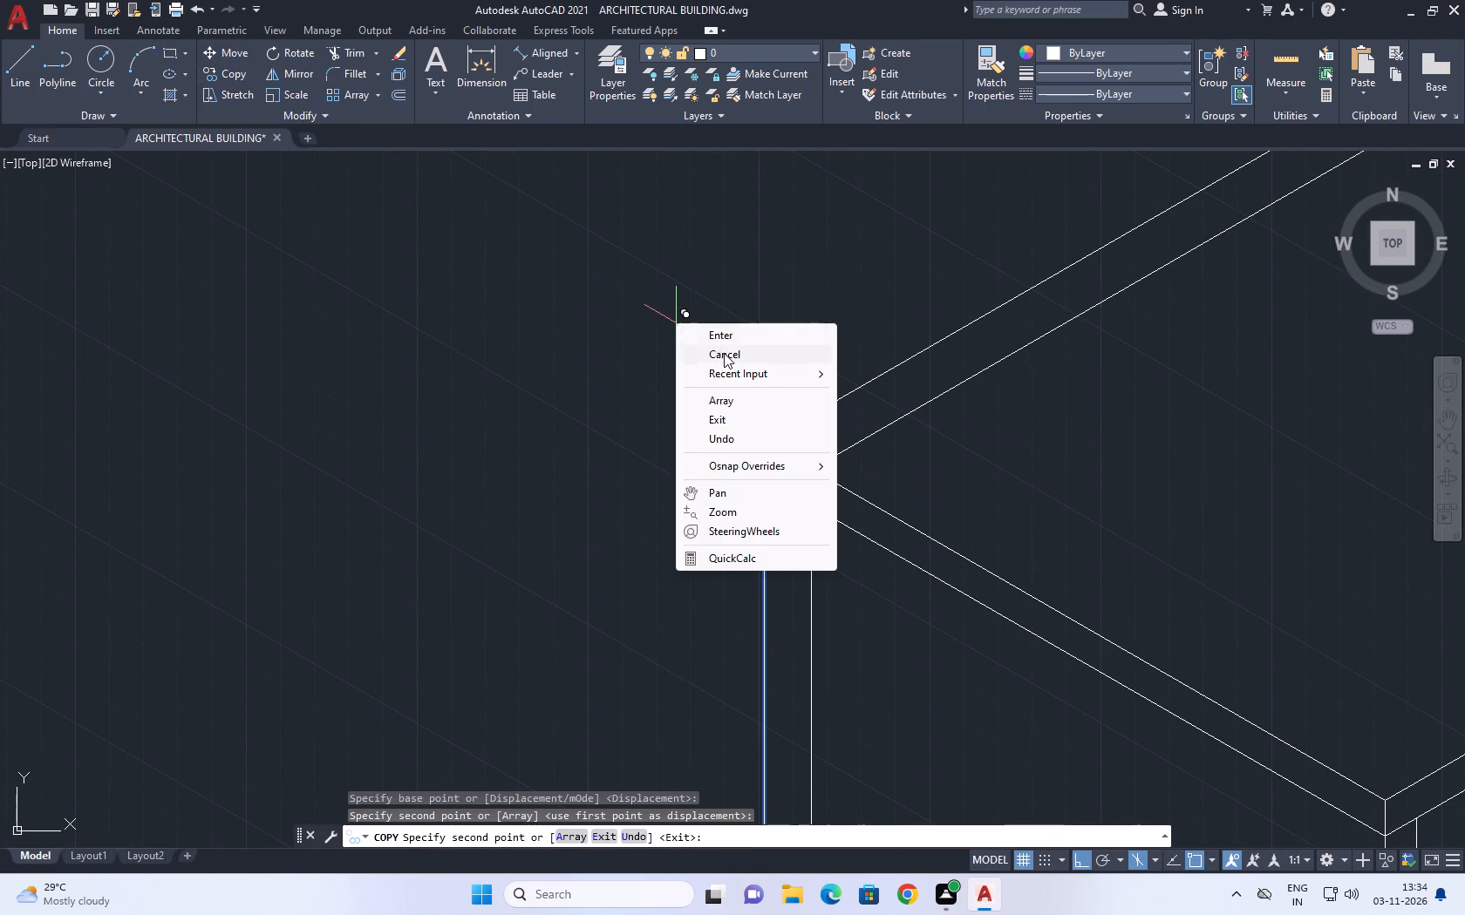
pyautogui.click(724, 353)
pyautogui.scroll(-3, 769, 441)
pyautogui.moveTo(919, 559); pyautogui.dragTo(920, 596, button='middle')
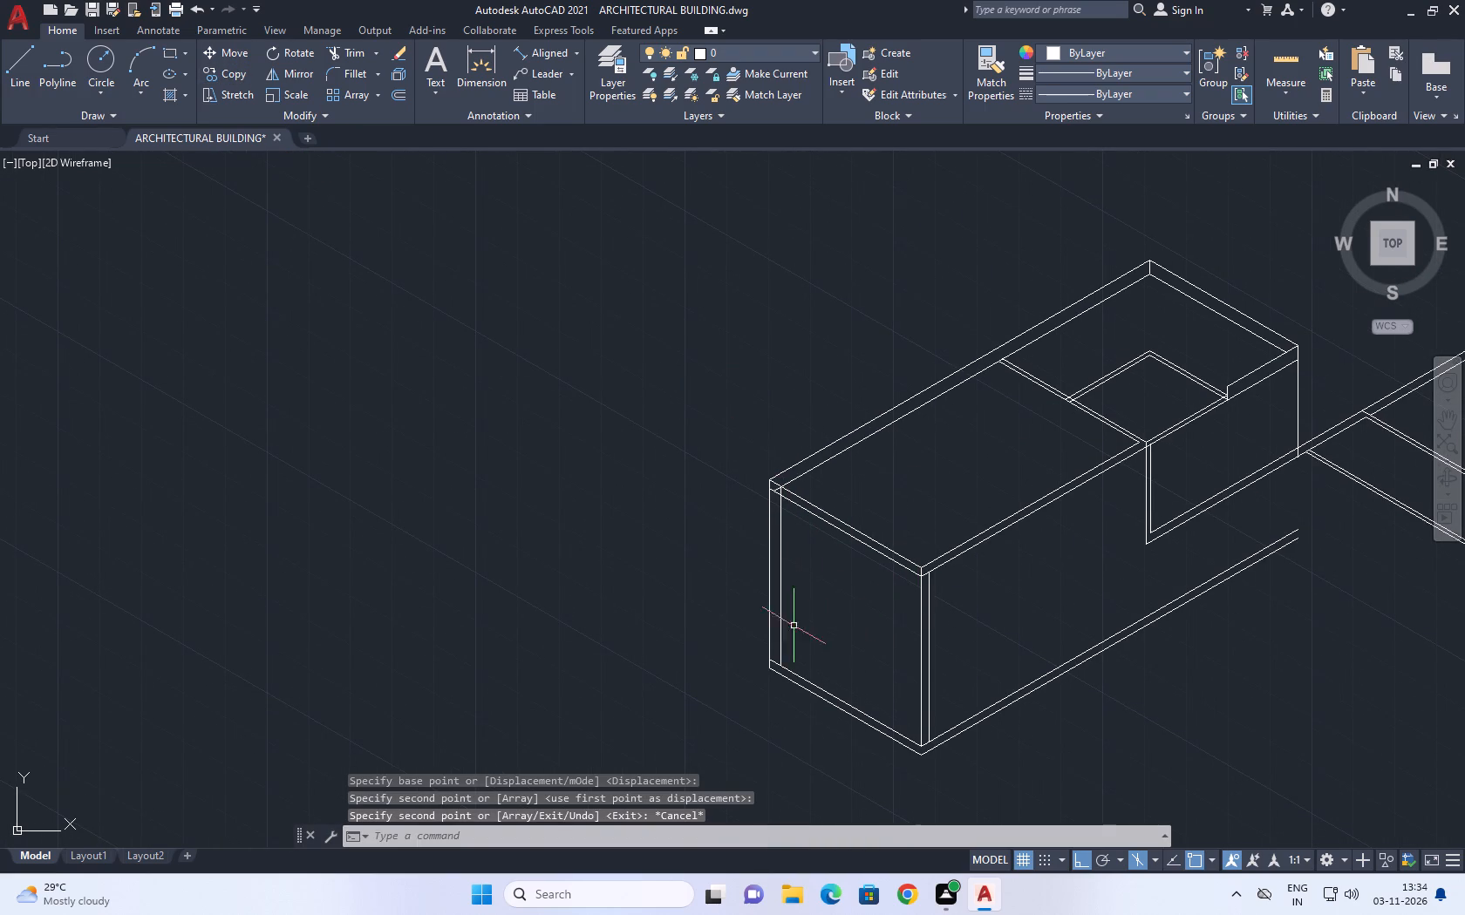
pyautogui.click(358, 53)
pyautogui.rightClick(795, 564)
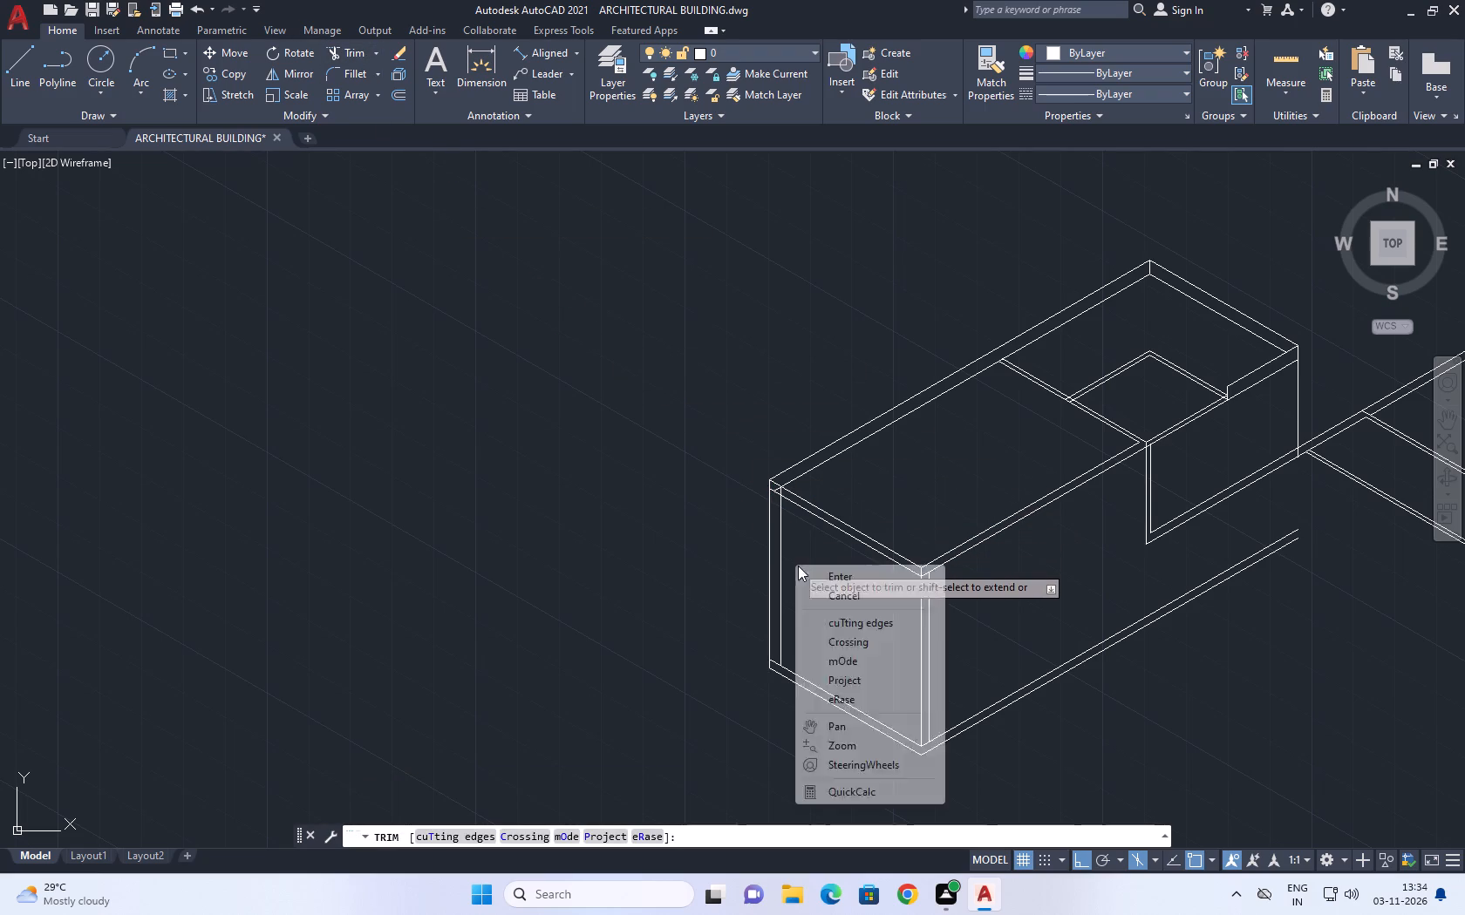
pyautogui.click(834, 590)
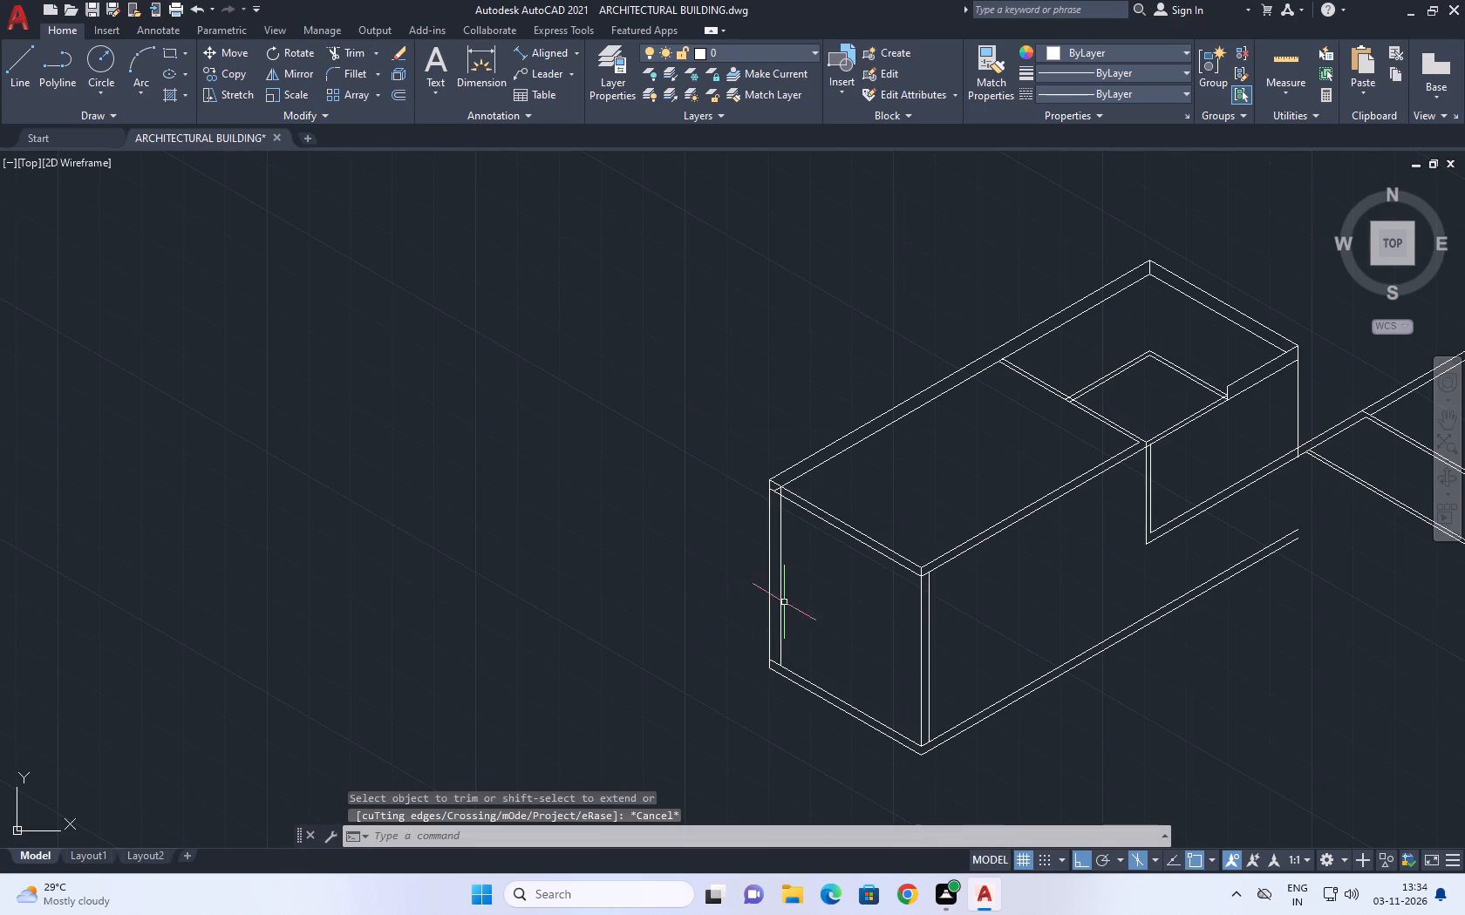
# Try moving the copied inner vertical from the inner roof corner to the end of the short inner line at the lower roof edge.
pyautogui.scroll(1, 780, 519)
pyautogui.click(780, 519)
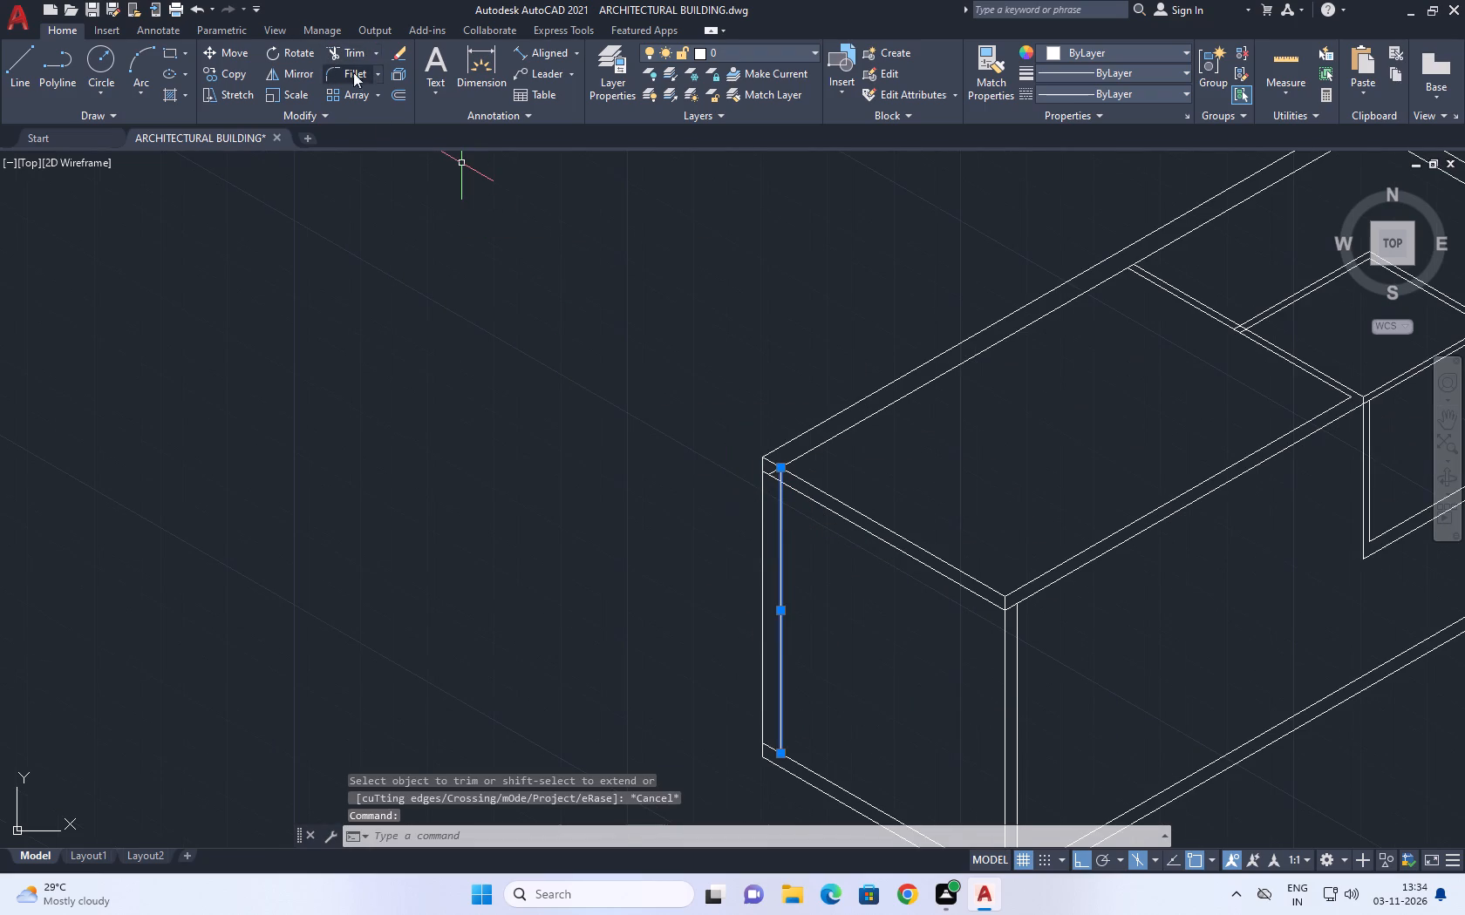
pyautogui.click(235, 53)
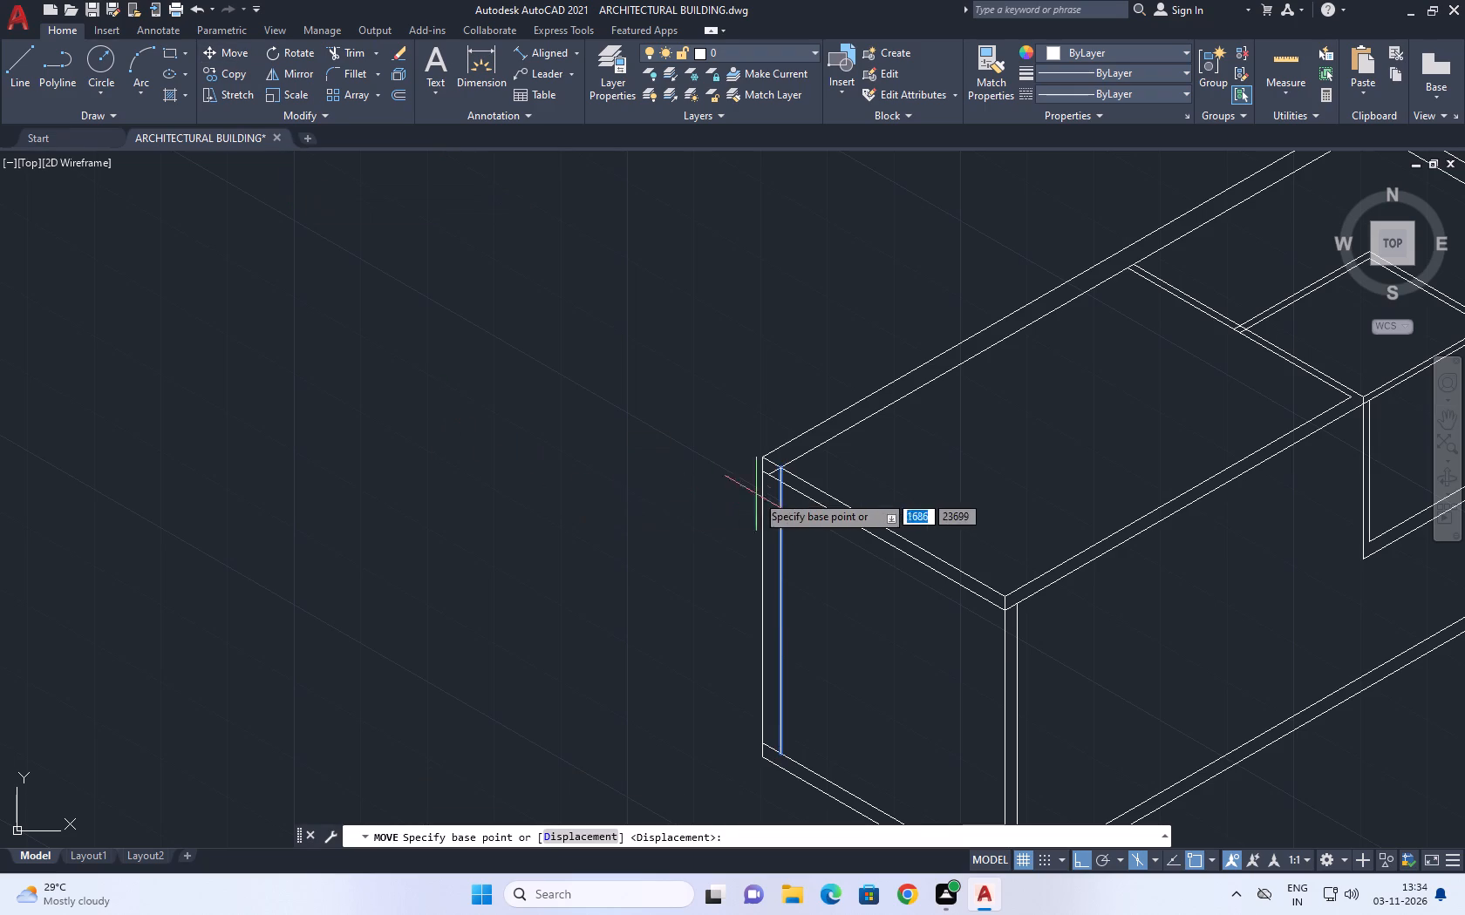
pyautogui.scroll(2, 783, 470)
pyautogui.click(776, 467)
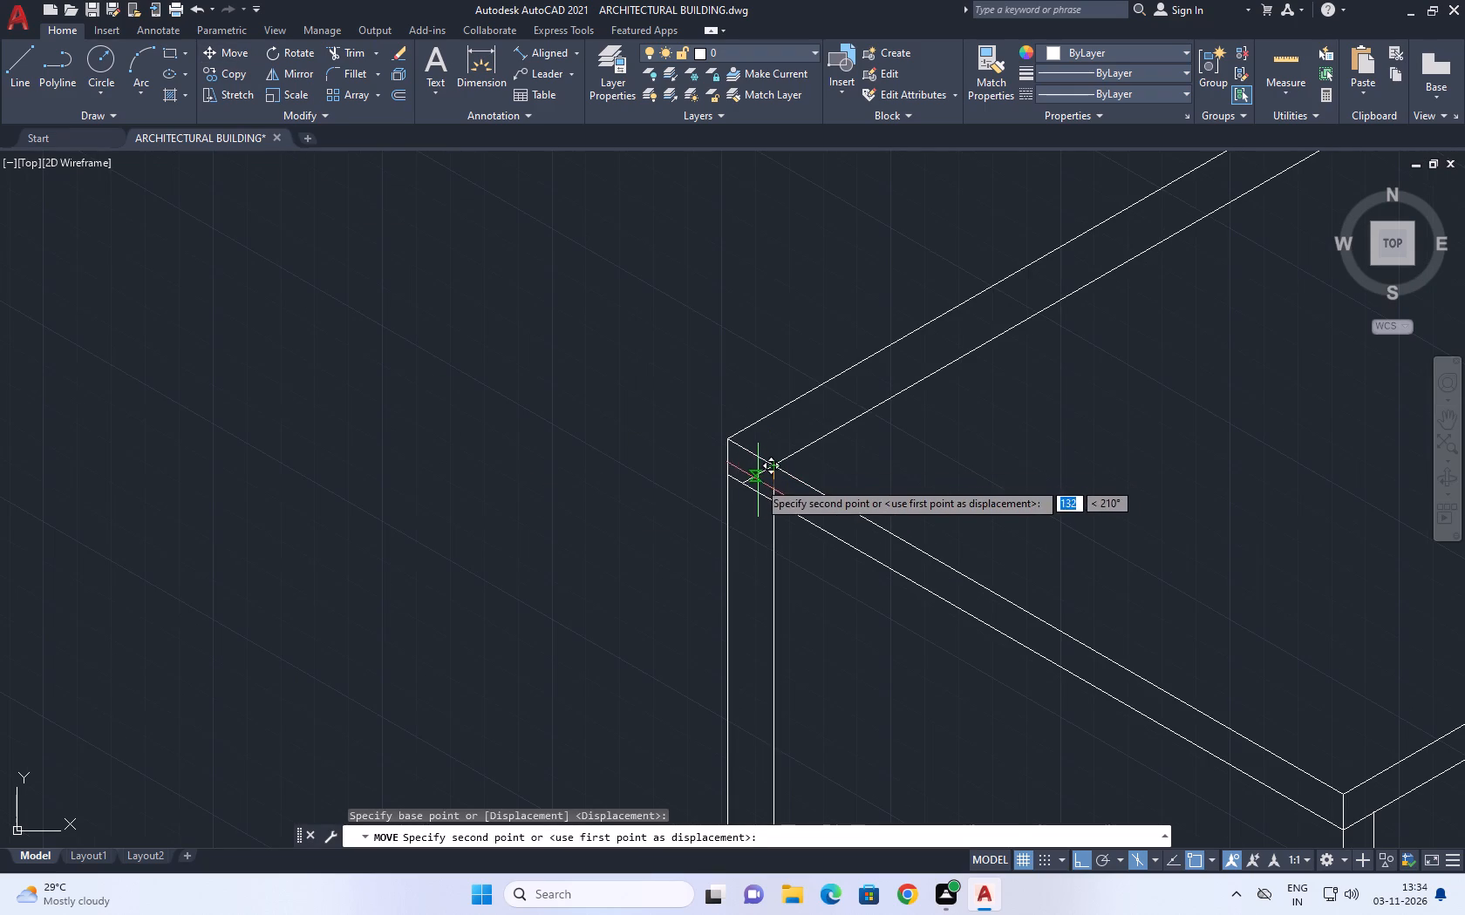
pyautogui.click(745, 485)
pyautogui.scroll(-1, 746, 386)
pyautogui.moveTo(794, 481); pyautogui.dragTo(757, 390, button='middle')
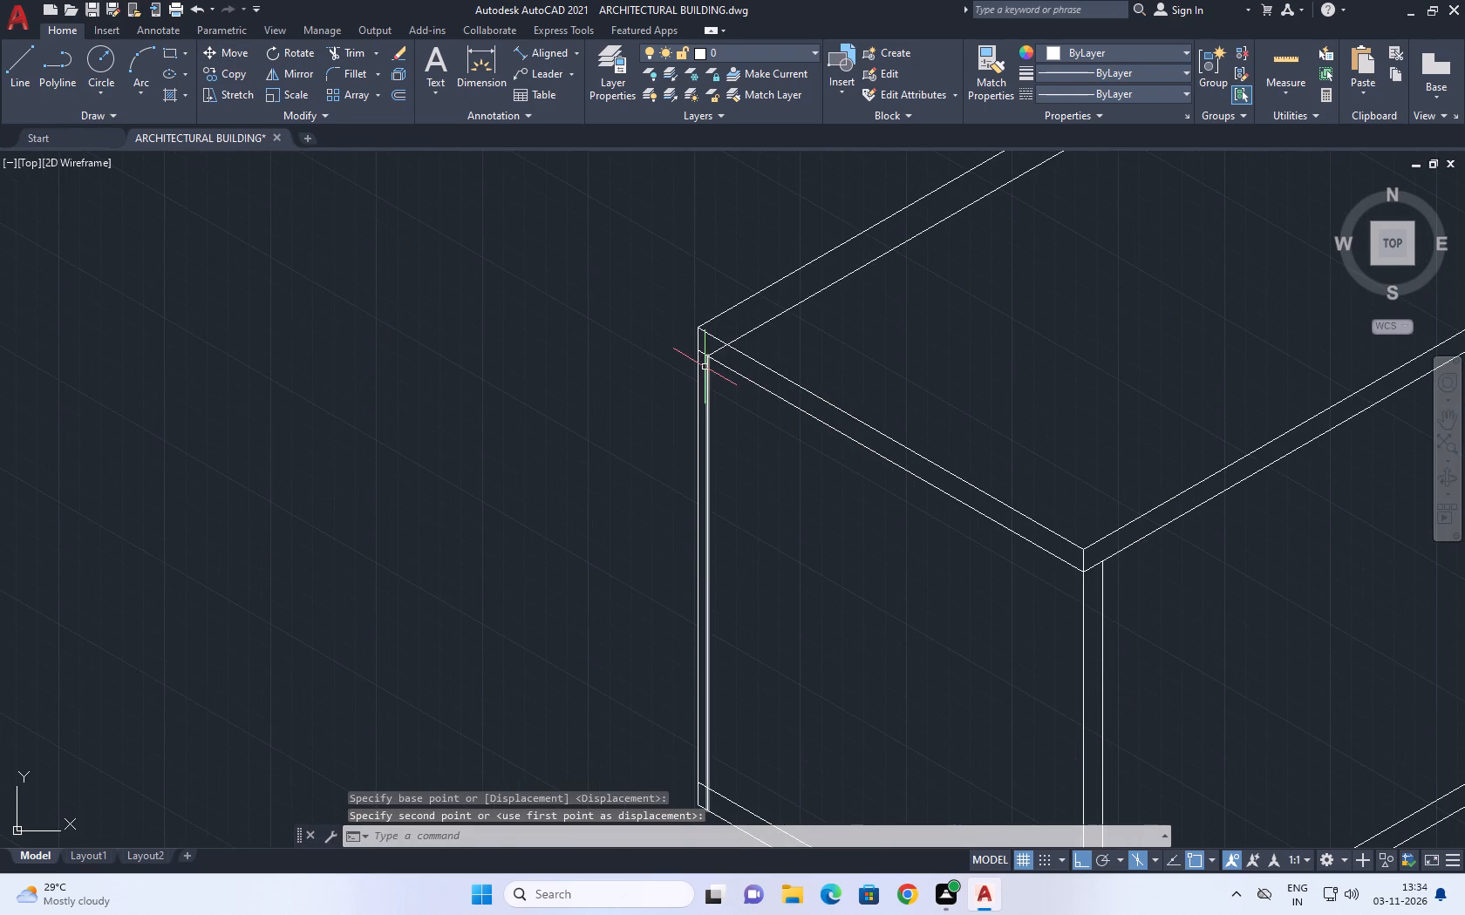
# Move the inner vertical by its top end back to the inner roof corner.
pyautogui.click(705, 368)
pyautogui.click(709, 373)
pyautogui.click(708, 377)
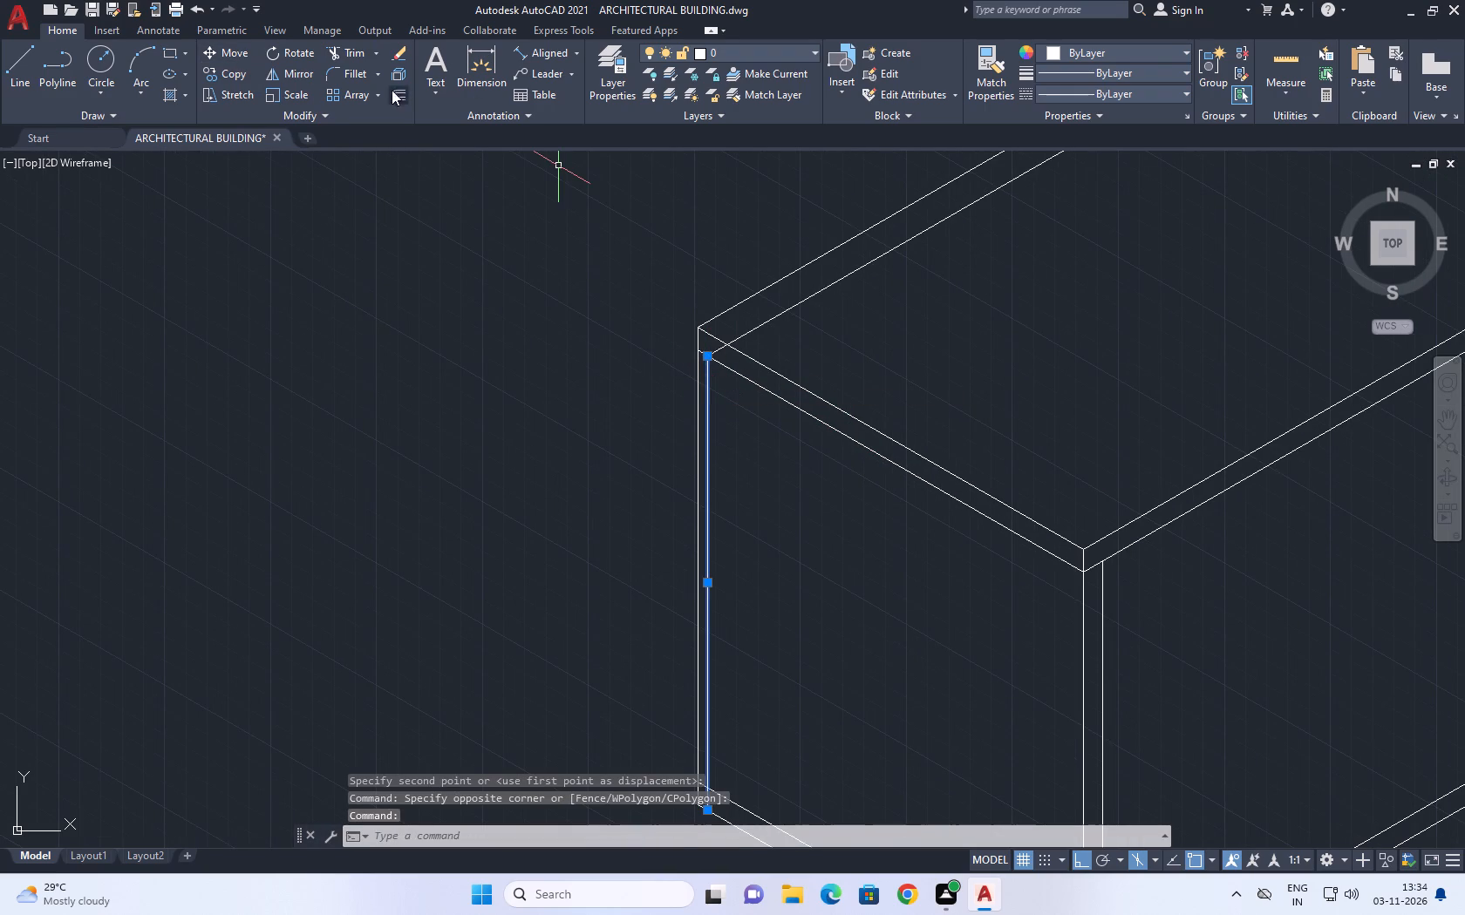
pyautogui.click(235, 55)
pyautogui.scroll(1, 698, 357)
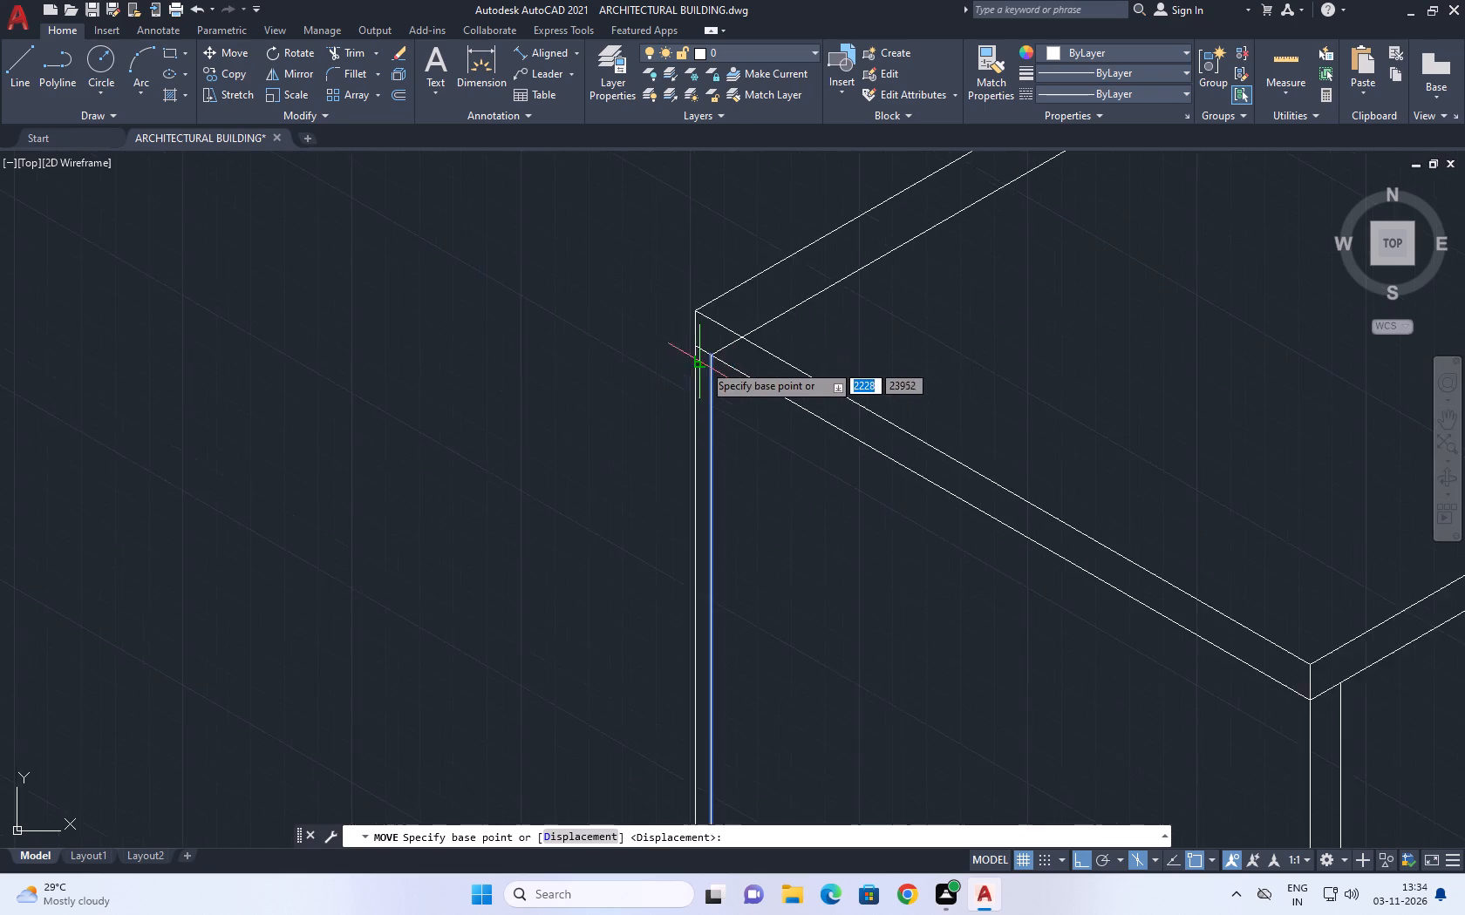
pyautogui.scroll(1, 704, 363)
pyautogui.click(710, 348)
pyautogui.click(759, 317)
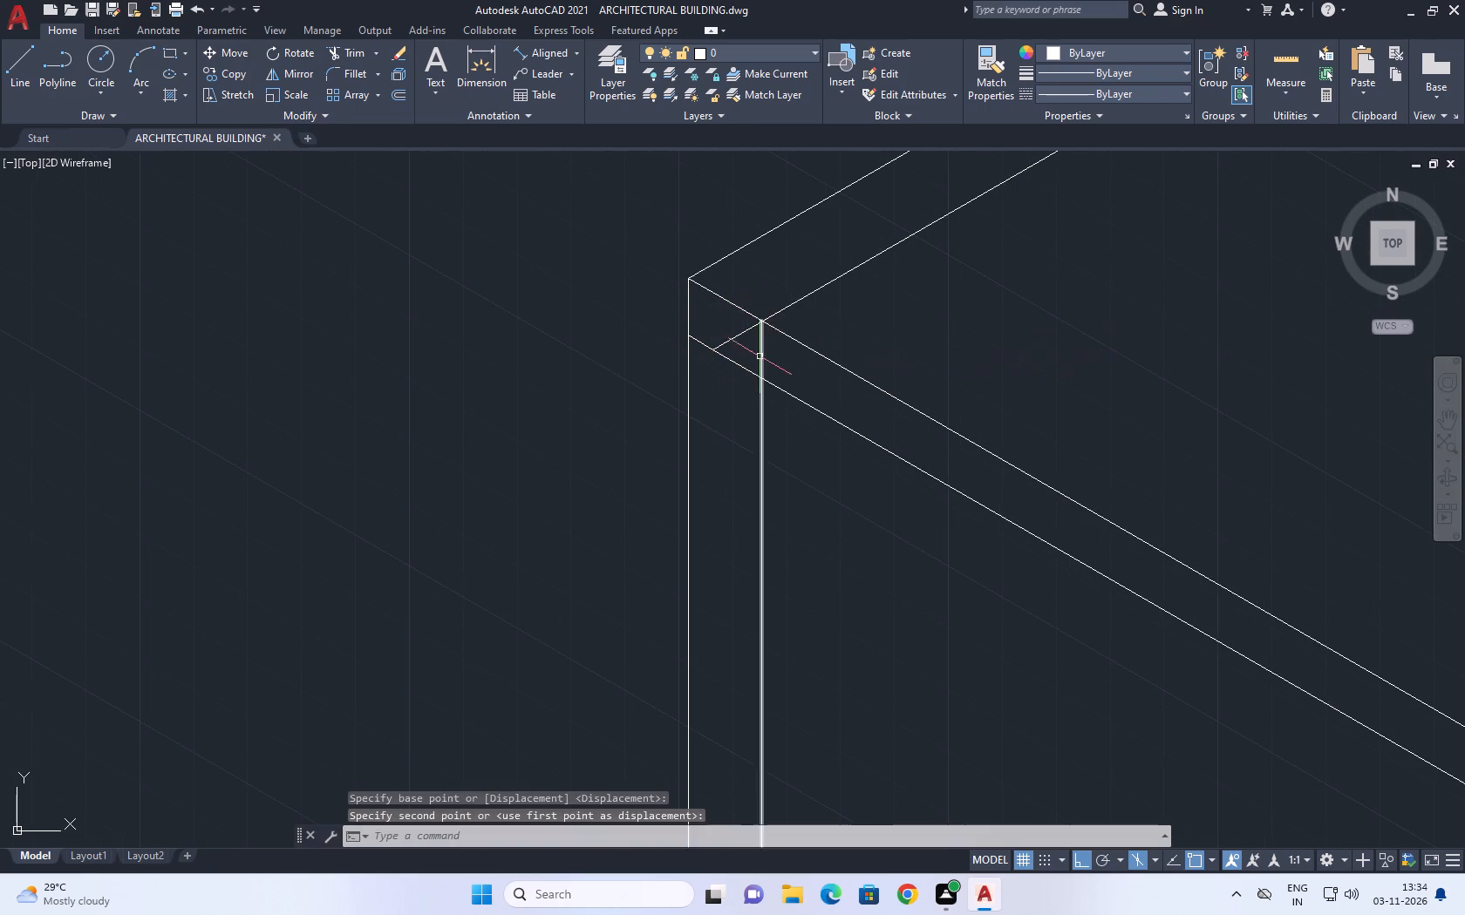
# Trim the short edge pieces between the left-corner vertical and the inner vertical just below the roof corner.
pyautogui.scroll(-2, 758, 361)
pyautogui.moveTo(807, 380); pyautogui.dragTo(729, 306, button='middle')
pyautogui.moveTo(648, 241); pyautogui.dragTo(651, 253, button='middle')
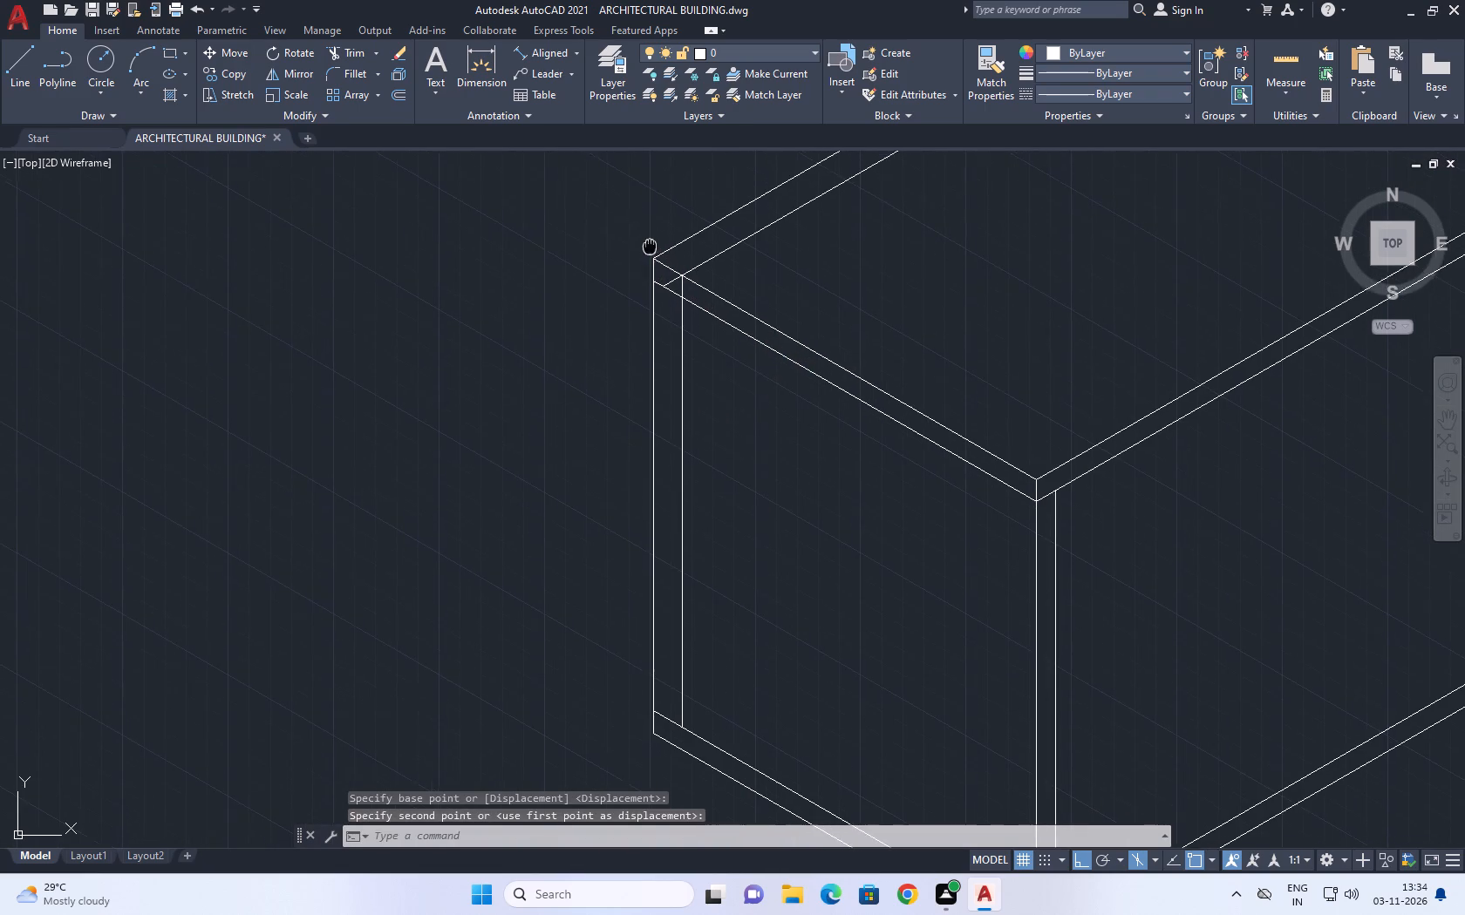
pyautogui.moveTo(651, 253); pyautogui.dragTo(656, 282, button='middle')
pyautogui.click(353, 51)
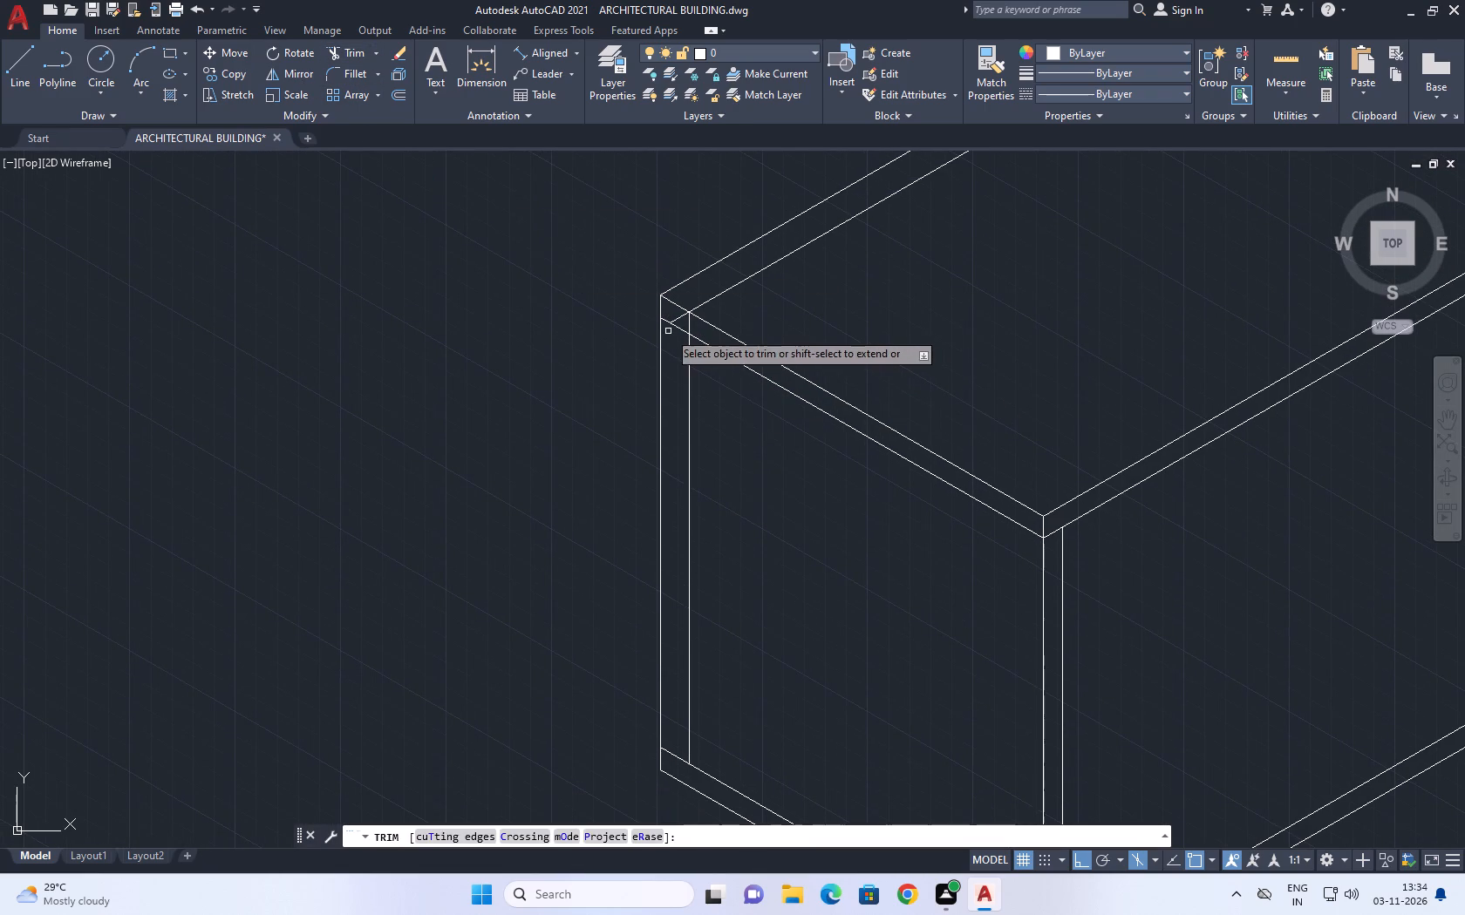
pyautogui.scroll(2, 668, 328)
pyautogui.click(673, 319)
pyautogui.click(680, 306)
pyautogui.click(670, 315)
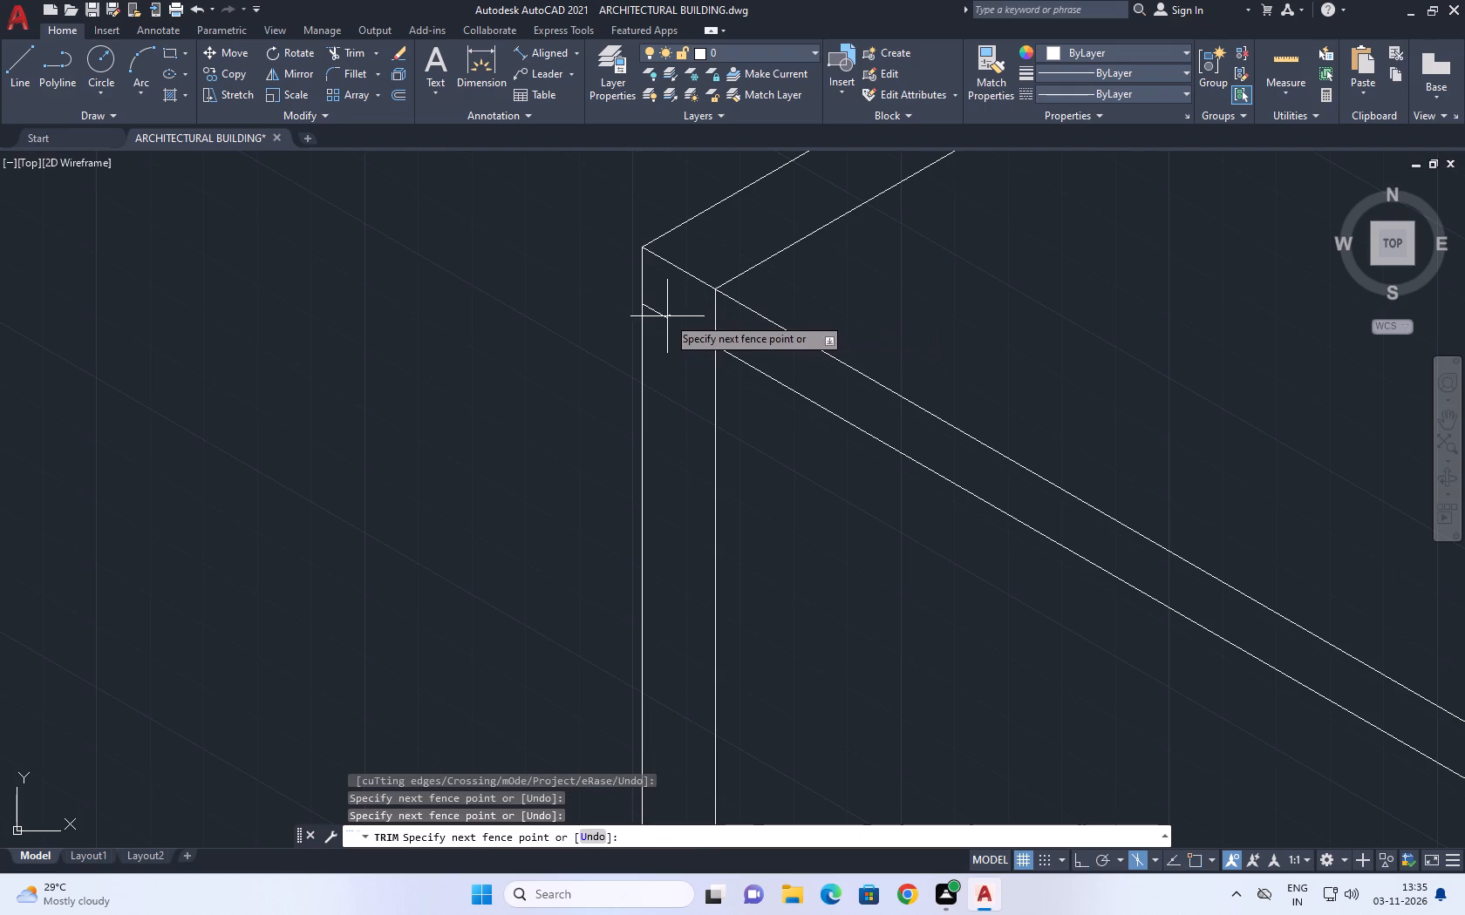
pyautogui.click(658, 306)
pyautogui.click(652, 306)
pyautogui.scroll(-5, 685, 431)
pyautogui.moveTo(806, 368); pyautogui.dragTo(689, 372, button='middle')
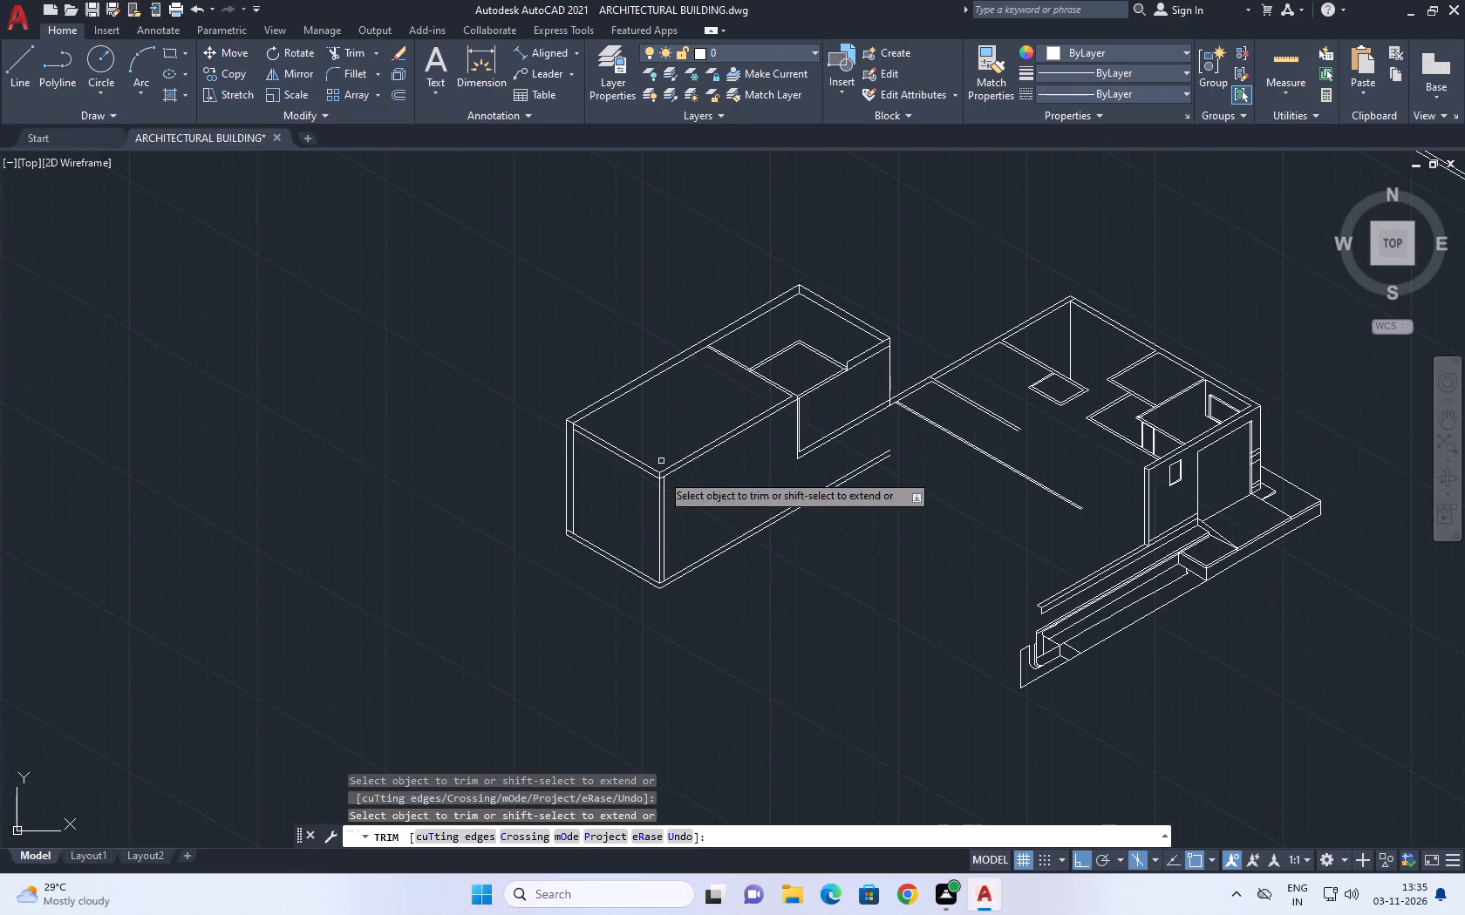
pyautogui.rightClick(522, 330)
pyautogui.click(561, 353)
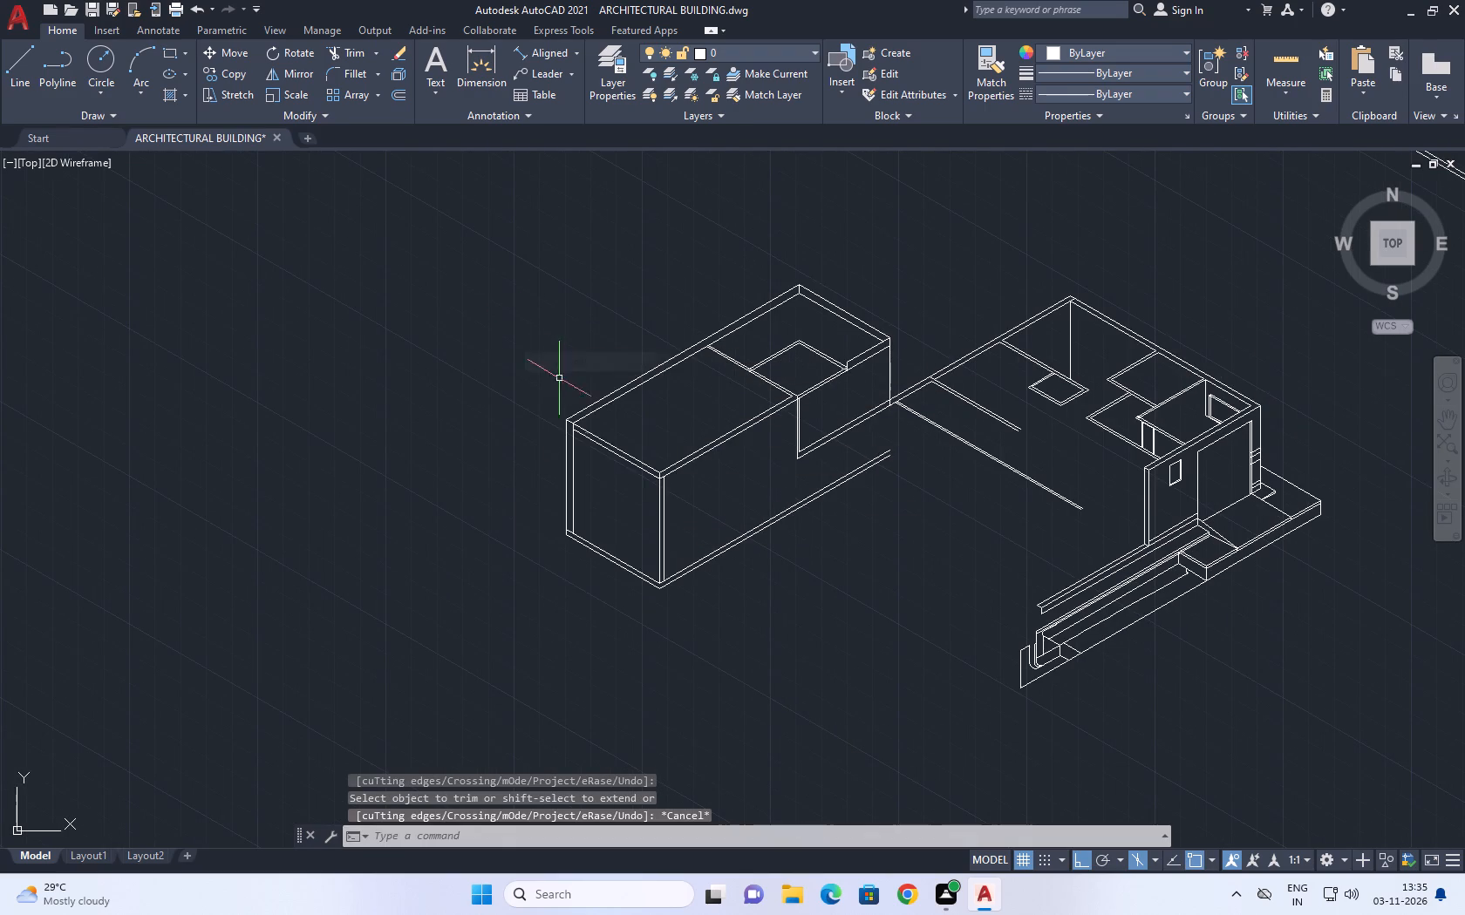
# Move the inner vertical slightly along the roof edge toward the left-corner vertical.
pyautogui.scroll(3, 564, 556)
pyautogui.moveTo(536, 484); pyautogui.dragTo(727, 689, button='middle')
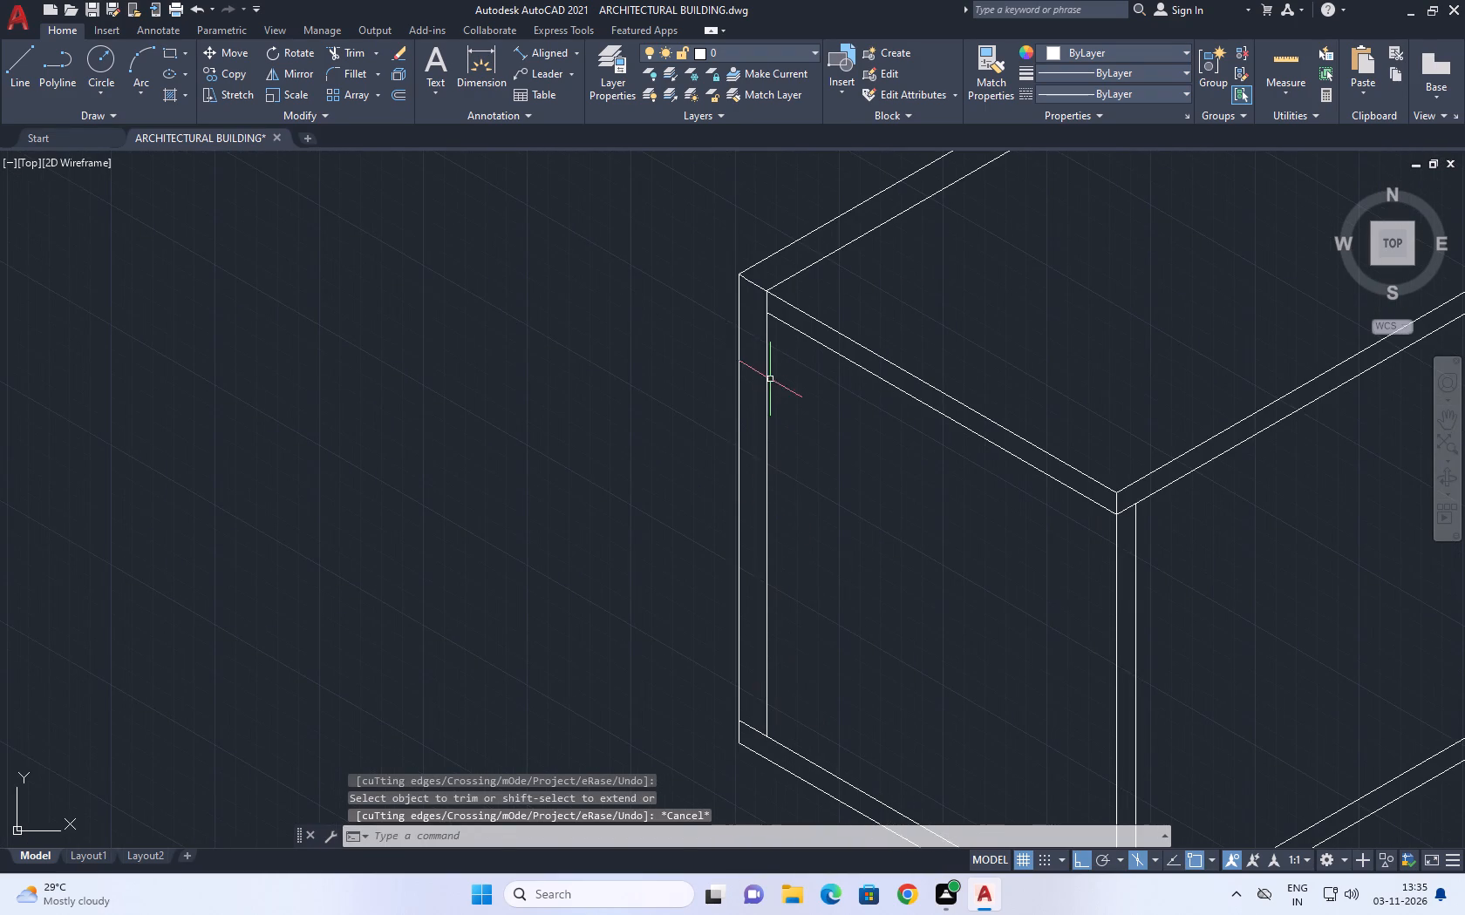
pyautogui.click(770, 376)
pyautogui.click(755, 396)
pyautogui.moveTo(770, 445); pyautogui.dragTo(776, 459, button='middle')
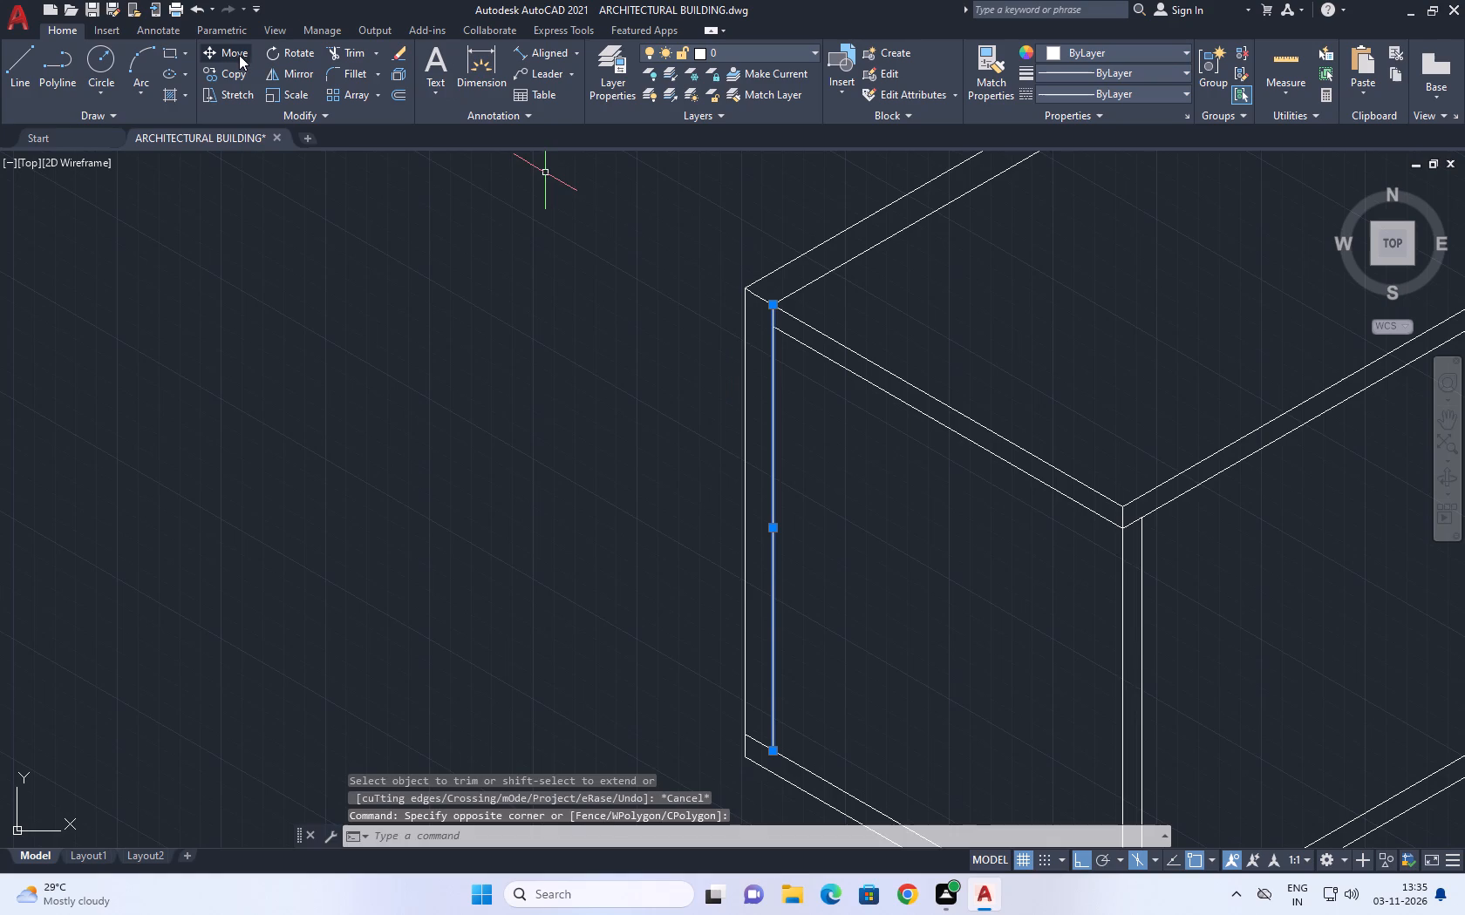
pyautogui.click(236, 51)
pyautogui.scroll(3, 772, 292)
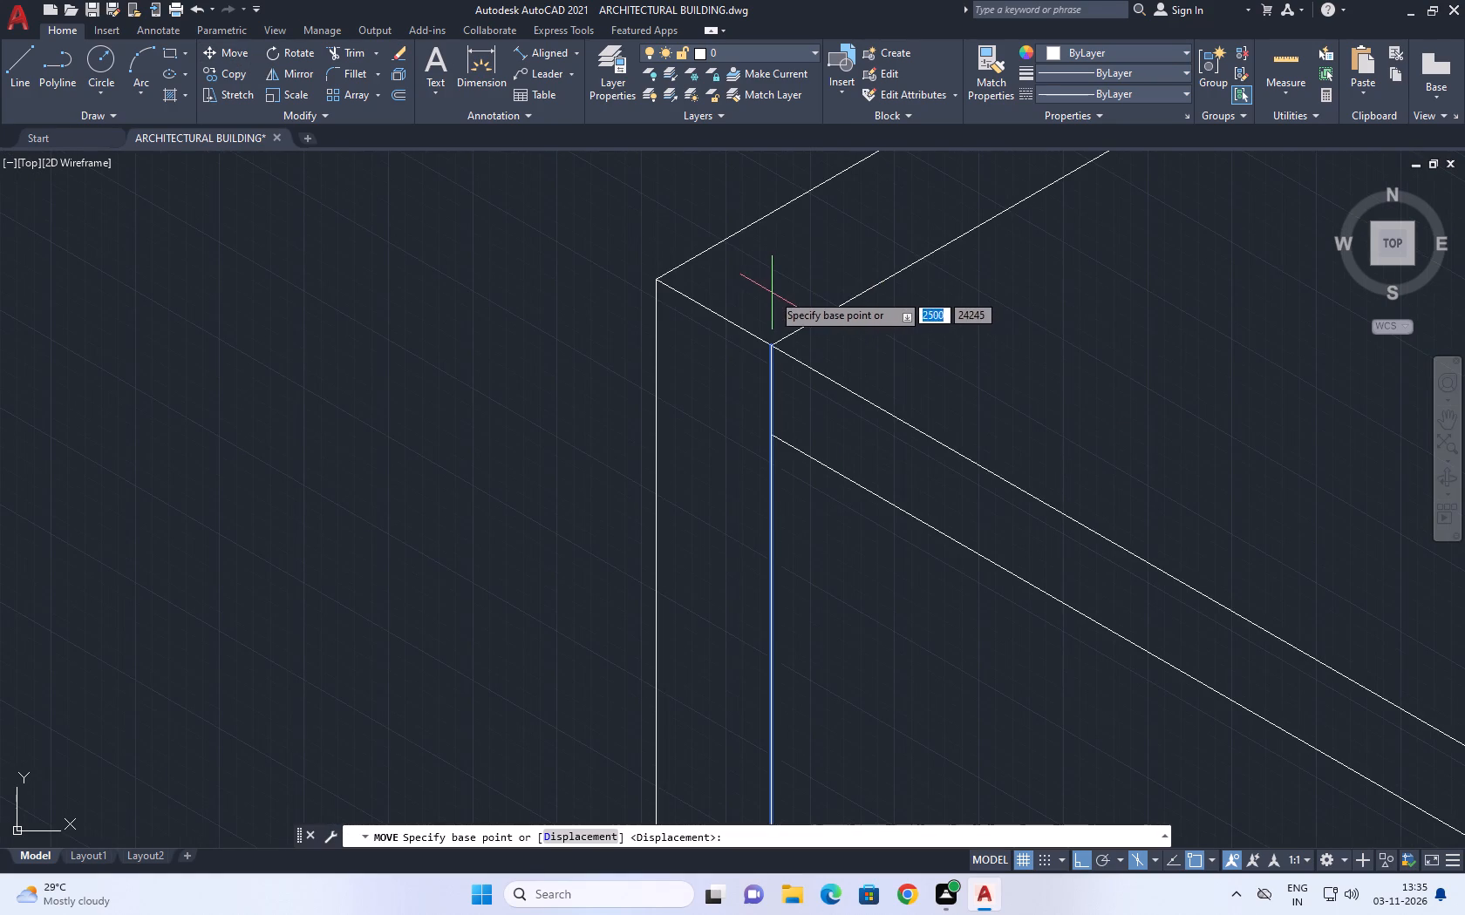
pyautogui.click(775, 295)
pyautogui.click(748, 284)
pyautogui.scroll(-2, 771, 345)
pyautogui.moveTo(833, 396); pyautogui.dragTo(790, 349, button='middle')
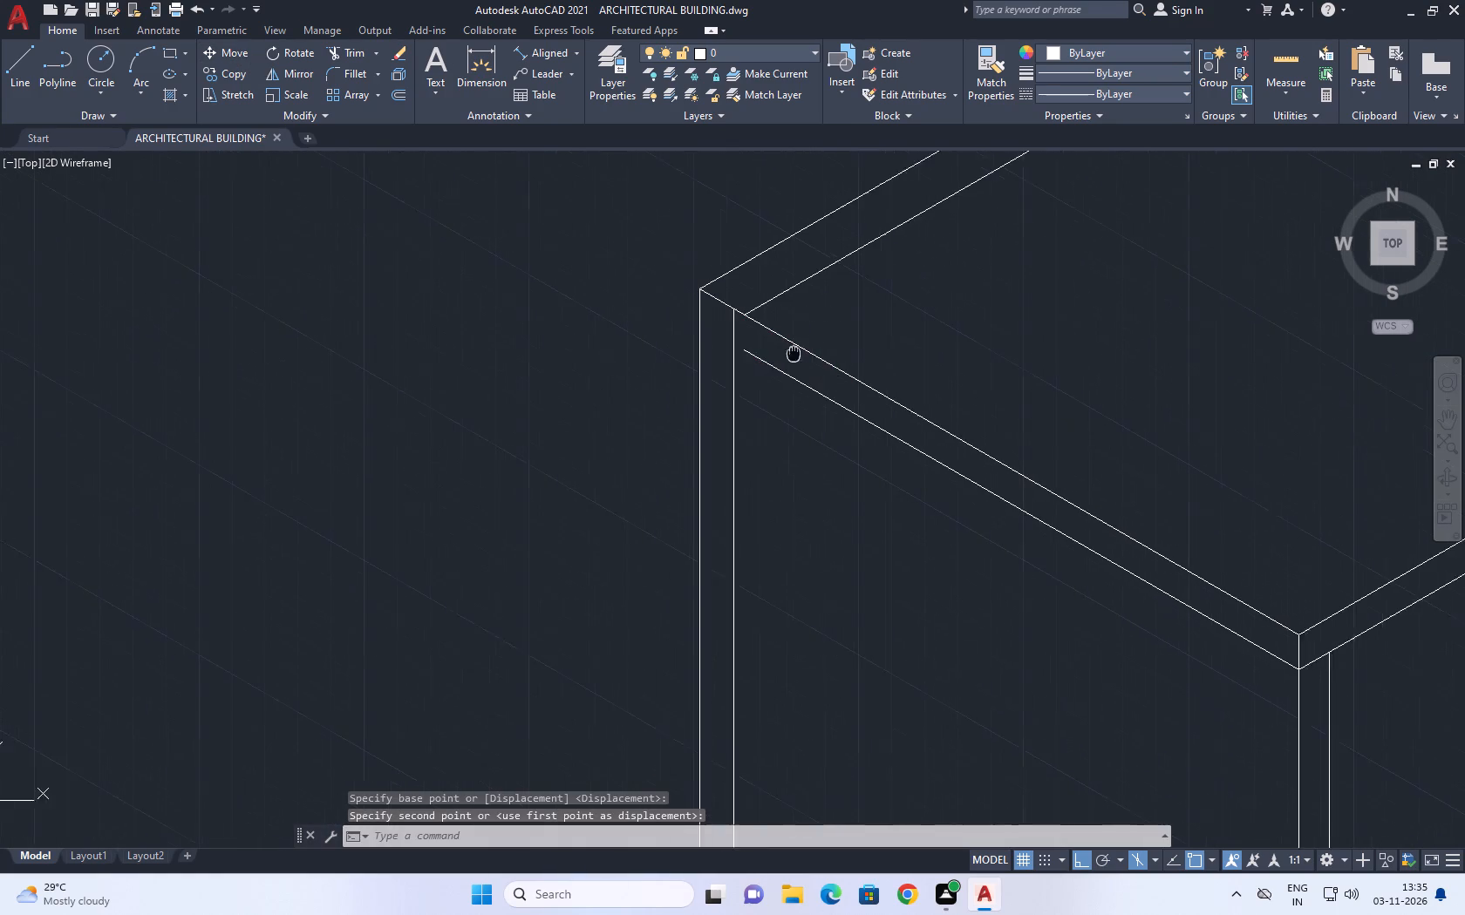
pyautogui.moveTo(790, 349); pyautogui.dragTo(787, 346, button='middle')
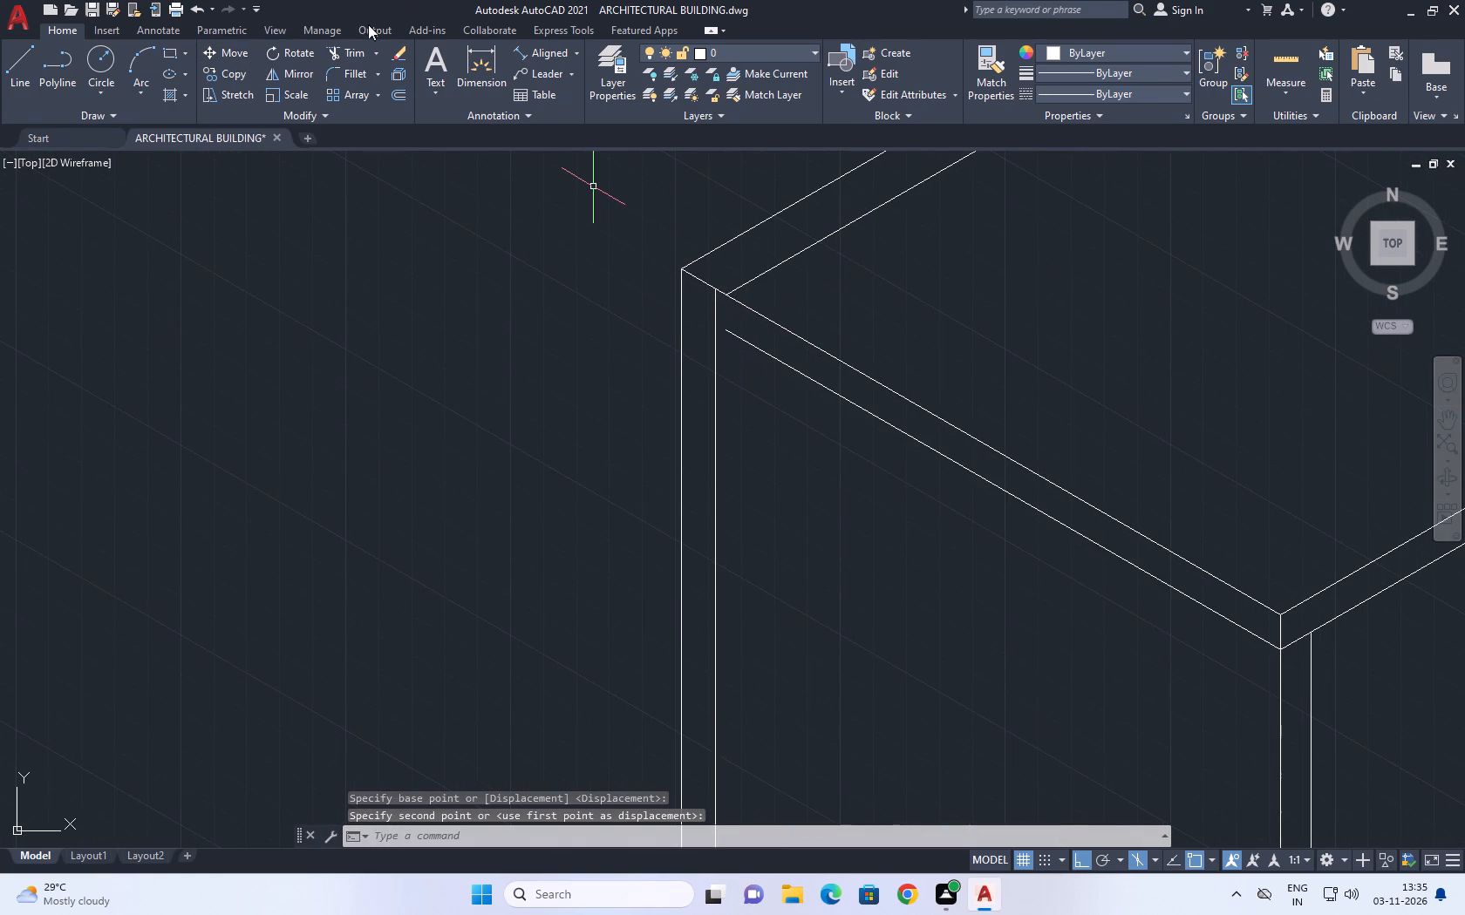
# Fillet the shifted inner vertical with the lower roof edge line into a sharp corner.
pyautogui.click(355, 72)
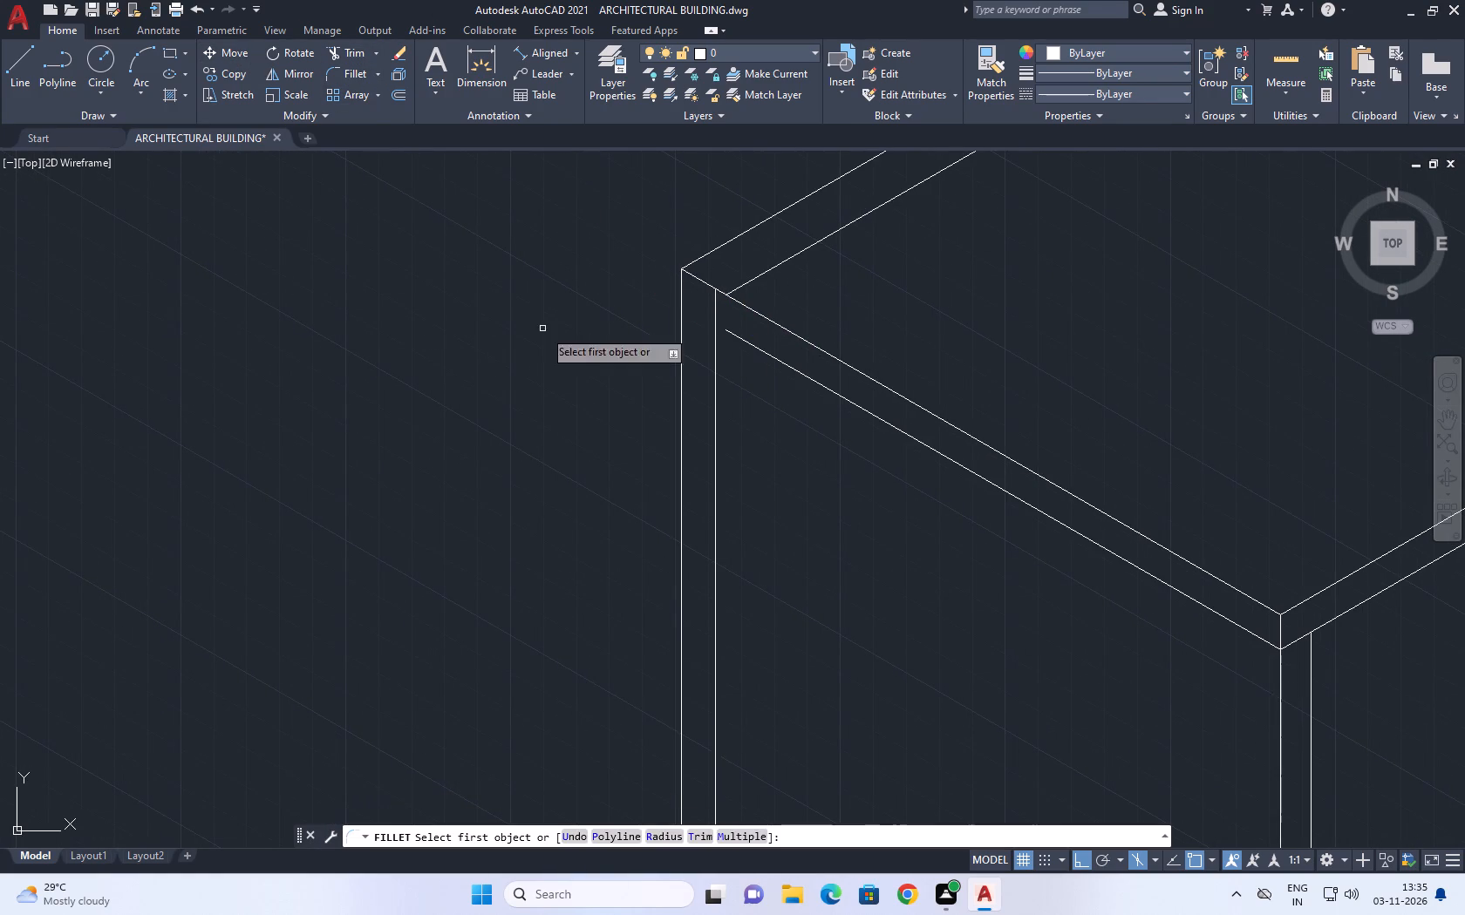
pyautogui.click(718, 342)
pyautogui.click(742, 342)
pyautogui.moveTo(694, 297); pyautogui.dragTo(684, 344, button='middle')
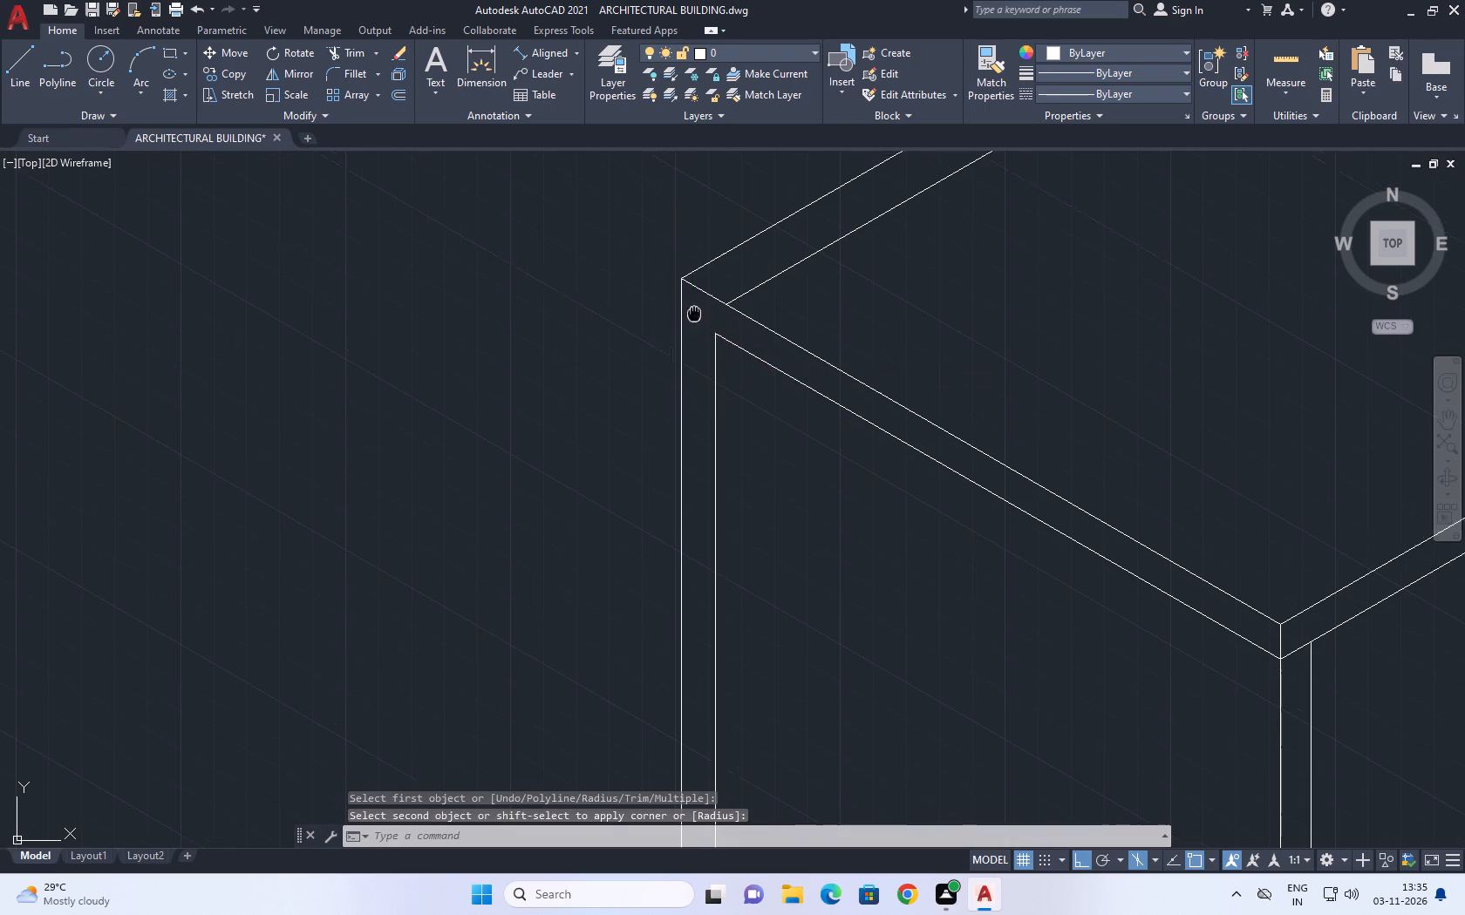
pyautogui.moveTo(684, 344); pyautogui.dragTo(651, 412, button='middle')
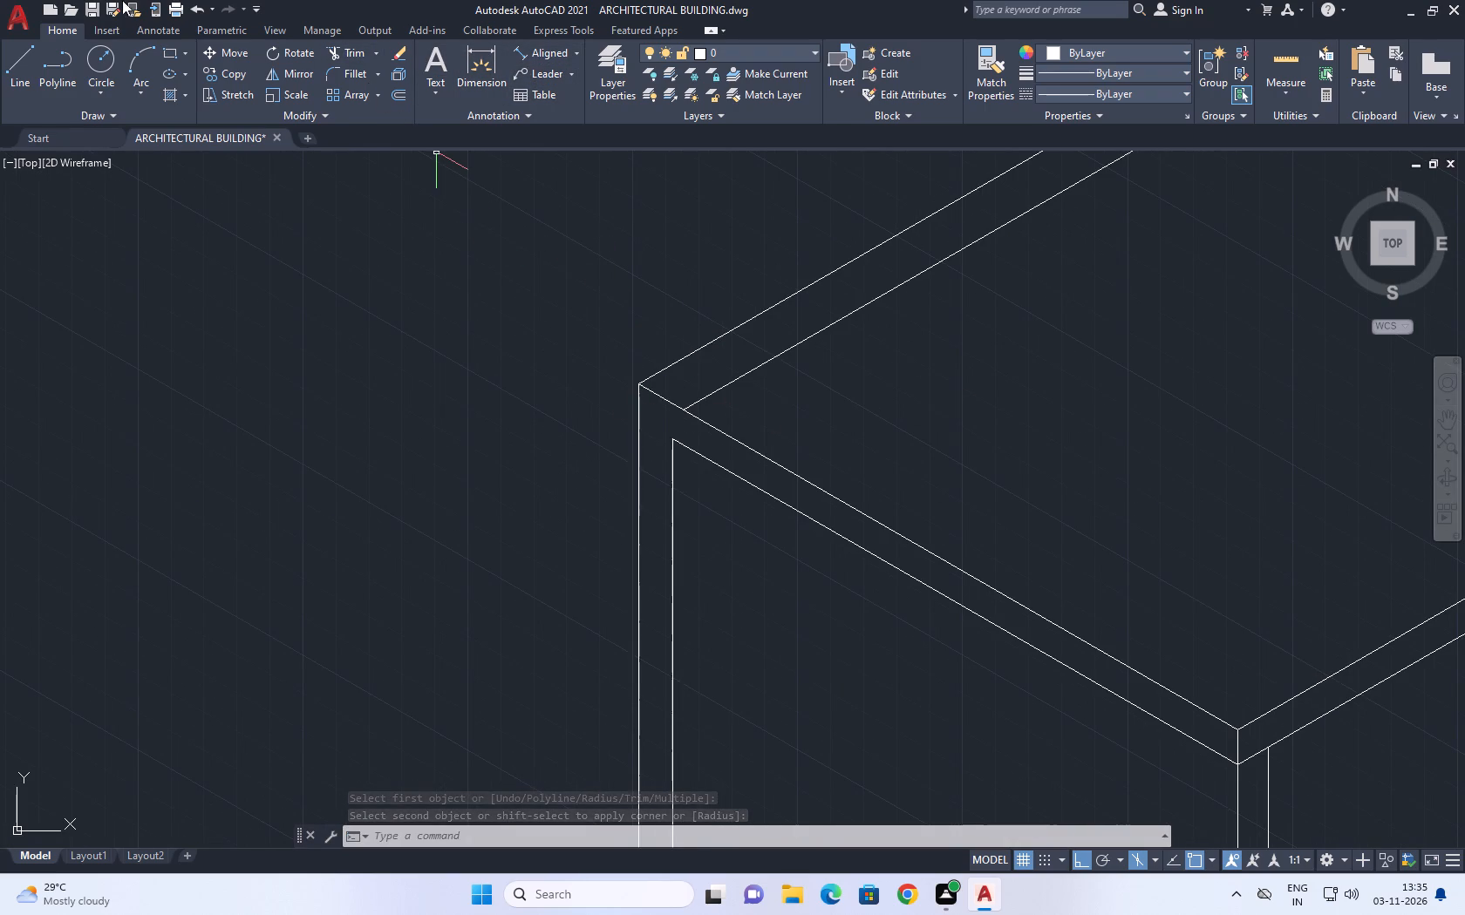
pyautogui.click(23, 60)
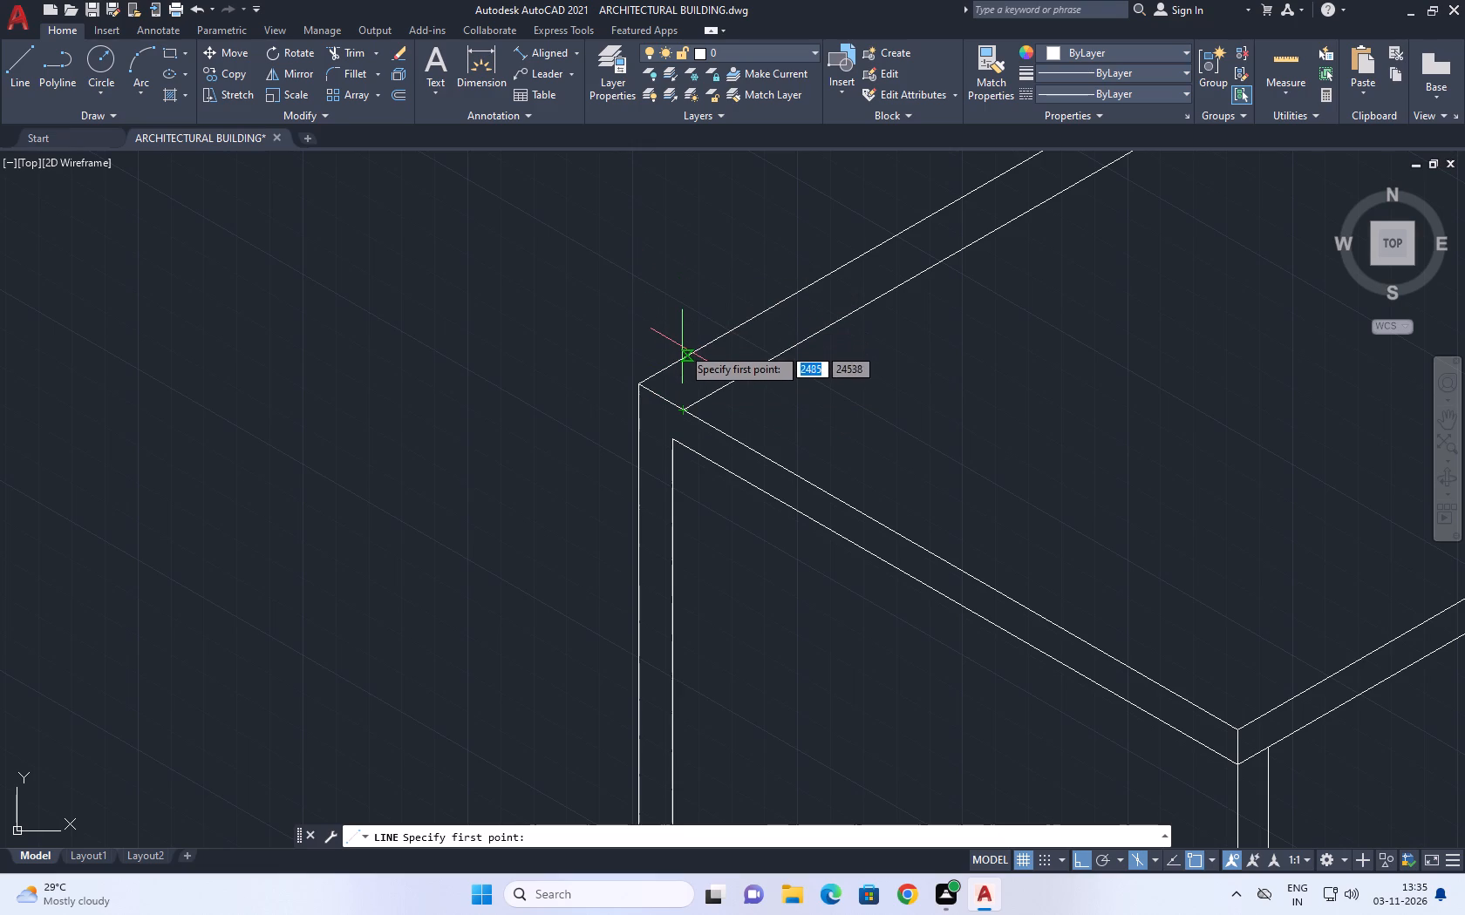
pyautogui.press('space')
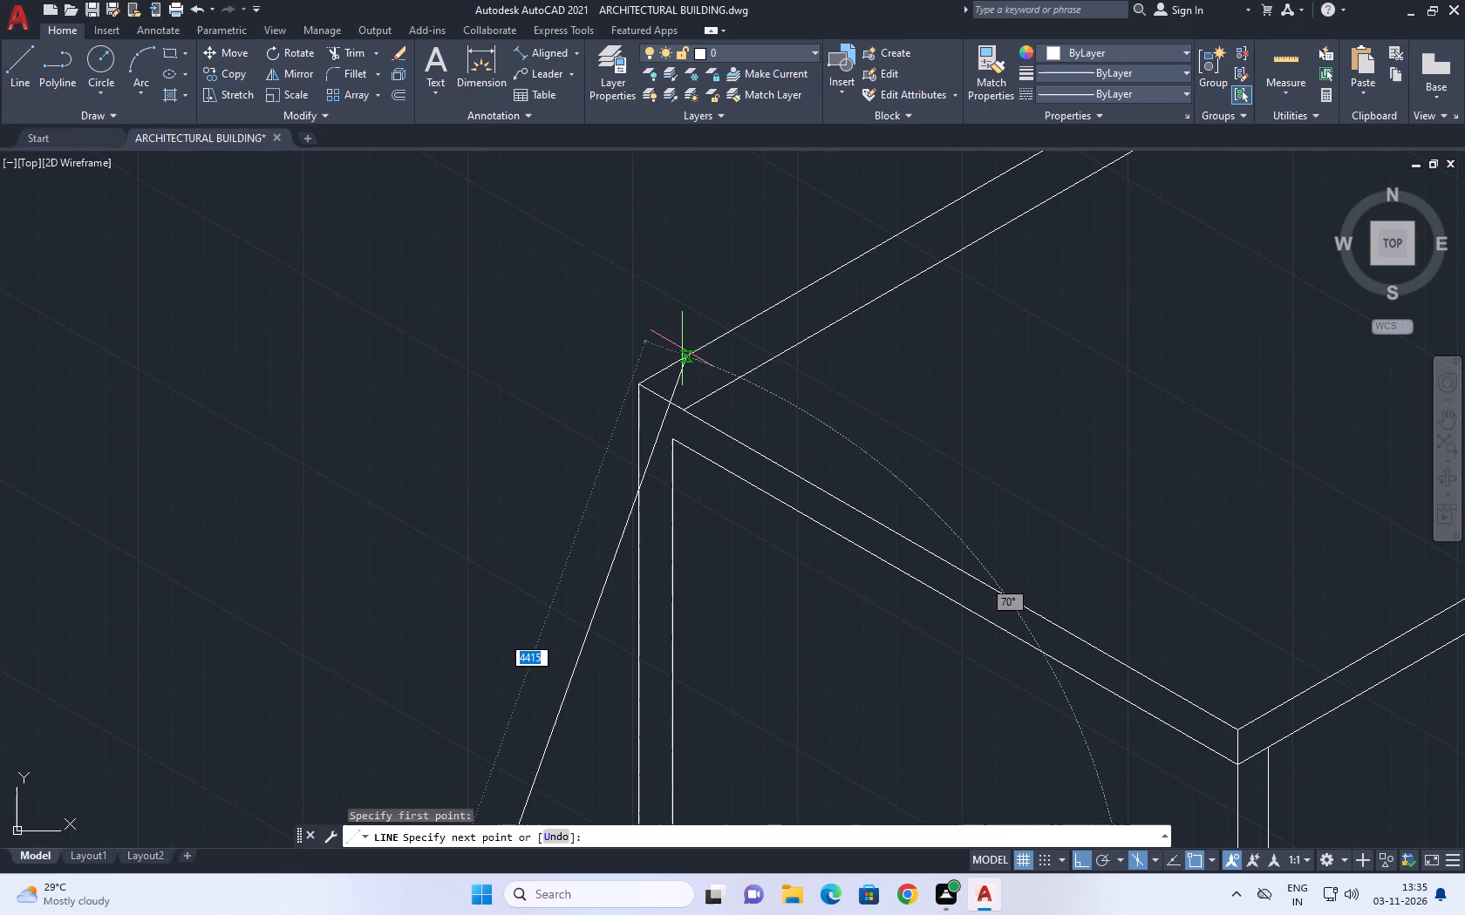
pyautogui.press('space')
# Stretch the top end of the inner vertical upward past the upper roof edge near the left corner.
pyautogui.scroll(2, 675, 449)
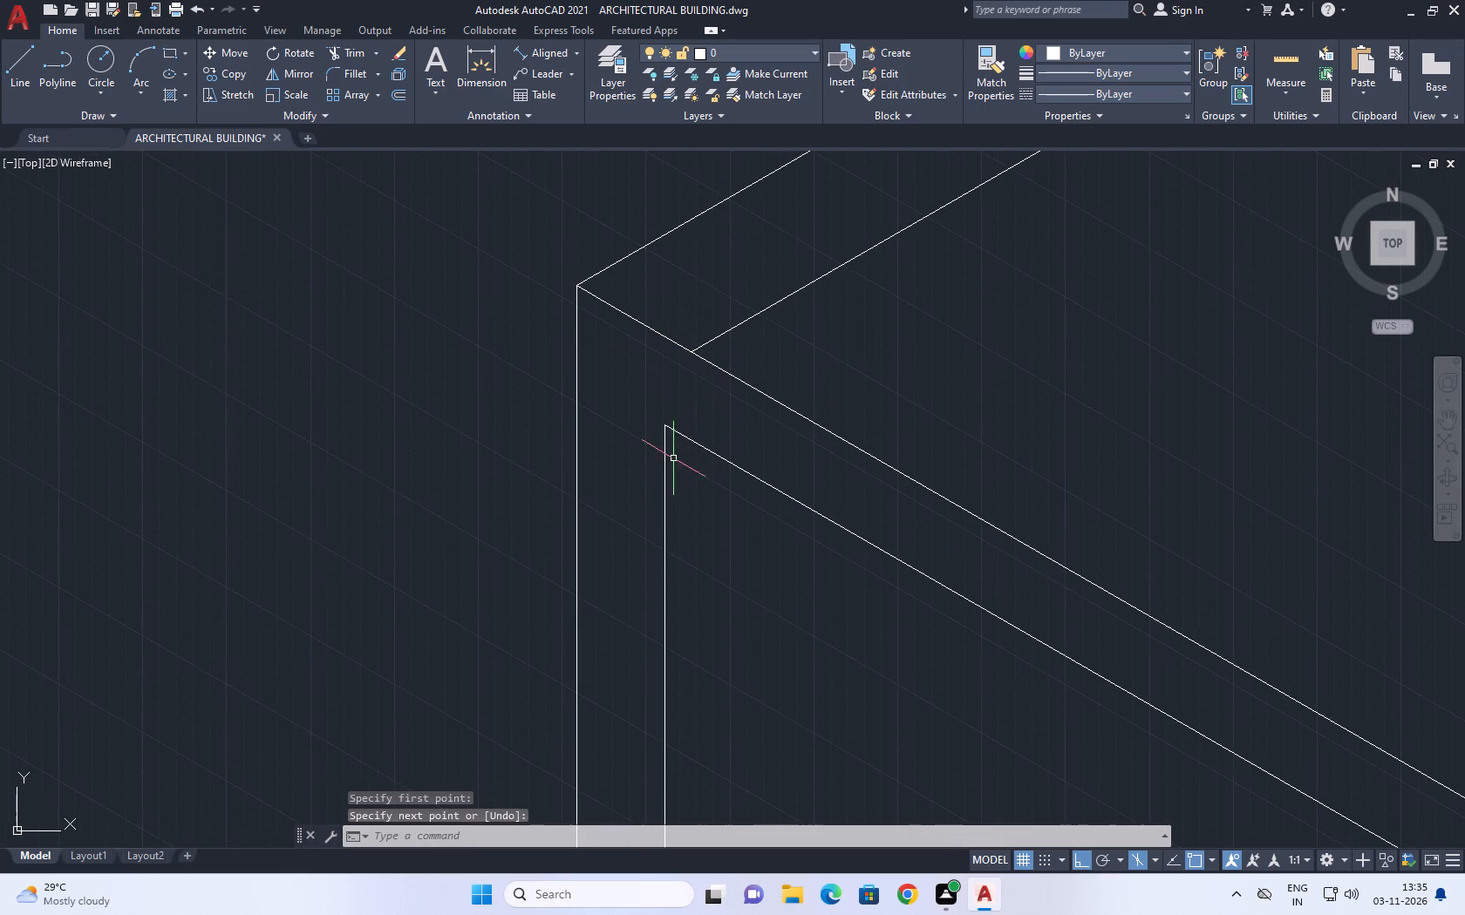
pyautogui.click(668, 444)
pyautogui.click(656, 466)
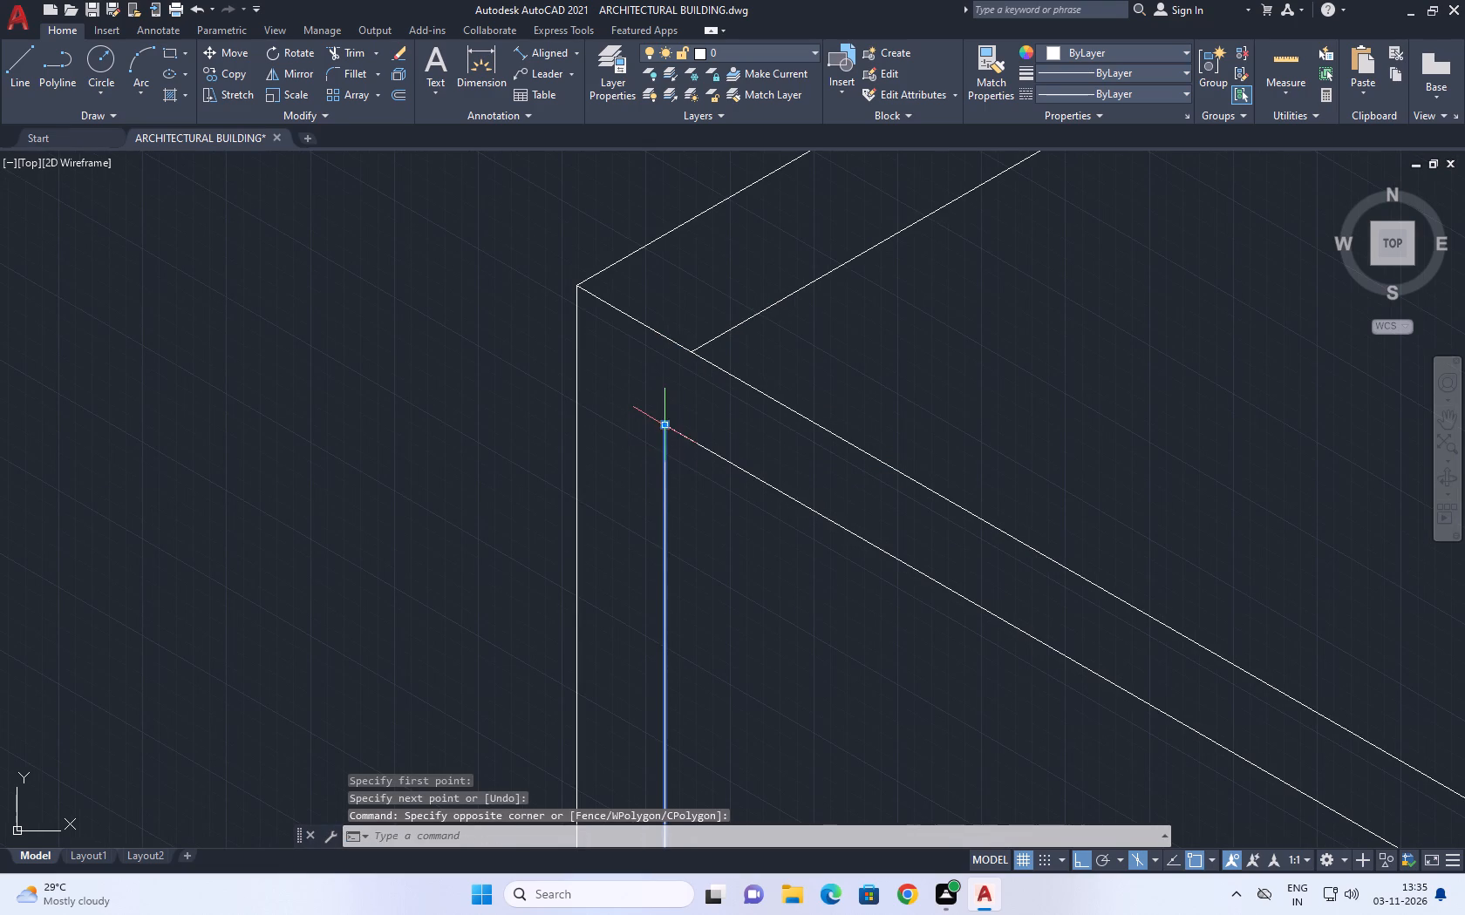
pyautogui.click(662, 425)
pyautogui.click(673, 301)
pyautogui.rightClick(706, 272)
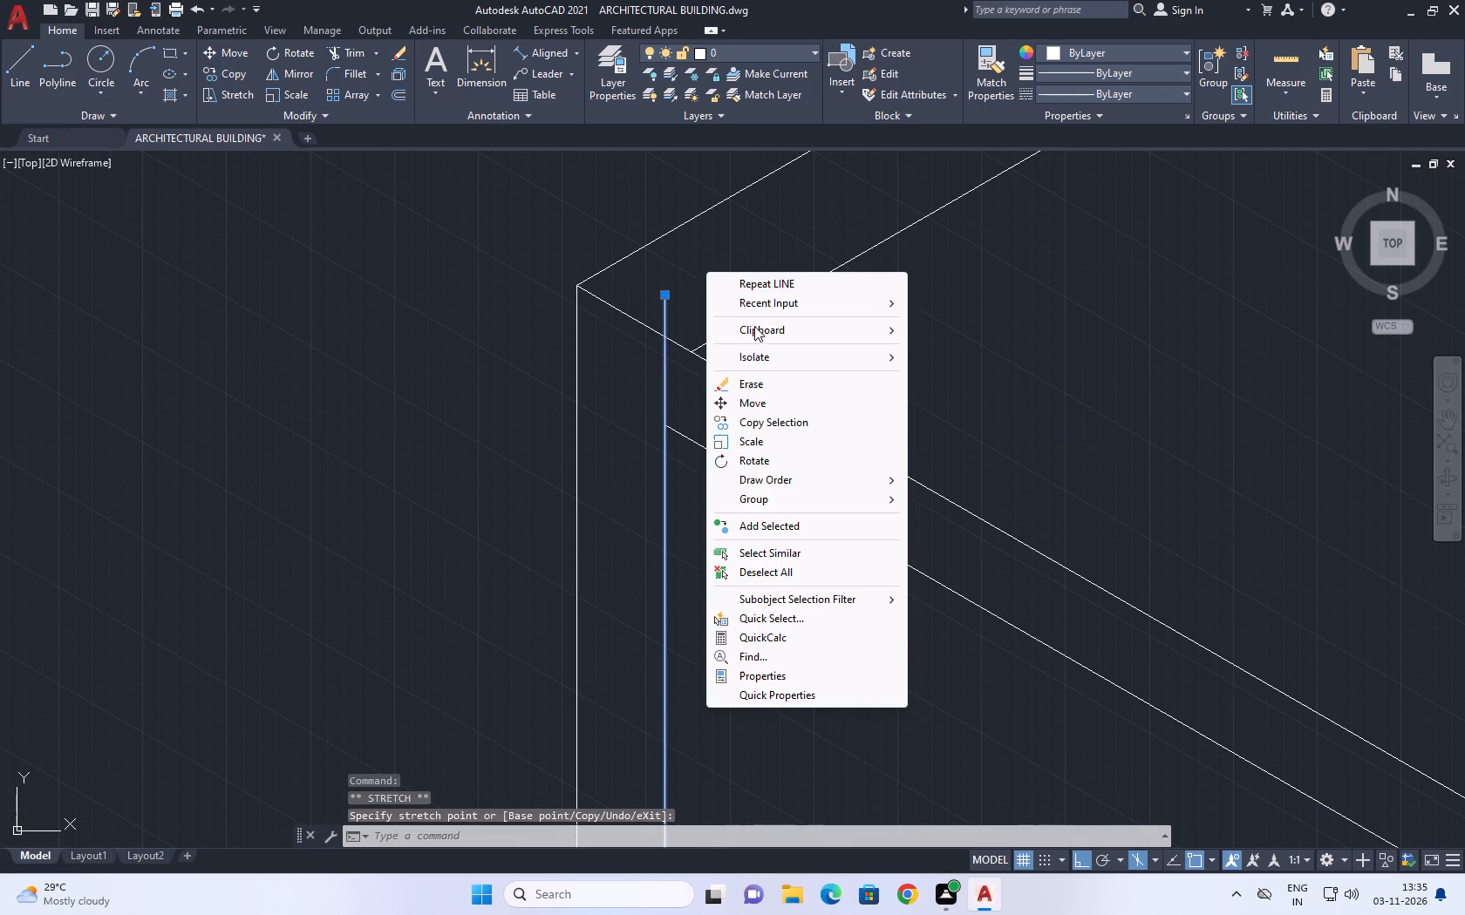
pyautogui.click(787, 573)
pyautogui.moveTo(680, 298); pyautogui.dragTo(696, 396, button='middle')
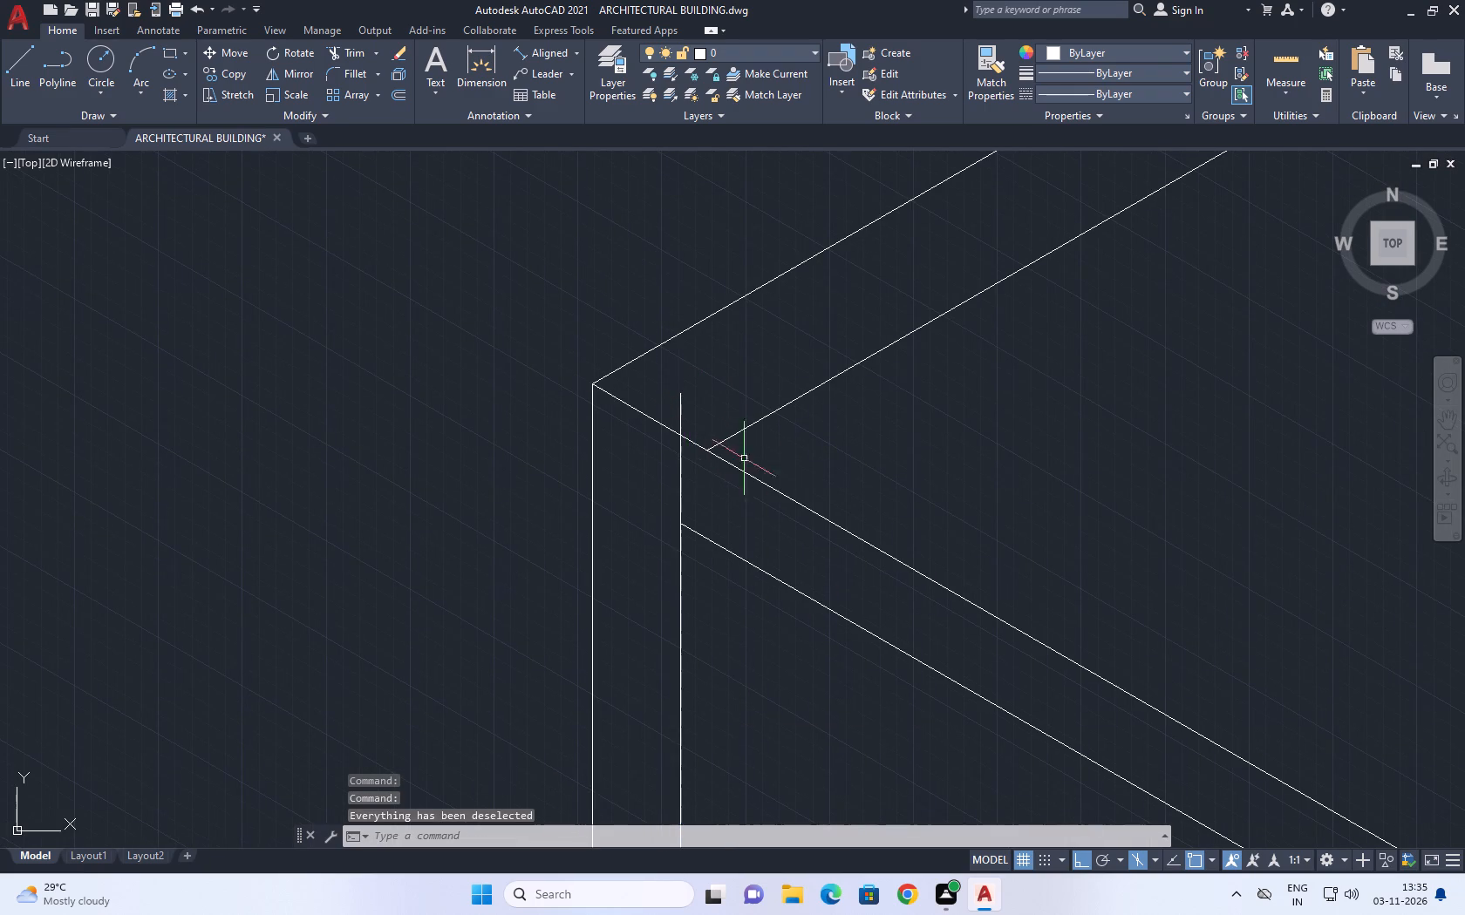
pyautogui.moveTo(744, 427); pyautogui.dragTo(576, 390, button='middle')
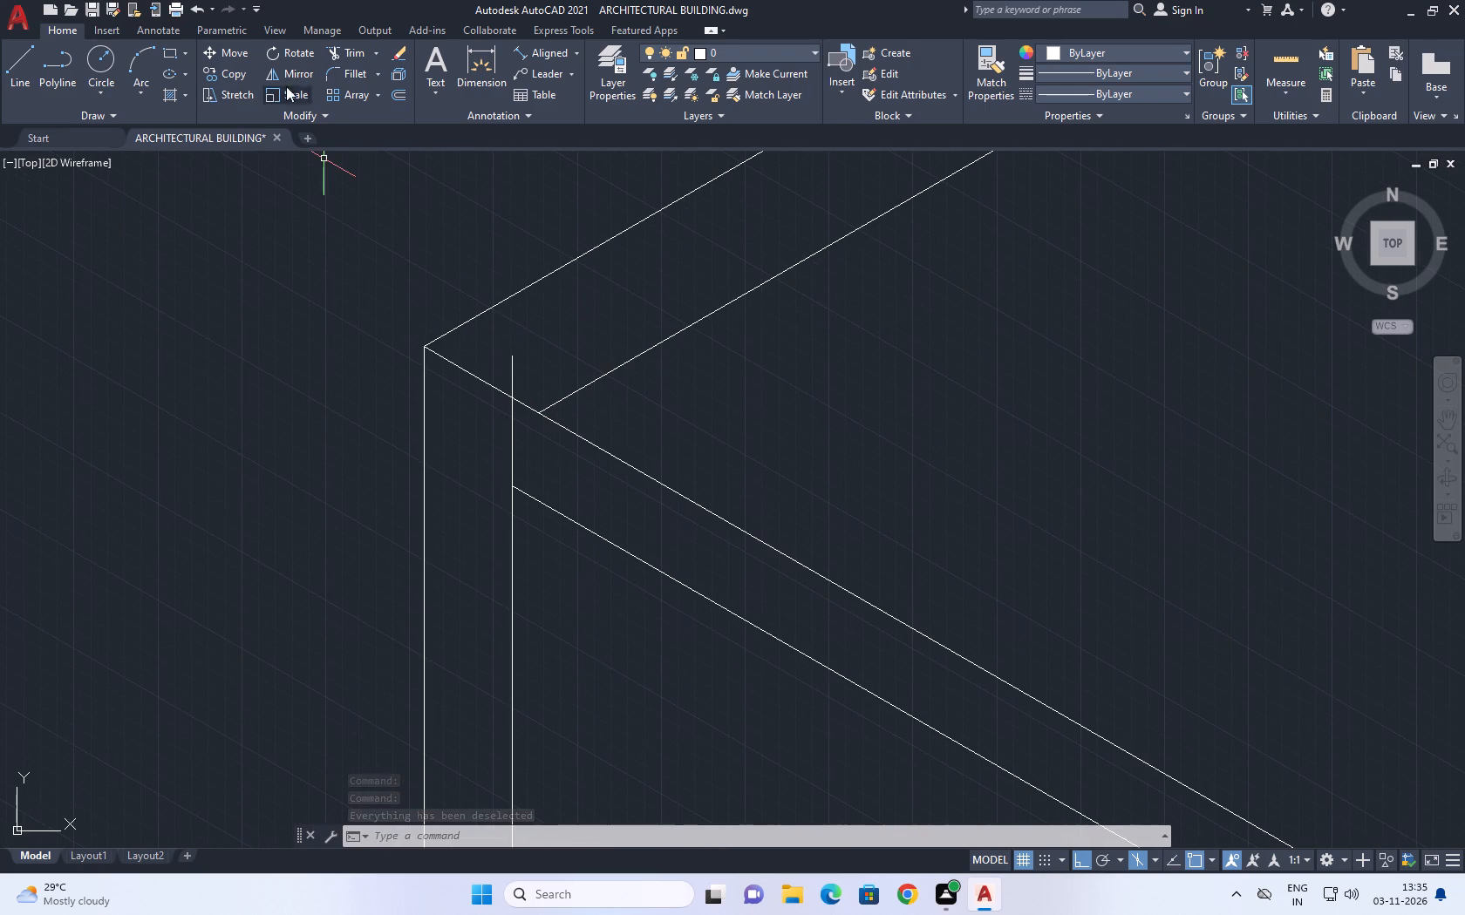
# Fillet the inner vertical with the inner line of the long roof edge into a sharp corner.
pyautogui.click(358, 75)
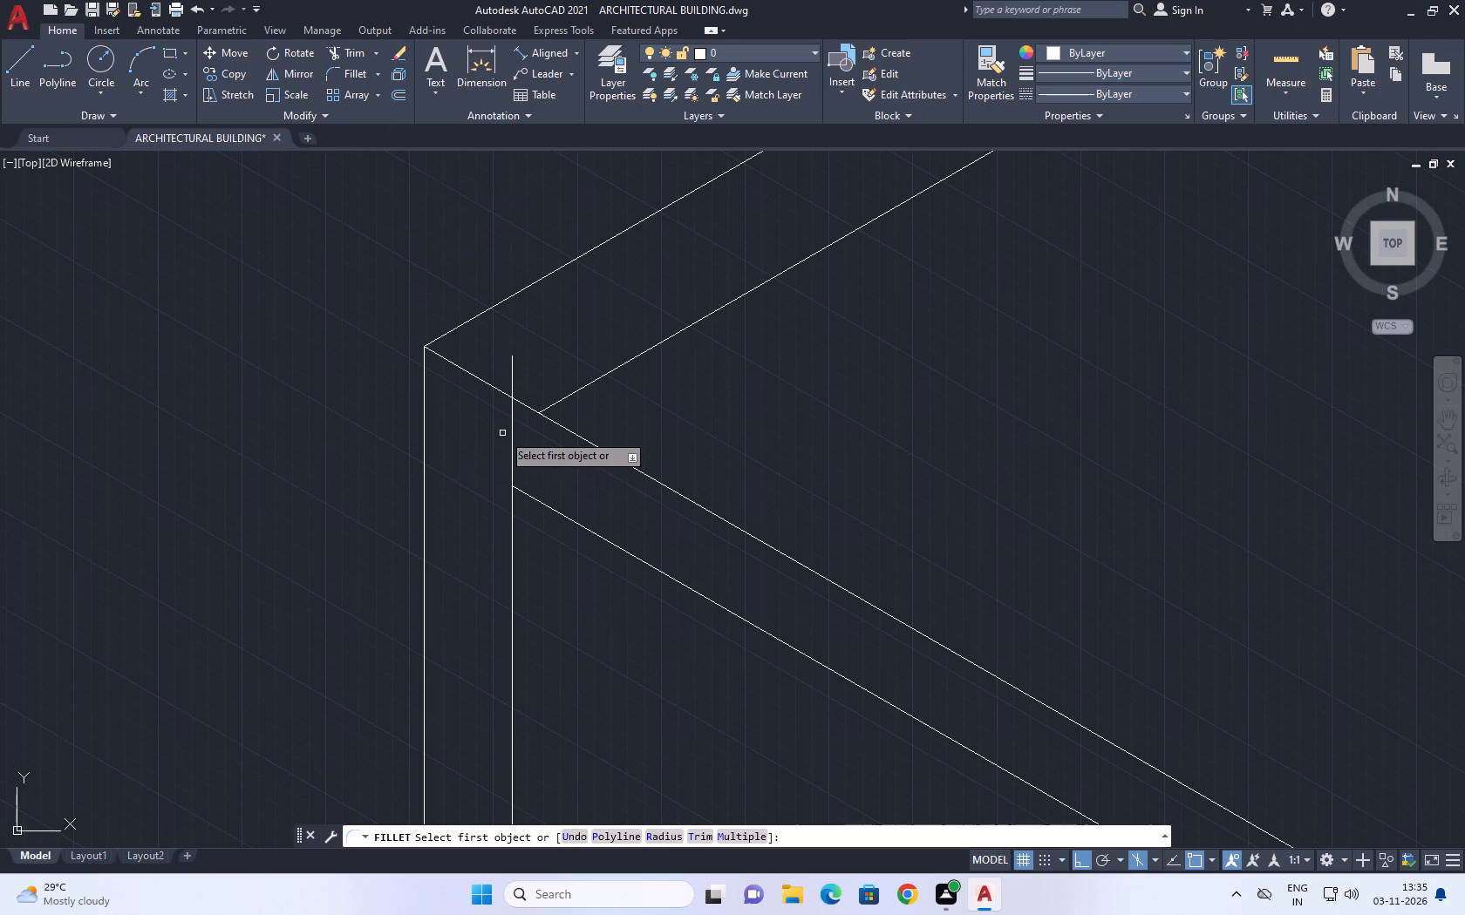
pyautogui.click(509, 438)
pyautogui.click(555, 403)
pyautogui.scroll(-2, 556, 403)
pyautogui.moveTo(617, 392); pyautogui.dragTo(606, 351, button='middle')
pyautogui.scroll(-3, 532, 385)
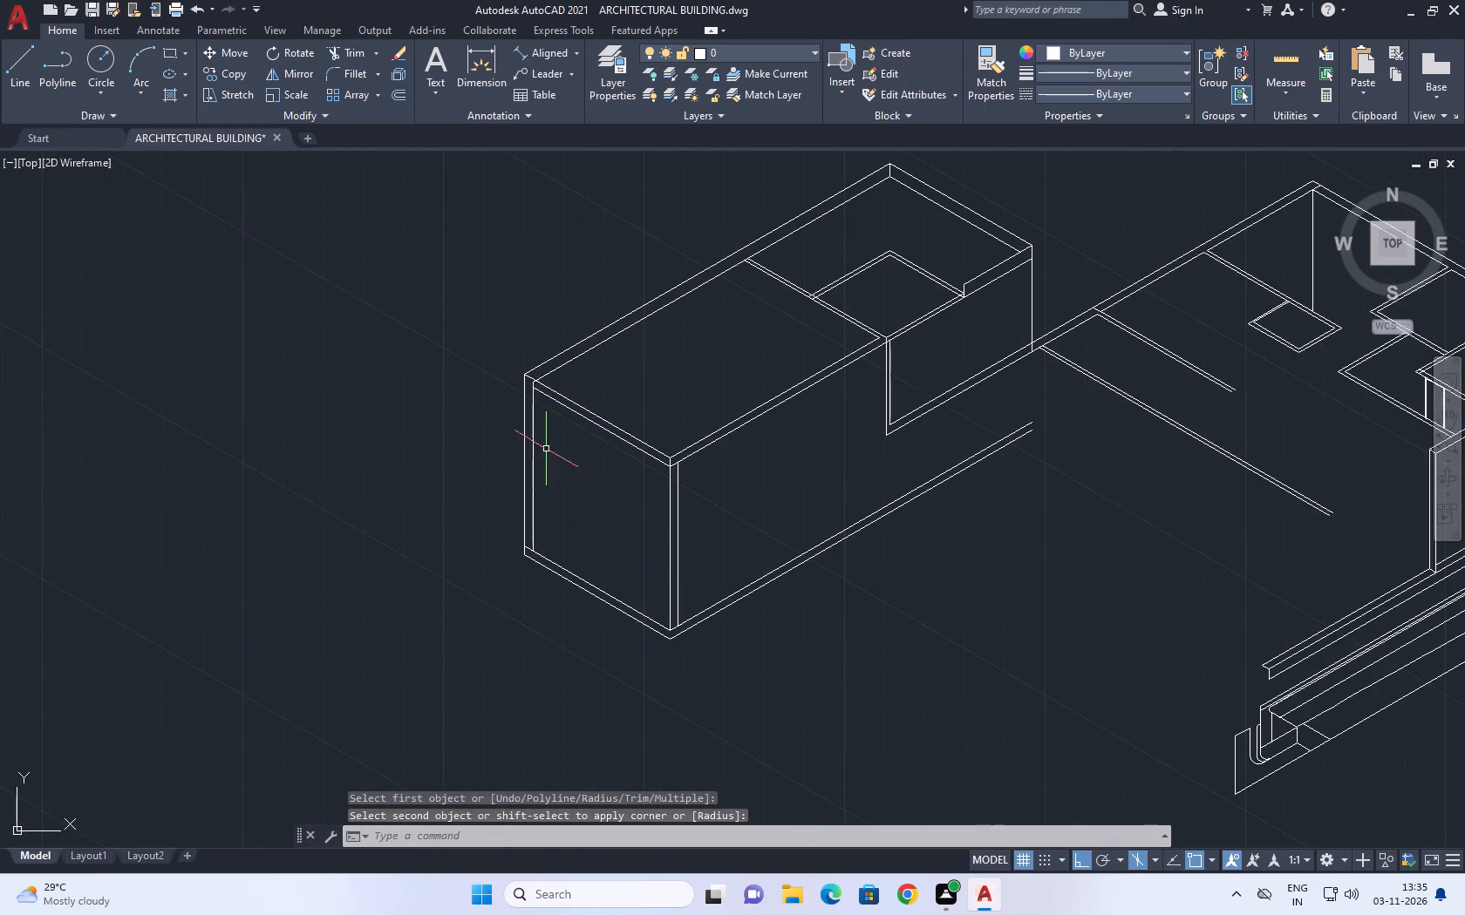
# Move the inner vertical by its top end onto the intersection at the inner roof corner.
pyautogui.scroll(3, 533, 393)
pyautogui.click(537, 369)
pyautogui.click(523, 372)
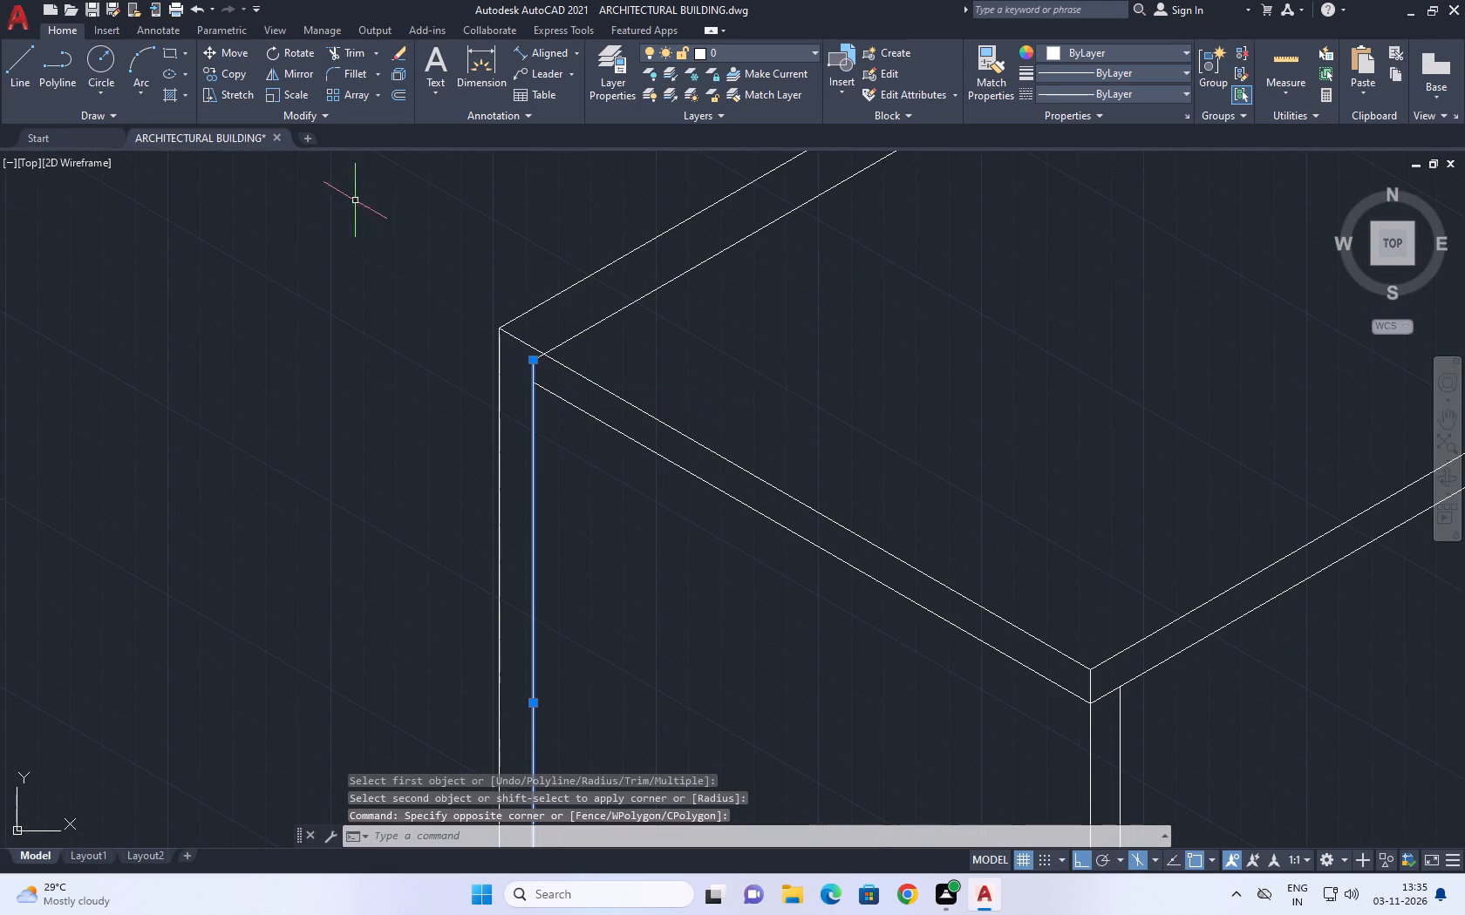
pyautogui.click(233, 57)
pyautogui.scroll(1, 520, 351)
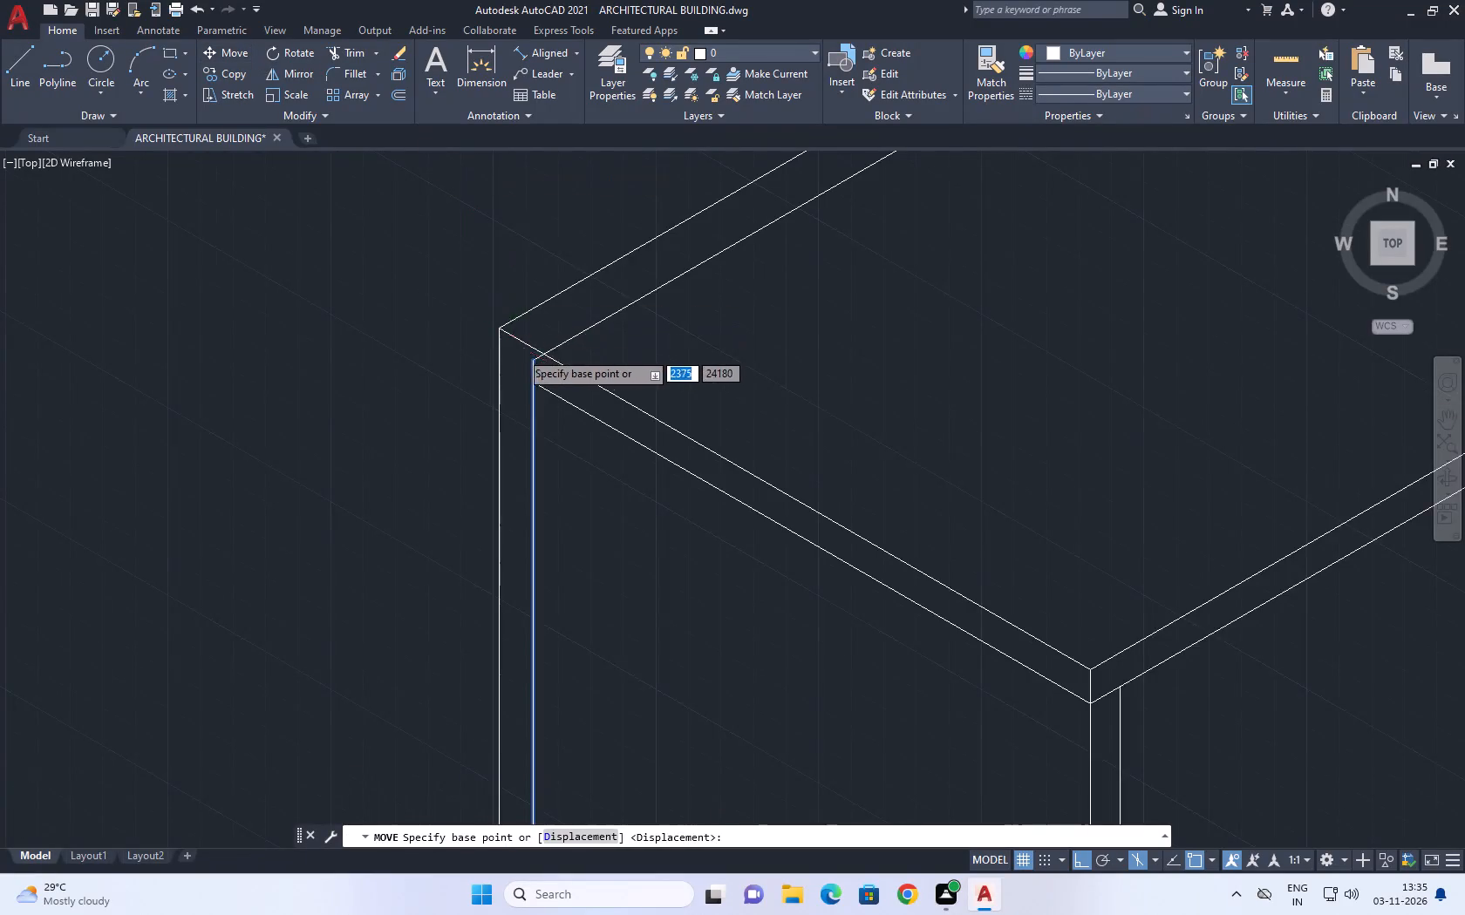
pyautogui.scroll(2, 521, 351)
pyautogui.click(555, 382)
pyautogui.click(594, 357)
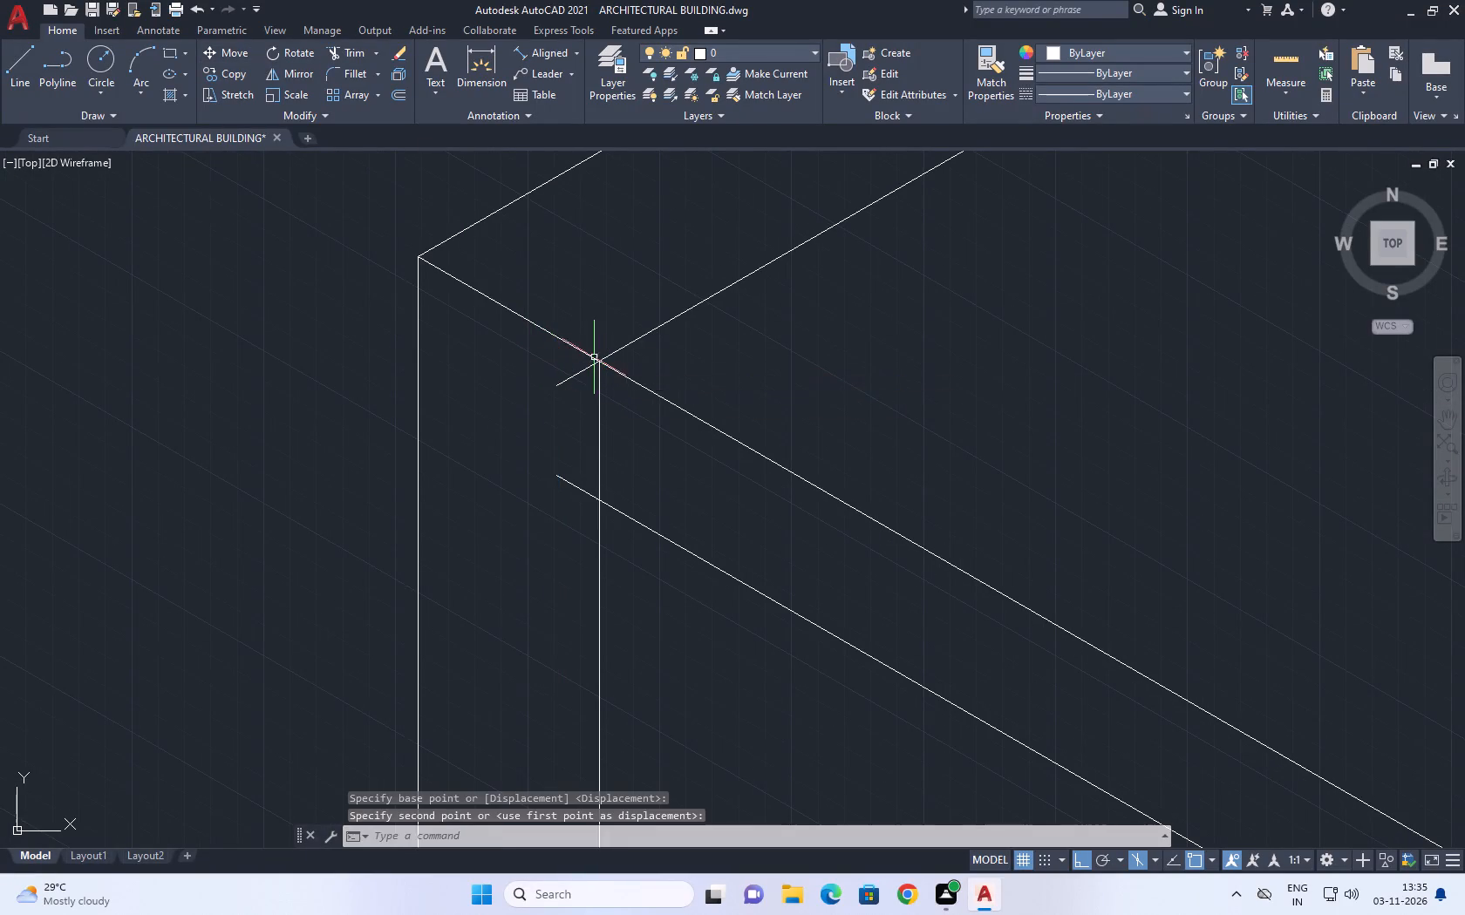
pyautogui.scroll(-1, 641, 339)
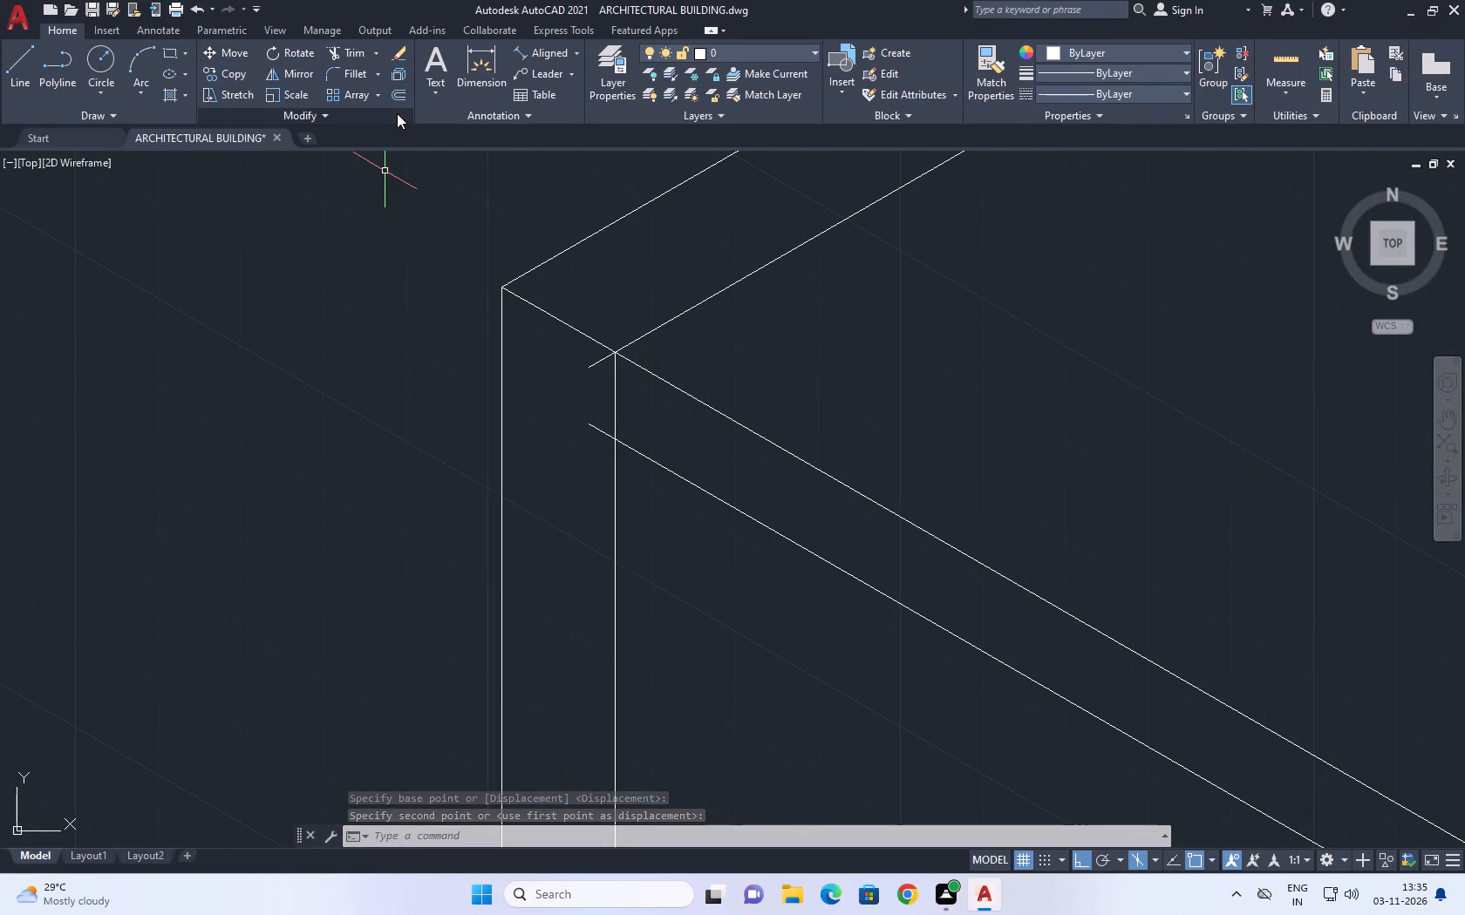
# Trim the two short stubs projecting past the inner vertical from the inner roof line and the lower roof edge.
pyautogui.click(350, 52)
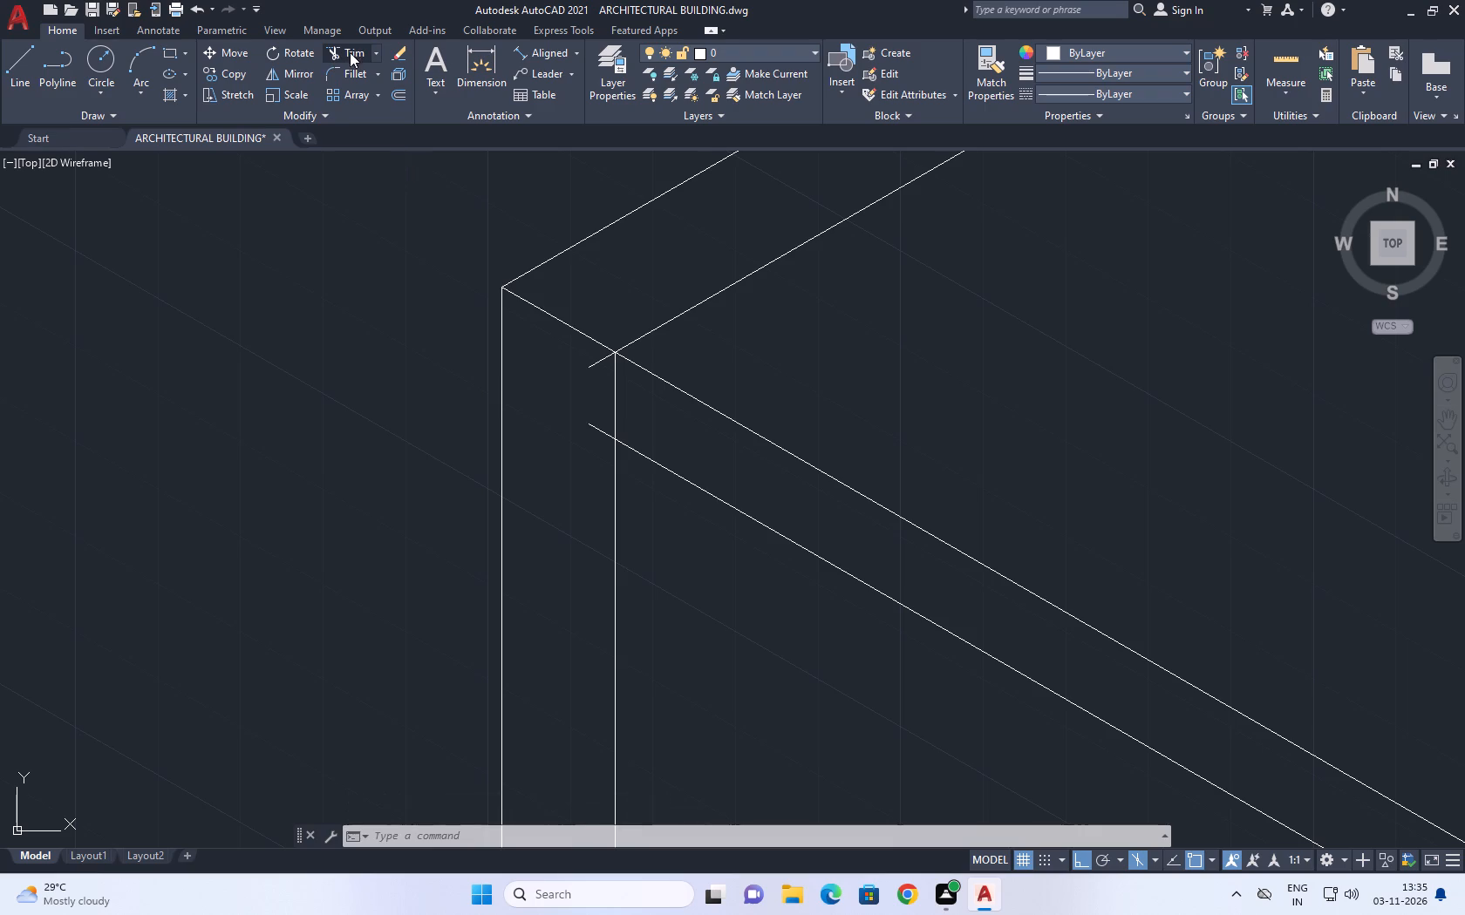
pyautogui.click(600, 364)
pyautogui.click(602, 433)
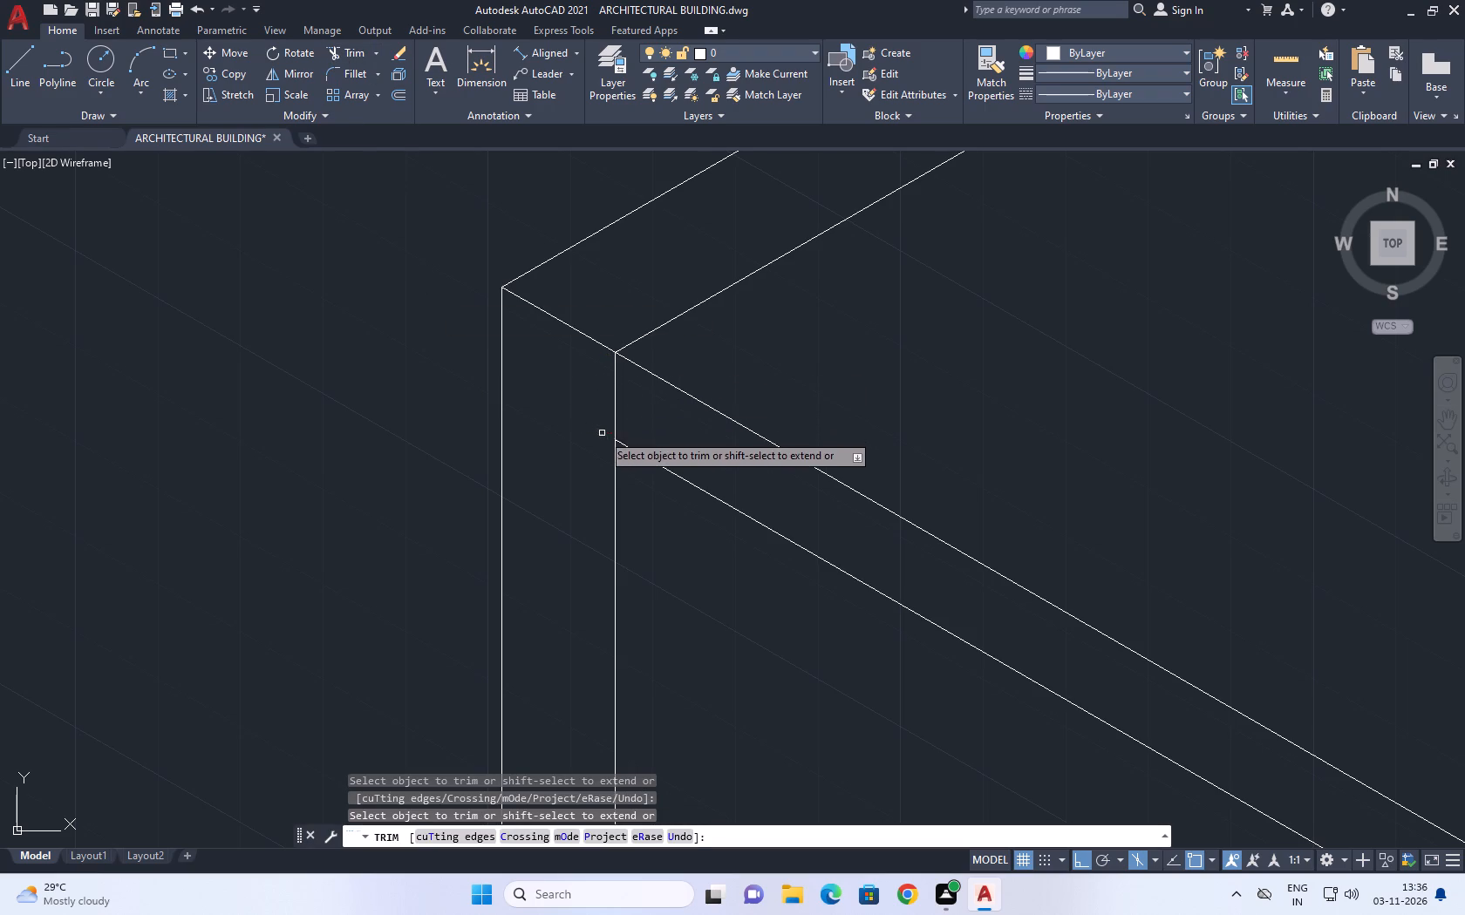
pyautogui.rightClick(745, 342)
pyautogui.click(790, 370)
pyautogui.scroll(-4, 768, 395)
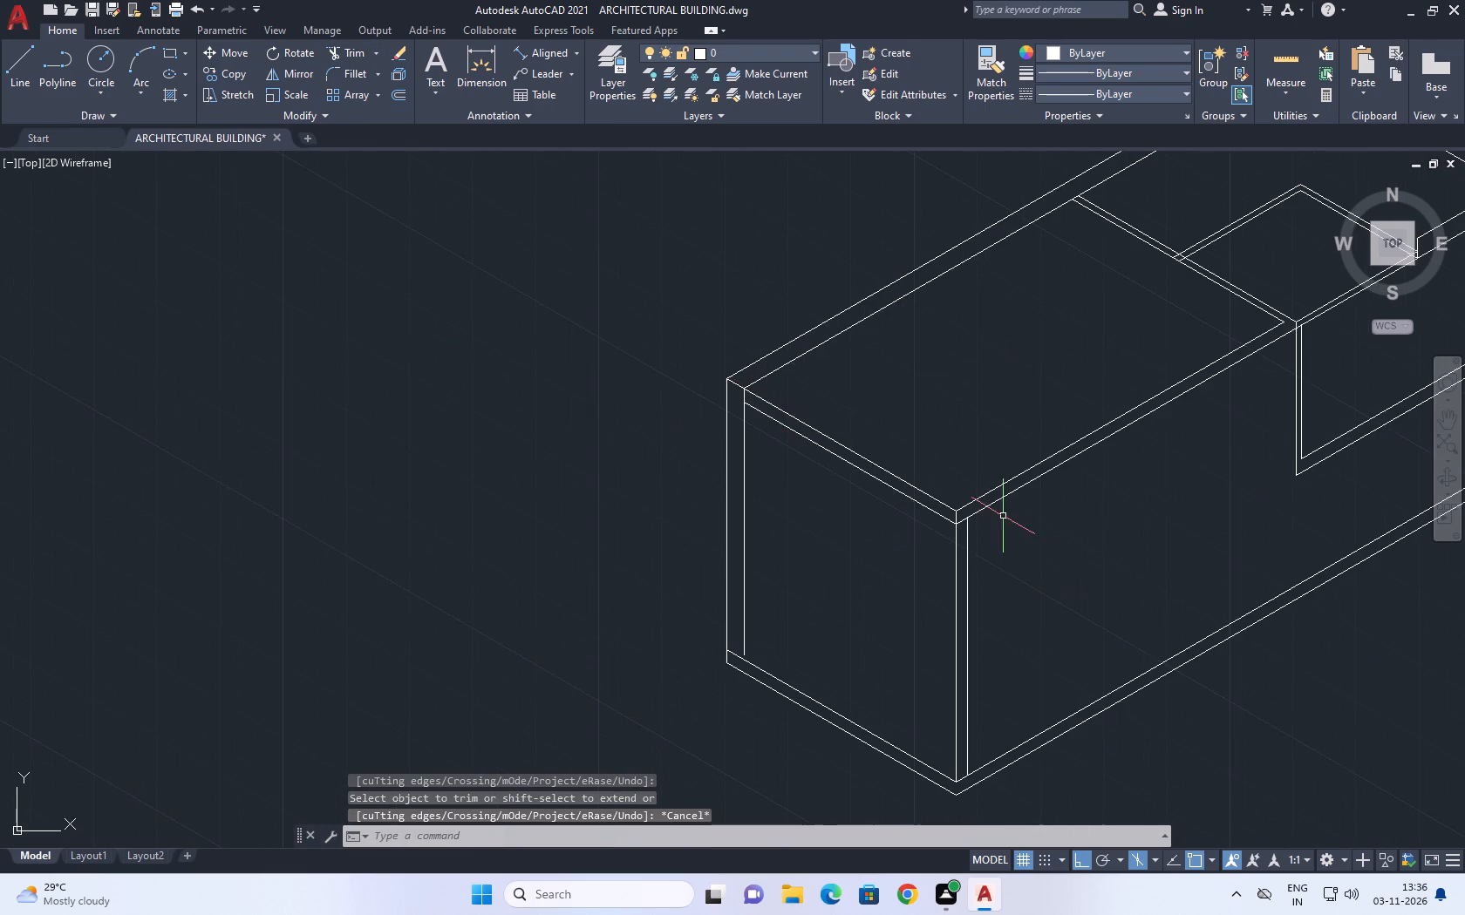
# Extend the bottom end of the inner vertical down to the upper base line at the left corner.
pyautogui.moveTo(1003, 516); pyautogui.dragTo(966, 506, button='middle')
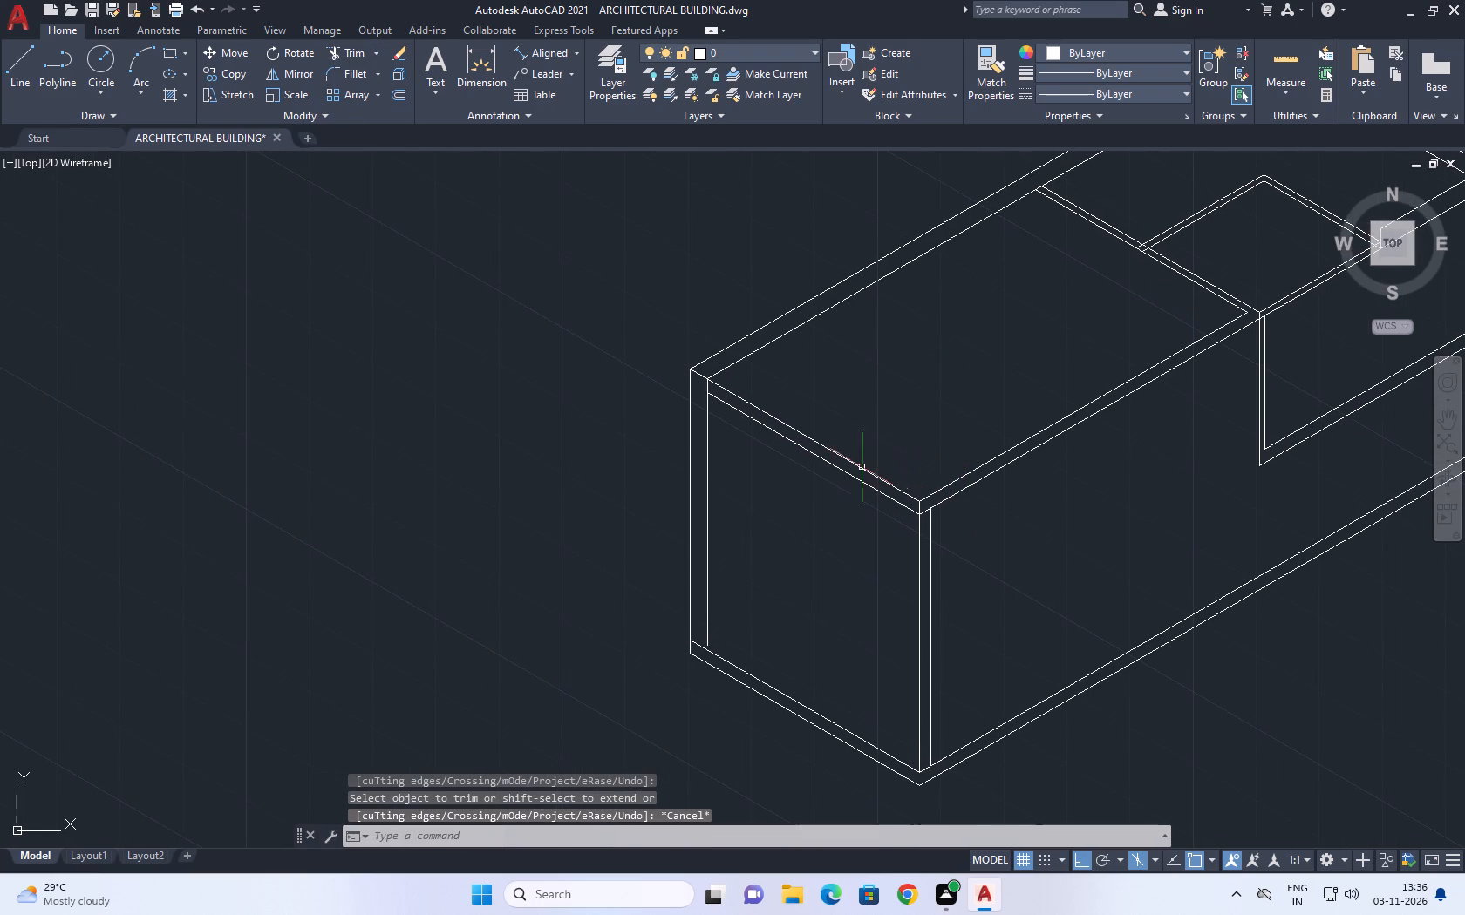
pyautogui.moveTo(828, 380); pyautogui.dragTo(705, 402, button='middle')
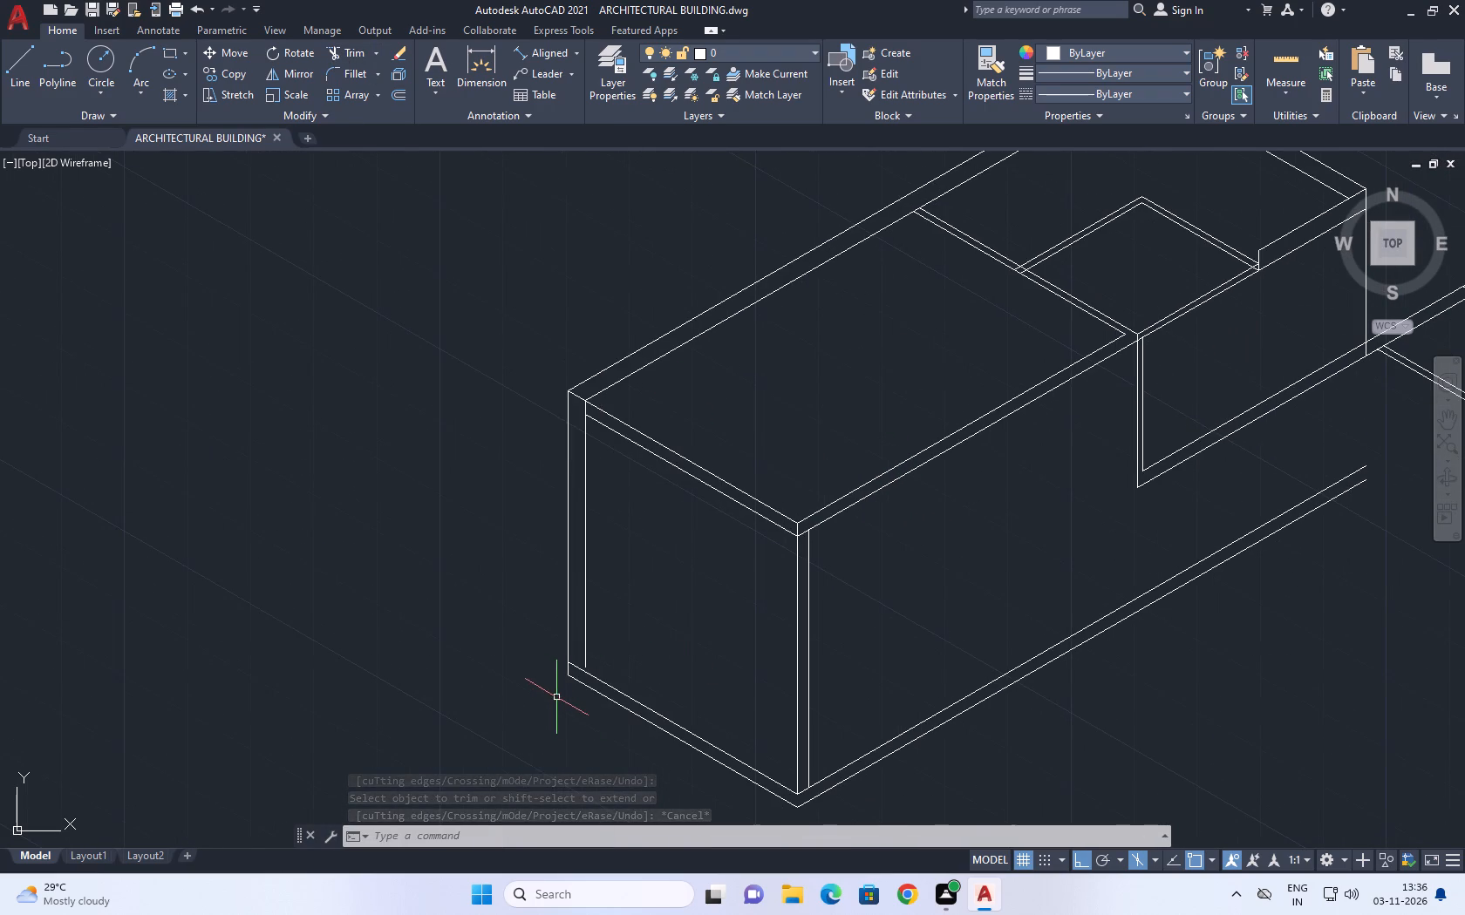
pyautogui.moveTo(569, 662); pyautogui.dragTo(627, 595, button='middle')
pyautogui.scroll(3, 660, 620)
pyautogui.moveTo(524, 518); pyautogui.dragTo(568, 576, button='middle')
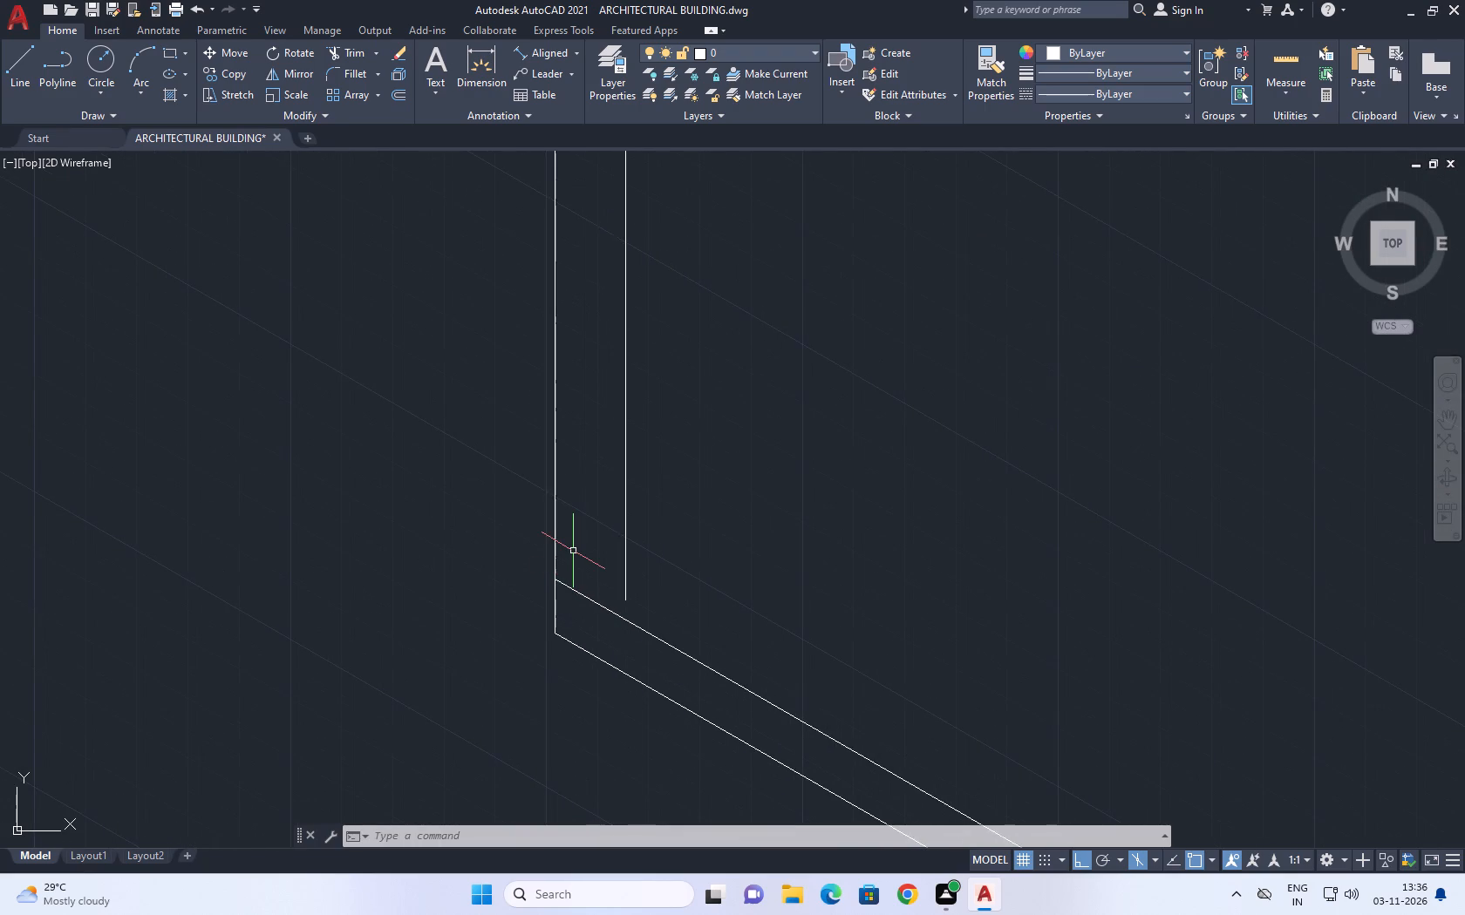
pyautogui.write('ex')
pyautogui.press('space')
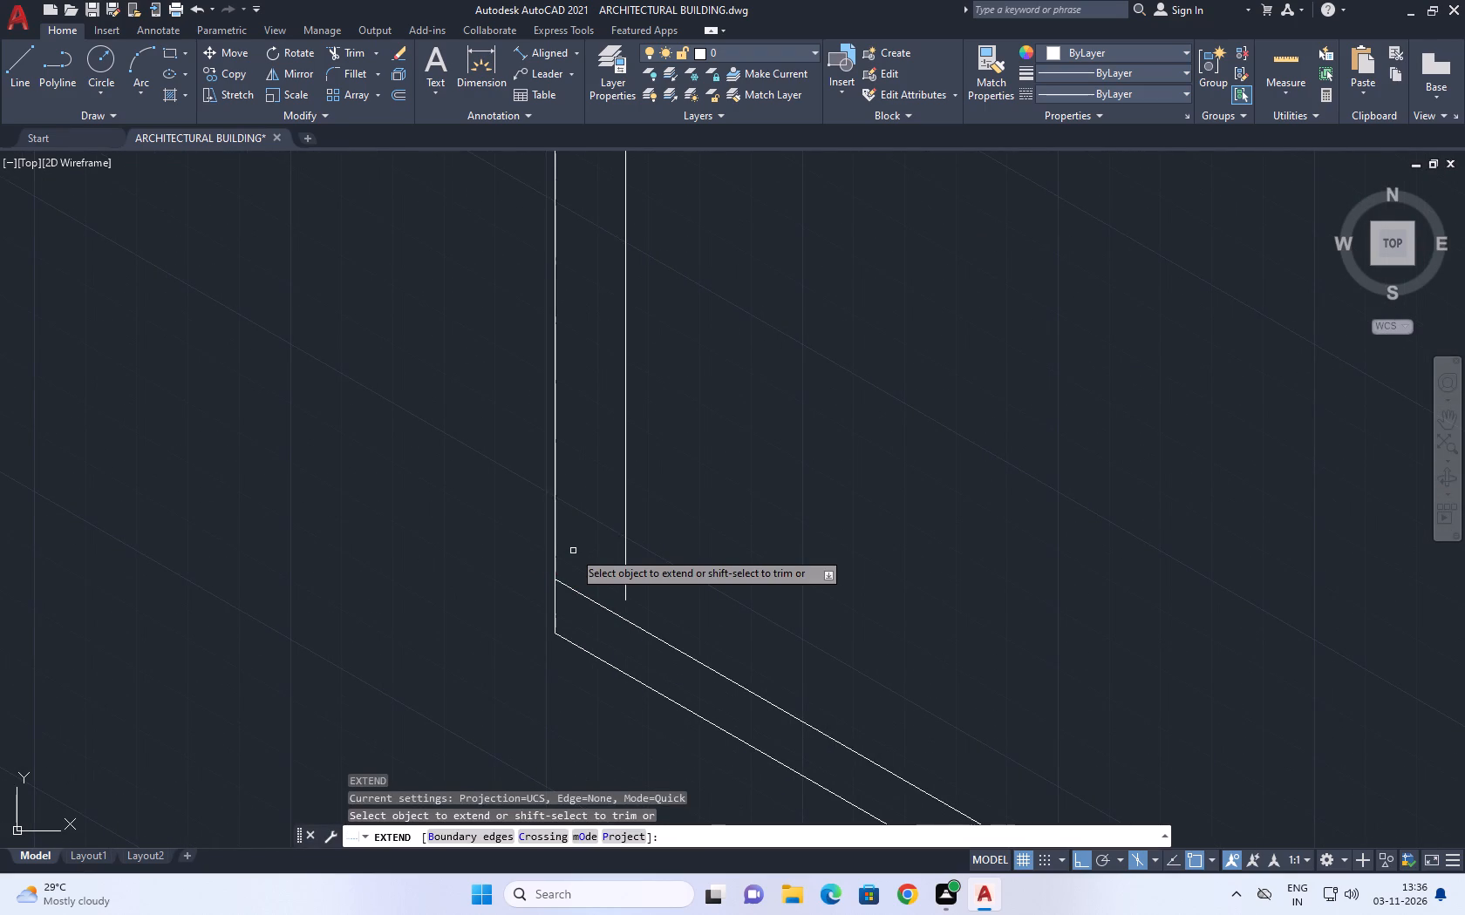
pyautogui.moveTo(574, 552); pyautogui.dragTo(596, 556)
pyautogui.moveTo(667, 576); pyautogui.dragTo(687, 593)
pyautogui.rightClick(720, 585)
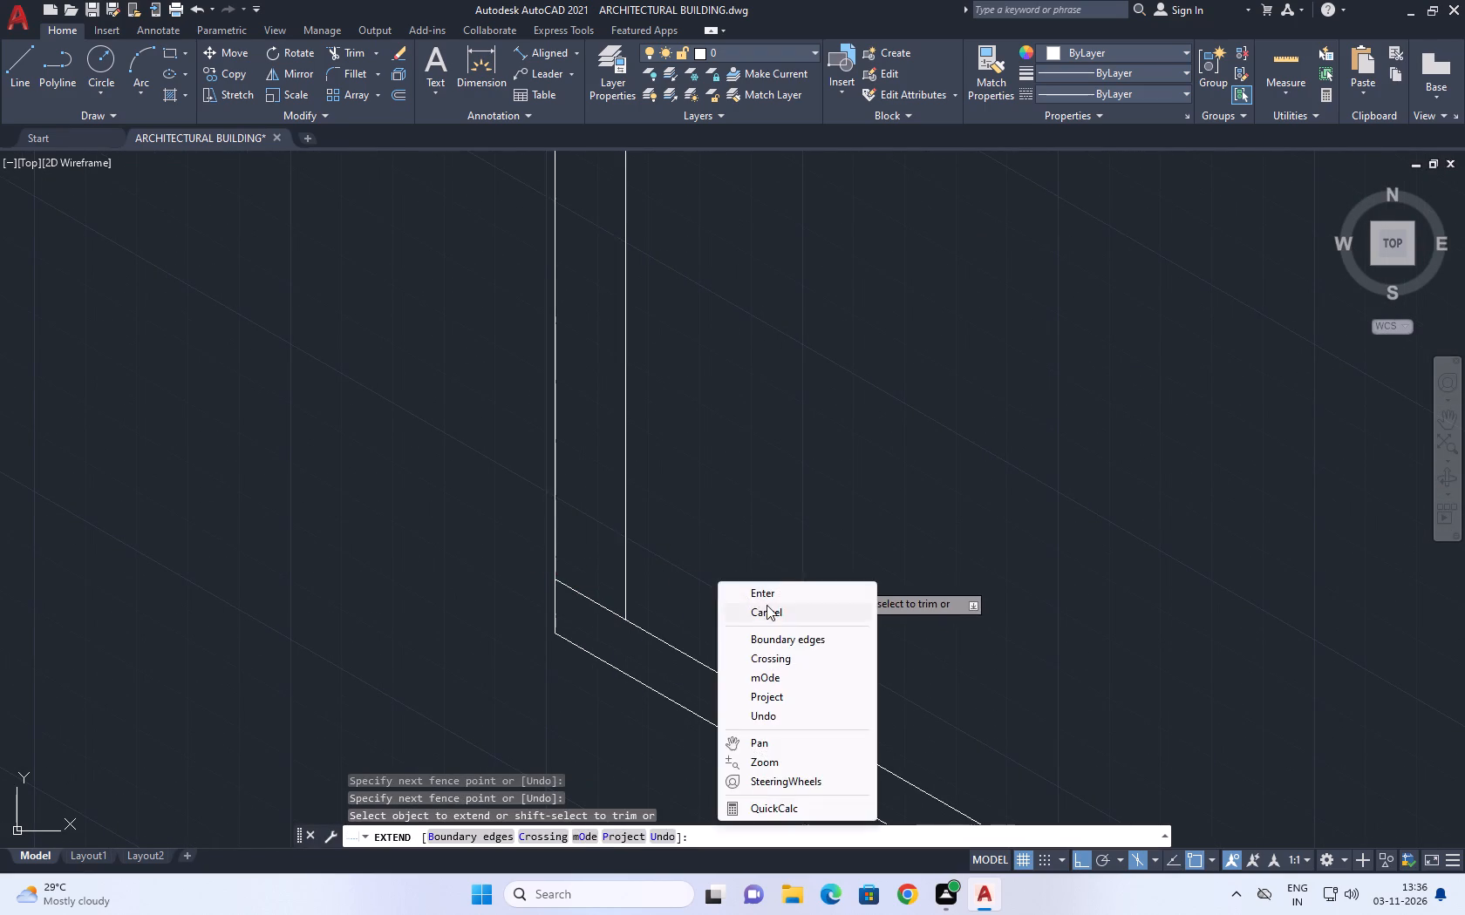
pyautogui.click(769, 606)
# Trim the upper base line piece between the left-corner vertical and the inner vertical.
pyautogui.click(352, 53)
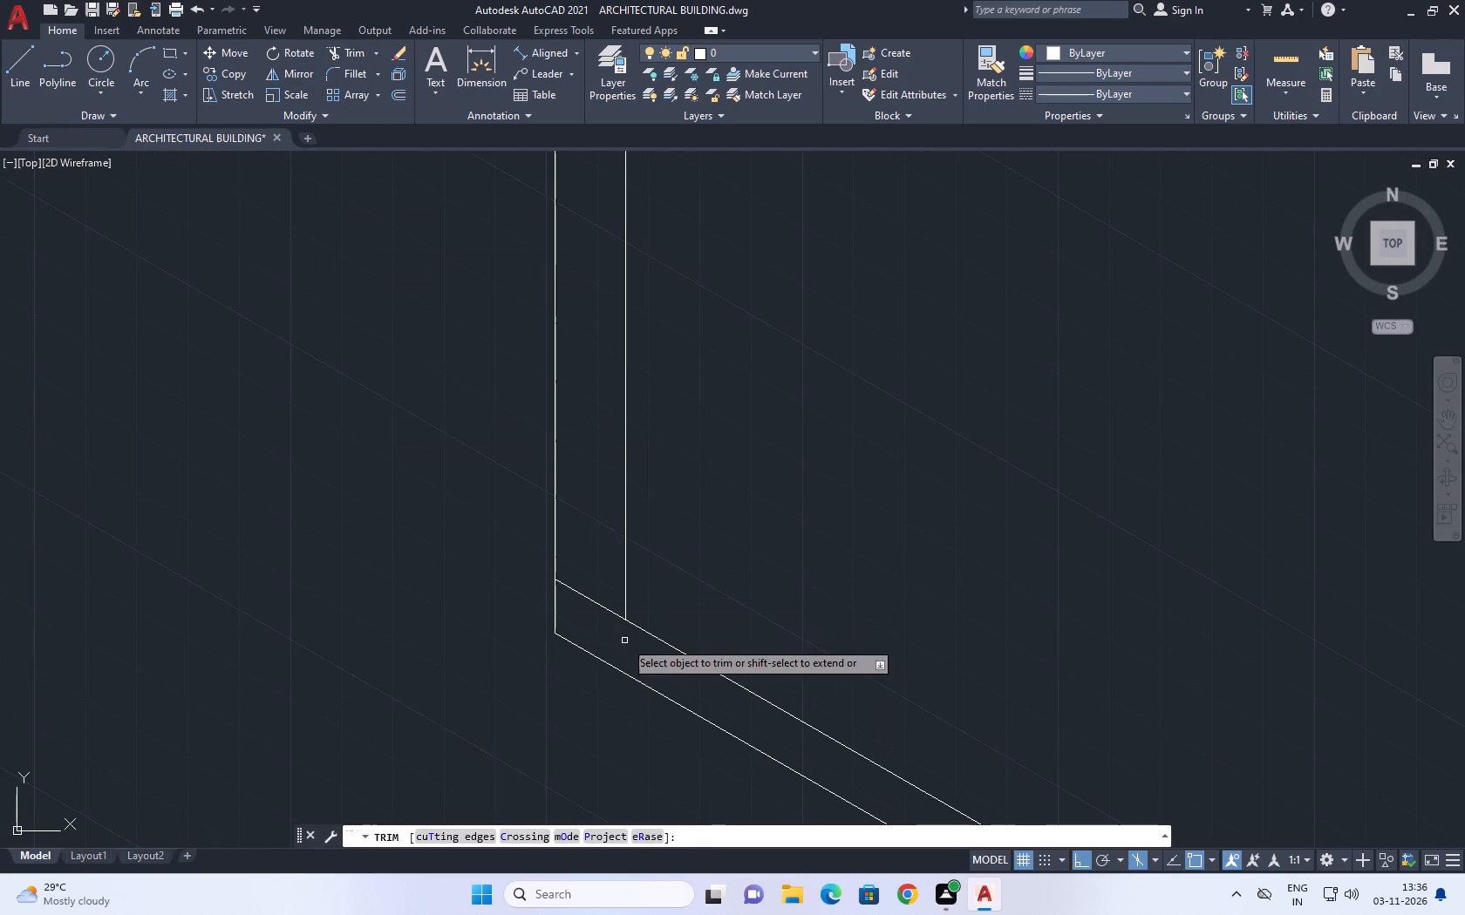
pyautogui.click(595, 604)
pyautogui.rightClick(689, 520)
pyautogui.click(727, 552)
pyautogui.scroll(-4, 693, 530)
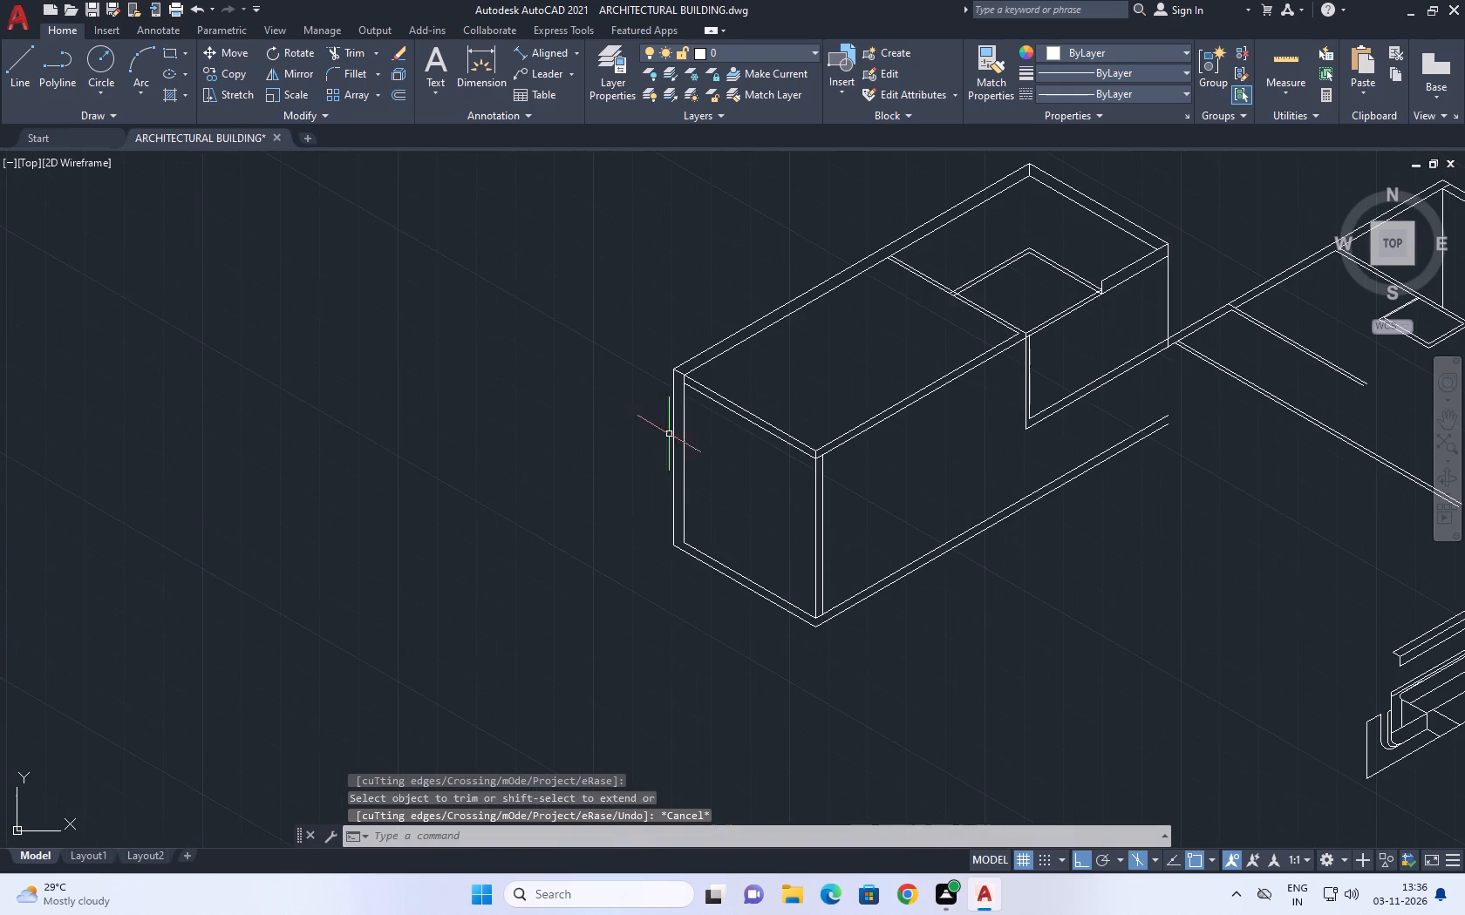
# Erase the two short line pieces meeting at the outer left roof corner.
pyautogui.scroll(3, 688, 381)
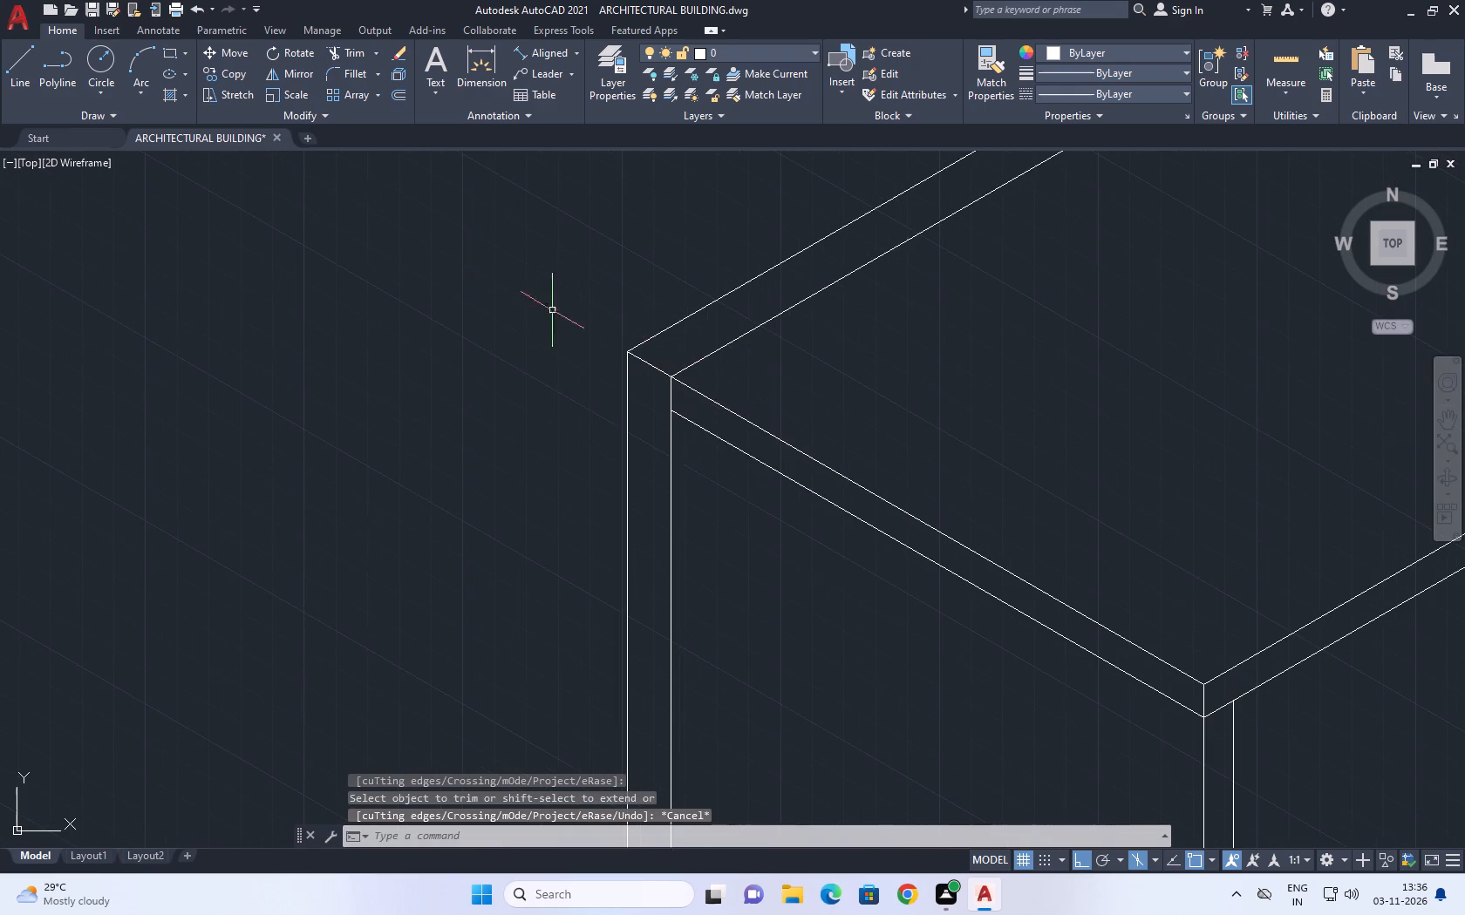
pyautogui.click(551, 310)
pyautogui.click(754, 483)
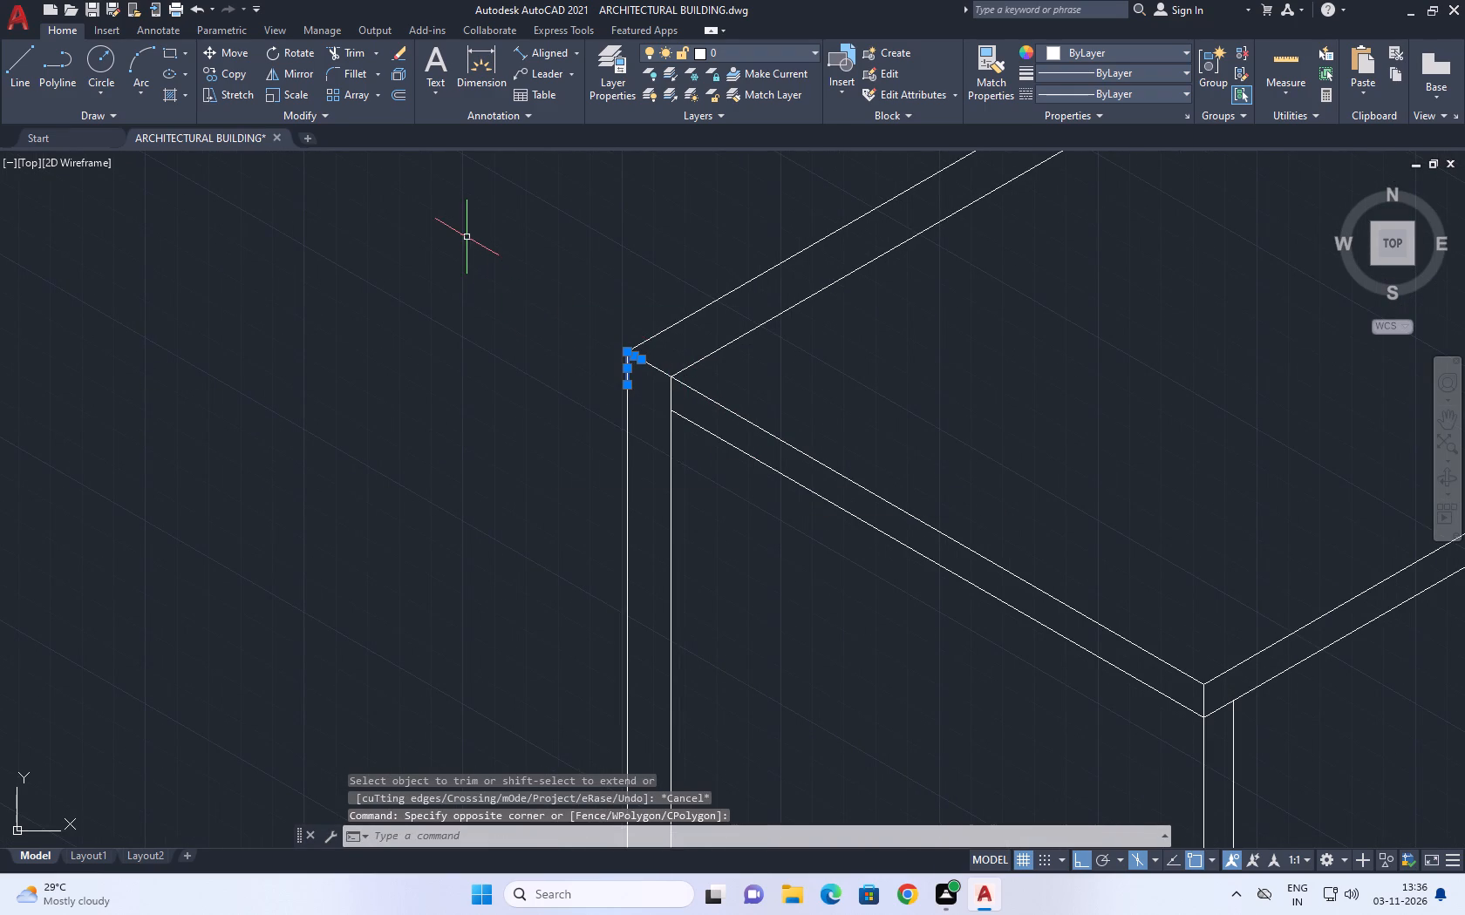
pyautogui.moveTo(466, 236); pyautogui.dragTo(439, 170, button='right')
pyautogui.click(520, 276)
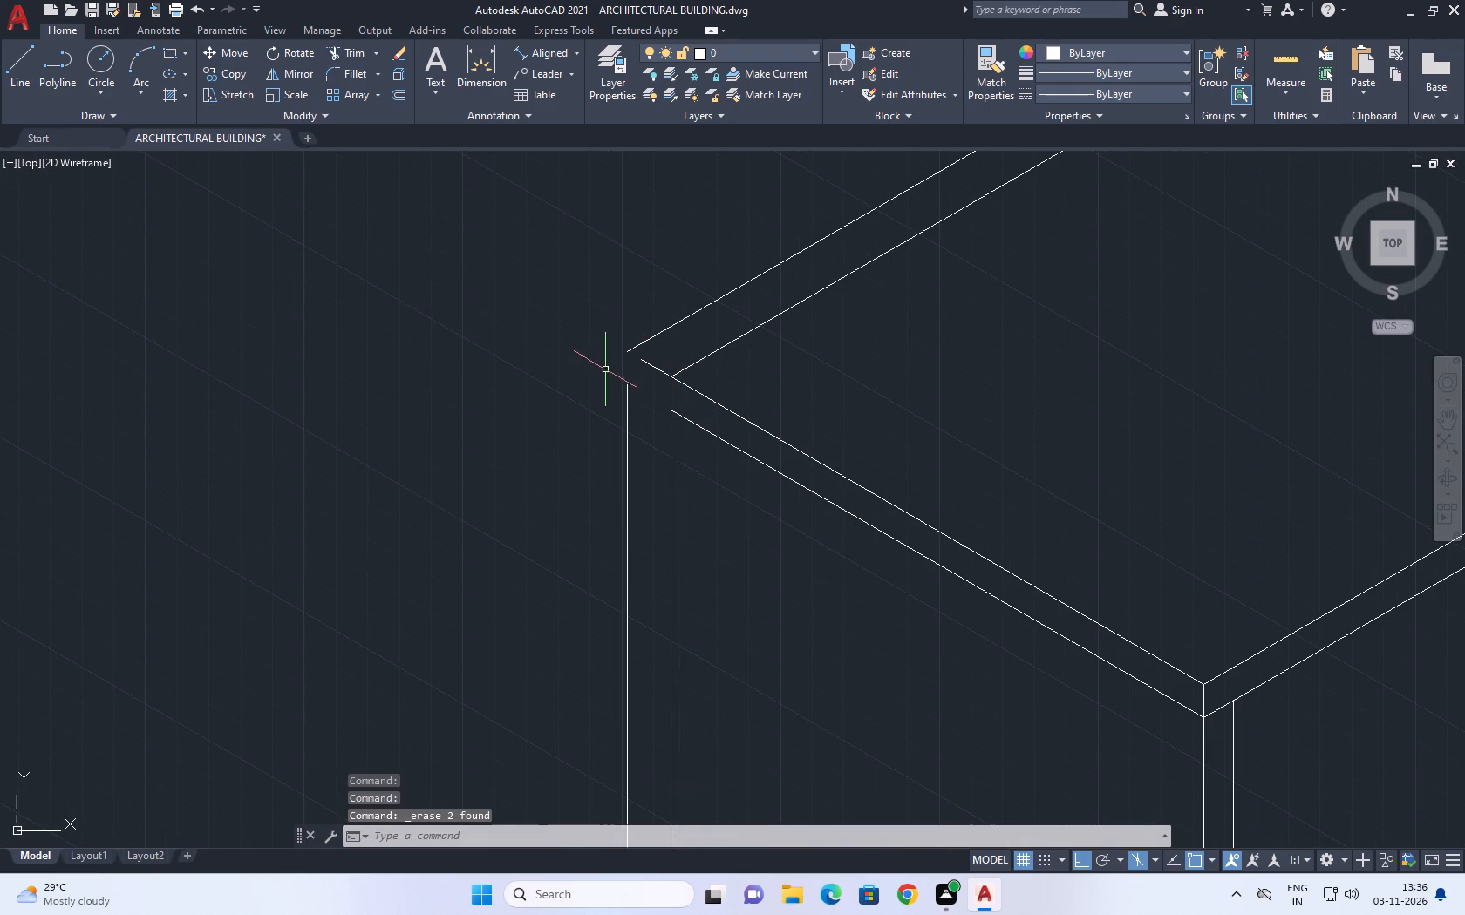
# Close the outer left roof corner by filleting the outer roof edge with the upper front roof line and with the outer vertical.
pyautogui.click(356, 72)
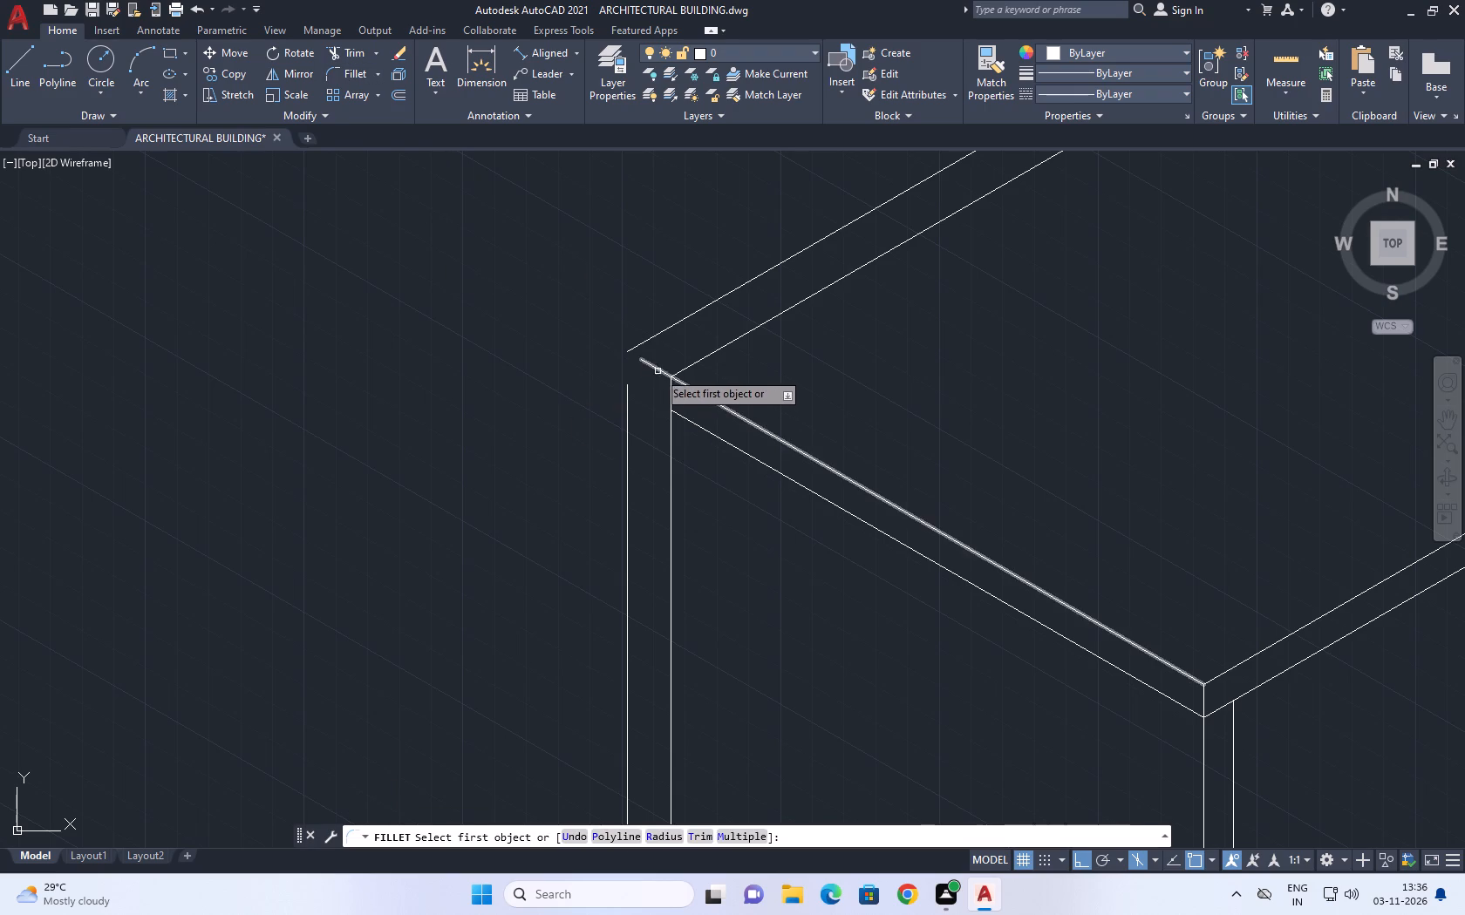
pyautogui.click(658, 369)
pyautogui.click(643, 345)
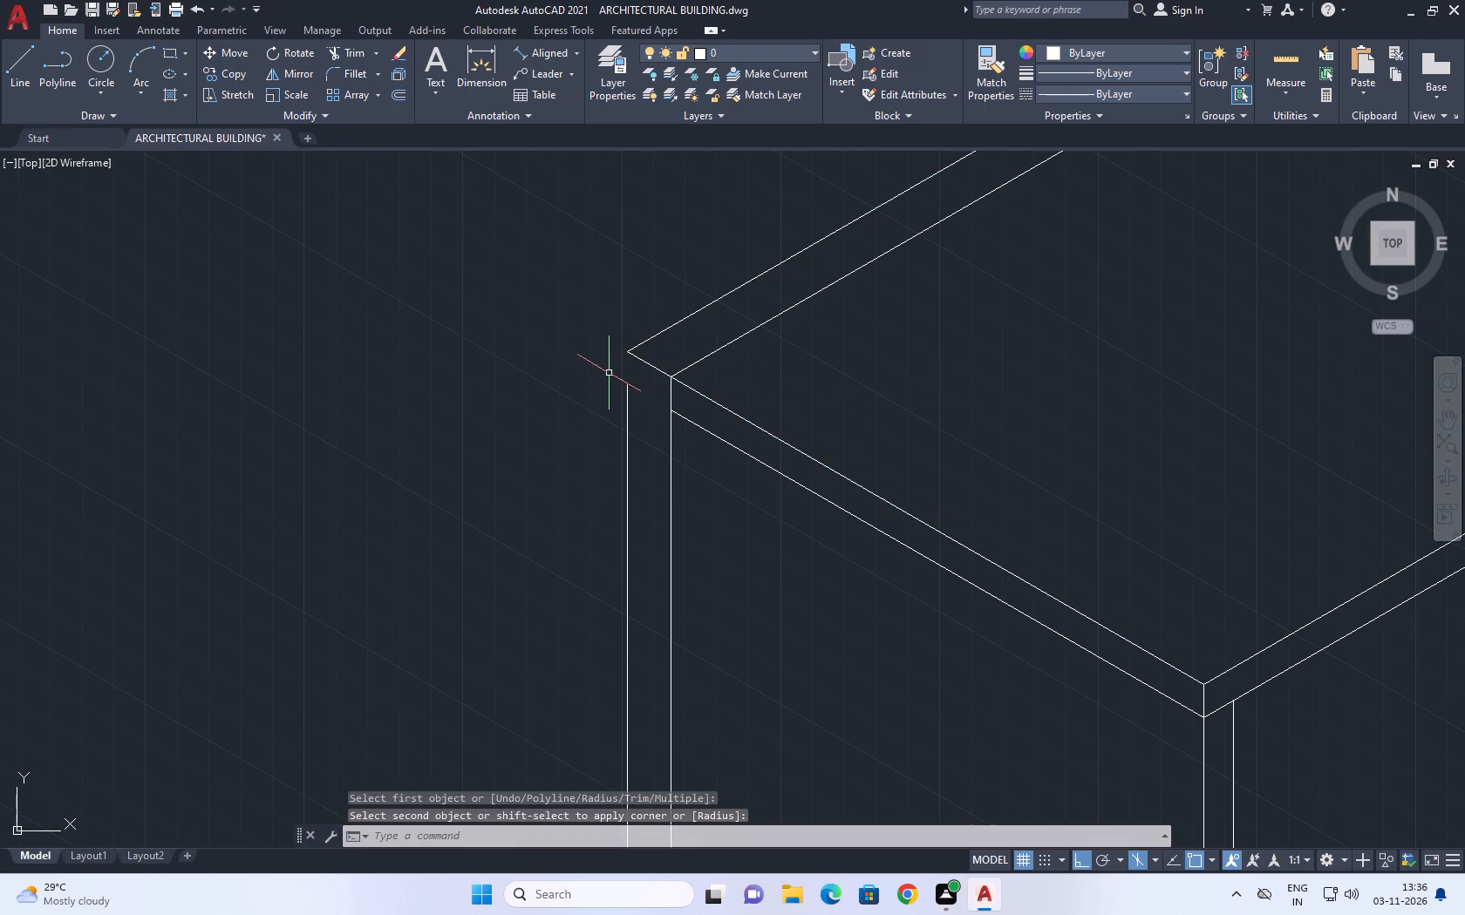
pyautogui.scroll(1, 609, 372)
pyautogui.click(350, 74)
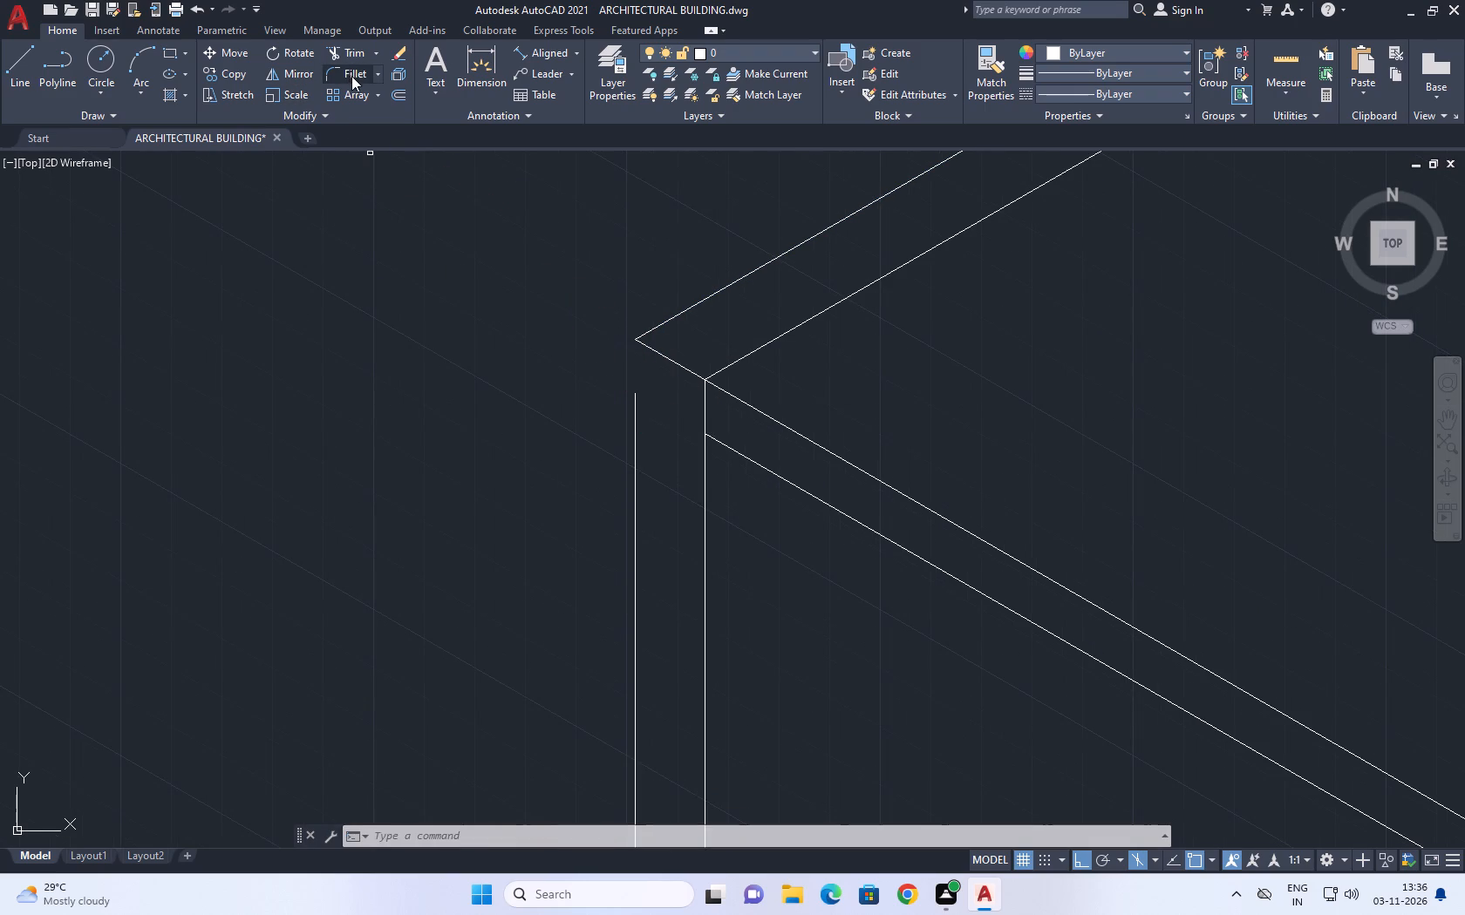
pyautogui.click(679, 314)
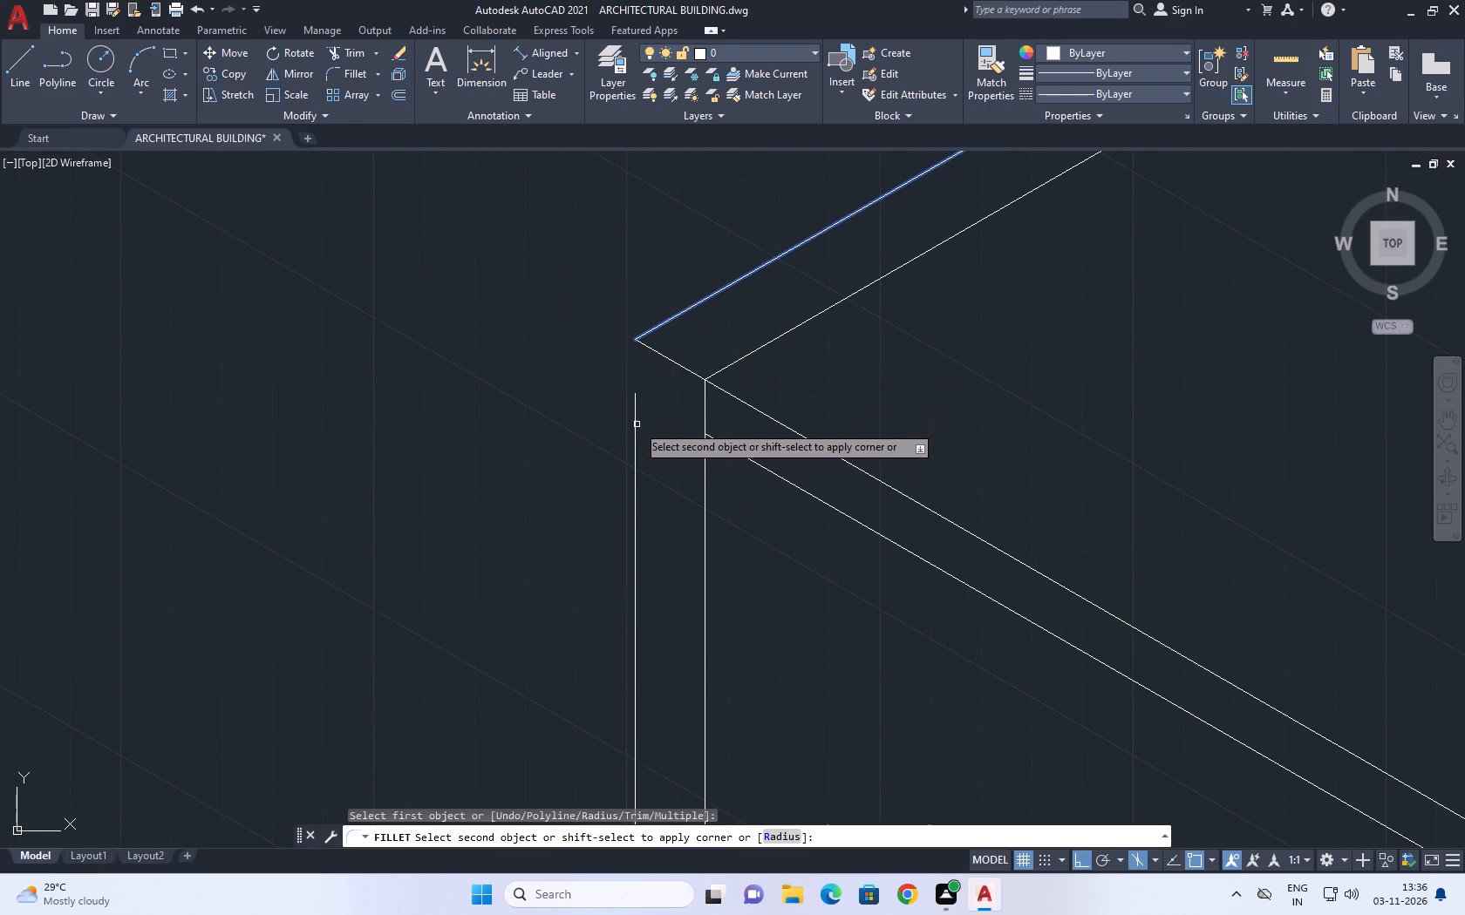
pyautogui.click(633, 422)
pyautogui.rightClick(514, 355)
pyautogui.click(489, 393)
pyautogui.click(422, 429)
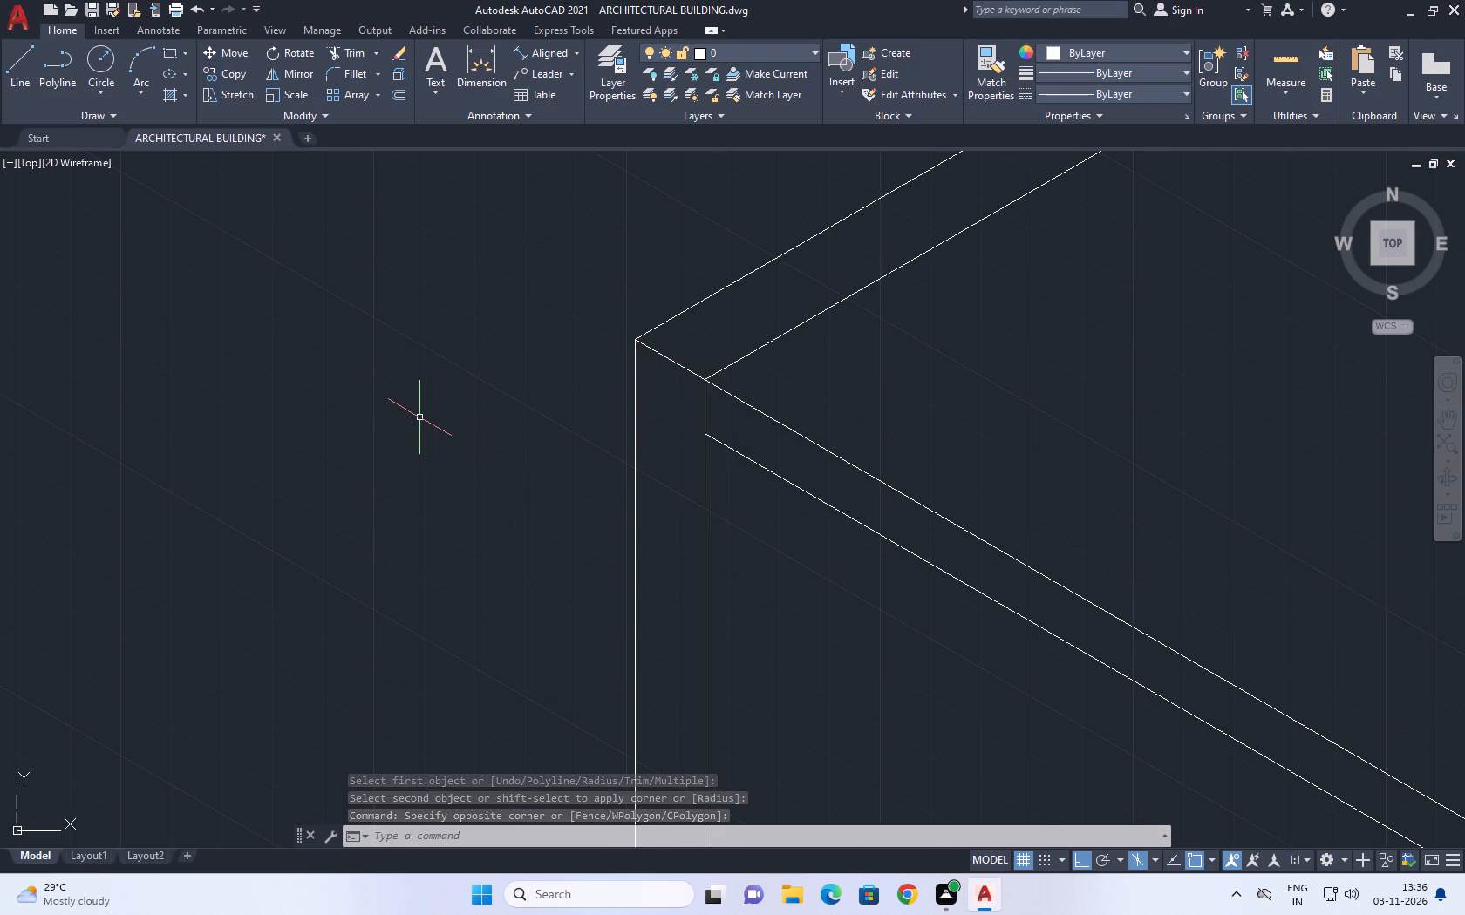
# Move the inner vertical at the projecting volume's left corner slightly toward the outer vertical, along the 150° isometric direction.
pyautogui.moveTo(671, 374); pyautogui.dragTo(521, 457, button='middle')
pyautogui.scroll(-3, 582, 471)
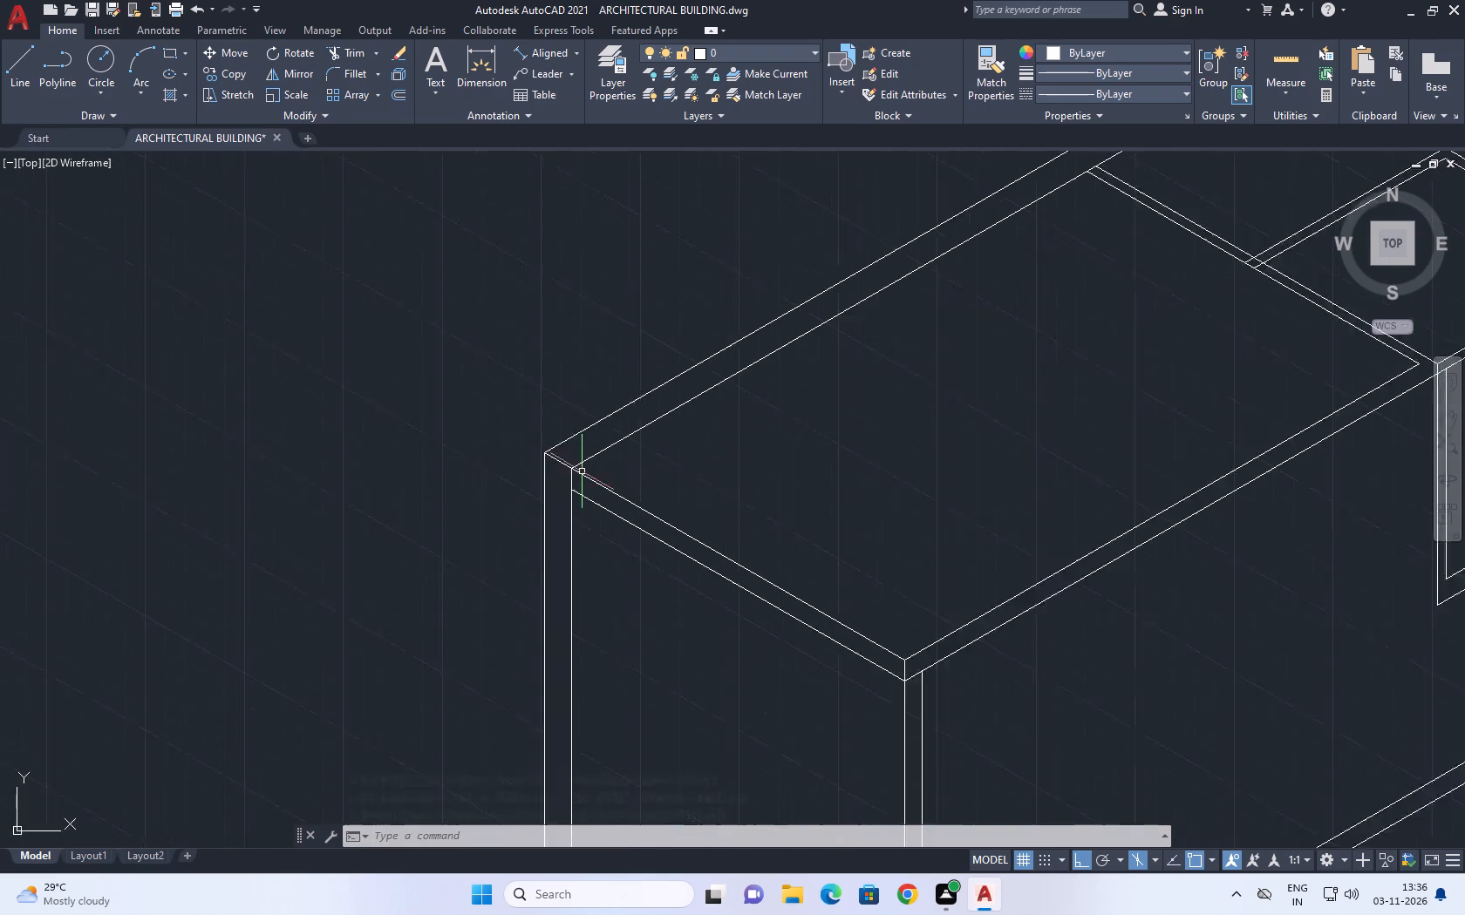
pyautogui.moveTo(680, 436); pyautogui.dragTo(599, 444, button='middle')
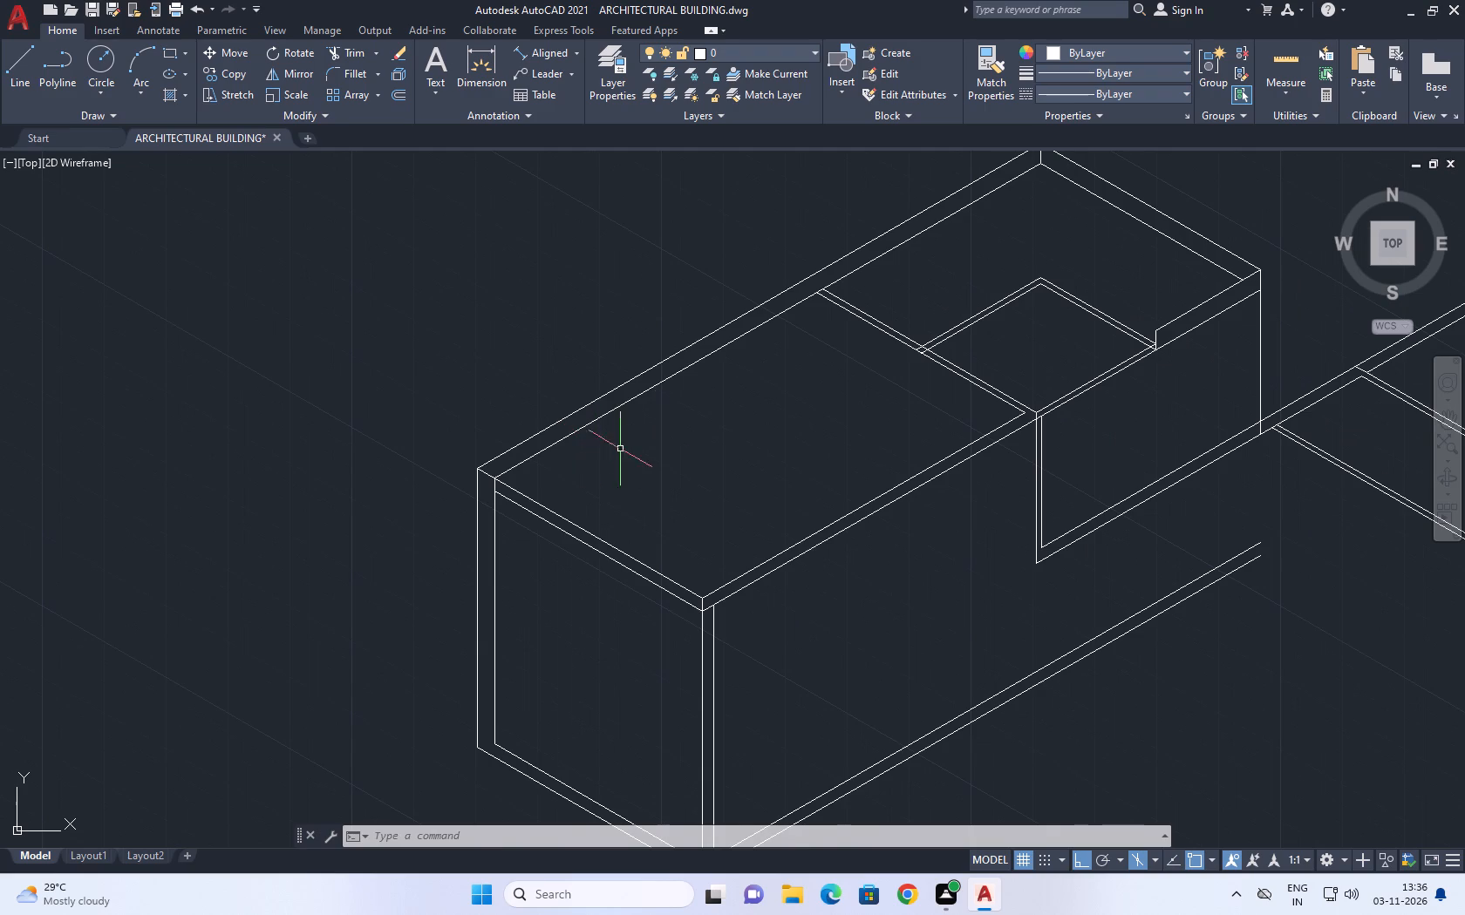
pyautogui.moveTo(746, 329); pyautogui.dragTo(763, 381, button='middle')
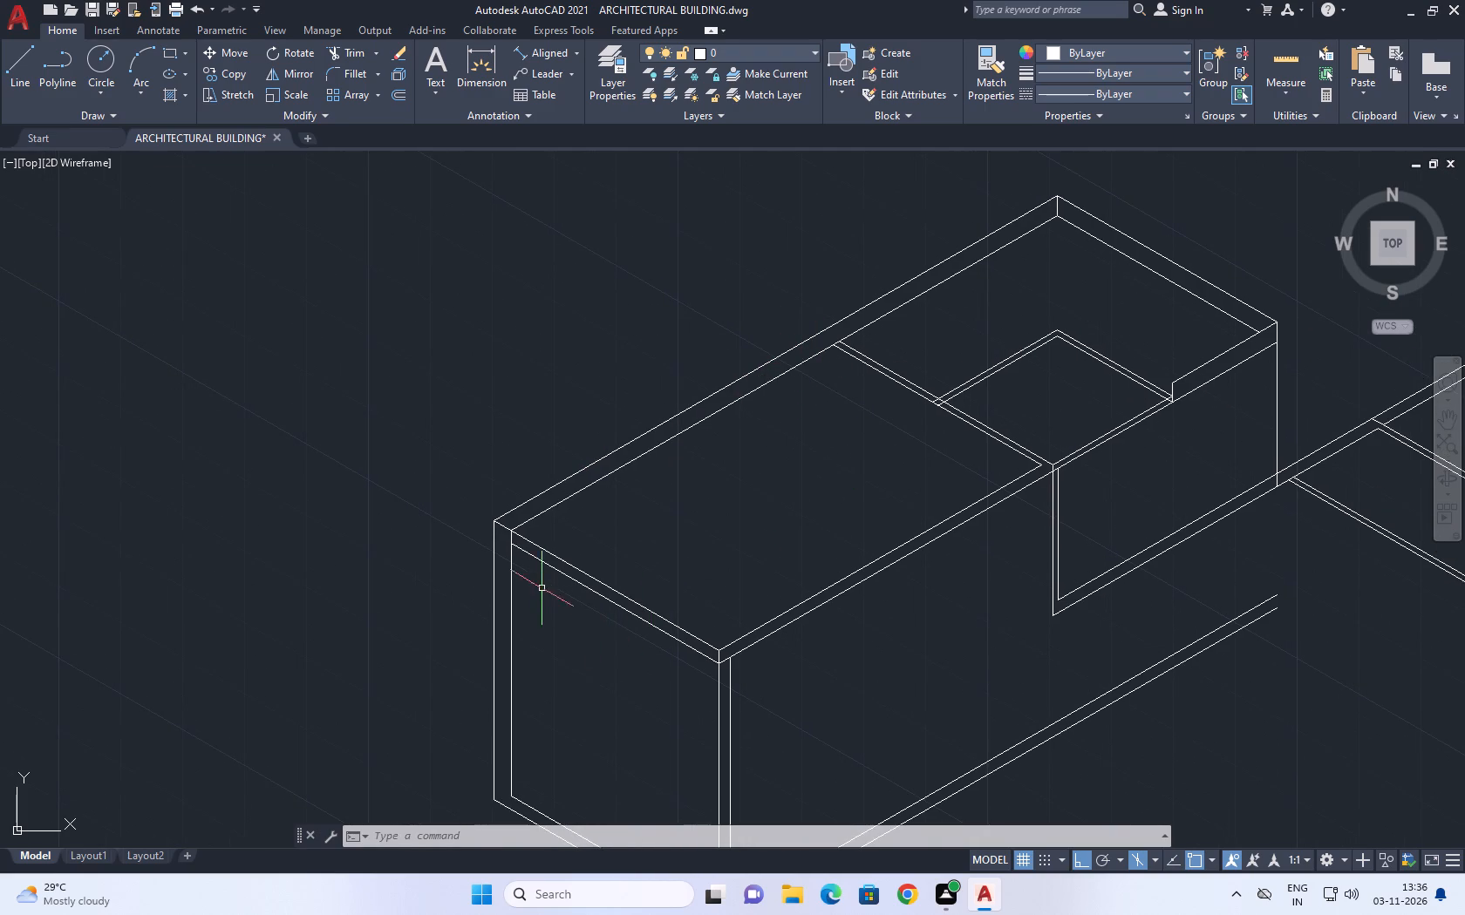
pyautogui.moveTo(658, 592); pyautogui.dragTo(650, 426, button='middle')
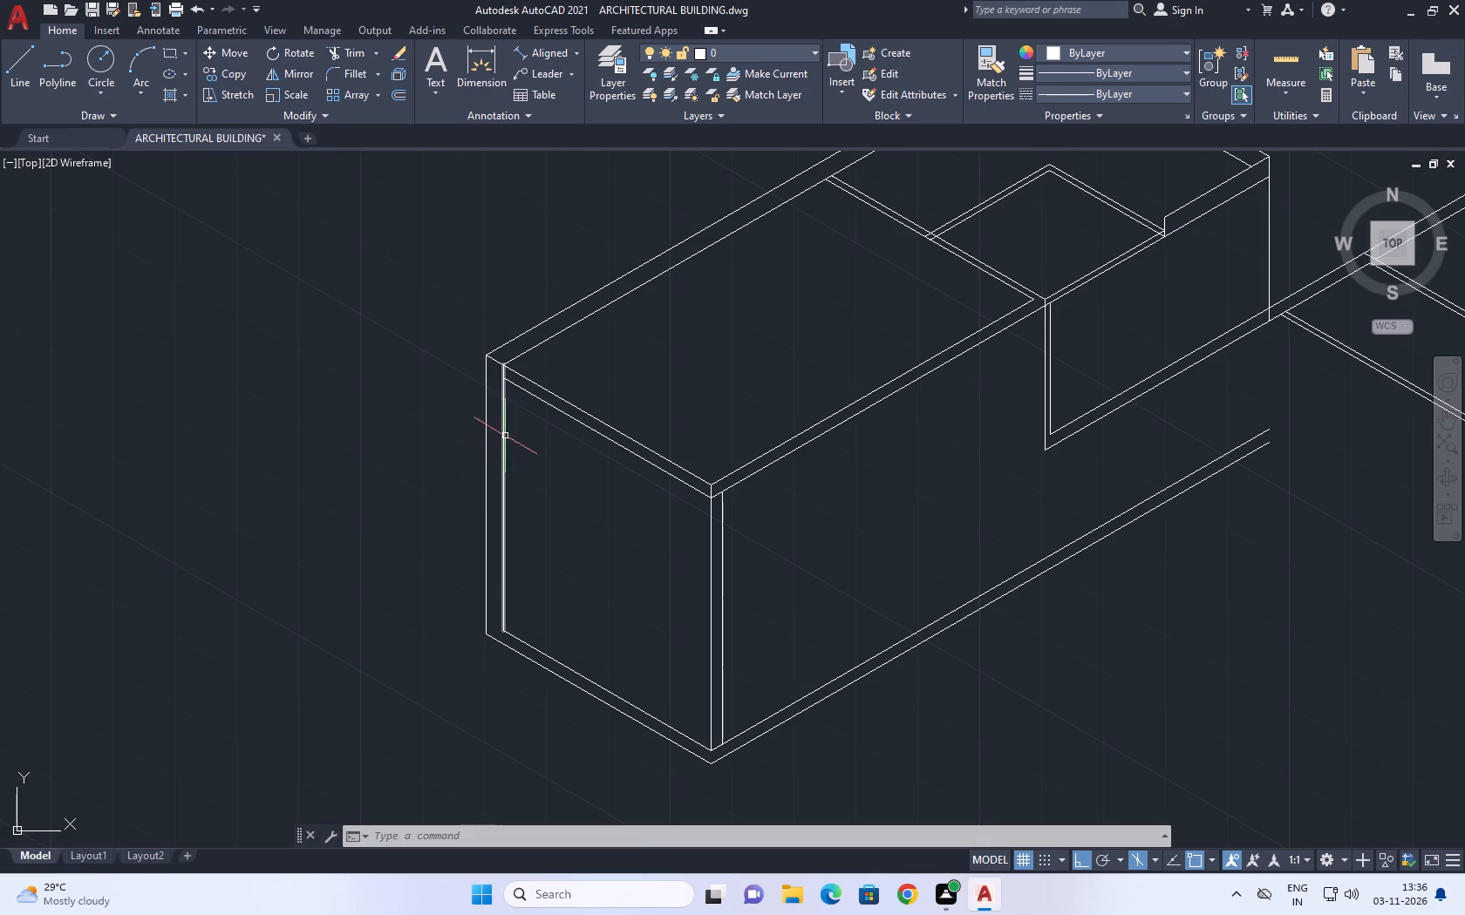
pyautogui.click(505, 436)
pyautogui.scroll(2, 226, 49)
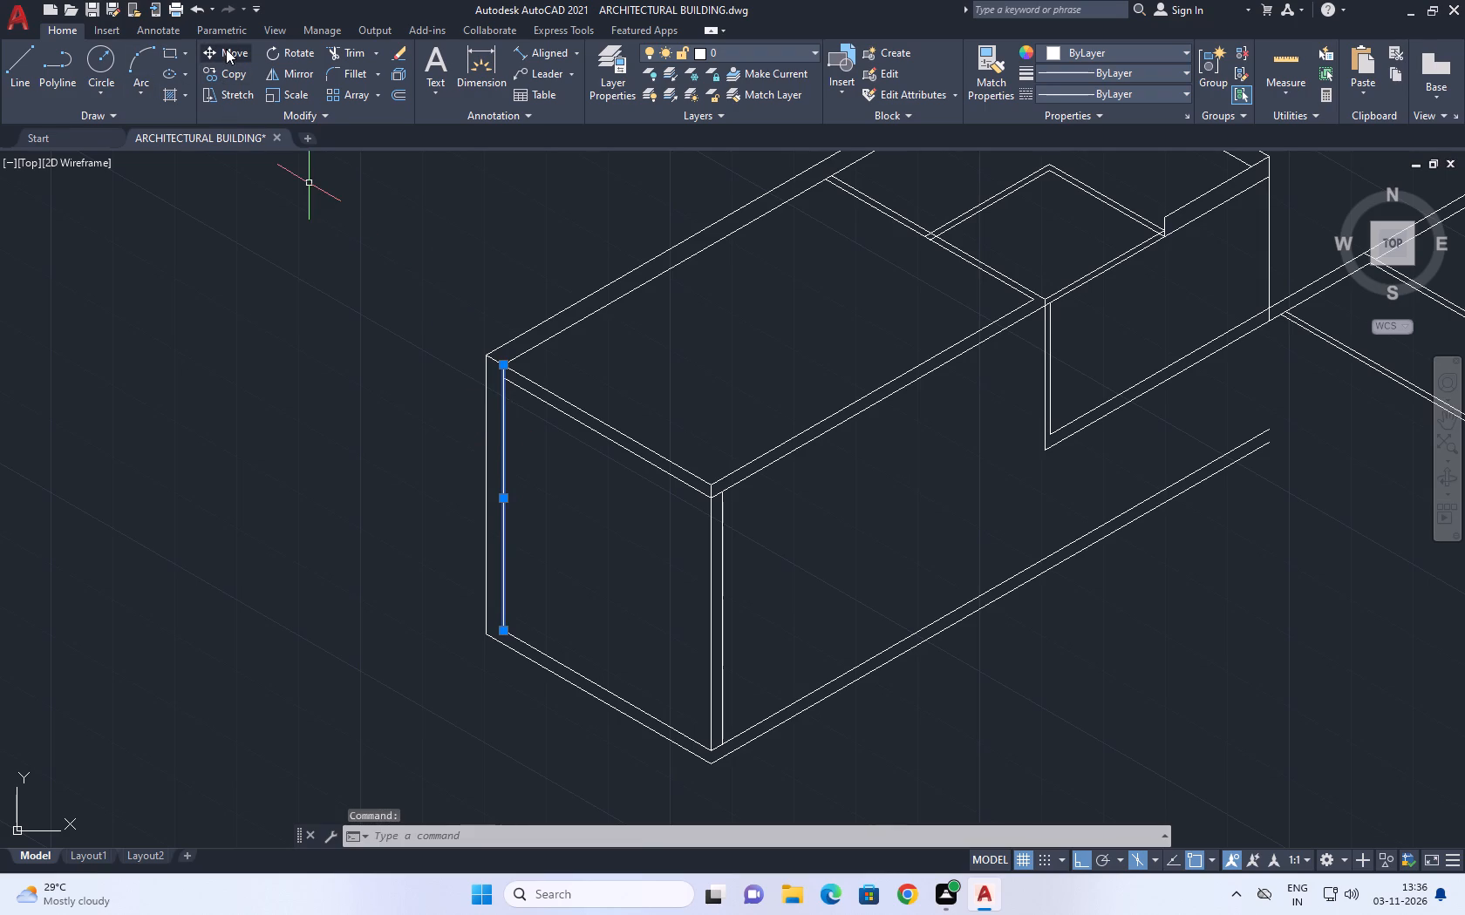
pyautogui.click(226, 49)
pyautogui.scroll(5, 464, 351)
pyautogui.click(615, 406)
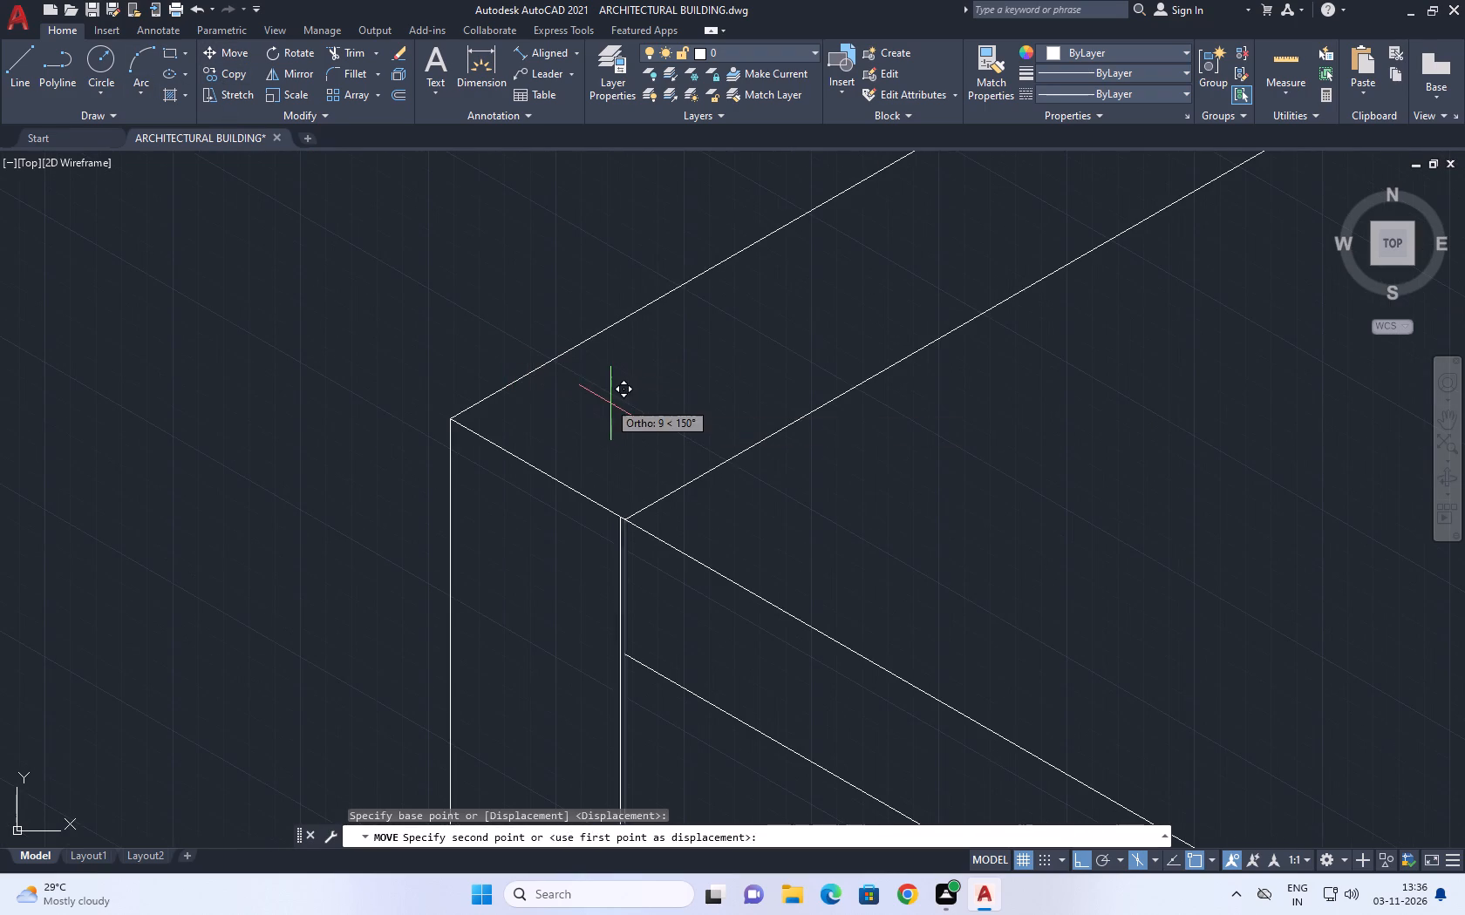
pyautogui.click(590, 396)
# Fillet the moved inner vertical with the lower front roof line at its top and the upper base line at its bottom, radius 0.
pyautogui.scroll(-2, 629, 410)
pyautogui.moveTo(657, 532); pyautogui.dragTo(658, 367, button='middle')
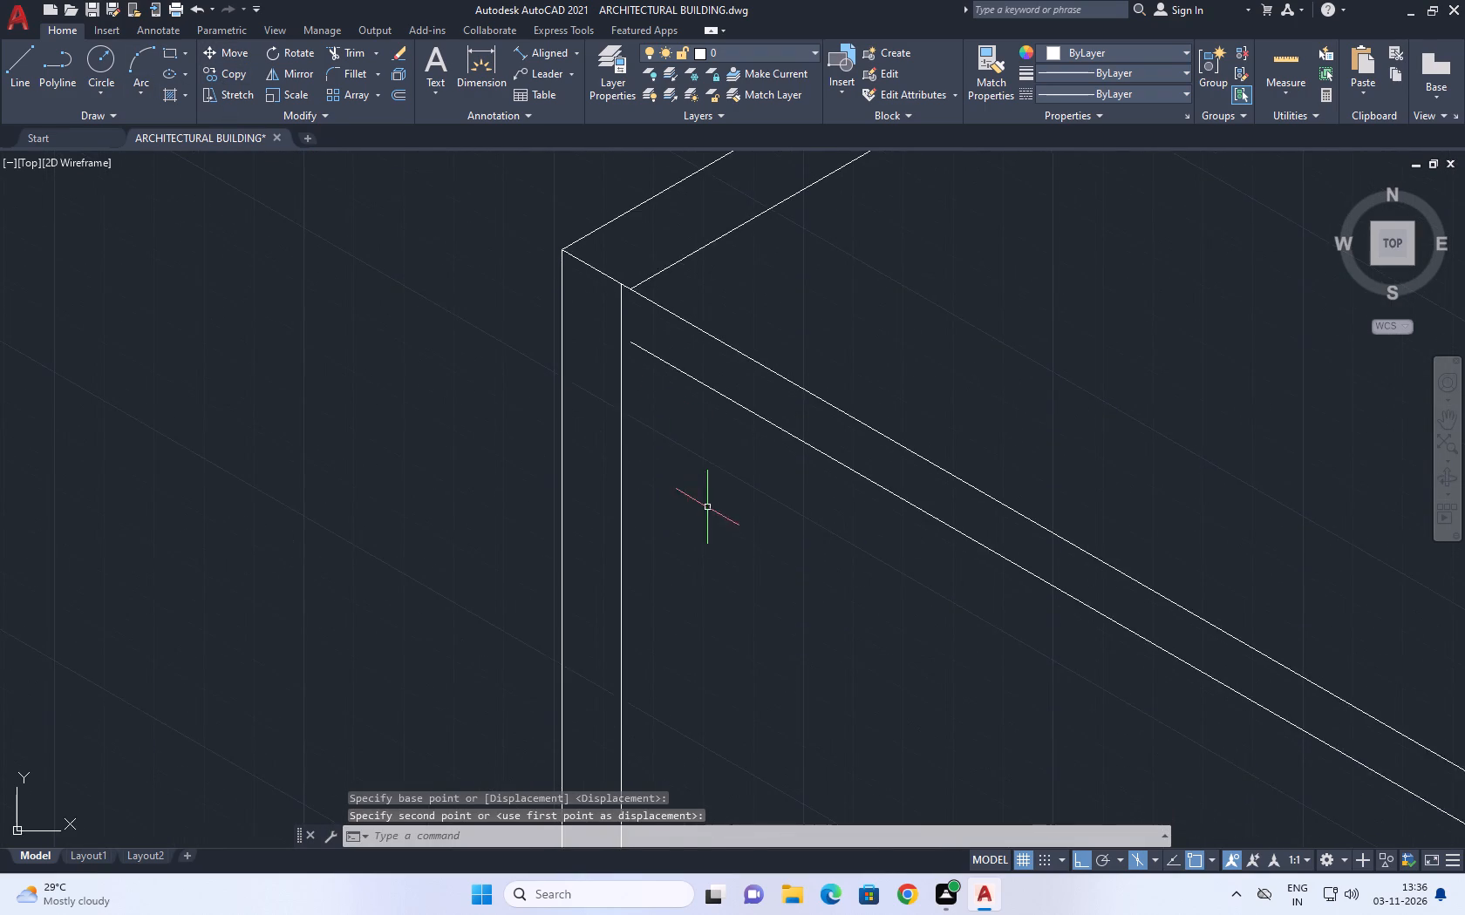
pyautogui.scroll(-2, 664, 459)
pyautogui.moveTo(740, 479); pyautogui.dragTo(707, 346, button='middle')
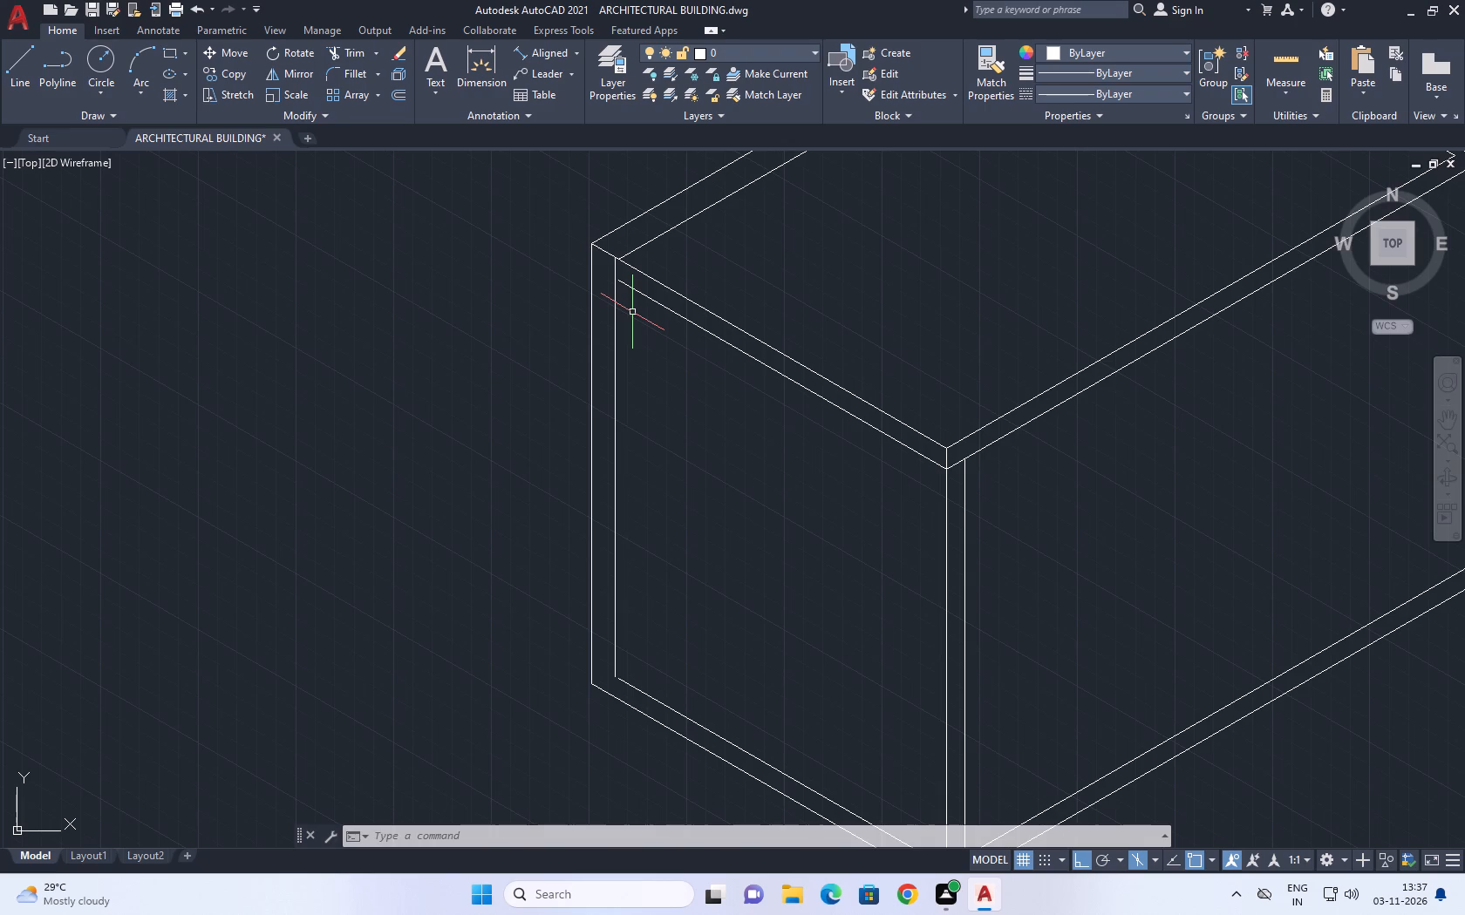
pyautogui.click(350, 73)
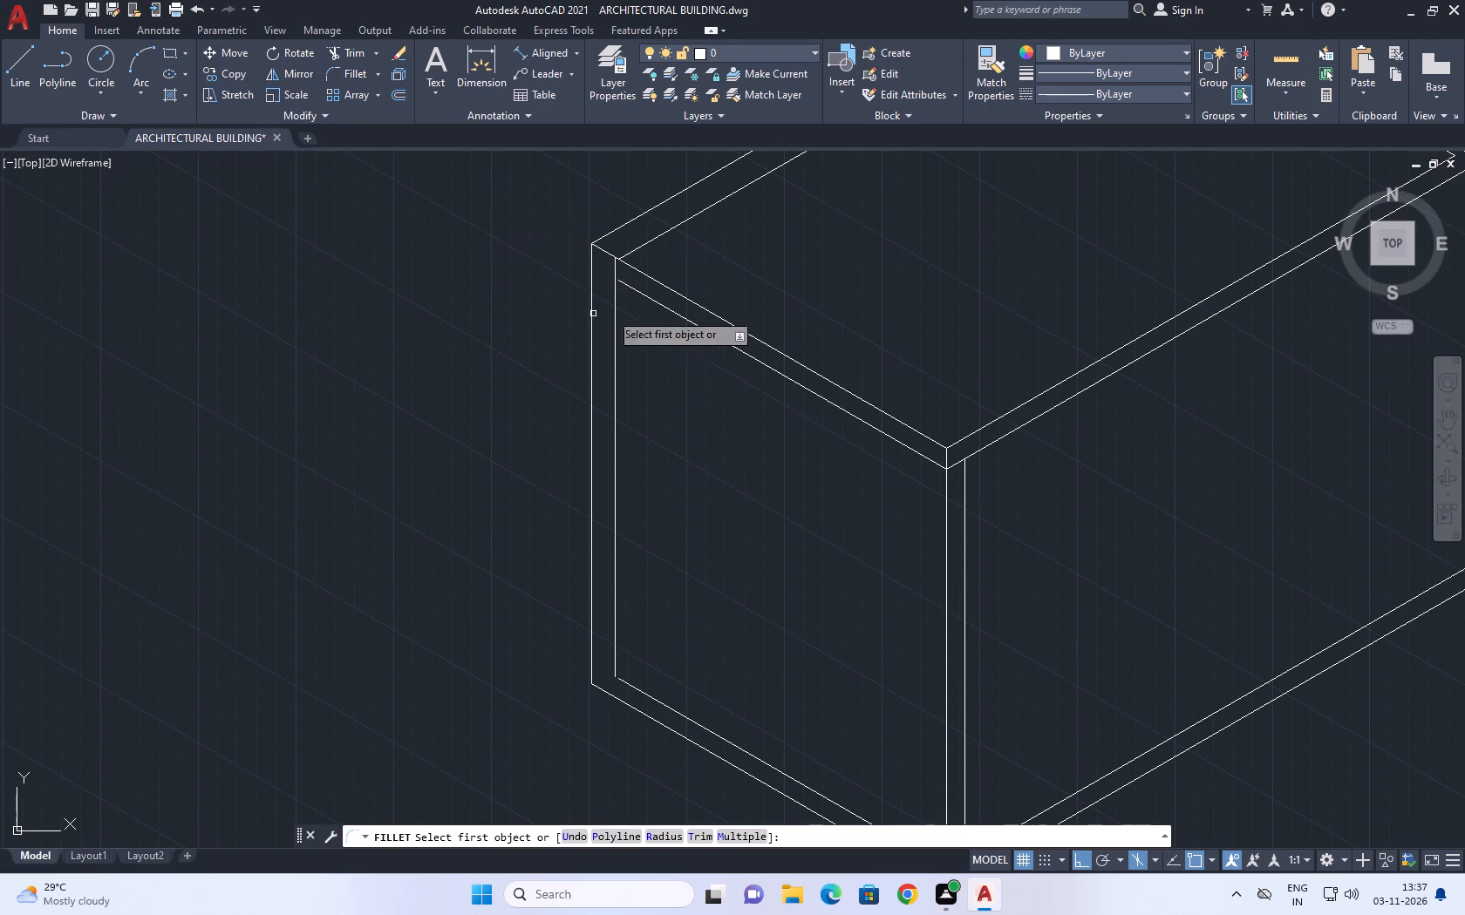
pyautogui.click(646, 295)
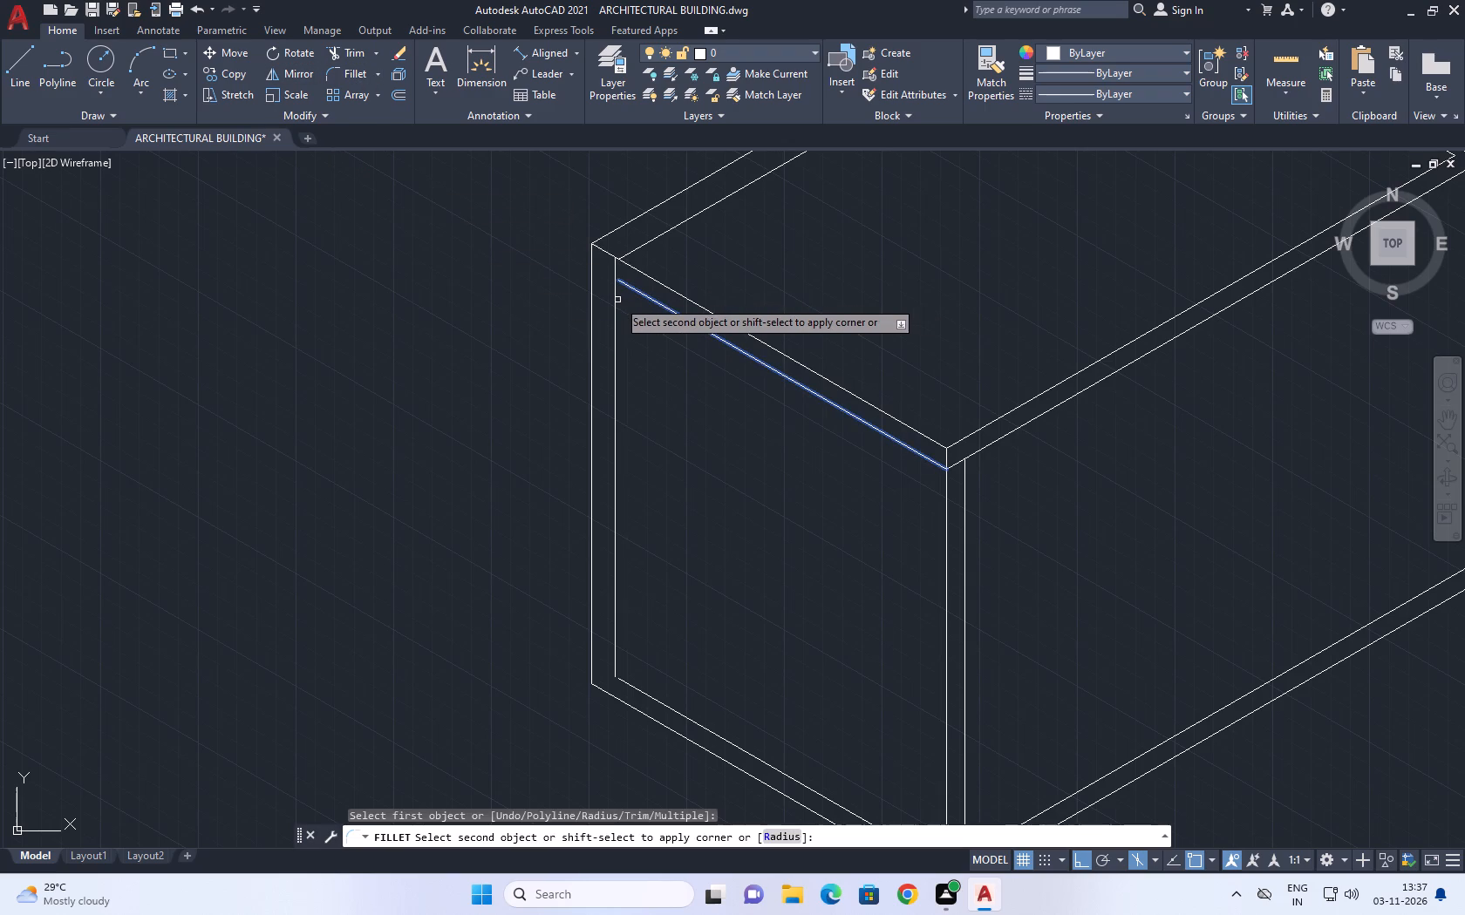
pyautogui.click(615, 296)
pyautogui.moveTo(659, 507); pyautogui.dragTo(648, 363, button='middle')
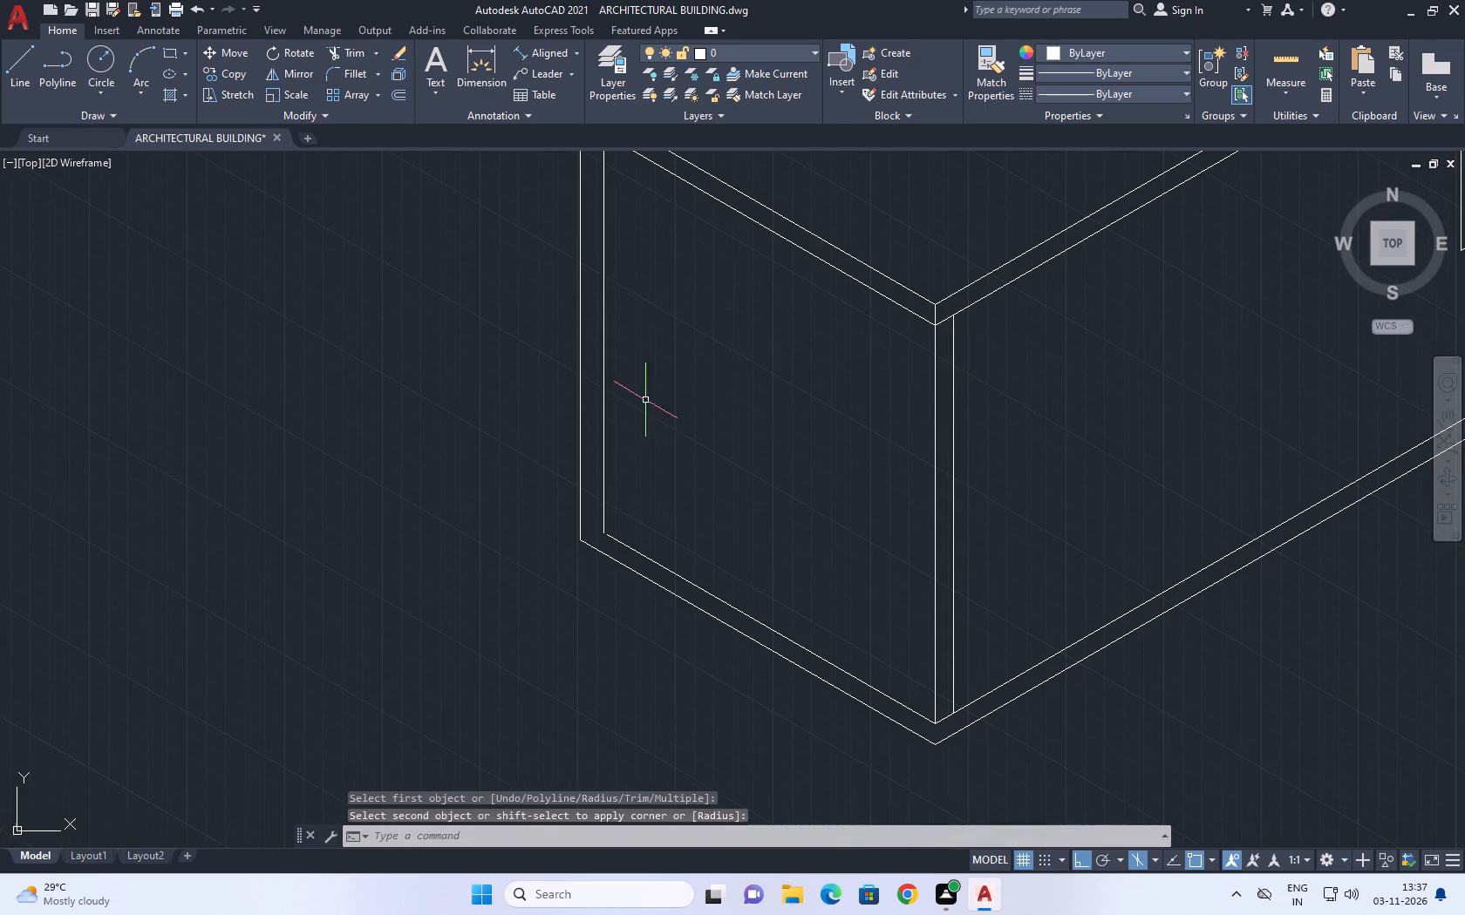
pyautogui.moveTo(645, 400); pyautogui.dragTo(646, 390, button='right')
pyautogui.click(809, 394)
pyautogui.click(617, 543)
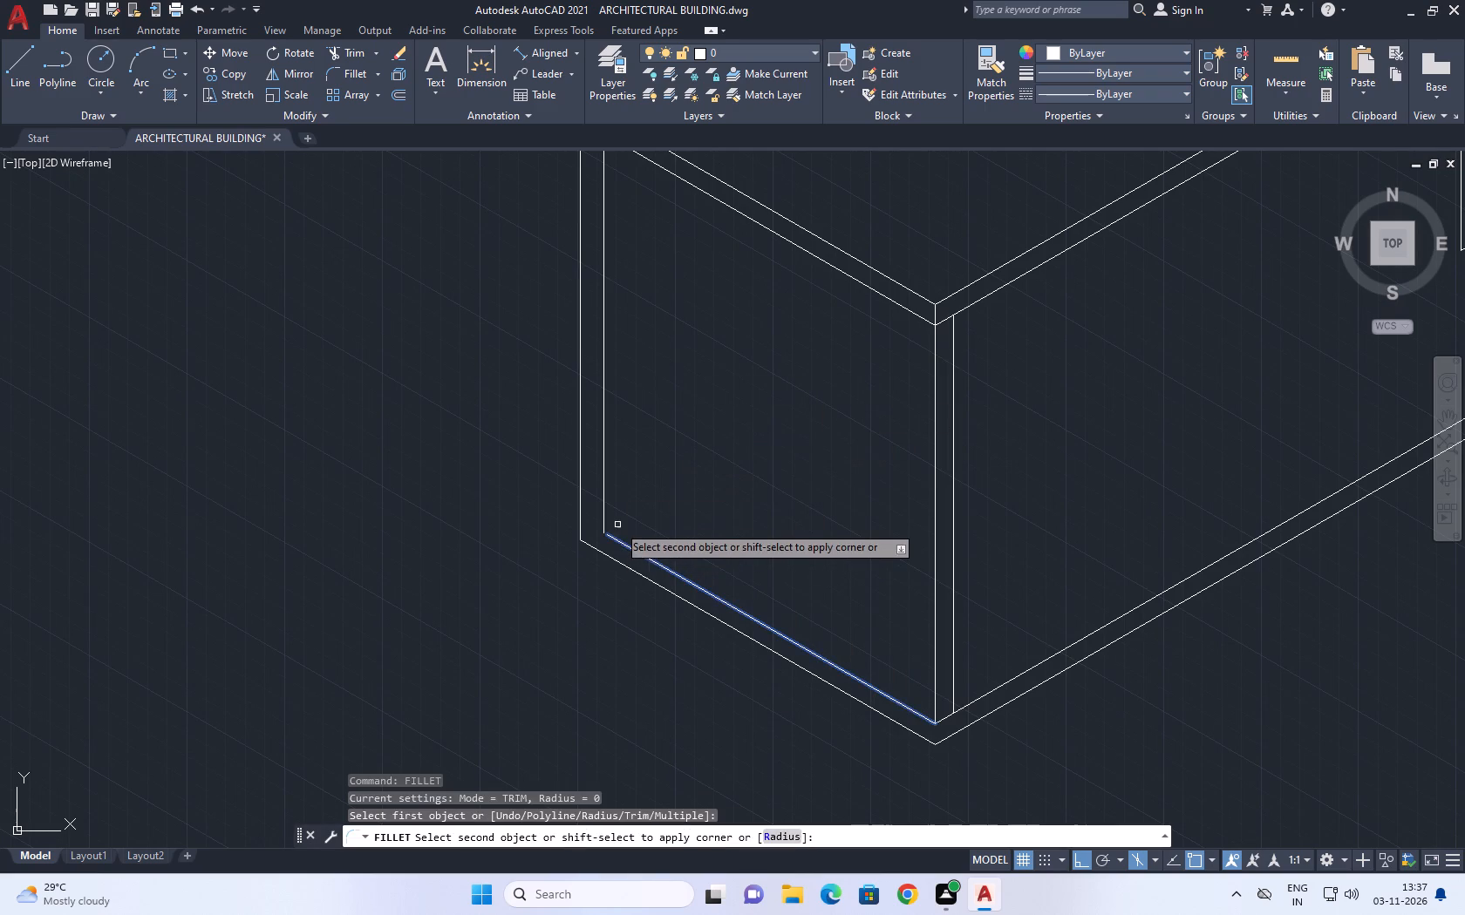
pyautogui.click(605, 518)
# Examine the projecting volume's double edges, corner joints and open base lines where it meets the rest of the building.
pyautogui.scroll(-1, 652, 509)
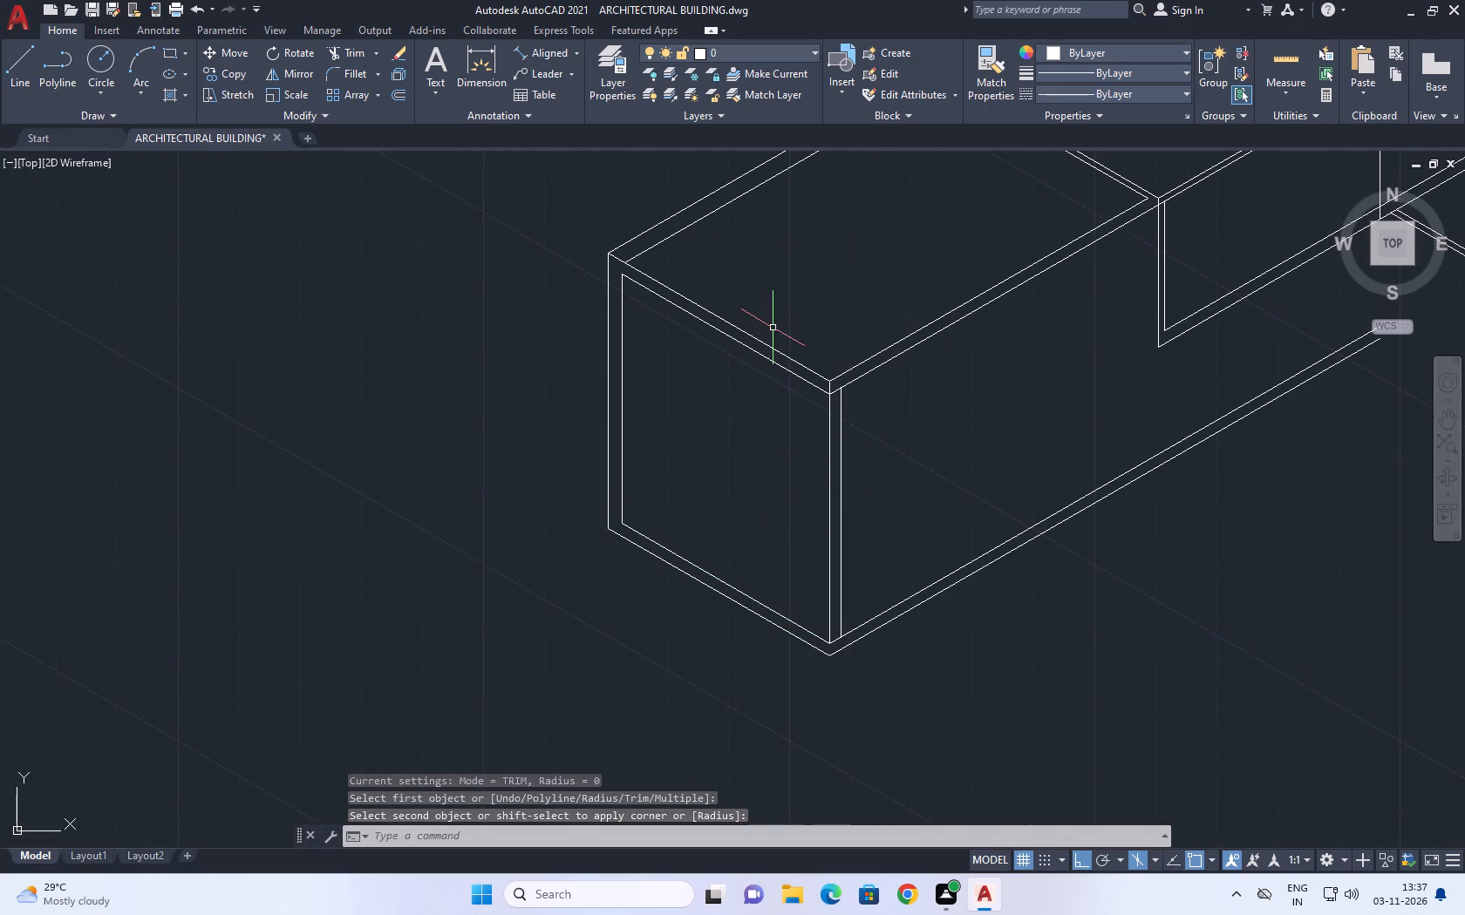
pyautogui.scroll(-2, 720, 455)
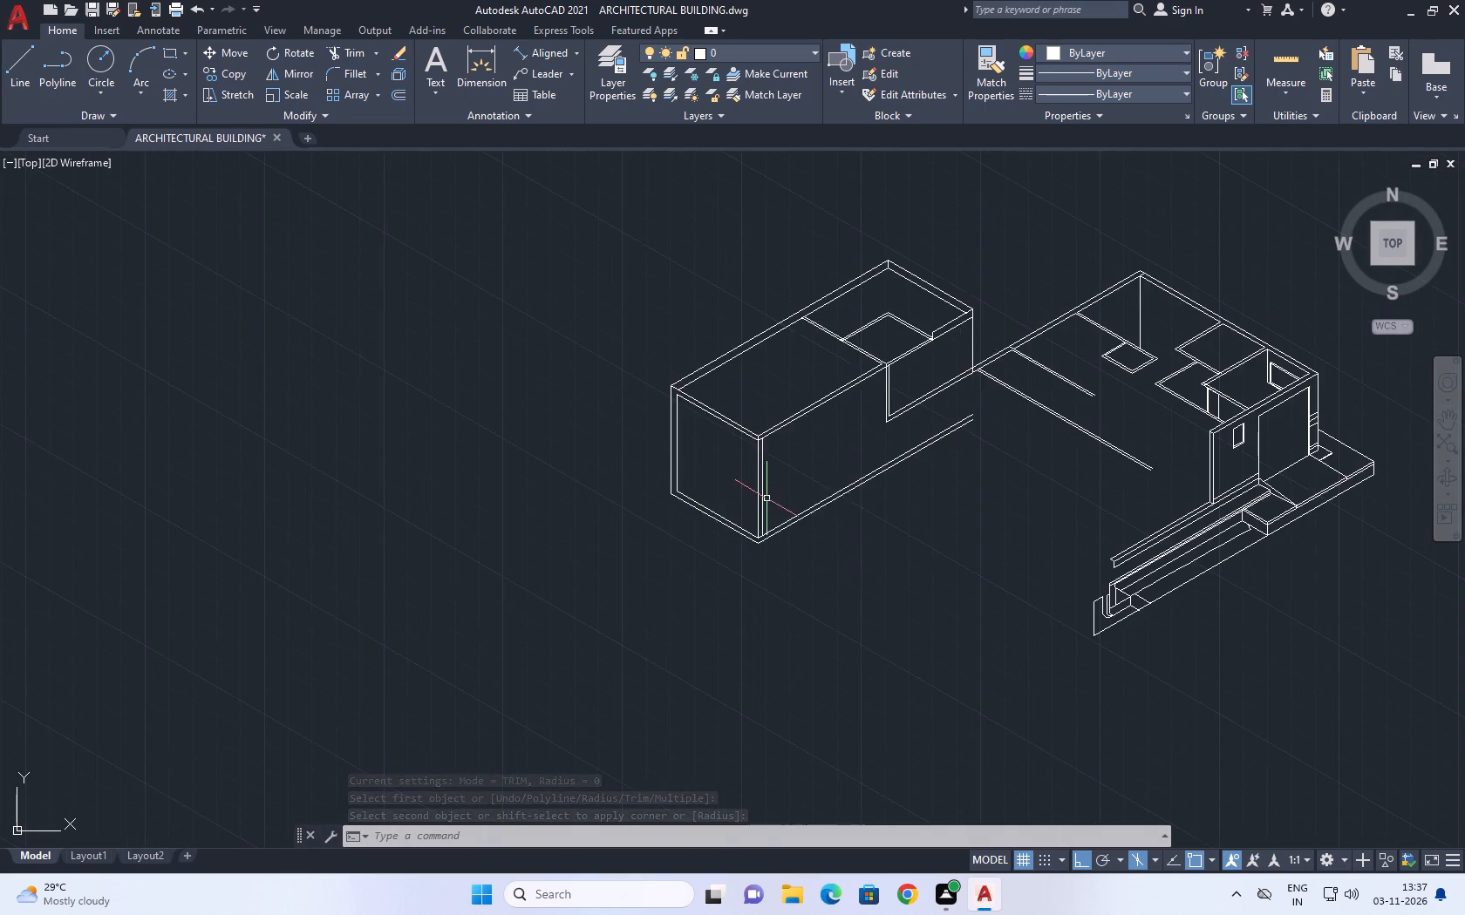
pyautogui.moveTo(855, 535); pyautogui.dragTo(828, 481, button='middle')
pyautogui.moveTo(770, 521); pyautogui.dragTo(767, 496, button='middle')
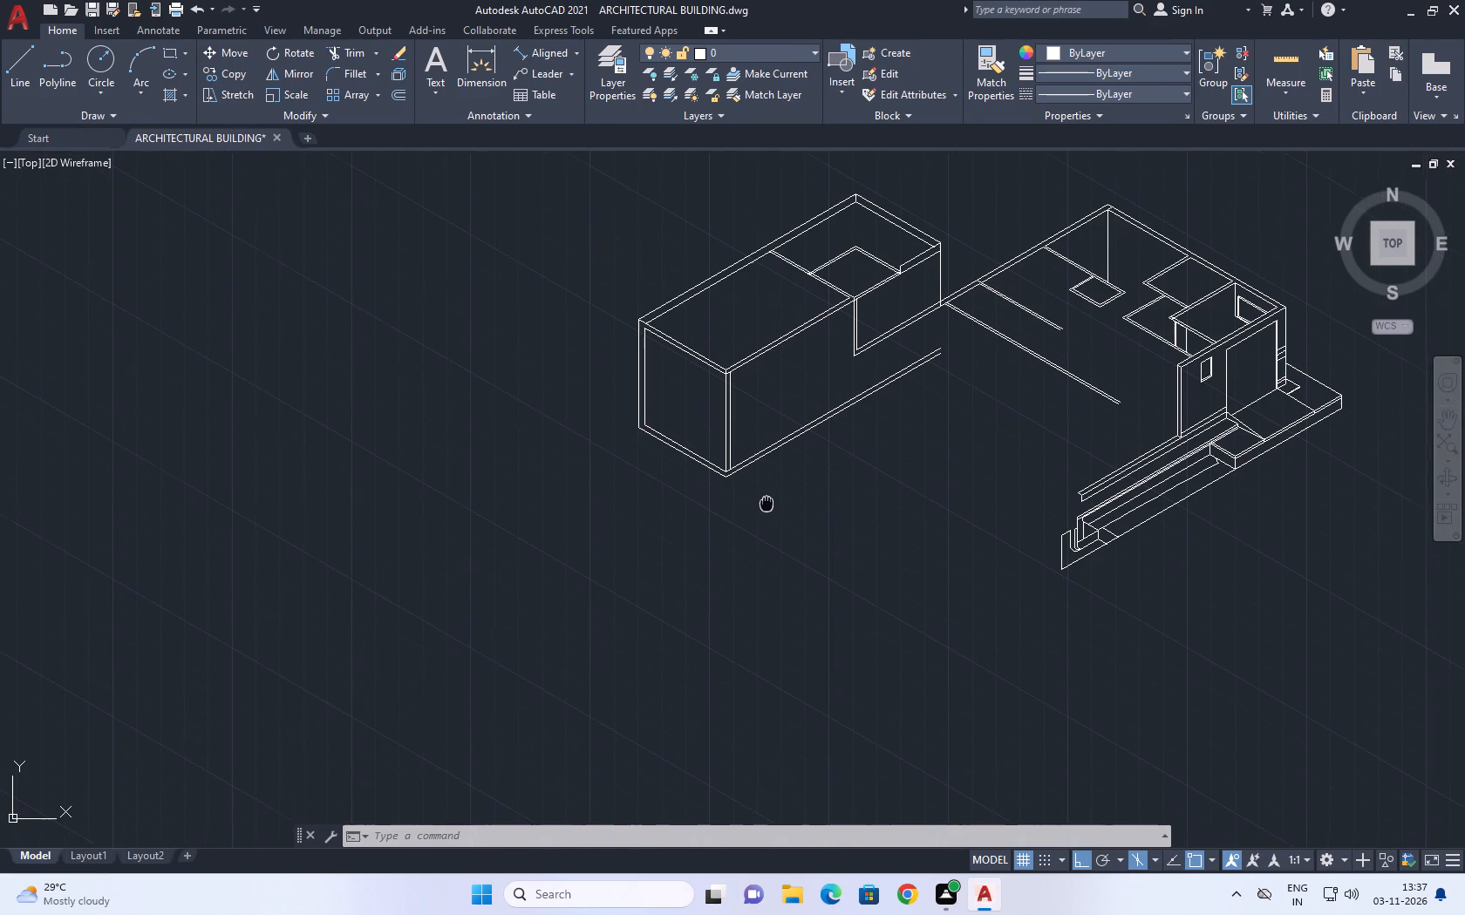
pyautogui.moveTo(767, 496); pyautogui.dragTo(763, 476, button='middle')
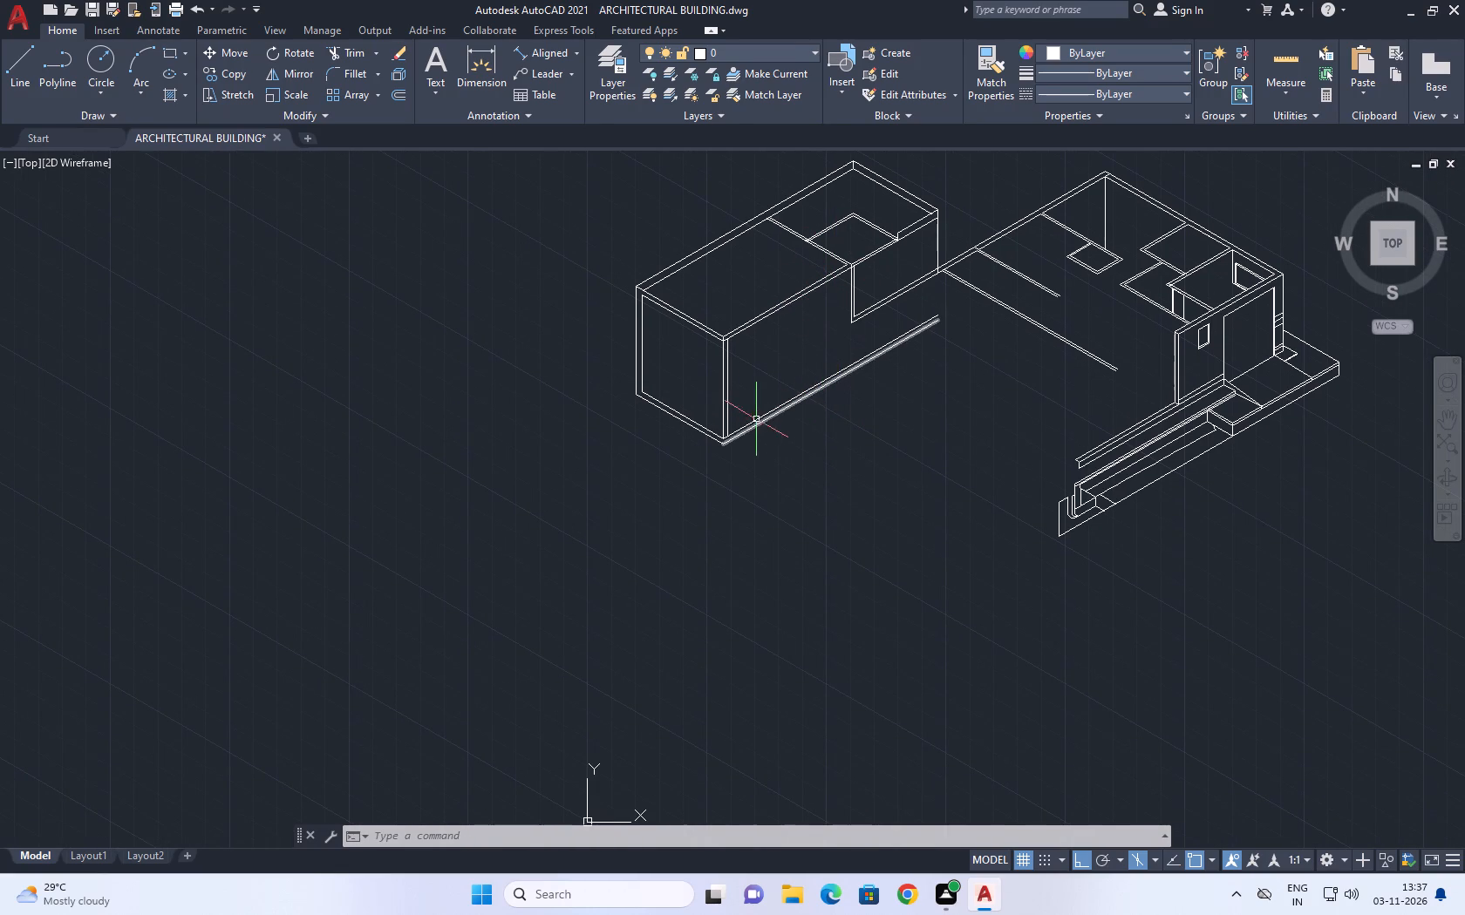
pyautogui.scroll(1, 756, 413)
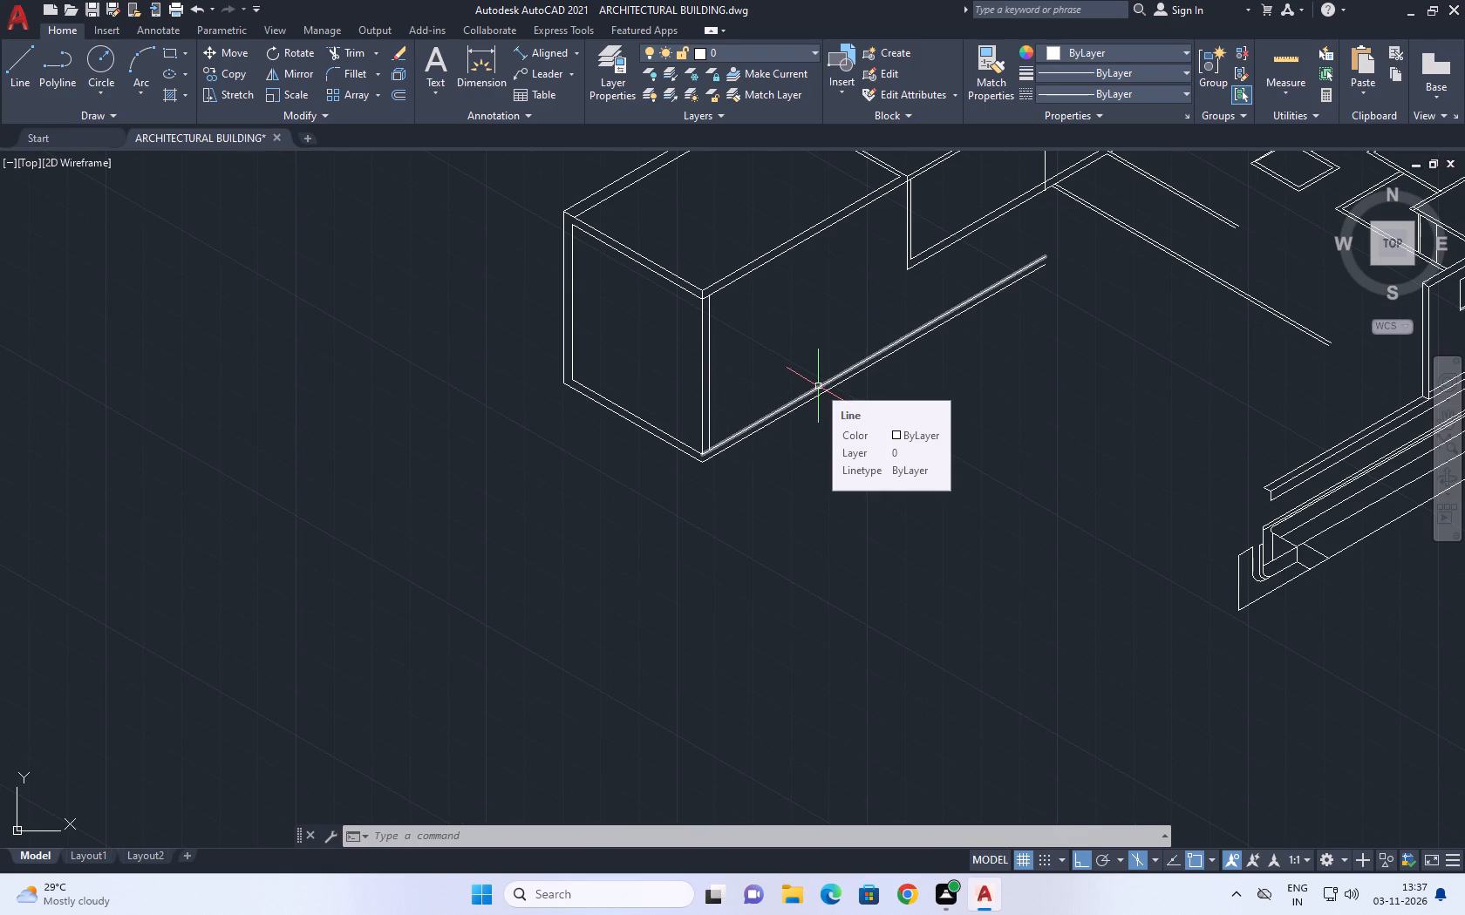
pyautogui.moveTo(838, 378); pyautogui.dragTo(864, 469, button='middle')
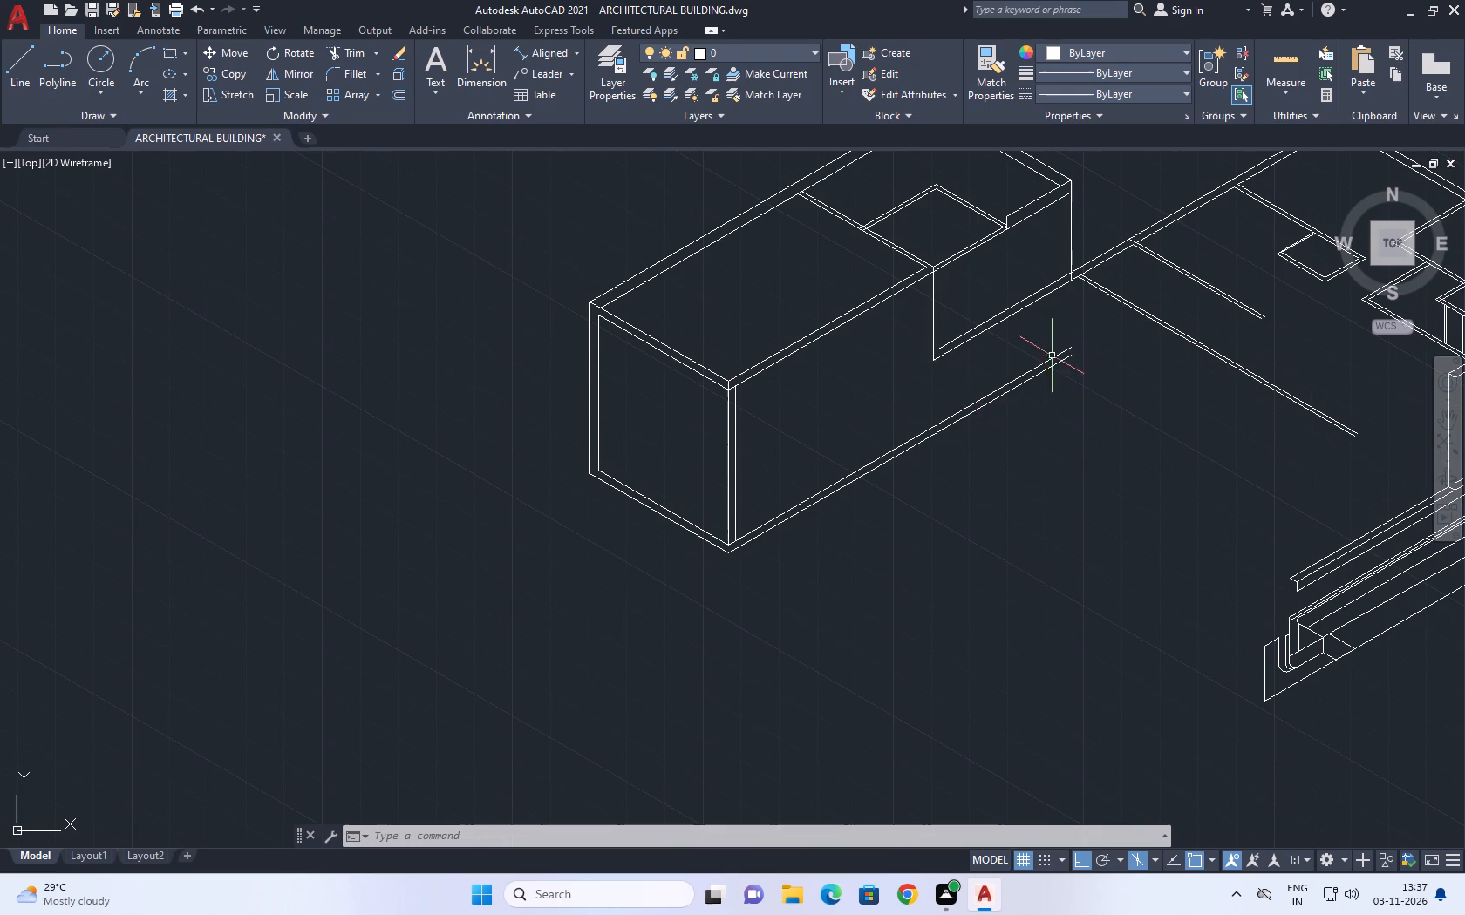
pyautogui.scroll(1, 1064, 342)
pyautogui.moveTo(675, 444); pyautogui.dragTo(698, 390, button='middle')
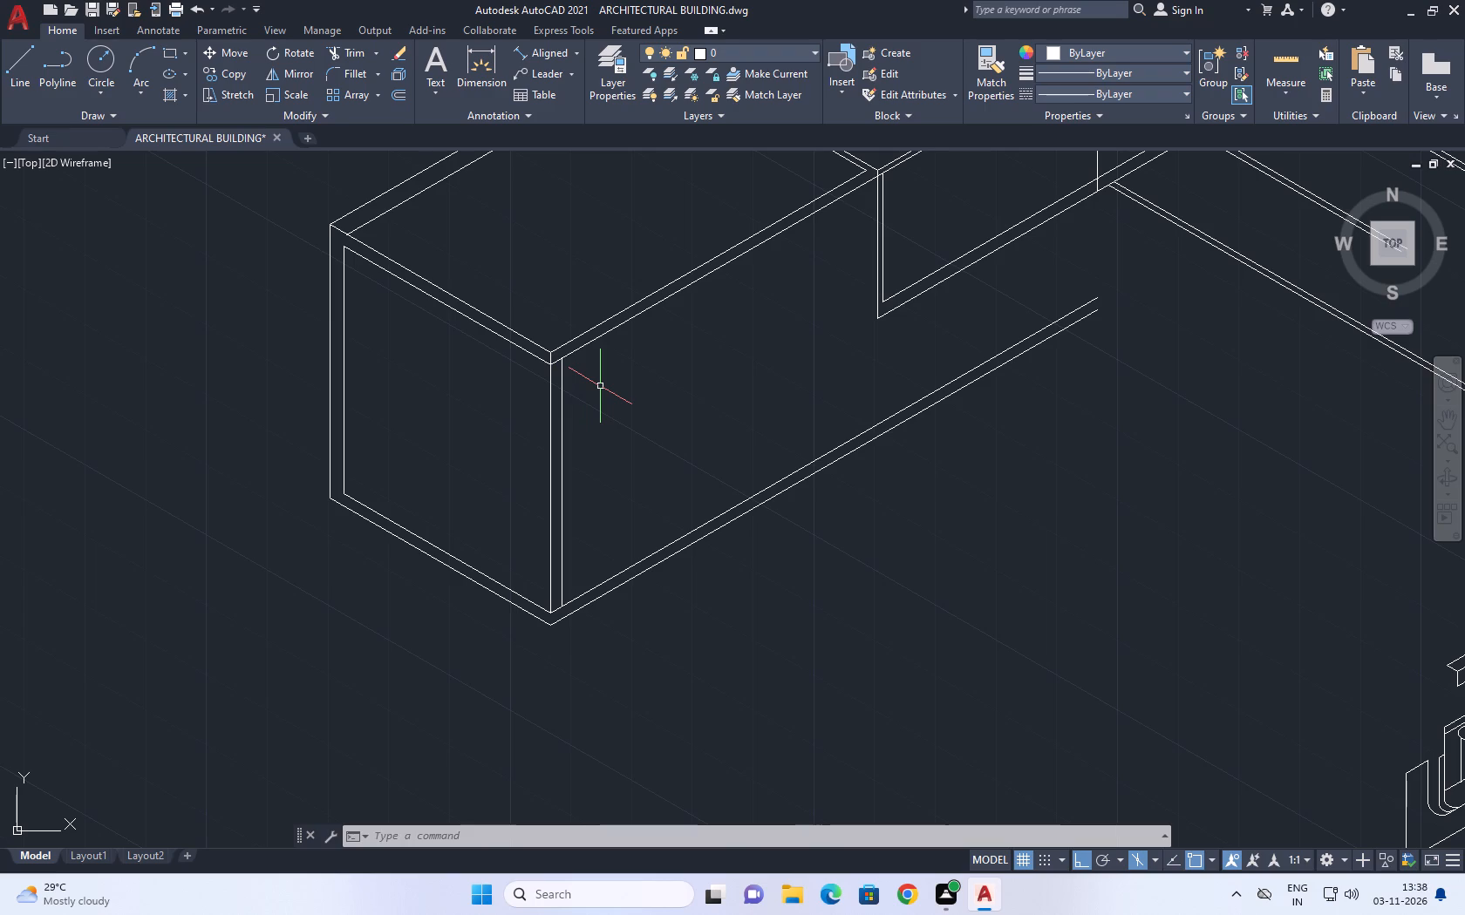
pyautogui.moveTo(947, 296); pyautogui.dragTo(876, 359, button='middle')
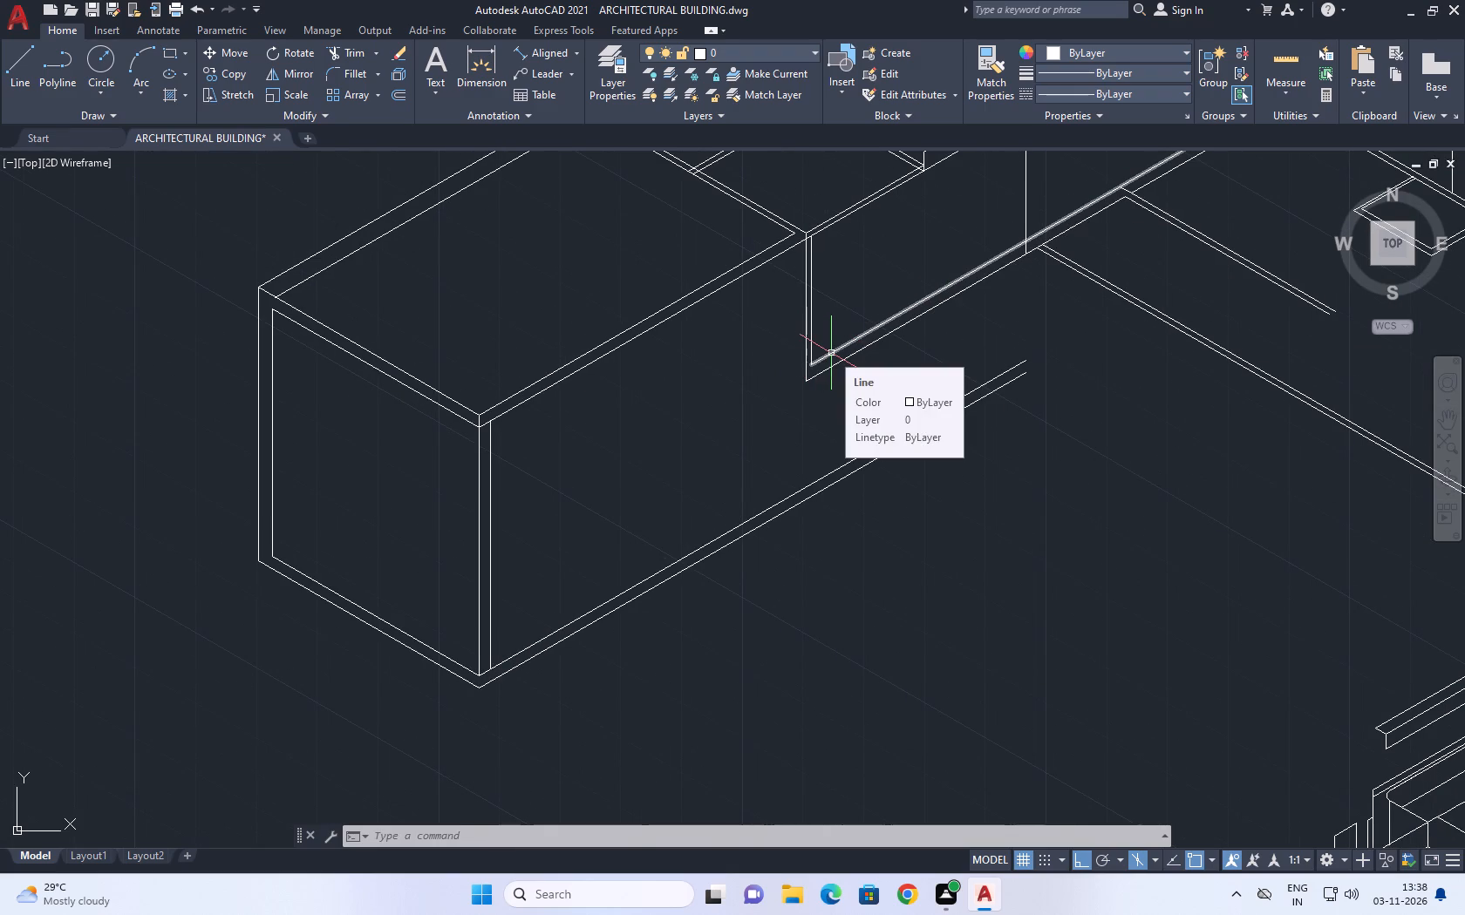
pyautogui.moveTo(861, 437); pyautogui.dragTo(898, 467, button='middle')
pyautogui.moveTo(477, 550); pyautogui.dragTo(515, 541, button='middle')
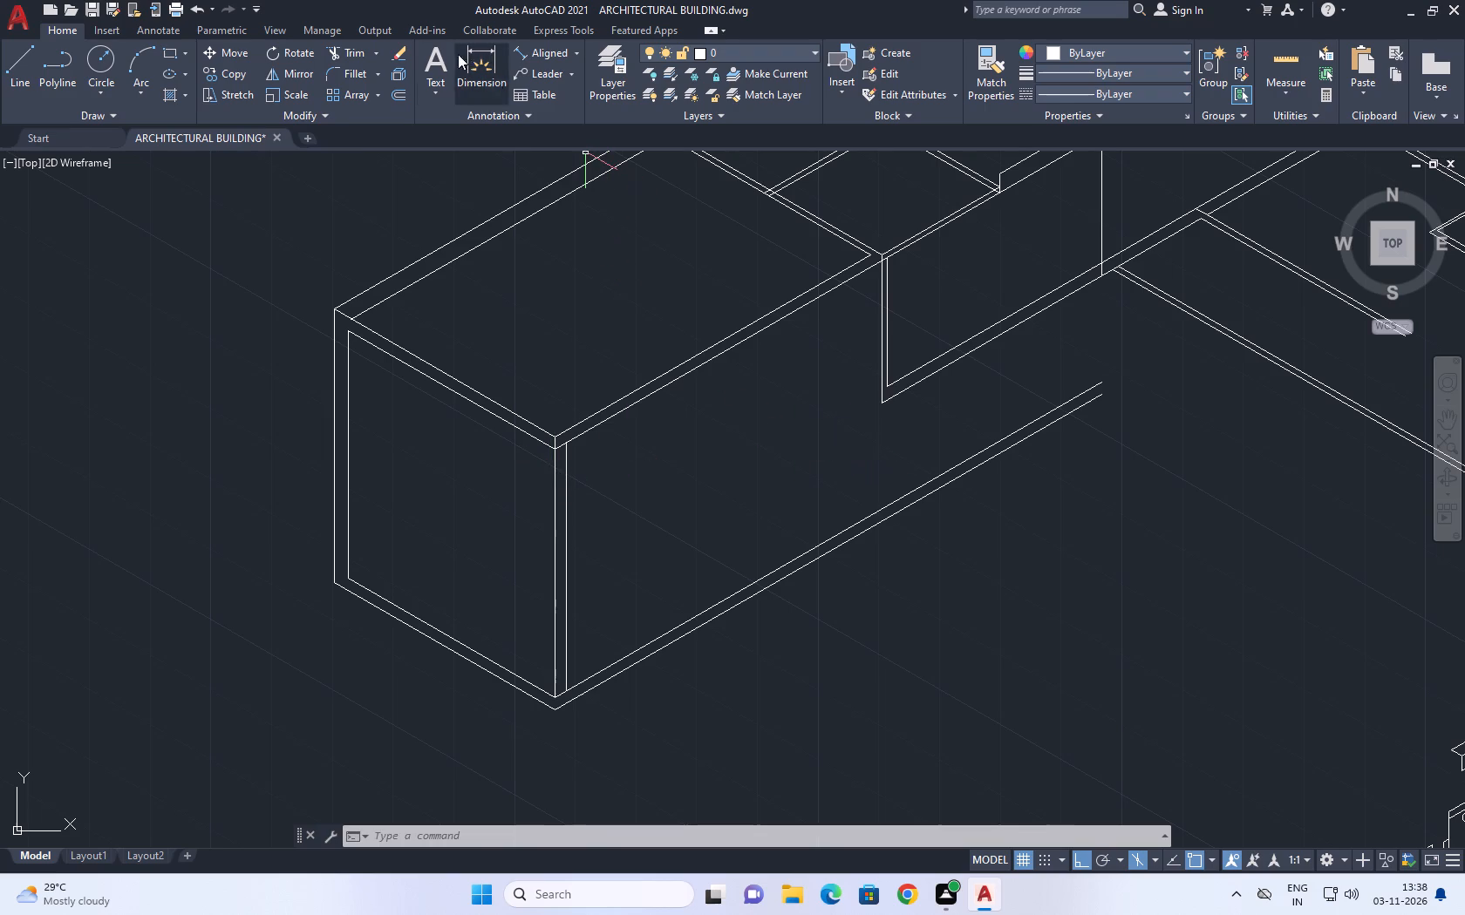
pyautogui.moveTo(831, 370); pyautogui.dragTo(841, 391, button='middle')
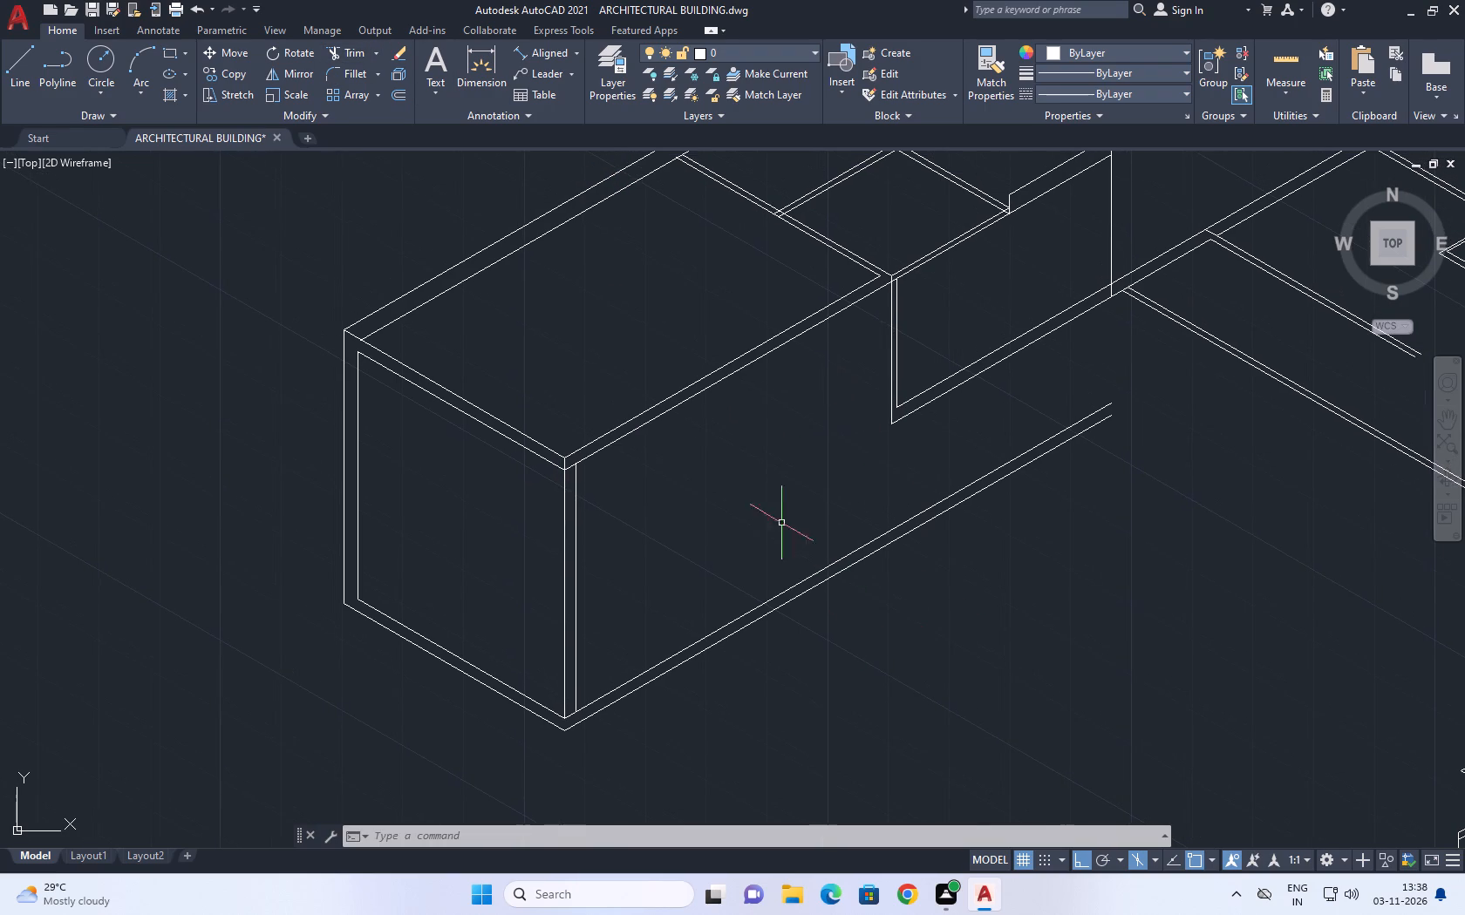
pyautogui.moveTo(870, 450); pyautogui.dragTo(860, 439, button='middle')
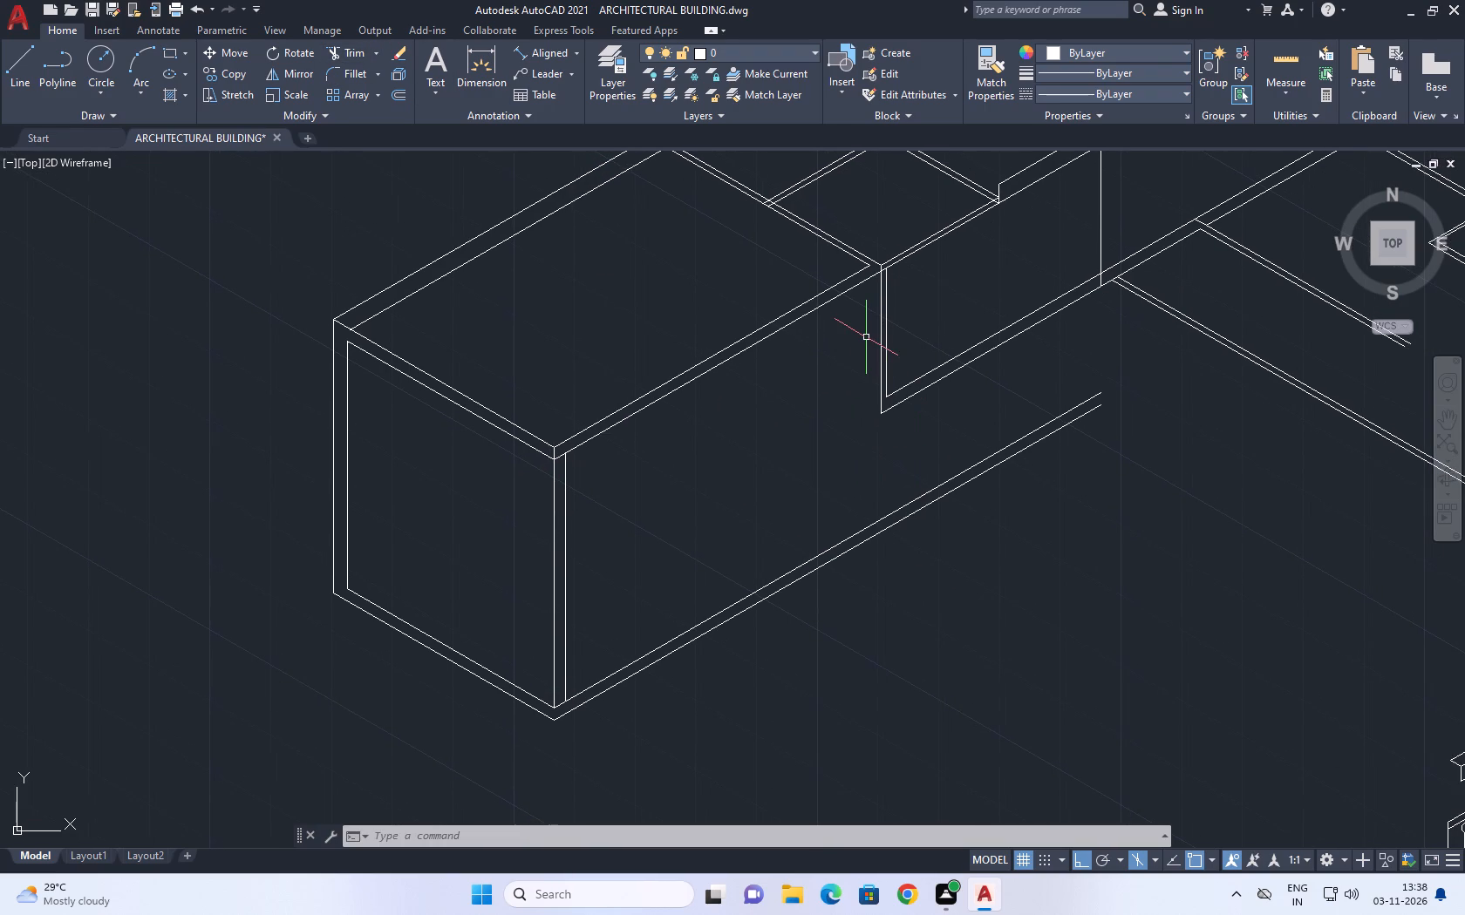
pyautogui.moveTo(881, 277); pyautogui.dragTo(887, 285, button='middle')
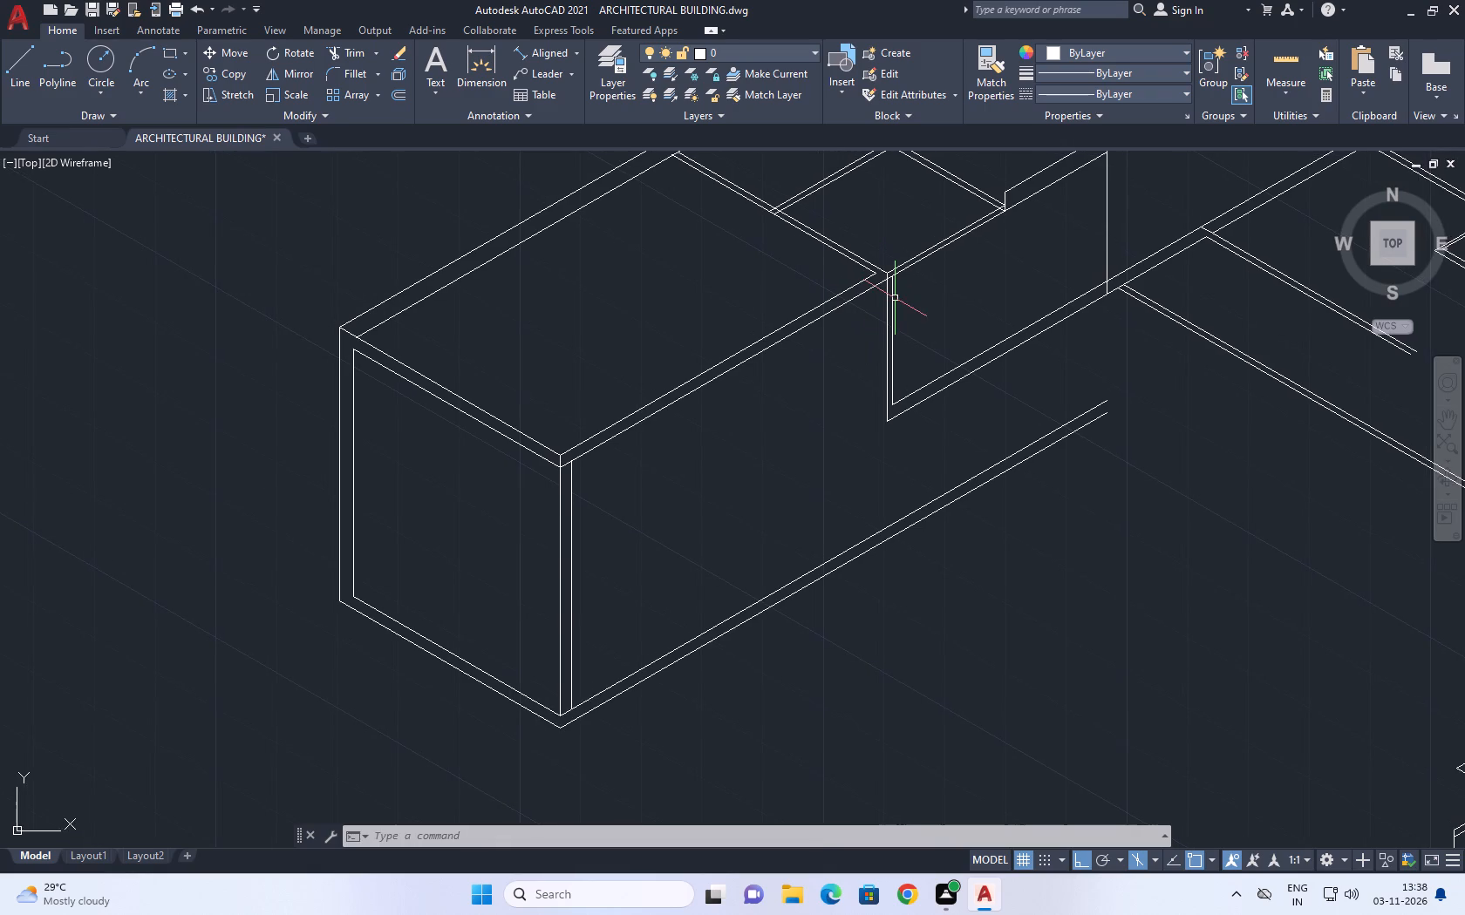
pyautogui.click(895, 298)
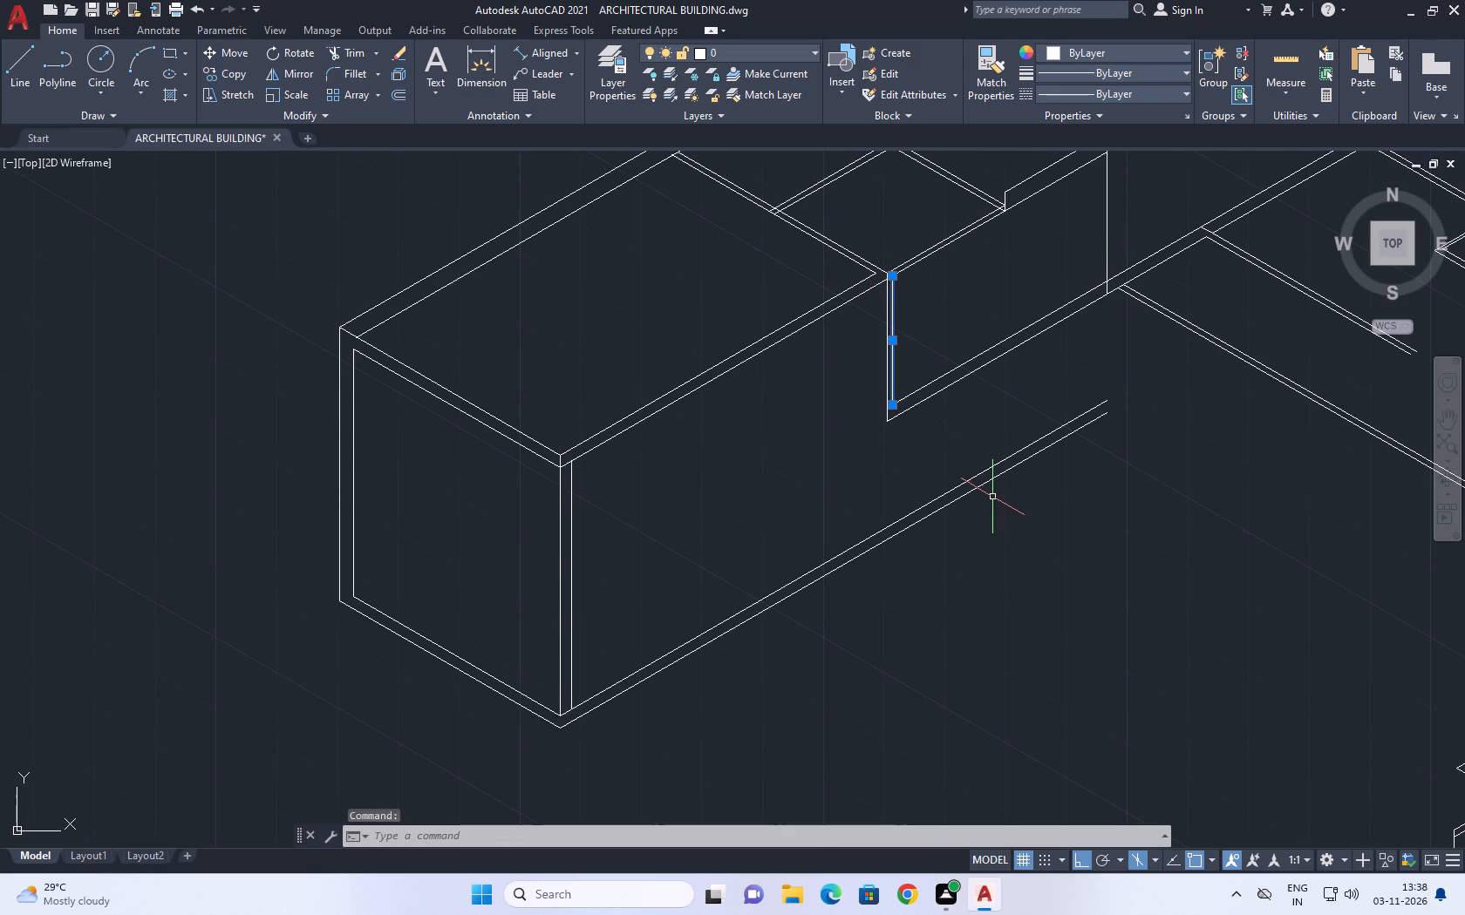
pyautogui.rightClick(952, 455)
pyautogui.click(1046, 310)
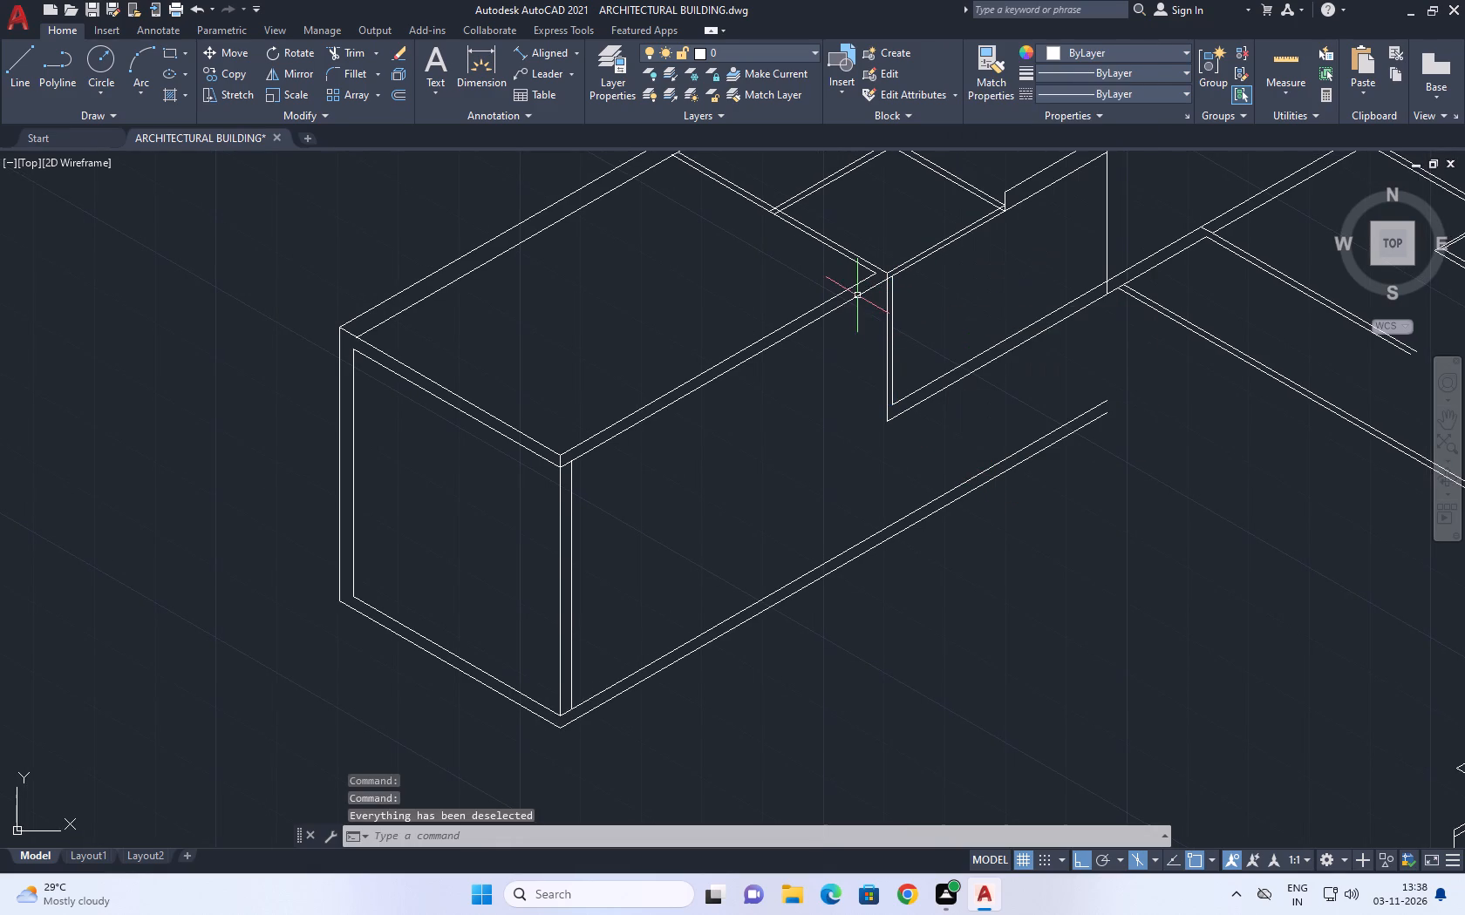
# Trim the short vertical piece between the double roof lines at the corner where the roof partition meets the long front edge.
pyautogui.moveTo(857, 295); pyautogui.dragTo(843, 361, button='middle')
pyautogui.click(355, 54)
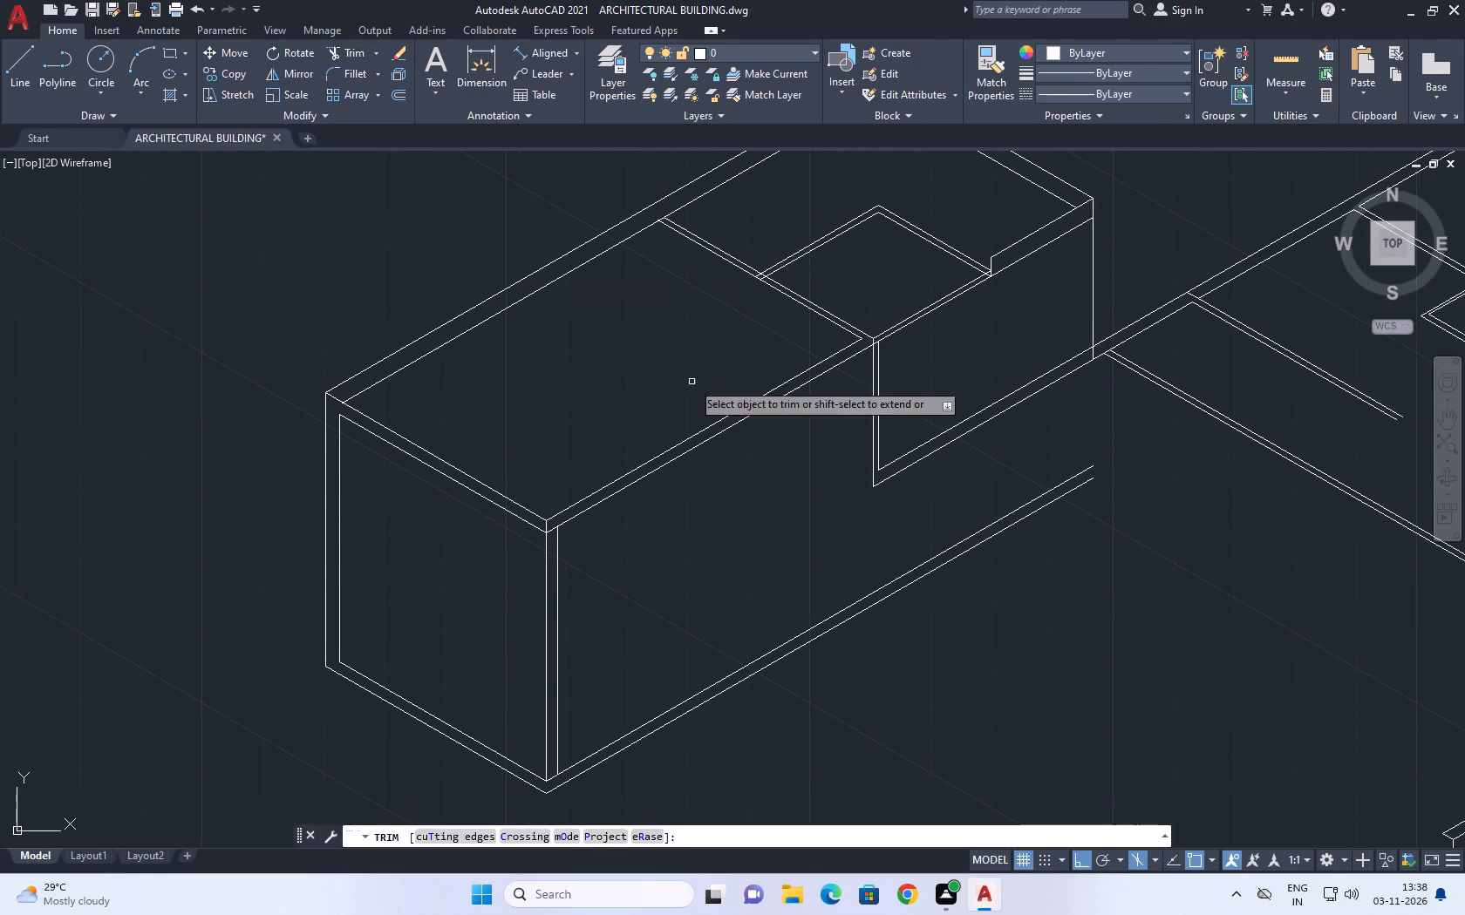
pyautogui.scroll(4, 882, 344)
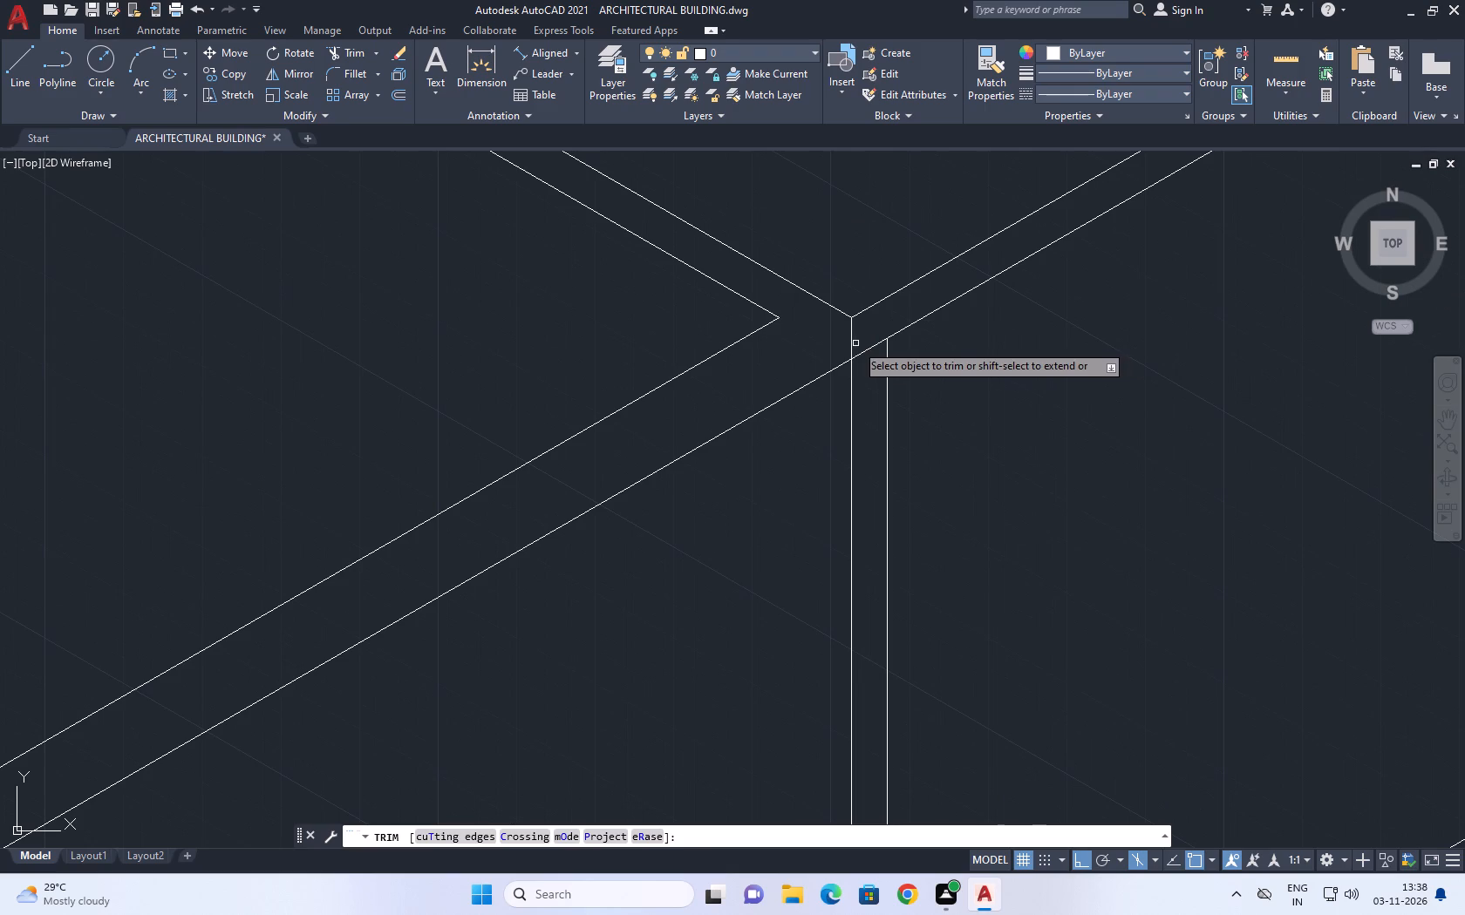
pyautogui.click(852, 342)
pyautogui.rightClick(778, 325)
pyautogui.click(823, 351)
pyautogui.scroll(-4, 779, 404)
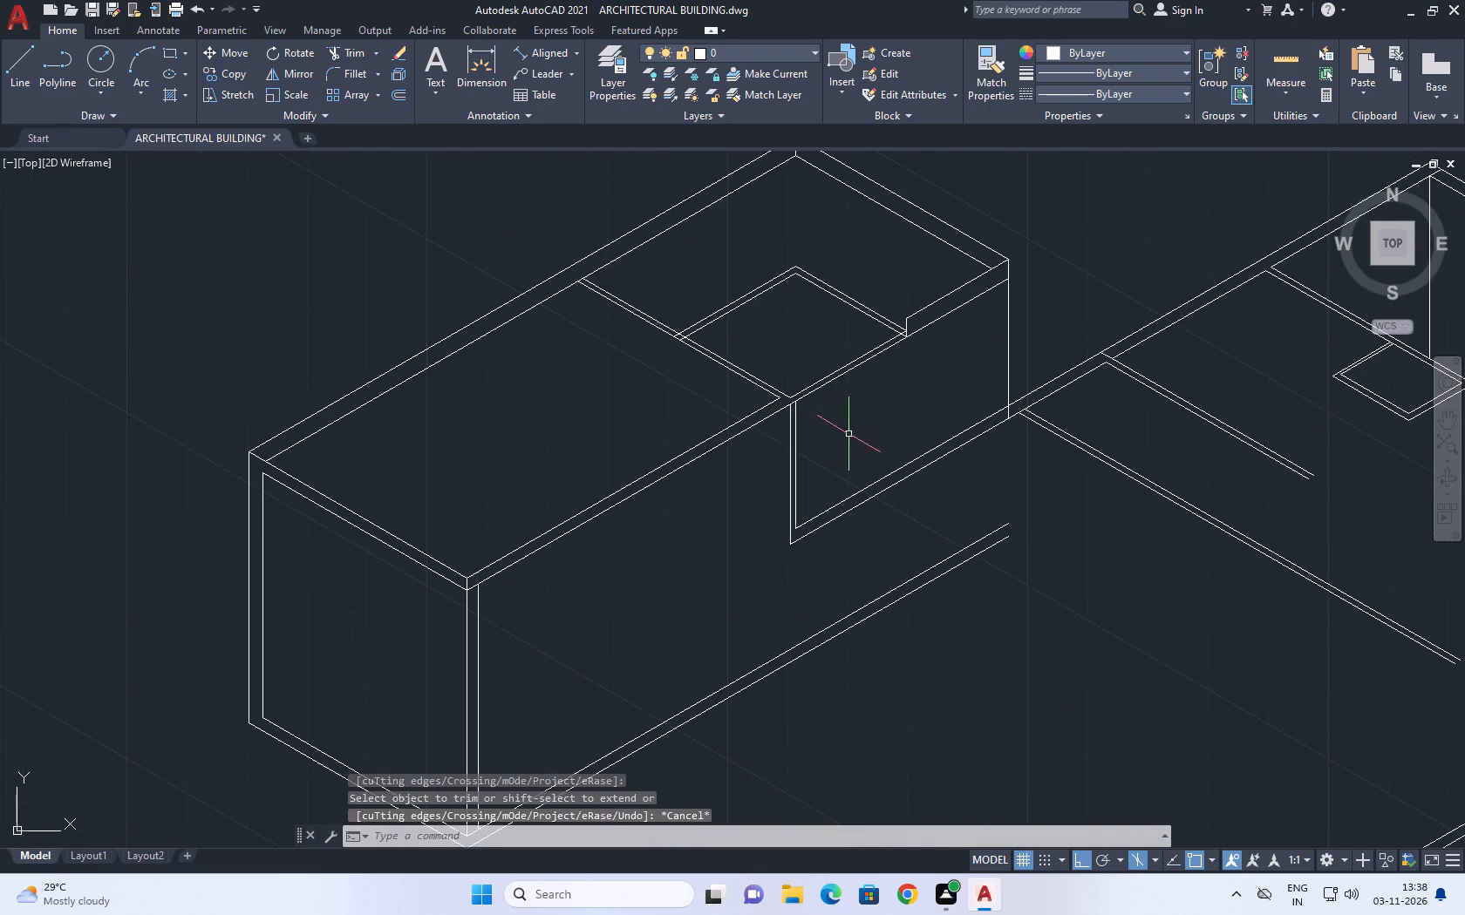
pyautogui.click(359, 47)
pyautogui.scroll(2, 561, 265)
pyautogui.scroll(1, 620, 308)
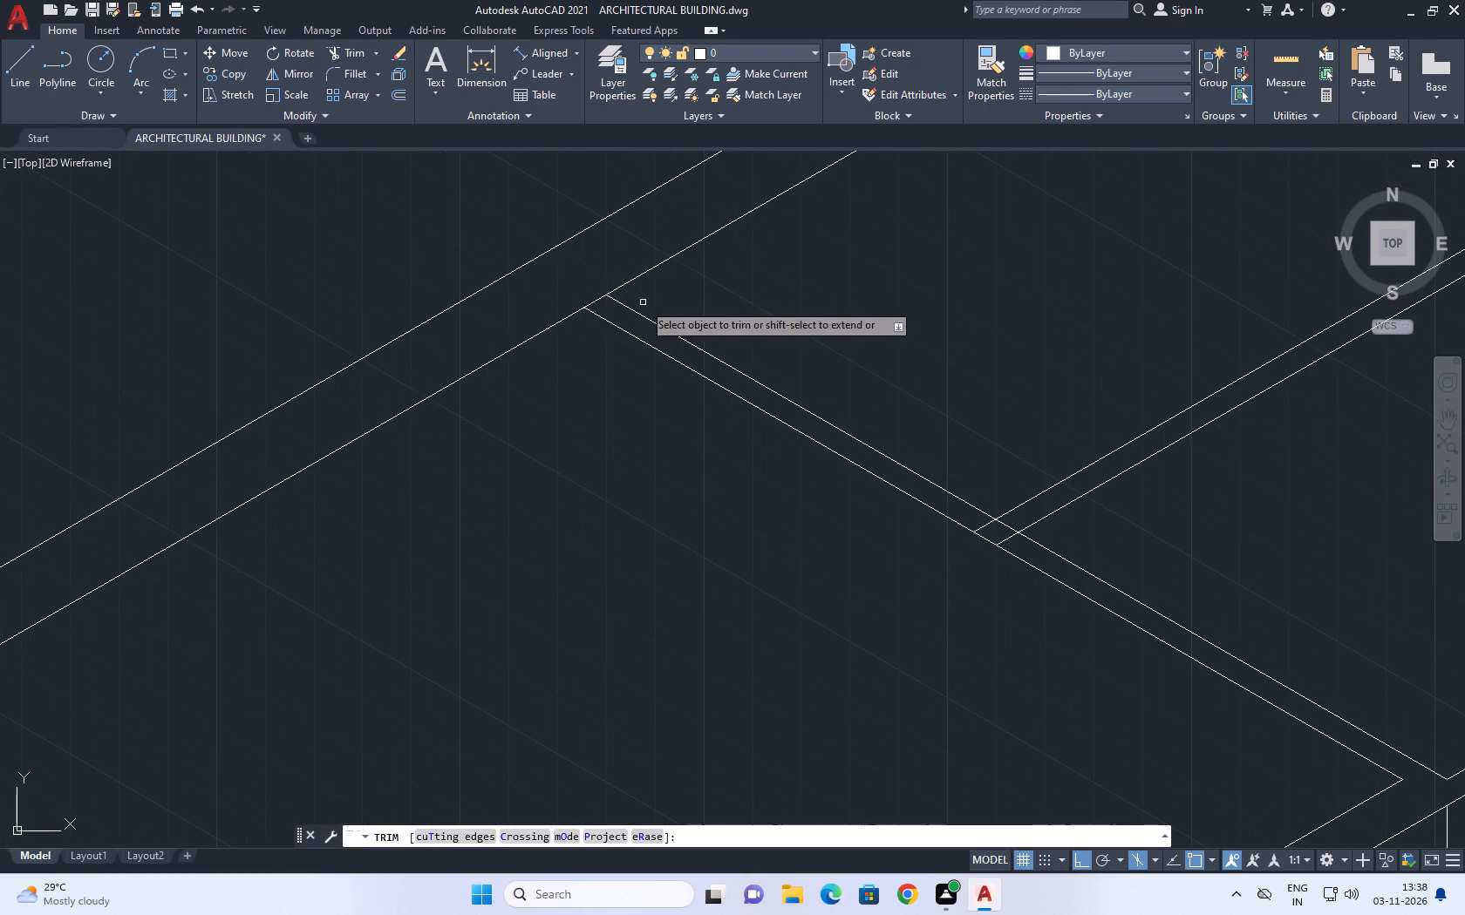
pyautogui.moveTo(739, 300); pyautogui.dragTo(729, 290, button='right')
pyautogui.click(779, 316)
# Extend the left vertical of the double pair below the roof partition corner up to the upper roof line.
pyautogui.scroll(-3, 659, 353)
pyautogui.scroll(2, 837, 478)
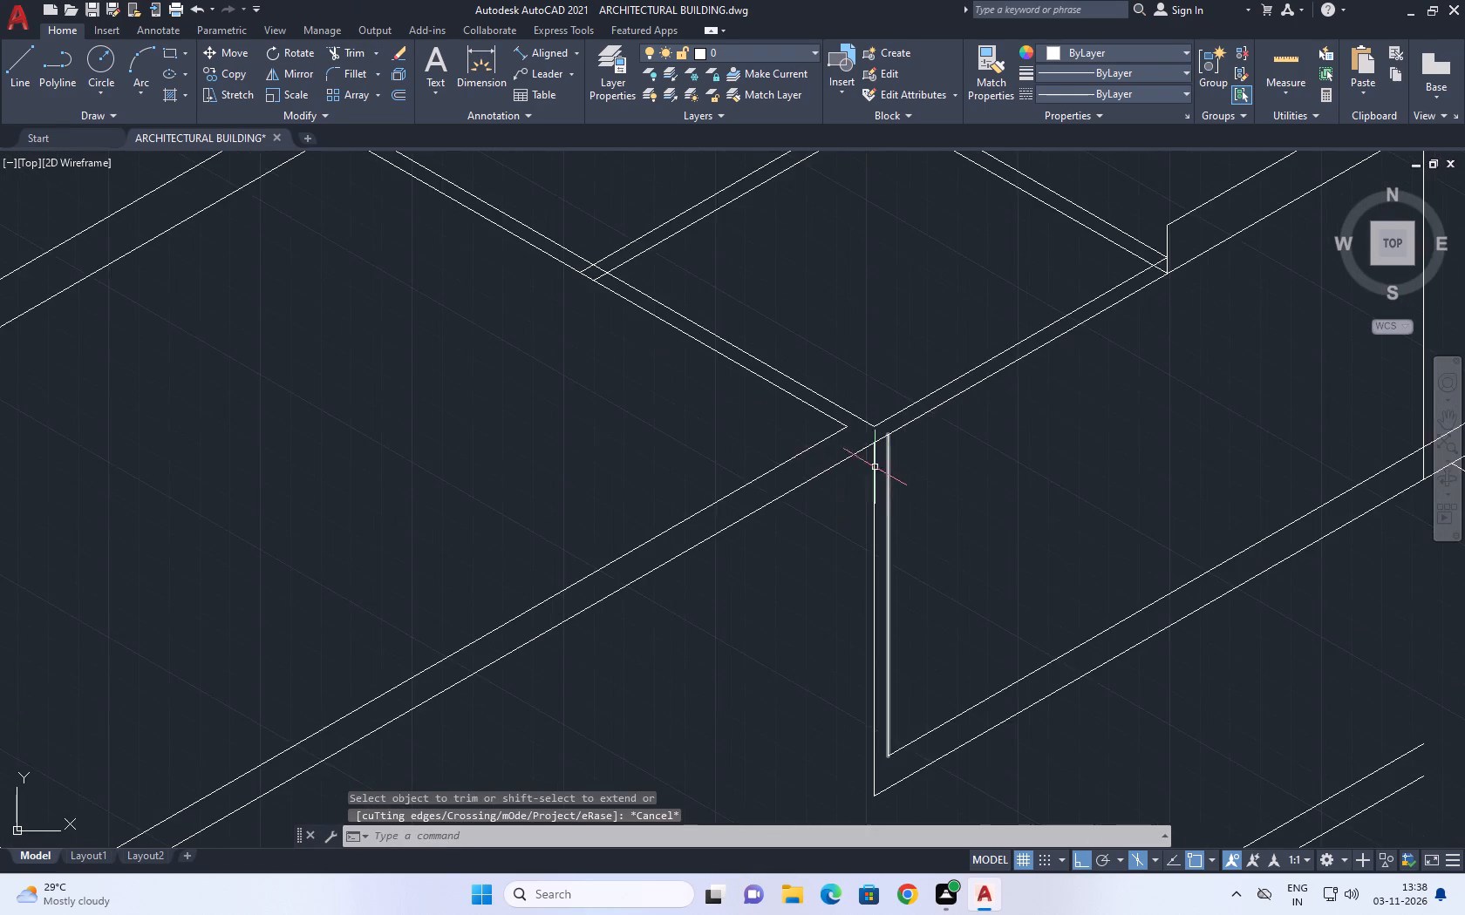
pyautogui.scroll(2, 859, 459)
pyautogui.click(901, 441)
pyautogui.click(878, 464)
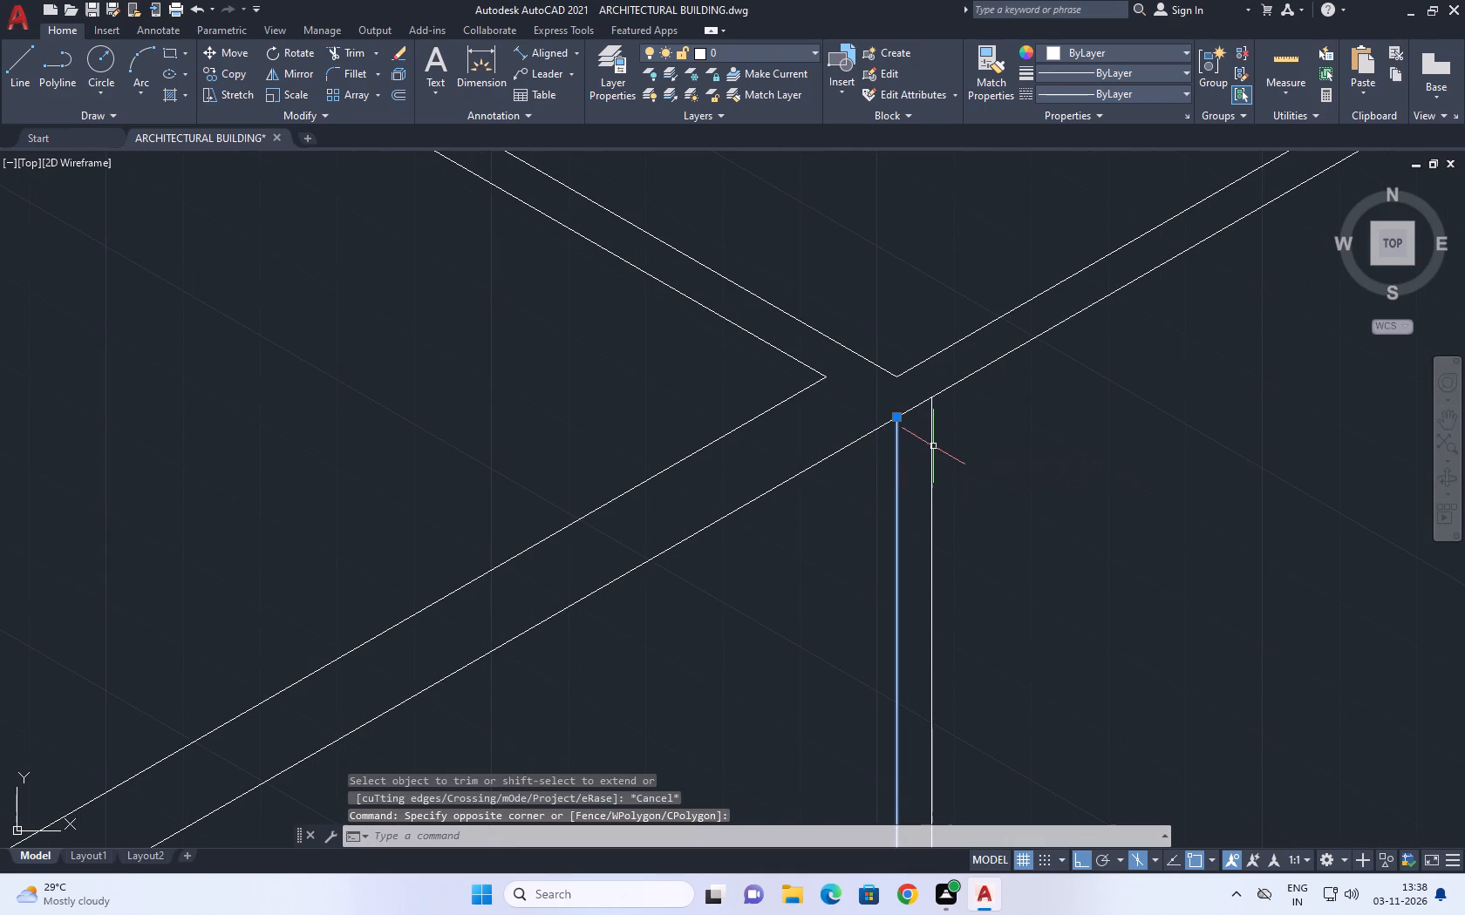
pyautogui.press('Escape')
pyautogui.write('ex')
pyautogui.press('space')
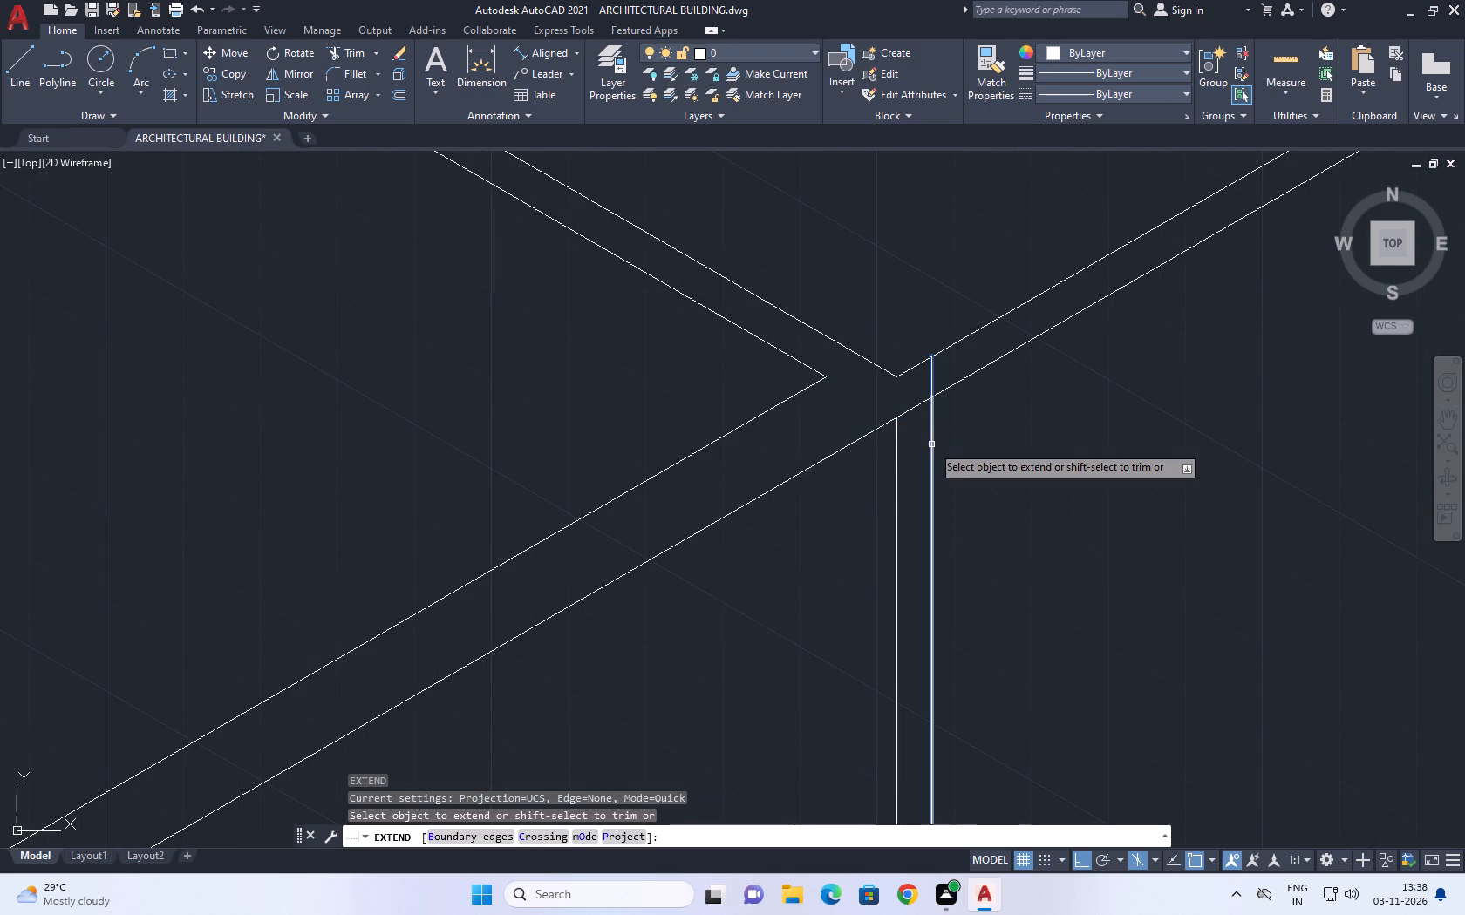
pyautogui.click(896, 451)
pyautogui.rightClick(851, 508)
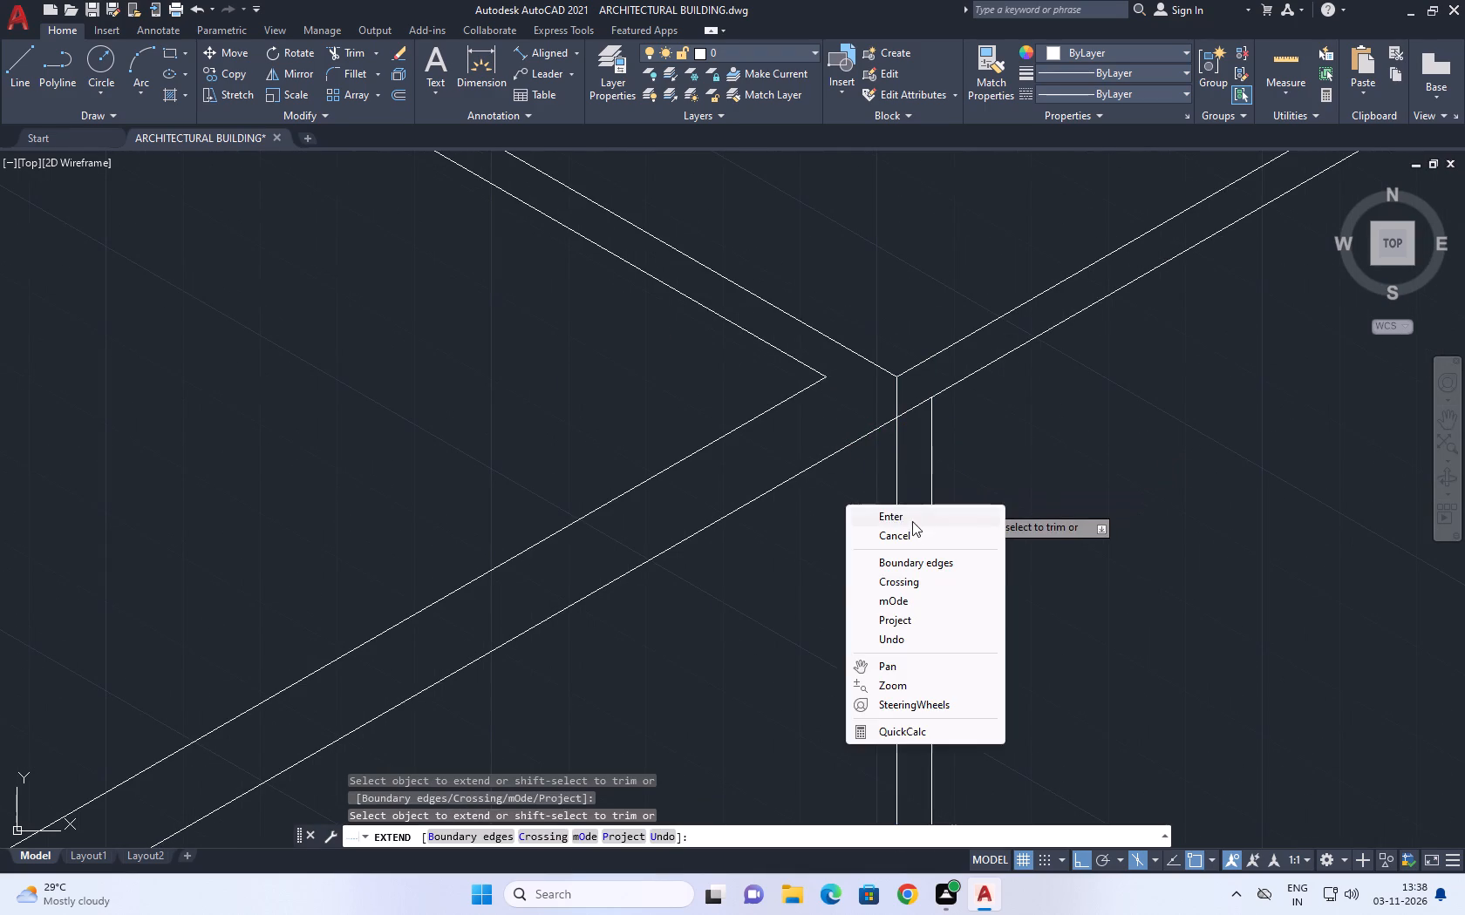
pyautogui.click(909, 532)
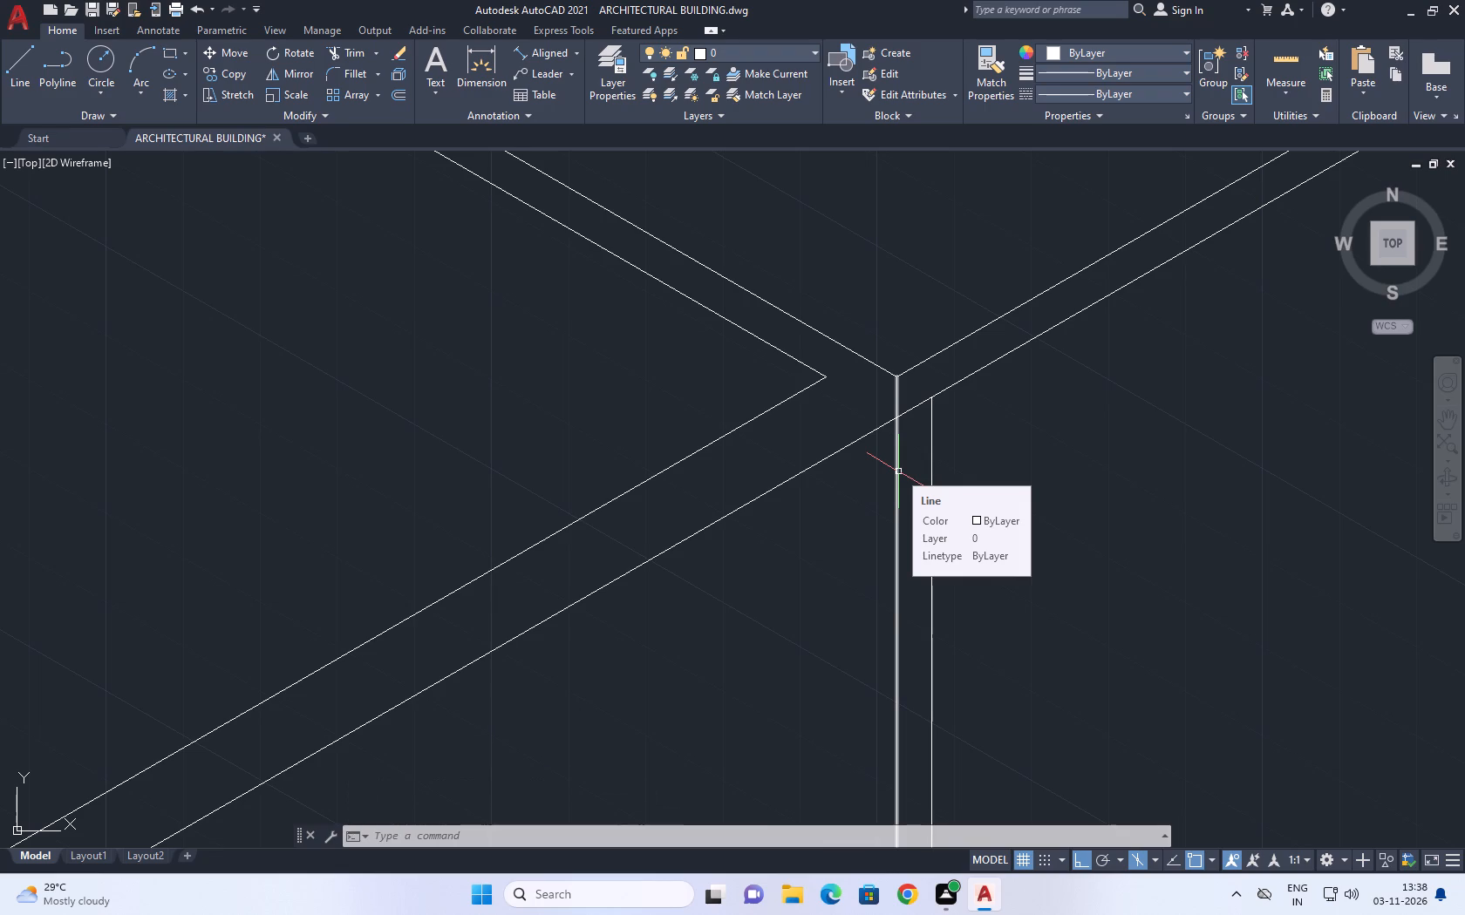
# Draw a short line from the upper roof line's corner at the roof partition to the top of the pair's right vertical.
pyautogui.click(18, 51)
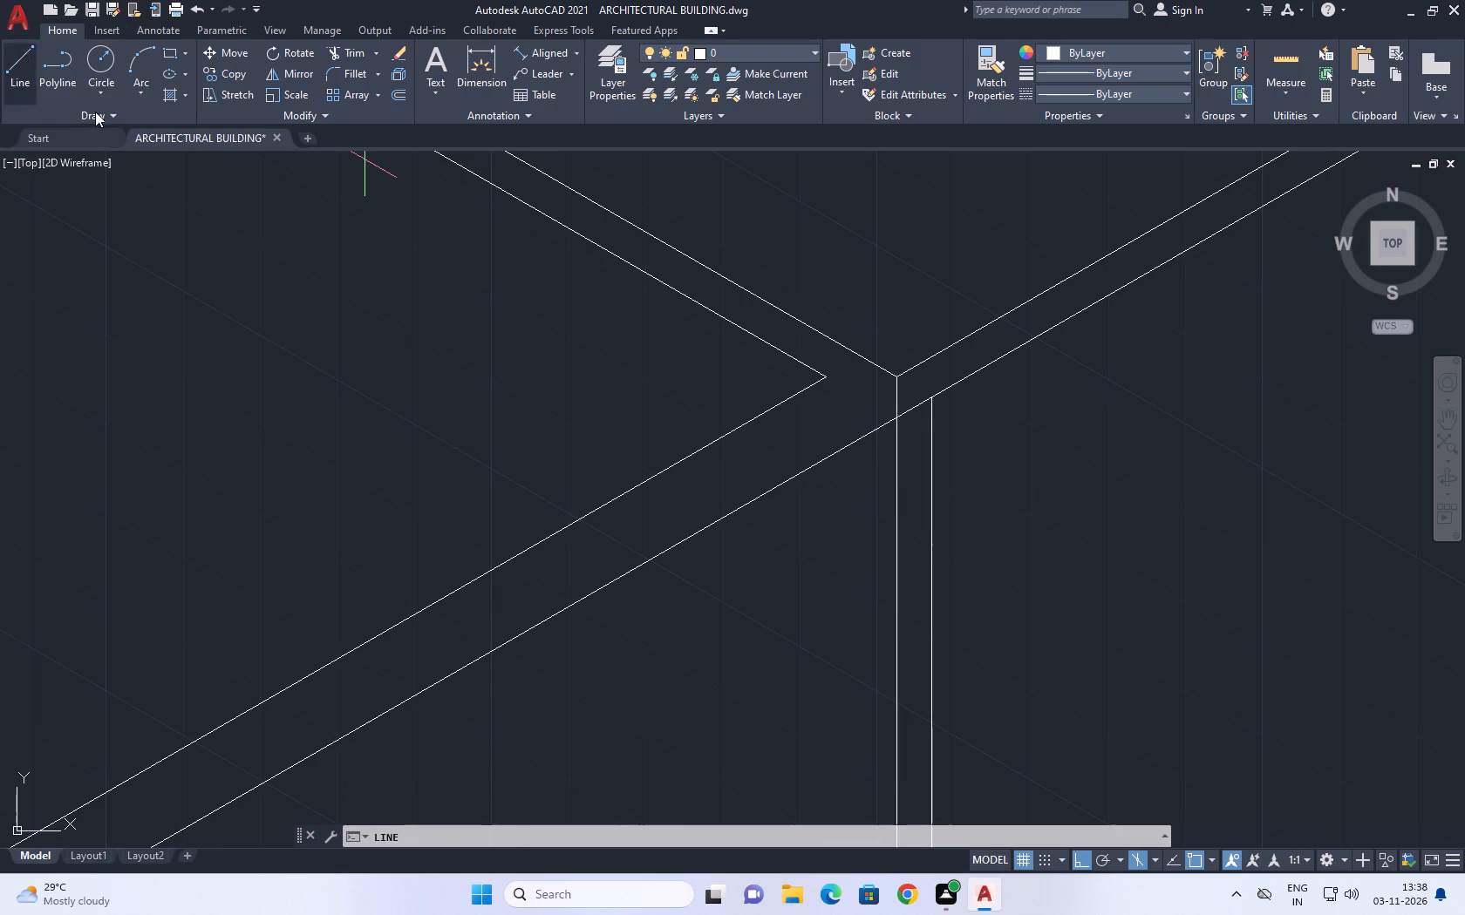
pyautogui.scroll(2, 888, 391)
pyautogui.click(900, 361)
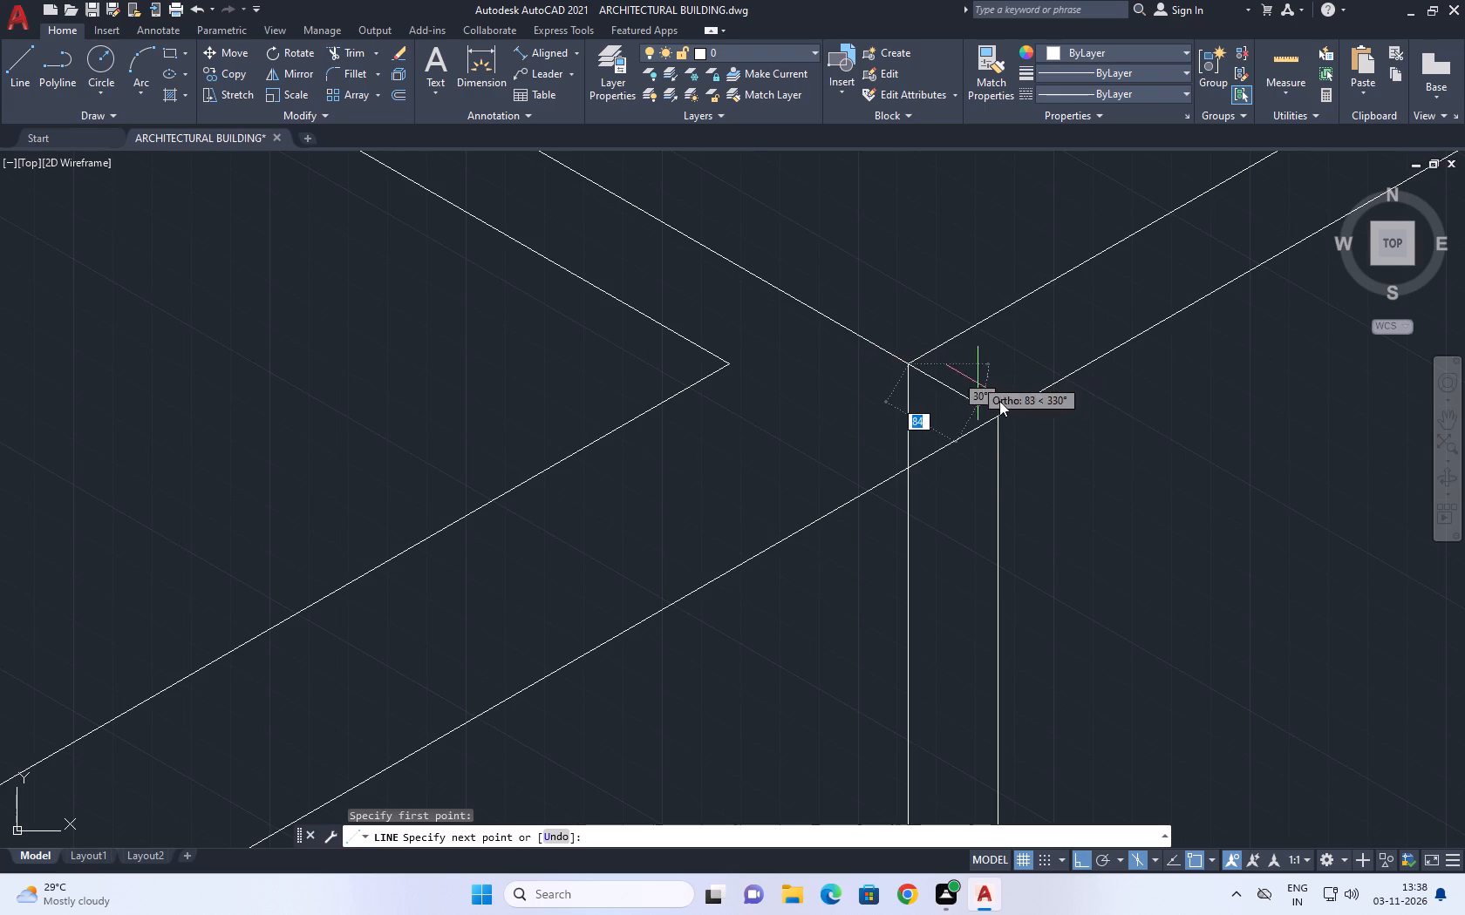
pyautogui.click(998, 420)
pyautogui.rightClick(1050, 351)
pyautogui.click(1093, 383)
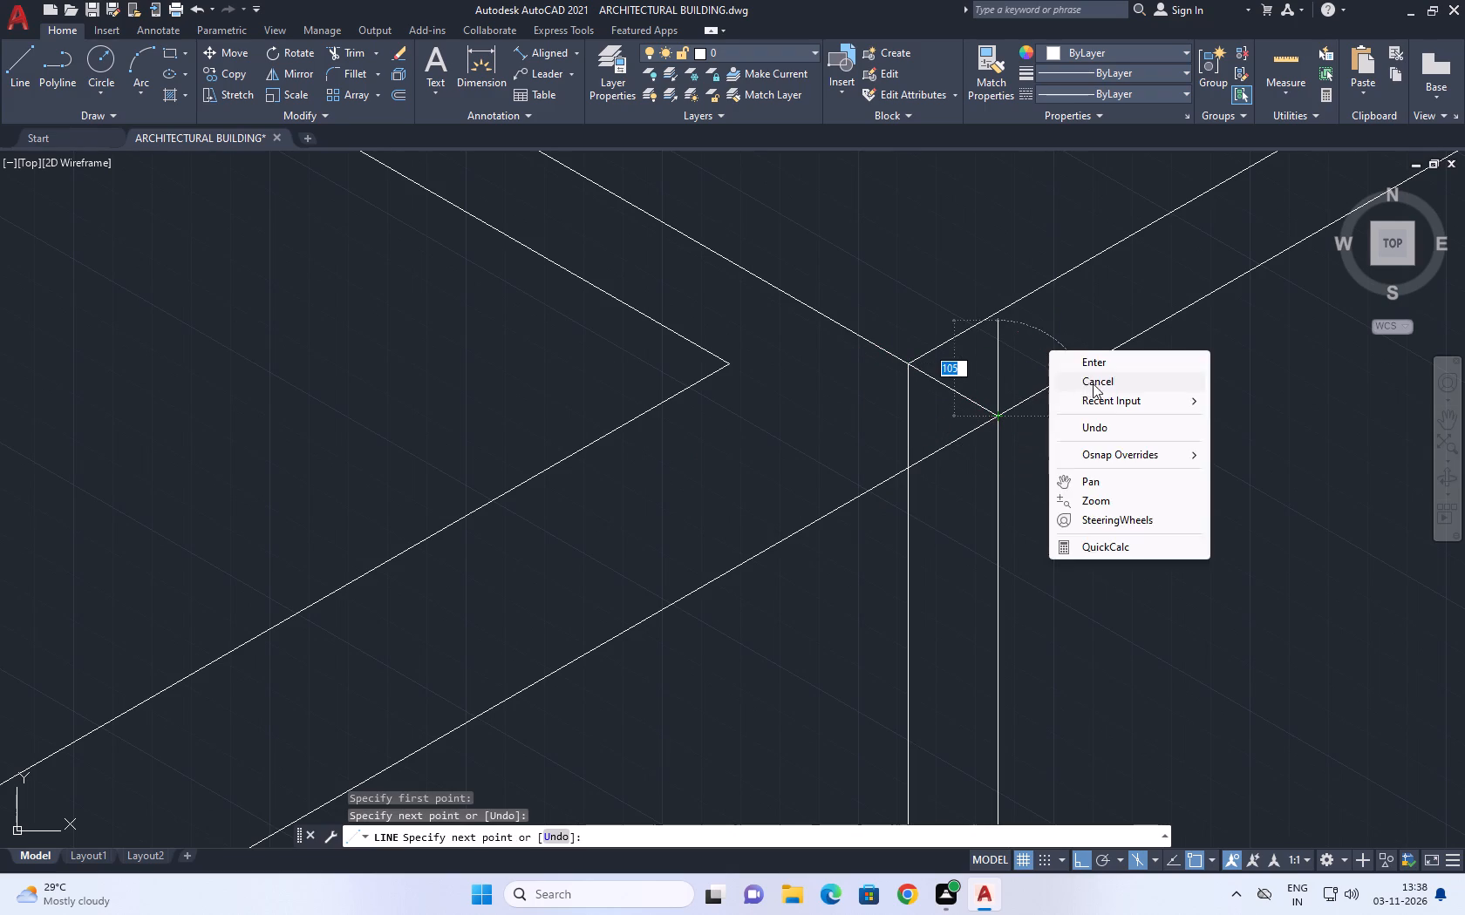
# Draw a short line along the 330° isometric direction from the right vertical's bottom end, crossing the lower base line.
pyautogui.scroll(-5, 991, 394)
pyautogui.moveTo(1051, 539); pyautogui.dragTo(1011, 532, button='middle')
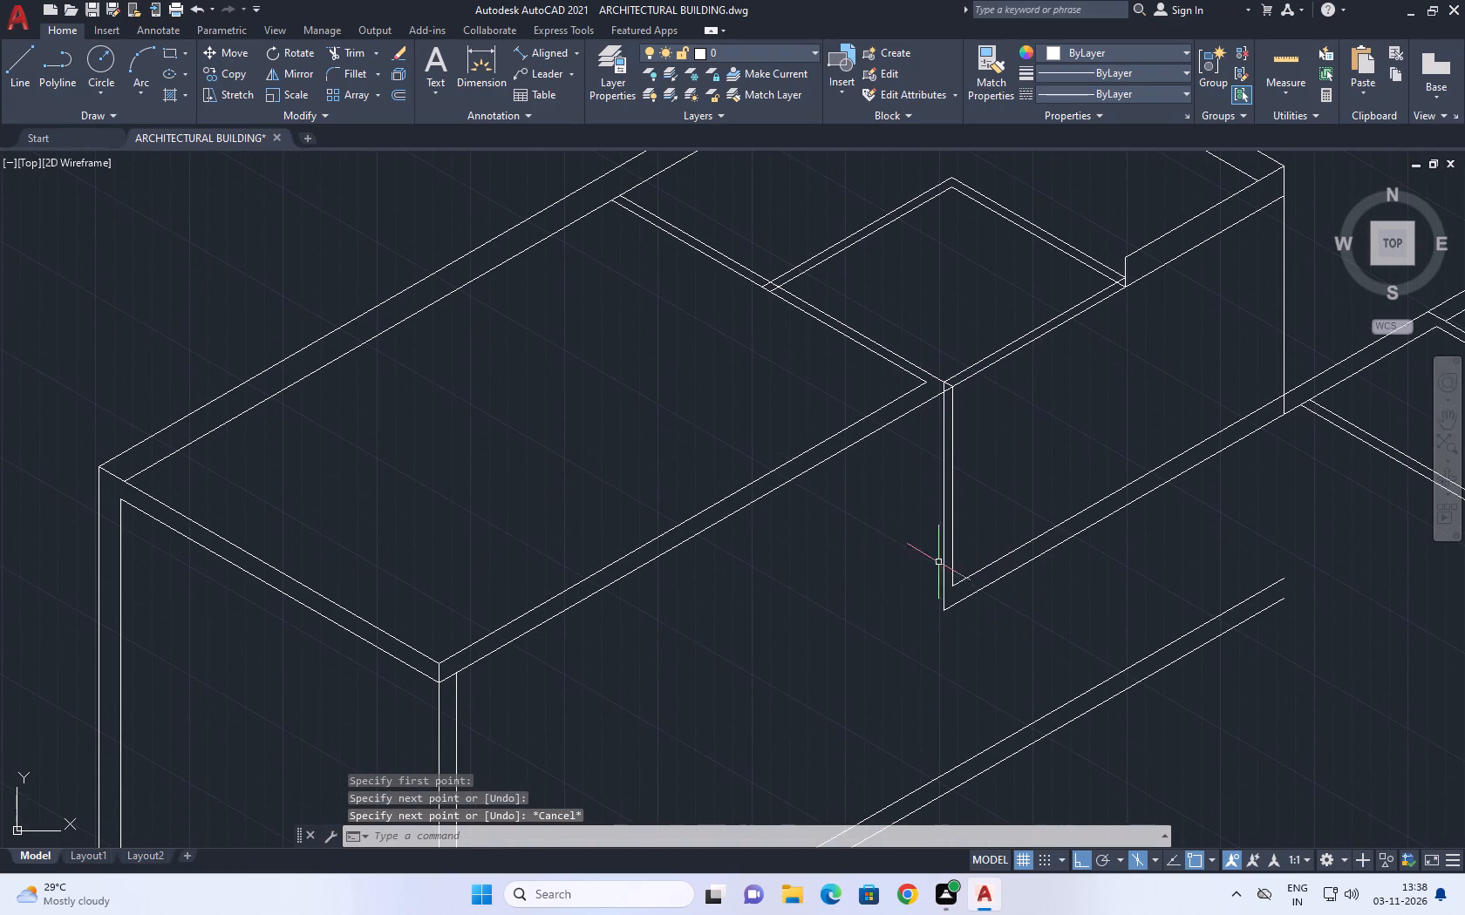
pyautogui.scroll(-1, 871, 539)
pyautogui.moveTo(908, 567); pyautogui.dragTo(863, 559, button='middle')
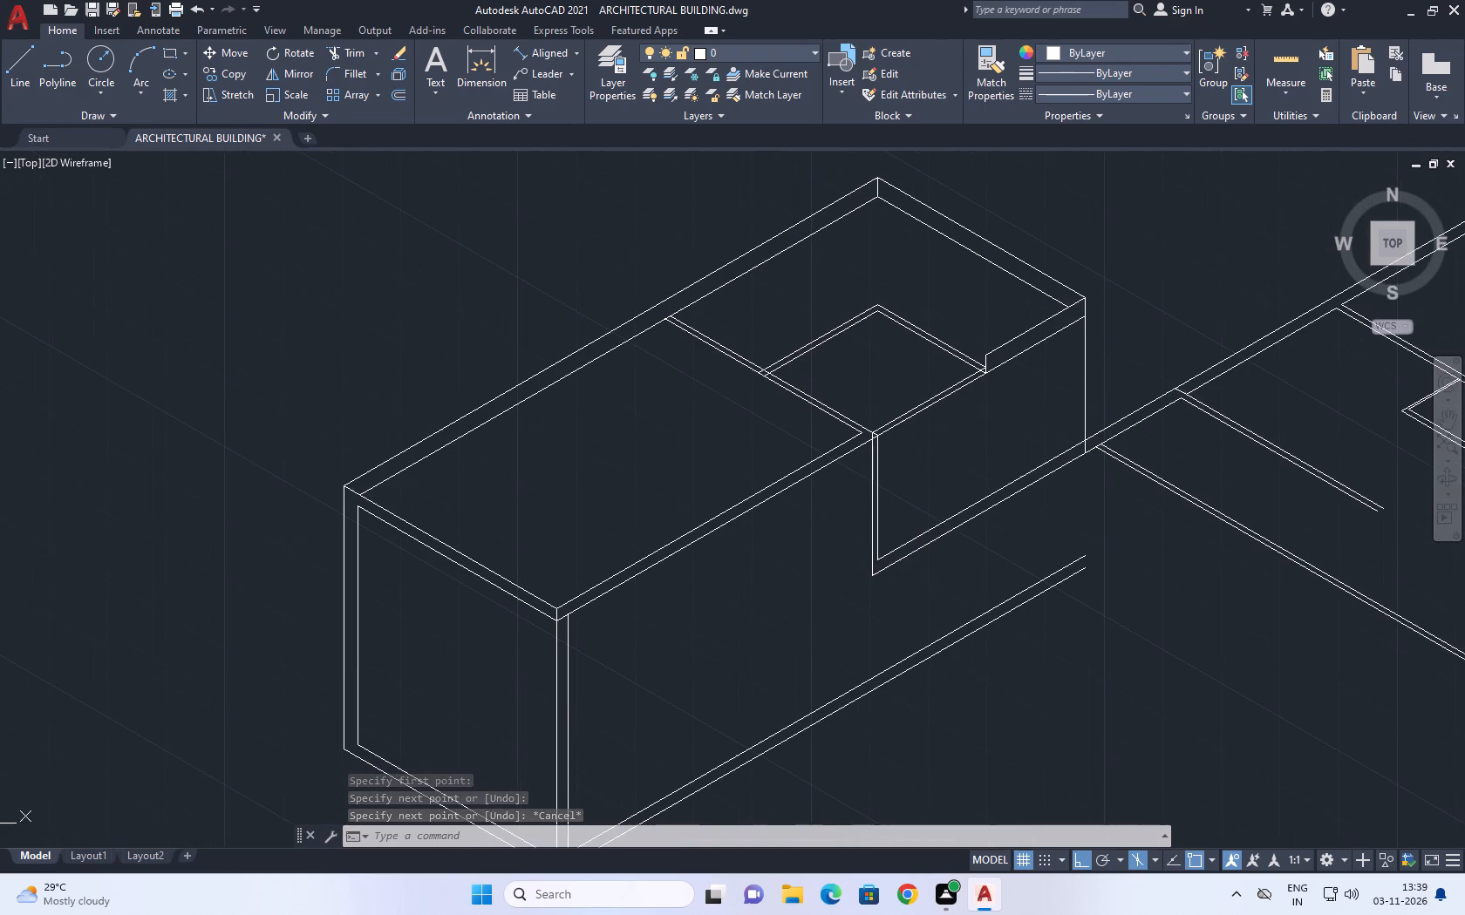
pyautogui.click(24, 74)
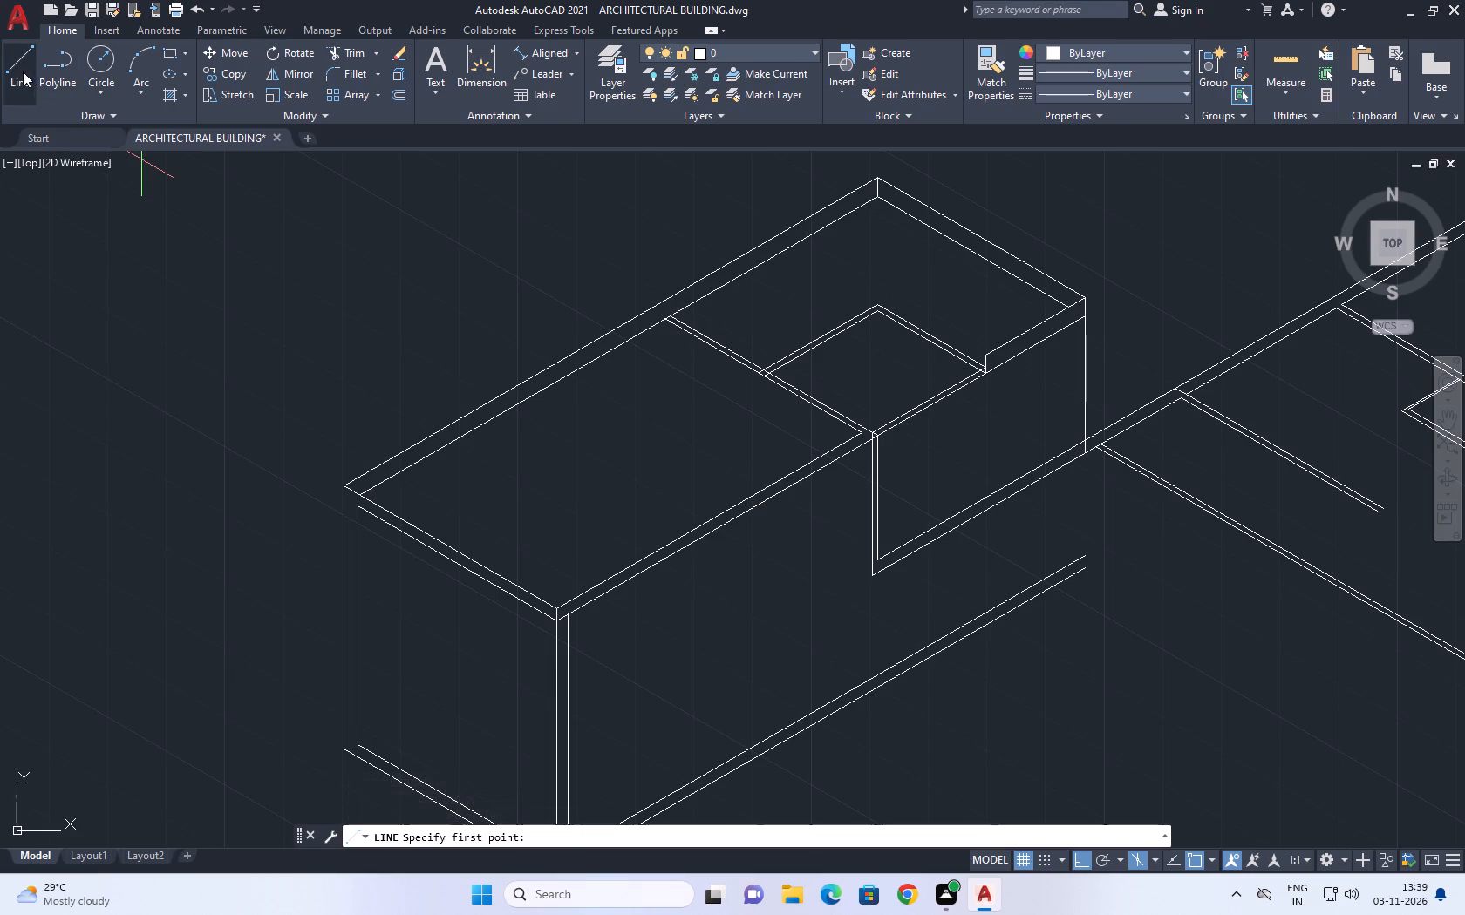
pyautogui.scroll(1, 892, 566)
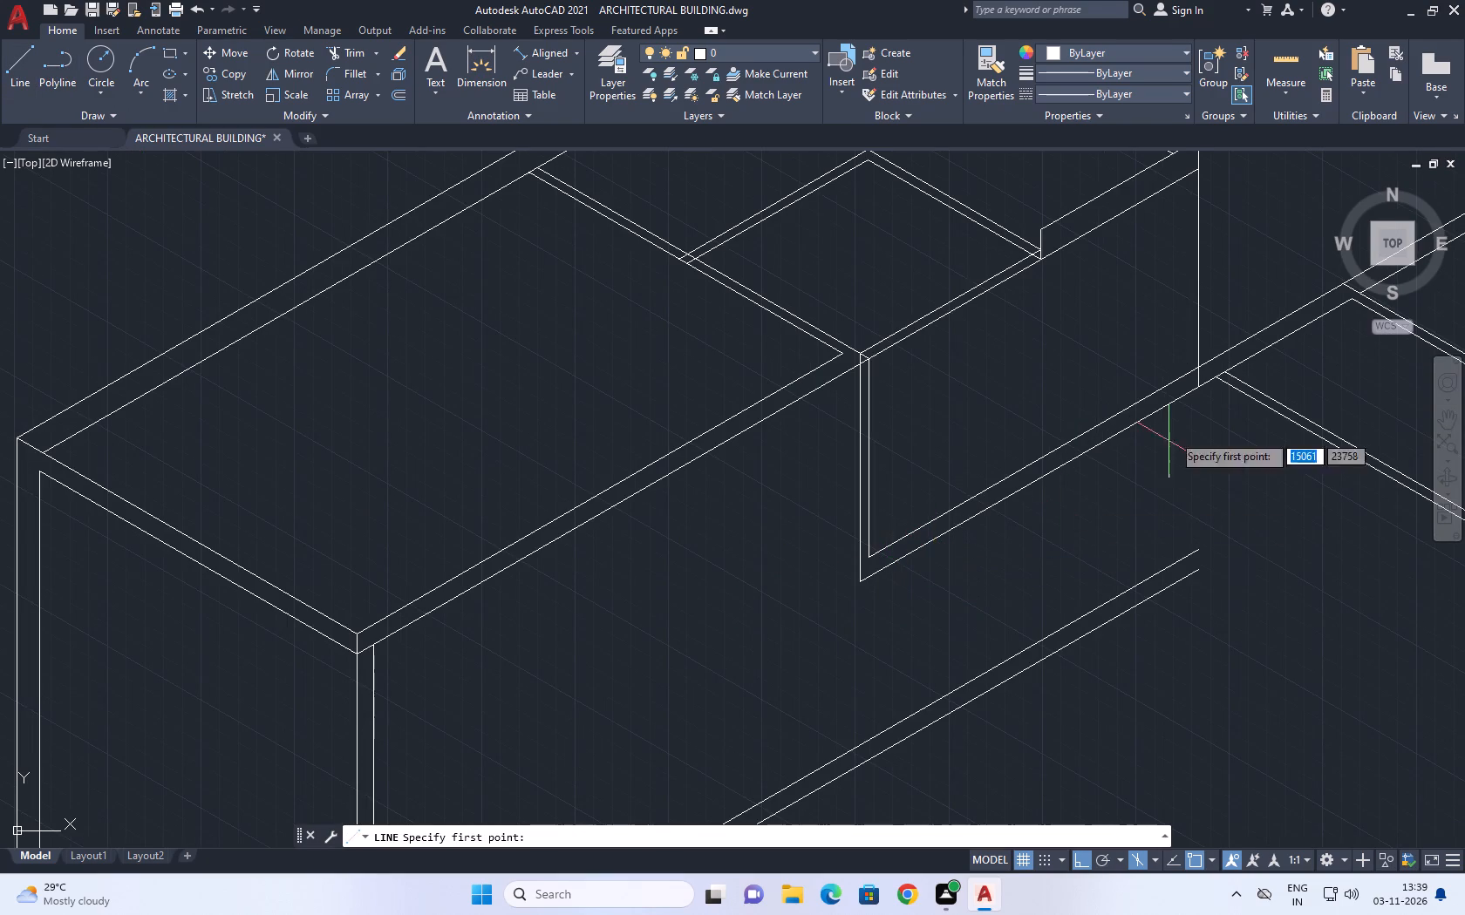
pyautogui.moveTo(1184, 377); pyautogui.dragTo(984, 488, button='middle')
pyautogui.scroll(-1, 954, 598)
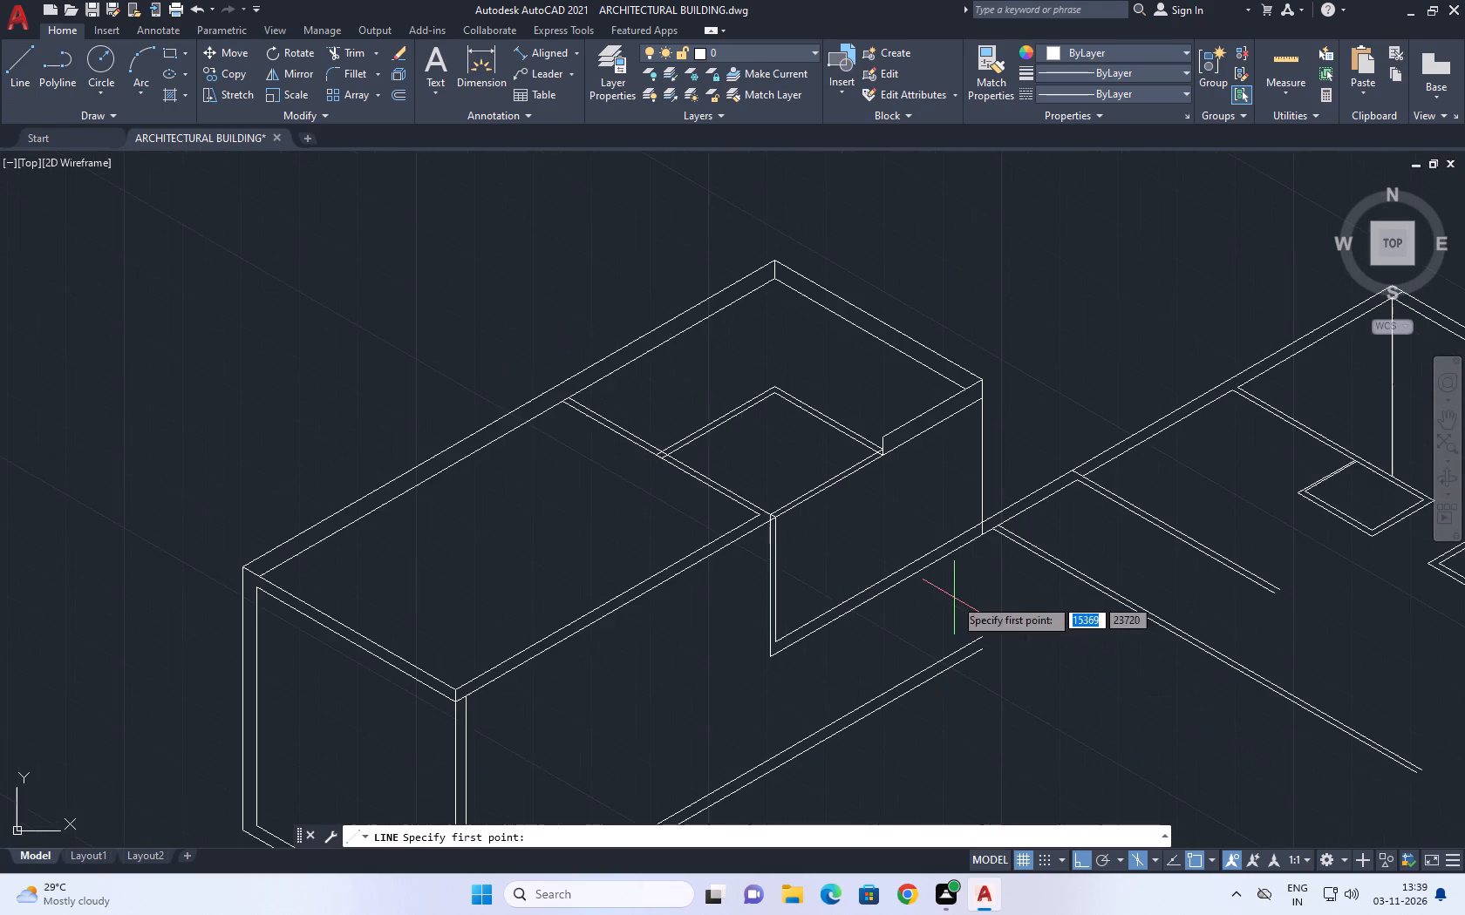
pyautogui.moveTo(1039, 612); pyautogui.dragTo(783, 494, button='middle')
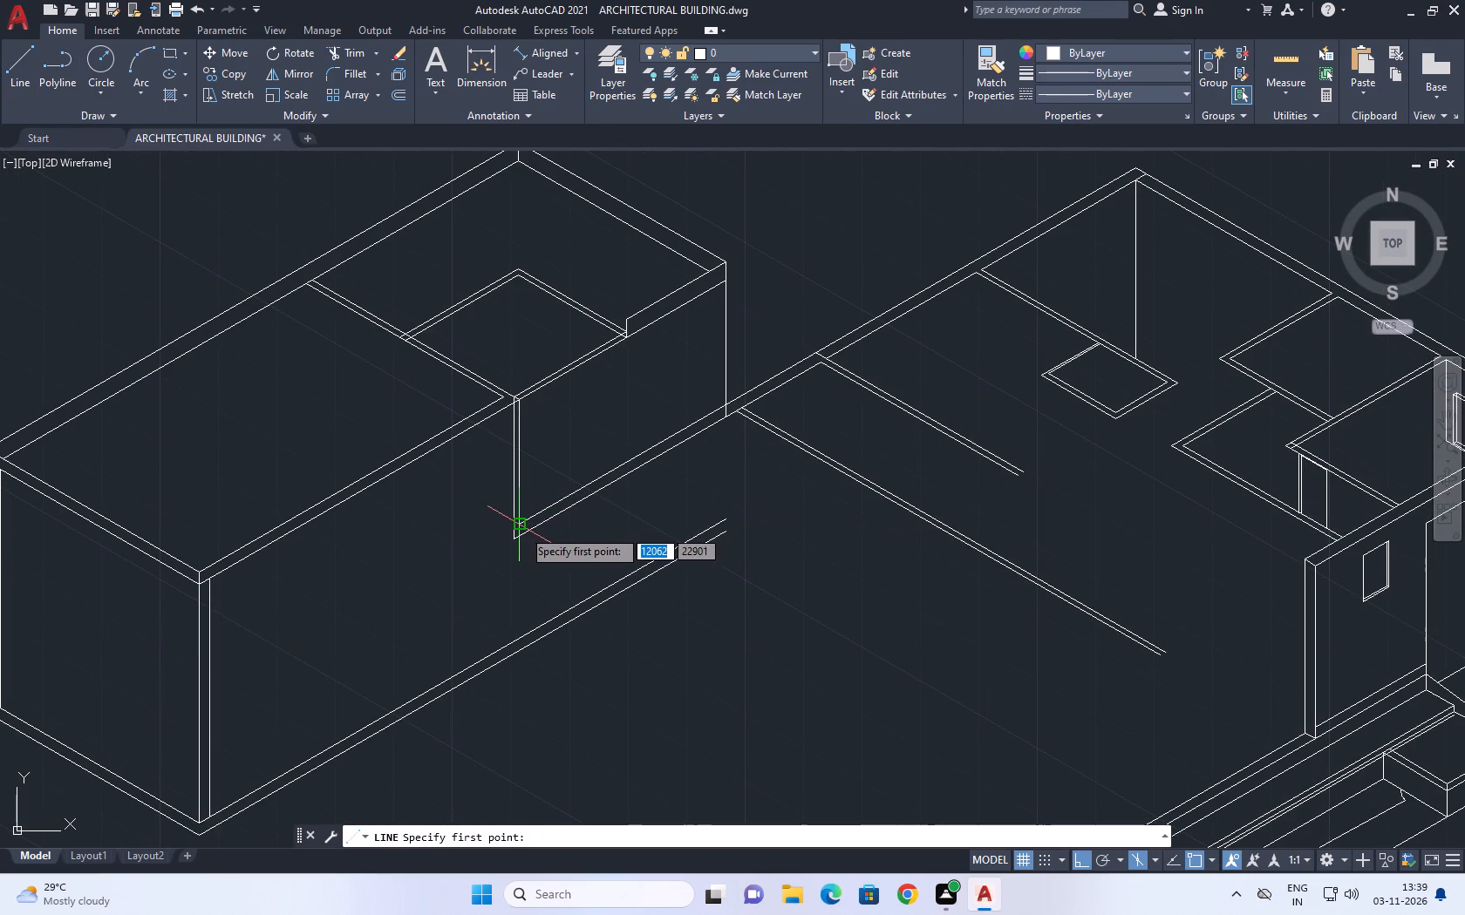
pyautogui.scroll(2, 520, 529)
pyautogui.click(515, 519)
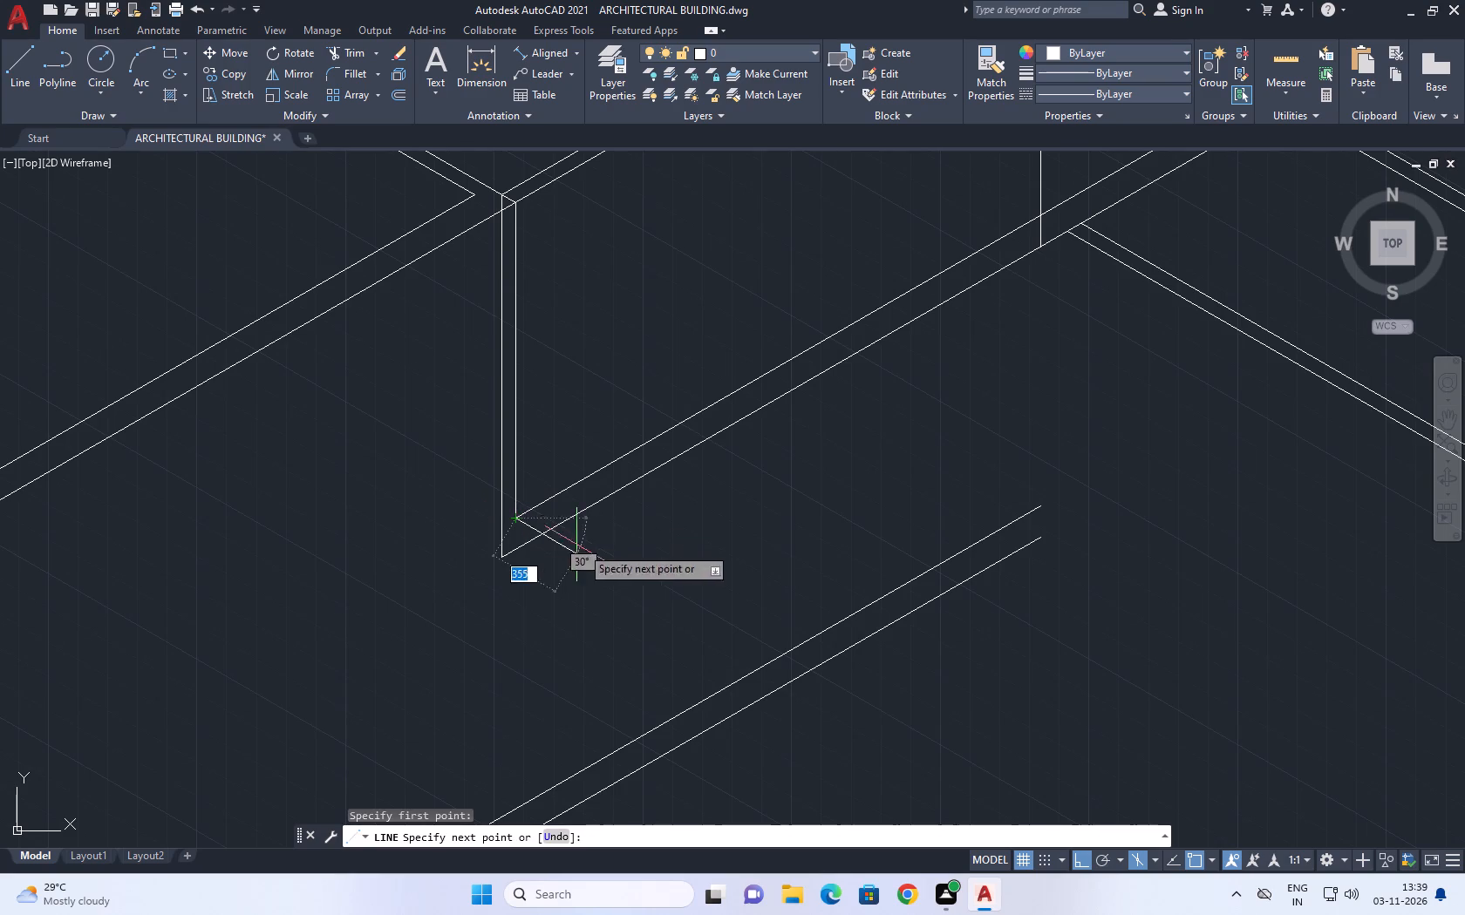
pyautogui.click(596, 560)
pyautogui.rightClick(660, 517)
pyautogui.click(721, 543)
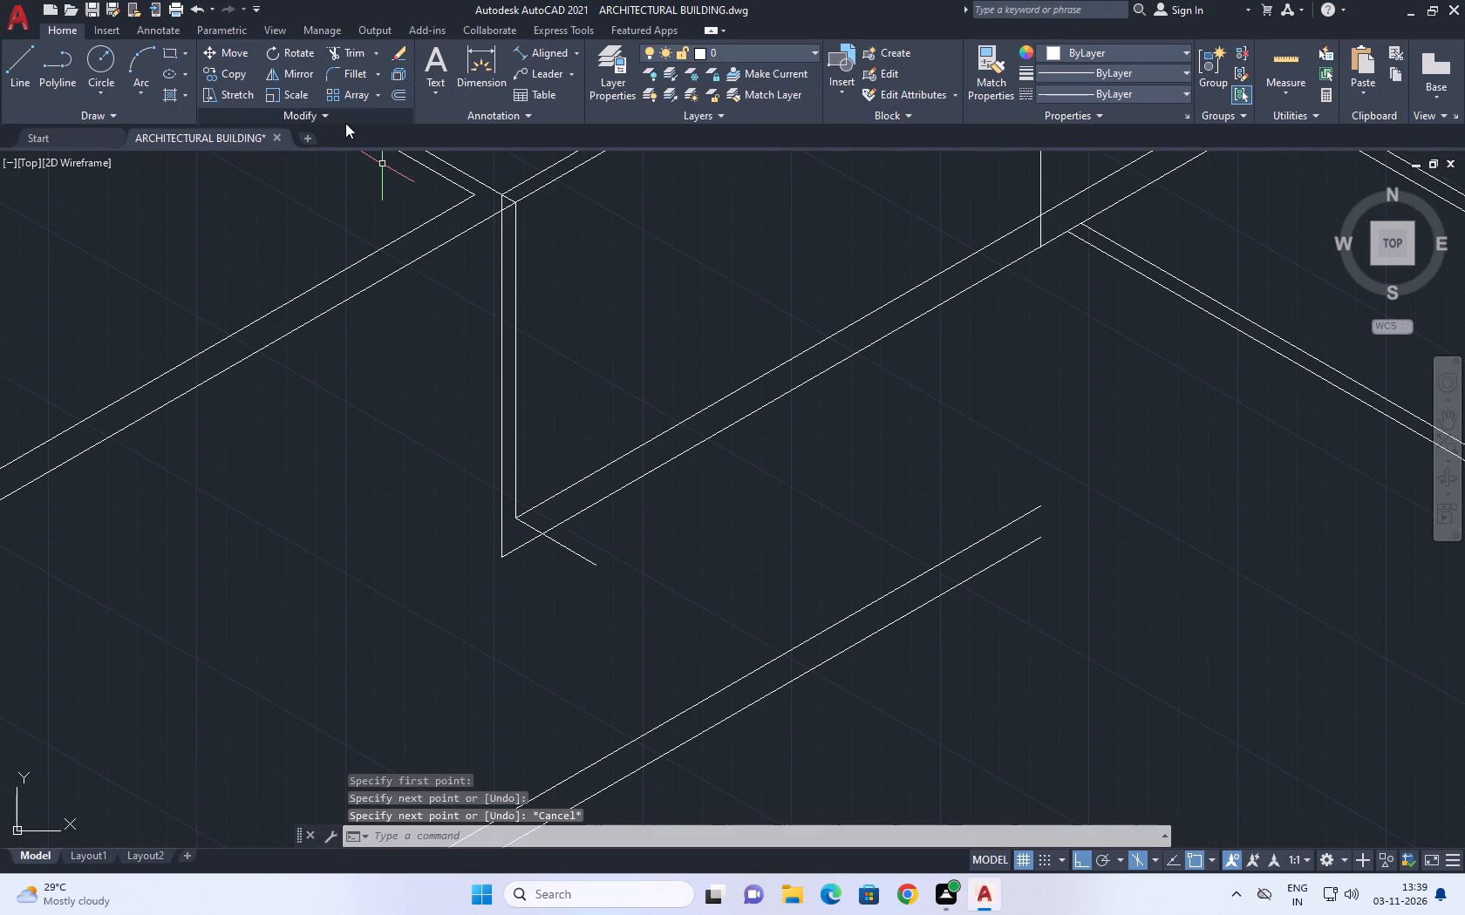
# Trim the part of the short diagonal line that overshoots the lower base line.
pyautogui.click(344, 47)
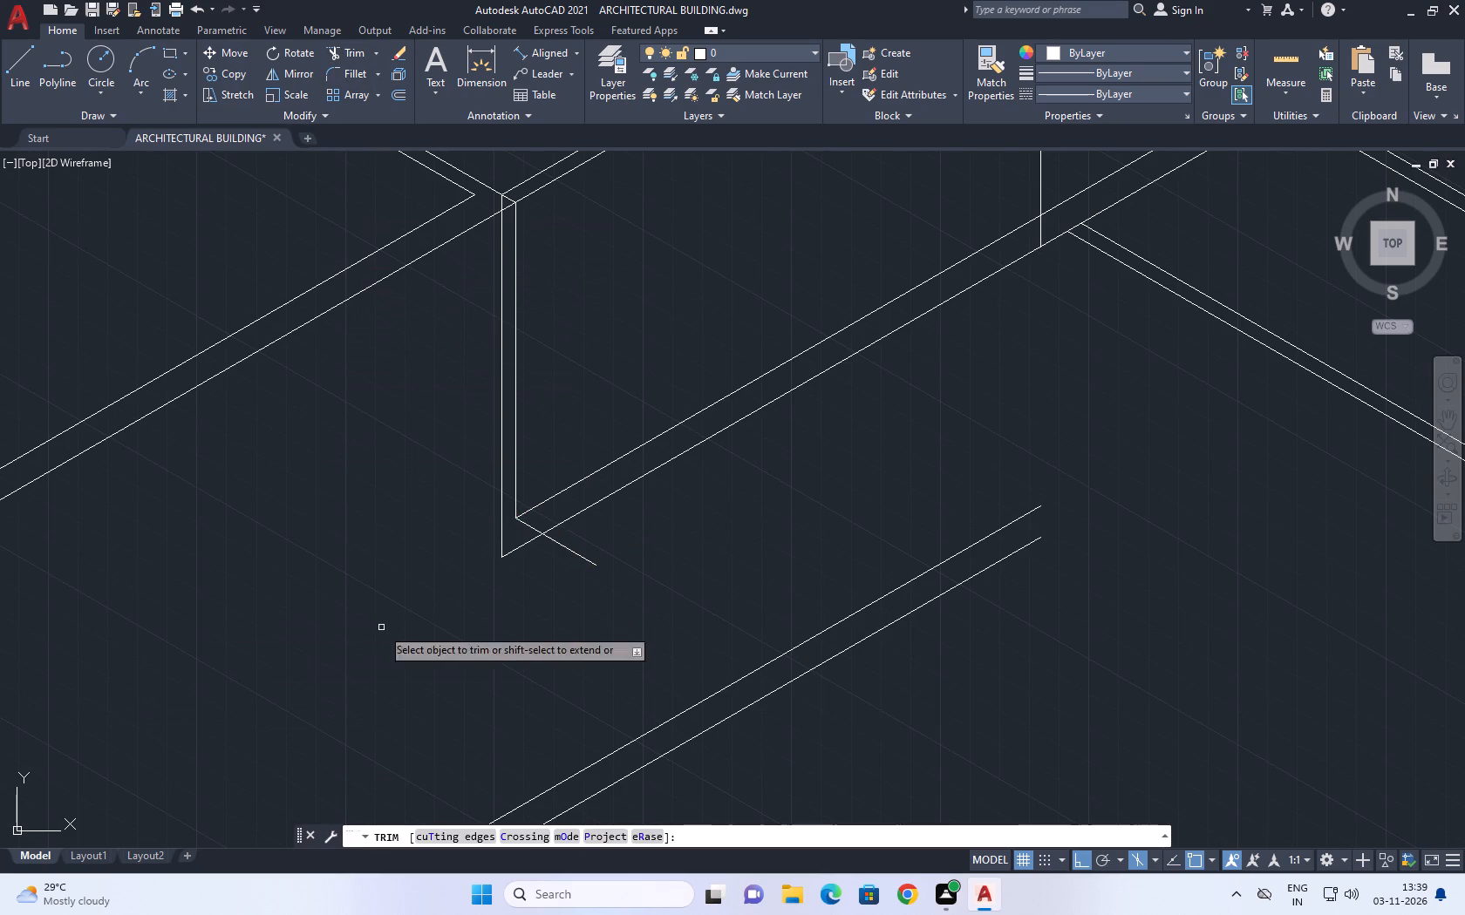
pyautogui.click(577, 546)
pyautogui.click(520, 588)
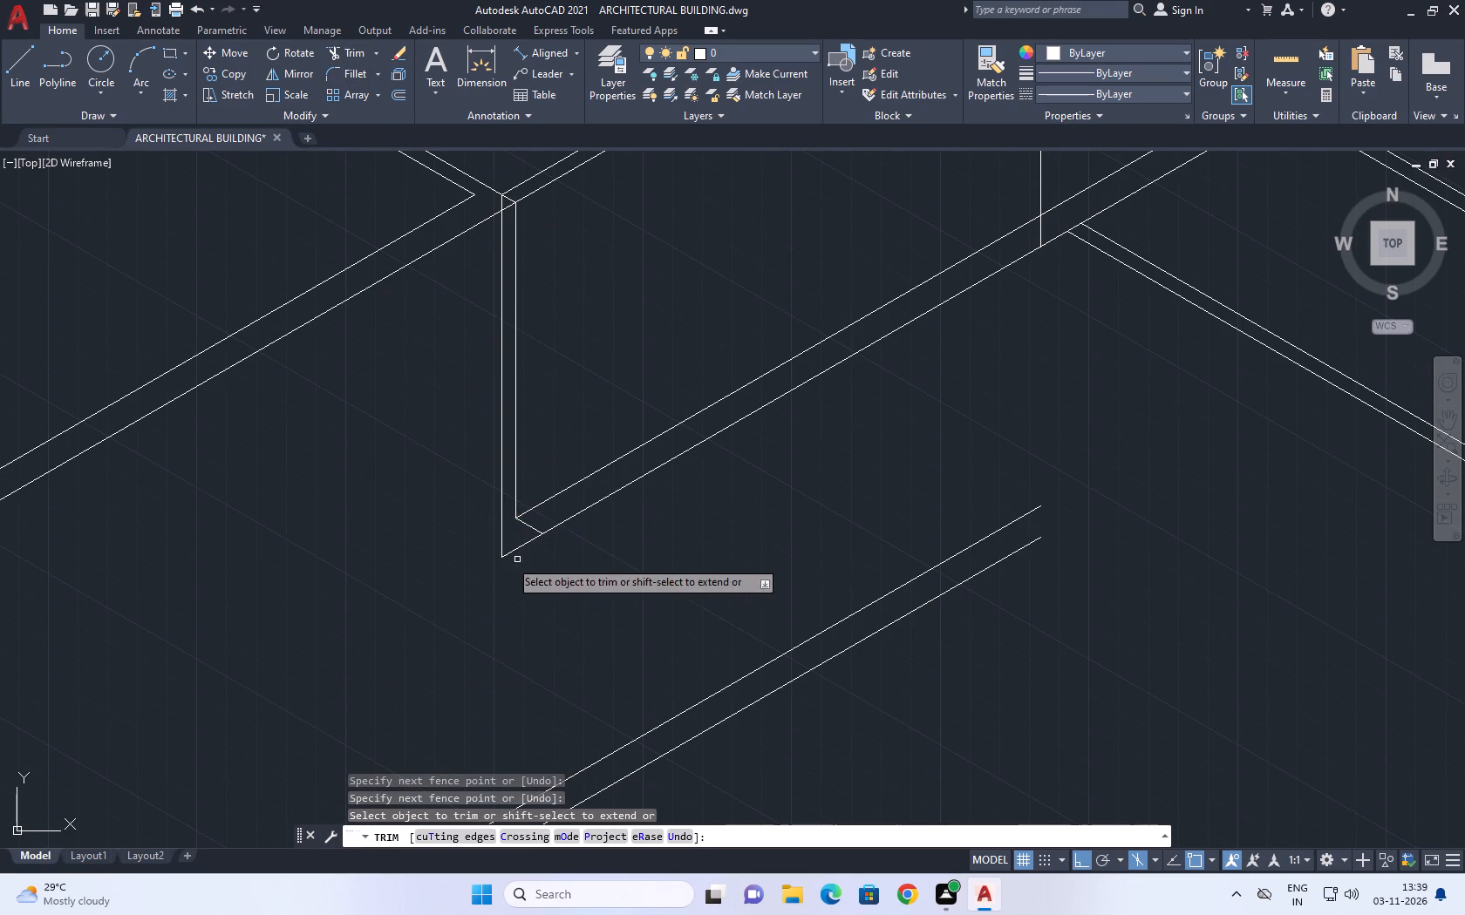
pyautogui.rightClick(626, 552)
pyautogui.click(668, 578)
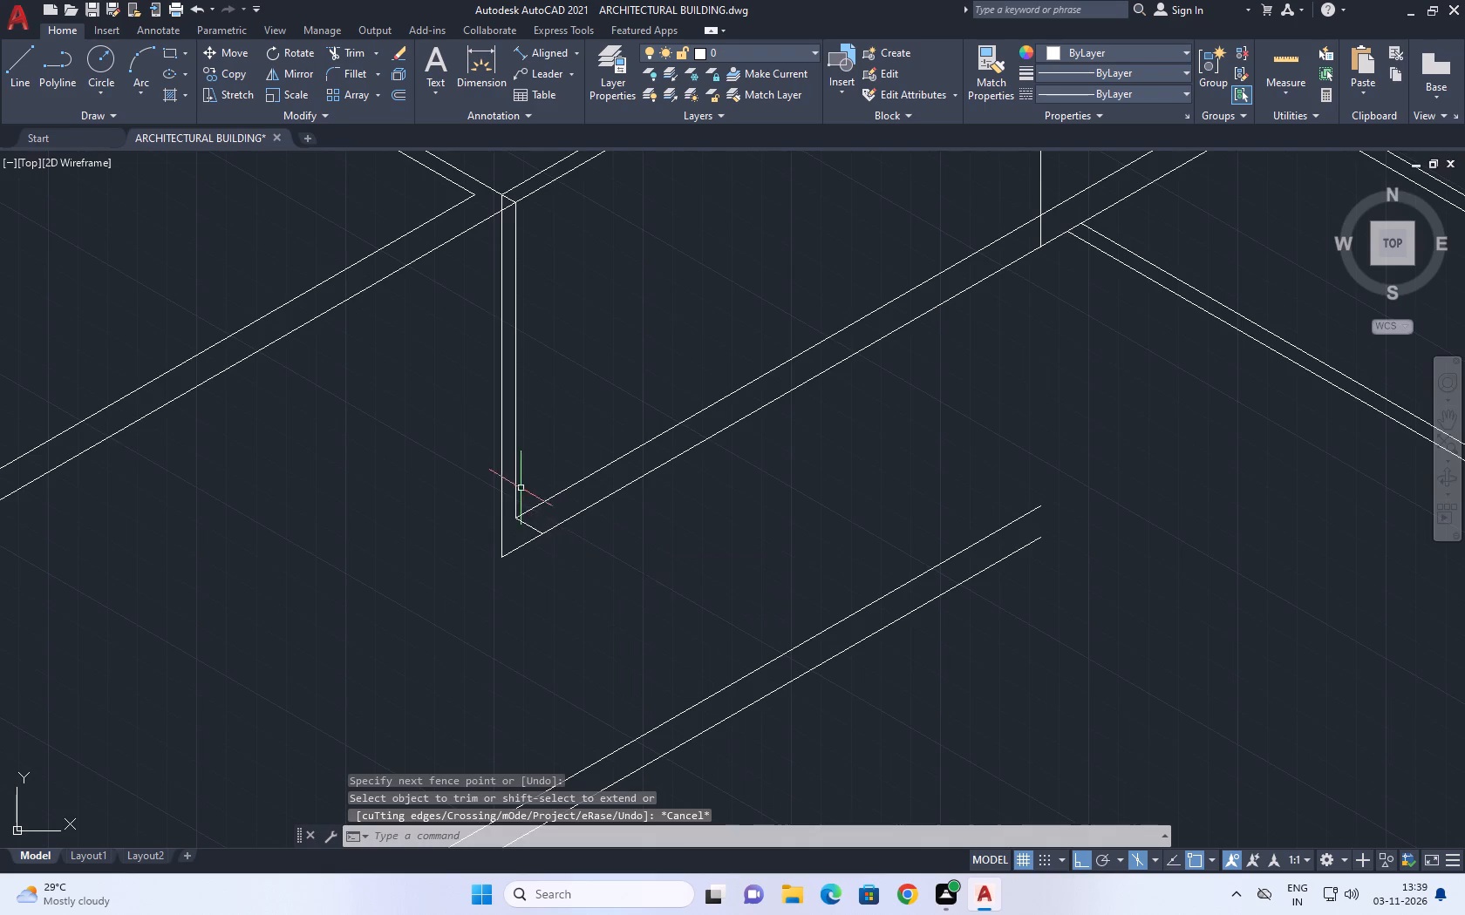
# Extend the upper base line at the bottom of the double verticals to meet the left vertical.
pyautogui.moveTo(519, 484); pyautogui.dragTo(577, 571, button='middle')
pyautogui.scroll(1, 567, 606)
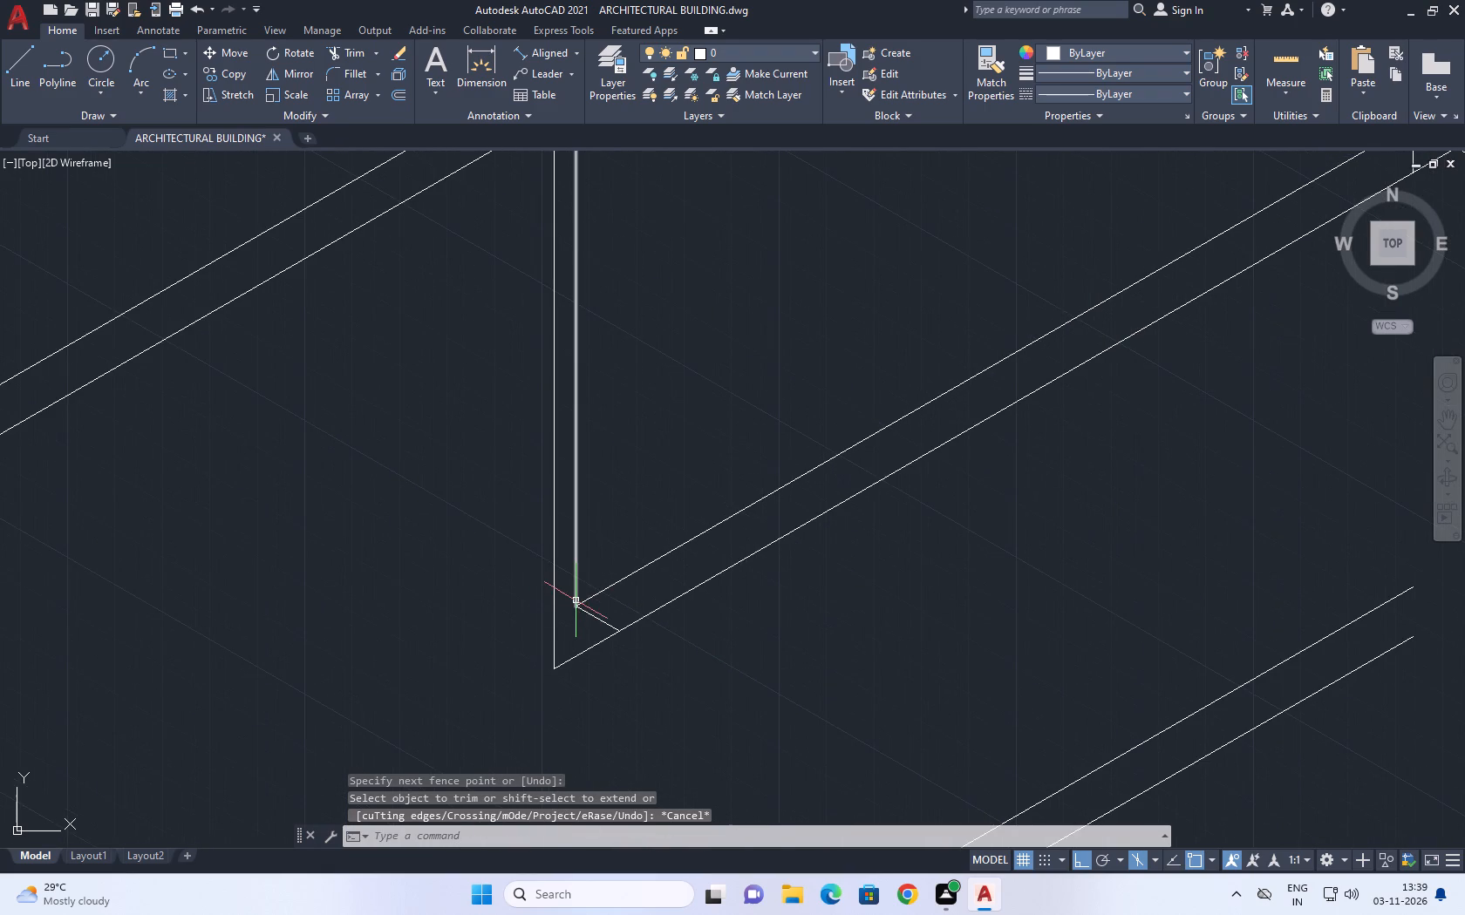
pyautogui.write('ex')
pyautogui.press('space')
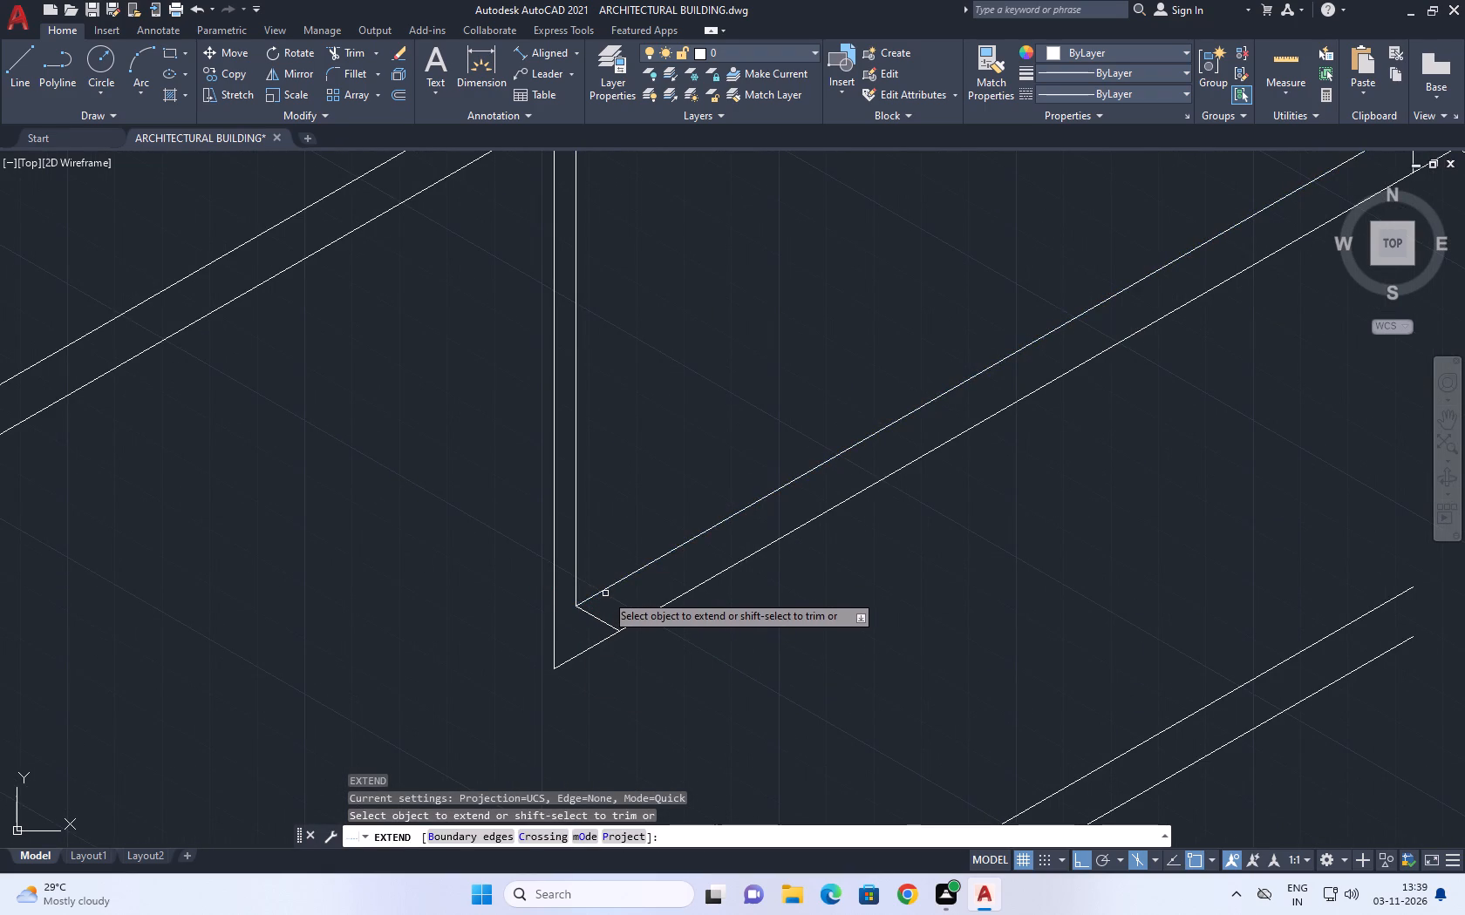
pyautogui.click(603, 593)
pyautogui.rightClick(616, 518)
pyautogui.click(662, 543)
# Examine the double verticals and their joints with the roof and base lines at the roof partition corner.
pyautogui.moveTo(397, 306); pyautogui.dragTo(436, 335, button='middle')
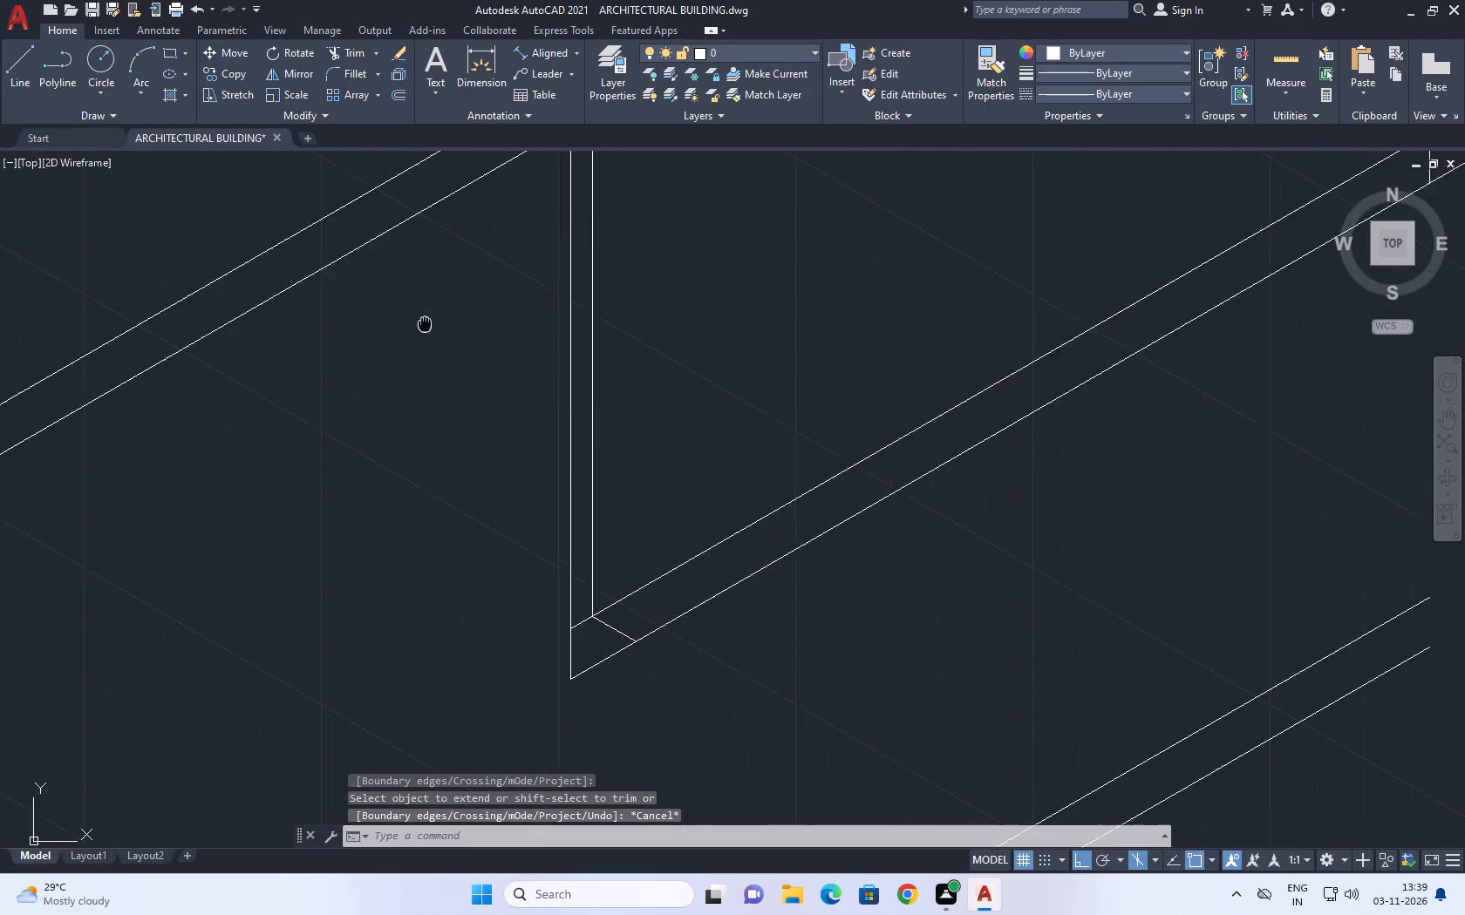
pyautogui.moveTo(436, 335); pyautogui.dragTo(542, 408, button='middle')
pyautogui.scroll(-1, 699, 420)
pyautogui.moveTo(715, 322); pyautogui.dragTo(662, 449, button='middle')
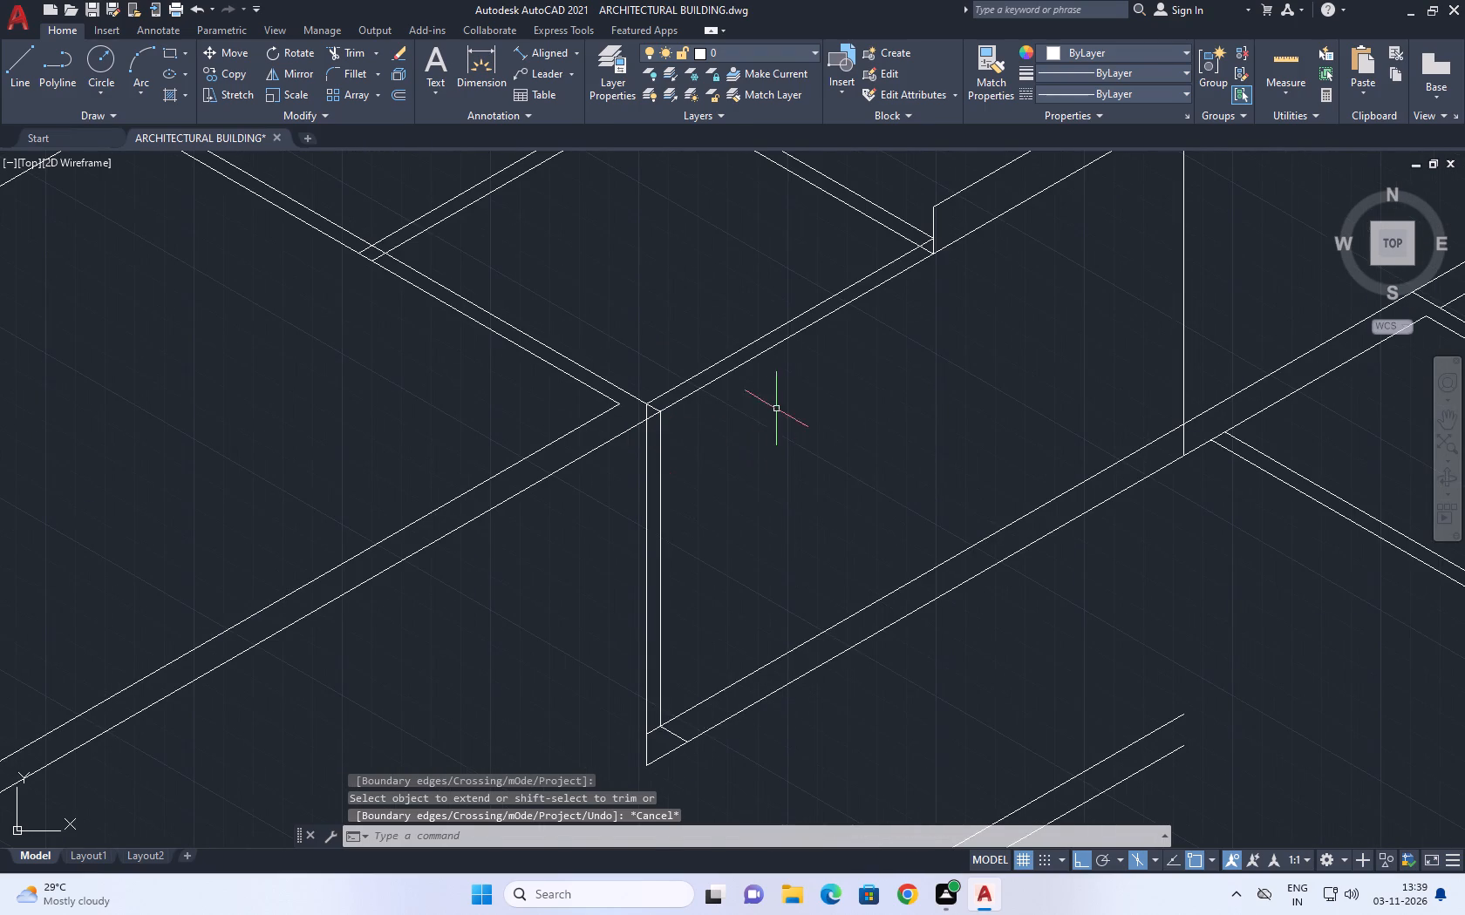
pyautogui.moveTo(633, 609); pyautogui.dragTo(617, 479, button='middle')
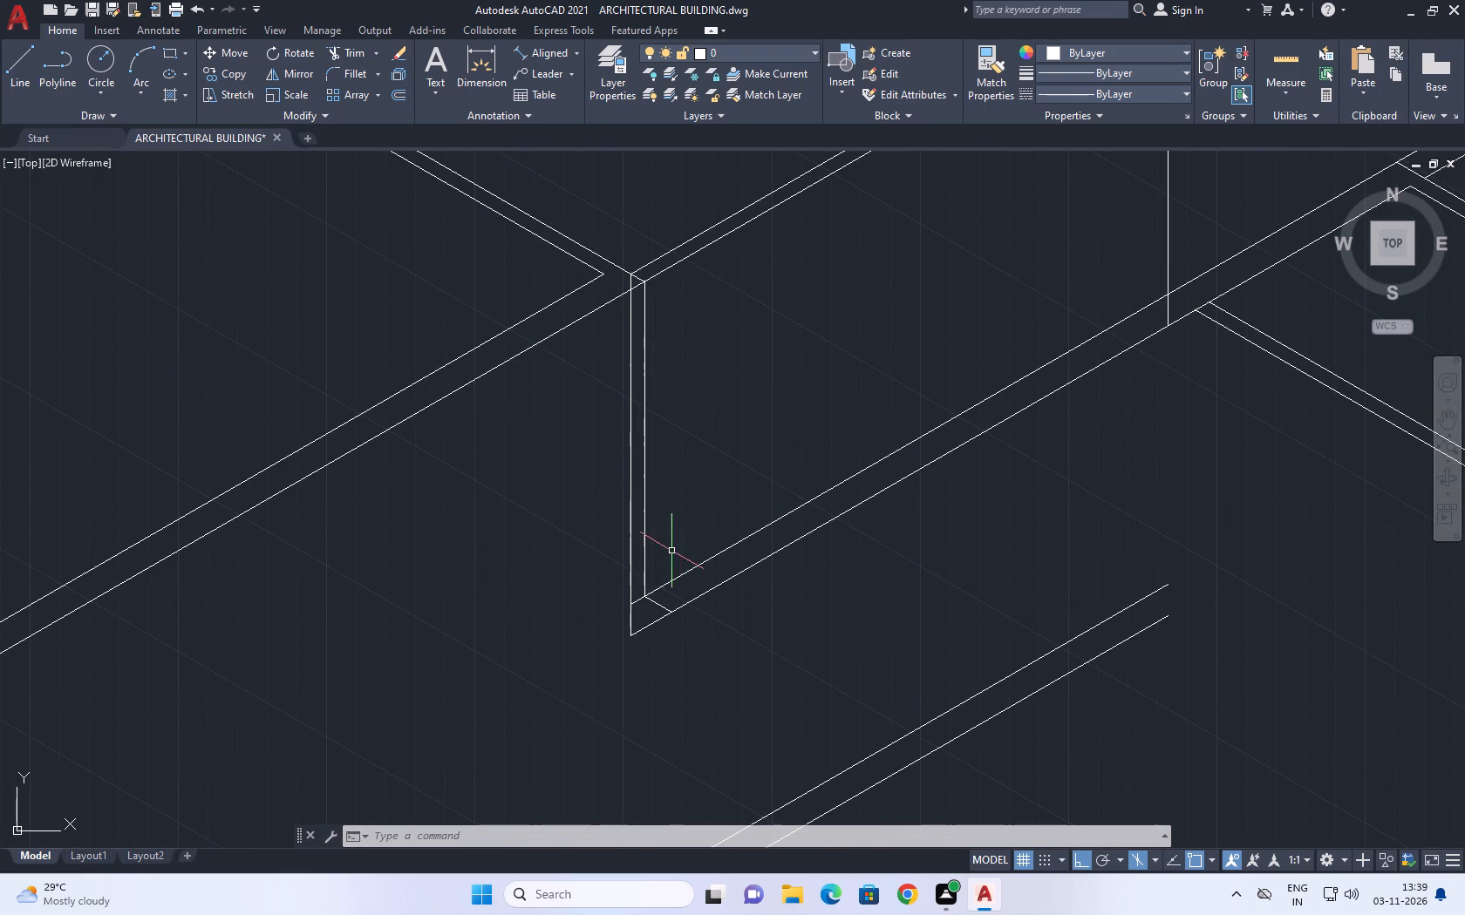
pyautogui.click(630, 581)
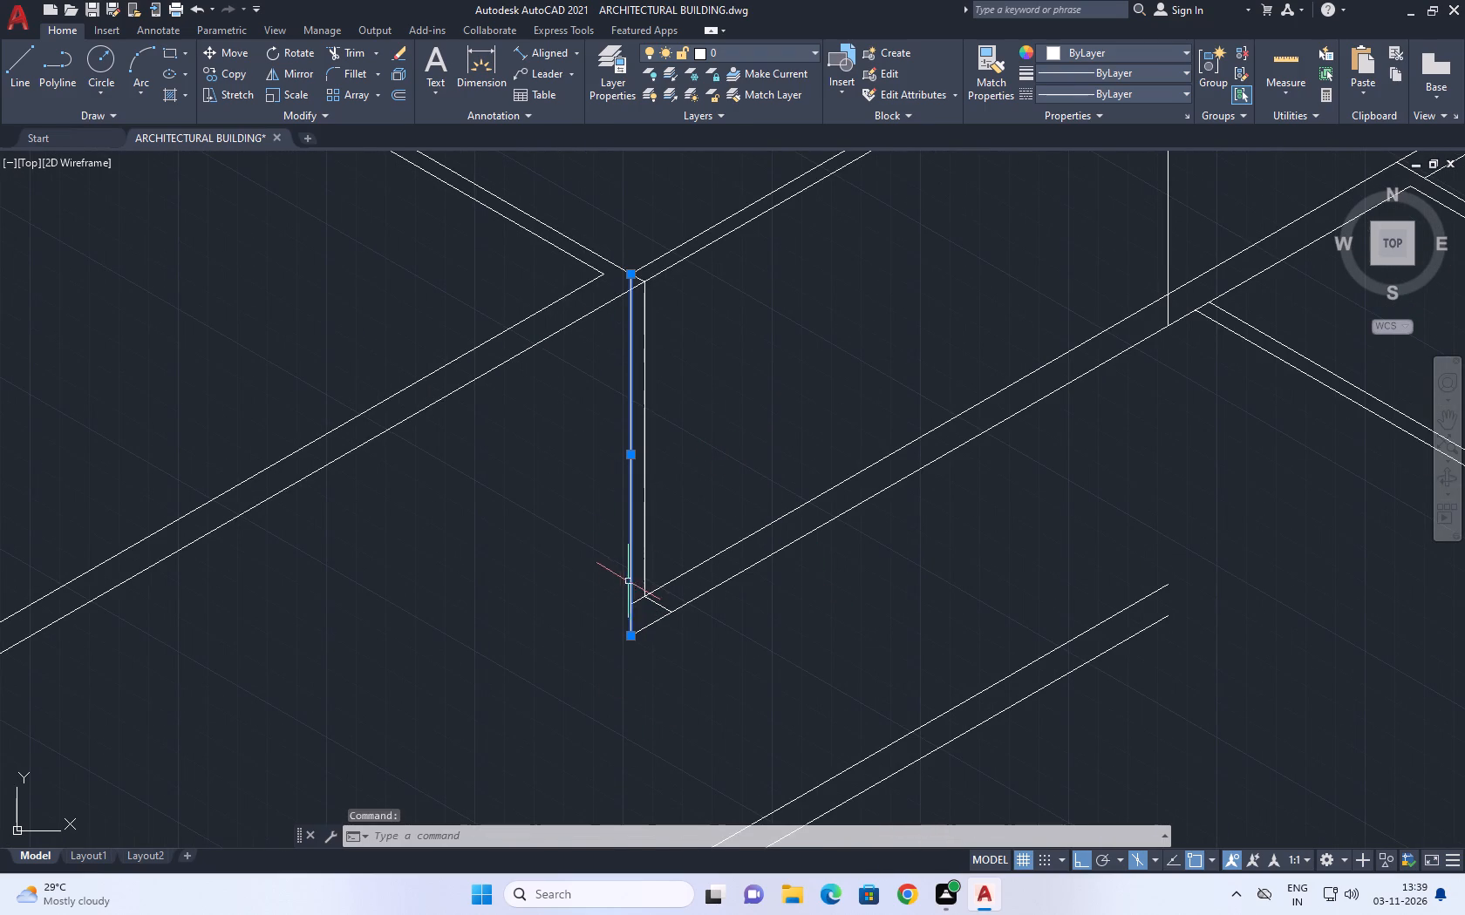
pyautogui.moveTo(558, 474); pyautogui.dragTo(571, 547, button='middle')
pyautogui.rightClick(618, 519)
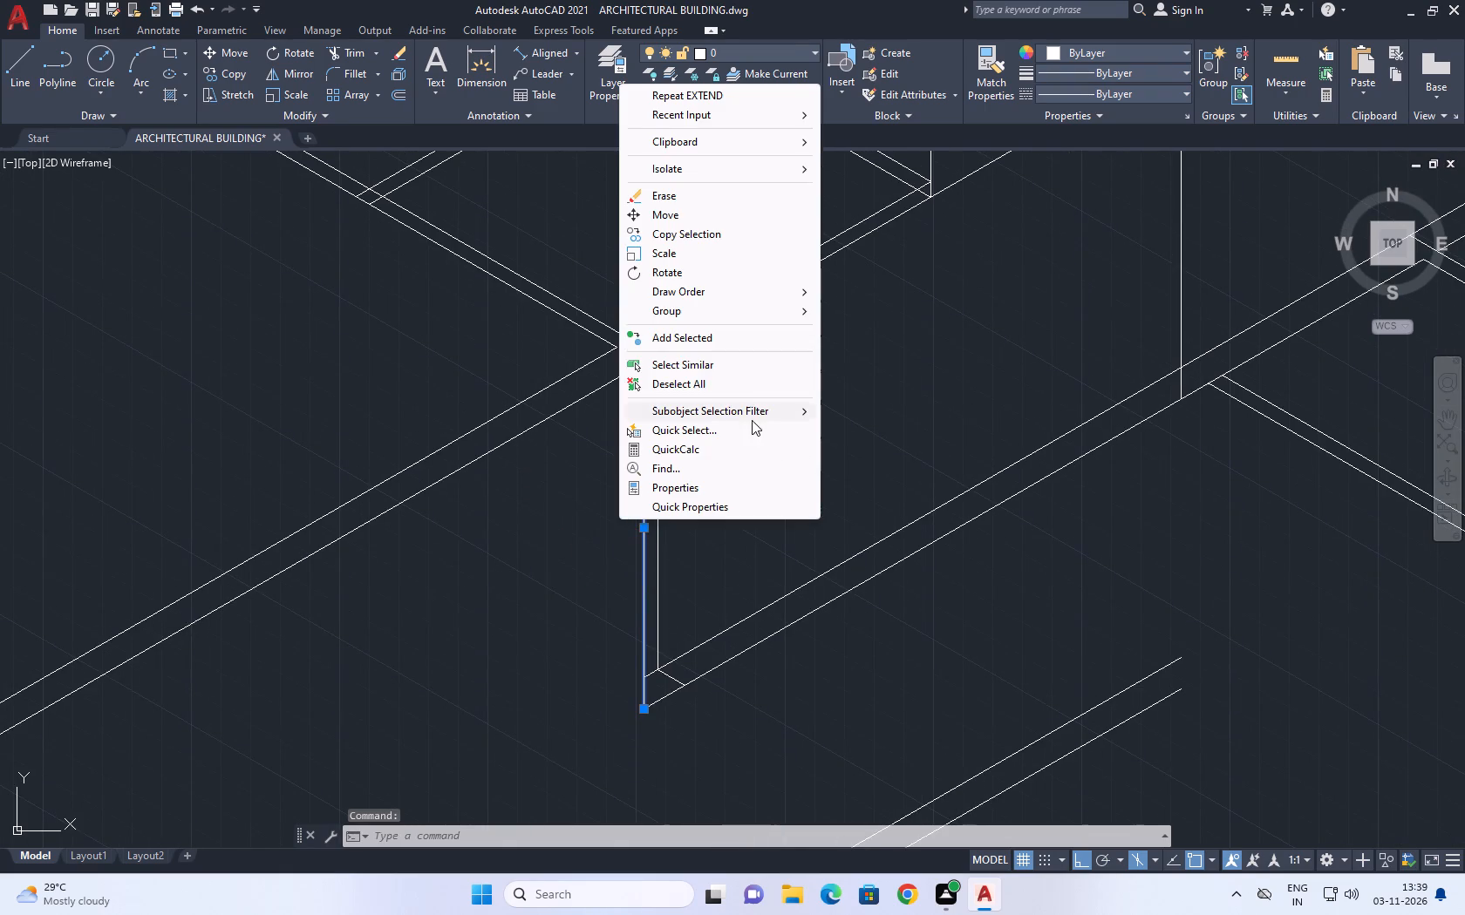
pyautogui.click(743, 386)
pyautogui.scroll(-2, 728, 421)
pyautogui.moveTo(869, 336); pyautogui.dragTo(873, 523, button='middle')
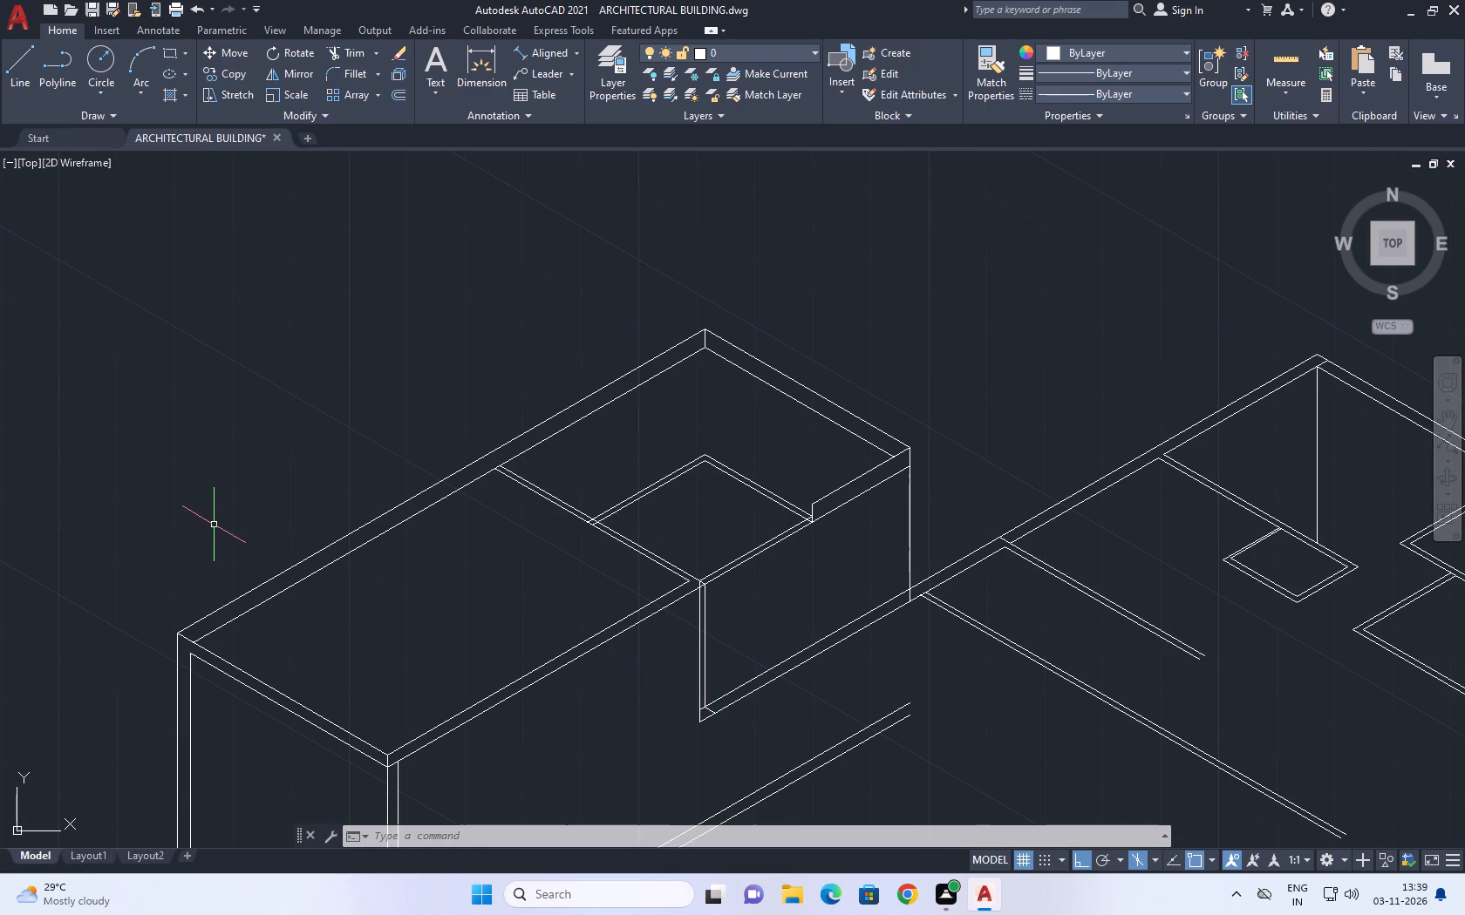
pyautogui.scroll(-1, 214, 525)
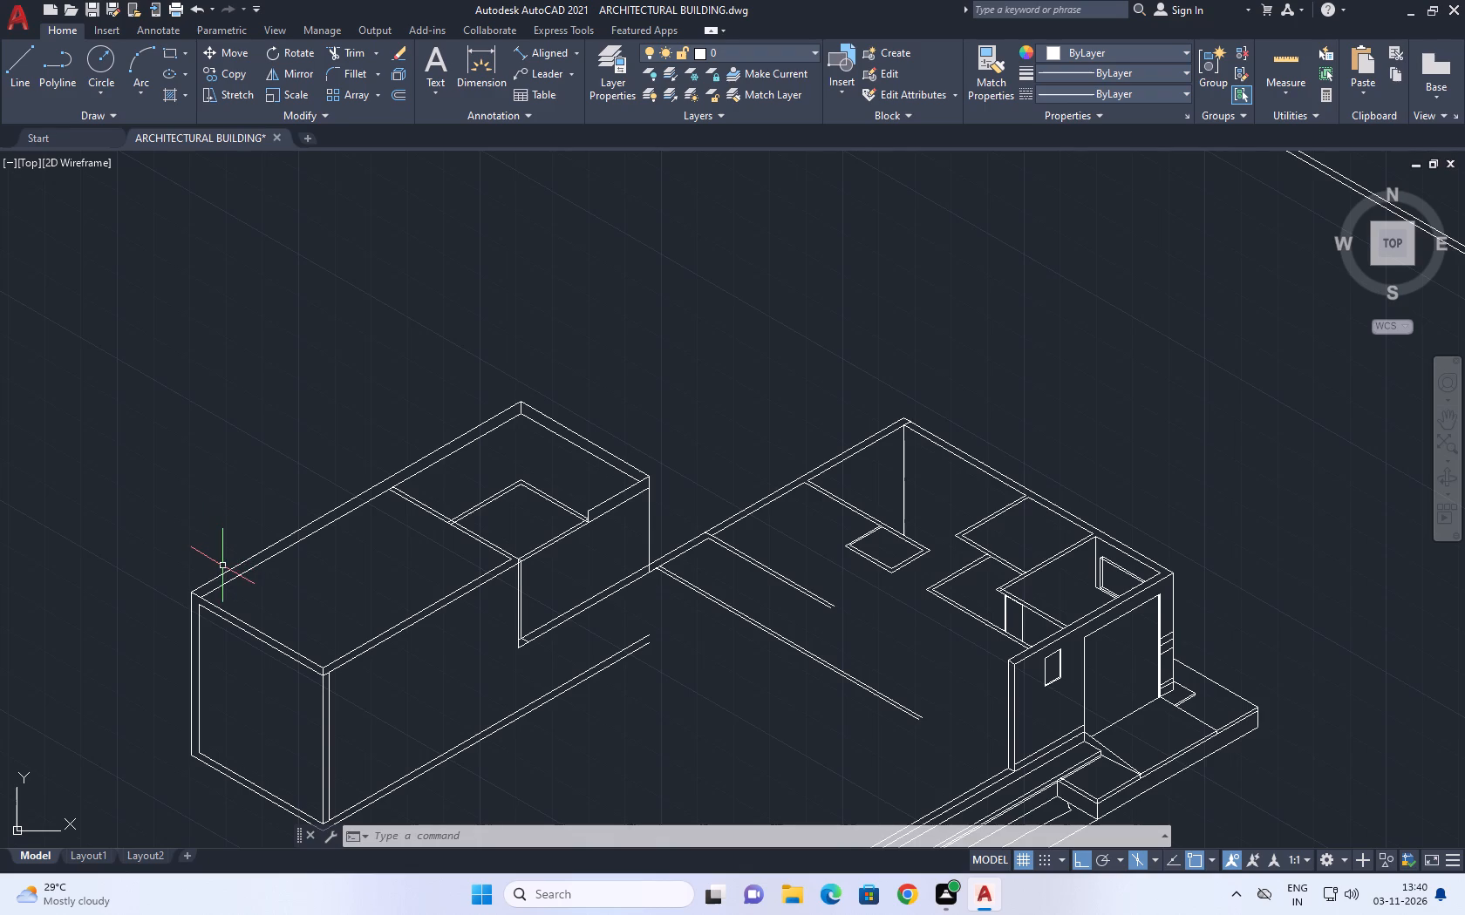
# Trim the left vertical's short piece between the double roof lines at the roof partition corner.
pyautogui.scroll(1, 221, 564)
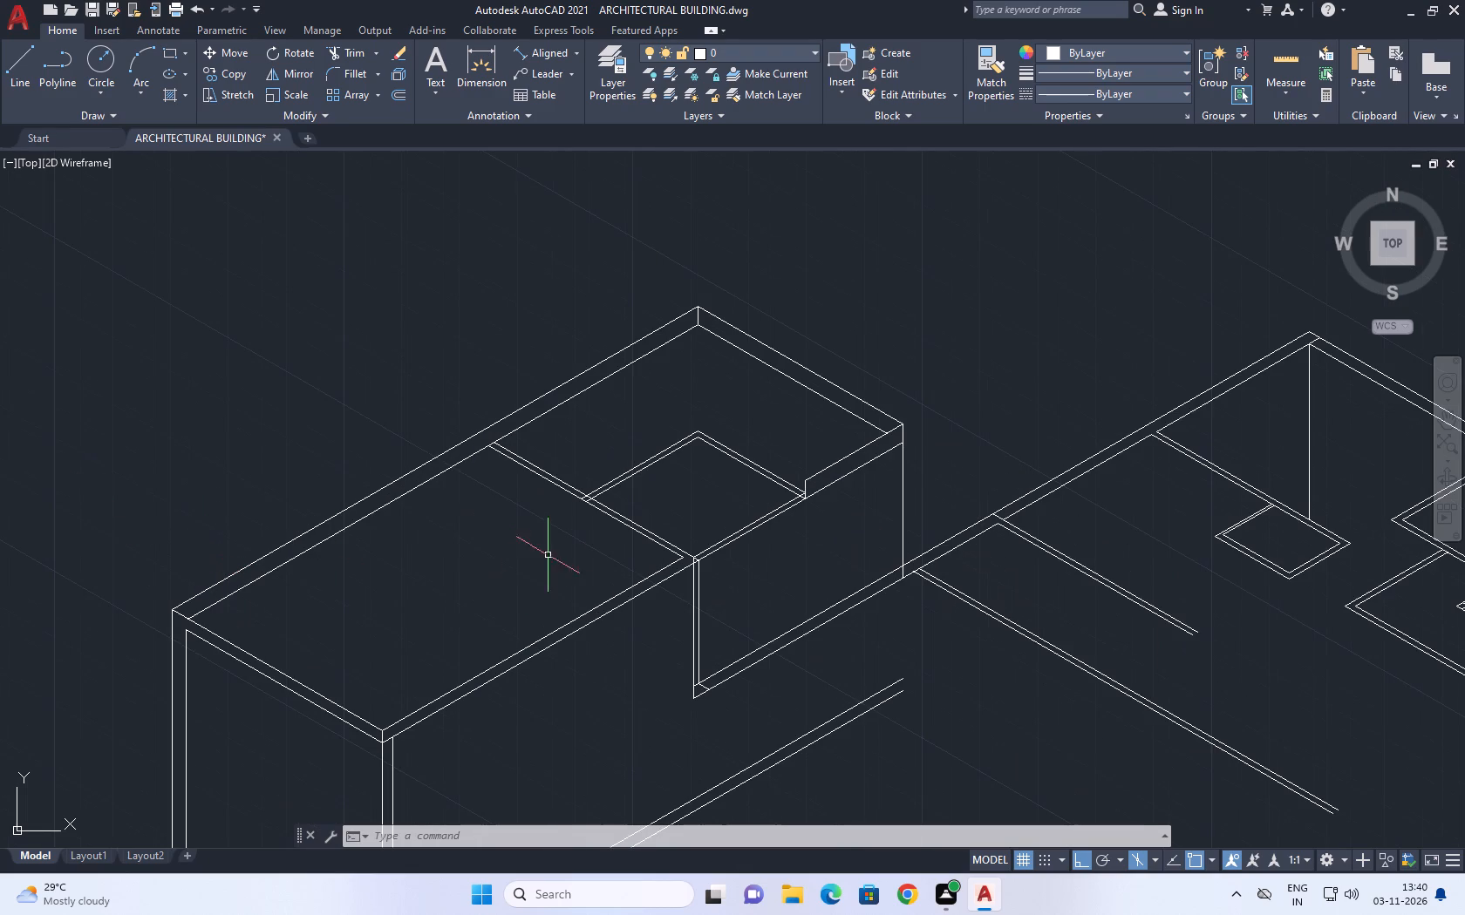
pyautogui.moveTo(593, 525); pyautogui.dragTo(555, 477, button='middle')
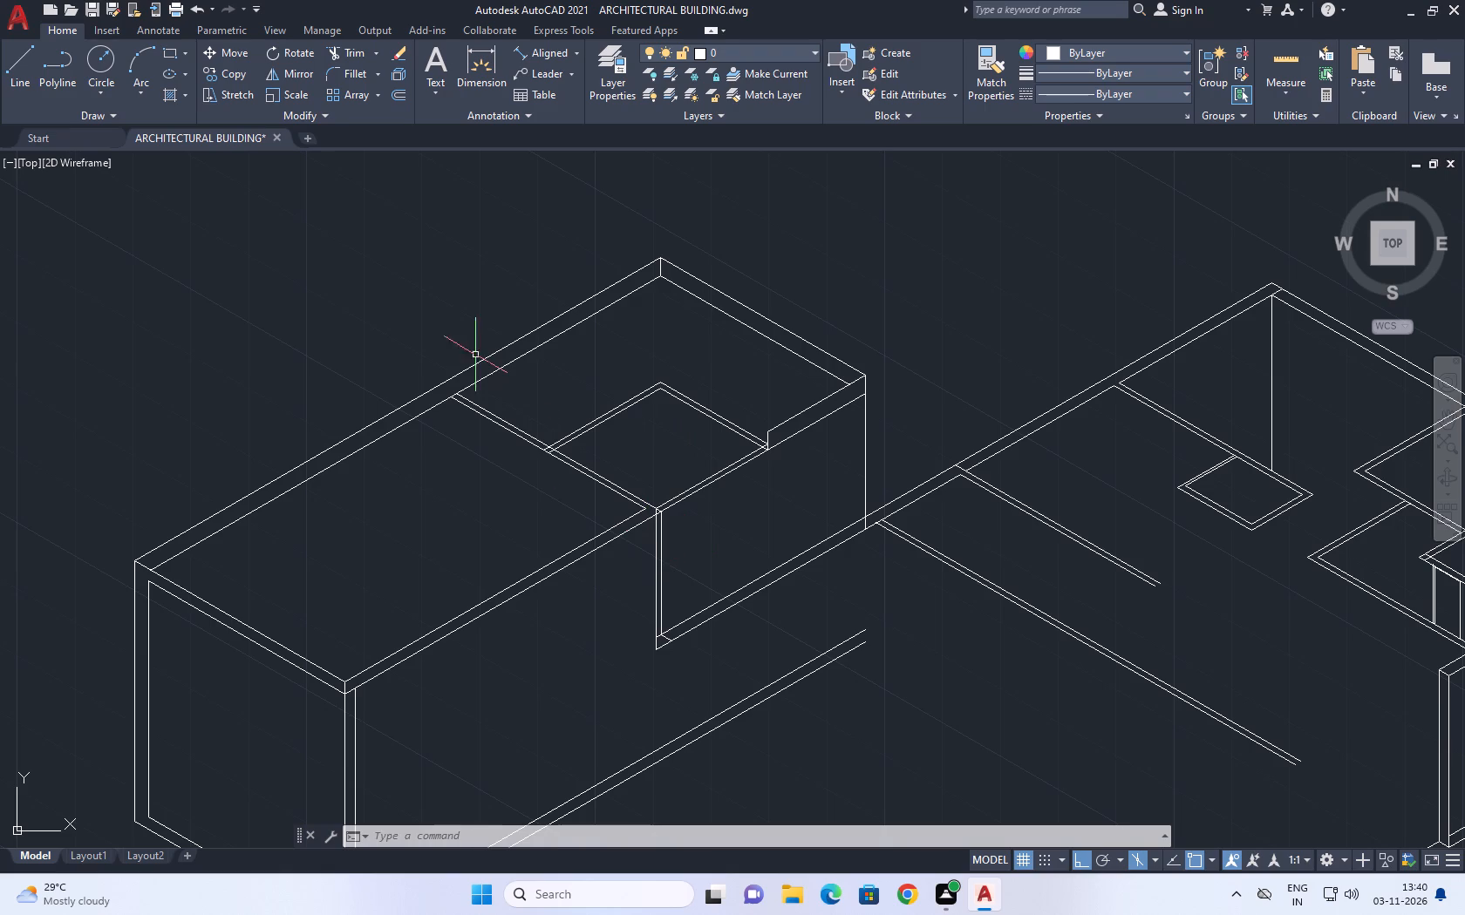
pyautogui.click(354, 57)
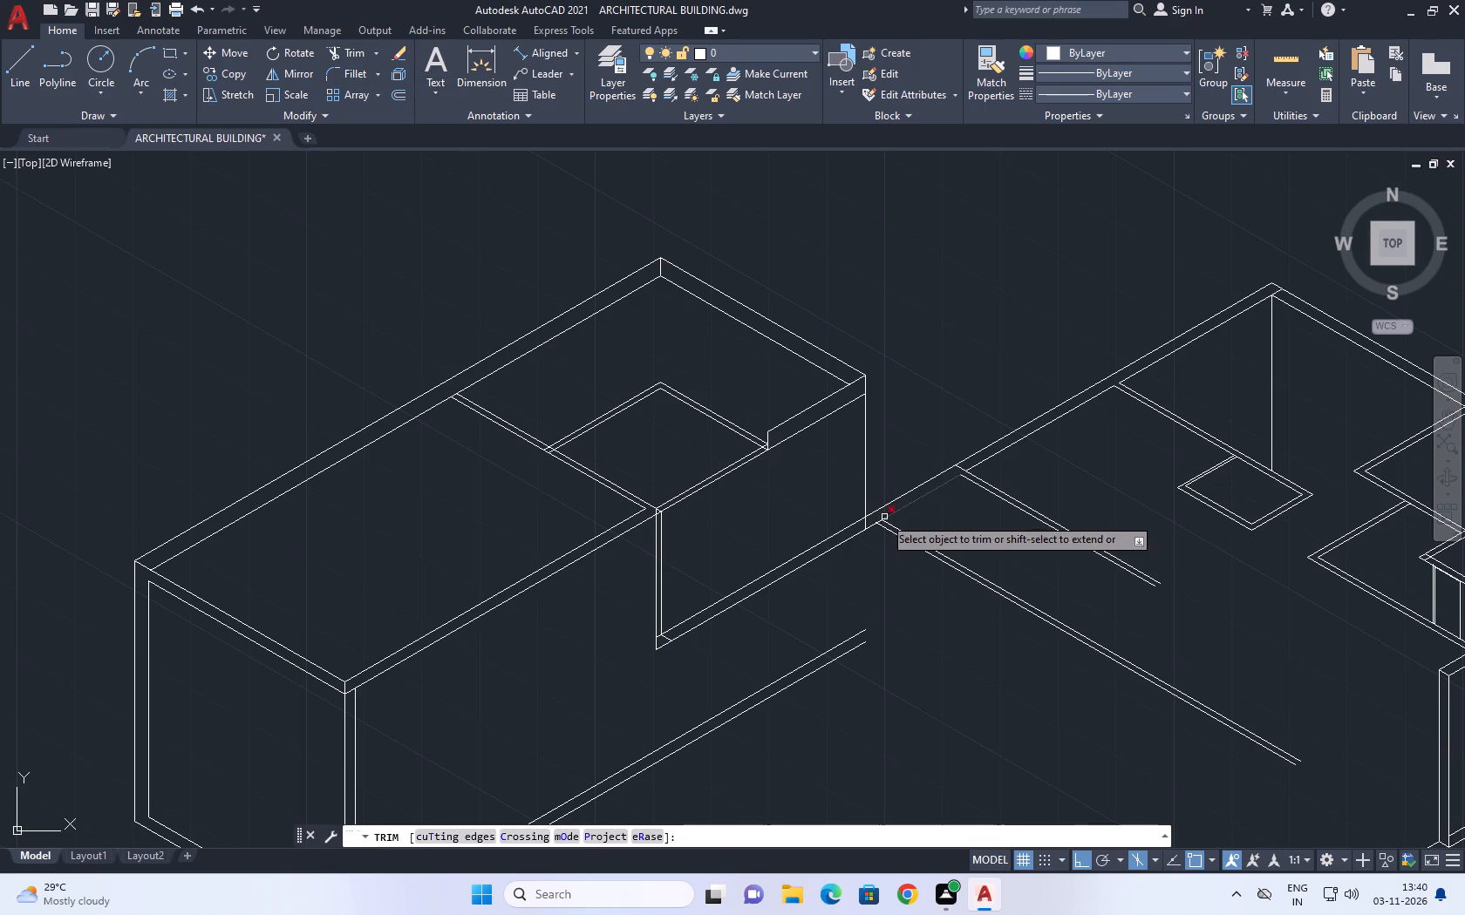
pyautogui.scroll(4, 651, 504)
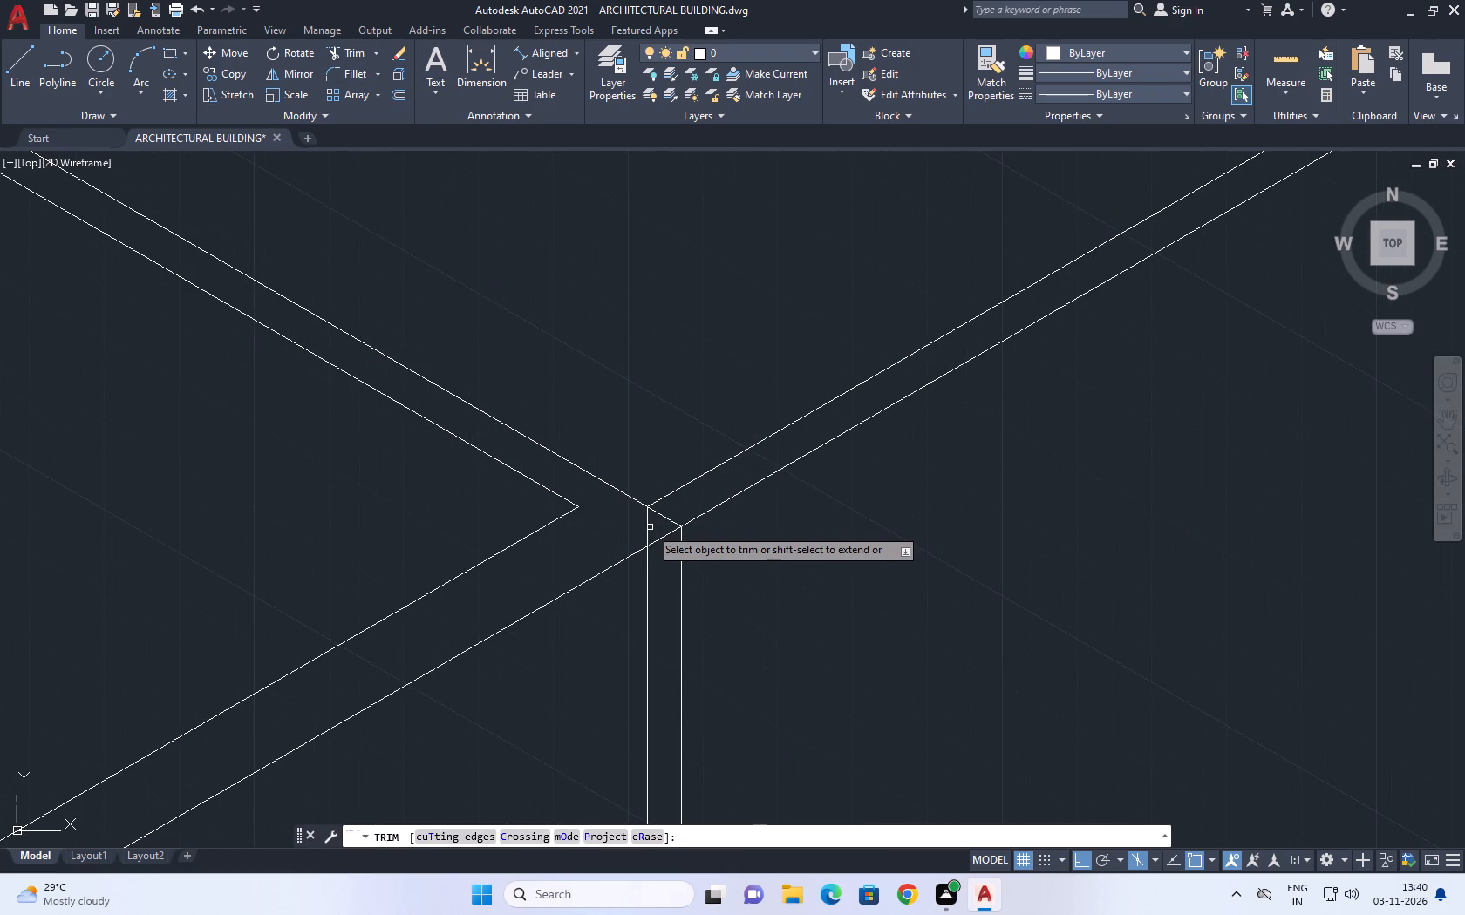
pyautogui.click(650, 527)
pyautogui.click(643, 521)
pyautogui.rightClick(863, 576)
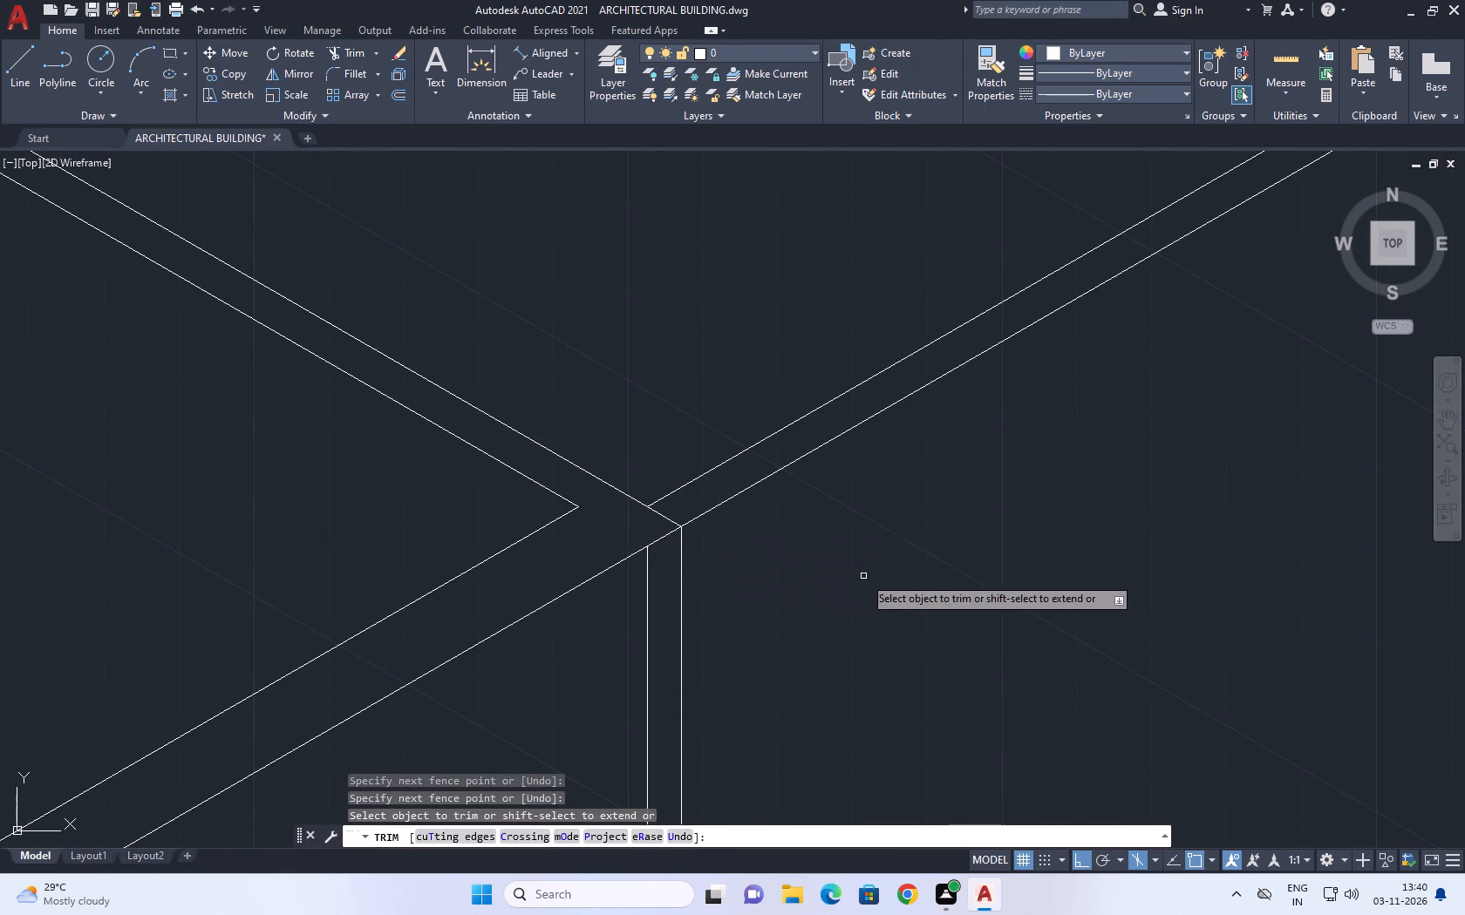
pyautogui.click(914, 607)
pyautogui.scroll(-6, 892, 582)
pyautogui.moveTo(956, 610); pyautogui.dragTo(824, 430, button='middle')
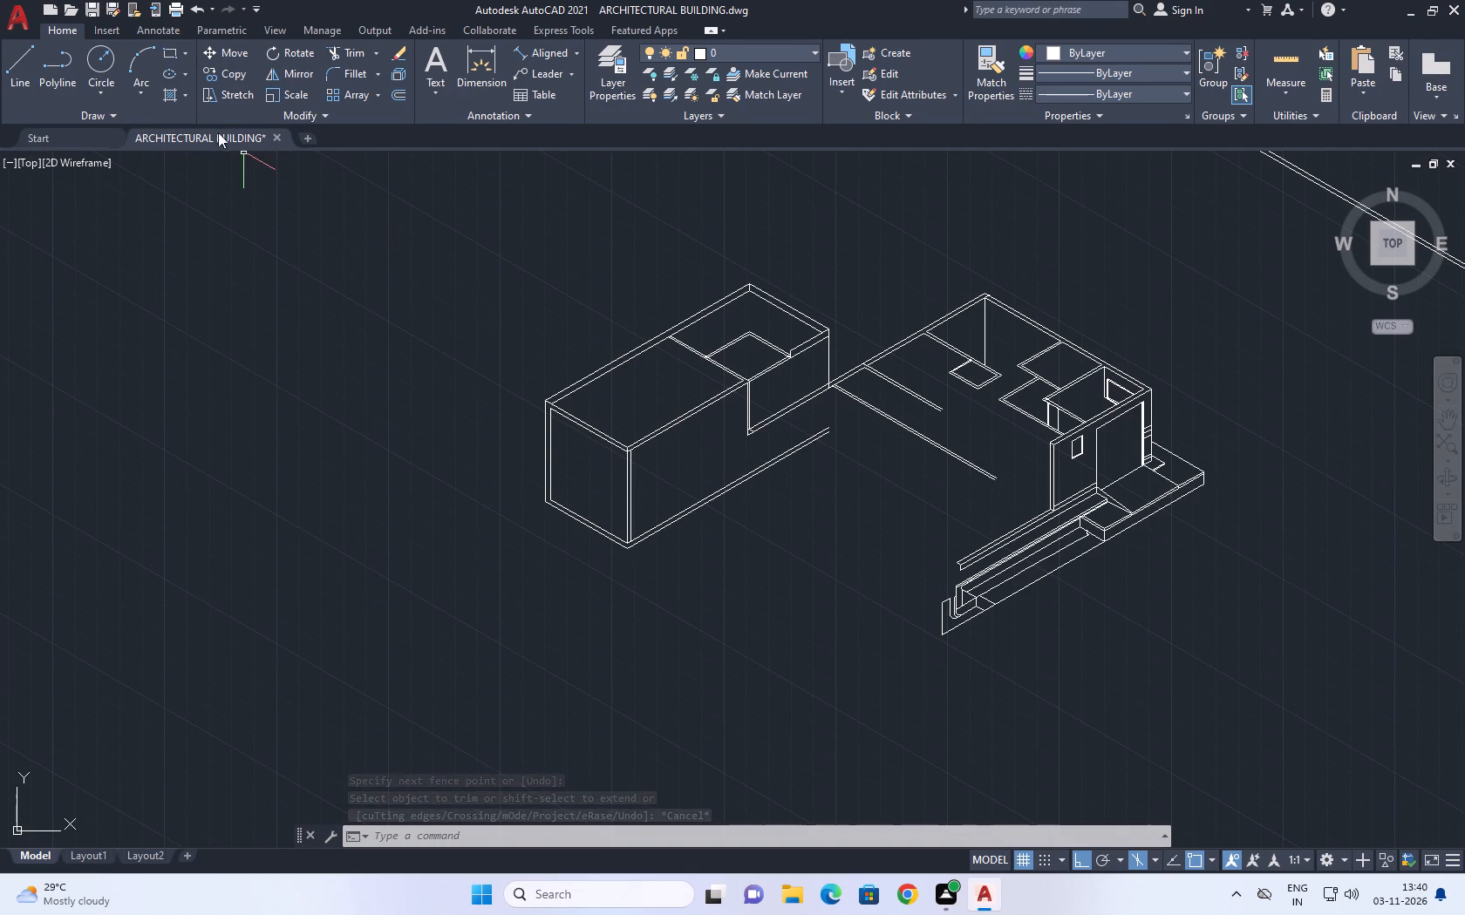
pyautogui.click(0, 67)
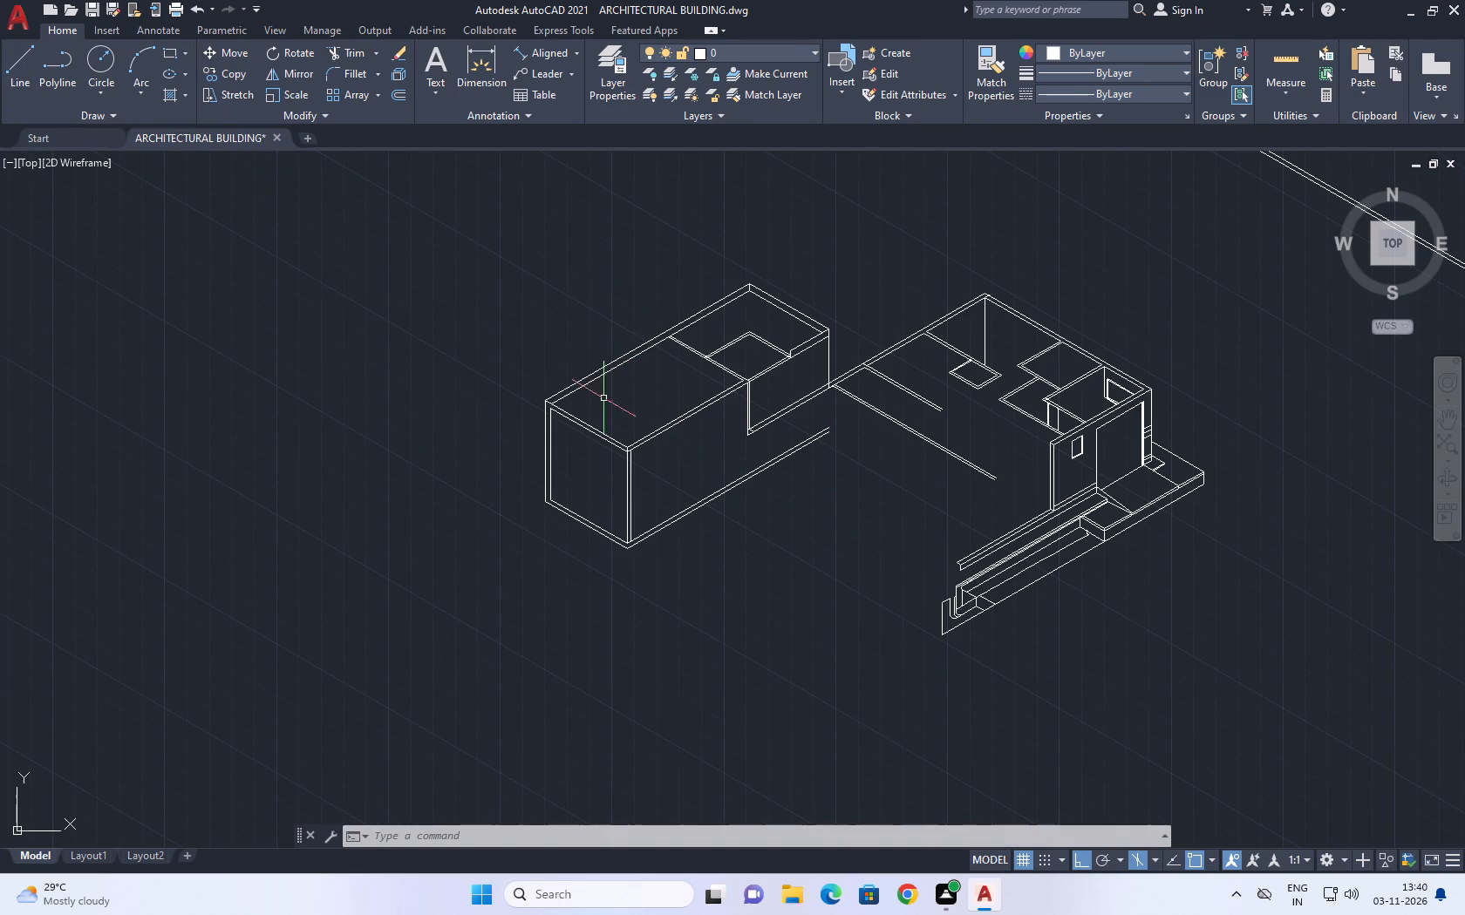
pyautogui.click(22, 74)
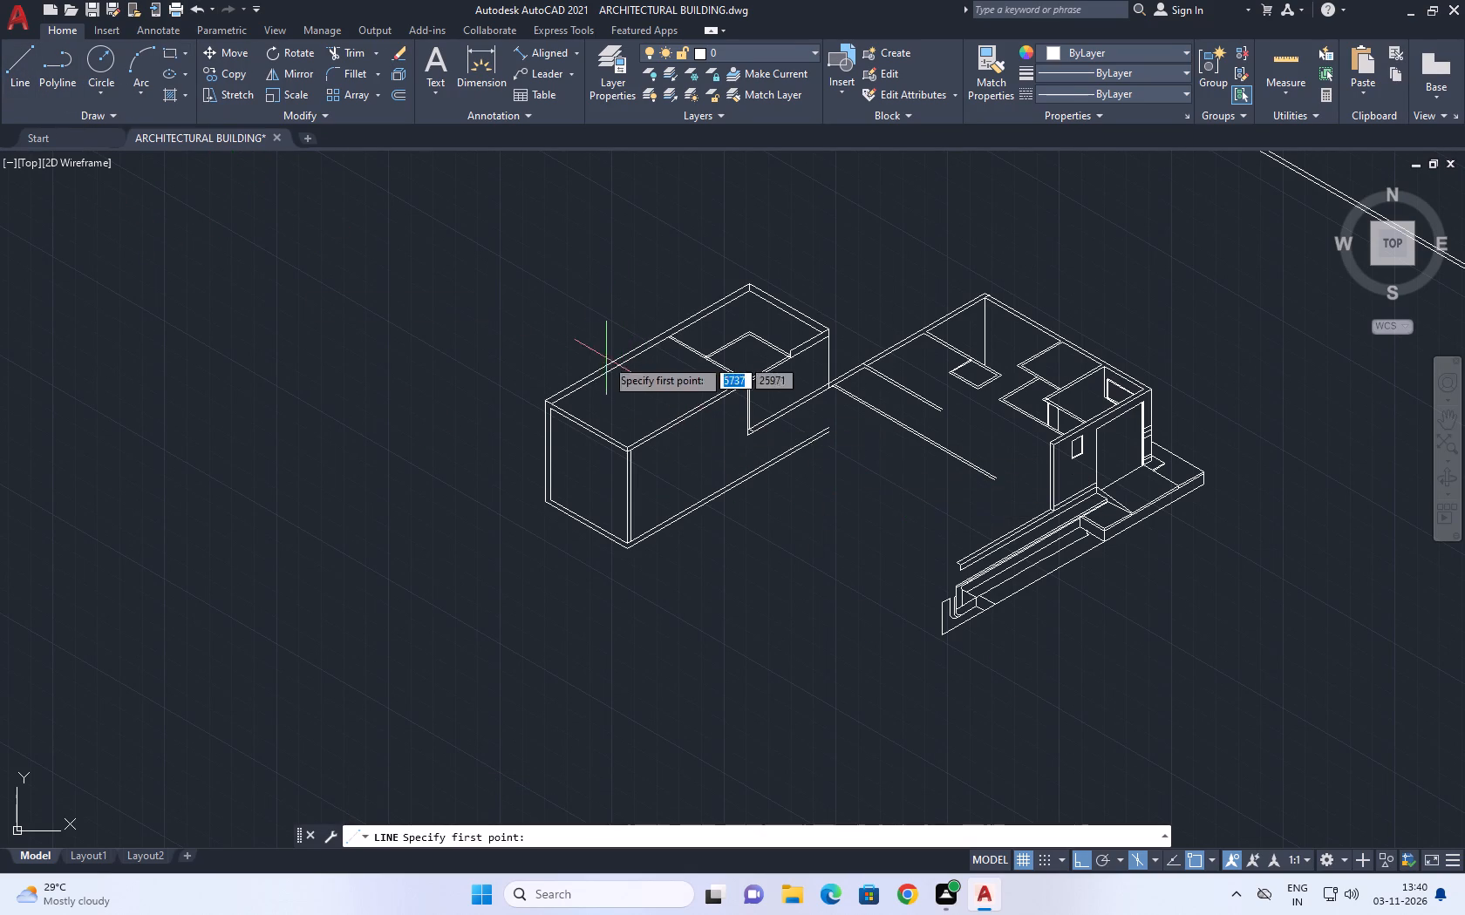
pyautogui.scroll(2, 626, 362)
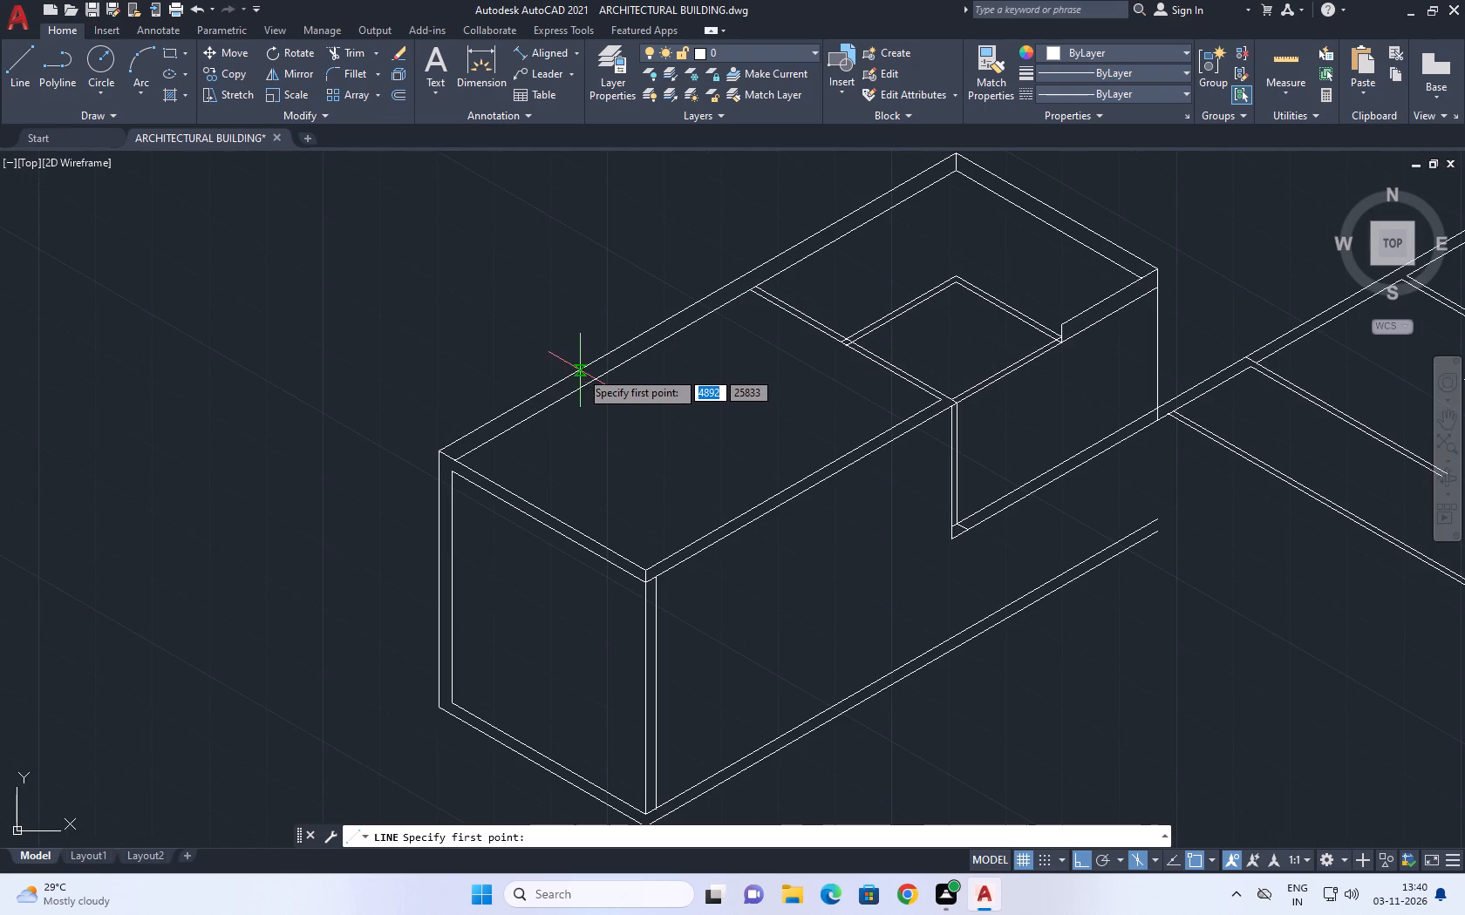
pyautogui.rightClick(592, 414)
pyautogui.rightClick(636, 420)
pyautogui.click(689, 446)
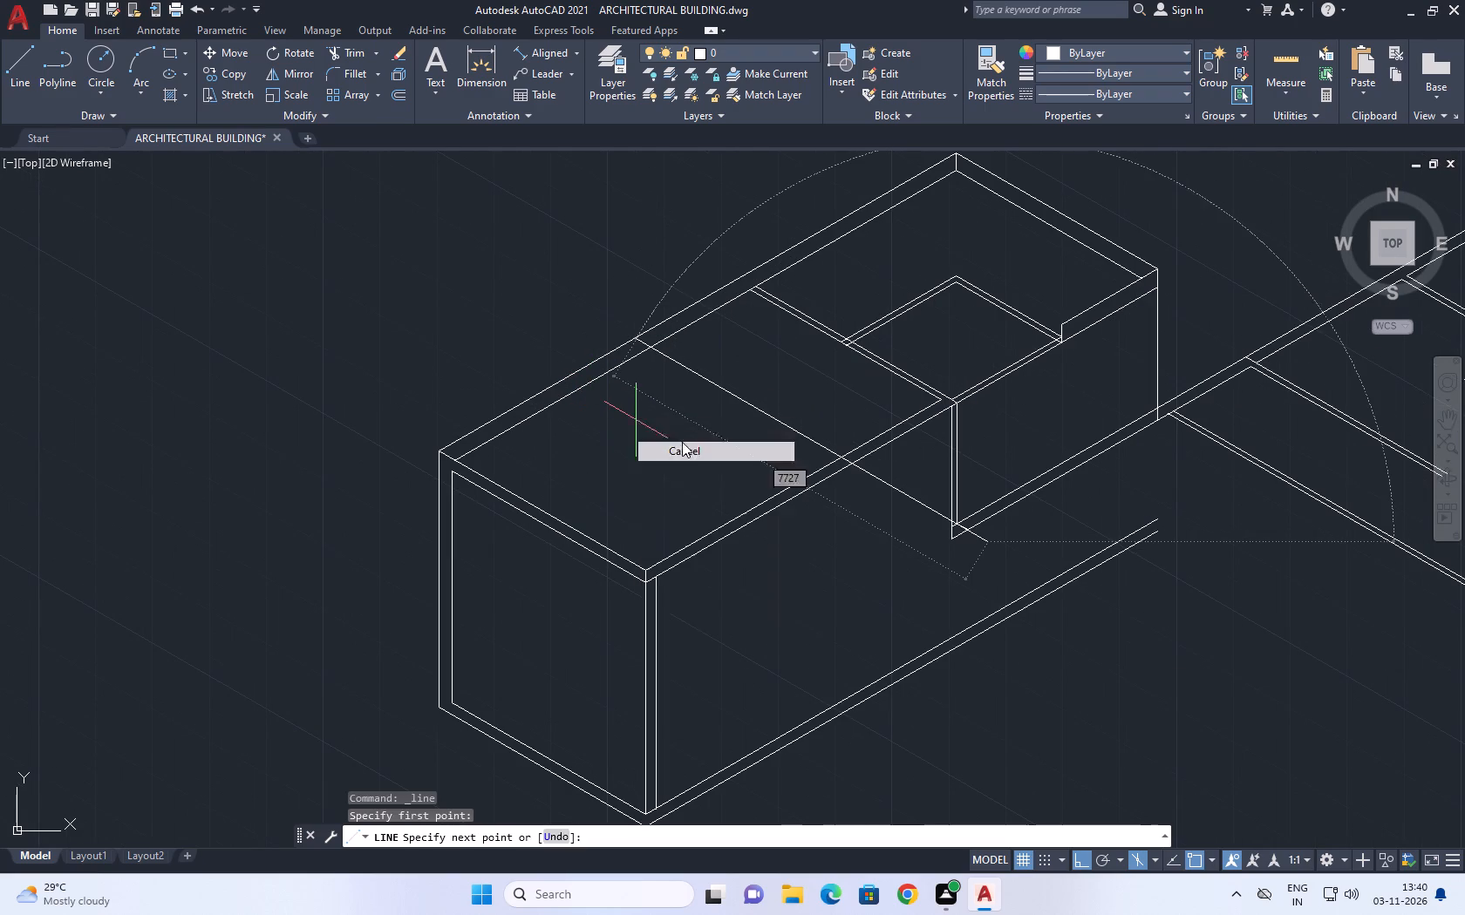
# Move the double-line end frame of the projecting volume inward along its roof lines, using the top isoplane.
pyautogui.moveTo(611, 504); pyautogui.dragTo(642, 437, button='middle')
pyautogui.click(322, 279)
pyautogui.scroll(-1, 425, 425)
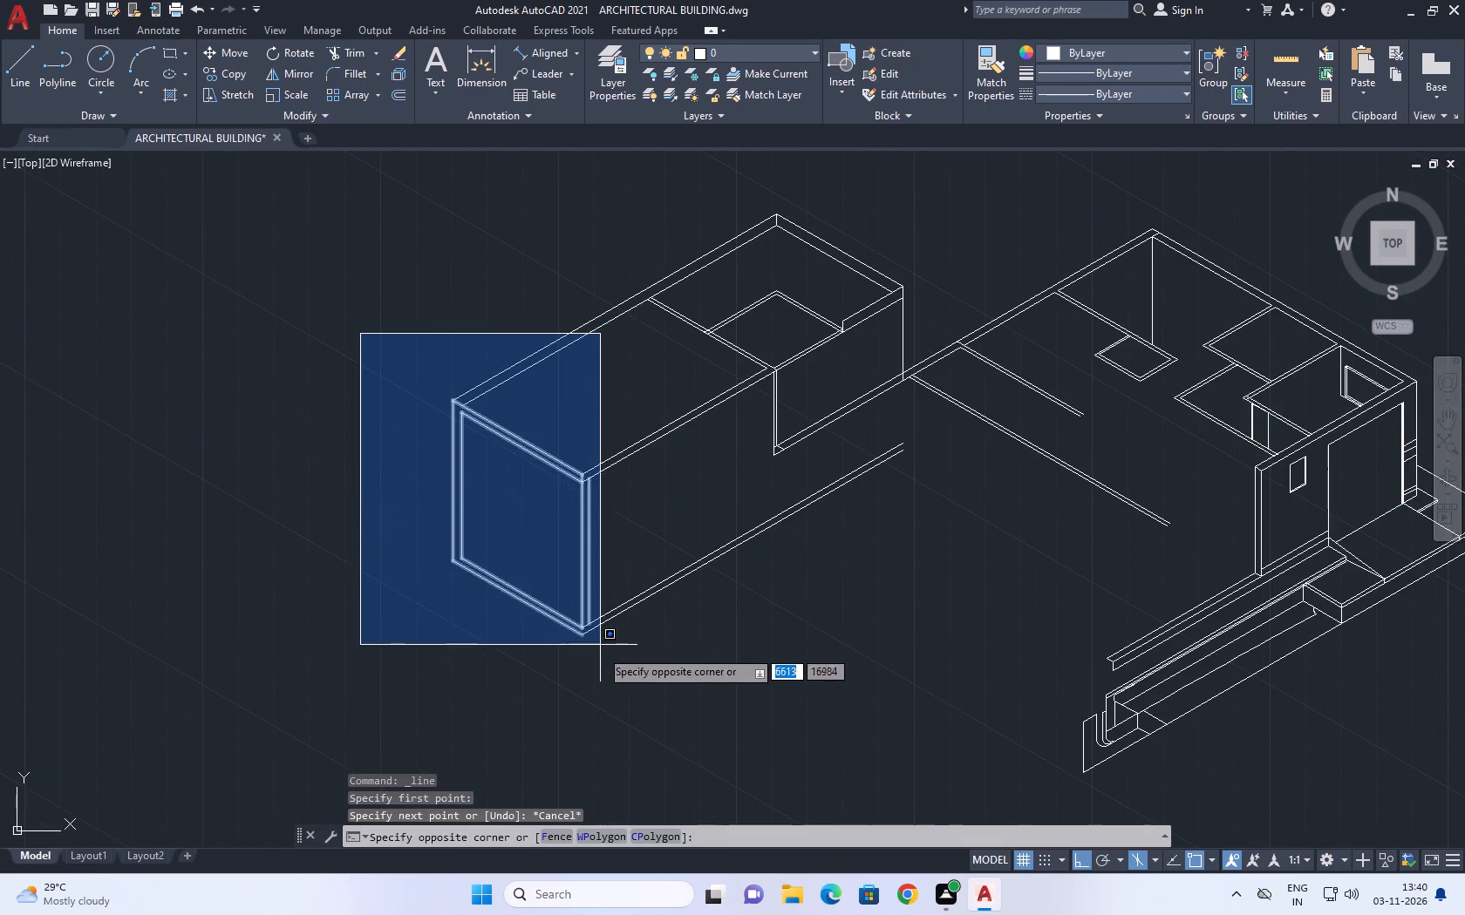
pyautogui.click(605, 661)
pyautogui.moveTo(237, 52); pyautogui.dragTo(227, 47)
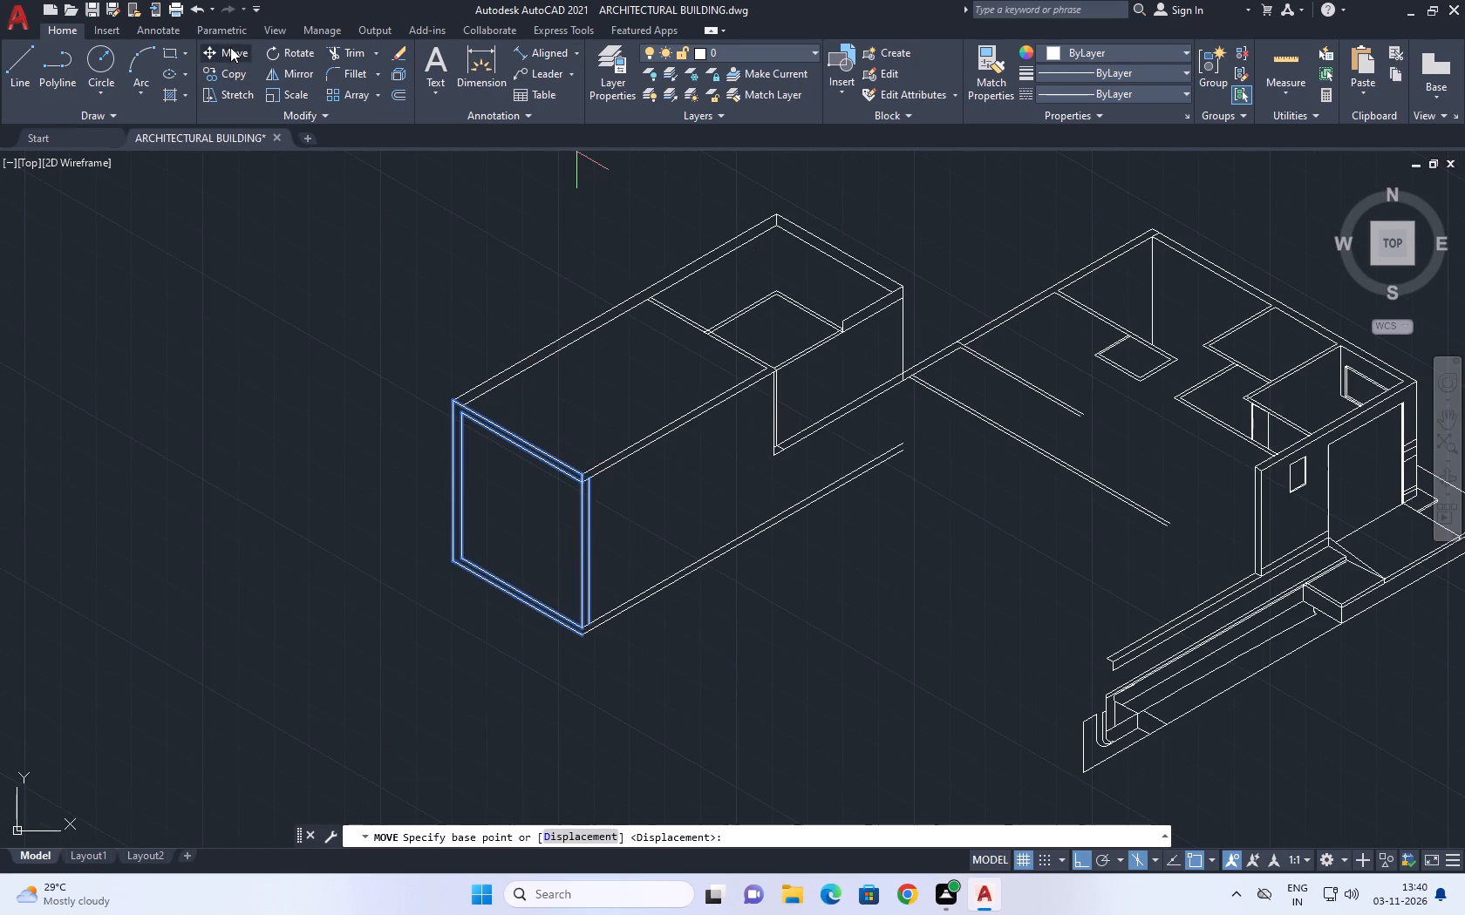
pyautogui.scroll(3, 565, 495)
pyautogui.moveTo(620, 458); pyautogui.dragTo(606, 459)
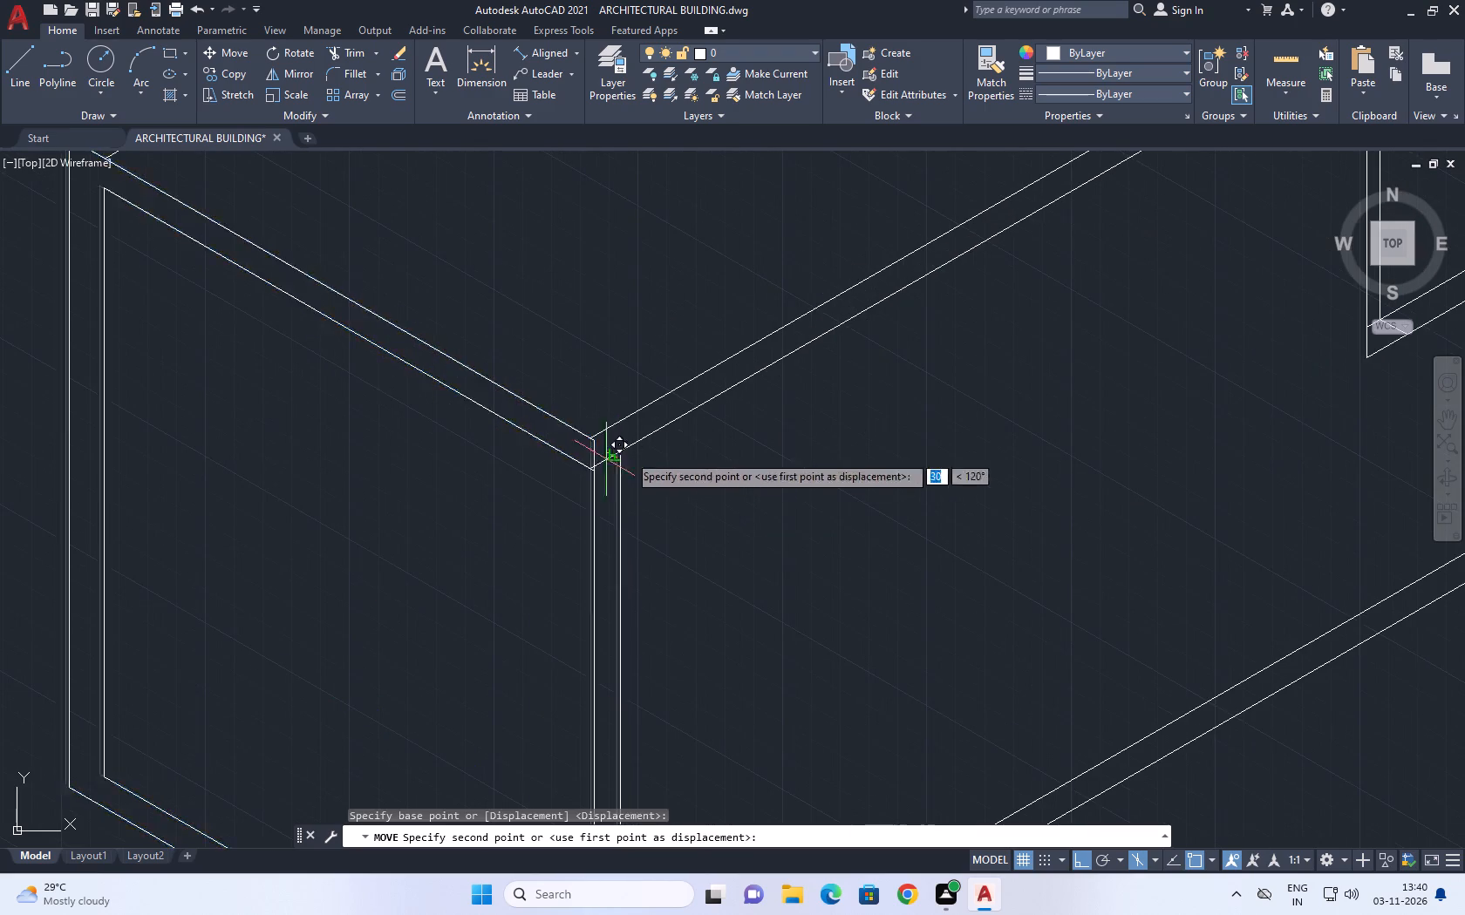
pyautogui.scroll(-2, 638, 446)
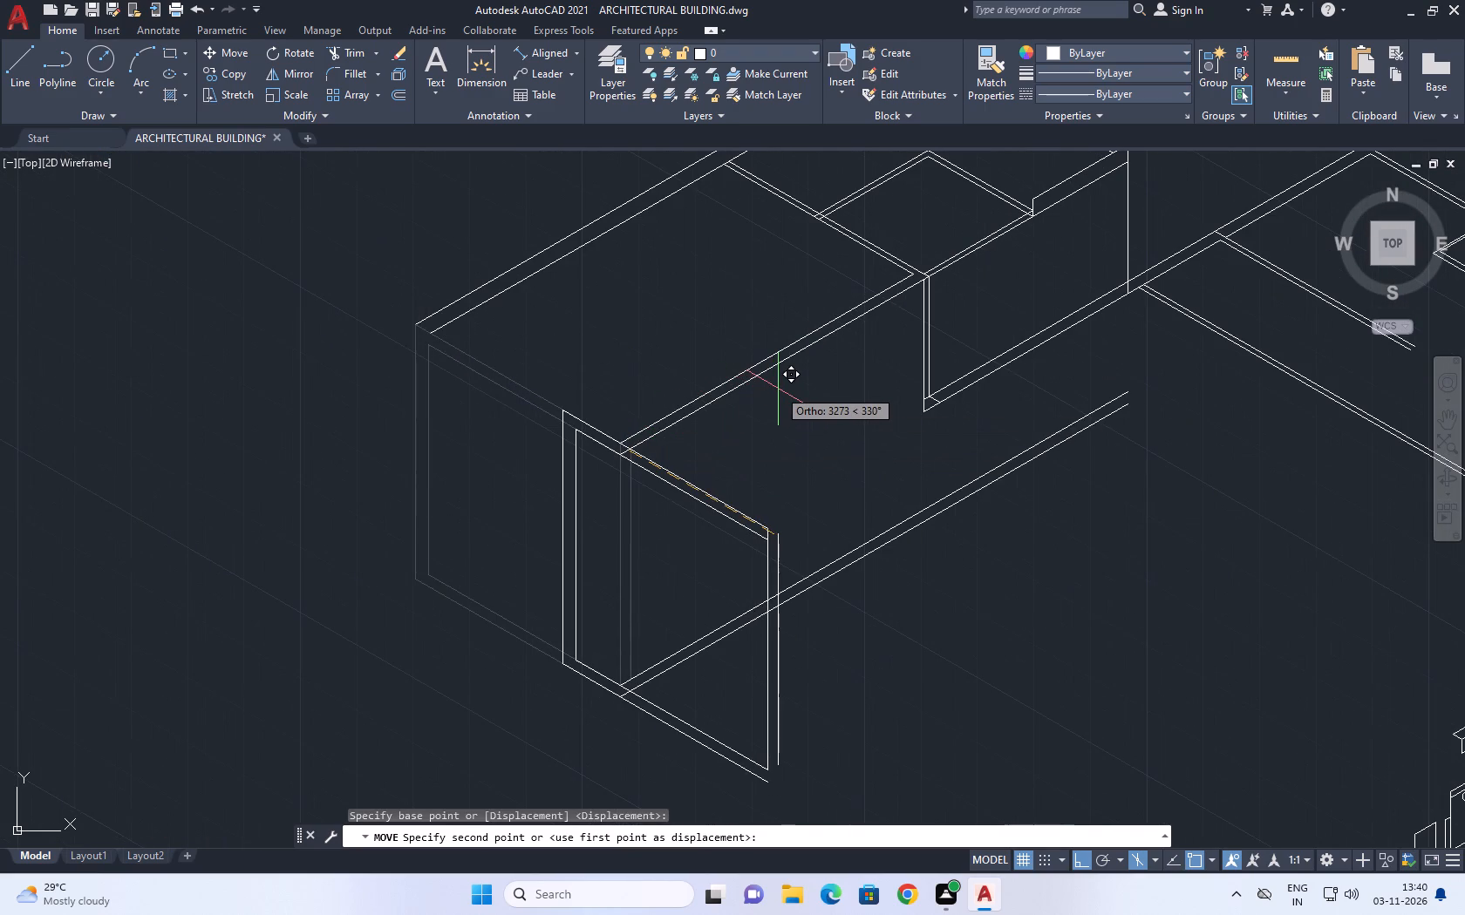
pyautogui.press('F5')
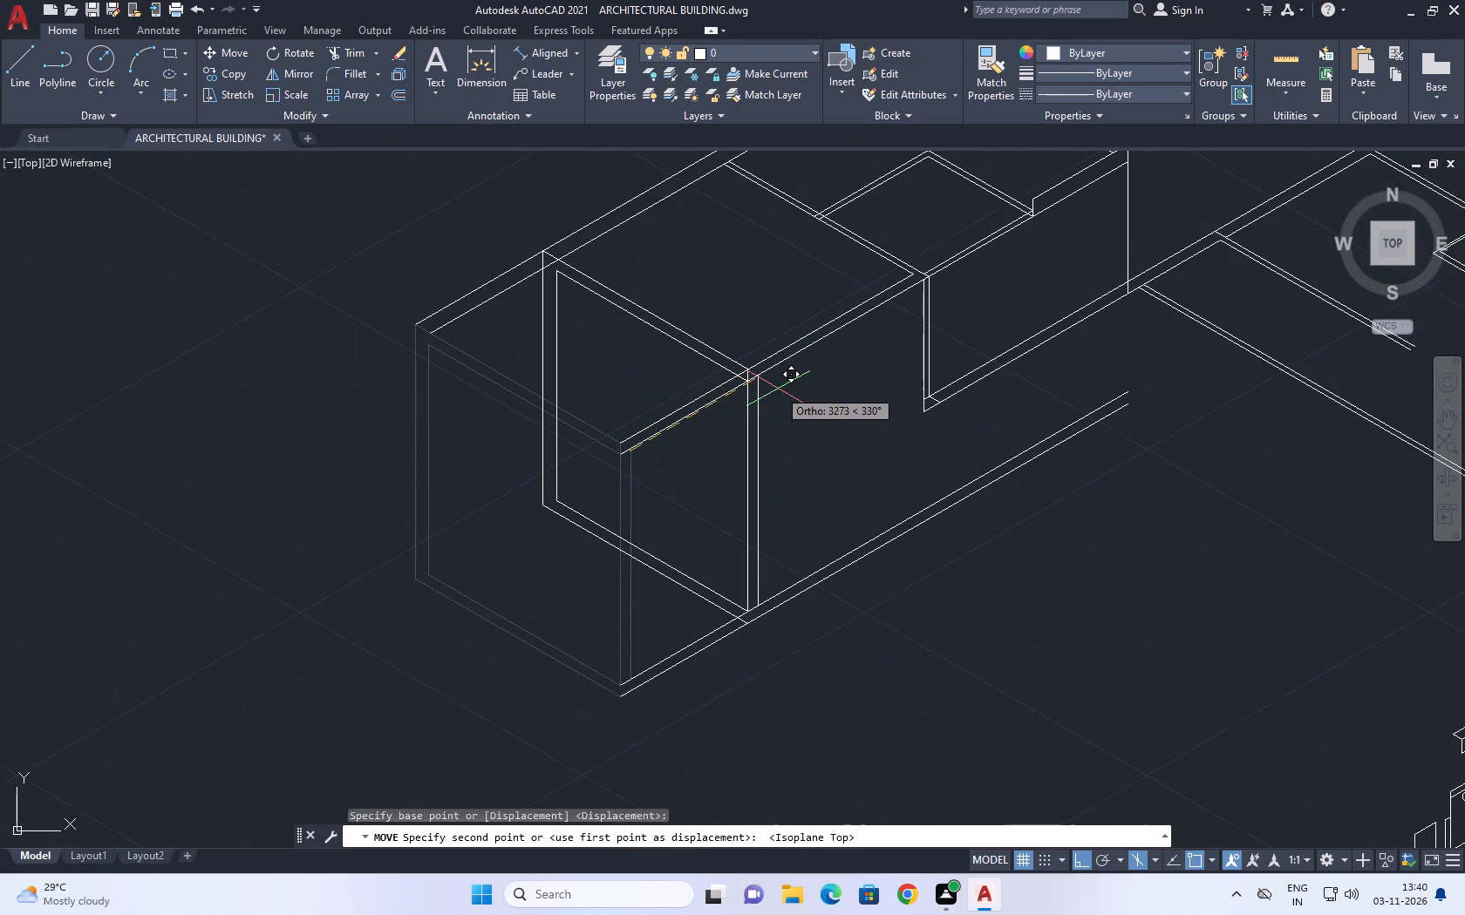
pyautogui.scroll(1, 730, 384)
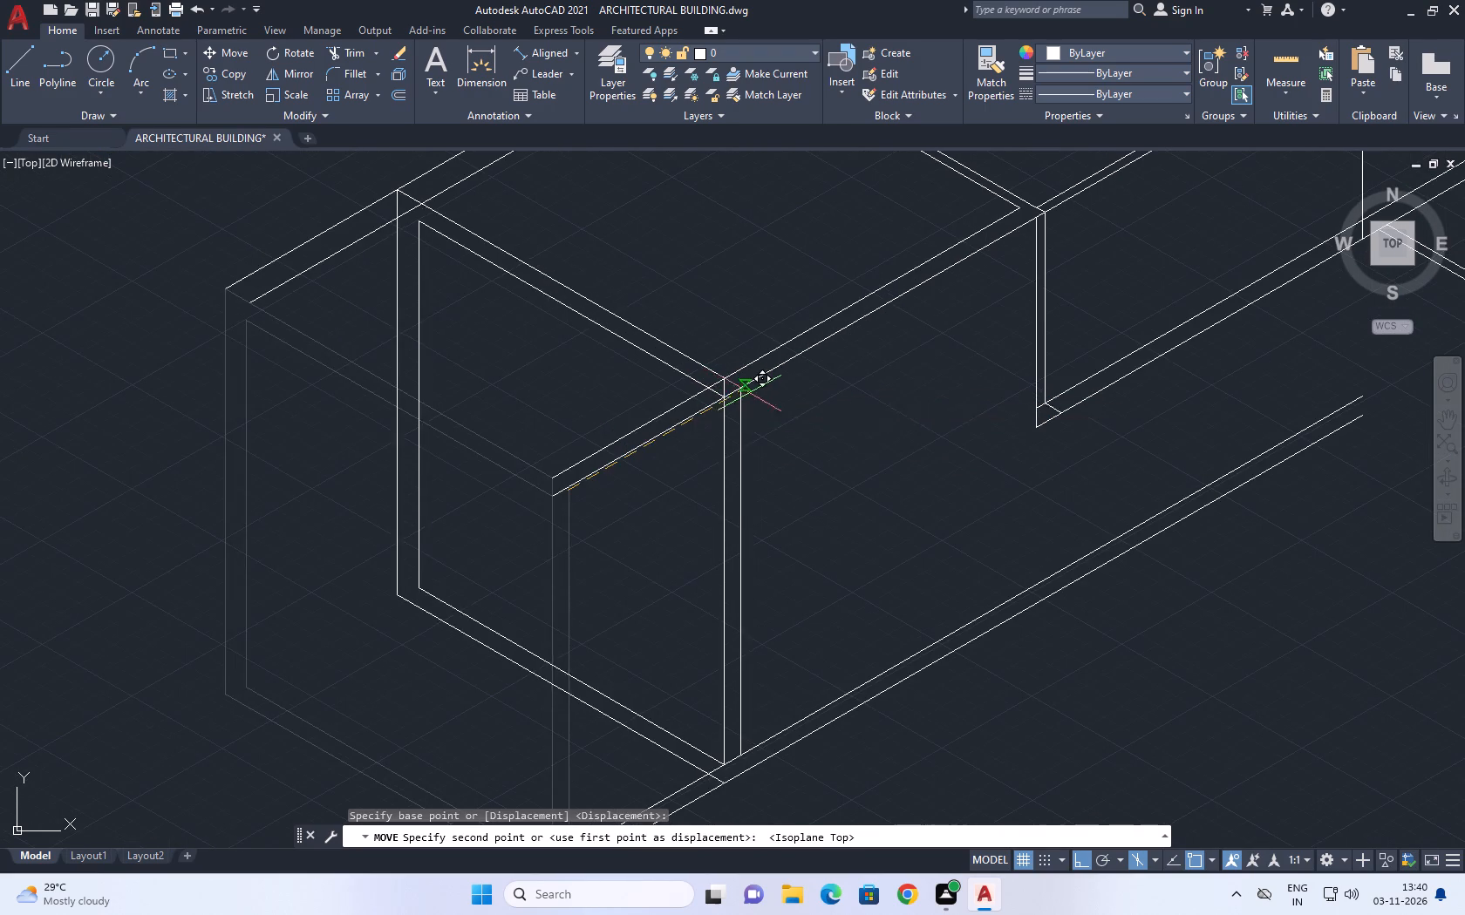
pyautogui.scroll(3, 748, 384)
pyautogui.click(755, 383)
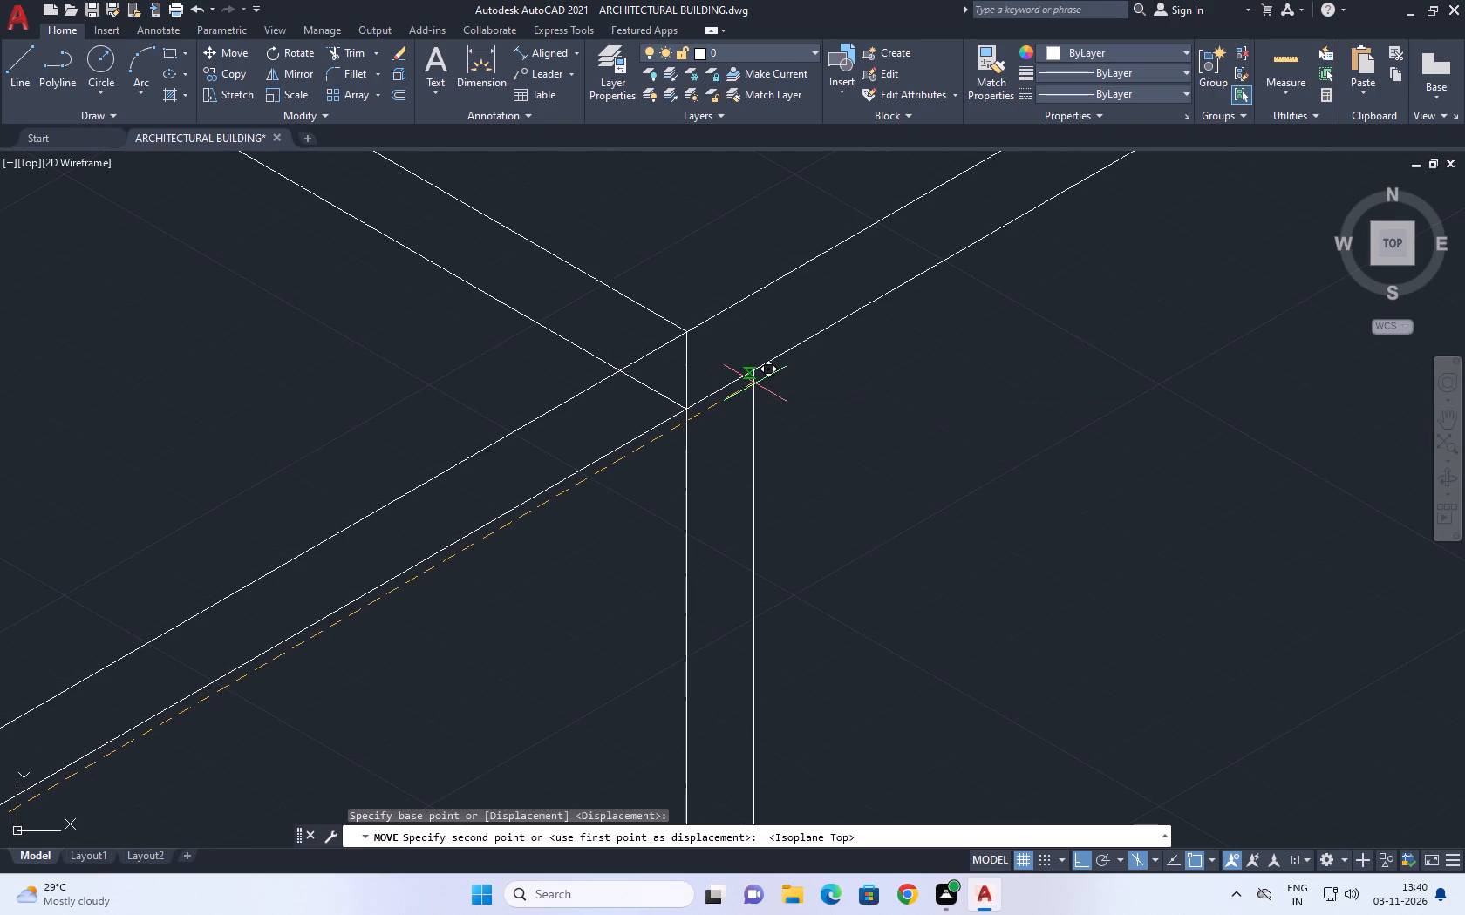
pyautogui.scroll(-4, 784, 437)
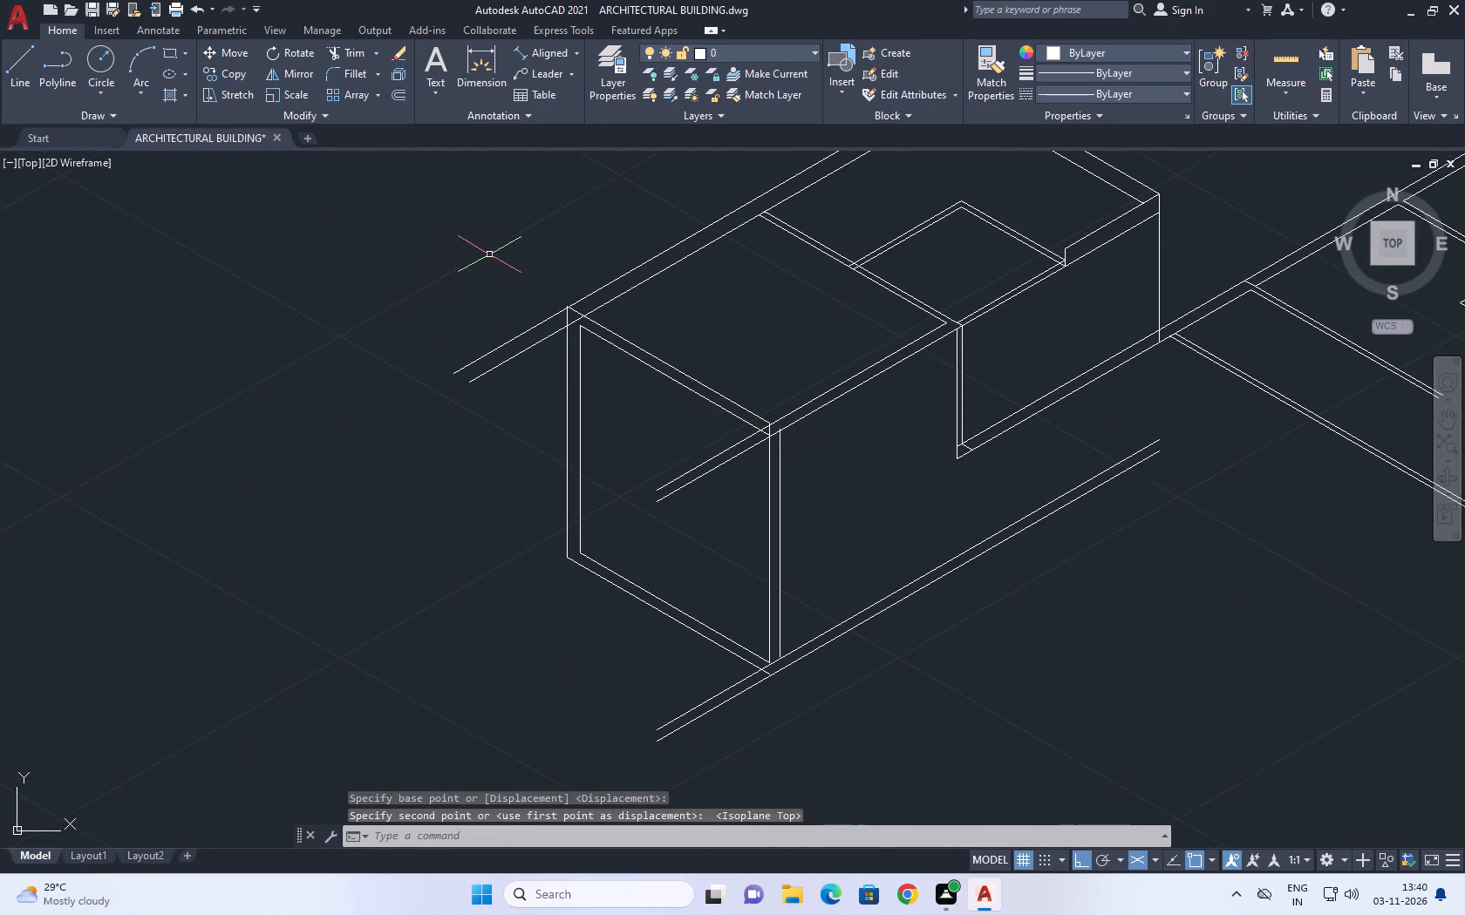
# Move the end frame so its inner corner sits on the lower roof line, aligning it with the double roof and base lines.
pyautogui.moveTo(490, 254); pyautogui.dragTo(547, 282)
pyautogui.click(835, 715)
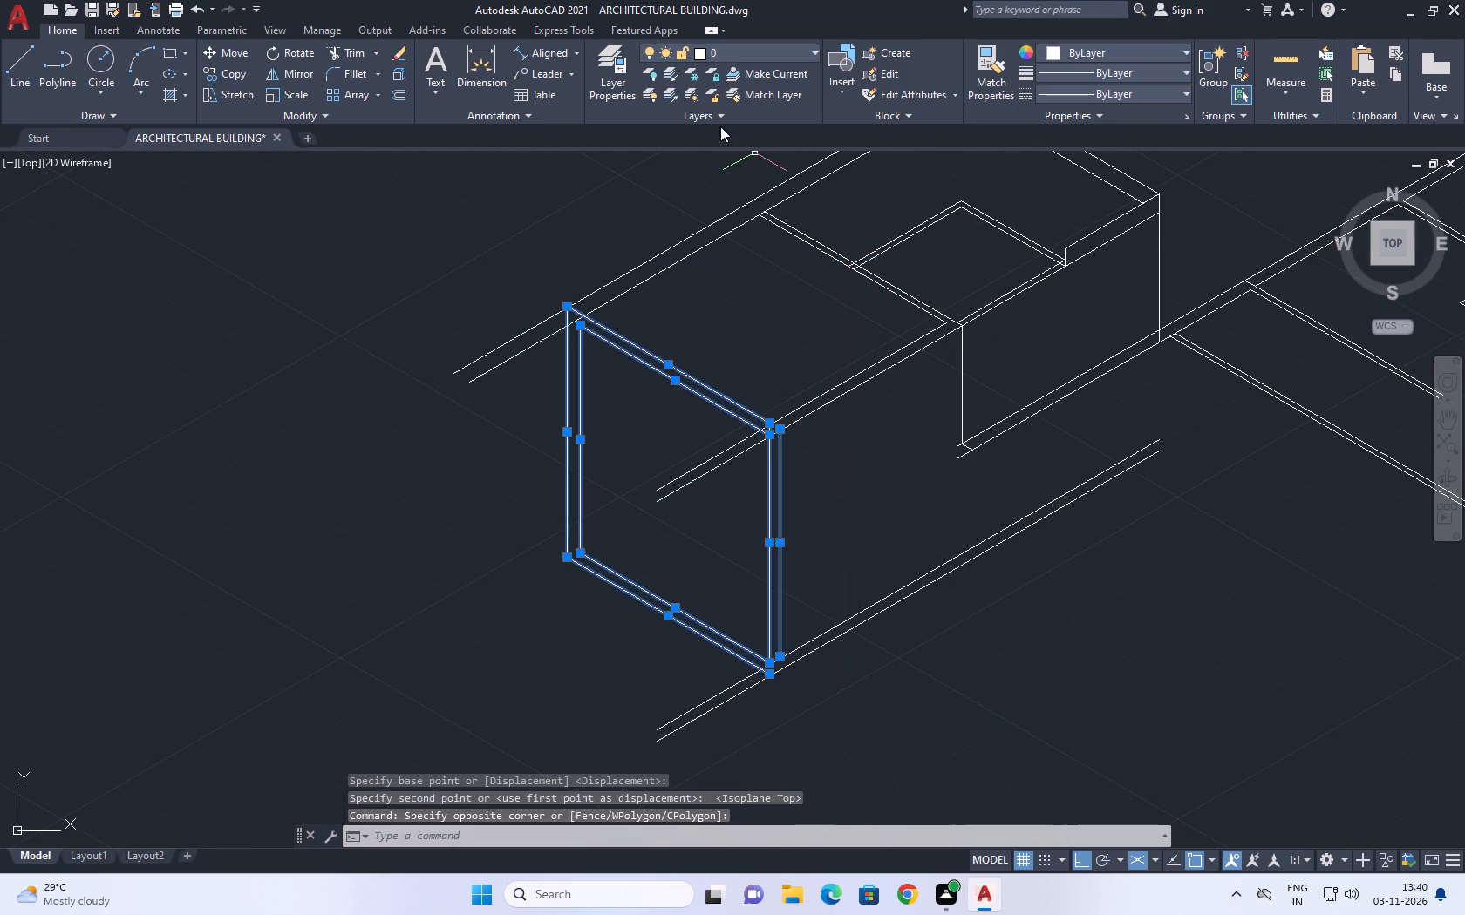
pyautogui.moveTo(234, 53); pyautogui.dragTo(225, 48)
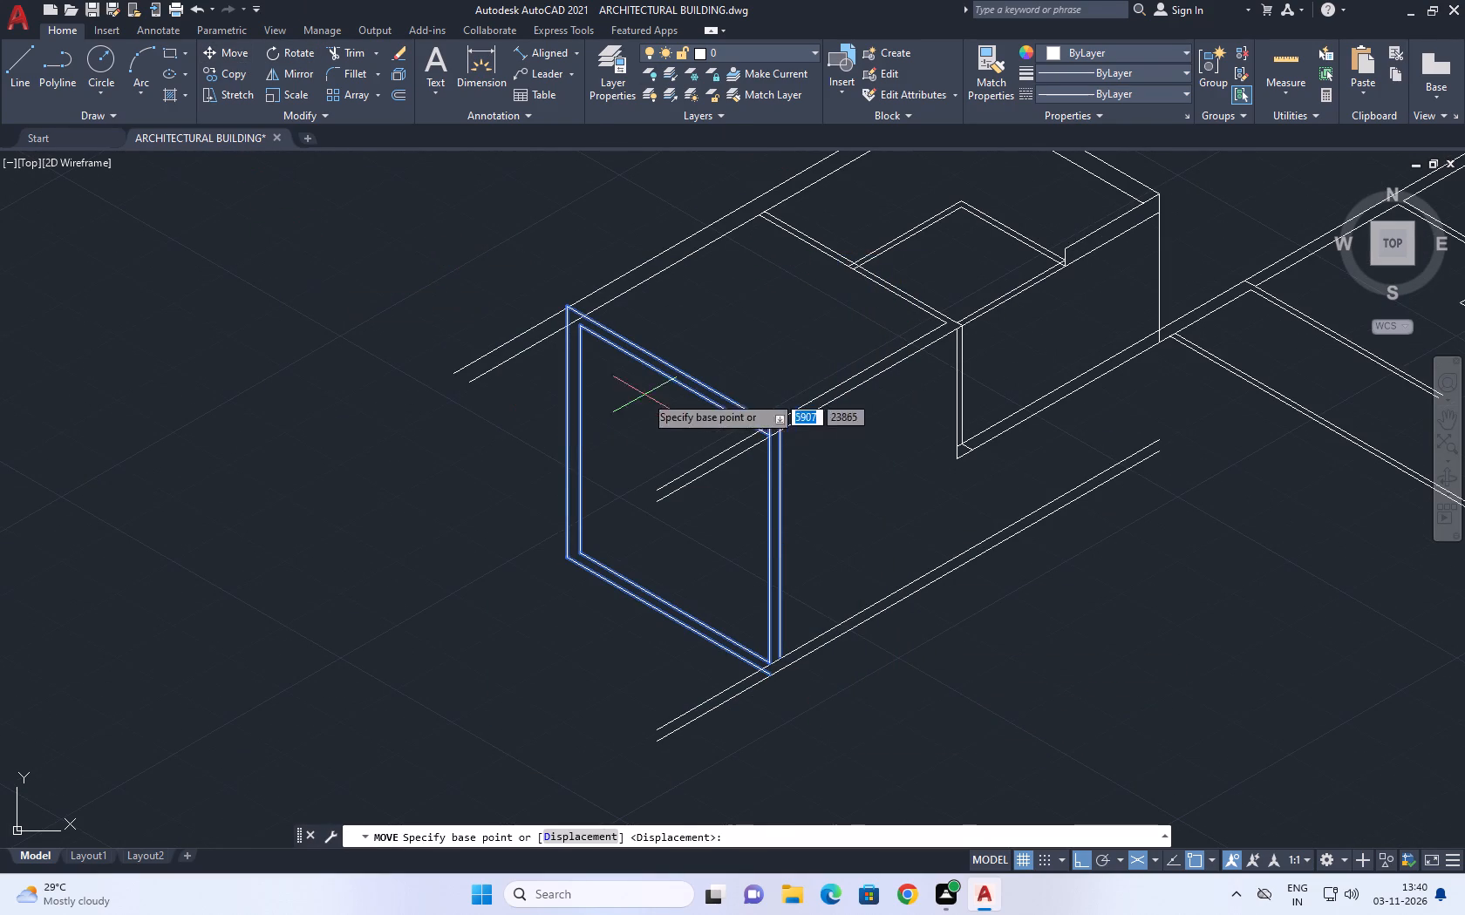
pyautogui.scroll(5, 793, 424)
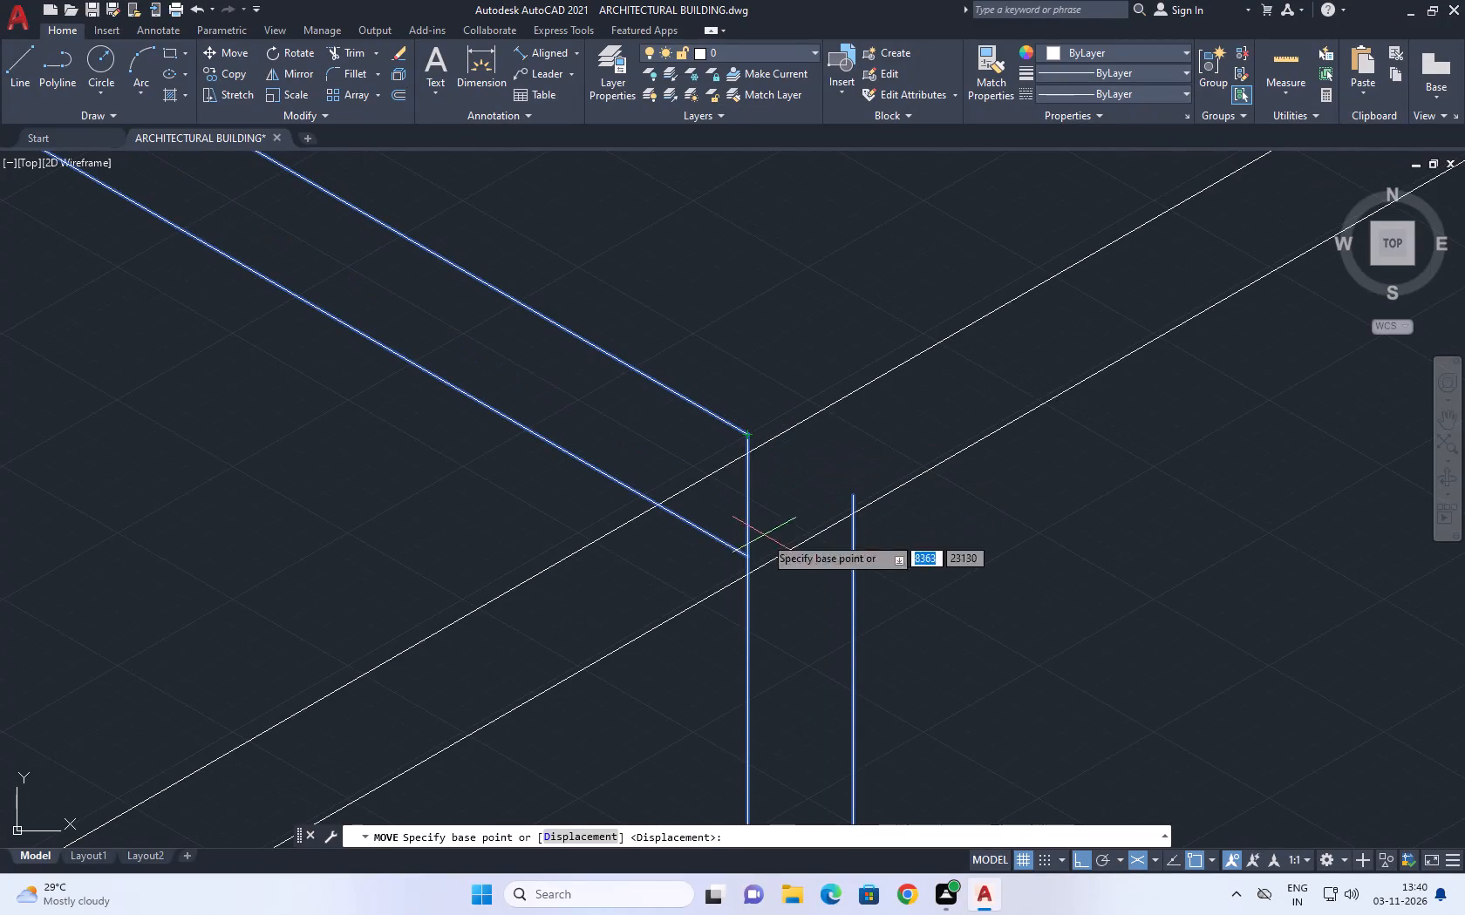
pyautogui.click(741, 555)
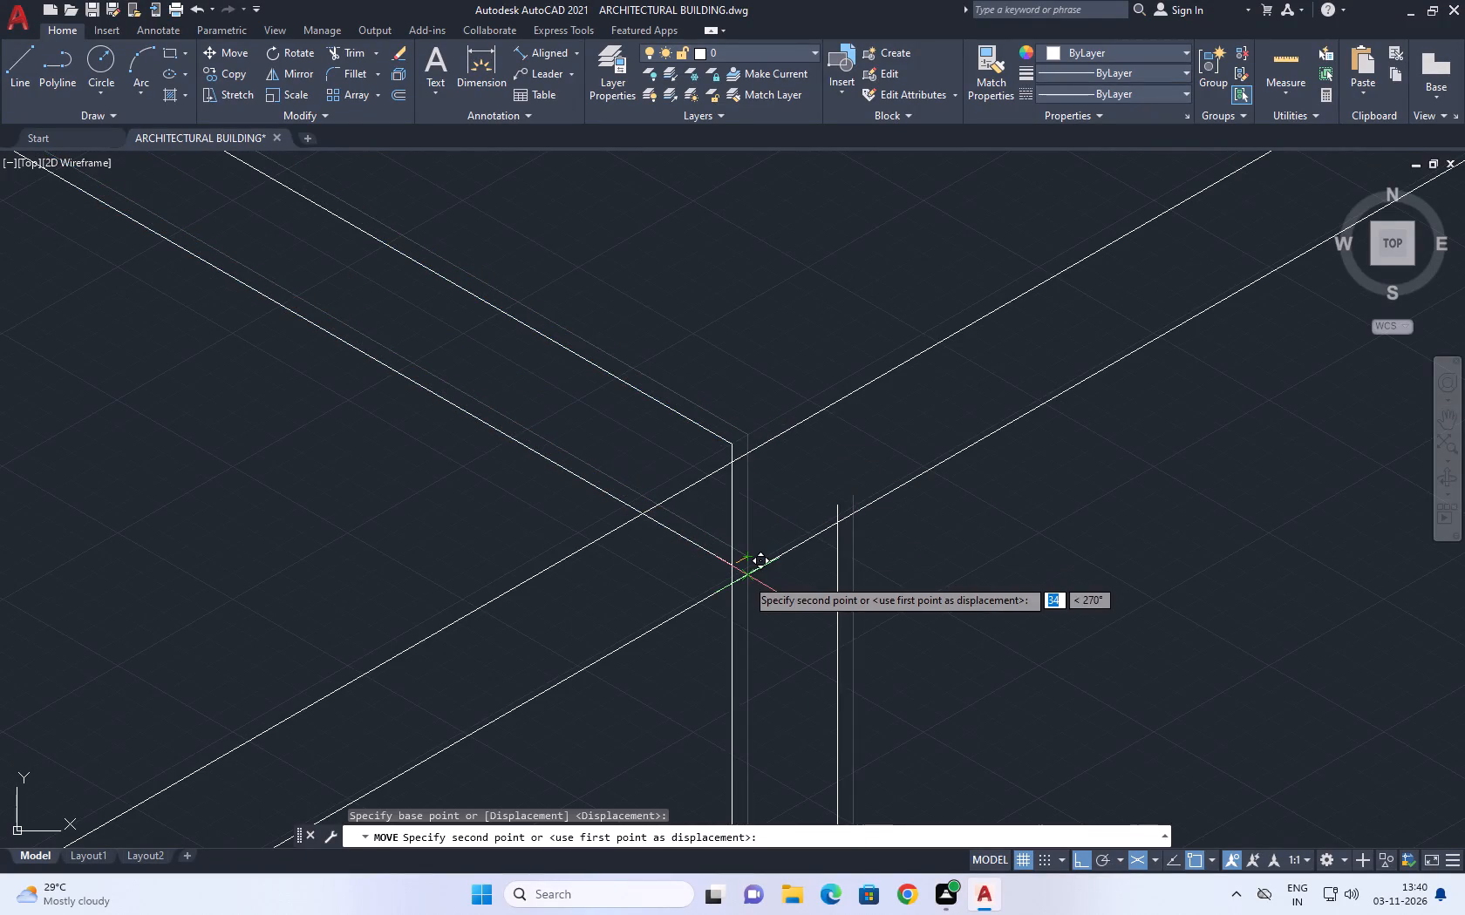
pyautogui.click(746, 578)
pyautogui.scroll(-4, 801, 550)
pyautogui.moveTo(875, 515); pyautogui.dragTo(798, 471, button='middle')
pyautogui.scroll(-2, 796, 470)
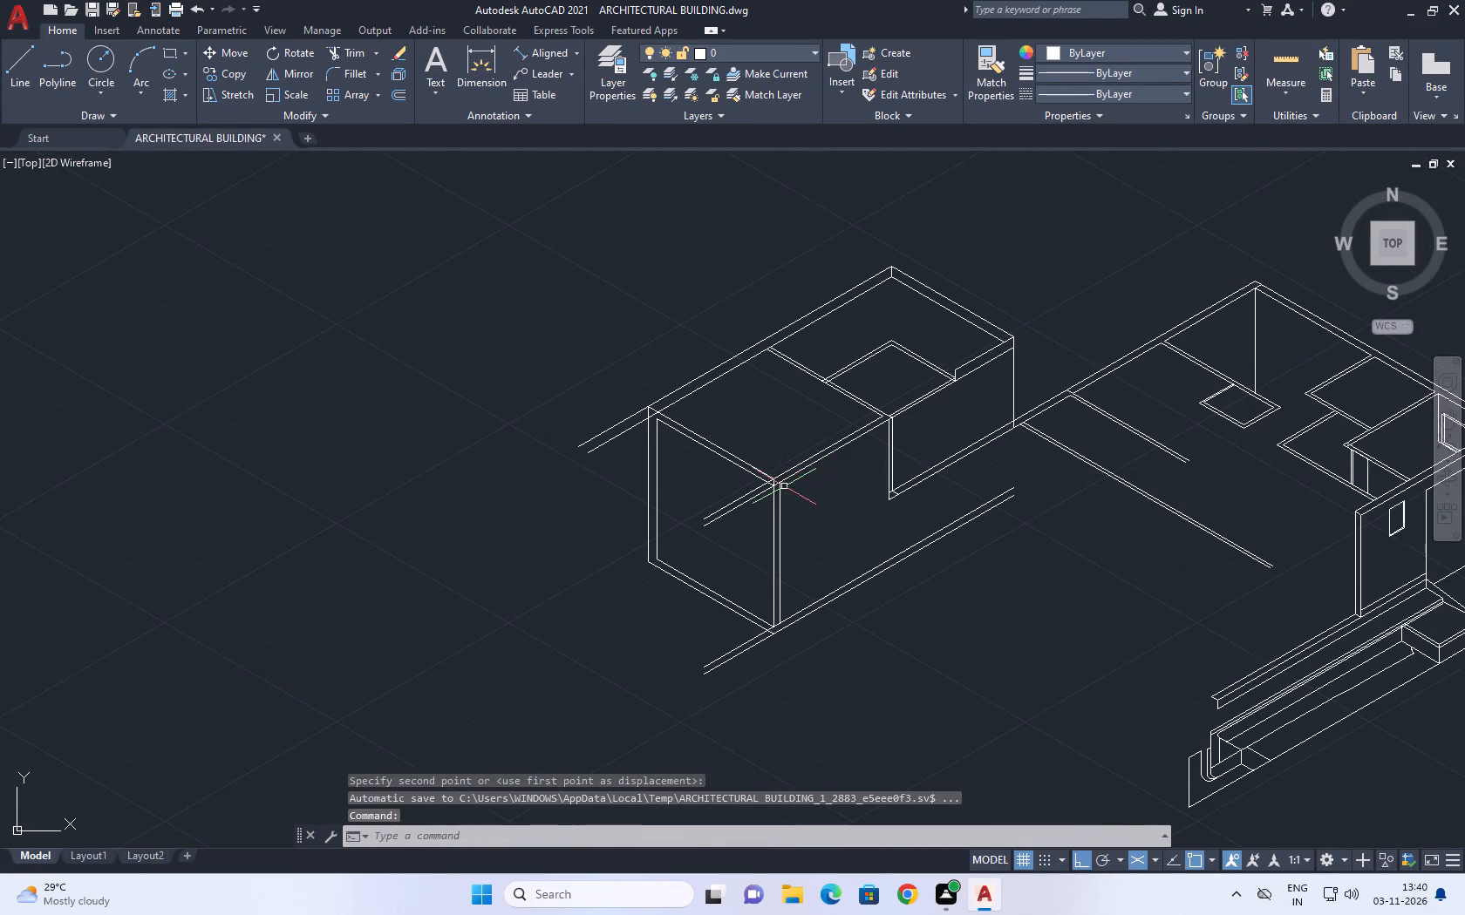
pyautogui.moveTo(853, 496); pyautogui.dragTo(848, 510, button='middle')
# Move the aligned end frame slightly back outward along the roof line toward the free line ends.
pyautogui.click(608, 386)
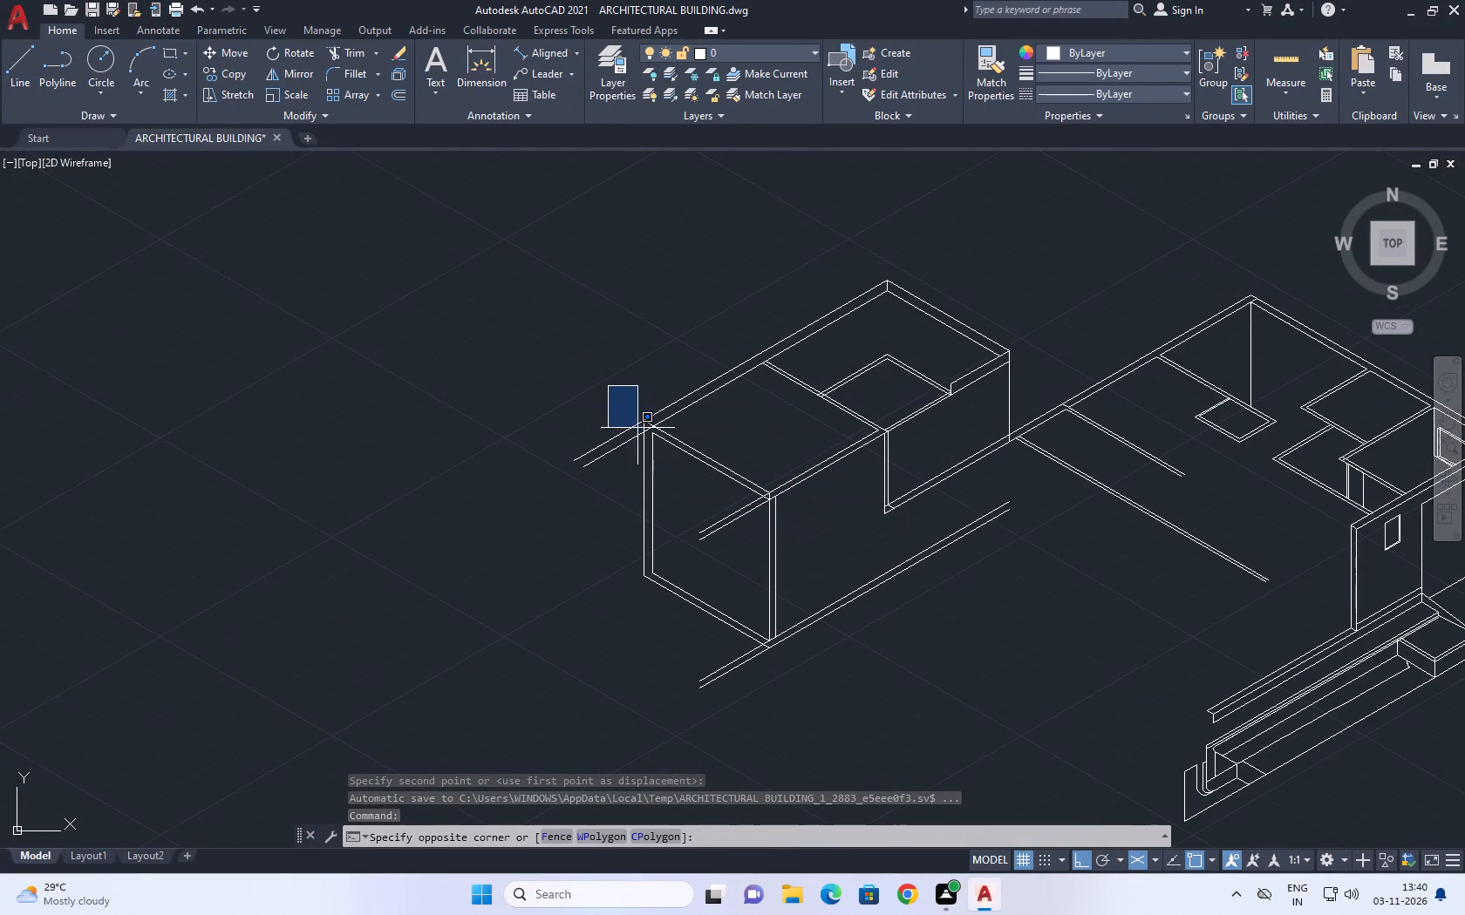
pyautogui.click(816, 688)
pyautogui.moveTo(770, 644); pyautogui.dragTo(812, 534, button='middle')
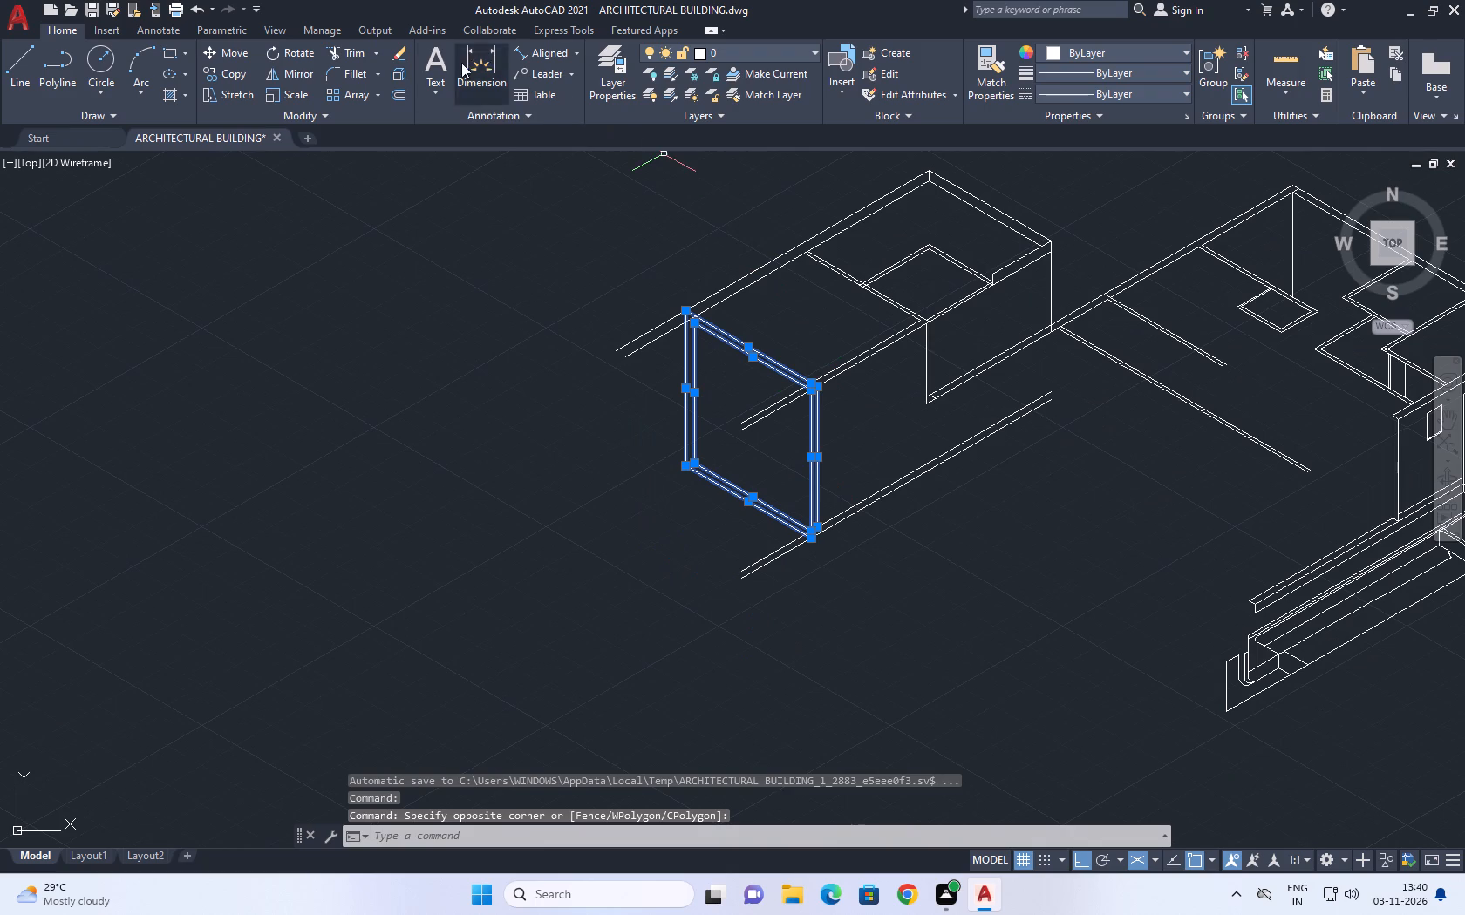
pyautogui.click(239, 55)
pyautogui.scroll(4, 835, 404)
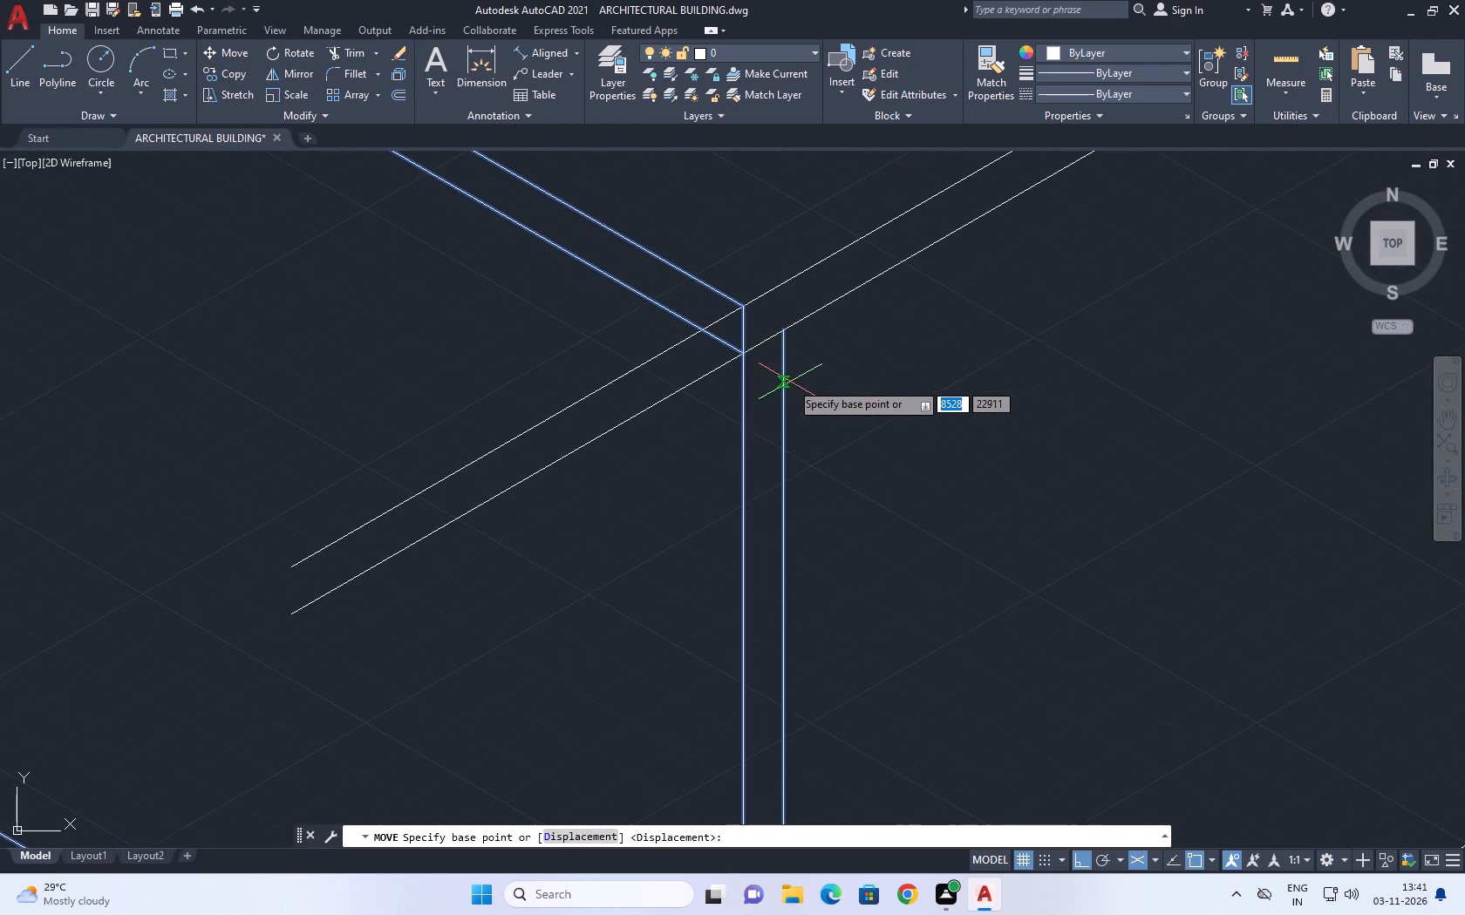
pyautogui.click(785, 334)
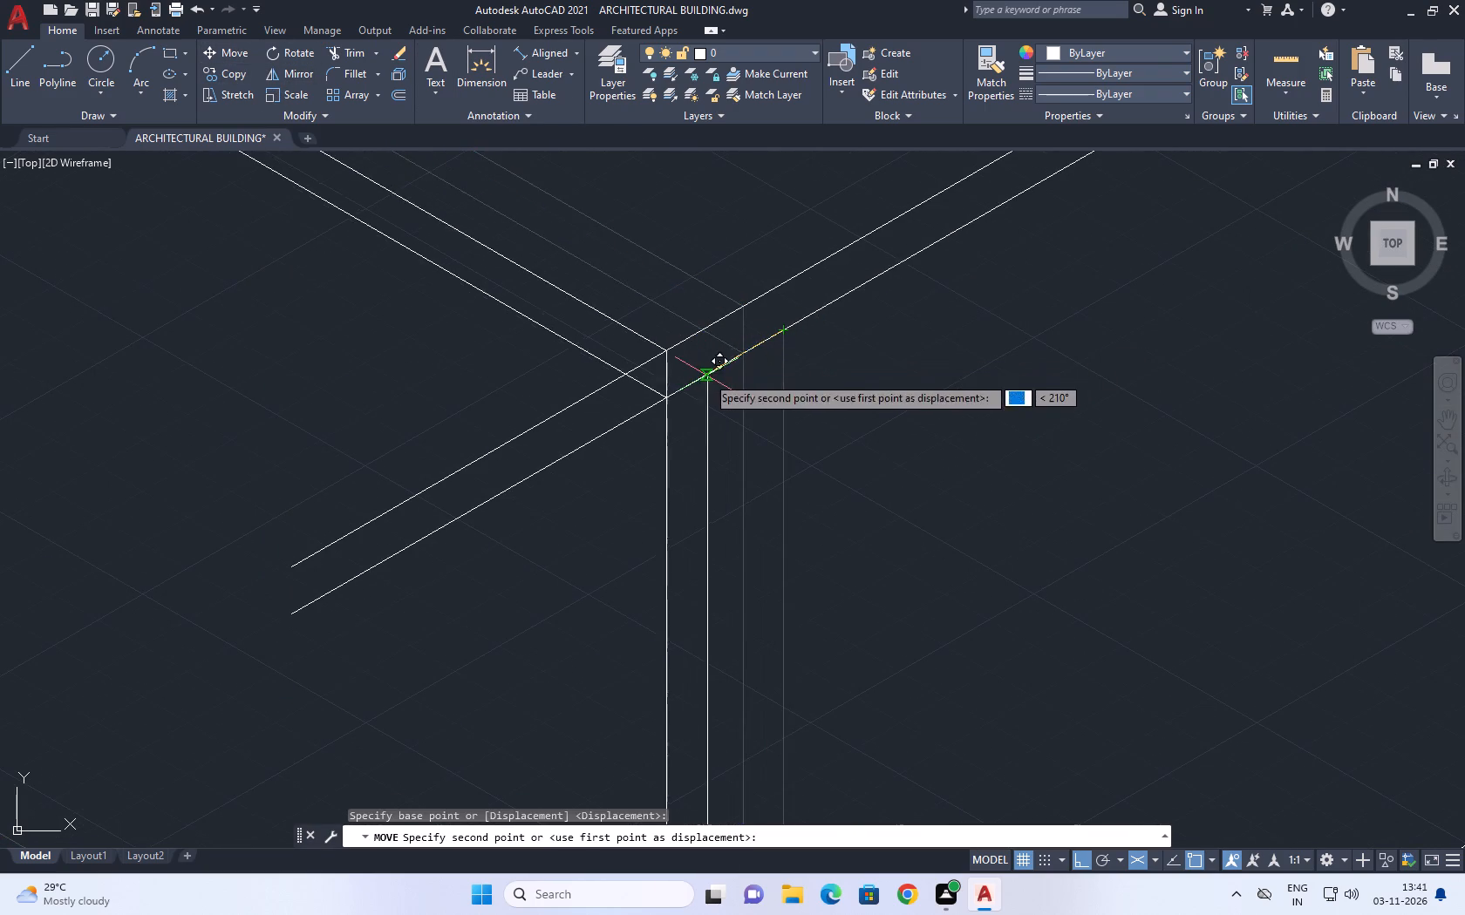
pyautogui.moveTo(692, 383); pyautogui.dragTo(675, 406)
pyautogui.scroll(-3, 716, 410)
pyautogui.moveTo(679, 338); pyautogui.dragTo(704, 340, button='middle')
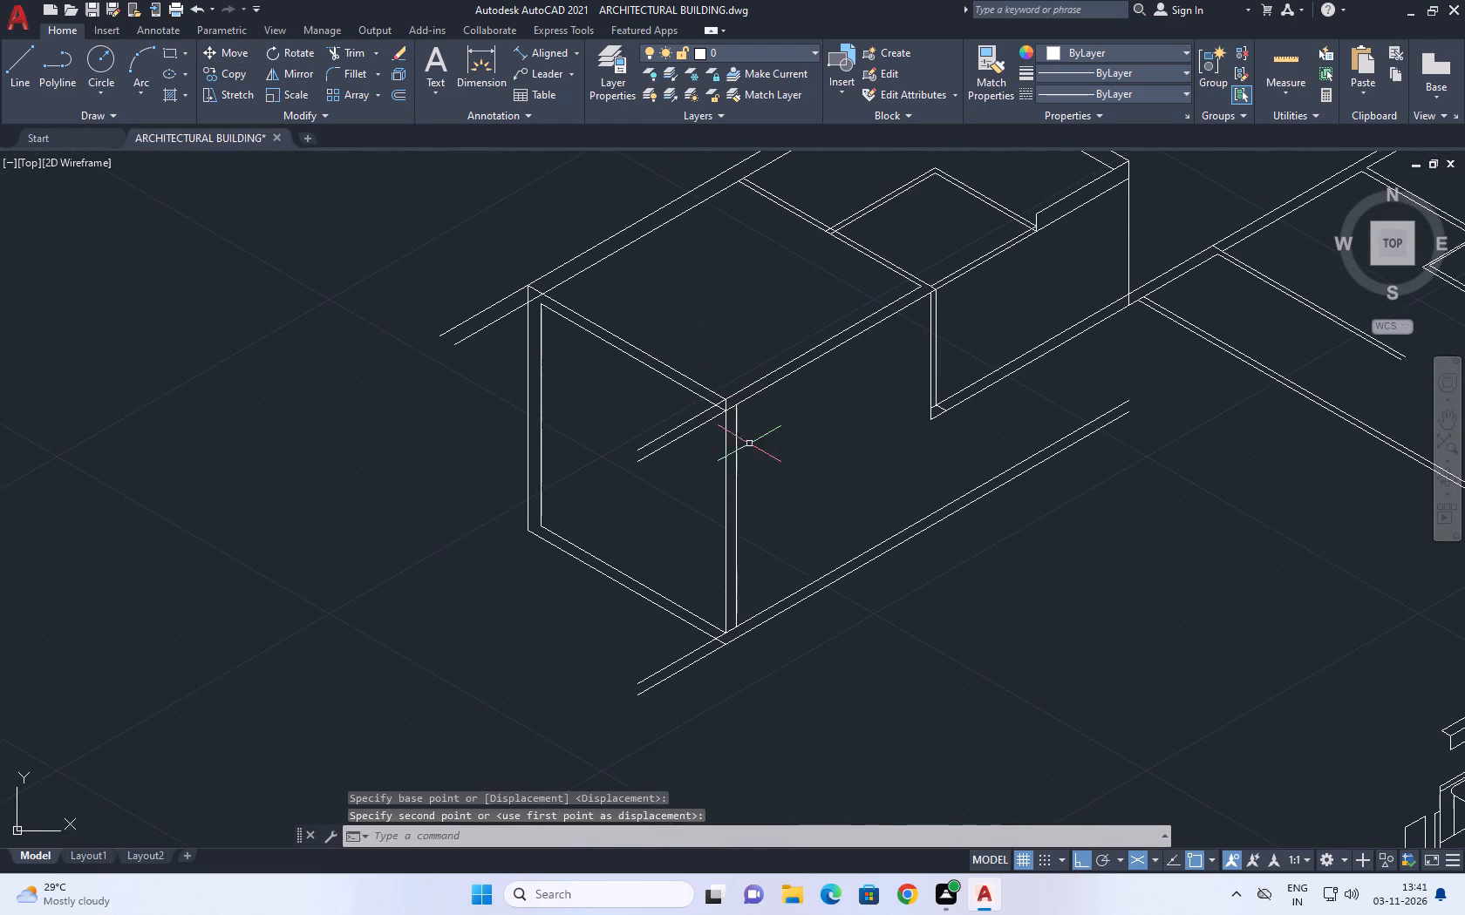
pyautogui.moveTo(676, 349); pyautogui.dragTo(693, 369, button='middle')
# Trim the double roof lines overshooting the end frame's rear top corner and the short leftover piece within that corner.
pyautogui.click(344, 51)
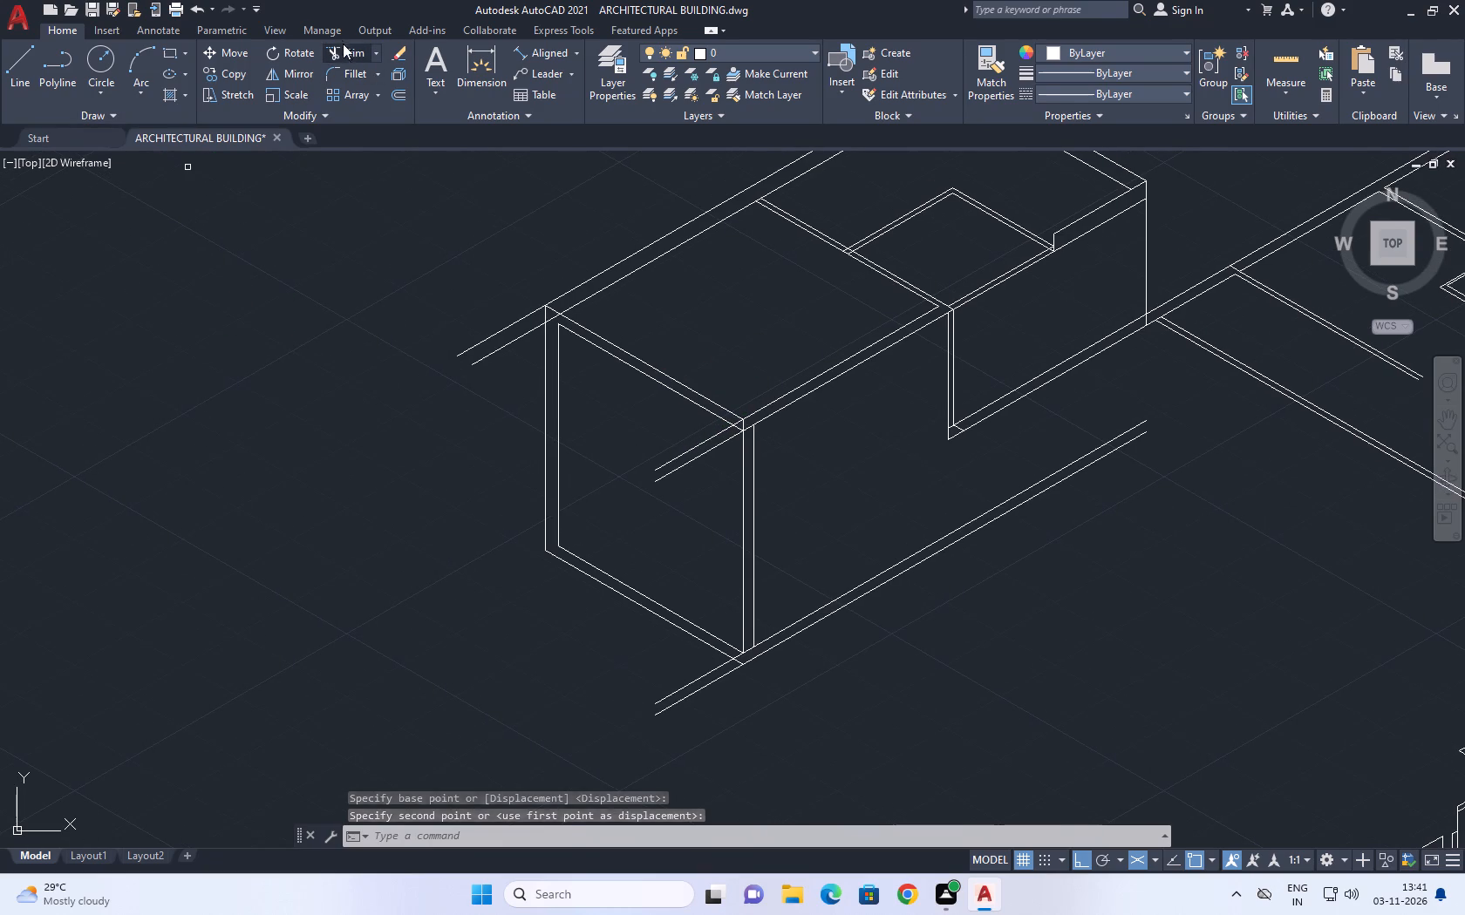
pyautogui.click(487, 323)
pyautogui.click(522, 356)
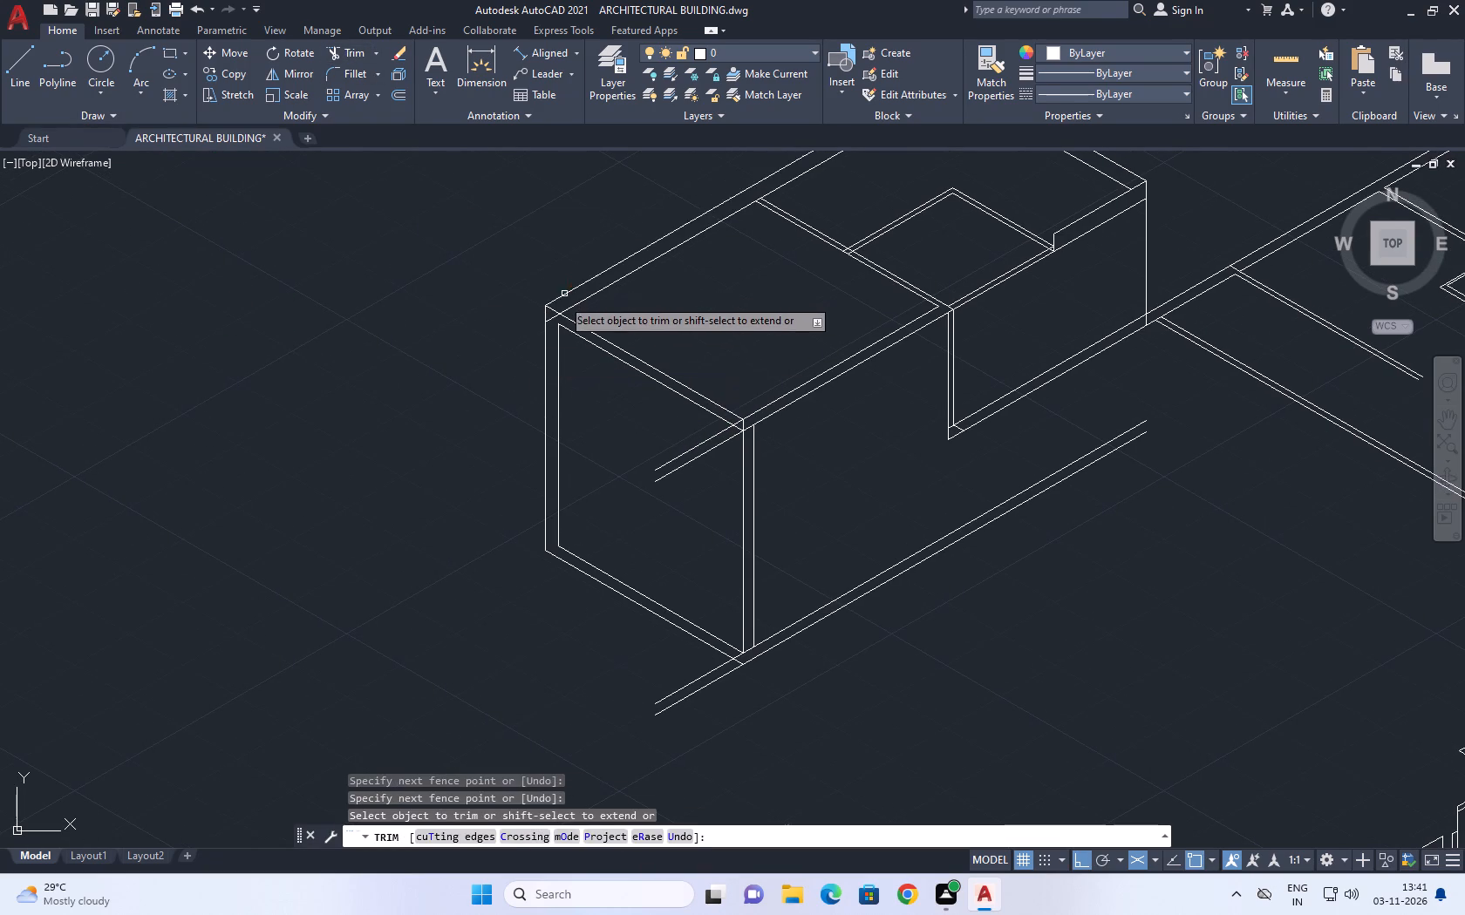
pyautogui.scroll(2, 557, 316)
pyautogui.click(548, 316)
pyautogui.scroll(-1, 576, 355)
# Trim the double roof lines overshooting the end frame's front top corner and the short pieces left inside the corner.
pyautogui.click(798, 512)
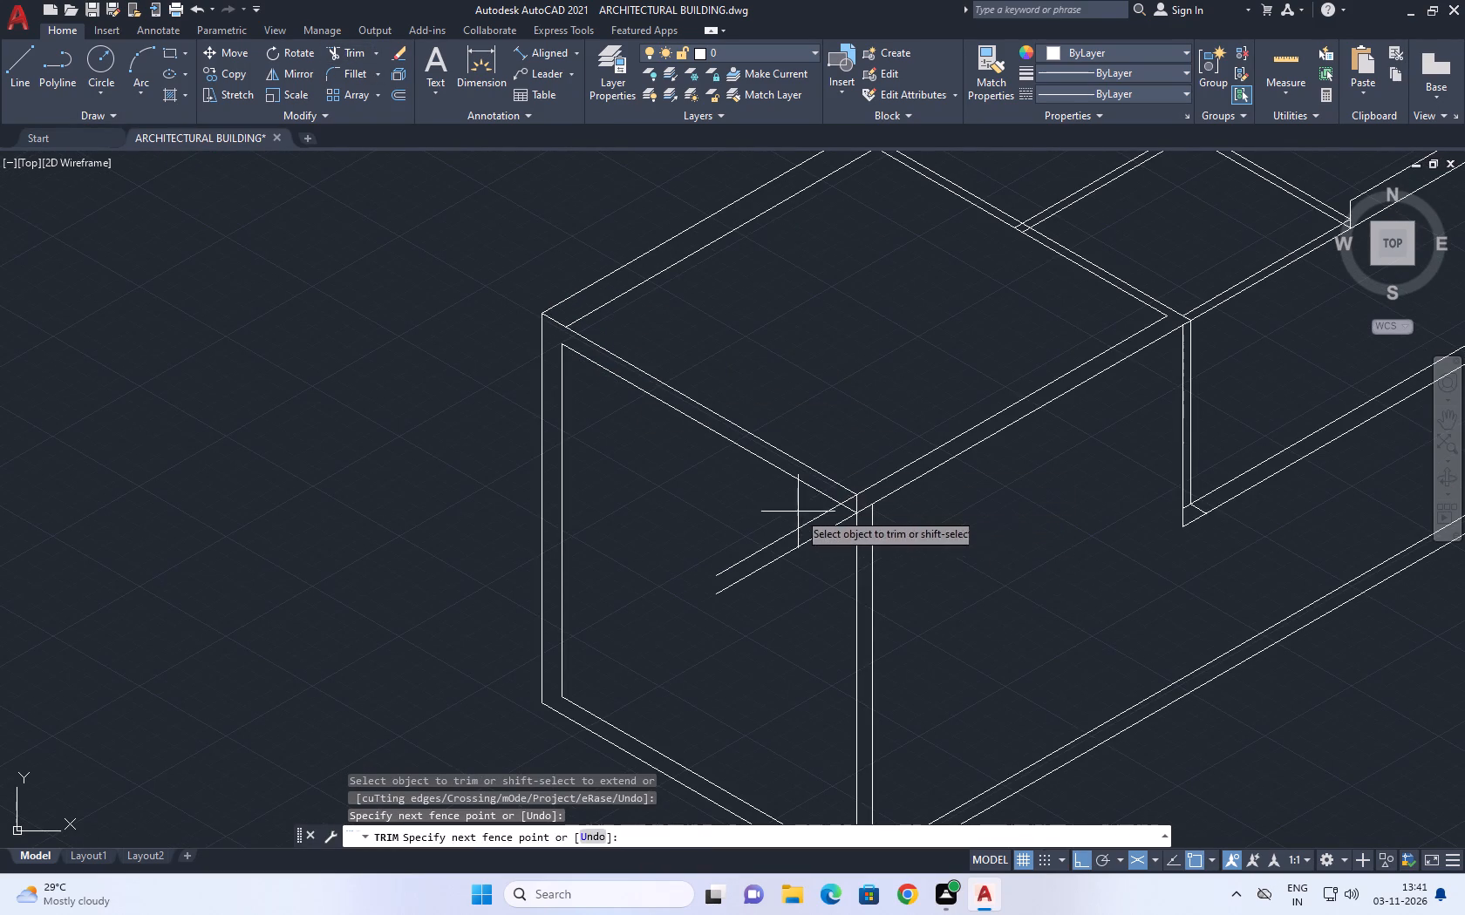
pyautogui.click(827, 593)
pyautogui.scroll(2, 859, 508)
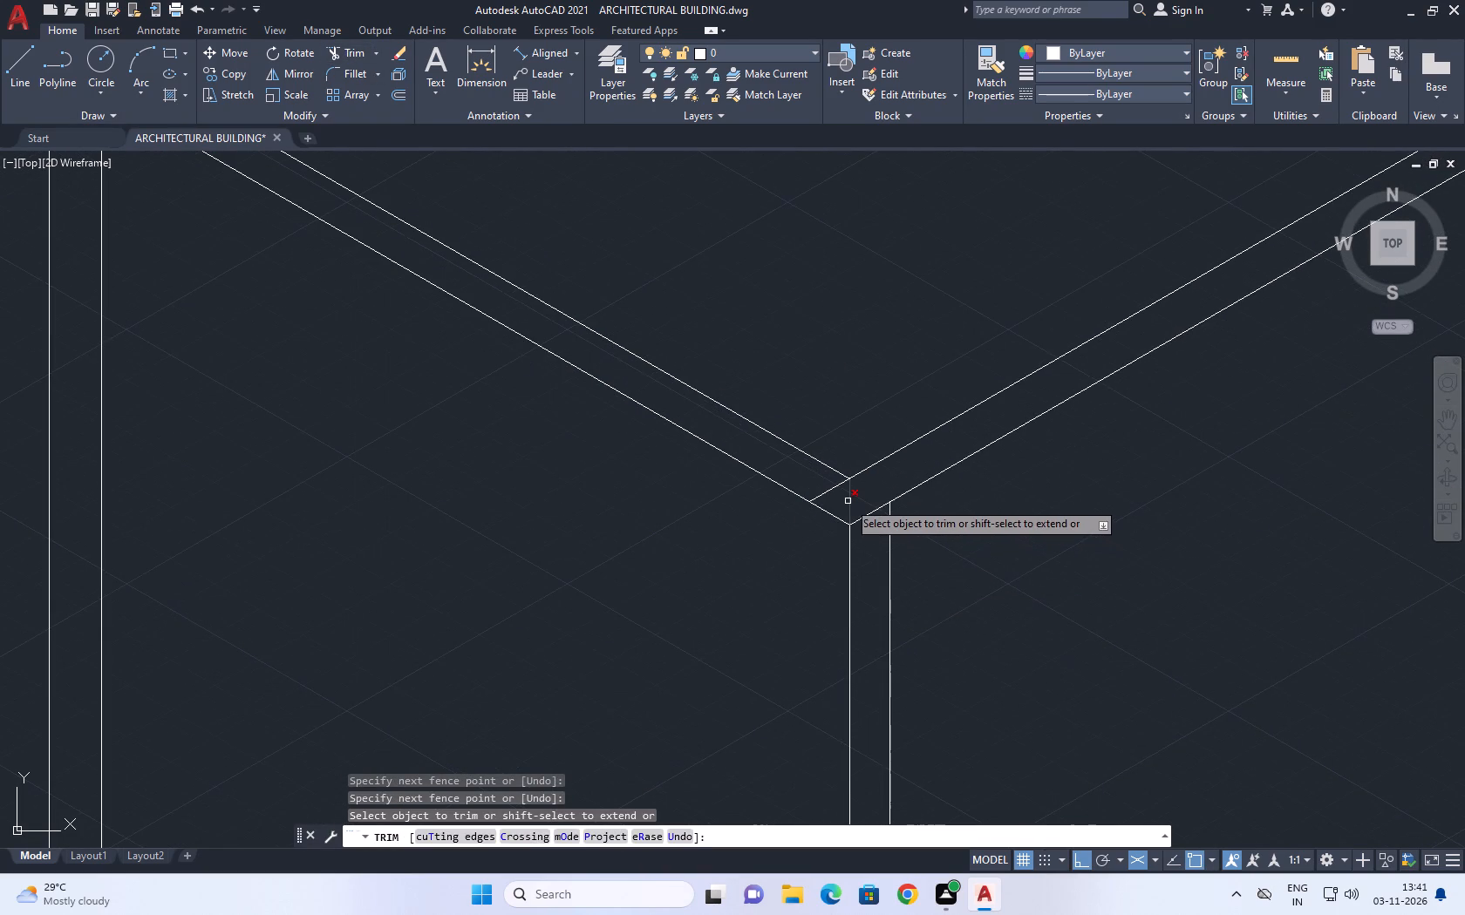
pyautogui.click(803, 484)
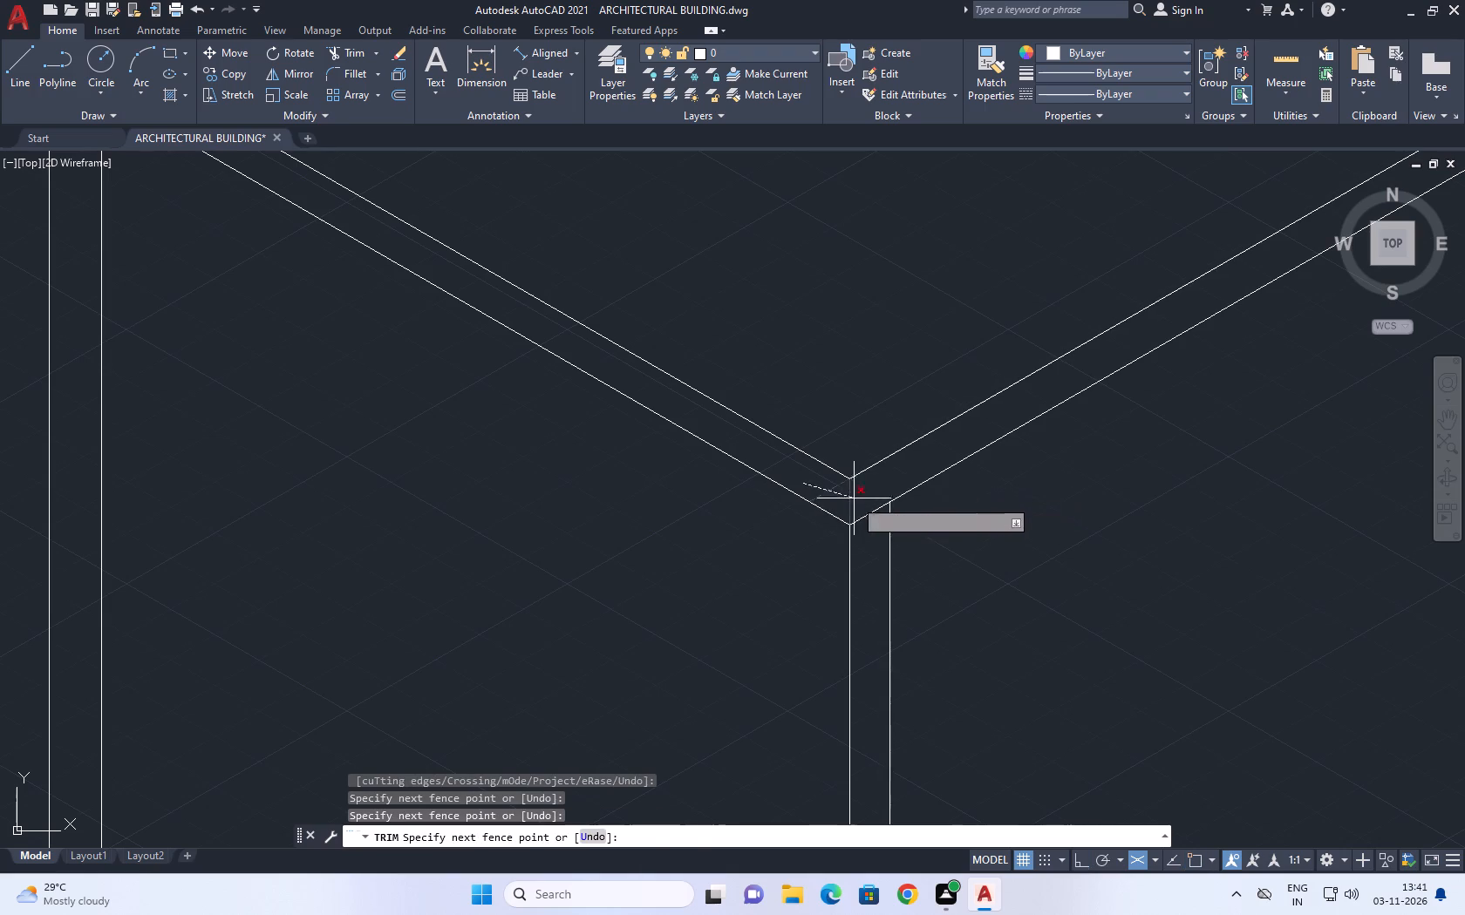
pyautogui.click(855, 497)
pyautogui.scroll(-5, 858, 505)
# Trim the double base lines overshooting the end frame's bottom corner and the short piece left between the frame lines.
pyautogui.moveTo(897, 535); pyautogui.dragTo(862, 454, button='middle')
pyautogui.scroll(1, 794, 591)
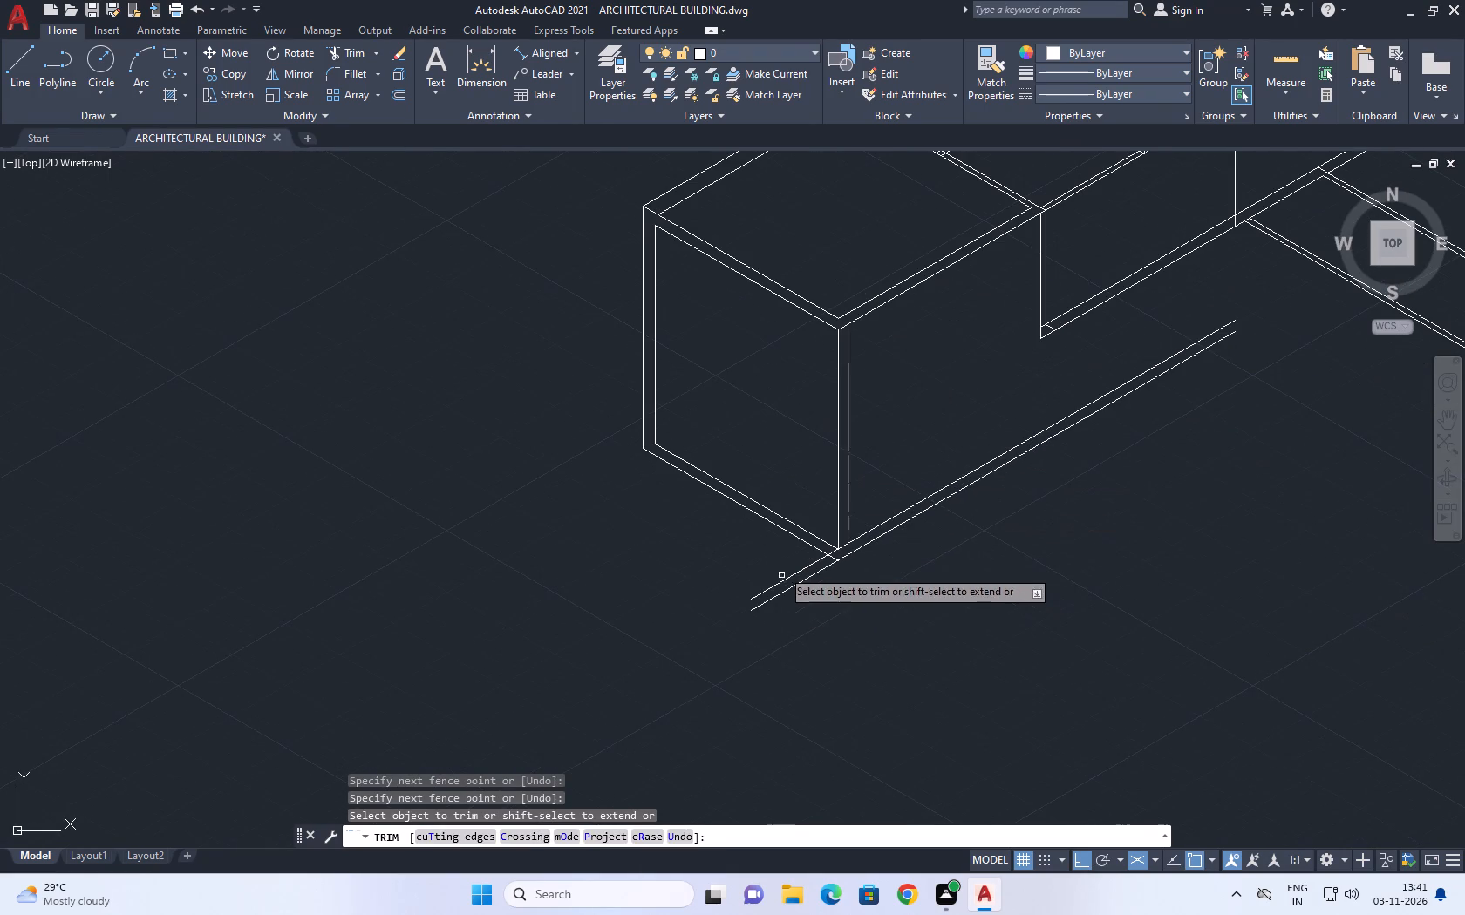
pyautogui.click(780, 558)
pyautogui.click(840, 627)
pyautogui.scroll(3, 821, 564)
pyautogui.click(844, 538)
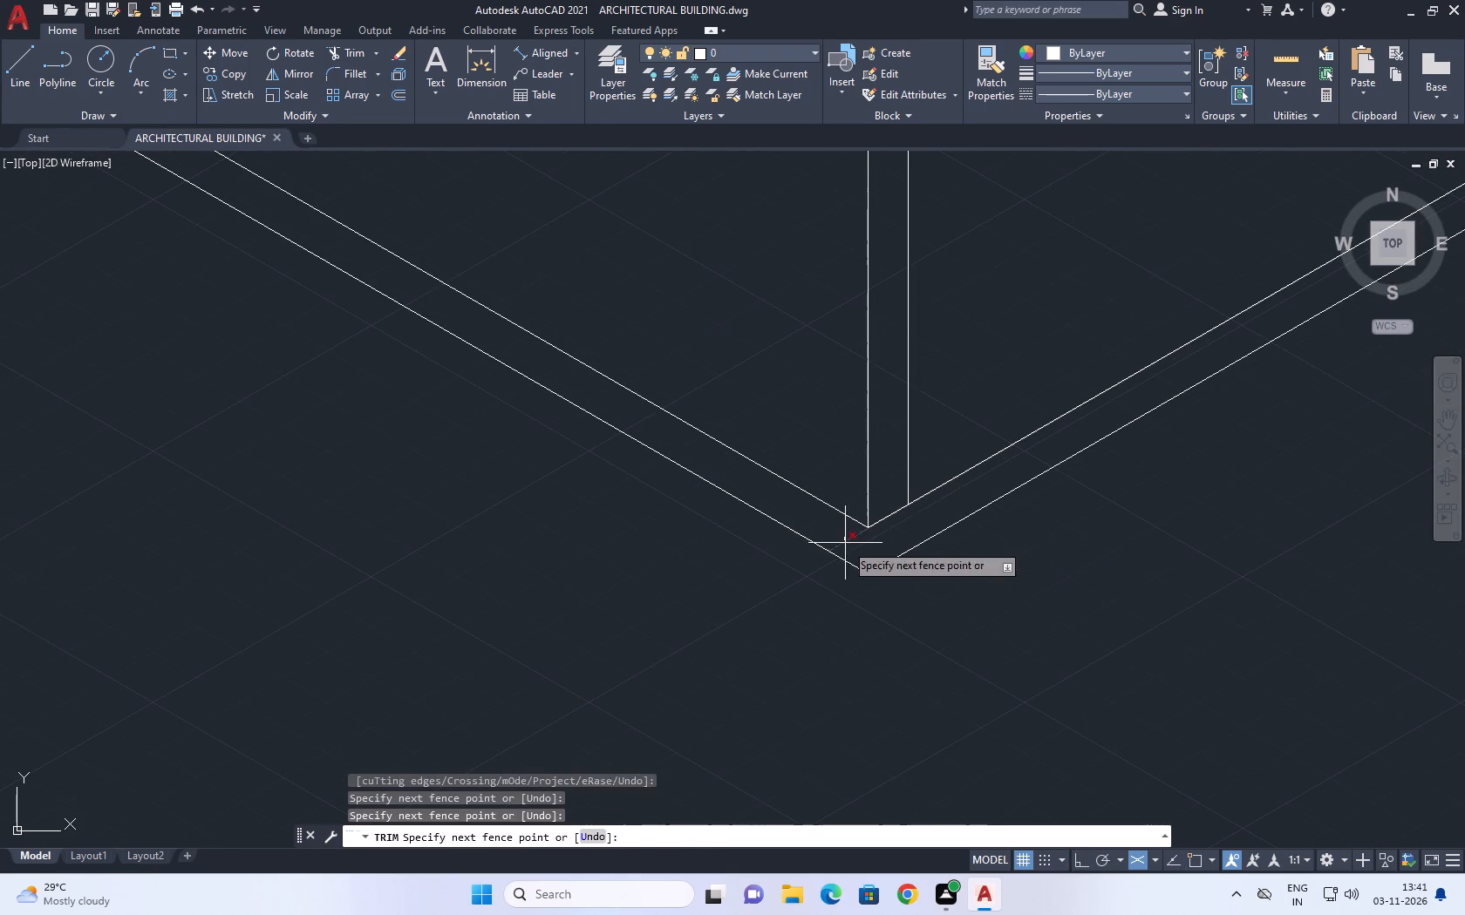
pyautogui.click(847, 548)
pyautogui.moveTo(743, 639); pyautogui.dragTo(735, 634, button='right')
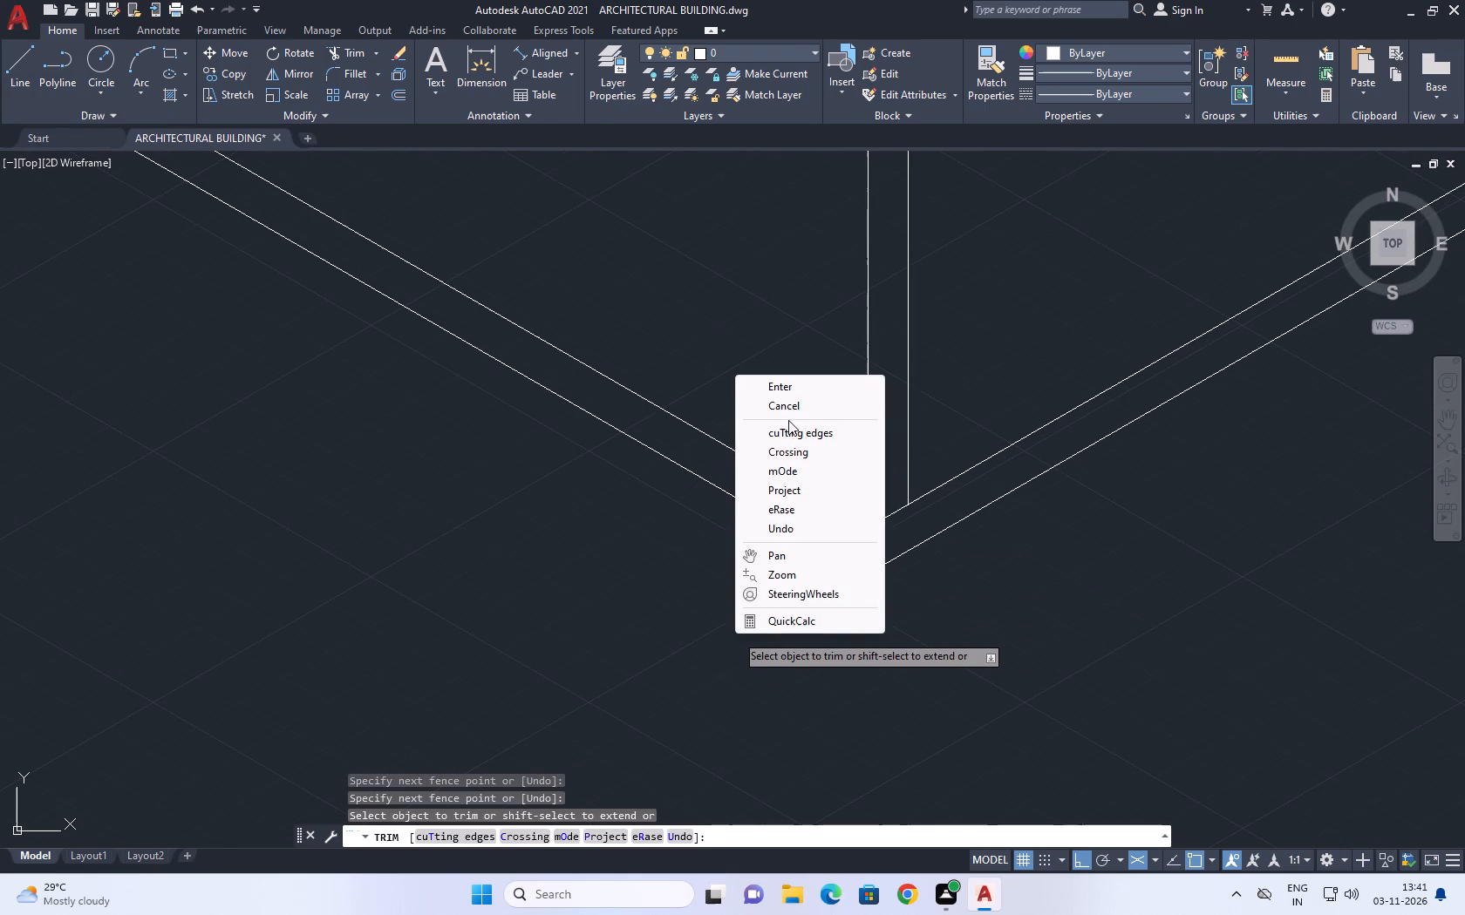
pyautogui.click(787, 422)
pyautogui.click(804, 401)
# Extend the double verticals at the front corner and the inner rear vertical of the end frame down to the outer base lines.
pyautogui.scroll(-1, 896, 554)
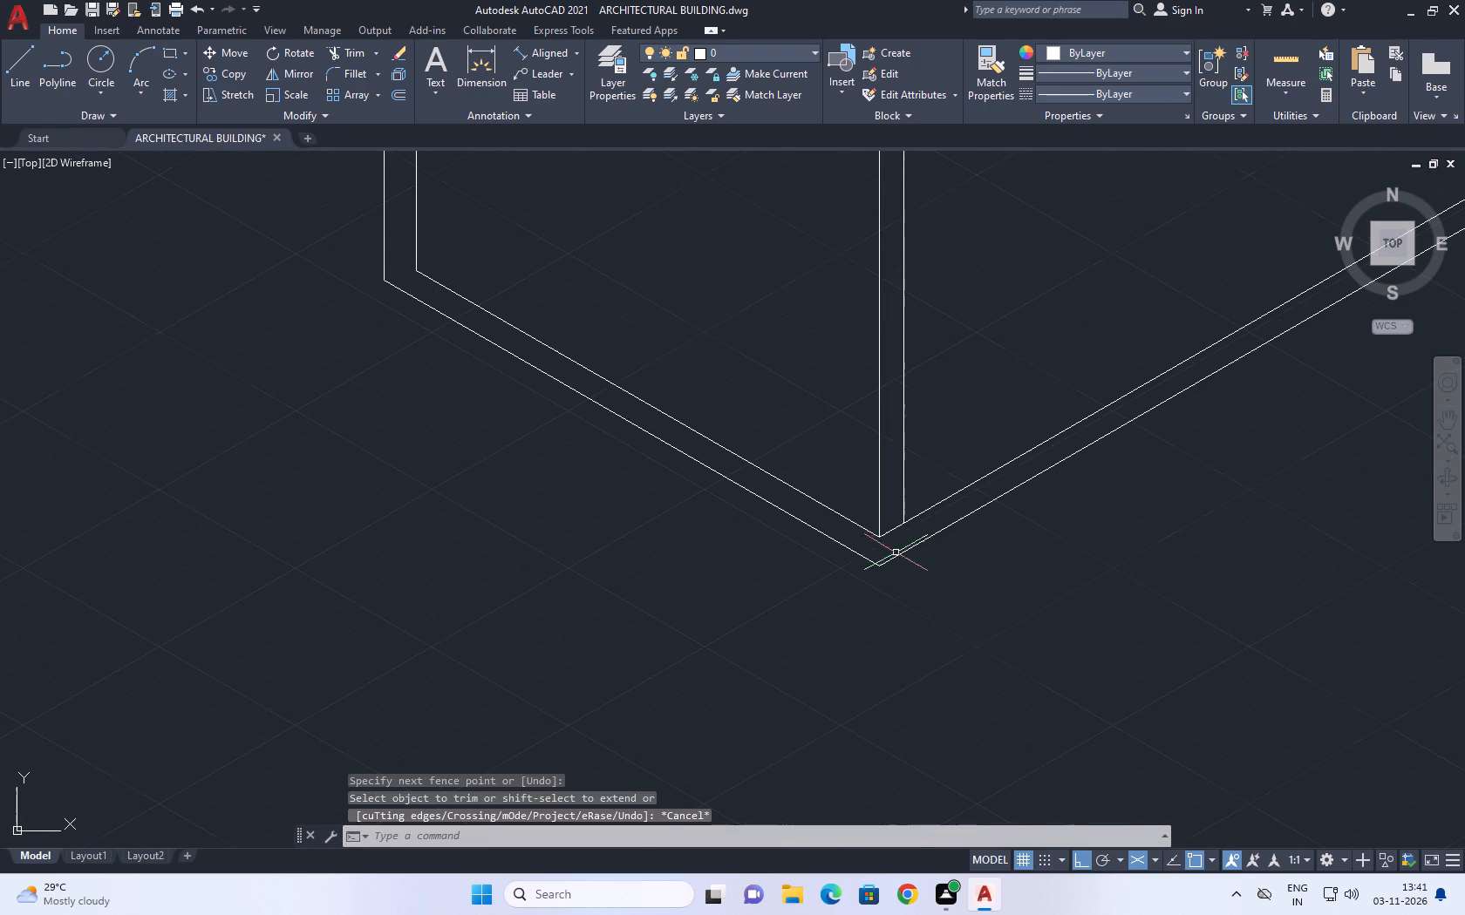
pyautogui.moveTo(794, 405); pyautogui.dragTo(807, 439, button='middle')
pyautogui.scroll(-2, 910, 524)
pyautogui.moveTo(886, 363); pyautogui.dragTo(887, 412, button='middle')
pyautogui.scroll(-2, 892, 536)
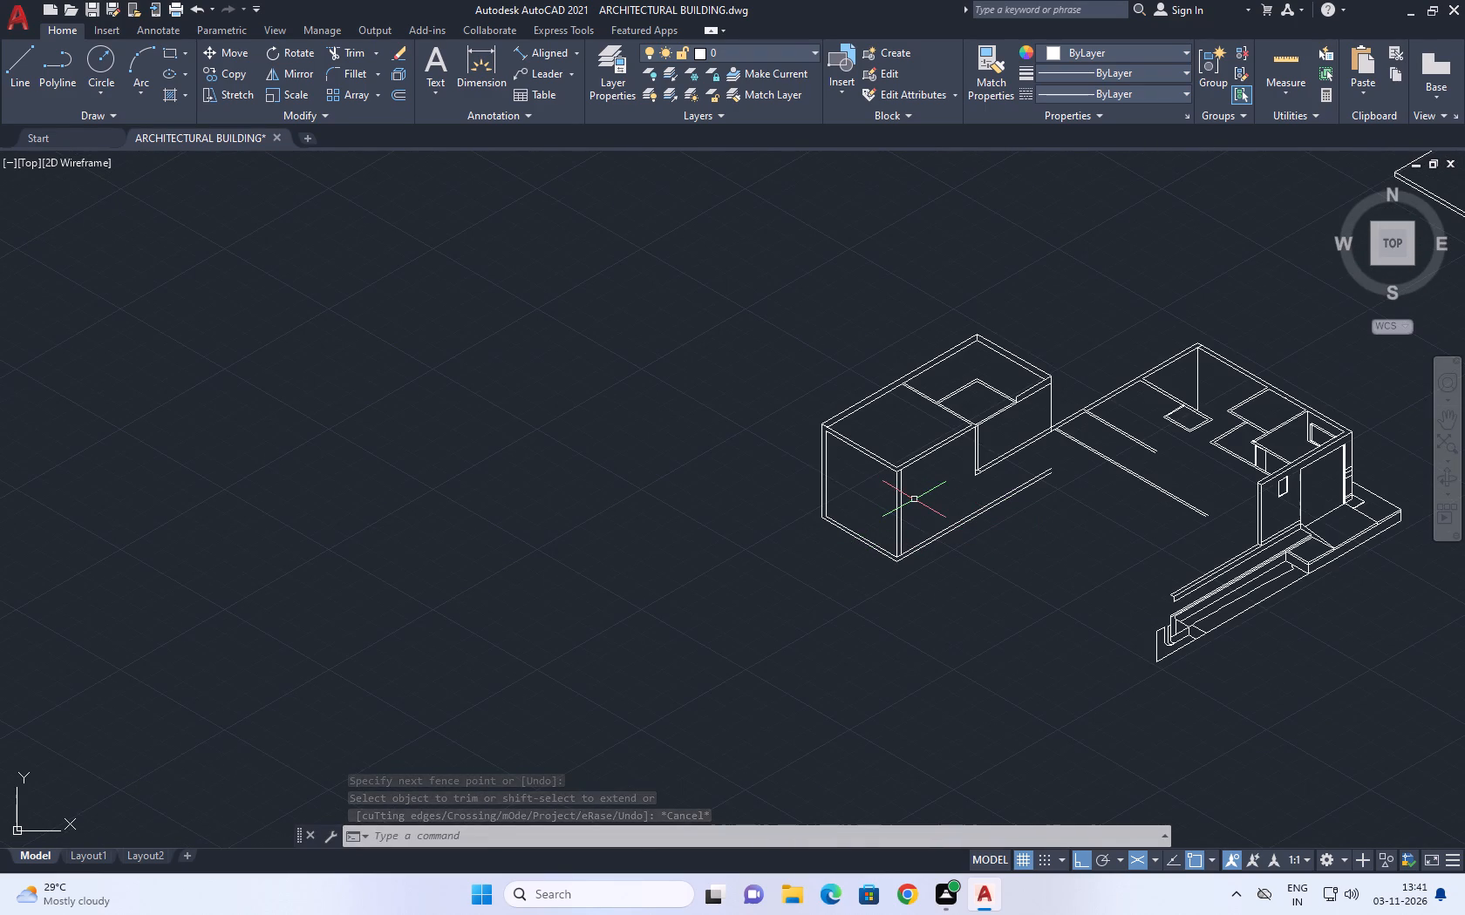
pyautogui.write('ex')
pyautogui.press('space')
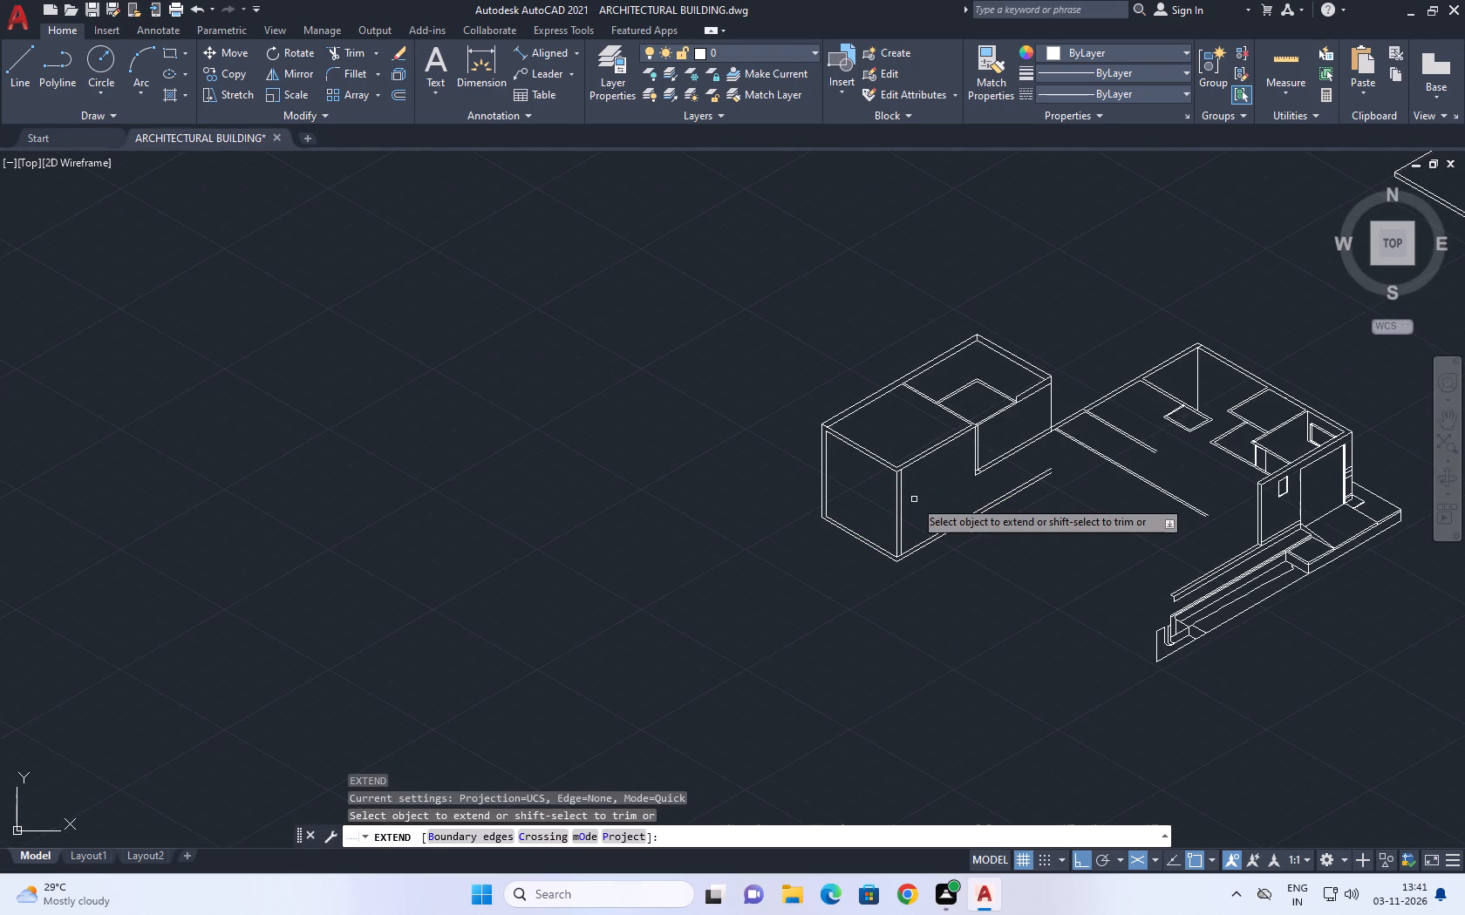
pyautogui.scroll(2, 900, 526)
pyautogui.click(951, 487)
pyautogui.click(874, 519)
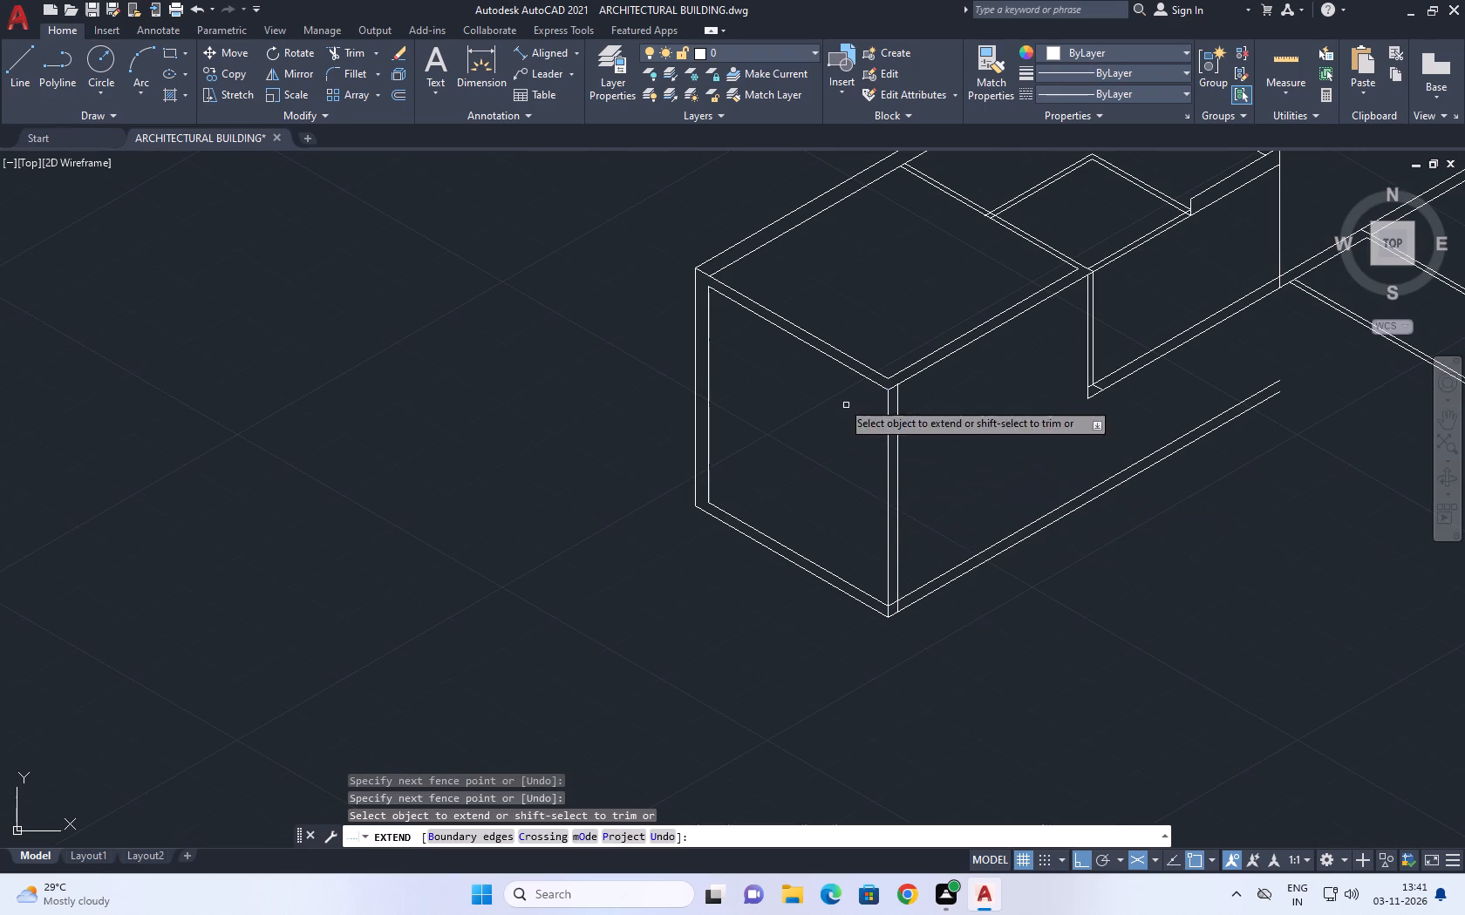
pyautogui.click(692, 440)
pyautogui.click(726, 455)
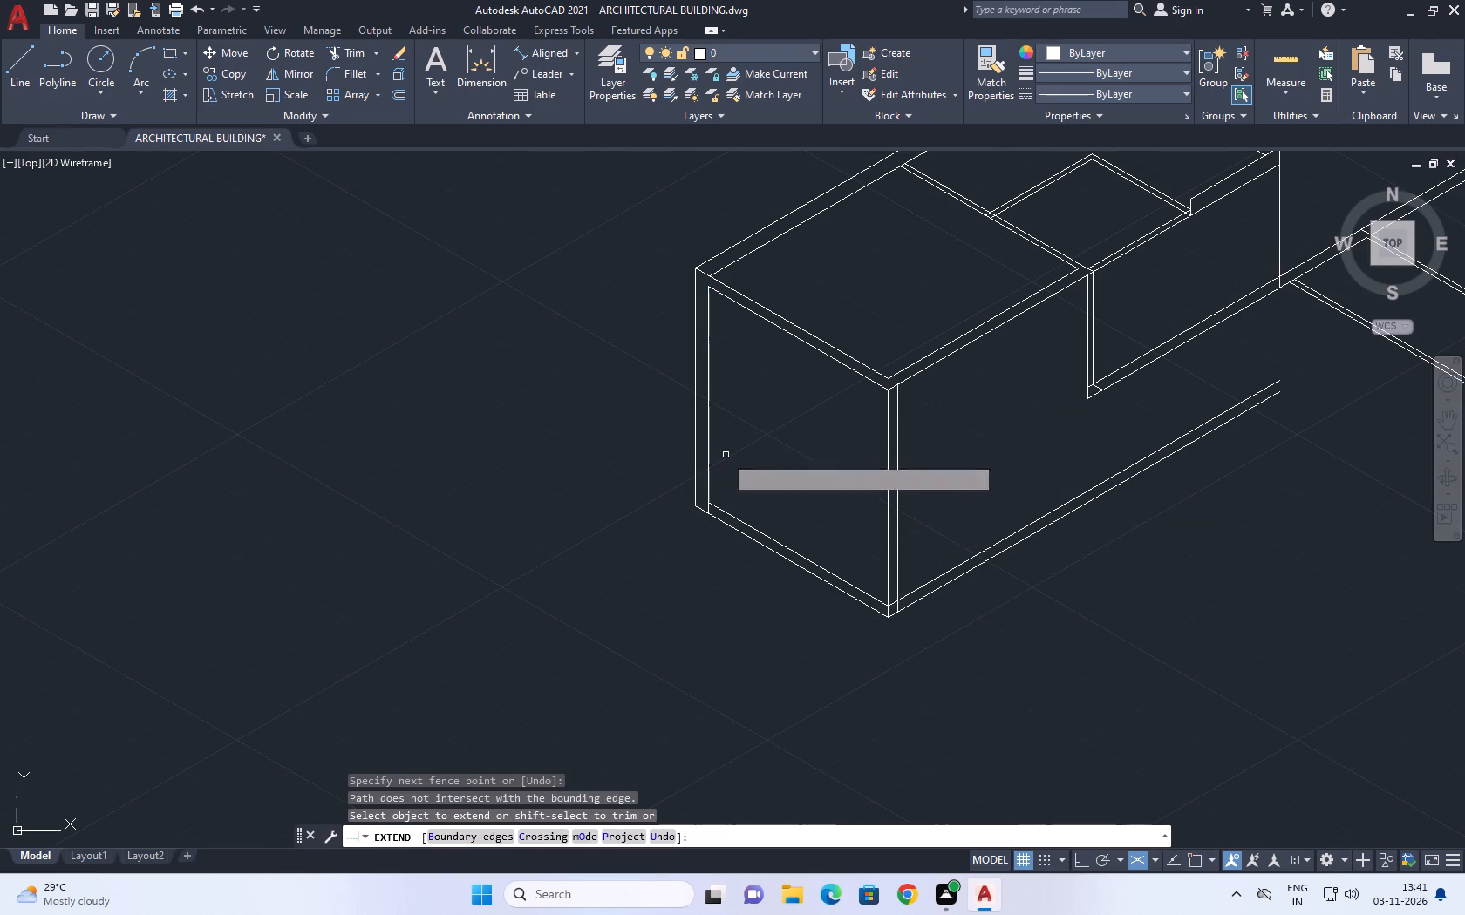
# Erase the outer vertical line at the inner step corner, between the raised roof block and the lower wall's double lines.
pyautogui.rightClick(732, 417)
pyautogui.click(767, 444)
pyautogui.moveTo(799, 423); pyautogui.dragTo(647, 580, button='middle')
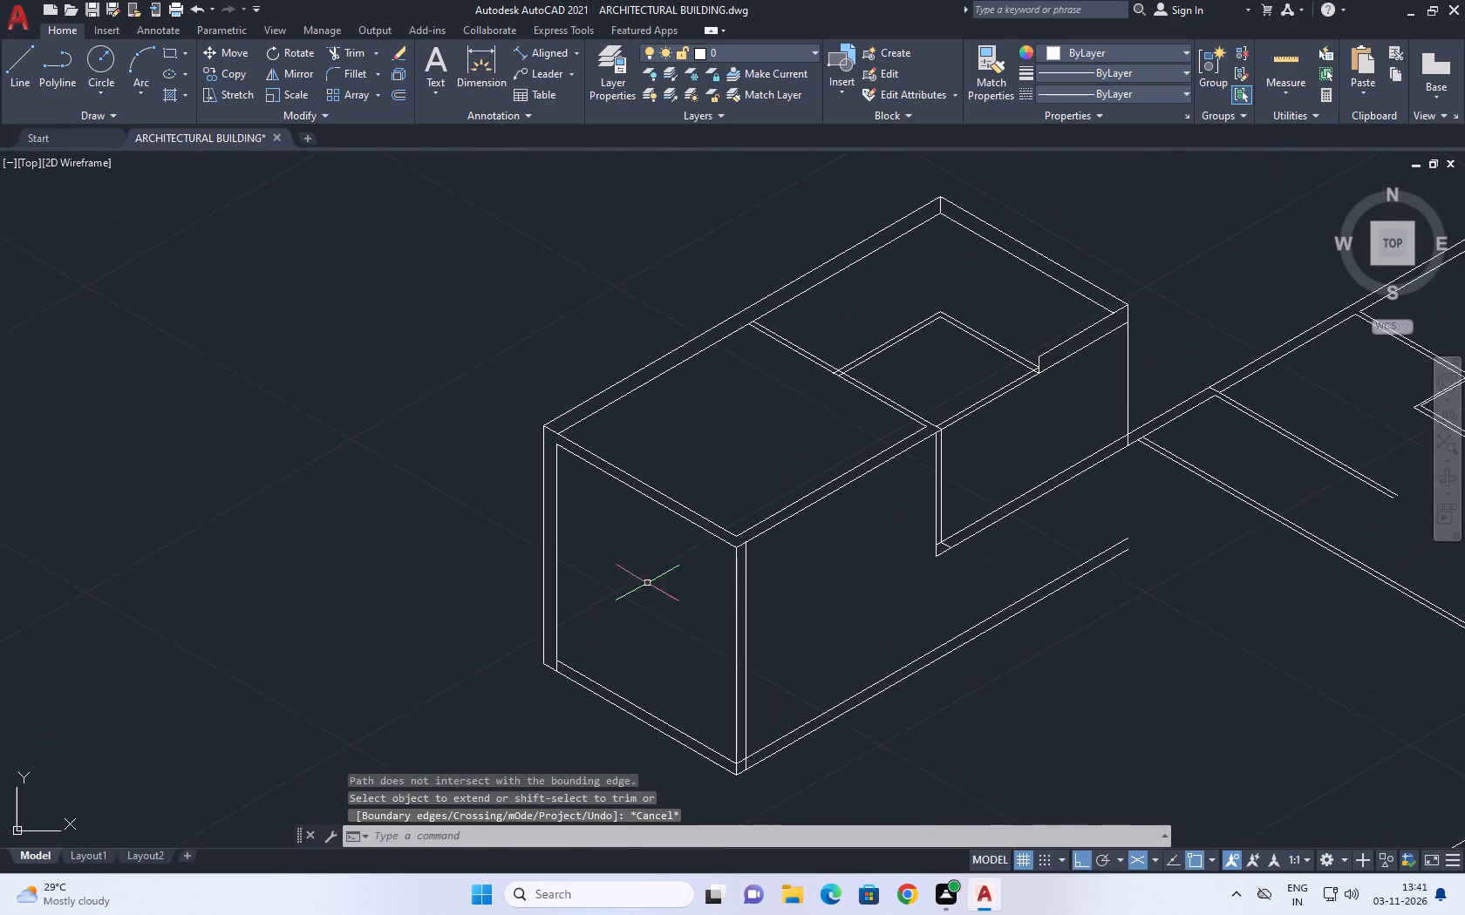
pyautogui.scroll(2, 937, 546)
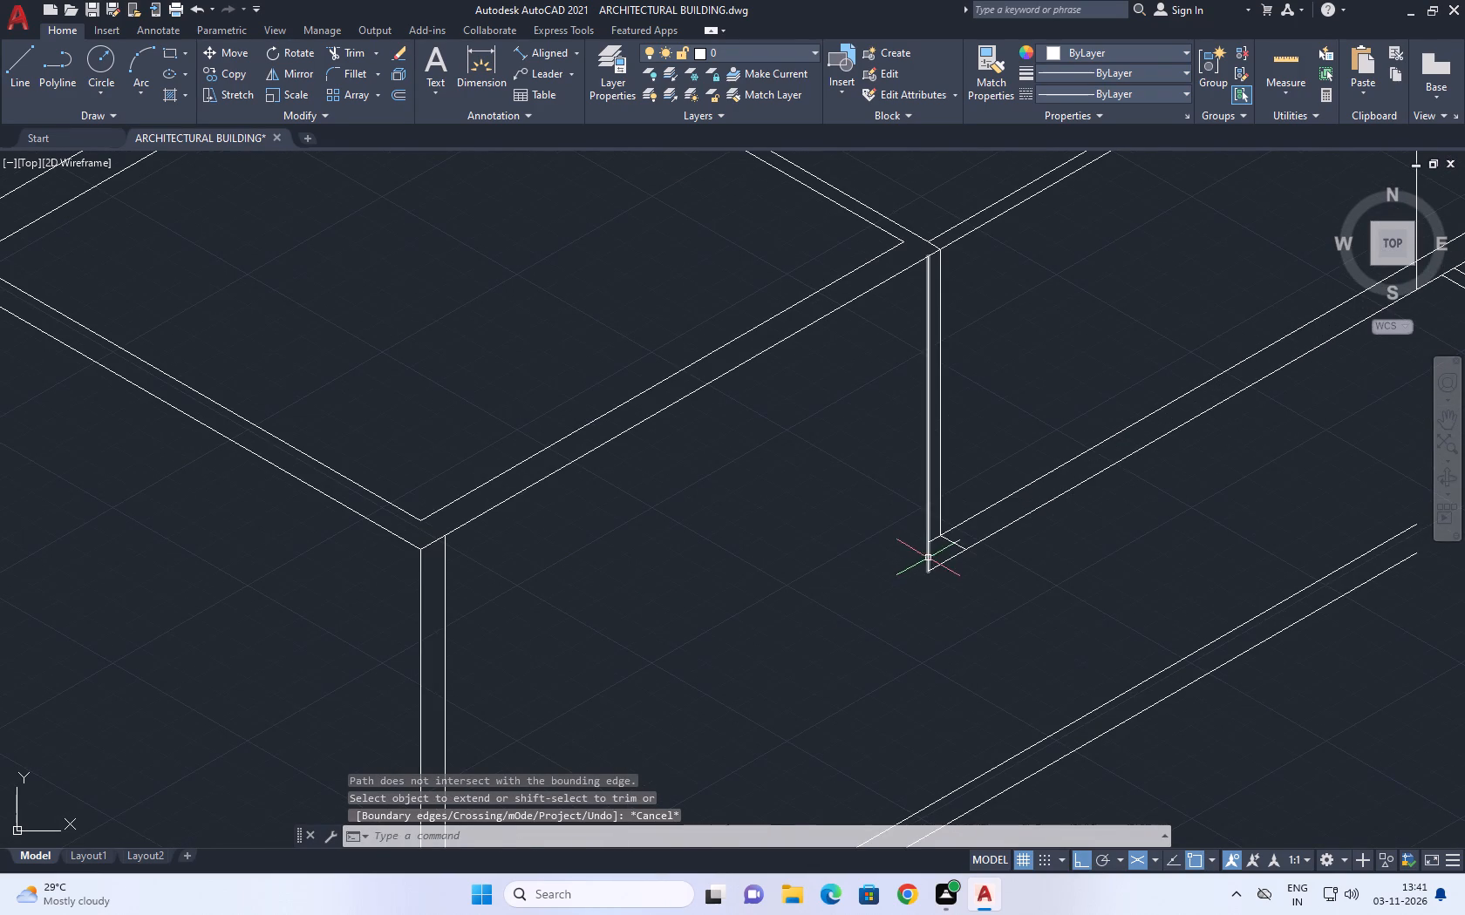
pyautogui.click(925, 557)
pyautogui.click(925, 546)
pyautogui.click(930, 525)
pyautogui.rightClick(892, 521)
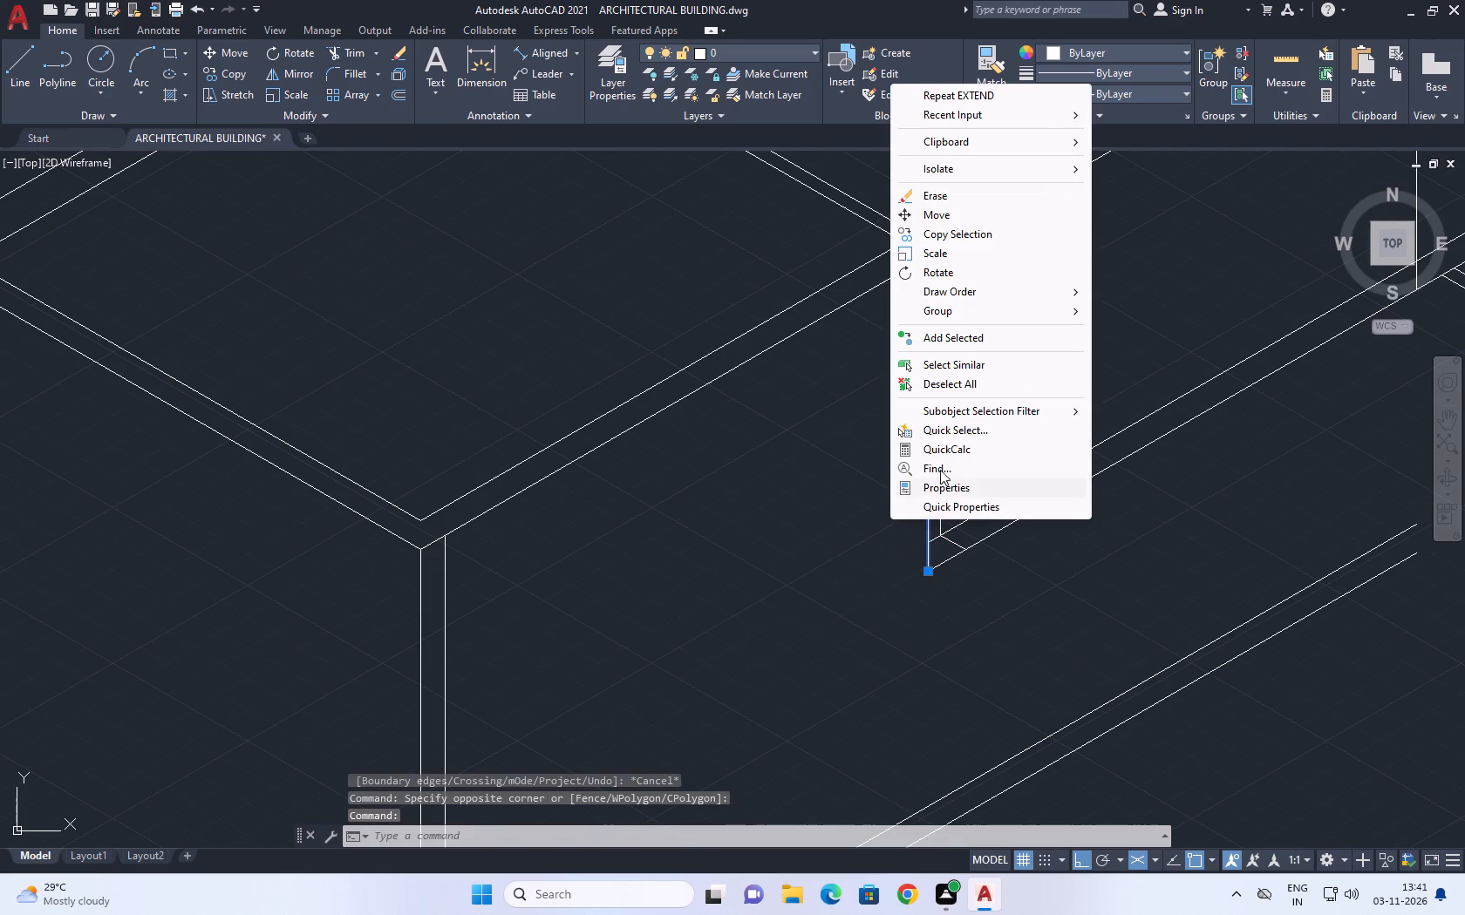
pyautogui.click(933, 203)
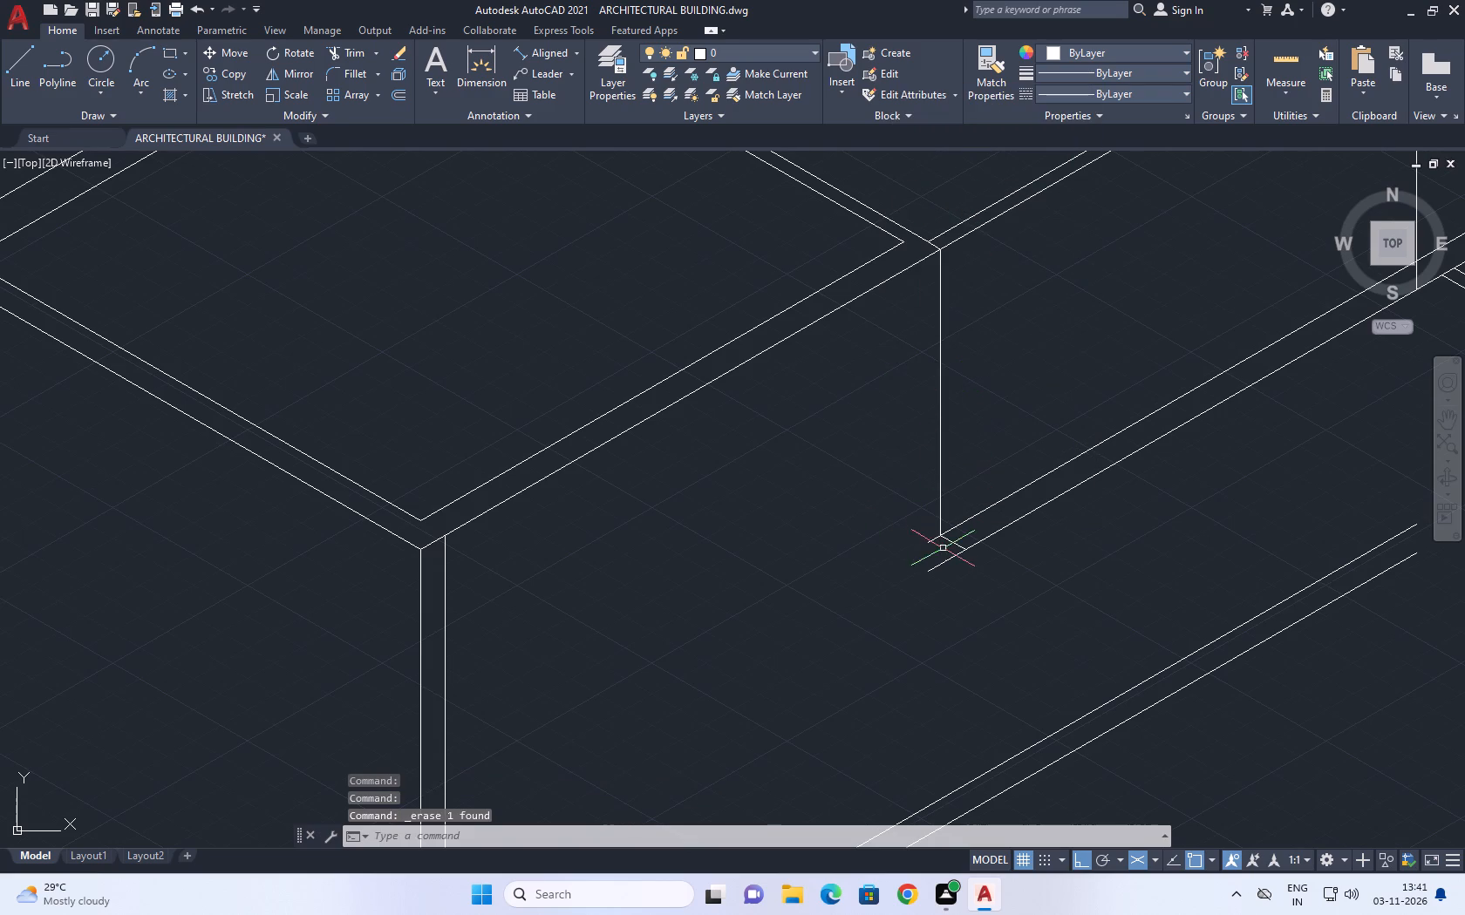
# Trim the two short overshoots of the lower wall's double lines past the foot of the step's remaining vertical.
pyautogui.scroll(1, 937, 552)
pyautogui.click(358, 52)
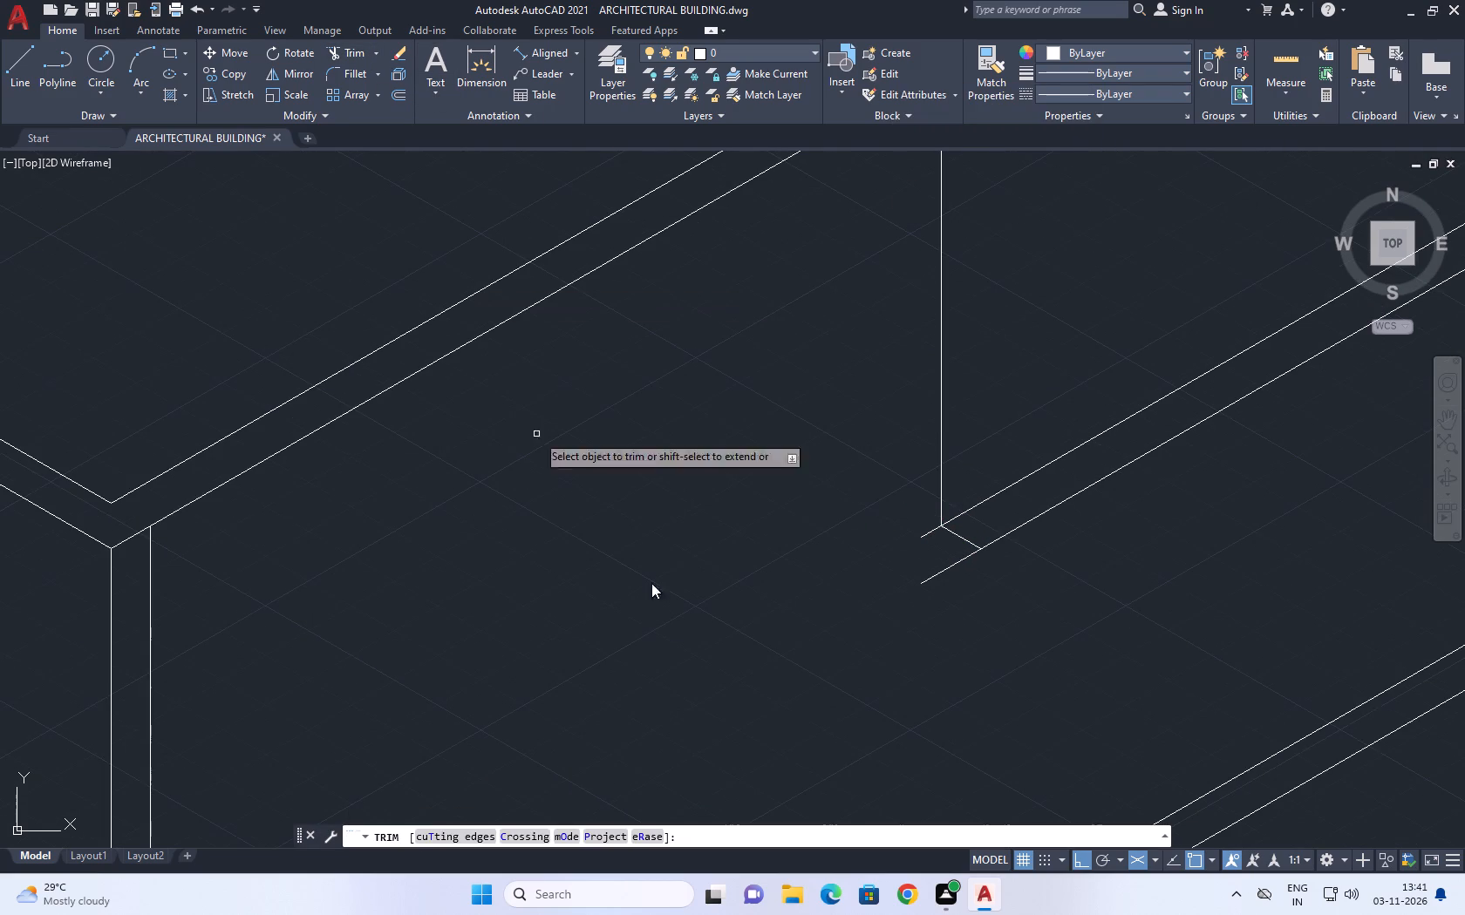
pyautogui.scroll(2, 937, 566)
pyautogui.click(881, 438)
pyautogui.click(1032, 647)
pyautogui.rightClick(876, 546)
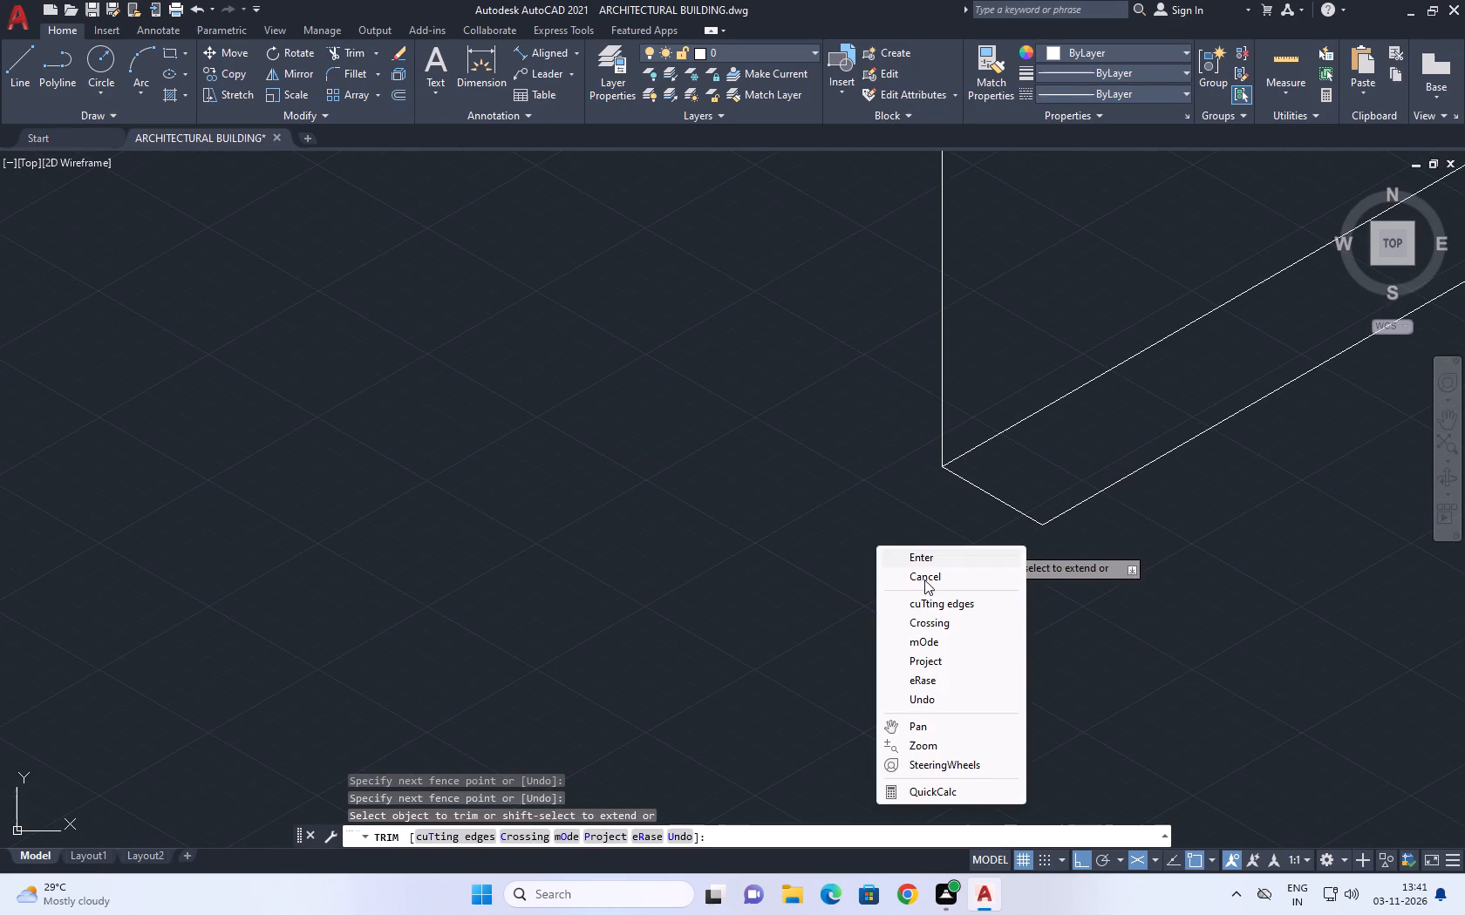
pyautogui.click(927, 575)
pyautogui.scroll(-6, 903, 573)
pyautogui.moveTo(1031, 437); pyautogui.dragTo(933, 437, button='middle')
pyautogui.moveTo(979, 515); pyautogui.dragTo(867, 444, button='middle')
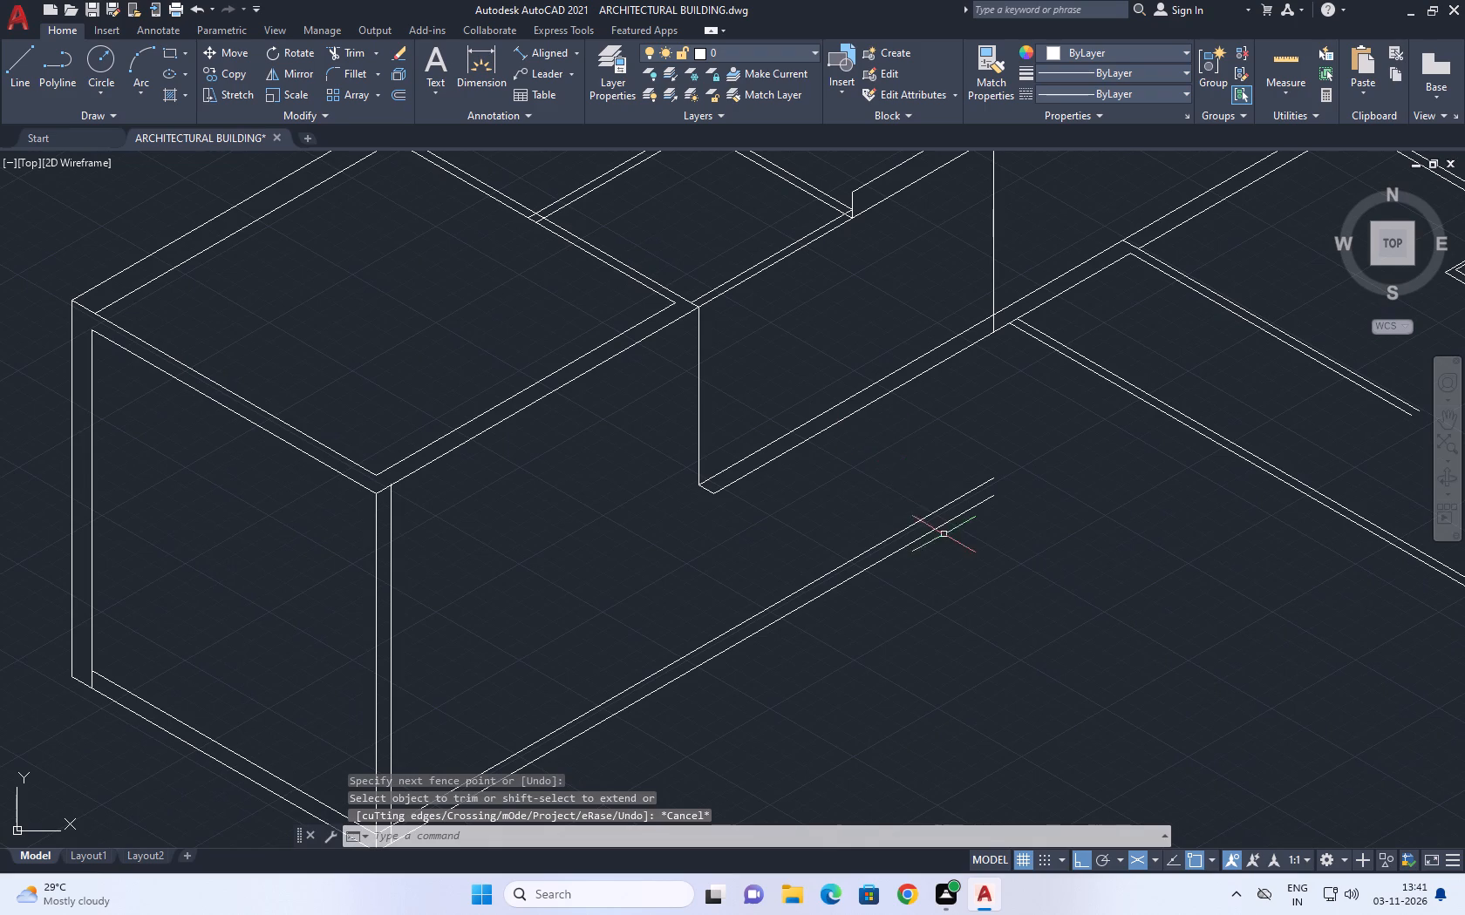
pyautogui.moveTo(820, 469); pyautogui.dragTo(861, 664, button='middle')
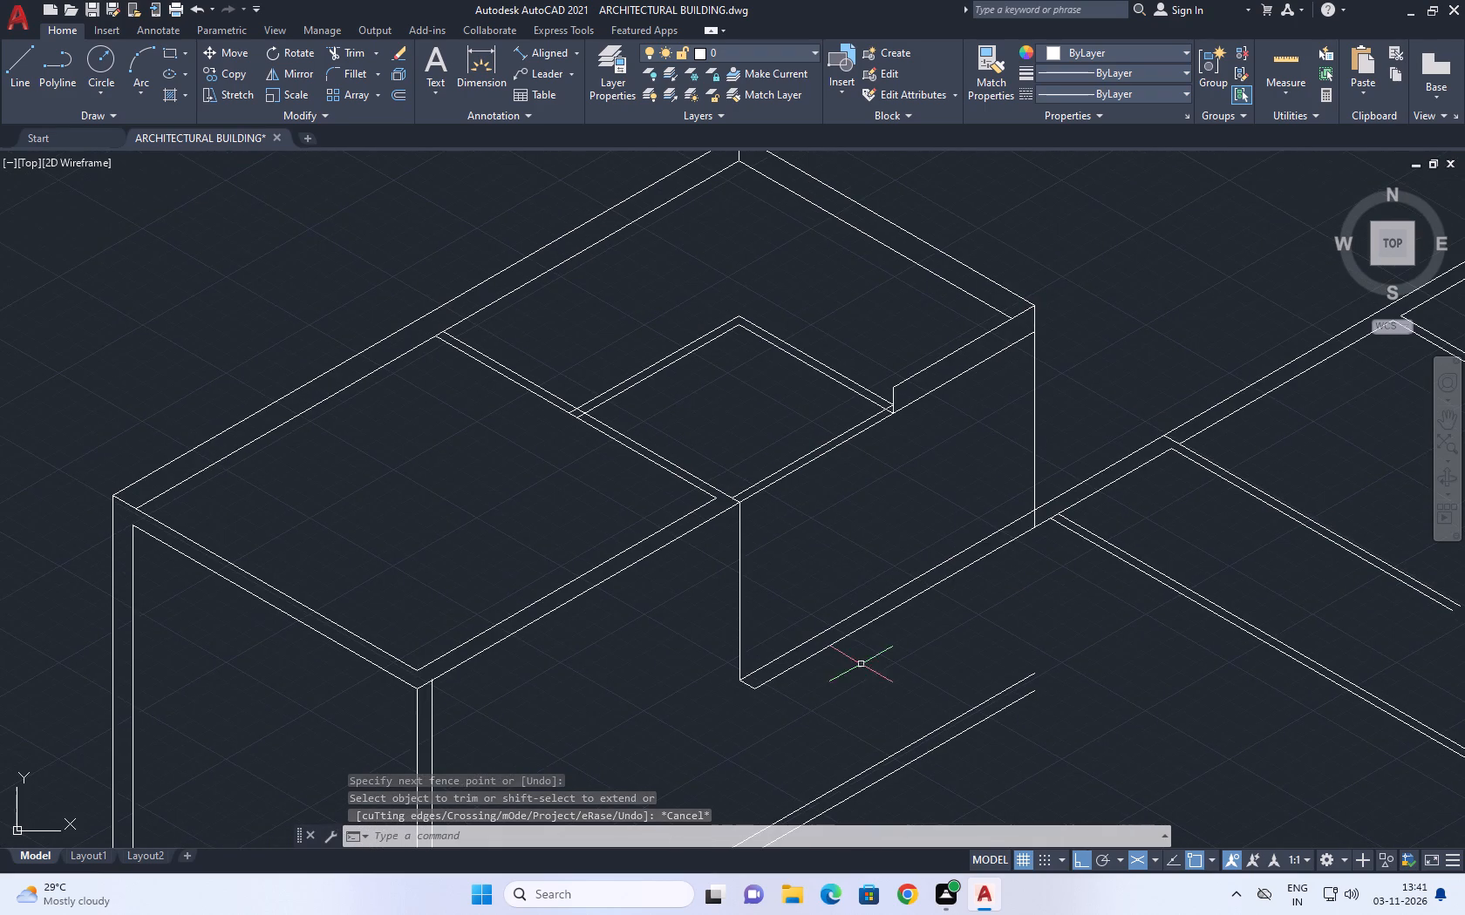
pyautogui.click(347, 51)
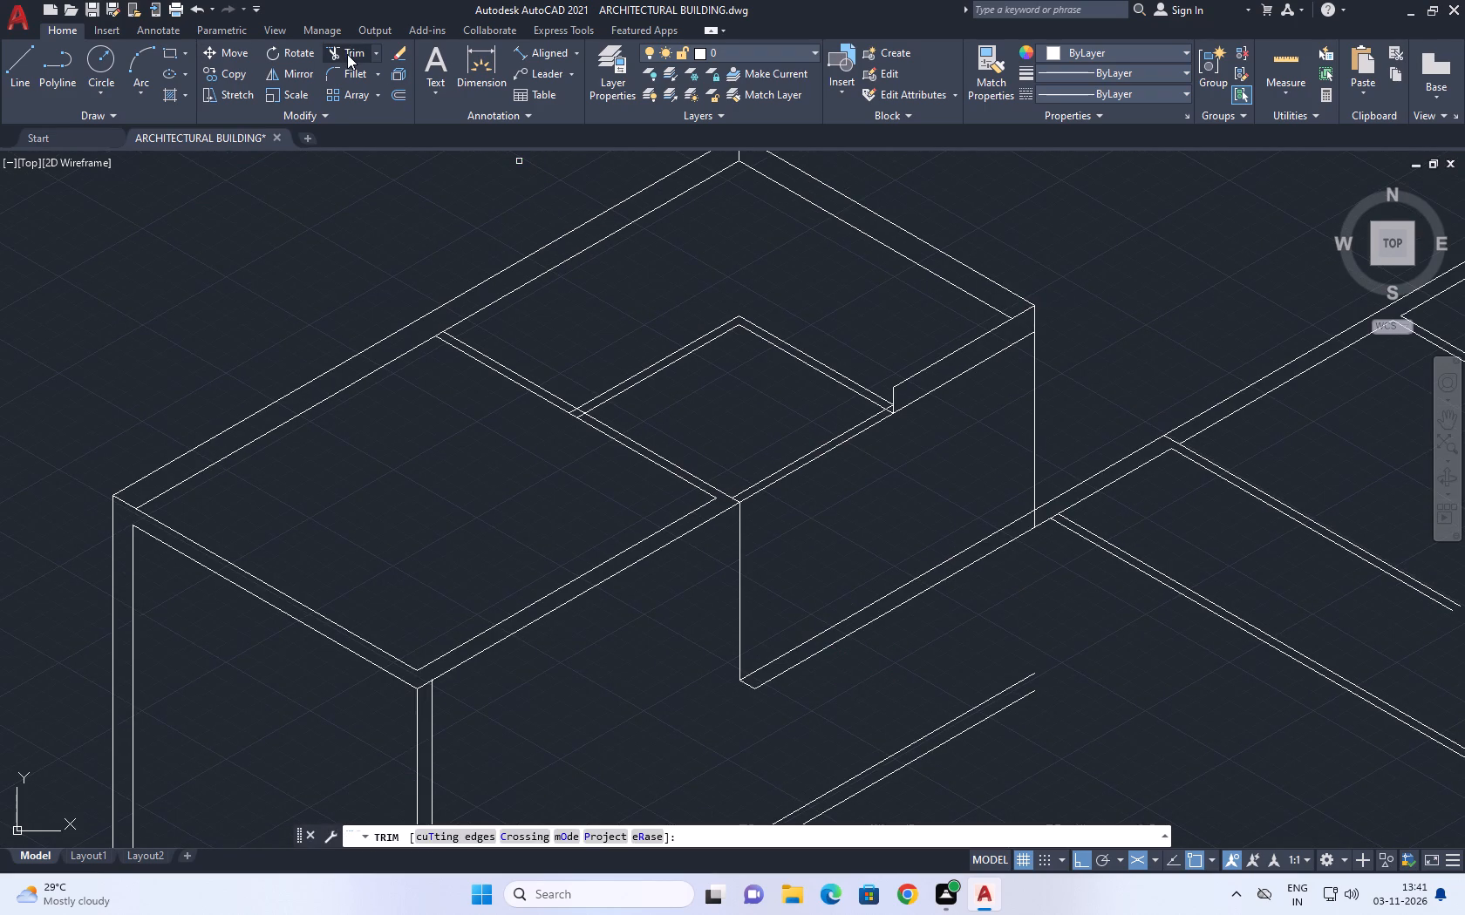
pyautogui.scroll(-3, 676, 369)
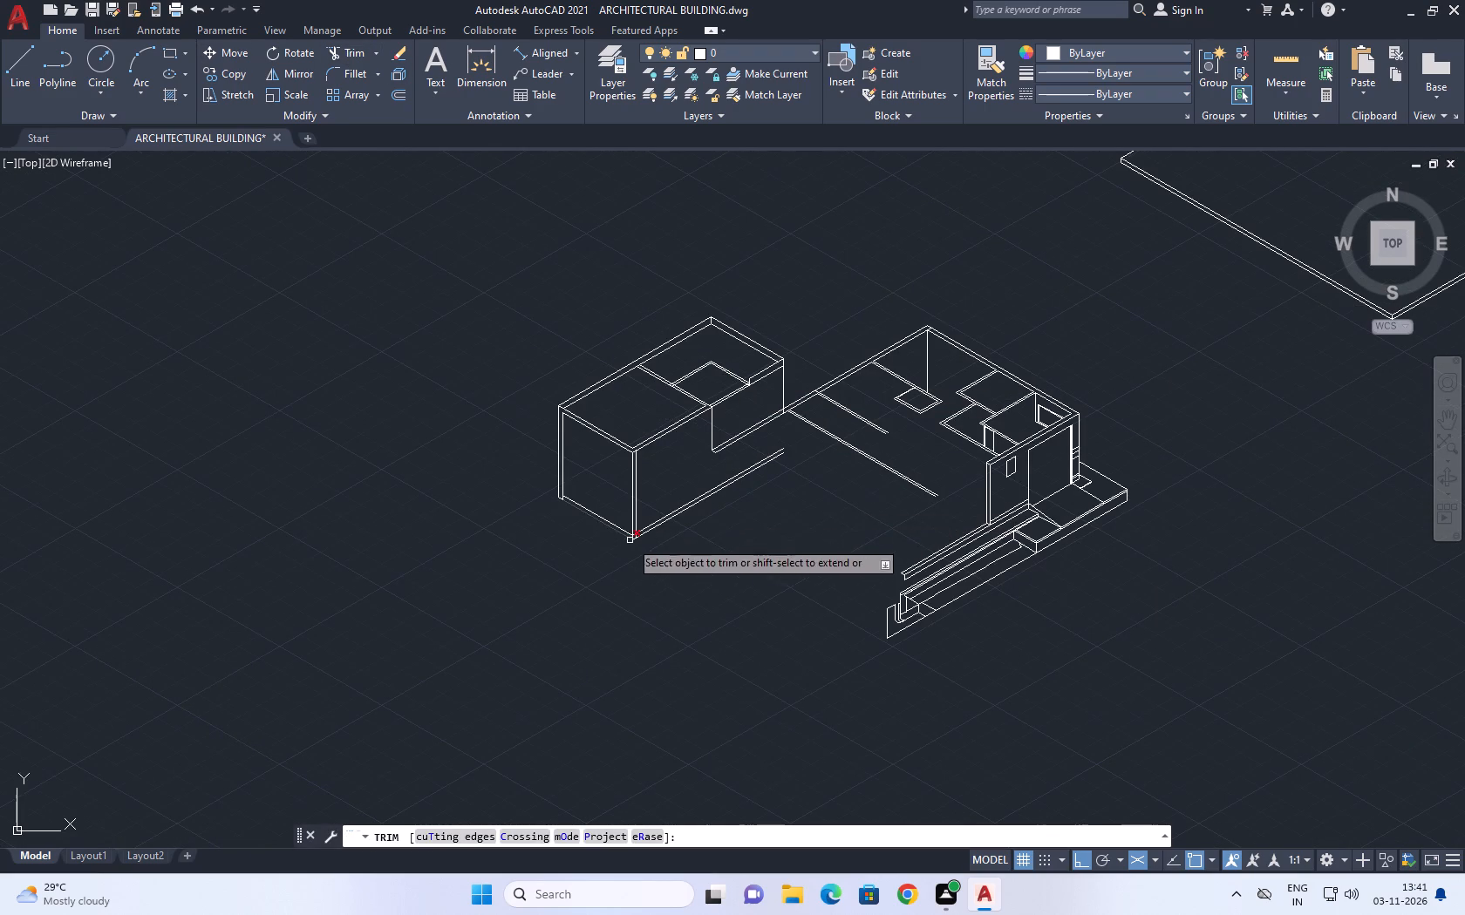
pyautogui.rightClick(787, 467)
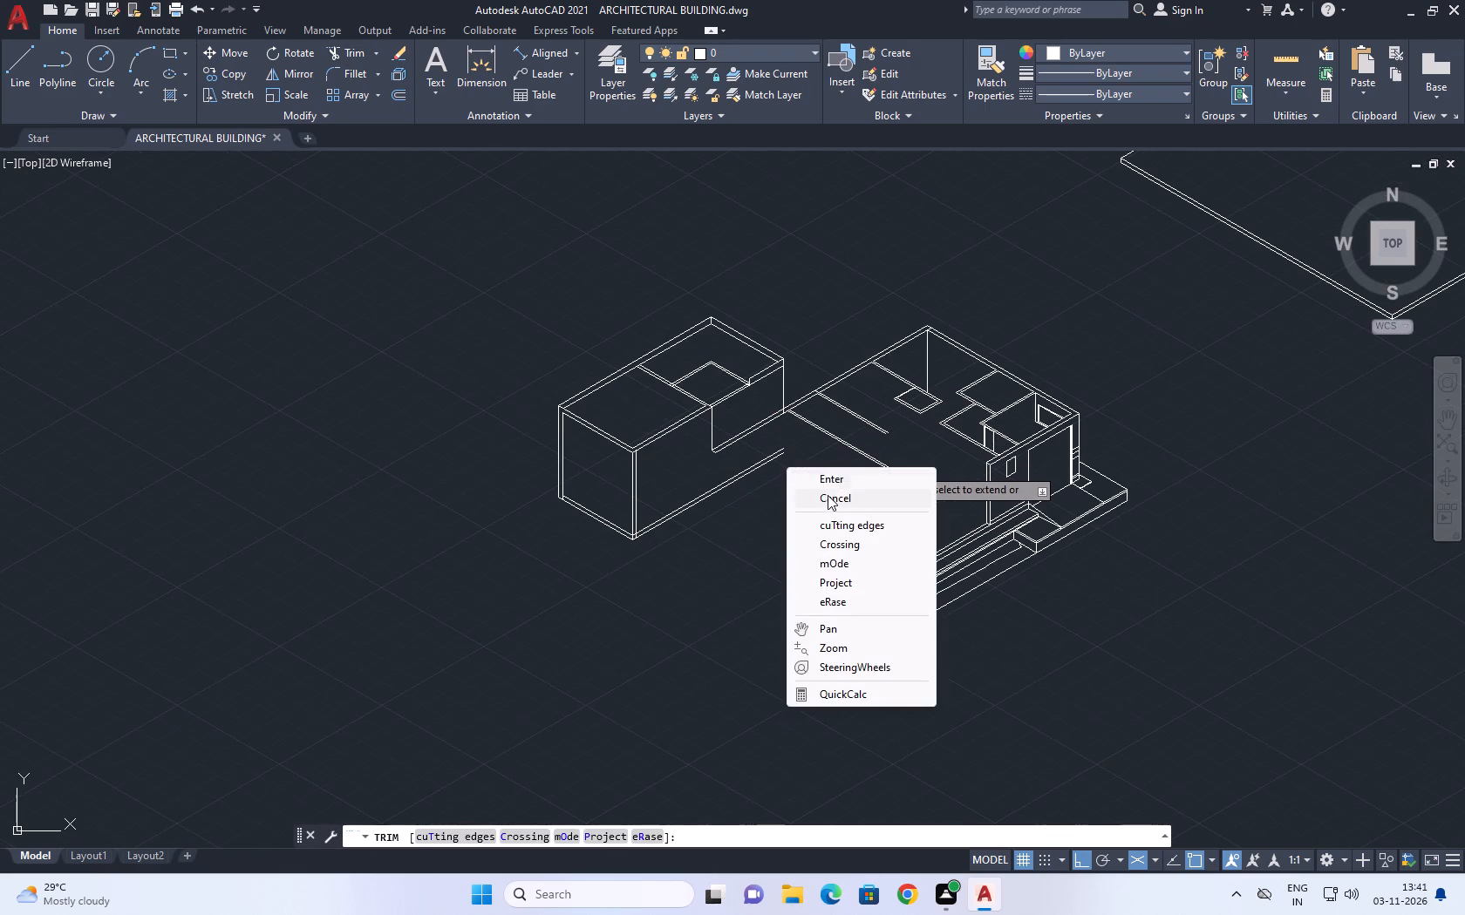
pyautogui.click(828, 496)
# Draw a four-sided isometric outline with a short side about 850 long in the open floor area beside the existing small double-lined rectangle.
pyautogui.scroll(1, 885, 492)
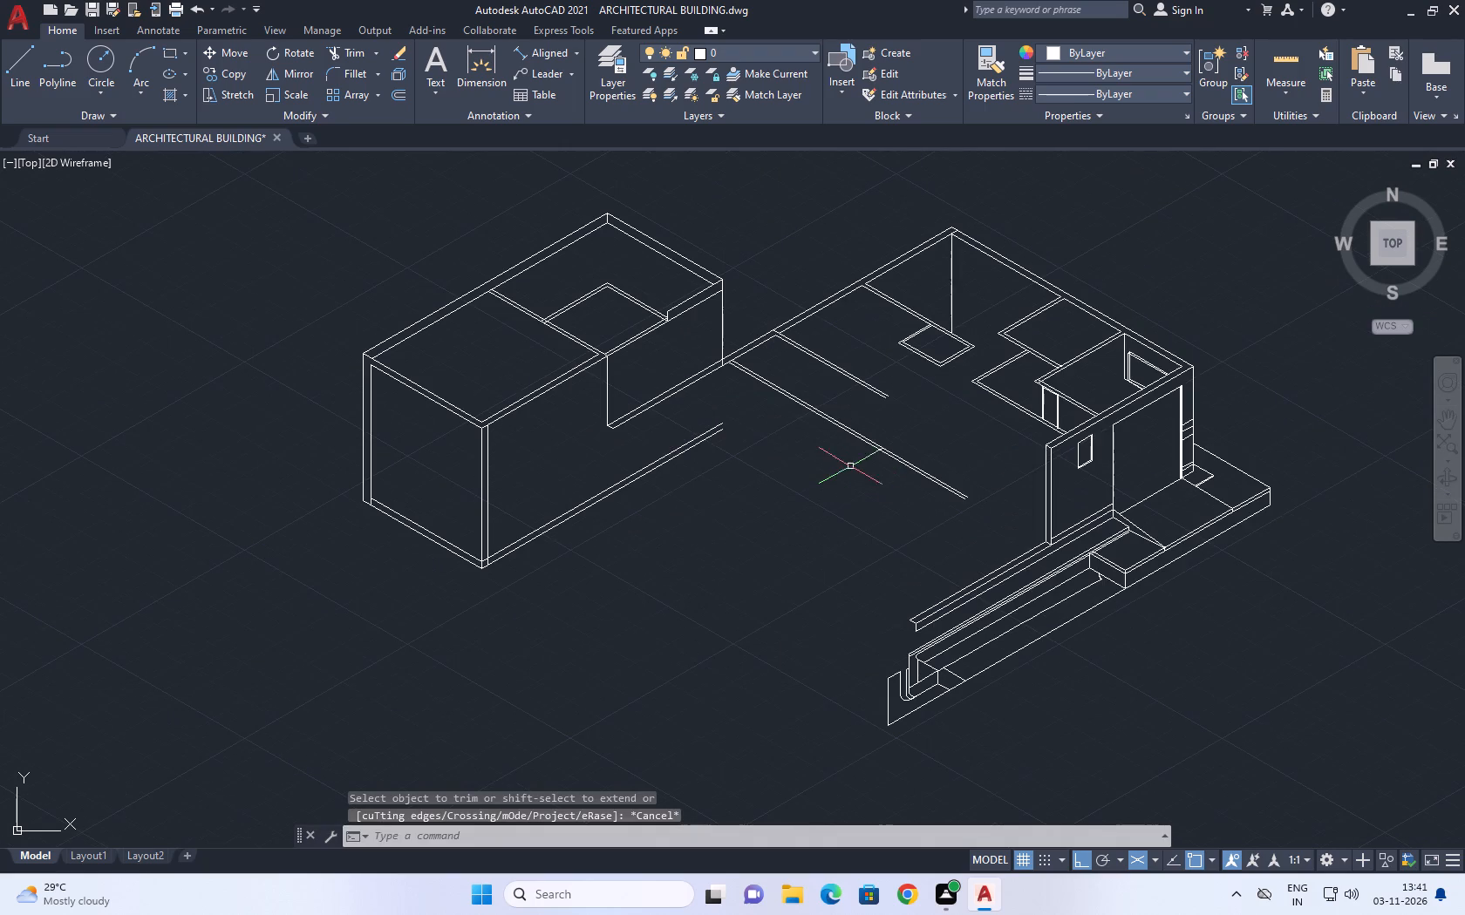
pyautogui.moveTo(895, 322); pyautogui.dragTo(742, 420, button='middle')
pyautogui.scroll(1, 795, 384)
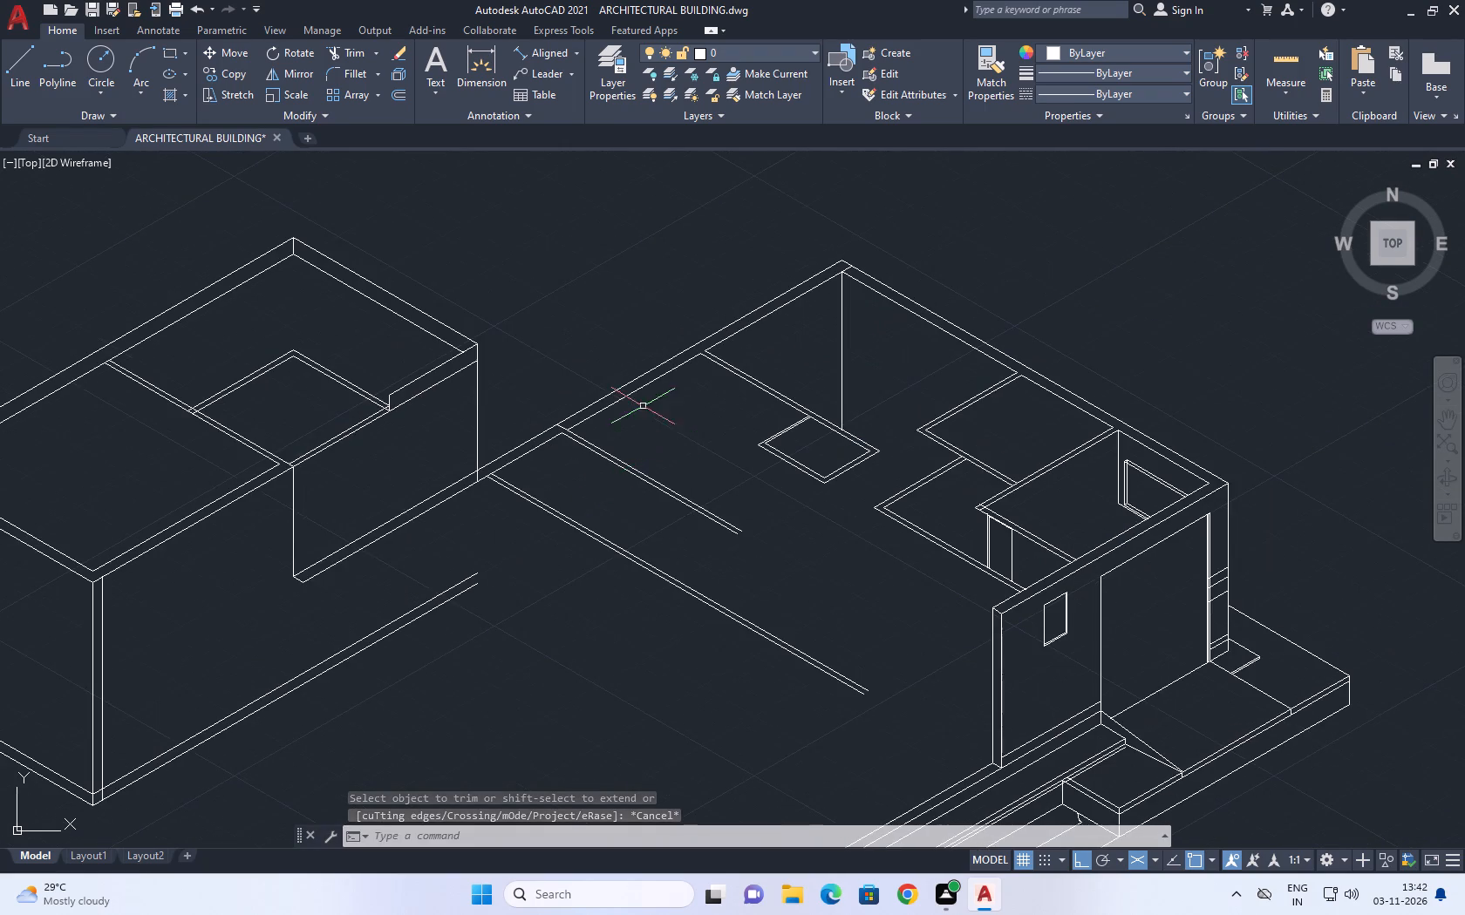
pyautogui.moveTo(751, 389); pyautogui.dragTo(683, 376, button='middle')
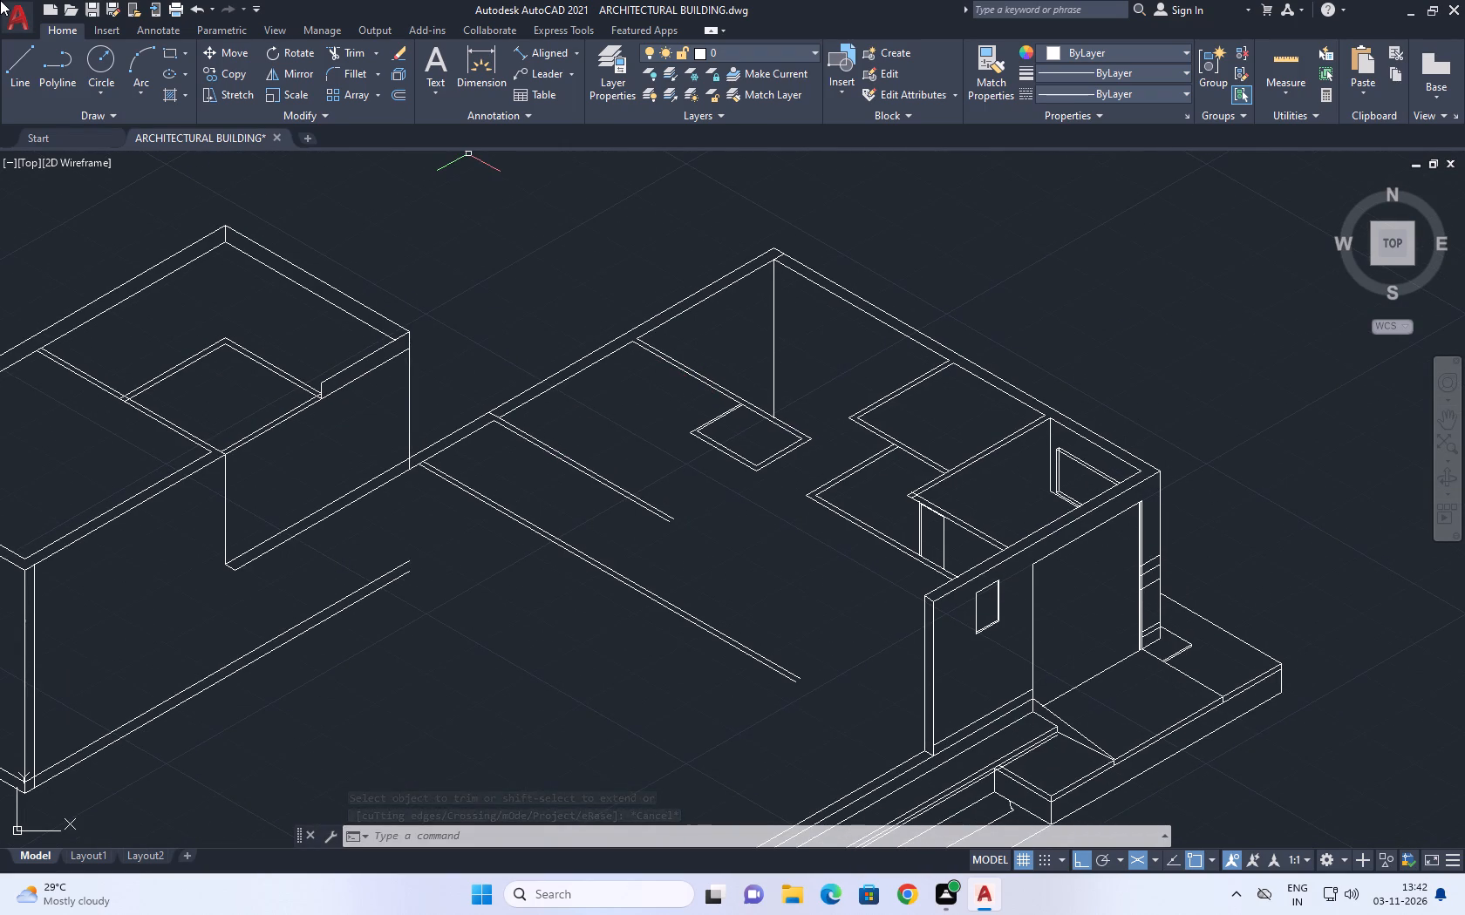
pyautogui.write('l')
pyautogui.press('space')
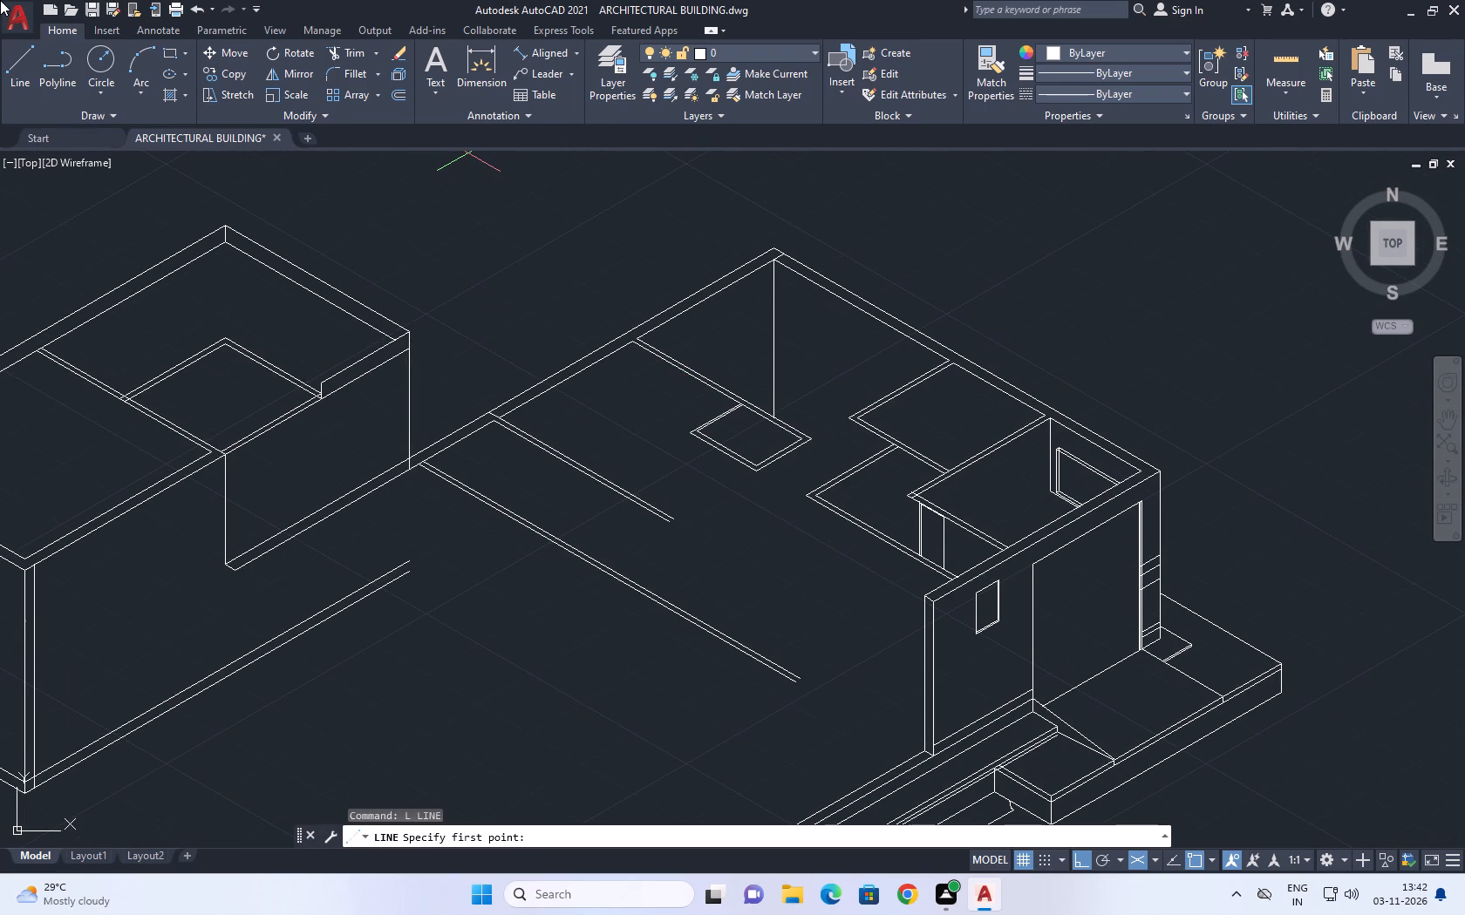
pyautogui.scroll(2, 585, 420)
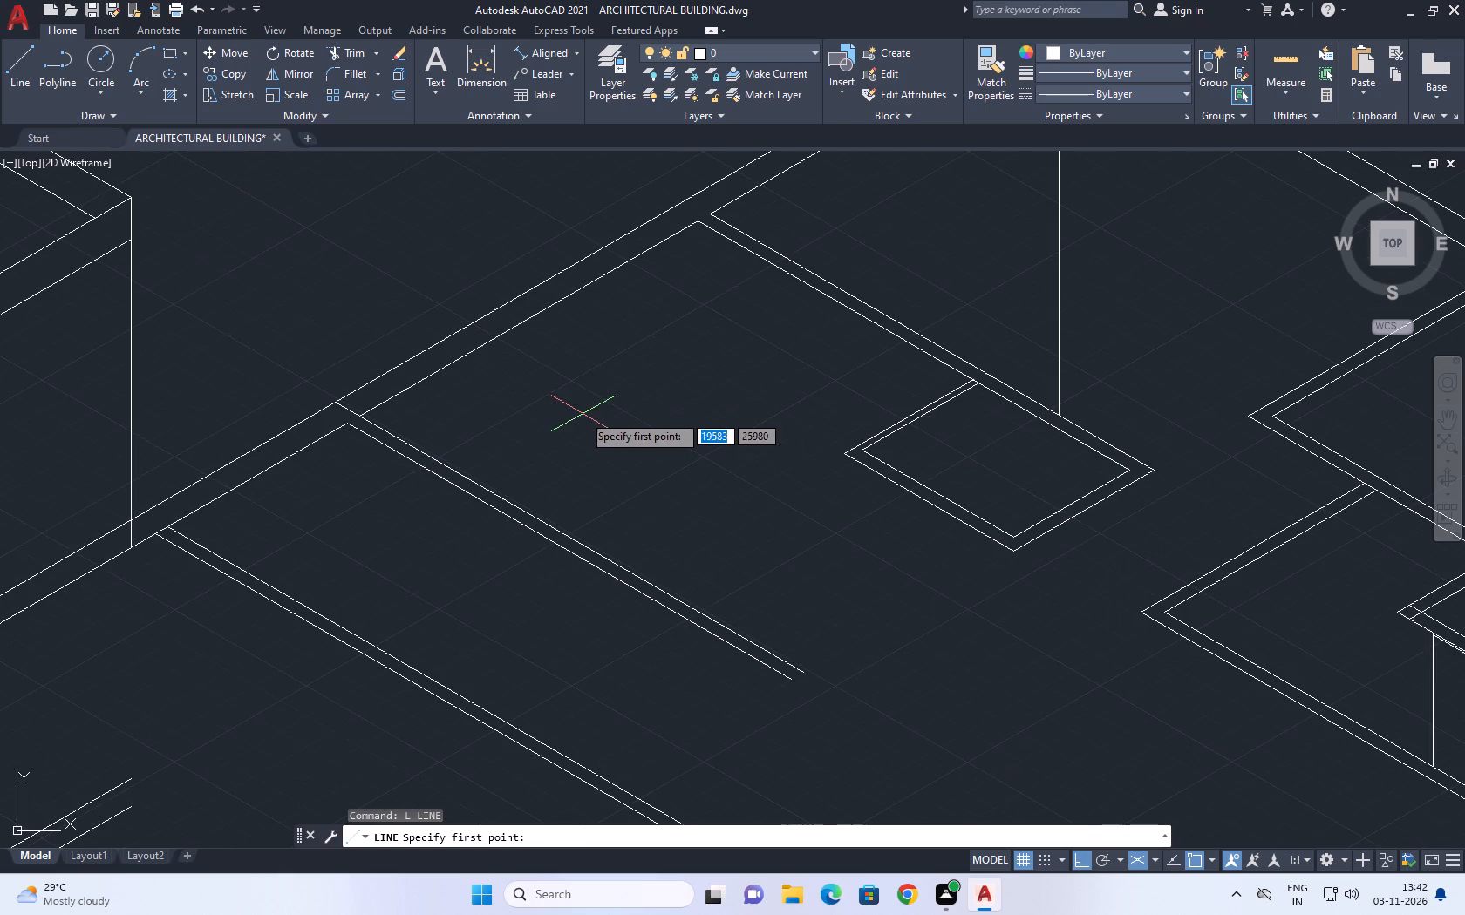
pyautogui.scroll(2, 528, 383)
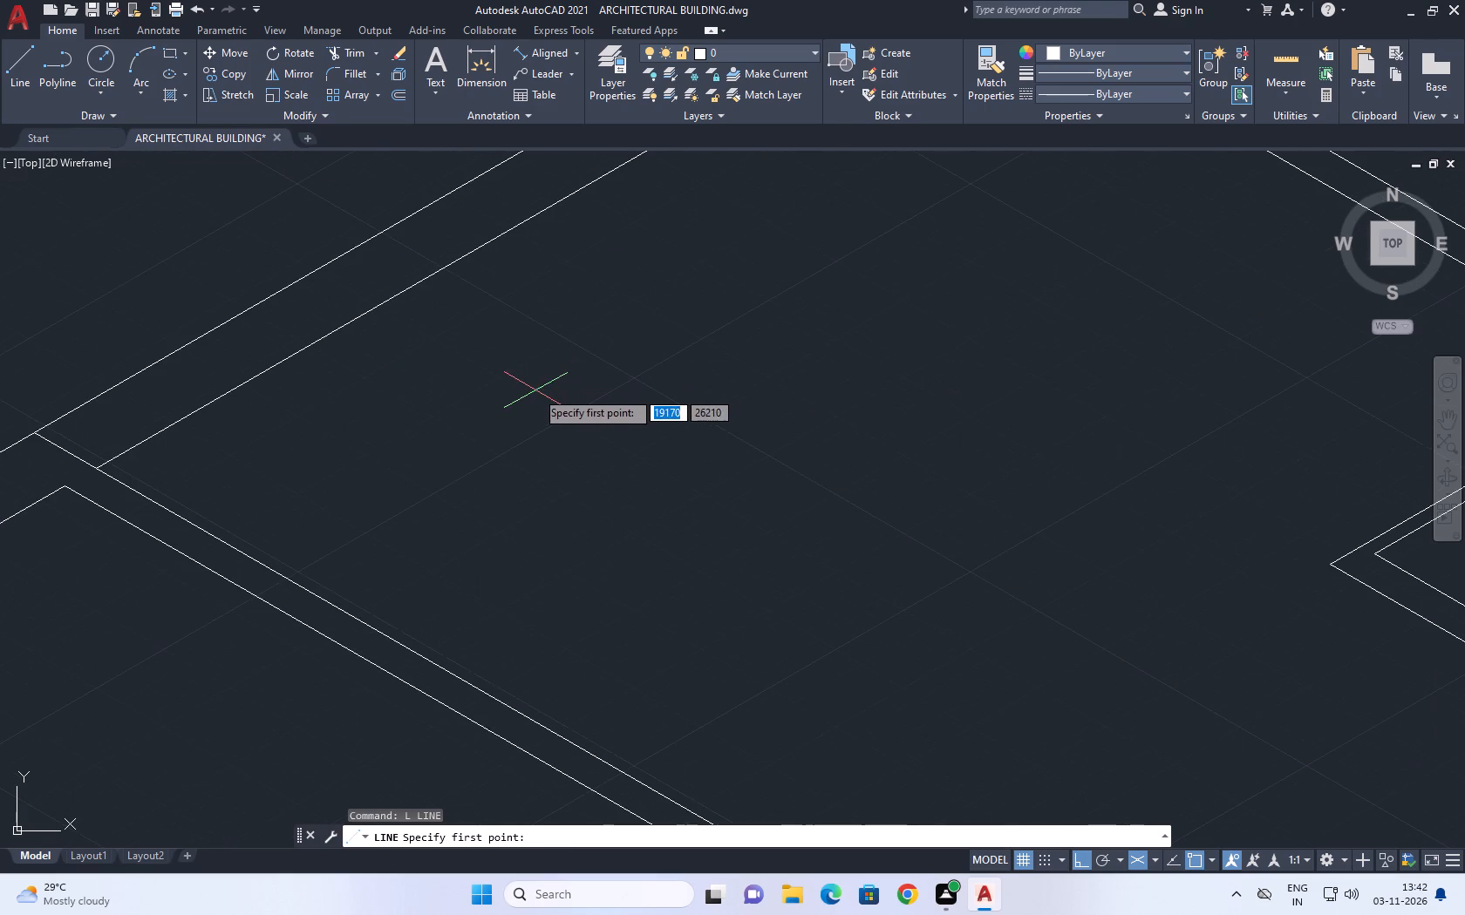
pyautogui.click(548, 403)
pyautogui.scroll(-1, 915, 247)
pyautogui.moveTo(922, 243); pyautogui.dragTo(785, 371, button='middle')
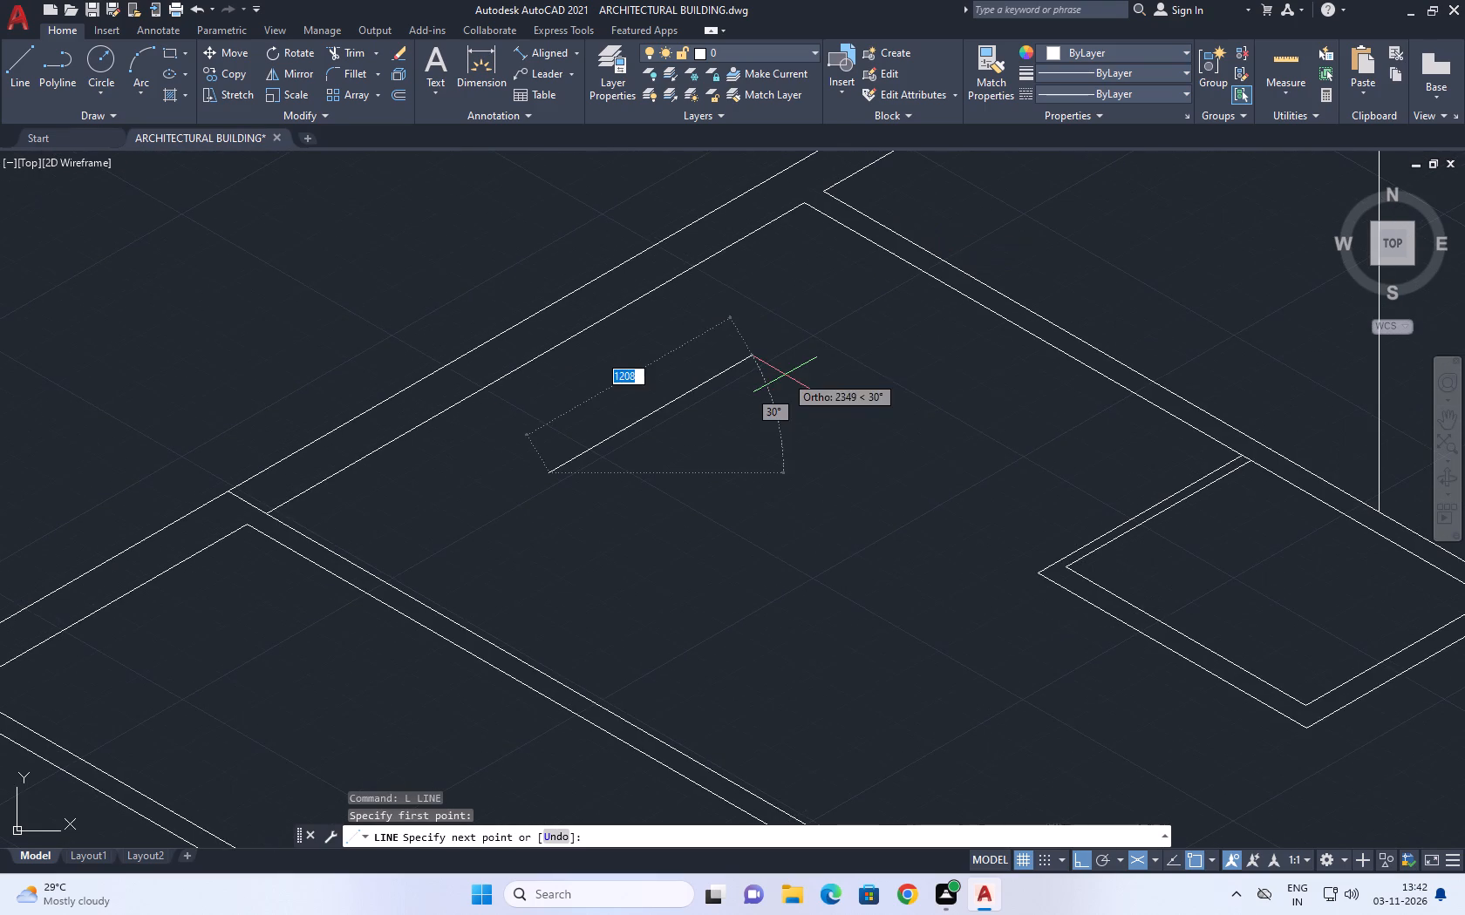
pyautogui.click(744, 362)
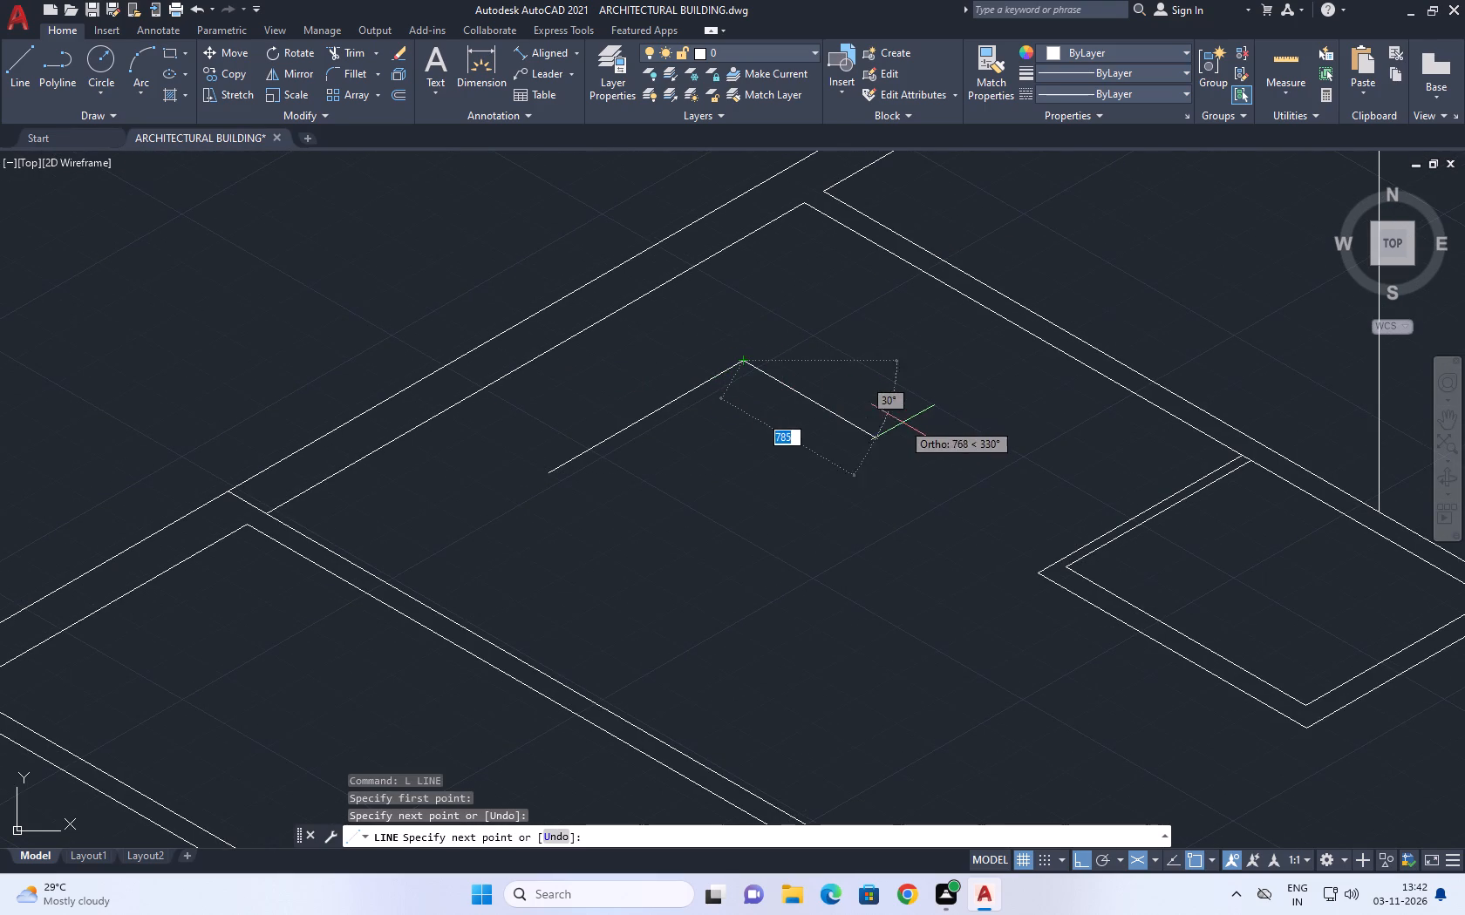
pyautogui.click(971, 494)
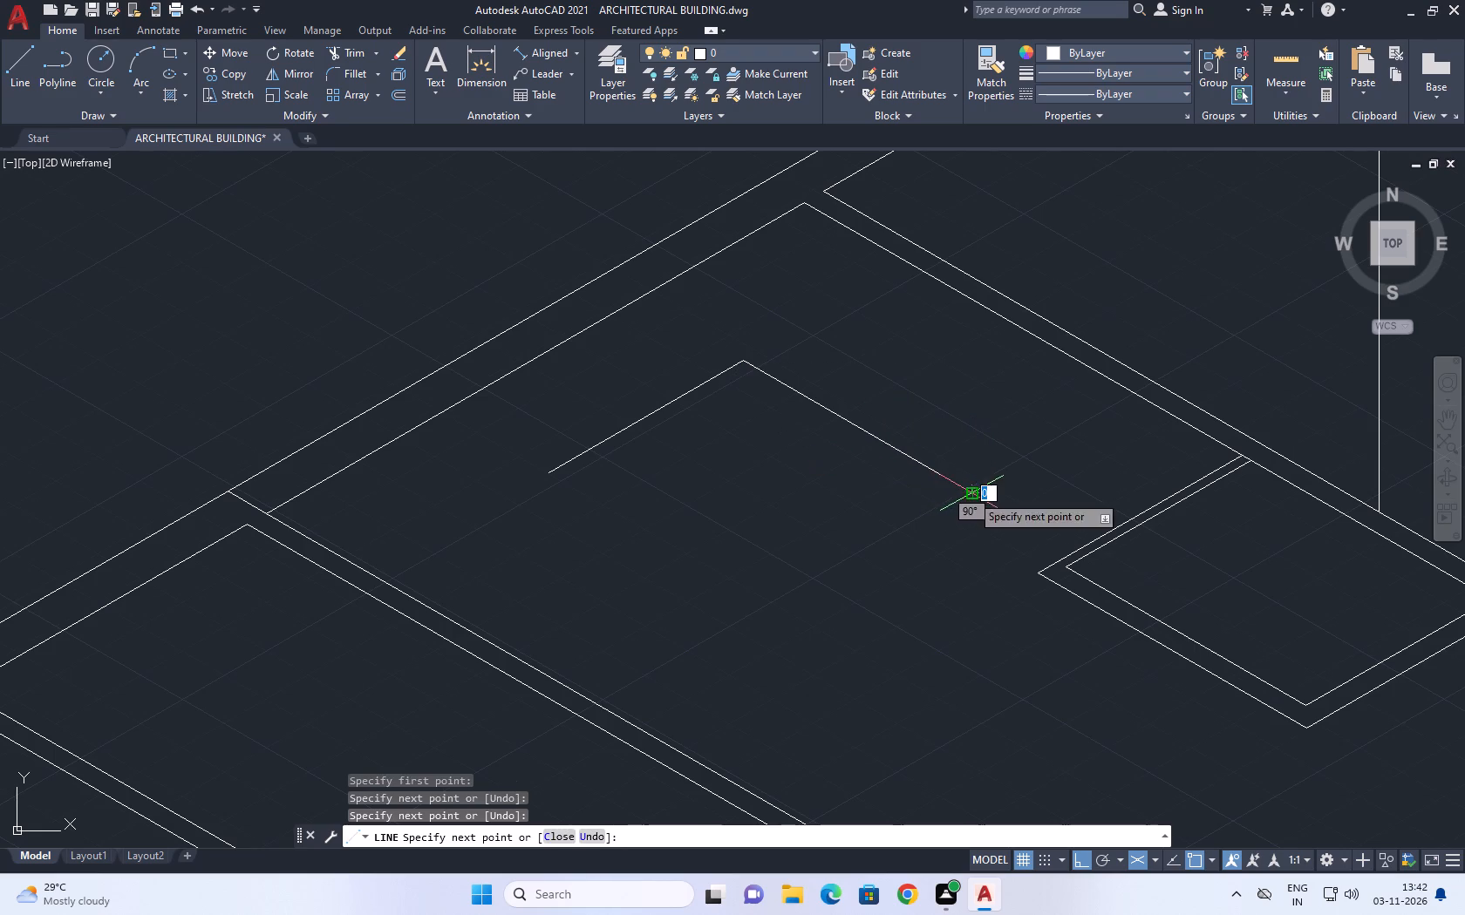
pyautogui.click(835, 584)
pyautogui.click(561, 432)
pyautogui.rightClick(581, 408)
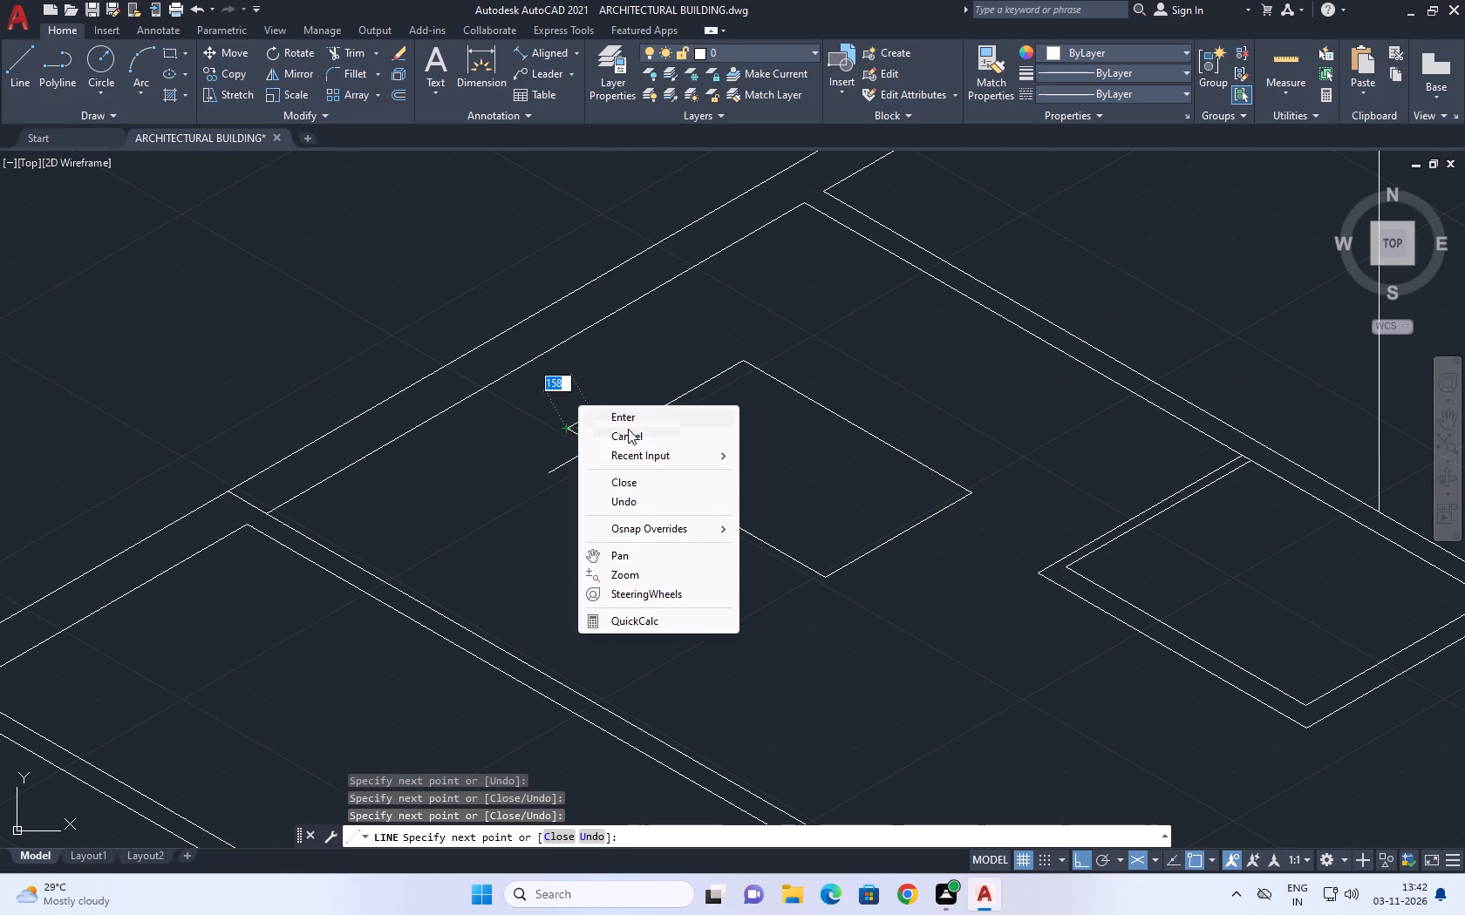
pyautogui.click(634, 429)
# Trim the two line ends crossing past the new isometric outline's leftmost corner.
pyautogui.click(356, 54)
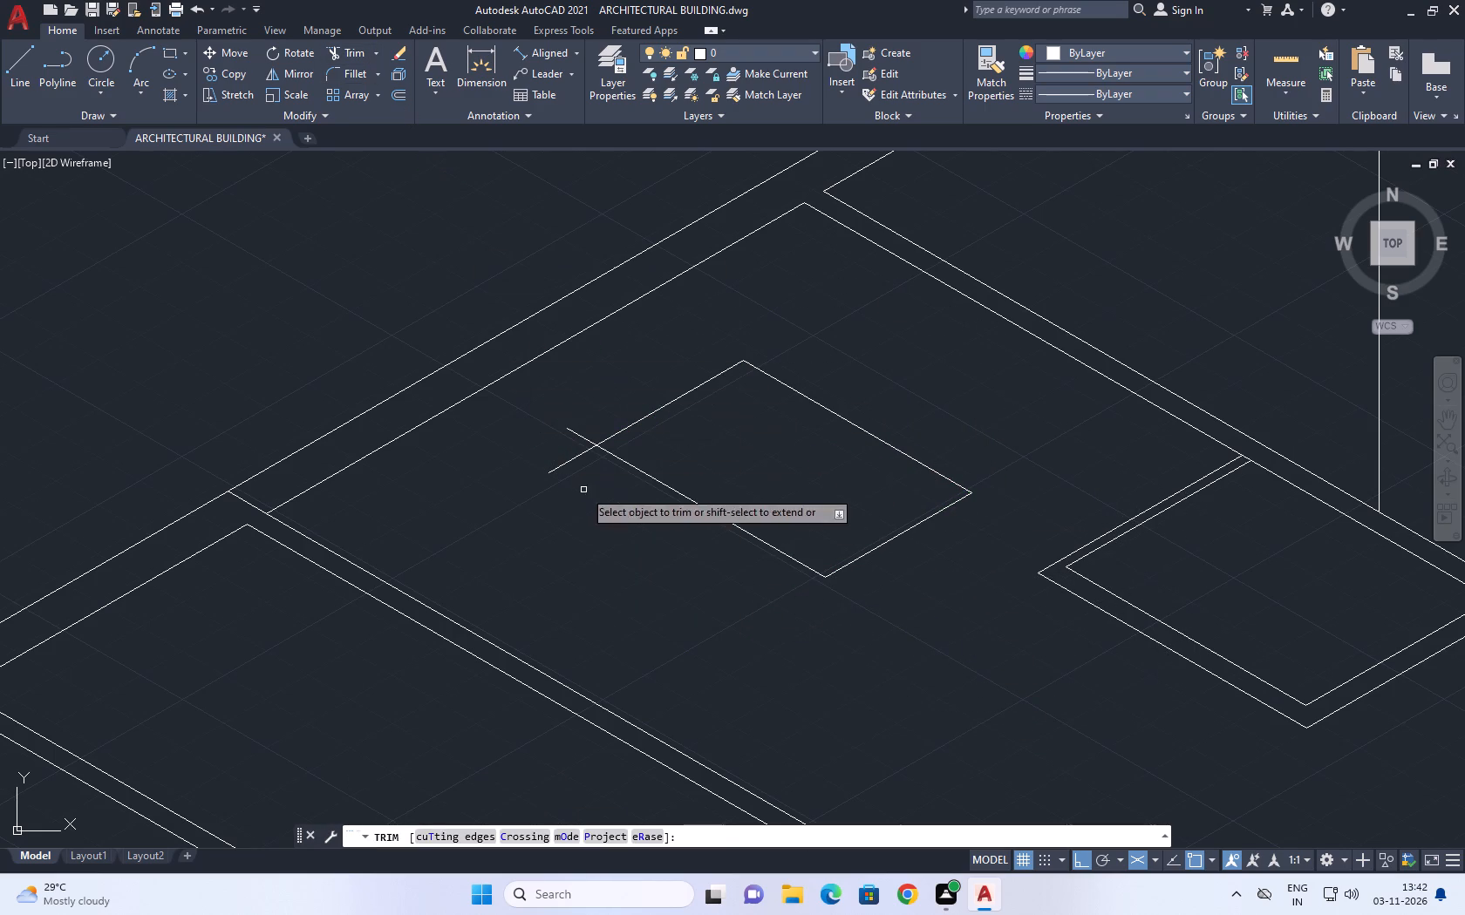
pyautogui.scroll(1, 588, 493)
pyautogui.click(586, 356)
pyautogui.click(570, 483)
pyautogui.rightClick(581, 445)
pyautogui.click(611, 468)
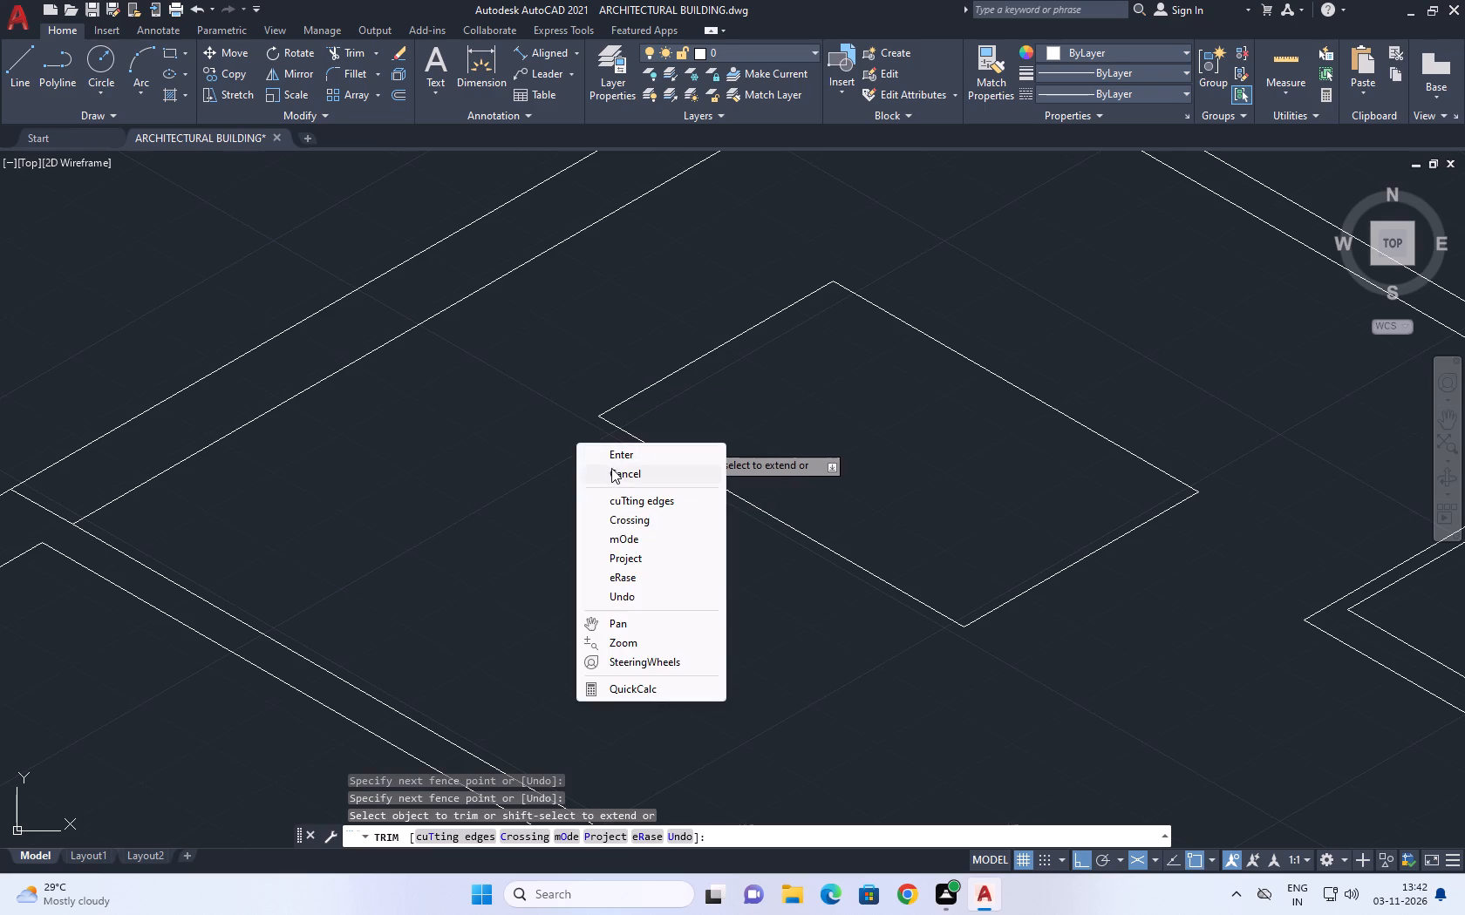
# Copy the four lines of the new isometric outline straight down about 115, using the right isoplane.
pyautogui.scroll(-1, 869, 298)
pyautogui.moveTo(917, 272); pyautogui.dragTo(906, 270)
pyautogui.moveTo(739, 411); pyautogui.dragTo(724, 425)
pyautogui.moveTo(1028, 494); pyautogui.dragTo(994, 467)
pyautogui.moveTo(891, 402); pyautogui.dragTo(772, 398)
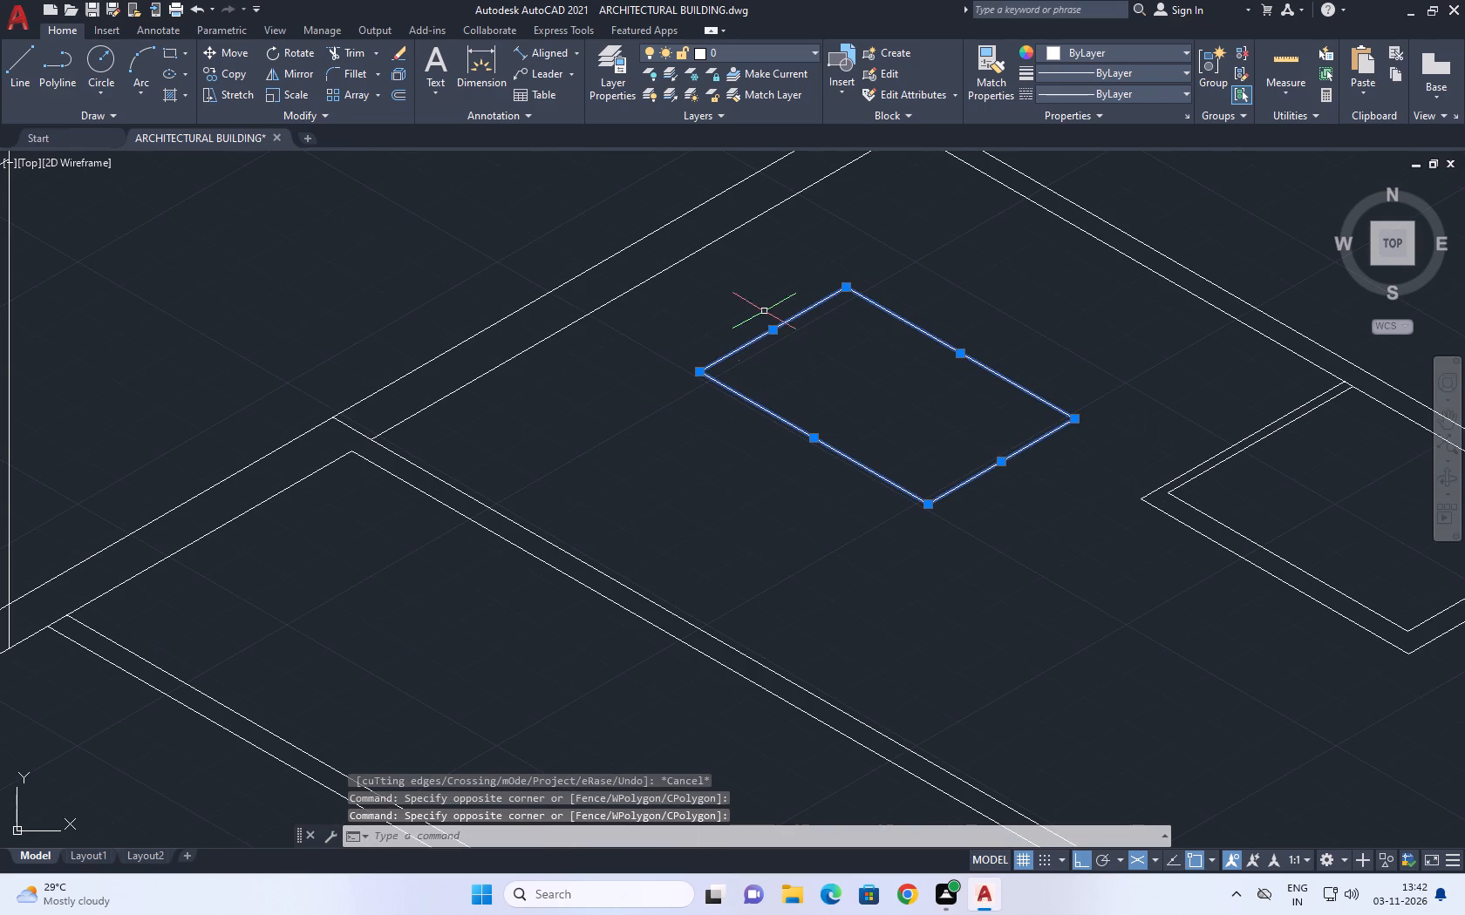
pyautogui.moveTo(236, 74); pyautogui.dragTo(224, 67)
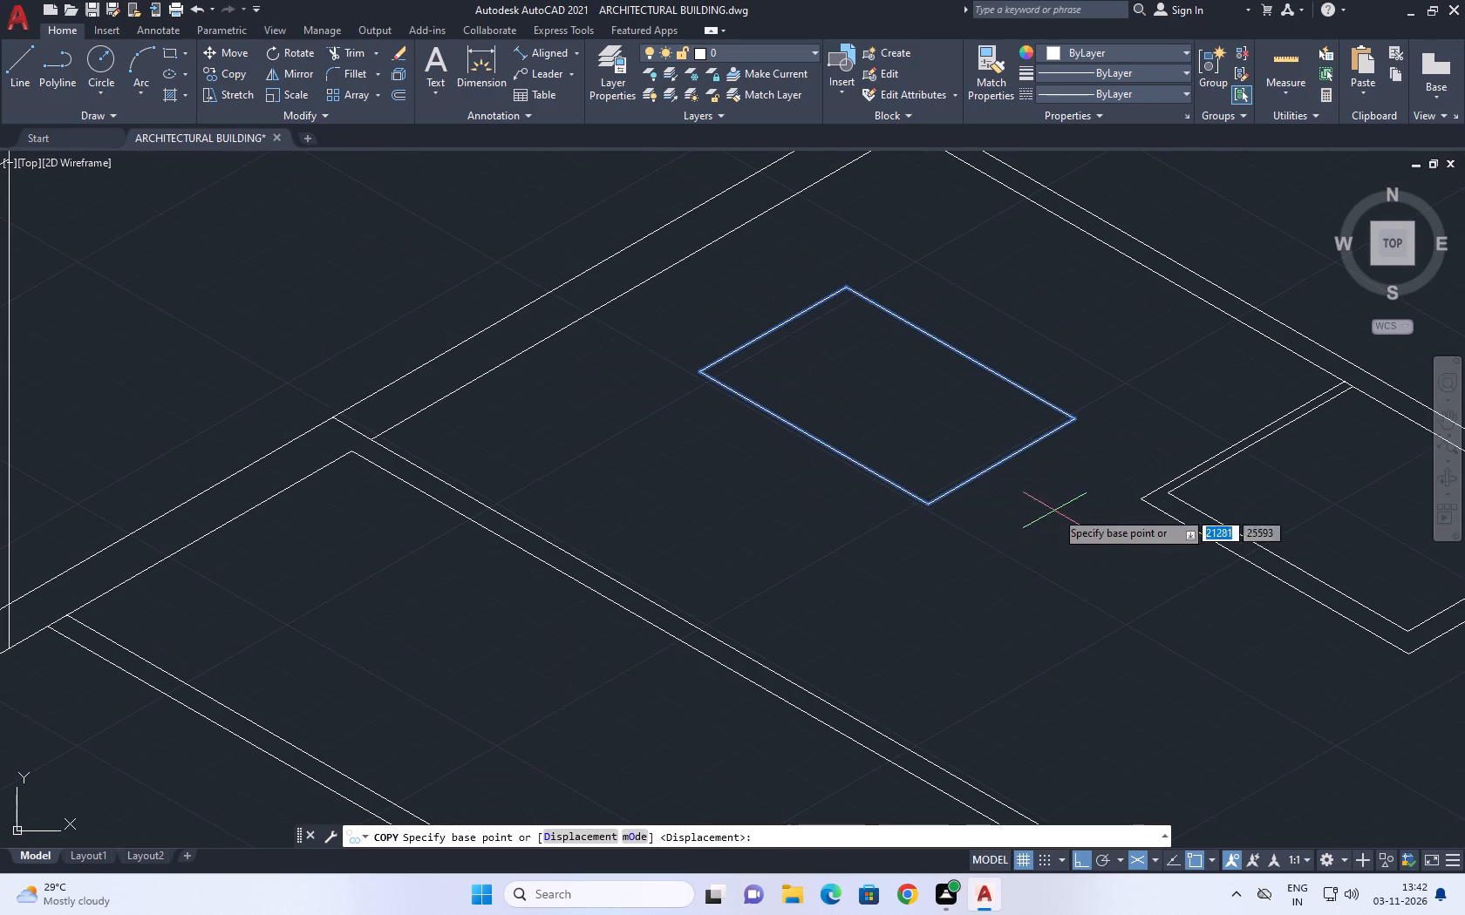
pyautogui.scroll(1, 917, 502)
pyautogui.click(938, 510)
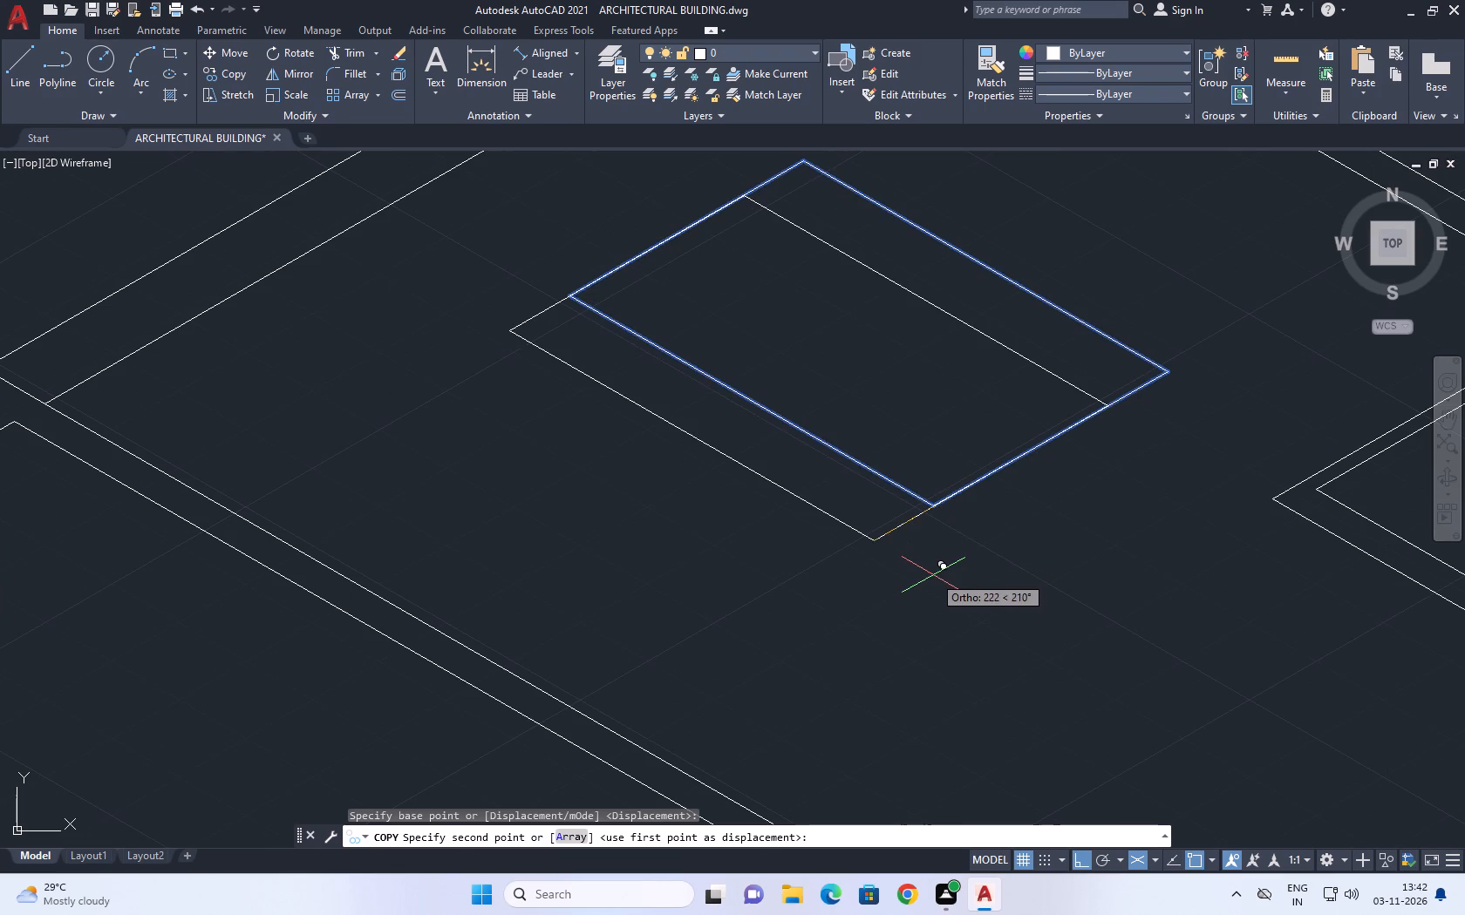
pyautogui.press('F5')
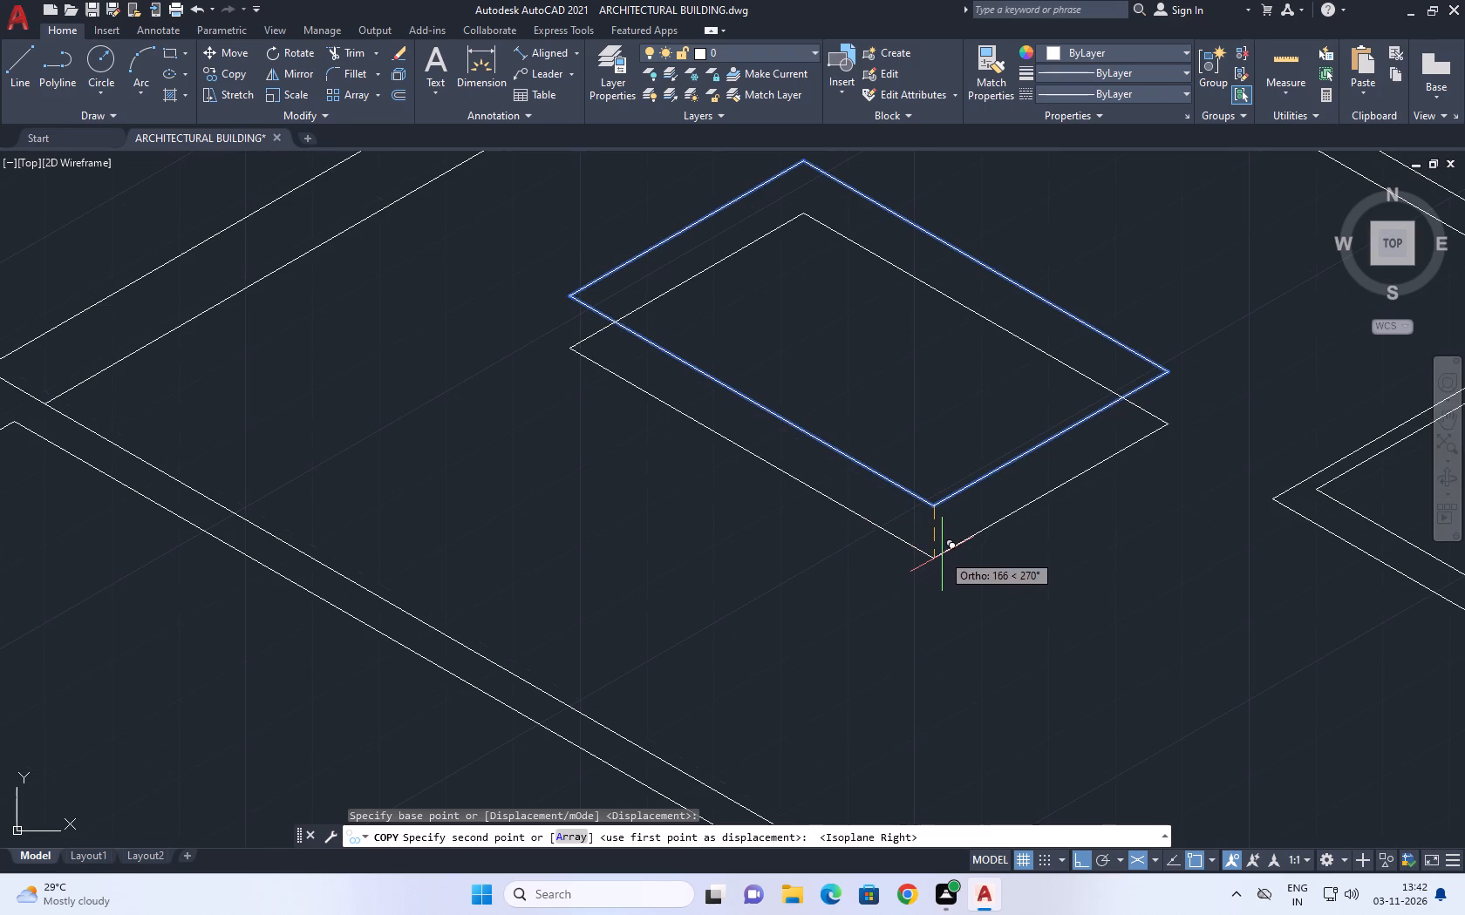
pyautogui.scroll(1, 937, 537)
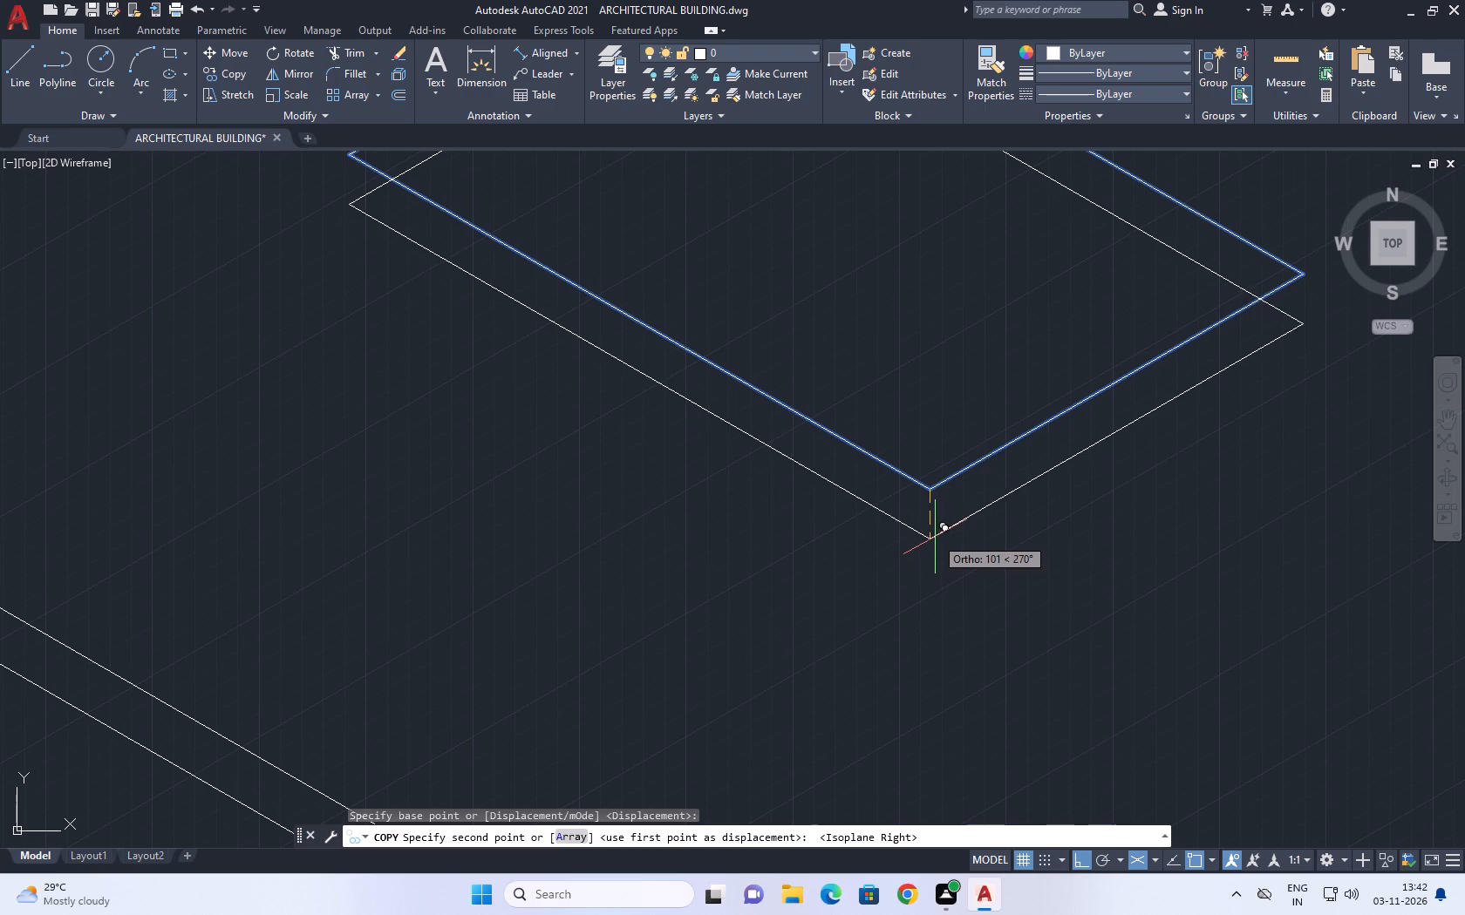
pyautogui.click(930, 546)
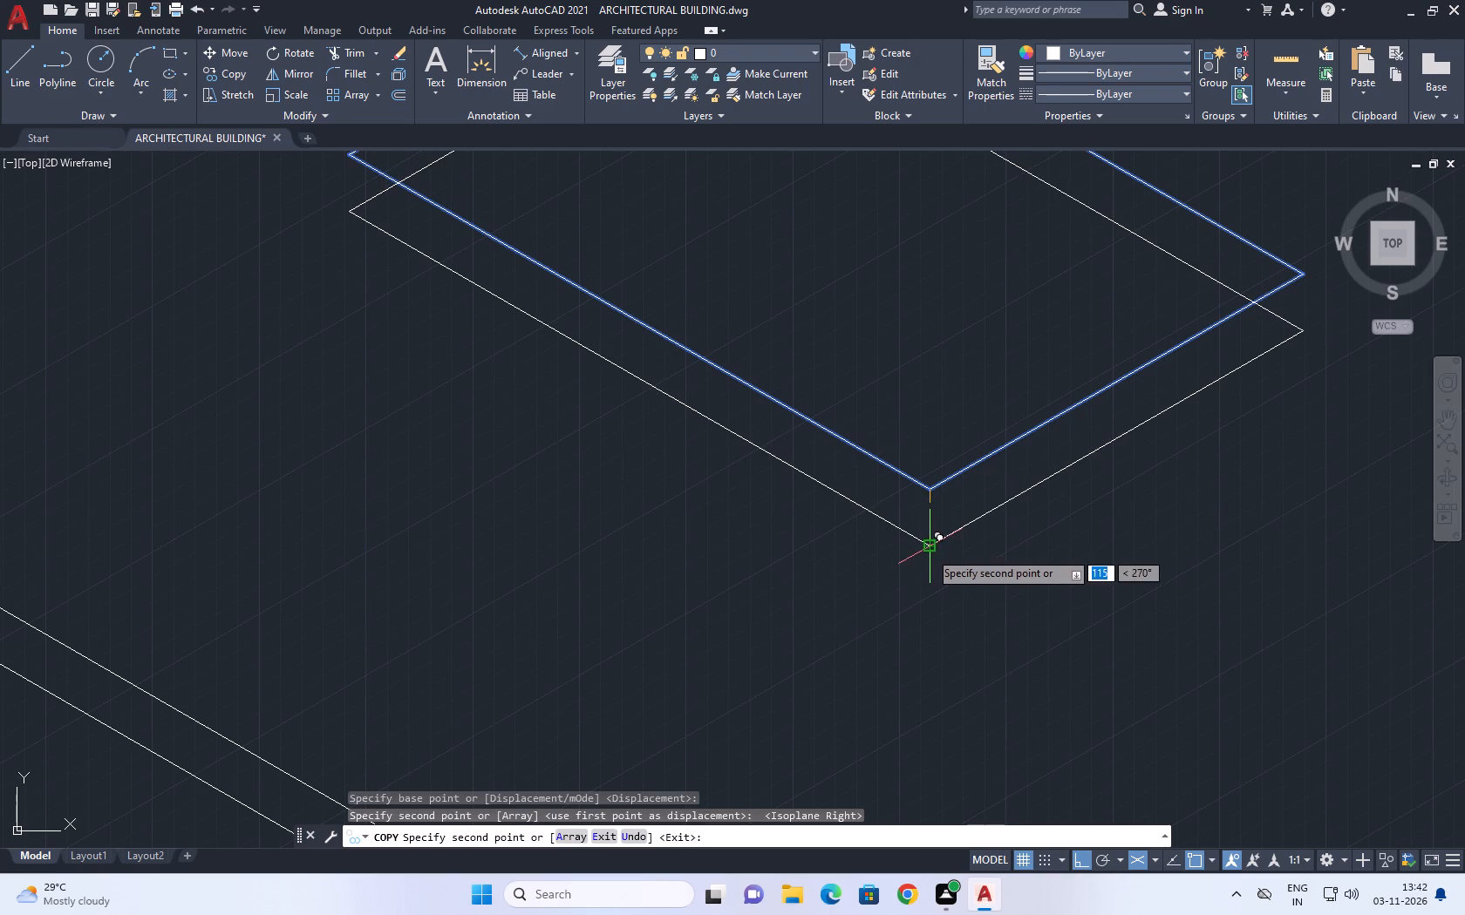
pyautogui.rightClick(907, 629)
pyautogui.click(973, 414)
pyautogui.scroll(-2, 887, 533)
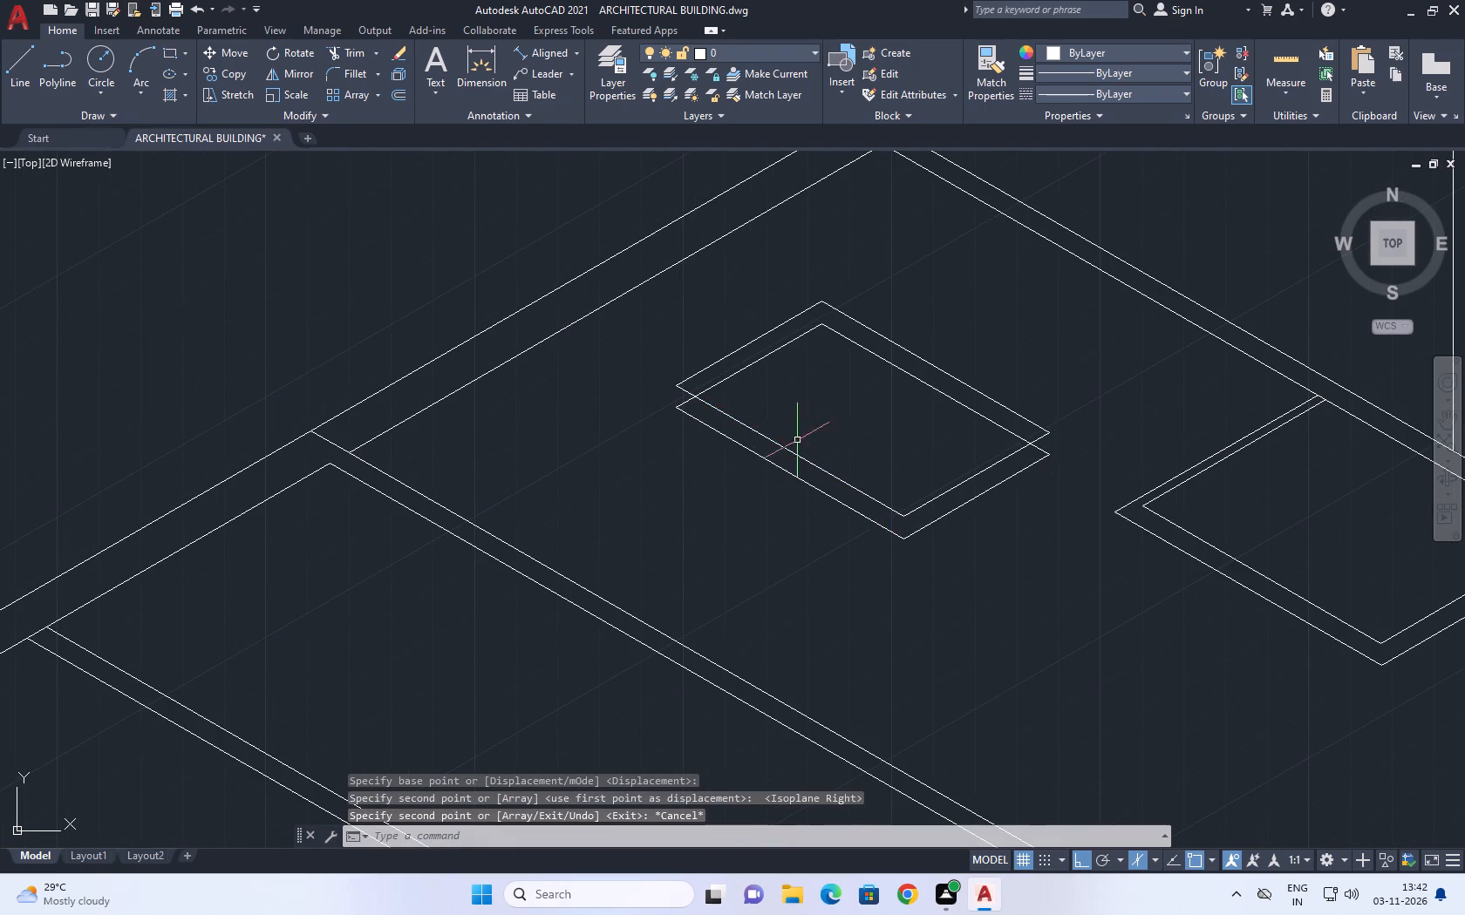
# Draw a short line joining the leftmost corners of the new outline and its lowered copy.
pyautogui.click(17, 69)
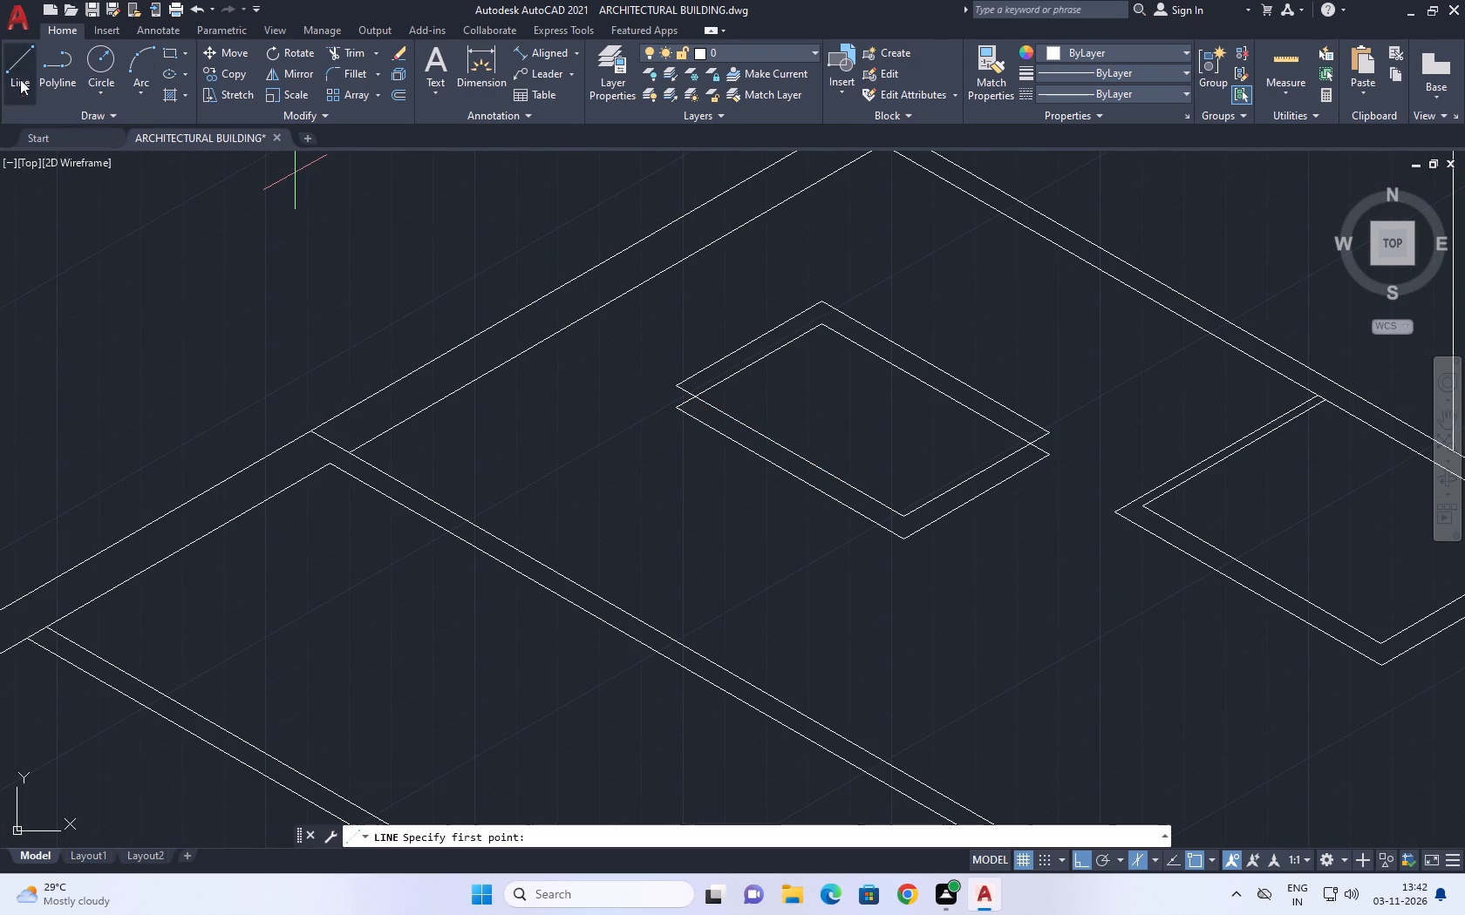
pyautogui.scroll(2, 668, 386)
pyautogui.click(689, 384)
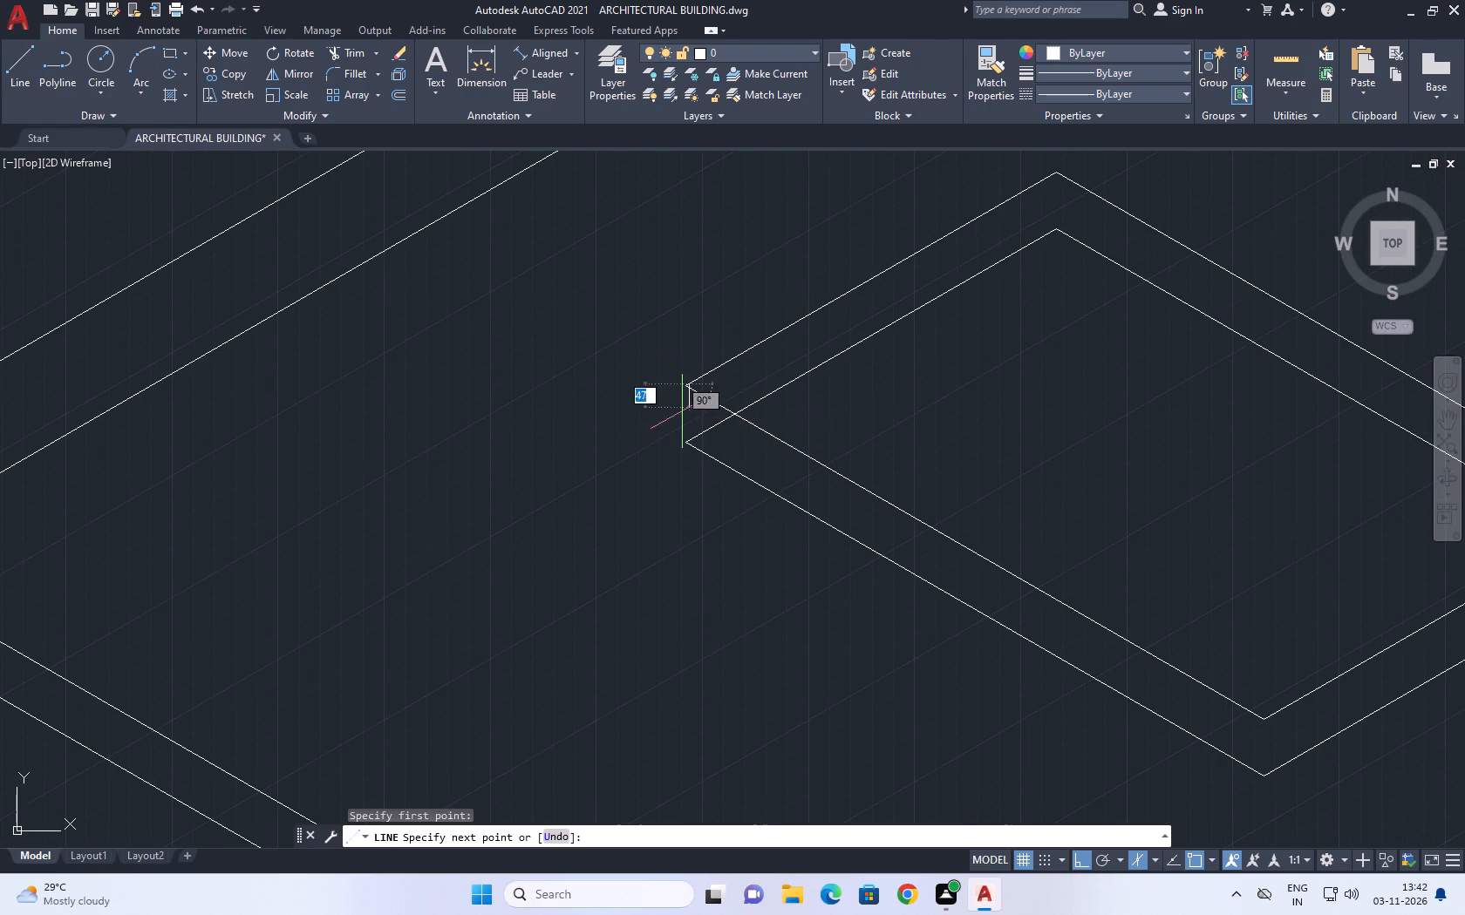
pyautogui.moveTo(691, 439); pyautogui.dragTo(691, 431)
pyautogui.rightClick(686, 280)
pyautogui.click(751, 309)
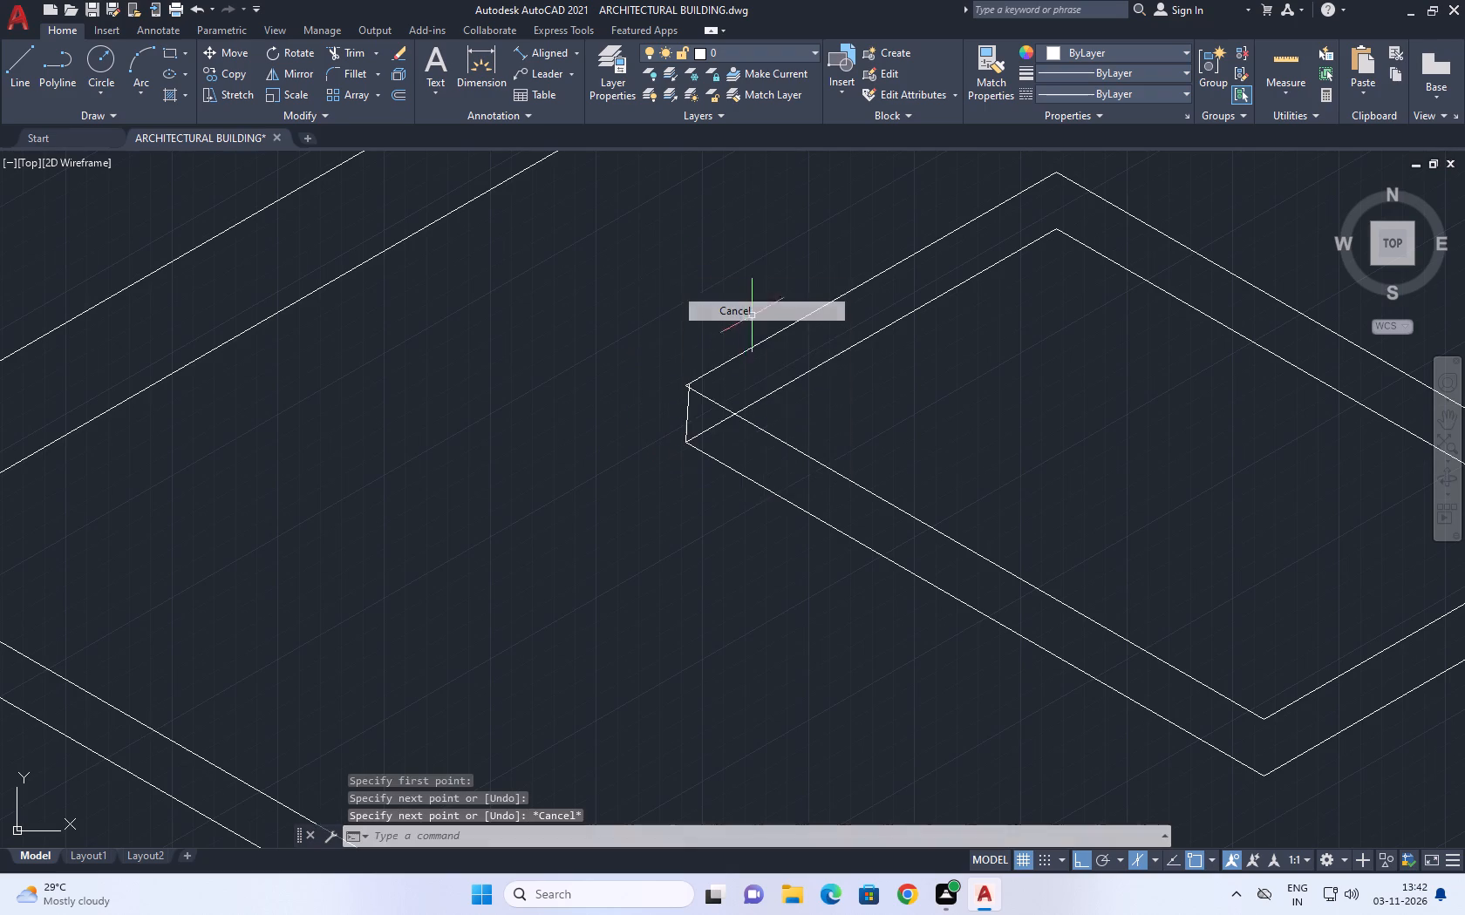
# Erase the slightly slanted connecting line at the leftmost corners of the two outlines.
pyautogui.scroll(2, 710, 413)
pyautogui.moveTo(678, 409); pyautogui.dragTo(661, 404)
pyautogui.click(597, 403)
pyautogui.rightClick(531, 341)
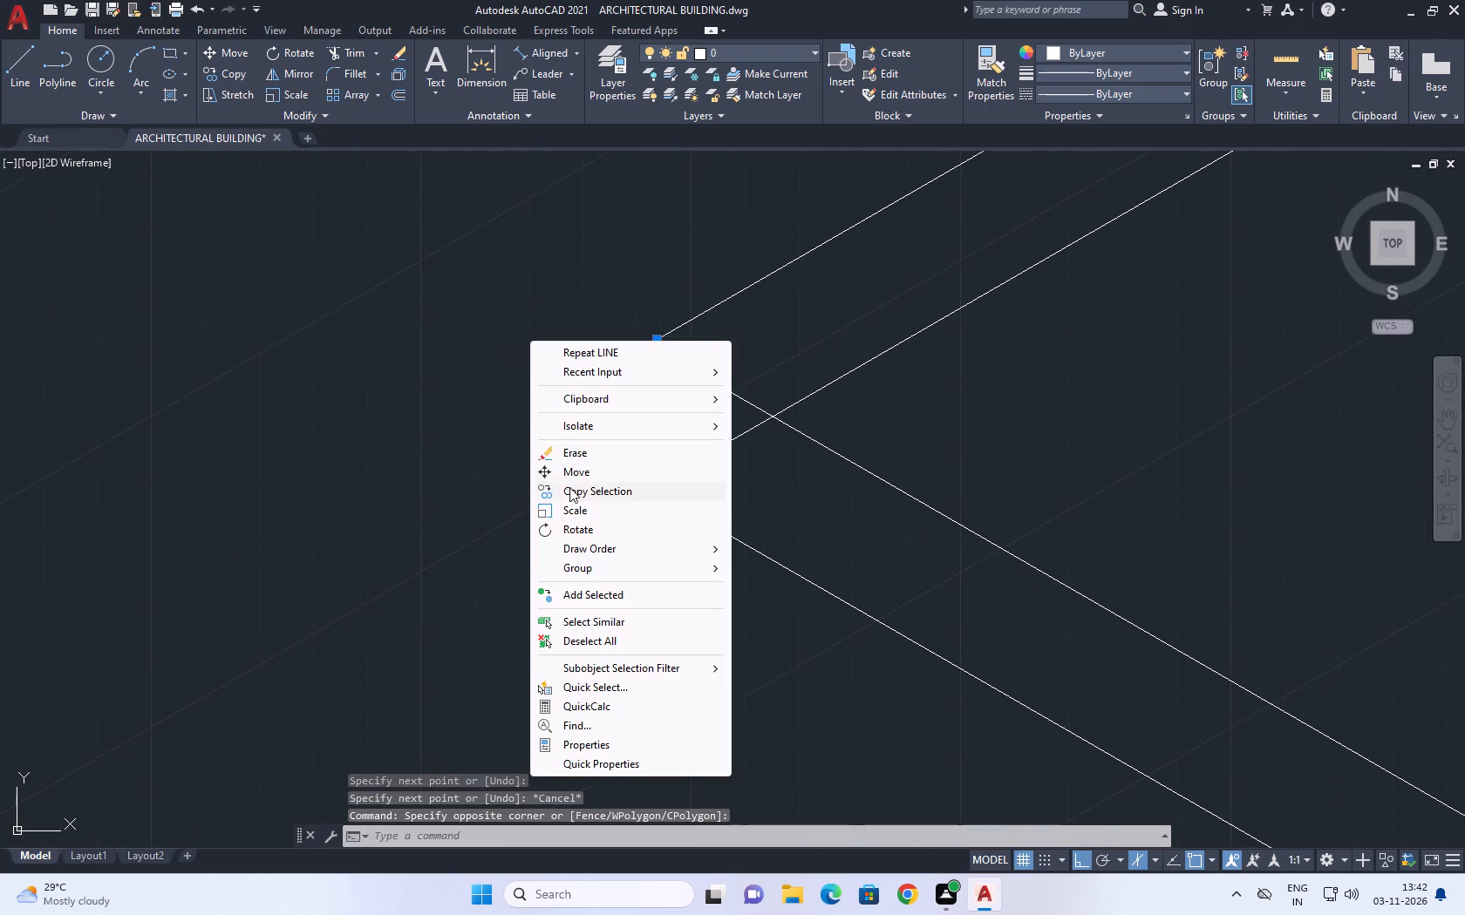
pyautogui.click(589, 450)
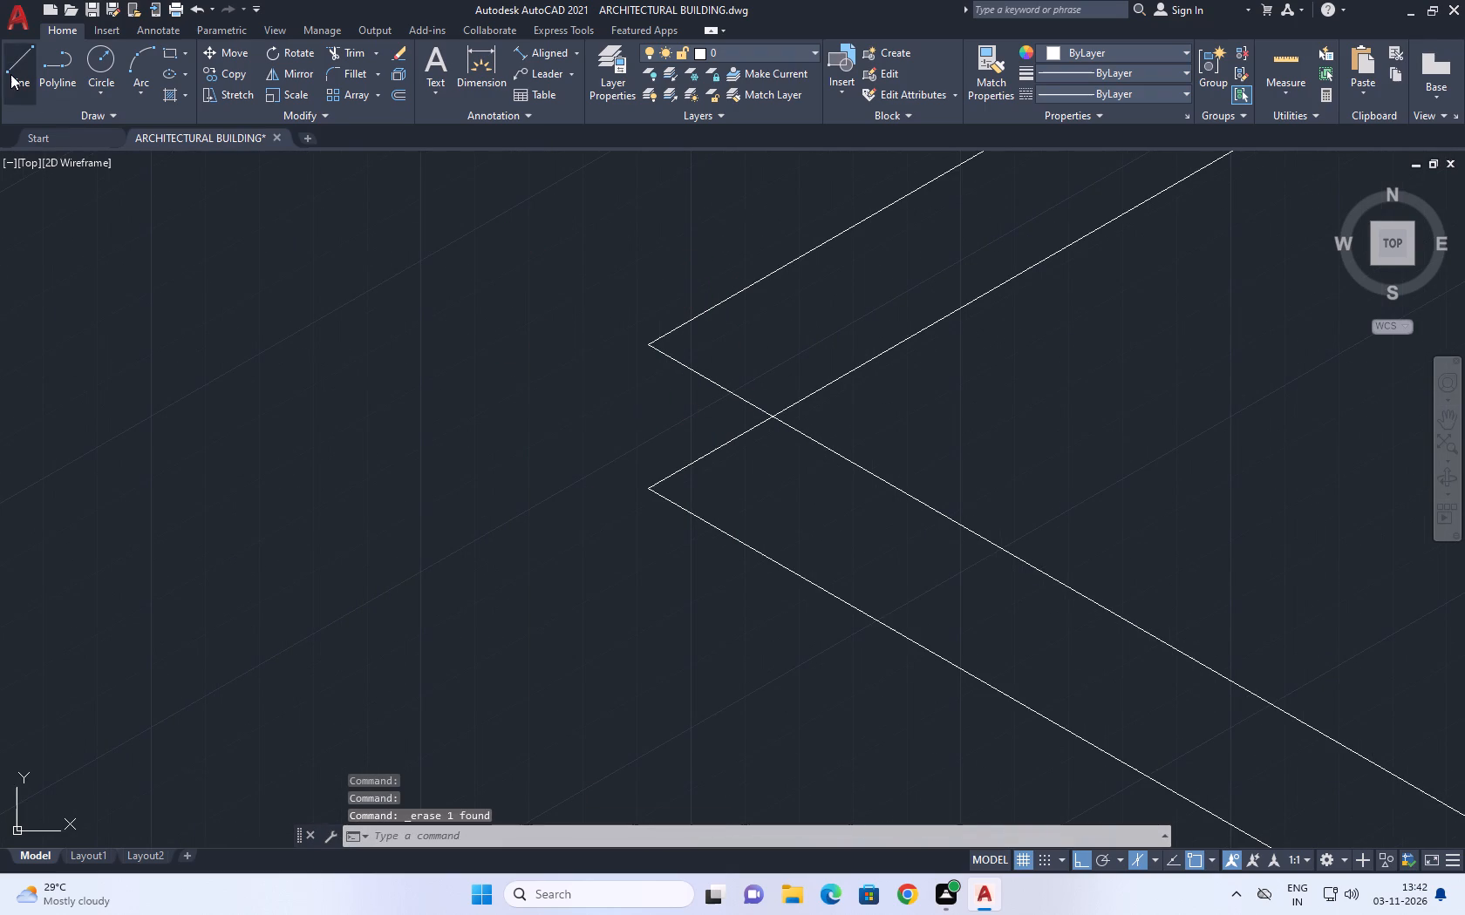
# Draw a vertical line from the upper outline's leftmost corner down past the lowered copy's leftmost corner.
pyautogui.click(10, 74)
pyautogui.moveTo(651, 349); pyautogui.dragTo(654, 387)
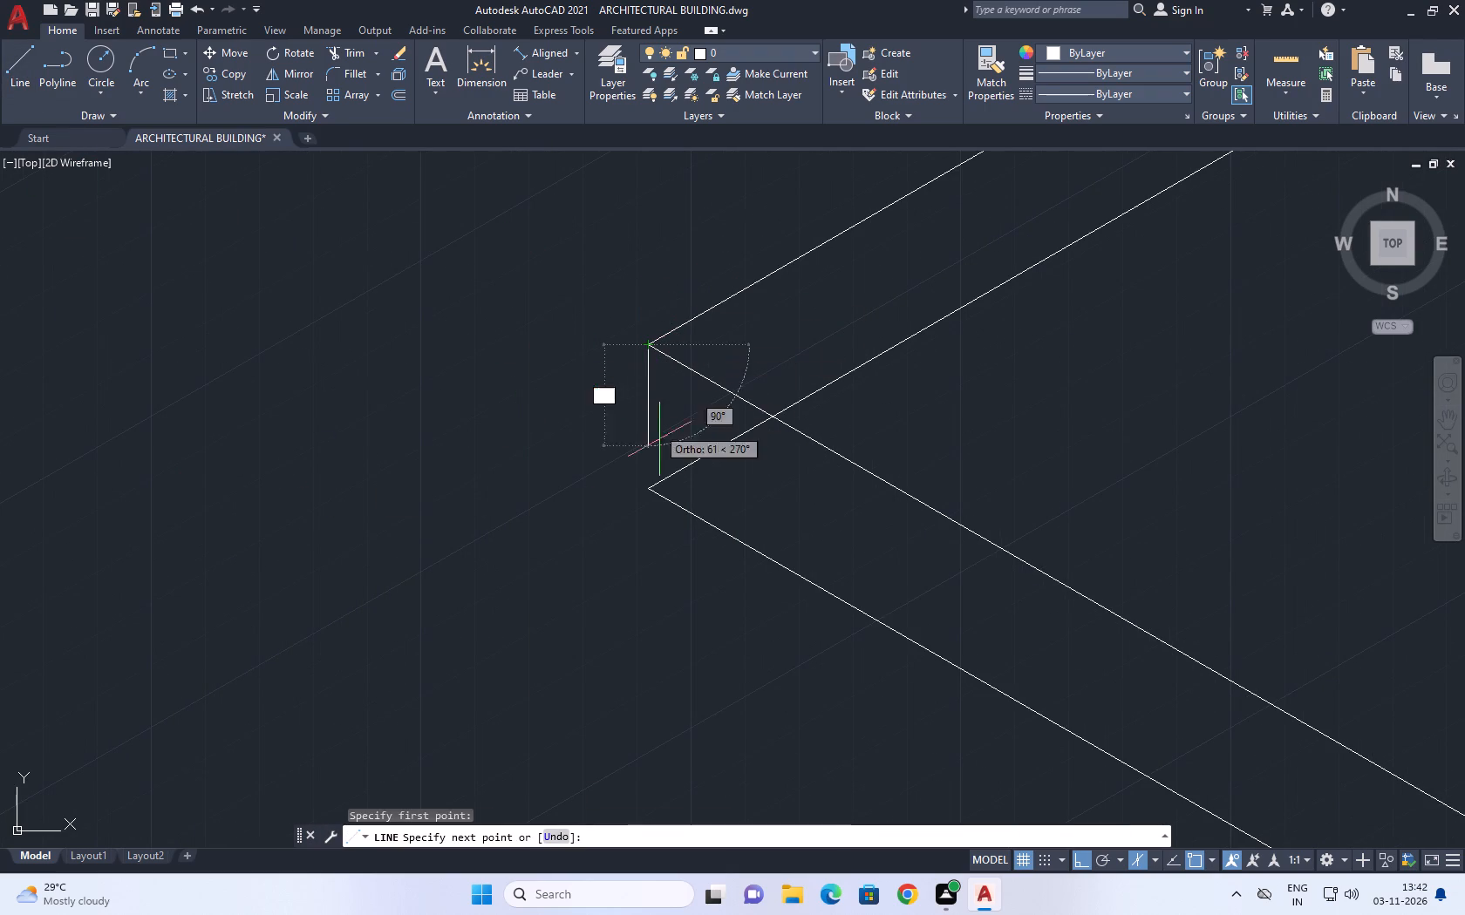
pyautogui.click(651, 555)
pyautogui.rightClick(662, 553)
pyautogui.click(724, 585)
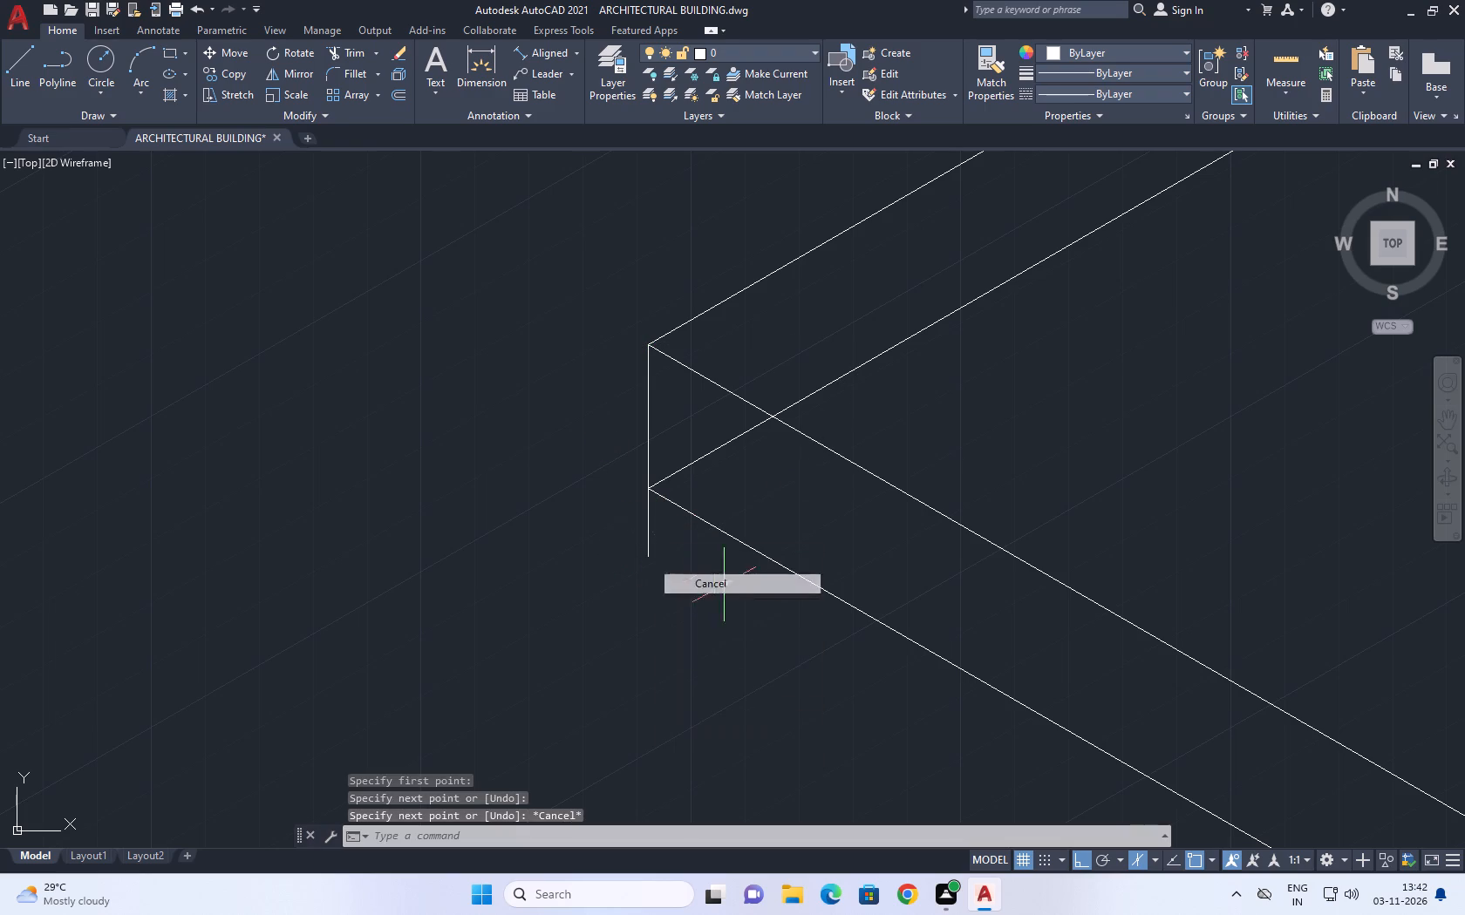
# Shorten the new vertical line by stretching its lower end to the lowered outline's leftmost corner.
pyautogui.scroll(3, 651, 501)
pyautogui.moveTo(662, 588); pyautogui.dragTo(611, 566)
pyautogui.click(563, 524)
pyautogui.moveTo(635, 632); pyautogui.dragTo(631, 588, button='middle')
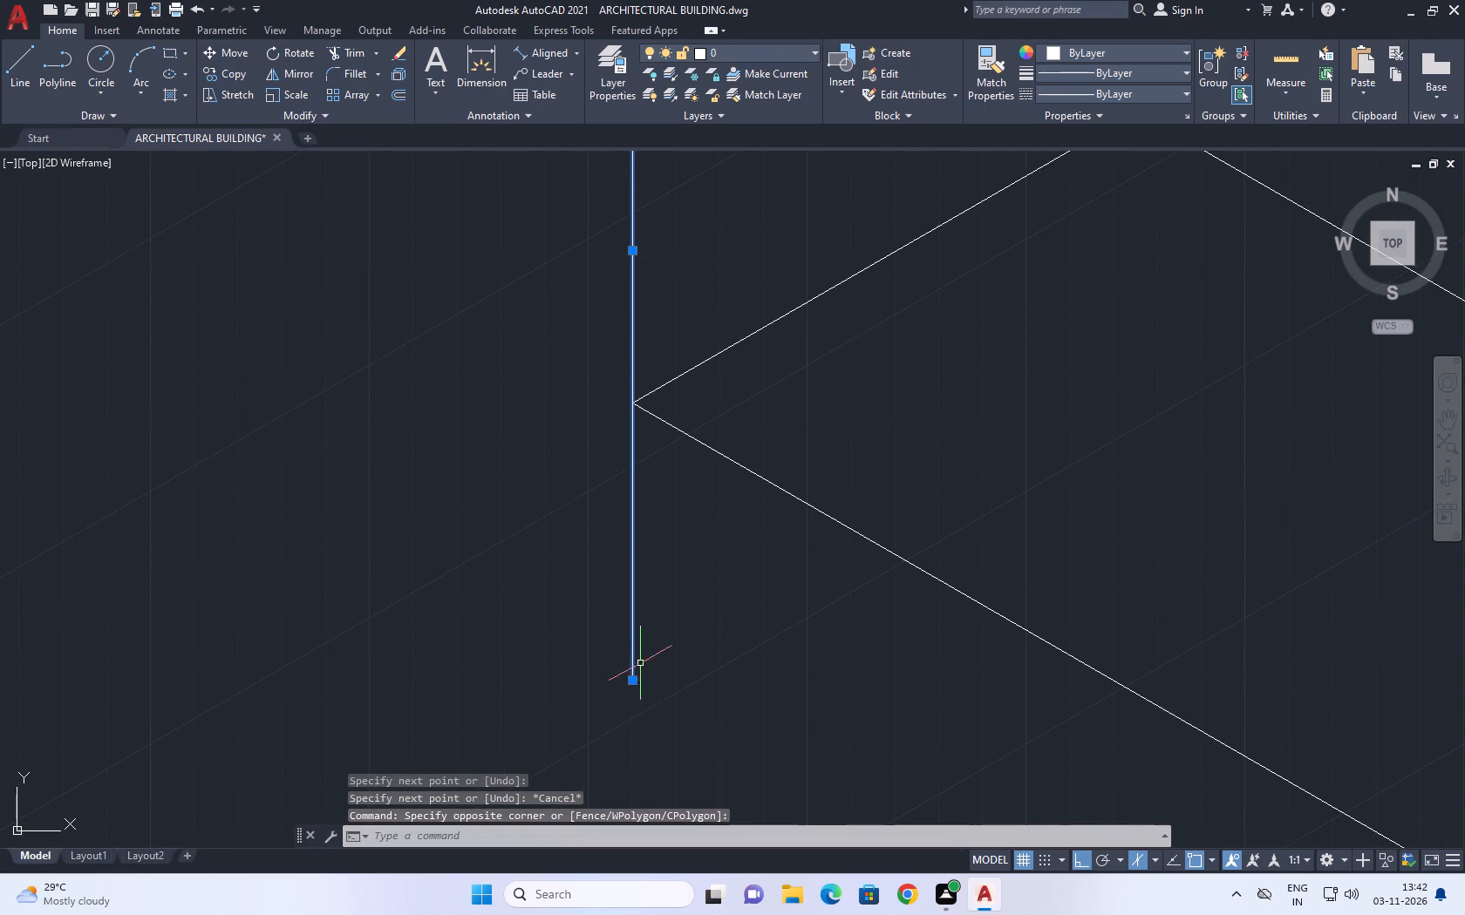
pyautogui.click(634, 686)
pyautogui.click(633, 649)
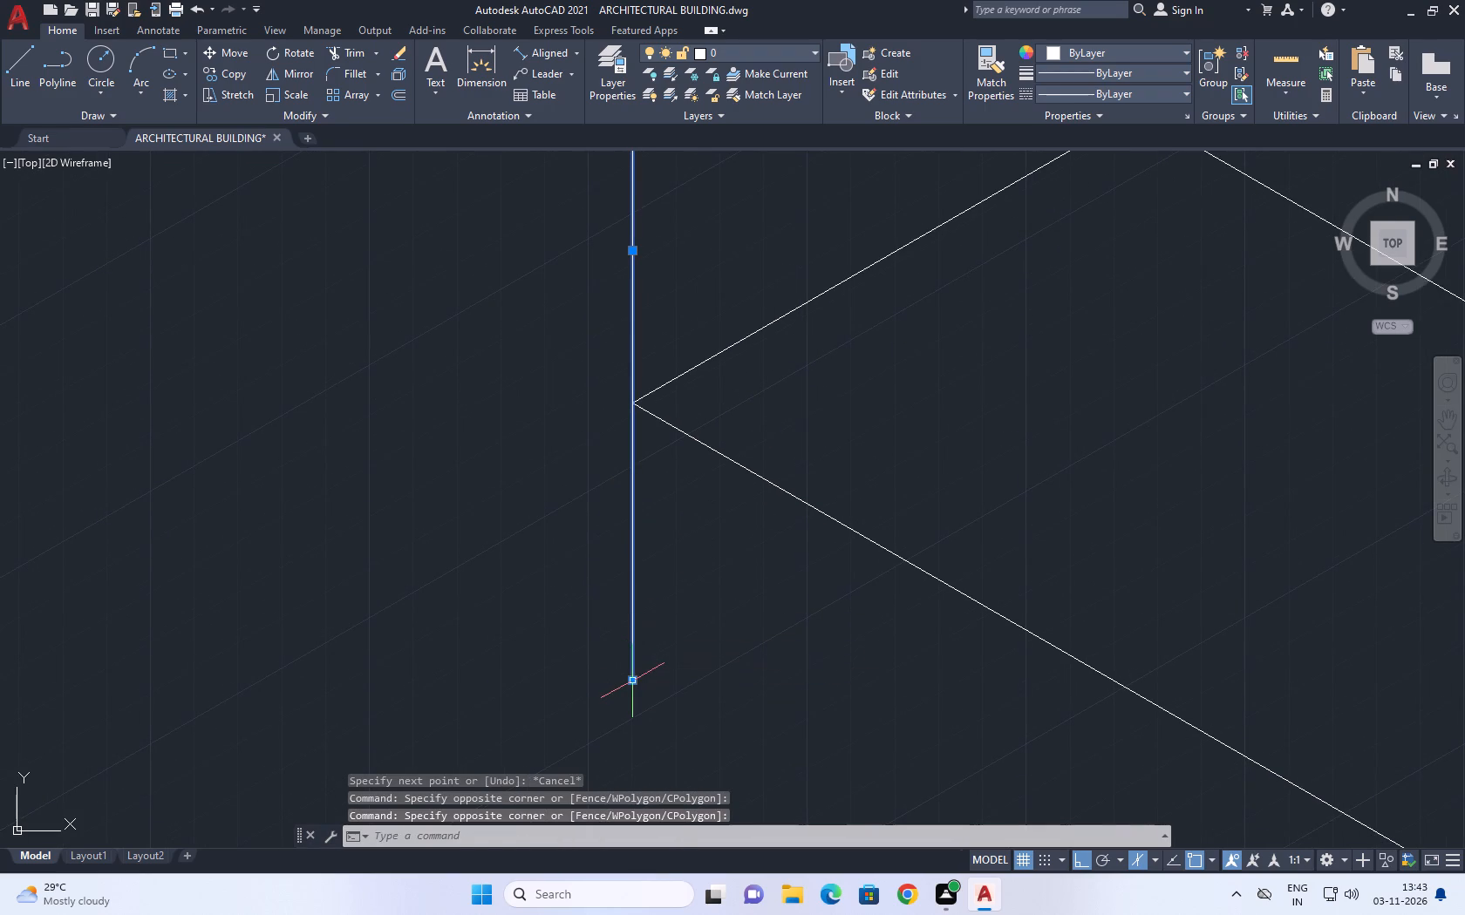
pyautogui.click(630, 678)
pyautogui.click(632, 407)
pyautogui.scroll(-4, 739, 712)
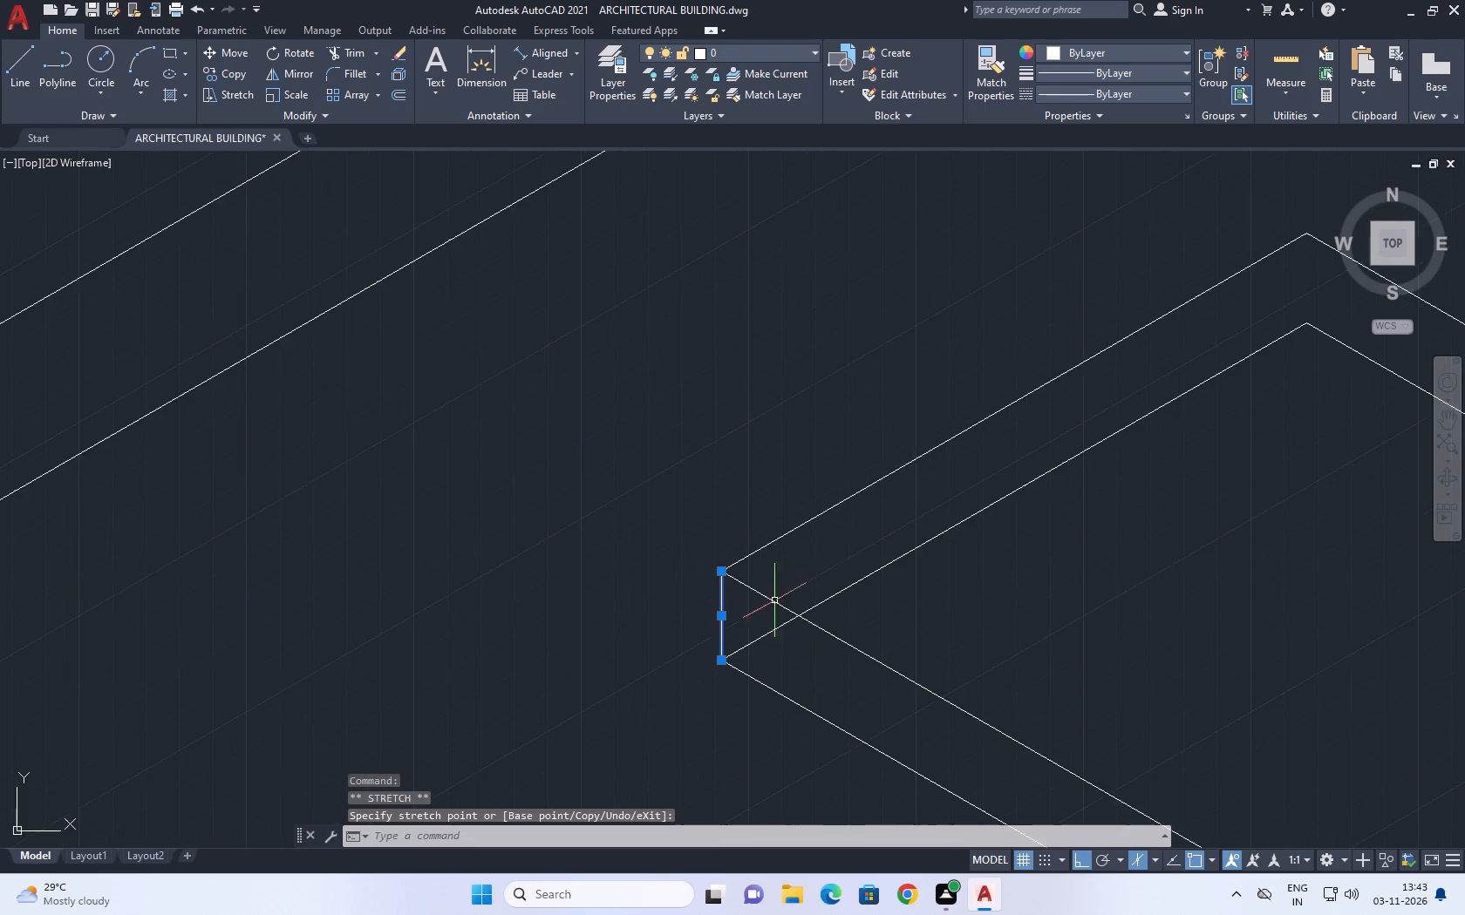
pyautogui.moveTo(852, 559); pyautogui.dragTo(658, 421, button='middle')
pyautogui.scroll(5, 526, 546)
pyautogui.rightClick(630, 379)
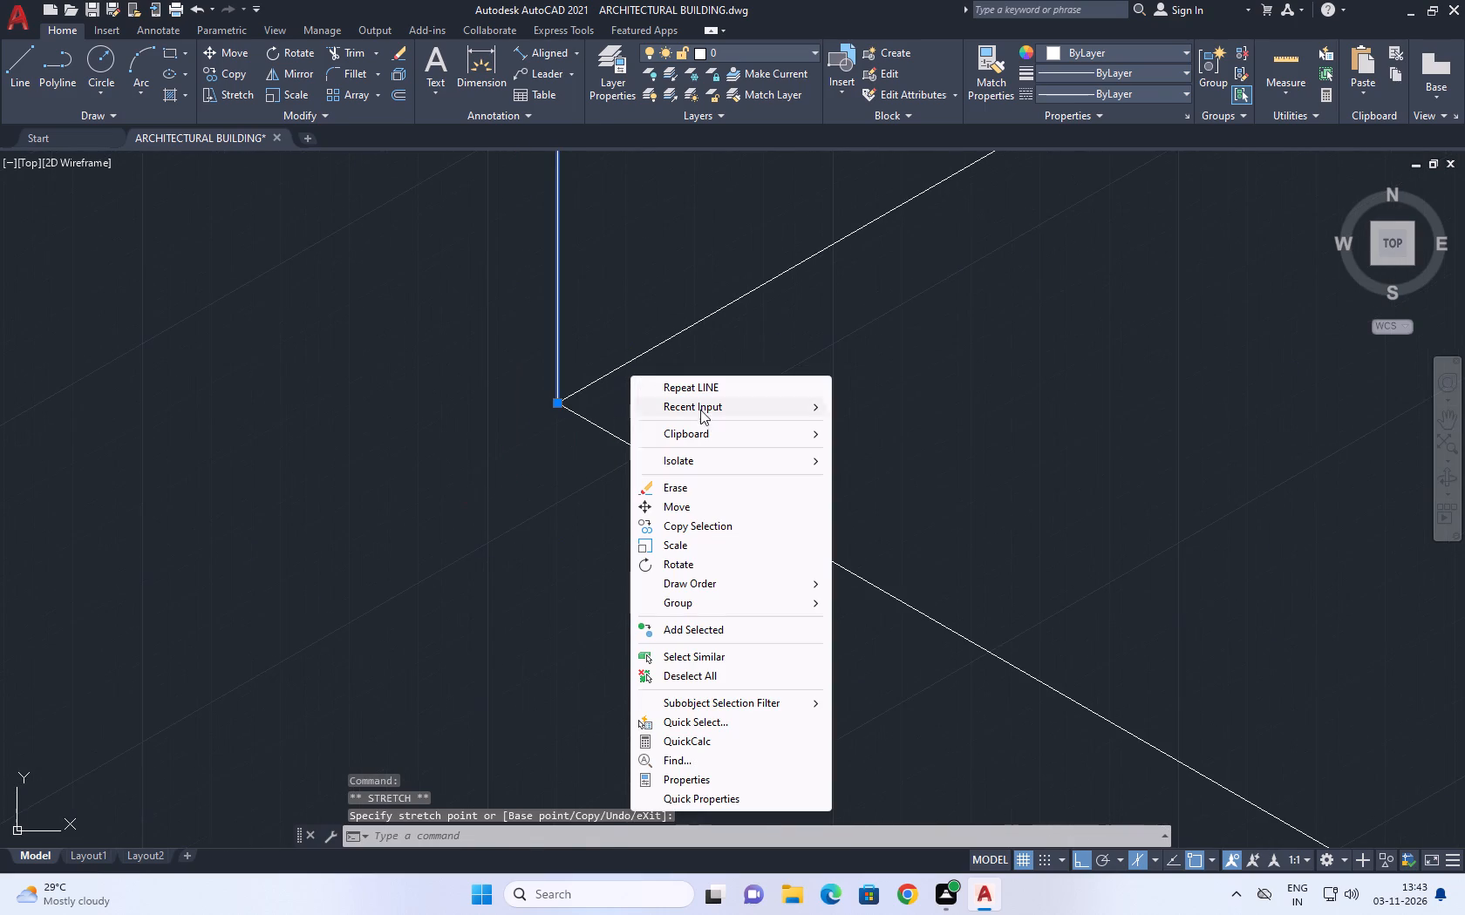
pyautogui.click(701, 678)
# Draw a vertical line about 115 long joining the nearest bottom corners of the two outlines.
pyautogui.scroll(-6, 532, 494)
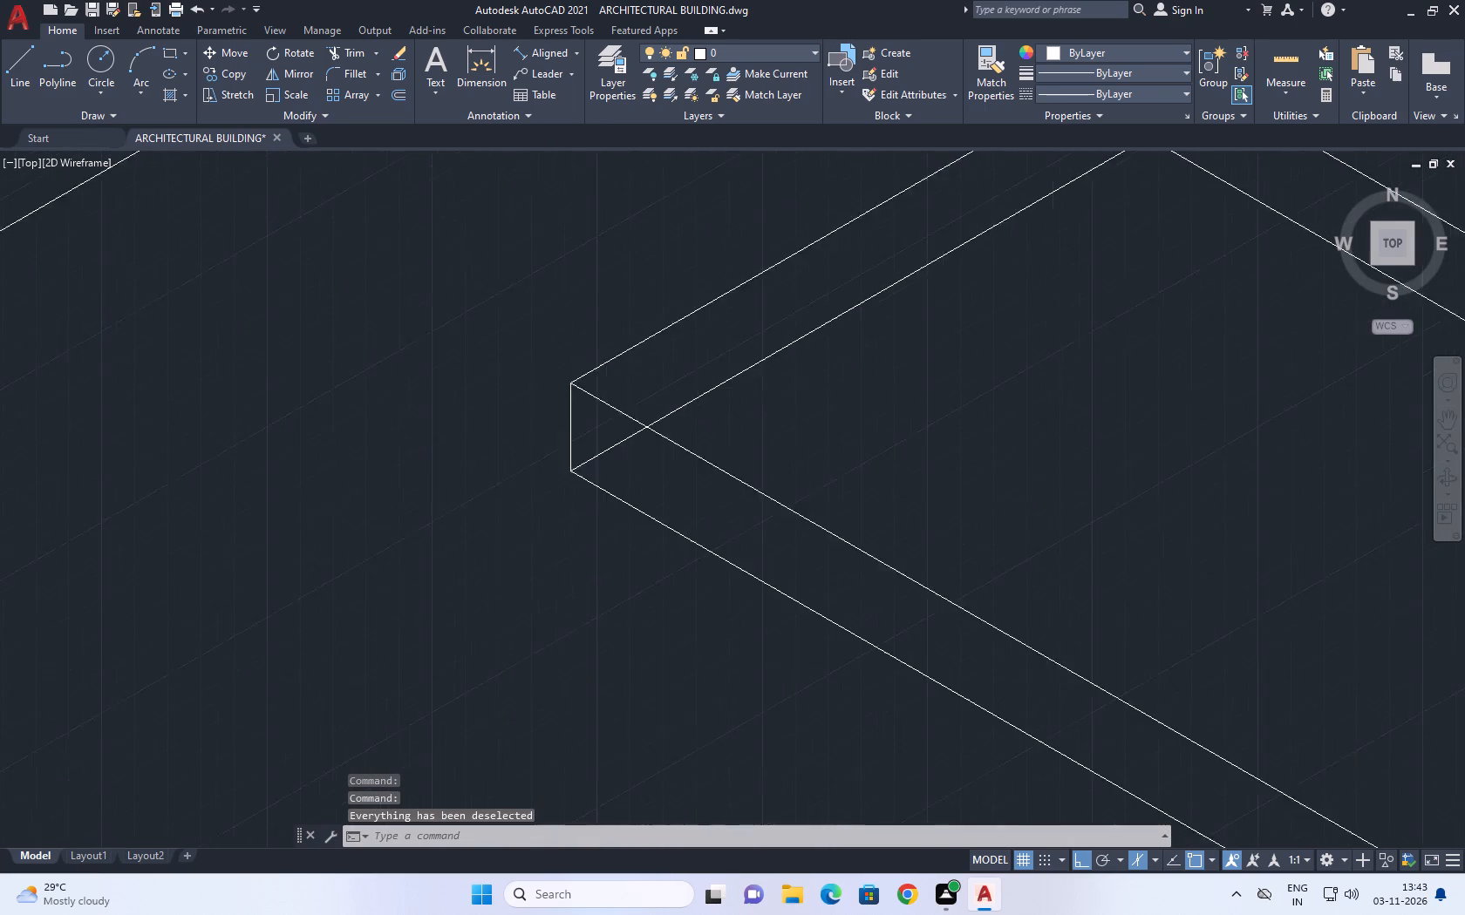
pyautogui.moveTo(677, 472); pyautogui.dragTo(545, 376, button='middle')
pyautogui.moveTo(911, 543); pyautogui.dragTo(707, 432, button='middle')
pyautogui.scroll(-1, 703, 463)
pyautogui.scroll(-1, 870, 474)
pyautogui.moveTo(857, 470); pyautogui.dragTo(737, 437, button='middle')
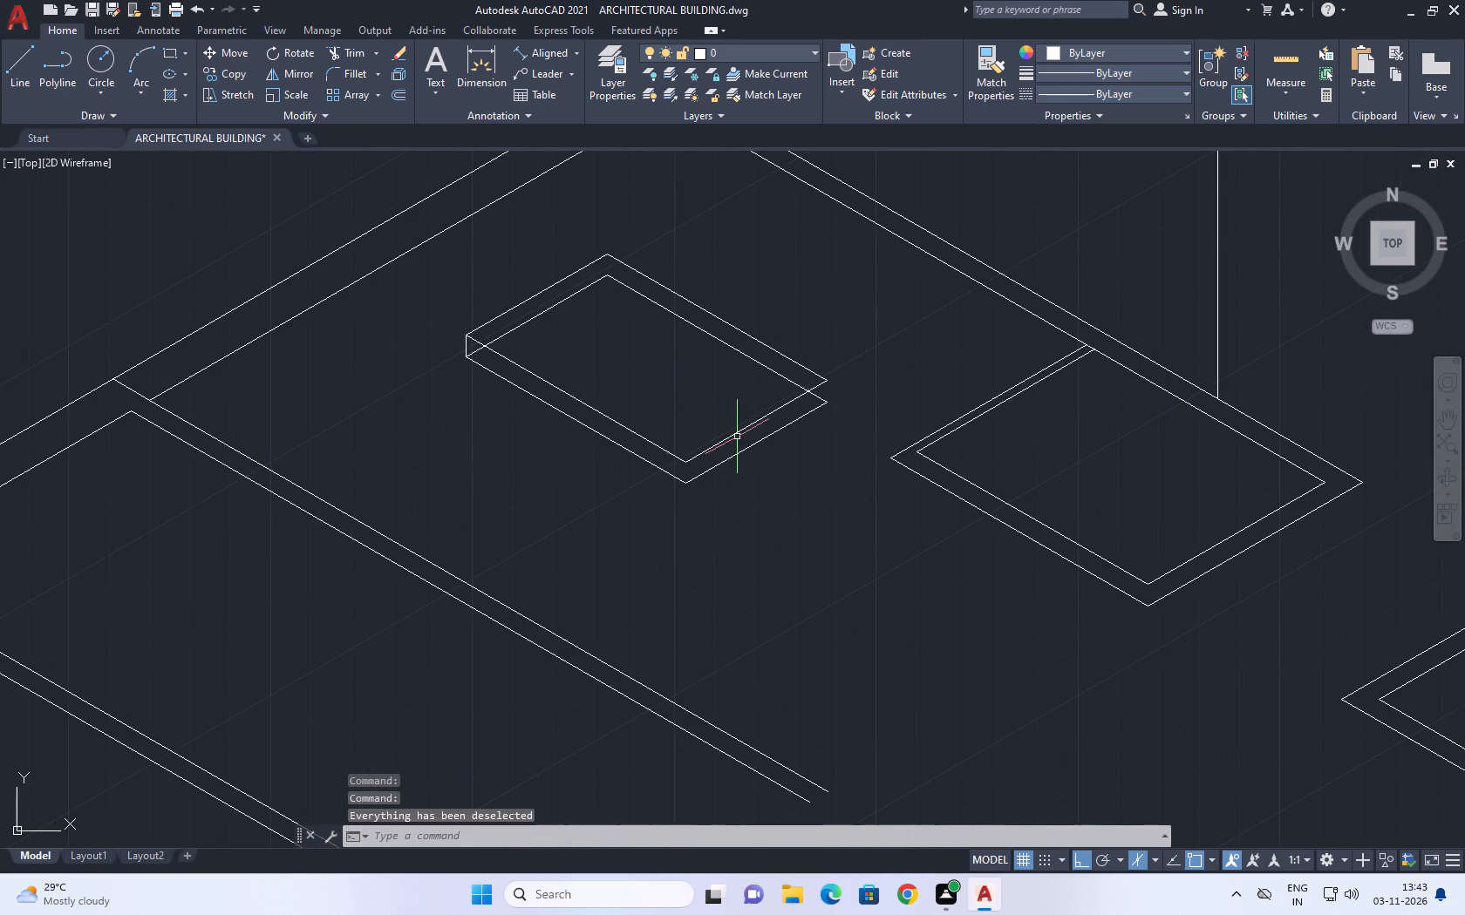
pyautogui.click(9, 64)
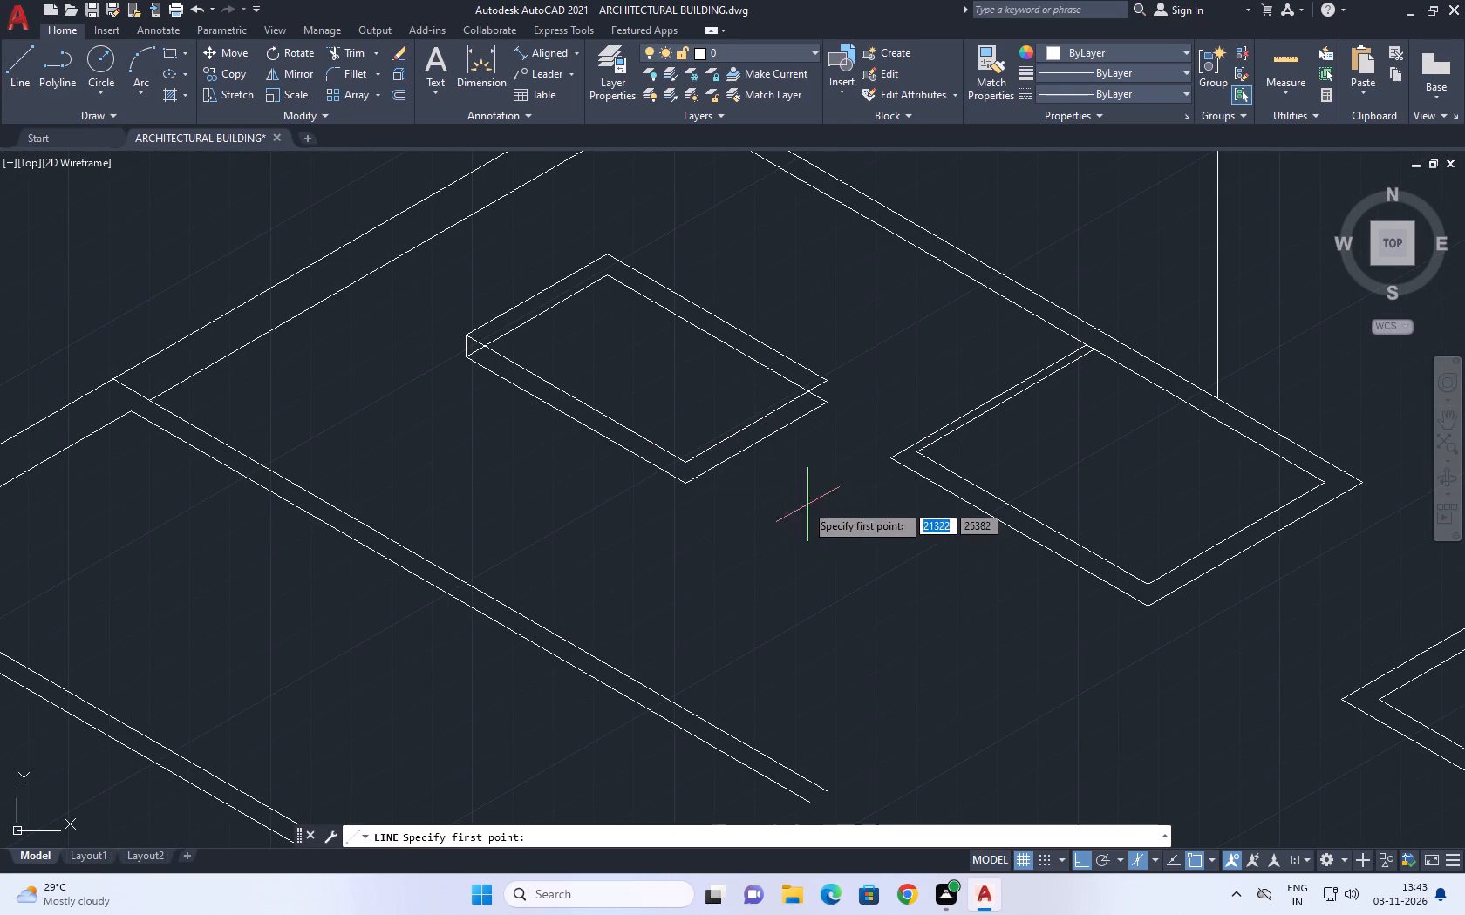
pyautogui.scroll(2, 681, 484)
pyautogui.click(681, 432)
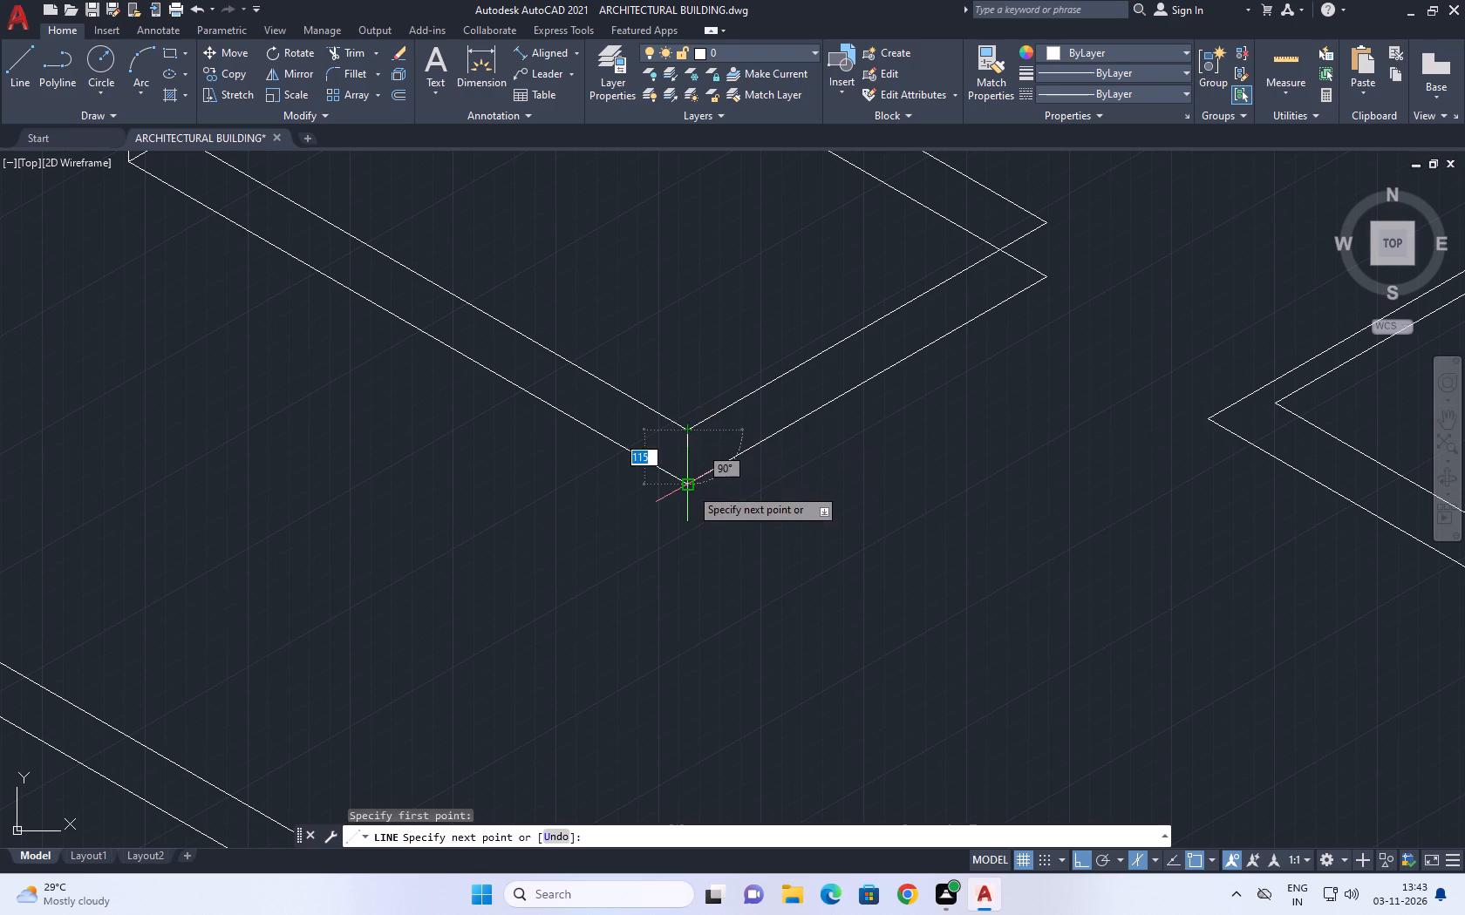
pyautogui.click(690, 488)
pyautogui.rightClick(759, 478)
pyautogui.click(850, 513)
# Draw a vertical line from the upper outline's rightmost corner down past the lowered outline's matching corner.
pyautogui.scroll(-3, 754, 490)
pyautogui.moveTo(804, 367); pyautogui.dragTo(807, 396, button='middle')
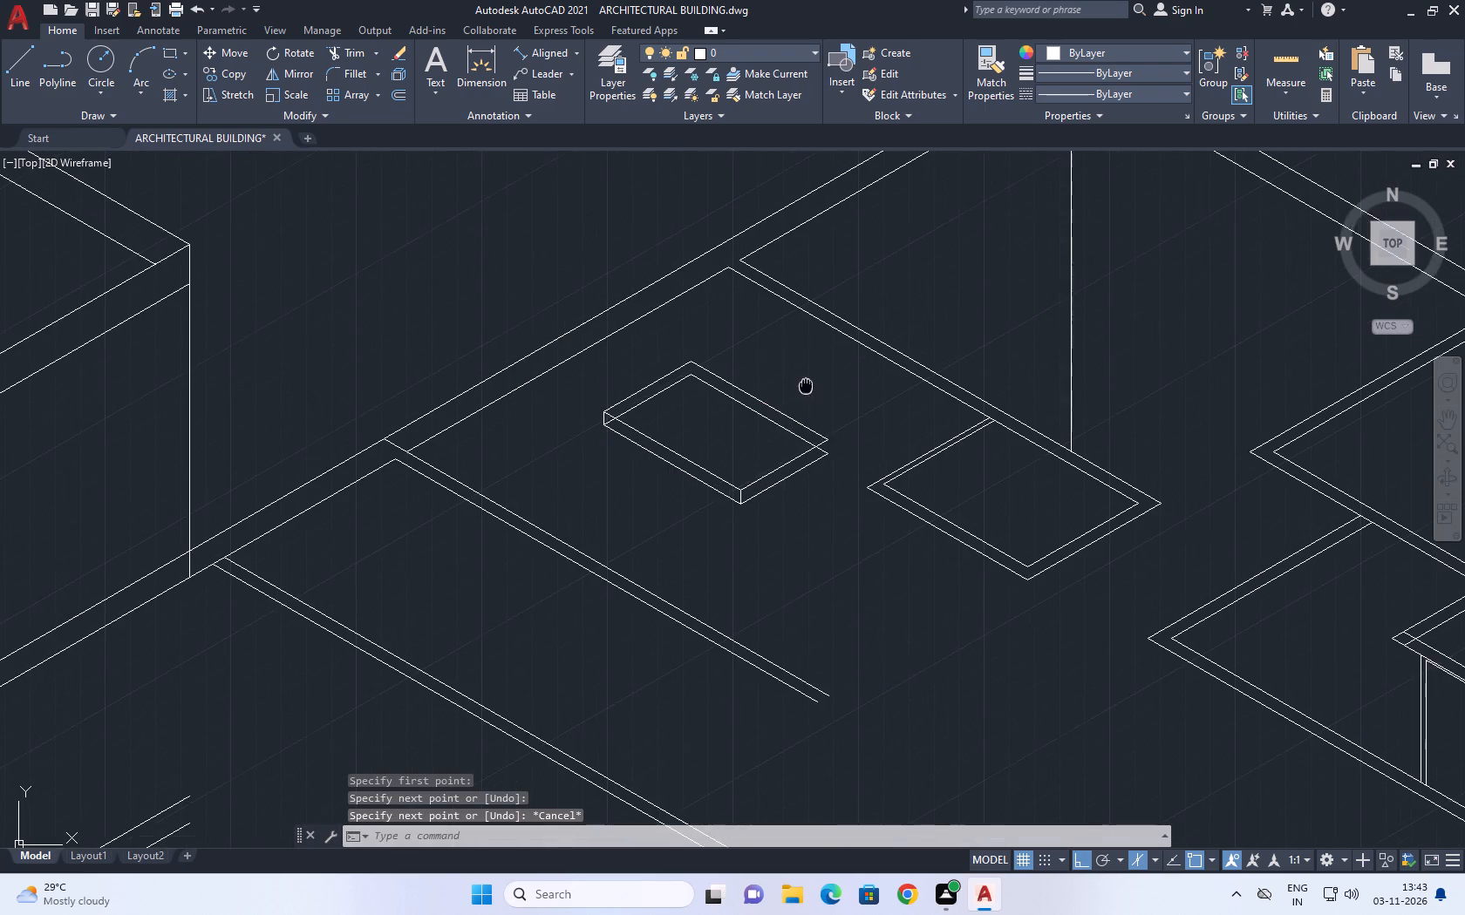
pyautogui.moveTo(807, 396); pyautogui.dragTo(808, 397, button='middle')
pyautogui.click(8, 64)
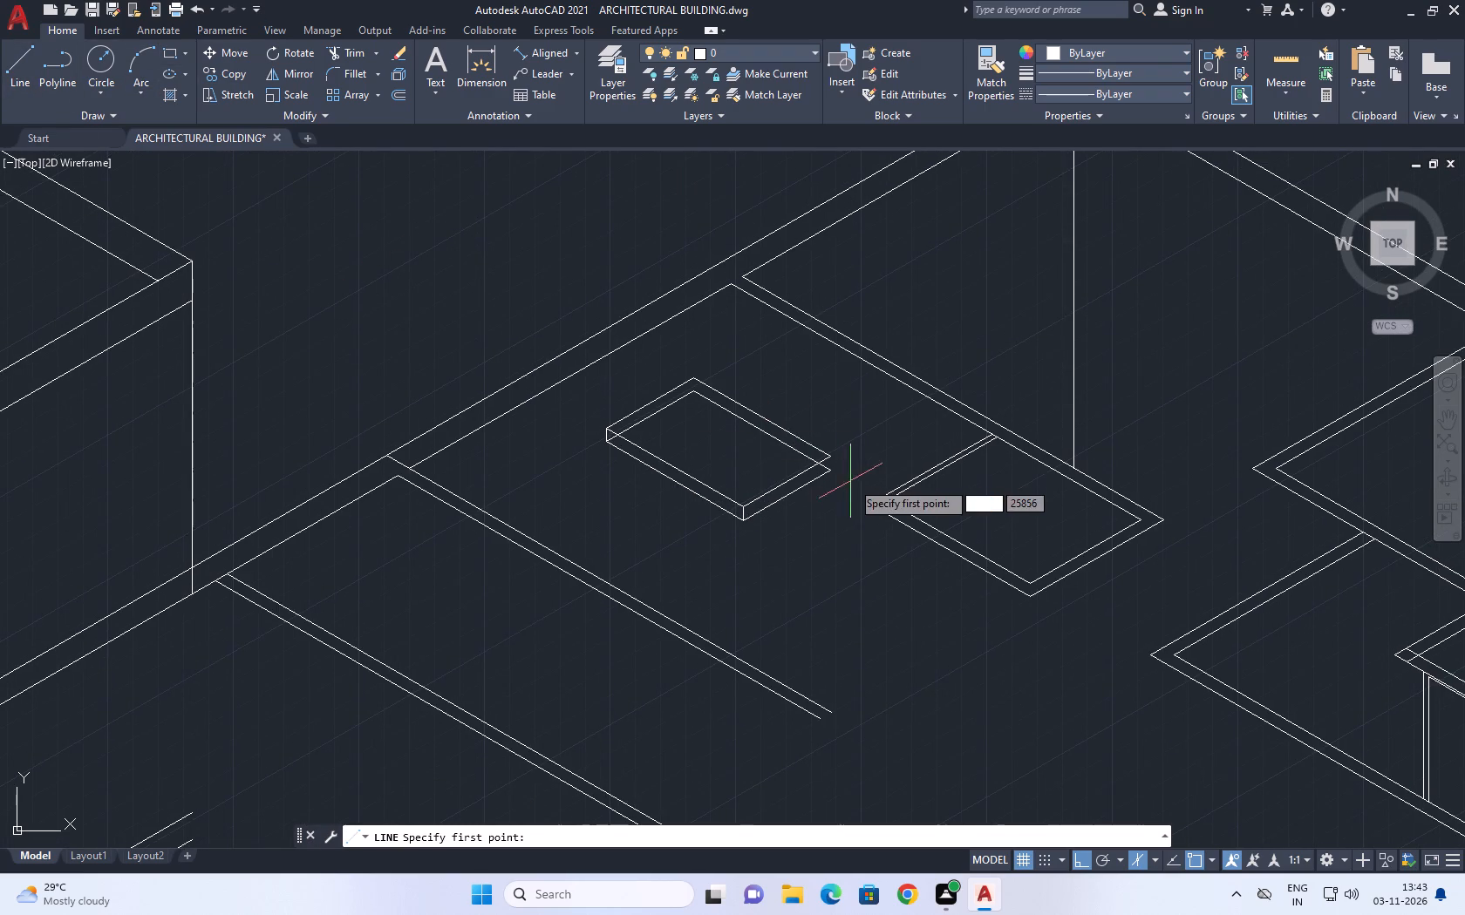
pyautogui.scroll(3, 821, 467)
pyautogui.moveTo(842, 431); pyautogui.dragTo(851, 437)
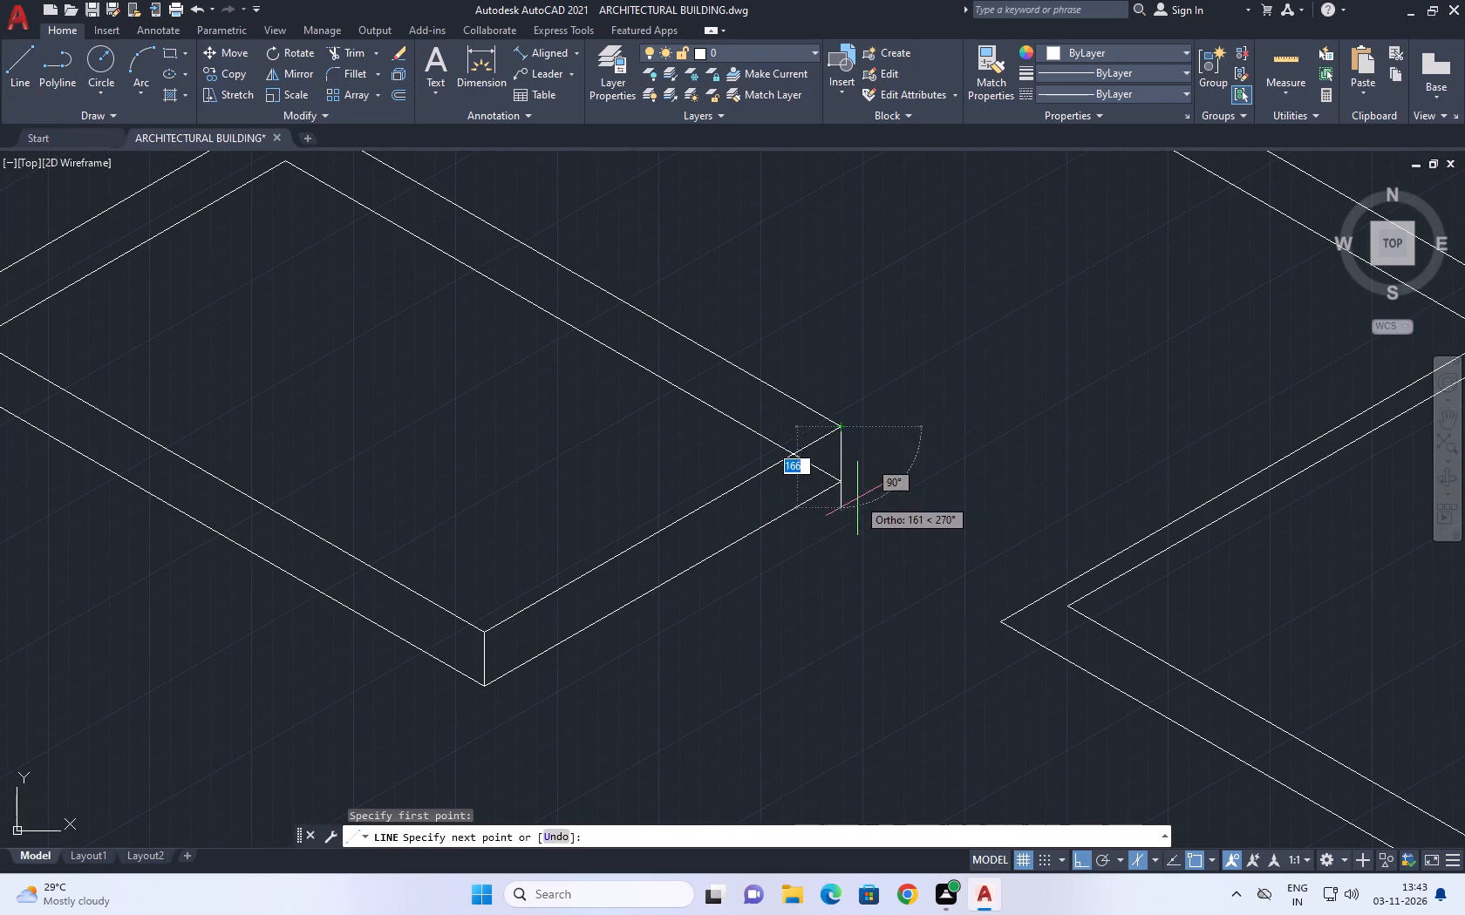
pyautogui.click(835, 512)
pyautogui.rightClick(882, 490)
pyautogui.click(927, 515)
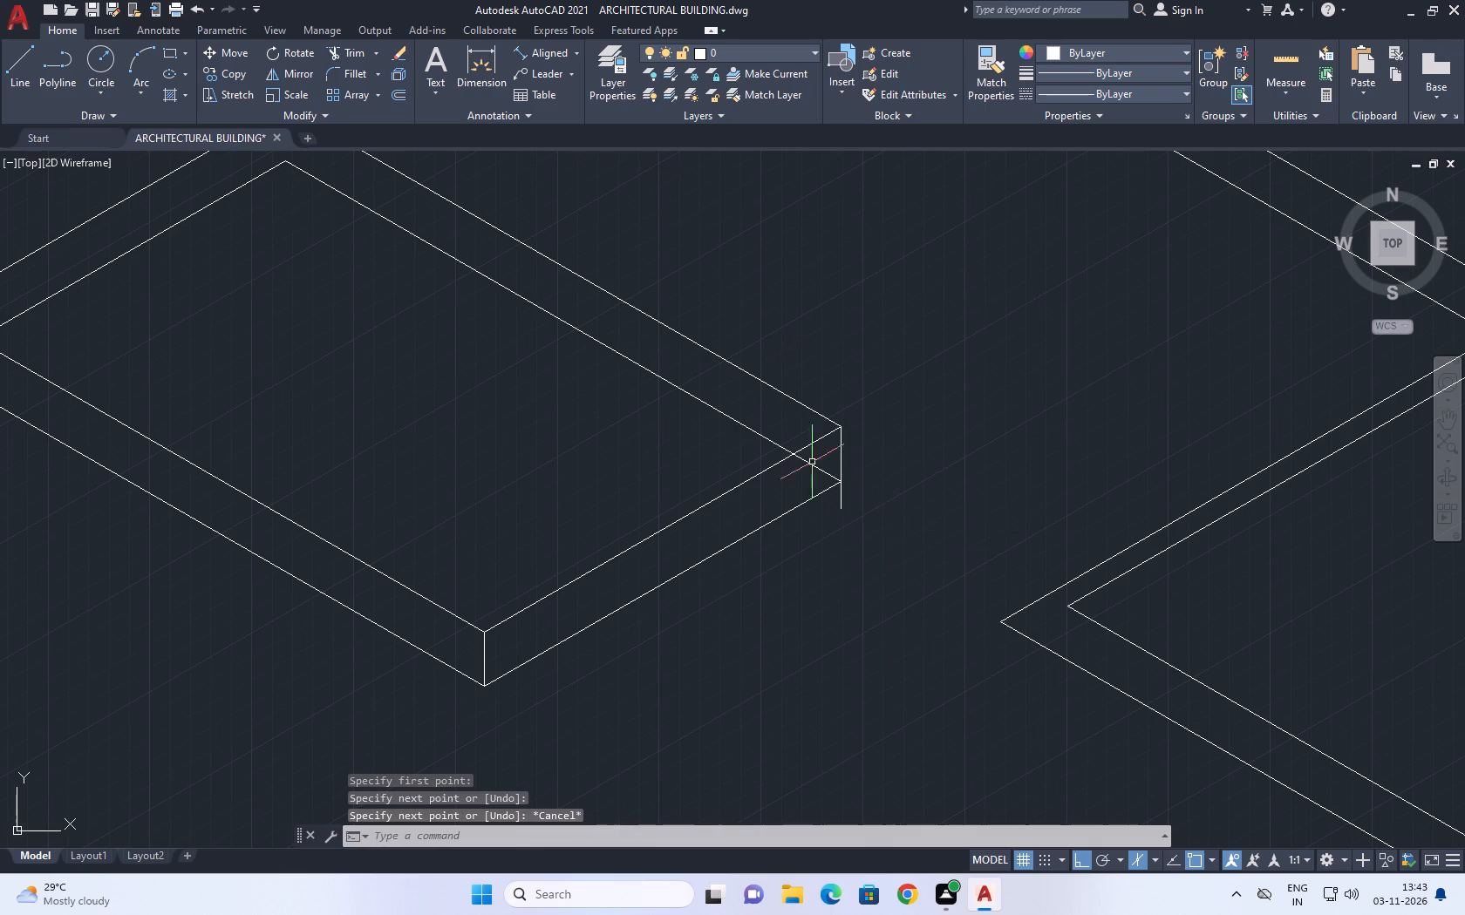
# Trim the vertical line's end that extends below the lowered outline's rightmost corner.
pyautogui.scroll(1, 832, 509)
pyautogui.click(356, 52)
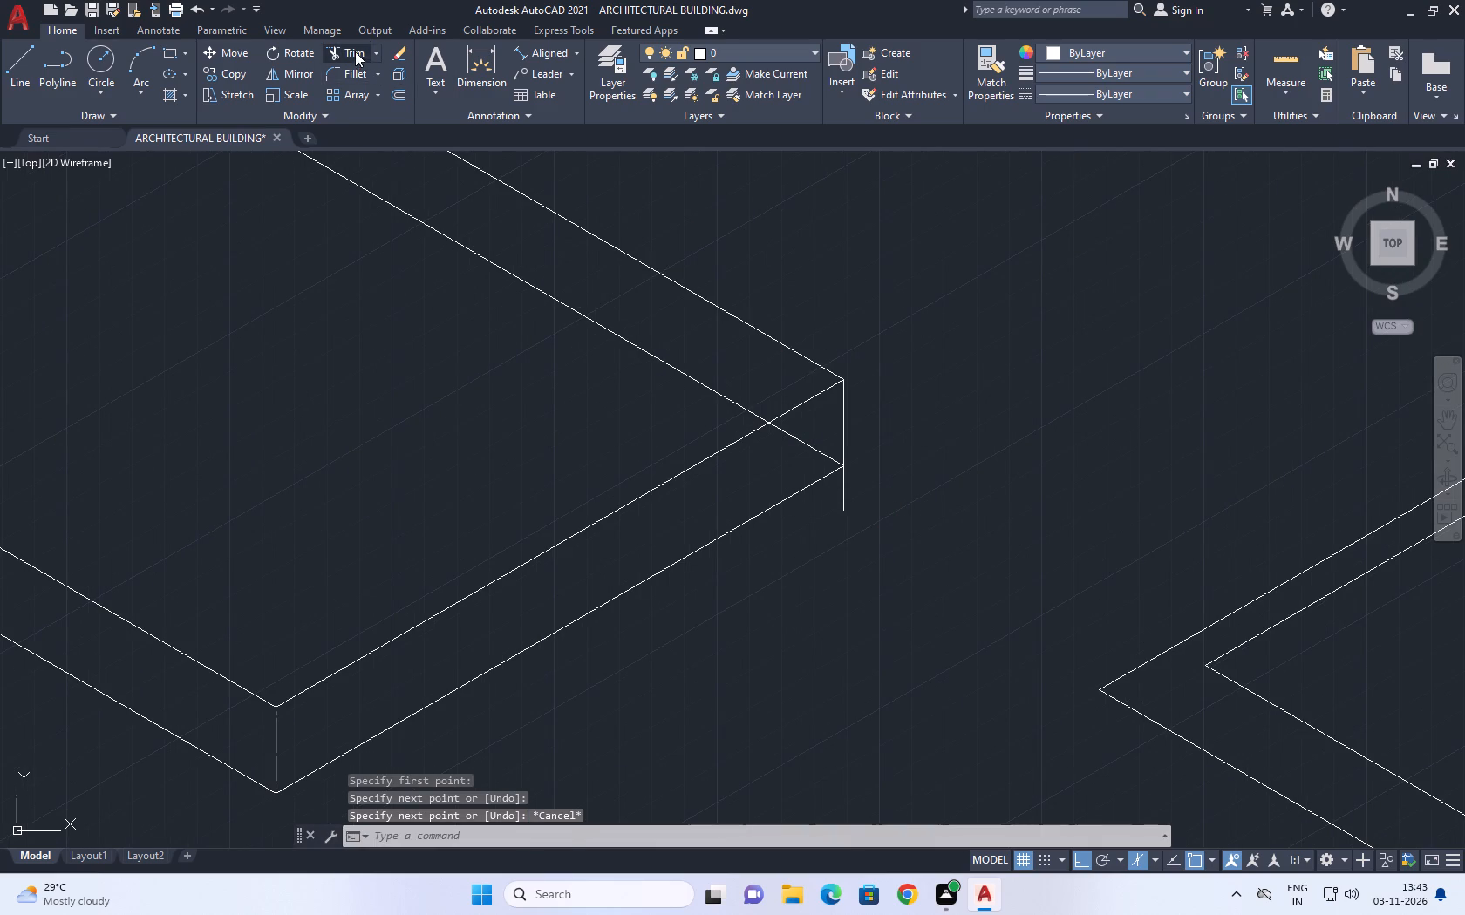
pyautogui.click(851, 491)
pyautogui.click(835, 505)
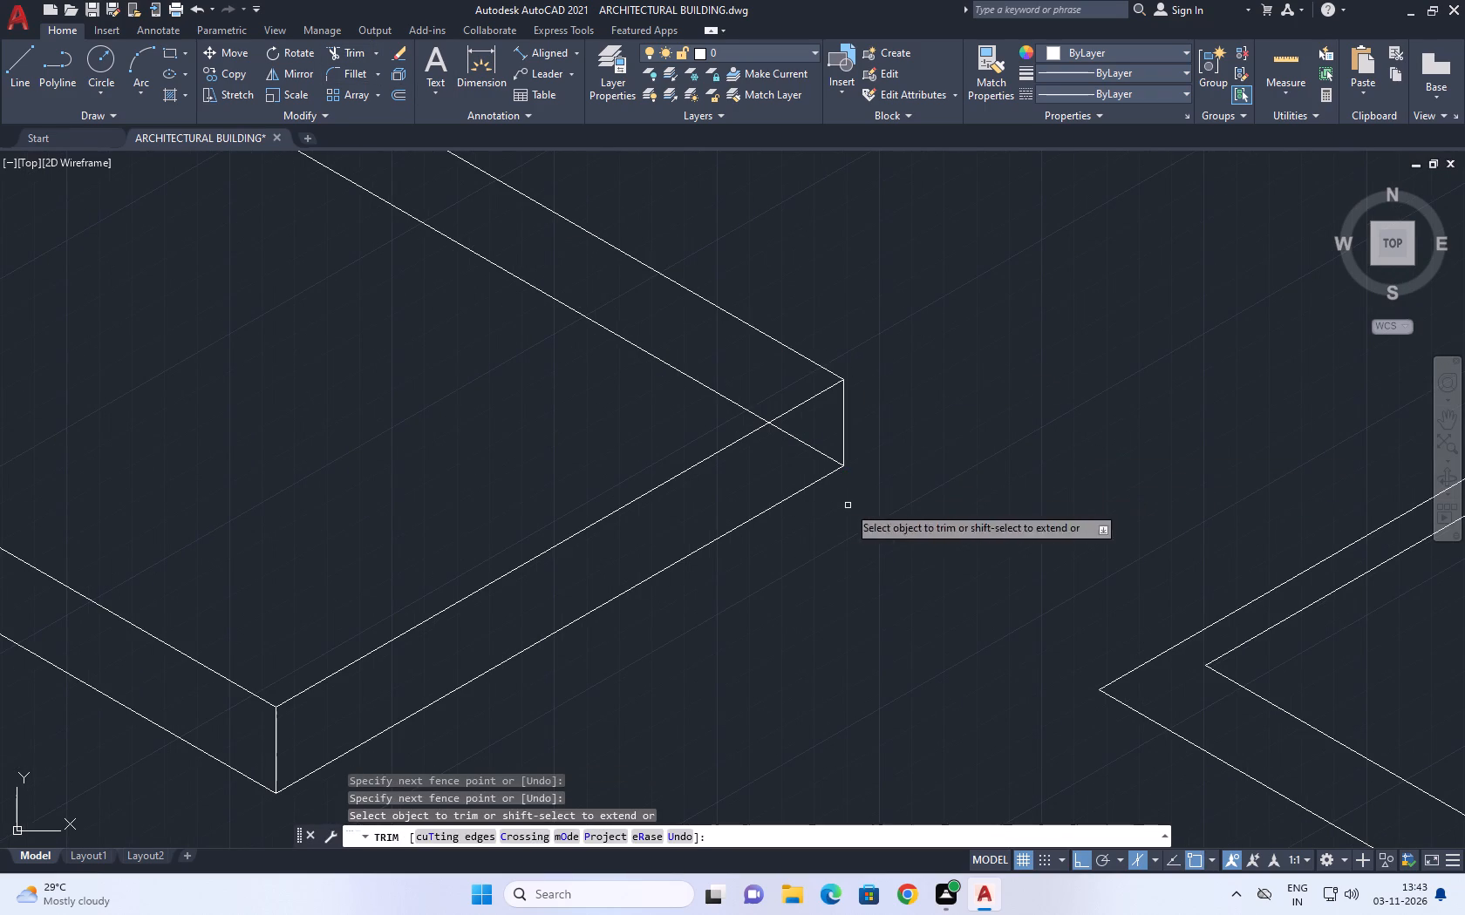
pyautogui.rightClick(945, 464)
pyautogui.click(992, 486)
# Trim the lowered outline's two hidden rear edges, including their short remnants at the side corners, to form a solid slab.
pyautogui.scroll(-2, 991, 478)
pyautogui.moveTo(946, 428); pyautogui.dragTo(956, 458, button='middle')
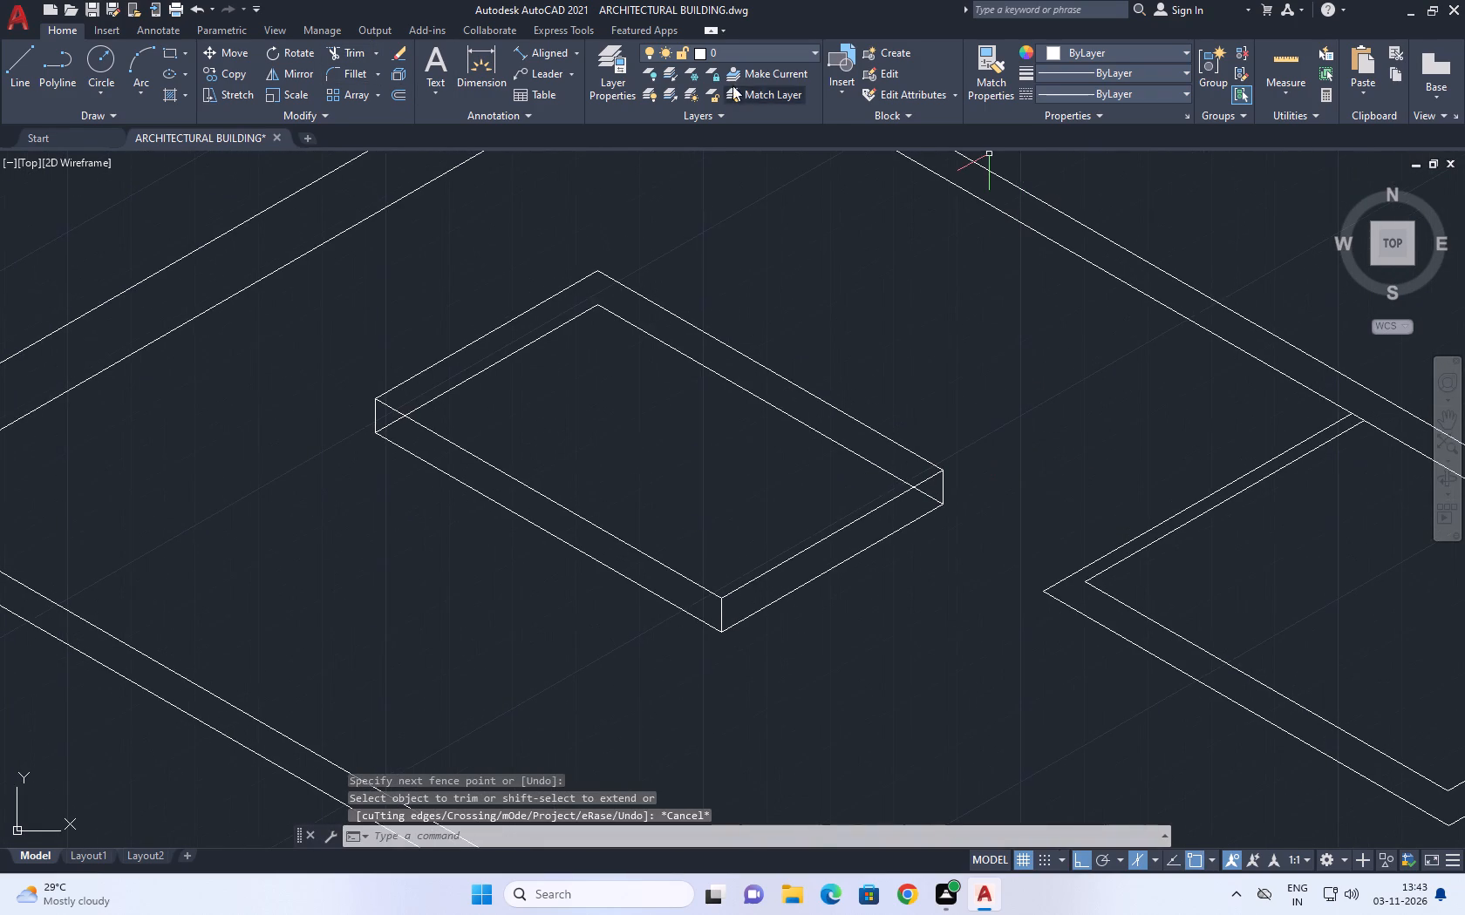
pyautogui.click(344, 56)
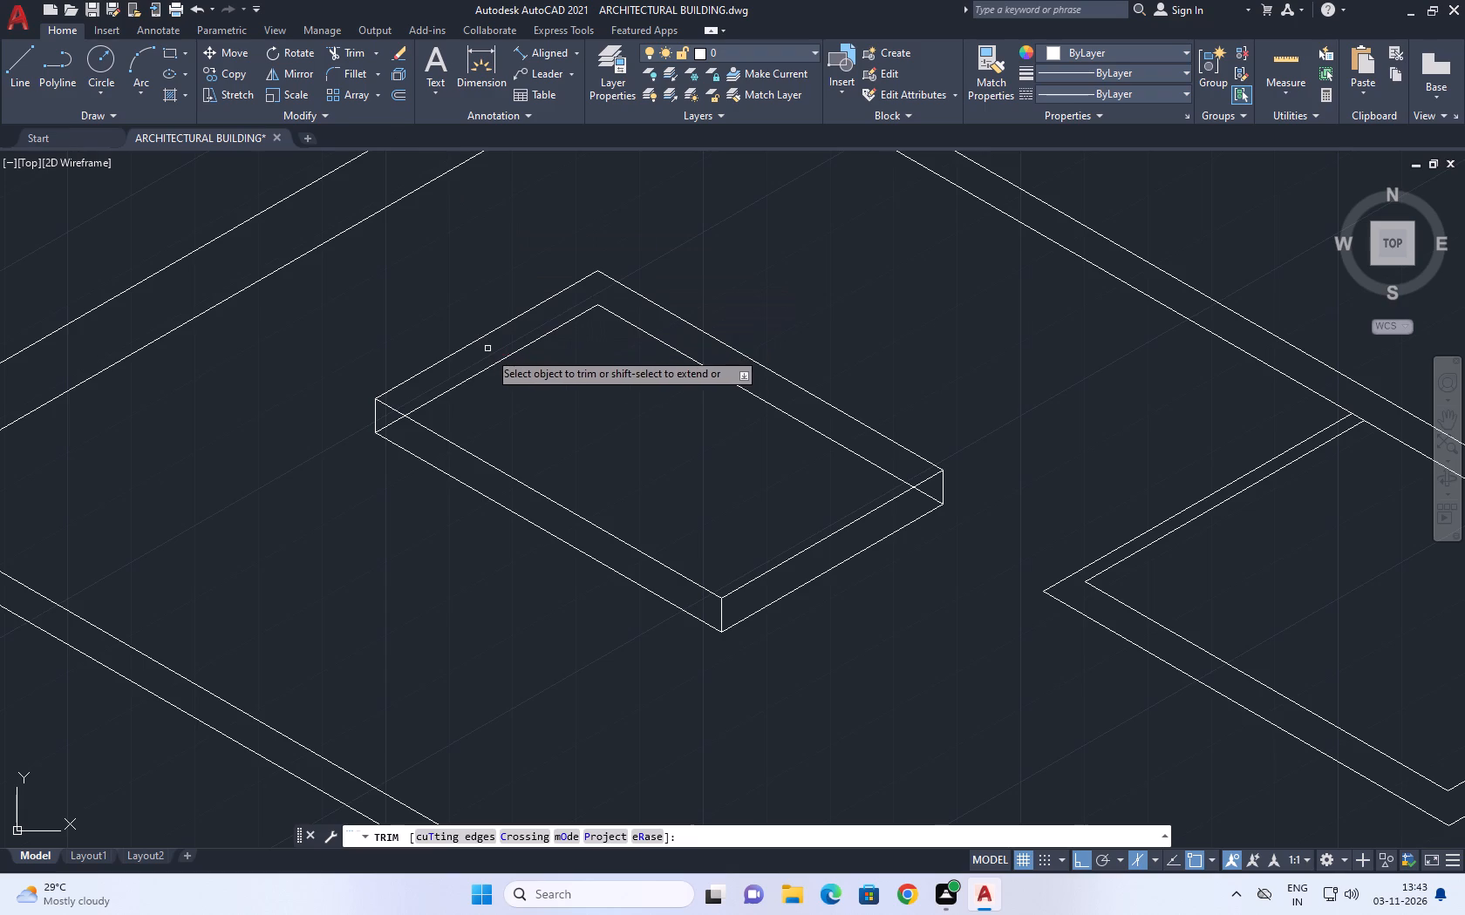
pyautogui.click(502, 357)
pyautogui.click(672, 344)
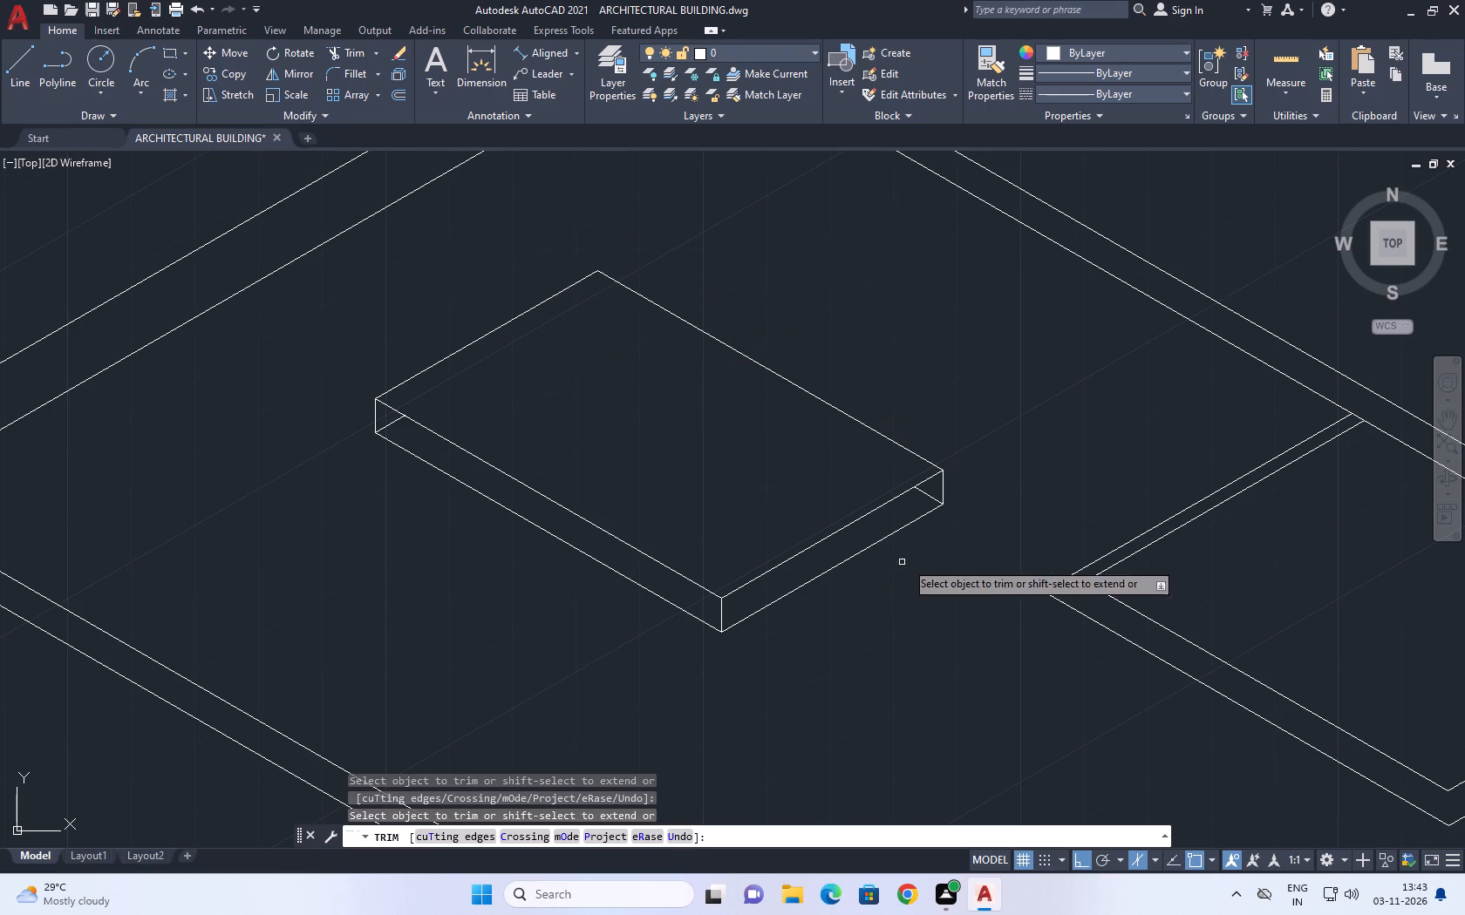
pyautogui.click(928, 494)
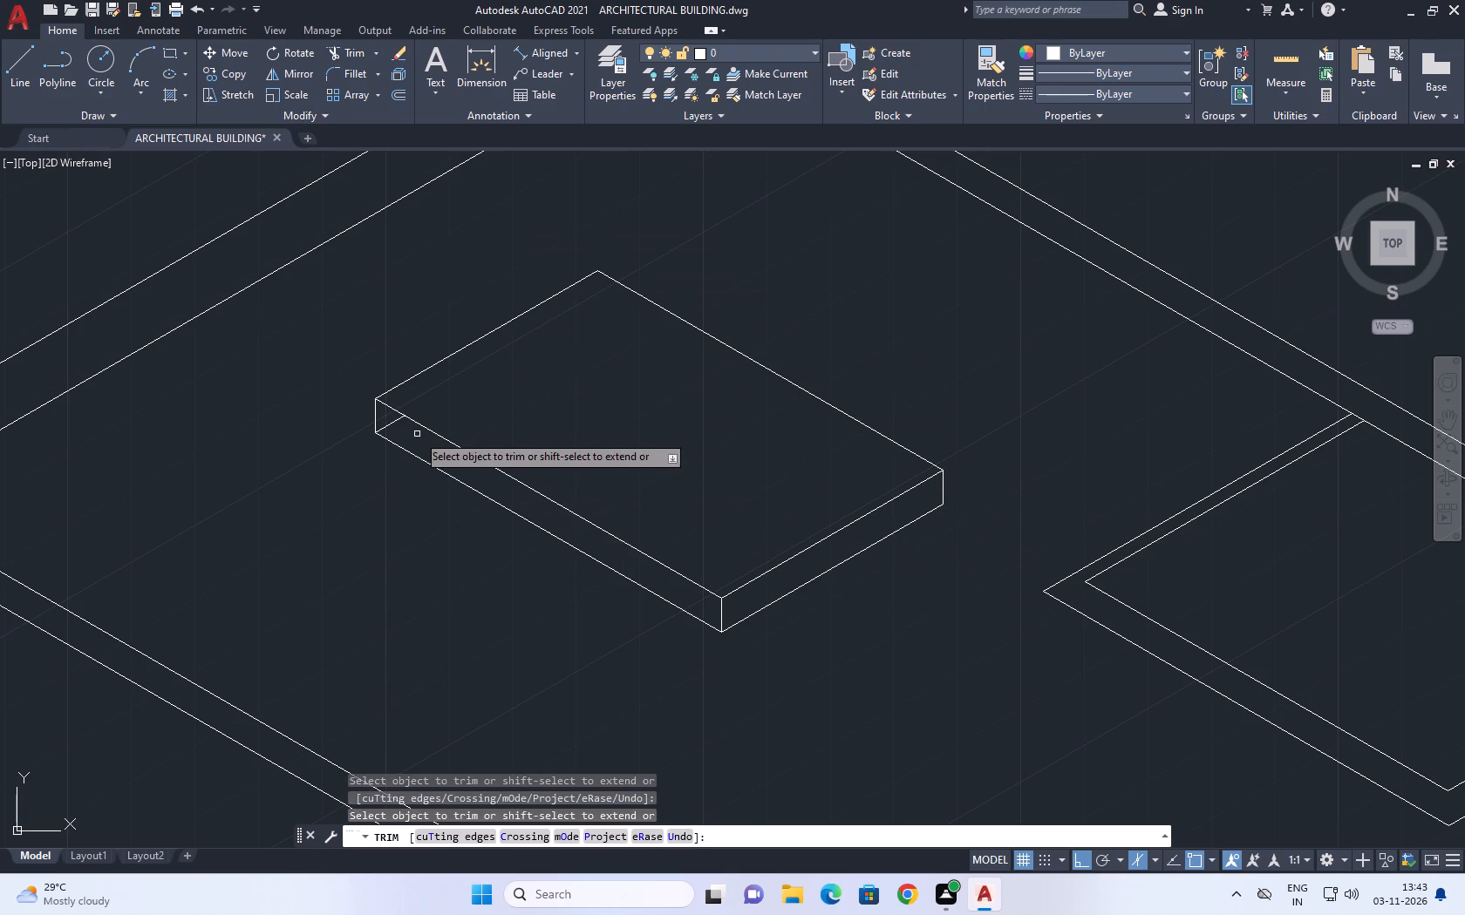
pyautogui.click(392, 424)
pyautogui.rightClick(533, 419)
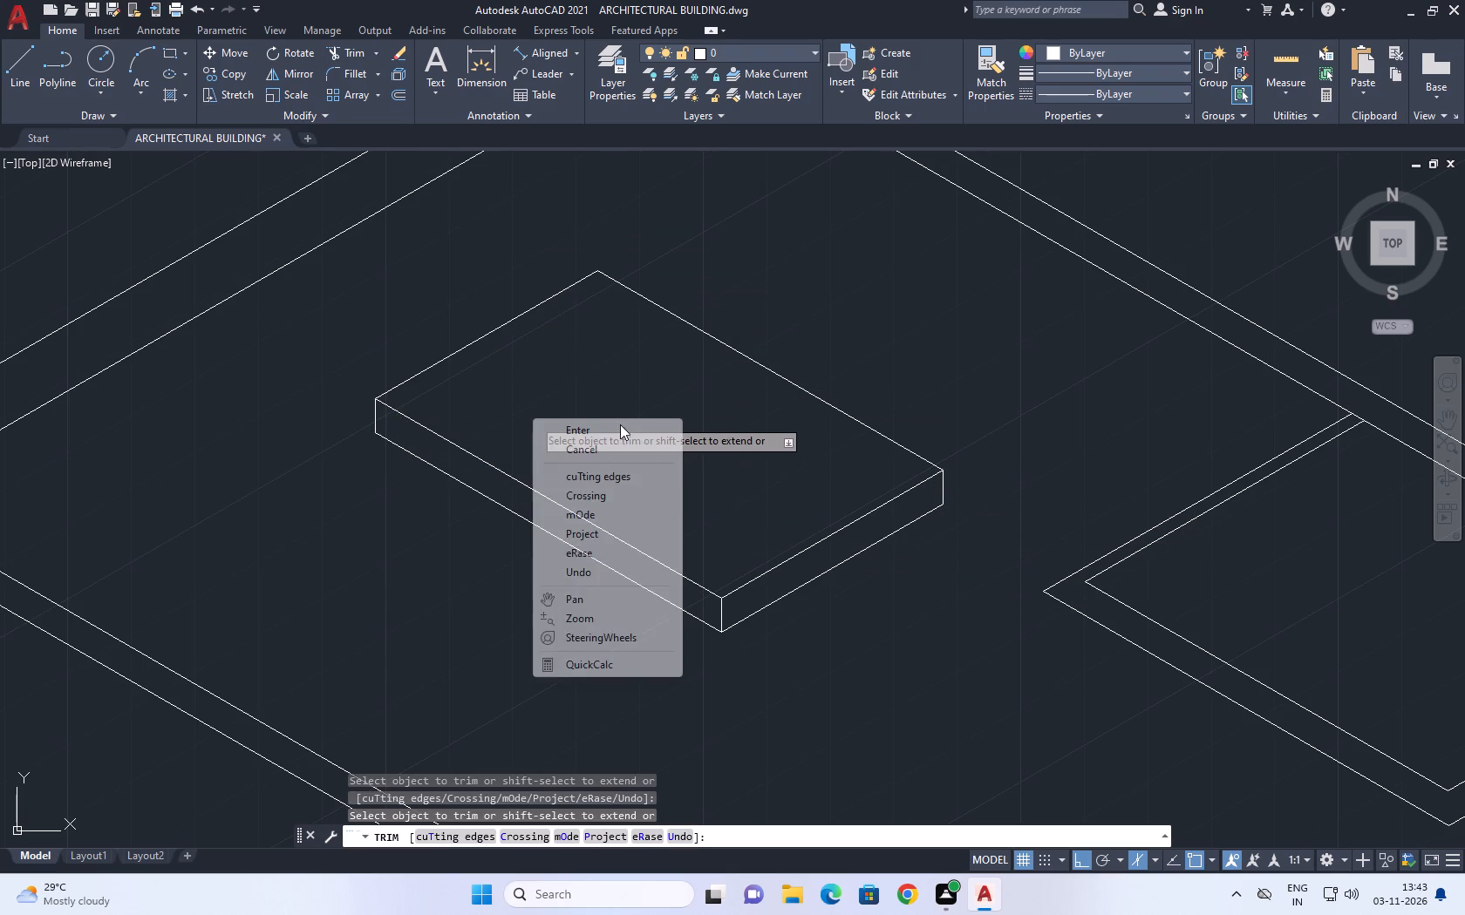
pyautogui.moveTo(613, 444); pyautogui.dragTo(626, 444)
# From the slab's top leftmost corner, draw a line about 330 straight up, continuing about 870 at 30° parallel to the rear edge.
pyautogui.scroll(-1, 696, 452)
pyautogui.moveTo(741, 368); pyautogui.dragTo(760, 376, button='middle')
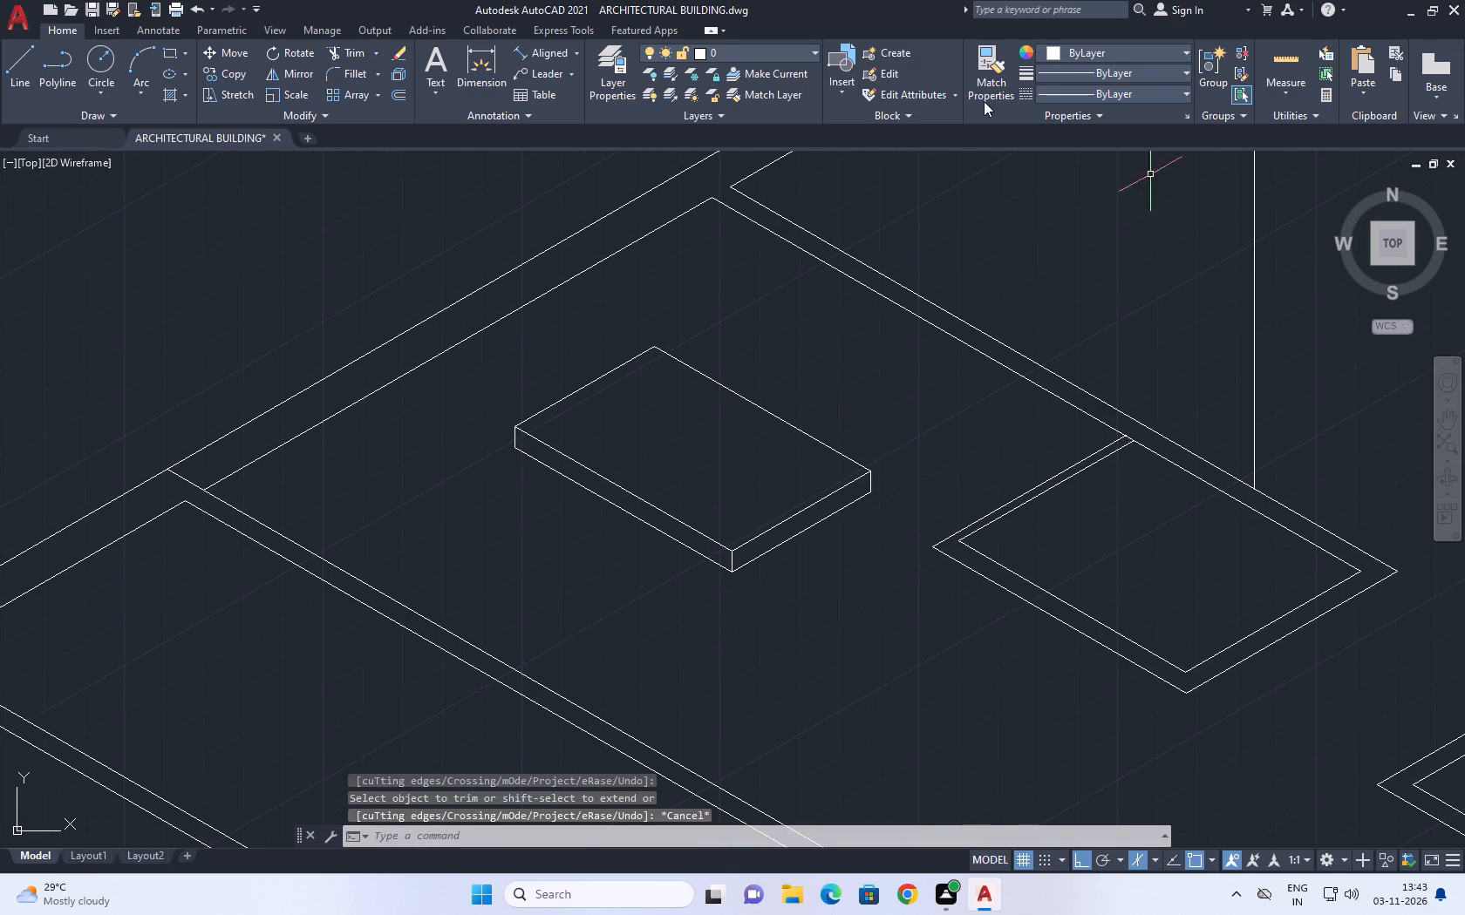
pyautogui.click(9, 71)
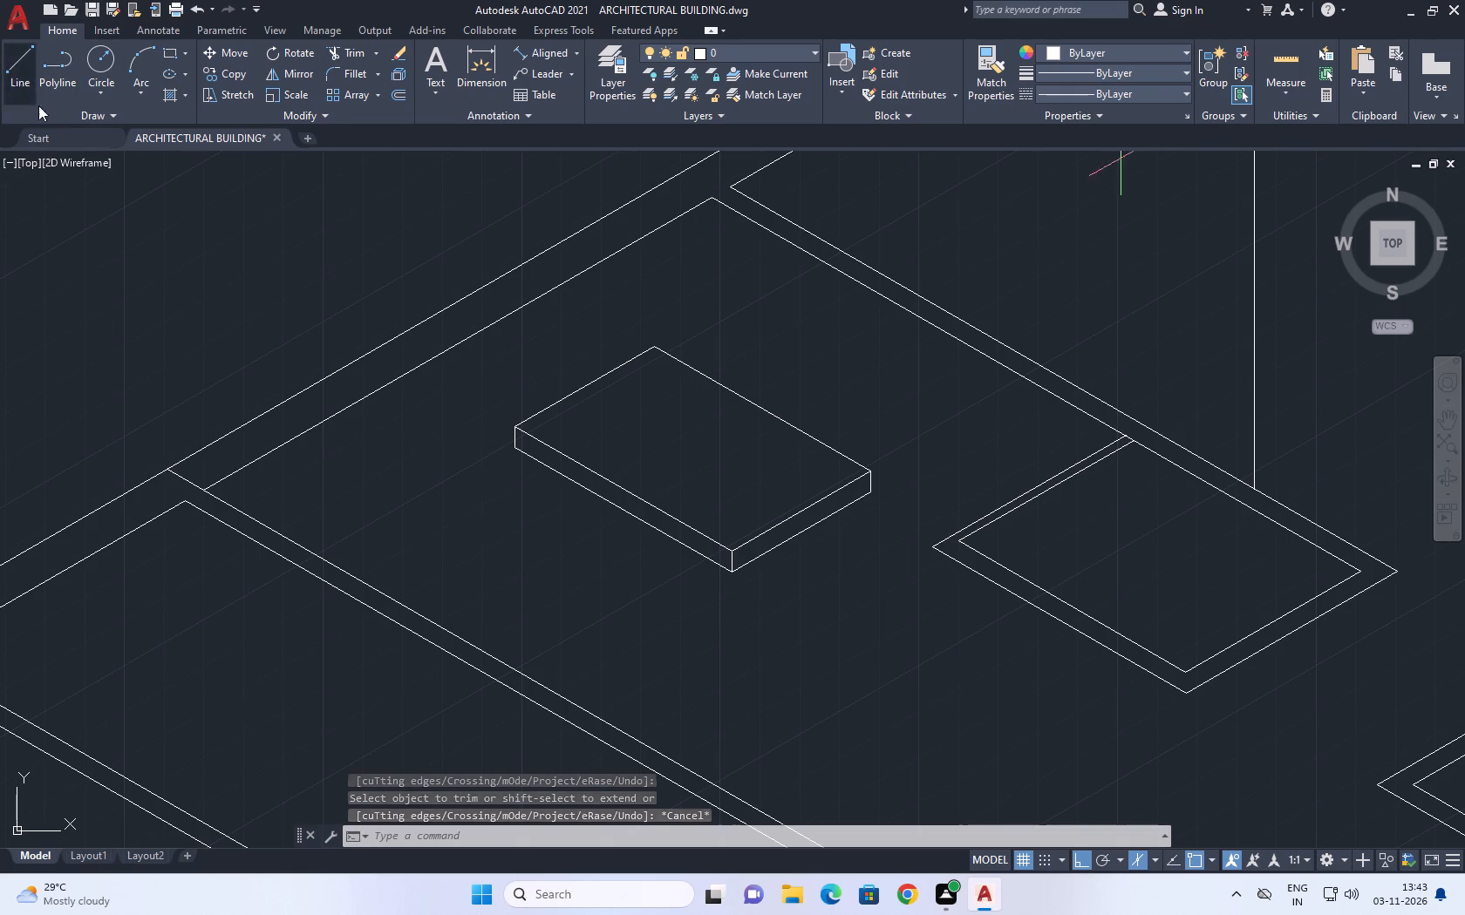
pyautogui.scroll(2, 480, 419)
pyautogui.click(537, 430)
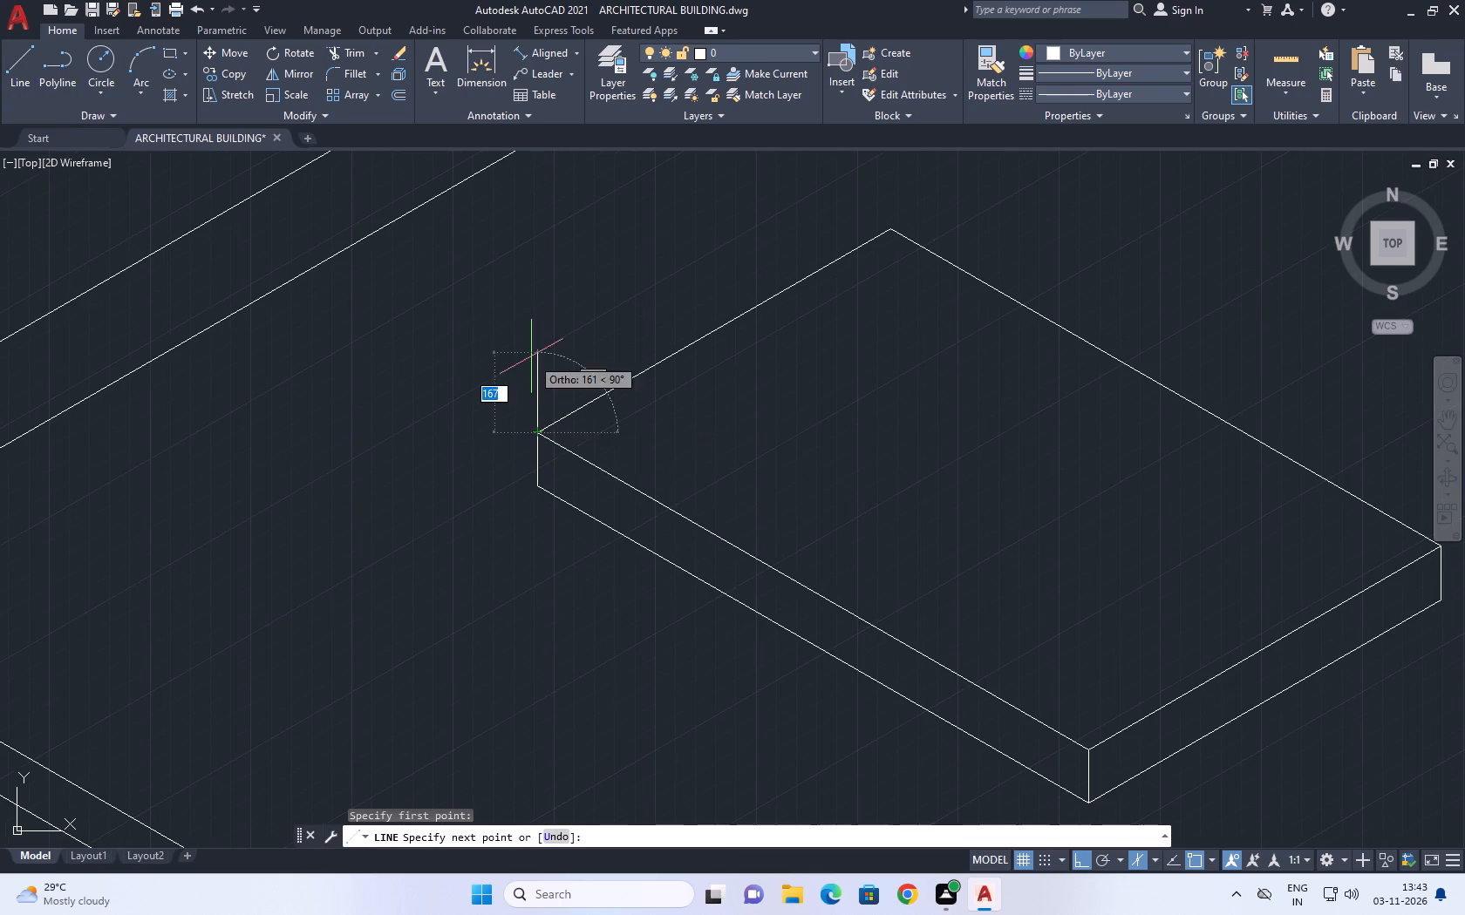
pyautogui.scroll(-2, 531, 356)
pyautogui.moveTo(555, 281); pyautogui.dragTo(566, 315, button='middle')
pyautogui.scroll(2, 558, 377)
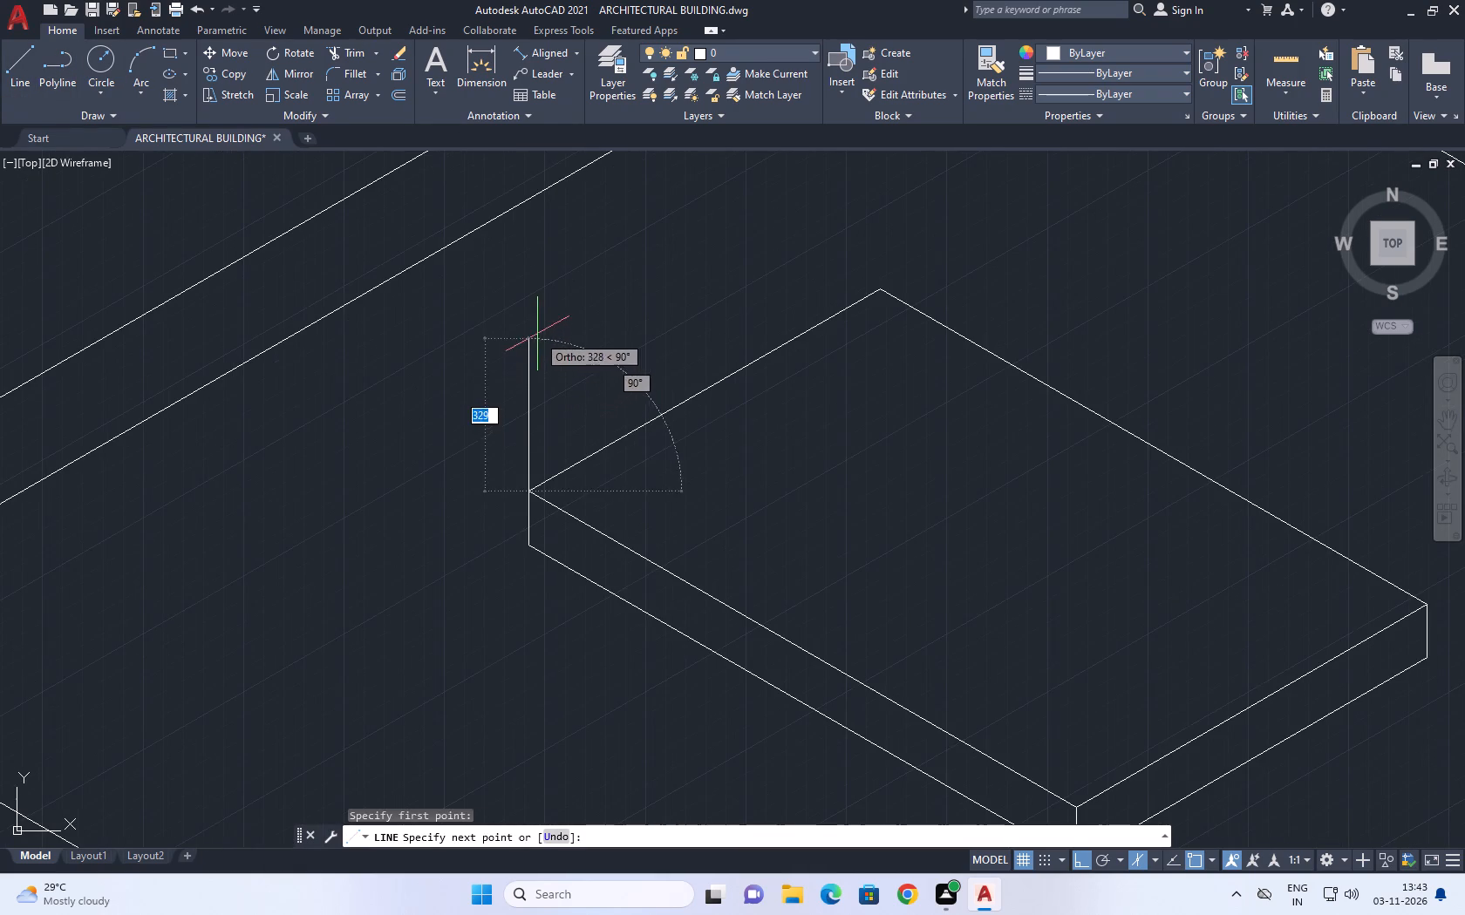
pyautogui.click(536, 331)
pyautogui.moveTo(679, 240); pyautogui.dragTo(575, 327, button='middle')
pyautogui.scroll(1, 732, 265)
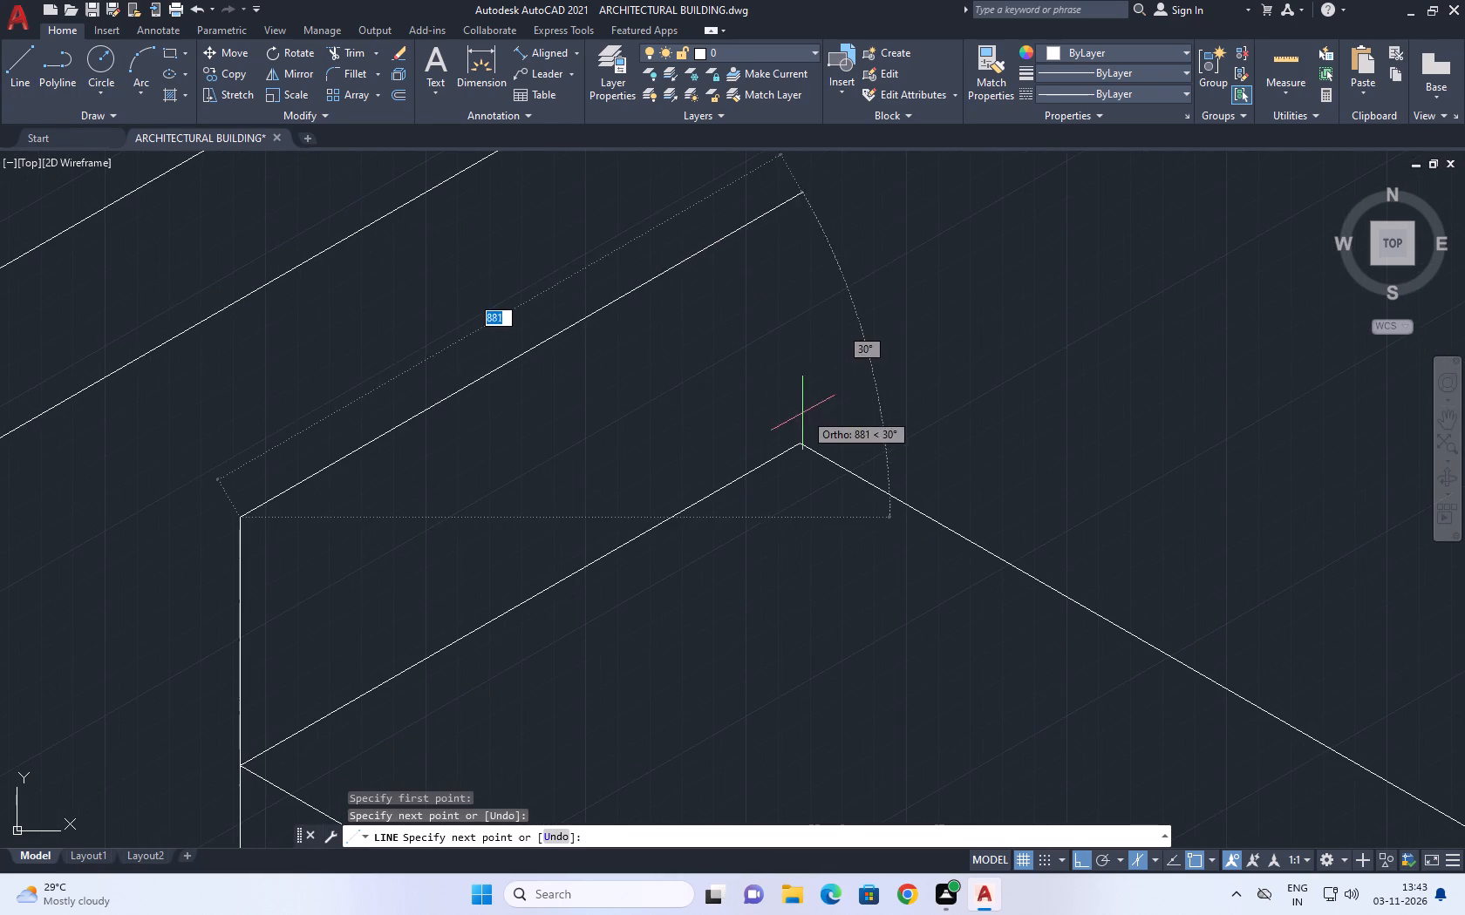
pyautogui.click(803, 193)
pyautogui.moveTo(893, 187); pyautogui.dragTo(883, 182, button='right')
pyautogui.click(932, 214)
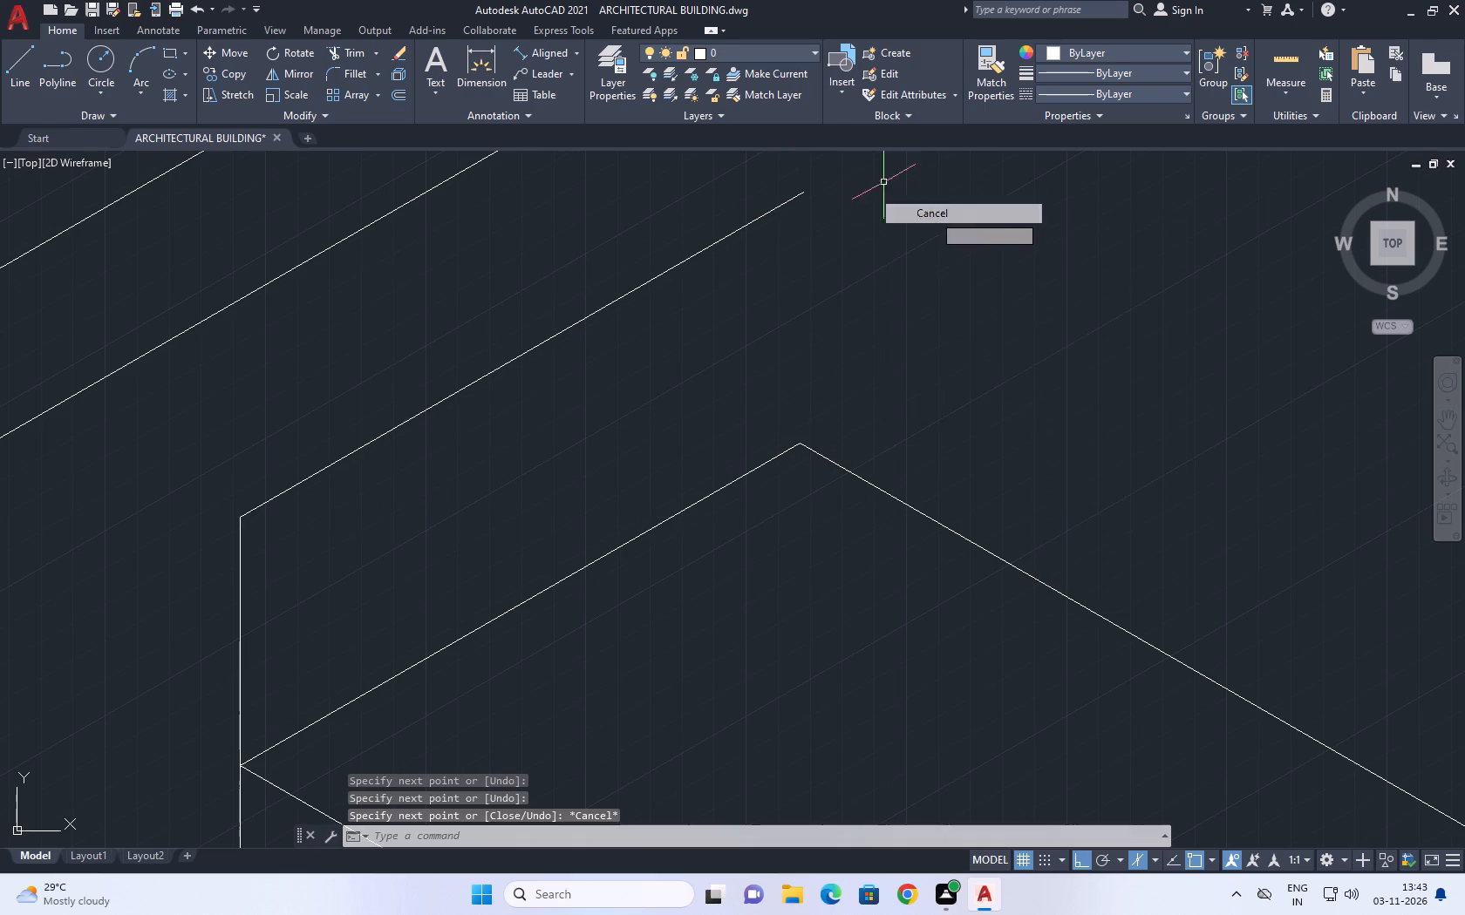
# Draw a vertical line about 485 long upward from the slab's rear top corner, crossing the new sloping line.
pyautogui.rightClick(898, 267)
pyautogui.click(956, 274)
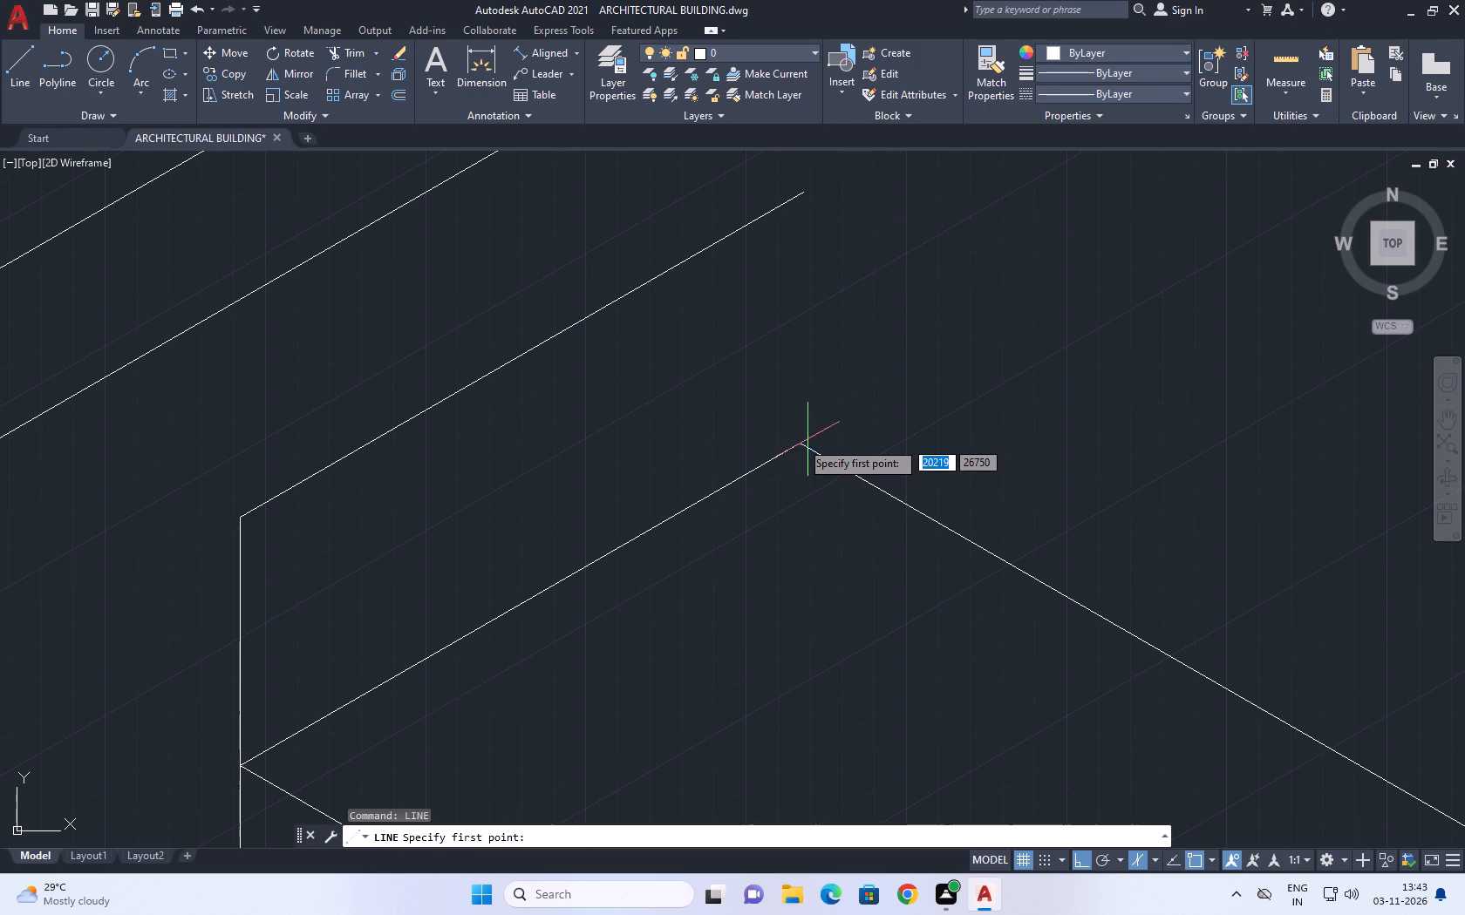
pyautogui.click(796, 444)
pyautogui.scroll(-3, 781, 402)
pyautogui.scroll(1, 773, 316)
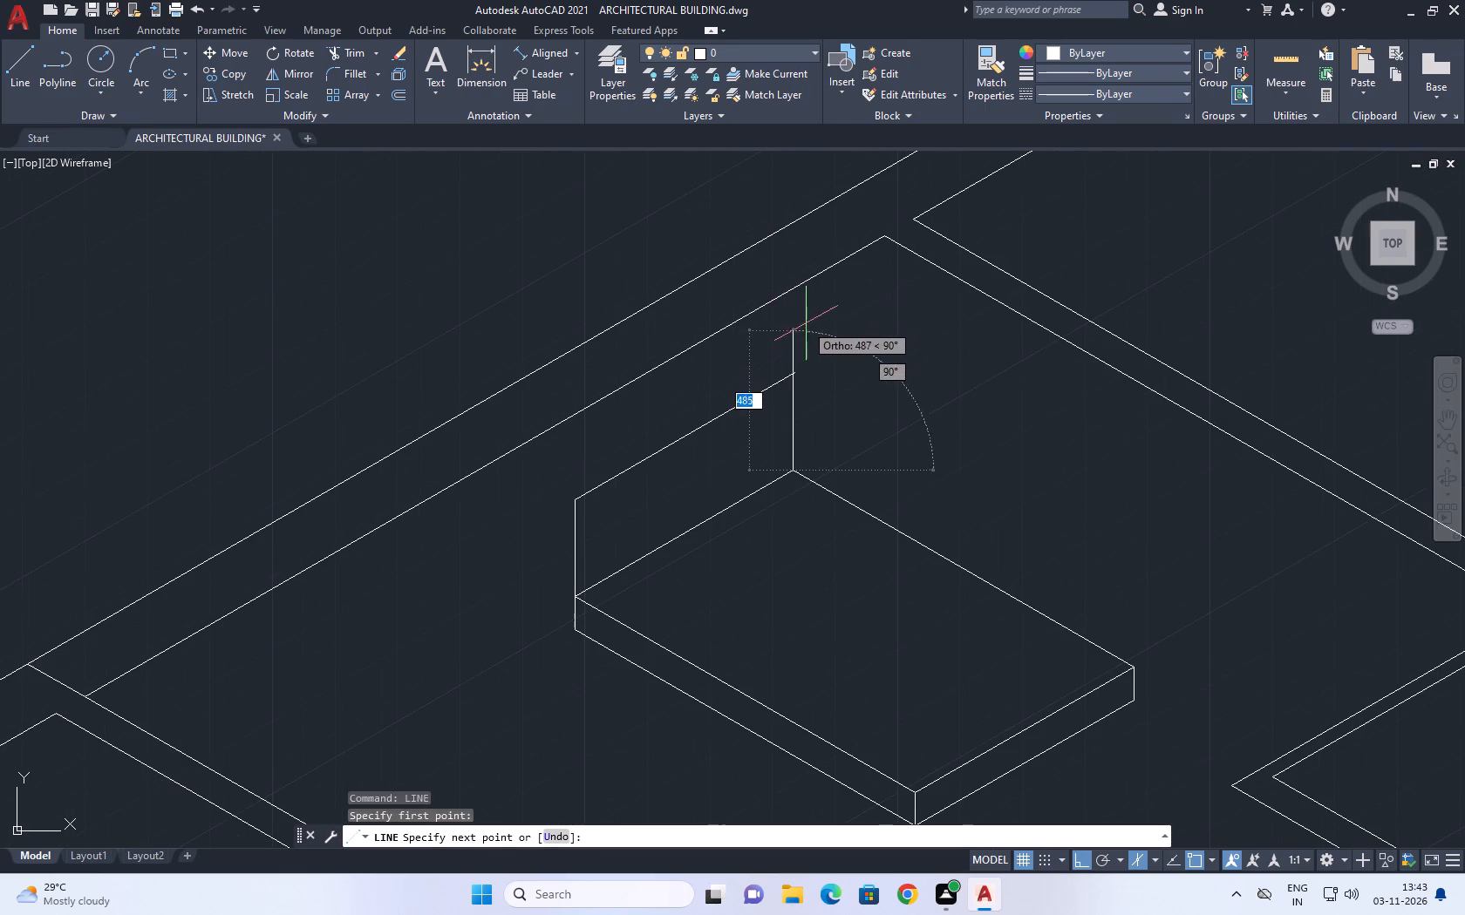
pyautogui.click(807, 325)
pyautogui.rightClick(815, 350)
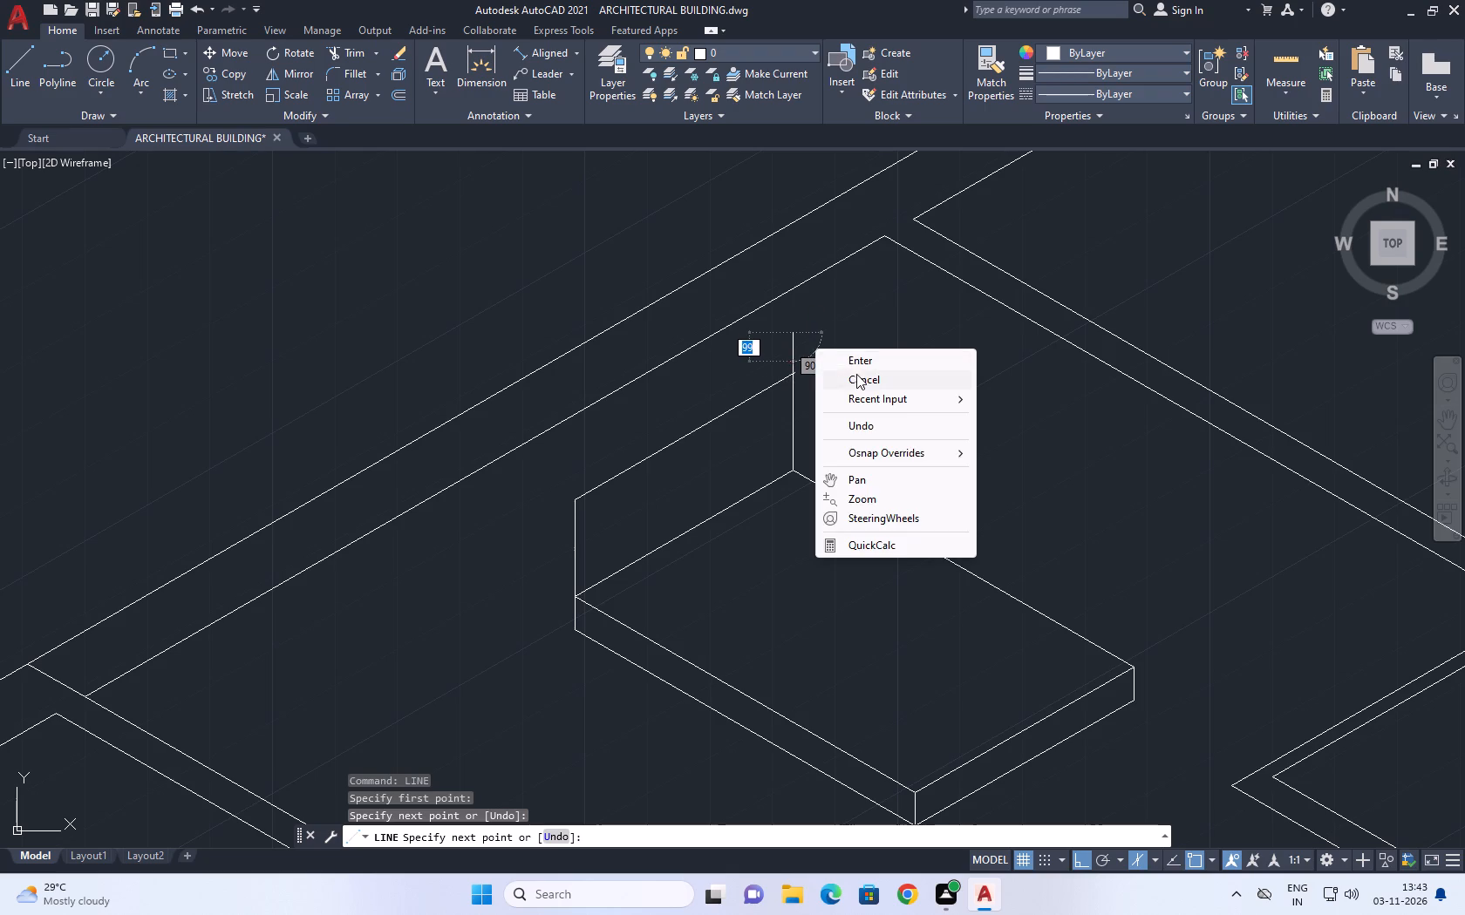
pyautogui.click(861, 373)
# Trim the sloping and vertical line ends that cross past the upright panel's upper rear corner.
pyautogui.scroll(2, 785, 353)
pyautogui.moveTo(855, 361); pyautogui.dragTo(721, 352, button='middle')
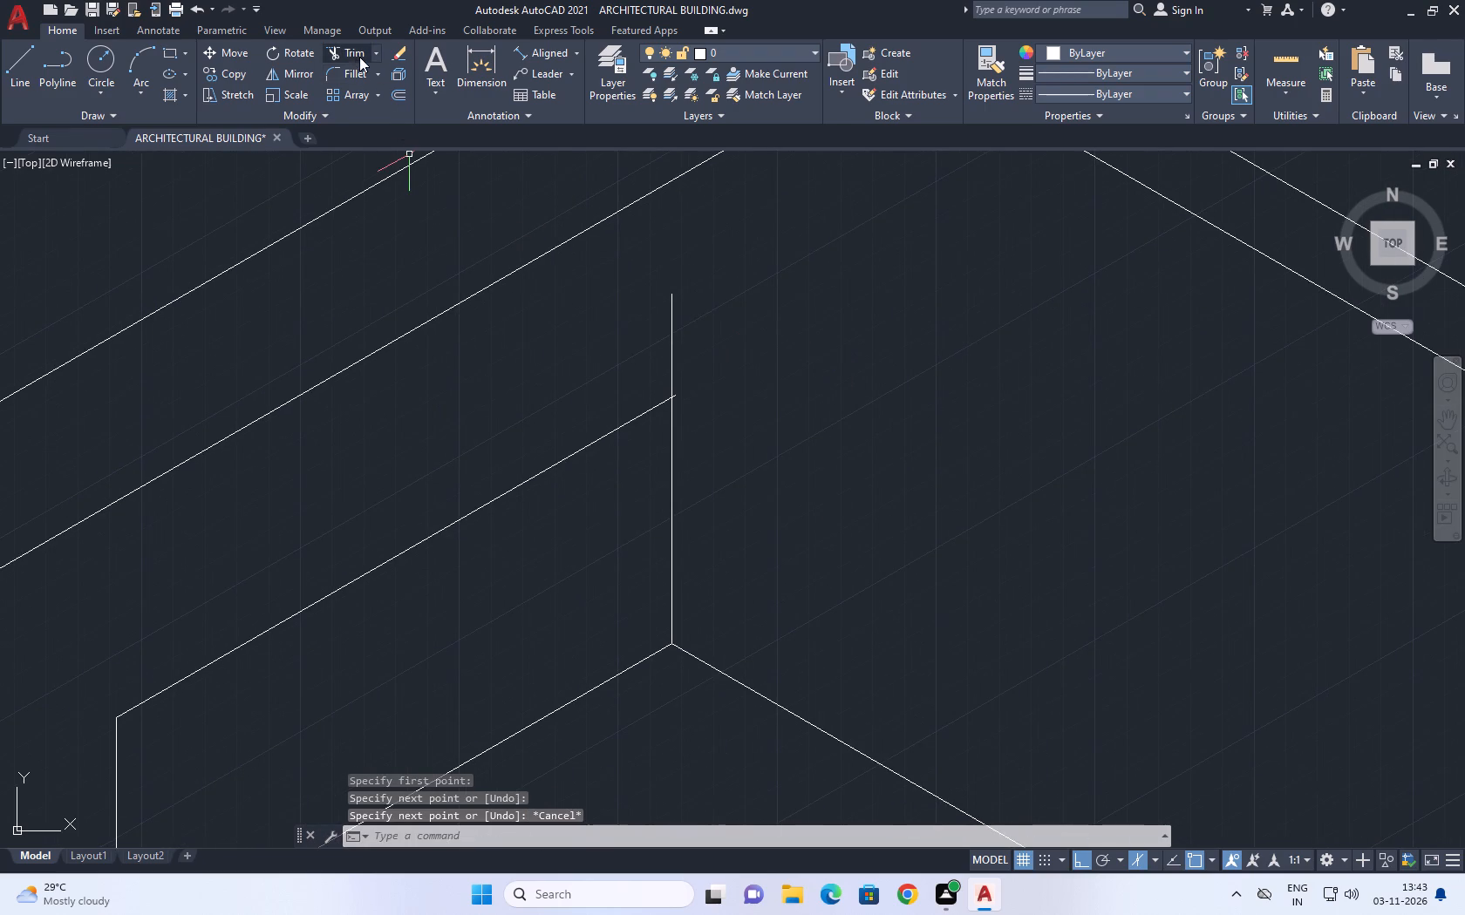
pyautogui.click(359, 57)
pyautogui.scroll(3, 669, 387)
pyautogui.click(673, 398)
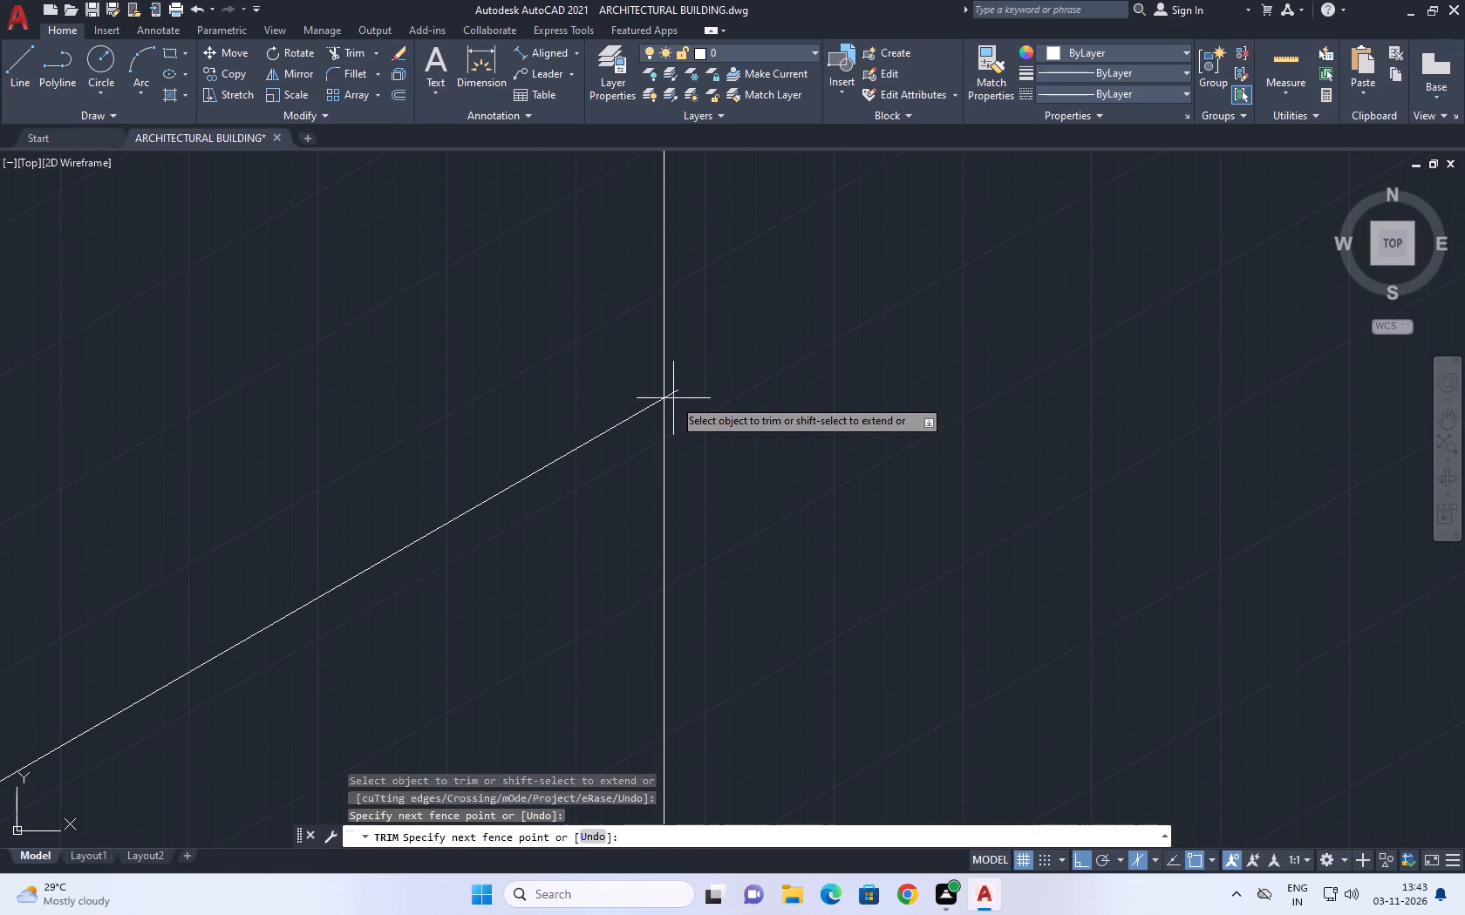
pyautogui.click(666, 378)
pyautogui.click(685, 347)
pyautogui.click(597, 352)
pyautogui.rightClick(705, 335)
pyautogui.click(780, 363)
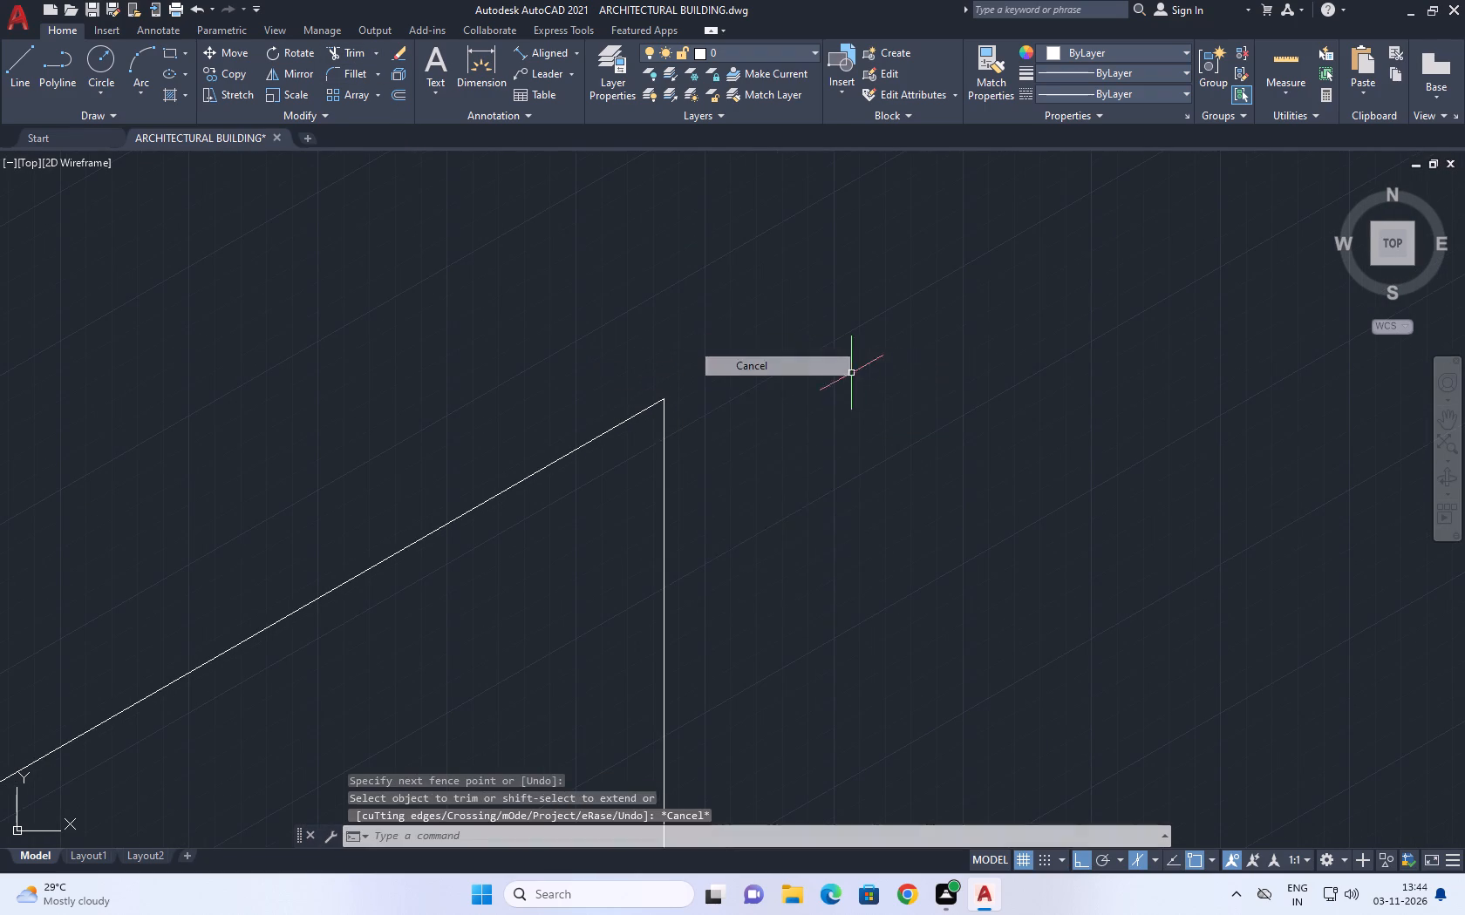
# Copy the upright panel's front vertical edge 20 along the 30° direction, toward the panel's rear corner.
pyautogui.scroll(-5, 879, 354)
pyautogui.moveTo(610, 524); pyautogui.dragTo(658, 445, button='middle')
pyautogui.moveTo(584, 559); pyautogui.dragTo(581, 537, button='middle')
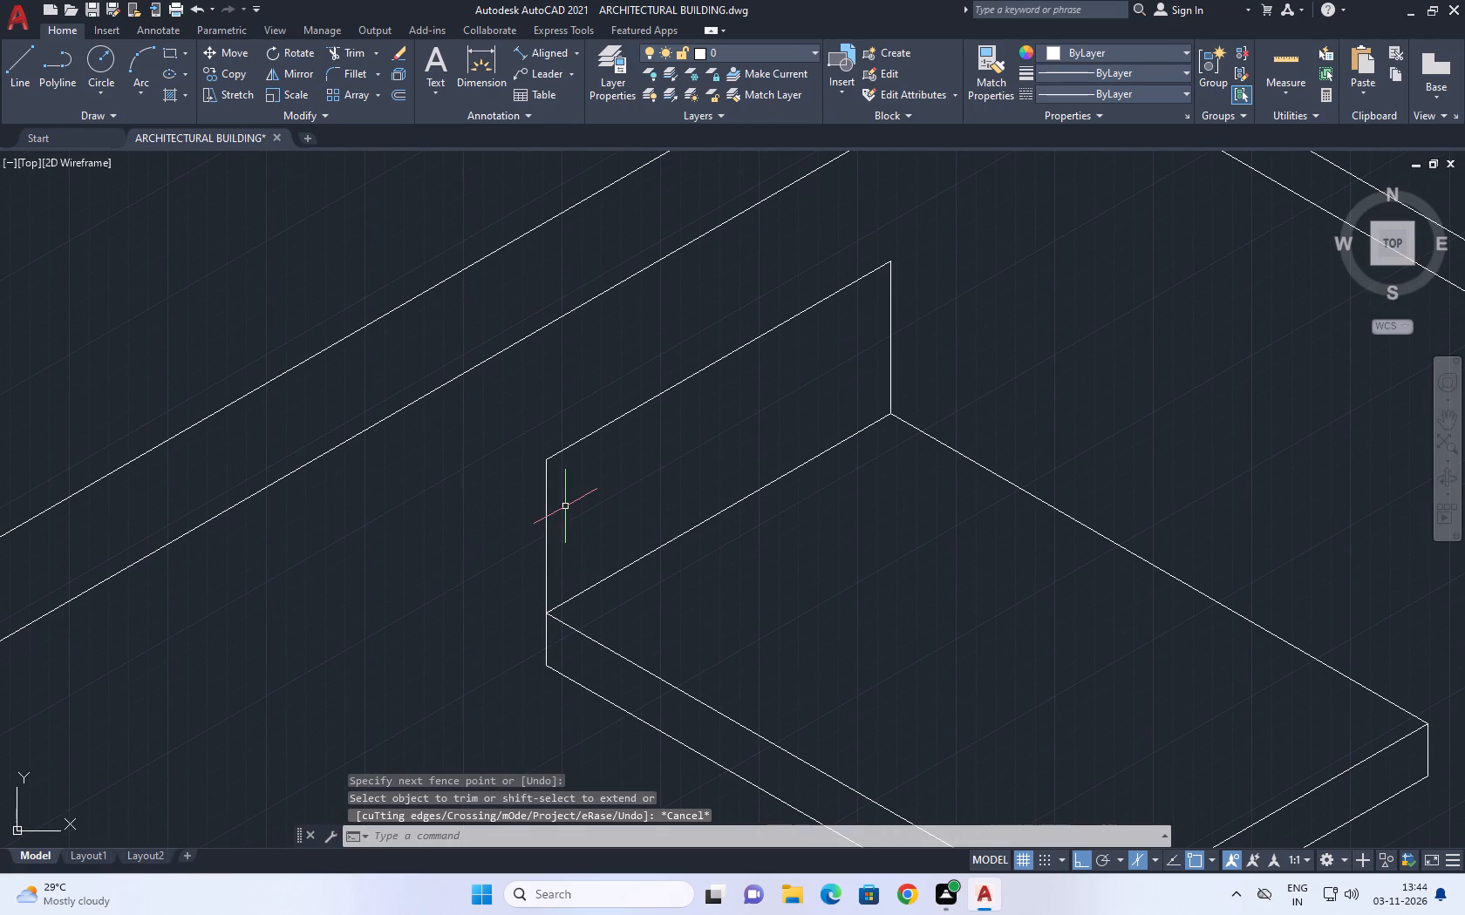
pyautogui.click(547, 506)
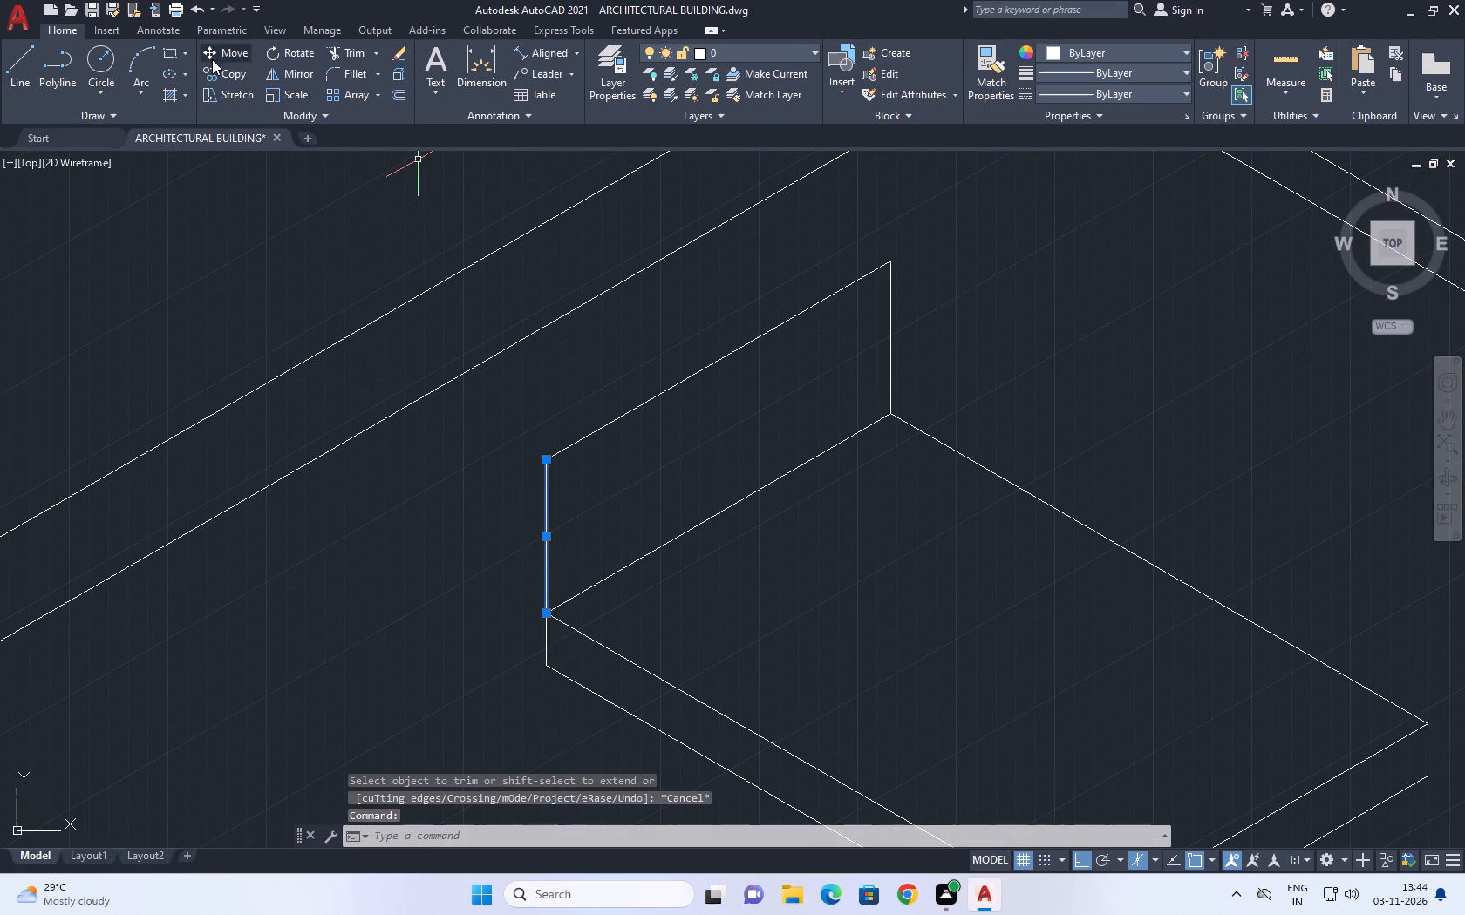
pyautogui.click(231, 71)
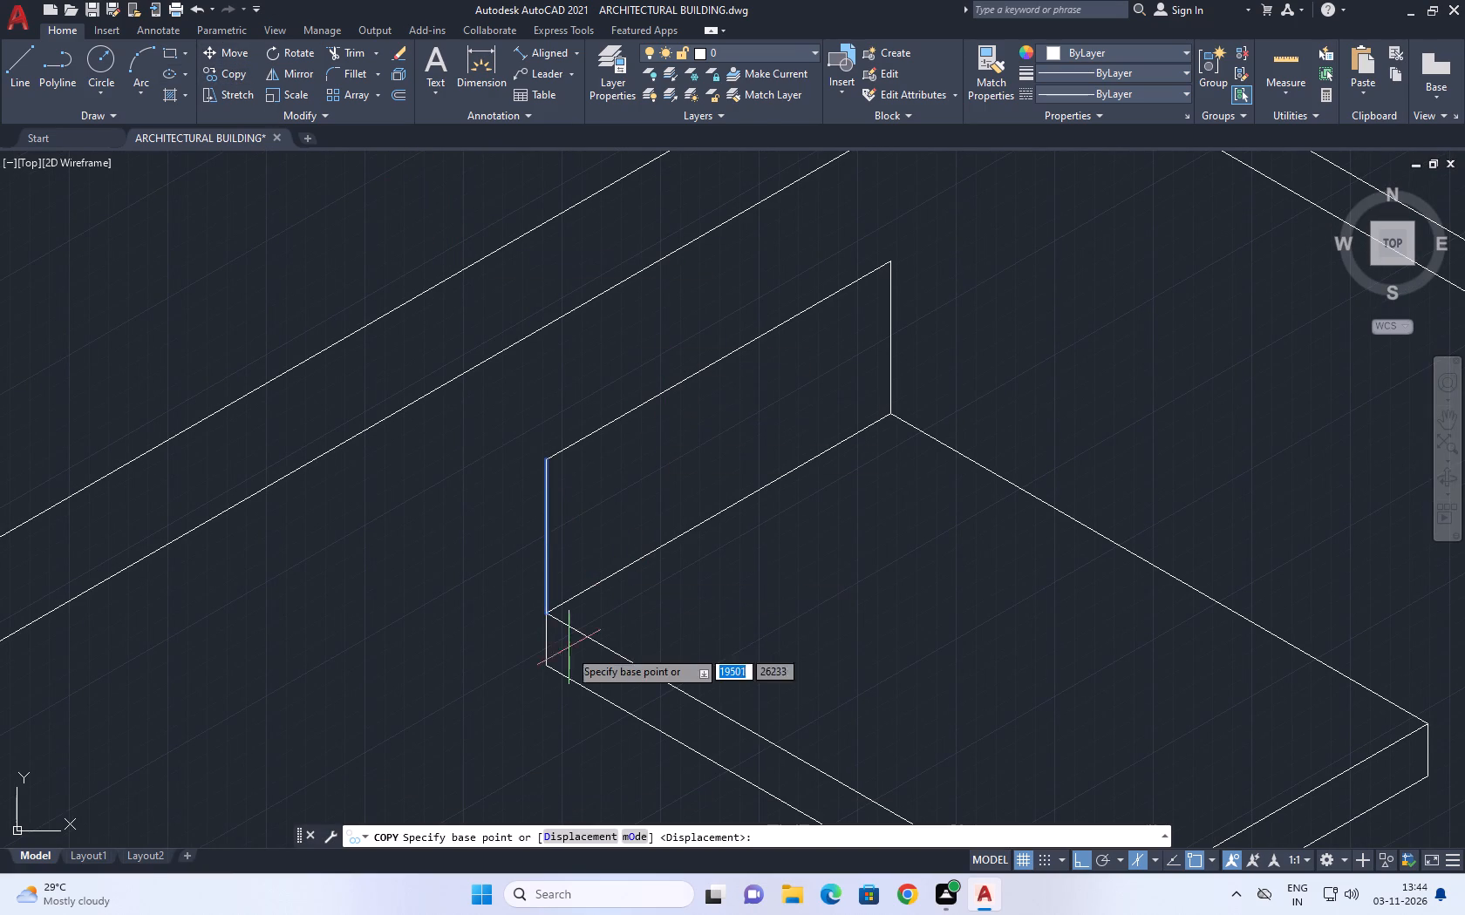
pyautogui.scroll(3, 538, 623)
pyautogui.click(559, 588)
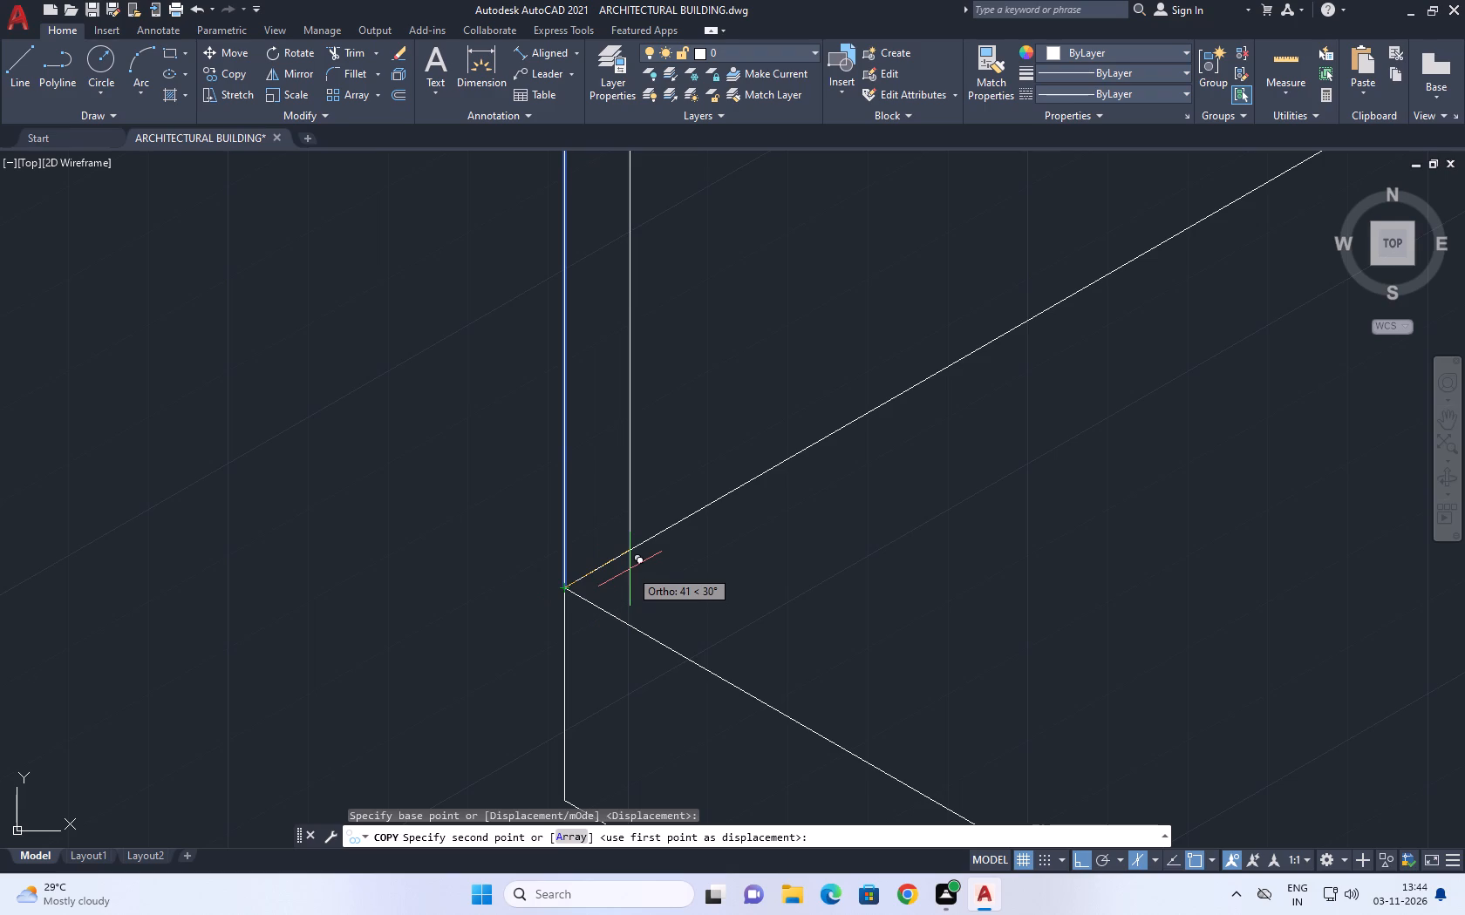
pyautogui.write('20')
pyautogui.press('Return')
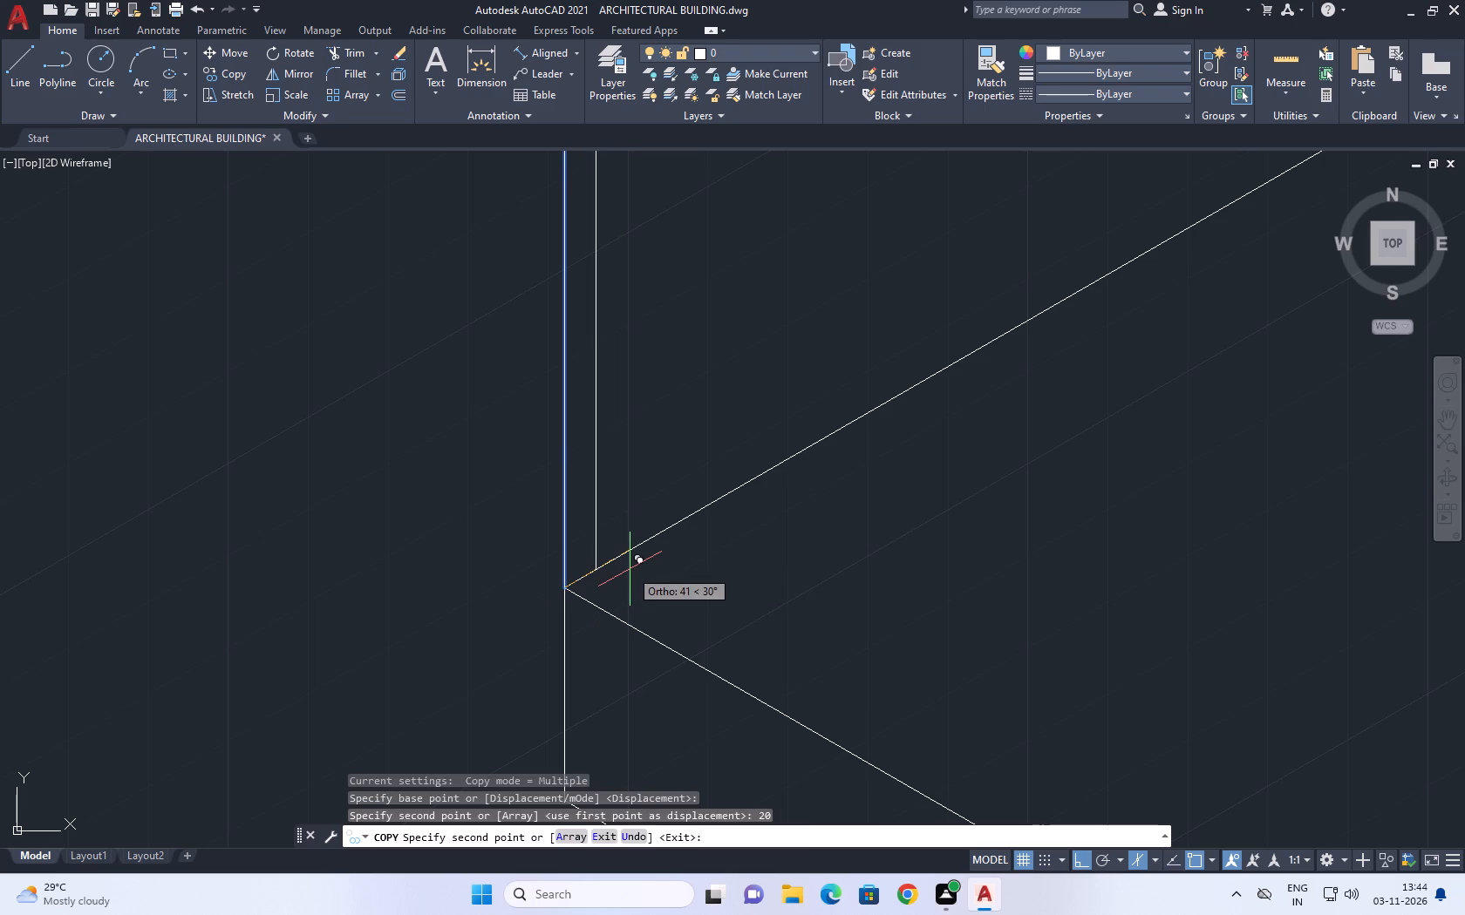
pyautogui.rightClick(743, 535)
pyautogui.click(801, 570)
# Move the copied vertical line a further 30 along the 30° direction, toward the panel's rear edge.
pyautogui.scroll(-4, 755, 553)
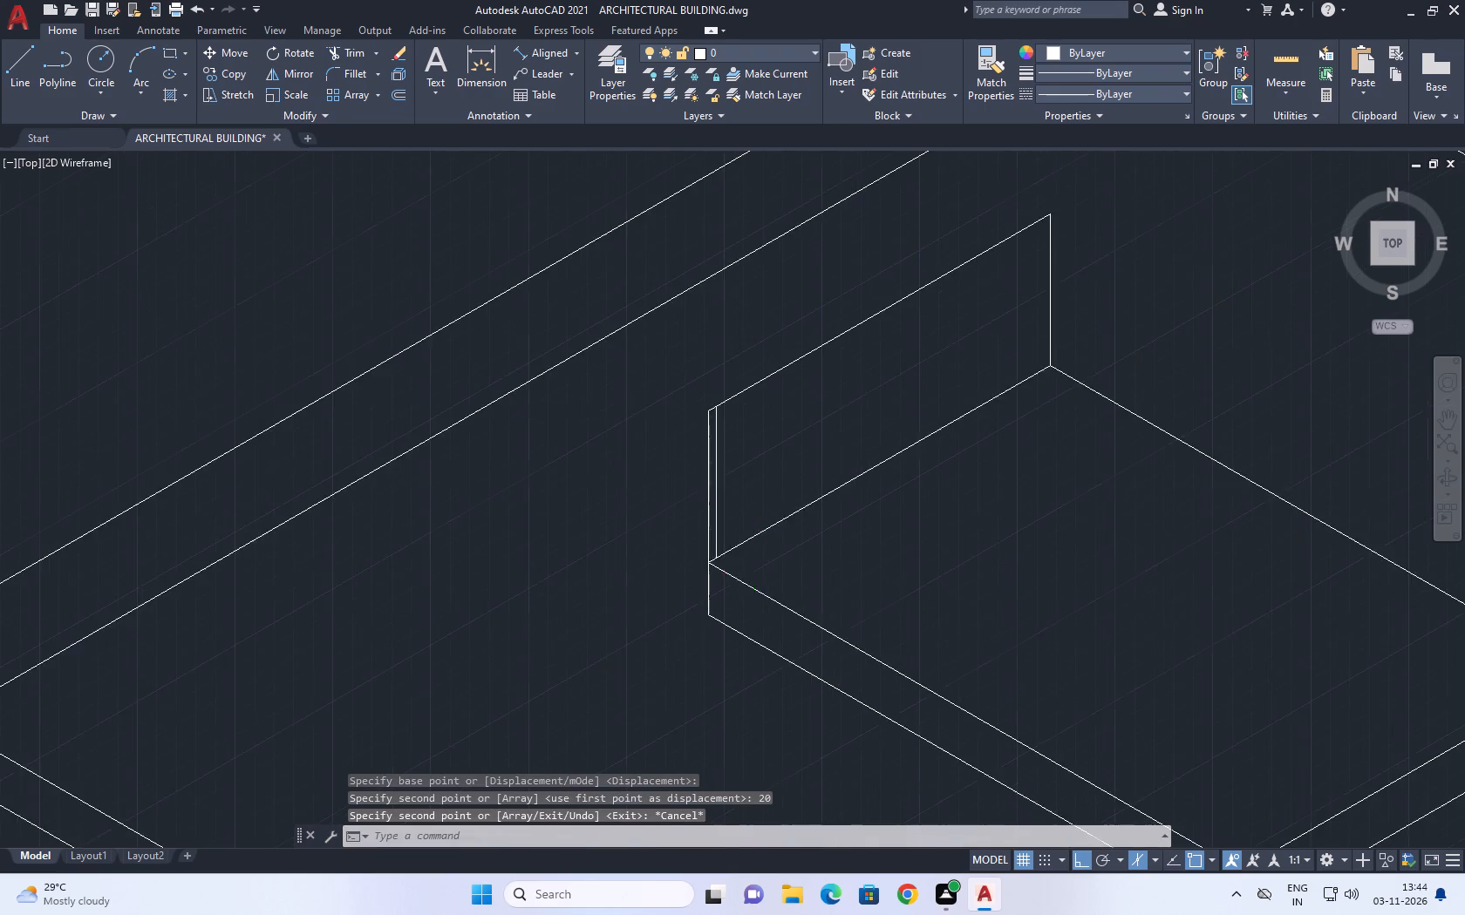
pyautogui.scroll(2, 720, 512)
pyautogui.moveTo(766, 509); pyautogui.dragTo(714, 510, button='middle')
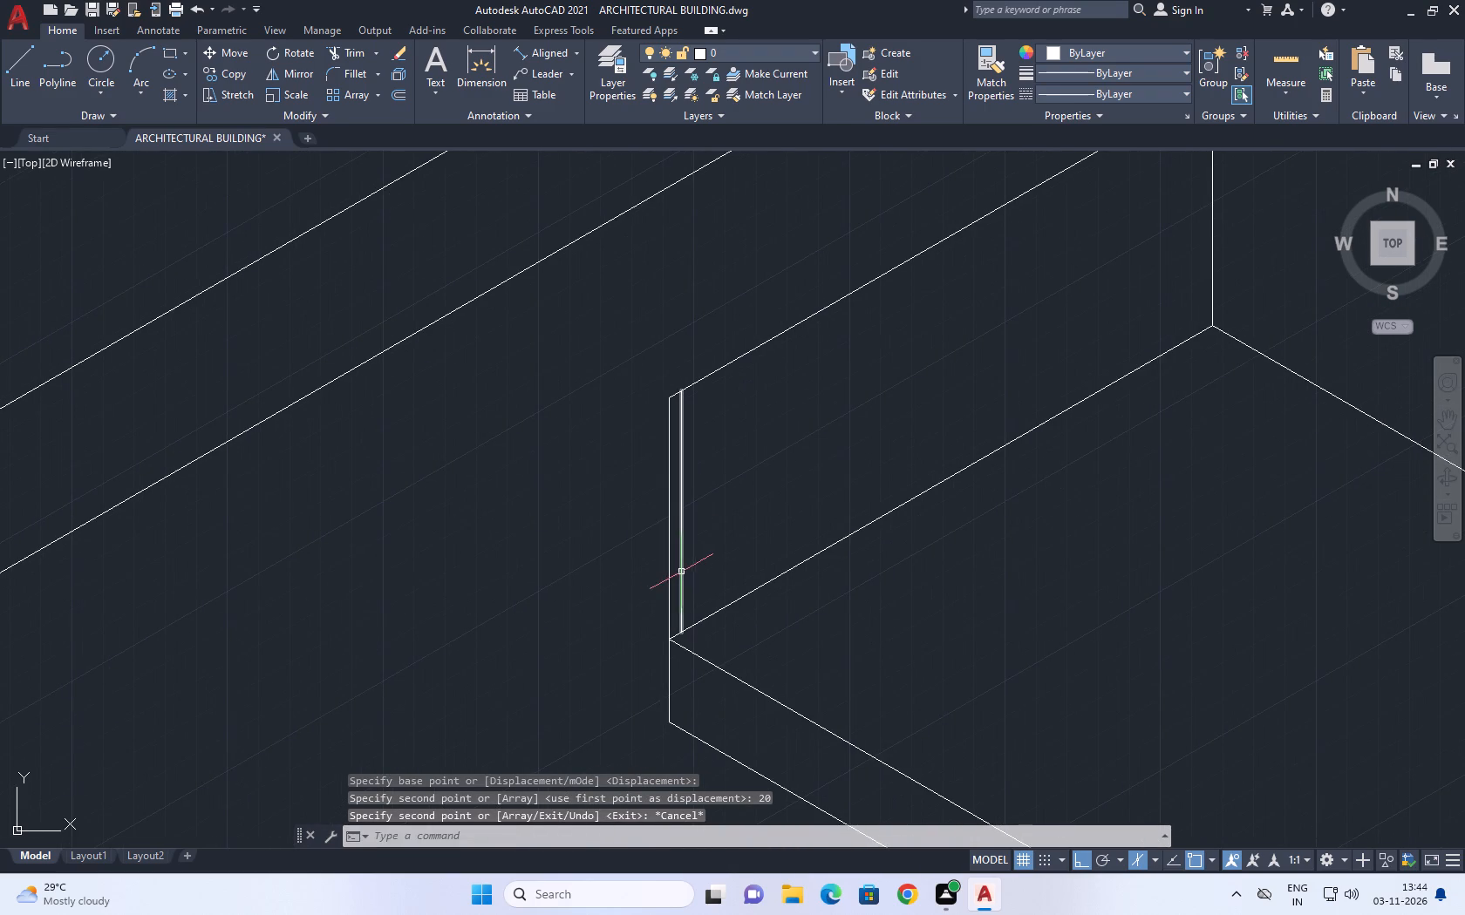
pyautogui.click(680, 571)
pyautogui.moveTo(822, 489); pyautogui.dragTo(707, 506, button='middle')
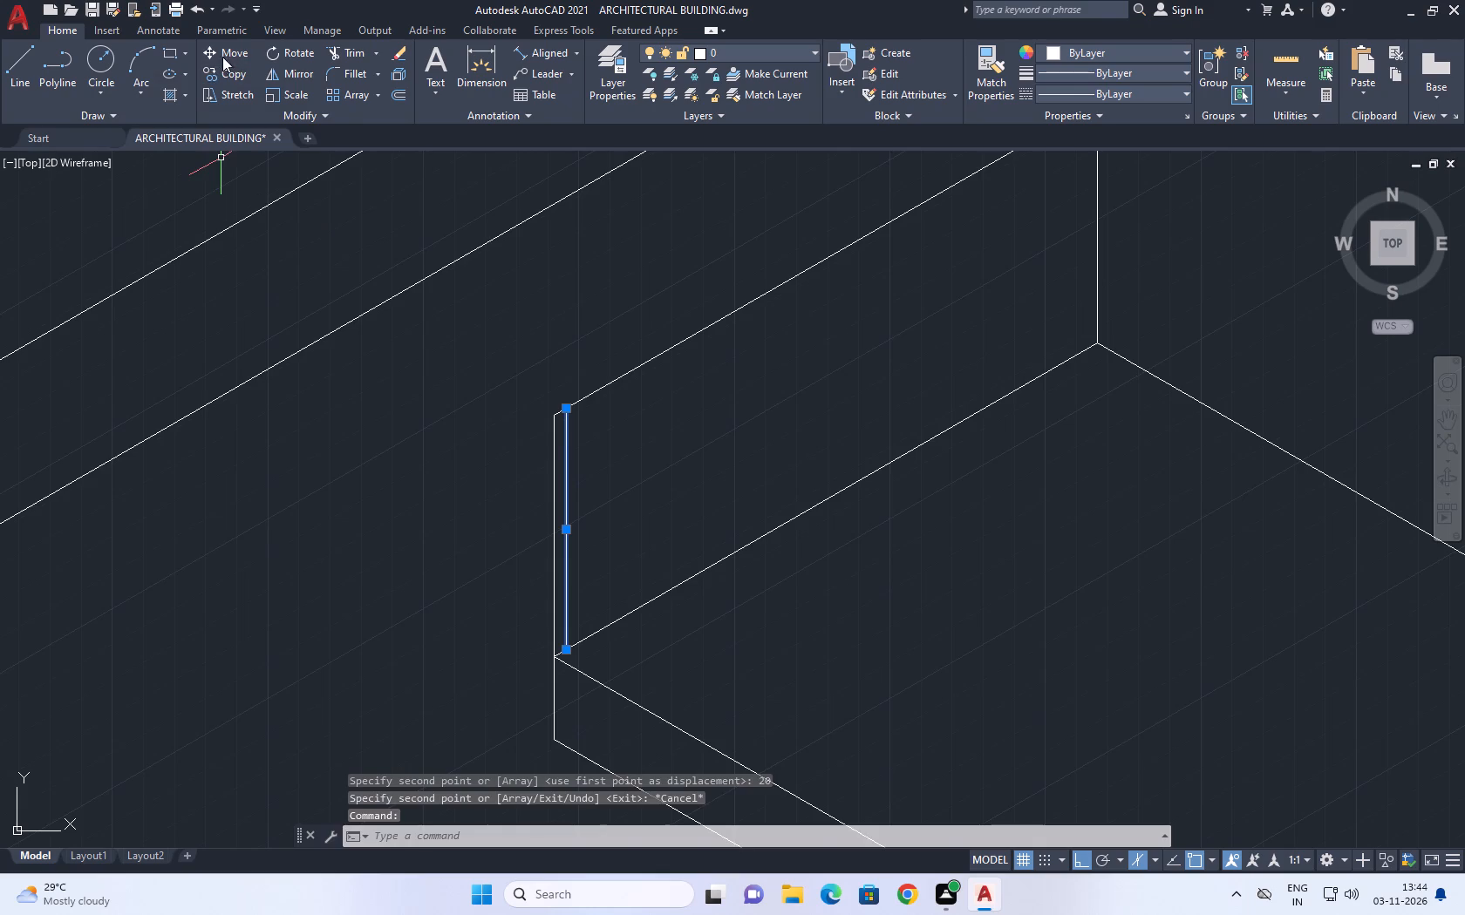
pyautogui.click(235, 49)
pyautogui.scroll(2, 576, 579)
pyautogui.click(634, 542)
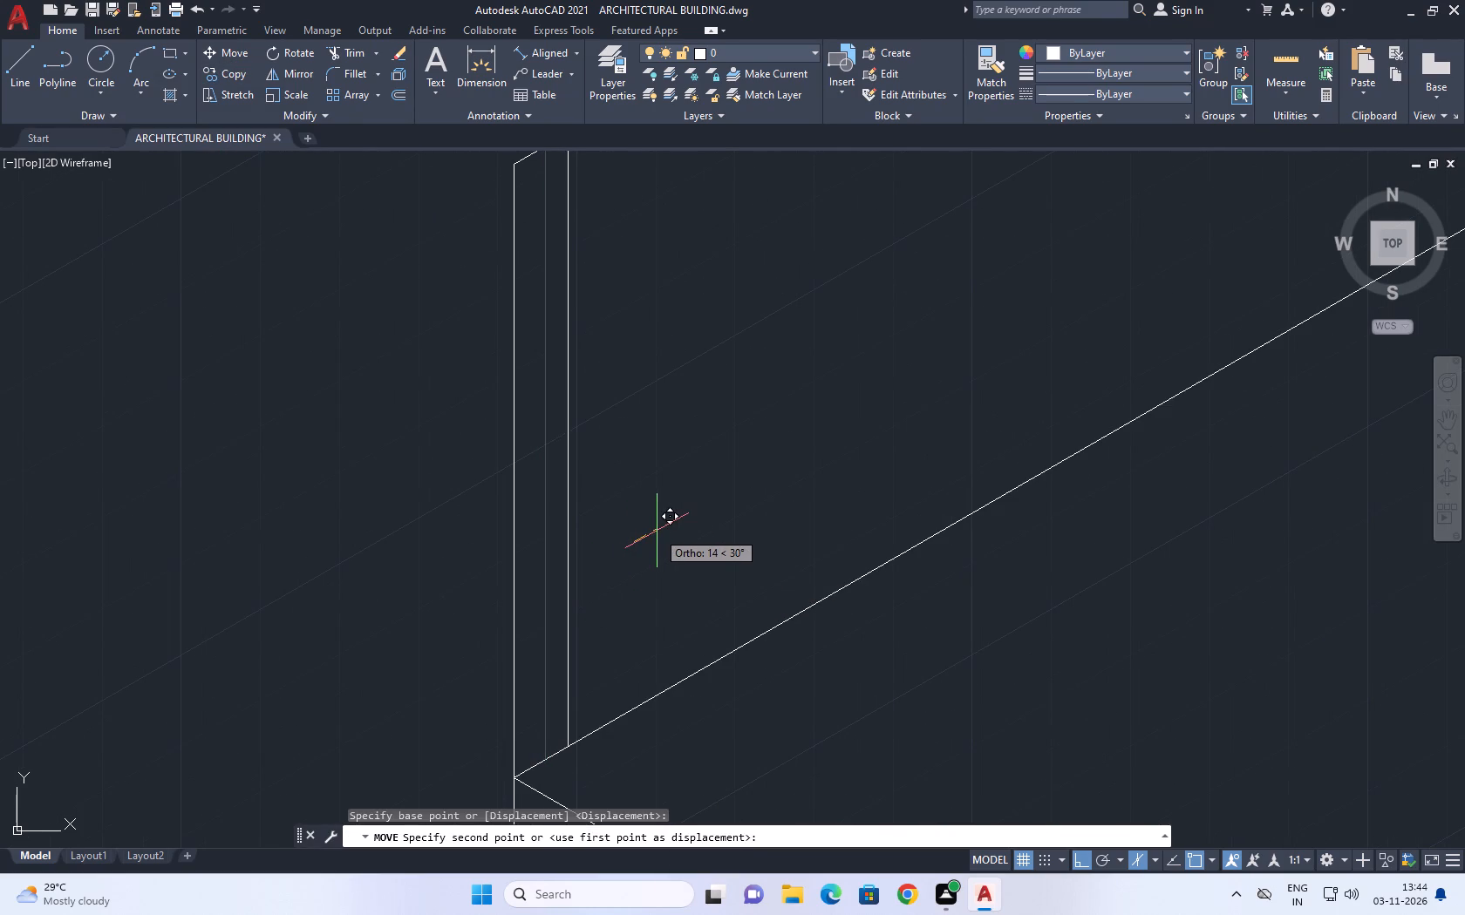
pyautogui.write('30')
pyautogui.press('Return')
# Copy the panel's rear vertical edge 50 inward along the slab's rear edge, toward the panel's front edge.
pyautogui.scroll(-4, 652, 532)
pyautogui.moveTo(707, 531); pyautogui.dragTo(613, 581, button='middle')
pyautogui.scroll(1, 698, 479)
pyautogui.click(747, 443)
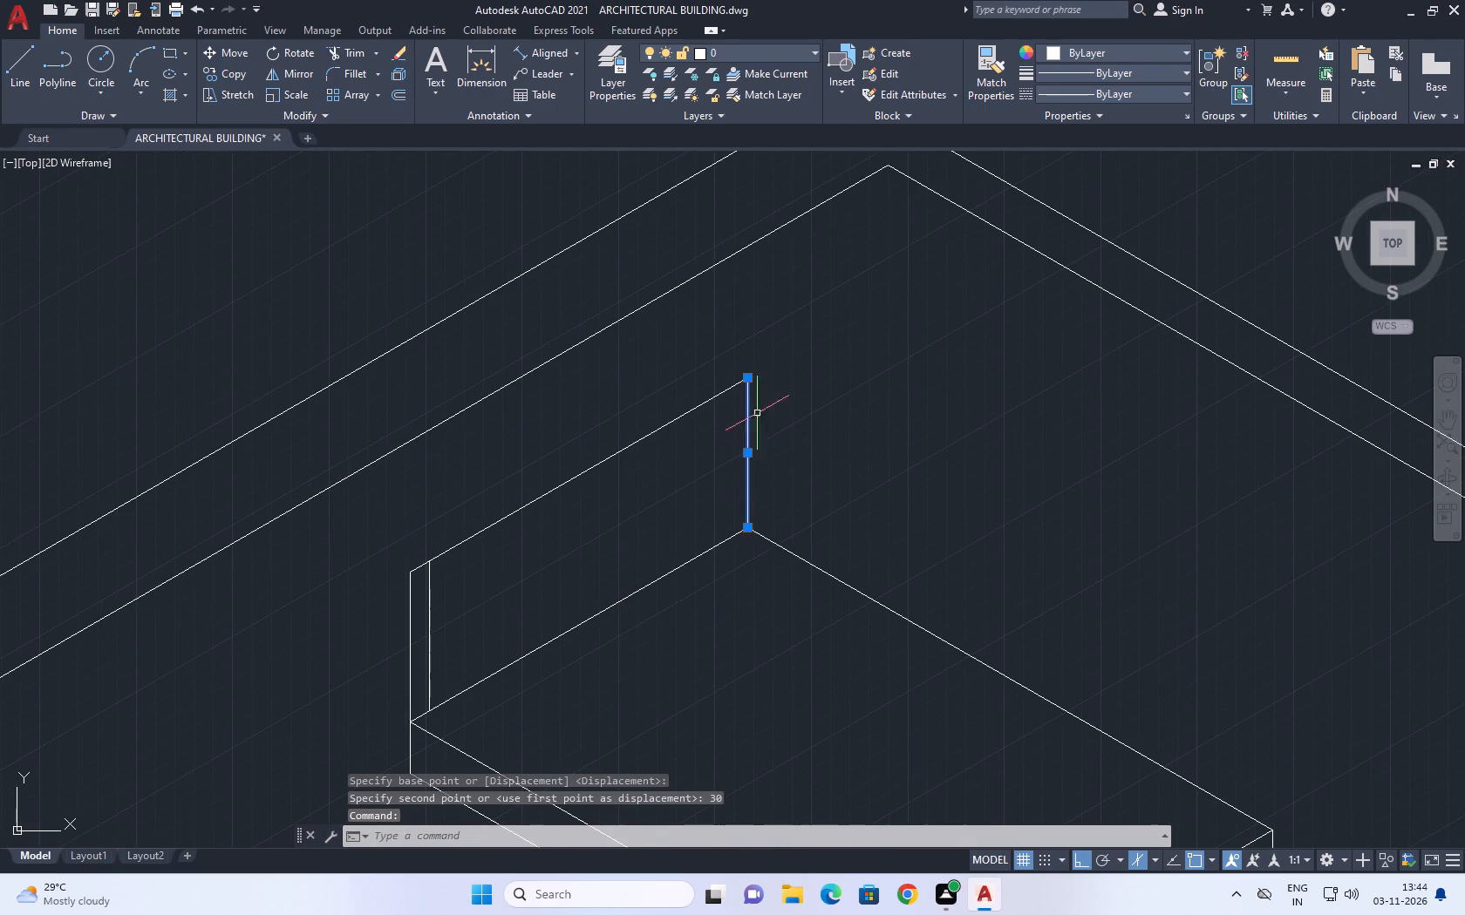
pyautogui.click(235, 78)
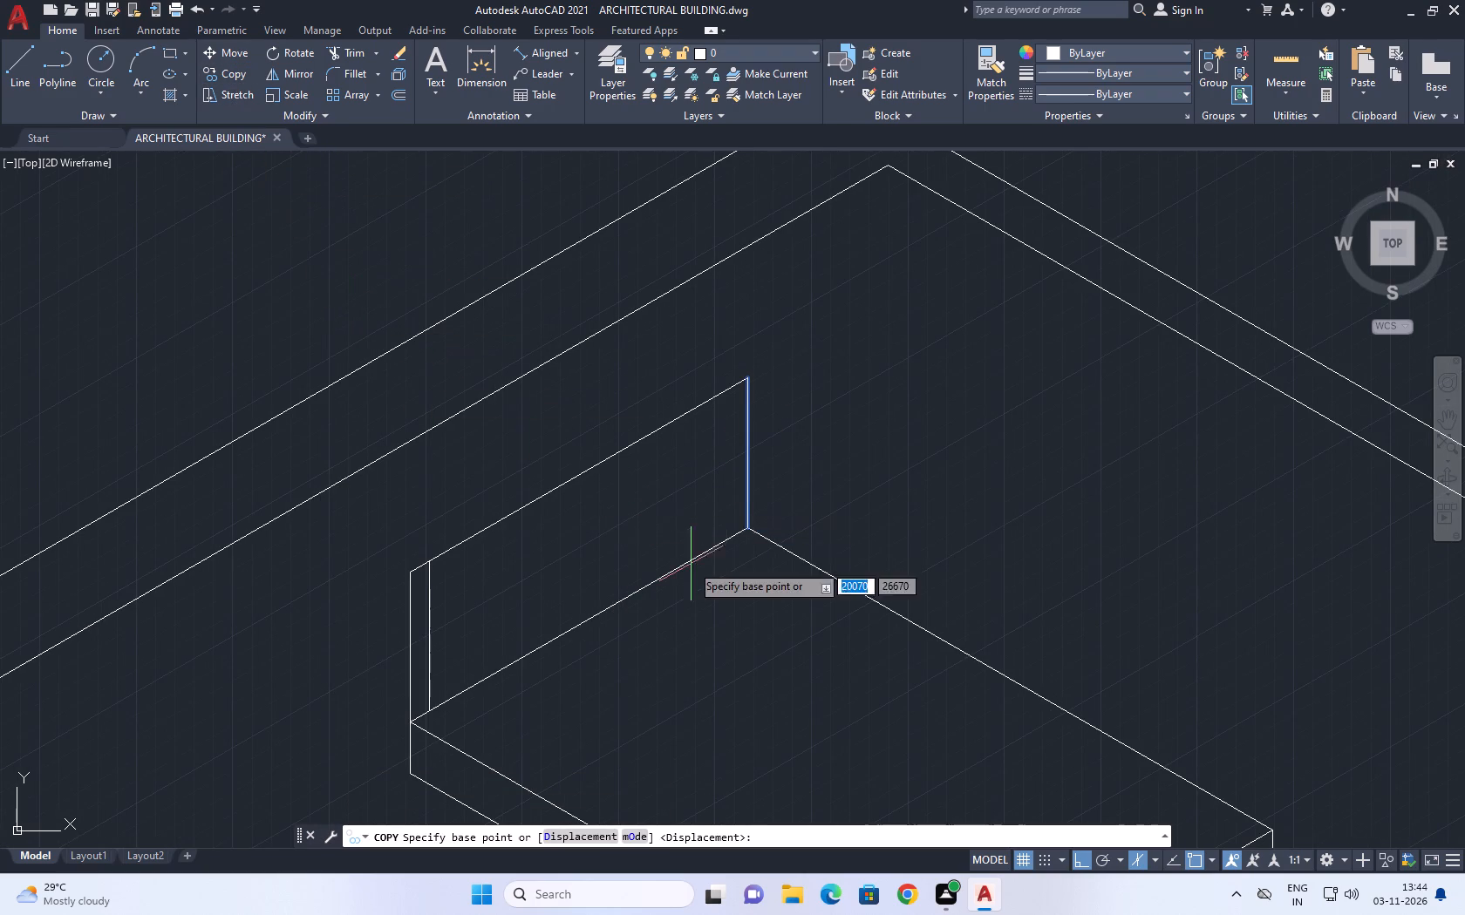
pyautogui.scroll(1, 728, 538)
pyautogui.click(750, 521)
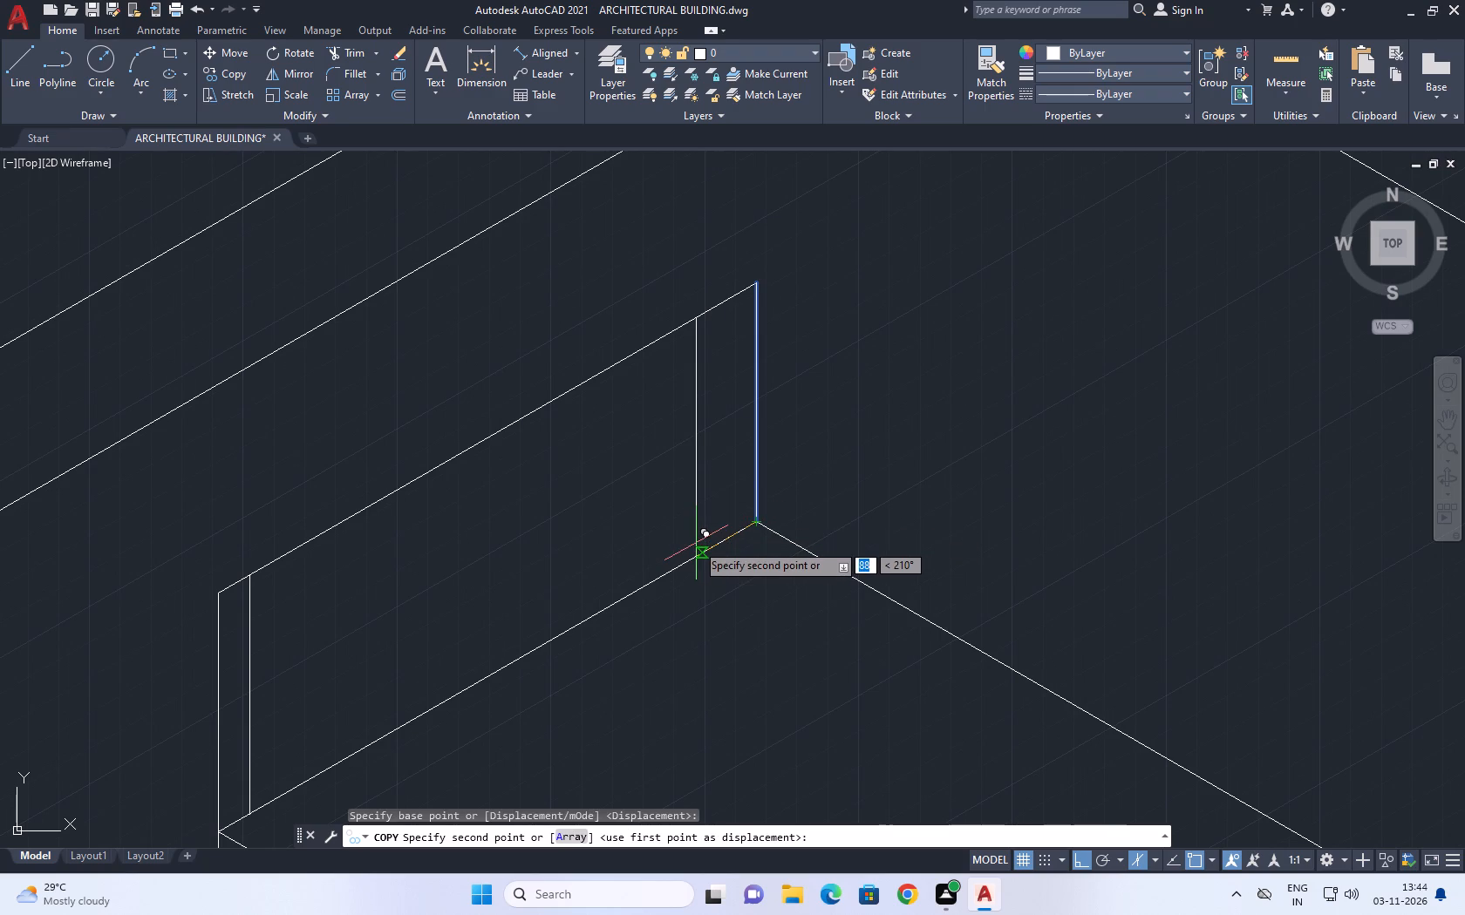
pyautogui.write('50')
pyautogui.press('Return')
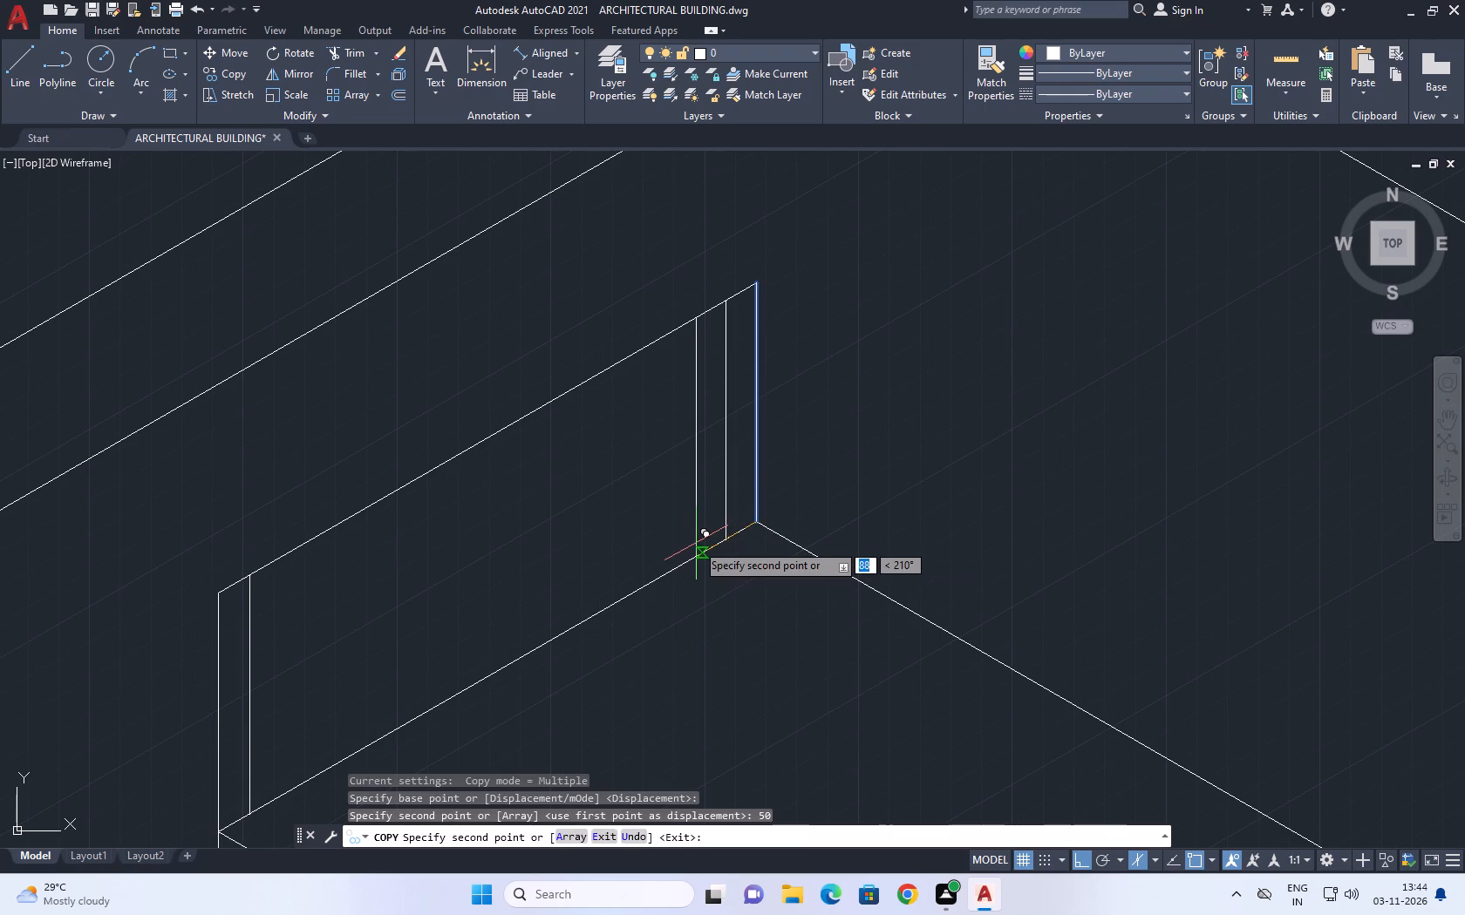
pyautogui.moveTo(644, 554); pyautogui.dragTo(630, 539, button='right')
pyautogui.click(698, 568)
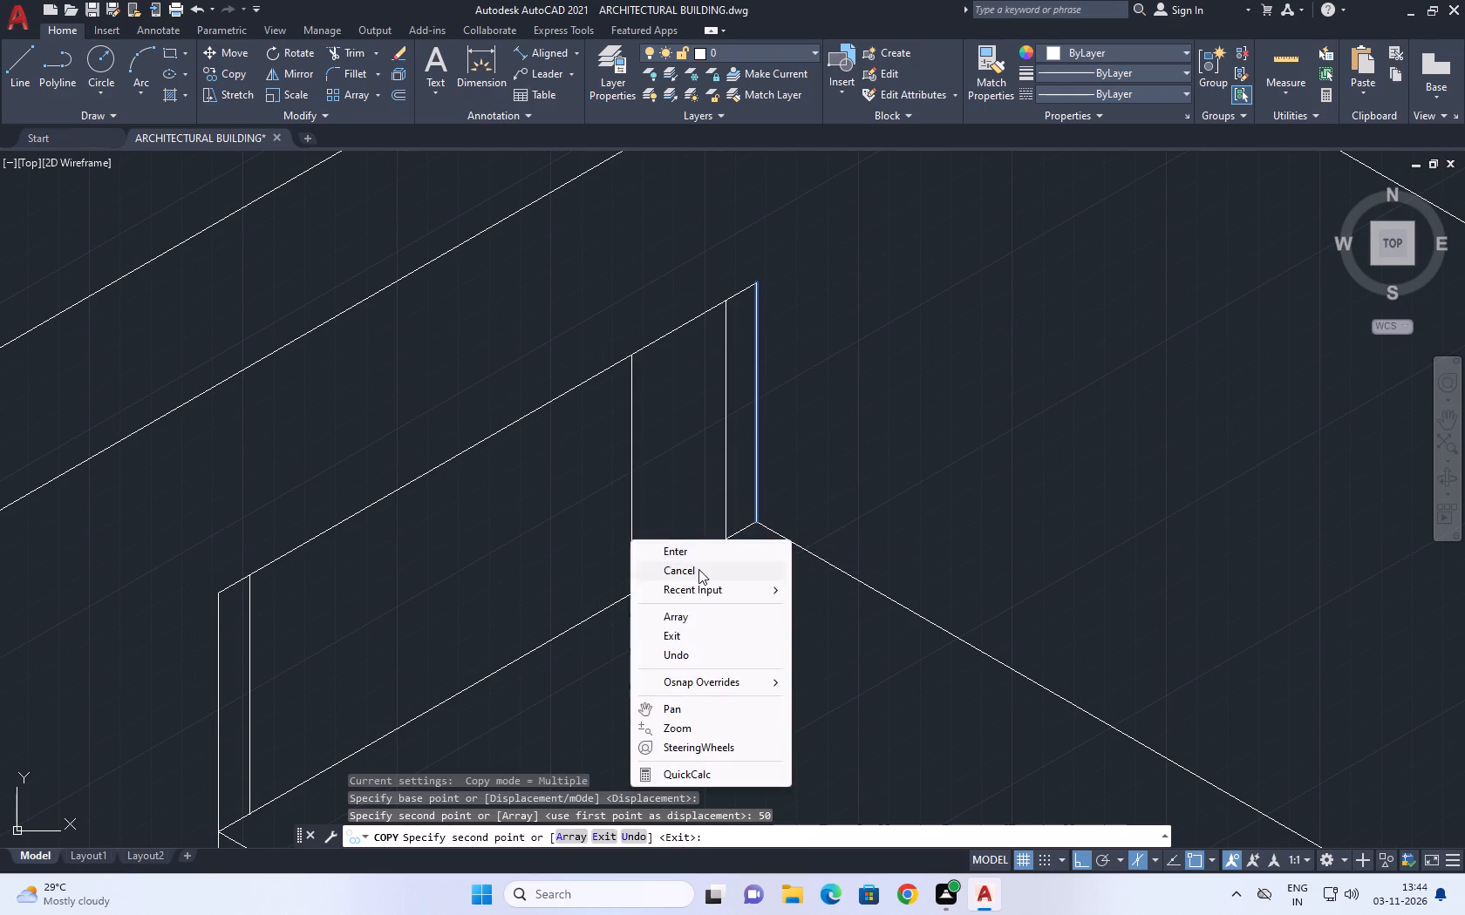
# Copy the panel's front edge and its inner vertical line together six times along the sloping top edge to form slat line pairs.
pyautogui.moveTo(472, 603); pyautogui.dragTo(663, 446, button='middle')
pyautogui.click(446, 498)
pyautogui.click(432, 519)
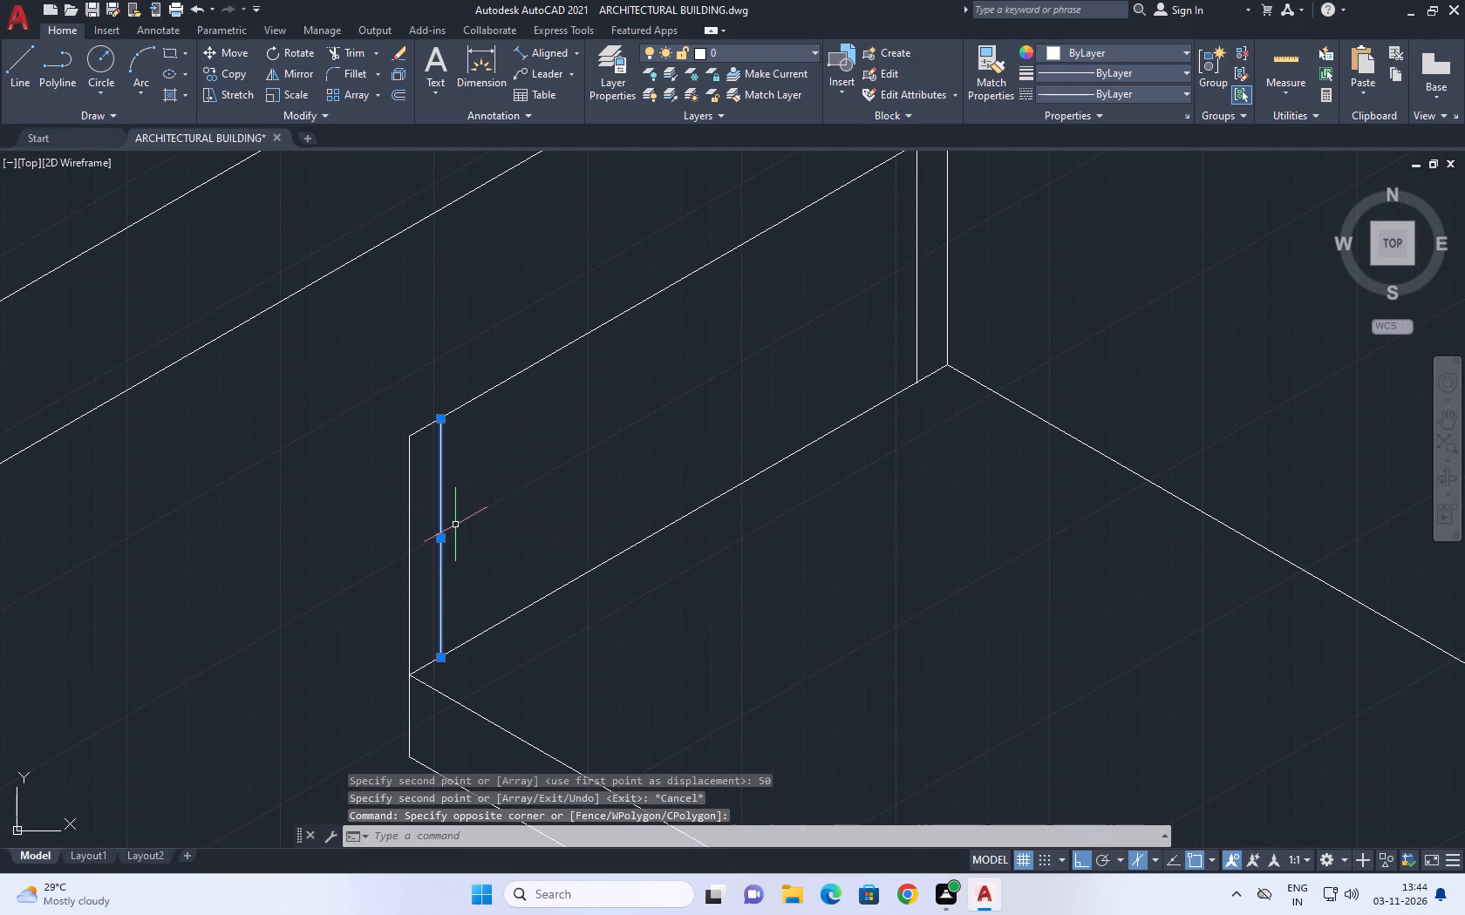
pyautogui.click(409, 466)
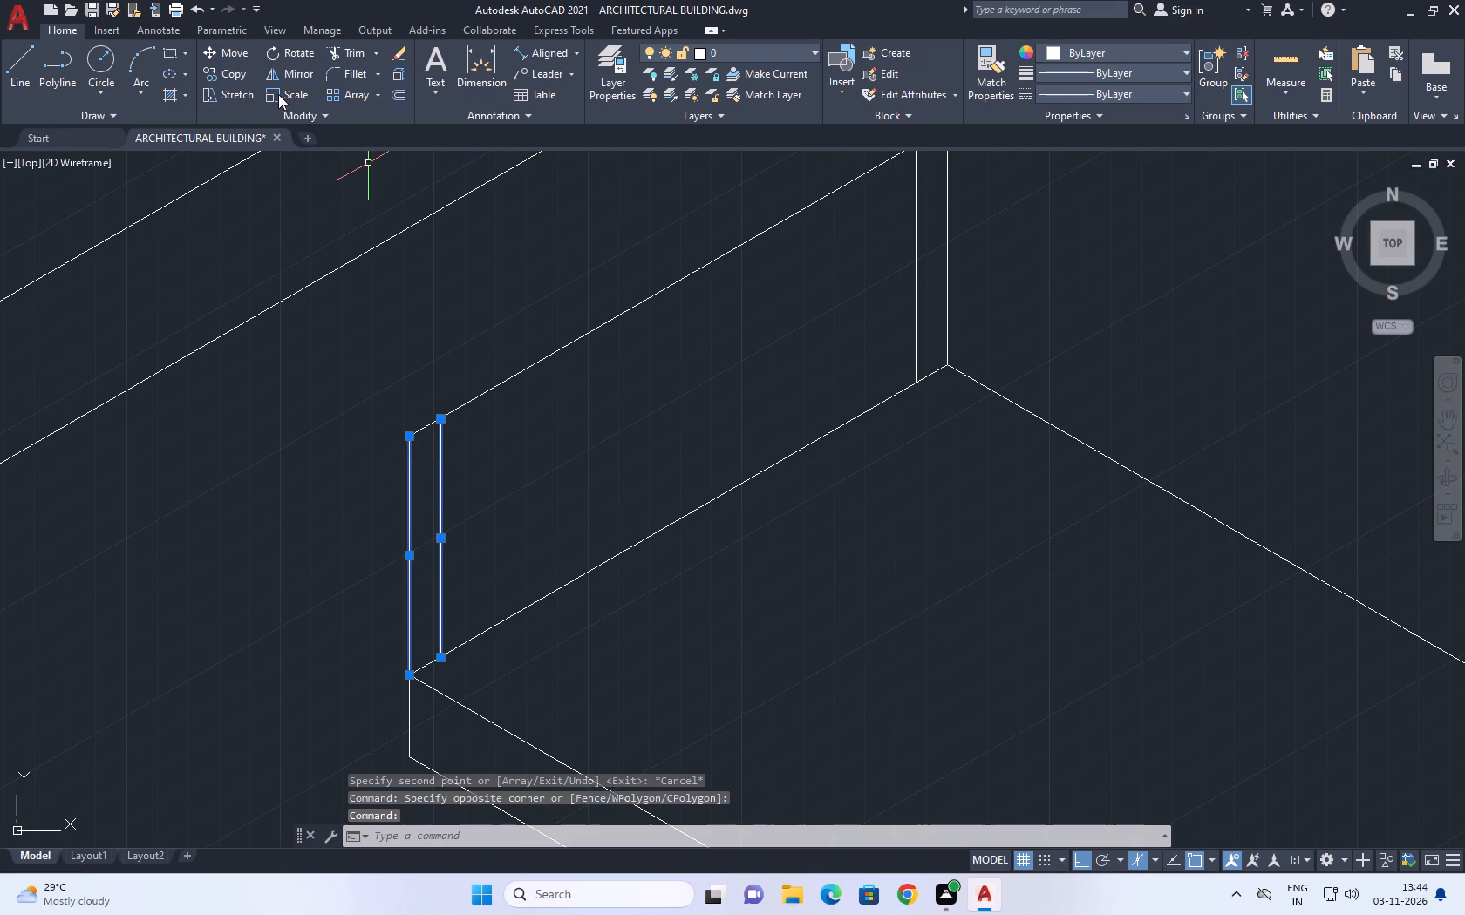
pyautogui.click(234, 71)
pyautogui.click(412, 434)
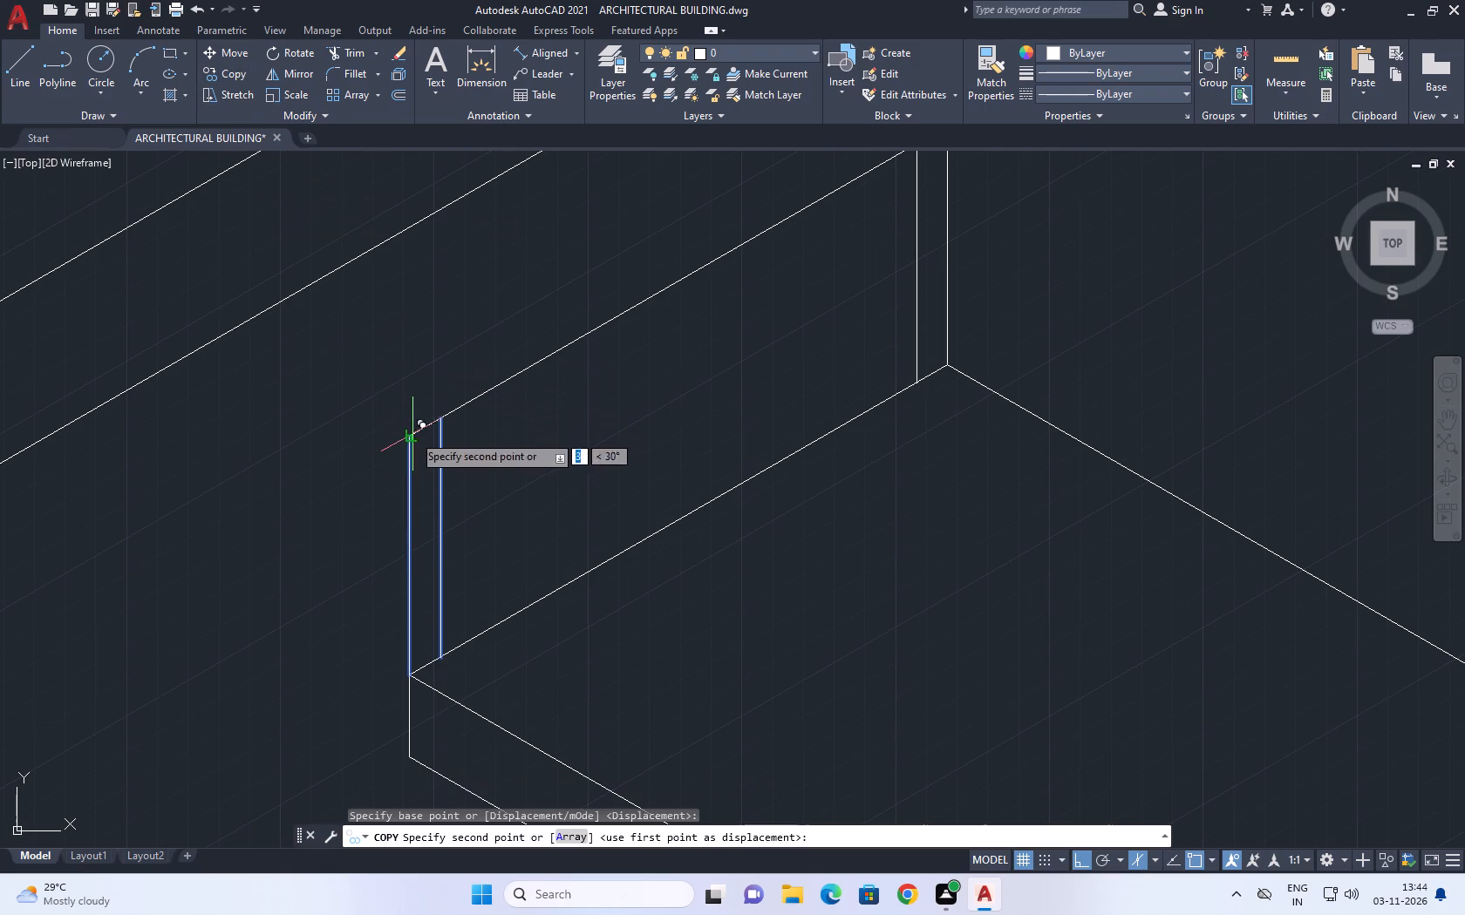
pyautogui.click(446, 417)
pyautogui.click(474, 397)
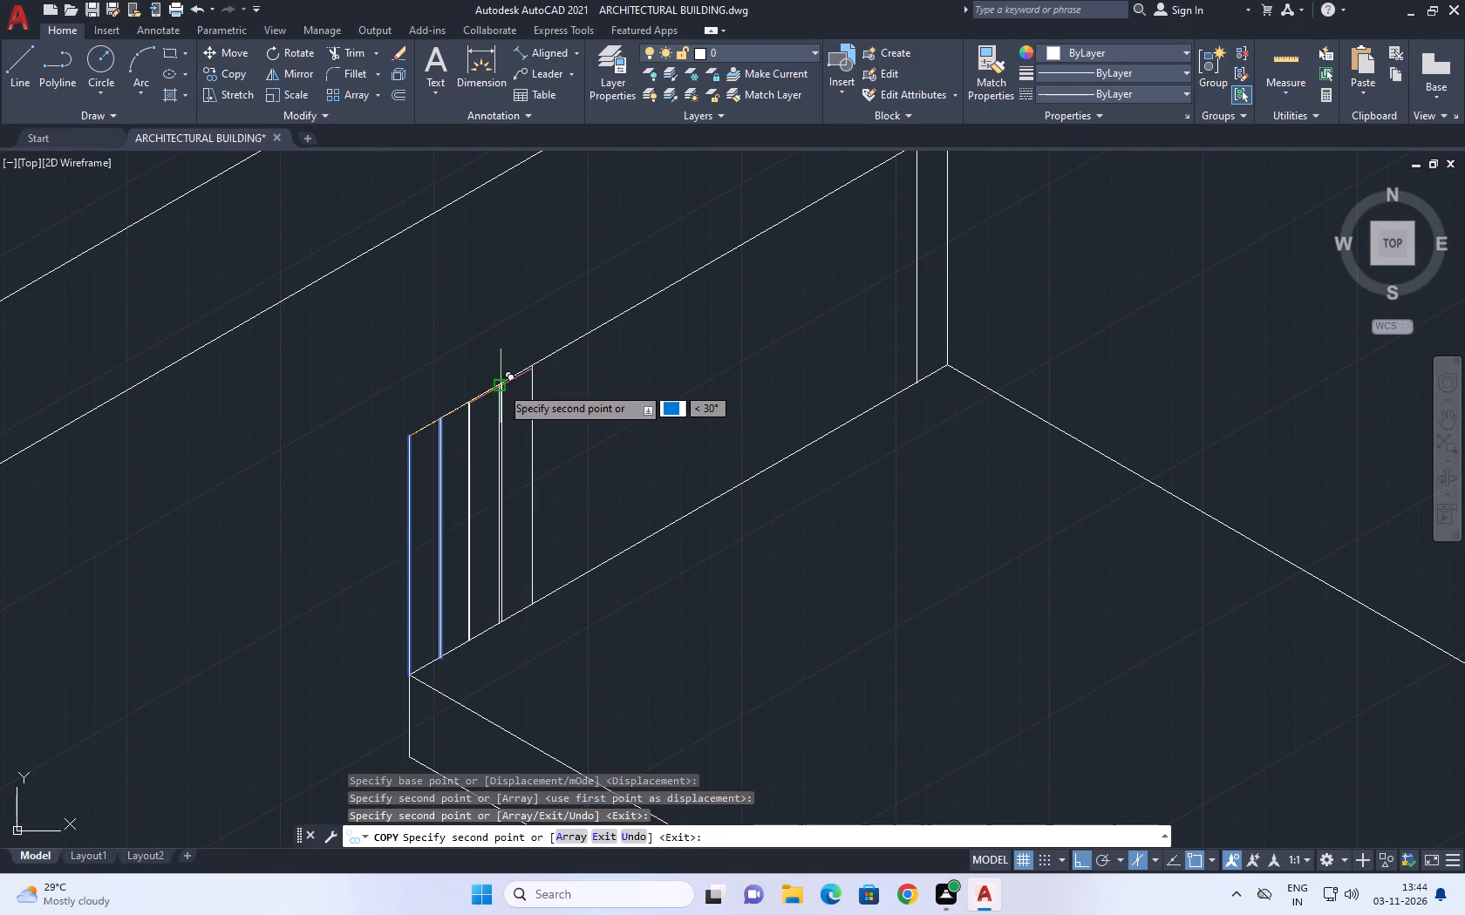
pyautogui.click(495, 386)
pyautogui.click(535, 369)
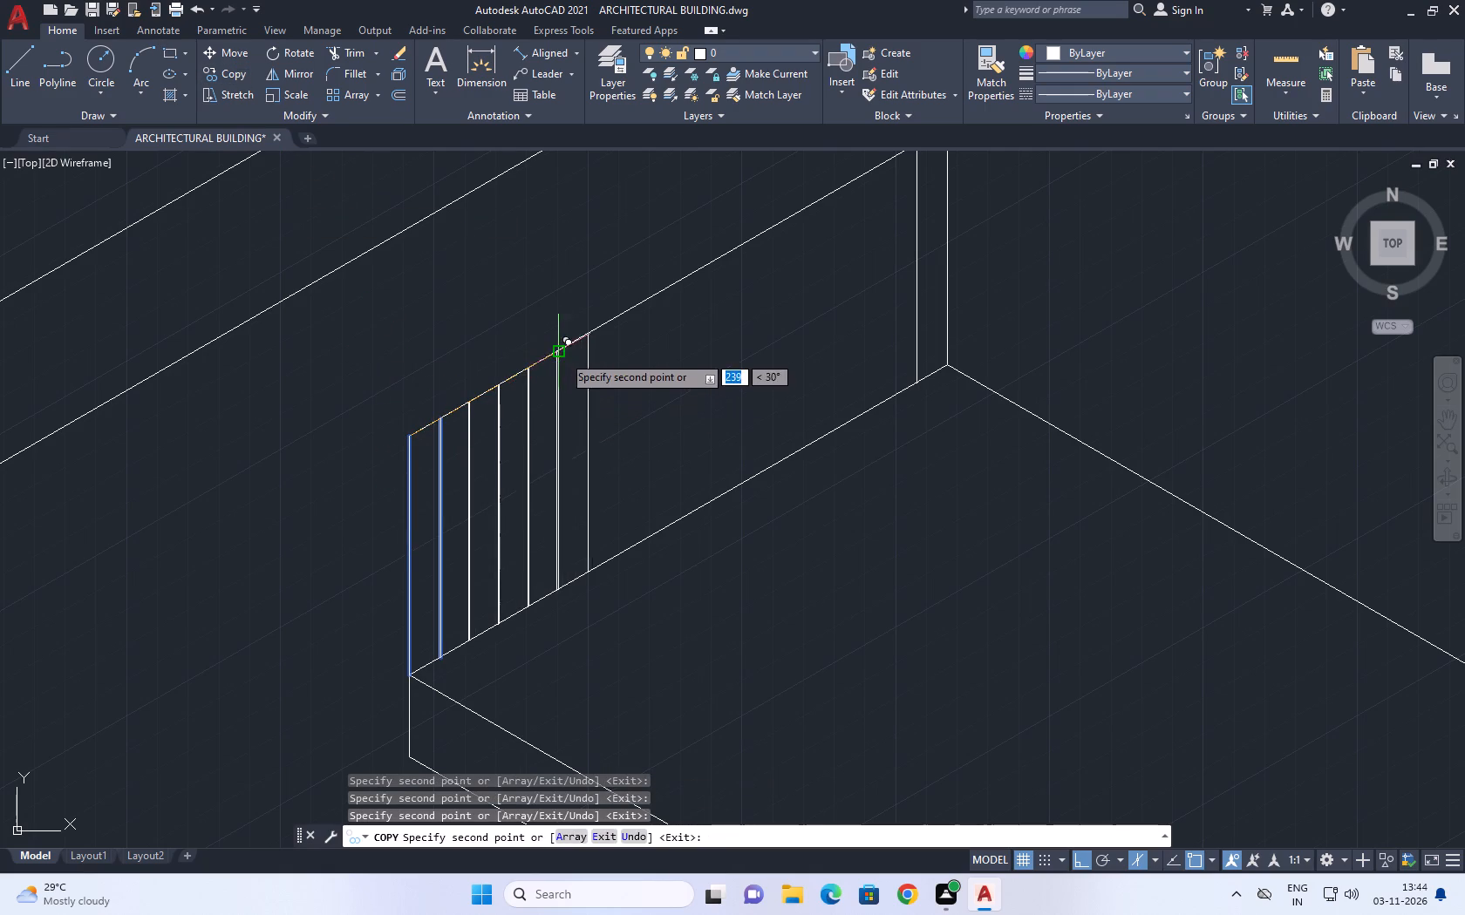
pyautogui.click(562, 351)
pyautogui.scroll(2, 602, 334)
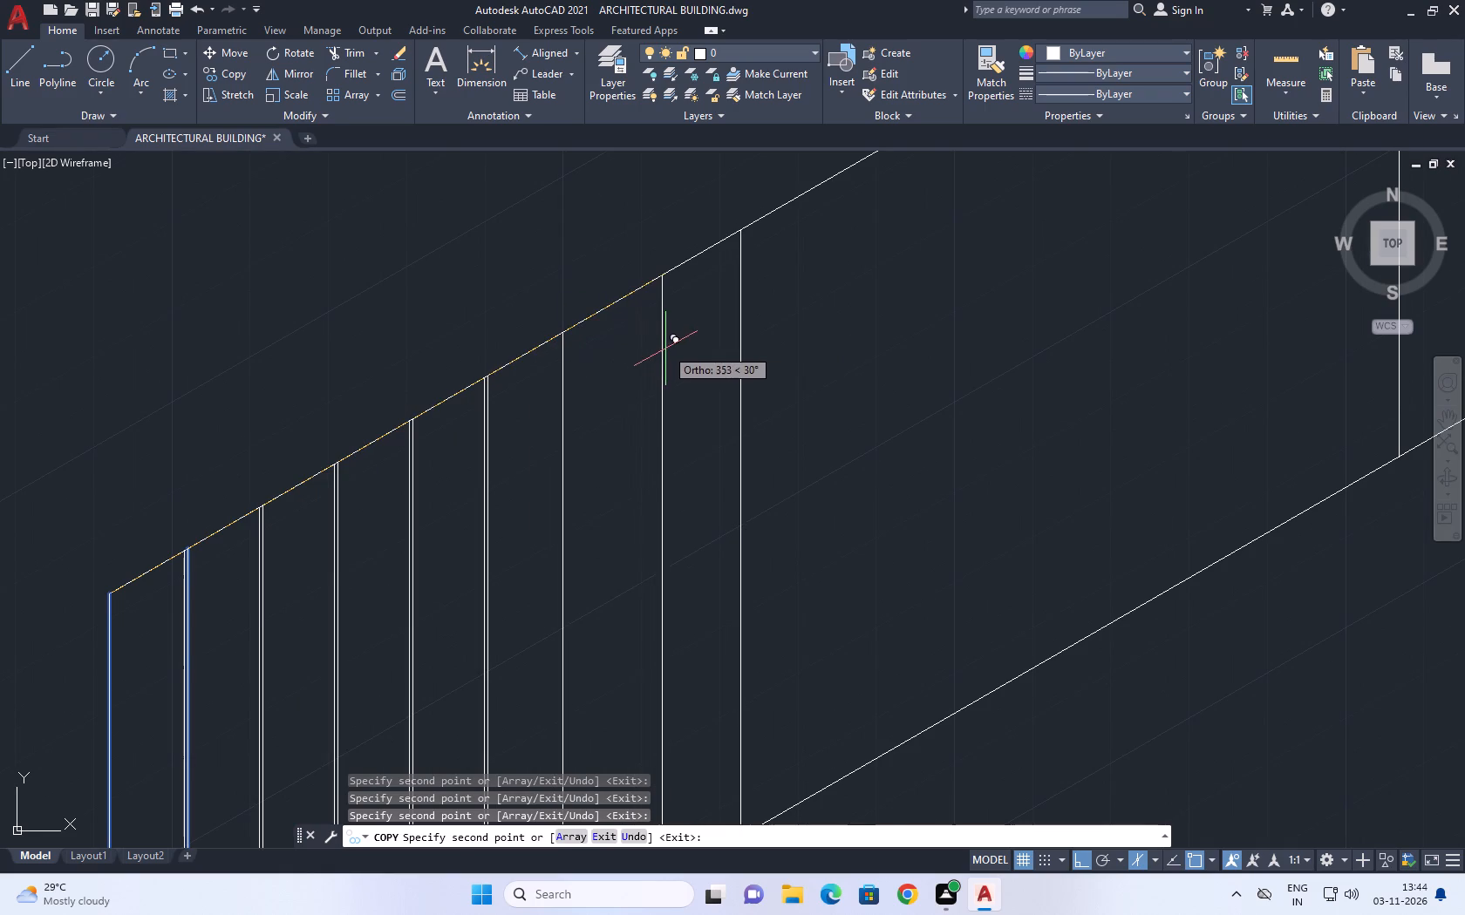
pyautogui.click(553, 337)
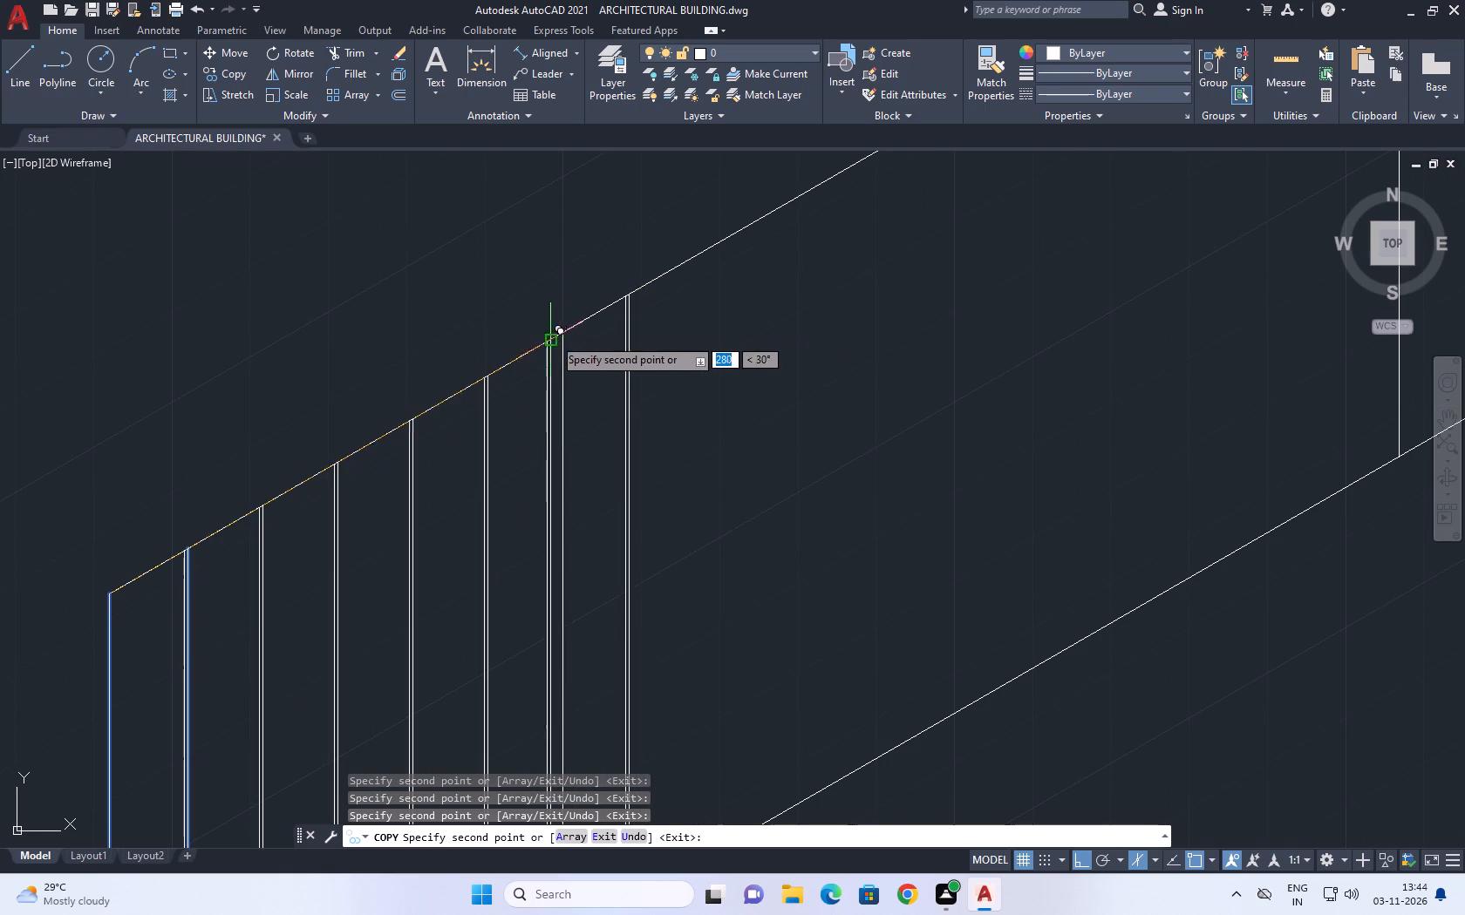
pyautogui.rightClick(704, 312)
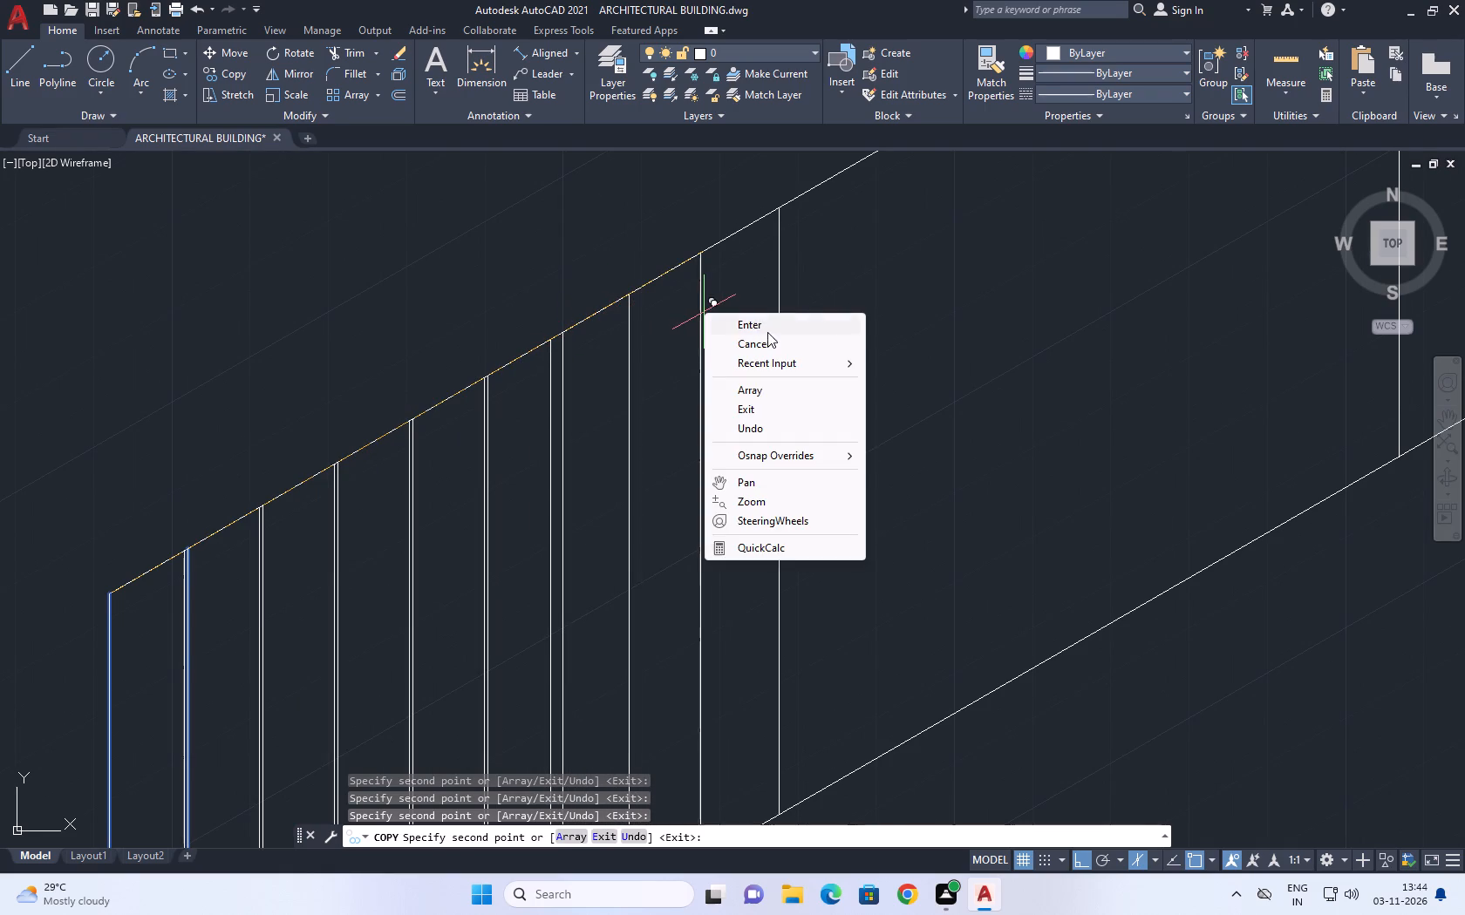
pyautogui.click(772, 340)
# Erase the three surplus vertical lines beyond the fifth slat line pair.
pyautogui.click(663, 364)
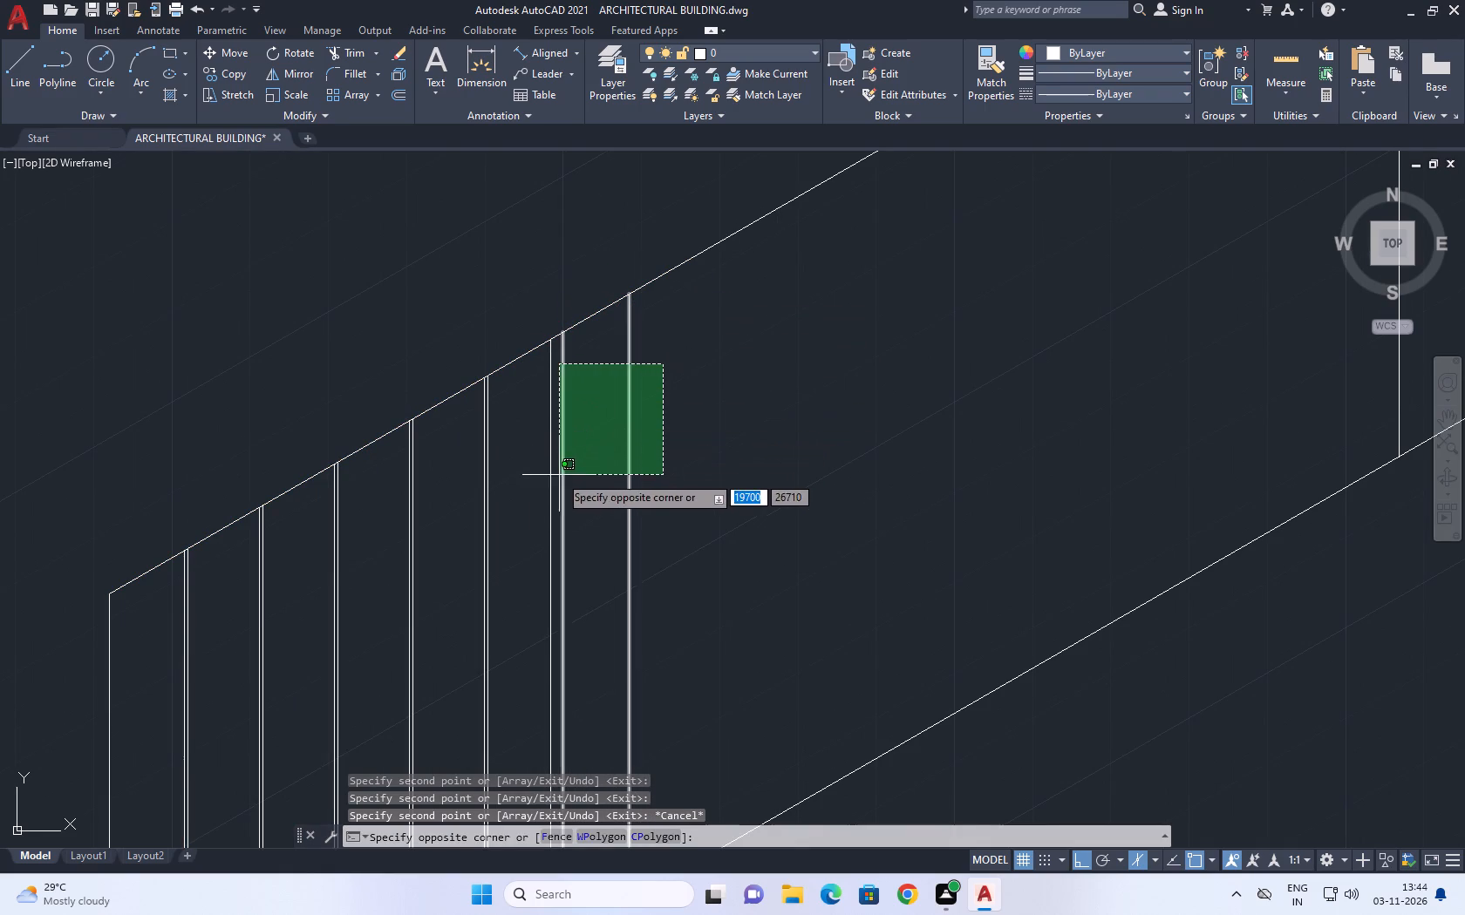
pyautogui.click(549, 493)
pyautogui.rightClick(685, 406)
pyautogui.click(774, 529)
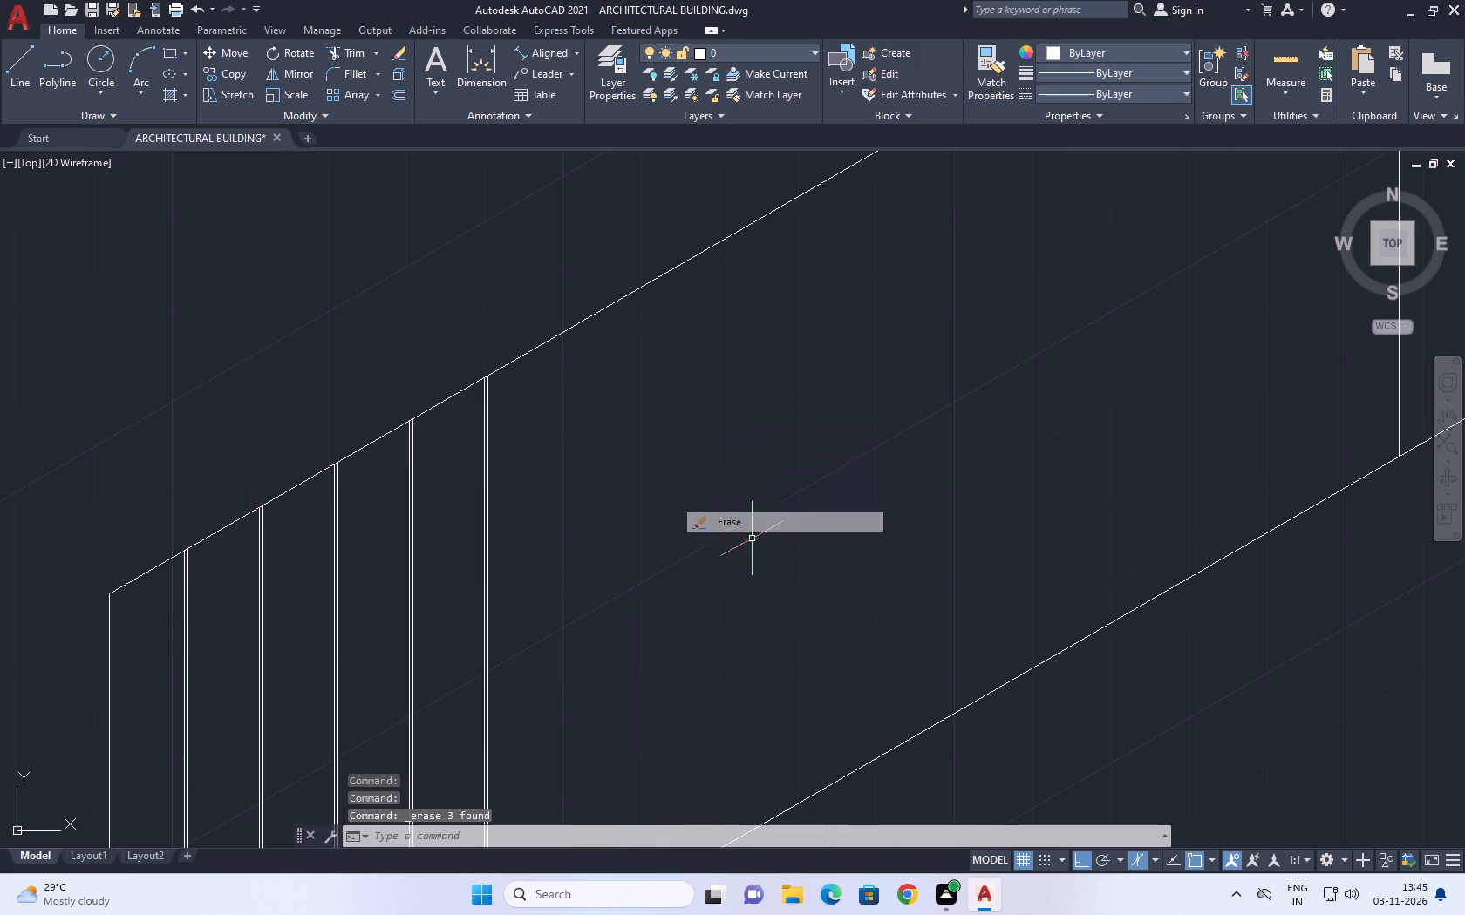
# Copy the five slat line pairs together 192 along the sloping top edge, from the first pair to the fifth pair.
pyautogui.moveTo(526, 549); pyautogui.dragTo(606, 455, button='middle')
pyautogui.moveTo(623, 414); pyautogui.dragTo(610, 430)
pyautogui.click(385, 618)
pyautogui.click(409, 557)
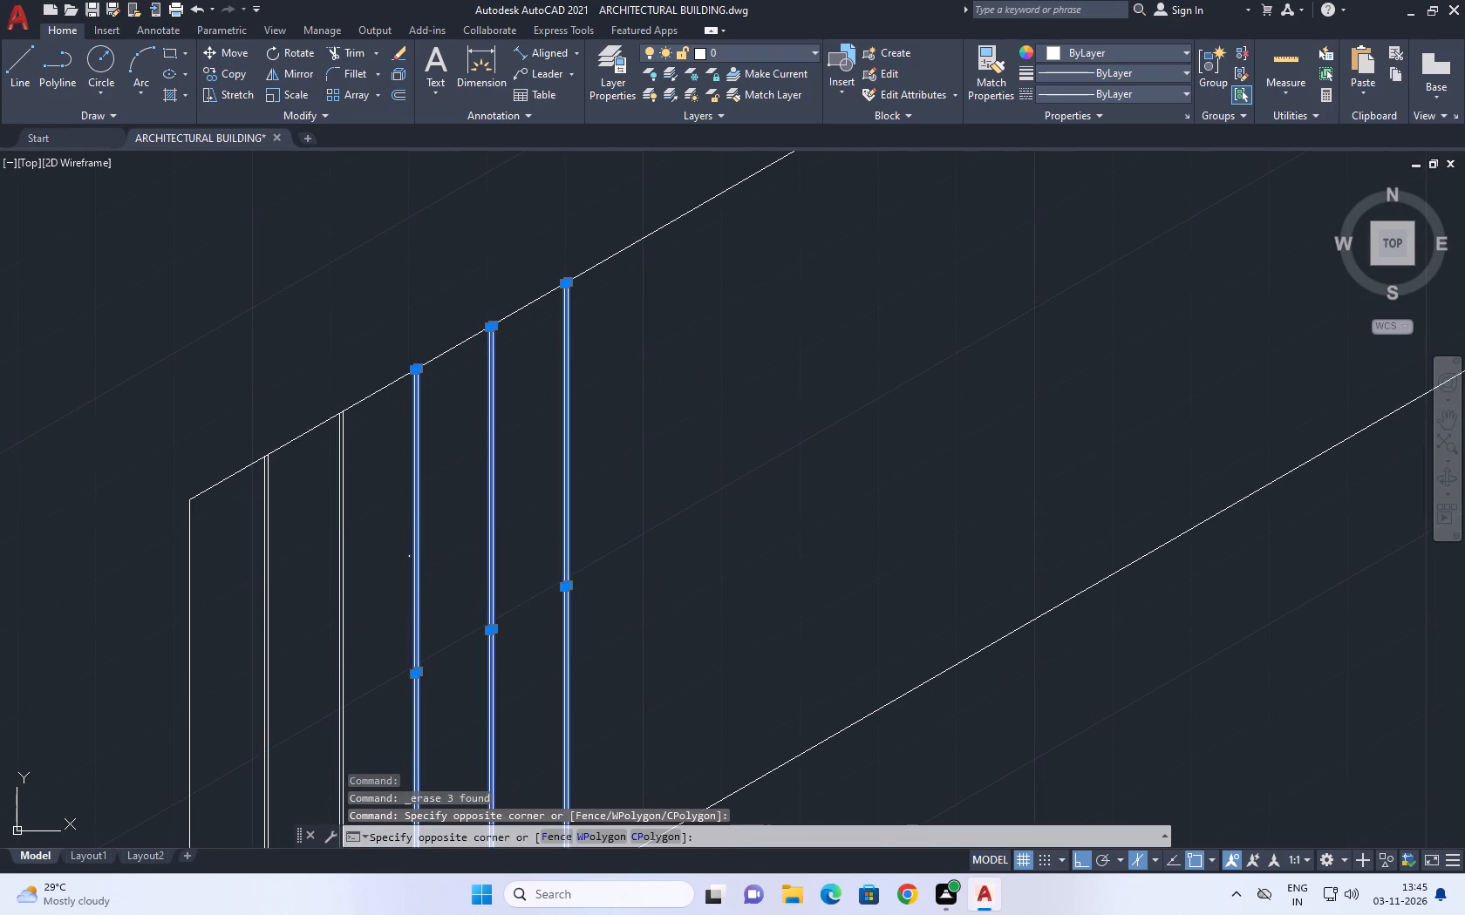
pyautogui.click(254, 652)
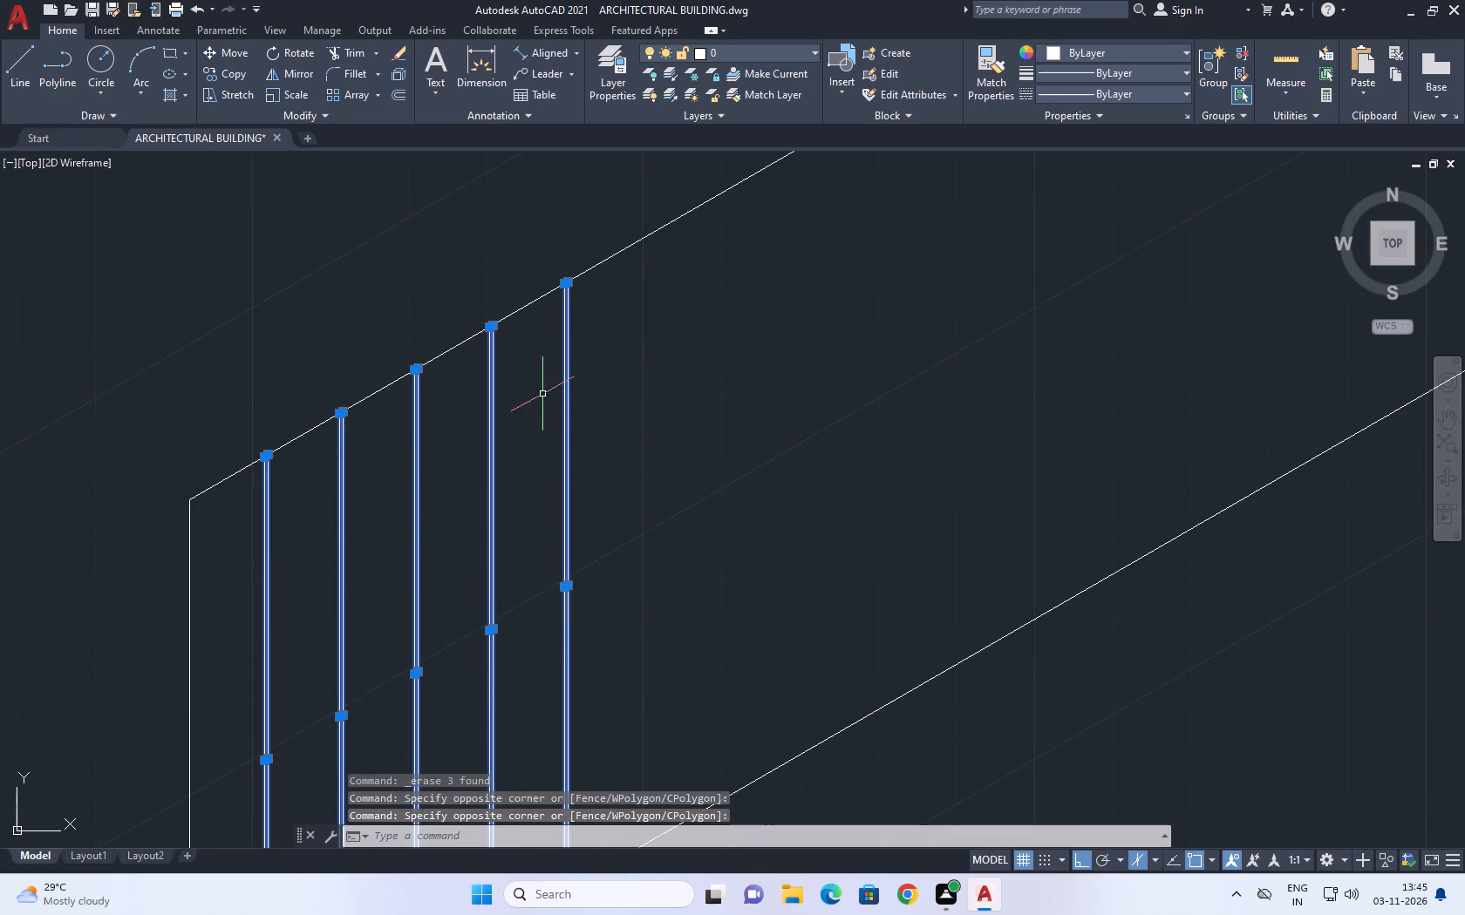
pyautogui.click(225, 69)
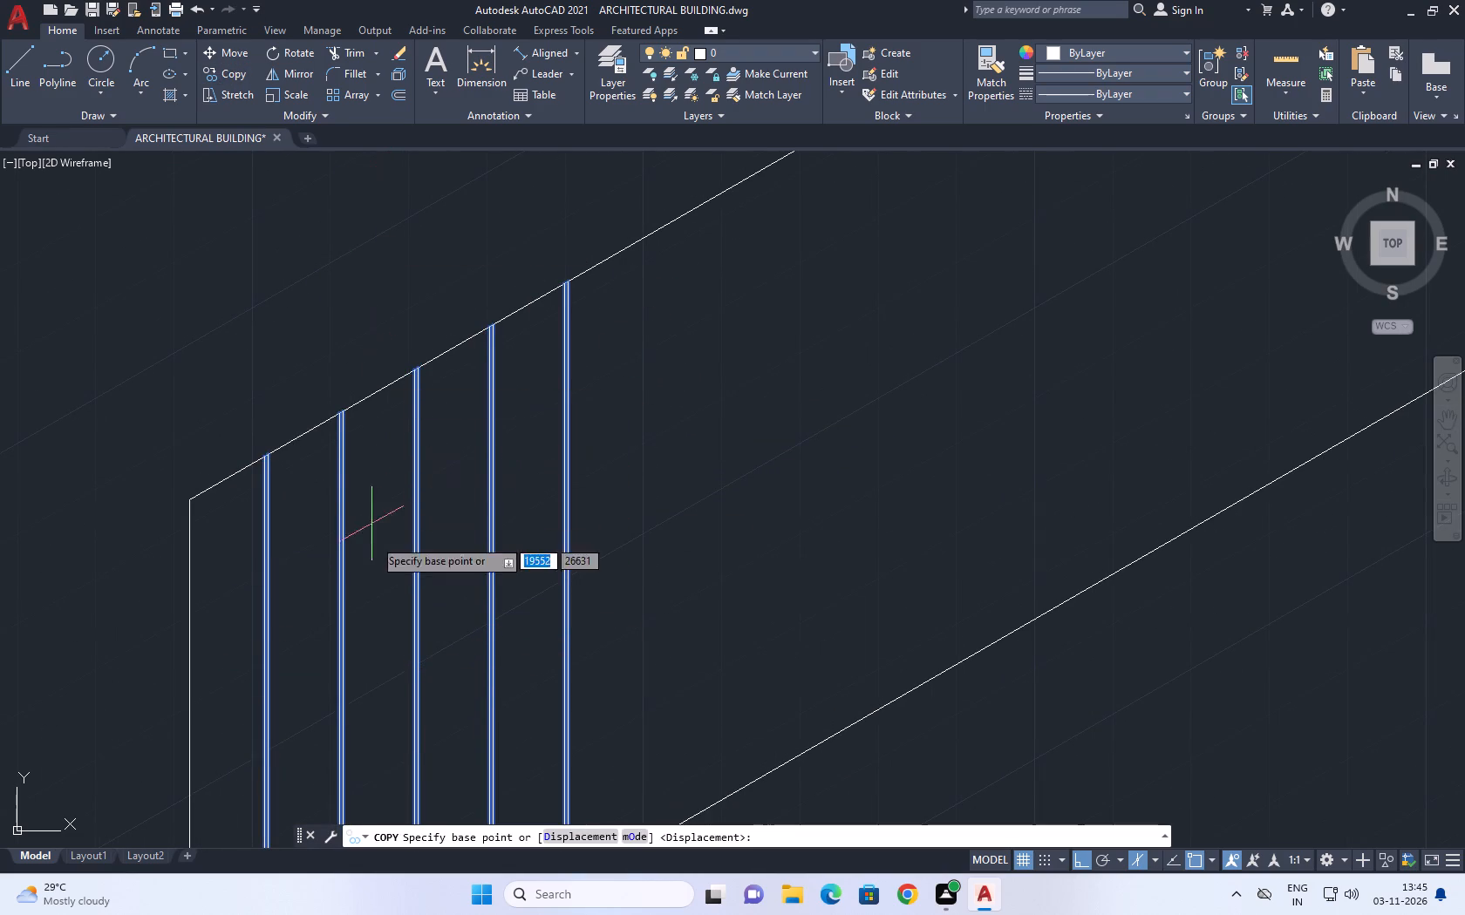
pyautogui.scroll(4, 280, 449)
pyautogui.click(229, 472)
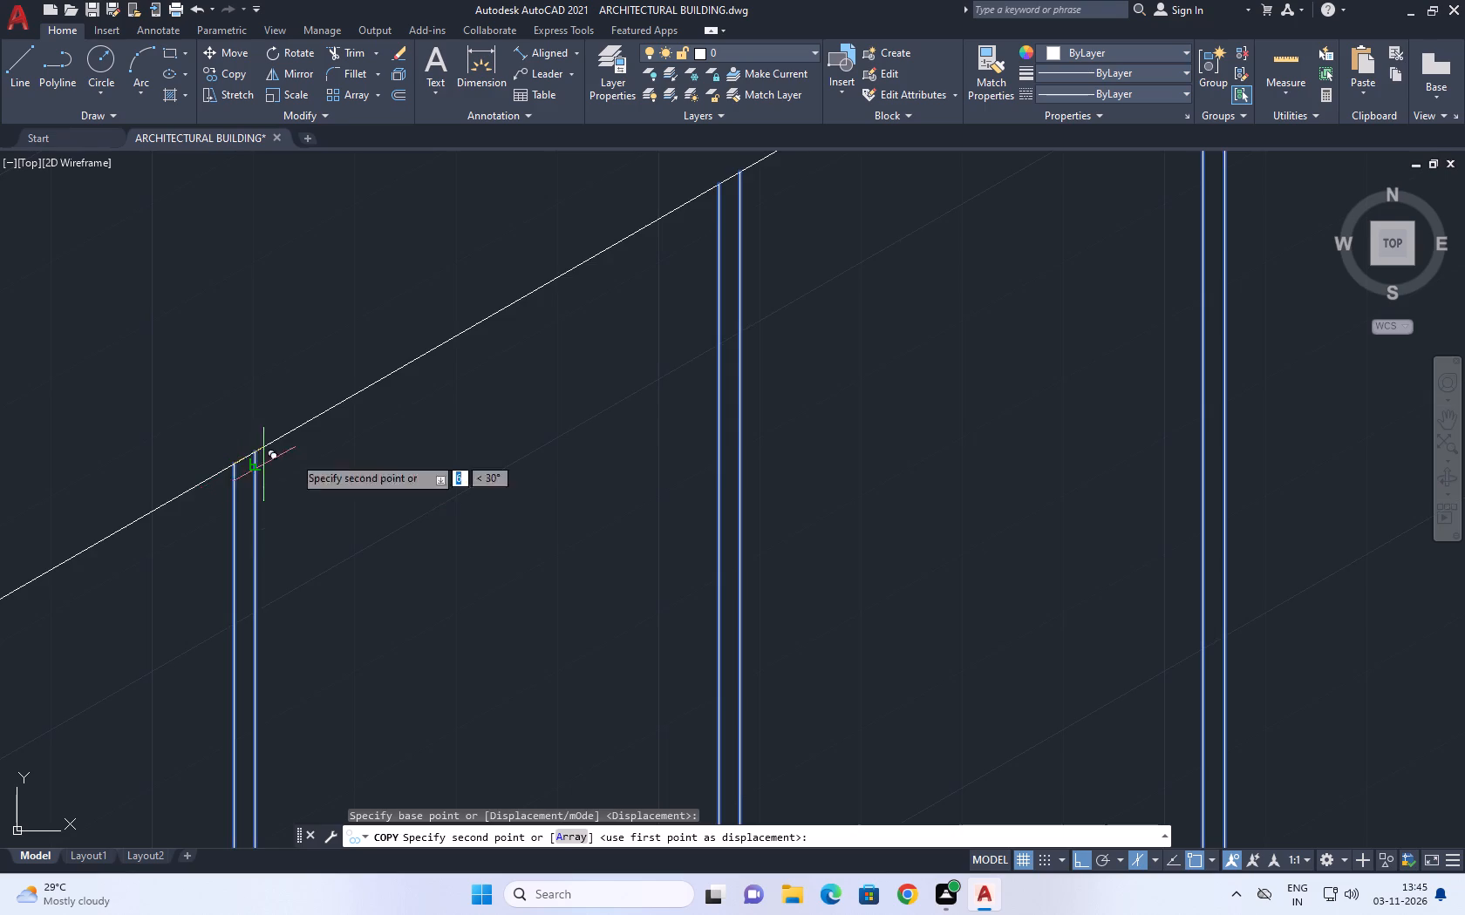
pyautogui.scroll(-4, 294, 454)
pyautogui.scroll(3, 584, 302)
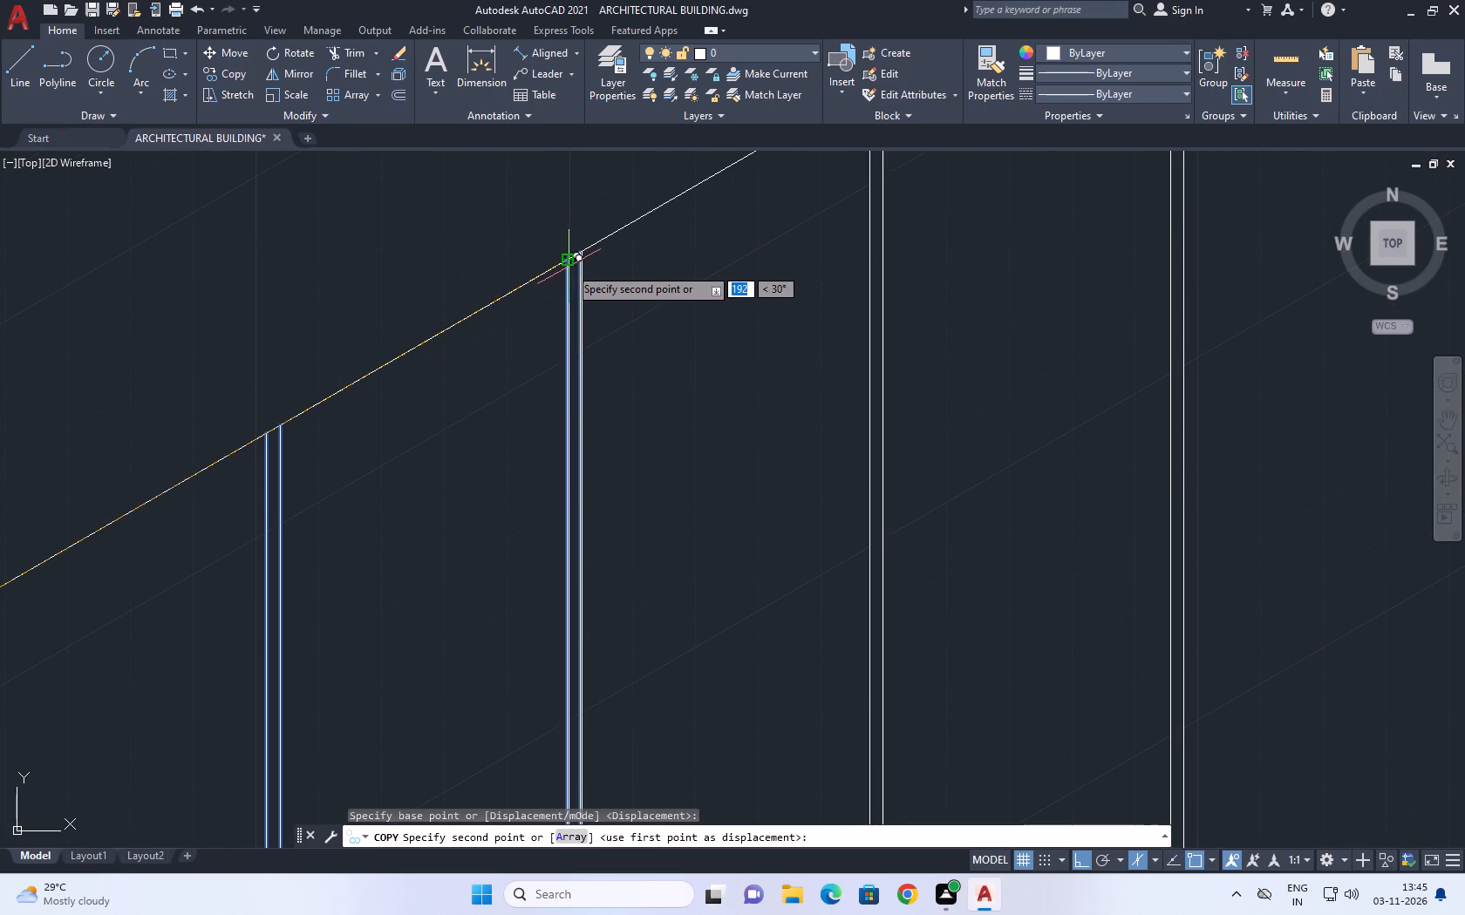
pyautogui.click(569, 267)
# Place two more copies of the five-pair slat set, each starting at the last existing pair, to fill the panel toward its rear edge.
pyautogui.scroll(-5, 619, 505)
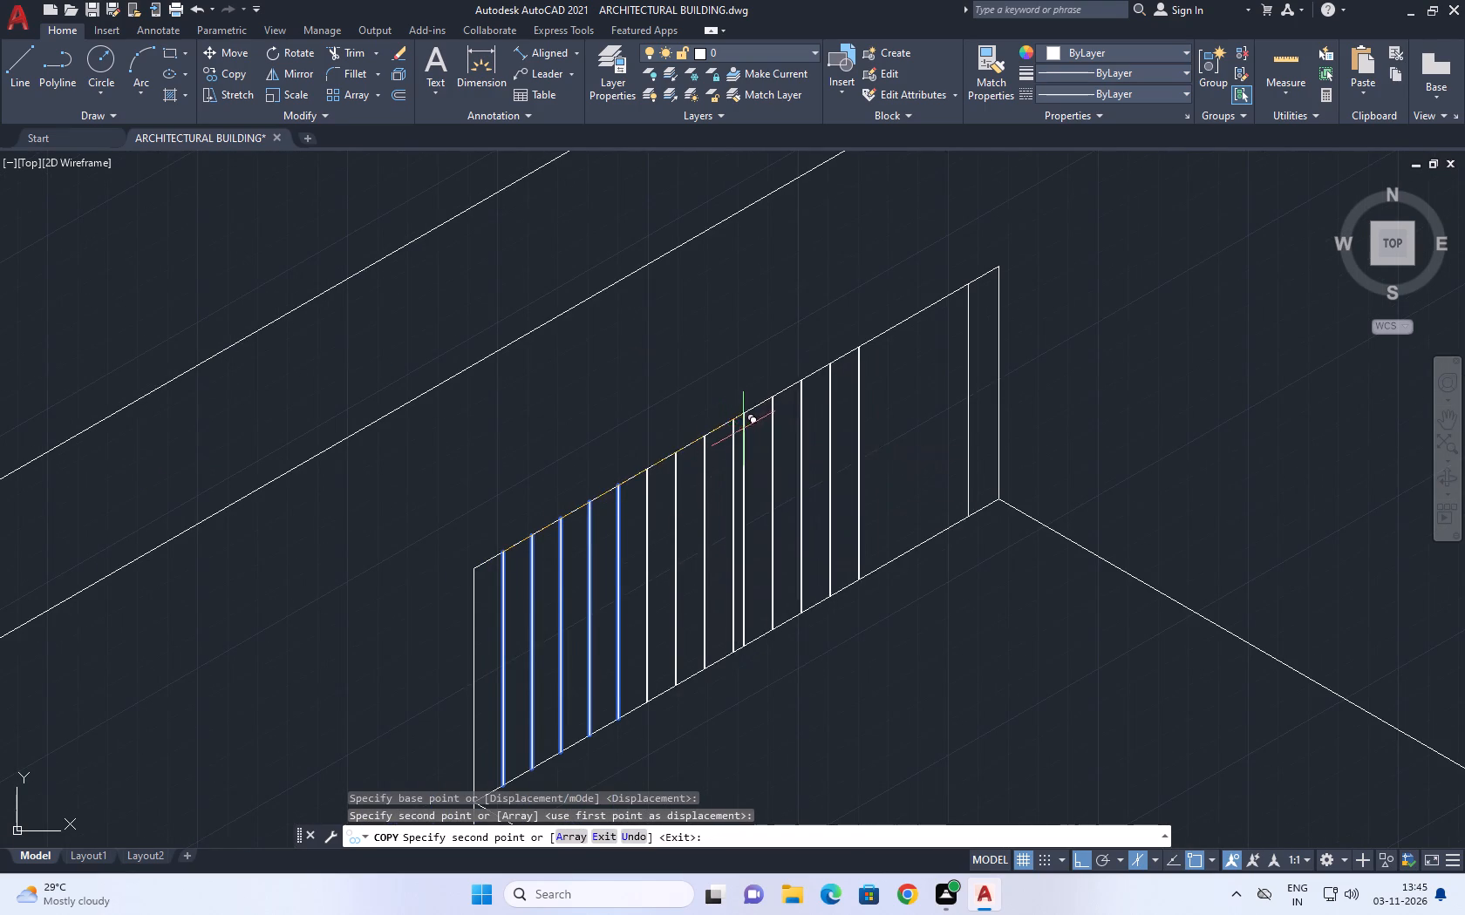
pyautogui.scroll(7, 728, 416)
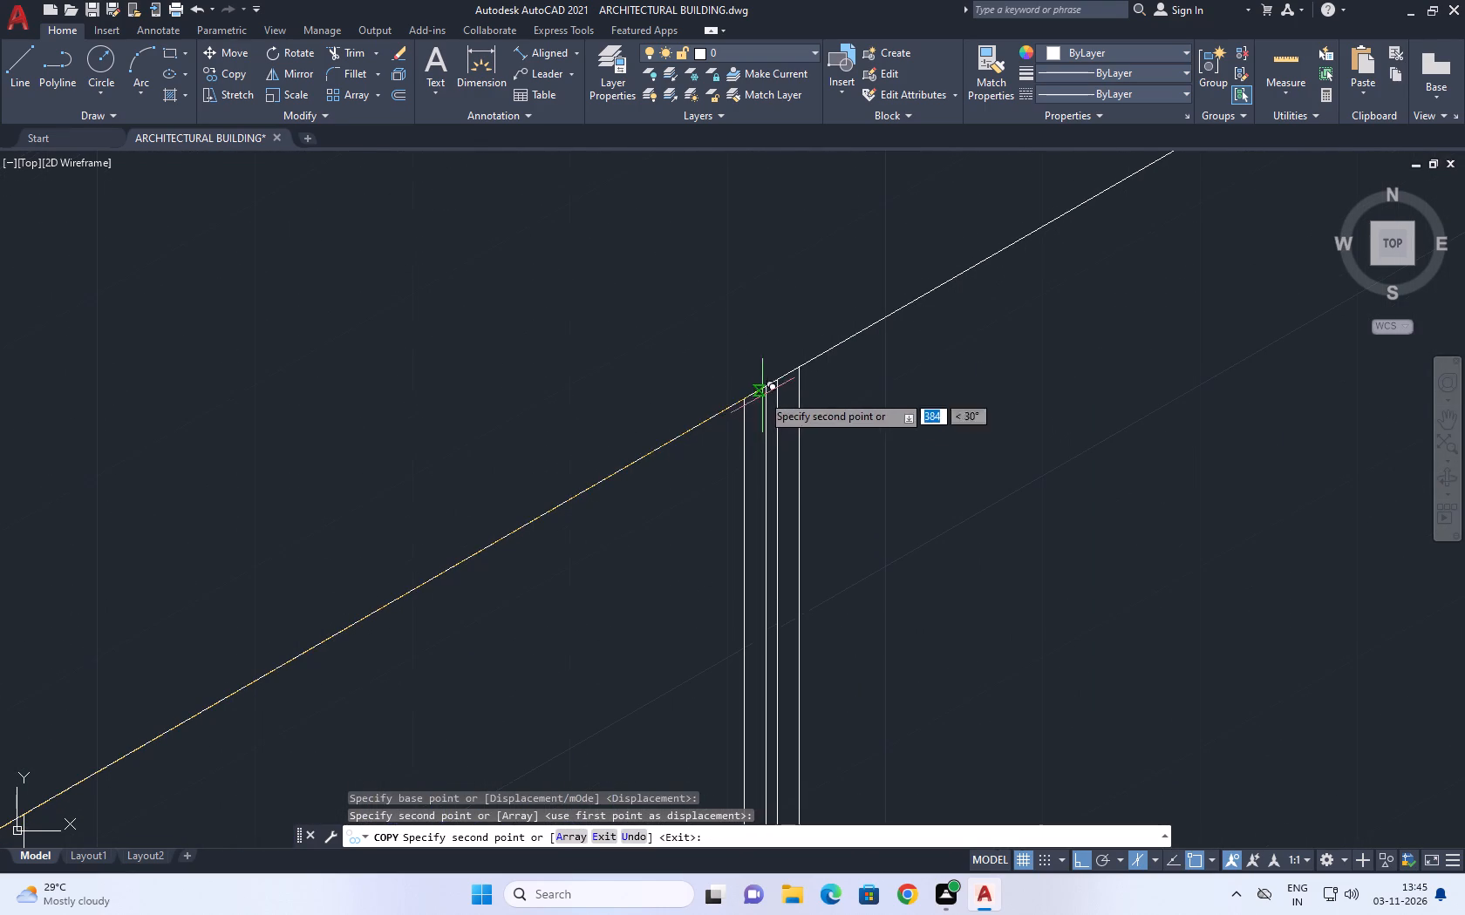
pyautogui.click(745, 401)
pyautogui.scroll(-5, 593, 383)
pyautogui.moveTo(972, 244); pyautogui.dragTo(744, 566, button='middle')
pyautogui.scroll(5, 665, 553)
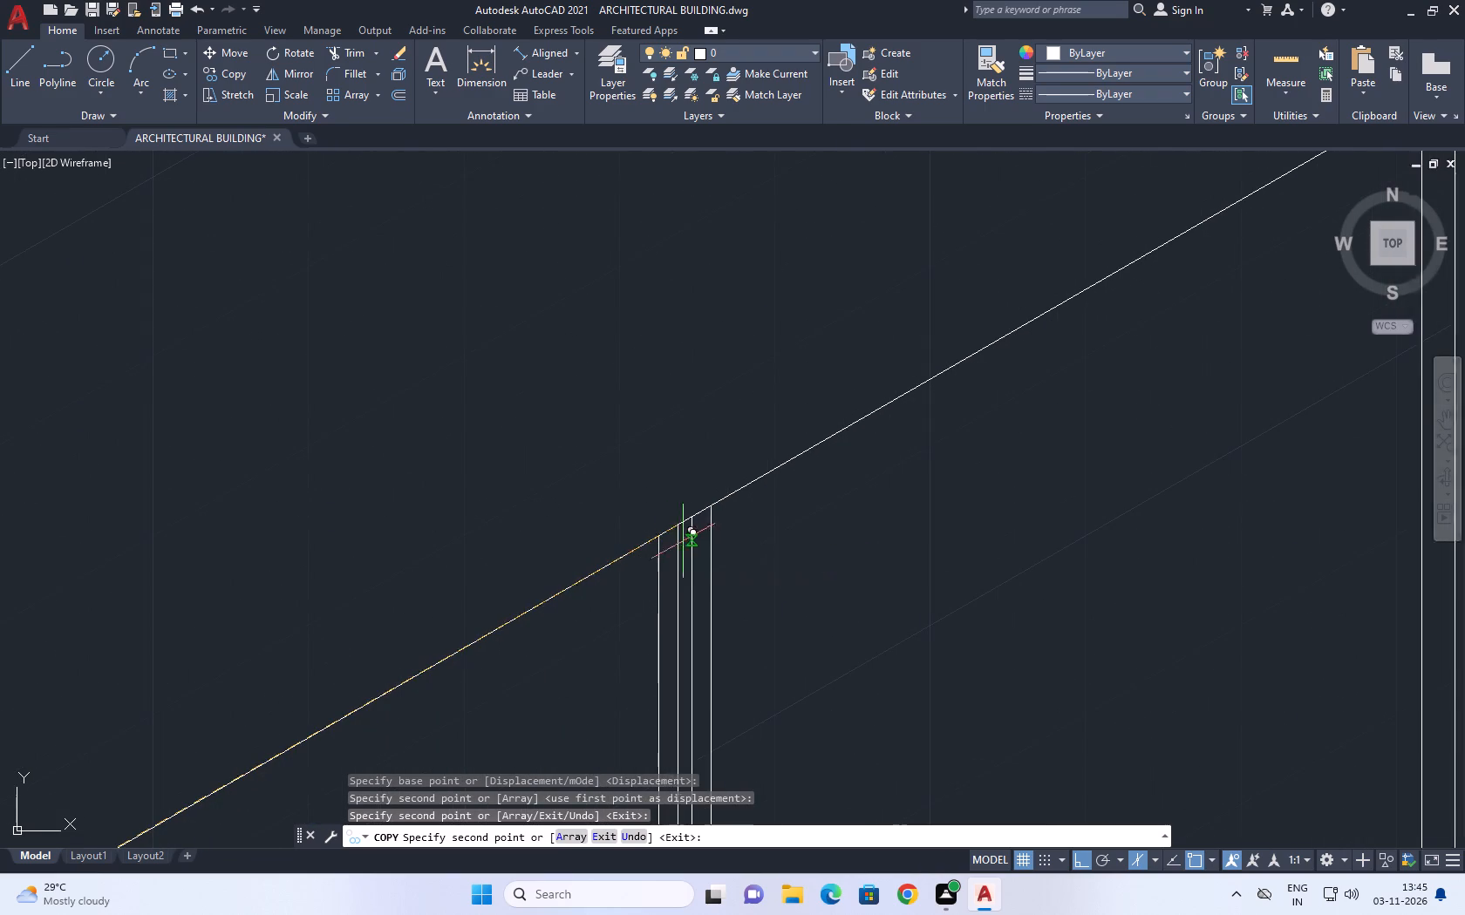
pyautogui.moveTo(653, 540); pyautogui.dragTo(678, 550)
pyautogui.scroll(-6, 576, 459)
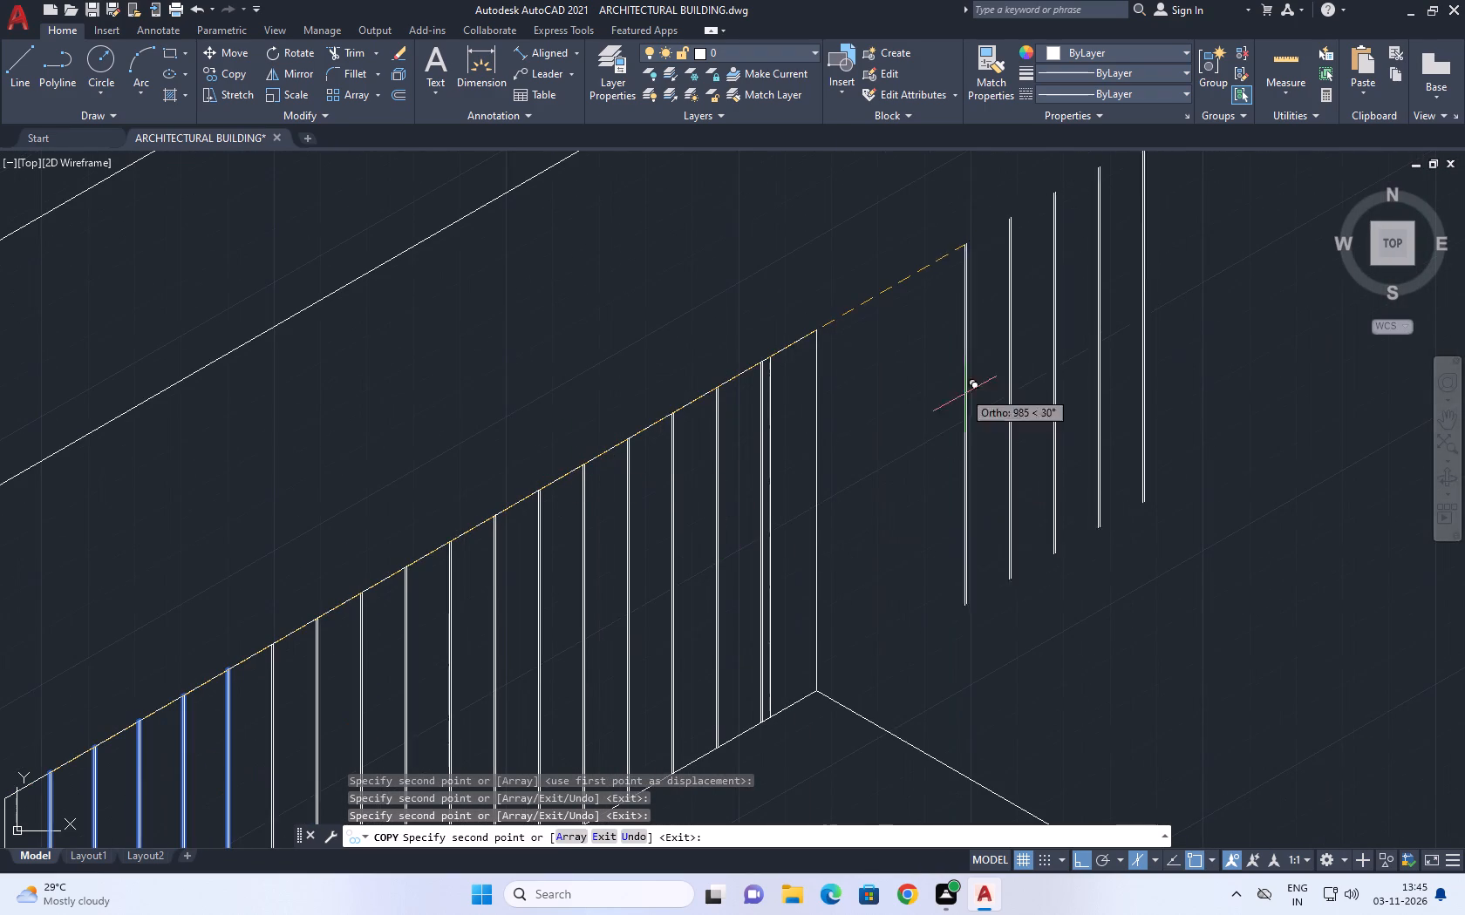
pyautogui.rightClick(931, 379)
pyautogui.click(1024, 413)
# Erase the surplus vertical line between the last slat pair and the panel's rear edge.
pyautogui.scroll(3, 764, 462)
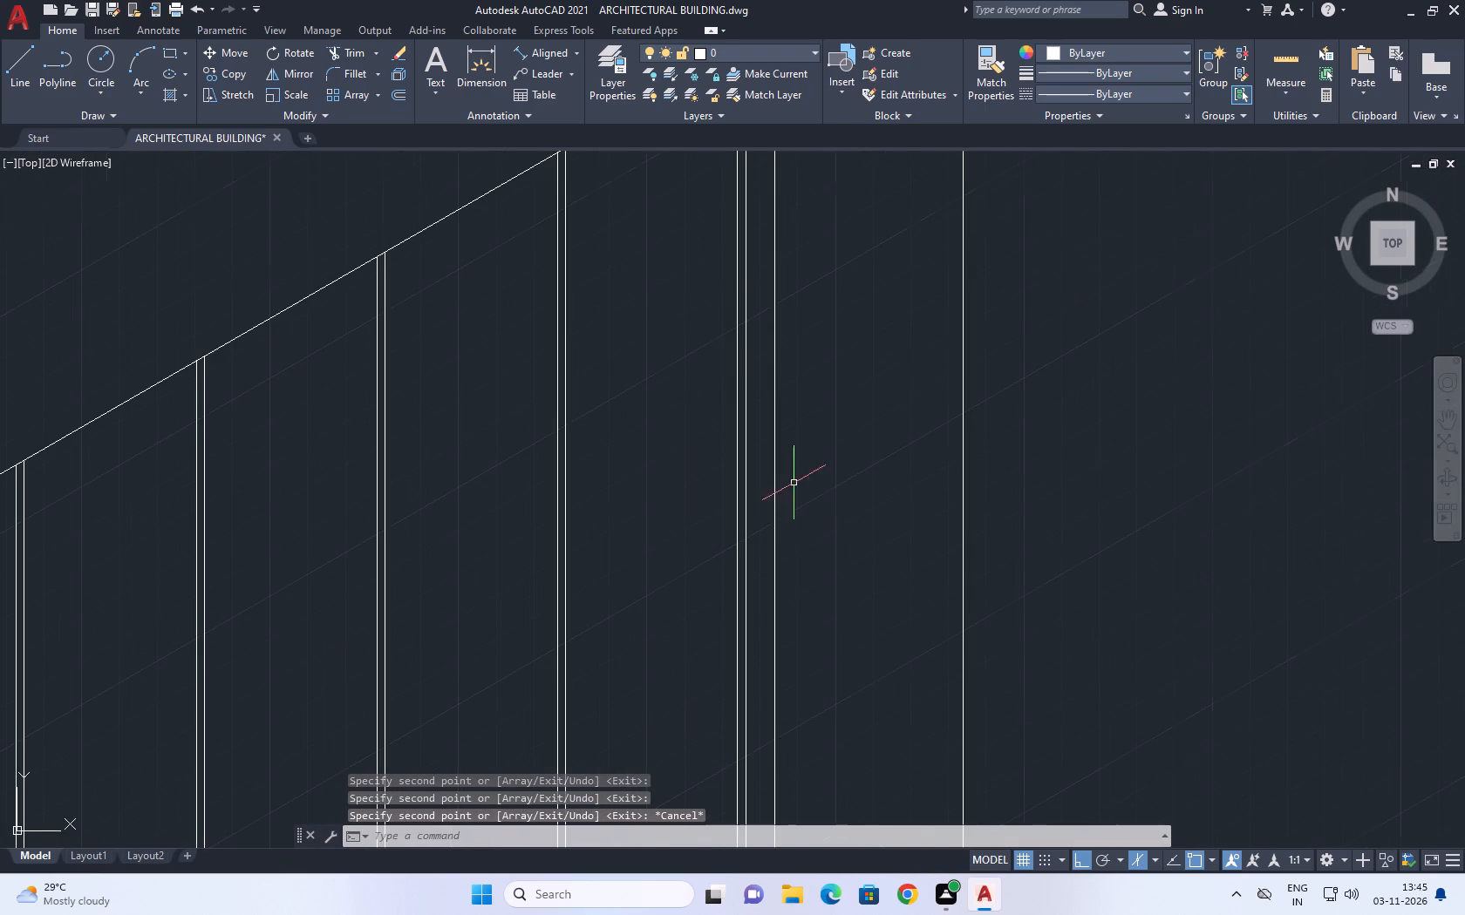
pyautogui.click(809, 430)
pyautogui.moveTo(763, 504); pyautogui.dragTo(775, 518)
pyautogui.rightClick(823, 444)
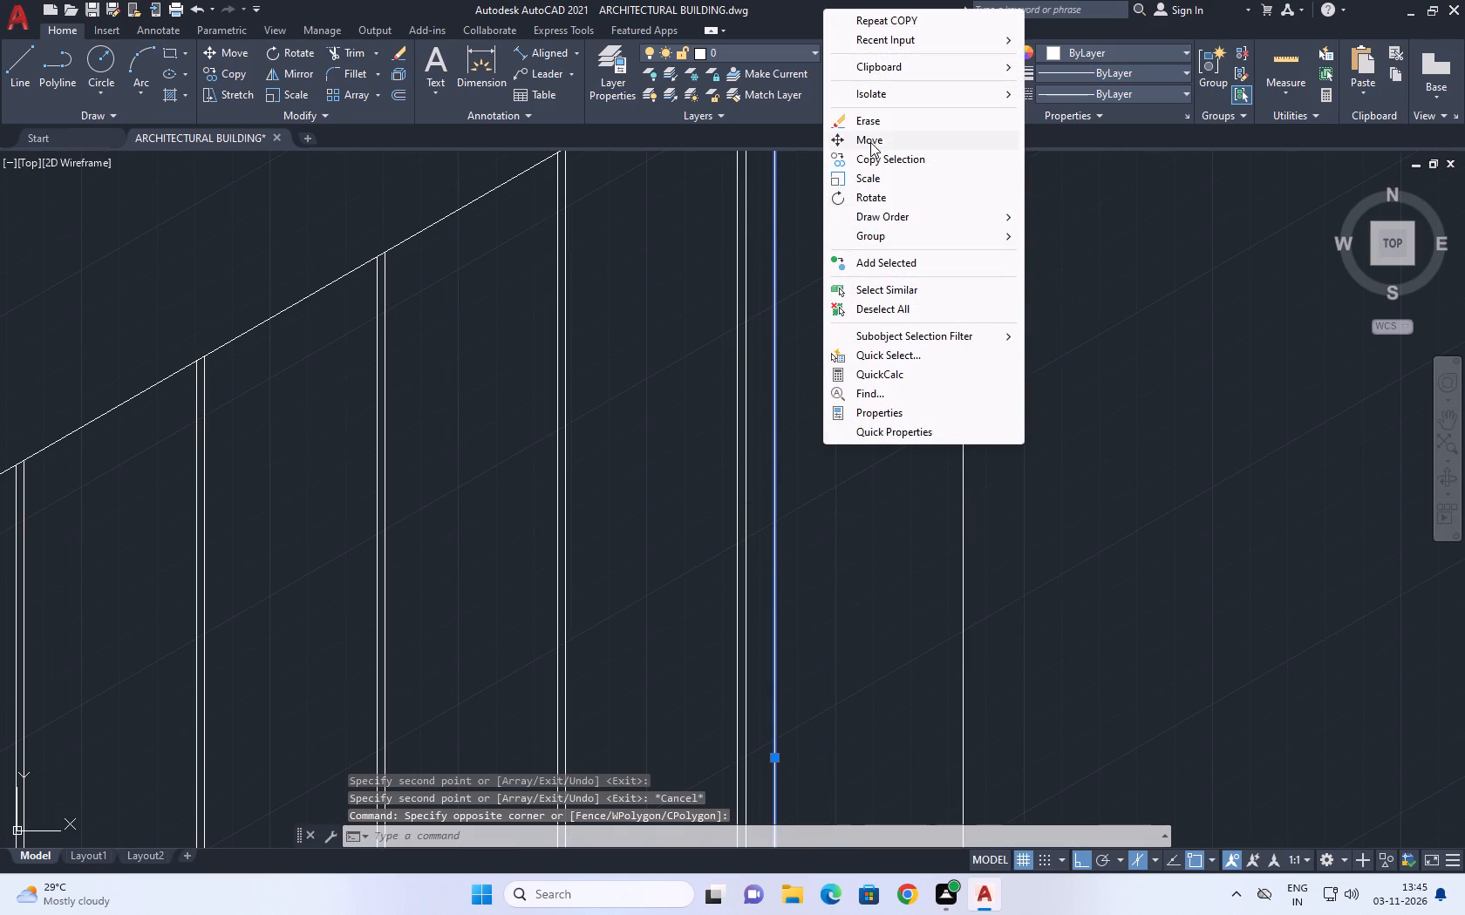
pyautogui.click(886, 121)
pyautogui.scroll(-3, 817, 526)
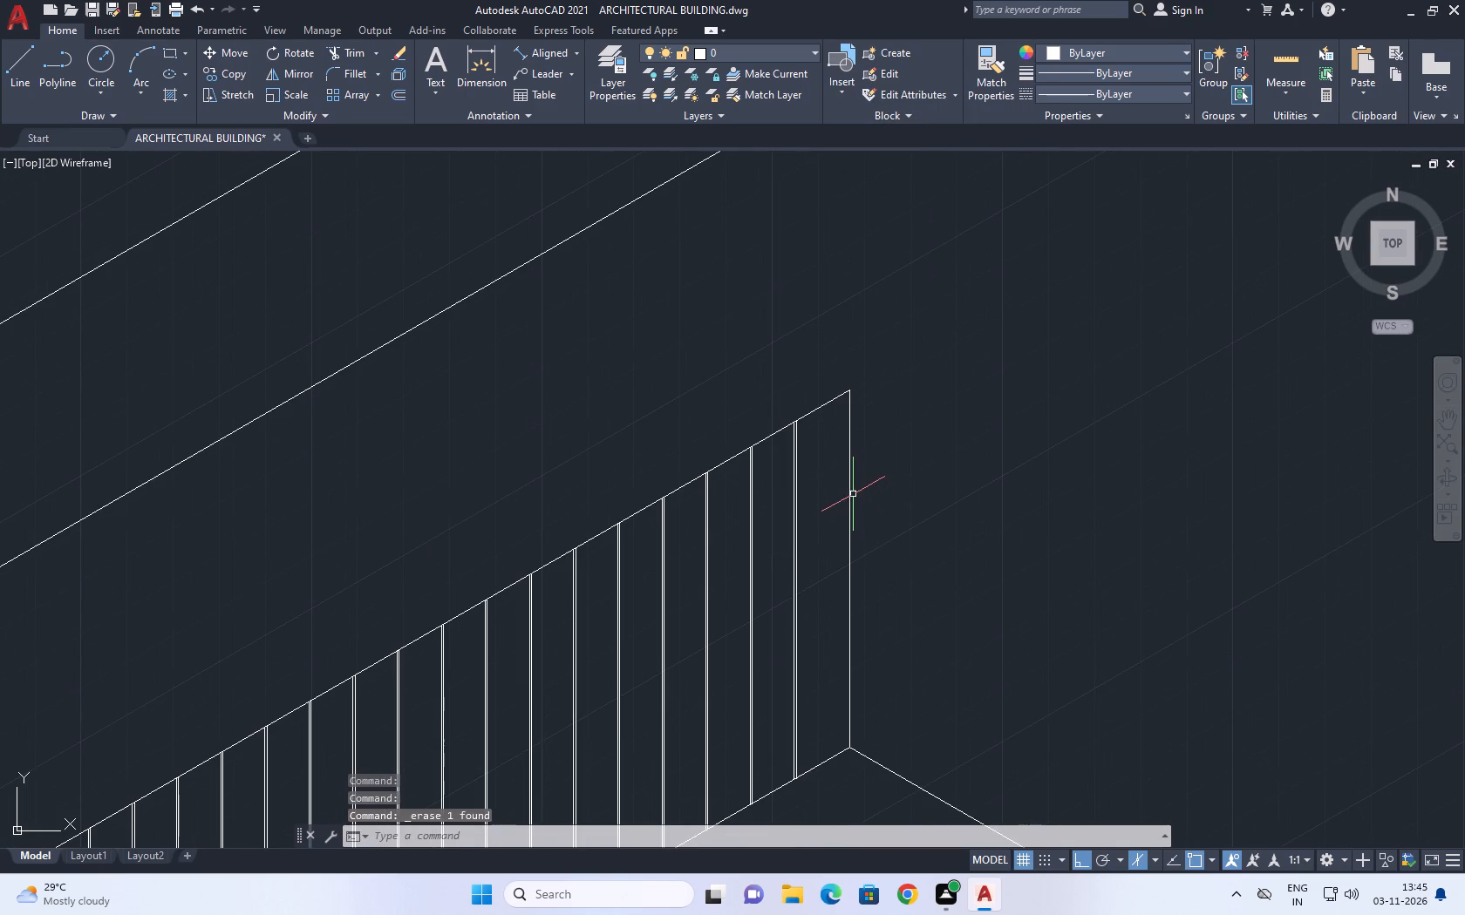
# Copy the panel's rear vertical edge a short distance inward along the sloping bottom edge to form a thin end post.
pyautogui.click(849, 494)
pyautogui.moveTo(913, 521); pyautogui.dragTo(945, 392, button='middle')
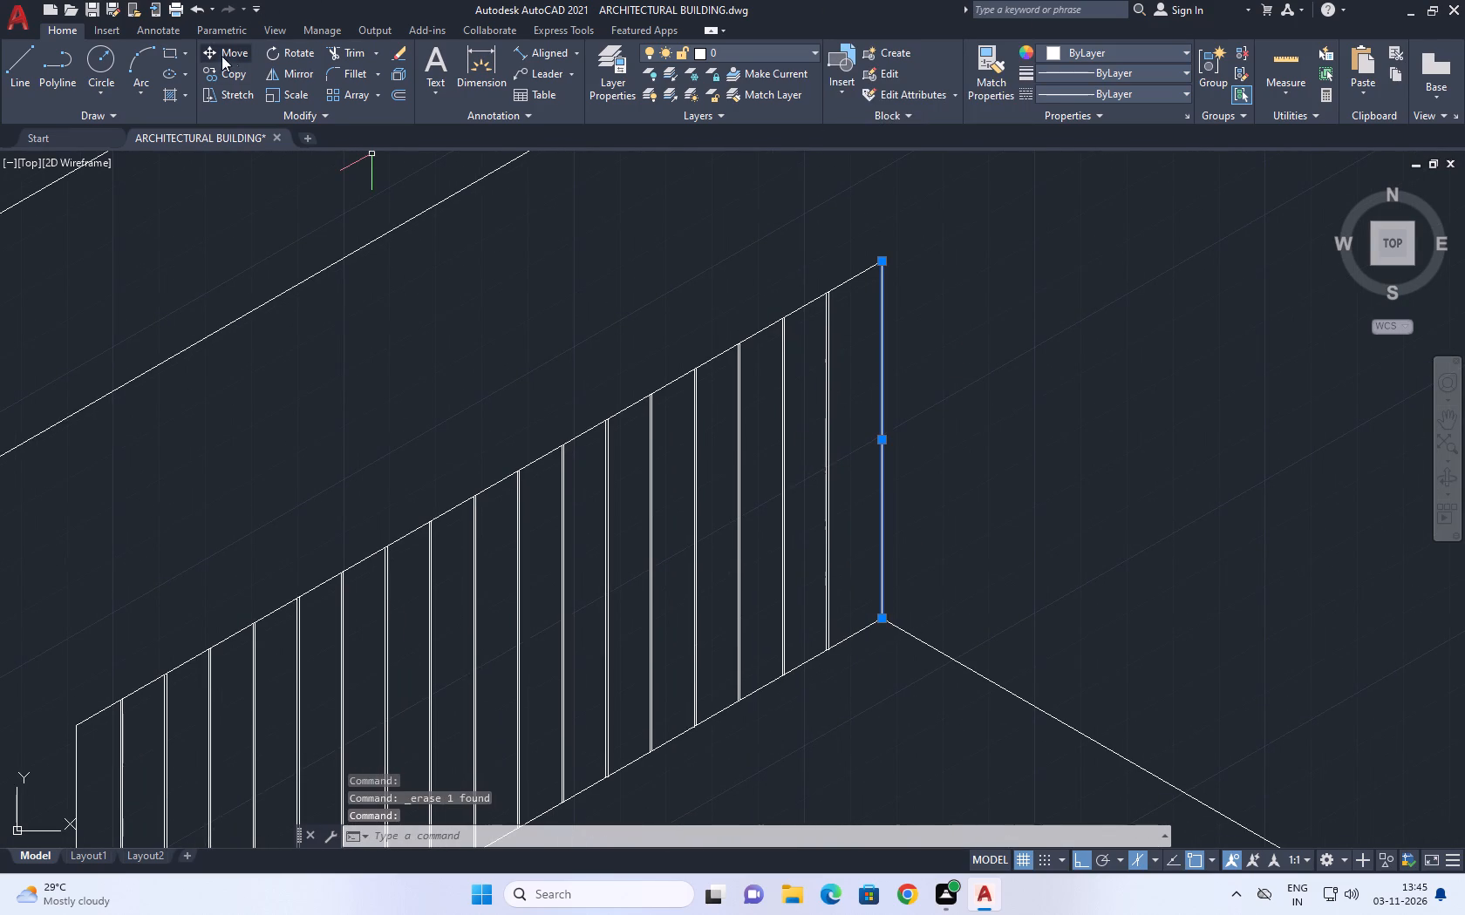
pyautogui.moveTo(240, 76); pyautogui.dragTo(249, 85)
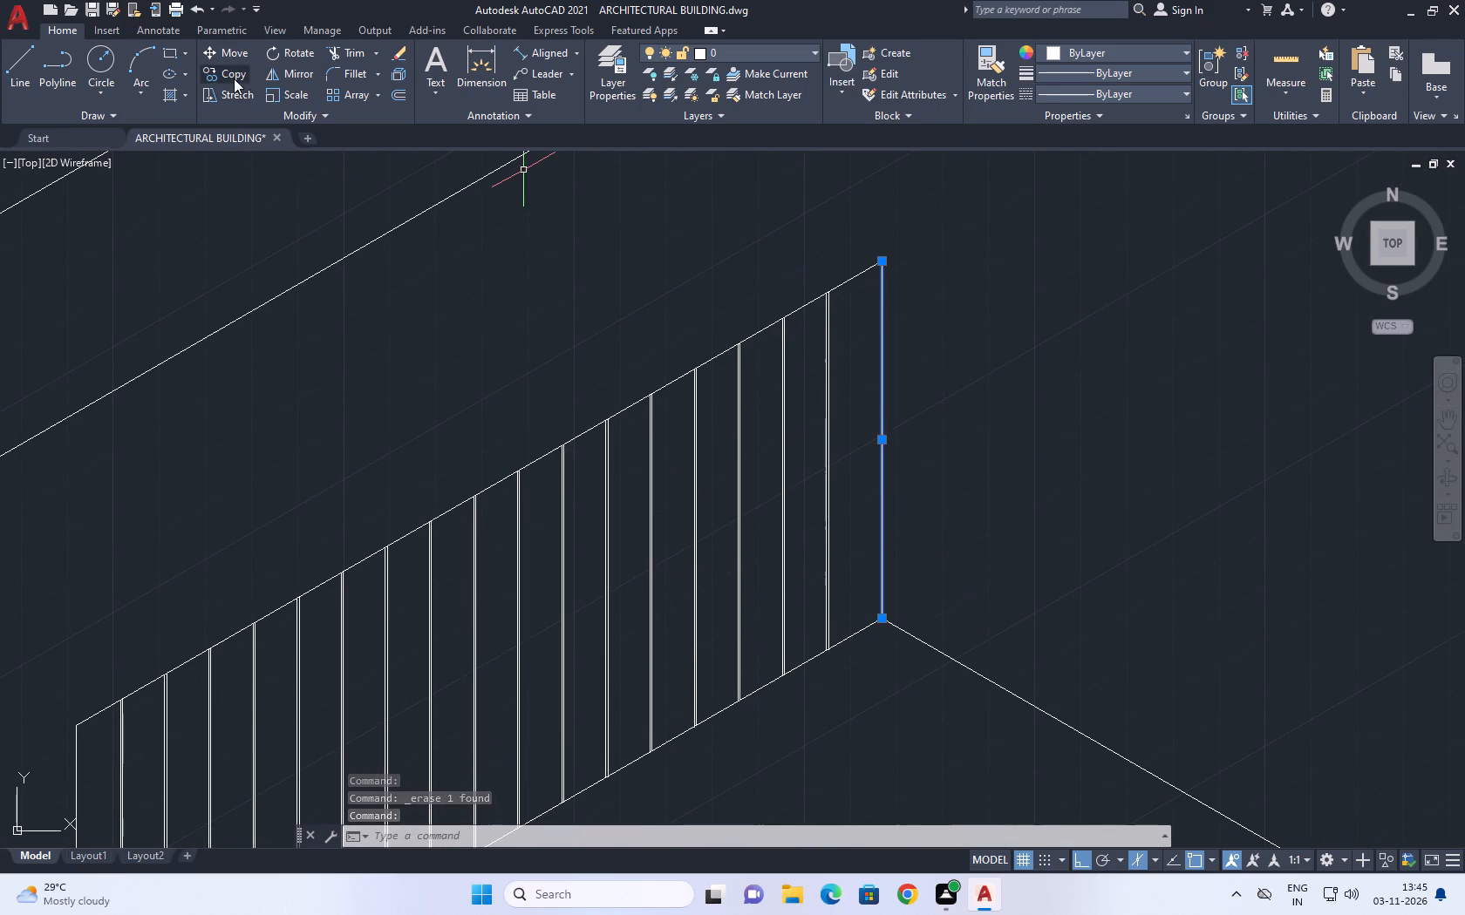
pyautogui.click(232, 80)
pyautogui.scroll(2, 871, 628)
pyautogui.click(869, 612)
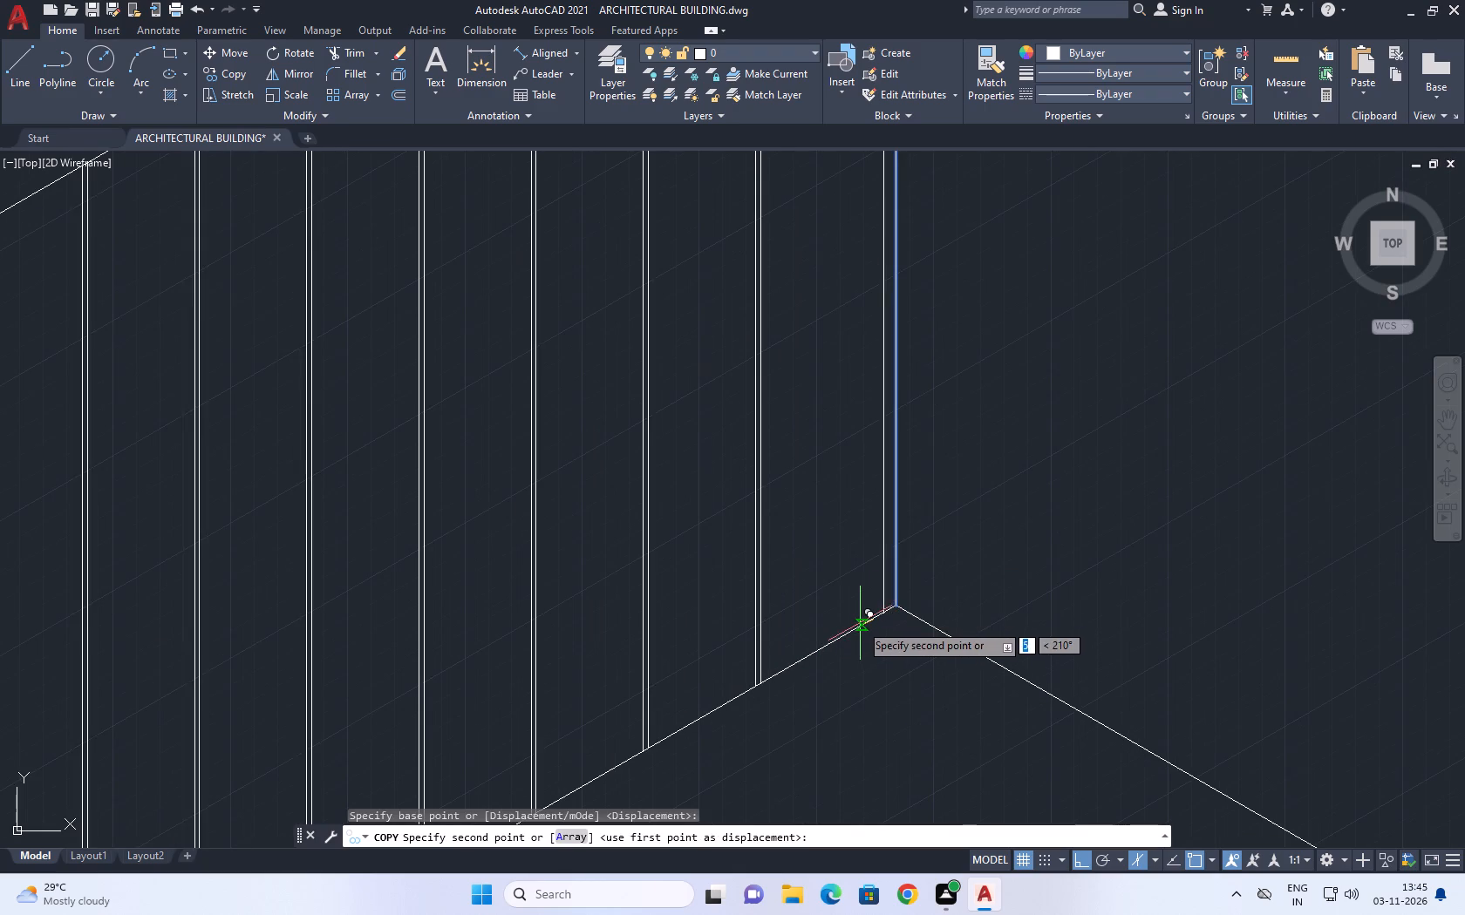
pyautogui.click(860, 623)
pyautogui.rightClick(1014, 532)
pyautogui.click(1074, 560)
pyautogui.scroll(-5, 916, 515)
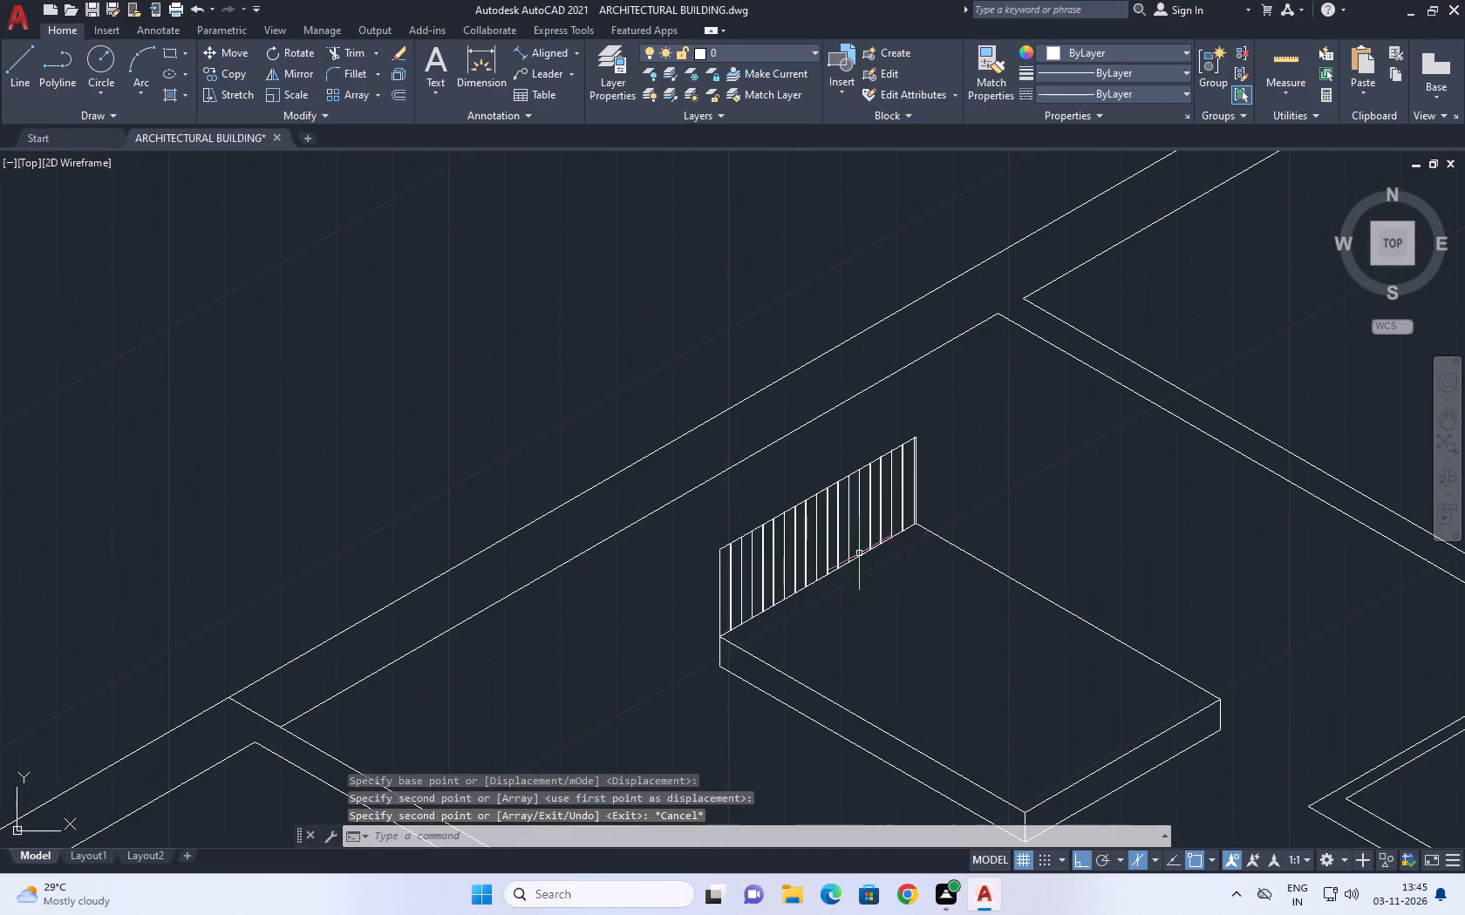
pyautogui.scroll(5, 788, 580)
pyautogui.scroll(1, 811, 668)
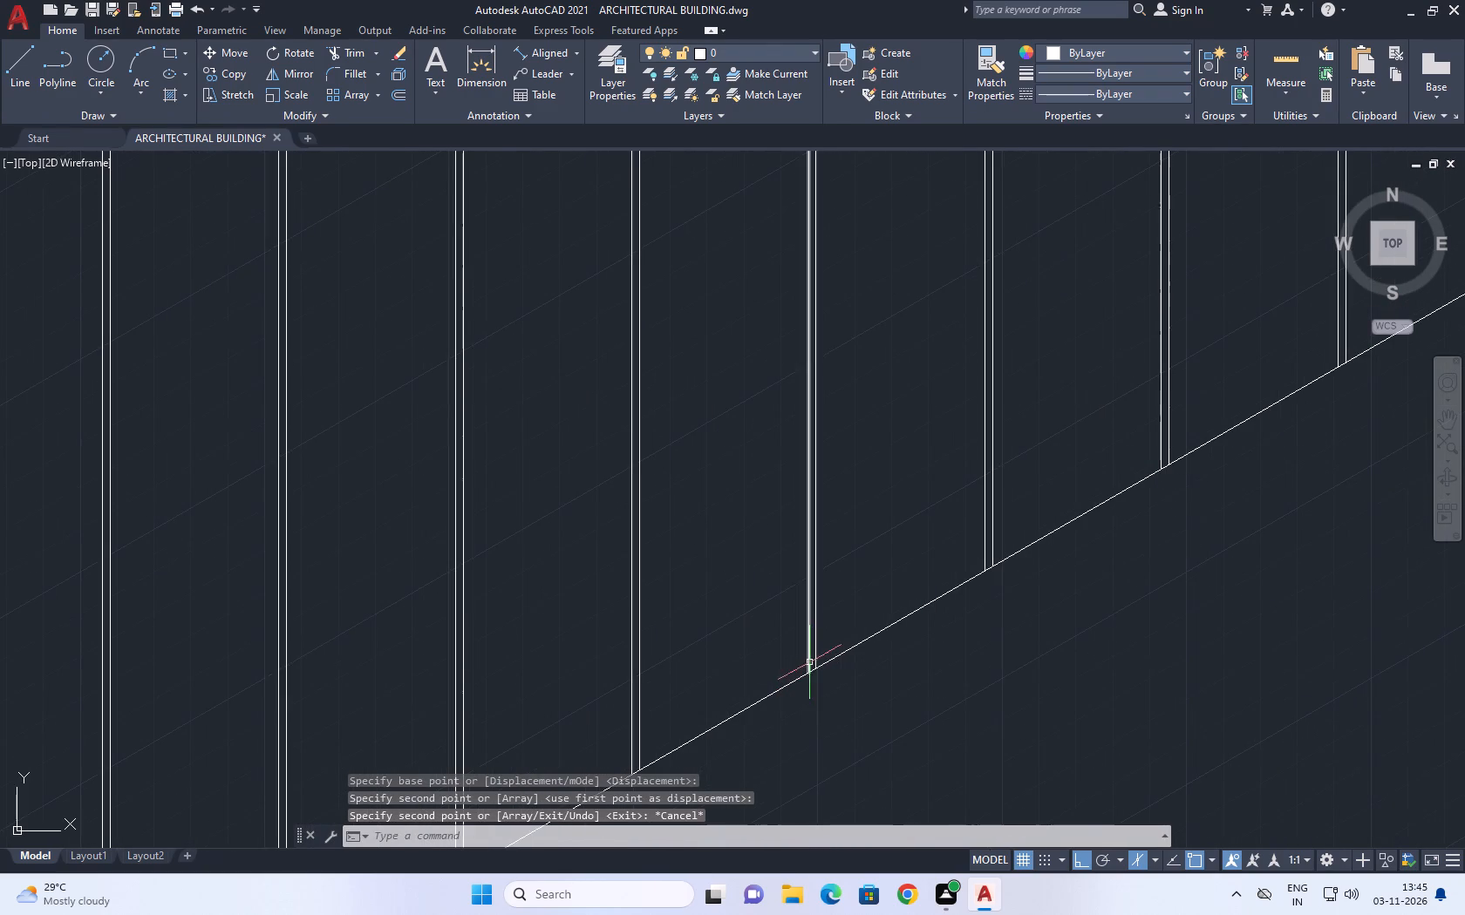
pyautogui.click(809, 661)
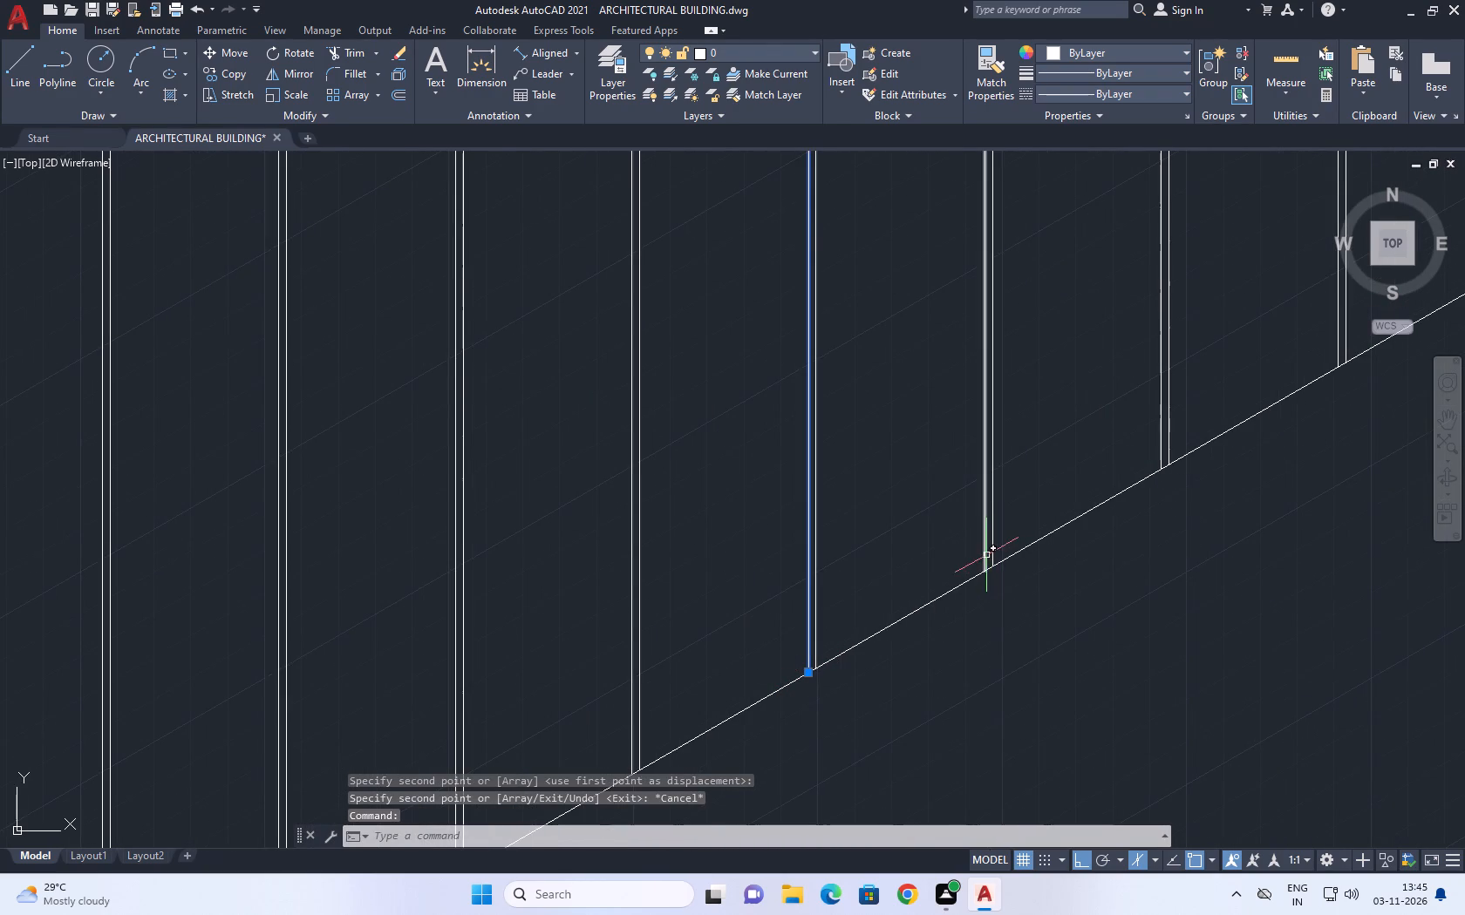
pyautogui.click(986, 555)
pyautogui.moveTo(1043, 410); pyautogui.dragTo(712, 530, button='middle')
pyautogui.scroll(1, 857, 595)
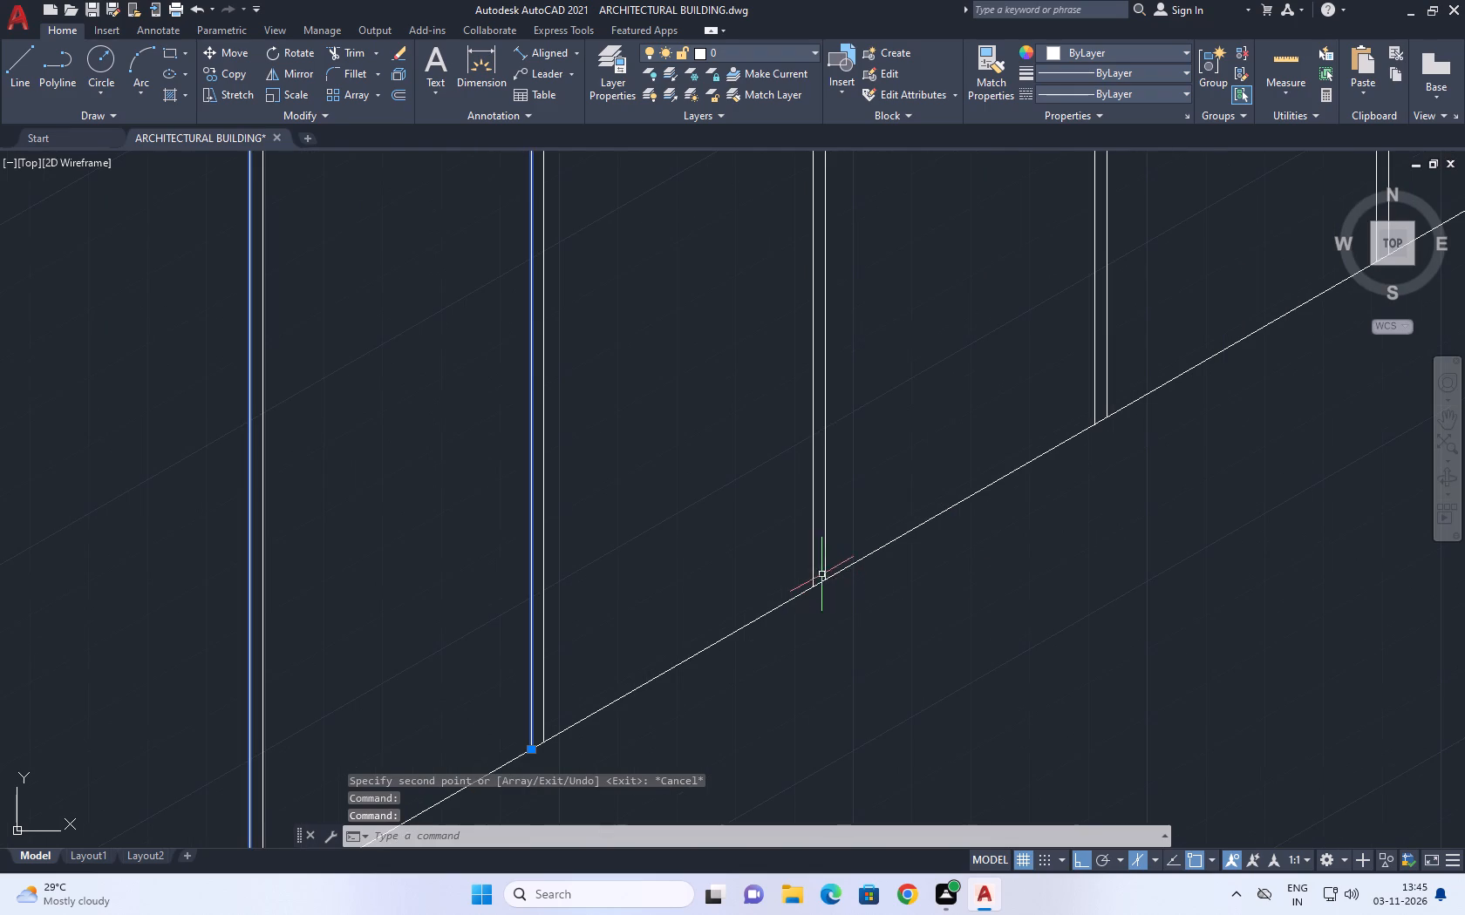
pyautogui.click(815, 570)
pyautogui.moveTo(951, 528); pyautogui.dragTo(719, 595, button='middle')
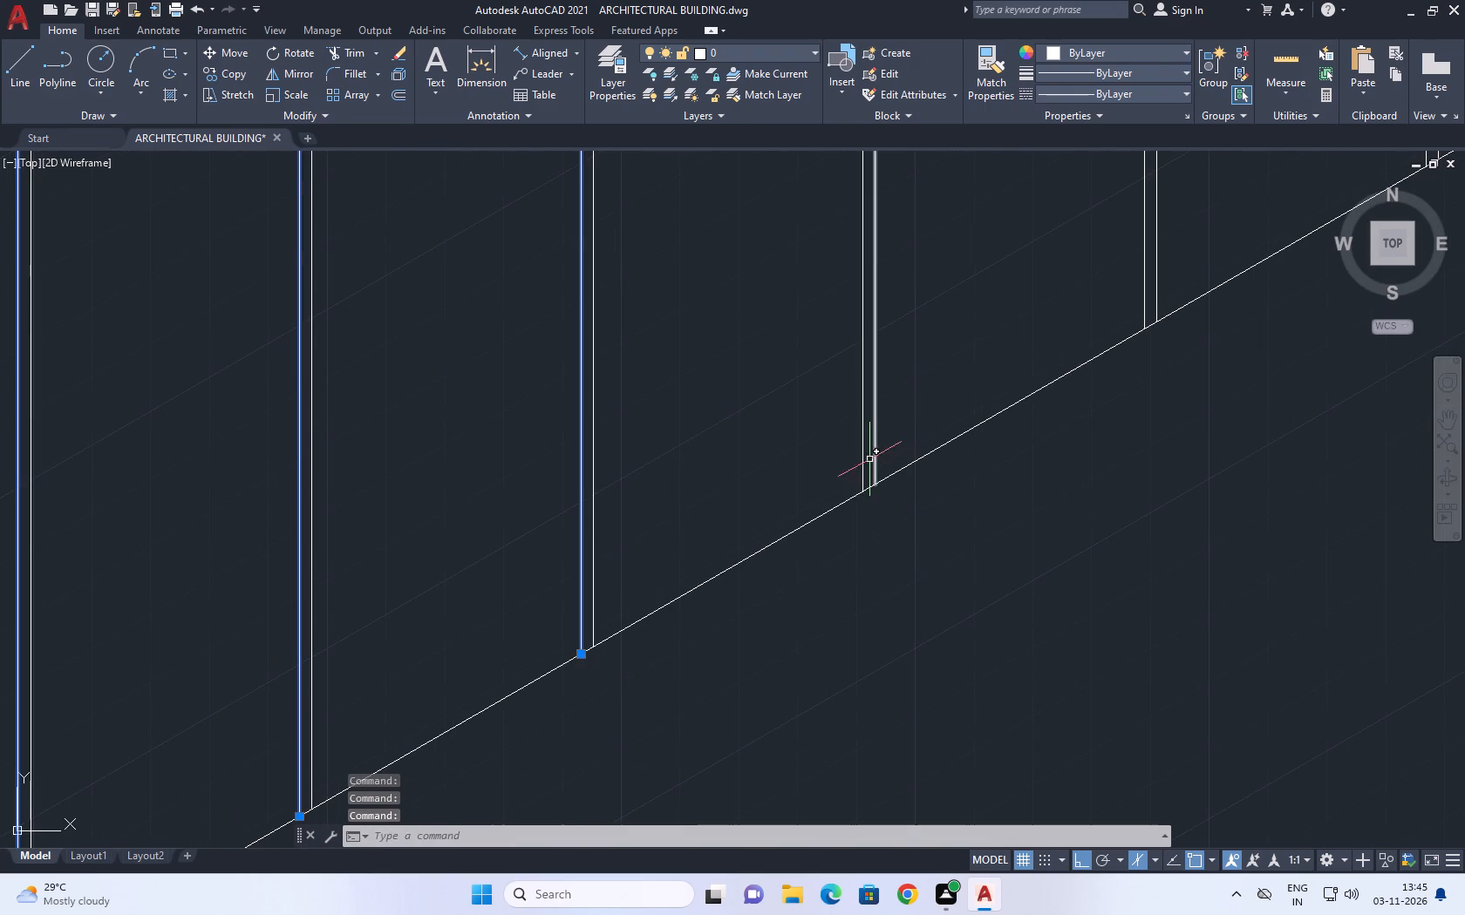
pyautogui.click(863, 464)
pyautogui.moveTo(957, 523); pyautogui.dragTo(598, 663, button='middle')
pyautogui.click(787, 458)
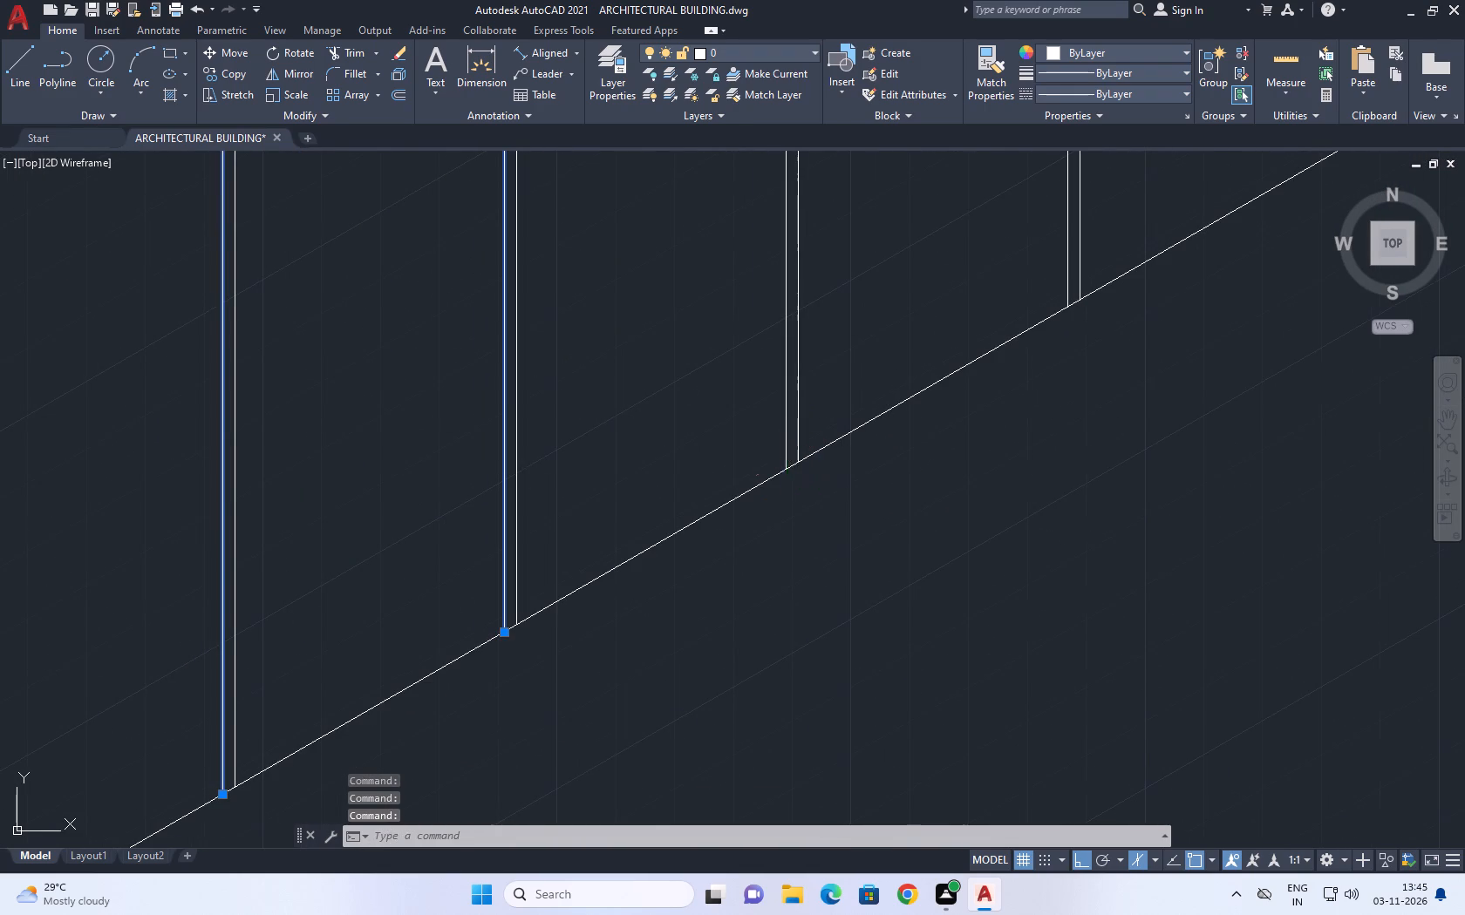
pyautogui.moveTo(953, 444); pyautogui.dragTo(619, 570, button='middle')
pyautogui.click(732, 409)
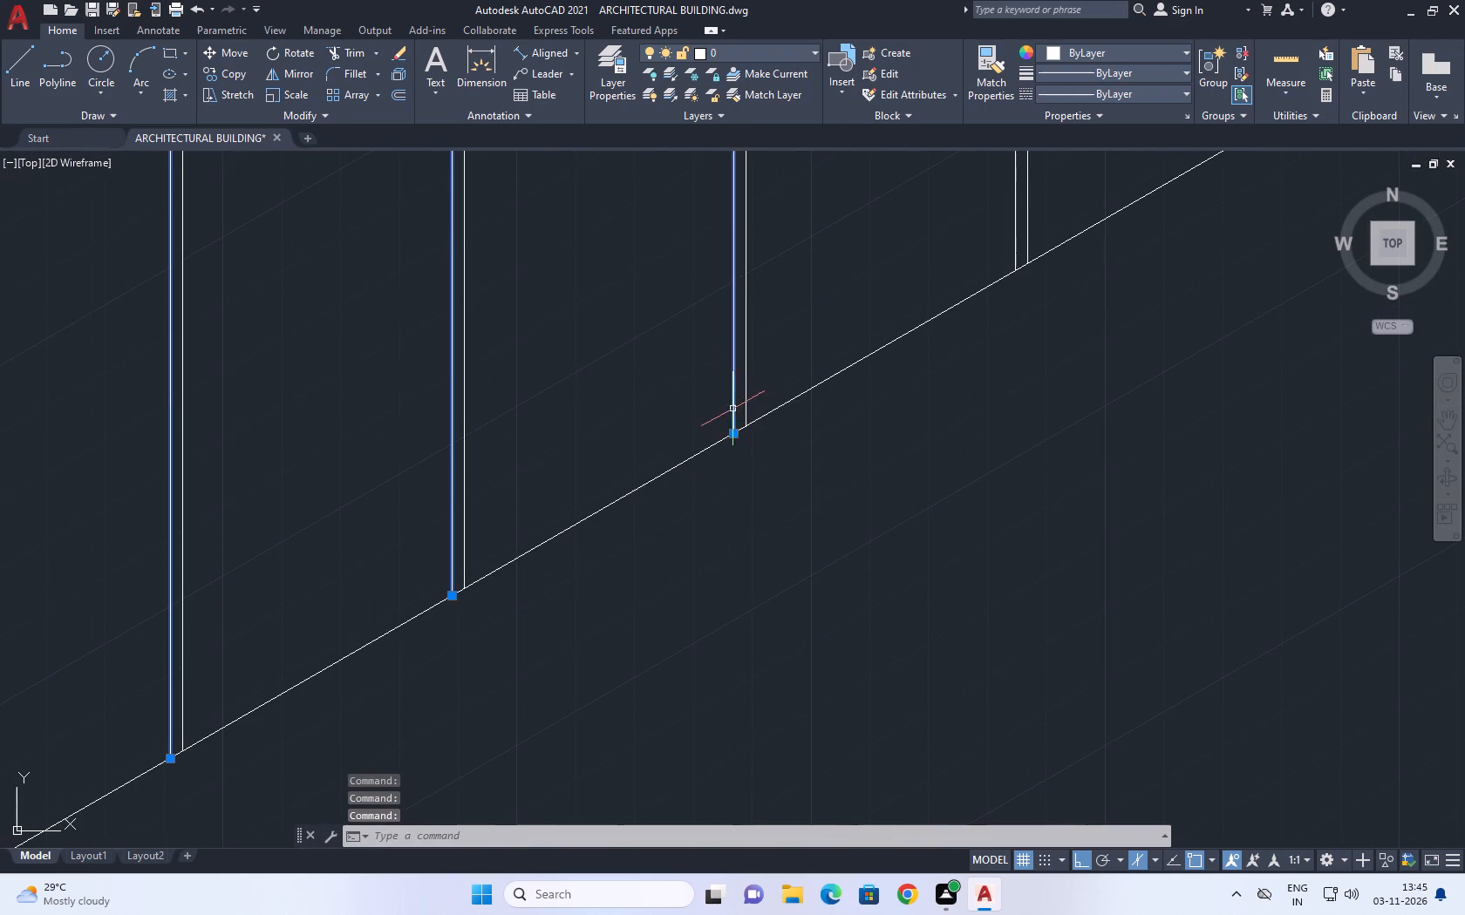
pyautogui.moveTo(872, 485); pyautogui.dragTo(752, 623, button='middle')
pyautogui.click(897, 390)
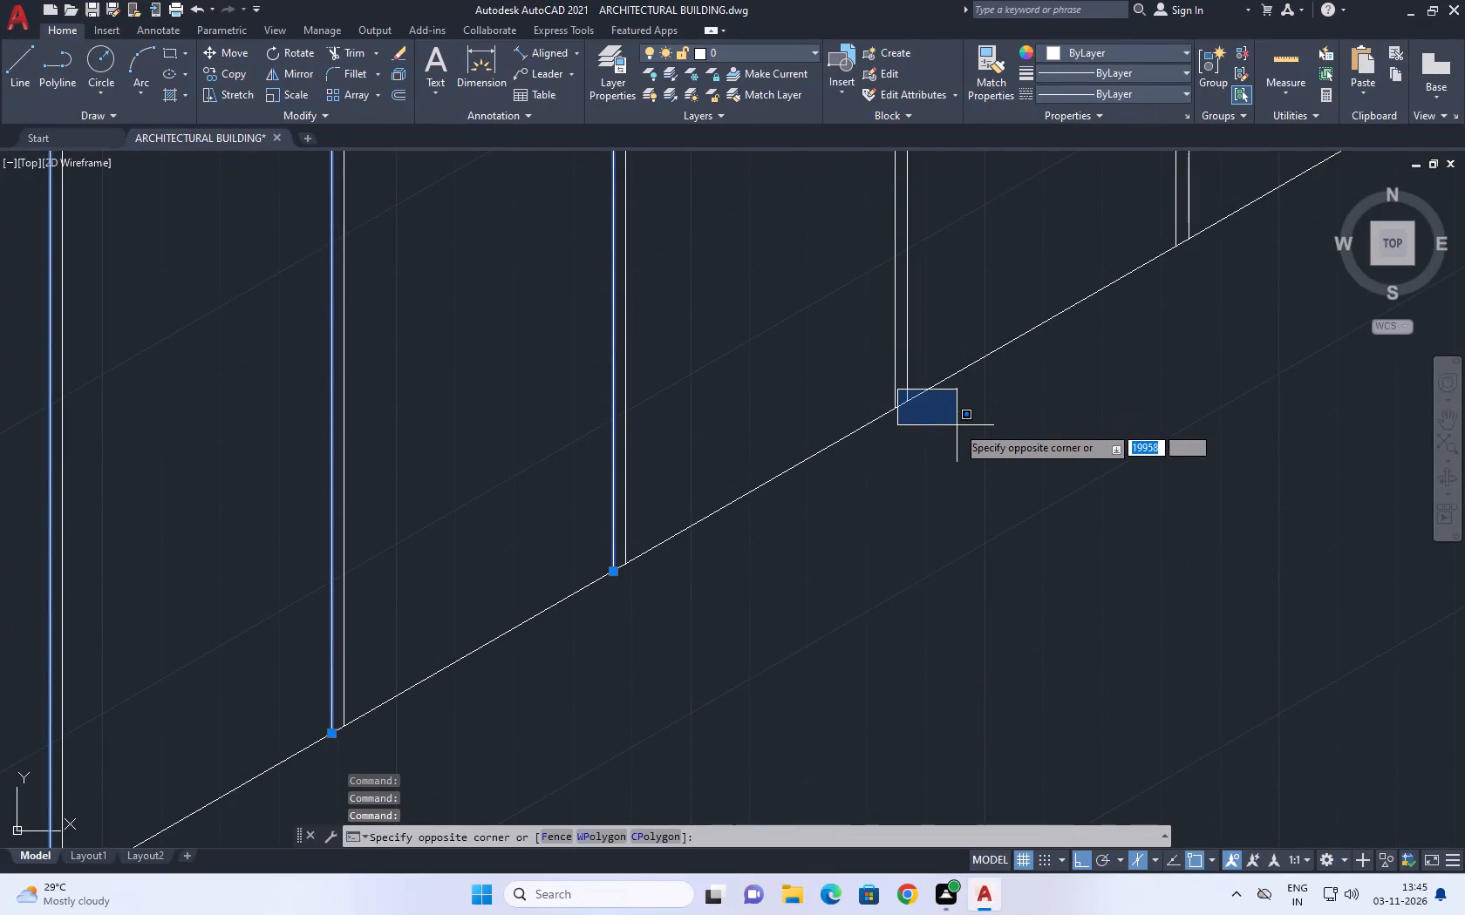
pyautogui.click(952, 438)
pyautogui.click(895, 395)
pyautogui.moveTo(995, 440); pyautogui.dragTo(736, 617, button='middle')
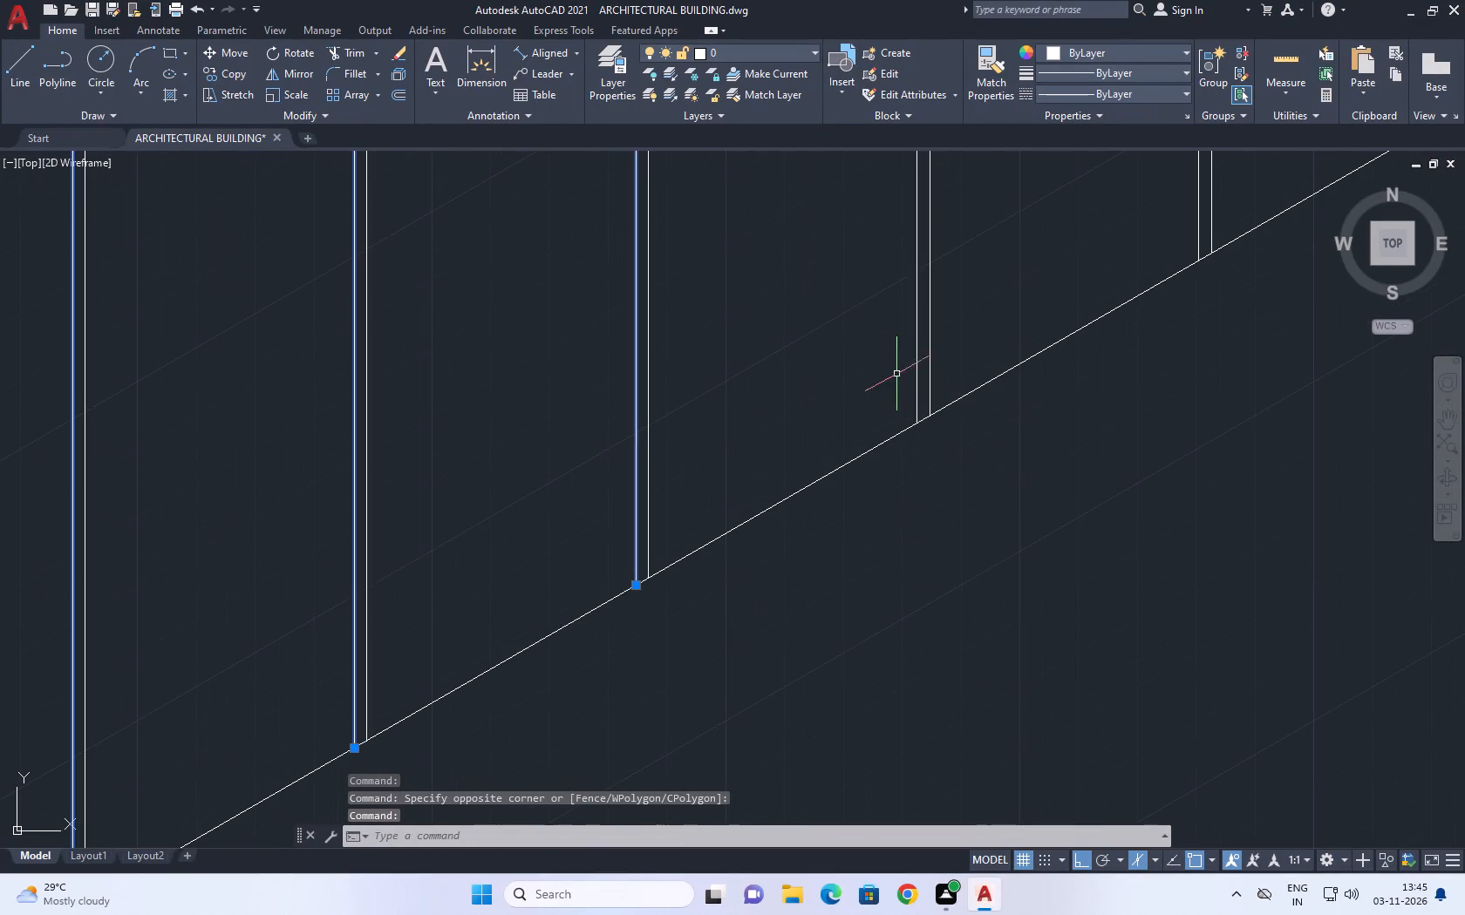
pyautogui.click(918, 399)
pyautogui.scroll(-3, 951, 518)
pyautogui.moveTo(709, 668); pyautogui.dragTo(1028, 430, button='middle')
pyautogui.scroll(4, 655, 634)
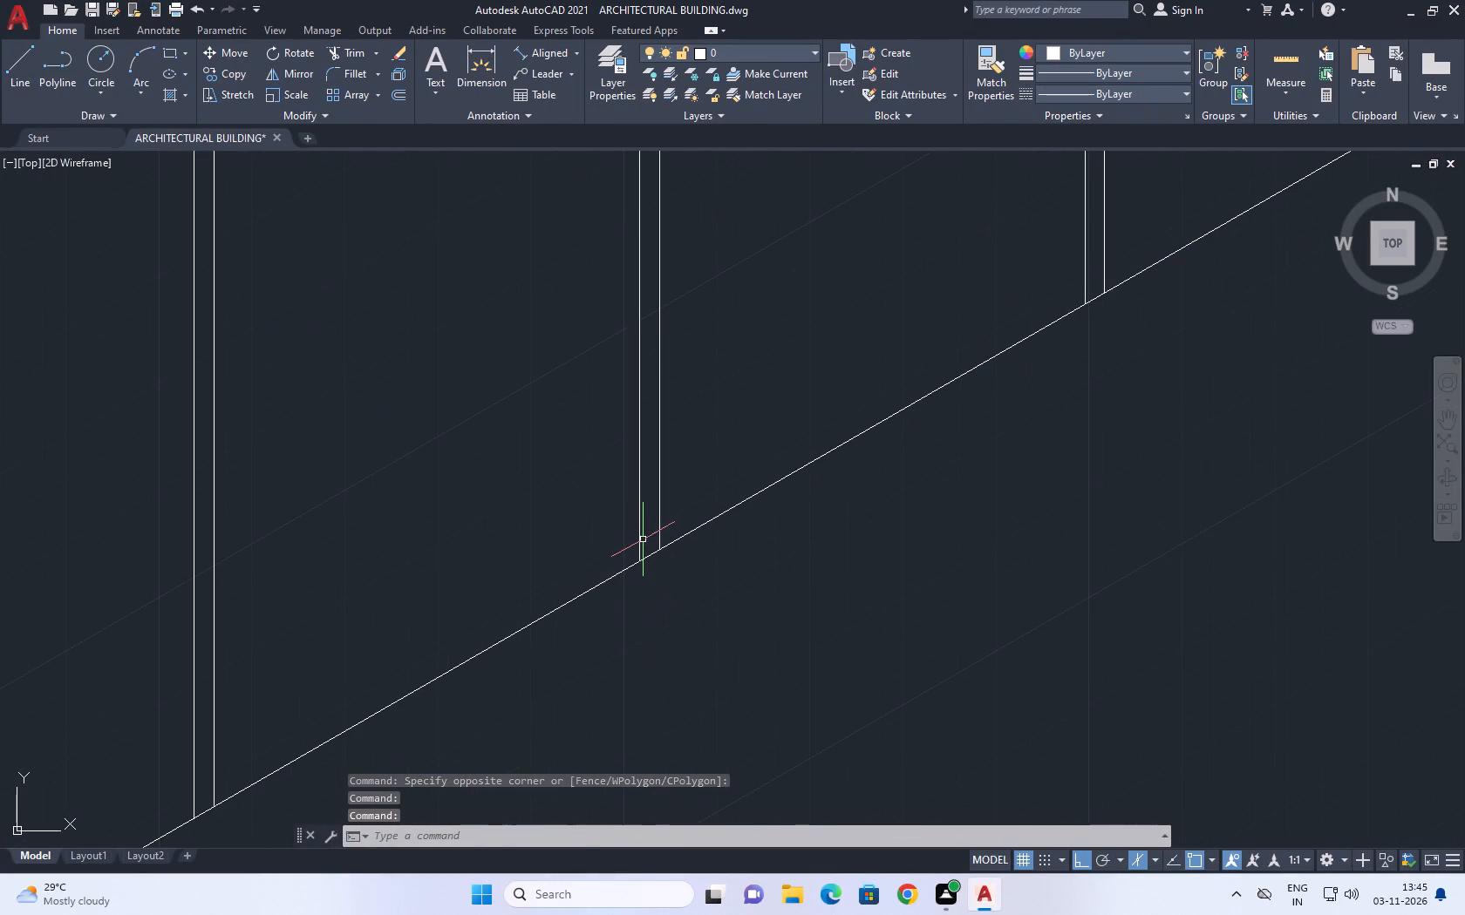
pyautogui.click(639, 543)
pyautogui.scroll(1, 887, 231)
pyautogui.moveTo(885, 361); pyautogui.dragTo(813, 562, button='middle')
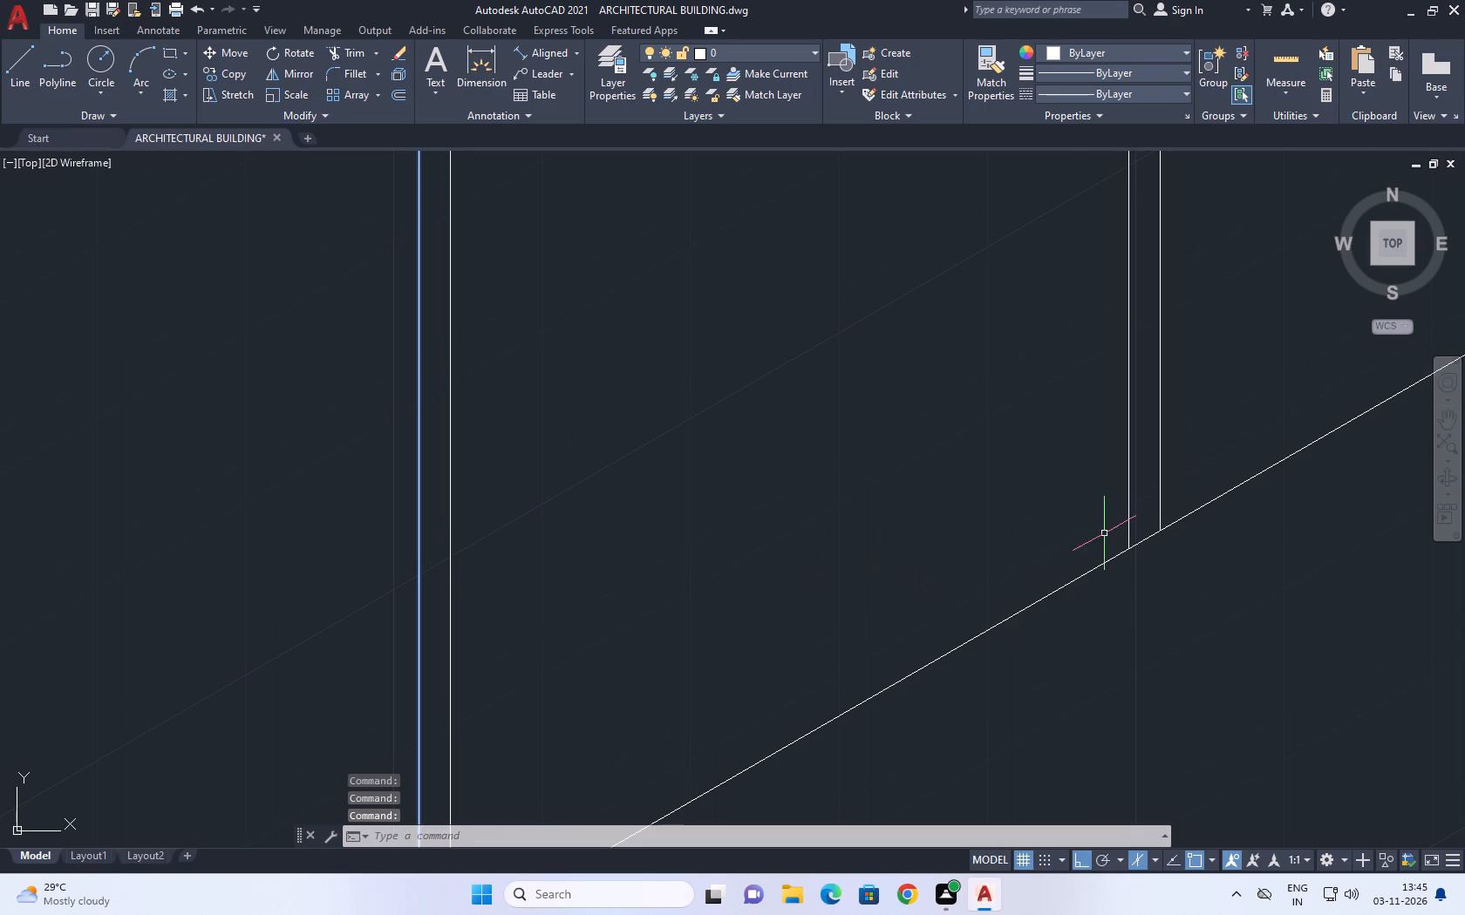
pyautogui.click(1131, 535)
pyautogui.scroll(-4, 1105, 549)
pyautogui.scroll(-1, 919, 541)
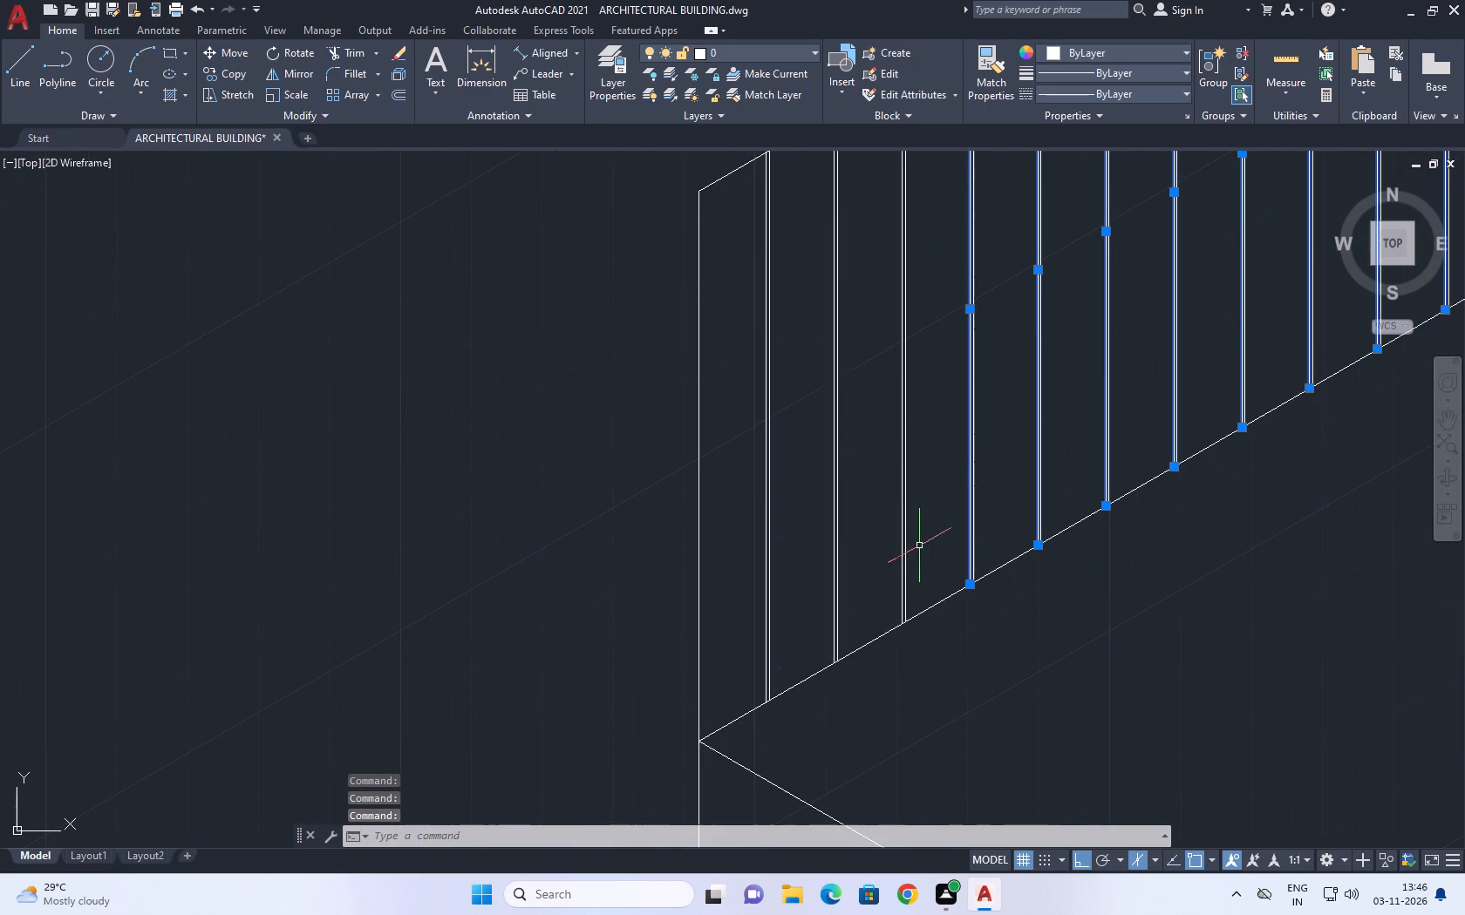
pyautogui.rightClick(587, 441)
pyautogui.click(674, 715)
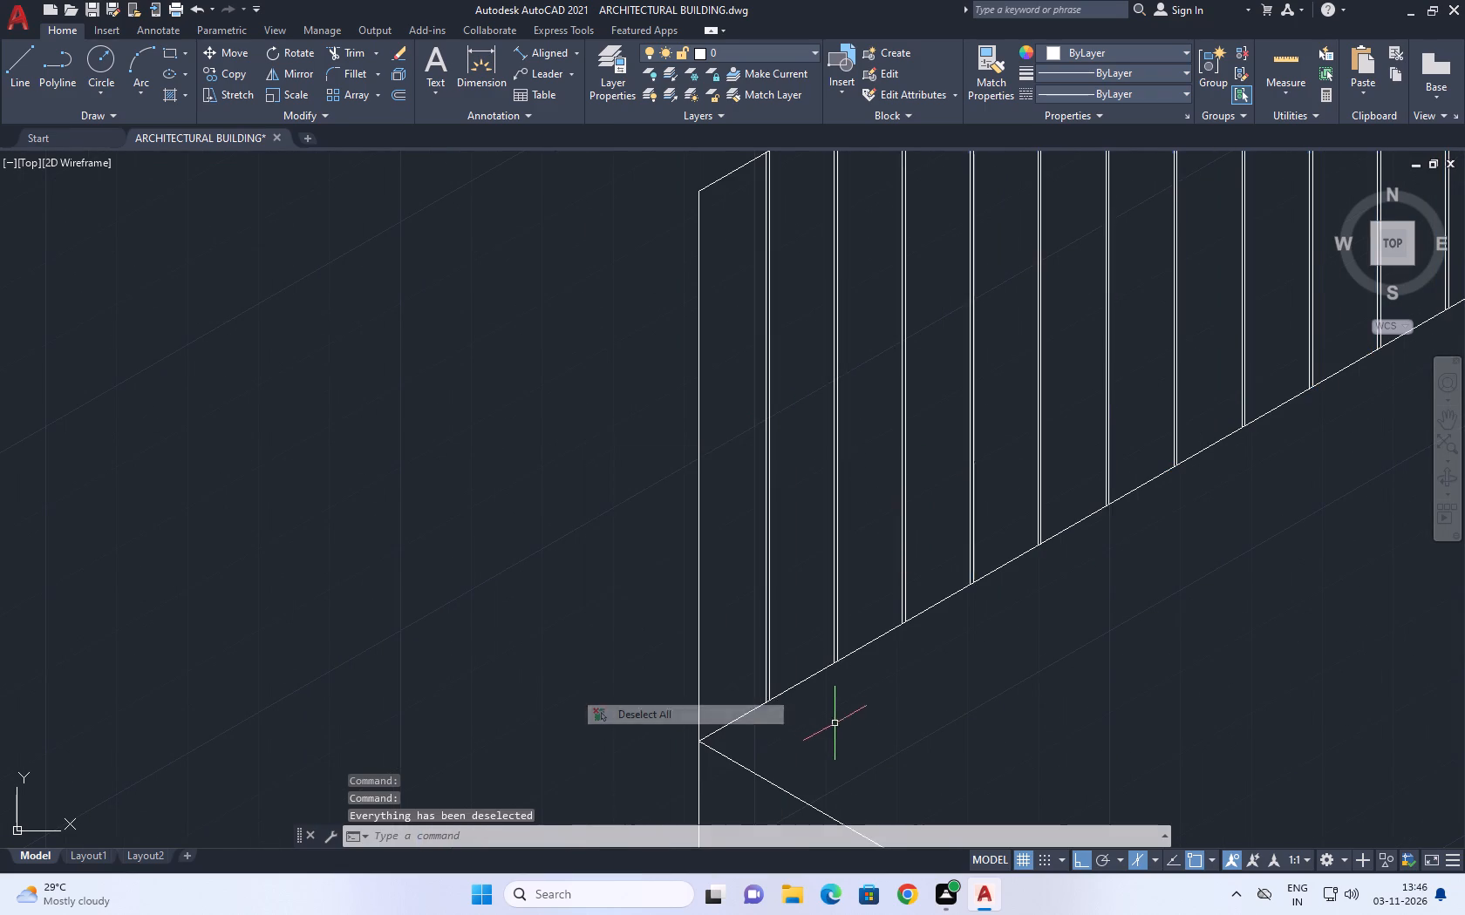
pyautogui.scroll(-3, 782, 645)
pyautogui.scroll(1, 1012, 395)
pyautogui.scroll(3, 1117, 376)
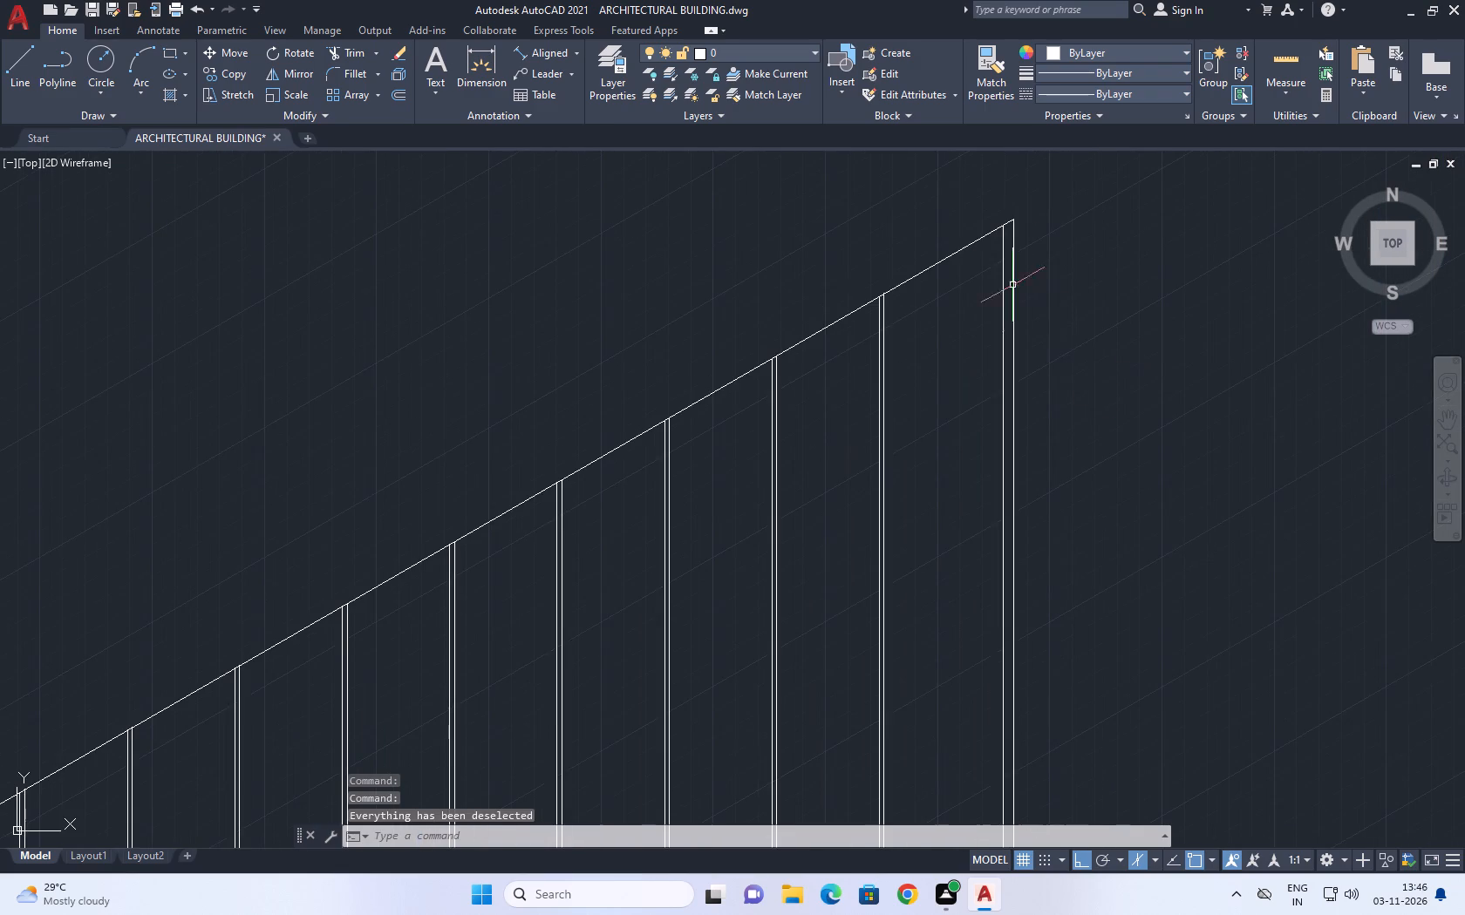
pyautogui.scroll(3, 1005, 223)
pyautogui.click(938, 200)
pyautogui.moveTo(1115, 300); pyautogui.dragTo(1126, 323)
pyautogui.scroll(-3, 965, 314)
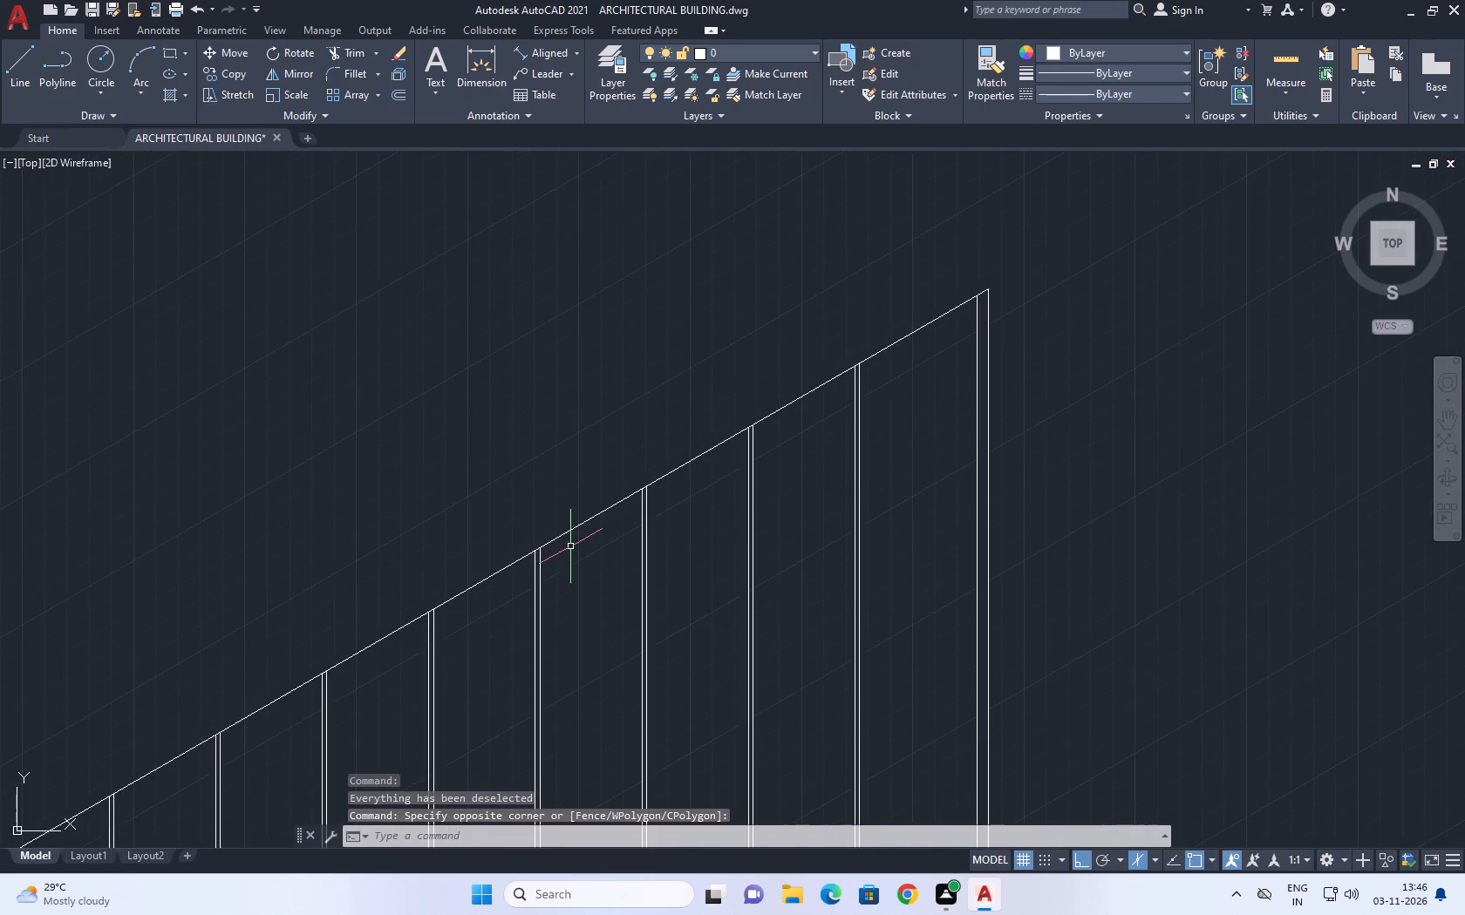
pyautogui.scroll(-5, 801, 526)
# Copy the panel's sloping top edge slightly downward to form a thin top rail across the slats.
pyautogui.moveTo(685, 626); pyautogui.dragTo(800, 512, button='middle')
pyautogui.scroll(2, 775, 569)
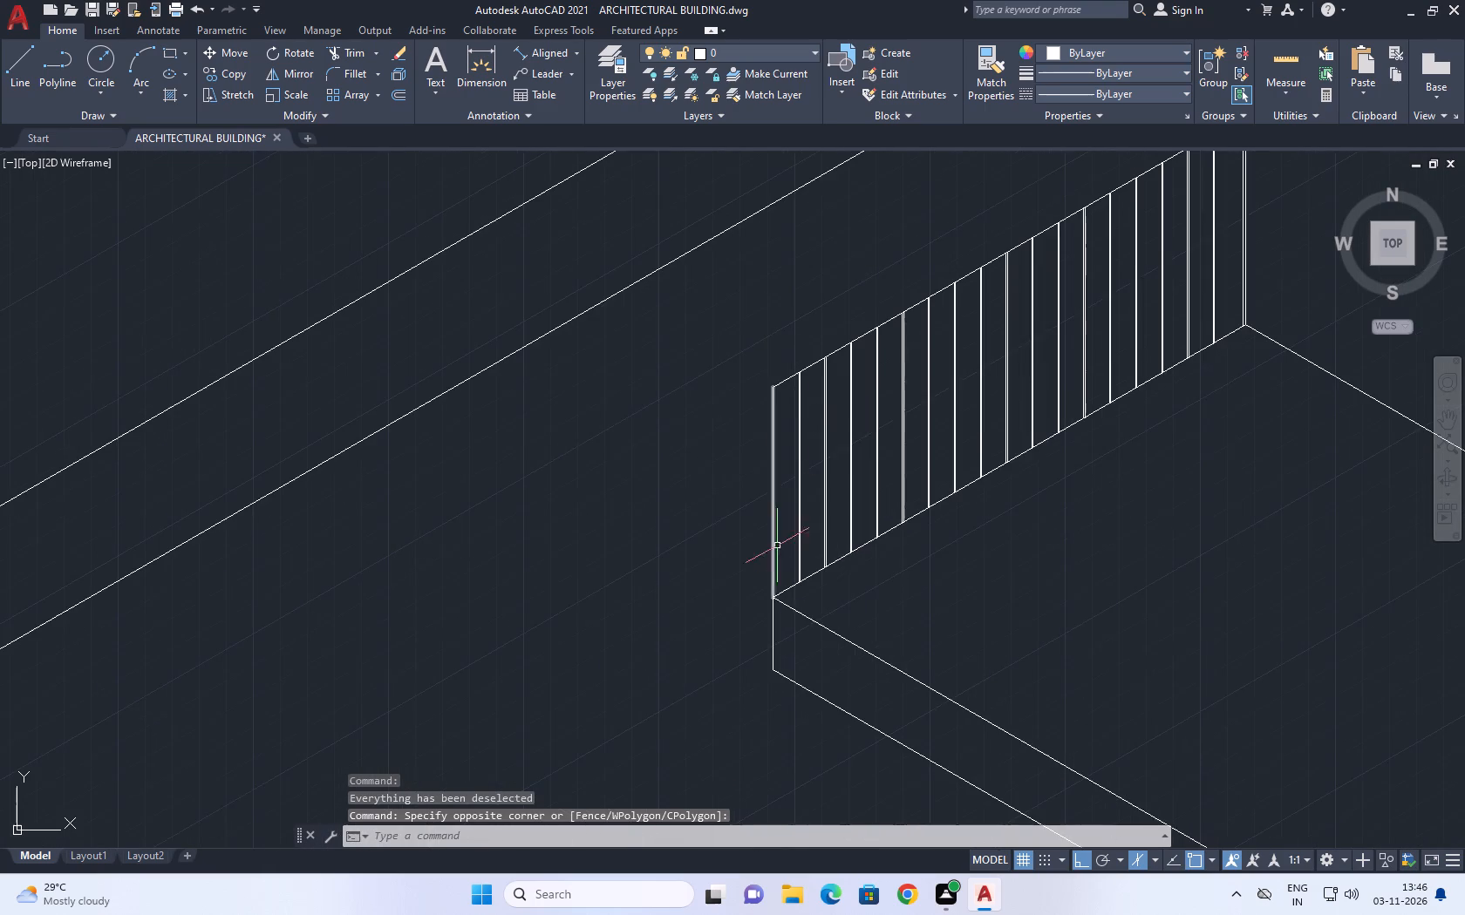
pyautogui.scroll(2, 808, 362)
pyautogui.click(767, 403)
pyautogui.click(757, 371)
pyautogui.scroll(-2, 745, 388)
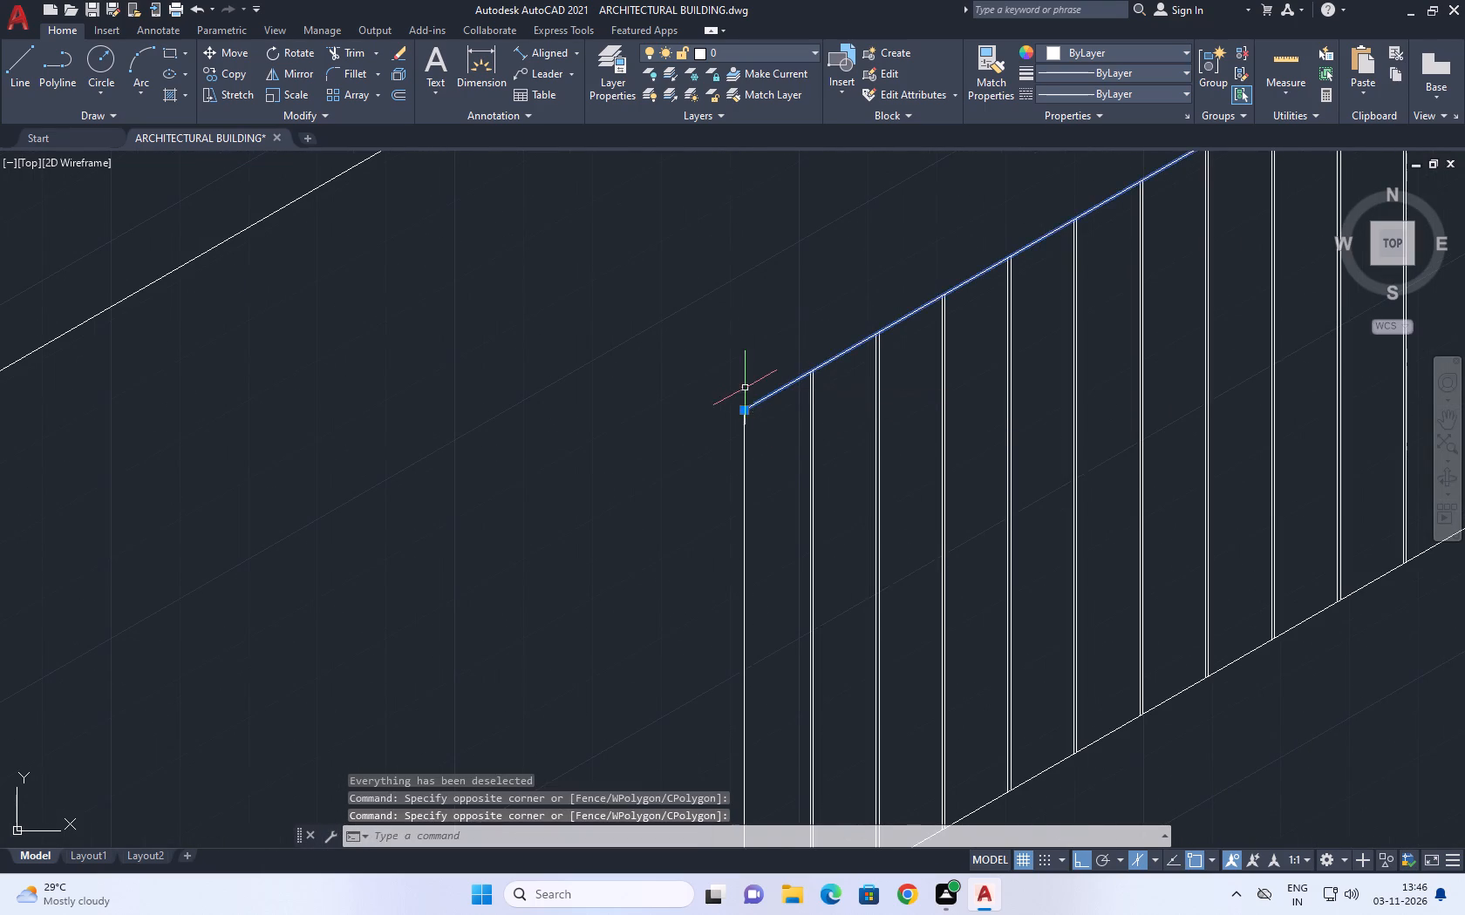
pyautogui.moveTo(809, 367); pyautogui.dragTo(679, 444, button='middle')
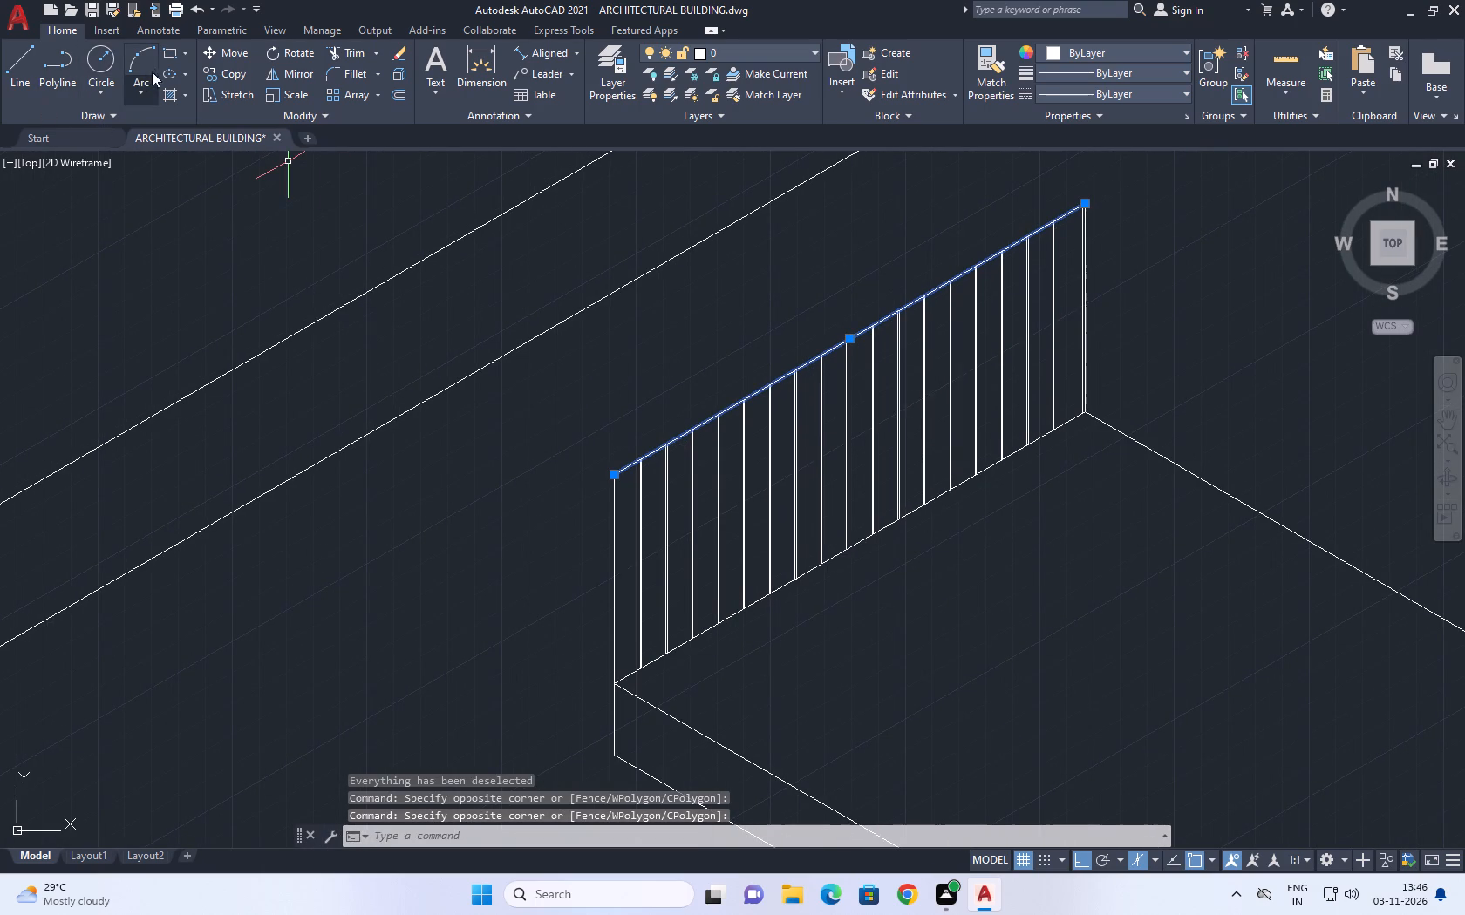
pyautogui.click(220, 75)
pyautogui.scroll(3, 600, 502)
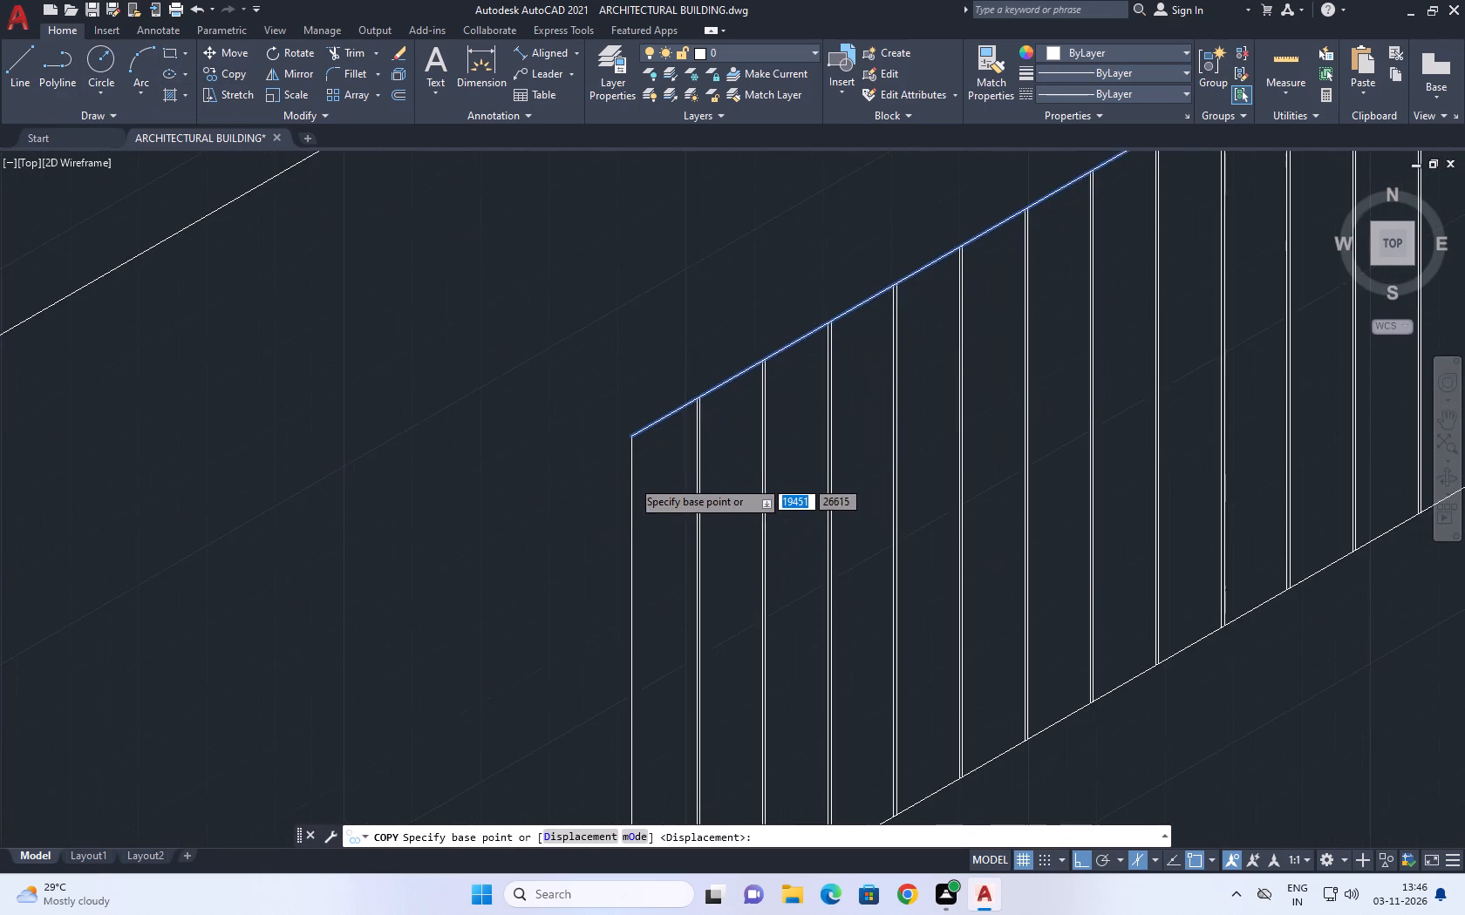
pyautogui.scroll(3, 631, 472)
pyautogui.click(634, 407)
pyautogui.click(635, 423)
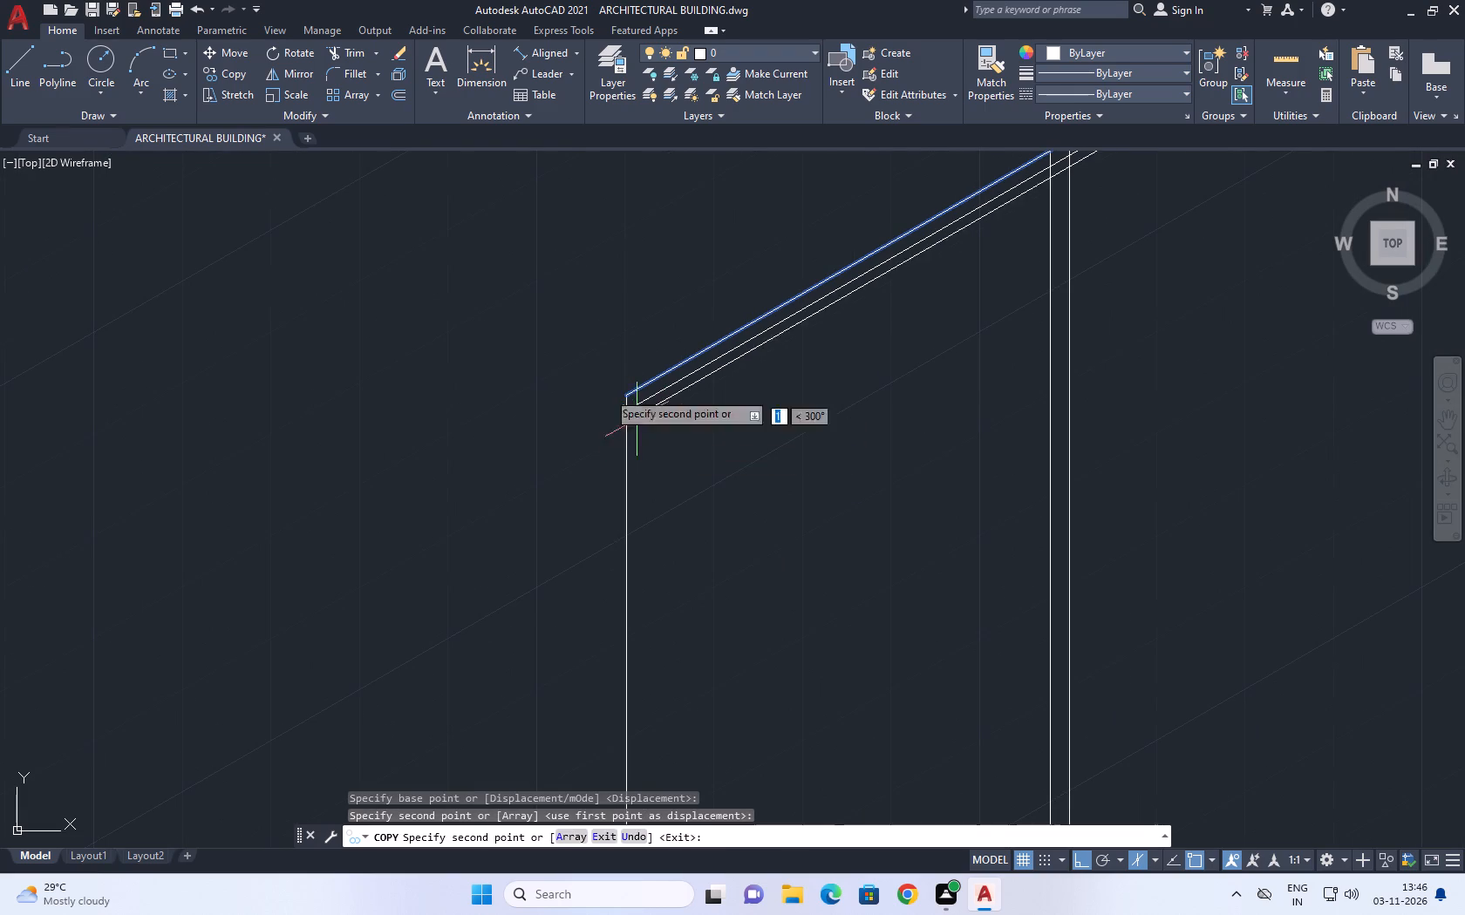
pyautogui.rightClick(531, 366)
pyautogui.click(605, 399)
pyautogui.scroll(-3, 538, 517)
# Copy the panel's front vertical edge a short distance inward along the sloping top edge to form a thin end post.
pyautogui.moveTo(850, 390); pyautogui.dragTo(689, 461, button='middle')
pyautogui.moveTo(648, 555); pyautogui.dragTo(725, 315, button='middle')
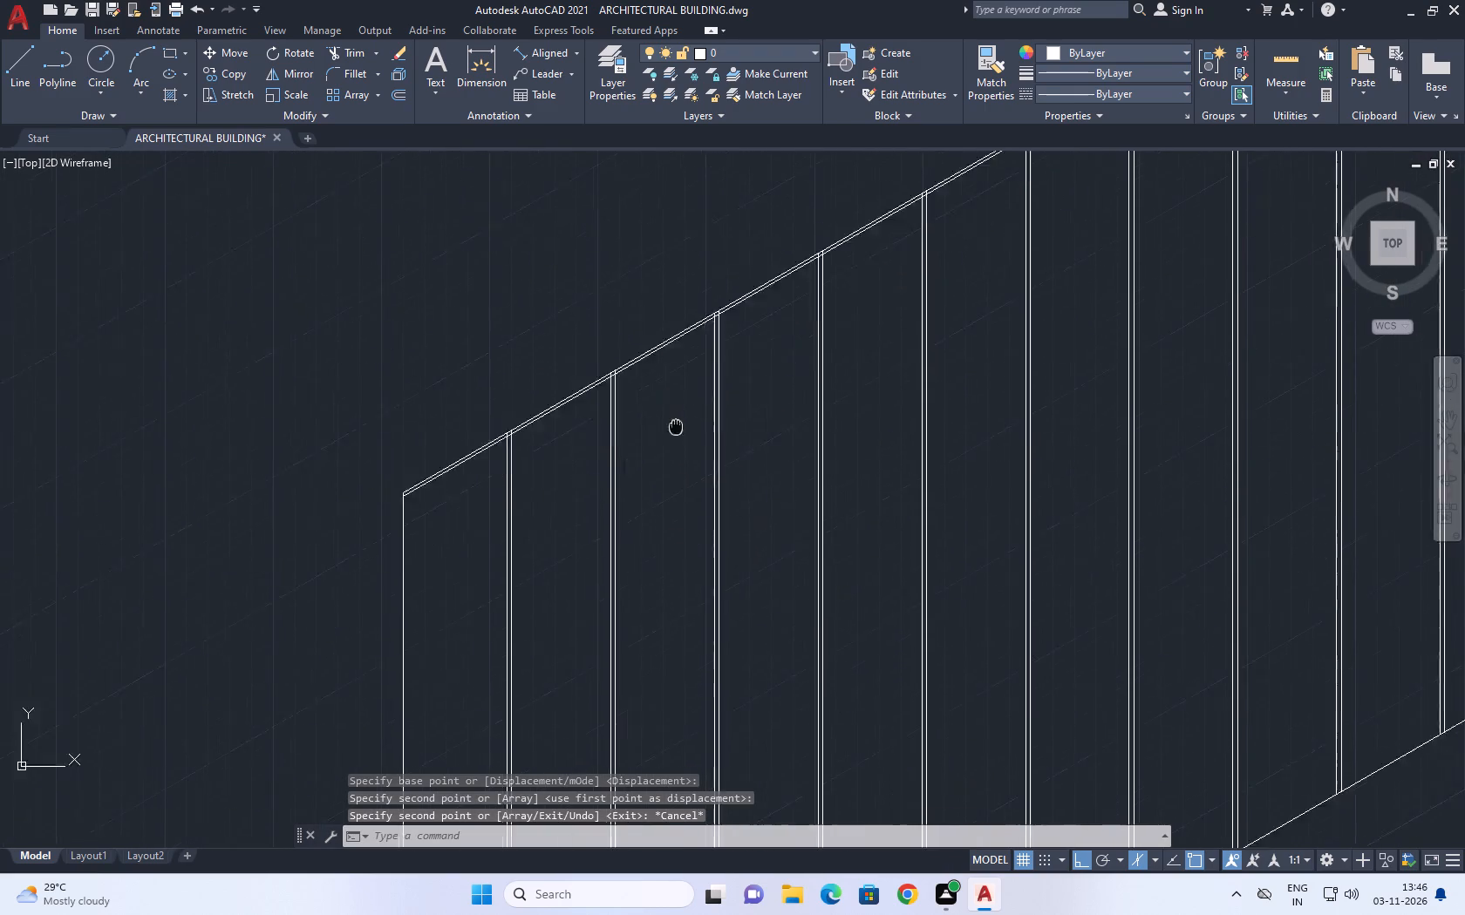
pyautogui.moveTo(725, 315); pyautogui.dragTo(734, 290, button='middle')
pyautogui.click(504, 342)
pyautogui.click(463, 350)
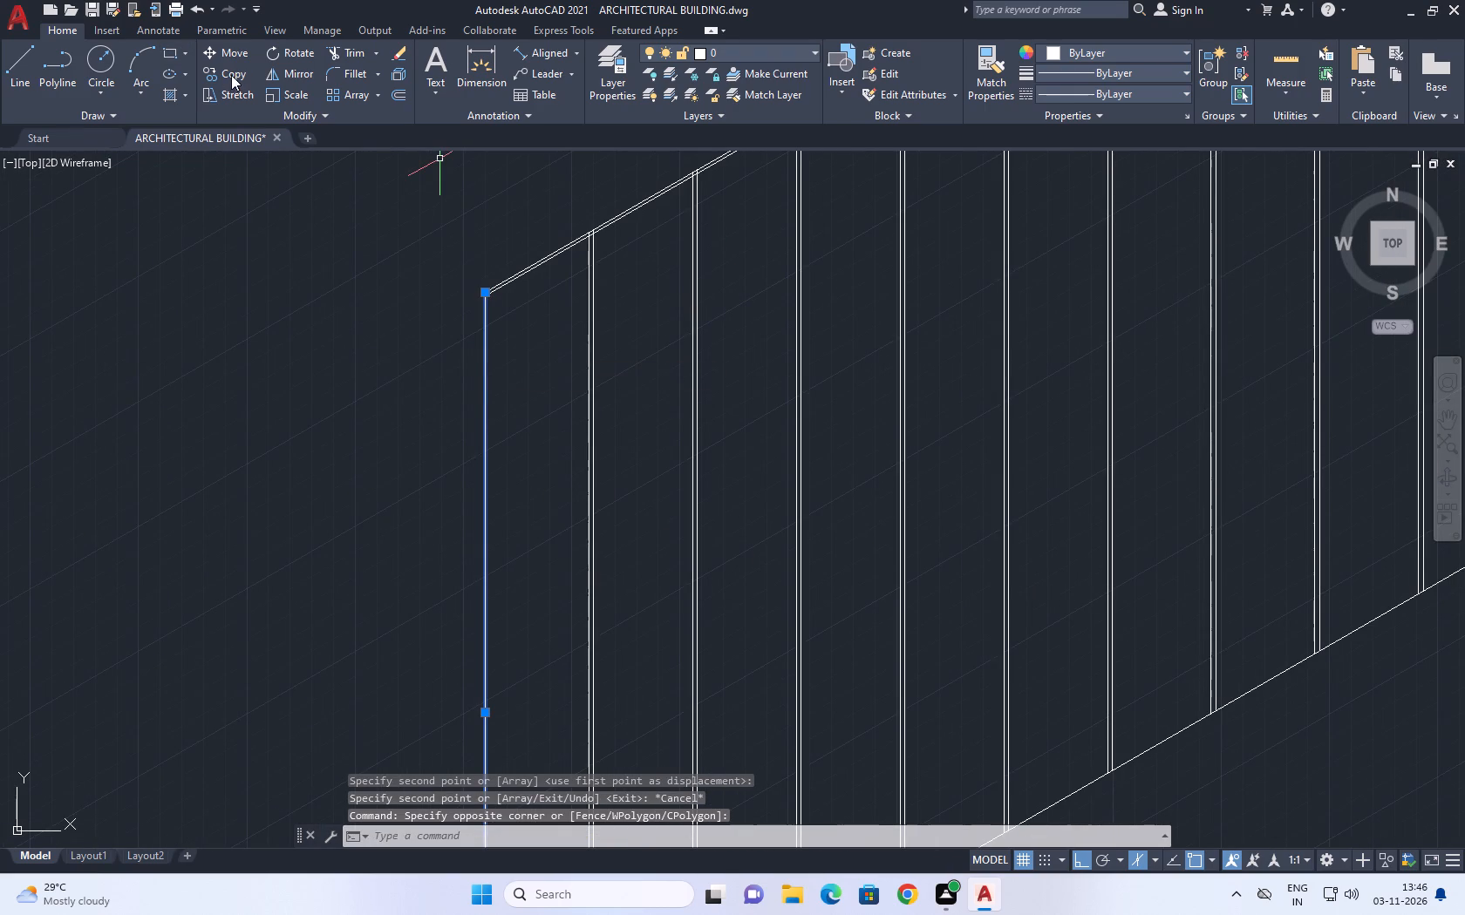
pyautogui.click(239, 78)
pyautogui.scroll(3, 494, 300)
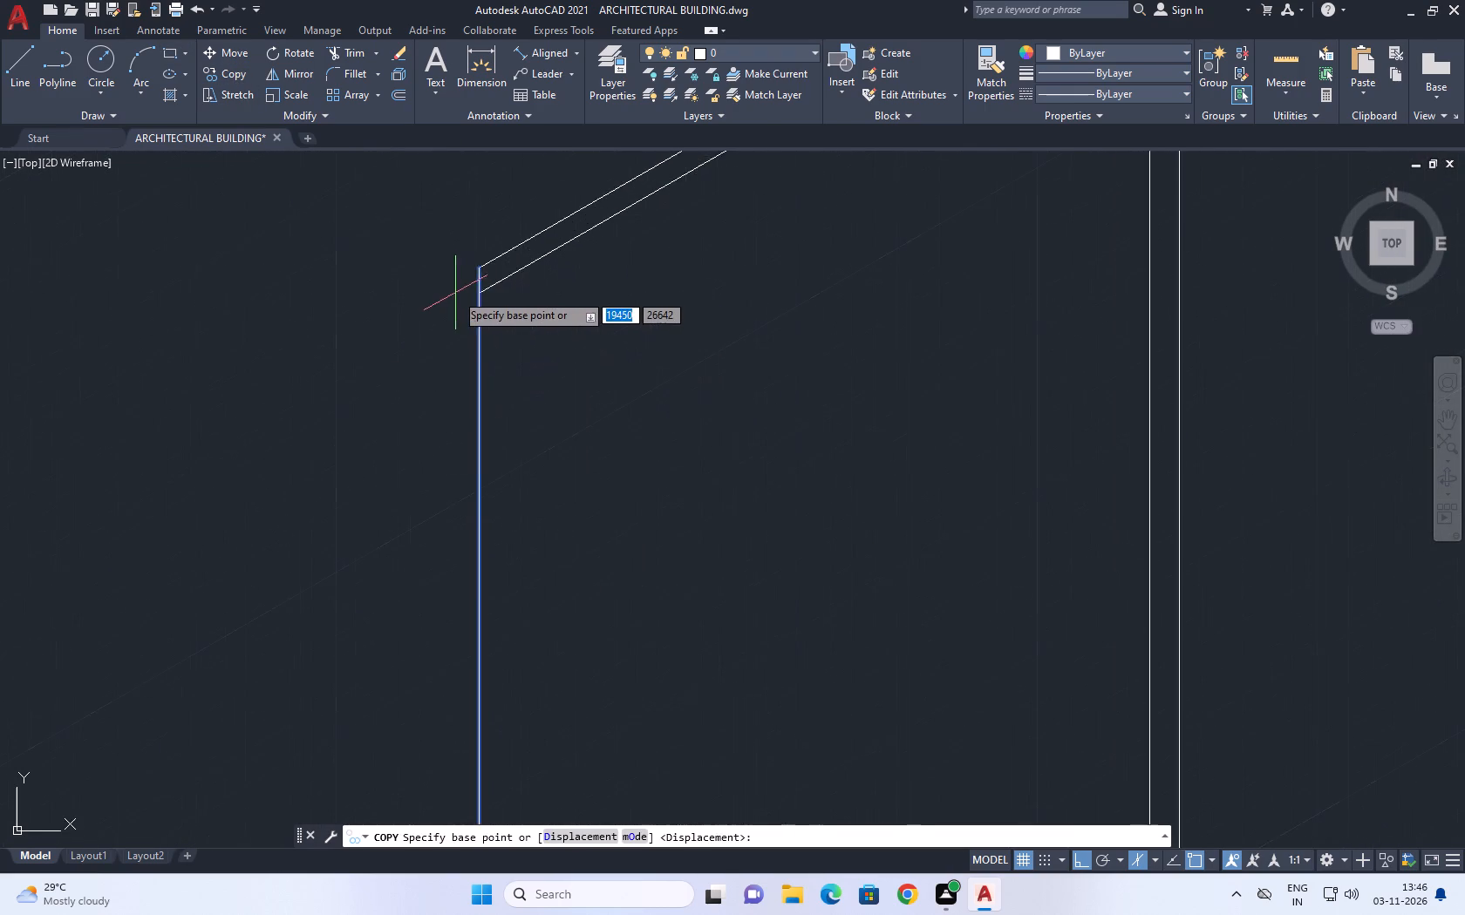
pyautogui.scroll(2, 455, 293)
pyautogui.click(490, 269)
pyautogui.scroll(1, 490, 269)
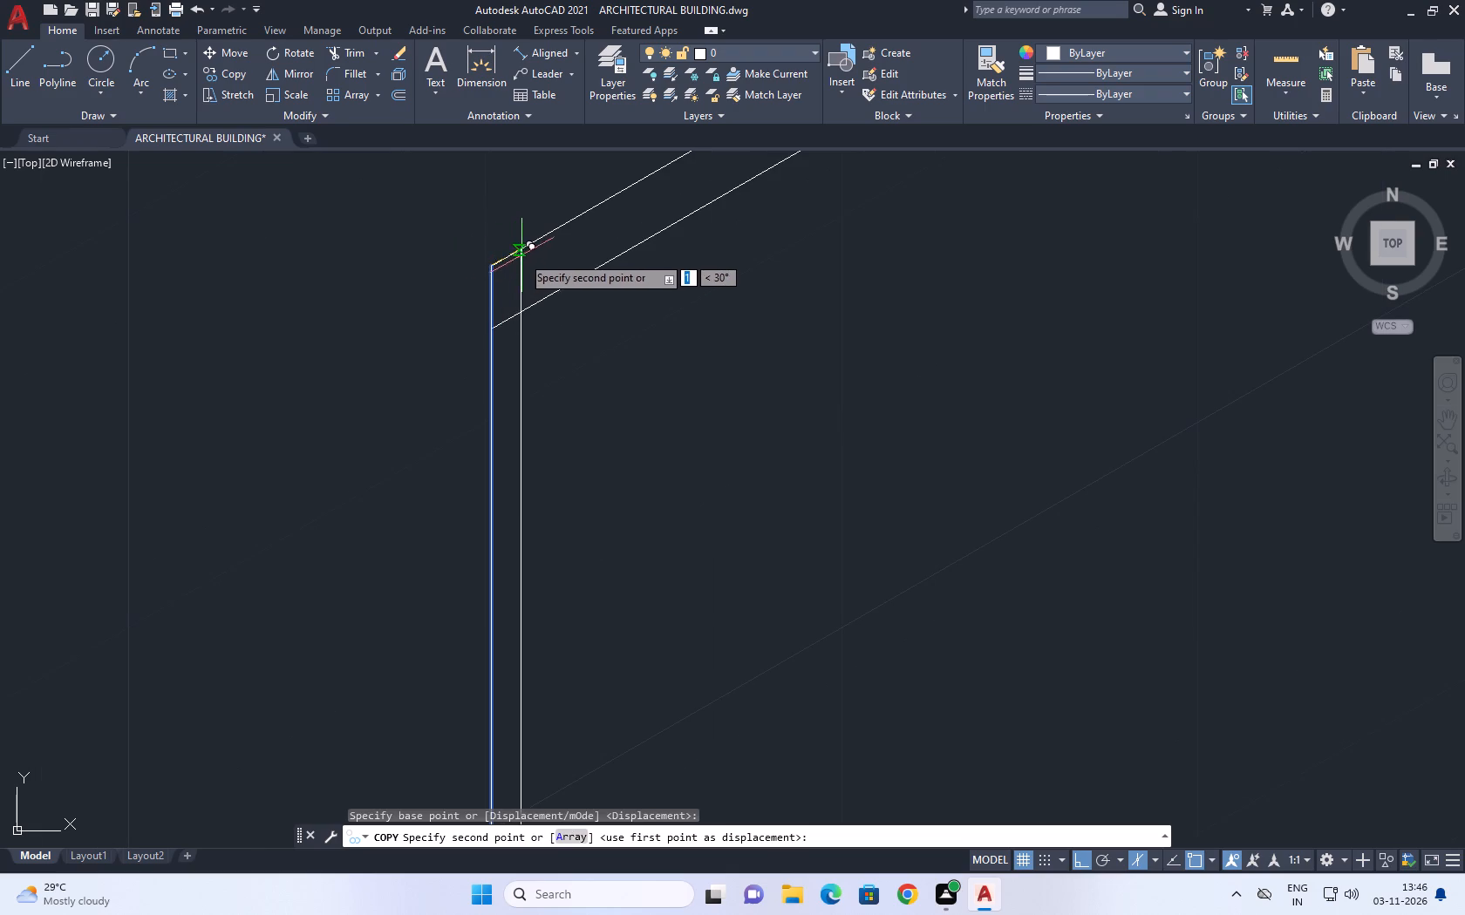
pyautogui.click(528, 249)
pyautogui.rightClick(629, 295)
pyautogui.click(696, 326)
pyautogui.scroll(-2, 584, 350)
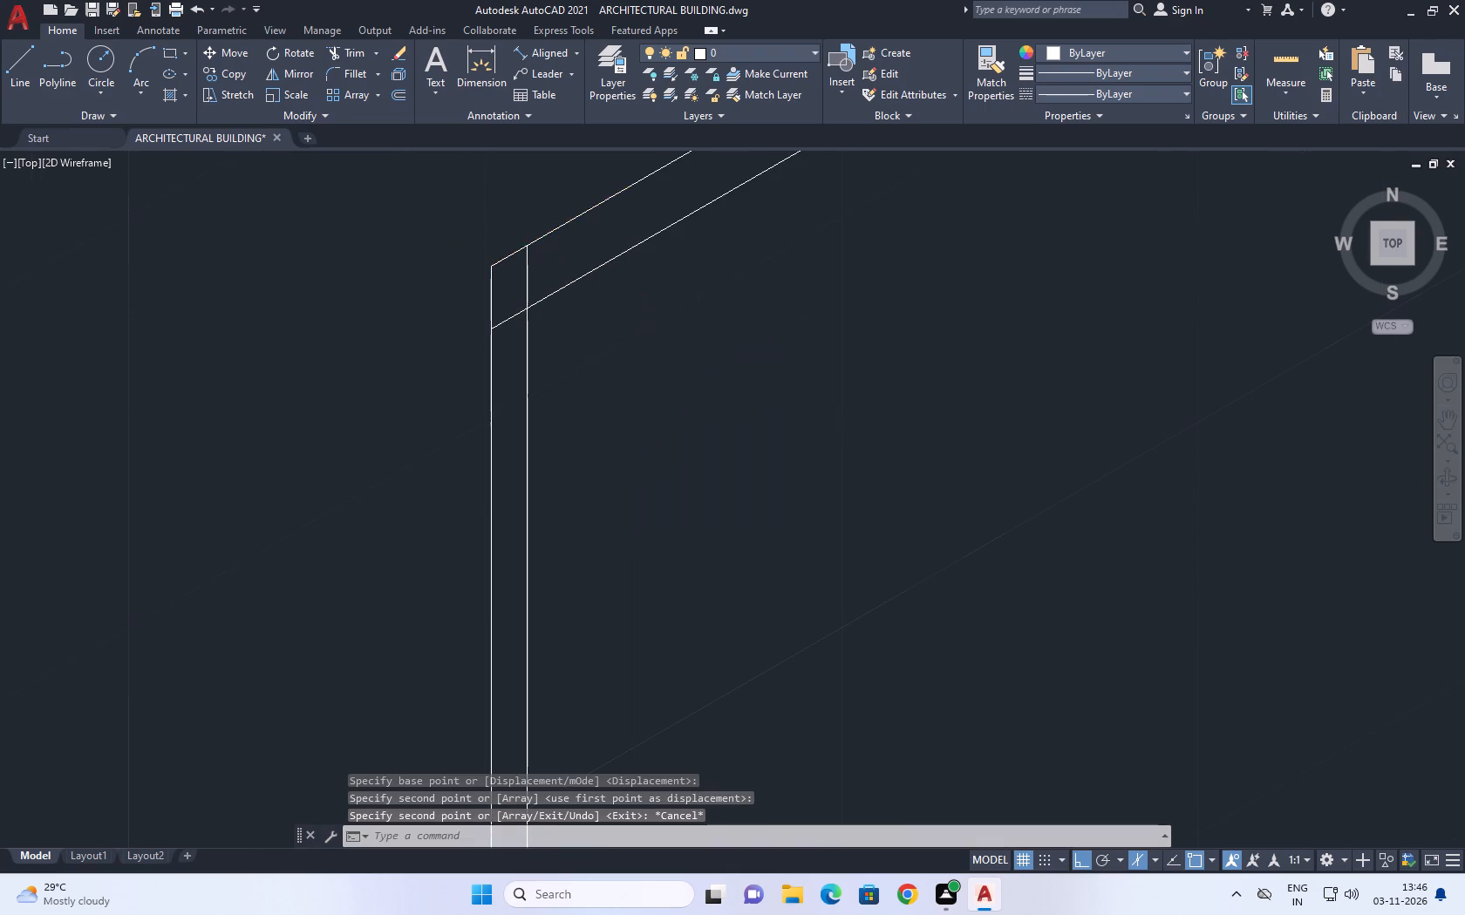
# Move the copied inner line of the front end post slightly farther inward along the slope to widen the post.
pyautogui.scroll(-6, 583, 350)
pyautogui.scroll(5, 562, 379)
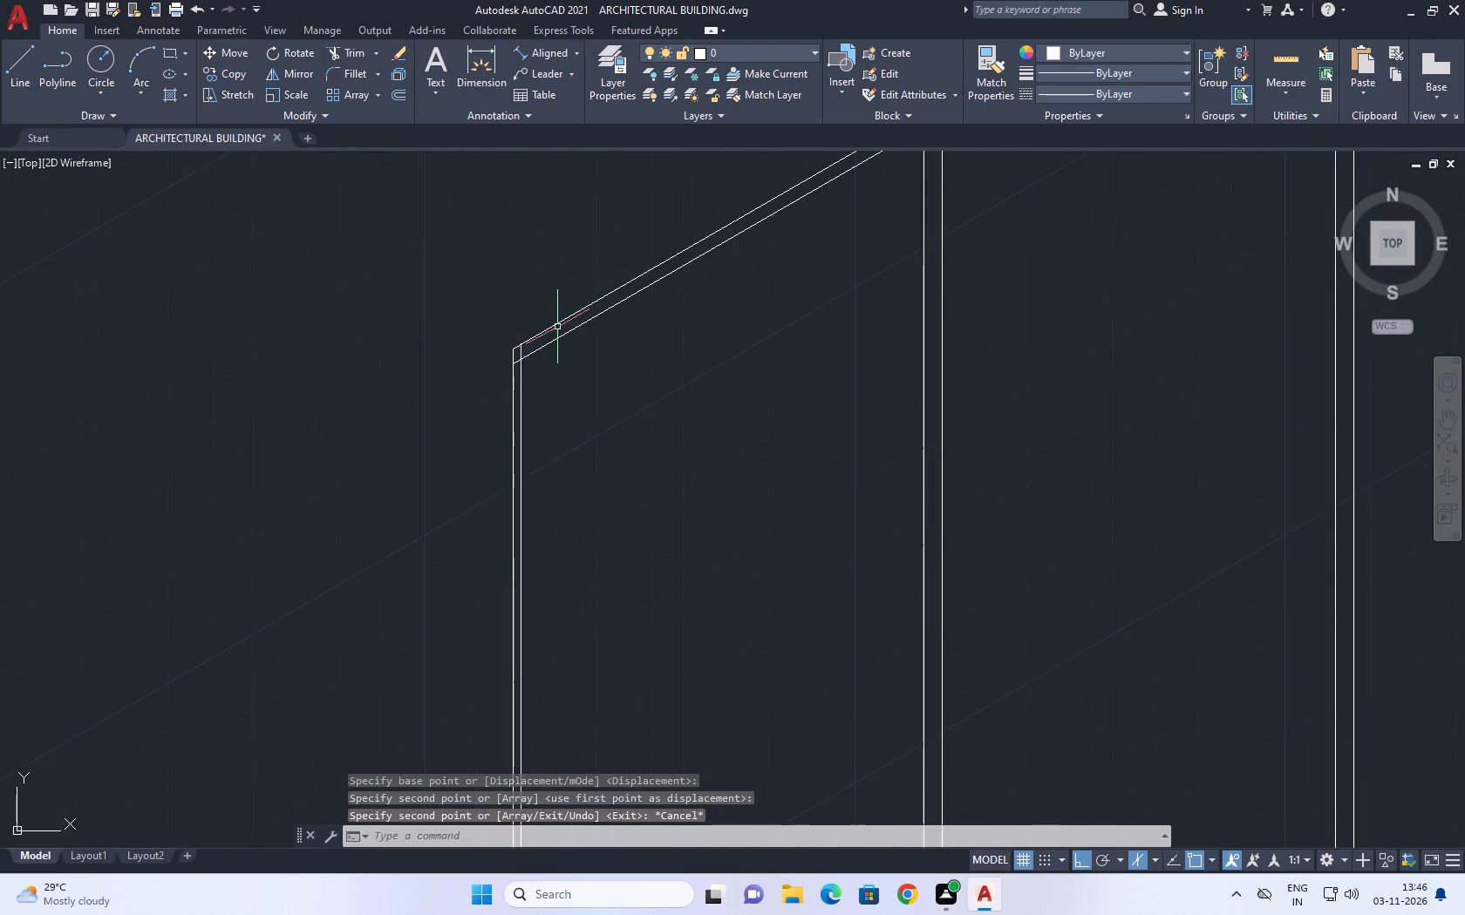
pyautogui.scroll(3, 556, 327)
pyautogui.click(512, 376)
pyautogui.click(498, 383)
pyautogui.moveTo(539, 344); pyautogui.dragTo(430, 390, button='middle')
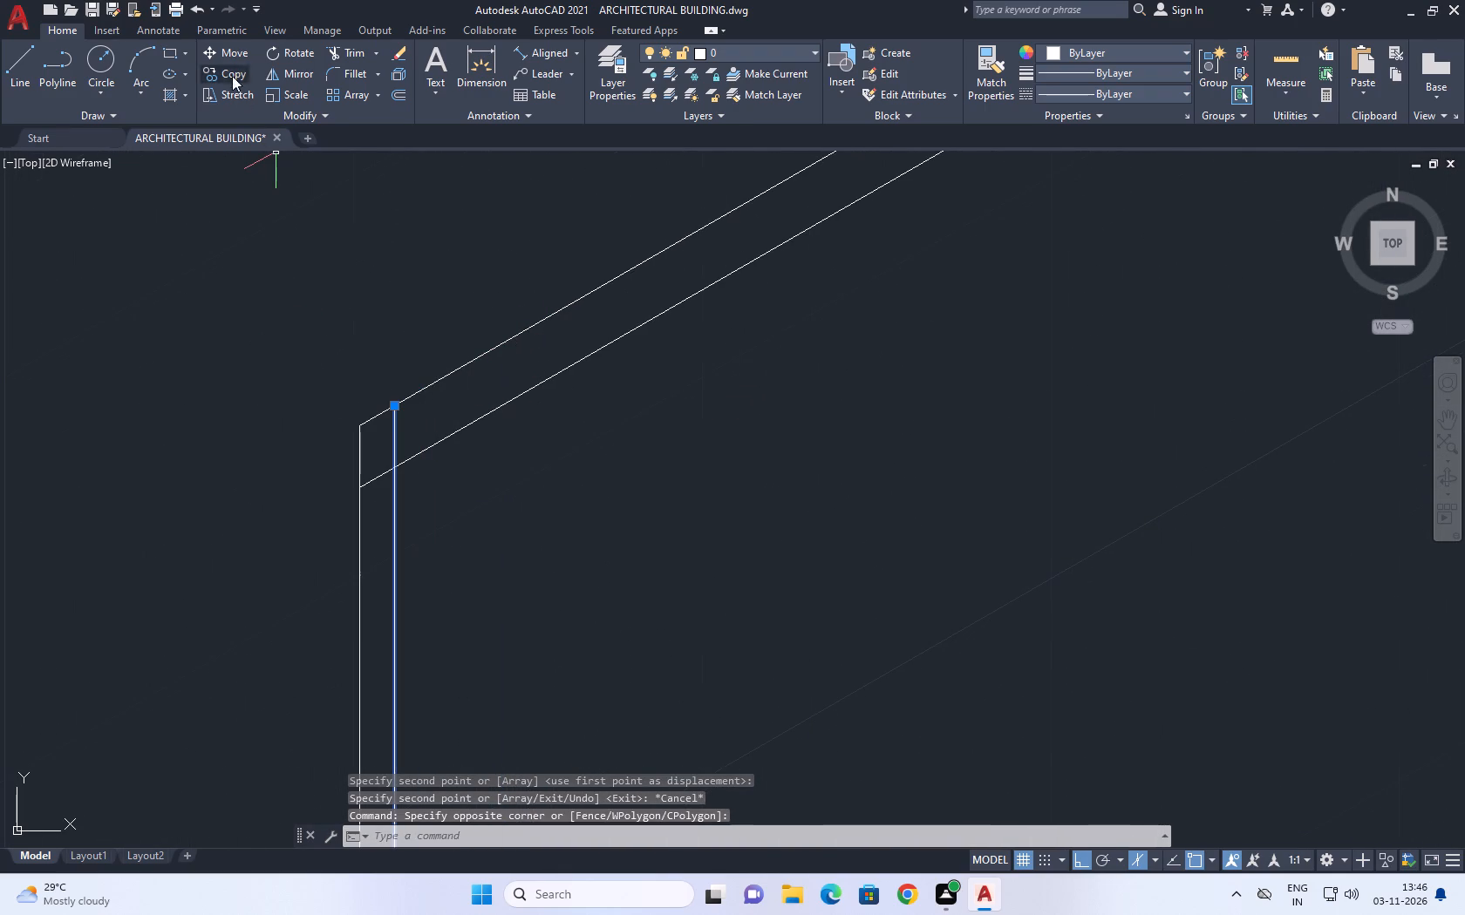
pyautogui.click(241, 57)
pyautogui.click(538, 485)
pyautogui.click(581, 473)
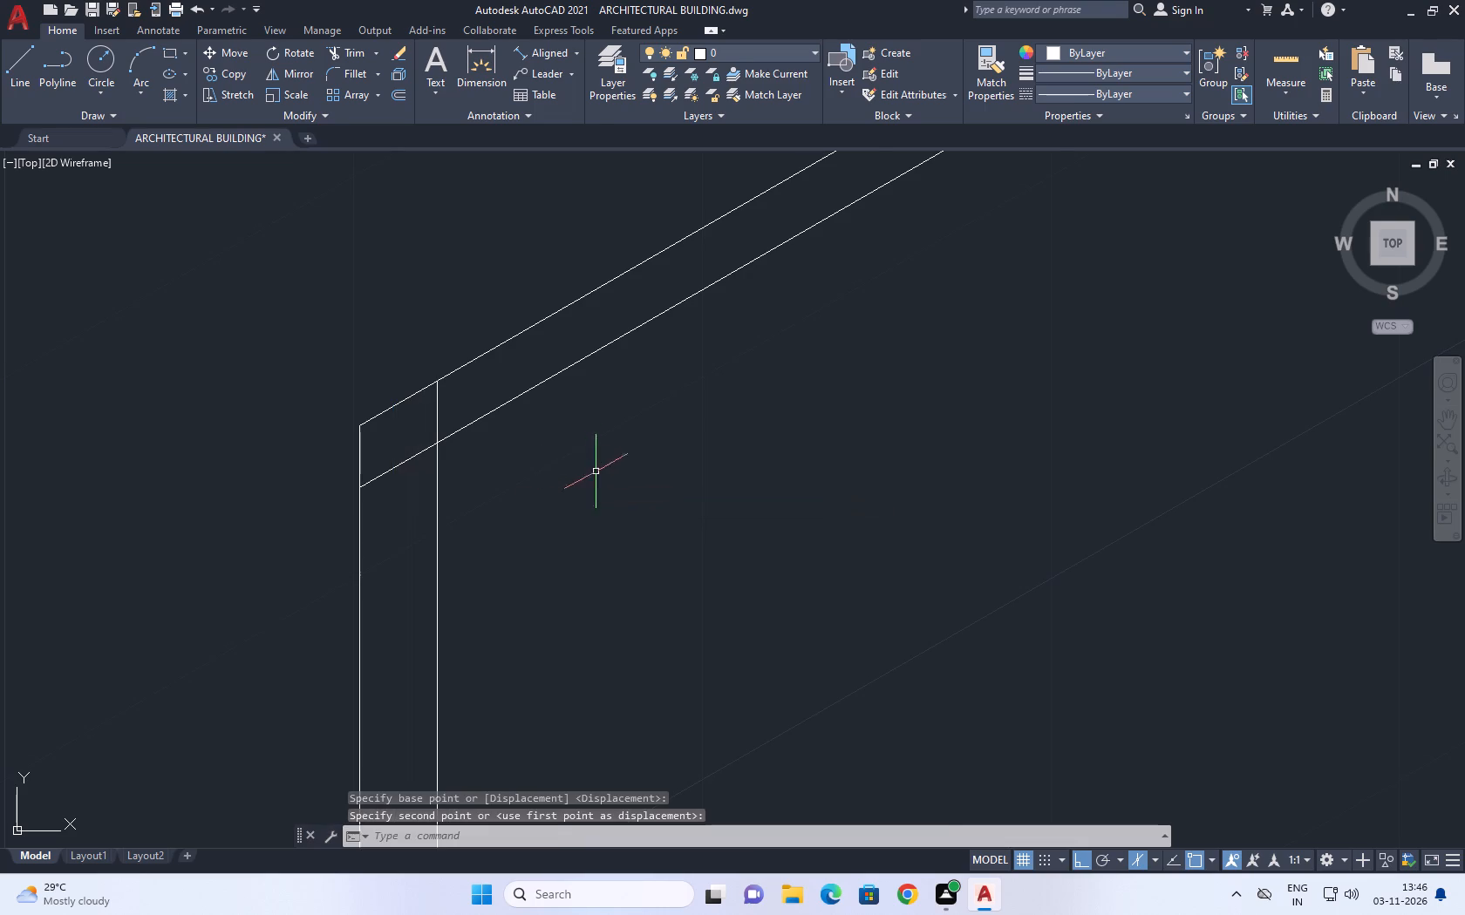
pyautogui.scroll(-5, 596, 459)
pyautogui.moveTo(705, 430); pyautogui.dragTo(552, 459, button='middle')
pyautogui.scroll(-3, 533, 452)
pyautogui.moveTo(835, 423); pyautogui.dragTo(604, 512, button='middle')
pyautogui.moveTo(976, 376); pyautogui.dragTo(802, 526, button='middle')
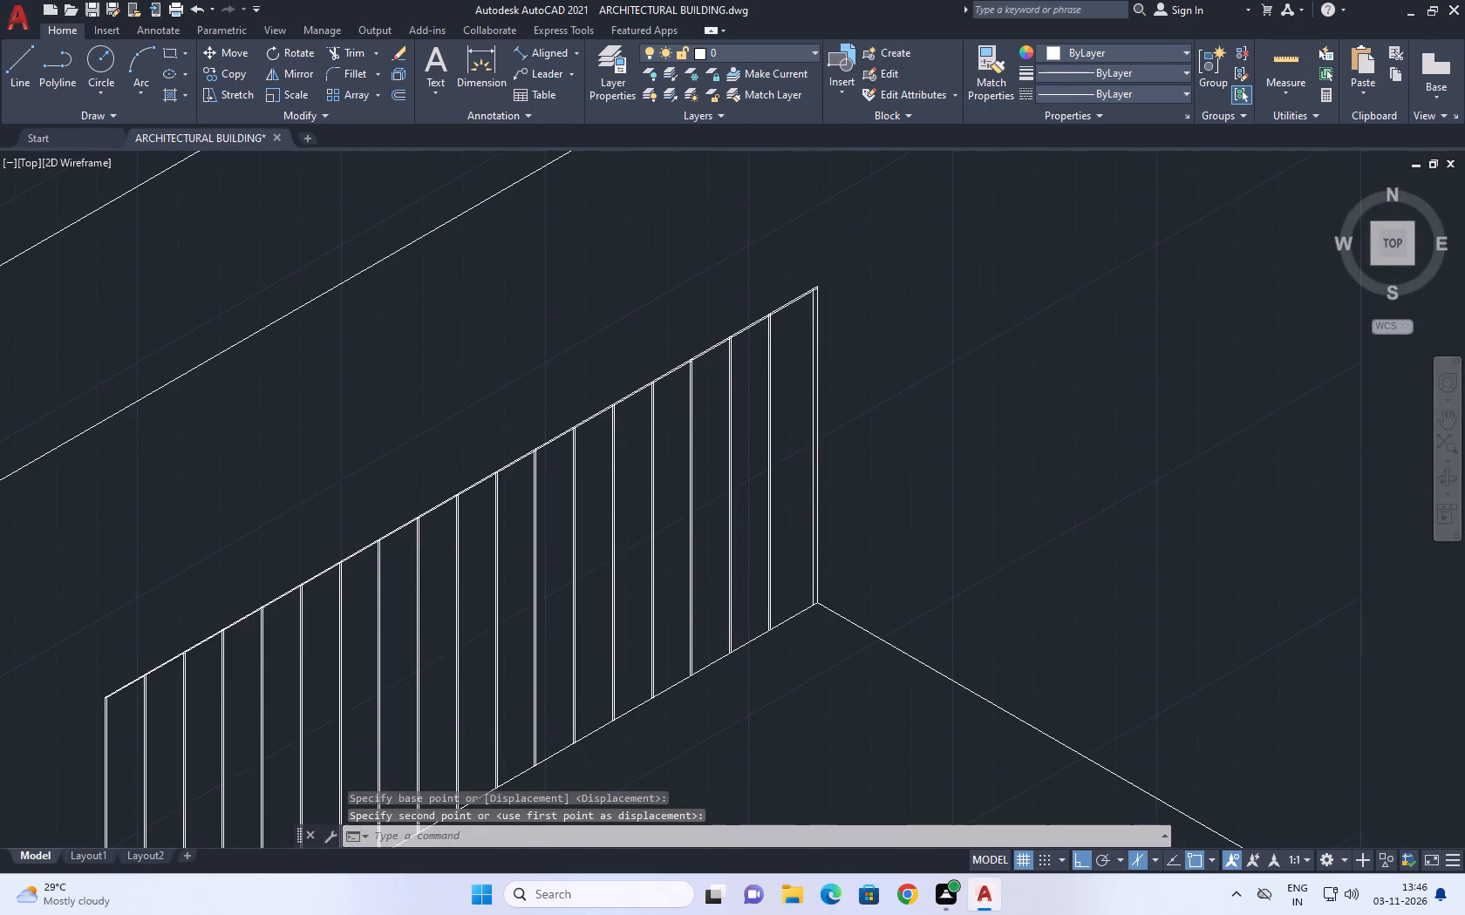
# Trim the overlapping rail and post line ends at the higher top corner of the slatted panel's frame.
pyautogui.scroll(6, 821, 289)
pyautogui.moveTo(731, 301); pyautogui.dragTo(750, 411, button='middle')
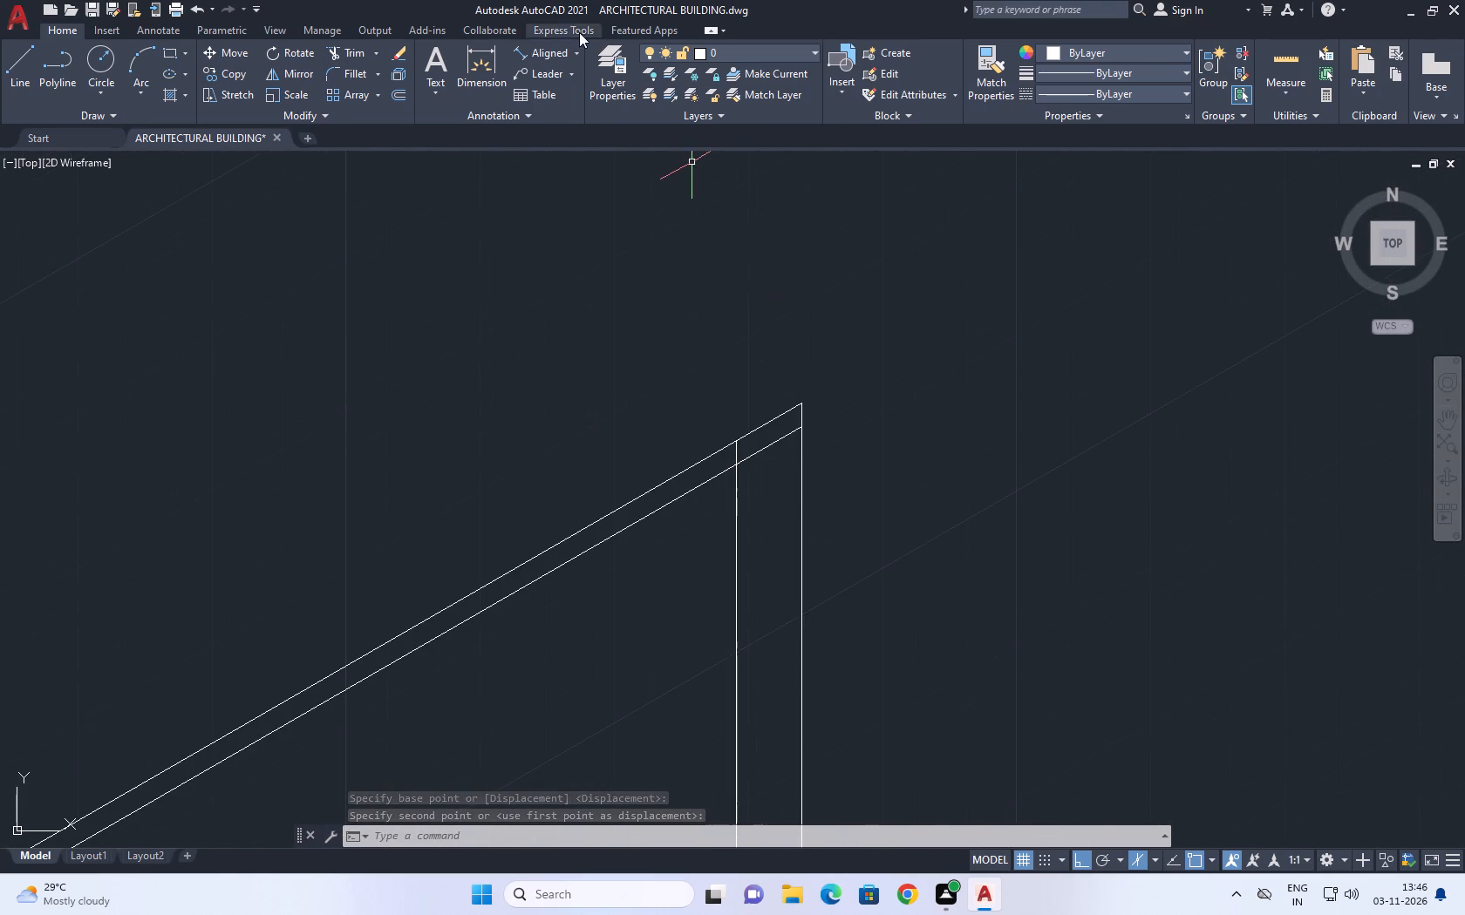
pyautogui.click(344, 55)
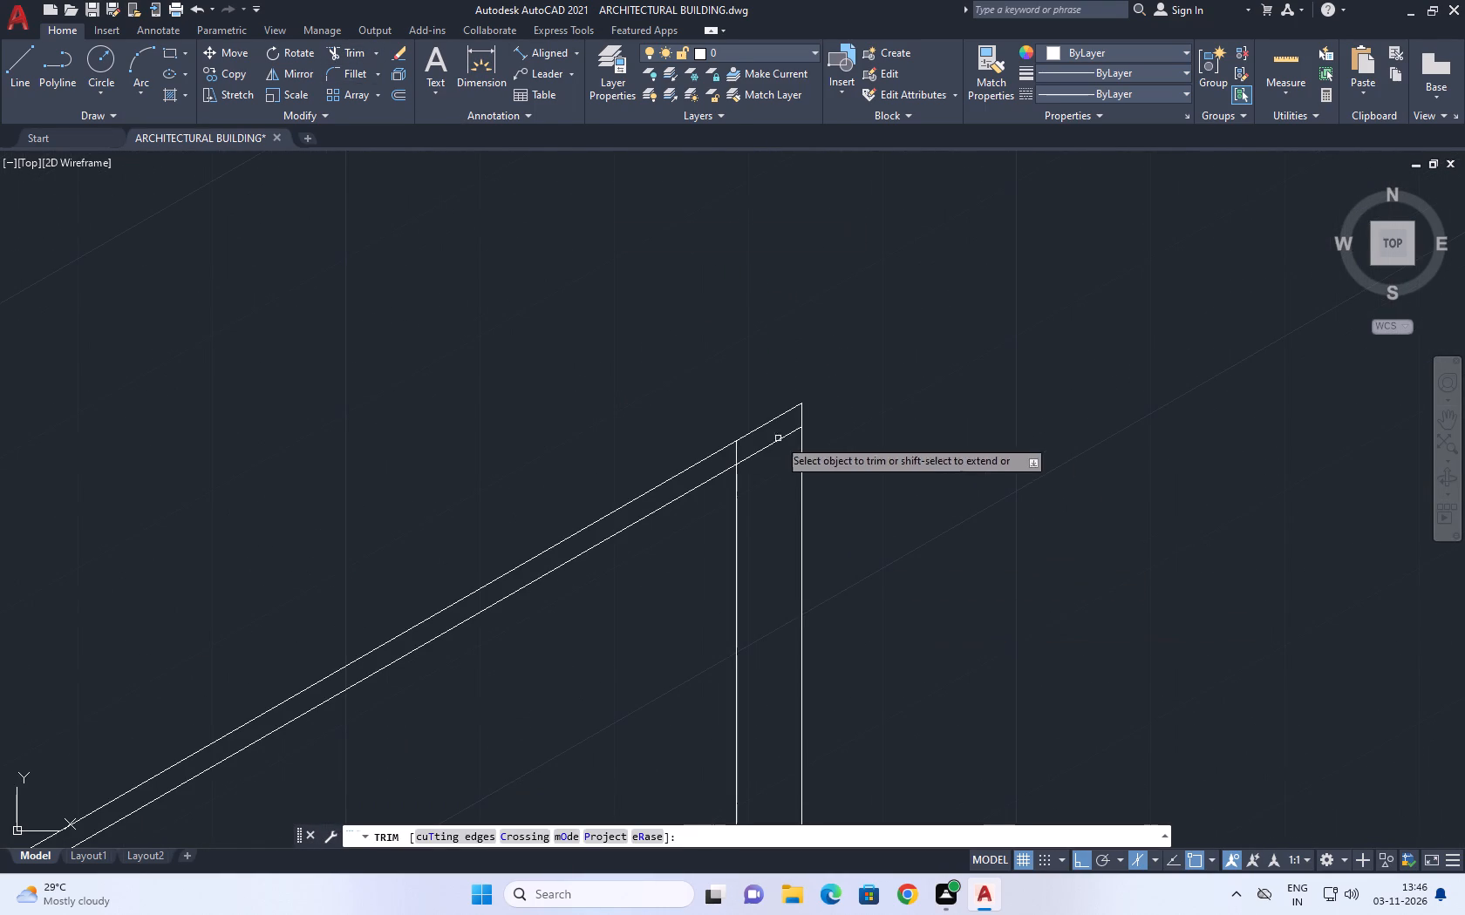
pyautogui.scroll(5, 761, 449)
pyautogui.moveTo(453, 441); pyautogui.dragTo(461, 437)
pyautogui.moveTo(821, 532); pyautogui.dragTo(828, 548)
pyautogui.scroll(-2, 834, 505)
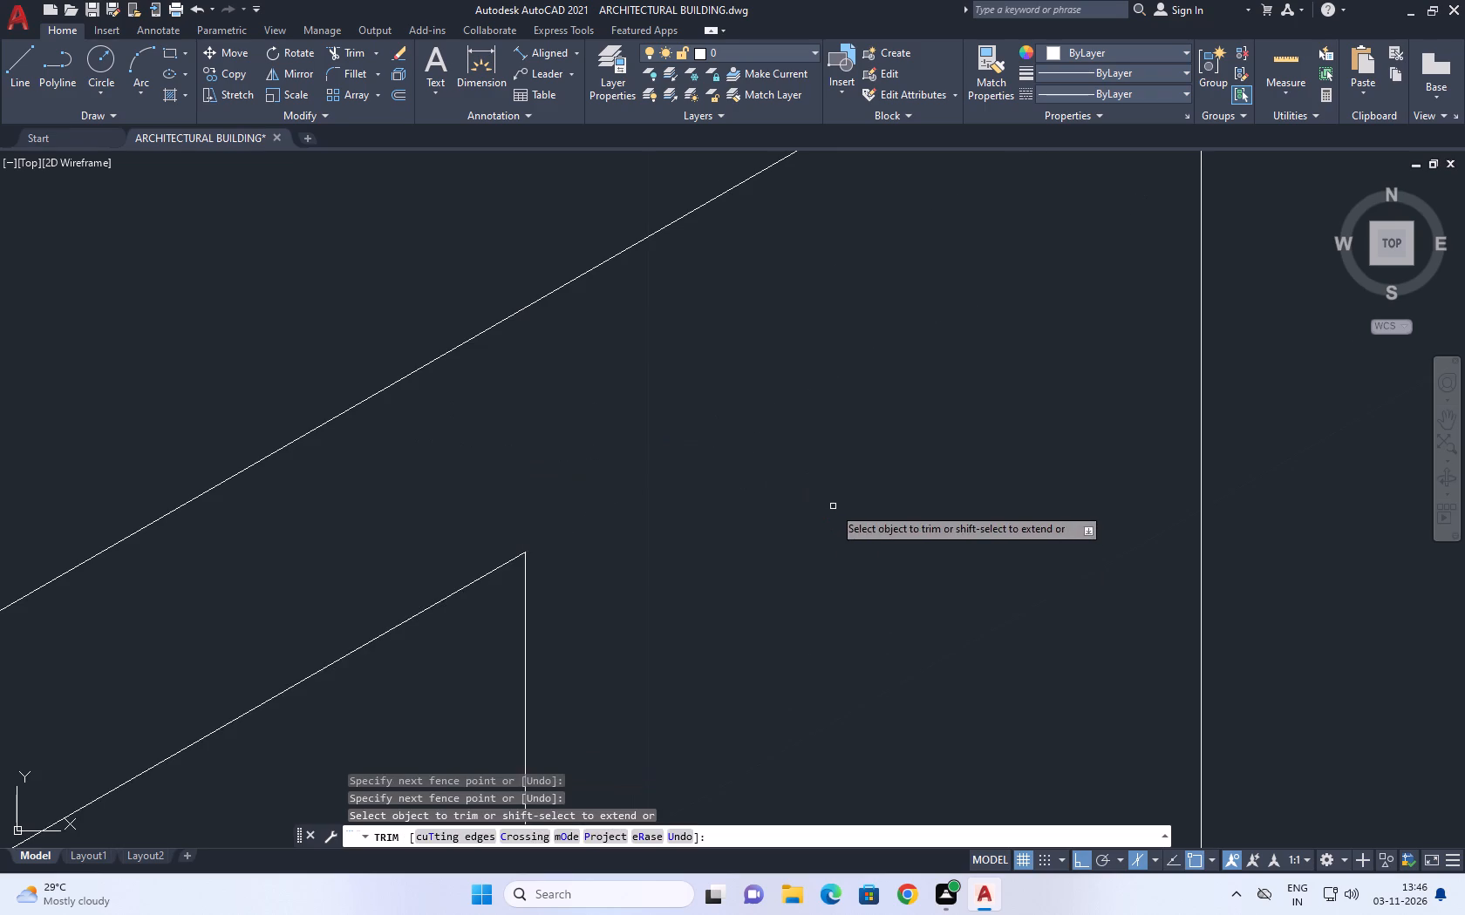
# Trim the overlapping rail and post line ends at the lower top corner of the panel's frame.
pyautogui.scroll(-18, 833, 506)
pyautogui.scroll(1, 678, 683)
pyautogui.moveTo(735, 640); pyautogui.dragTo(1024, 431, button='middle')
pyautogui.scroll(3, 567, 577)
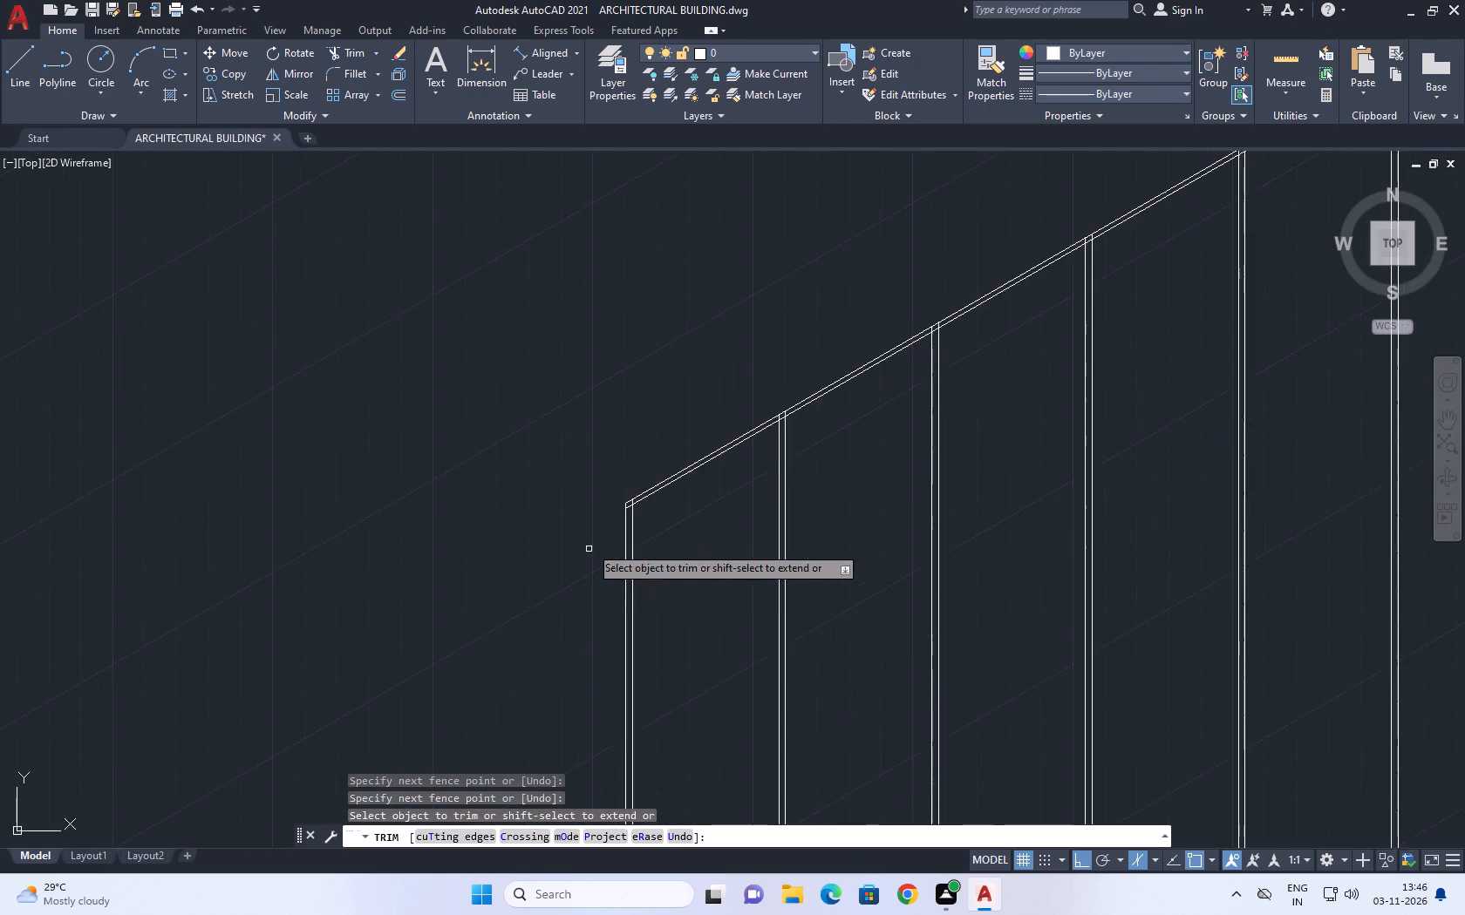
pyautogui.scroll(8, 593, 540)
pyautogui.click(650, 533)
pyautogui.scroll(-4, 627, 564)
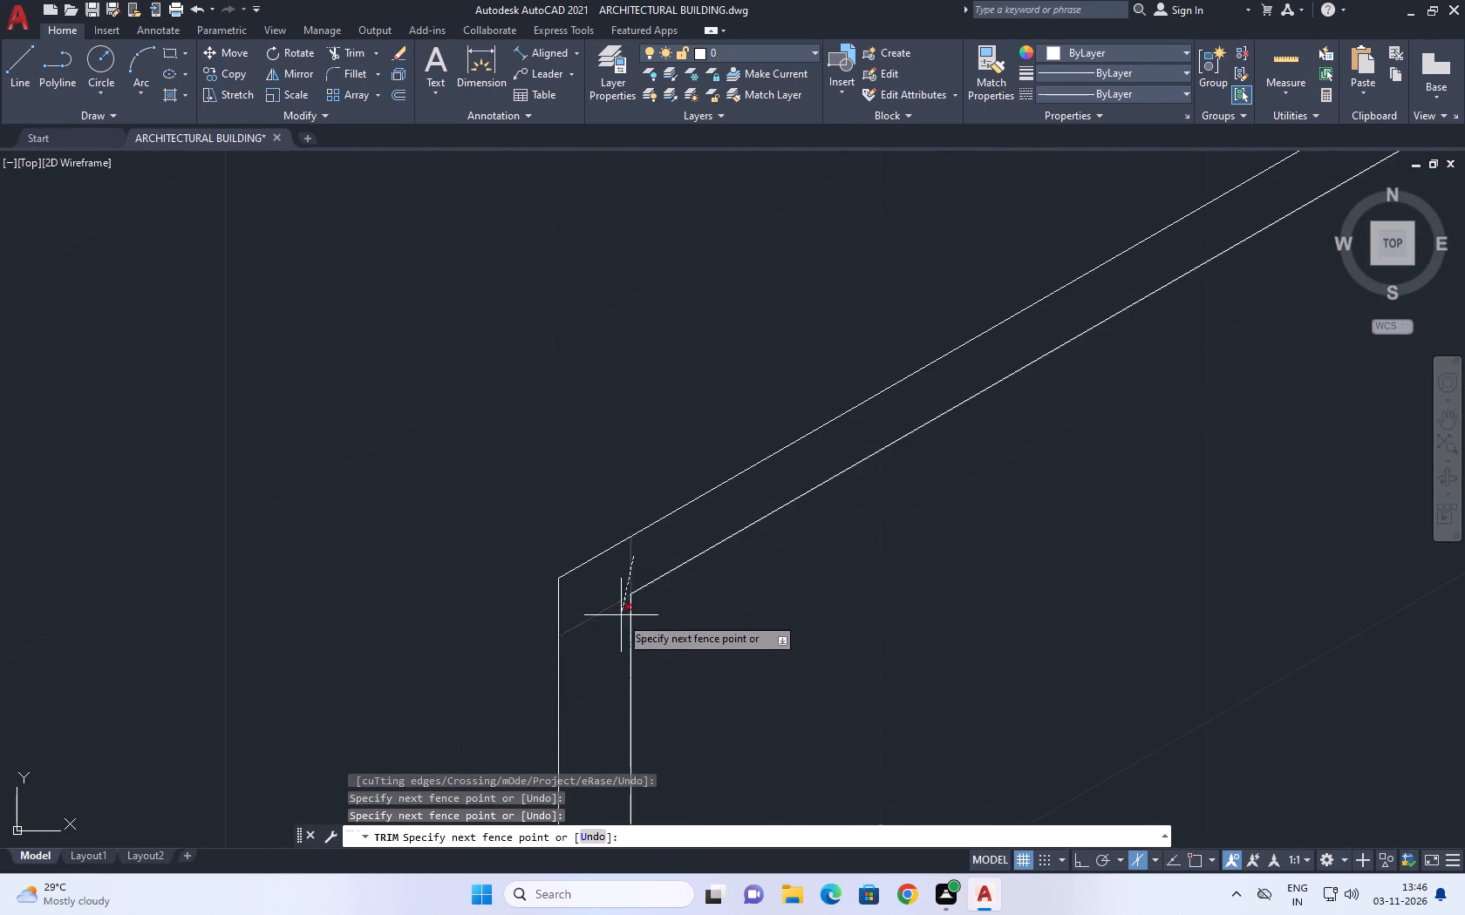
pyautogui.click(597, 636)
# Trim both lines of a slat near the lower end post back to the top rail's lower edge.
pyautogui.scroll(-4, 645, 570)
pyautogui.moveTo(964, 440); pyautogui.dragTo(734, 501, button='middle')
pyautogui.scroll(4, 680, 483)
pyautogui.scroll(3, 460, 563)
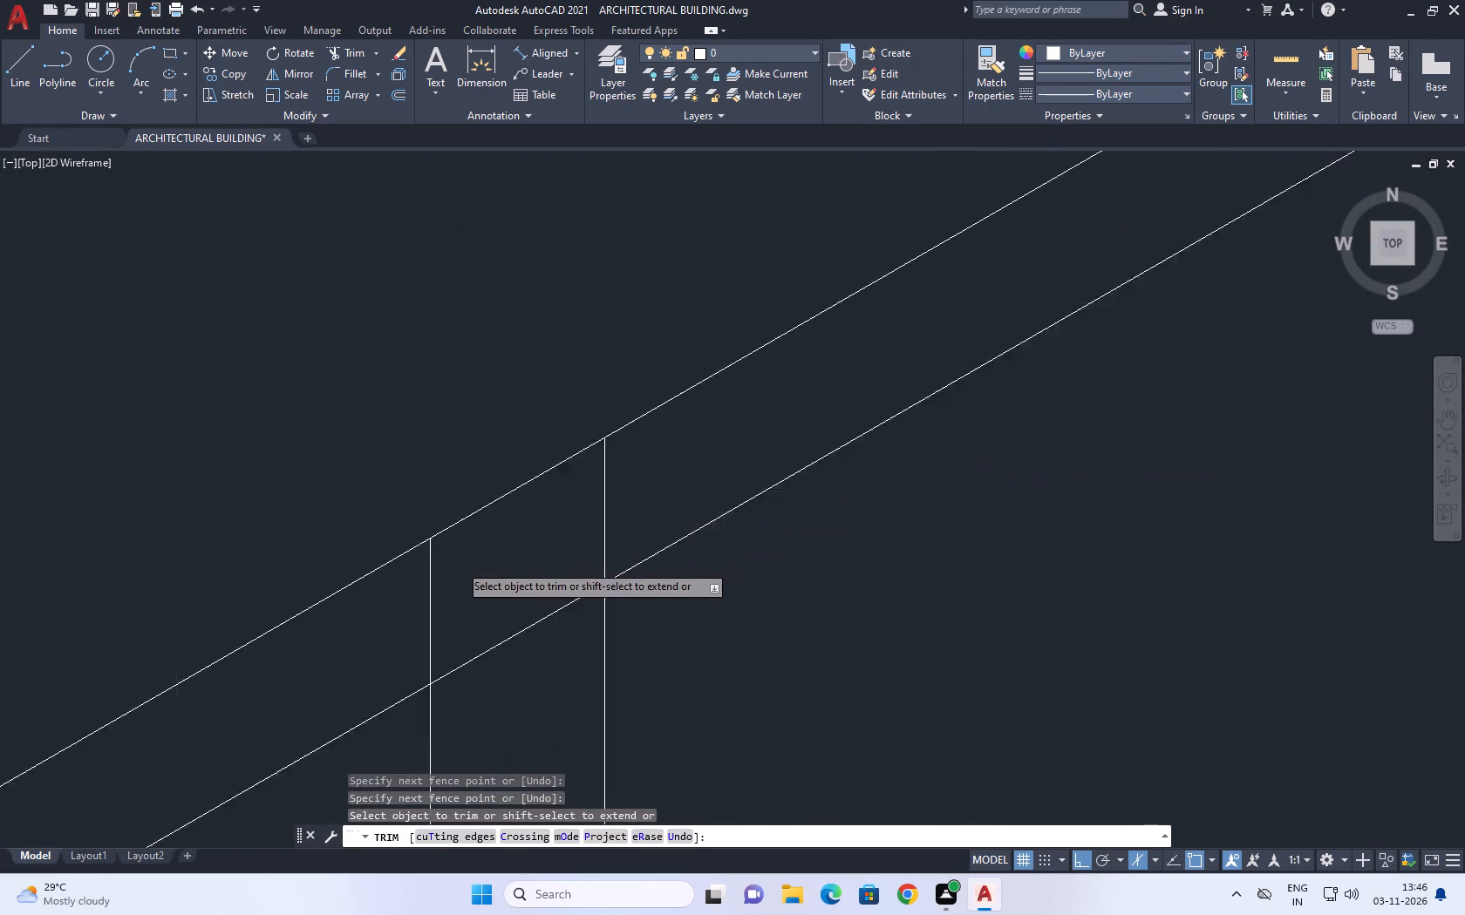
pyautogui.moveTo(378, 635); pyautogui.dragTo(430, 624)
pyautogui.click(848, 363)
pyautogui.click(649, 498)
pyautogui.scroll(-4, 801, 414)
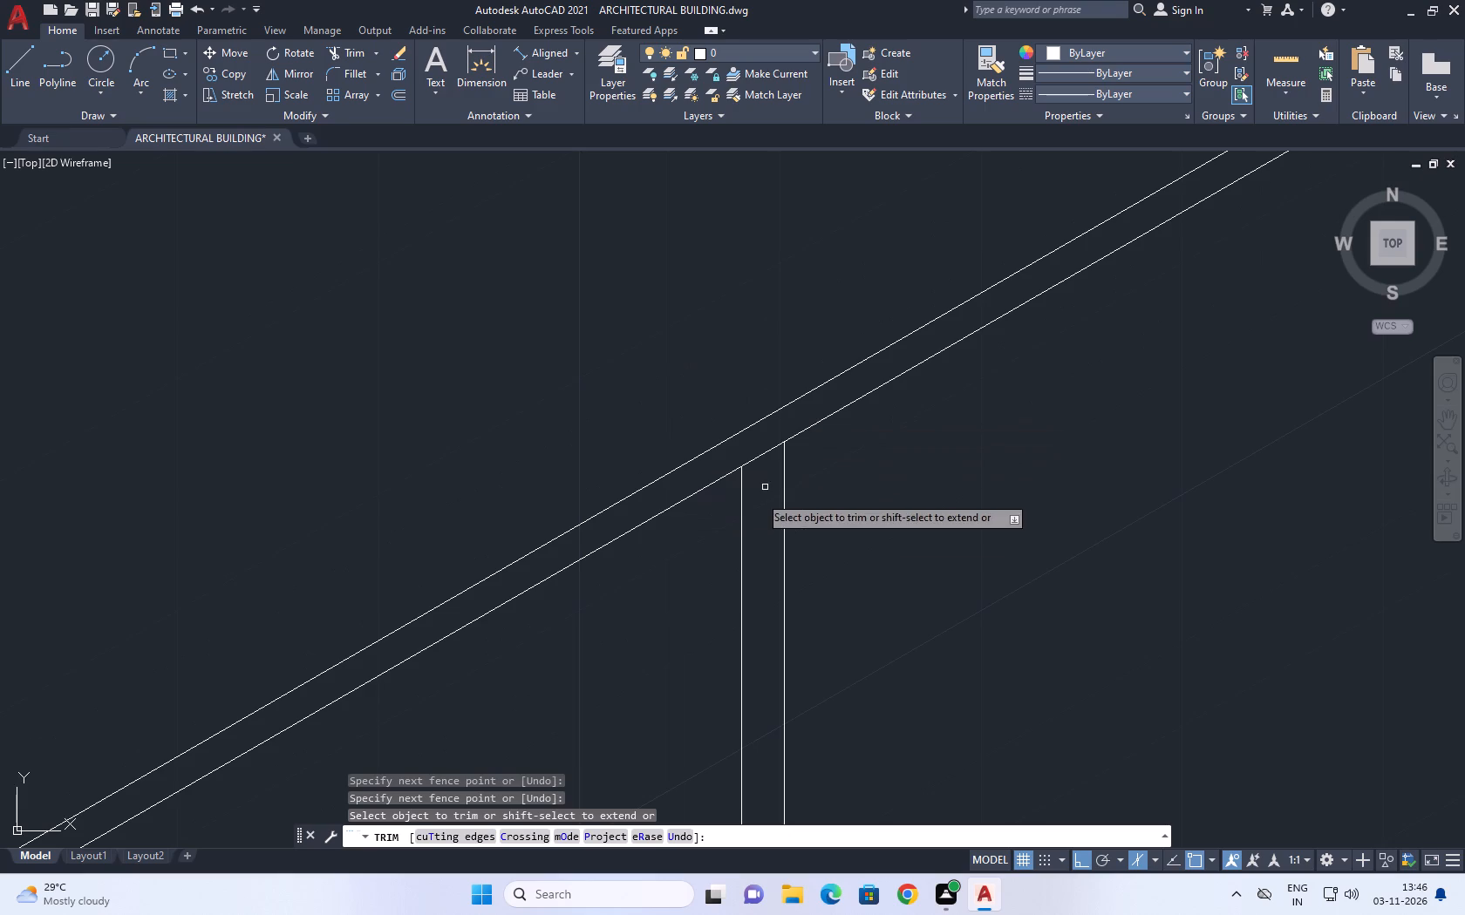
# Trim both lines of the next untrimmed slat up the slope back to the top rail's lower edge.
pyautogui.scroll(-9, 766, 460)
pyautogui.scroll(2, 839, 439)
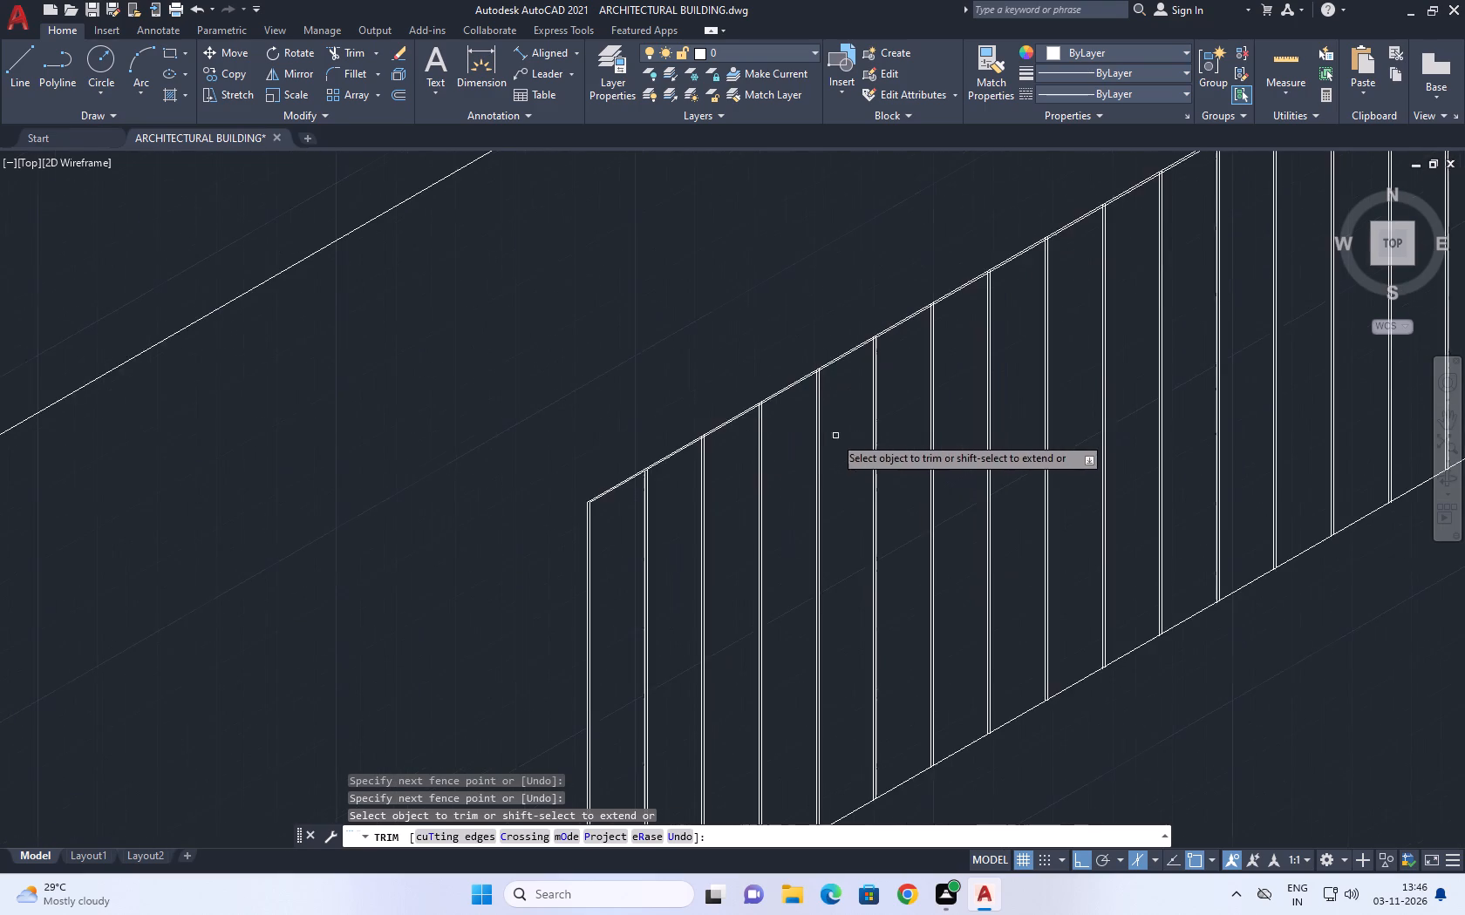
pyautogui.scroll(4, 763, 413)
pyautogui.scroll(2, 328, 607)
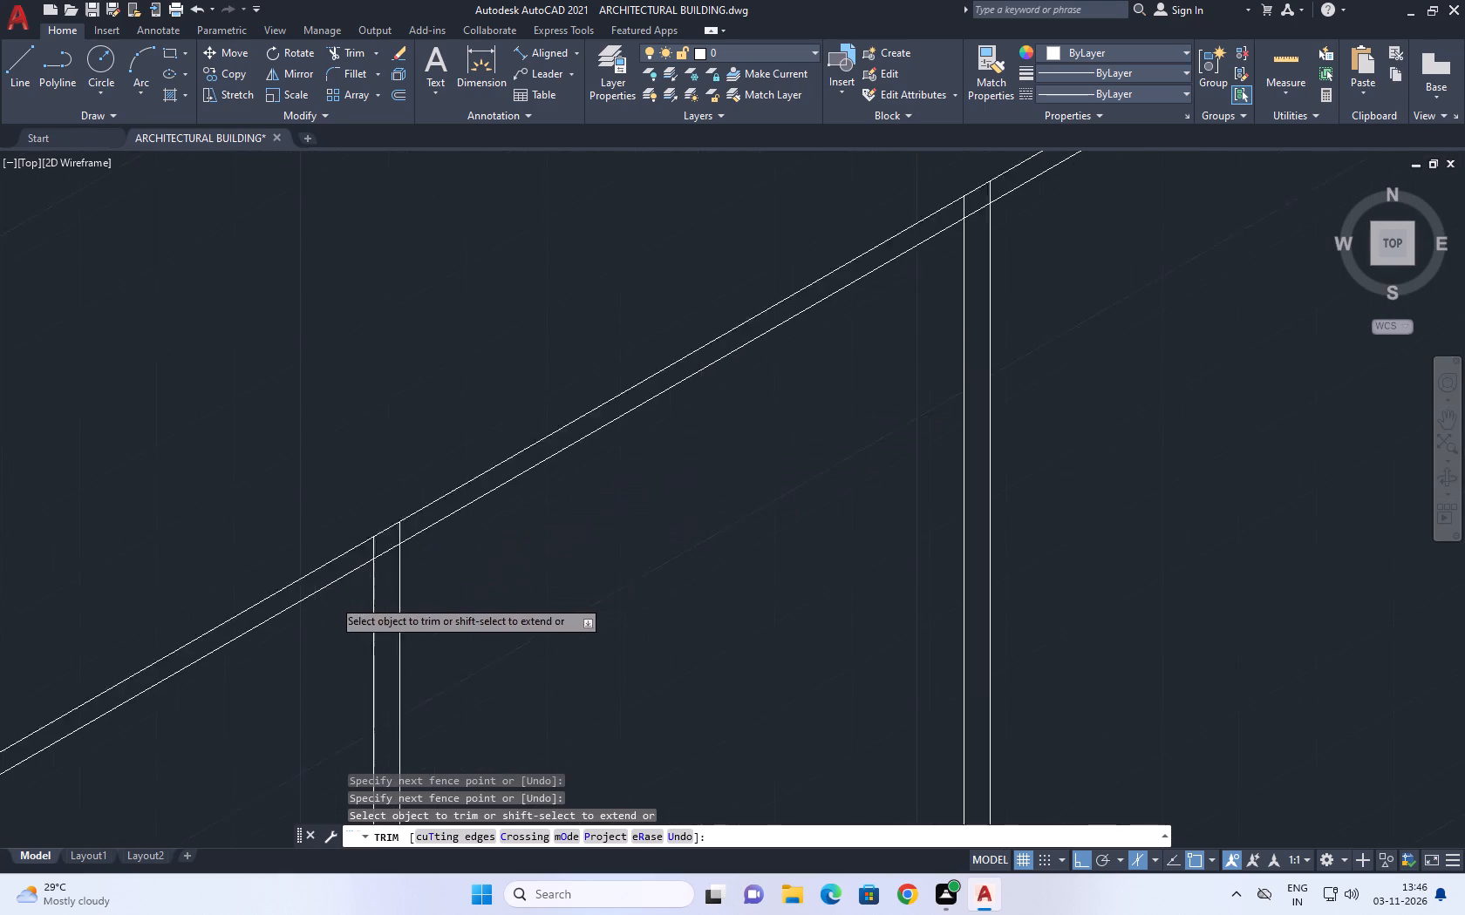
pyautogui.scroll(3, 374, 530)
pyautogui.click(369, 539)
pyautogui.click(632, 336)
pyautogui.scroll(-3, 666, 339)
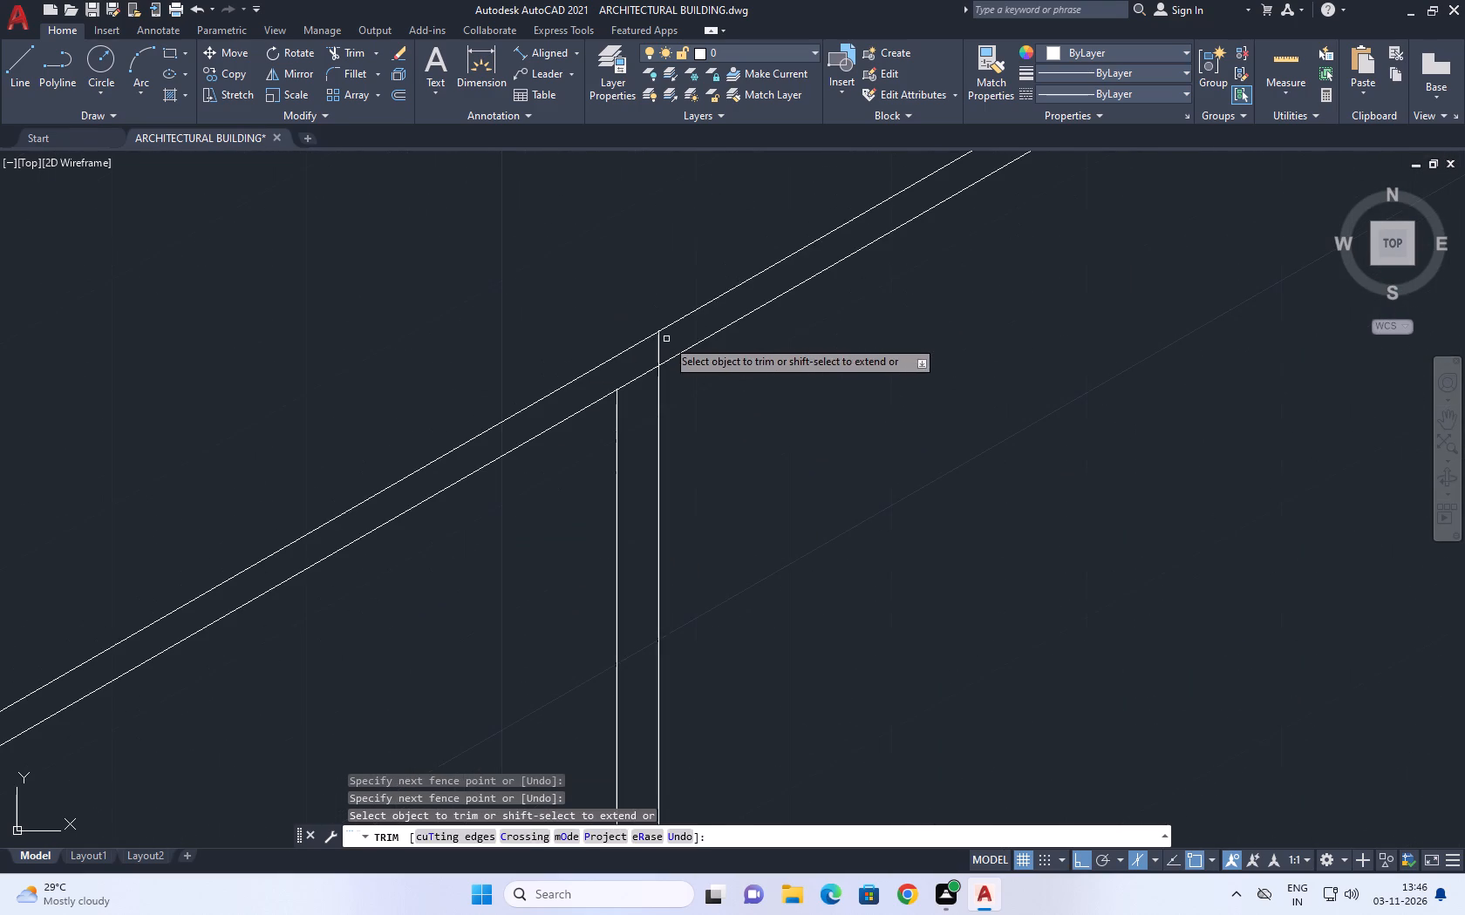
pyautogui.click(666, 339)
pyautogui.click(648, 363)
# Trim the next two slats up the slope so their lines stop at the top rail's lower edge.
pyautogui.scroll(-2, 648, 363)
pyautogui.moveTo(773, 291); pyautogui.dragTo(424, 581, button='middle')
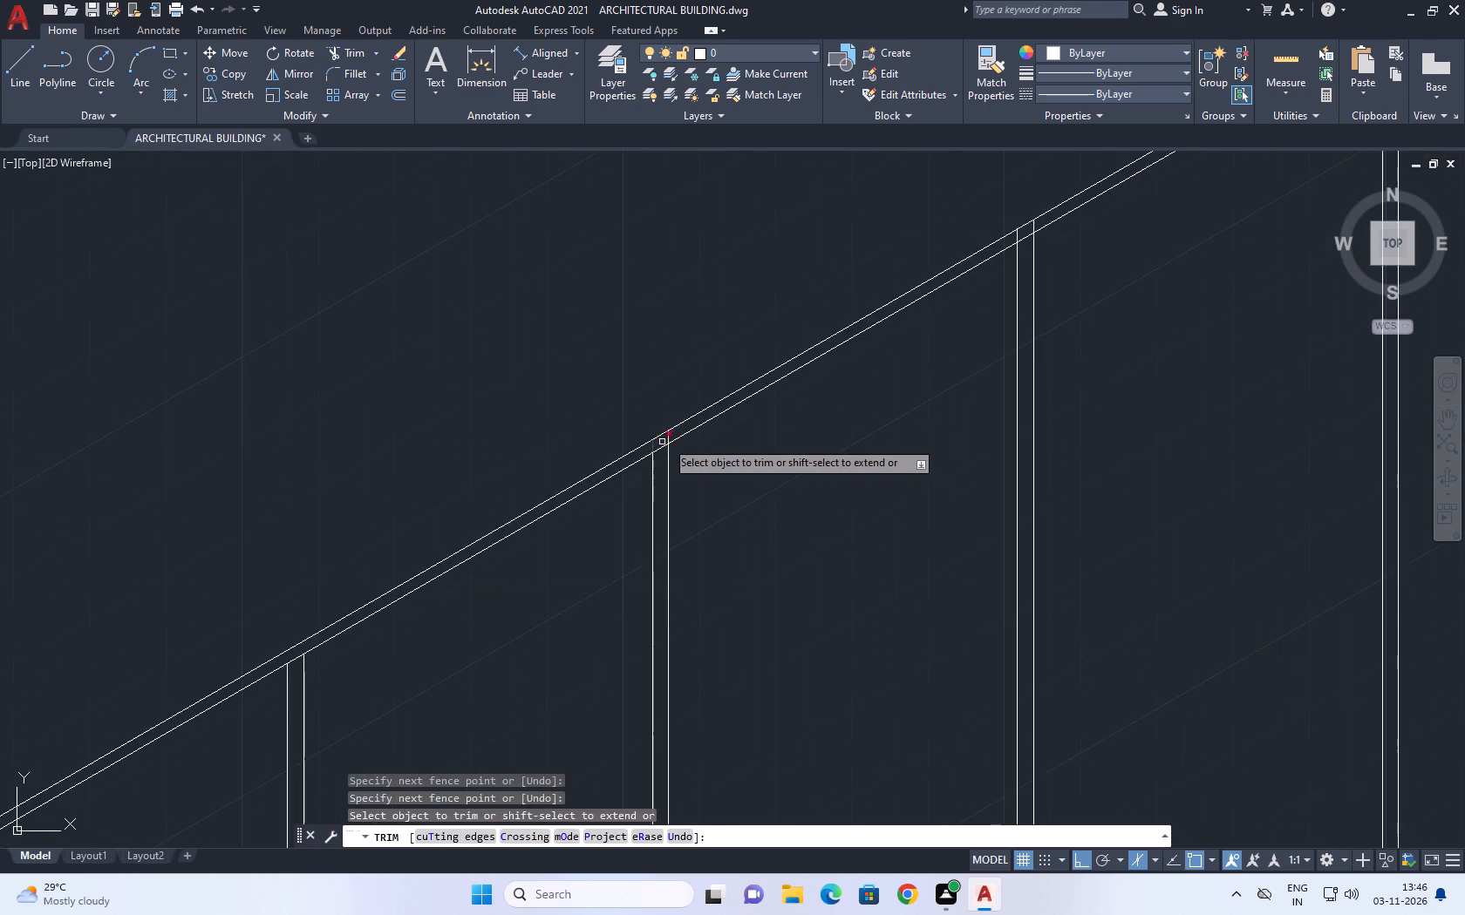
pyautogui.scroll(5, 677, 430)
pyautogui.click(517, 539)
pyautogui.click(778, 404)
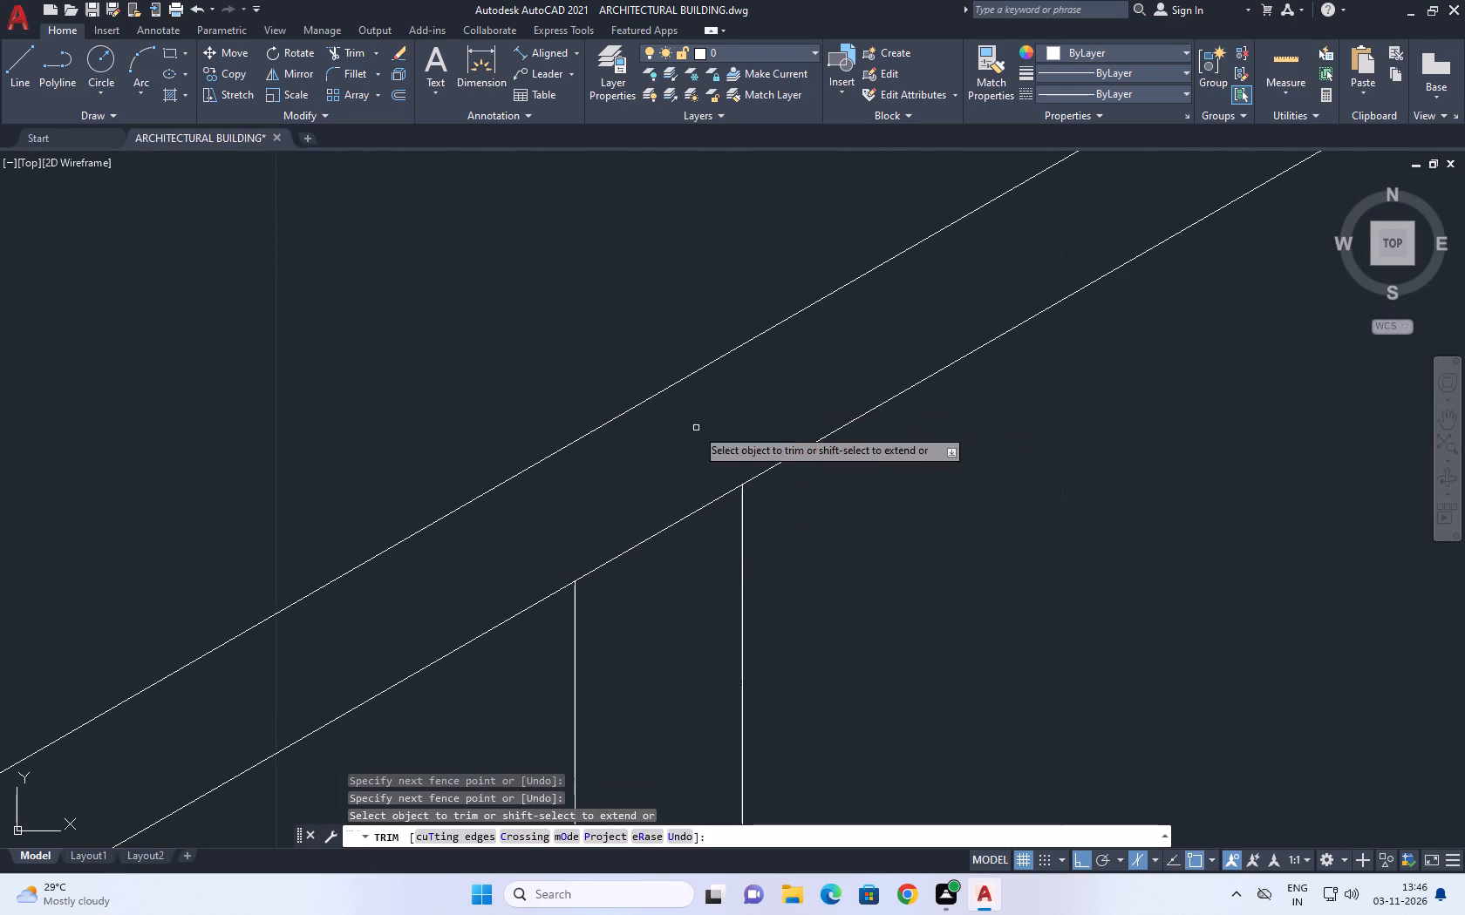
pyautogui.scroll(-7, 542, 471)
pyautogui.scroll(8, 691, 392)
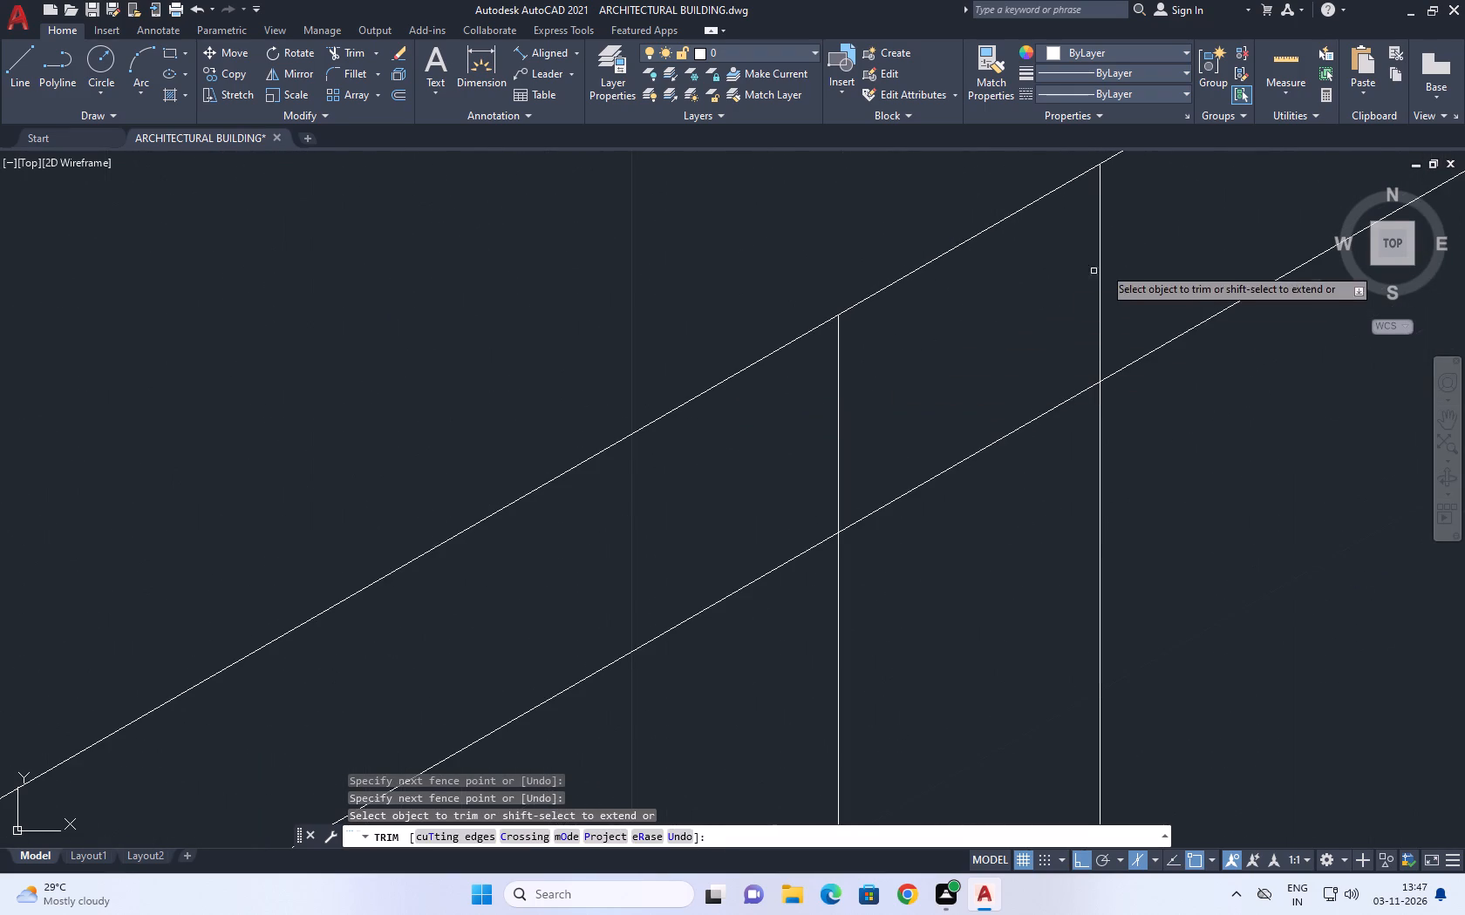
pyautogui.click(1139, 246)
pyautogui.moveTo(689, 473); pyautogui.dragTo(660, 489)
# Trim the line ends of two more slats that cross the top rail, continuing up the slope.
pyautogui.scroll(-4, 661, 475)
pyautogui.moveTo(1107, 326); pyautogui.dragTo(596, 546, button='middle')
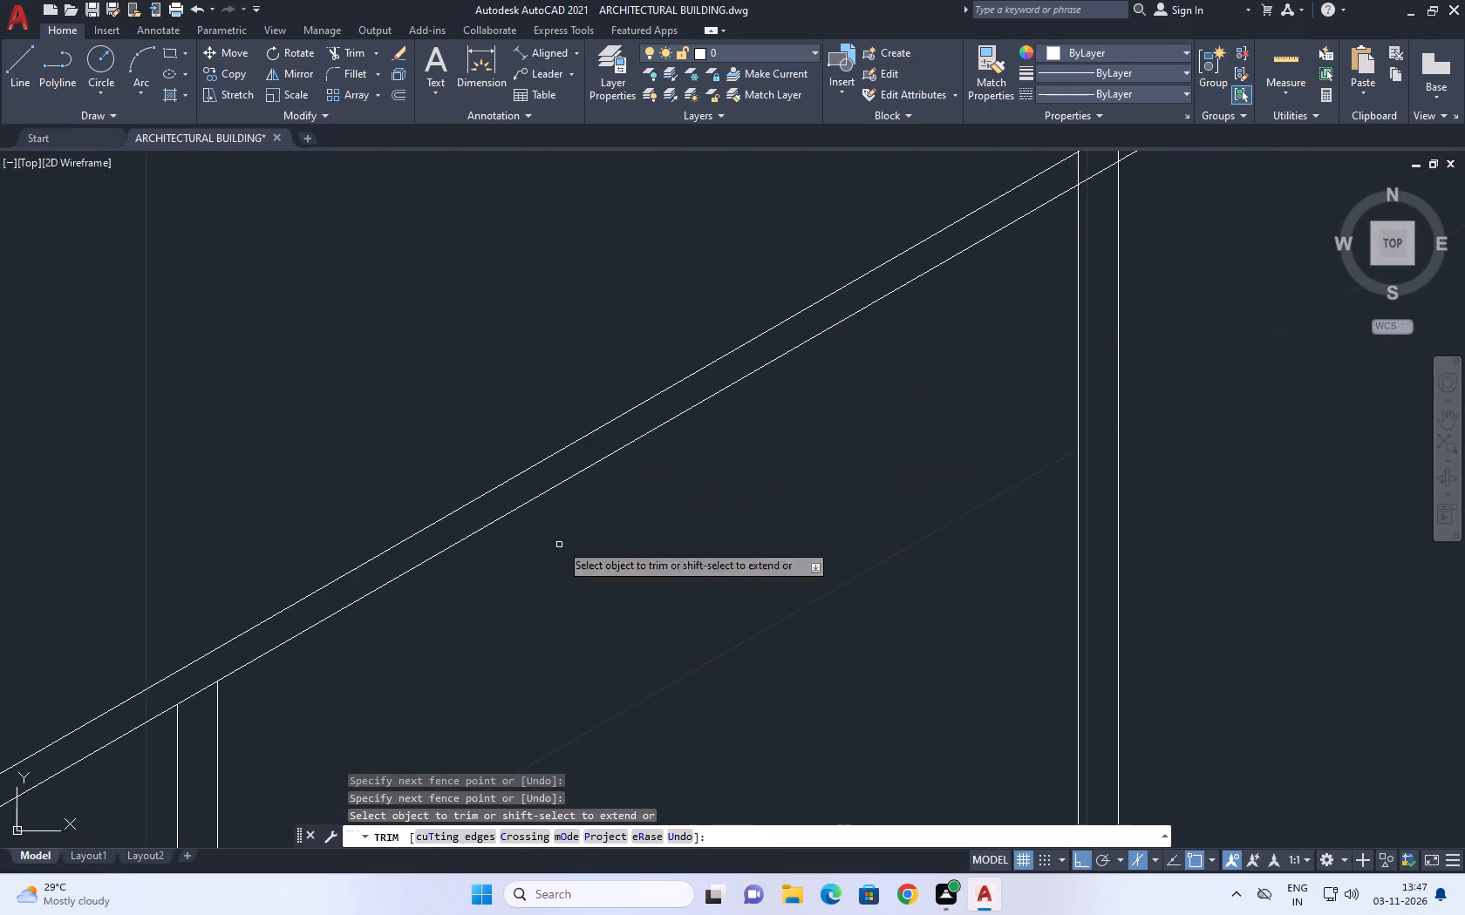
pyautogui.moveTo(1001, 251); pyautogui.dragTo(542, 546, button='middle')
pyautogui.scroll(3, 685, 440)
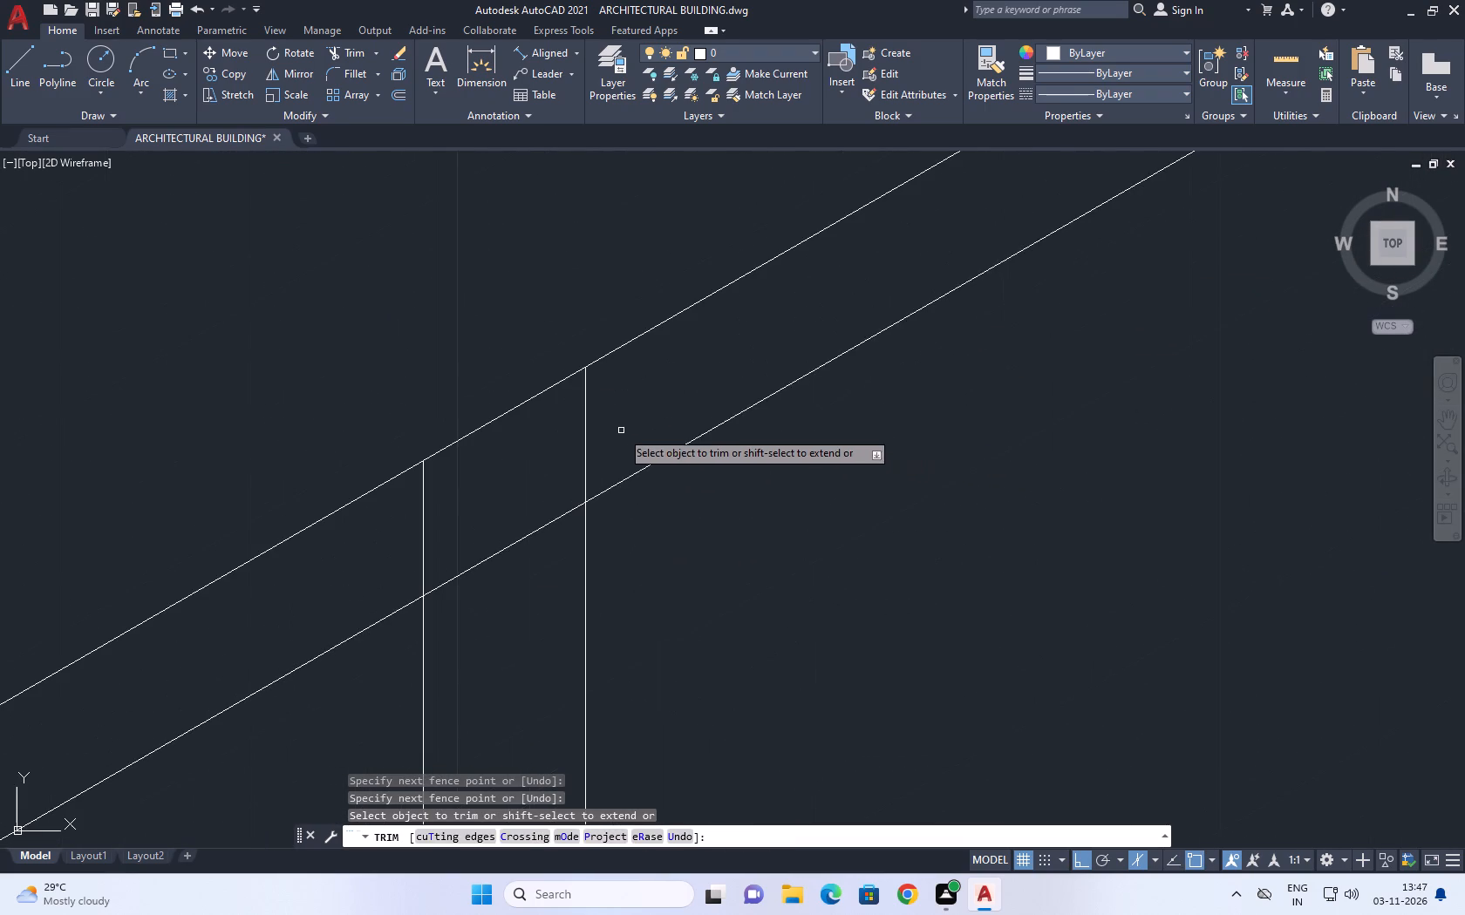
pyautogui.click(616, 416)
pyautogui.click(387, 542)
pyautogui.scroll(-7, 542, 498)
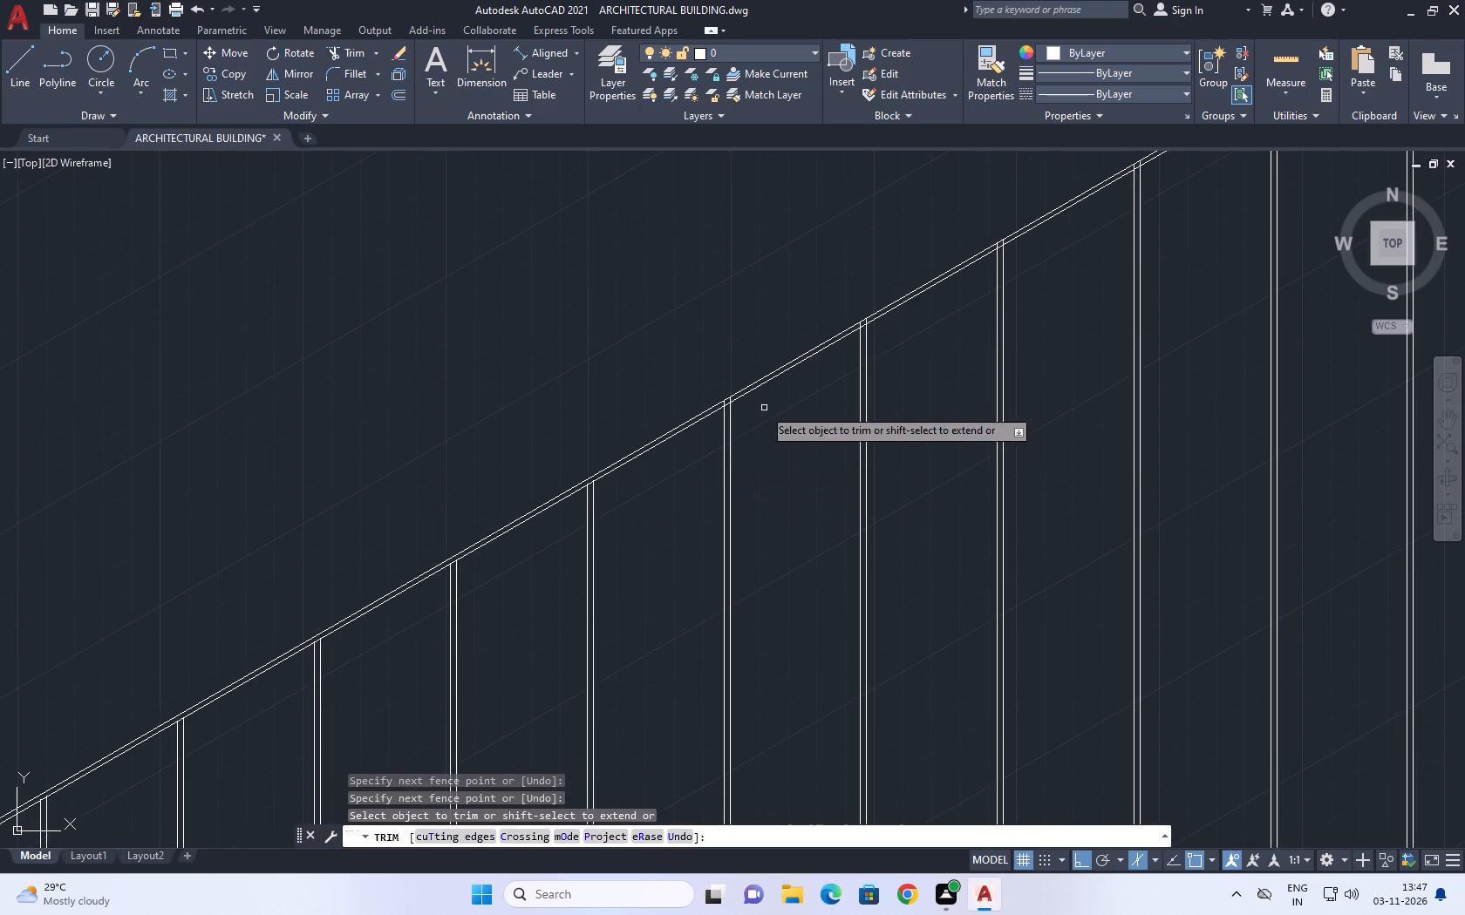
pyautogui.scroll(3, 723, 369)
pyautogui.scroll(5, 737, 498)
pyautogui.click(835, 451)
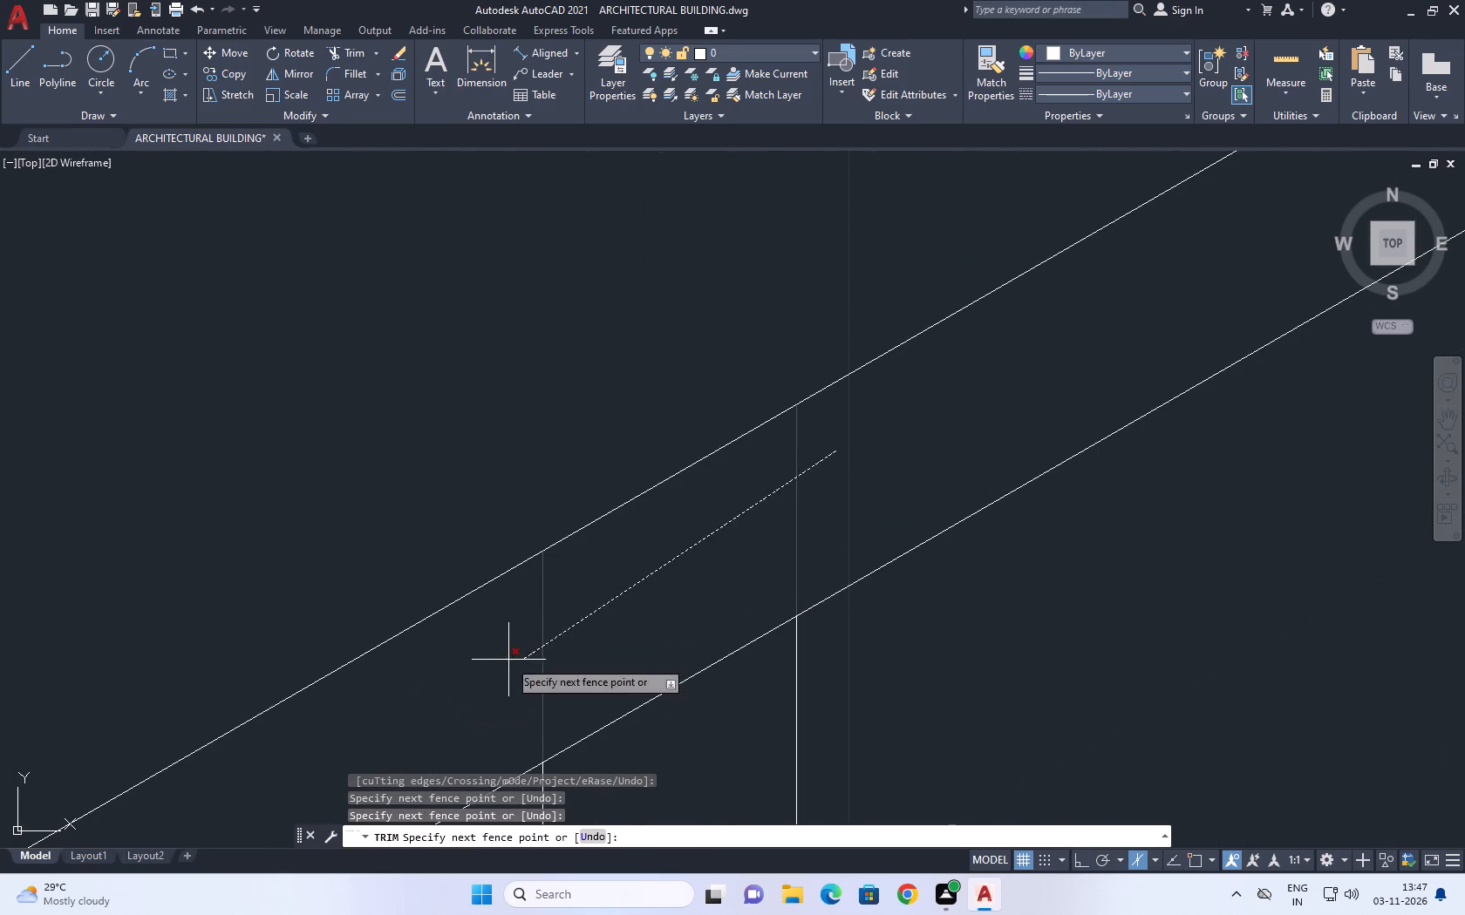
pyautogui.click(467, 675)
# Trim the following two slats' lines back to the top rail's lower edge.
pyautogui.scroll(-10, 562, 616)
pyautogui.scroll(10, 749, 532)
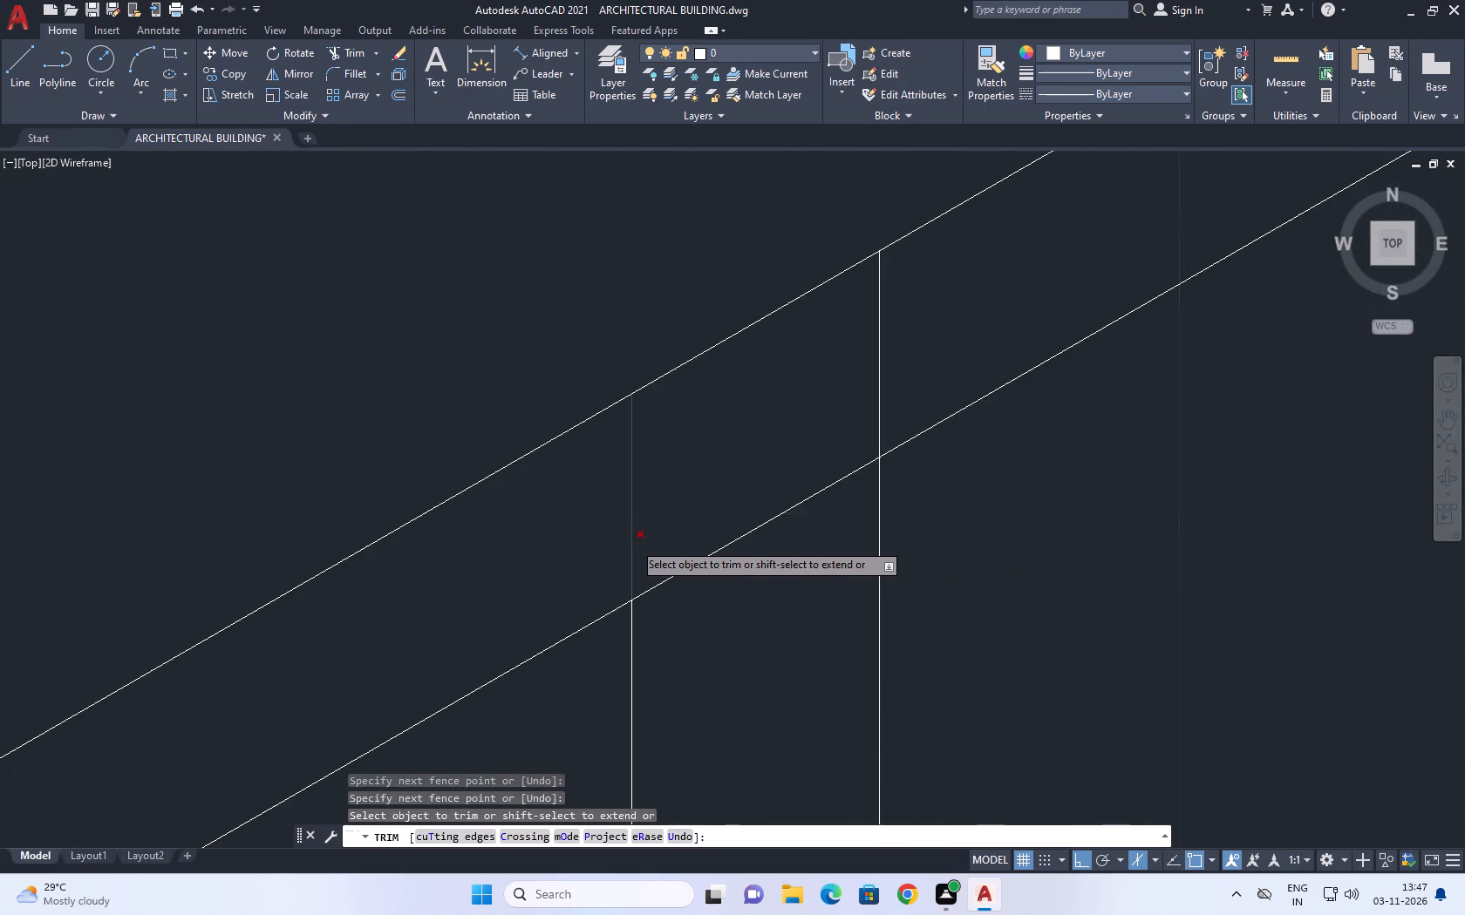
pyautogui.click(949, 336)
pyautogui.moveTo(543, 536); pyautogui.dragTo(481, 565)
pyautogui.scroll(-10, 582, 523)
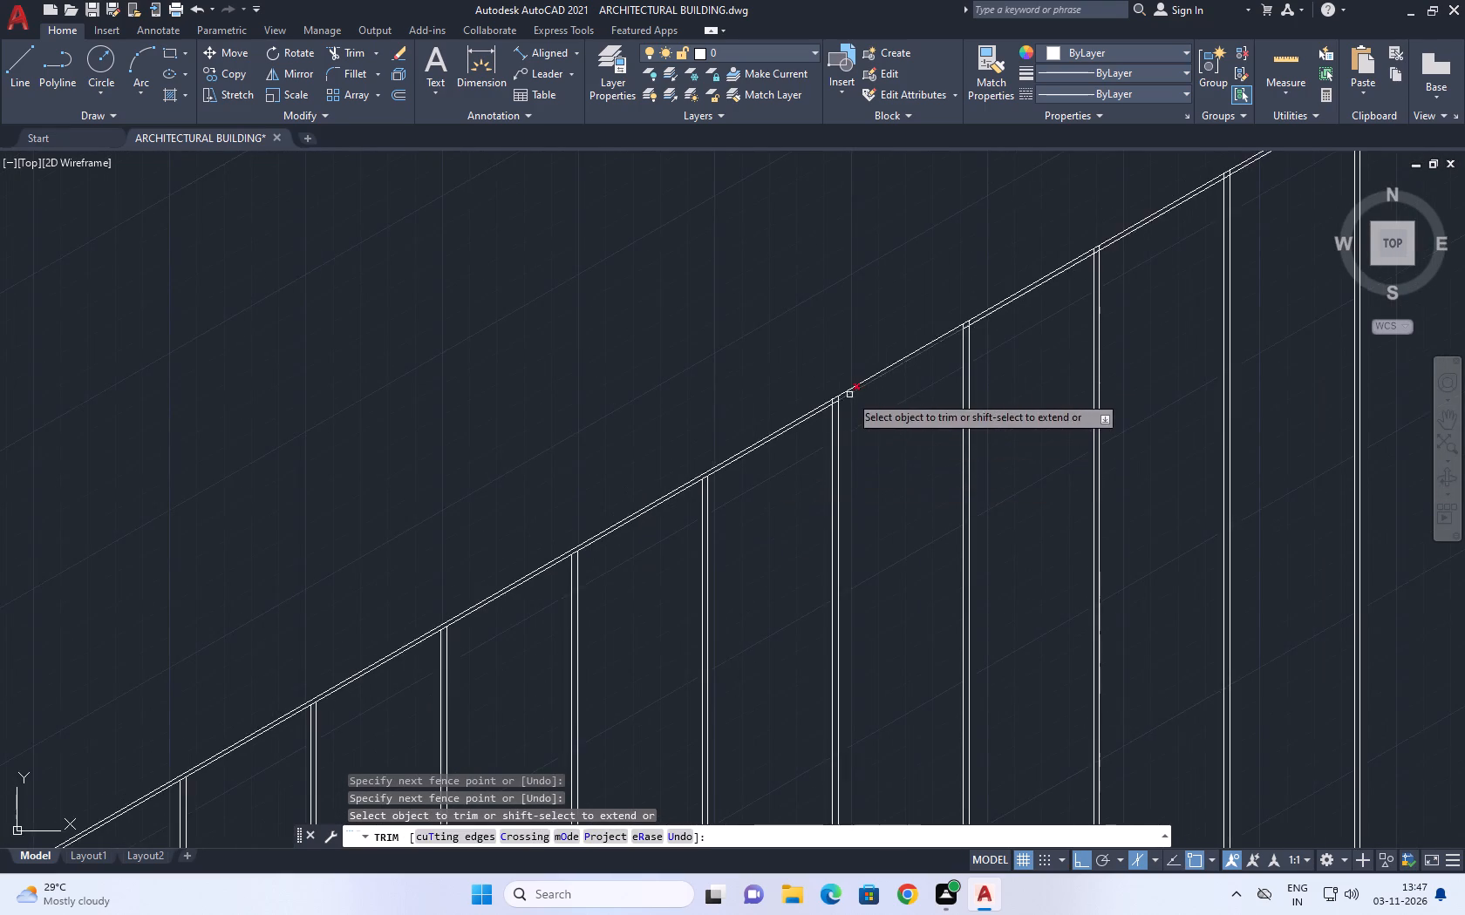
pyautogui.scroll(9, 849, 391)
pyautogui.scroll(-4, 626, 473)
pyautogui.click(623, 473)
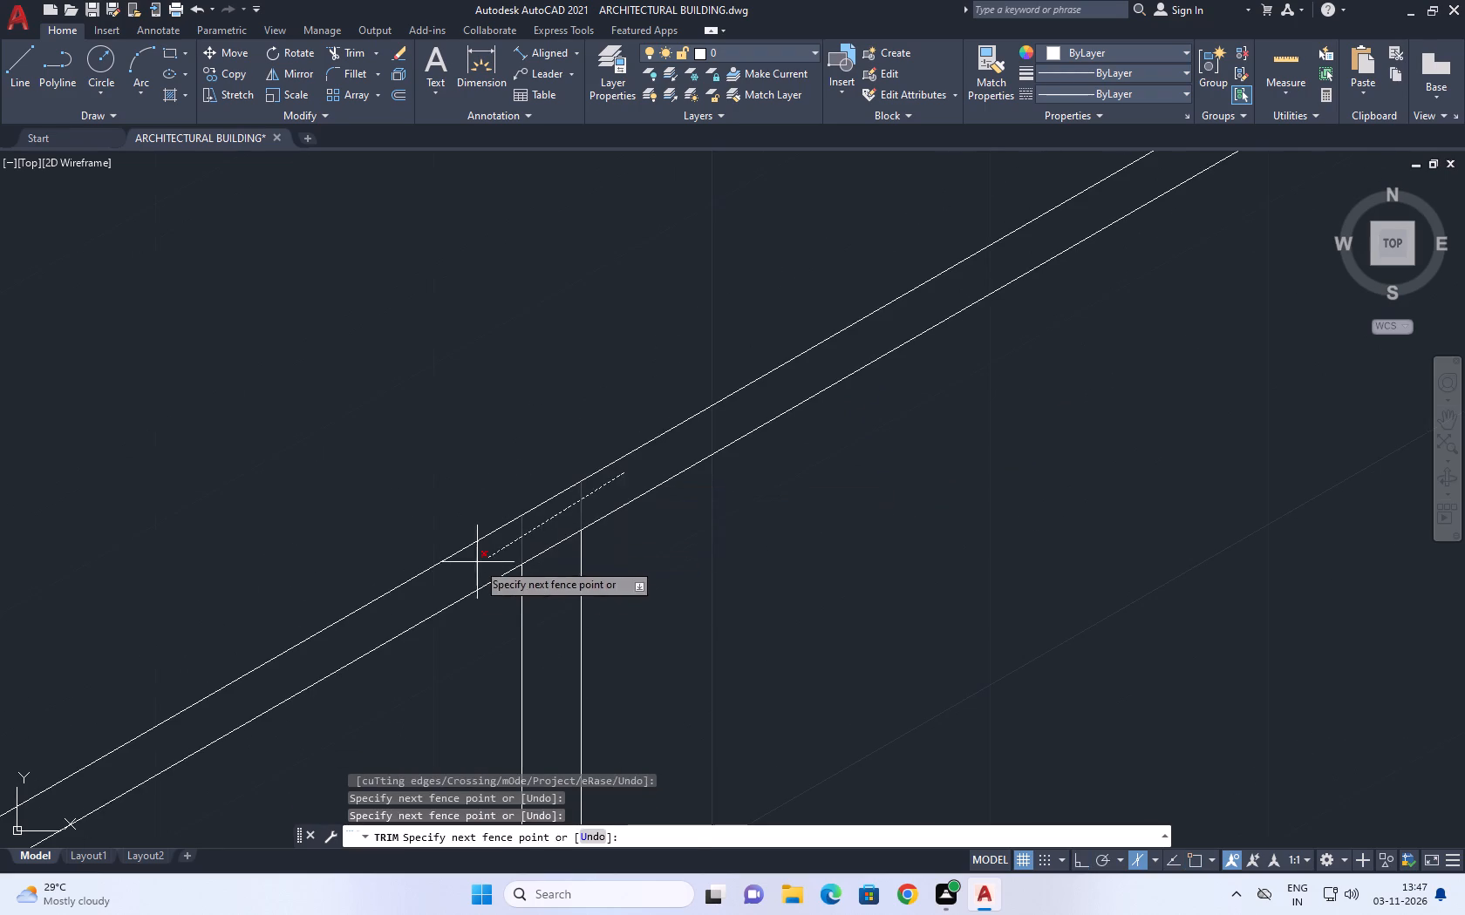
pyautogui.click(454, 572)
# Trim the line ends of the next slat inside the top rail.
pyautogui.scroll(-3, 618, 501)
pyautogui.scroll(1, 1062, 300)
pyautogui.moveTo(1062, 300); pyautogui.dragTo(732, 568, button='middle')
pyautogui.scroll(-1, 1038, 322)
pyautogui.scroll(3, 842, 433)
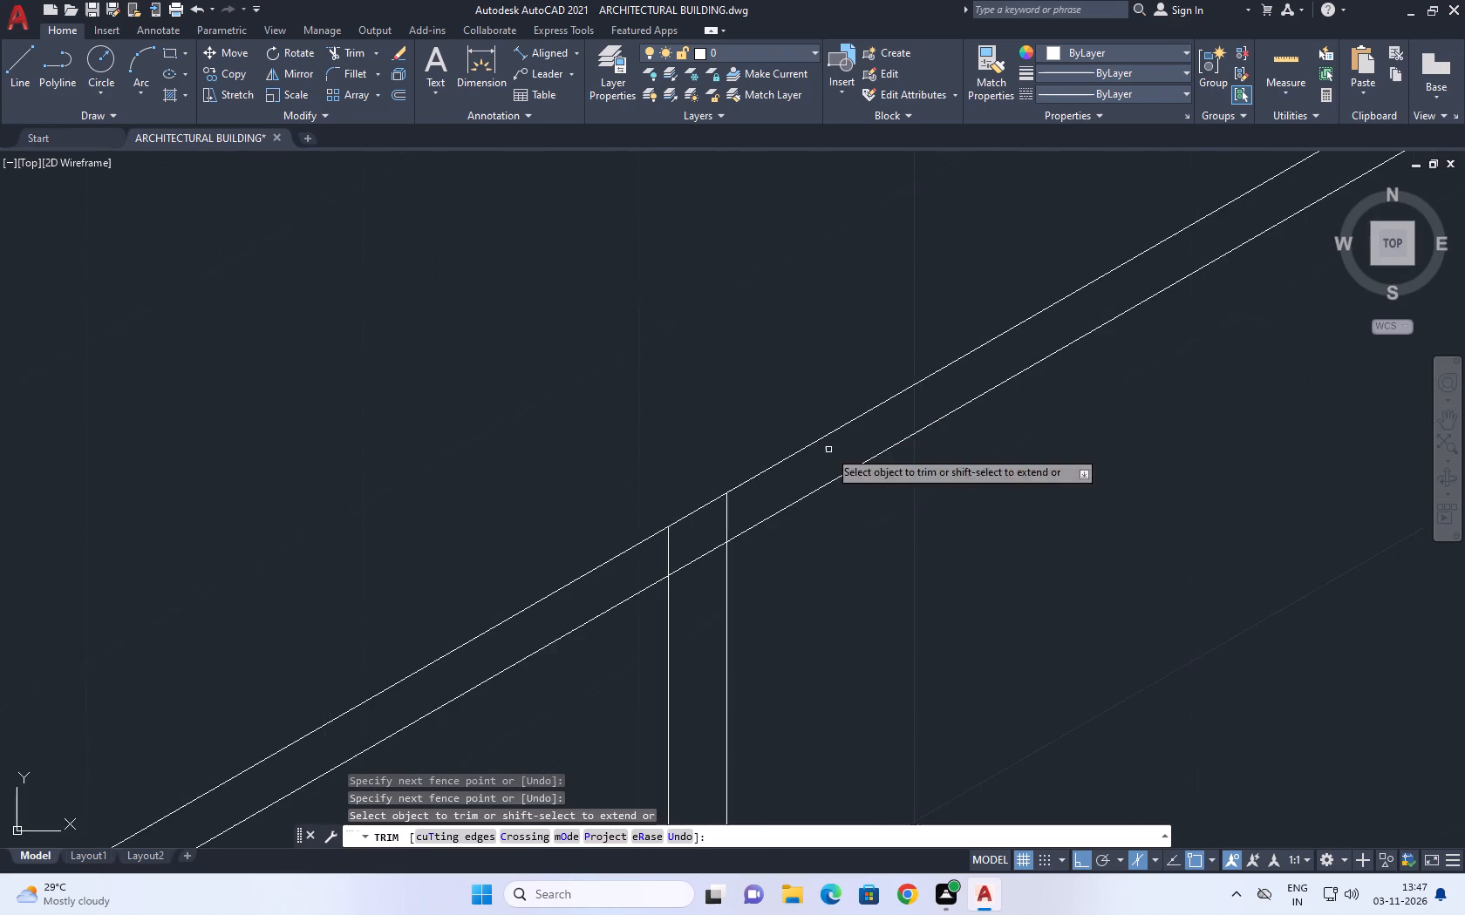
pyautogui.scroll(2, 811, 471)
pyautogui.click(734, 532)
pyautogui.click(505, 641)
# Trim two further slats along the slope so their lines end at the top rail's lower edge.
pyautogui.scroll(-11, 708, 514)
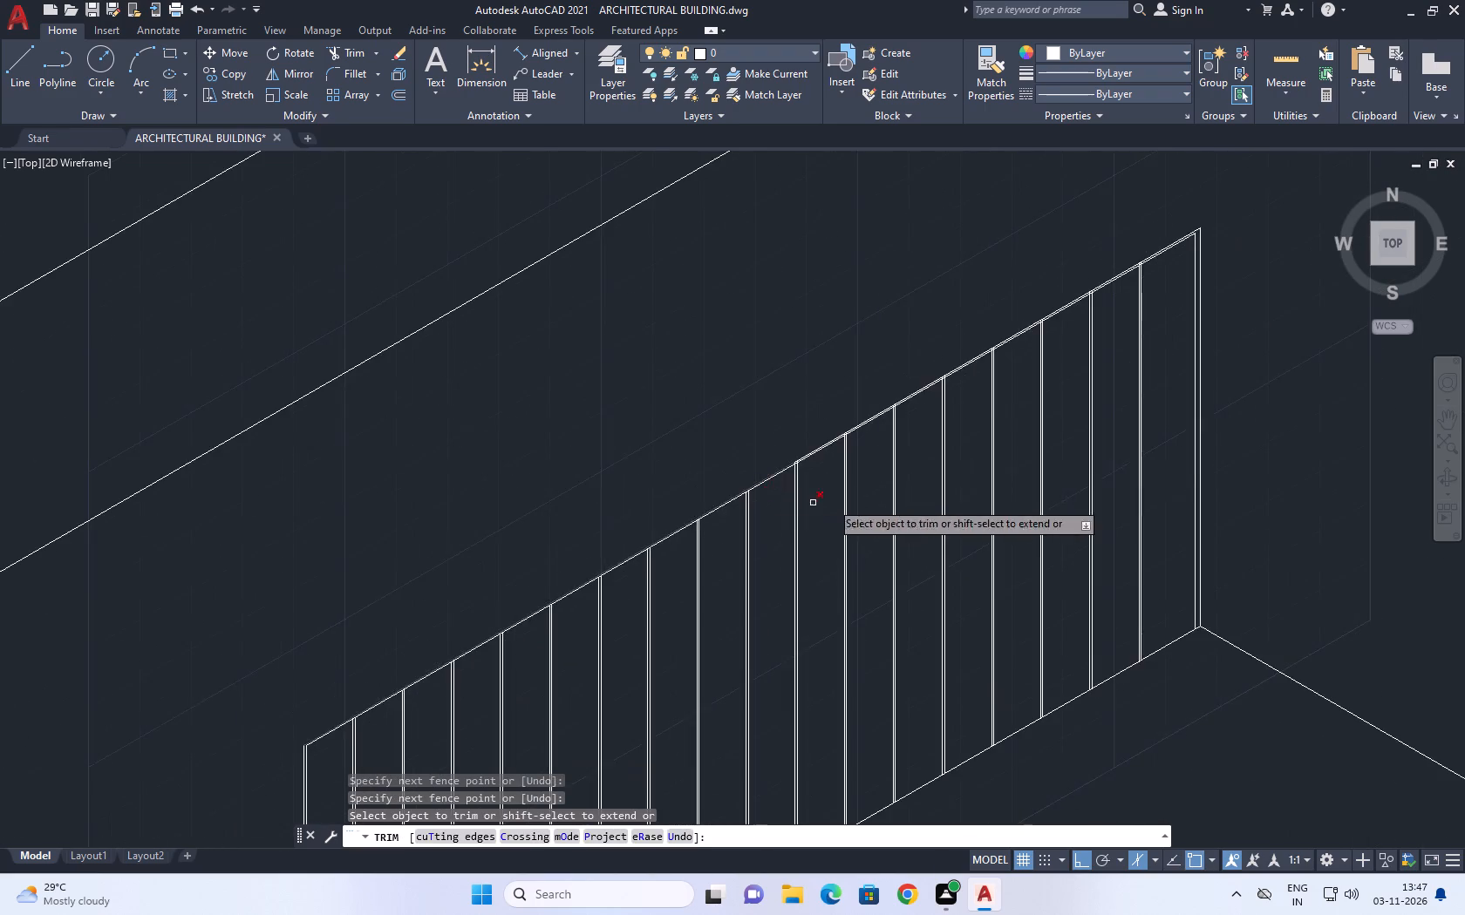
pyautogui.scroll(2, 930, 447)
pyautogui.scroll(1, 712, 463)
pyautogui.scroll(6, 506, 512)
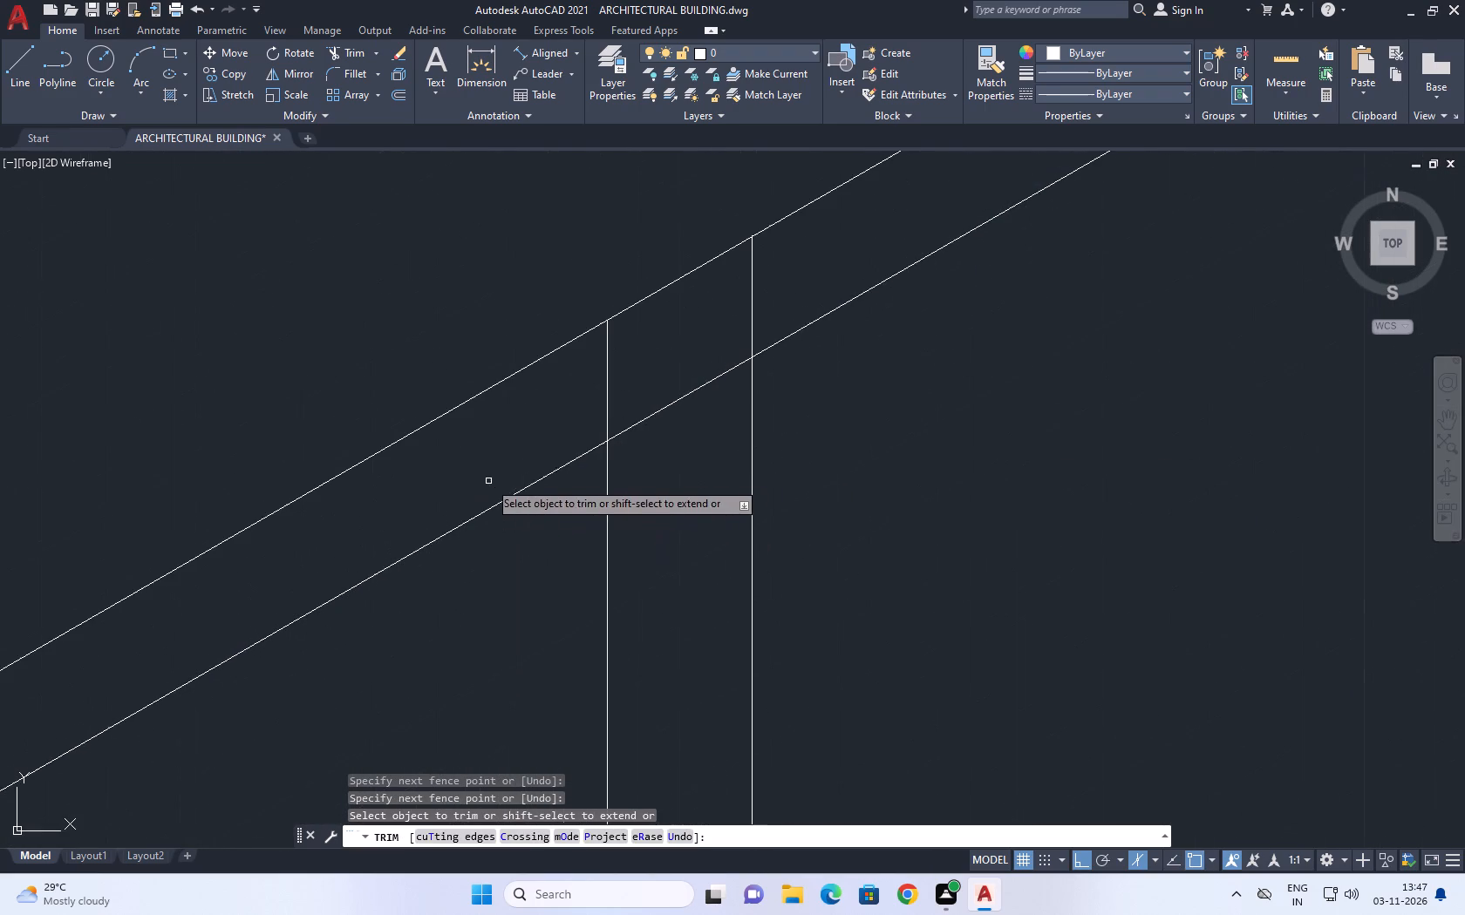
pyautogui.moveTo(535, 432); pyautogui.dragTo(561, 419)
pyautogui.click(865, 249)
pyautogui.click(555, 389)
pyautogui.scroll(-8, 640, 361)
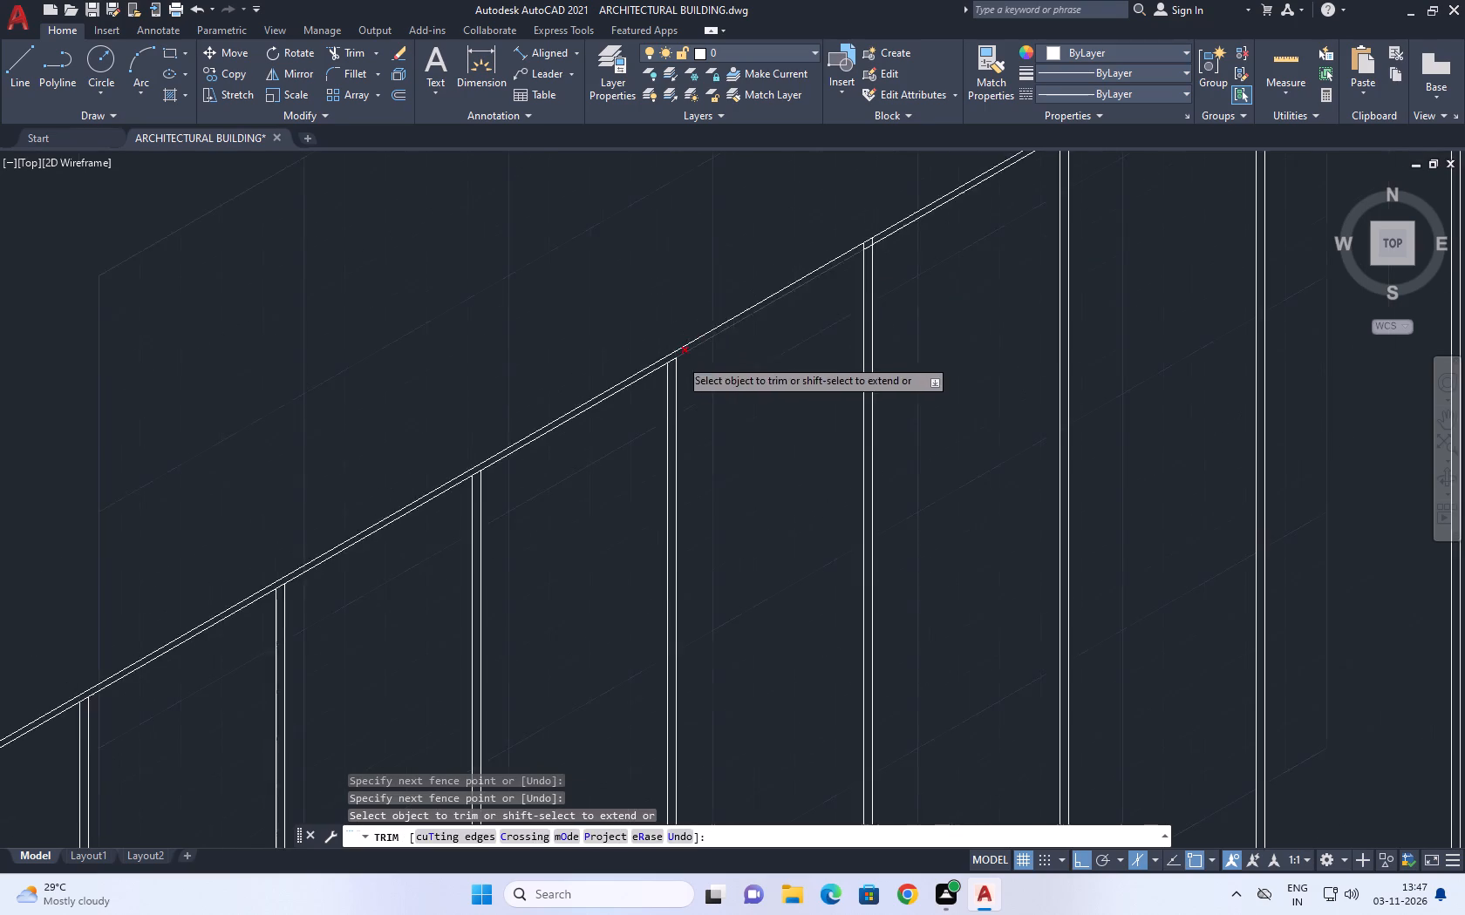
pyautogui.moveTo(787, 338); pyautogui.dragTo(748, 444, button='middle')
pyautogui.scroll(7, 863, 341)
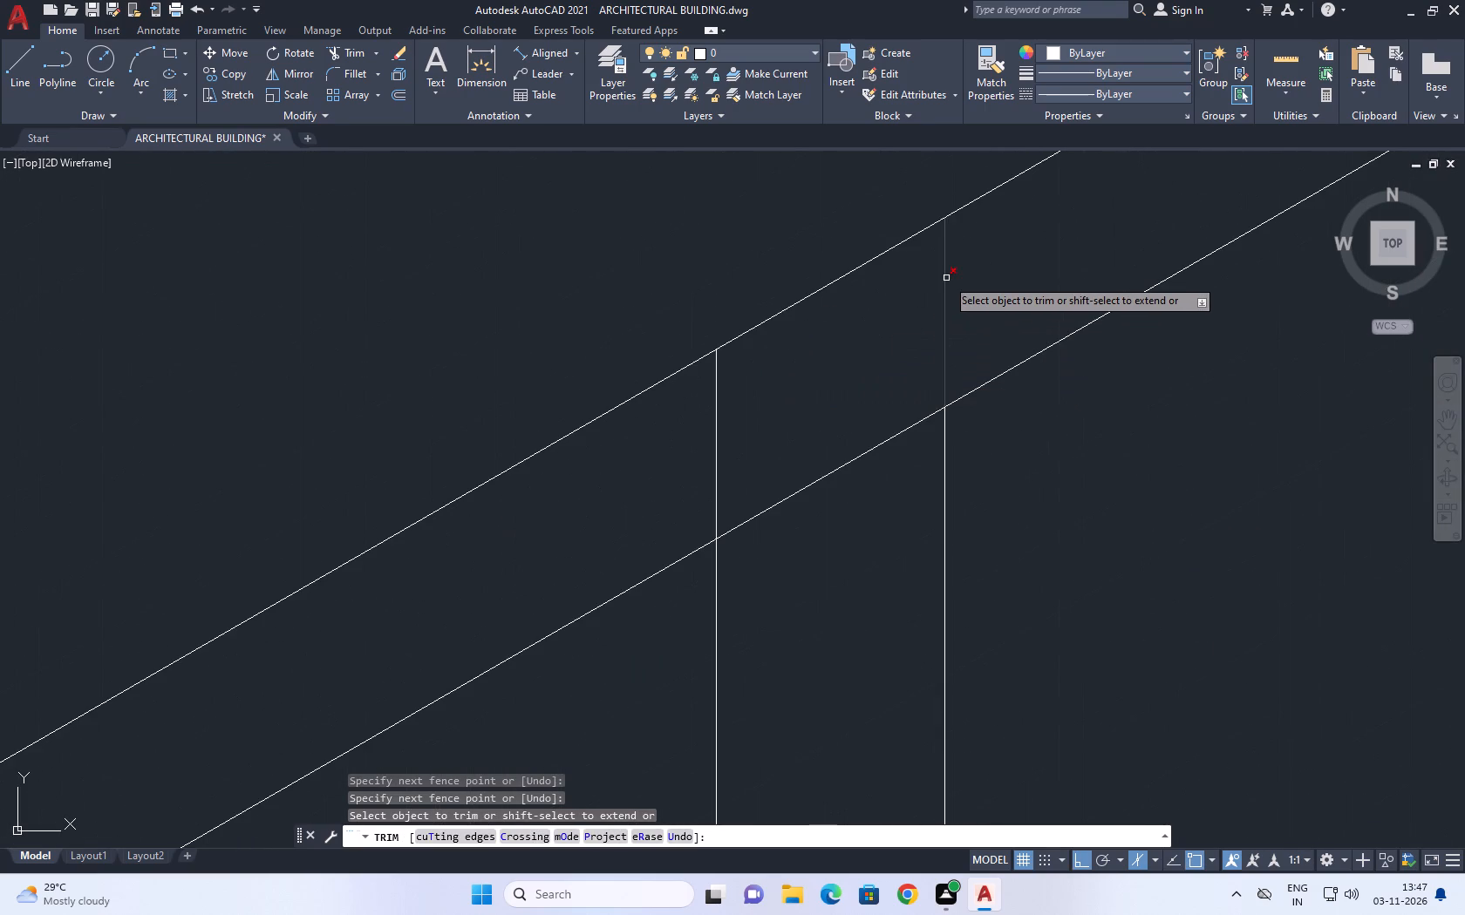
pyautogui.click(946, 278)
pyautogui.click(847, 345)
pyautogui.click(530, 527)
# Trim the next two slats' line ends out of the top rail, continuing toward the higher end post.
pyautogui.scroll(-4, 676, 449)
pyautogui.moveTo(964, 302); pyautogui.dragTo(590, 701, button='middle')
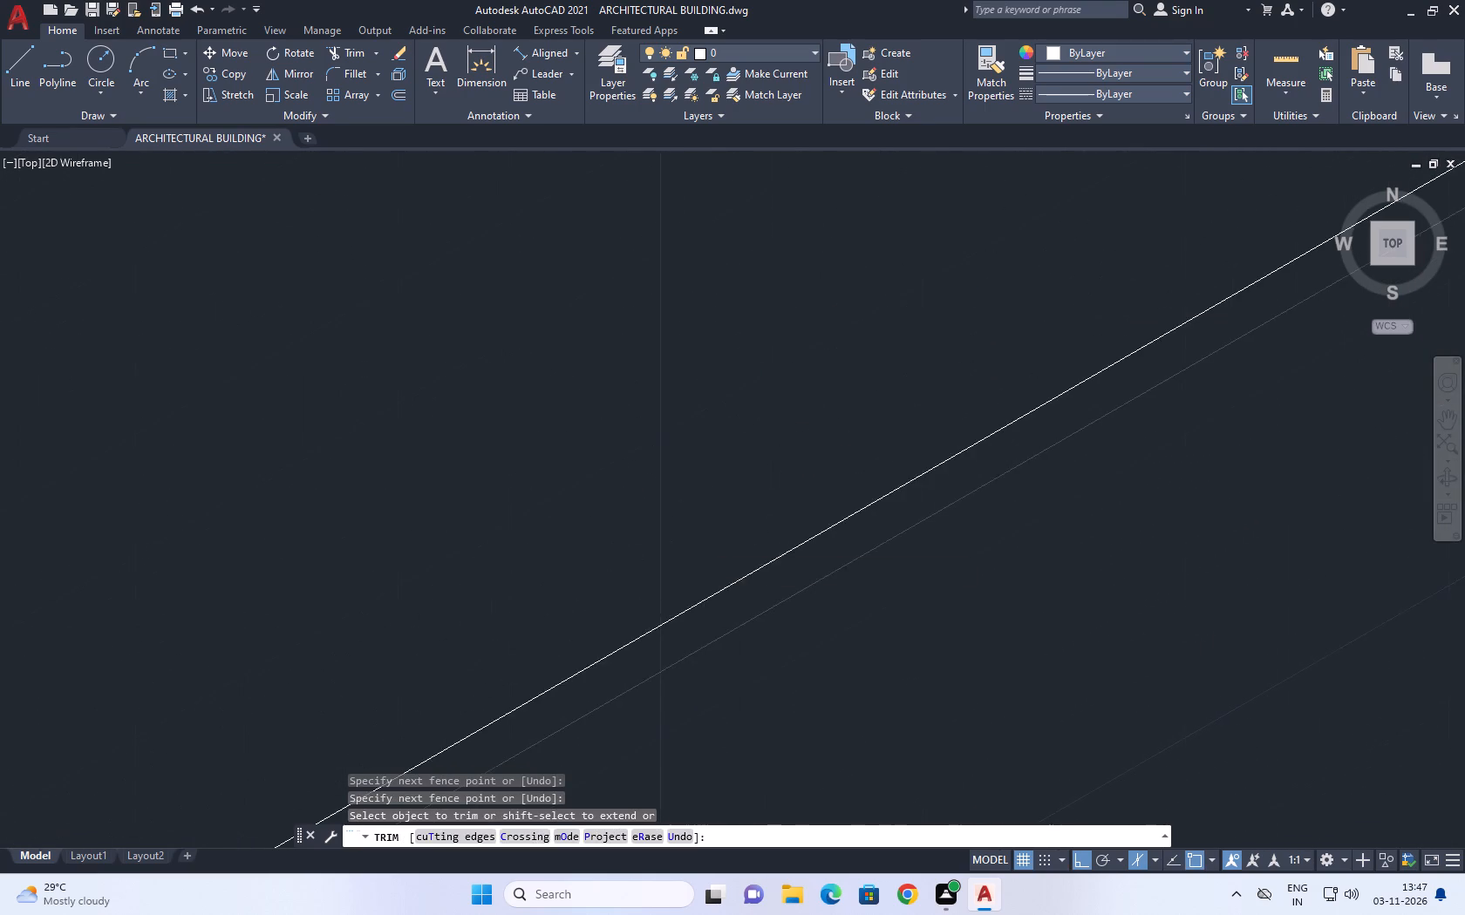
pyautogui.moveTo(801, 491); pyautogui.dragTo(379, 696, button='middle')
pyautogui.scroll(-5, 812, 505)
pyautogui.scroll(4, 853, 495)
pyautogui.scroll(3, 769, 479)
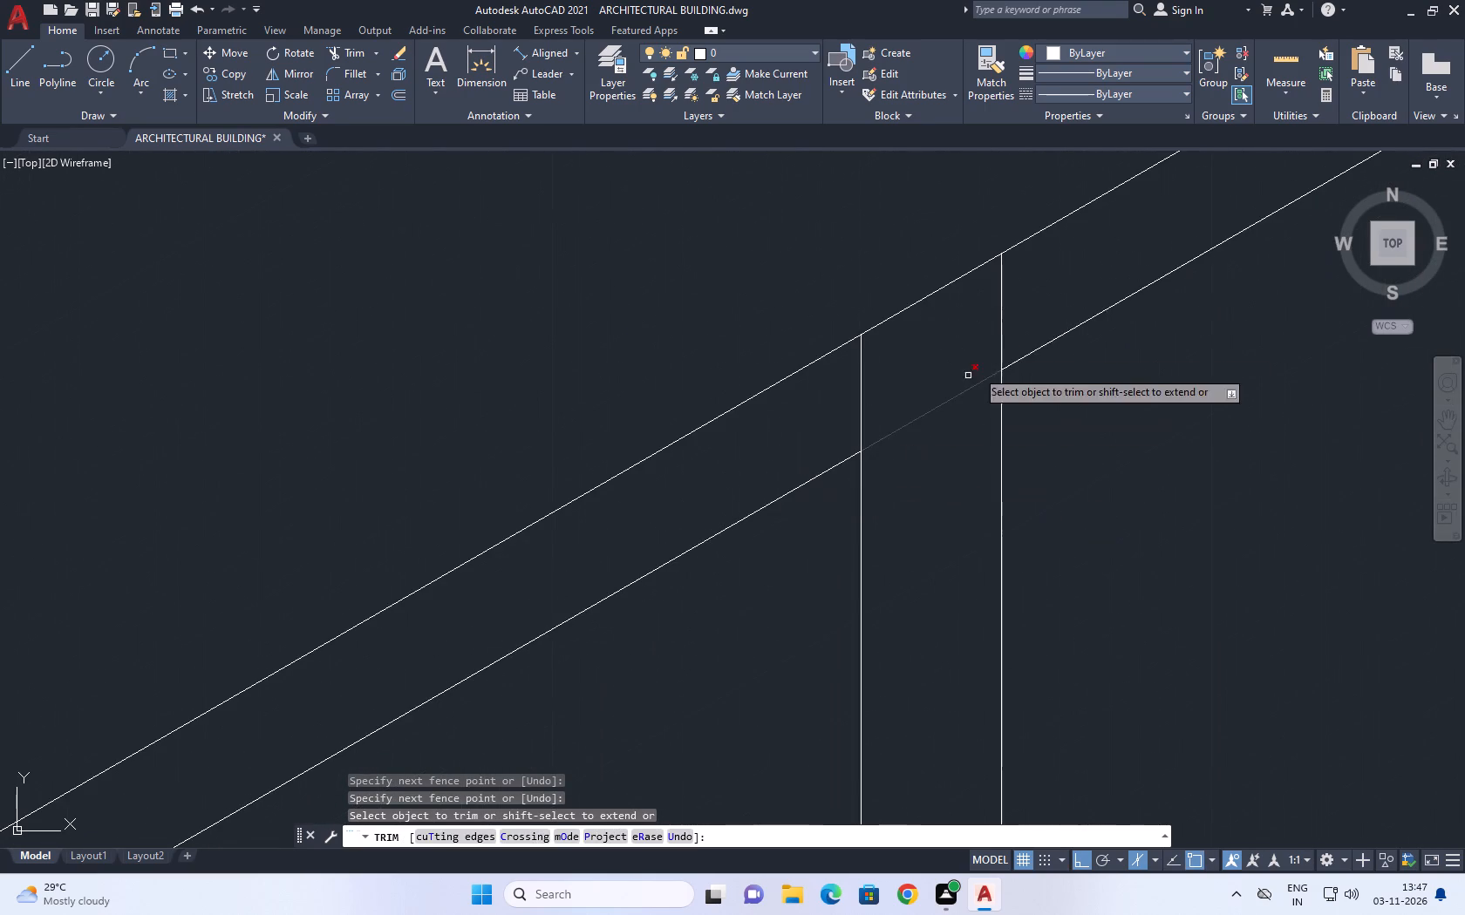
pyautogui.click(1040, 293)
pyautogui.moveTo(793, 412); pyautogui.dragTo(732, 431)
pyautogui.scroll(-6, 814, 398)
pyautogui.moveTo(1056, 313); pyautogui.dragTo(836, 579, button='middle')
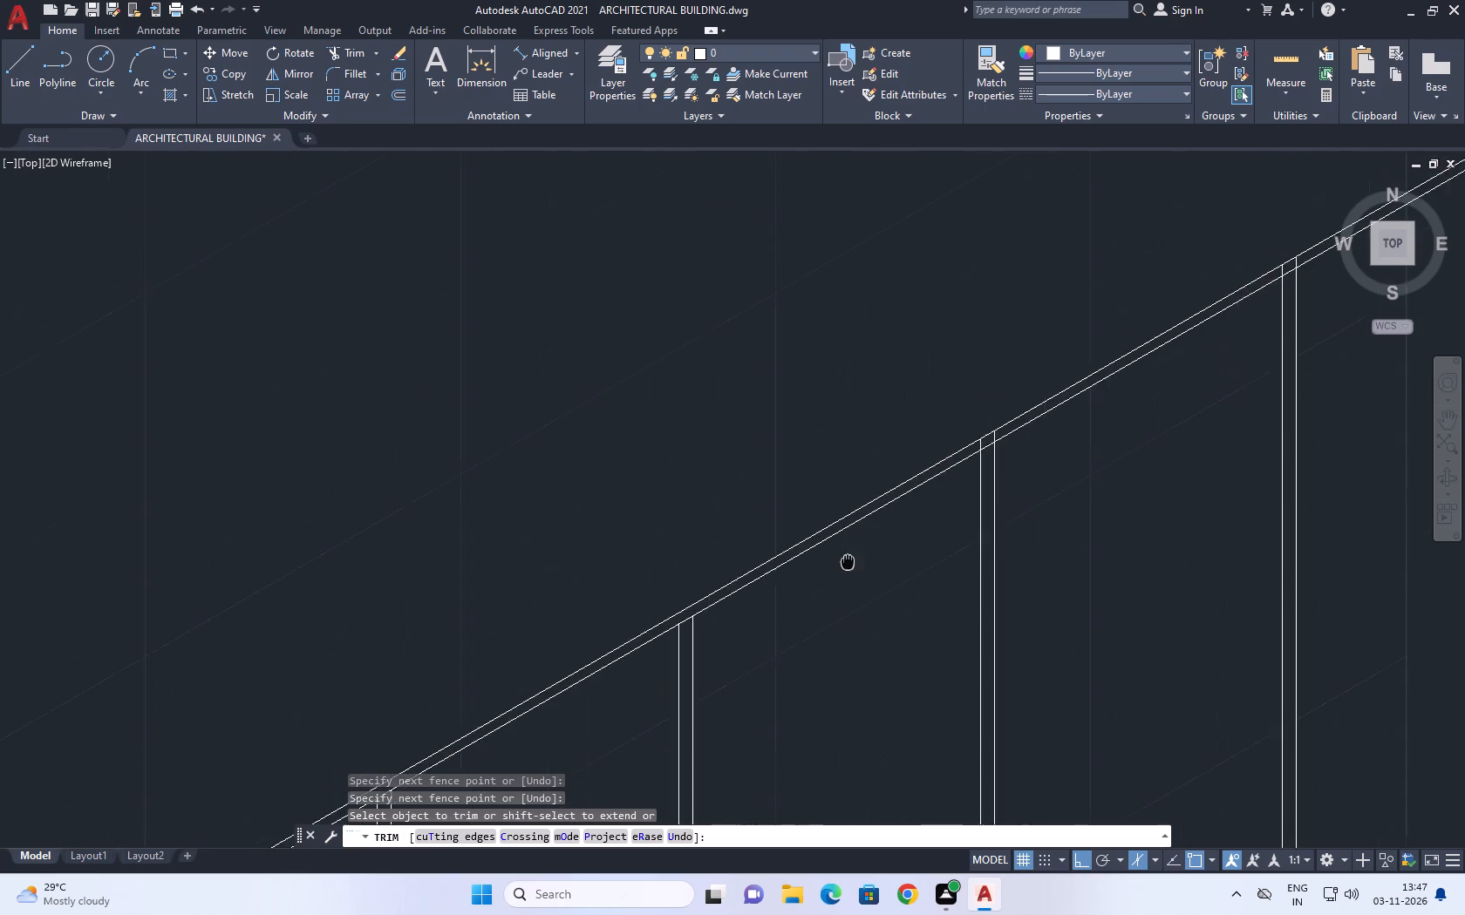
pyautogui.moveTo(836, 579); pyautogui.dragTo(809, 609, button='middle')
pyautogui.scroll(7, 945, 490)
pyautogui.click(1131, 336)
pyautogui.click(467, 680)
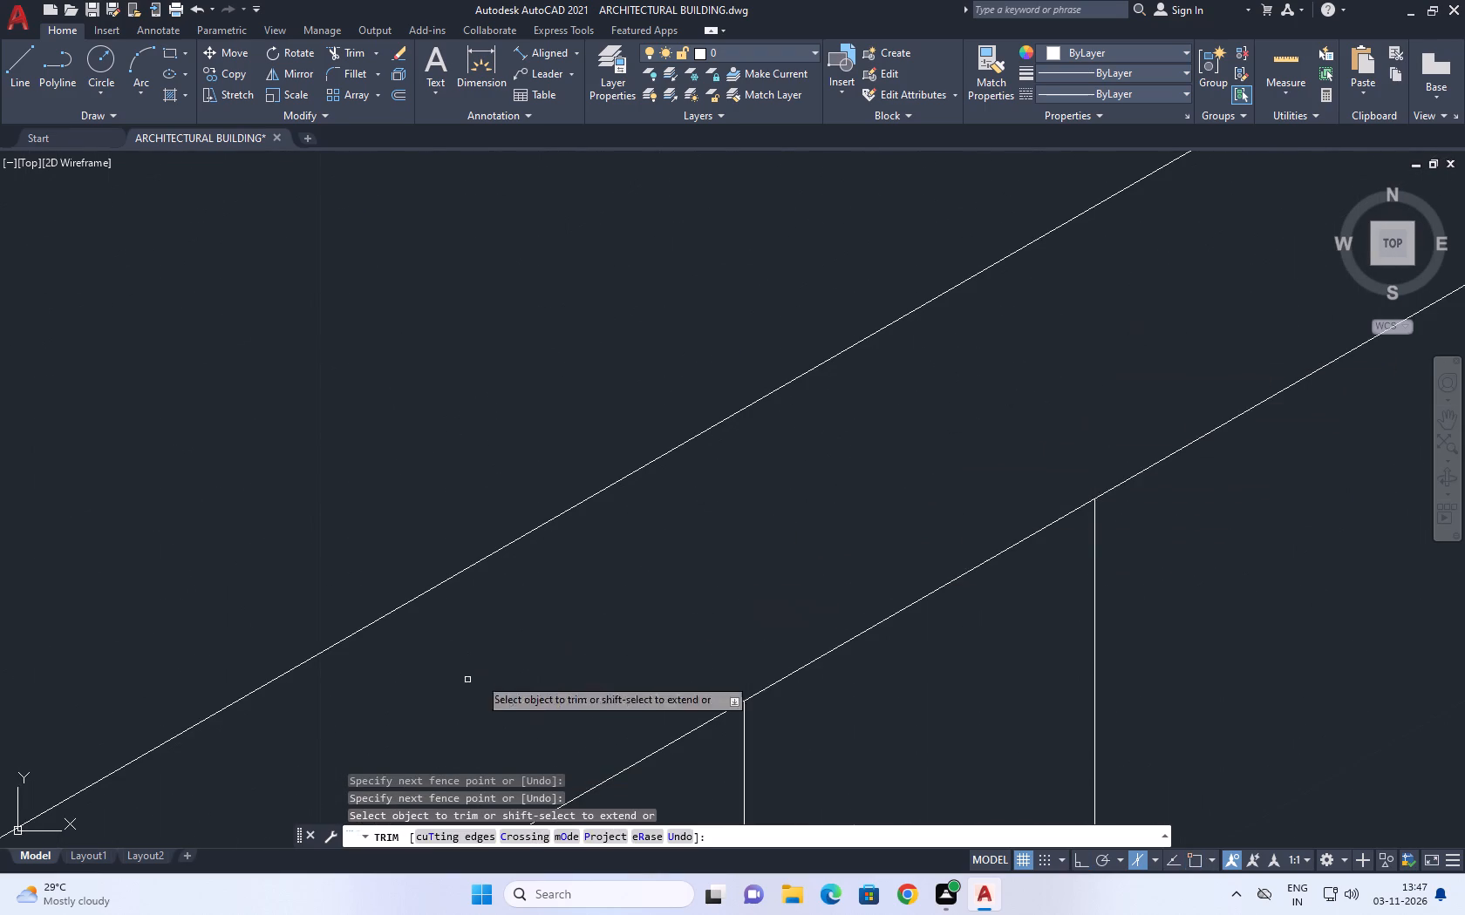
# Trim the next slat's line ends inside the top rail and the rail's lower-edge segment between its two lines.
pyautogui.scroll(-11, 746, 539)
pyautogui.moveTo(887, 510); pyautogui.dragTo(879, 527, button='middle')
pyautogui.moveTo(899, 514); pyautogui.dragTo(903, 558, button='middle')
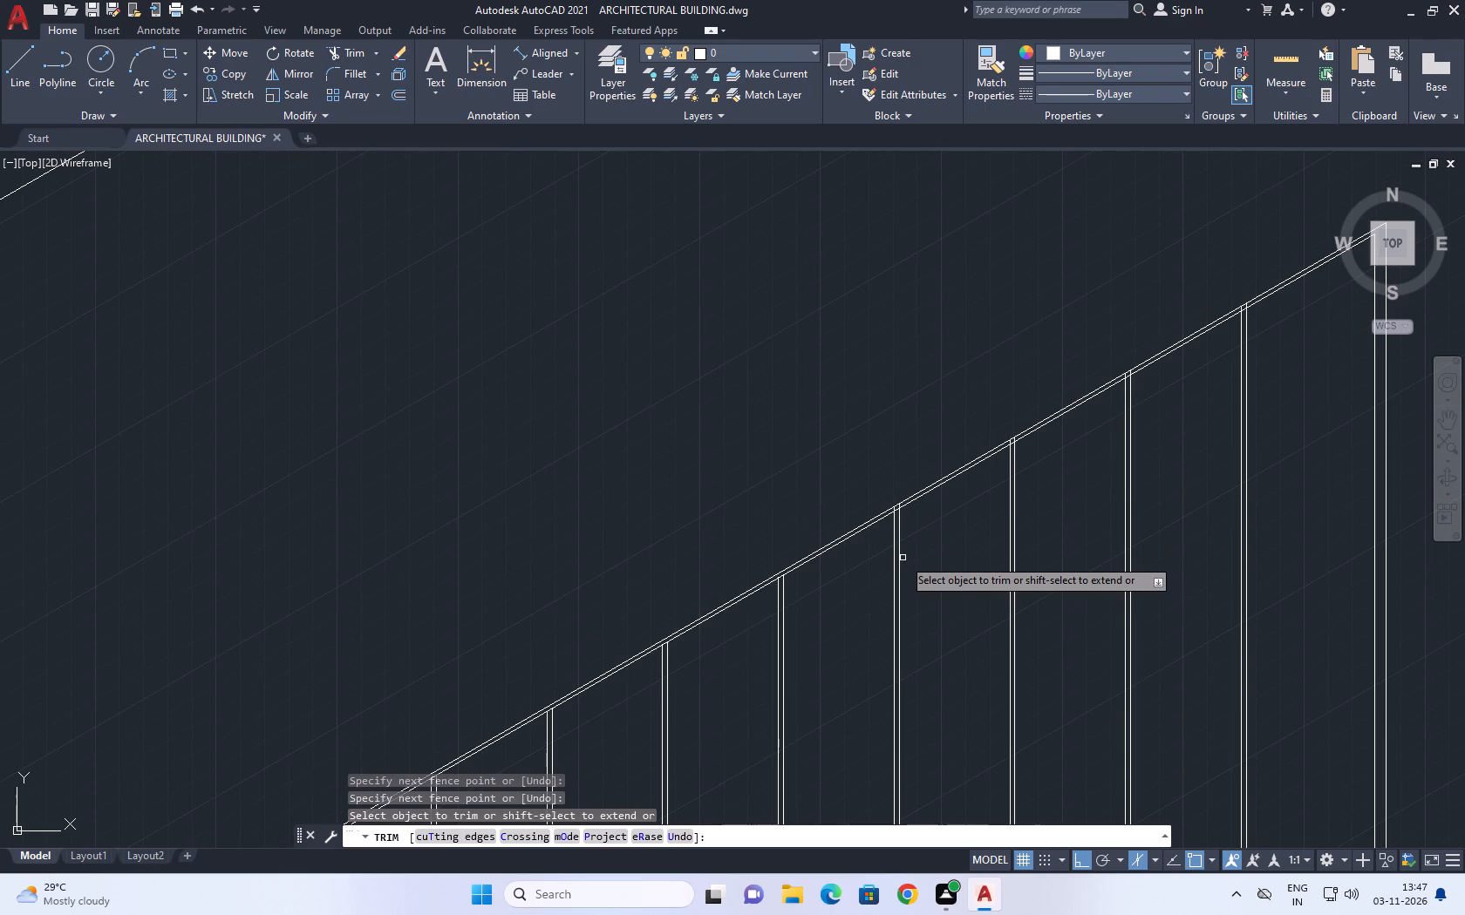
pyautogui.scroll(2, 899, 526)
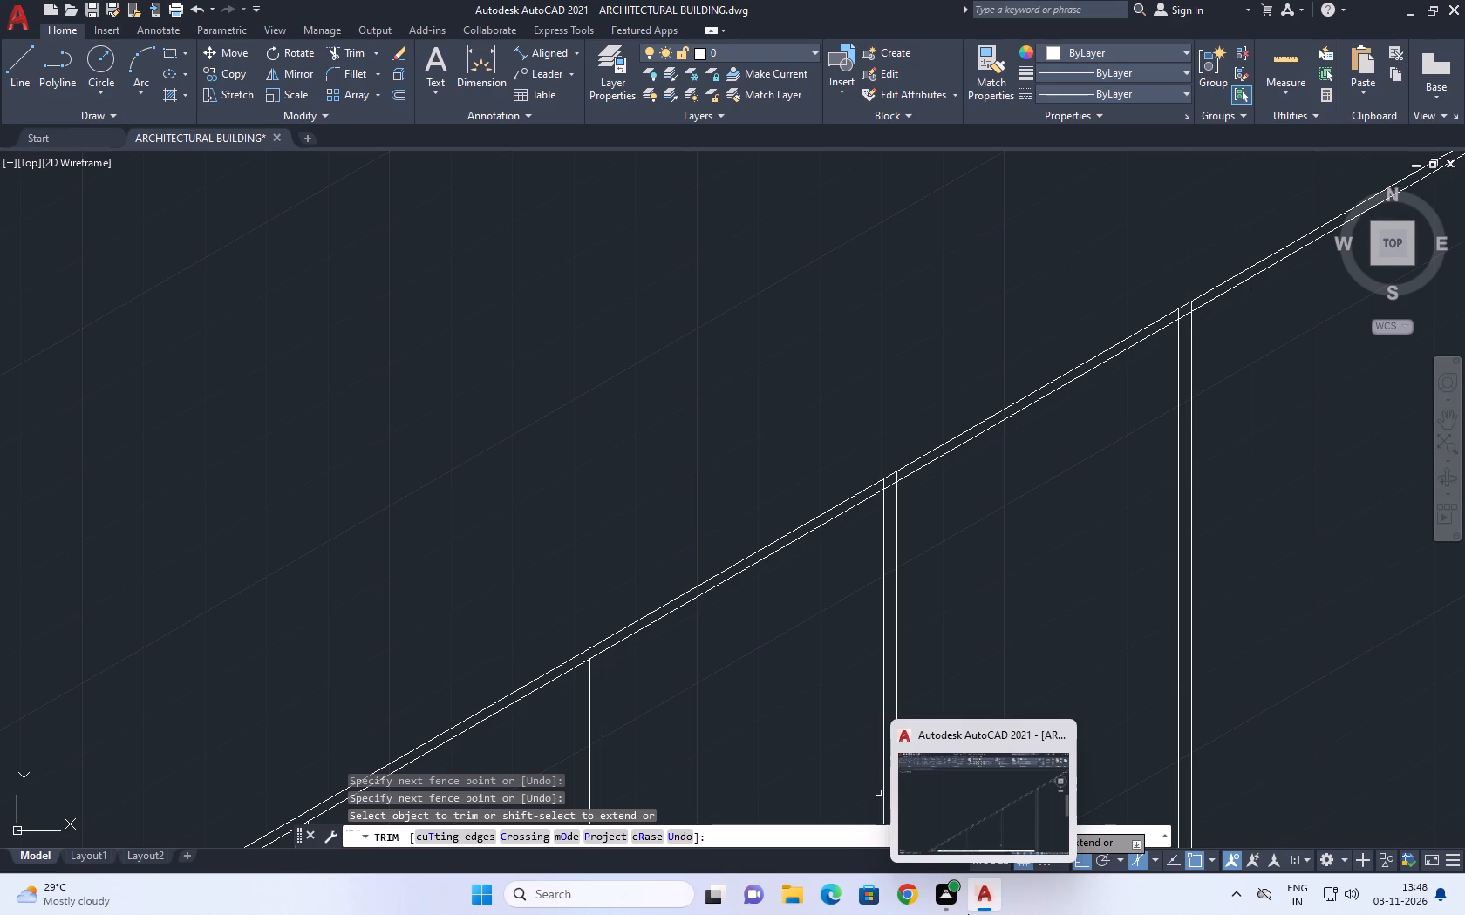
pyautogui.scroll(-1, 932, 429)
pyautogui.scroll(2, 895, 490)
pyautogui.scroll(3, 939, 406)
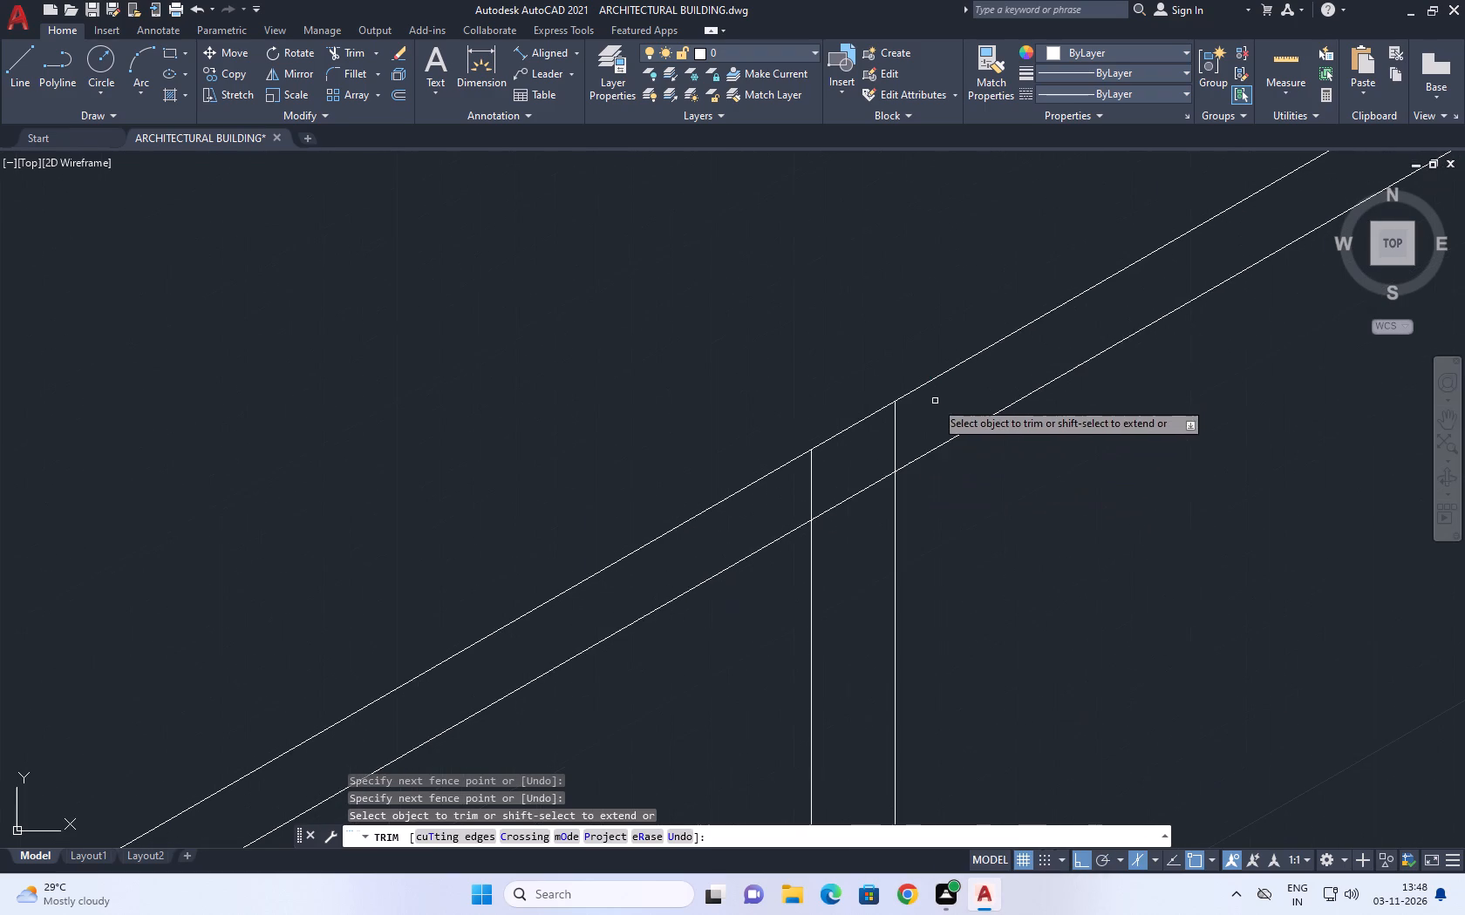
pyautogui.moveTo(932, 403); pyautogui.dragTo(921, 411)
pyautogui.click(746, 515)
pyautogui.click(858, 499)
pyautogui.moveTo(856, 478); pyautogui.dragTo(856, 496)
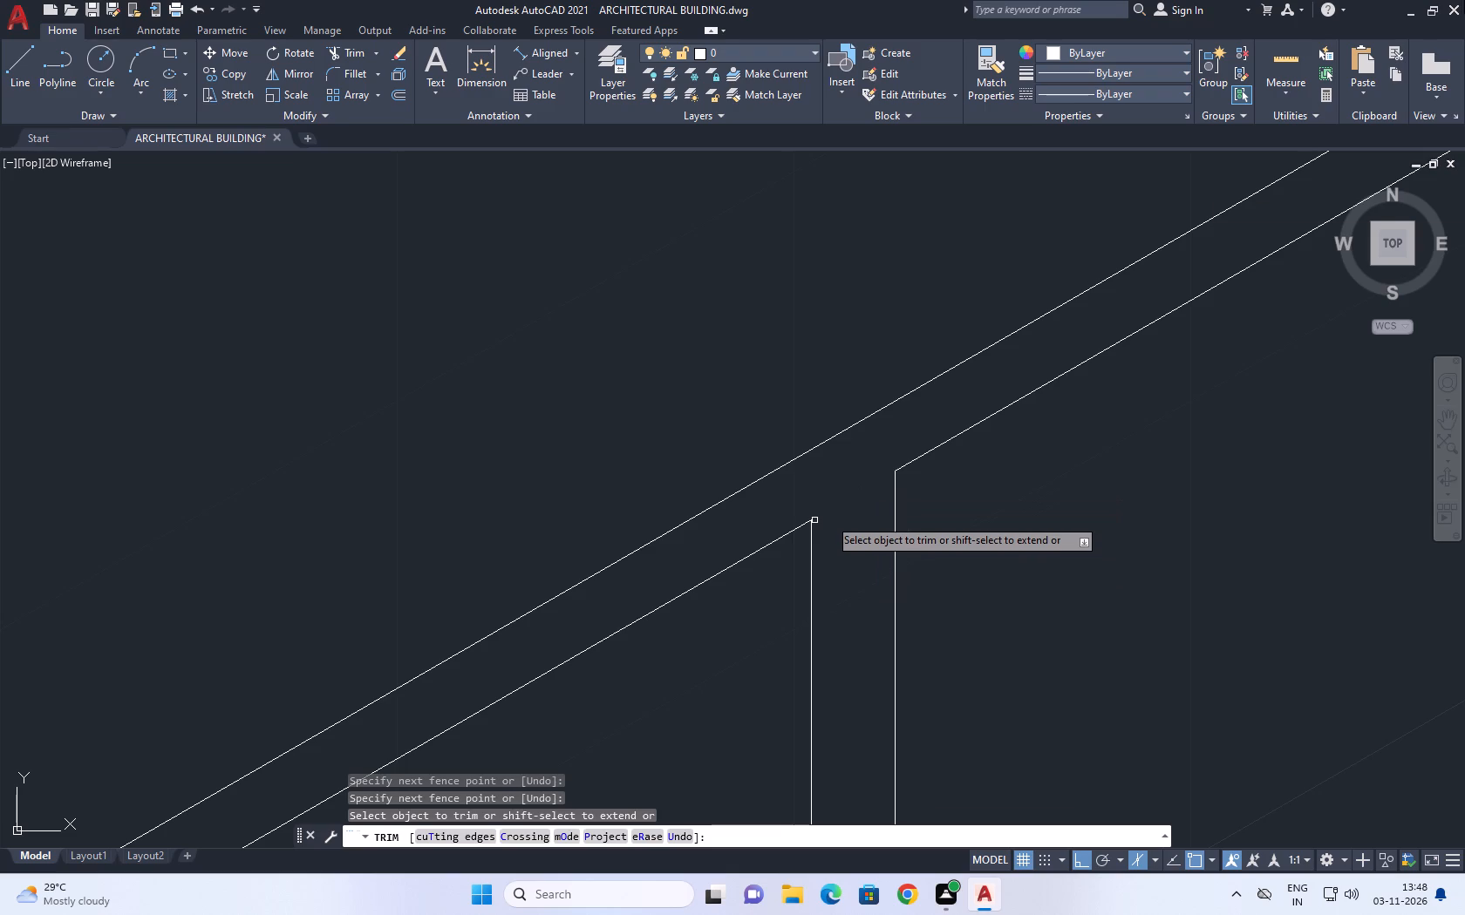
# Trim the next slat's two line ends out of the top rail, plus the rail's lower-edge segment between them.
pyautogui.scroll(-3, 767, 527)
pyautogui.moveTo(923, 508); pyautogui.dragTo(726, 513, button='middle')
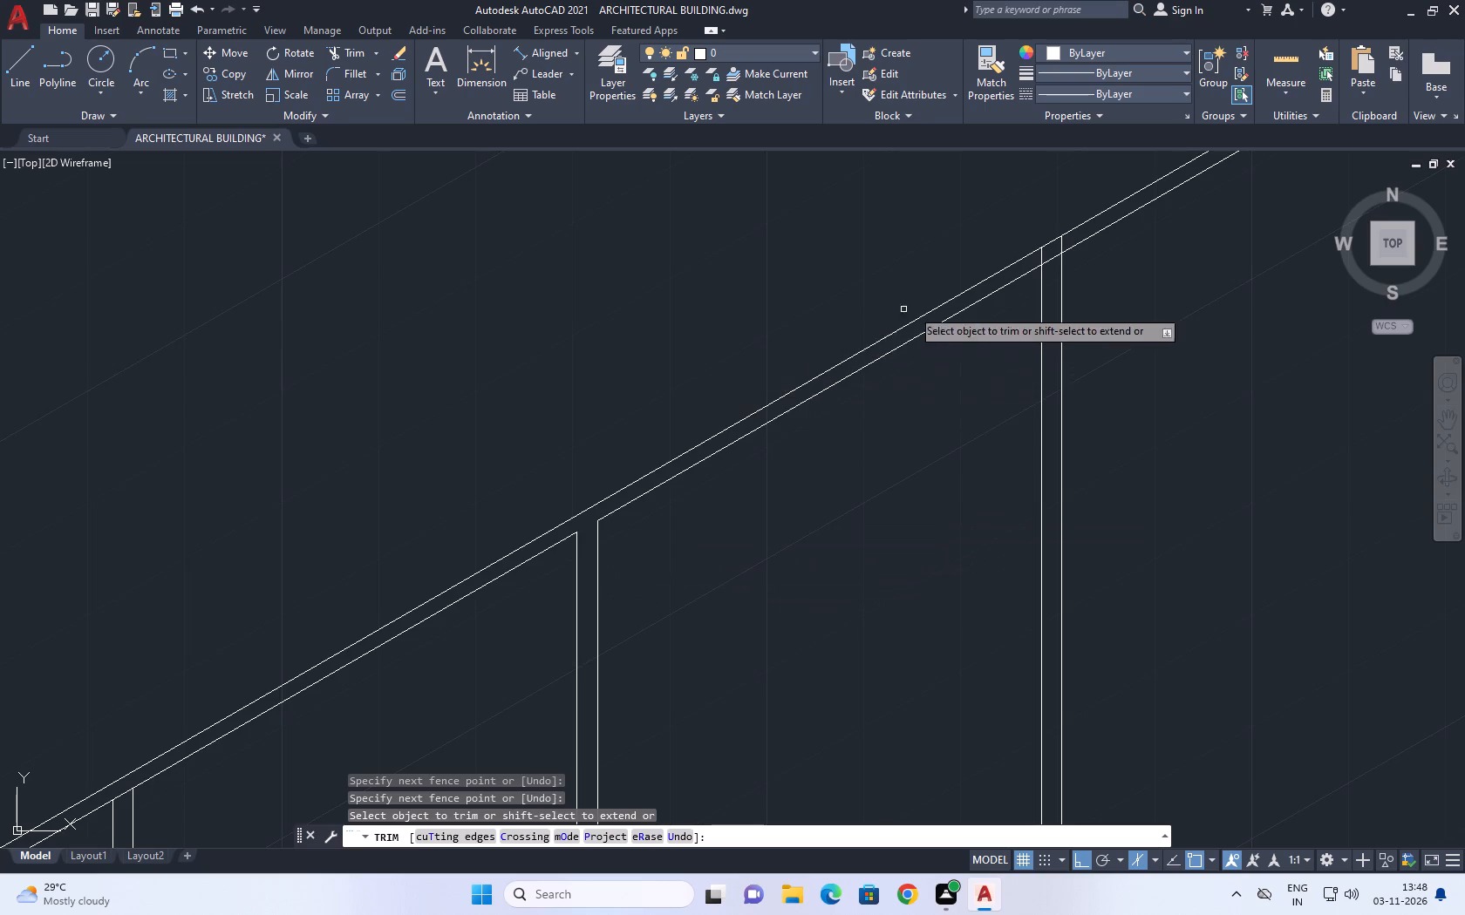
pyautogui.moveTo(992, 306); pyautogui.dragTo(703, 455, button='middle')
pyautogui.moveTo(870, 427); pyautogui.dragTo(791, 447, button='middle')
pyautogui.scroll(5, 677, 421)
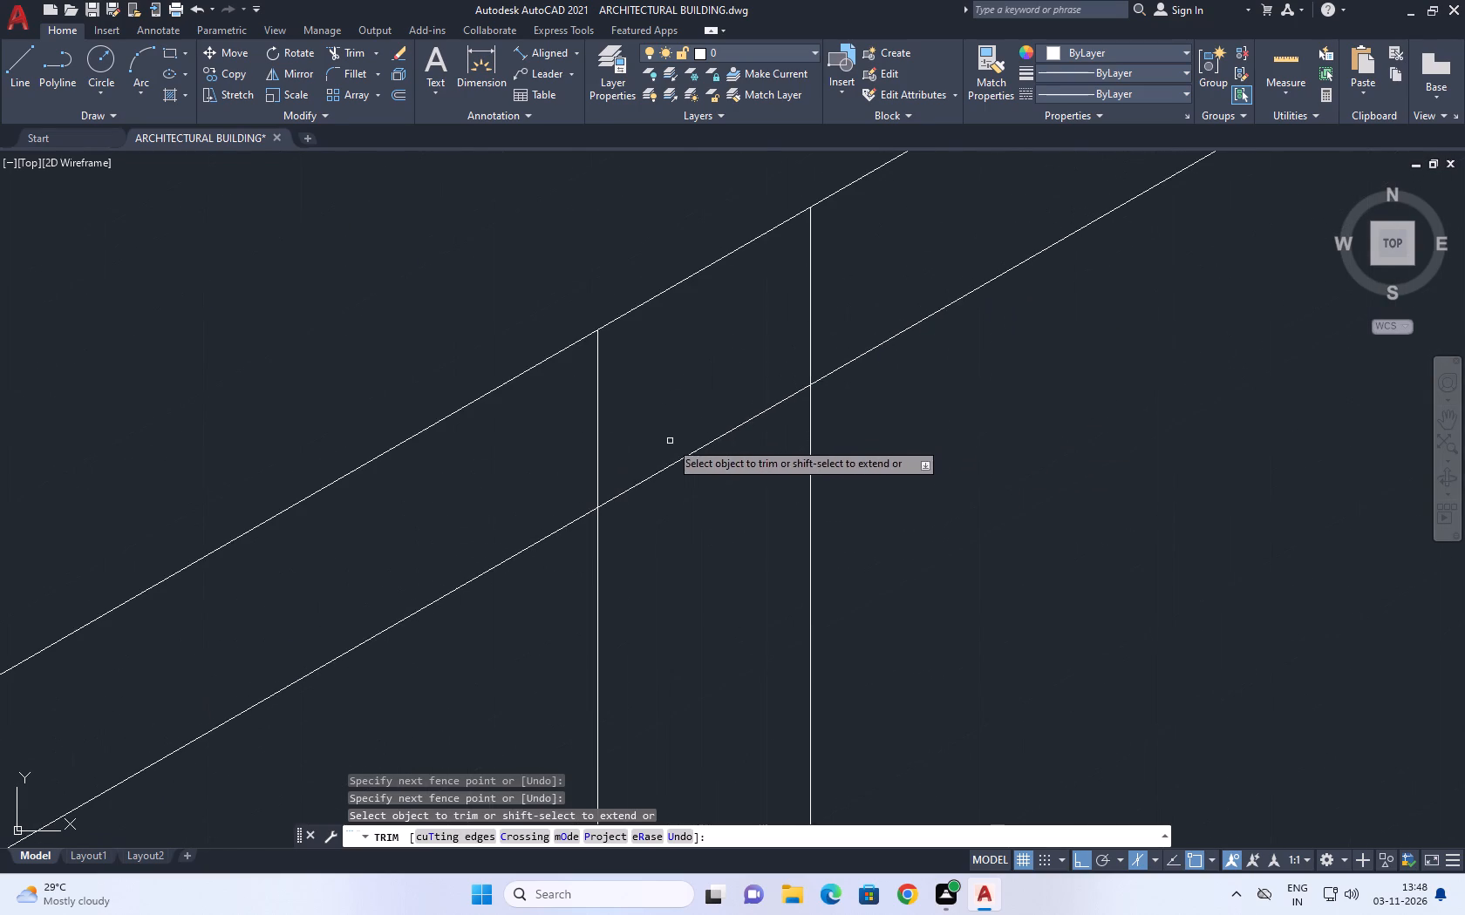
pyautogui.moveTo(541, 448); pyautogui.dragTo(569, 441)
pyautogui.moveTo(896, 275); pyautogui.dragTo(898, 265)
pyautogui.click(711, 411)
pyautogui.click(724, 468)
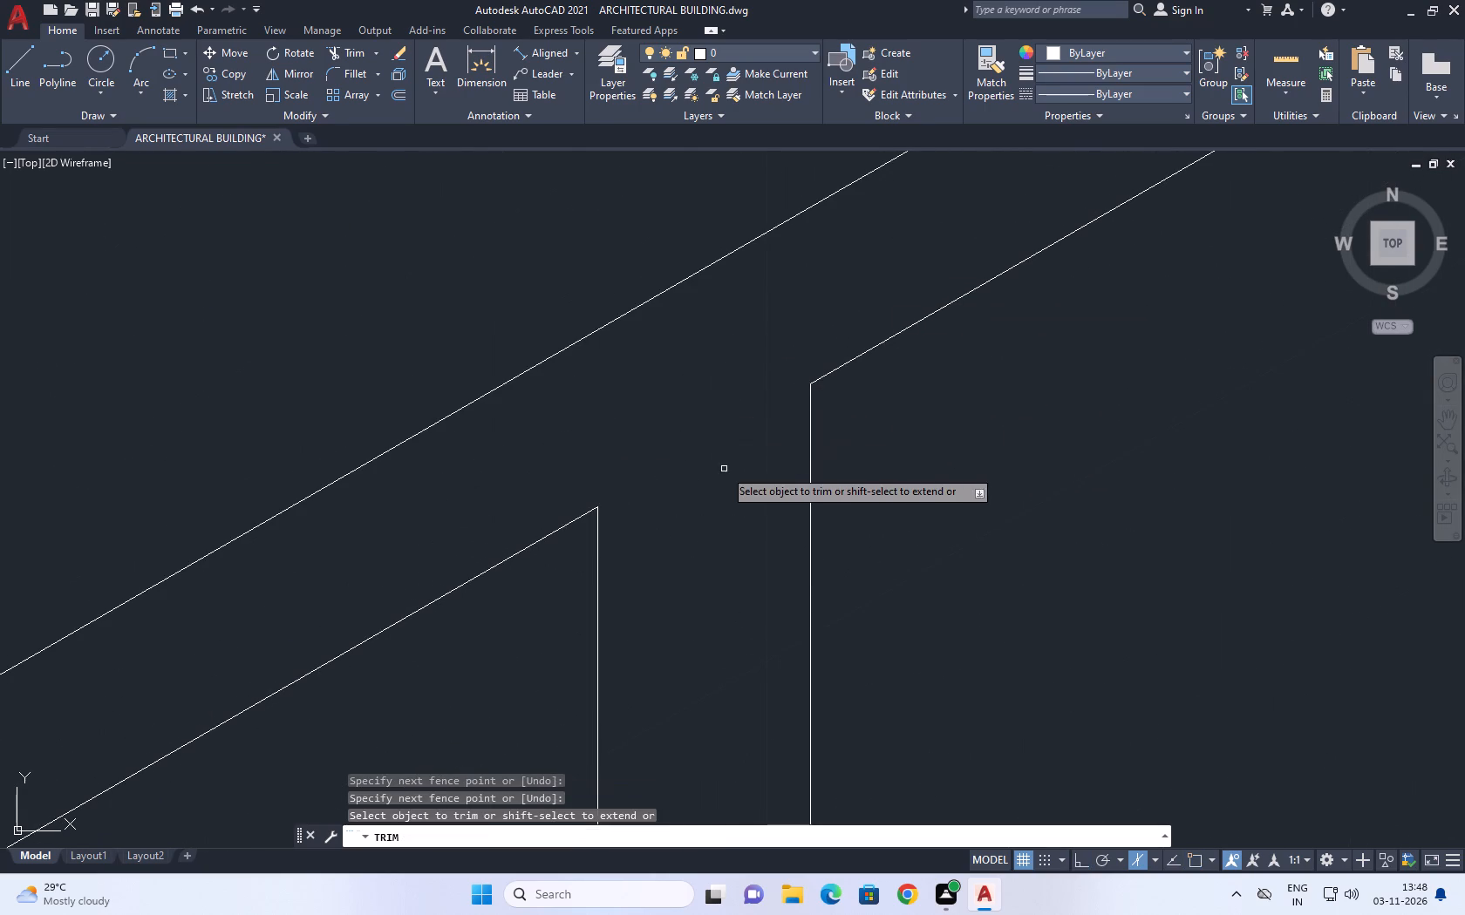
# Trim the second-to-last slat's line ends inside the top rail and the rail's lower-edge segment between its two lines.
pyautogui.scroll(-9, 720, 456)
pyautogui.moveTo(842, 406); pyautogui.dragTo(675, 432, button='middle')
pyautogui.scroll(2, 602, 414)
pyautogui.scroll(1, 754, 421)
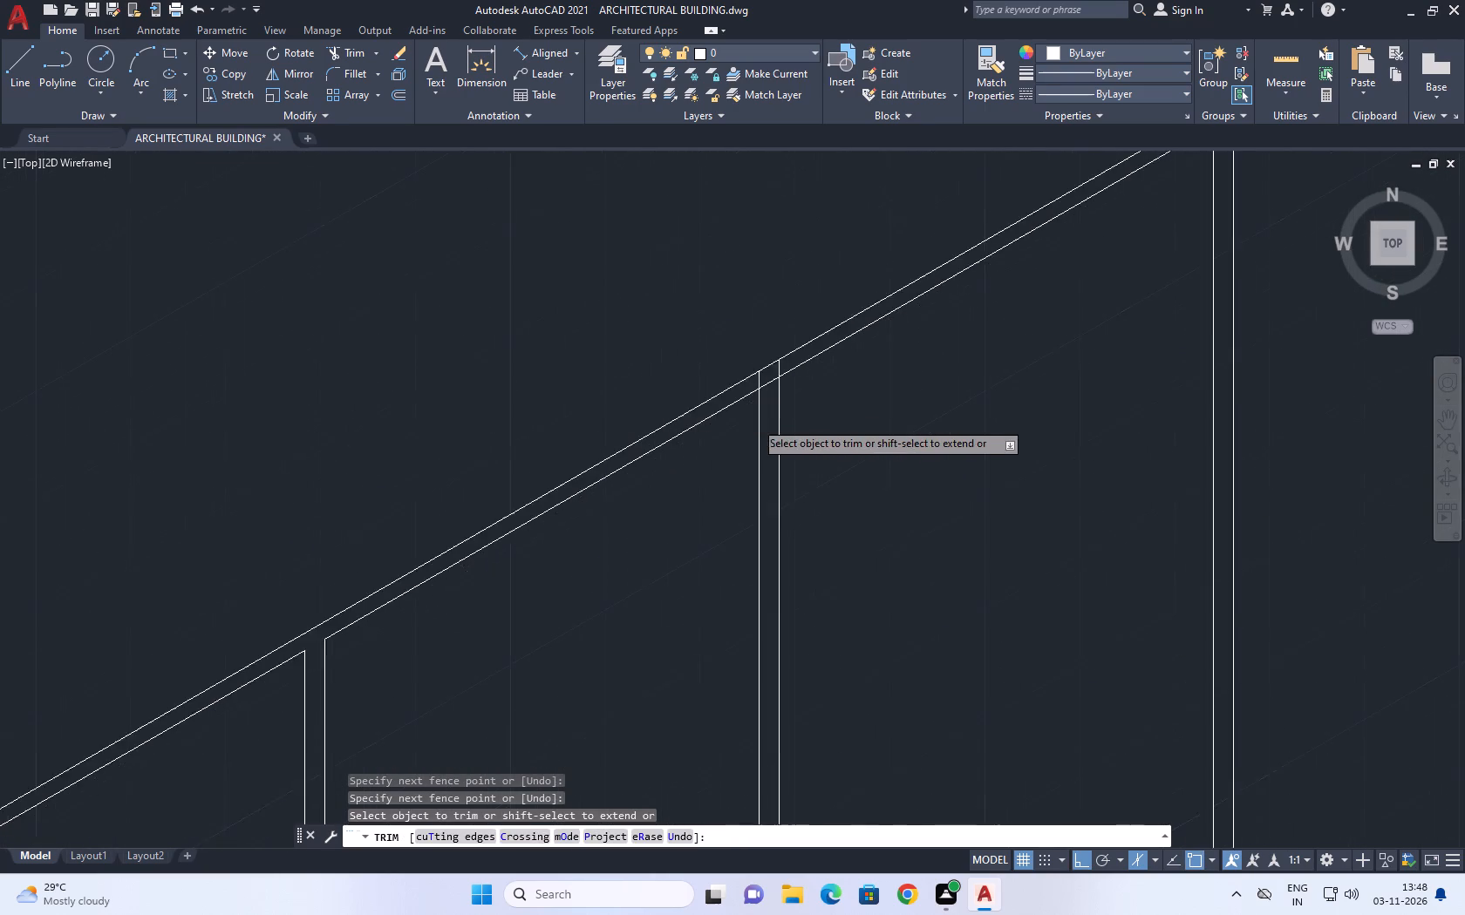
pyautogui.scroll(4, 754, 421)
pyautogui.scroll(1, 835, 224)
pyautogui.moveTo(837, 224); pyautogui.dragTo(545, 707, button='middle')
pyautogui.moveTo(392, 633); pyautogui.dragTo(447, 599)
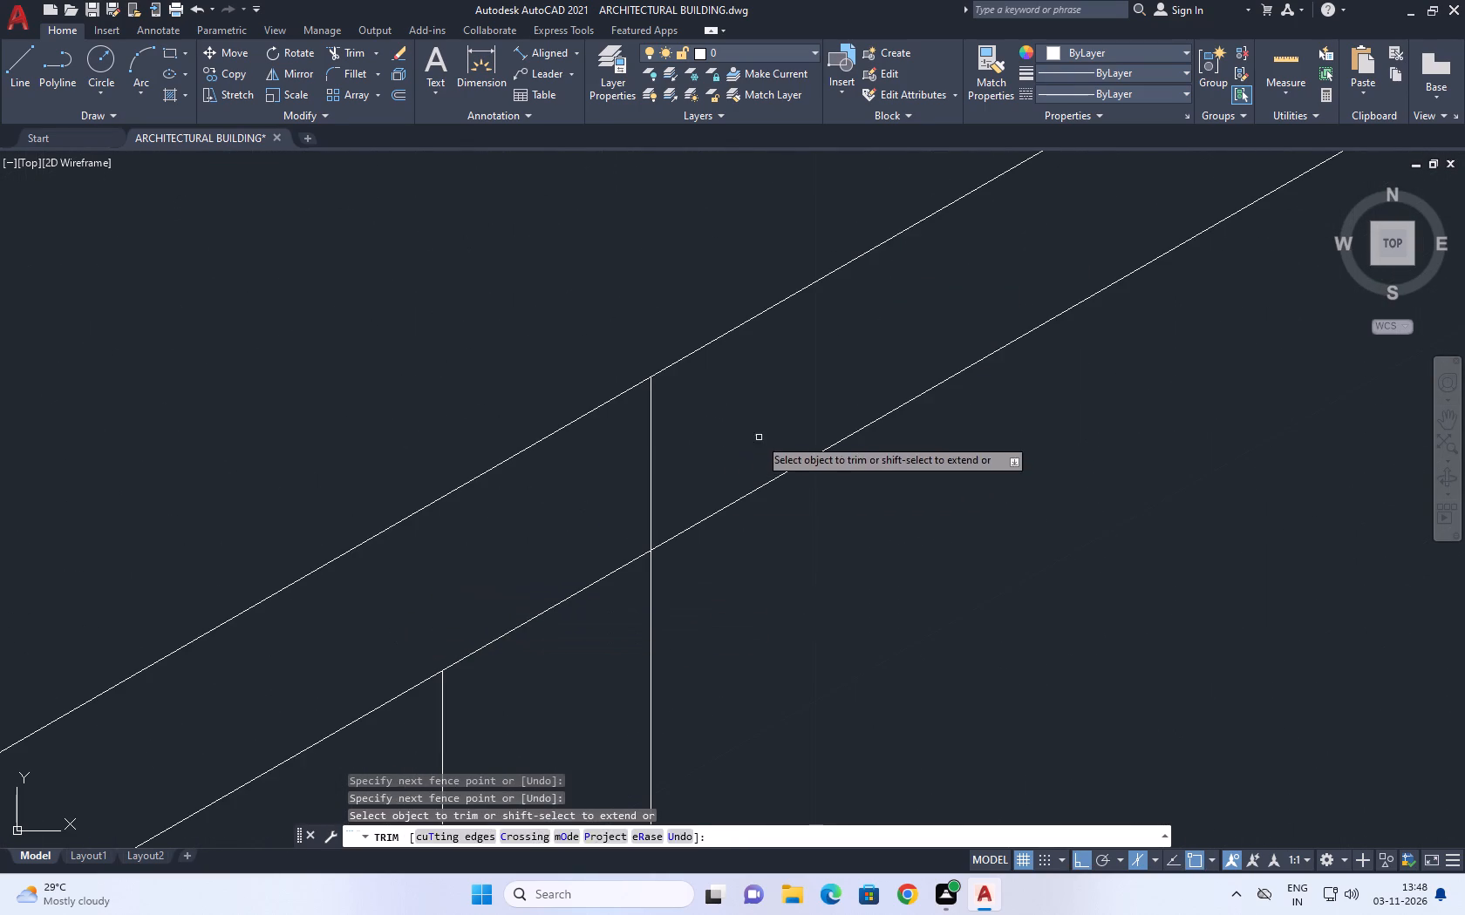
pyautogui.click(736, 427)
pyautogui.click(581, 512)
pyautogui.click(575, 607)
pyautogui.click(549, 559)
# Trim the last slat before the higher end post so it meets the top rail, including the lower-edge segment between its lines.
pyautogui.scroll(-7, 578, 569)
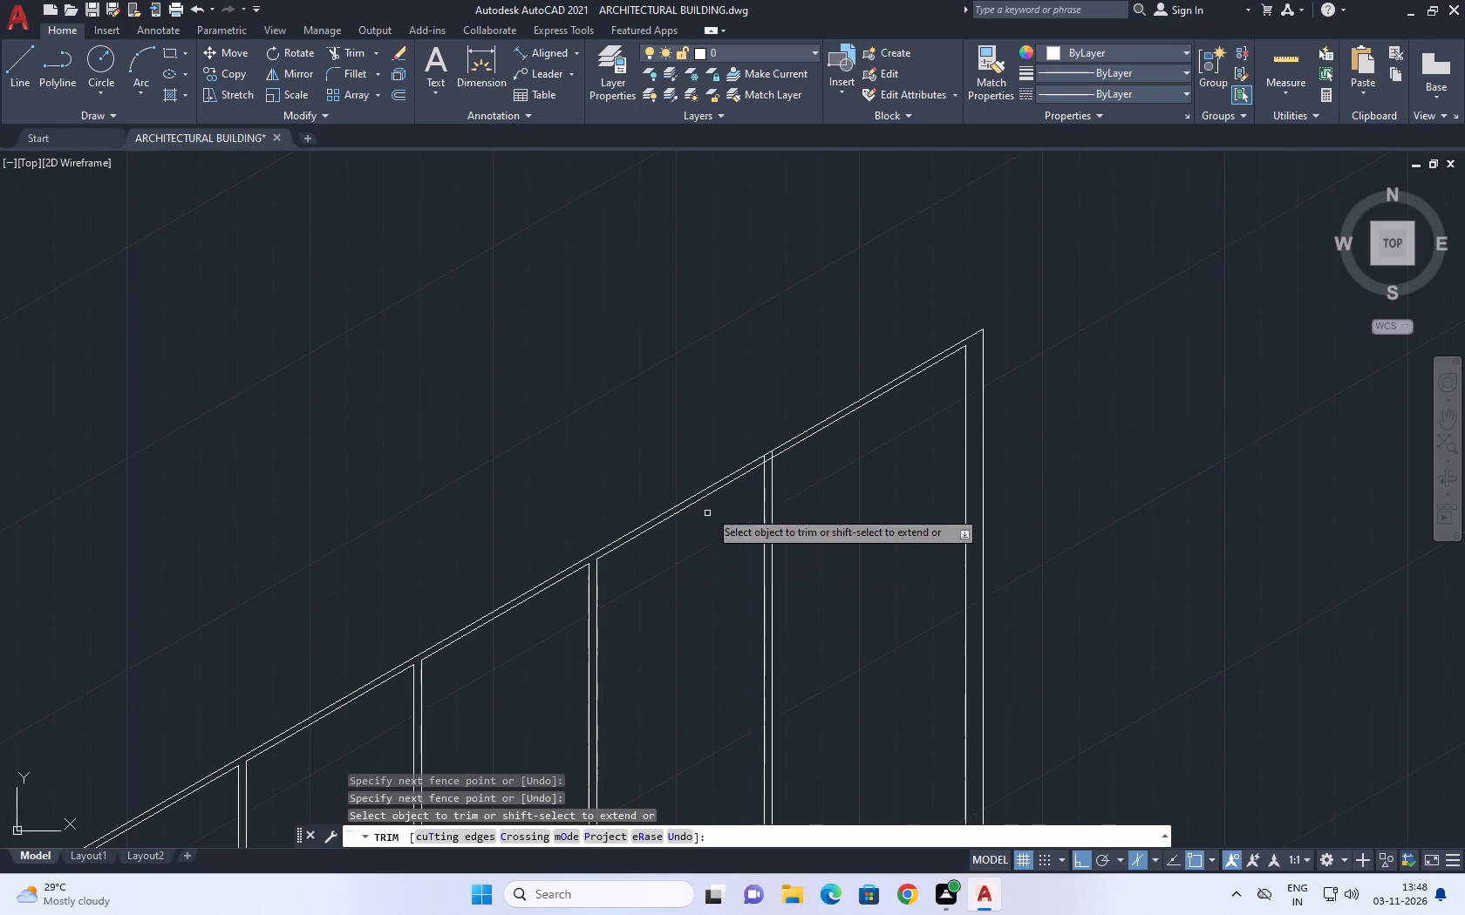
pyautogui.scroll(7, 768, 450)
pyautogui.moveTo(647, 539); pyautogui.dragTo(675, 526)
pyautogui.click(1031, 308)
pyautogui.click(804, 533)
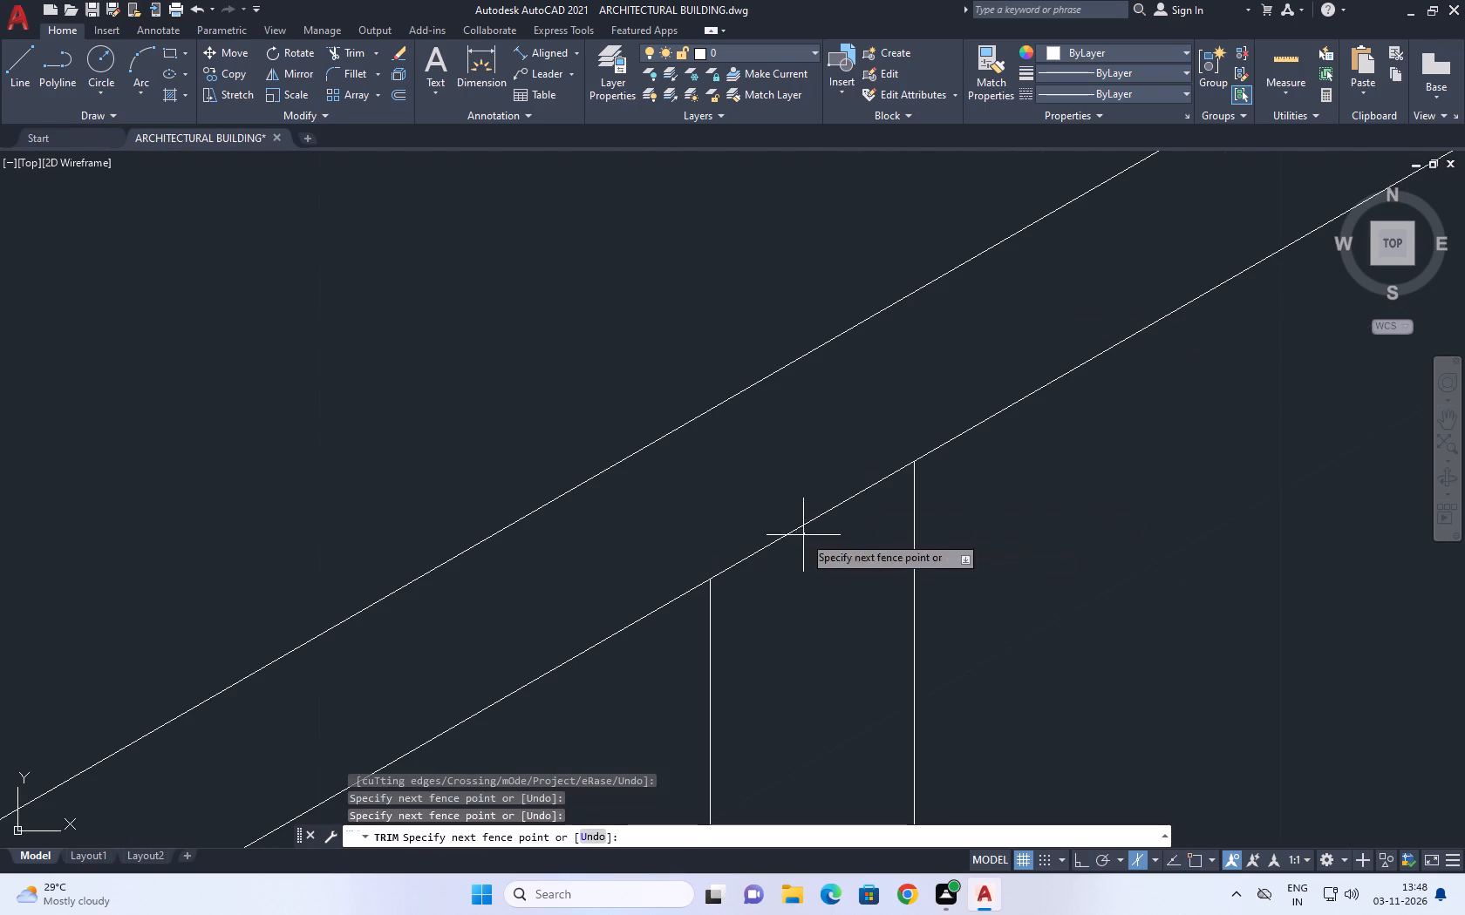
pyautogui.moveTo(797, 485); pyautogui.dragTo(796, 477)
pyautogui.scroll(-6, 787, 516)
pyautogui.rightClick(868, 318)
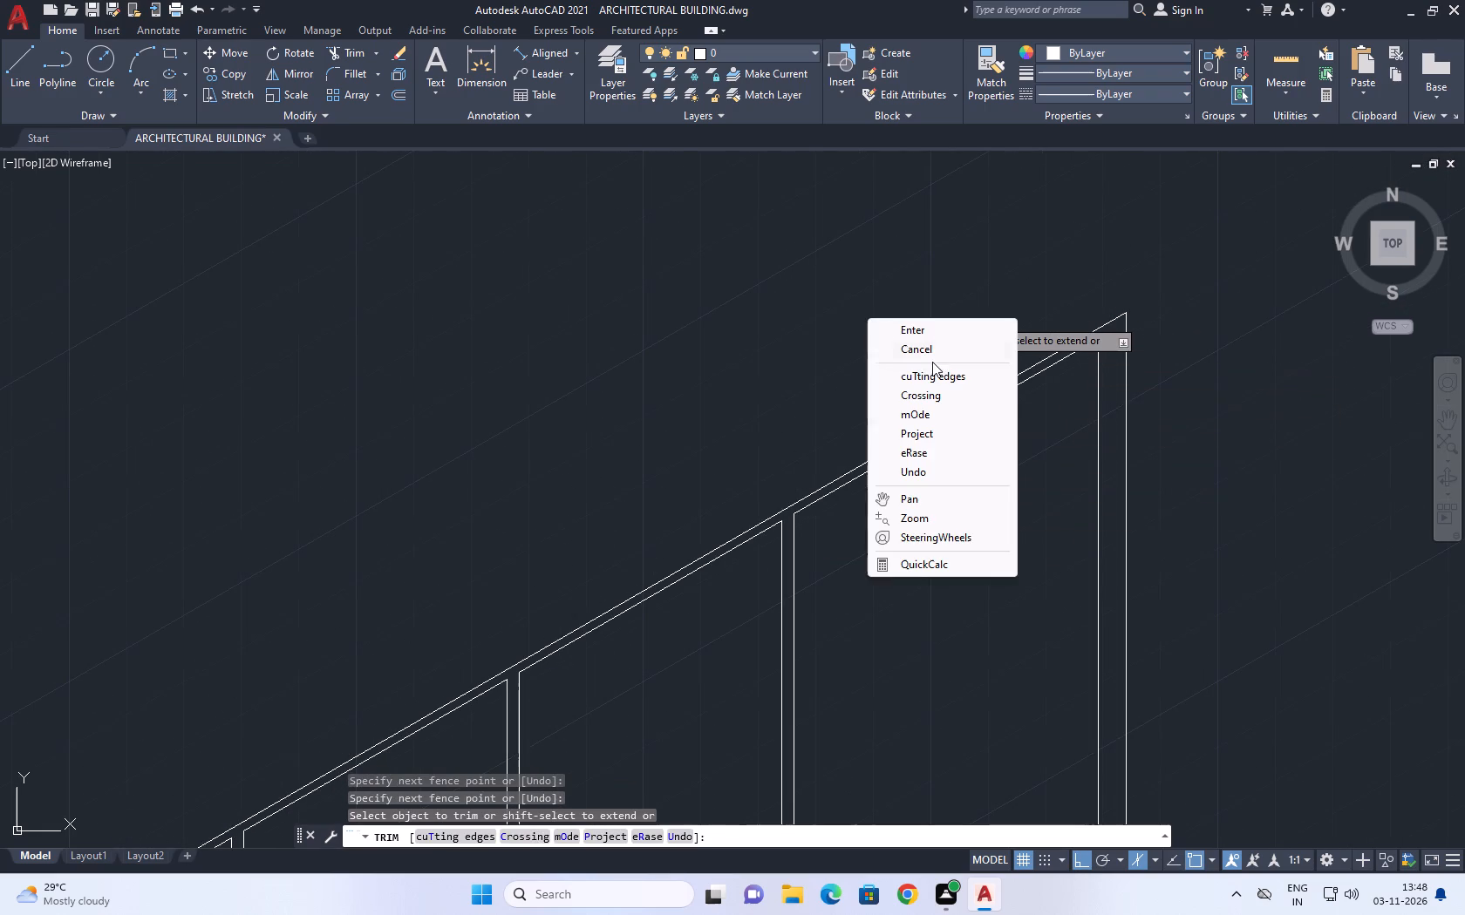
pyautogui.click(939, 349)
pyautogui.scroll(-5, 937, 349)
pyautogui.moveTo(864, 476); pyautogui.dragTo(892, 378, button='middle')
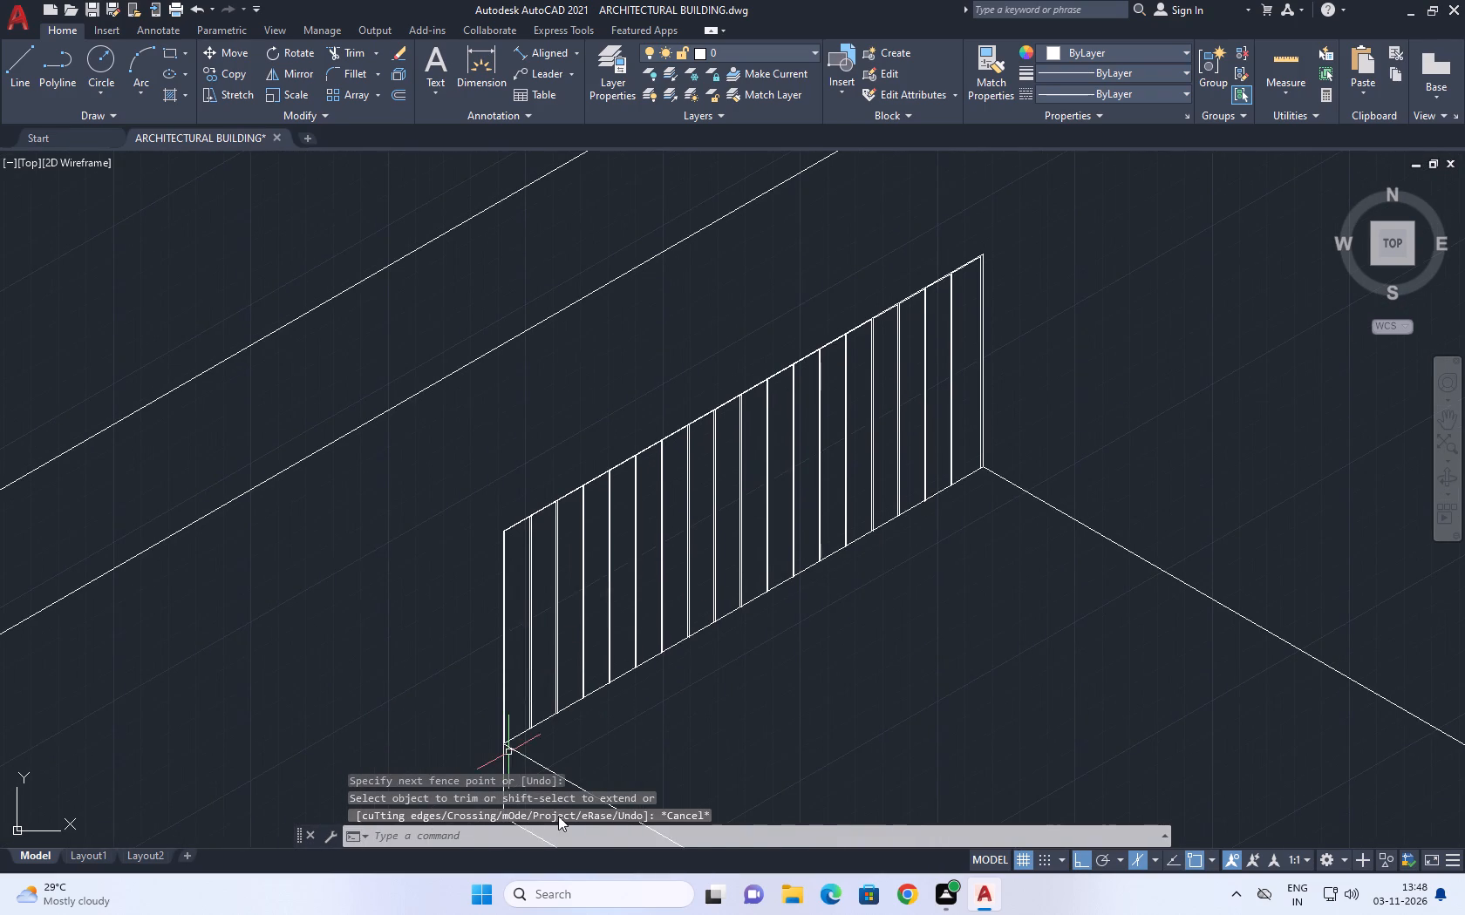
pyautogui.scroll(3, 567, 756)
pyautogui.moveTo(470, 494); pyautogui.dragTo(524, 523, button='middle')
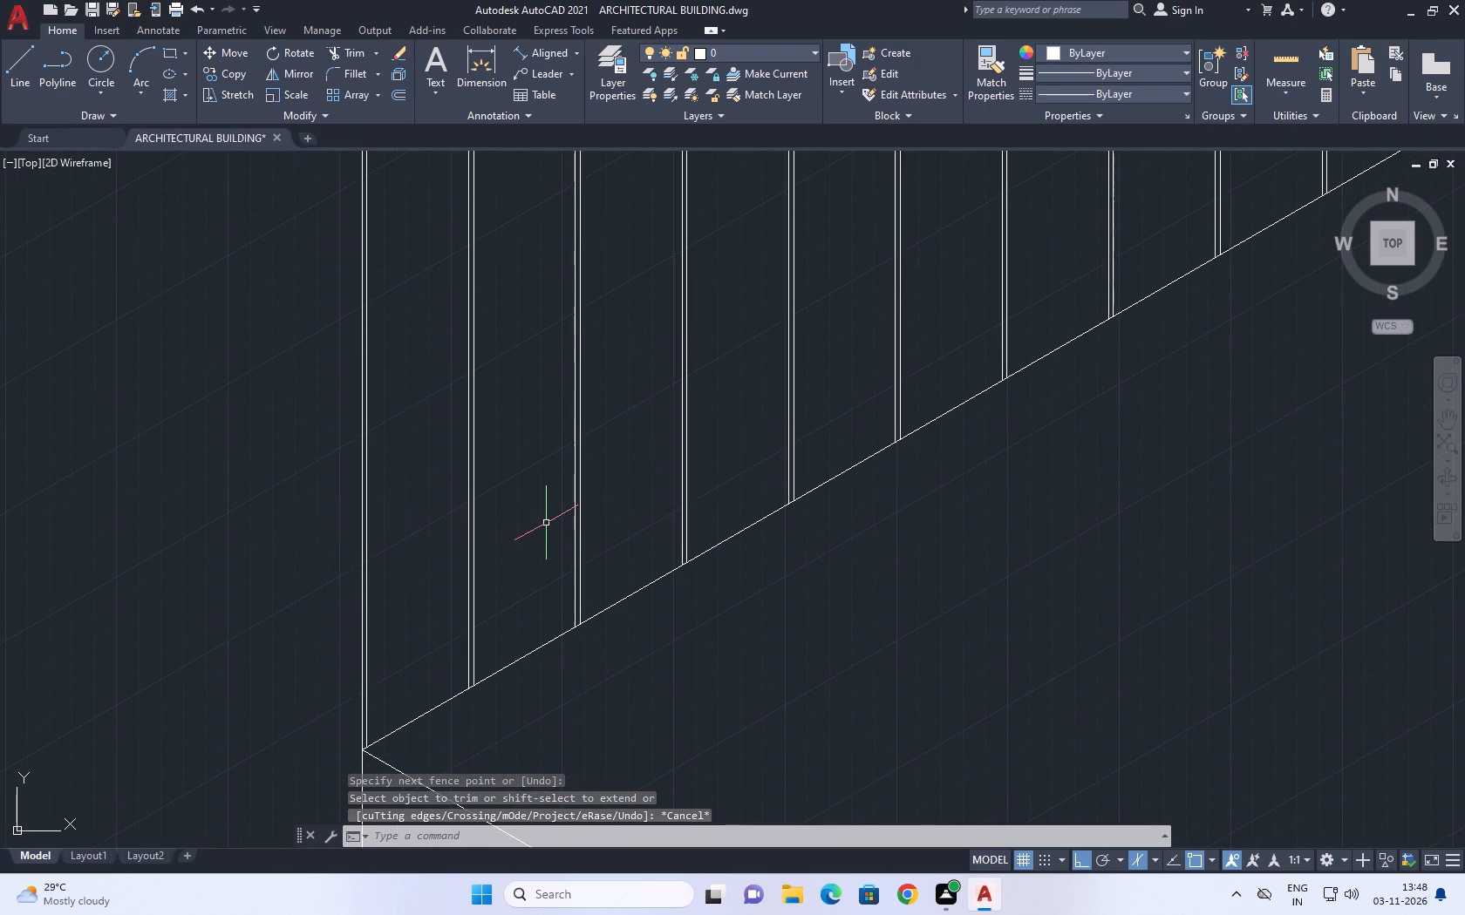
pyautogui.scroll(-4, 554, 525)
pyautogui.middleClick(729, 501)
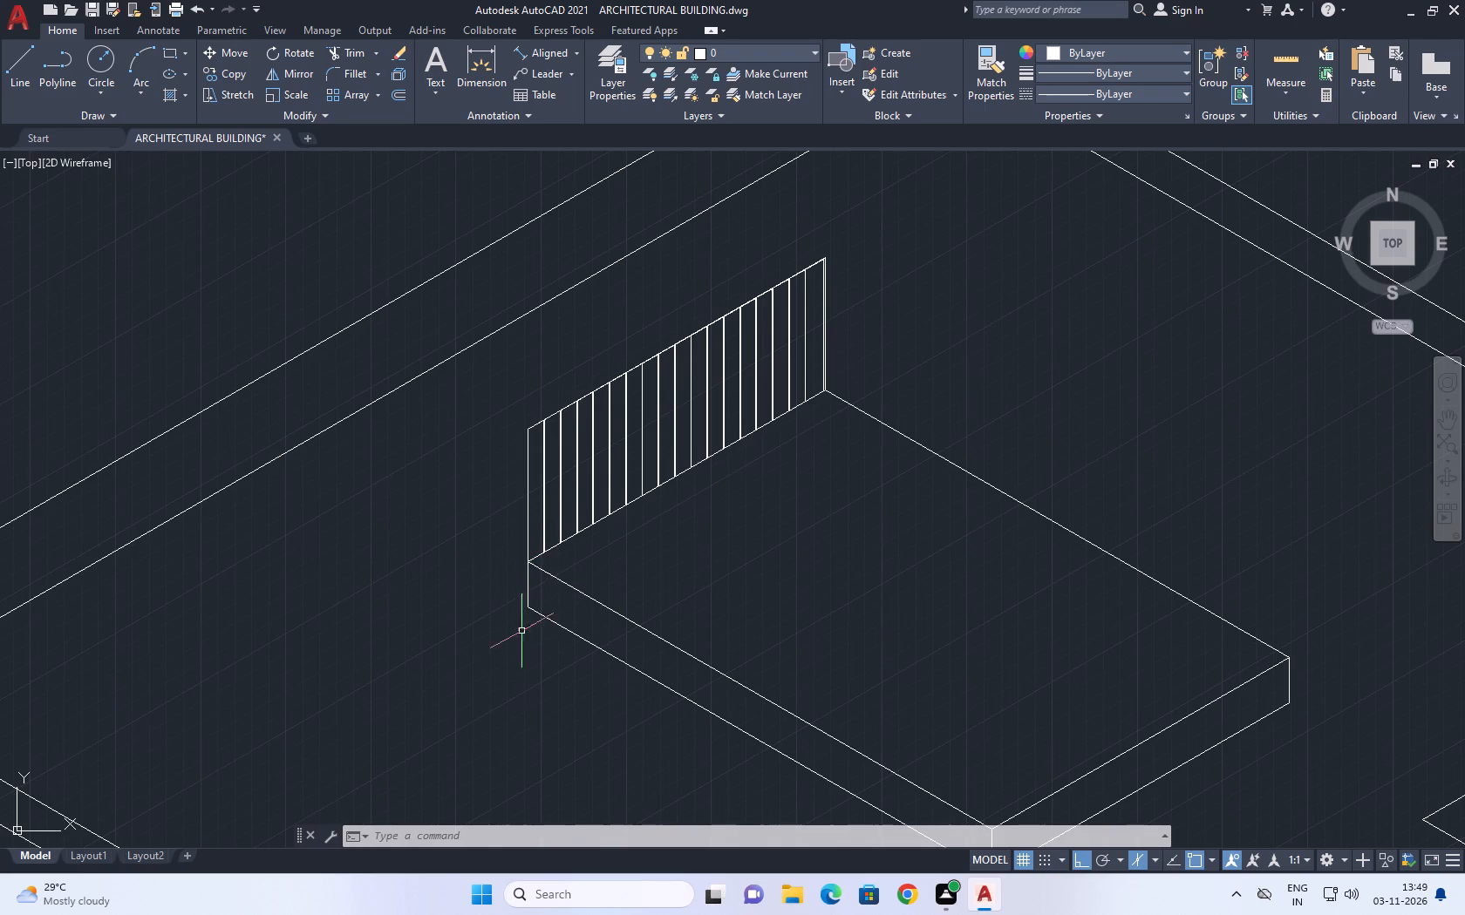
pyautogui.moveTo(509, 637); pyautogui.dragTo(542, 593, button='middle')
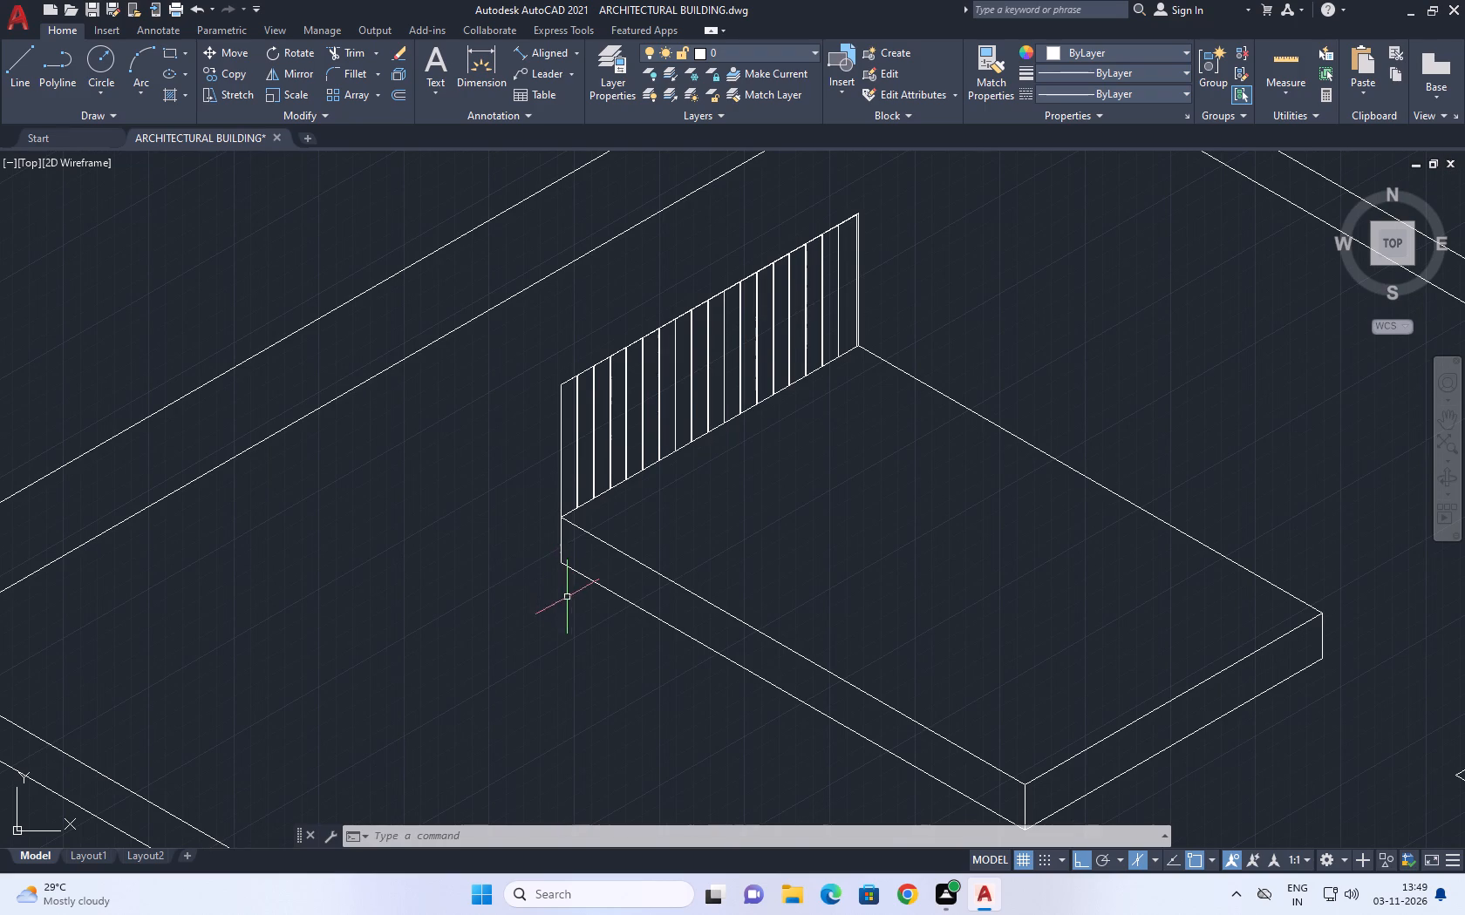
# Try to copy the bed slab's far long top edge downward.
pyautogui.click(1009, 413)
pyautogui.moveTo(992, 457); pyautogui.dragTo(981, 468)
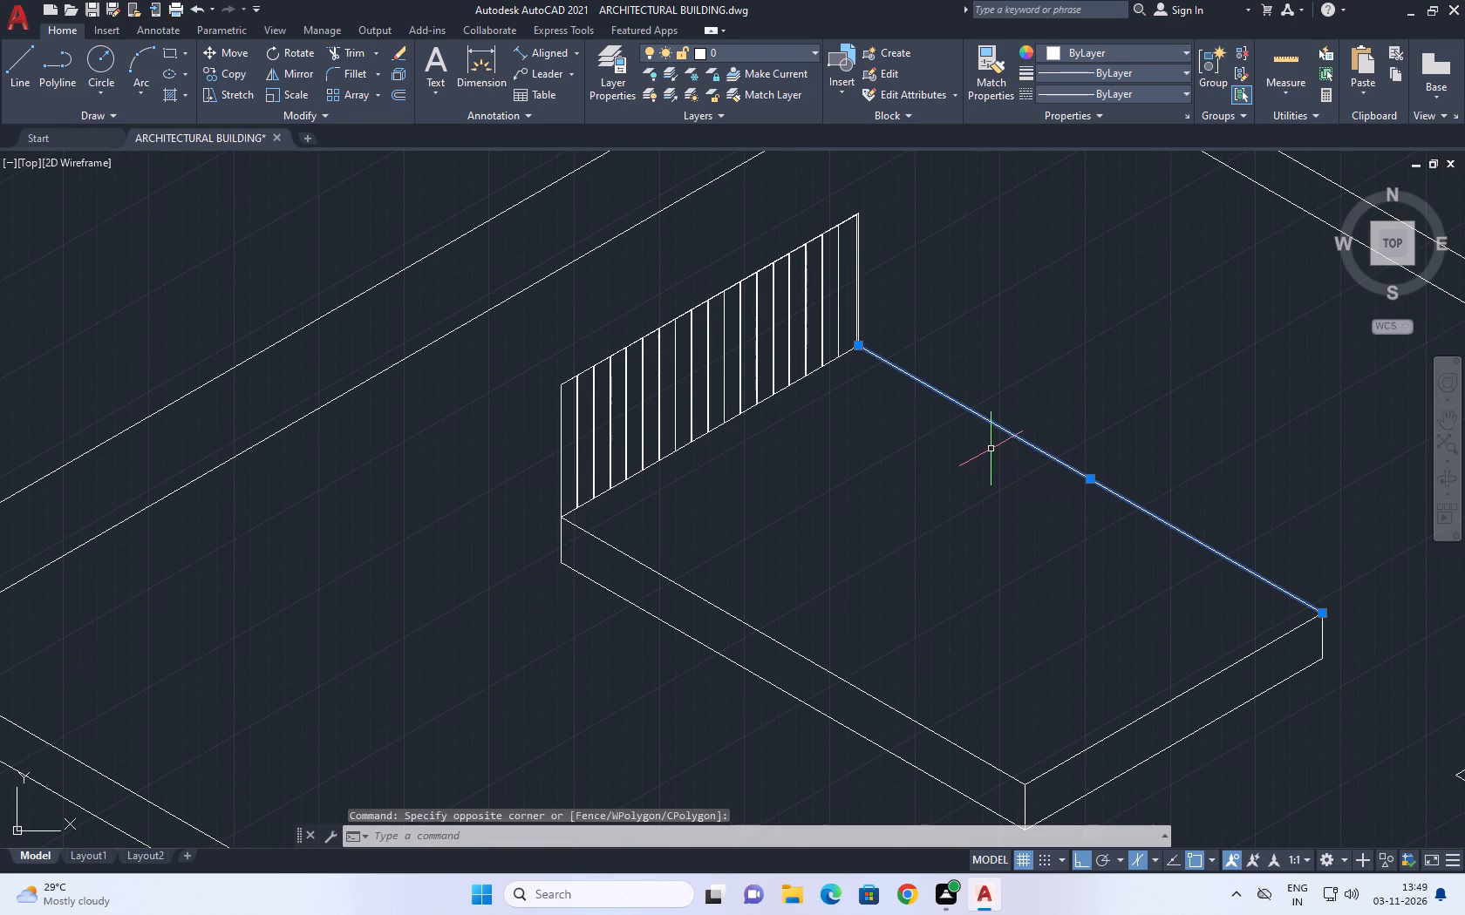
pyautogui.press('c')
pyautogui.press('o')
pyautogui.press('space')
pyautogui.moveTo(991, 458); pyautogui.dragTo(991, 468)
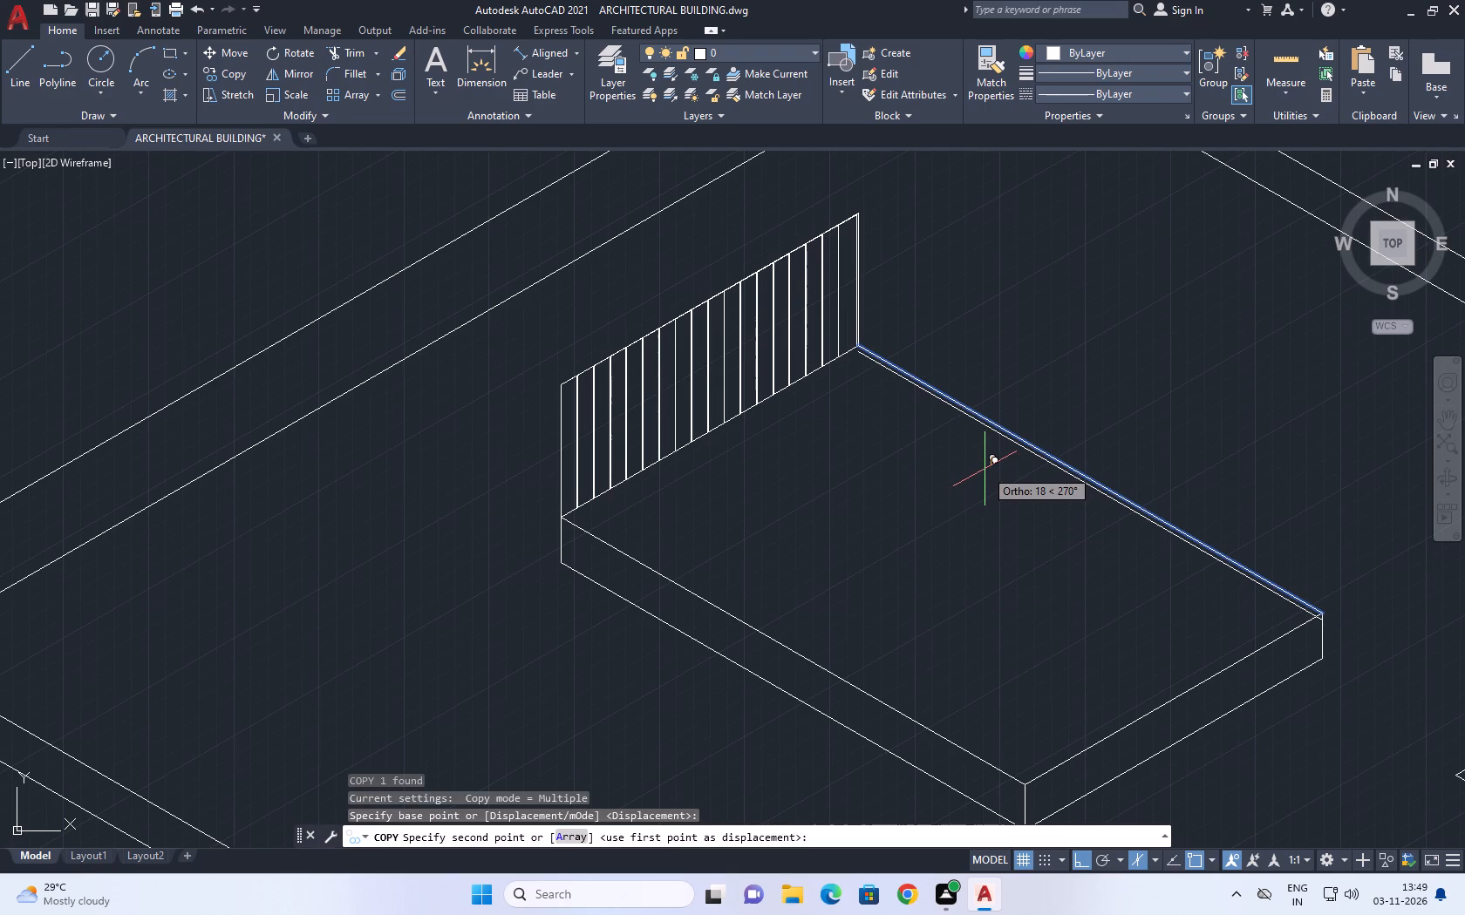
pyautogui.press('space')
# Examine the bed slab and the overall building layout around the rooms.
pyautogui.moveTo(990, 509); pyautogui.dragTo(974, 362, button='middle')
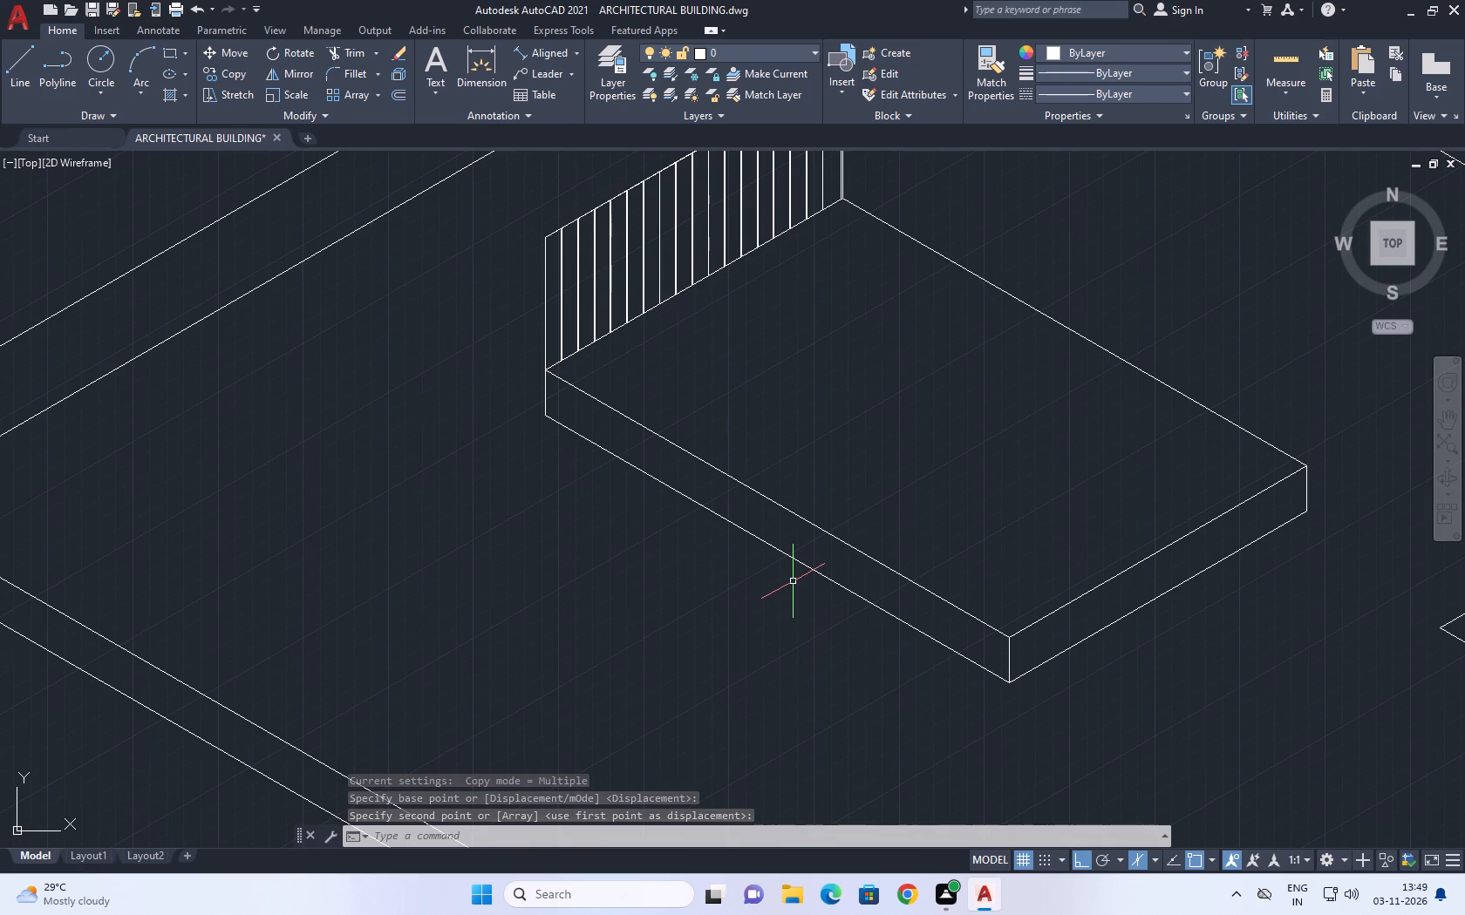
pyautogui.moveTo(870, 330); pyautogui.dragTo(739, 468, button='middle')
pyautogui.scroll(1, 788, 438)
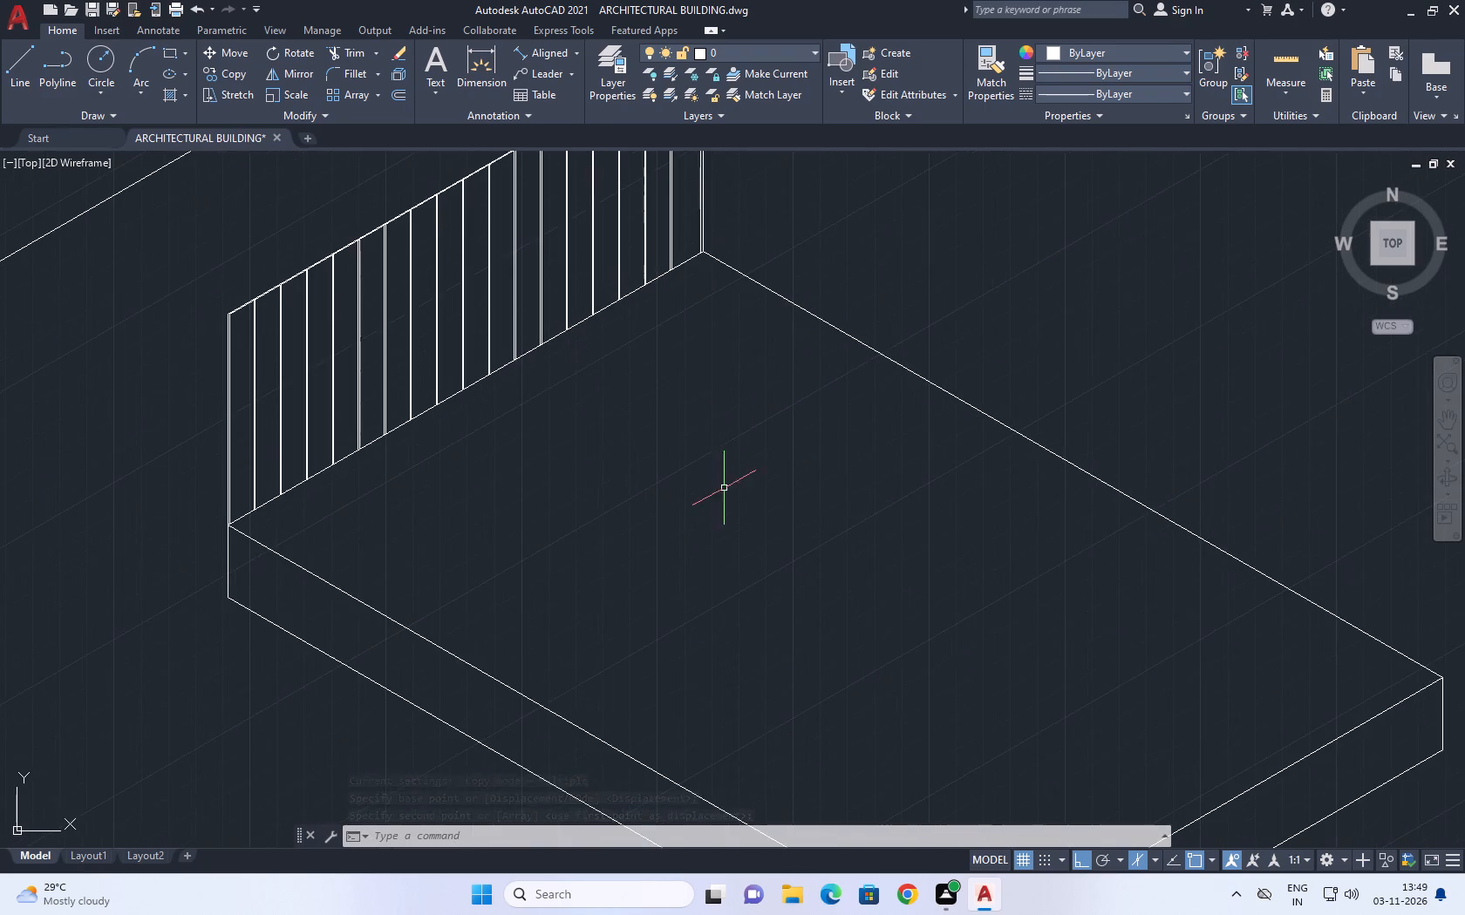
pyautogui.scroll(-3, 734, 421)
pyautogui.moveTo(881, 503); pyautogui.dragTo(835, 466, button='middle')
pyautogui.scroll(-3, 873, 543)
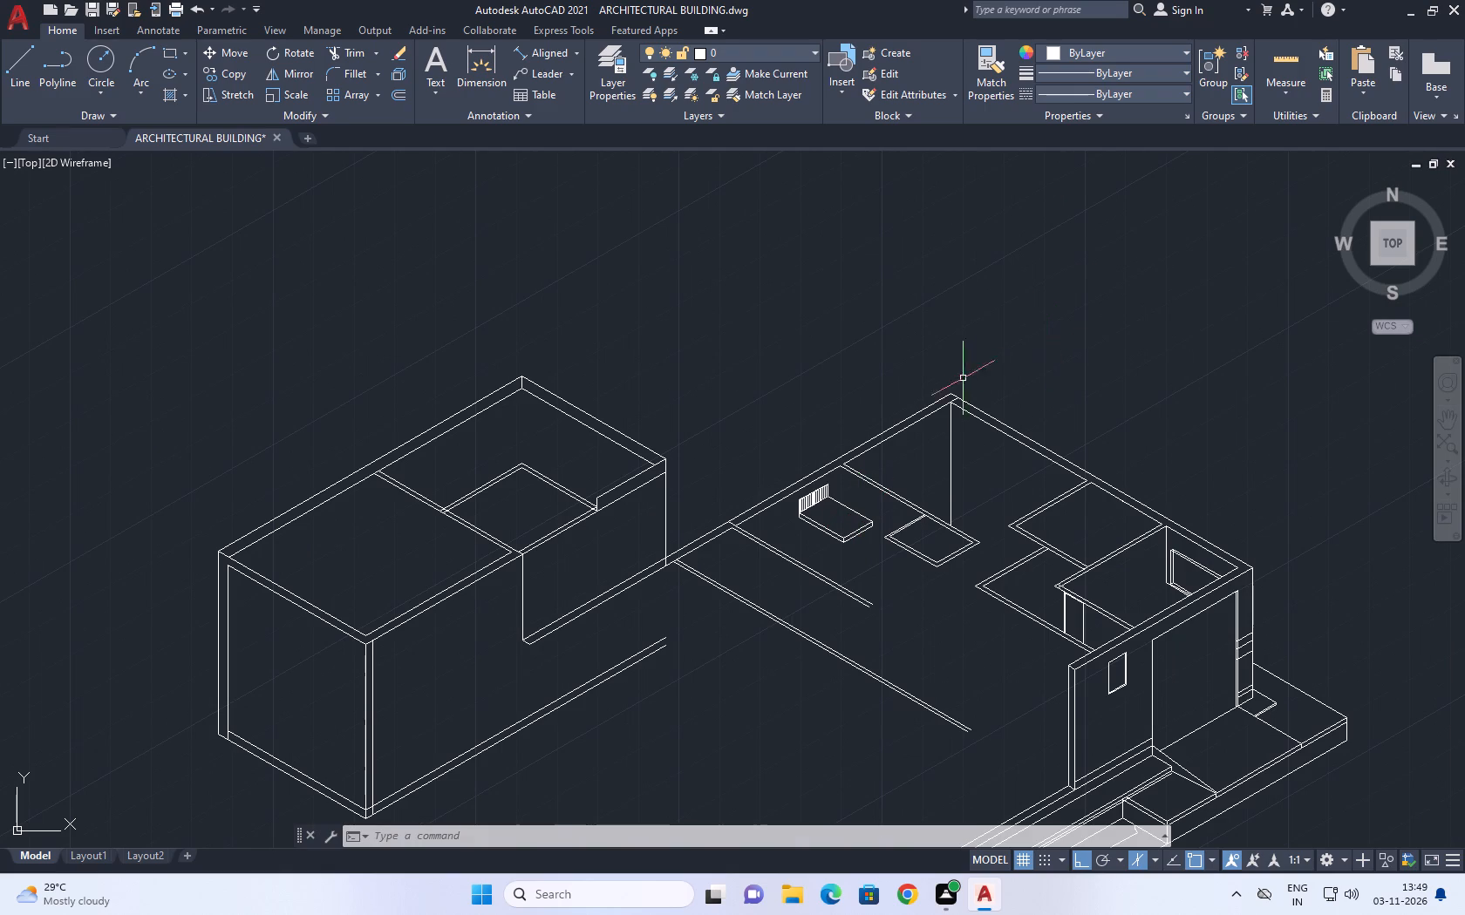
pyautogui.moveTo(999, 497); pyautogui.dragTo(916, 424, button='middle')
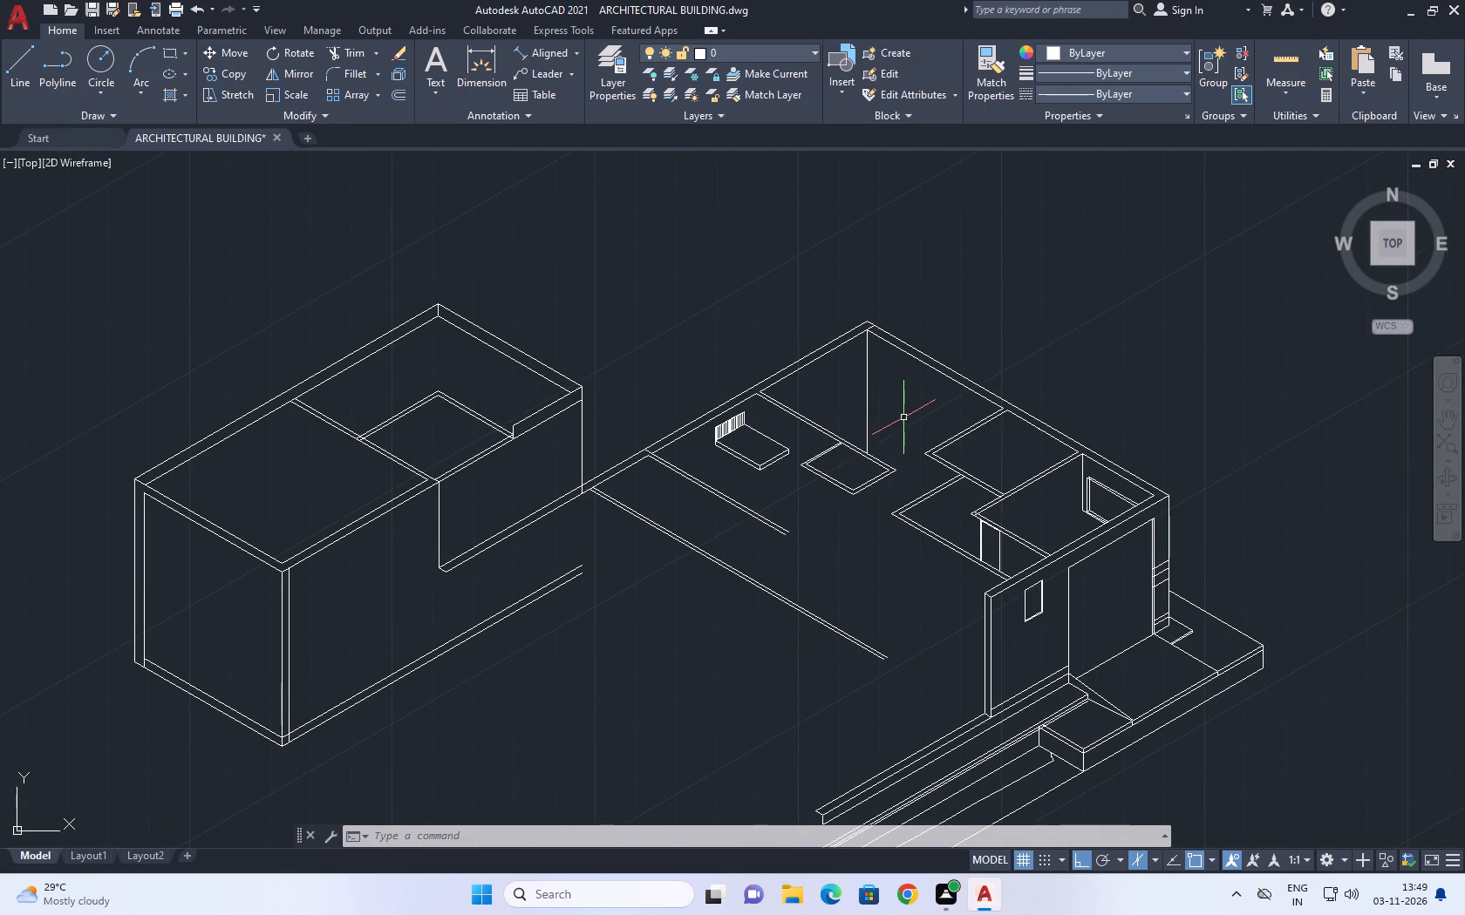
pyautogui.moveTo(951, 447); pyautogui.dragTo(893, 426, button='middle')
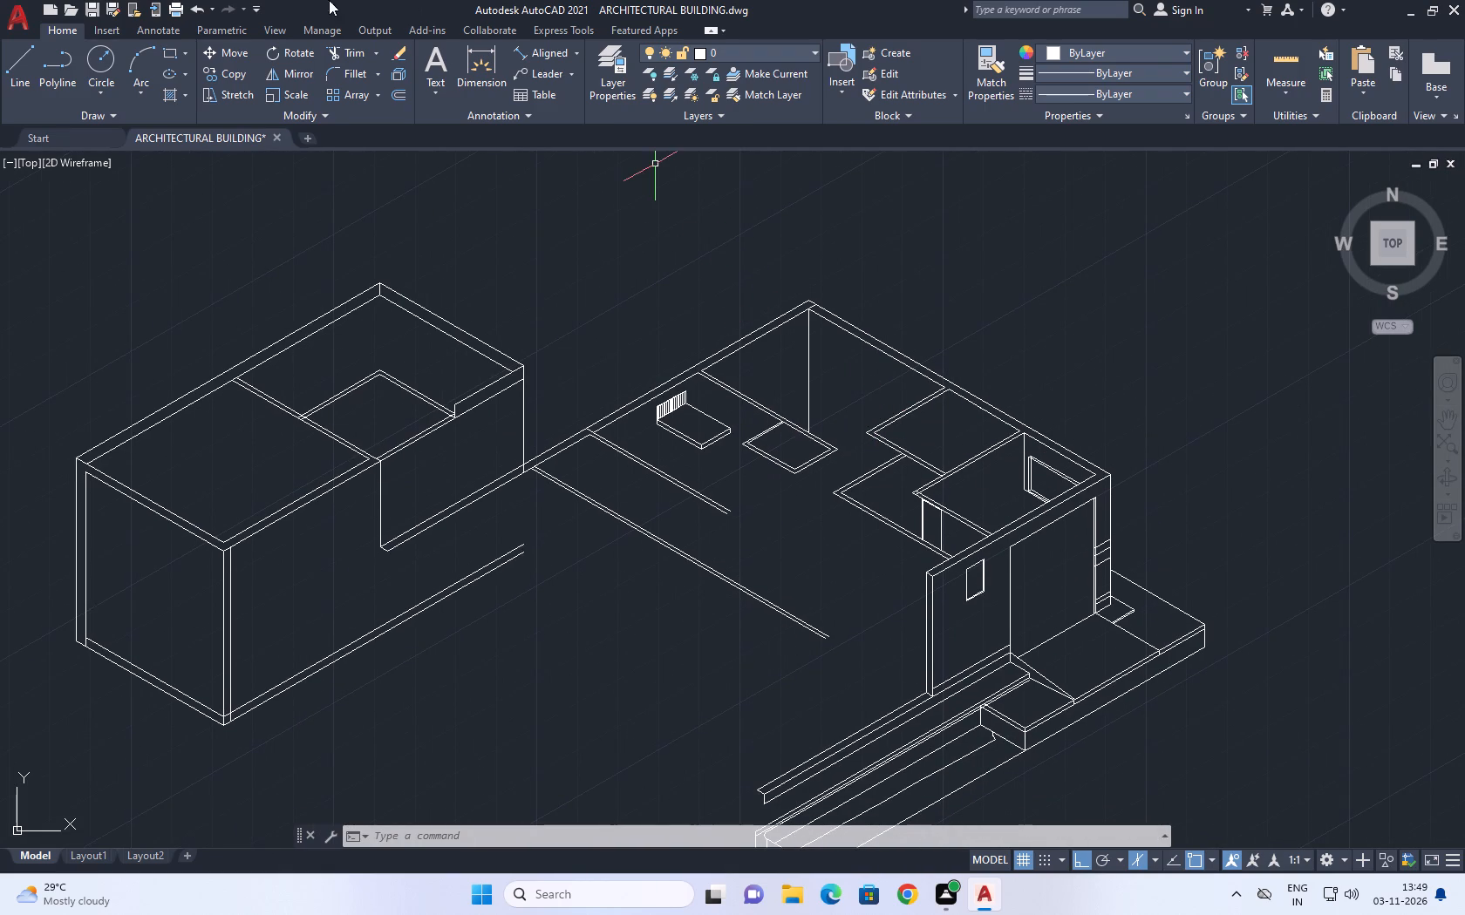
# Draw a left-isoplane floor line from the back room's vertical corner line, parallel to its long outer wall, across the neighbouring room's wall.
pyautogui.click(16, 67)
pyautogui.scroll(3, 814, 381)
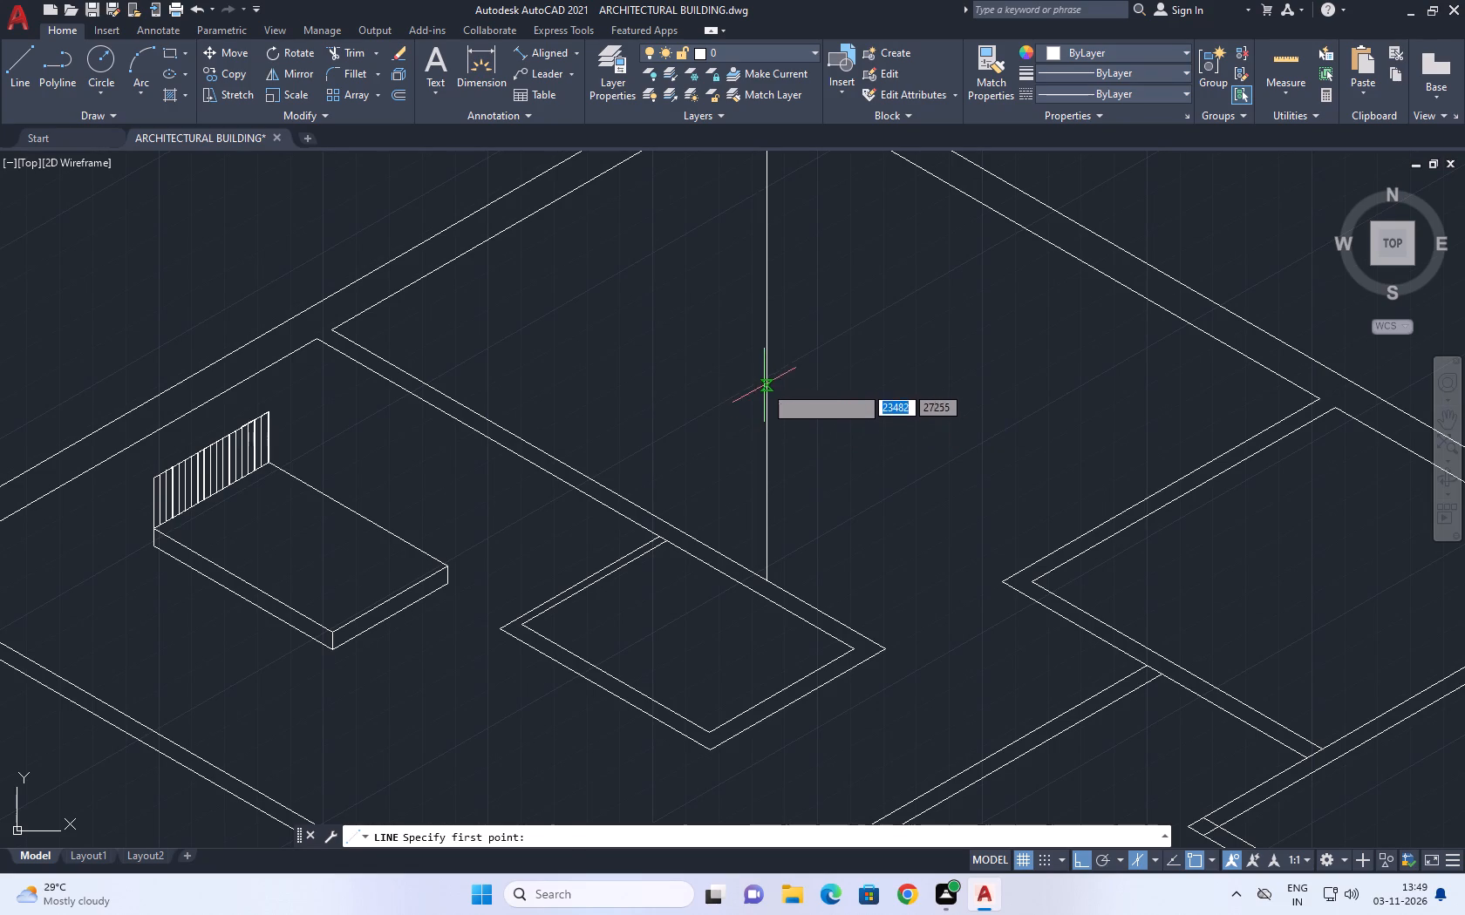
pyautogui.click(763, 382)
pyautogui.scroll(-1, 879, 460)
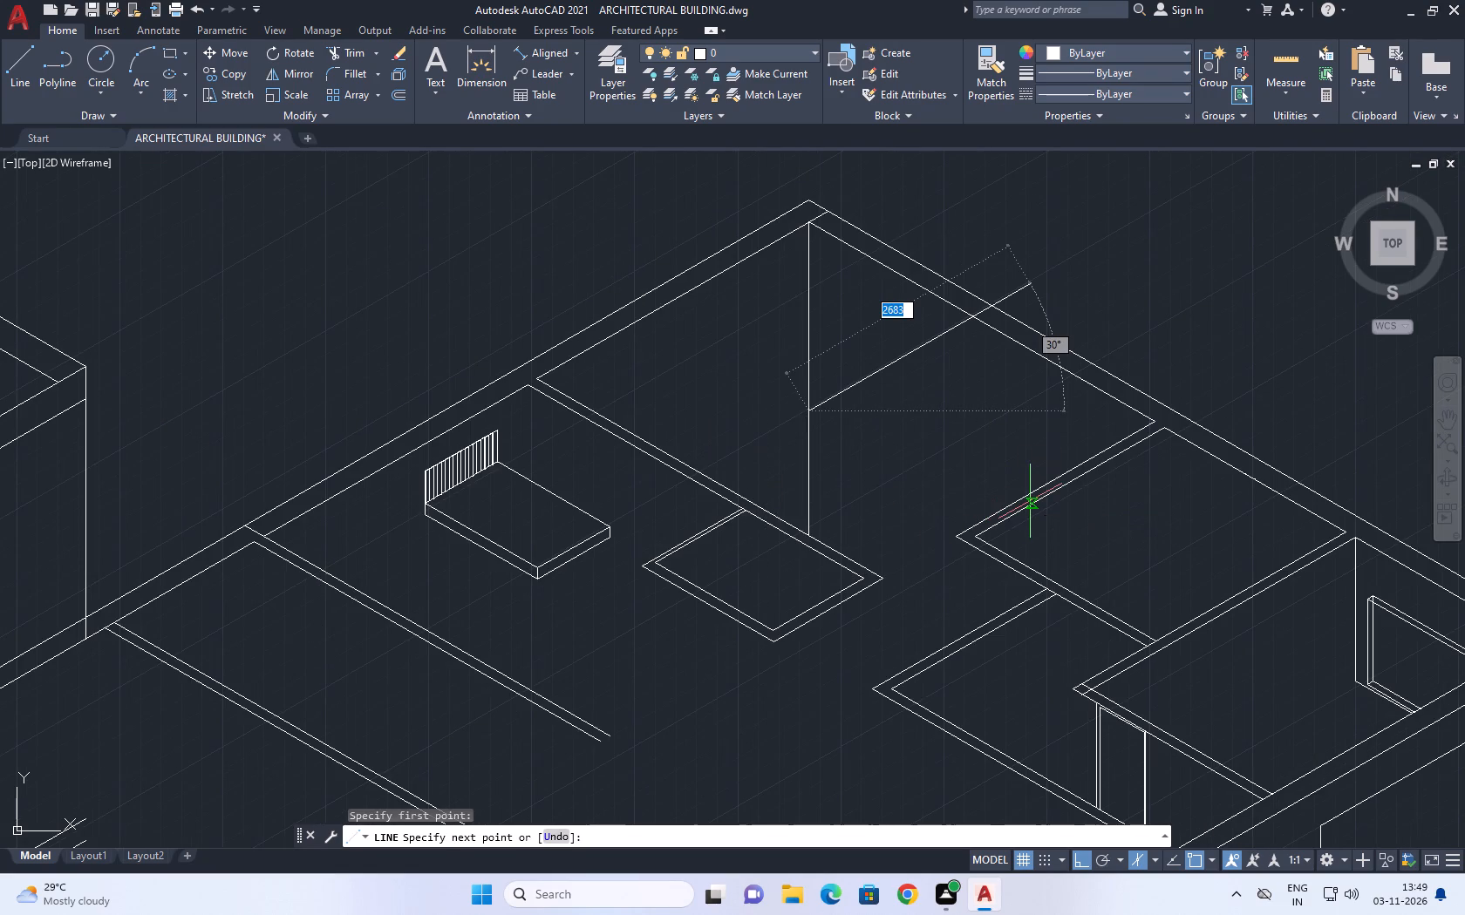
pyautogui.press('F5')
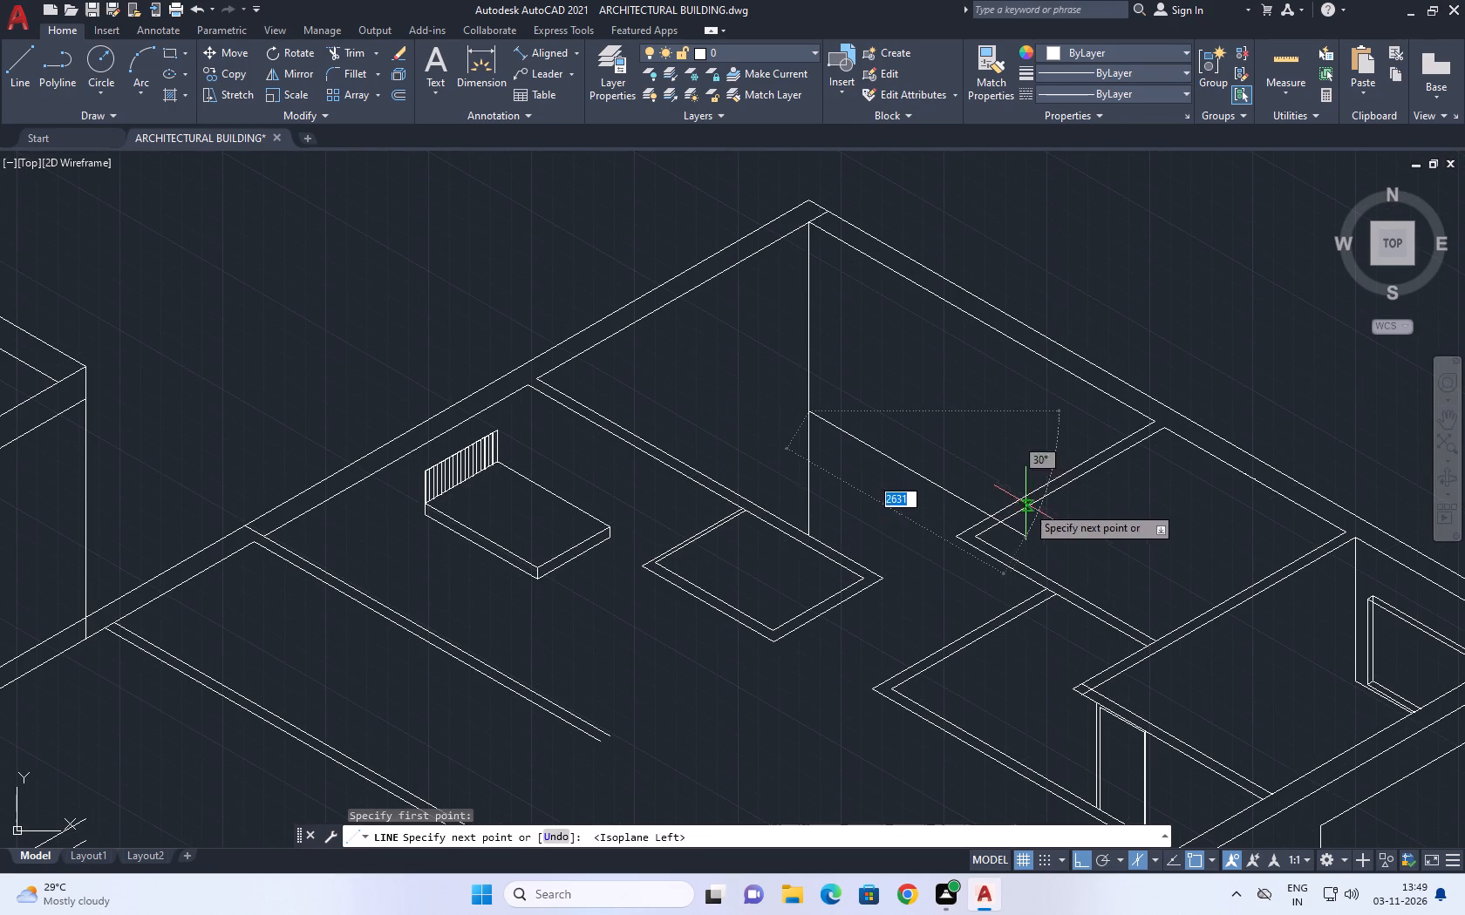
pyautogui.click(1044, 543)
pyautogui.rightClick(1073, 535)
pyautogui.click(1154, 568)
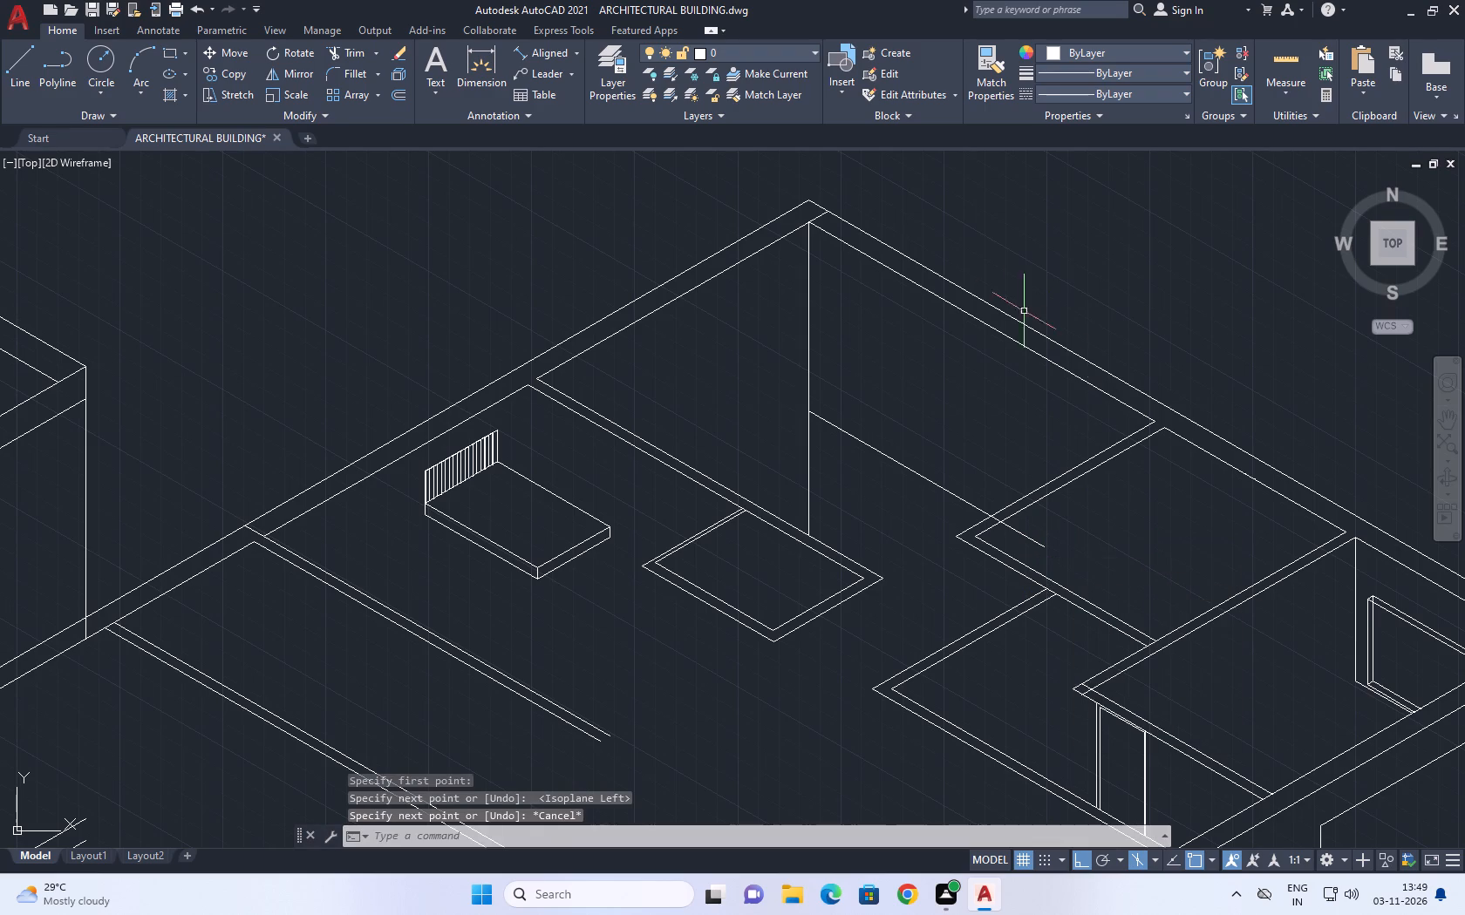
# Trim the new floor line's overrun where it crosses the neighbouring room's wall.
pyautogui.click(351, 53)
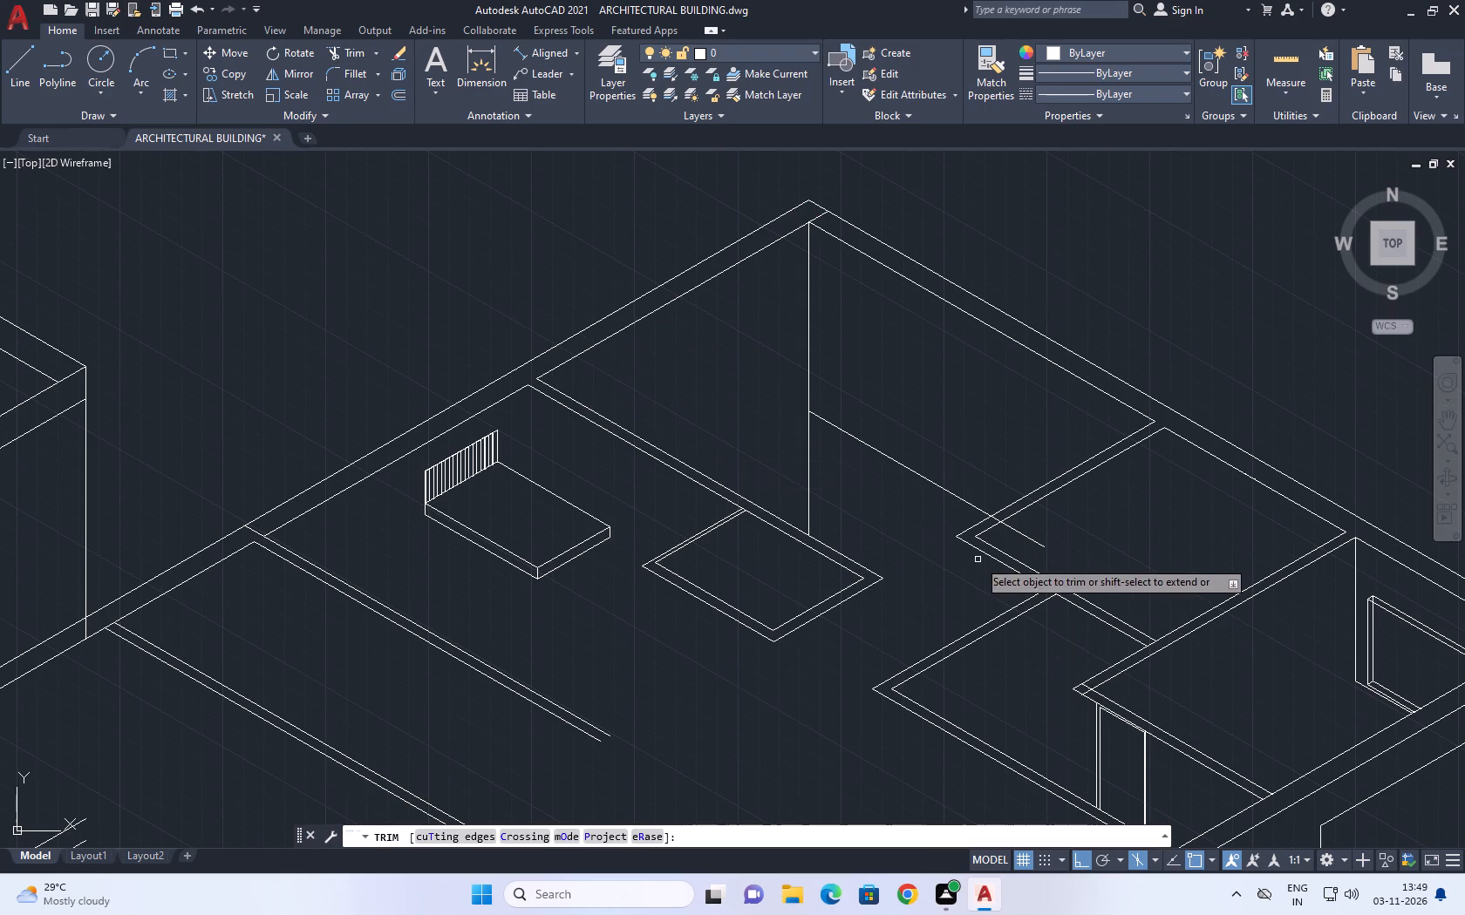
pyautogui.scroll(3, 1029, 545)
pyautogui.click(1025, 534)
pyautogui.click(1027, 518)
pyautogui.click(886, 446)
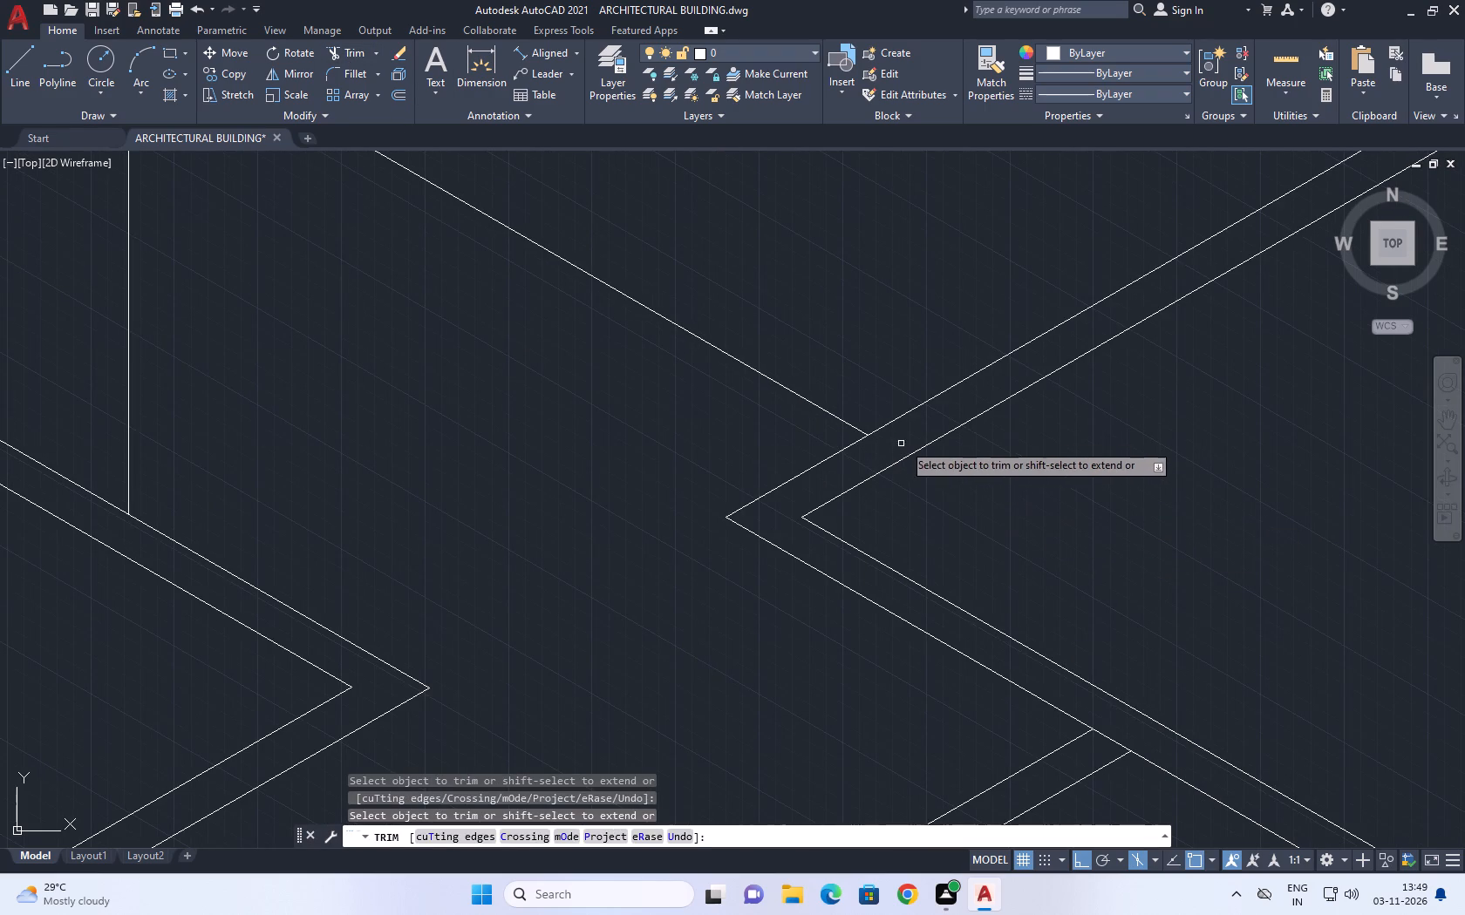
pyautogui.rightClick(877, 335)
pyautogui.click(930, 361)
pyautogui.scroll(-4, 911, 406)
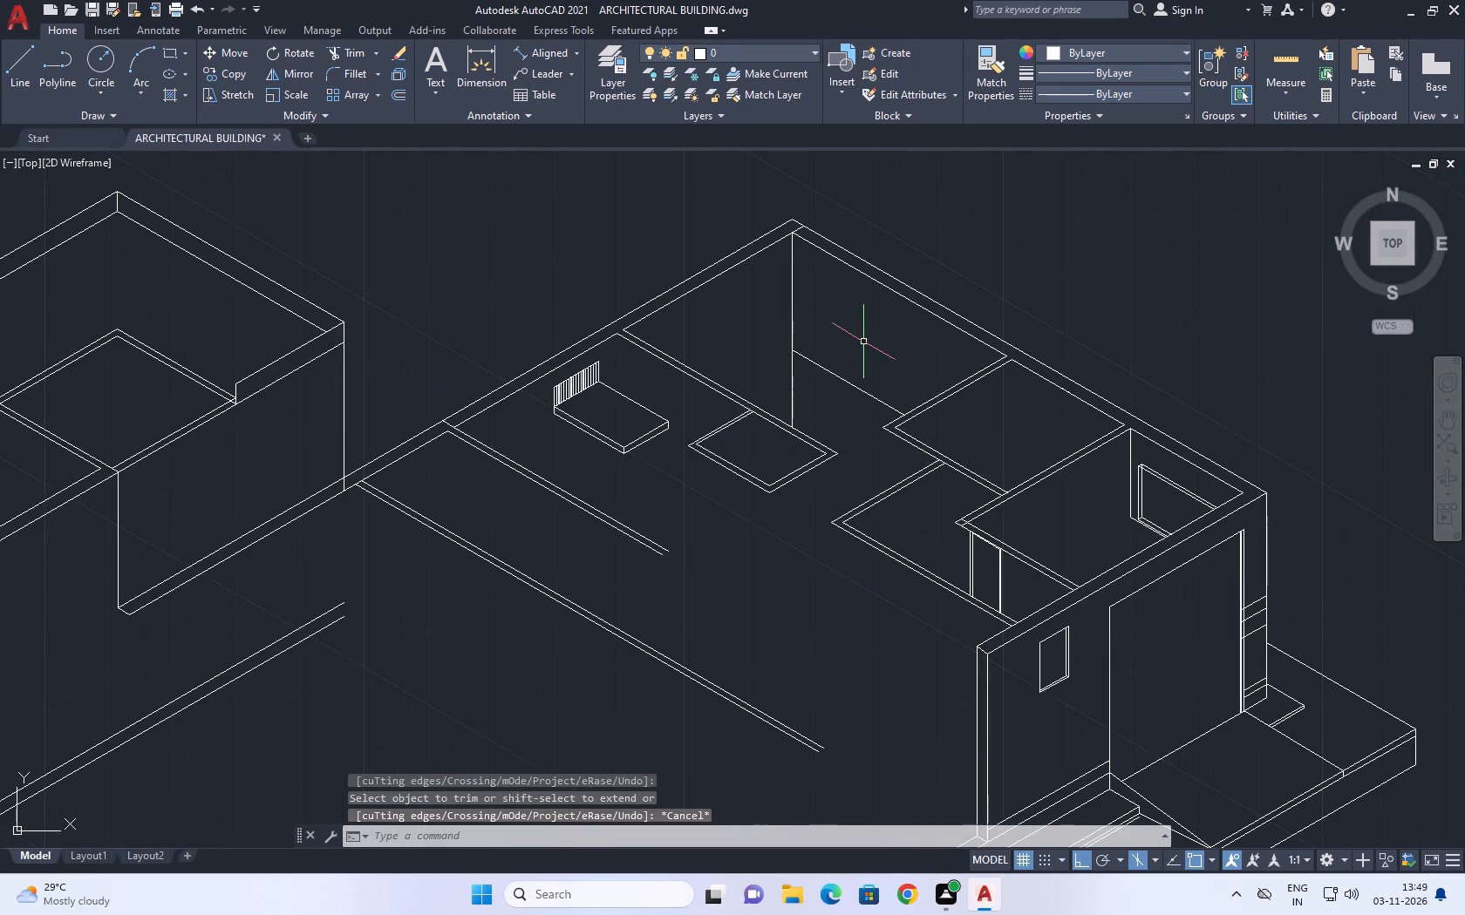
# Trim the part of the back room's vertical corner line that extends below the new floor line.
pyautogui.moveTo(768, 338); pyautogui.dragTo(875, 364, button='middle')
pyautogui.click(355, 54)
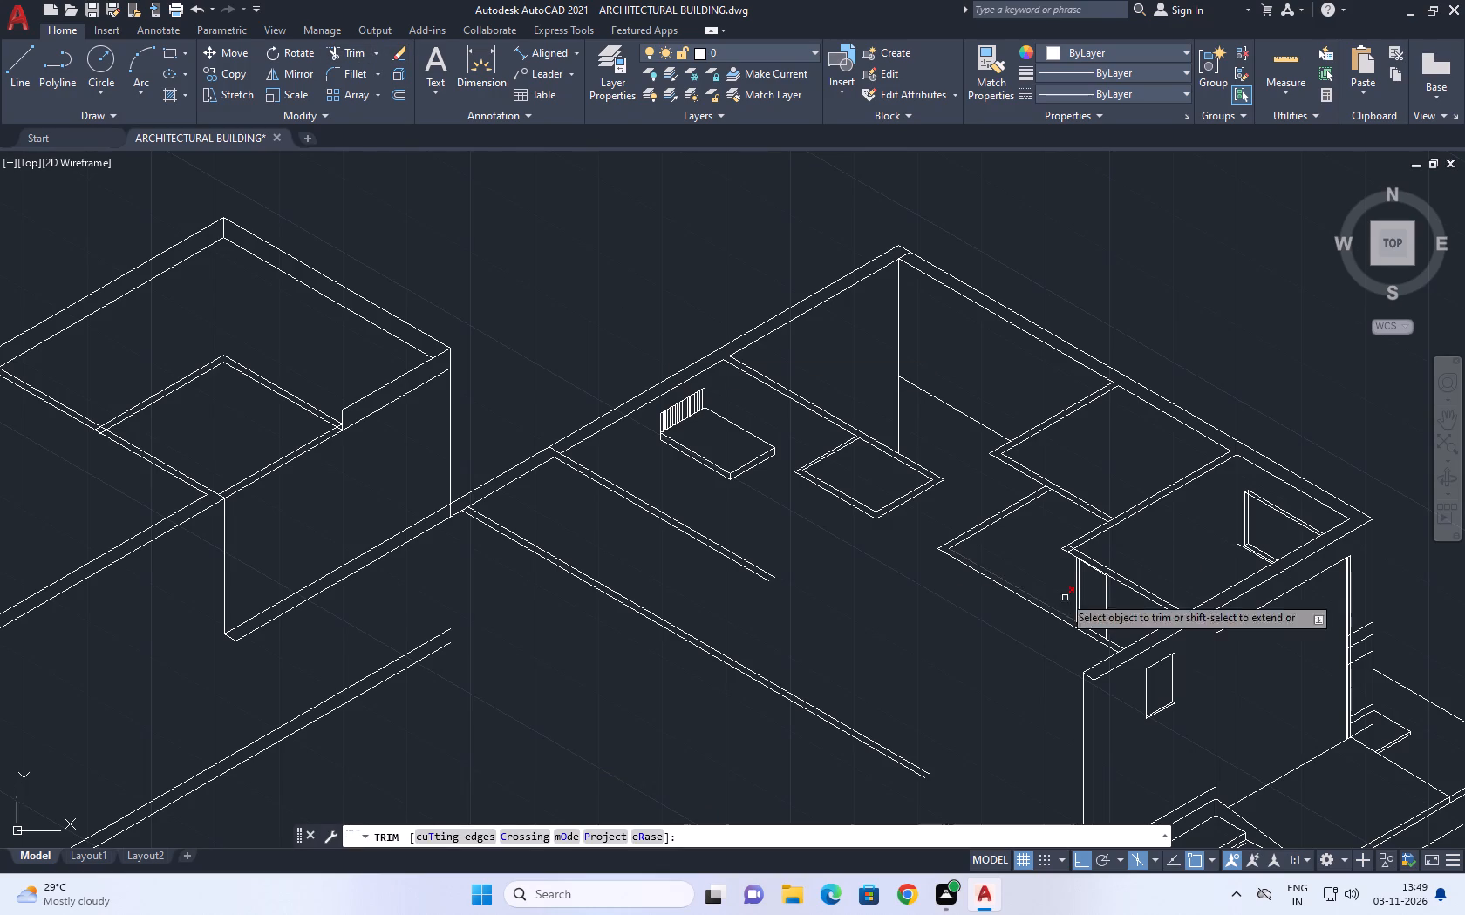
pyautogui.scroll(1, 916, 446)
pyautogui.click(897, 410)
pyautogui.click(876, 388)
pyautogui.rightClick(913, 398)
pyautogui.click(956, 429)
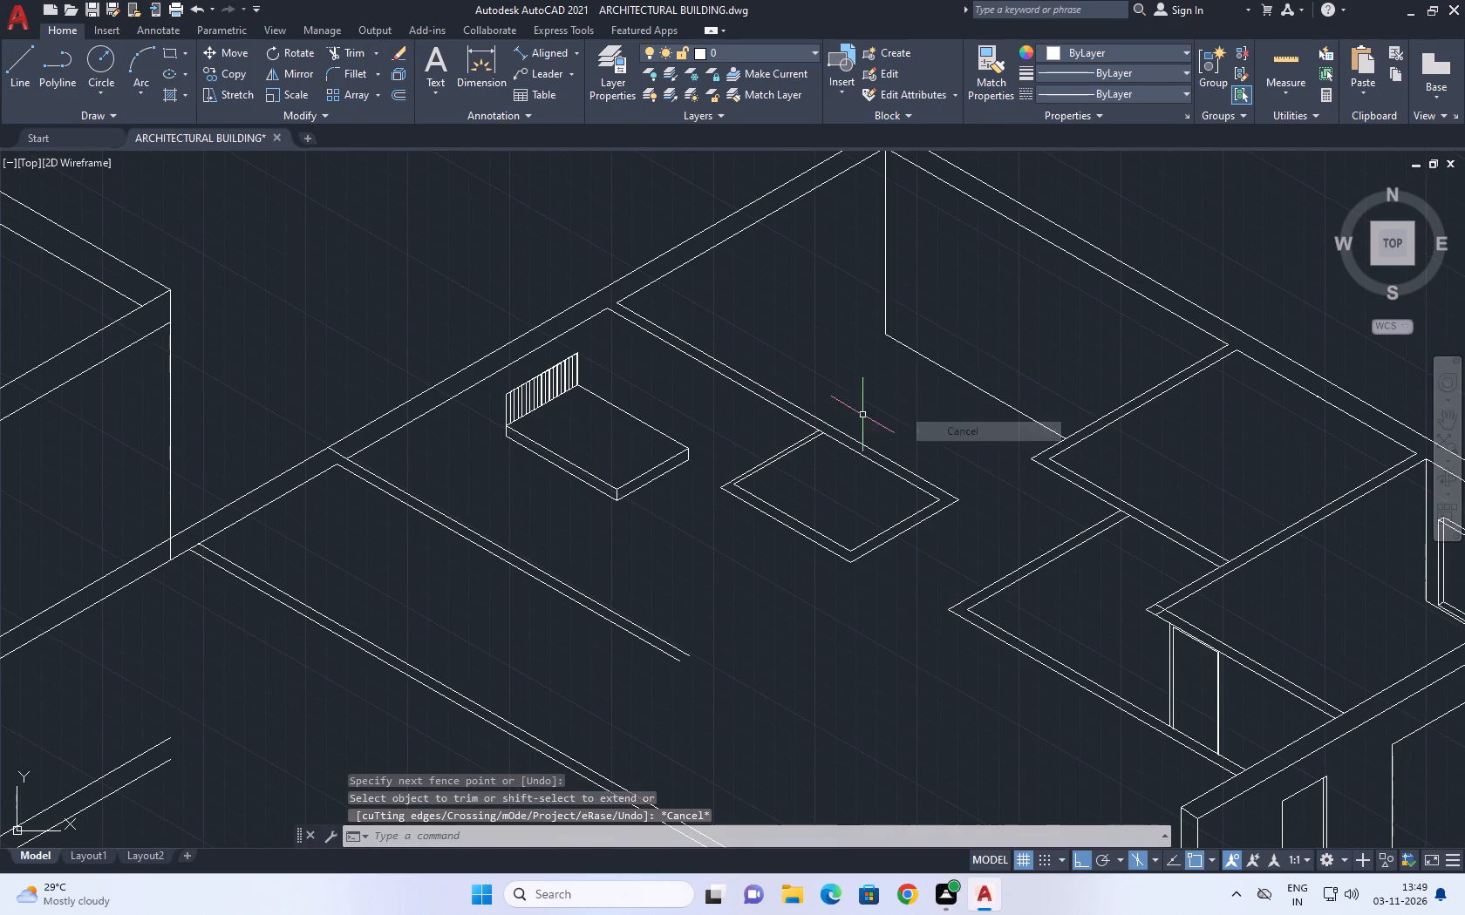
# Draw a top-isoplane floor line at 210° from the foot of the vertical corner line, crossing the partition wall.
pyautogui.moveTo(863, 422); pyautogui.dragTo(913, 488, button='middle')
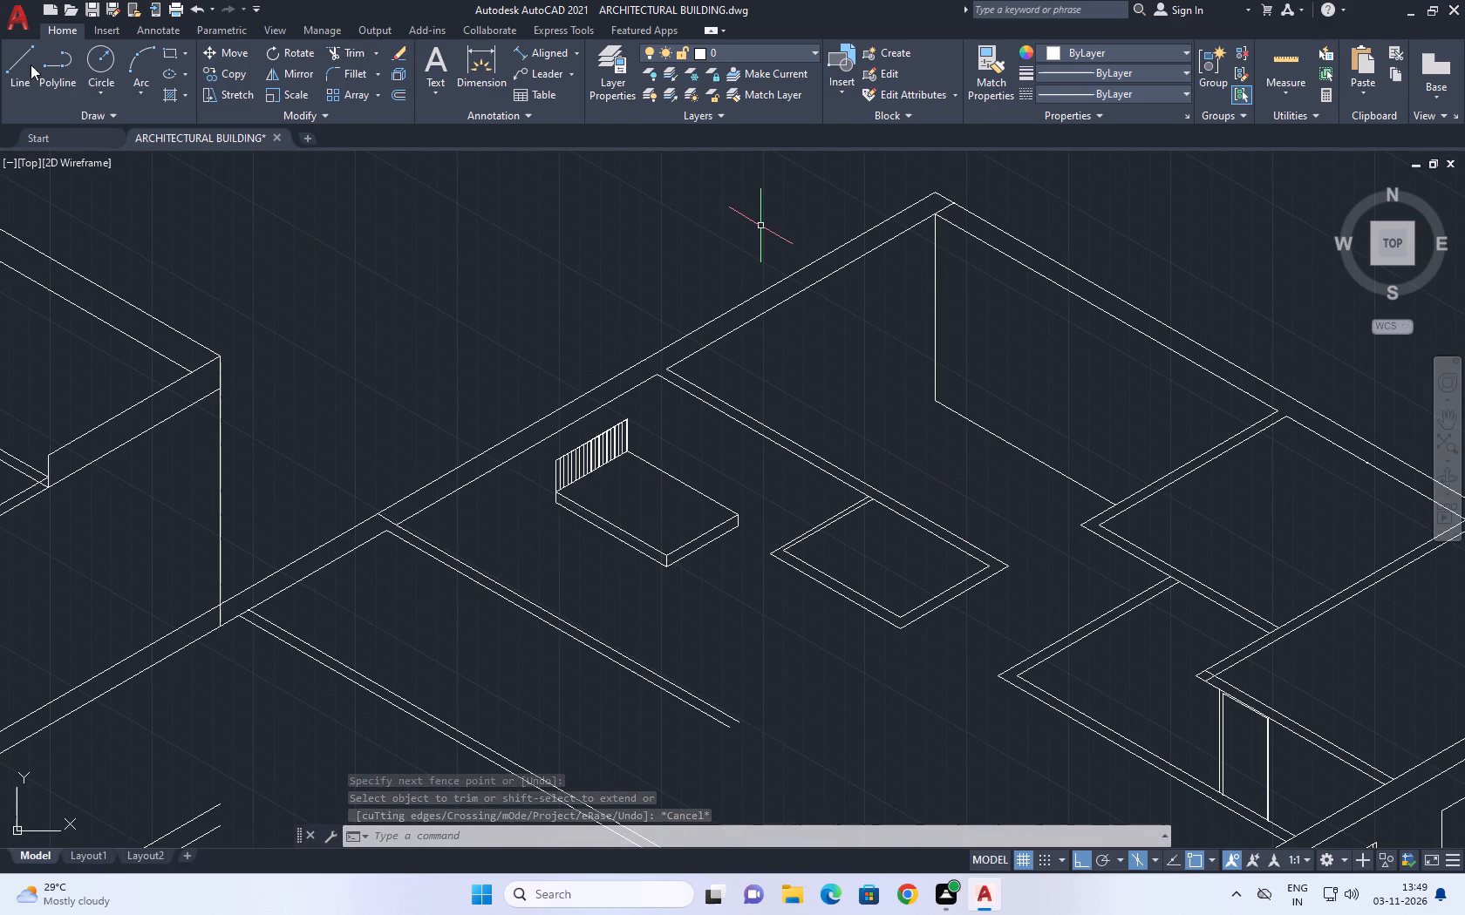
pyautogui.click(10, 72)
pyautogui.scroll(1, 915, 410)
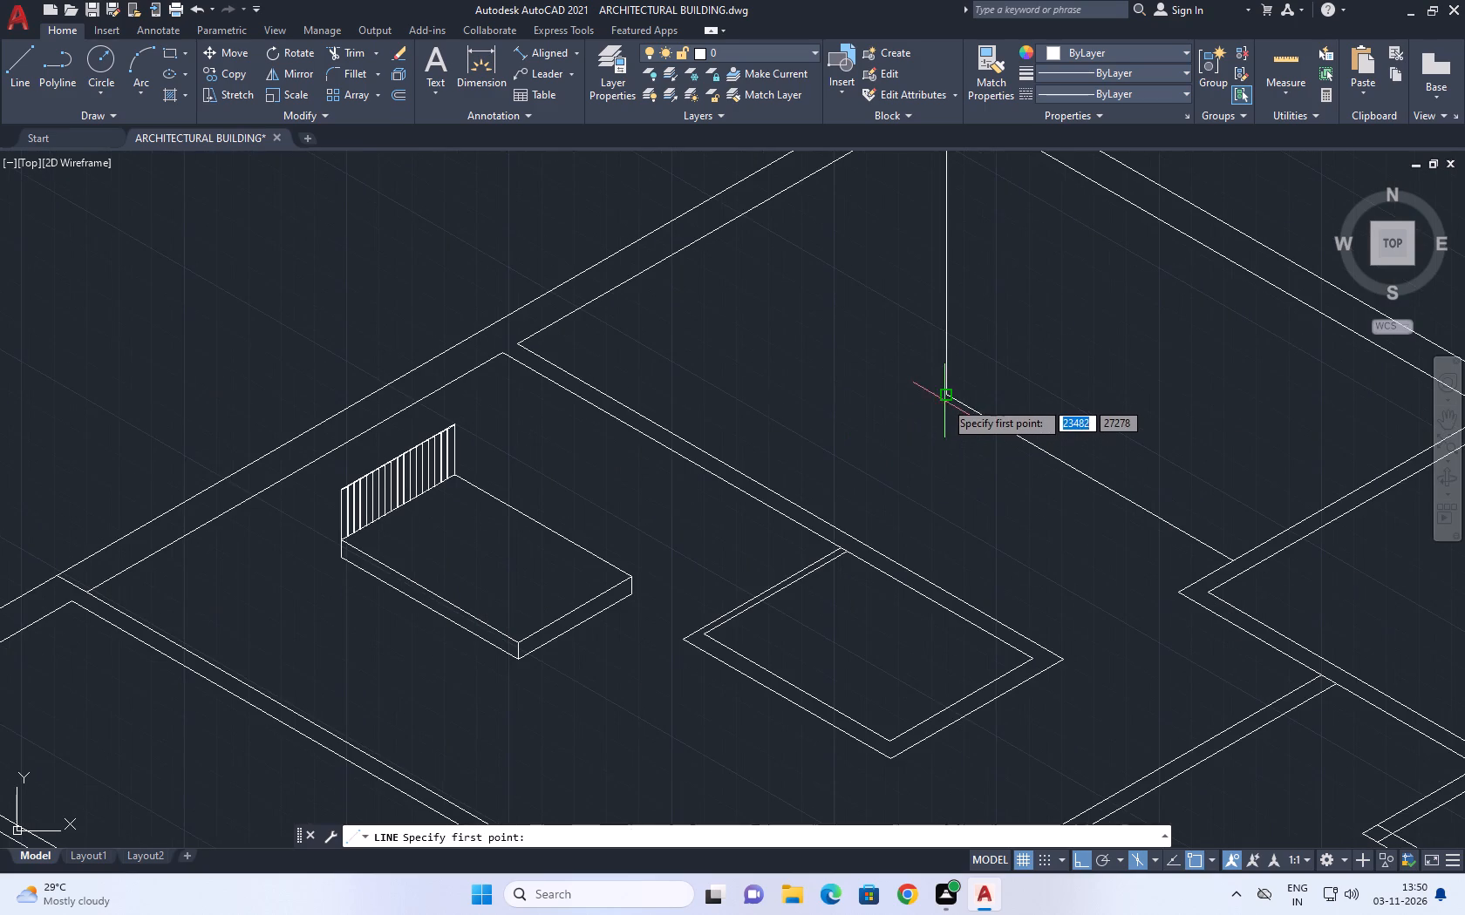
pyautogui.click(944, 395)
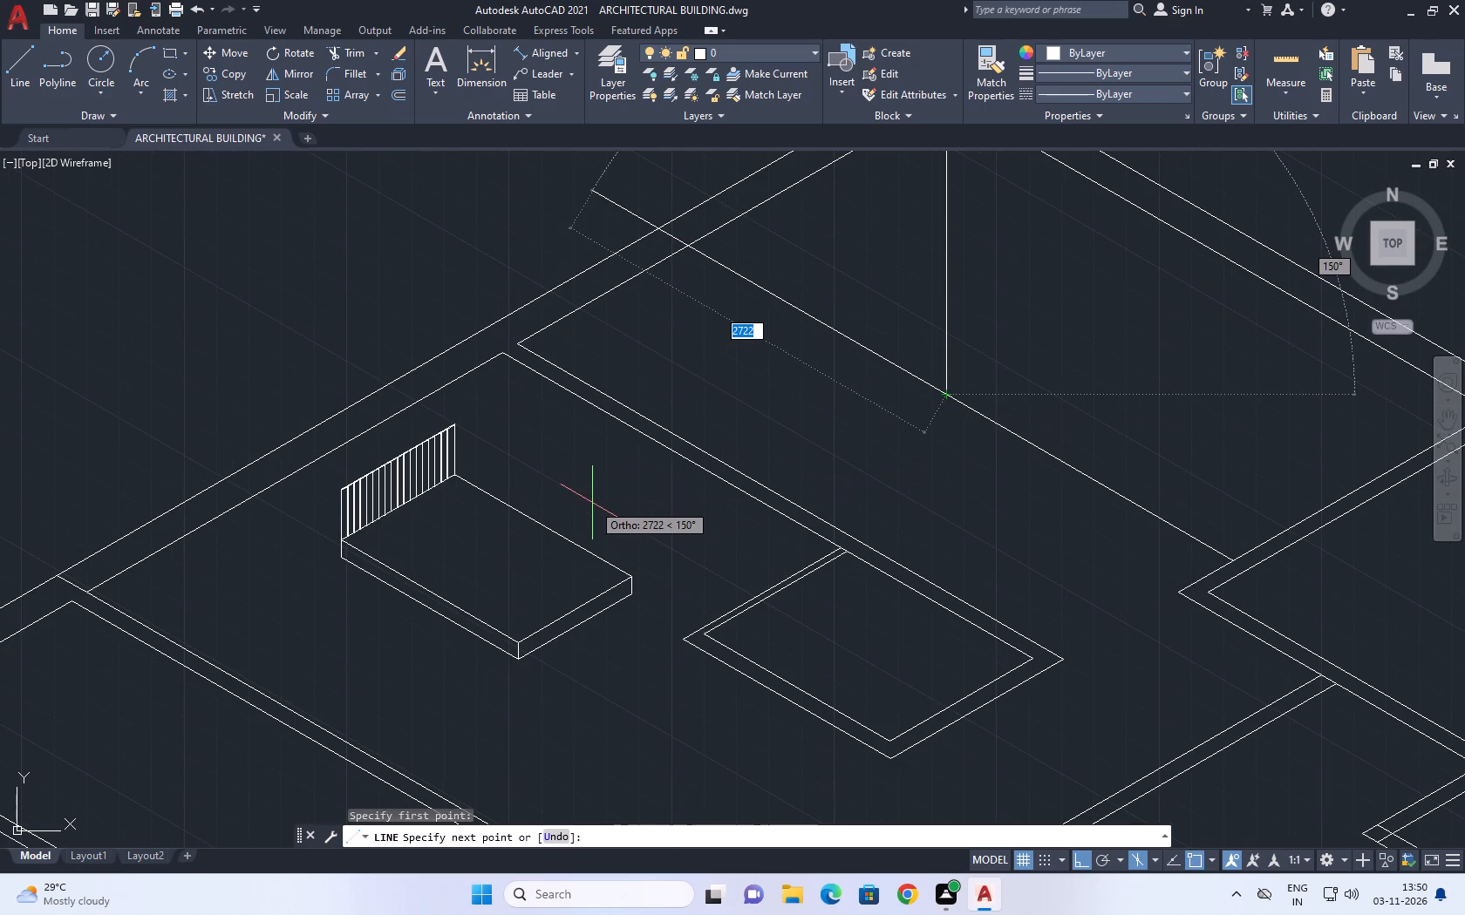
pyautogui.press('F5')
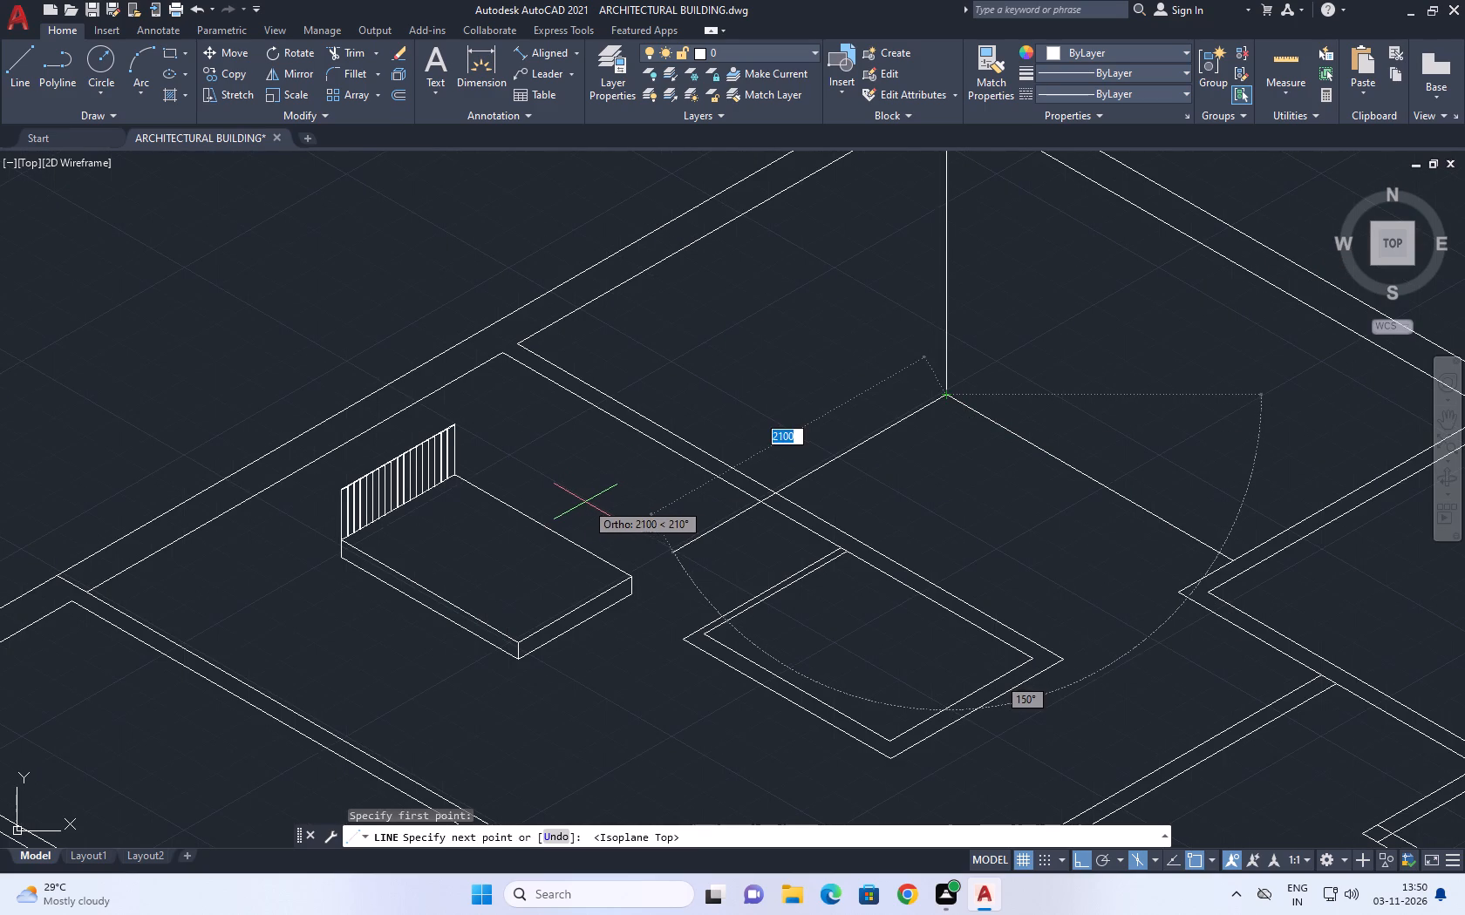
pyautogui.moveTo(583, 502); pyautogui.dragTo(720, 432, button='middle')
pyautogui.click(753, 426)
pyautogui.rightClick(762, 421)
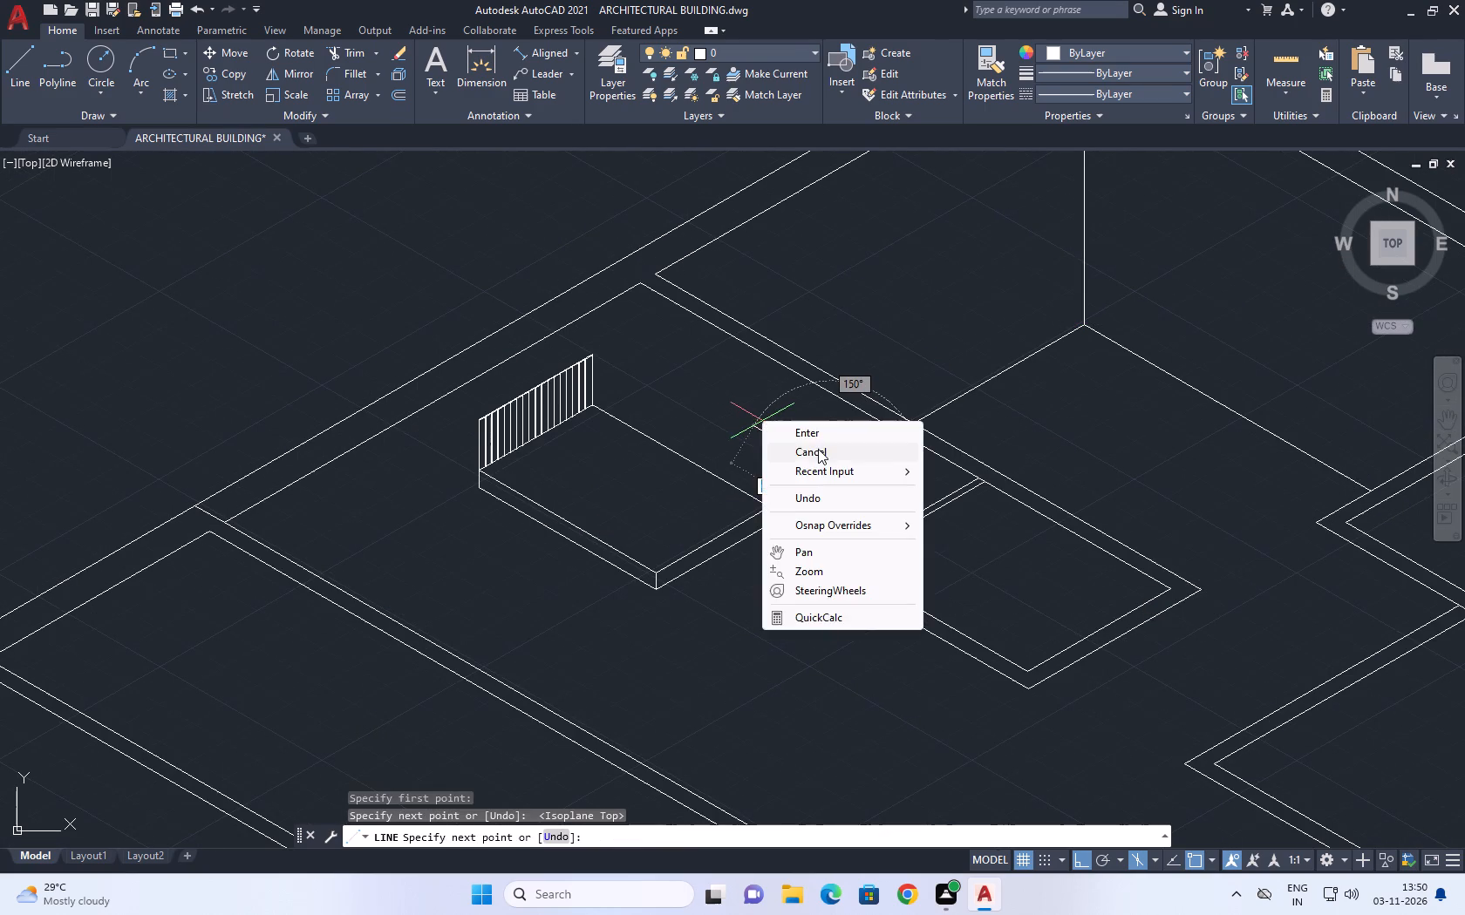
pyautogui.click(818, 449)
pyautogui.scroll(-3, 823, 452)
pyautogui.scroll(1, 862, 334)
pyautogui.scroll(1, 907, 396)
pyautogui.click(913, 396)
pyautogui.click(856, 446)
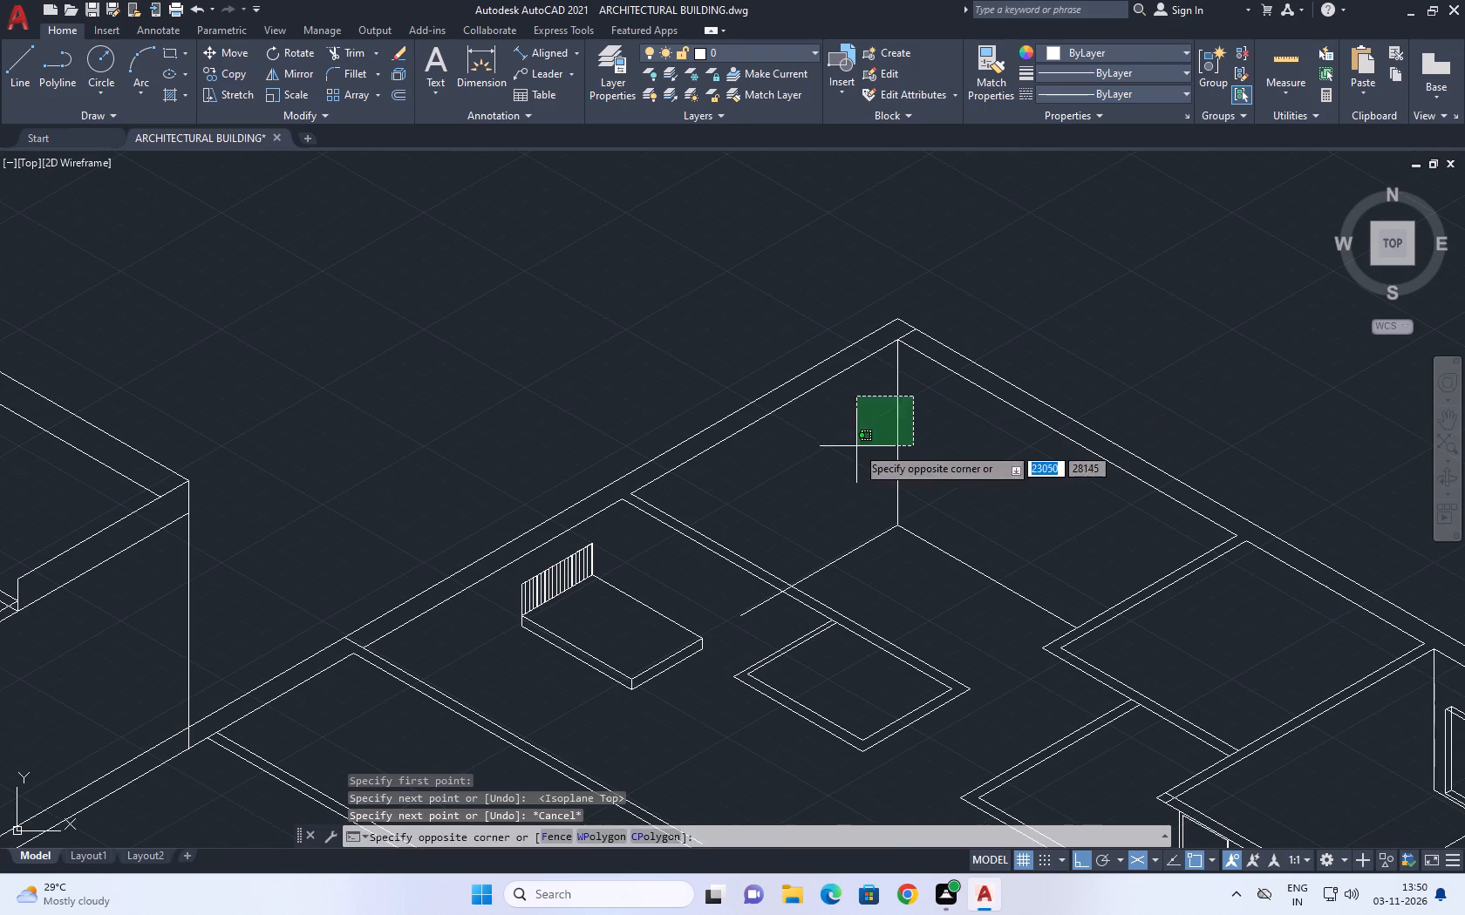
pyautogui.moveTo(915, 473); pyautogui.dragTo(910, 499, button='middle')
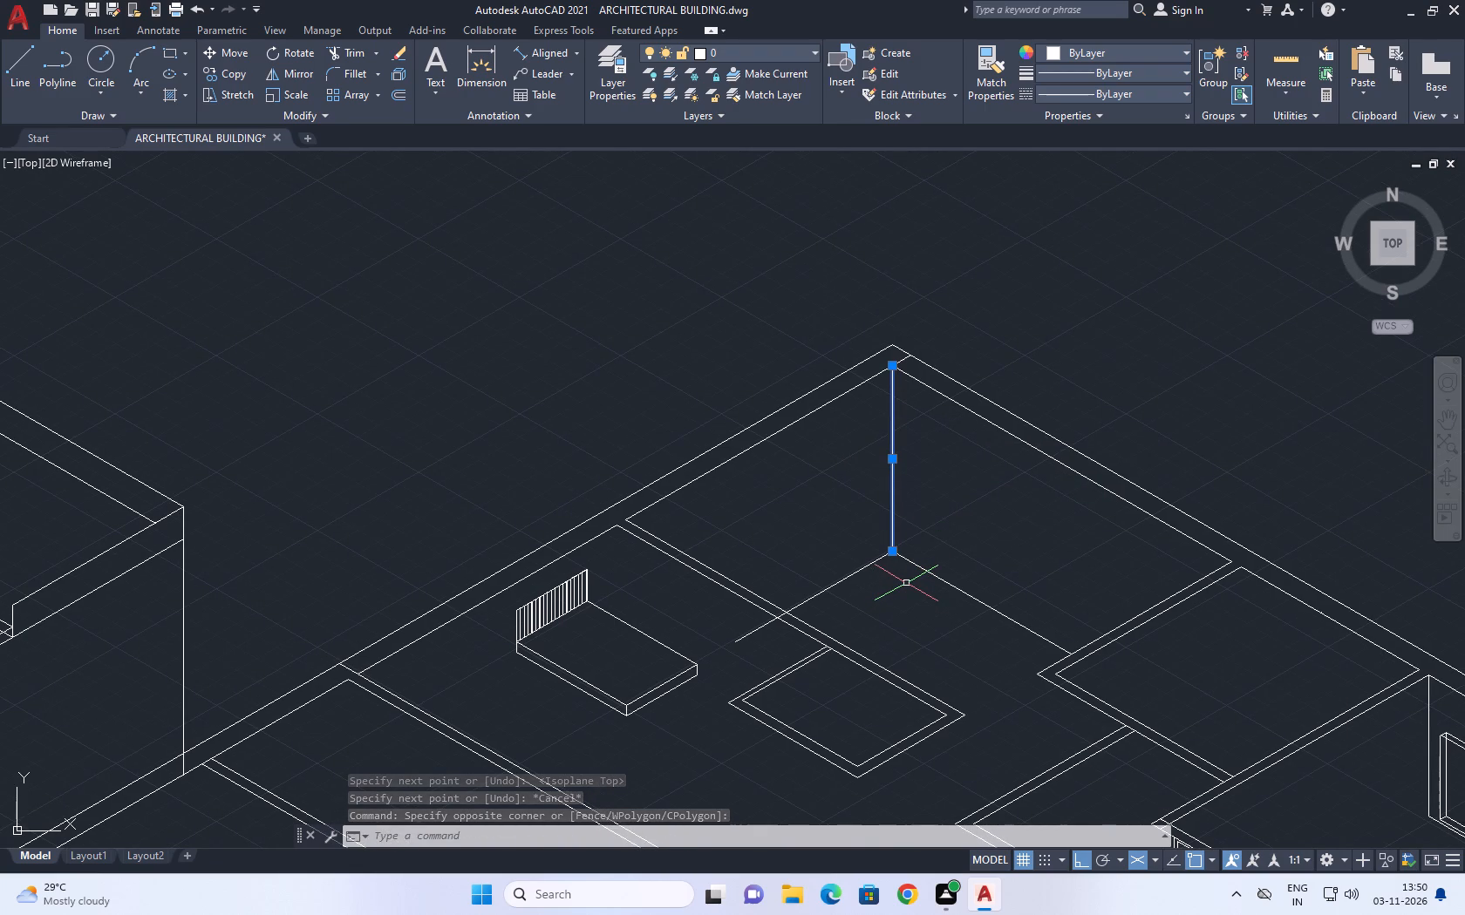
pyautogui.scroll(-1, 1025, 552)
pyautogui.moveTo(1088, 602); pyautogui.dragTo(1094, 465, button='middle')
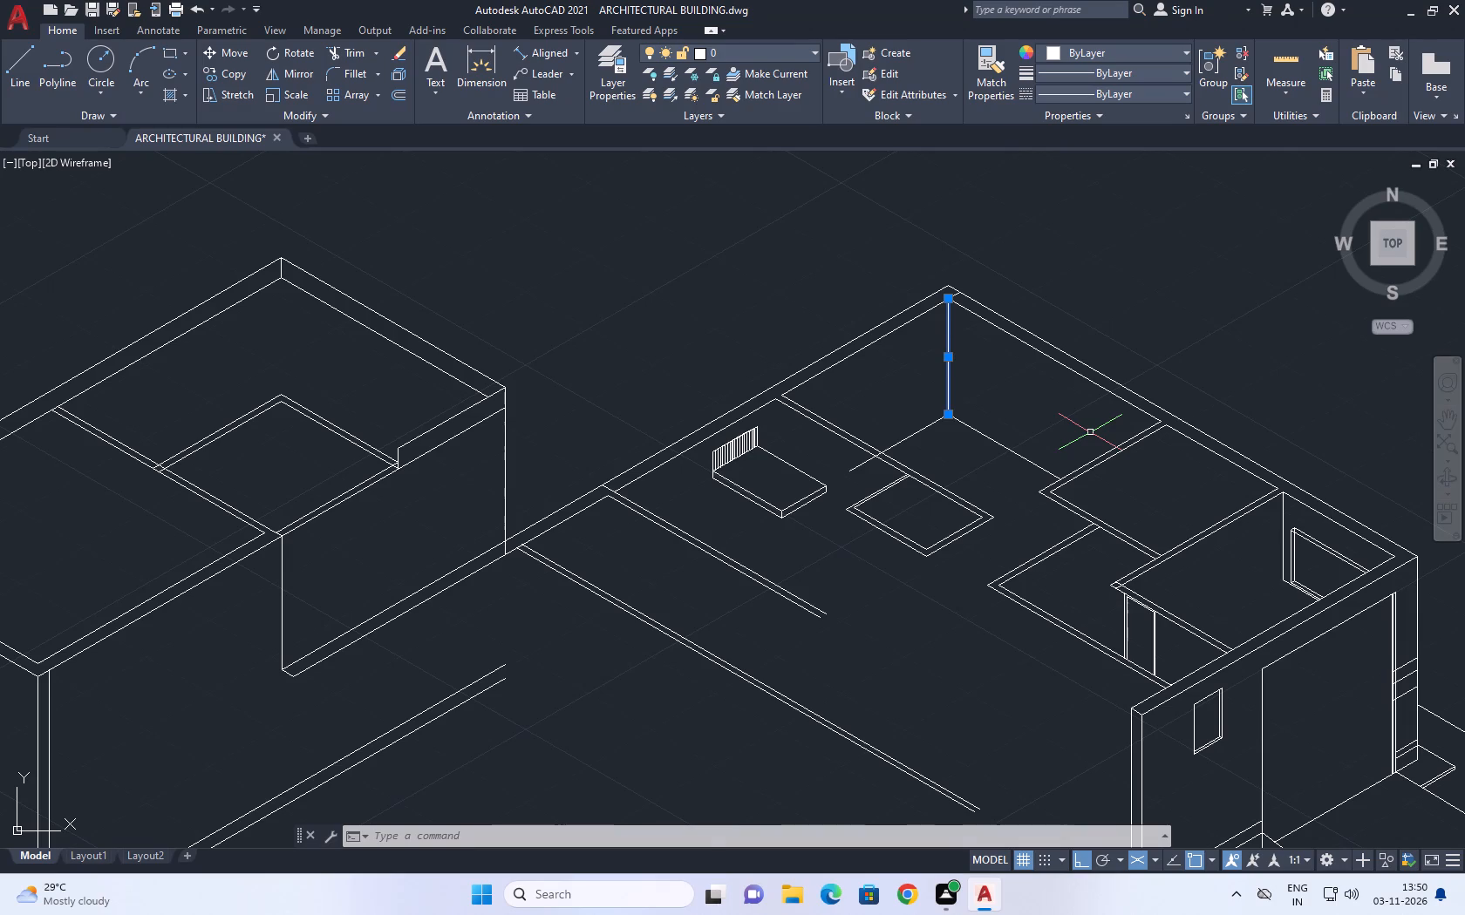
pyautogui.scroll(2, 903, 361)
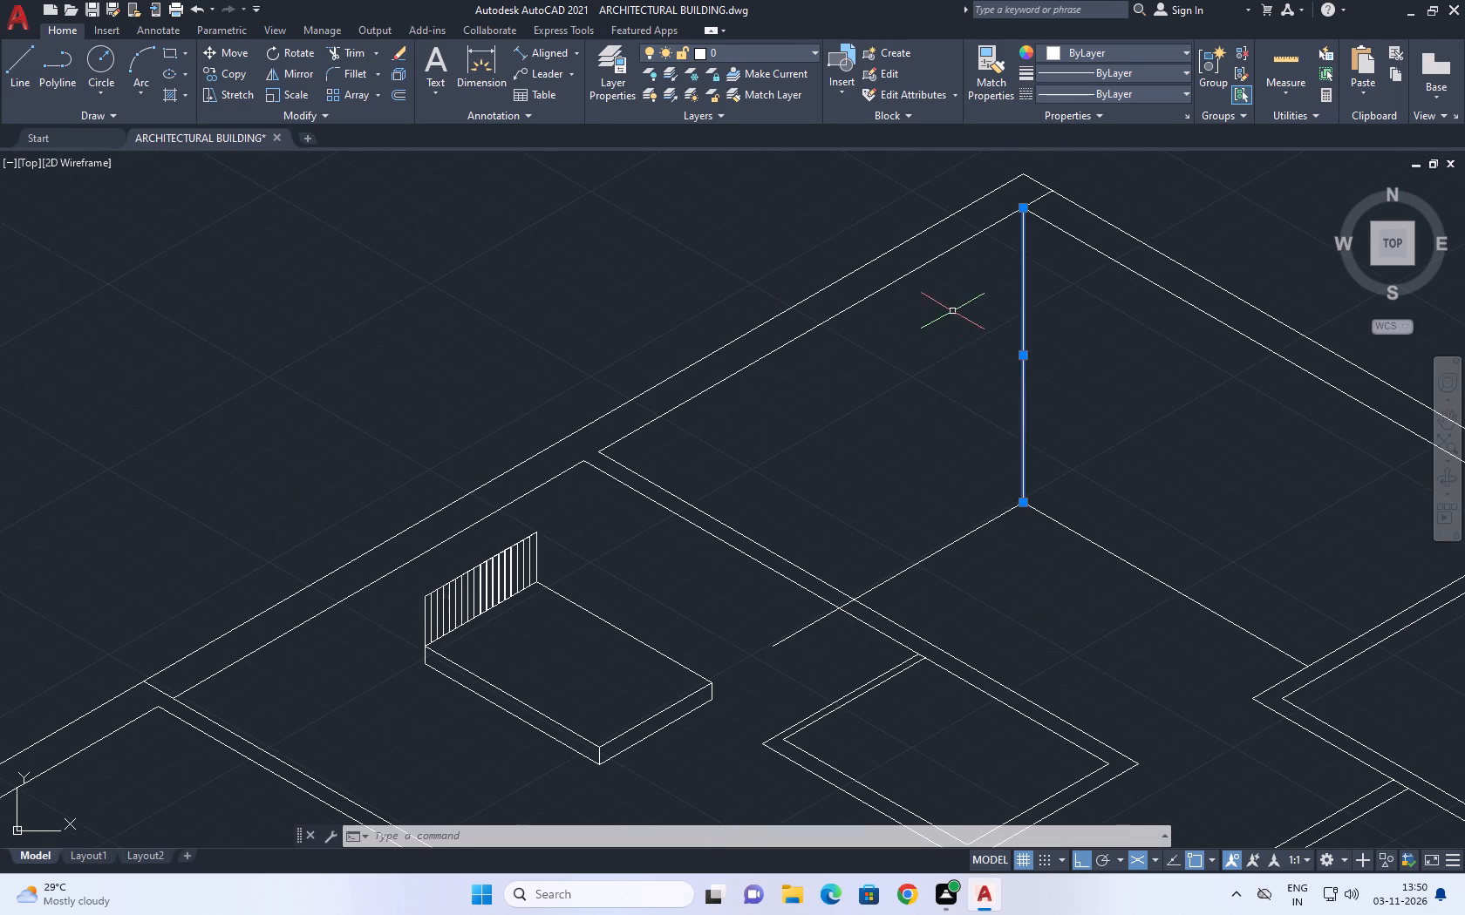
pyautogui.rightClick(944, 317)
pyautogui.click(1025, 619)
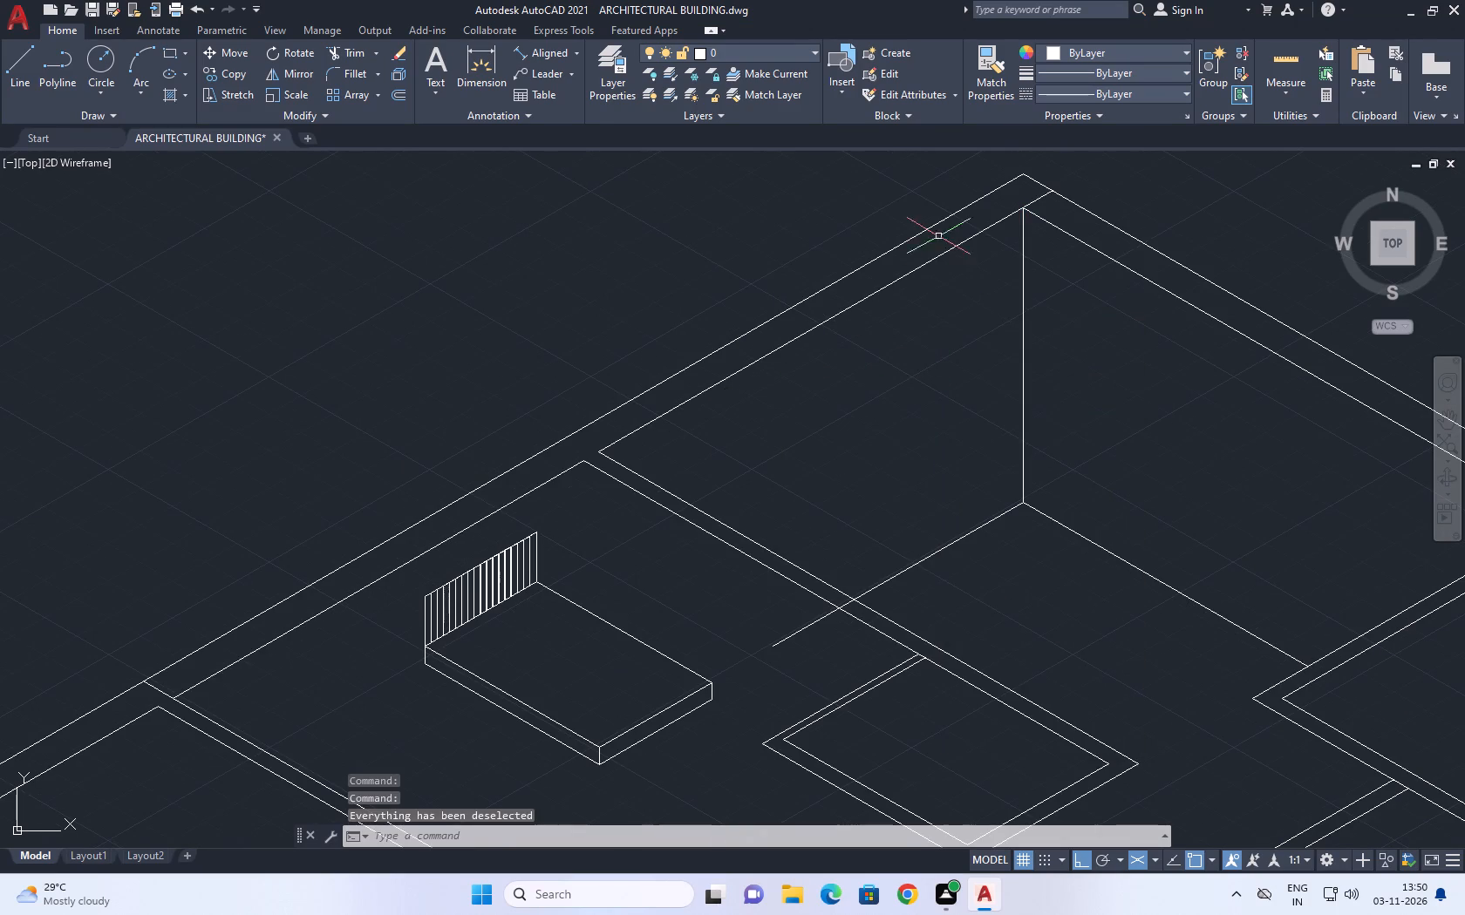
# Copy the back room's inner top wall line beside the bedroom 114.3 units straight down in the right isoplane.
pyautogui.click(835, 311)
pyautogui.click(830, 325)
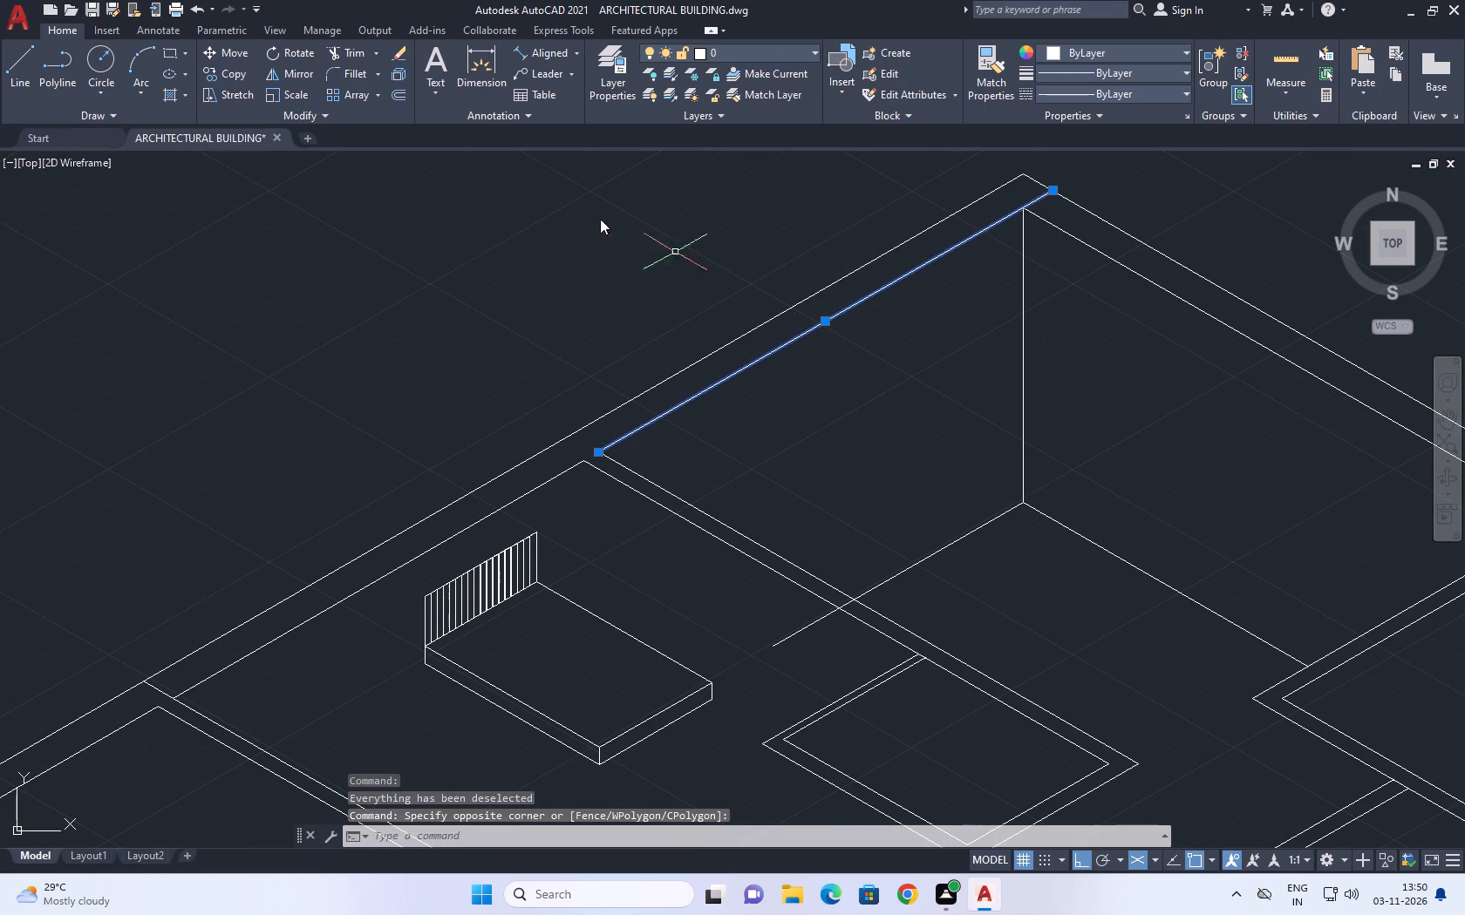
pyautogui.click(222, 75)
pyautogui.moveTo(831, 491); pyautogui.dragTo(759, 424, button='middle')
pyautogui.scroll(1, 642, 415)
pyautogui.click(642, 342)
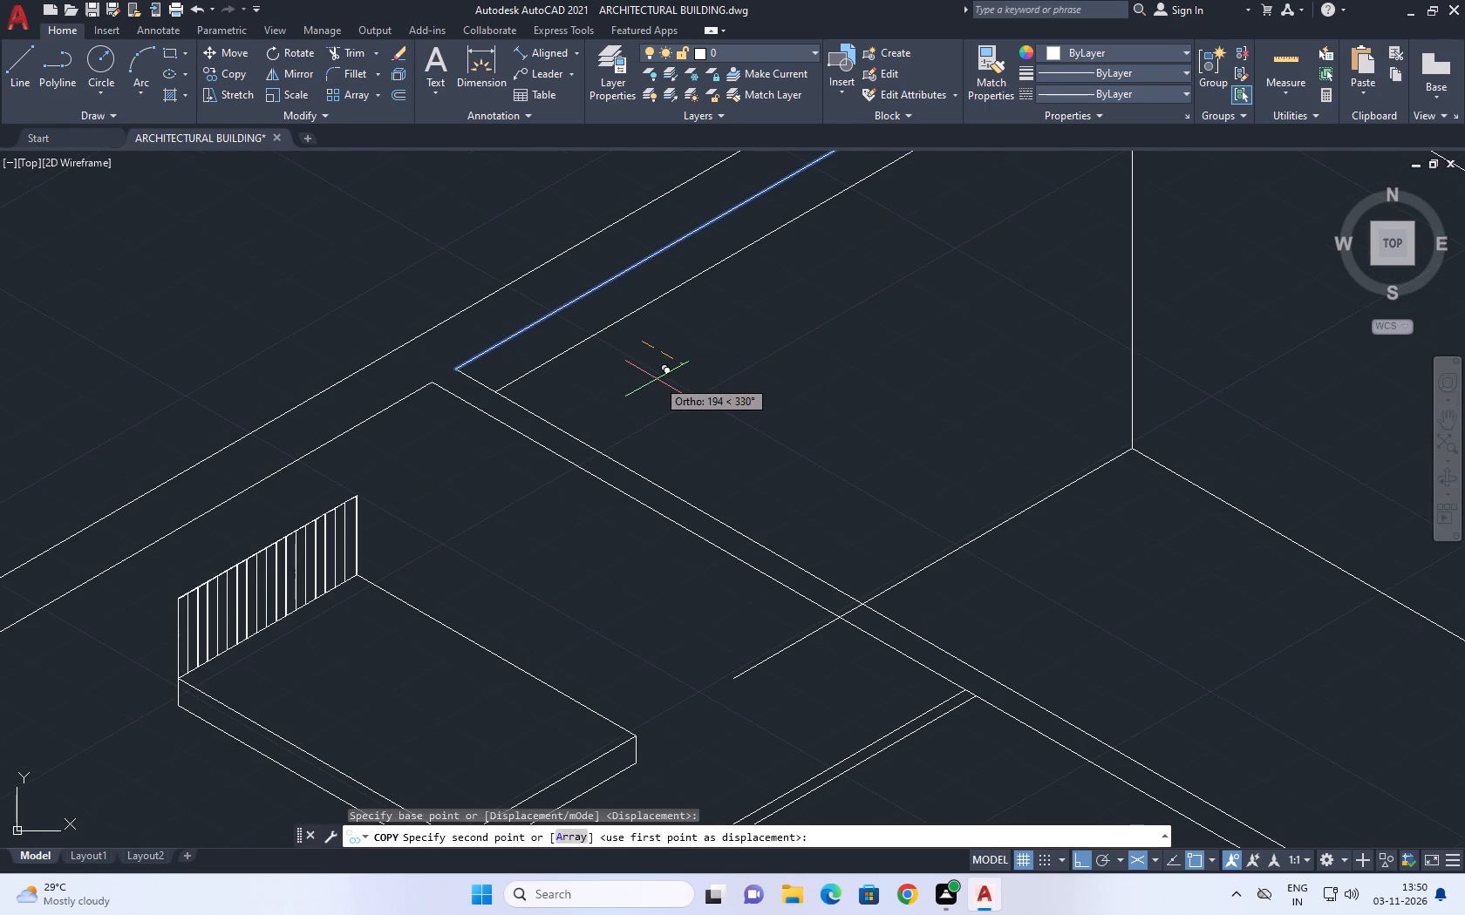
pyautogui.press('F5')
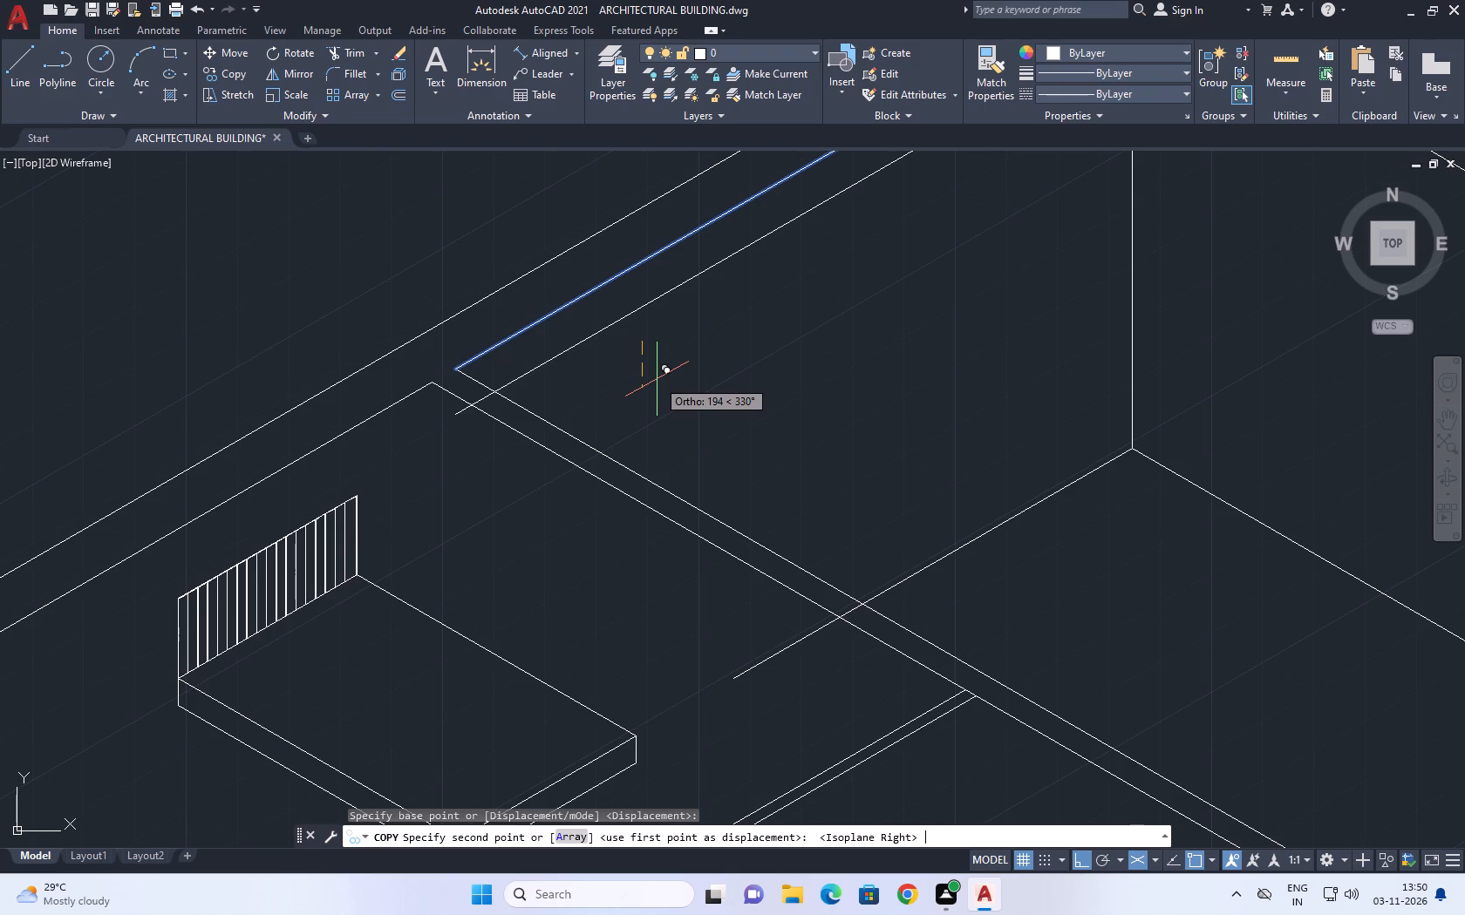
pyautogui.write('11')
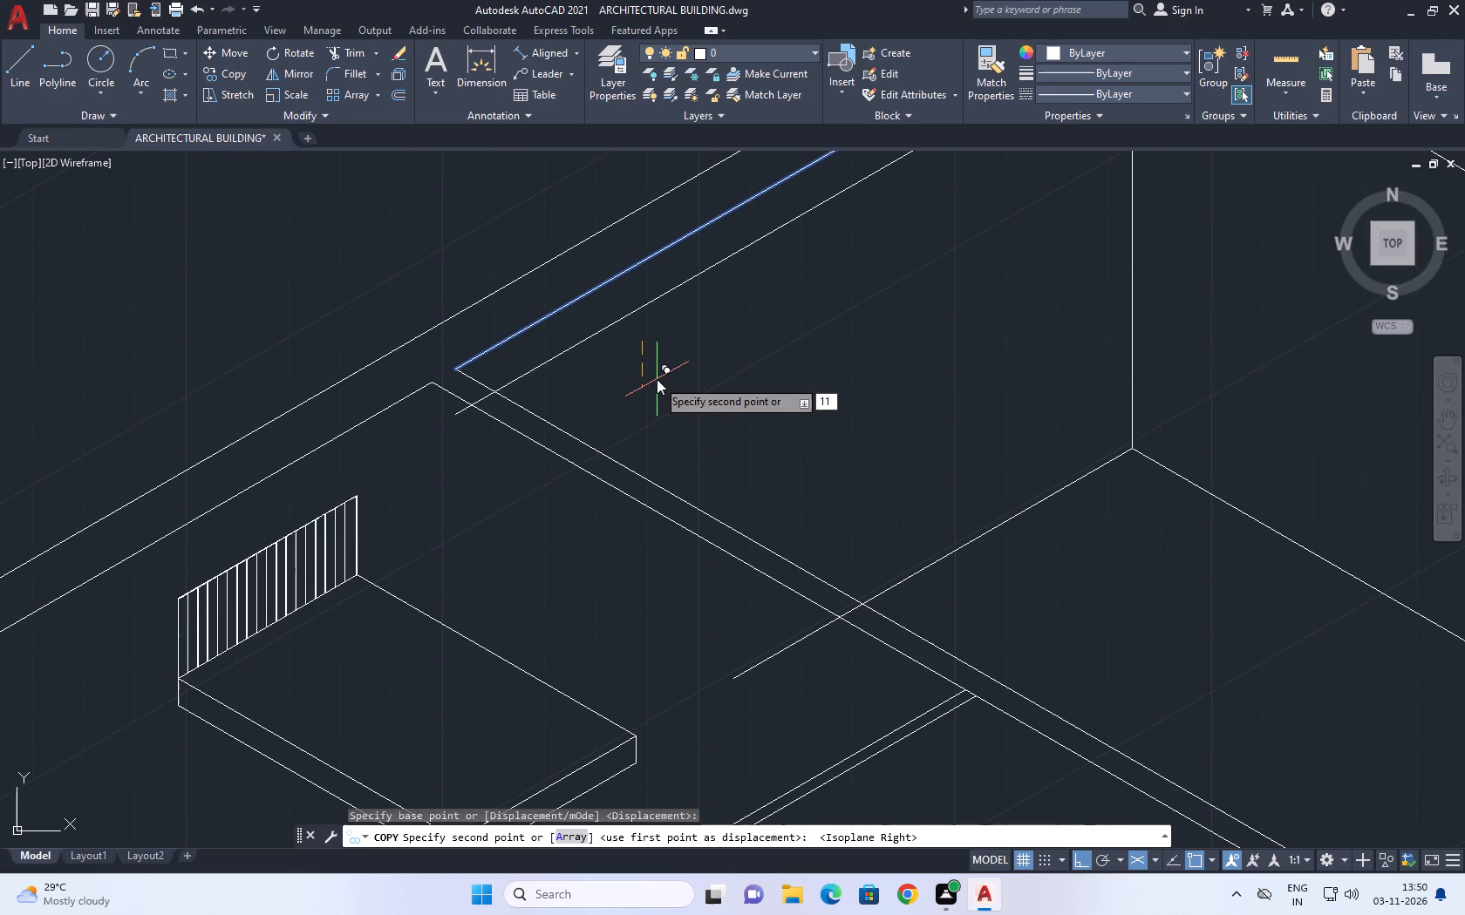
pyautogui.write('4.3')
pyautogui.press('Return')
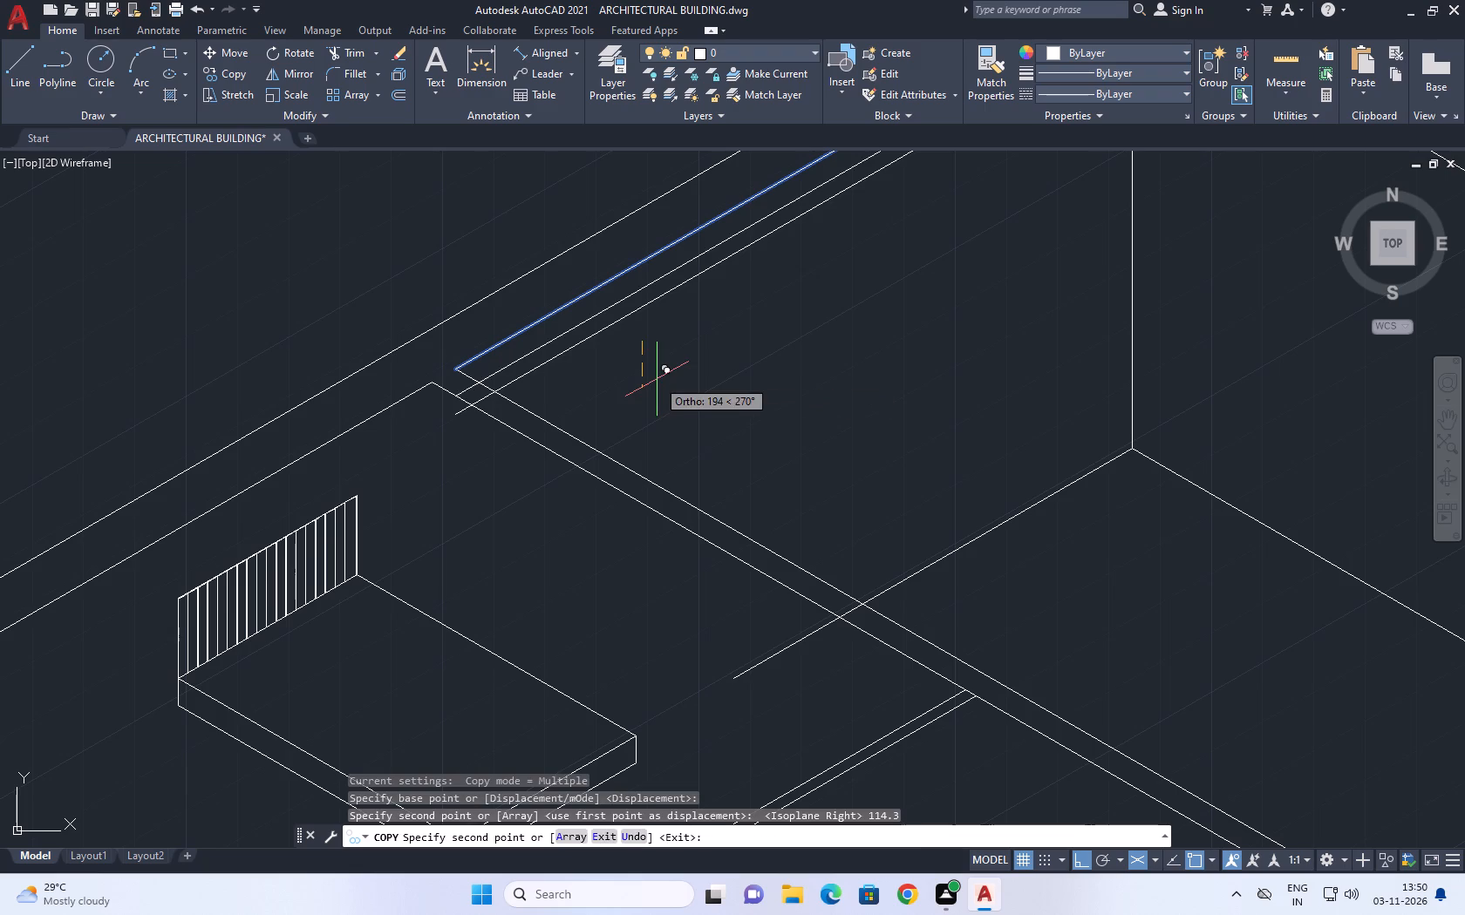
pyautogui.rightClick(664, 261)
pyautogui.click(725, 295)
pyautogui.scroll(-2, 744, 295)
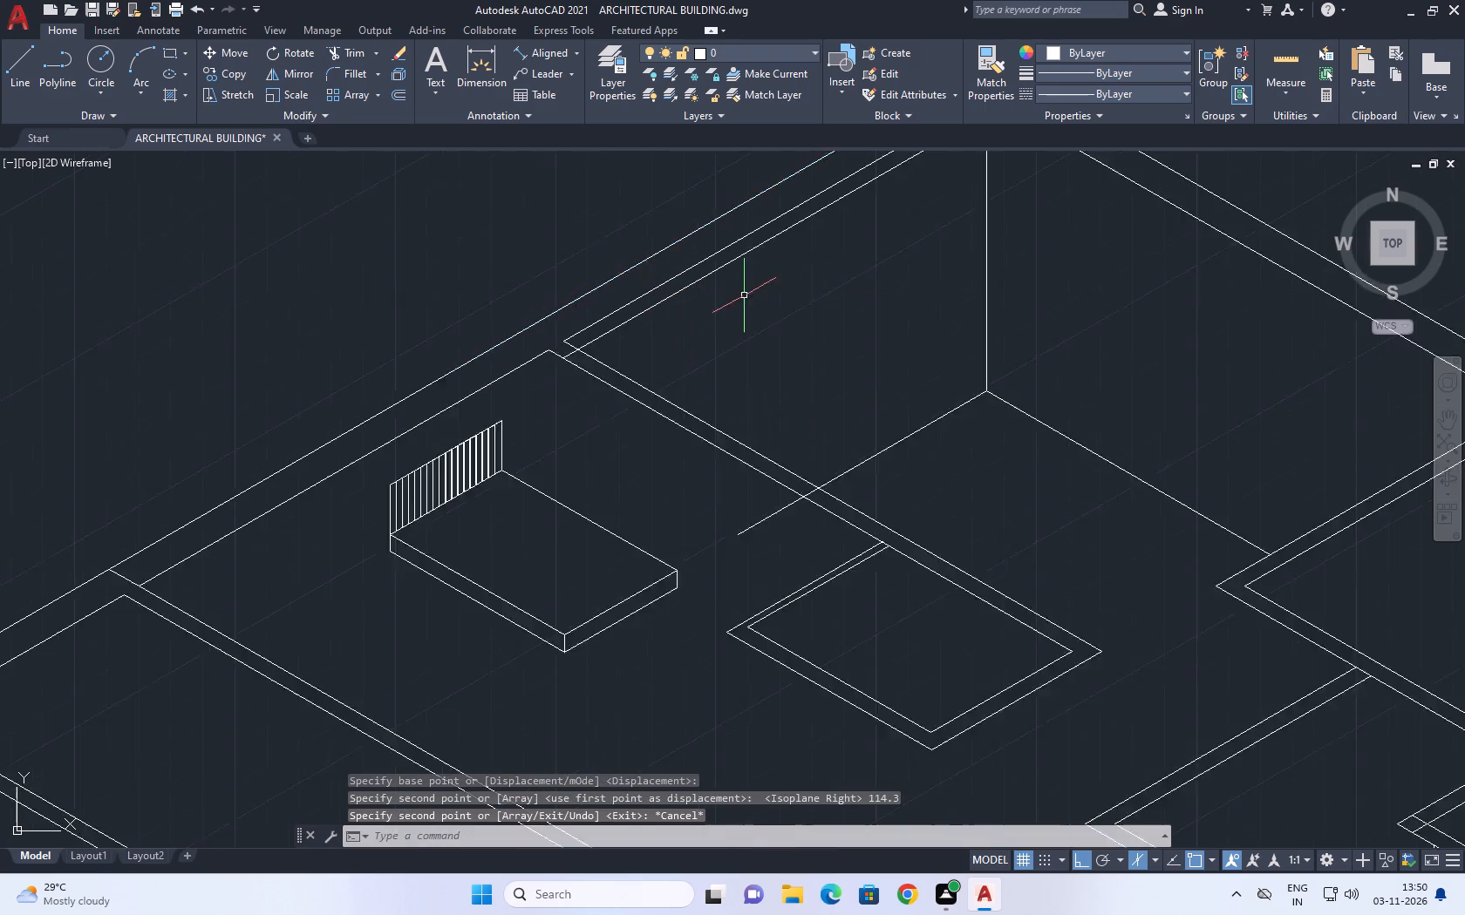
# Copy the back room's other inner top wall line straight down from the corner to meet the first lowered line.
pyautogui.moveTo(916, 298); pyautogui.dragTo(779, 411, button='middle')
pyautogui.scroll(1, 815, 382)
pyautogui.click(787, 218)
pyautogui.click(789, 245)
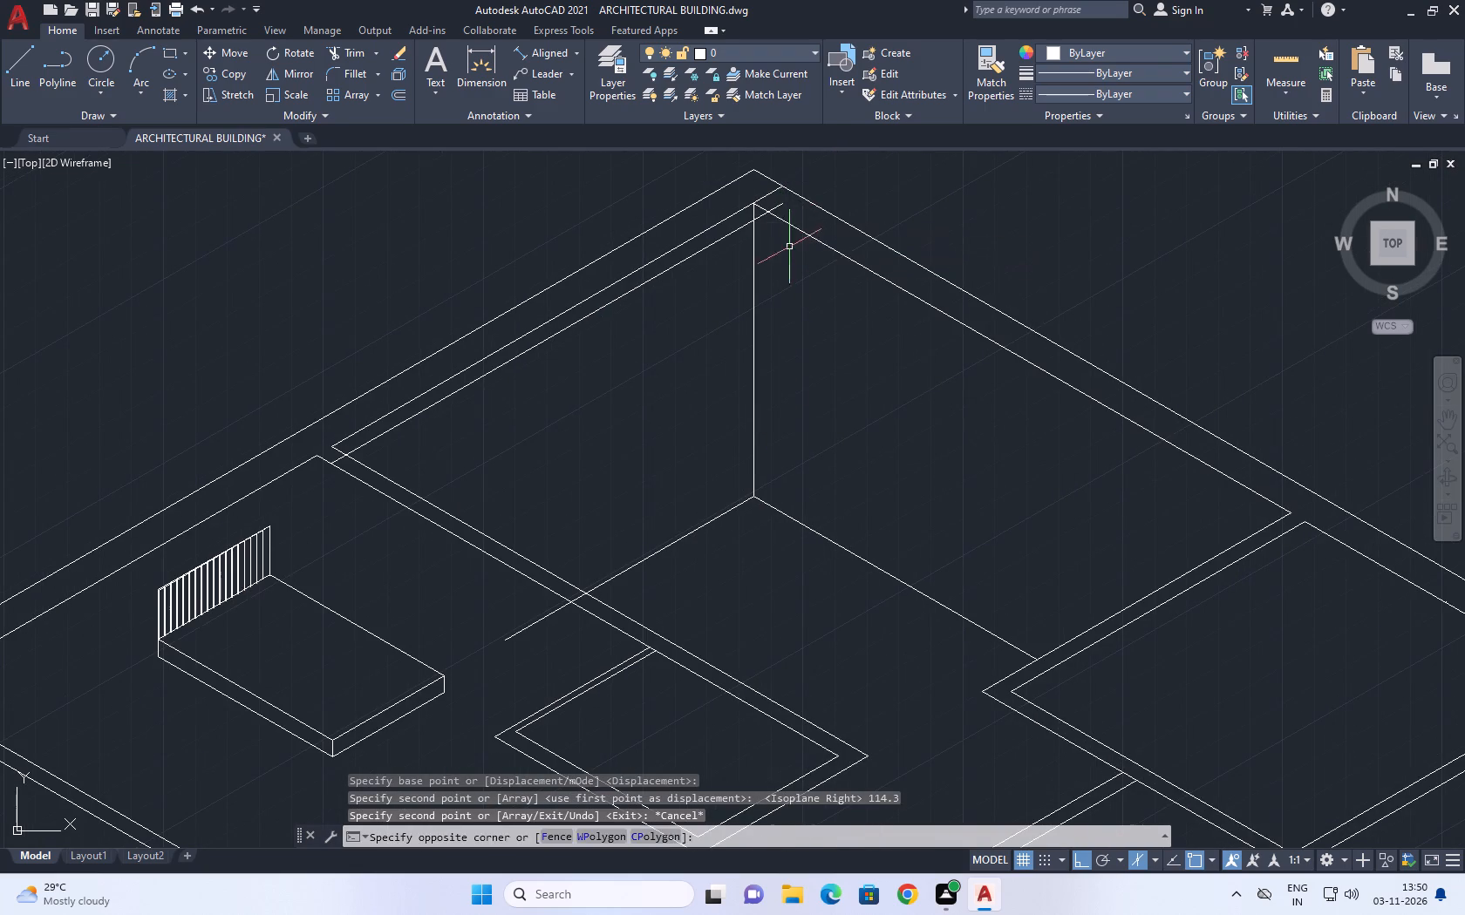
pyautogui.click(775, 216)
pyautogui.click(235, 74)
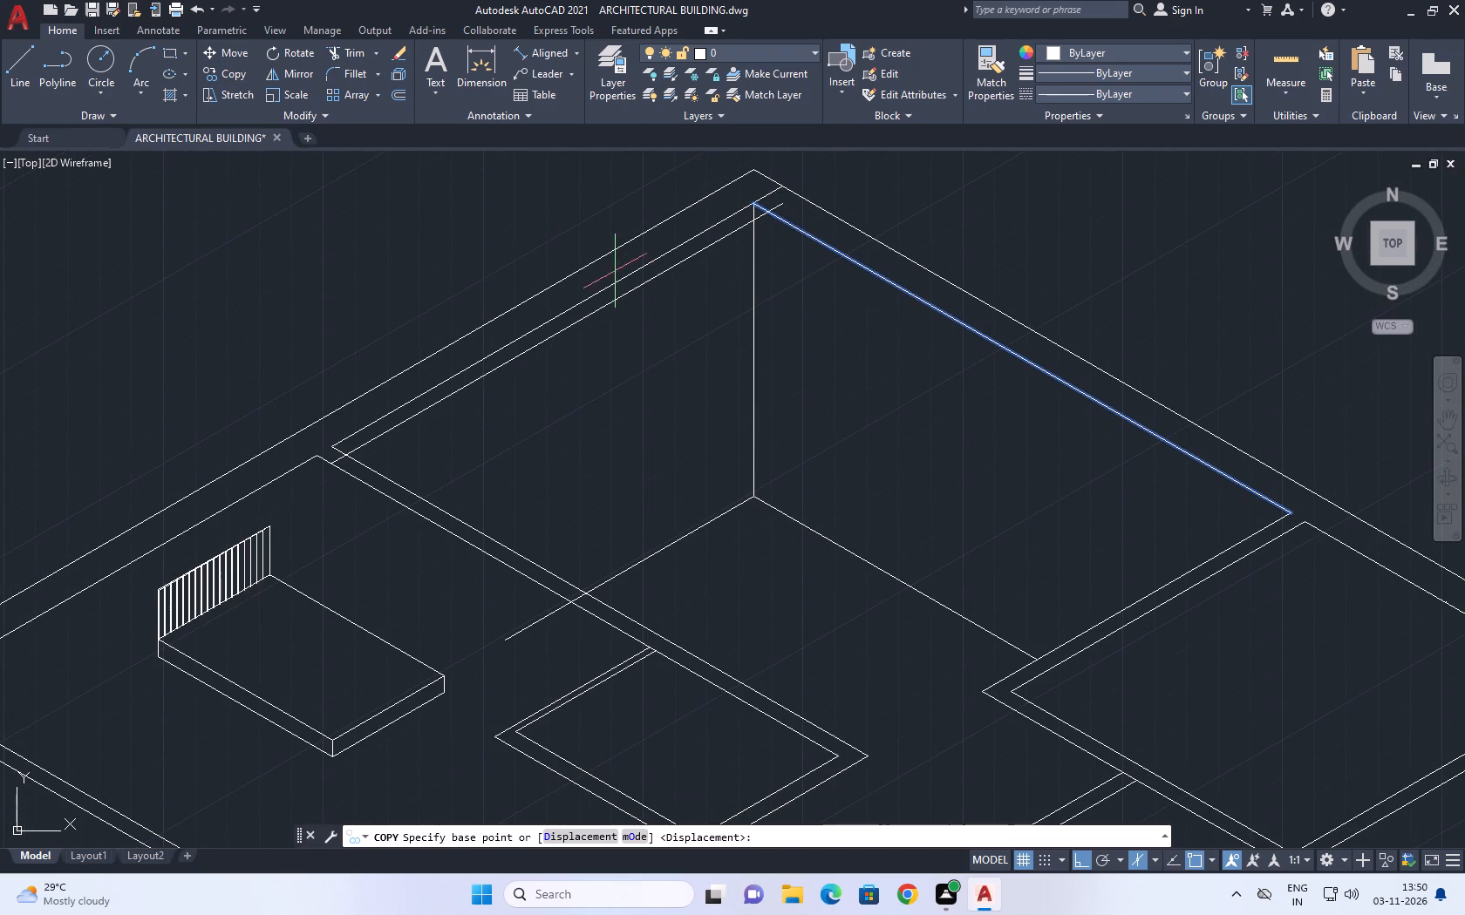
pyautogui.scroll(3, 749, 203)
pyautogui.click(745, 202)
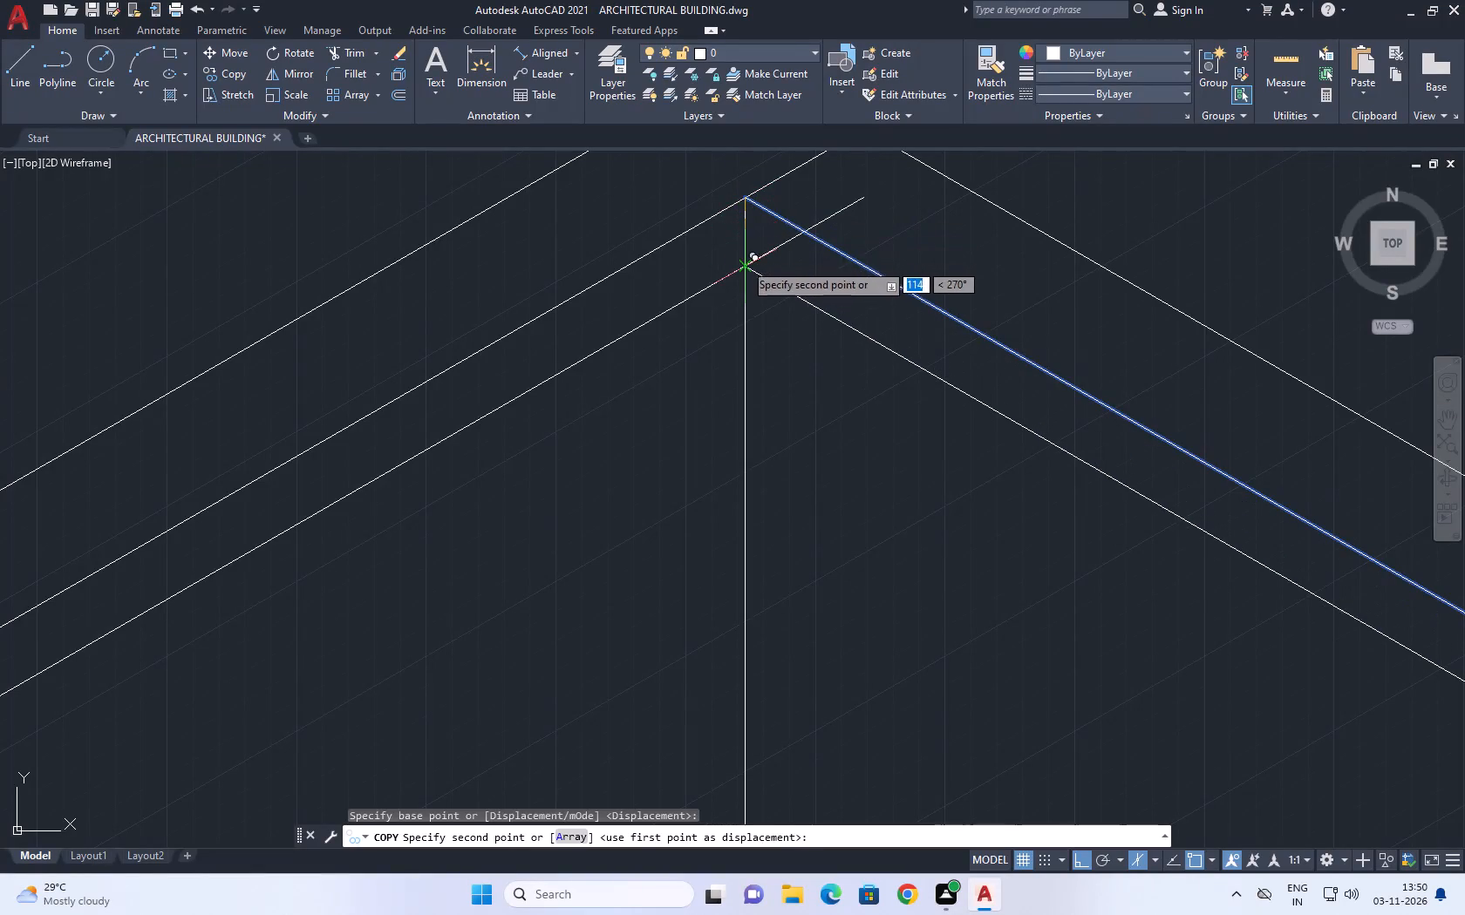
pyautogui.click(743, 266)
pyautogui.rightClick(760, 390)
pyautogui.click(801, 423)
# Trim the first lowered line's overrun past the back room's vertical corner line.
pyautogui.moveTo(836, 318); pyautogui.dragTo(790, 365, button='middle')
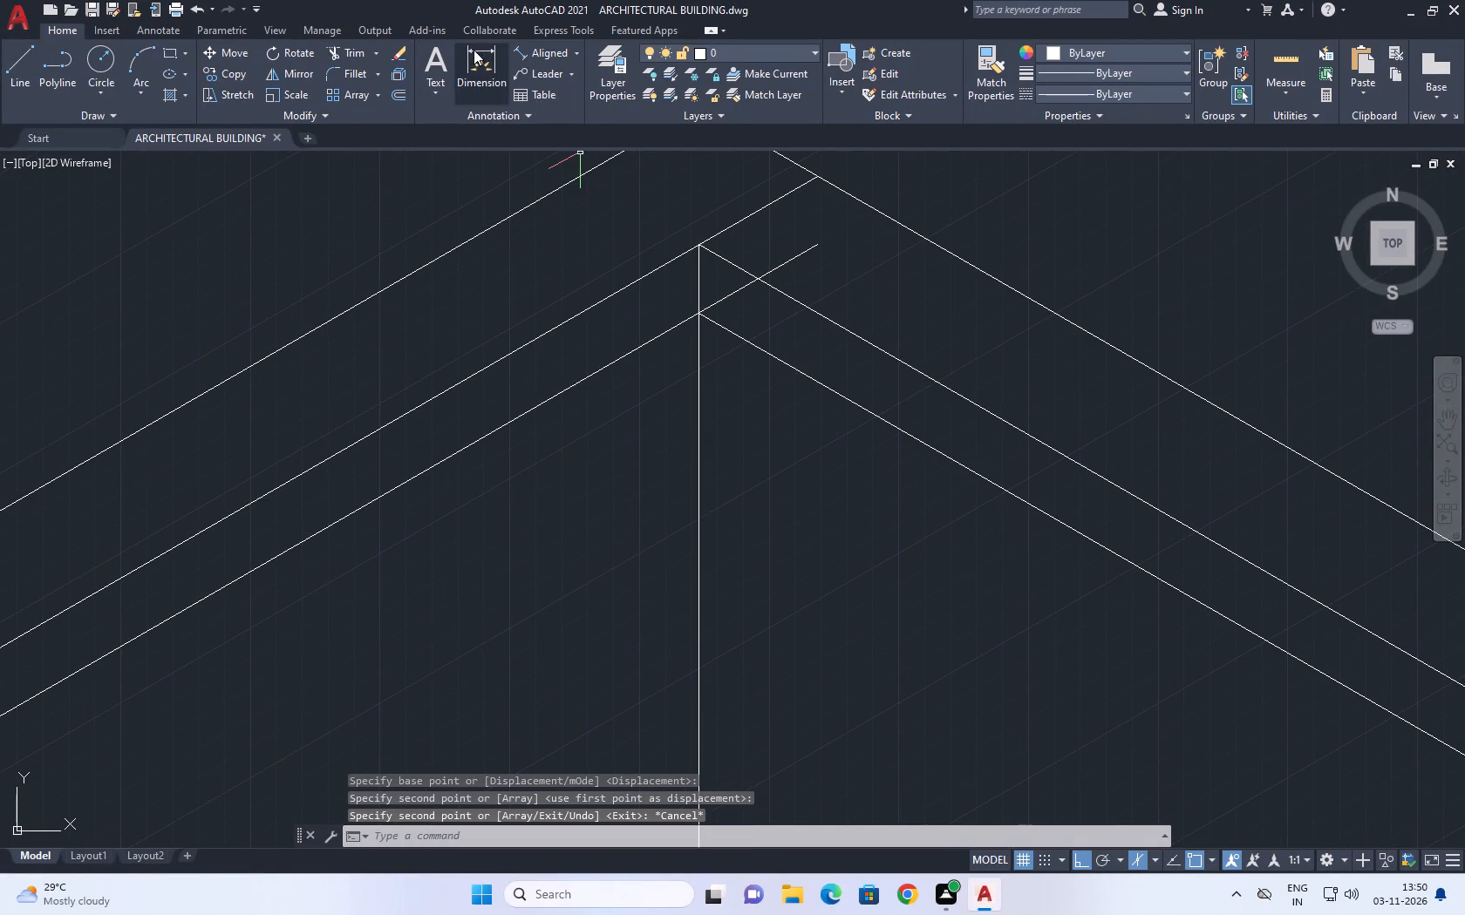
pyautogui.scroll(1, 322, 61)
pyautogui.click(360, 51)
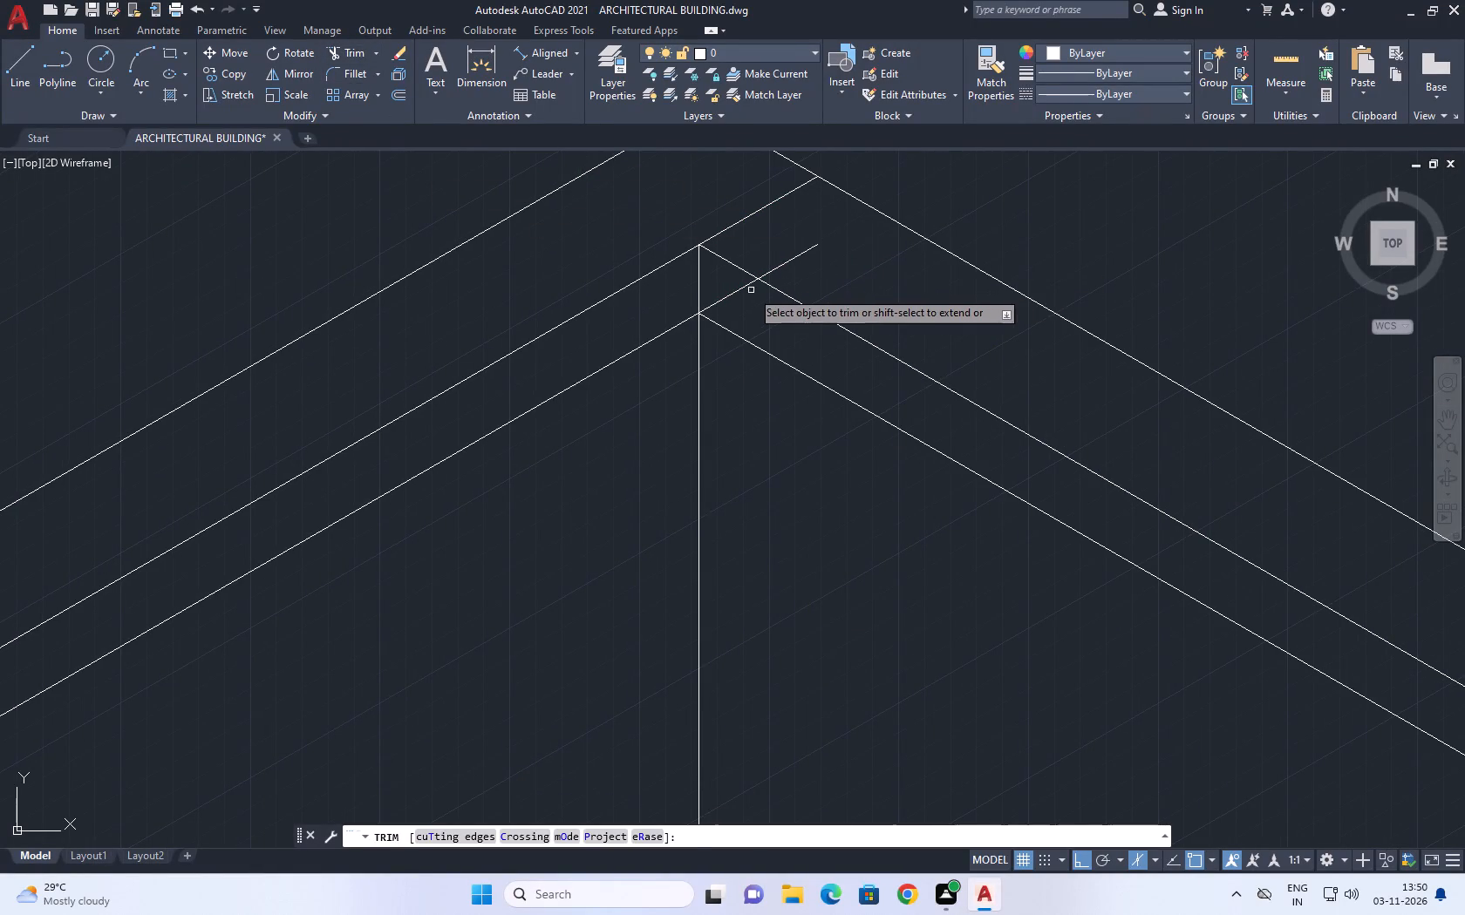
pyautogui.click(742, 289)
pyautogui.click(787, 254)
pyautogui.click(797, 271)
pyautogui.rightClick(797, 274)
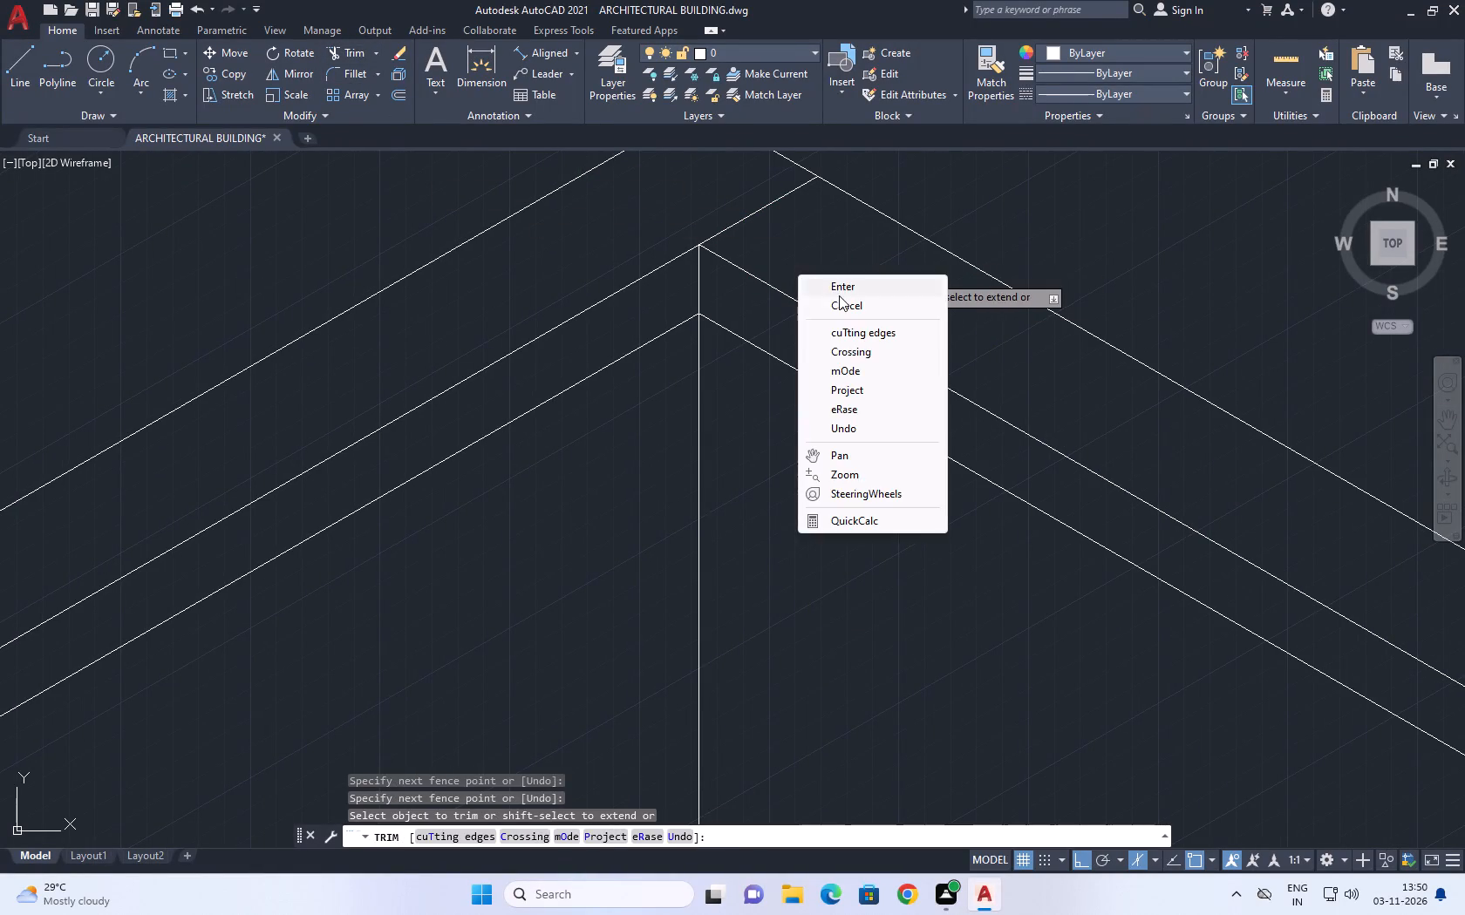
pyautogui.moveTo(841, 299); pyautogui.dragTo(842, 308)
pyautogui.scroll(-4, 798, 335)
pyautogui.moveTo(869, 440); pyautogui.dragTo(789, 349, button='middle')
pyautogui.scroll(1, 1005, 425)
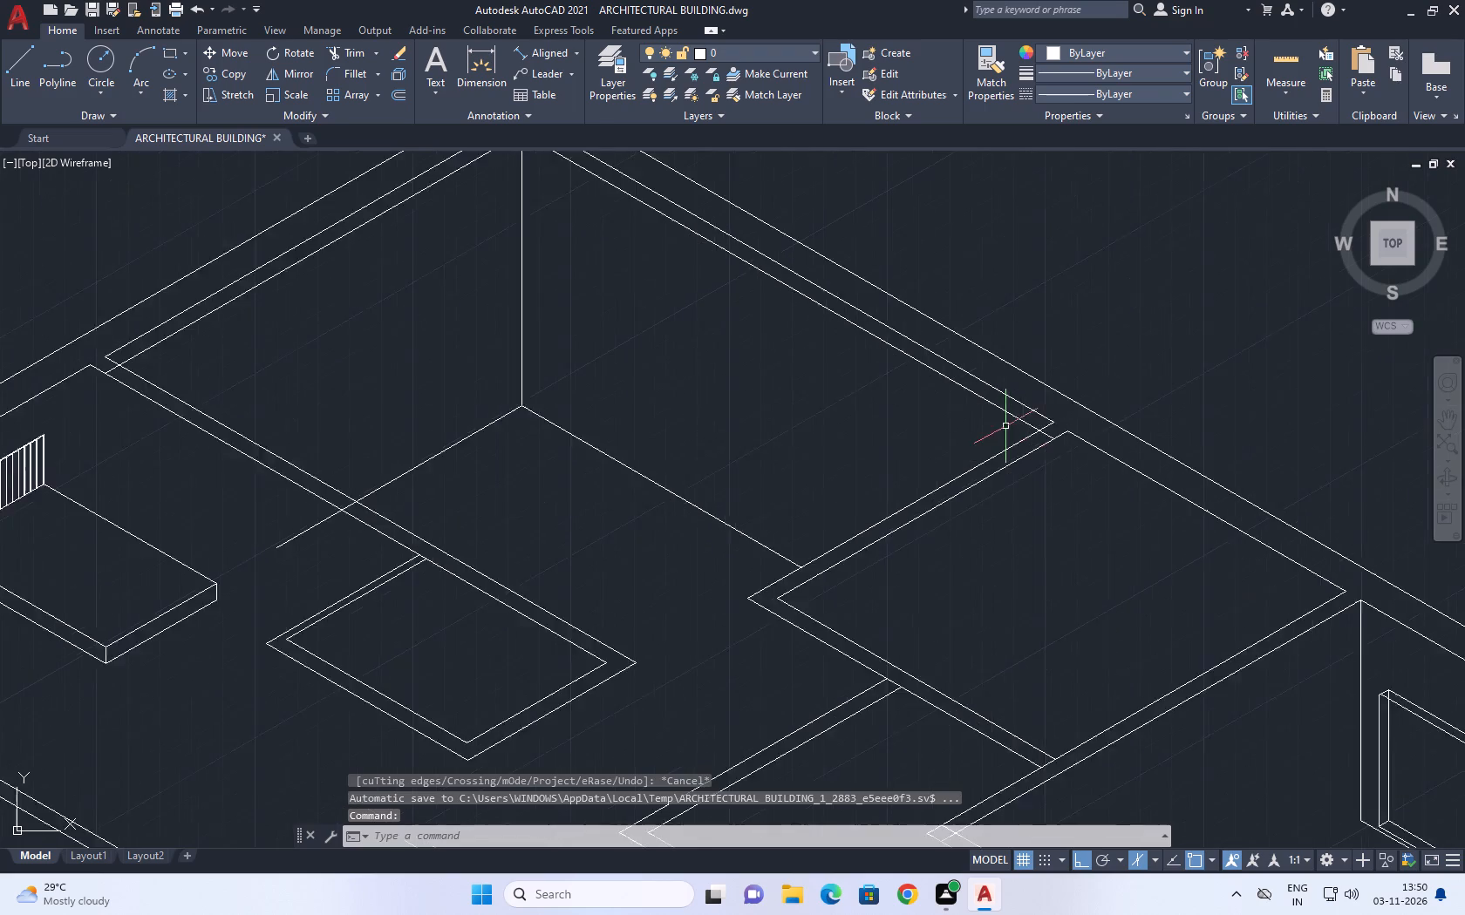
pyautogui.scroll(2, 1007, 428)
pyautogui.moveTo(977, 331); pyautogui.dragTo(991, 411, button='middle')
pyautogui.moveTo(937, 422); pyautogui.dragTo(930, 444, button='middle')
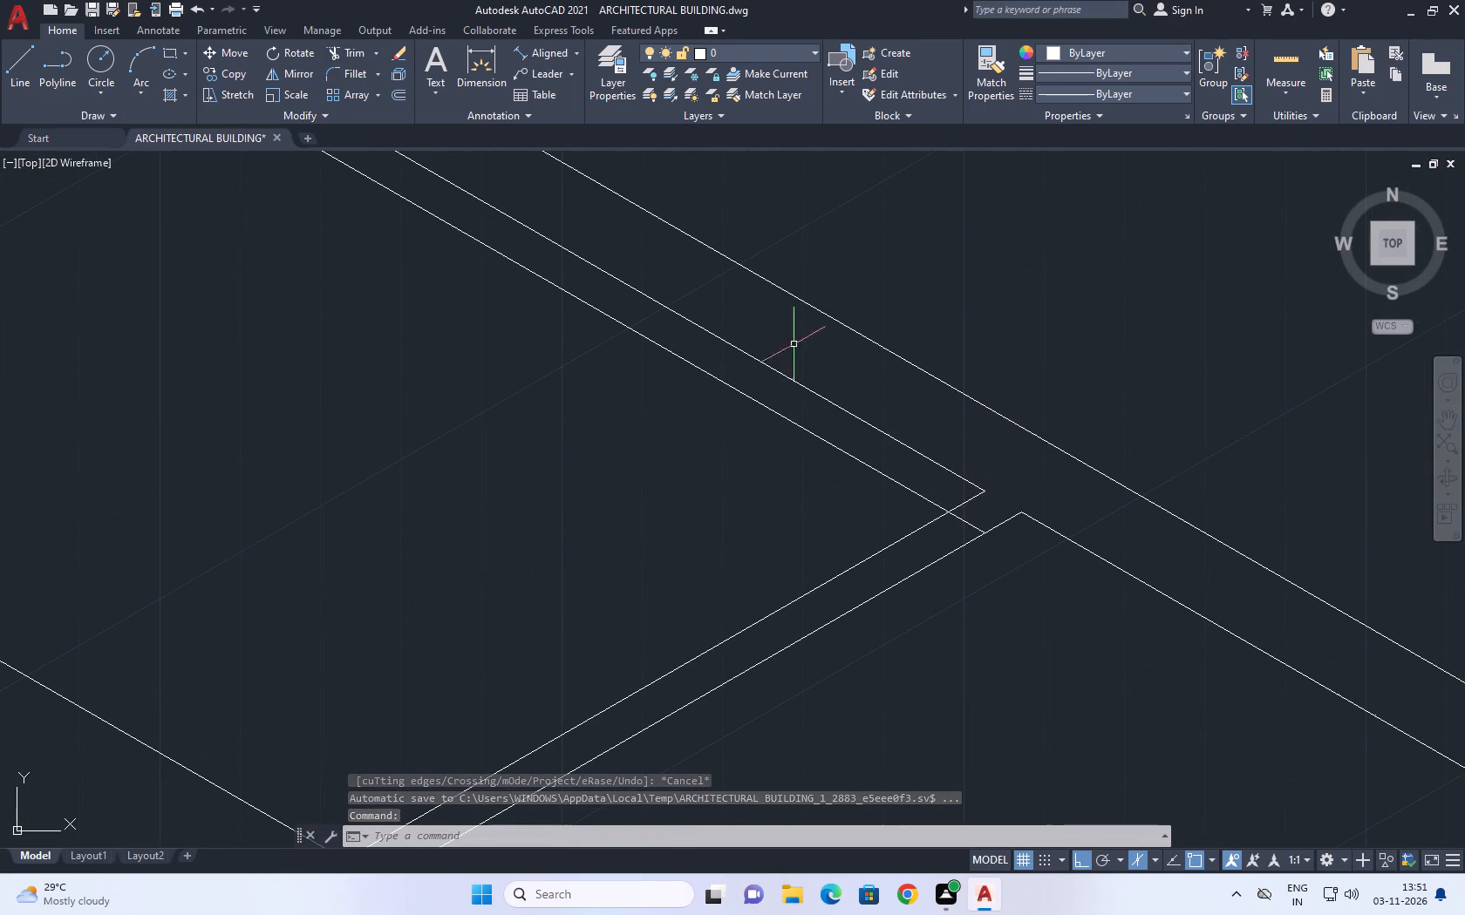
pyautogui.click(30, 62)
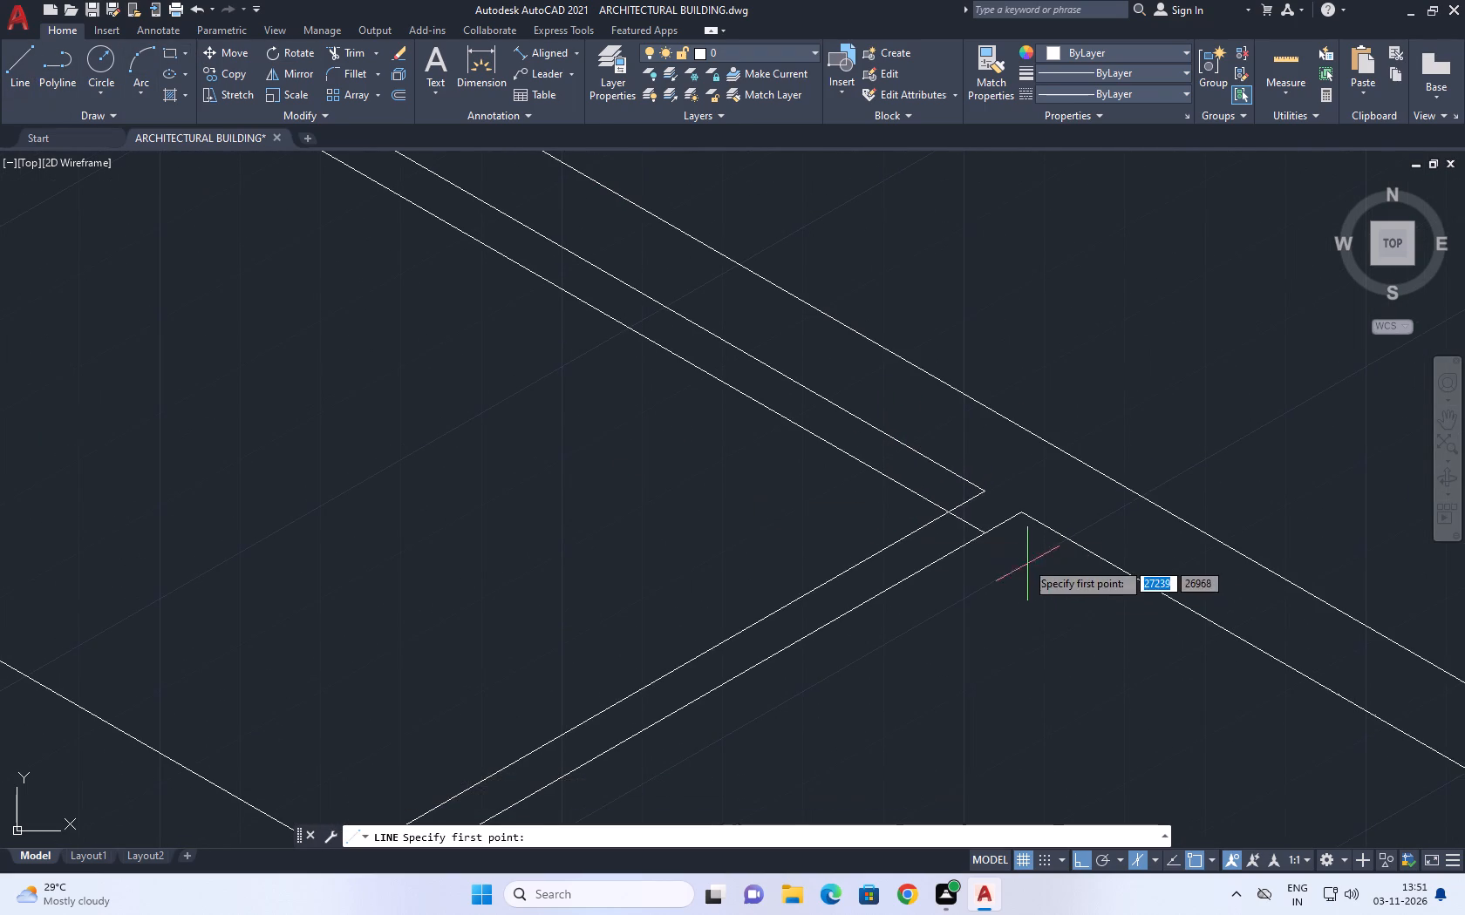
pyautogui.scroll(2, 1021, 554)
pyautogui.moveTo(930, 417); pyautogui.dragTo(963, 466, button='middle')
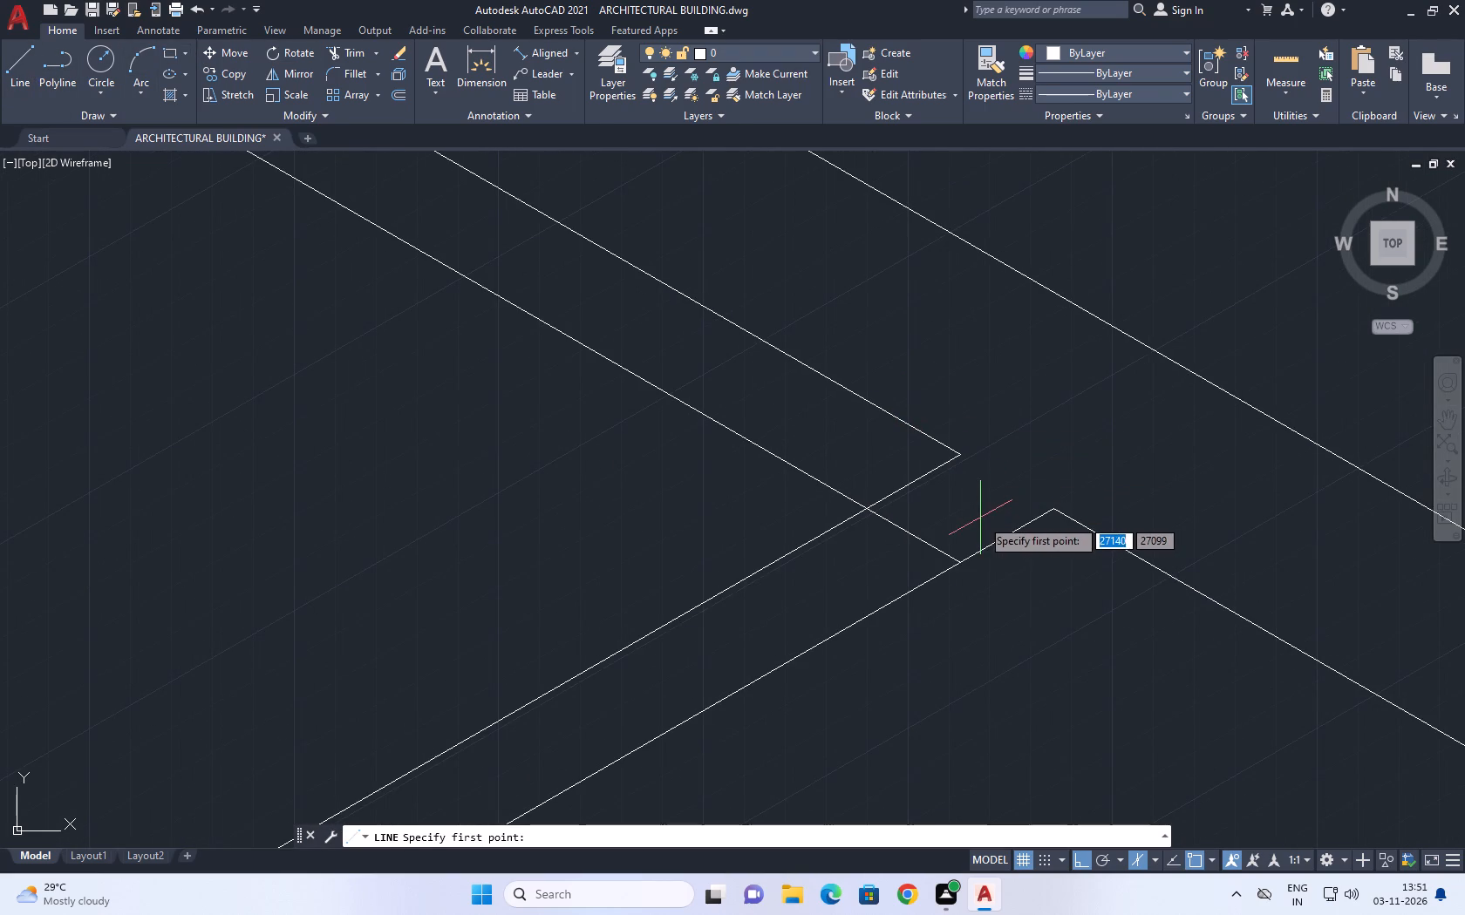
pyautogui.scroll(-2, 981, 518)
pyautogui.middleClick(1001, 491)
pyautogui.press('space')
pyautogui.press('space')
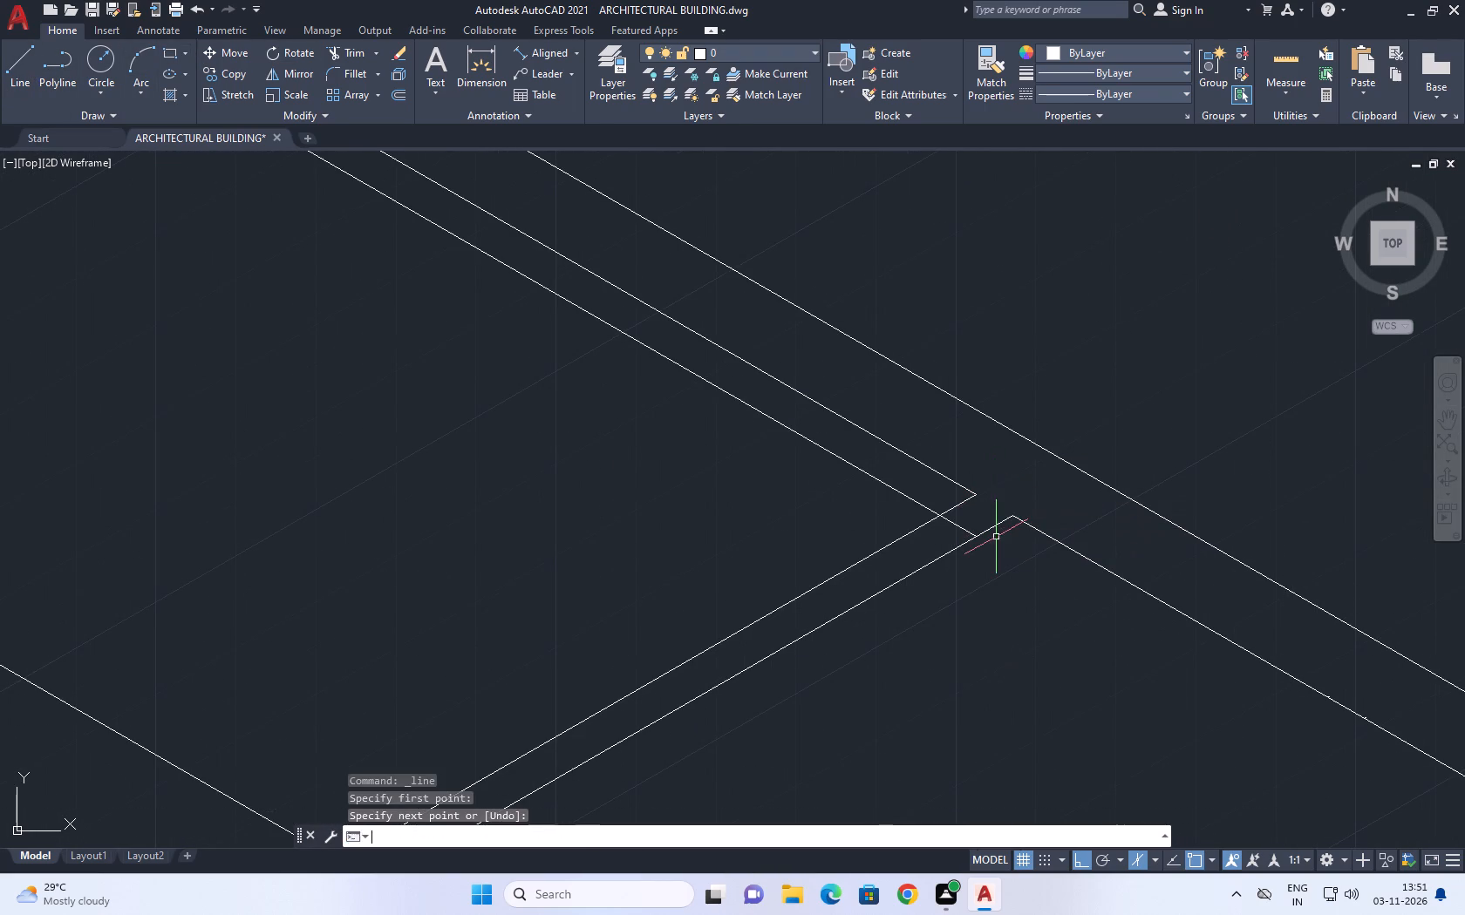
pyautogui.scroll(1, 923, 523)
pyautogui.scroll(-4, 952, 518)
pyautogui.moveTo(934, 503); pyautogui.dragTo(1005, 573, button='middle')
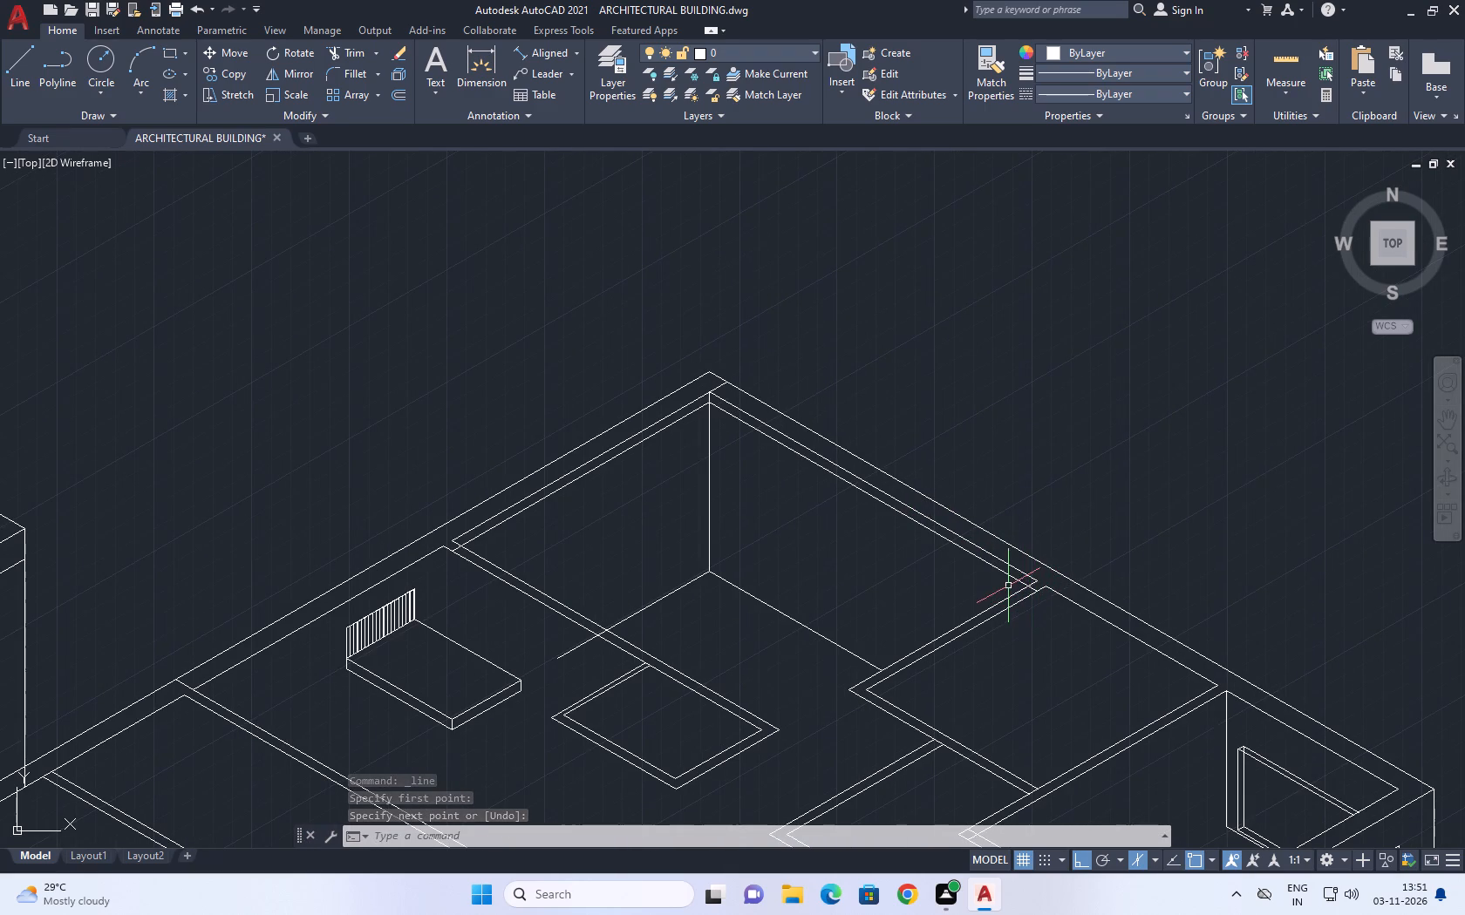
# Extend the neighbouring room's inner long wall line across the partition's end to the back room's inner wall corner.
pyautogui.scroll(3, 1022, 590)
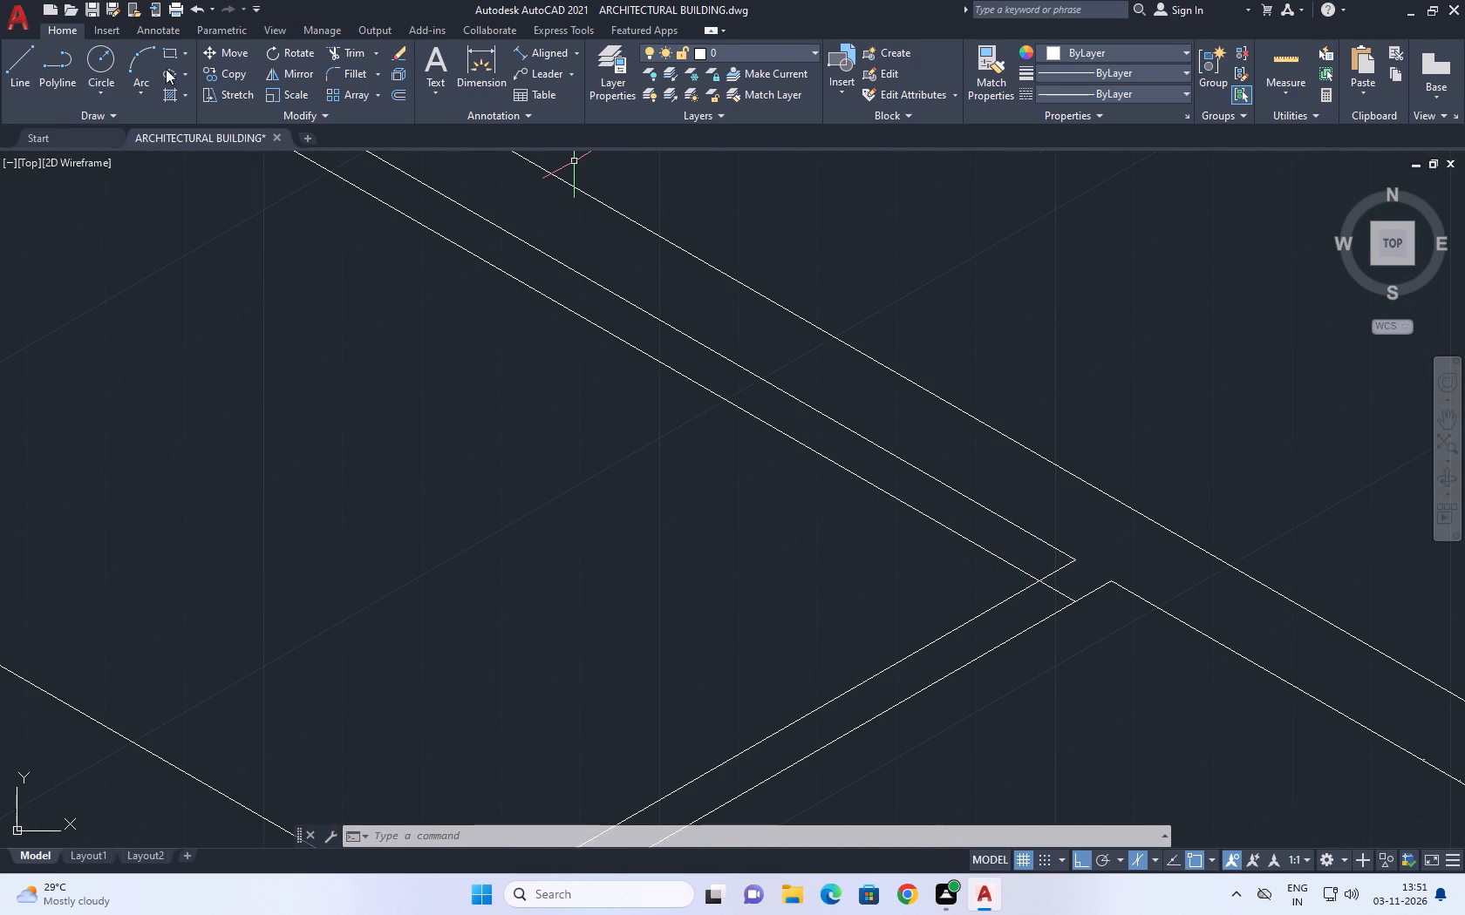
pyautogui.press('e')
pyautogui.press('x')
pyautogui.press('space')
pyautogui.click(1121, 586)
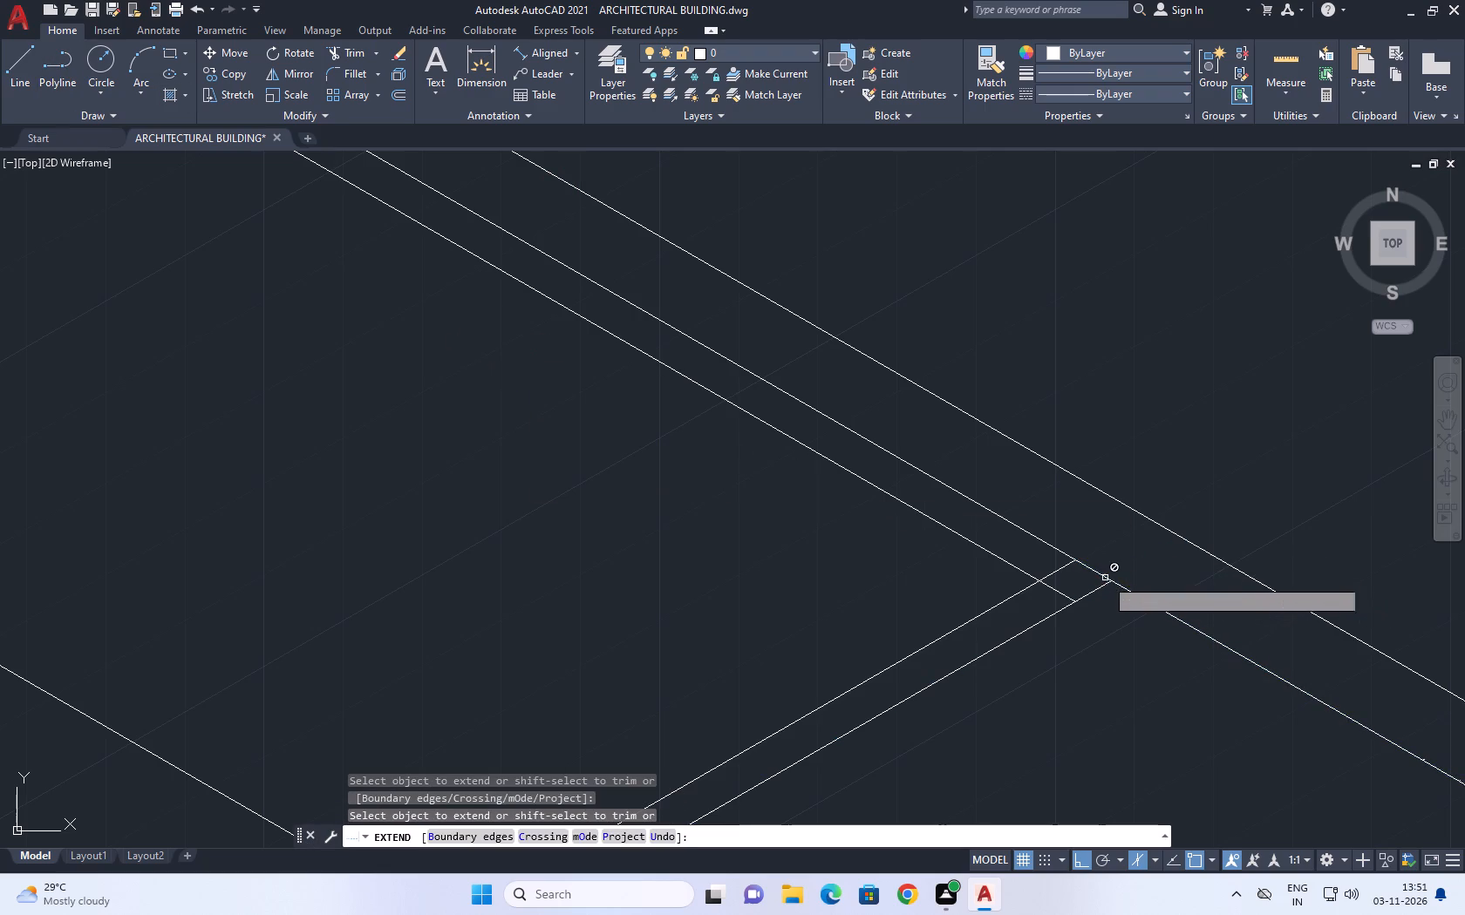
pyautogui.press('space')
# Draw a vertical line about 146 units up from where the second lowered line crosses the partition's back-room edge.
pyautogui.scroll(-2, 1089, 580)
pyautogui.moveTo(1149, 607); pyautogui.dragTo(1012, 518, button='middle')
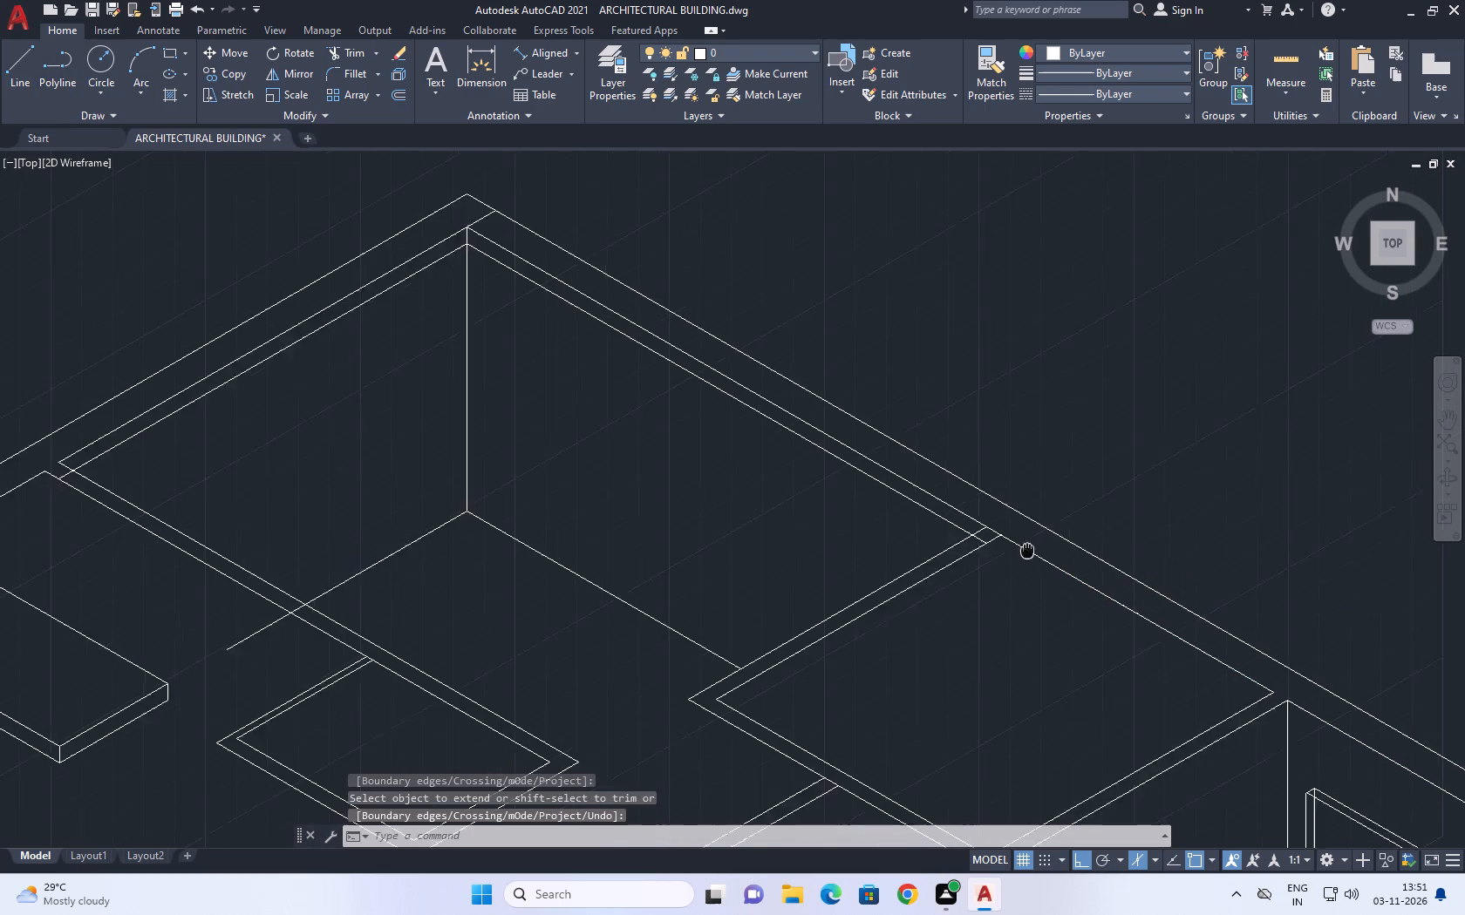
pyautogui.moveTo(1012, 518); pyautogui.dragTo(1014, 534, button='middle')
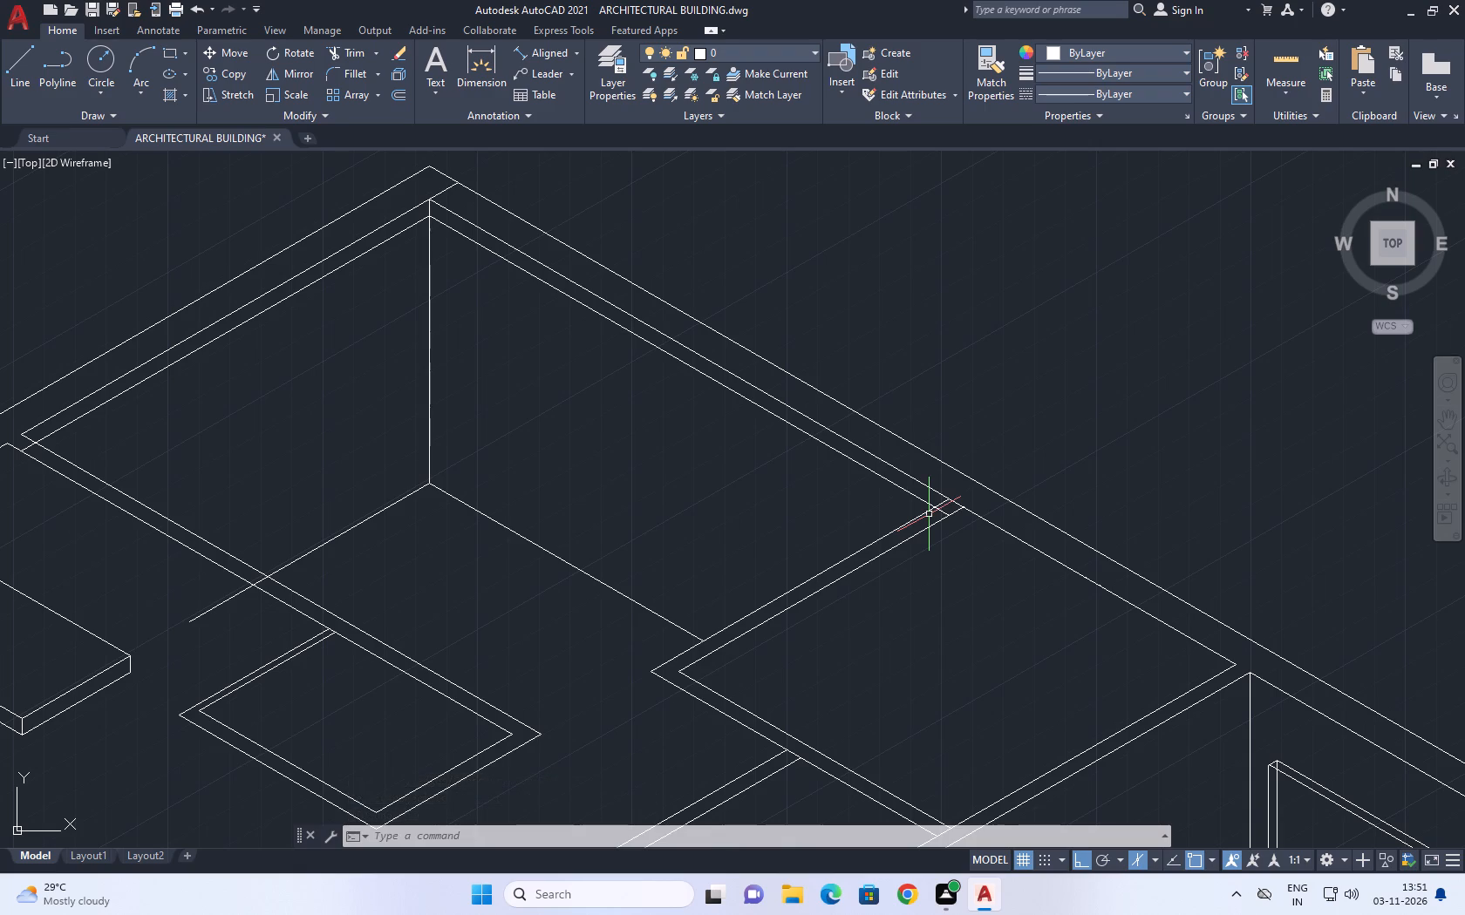
pyautogui.moveTo(1004, 560); pyautogui.dragTo(892, 474, button='middle')
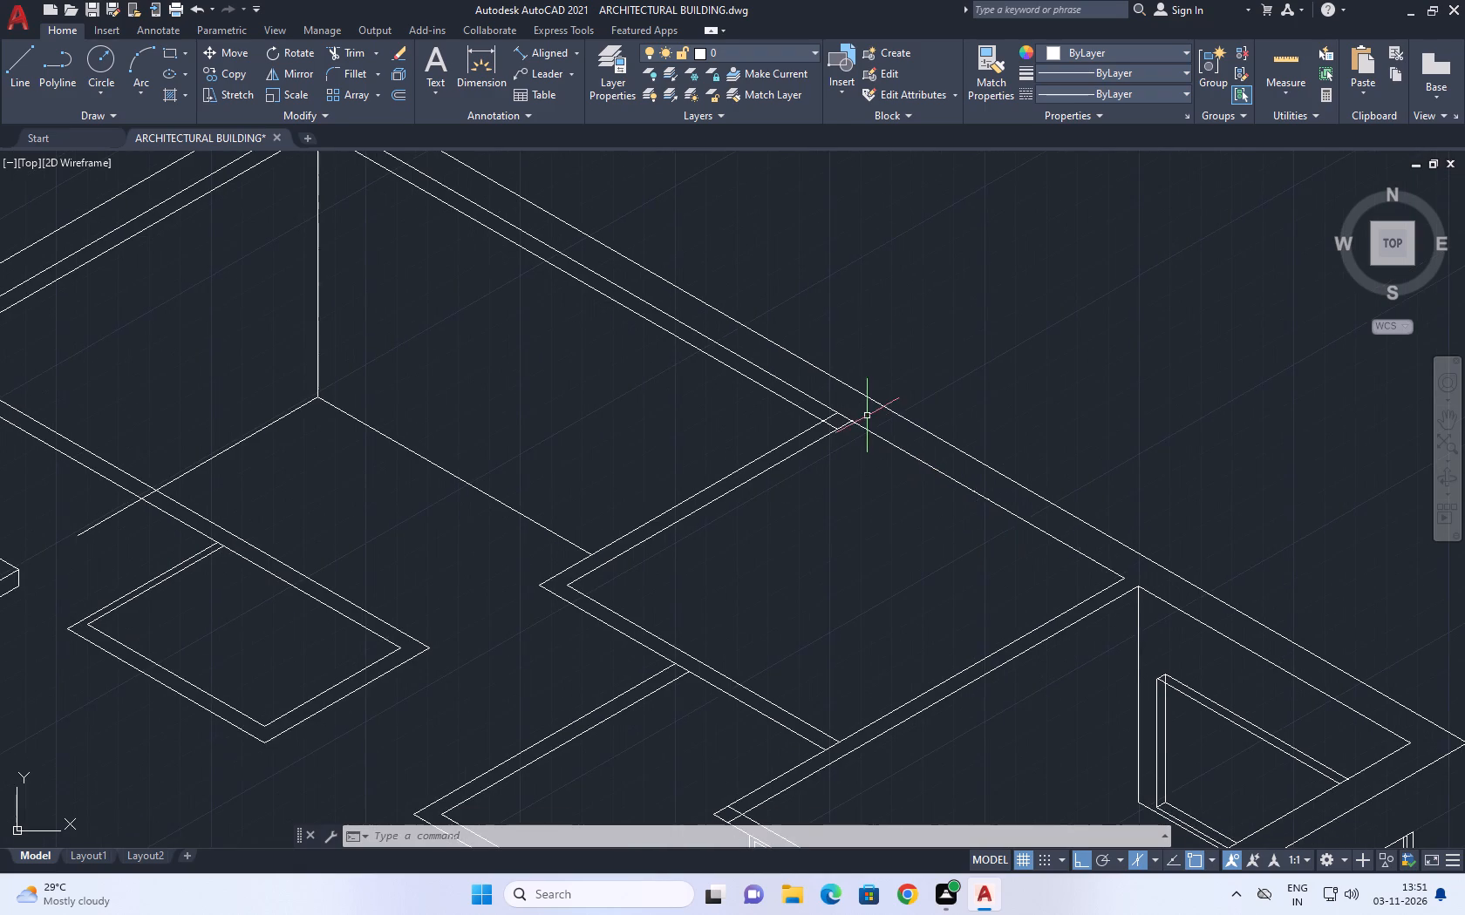
pyautogui.scroll(2, 833, 419)
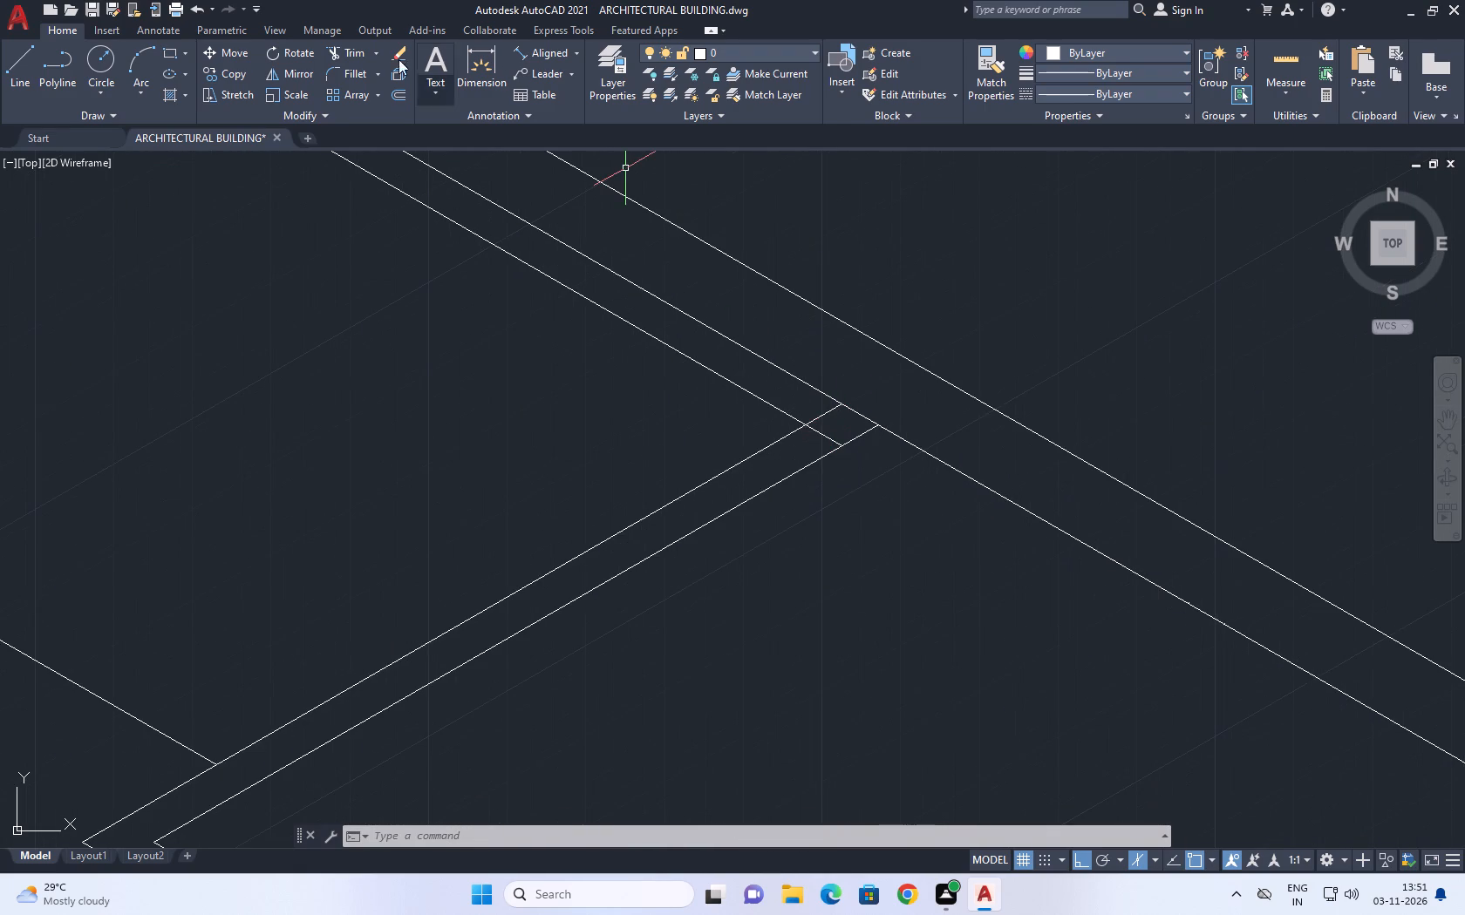
pyautogui.moveTo(9, 51); pyautogui.dragTo(20, 57)
pyautogui.scroll(1, 790, 390)
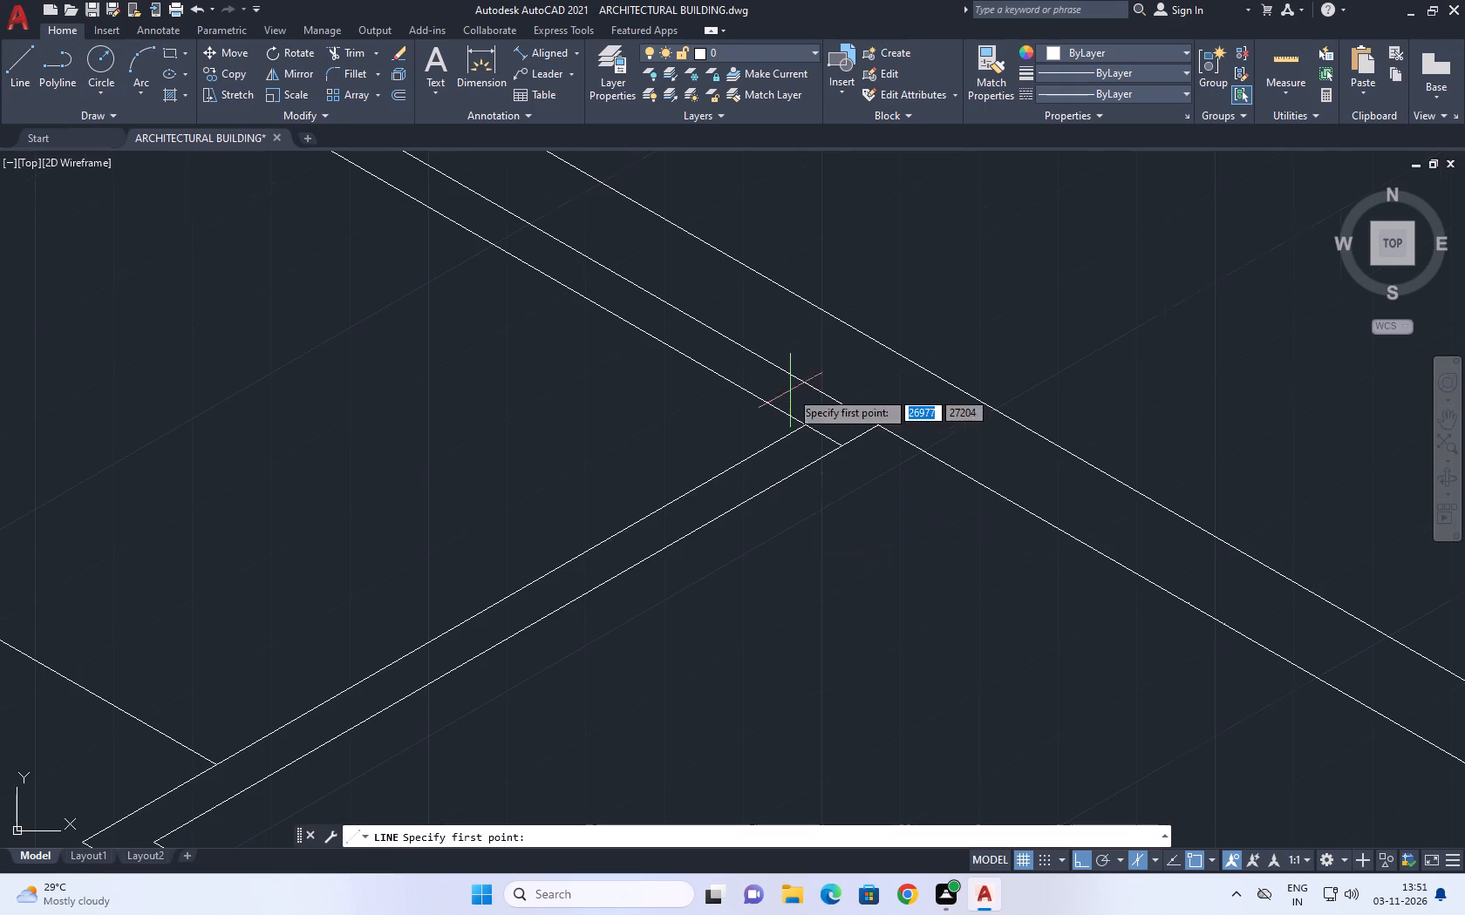
pyautogui.scroll(2, 790, 390)
pyautogui.click(808, 485)
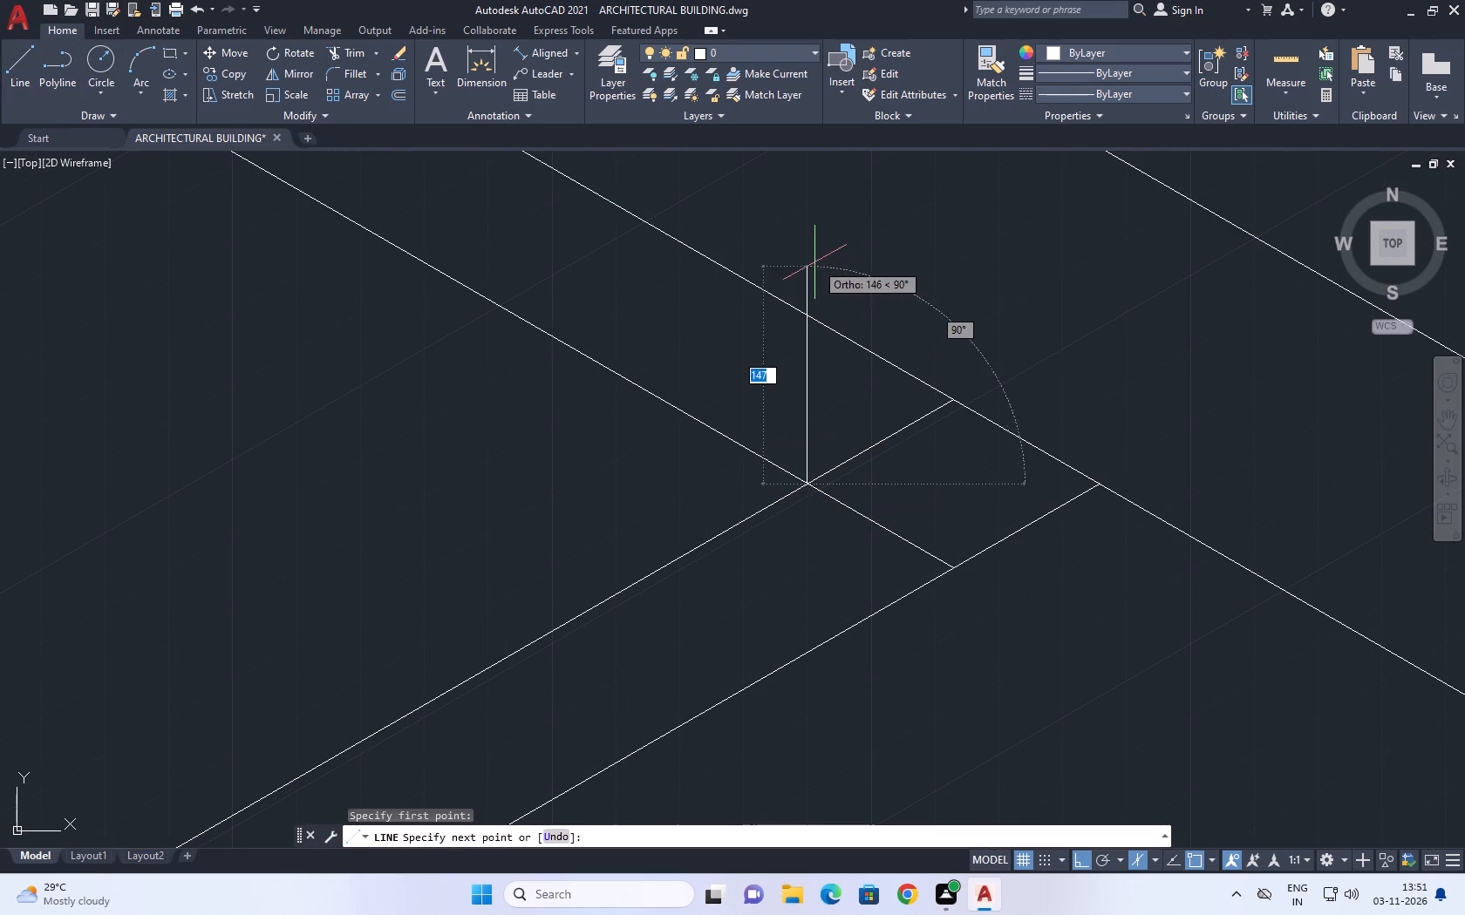
pyautogui.click(813, 261)
pyautogui.rightClick(863, 279)
pyautogui.click(951, 299)
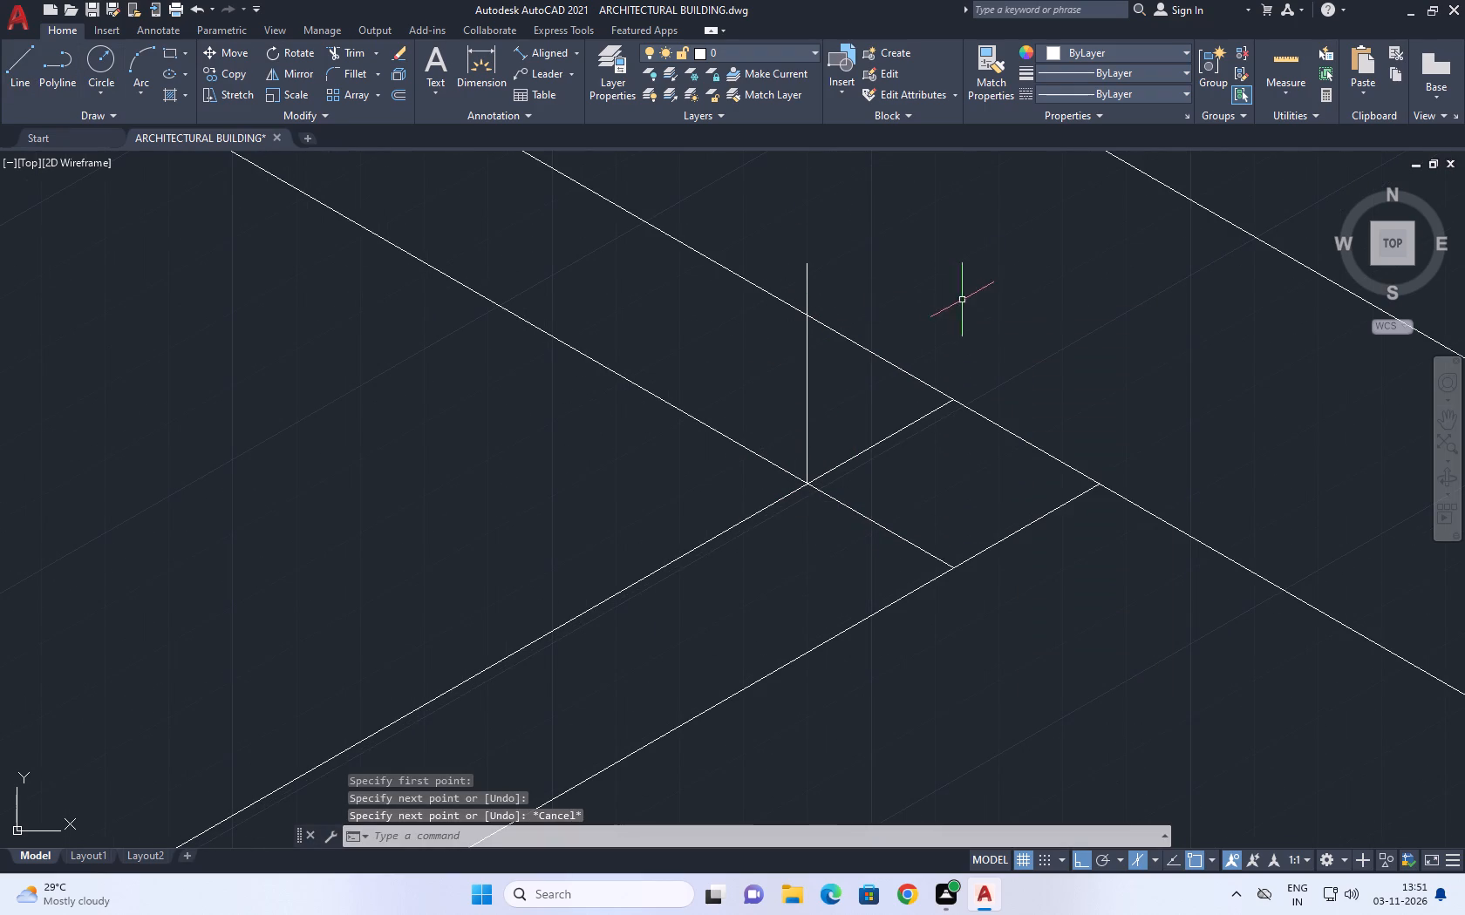
# Draw a vertical line from the second lowered line's far end upward past the inner top wall line.
pyautogui.moveTo(1033, 254); pyautogui.dragTo(1030, 246, button='right')
pyautogui.click(1117, 261)
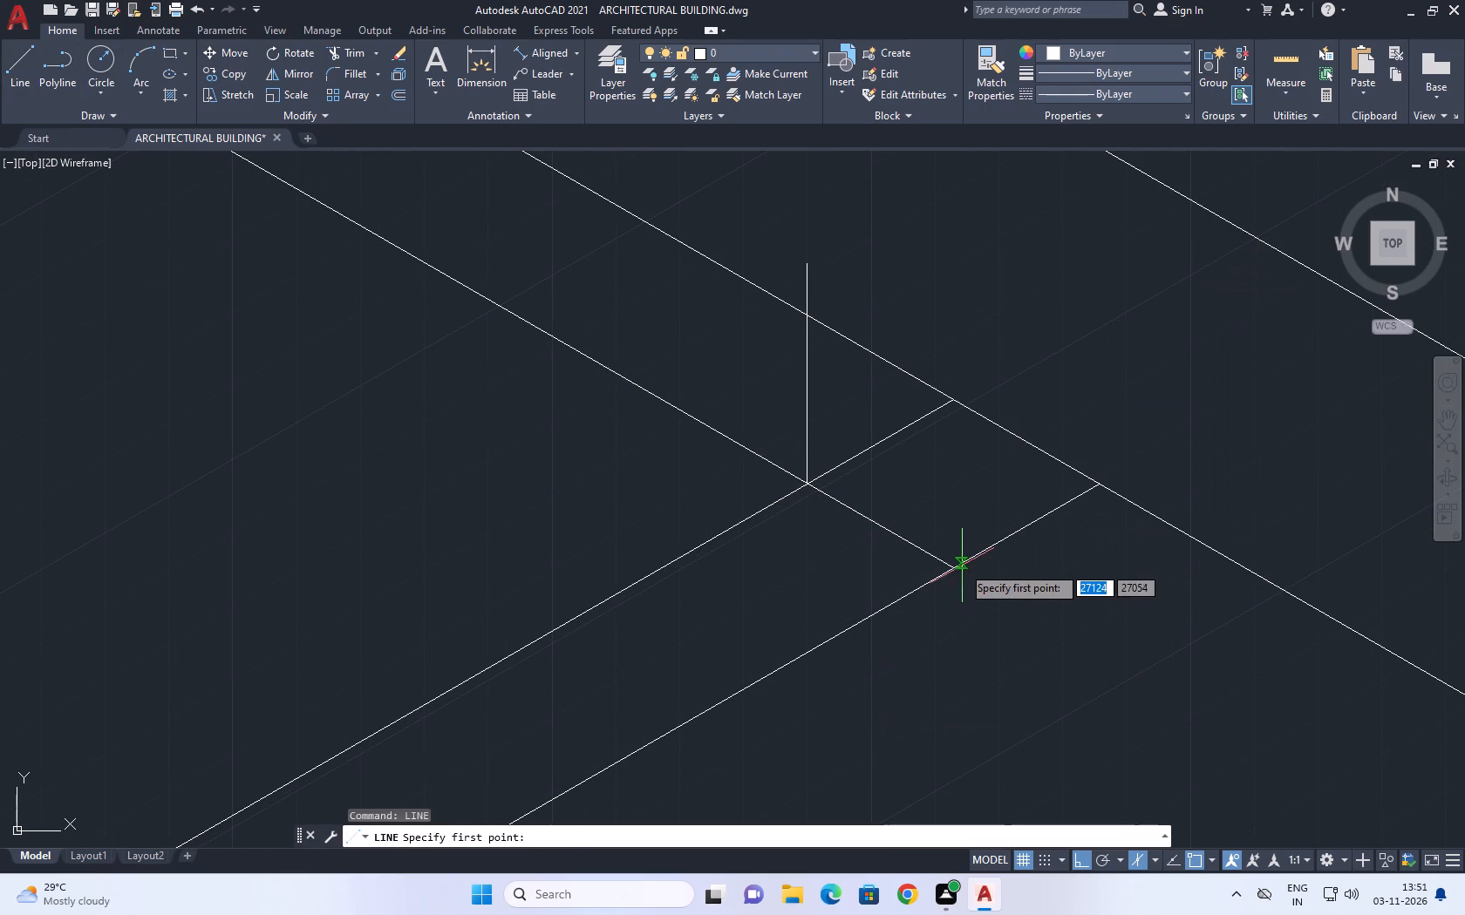
pyautogui.moveTo(956, 565); pyautogui.dragTo(953, 547)
pyautogui.click(971, 306)
pyautogui.rightClick(974, 300)
pyautogui.click(1029, 317)
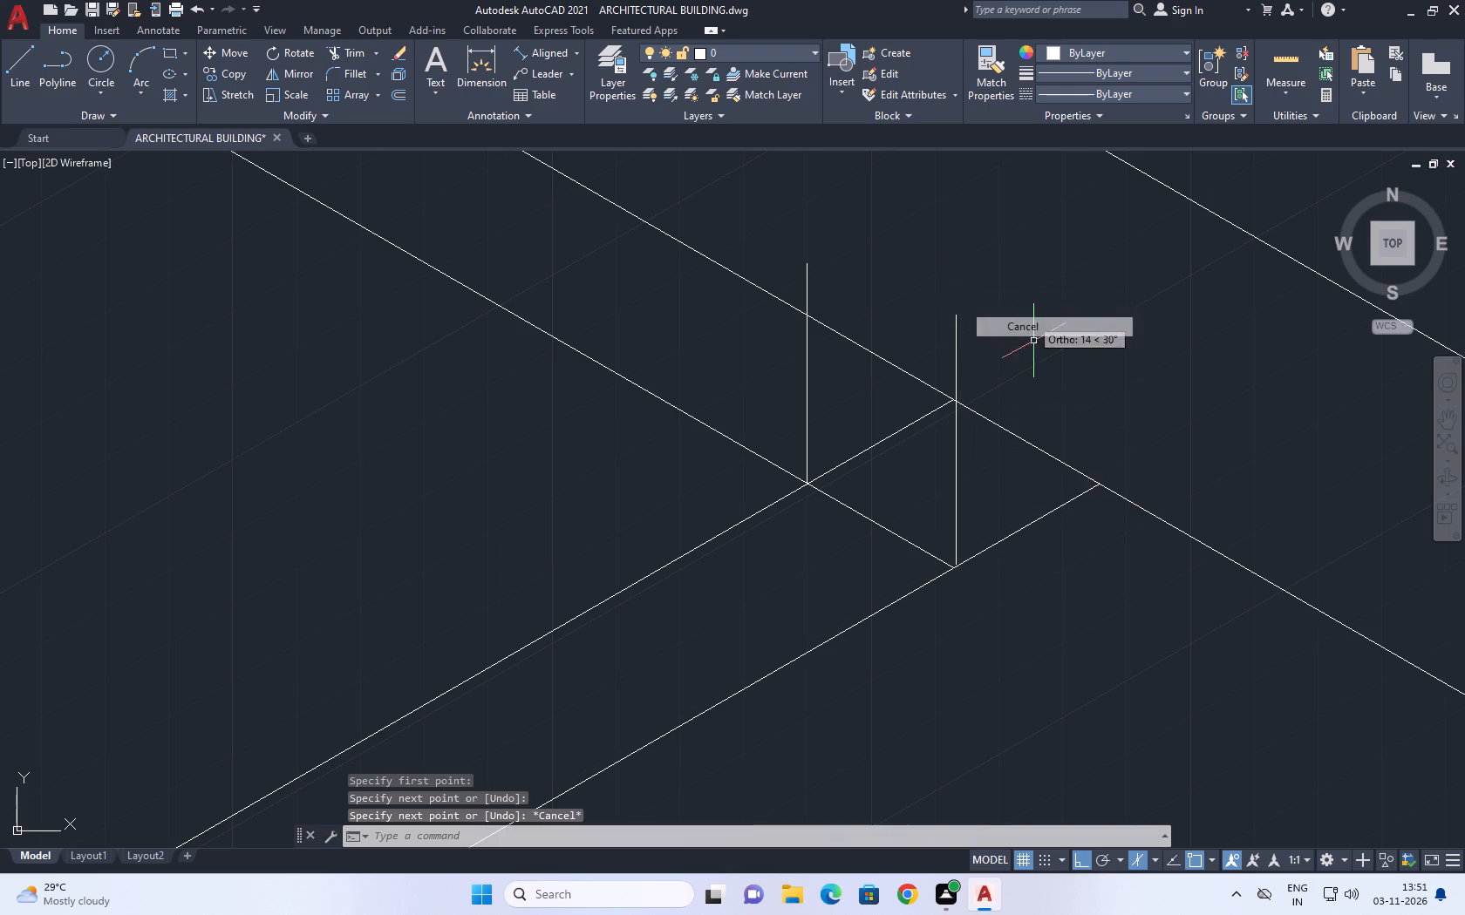
# Trim the long inner wall line, the partition edge and the far vertical's overrun around the partition-end junction.
pyautogui.moveTo(1087, 358); pyautogui.dragTo(939, 340, button='middle')
pyautogui.moveTo(1092, 464); pyautogui.dragTo(1063, 451, button='middle')
pyautogui.click(355, 53)
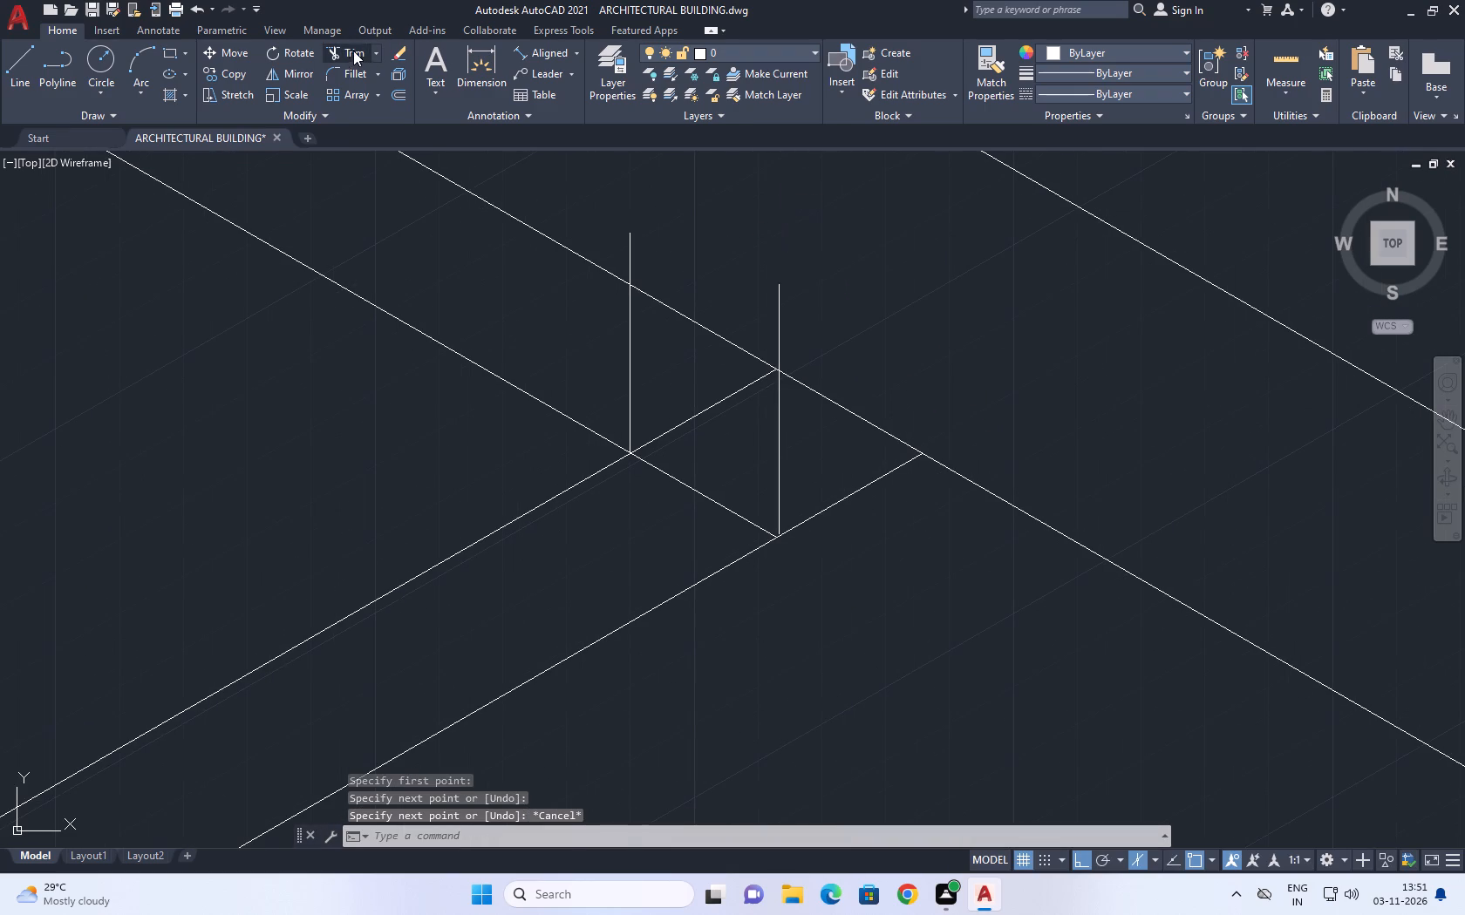
pyautogui.click(859, 365)
pyautogui.click(808, 415)
pyautogui.click(742, 398)
pyautogui.click(758, 325)
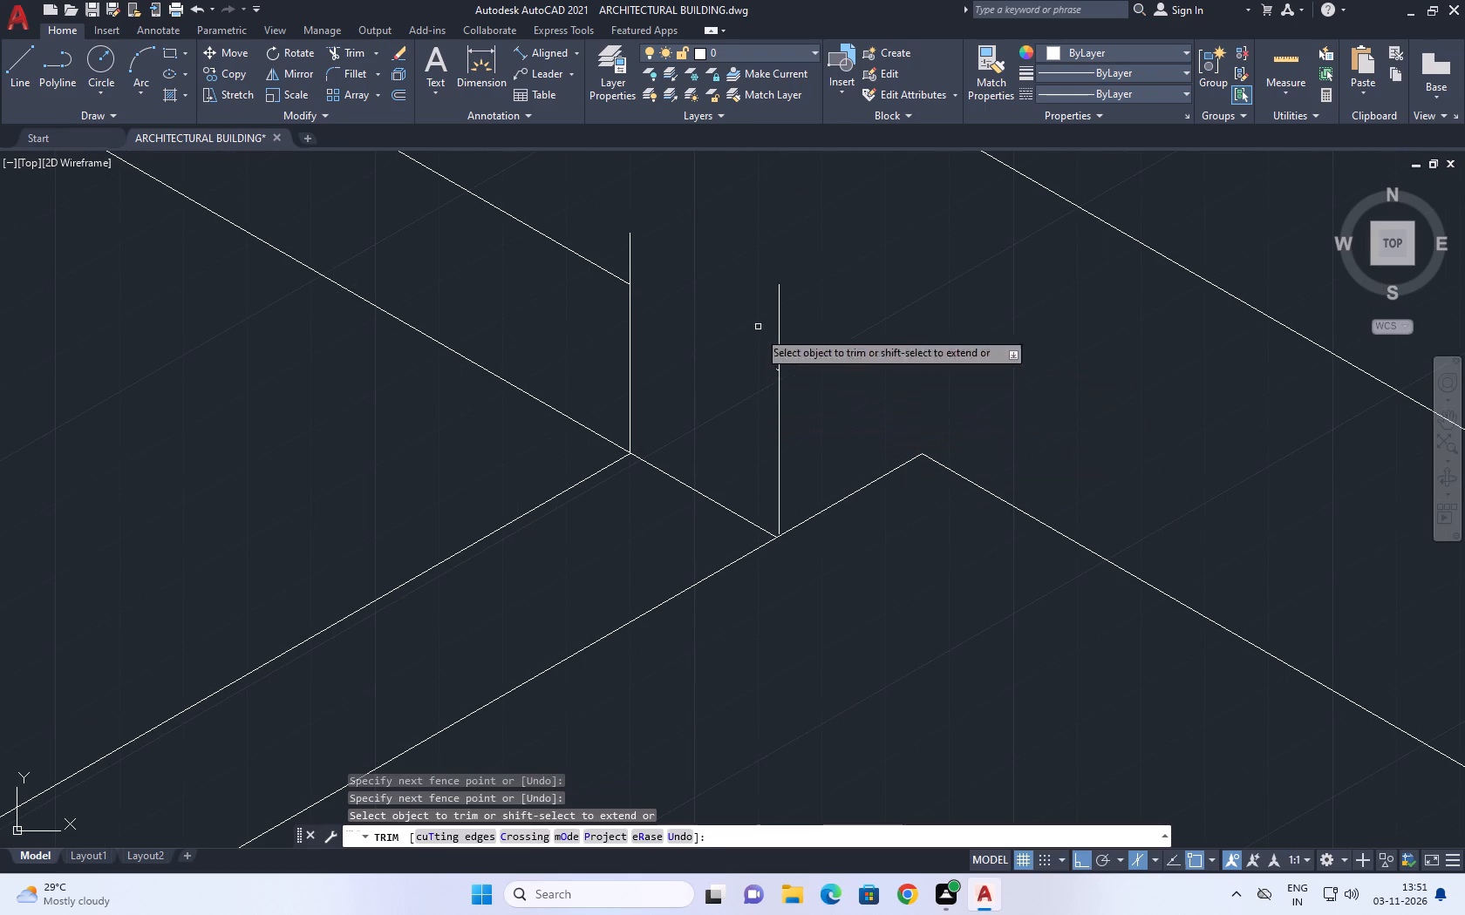
pyautogui.scroll(2, 783, 379)
pyautogui.click(767, 357)
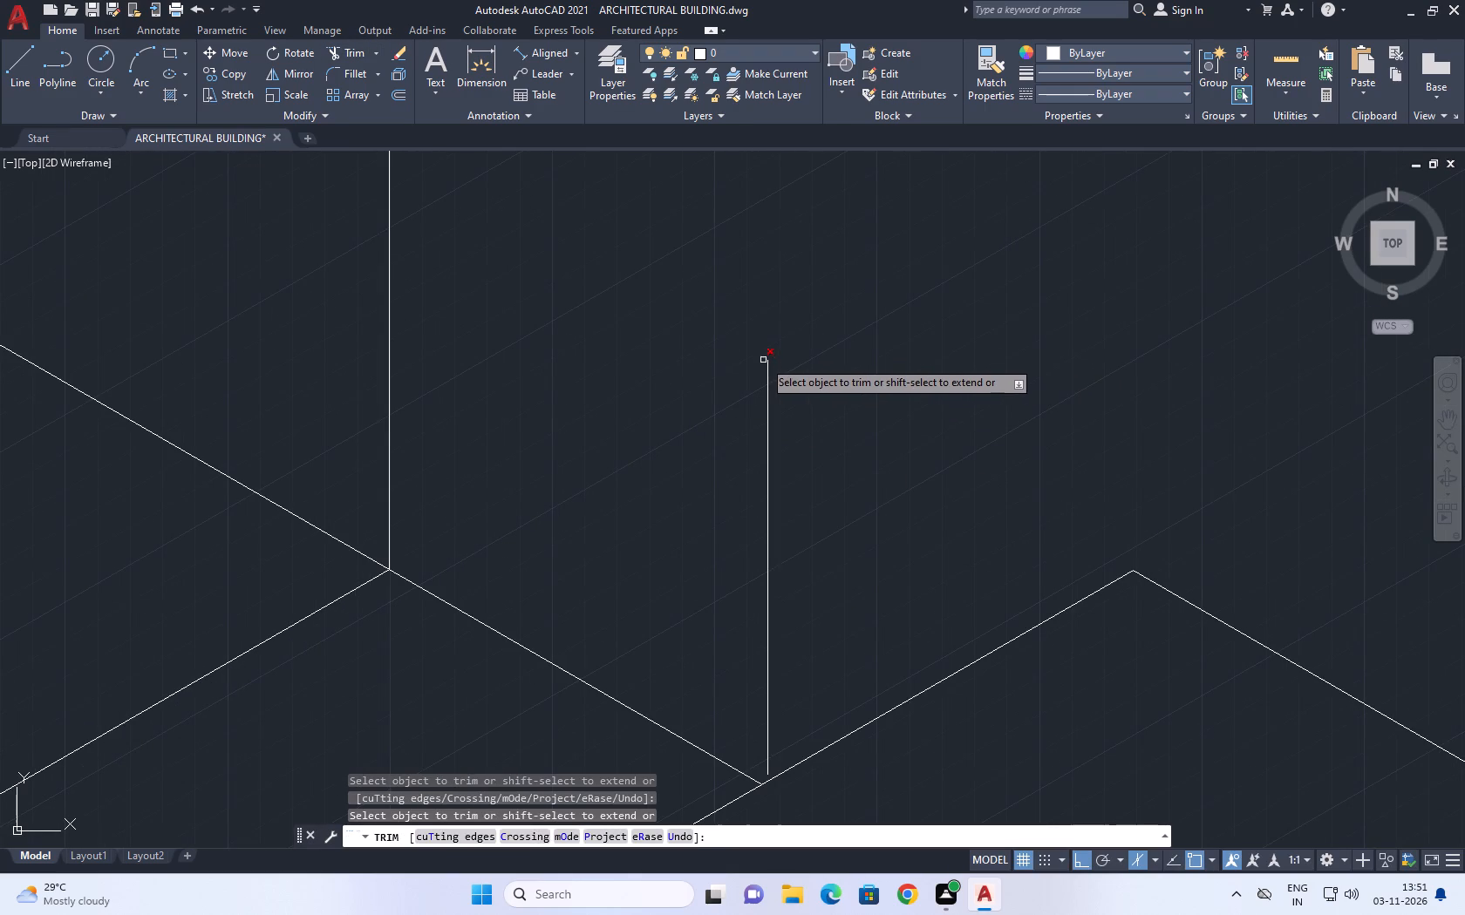
pyautogui.click(763, 360)
pyautogui.scroll(-5, 849, 362)
pyautogui.rightClick(928, 352)
pyautogui.click(953, 375)
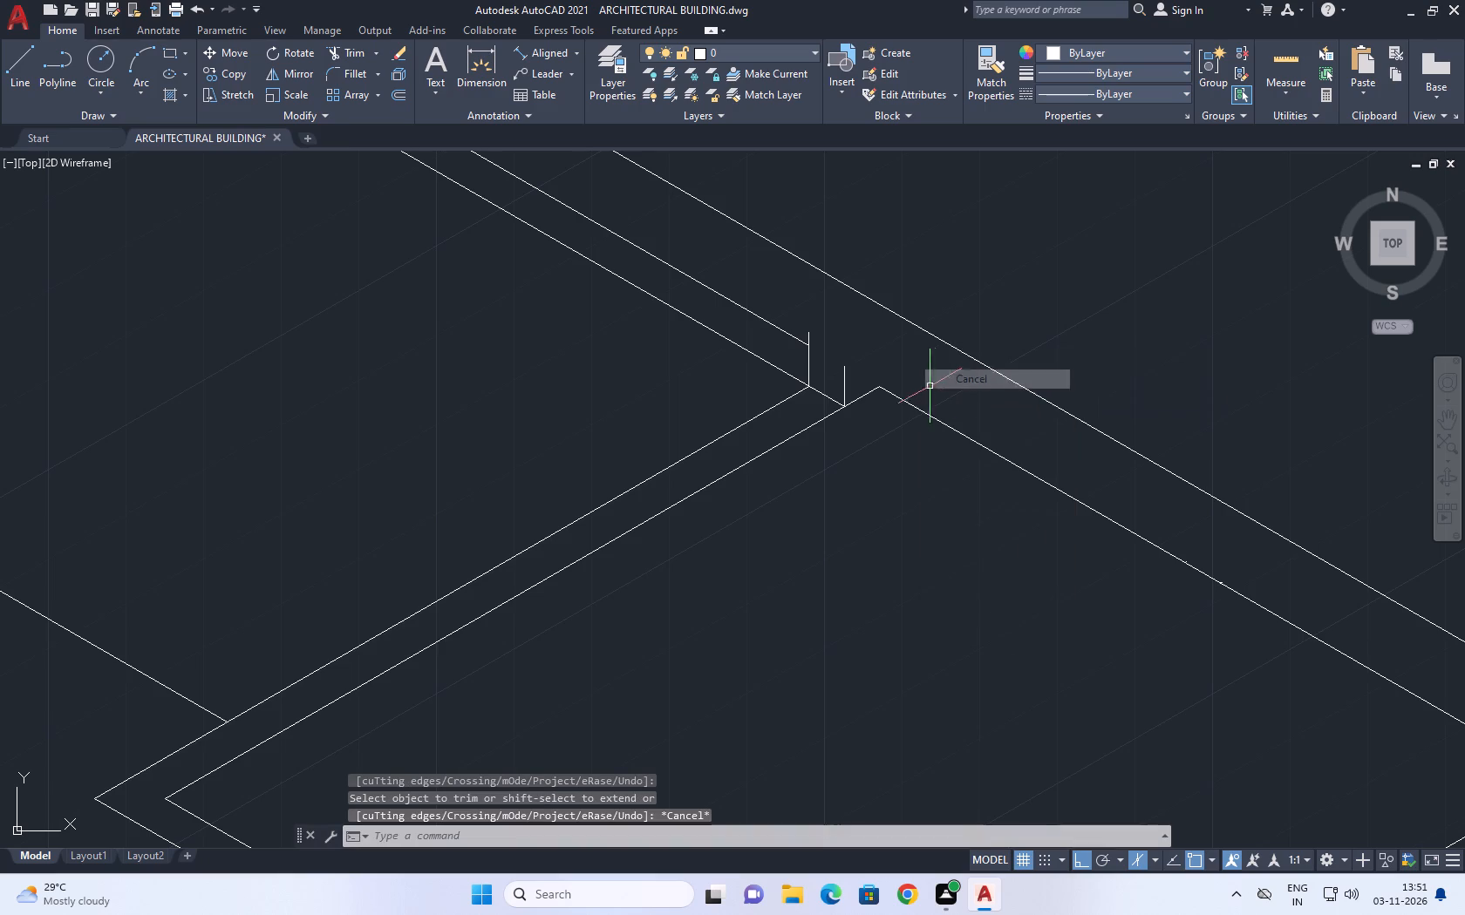
# Examine the trimmed partition junction and the inner wall lines of the adjoining rooms along the long wall.
pyautogui.scroll(-2, 821, 390)
pyautogui.scroll(1, 818, 385)
pyautogui.moveTo(831, 389); pyautogui.dragTo(848, 417, button='middle')
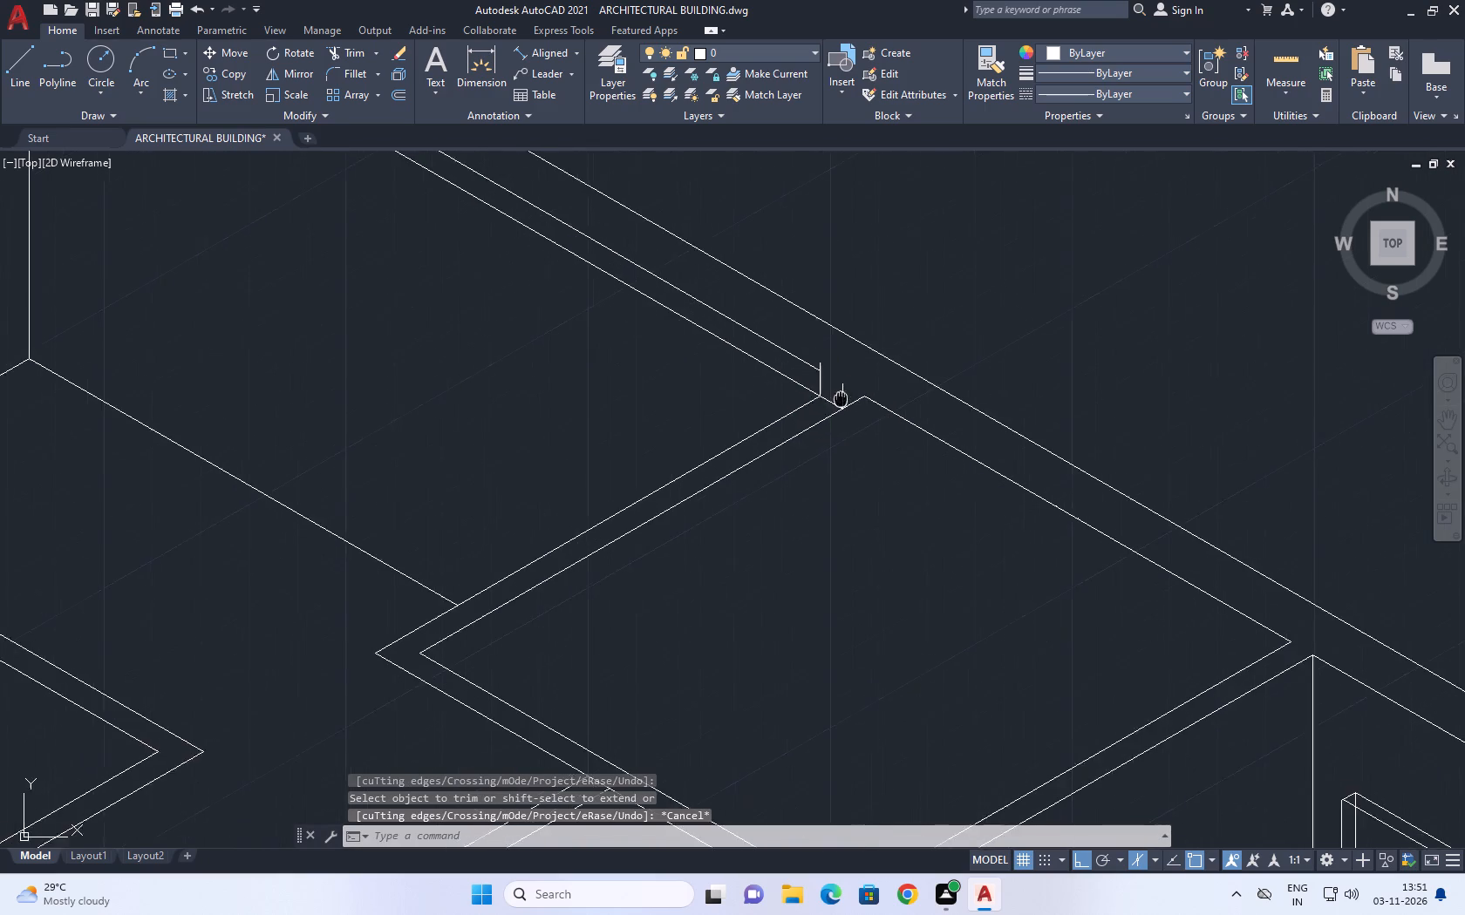
pyautogui.moveTo(848, 417); pyautogui.dragTo(876, 486, button='middle')
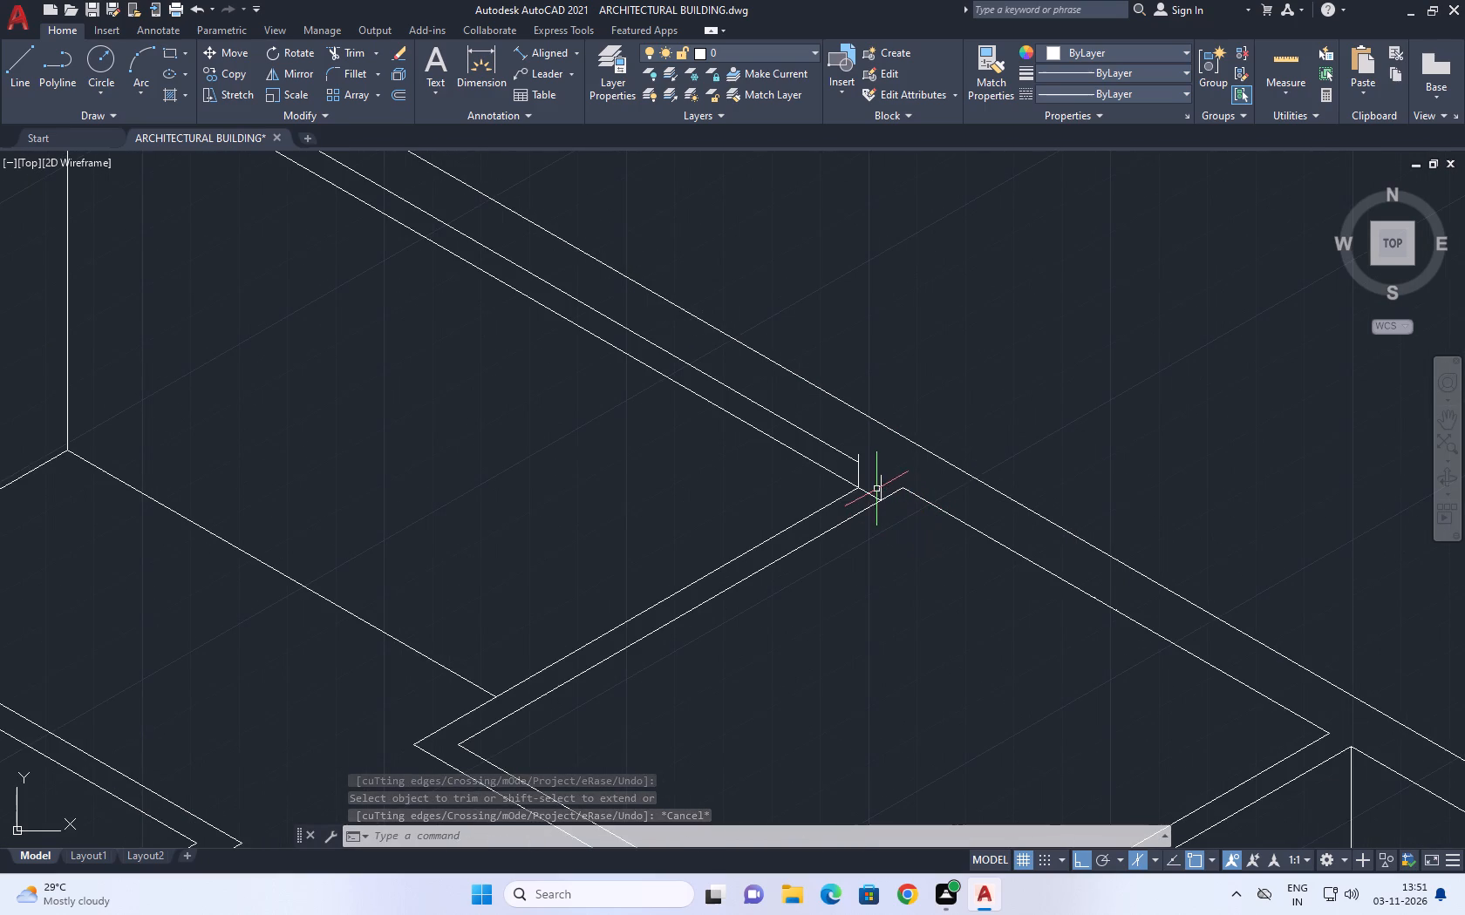
pyautogui.scroll(-4, 879, 490)
pyautogui.moveTo(1036, 571); pyautogui.dragTo(993, 522, button='middle')
pyautogui.scroll(1, 1046, 592)
pyautogui.moveTo(605, 298); pyautogui.dragTo(682, 366, button='middle')
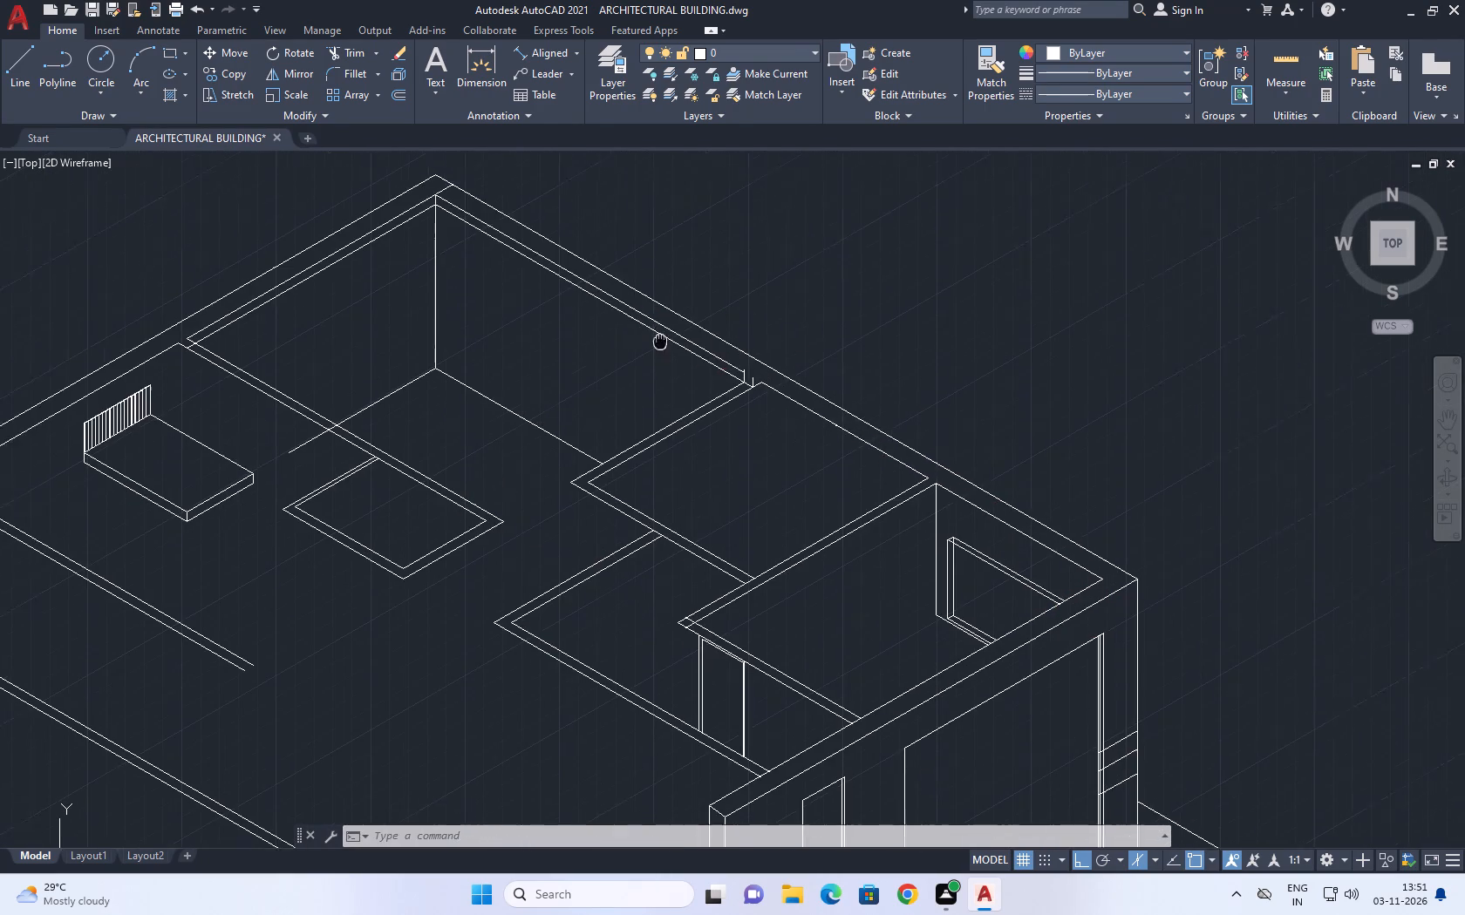
pyautogui.moveTo(682, 366); pyautogui.dragTo(764, 463, button='middle')
pyautogui.moveTo(834, 518); pyautogui.dragTo(834, 451, button='middle')
pyautogui.moveTo(1094, 637); pyautogui.dragTo(996, 563, button='middle')
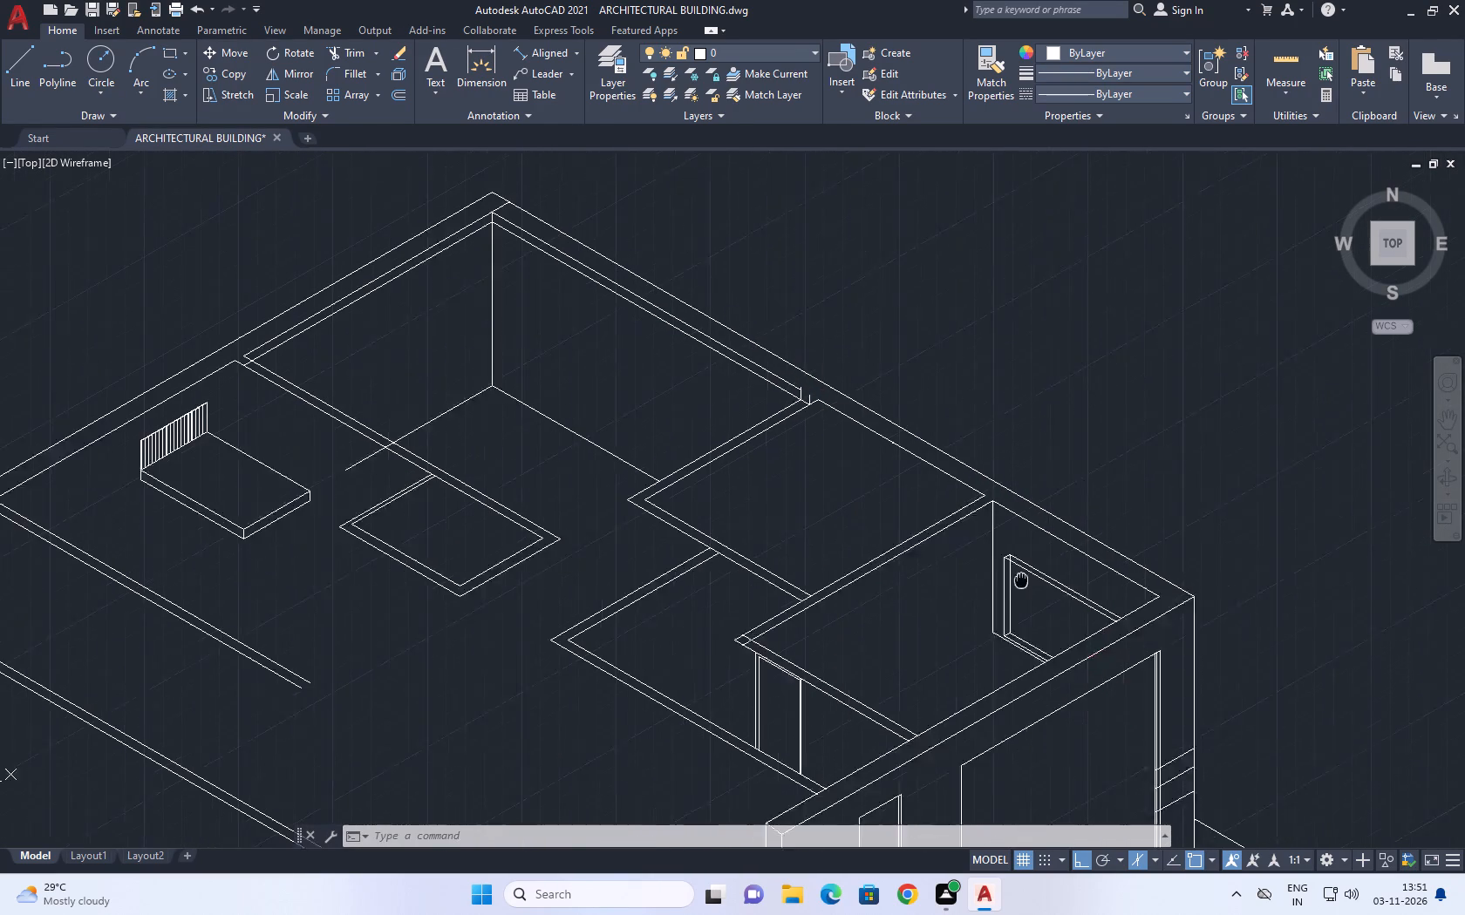
pyautogui.moveTo(996, 563); pyautogui.dragTo(978, 551, button='middle')
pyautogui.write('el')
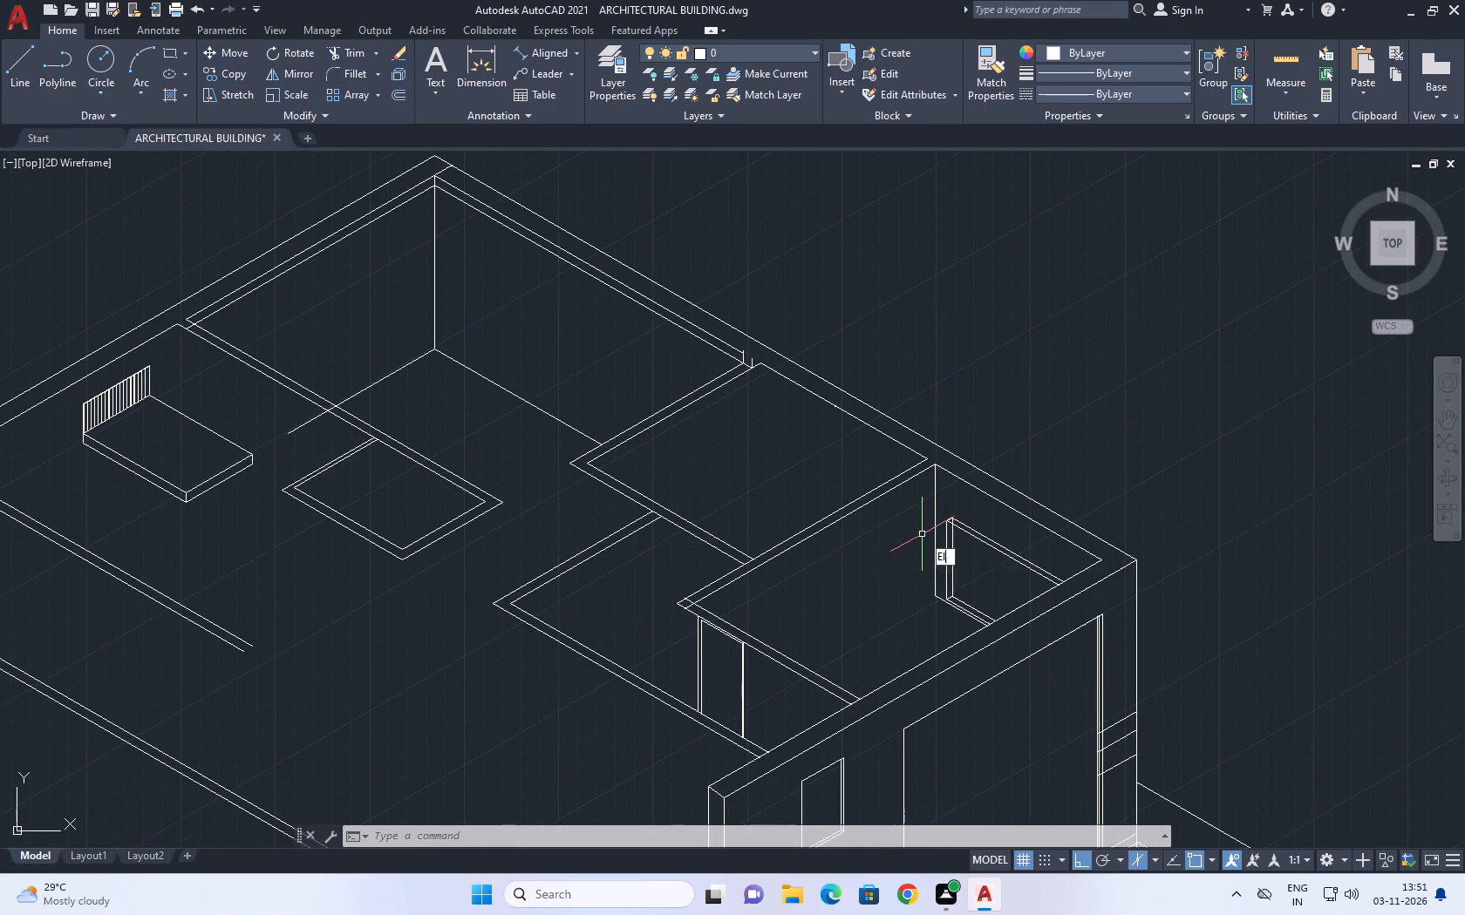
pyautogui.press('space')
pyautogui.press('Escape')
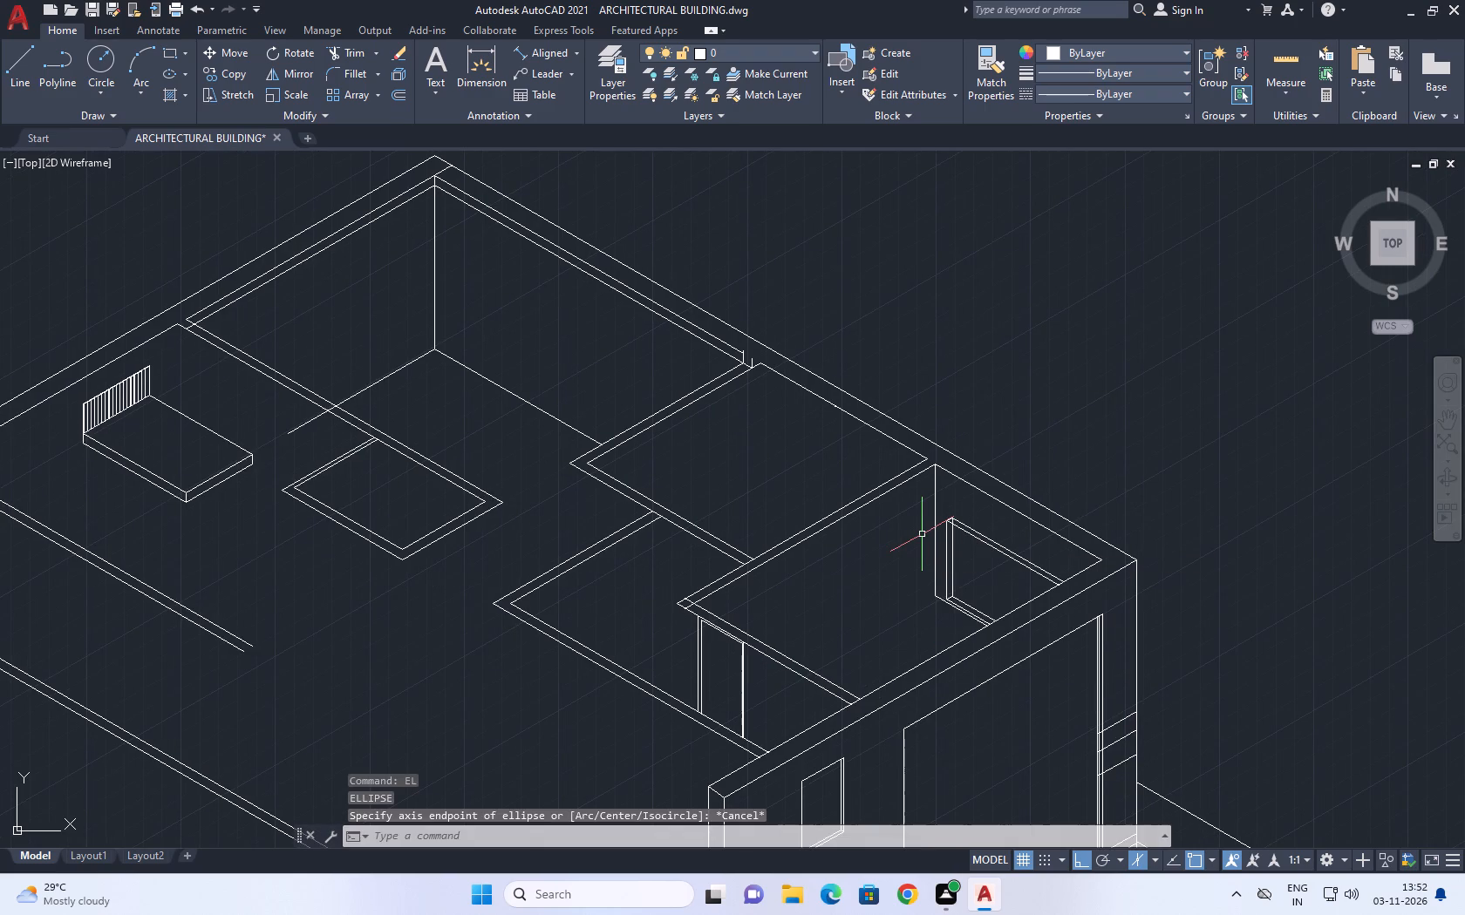
# Extend the back room's upper inner wall line to the top of the far vertical at the partition junction.
pyautogui.write('ex')
pyautogui.press('space')
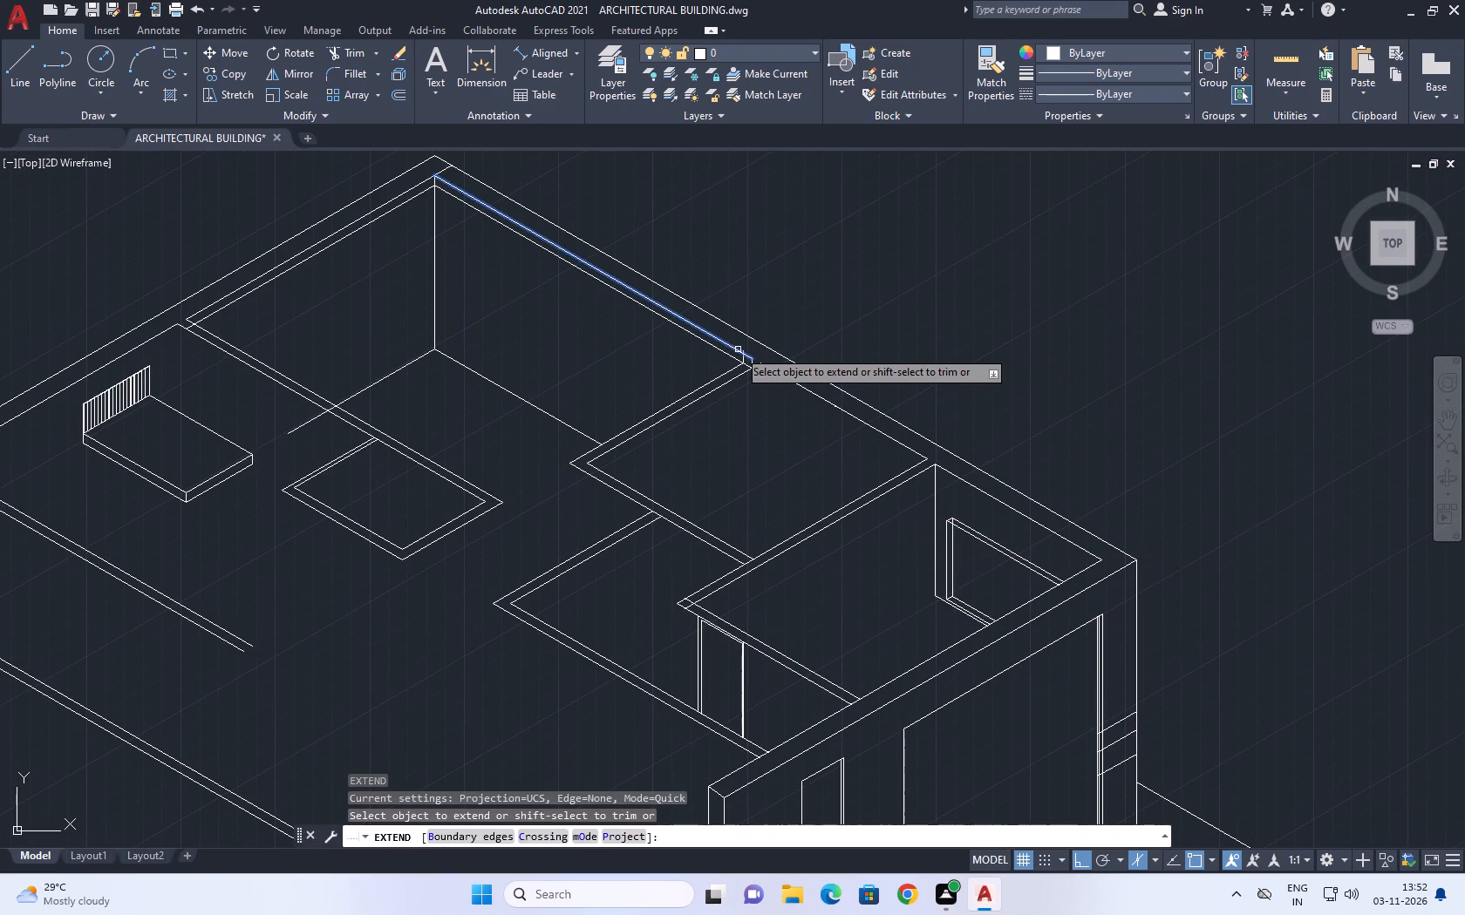
pyautogui.click(738, 347)
pyautogui.rightClick(1107, 455)
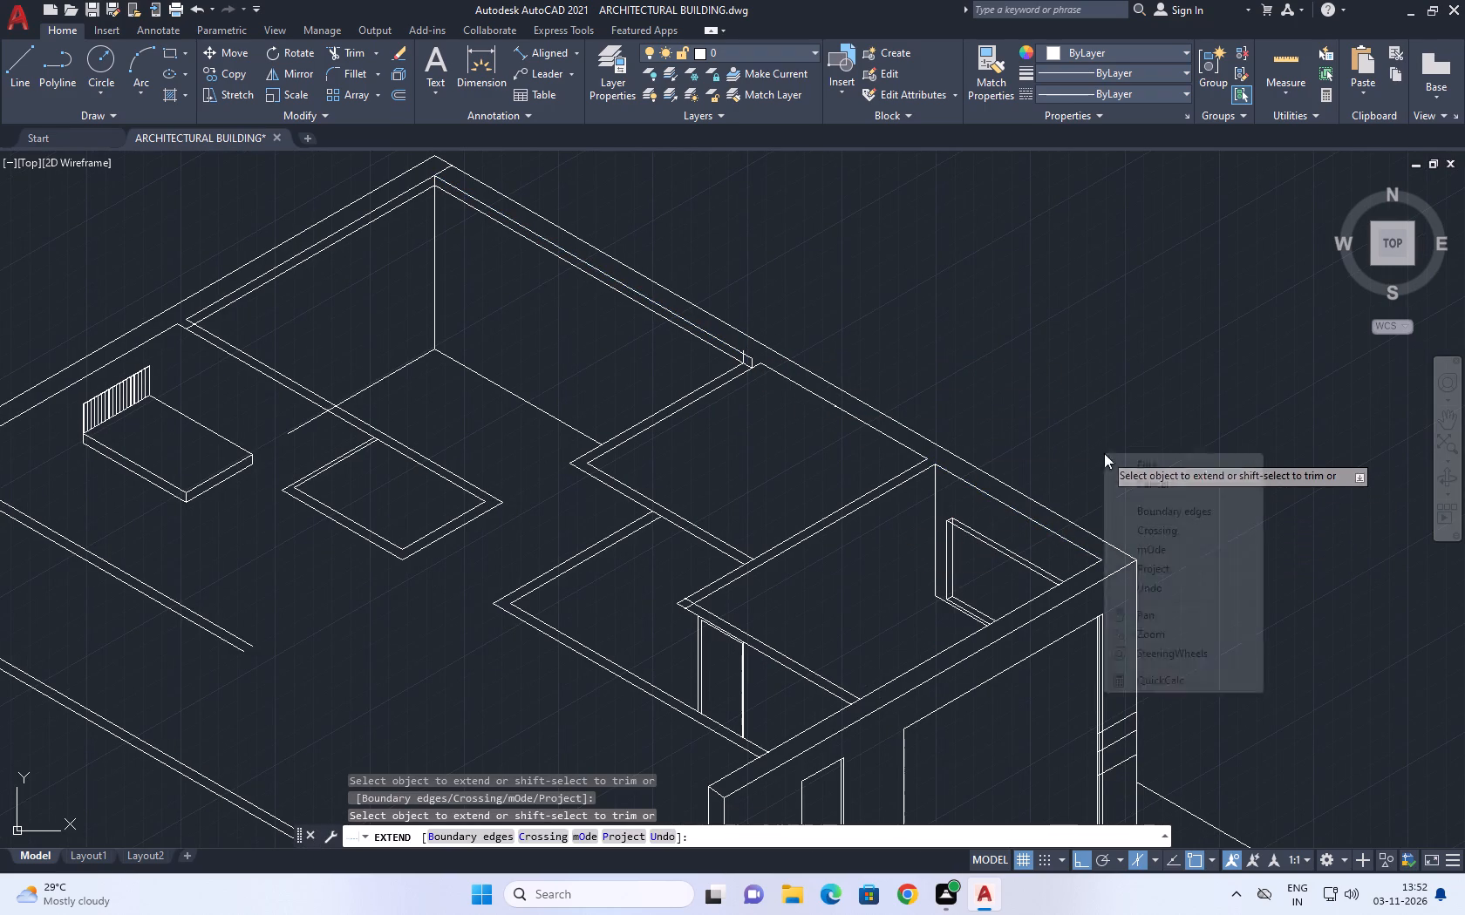
pyautogui.click(1154, 483)
# Shorten the near vertical at the partition junction so its top ends on the extended inner wall line.
pyautogui.scroll(4, 712, 324)
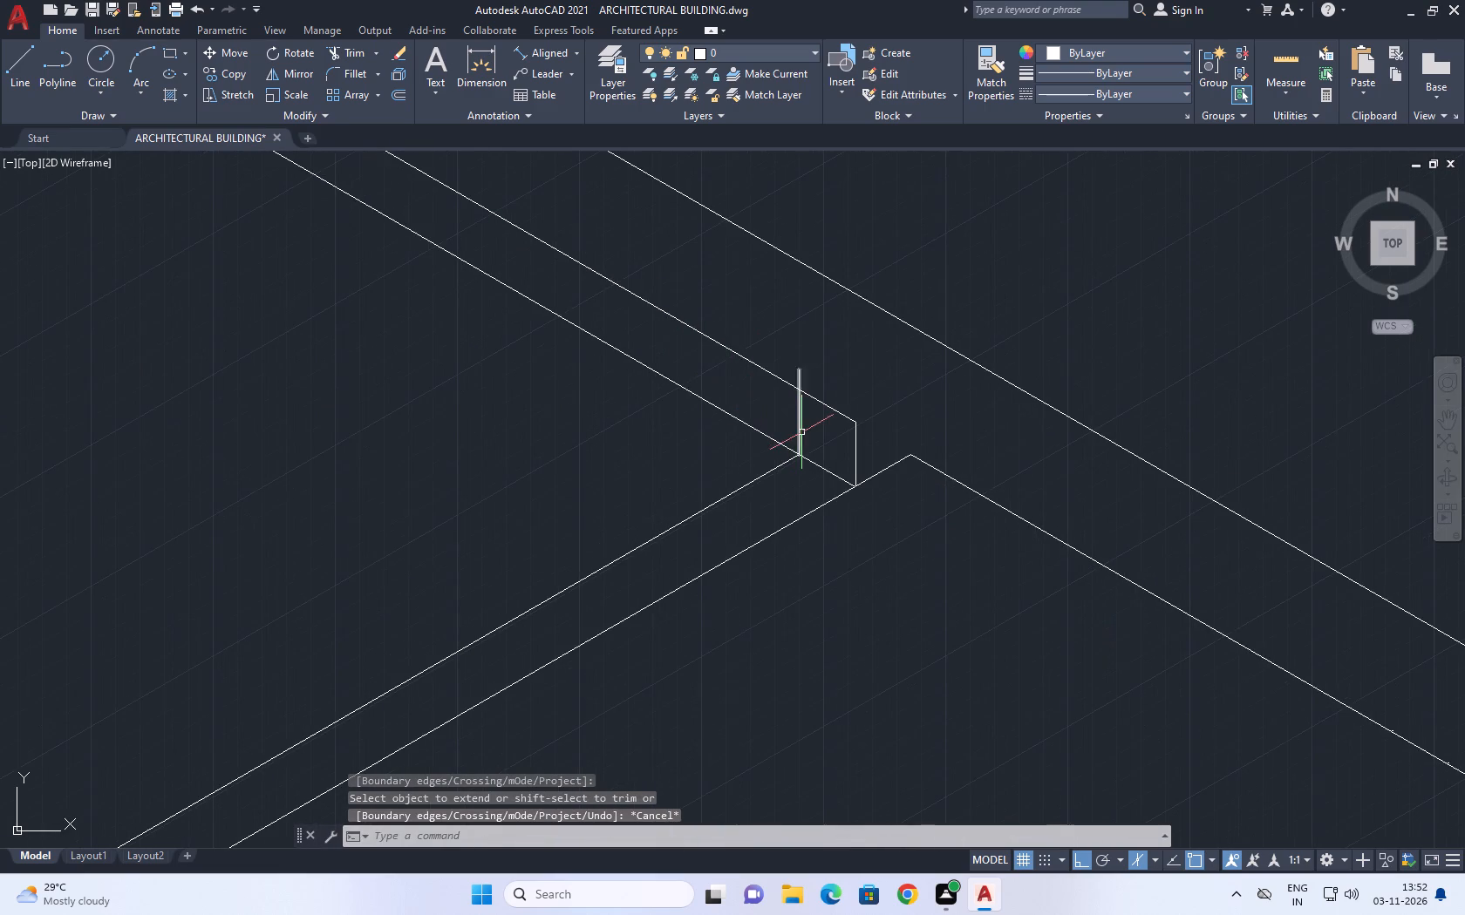
pyautogui.scroll(2, 801, 387)
pyautogui.click(806, 370)
pyautogui.click(782, 333)
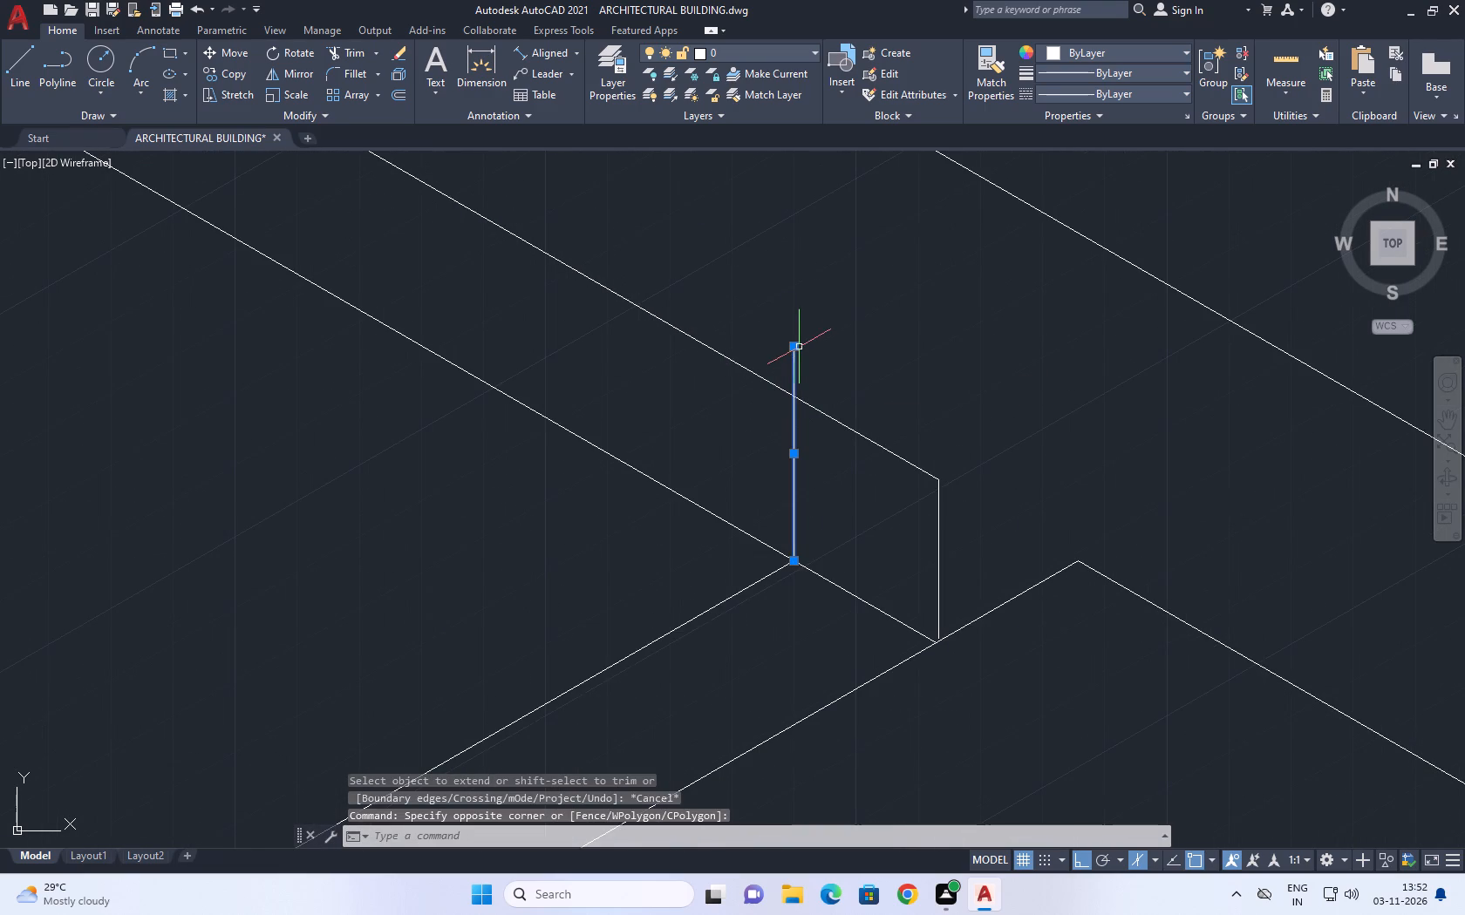
pyautogui.click(797, 343)
pyautogui.click(793, 393)
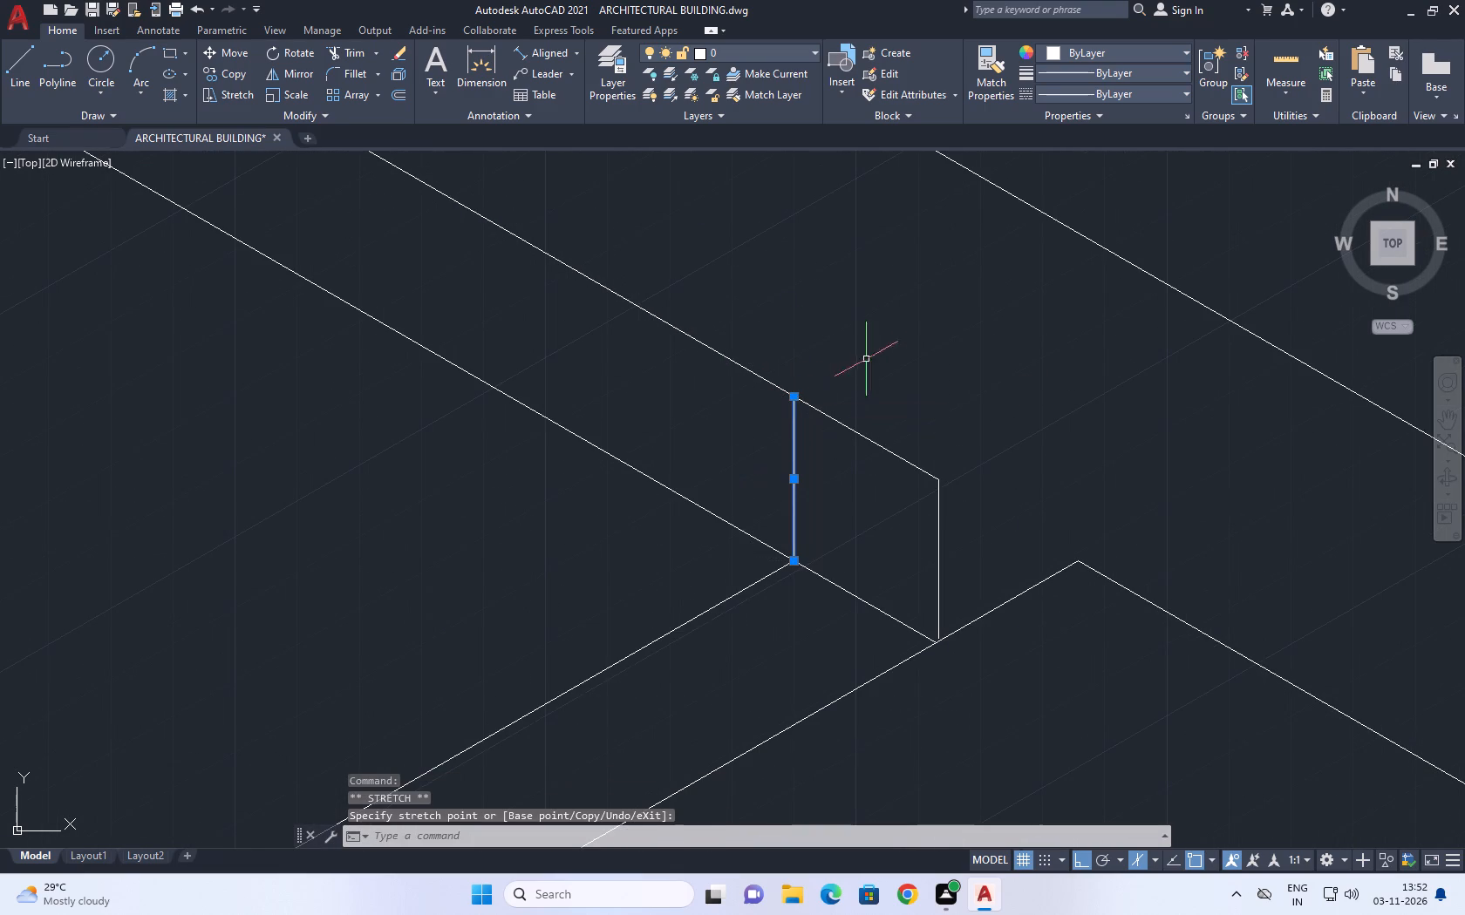
pyautogui.rightClick(875, 346)
pyautogui.click(964, 644)
# Examine the long wall from the partition junction to the end room's inner corner.
pyautogui.scroll(-3, 752, 464)
pyautogui.moveTo(843, 485); pyautogui.dragTo(811, 456, button='middle')
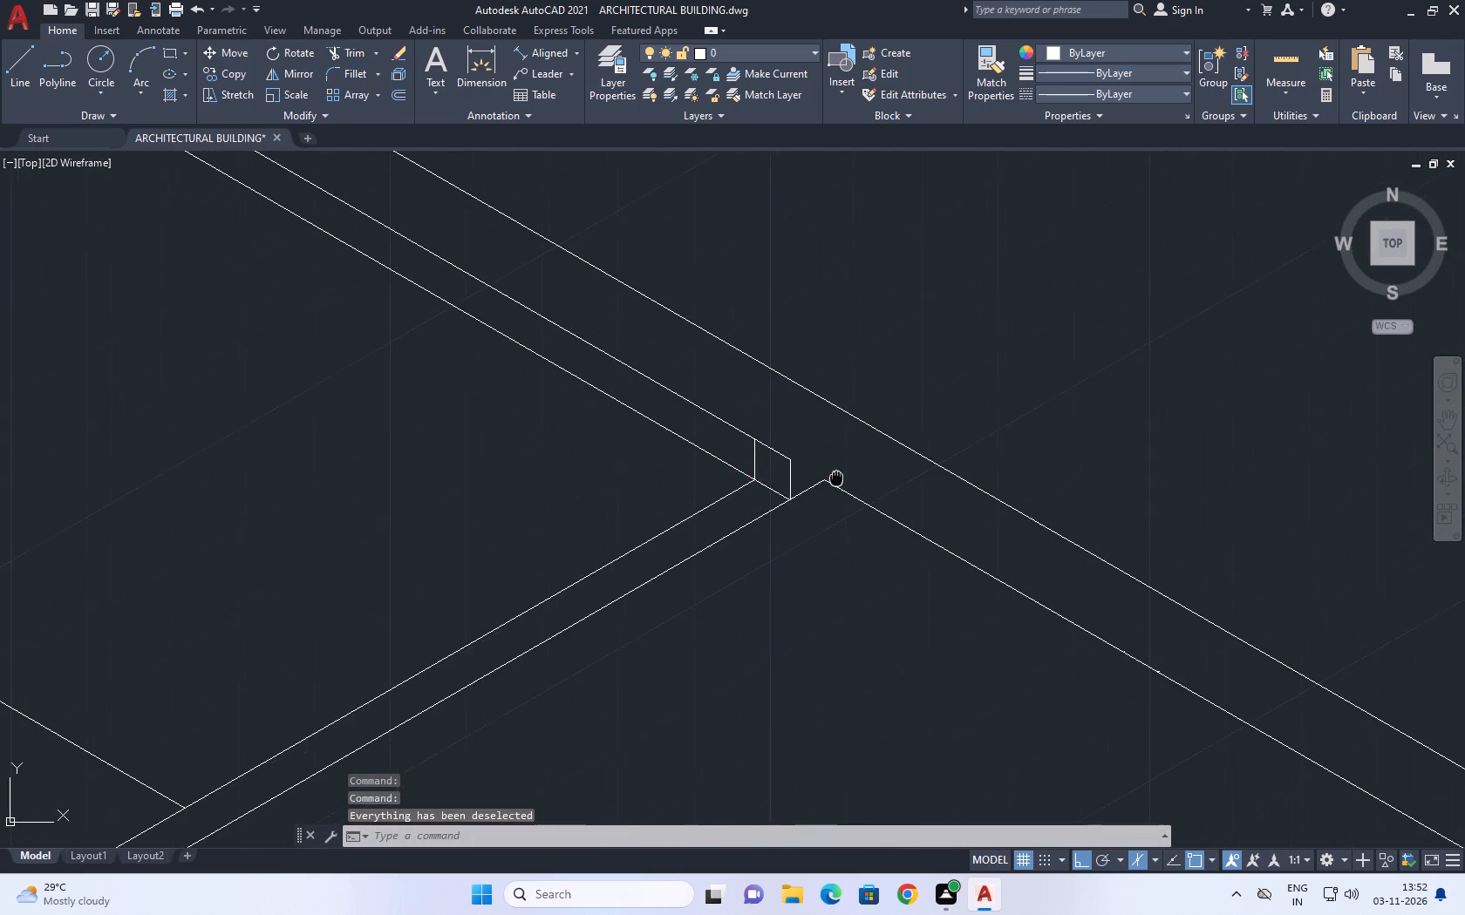
pyautogui.moveTo(811, 456); pyautogui.dragTo(762, 431, button='middle')
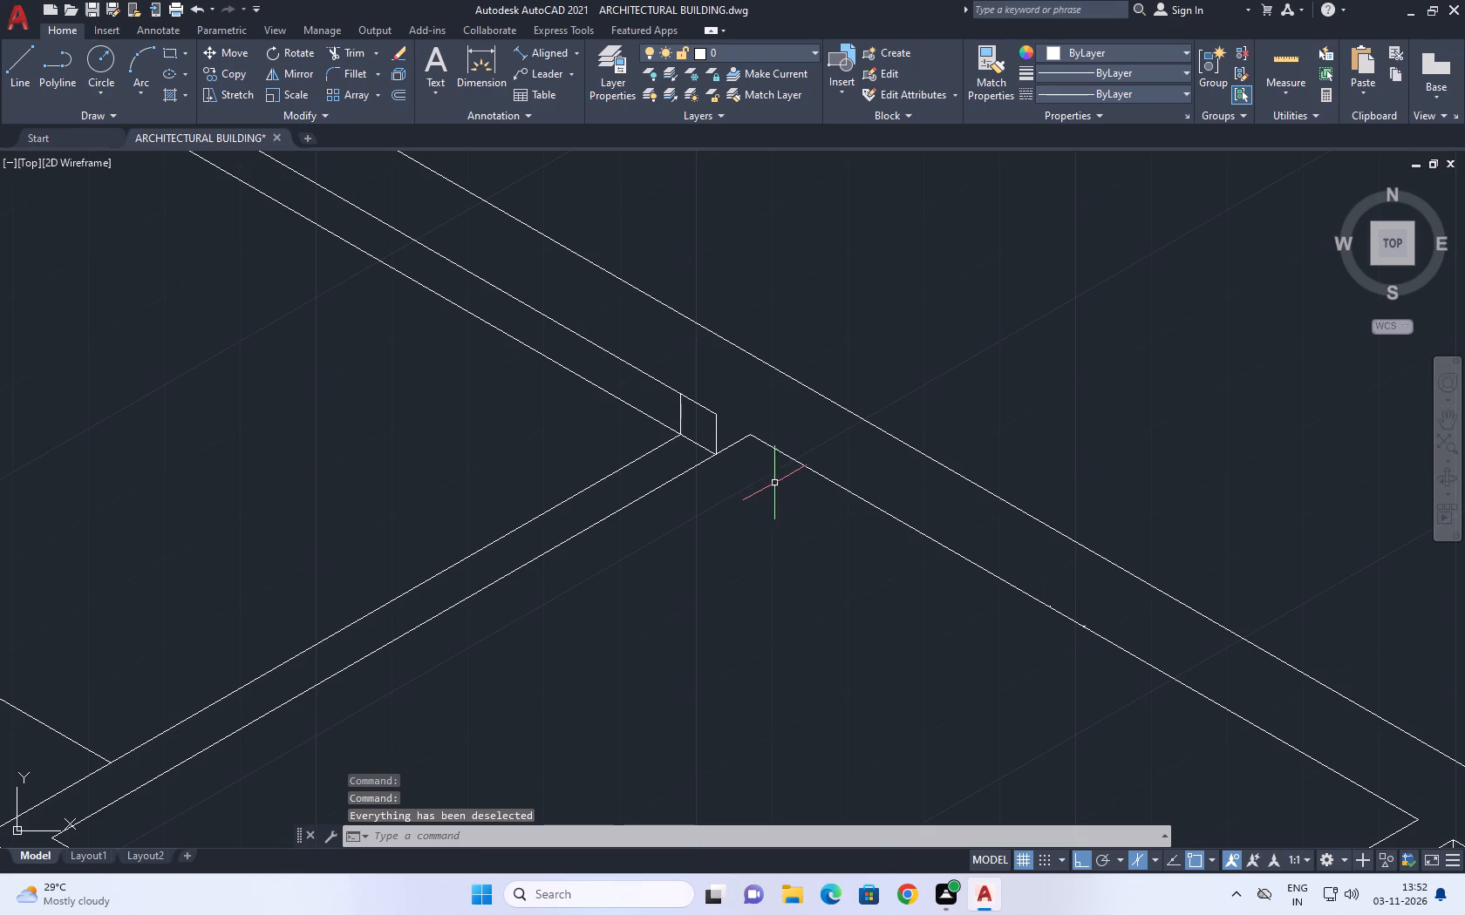
pyautogui.moveTo(705, 379); pyautogui.dragTo(697, 426, button='middle')
pyautogui.scroll(-2, 787, 496)
pyautogui.moveTo(923, 577); pyautogui.dragTo(692, 424, button='middle')
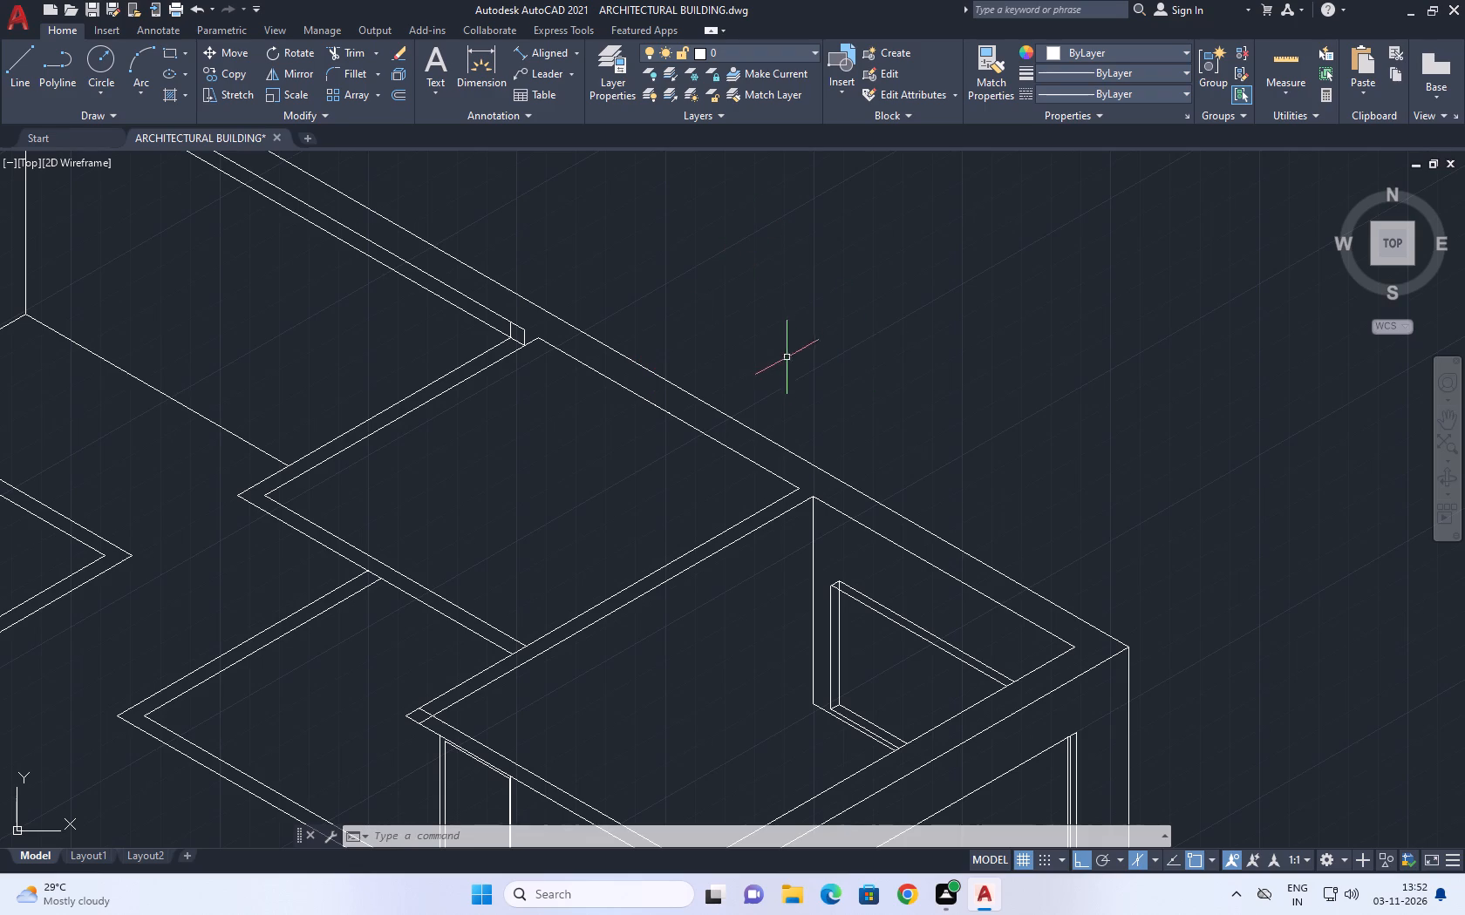
pyautogui.moveTo(794, 369); pyautogui.dragTo(748, 340, button='middle')
pyautogui.moveTo(869, 420); pyautogui.dragTo(874, 404, button='middle')
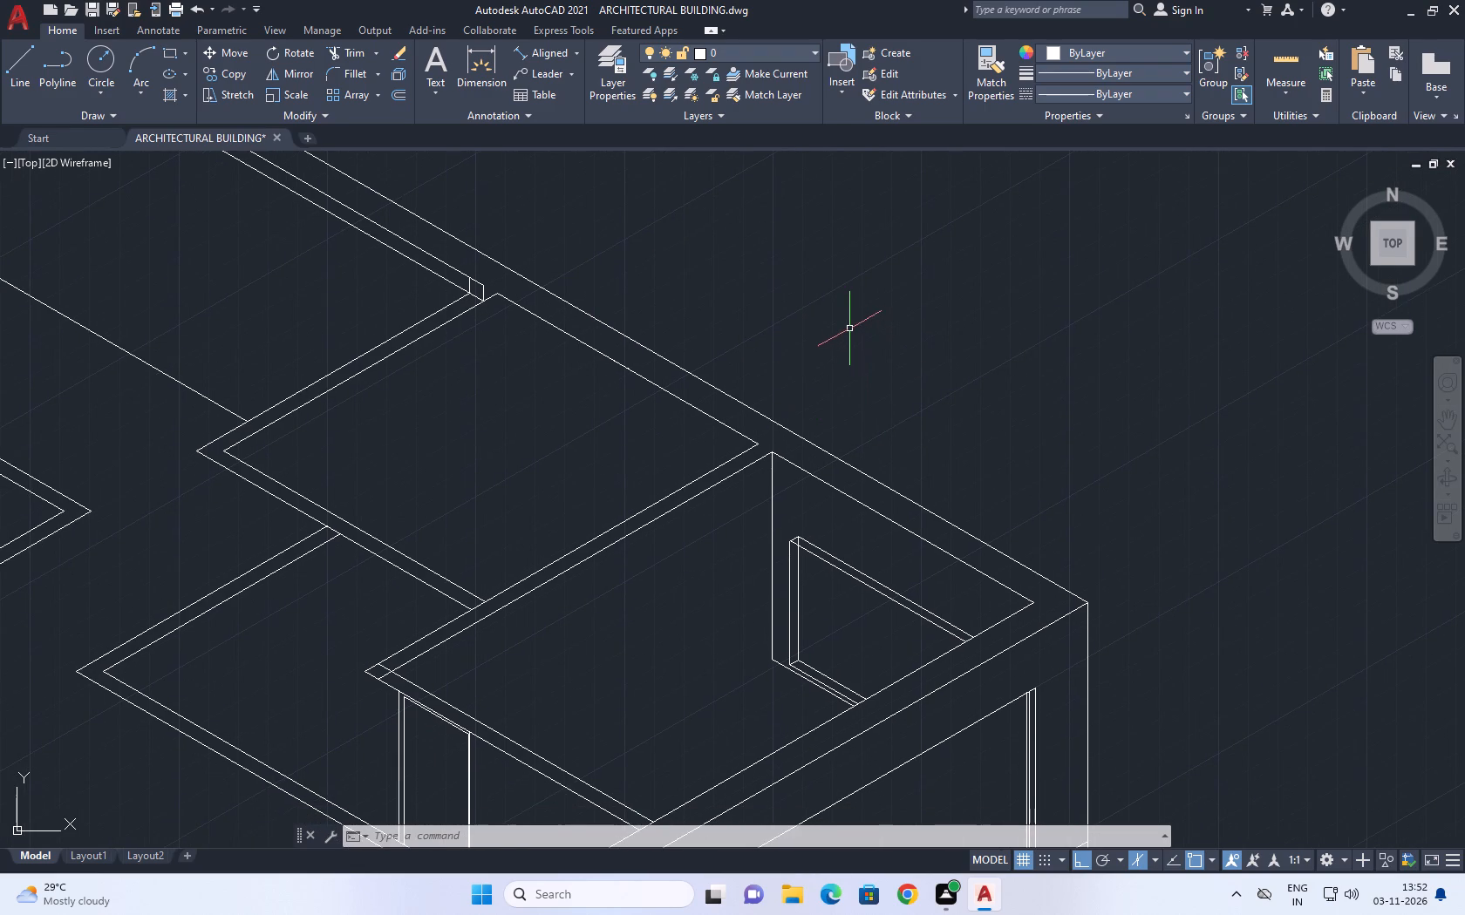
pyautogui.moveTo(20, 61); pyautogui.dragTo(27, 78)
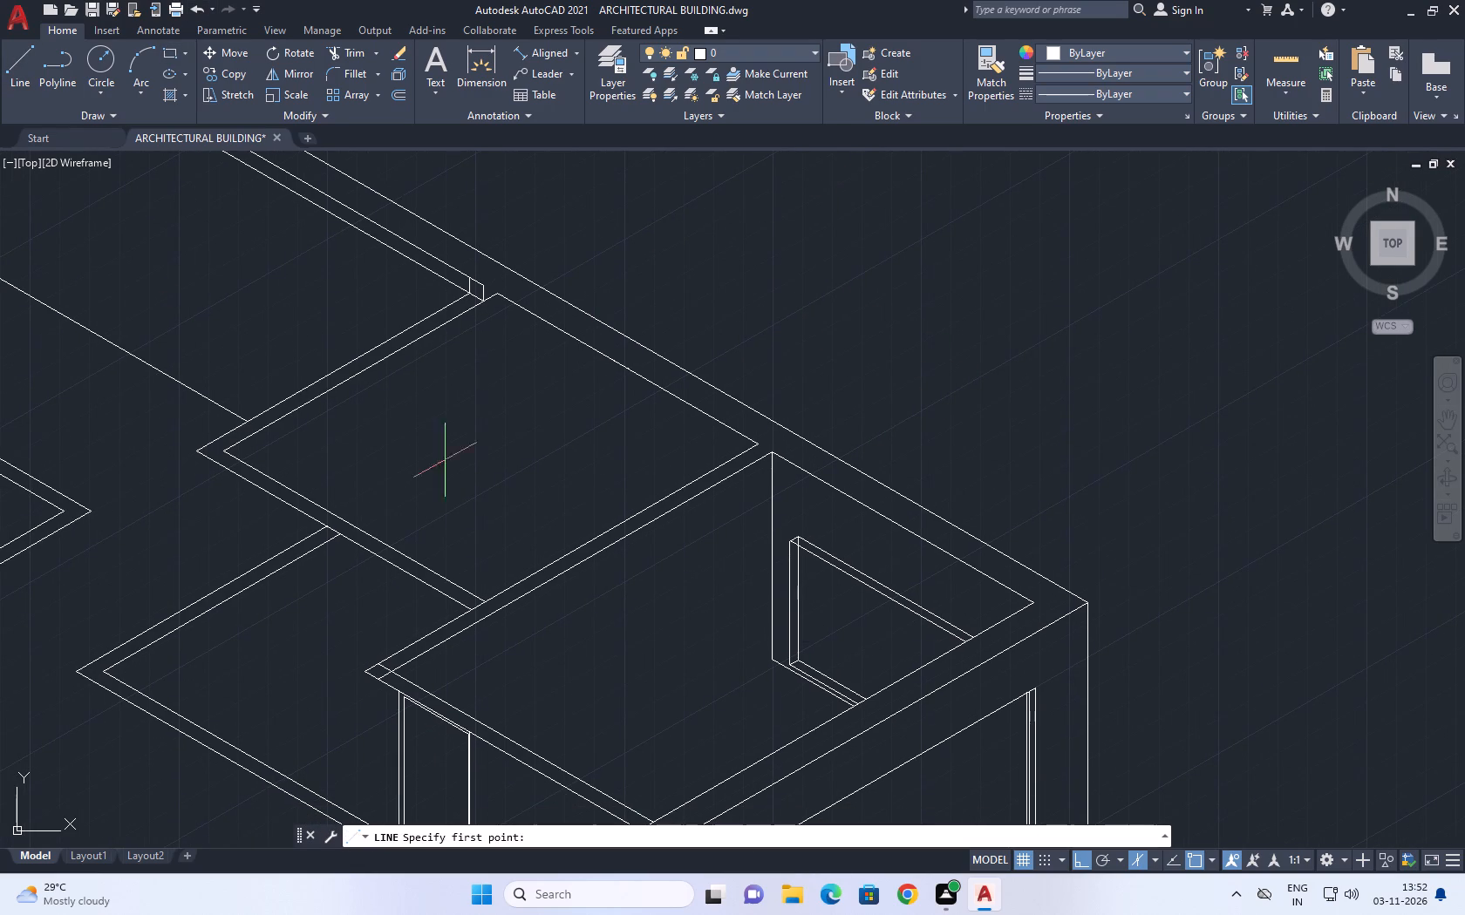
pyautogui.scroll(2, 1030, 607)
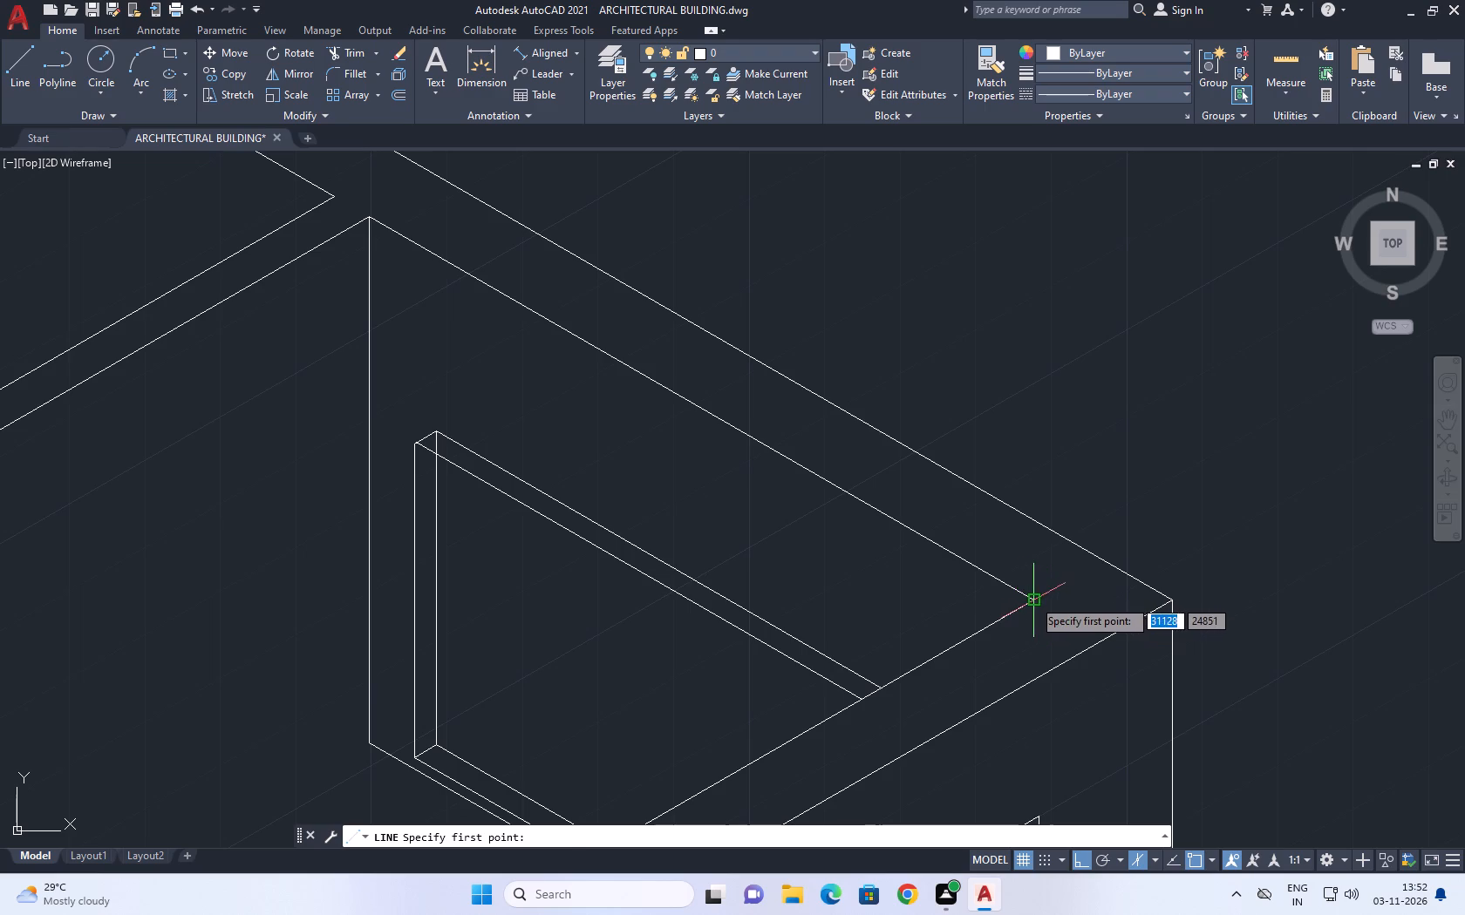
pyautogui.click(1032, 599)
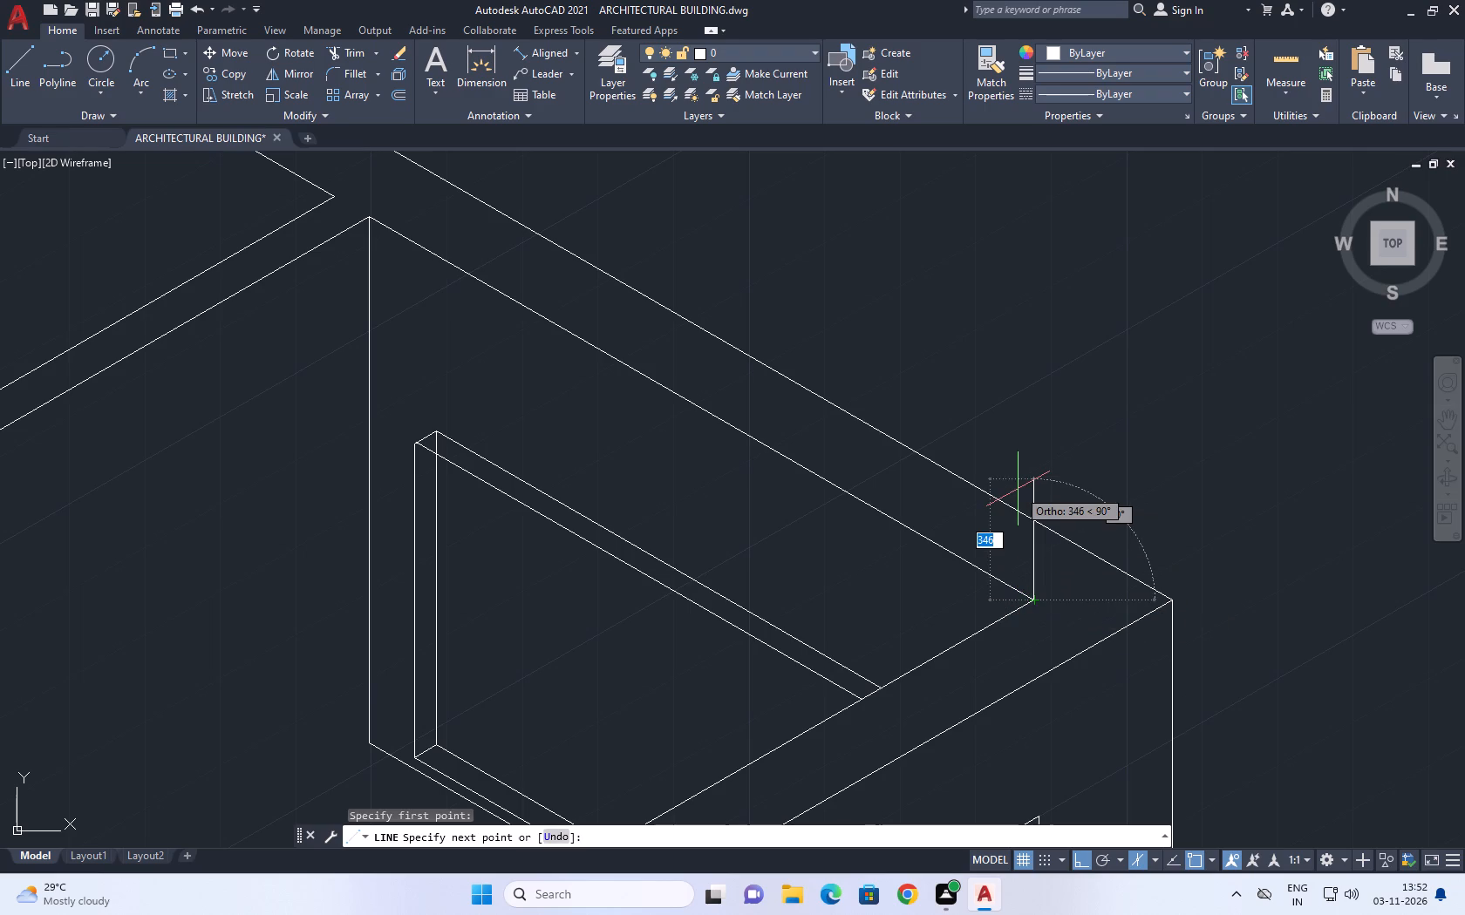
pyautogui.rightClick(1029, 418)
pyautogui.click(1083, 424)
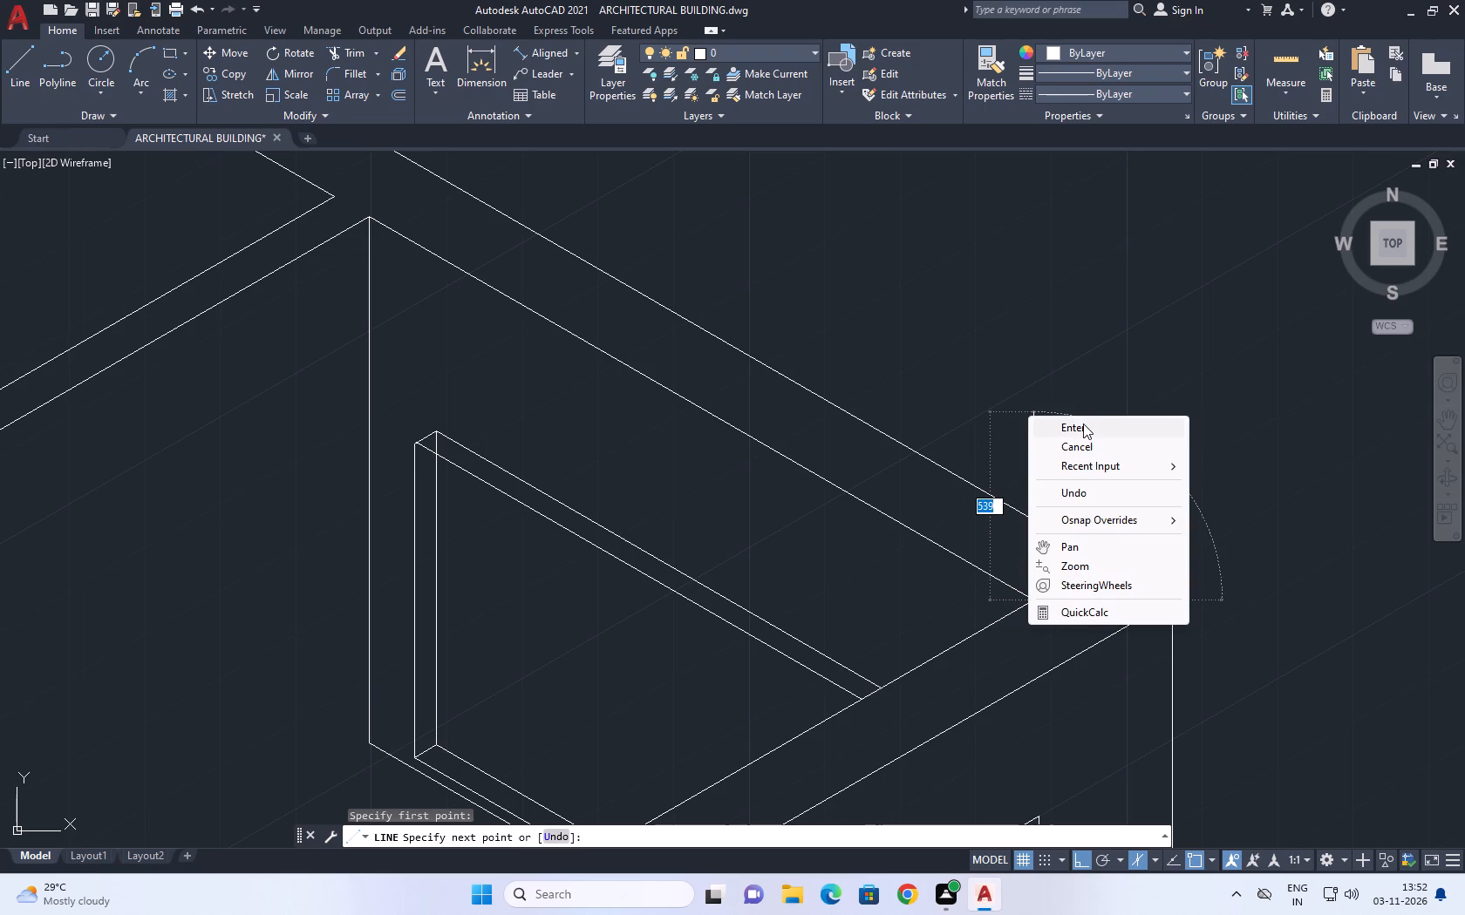
# Draw a vertical line from the end room's inner top corner upward past the outer wall edge.
pyautogui.moveTo(1061, 416); pyautogui.dragTo(1049, 399, button='right')
pyautogui.click(1131, 403)
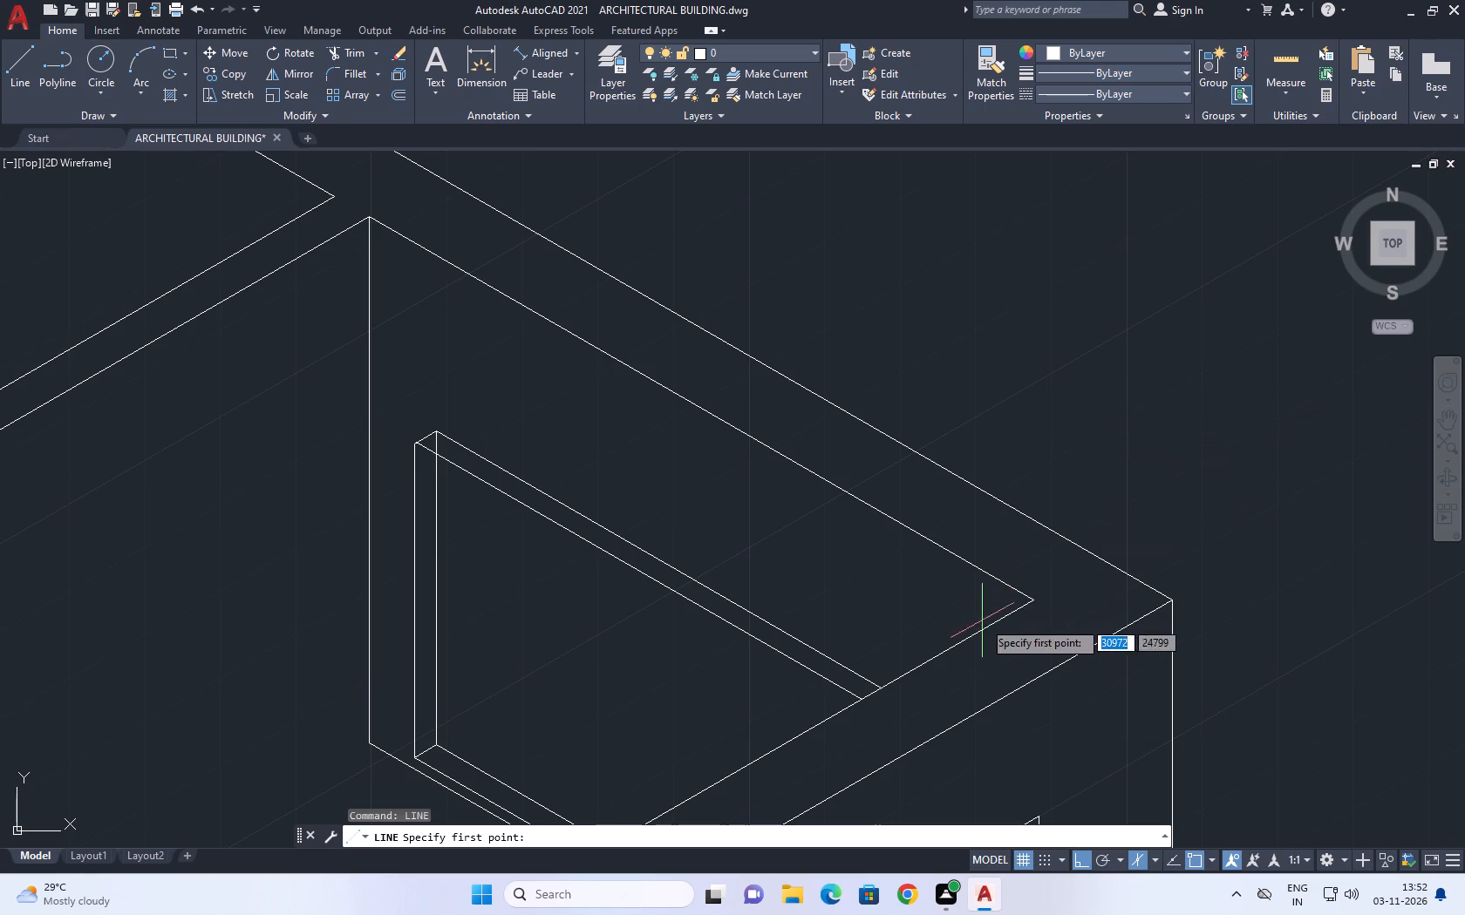
pyautogui.click(1026, 601)
pyautogui.click(1037, 453)
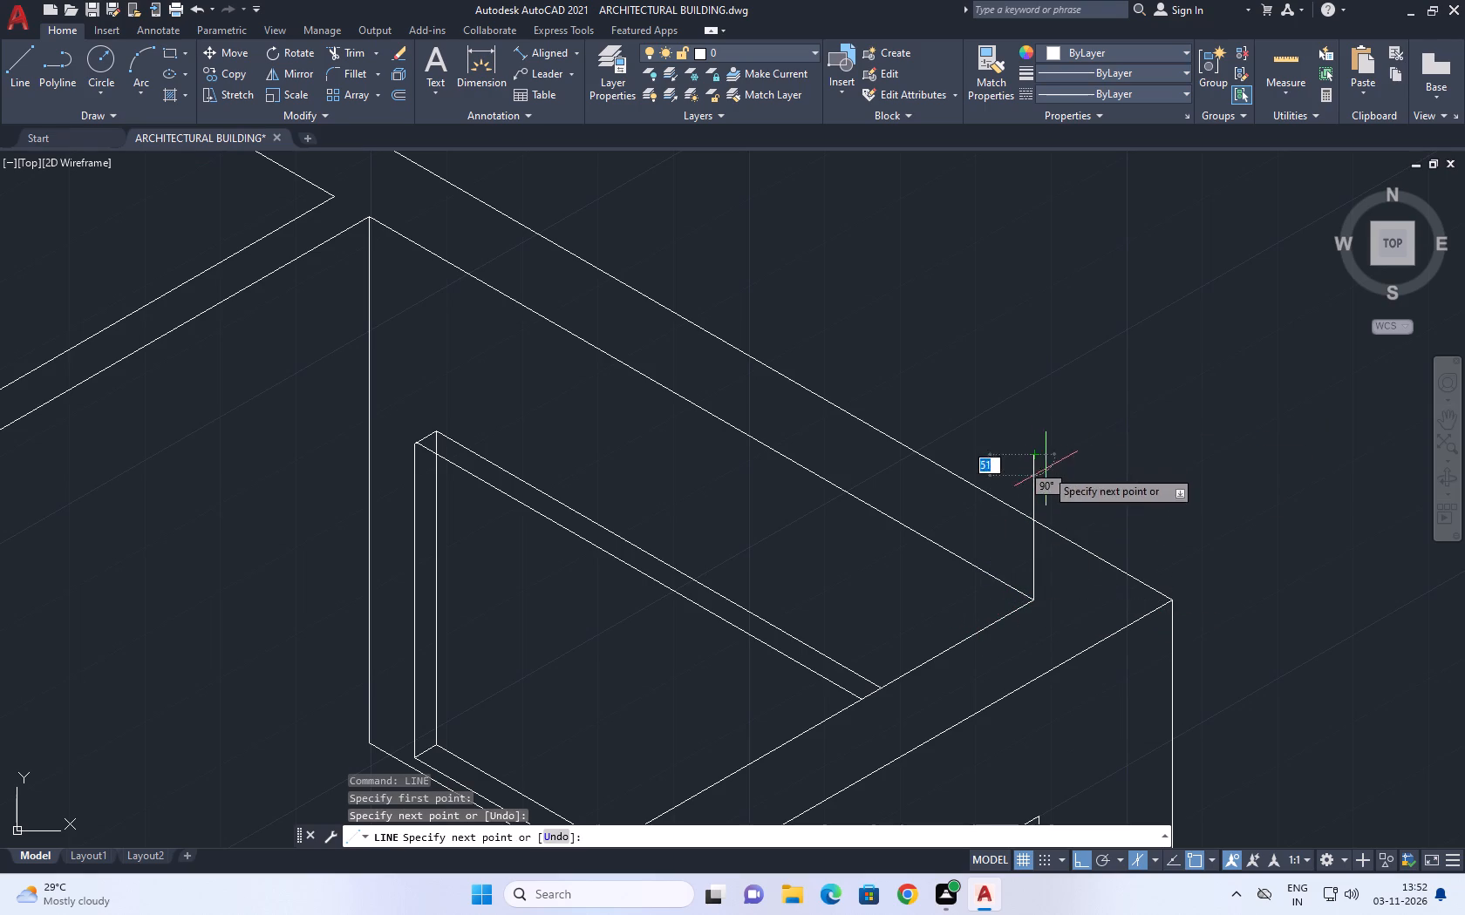
pyautogui.moveTo(1066, 462); pyautogui.dragTo(1063, 454, button='right')
pyautogui.click(1143, 485)
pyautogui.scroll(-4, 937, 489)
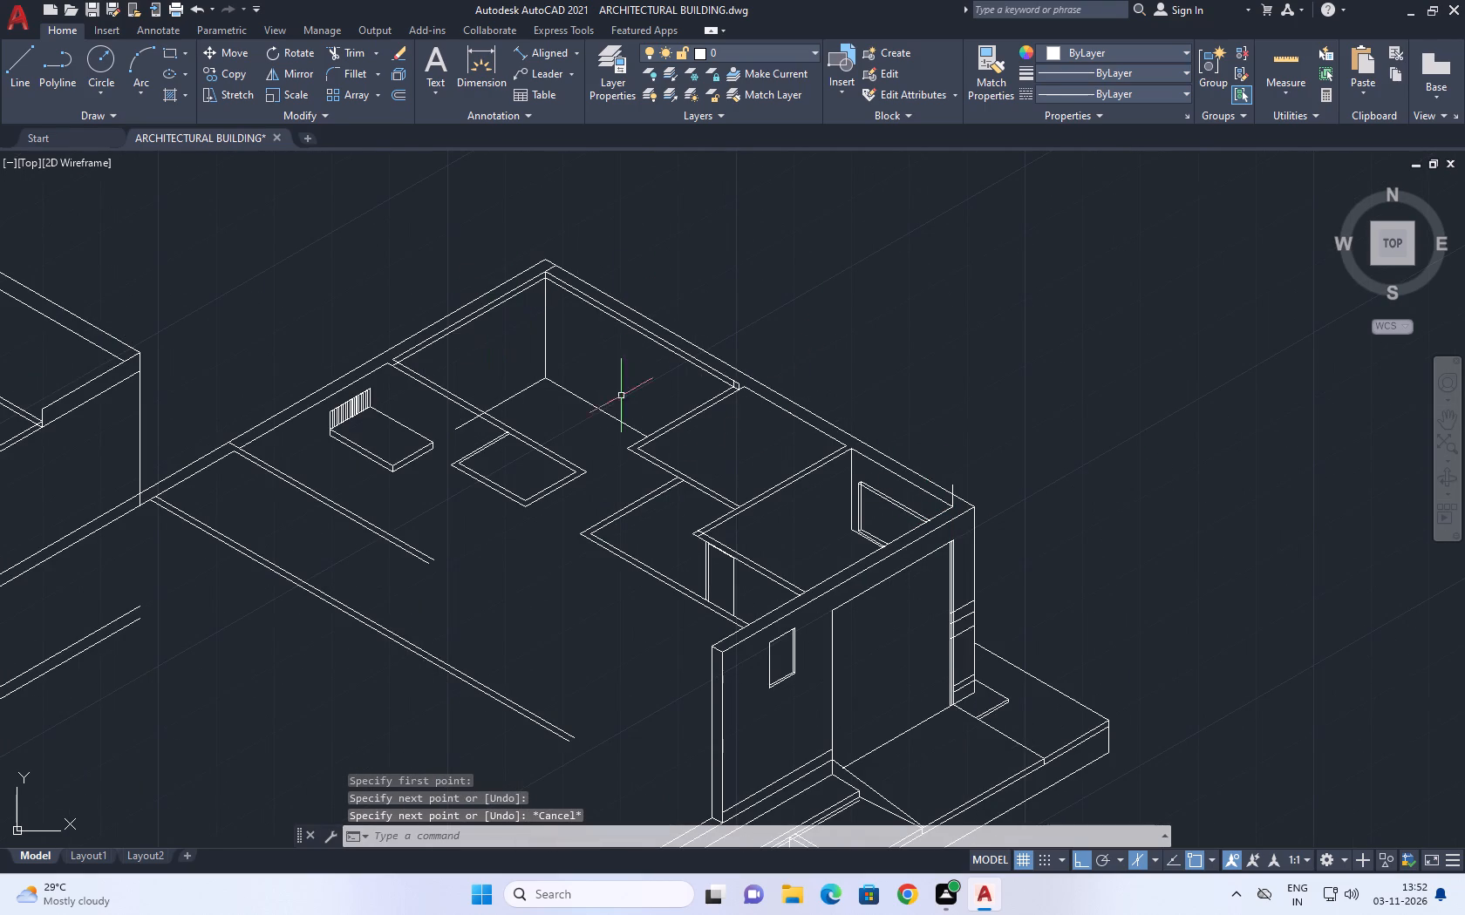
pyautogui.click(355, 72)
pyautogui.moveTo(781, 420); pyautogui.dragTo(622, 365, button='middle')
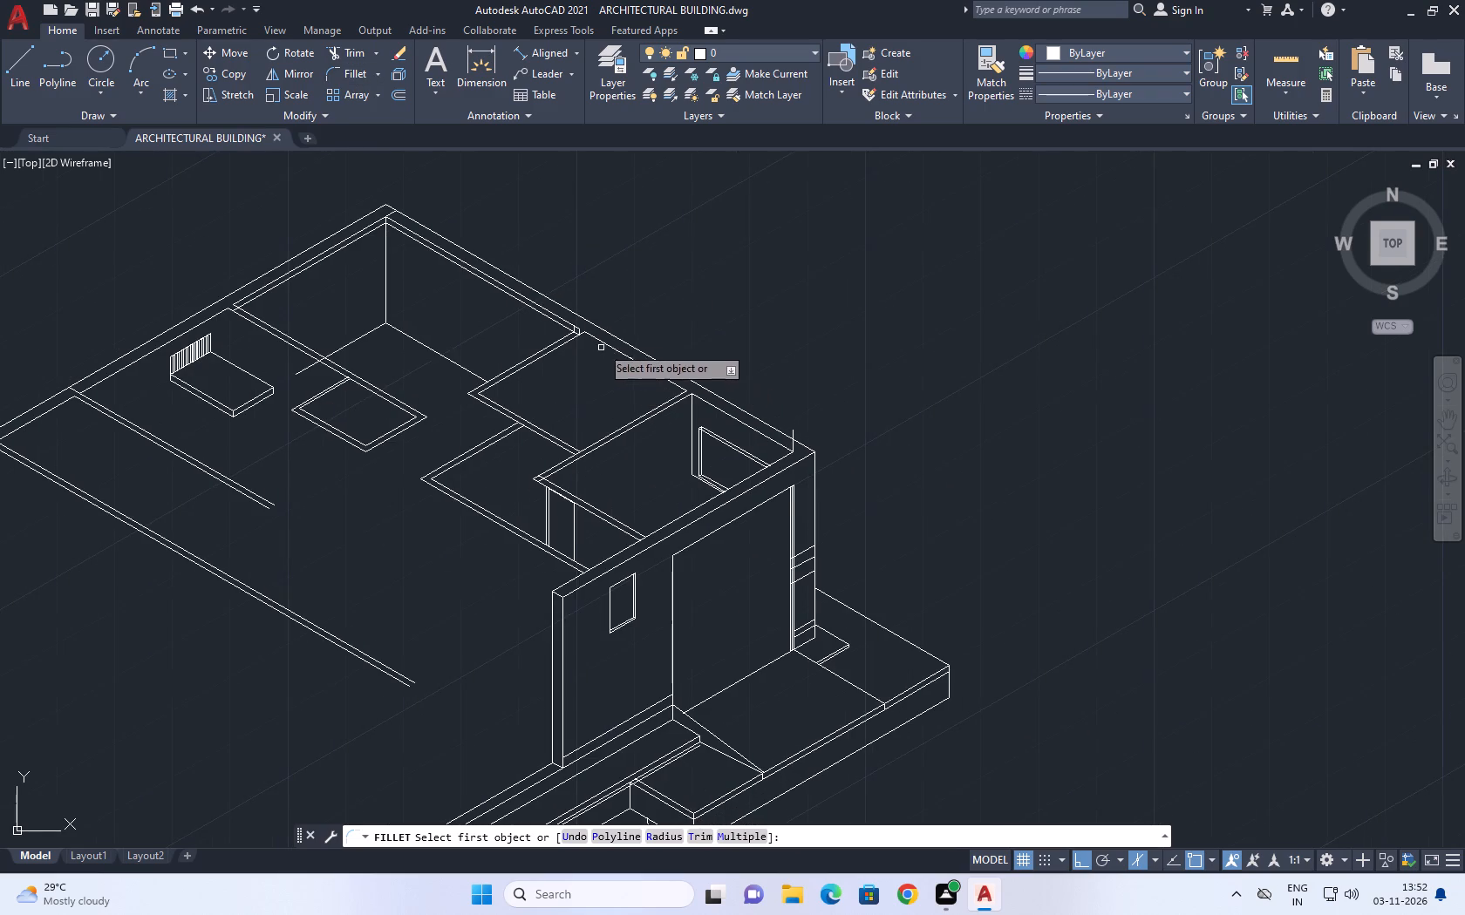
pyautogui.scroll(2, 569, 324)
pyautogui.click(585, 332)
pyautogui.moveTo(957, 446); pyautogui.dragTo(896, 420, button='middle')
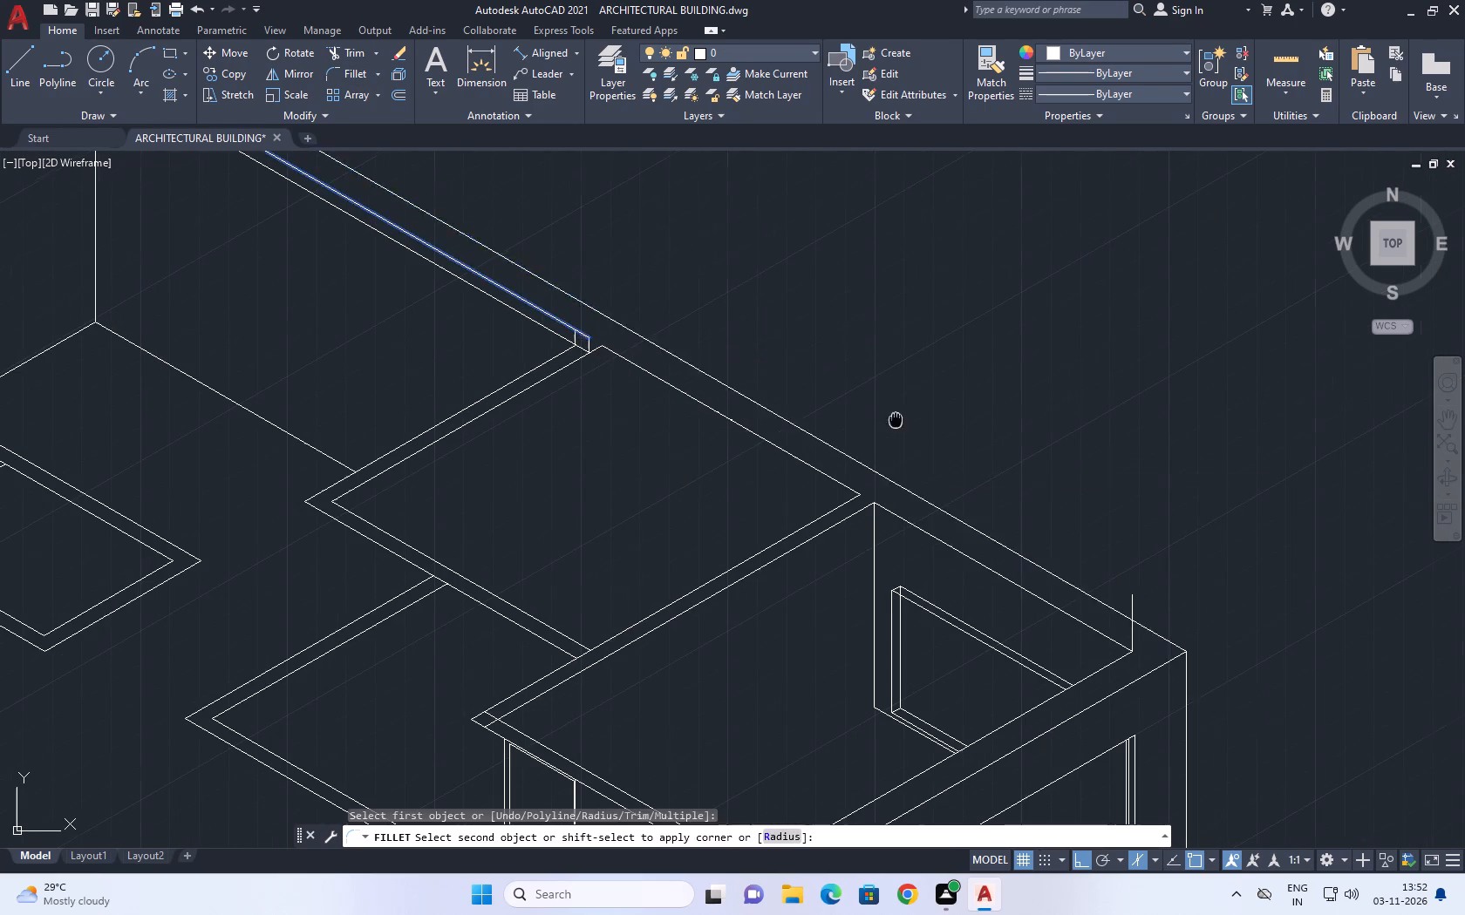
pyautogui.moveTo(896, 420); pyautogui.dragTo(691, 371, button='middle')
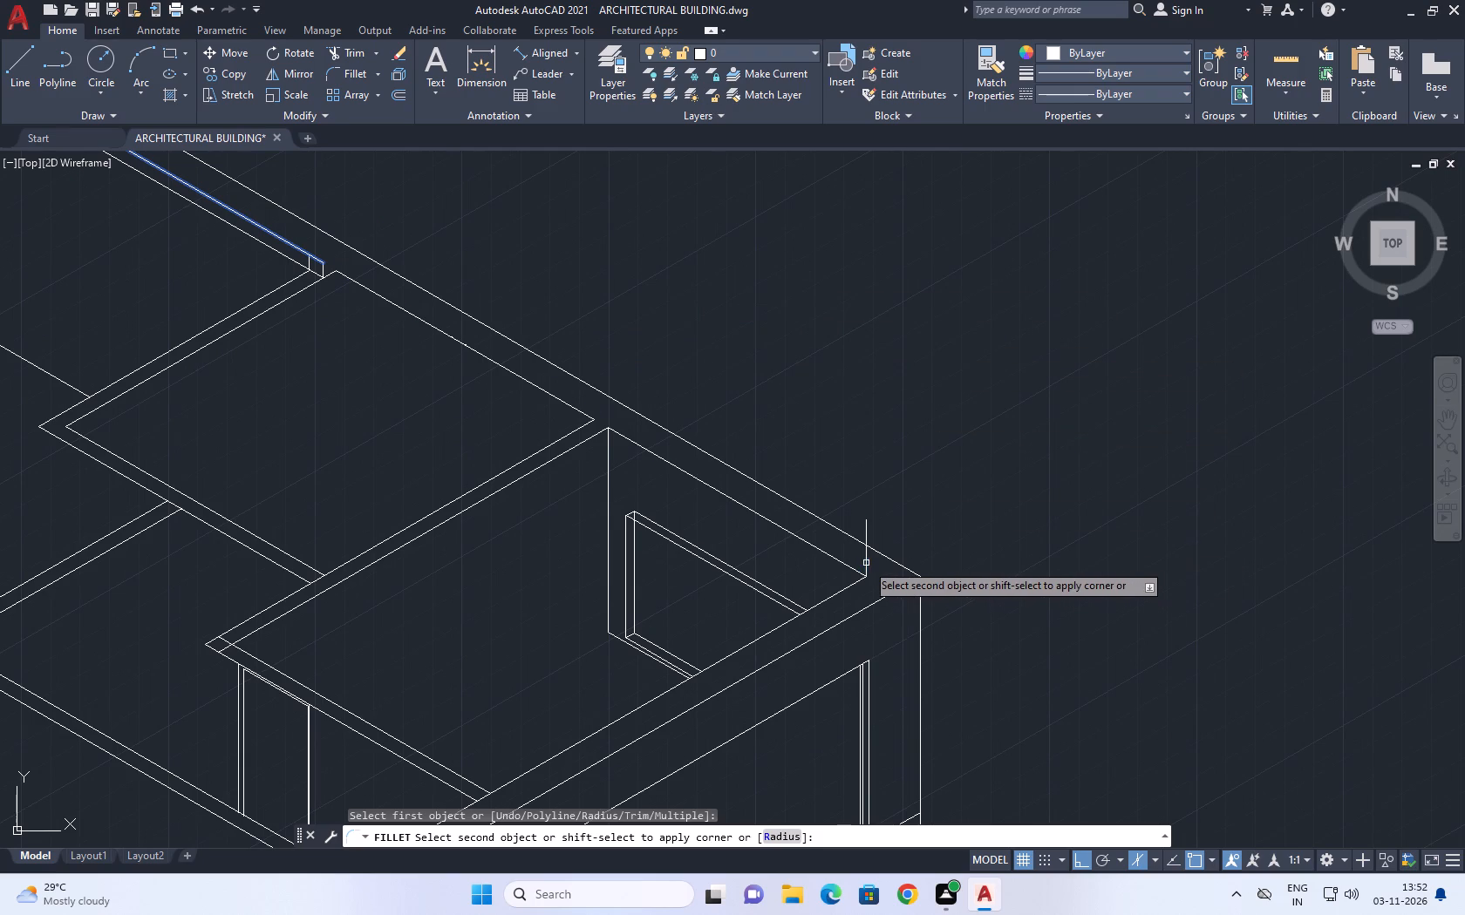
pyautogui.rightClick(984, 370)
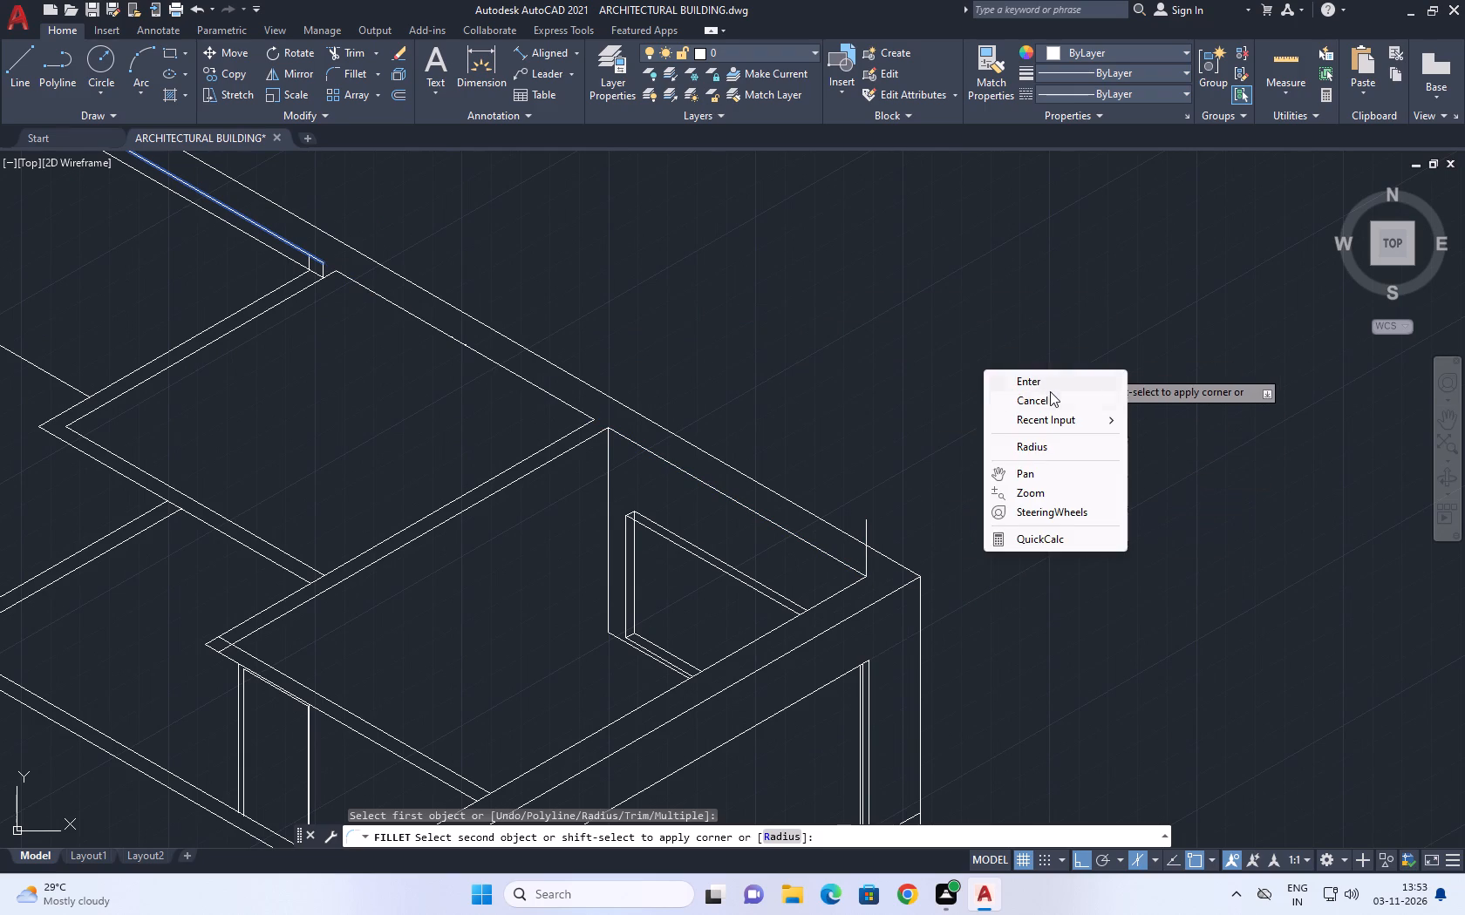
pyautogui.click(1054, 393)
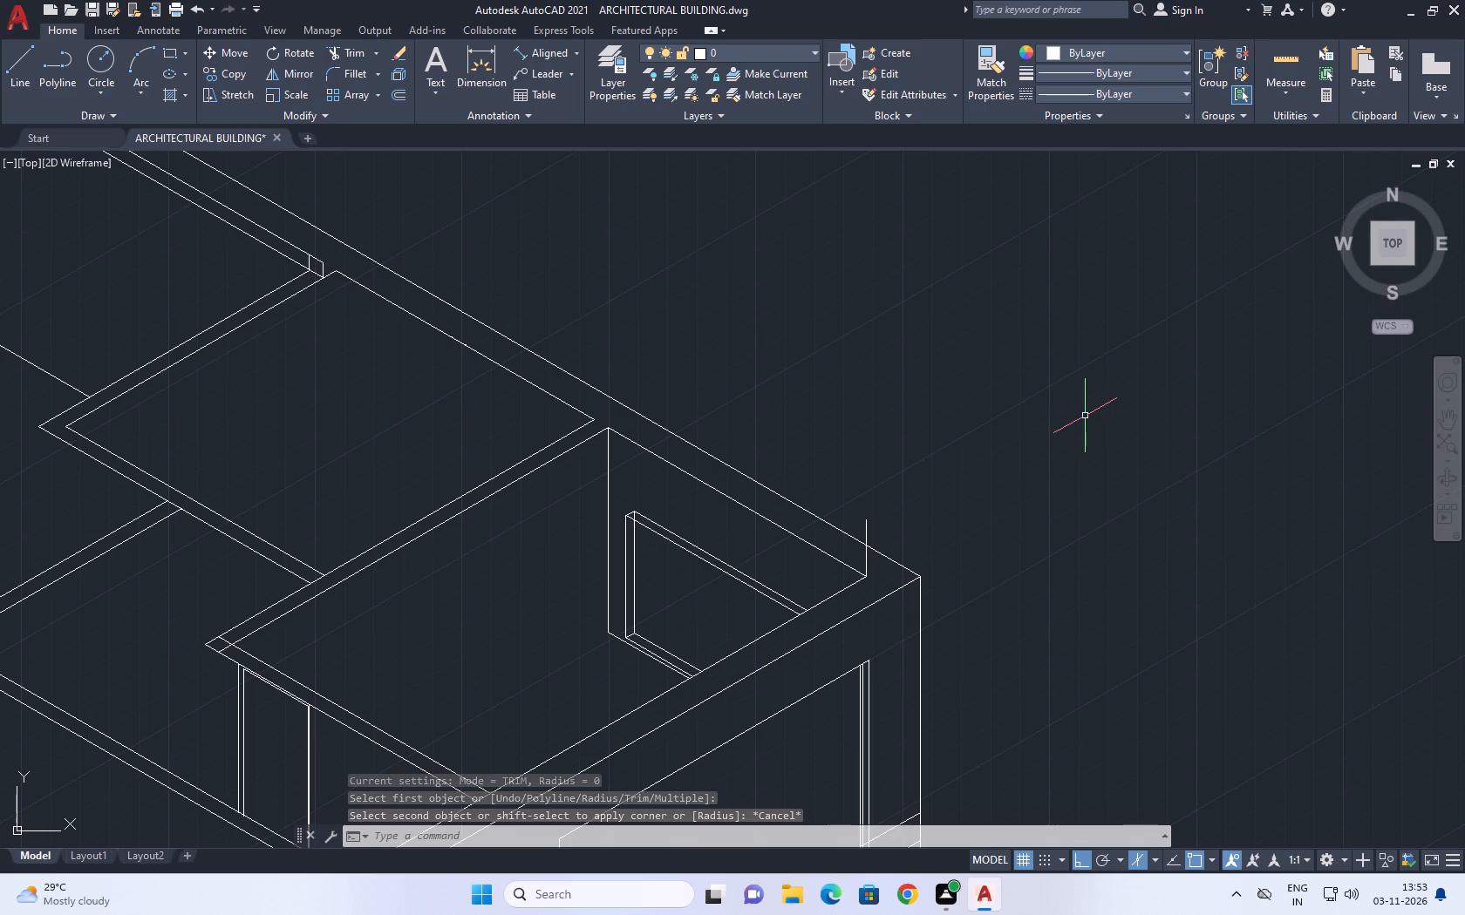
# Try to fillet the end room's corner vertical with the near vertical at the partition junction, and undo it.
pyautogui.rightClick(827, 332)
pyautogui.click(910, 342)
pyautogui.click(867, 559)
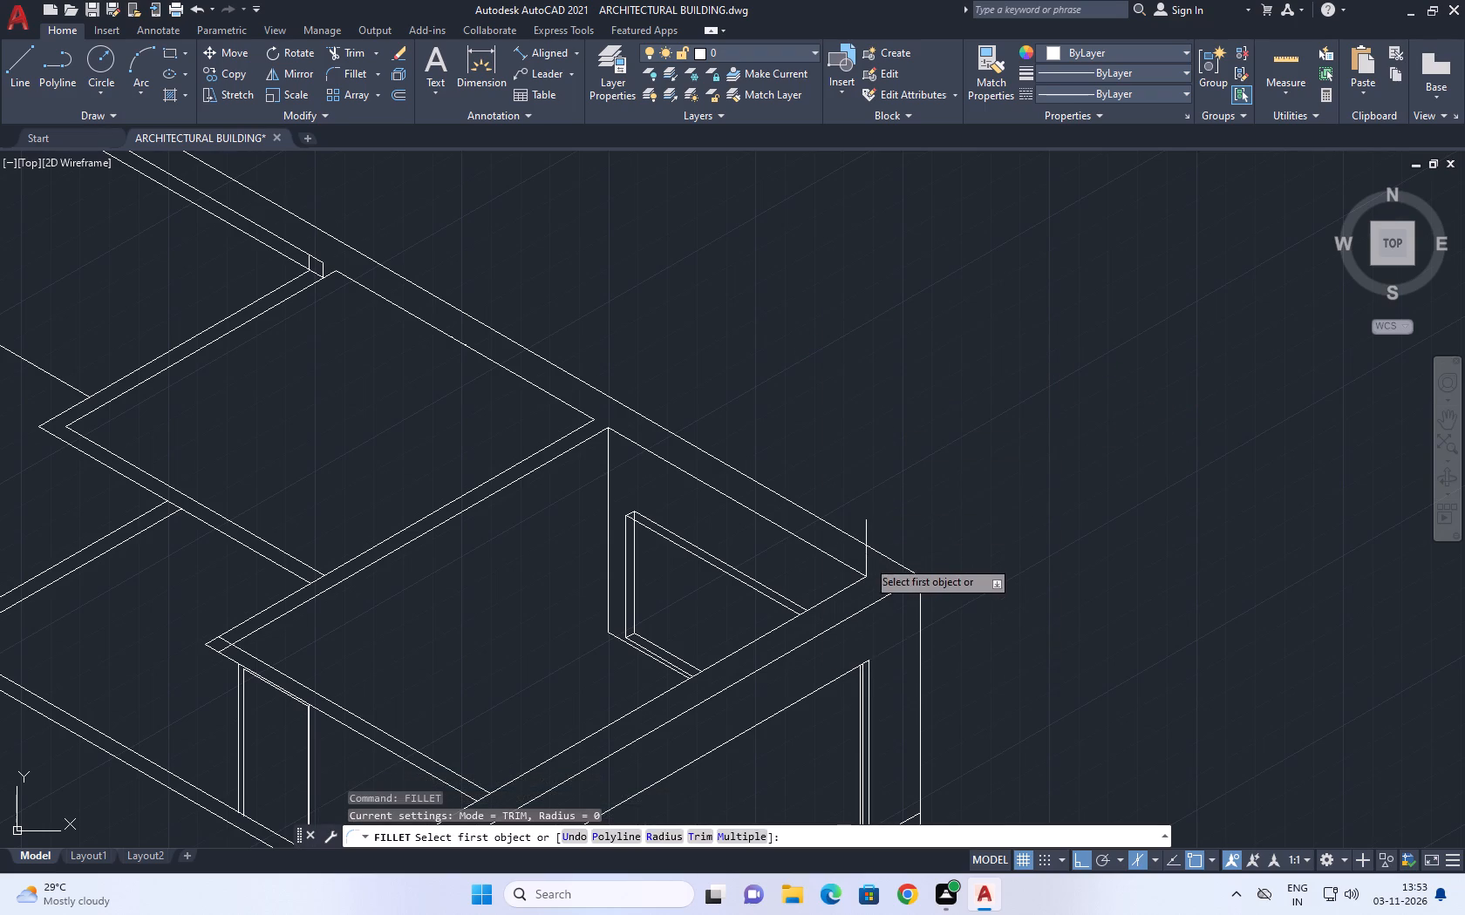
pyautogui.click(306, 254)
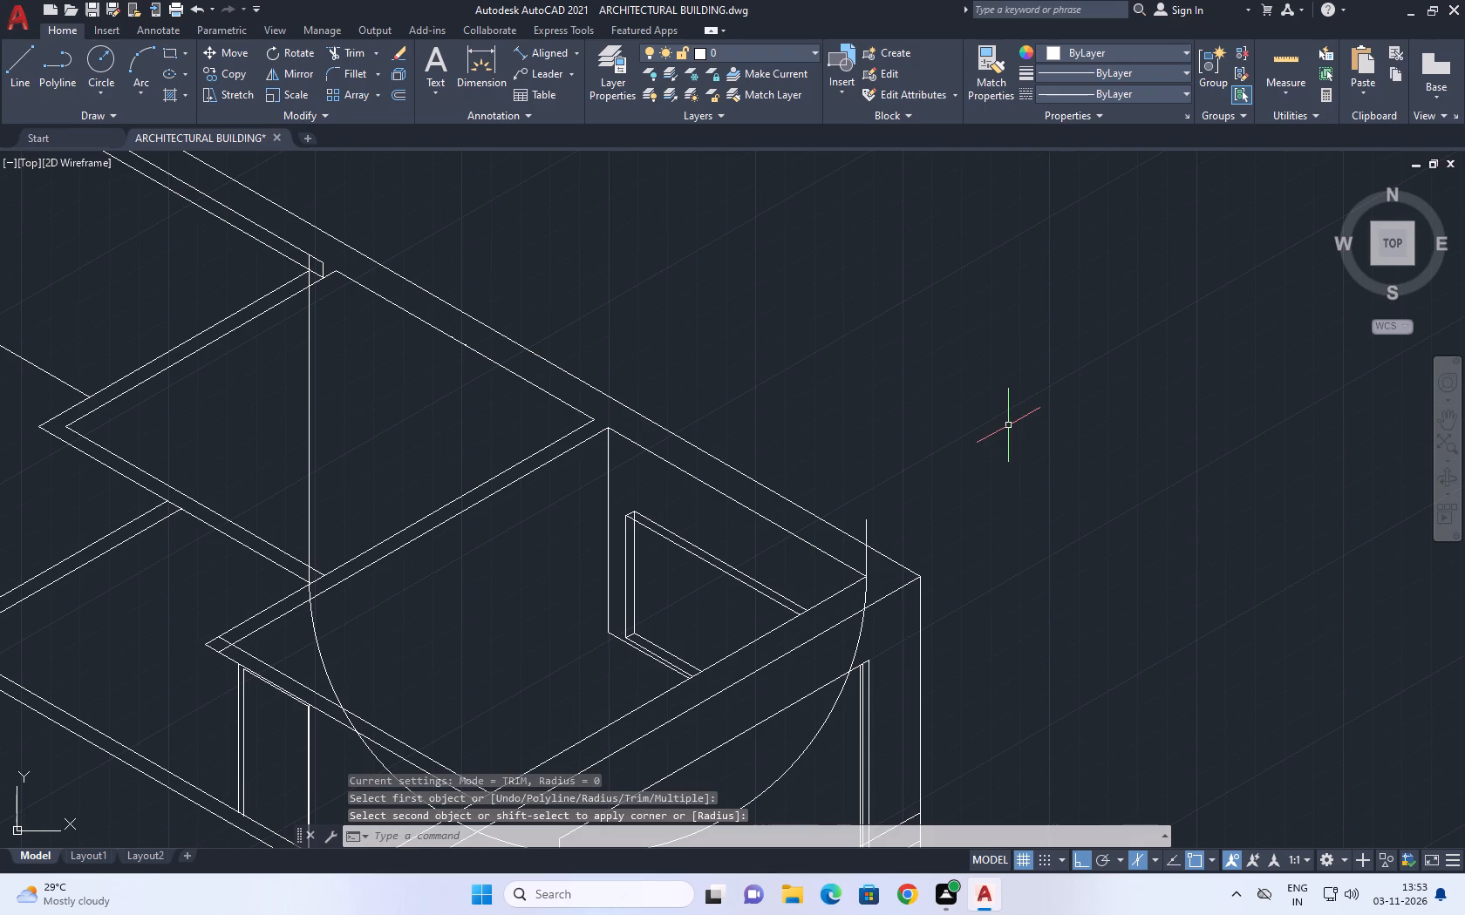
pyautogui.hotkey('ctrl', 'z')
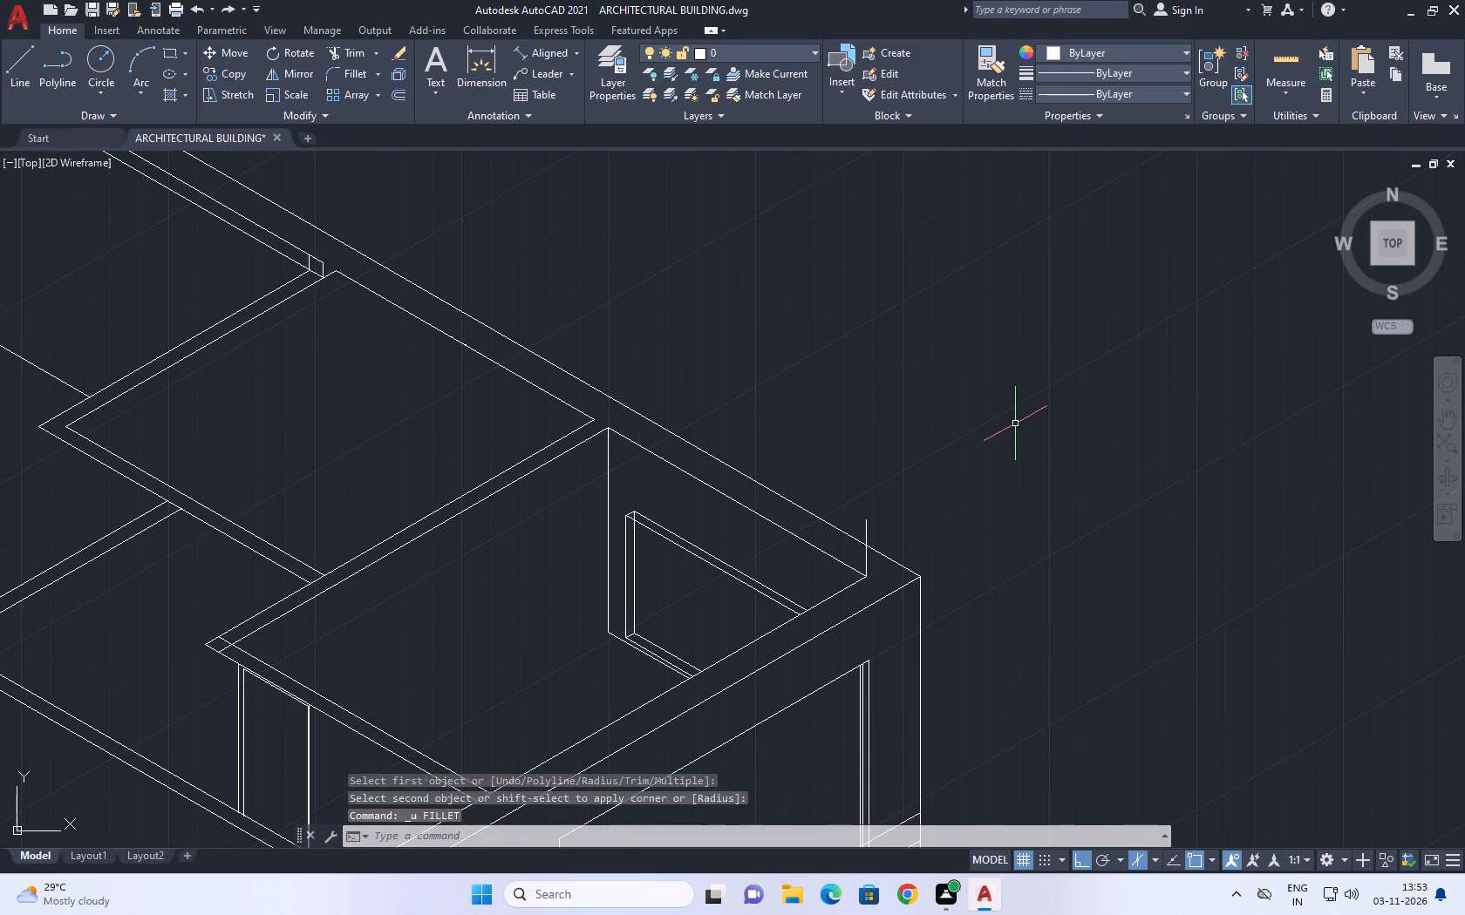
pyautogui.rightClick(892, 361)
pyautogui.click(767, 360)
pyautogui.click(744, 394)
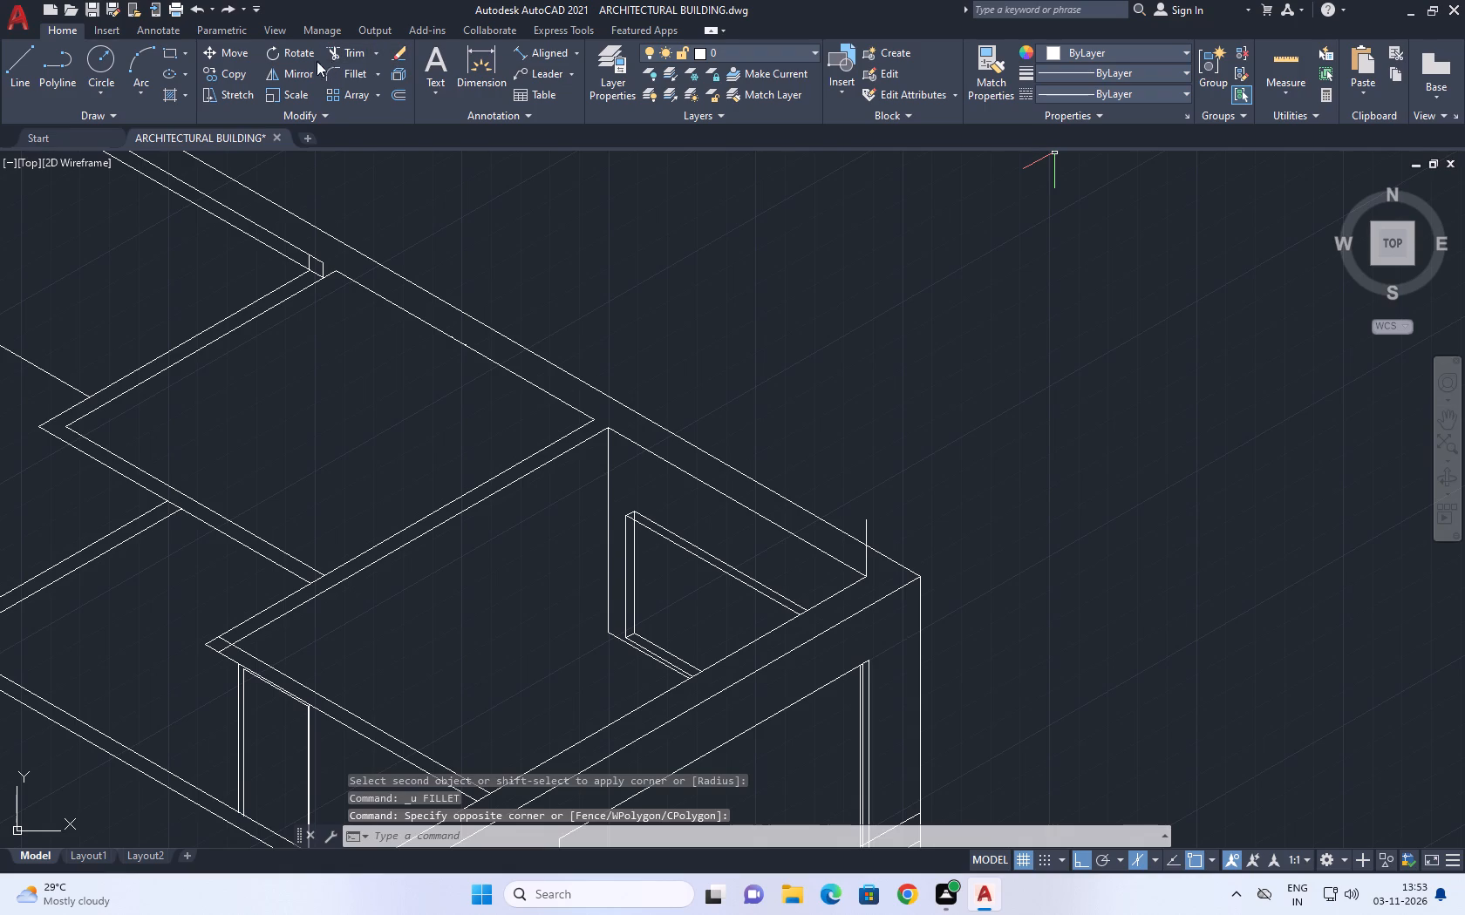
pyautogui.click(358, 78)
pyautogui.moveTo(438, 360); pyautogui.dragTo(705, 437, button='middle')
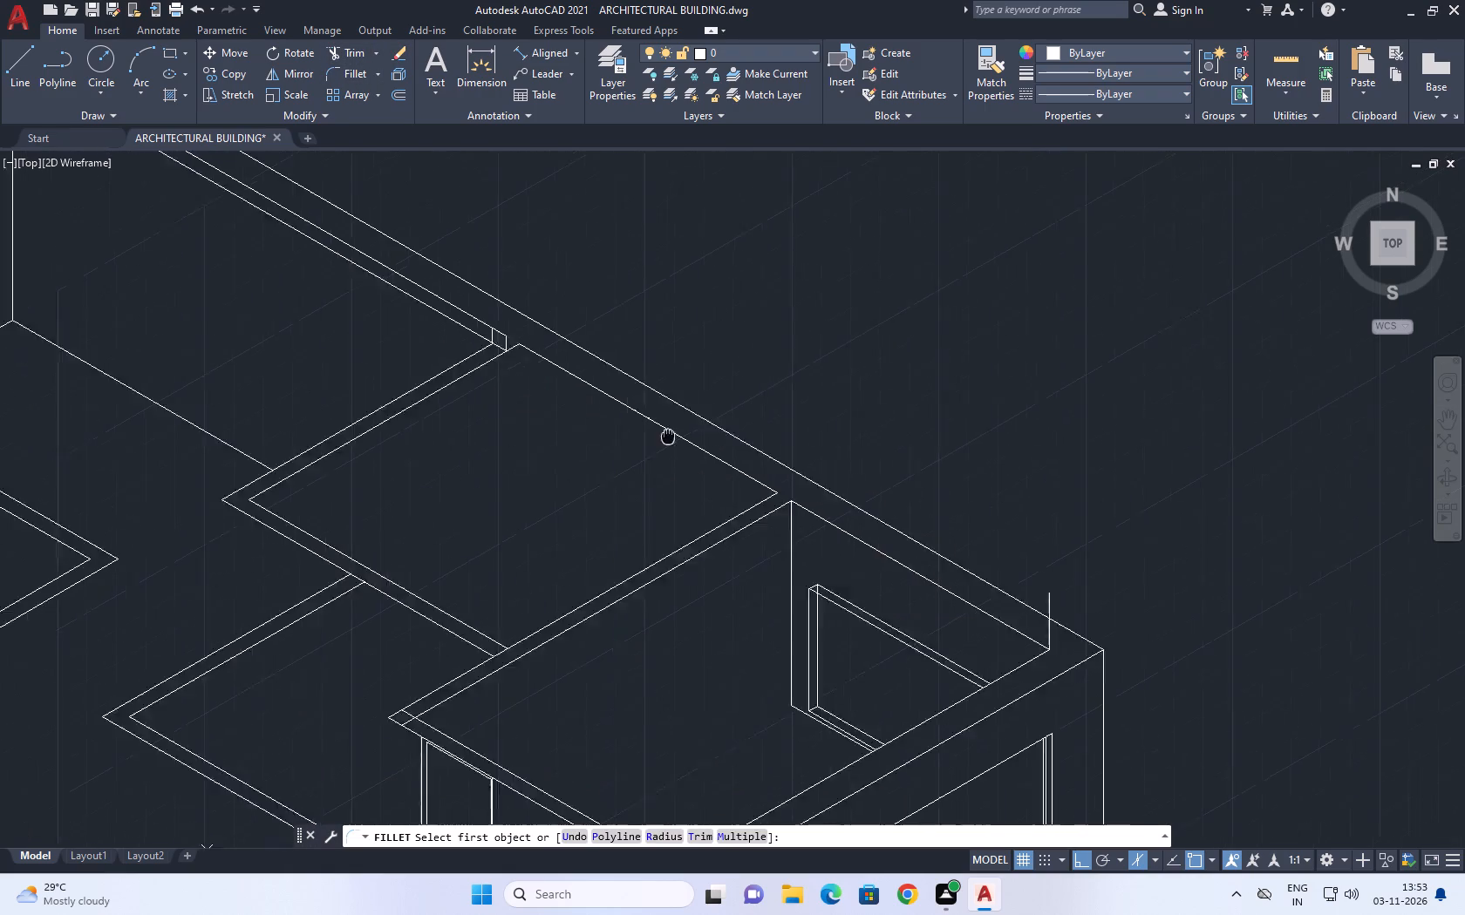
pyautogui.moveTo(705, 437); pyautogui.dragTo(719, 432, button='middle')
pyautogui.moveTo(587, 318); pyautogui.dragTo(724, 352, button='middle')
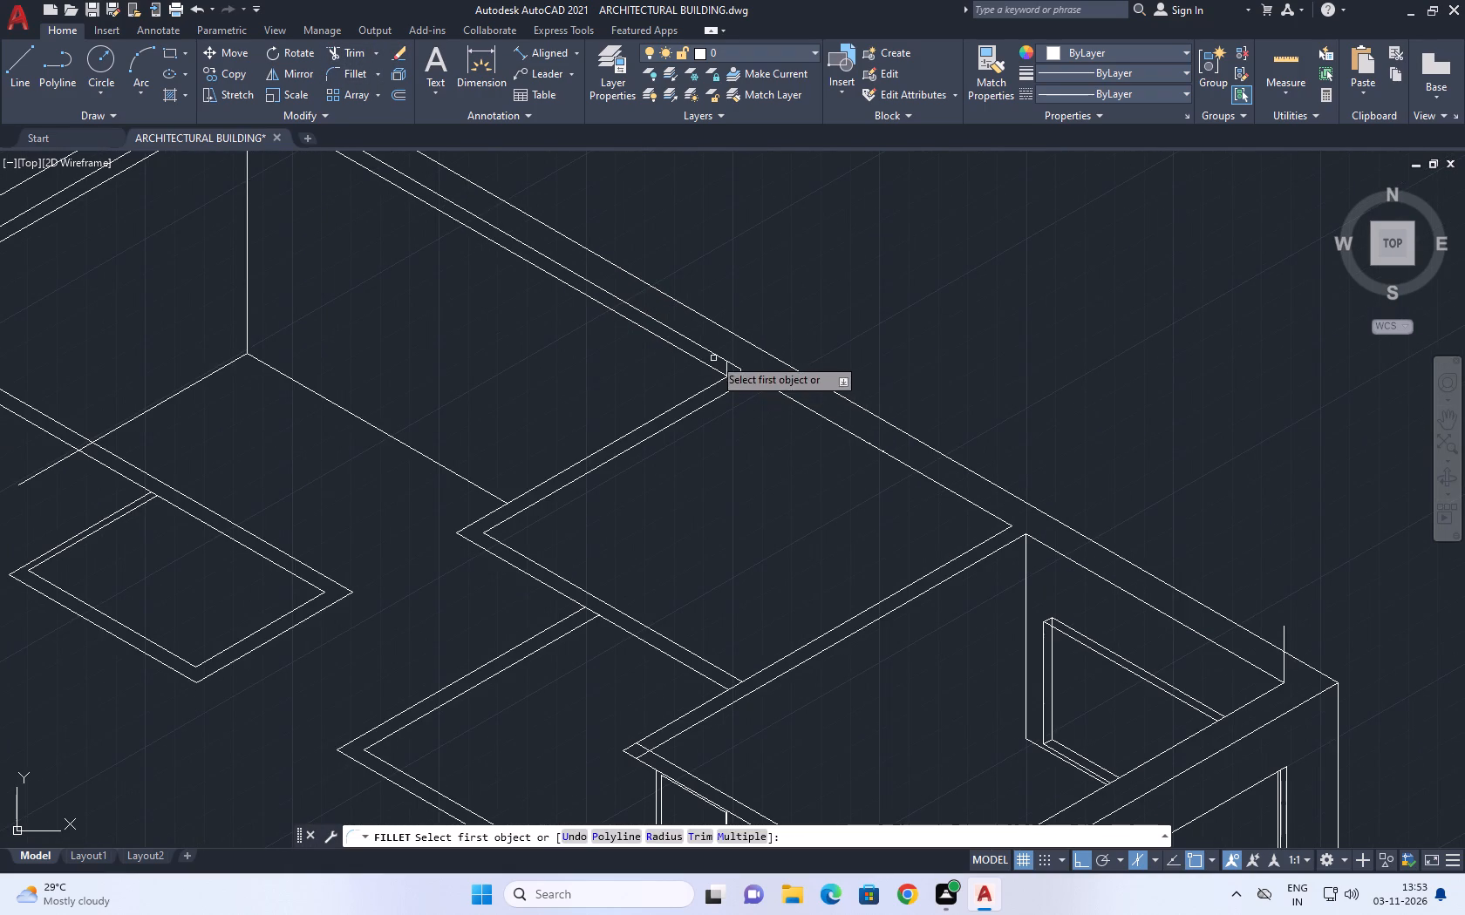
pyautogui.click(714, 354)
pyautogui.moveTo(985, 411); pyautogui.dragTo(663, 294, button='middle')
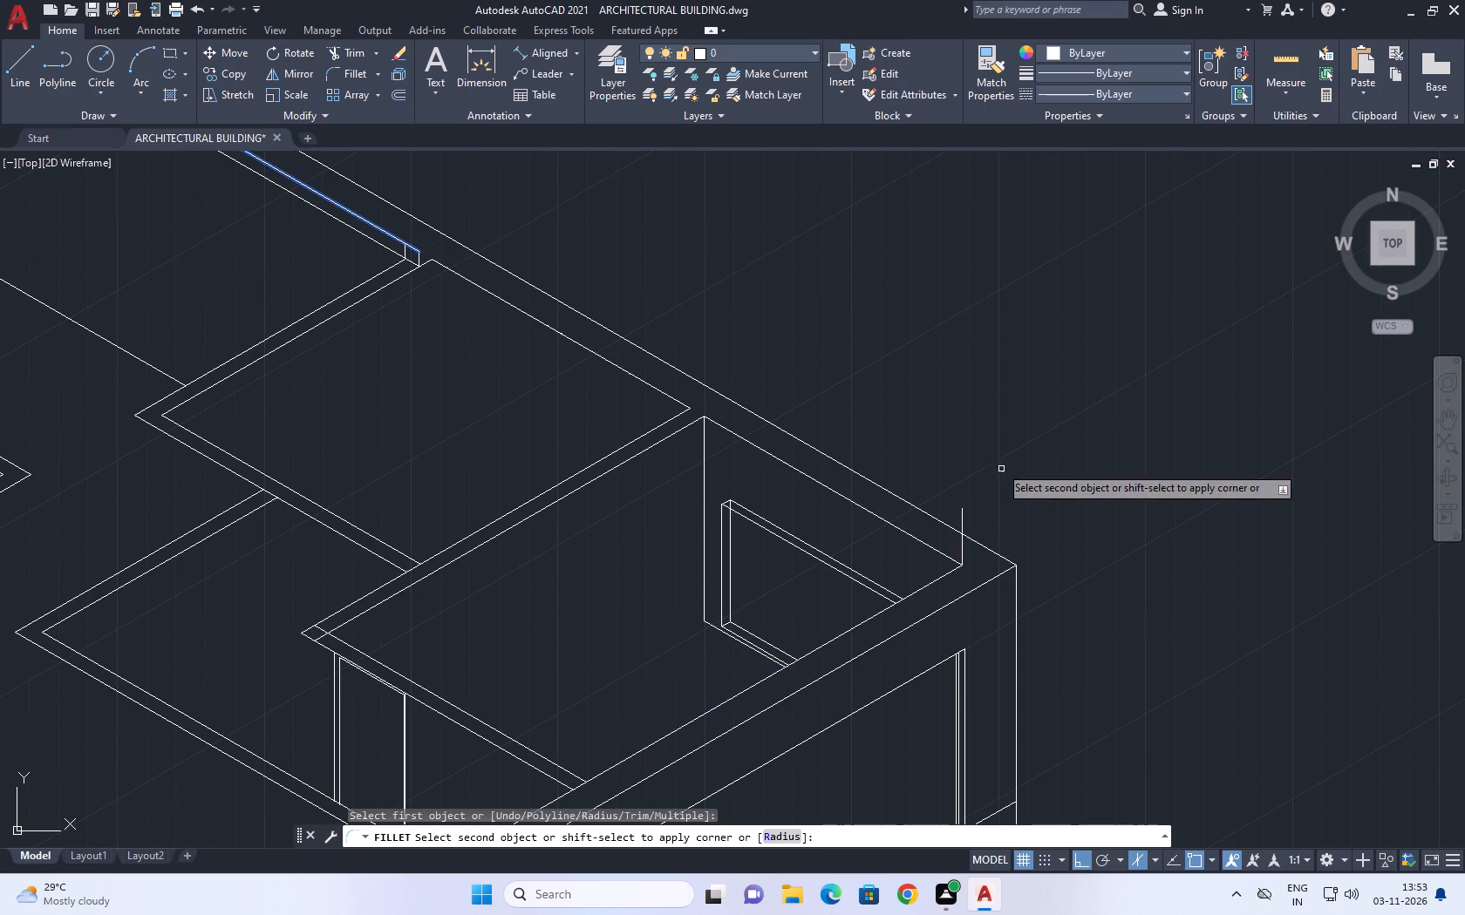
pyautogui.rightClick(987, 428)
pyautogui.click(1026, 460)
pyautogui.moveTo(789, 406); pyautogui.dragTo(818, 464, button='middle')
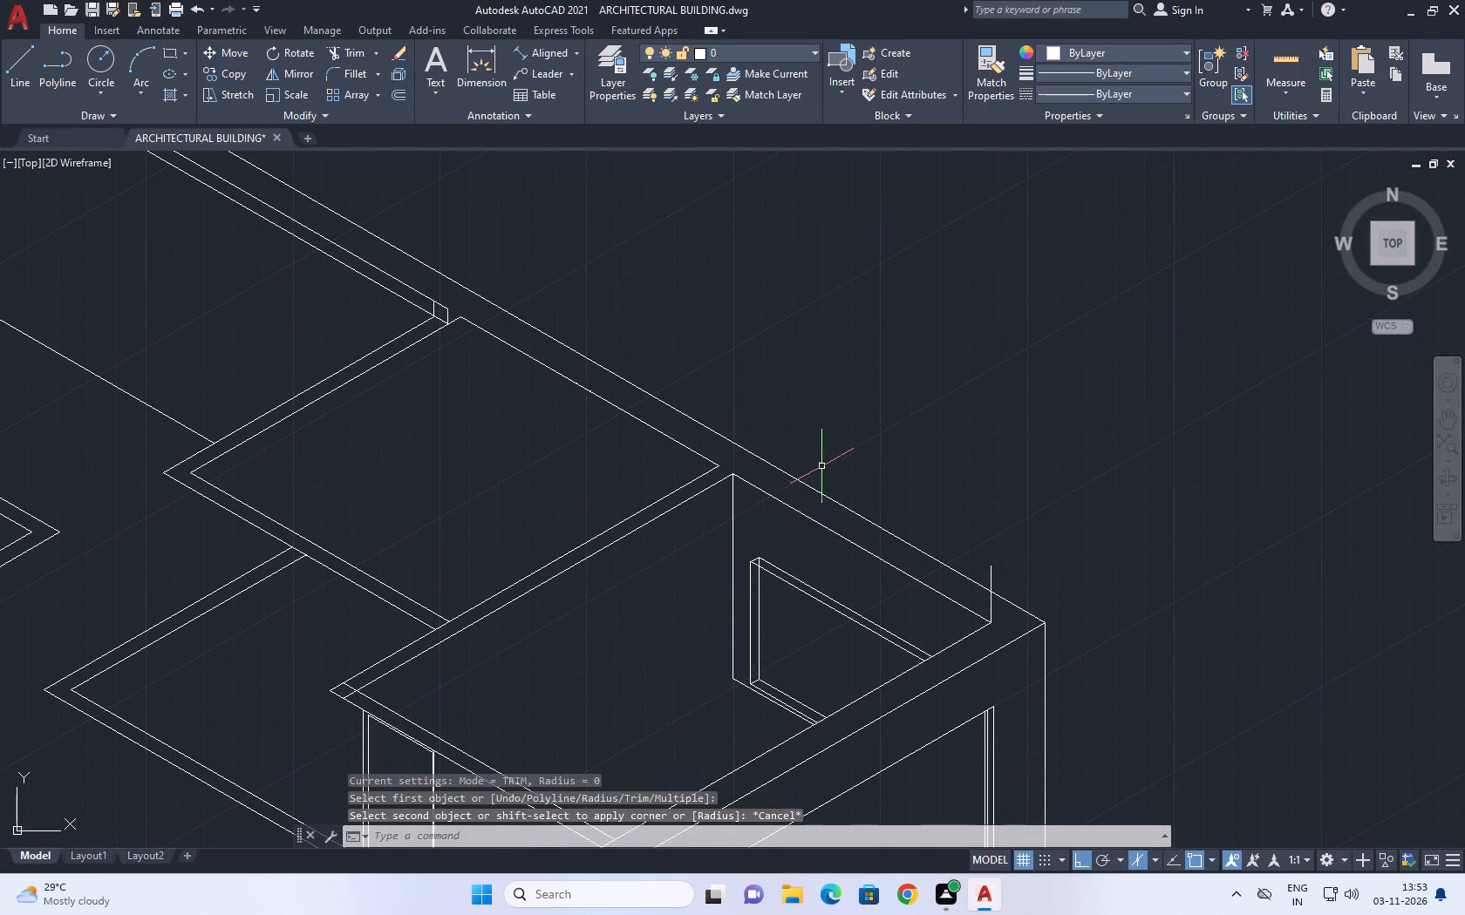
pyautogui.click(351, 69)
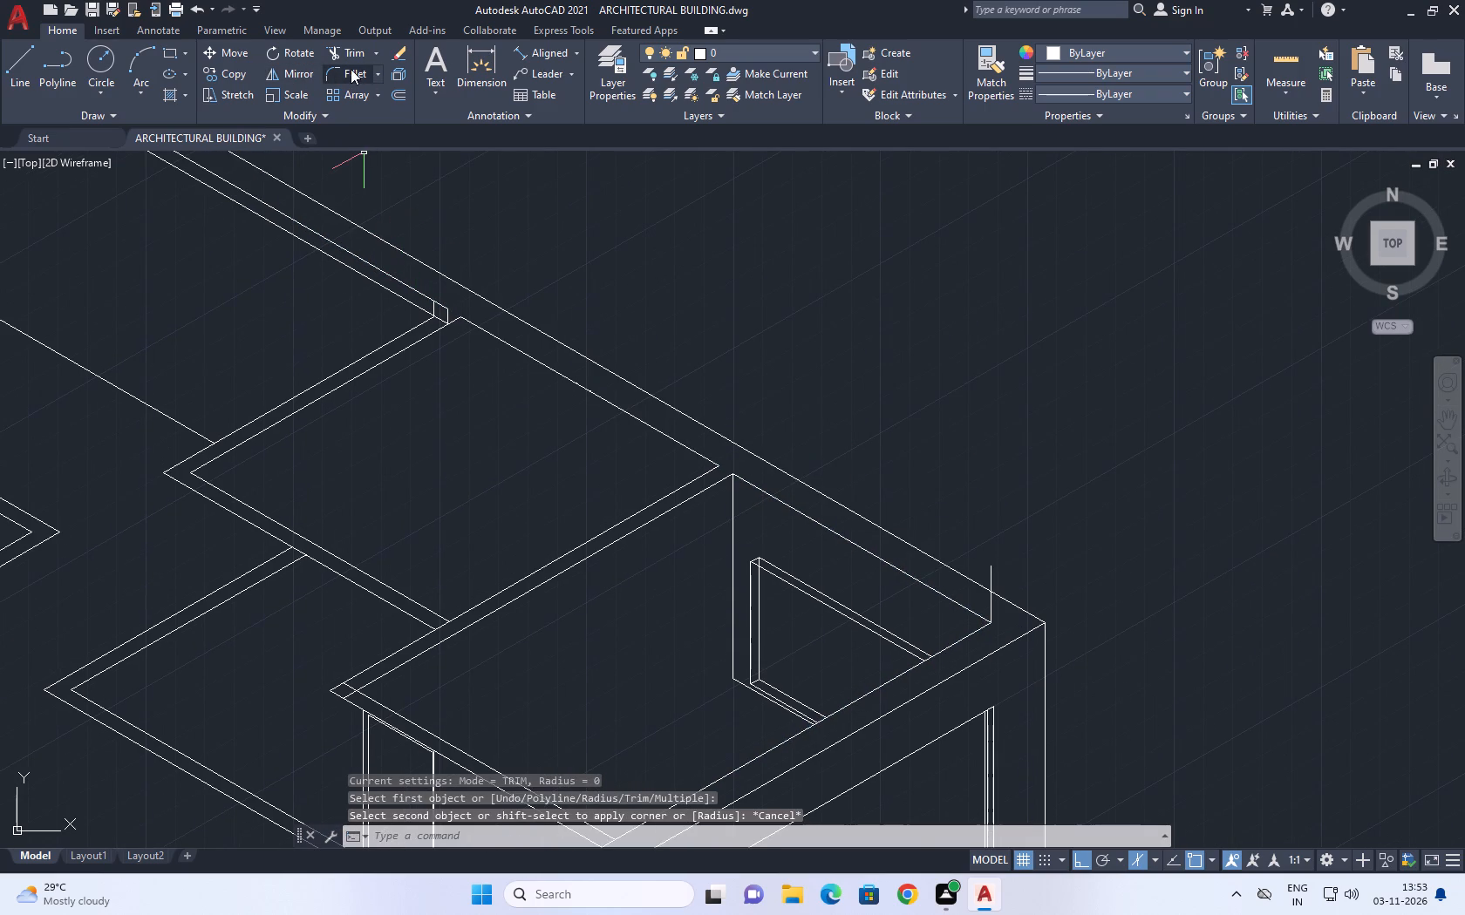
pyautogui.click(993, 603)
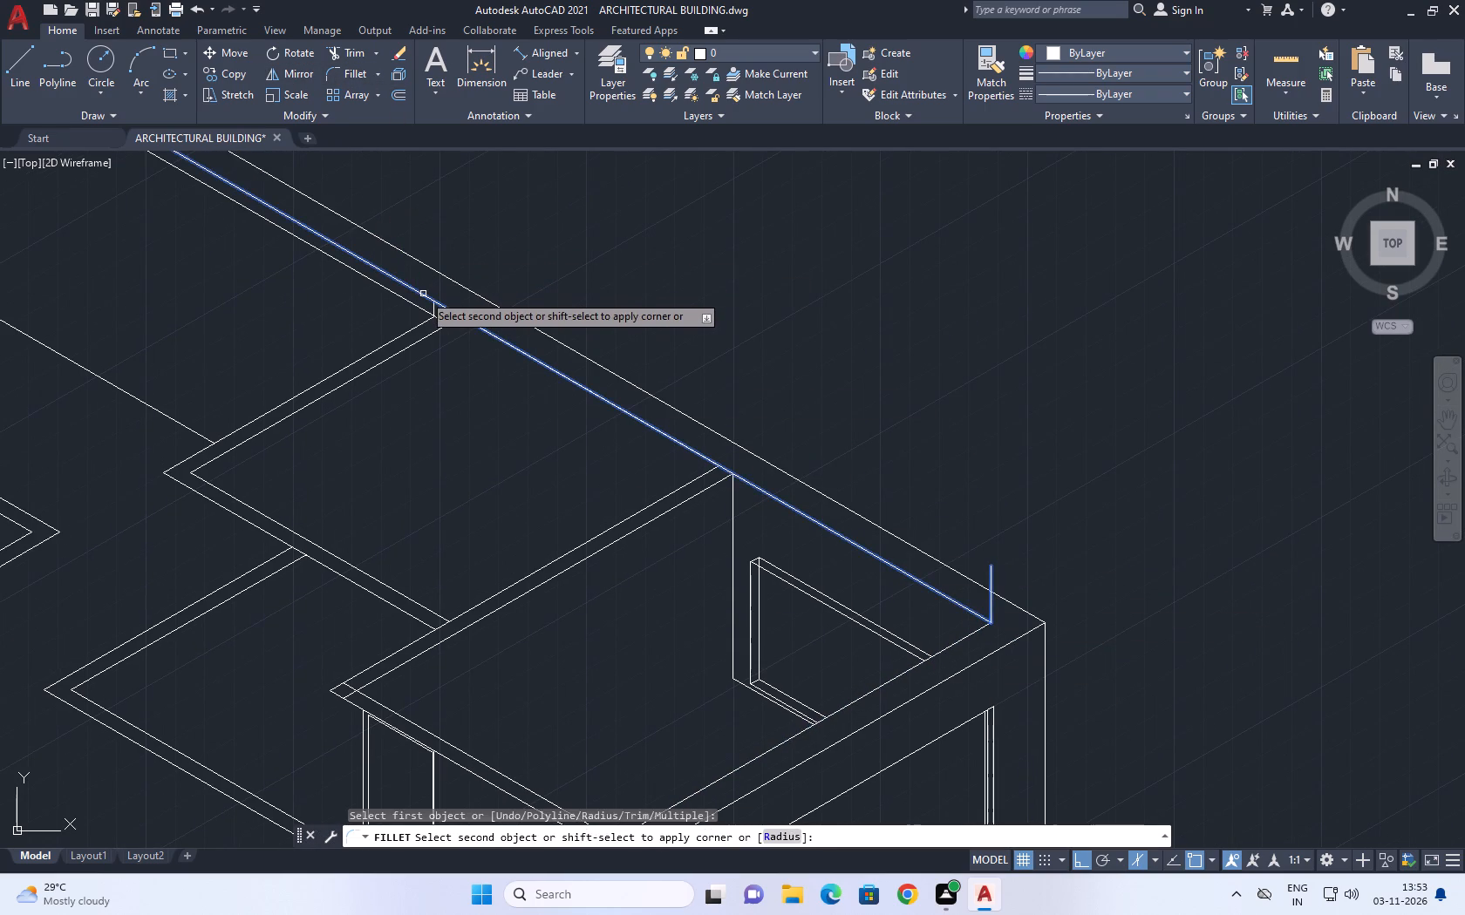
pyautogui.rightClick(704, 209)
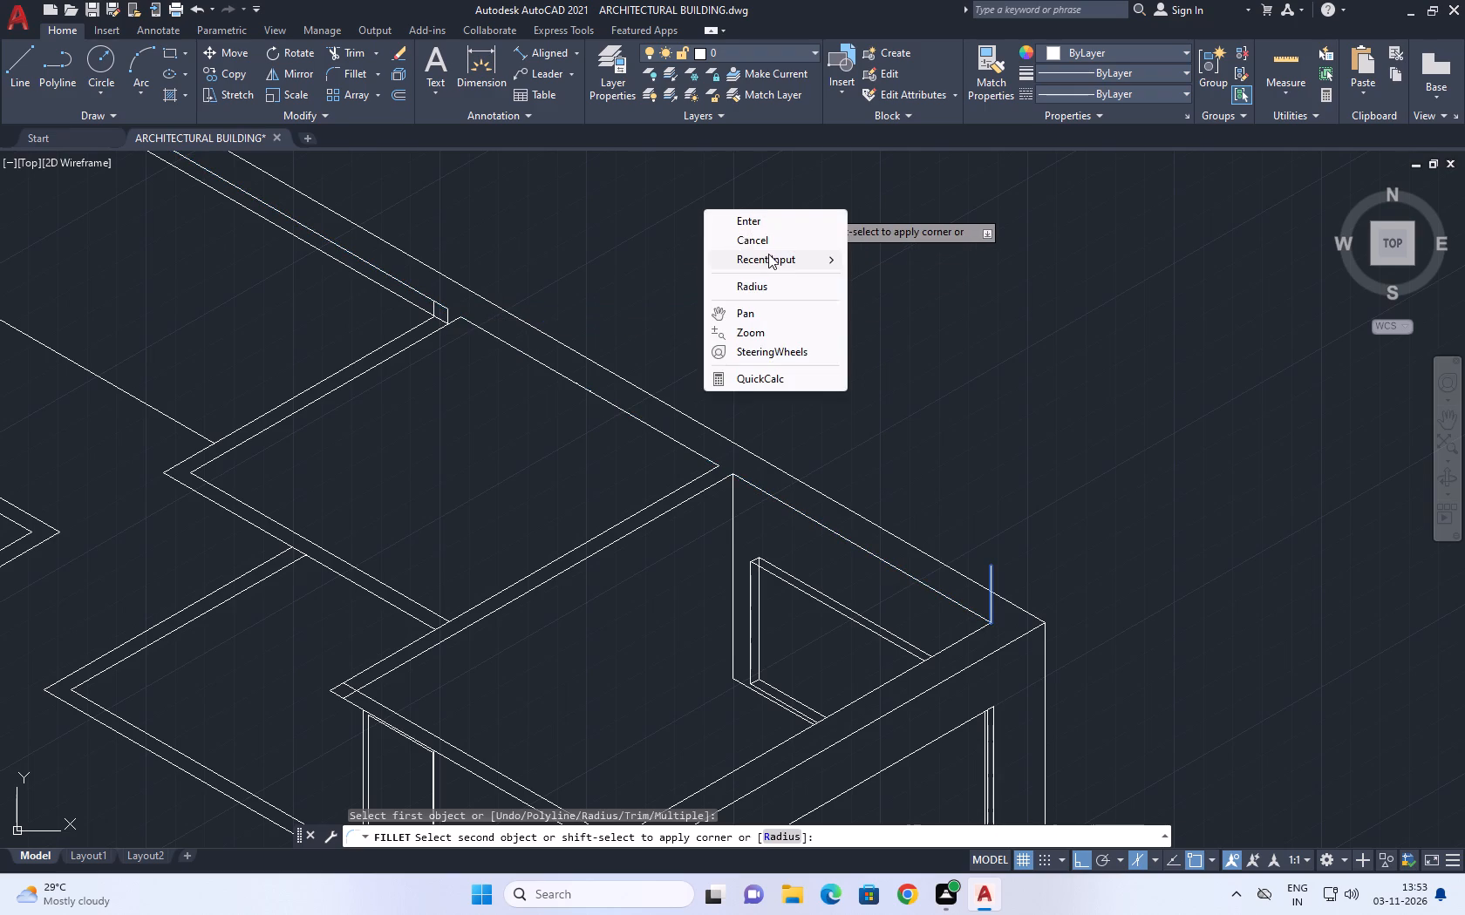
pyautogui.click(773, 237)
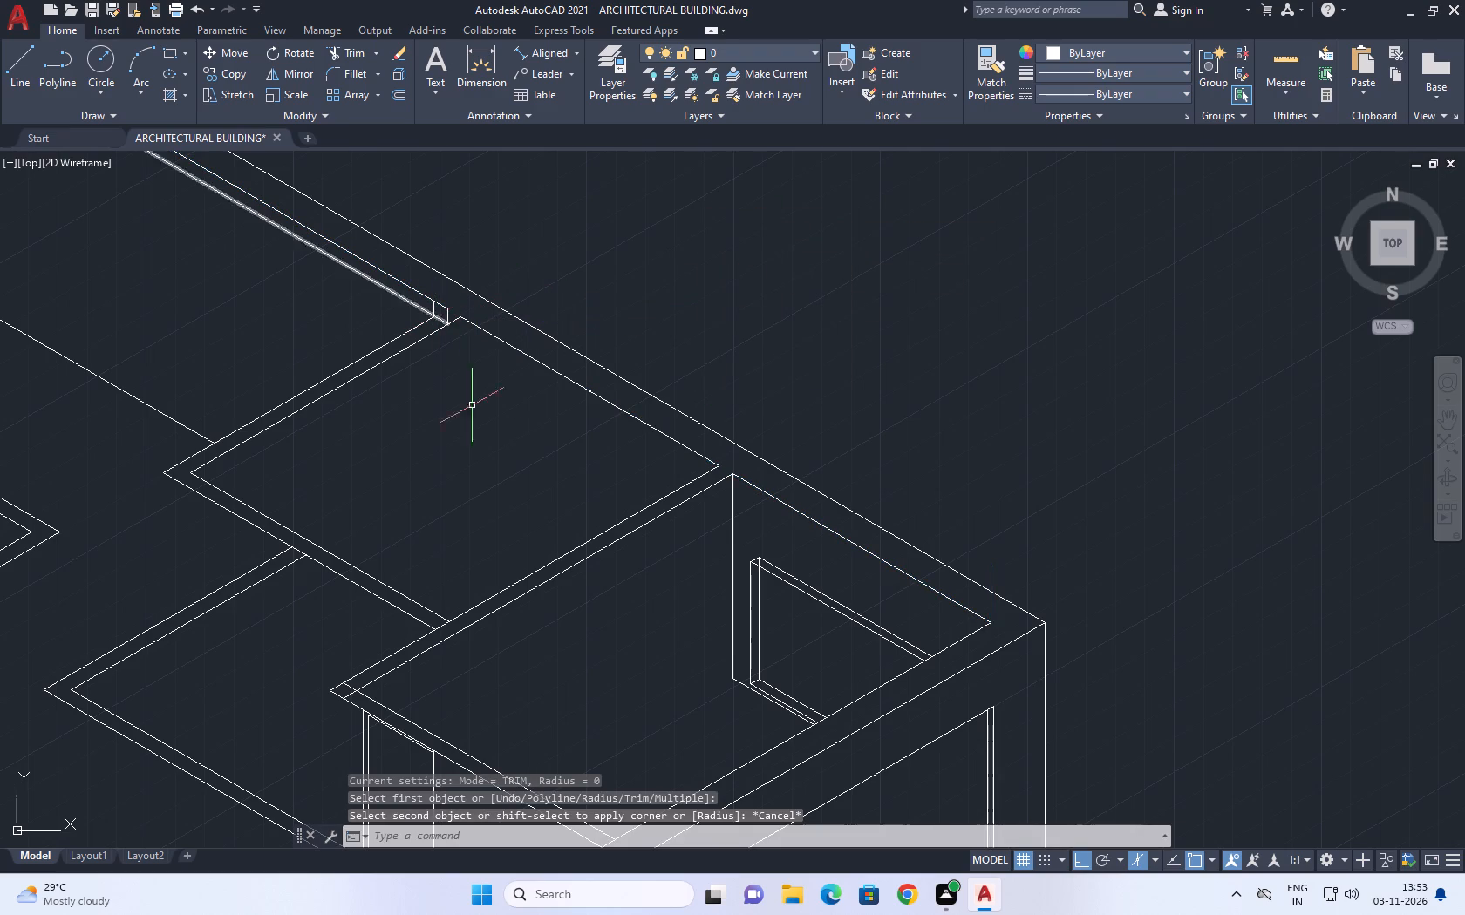
# Erase the short stray segments lying on the middle room's inner wall line, keeping the full-length line.
pyautogui.moveTo(440, 270); pyautogui.dragTo(646, 395, button='middle')
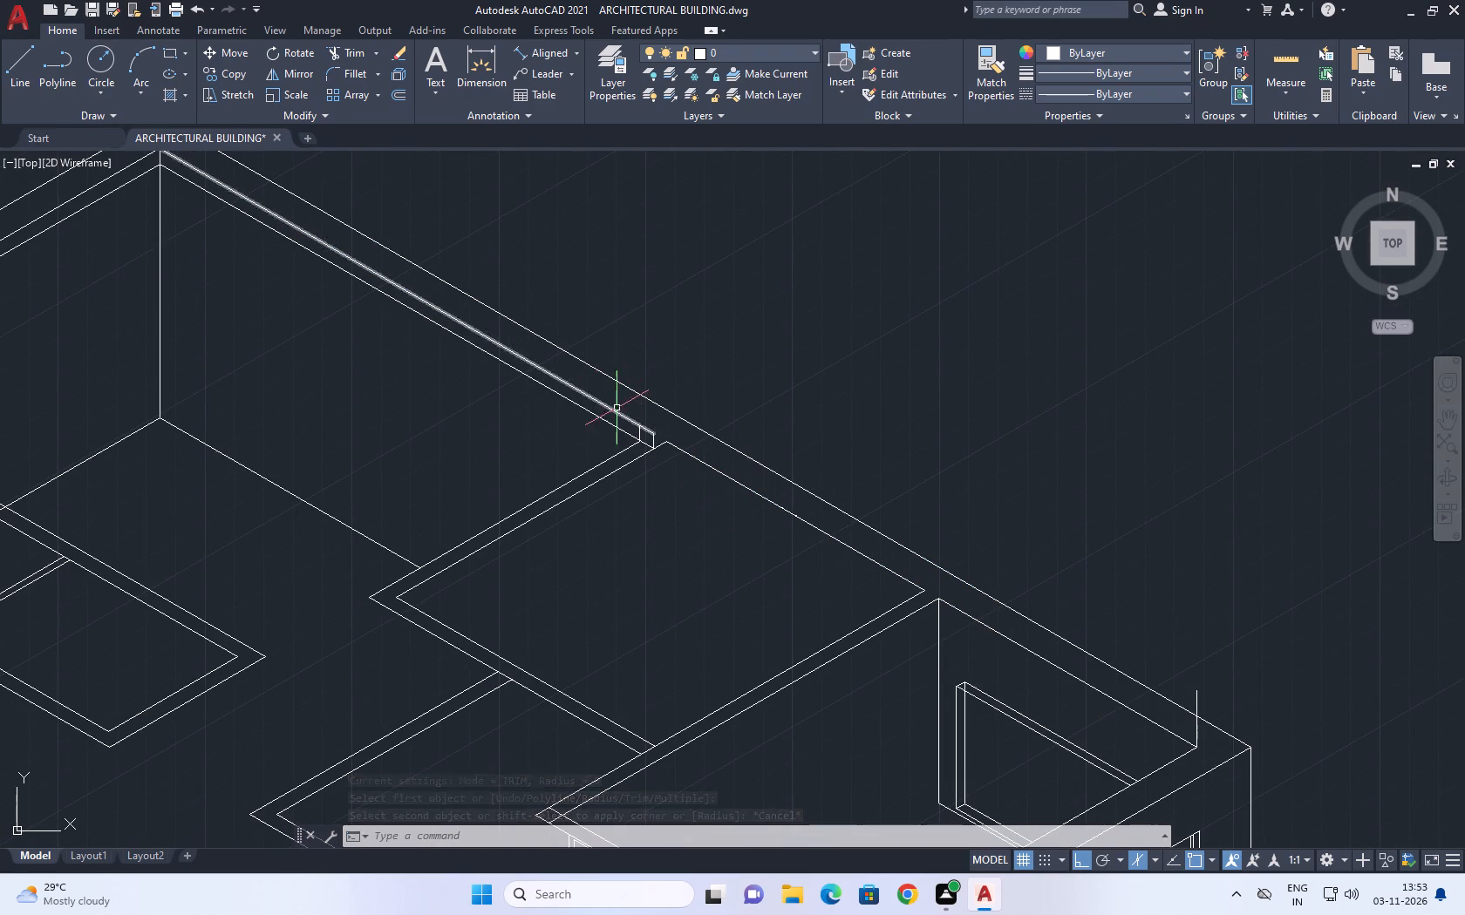
pyautogui.moveTo(631, 413); pyautogui.dragTo(687, 442, button='middle')
pyautogui.scroll(1, 727, 469)
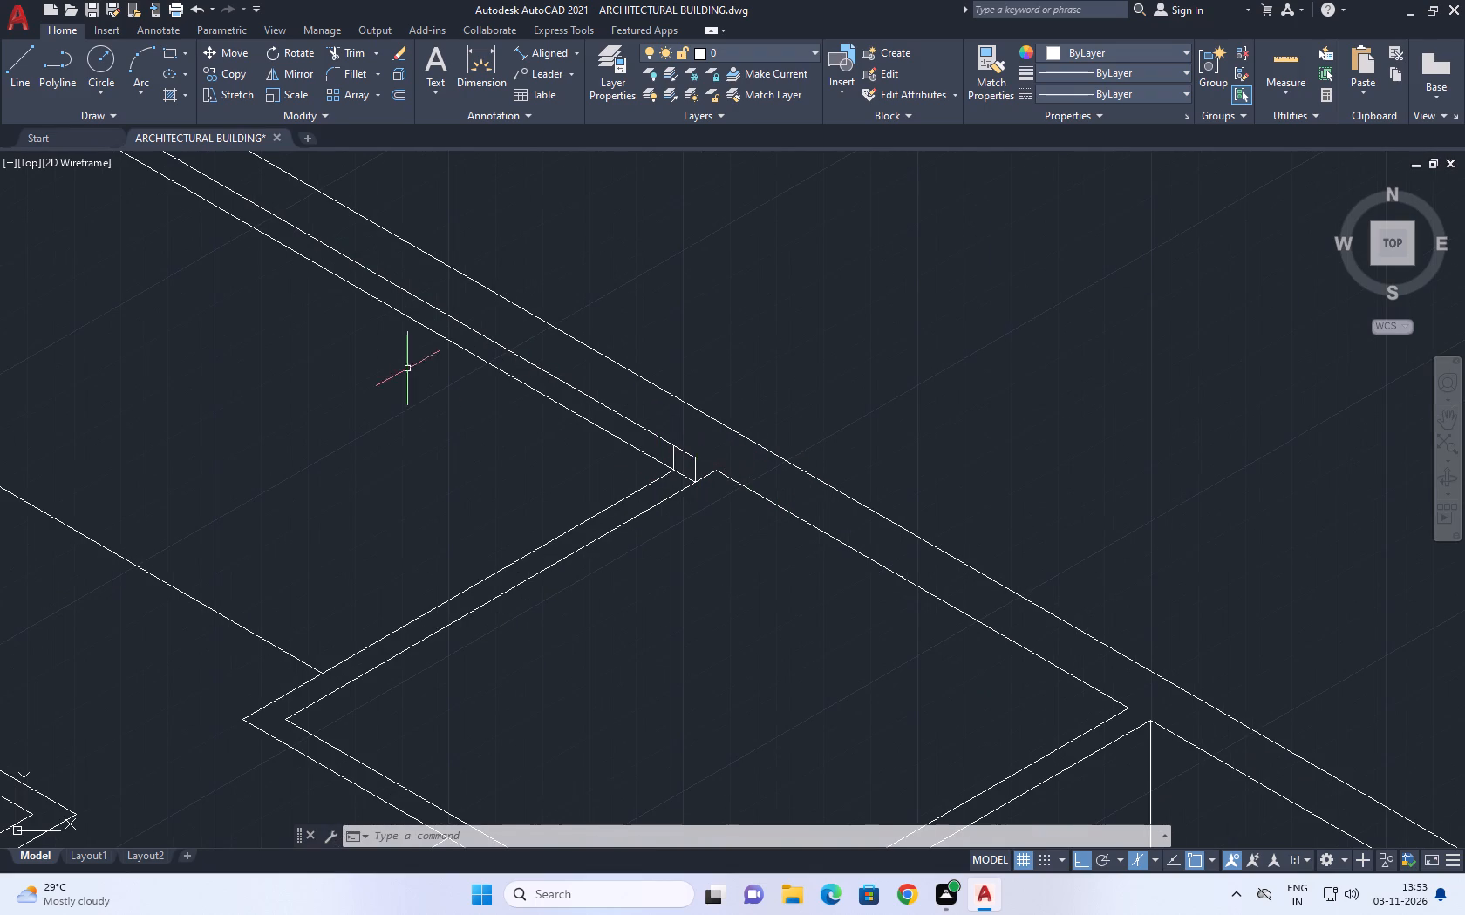
pyautogui.moveTo(399, 367); pyautogui.dragTo(644, 494, button='middle')
pyautogui.scroll(-2, 506, 455)
pyautogui.moveTo(621, 553); pyautogui.dragTo(671, 480, button='middle')
pyautogui.scroll(1, 671, 490)
pyautogui.scroll(1, 801, 478)
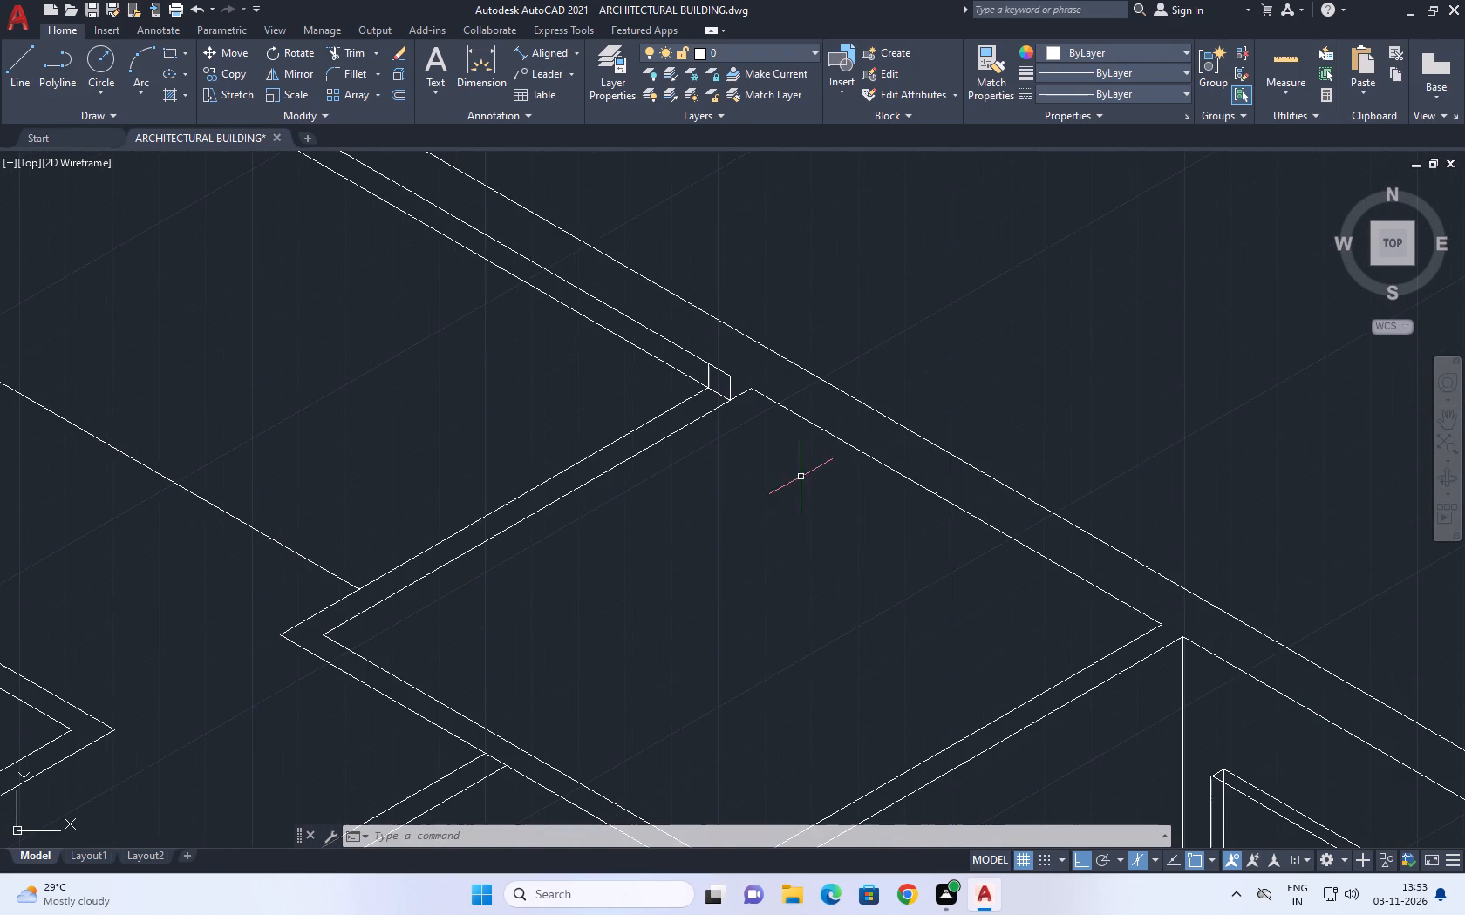
pyautogui.click(855, 419)
pyautogui.click(812, 463)
pyautogui.moveTo(916, 295); pyautogui.dragTo(908, 288, button='right')
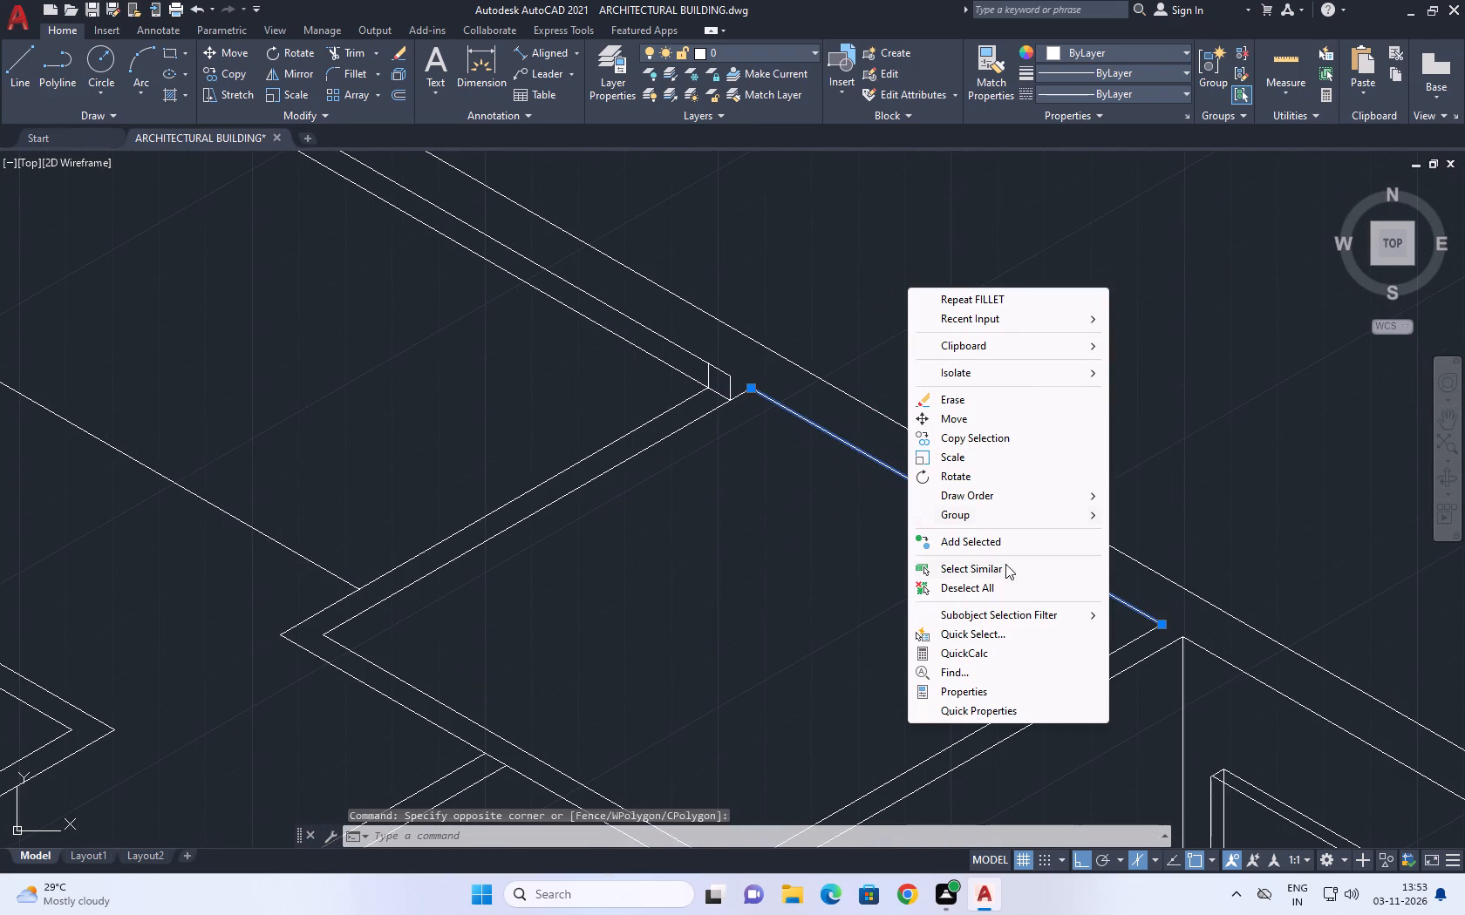
pyautogui.click(985, 584)
pyautogui.moveTo(825, 284); pyautogui.dragTo(815, 270)
pyautogui.click(1061, 585)
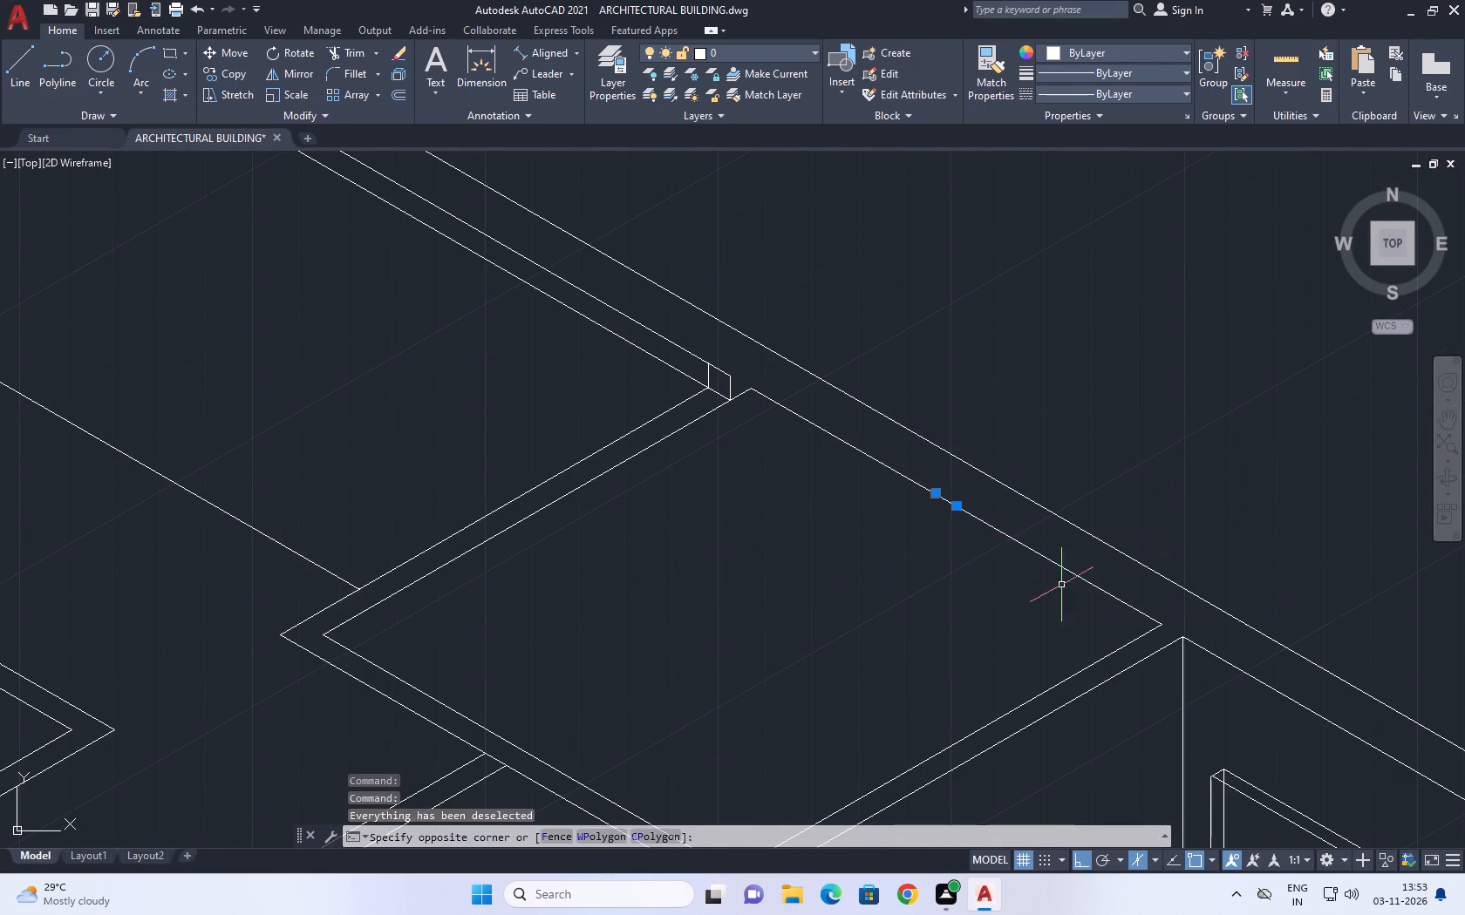
pyautogui.moveTo(920, 268); pyautogui.dragTo(911, 283, button='right')
pyautogui.click(978, 408)
# Copy the middle room's long inner wall line from its upper end to the top of the near vertical at the partition junction.
pyautogui.scroll(-2, 848, 426)
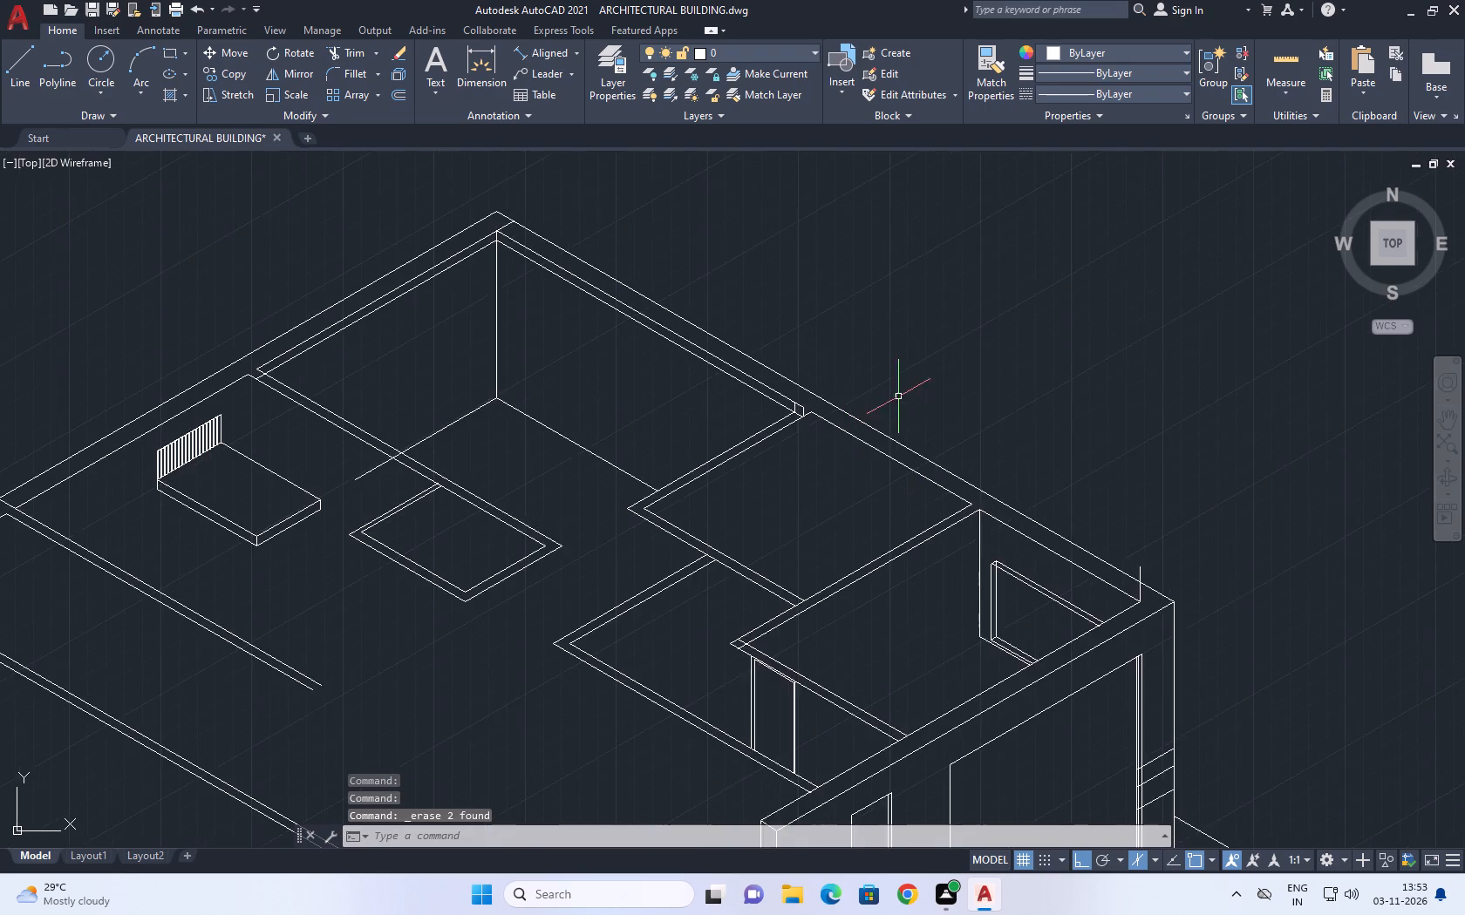
pyautogui.moveTo(896, 396); pyautogui.dragTo(814, 366, button='middle')
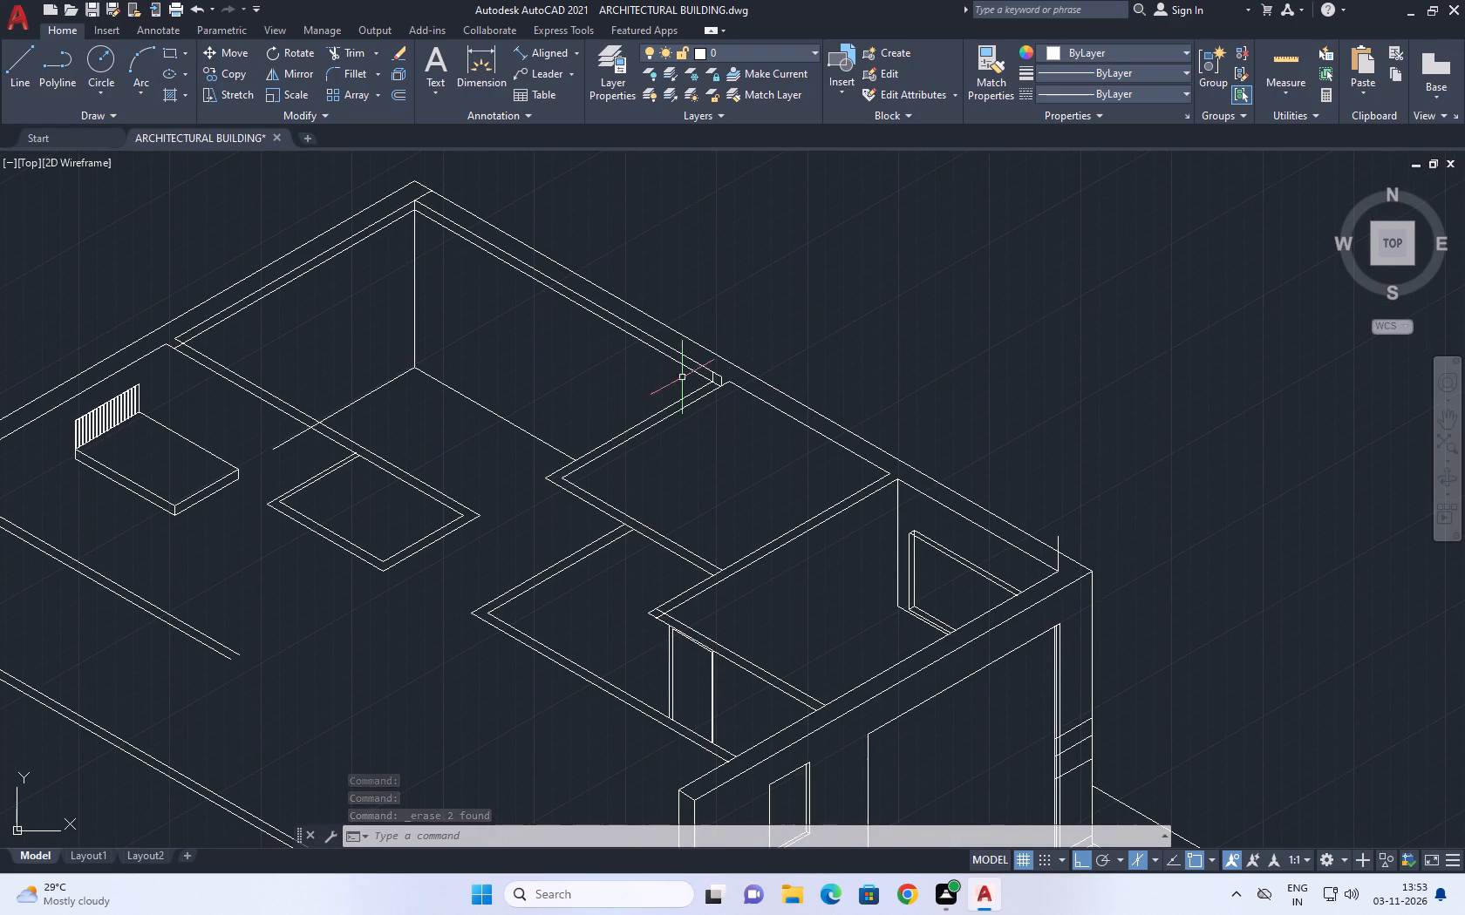
pyautogui.scroll(2, 760, 403)
pyautogui.click(747, 384)
pyautogui.click(722, 417)
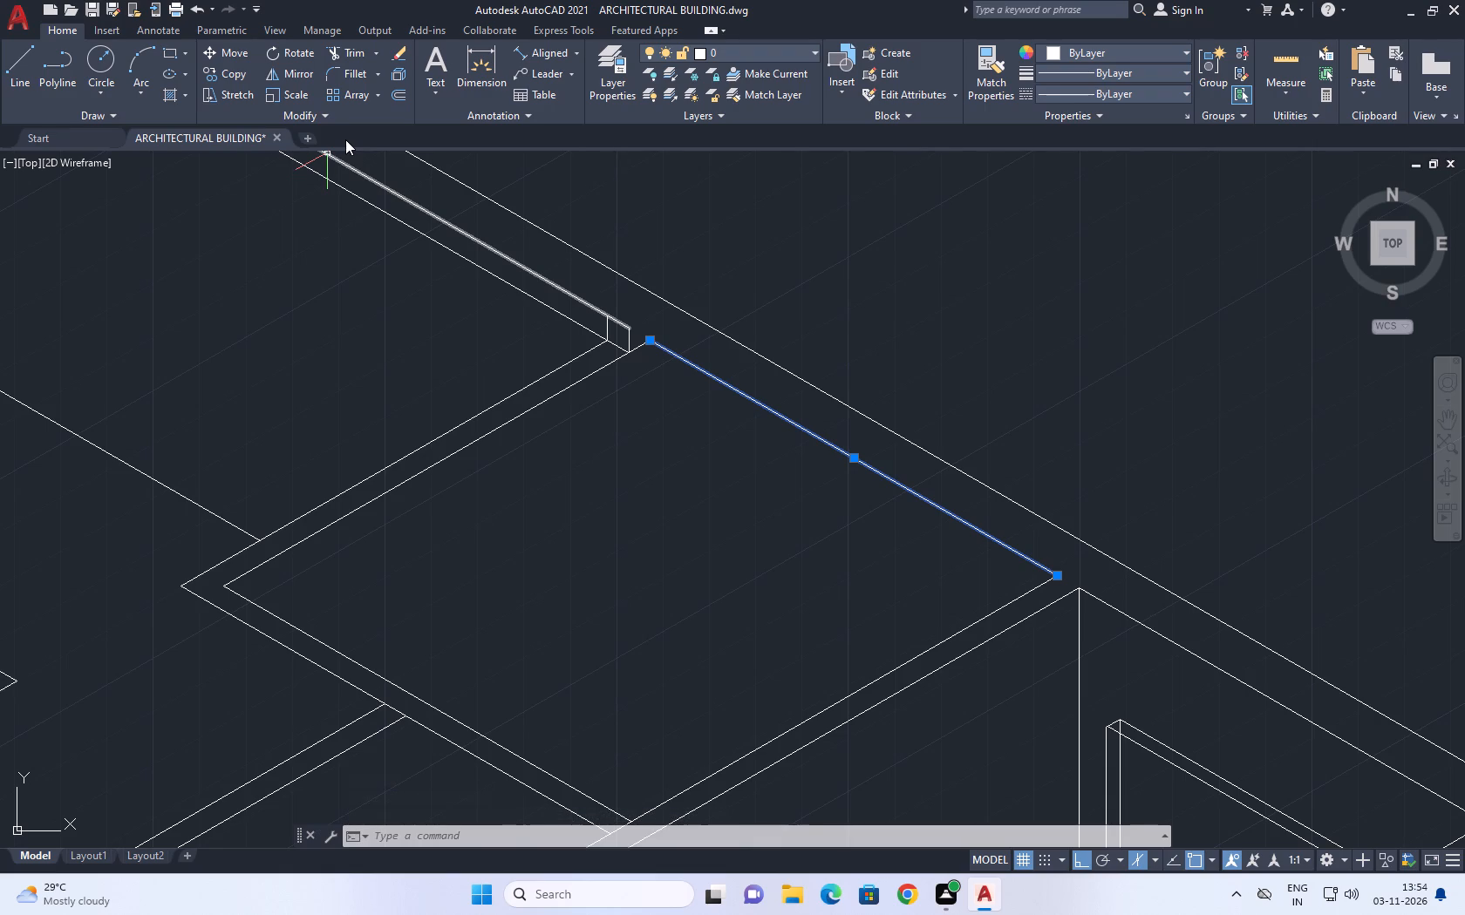
pyautogui.scroll(1, 345, 139)
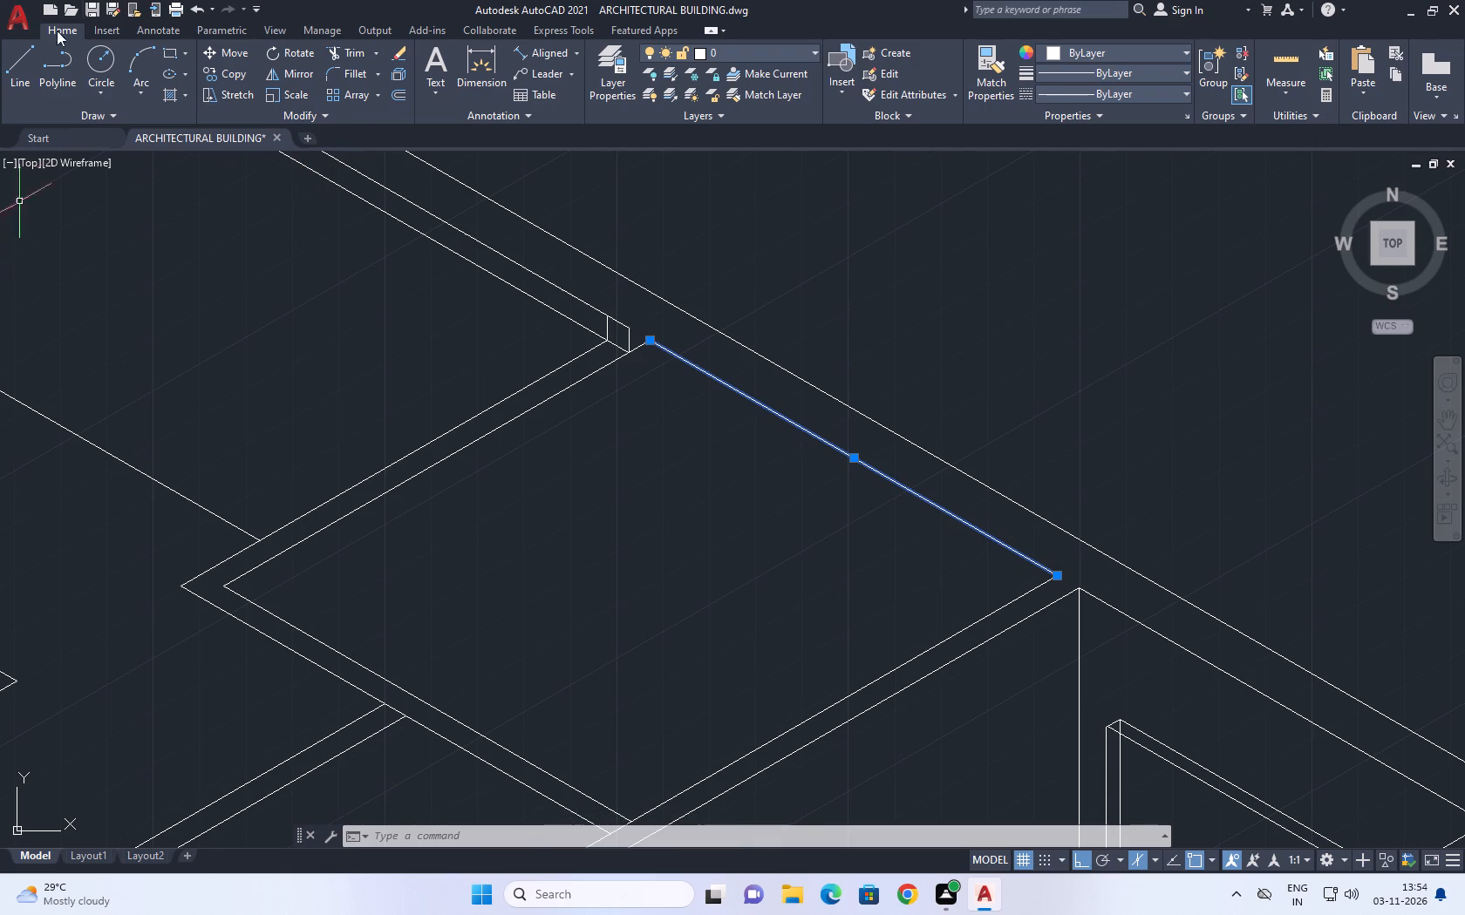
pyautogui.click(235, 76)
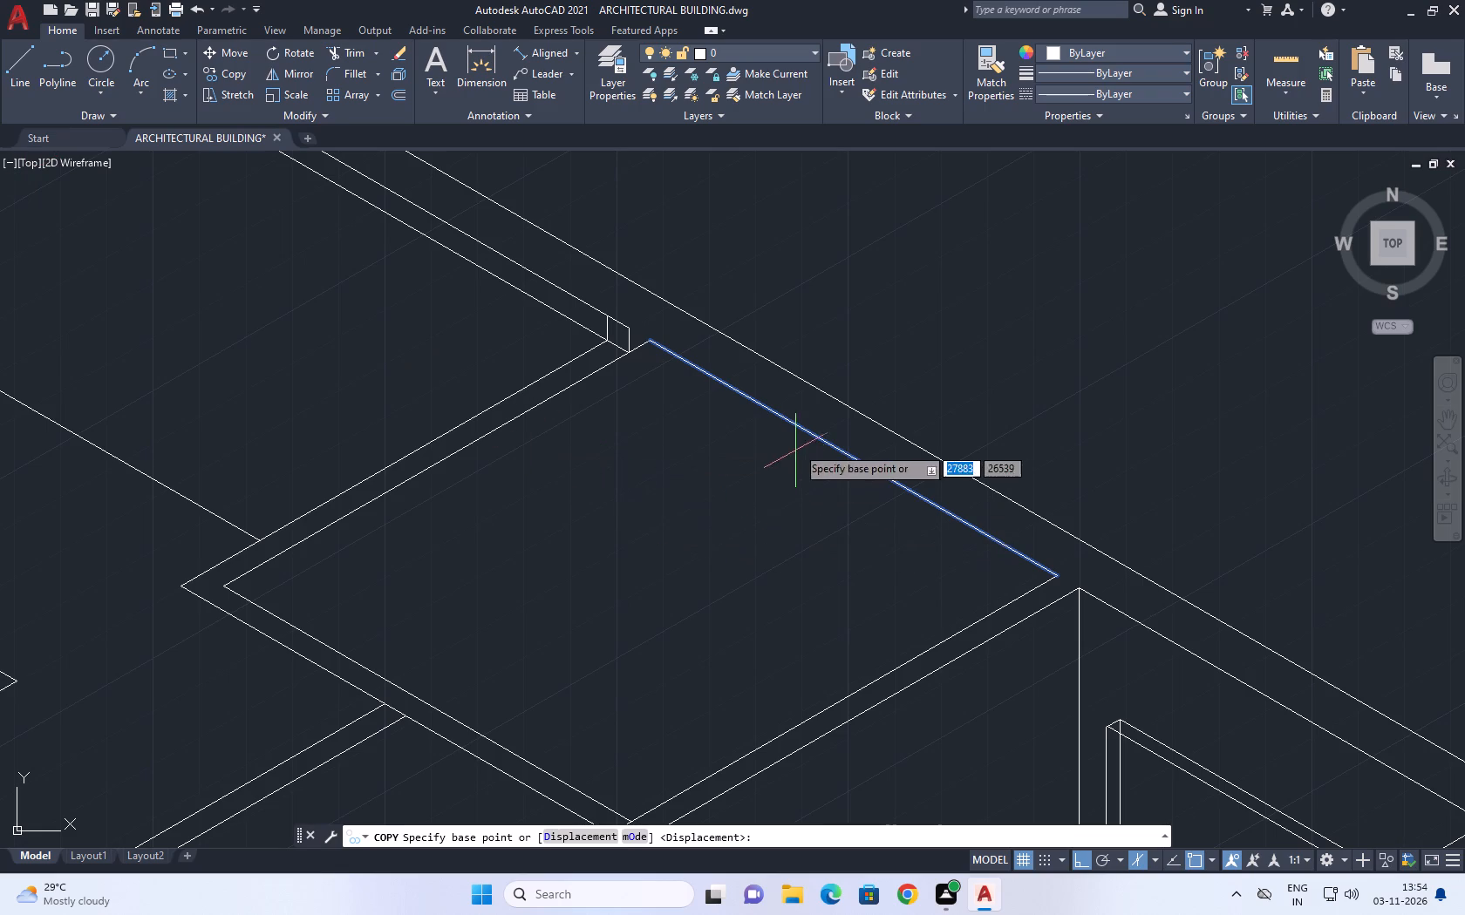
pyautogui.scroll(1, 646, 337)
pyautogui.click(648, 342)
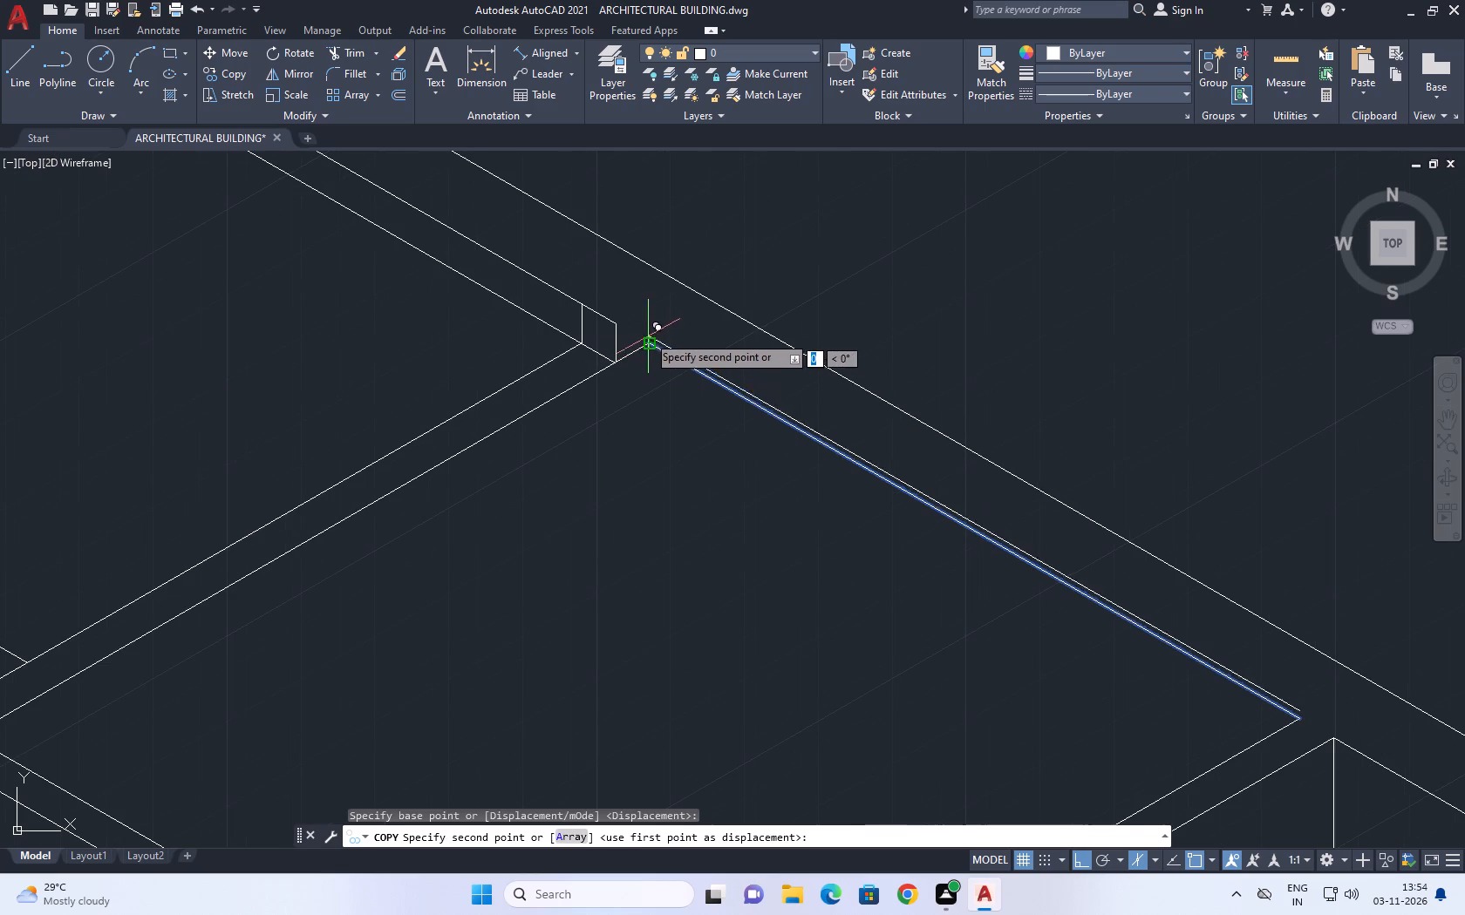
pyautogui.click(609, 325)
pyautogui.rightClick(776, 270)
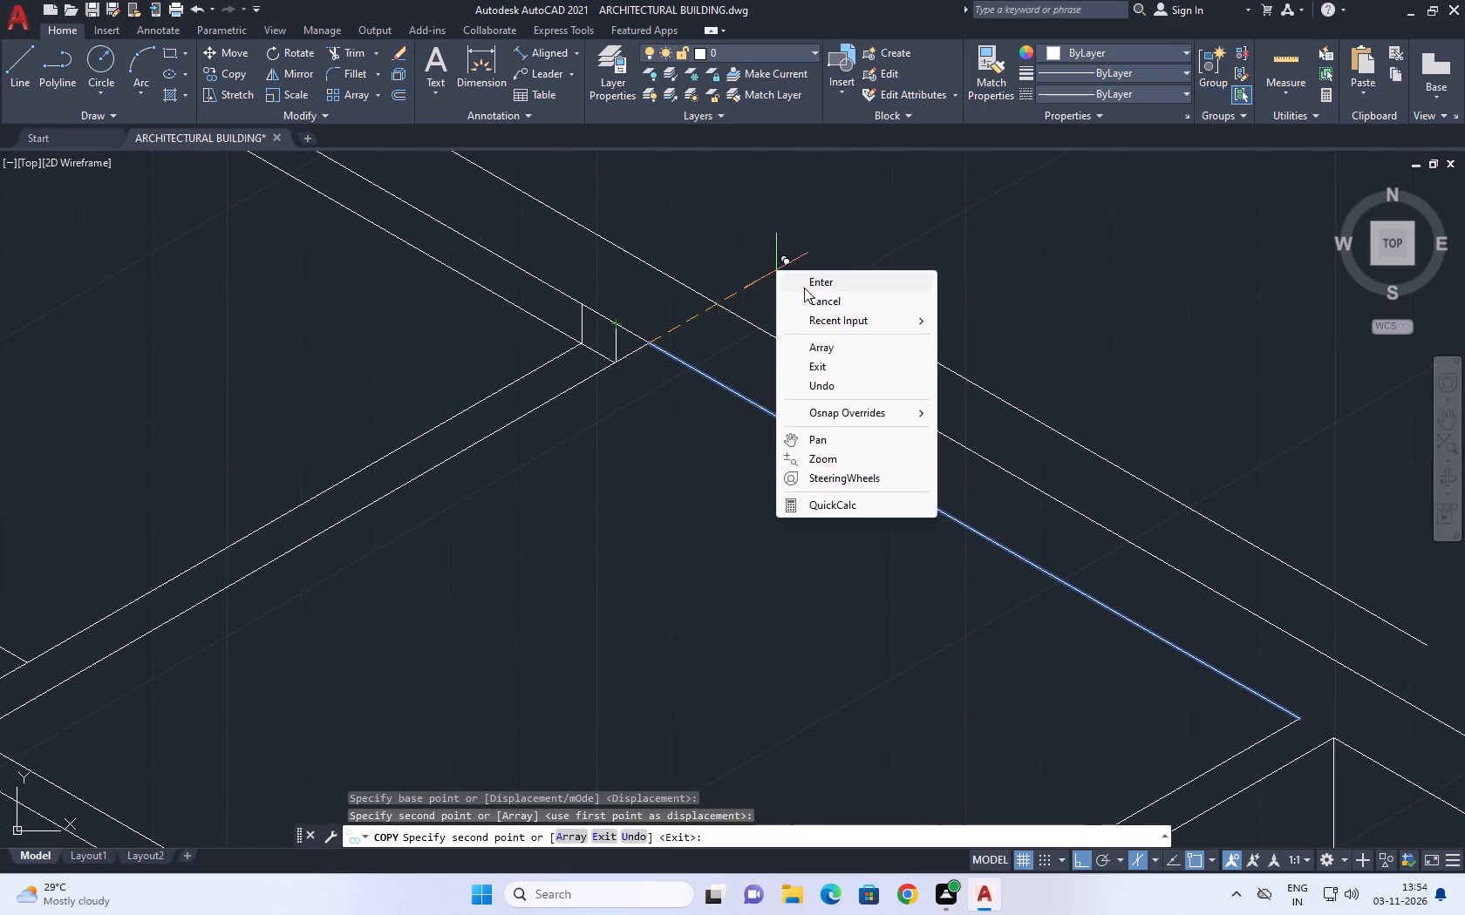
pyautogui.click(821, 298)
# Erase the original inner wall line of the middle room, keeping the copy that starts at the junction vertical's top.
pyautogui.click(644, 323)
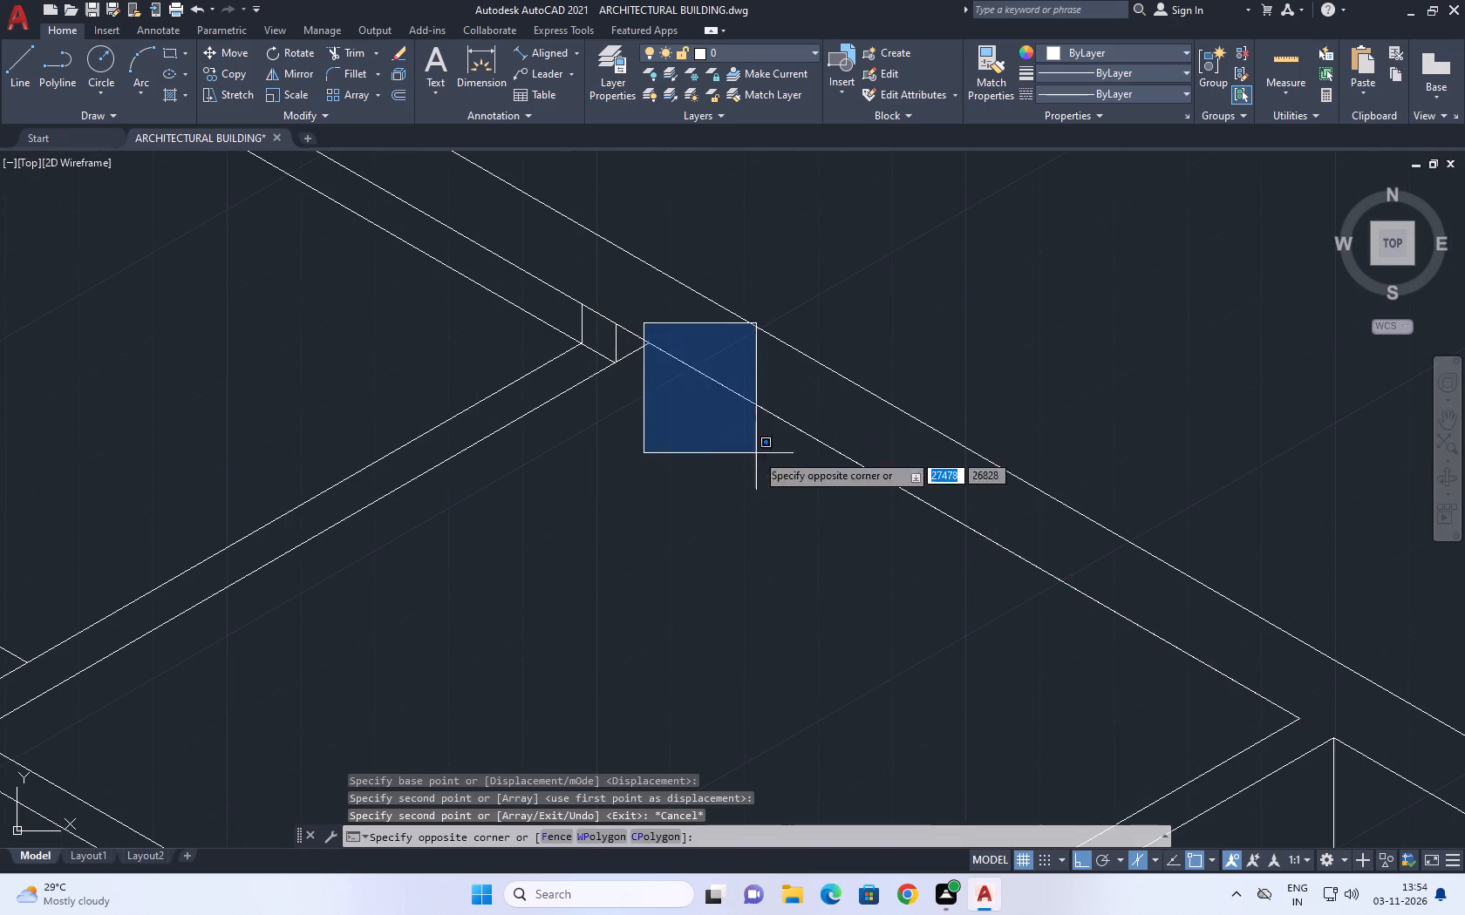
pyautogui.moveTo(806, 512); pyautogui.dragTo(692, 391, button='middle')
pyautogui.click(1231, 617)
pyautogui.rightClick(1060, 307)
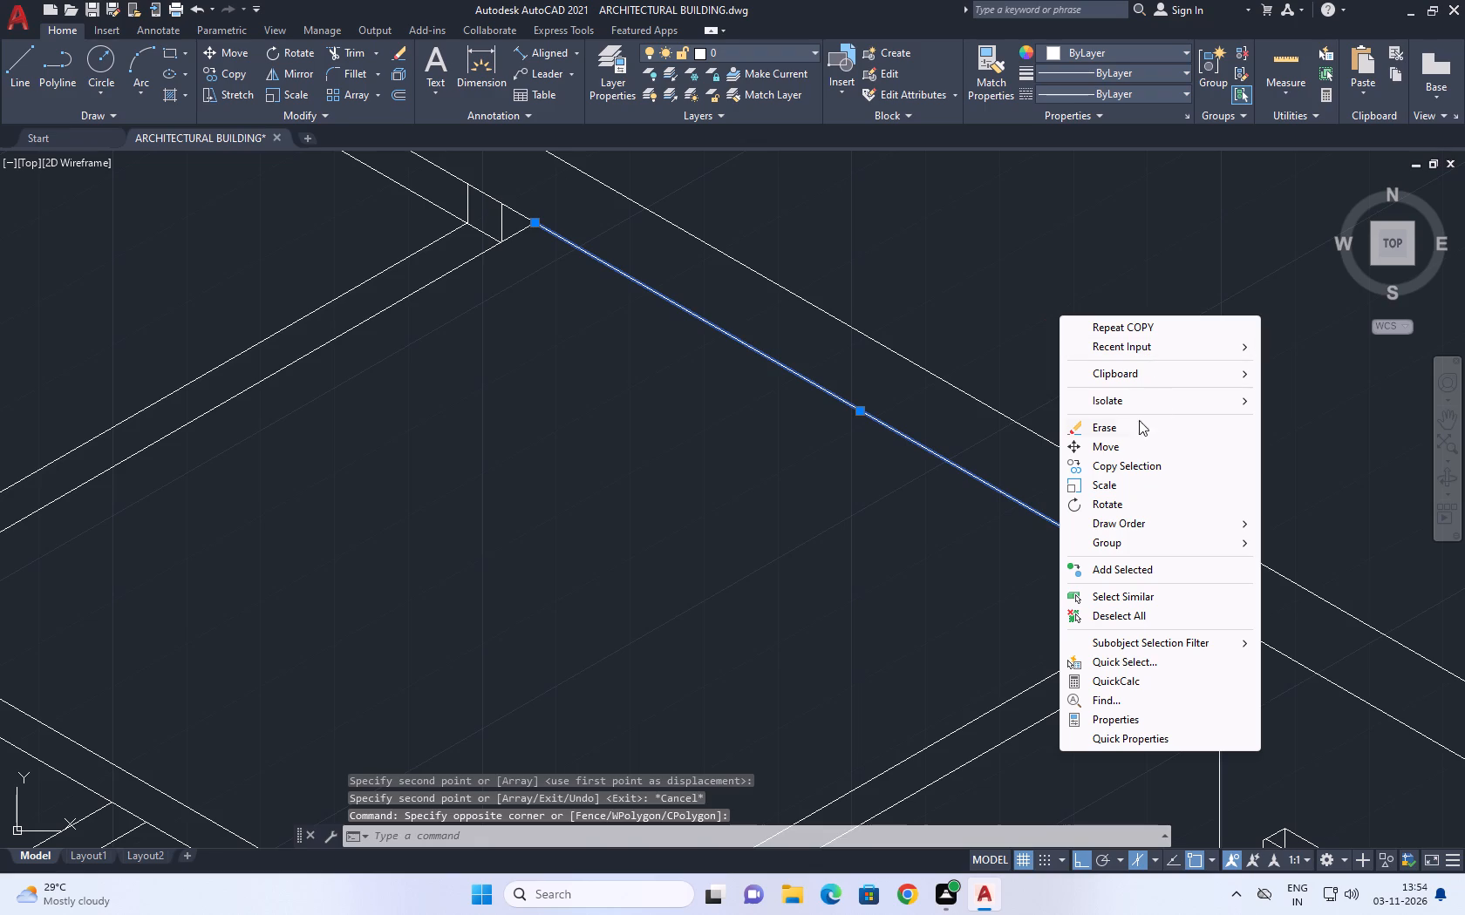
pyautogui.click(1104, 407)
pyautogui.click(1102, 424)
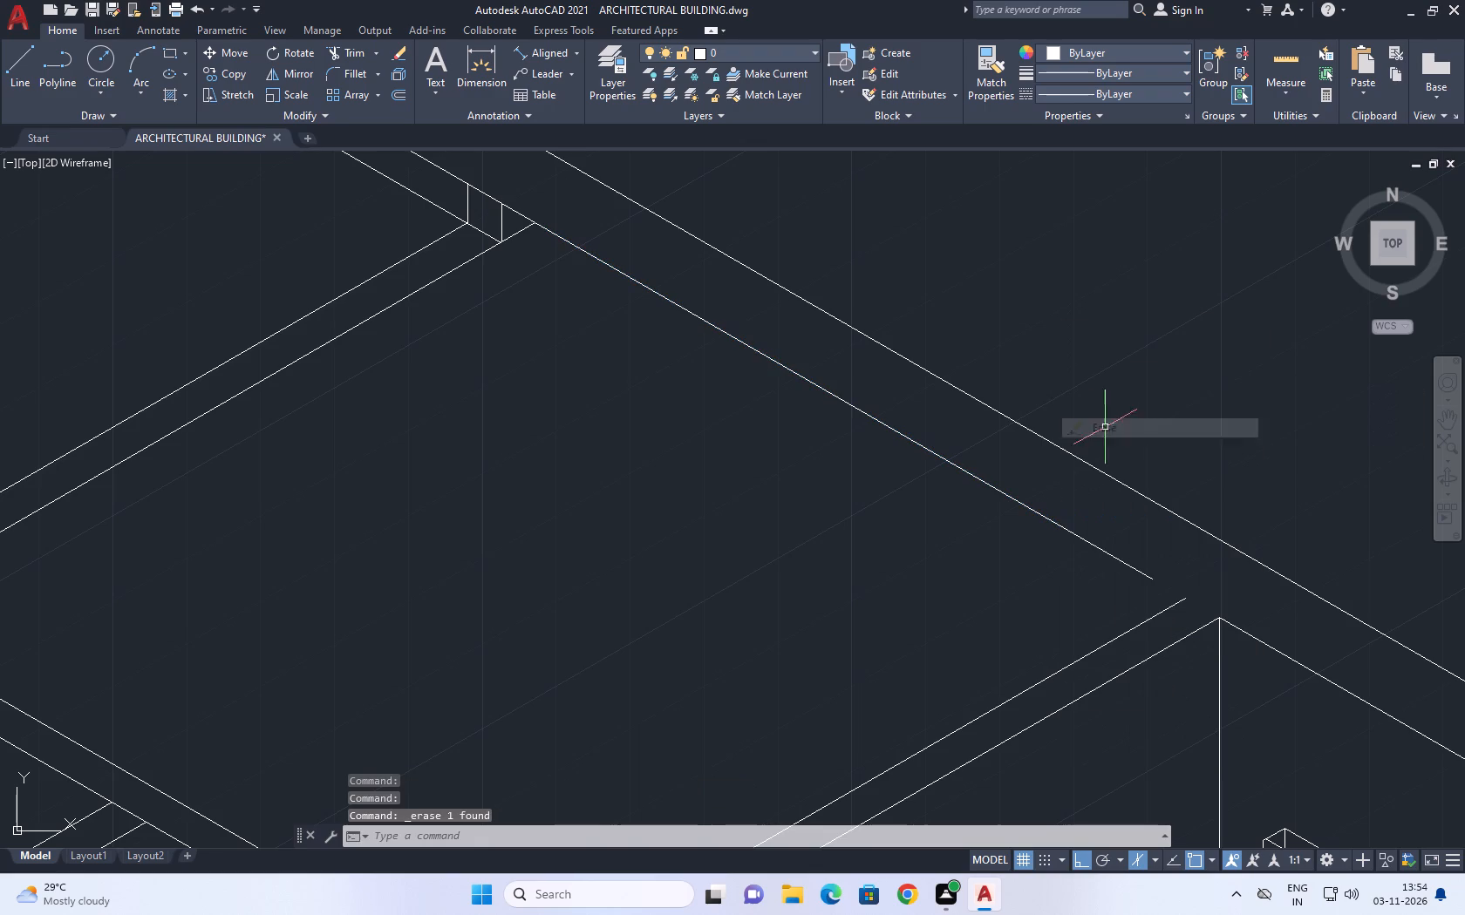
# Copy the remaining middle-room wall line straight down from the near junction vertical's top to its foot.
pyautogui.click(563, 246)
pyautogui.click(563, 246)
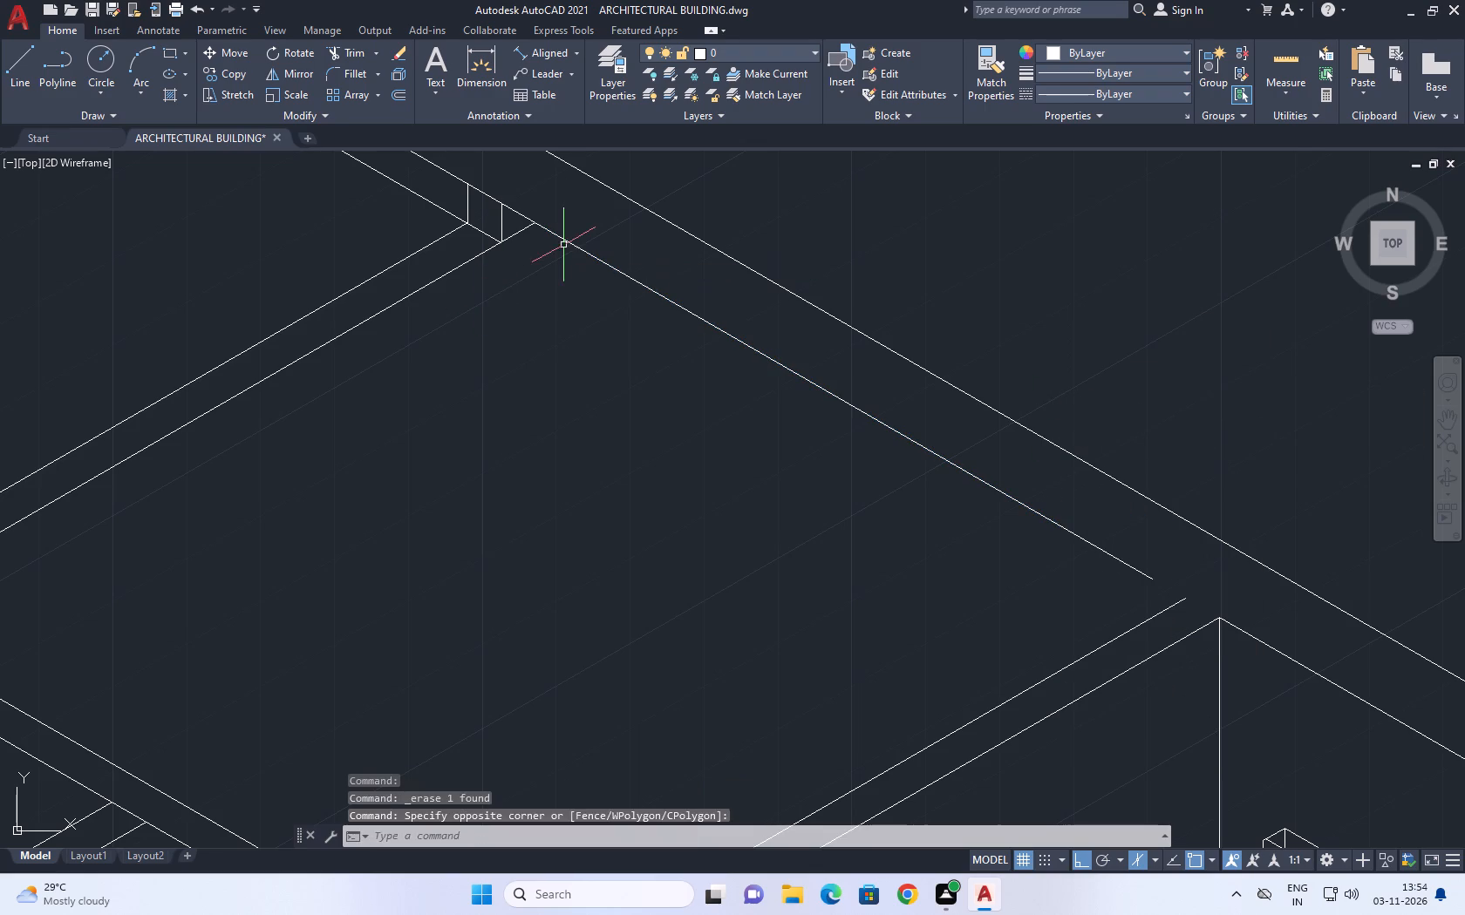
pyautogui.click(562, 236)
pyautogui.click(231, 74)
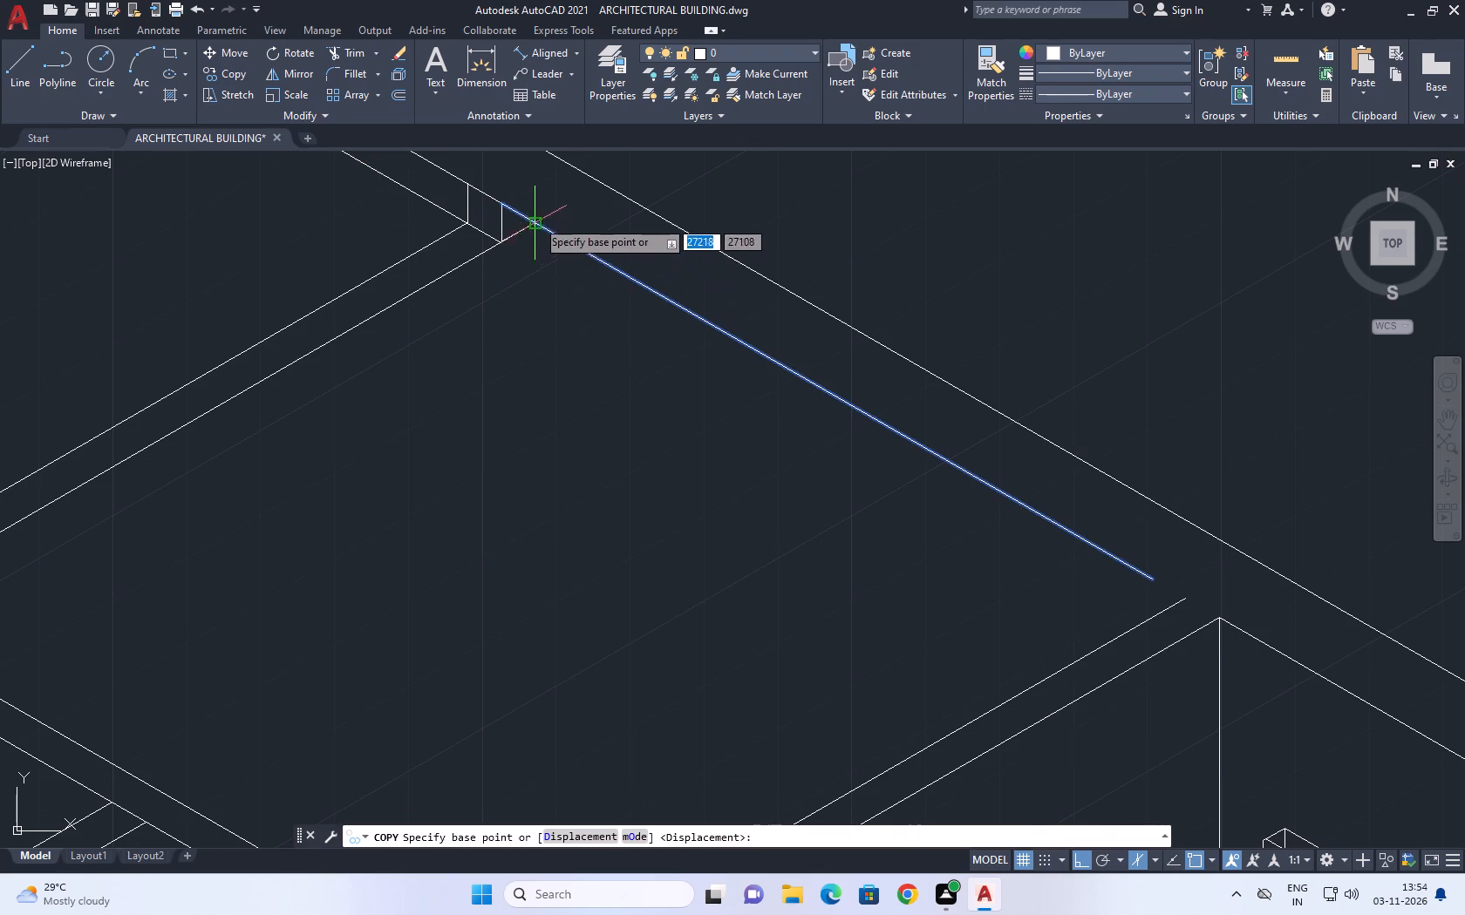
pyautogui.scroll(2, 521, 209)
pyautogui.click(469, 202)
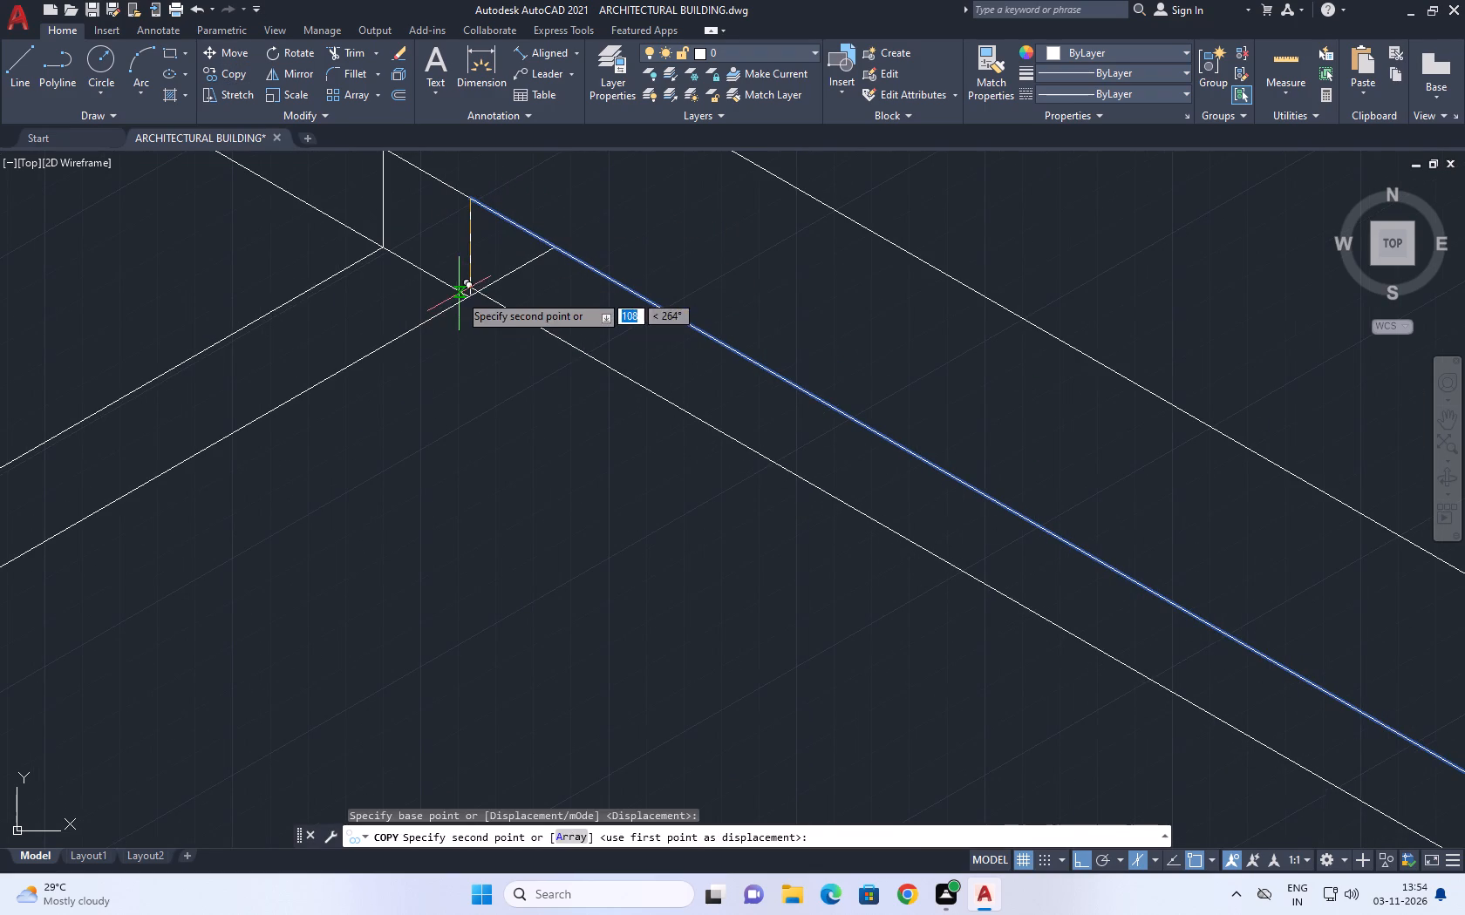
pyautogui.click(474, 299)
pyautogui.rightClick(477, 384)
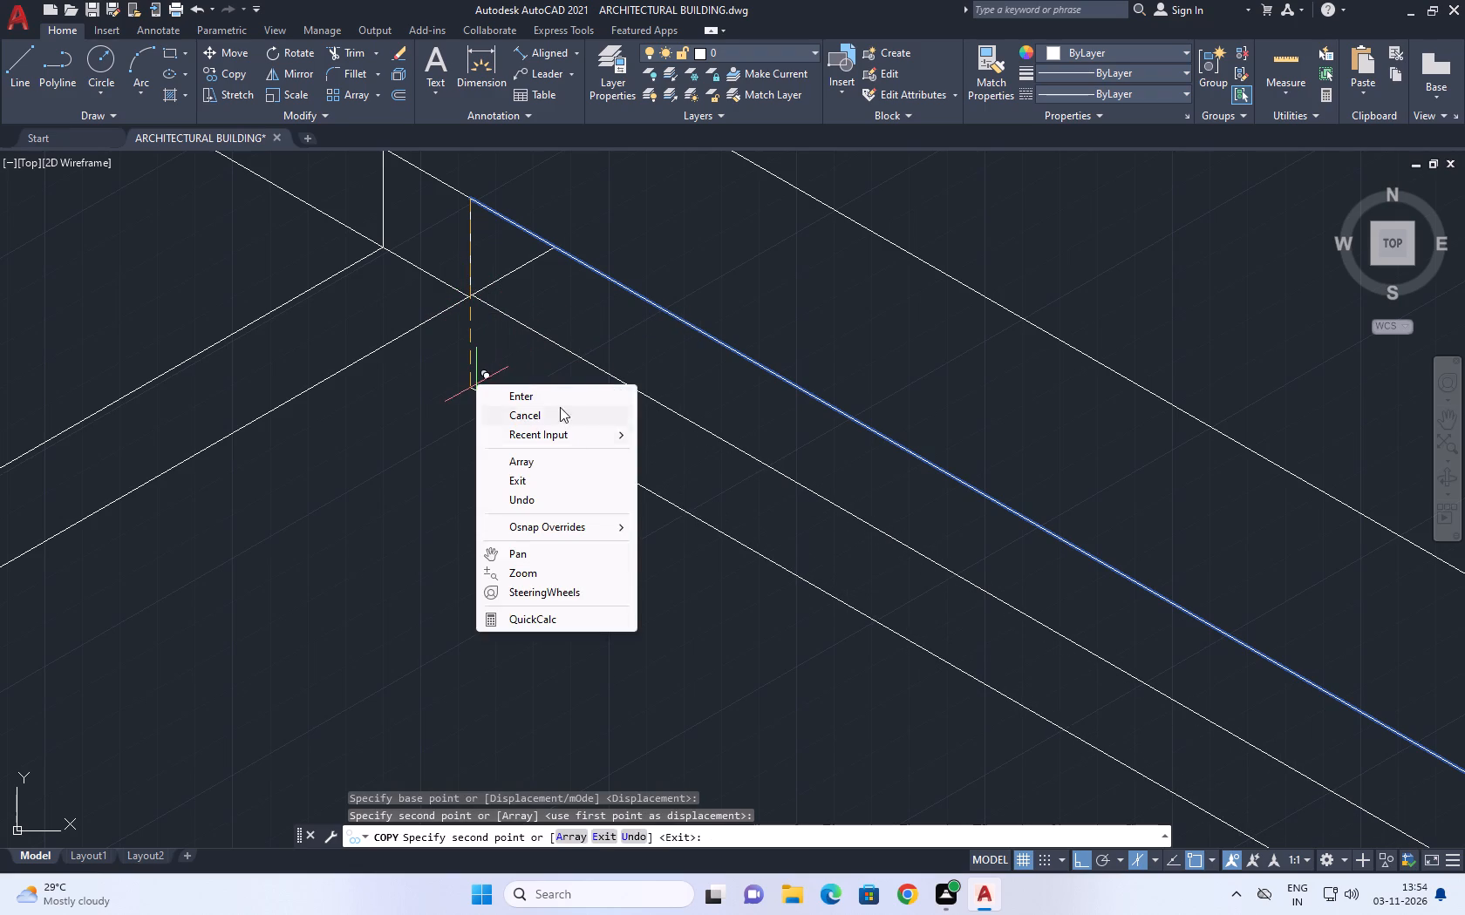
pyautogui.click(560, 408)
# Trim away both short verticals and the projecting partition line end between the two wall lines at the partition junction.
pyautogui.scroll(-2, 559, 369)
pyautogui.scroll(-1, 644, 365)
pyautogui.moveTo(764, 385); pyautogui.dragTo(753, 366, button='middle')
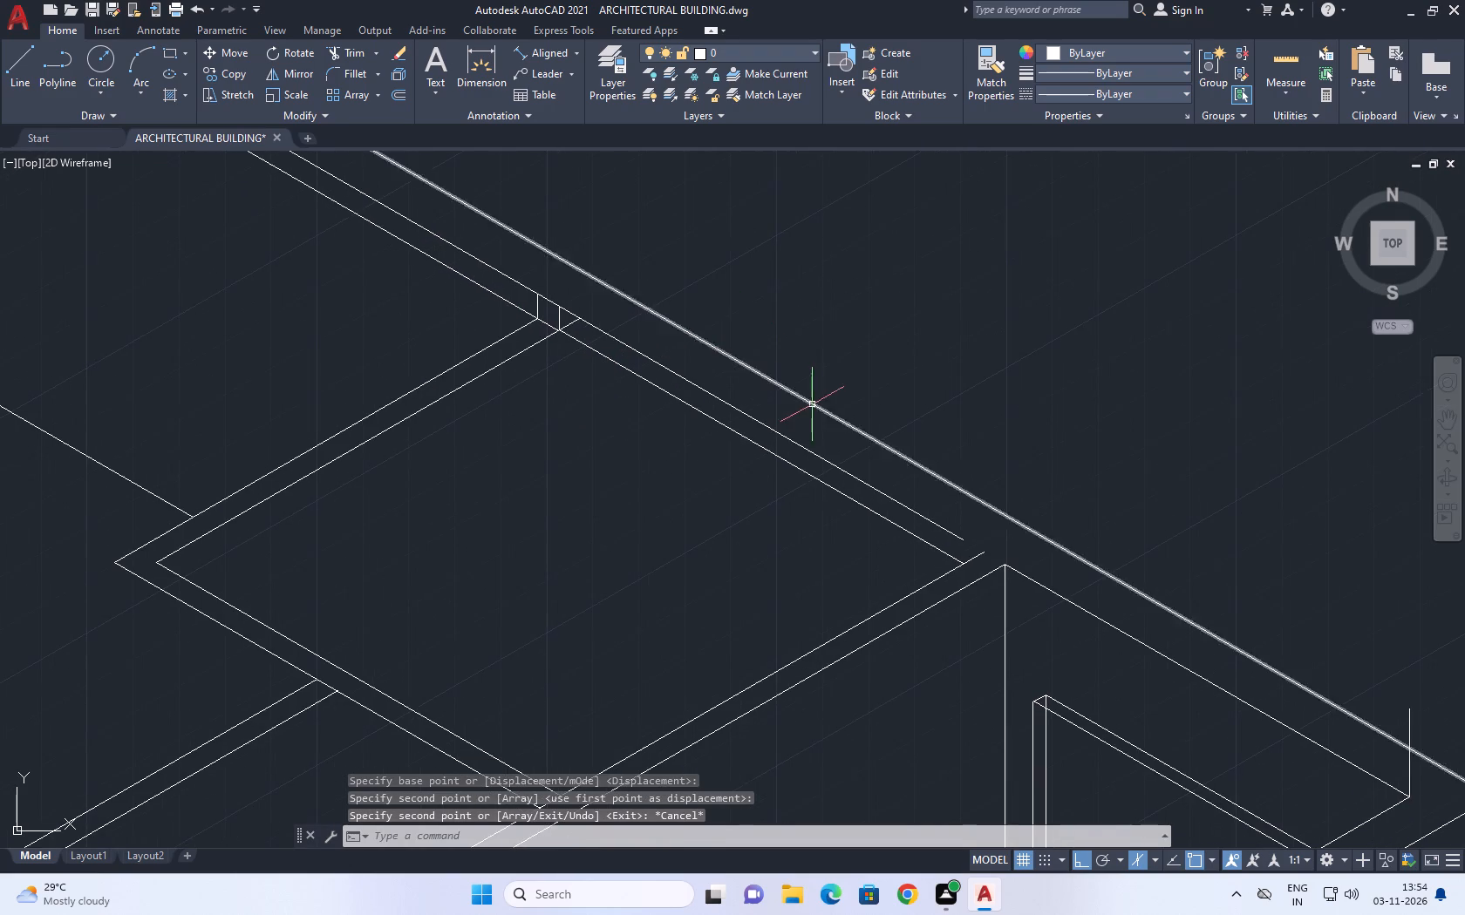
pyautogui.moveTo(812, 404); pyautogui.dragTo(747, 376, button='middle')
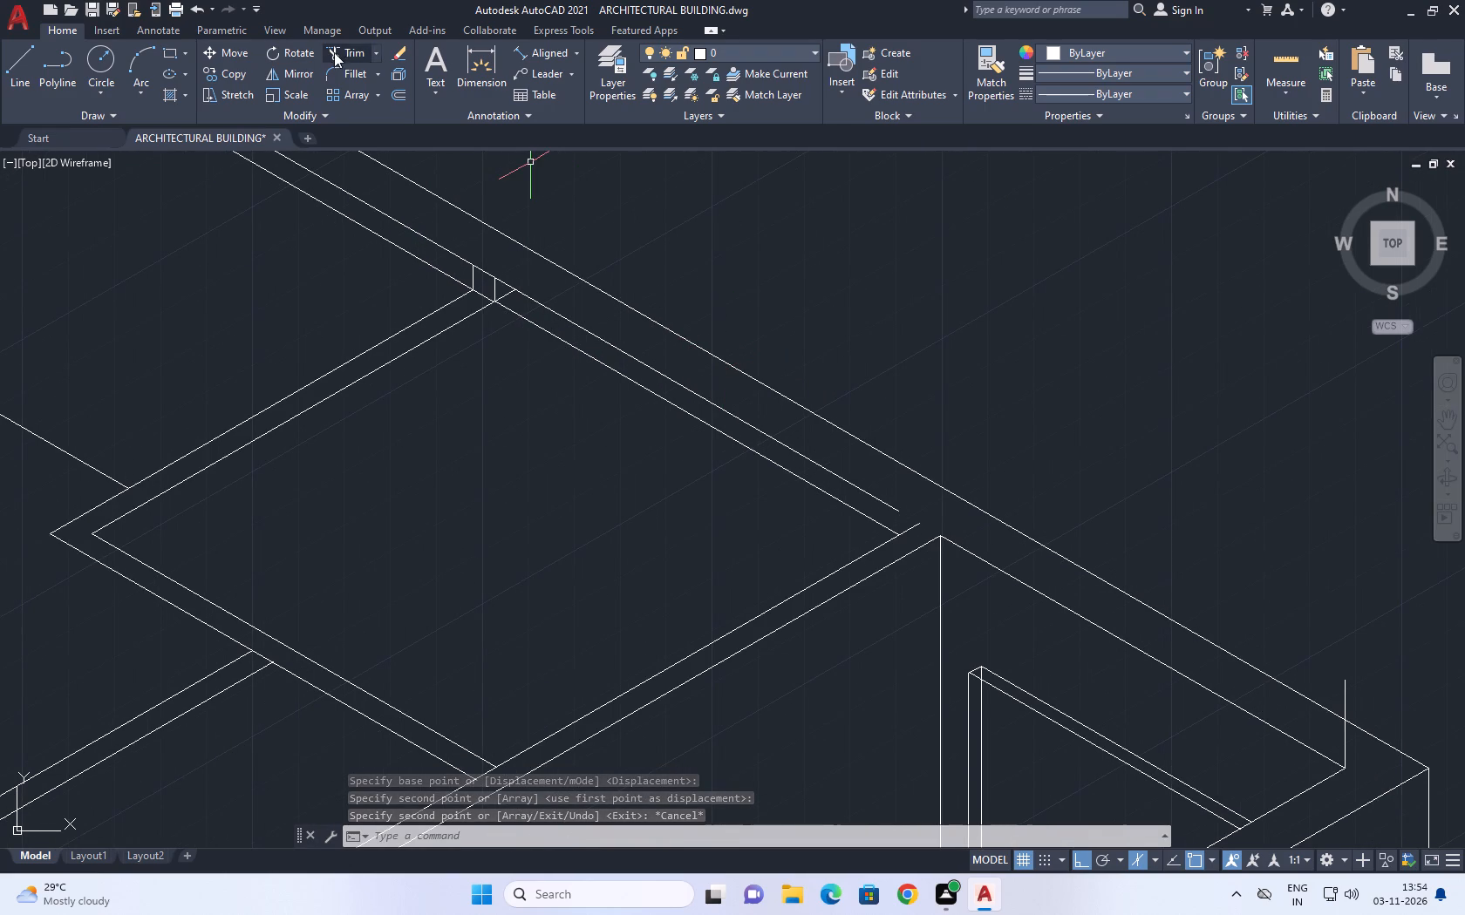
pyautogui.click(361, 60)
pyautogui.scroll(2, 480, 280)
pyautogui.click(440, 266)
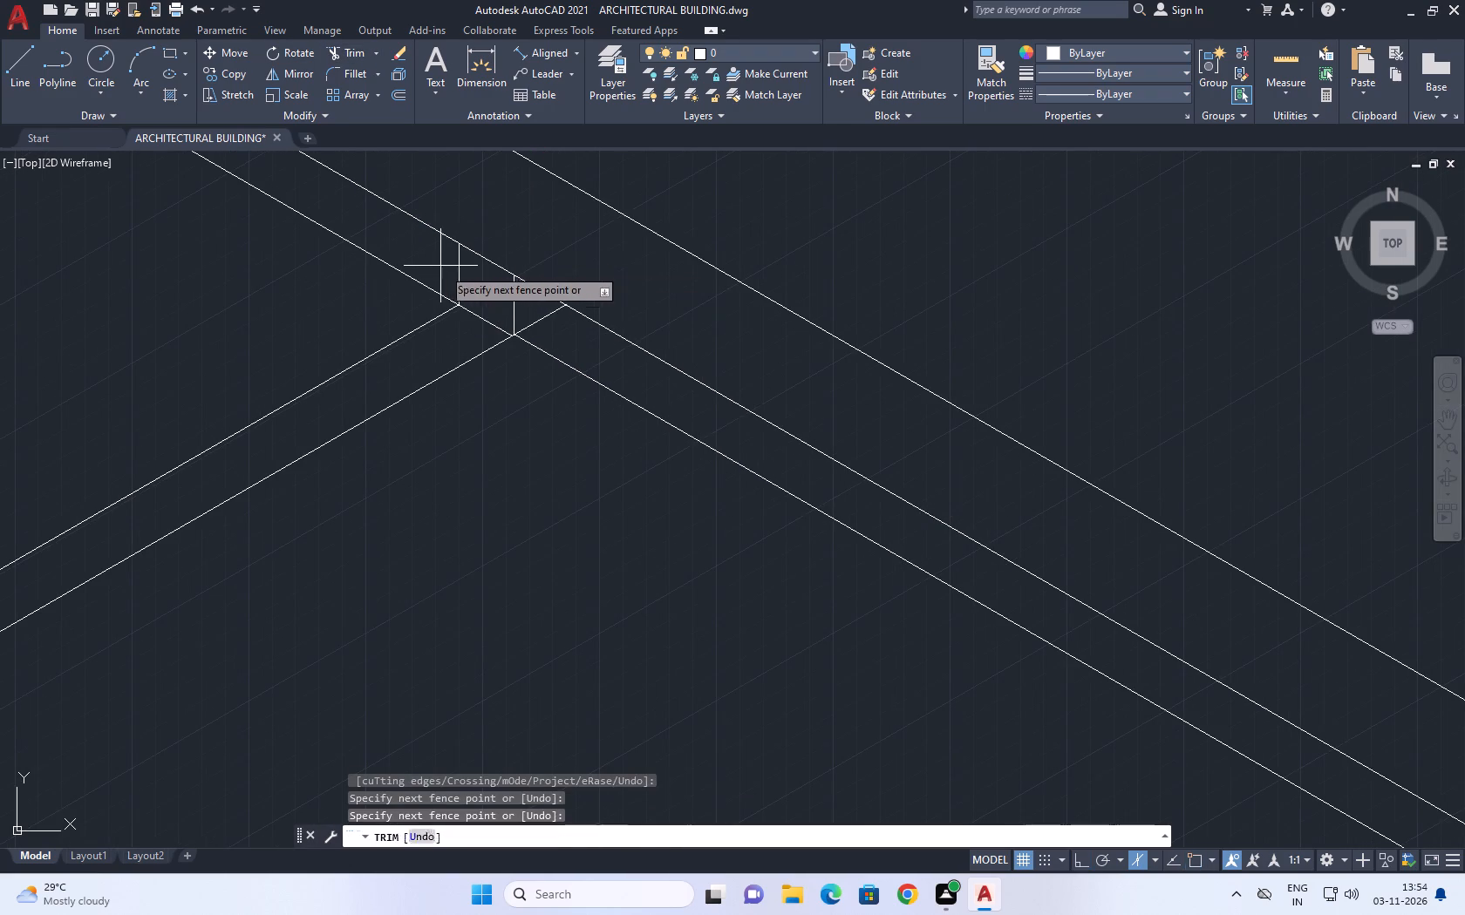
pyautogui.click(533, 324)
pyautogui.rightClick(598, 278)
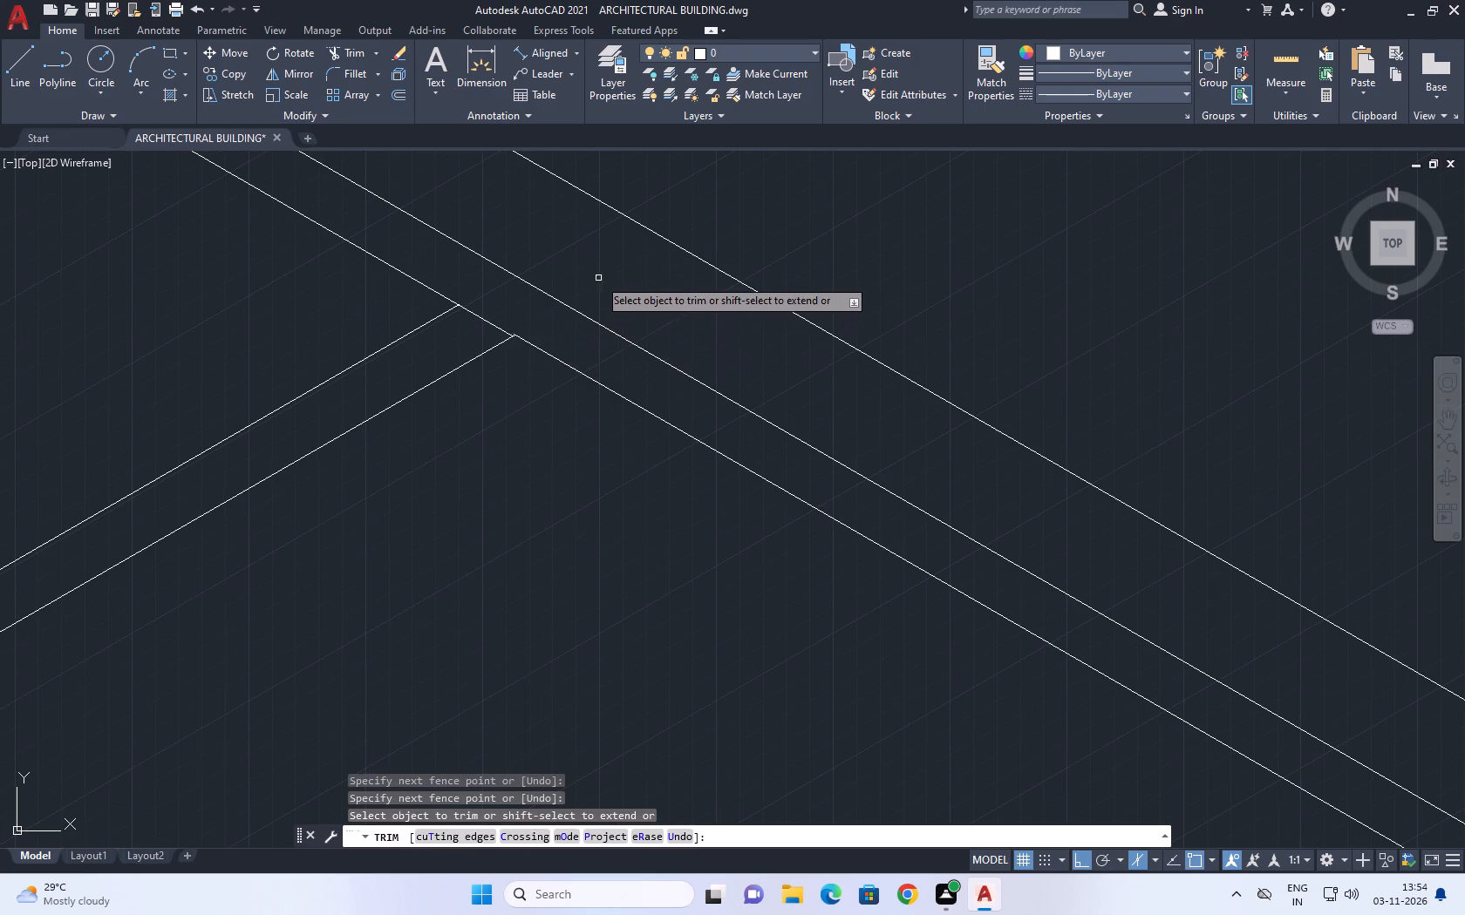
pyautogui.click(650, 301)
# Move the lower copied wall line by its upper end onto the partition corner at the junction.
pyautogui.scroll(4, 540, 349)
pyautogui.click(509, 295)
pyautogui.moveTo(493, 397); pyautogui.dragTo(494, 401)
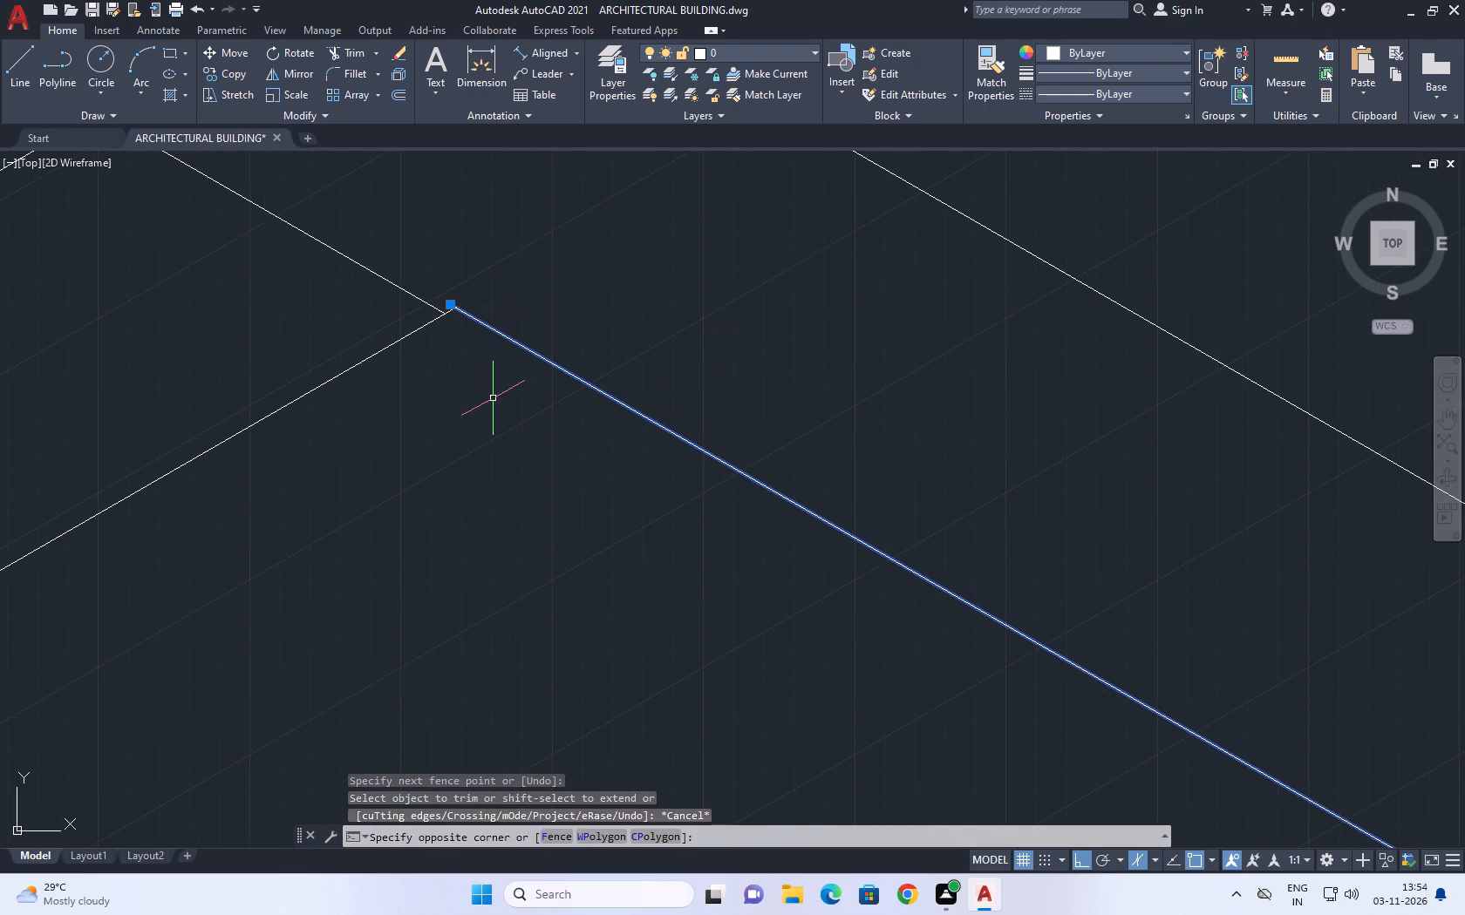
pyautogui.moveTo(494, 401); pyautogui.dragTo(496, 407)
pyautogui.click(232, 52)
pyautogui.scroll(3, 417, 308)
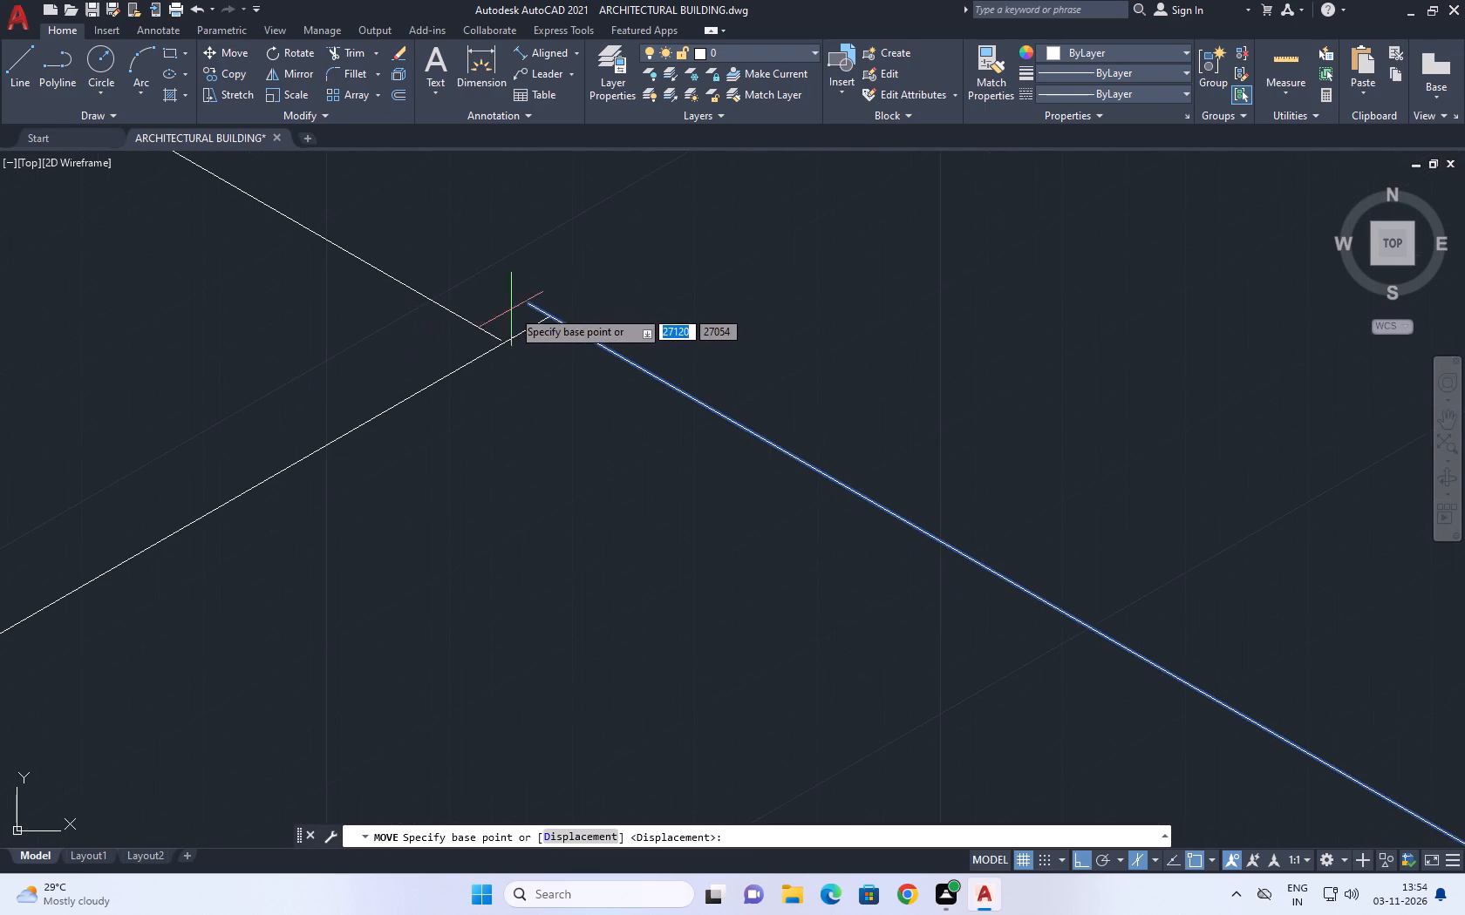
pyautogui.click(533, 304)
pyautogui.click(501, 347)
pyautogui.scroll(1, 487, 340)
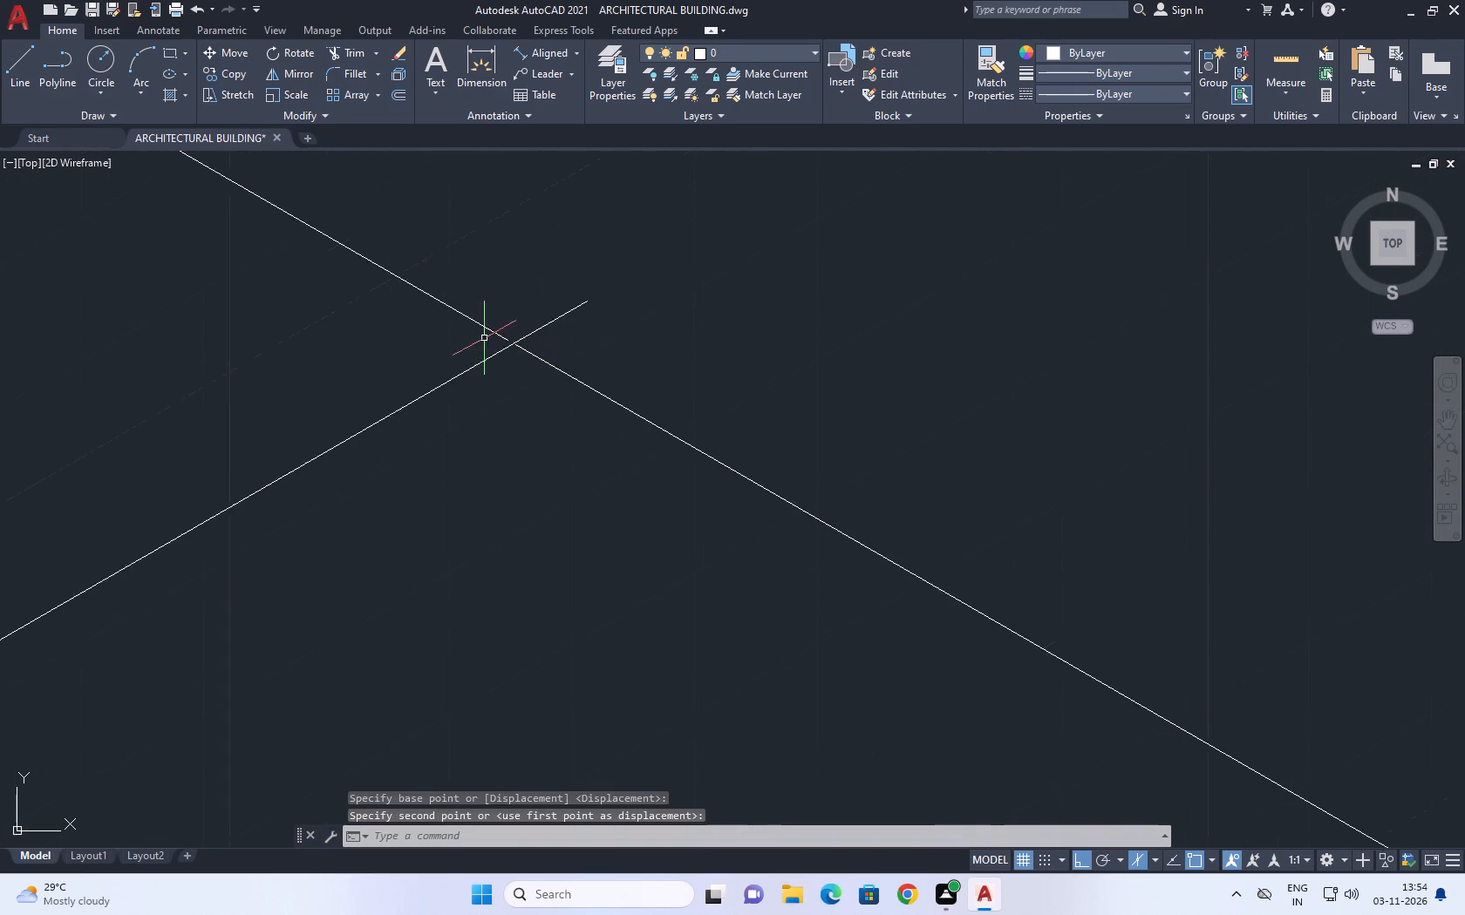
pyautogui.scroll(2, 481, 337)
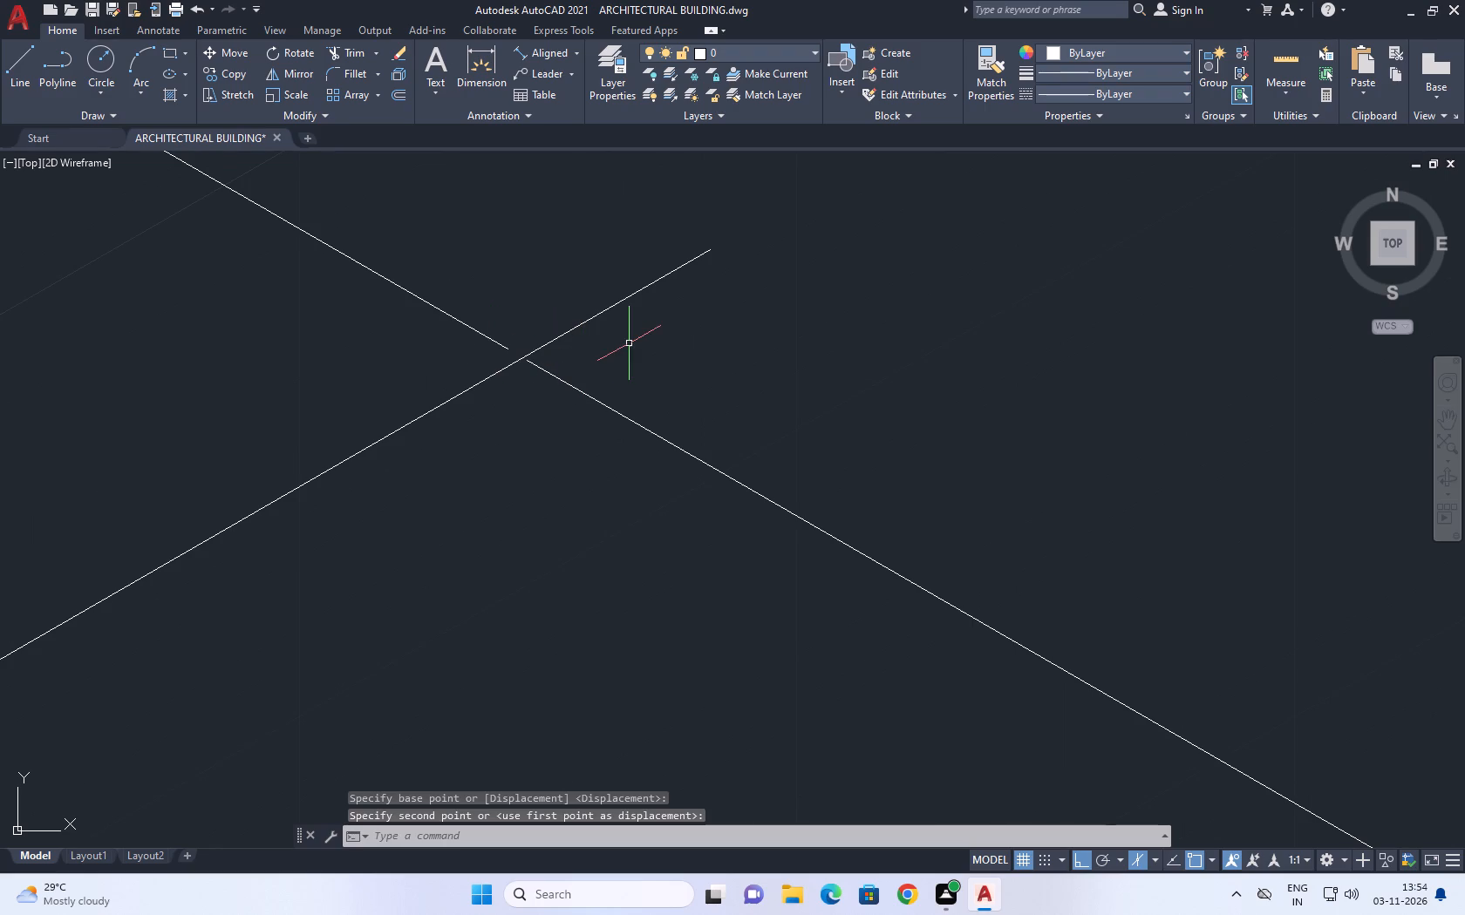
# Extend the facing ends of both inner wall line pieces to the crossing partition line at the junction.
pyautogui.write('ex')
pyautogui.press('space')
pyautogui.click(634, 399)
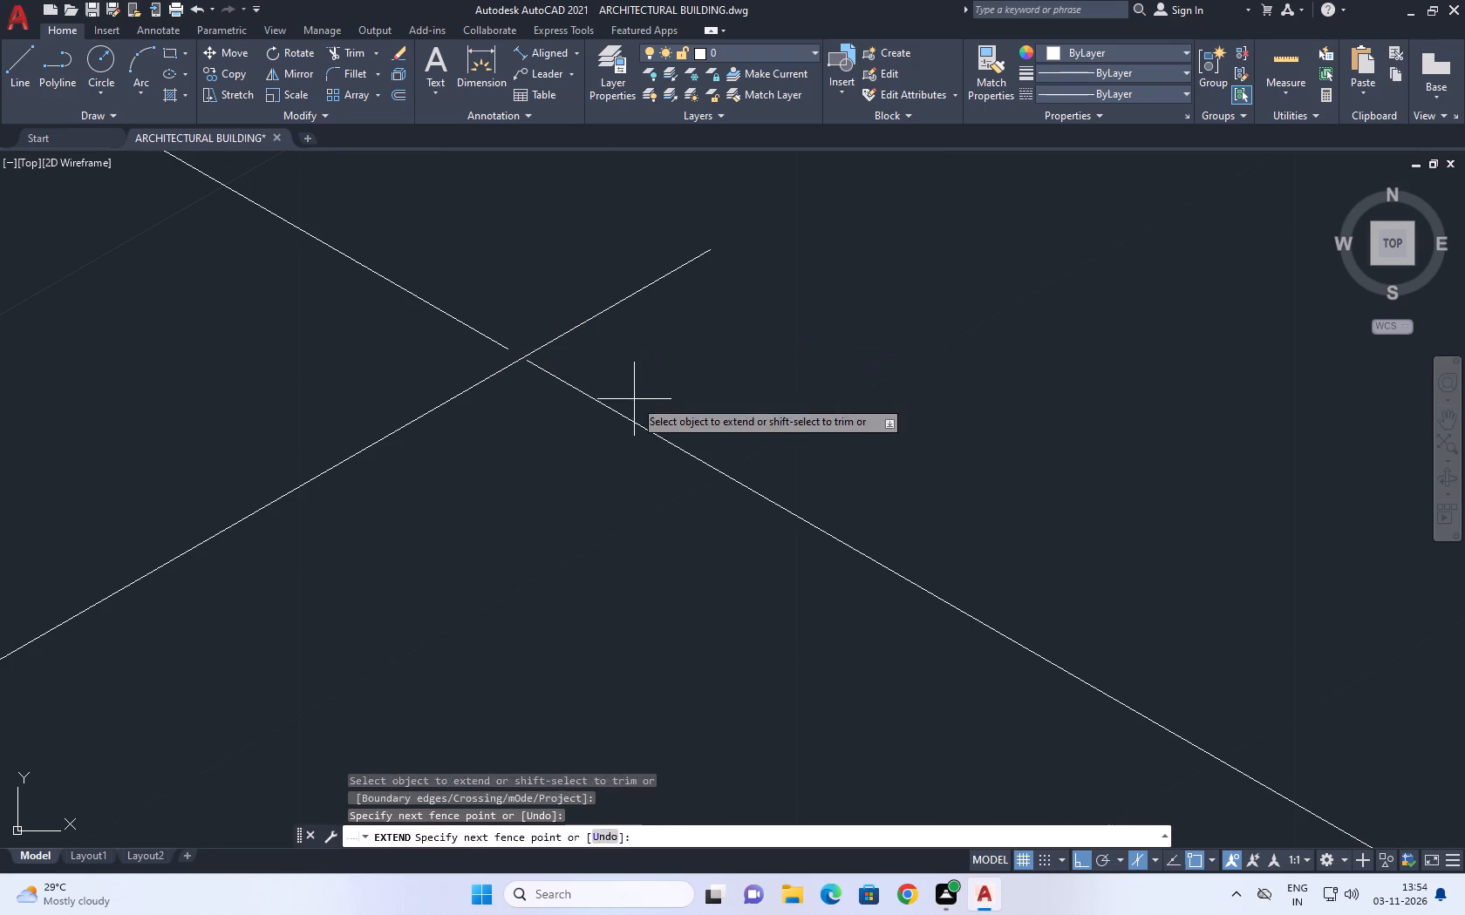
pyautogui.moveTo(555, 434); pyautogui.dragTo(534, 443)
pyautogui.click(502, 323)
pyautogui.click(478, 358)
pyautogui.rightClick(671, 361)
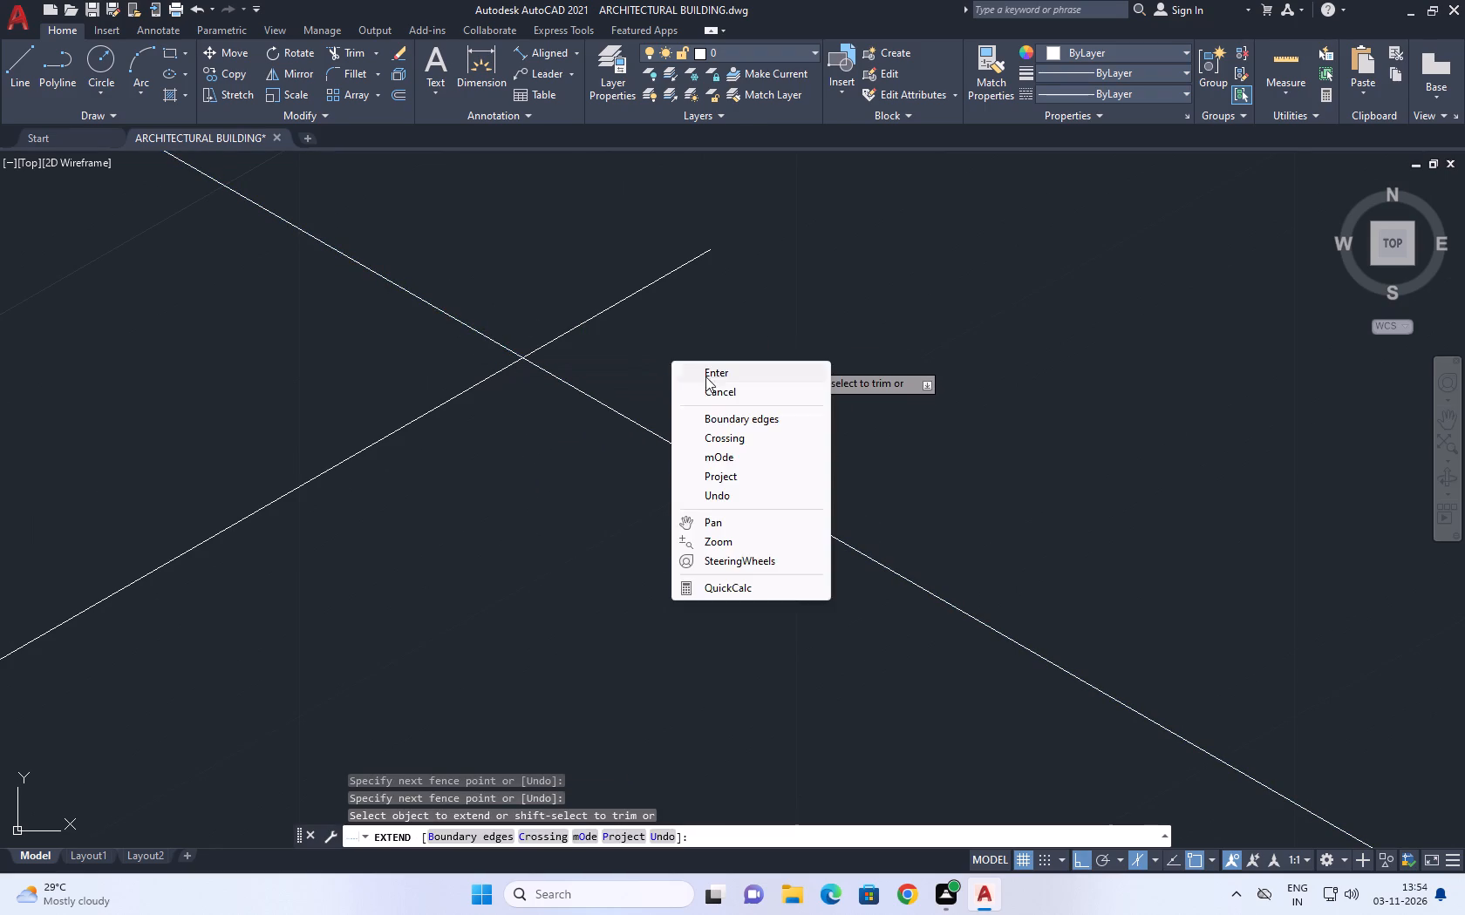
pyautogui.click(728, 389)
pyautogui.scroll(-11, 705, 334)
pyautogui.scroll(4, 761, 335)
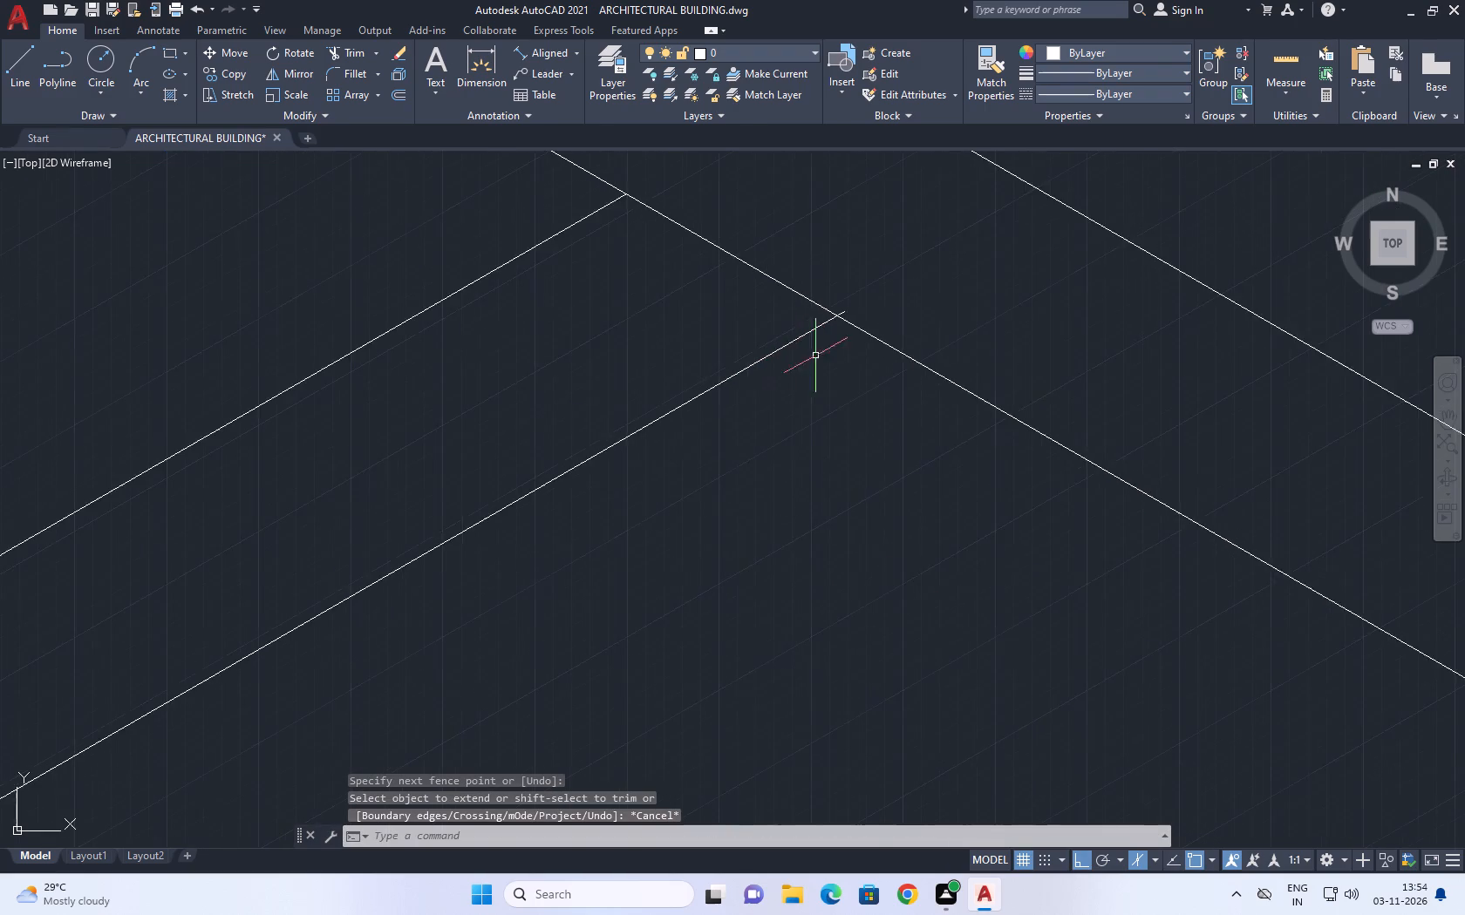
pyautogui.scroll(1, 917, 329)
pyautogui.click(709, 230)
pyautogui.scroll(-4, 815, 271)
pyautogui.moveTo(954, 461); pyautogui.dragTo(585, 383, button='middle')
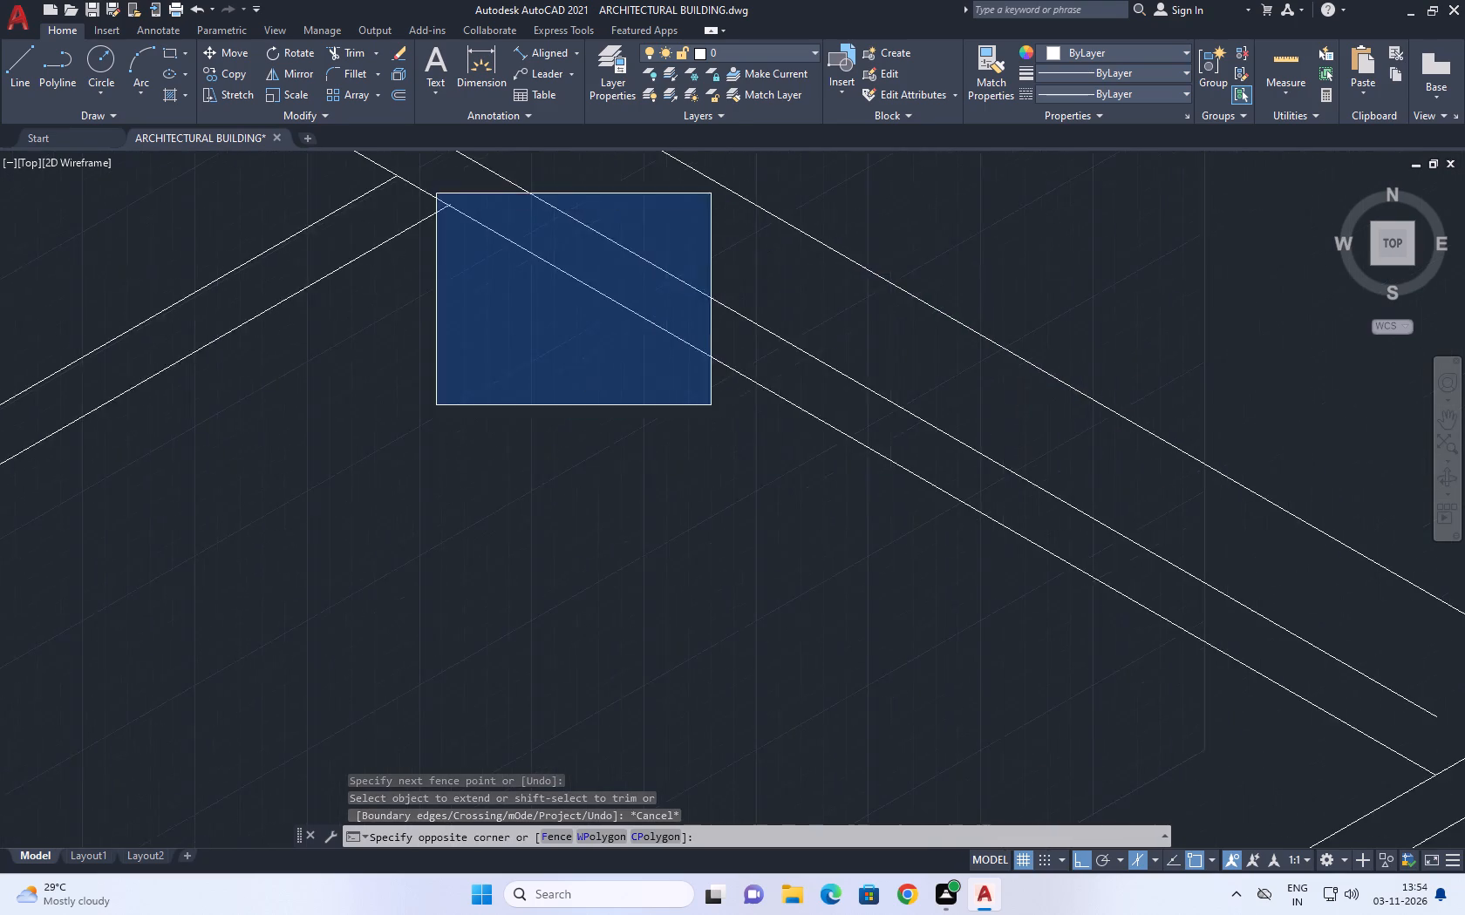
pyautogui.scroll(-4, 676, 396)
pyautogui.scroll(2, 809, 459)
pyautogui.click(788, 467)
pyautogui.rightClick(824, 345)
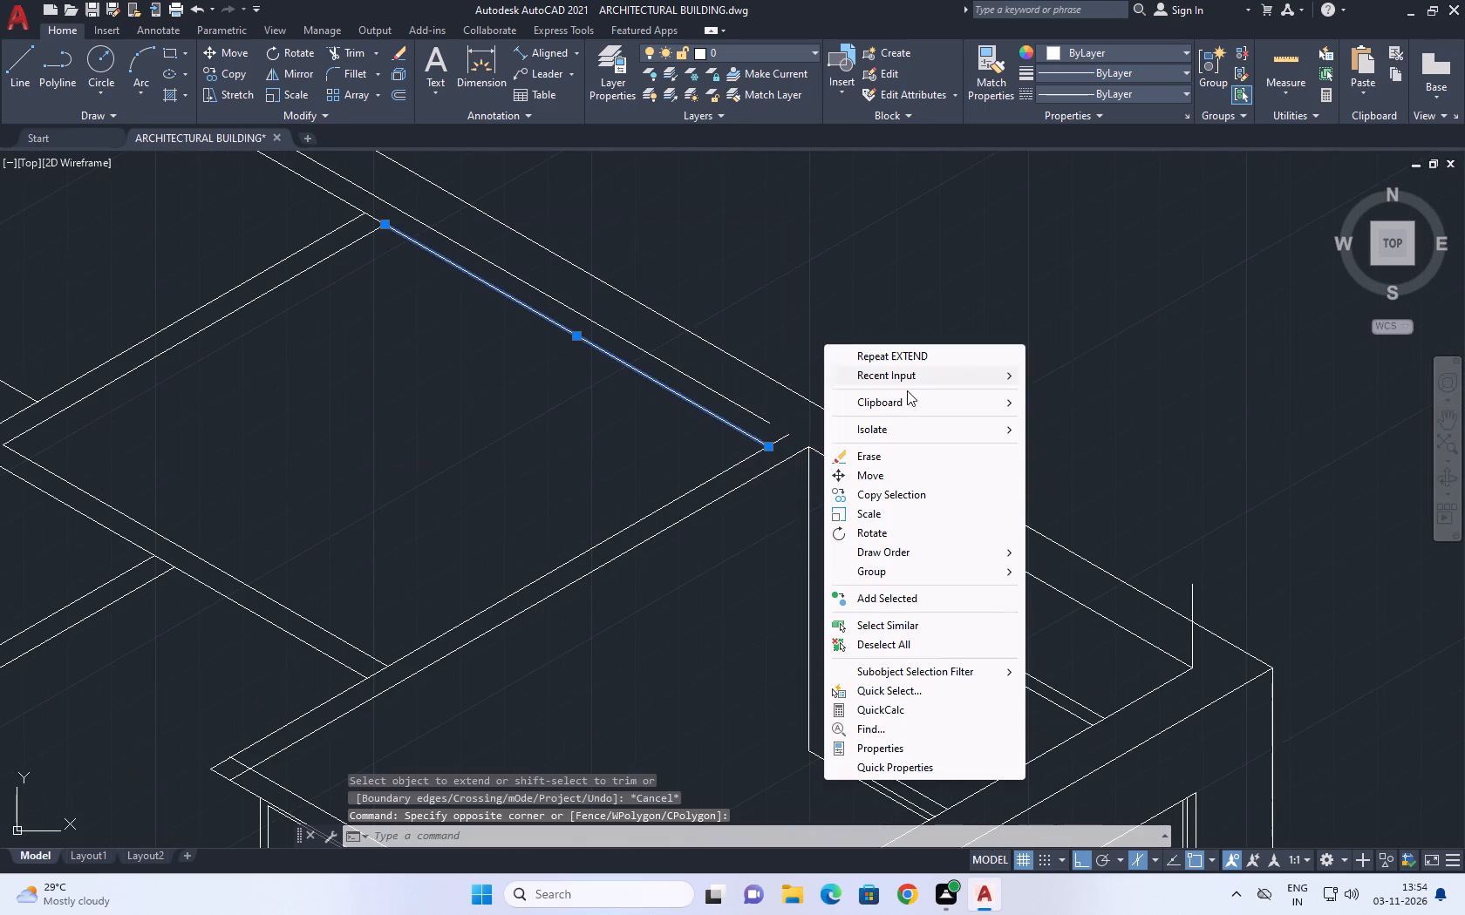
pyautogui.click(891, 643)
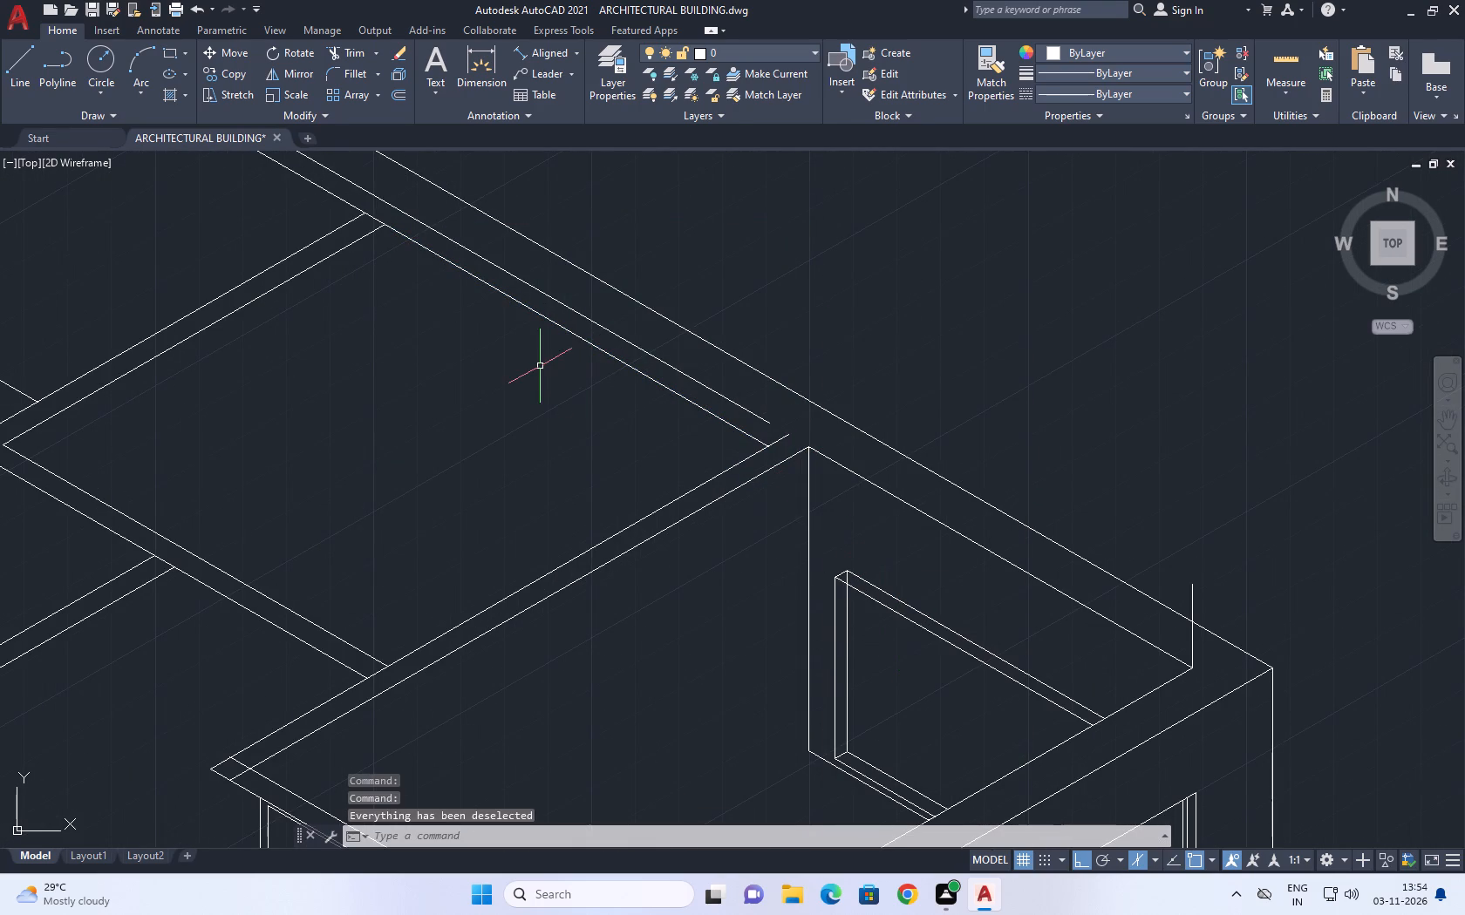
# Trim the short end of the partition line projecting past the inner wall line at the junction.
pyautogui.scroll(-3, 617, 414)
pyautogui.scroll(1, 595, 394)
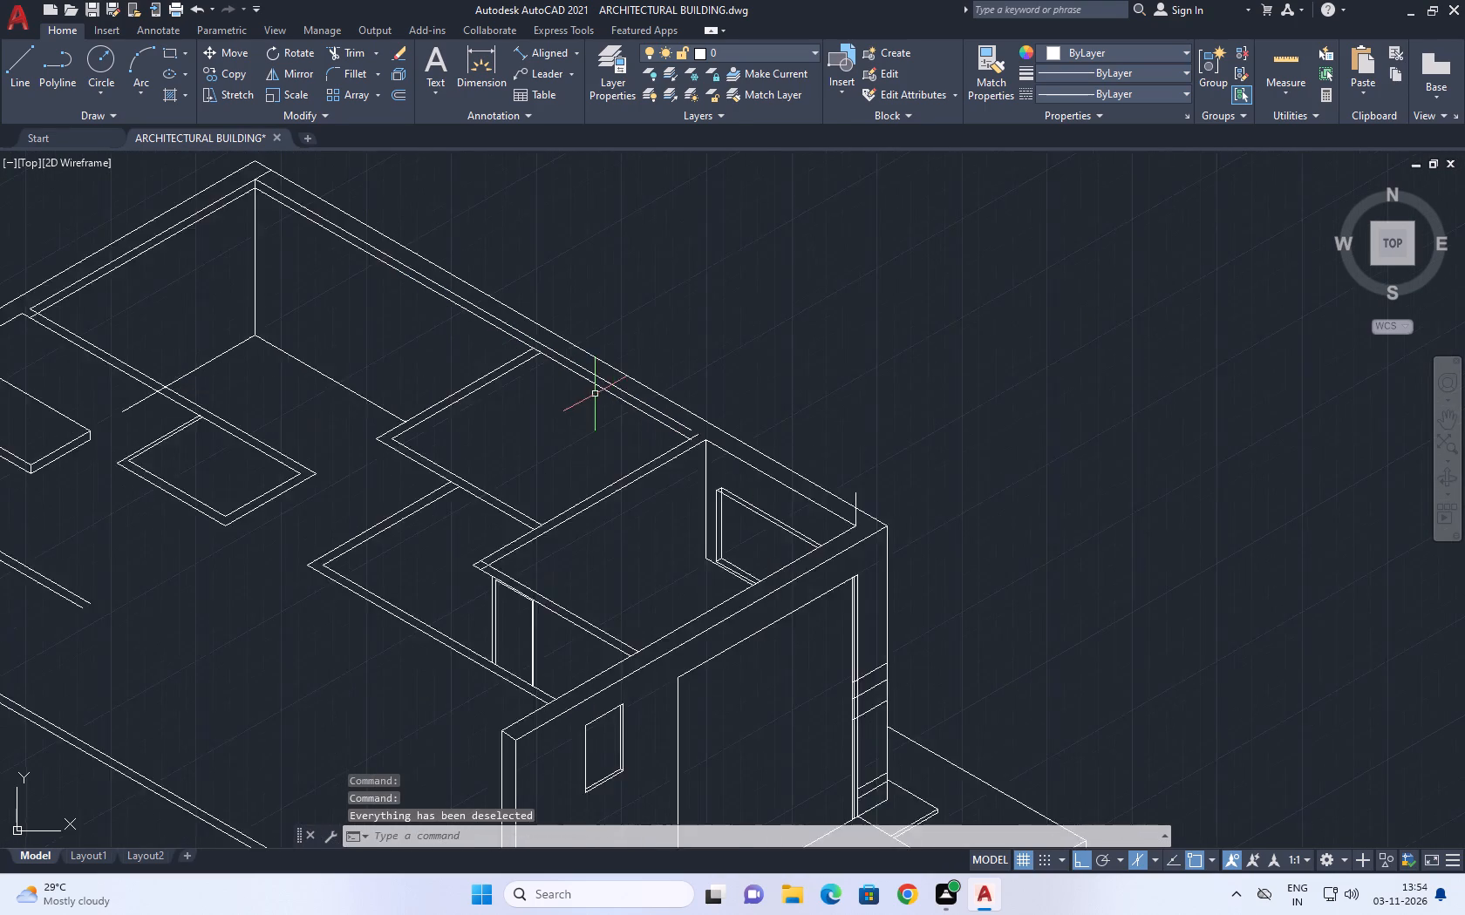
pyautogui.scroll(1, 595, 394)
pyautogui.scroll(3, 488, 329)
pyautogui.scroll(2, 601, 352)
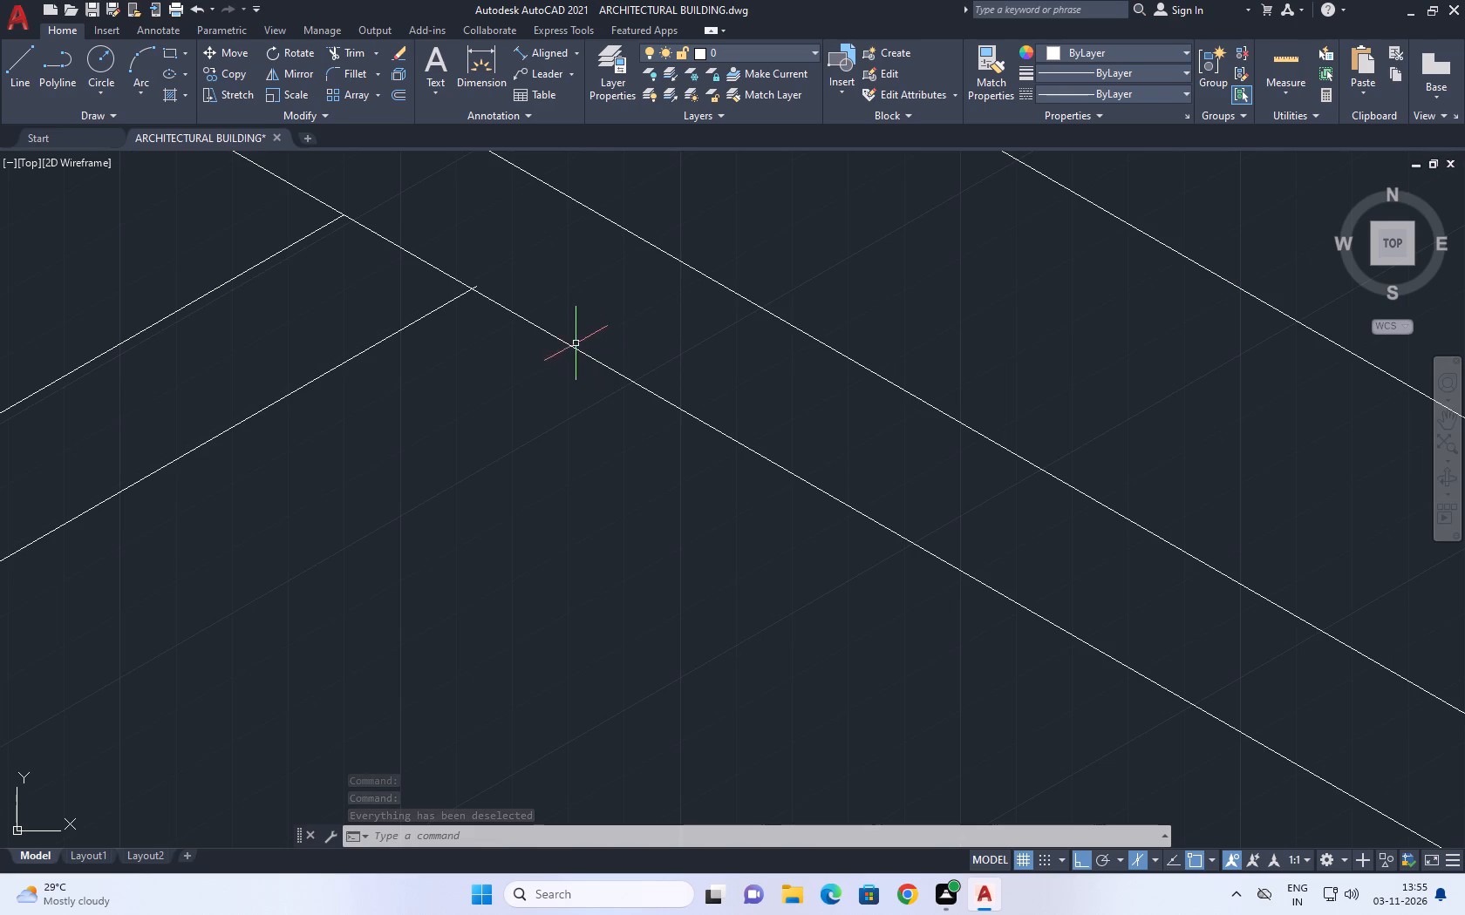
pyautogui.scroll(2, 491, 298)
pyautogui.click(351, 52)
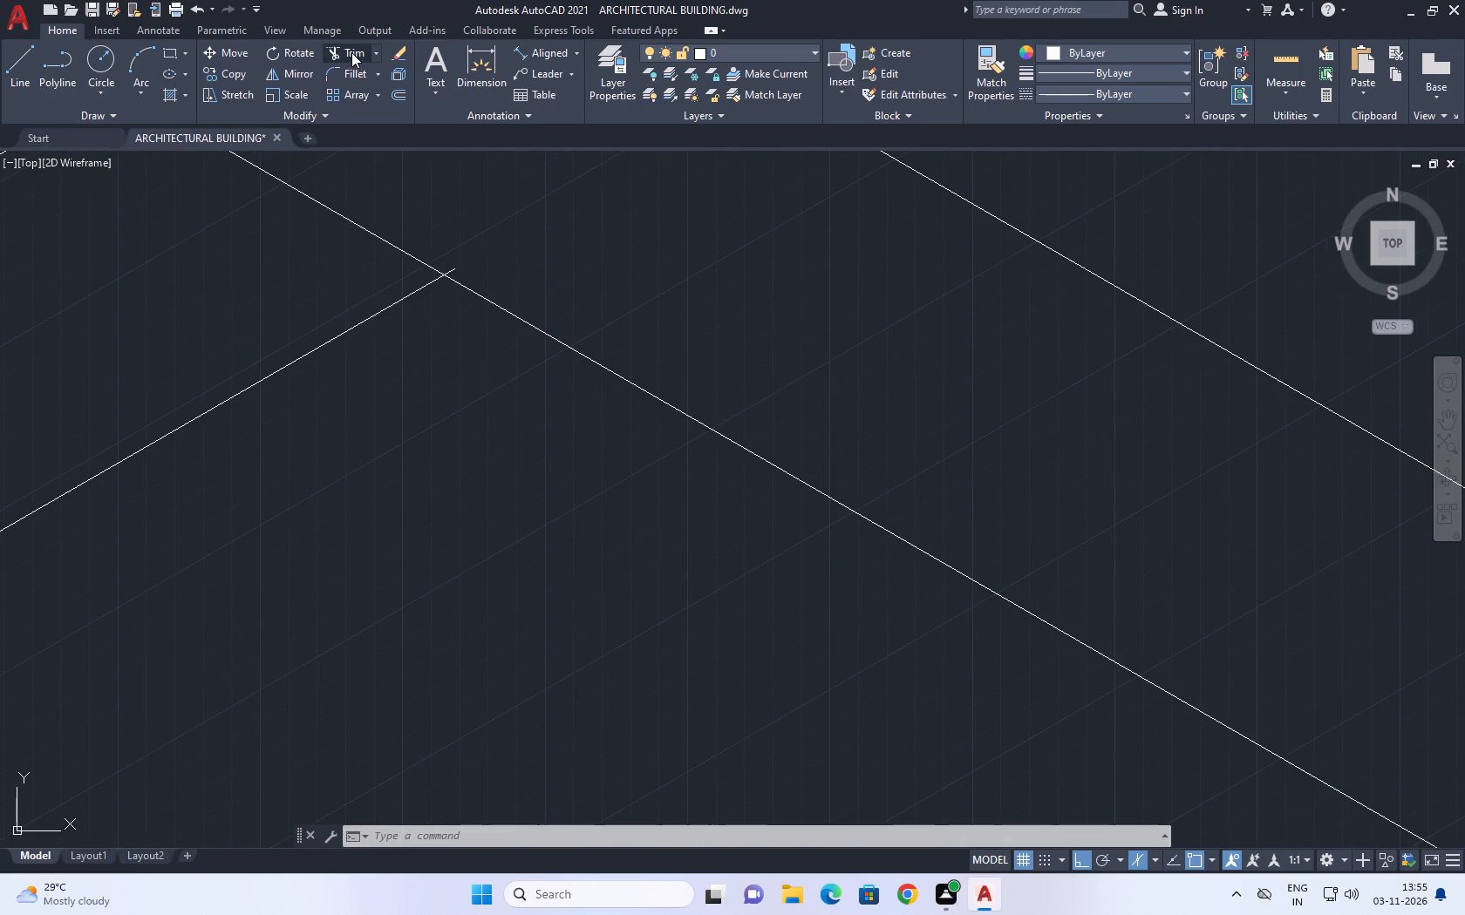
pyautogui.click(452, 270)
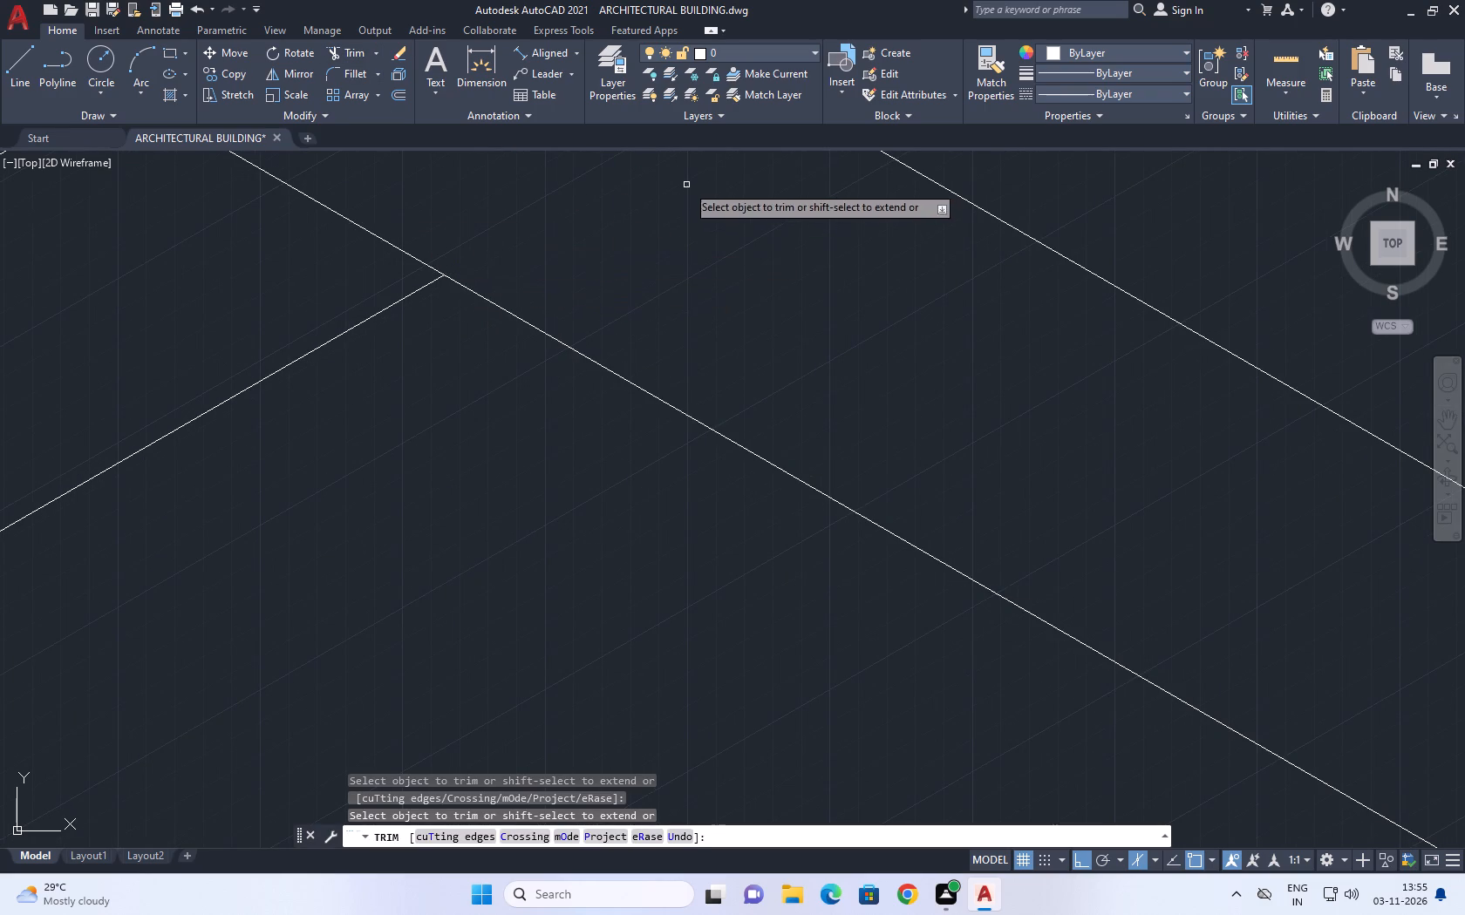
pyautogui.scroll(-6, 709, 274)
pyautogui.rightClick(867, 236)
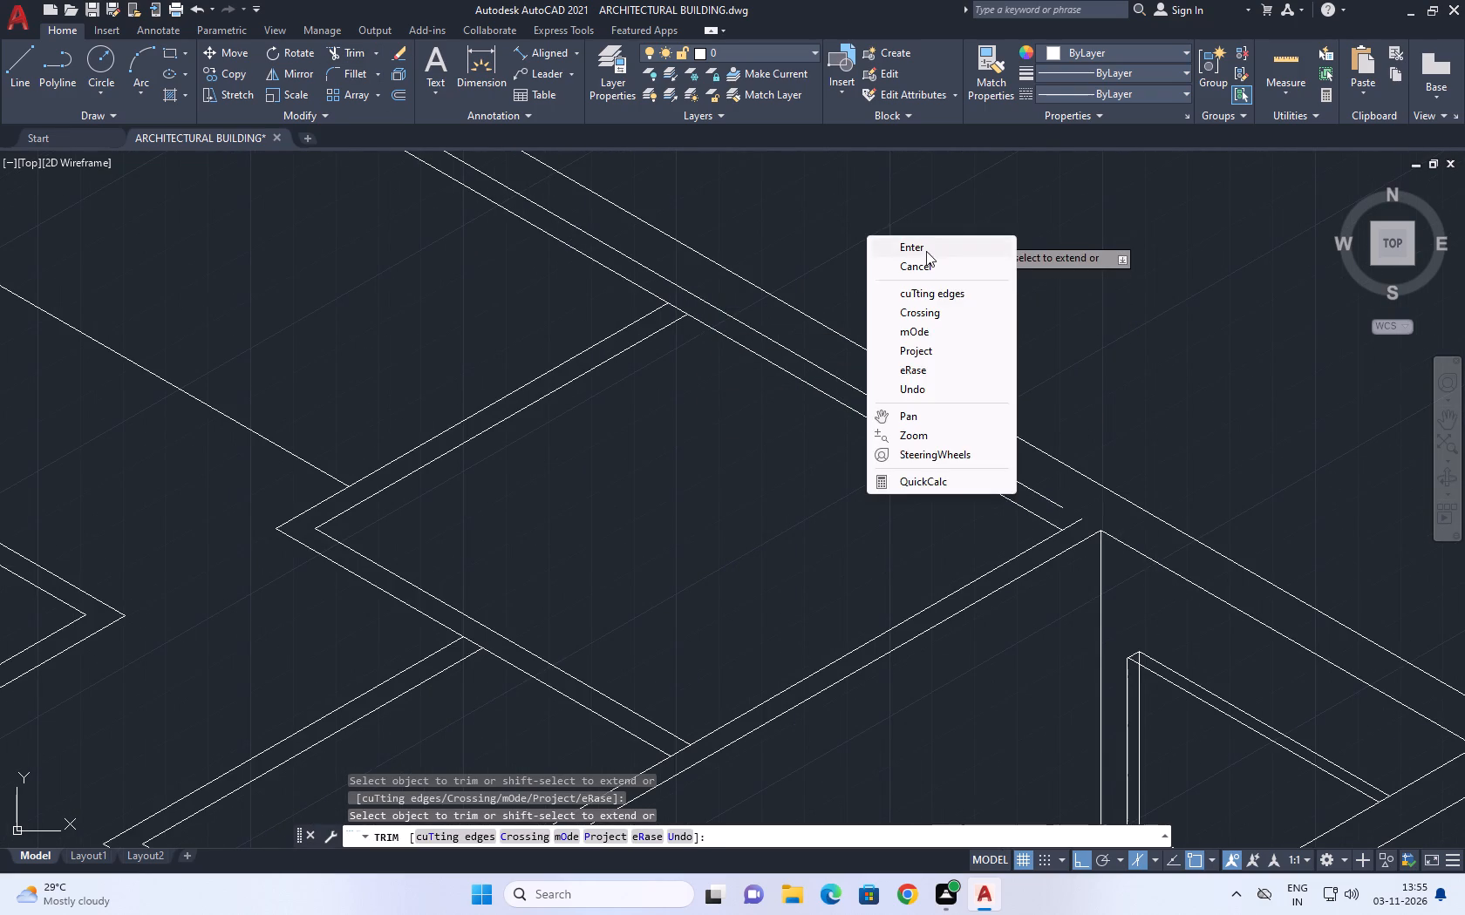
pyautogui.click(926, 251)
# Draw a vertical line about 170 units long downward from the upper wall line's free end, past the middle room's far corner.
pyautogui.click(16, 69)
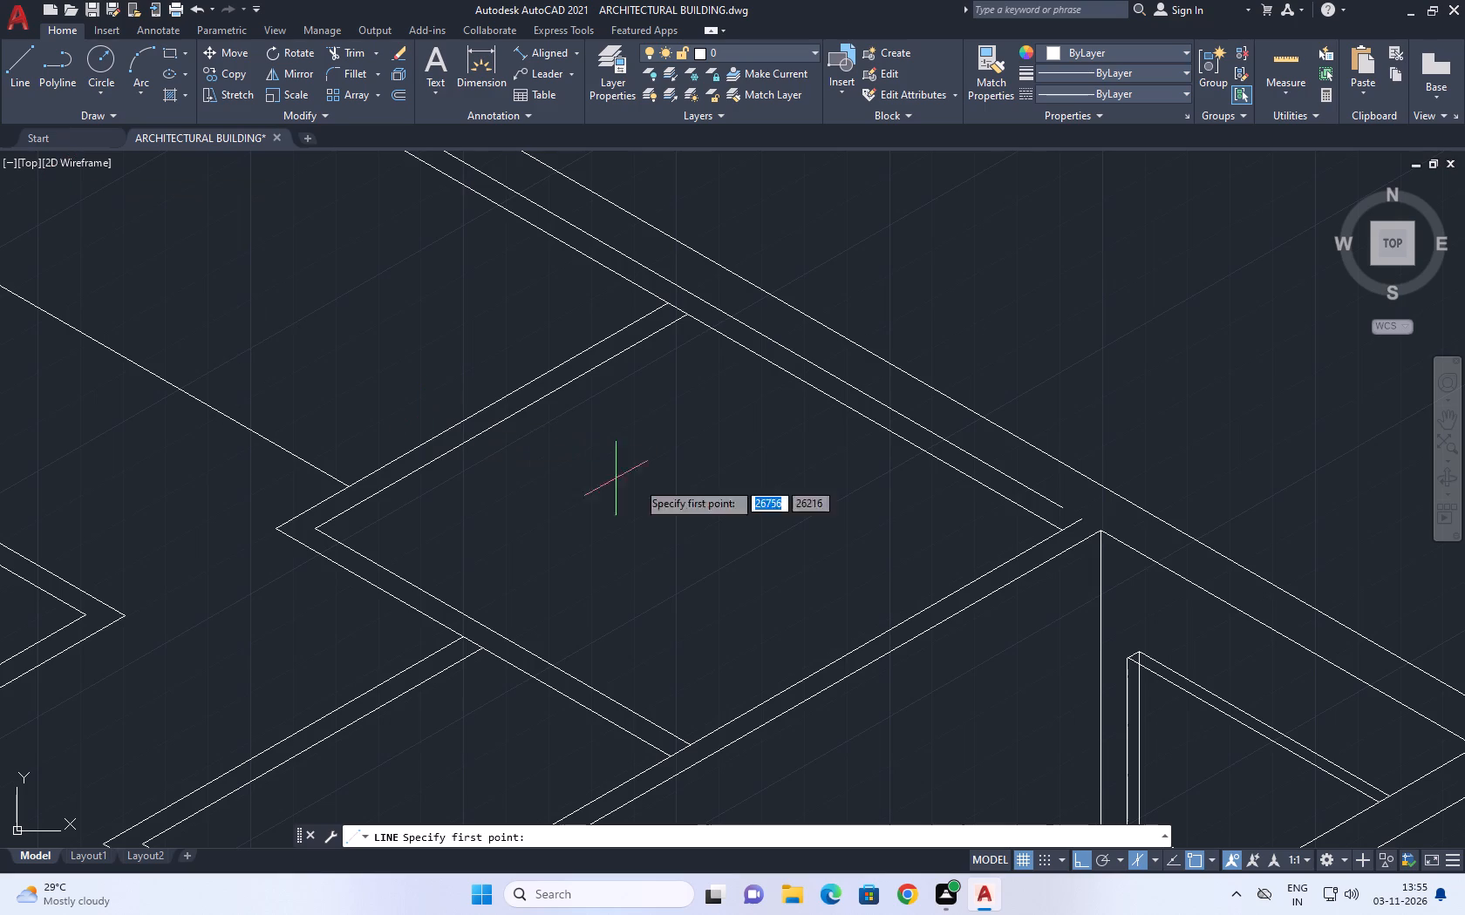
pyautogui.scroll(2, 1057, 535)
pyautogui.click(1074, 474)
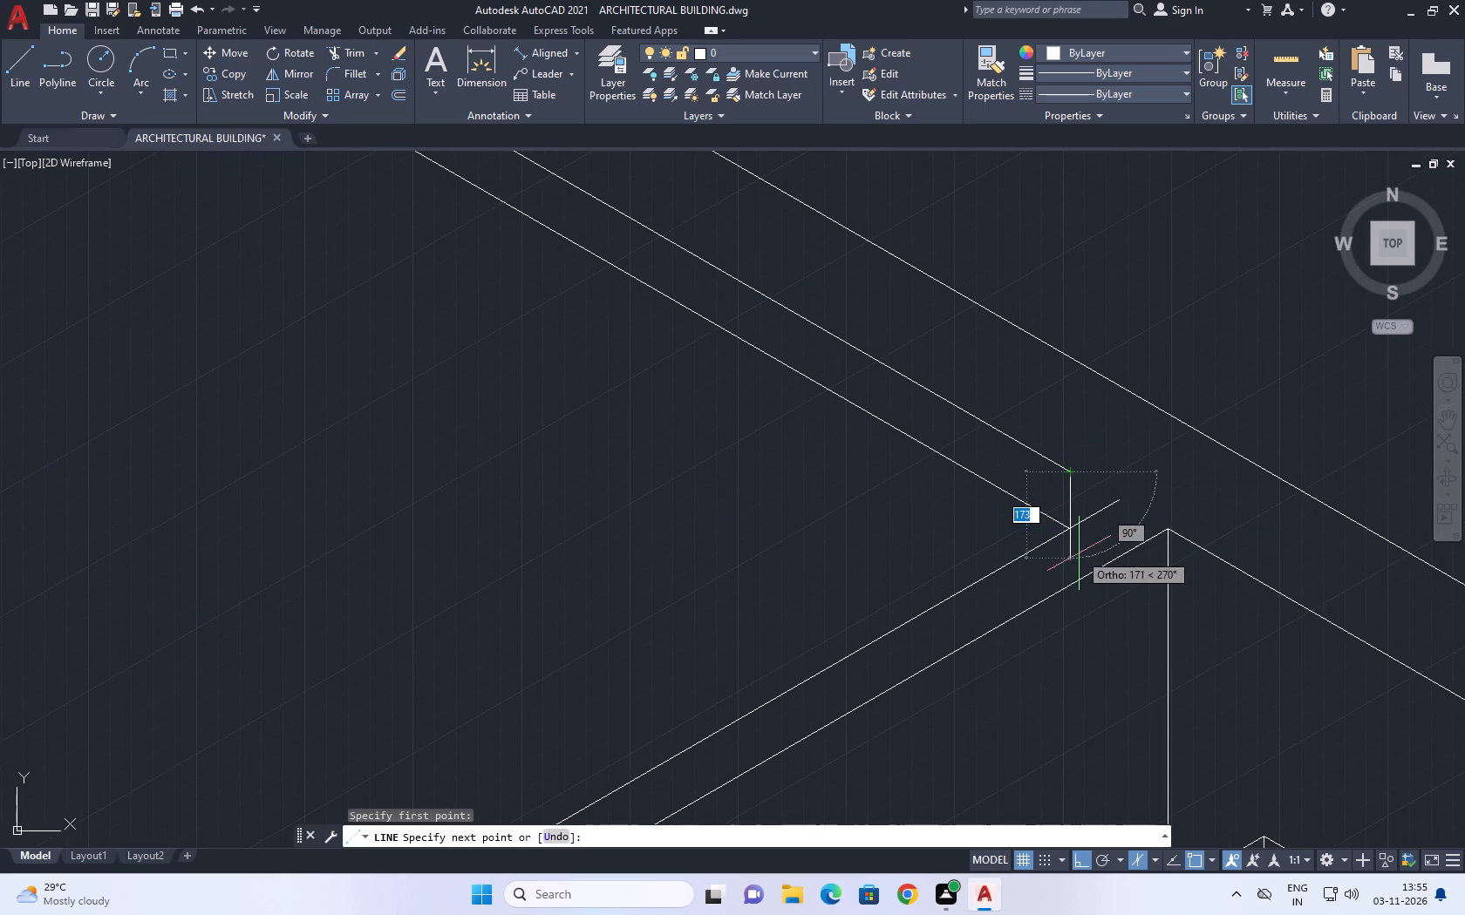
pyautogui.click(1073, 559)
pyautogui.rightClick(1078, 553)
pyautogui.click(1131, 583)
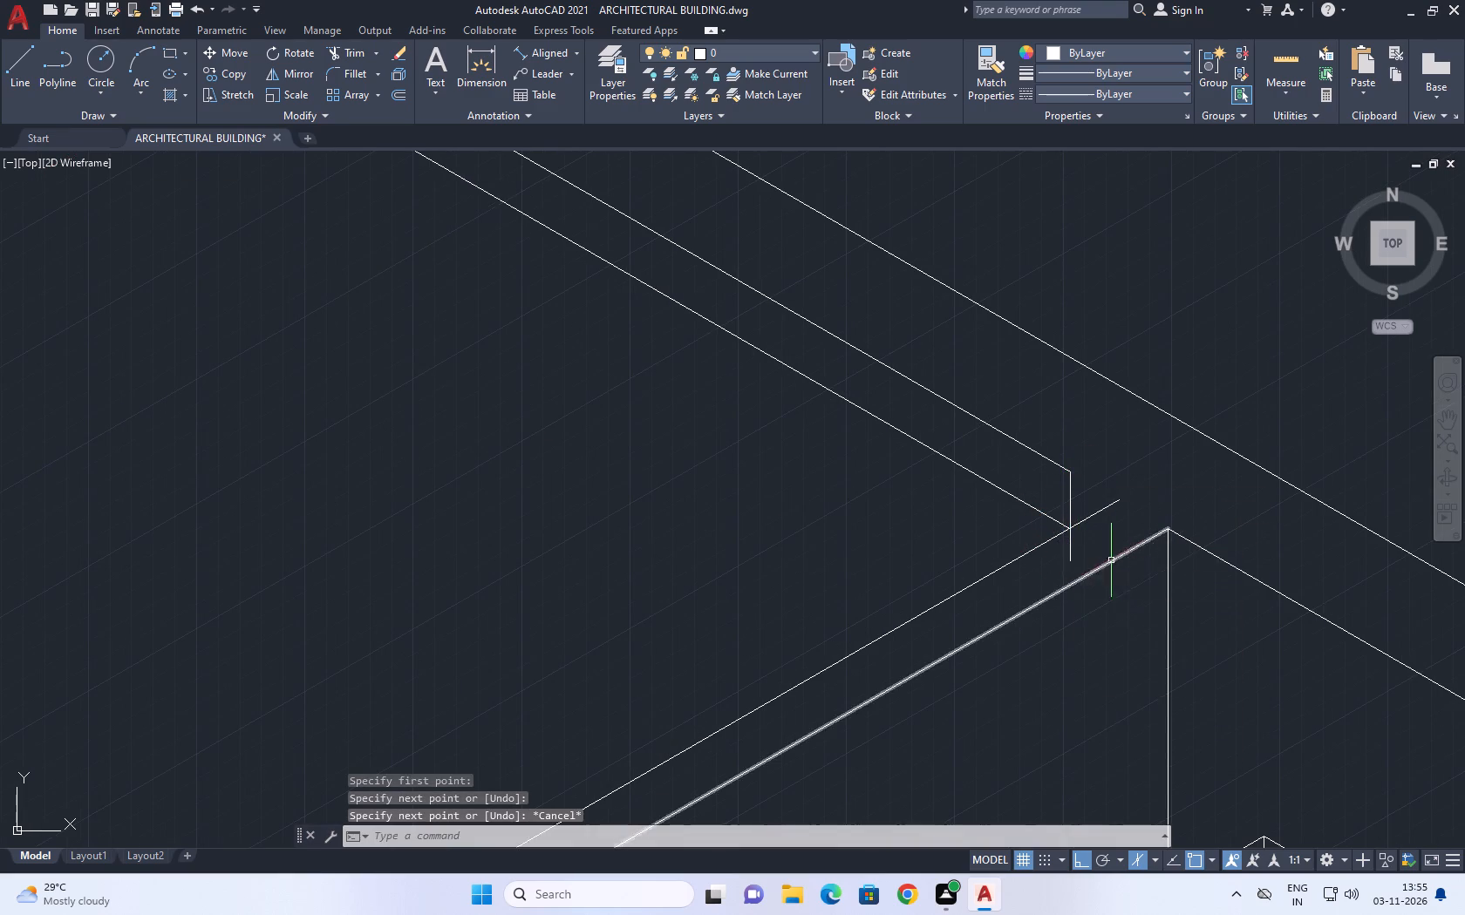
# Trim the new short vertical's lower end below the middle room's corner.
pyautogui.moveTo(1119, 562); pyautogui.dragTo(916, 510, button='middle')
pyautogui.scroll(1, 1012, 543)
pyautogui.click(343, 51)
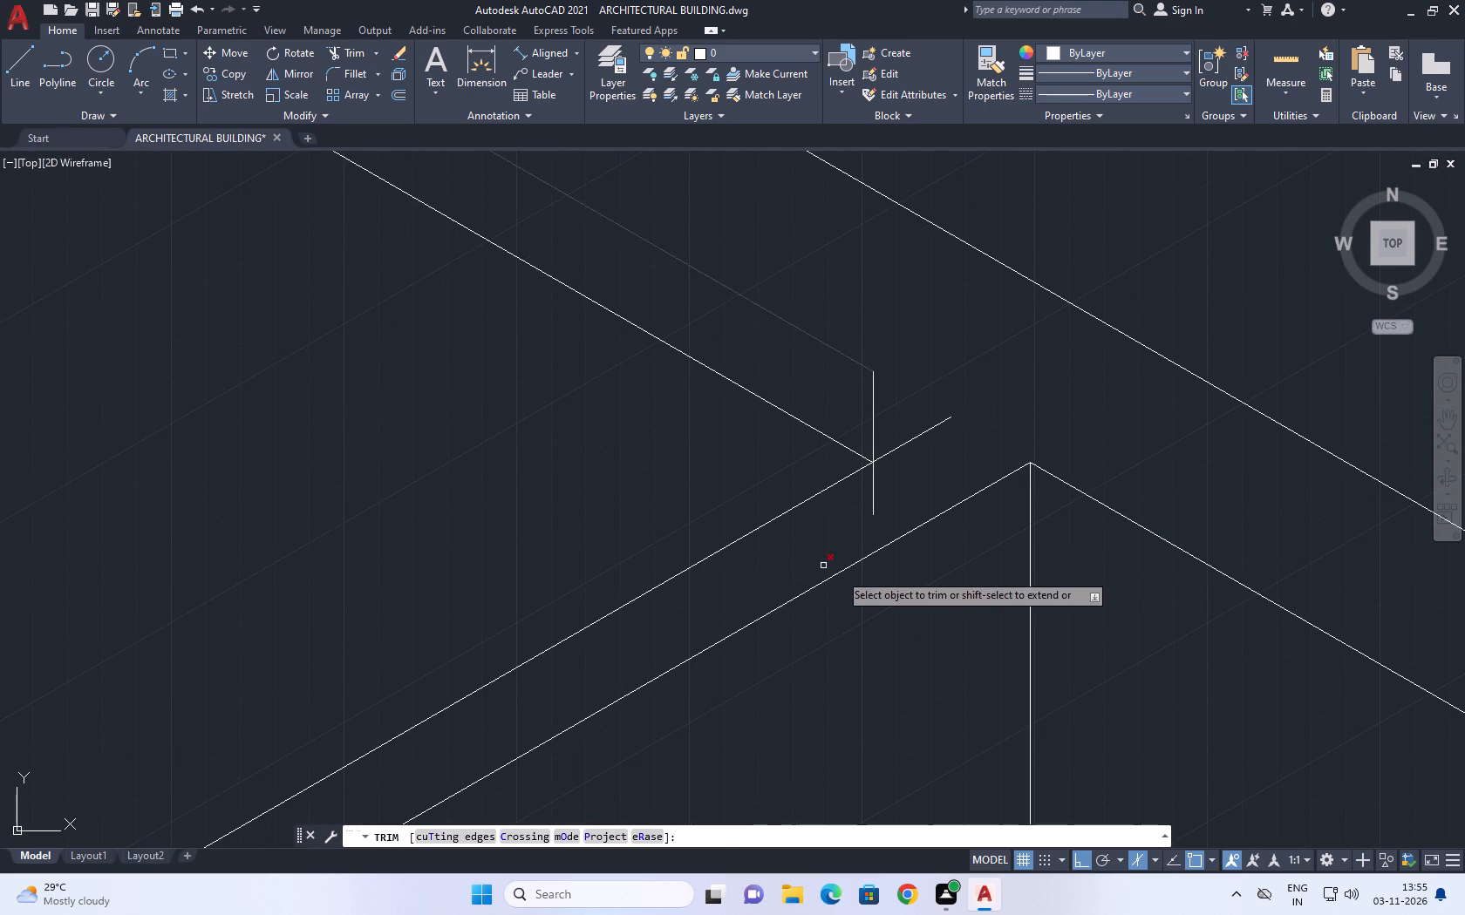
pyautogui.scroll(2, 874, 502)
pyautogui.click(900, 457)
pyautogui.click(808, 498)
pyautogui.rightClick(883, 489)
pyautogui.click(928, 515)
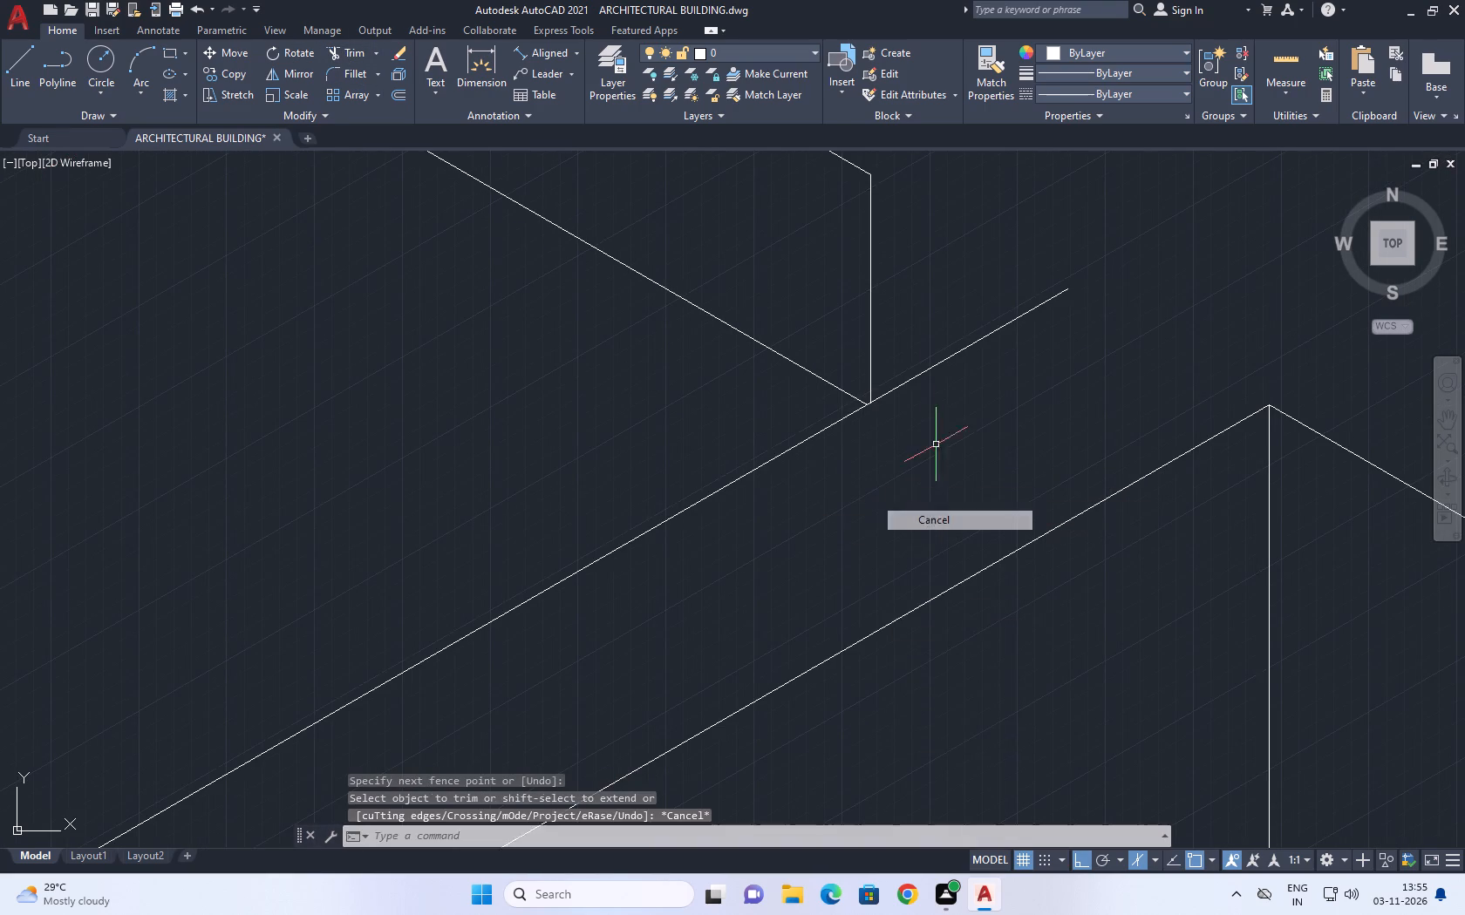
# Trim the partition line's end projecting past the short vertical at the middle room's far corner.
pyautogui.scroll(-4, 908, 327)
pyautogui.moveTo(944, 295); pyautogui.dragTo(800, 393, button='middle')
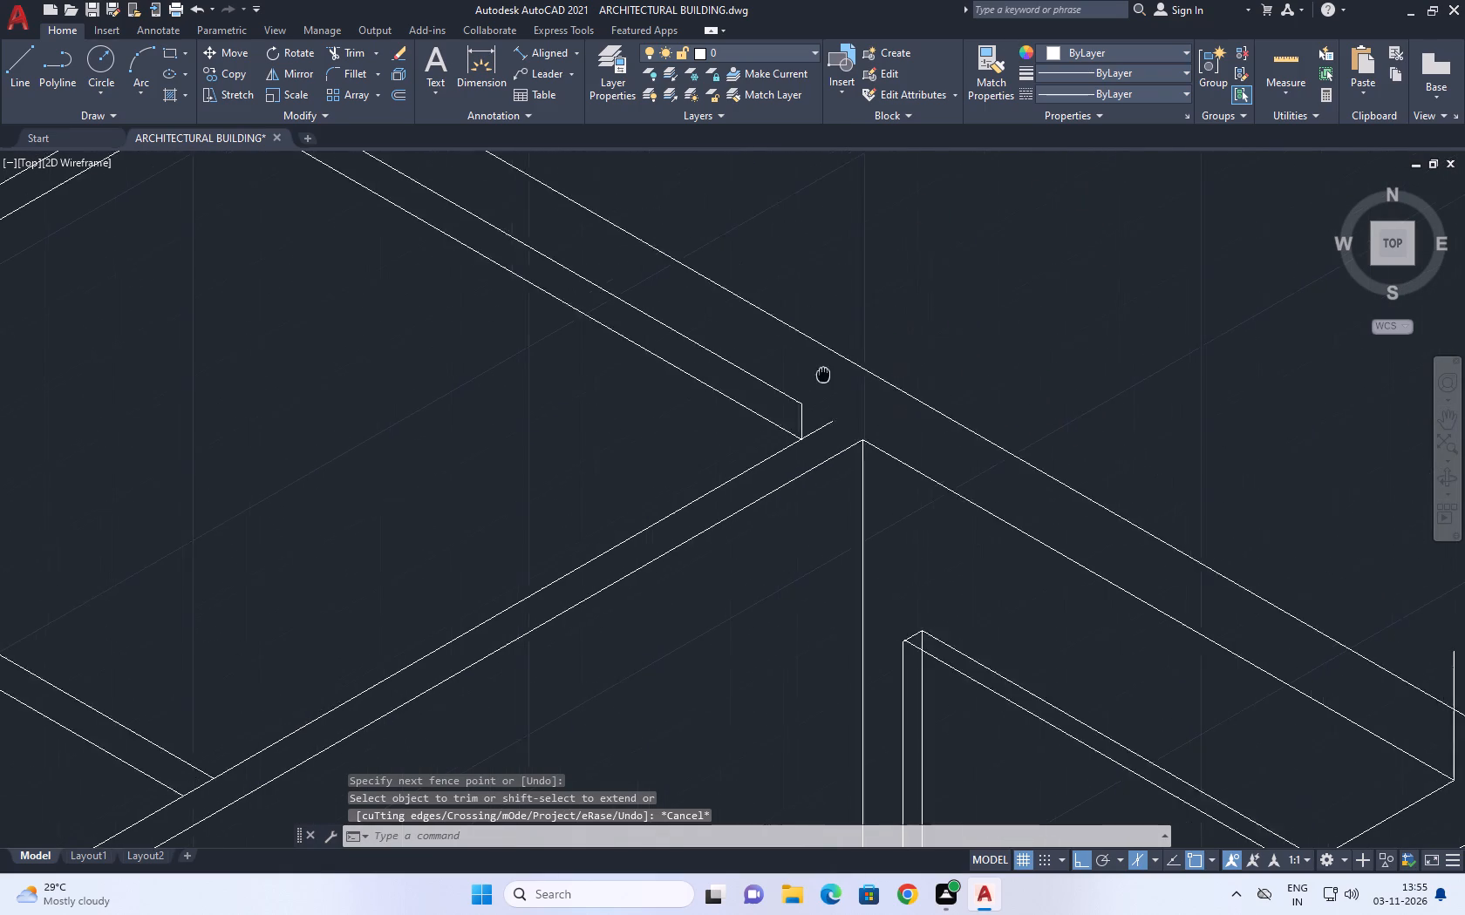
pyautogui.moveTo(800, 393); pyautogui.dragTo(783, 419, button='middle')
pyautogui.scroll(-2, 787, 455)
pyautogui.moveTo(642, 400); pyautogui.dragTo(782, 563, button='middle')
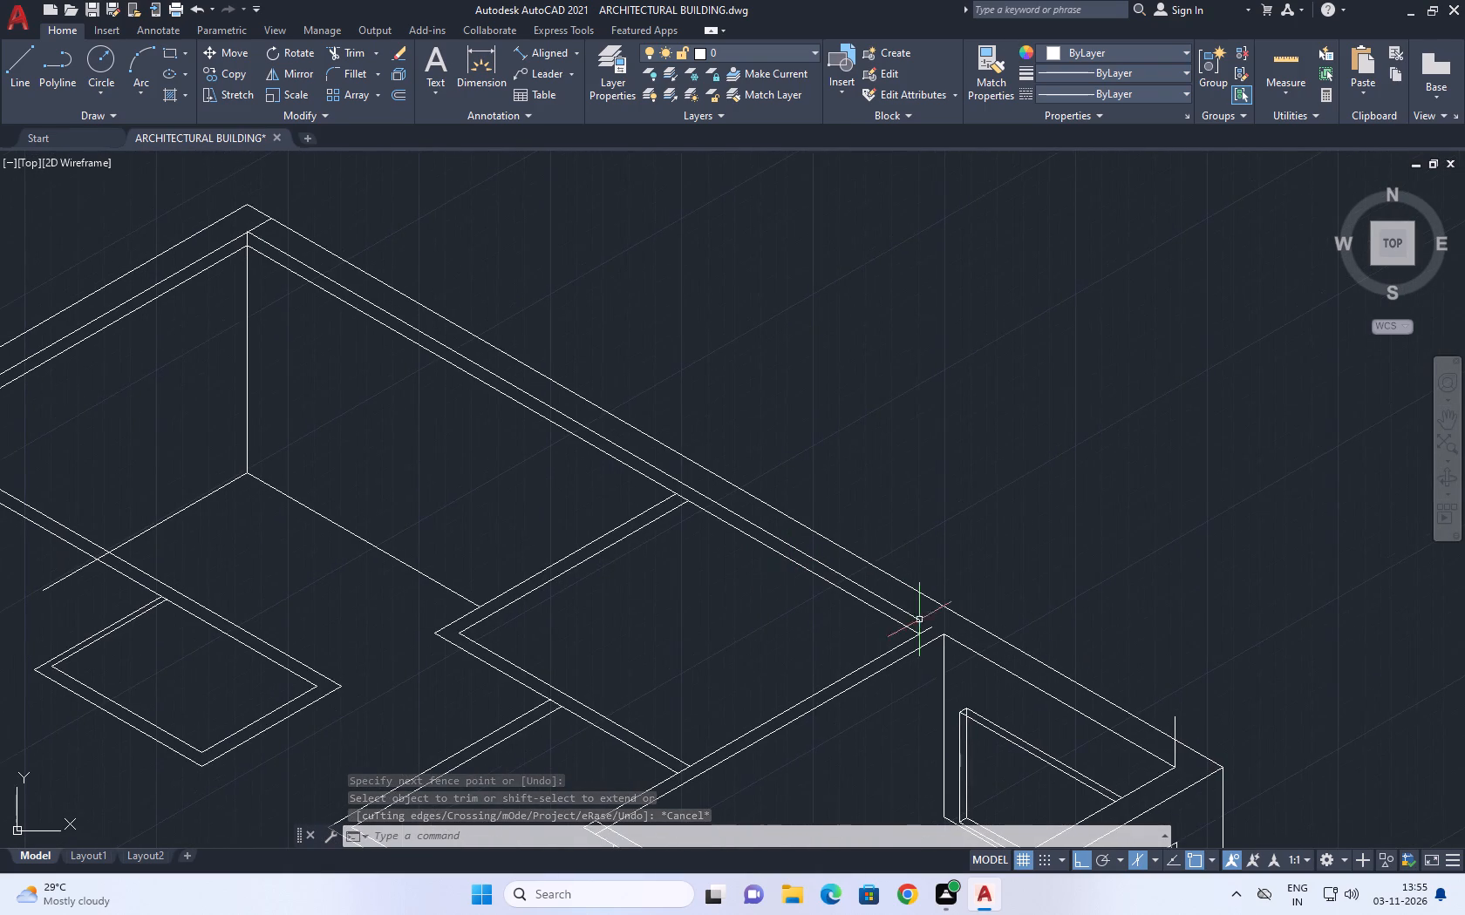
pyautogui.moveTo(734, 523); pyautogui.dragTo(709, 521, button='middle')
pyautogui.scroll(1, 898, 619)
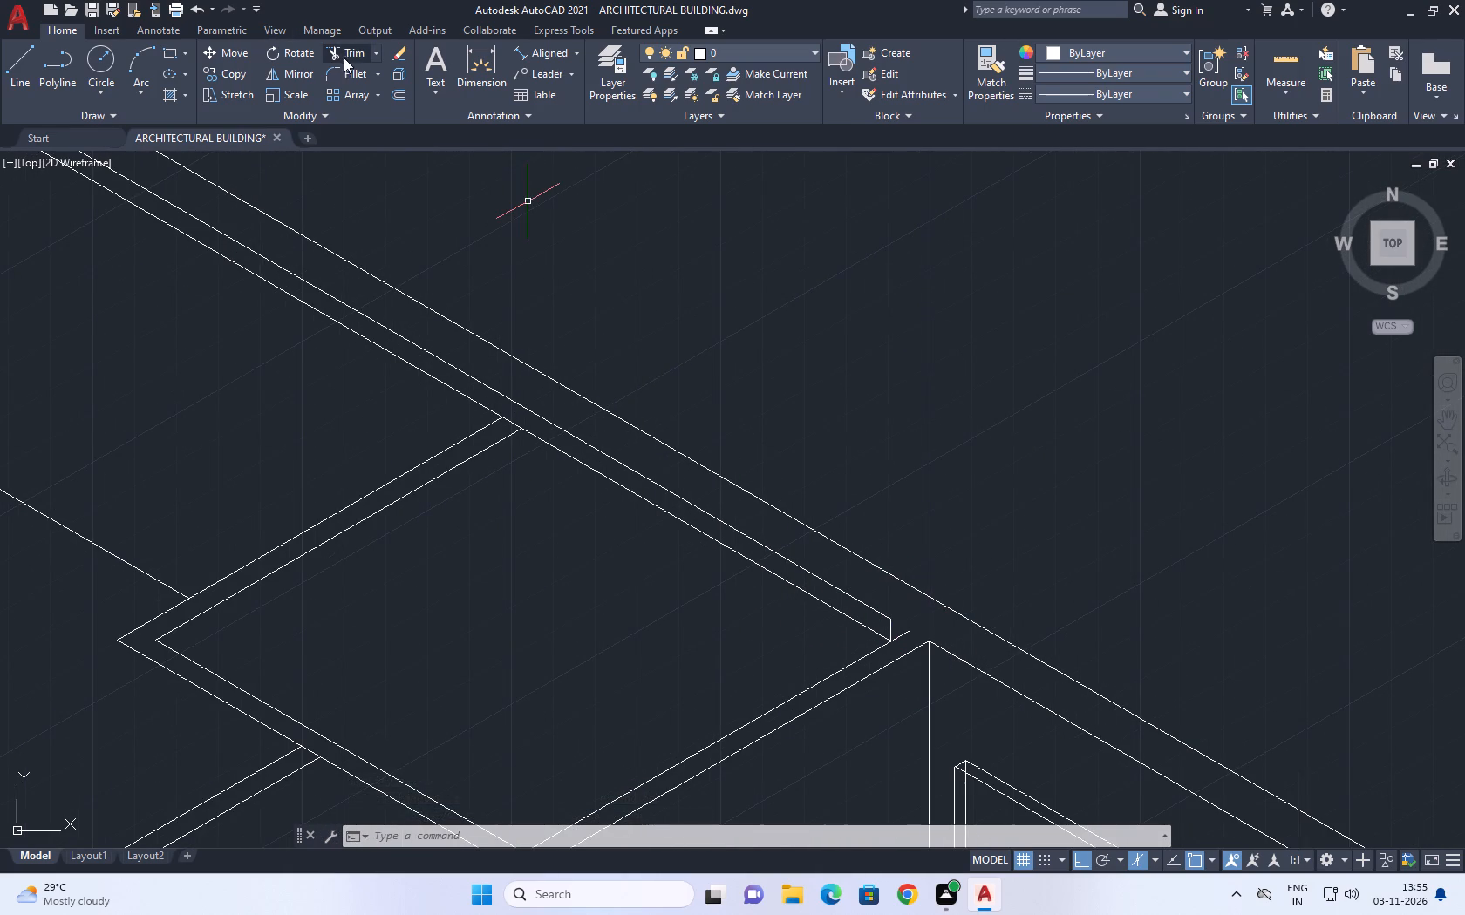
pyautogui.click(349, 56)
pyautogui.scroll(2, 929, 656)
pyautogui.click(872, 604)
pyautogui.click(871, 619)
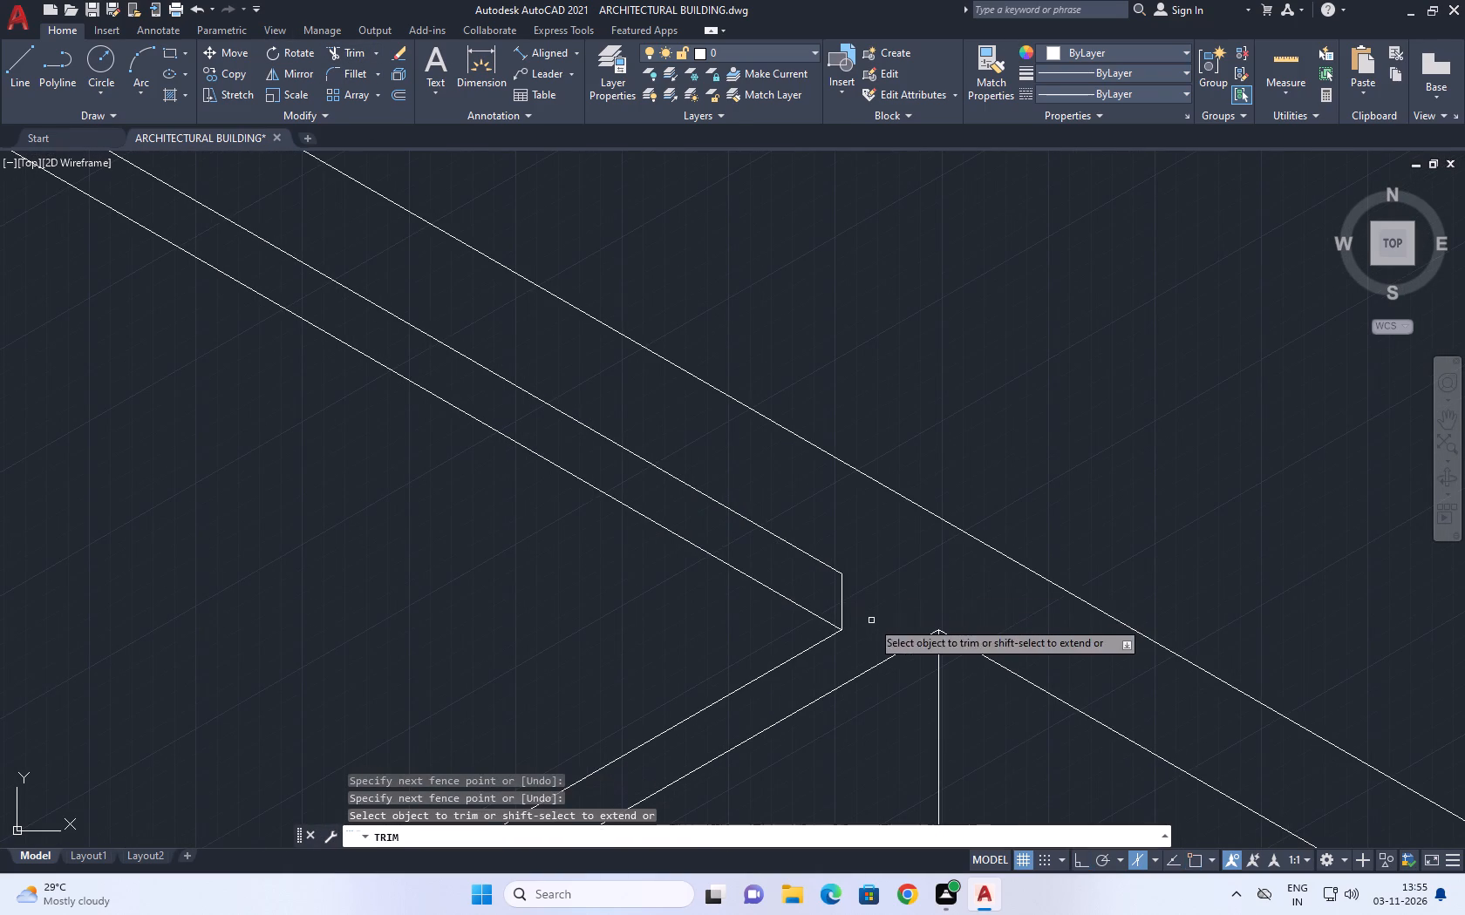
pyautogui.rightClick(889, 580)
pyautogui.click(919, 608)
# Draw an isometric line from the short vertical's top, parallel to the partition, across the outer wall line.
pyautogui.moveTo(867, 350); pyautogui.dragTo(687, 415, button='middle')
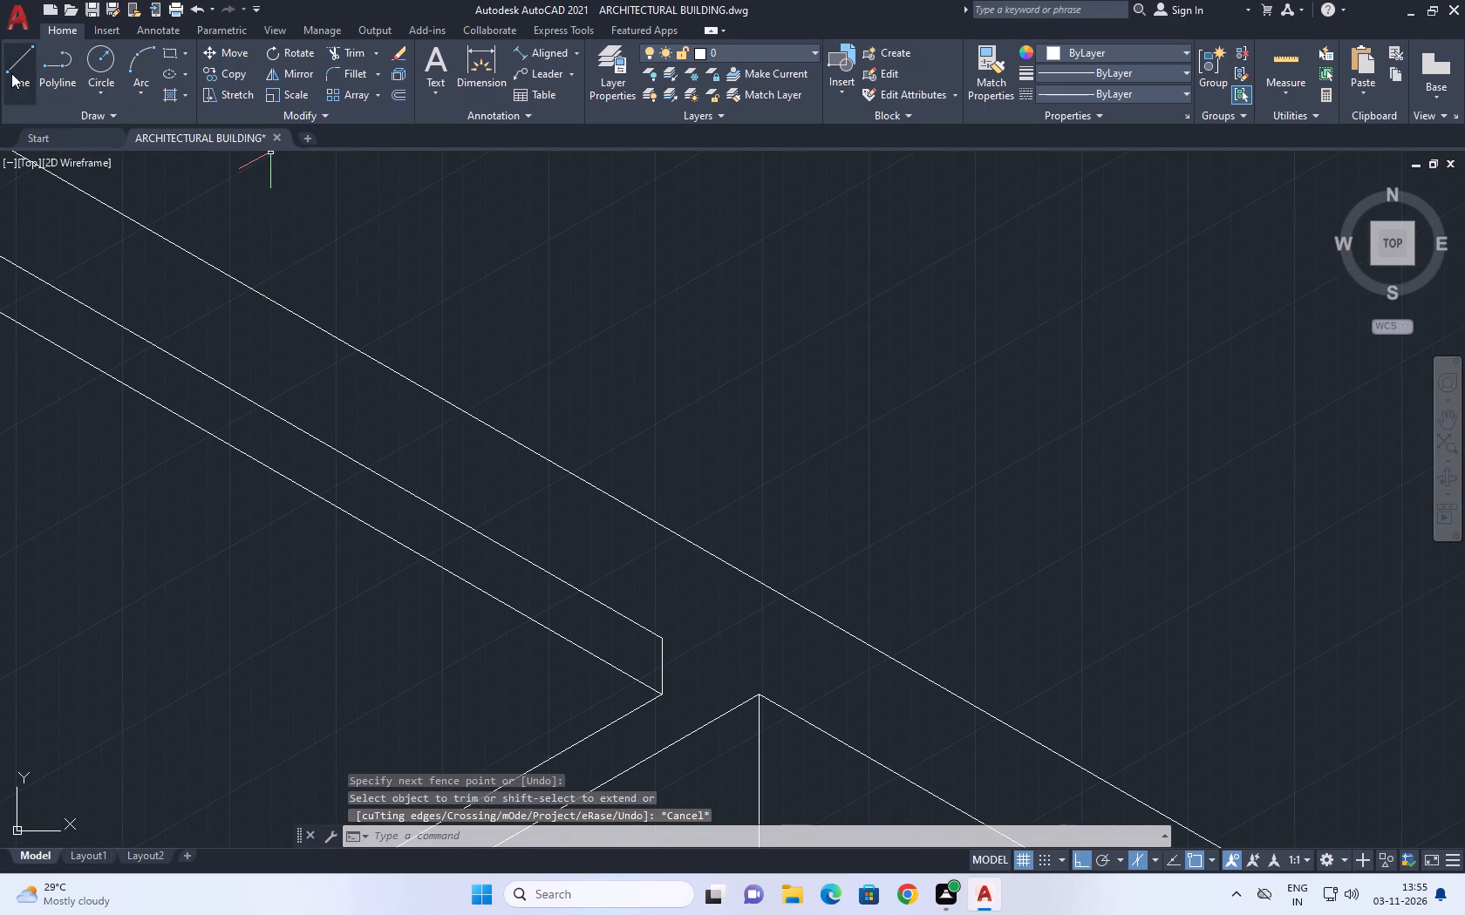
pyautogui.click(6, 79)
pyautogui.click(663, 637)
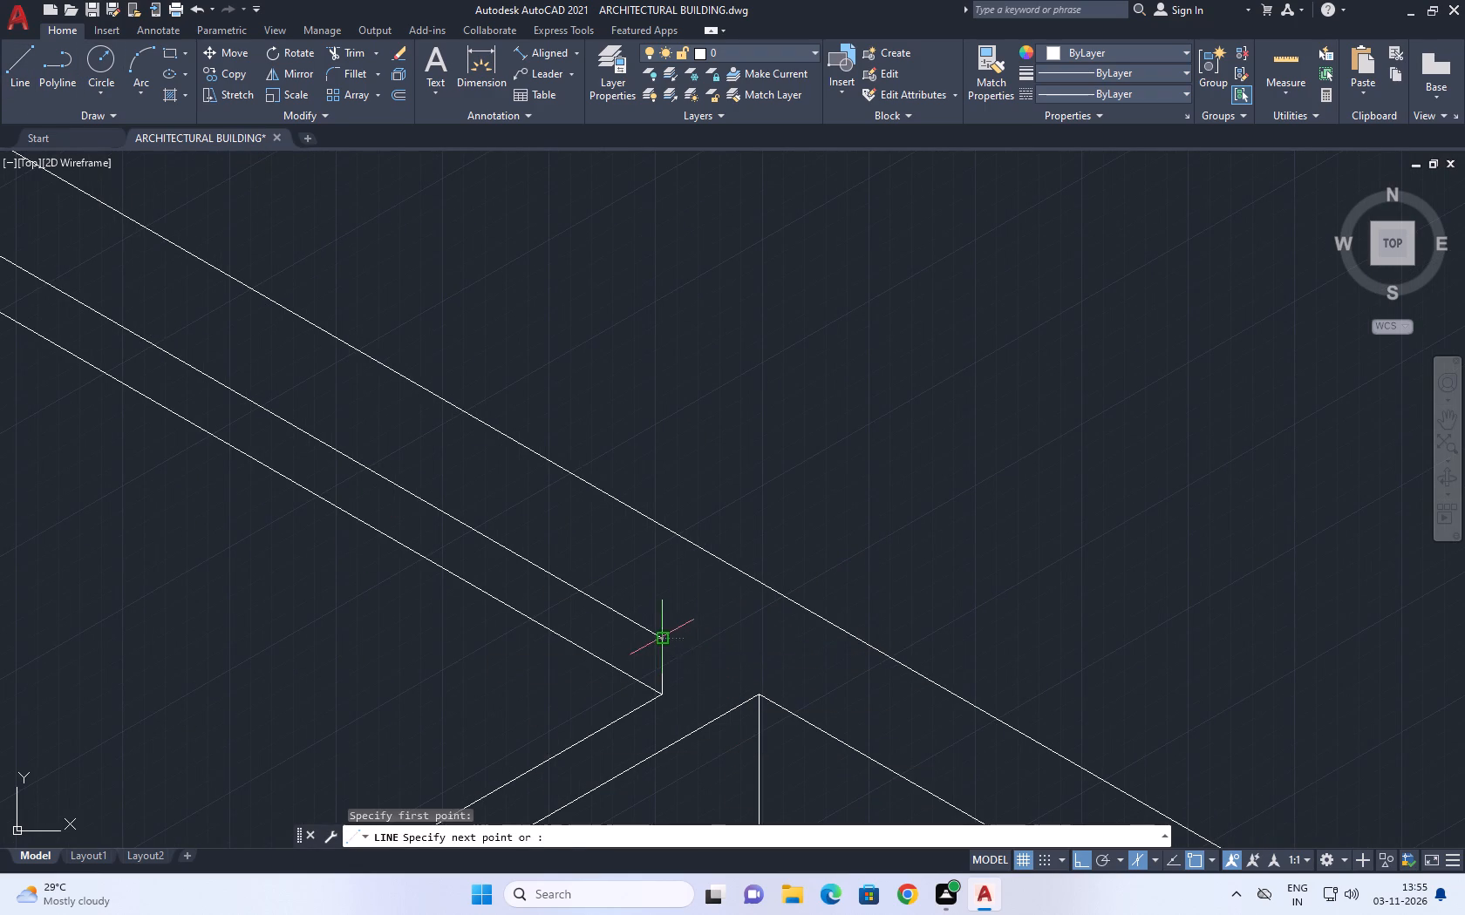
pyautogui.click(918, 567)
pyautogui.rightClick(926, 525)
pyautogui.click(983, 552)
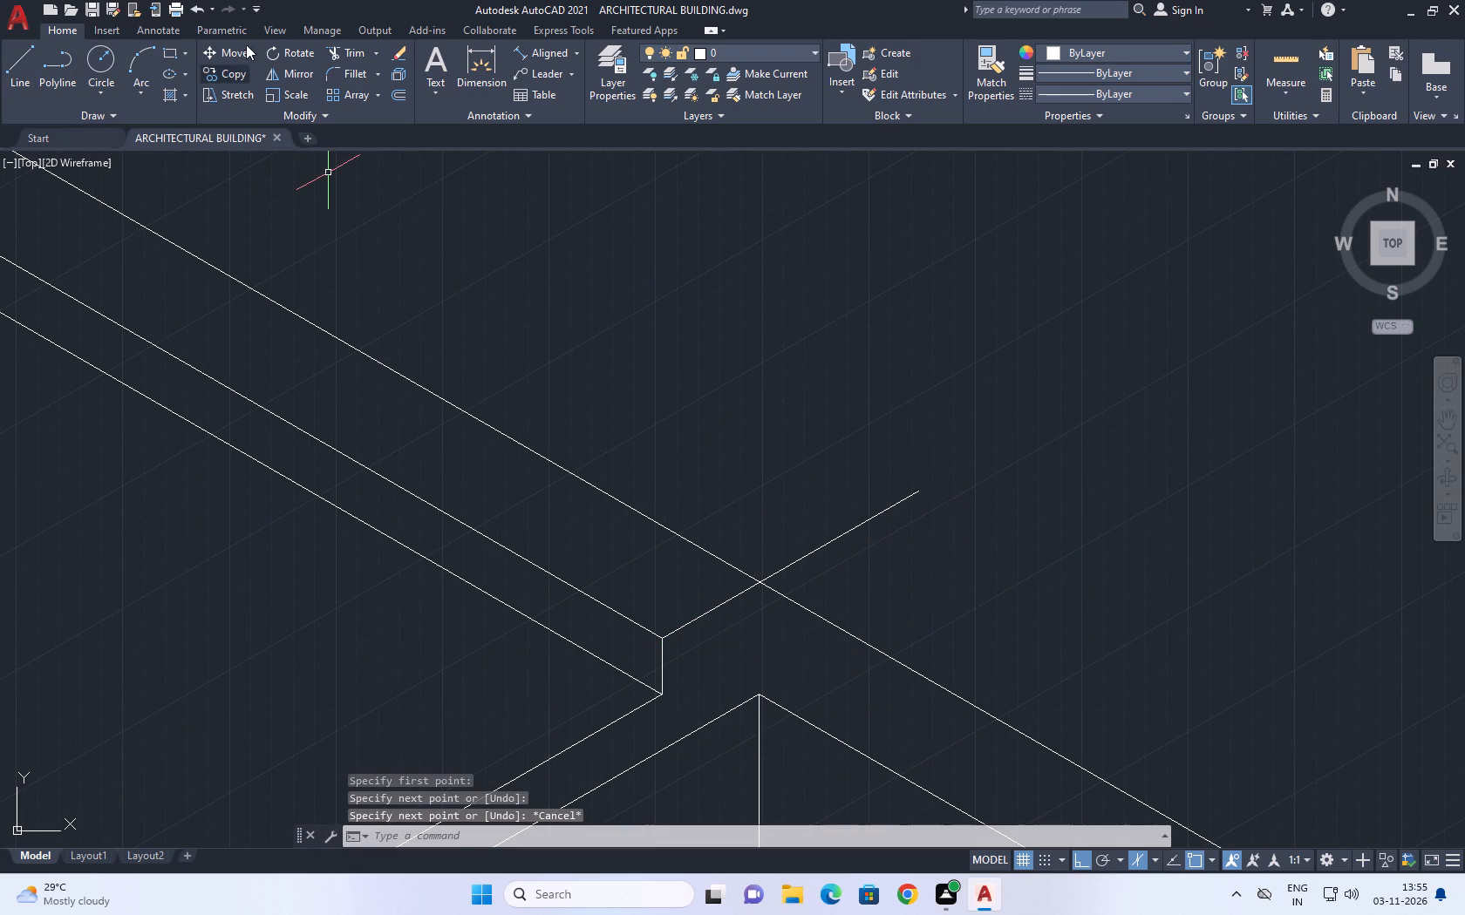
# Trim the part of the new isometric line that extends beyond the outer wall line.
pyautogui.click(351, 57)
pyautogui.moveTo(923, 585); pyautogui.dragTo(887, 525)
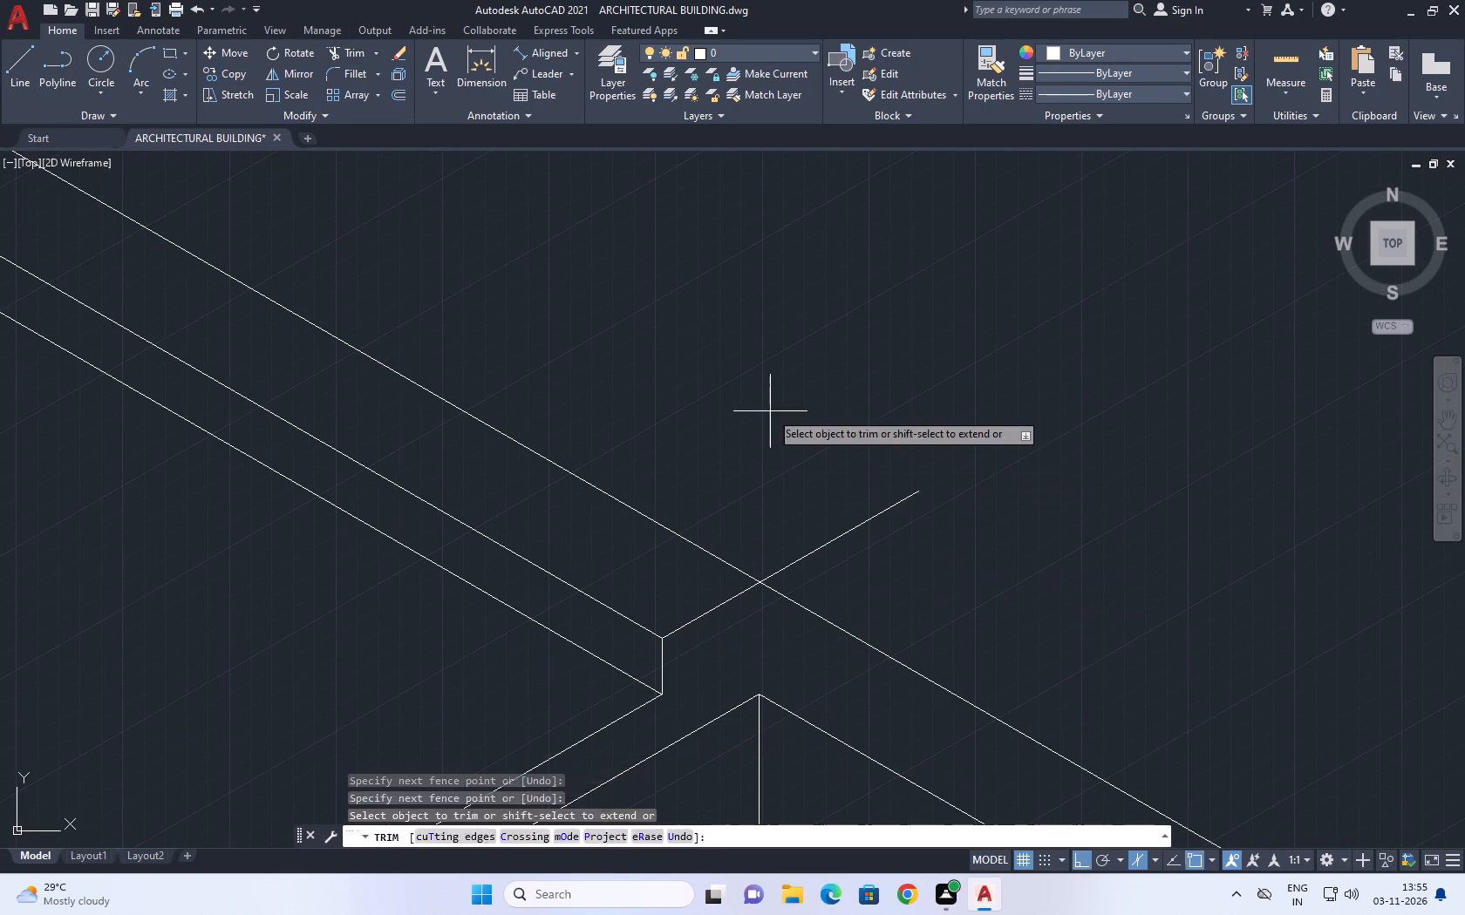
pyautogui.click(770, 411)
pyautogui.click(937, 587)
pyautogui.rightClick(756, 373)
pyautogui.click(821, 407)
# Stretch the tall vertical wall edge's upper end straight up past the outer wall line at the partition junction.
pyautogui.scroll(-3, 794, 385)
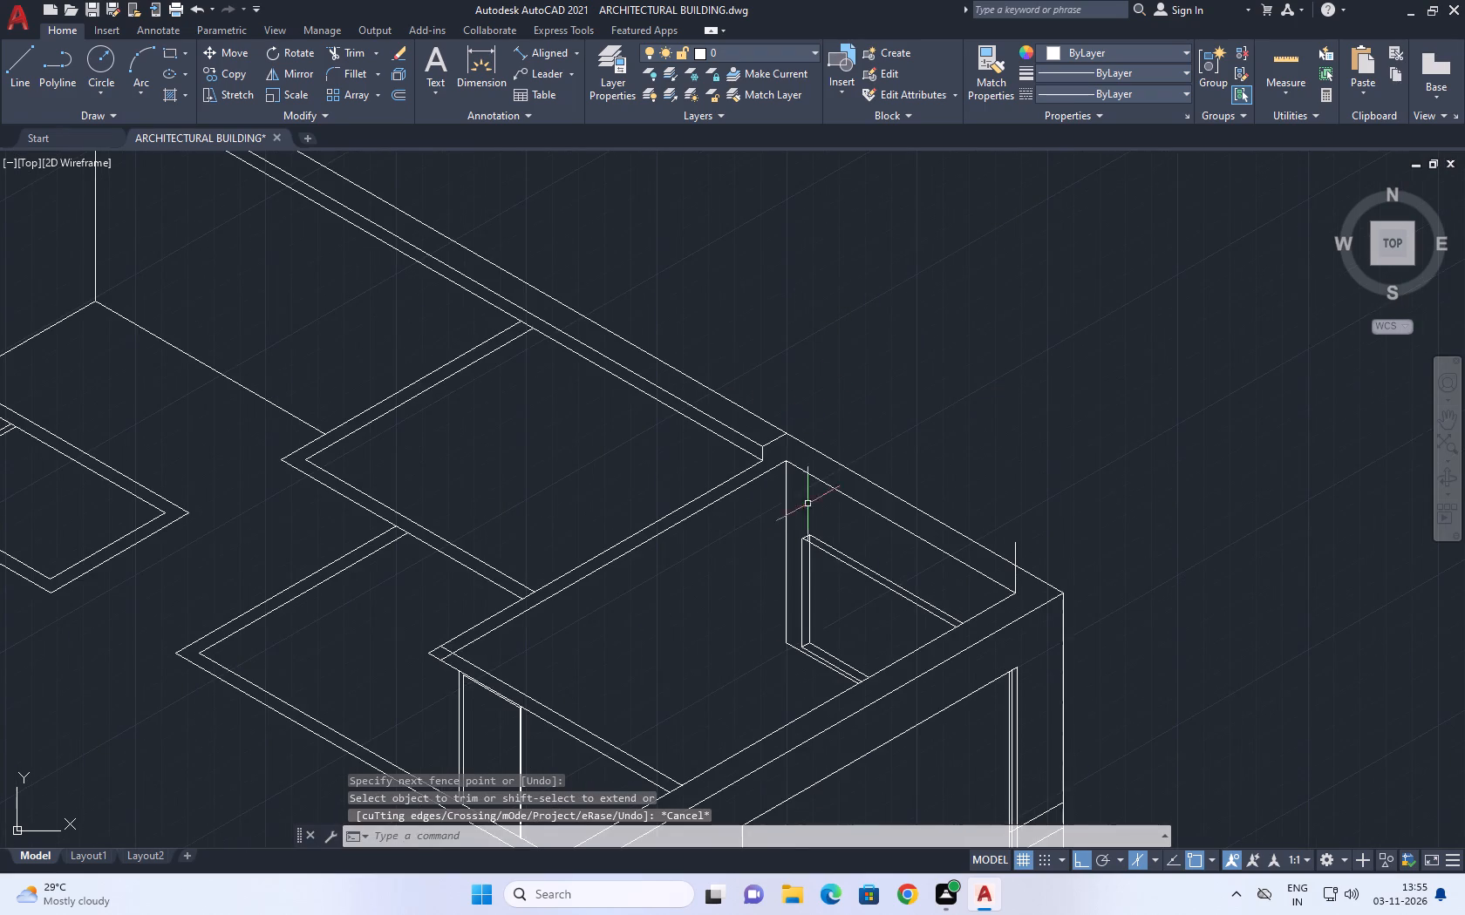
pyautogui.scroll(4, 767, 491)
pyautogui.click(828, 455)
pyautogui.click(765, 406)
pyautogui.moveTo(821, 342); pyautogui.dragTo(801, 603, button='middle')
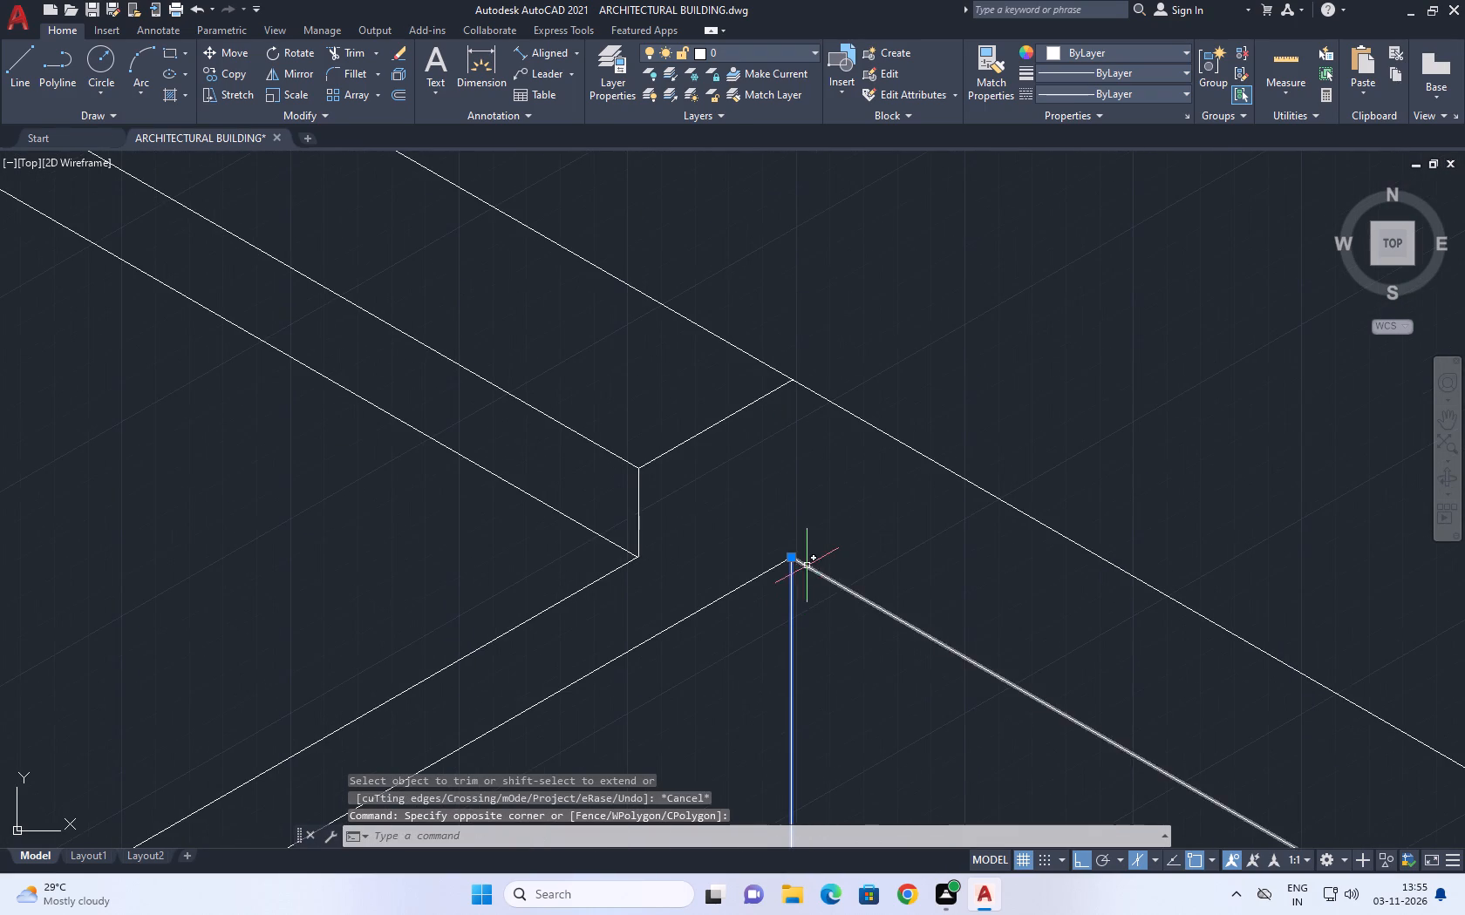
pyautogui.click(791, 557)
pyautogui.click(794, 296)
pyautogui.rightClick(853, 245)
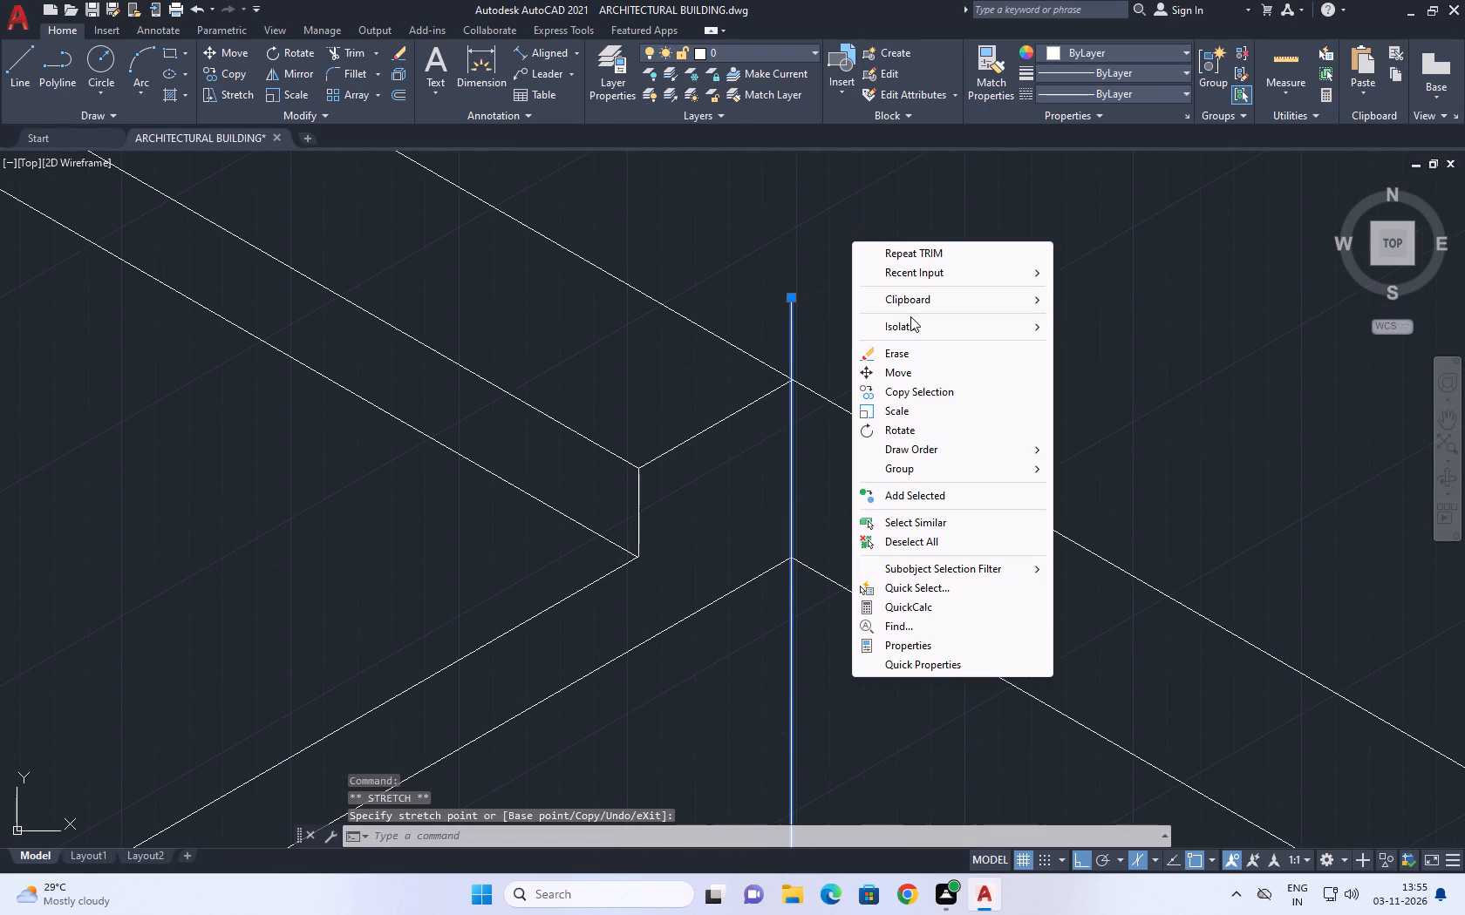
pyautogui.click(923, 545)
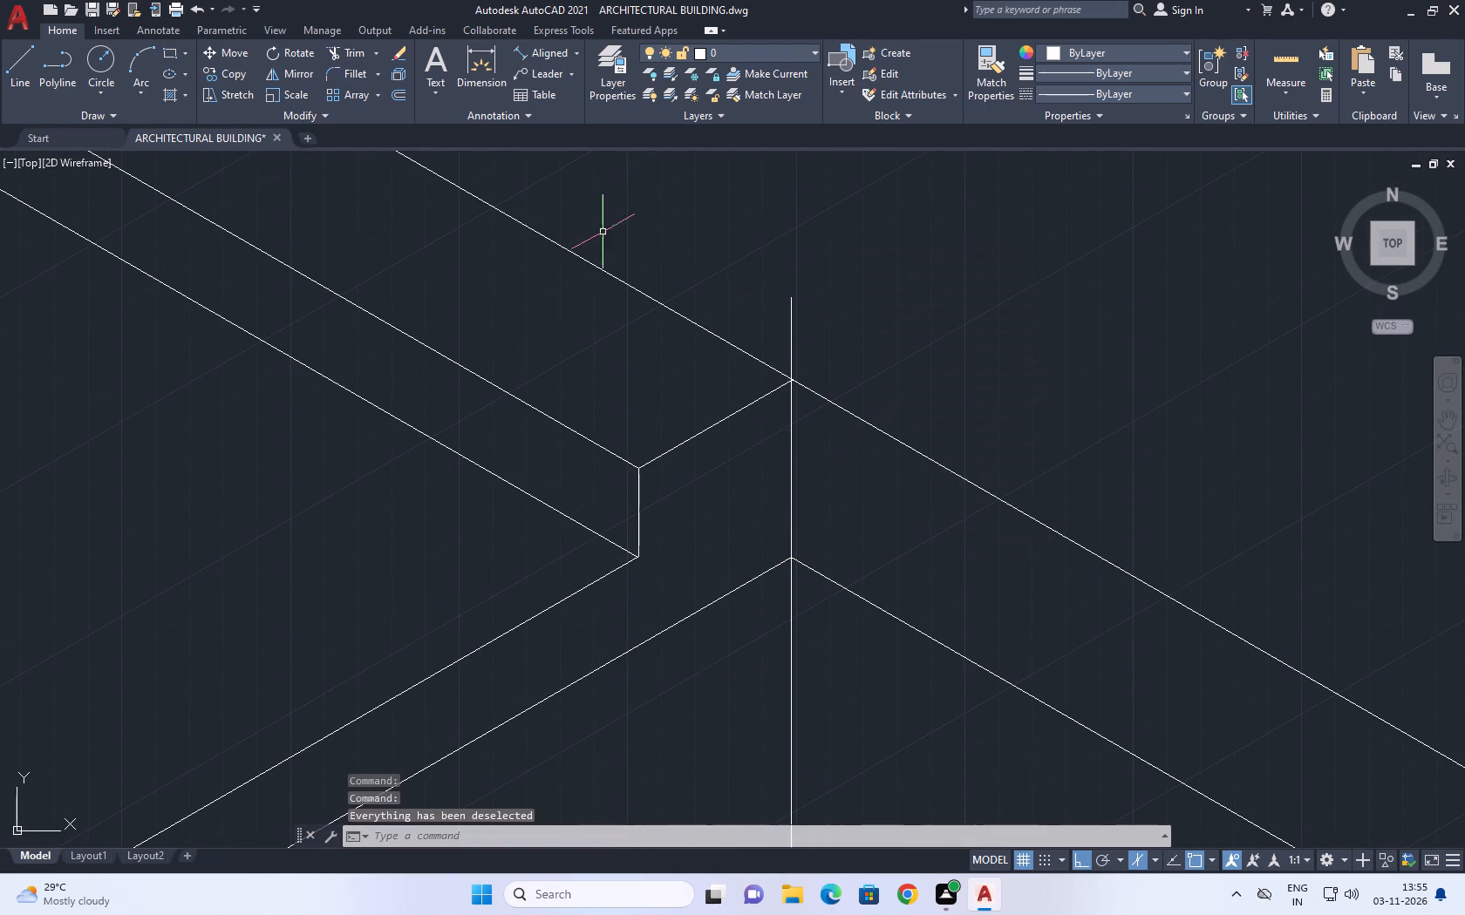
# Shorten the tall vertical's upper end to the point where the isometric line meets the outer wall line.
pyautogui.scroll(3, 719, 383)
pyautogui.scroll(-3, 983, 323)
pyautogui.click(957, 277)
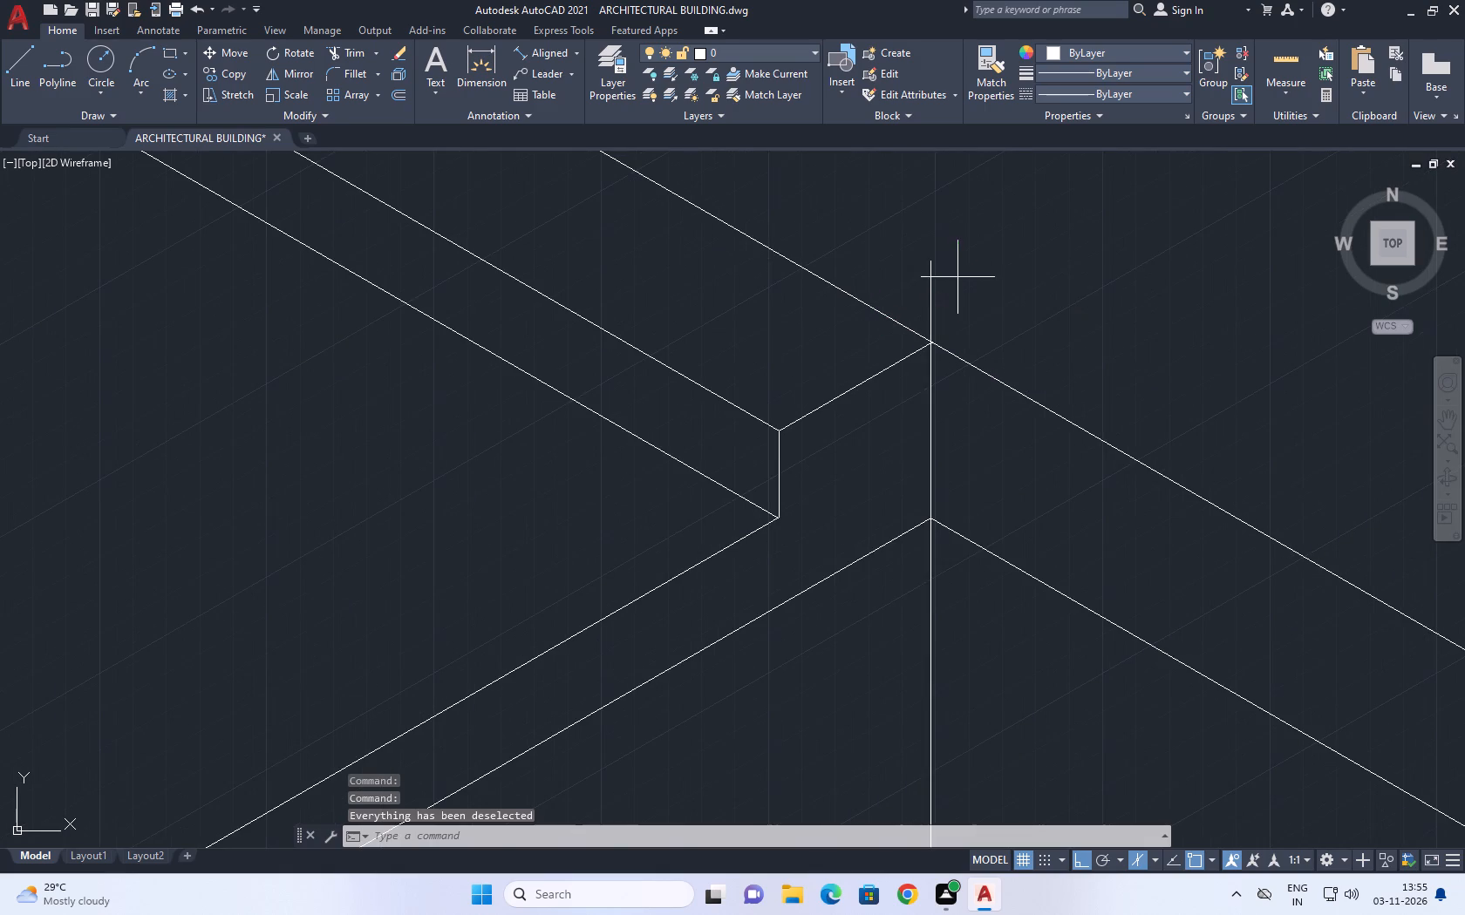
pyautogui.click(874, 254)
pyautogui.moveTo(913, 278); pyautogui.dragTo(801, 320, button='middle')
pyautogui.scroll(2, 804, 316)
pyautogui.click(835, 285)
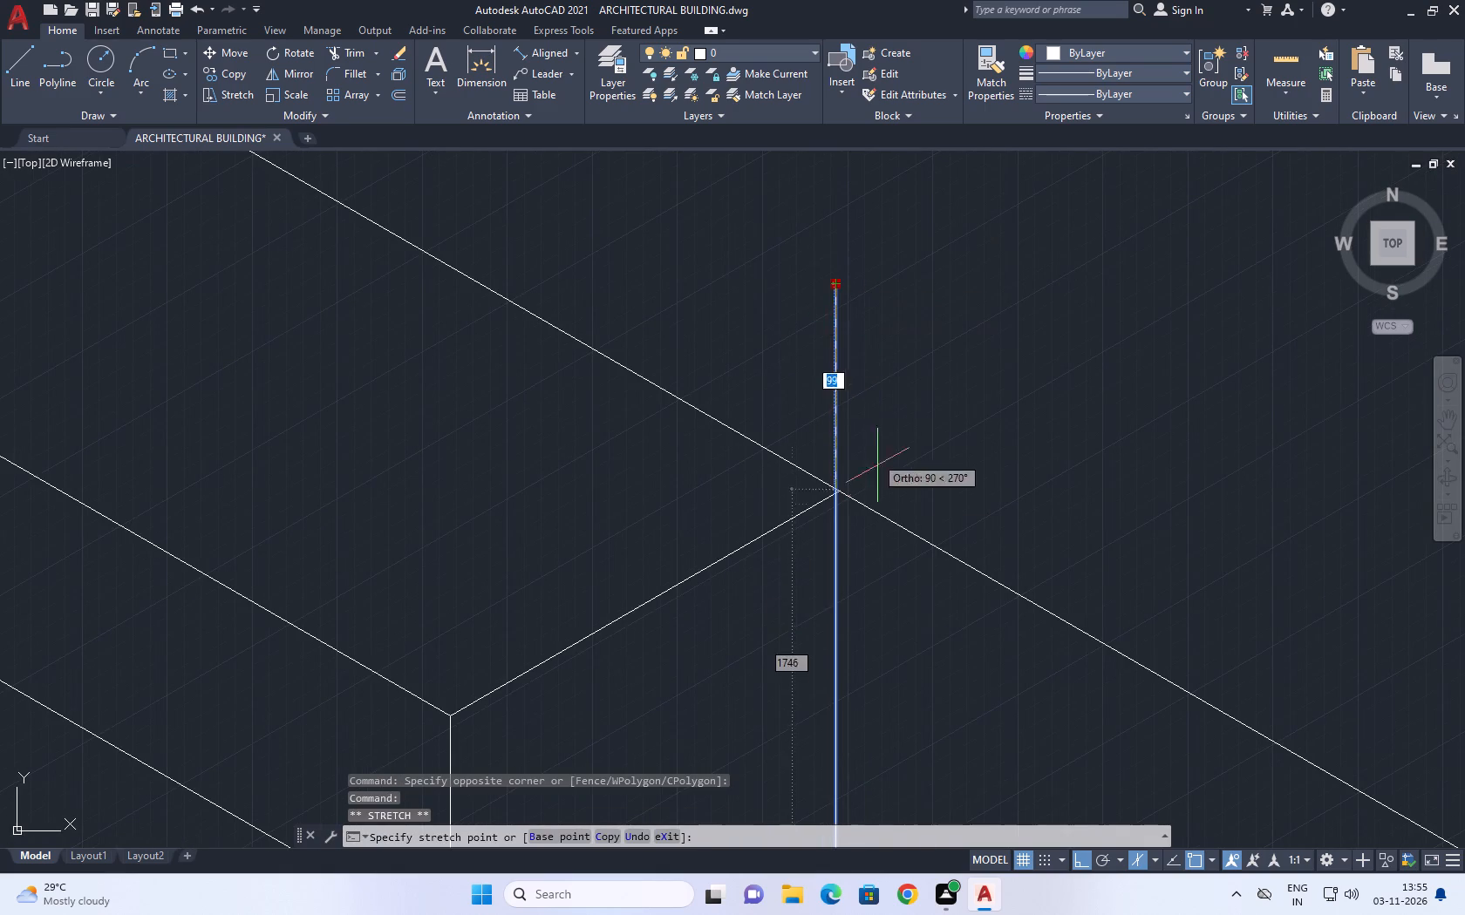
pyautogui.scroll(3, 854, 498)
pyautogui.click(806, 487)
pyautogui.scroll(2, 821, 480)
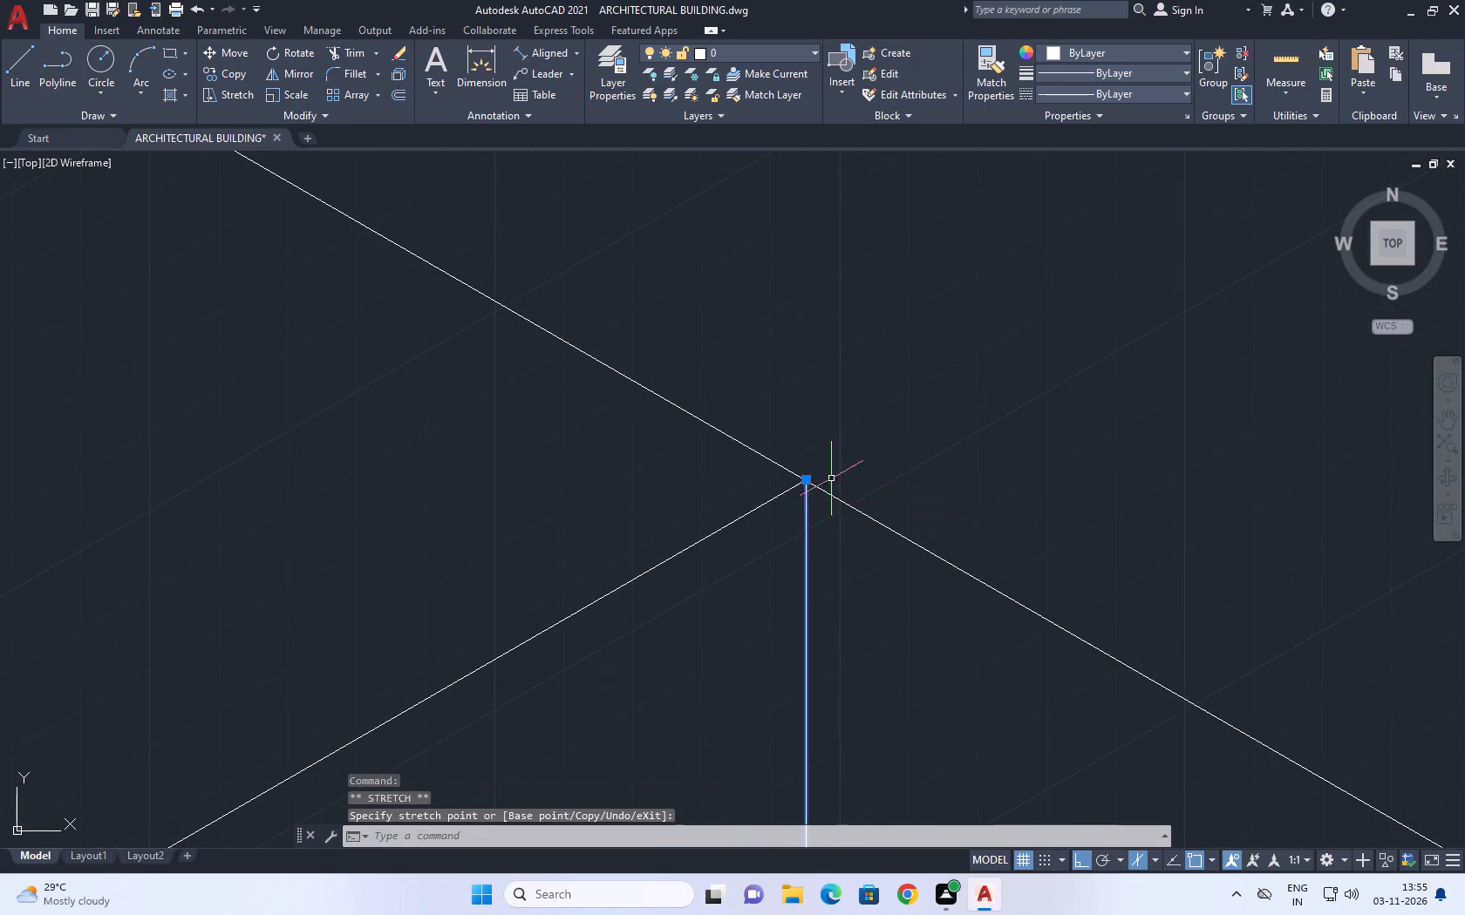
pyautogui.scroll(2, 819, 480)
pyautogui.scroll(8, 720, 484)
pyautogui.rightClick(863, 273)
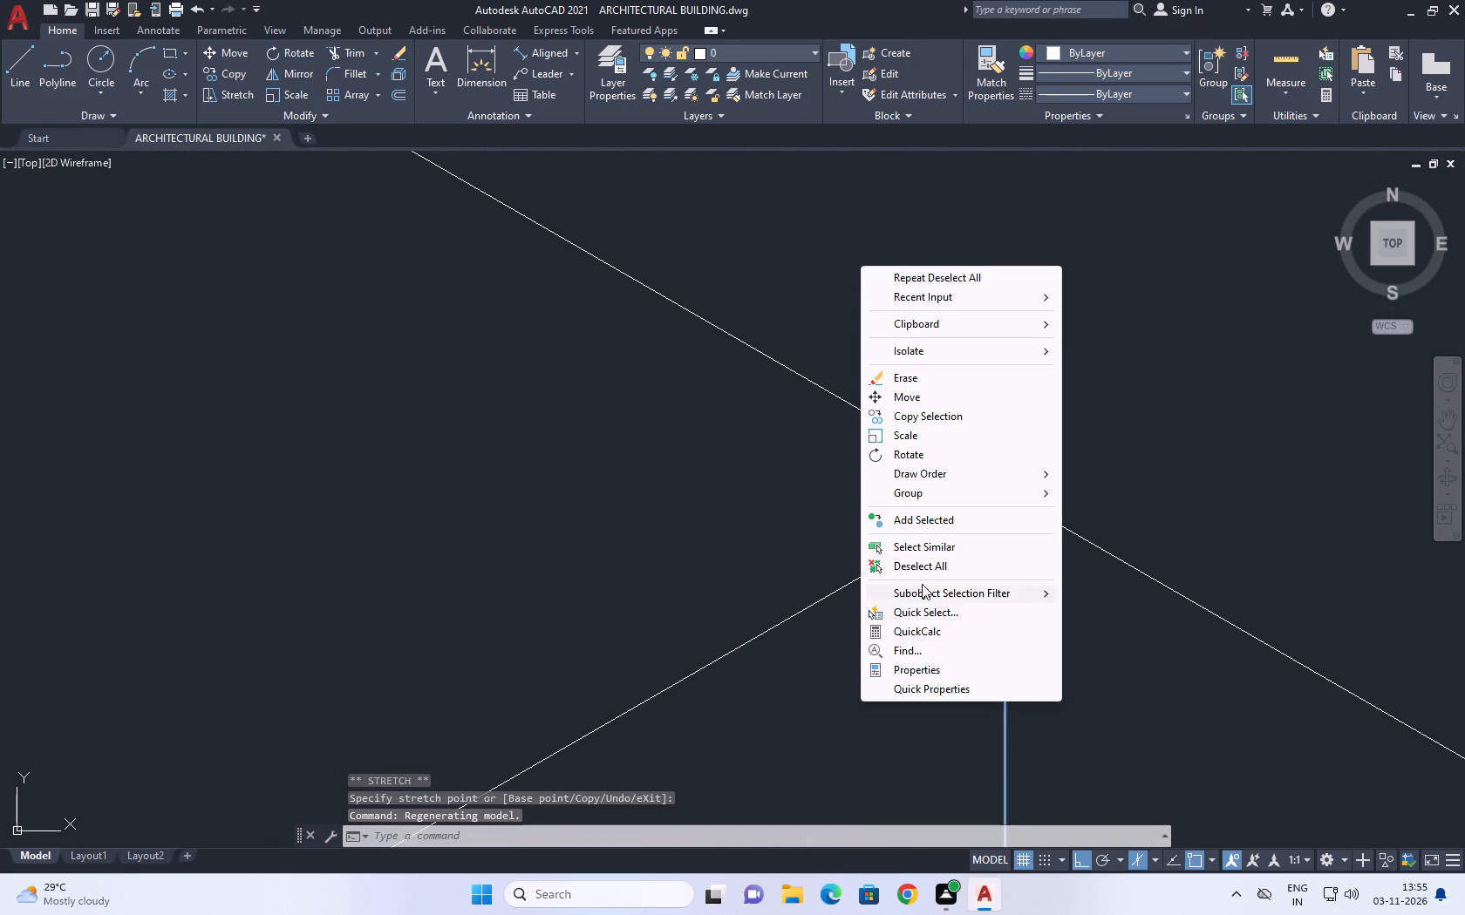
pyautogui.click(937, 570)
# Erase the tall vertical wall edge at the partition junction with the outer long wall.
pyautogui.scroll(-20, 821, 508)
pyautogui.scroll(-4, 821, 508)
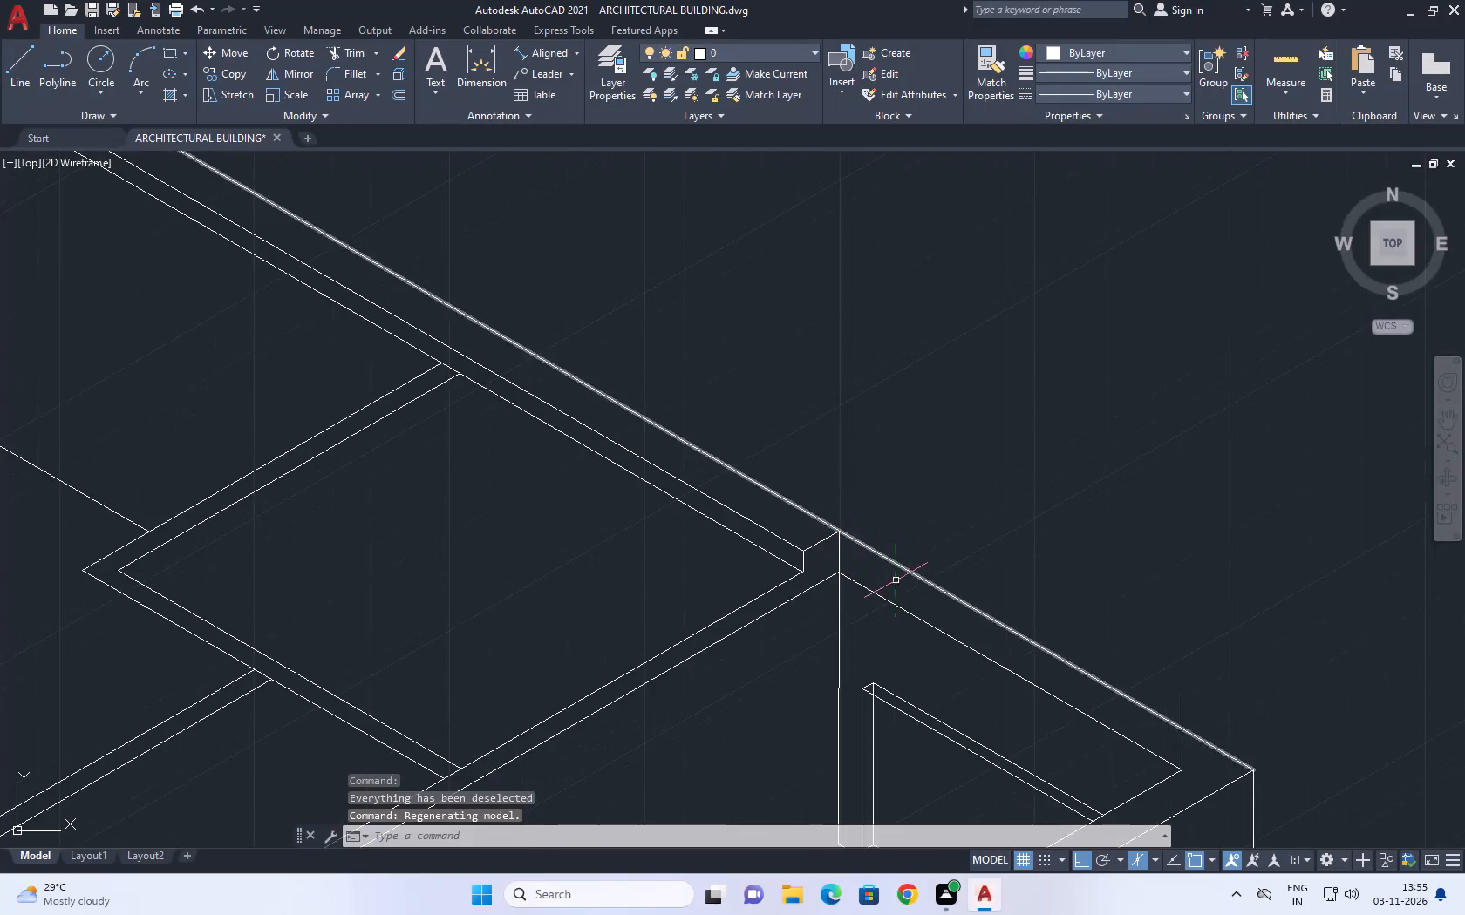
pyautogui.moveTo(884, 593); pyautogui.dragTo(774, 473, button='middle')
pyautogui.scroll(5, 727, 471)
pyautogui.scroll(1, 761, 298)
pyautogui.moveTo(761, 302); pyautogui.dragTo(764, 385, button='middle')
pyautogui.scroll(-1, 766, 396)
pyautogui.scroll(3, 767, 404)
pyautogui.scroll(-12, 790, 430)
pyautogui.scroll(5, 784, 491)
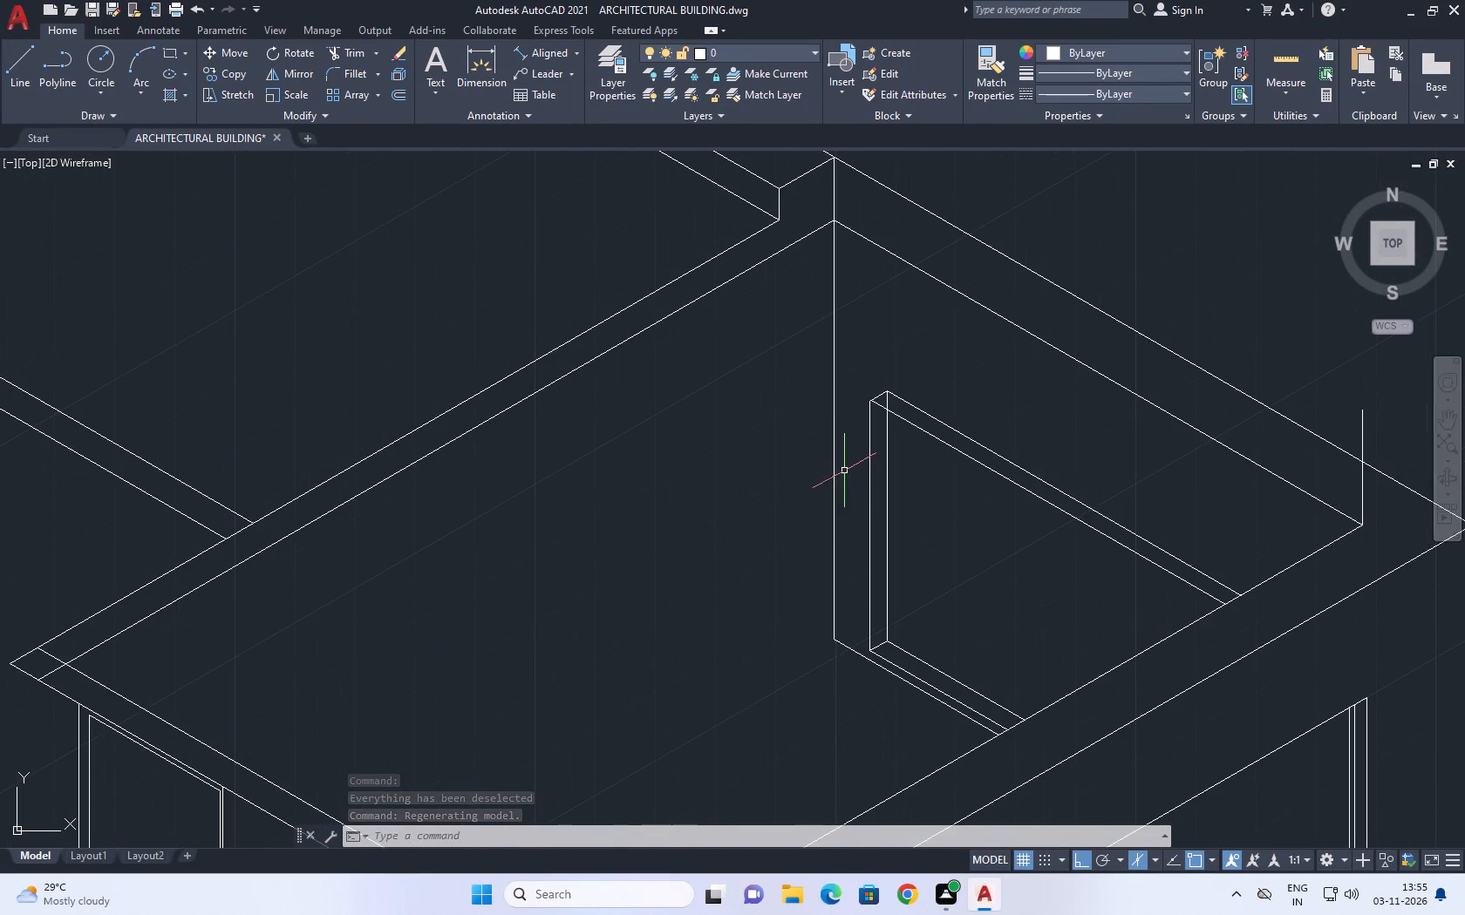
pyautogui.click(842, 461)
pyautogui.click(804, 485)
pyautogui.scroll(1, 782, 357)
pyautogui.rightClick(821, 316)
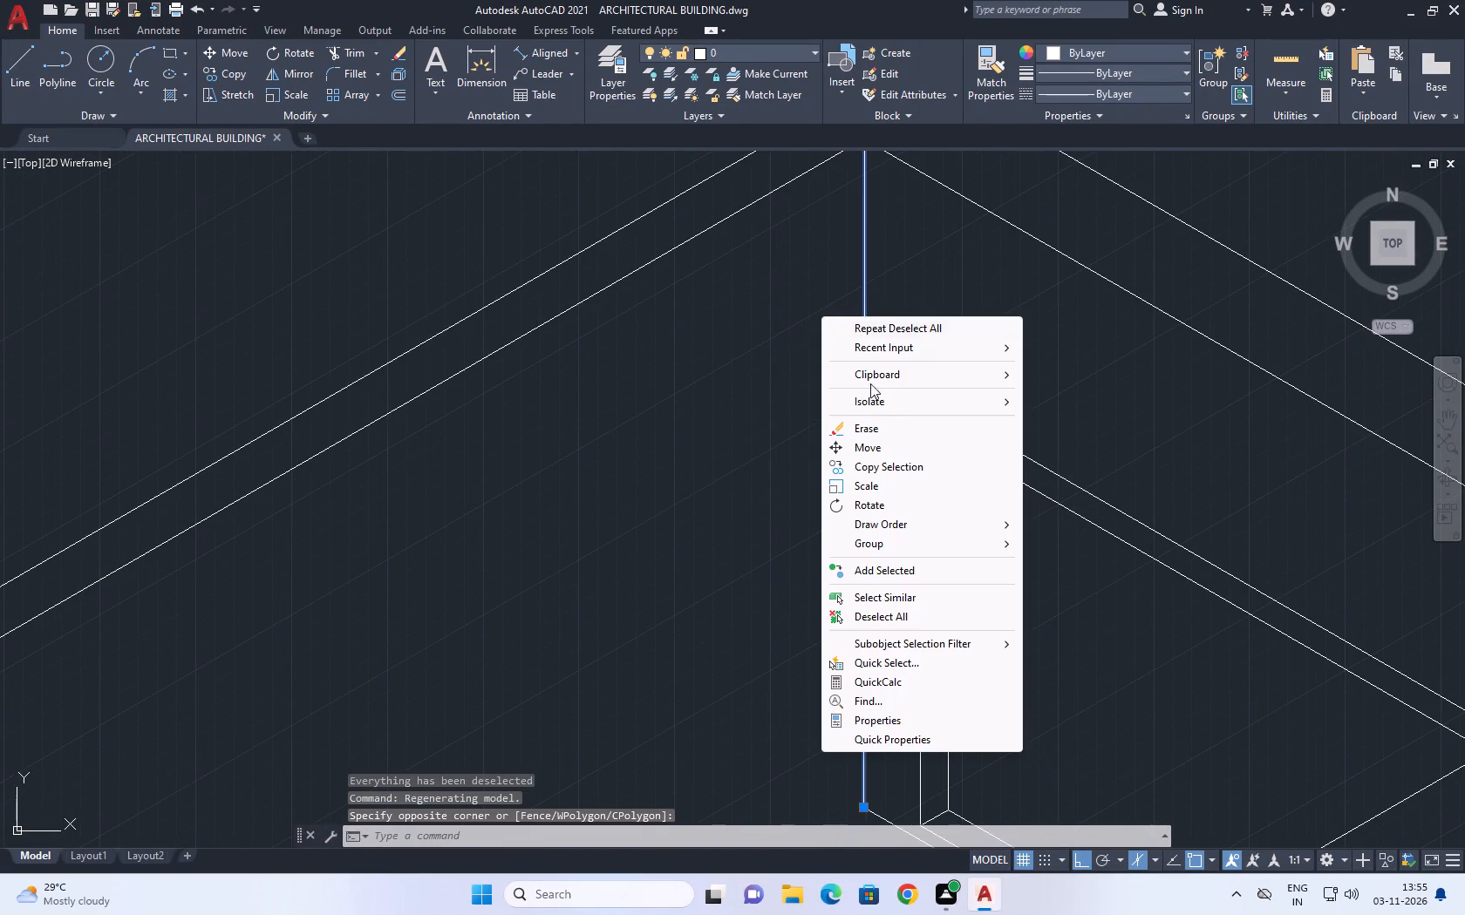
pyautogui.click(889, 430)
# Draw a vertical line from the junction point on the outer wall line straight down past the room's floor corner.
pyautogui.scroll(-5, 796, 452)
pyautogui.scroll(3, 770, 388)
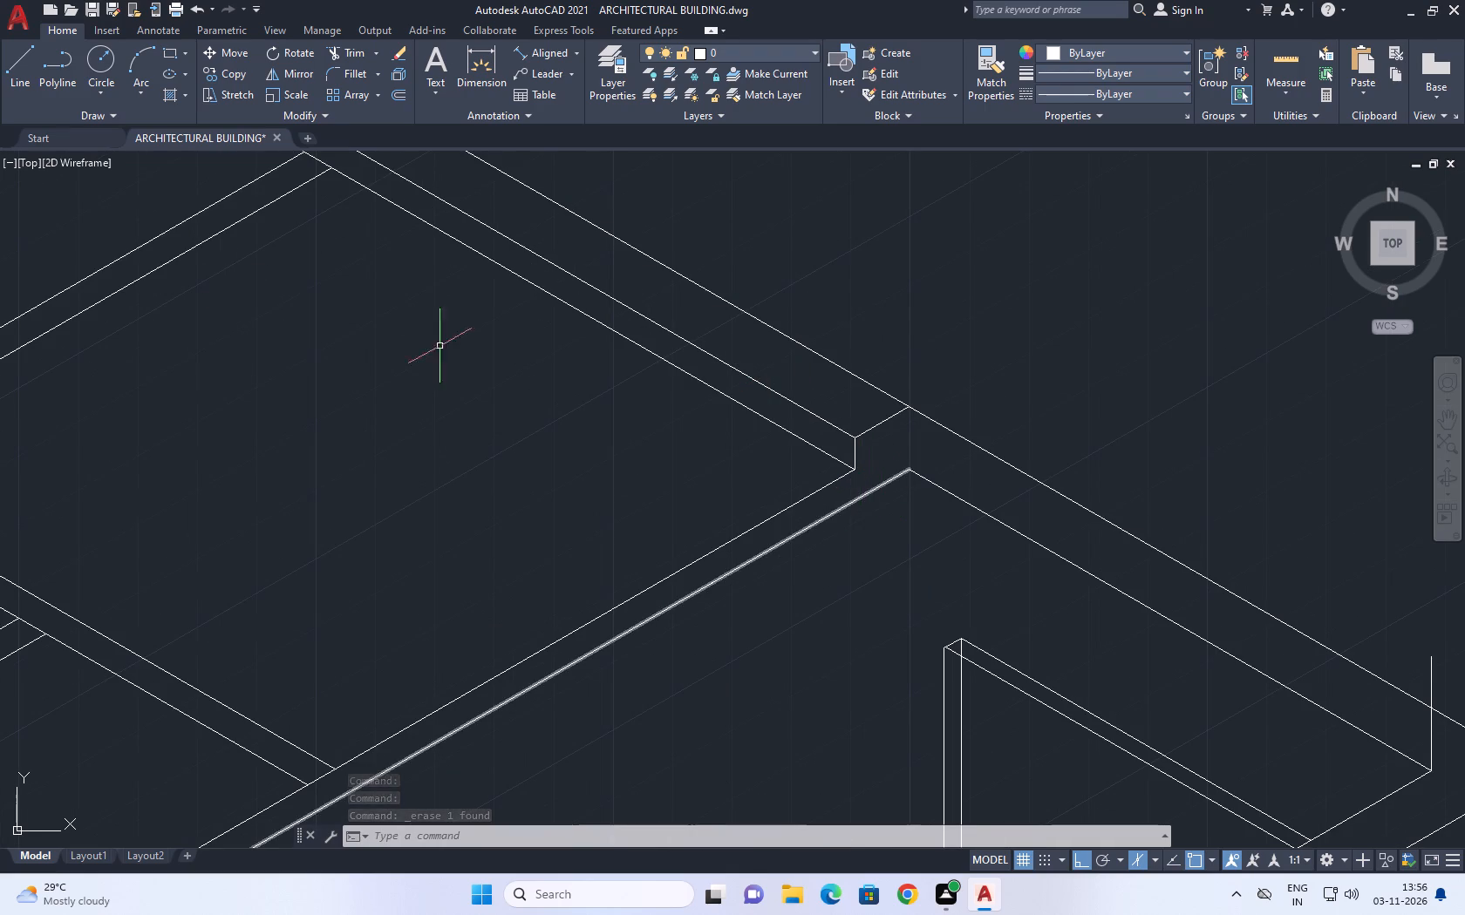
pyautogui.click(19, 66)
pyautogui.moveTo(572, 383); pyautogui.dragTo(574, 314, button='middle')
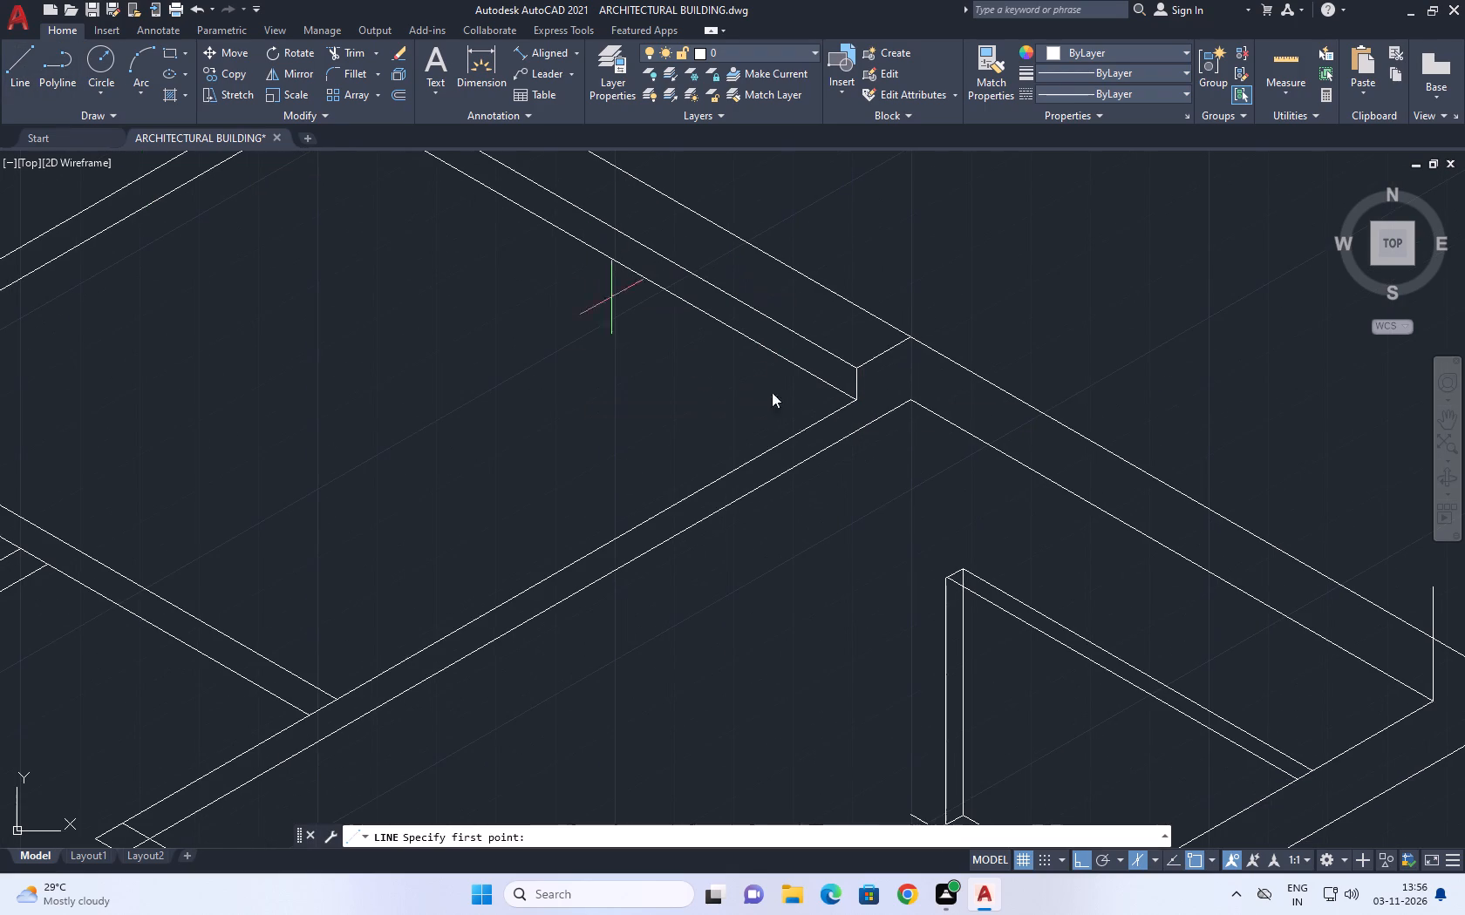
pyautogui.click(910, 340)
pyautogui.moveTo(911, 541); pyautogui.dragTo(892, 396, button='middle')
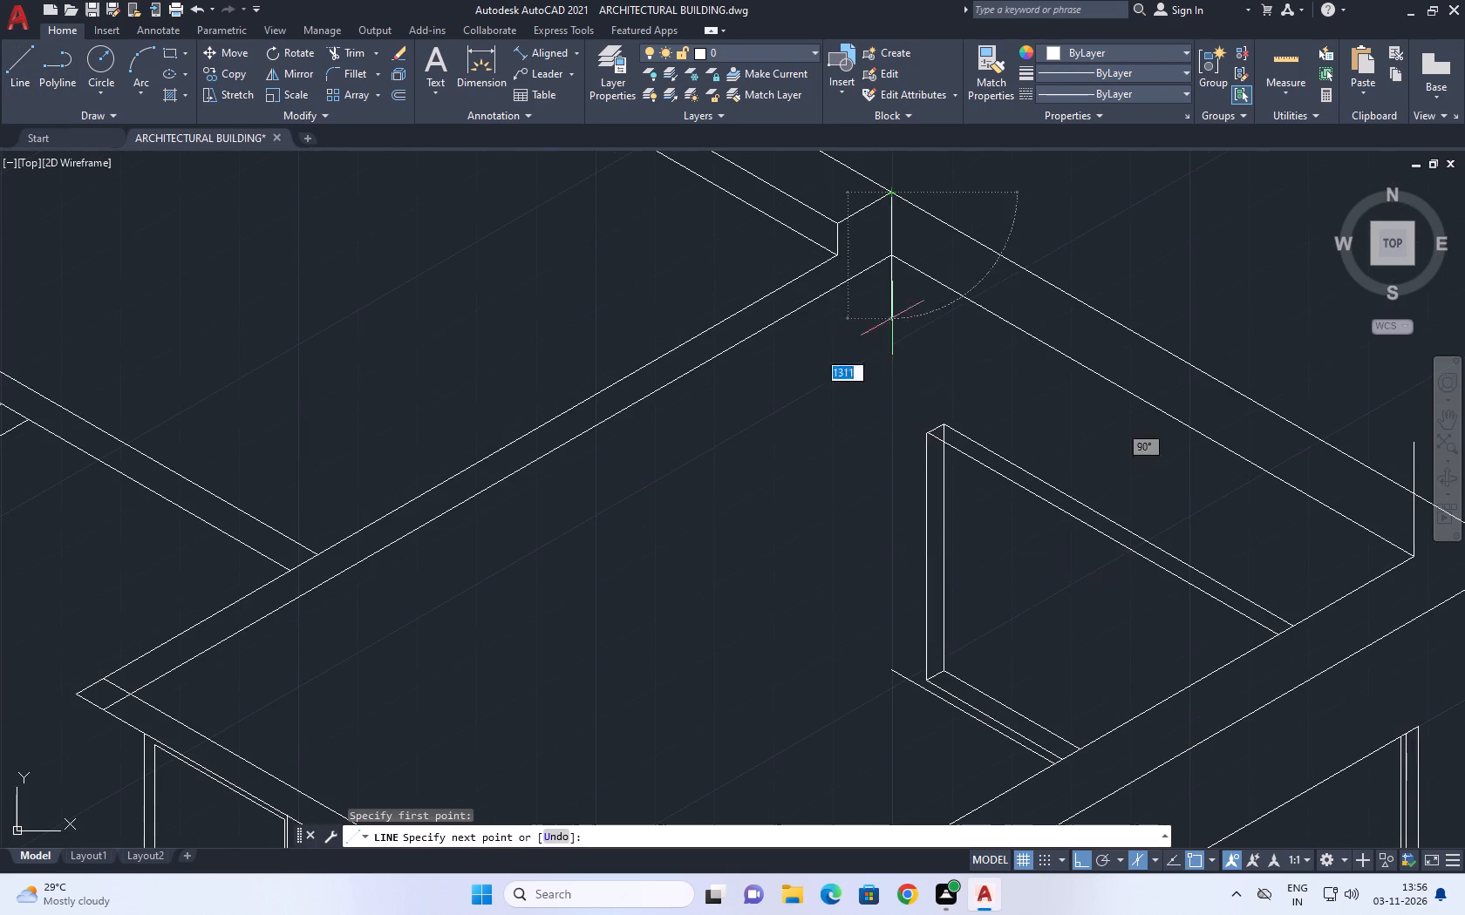
pyautogui.click(883, 716)
pyautogui.rightClick(854, 619)
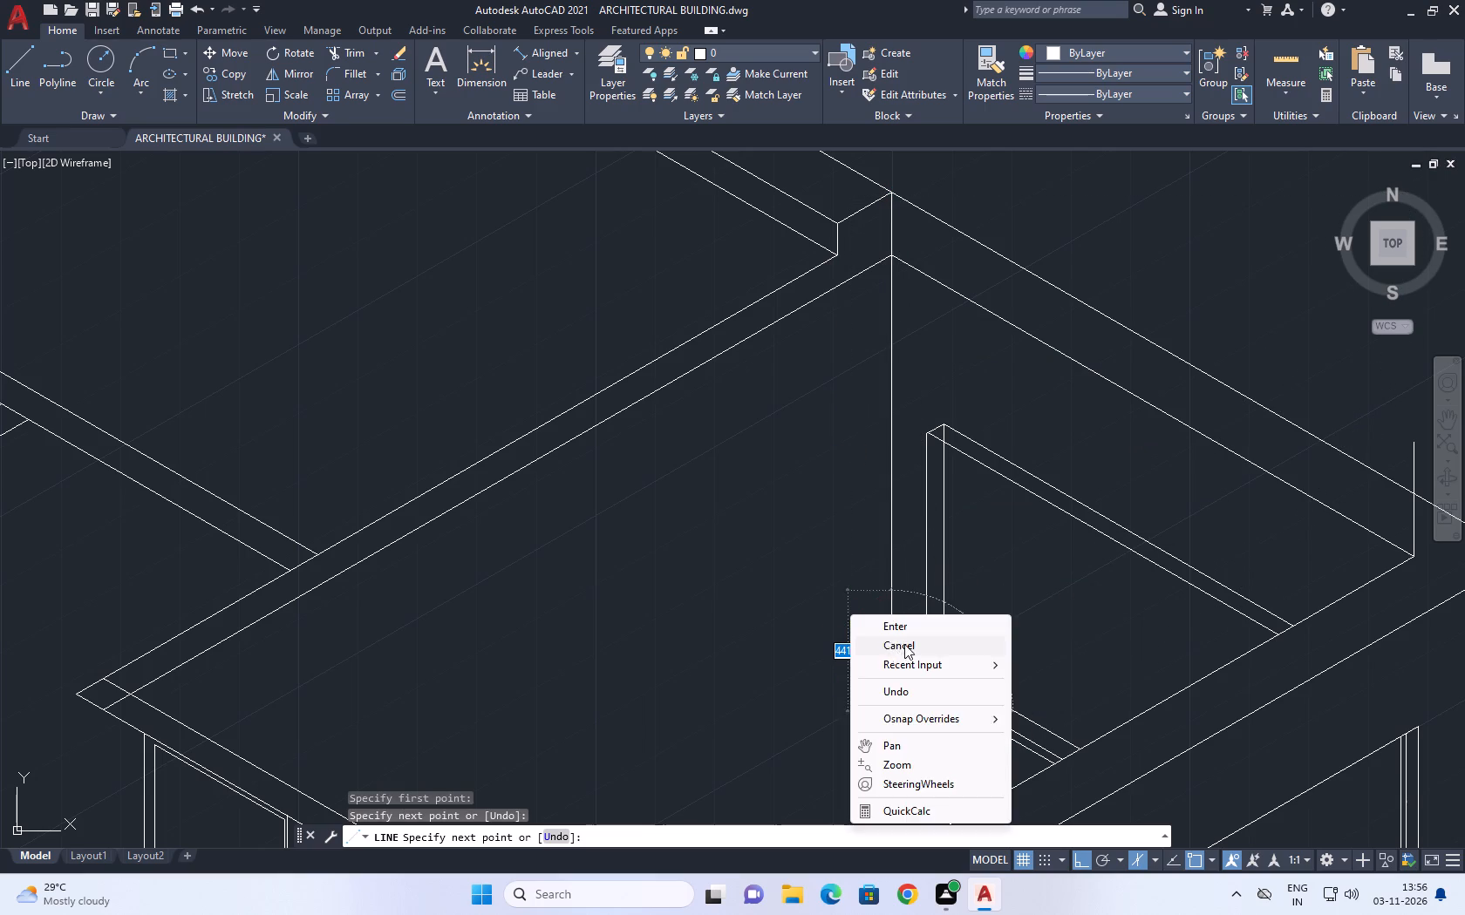
pyautogui.click(904, 644)
# Trim the ends of the new vertical and the floor line that overshoot their crossing at the floor corner.
pyautogui.moveTo(869, 544); pyautogui.dragTo(716, 372, button='middle')
pyautogui.scroll(6, 769, 508)
pyautogui.moveTo(551, 399); pyautogui.dragTo(636, 446, button='middle')
pyautogui.click(355, 53)
pyautogui.scroll(2, 671, 496)
pyautogui.scroll(2, 543, 463)
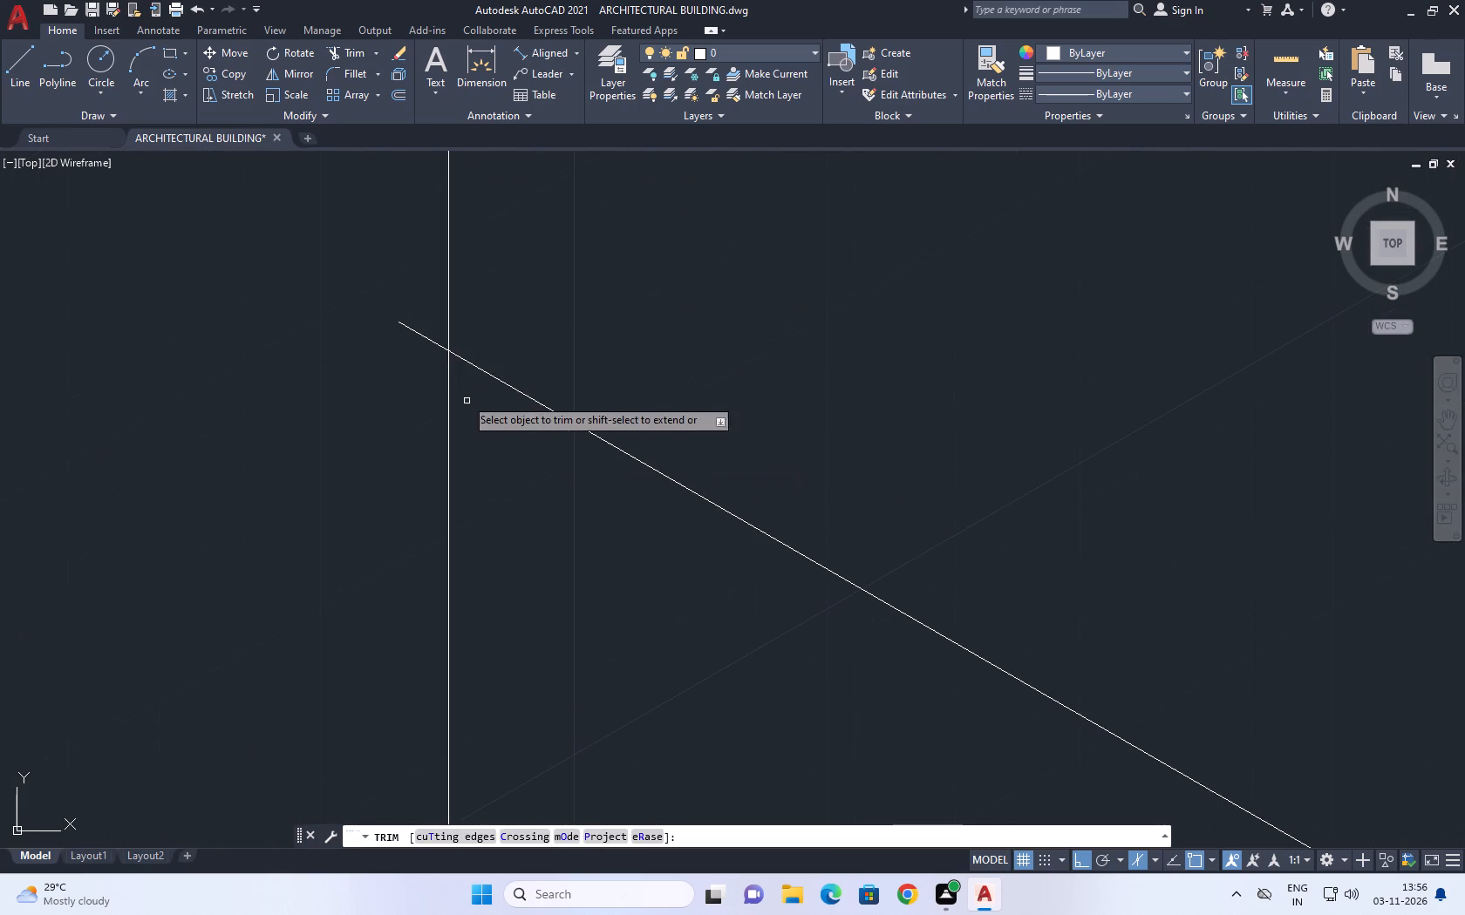
pyautogui.click(408, 302)
pyautogui.moveTo(509, 497); pyautogui.dragTo(515, 505)
pyautogui.rightClick(696, 347)
pyautogui.click(730, 371)
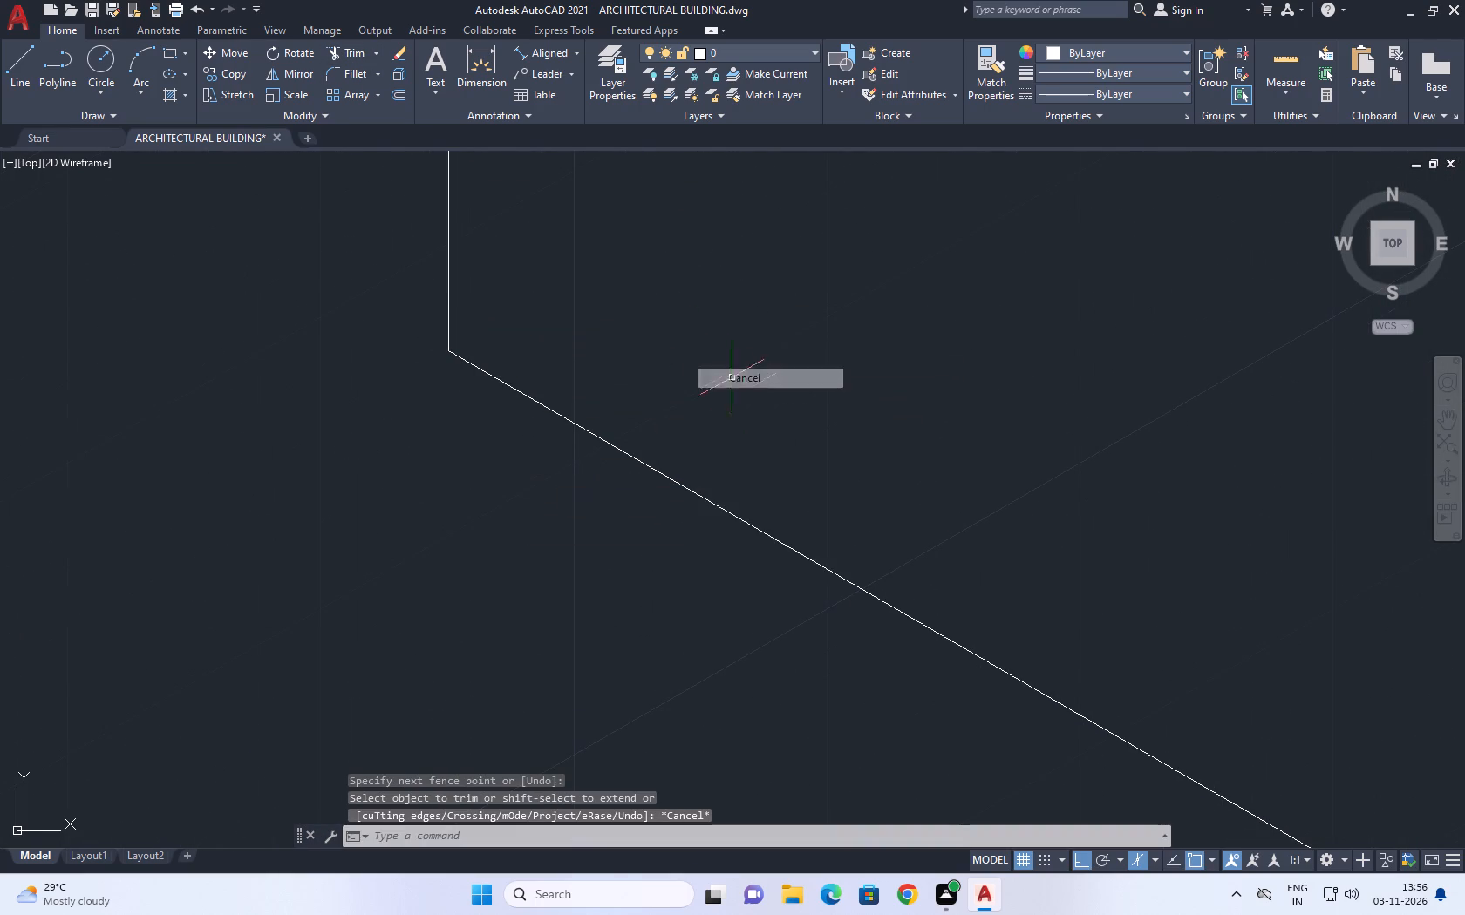
# Erase the short vertical line at the inner wall corner beside the building's front outer corner.
pyautogui.scroll(-13, 763, 418)
pyautogui.scroll(1, 989, 363)
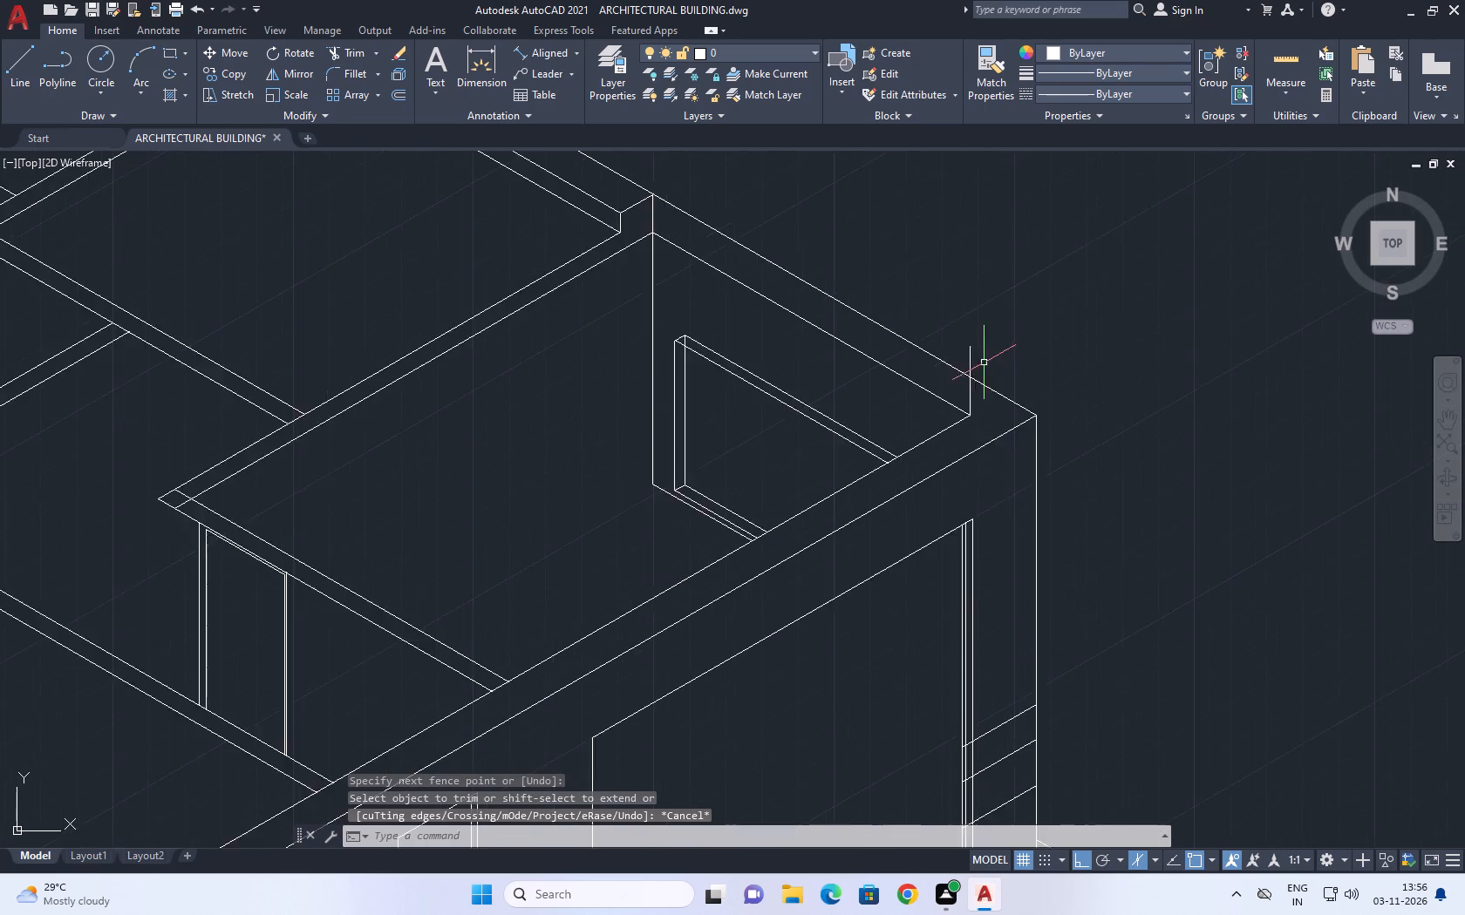
pyautogui.scroll(1, 983, 363)
pyautogui.click(974, 350)
pyautogui.click(941, 324)
pyautogui.rightClick(971, 289)
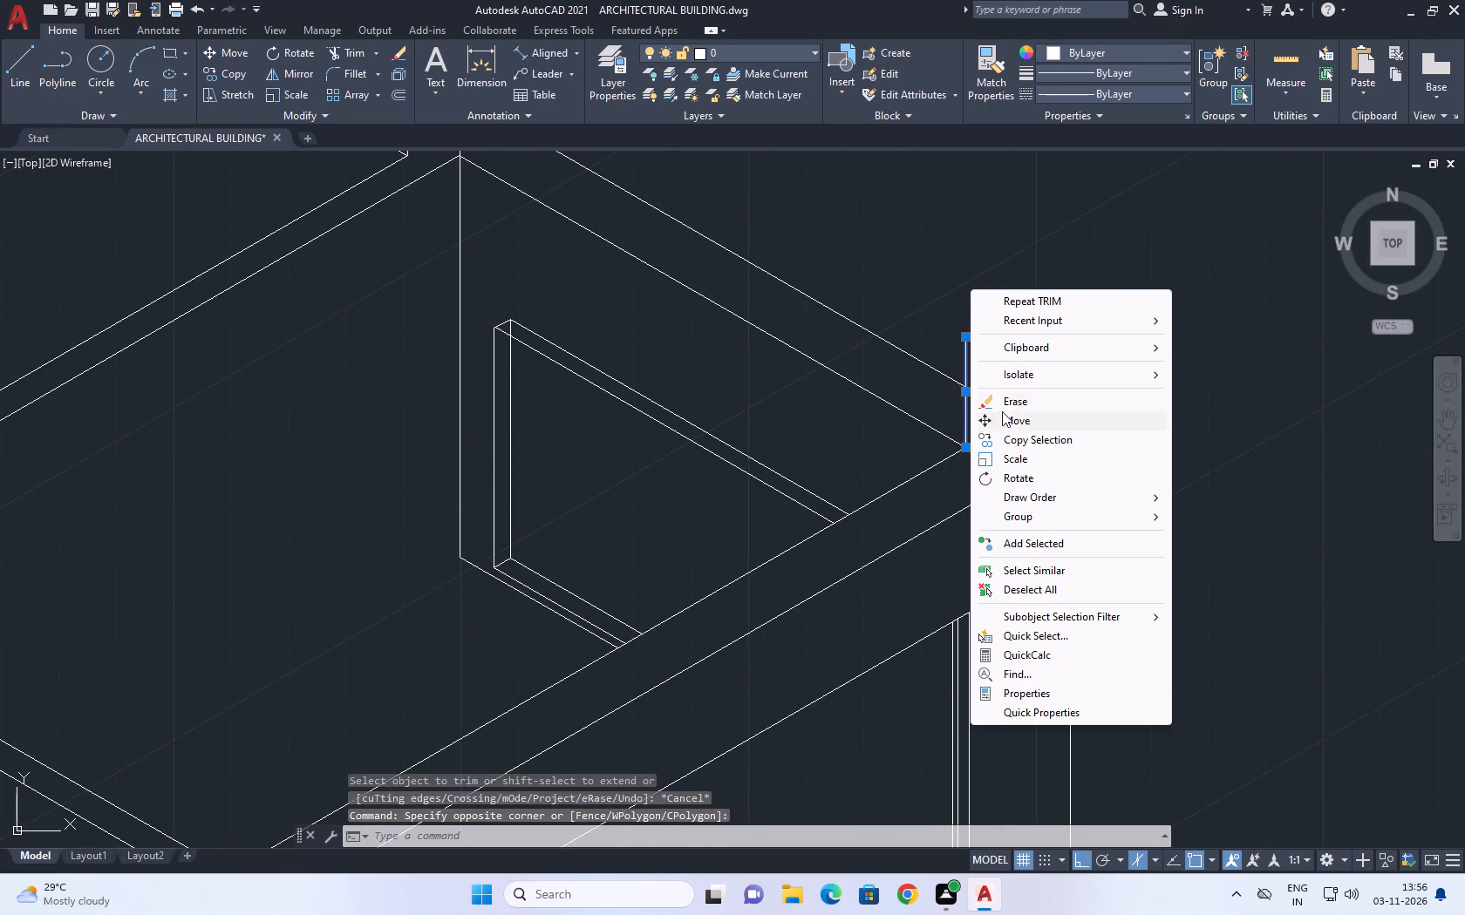
pyautogui.click(1027, 393)
pyautogui.click(1041, 389)
pyautogui.click(1040, 395)
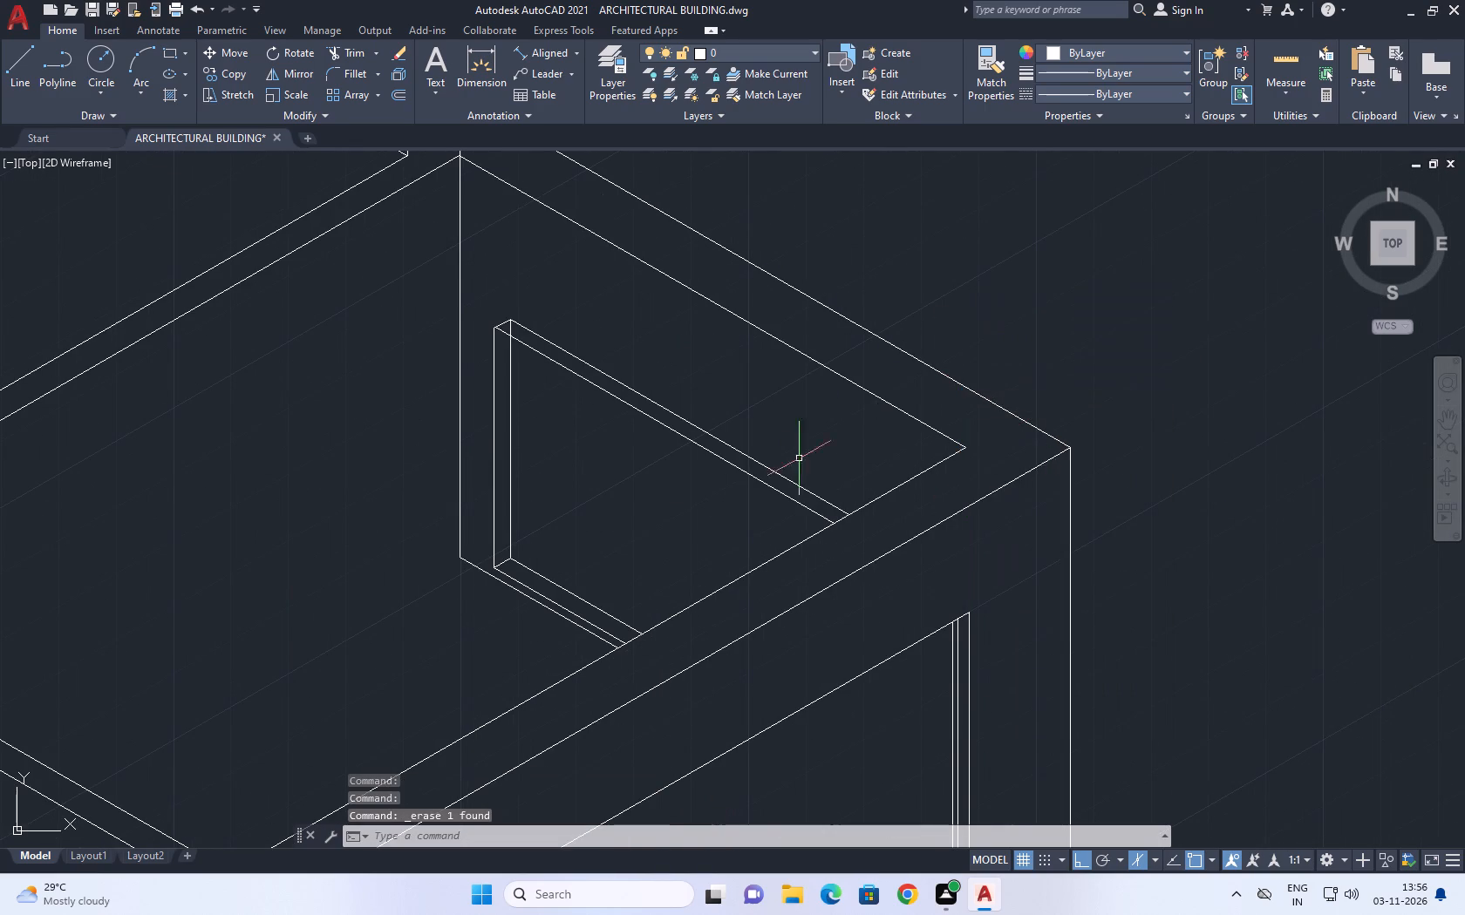
# Shorten the wall line overshooting the back corner so it ends at the top of the corner's vertical edge.
pyautogui.moveTo(721, 437); pyautogui.dragTo(770, 486, button='middle')
pyautogui.scroll(-2, 815, 478)
pyautogui.moveTo(669, 396); pyautogui.dragTo(677, 421, button='middle')
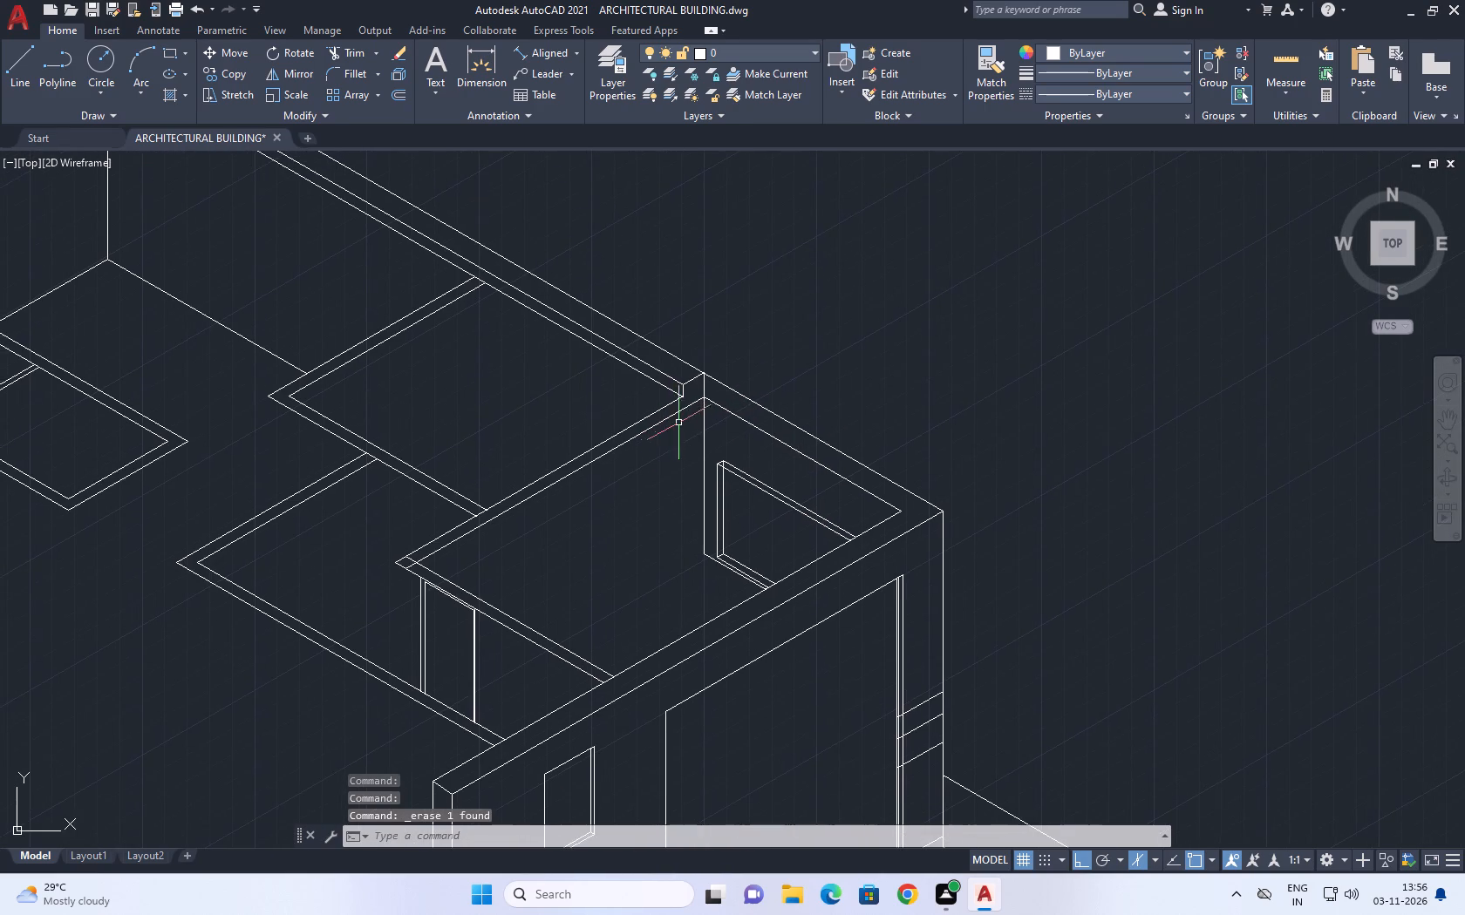
pyautogui.moveTo(570, 329); pyautogui.dragTo(655, 457, button='middle')
pyautogui.moveTo(777, 558); pyautogui.dragTo(879, 560, button='middle')
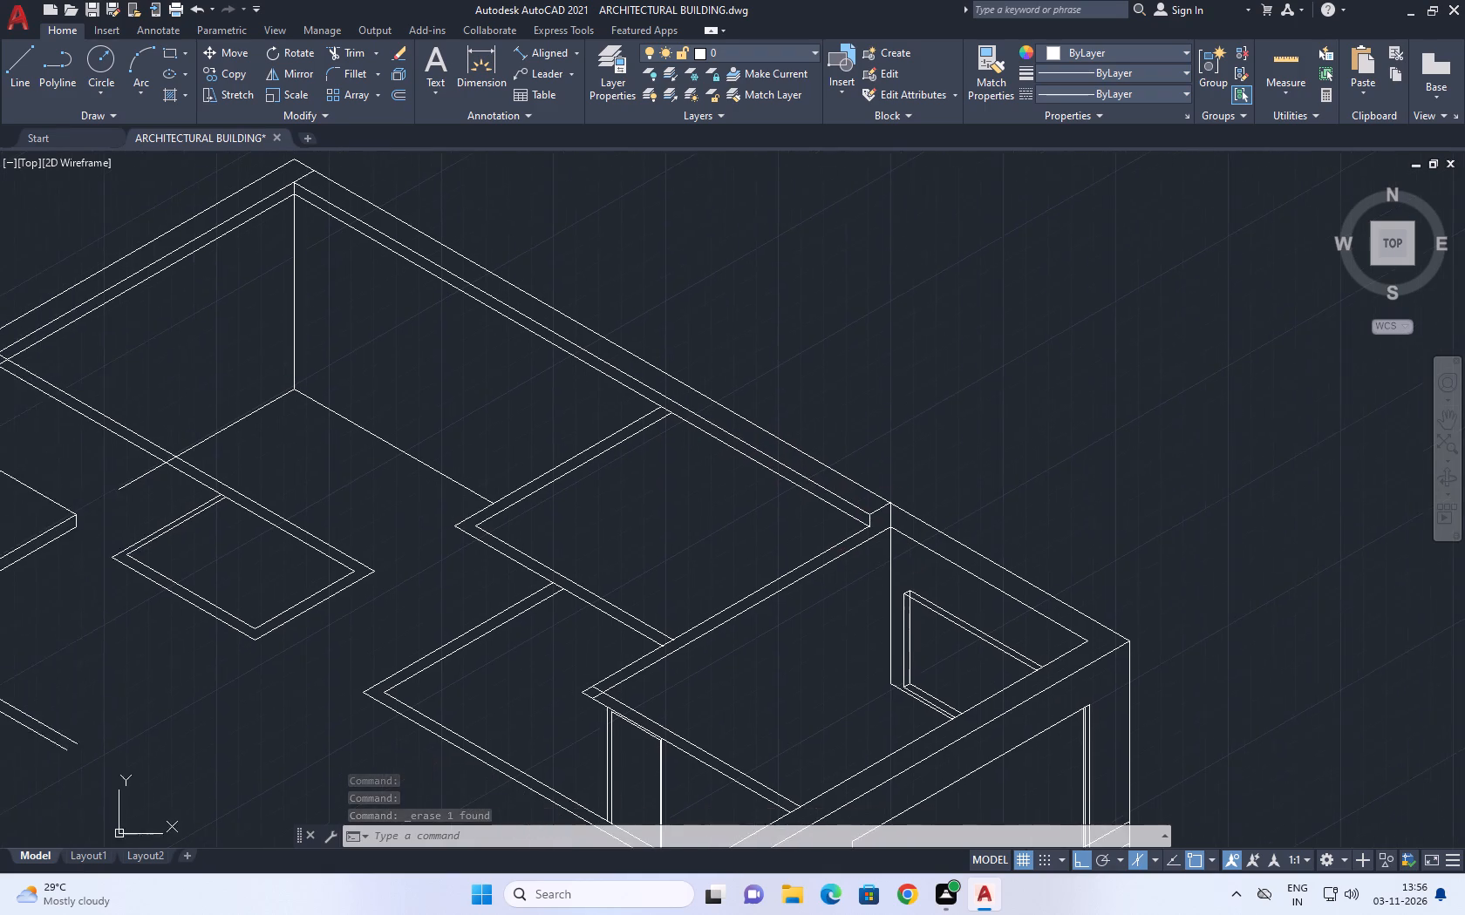
pyautogui.moveTo(955, 552); pyautogui.dragTo(799, 502, button='middle')
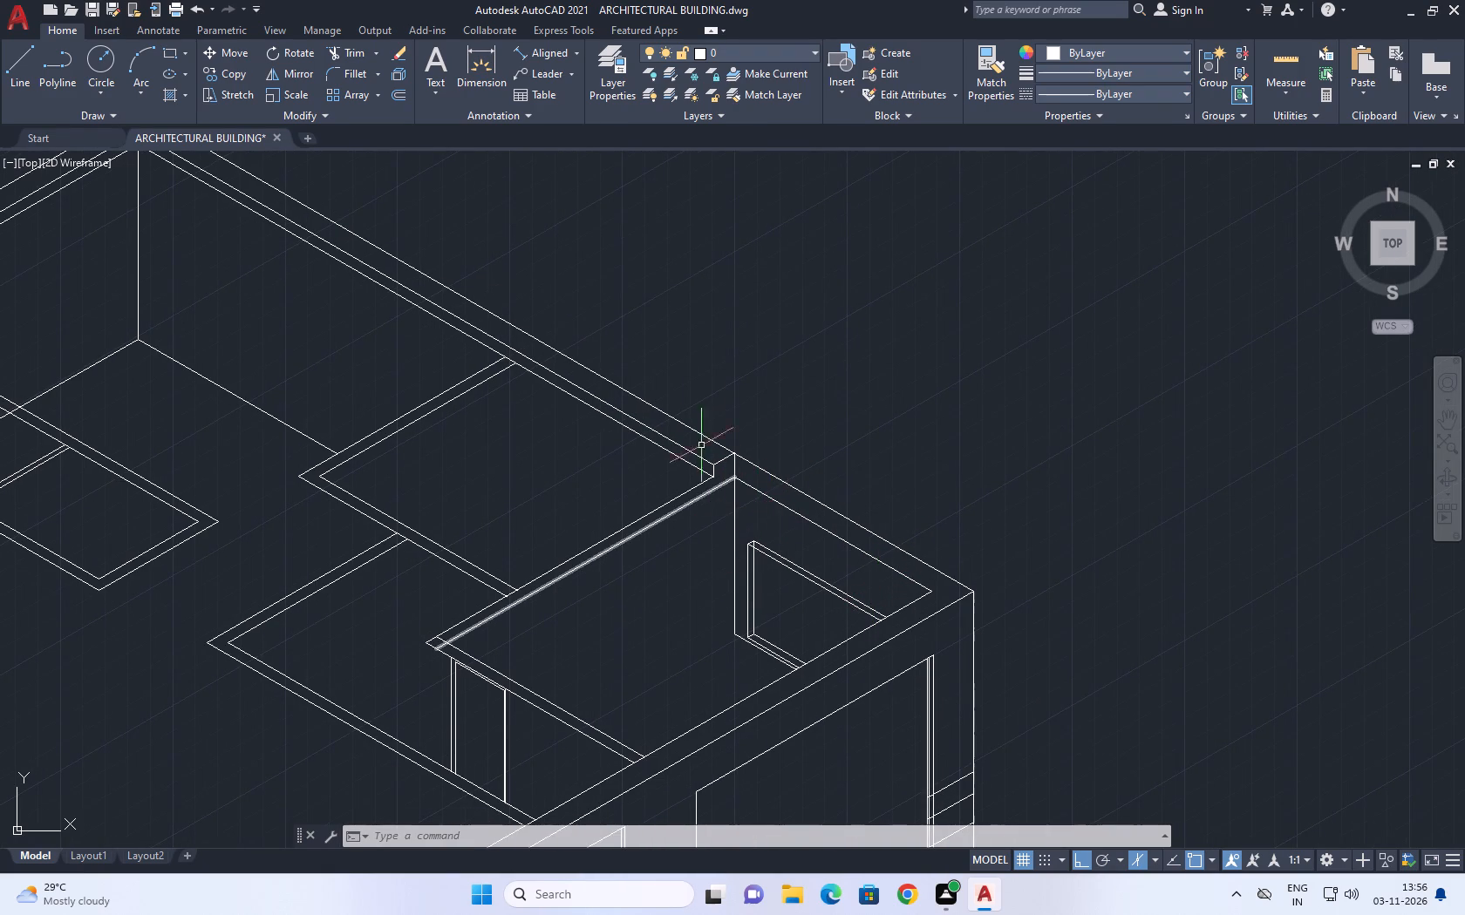
pyautogui.moveTo(763, 504); pyautogui.dragTo(773, 514, button='middle')
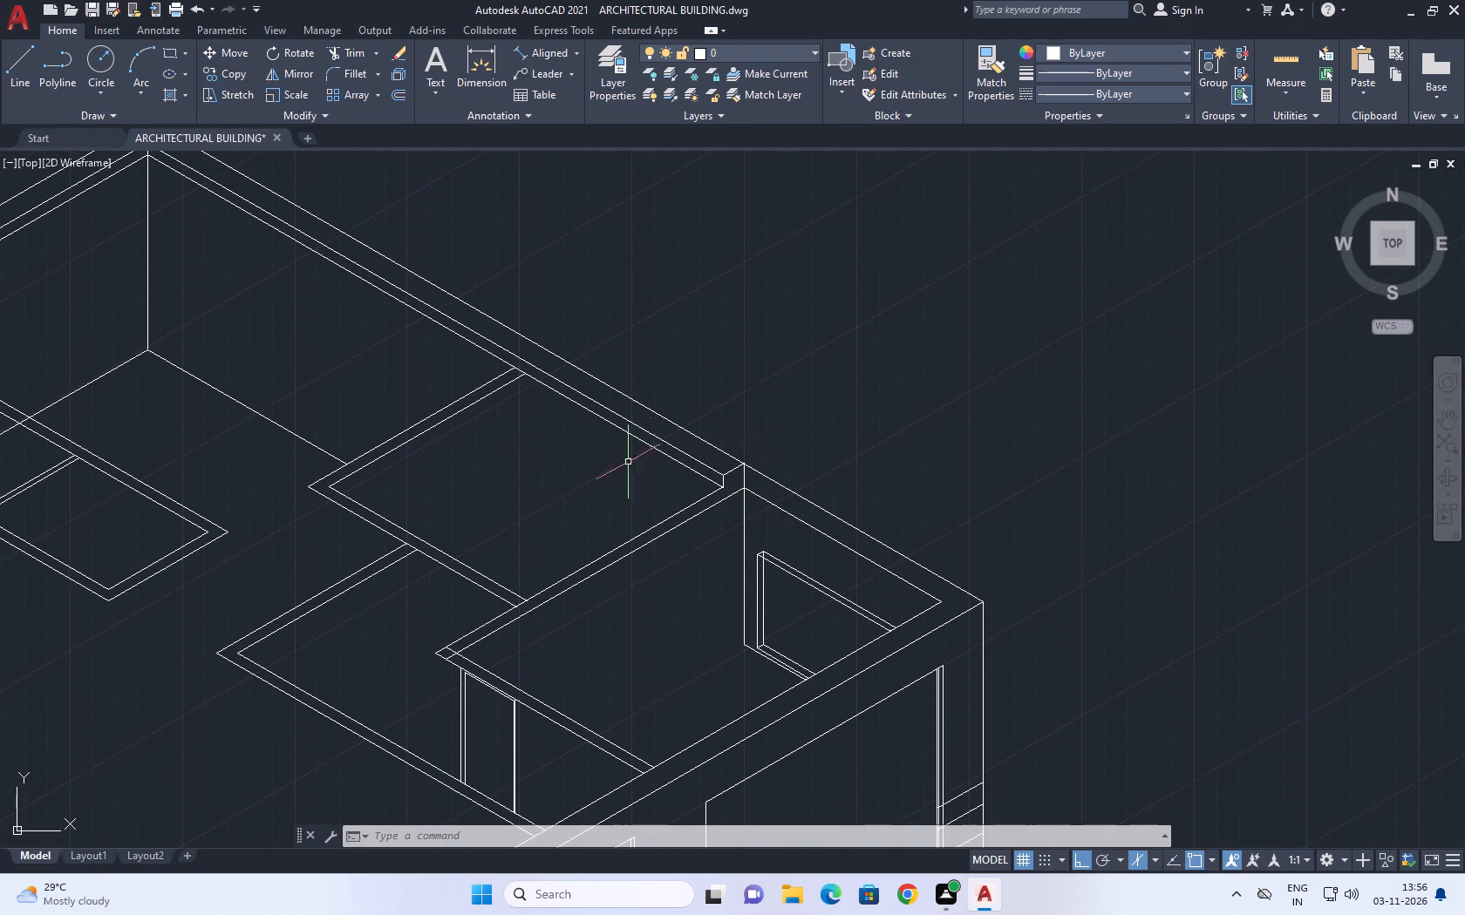
pyautogui.moveTo(402, 379); pyautogui.dragTo(807, 410, button='middle')
pyautogui.moveTo(510, 220); pyautogui.dragTo(514, 258, button='middle')
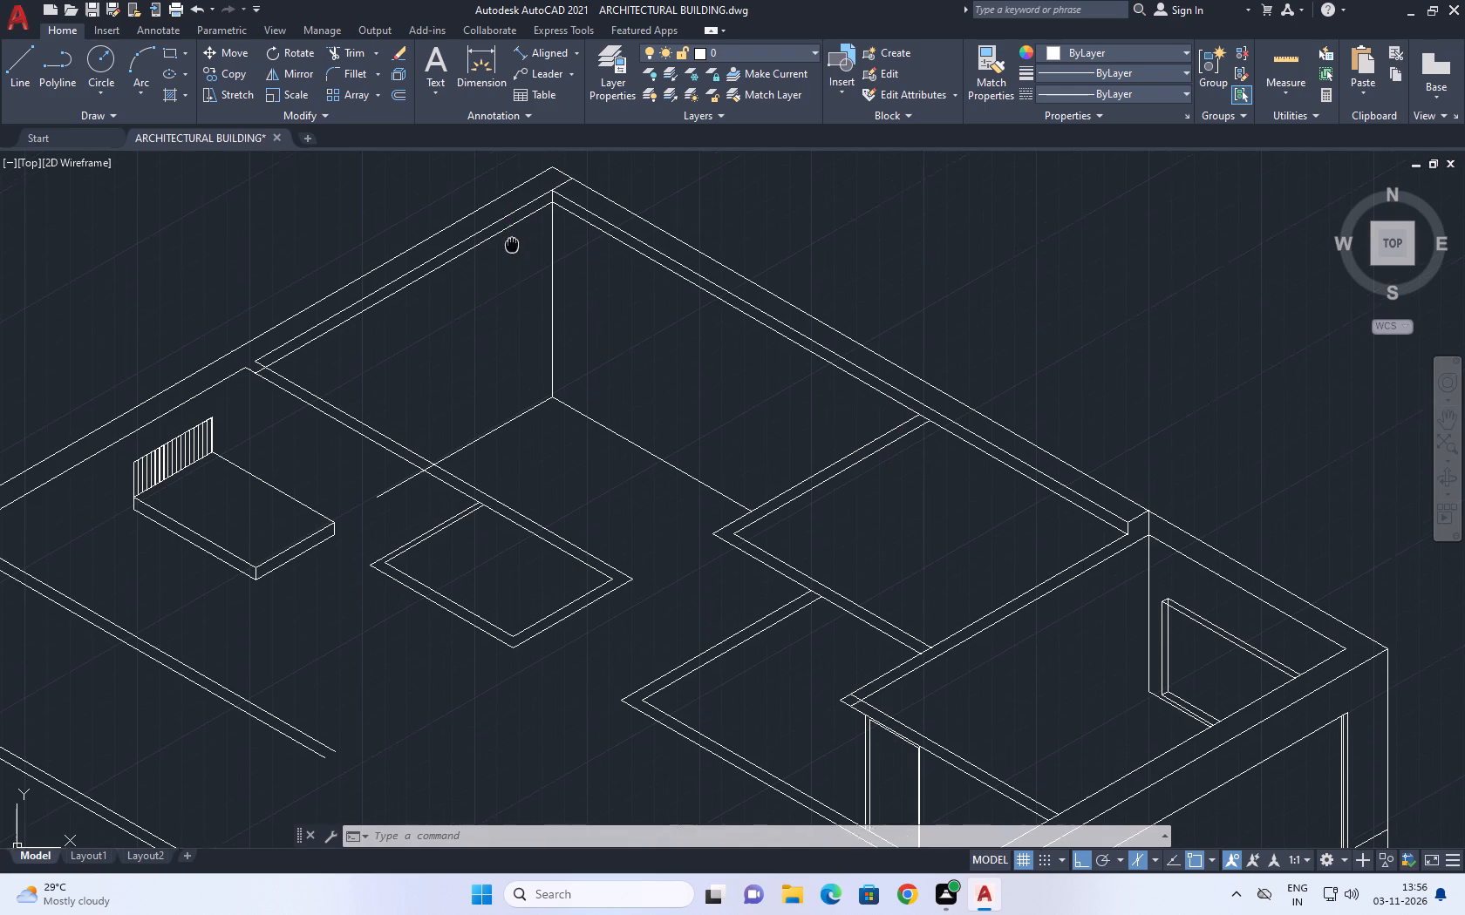
pyautogui.moveTo(514, 258); pyautogui.dragTo(525, 329, button='middle')
pyautogui.scroll(3, 572, 281)
pyautogui.click(569, 276)
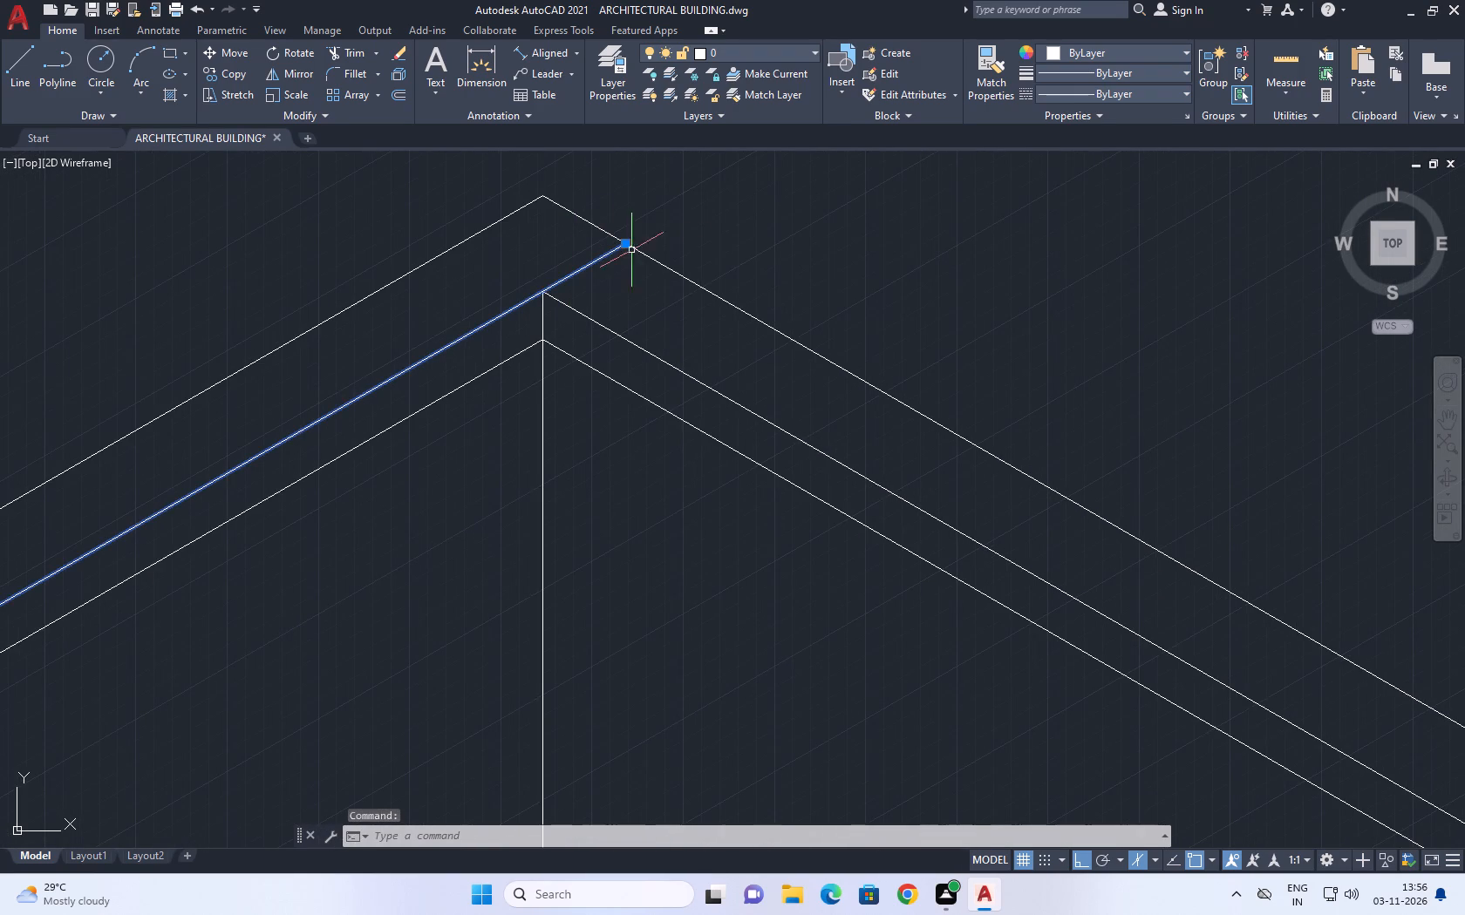
pyautogui.click(627, 243)
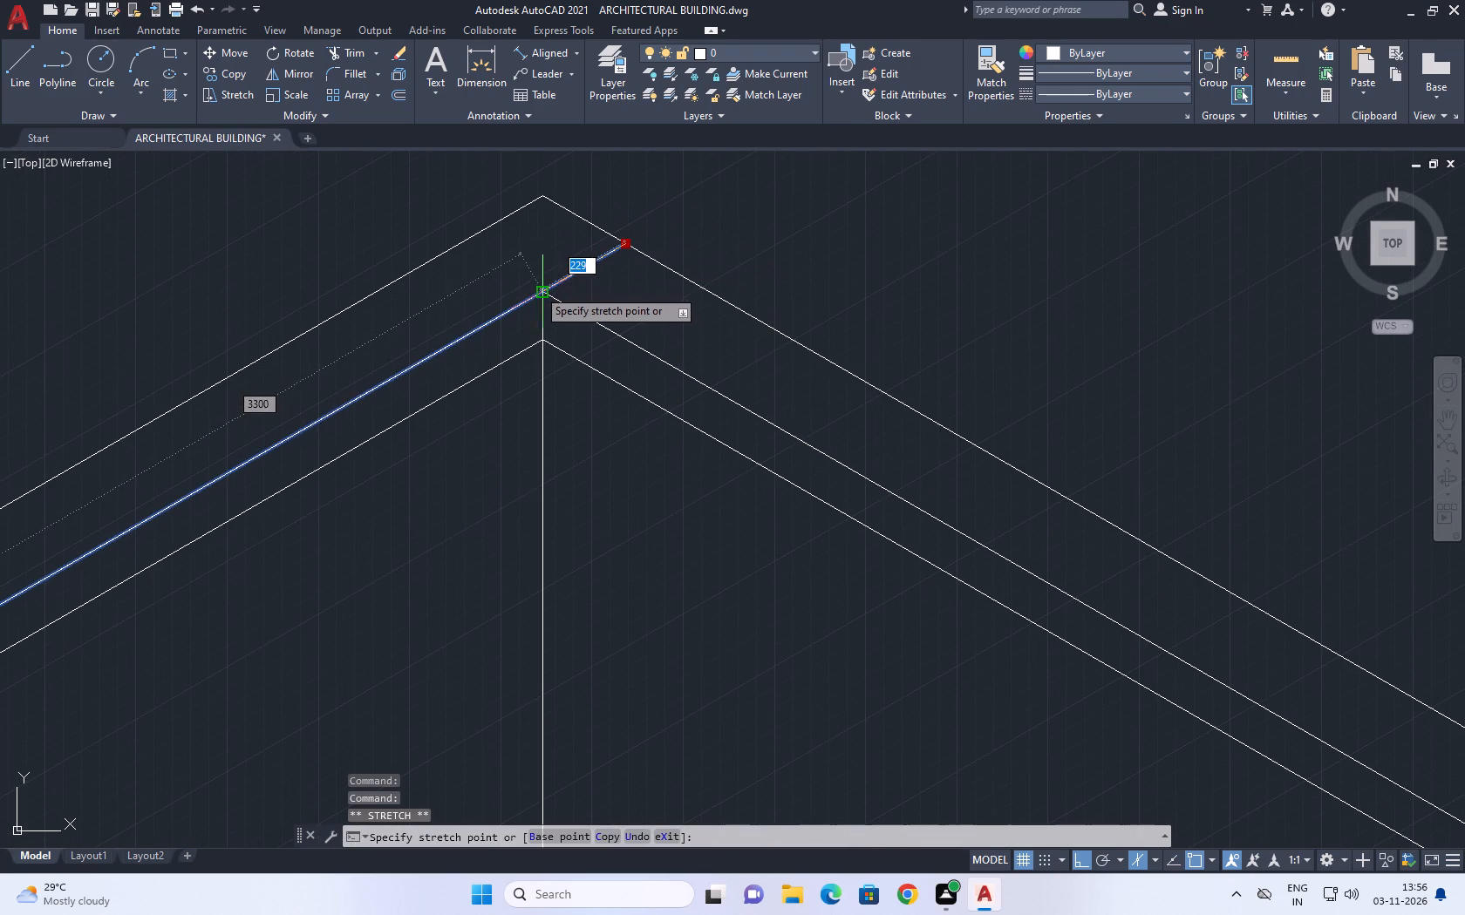
pyautogui.click(548, 290)
pyautogui.rightClick(700, 208)
pyautogui.click(794, 498)
pyautogui.scroll(-5, 635, 425)
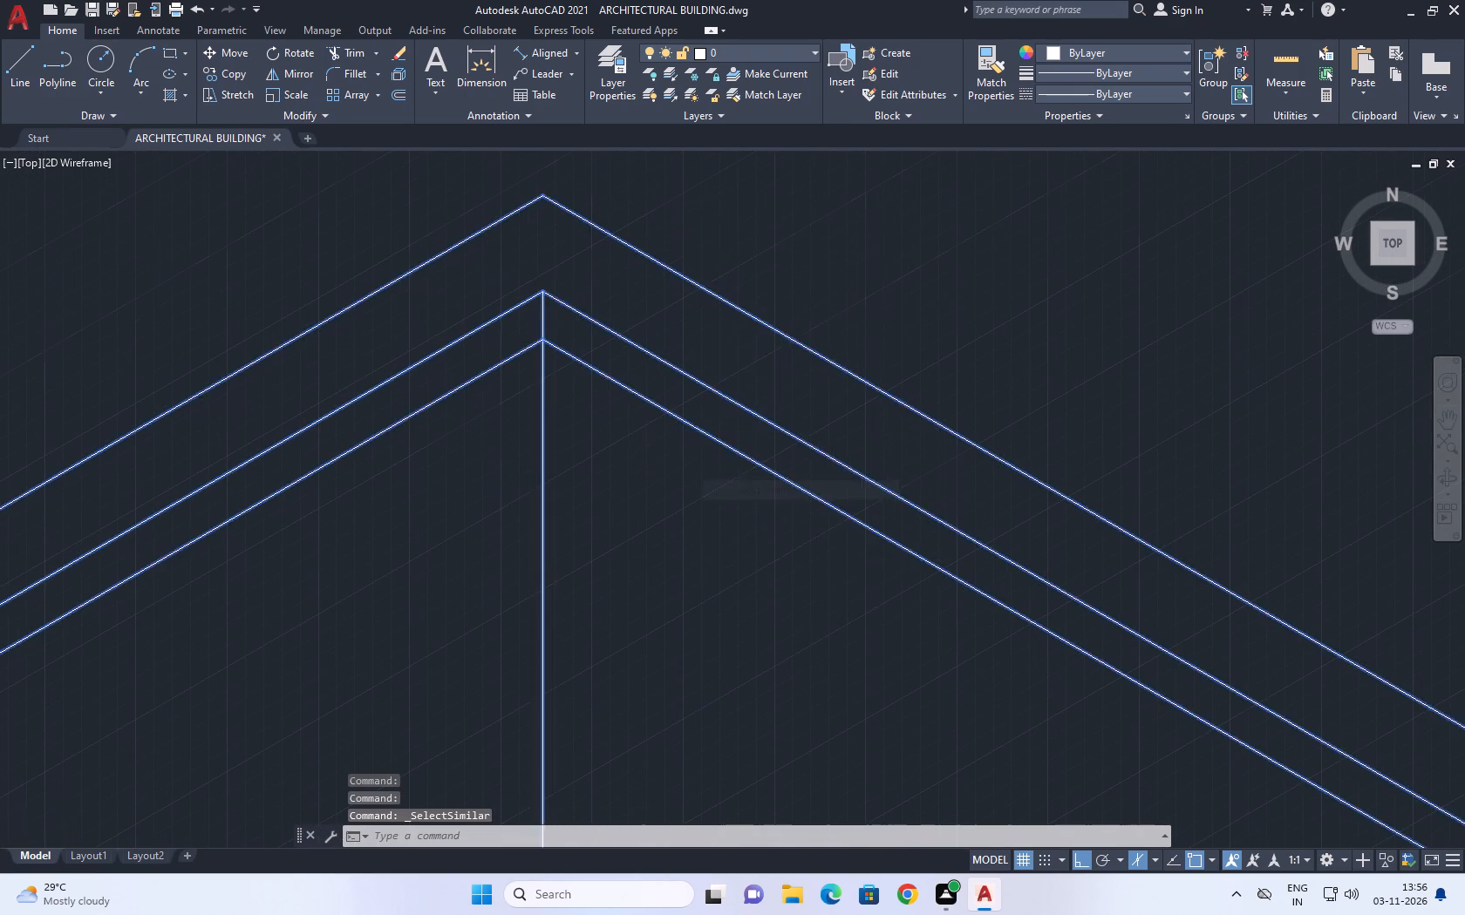
pyautogui.rightClick(711, 325)
pyautogui.click(782, 592)
# Extend the long wall's upper inner line to the junction vertical and its lower inner line to the front wall's inner edge.
pyautogui.moveTo(886, 526); pyautogui.dragTo(697, 424, button='middle')
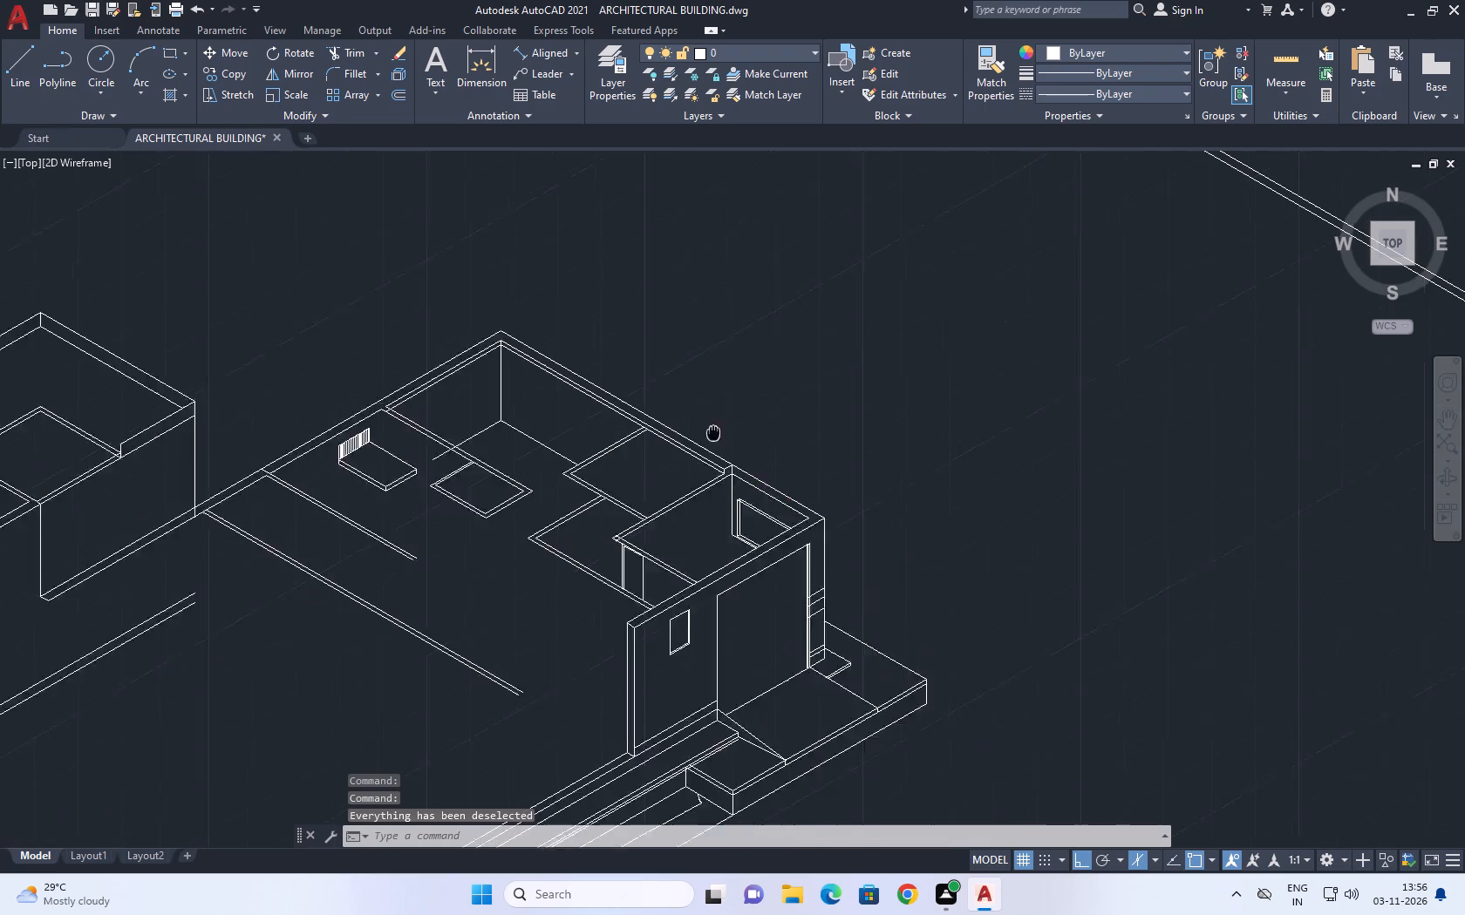
pyautogui.scroll(2, 655, 464)
pyautogui.moveTo(625, 458); pyautogui.dragTo(506, 457, button='middle')
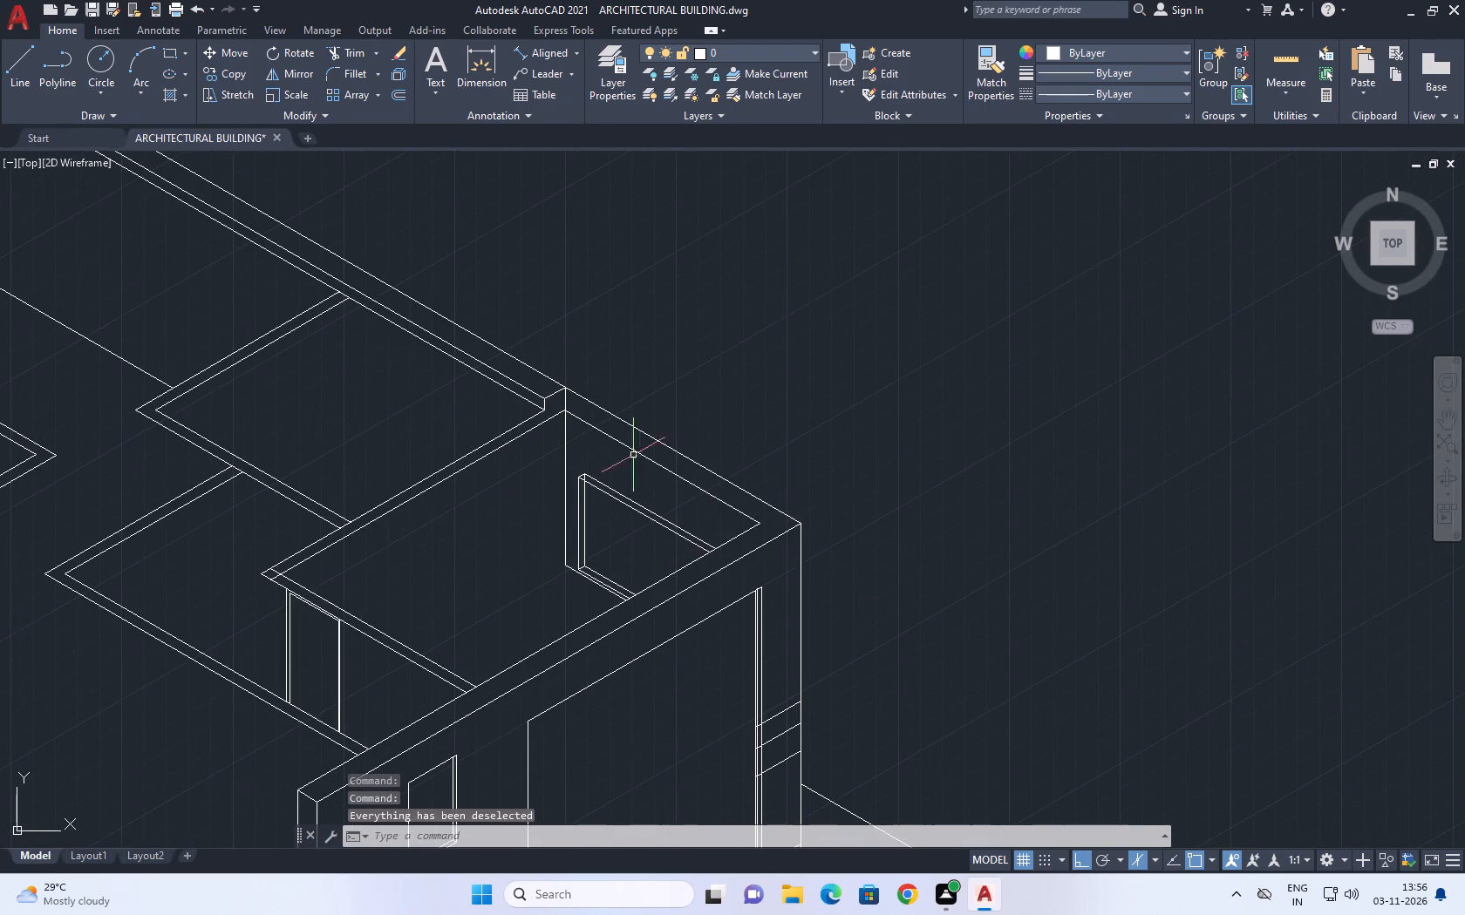
pyautogui.scroll(2, 587, 407)
pyautogui.moveTo(617, 386); pyautogui.dragTo(521, 354, button='middle')
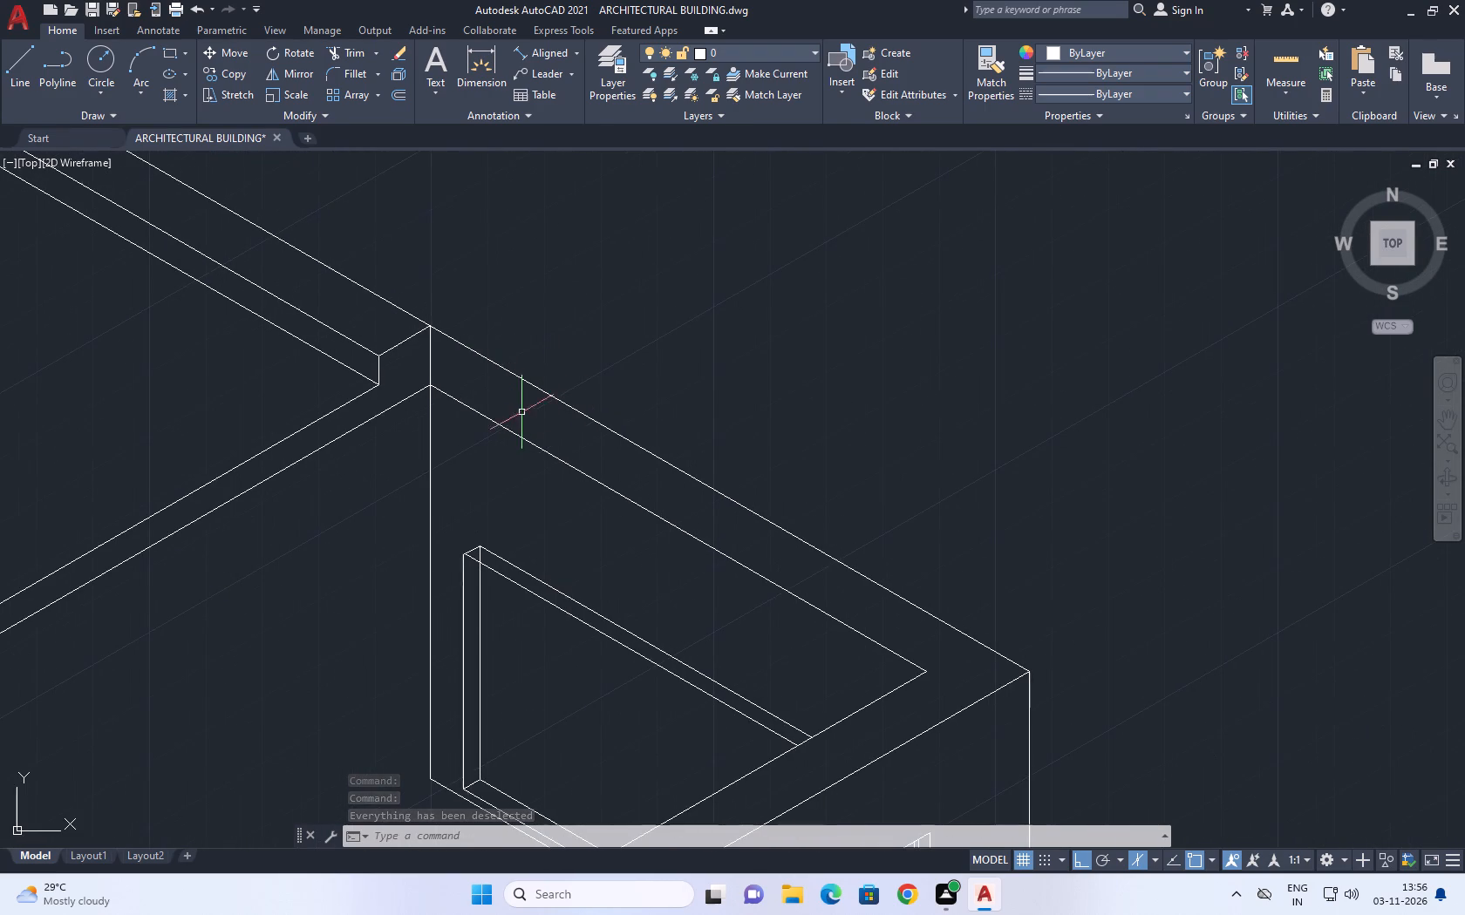
pyautogui.moveTo(349, 332); pyautogui.dragTo(431, 430, button='middle')
pyautogui.moveTo(417, 268); pyautogui.dragTo(435, 277, button='middle')
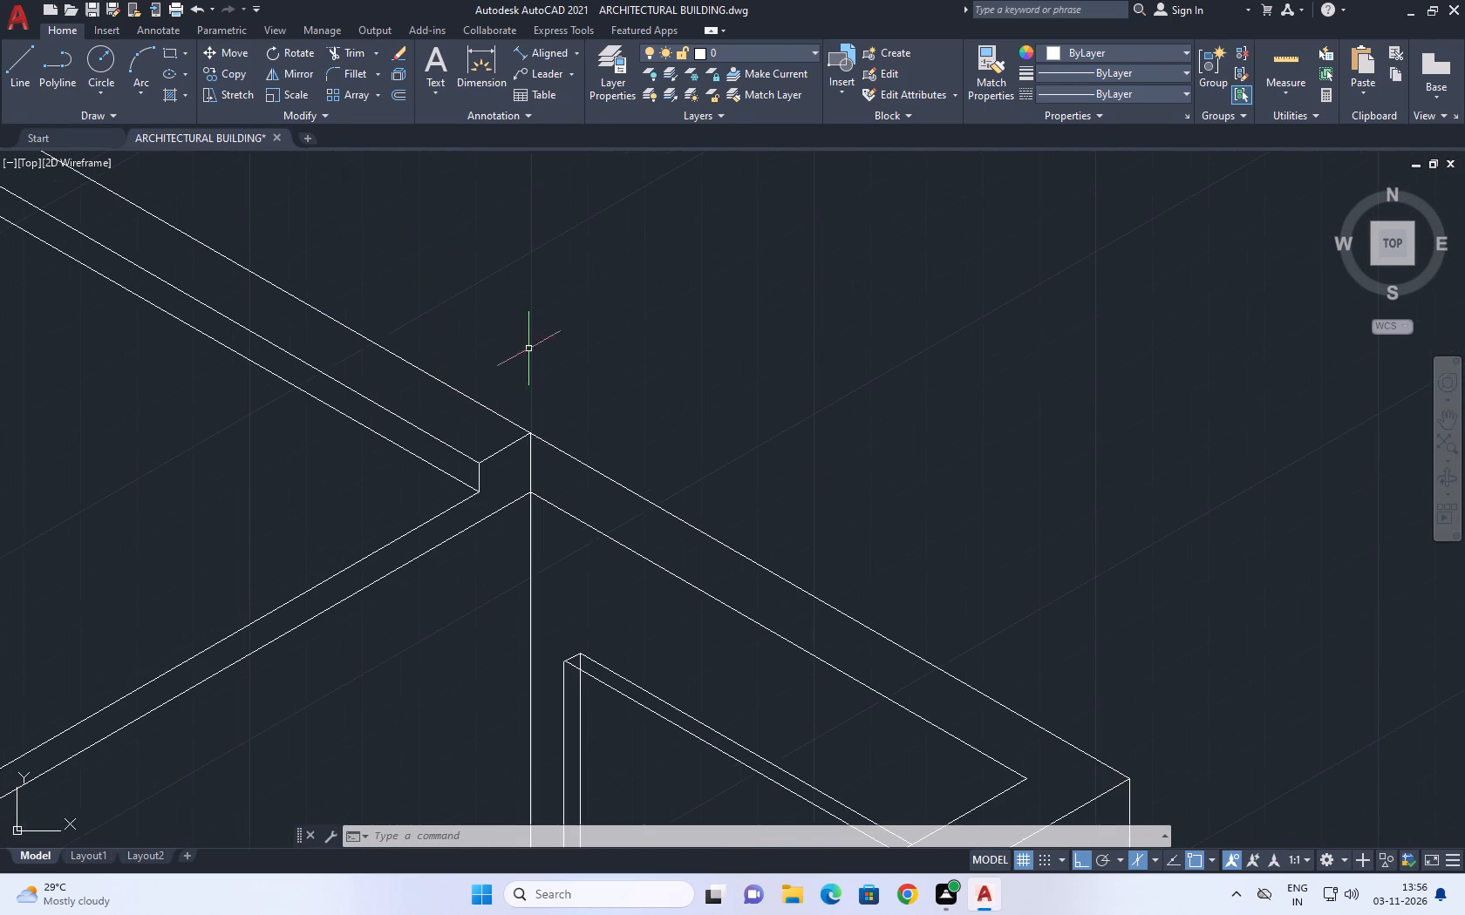
pyautogui.moveTo(555, 451); pyautogui.dragTo(588, 245, button='middle')
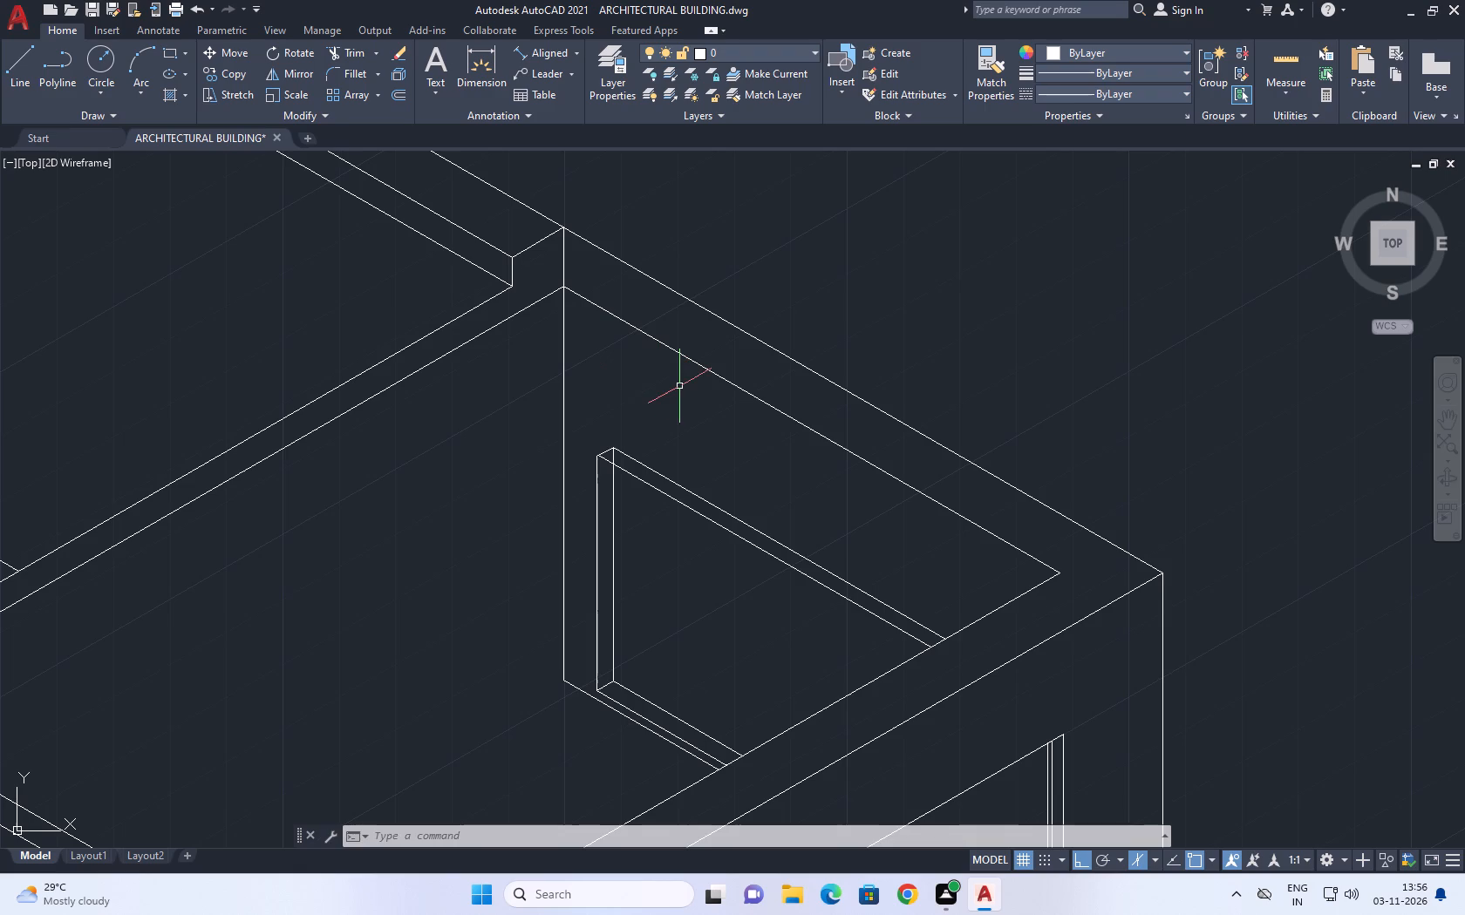
pyautogui.write('ex')
pyautogui.press('space')
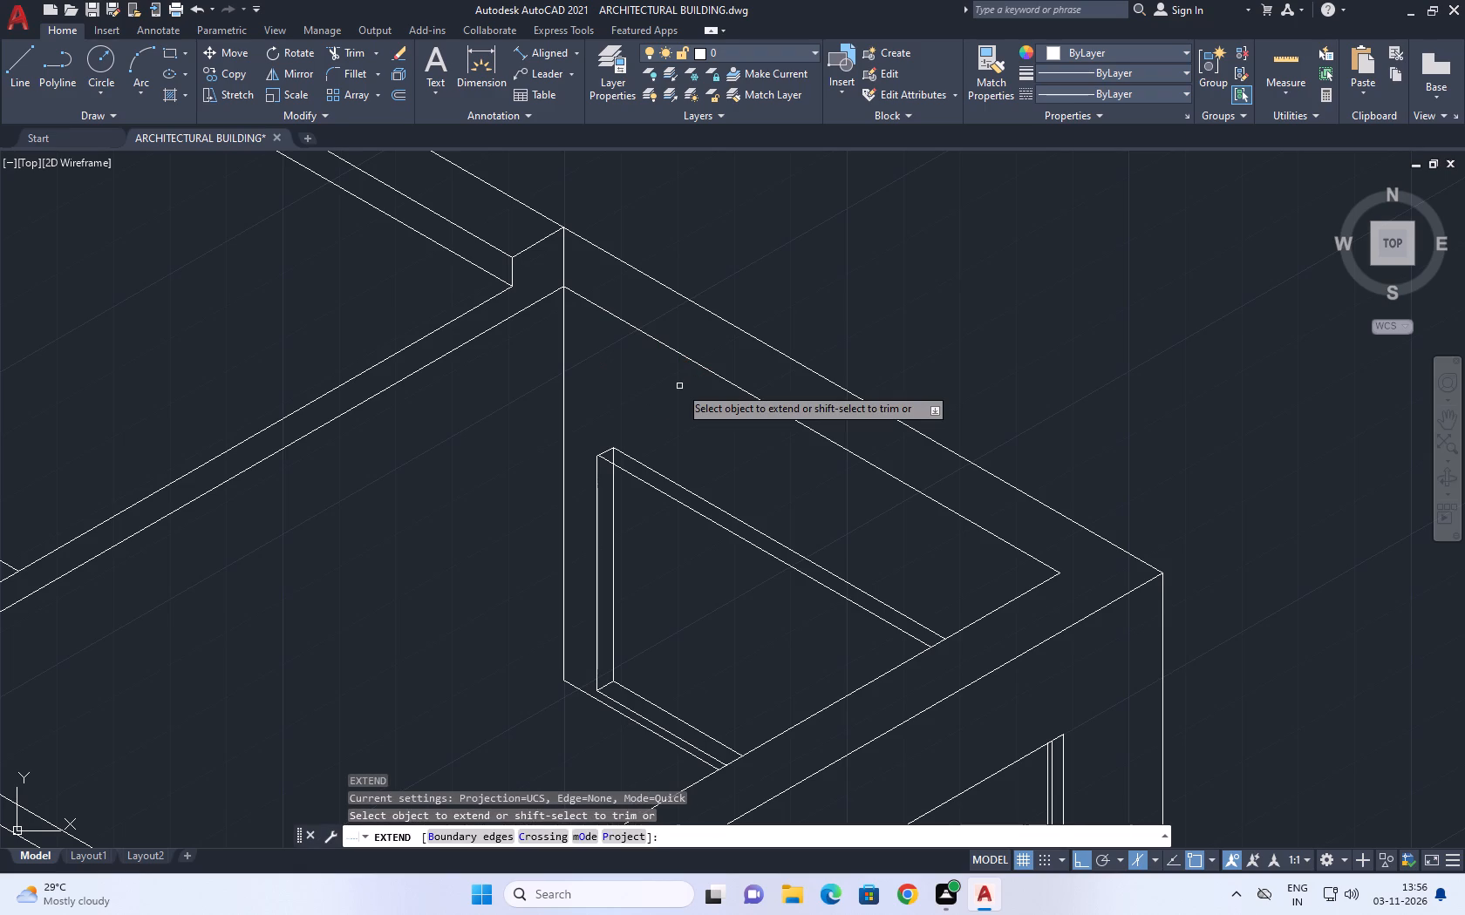
pyautogui.click(473, 221)
pyautogui.click(450, 271)
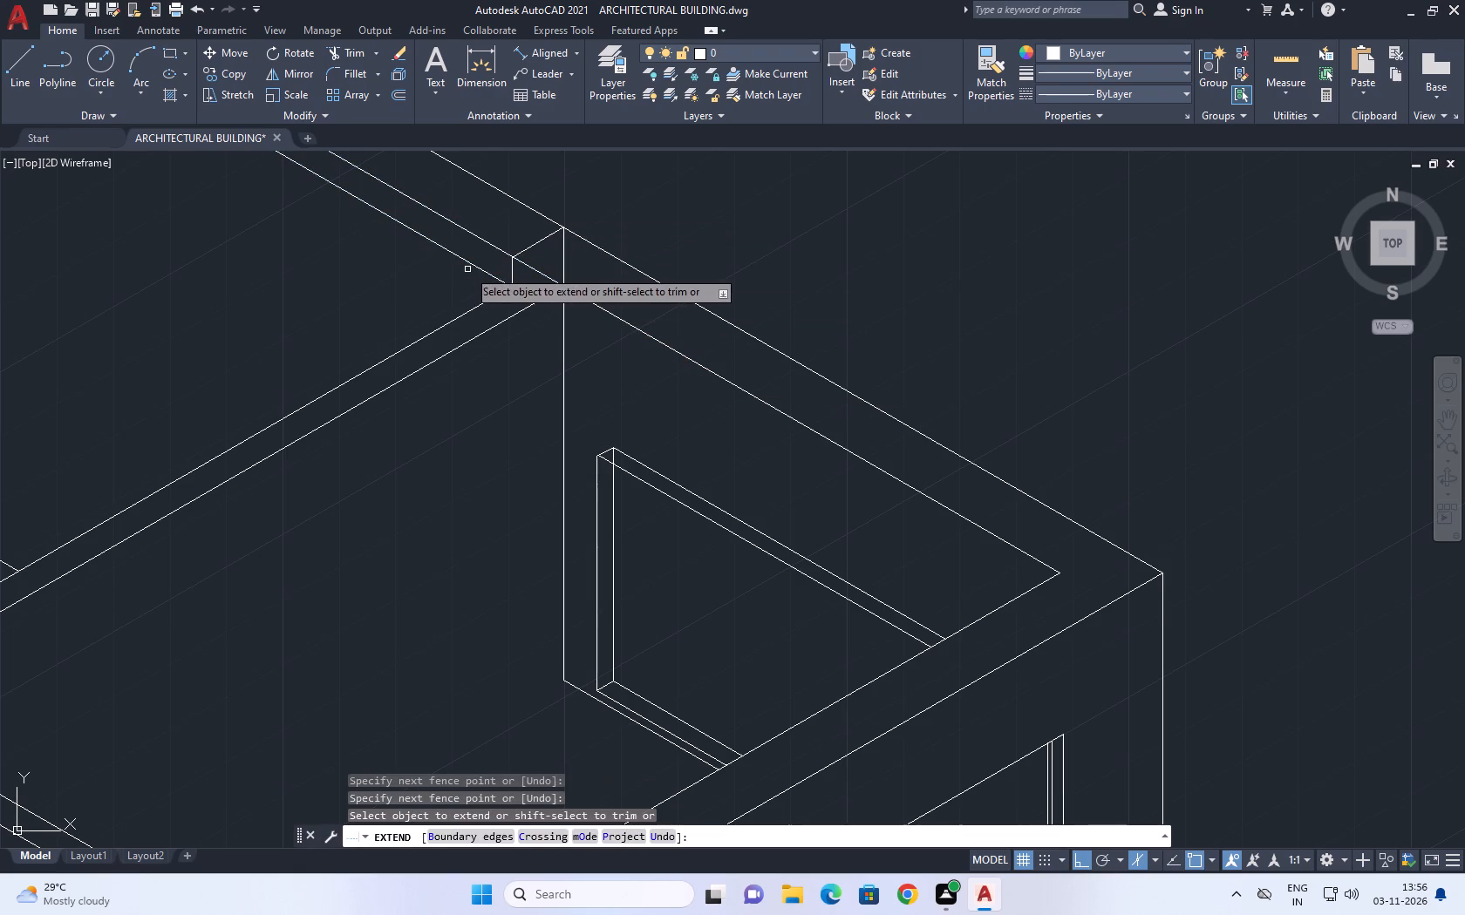
pyautogui.click(479, 267)
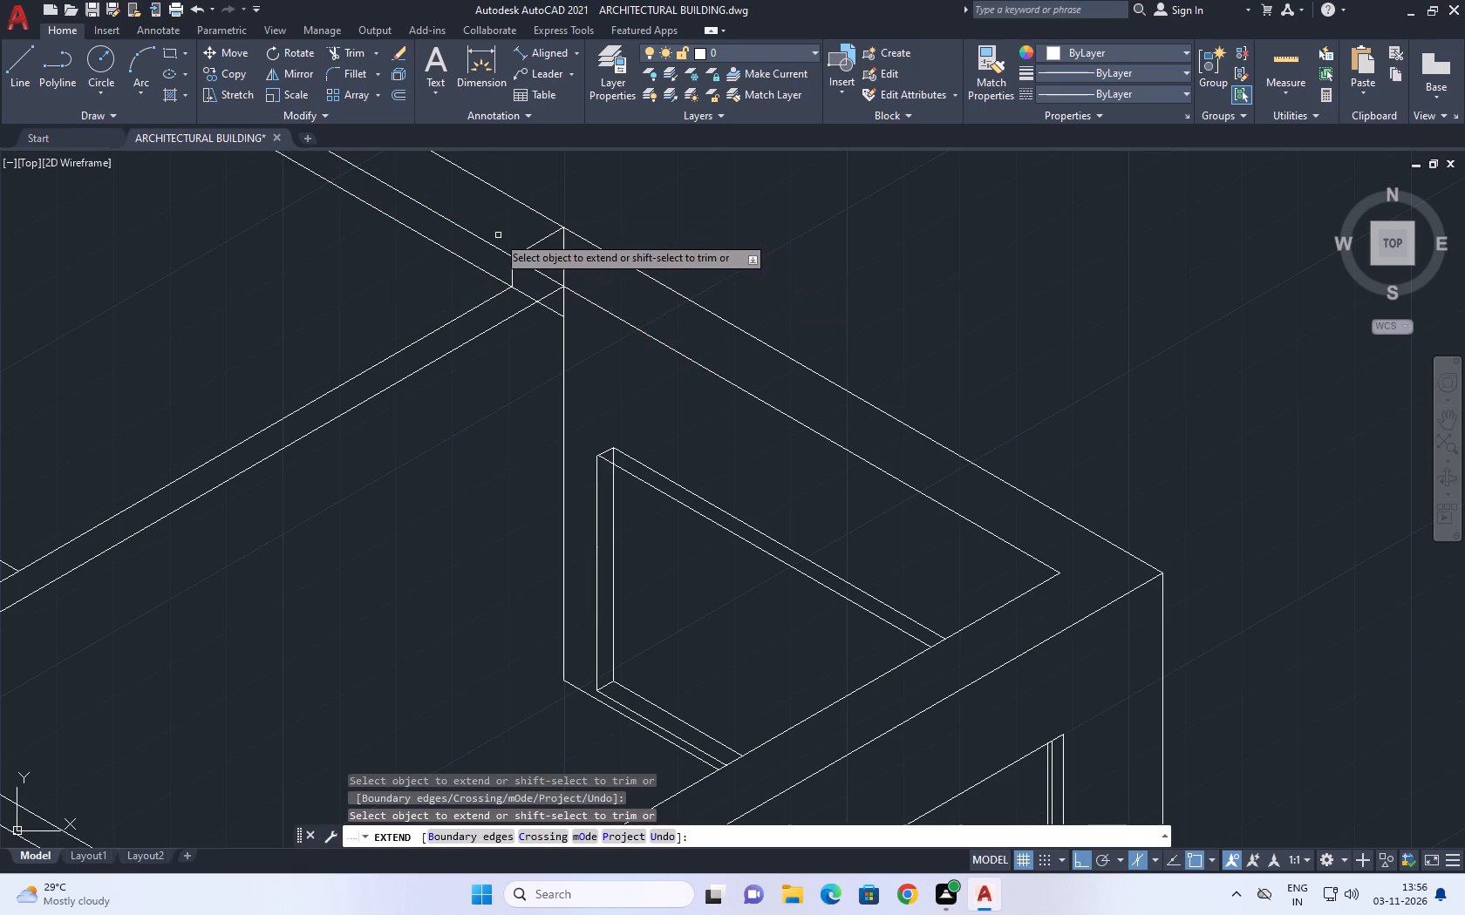
pyautogui.doubleClick(480, 235)
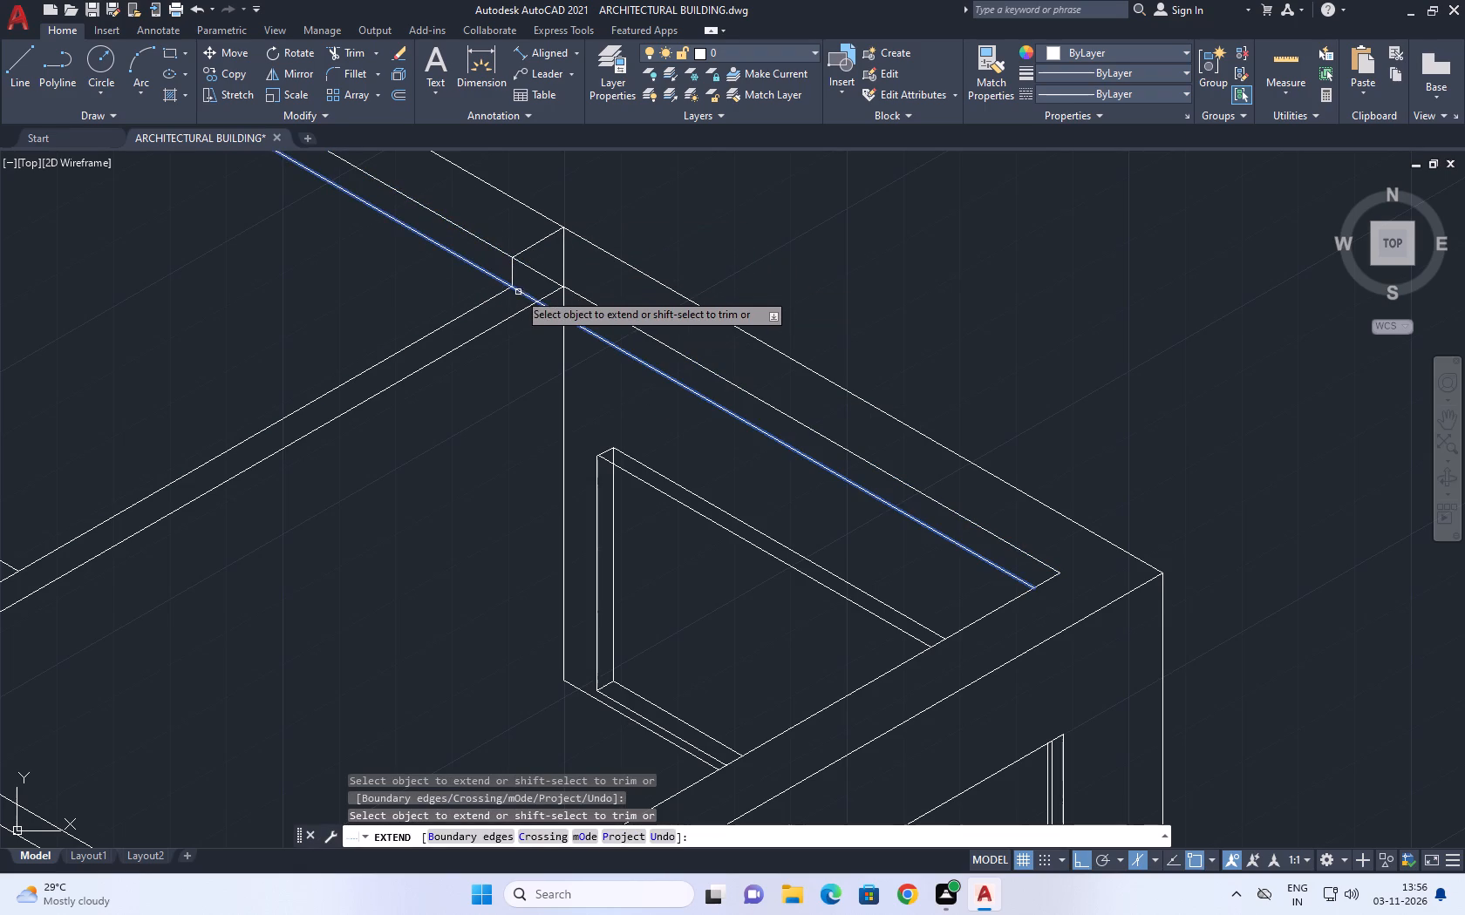
pyautogui.click(518, 292)
pyautogui.rightClick(842, 235)
pyautogui.click(882, 263)
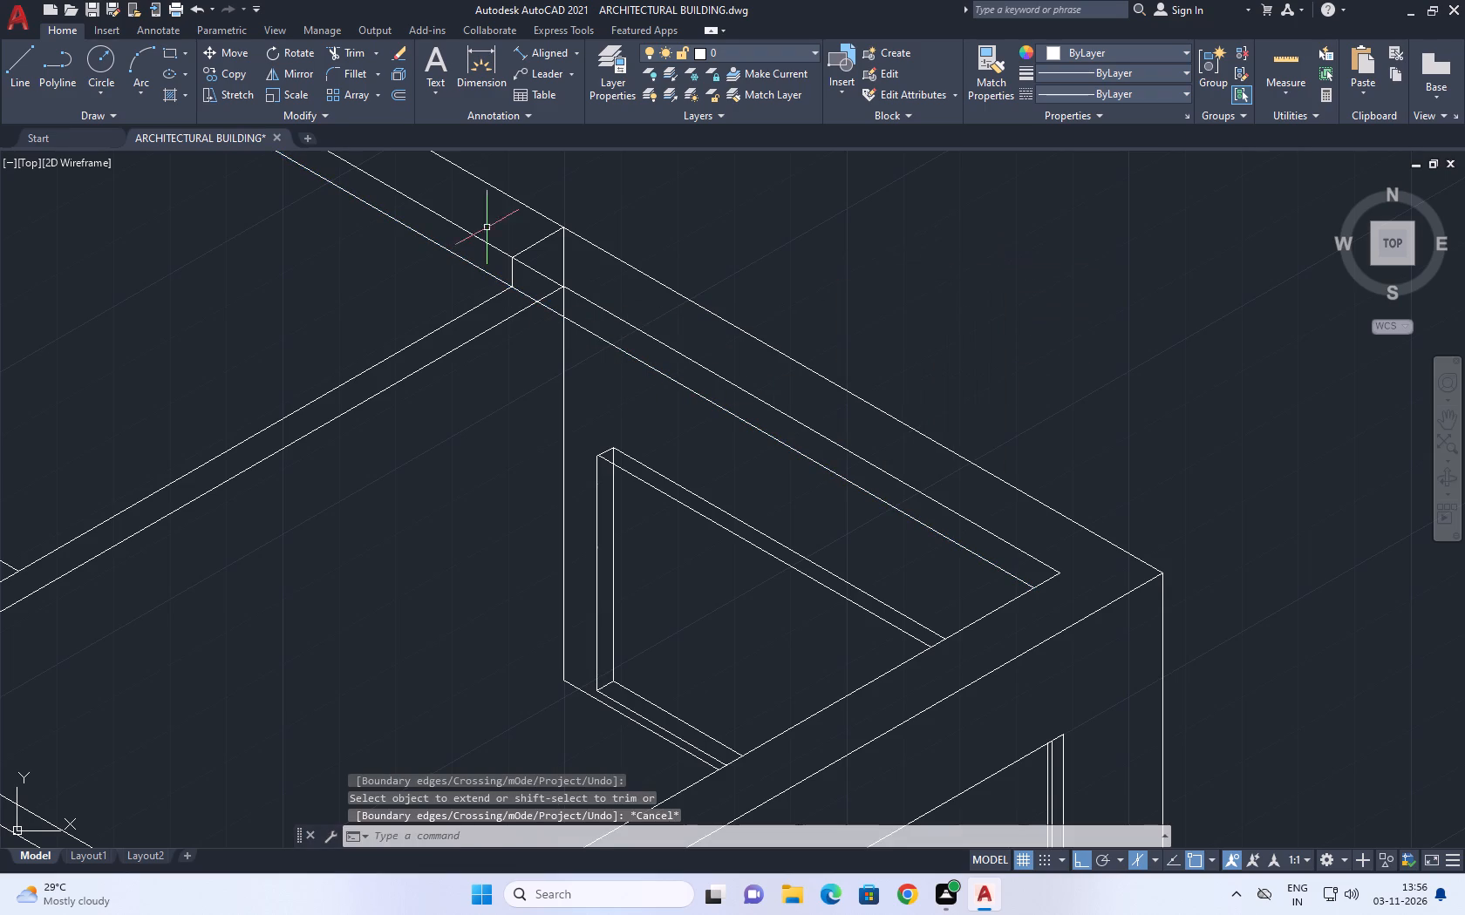
# Examine where the extended upper inner wall line starts and ends, and how the lines meet around the partition junction.
pyautogui.click(480, 213)
pyautogui.click(472, 250)
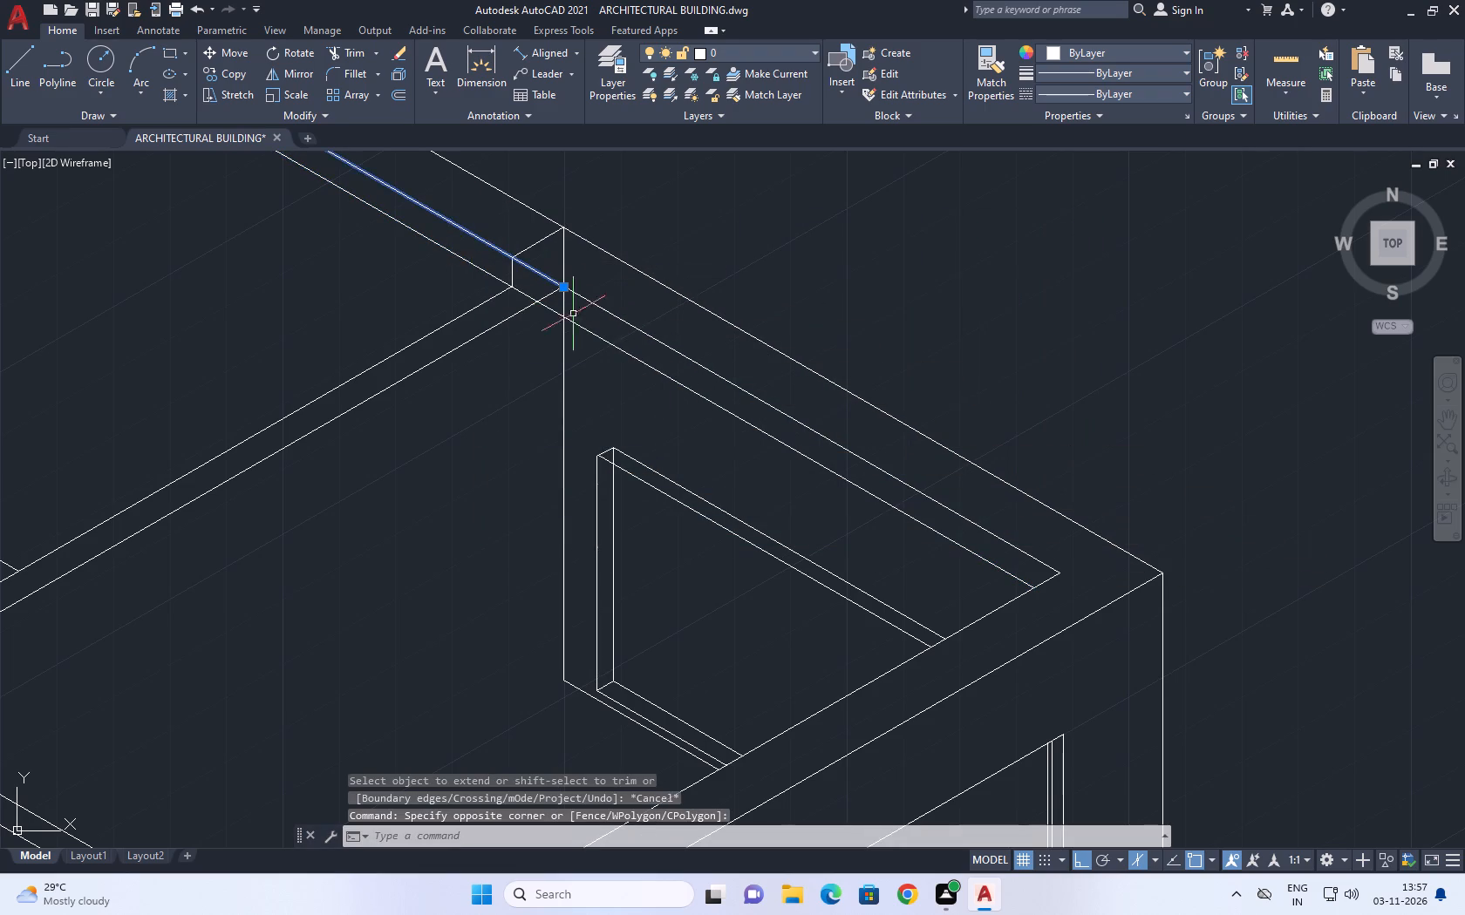
pyautogui.moveTo(812, 471); pyautogui.dragTo(819, 436, button='middle')
pyautogui.moveTo(594, 242); pyautogui.dragTo(695, 512, button='middle')
pyautogui.rightClick(829, 274)
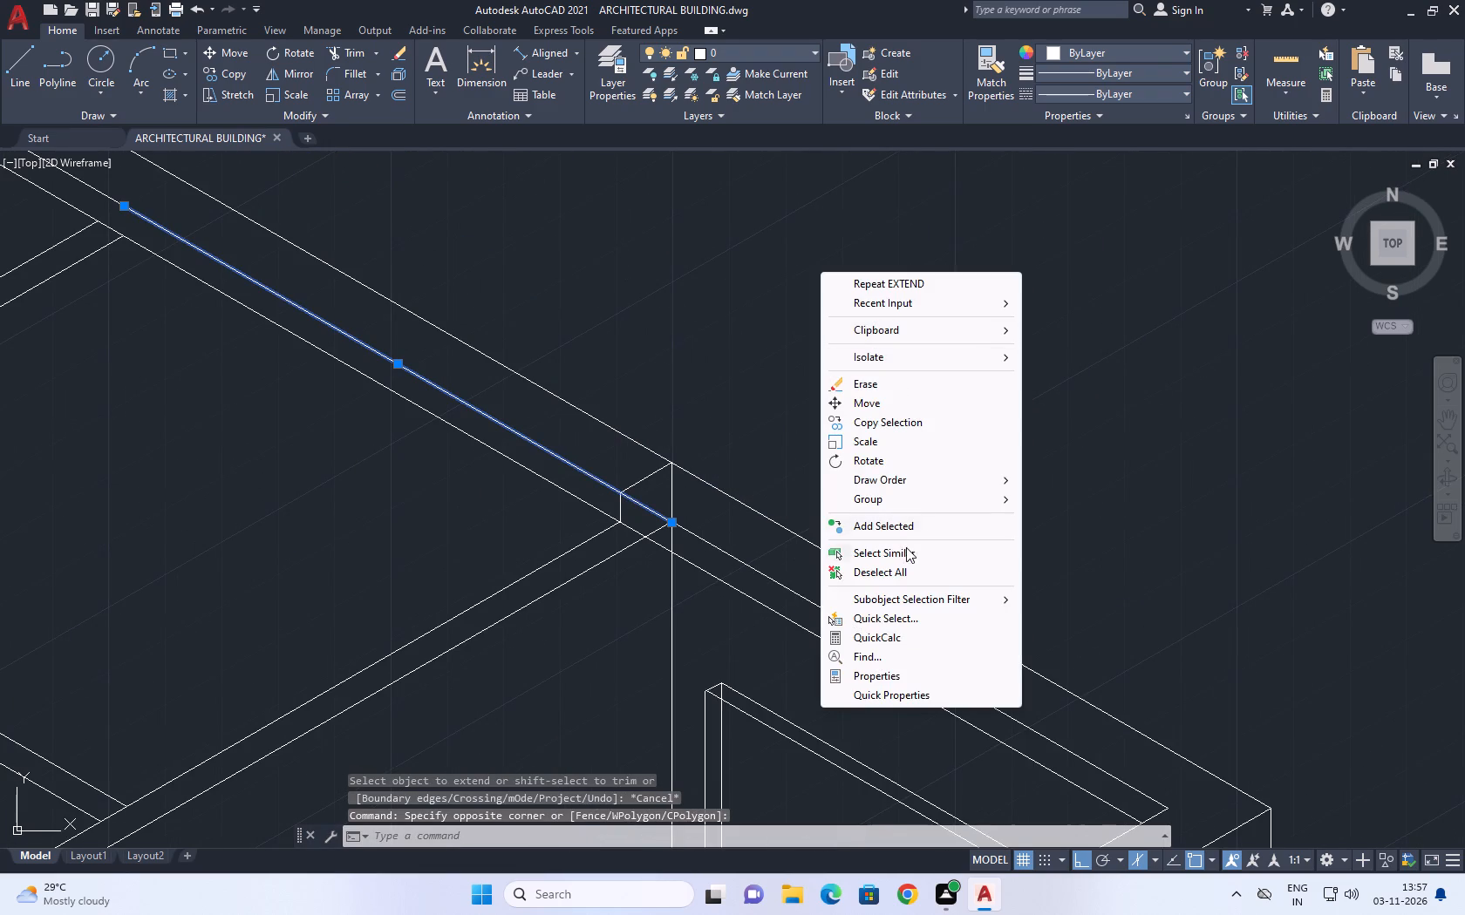
pyautogui.click(902, 569)
pyautogui.moveTo(939, 542); pyautogui.dragTo(822, 320, button='middle')
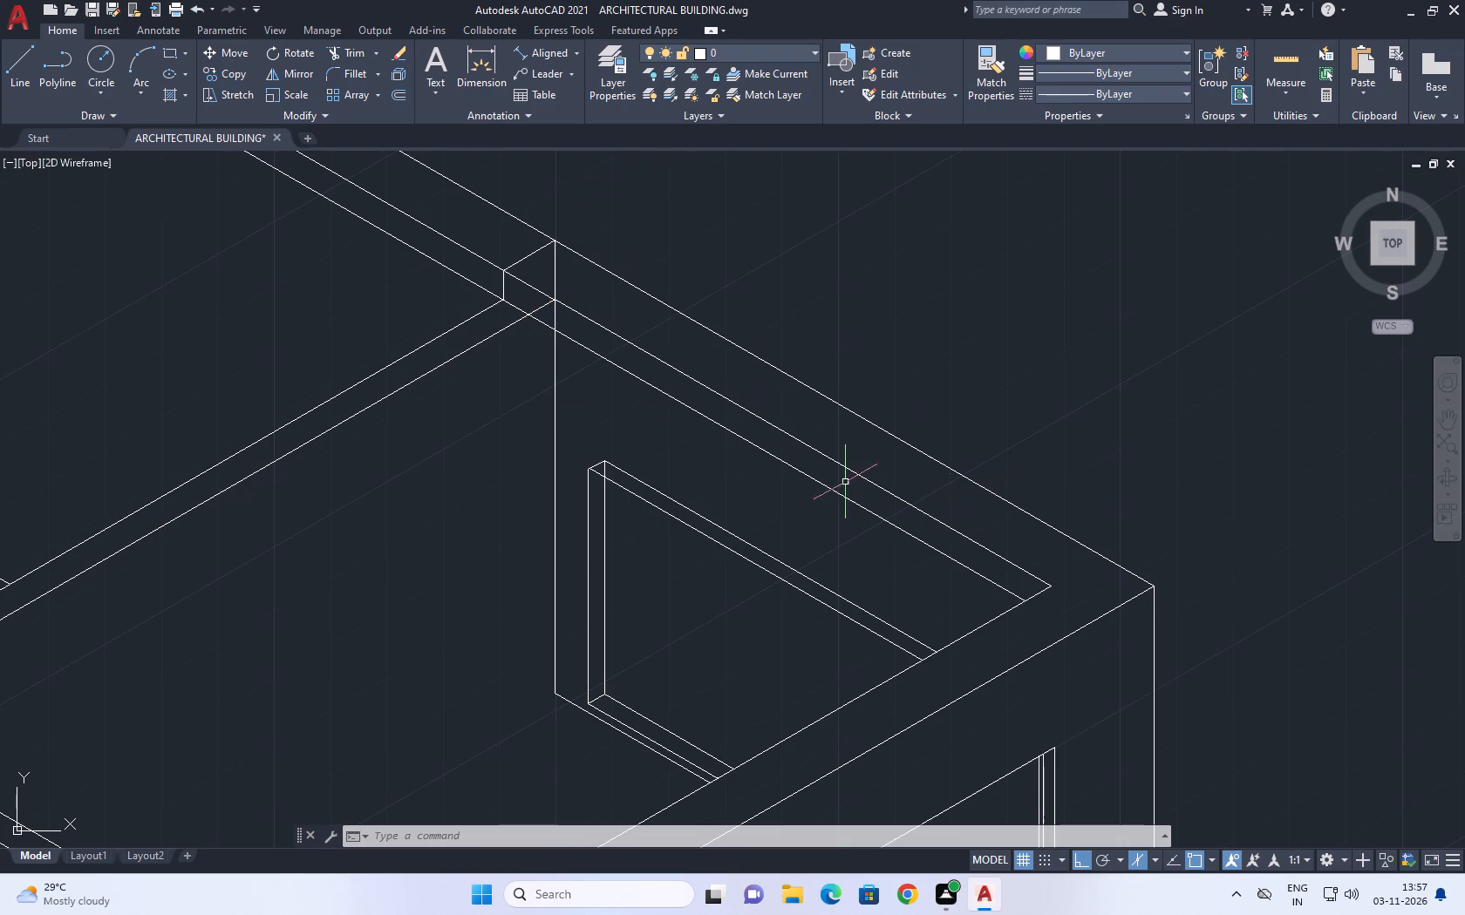
pyautogui.moveTo(549, 261); pyautogui.dragTo(673, 409, button='middle')
pyautogui.scroll(-3, 760, 450)
pyautogui.moveTo(805, 437); pyautogui.dragTo(805, 419, button='middle')
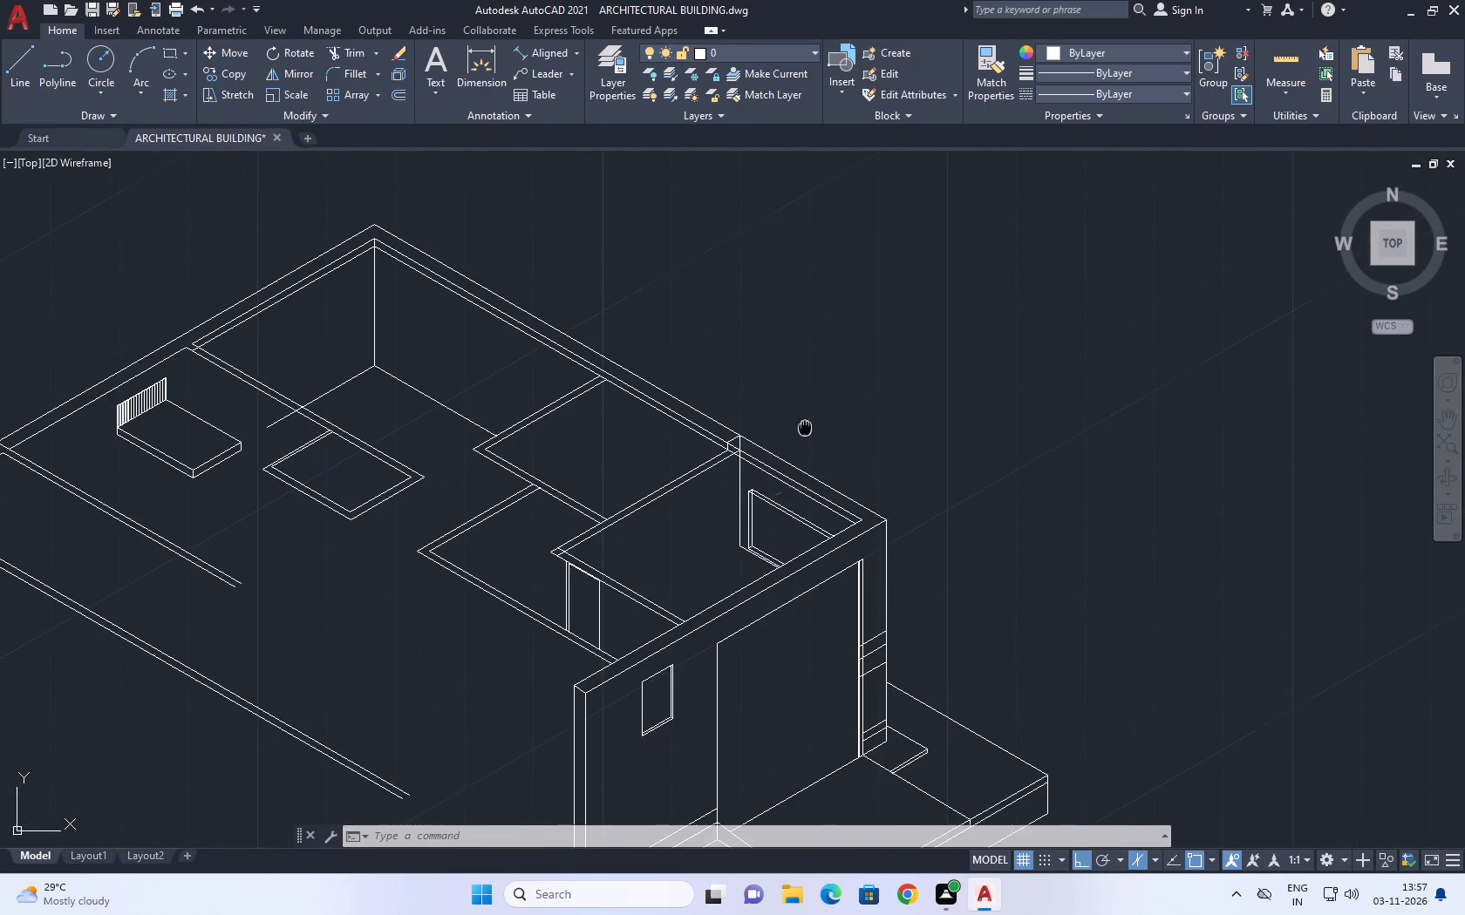
pyautogui.moveTo(805, 419); pyautogui.dragTo(805, 386, button='middle')
pyautogui.moveTo(553, 217); pyautogui.dragTo(567, 267, button='middle')
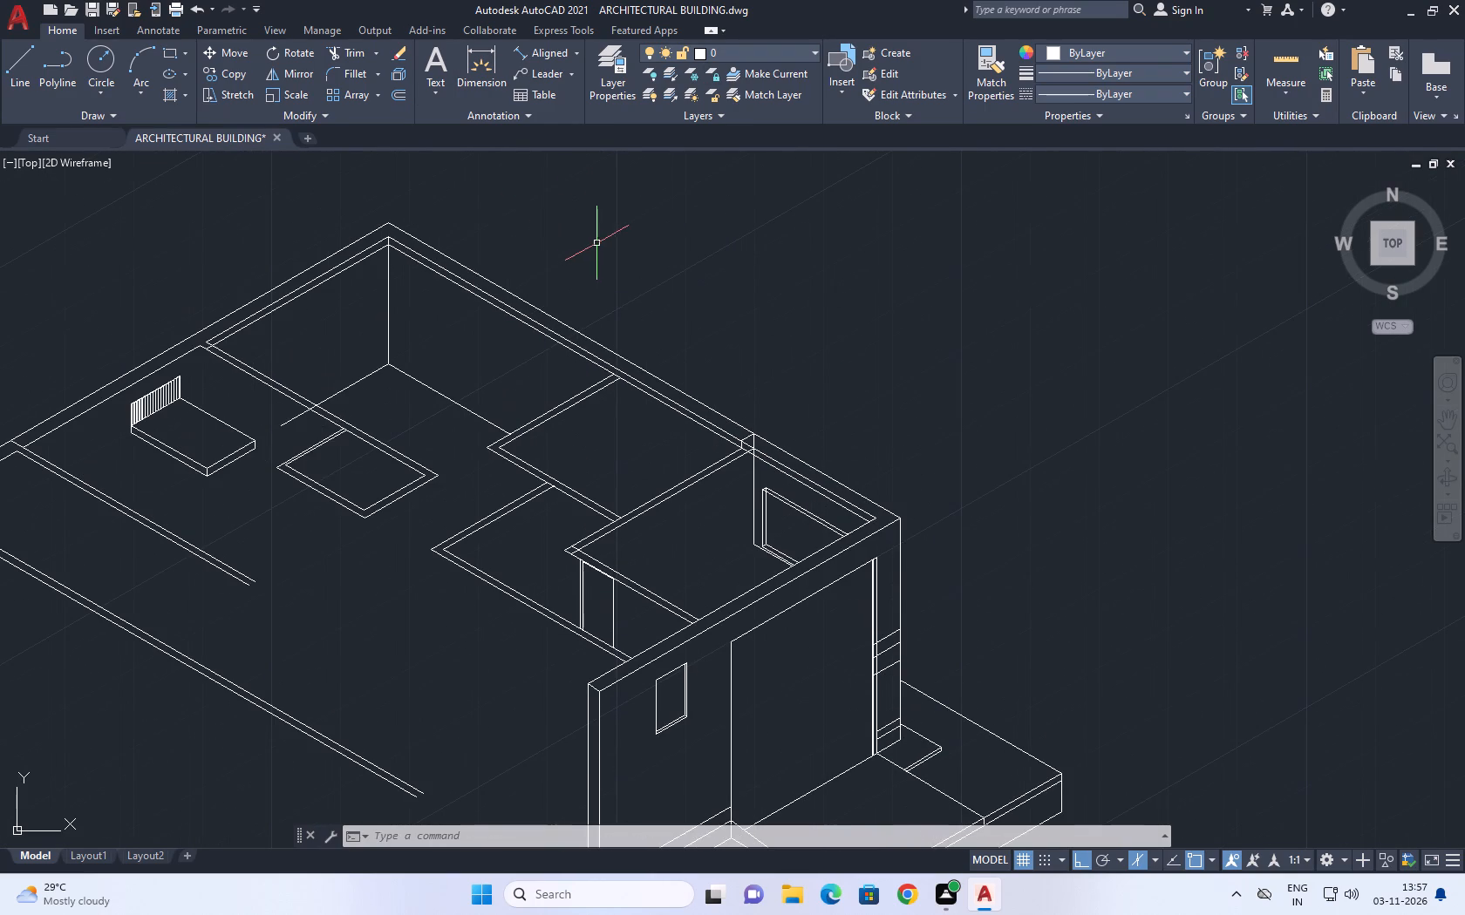
# Trim away the leftover vertical and partition line pieces crossing the long wall's thickness at the partition junction nearest the front wall.
pyautogui.click(351, 56)
pyautogui.scroll(4, 763, 442)
pyautogui.click(712, 425)
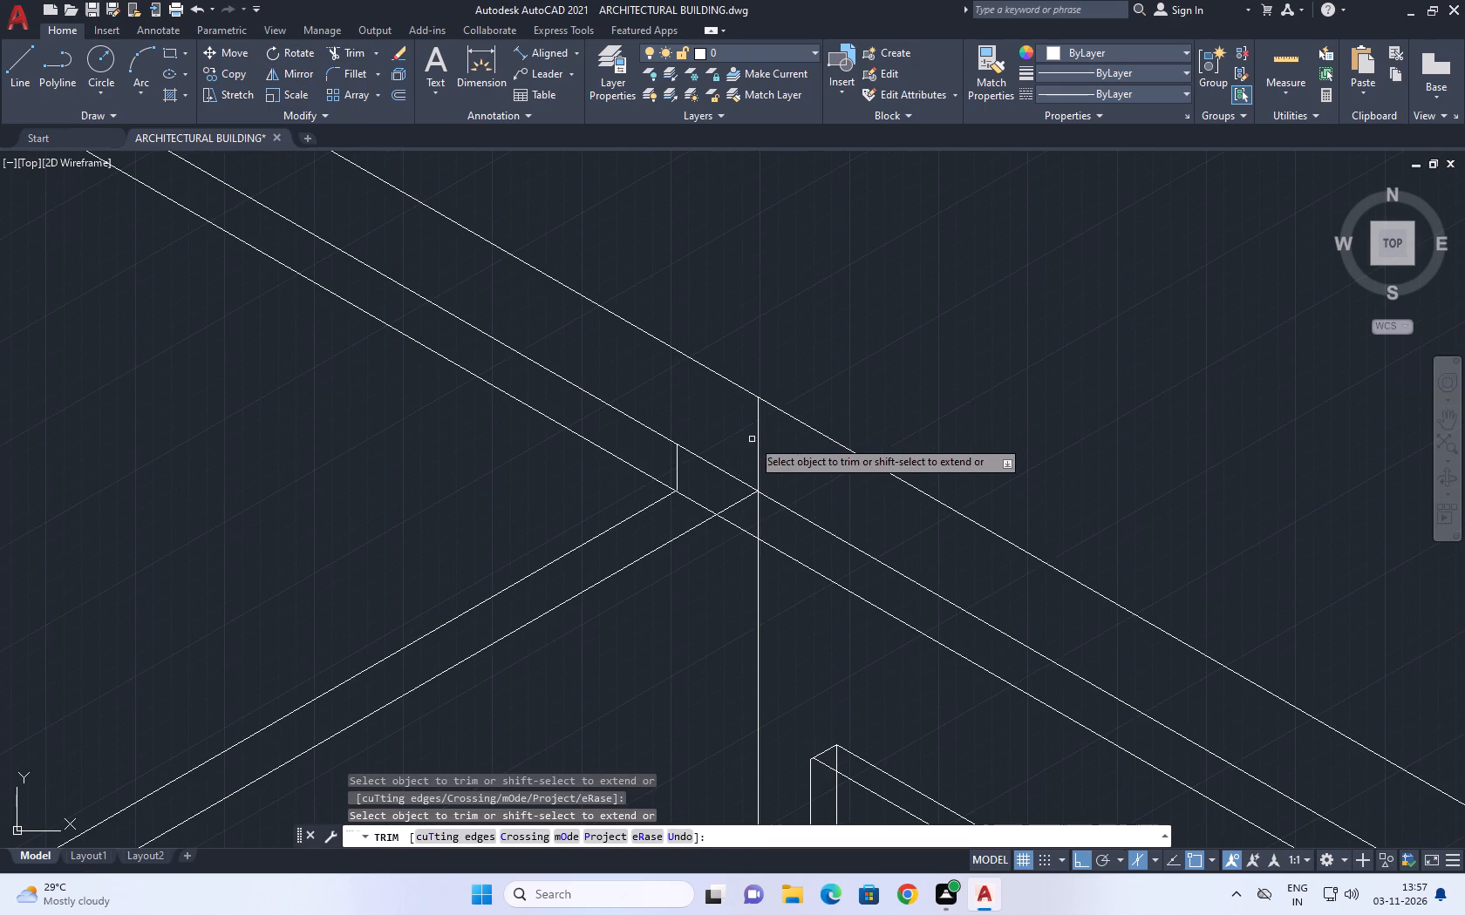
pyautogui.click(752, 439)
pyautogui.click(765, 440)
pyautogui.scroll(-2, 762, 430)
pyautogui.moveTo(775, 505); pyautogui.dragTo(835, 568, button='middle')
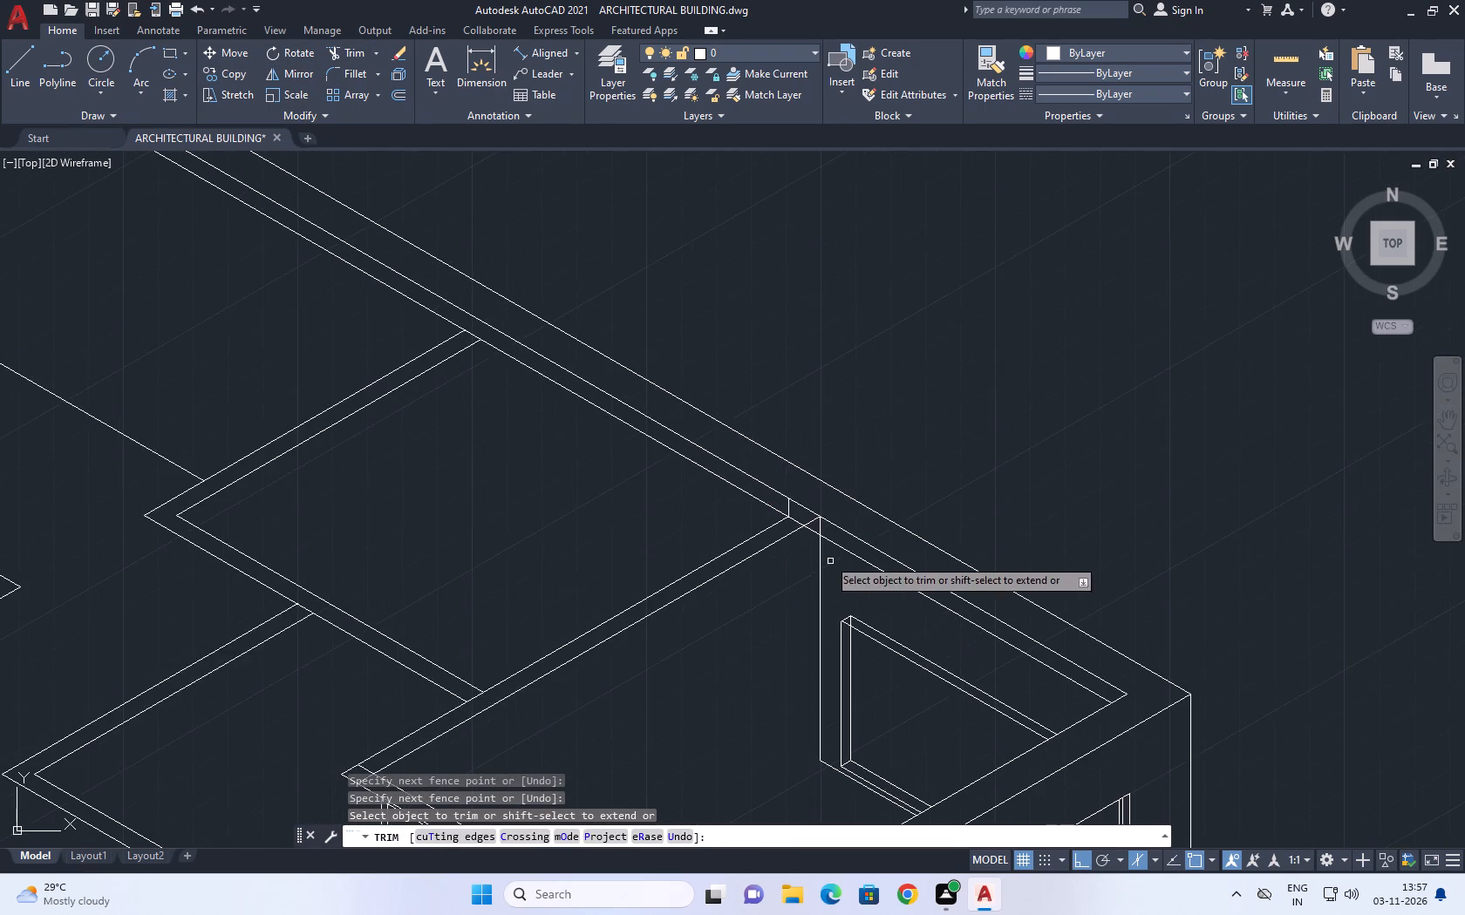
pyautogui.scroll(2, 801, 525)
pyautogui.click(755, 481)
pyautogui.click(851, 535)
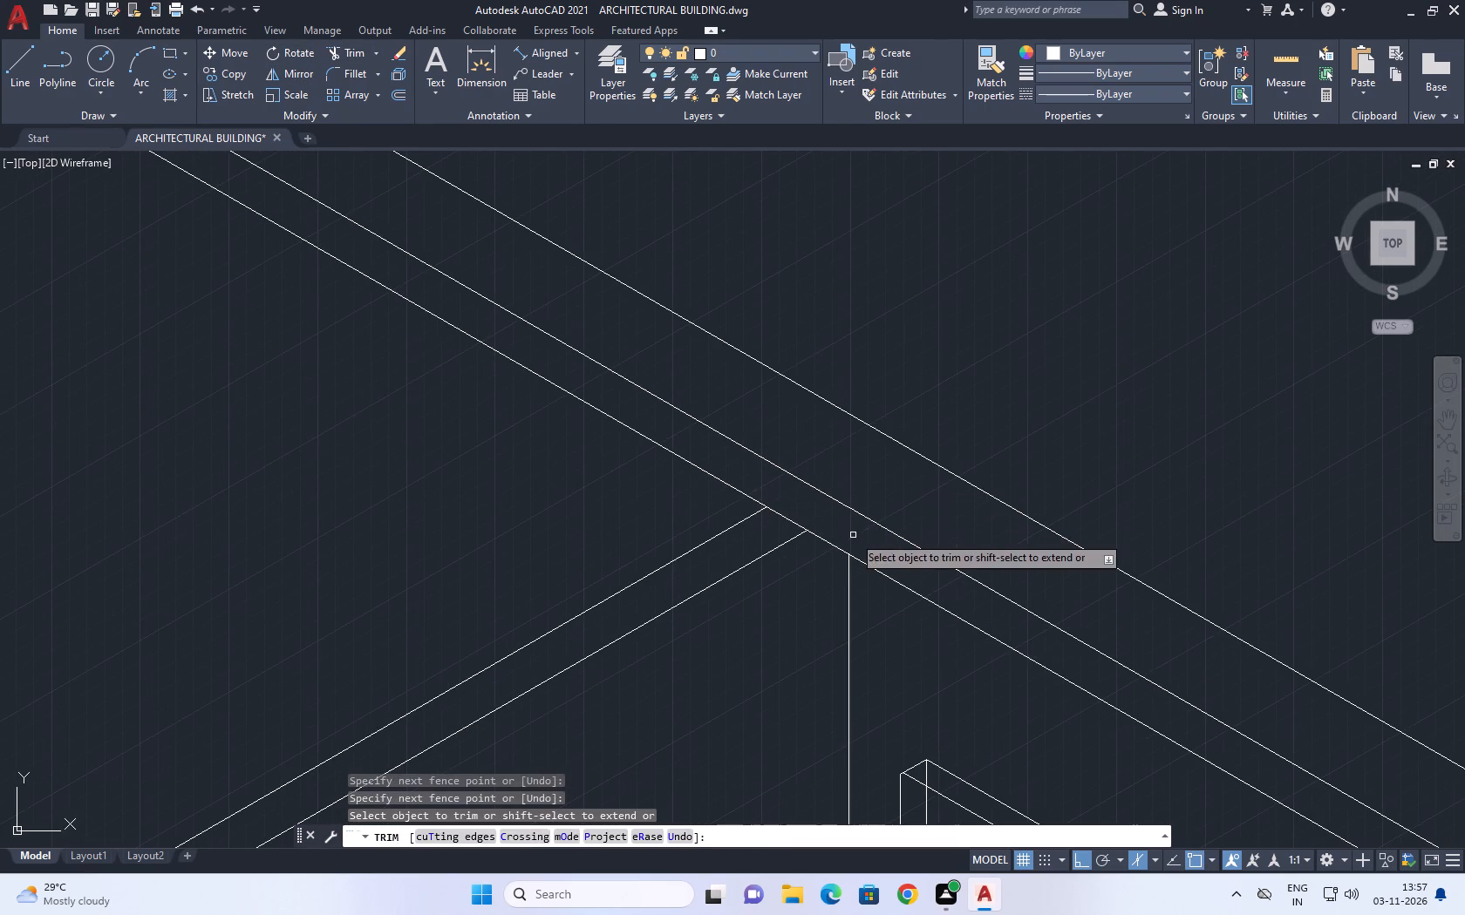
pyautogui.scroll(-3, 842, 486)
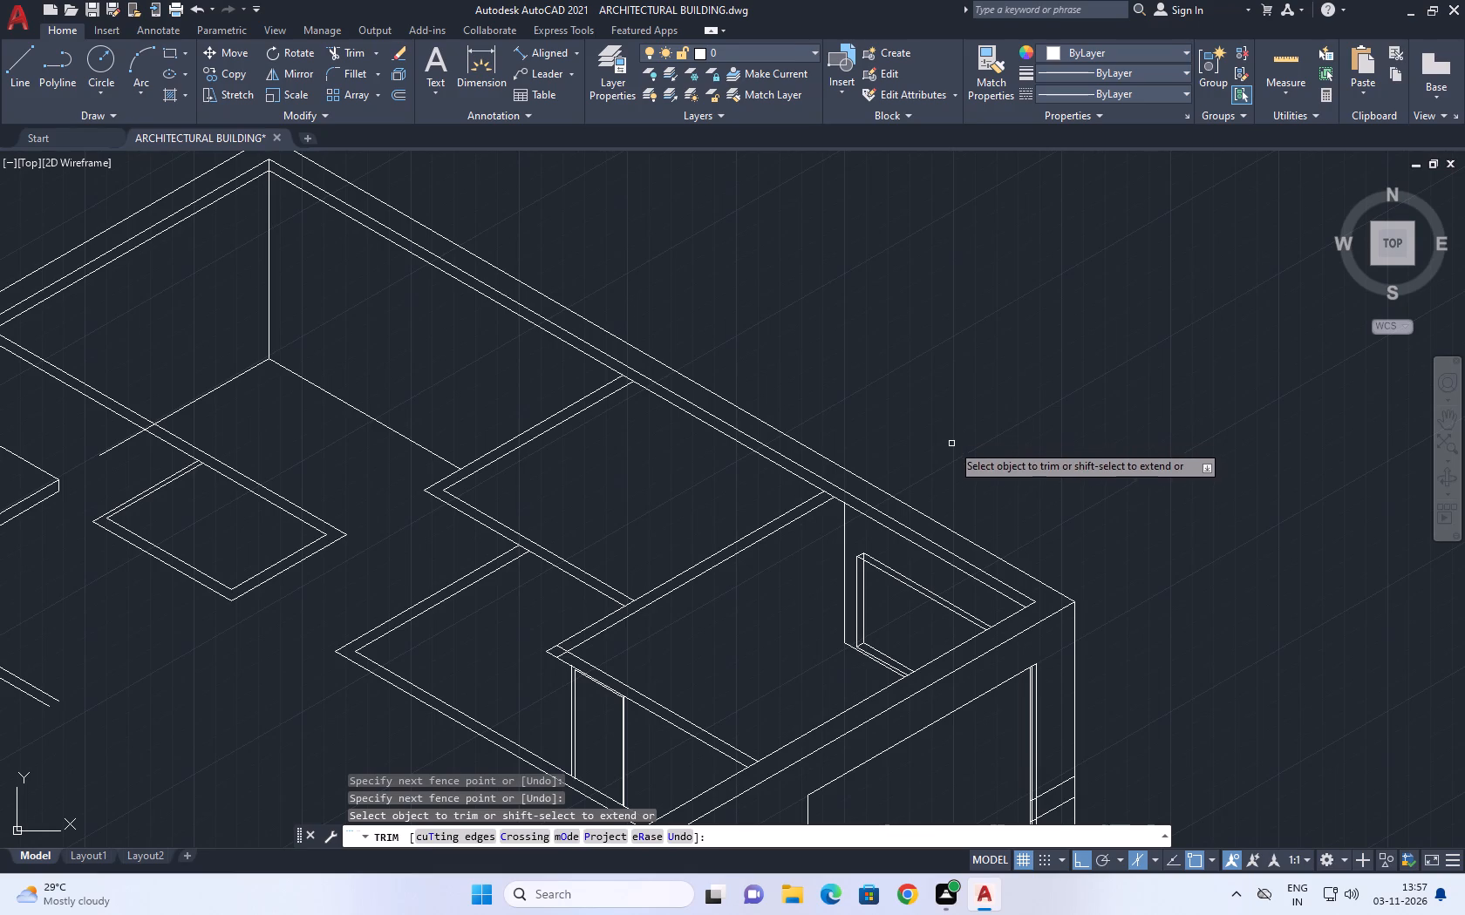
pyautogui.rightClick(897, 386)
pyautogui.click(964, 418)
# Draw a vertical line about 2757 long down from the middle partition's junction with the long wall's inner edge.
pyautogui.scroll(-2, 971, 449)
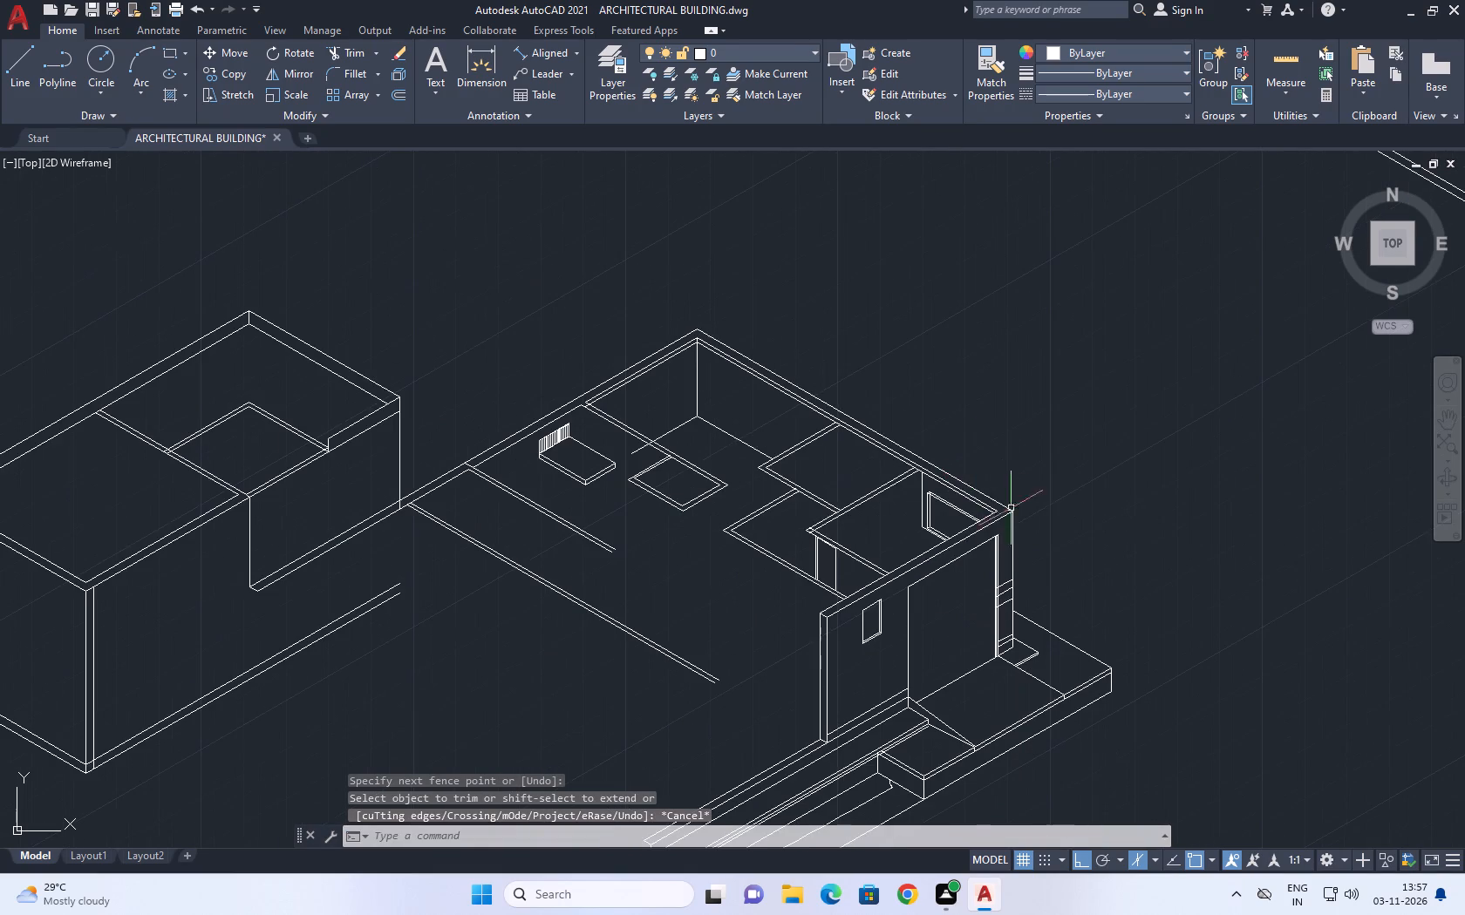
pyautogui.scroll(2, 671, 346)
pyautogui.scroll(2, 757, 353)
pyautogui.scroll(-3, 723, 343)
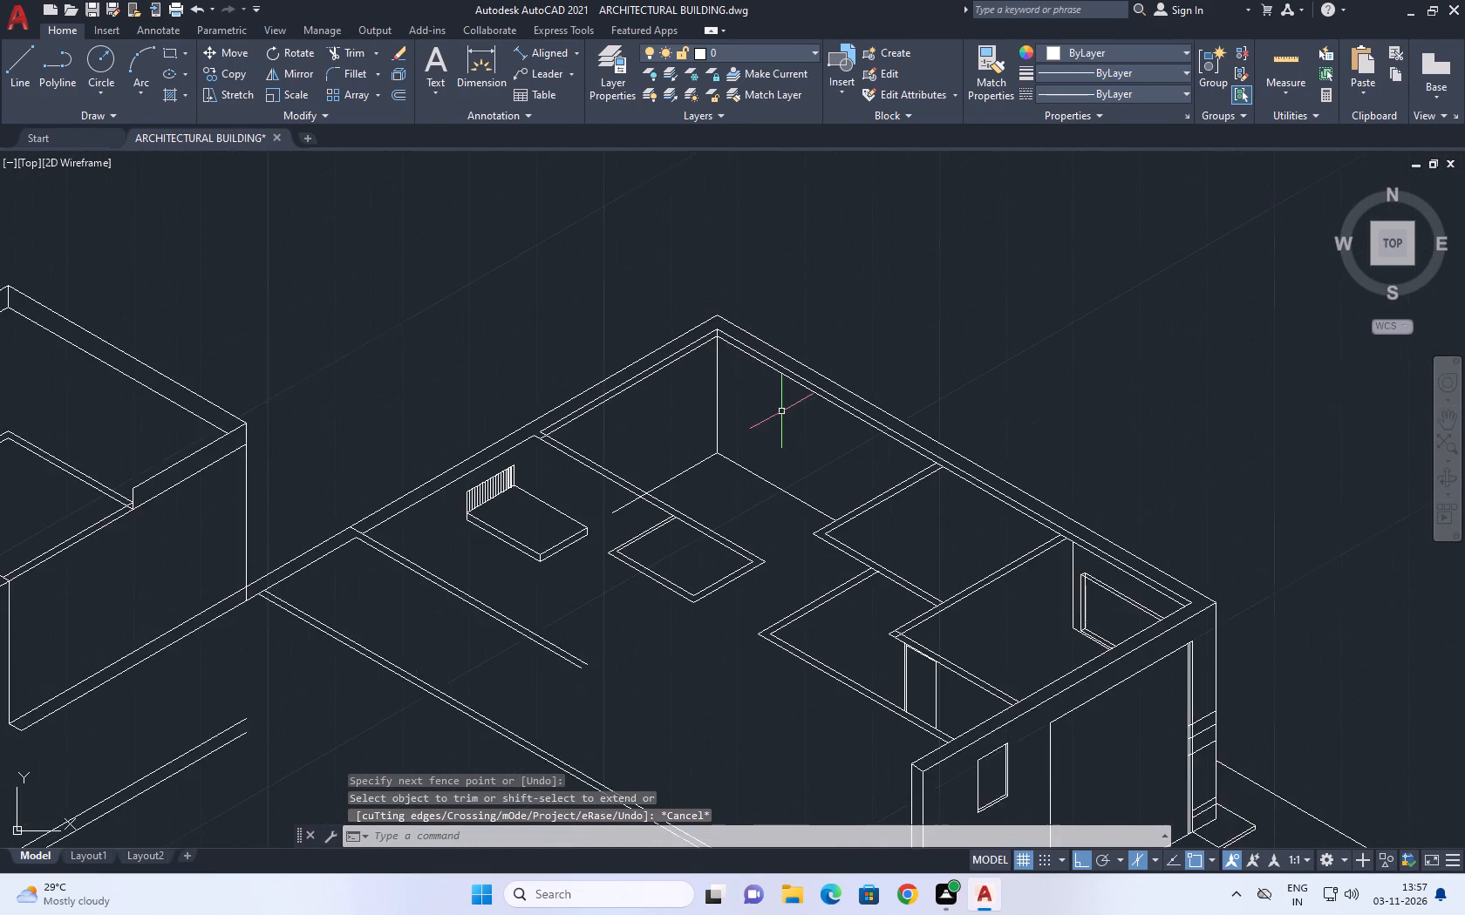
pyautogui.moveTo(782, 427); pyautogui.dragTo(763, 295, button='middle')
pyautogui.scroll(1, 765, 299)
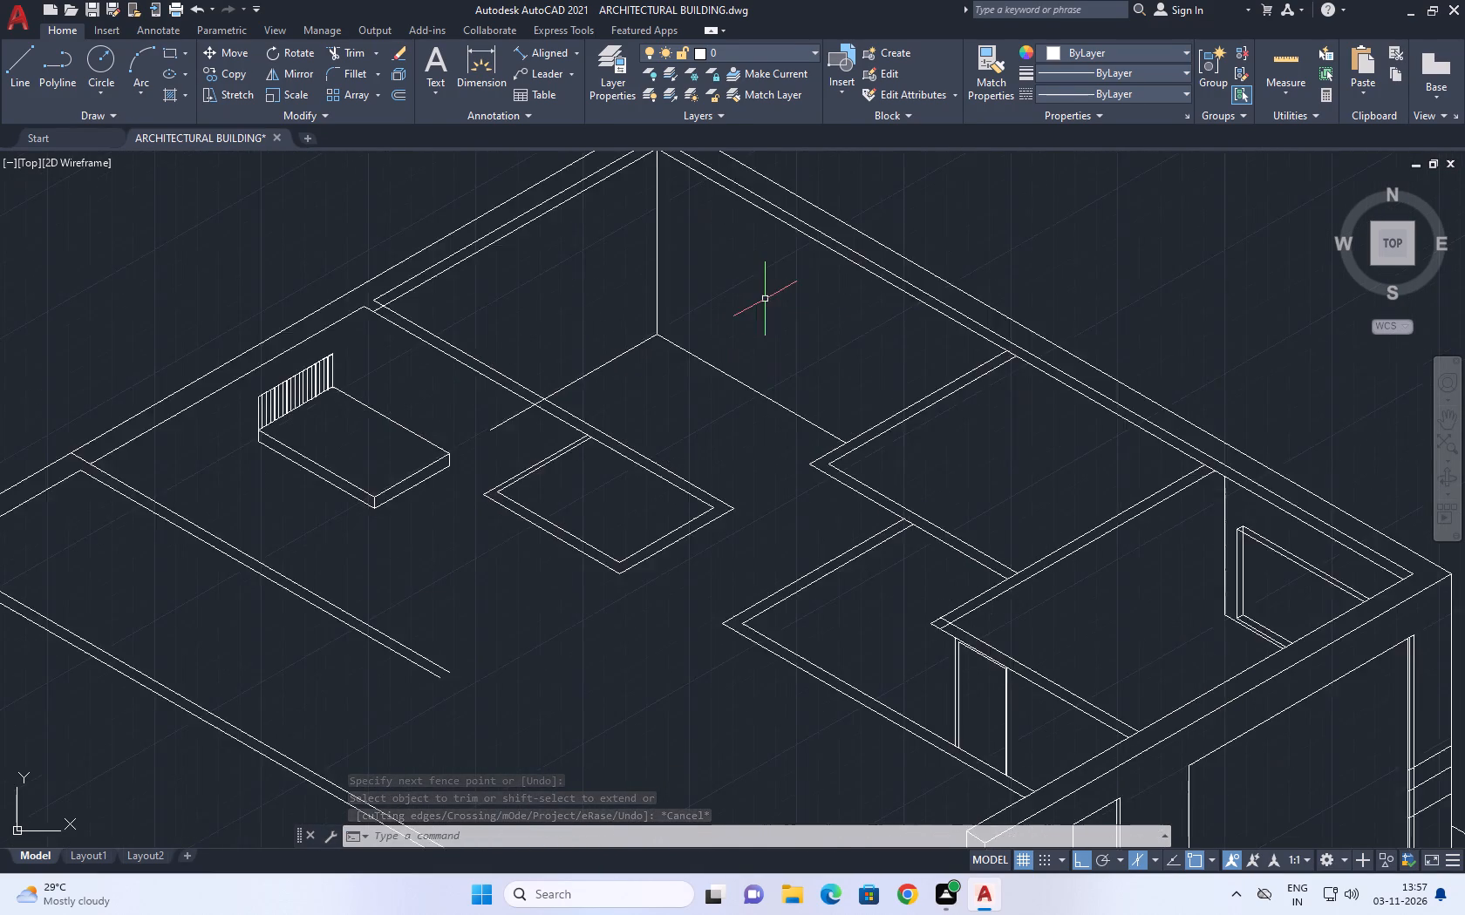
pyautogui.scroll(1, 765, 299)
pyautogui.moveTo(759, 296); pyautogui.dragTo(603, 283, button='middle')
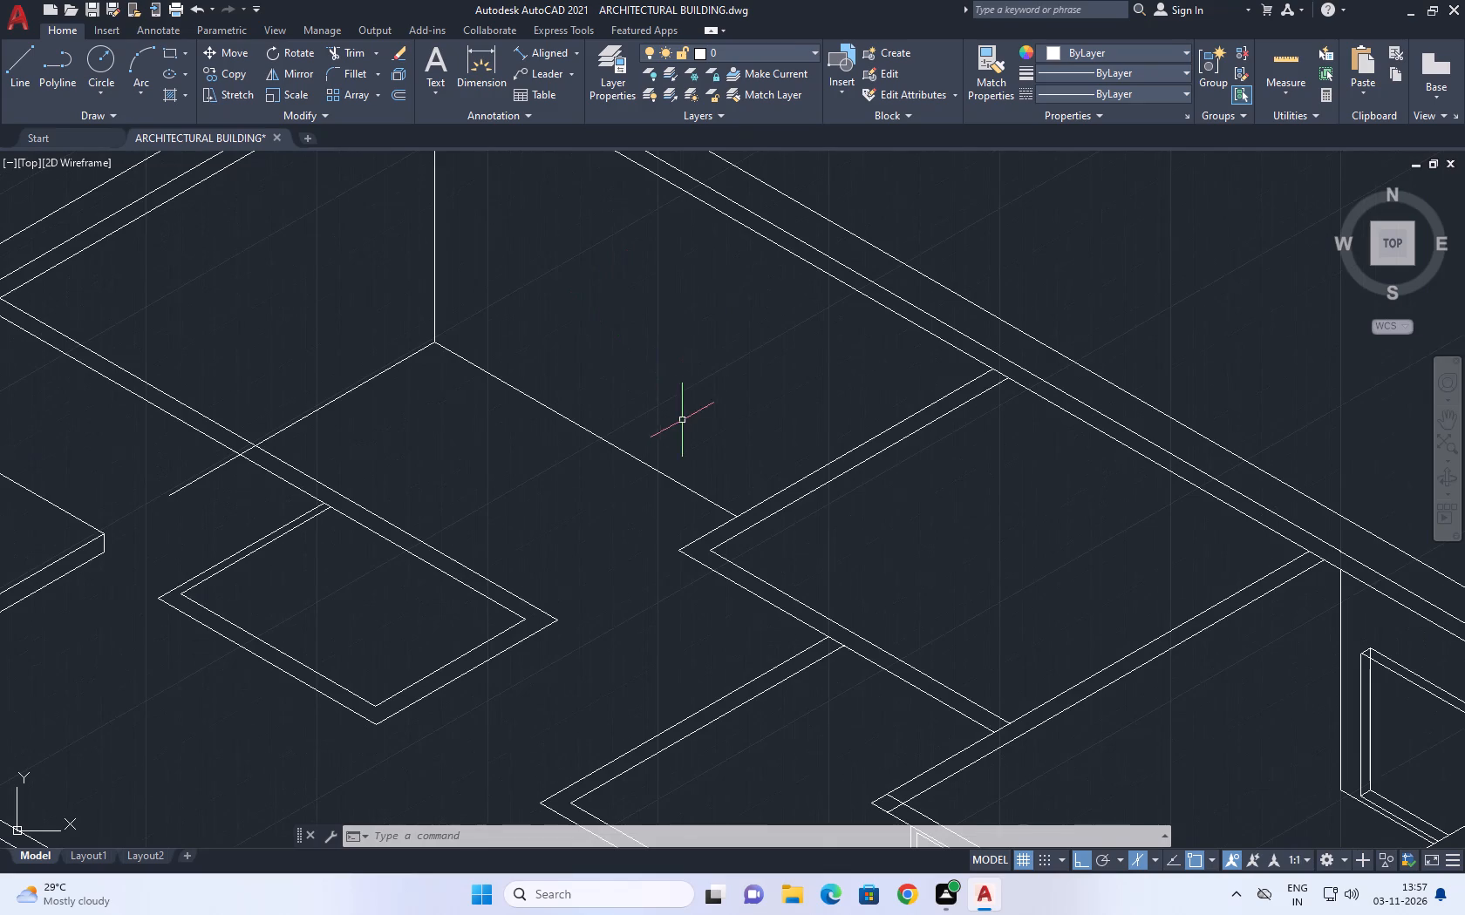
pyautogui.moveTo(759, 474); pyautogui.dragTo(703, 401, button='middle')
pyautogui.moveTo(725, 411); pyautogui.dragTo(738, 463, button='middle')
pyautogui.scroll(-2, 752, 458)
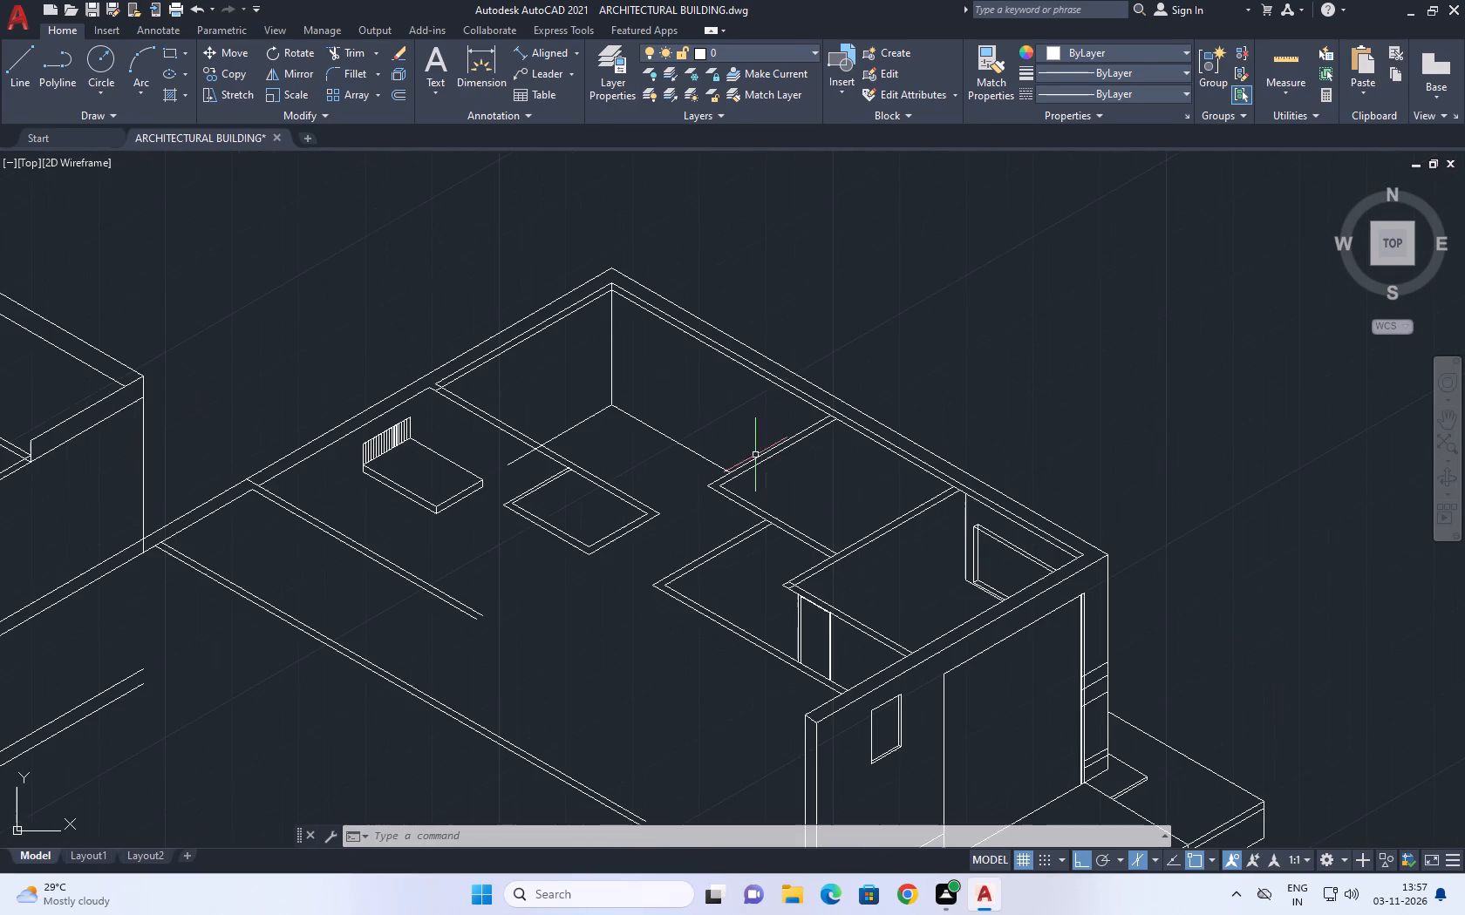
pyautogui.moveTo(793, 461); pyautogui.dragTo(633, 448, button='middle')
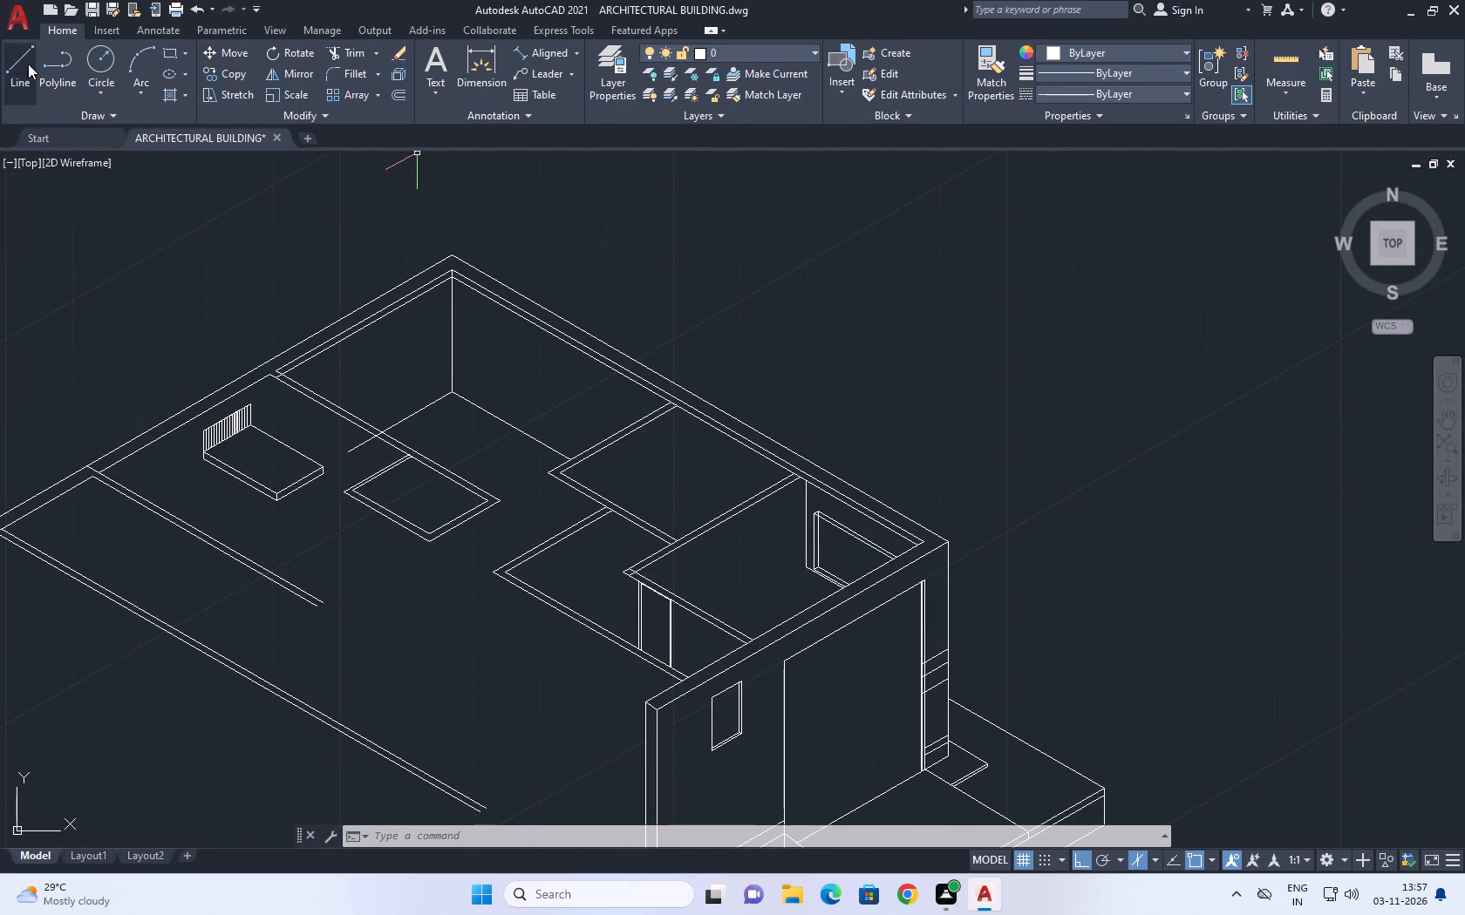
pyautogui.click(27, 64)
pyautogui.scroll(2, 663, 426)
pyautogui.click(685, 374)
pyautogui.scroll(-1, 702, 498)
pyautogui.moveTo(701, 651); pyautogui.dragTo(657, 490, button='middle')
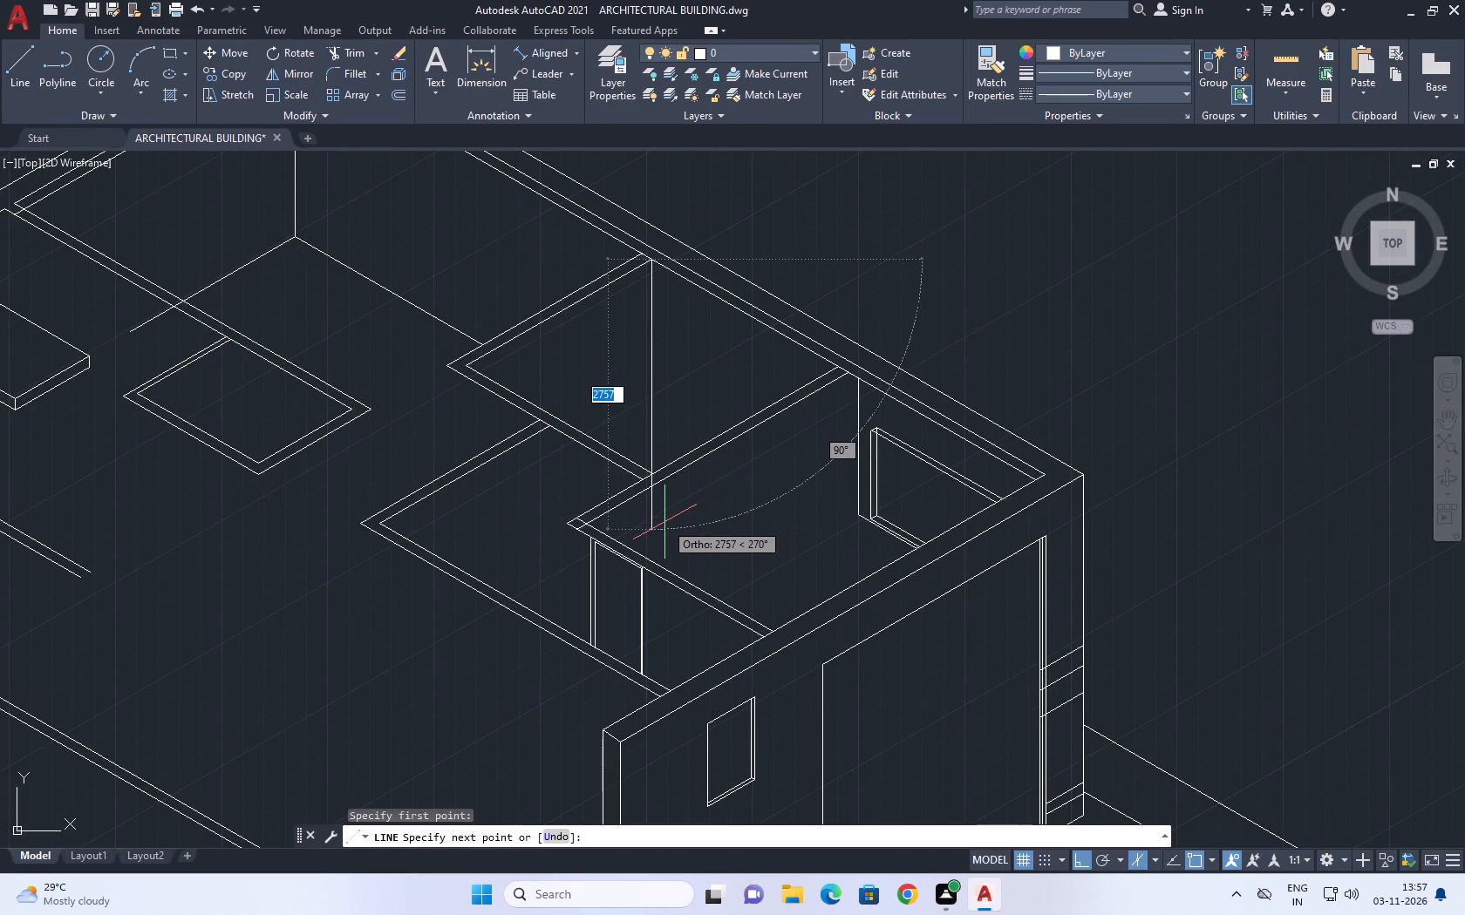
pyautogui.click(664, 522)
pyautogui.rightClick(714, 480)
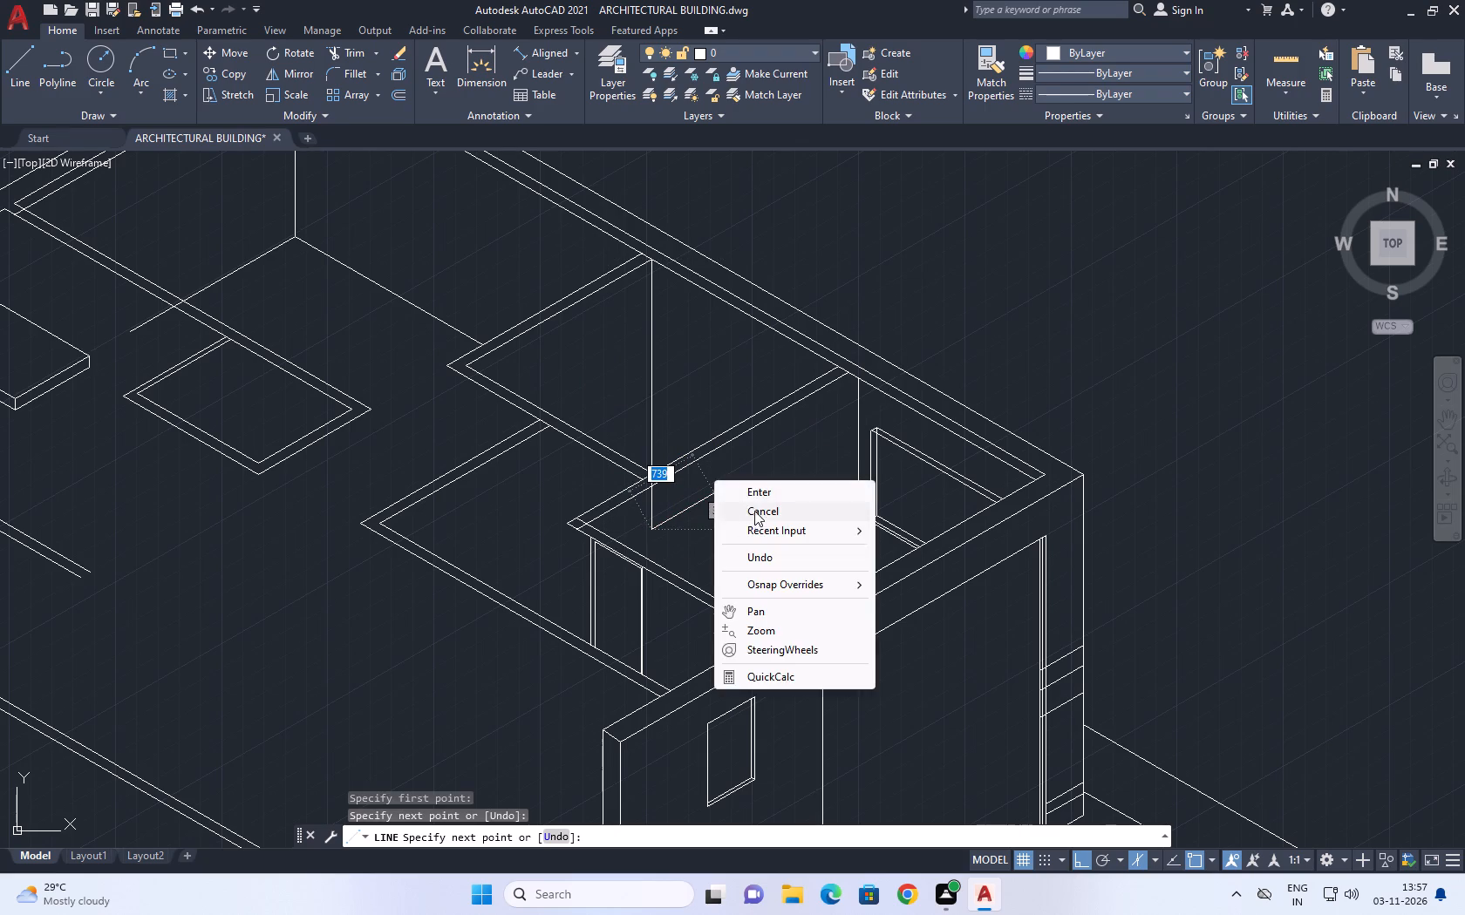
pyautogui.click(757, 509)
# Trim the new vertical line's lower overshoot so it ends at the top edge of the partition below it.
pyautogui.click(352, 53)
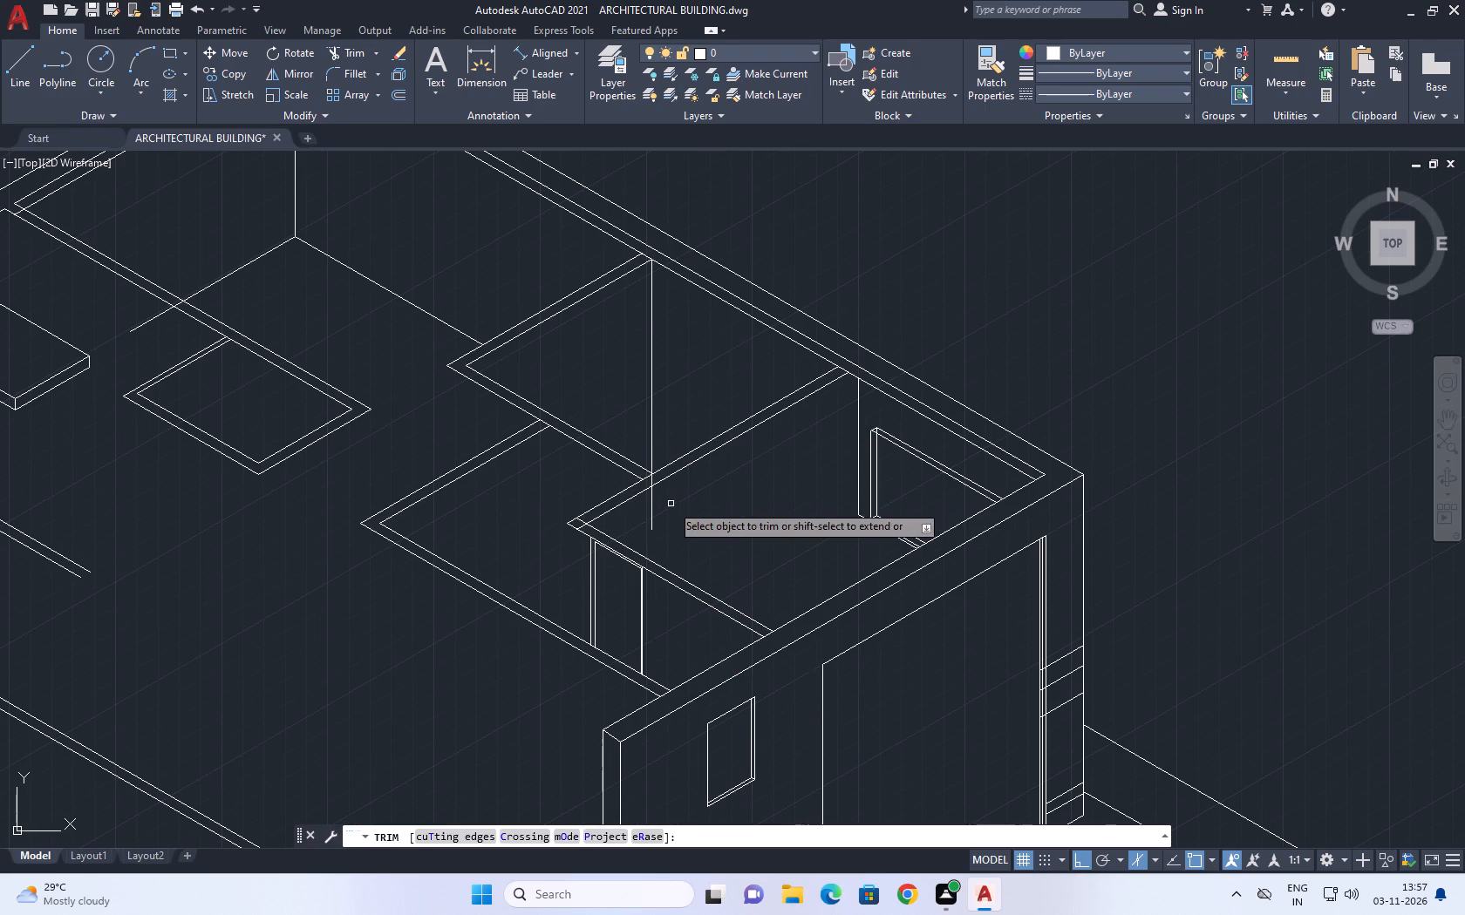
pyautogui.scroll(1, 670, 505)
pyautogui.click(642, 507)
pyautogui.click(630, 523)
pyautogui.scroll(2, 651, 458)
pyautogui.click(617, 480)
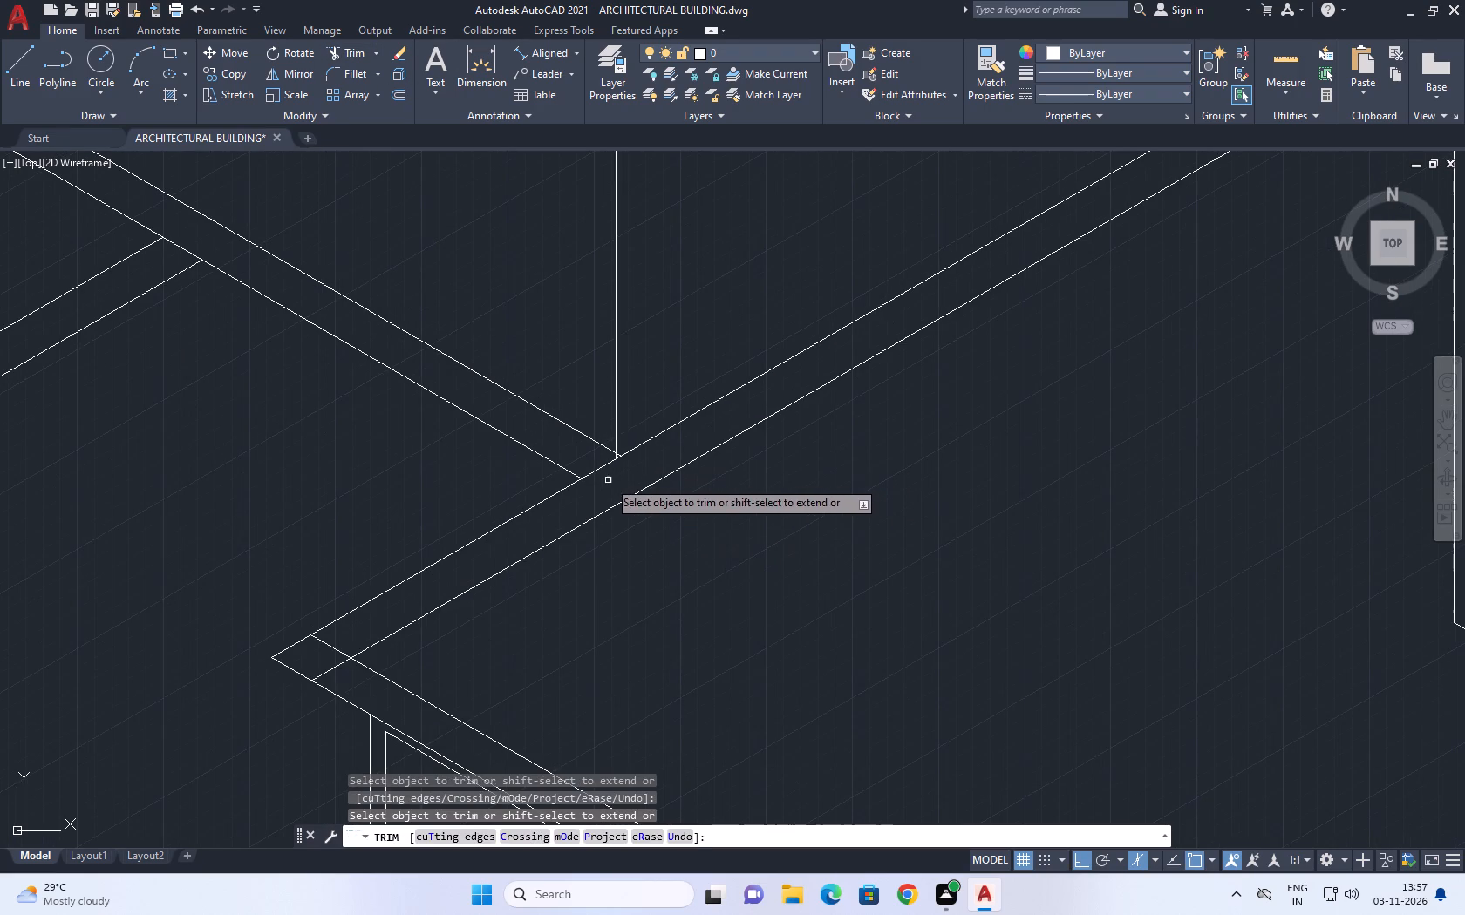
pyautogui.scroll(3, 614, 470)
pyautogui.click(610, 430)
pyautogui.rightClick(709, 463)
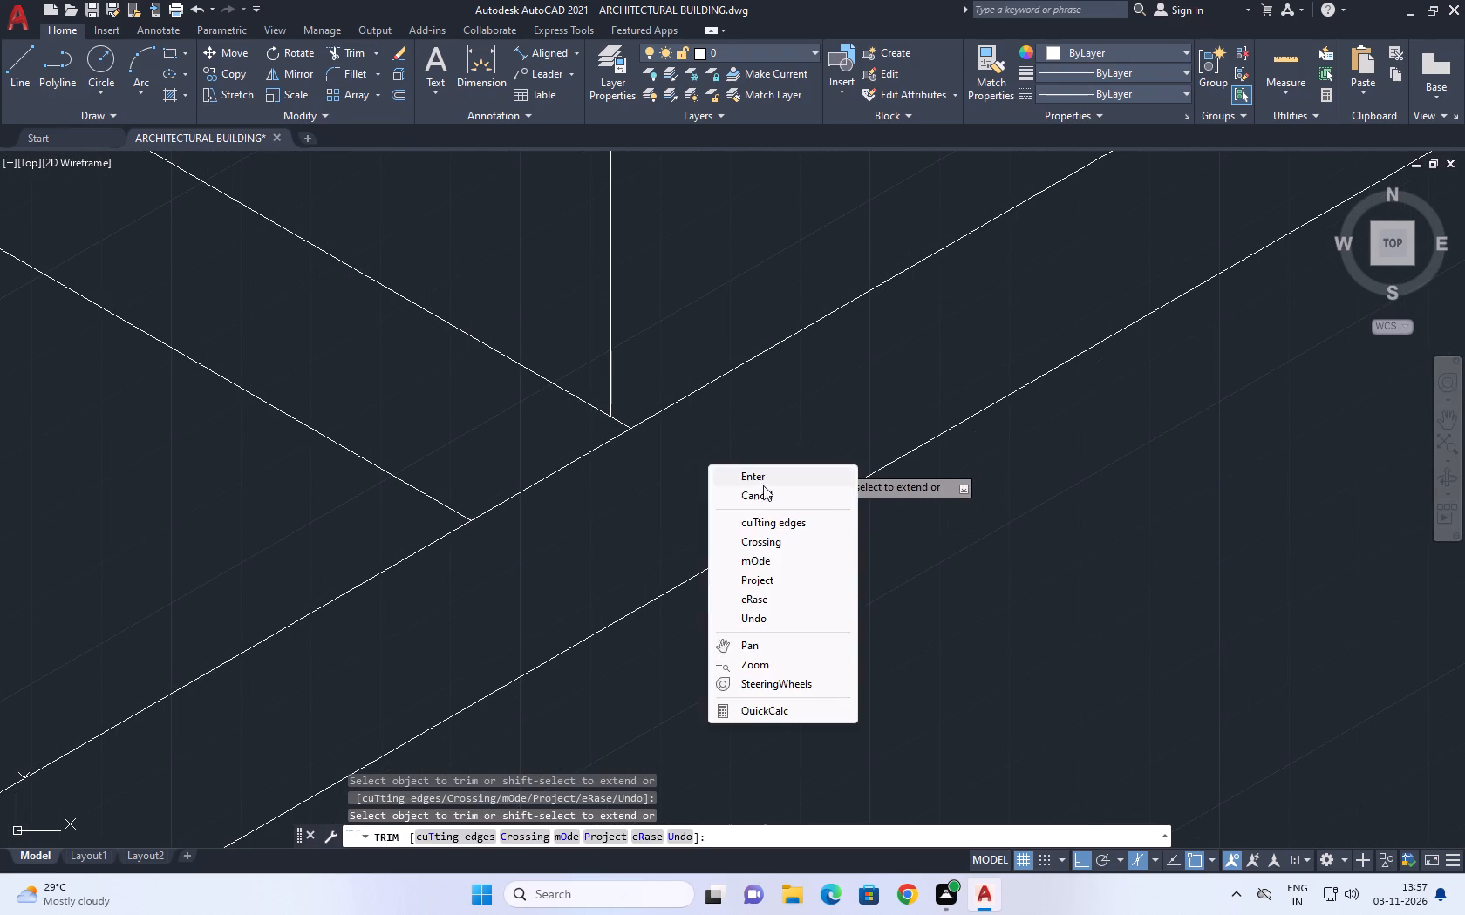
pyautogui.moveTo(766, 496); pyautogui.dragTo(767, 505)
# Trim the back room's floor line where it crosses the partition, so it ends at the partition's near edge.
pyautogui.scroll(-6, 773, 498)
pyautogui.scroll(3, 749, 255)
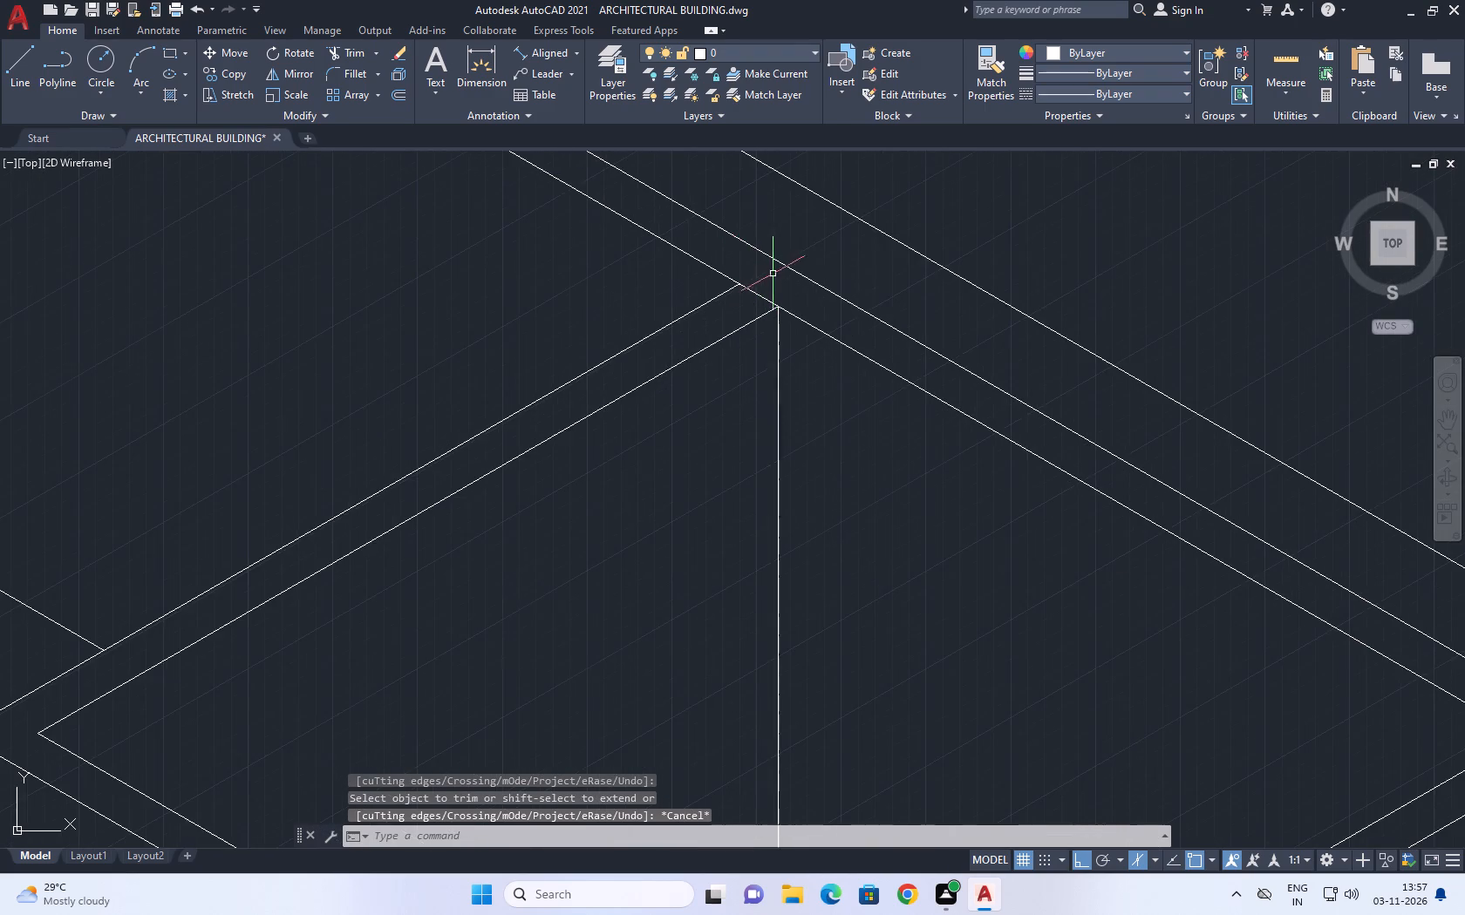
pyautogui.scroll(-5, 860, 267)
pyautogui.moveTo(862, 292); pyautogui.dragTo(861, 379, button='middle')
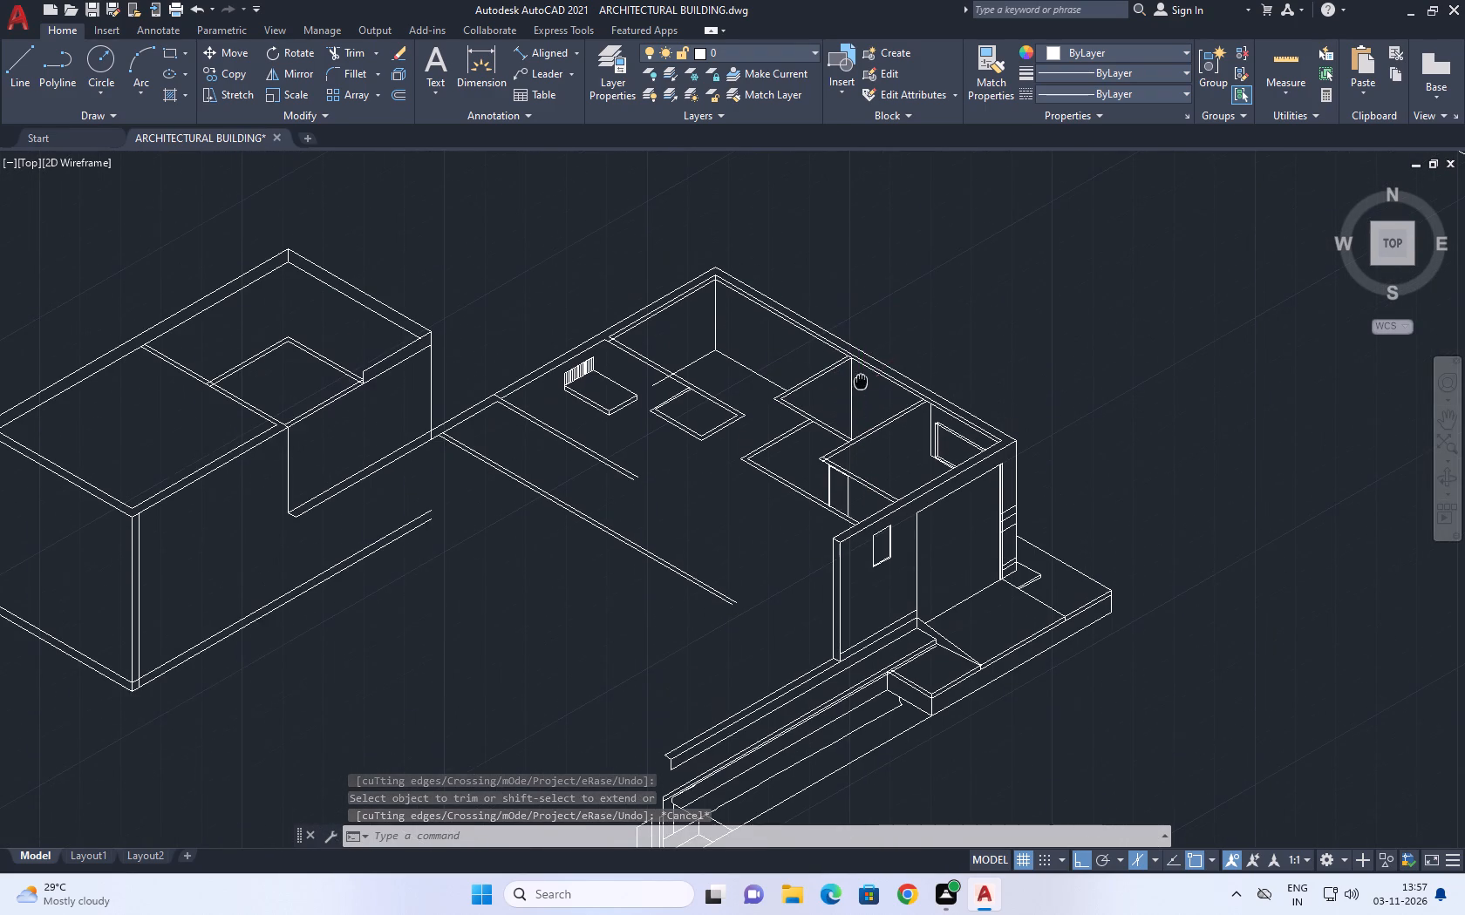
pyautogui.scroll(1, 815, 396)
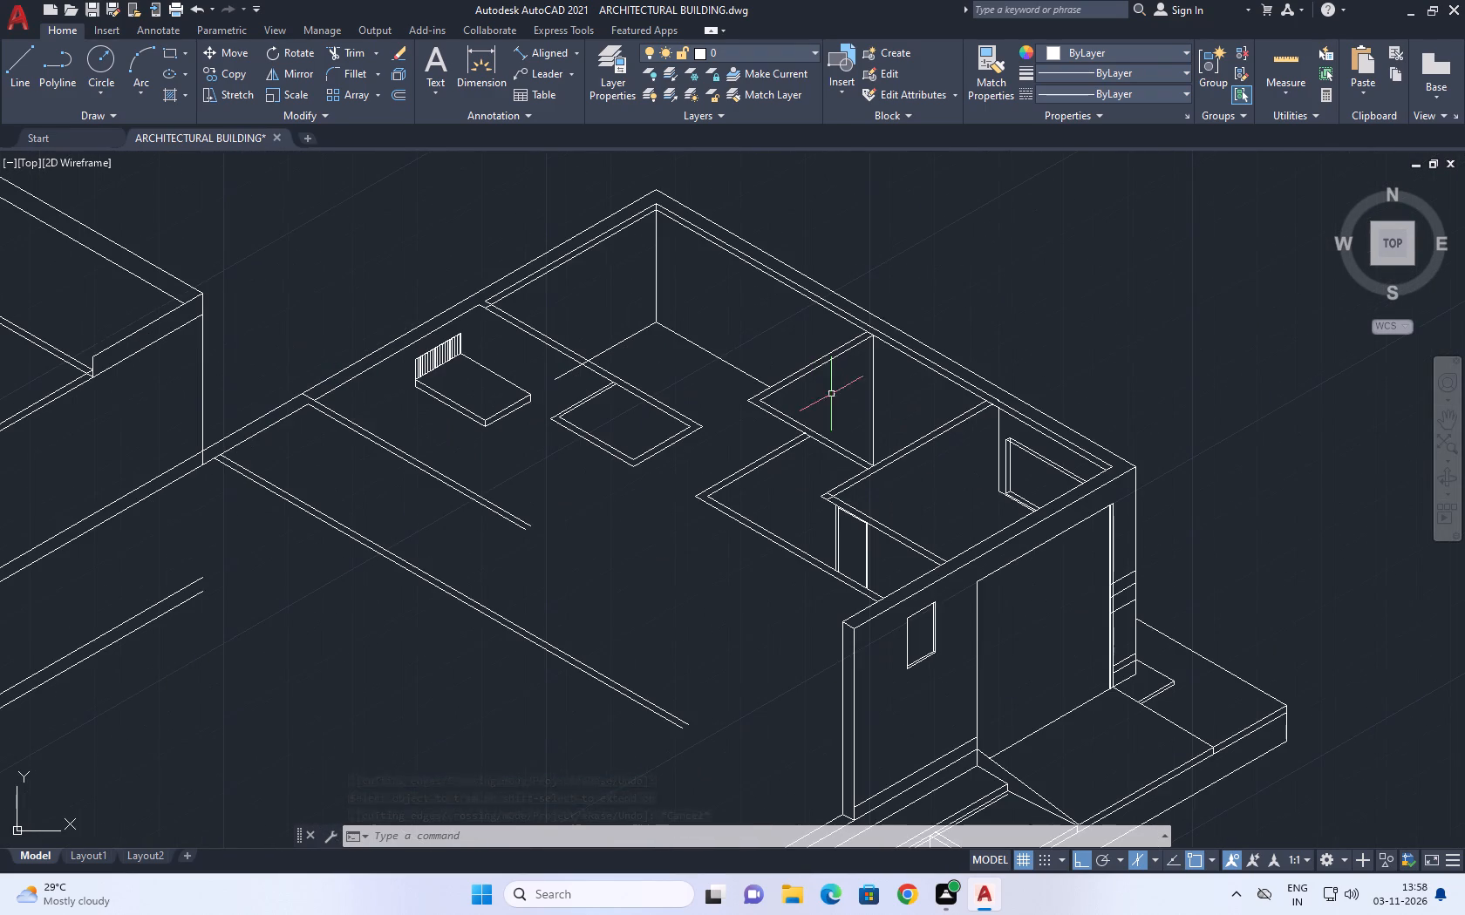
pyautogui.moveTo(876, 340); pyautogui.dragTo(858, 424, button='middle')
pyautogui.scroll(1, 860, 424)
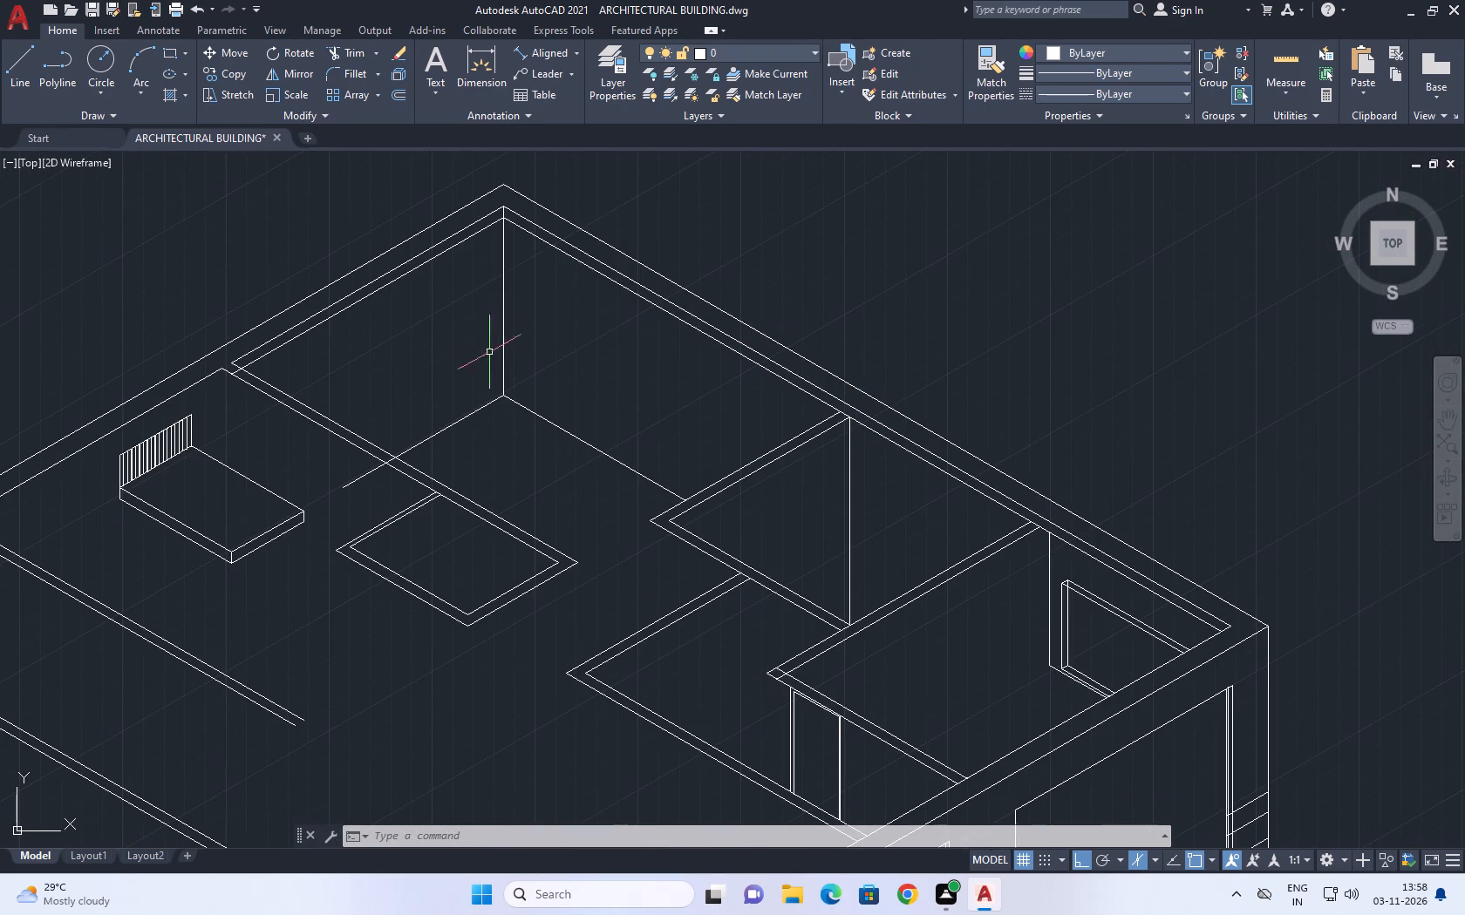
pyautogui.click(354, 52)
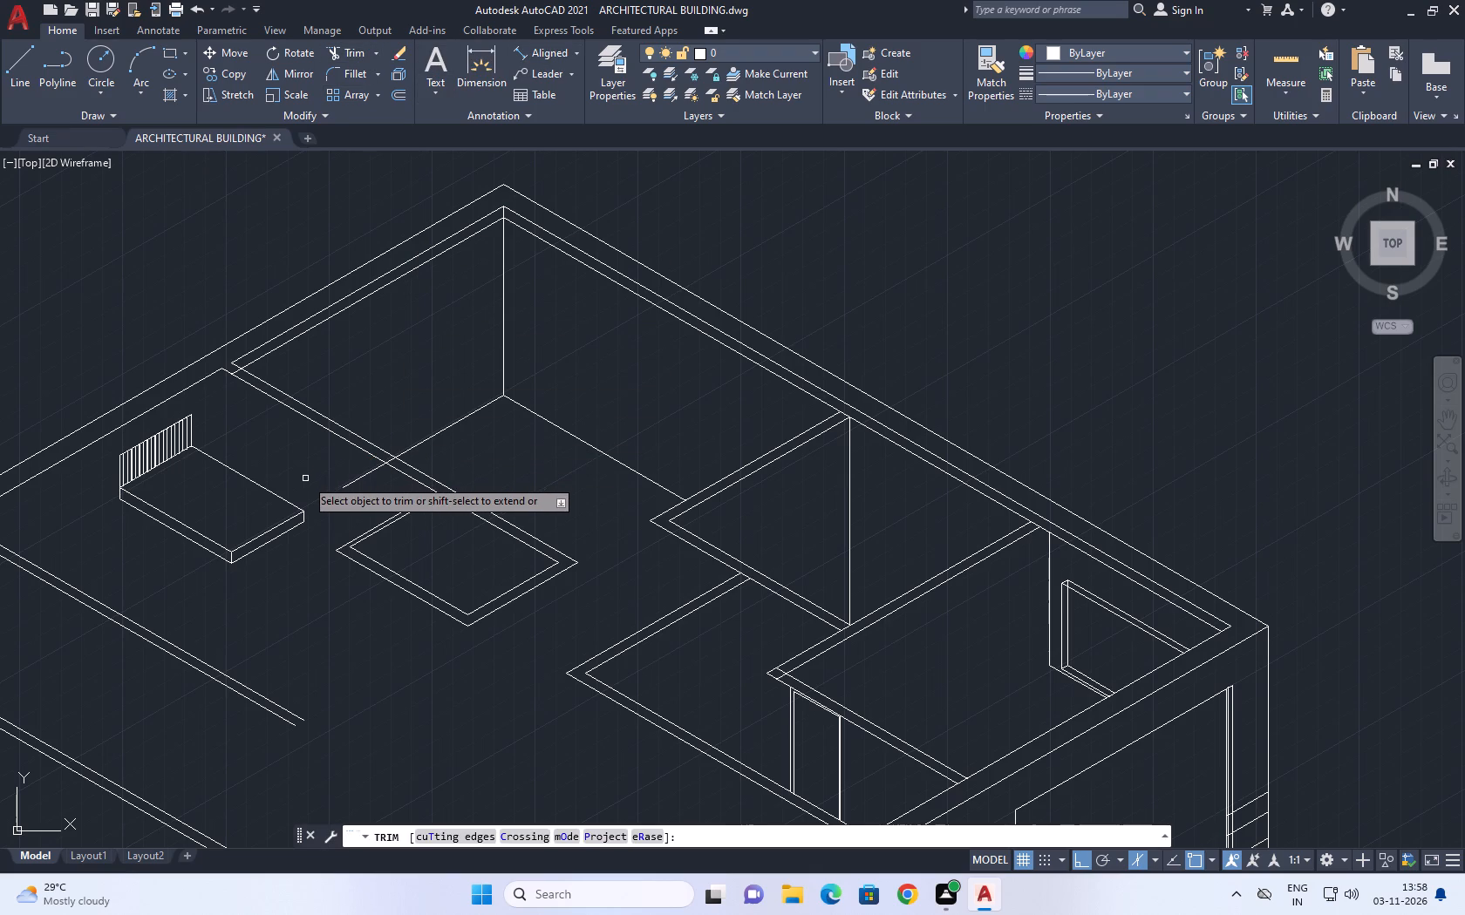
pyautogui.scroll(2, 297, 474)
pyautogui.click(482, 479)
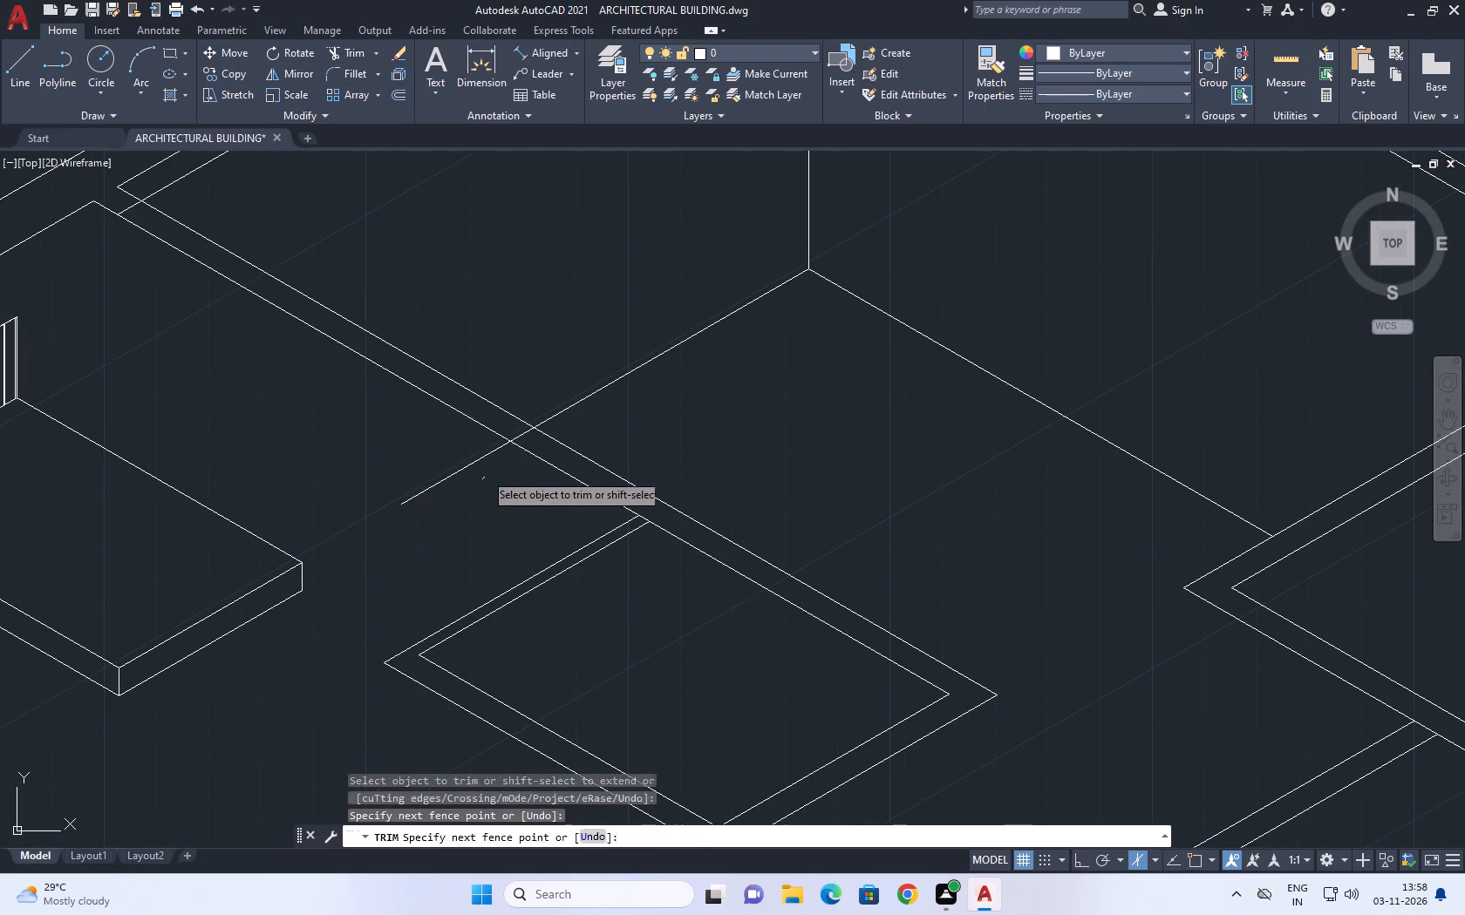
pyautogui.click(412, 426)
pyautogui.scroll(2, 490, 433)
pyautogui.click(562, 437)
pyautogui.rightClick(773, 428)
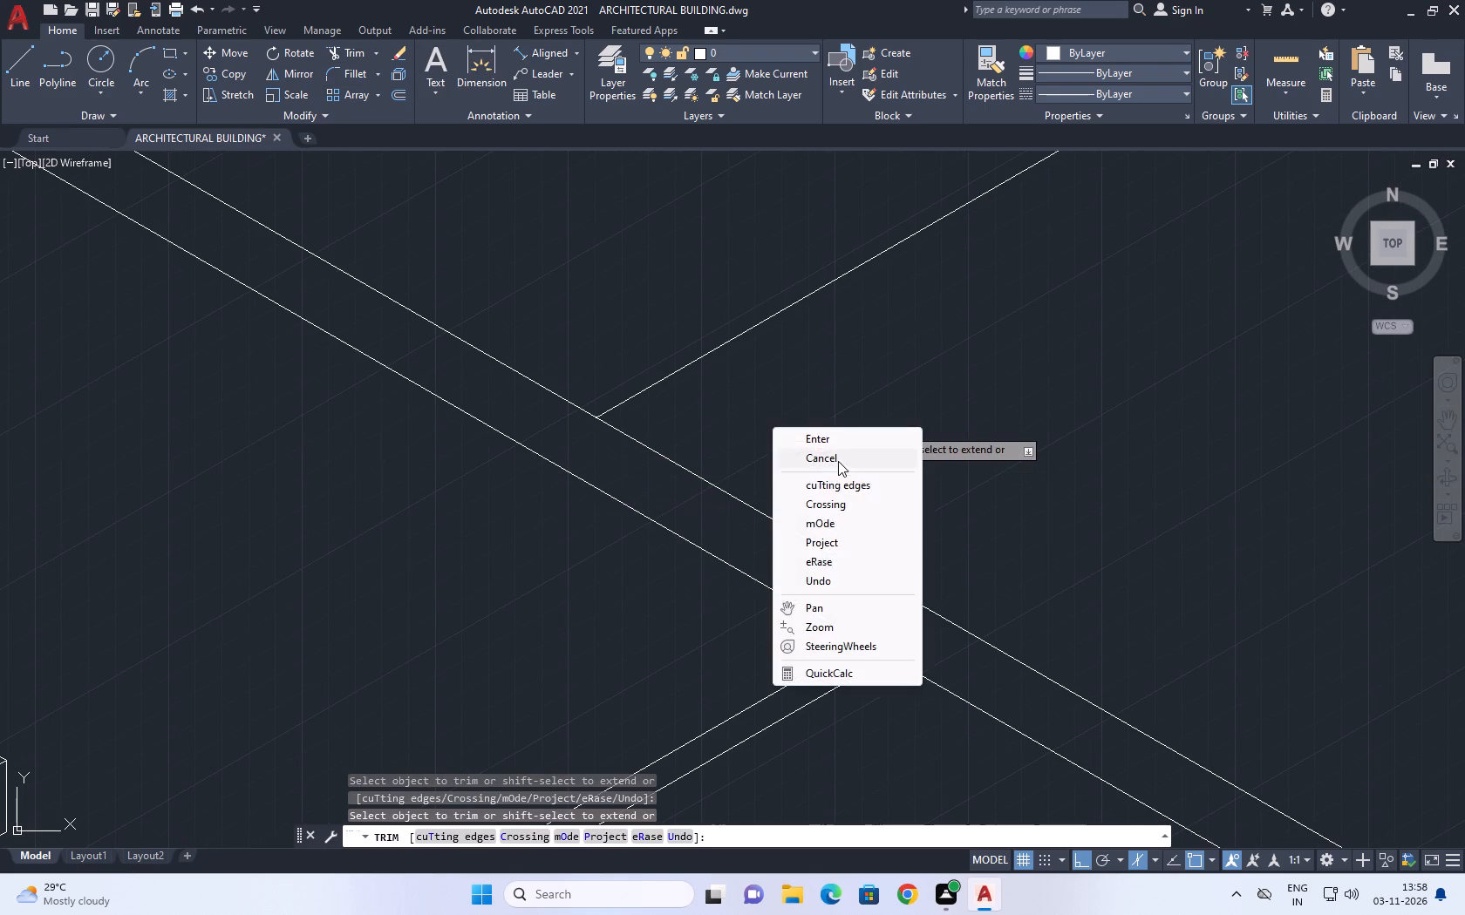
pyautogui.click(838, 461)
# Examine the back room and the partition junctions along the long wall.
pyautogui.scroll(-3, 618, 440)
pyautogui.moveTo(719, 430); pyautogui.dragTo(616, 469, button='middle')
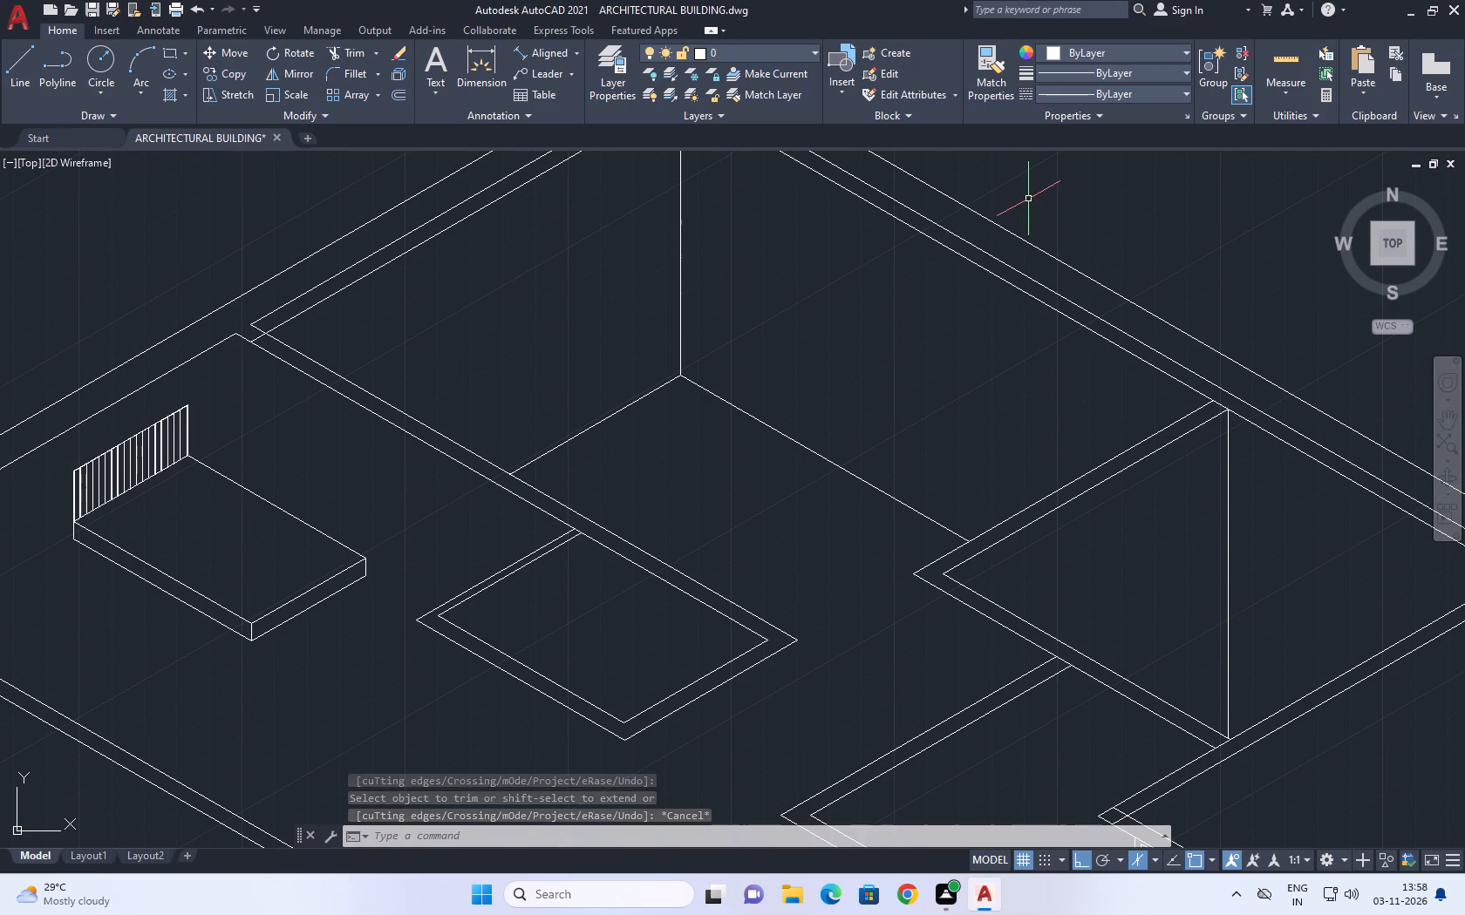
pyautogui.moveTo(836, 328); pyautogui.dragTo(709, 404, button='middle')
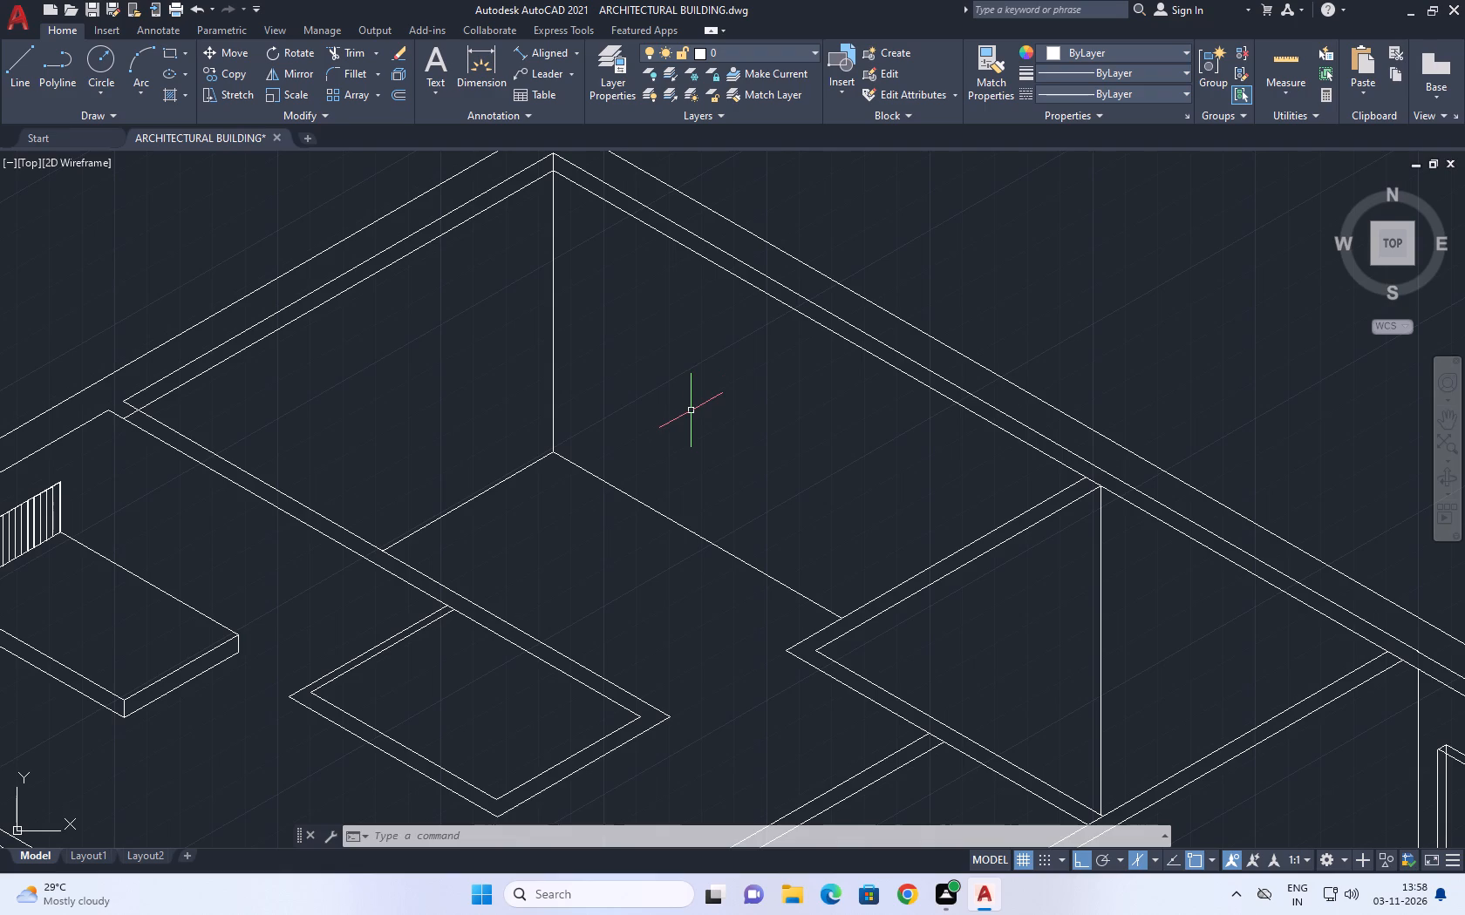
pyautogui.scroll(-1, 722, 496)
pyautogui.moveTo(671, 471); pyautogui.dragTo(678, 504, button='middle')
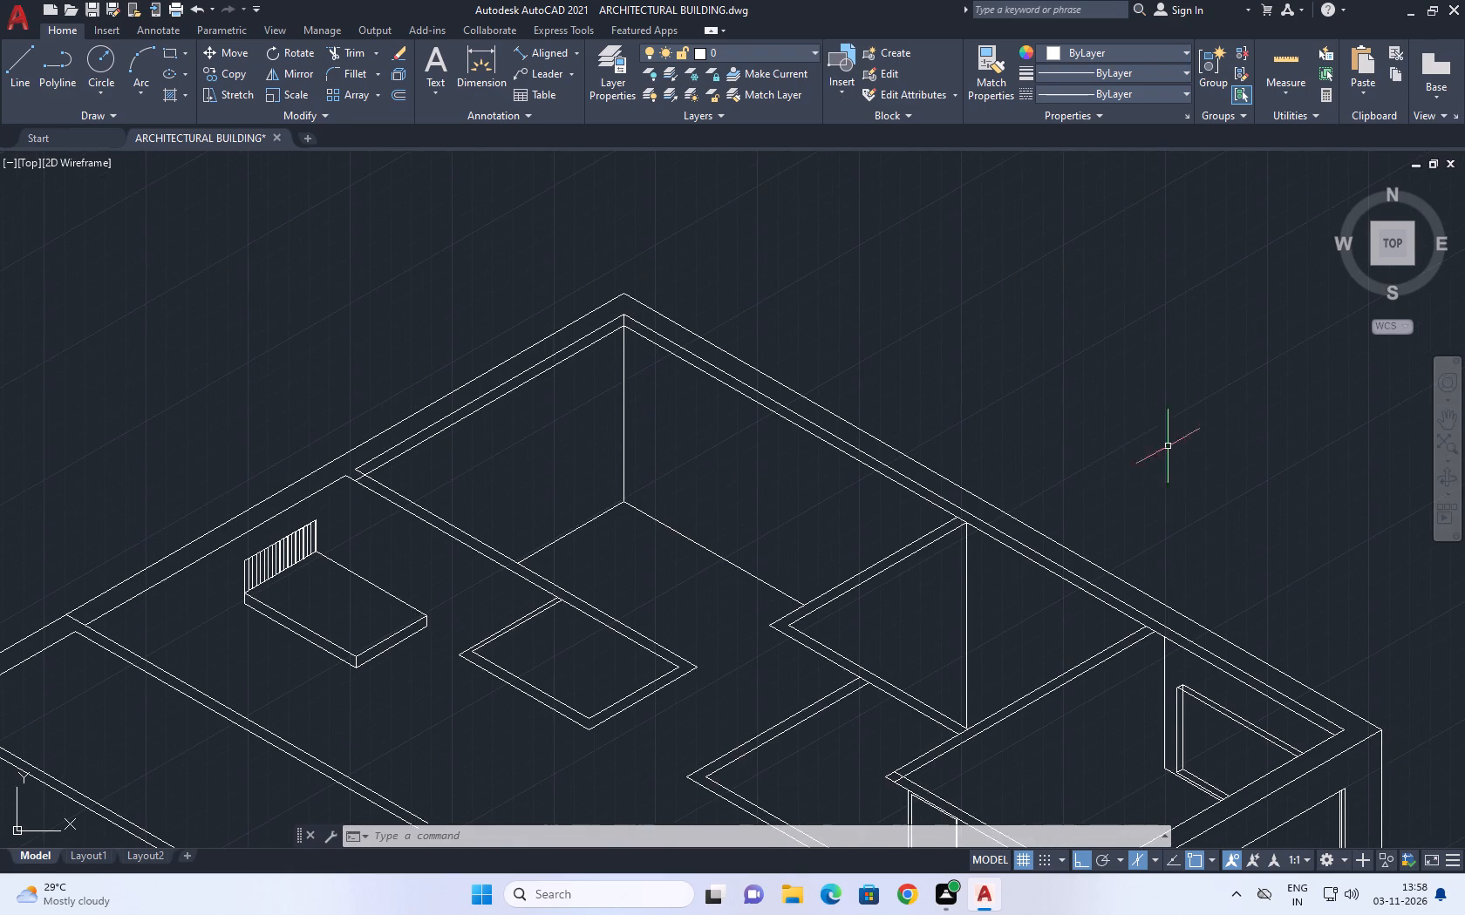
pyautogui.moveTo(1032, 533); pyautogui.dragTo(974, 476, button='middle')
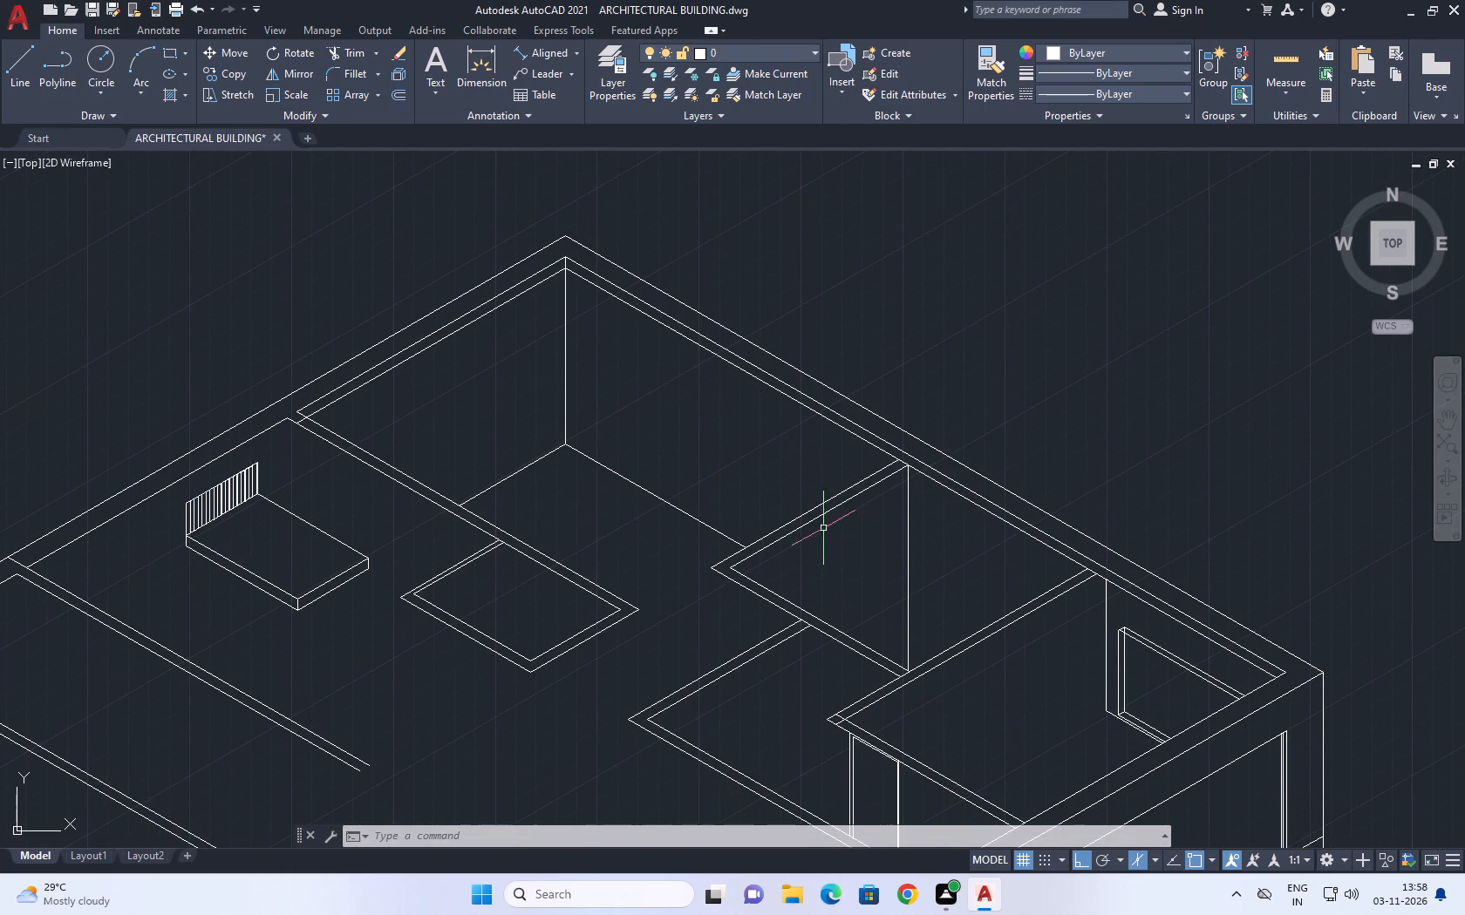
pyautogui.moveTo(876, 538); pyautogui.dragTo(809, 510, button='middle')
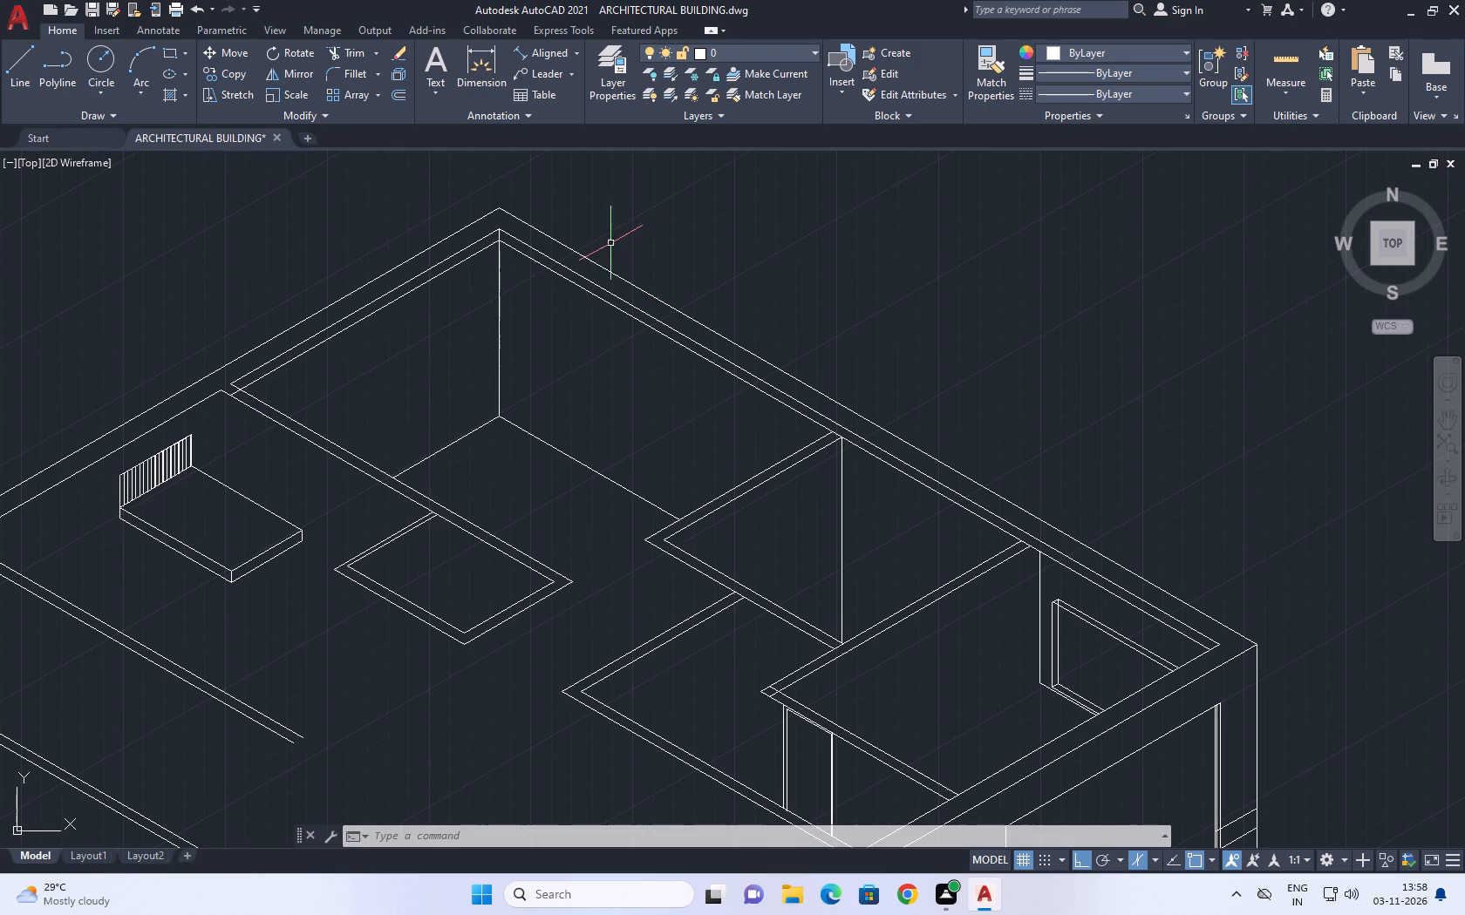
pyautogui.moveTo(861, 526); pyautogui.dragTo(684, 451, button='middle')
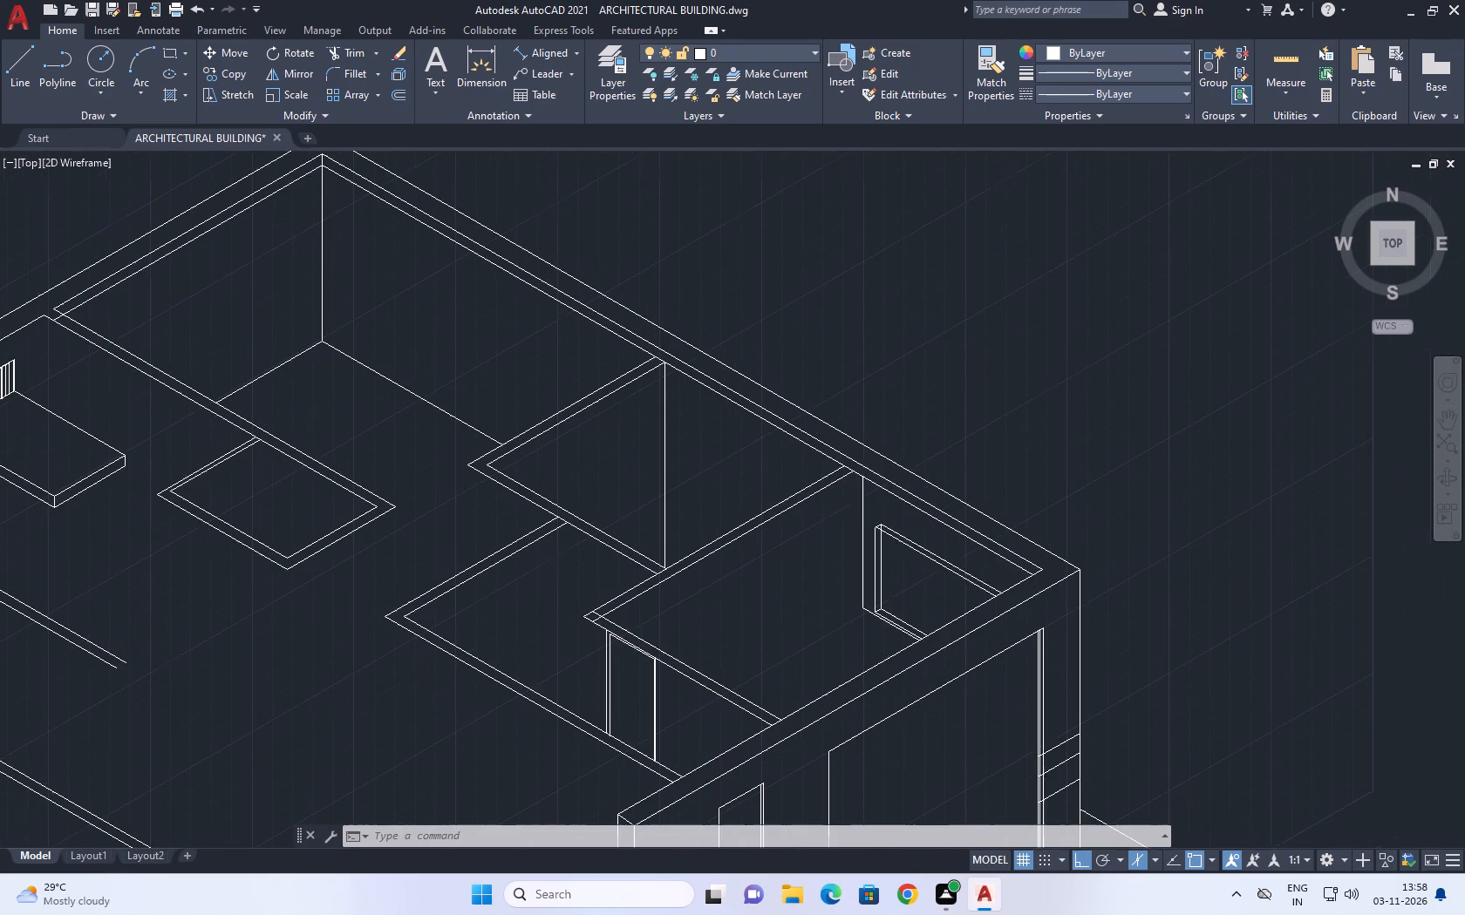
# Draw a closed 900 by 900 isometric window outline on the long wall between the middle partition's corner vertical and the next partition.
pyautogui.click(25, 77)
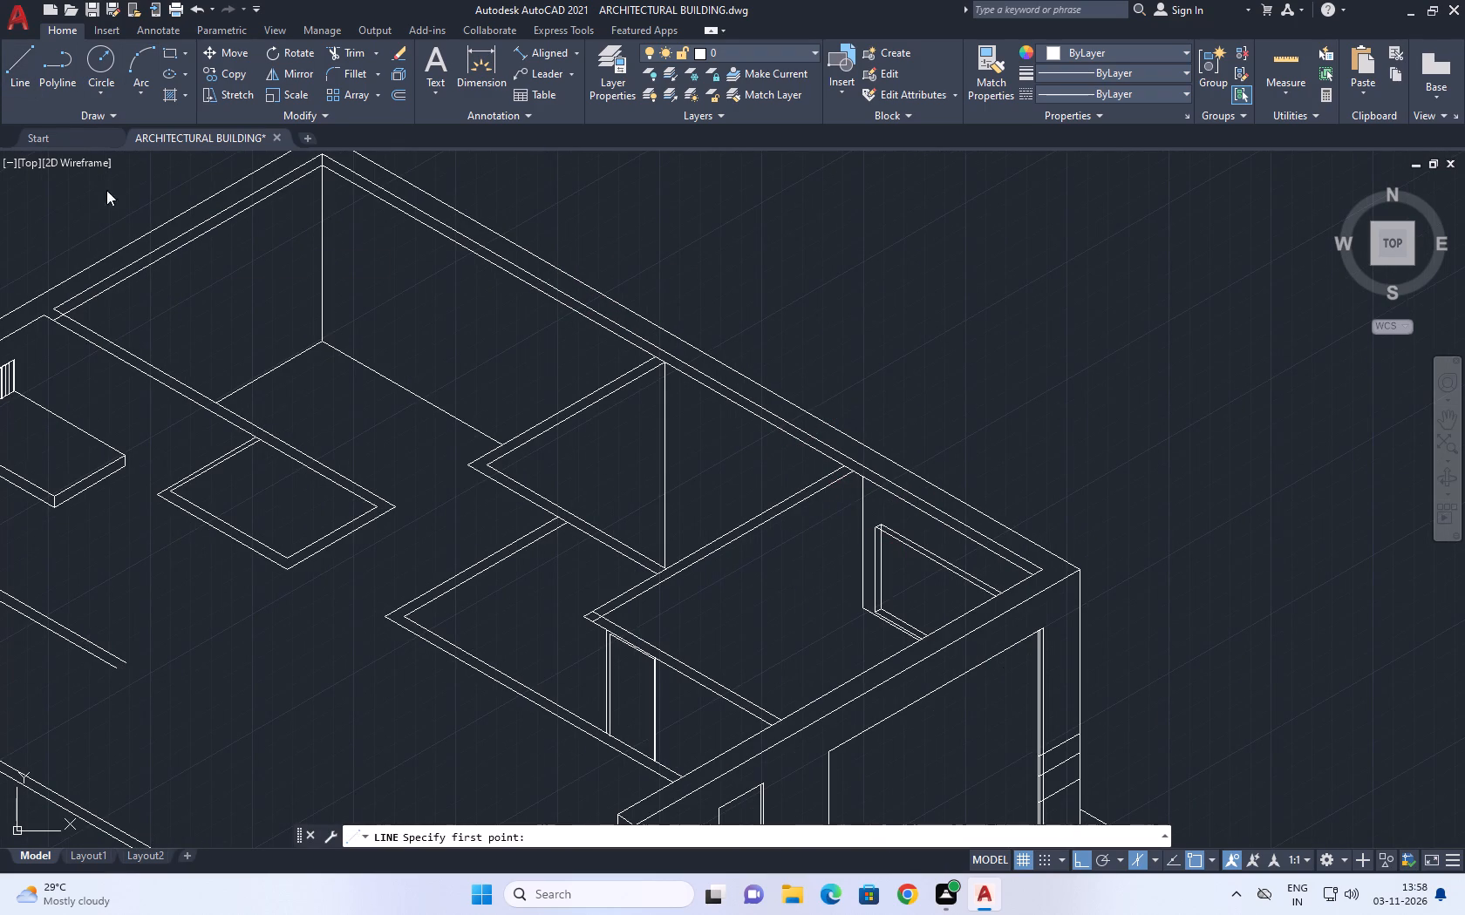
pyautogui.scroll(2, 720, 457)
pyautogui.moveTo(640, 526); pyautogui.dragTo(651, 503)
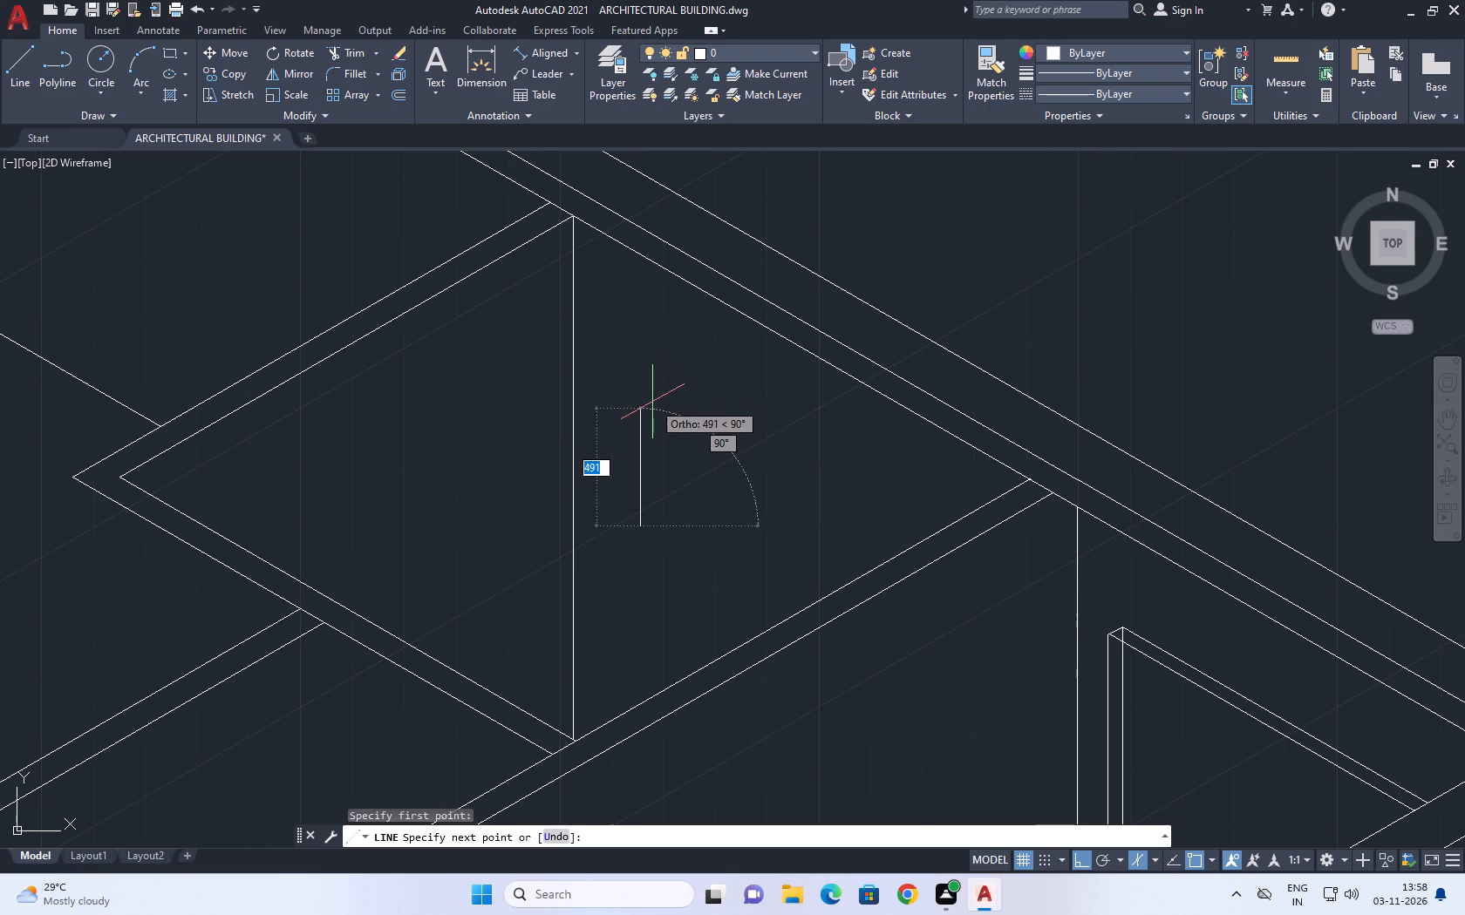
pyautogui.press('9')
pyautogui.write('00')
pyautogui.press('Return')
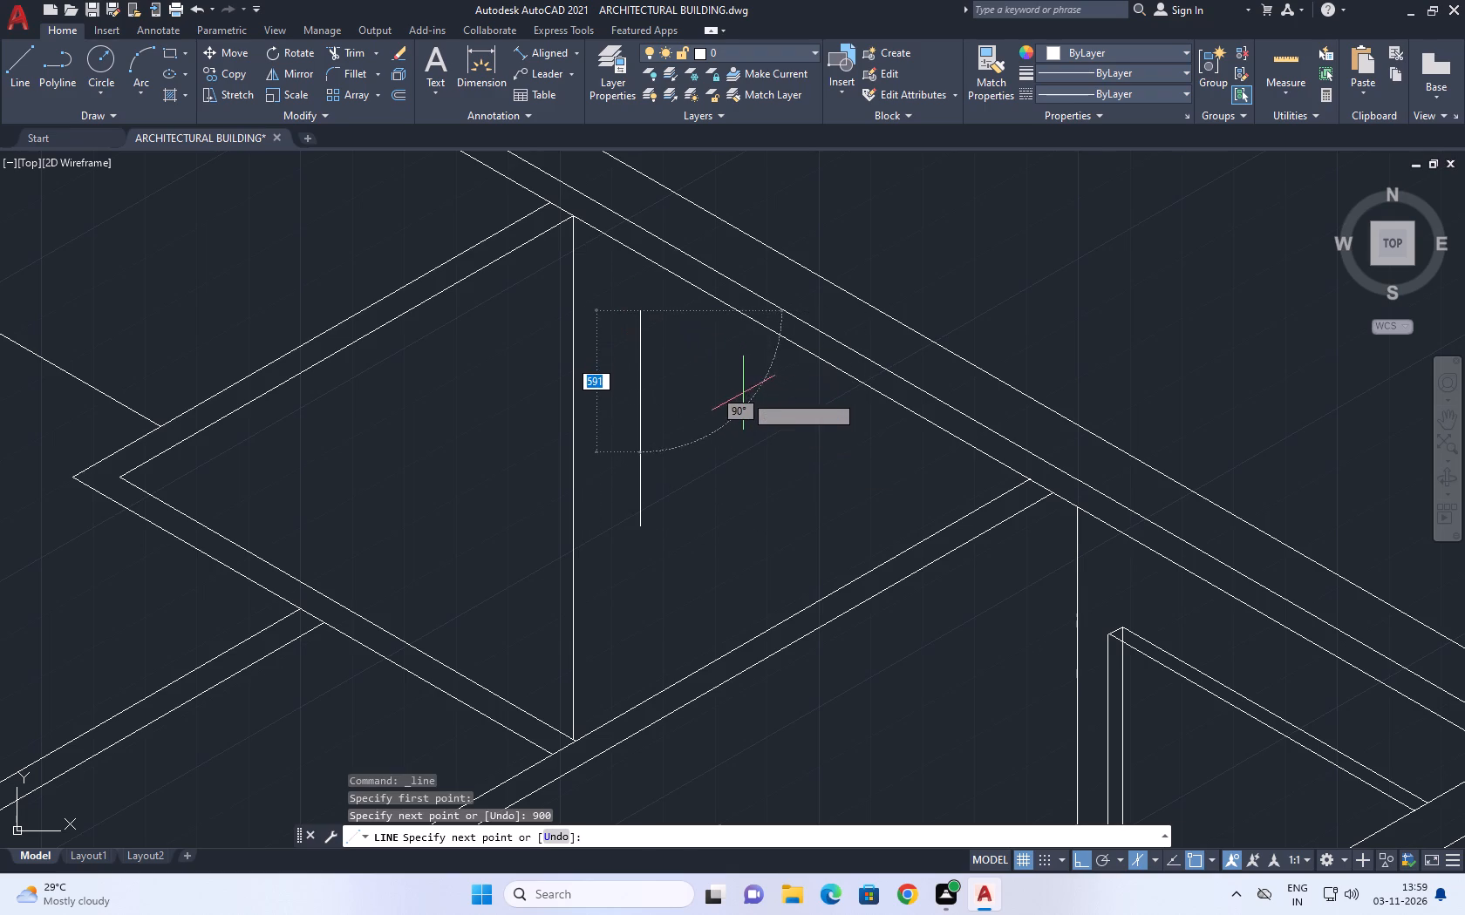
pyautogui.press('F5')
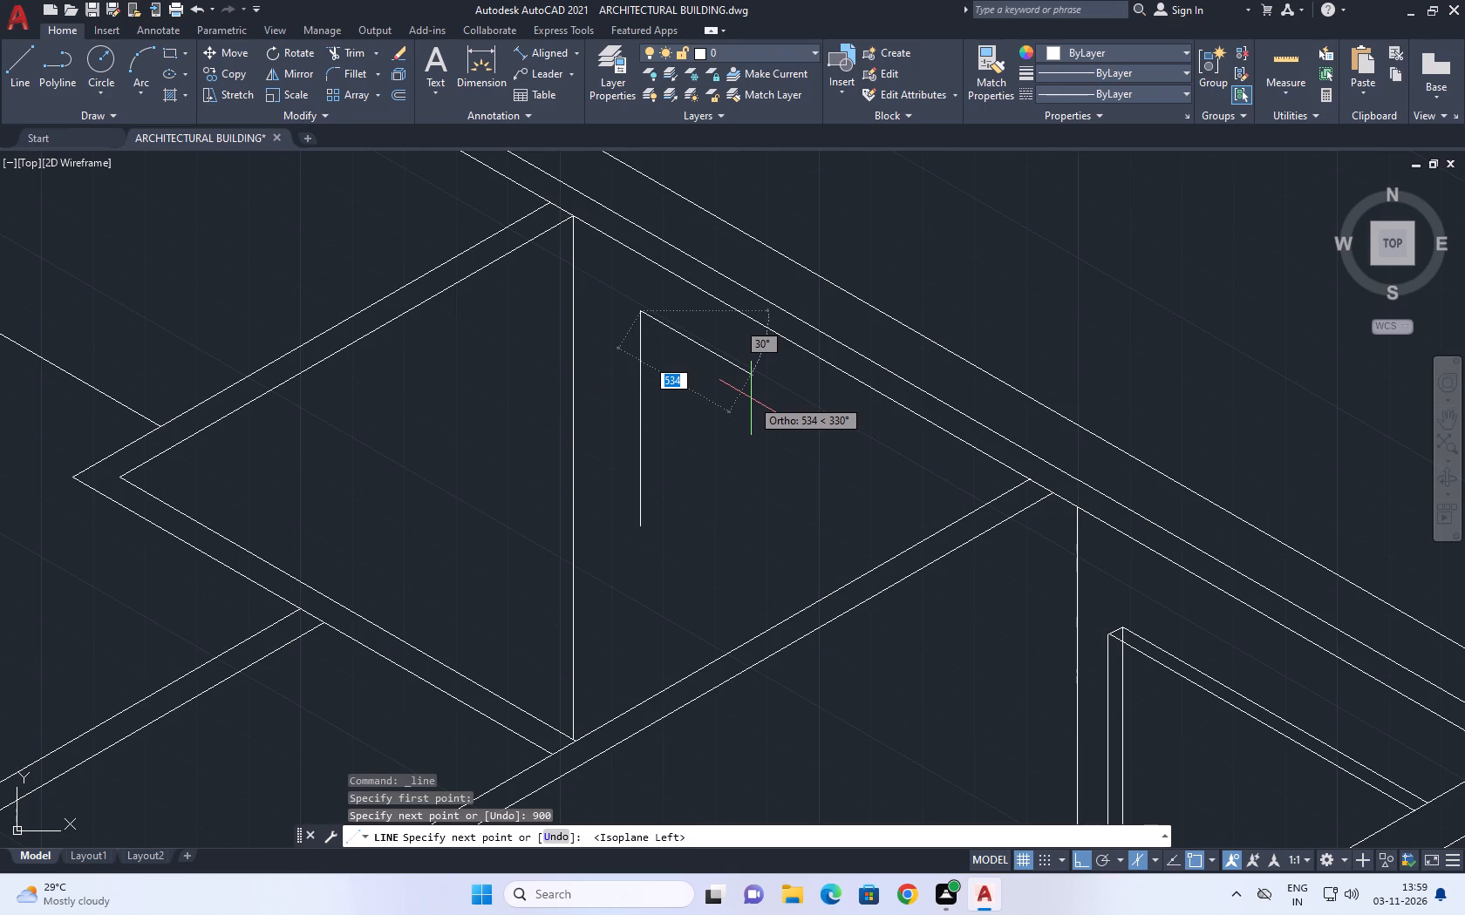
pyautogui.press('9')
pyautogui.write('00')
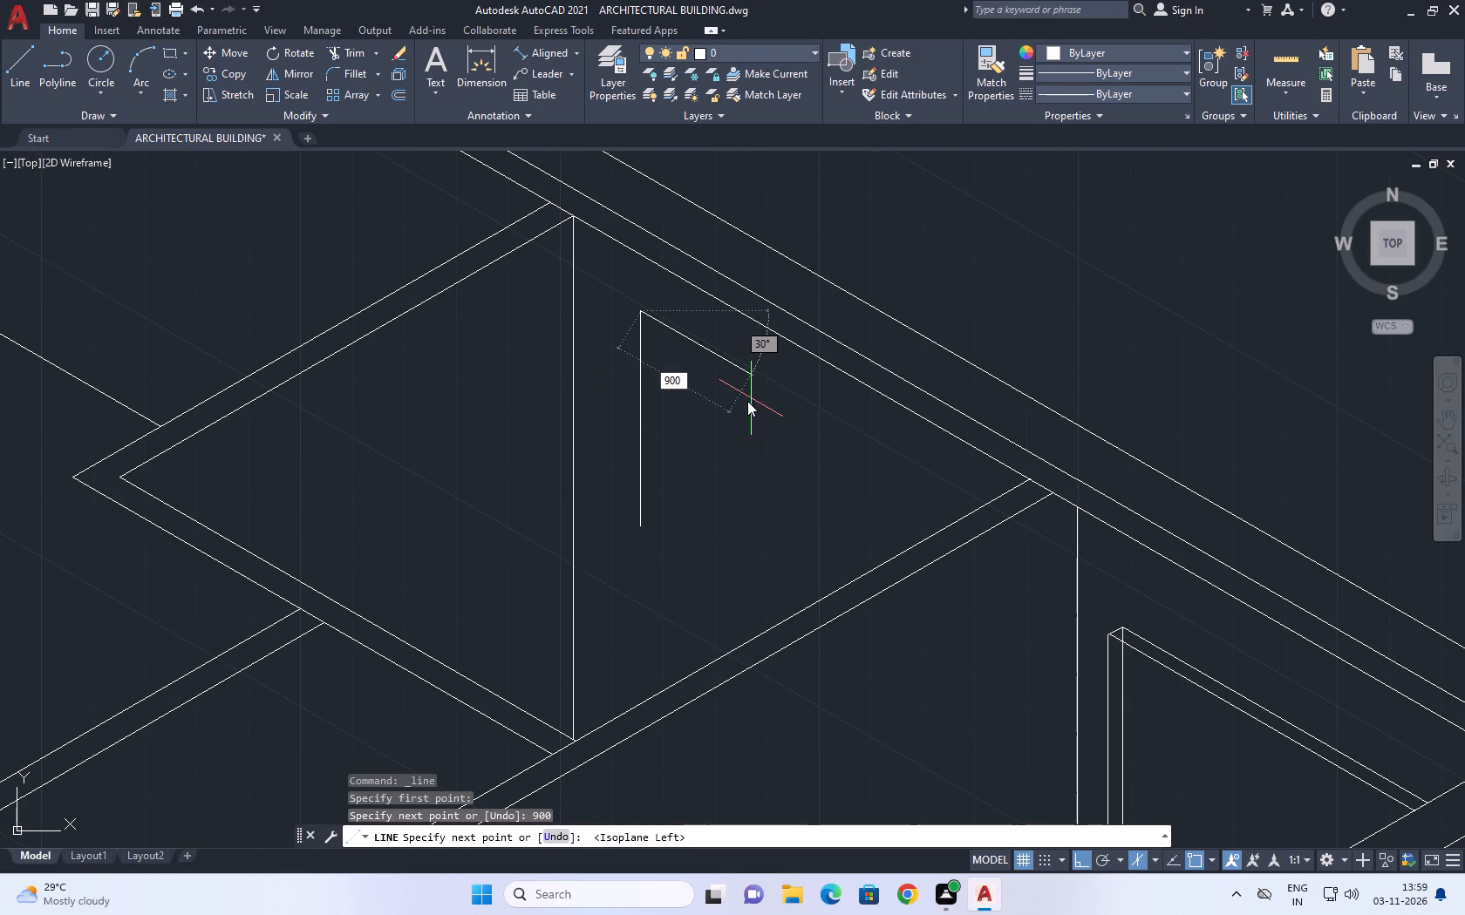
pyautogui.press('Return')
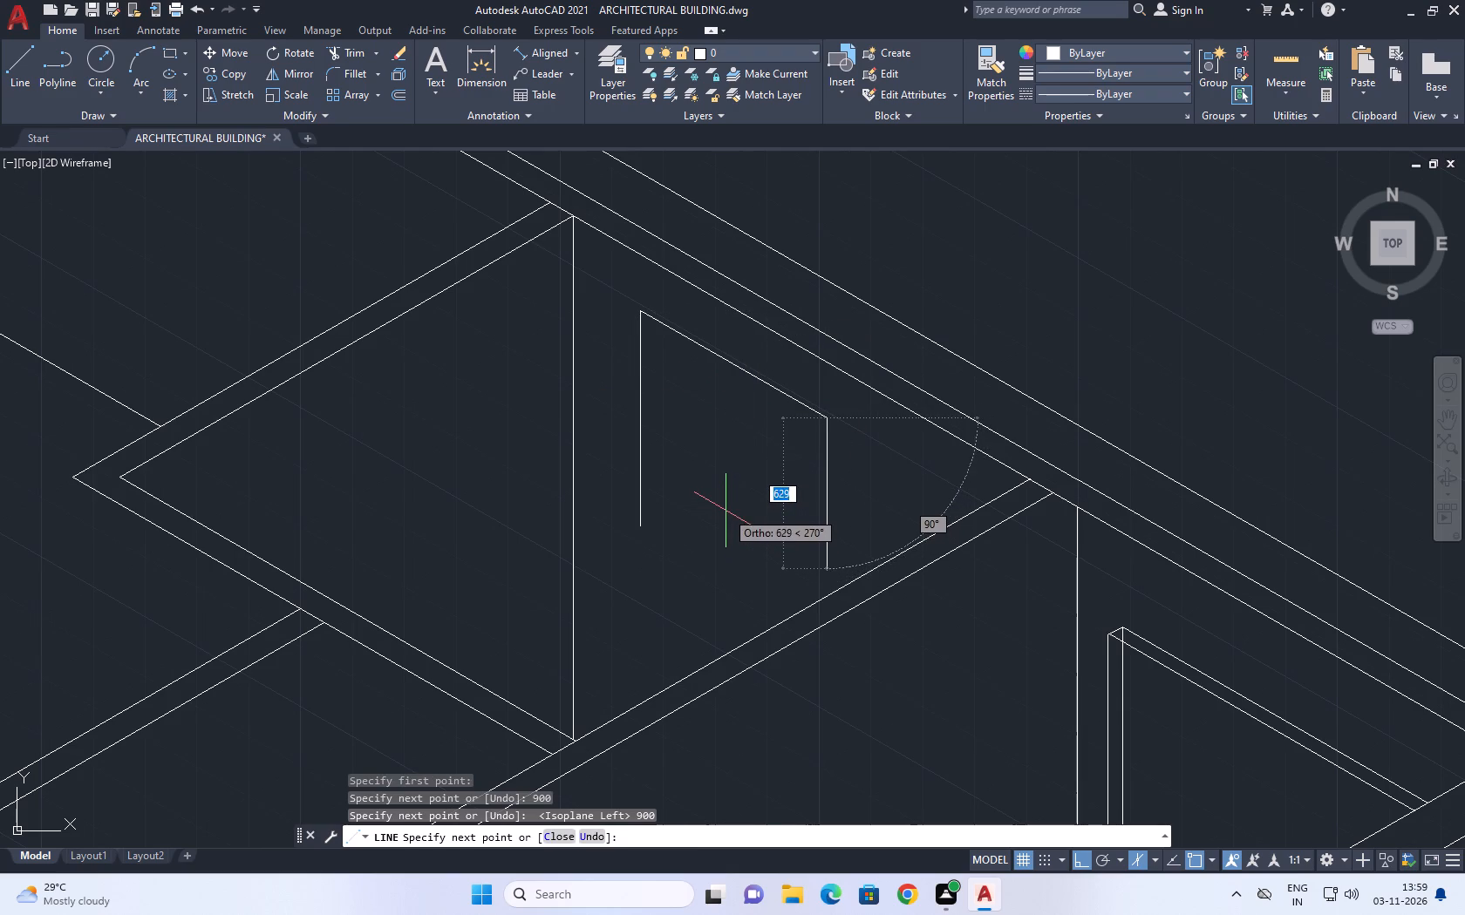
pyautogui.press('9')
pyautogui.press('0')
pyautogui.press('0')
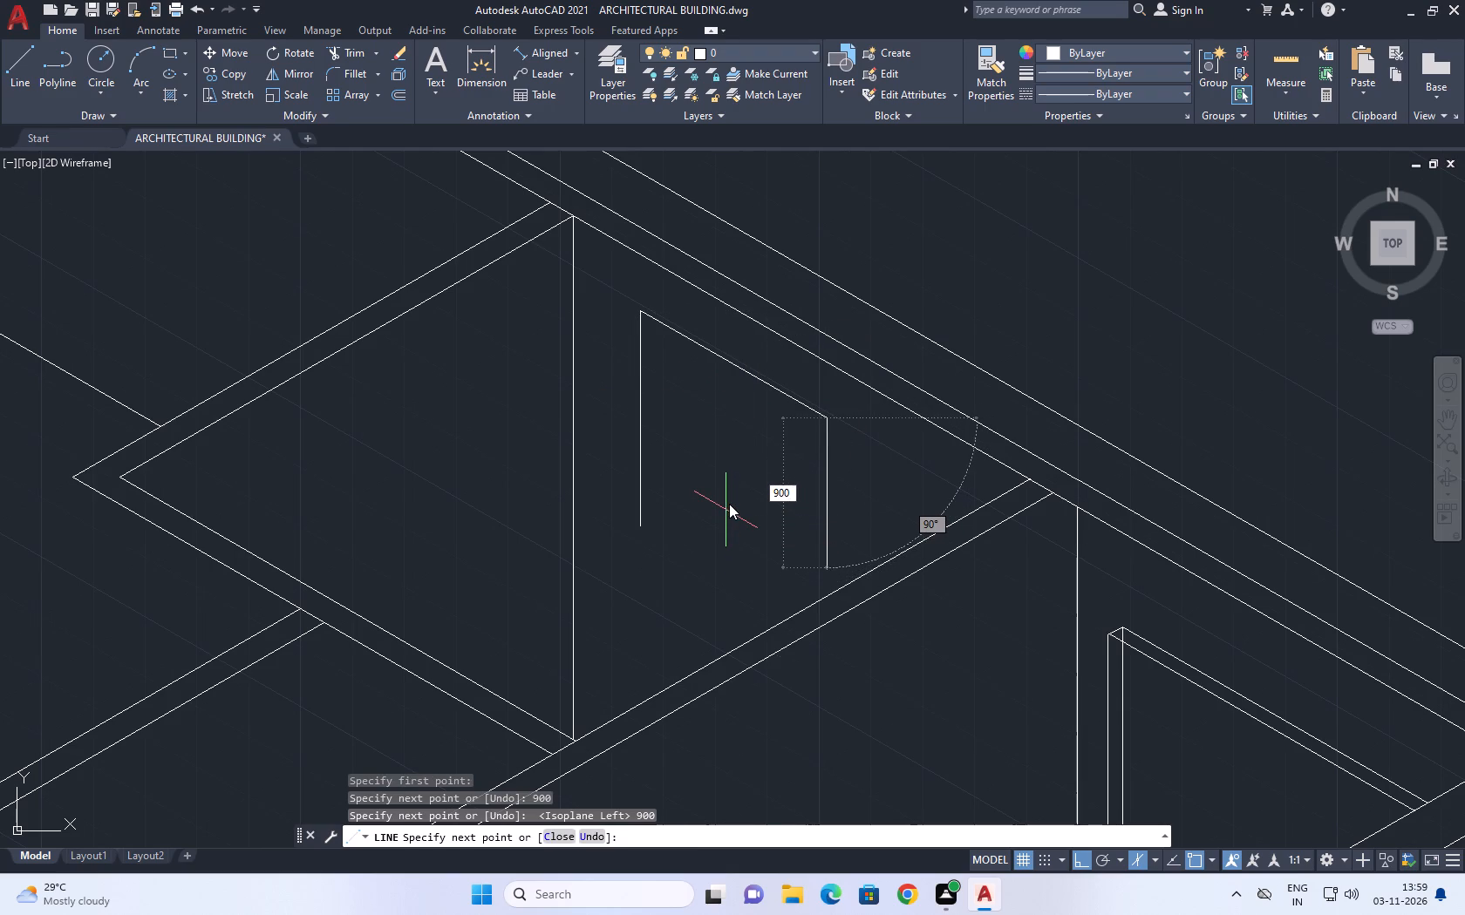
pyautogui.press('Return')
pyautogui.scroll(2, 627, 524)
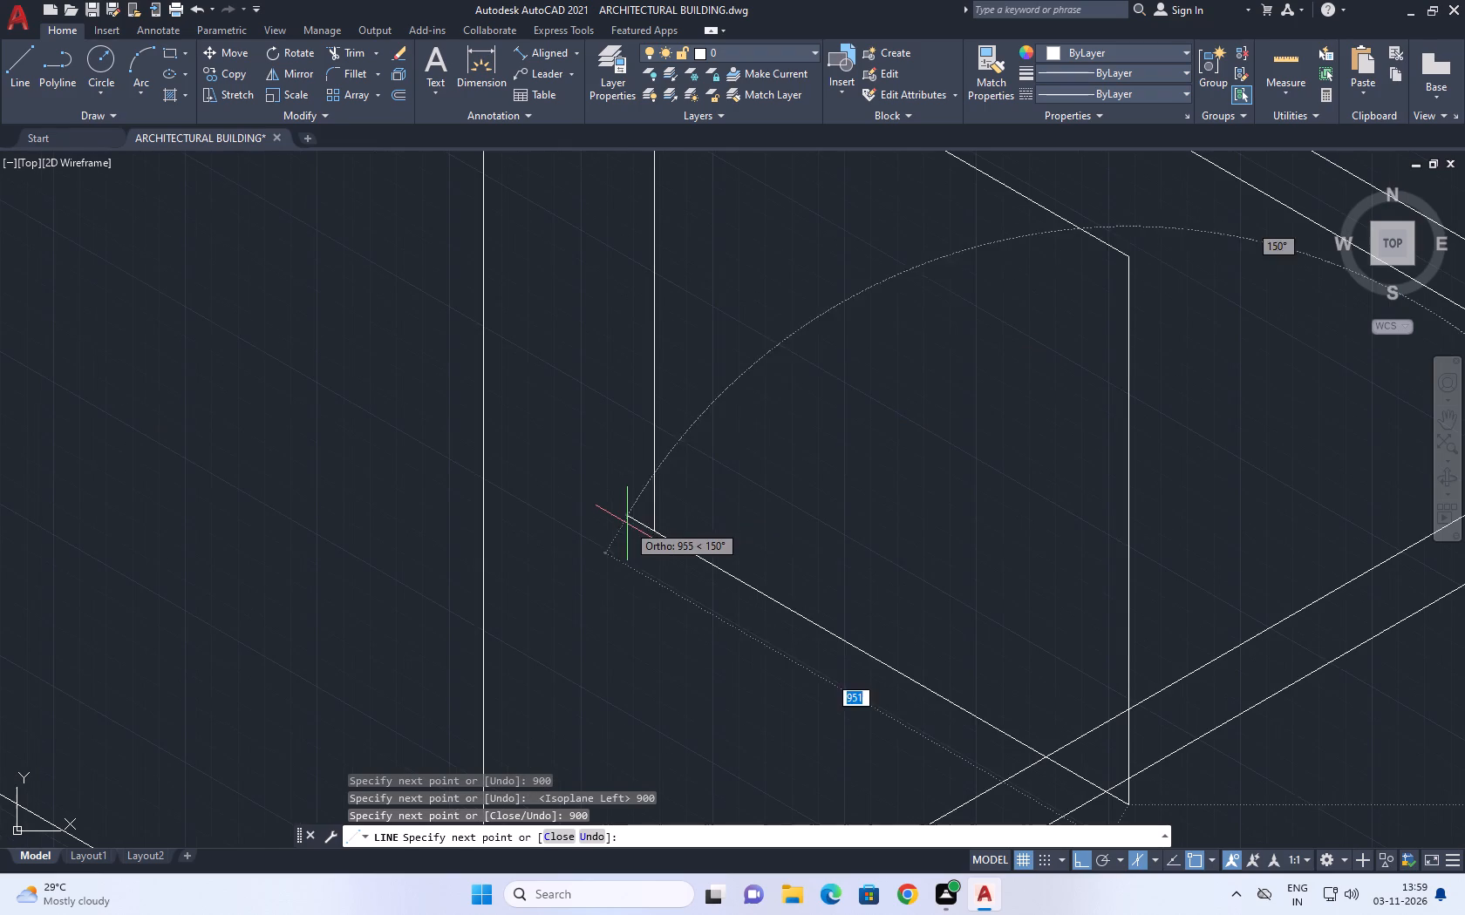
pyautogui.click(655, 532)
pyautogui.press('space')
pyautogui.scroll(-2, 758, 449)
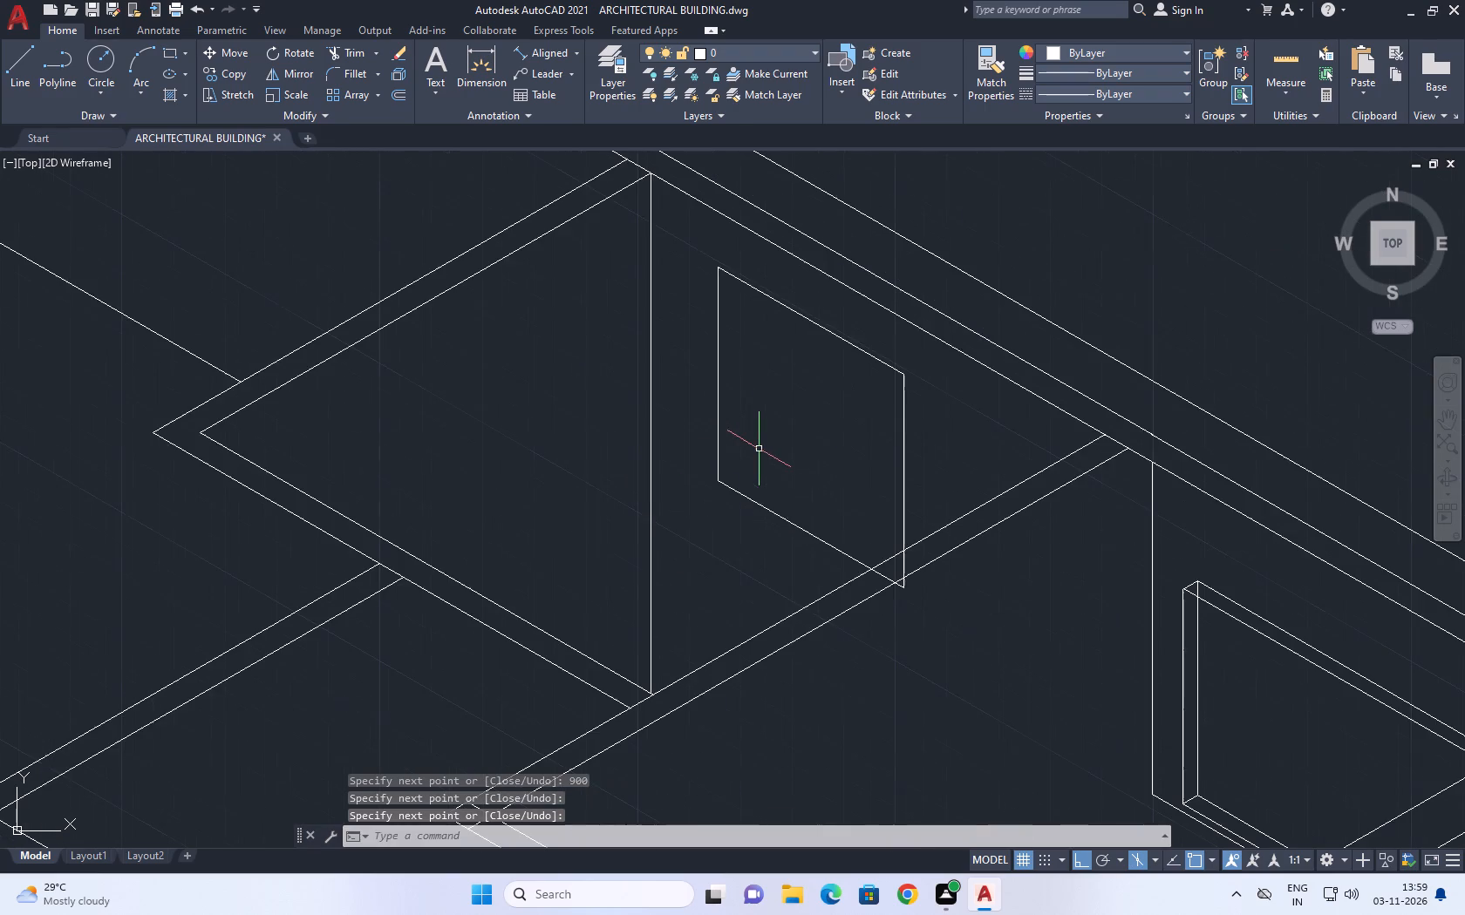
# Move the whole window outline back along the wall, towards the corner vertical, so it clears the partition below.
pyautogui.moveTo(807, 444); pyautogui.dragTo(795, 434, button='middle')
pyautogui.moveTo(787, 395); pyautogui.dragTo(813, 448, button='middle')
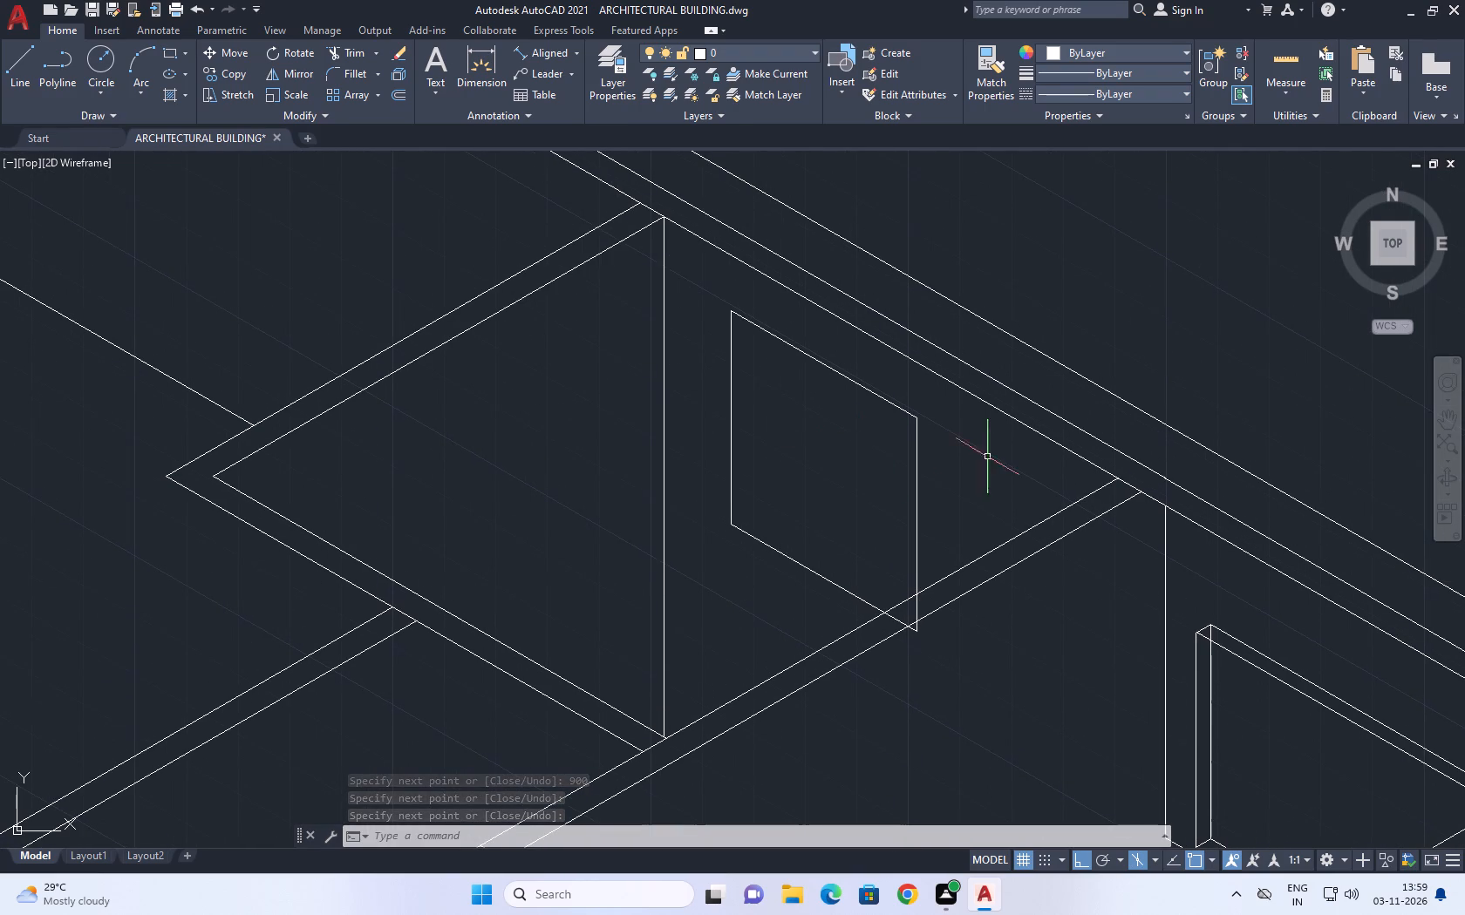
pyautogui.click(947, 422)
pyautogui.click(835, 430)
pyautogui.moveTo(769, 576); pyautogui.dragTo(766, 584)
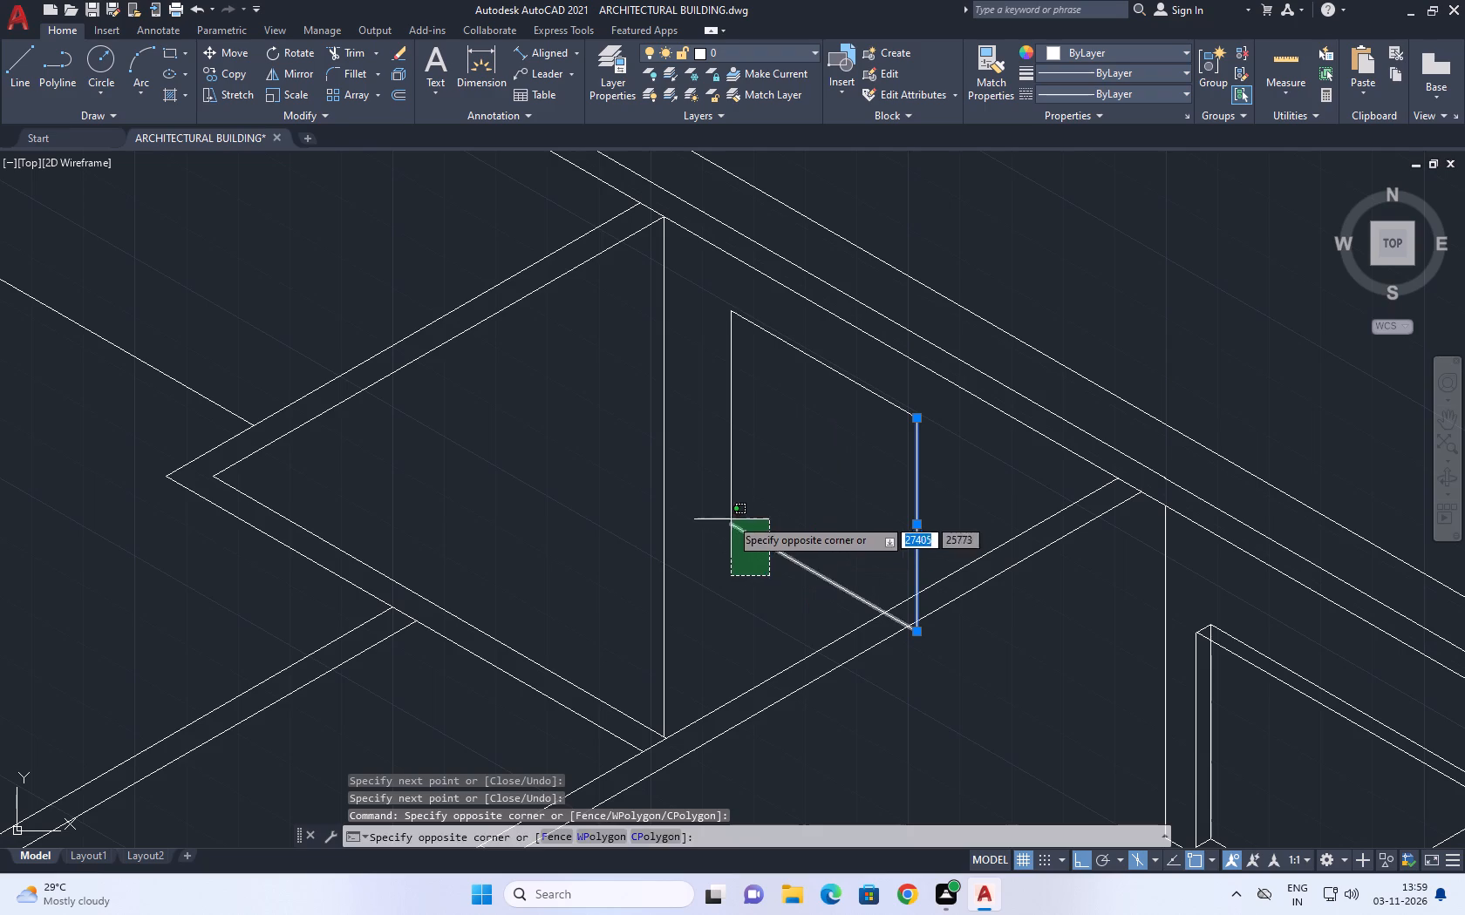
pyautogui.click(729, 512)
pyautogui.click(844, 378)
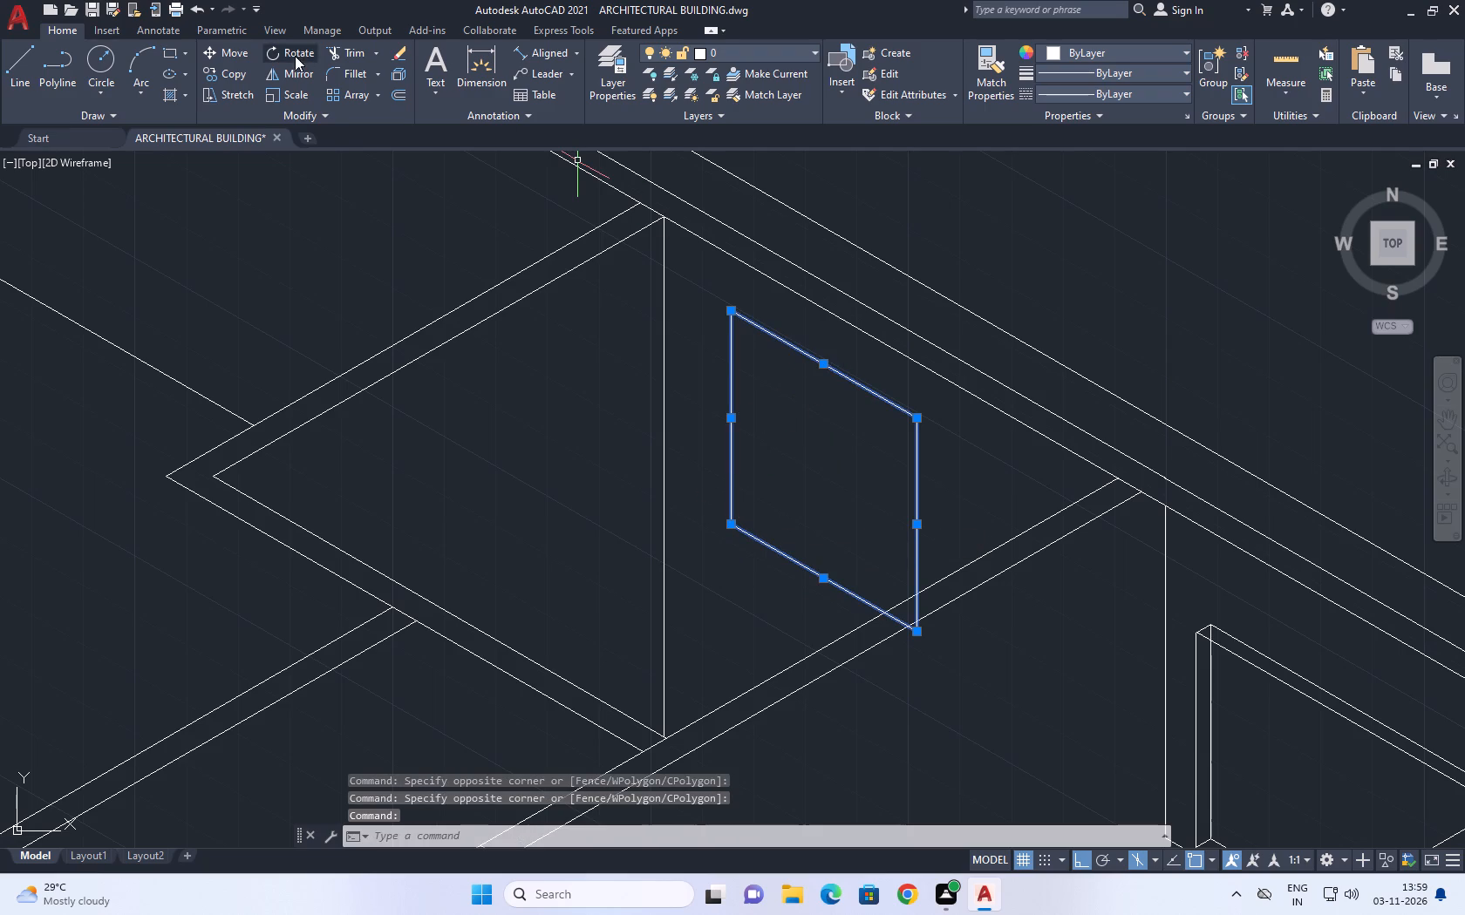
pyautogui.click(228, 53)
pyautogui.scroll(2, 1007, 600)
pyautogui.click(1077, 677)
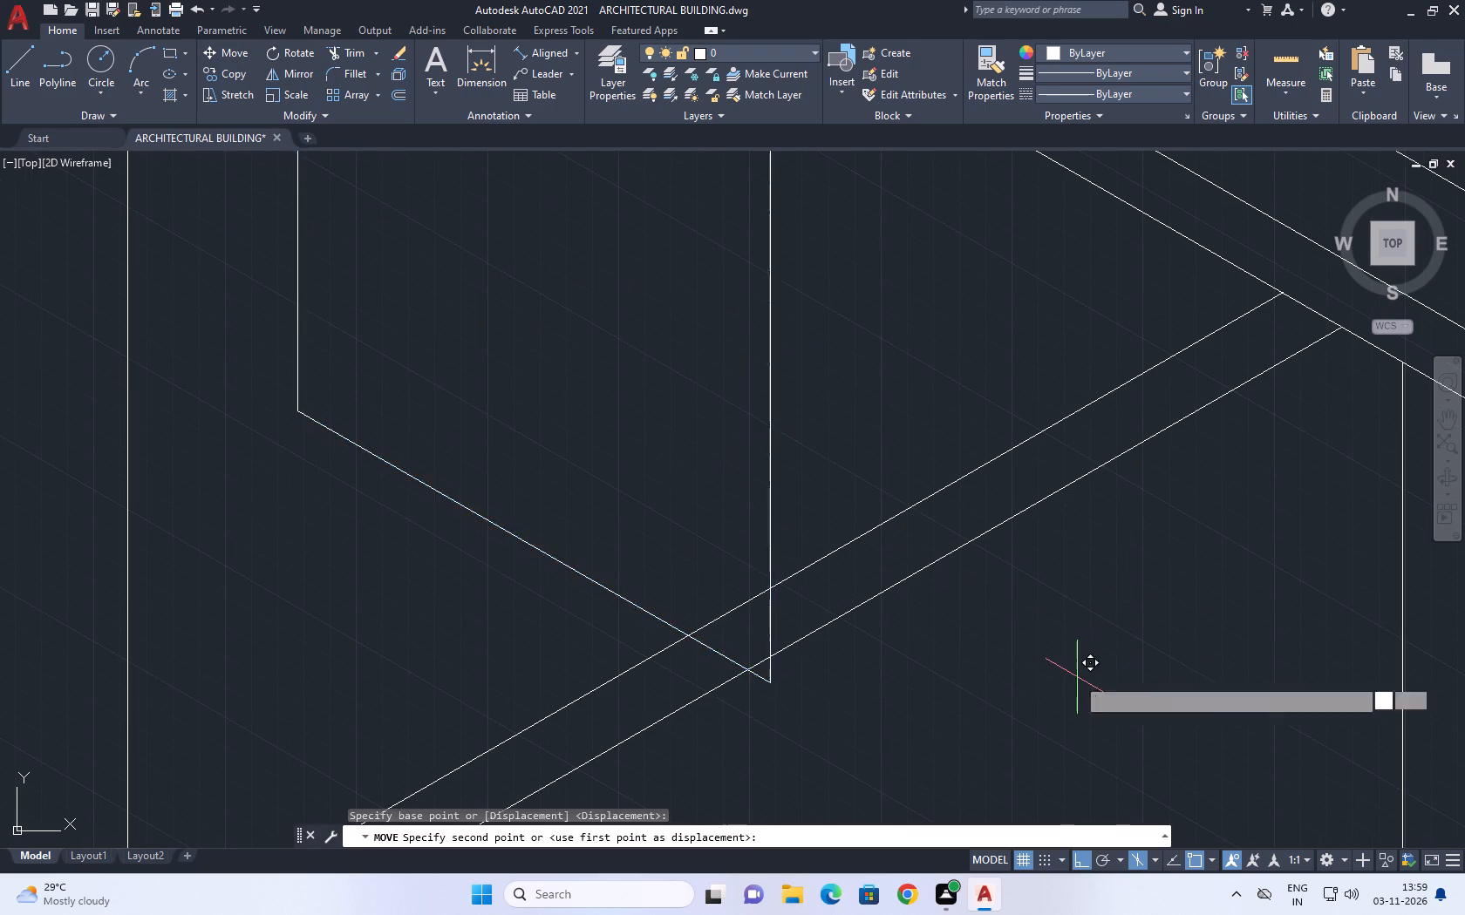
pyautogui.click(986, 626)
pyautogui.scroll(-3, 612, 455)
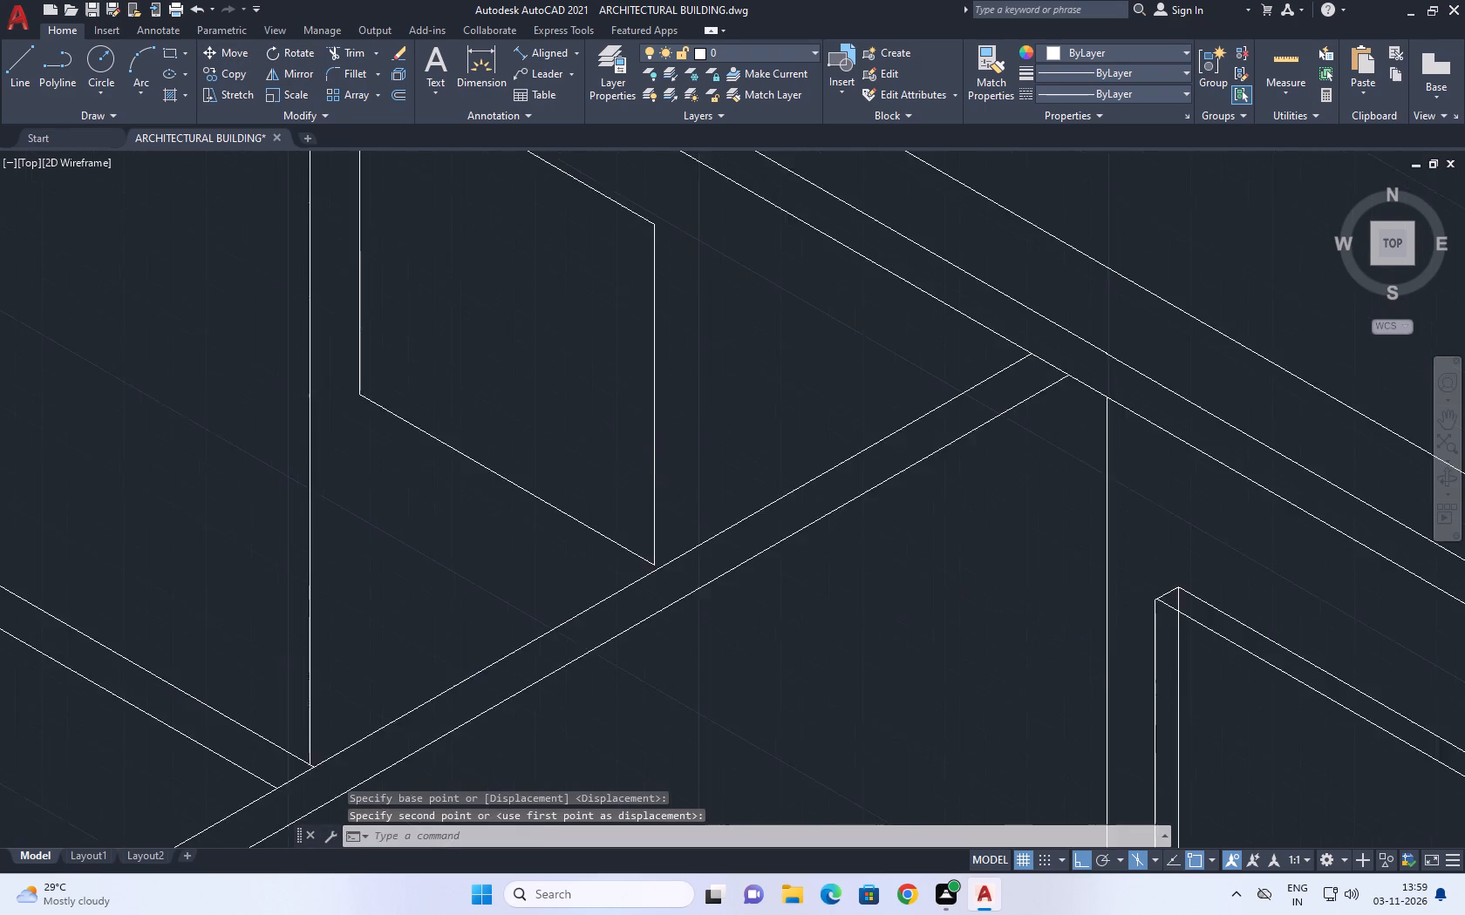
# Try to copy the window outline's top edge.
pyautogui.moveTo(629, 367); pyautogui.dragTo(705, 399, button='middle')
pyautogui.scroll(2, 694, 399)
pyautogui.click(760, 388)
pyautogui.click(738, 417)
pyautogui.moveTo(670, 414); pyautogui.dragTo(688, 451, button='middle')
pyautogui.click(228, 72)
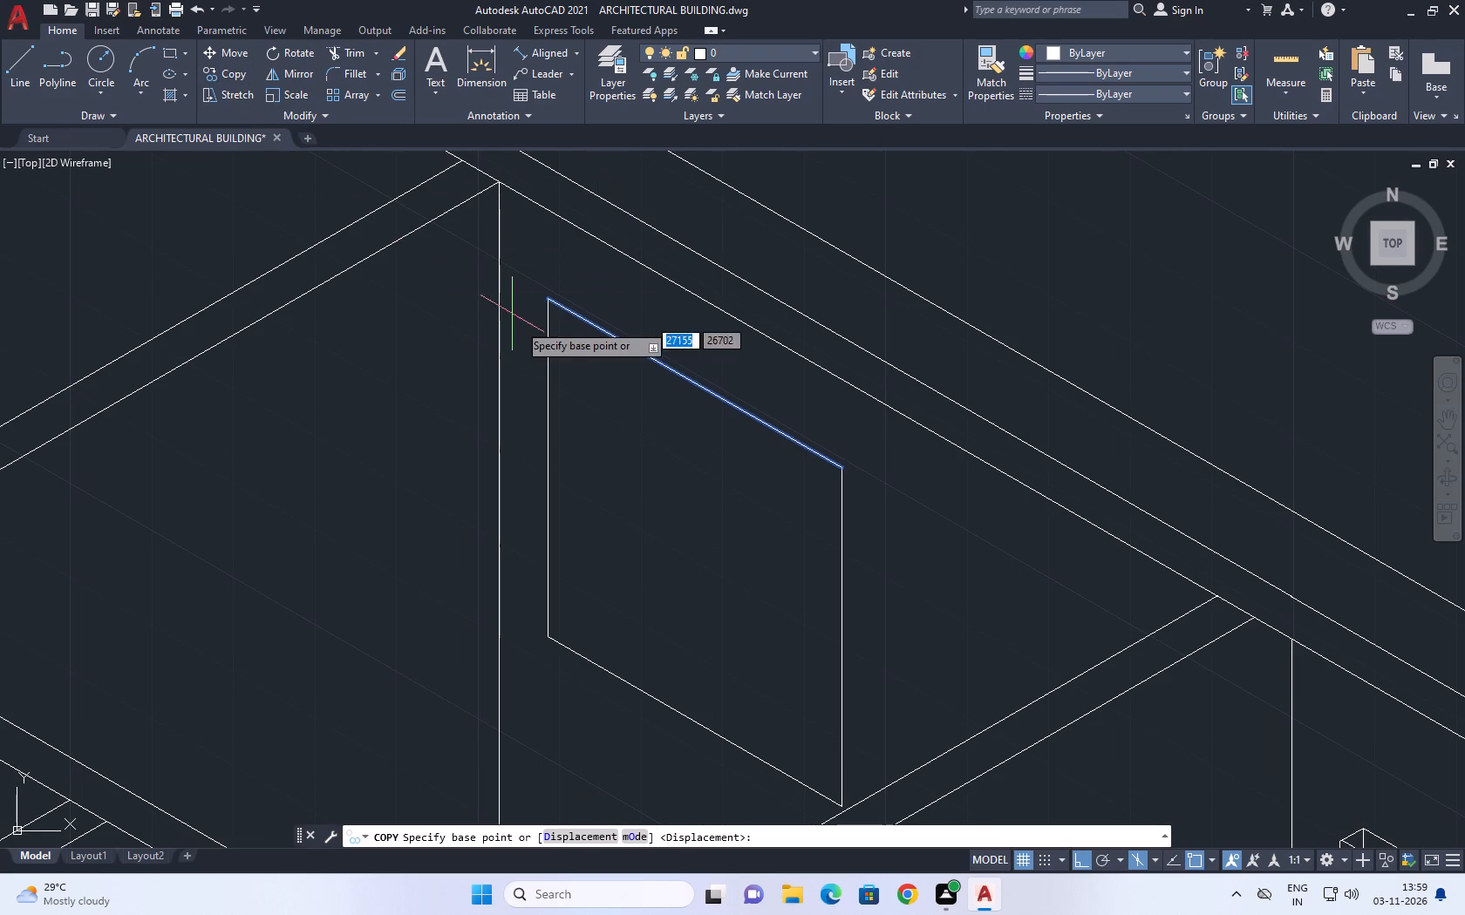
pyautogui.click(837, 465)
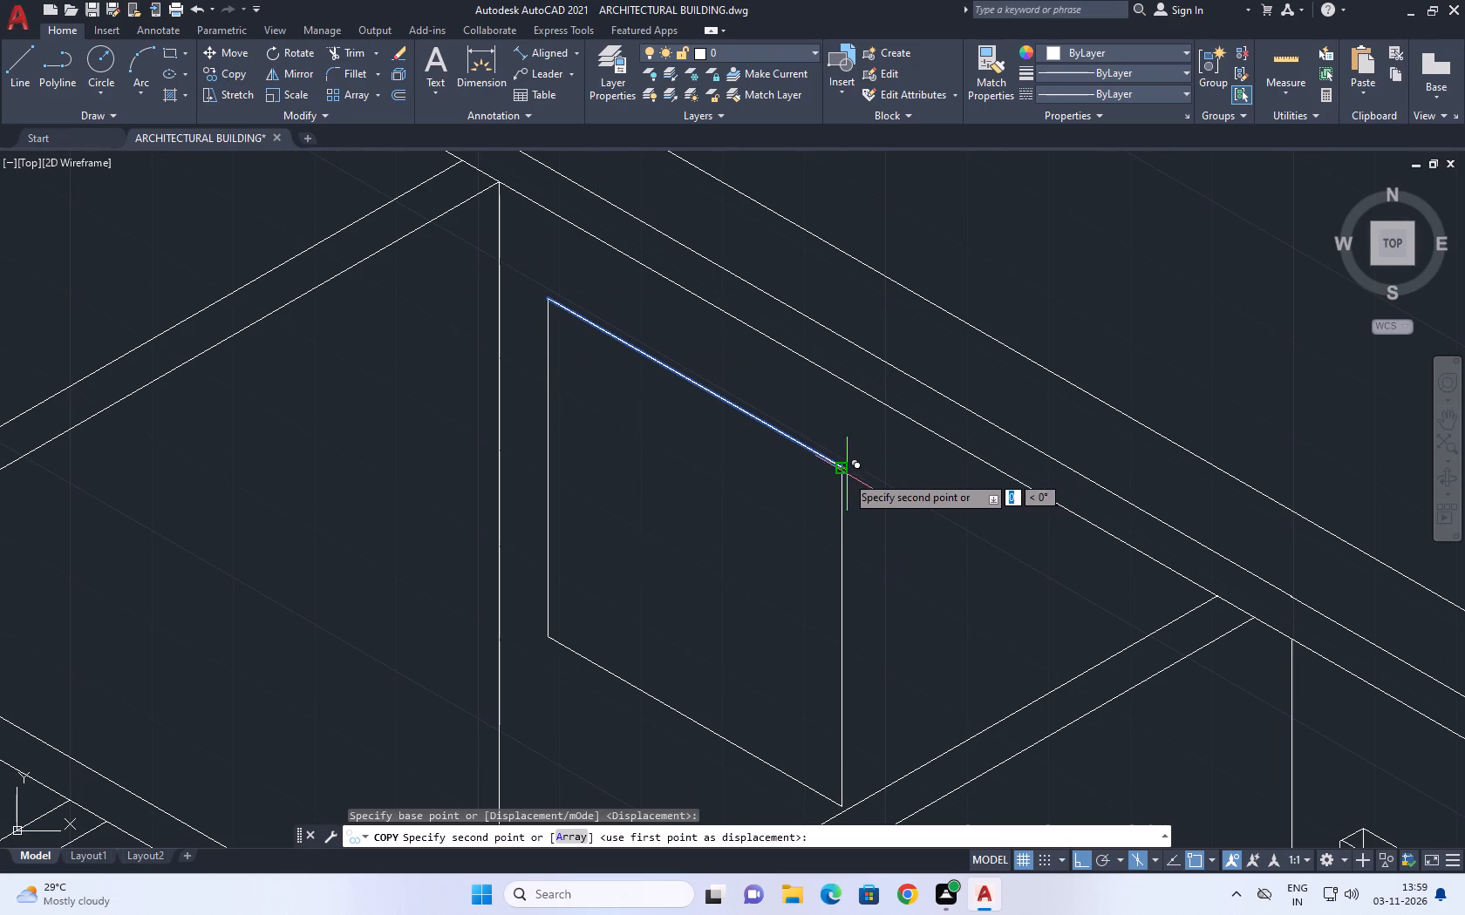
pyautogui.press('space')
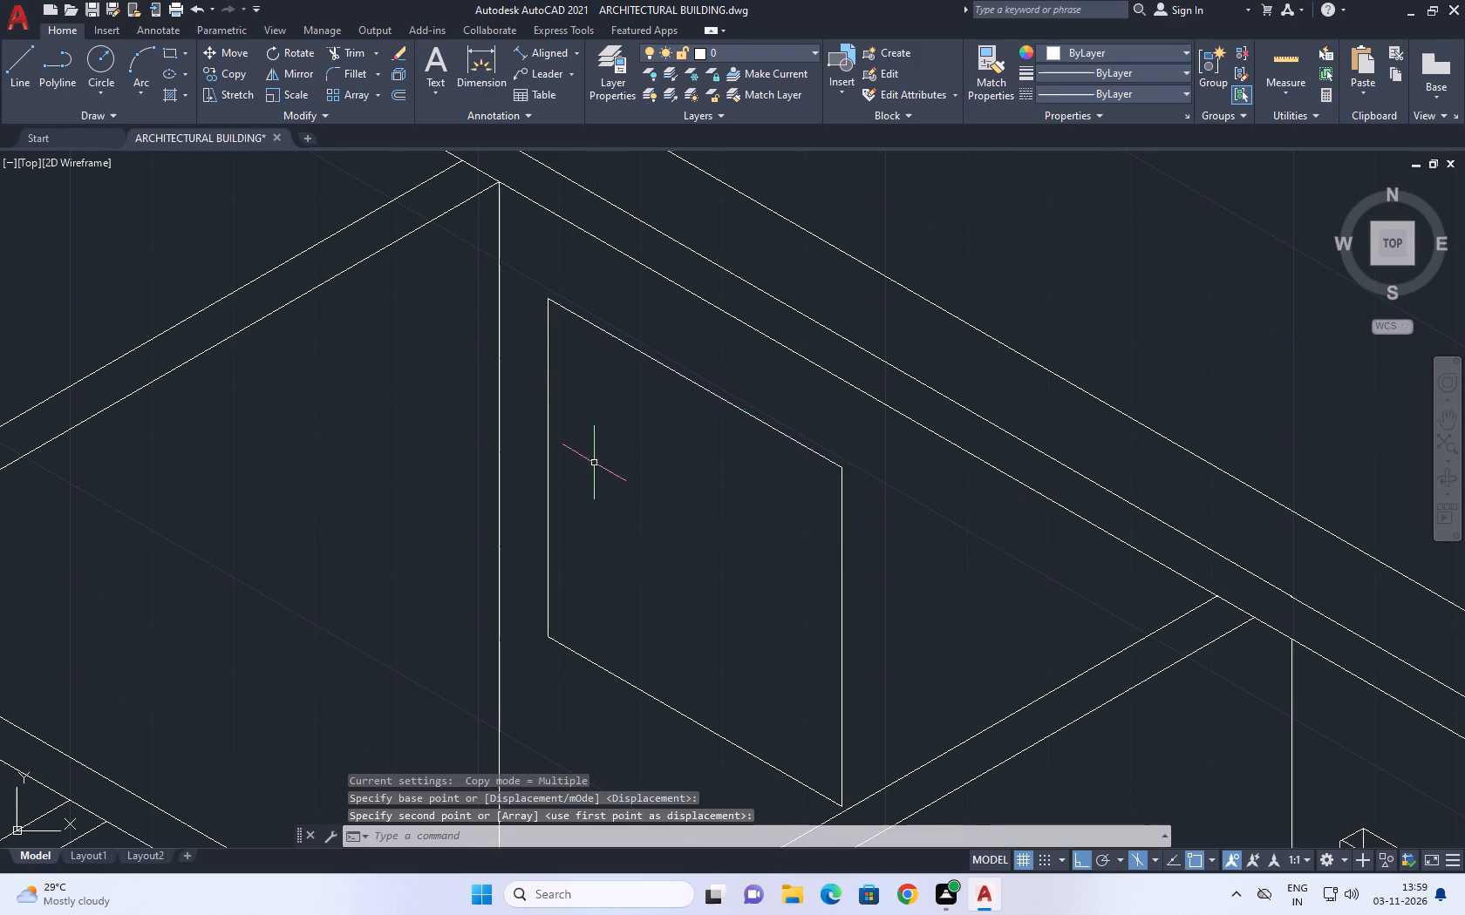
# Copy the window's left vertical edge a short distance inward along the wall direction.
pyautogui.moveTo(603, 455); pyautogui.dragTo(558, 438)
pyautogui.moveTo(517, 416); pyautogui.dragTo(482, 411)
pyautogui.moveTo(591, 496); pyautogui.dragTo(656, 510, button='middle')
pyautogui.press('c')
pyautogui.press('o')
pyautogui.press('space')
pyautogui.click(656, 473)
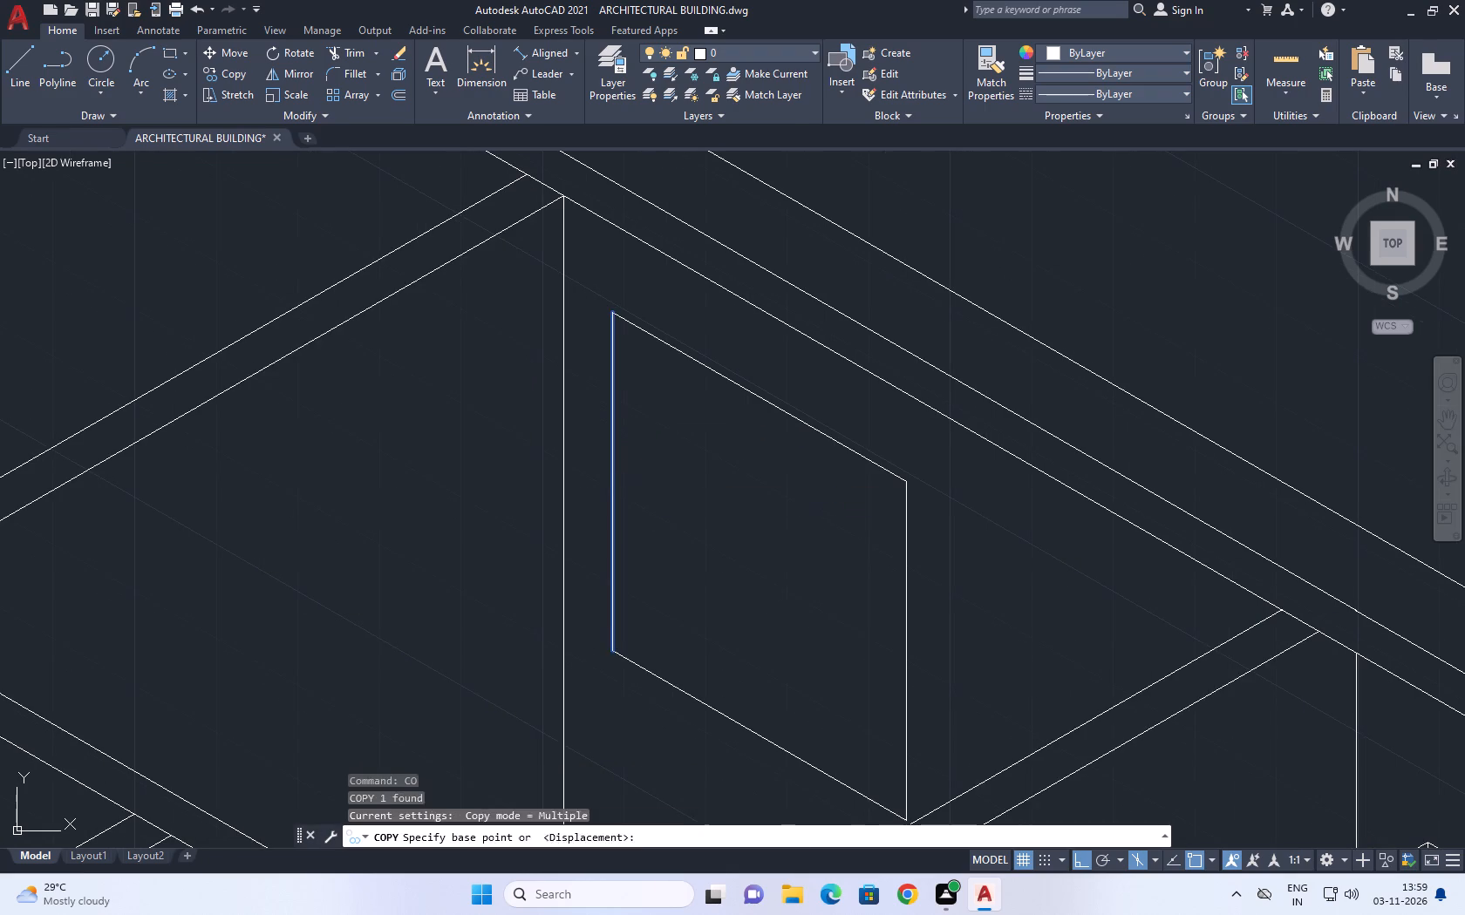
pyautogui.click(685, 487)
pyautogui.press('space')
pyautogui.moveTo(692, 558); pyautogui.dragTo(746, 420, button='middle')
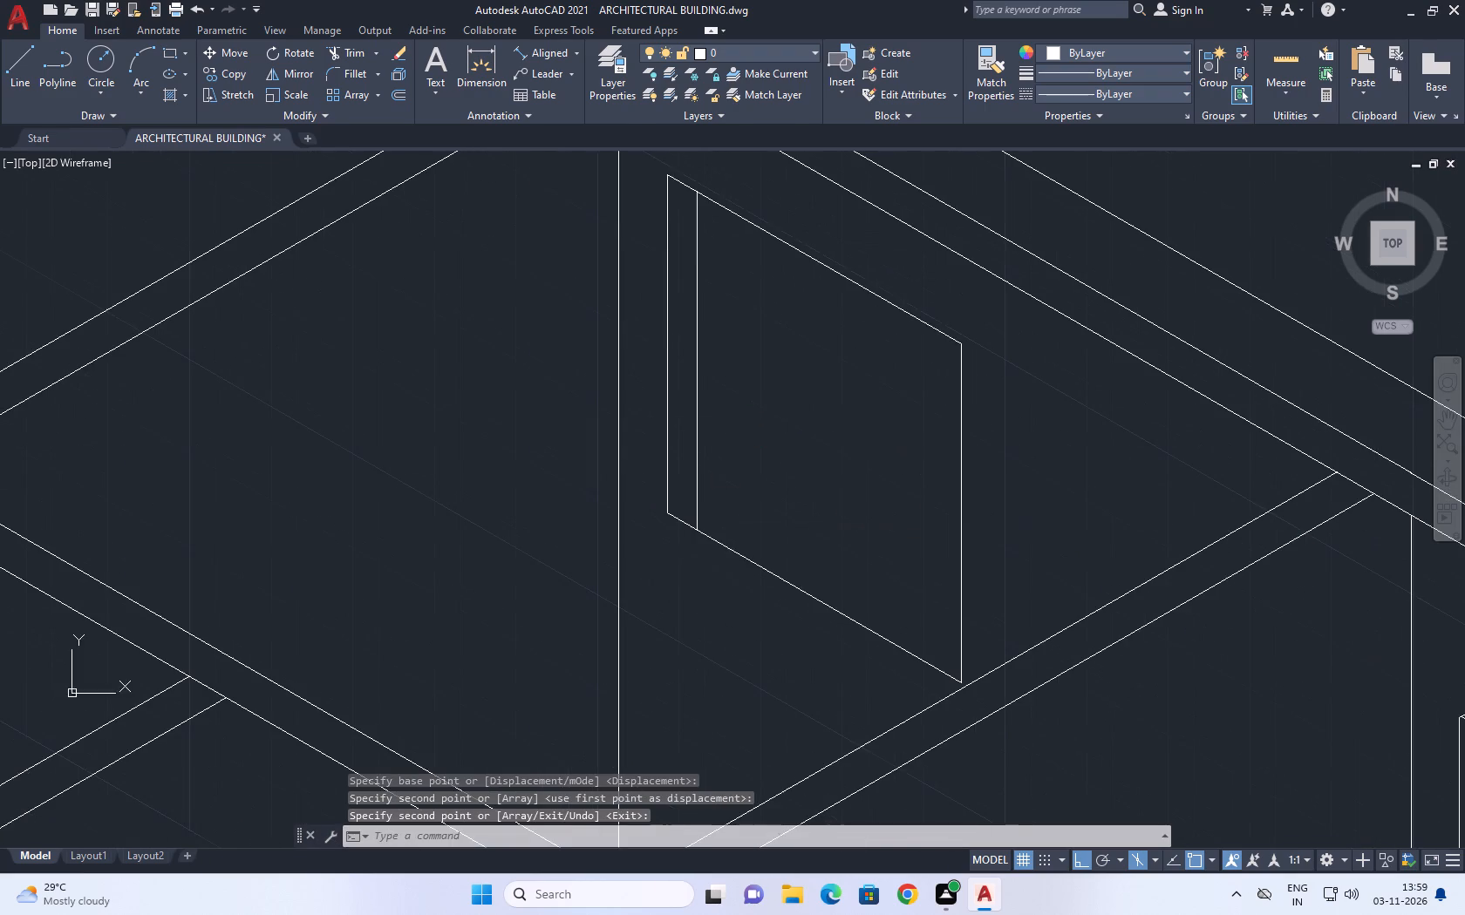
# Copy the window's bottom edge a short distance straight up to form the inner sill line.
pyautogui.click(746, 577)
pyautogui.moveTo(734, 518); pyautogui.dragTo(742, 516)
pyautogui.moveTo(803, 521); pyautogui.dragTo(738, 545, button='middle')
pyautogui.press('c')
pyautogui.press('o')
pyautogui.press('space')
pyautogui.click(727, 538)
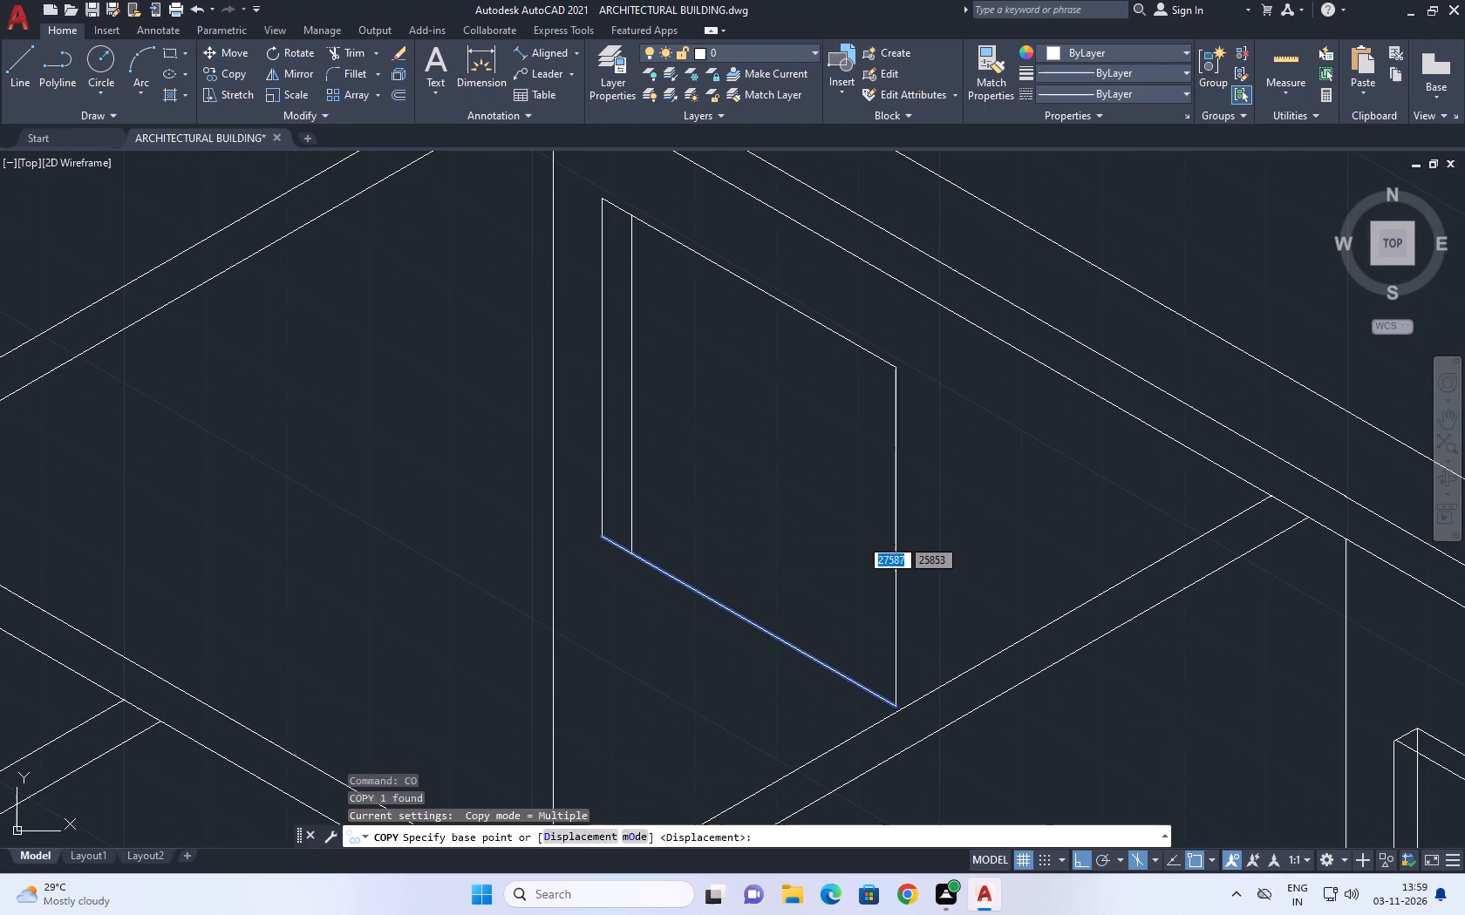
pyautogui.click(743, 512)
pyautogui.press('space')
pyautogui.moveTo(603, 258); pyautogui.dragTo(718, 395, button='middle')
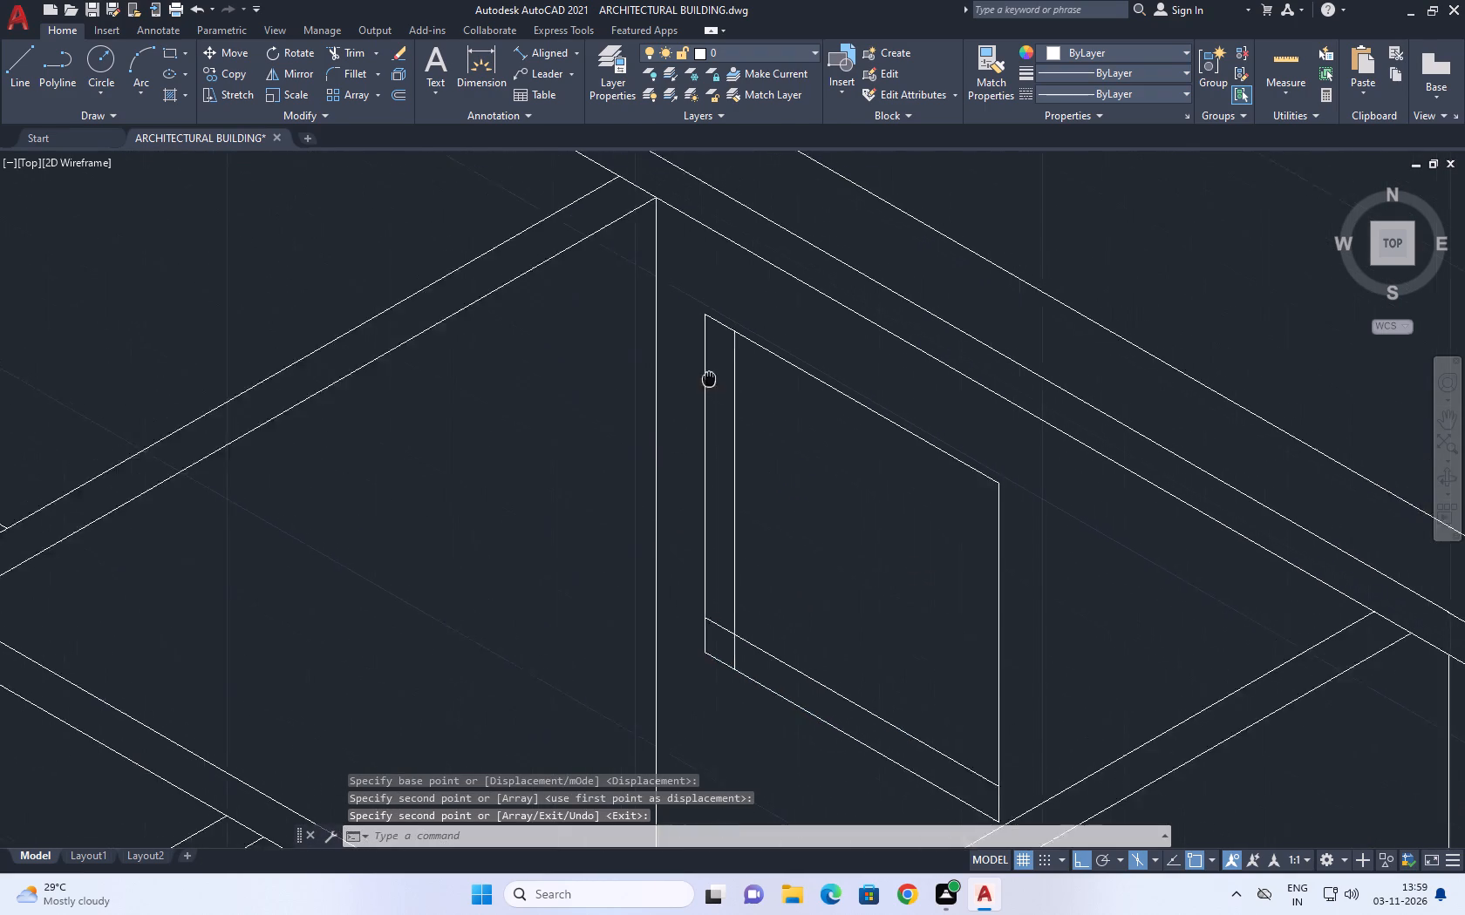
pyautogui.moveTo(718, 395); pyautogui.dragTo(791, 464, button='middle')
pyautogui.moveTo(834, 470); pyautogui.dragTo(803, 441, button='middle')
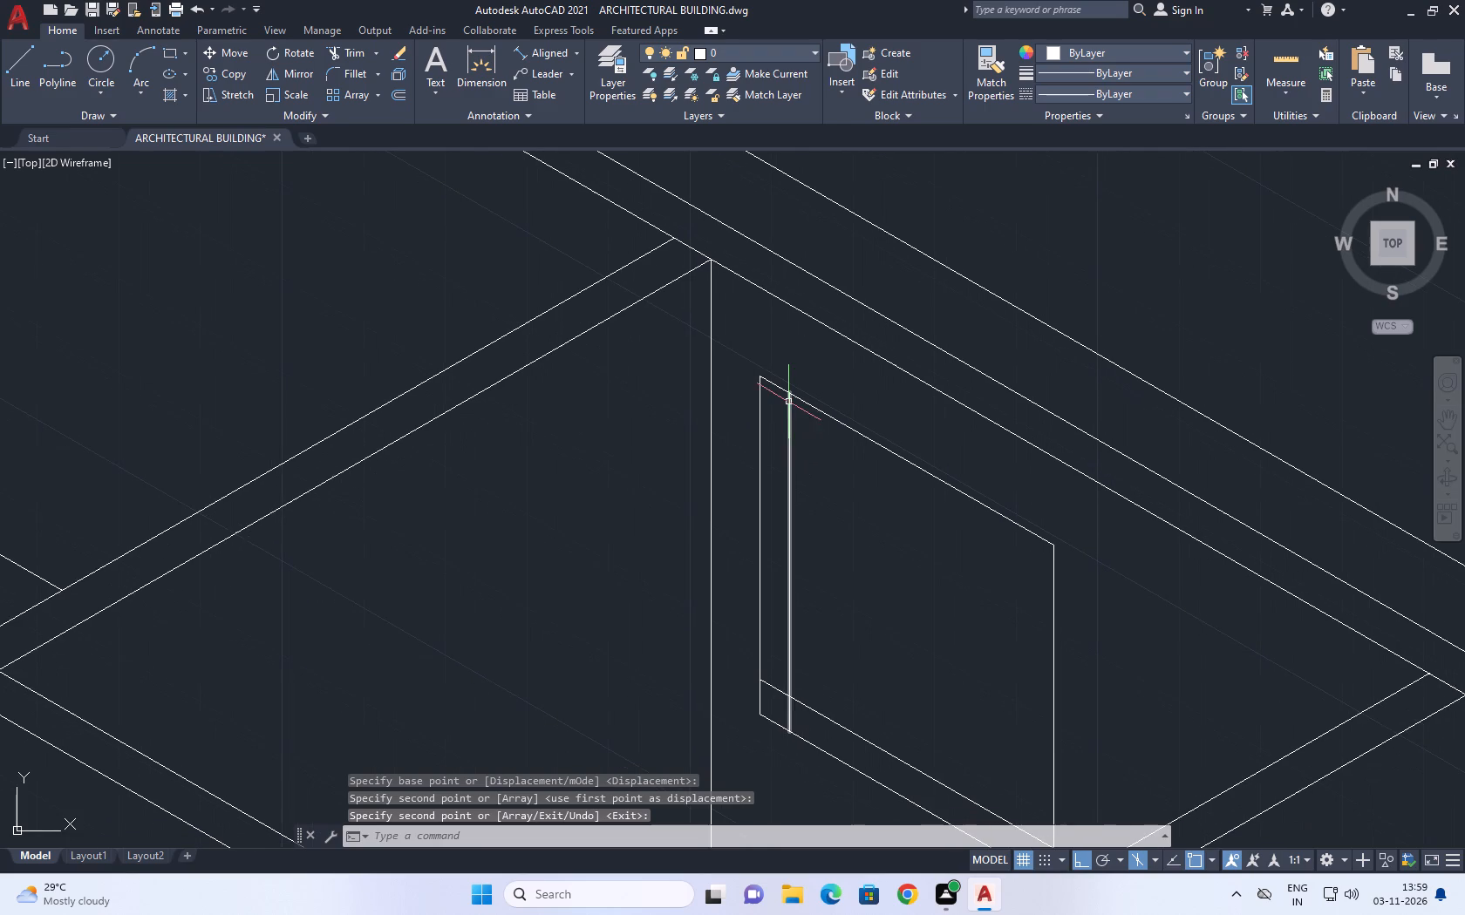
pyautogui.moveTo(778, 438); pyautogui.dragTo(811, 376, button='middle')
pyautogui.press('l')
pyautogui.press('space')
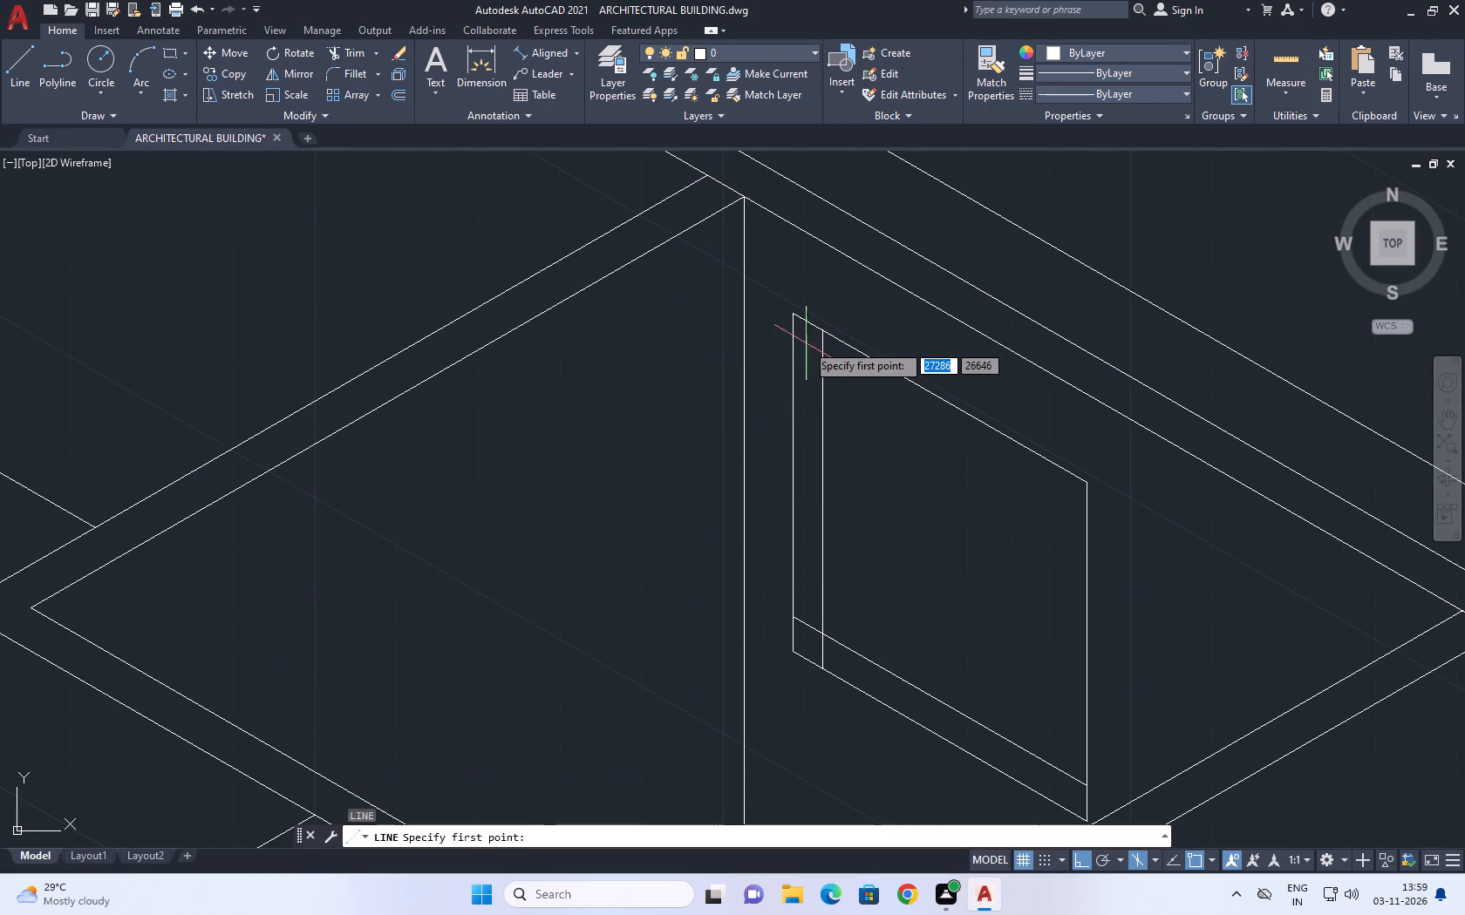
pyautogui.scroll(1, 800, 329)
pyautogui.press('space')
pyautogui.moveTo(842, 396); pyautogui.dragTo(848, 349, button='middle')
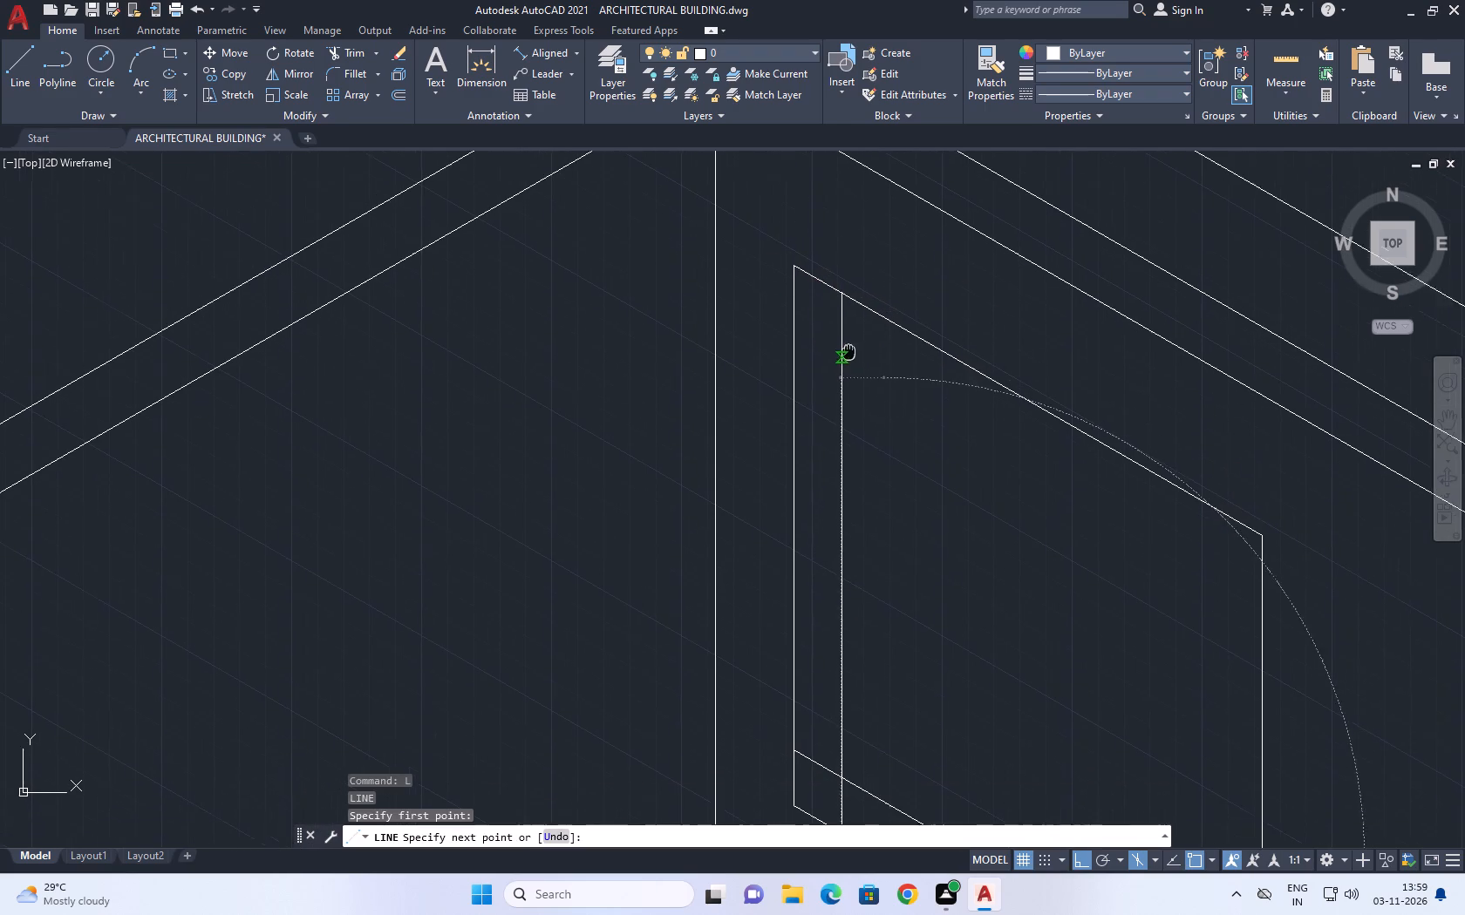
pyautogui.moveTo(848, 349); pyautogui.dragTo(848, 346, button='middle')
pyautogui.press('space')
# Draw a slanted reveal line from the window's lower outer corner through the inner sill corner, using the top isoplane.
pyautogui.moveTo(920, 437); pyautogui.dragTo(756, 256, button='middle')
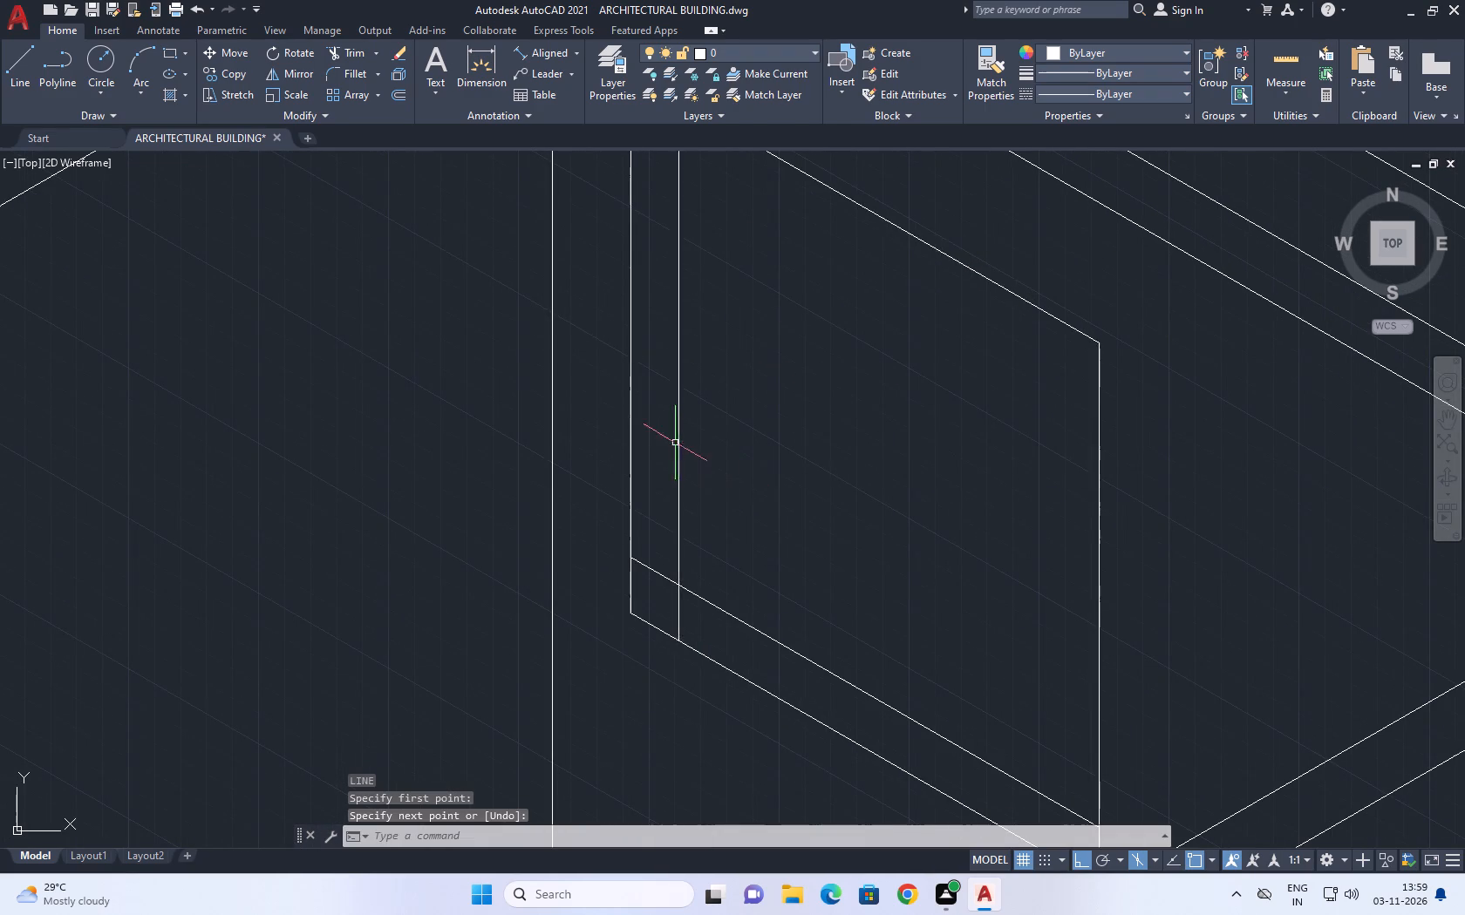
pyautogui.moveTo(694, 483); pyautogui.dragTo(735, 337, button='middle')
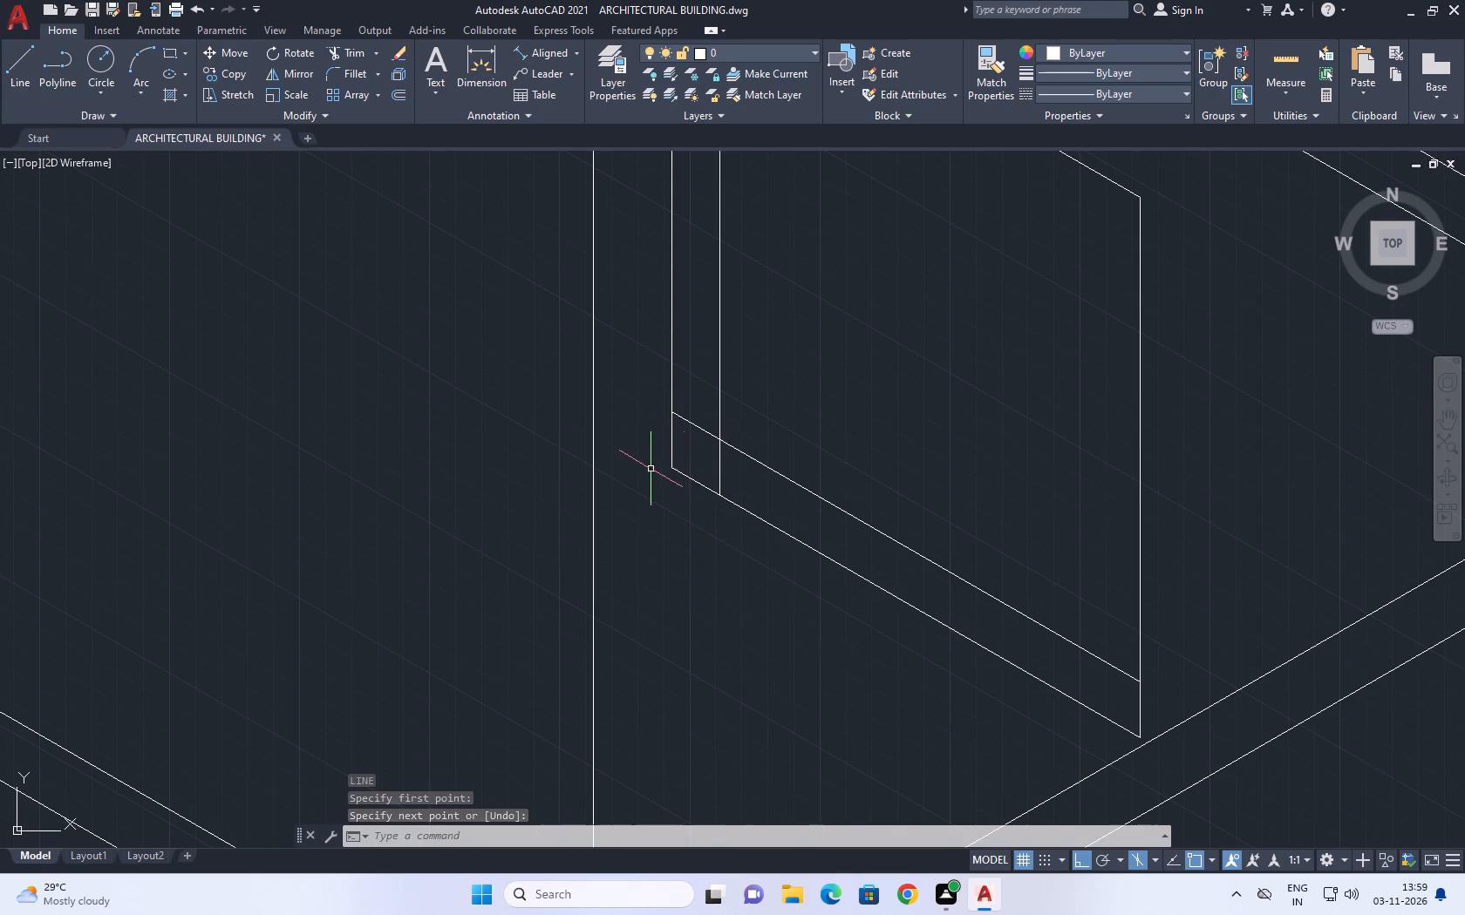
pyautogui.moveTo(730, 433); pyautogui.dragTo(731, 463, button='middle')
pyautogui.write('l')
pyautogui.press('space')
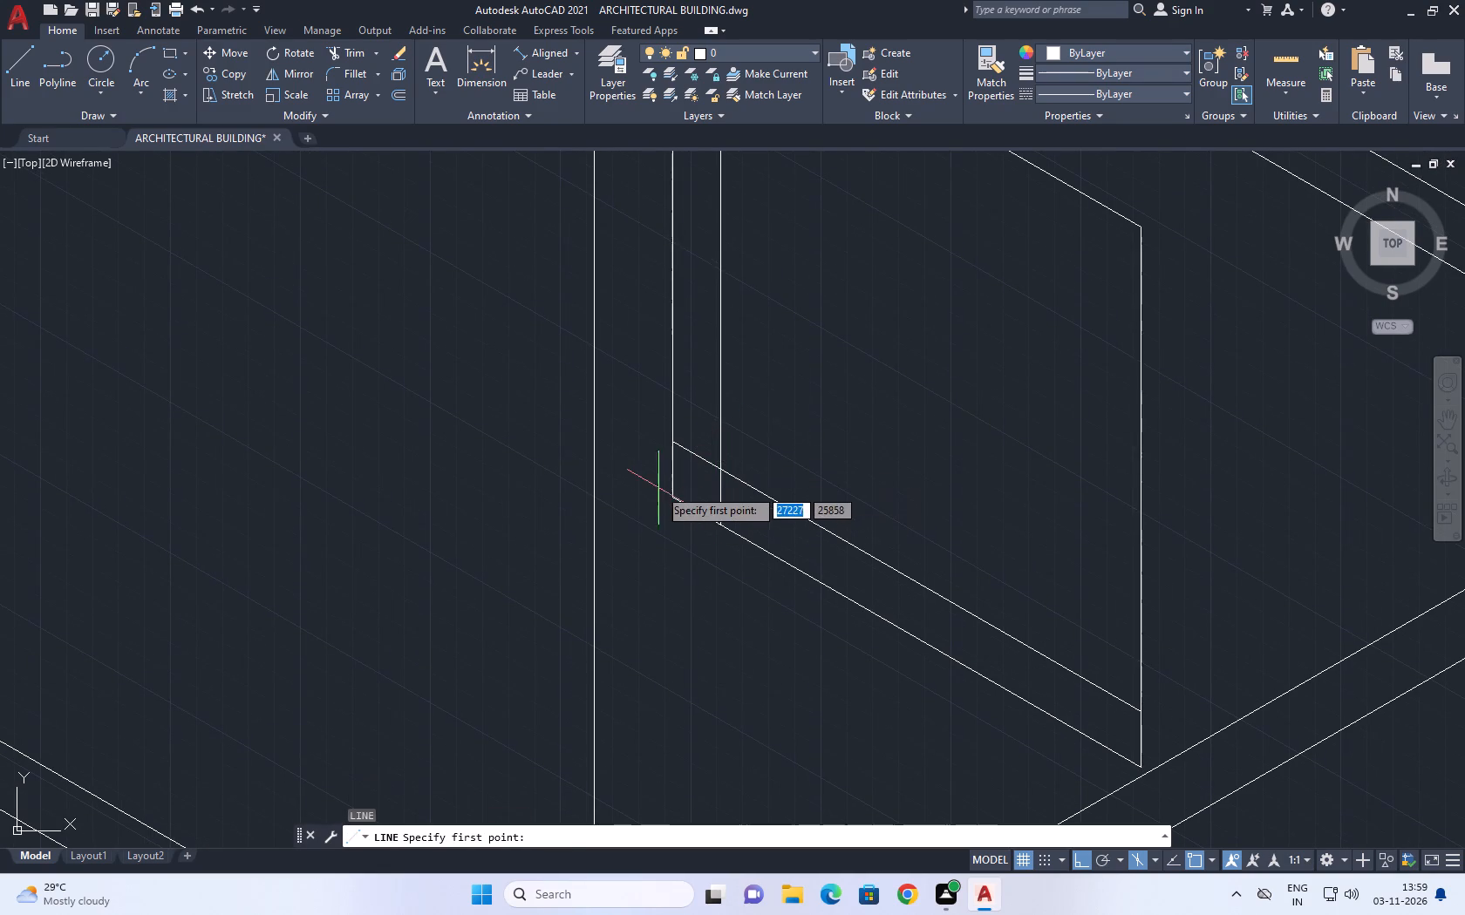
pyautogui.click(674, 498)
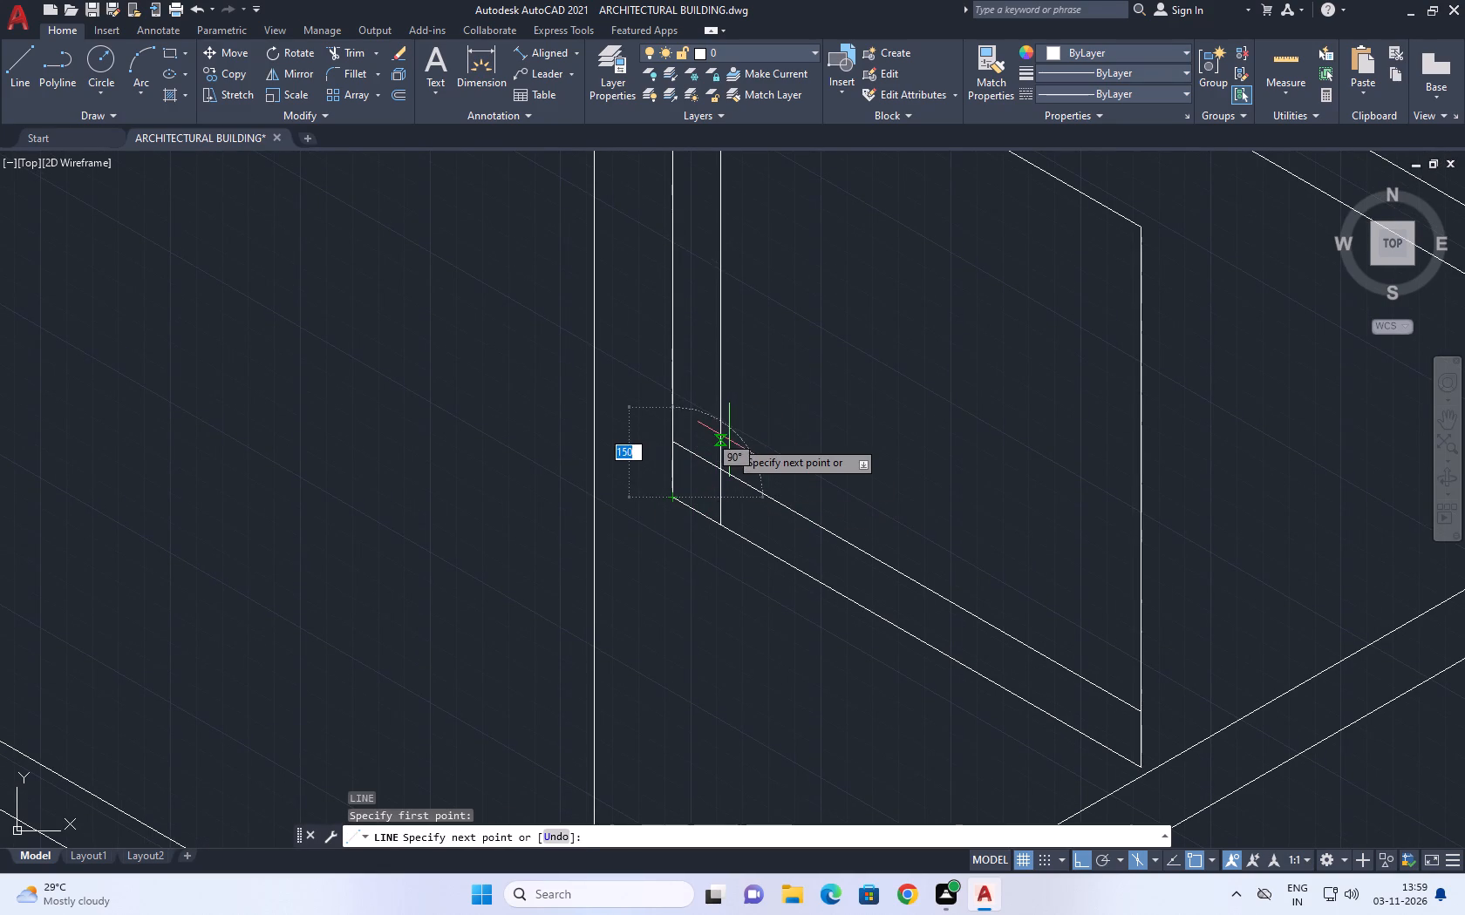
pyautogui.press('F5')
pyautogui.click(764, 428)
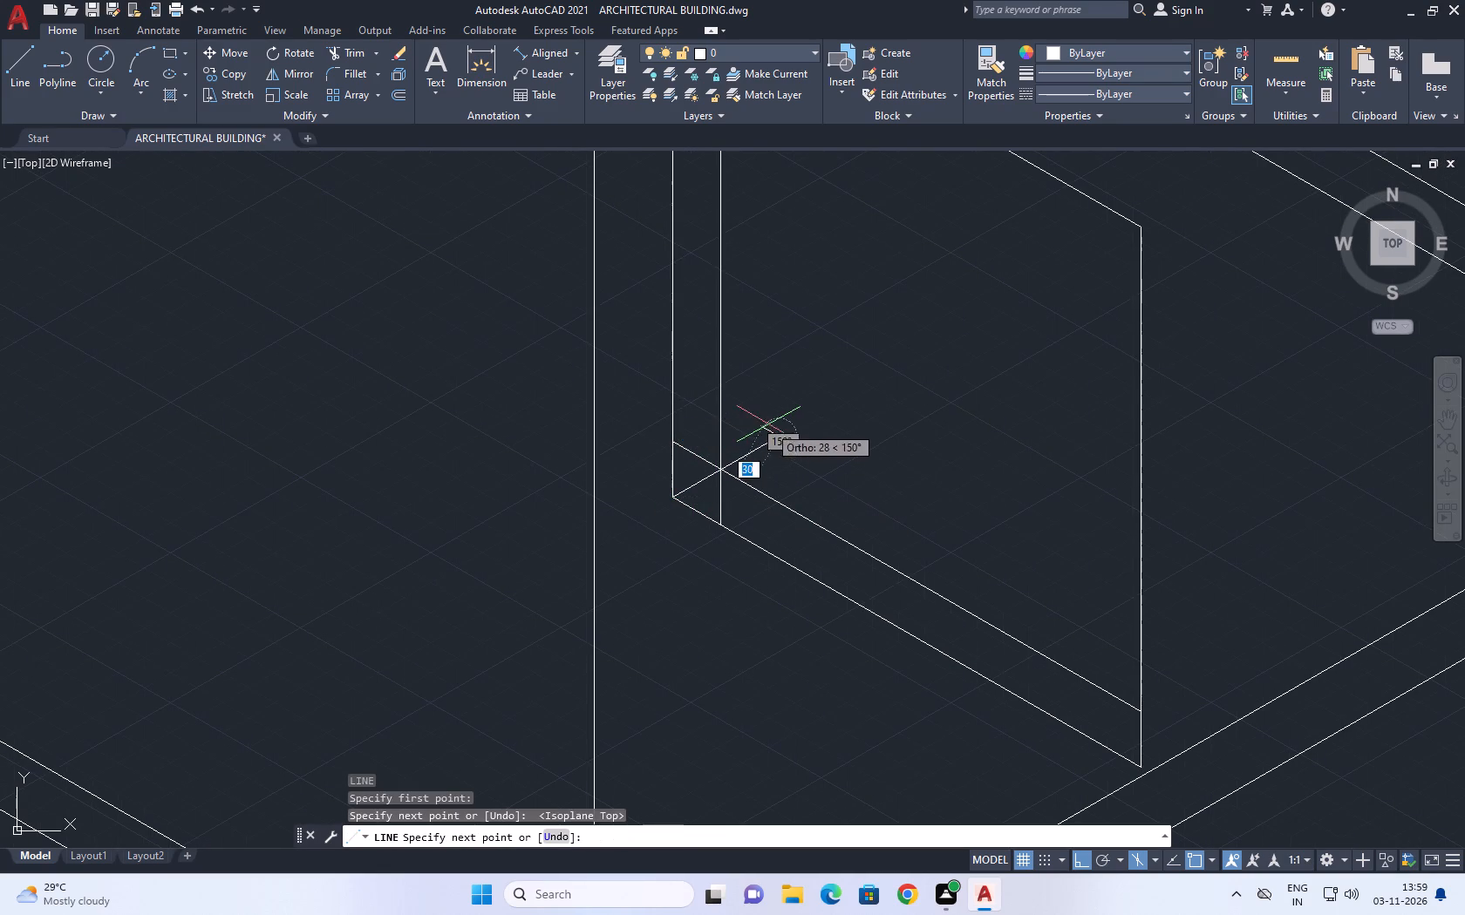
pyautogui.press('space')
# Trim the stray ends of the sill, inner vertical and reveal lines around the window's lower inner corner.
pyautogui.moveTo(675, 474); pyautogui.dragTo(703, 504, button='middle')
pyautogui.write('tr')
pyautogui.press('space')
pyautogui.doubleClick(744, 526)
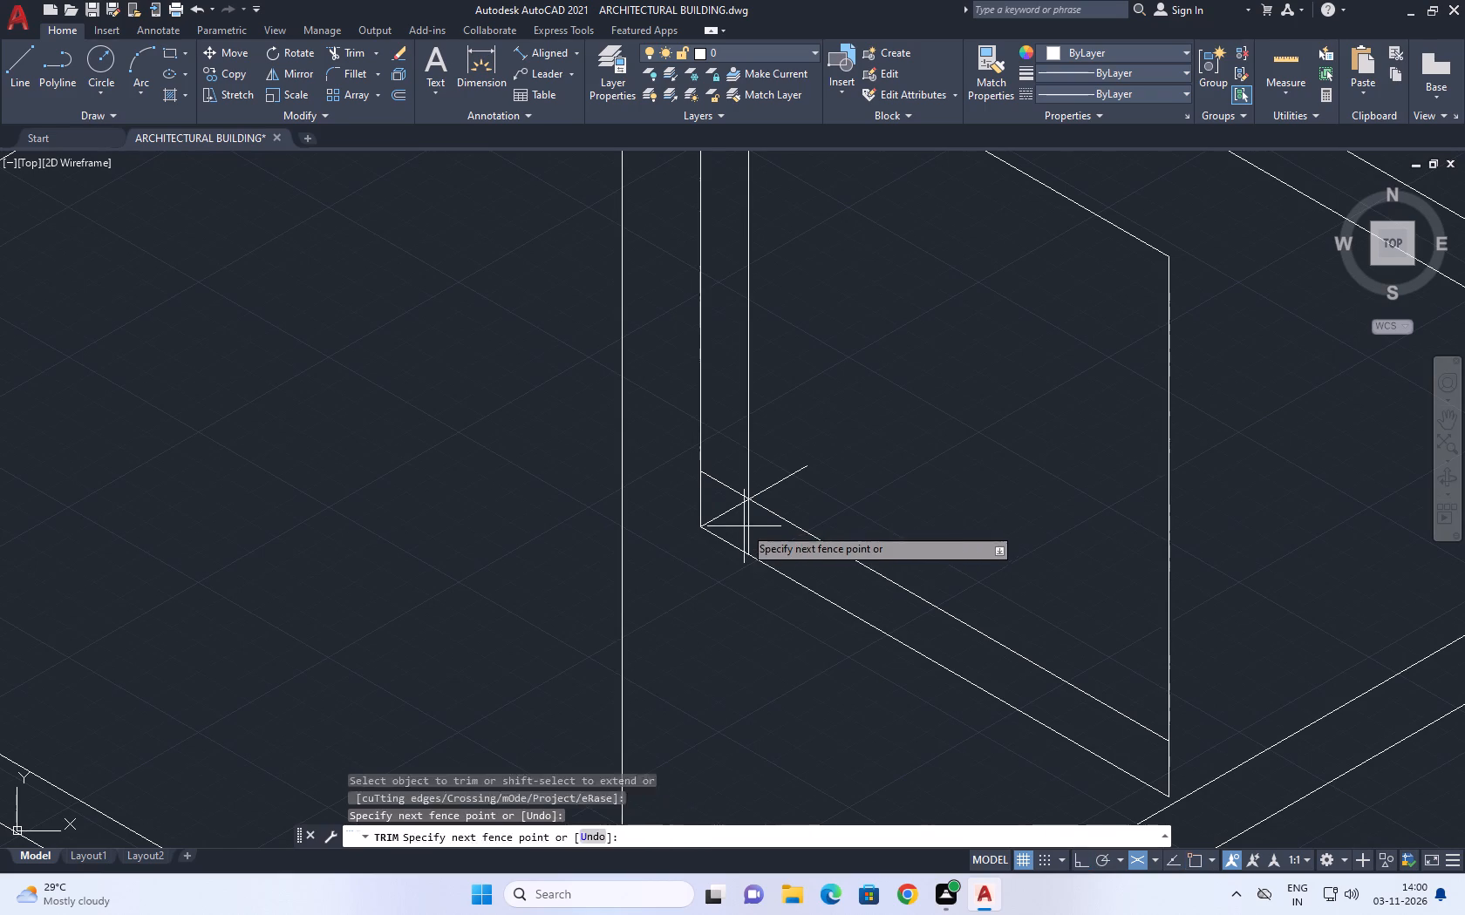
pyautogui.click(735, 496)
pyautogui.click(737, 481)
pyautogui.click(765, 493)
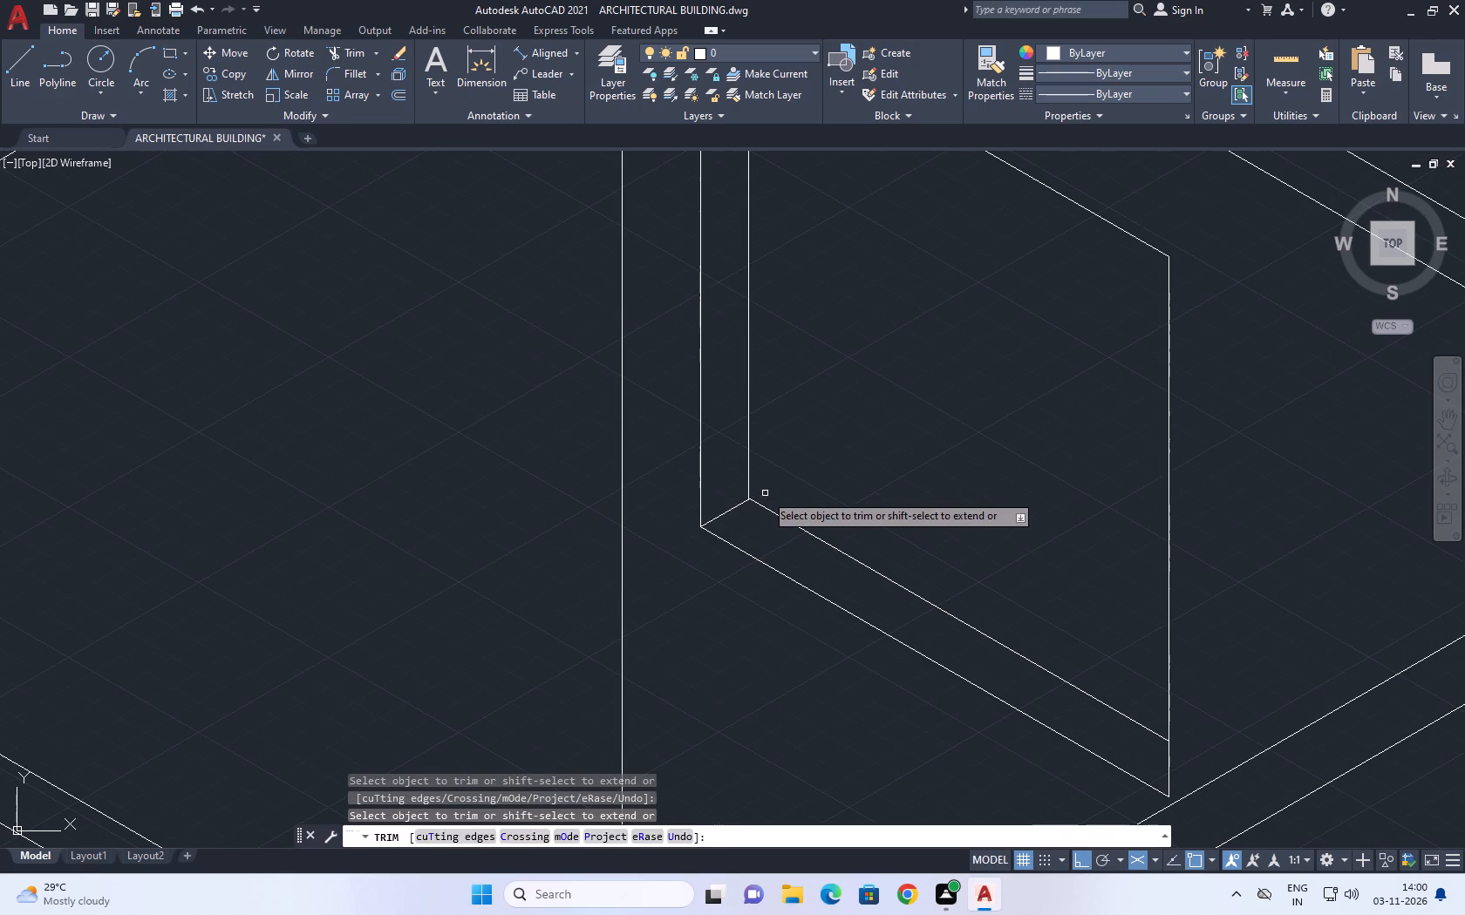
pyautogui.scroll(-4, 881, 444)
pyautogui.press('space')
# Scale the whole window beside the corner vertical down to about half size around a point inside the opening.
pyautogui.scroll(2, 911, 480)
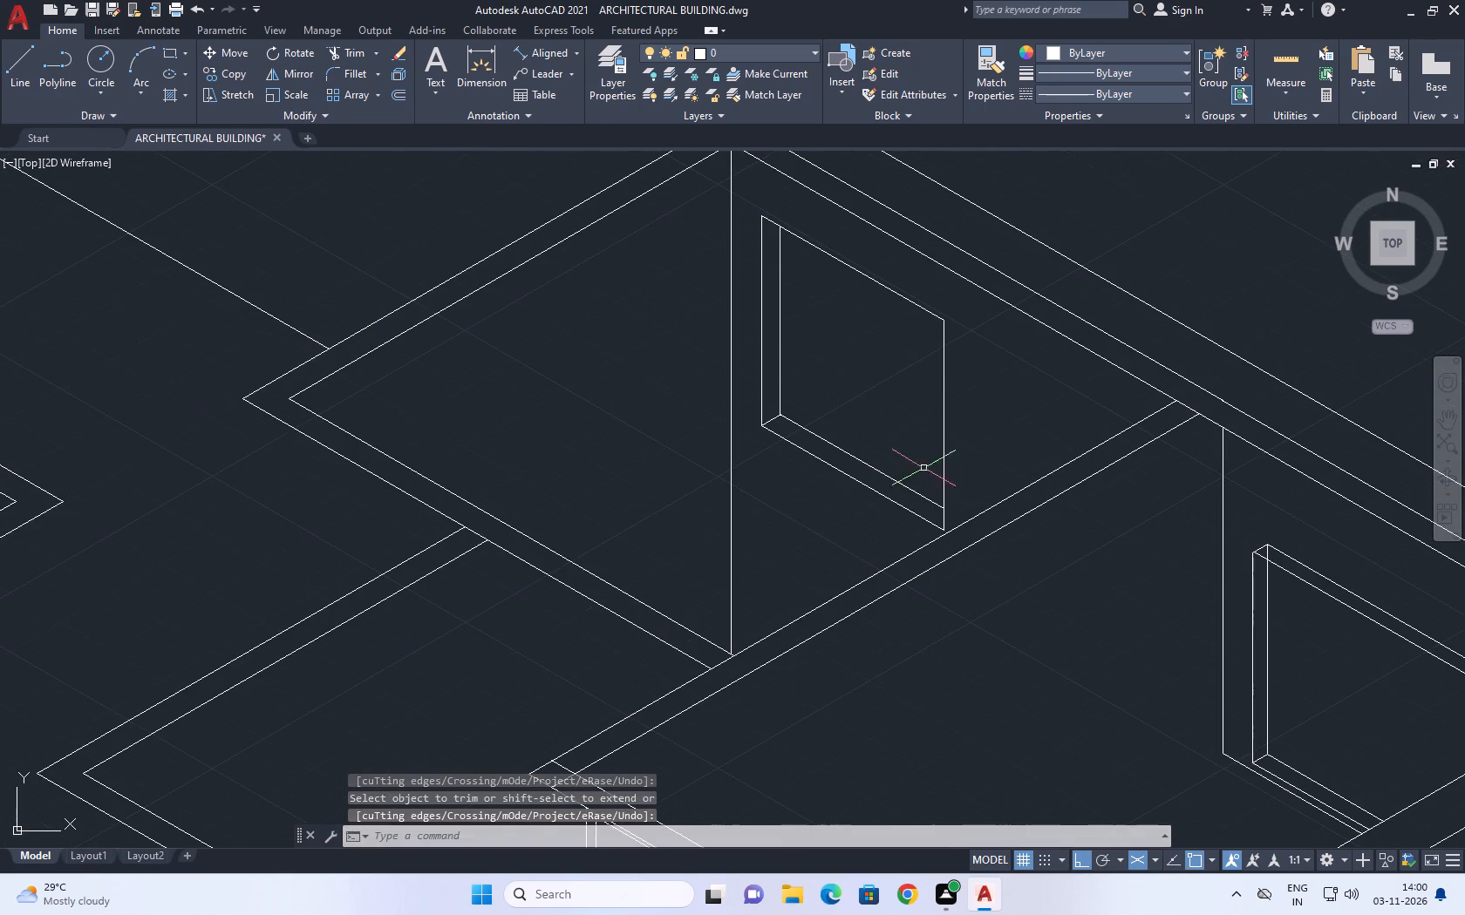
pyautogui.scroll(1, 764, 254)
pyautogui.scroll(-1, 792, 357)
pyautogui.scroll(-1, 909, 480)
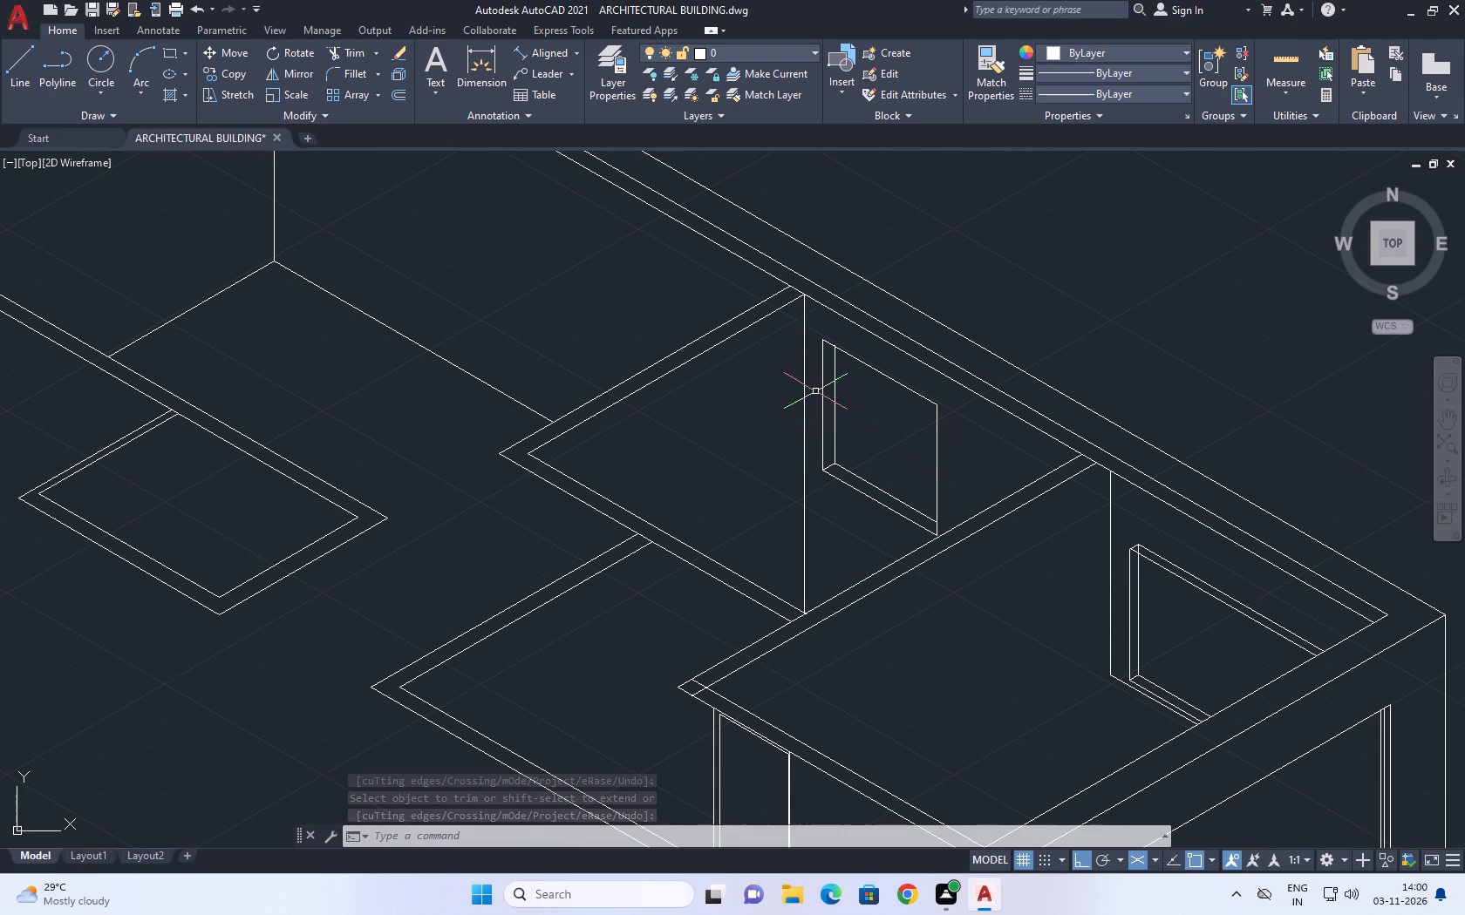
pyautogui.click(810, 241)
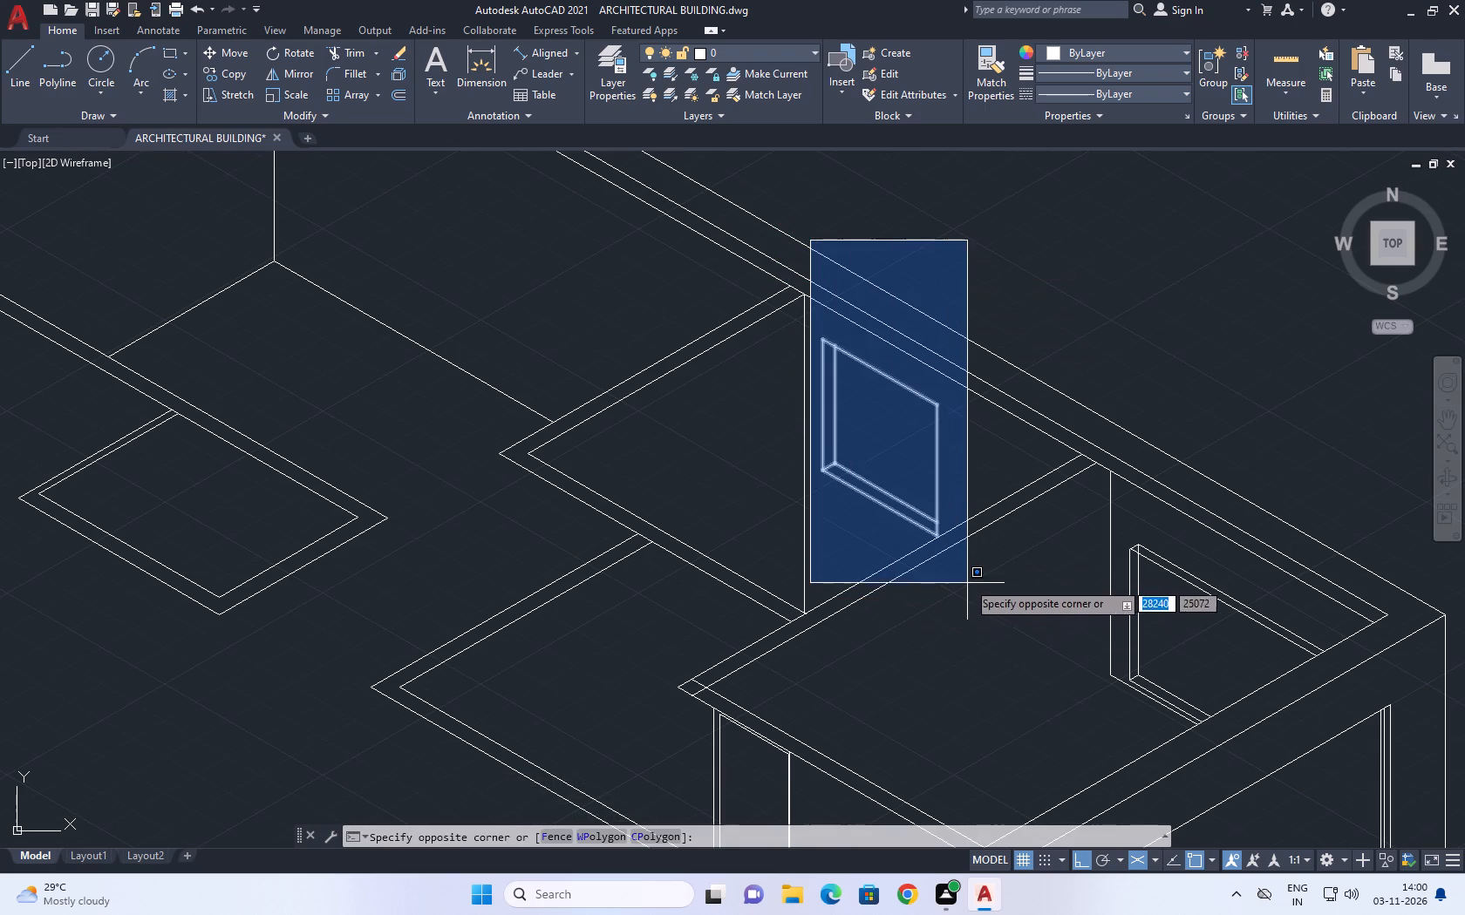
pyautogui.moveTo(983, 555); pyautogui.dragTo(987, 544)
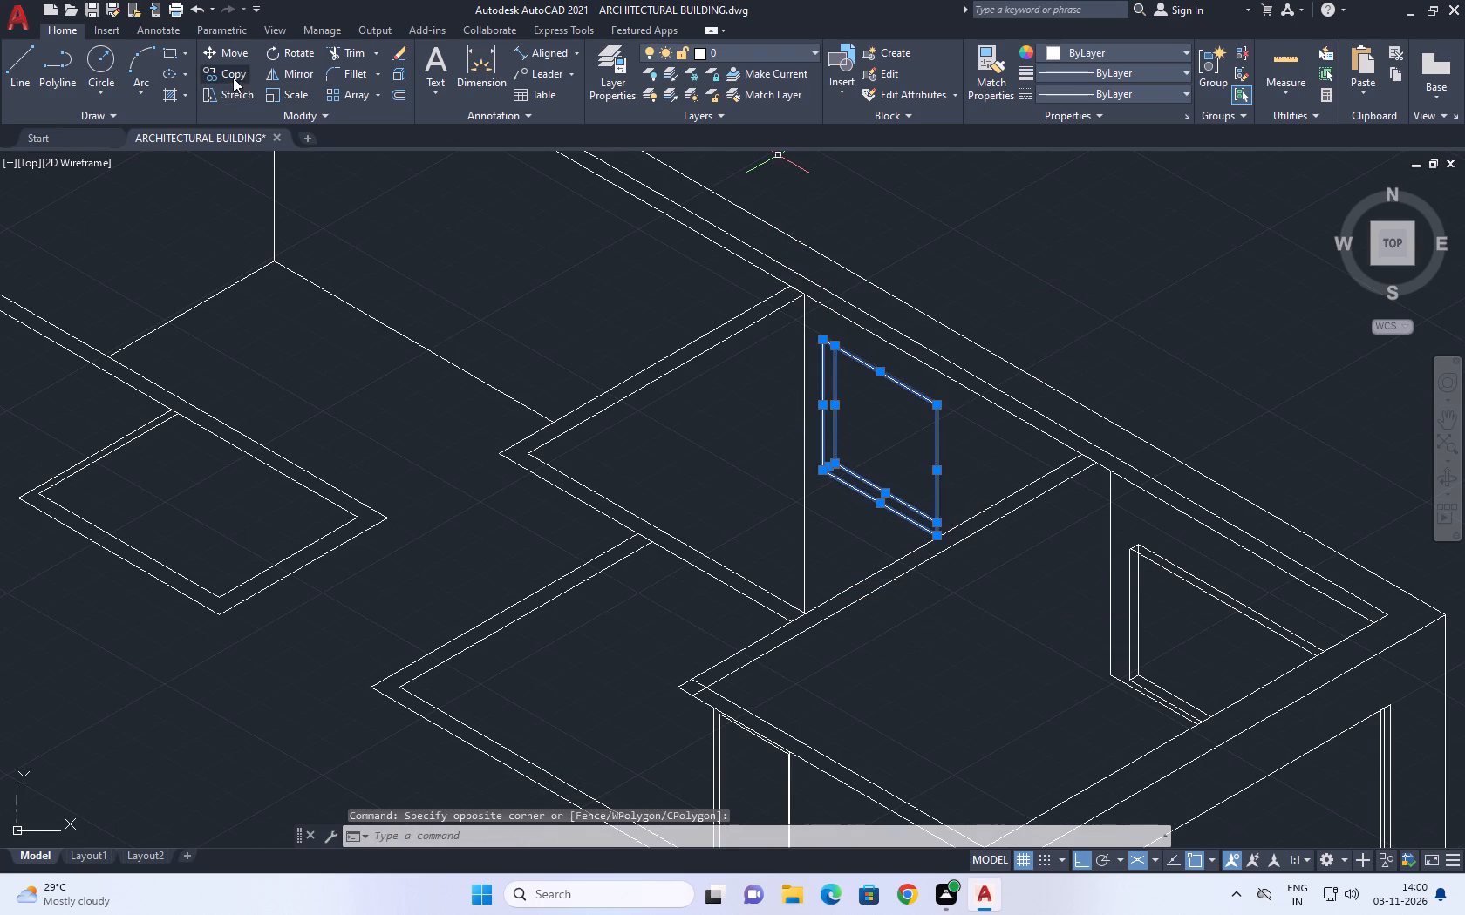
pyautogui.click(290, 89)
pyautogui.click(870, 433)
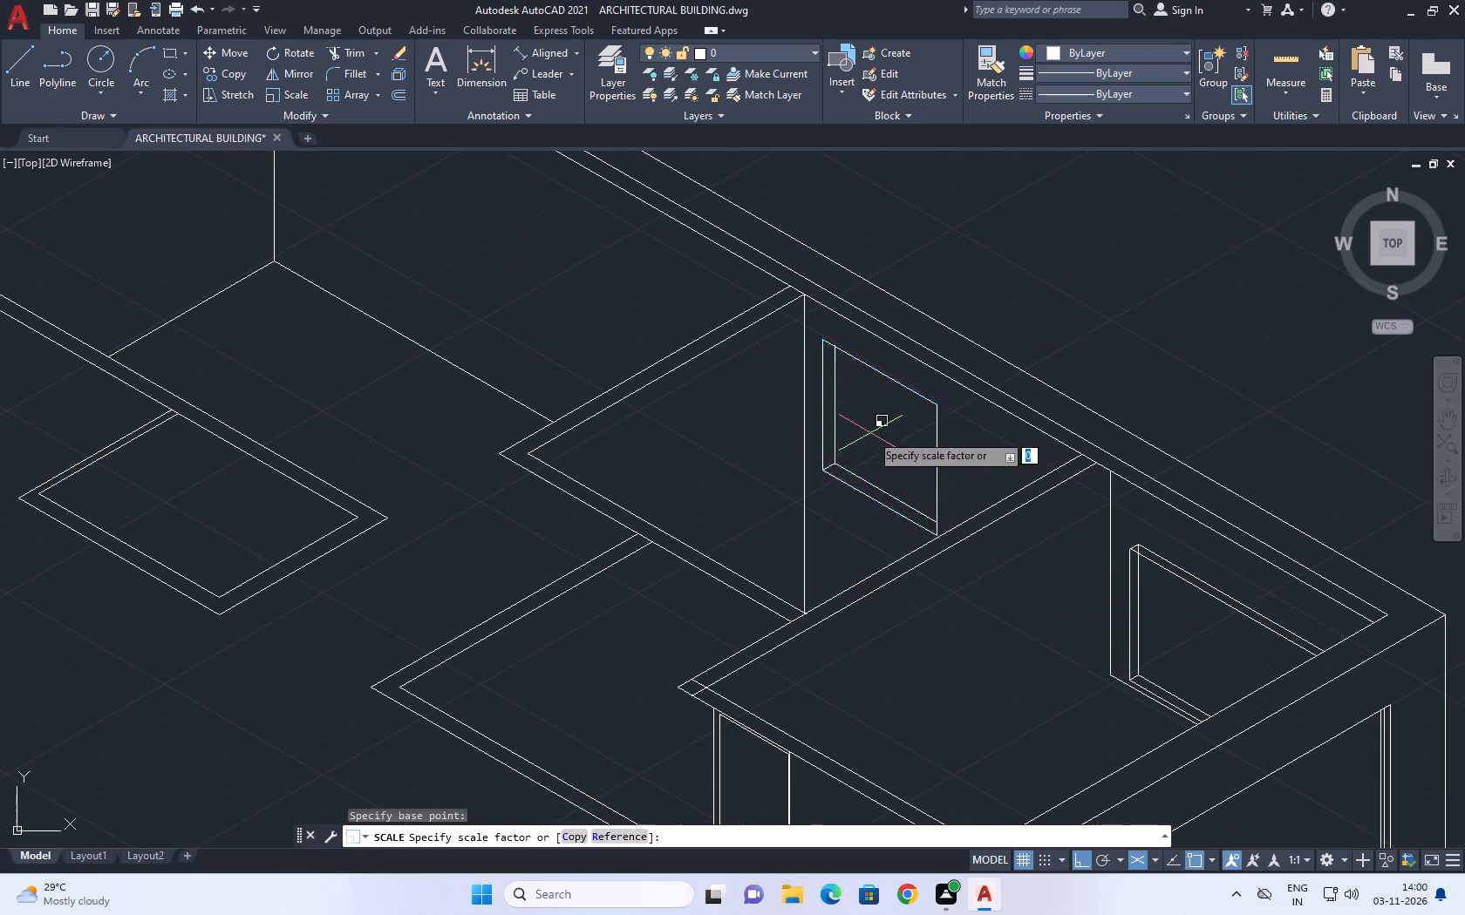
pyautogui.click(923, 413)
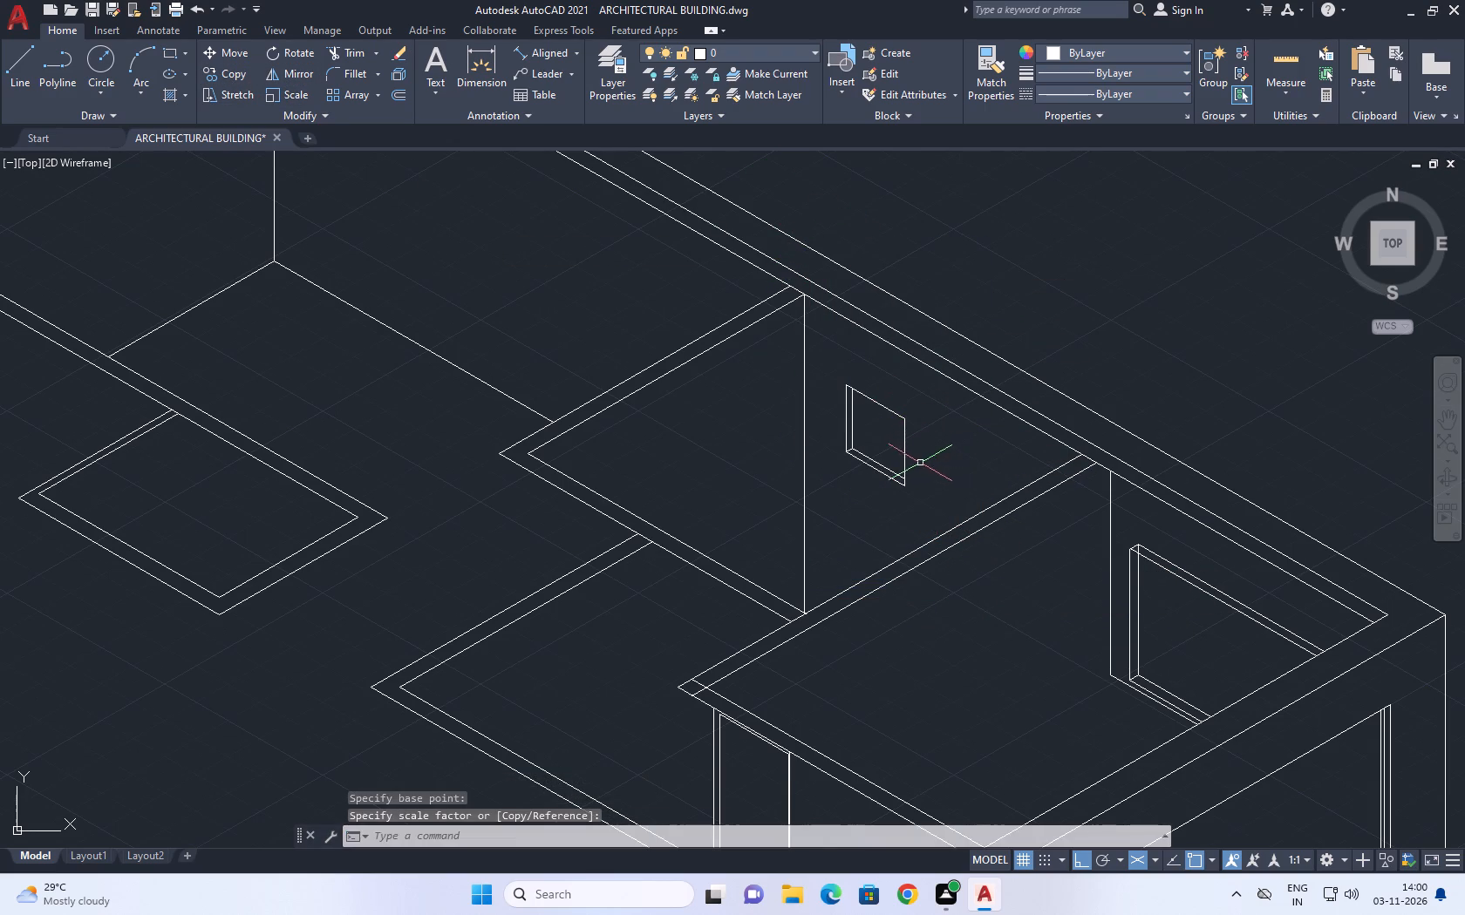
# Copy the small room's two front partition lines about 700 along the side wall direction, towards the long back wall.
pyautogui.moveTo(943, 517); pyautogui.dragTo(749, 465, button='middle')
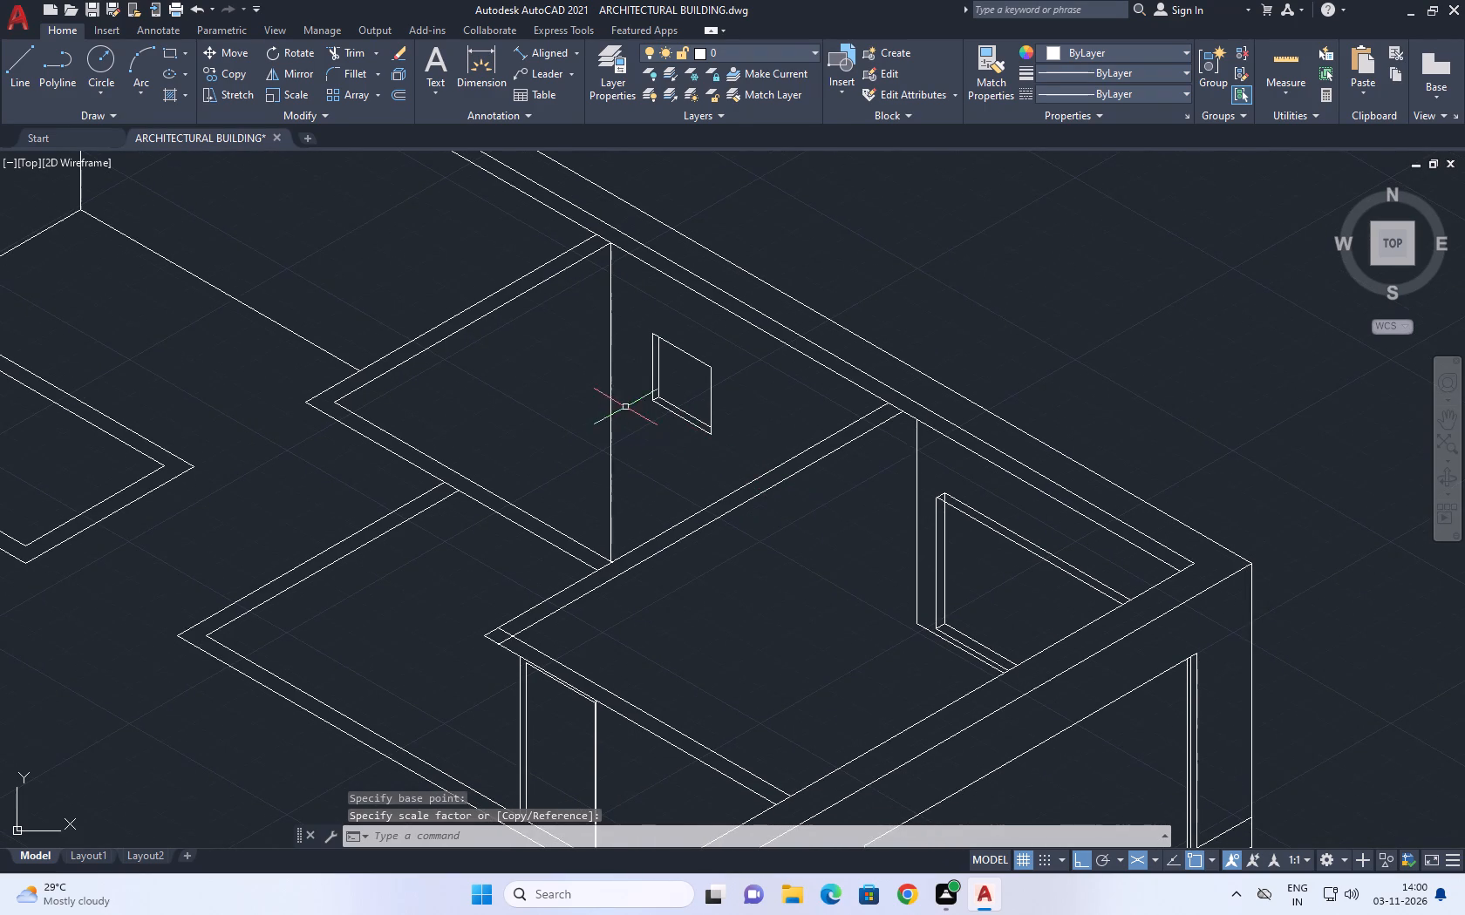
pyautogui.moveTo(627, 403); pyautogui.dragTo(763, 492, button='middle')
pyautogui.scroll(-1, 916, 448)
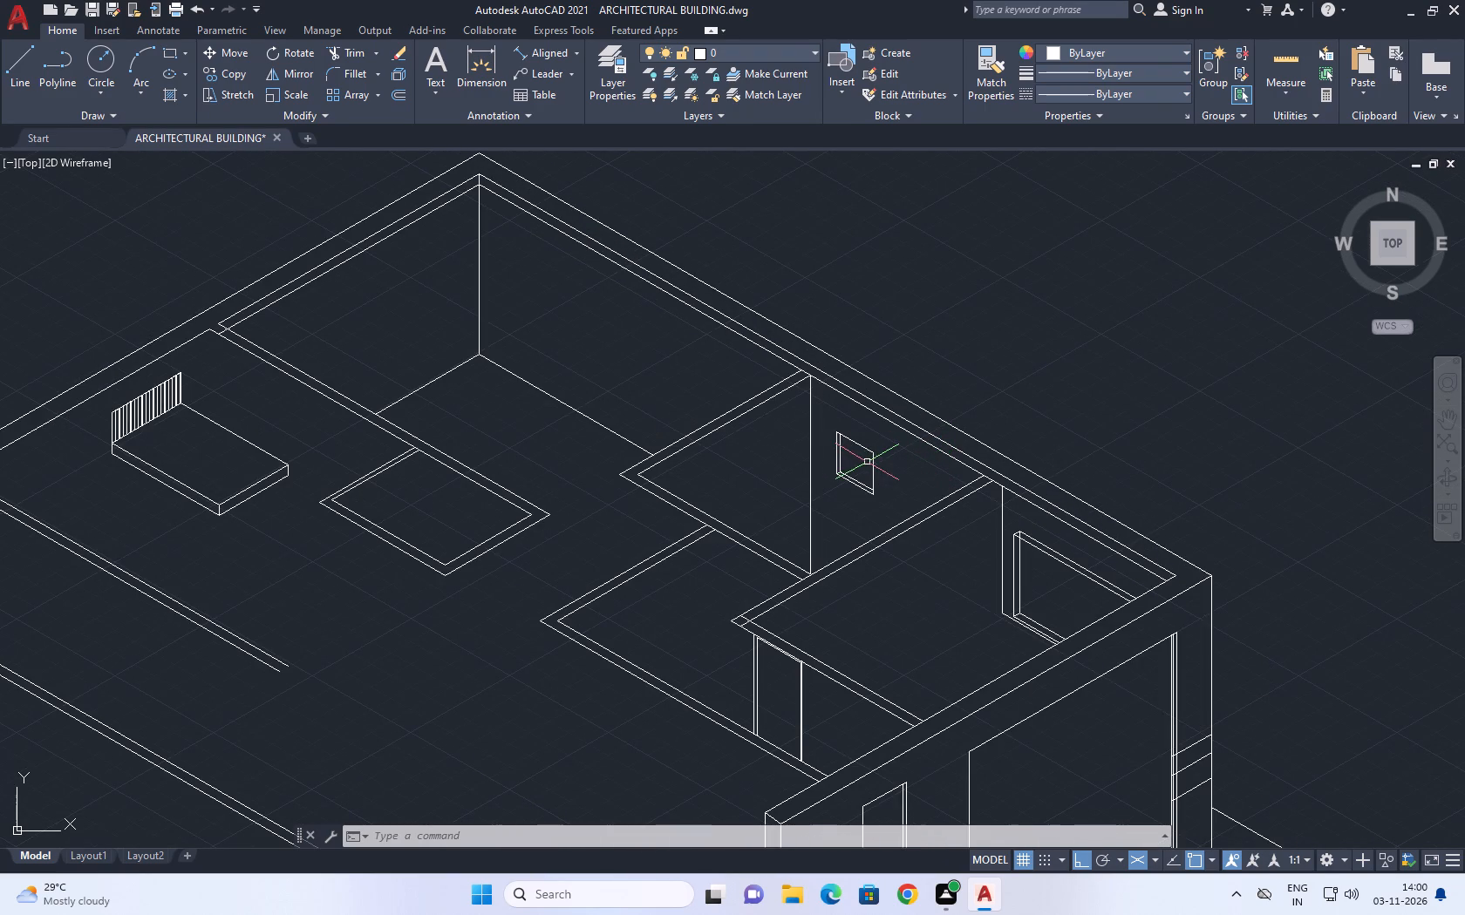
pyautogui.moveTo(818, 558); pyautogui.dragTo(750, 565, button='middle')
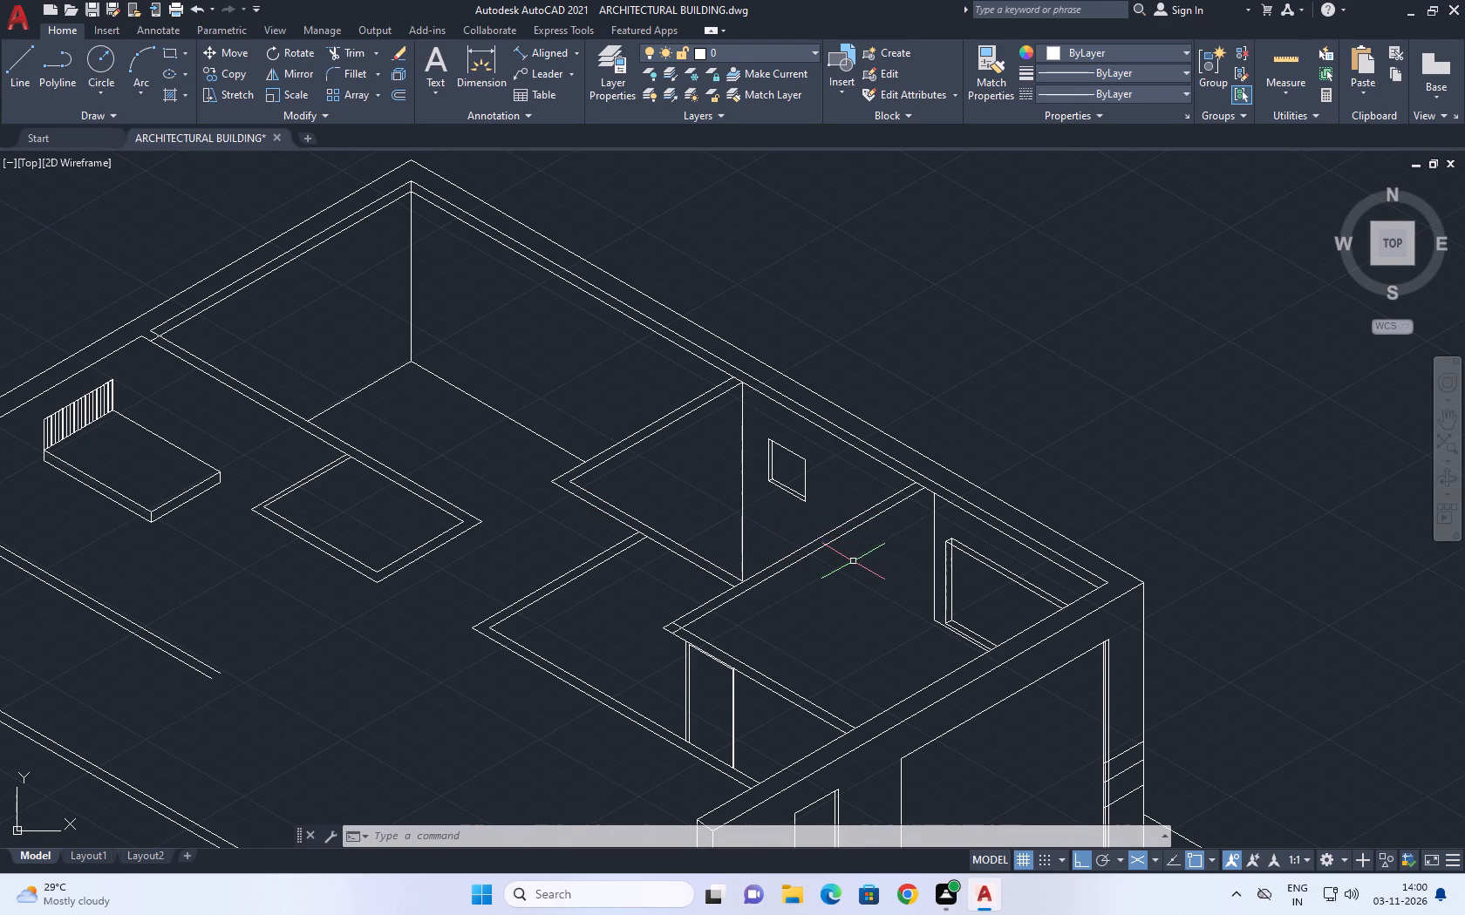
pyautogui.scroll(1, 708, 558)
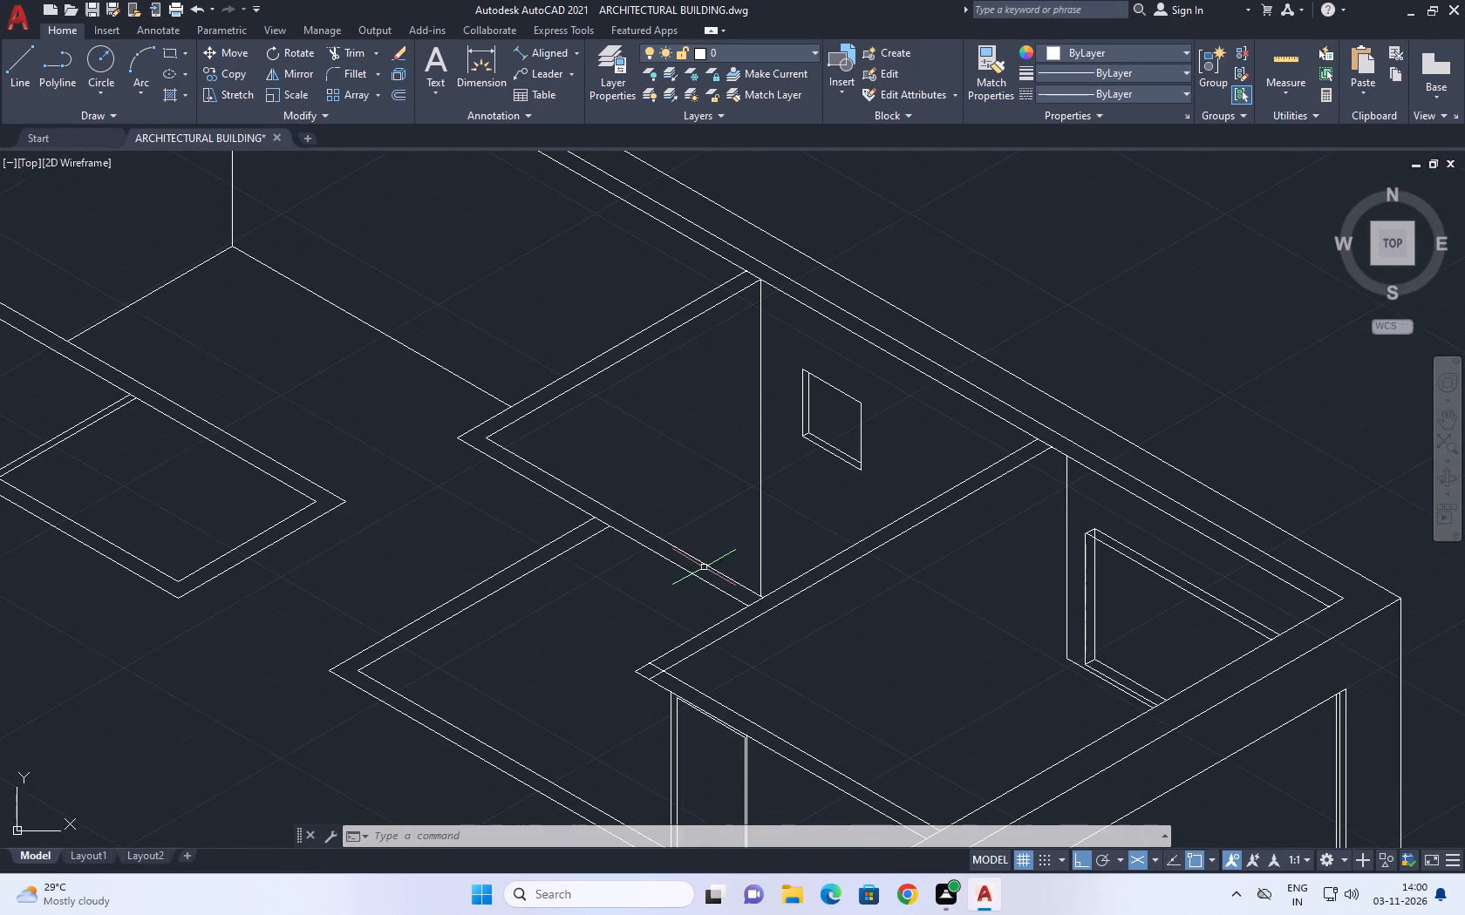
pyautogui.click(705, 559)
pyautogui.moveTo(676, 580); pyautogui.dragTo(667, 586)
pyautogui.moveTo(700, 403); pyautogui.dragTo(684, 462, button='middle')
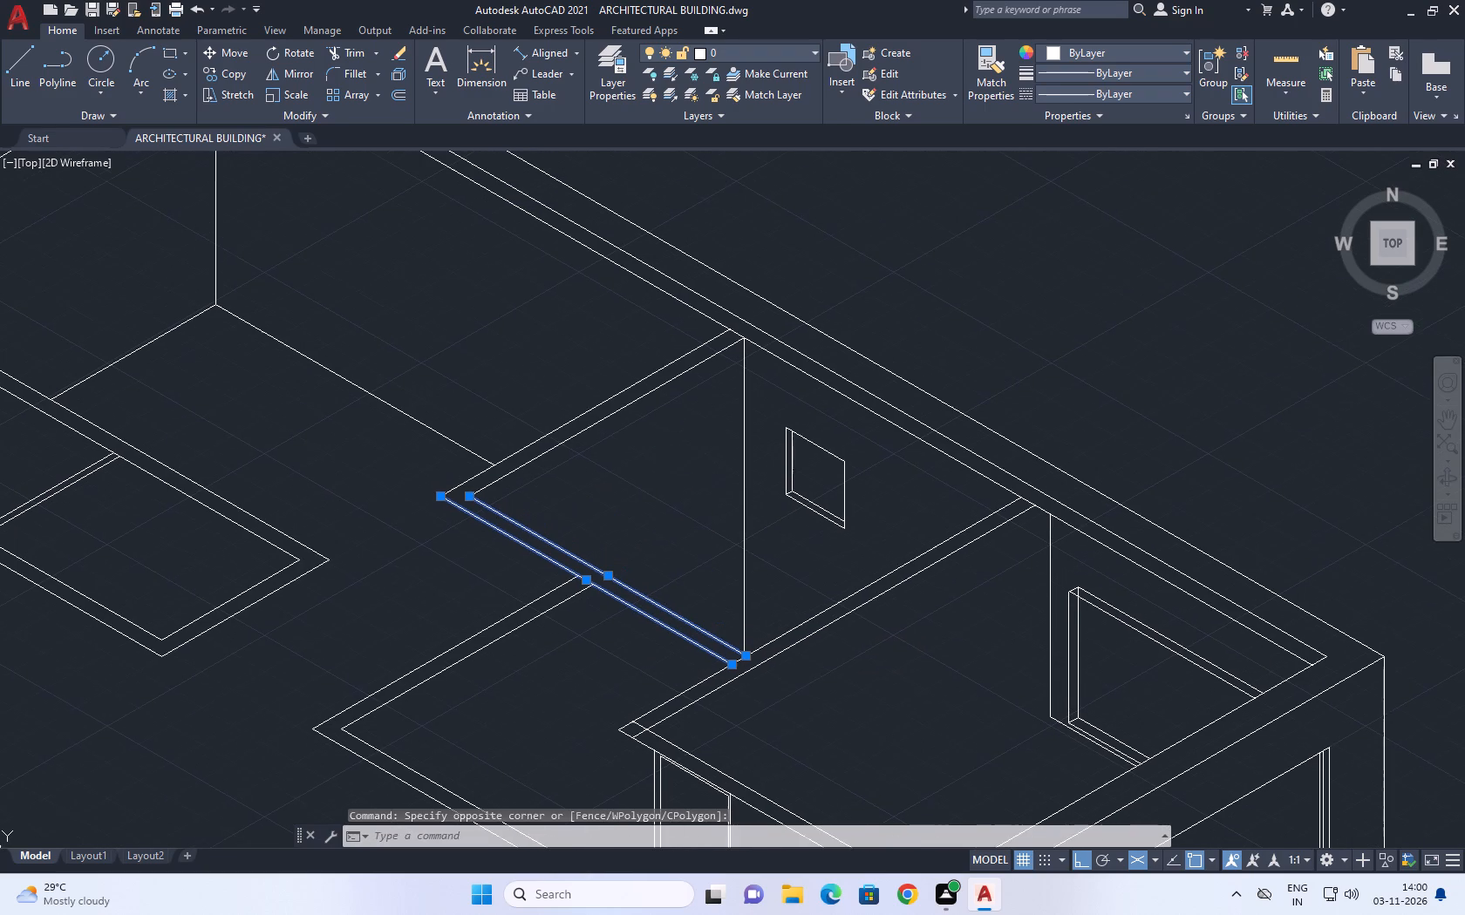
pyautogui.click(234, 70)
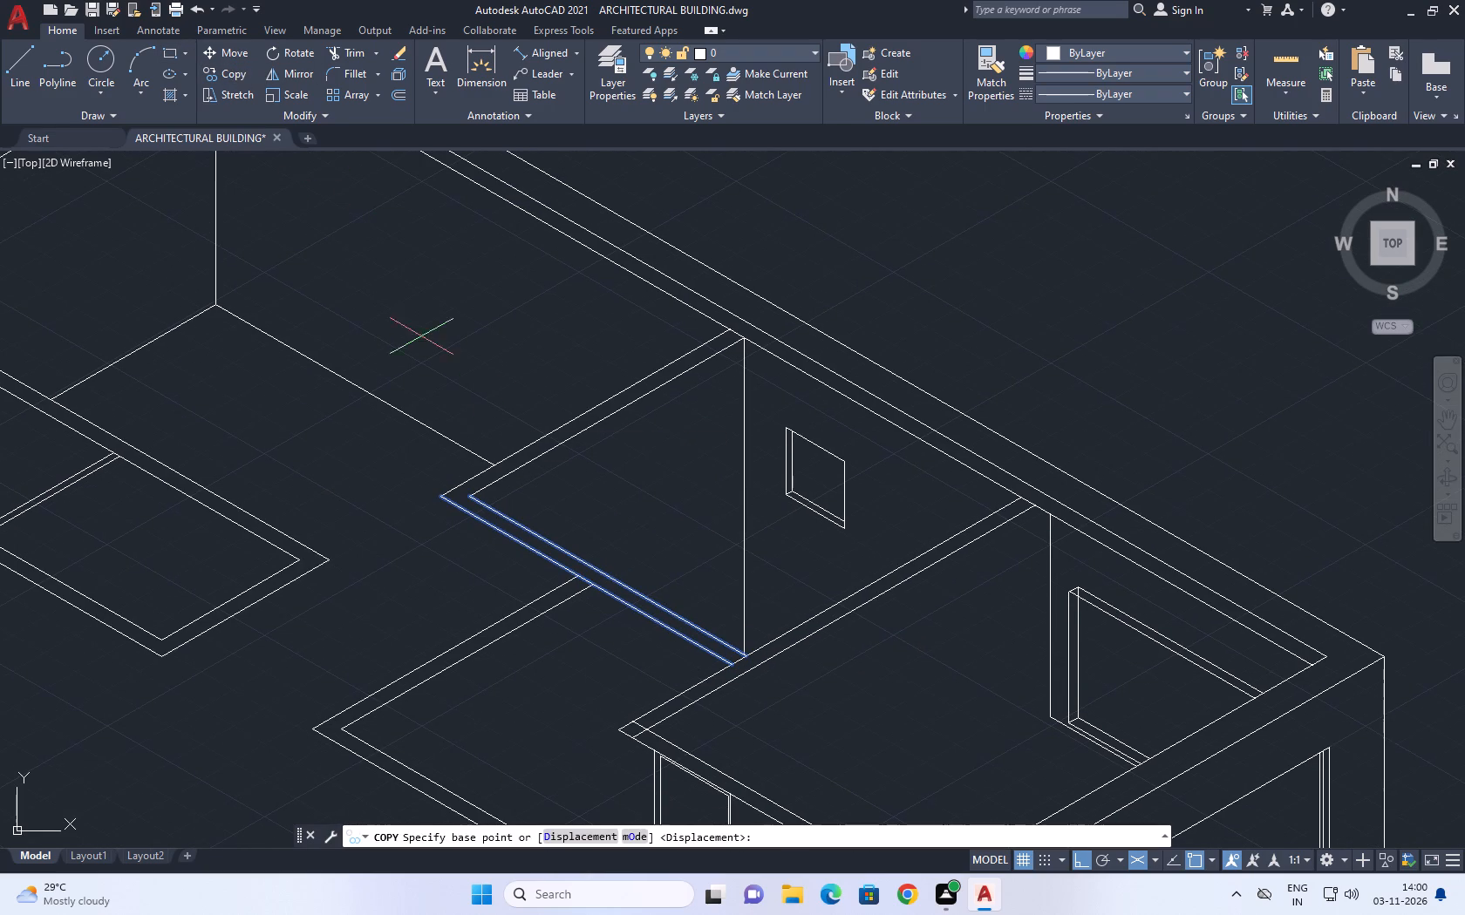
pyautogui.scroll(2, 649, 606)
pyautogui.click(662, 597)
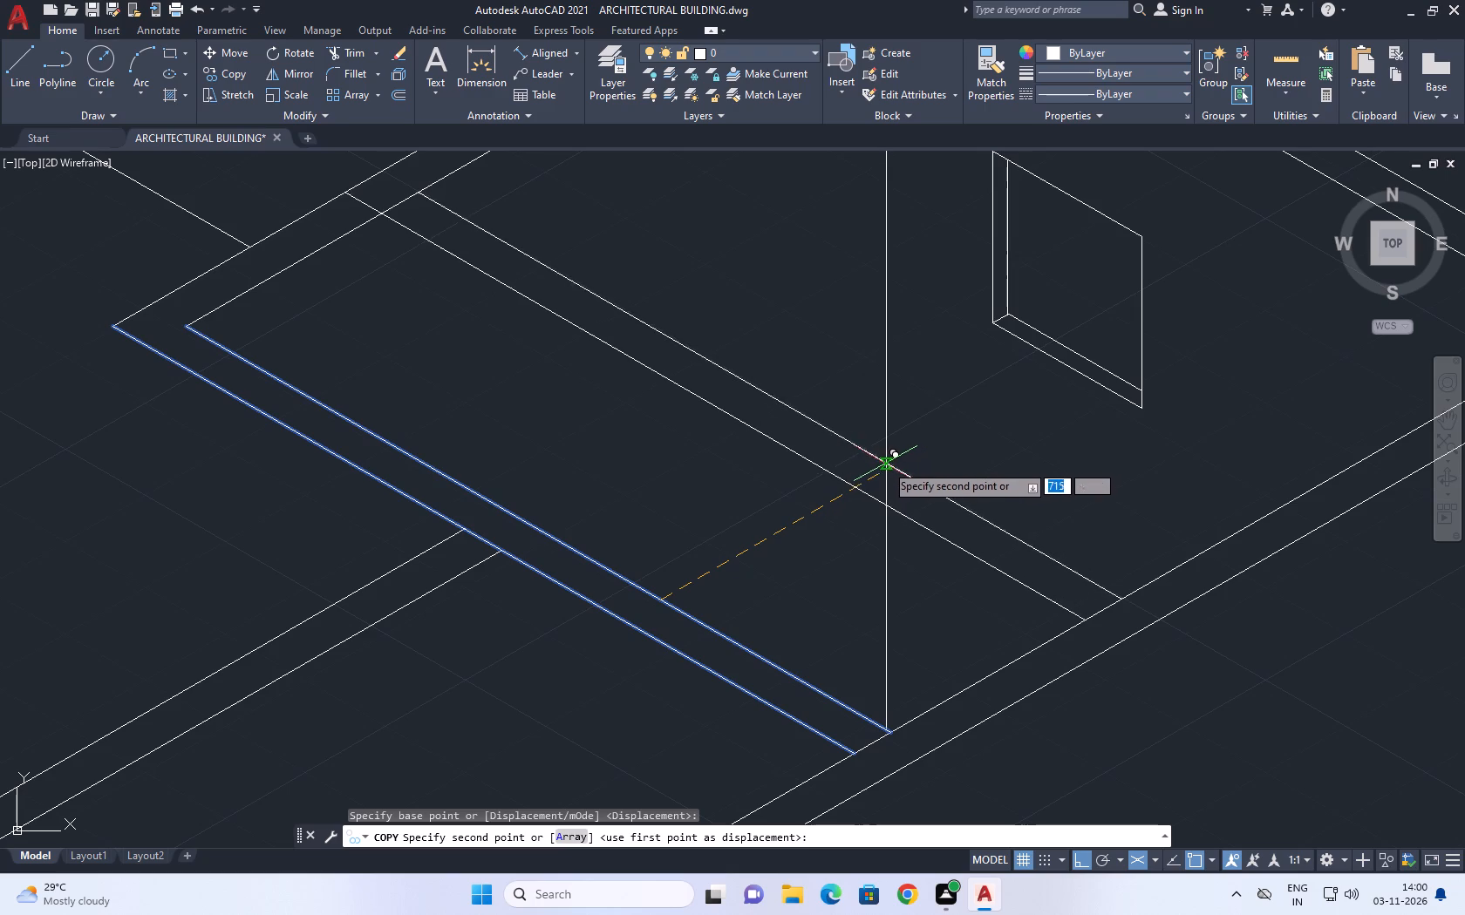
pyautogui.click(884, 472)
pyautogui.rightClick(928, 405)
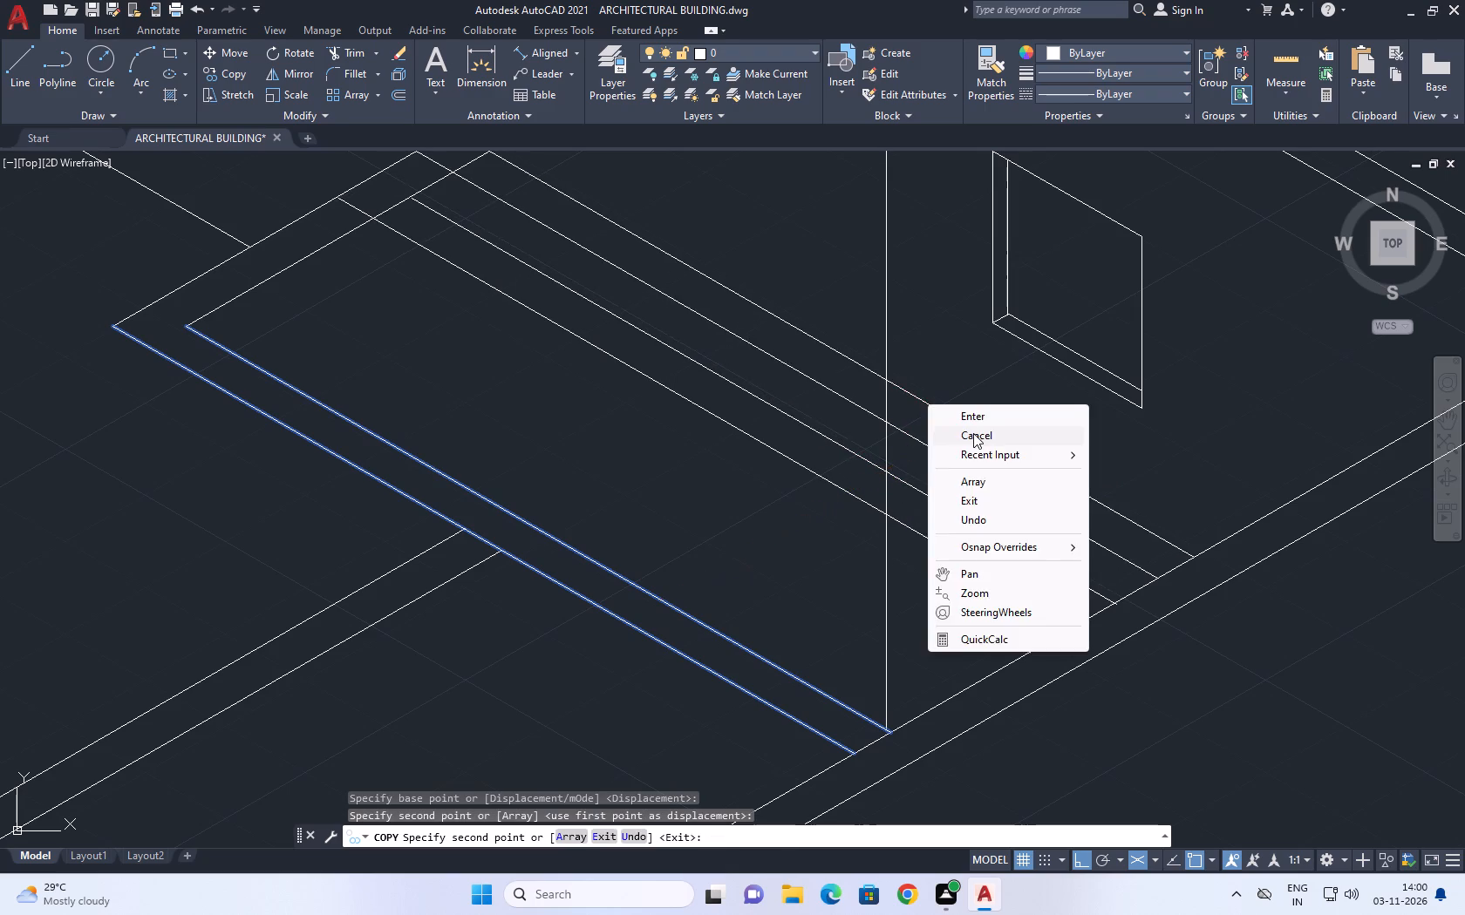
pyautogui.click(974, 434)
# Trim away the parts of the two copied partition lines that lie on the small room's side of the corner vertical.
pyautogui.moveTo(521, 231); pyautogui.dragTo(539, 348, button='middle')
pyautogui.click(344, 50)
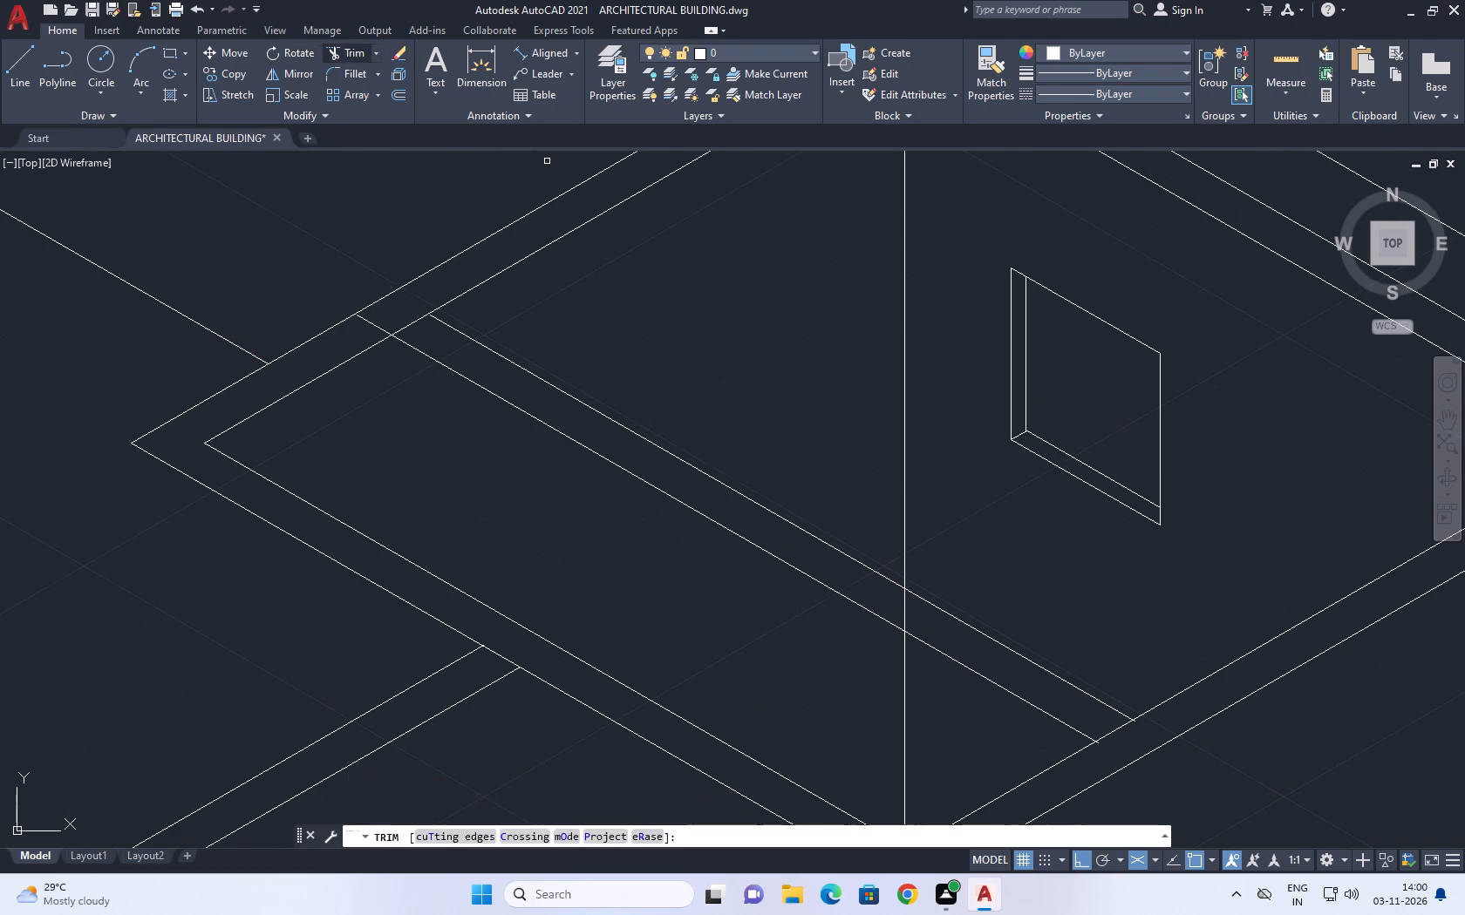
pyautogui.click(666, 382)
pyautogui.click(556, 487)
pyautogui.click(365, 322)
pyautogui.rightClick(483, 351)
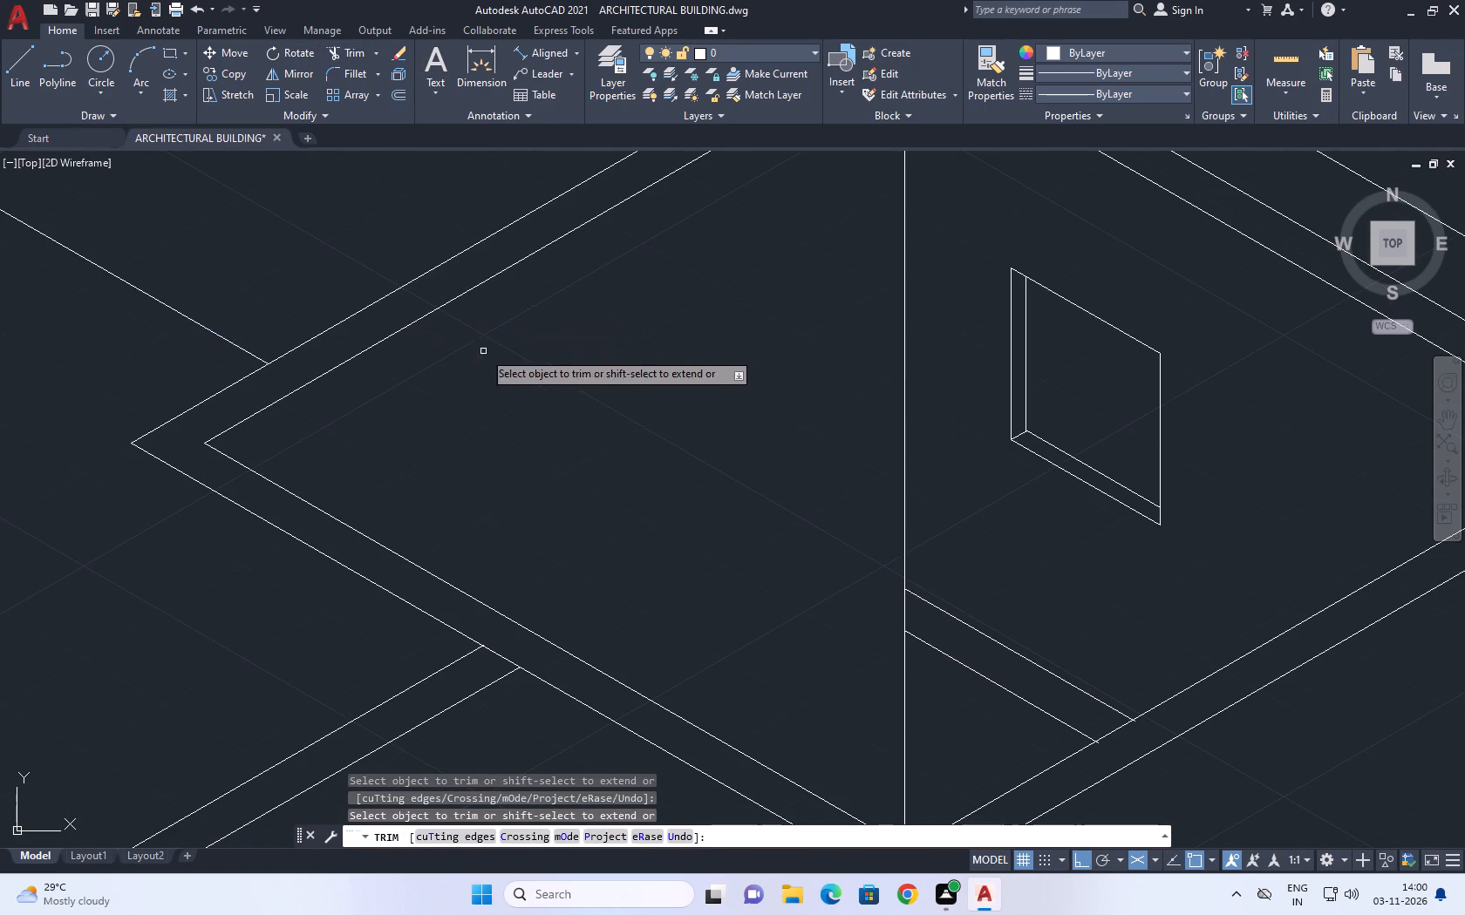
pyautogui.click(568, 384)
# Trim the overshooting ends of the two copied lines at the near edge of the adjoining partition wall.
pyautogui.moveTo(748, 457); pyautogui.dragTo(514, 281, button='middle')
pyautogui.rightClick(821, 406)
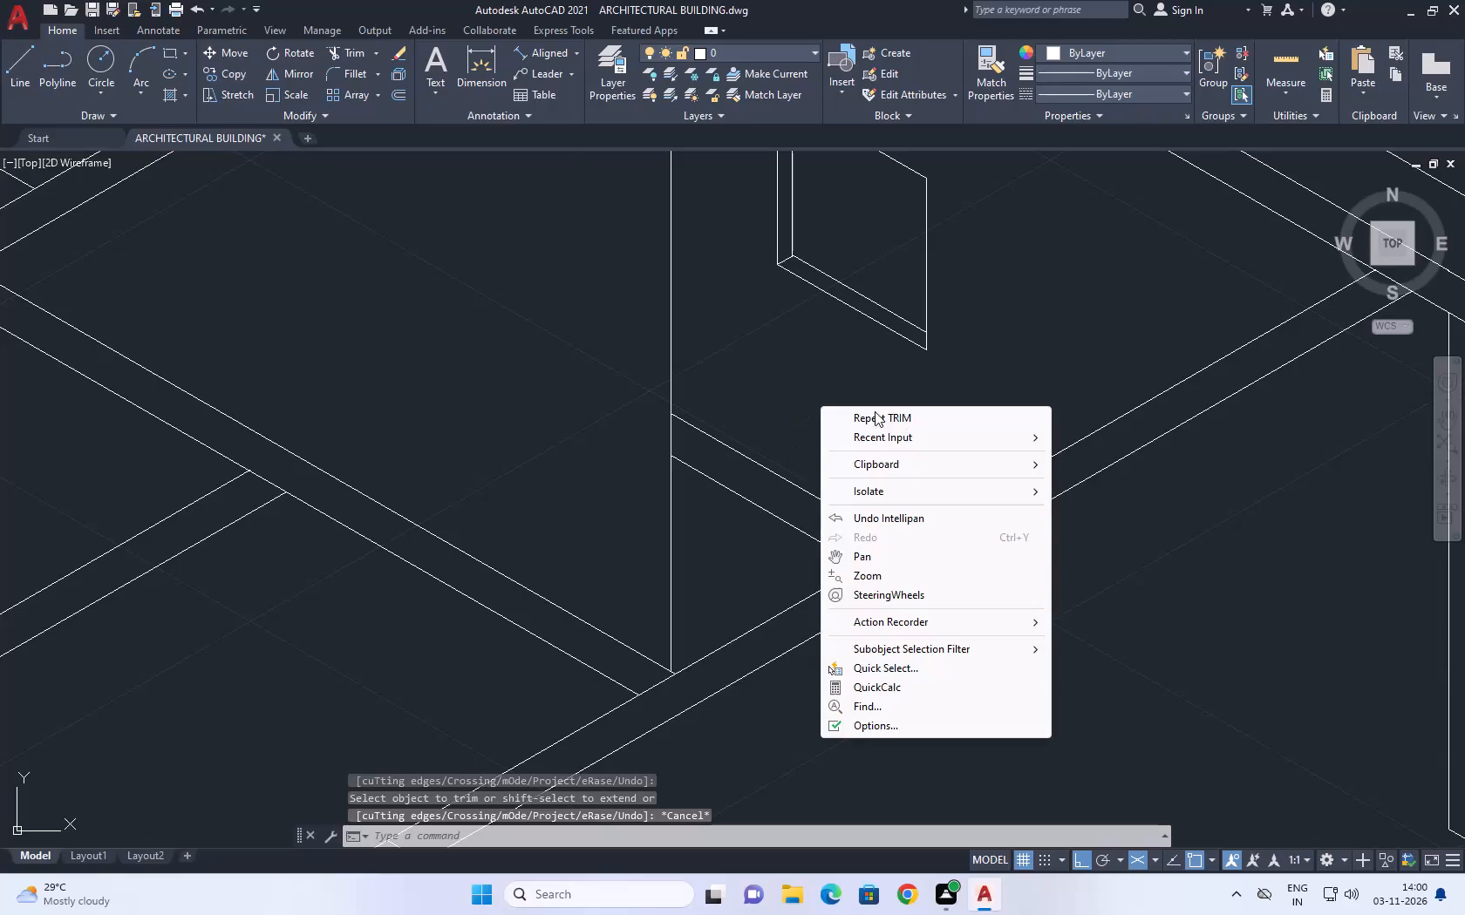
pyautogui.click(905, 413)
pyautogui.scroll(5, 860, 570)
pyautogui.click(913, 559)
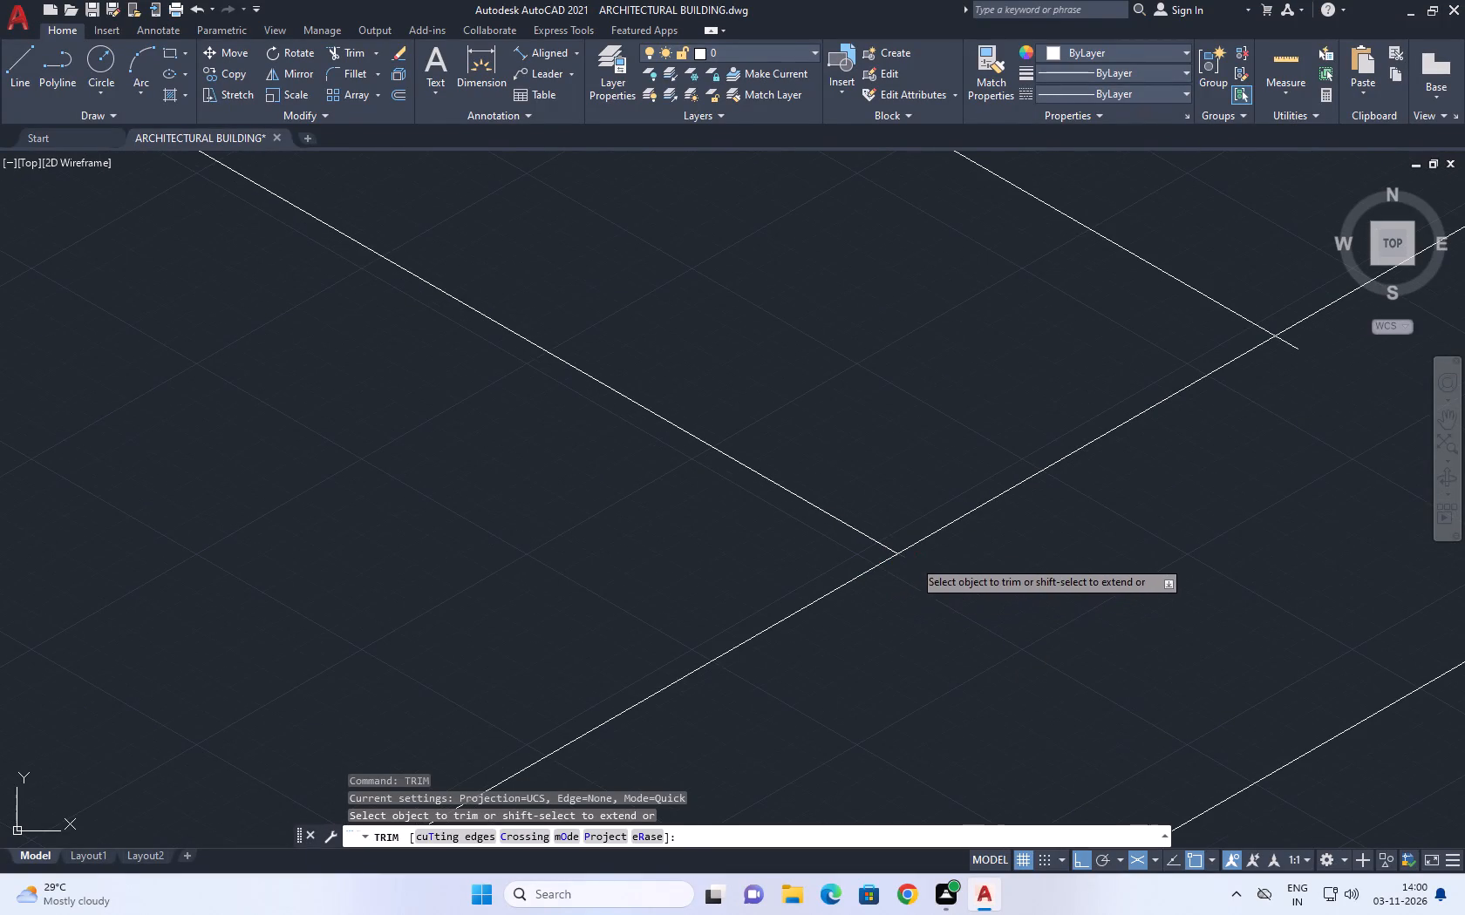
pyautogui.moveTo(980, 542); pyautogui.dragTo(585, 661, button='middle')
pyautogui.click(924, 457)
pyautogui.moveTo(871, 491); pyautogui.dragTo(880, 505)
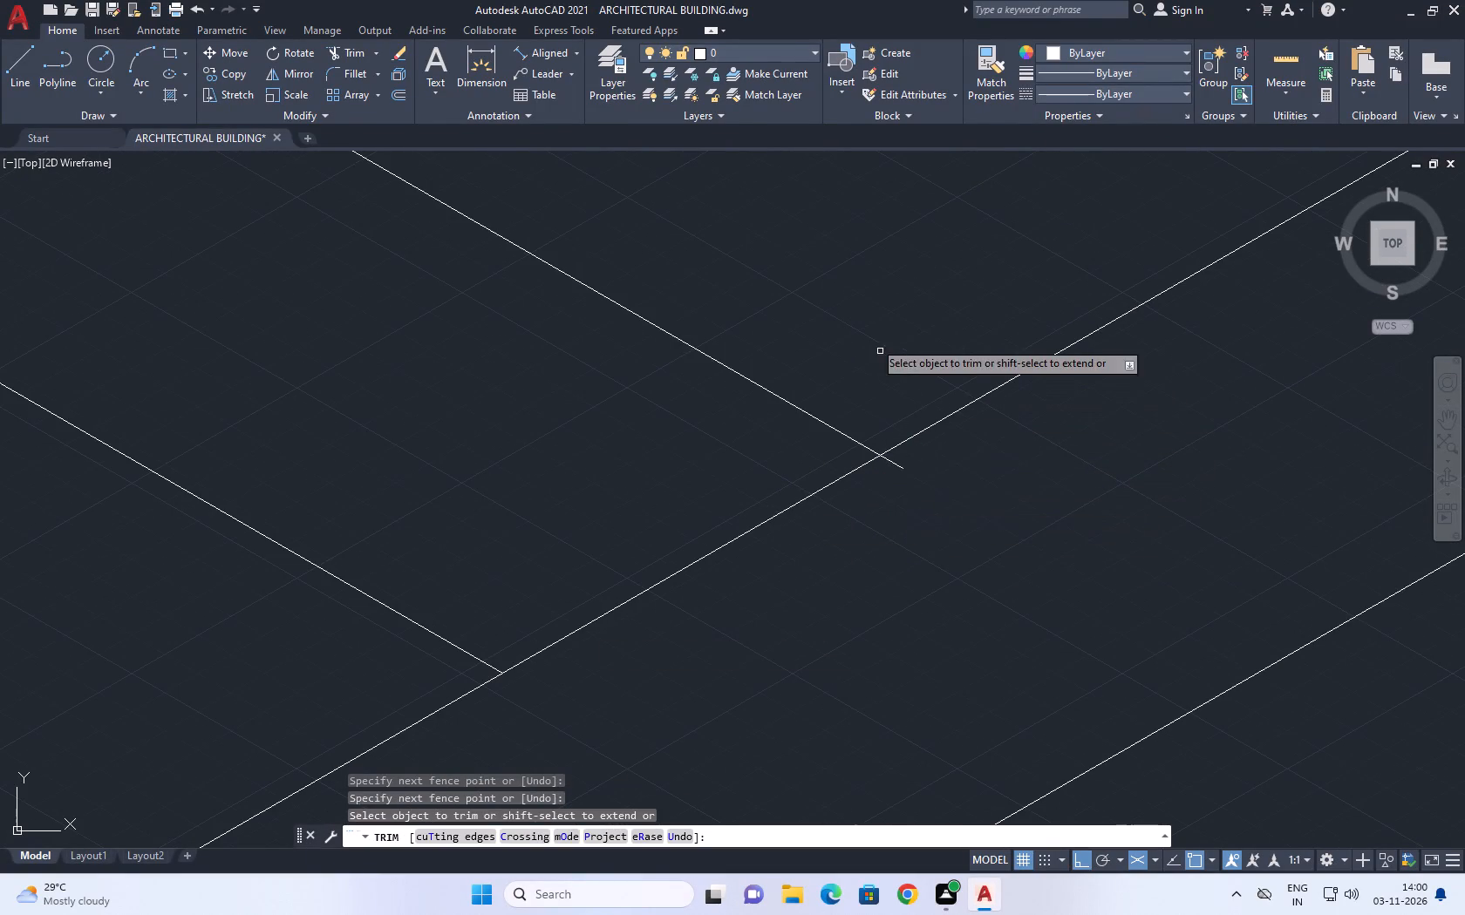
pyautogui.rightClick(862, 322)
pyautogui.click(805, 317)
pyautogui.click(792, 364)
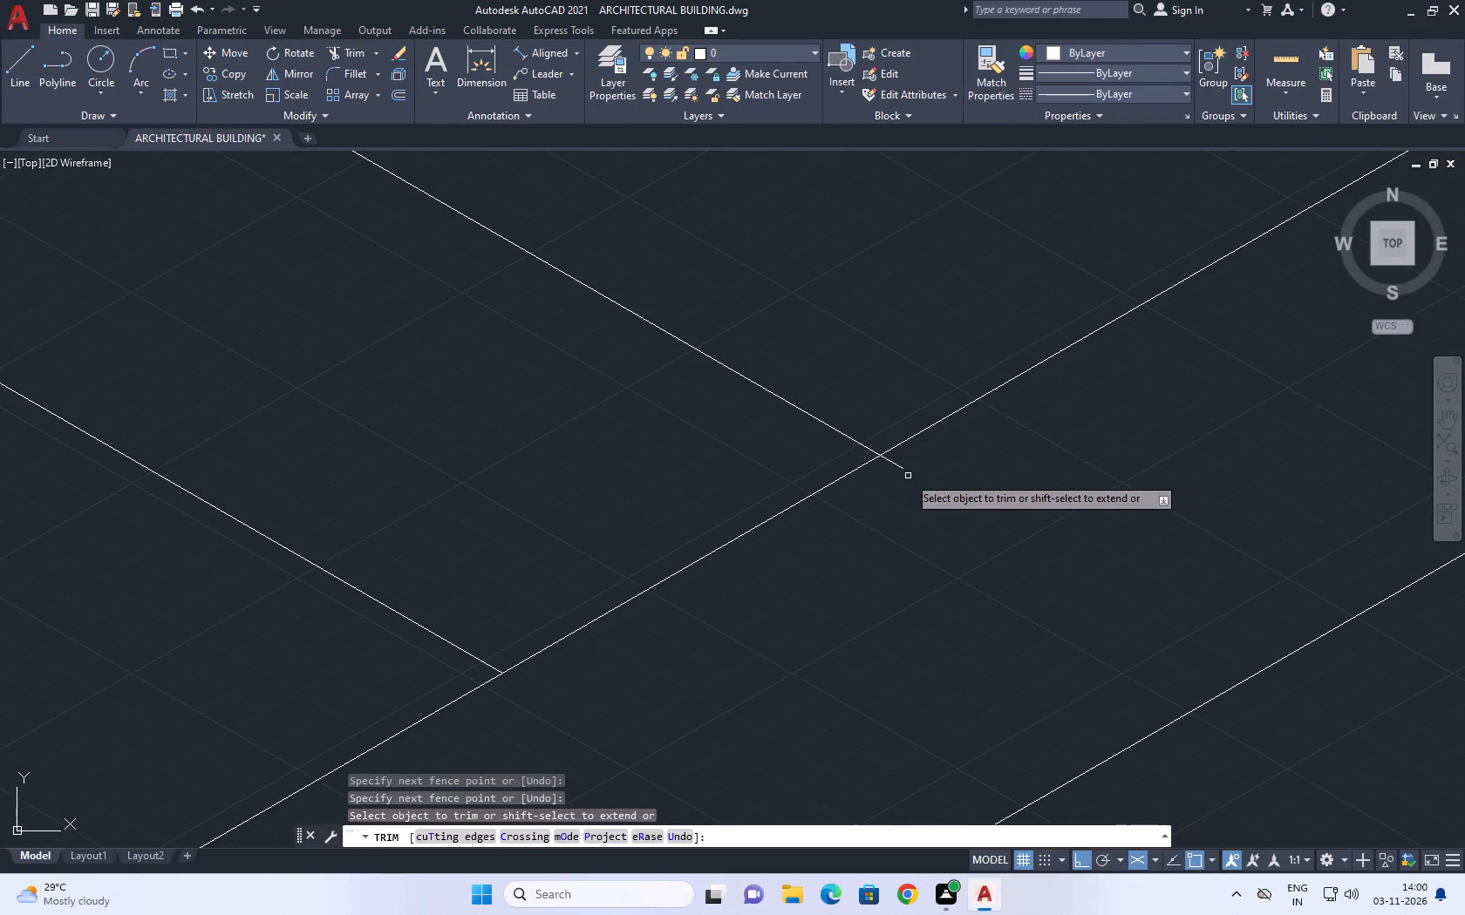
pyautogui.click(894, 464)
pyautogui.rightClick(926, 495)
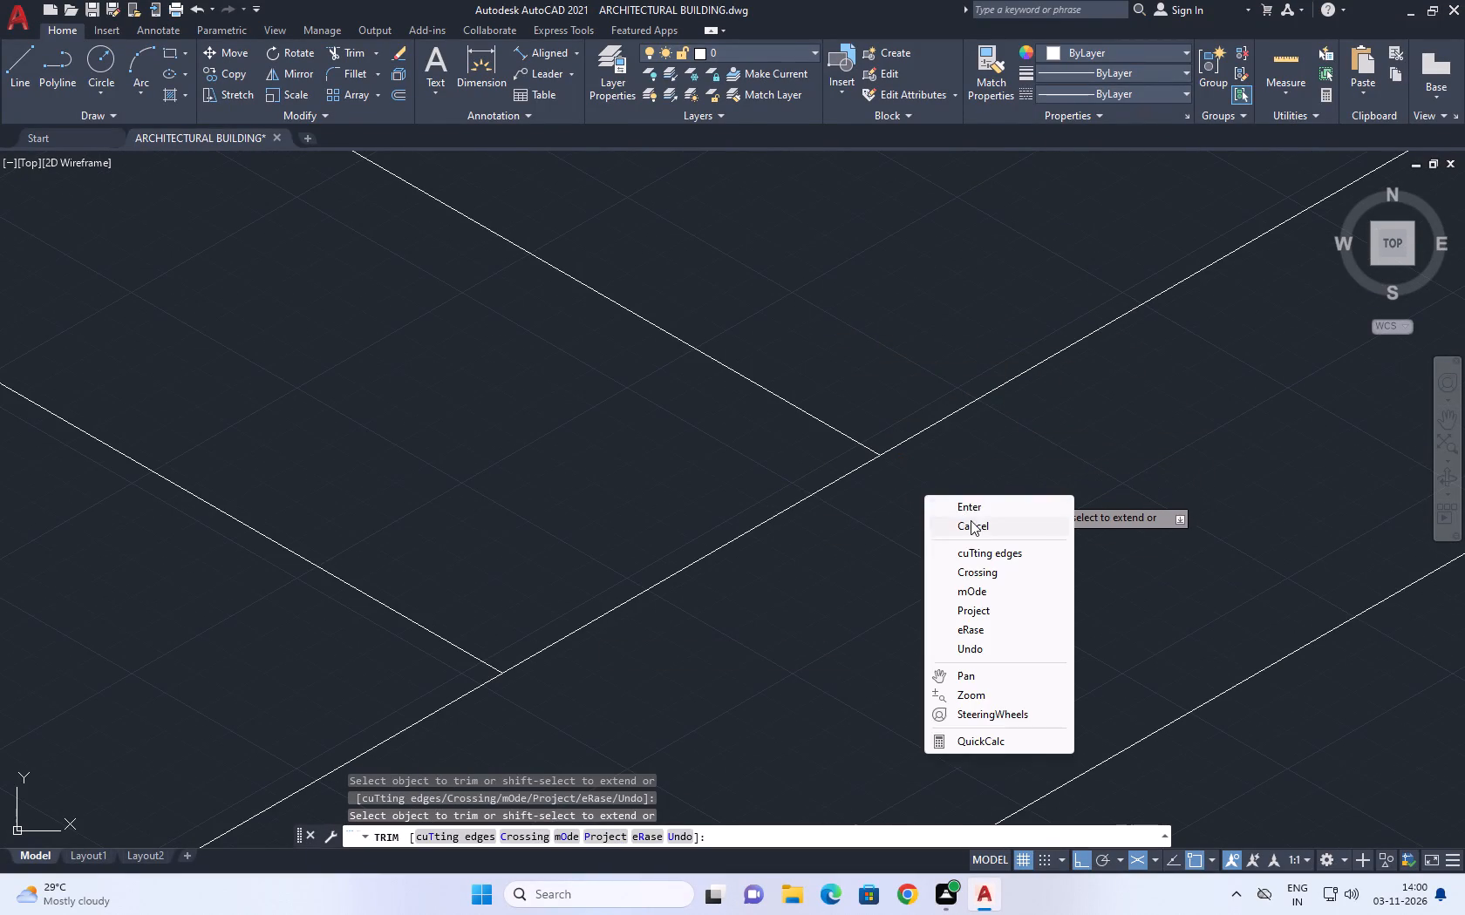
pyautogui.click(971, 520)
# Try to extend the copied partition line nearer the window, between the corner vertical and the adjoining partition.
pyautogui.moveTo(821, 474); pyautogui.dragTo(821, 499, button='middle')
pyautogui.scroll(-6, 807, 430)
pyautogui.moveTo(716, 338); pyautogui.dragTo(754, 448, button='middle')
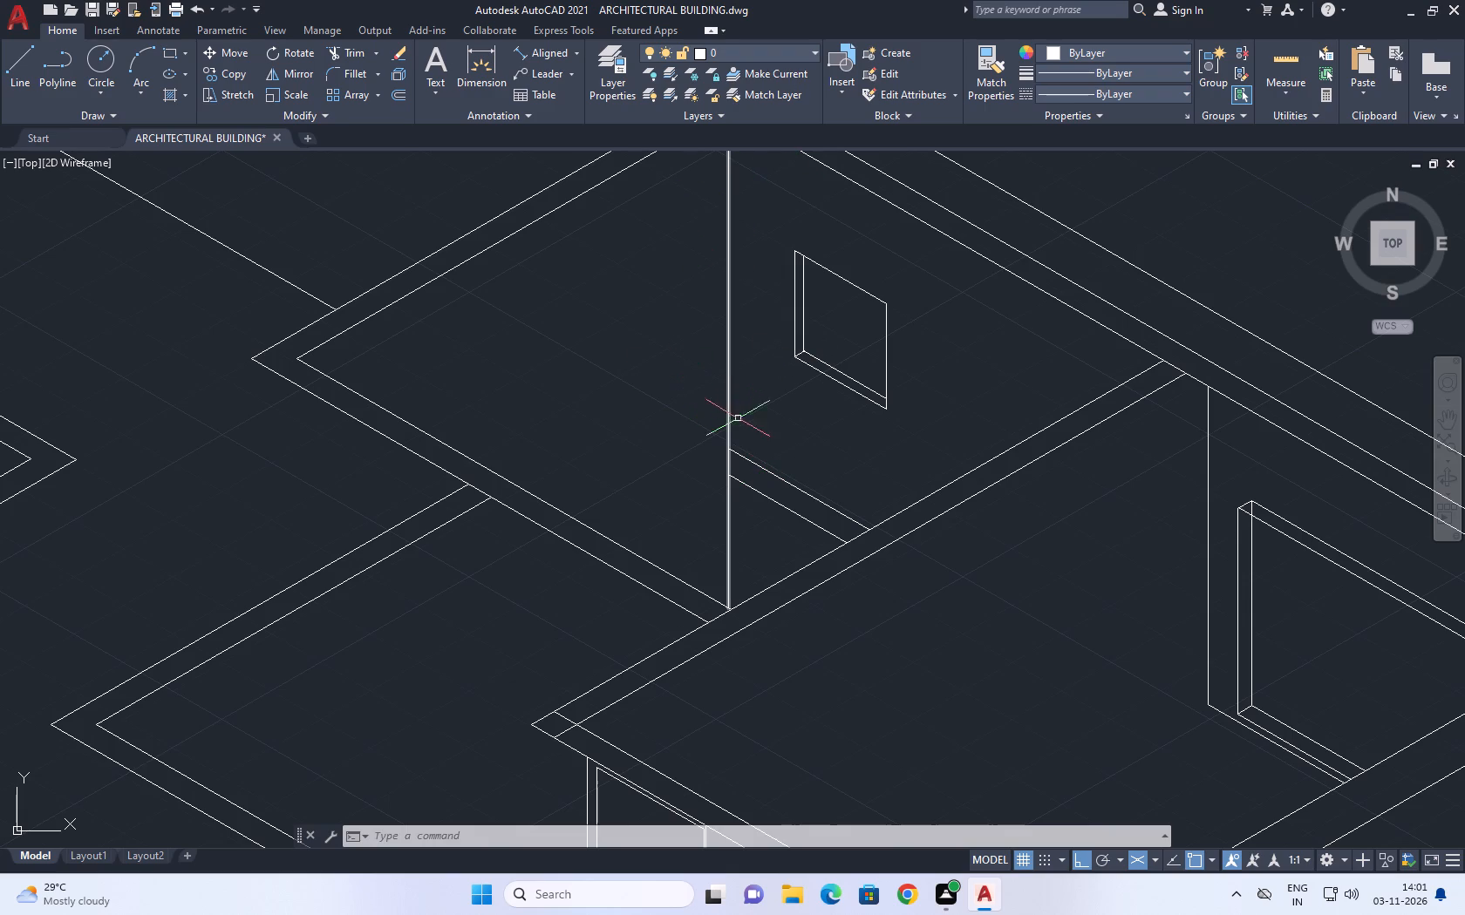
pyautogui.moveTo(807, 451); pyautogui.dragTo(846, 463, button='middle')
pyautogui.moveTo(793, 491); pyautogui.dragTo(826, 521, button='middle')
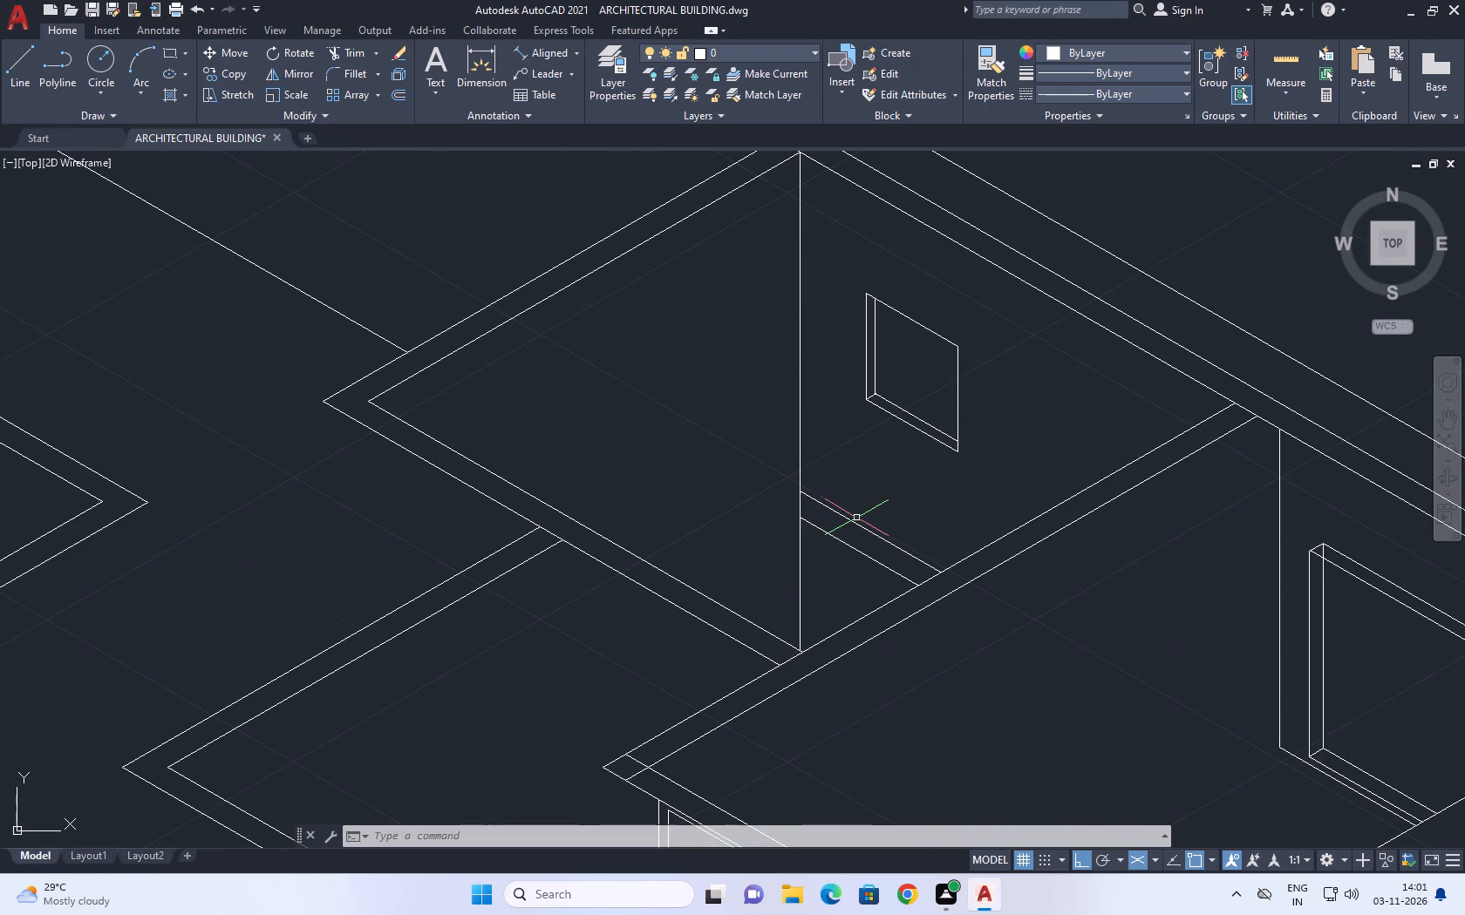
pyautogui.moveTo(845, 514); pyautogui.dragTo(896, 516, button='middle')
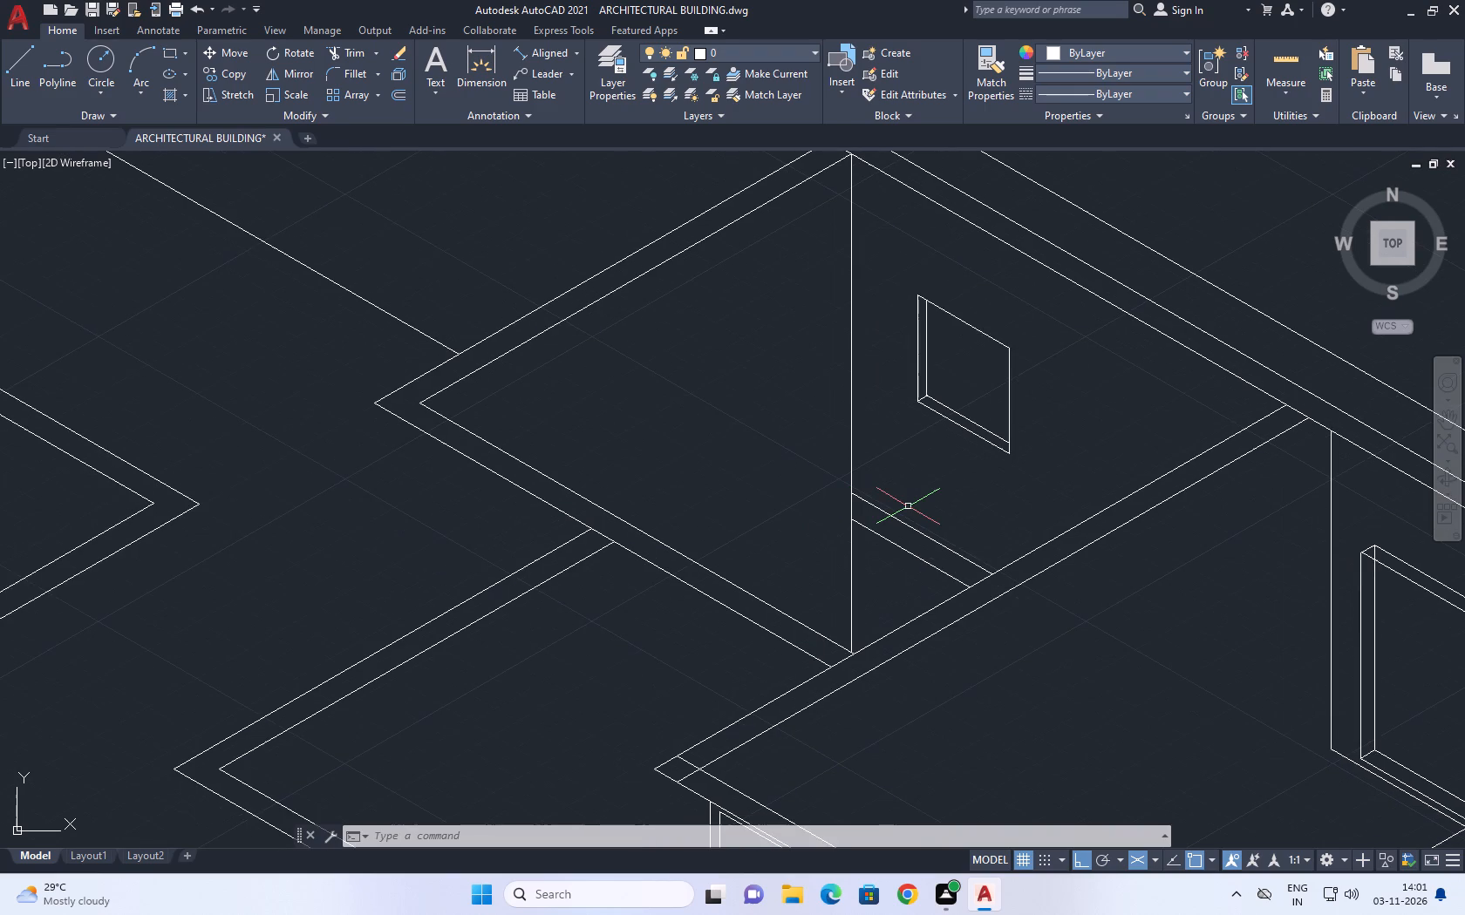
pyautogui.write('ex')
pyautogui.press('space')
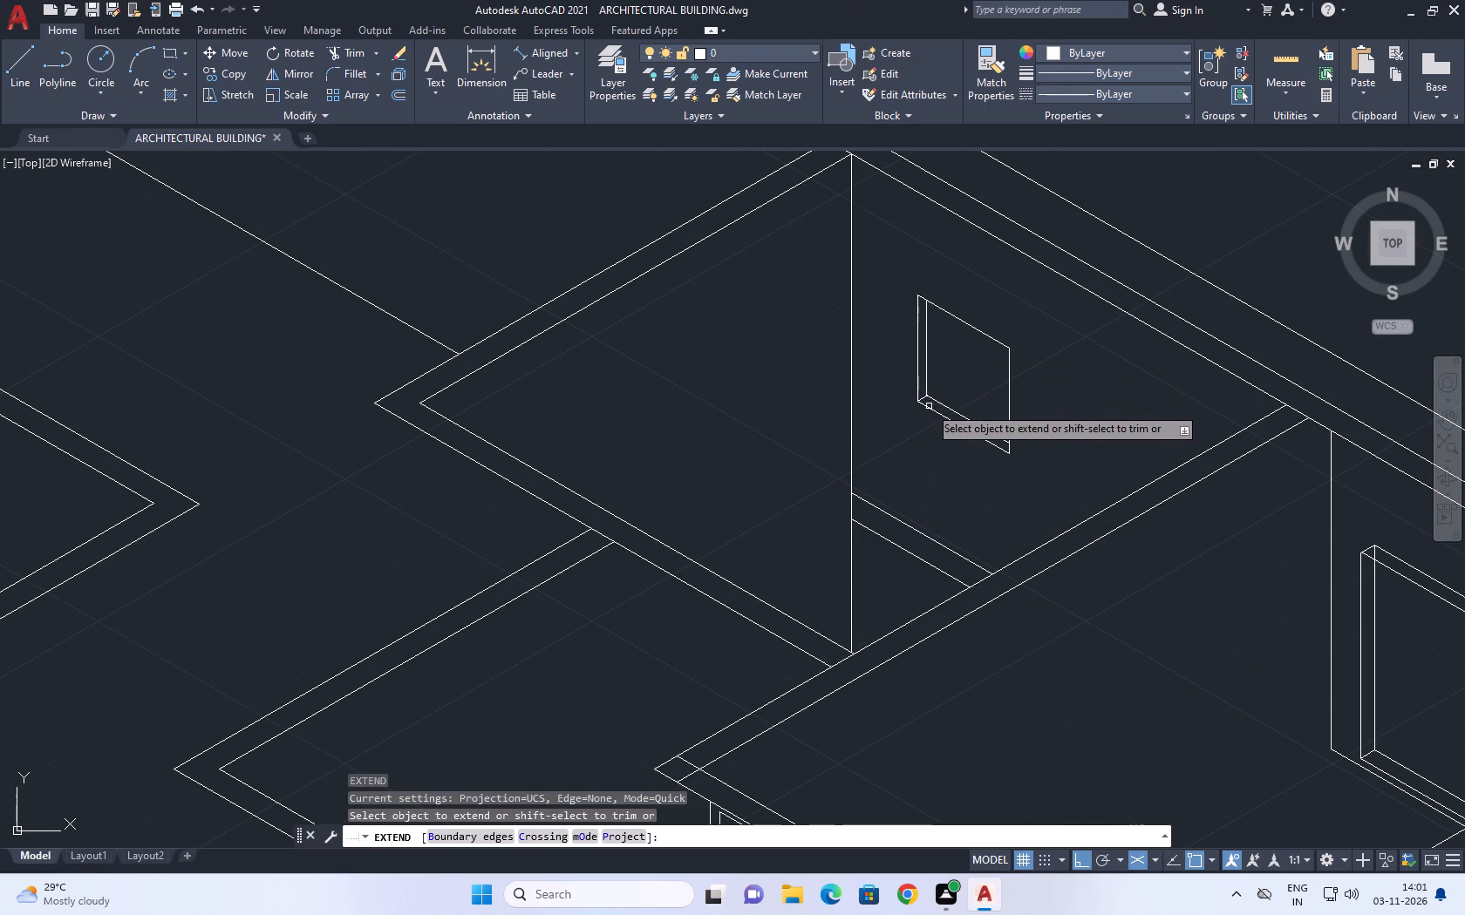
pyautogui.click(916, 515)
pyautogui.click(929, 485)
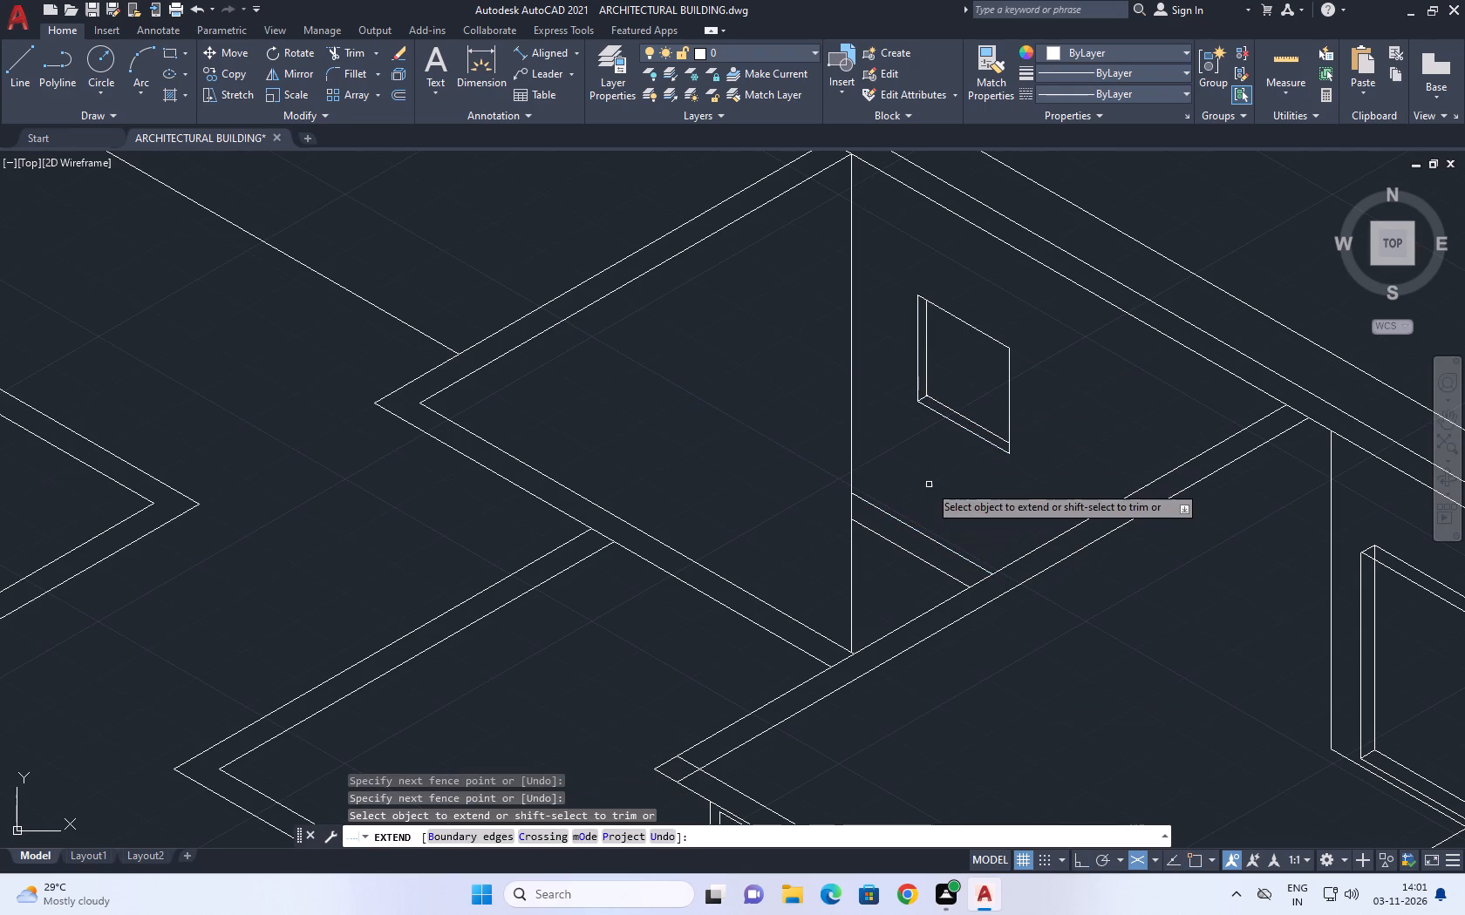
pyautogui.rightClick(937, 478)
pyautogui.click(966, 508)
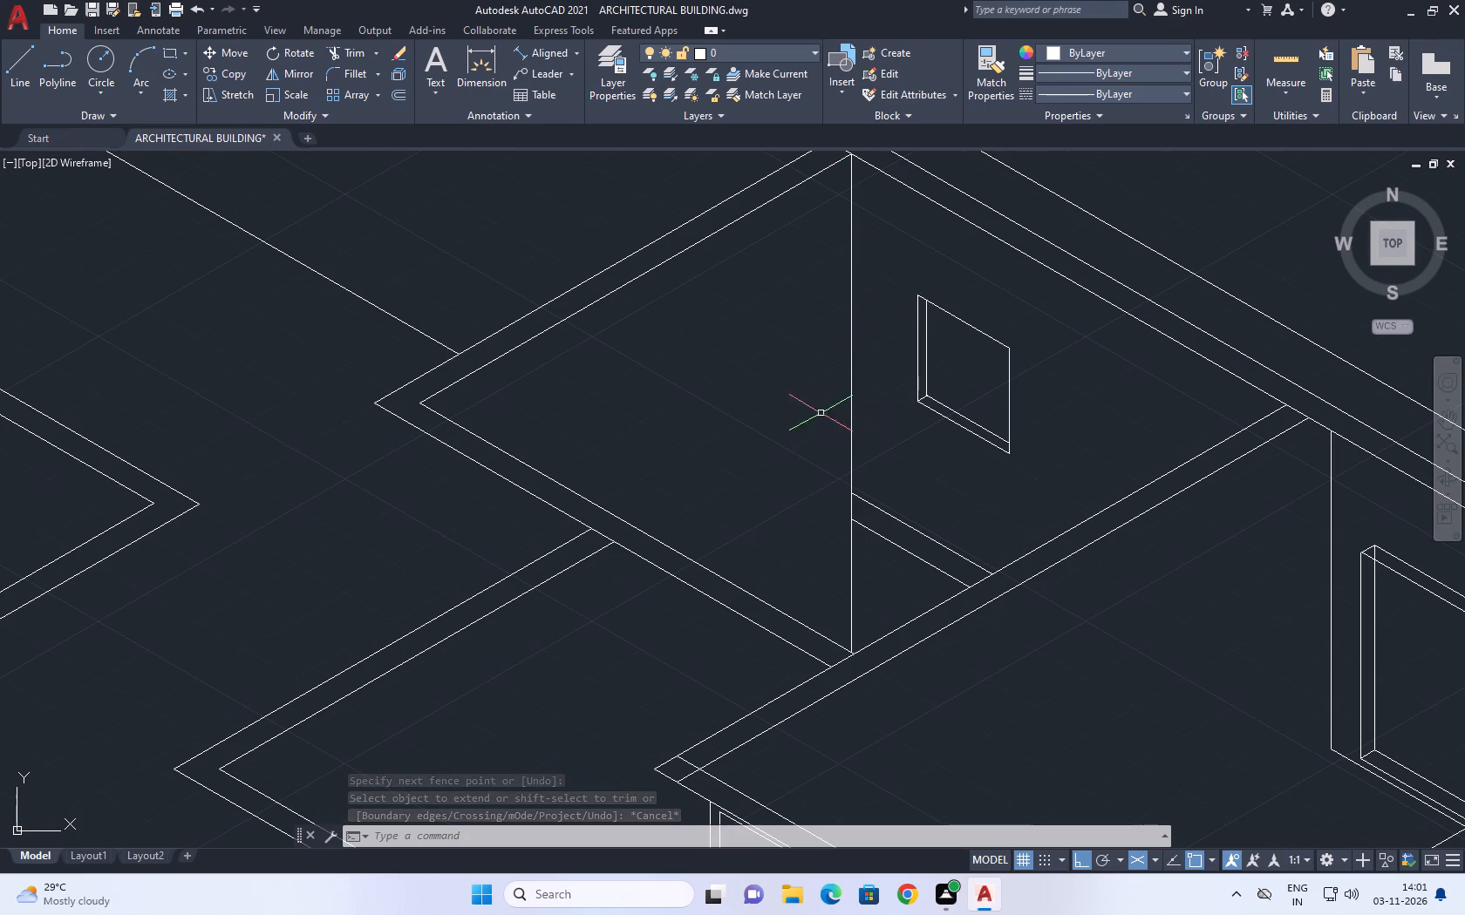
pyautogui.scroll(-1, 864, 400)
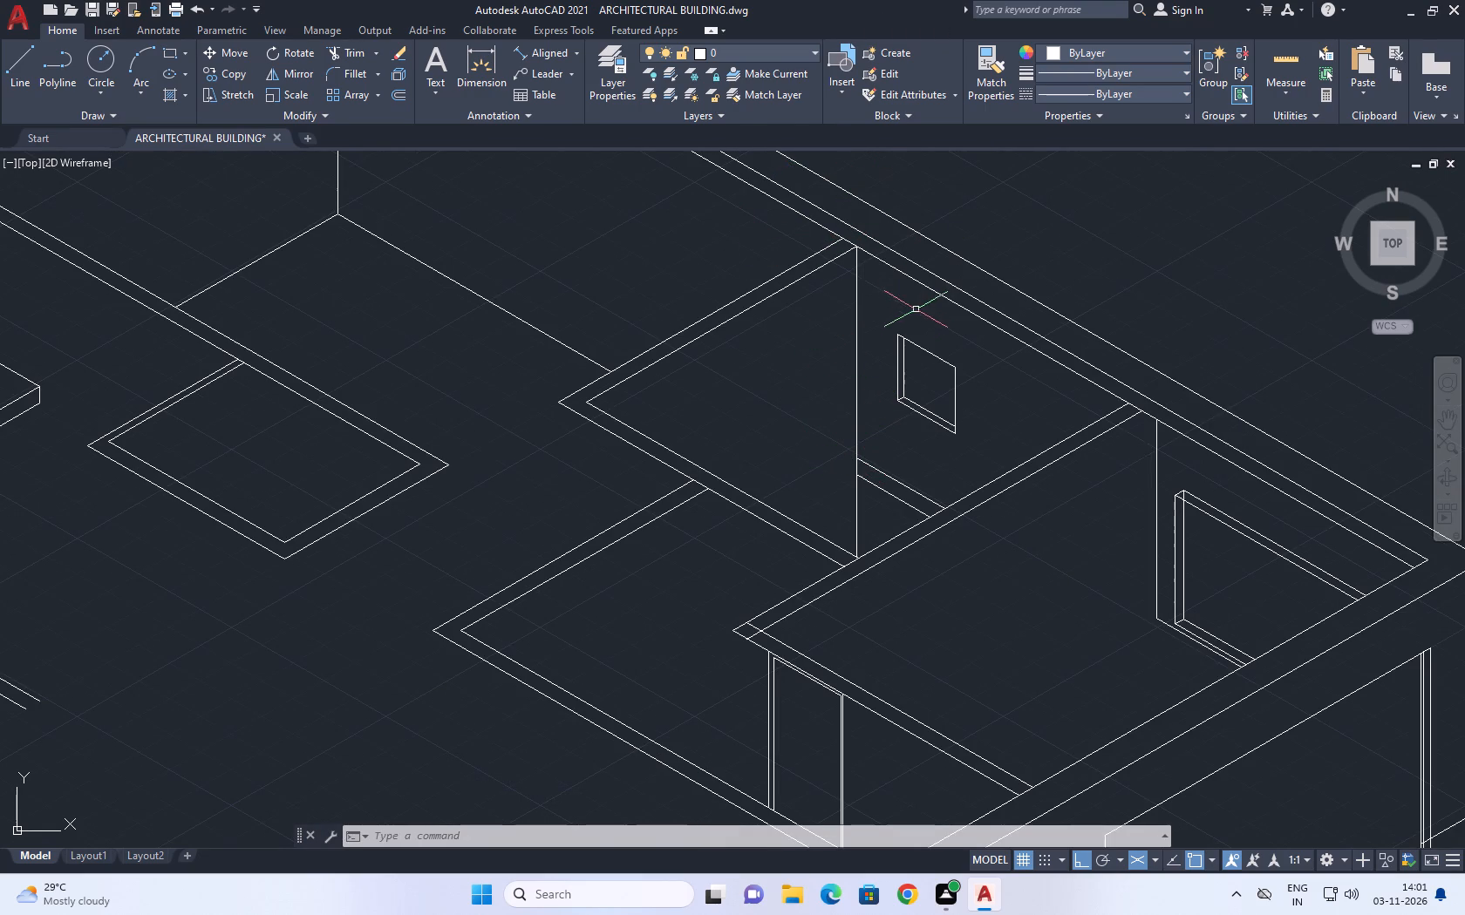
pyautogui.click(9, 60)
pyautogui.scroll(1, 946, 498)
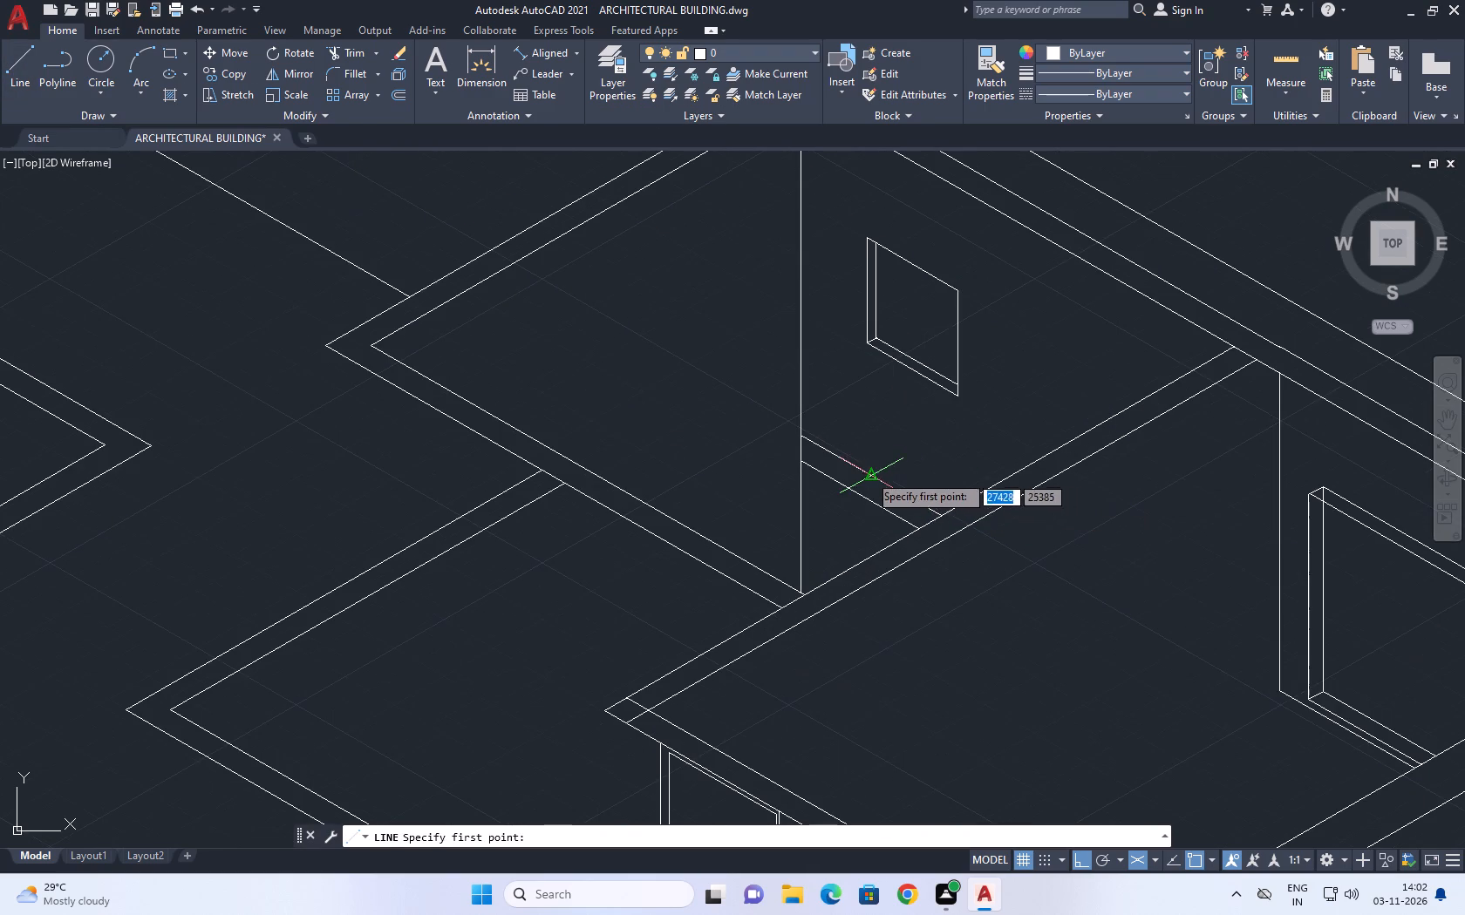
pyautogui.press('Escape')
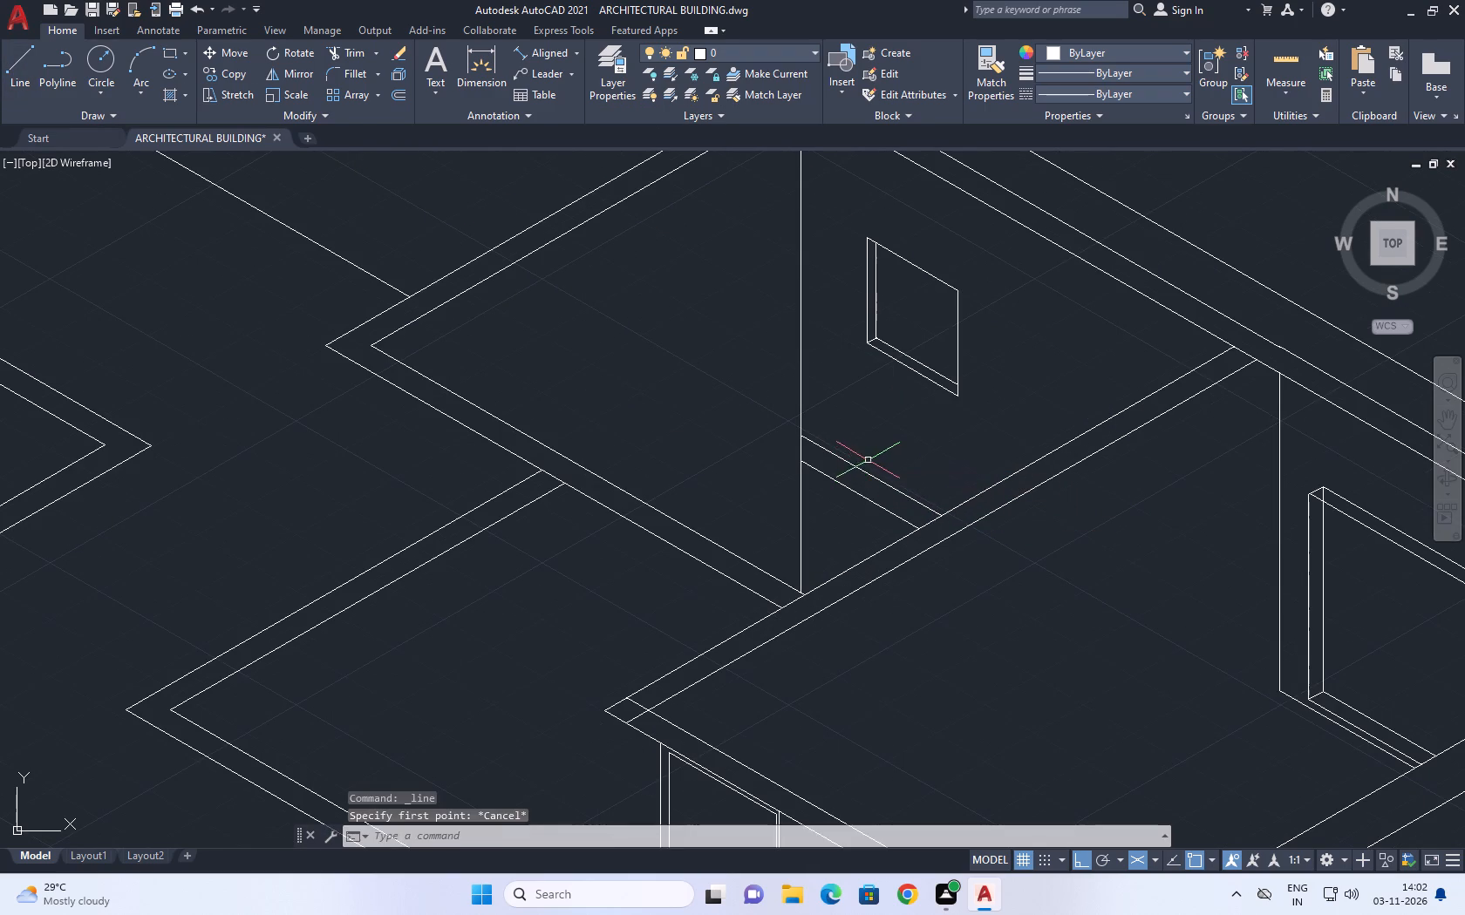
# Delete the two copied partition lines between the corner vertical and the adjoining partition.
pyautogui.click(875, 461)
pyautogui.click(846, 495)
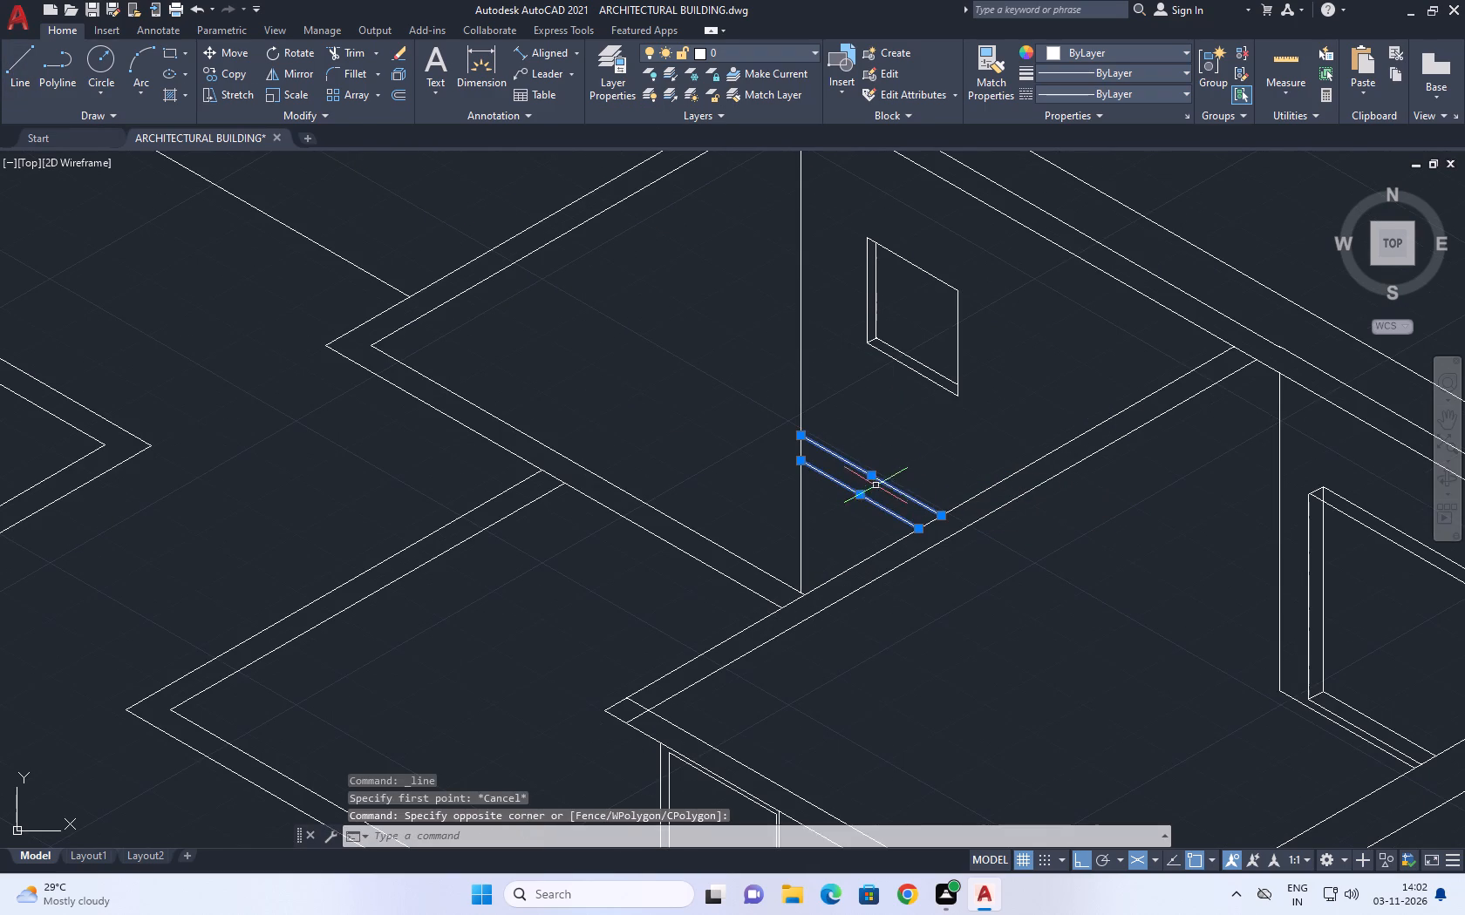
pyautogui.press('Delete')
# Draw two connected floor lines meeting at the small room's corner vertical, one into the room and one running below the window across the adjoining partition.
pyautogui.moveTo(784, 491); pyautogui.dragTo(866, 515, button='middle')
pyautogui.write('l')
pyautogui.press('space')
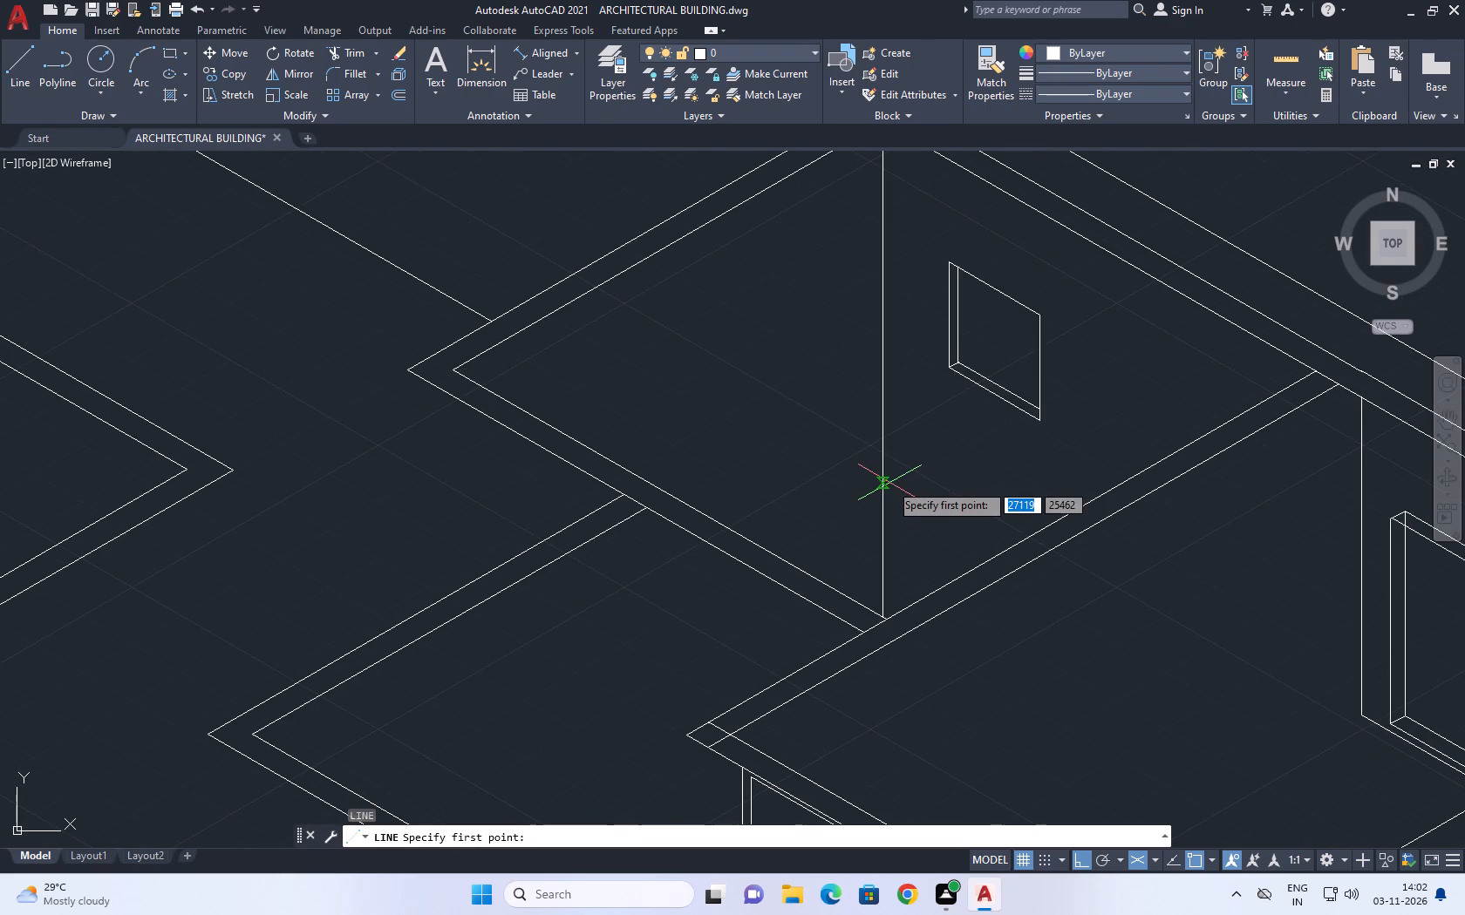
pyautogui.click(775, 409)
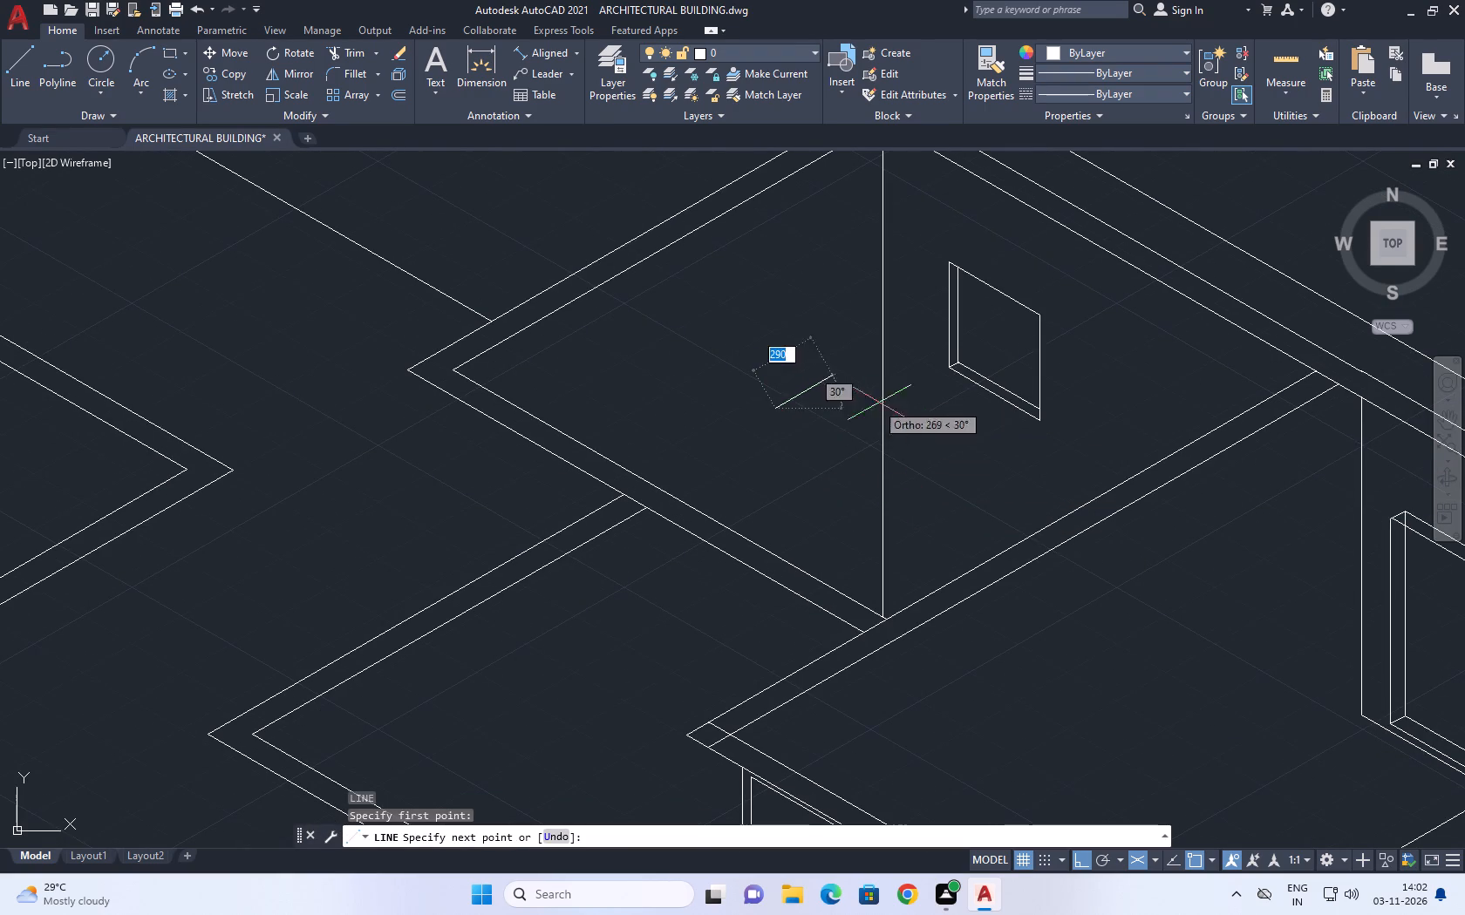
pyautogui.scroll(1, 892, 339)
pyautogui.click(874, 354)
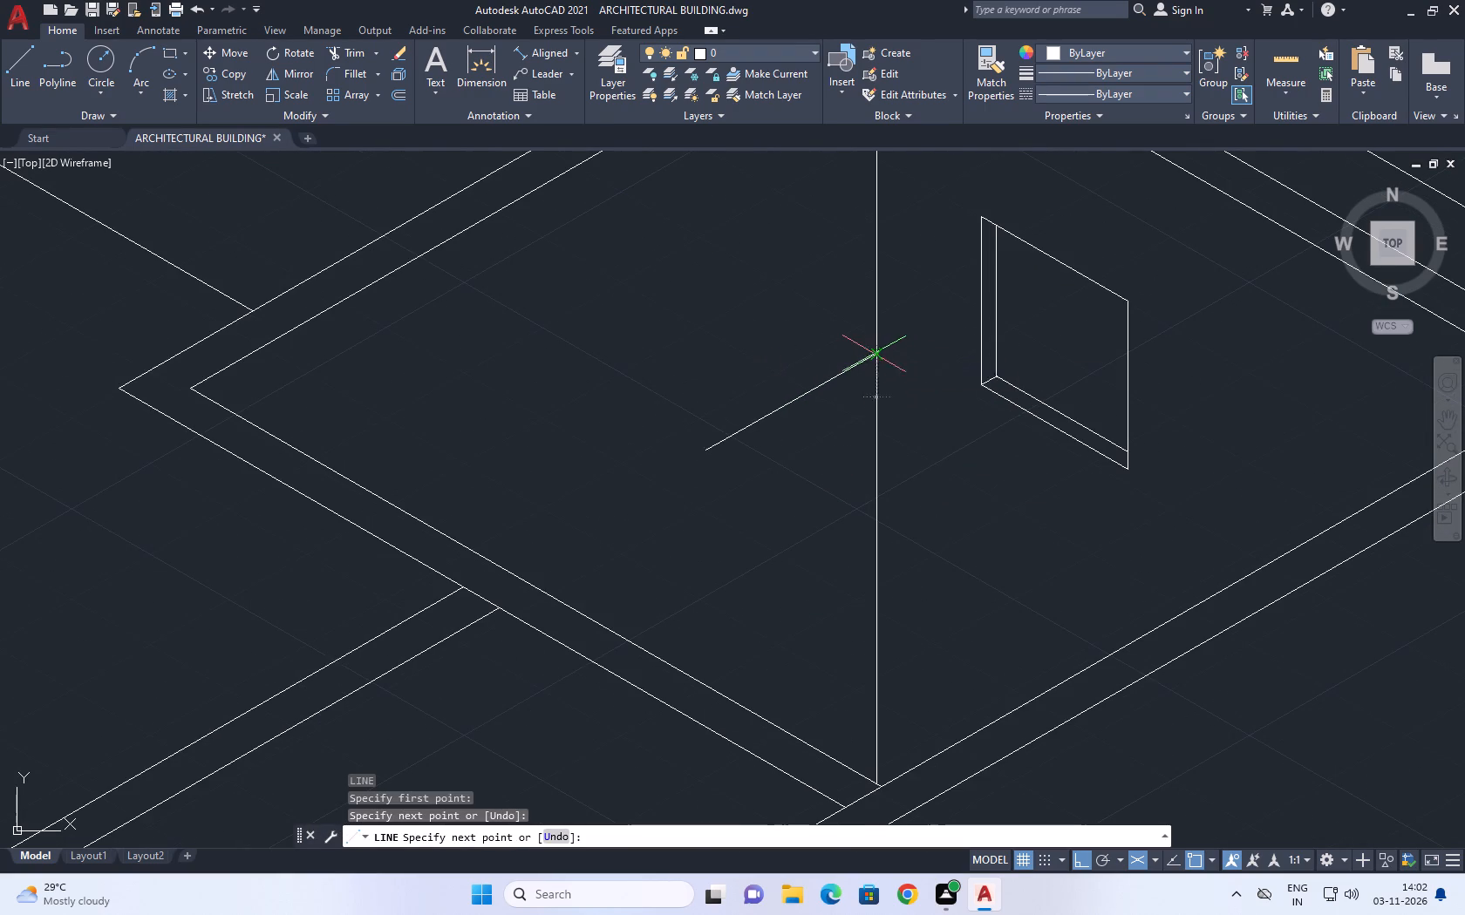
pyautogui.moveTo(1052, 503); pyautogui.dragTo(842, 425, button='middle')
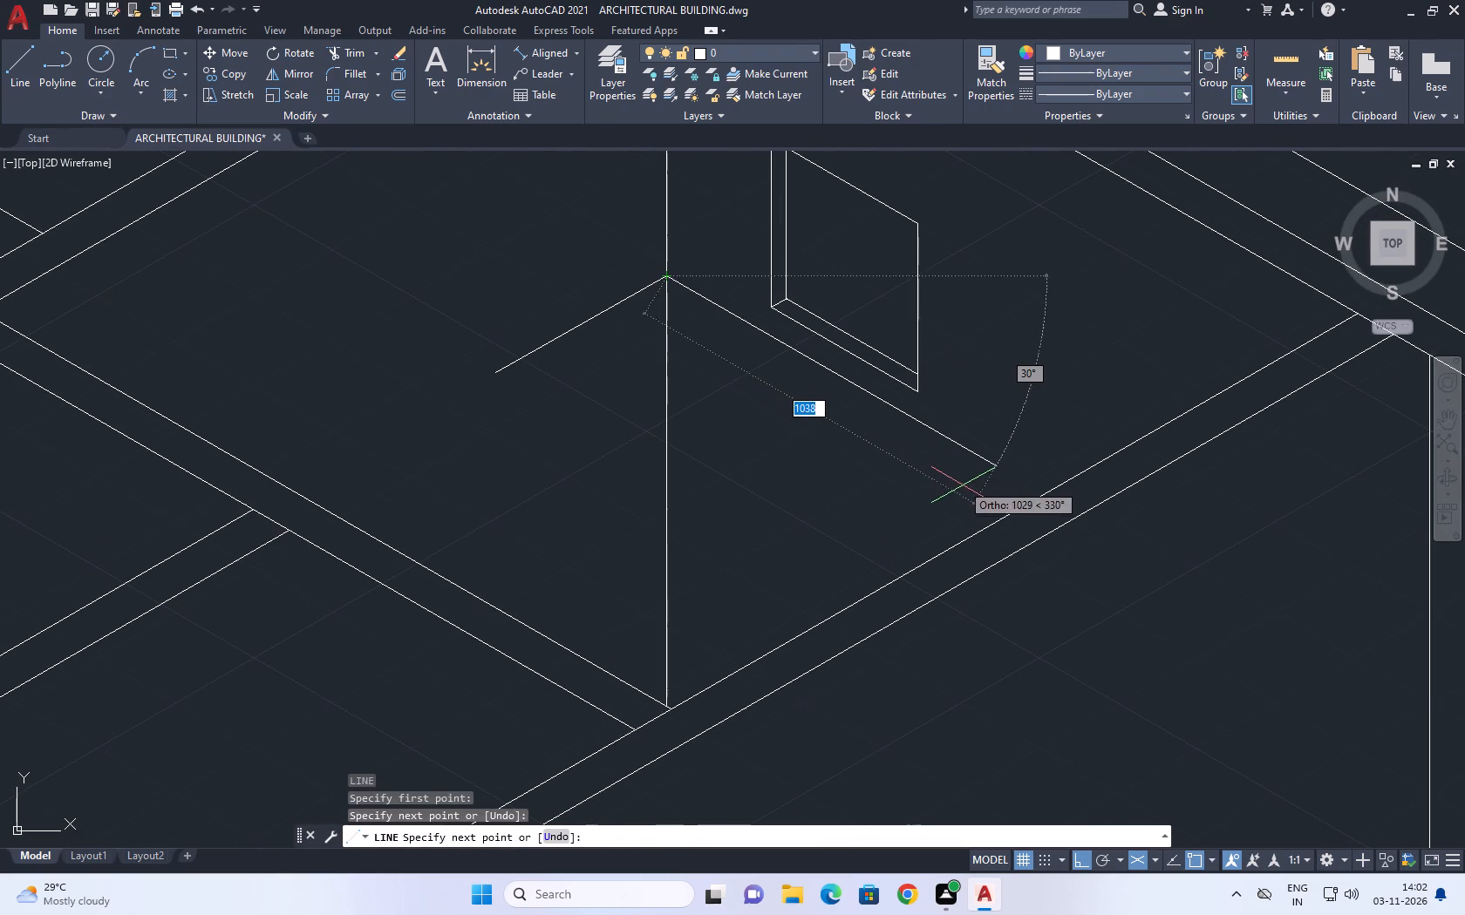
pyautogui.click(1064, 508)
pyautogui.scroll(-3, 1009, 458)
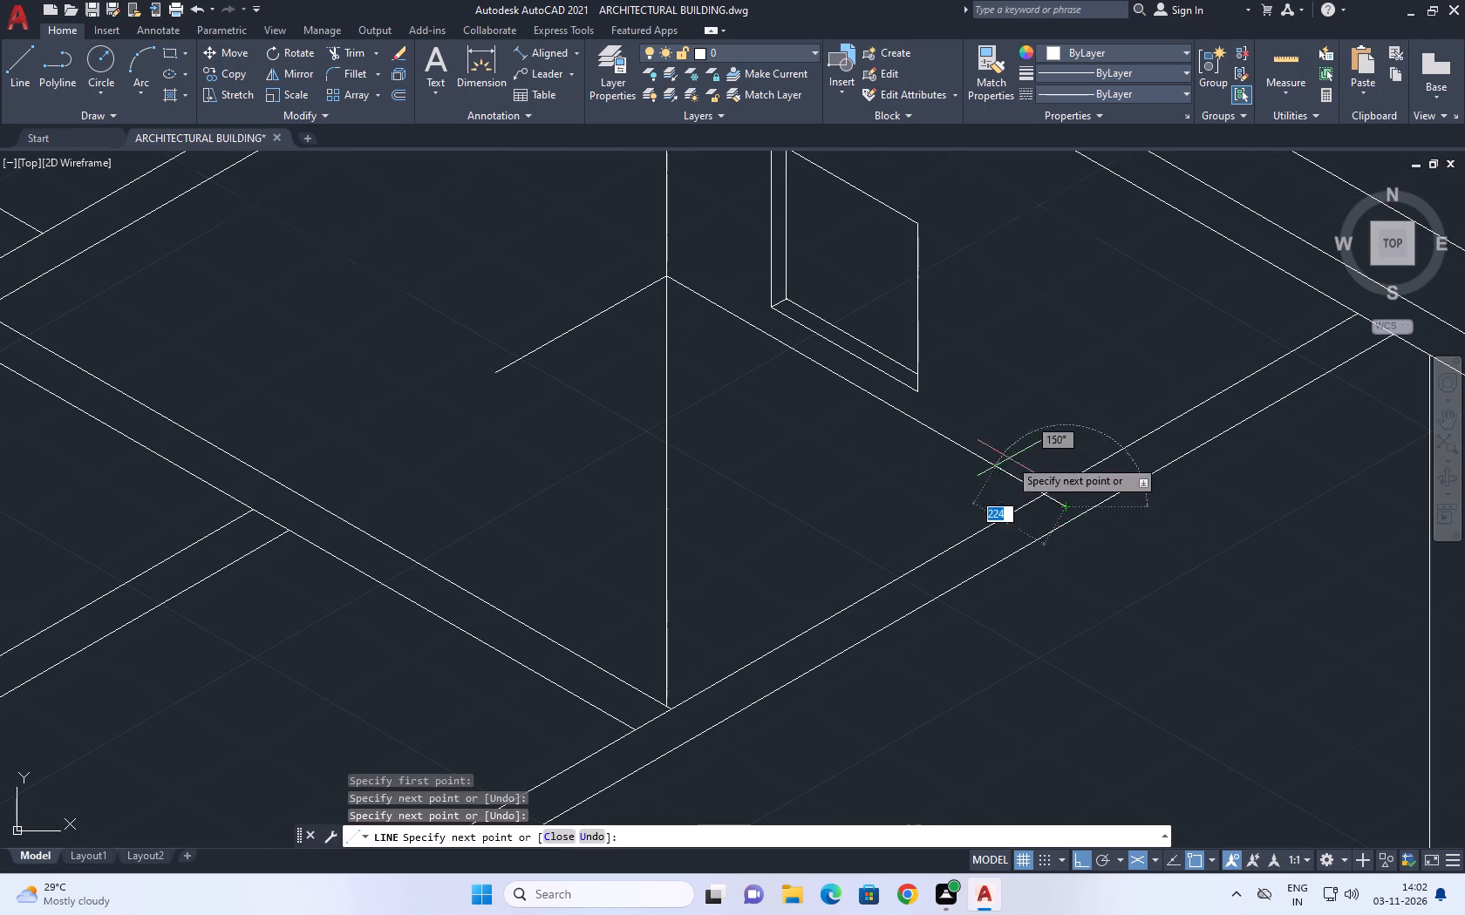
pyautogui.scroll(-2, 1012, 458)
pyautogui.press('space')
pyautogui.scroll(2, 986, 462)
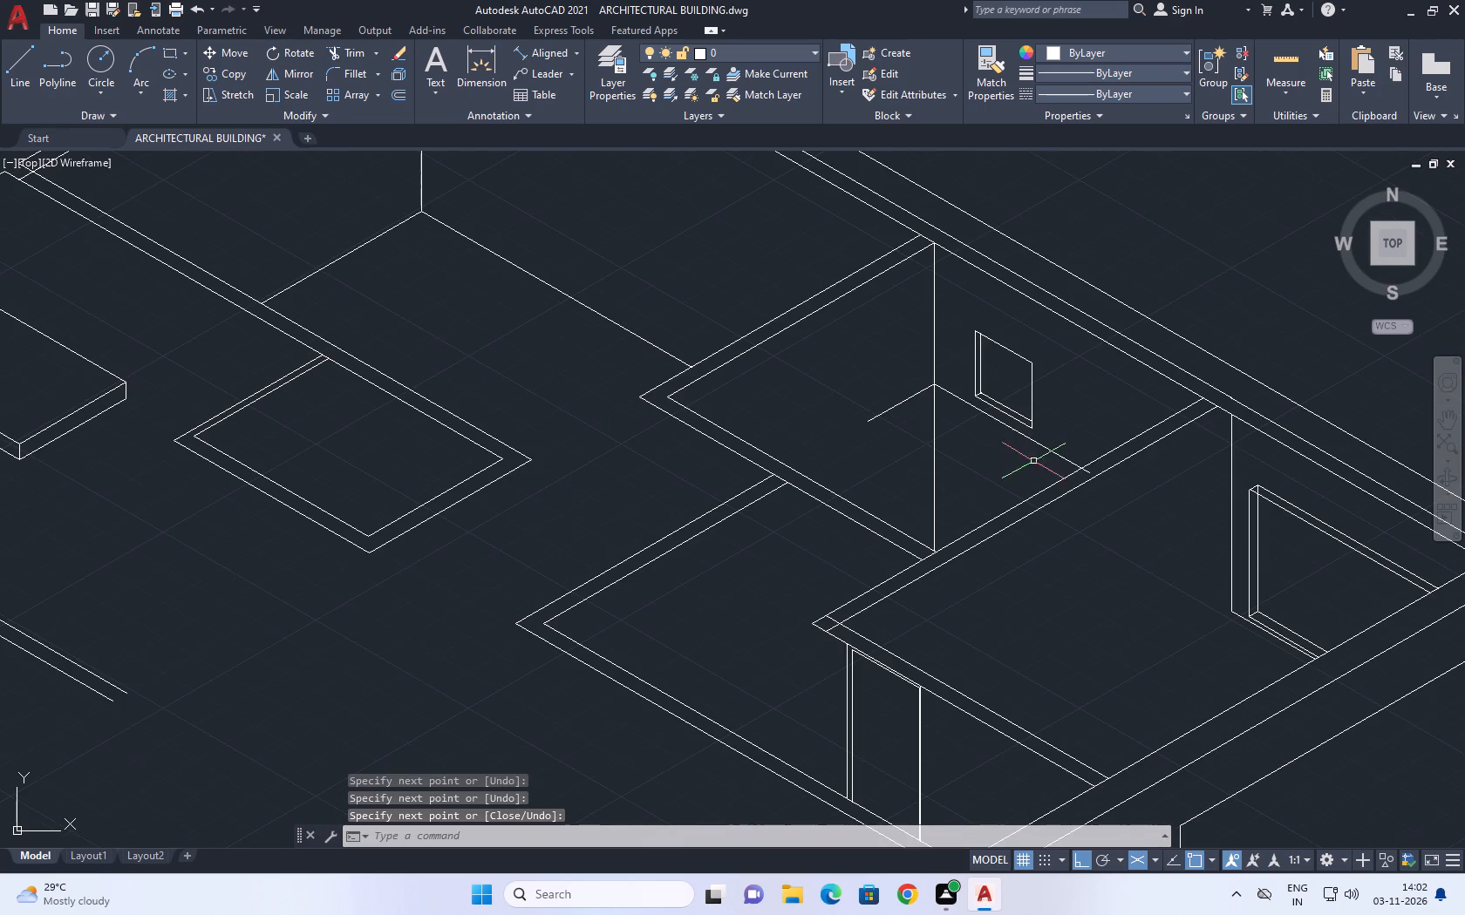
# Trim the floor line's overshooting end at the near edge of the adjoining partition wall.
pyautogui.press('t')
pyautogui.write('r')
pyautogui.press('space')
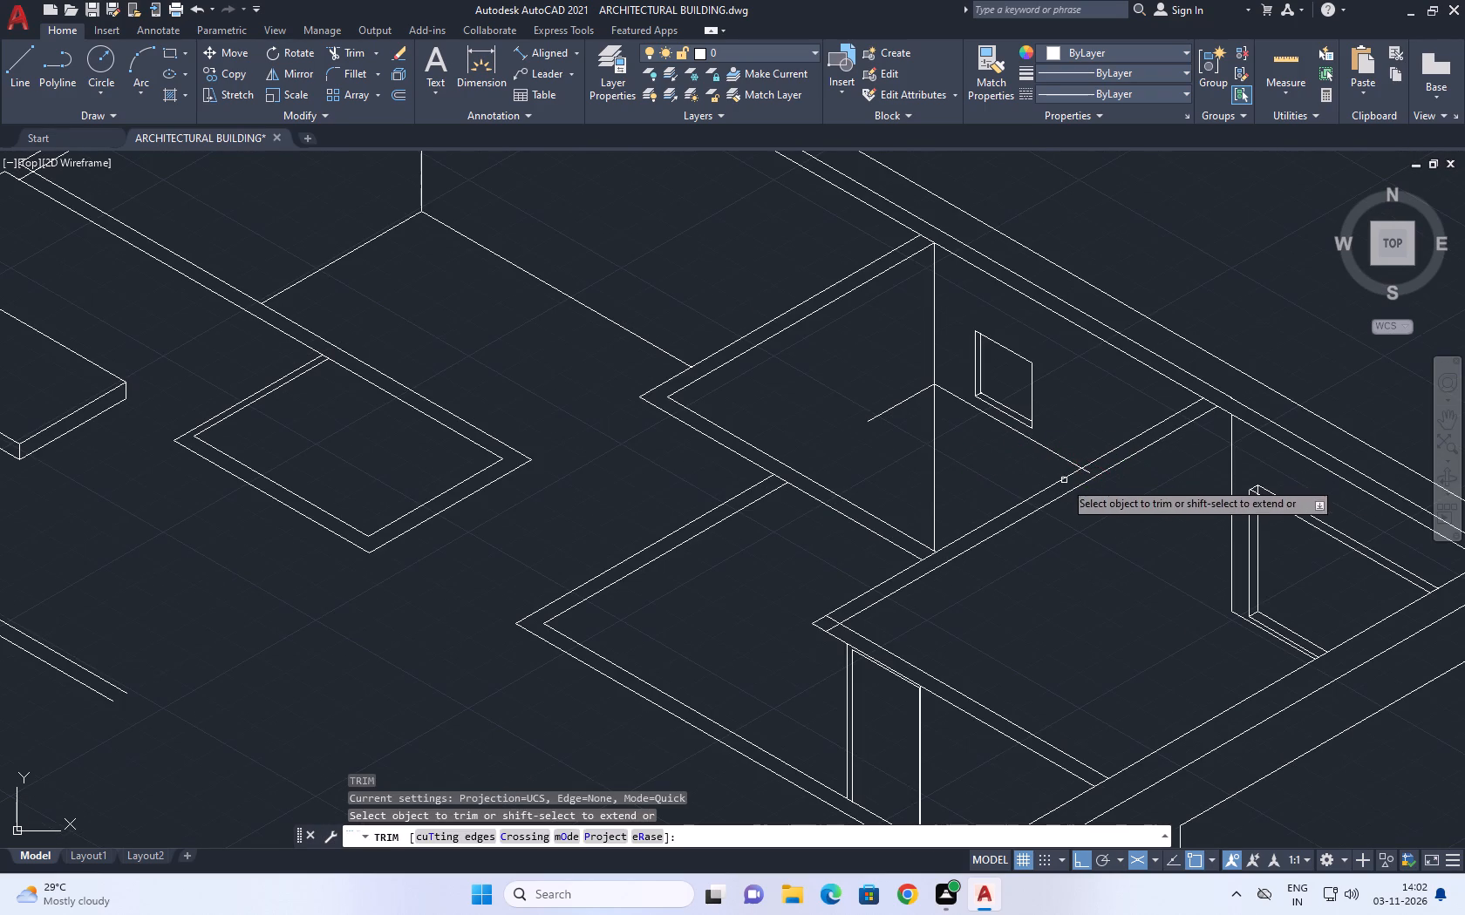
pyautogui.scroll(2, 1102, 482)
pyautogui.scroll(1, 1033, 465)
pyautogui.click(1080, 456)
pyautogui.click(1058, 464)
pyautogui.scroll(-5, 1107, 444)
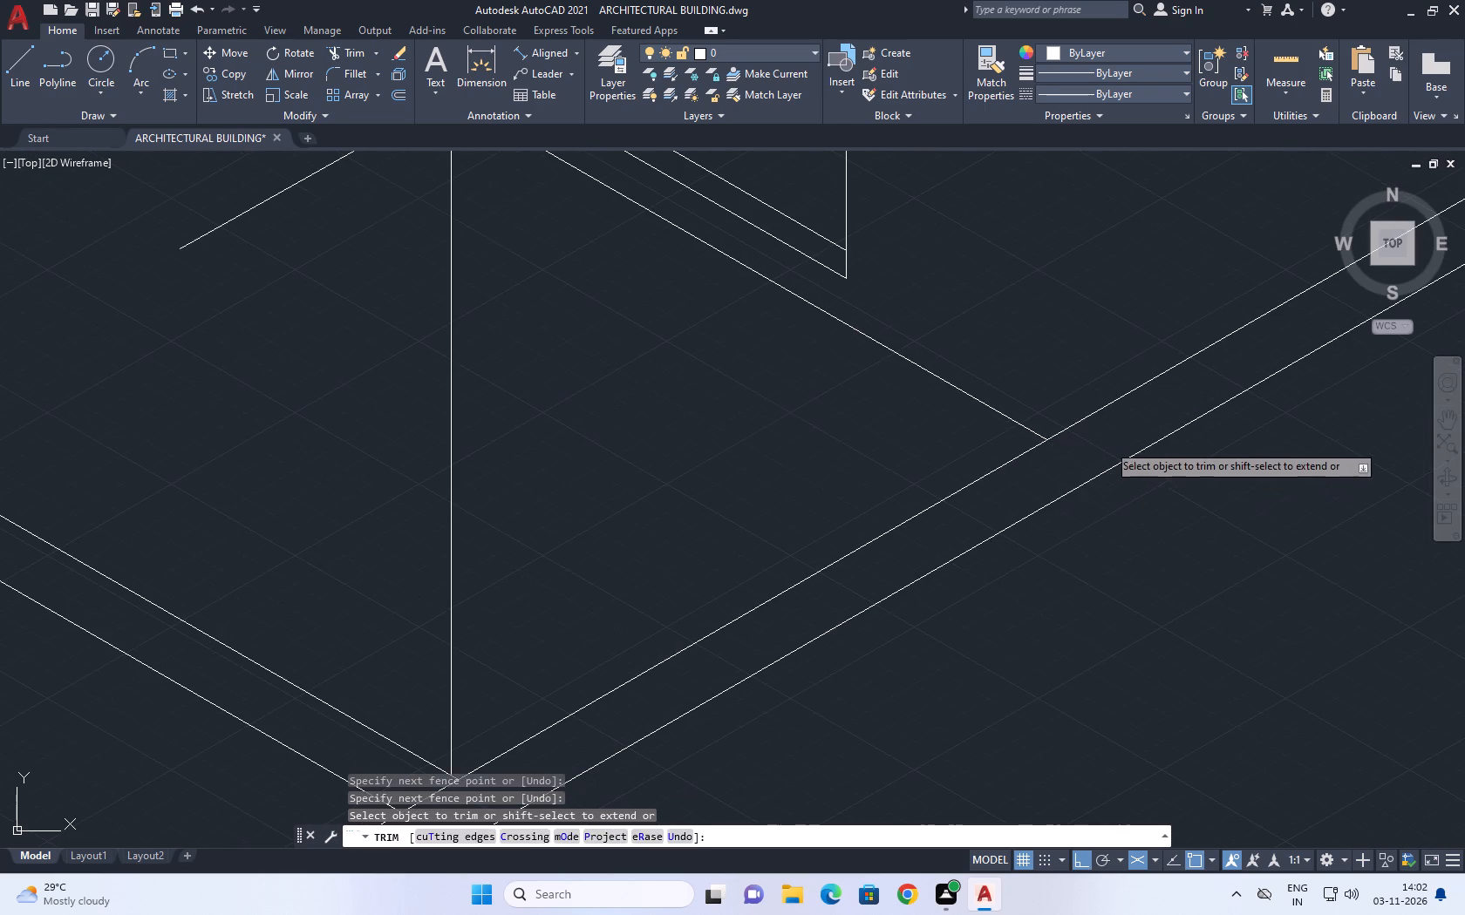
pyautogui.press('space')
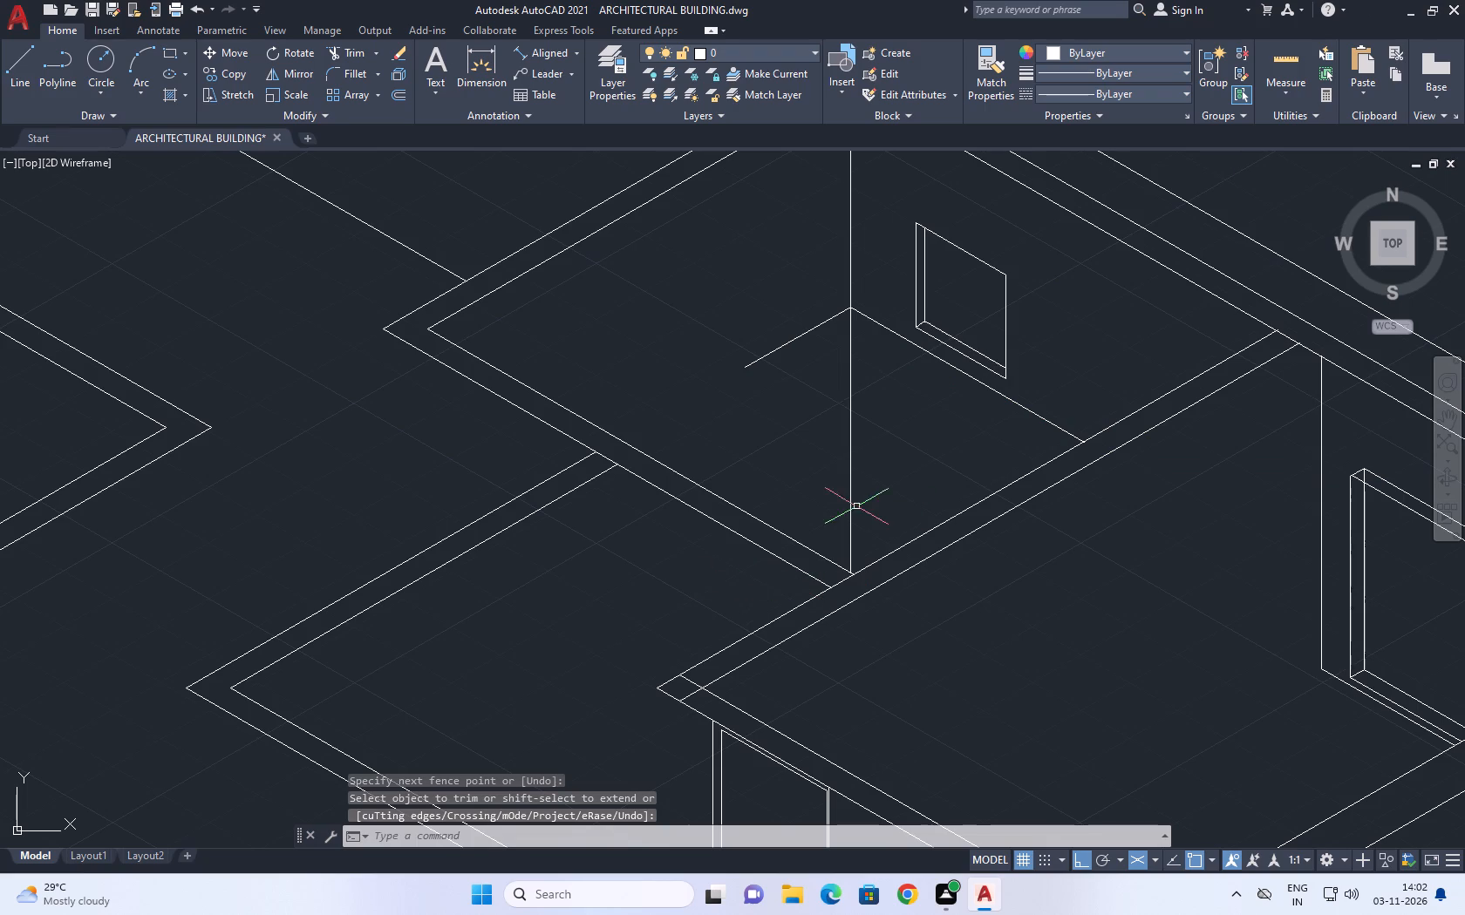
# Move the two floor lines about 645 straight down along the corner vertical.
pyautogui.moveTo(782, 389); pyautogui.dragTo(890, 532, button='middle')
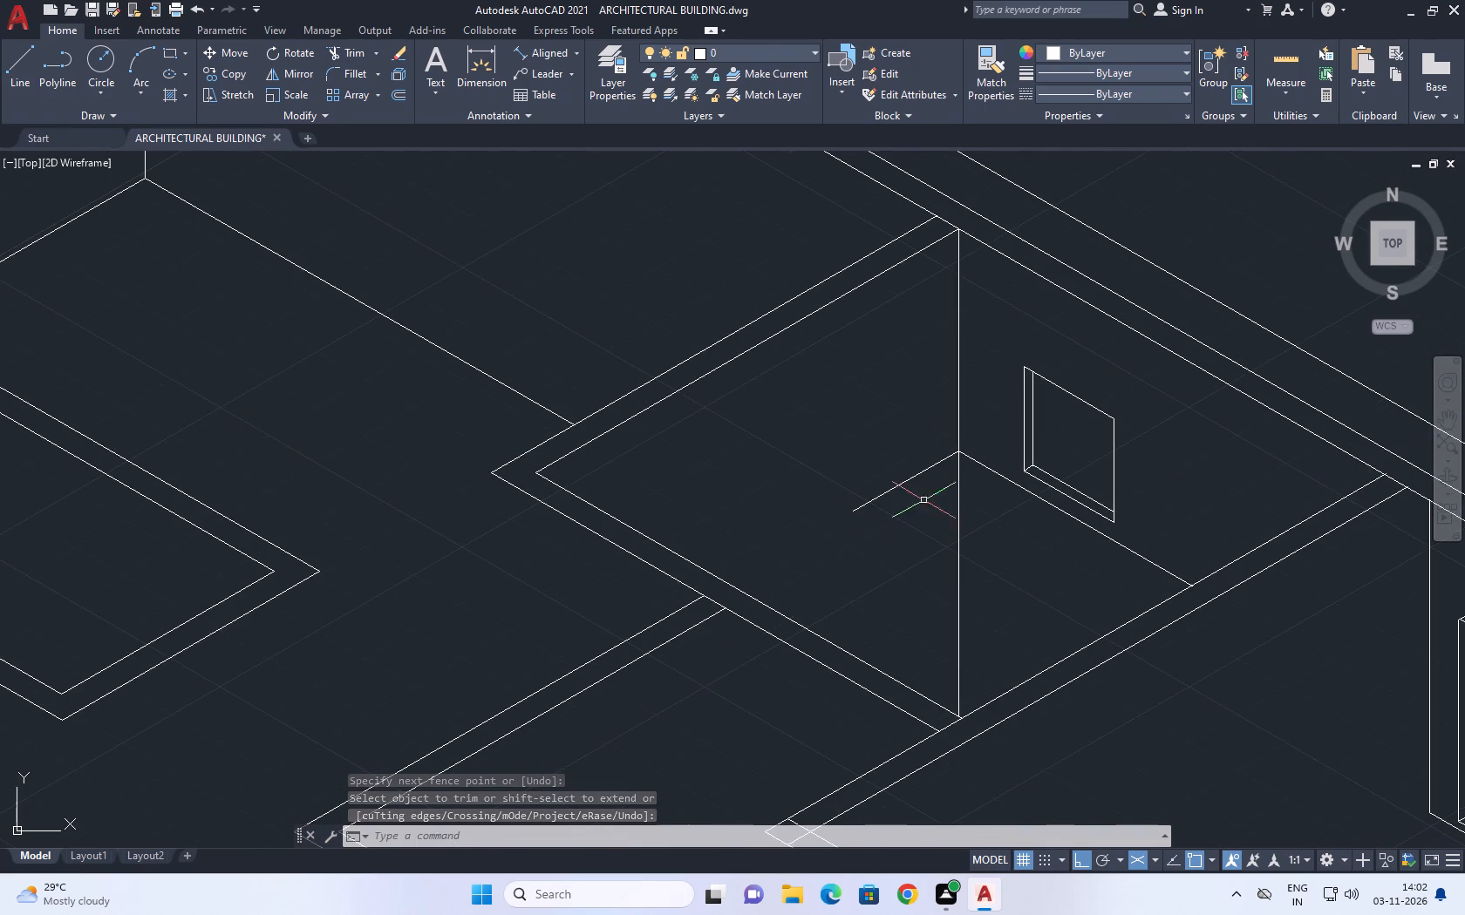
pyautogui.scroll(-2, 969, 509)
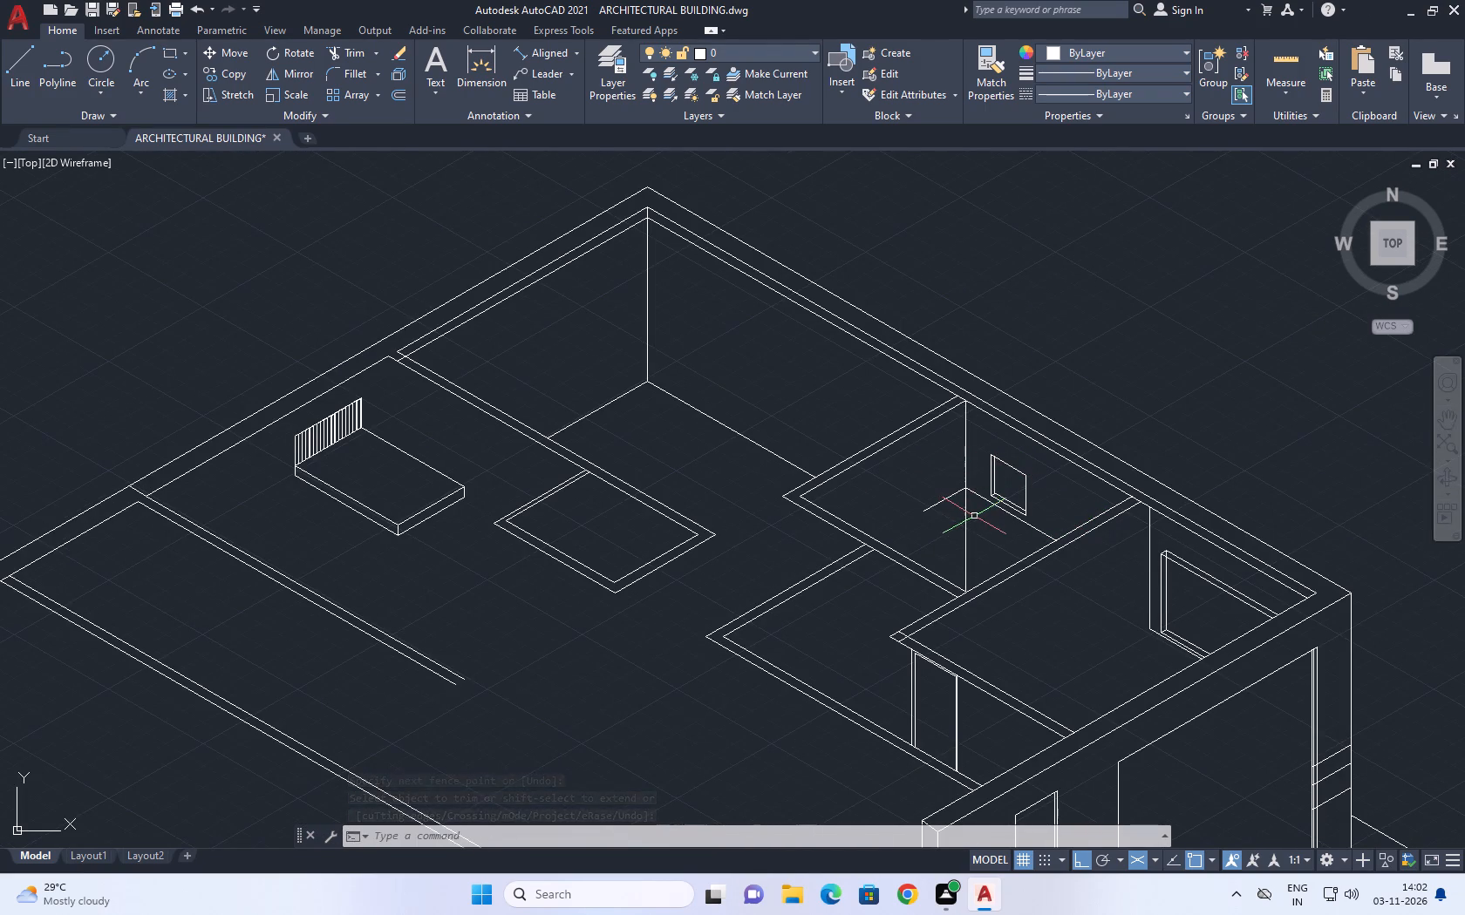
pyautogui.moveTo(974, 514); pyautogui.dragTo(956, 436, button='middle')
pyautogui.scroll(2, 953, 426)
pyautogui.click(947, 390)
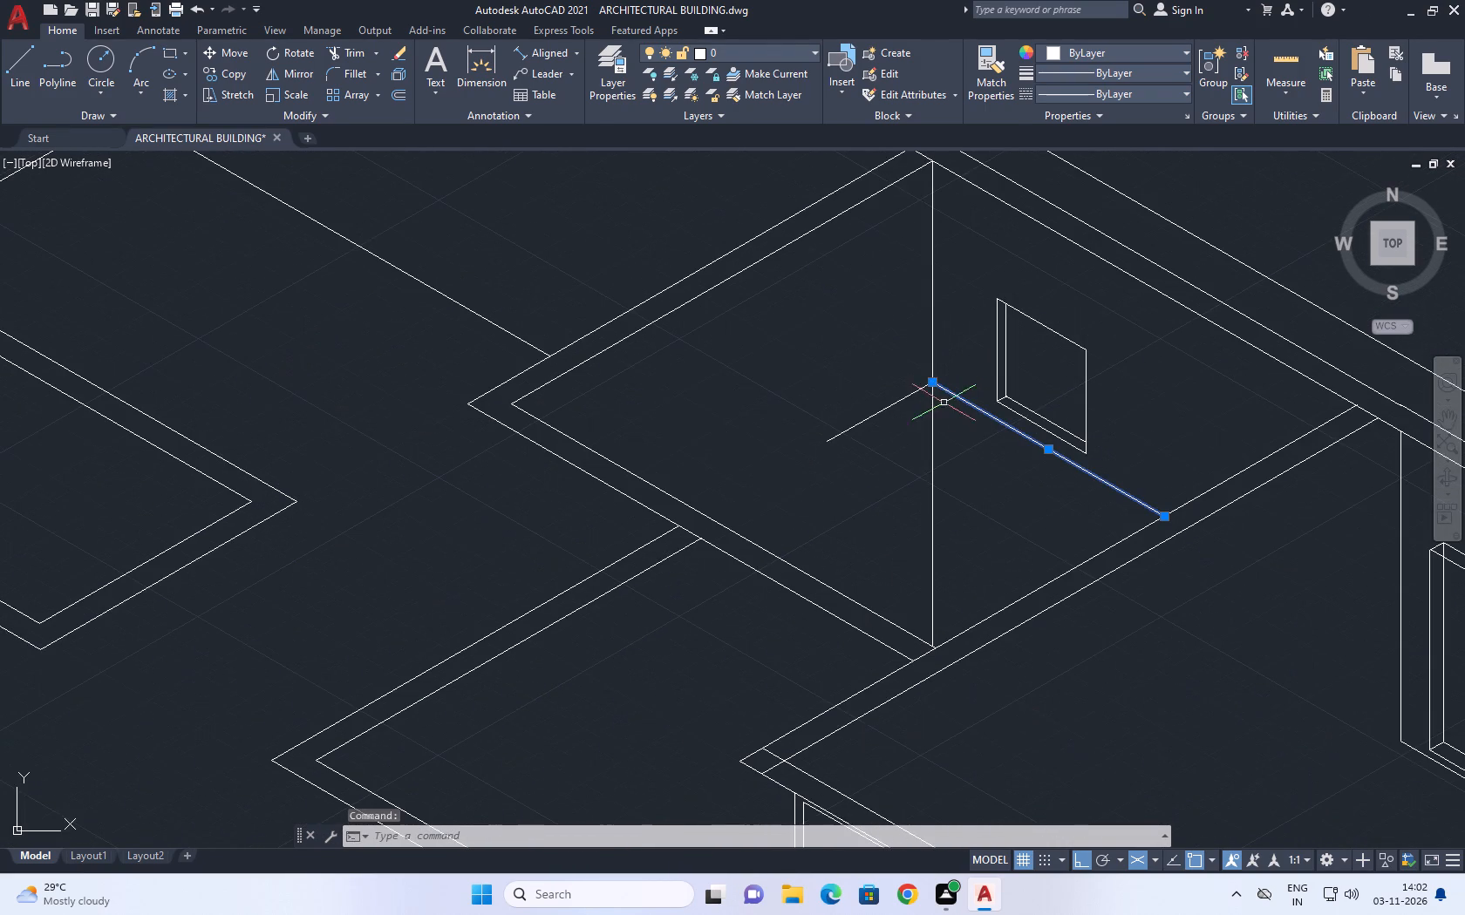
pyautogui.click(899, 404)
pyautogui.click(885, 422)
pyautogui.click(875, 475)
pyautogui.middleClick(900, 490)
pyautogui.press('m')
pyautogui.press('space')
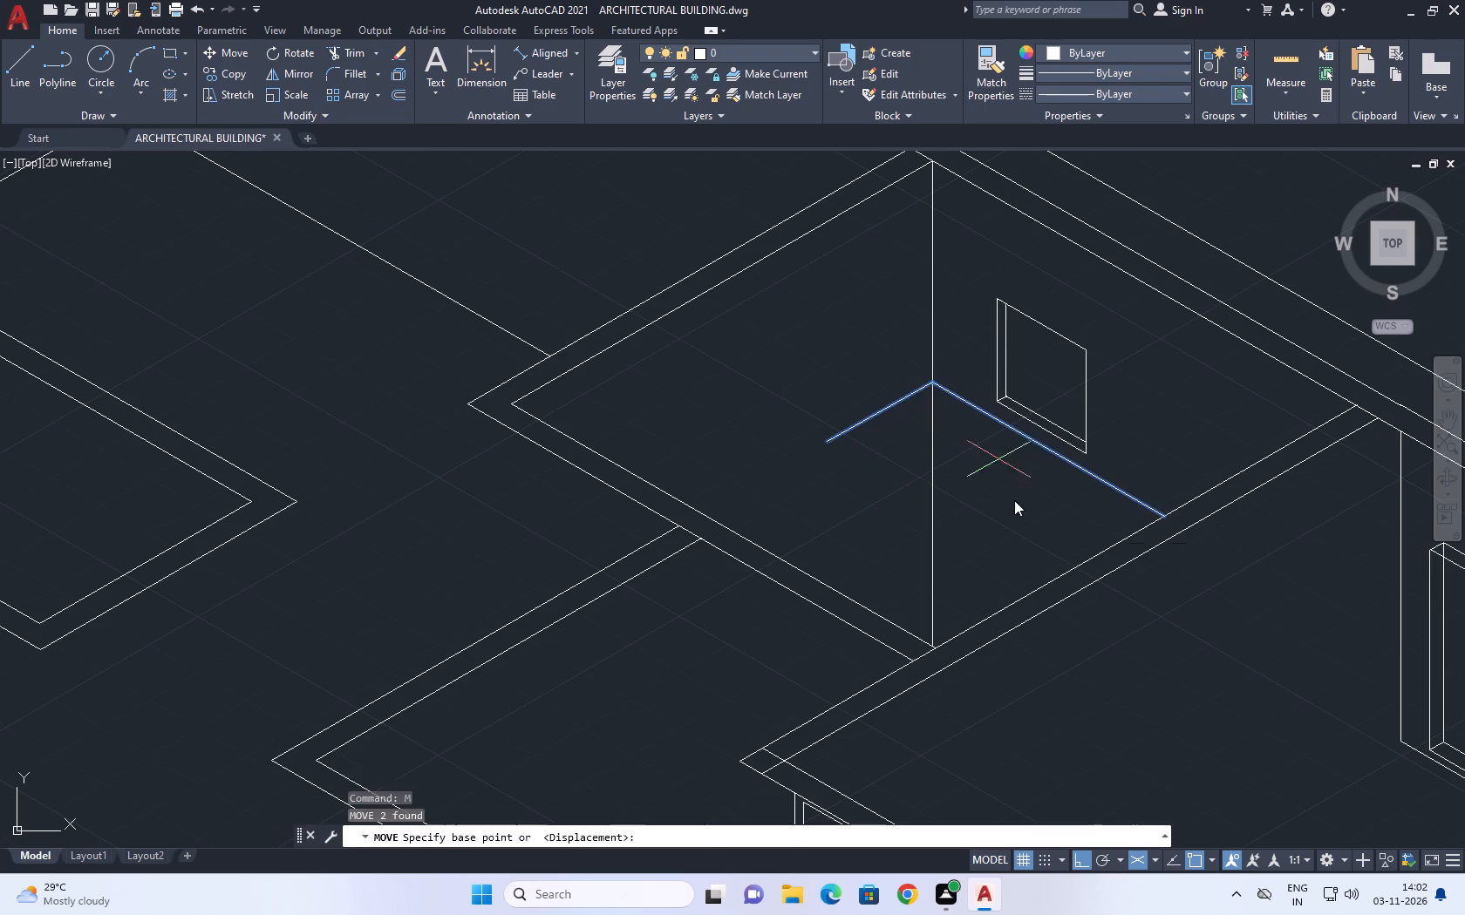
pyautogui.click(1014, 539)
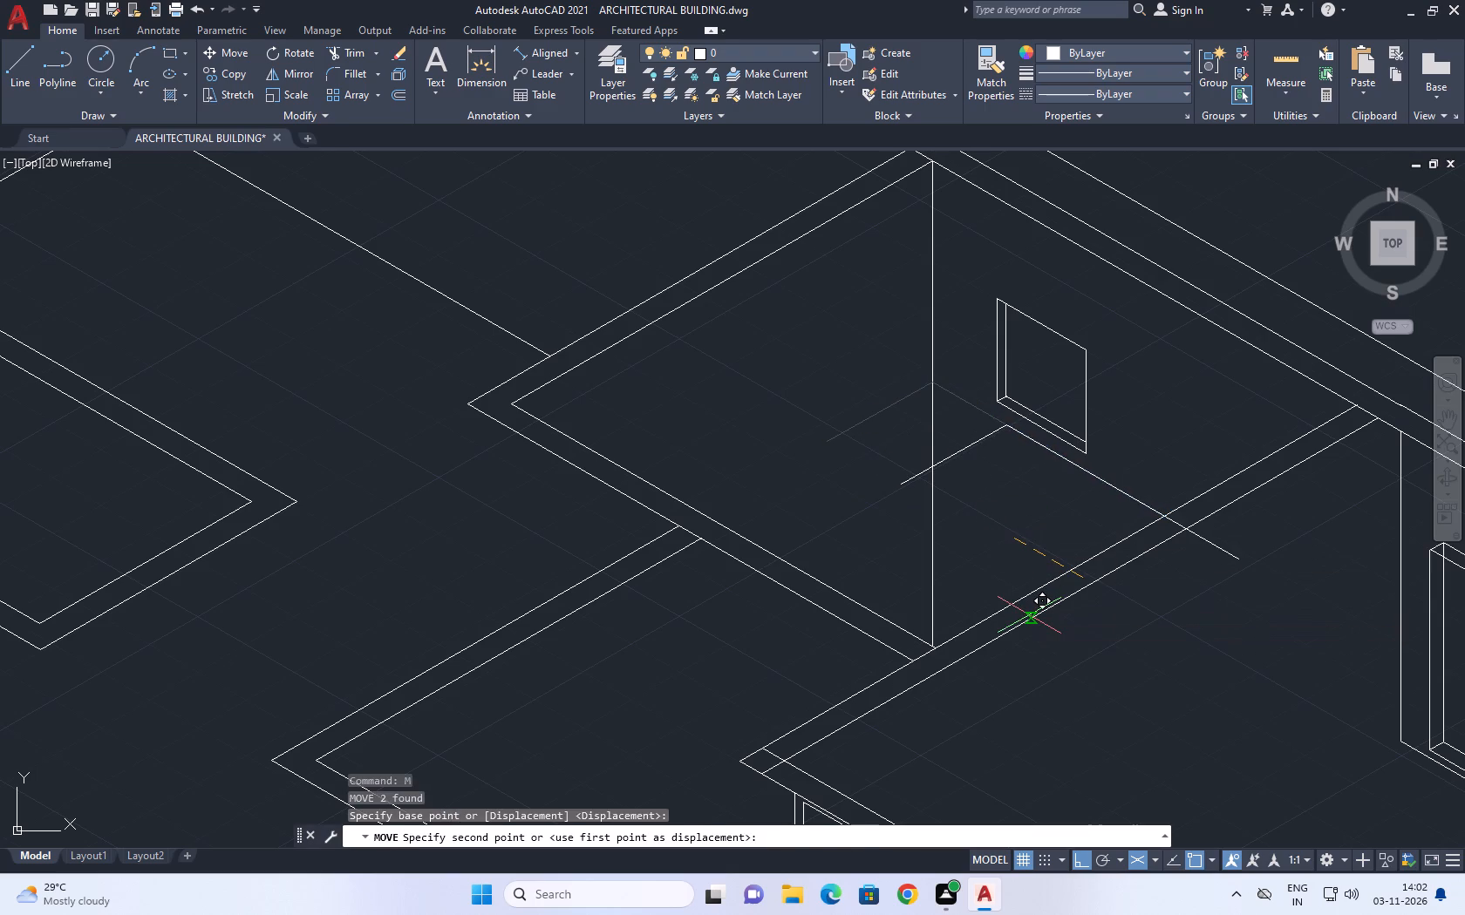
pyautogui.press('F5')
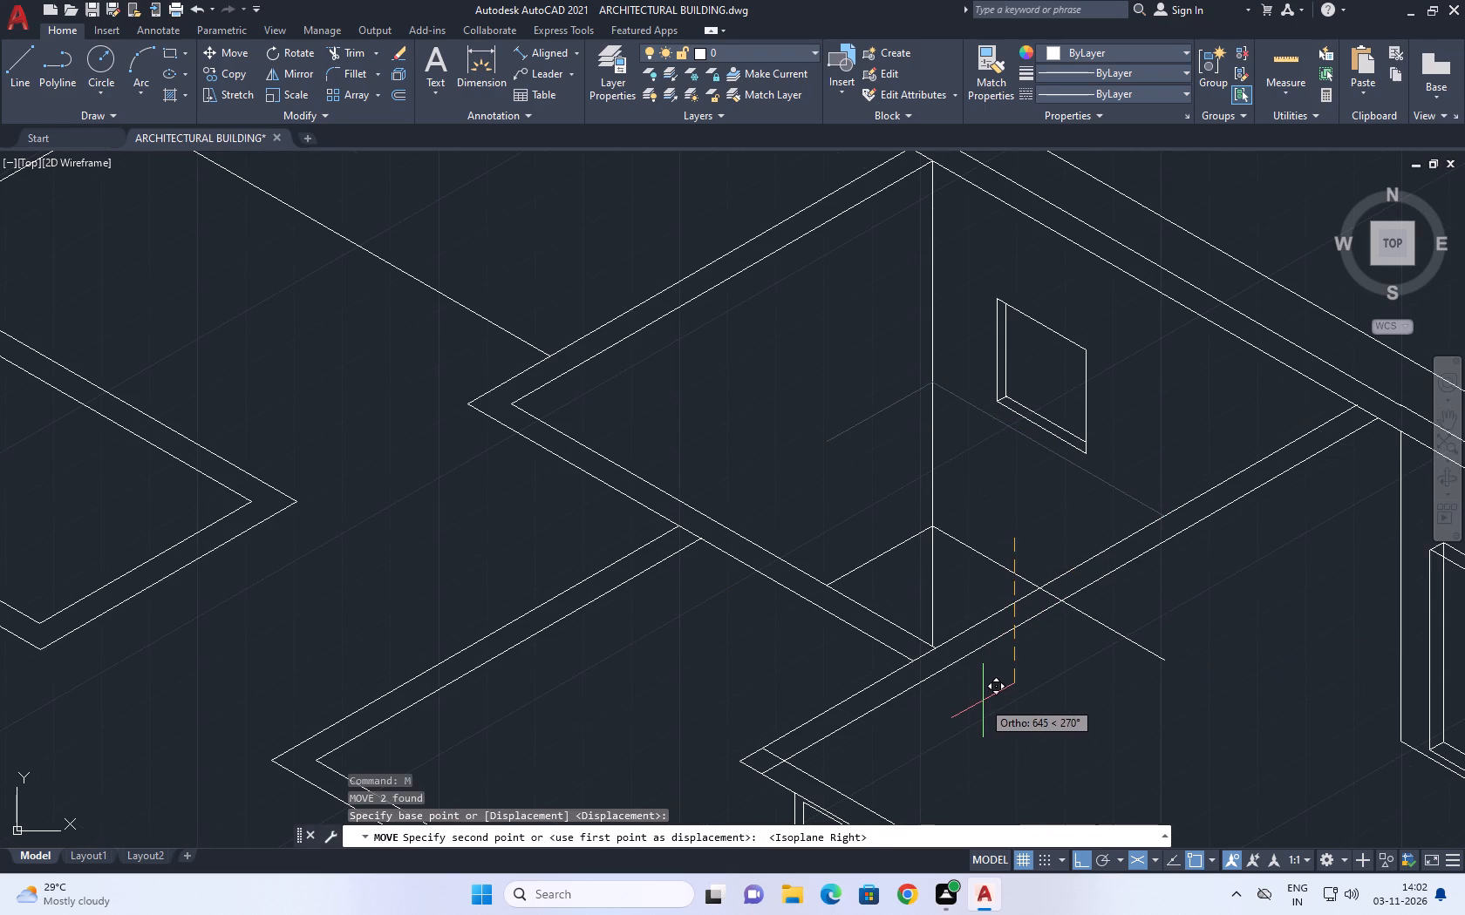
pyautogui.click(983, 701)
# Trim the moved floor line's overshoot back to the near edge of the adjoining partition wall.
pyautogui.press('t')
pyautogui.press('r')
pyautogui.press('space')
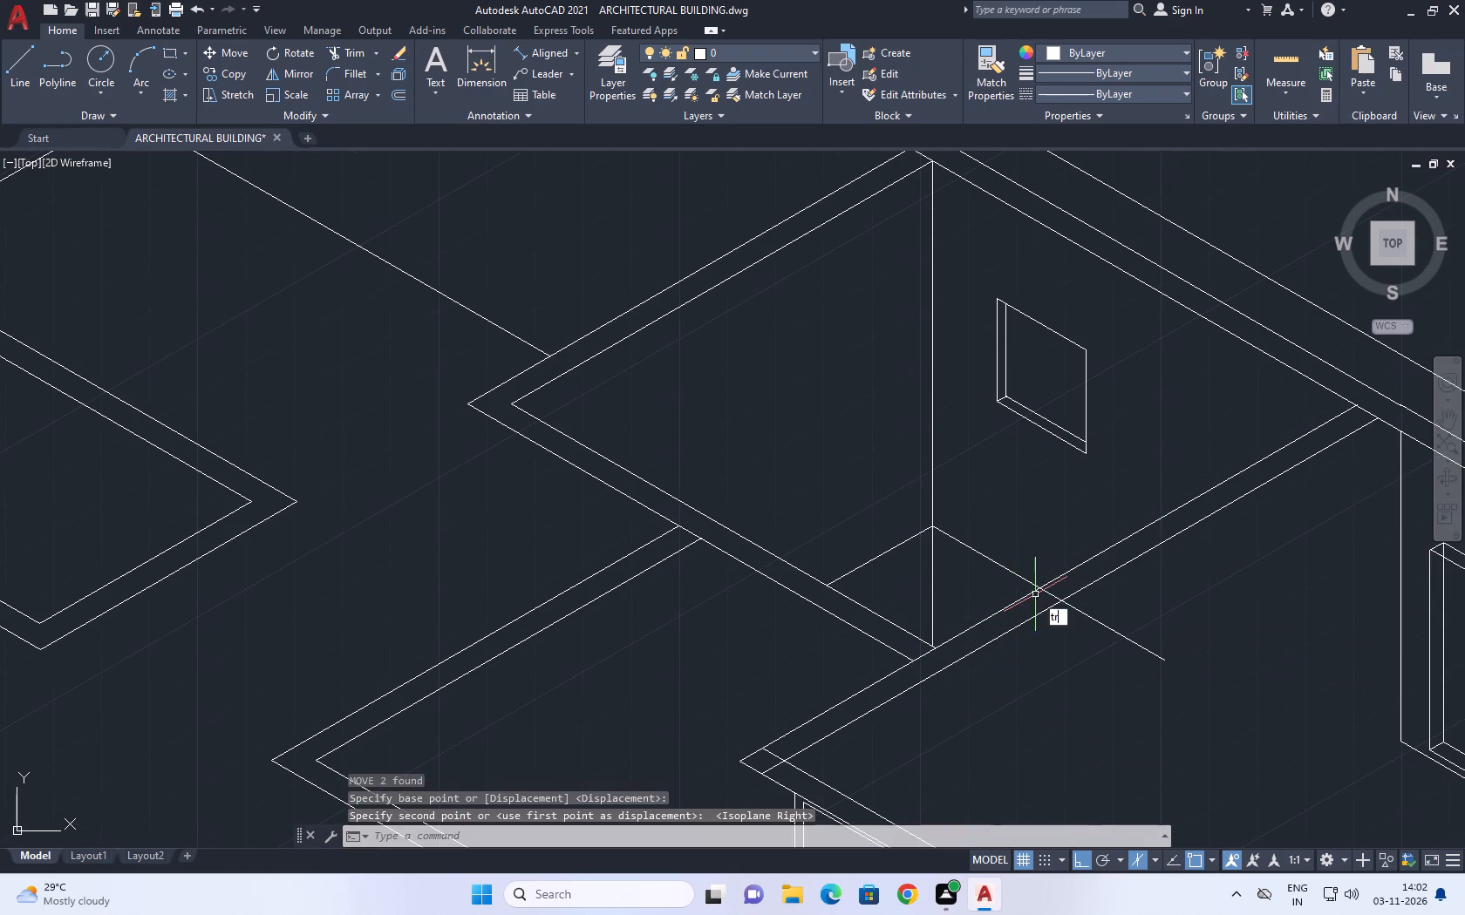
pyautogui.click(1125, 609)
pyautogui.click(1053, 659)
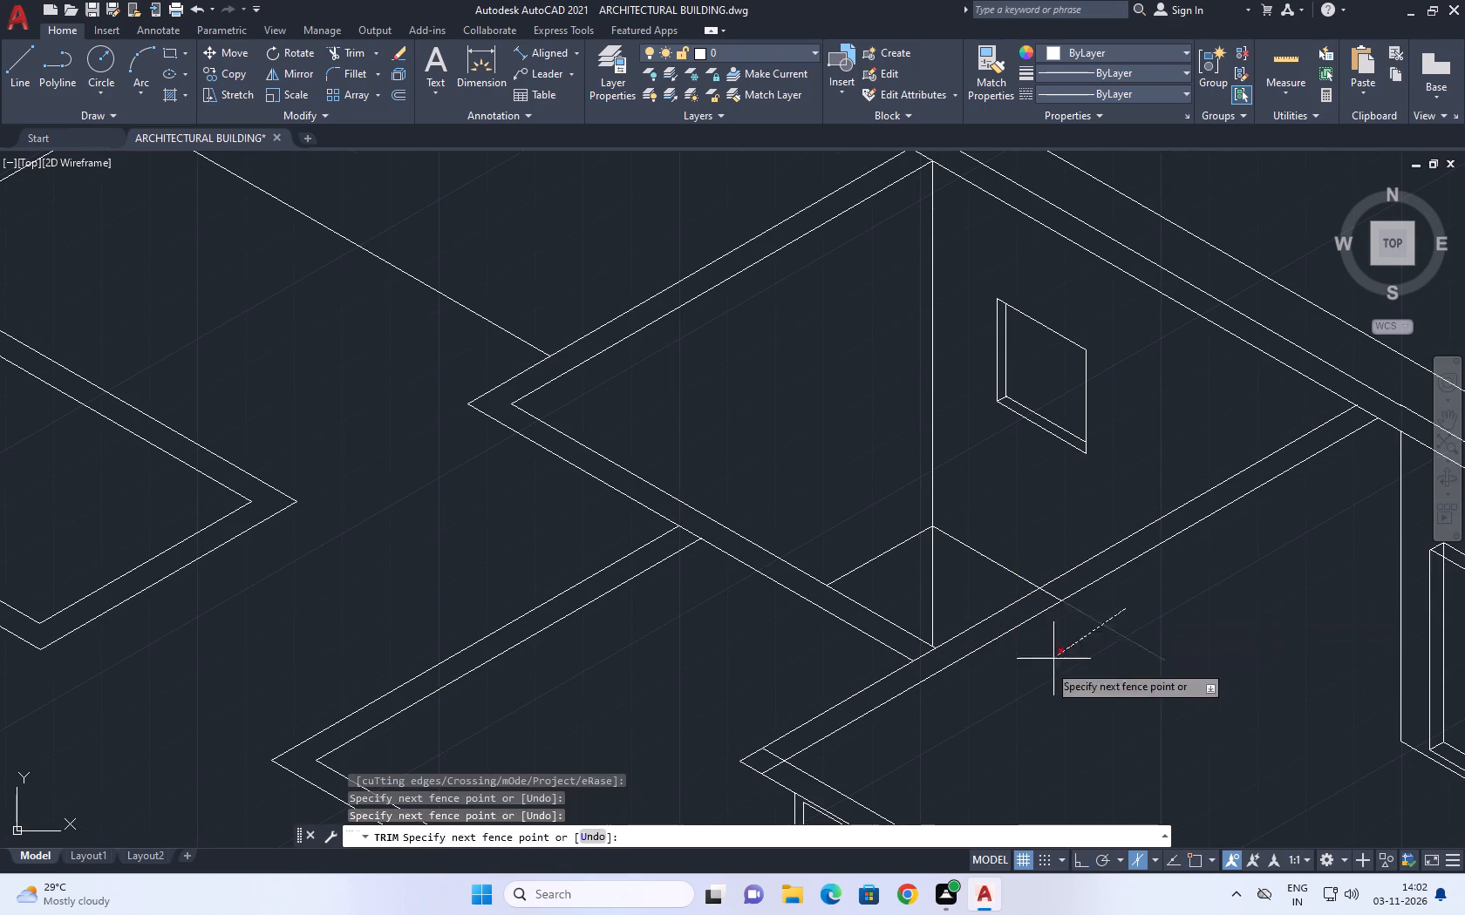
pyautogui.click(886, 569)
pyautogui.click(833, 498)
pyautogui.hotkey('ctrl', 'z')
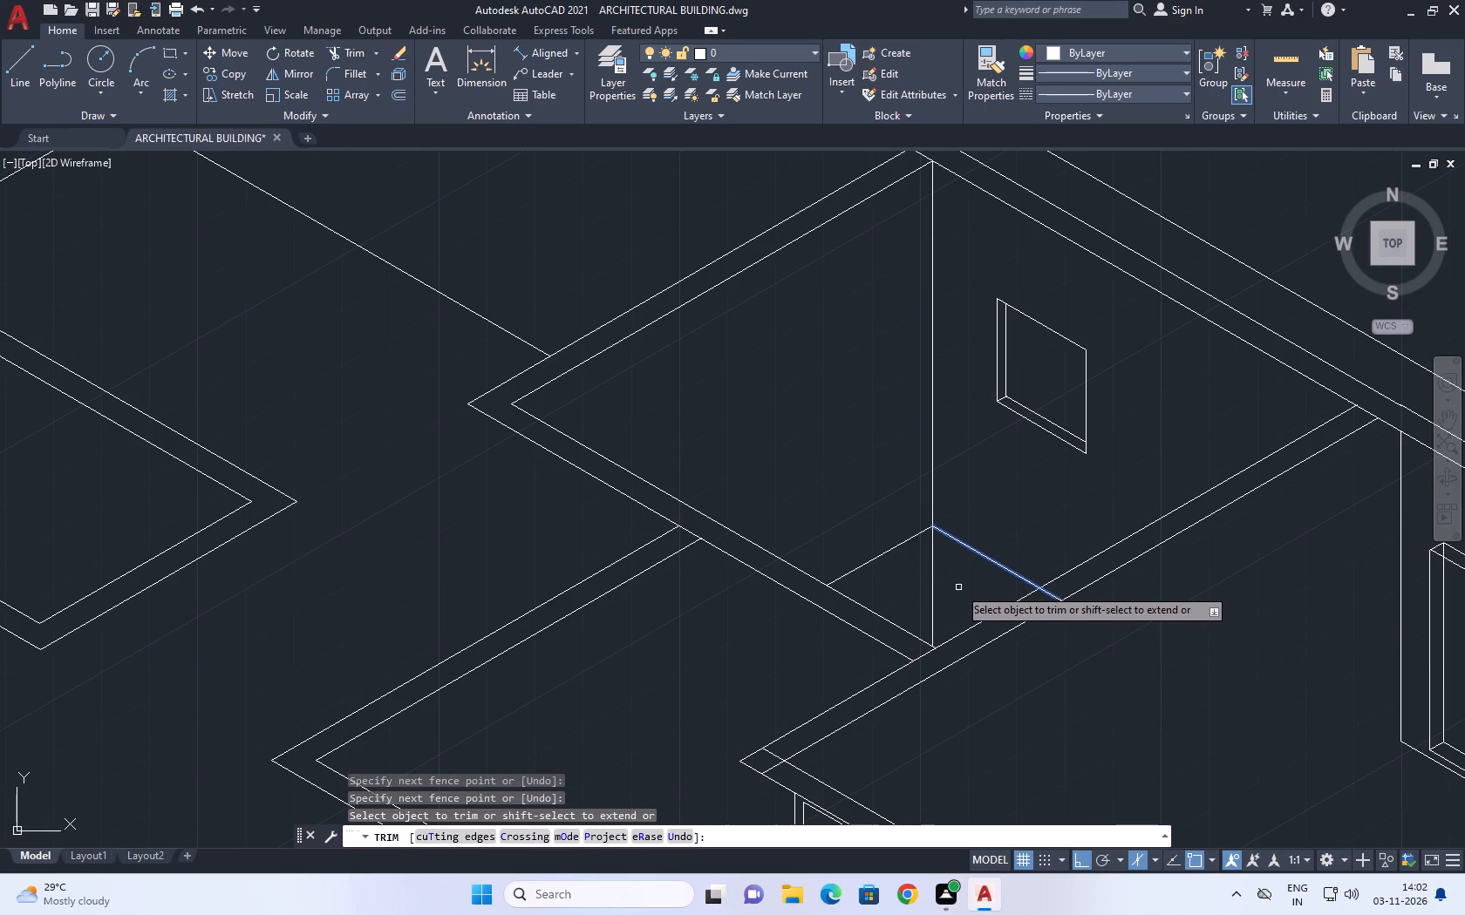
pyautogui.scroll(2, 1046, 593)
pyautogui.click(1049, 591)
pyautogui.press('space')
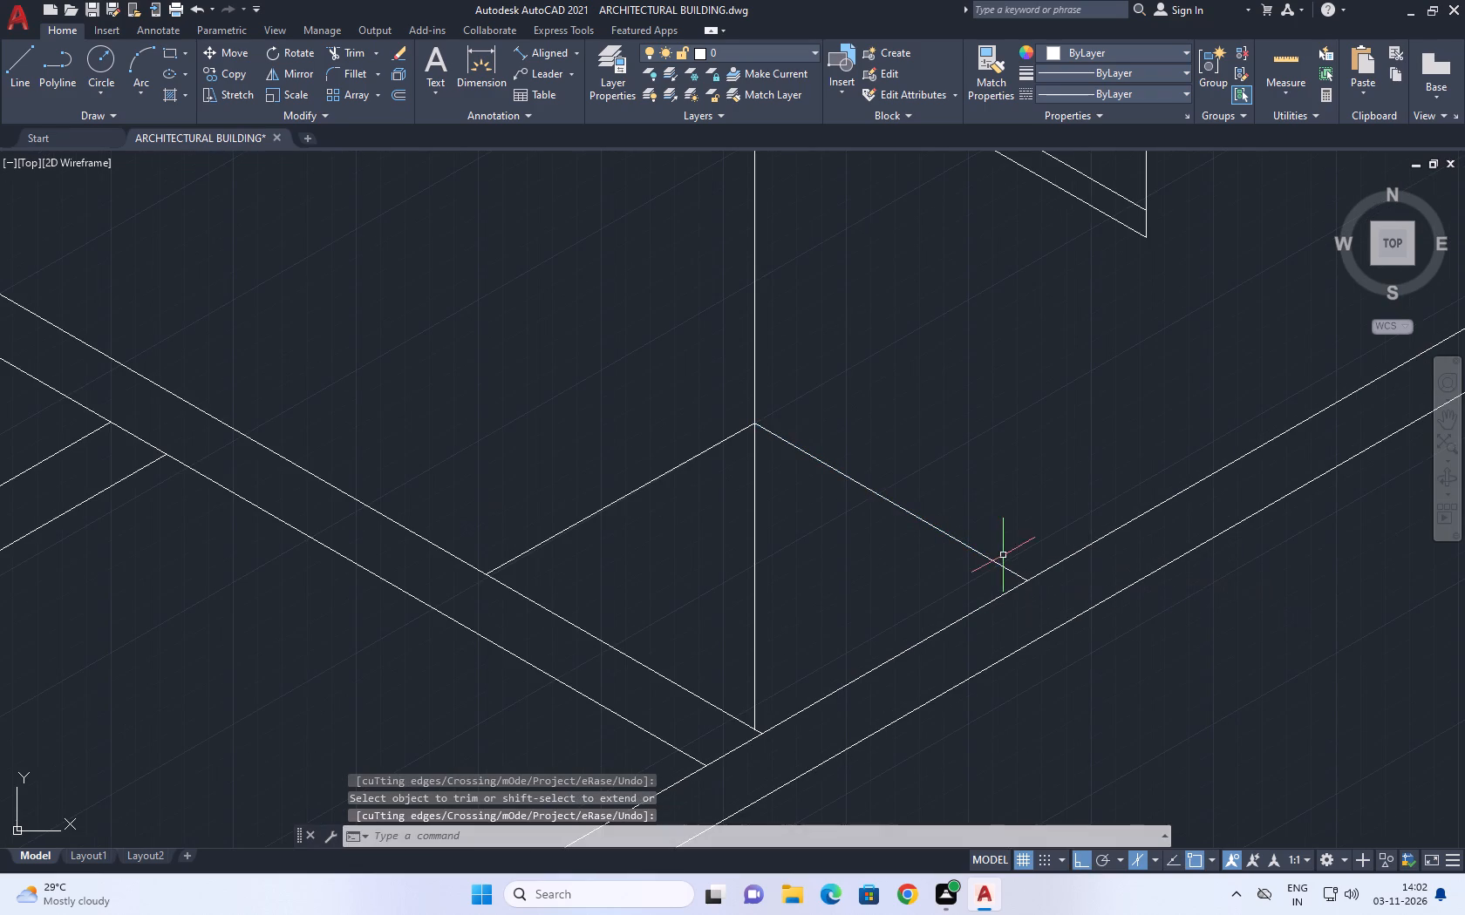
# Draw a line parallel to the small room's front partition, from the adjoining partition's near edge past the shorter floor line.
pyautogui.moveTo(745, 510); pyautogui.dragTo(907, 479, button='middle')
pyautogui.moveTo(807, 444); pyautogui.dragTo(817, 466, button='middle')
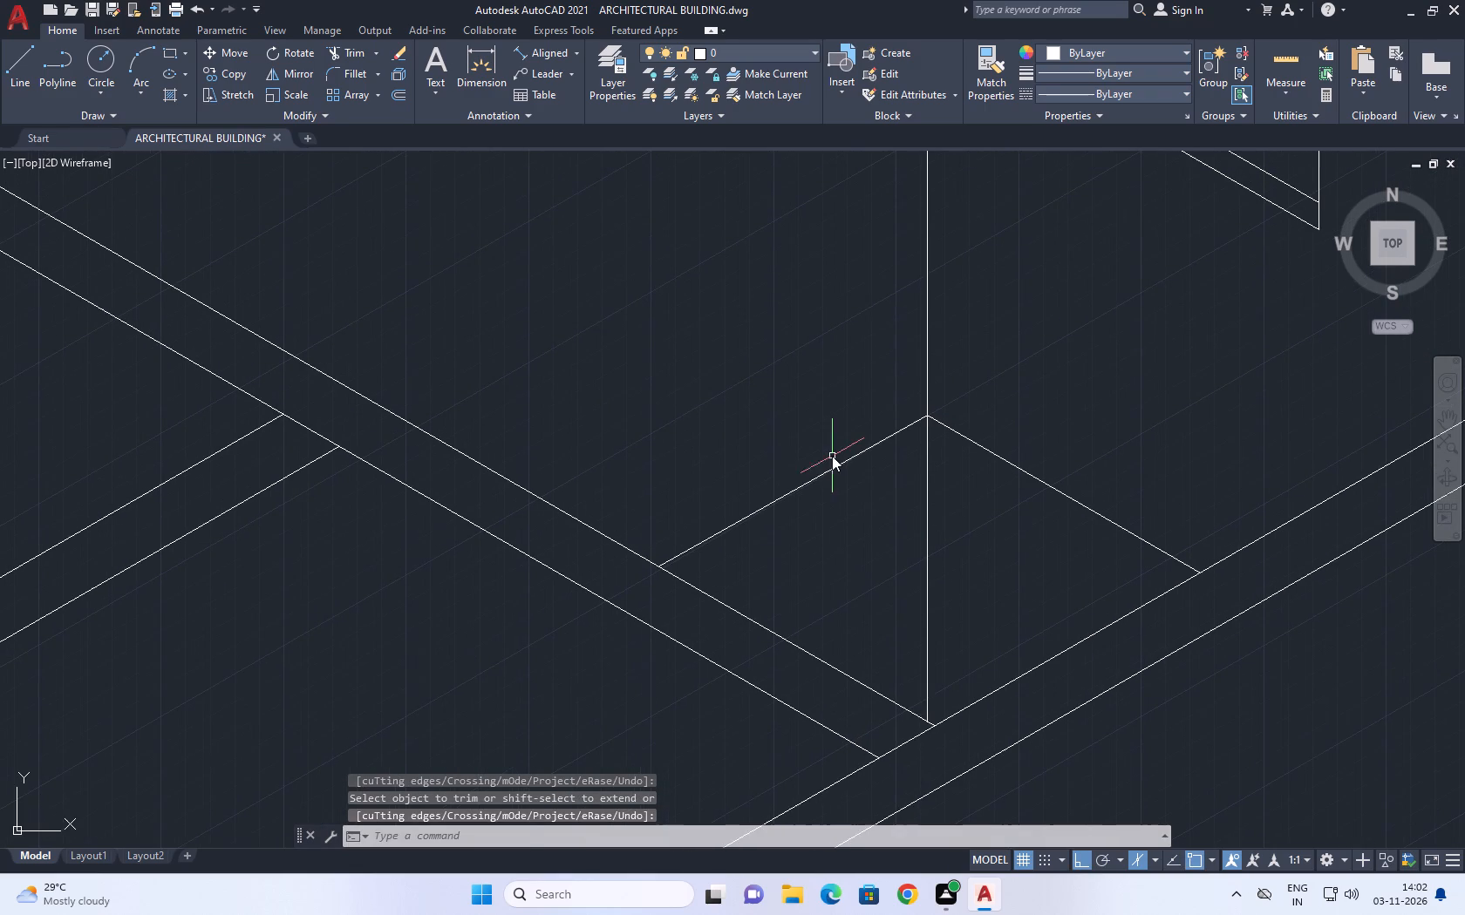
pyautogui.write('l')
pyautogui.press('space')
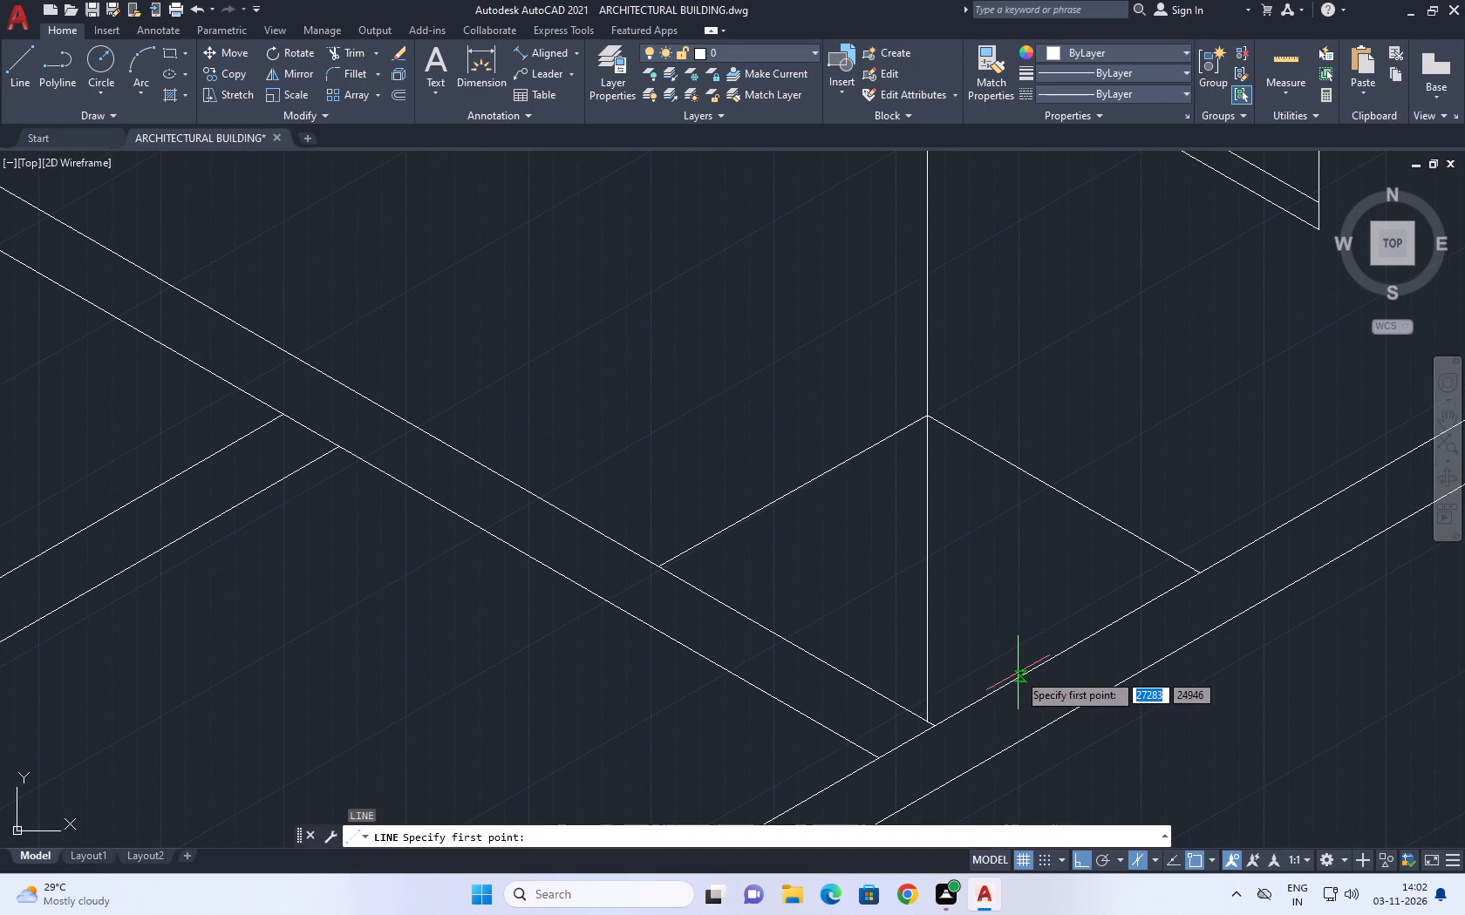
pyautogui.moveTo(912, 444); pyautogui.dragTo(937, 485, button='middle')
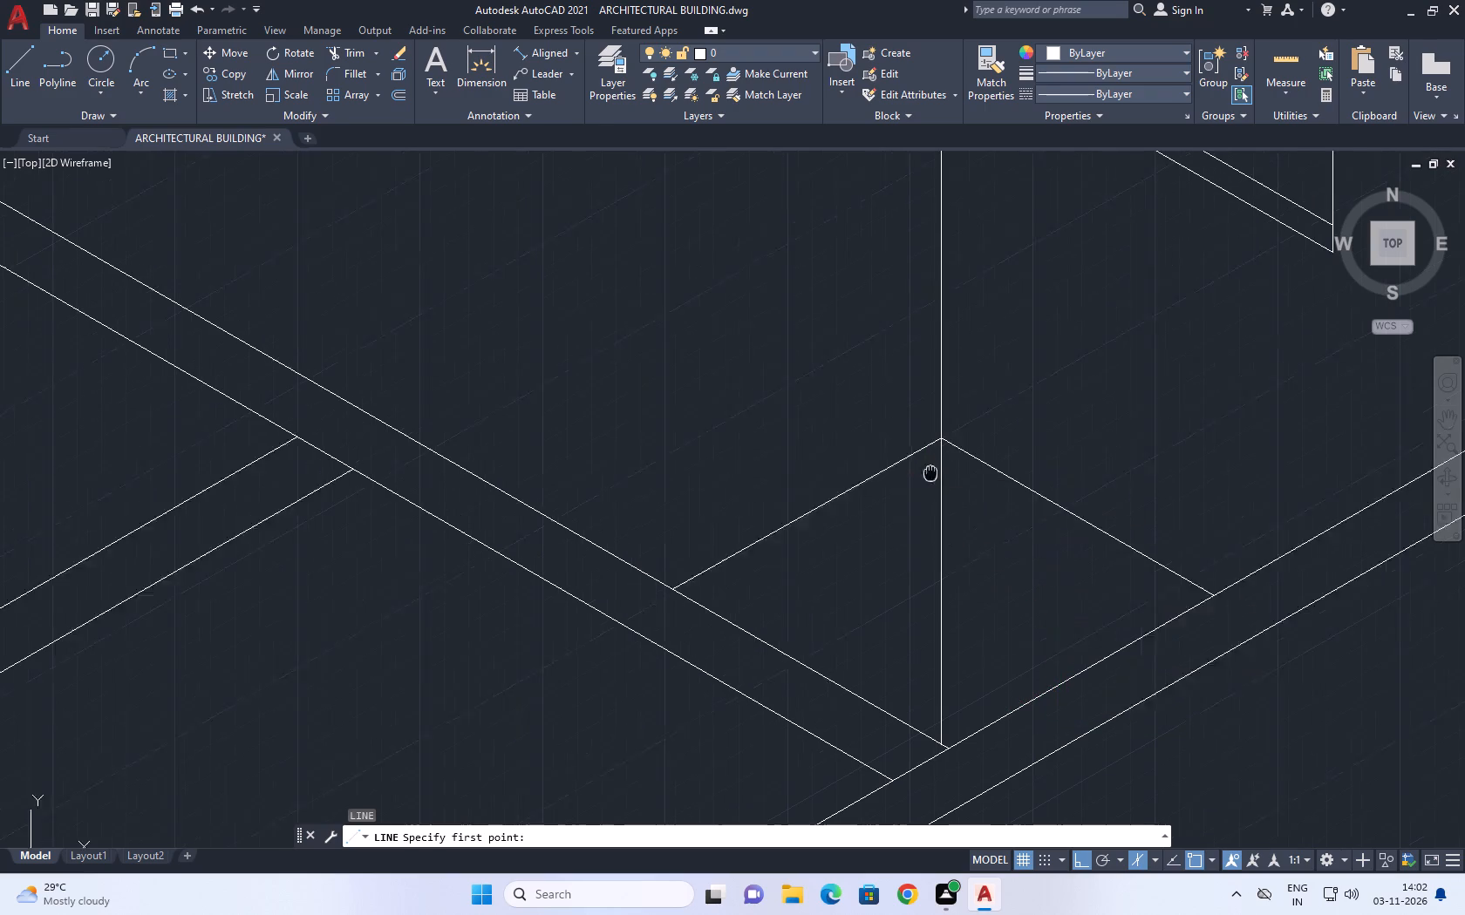
pyautogui.moveTo(937, 485); pyautogui.dragTo(945, 498, button='middle')
pyautogui.moveTo(1047, 731); pyautogui.dragTo(1038, 720)
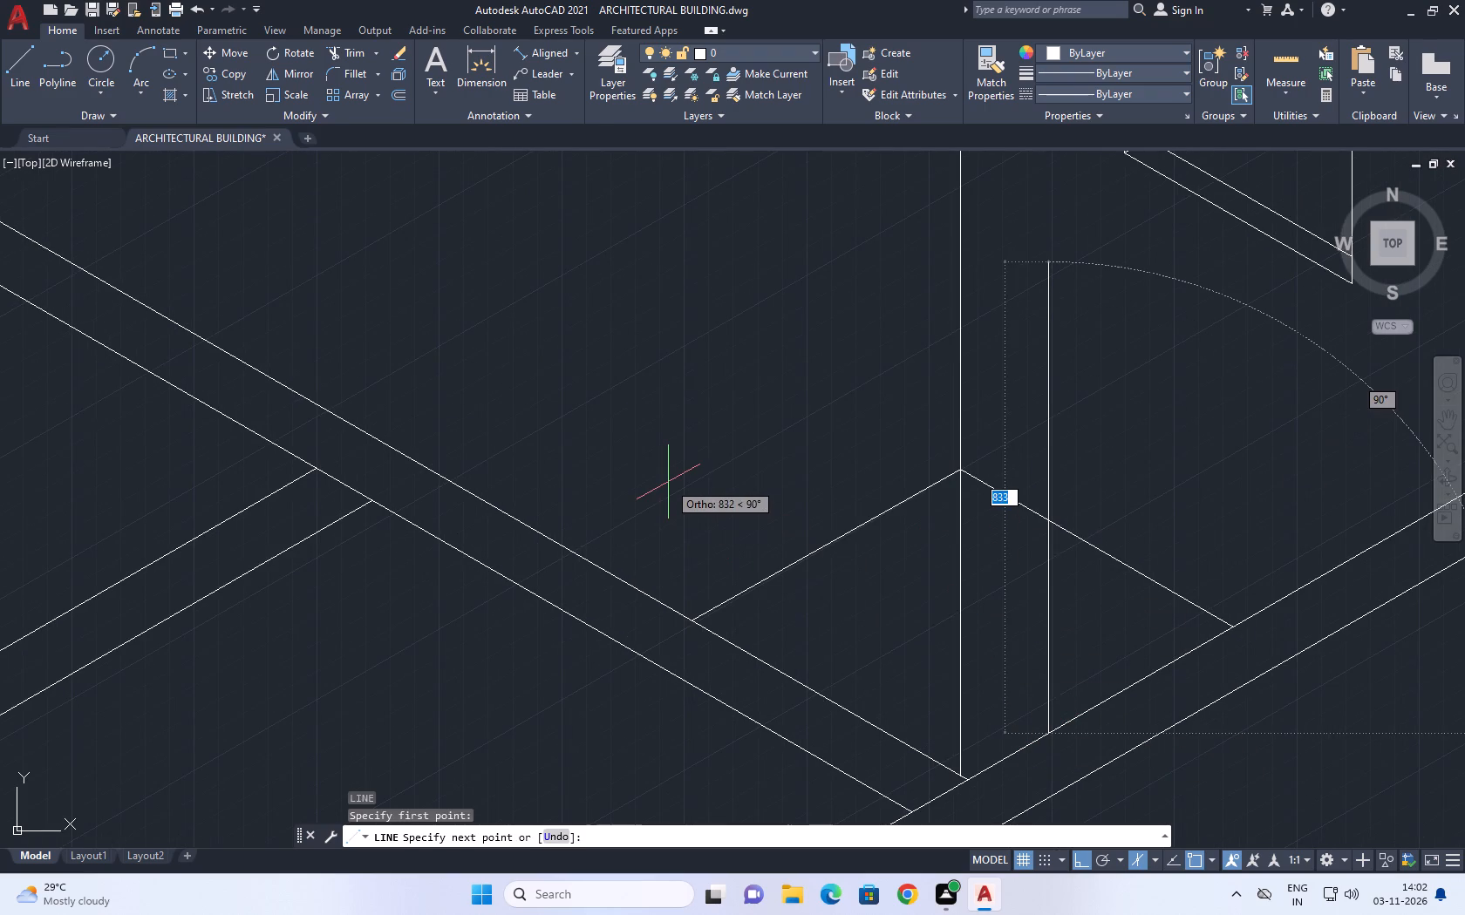
pyautogui.press('F5')
pyautogui.click(665, 482)
pyautogui.press('space')
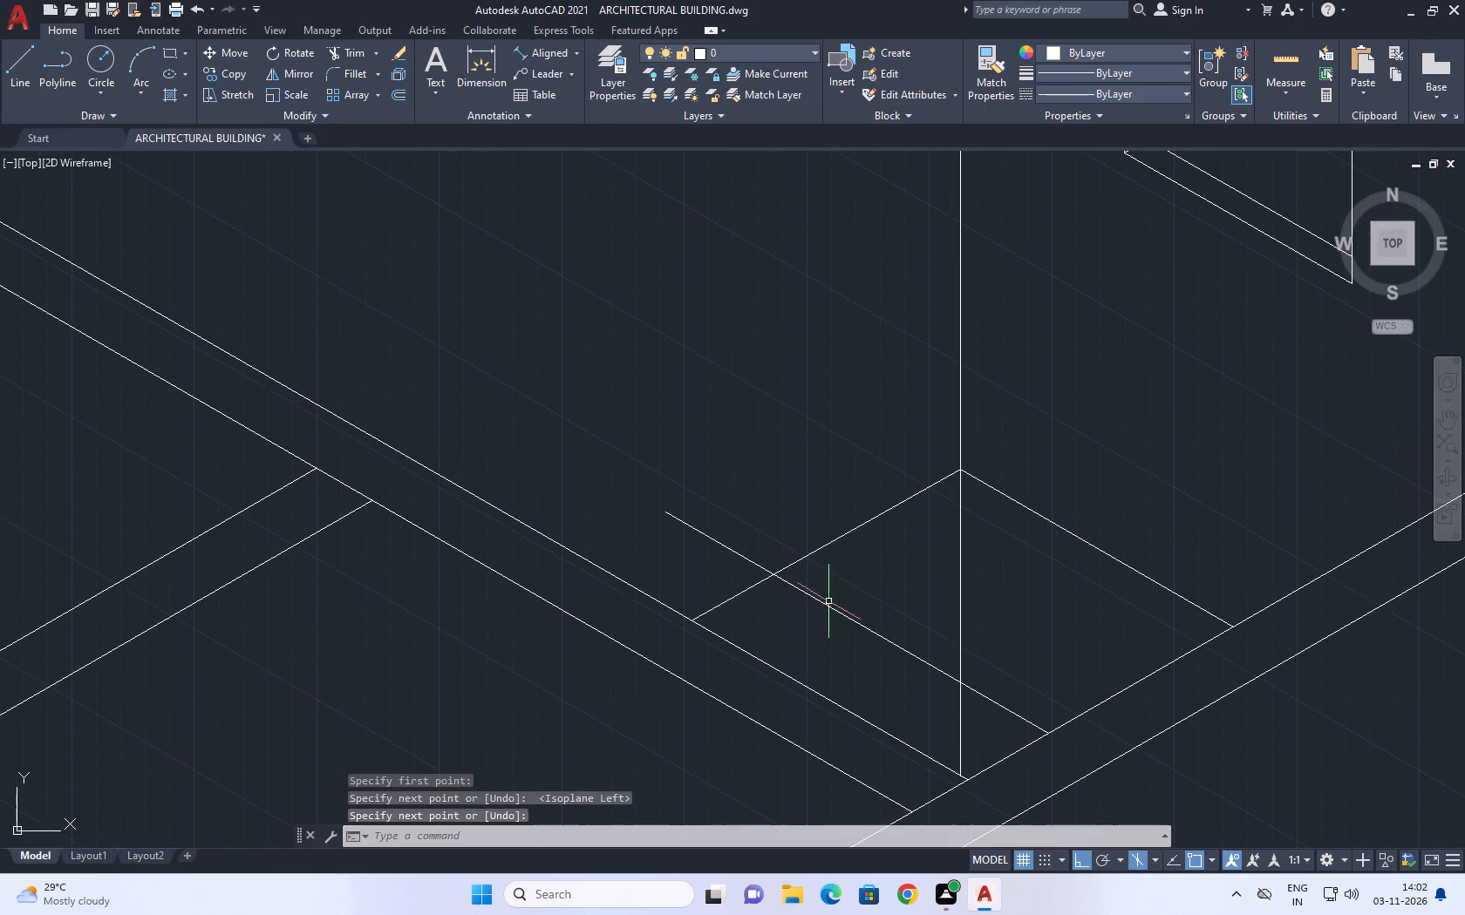
# Copy the new line about 70 towards the small room's front partition, along the adjoining partition's direction.
pyautogui.click(871, 640)
pyautogui.click(834, 598)
pyautogui.moveTo(890, 597); pyautogui.dragTo(809, 596, button='middle')
pyautogui.press('c')
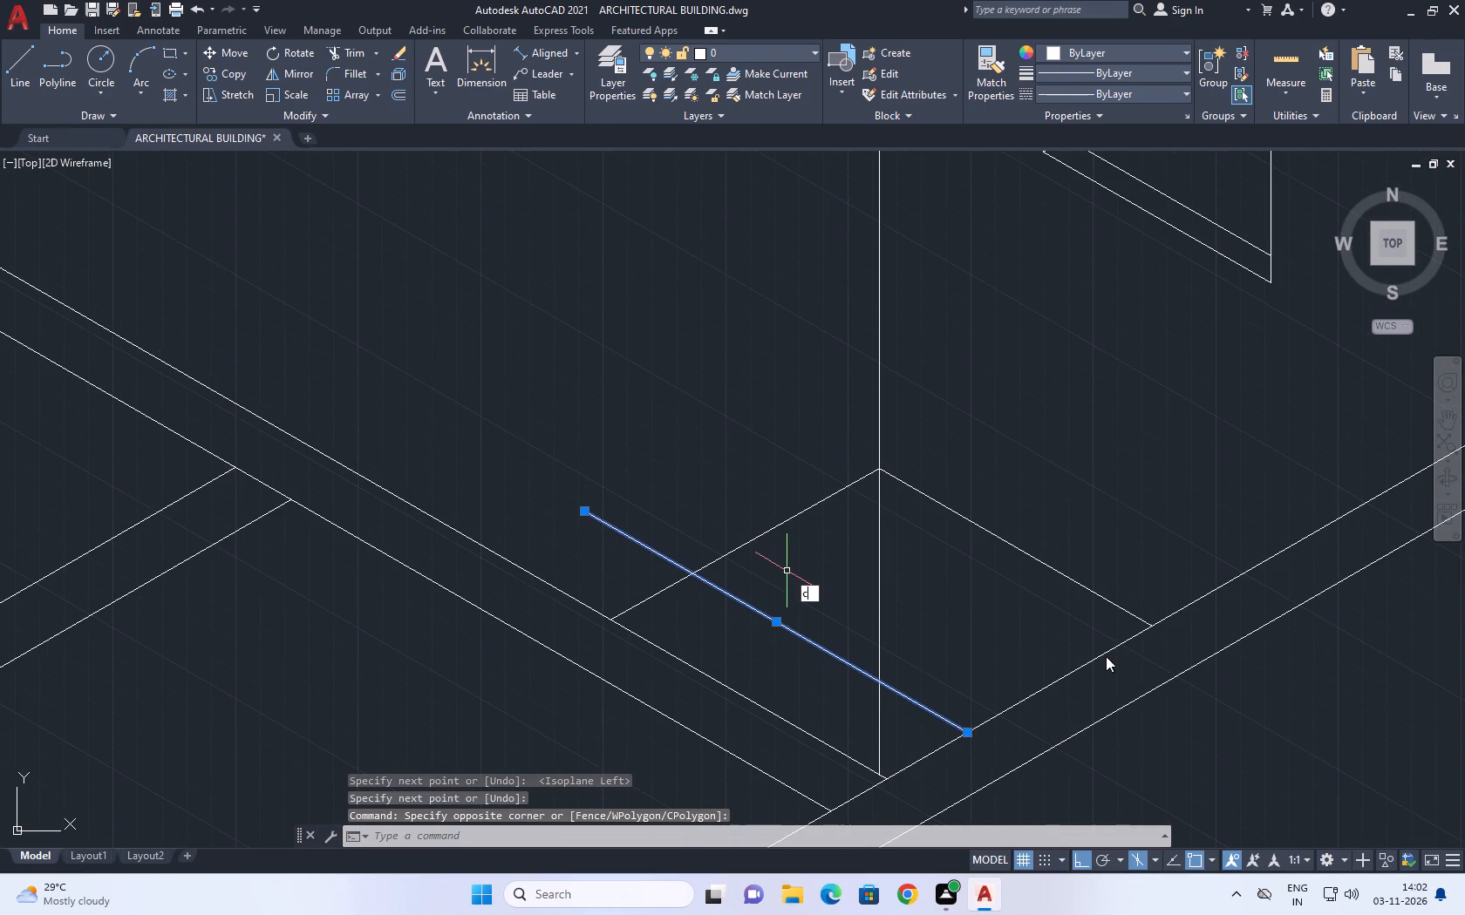
pyautogui.press('o')
pyautogui.press('space')
pyautogui.click(990, 655)
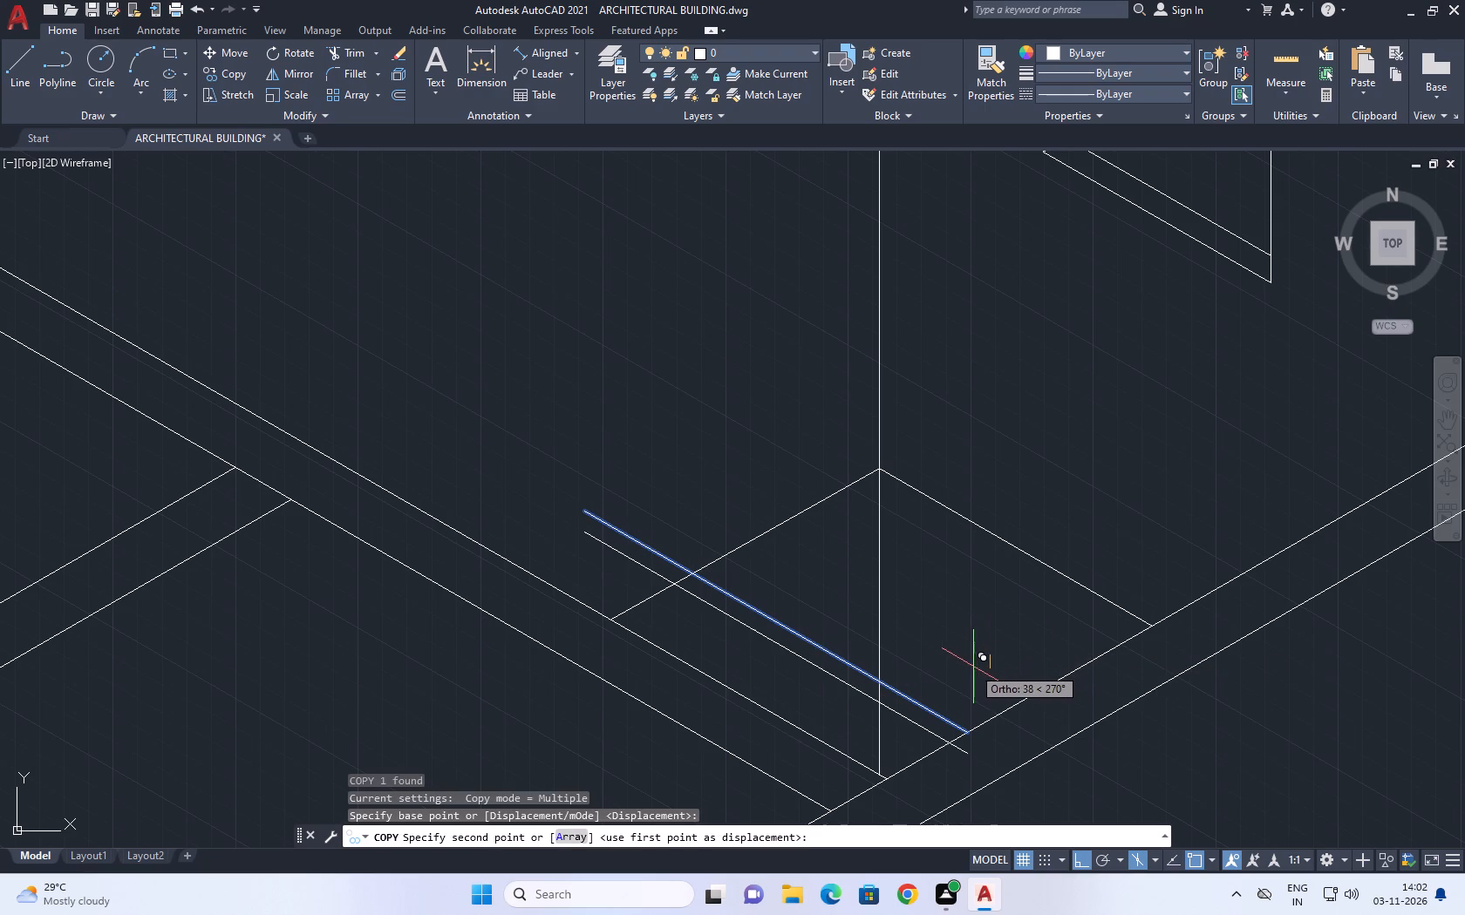
pyautogui.press('F5')
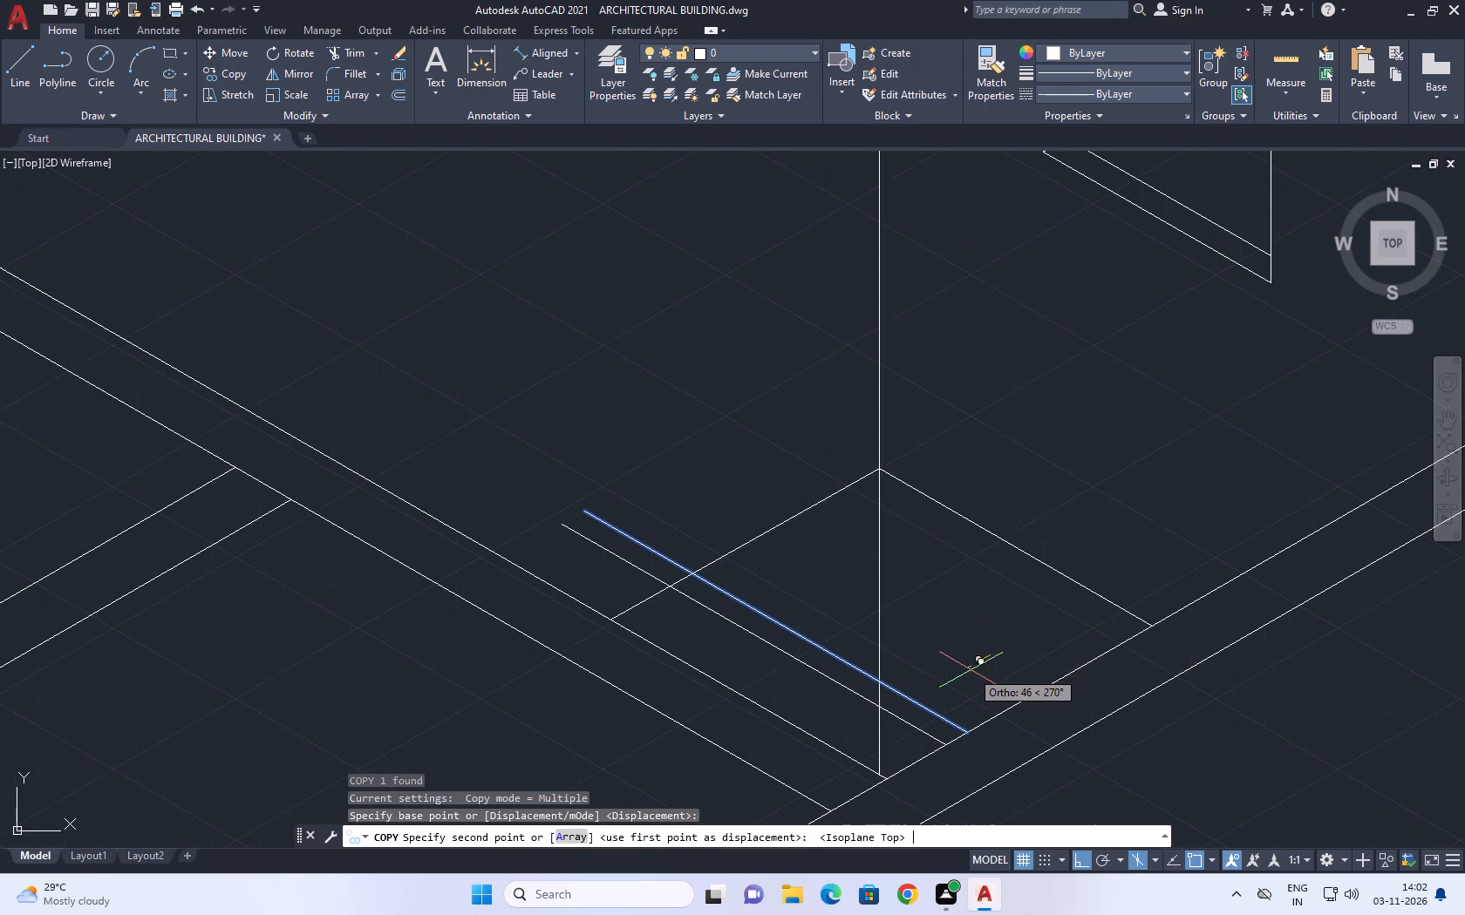
pyautogui.click(971, 670)
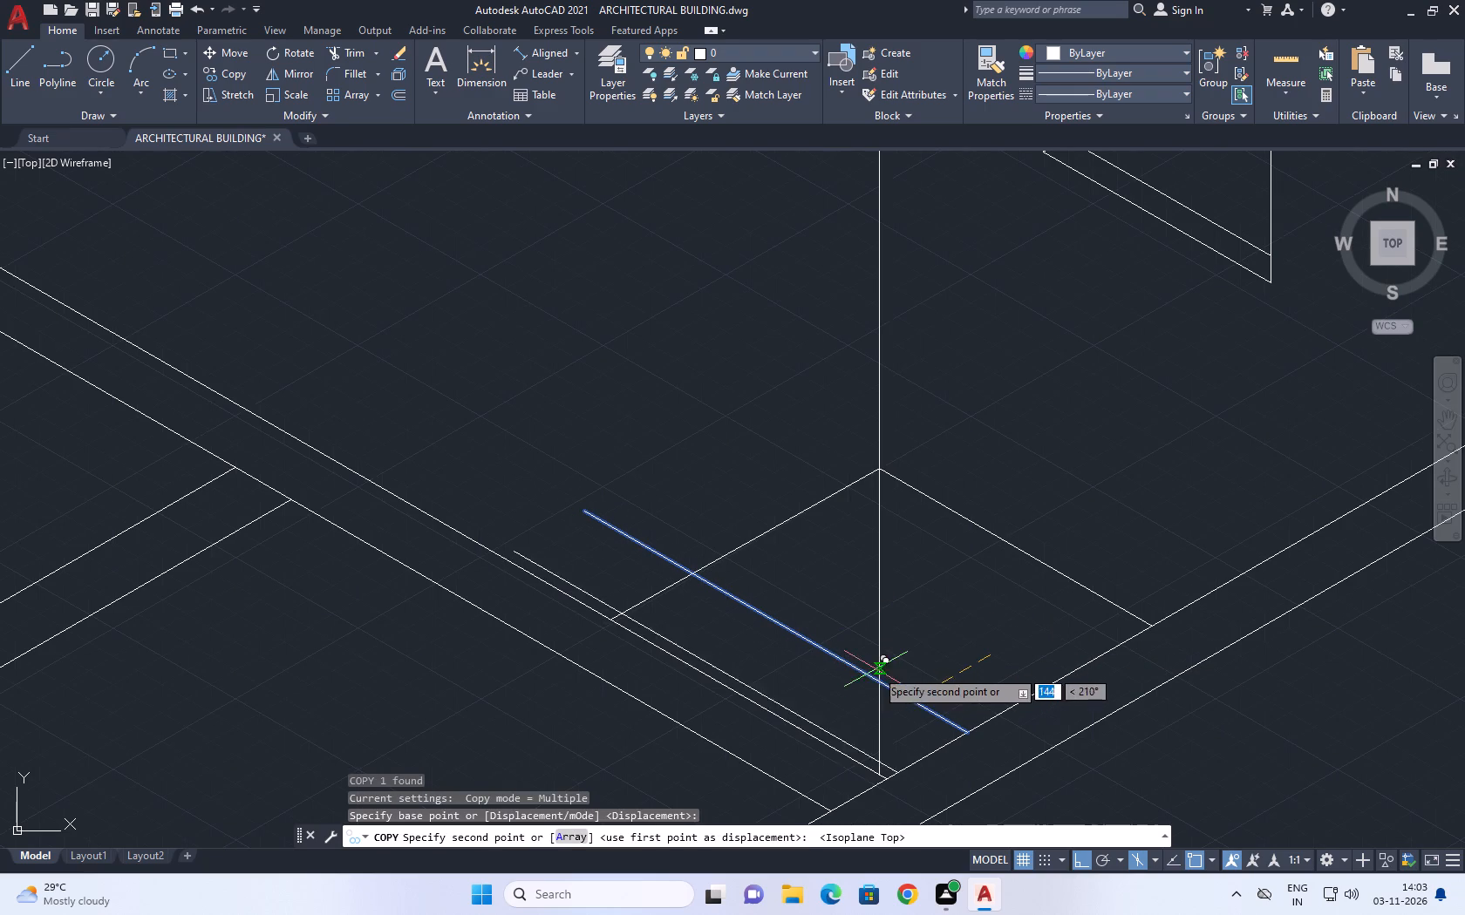
pyautogui.click(924, 661)
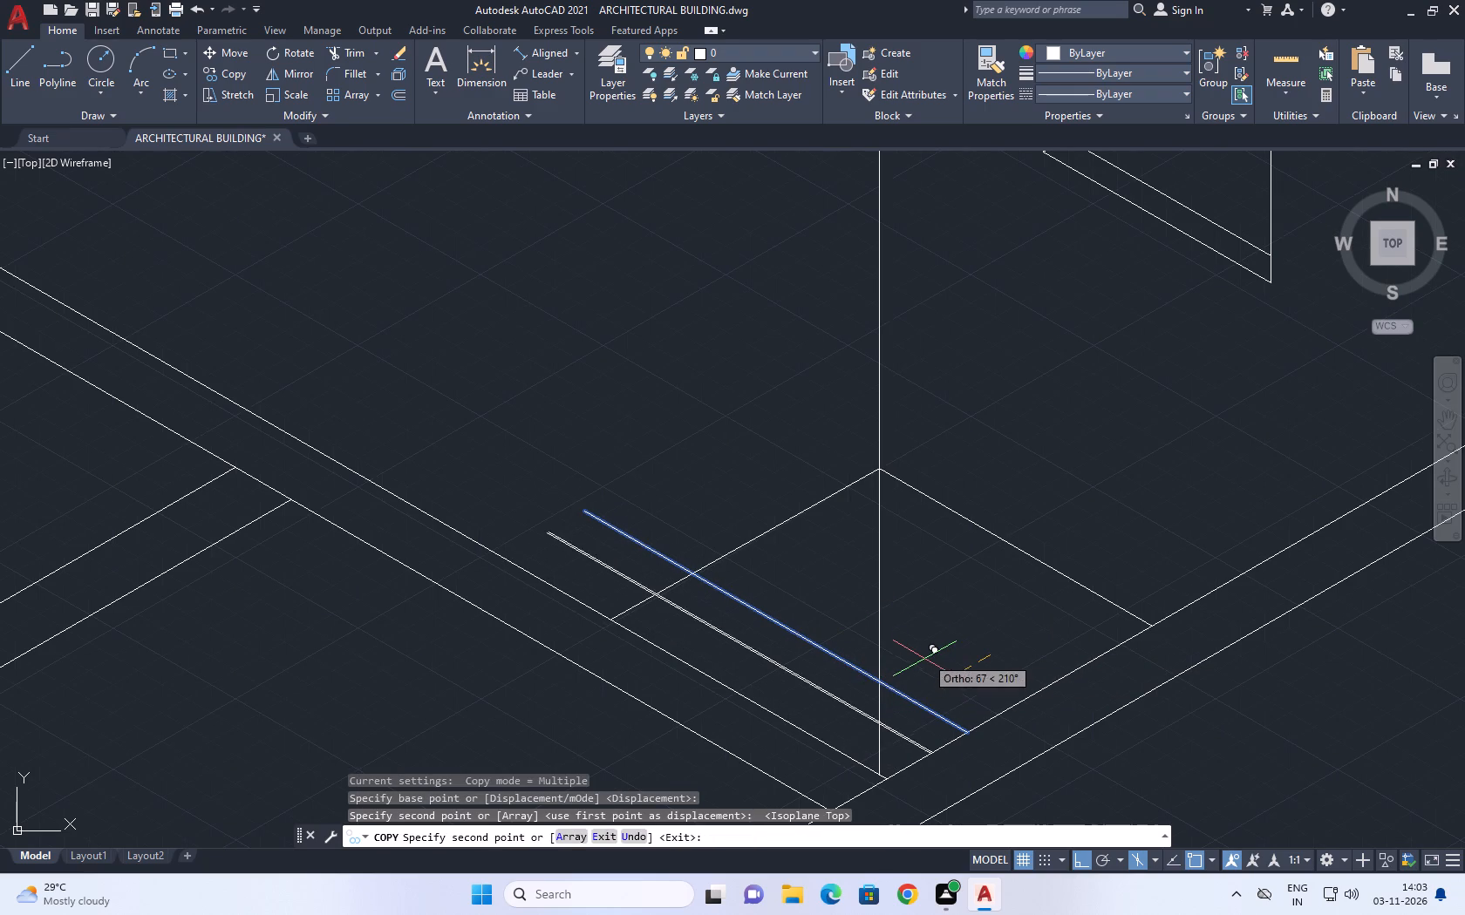
pyautogui.press('Escape')
# Trim the corner vertical below the floor corner, the parallel lines' ends beyond the floor line, and the floor line beyond the outer one.
pyautogui.write('tr')
pyautogui.press('space')
pyautogui.moveTo(847, 633); pyautogui.dragTo(964, 493, button='middle')
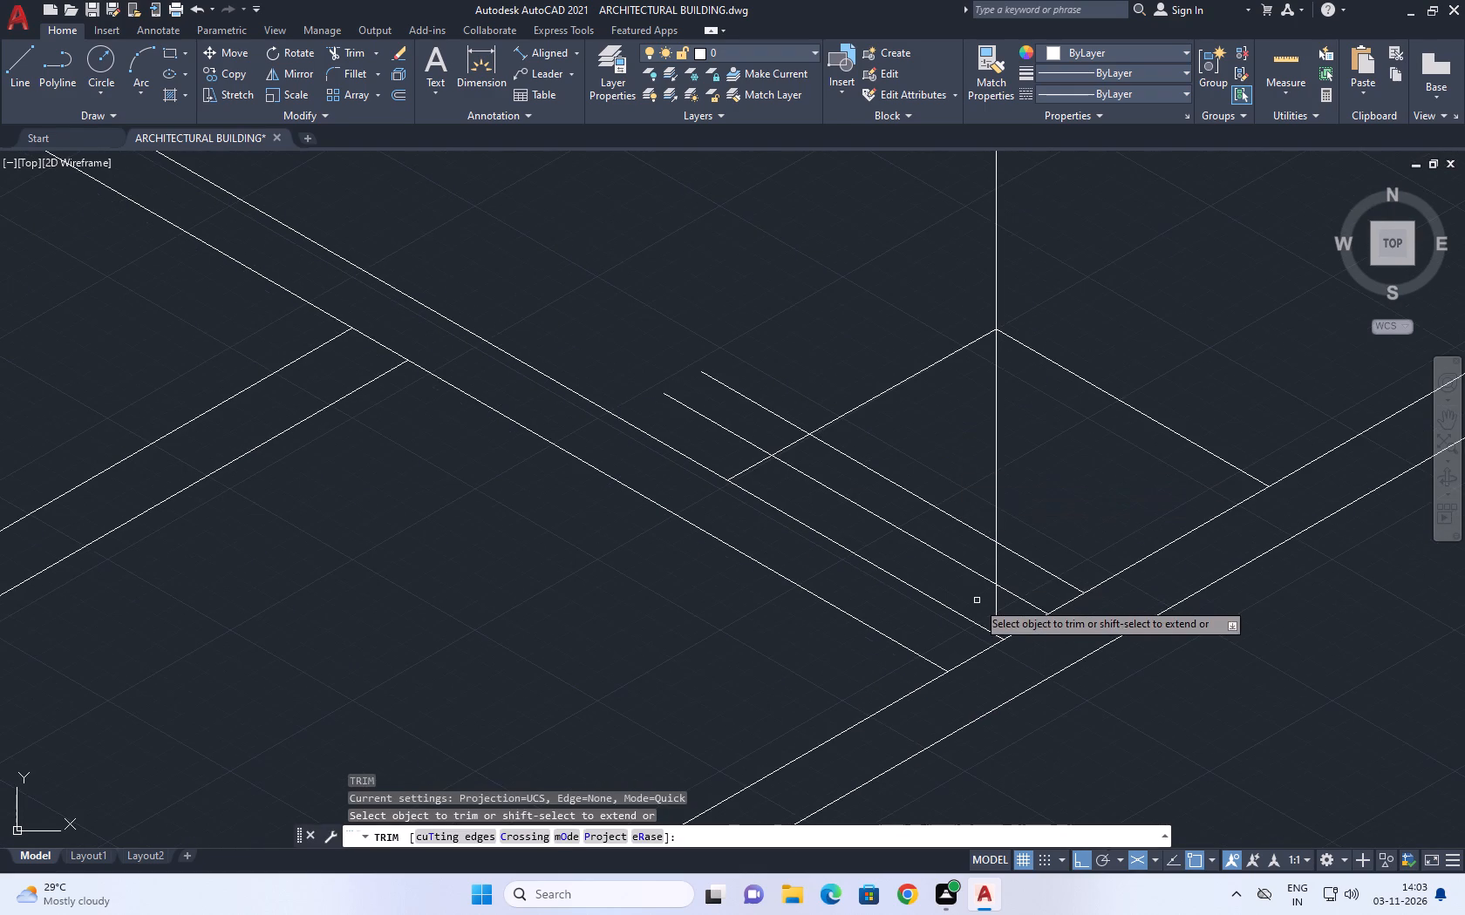
pyautogui.click(998, 561)
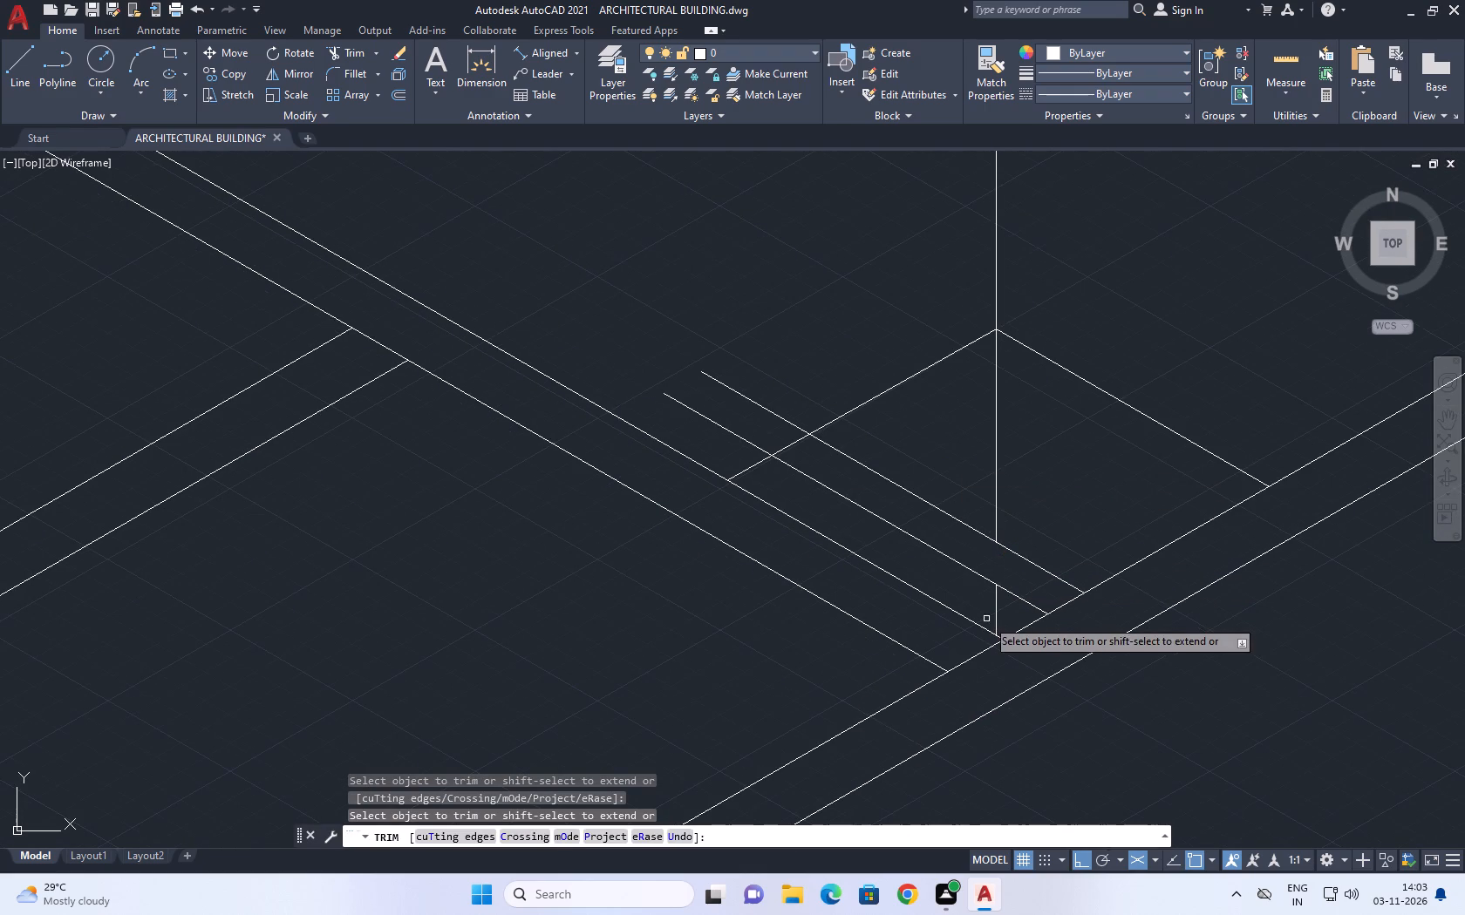
pyautogui.click(991, 609)
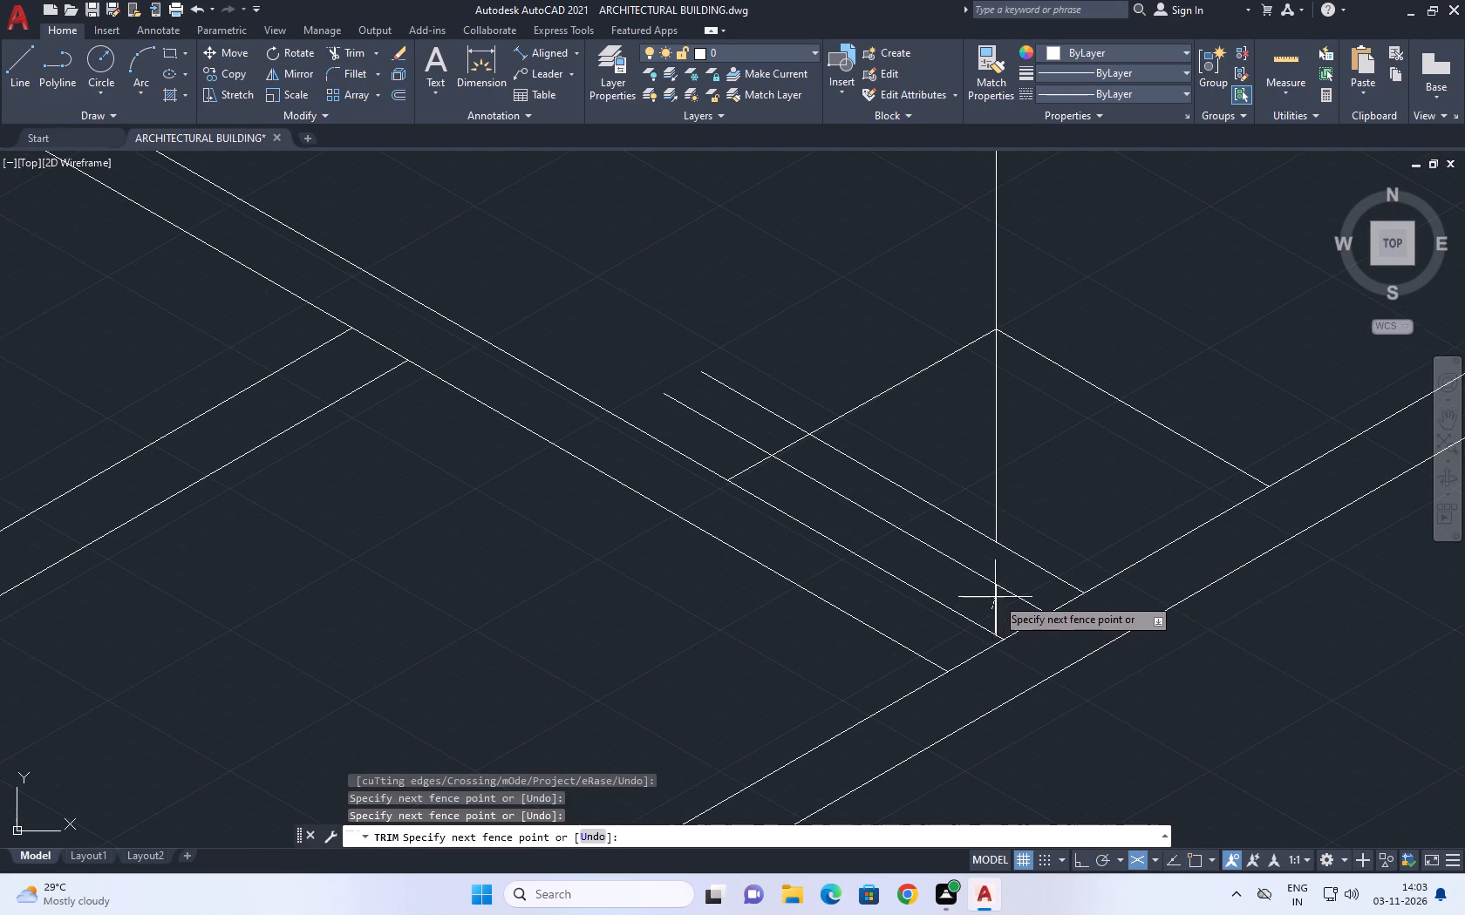
pyautogui.click(1001, 607)
pyautogui.click(1038, 484)
pyautogui.click(965, 415)
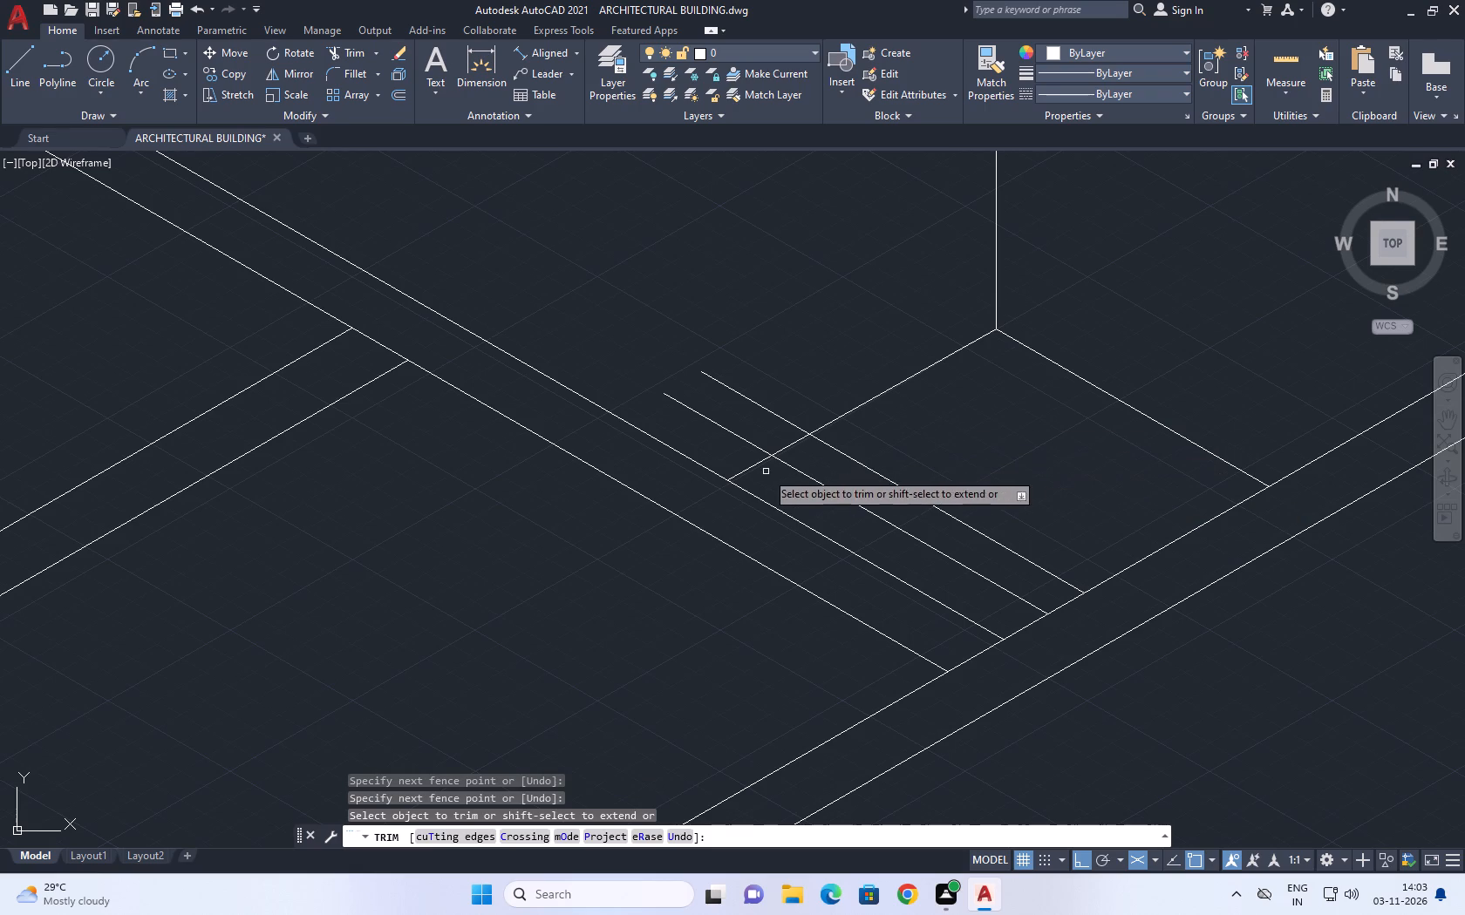
pyautogui.click(760, 468)
pyautogui.click(776, 364)
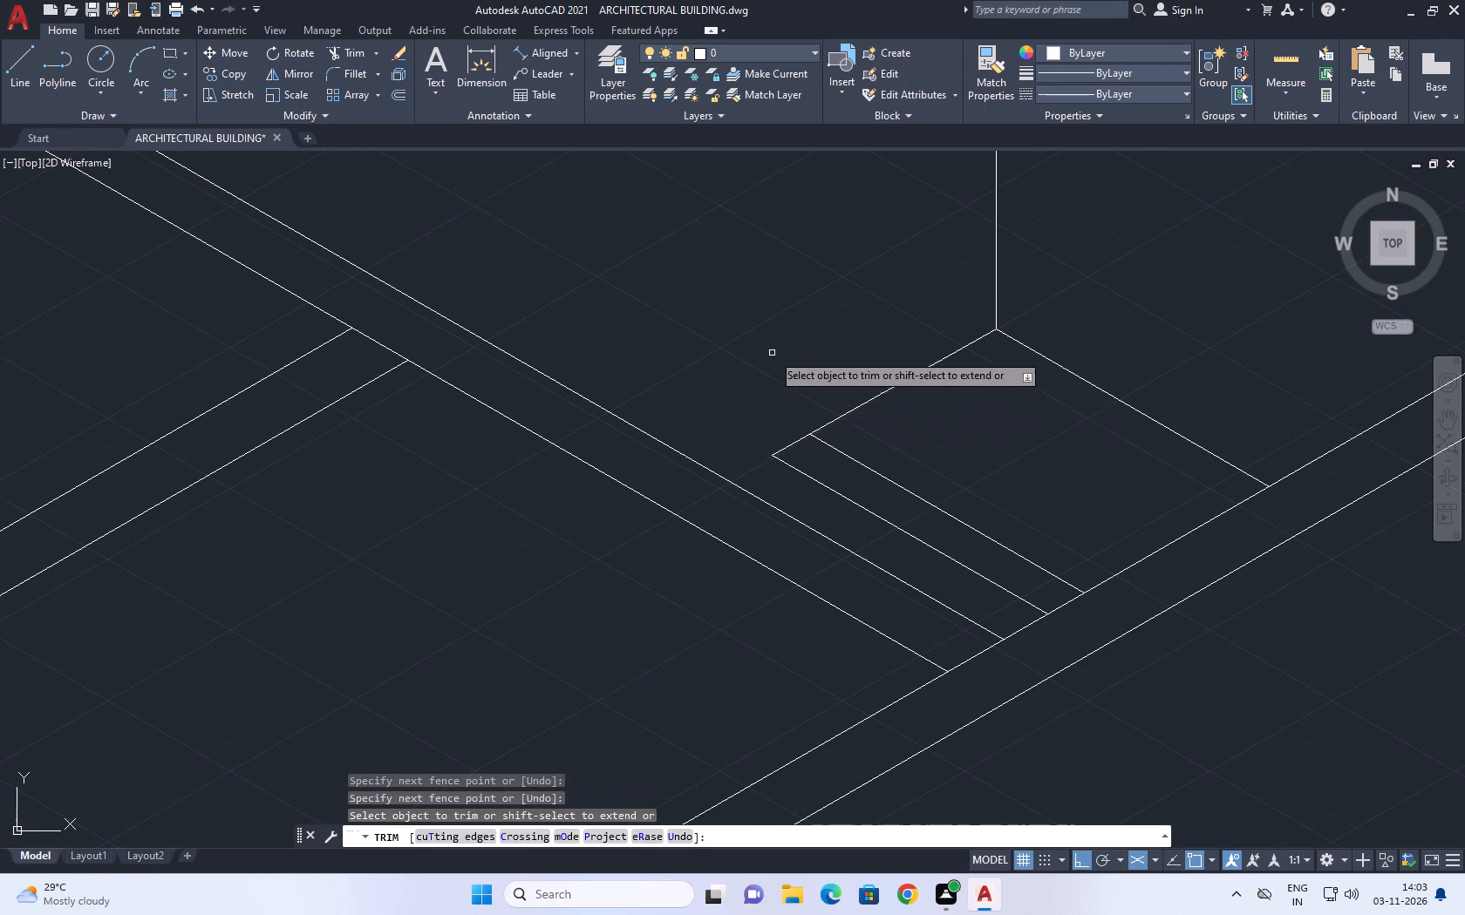
pyautogui.scroll(-2, 773, 353)
pyautogui.moveTo(796, 367); pyautogui.dragTo(669, 525, button='middle')
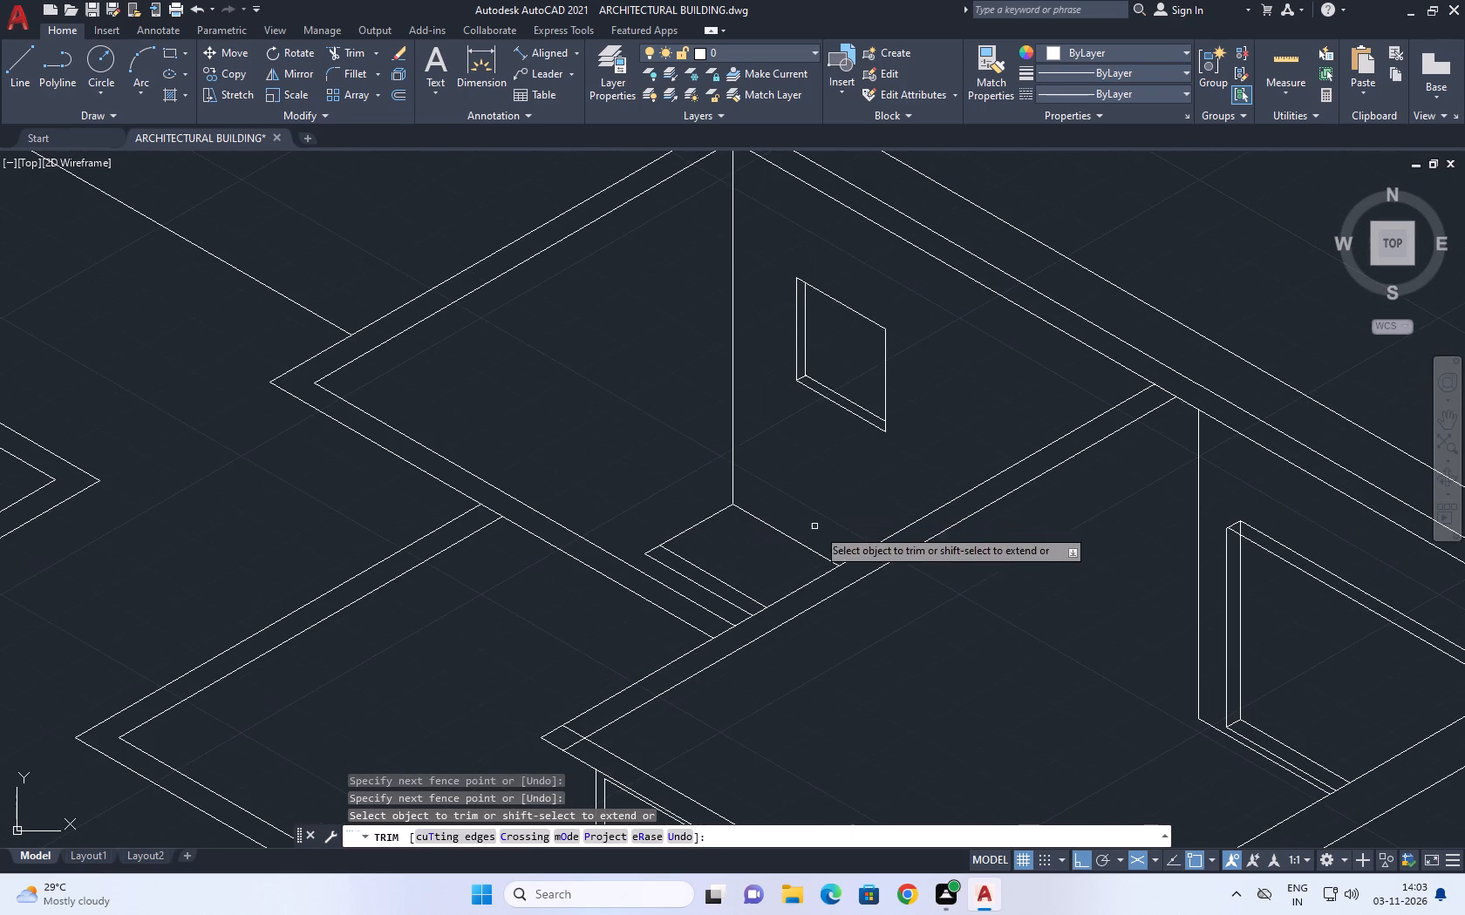
pyautogui.rightClick(834, 458)
pyautogui.click(889, 490)
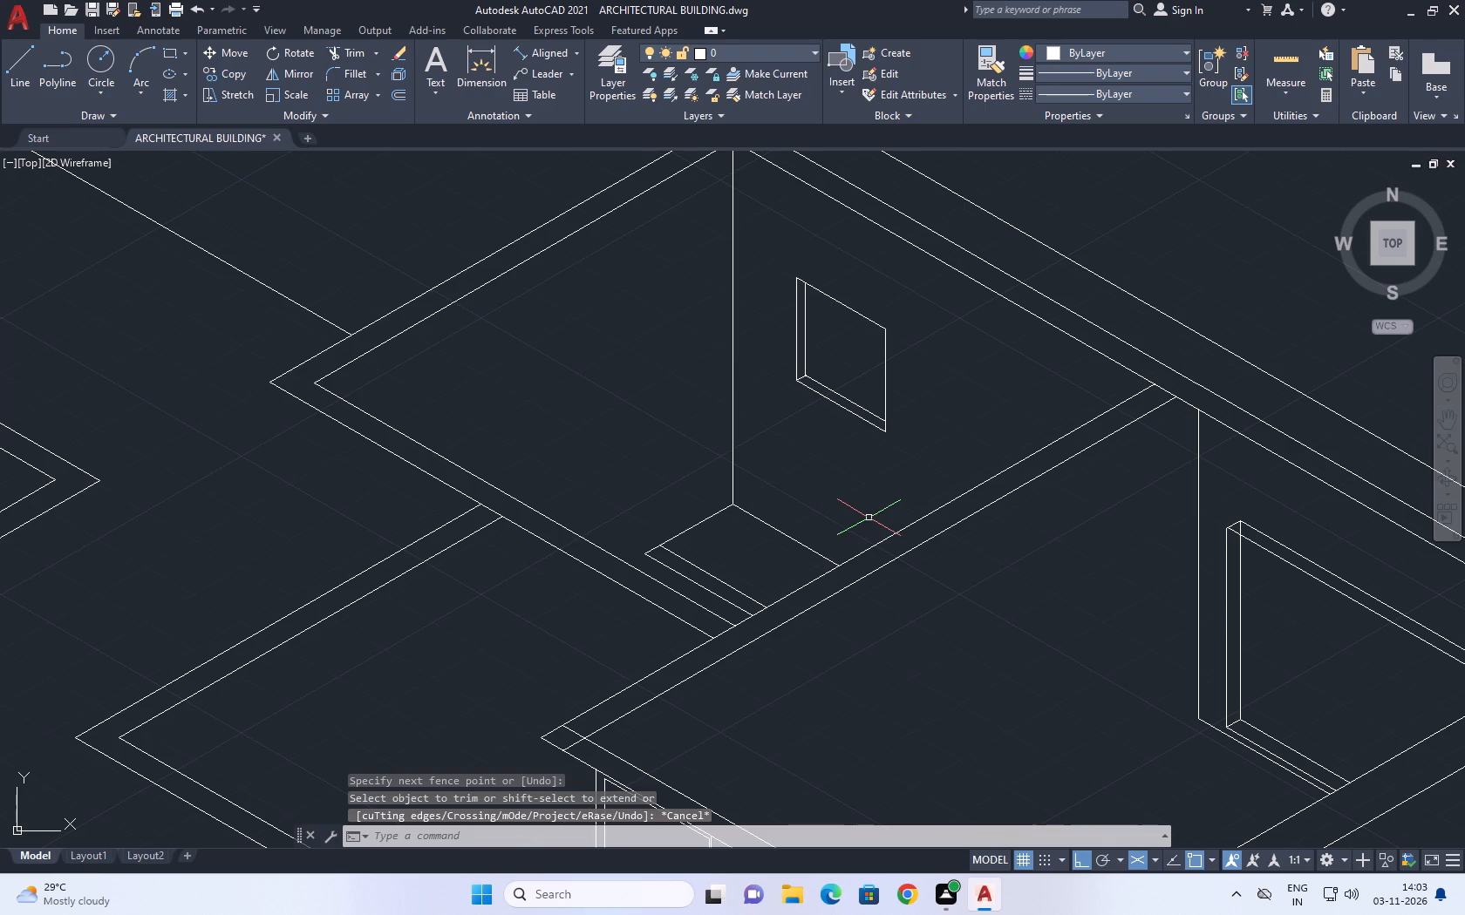
# Move the parallel line nearest the small room's front partition slightly closer to its copy, along the adjoining partition's direction.
pyautogui.scroll(2, 644, 559)
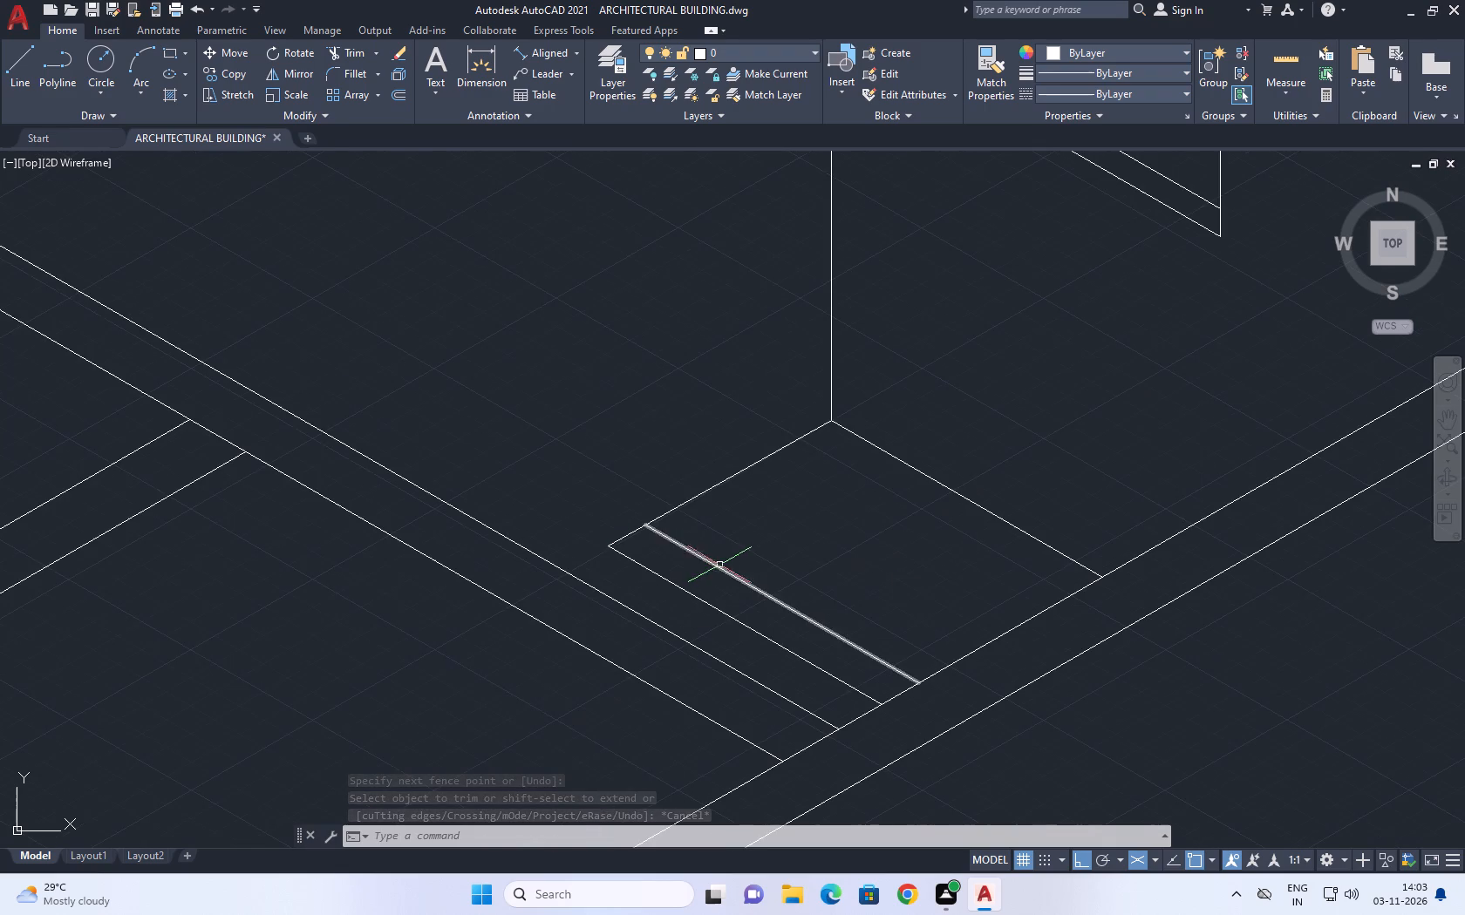
pyautogui.click(685, 604)
pyautogui.doubleClick(685, 586)
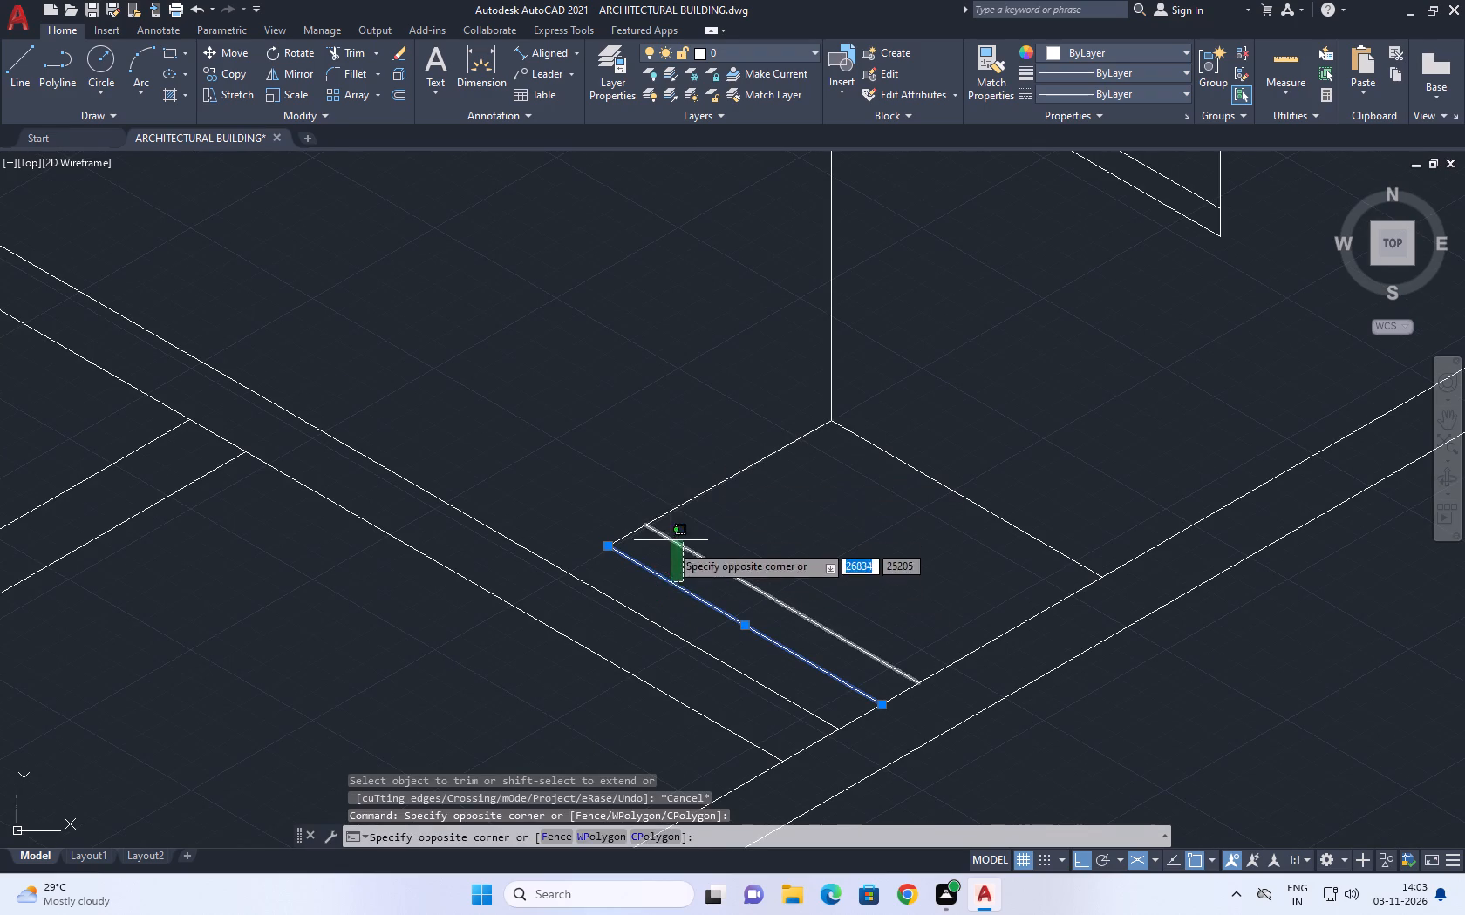
pyautogui.click(671, 575)
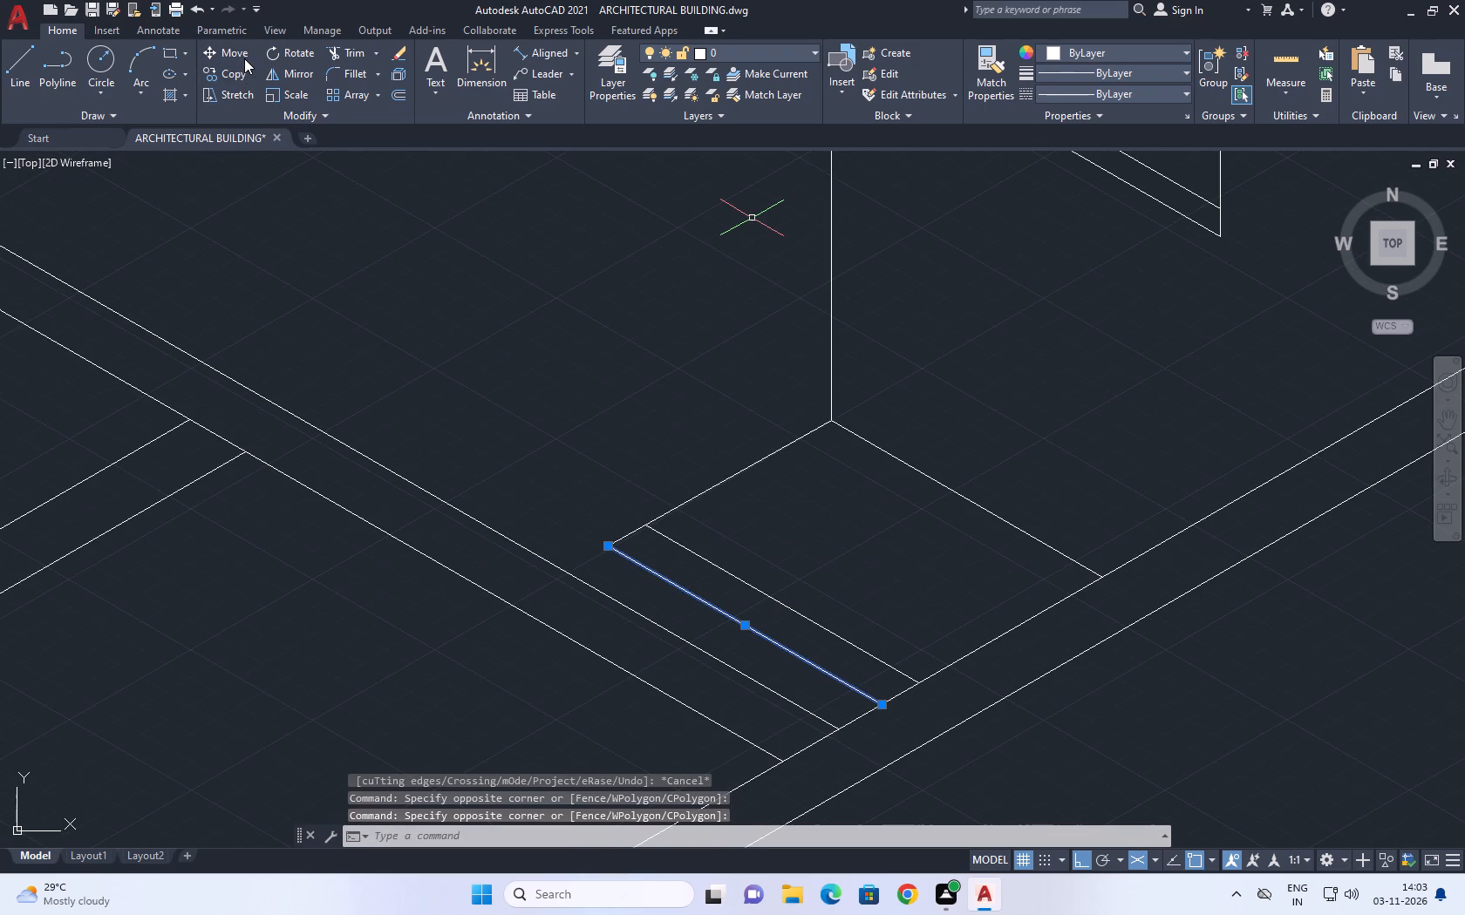
pyautogui.click(244, 58)
pyautogui.scroll(2, 811, 622)
pyautogui.click(882, 581)
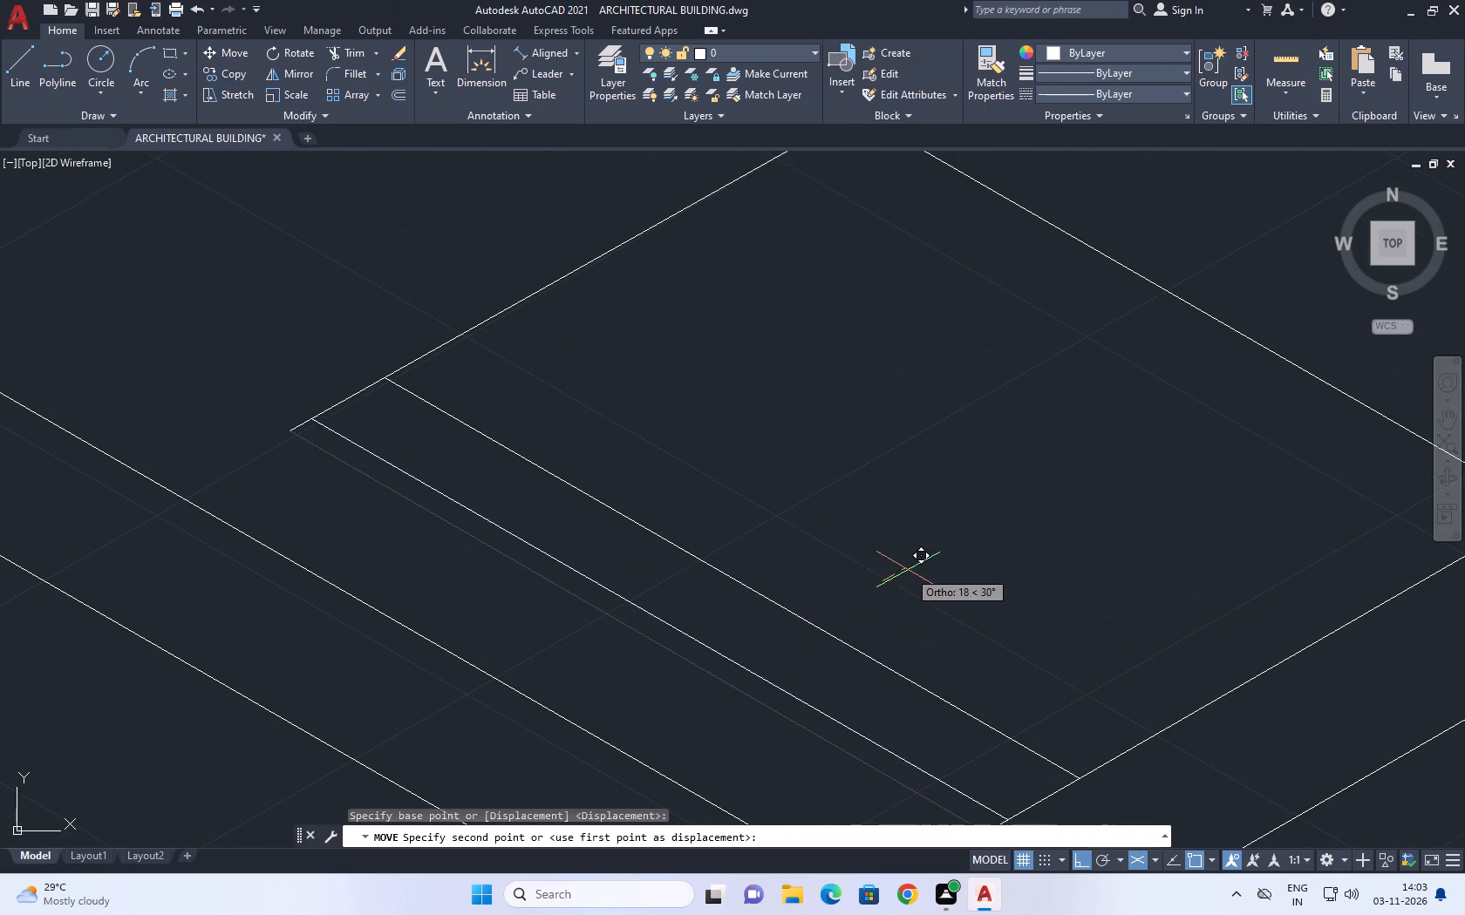
pyautogui.click(922, 566)
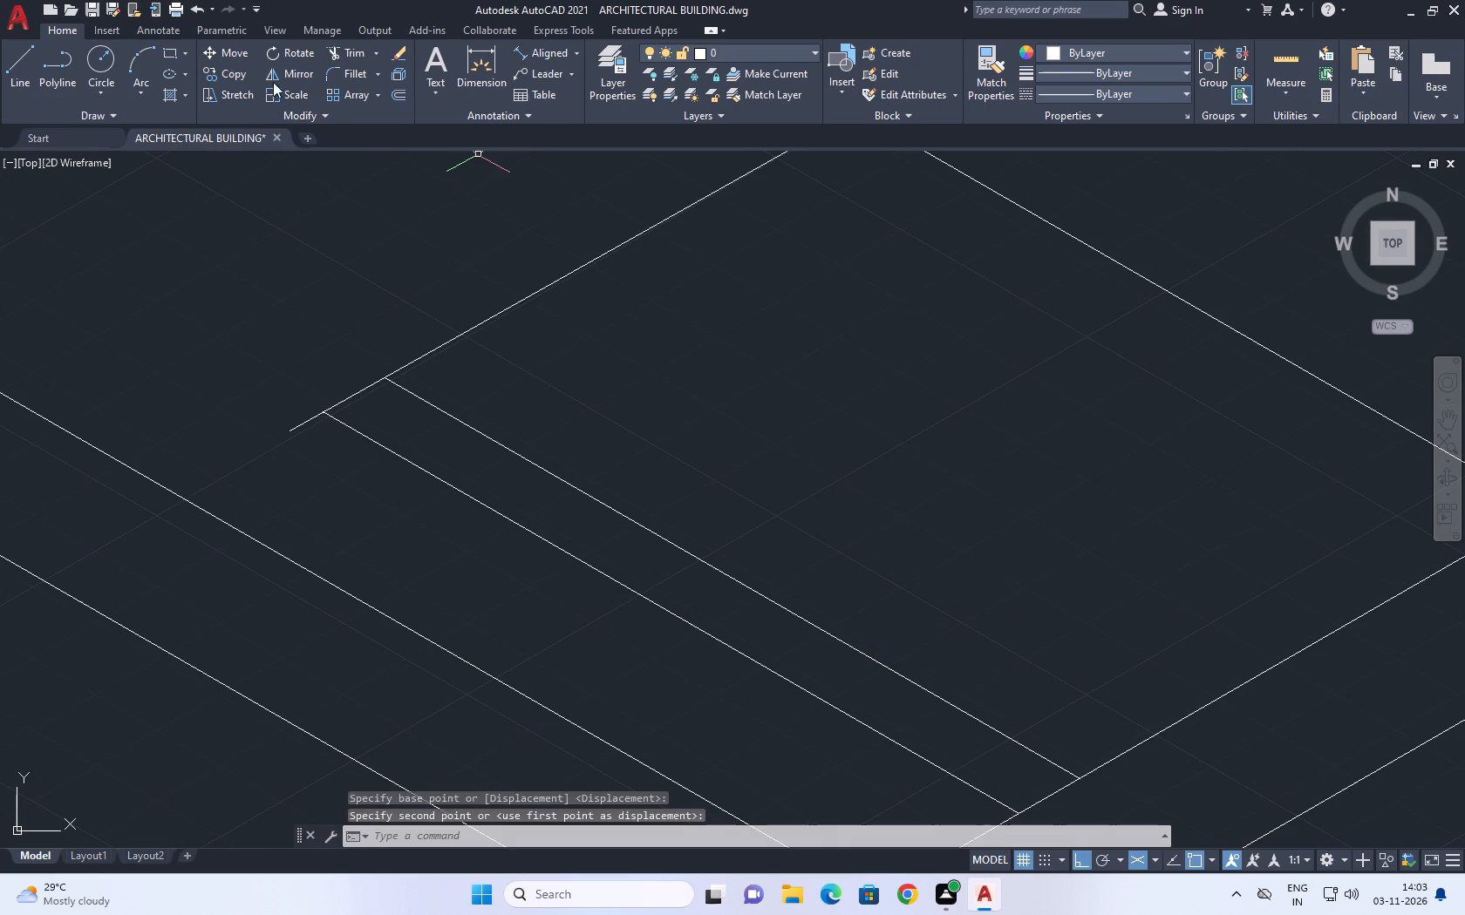
# Trim the floor line's short overshoot beyond the moved parallel line.
pyautogui.click(348, 53)
pyautogui.click(303, 424)
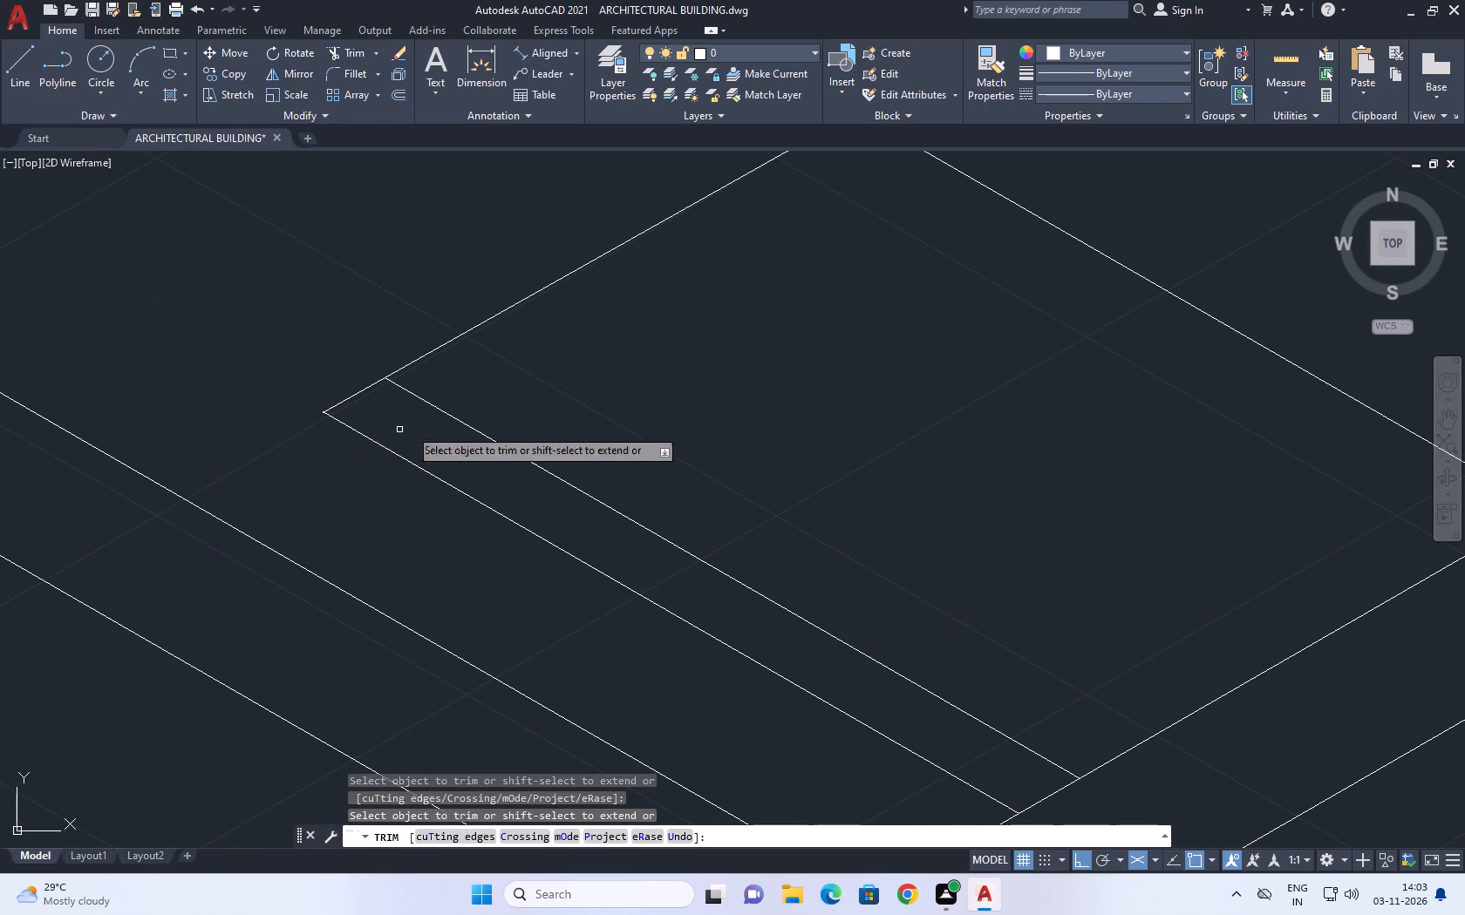
pyautogui.rightClick(514, 377)
pyautogui.click(574, 409)
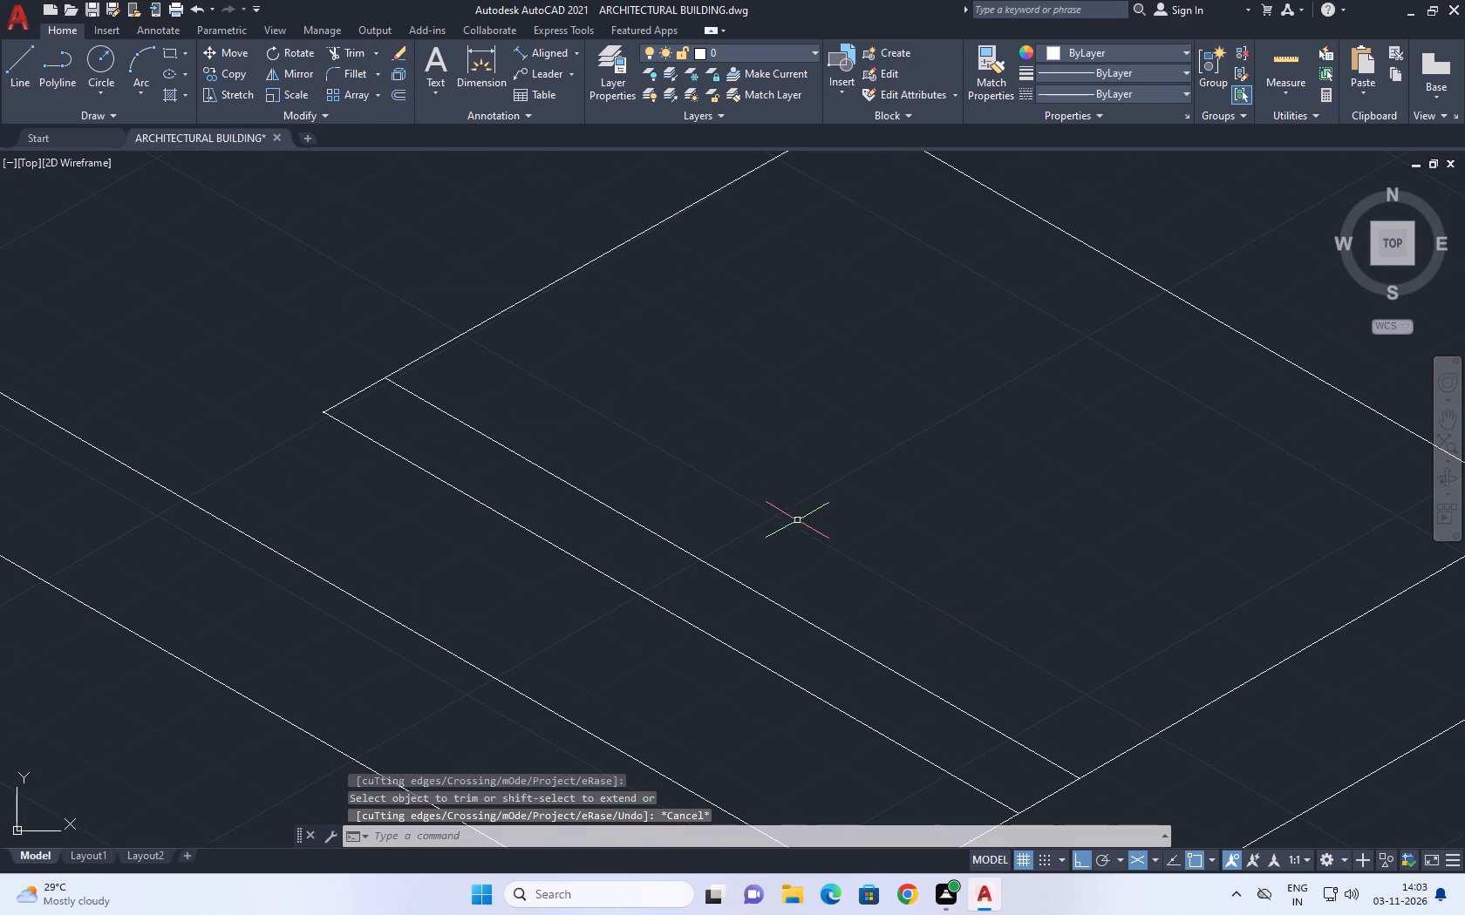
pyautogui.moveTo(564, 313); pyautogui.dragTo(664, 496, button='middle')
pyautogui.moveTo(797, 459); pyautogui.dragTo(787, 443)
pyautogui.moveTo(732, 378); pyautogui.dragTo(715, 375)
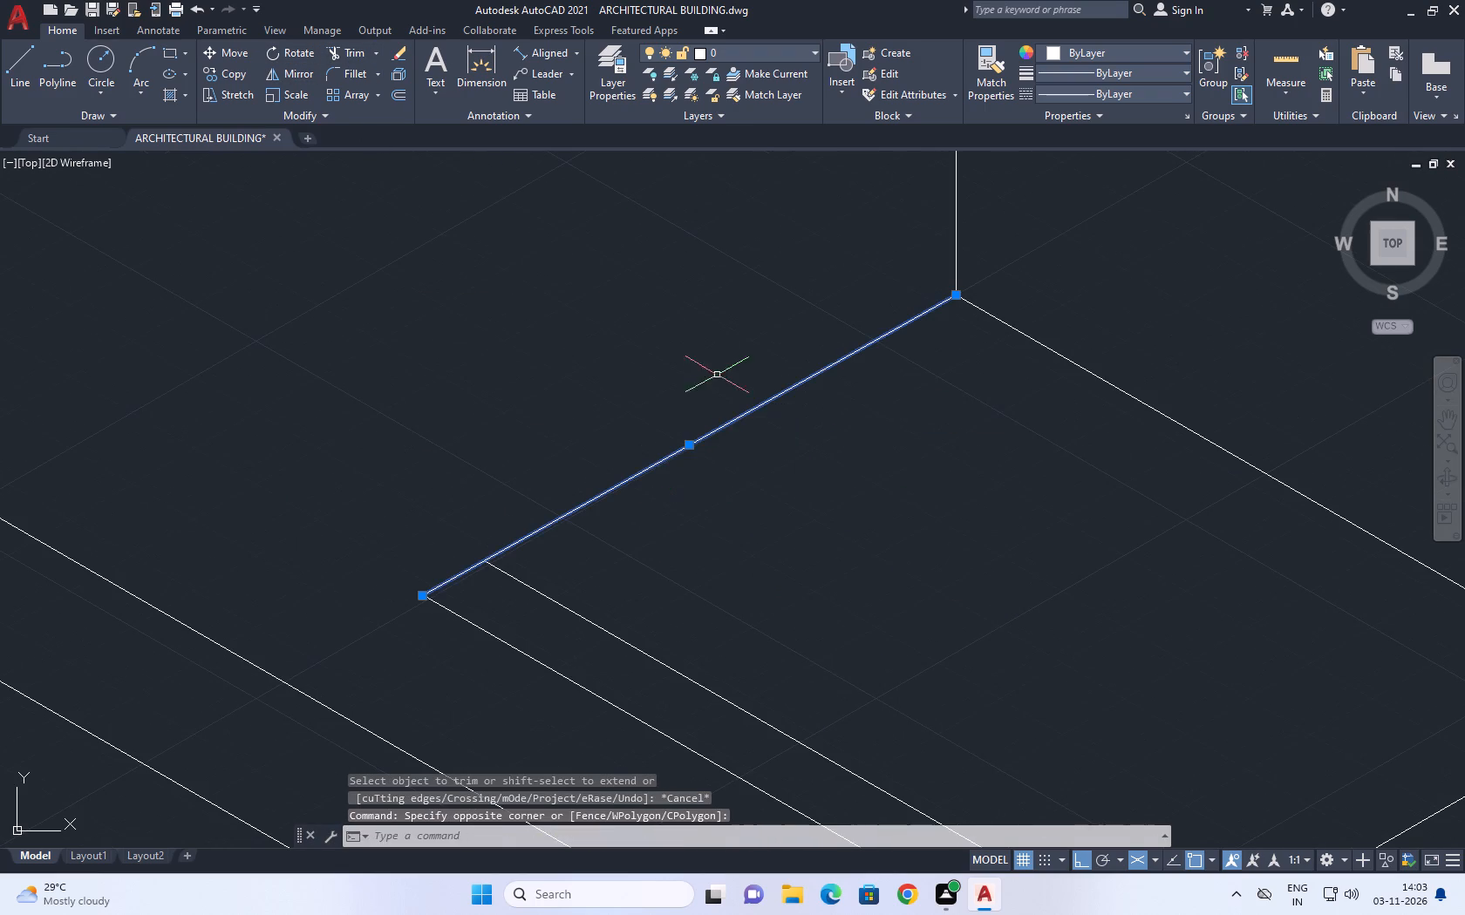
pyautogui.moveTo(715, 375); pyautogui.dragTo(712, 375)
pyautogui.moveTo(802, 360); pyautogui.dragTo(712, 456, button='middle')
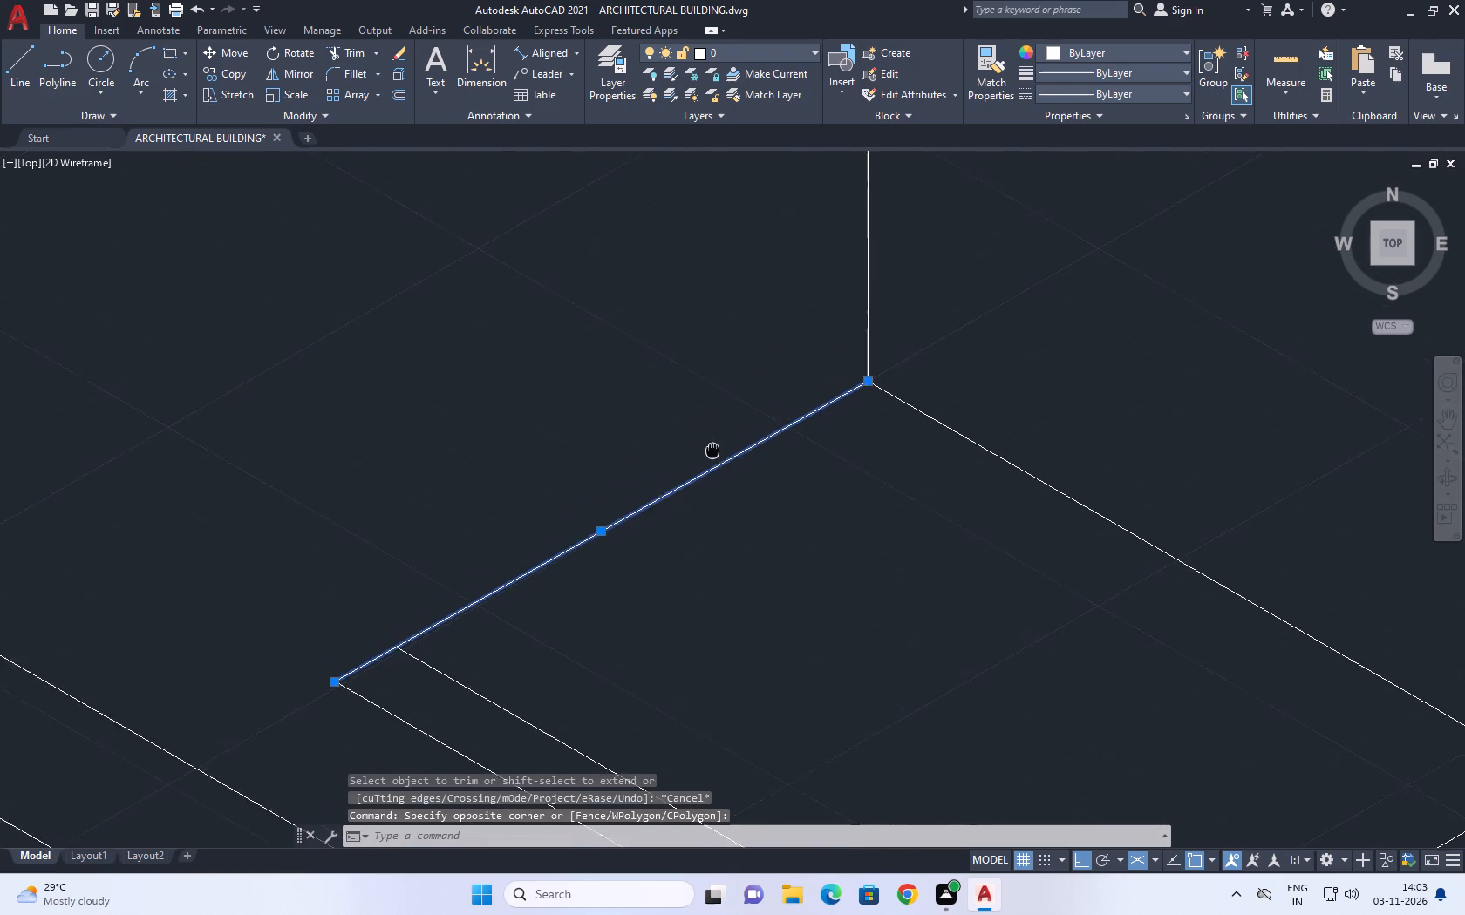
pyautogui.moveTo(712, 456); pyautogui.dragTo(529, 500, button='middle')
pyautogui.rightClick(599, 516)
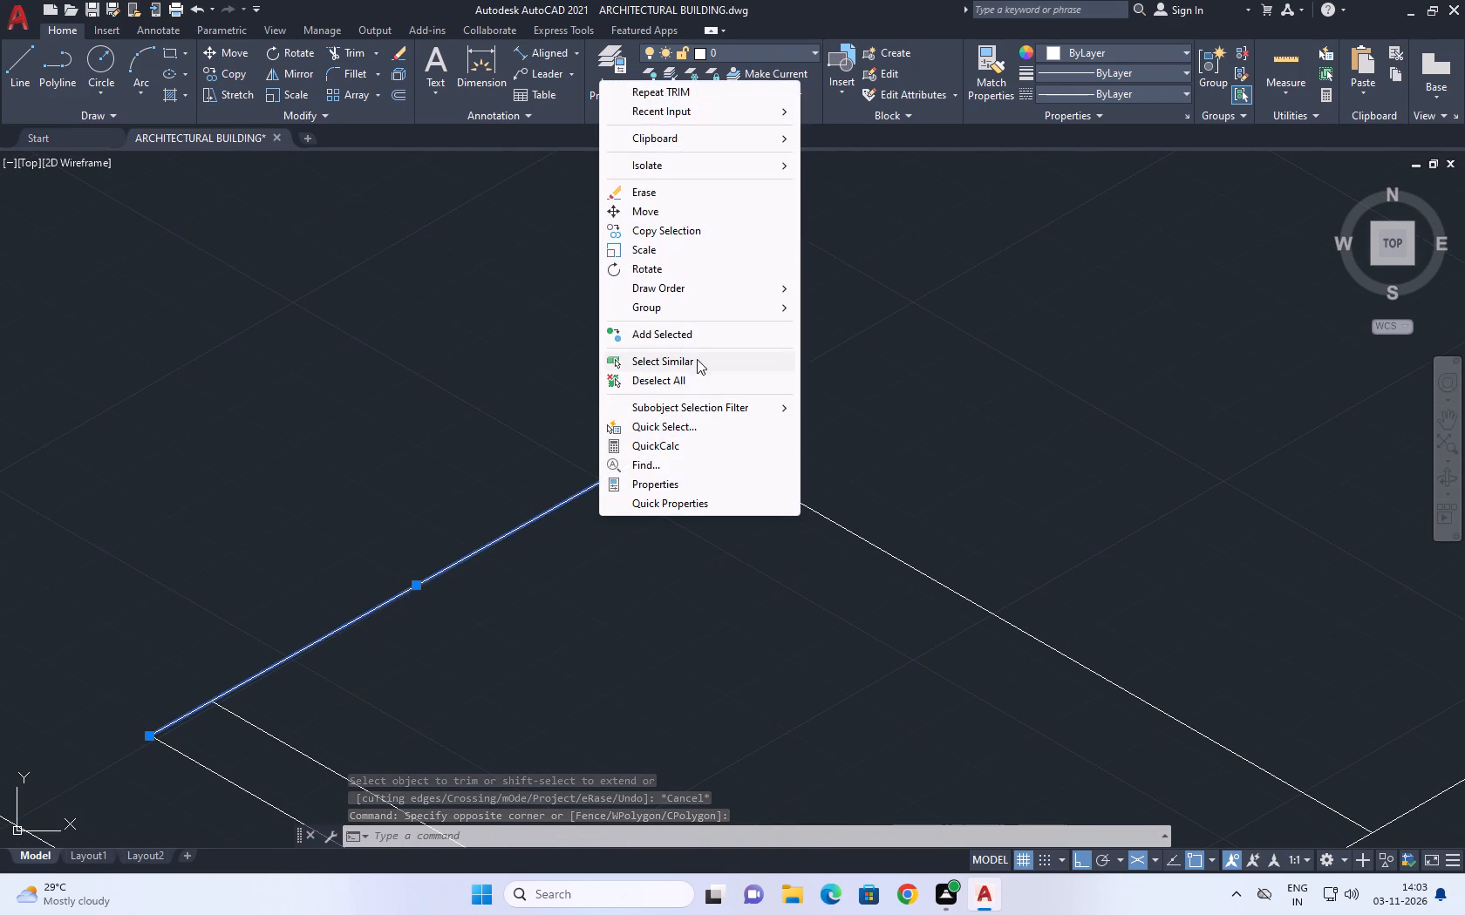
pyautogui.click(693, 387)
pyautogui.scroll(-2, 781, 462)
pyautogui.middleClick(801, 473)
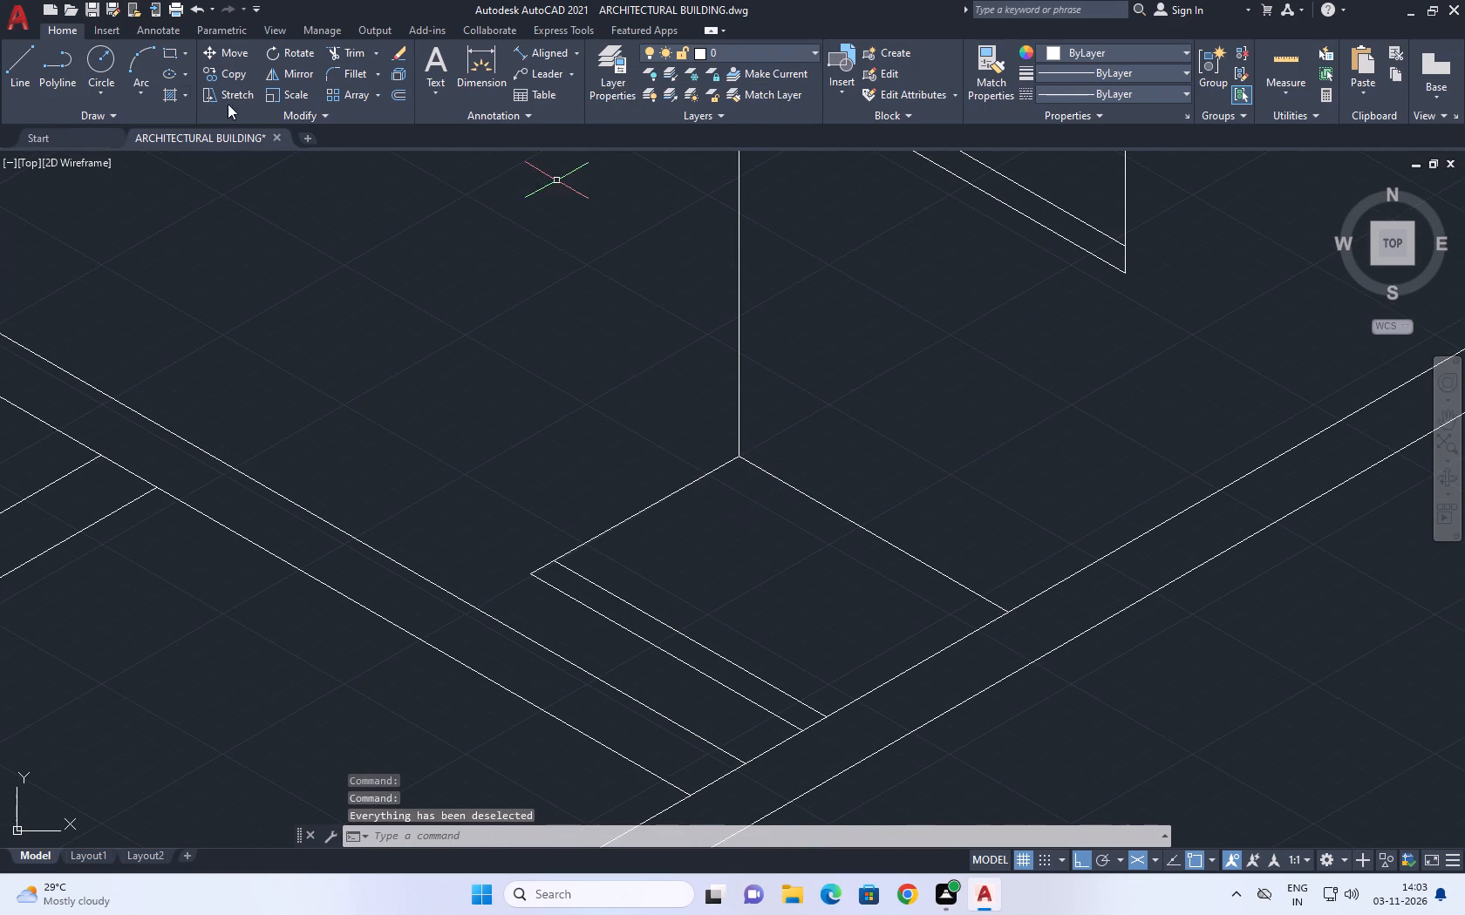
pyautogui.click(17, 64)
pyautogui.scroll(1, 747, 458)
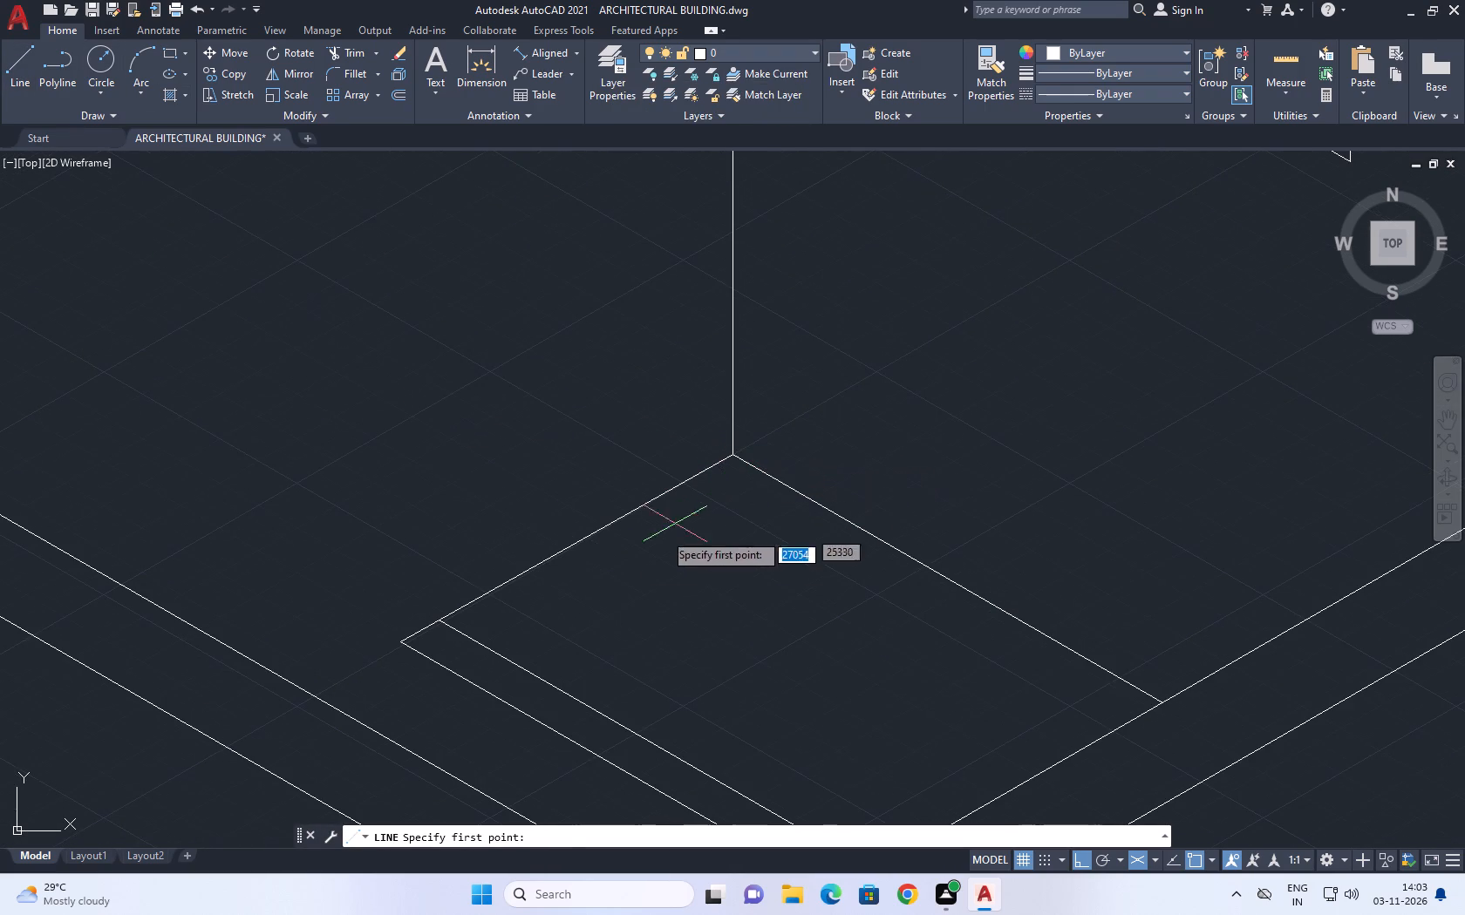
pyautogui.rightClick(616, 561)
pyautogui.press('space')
# Stretch the floor-line ends of both parallel lines past the floor line, keeping them parallel to the front partition.
pyautogui.scroll(1, 458, 589)
pyautogui.moveTo(458, 589); pyautogui.dragTo(883, 455, button='middle')
pyautogui.moveTo(971, 521); pyautogui.dragTo(951, 528)
pyautogui.click(857, 647)
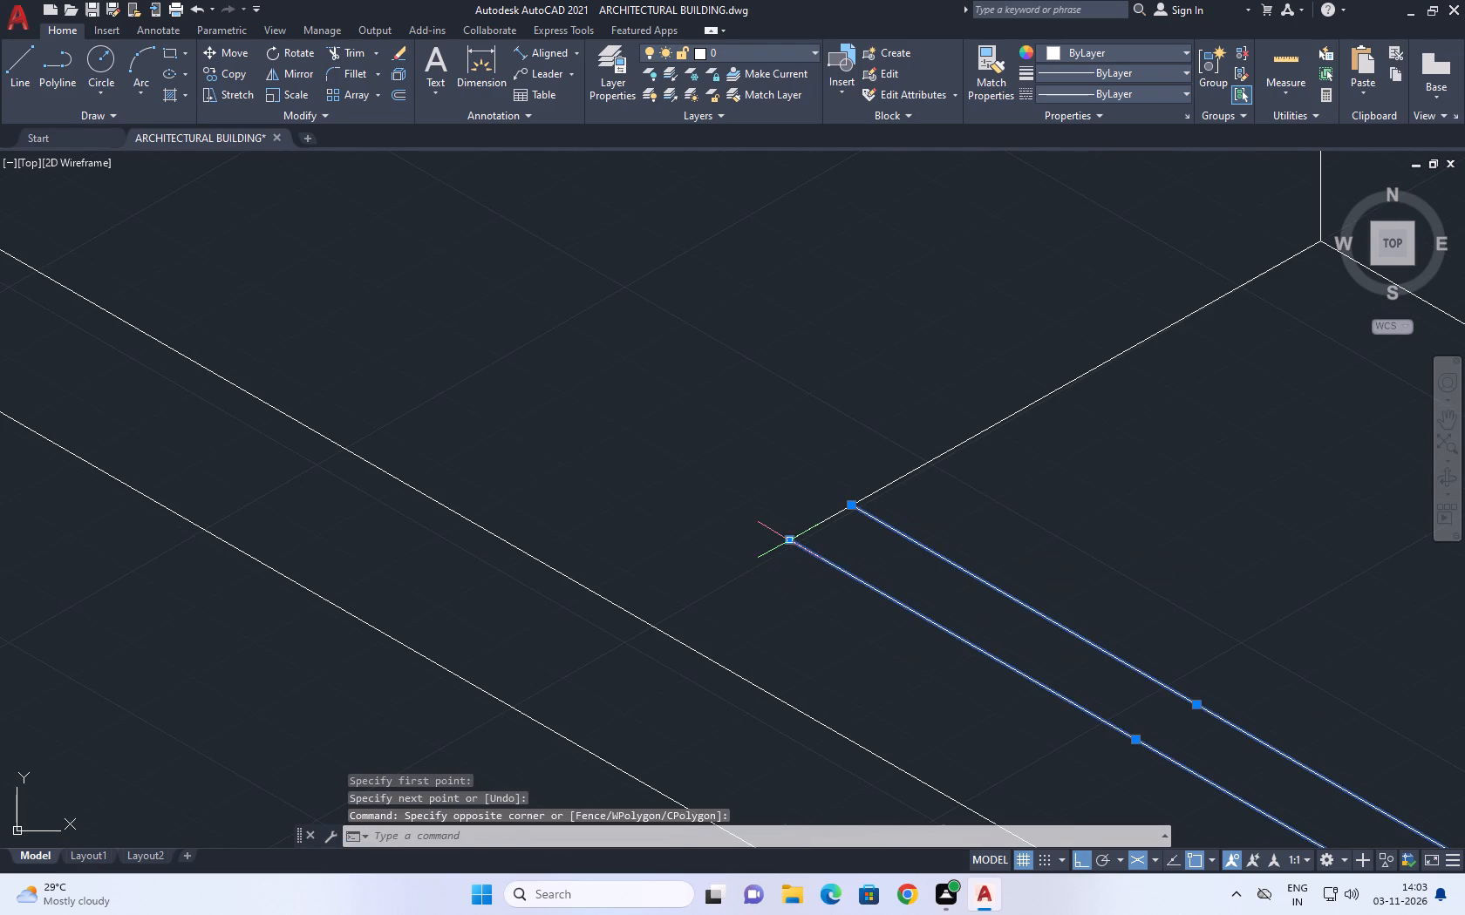
pyautogui.click(789, 537)
pyautogui.click(665, 439)
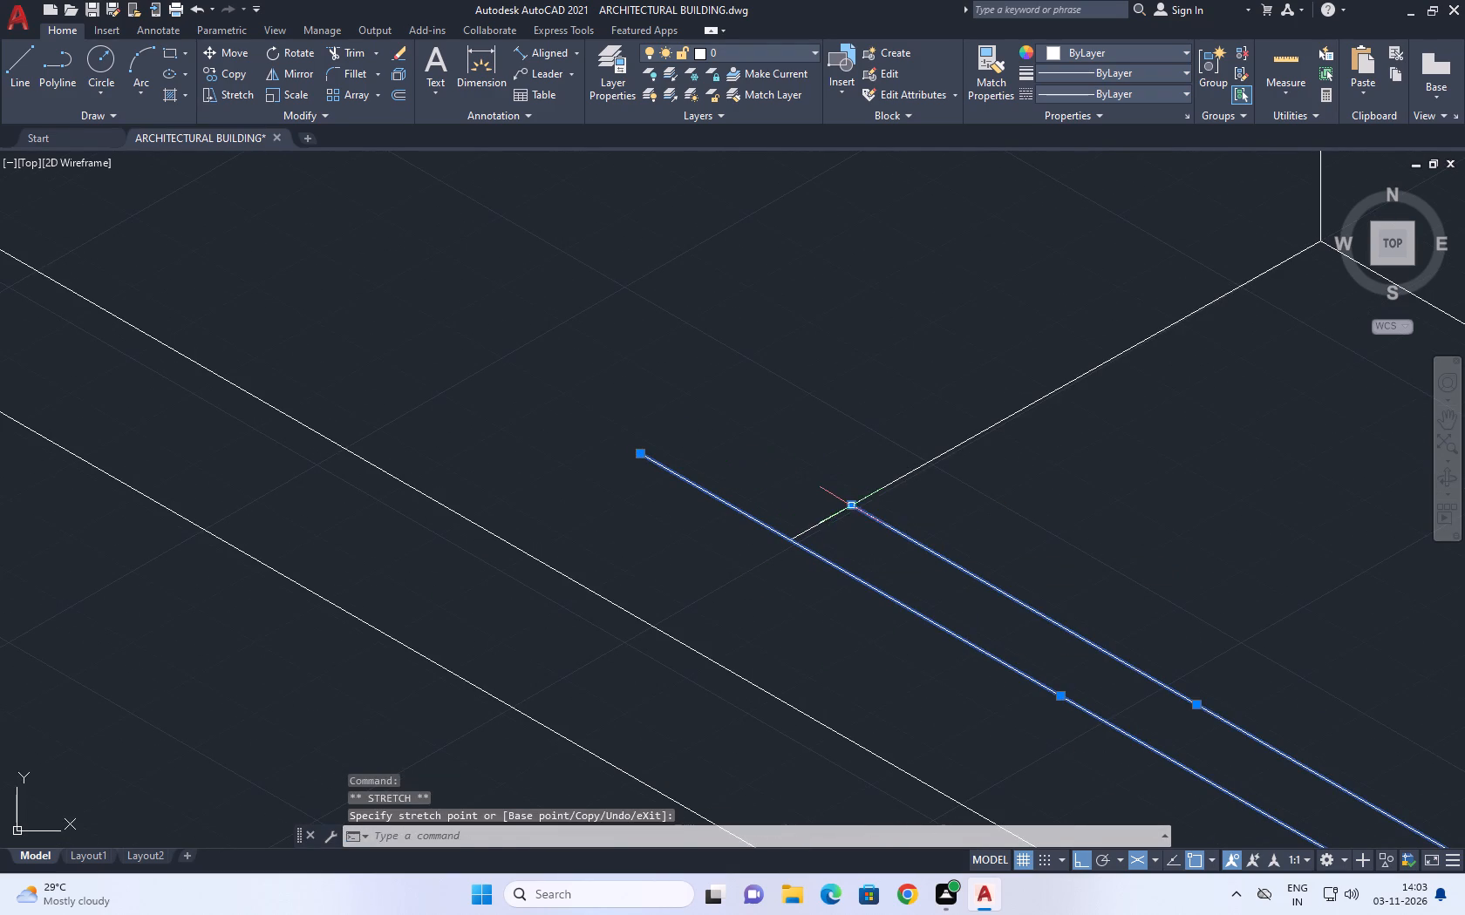
pyautogui.click(851, 505)
pyautogui.click(704, 410)
pyautogui.rightClick(796, 360)
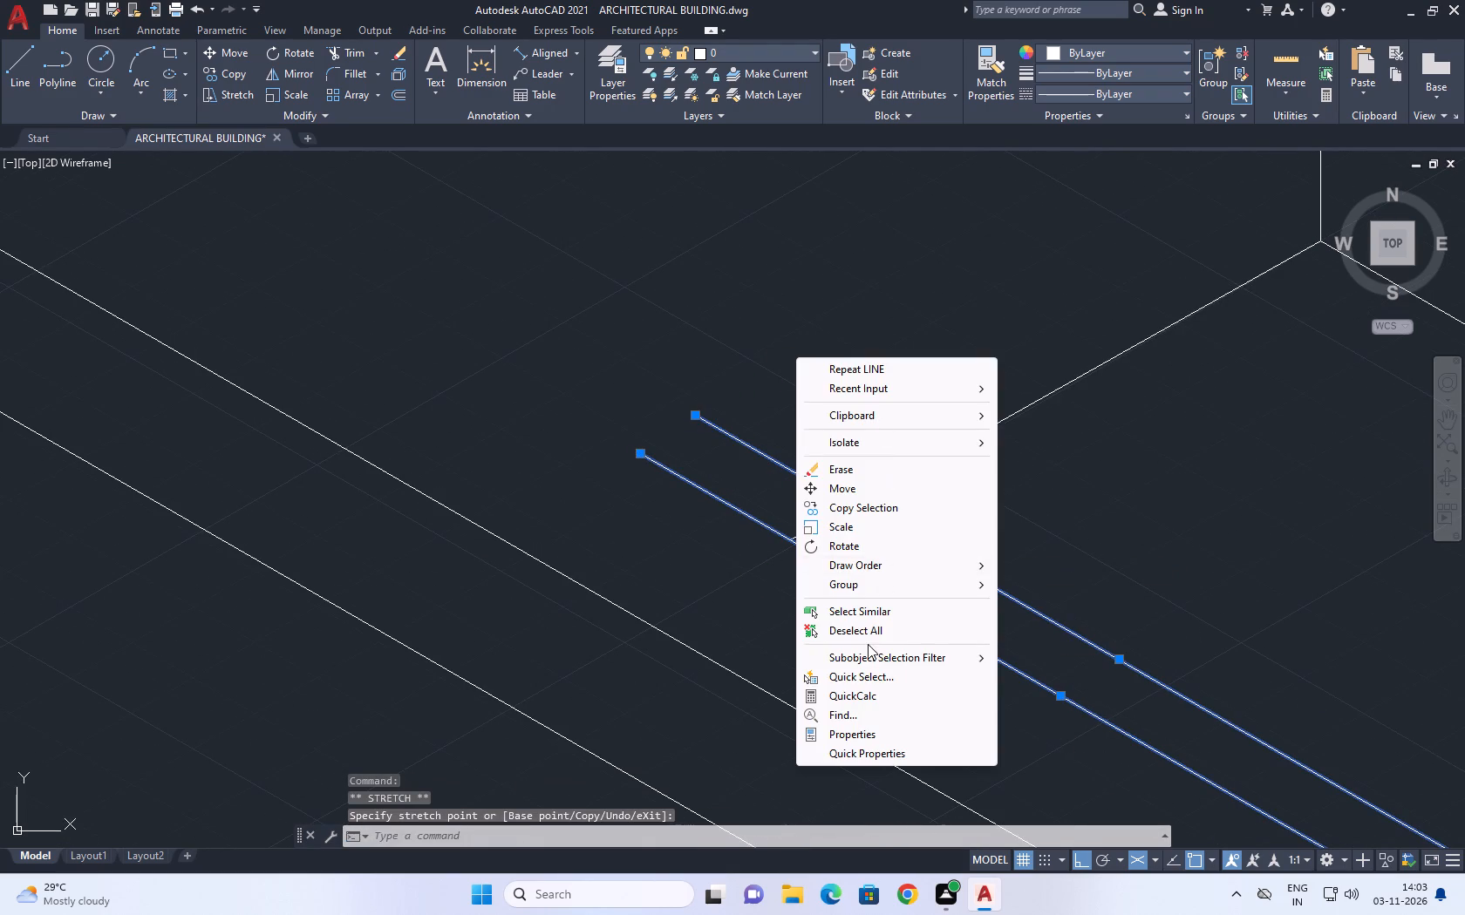
pyautogui.click(874, 634)
# Draw a closing line from the outer parallel line's free end across past the inner one, parallel to the floor line.
pyautogui.moveTo(864, 579); pyautogui.dragTo(860, 619, button='middle')
pyautogui.press('l')
pyautogui.press('space')
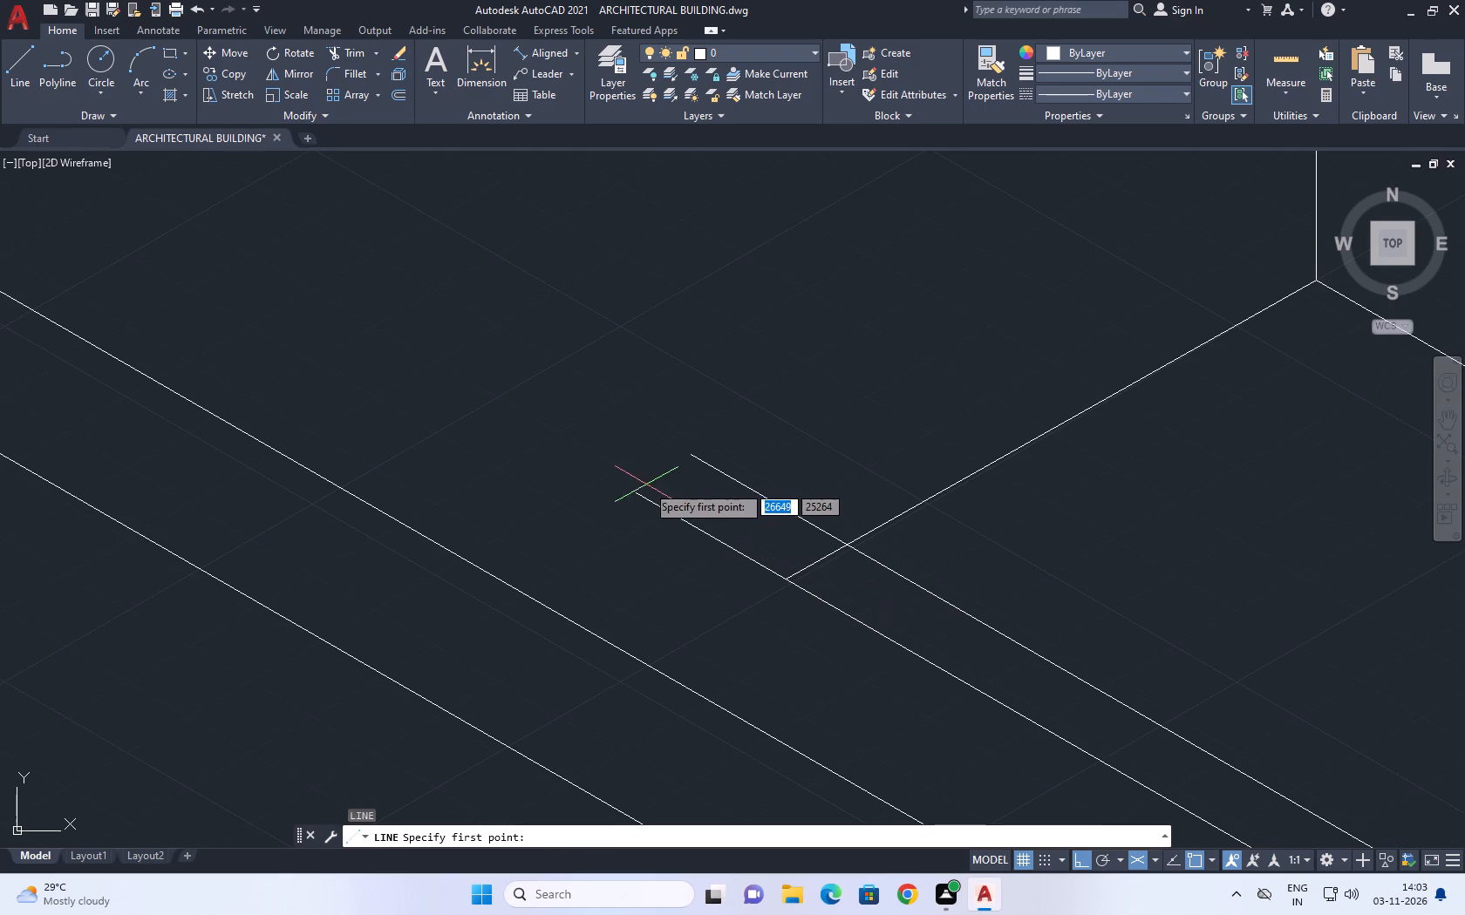
pyautogui.click(637, 490)
pyautogui.click(817, 412)
pyautogui.press('space')
# Trim the overshoots where the closing line meets the inner parallel line, and remove the floor line segment between the two parallels.
pyautogui.write('tr')
pyautogui.press('space')
pyautogui.scroll(3, 699, 480)
pyautogui.moveTo(654, 455); pyautogui.dragTo(643, 456)
pyautogui.click(739, 447)
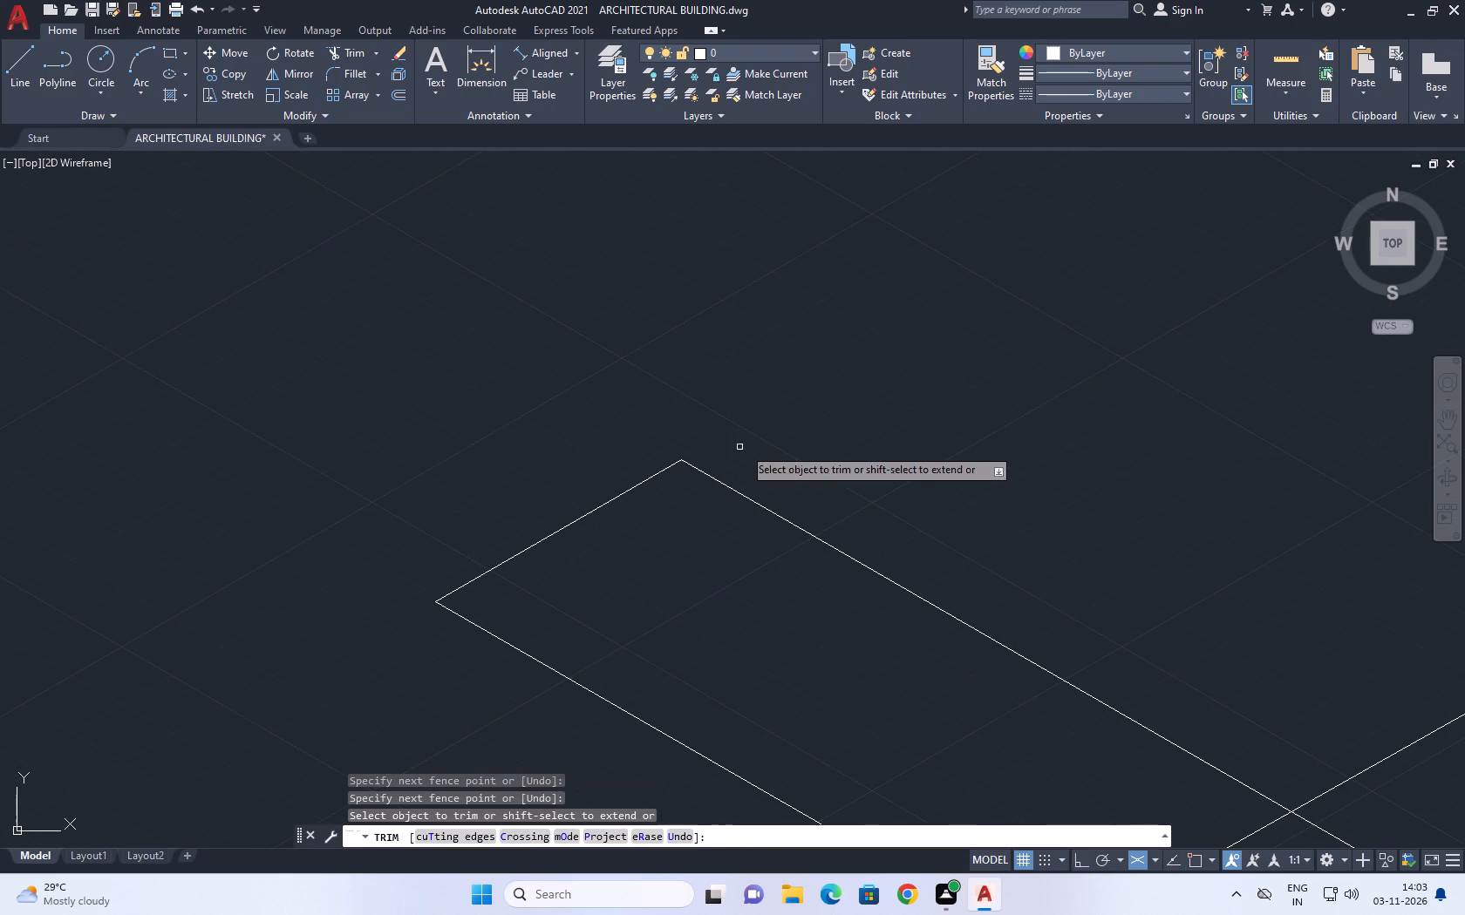
pyautogui.scroll(-5, 835, 424)
pyautogui.scroll(1, 872, 487)
pyautogui.click(911, 498)
pyautogui.click(877, 482)
pyautogui.press('space')
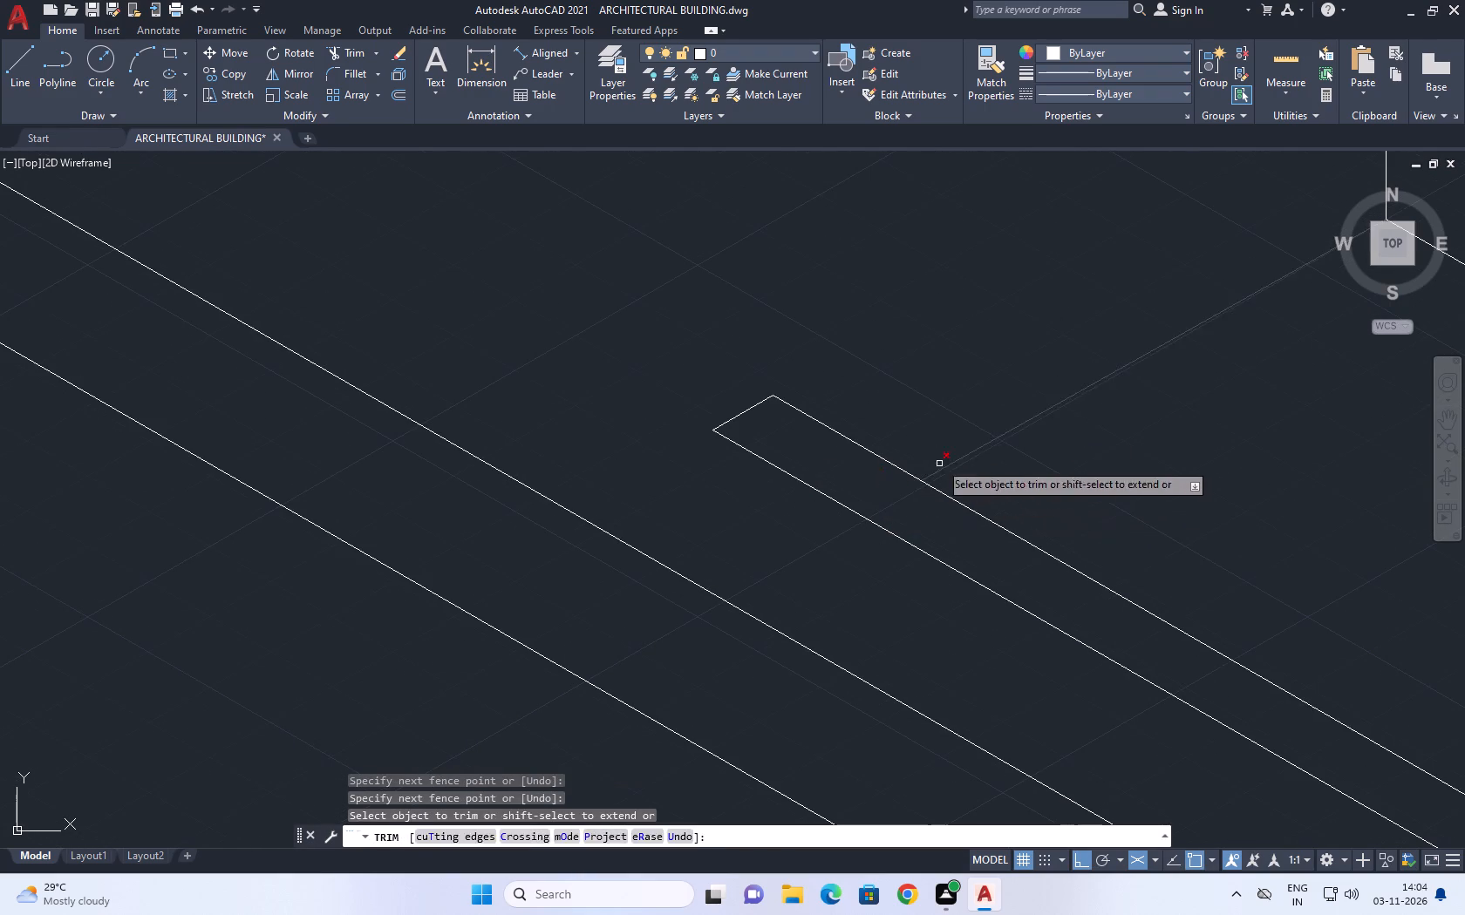
# Move the whole bed, with its frame and slatted headboard, about 3064 units at 9° into the adjoining room at the building's back corner.
pyautogui.scroll(-6, 882, 412)
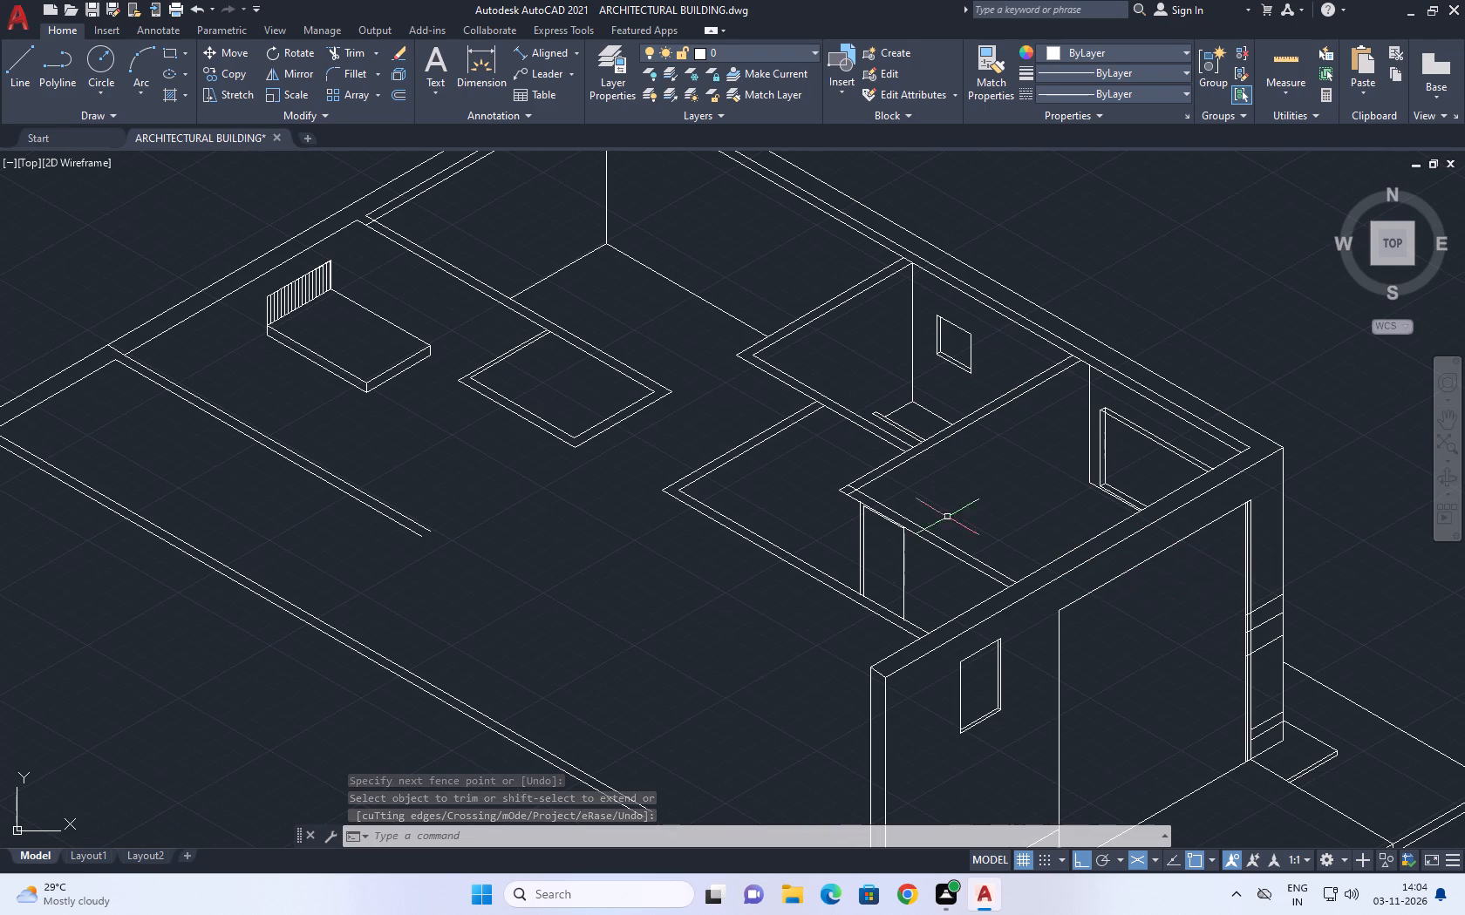
pyautogui.moveTo(1100, 487); pyautogui.dragTo(1066, 478, button='middle')
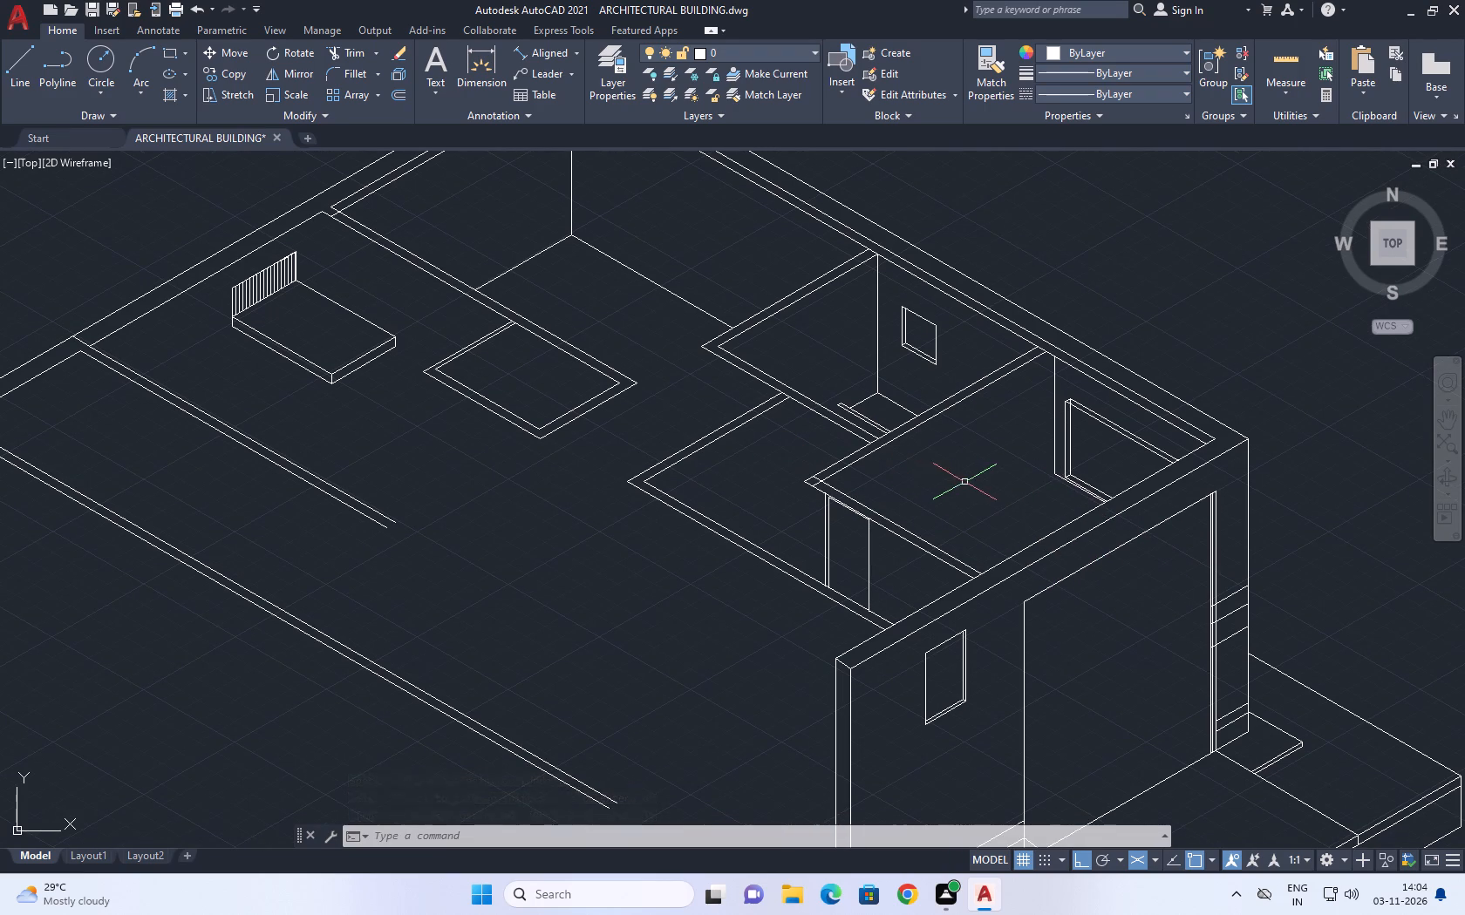
pyautogui.moveTo(657, 362); pyautogui.dragTo(906, 522, button='middle')
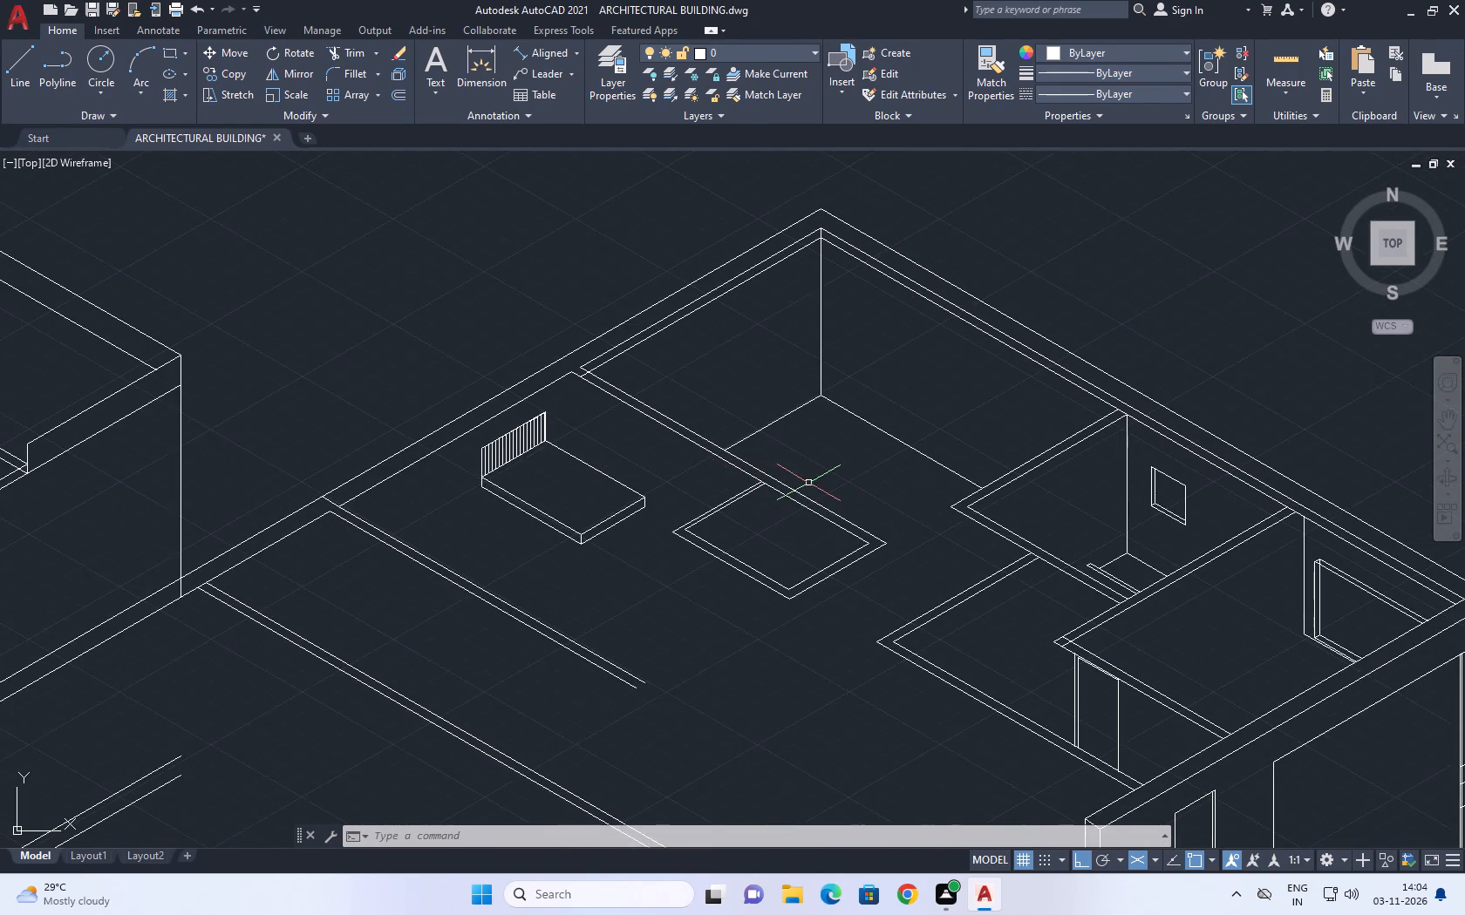
pyautogui.moveTo(781, 491); pyautogui.dragTo(705, 505, button='middle')
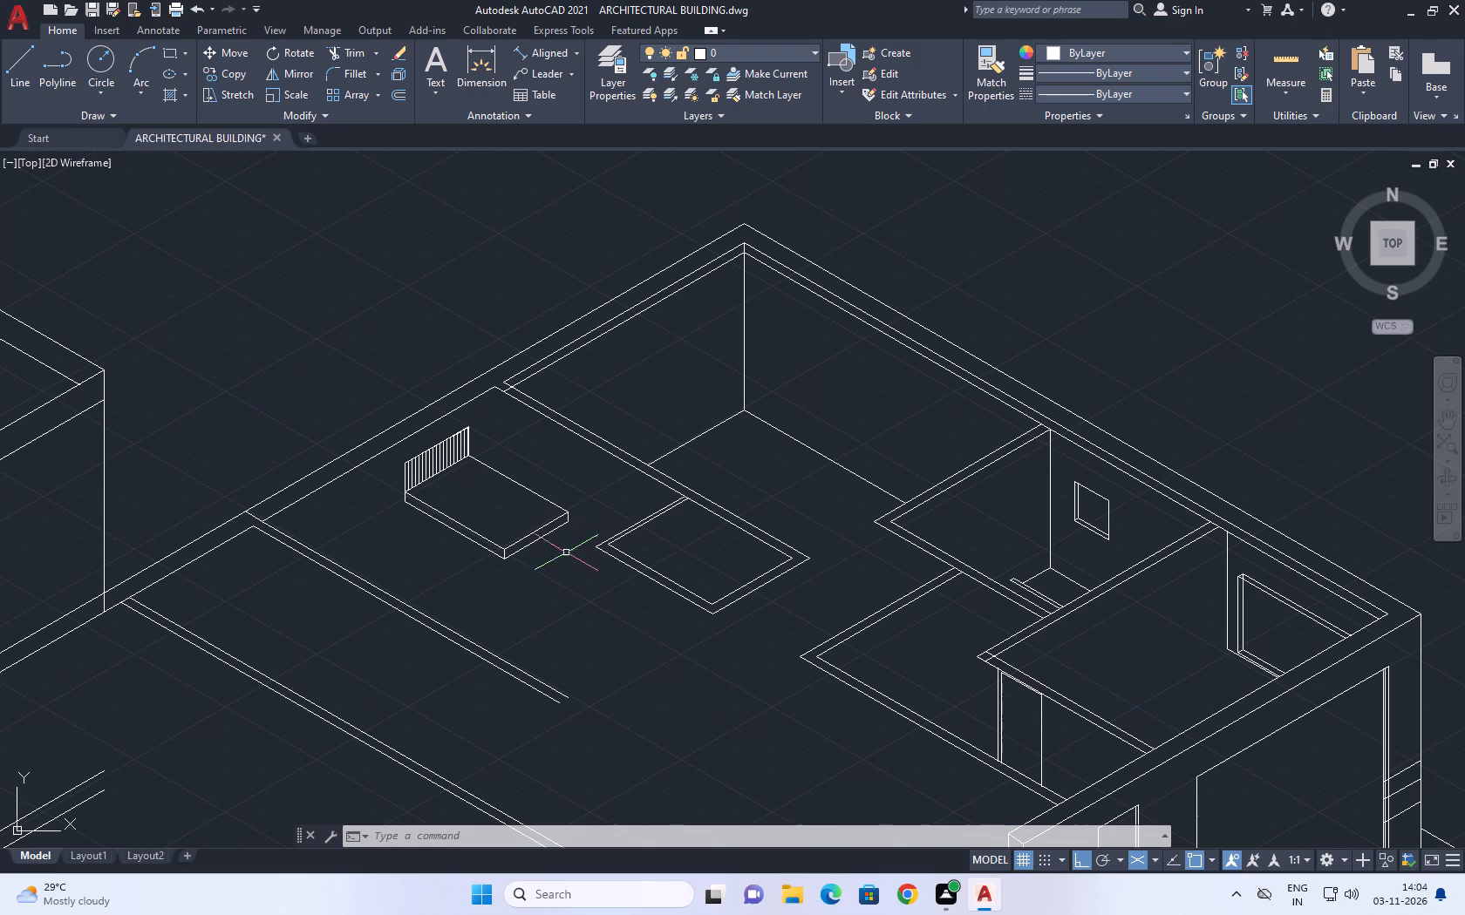
pyautogui.moveTo(547, 584); pyautogui.dragTo(514, 528)
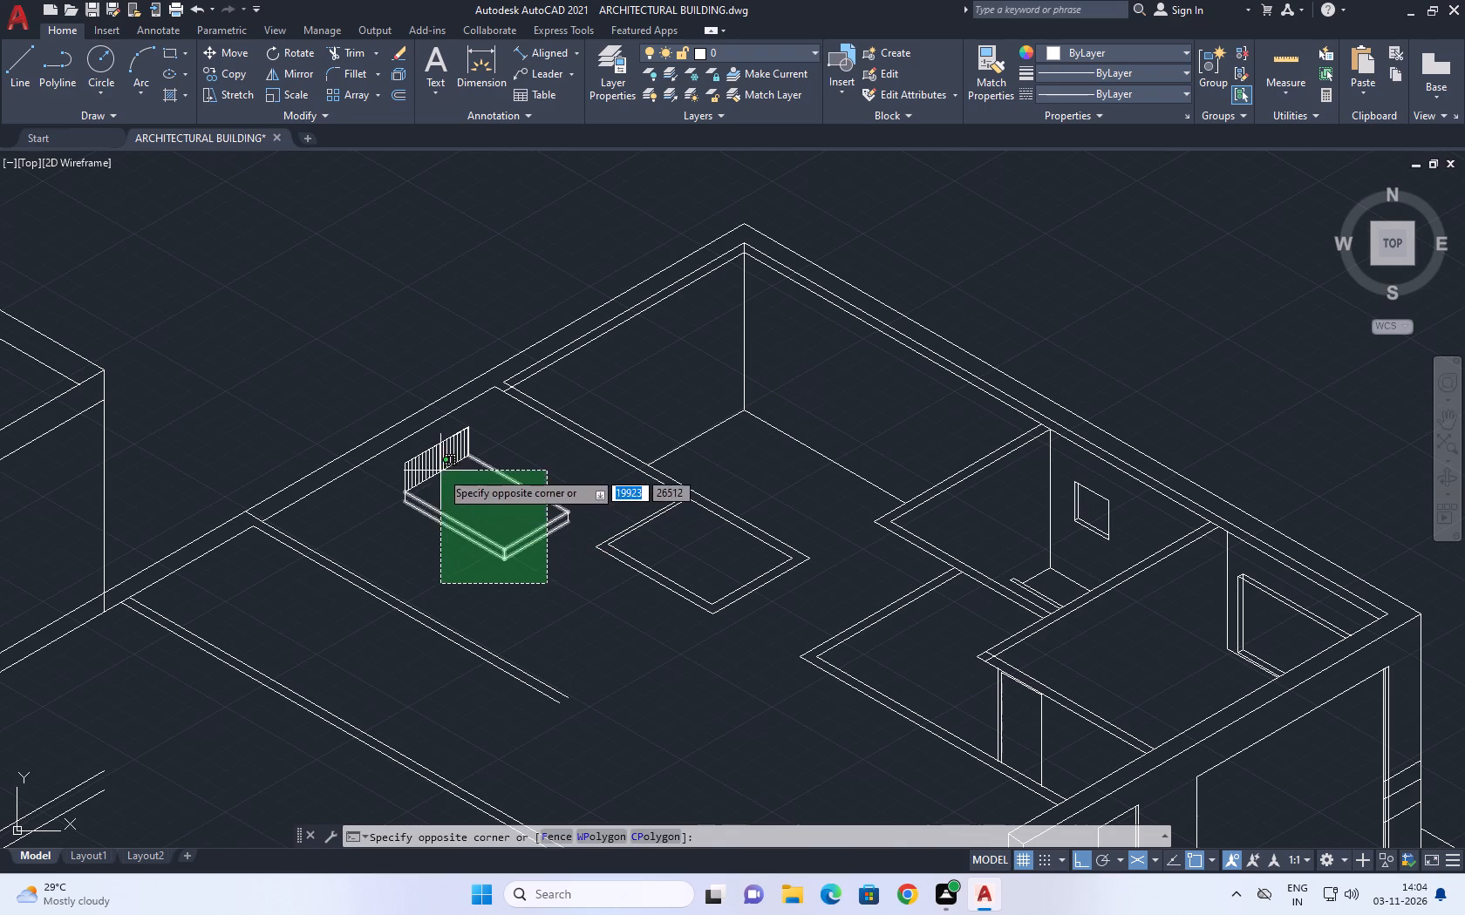
pyautogui.click(418, 454)
pyautogui.scroll(2, 509, 508)
pyautogui.click(592, 430)
pyautogui.moveTo(564, 571); pyautogui.dragTo(549, 571)
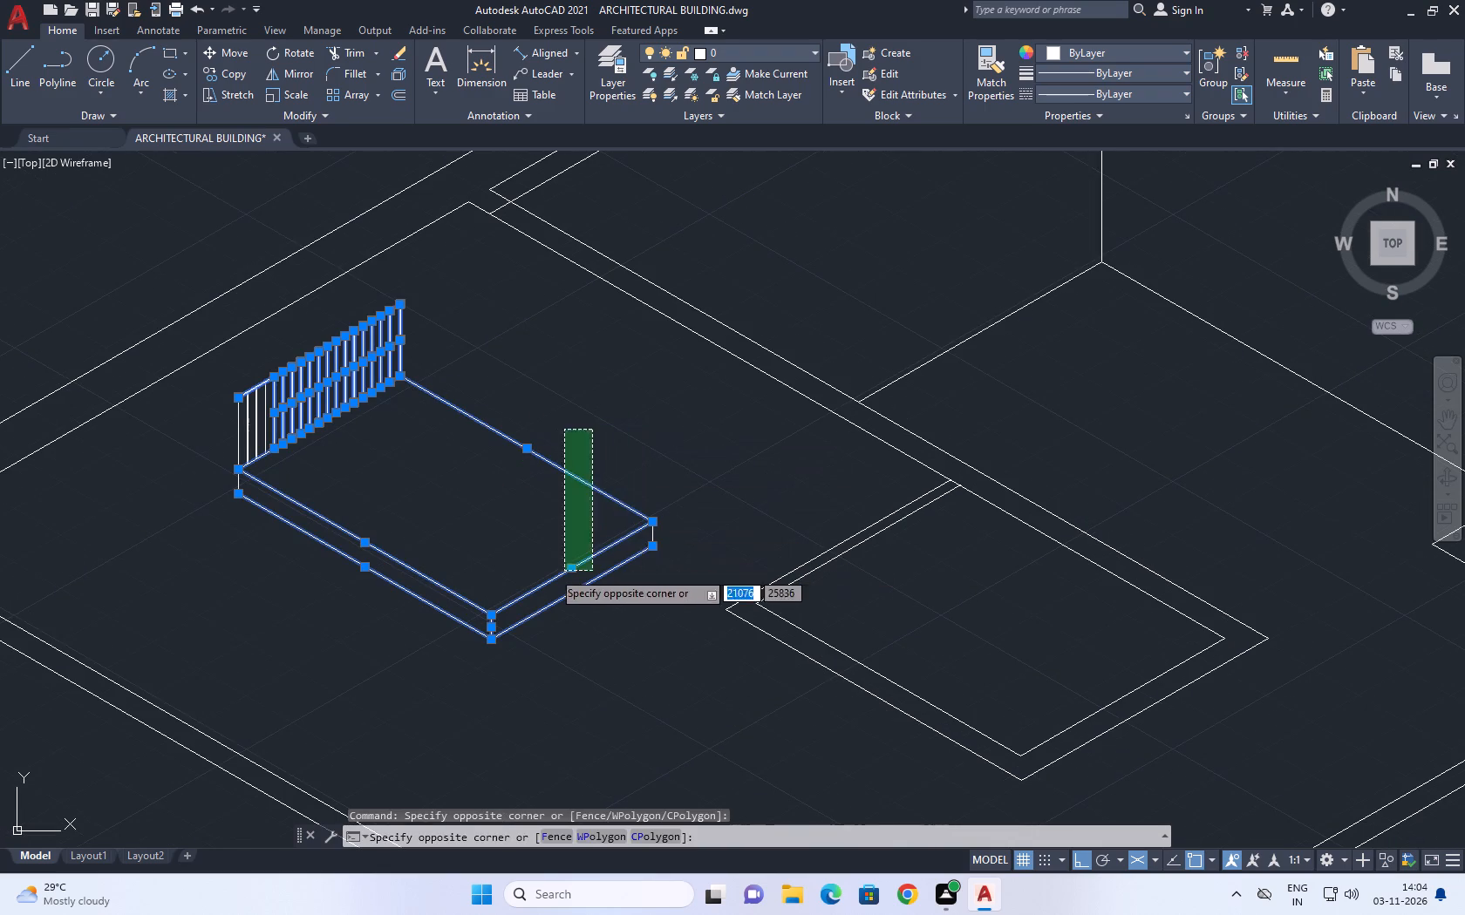
pyautogui.moveTo(549, 571); pyautogui.dragTo(542, 571)
pyautogui.moveTo(685, 538); pyautogui.dragTo(658, 537)
pyautogui.click(560, 494)
pyautogui.moveTo(519, 465); pyautogui.dragTo(774, 553, button='middle')
pyautogui.moveTo(669, 571); pyautogui.dragTo(817, 545)
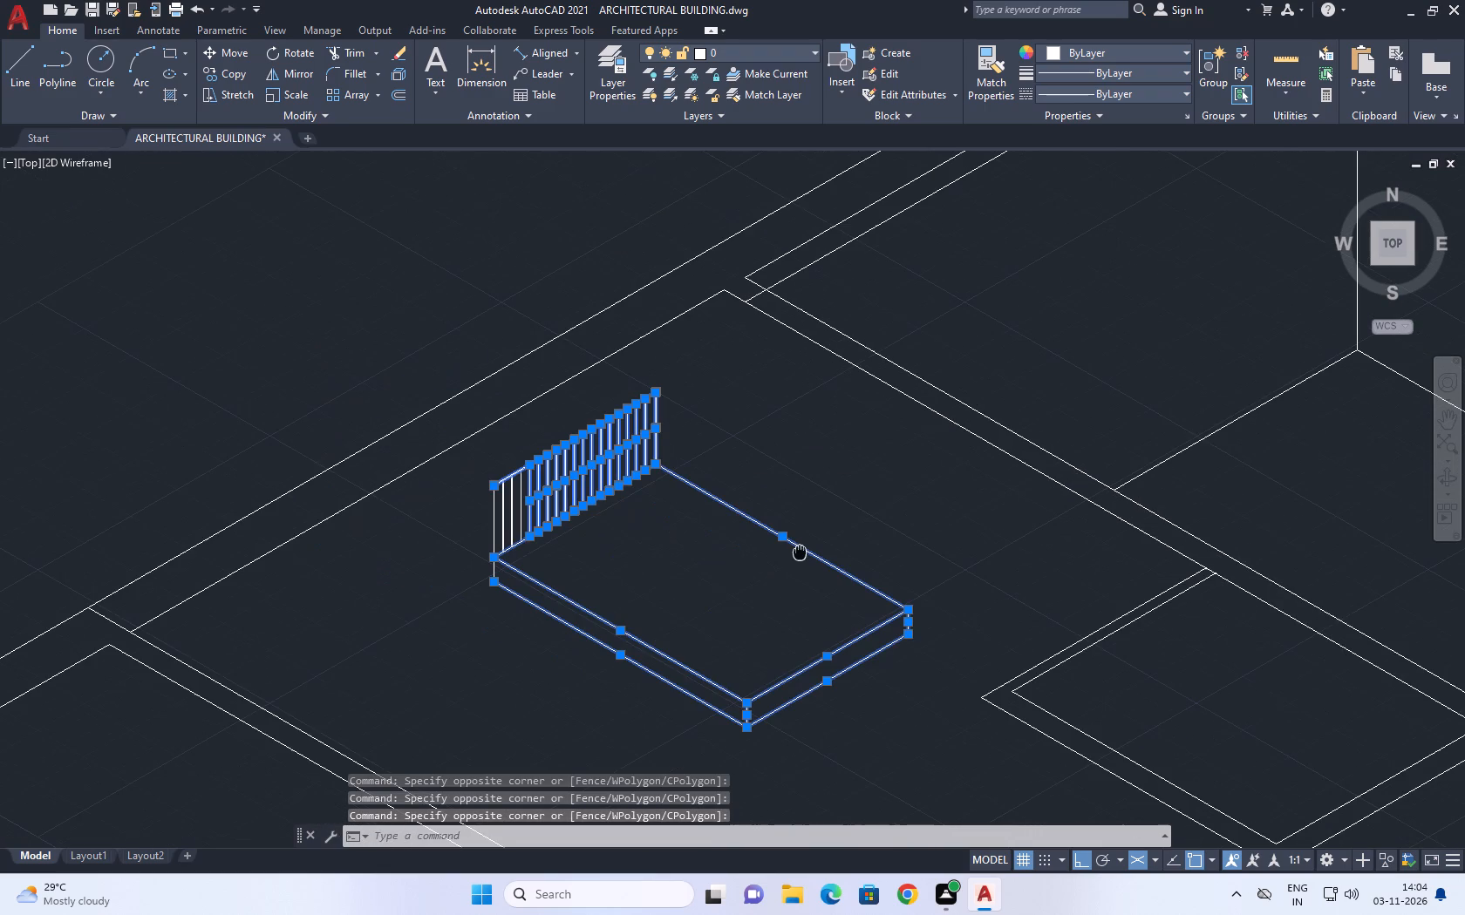
pyautogui.moveTo(817, 545); pyautogui.dragTo(658, 557)
pyautogui.click(462, 471)
pyautogui.scroll(3, 507, 609)
pyautogui.moveTo(579, 618); pyautogui.dragTo(556, 559)
pyautogui.moveTo(428, 373); pyautogui.dragTo(432, 383)
pyautogui.scroll(-3, 537, 436)
pyautogui.scroll(3, 666, 366)
pyautogui.scroll(-5, 703, 304)
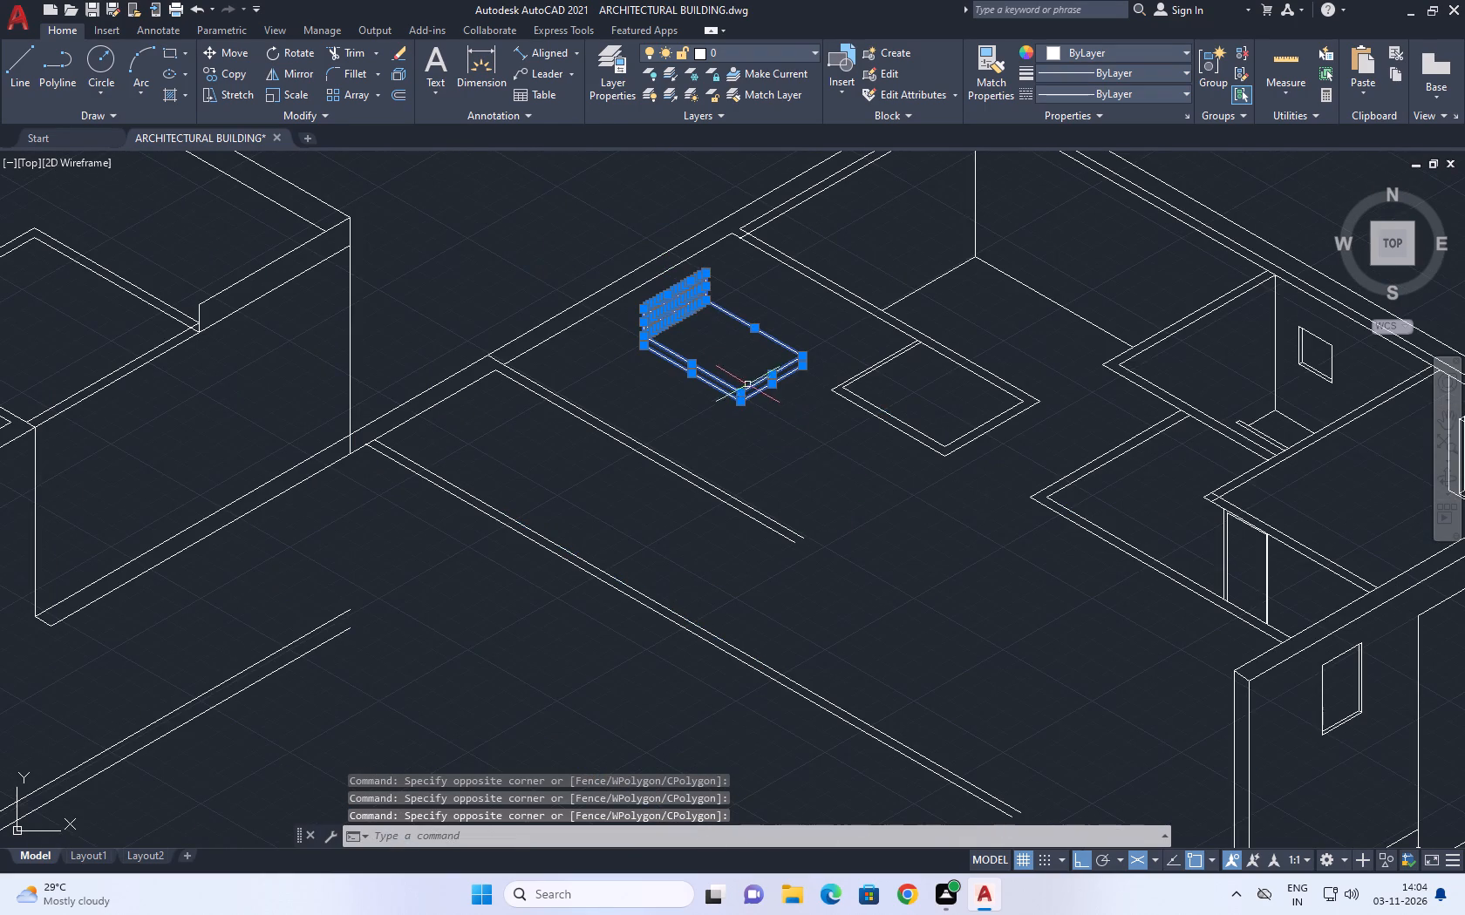
pyautogui.moveTo(746, 383); pyautogui.dragTo(744, 459, button='middle')
pyautogui.scroll(3, 744, 459)
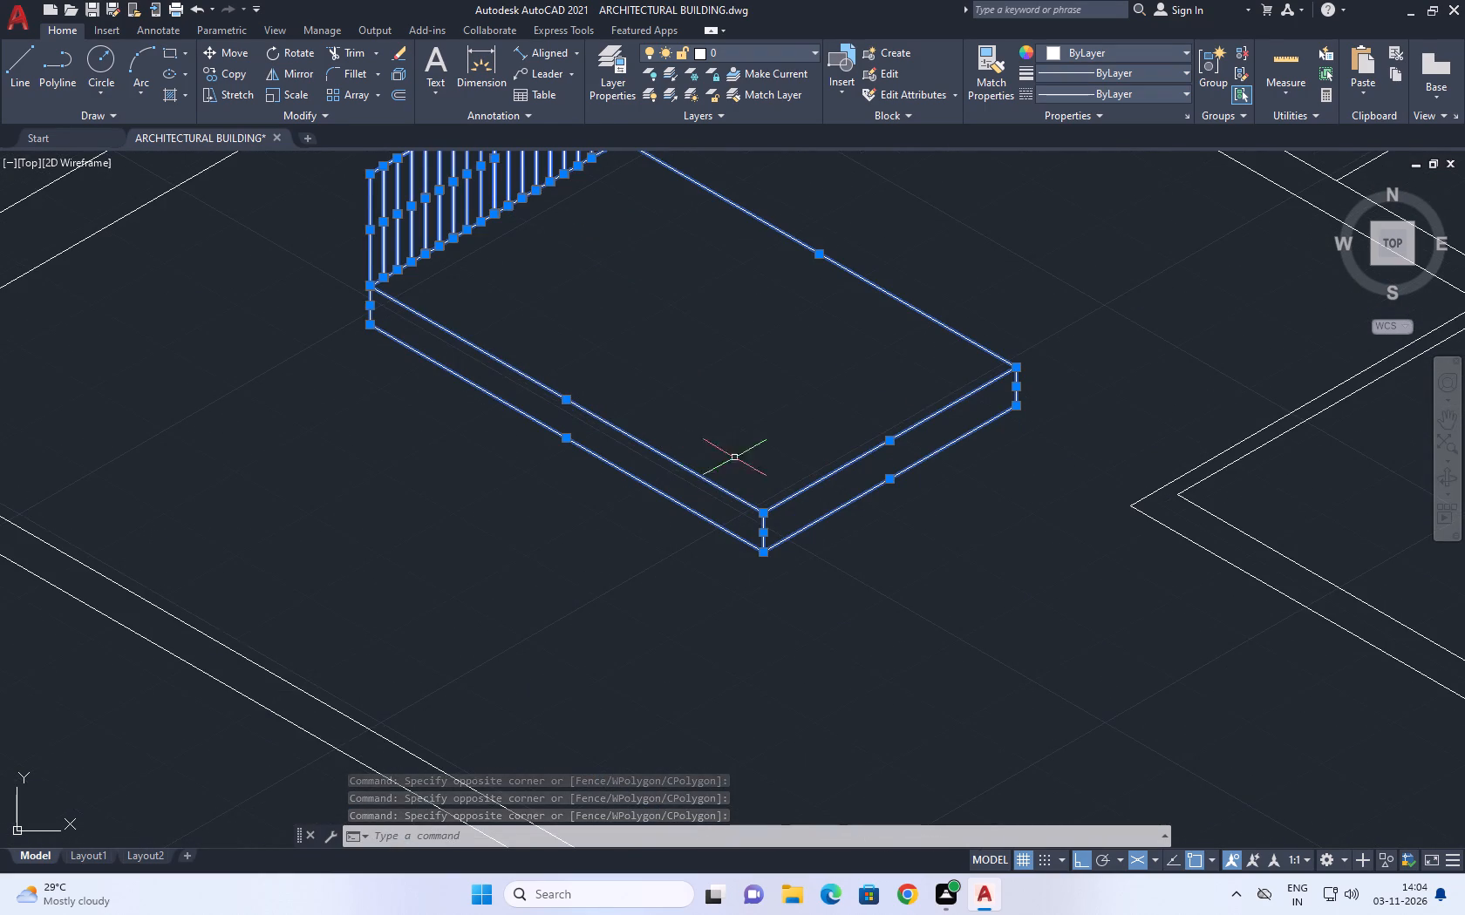
pyautogui.scroll(2, 770, 557)
pyautogui.scroll(-2, 836, 528)
pyautogui.moveTo(892, 503); pyautogui.dragTo(855, 575, button='middle')
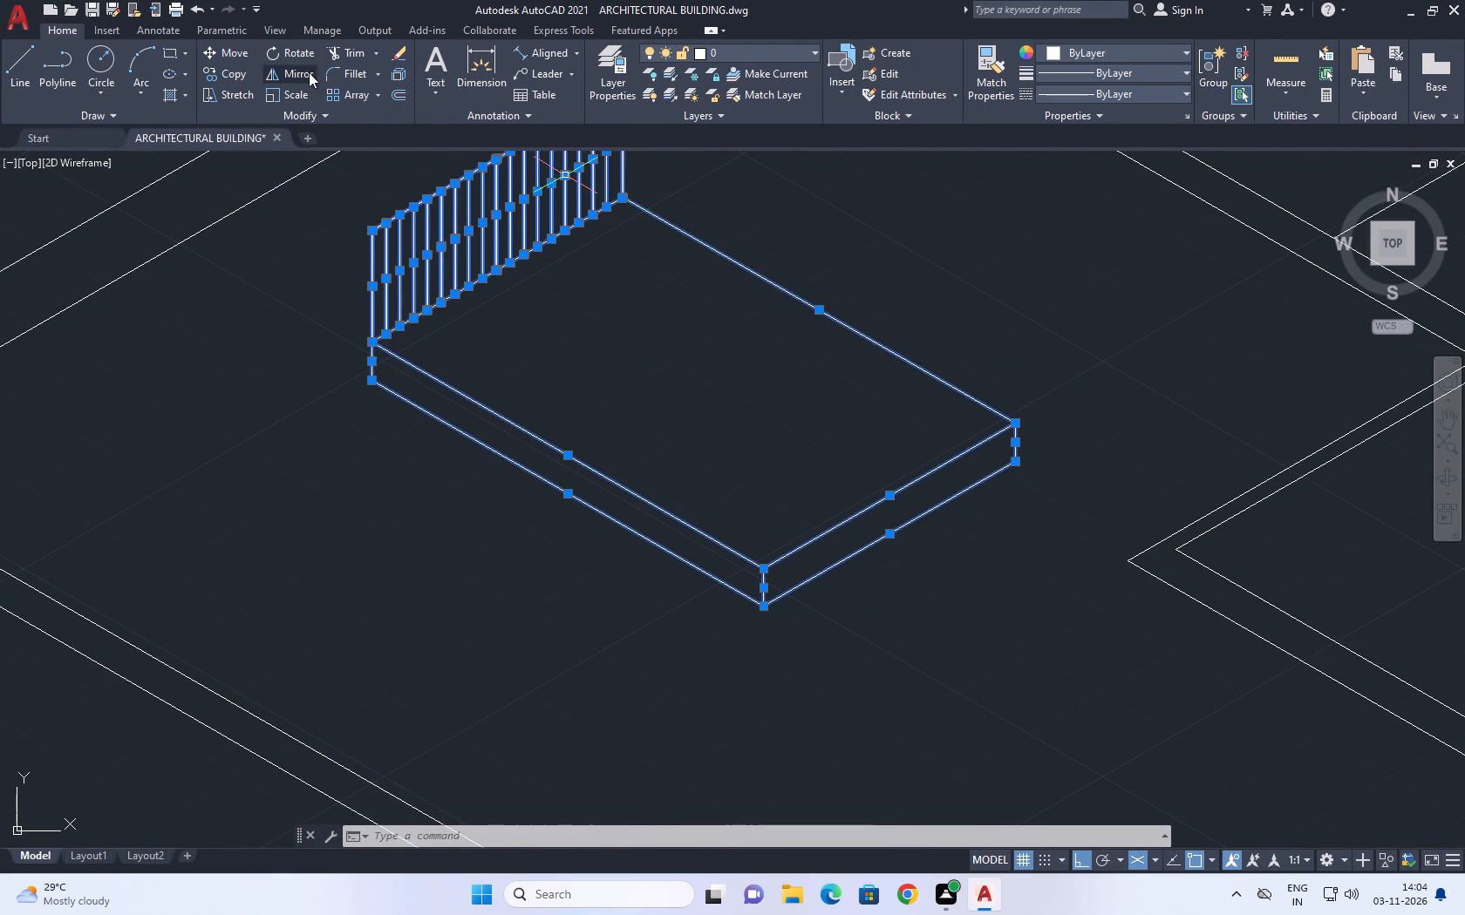
pyautogui.click(240, 56)
pyautogui.click(732, 483)
pyautogui.scroll(-1, 887, 450)
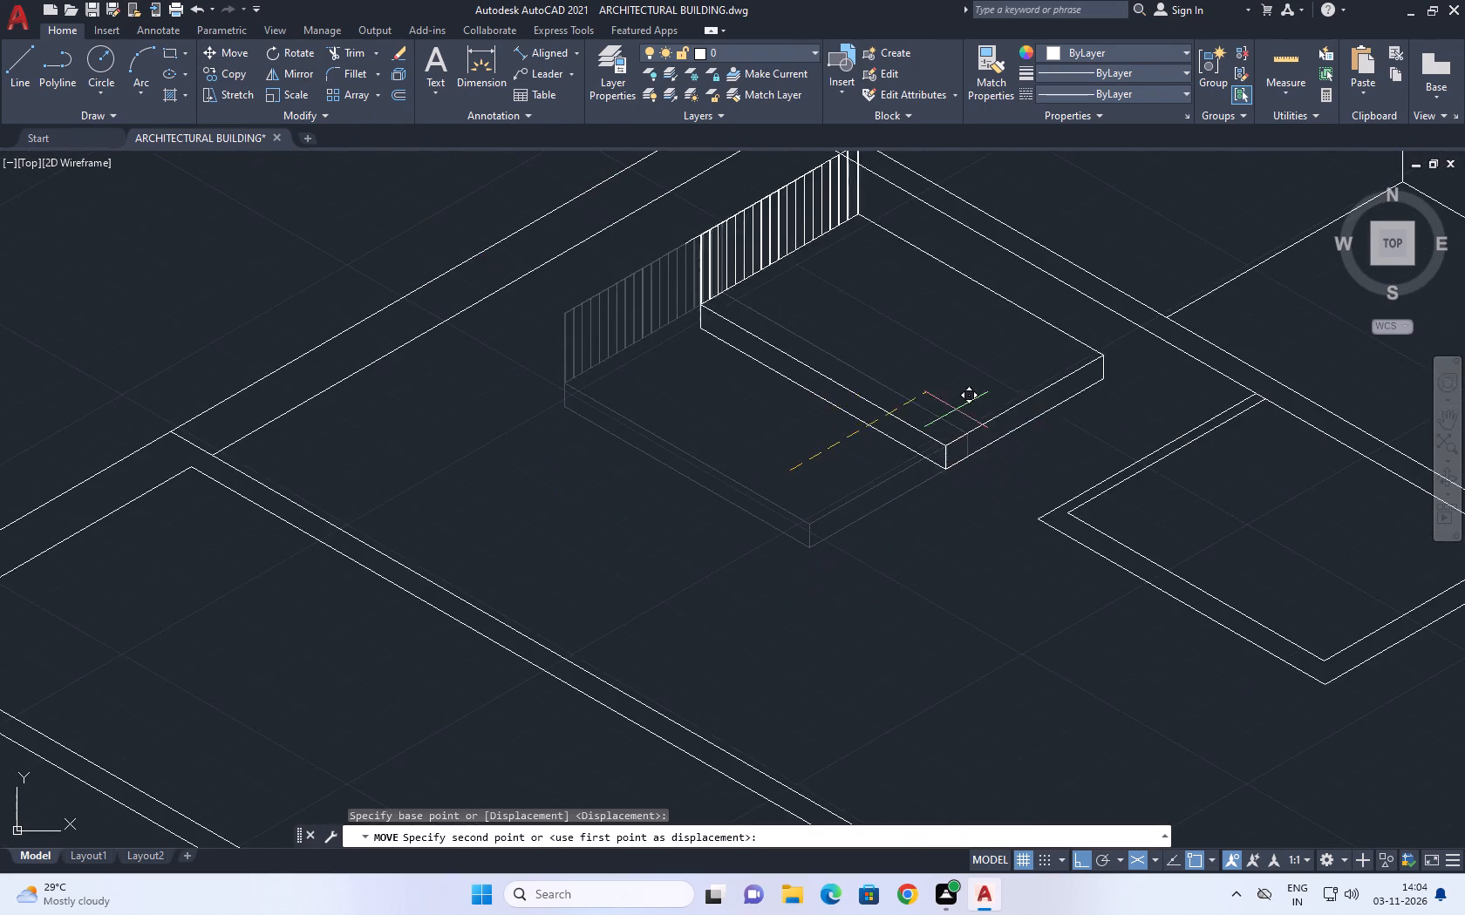
pyautogui.moveTo(979, 412); pyautogui.dragTo(854, 613, button='middle')
pyautogui.moveTo(1060, 450); pyautogui.dragTo(801, 560, button='middle')
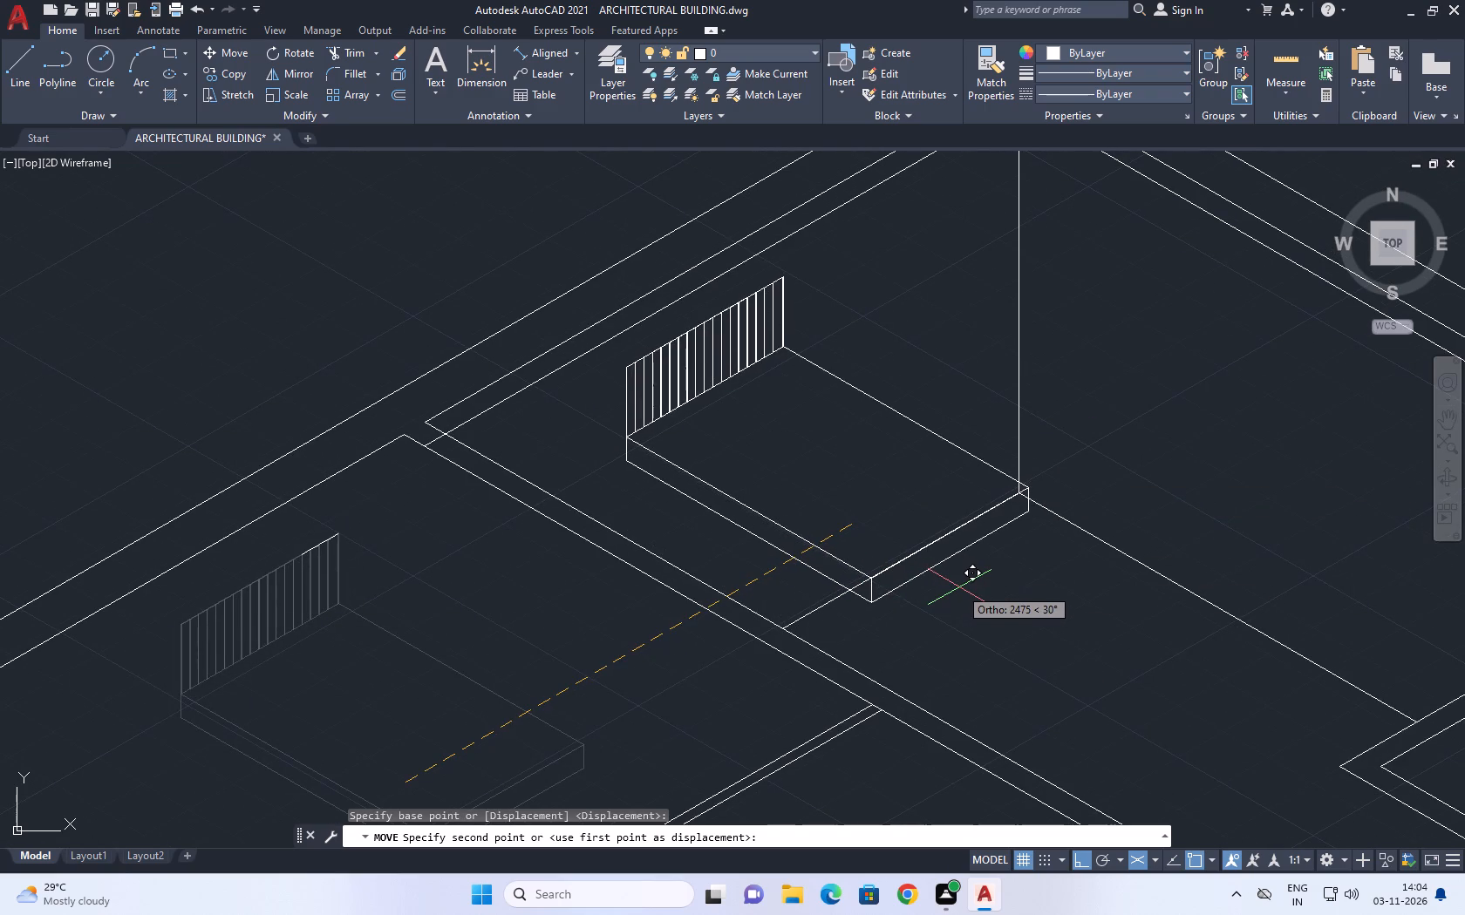
pyautogui.press('F5')
pyautogui.scroll(-1, 964, 599)
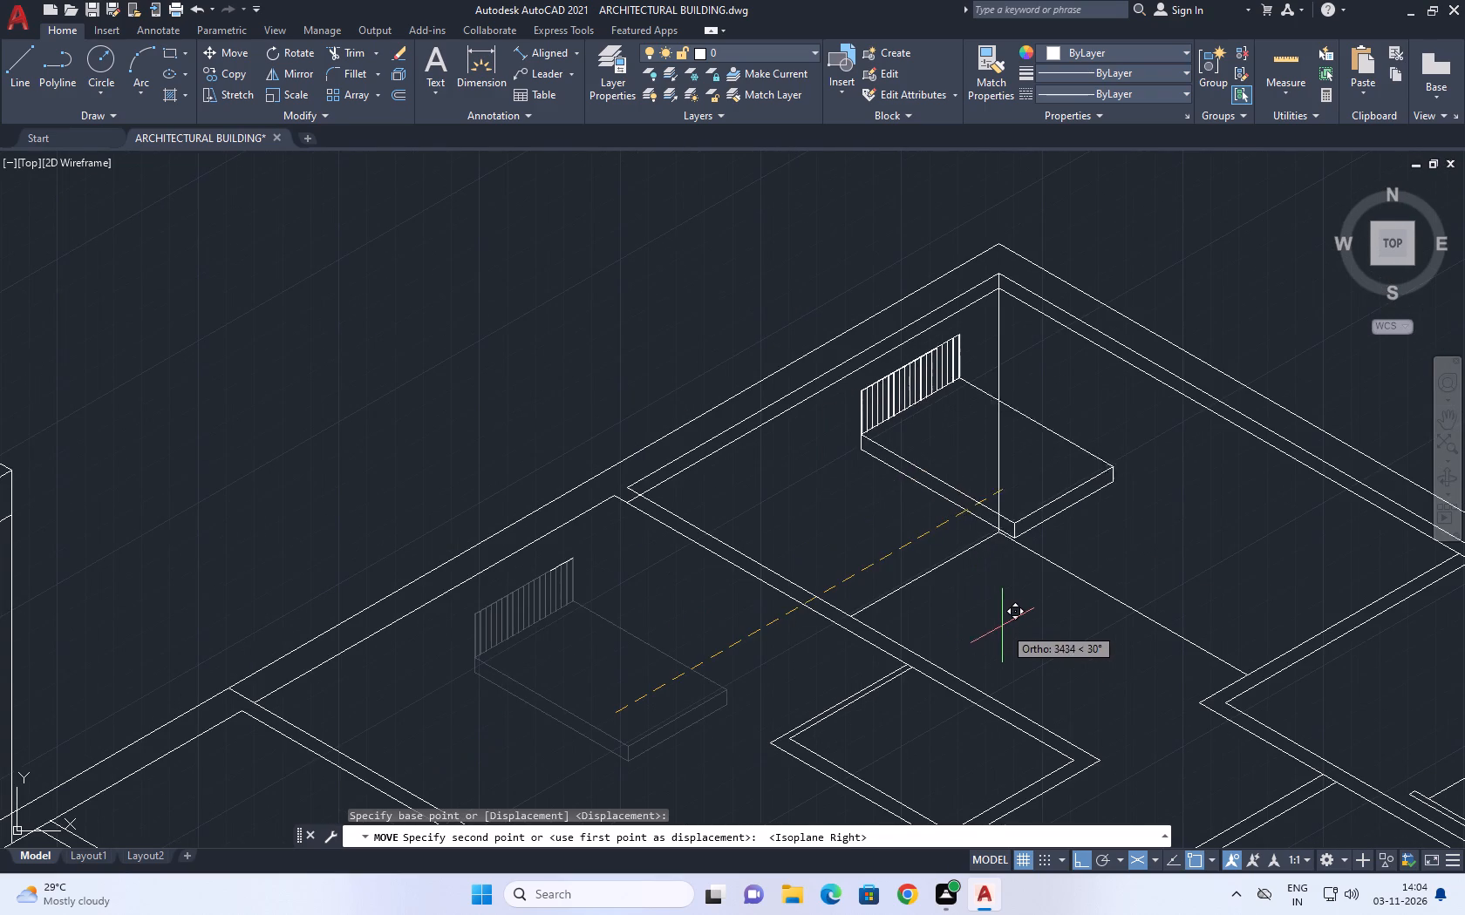
pyautogui.press('F5')
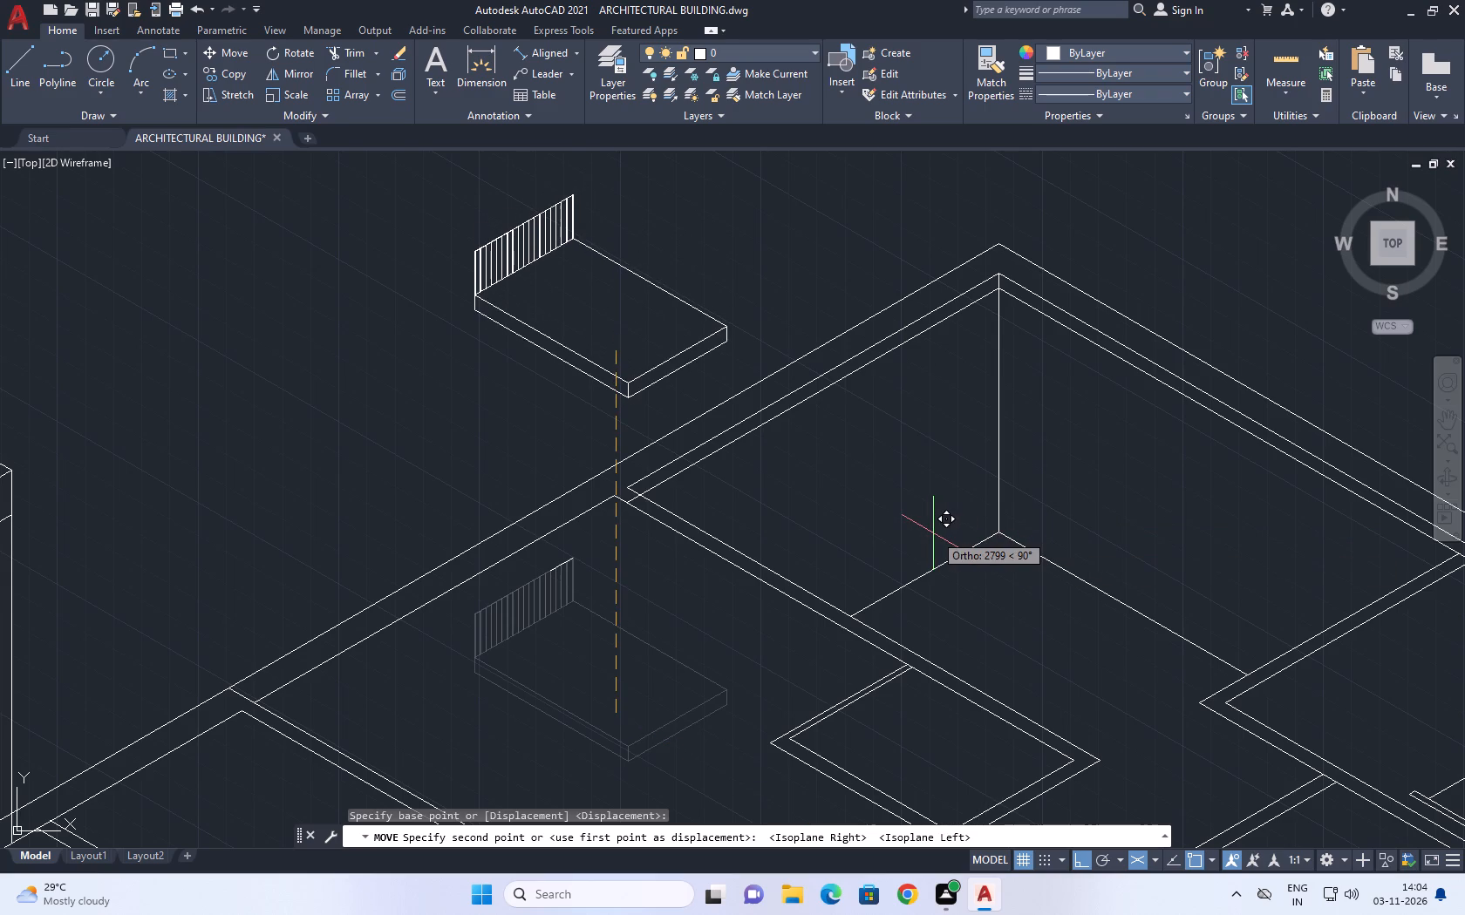
pyautogui.press('F8')
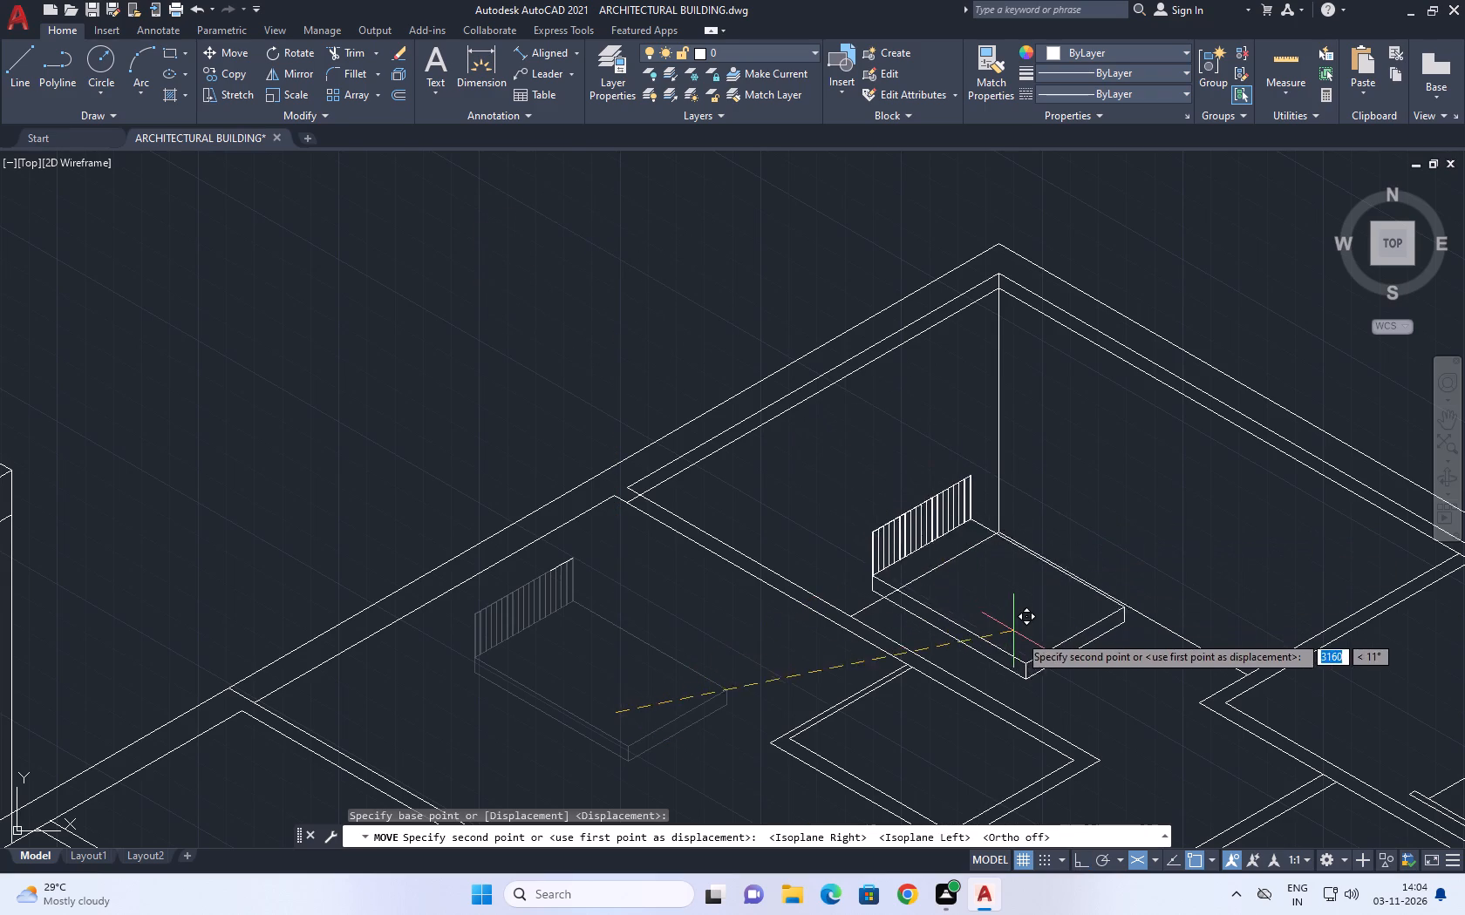
pyautogui.scroll(1, 1038, 654)
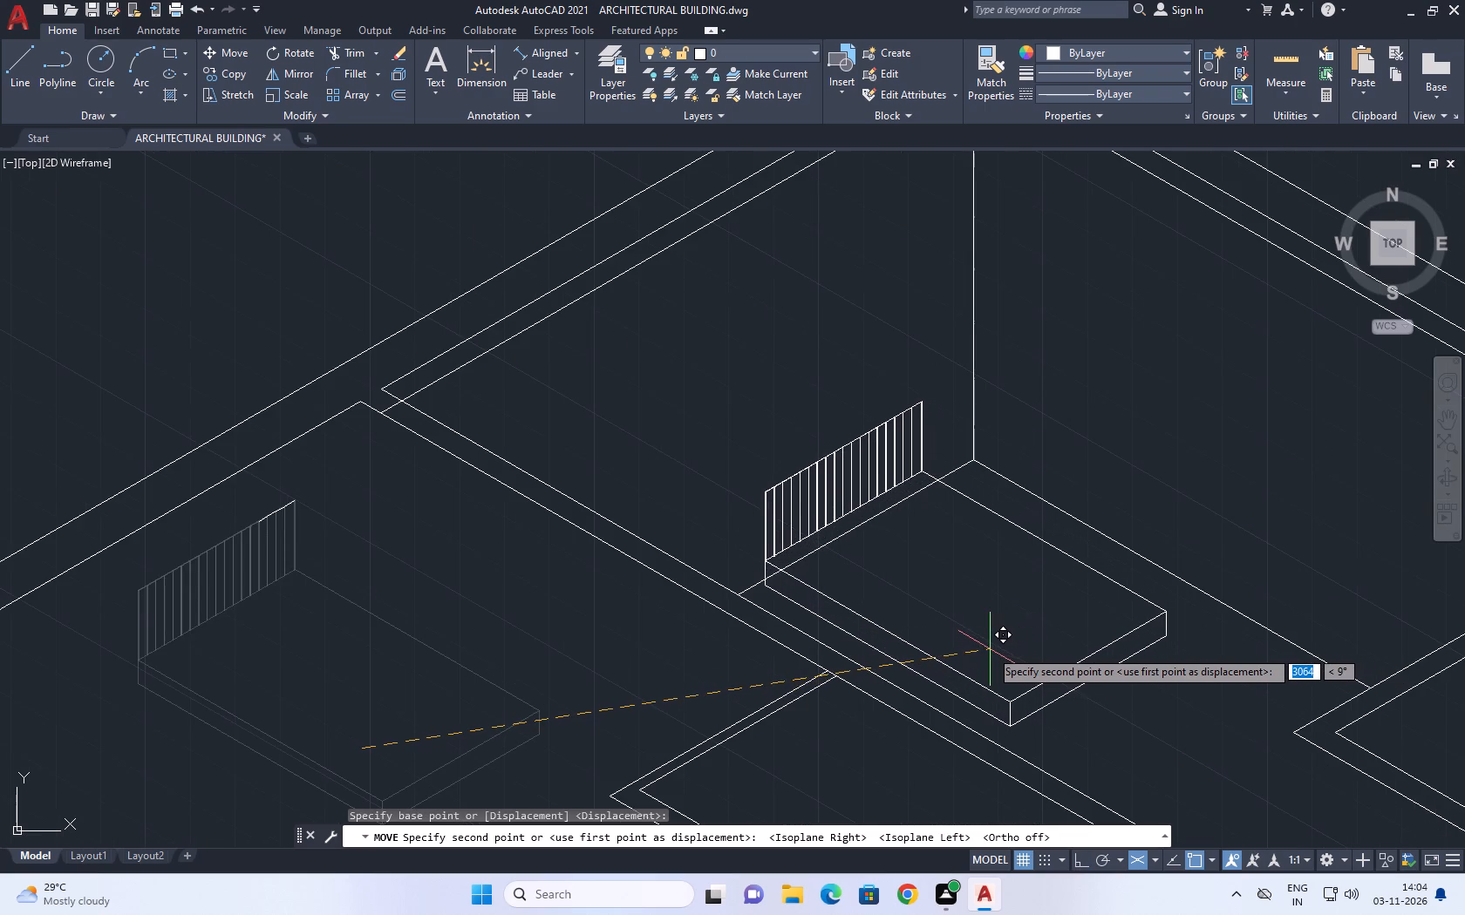
pyautogui.click(990, 649)
# Shorten the back-corner room's floor line behind the bed to about 198 units so it ends at the bed's edge nearest the corner.
pyautogui.moveTo(964, 512); pyautogui.dragTo(930, 370, button='middle')
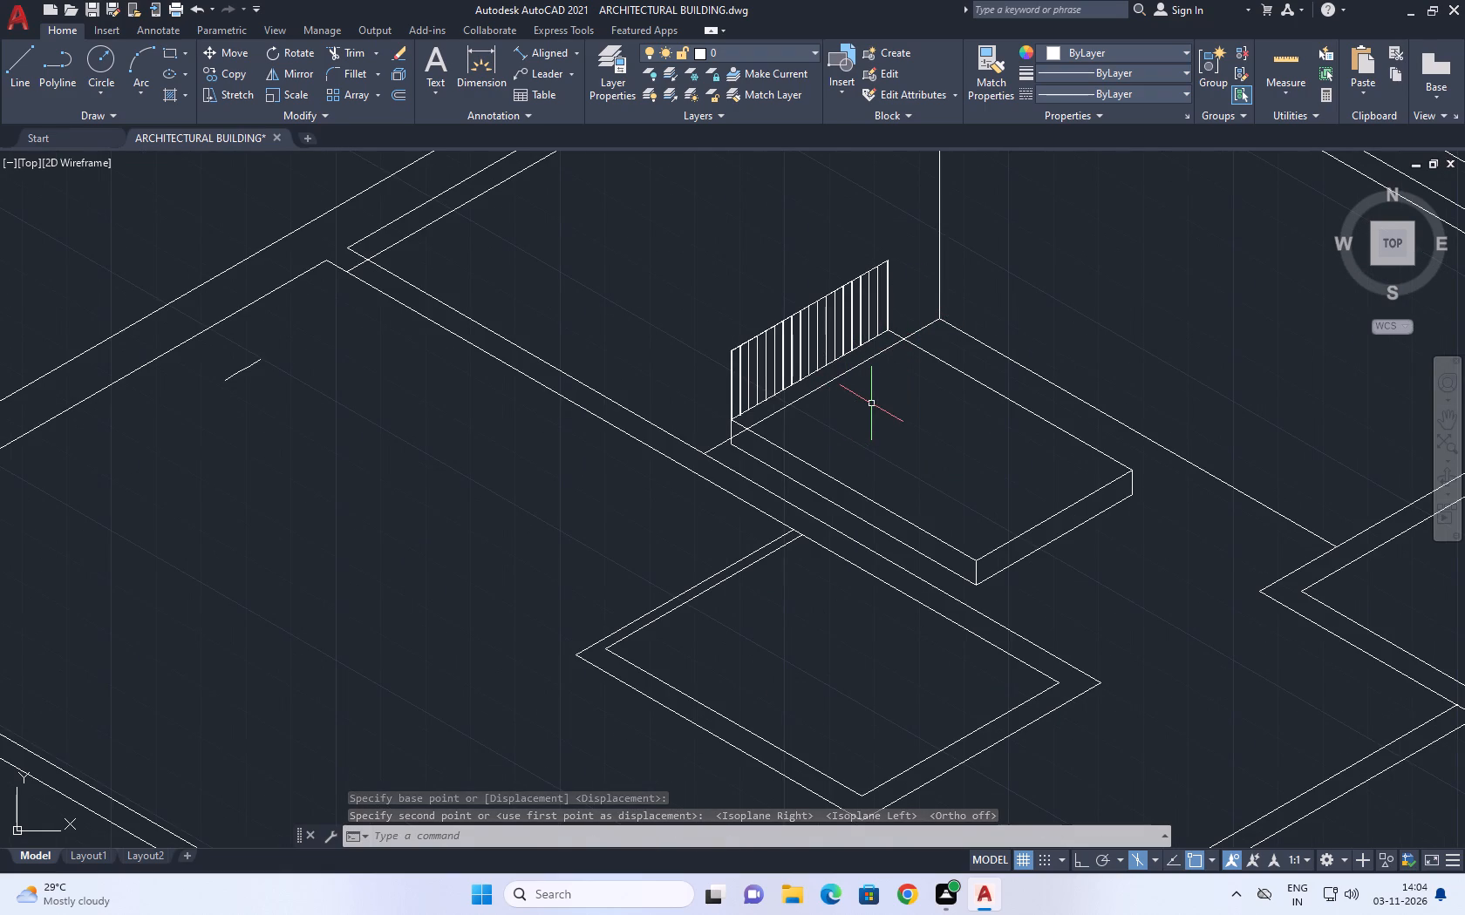
pyautogui.click(843, 376)
pyautogui.scroll(1, 712, 422)
pyautogui.click(697, 474)
pyautogui.moveTo(782, 431); pyautogui.dragTo(771, 461, button='middle')
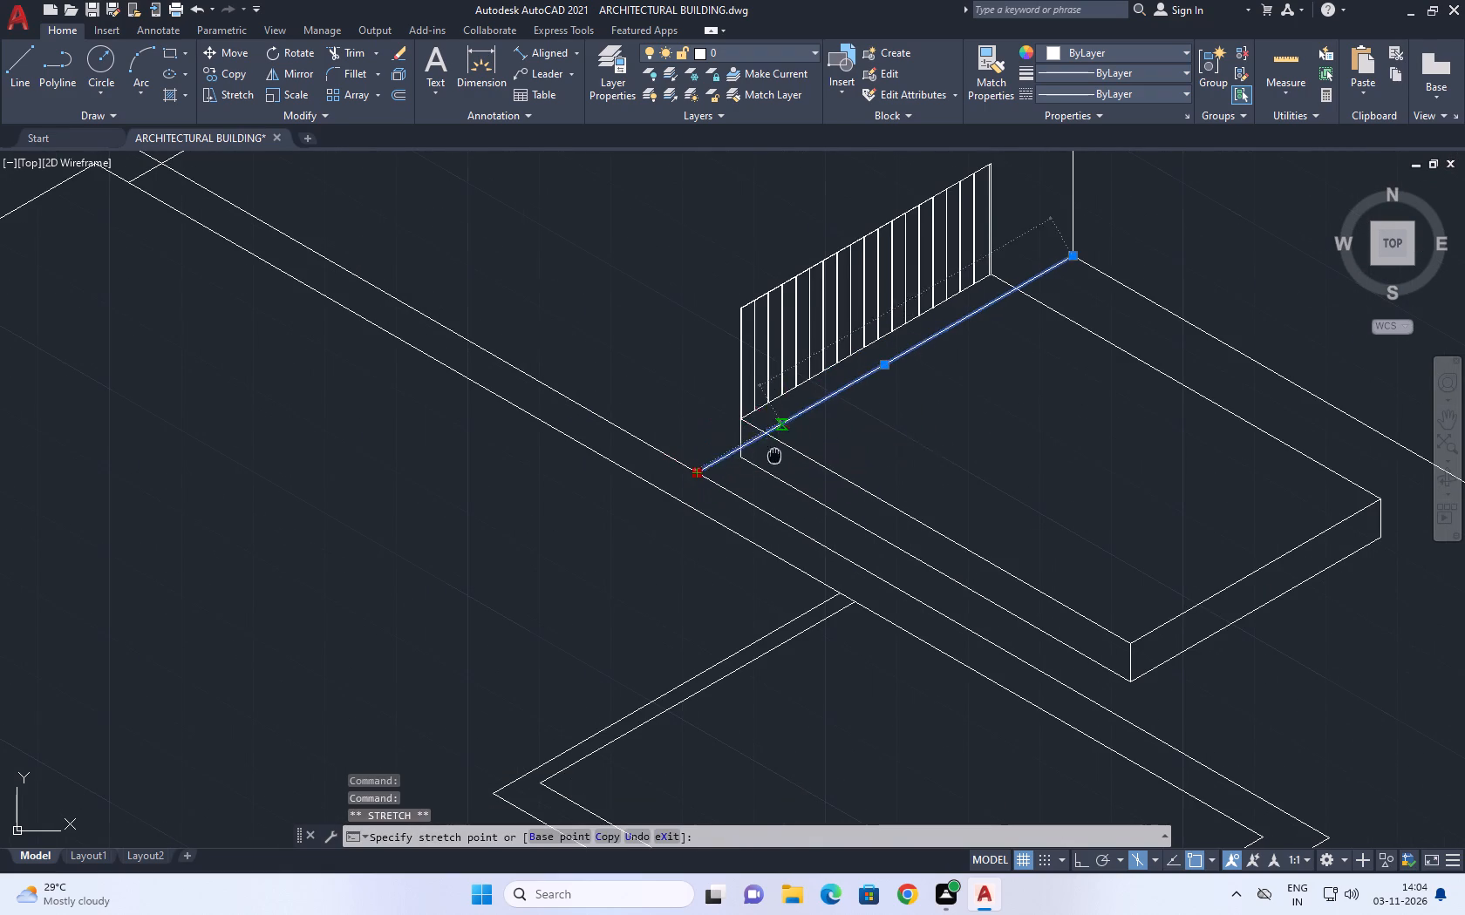
pyautogui.moveTo(771, 461); pyautogui.dragTo(664, 520, button='middle')
pyautogui.scroll(2, 901, 378)
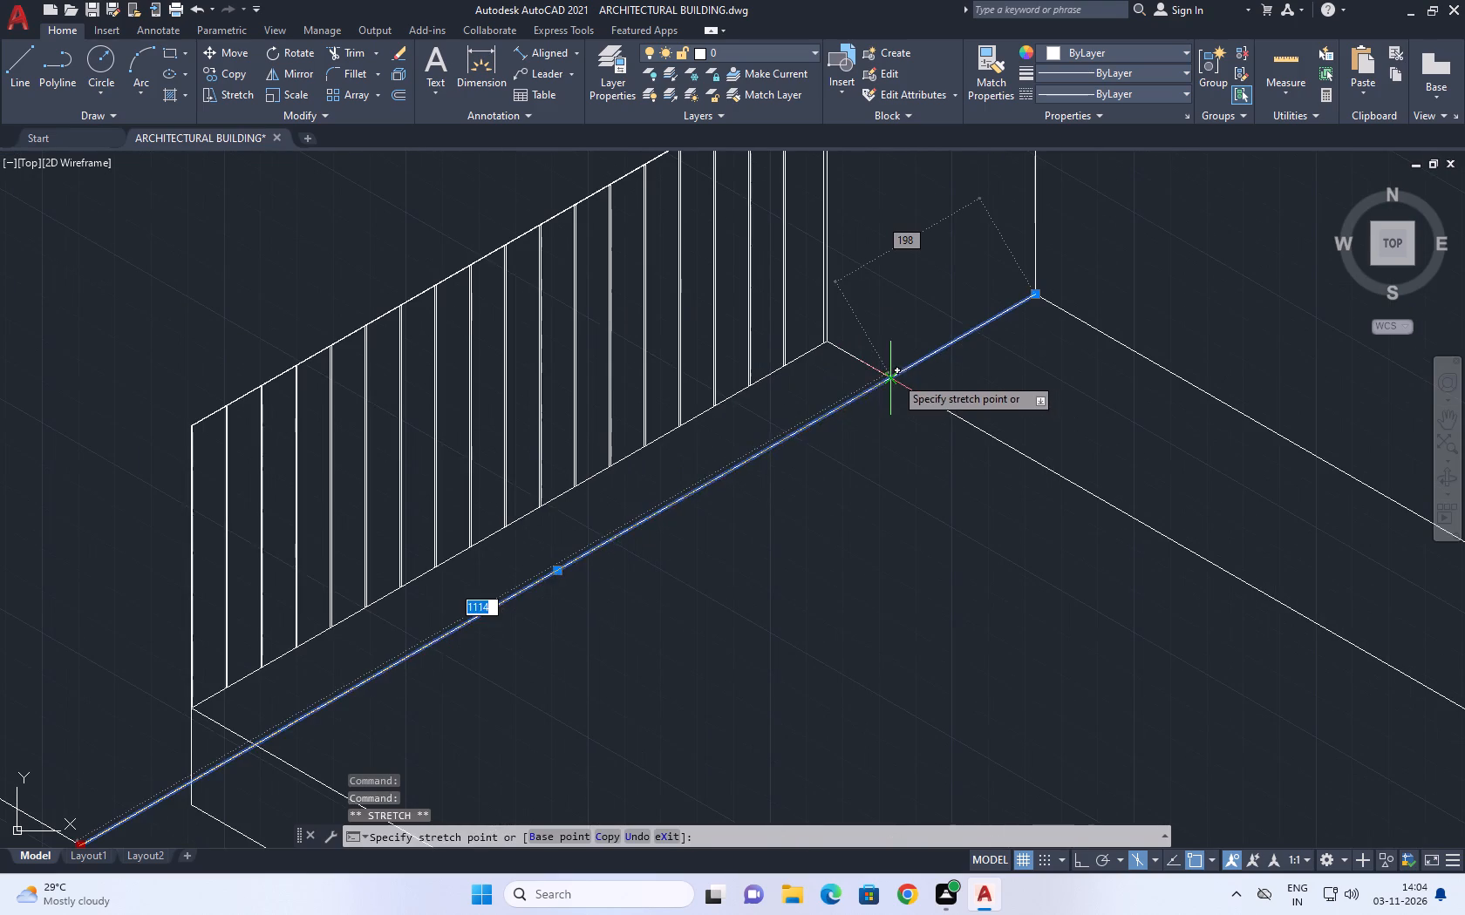
pyautogui.click(894, 376)
pyautogui.rightClick(838, 470)
pyautogui.click(900, 327)
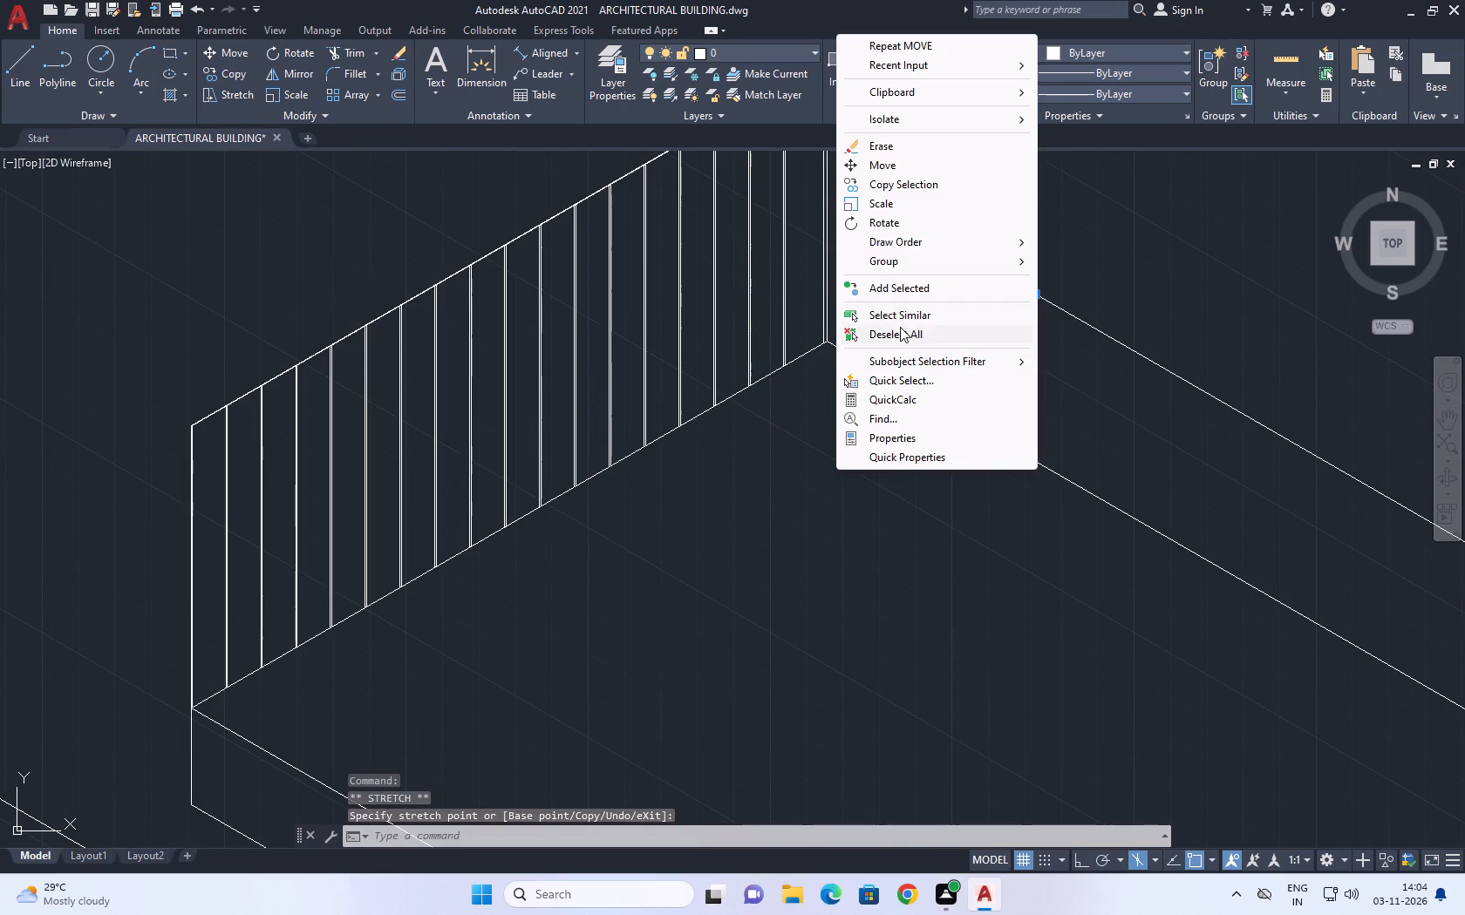
# Erase the inner vertical line beside the headboard's end line nearest the room corner.
pyautogui.scroll(-3, 912, 419)
pyautogui.scroll(5, 886, 359)
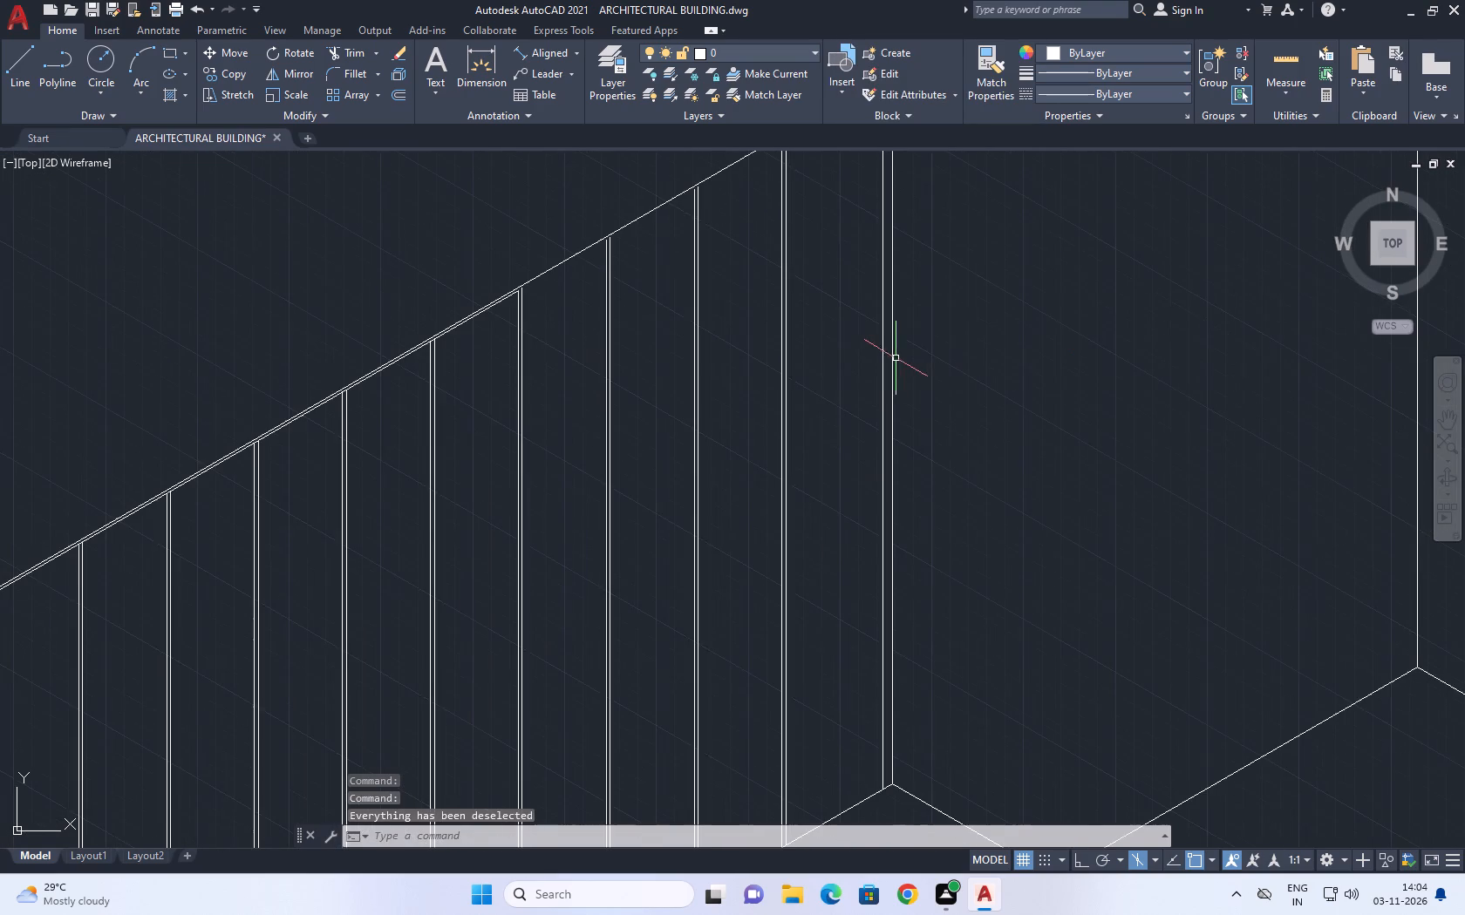
pyautogui.click(882, 355)
pyautogui.rightClick(966, 349)
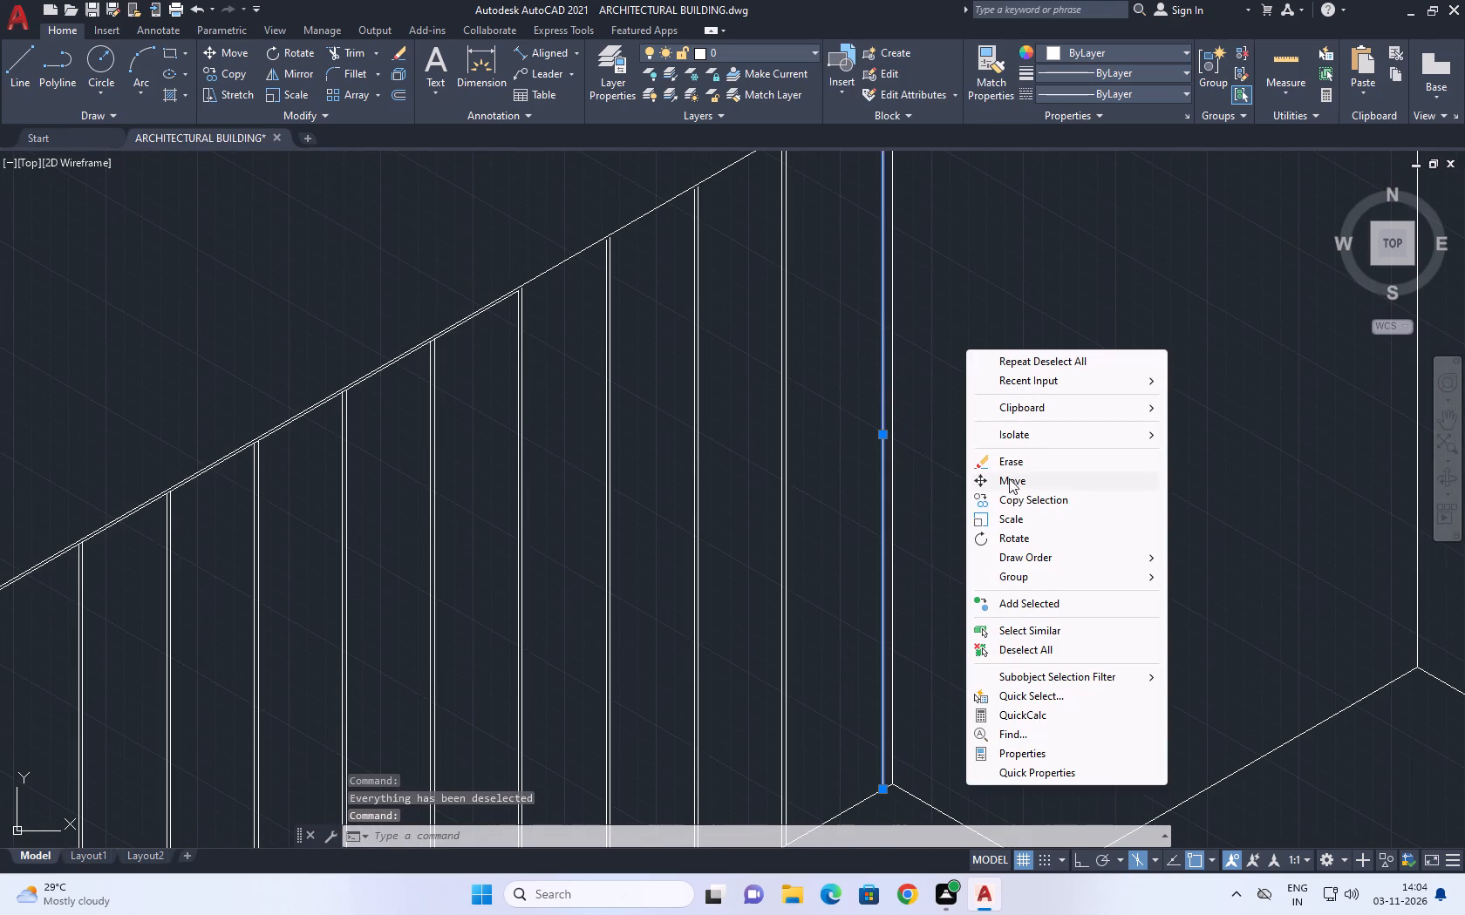
pyautogui.click(1014, 450)
pyautogui.click(1012, 458)
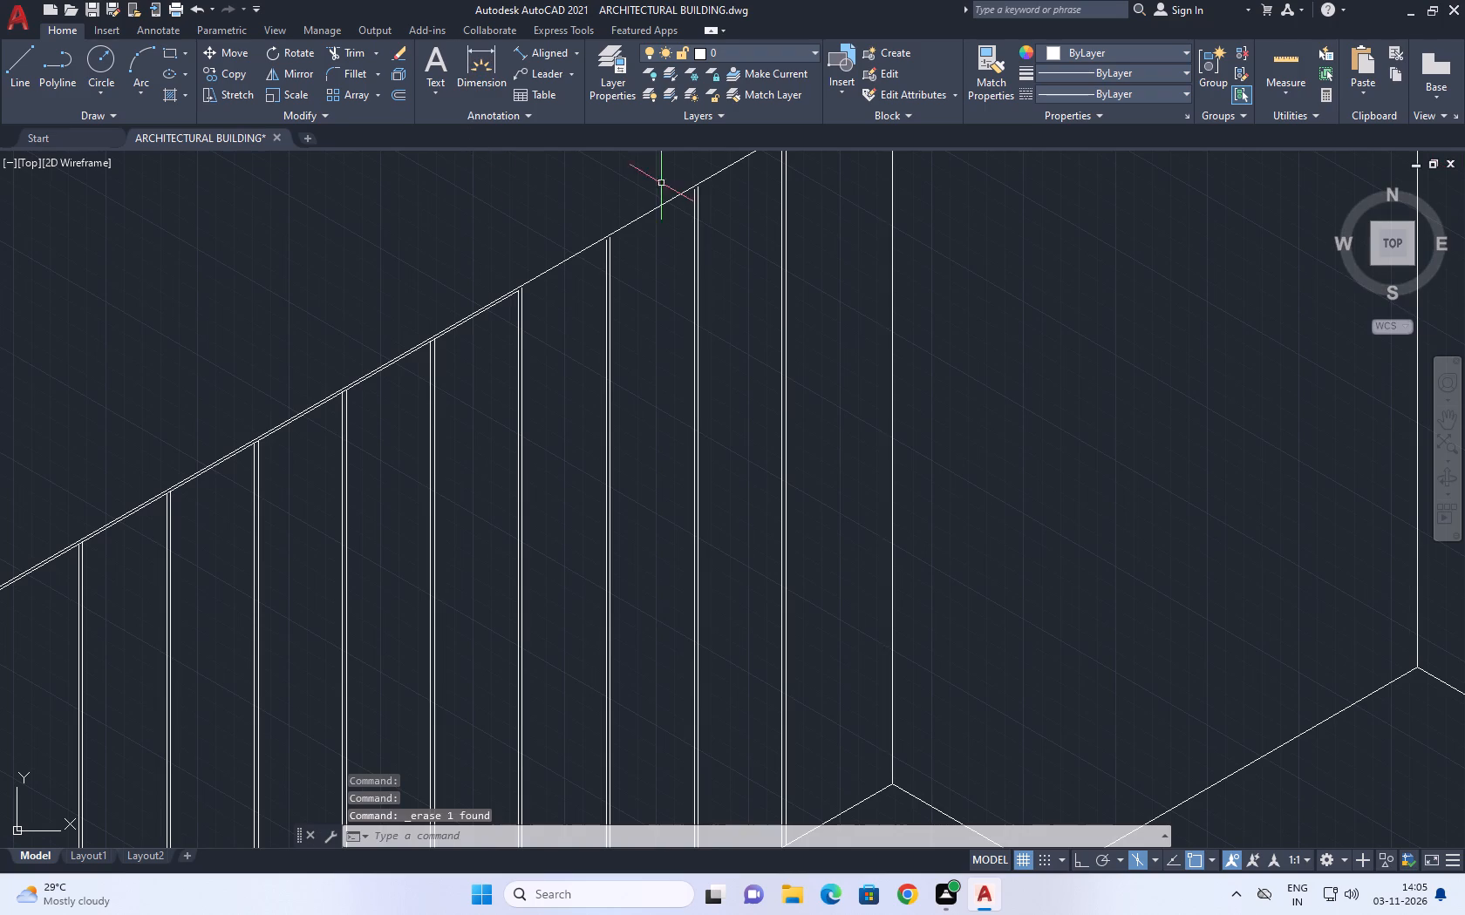
# Extend the headboard's inner top-rail line across the remaining slats to the vertical end line nearest the room corner.
pyautogui.moveTo(352, 501); pyautogui.dragTo(577, 514, button='middle')
pyautogui.moveTo(736, 441); pyautogui.dragTo(727, 566, button='middle')
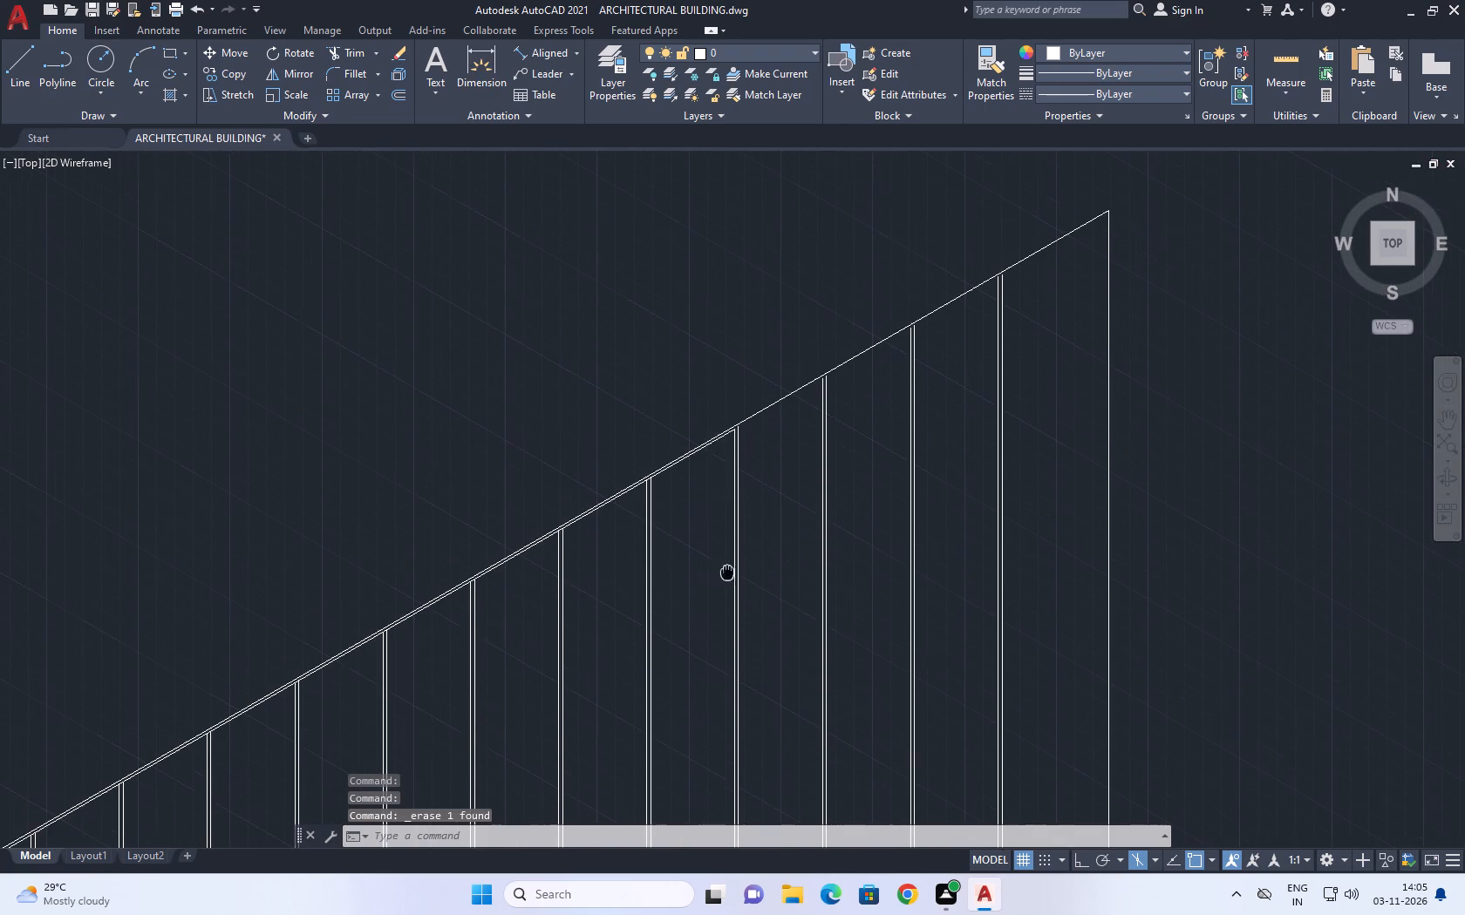
pyautogui.moveTo(712, 444); pyautogui.dragTo(767, 528, button='middle')
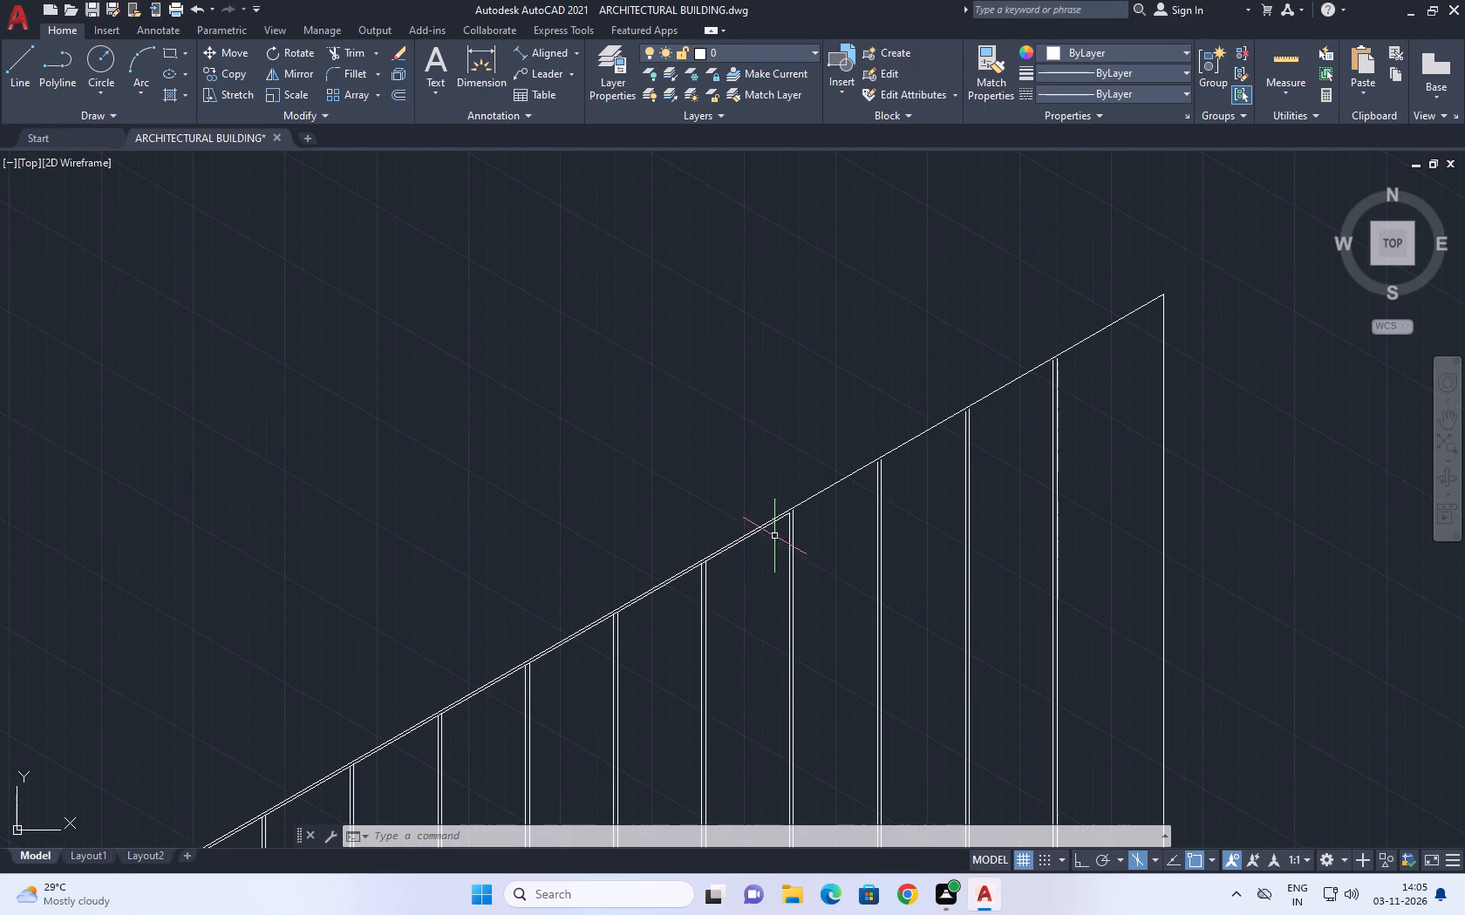
pyautogui.moveTo(760, 518); pyautogui.dragTo(671, 507, button='middle')
pyautogui.write('ex')
pyautogui.press('space')
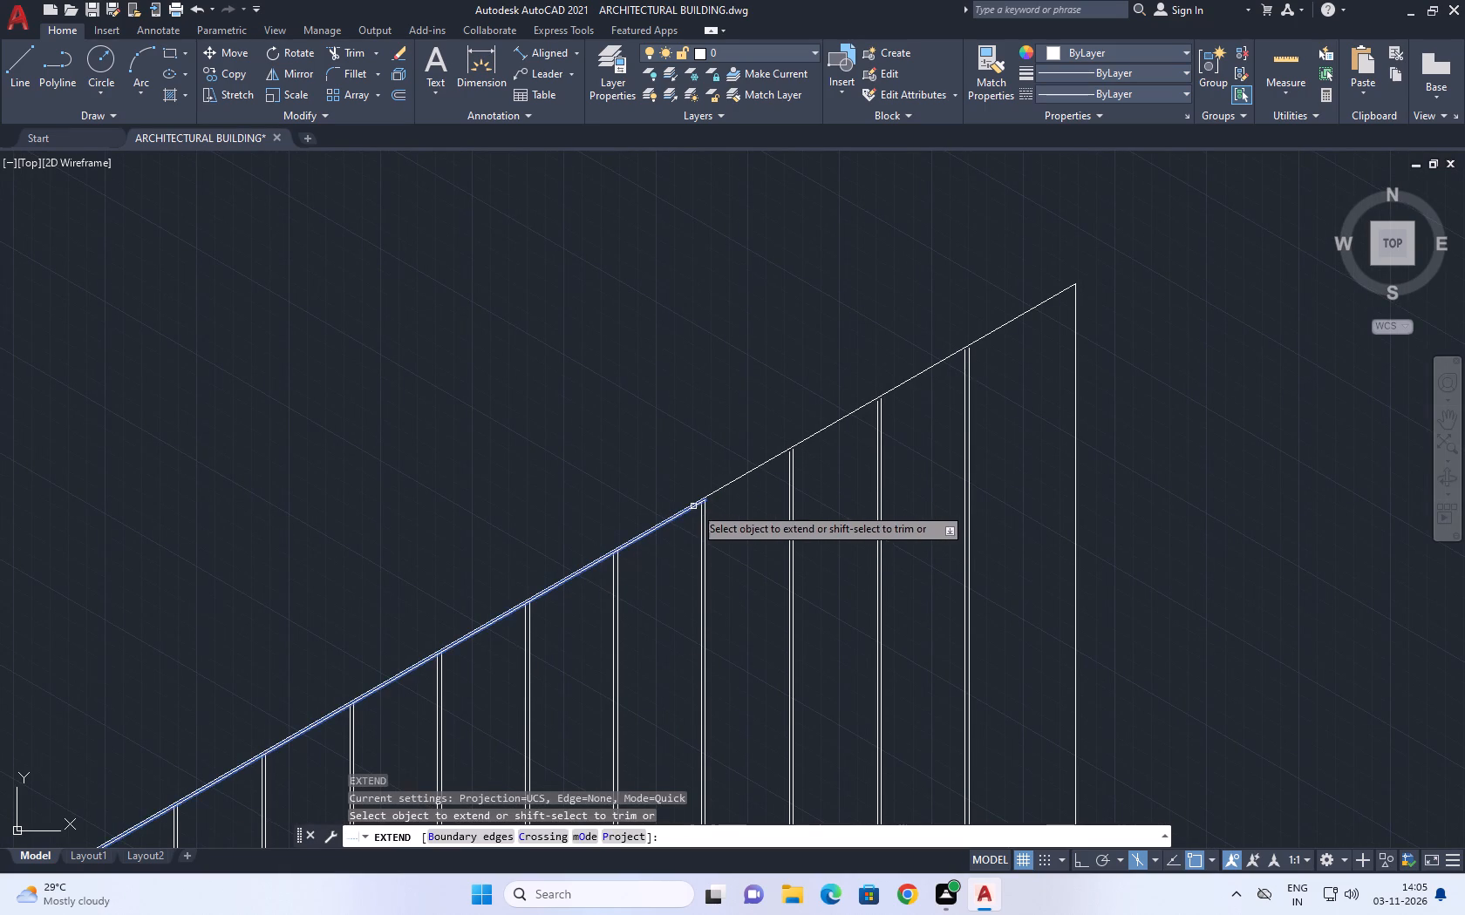
pyautogui.click(697, 508)
pyautogui.click(698, 508)
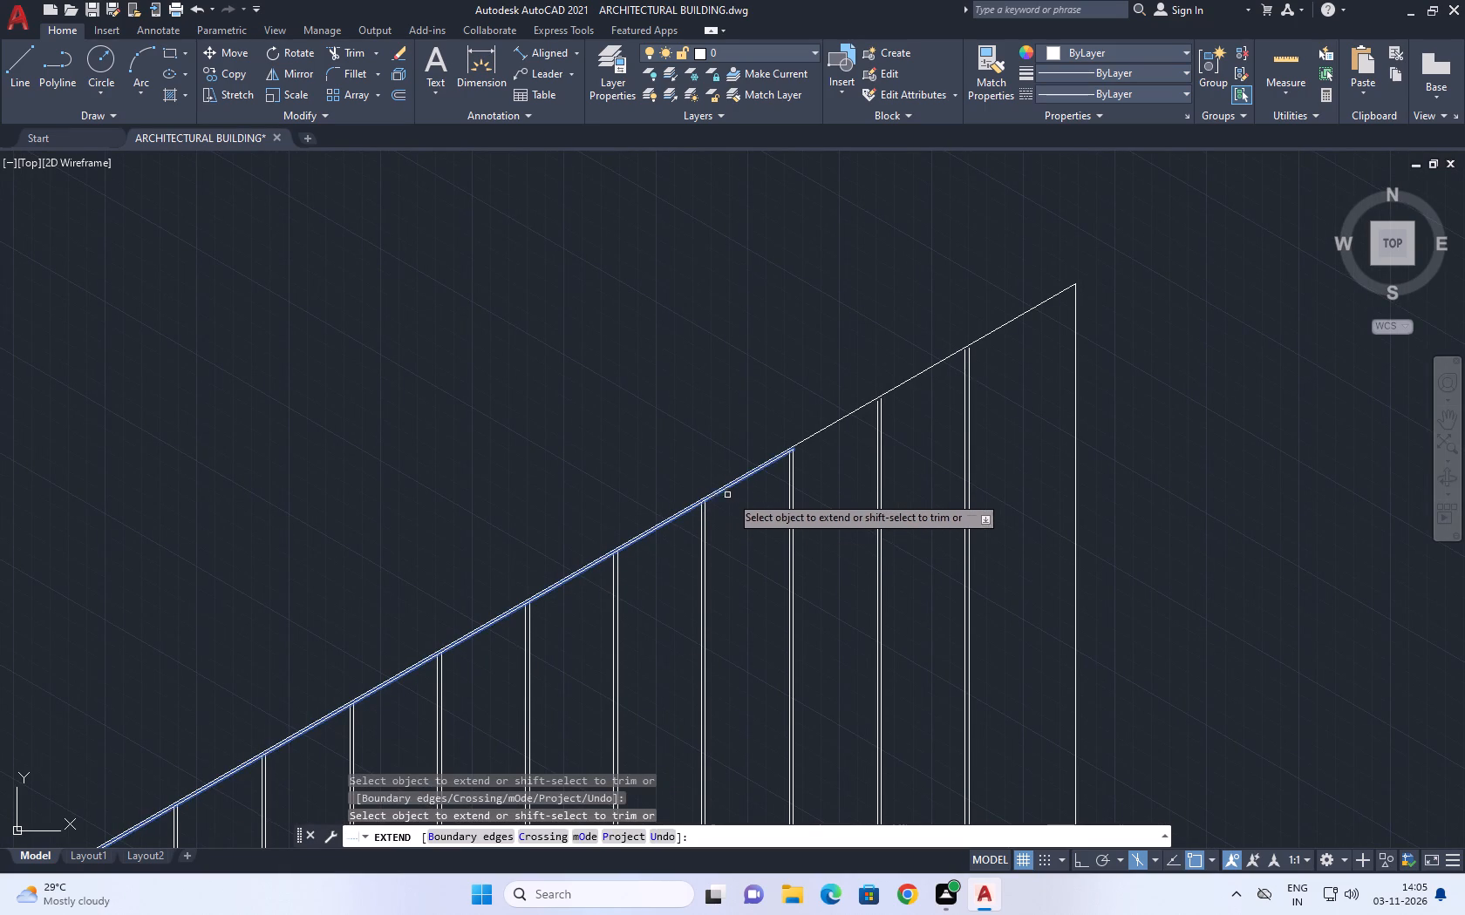
pyautogui.click(735, 485)
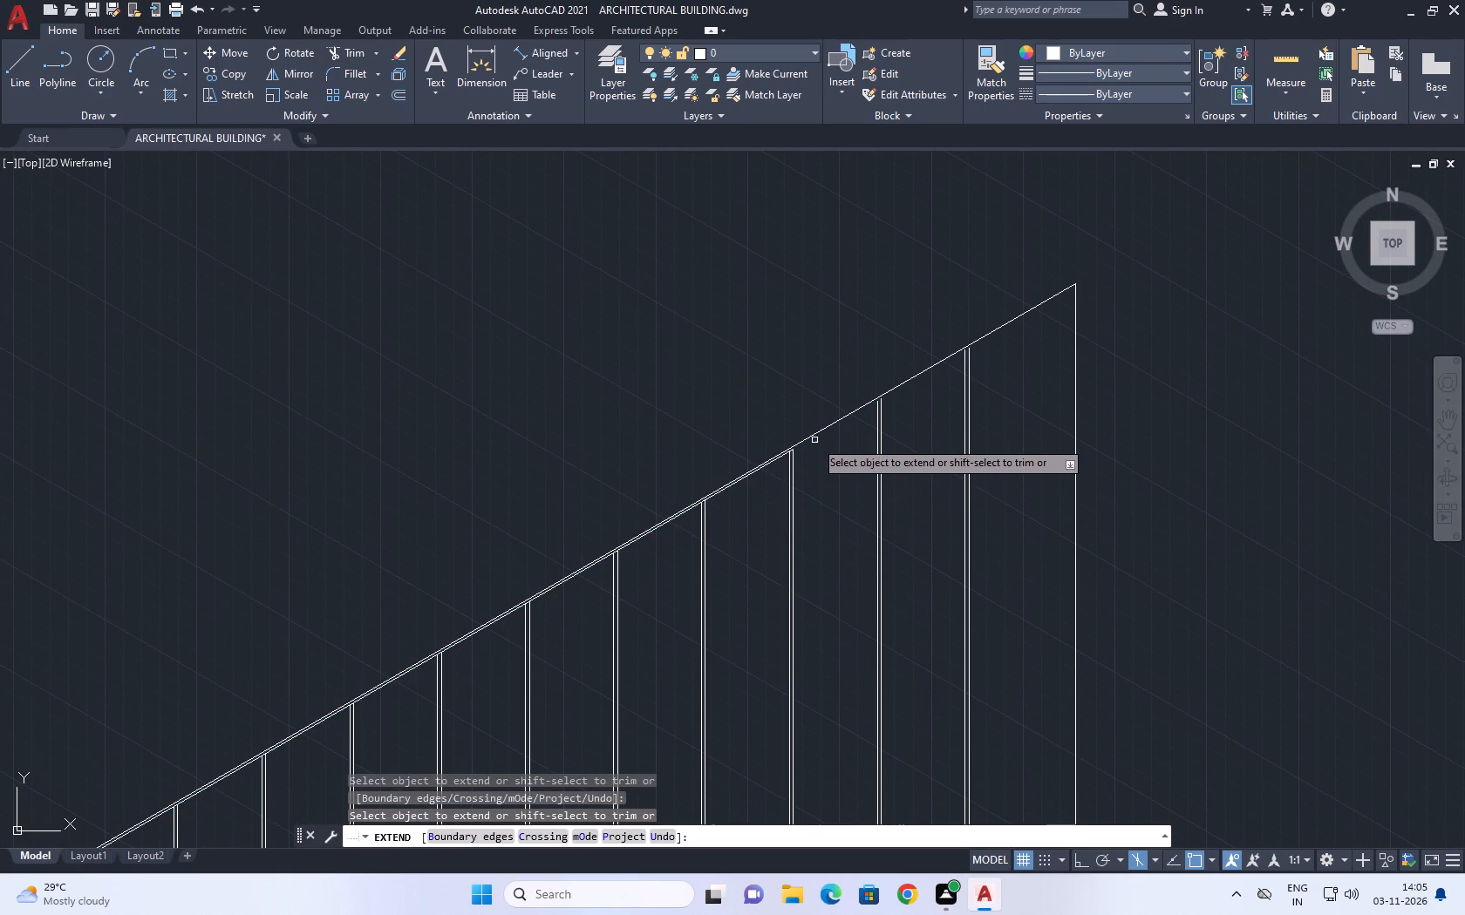
pyautogui.click(785, 455)
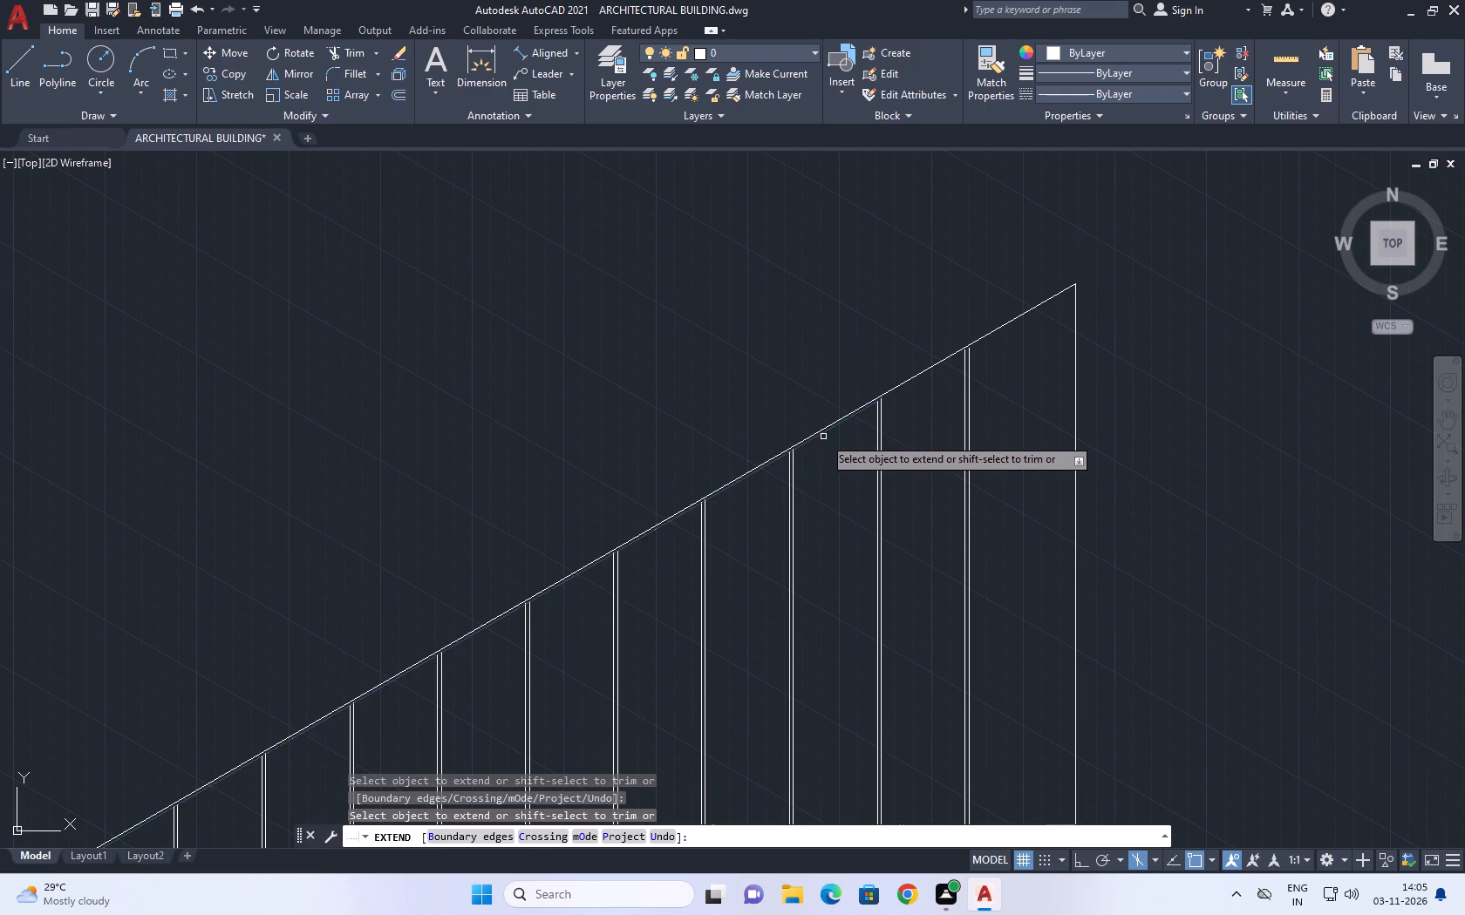
pyautogui.click(827, 435)
pyautogui.click(841, 421)
pyautogui.scroll(2, 870, 403)
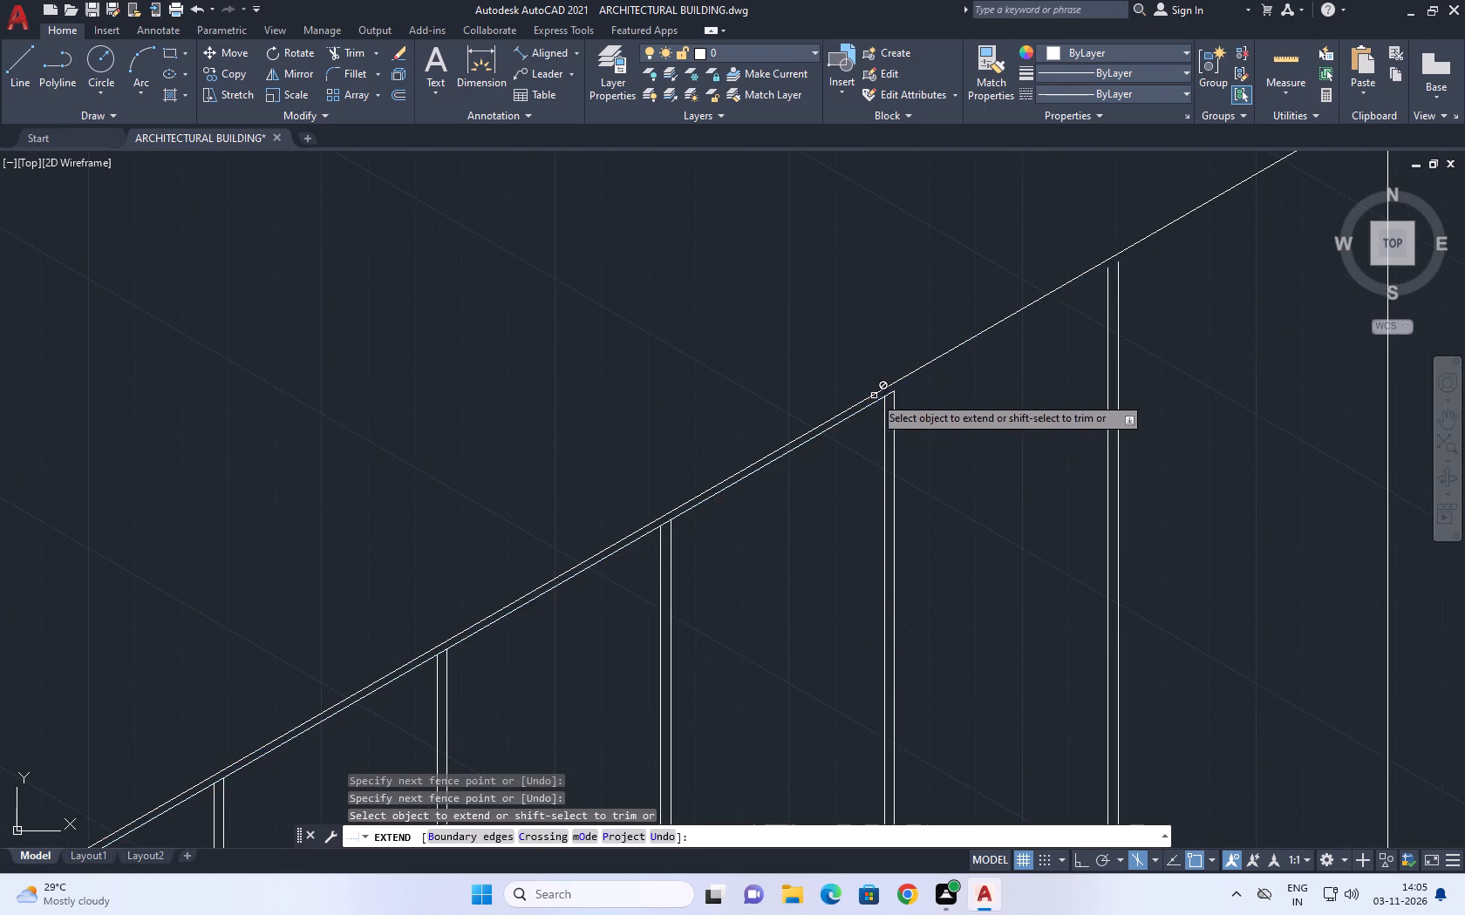
pyautogui.click(881, 398)
pyautogui.click(975, 347)
pyautogui.moveTo(995, 348); pyautogui.dragTo(991, 351, button='middle')
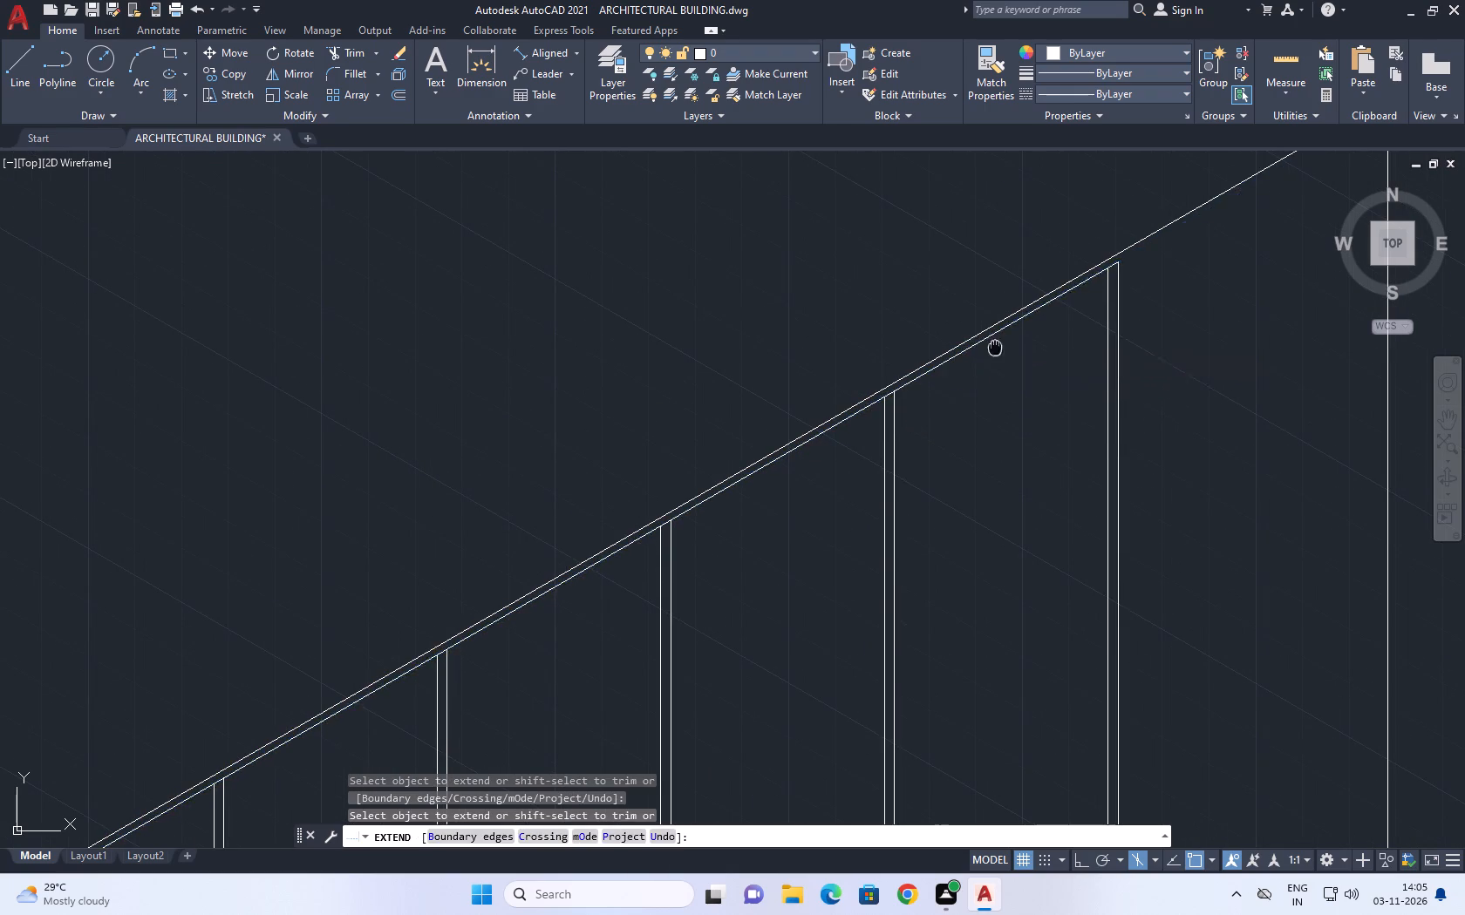
pyautogui.moveTo(991, 351); pyautogui.dragTo(817, 455, button='middle')
pyautogui.click(879, 403)
pyautogui.rightClick(1025, 411)
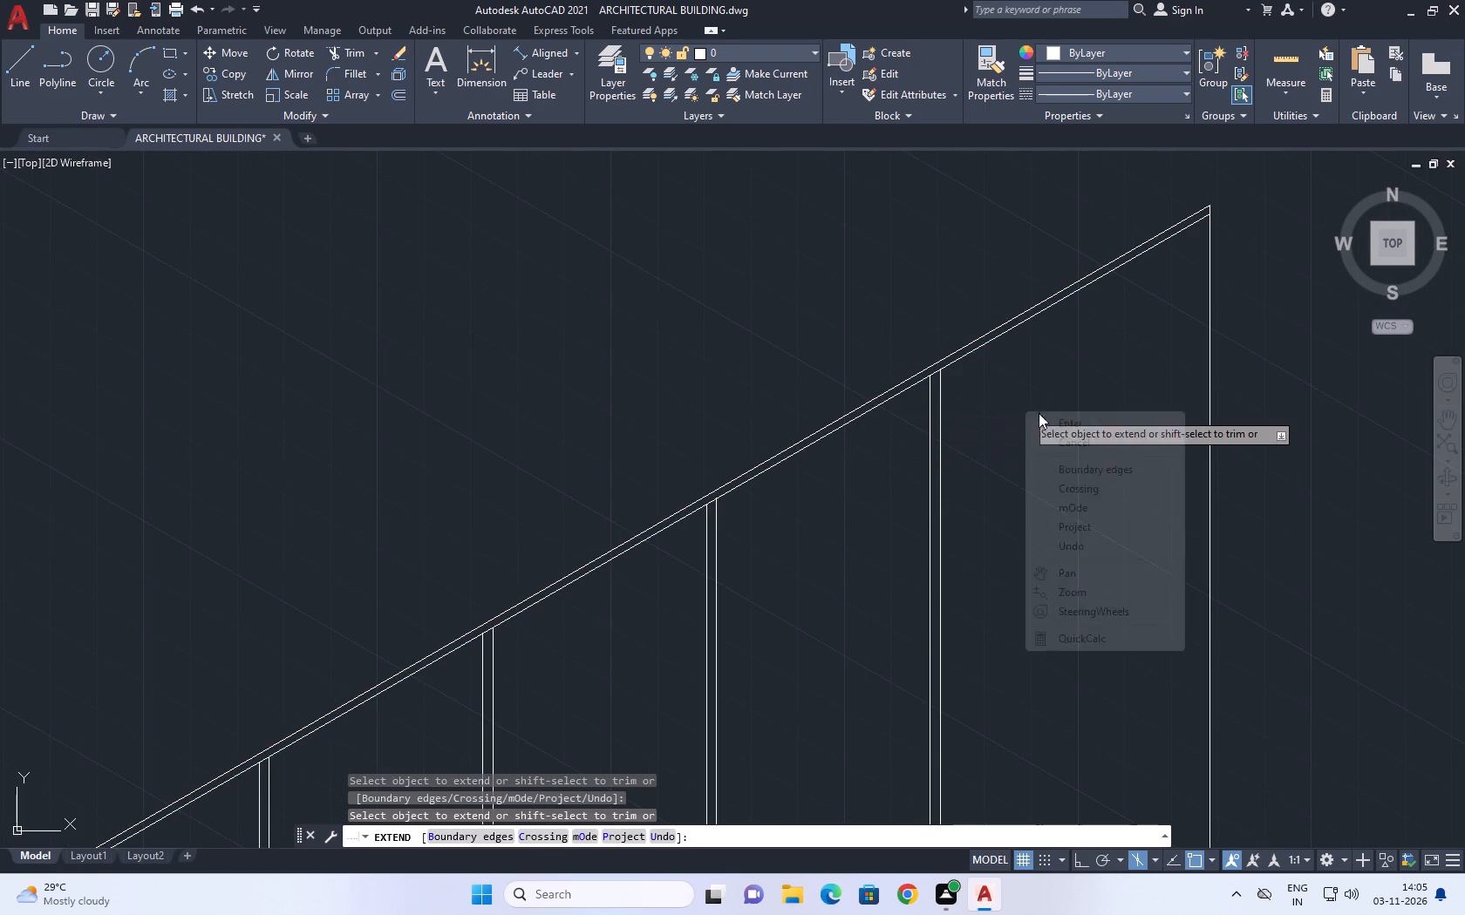
pyautogui.click(1062, 436)
# Copy the headboard's vertical end line nearest the room corner about 2 units at 210° toward the slats.
pyautogui.scroll(-4, 1042, 437)
pyautogui.moveTo(1076, 460); pyautogui.dragTo(1046, 411, button='middle')
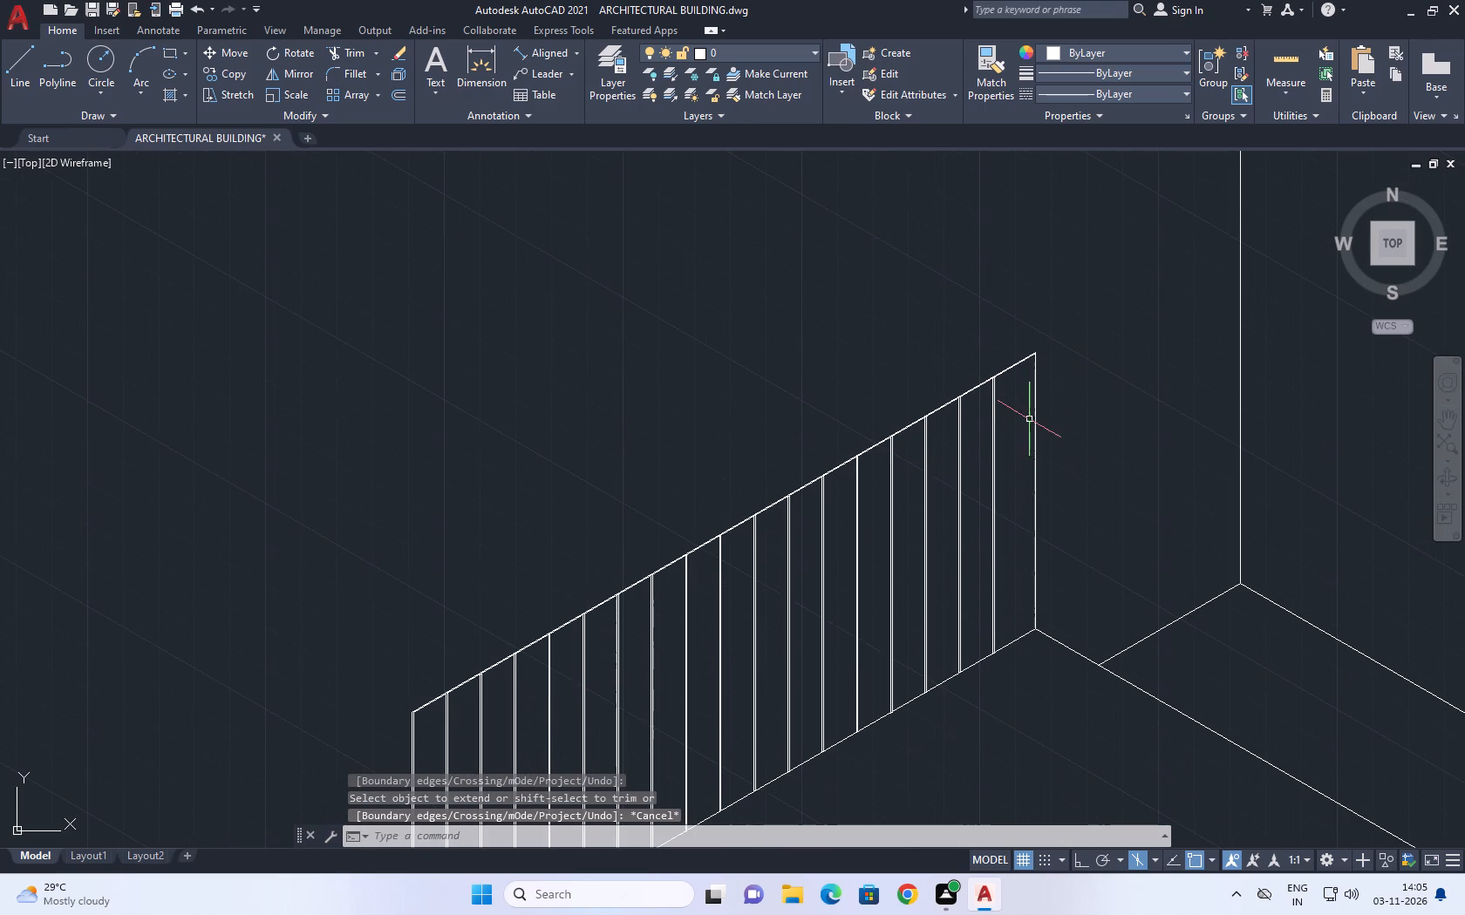
pyautogui.click(1034, 409)
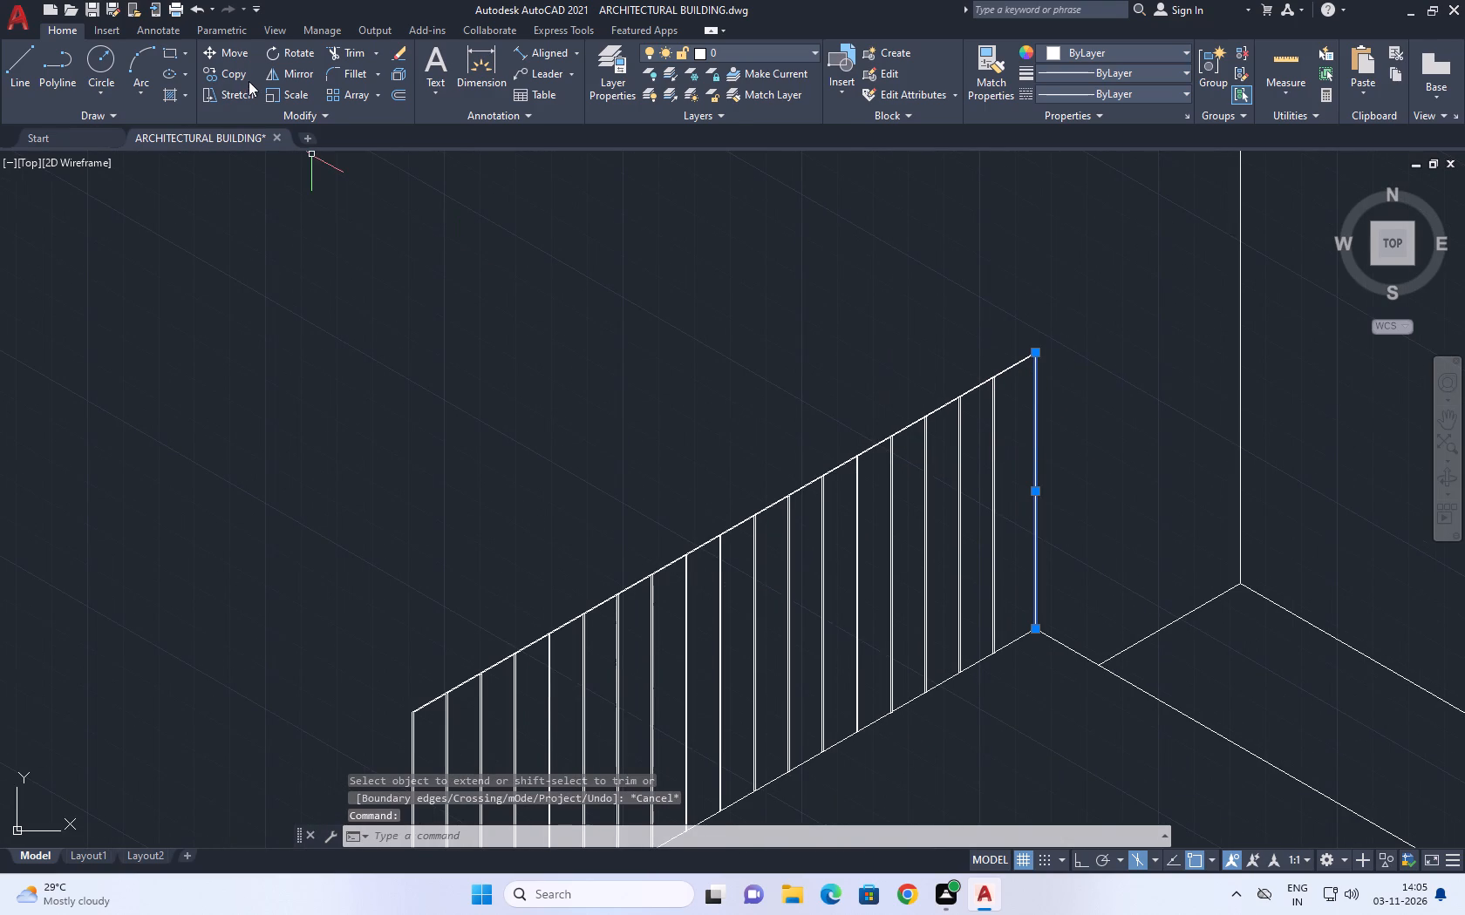
pyautogui.click(242, 75)
pyautogui.scroll(4, 1027, 358)
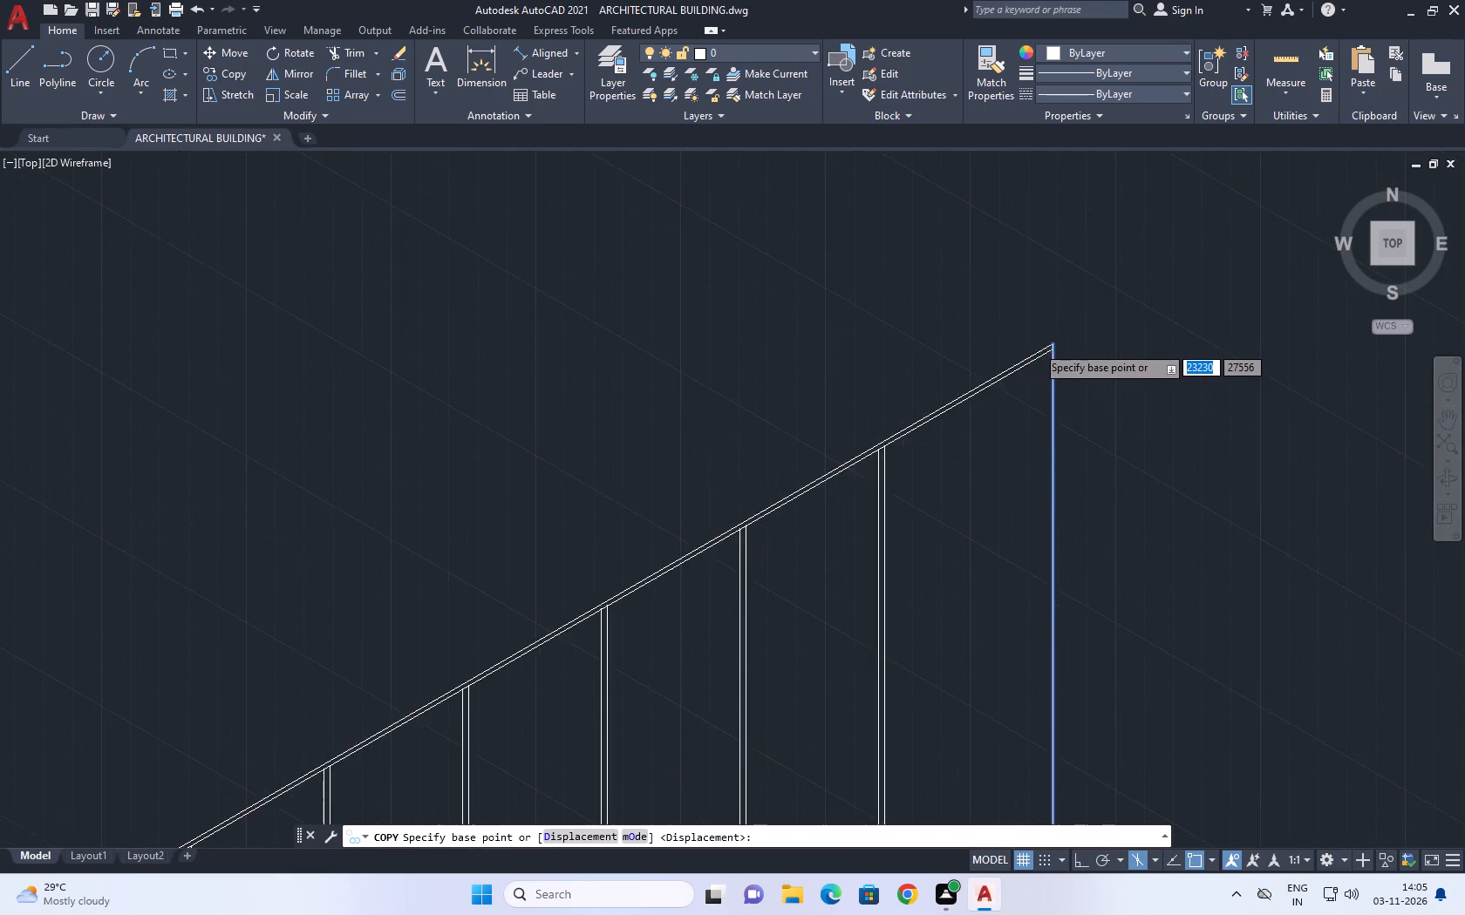
pyautogui.click(1059, 338)
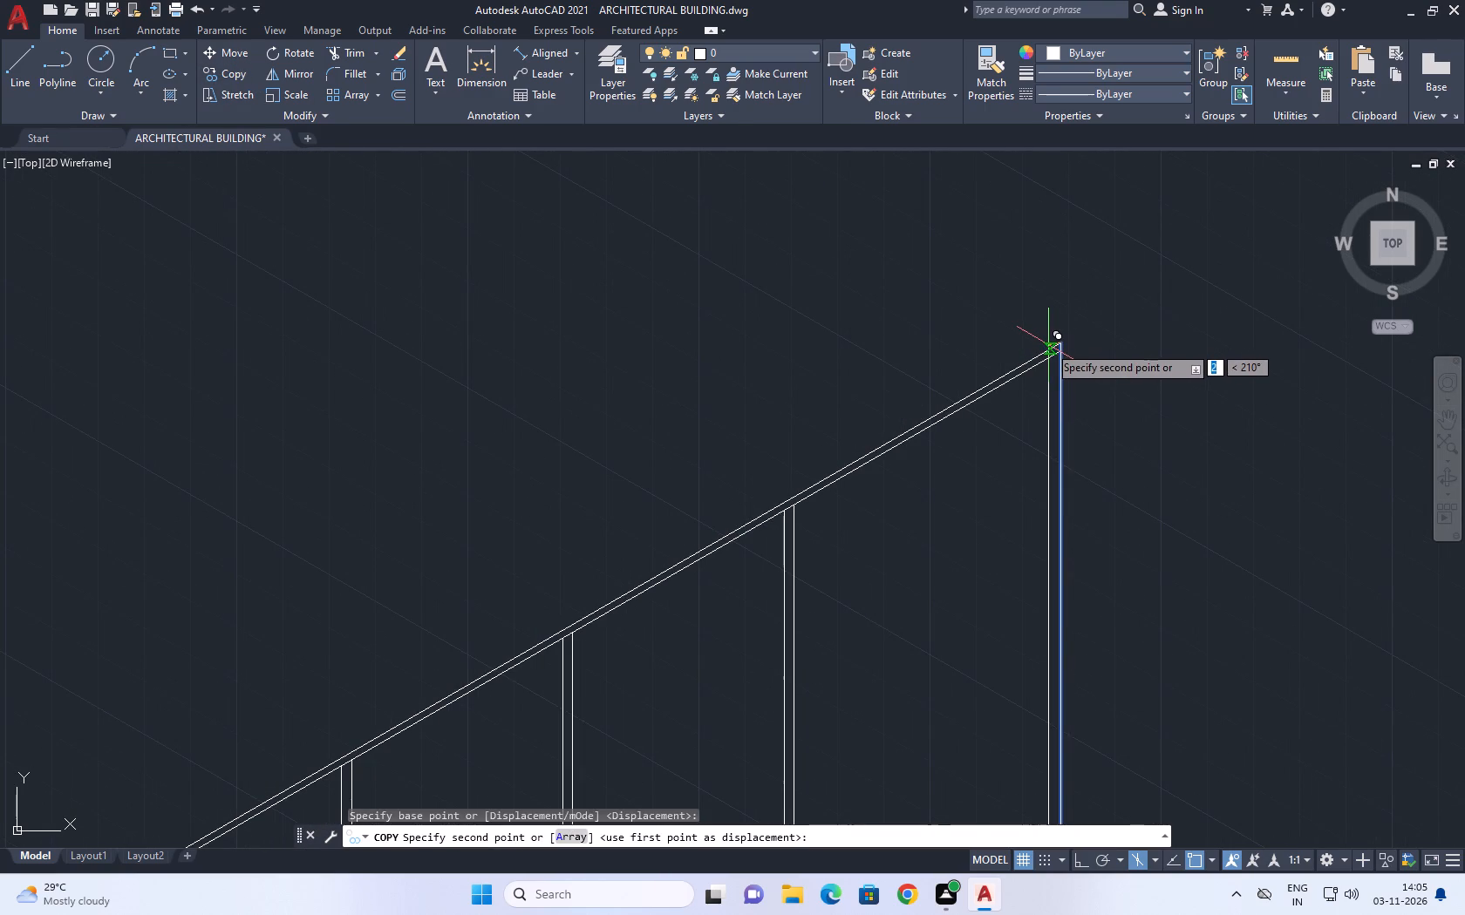
pyautogui.click(1048, 345)
pyautogui.rightClick(929, 286)
pyautogui.click(988, 314)
# Trim the copied vertical line and the inner top-rail line where they cross past each other at the headboard's top corner.
pyautogui.scroll(-1, 924, 366)
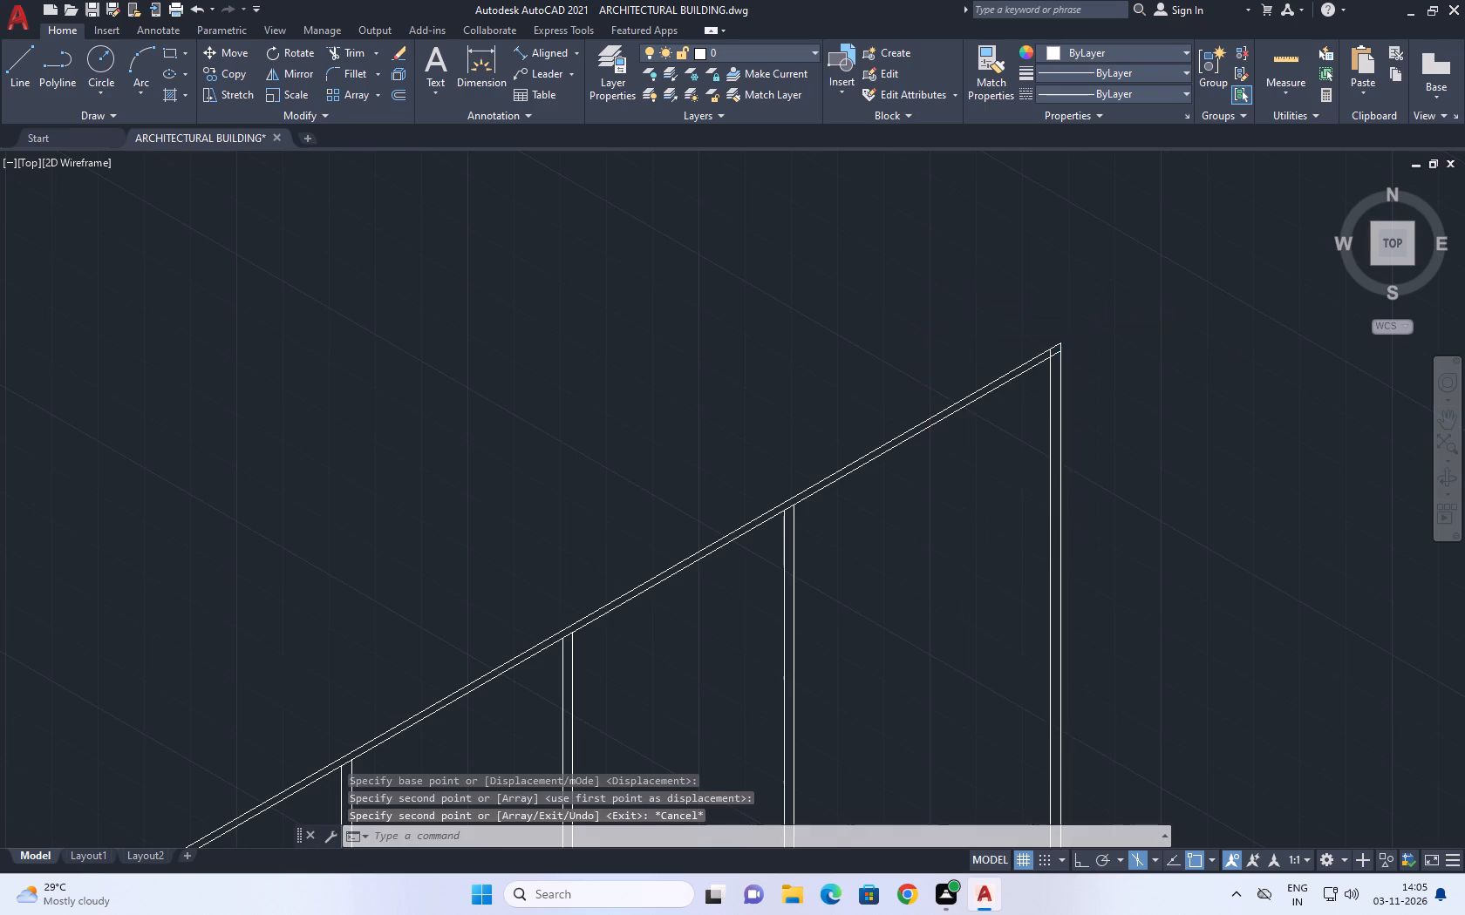
pyautogui.scroll(-2, 924, 366)
pyautogui.moveTo(976, 366); pyautogui.dragTo(964, 385, button='middle')
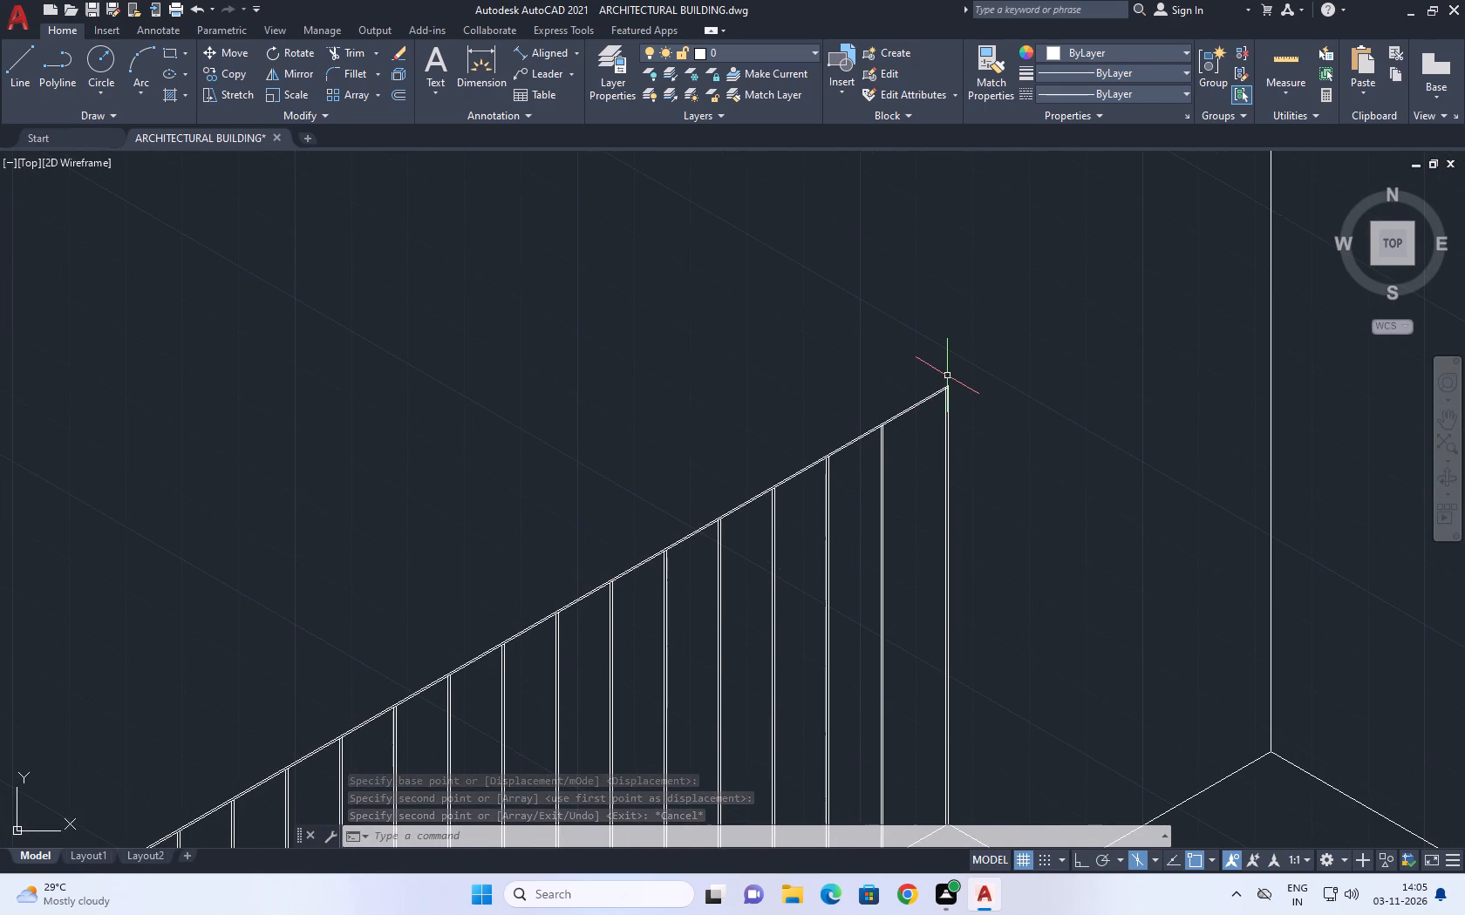
pyautogui.scroll(4, 945, 390)
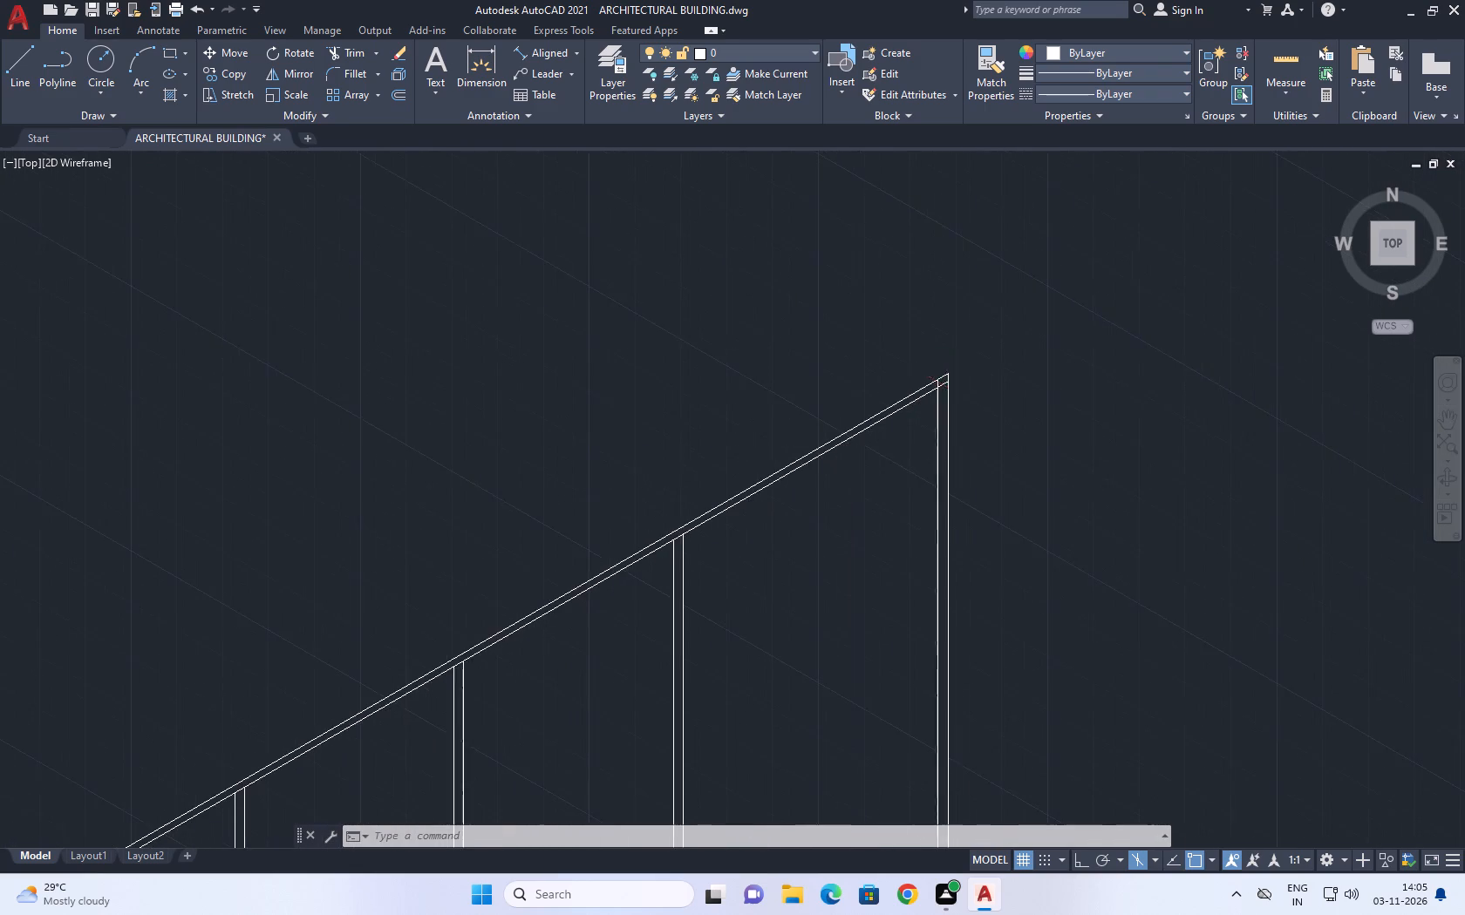
pyautogui.scroll(1, 952, 390)
pyautogui.click(353, 51)
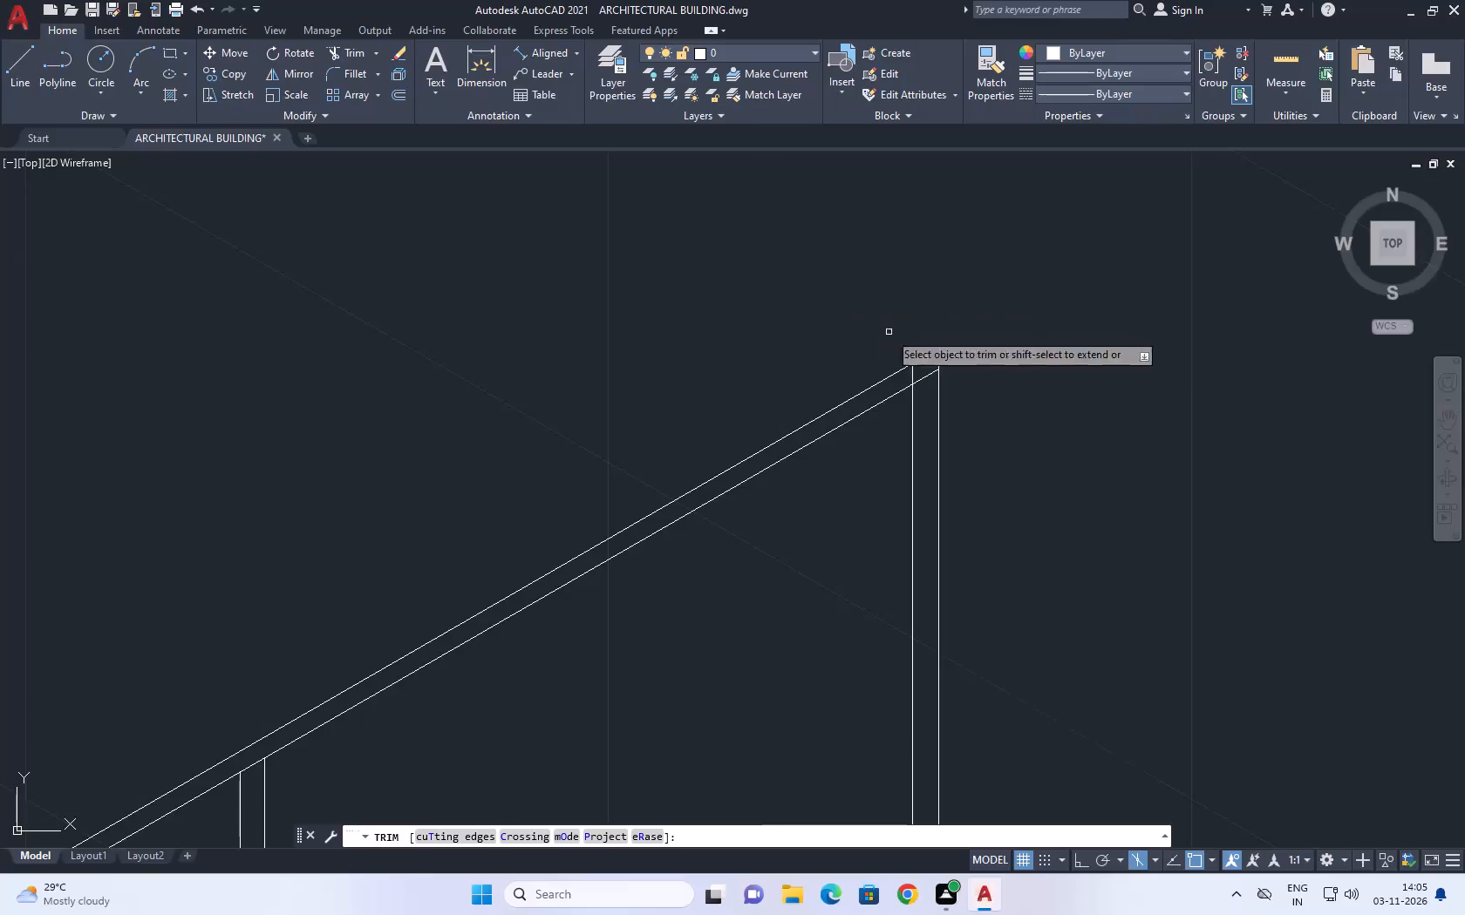
pyautogui.scroll(3, 912, 369)
pyautogui.click(876, 384)
pyautogui.click(943, 417)
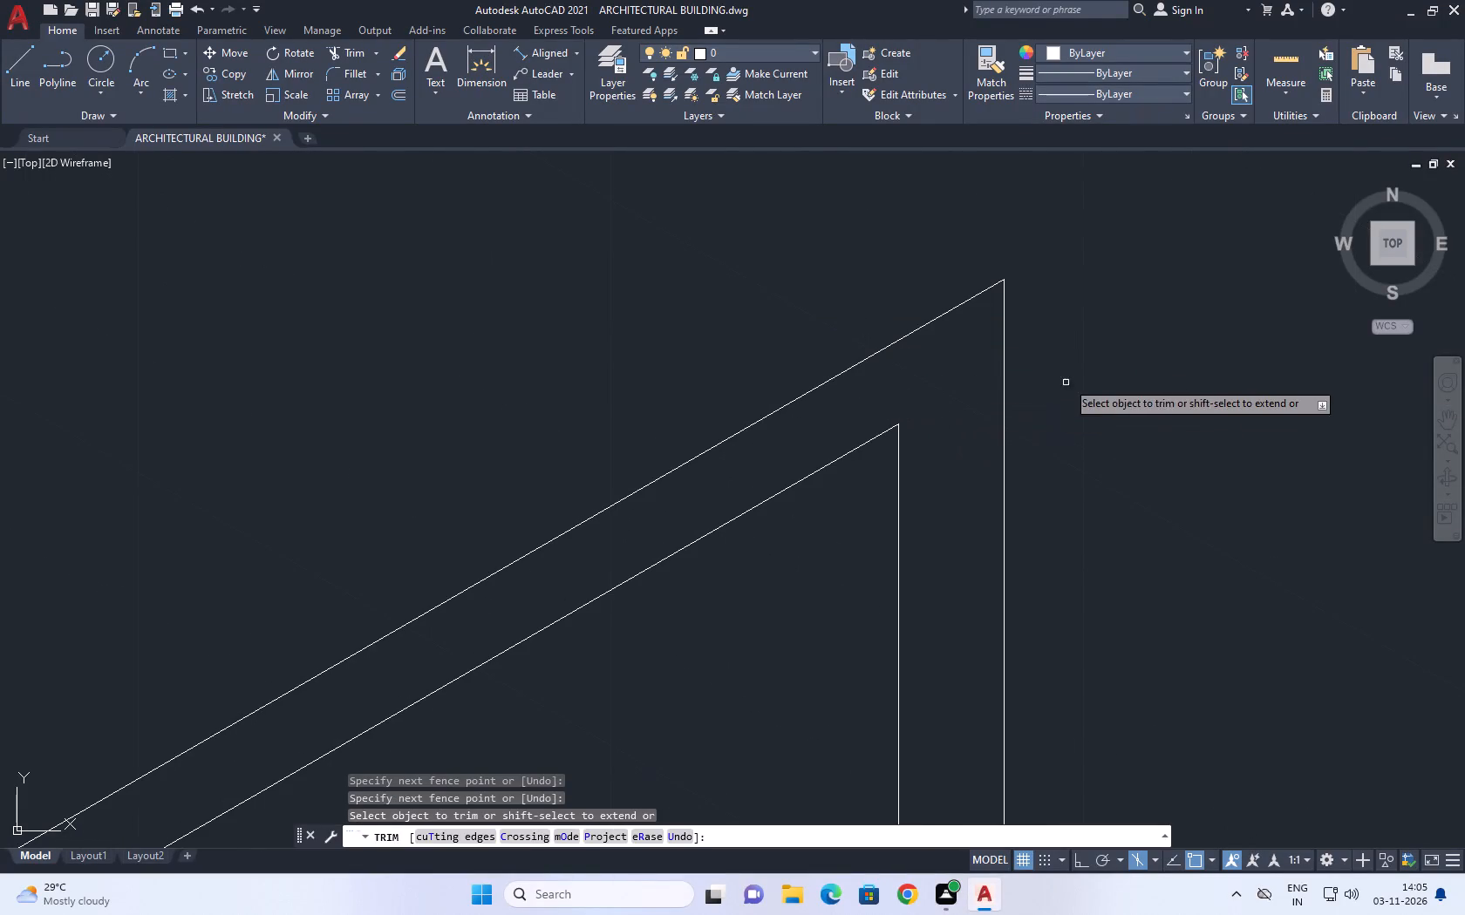
pyautogui.rightClick(1069, 376)
pyautogui.click(1115, 407)
pyautogui.scroll(-8, 1025, 400)
pyautogui.moveTo(1029, 413); pyautogui.dragTo(920, 260, button='middle')
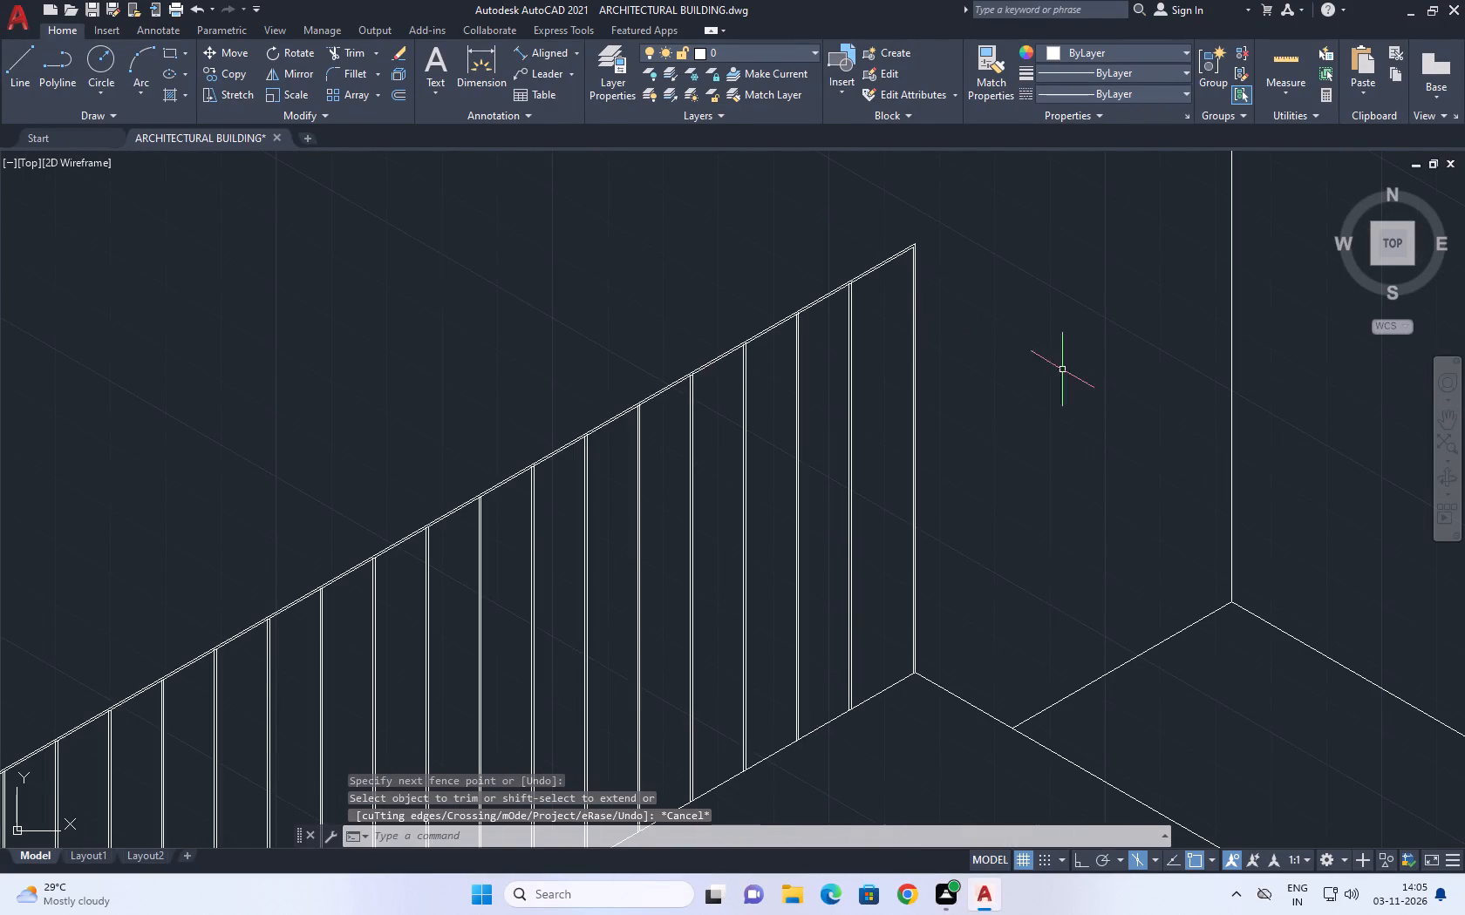
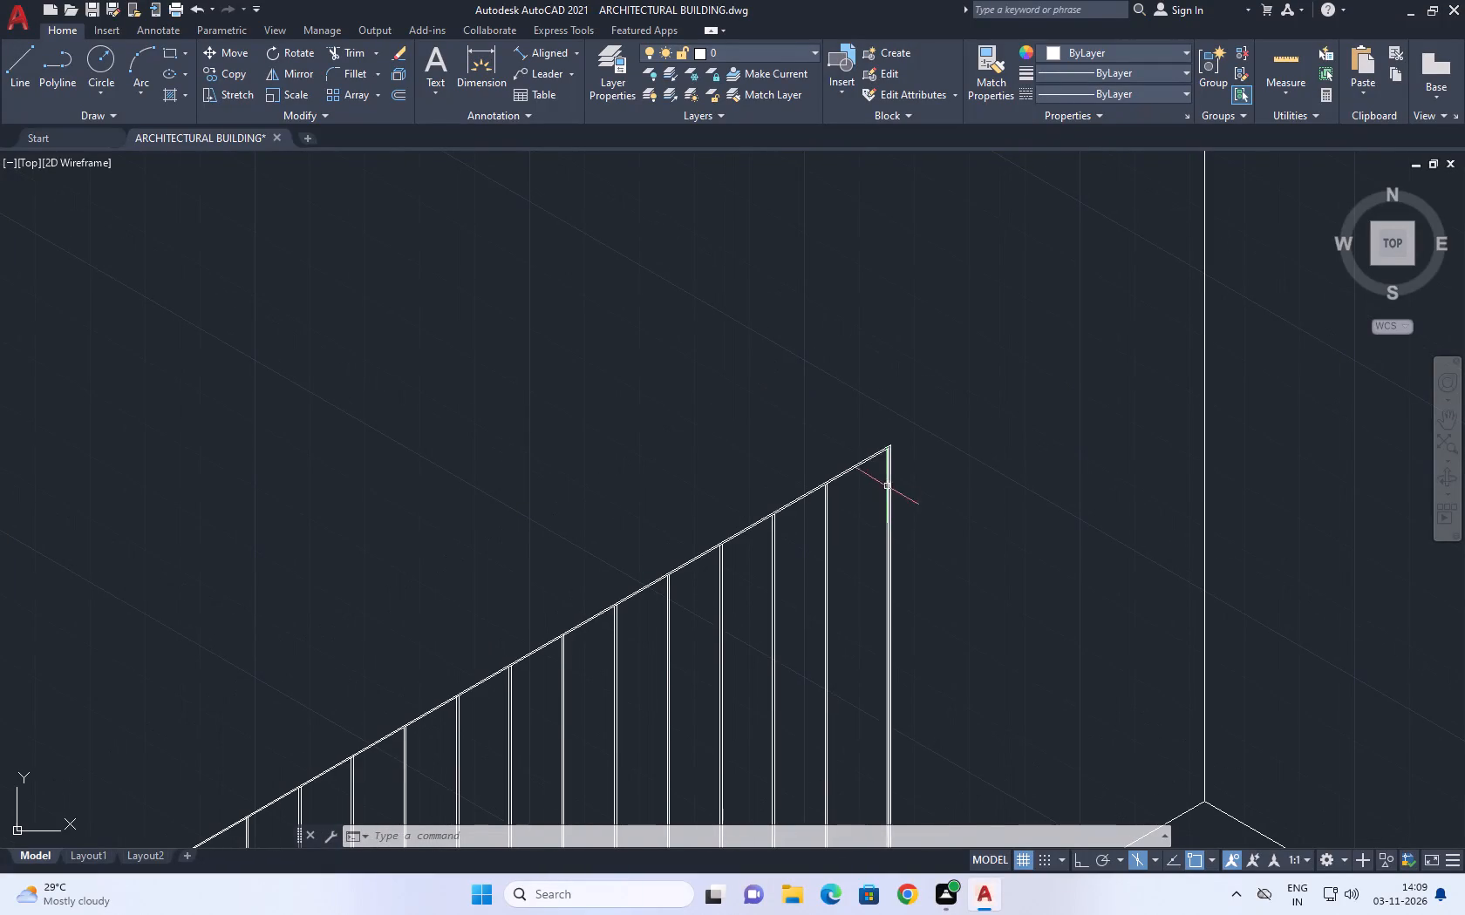
# Extend the two parallel top rail lines of the slatted headboard to the vertical wall corner line.
pyautogui.moveTo(862, 449); pyautogui.dragTo(856, 388, button='middle')
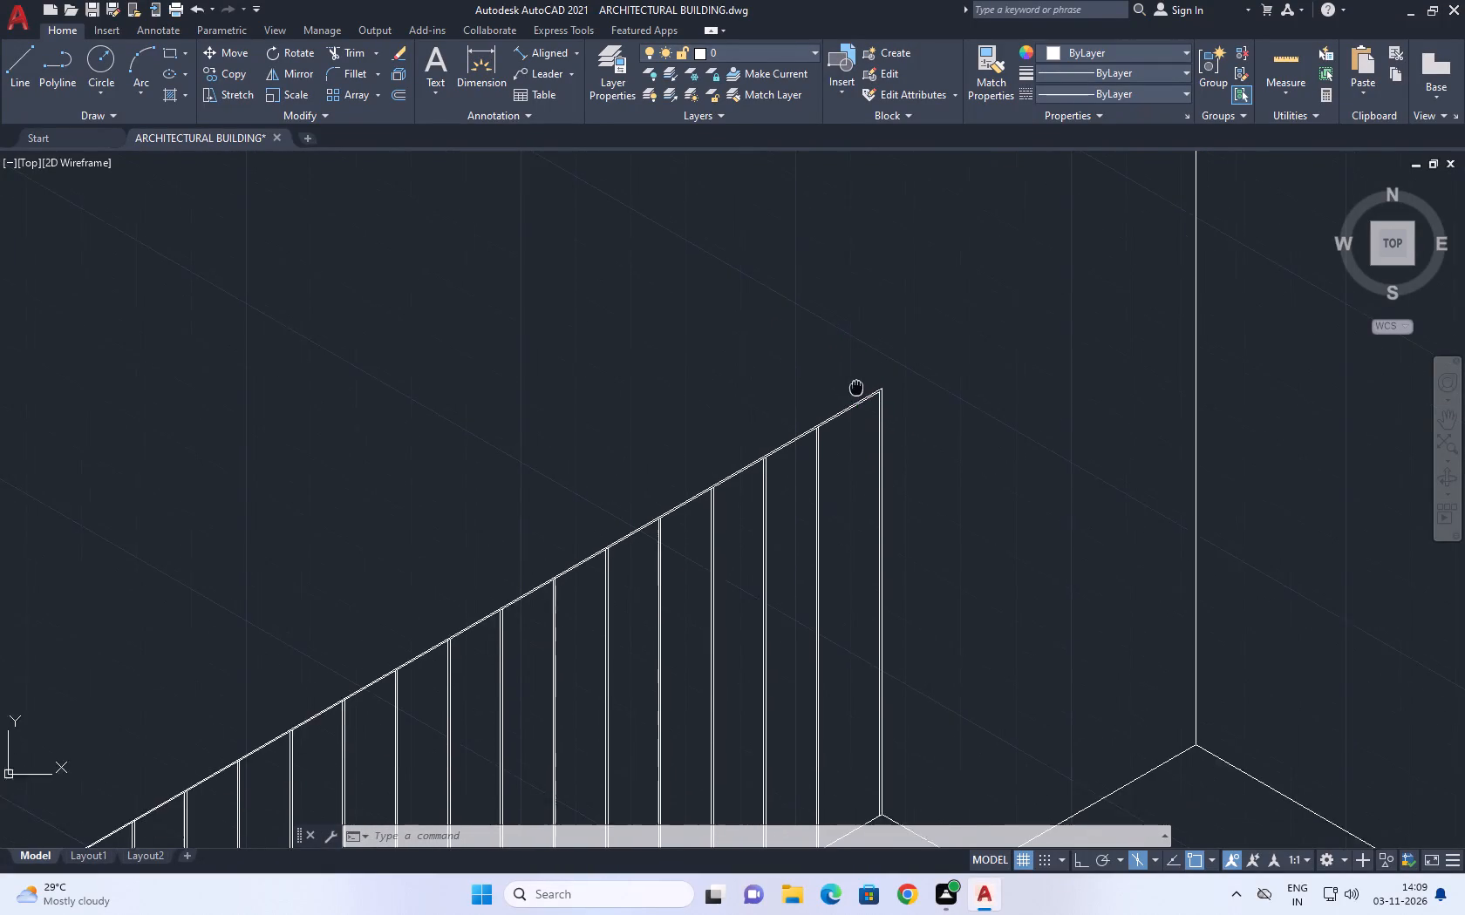
pyautogui.moveTo(838, 403); pyautogui.dragTo(821, 376, button='middle')
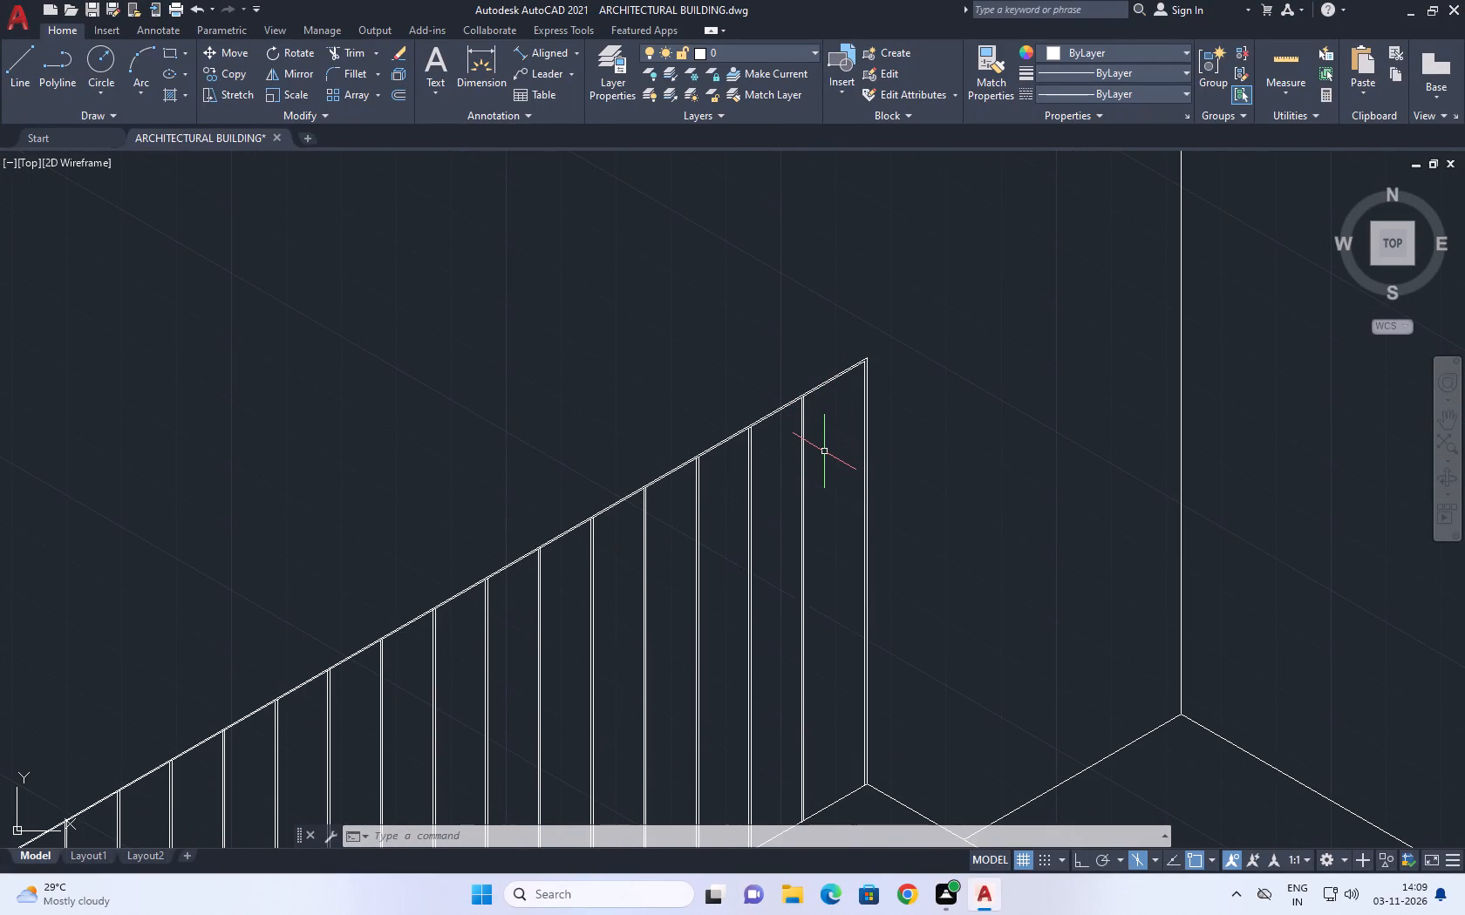
pyautogui.write('ex')
pyautogui.press('space')
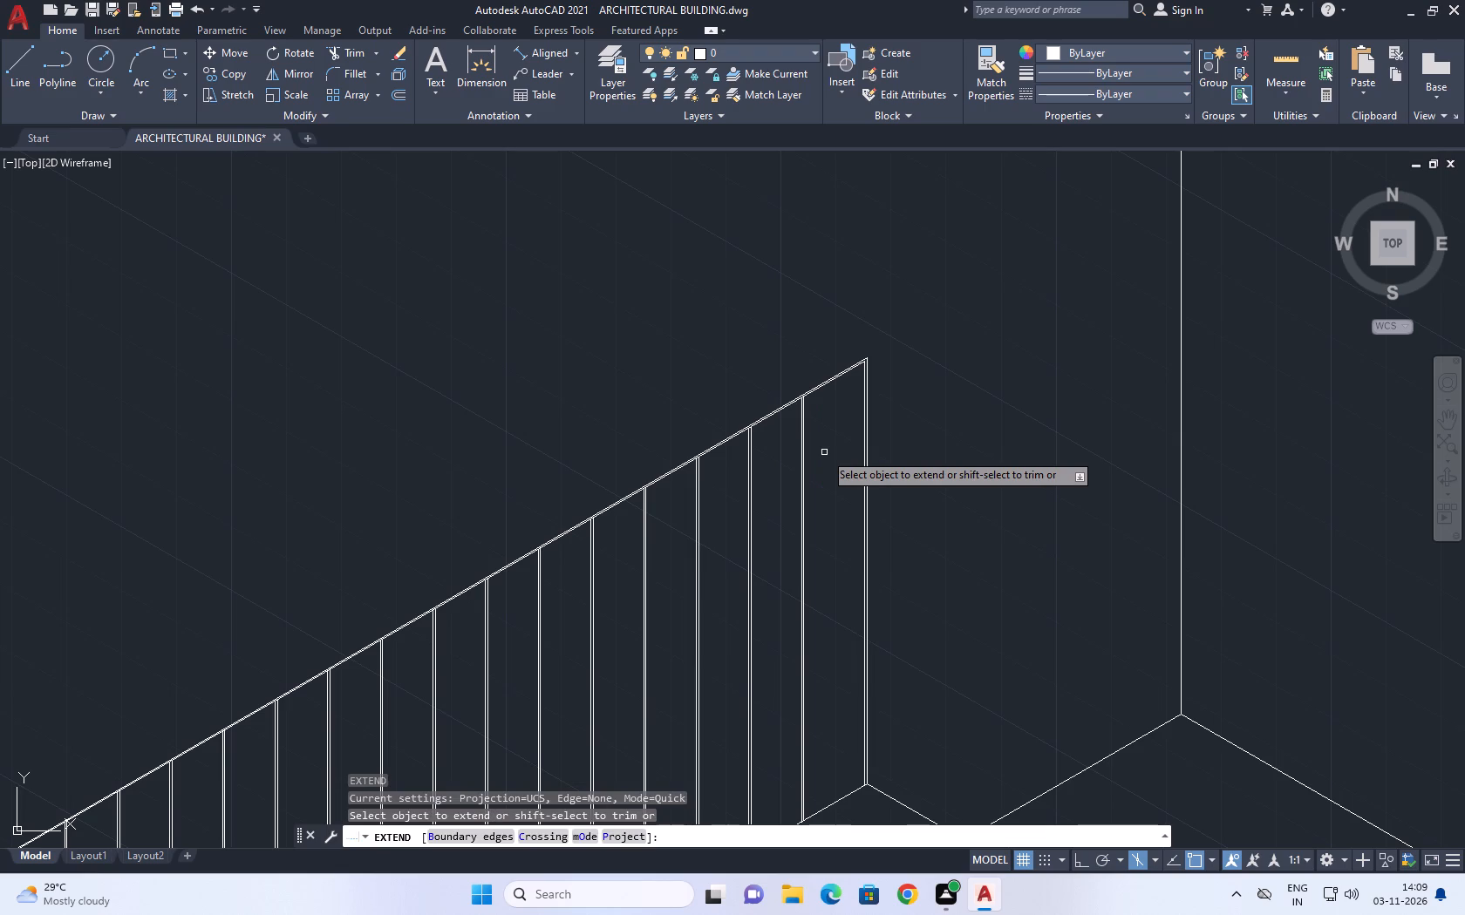
pyautogui.moveTo(825, 414); pyautogui.dragTo(810, 469, button='middle')
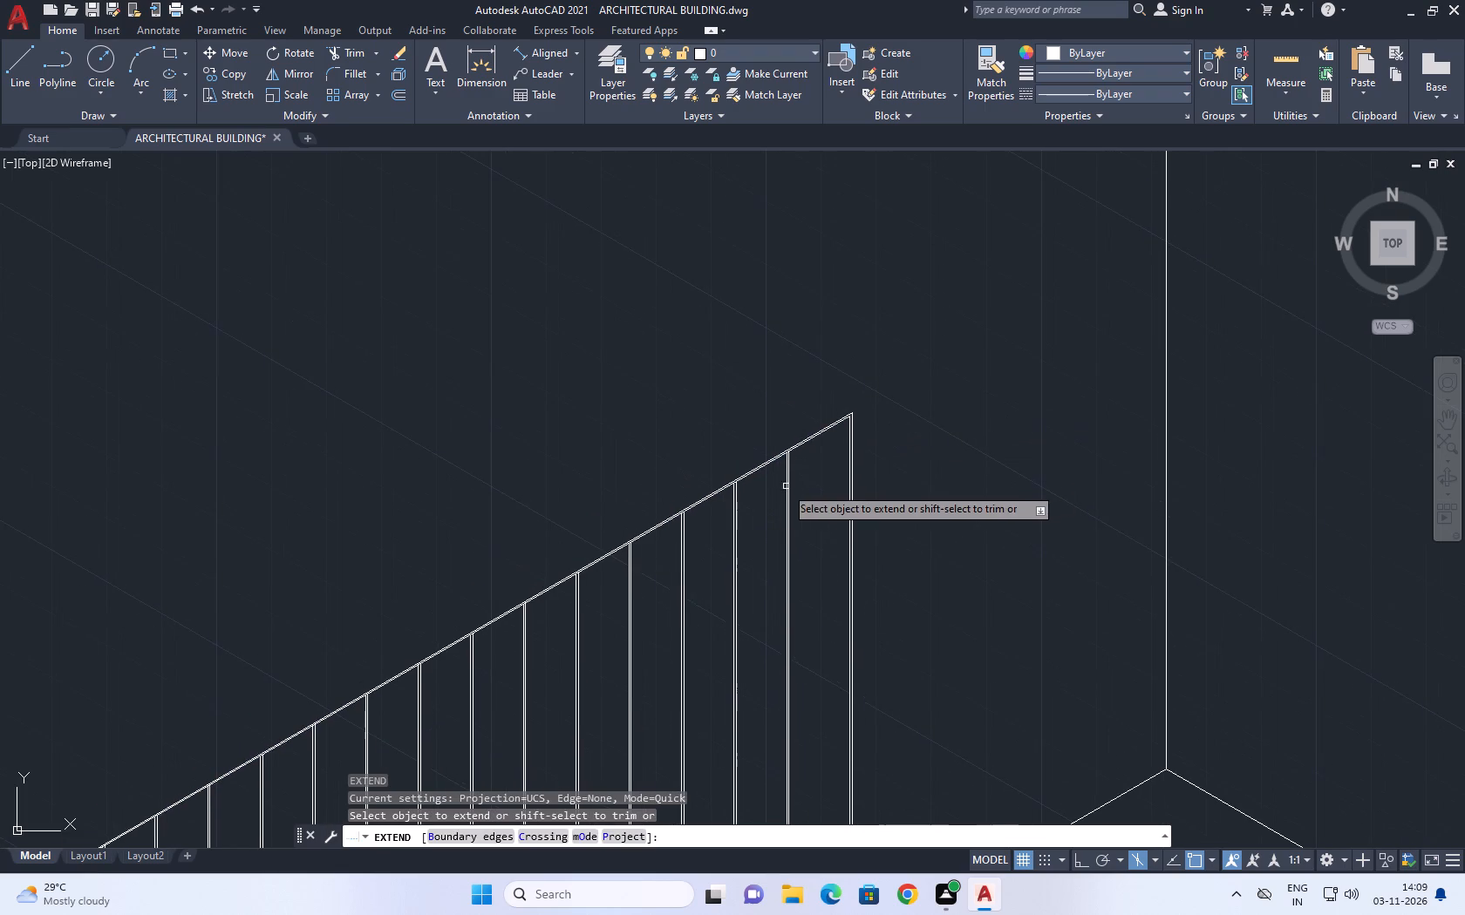
pyautogui.click(826, 415)
pyautogui.click(816, 452)
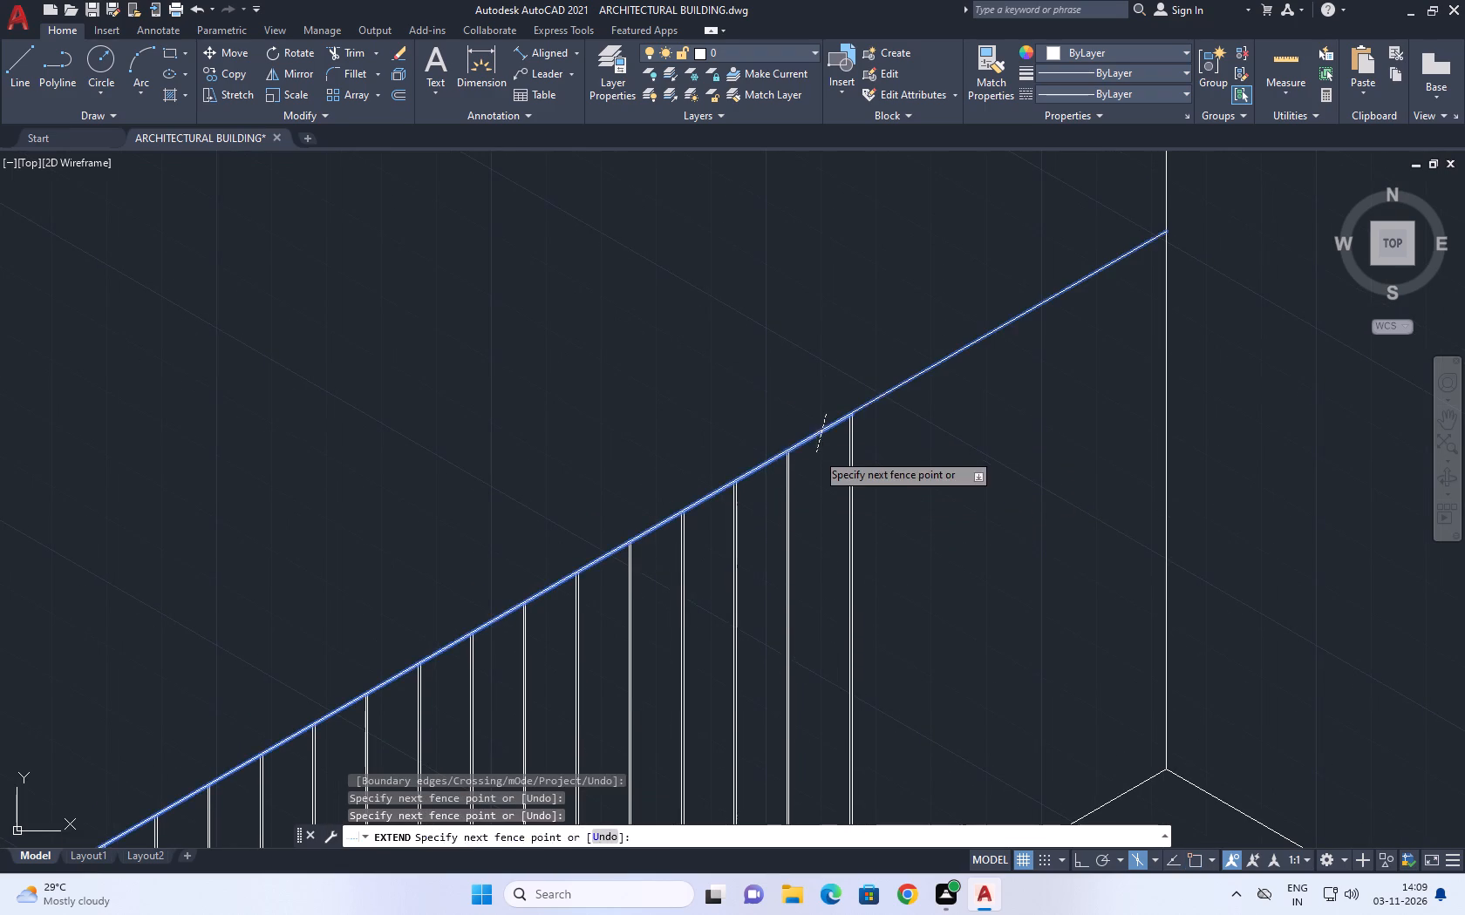
pyautogui.scroll(1, 825, 432)
pyautogui.click(828, 431)
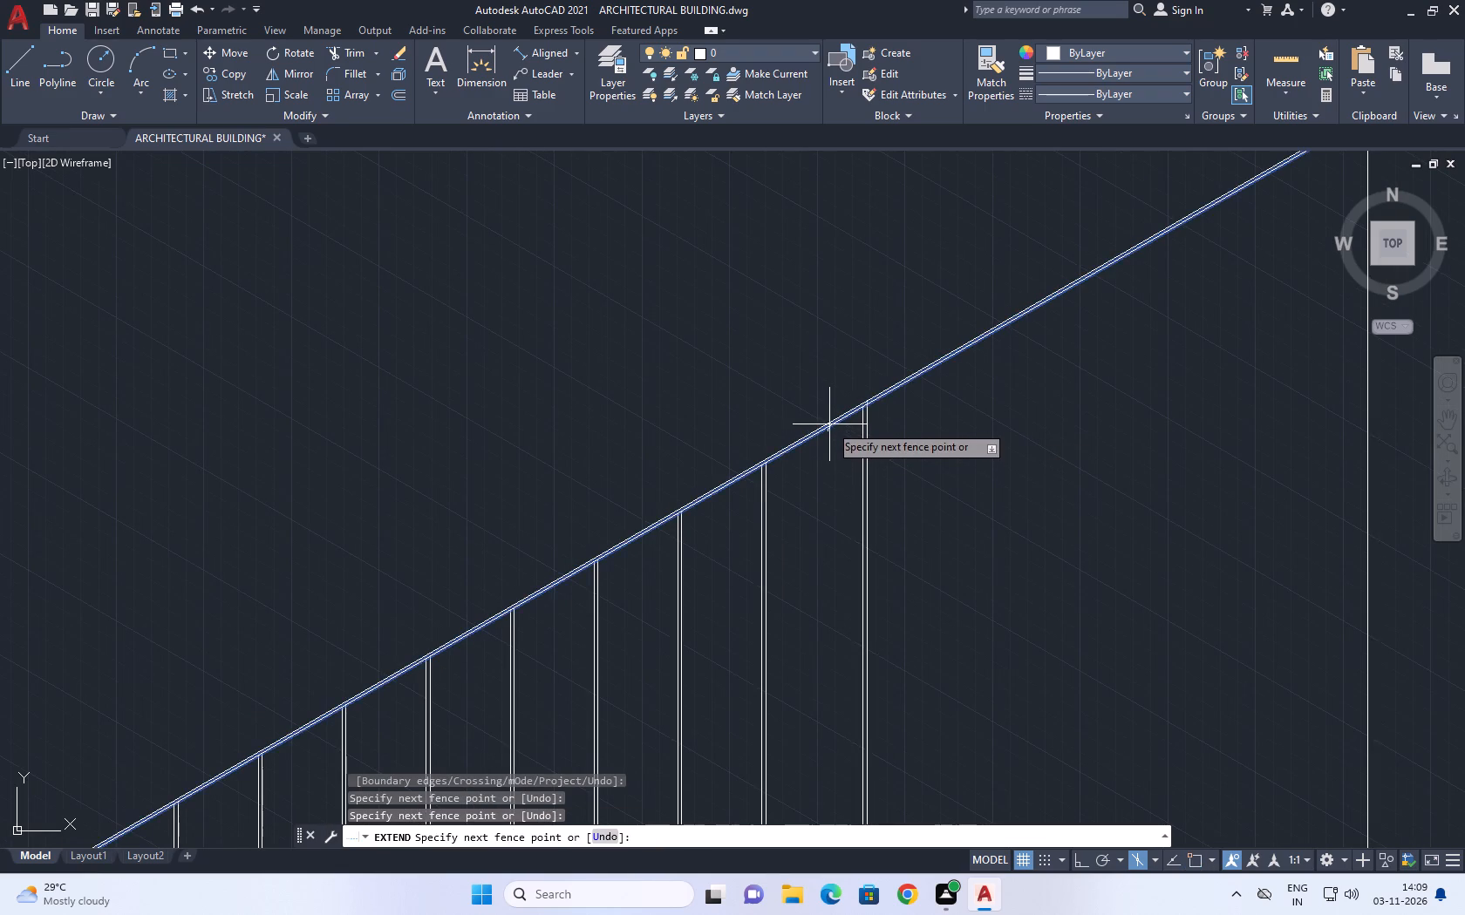
pyautogui.click(829, 424)
pyautogui.moveTo(1016, 411); pyautogui.dragTo(999, 408, button='right')
pyautogui.click(1067, 435)
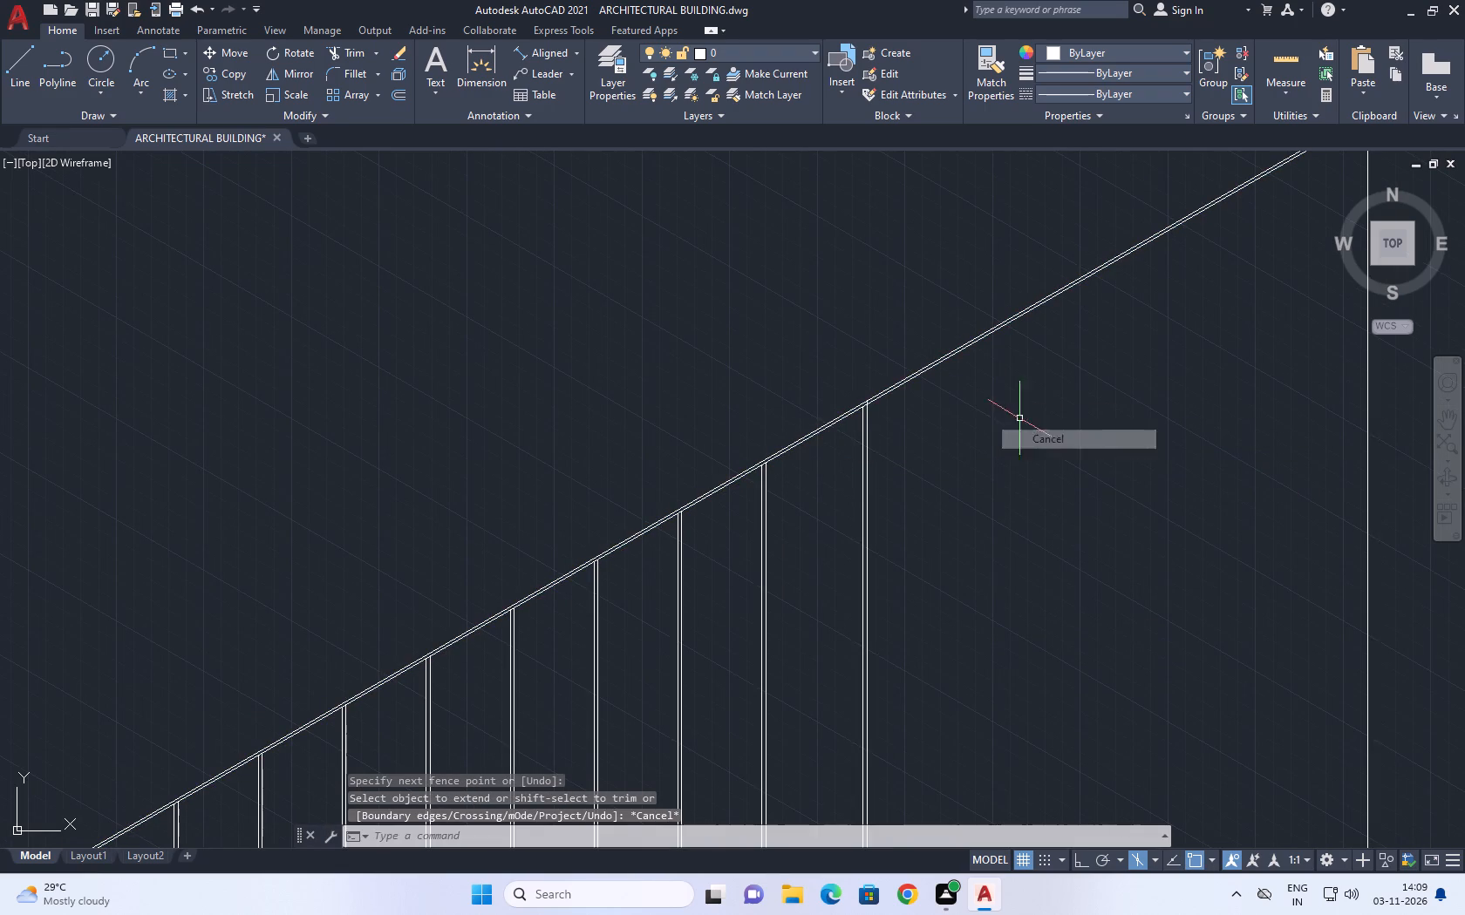
# Trim the extended top rail lines back to the outer line of the headboard's end post.
pyautogui.scroll(-2, 452, 180)
pyautogui.moveTo(668, 262); pyautogui.dragTo(676, 343, button='middle')
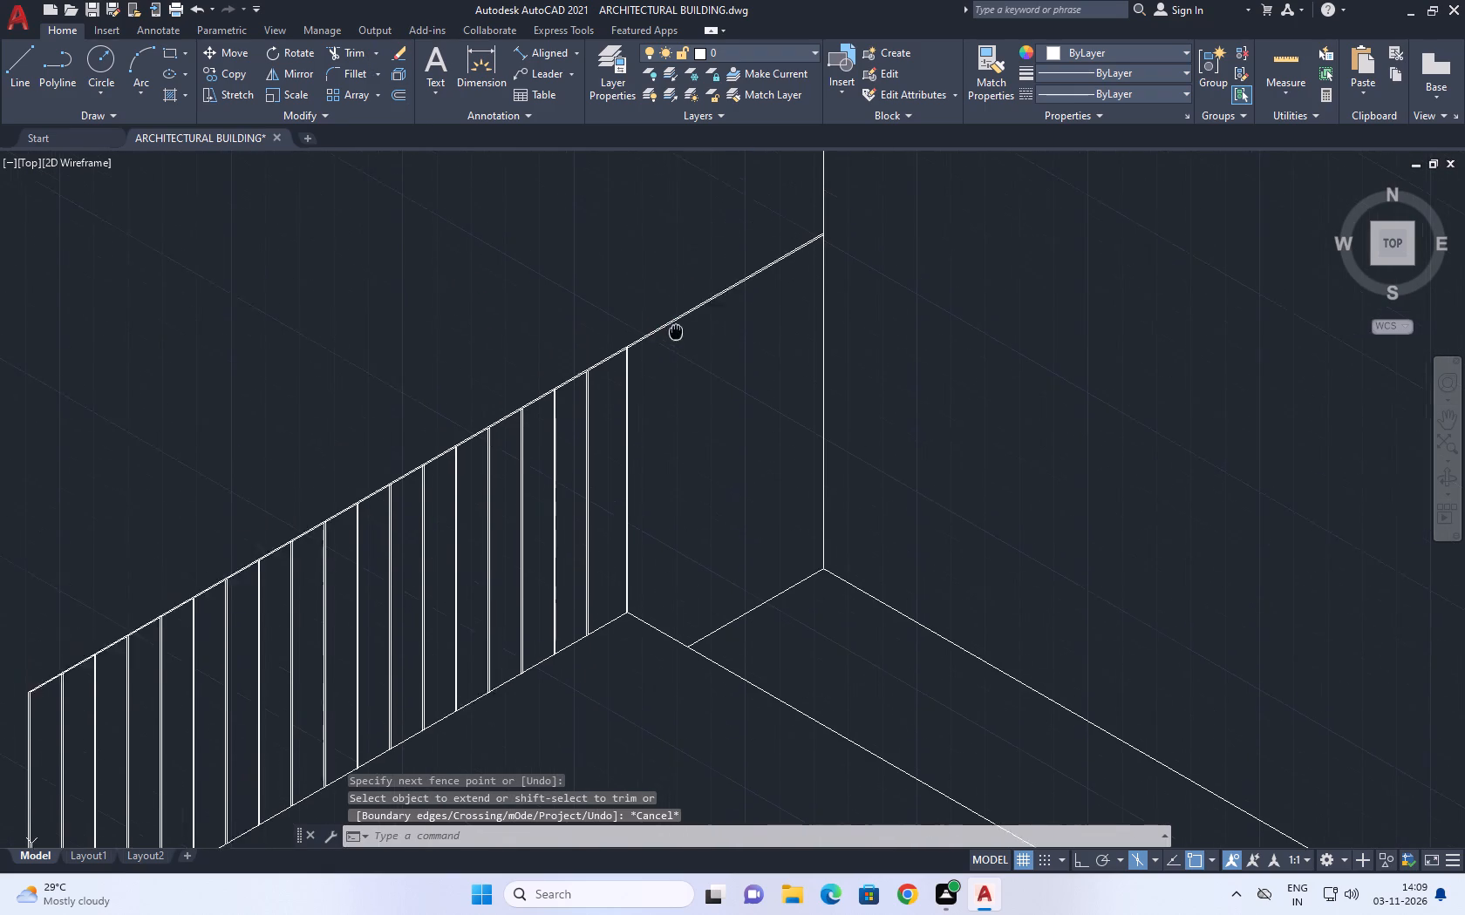
pyautogui.moveTo(676, 343); pyautogui.dragTo(674, 383, button='middle')
pyautogui.click(357, 48)
pyautogui.moveTo(692, 322); pyautogui.dragTo(704, 331)
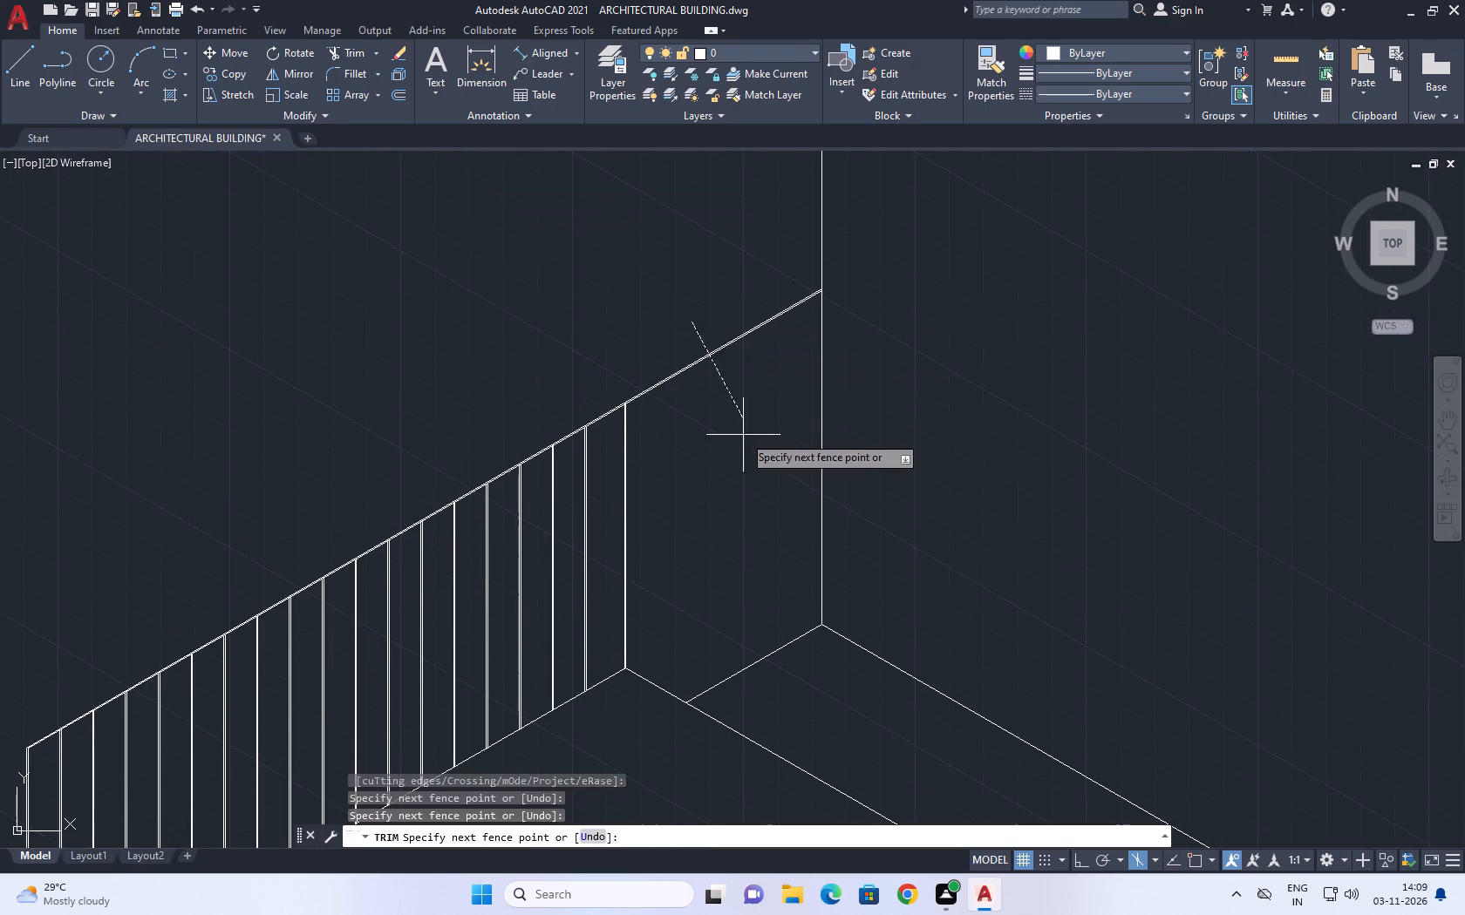
pyautogui.click(743, 436)
pyautogui.rightClick(739, 383)
pyautogui.click(787, 412)
# Trim the lower rail line between the two end post lines at the headboard's top corner.
pyautogui.scroll(6, 643, 424)
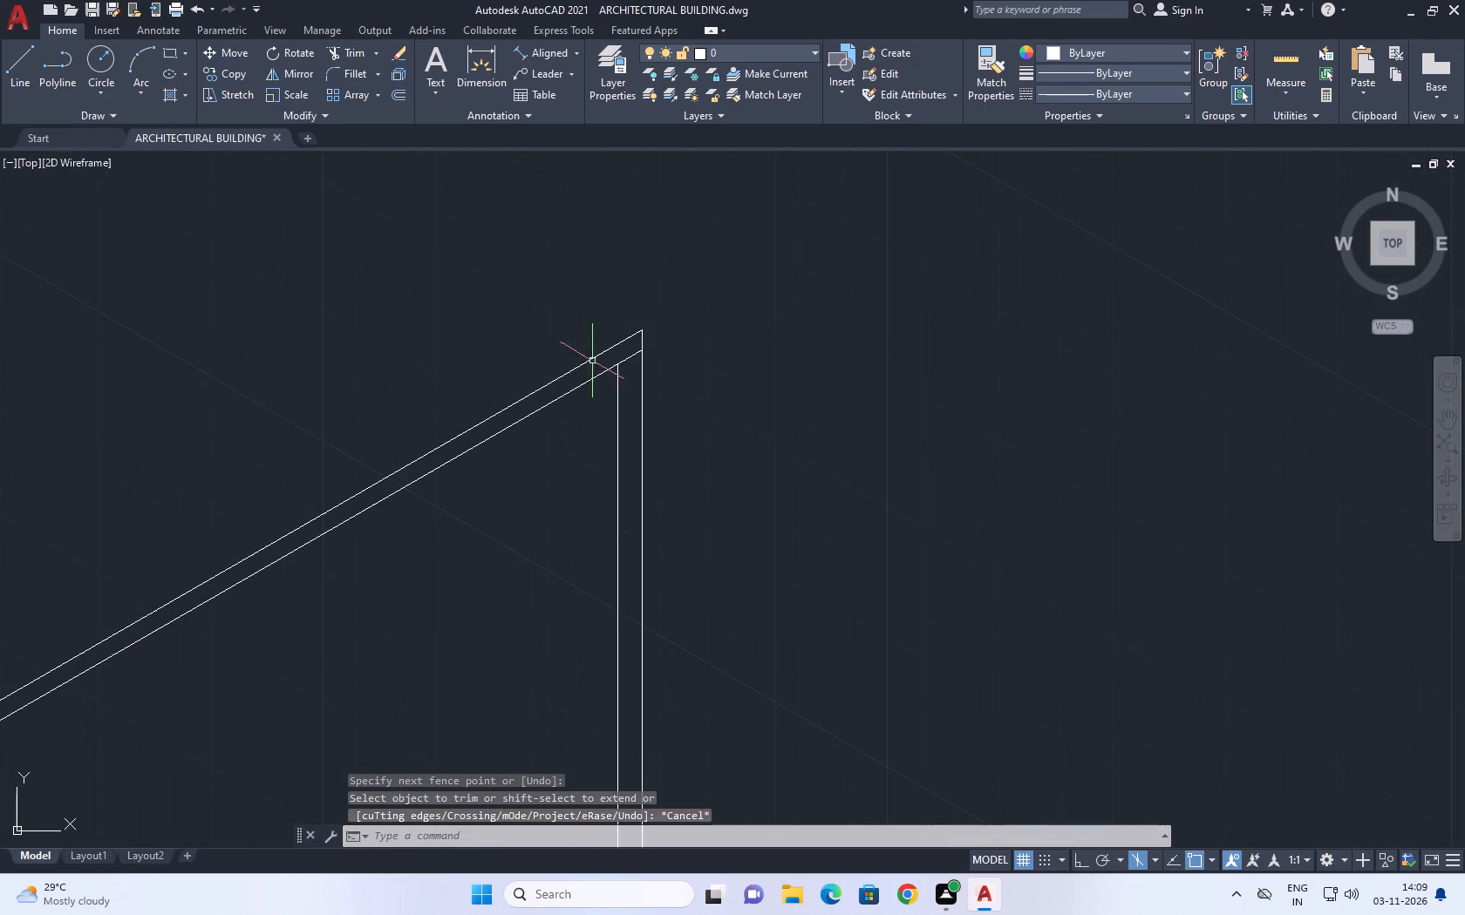
pyautogui.click(358, 51)
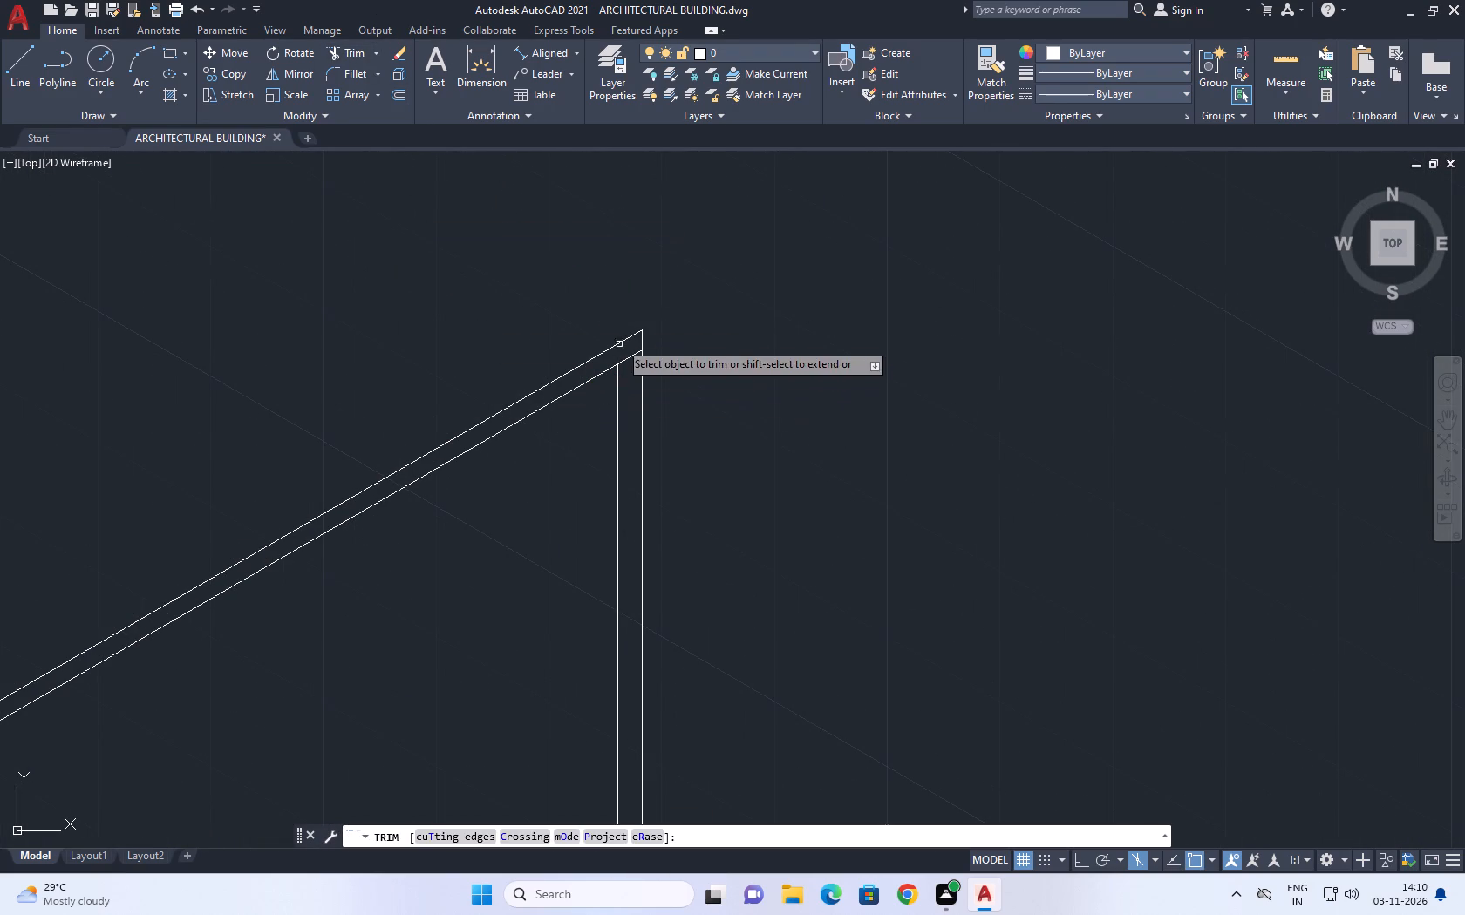
pyautogui.scroll(2, 622, 341)
pyautogui.click(636, 381)
pyautogui.moveTo(637, 413); pyautogui.dragTo(637, 424)
pyautogui.click(637, 400)
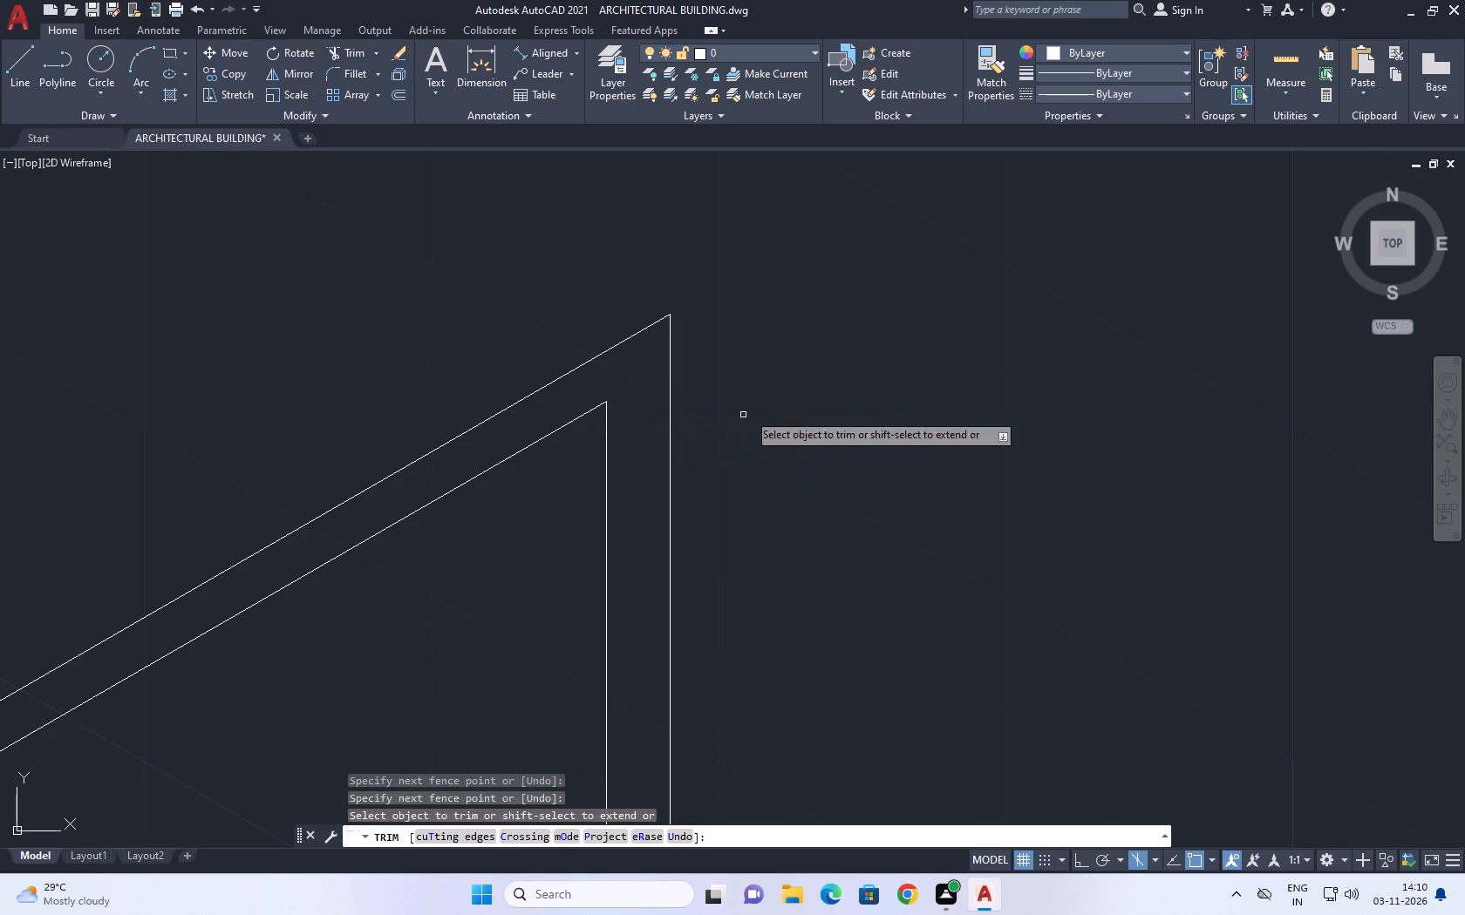
pyautogui.rightClick(773, 349)
pyautogui.click(821, 380)
pyautogui.scroll(-4, 786, 387)
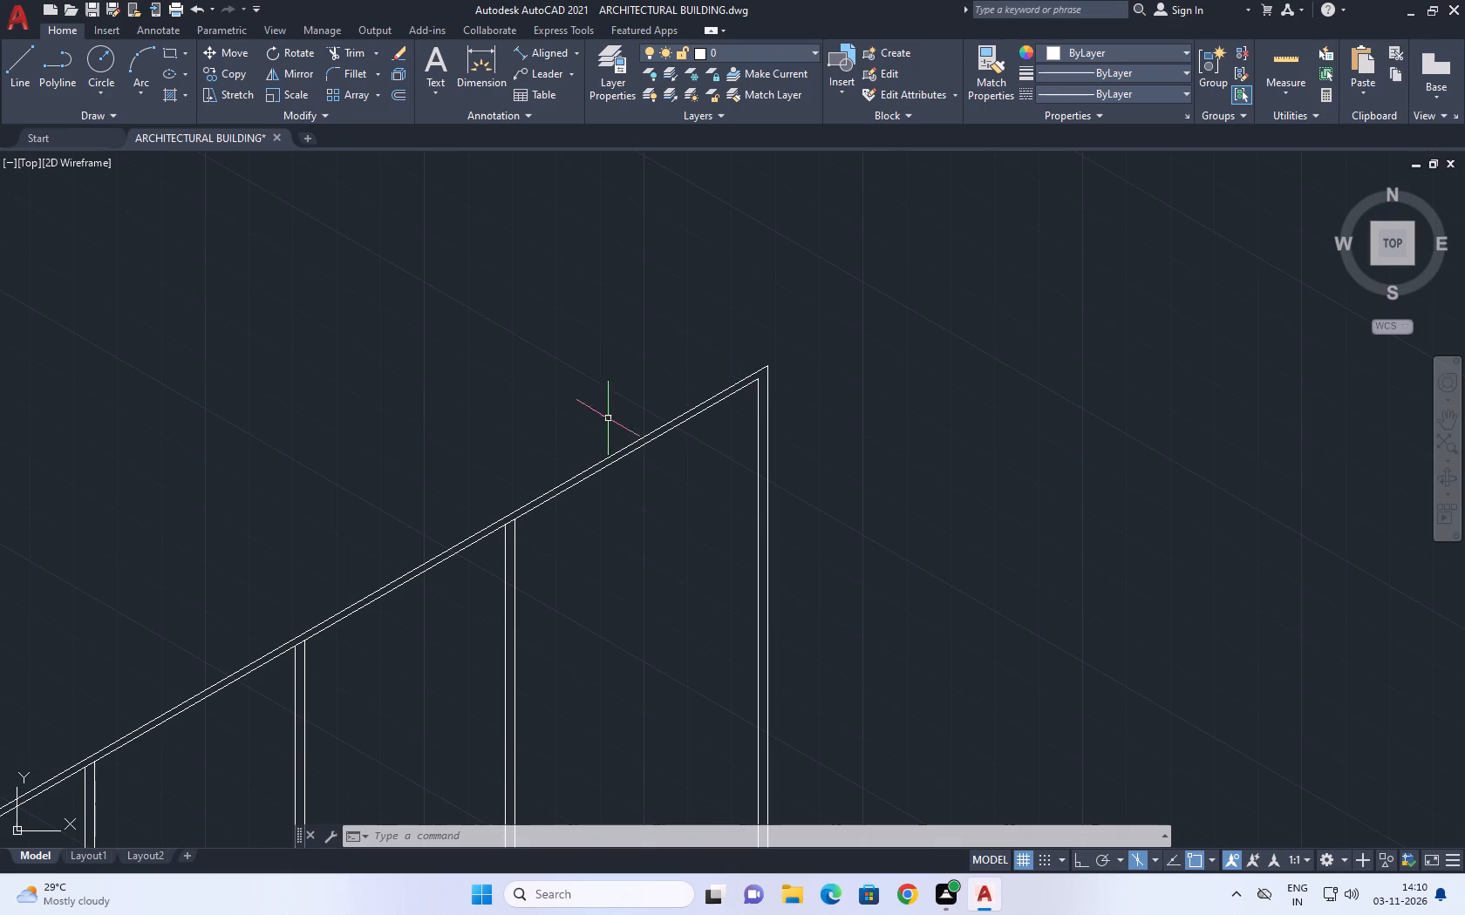
# Draw a five-point freehand spline for the pillow's back edge on the bed top, running beside the headboard's base from its near corner.
pyautogui.scroll(-4, 726, 434)
pyautogui.scroll(-3, 655, 461)
pyautogui.moveTo(512, 475); pyautogui.dragTo(697, 476, button='middle')
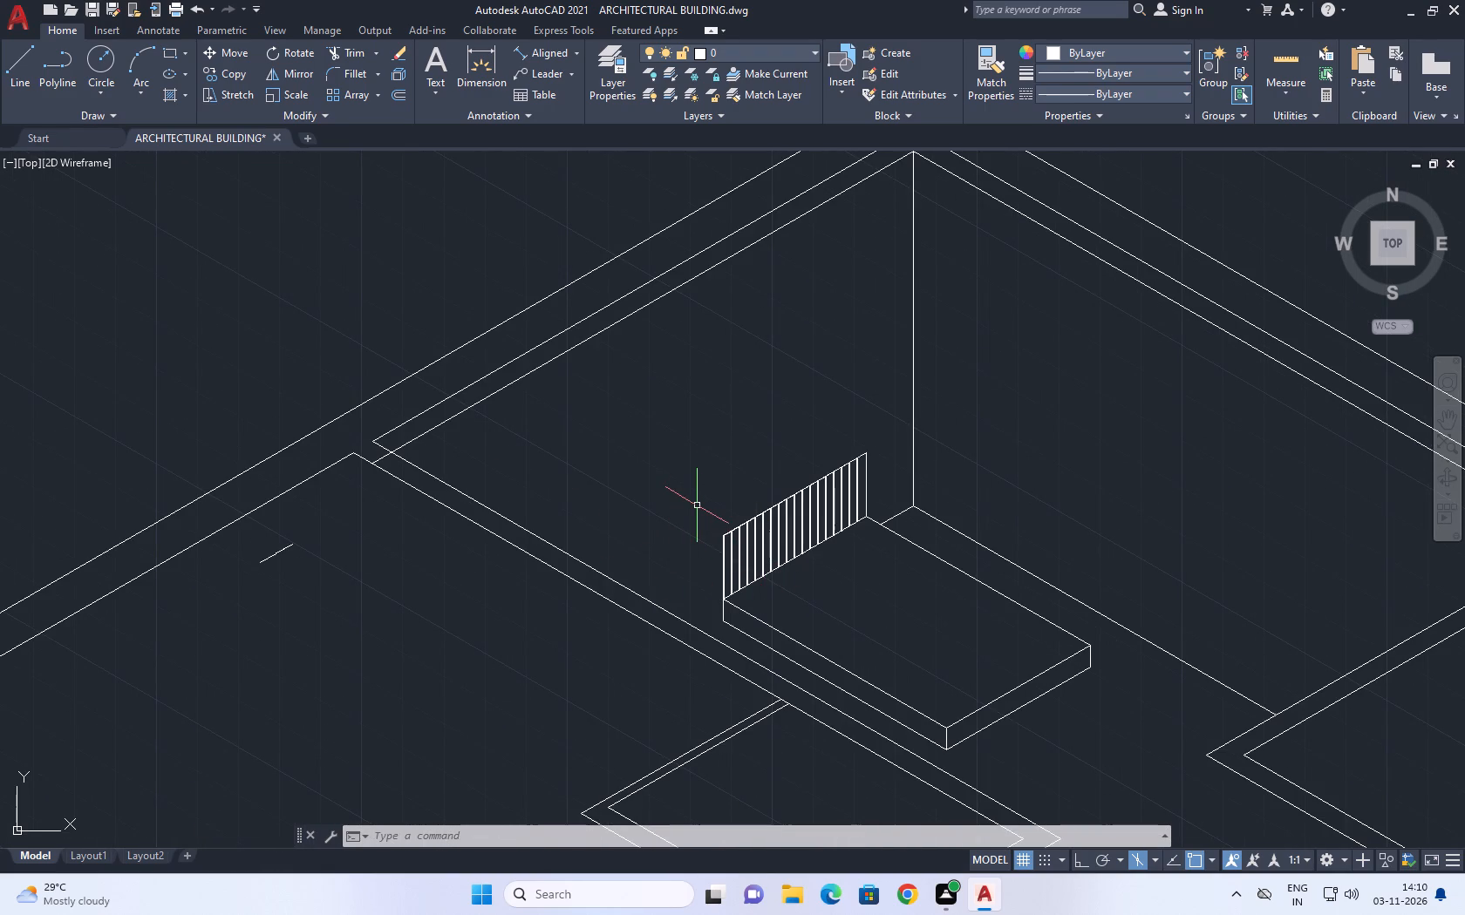
pyautogui.press('d')
pyautogui.press('BackSpace')
pyautogui.press('s')
pyautogui.write('pl')
pyautogui.press('space')
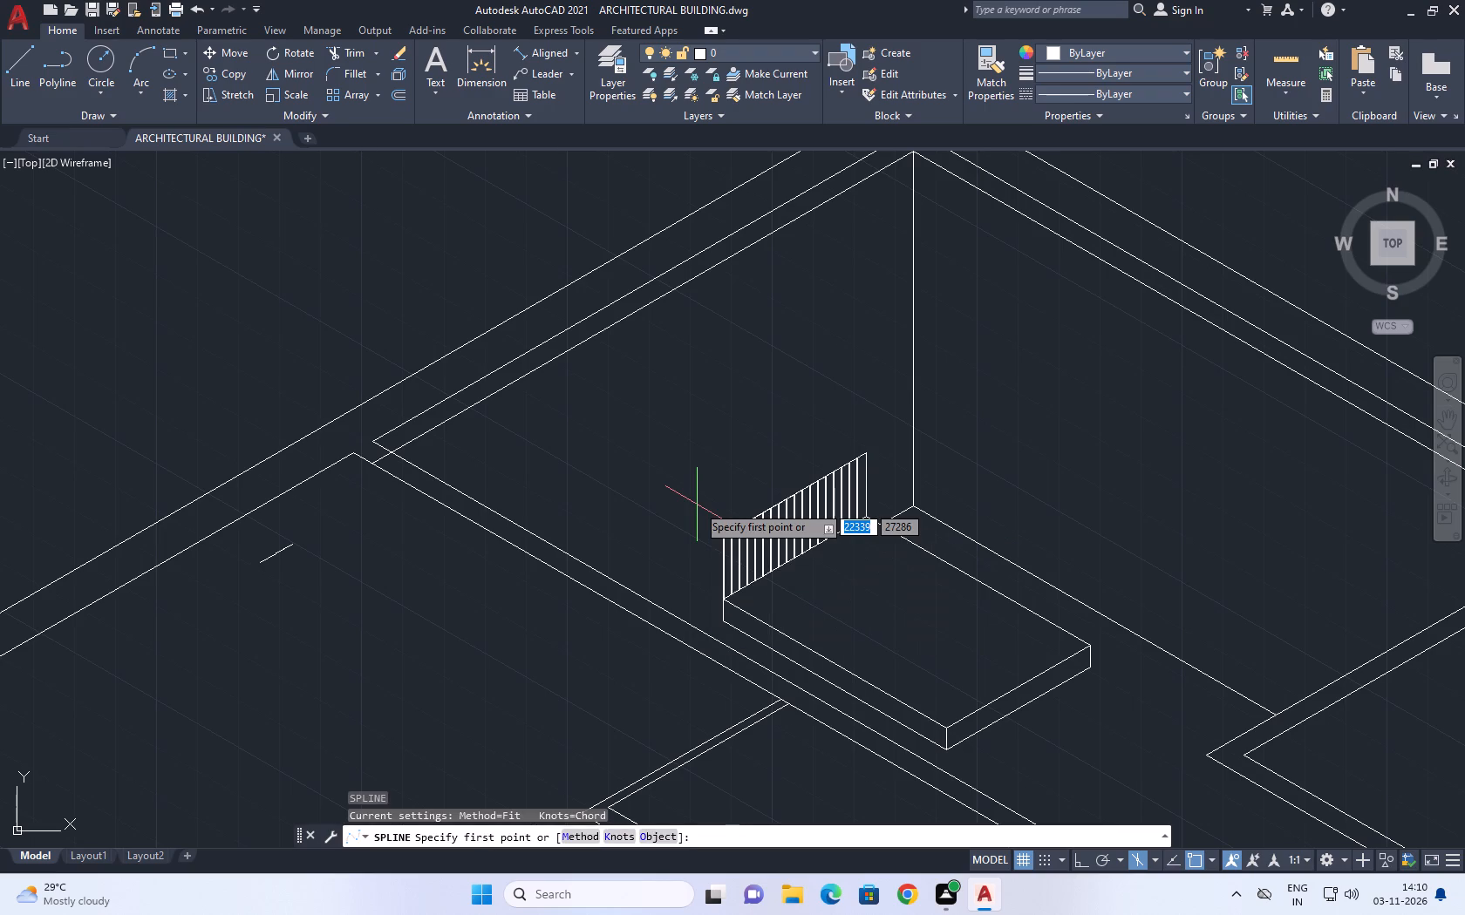
pyautogui.scroll(3, 739, 613)
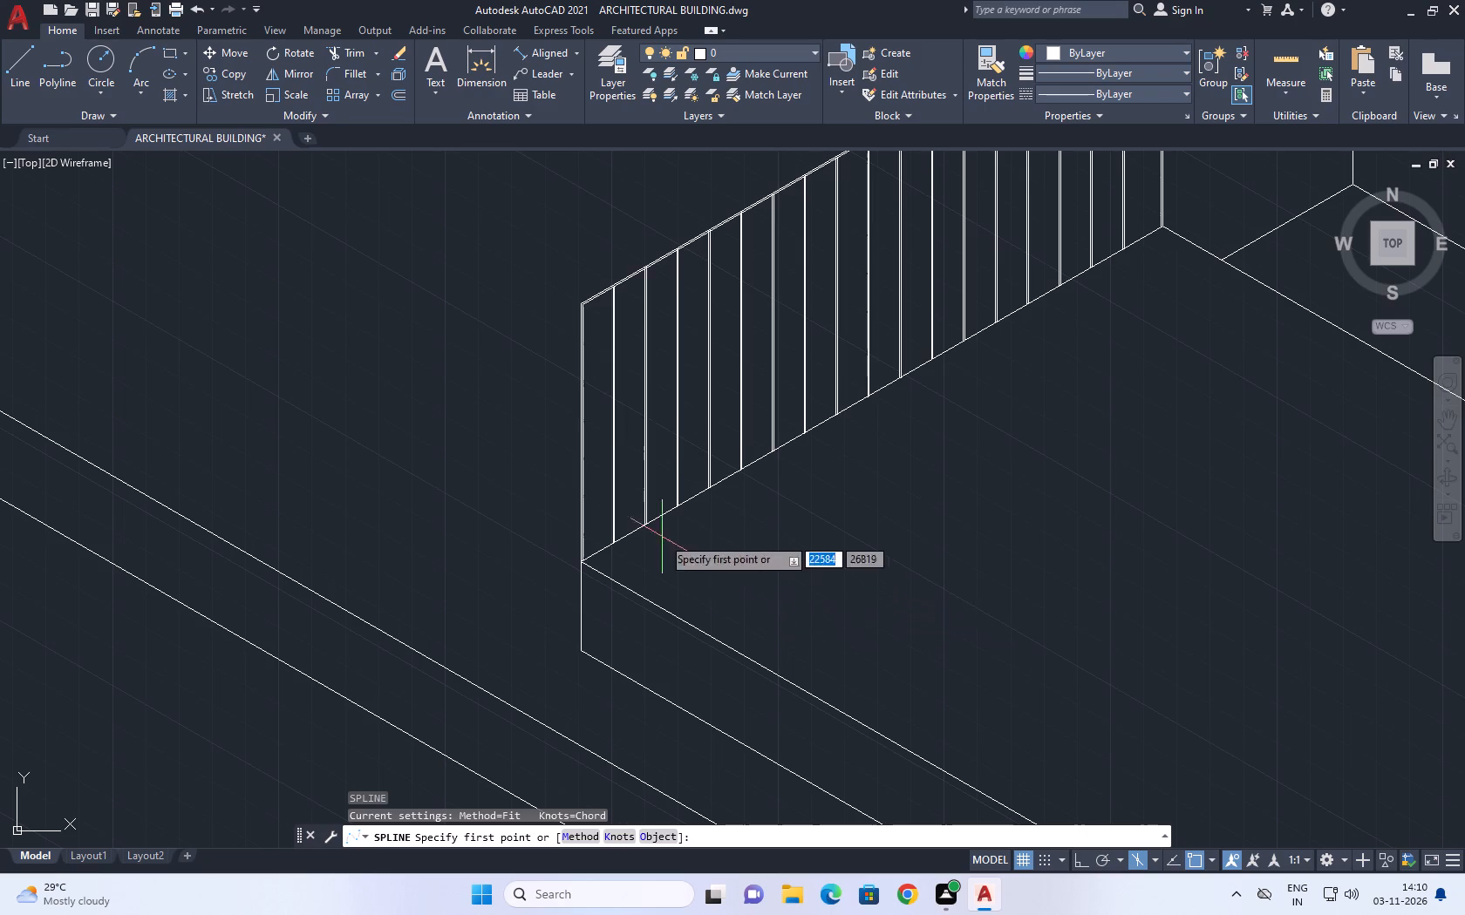
pyautogui.scroll(2, 667, 573)
pyautogui.click(534, 550)
pyautogui.click(633, 495)
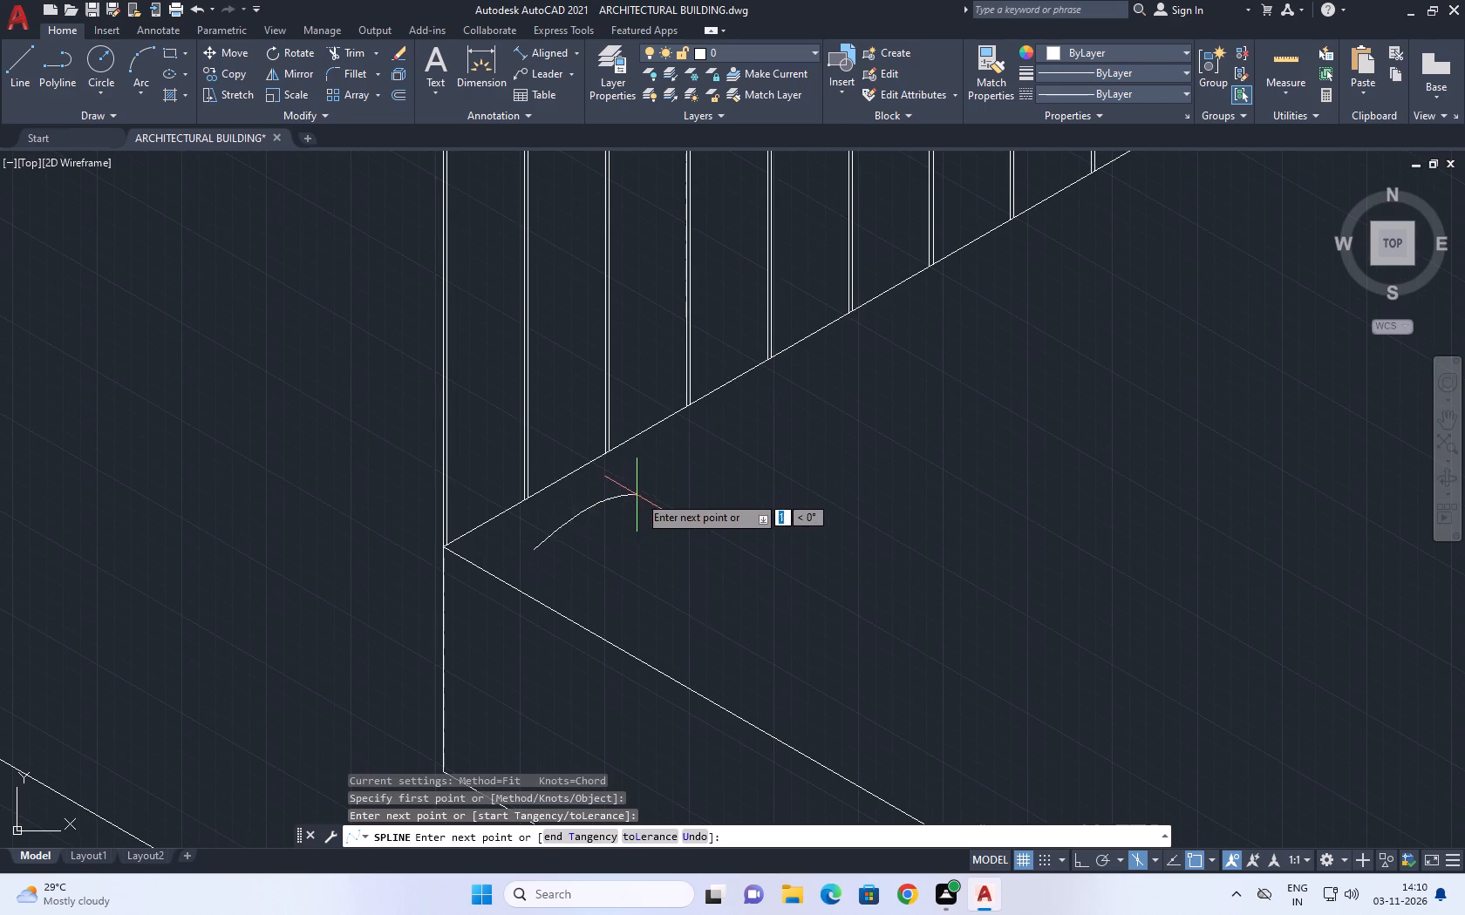
pyautogui.click(729, 457)
pyautogui.scroll(-3, 842, 345)
pyautogui.moveTo(920, 317); pyautogui.dragTo(883, 356, button='middle')
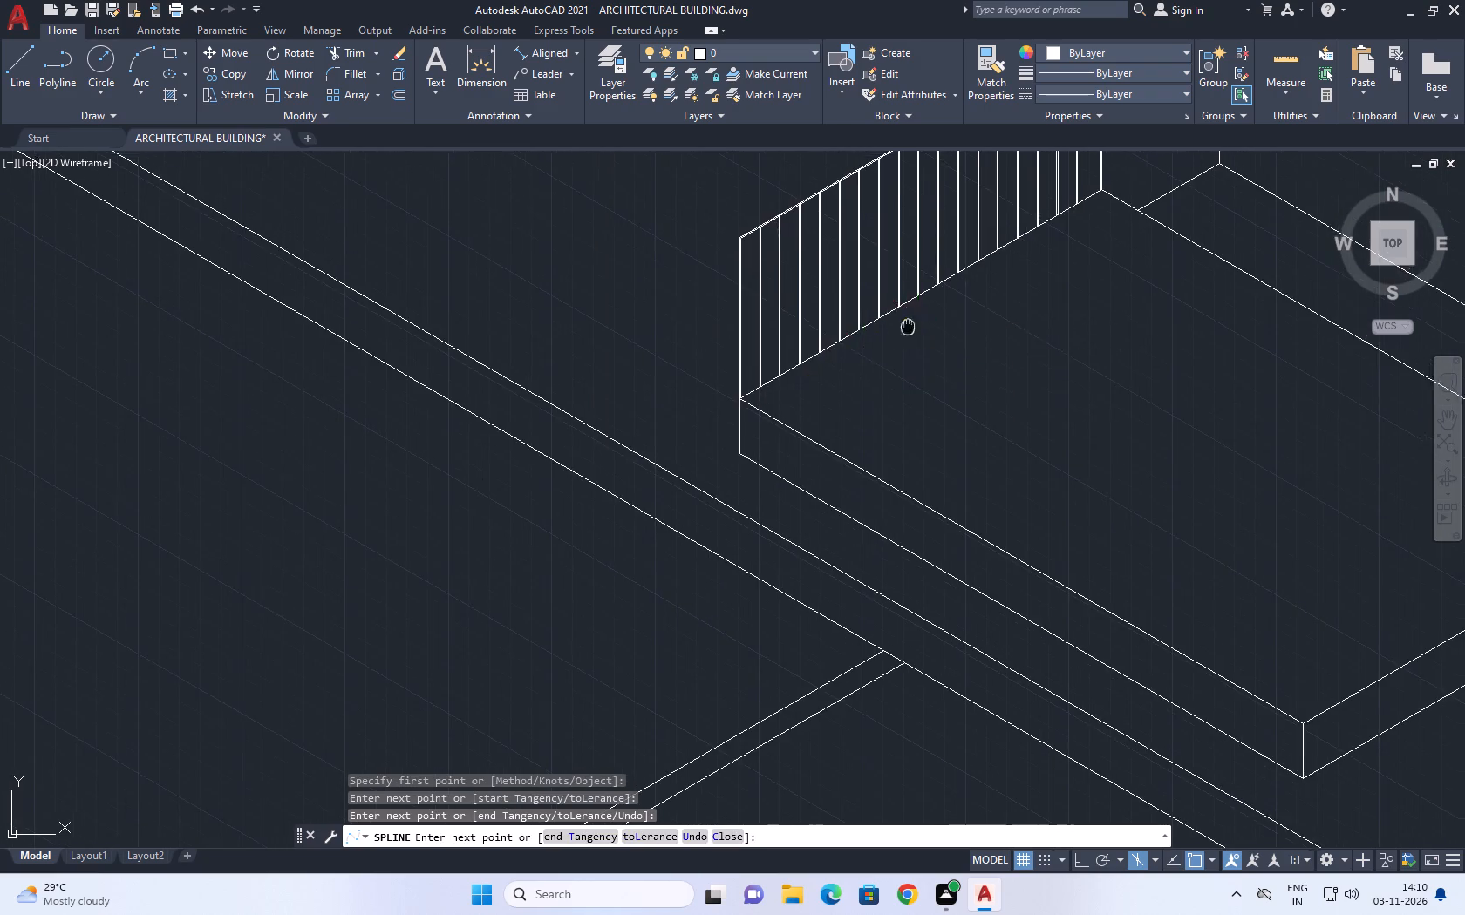
pyautogui.moveTo(883, 356); pyautogui.dragTo(841, 428, button='middle')
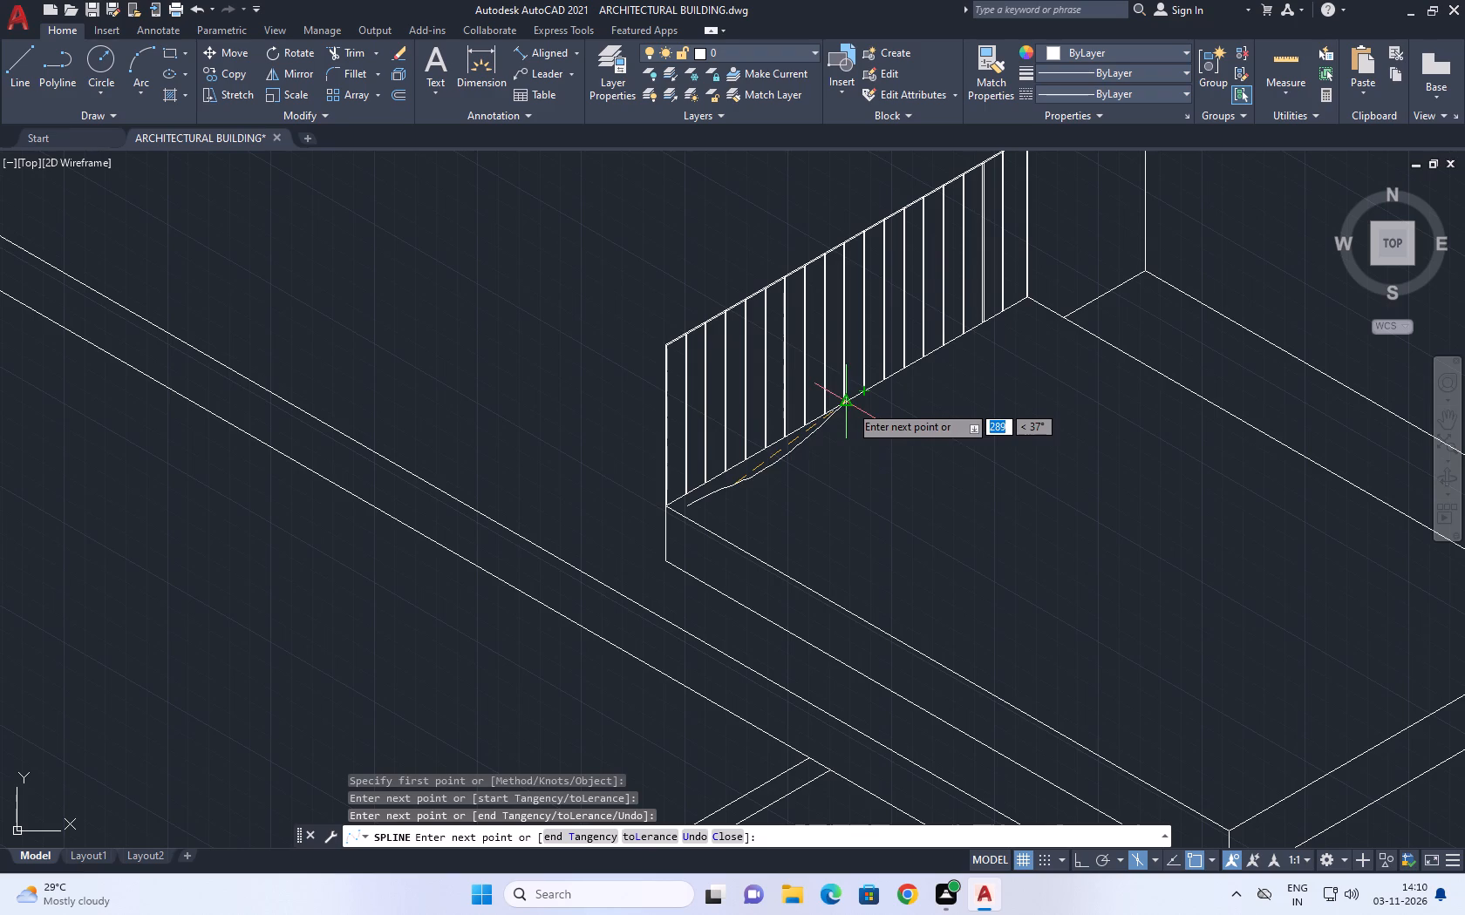
pyautogui.click(807, 439)
pyautogui.click(841, 417)
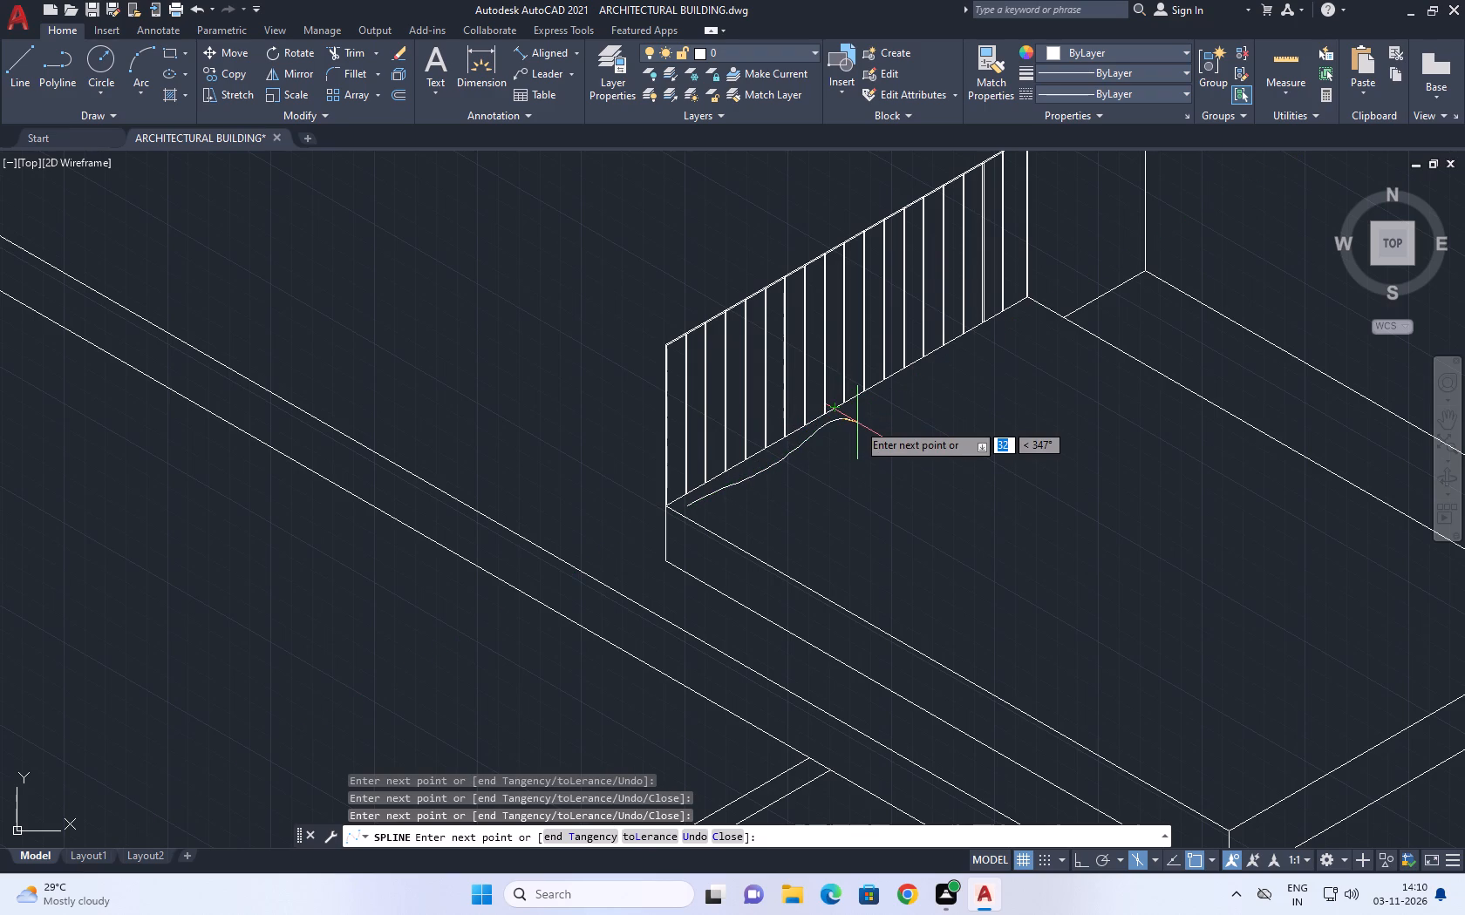
pyautogui.press('space')
# Draw a four-point spline for the pillow's side edge, from the first spline's start along the bed's long edge.
pyautogui.rightClick(820, 423)
pyautogui.click(914, 430)
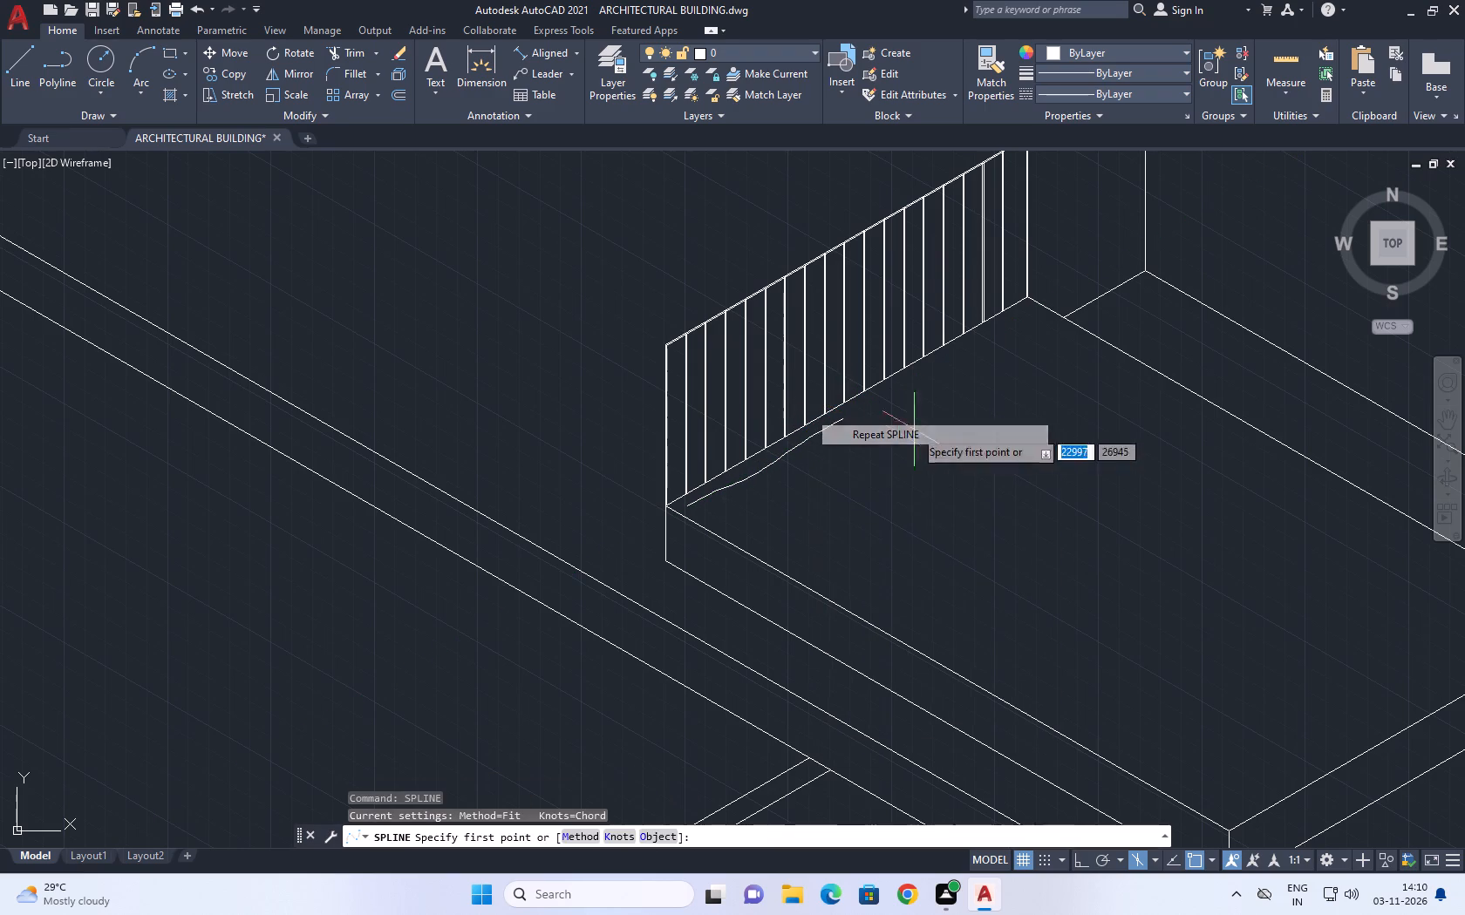
pyautogui.click(692, 505)
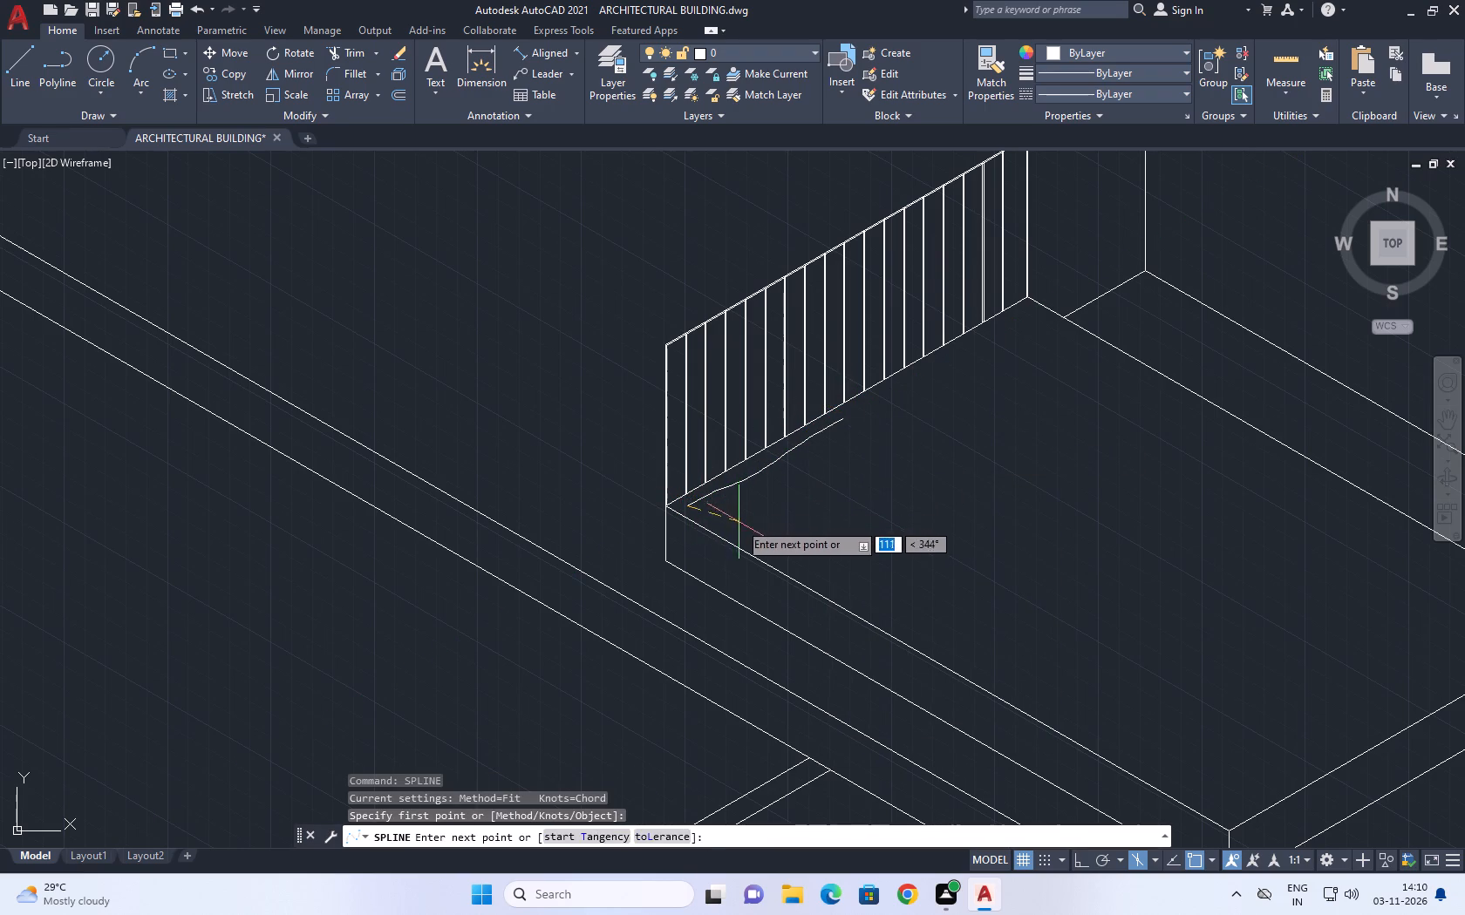
pyautogui.click(737, 532)
pyautogui.click(771, 552)
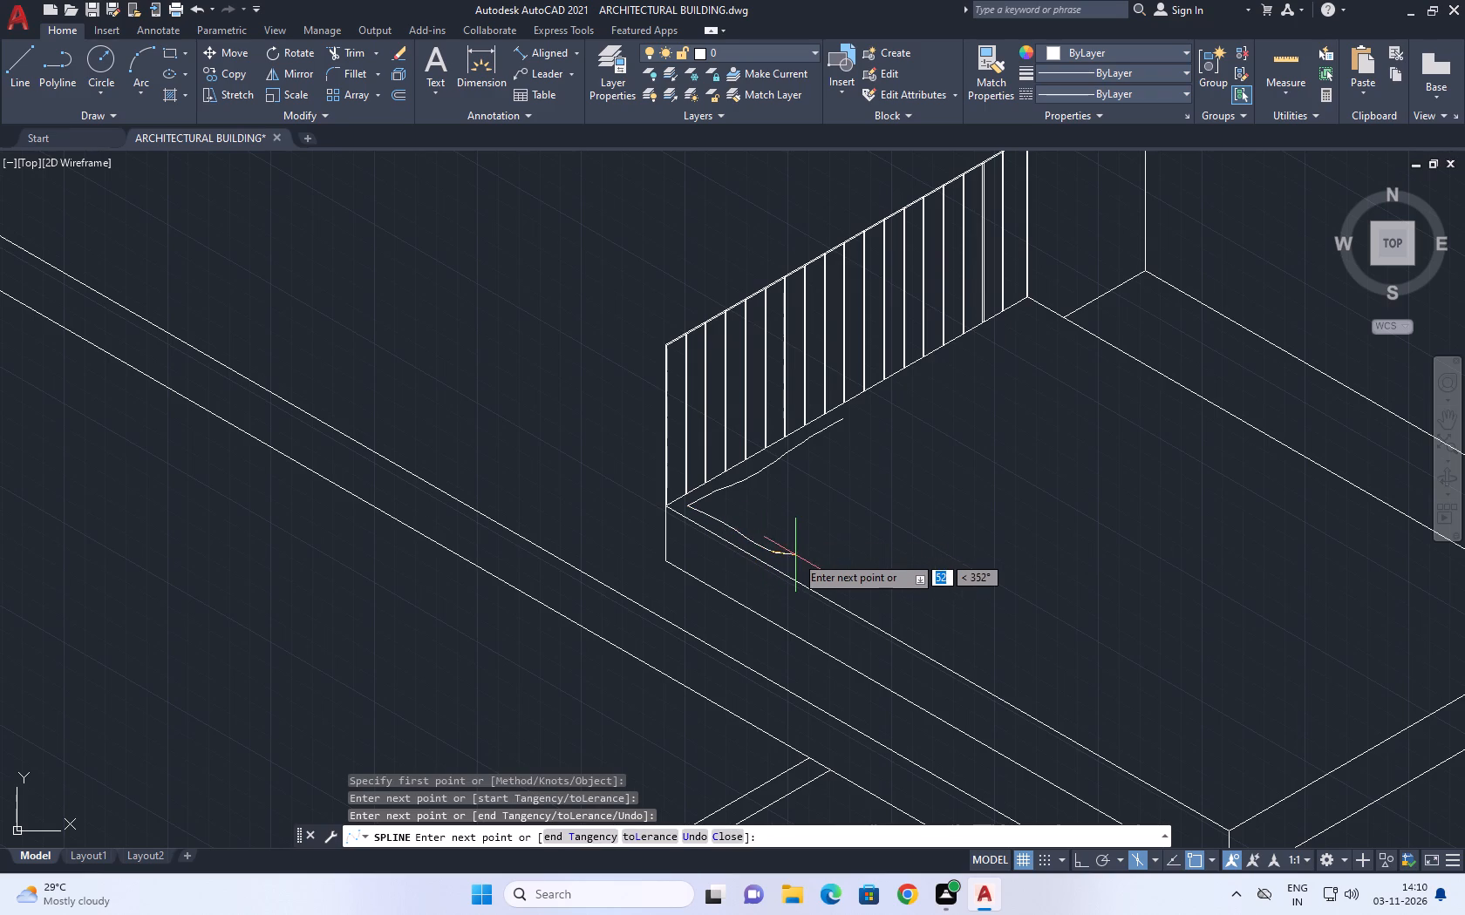
pyautogui.click(795, 561)
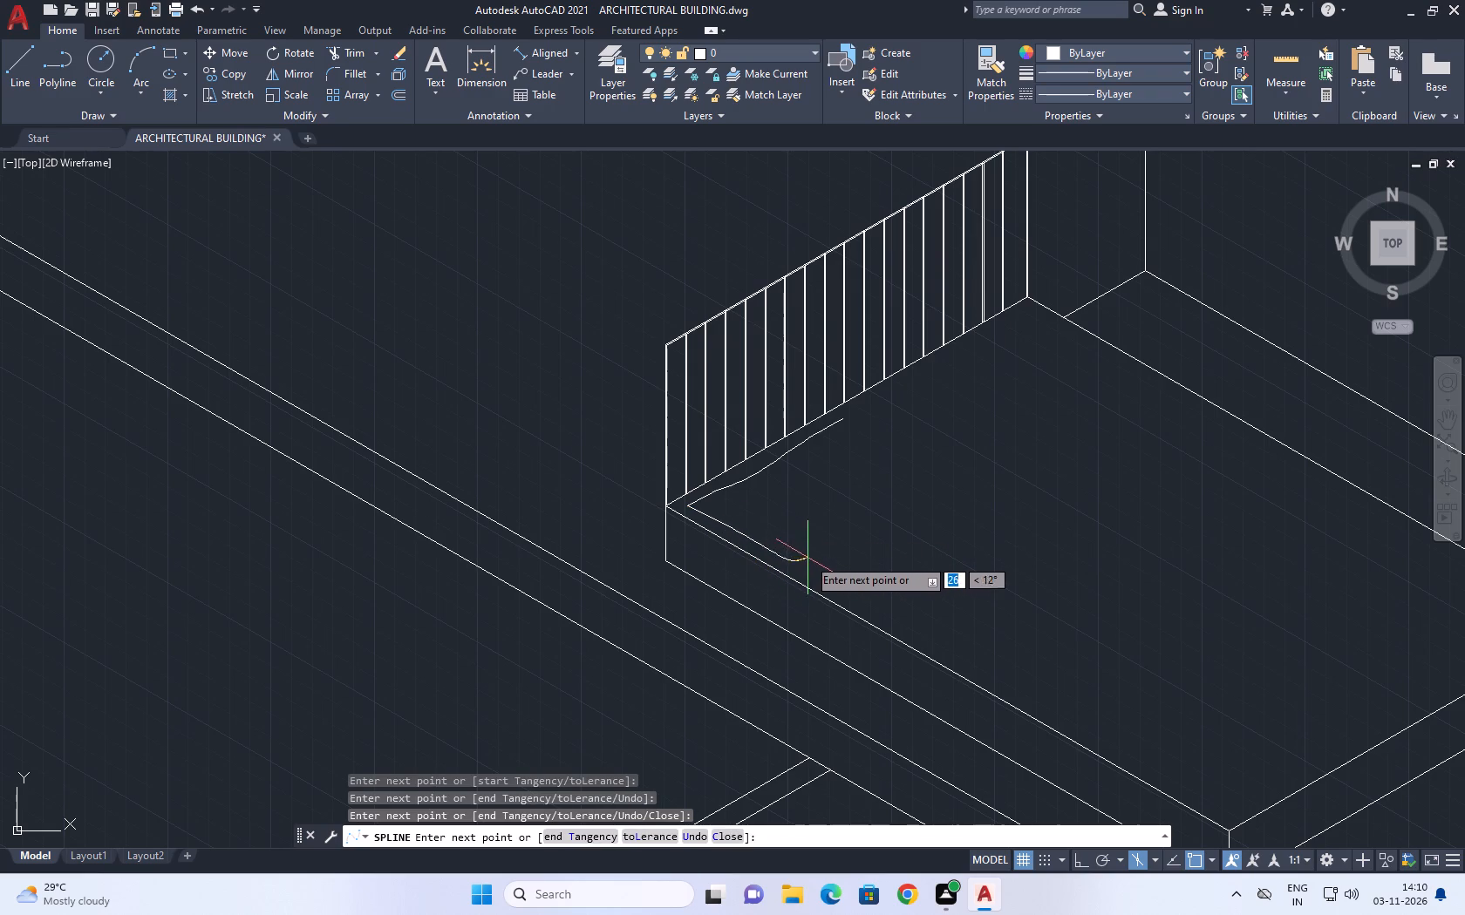
pyautogui.press('space')
# Draw a wavy spline for the pillow's front edge, from the side edge's end and roughly parallel to the headboard.
pyautogui.press('space')
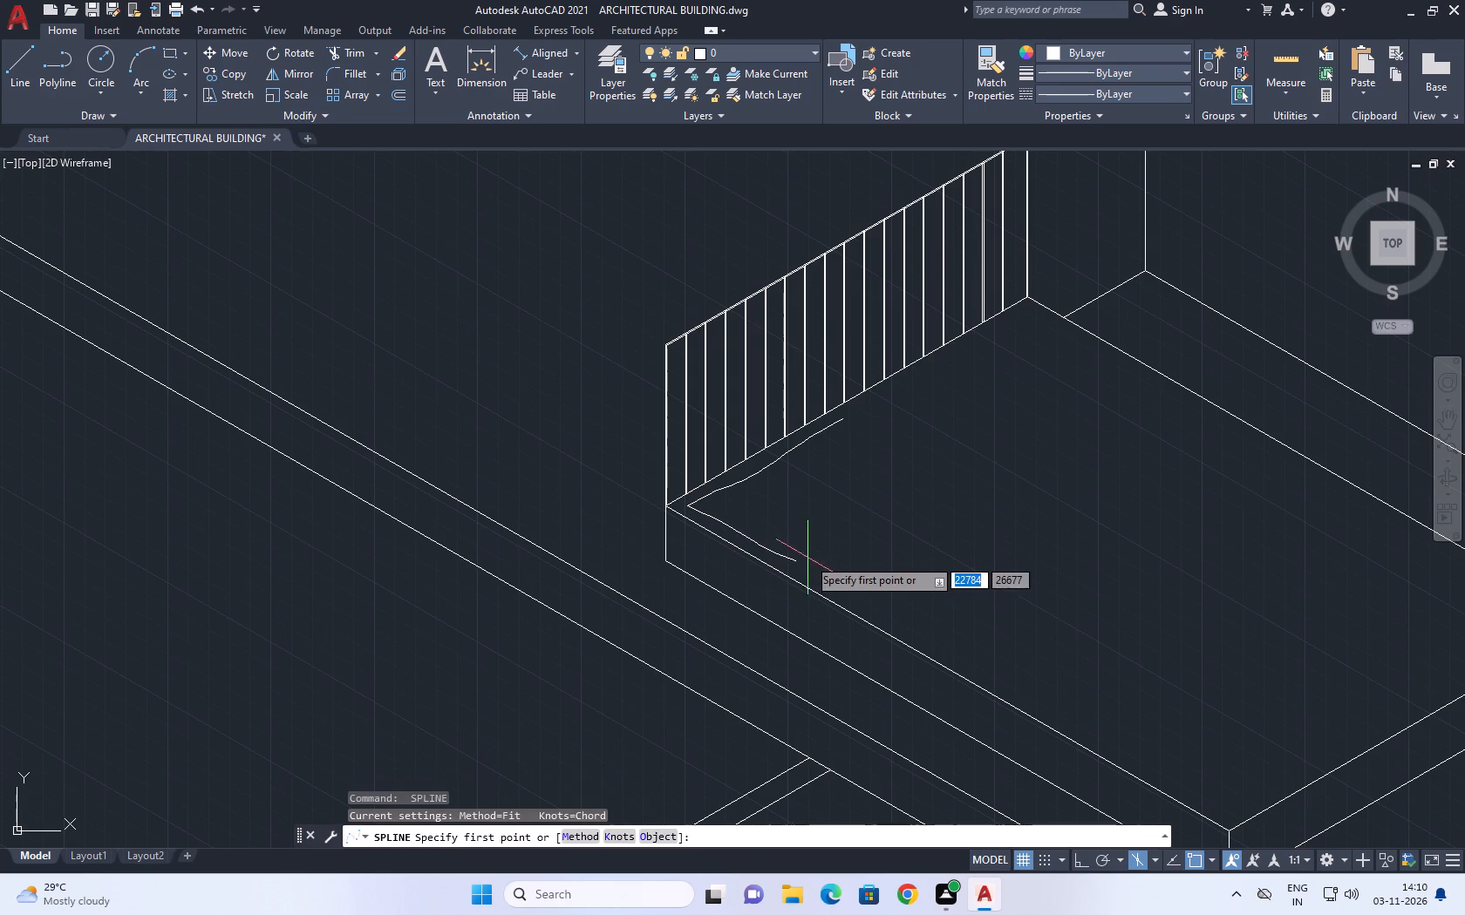
pyautogui.scroll(2, 801, 560)
pyautogui.click(784, 567)
pyautogui.click(872, 502)
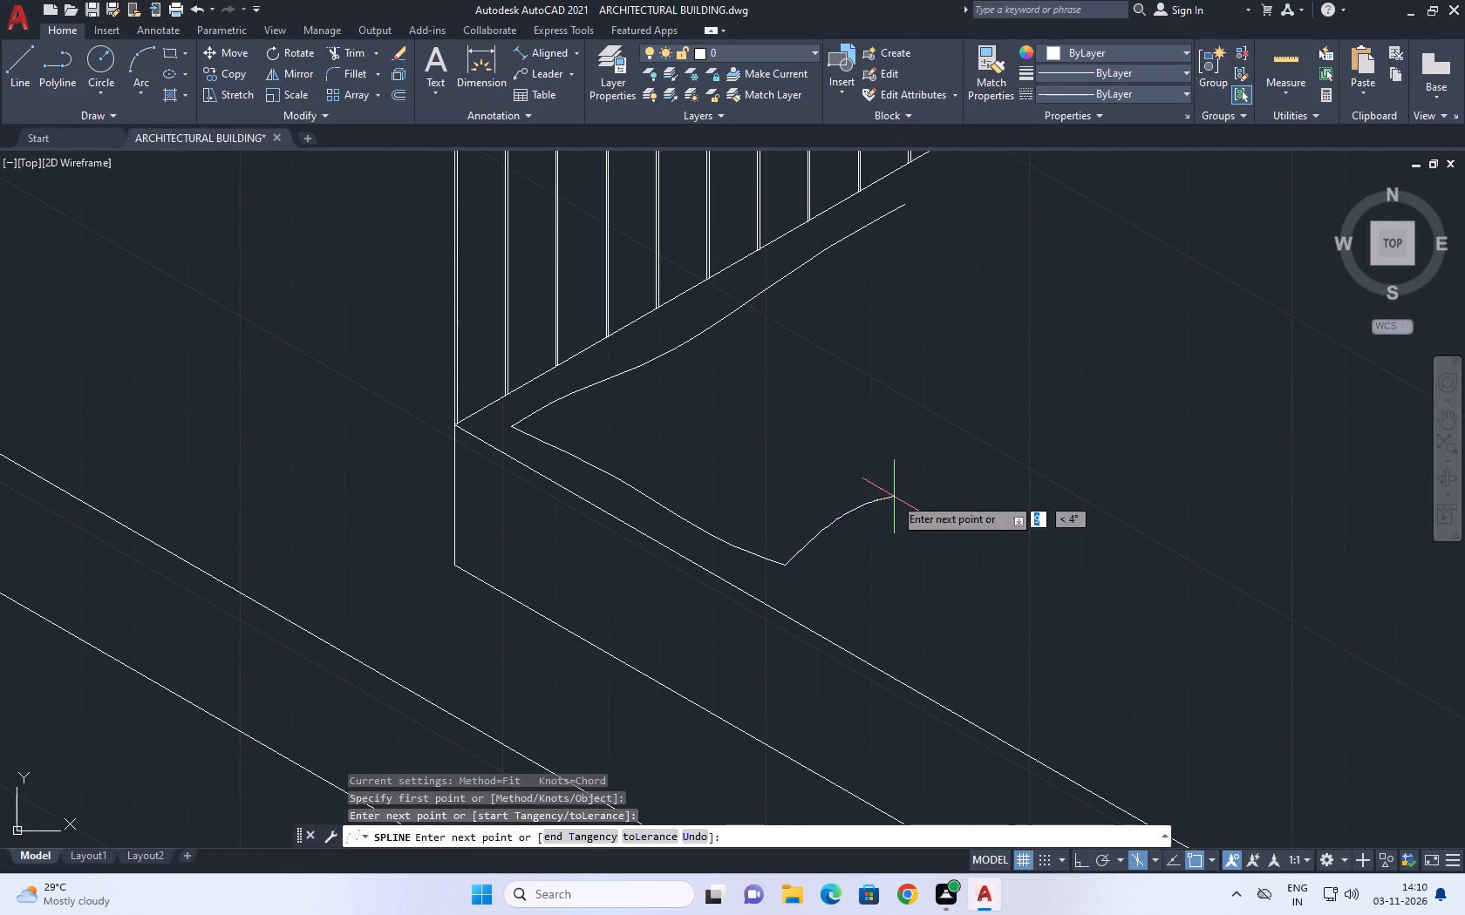
pyautogui.click(962, 442)
pyautogui.click(1017, 413)
pyautogui.click(1057, 379)
pyautogui.click(1058, 369)
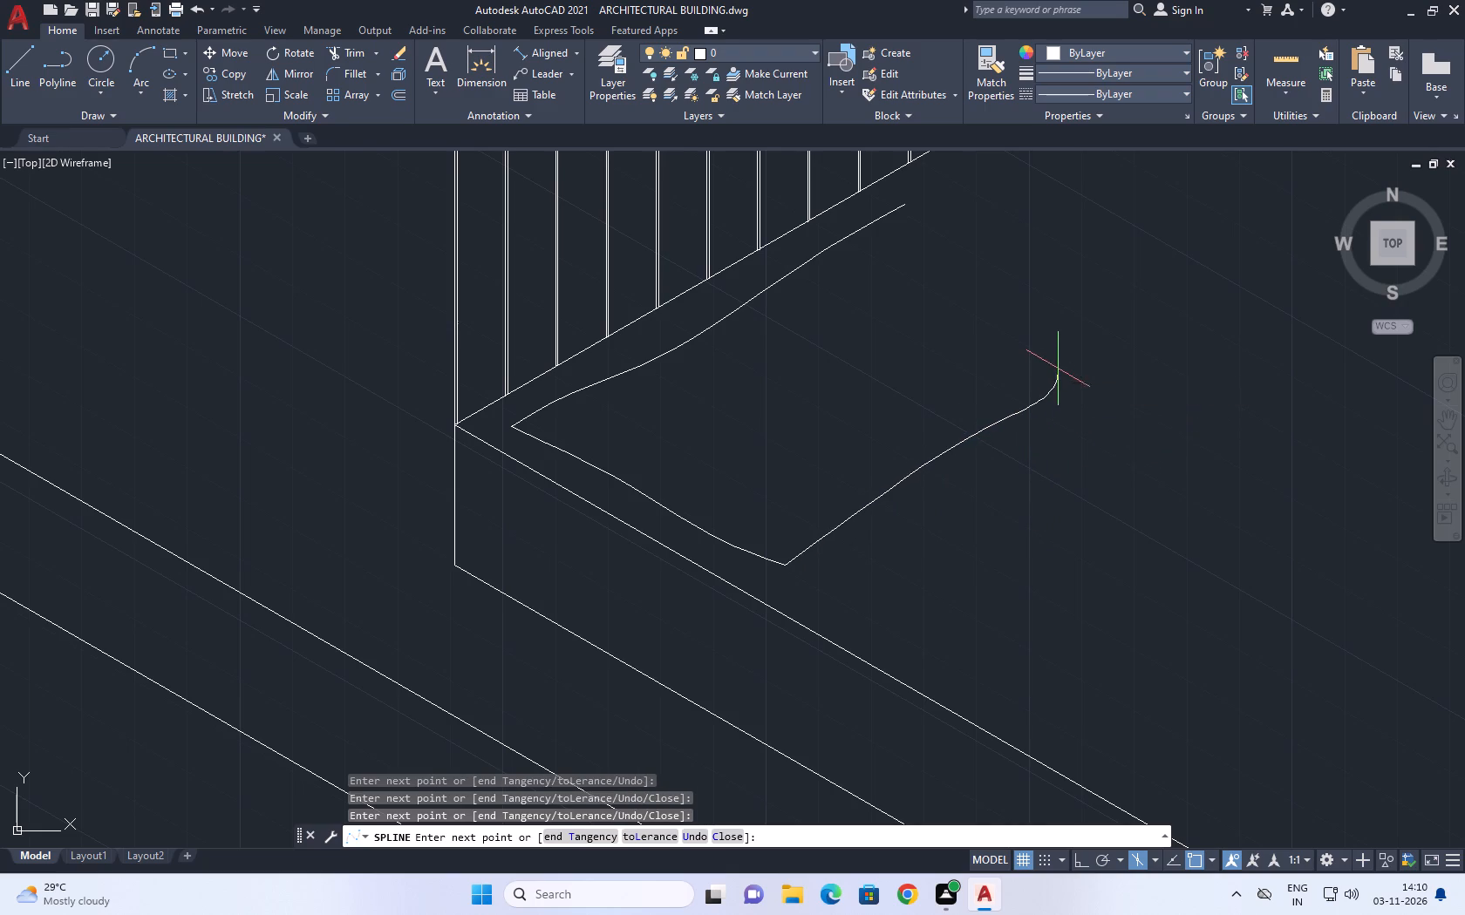
pyautogui.click(1085, 355)
pyautogui.moveTo(1095, 332); pyautogui.dragTo(1050, 392, button='middle')
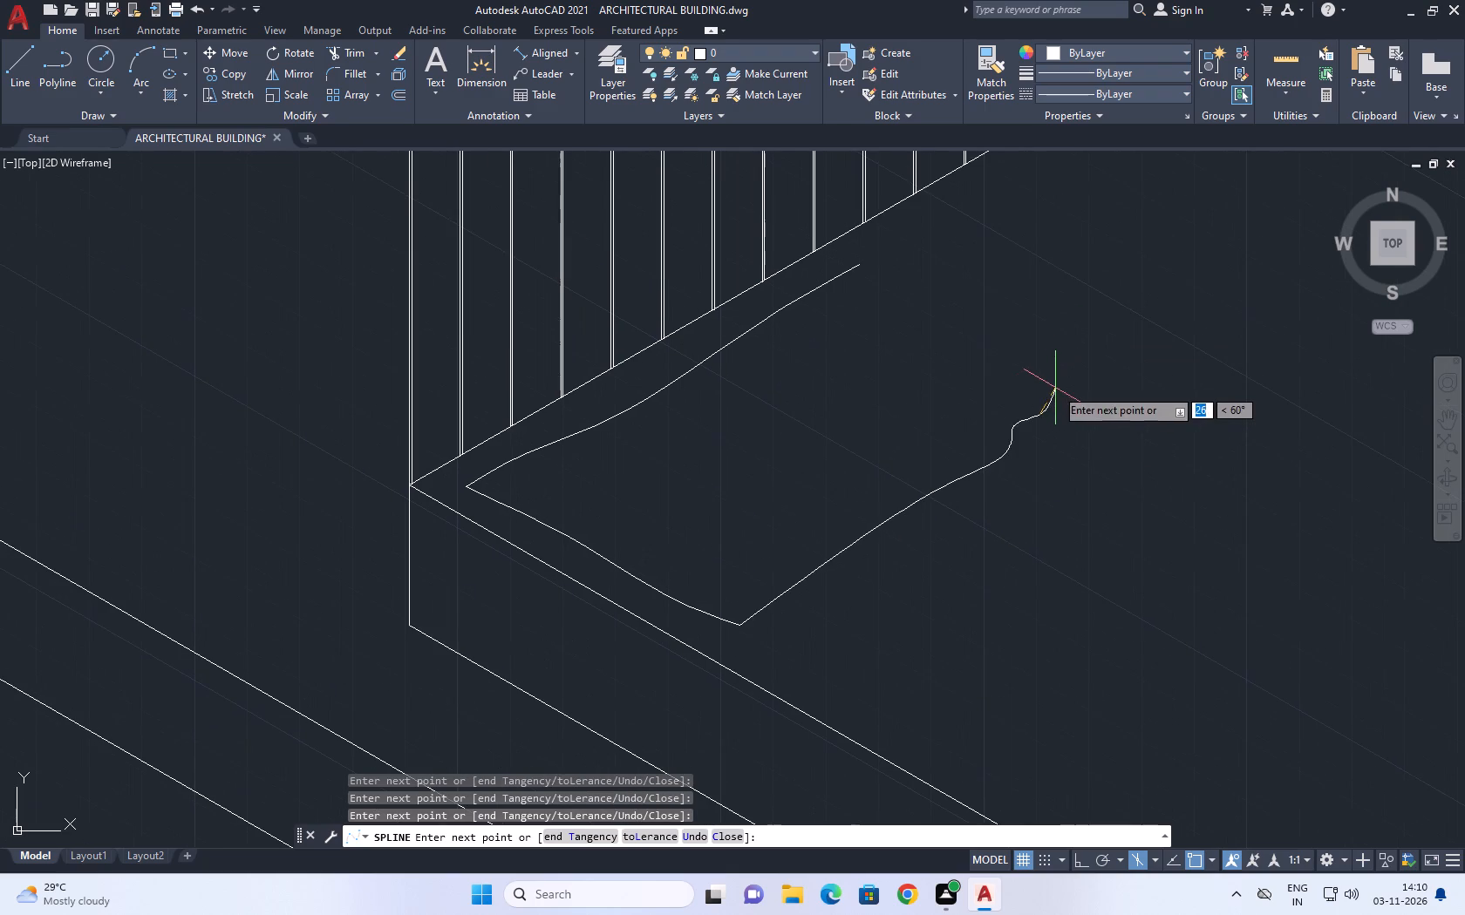
pyautogui.press('space')
# Draw a spline for the pillow's remaining side, from the back edge's far end towards the front edge's open end.
pyautogui.press('space')
pyautogui.click(862, 265)
pyautogui.click(929, 309)
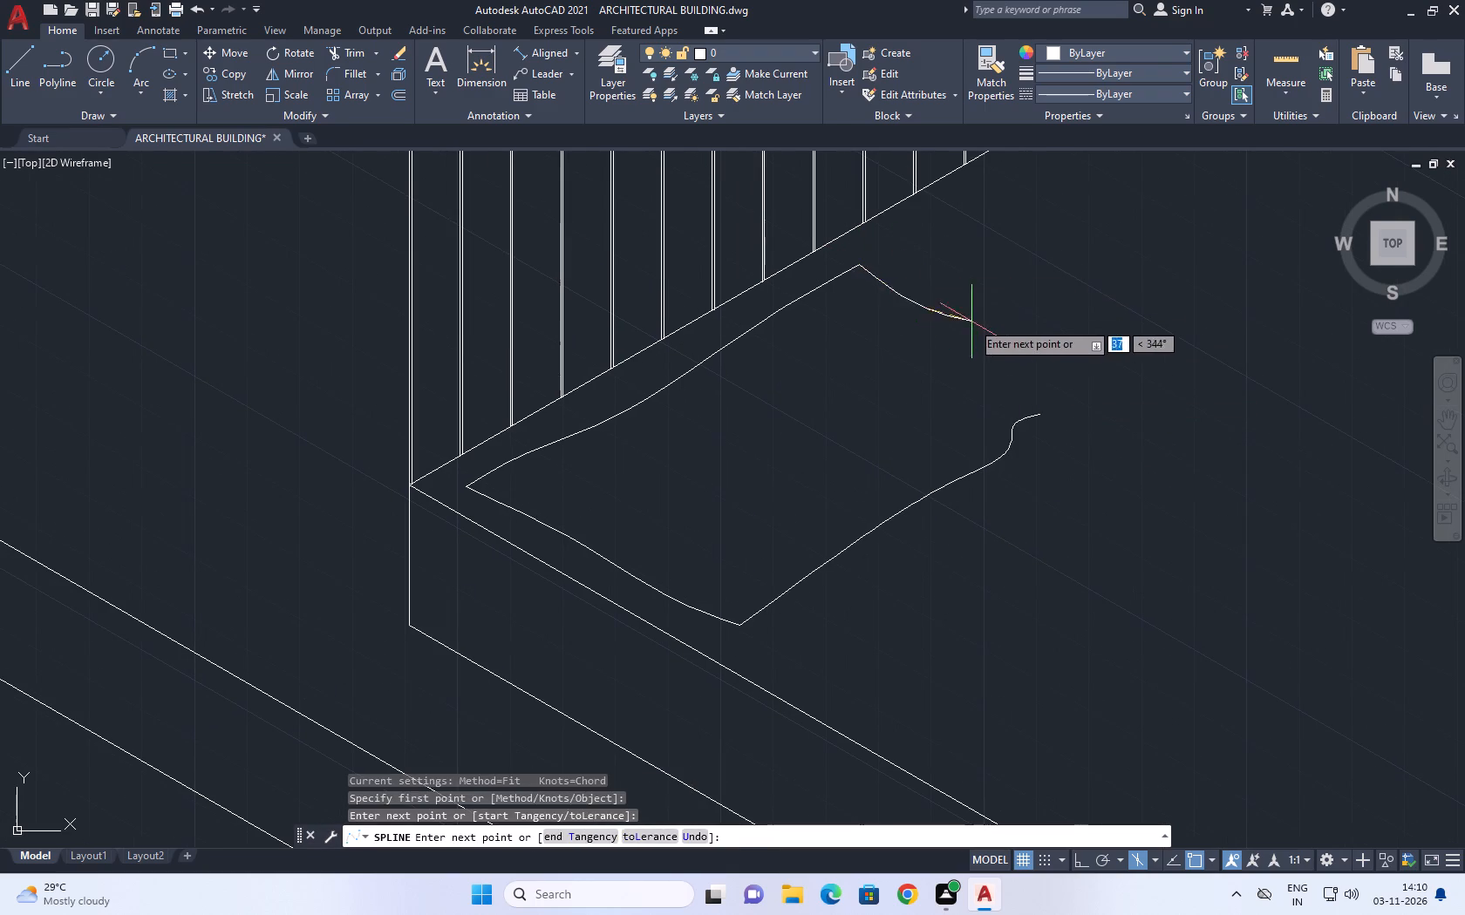
pyautogui.click(977, 329)
pyautogui.click(1009, 345)
pyautogui.click(1029, 376)
pyautogui.click(1053, 393)
pyautogui.press('space')
# Fillet the open ends of the pillow's front and far side splines to join them at a corner.
pyautogui.scroll(2, 1051, 412)
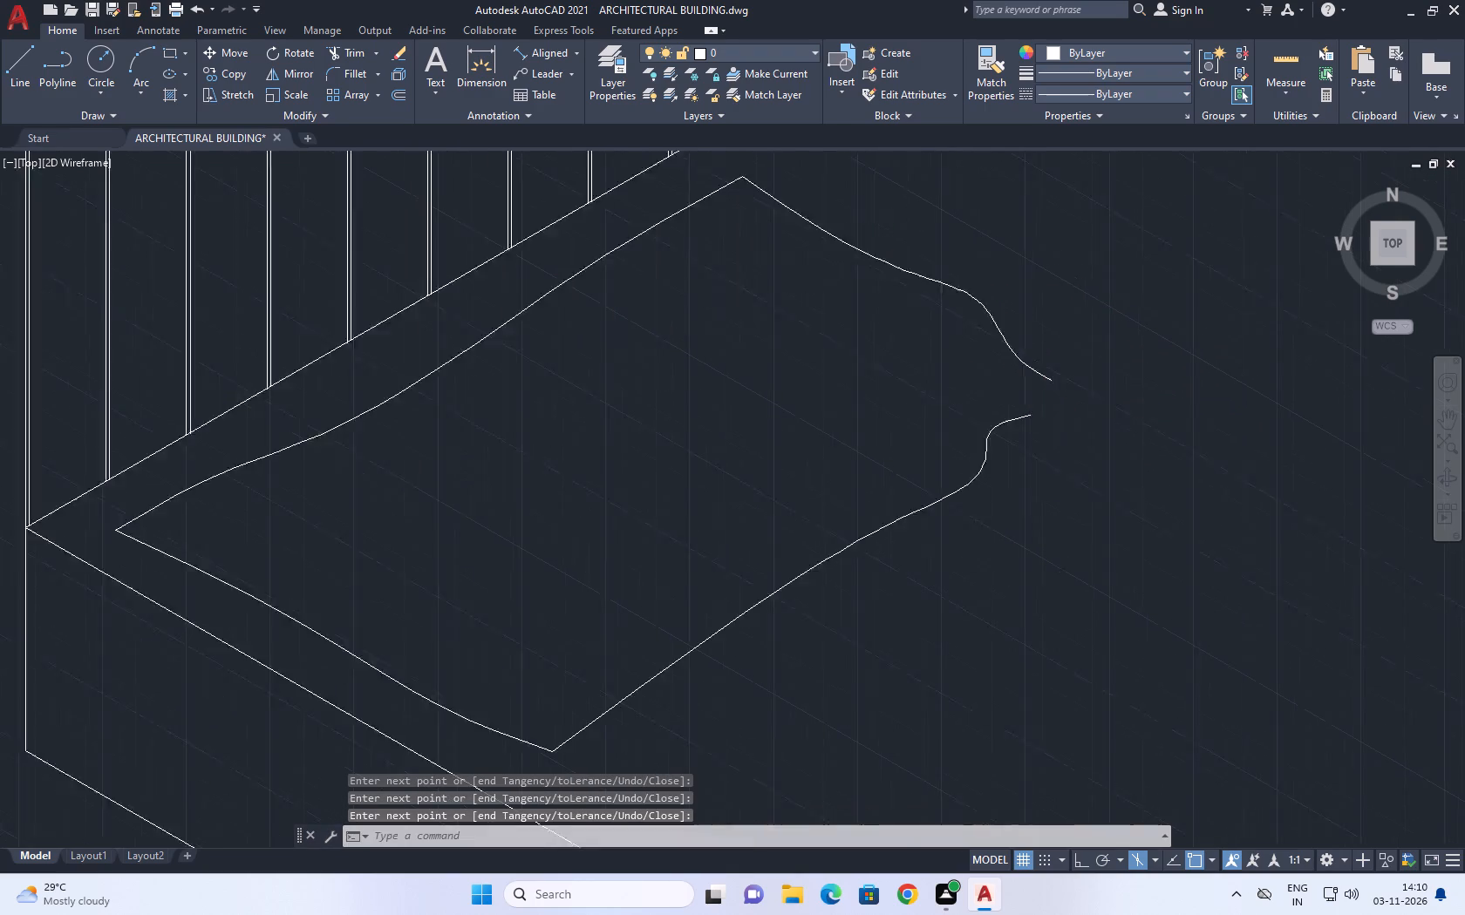
pyautogui.moveTo(1079, 391); pyautogui.dragTo(930, 424, button='middle')
pyautogui.press('f')
pyautogui.press('space')
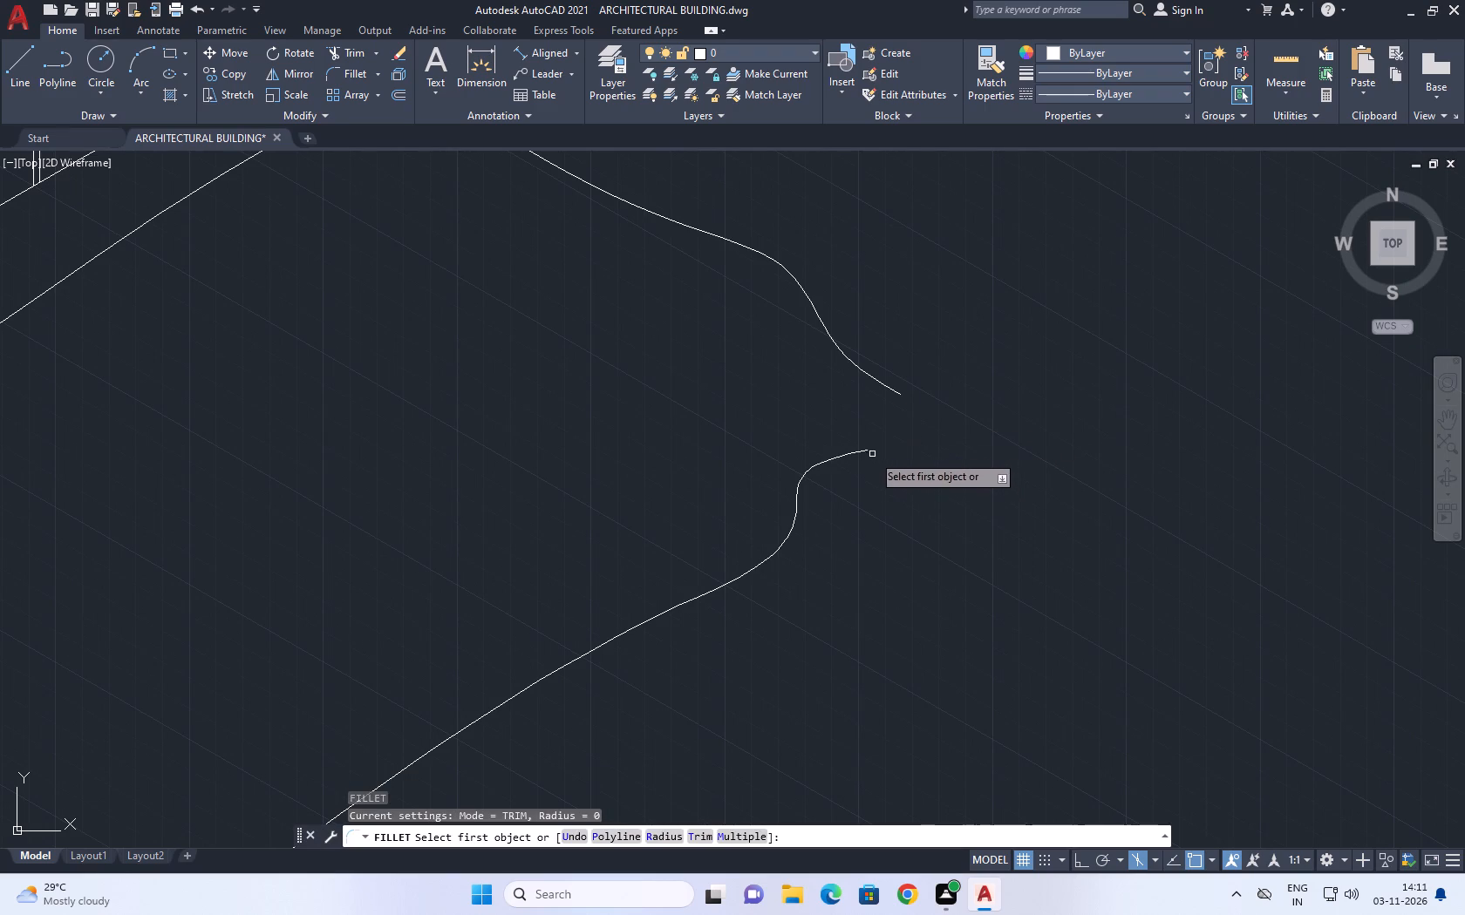
pyautogui.click(865, 451)
pyautogui.click(894, 390)
# Reshape the pillow's front edge spline by stretching the point at its sharp bend outward from the outline.
pyautogui.scroll(-5, 944, 406)
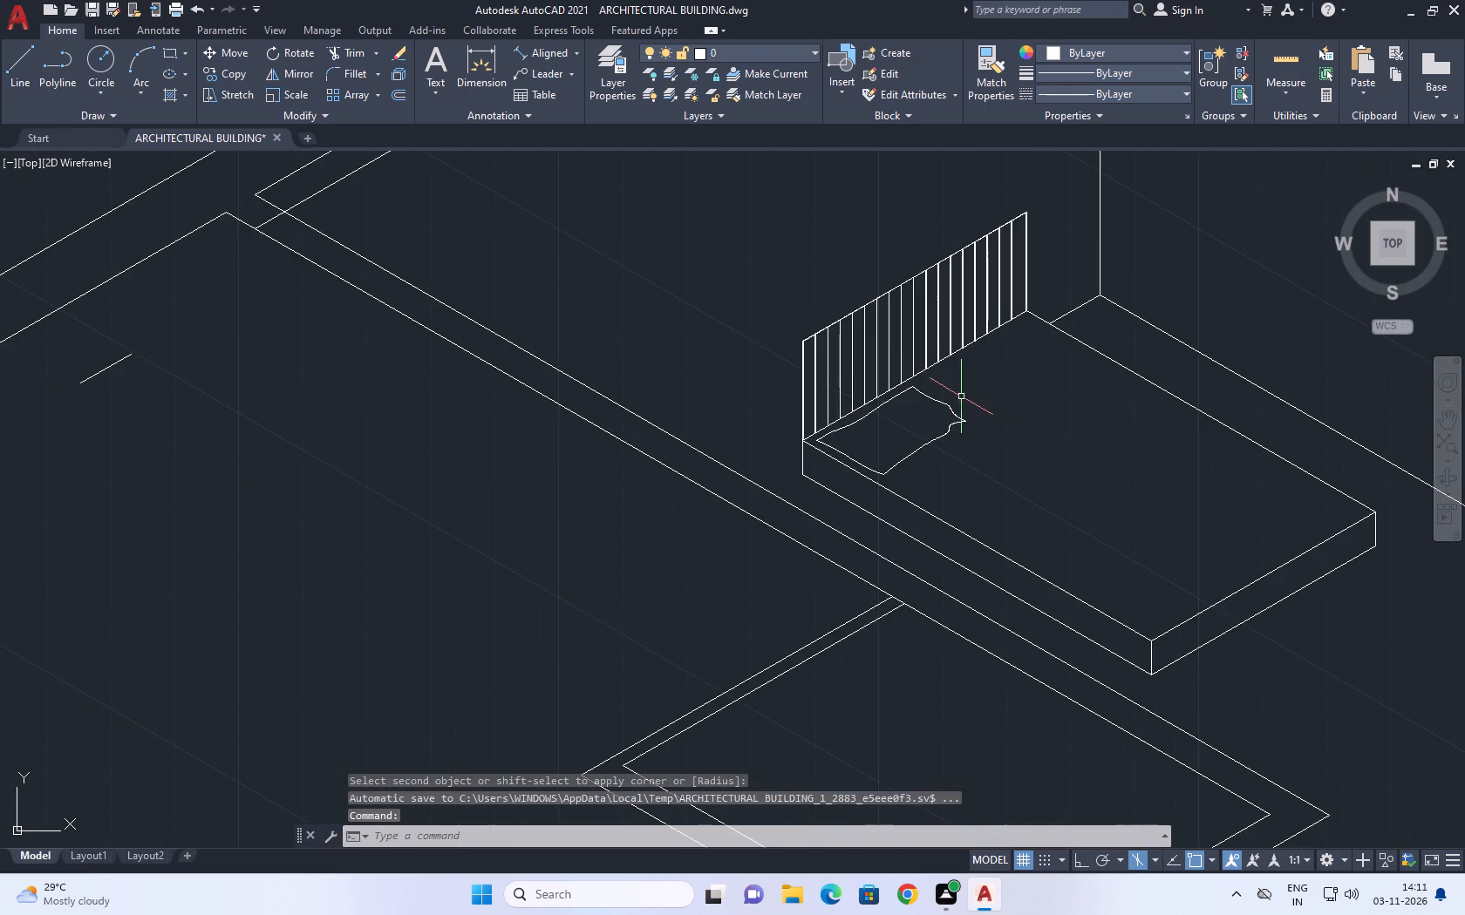
pyautogui.scroll(4, 957, 402)
pyautogui.moveTo(920, 556); pyautogui.dragTo(904, 533)
pyautogui.click(854, 488)
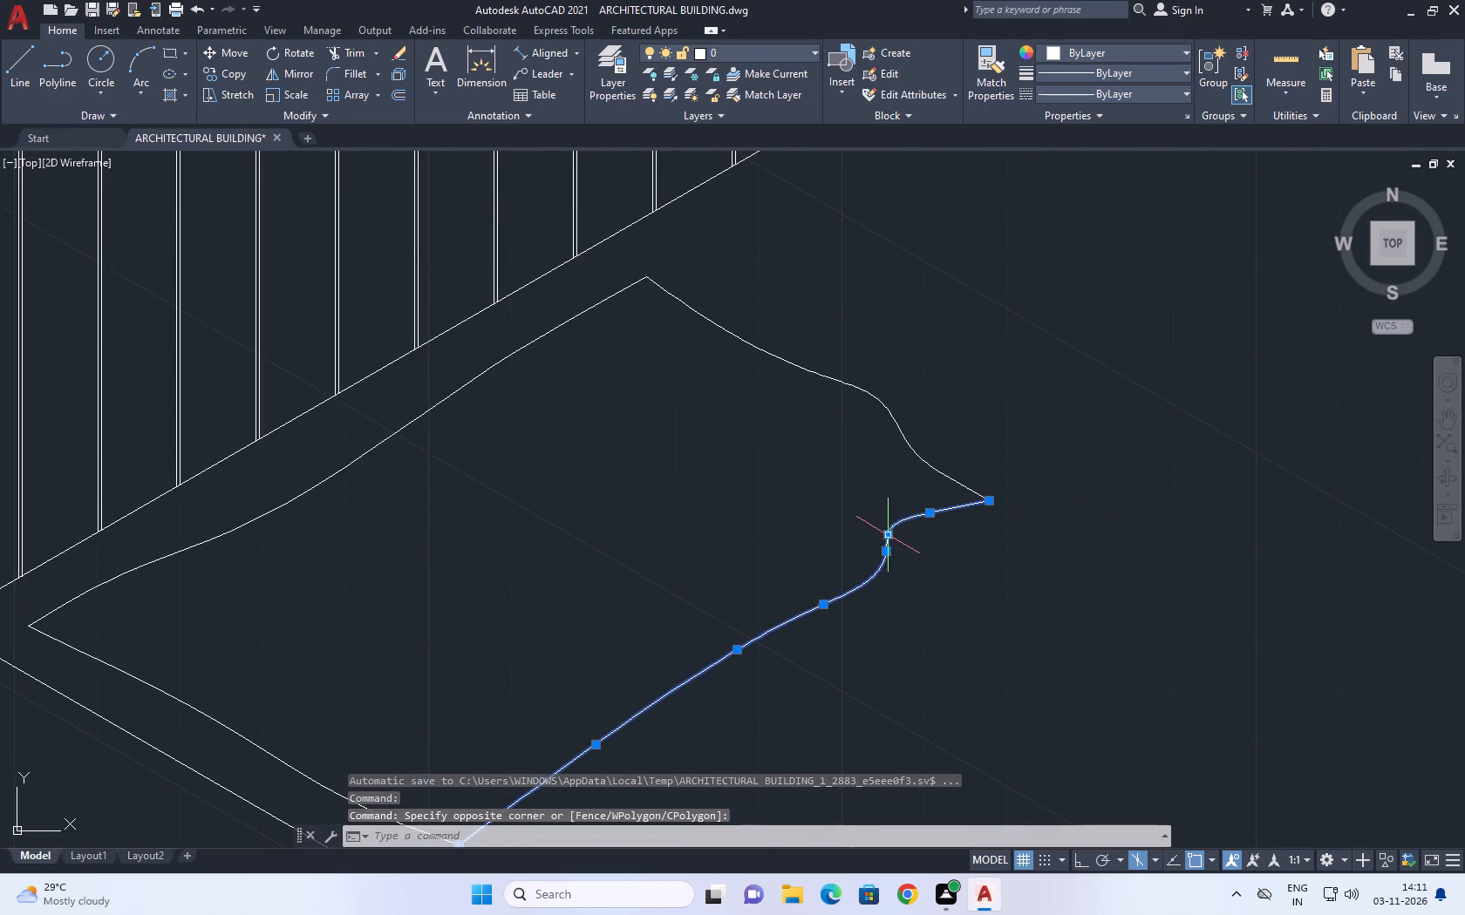
pyautogui.click(889, 533)
pyautogui.click(934, 553)
pyautogui.scroll(-4, 903, 510)
pyautogui.scroll(2, 907, 526)
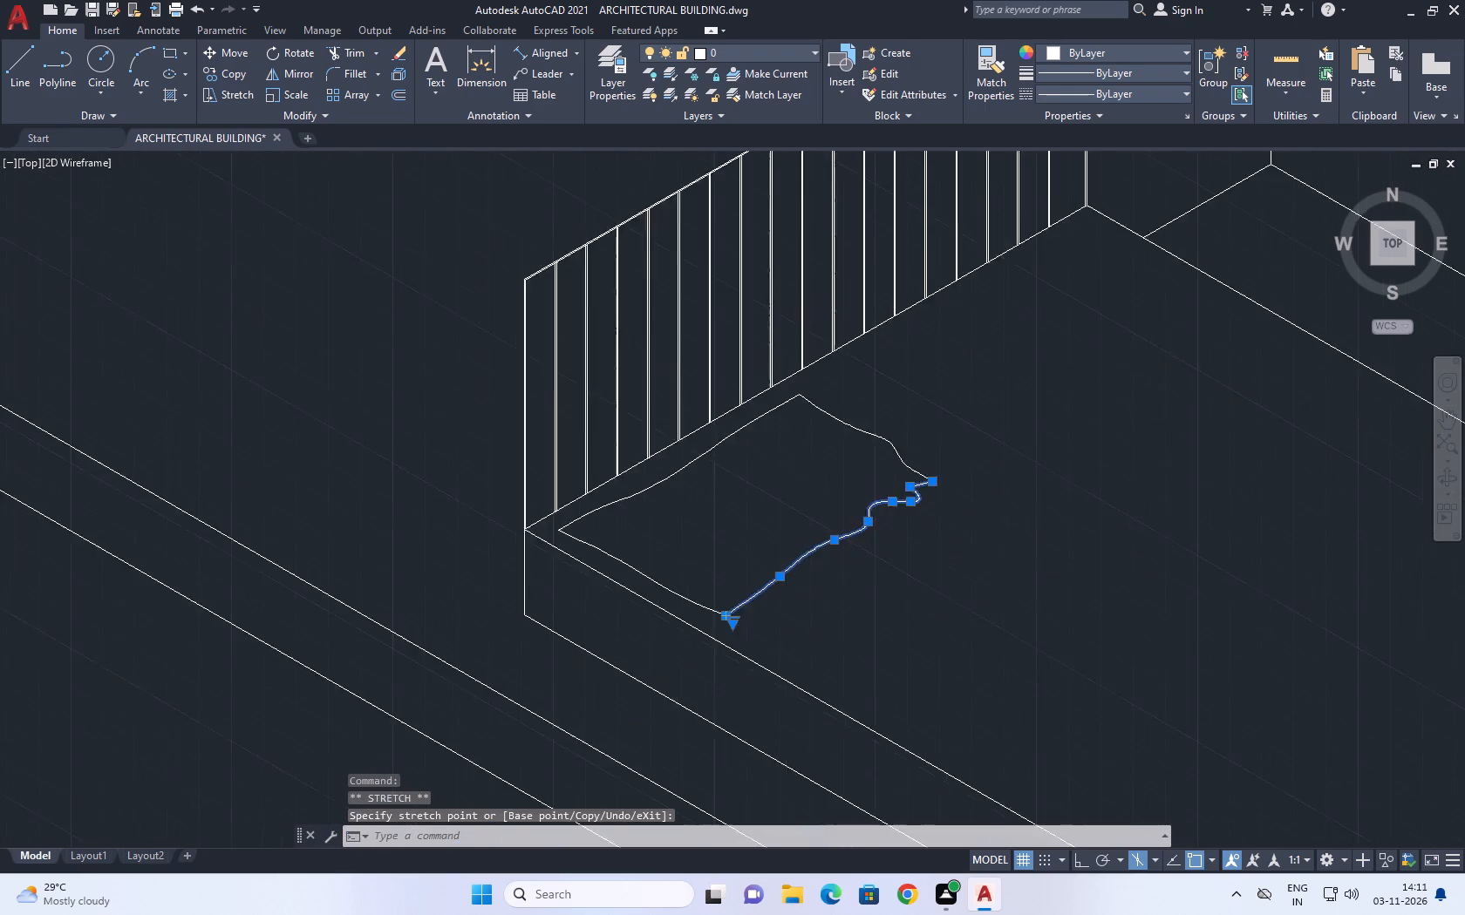
# Smooth the pillow's front edge spline near its far corner by stretching the two fit points at the remaining bend, then deselect it.
pyautogui.scroll(4, 906, 525)
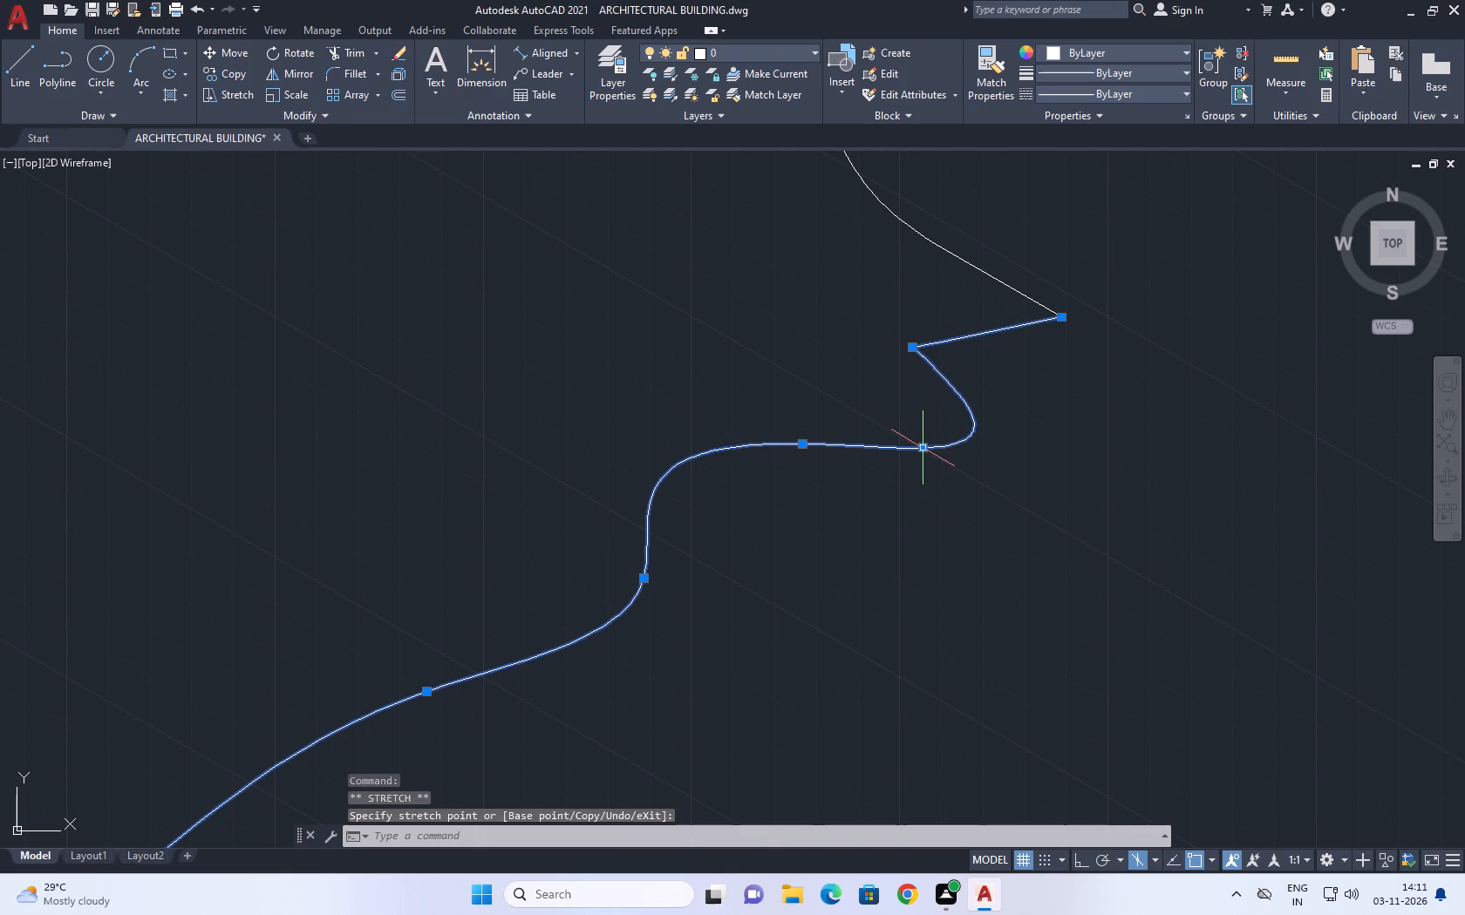
pyautogui.click(924, 449)
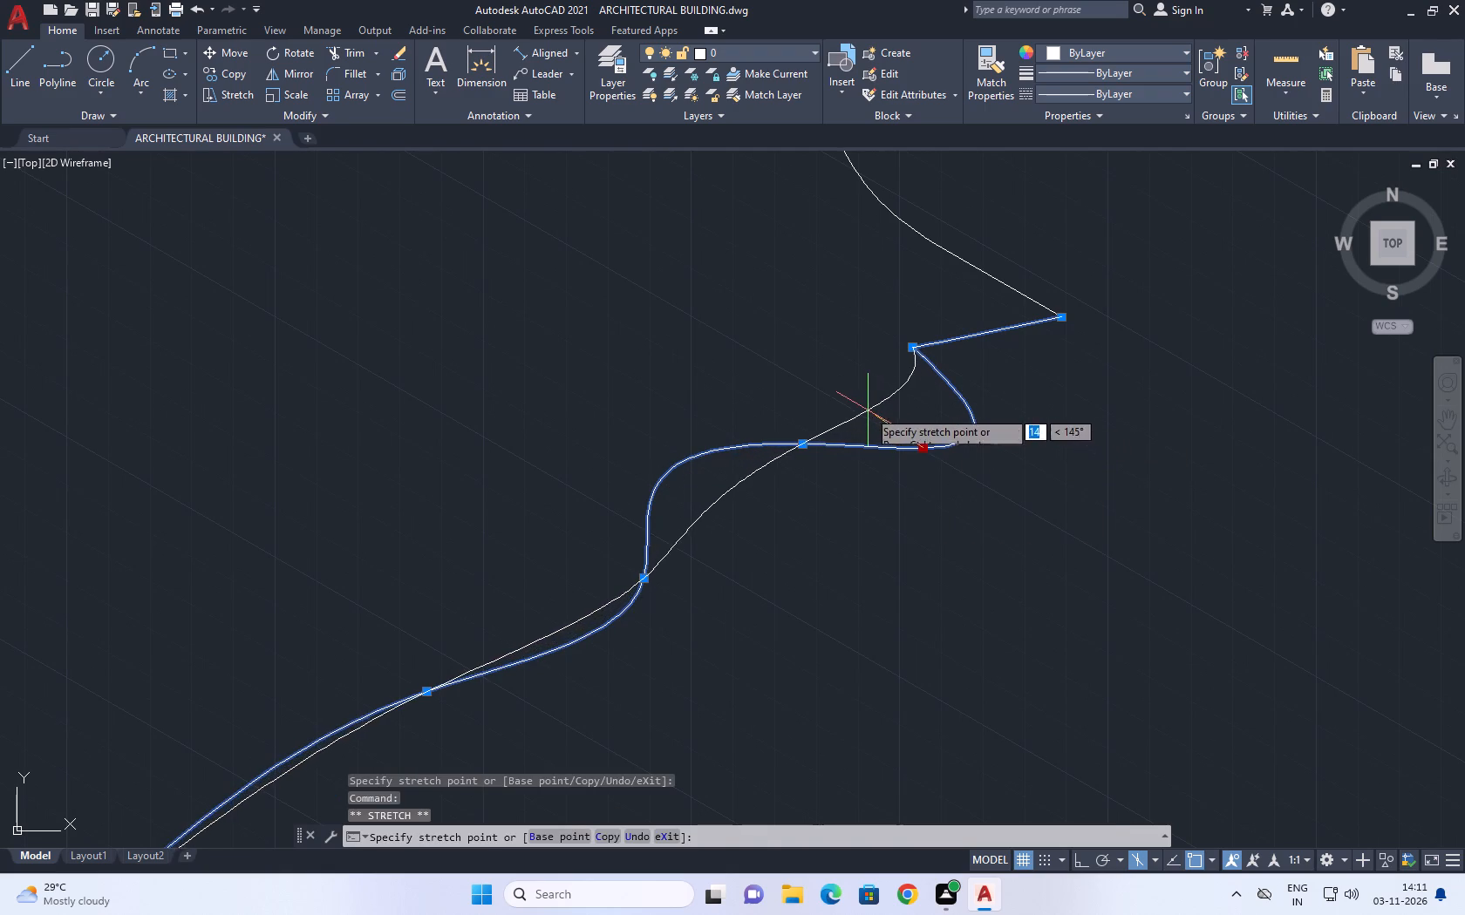
pyautogui.click(868, 409)
pyautogui.scroll(-3, 908, 410)
pyautogui.scroll(5, 924, 393)
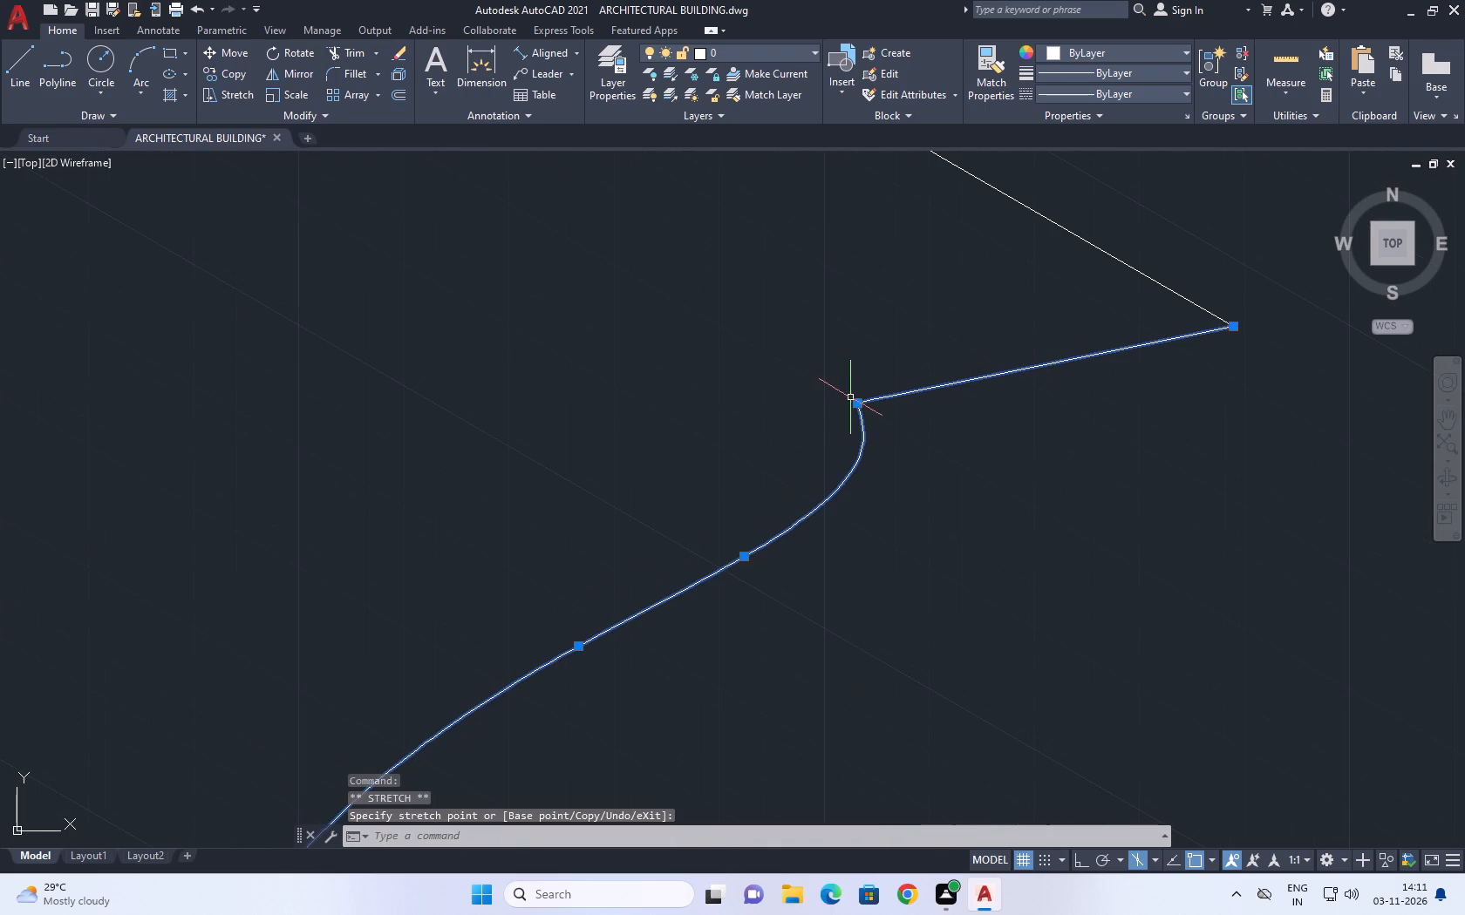
pyautogui.click(856, 400)
pyautogui.click(907, 437)
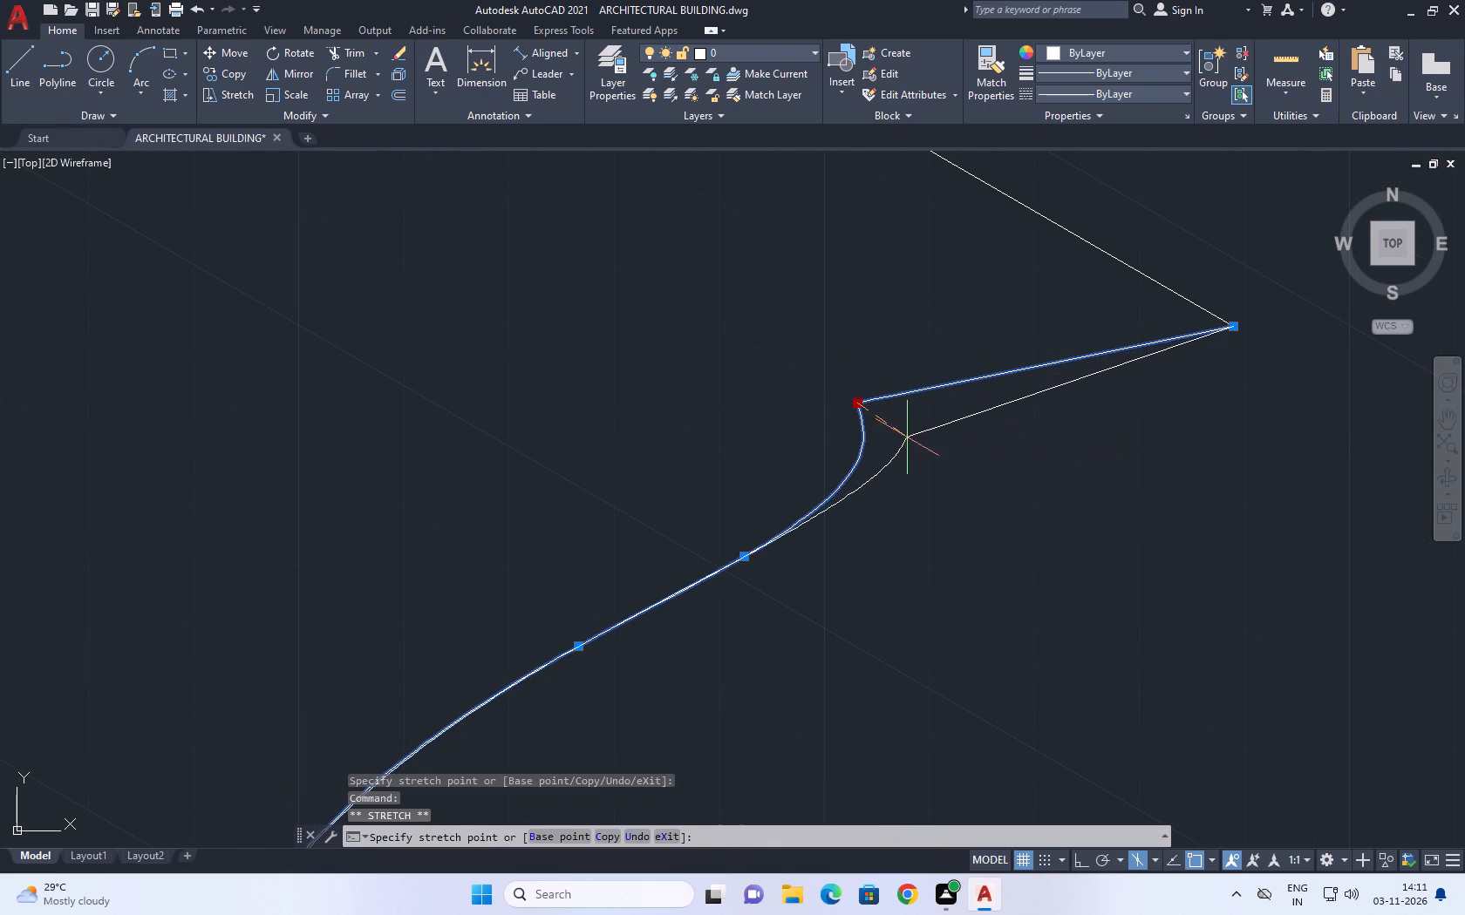
pyautogui.scroll(-1, 922, 461)
pyautogui.rightClick(887, 385)
pyautogui.click(938, 714)
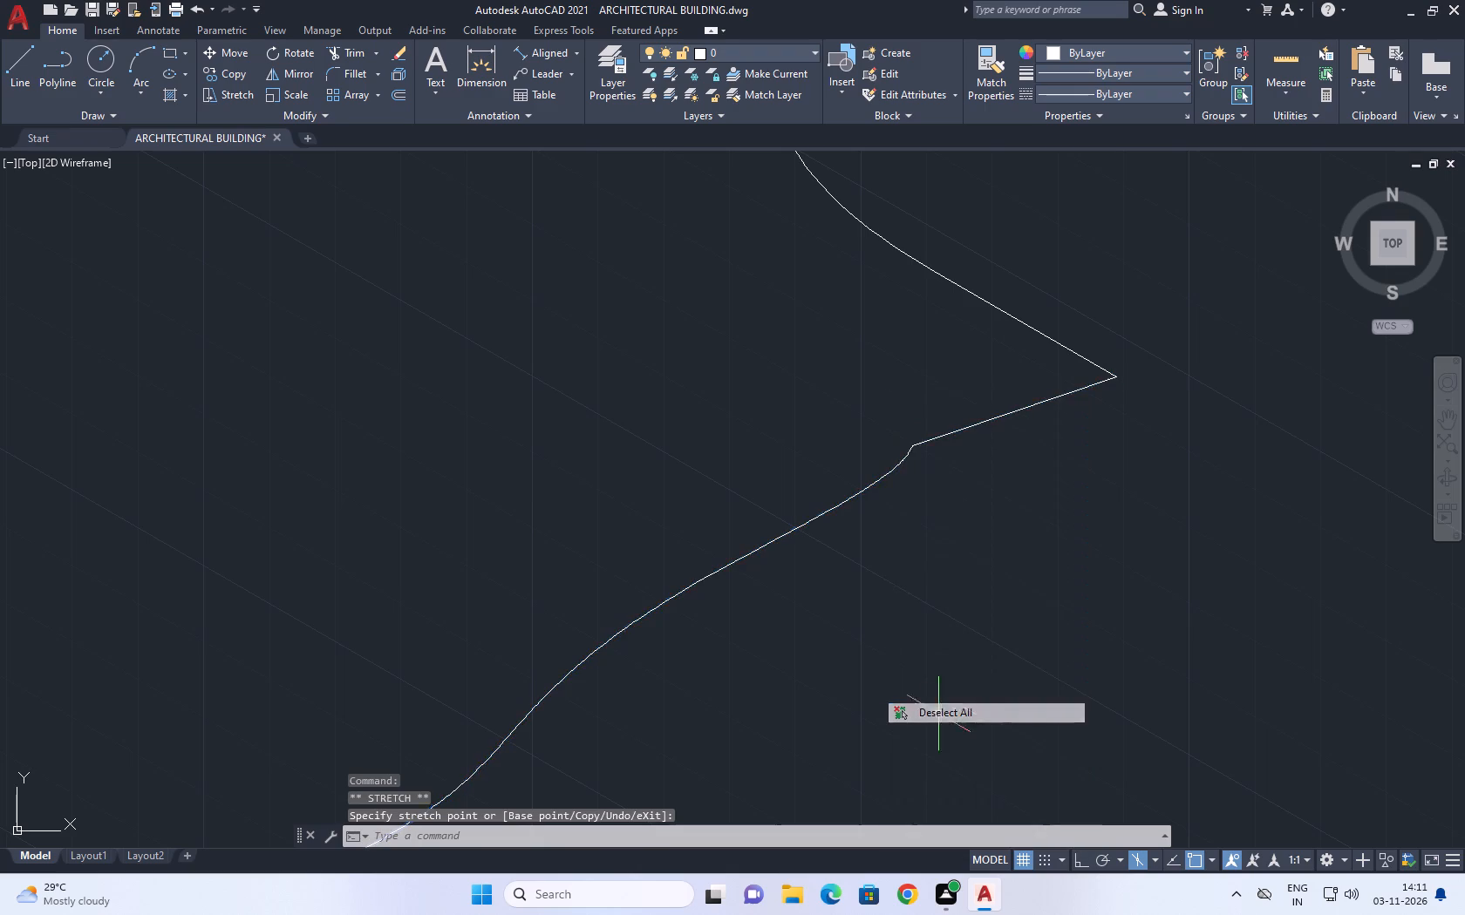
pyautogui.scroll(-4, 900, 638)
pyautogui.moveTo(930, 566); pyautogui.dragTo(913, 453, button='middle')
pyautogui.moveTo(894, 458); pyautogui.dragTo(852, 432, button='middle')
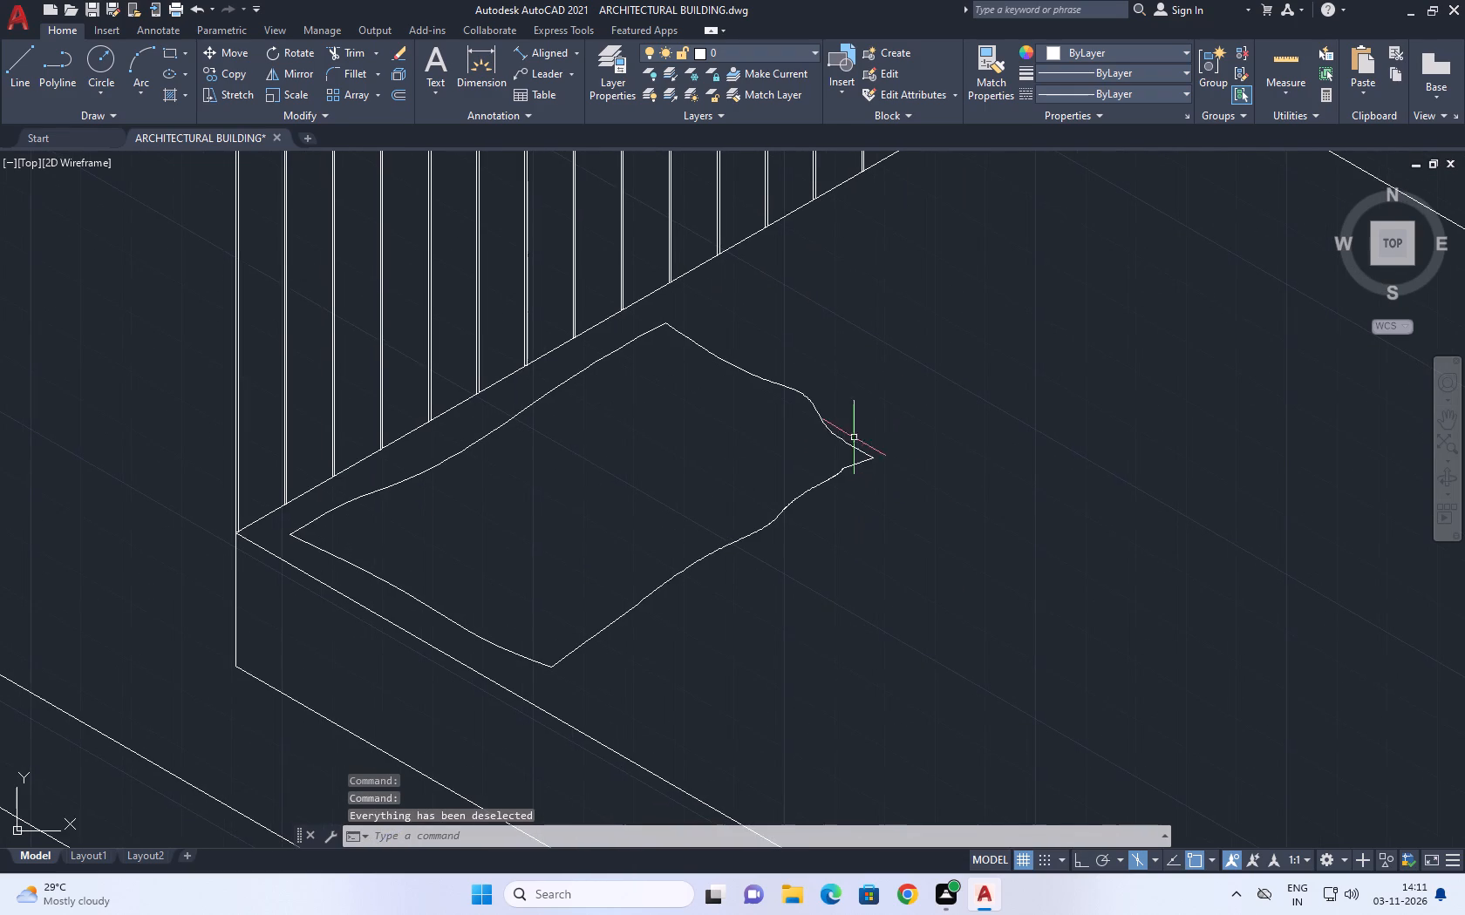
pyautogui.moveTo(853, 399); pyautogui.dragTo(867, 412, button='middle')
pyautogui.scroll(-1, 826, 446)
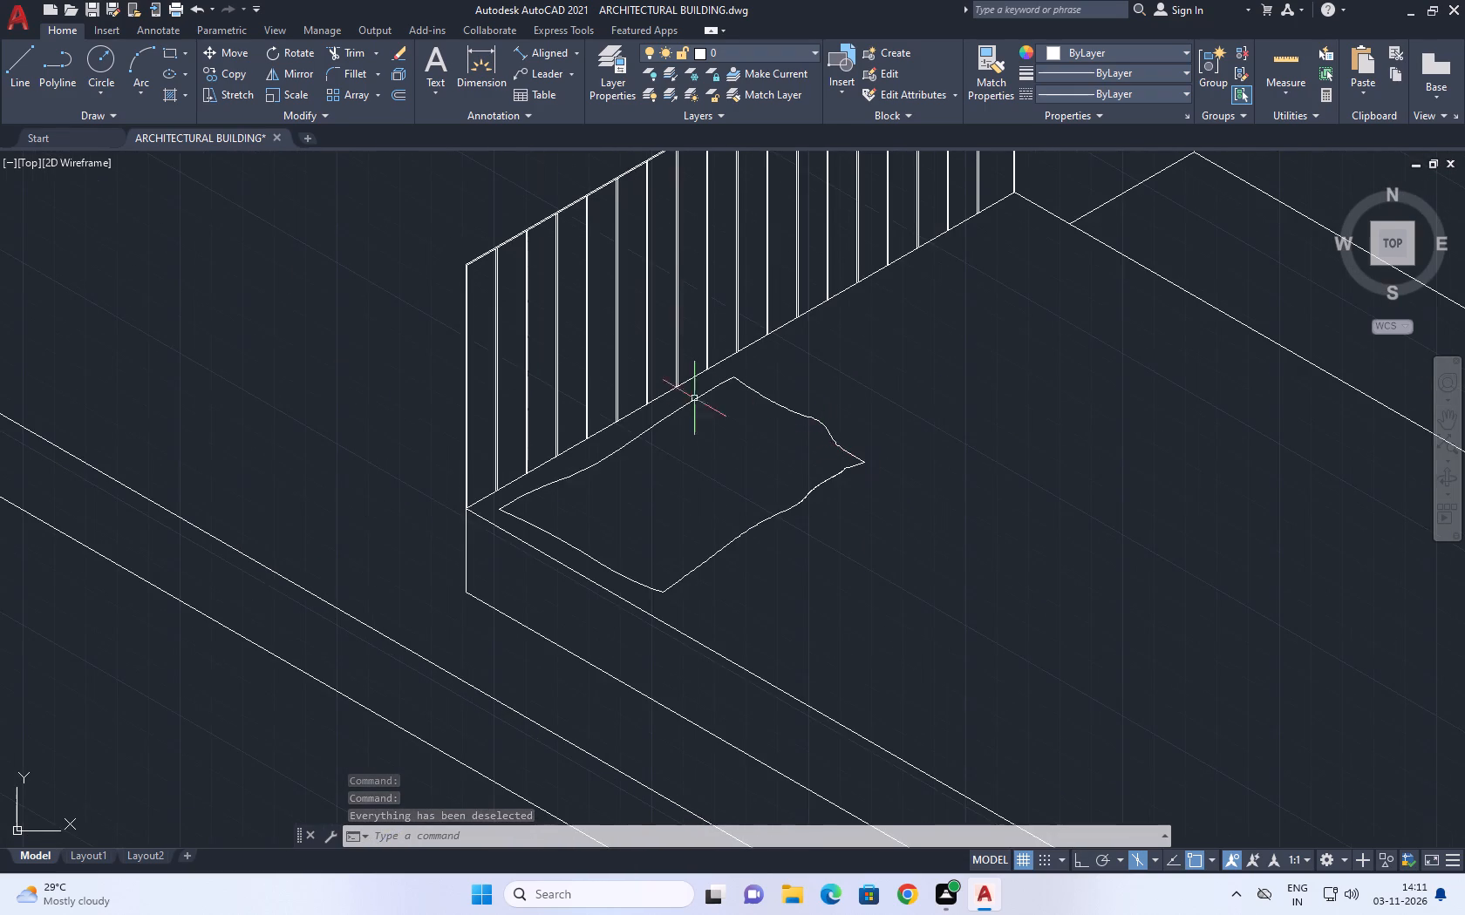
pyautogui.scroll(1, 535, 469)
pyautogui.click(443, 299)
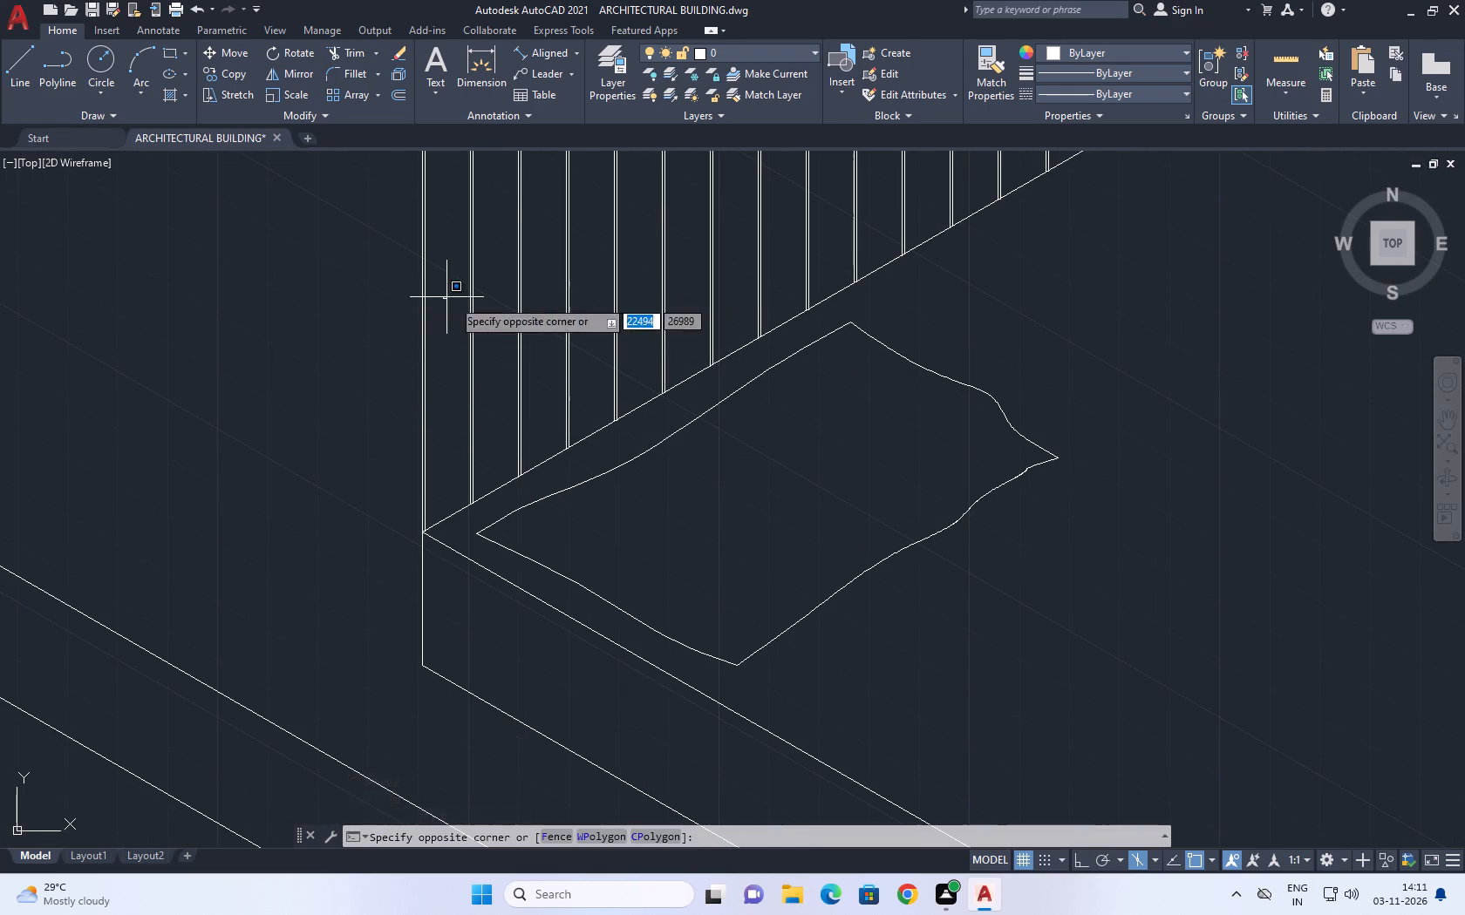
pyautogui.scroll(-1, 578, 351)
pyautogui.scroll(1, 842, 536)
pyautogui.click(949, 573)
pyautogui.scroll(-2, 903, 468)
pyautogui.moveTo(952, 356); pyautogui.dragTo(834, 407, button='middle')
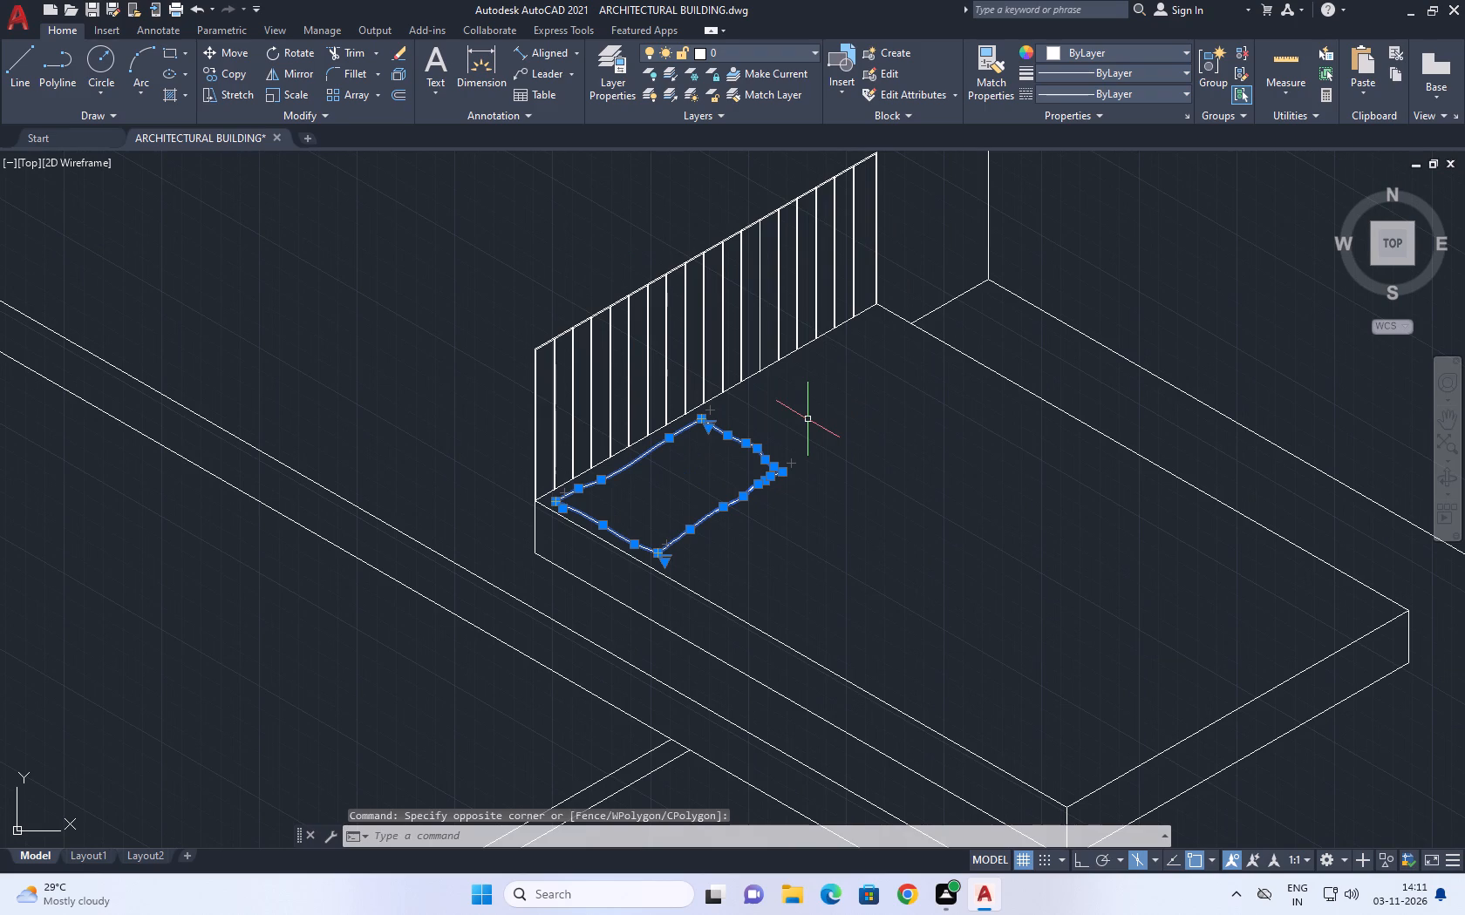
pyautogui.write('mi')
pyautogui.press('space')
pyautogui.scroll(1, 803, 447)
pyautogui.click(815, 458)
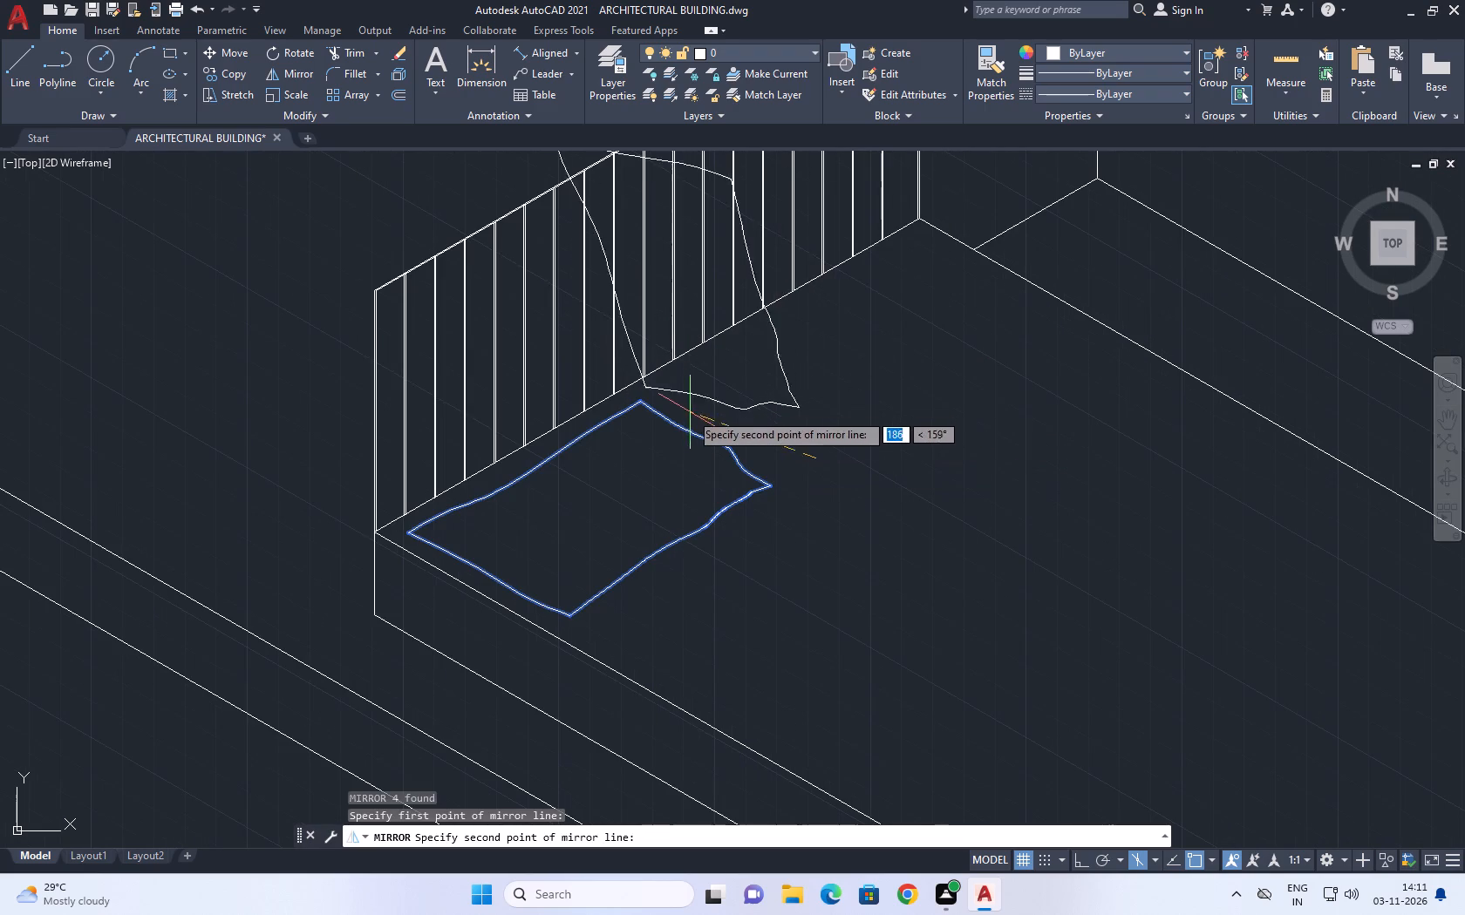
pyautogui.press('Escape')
# Copy the pillow's four outline splines about 21 units downward to form its lower outline.
pyautogui.moveTo(748, 408); pyautogui.dragTo(745, 432)
pyautogui.moveTo(723, 550); pyautogui.dragTo(709, 545)
pyautogui.scroll(2, 549, 535)
pyautogui.click(512, 398)
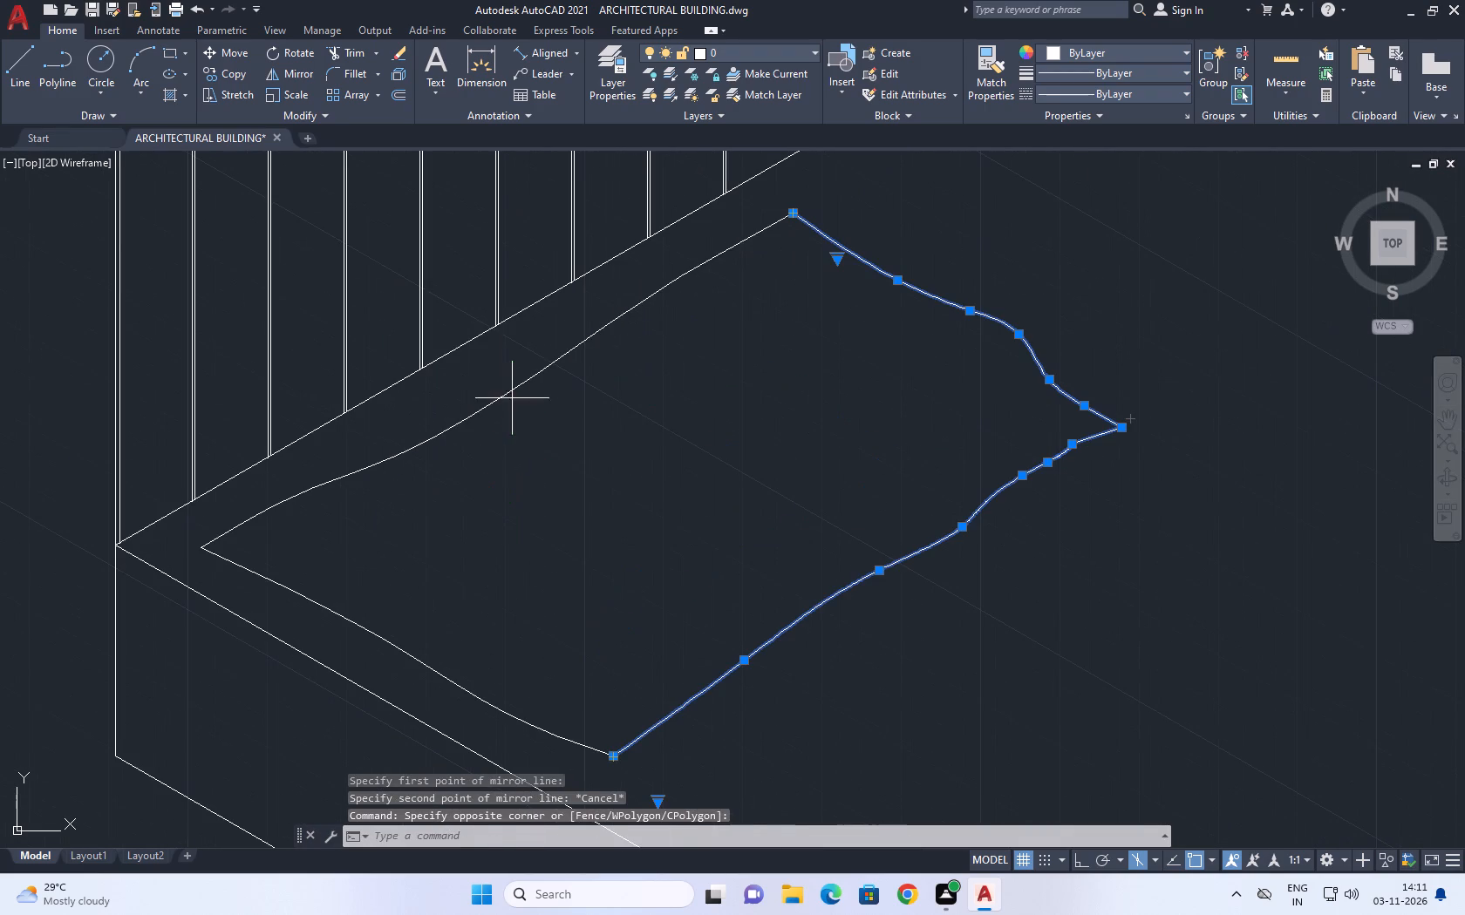
pyautogui.click(473, 465)
pyautogui.click(436, 669)
pyautogui.click(403, 650)
pyautogui.click(460, 620)
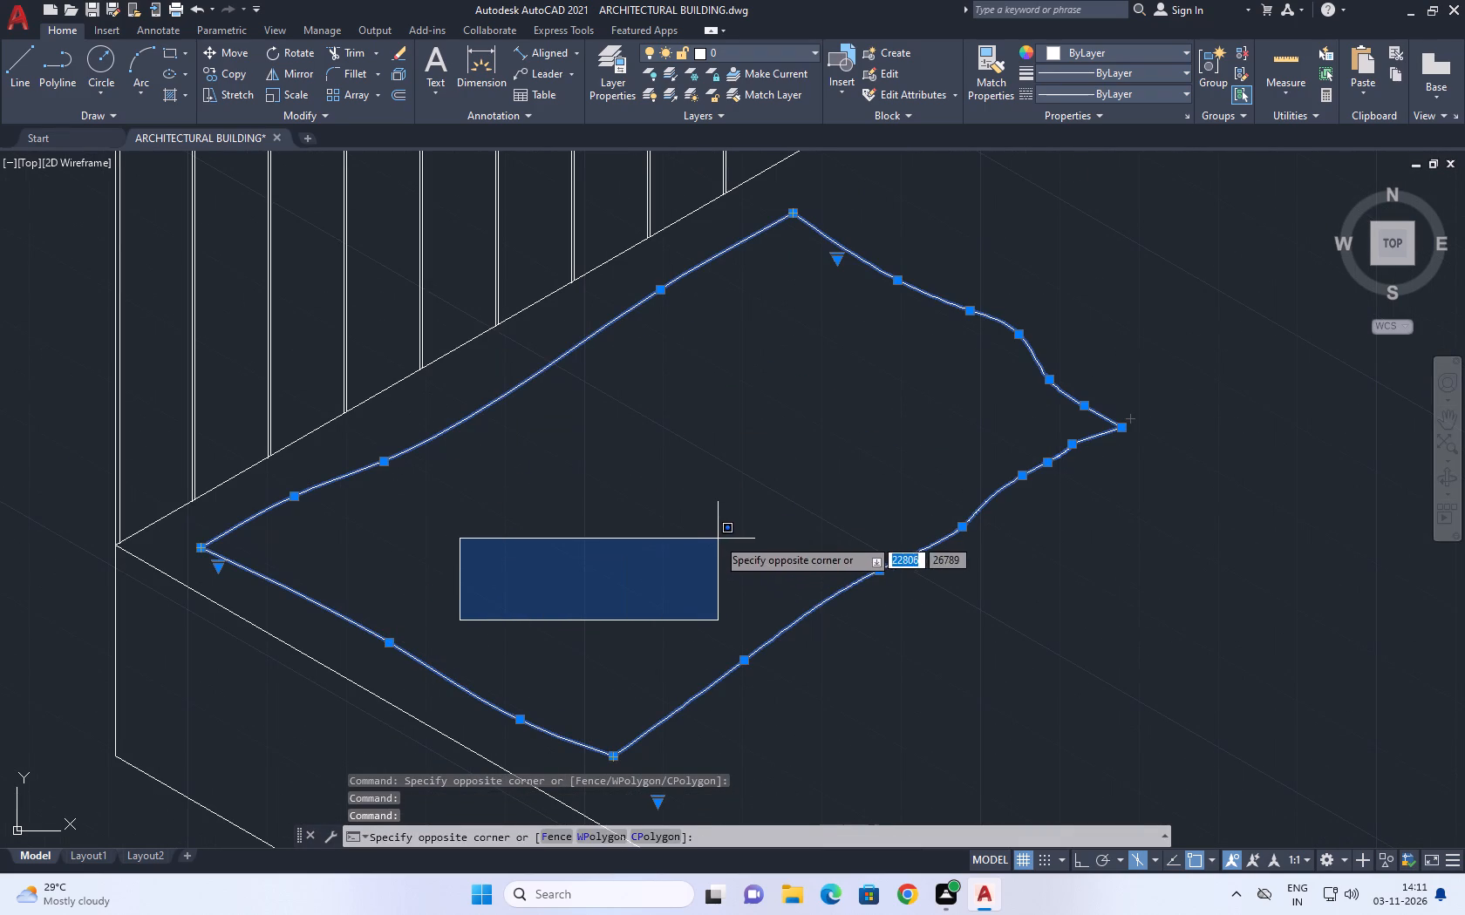
pyautogui.click(640, 532)
pyautogui.middleClick(693, 524)
pyautogui.press('c')
pyautogui.press('o')
pyautogui.press('space')
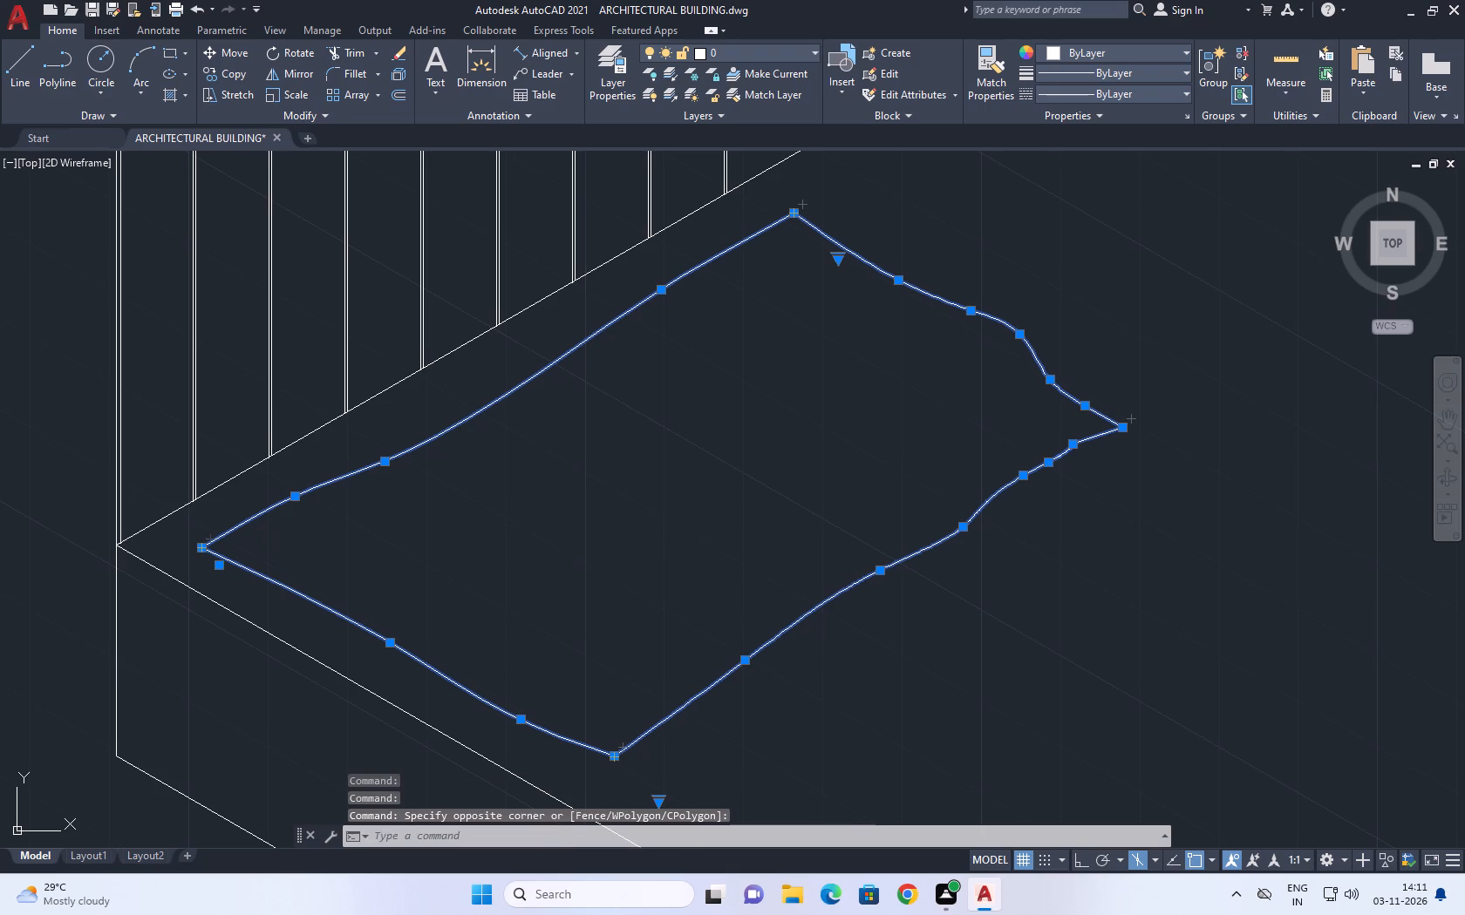
pyautogui.moveTo(734, 642); pyautogui.dragTo(763, 460, button='middle')
pyautogui.click(638, 573)
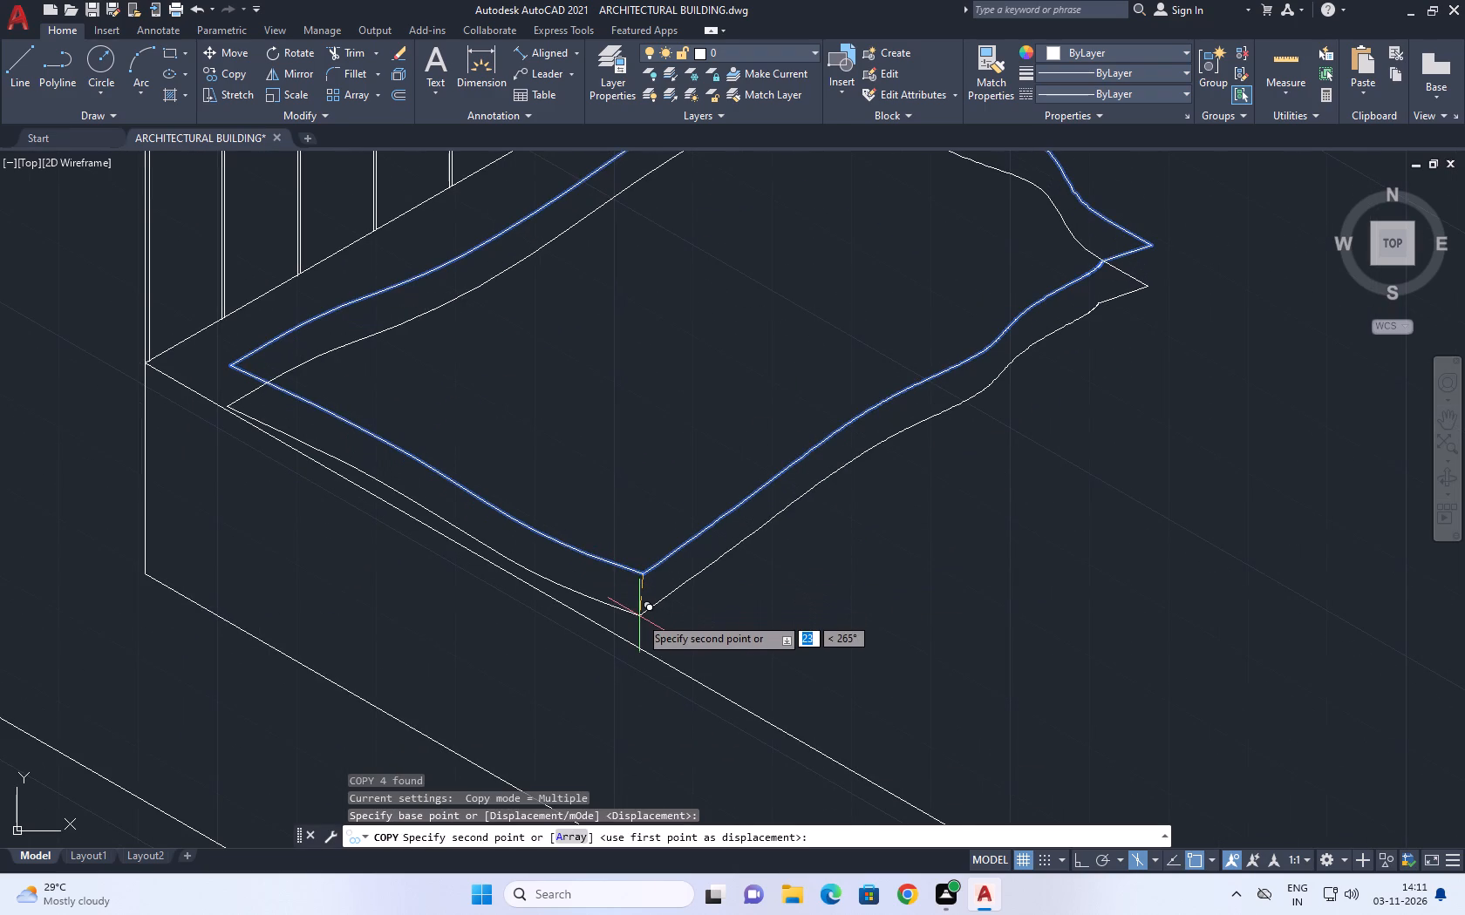
pyautogui.click(651, 612)
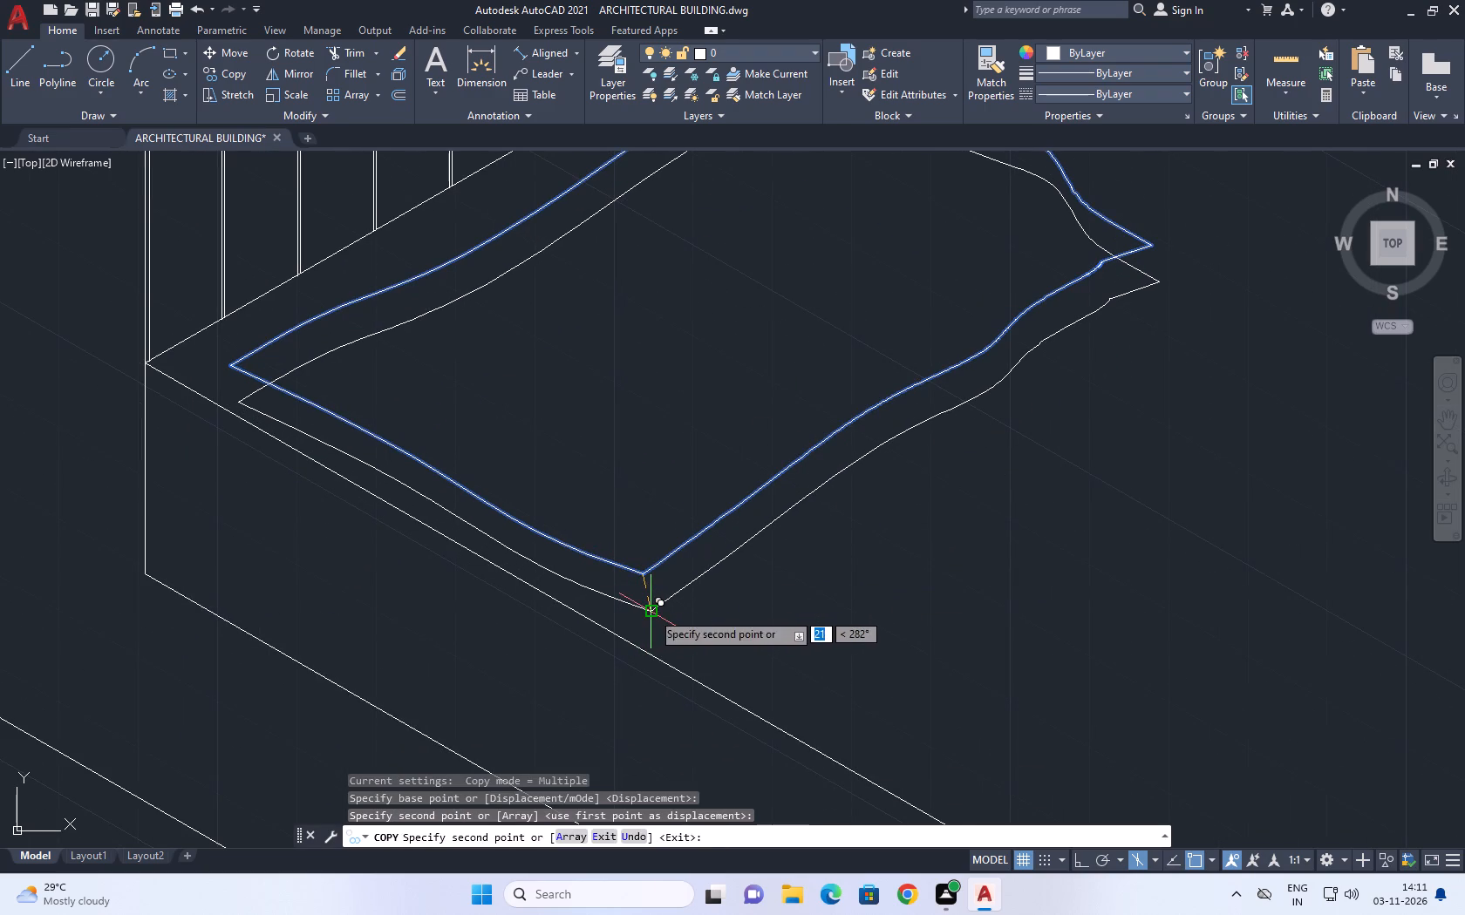
pyautogui.press('space')
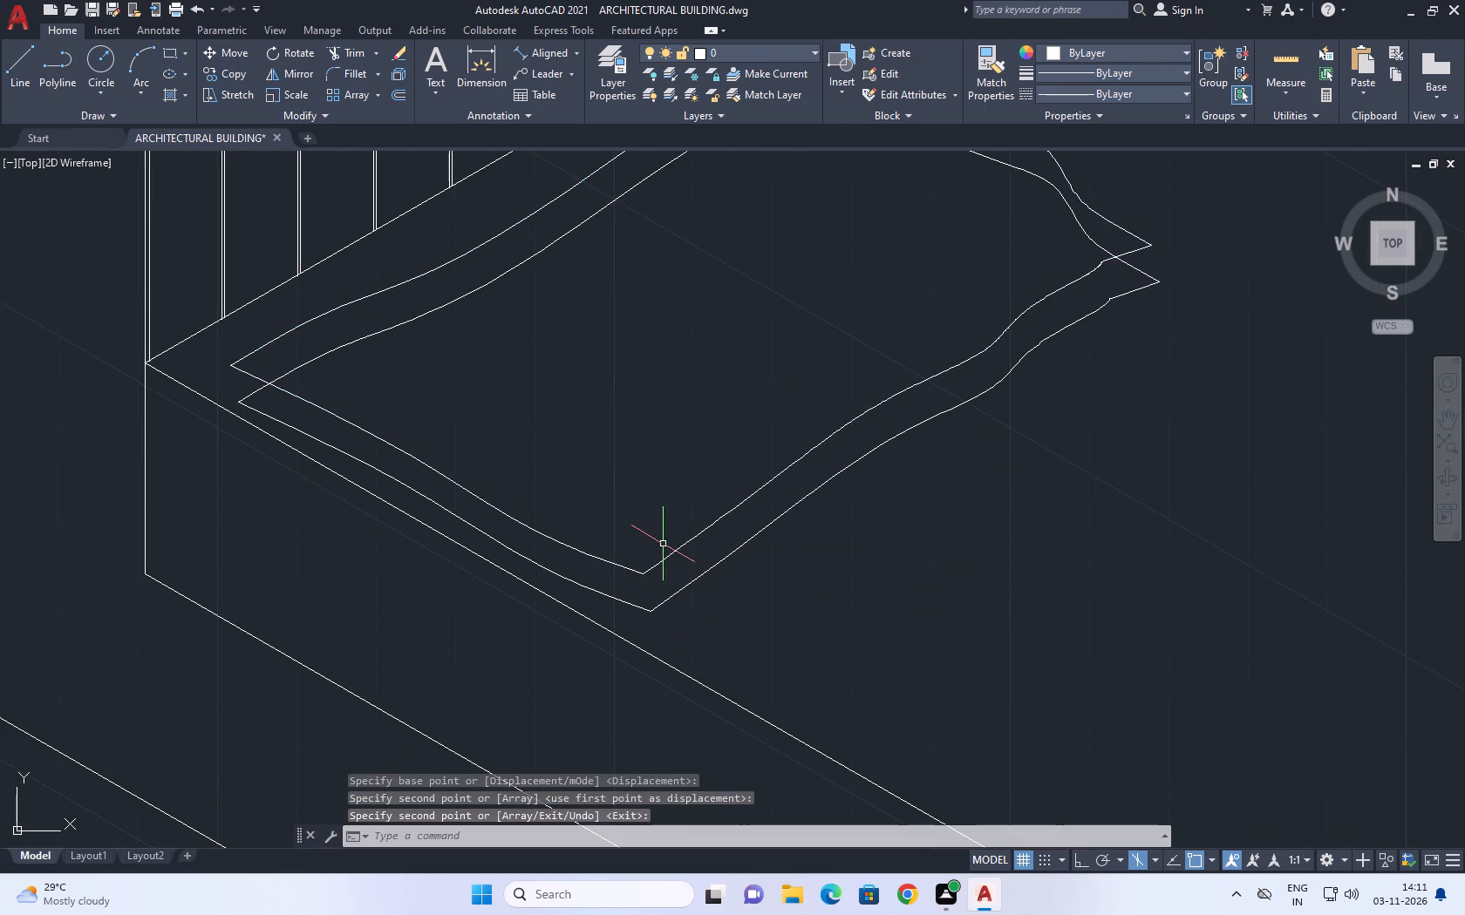
# Draw a three-point arc from the upper outline's front corner through the lower outline's matching corner, ending a little beyond it.
pyautogui.press('a')
pyautogui.press('space')
pyautogui.scroll(1, 651, 590)
pyautogui.click(643, 567)
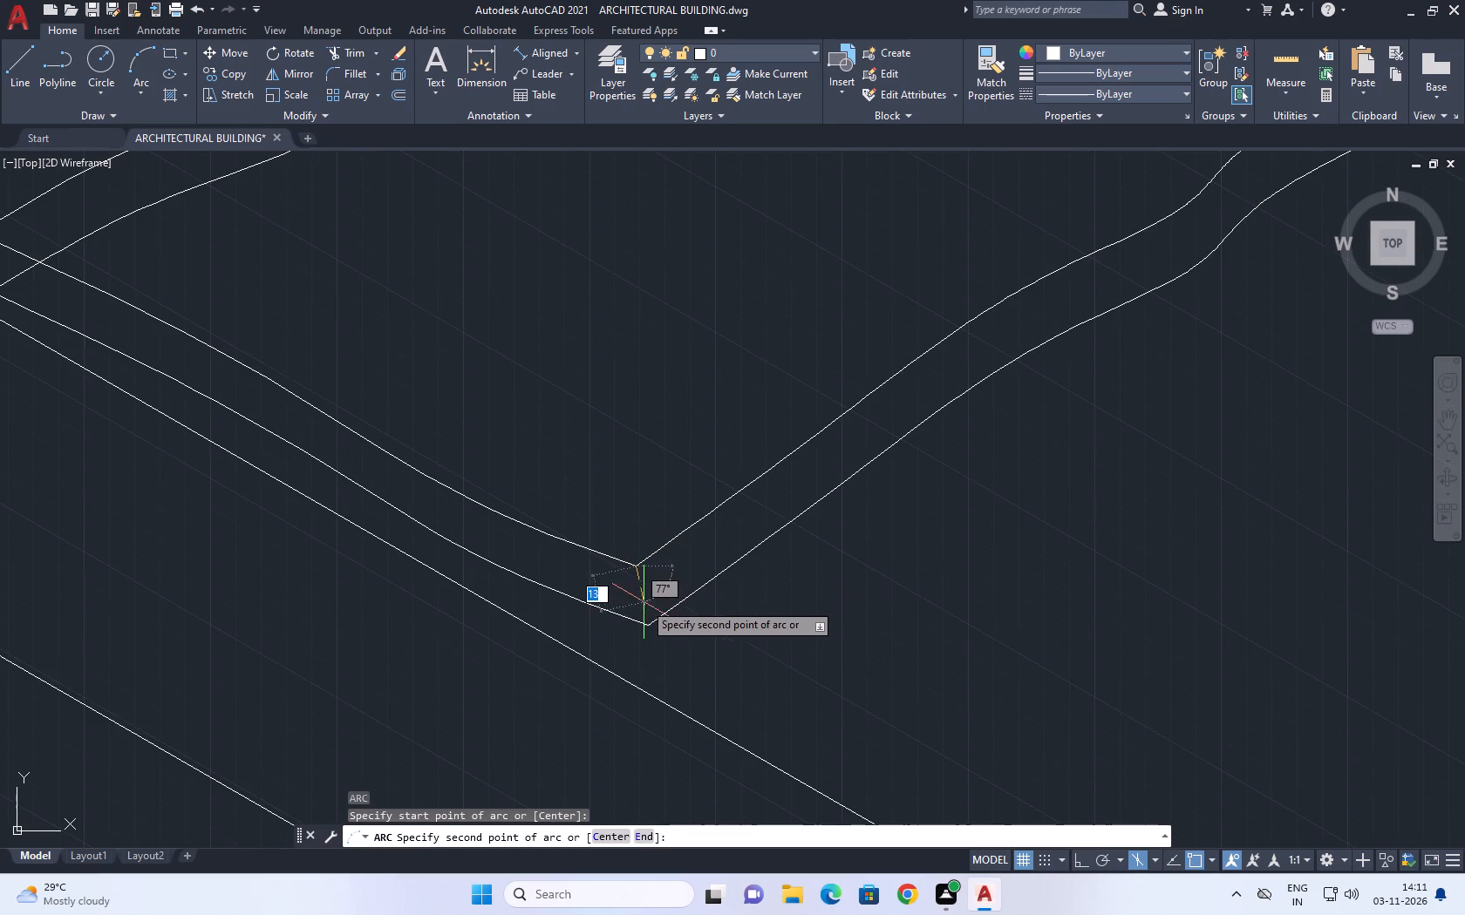
pyautogui.click(650, 621)
pyautogui.press('space')
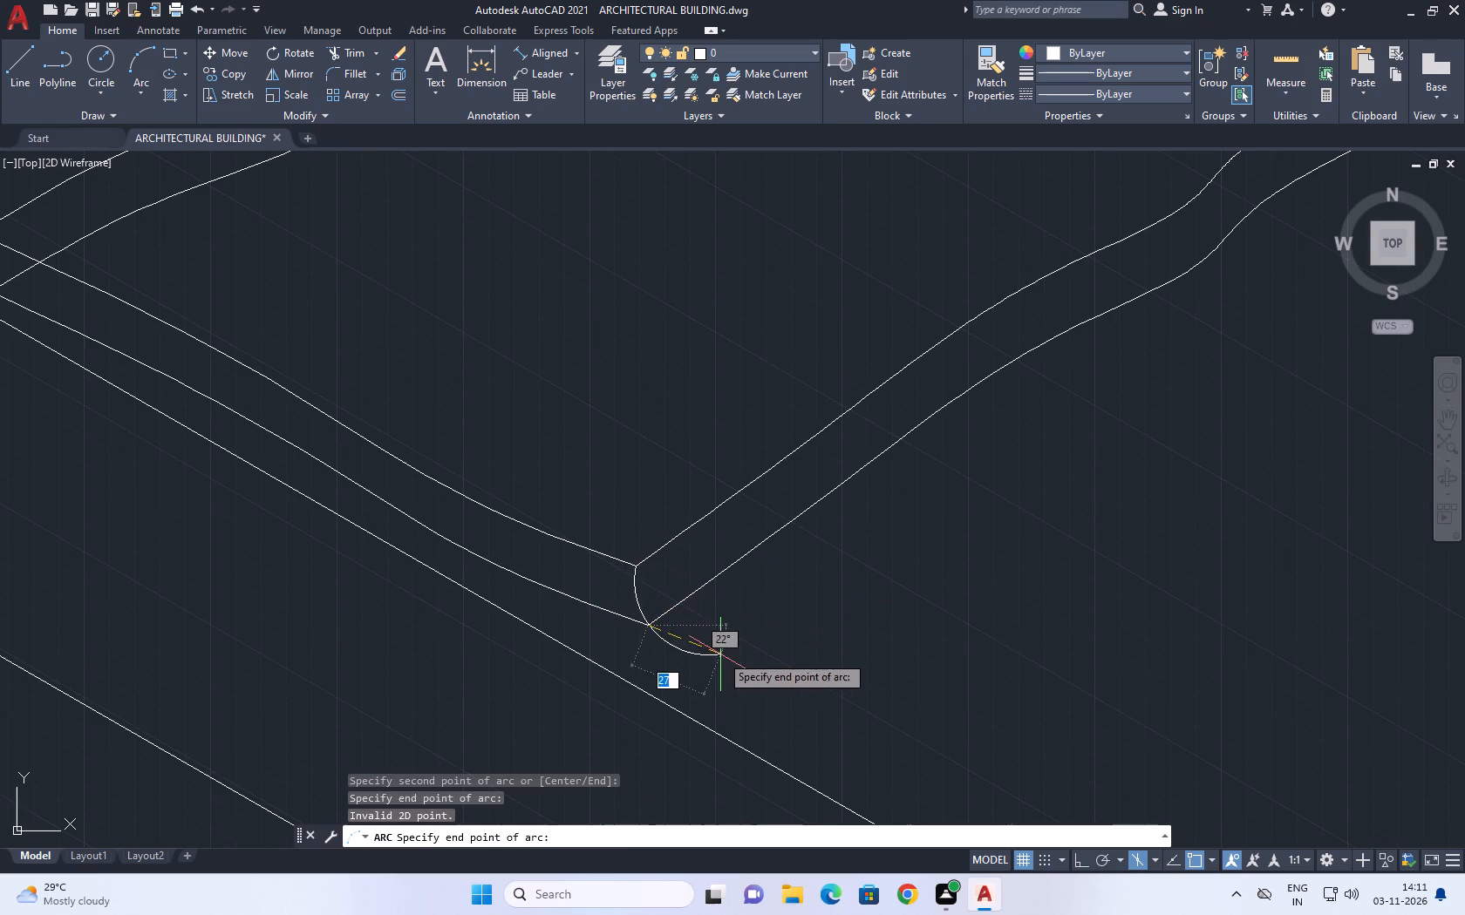
pyautogui.click(720, 660)
# Trim the part of the arc that extends past the lower outline's front corner.
pyautogui.scroll(-2, 728, 636)
pyautogui.write('tr')
pyautogui.press('space')
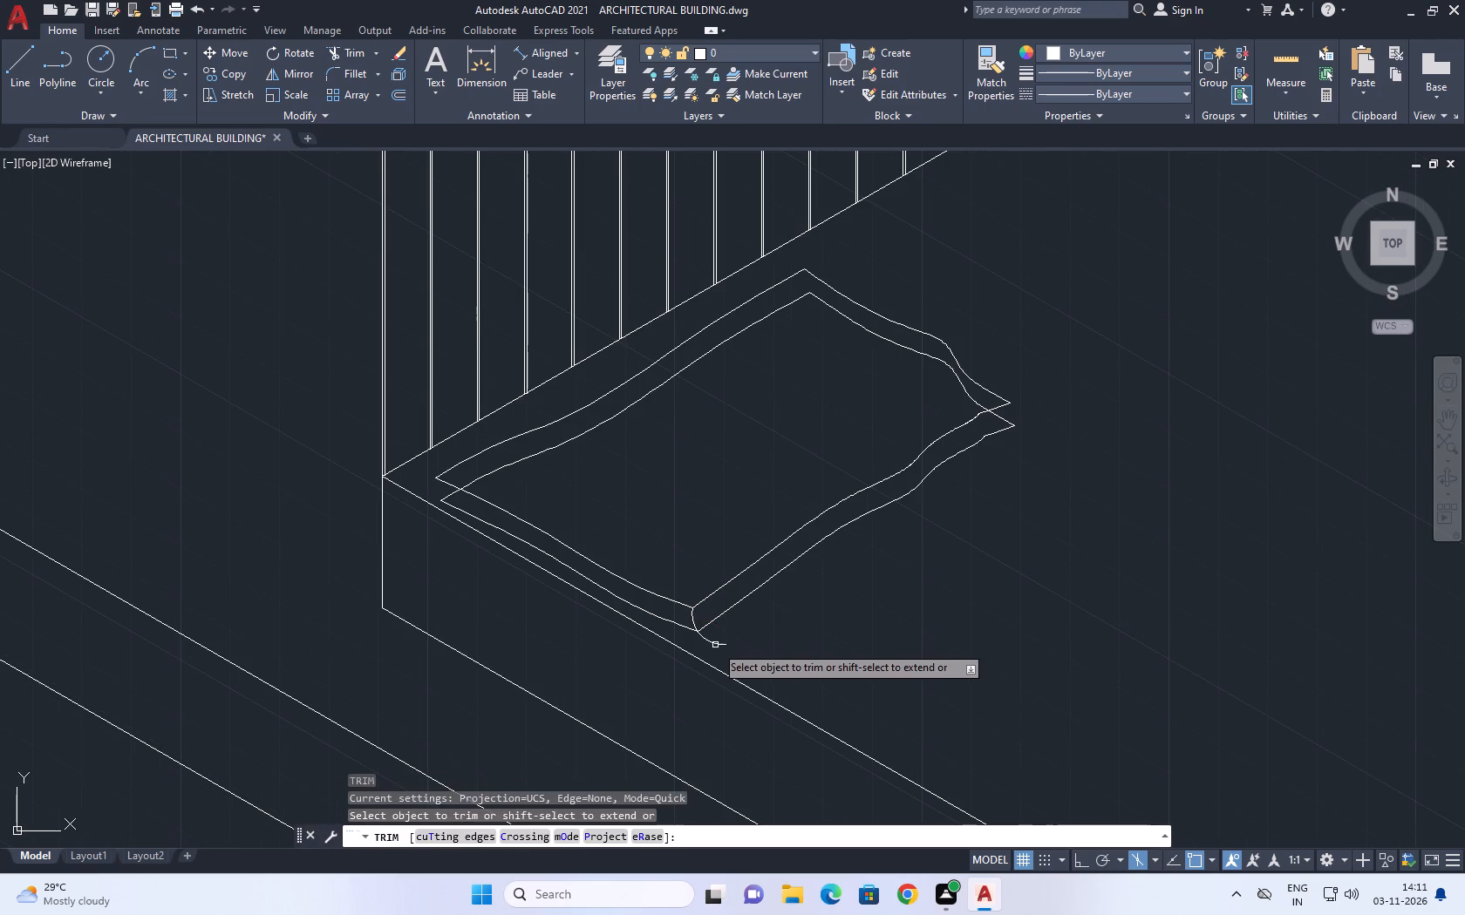
pyautogui.click(715, 645)
pyautogui.press('space')
pyautogui.scroll(1, 1021, 397)
pyautogui.press('space')
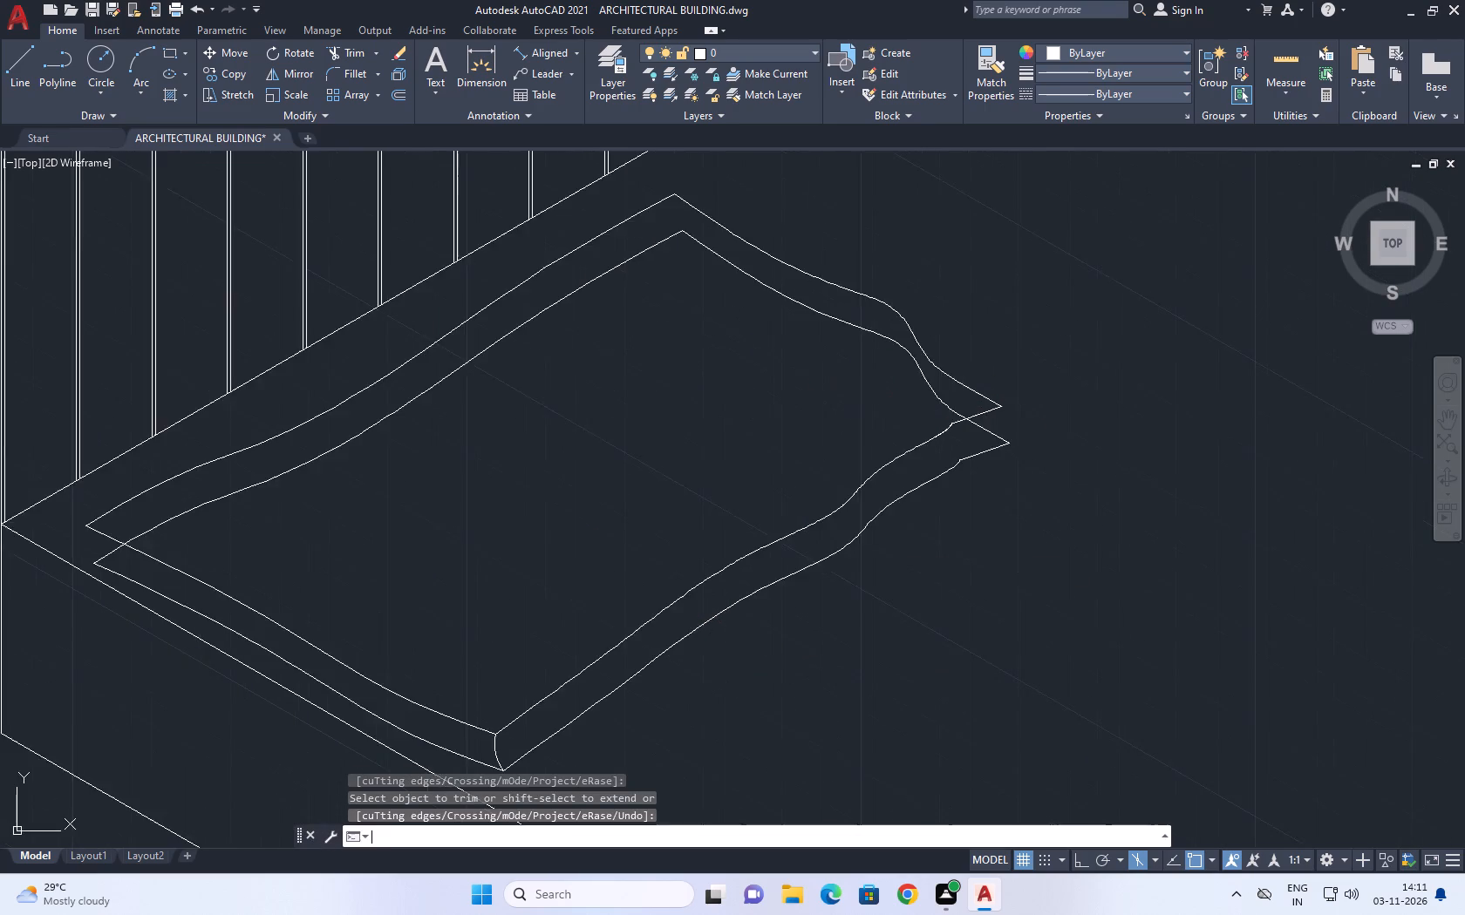
pyautogui.scroll(2, 985, 425)
pyautogui.press('Escape')
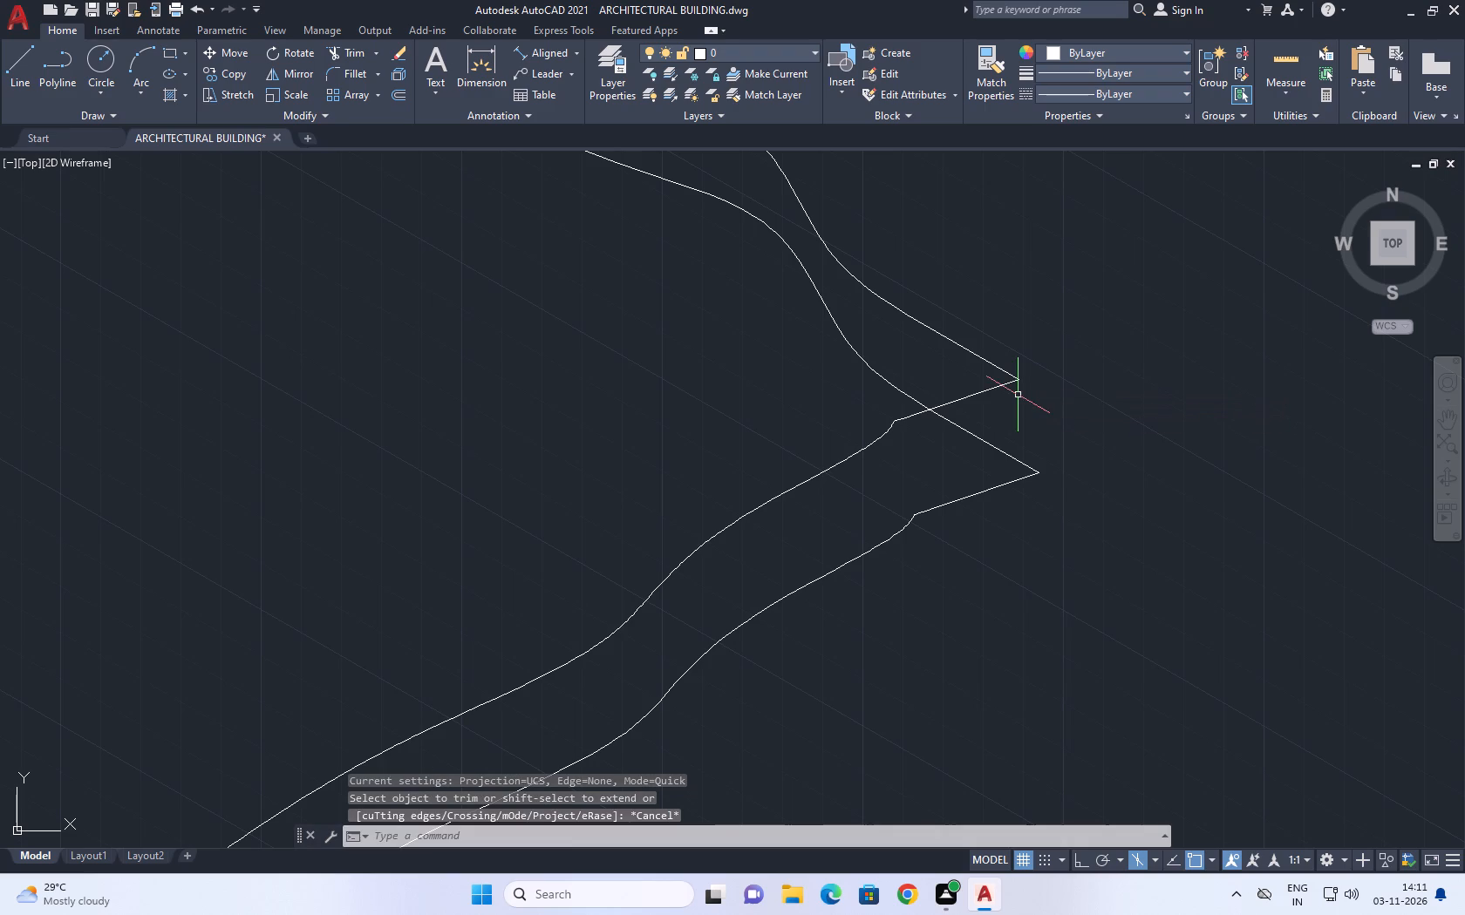
# Draw short lines joining the upper and lower pillow outlines at the far front corner and at the corner by the headboard's near end.
pyautogui.press('l')
pyautogui.press('space')
pyautogui.click(1019, 385)
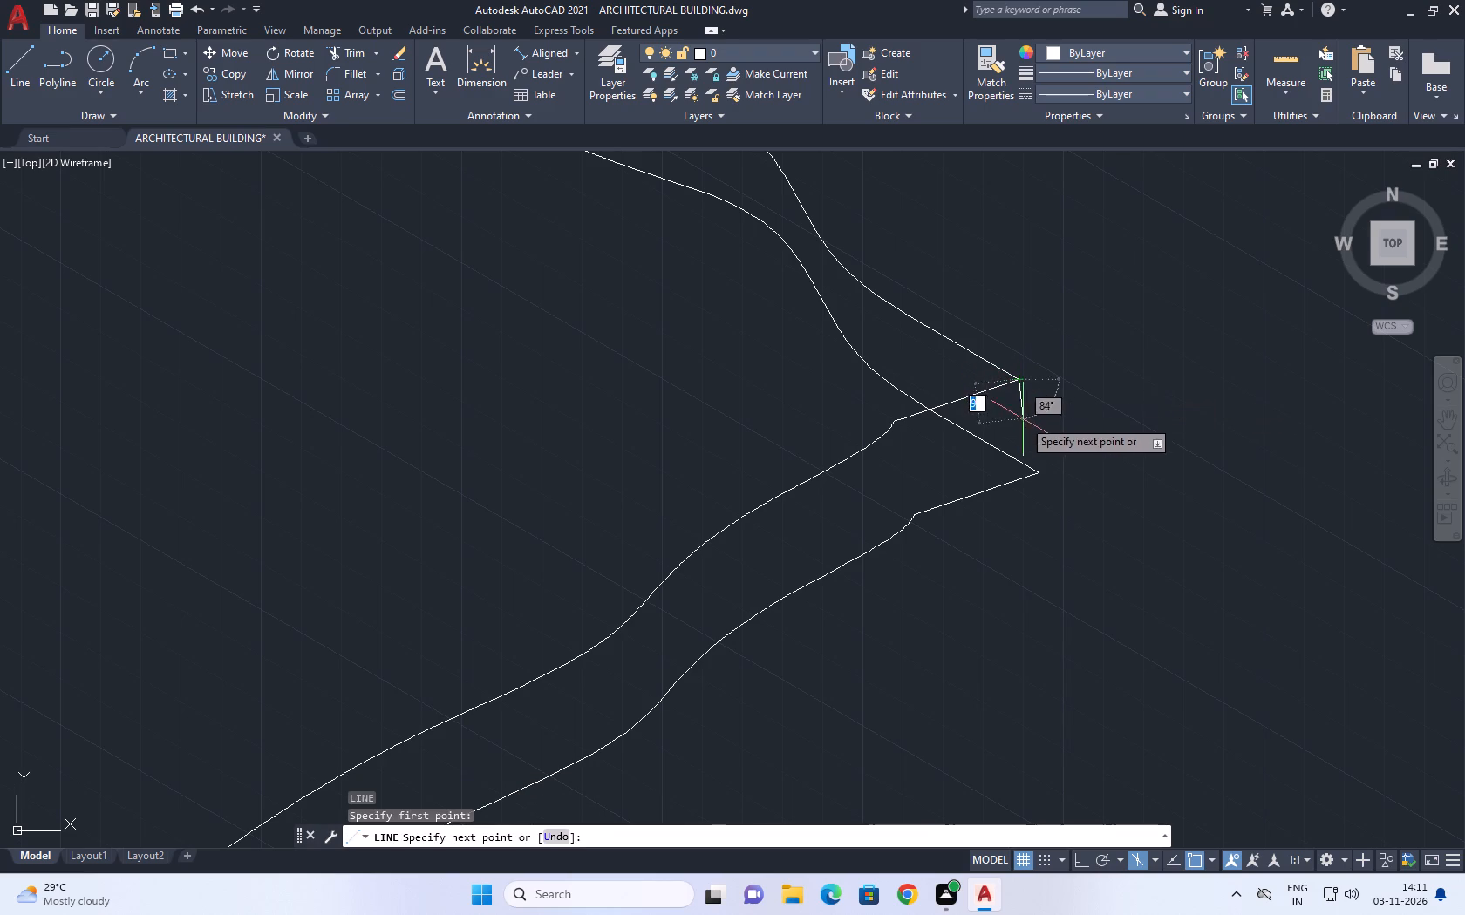
pyautogui.click(1037, 470)
pyautogui.press('space')
pyautogui.scroll(-5, 1070, 423)
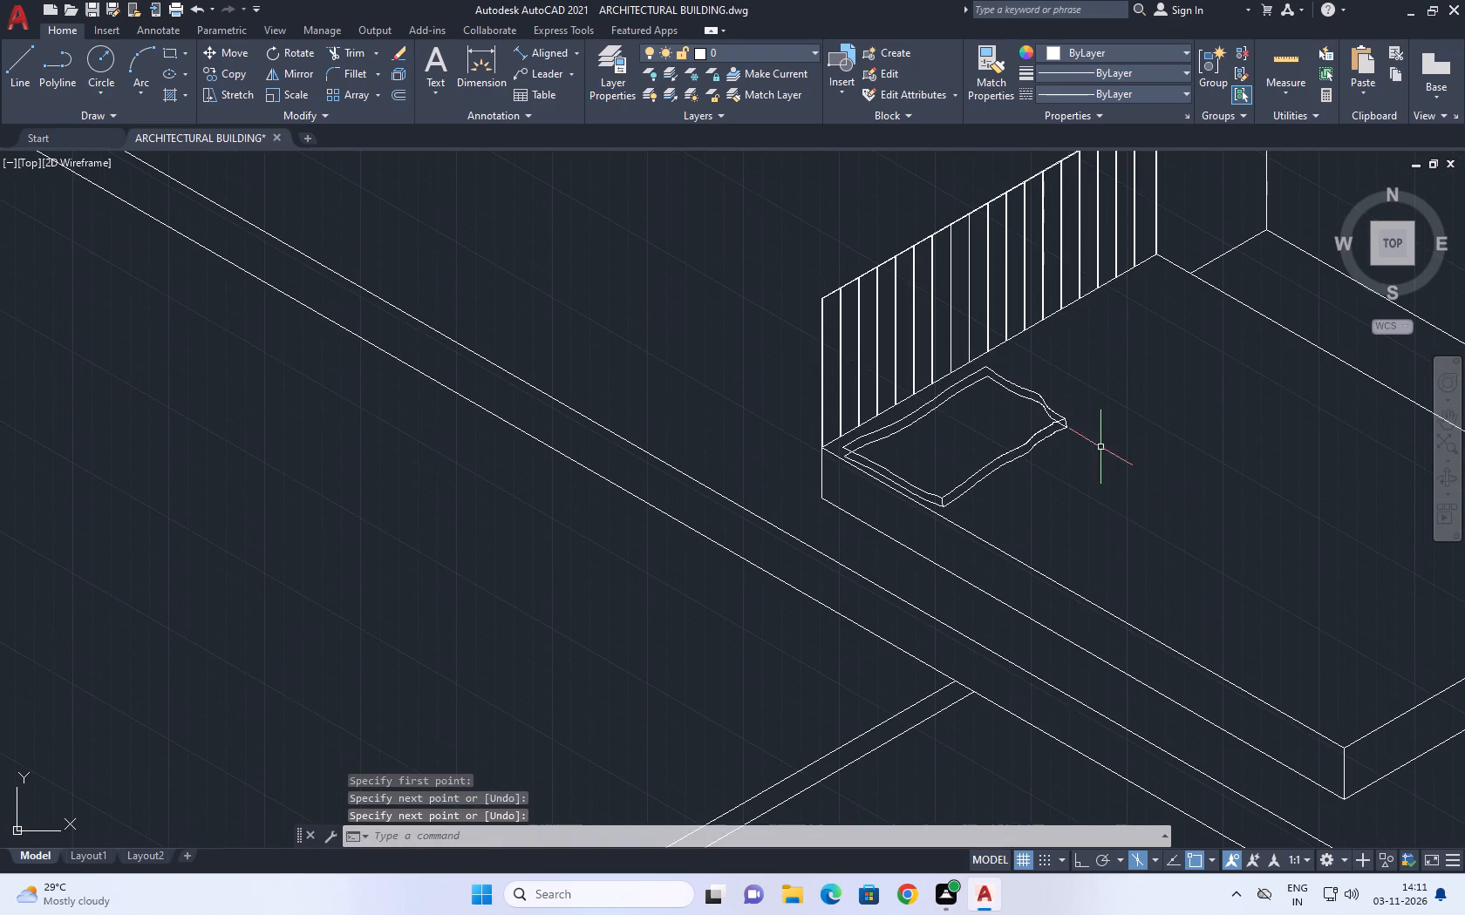
pyautogui.press('space')
pyautogui.scroll(2, 896, 451)
pyautogui.scroll(1, 774, 459)
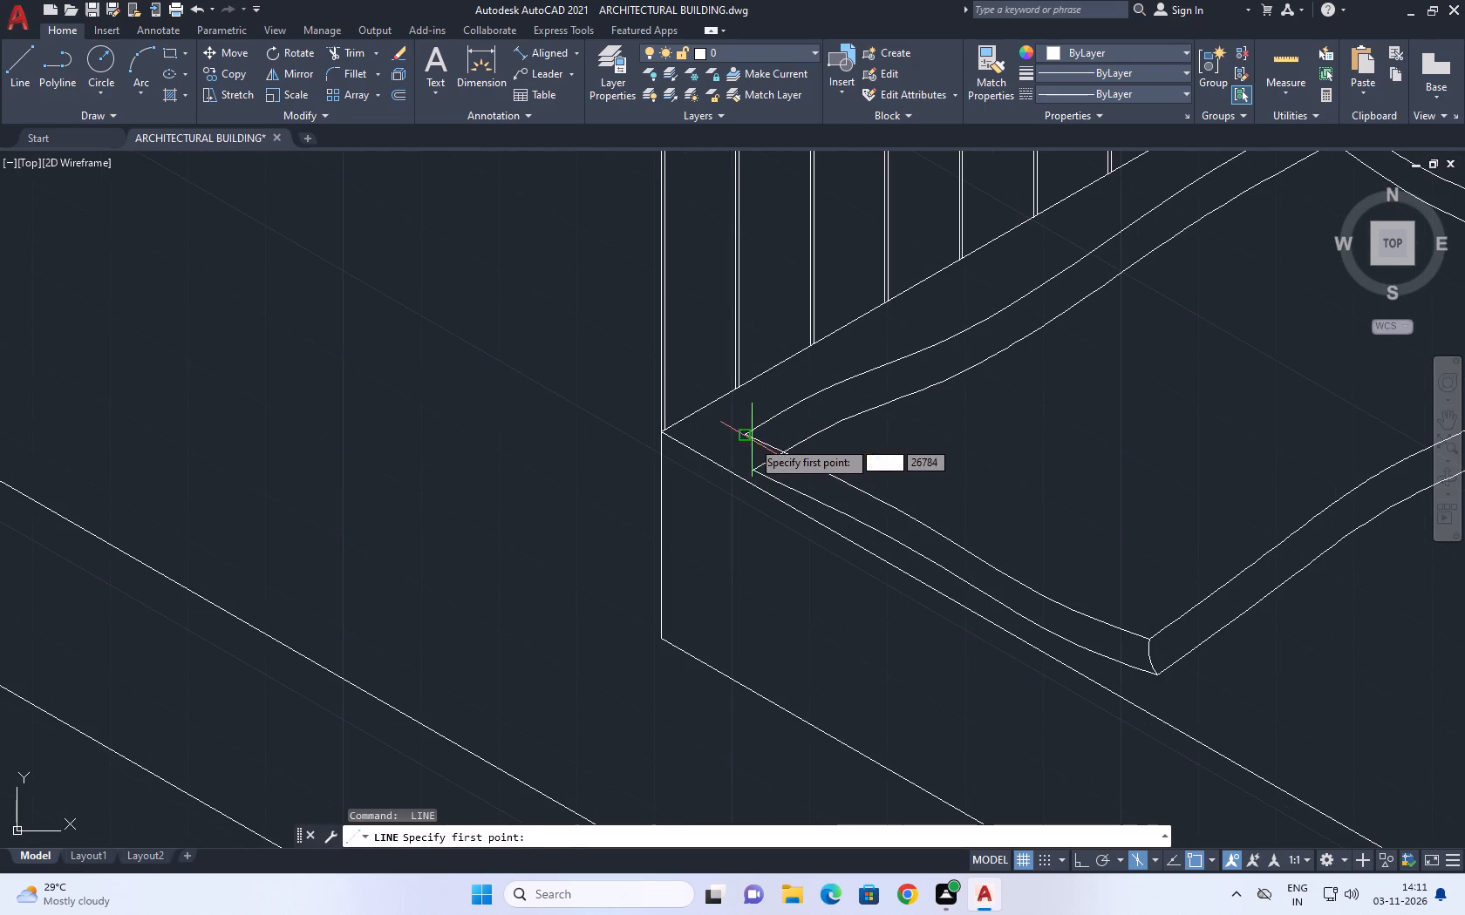
pyautogui.click(749, 438)
pyautogui.click(756, 474)
pyautogui.press('space')
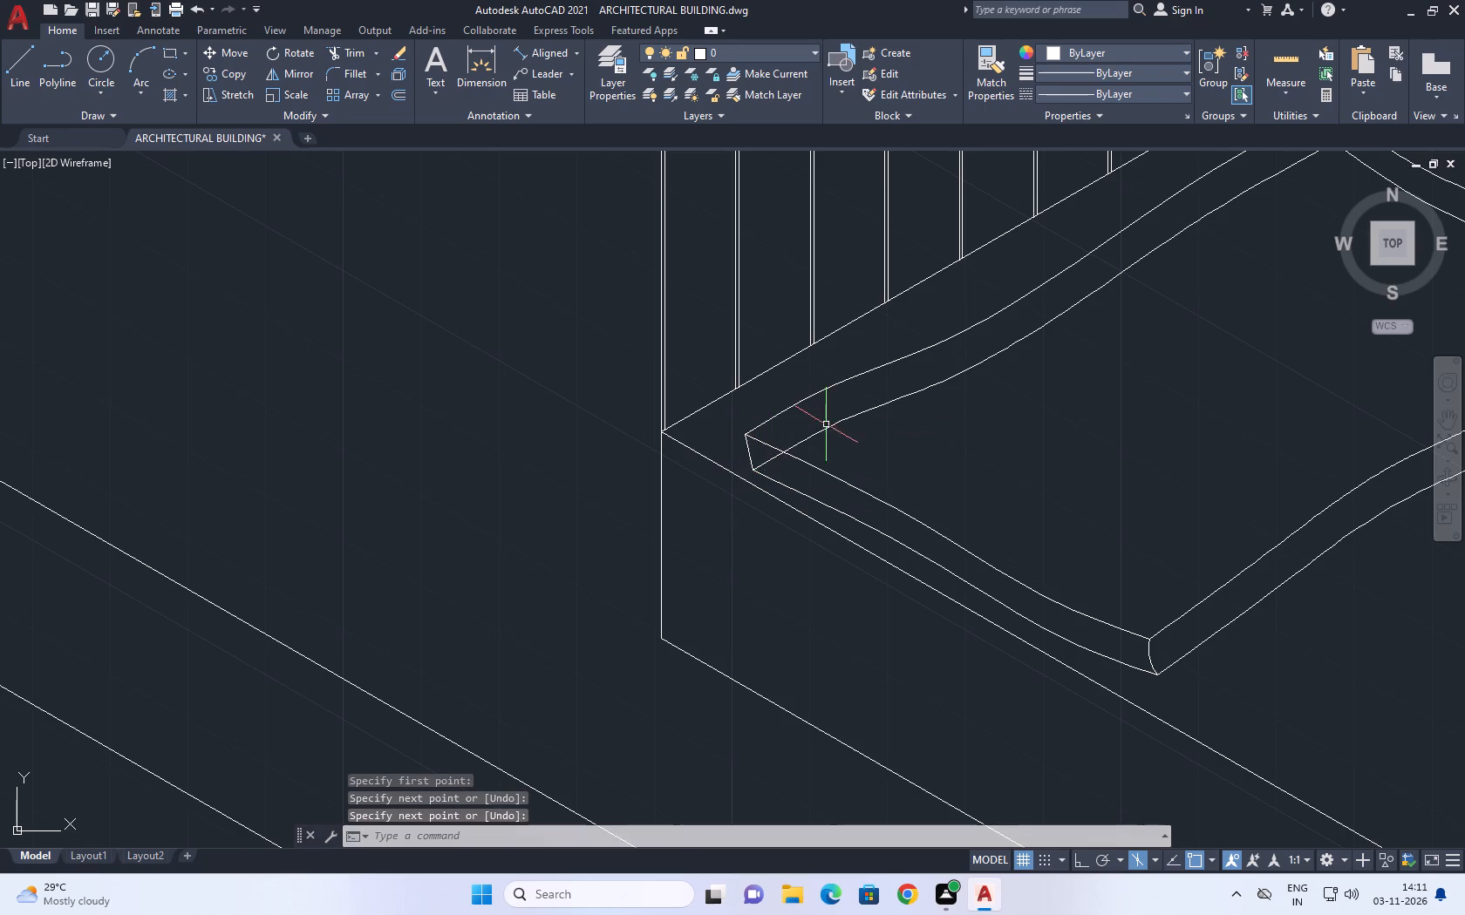
# Delete the lower outline's back edge and far side splines, which the pillow's top would hide.
pyautogui.click(871, 417)
pyautogui.click(854, 402)
pyautogui.moveTo(1018, 410); pyautogui.dragTo(980, 405, button='middle')
pyautogui.scroll(-1, 967, 408)
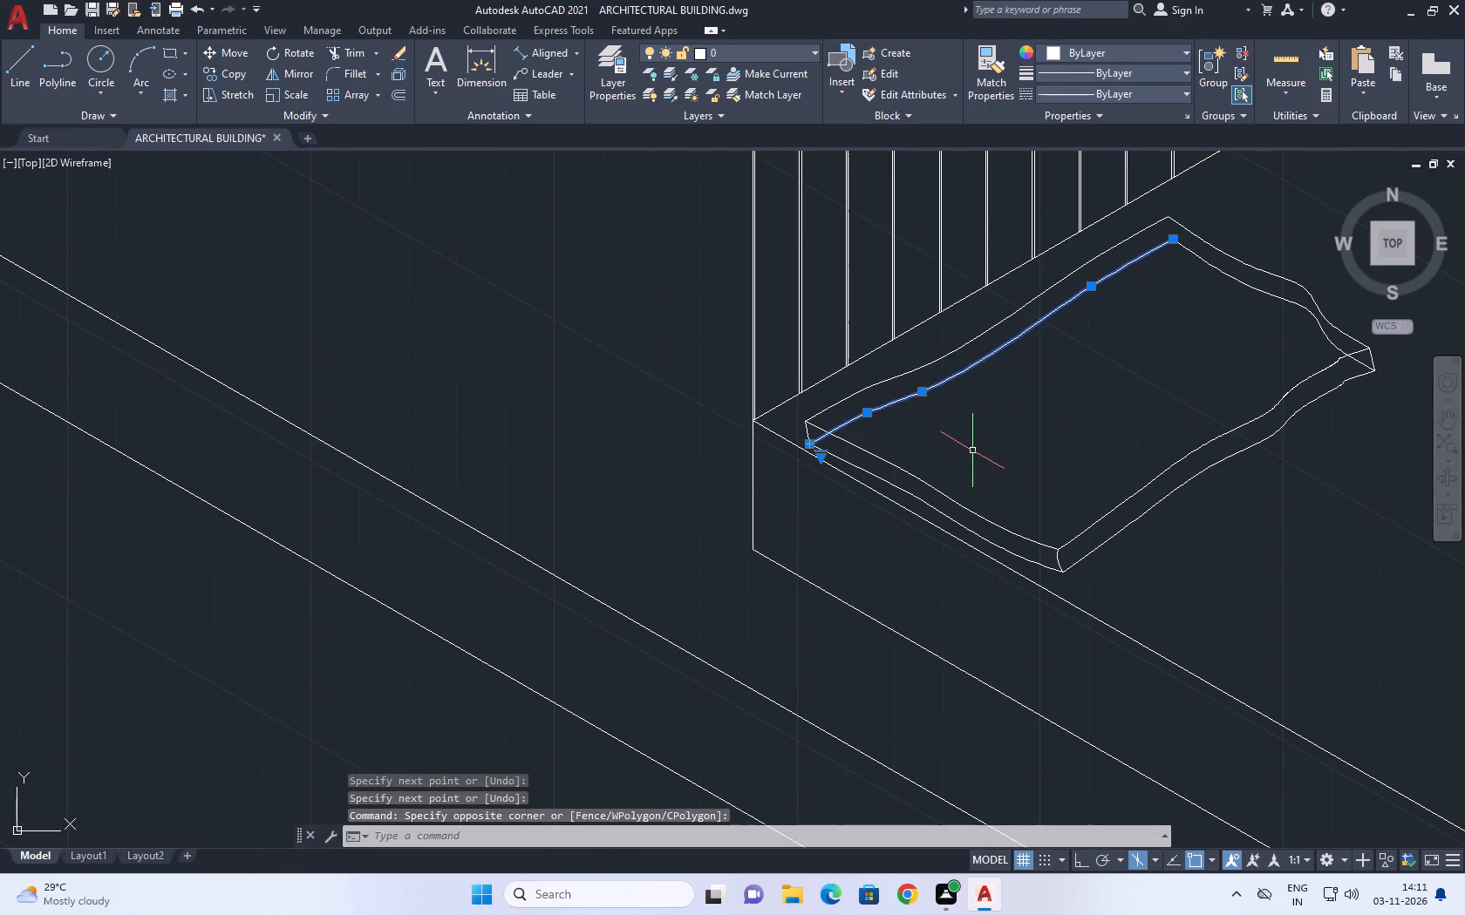
pyautogui.press('Delete')
pyautogui.moveTo(1096, 313); pyautogui.dragTo(1026, 372, button='middle')
pyautogui.scroll(-1, 1011, 386)
pyautogui.click(1144, 367)
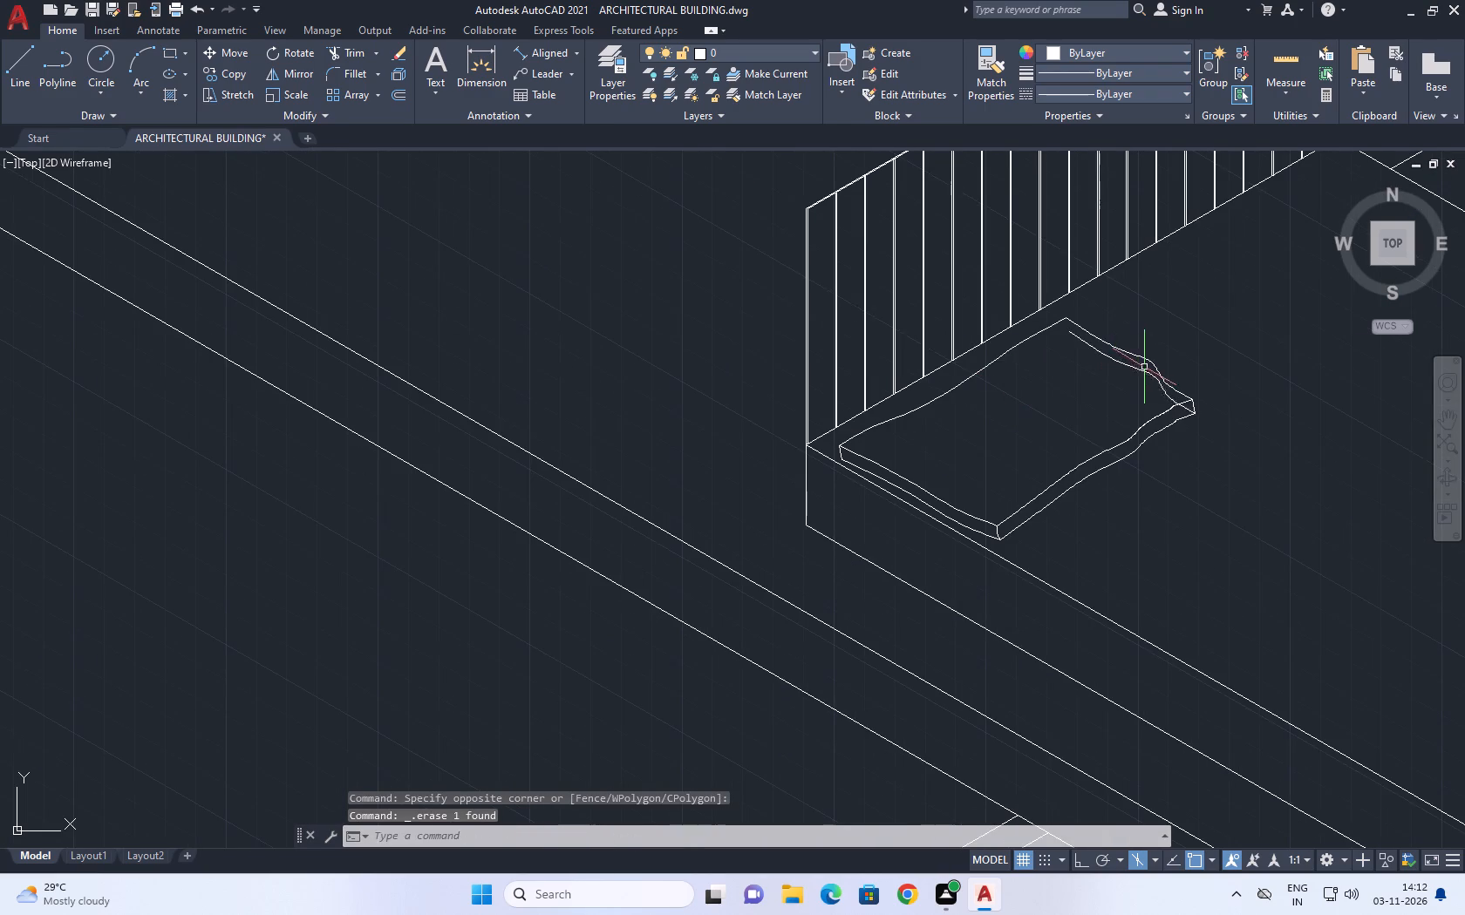
pyautogui.click(1125, 370)
pyautogui.press('Delete')
# Copy the complete pillow about 425 units along the headboard at about 28° to place a second pillow beside it.
pyautogui.moveTo(1155, 441); pyautogui.dragTo(997, 485, button='middle')
pyautogui.moveTo(832, 451); pyautogui.dragTo(815, 445, button='middle')
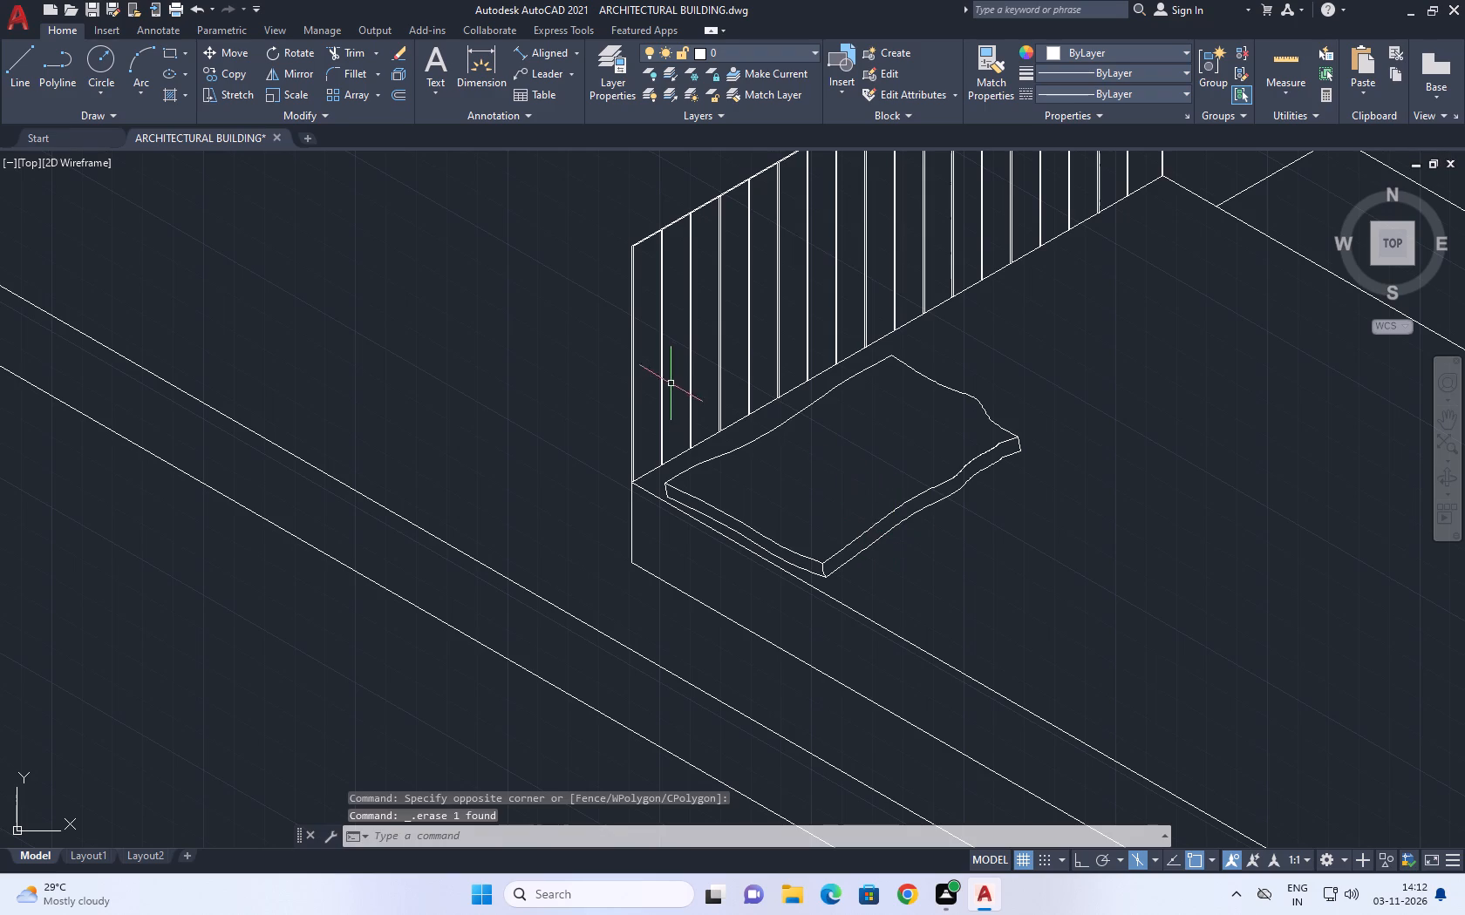
pyautogui.click(646, 373)
pyautogui.click(1045, 585)
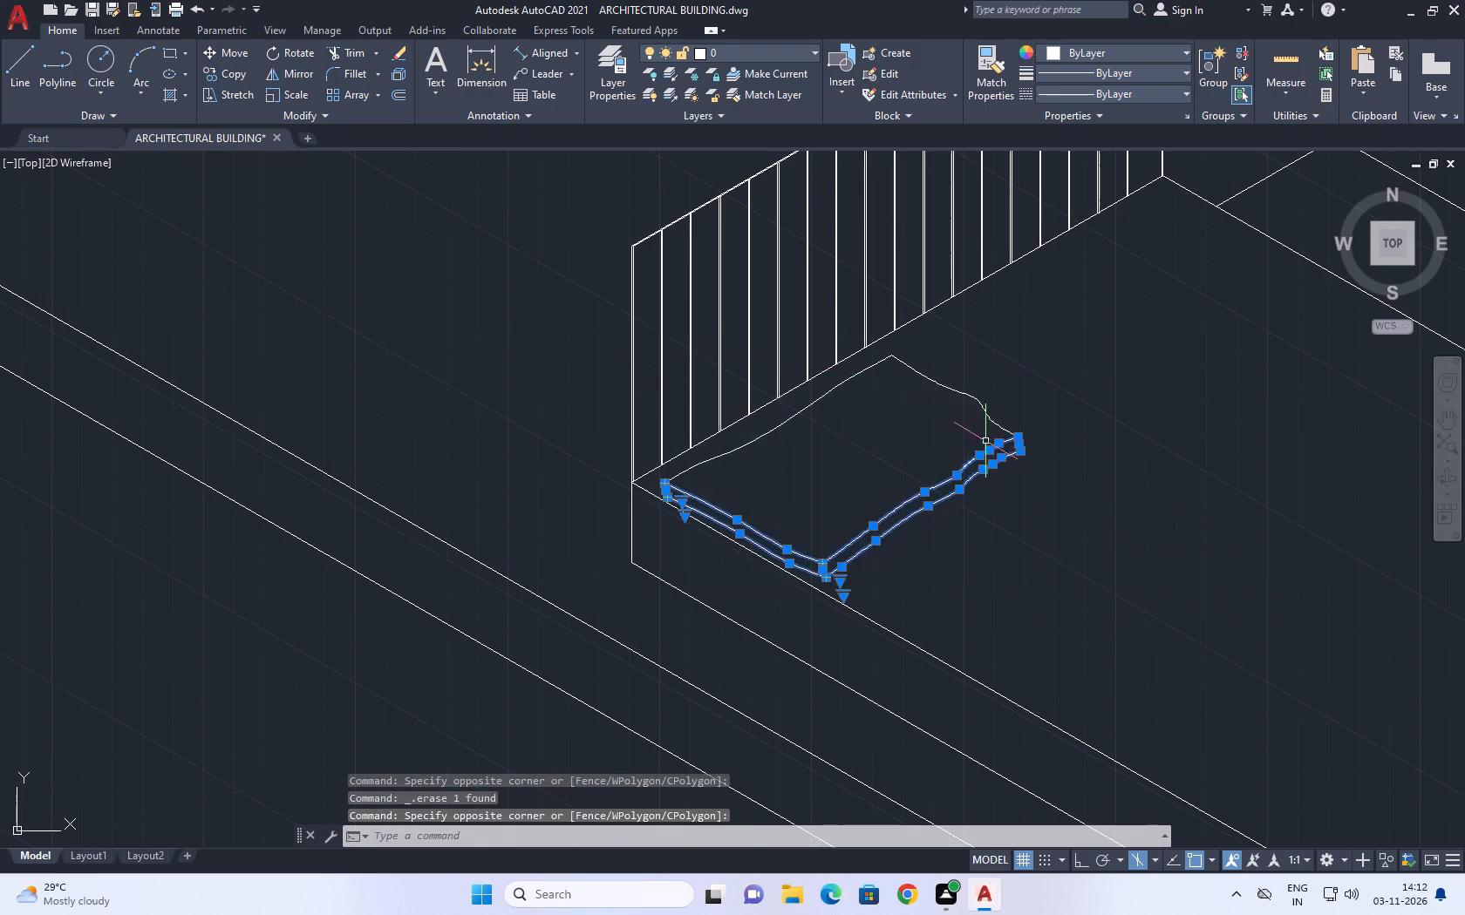
pyautogui.scroll(1, 948, 397)
pyautogui.moveTo(1005, 359); pyautogui.dragTo(998, 360)
pyautogui.click(906, 427)
pyautogui.moveTo(802, 390); pyautogui.dragTo(794, 384)
pyautogui.click(759, 371)
pyautogui.moveTo(862, 455); pyautogui.dragTo(763, 301, button='middle')
pyautogui.scroll(3, 682, 552)
pyautogui.scroll(1, 637, 488)
pyautogui.scroll(-6, 619, 498)
pyautogui.scroll(4, 710, 381)
pyautogui.moveTo(760, 641); pyautogui.dragTo(693, 579)
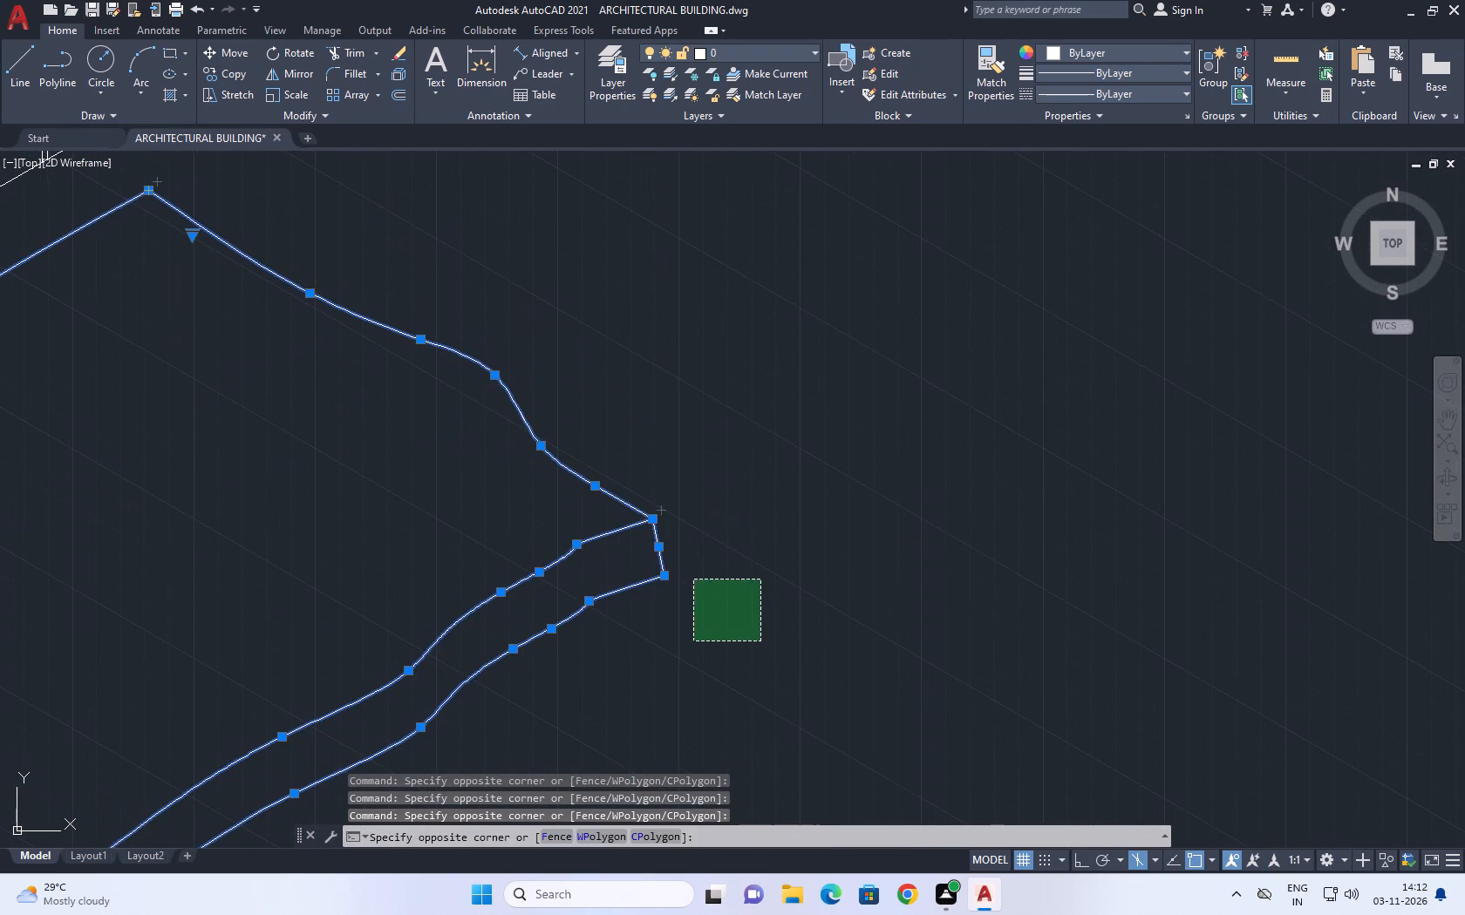
pyautogui.moveTo(637, 456); pyautogui.dragTo(618, 451)
pyautogui.scroll(-5, 727, 441)
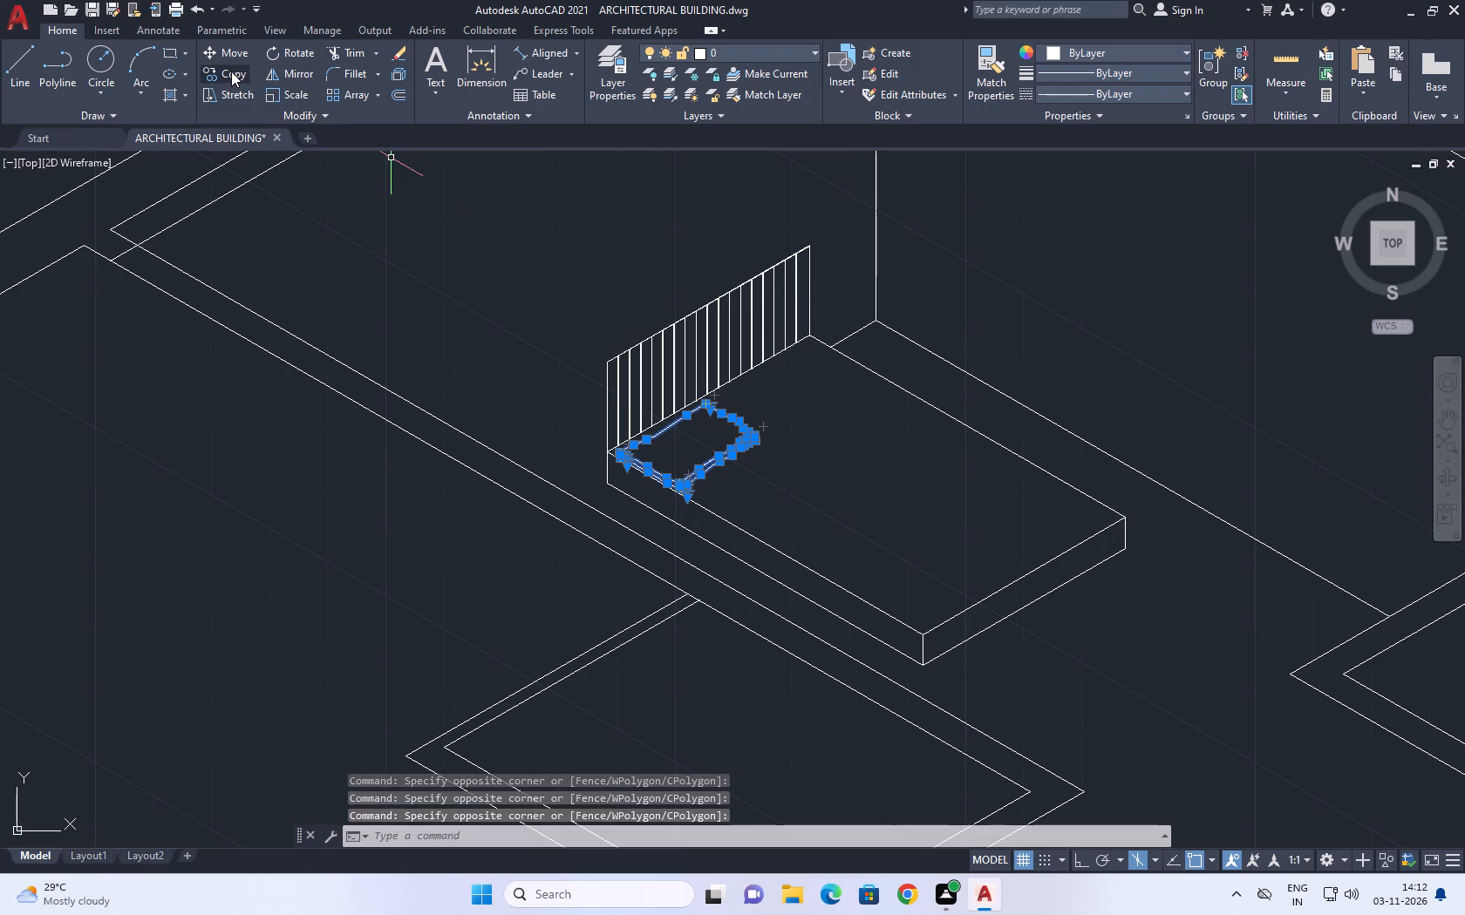
pyautogui.click(231, 71)
pyautogui.scroll(2, 769, 473)
pyautogui.moveTo(813, 419); pyautogui.dragTo(658, 532, button='middle')
pyautogui.click(696, 498)
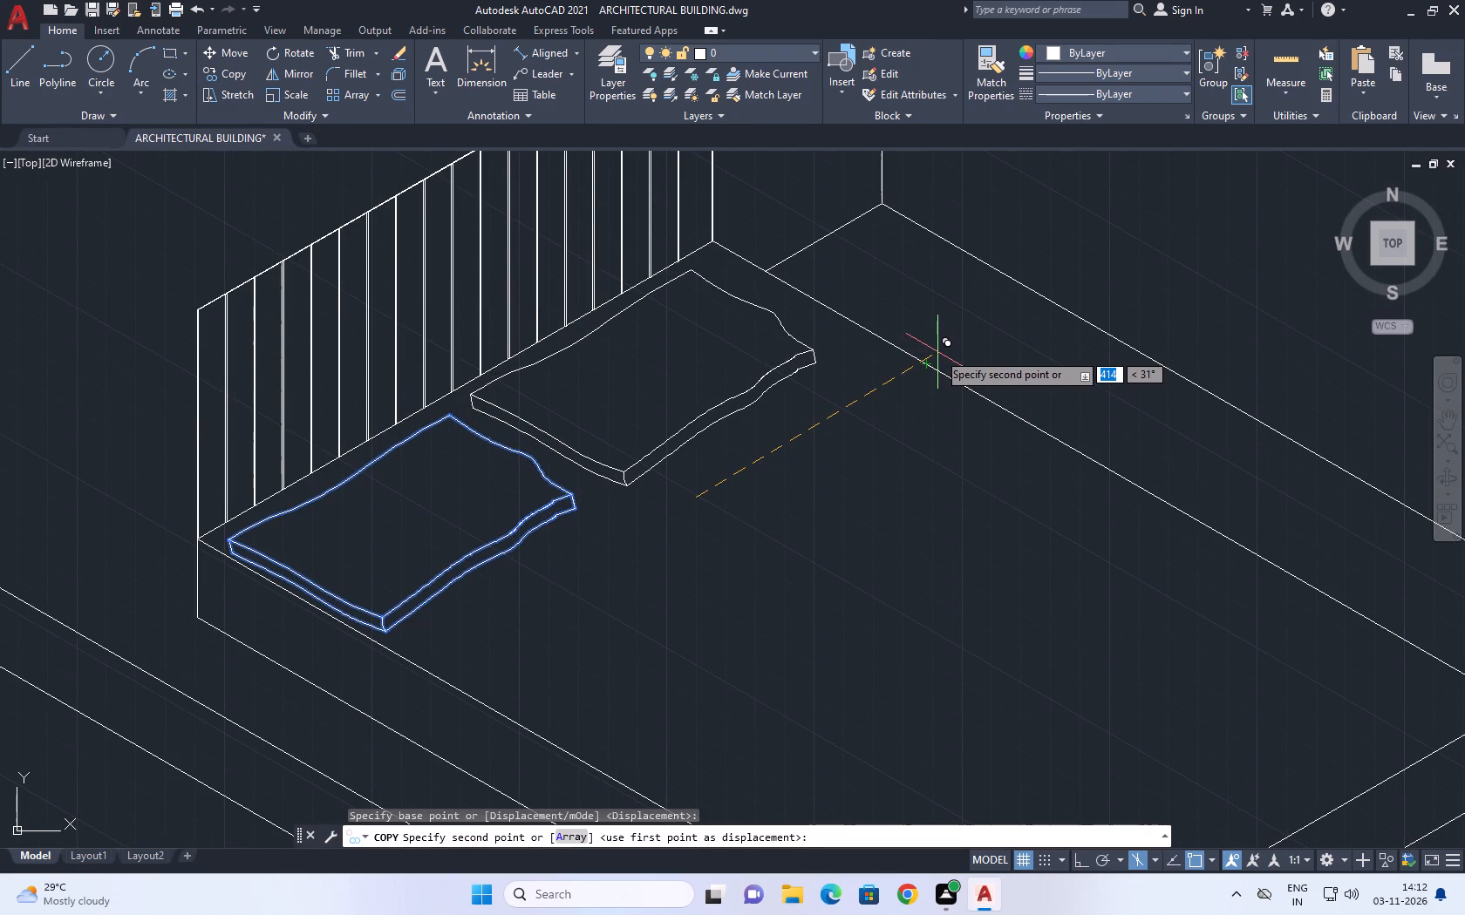
pyautogui.scroll(2, 940, 361)
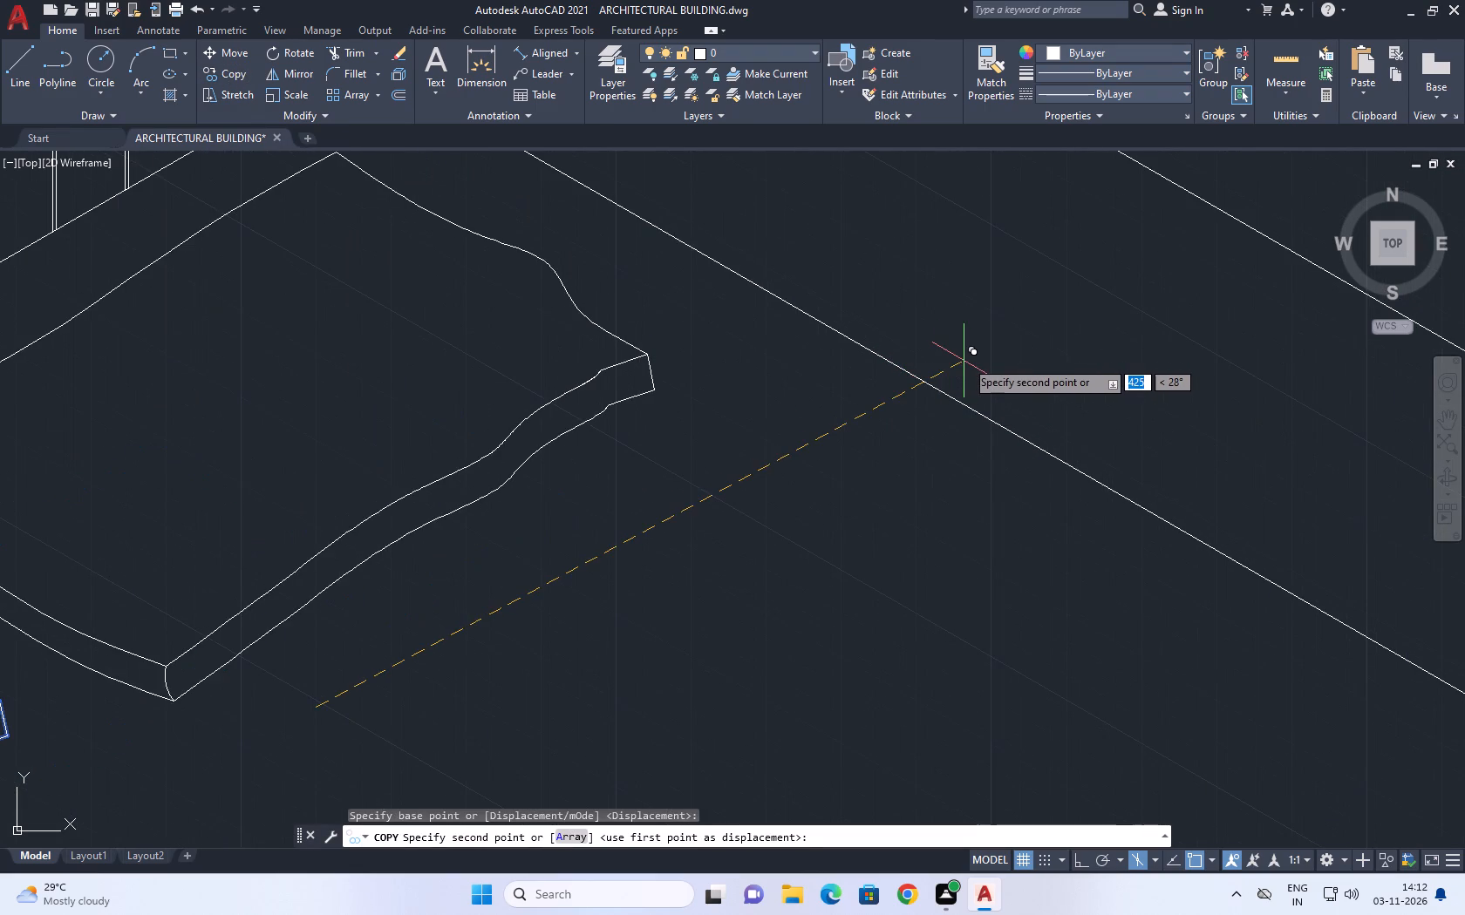
pyautogui.click(965, 360)
pyautogui.scroll(-2, 979, 348)
pyautogui.press('space')
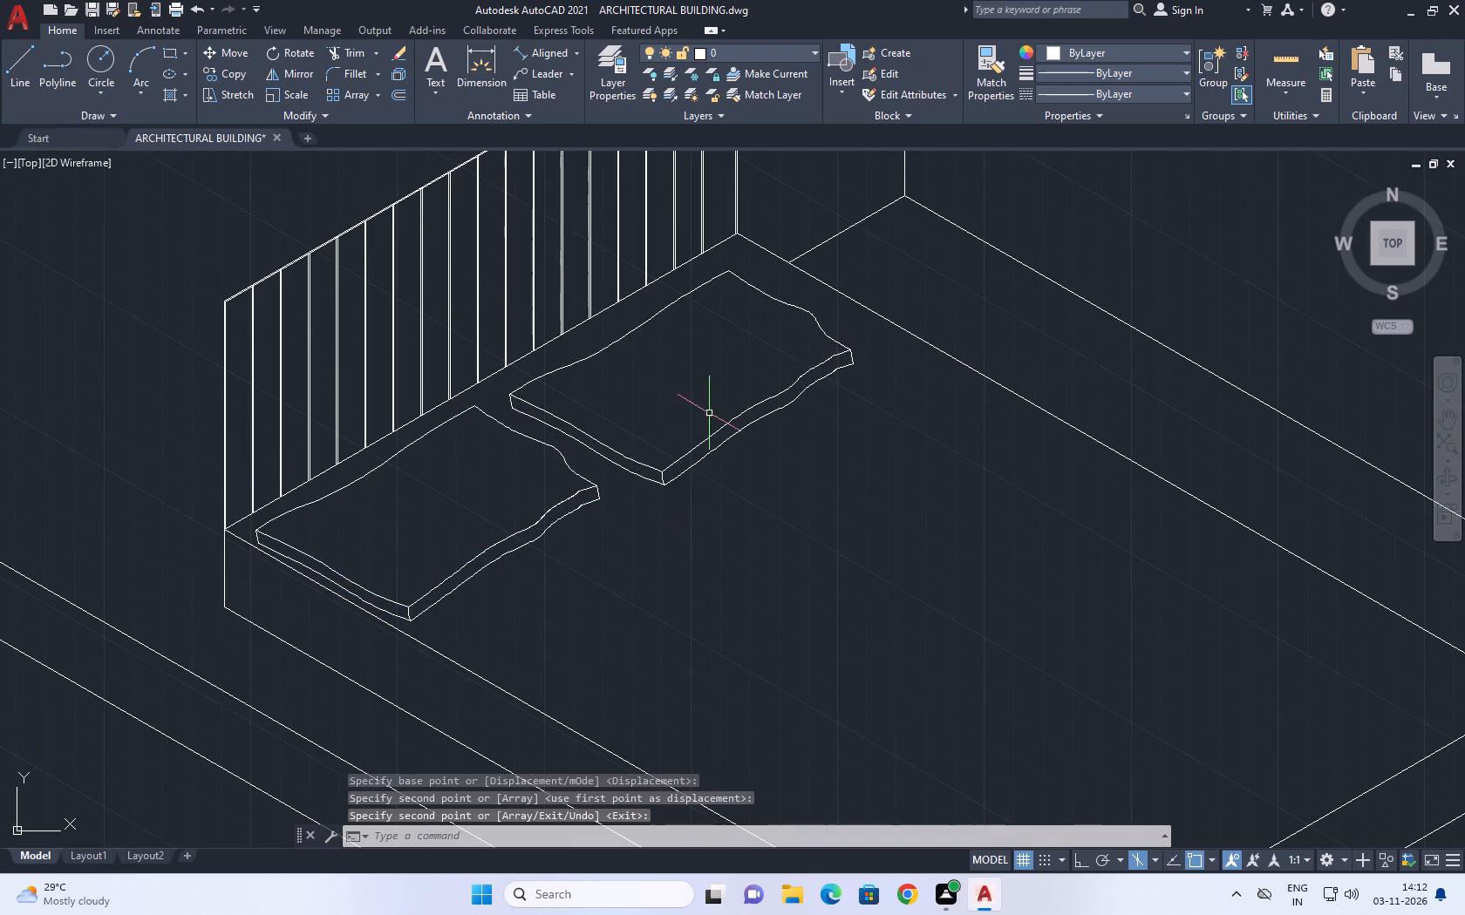
# Move the complete second pillow a short distance towards the first pillow beside it.
pyautogui.moveTo(644, 370); pyautogui.dragTo(648, 399, button='middle')
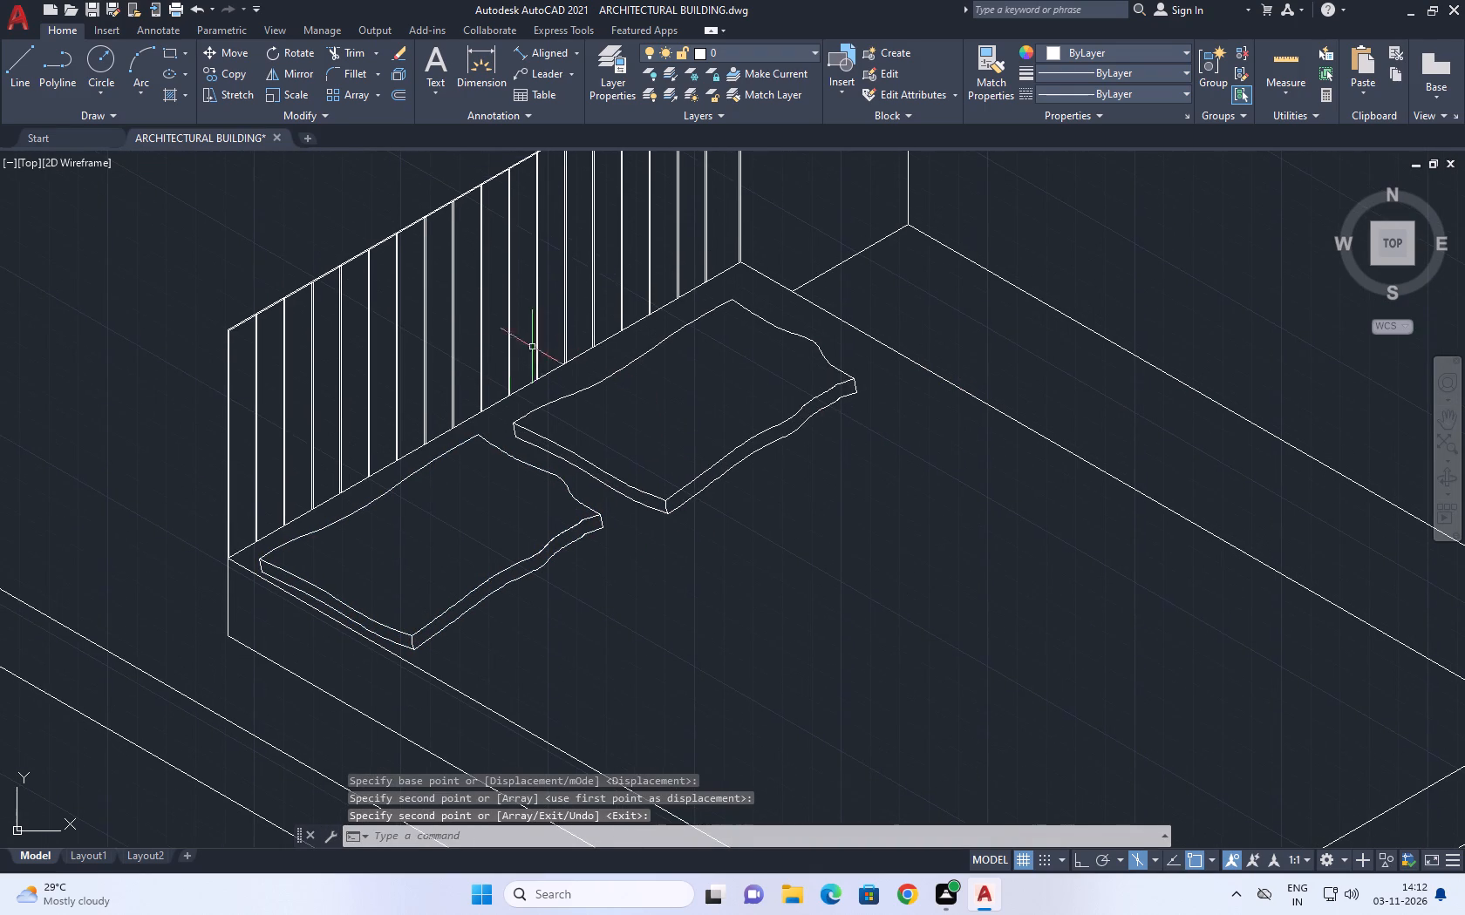
pyautogui.scroll(1, 501, 358)
pyautogui.click(480, 289)
pyautogui.scroll(-1, 975, 490)
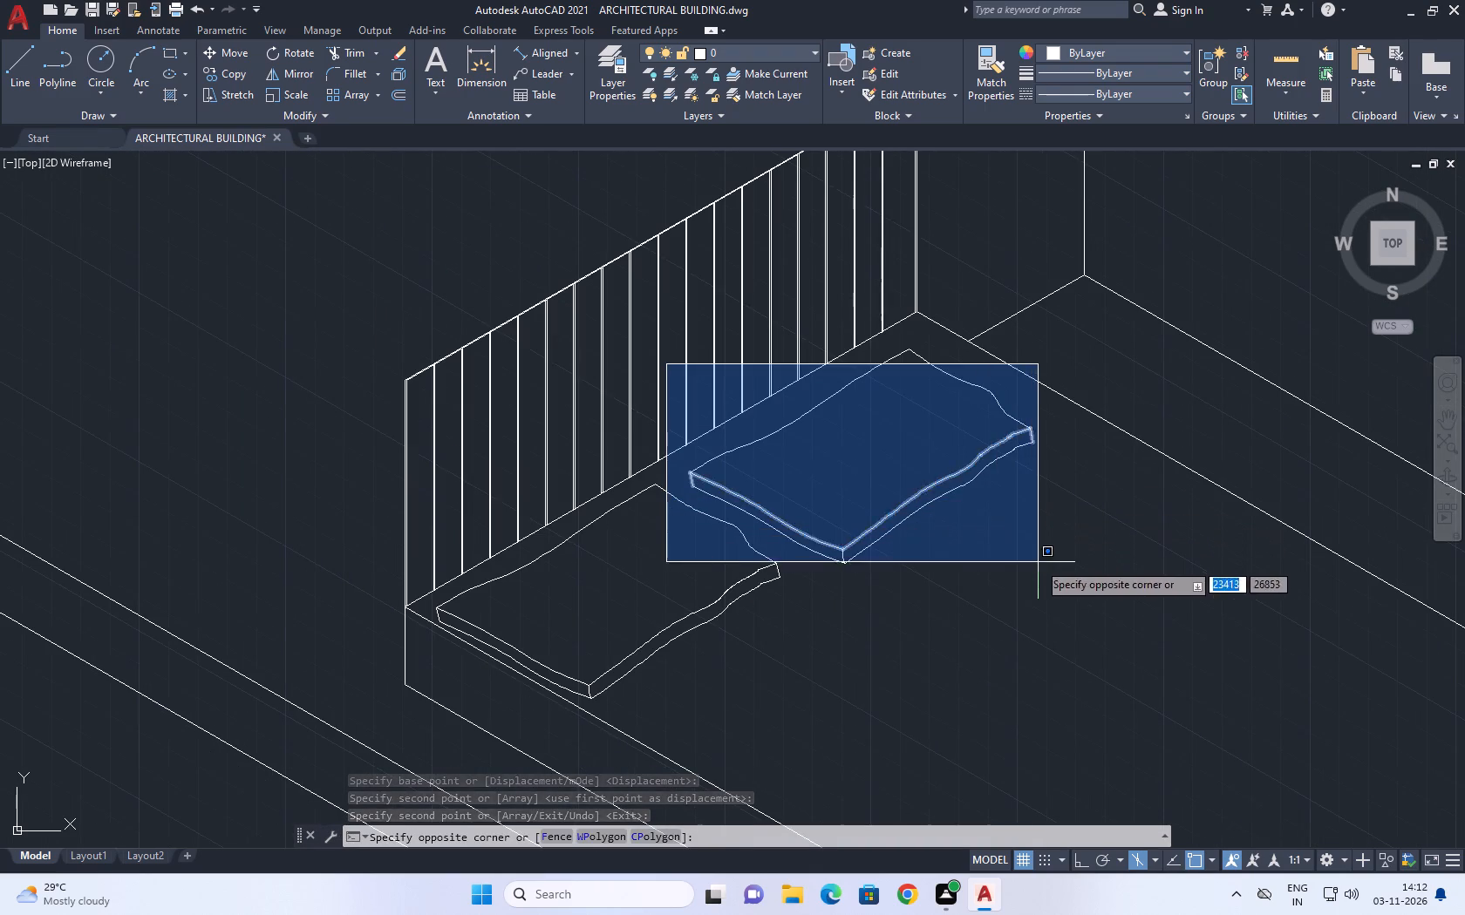
pyautogui.click(1038, 562)
pyautogui.scroll(2, 957, 400)
pyautogui.click(977, 363)
pyautogui.click(741, 289)
pyautogui.click(709, 366)
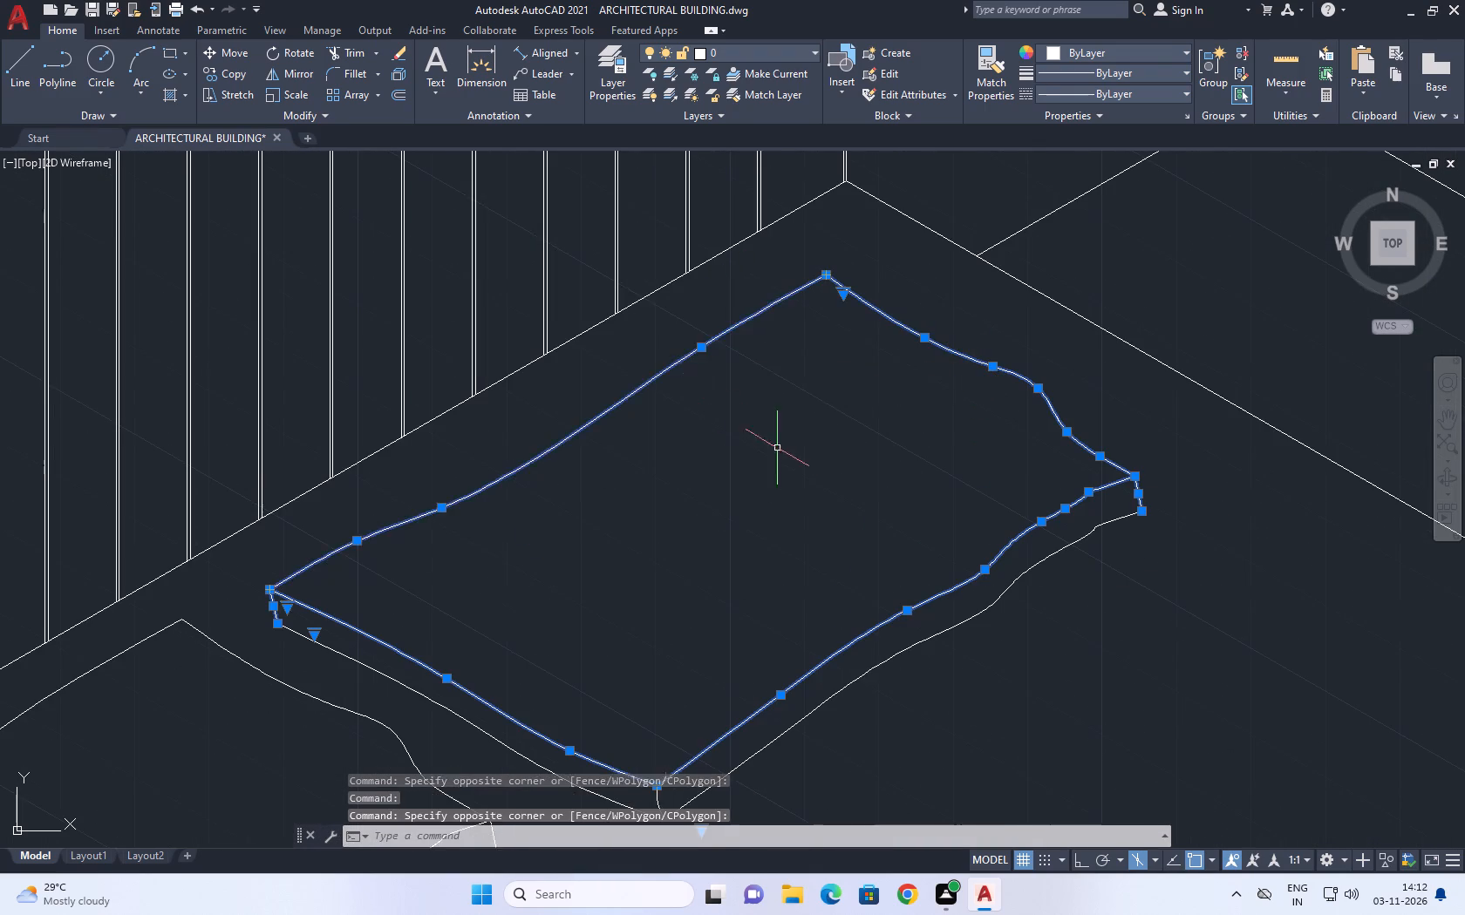
pyautogui.moveTo(781, 440); pyautogui.dragTo(793, 349, button='middle')
pyautogui.moveTo(951, 634); pyautogui.dragTo(888, 551)
pyautogui.moveTo(866, 503); pyautogui.dragTo(863, 492)
pyautogui.moveTo(835, 644); pyautogui.dragTo(897, 528, button='middle')
pyautogui.scroll(1, 650, 614)
pyautogui.moveTo(736, 673); pyautogui.dragTo(667, 526)
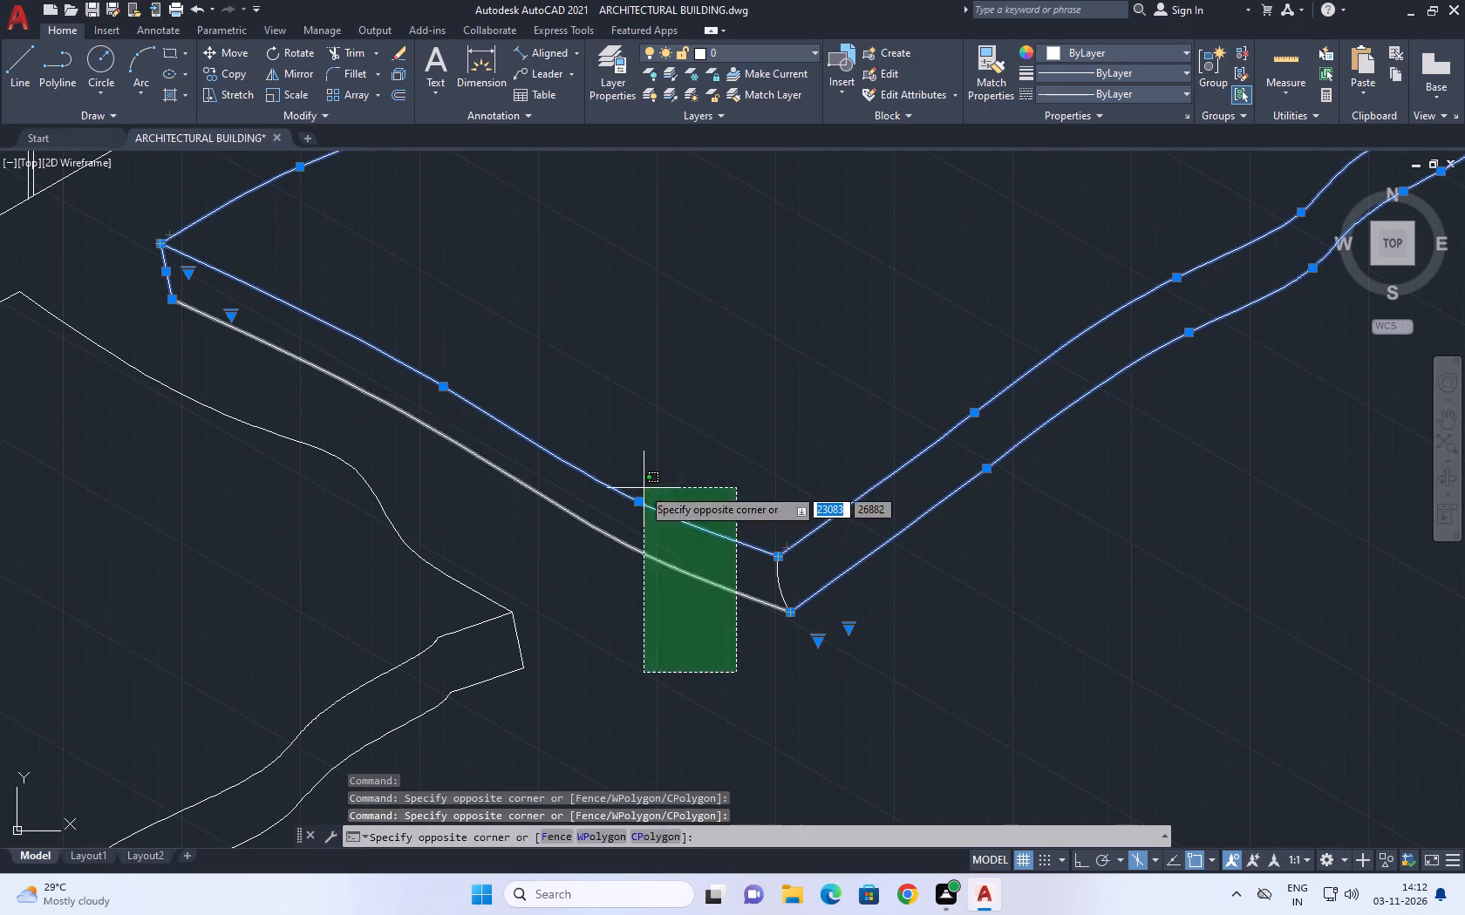
pyautogui.click(642, 485)
pyautogui.moveTo(888, 683); pyautogui.dragTo(805, 608)
pyautogui.click(729, 503)
pyautogui.scroll(-2, 769, 514)
pyautogui.moveTo(916, 446); pyautogui.dragTo(740, 448, button='middle')
pyautogui.scroll(2, 1054, 340)
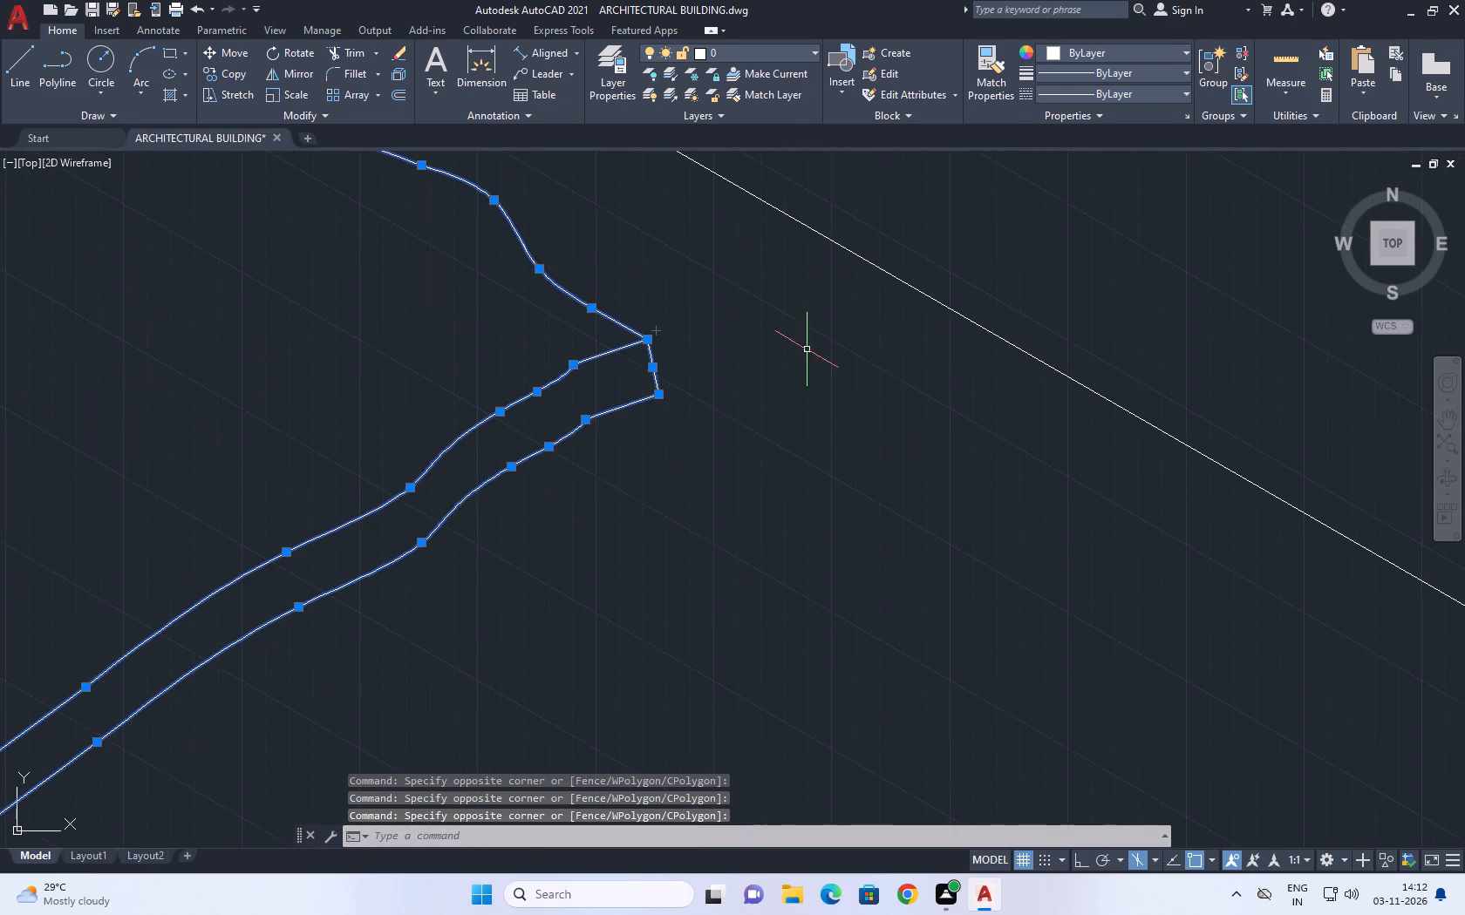
pyautogui.moveTo(624, 349); pyautogui.dragTo(828, 356, button='middle')
pyautogui.scroll(-3, 846, 367)
pyautogui.moveTo(699, 412); pyautogui.dragTo(814, 420, button='middle')
pyautogui.scroll(4, 558, 406)
pyautogui.moveTo(858, 413); pyautogui.dragTo(839, 407, button='middle')
pyautogui.scroll(-2, 571, 361)
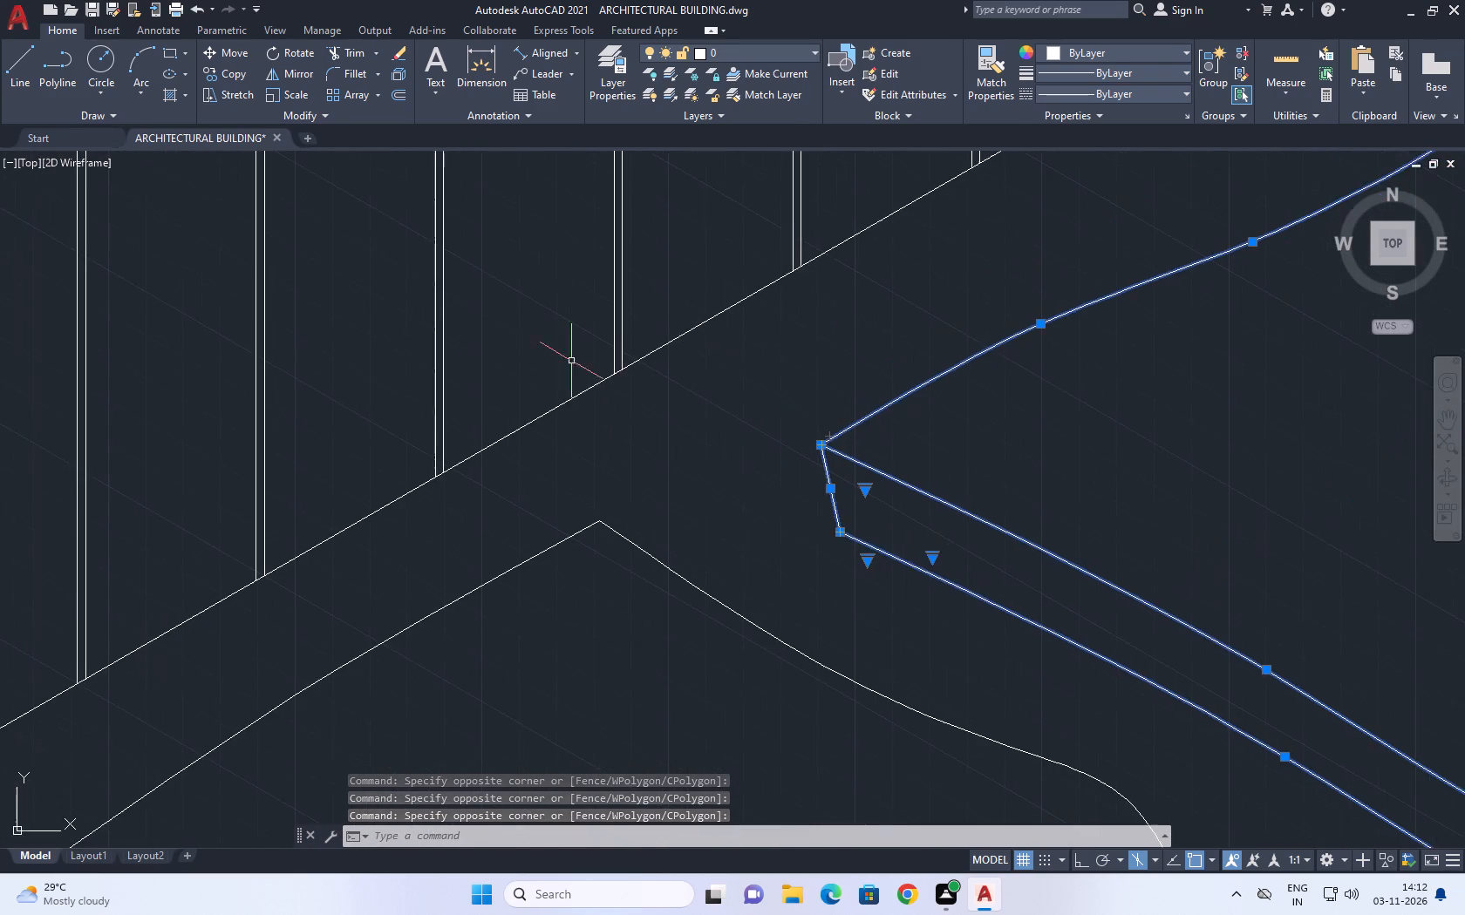
pyautogui.scroll(-2, 571, 361)
pyautogui.press(',')
pyautogui.press('space')
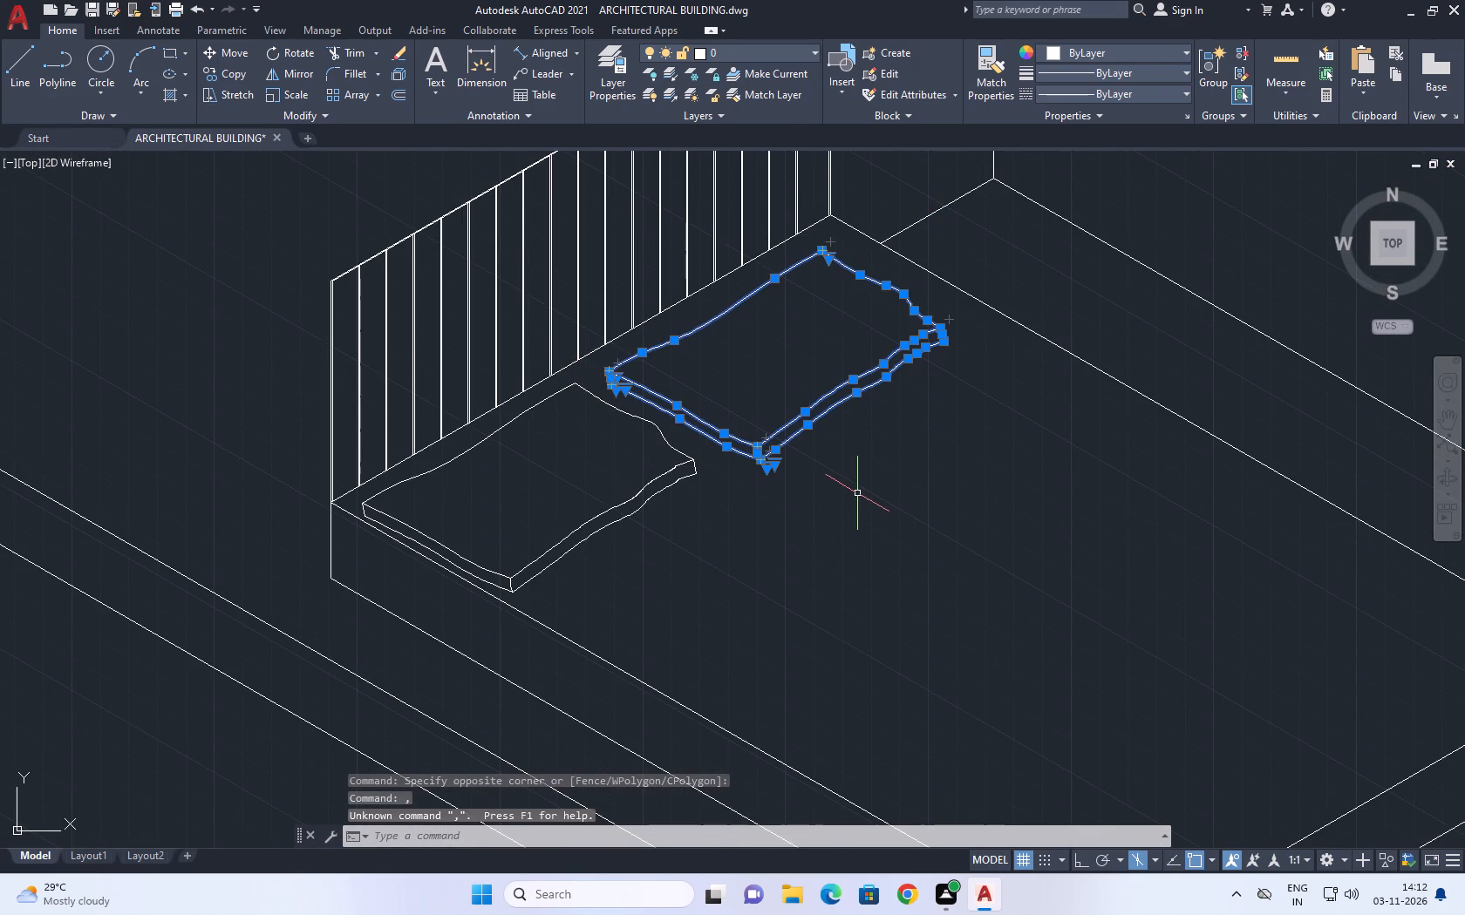
pyautogui.write('m')
pyautogui.press('space')
pyautogui.click(927, 489)
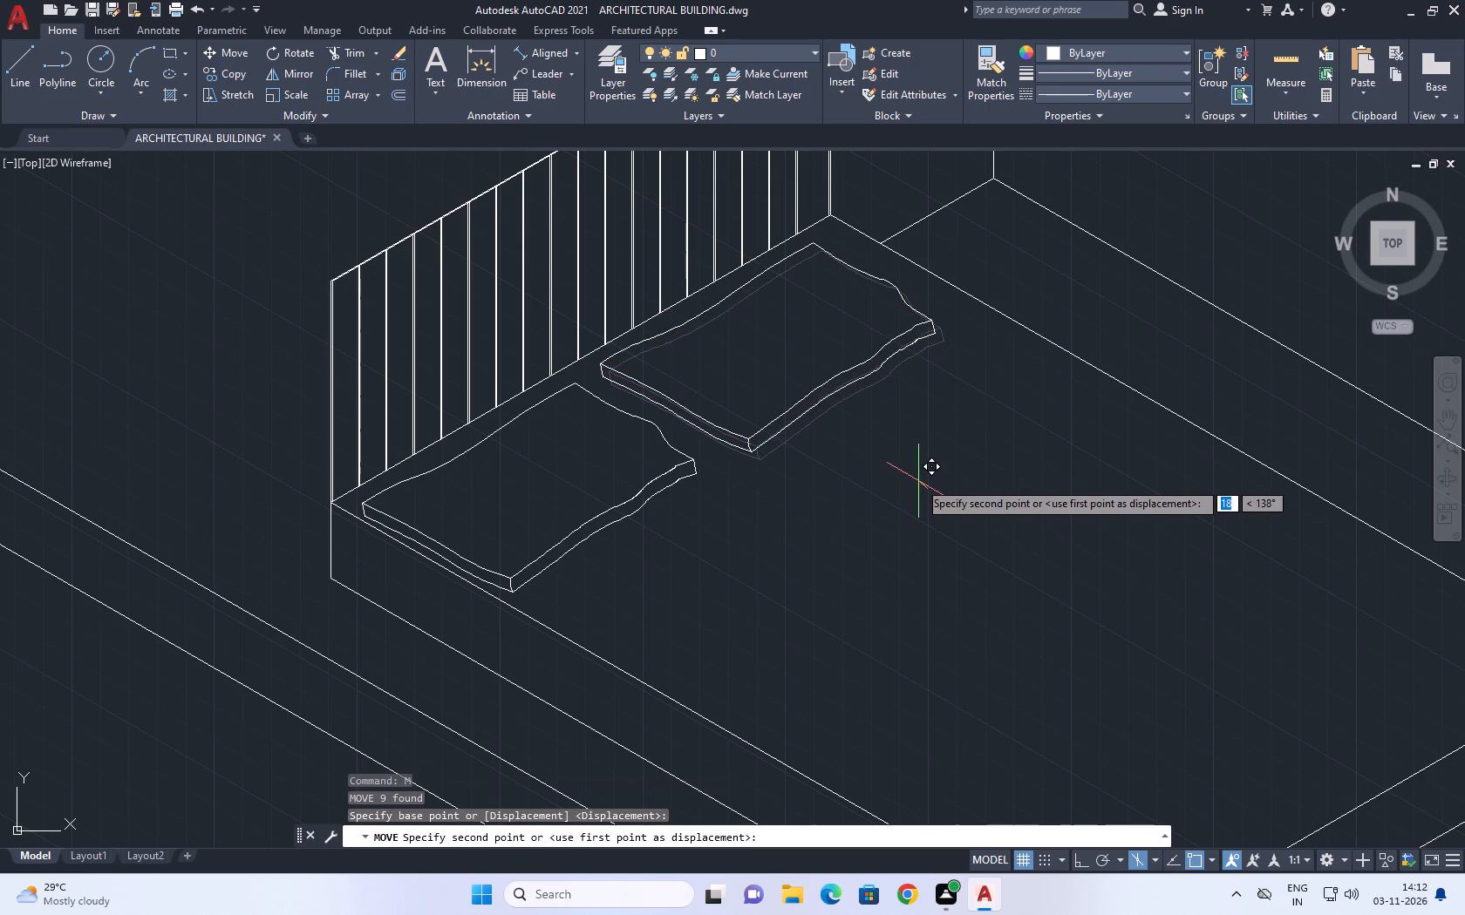
pyautogui.click(919, 488)
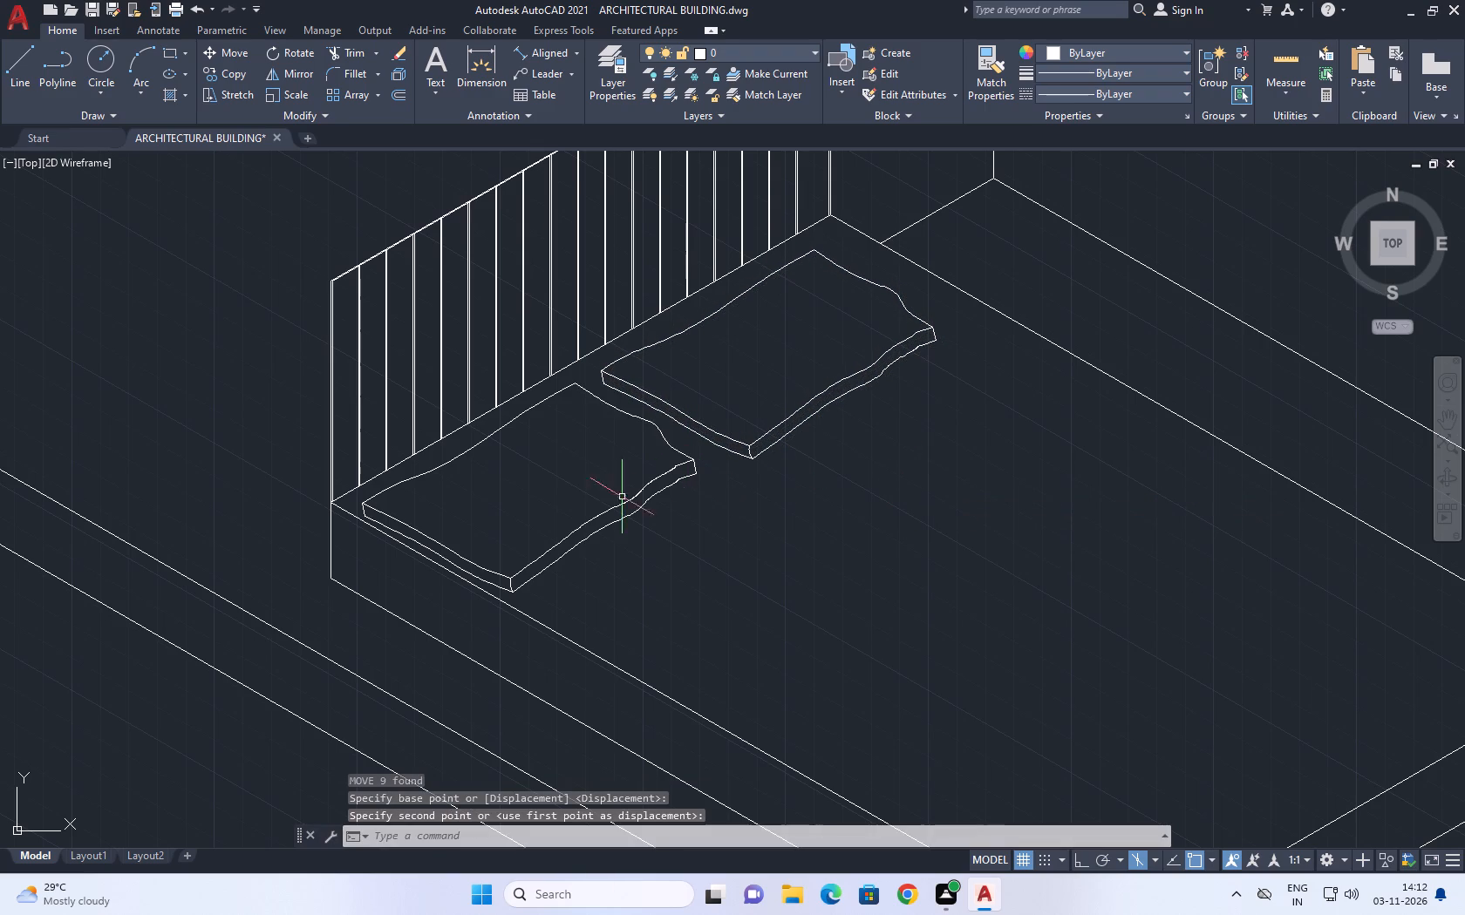
# Draw a line at 30° across the bed's top in front of the pillows, from the near long edge past the far edge.
pyautogui.moveTo(610, 498); pyautogui.dragTo(569, 387, button='middle')
pyautogui.scroll(-2, 720, 419)
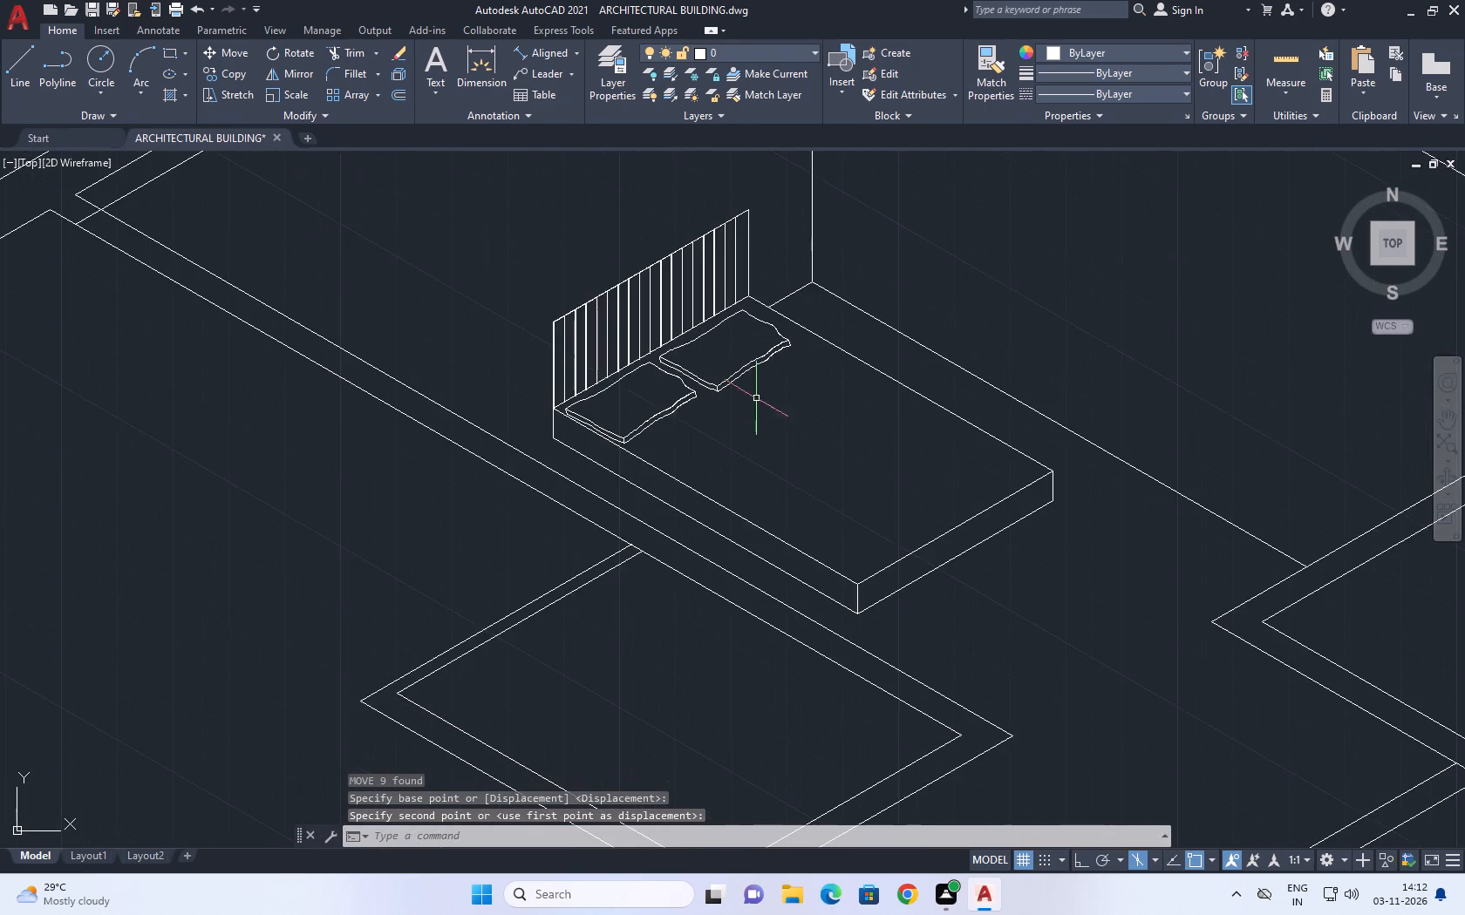
pyautogui.moveTo(808, 377); pyautogui.dragTo(801, 404, button='middle')
pyautogui.press('s')
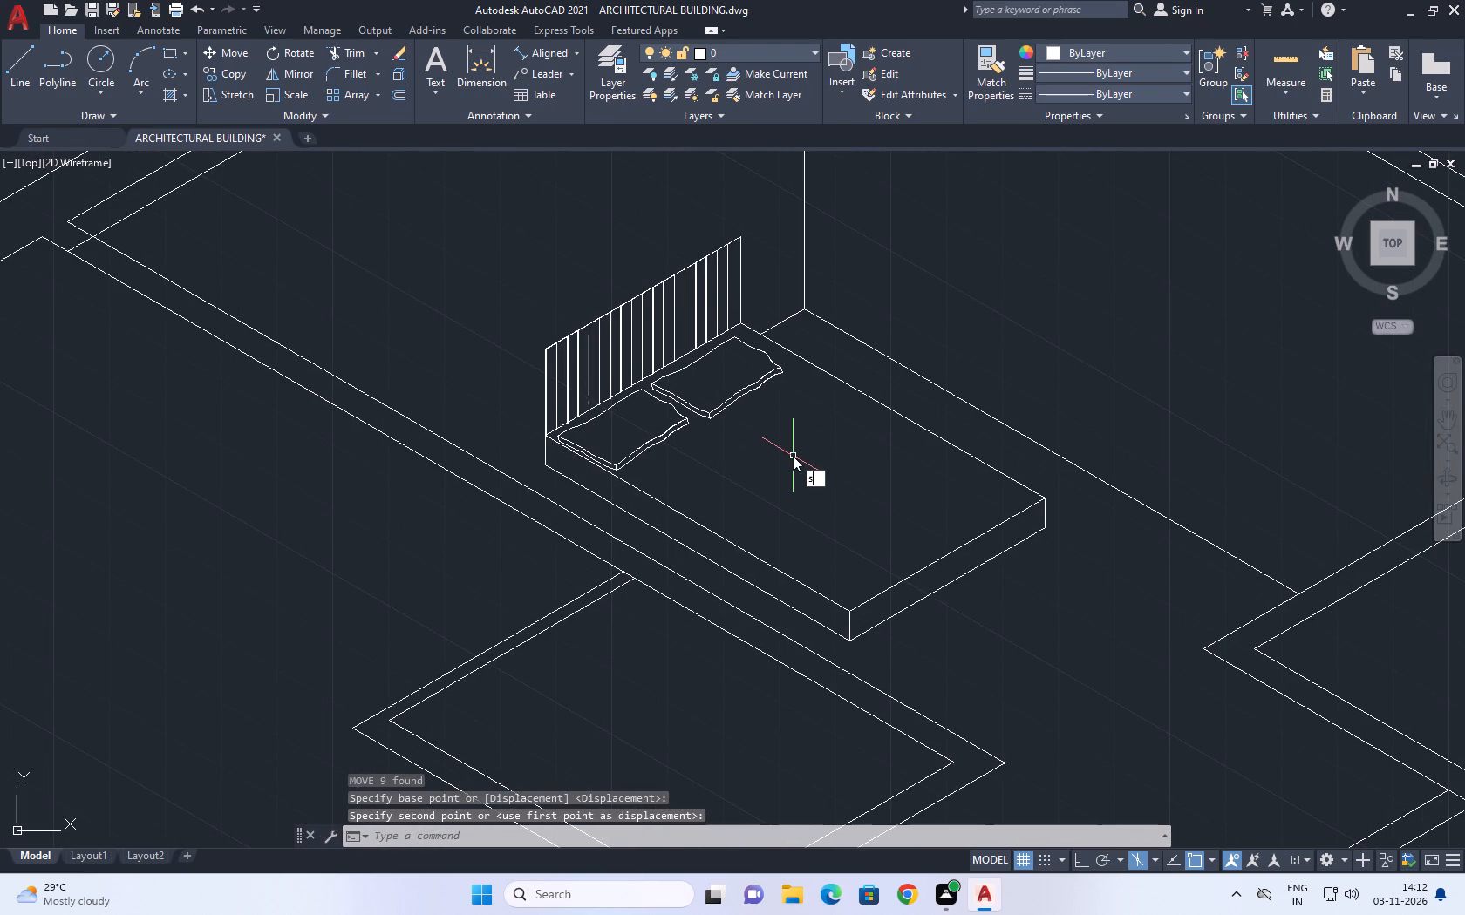
pyautogui.press('Escape')
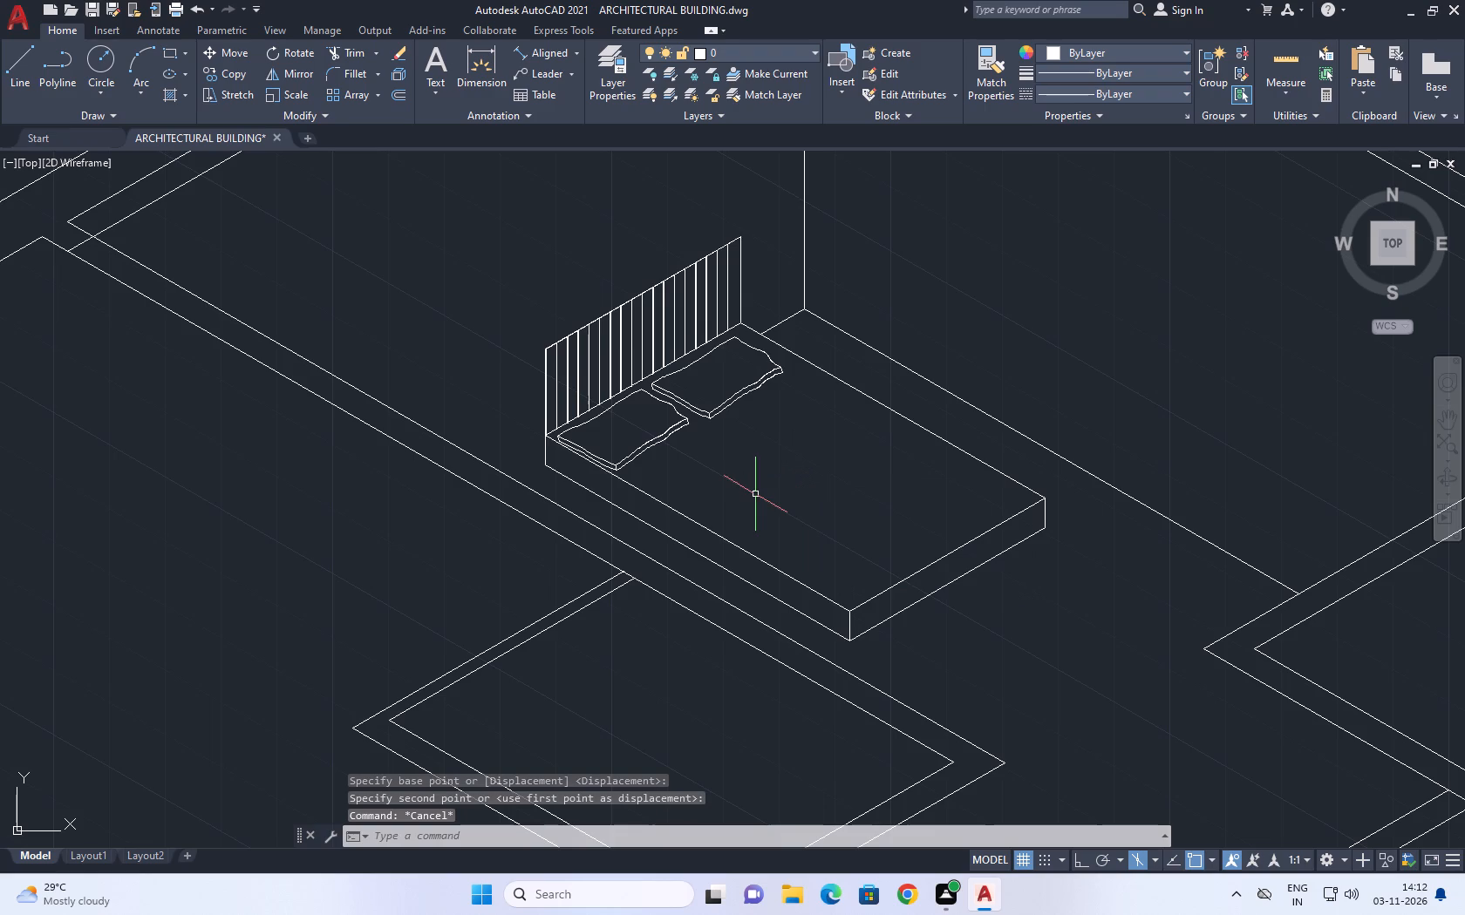
pyautogui.write('l')
pyautogui.press('space')
pyautogui.scroll(2, 652, 479)
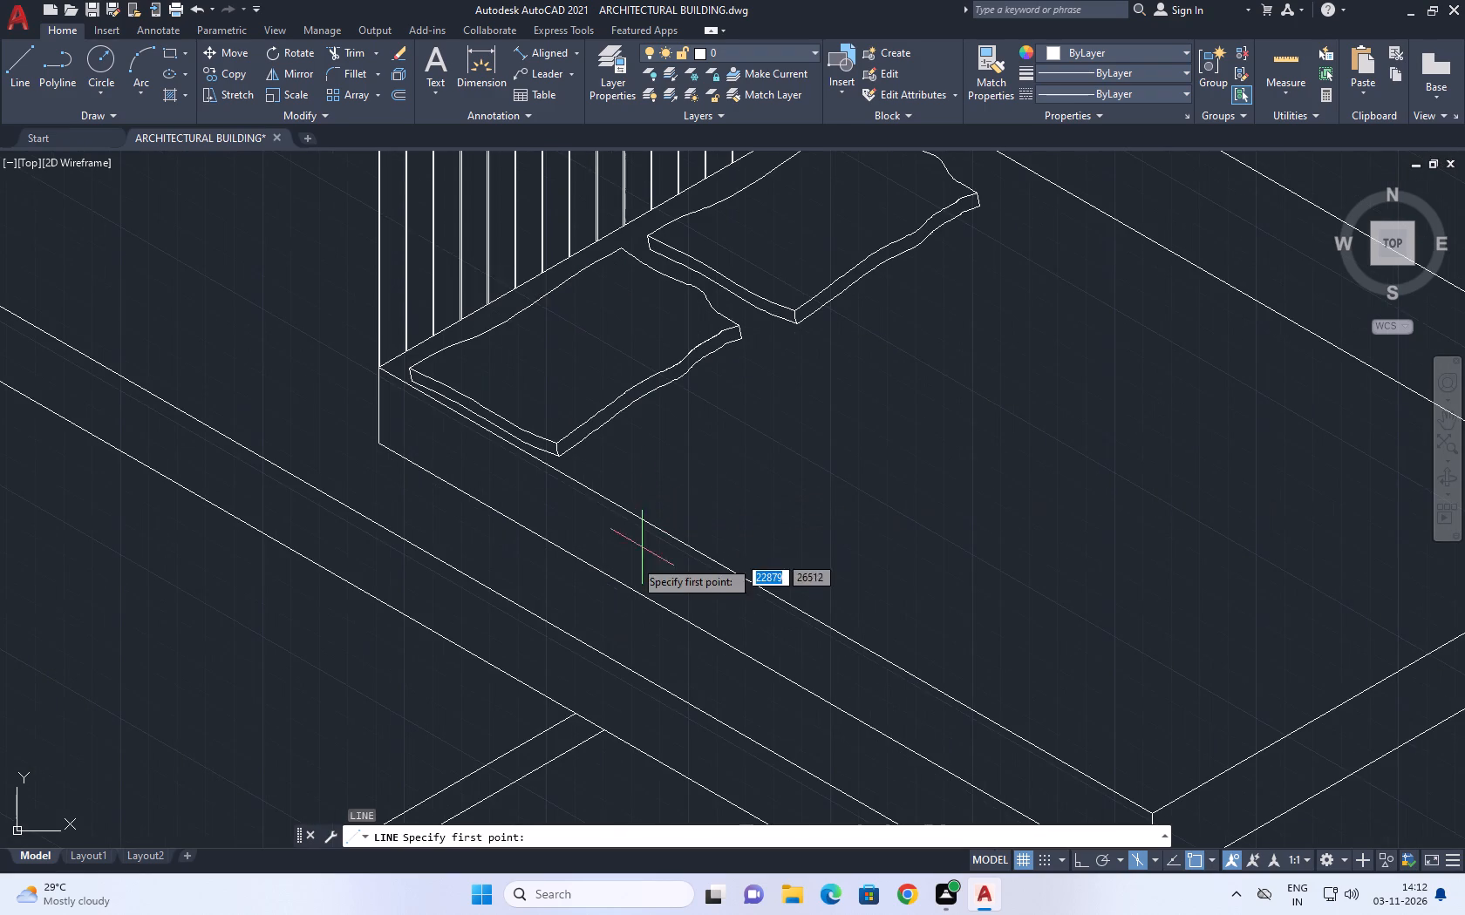
pyautogui.scroll(-1, 674, 488)
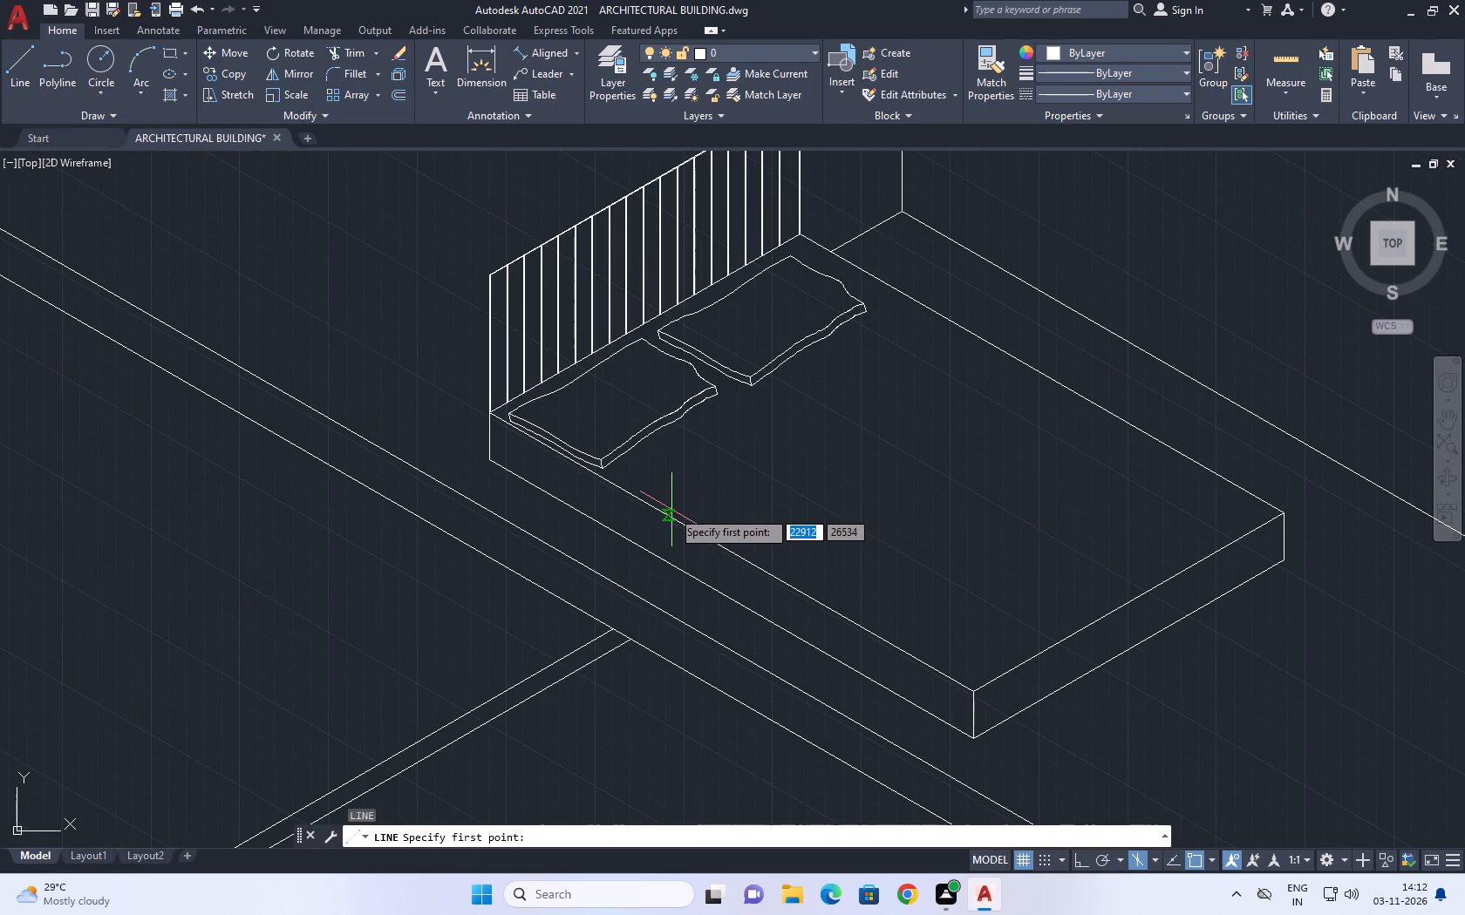
pyautogui.click(661, 510)
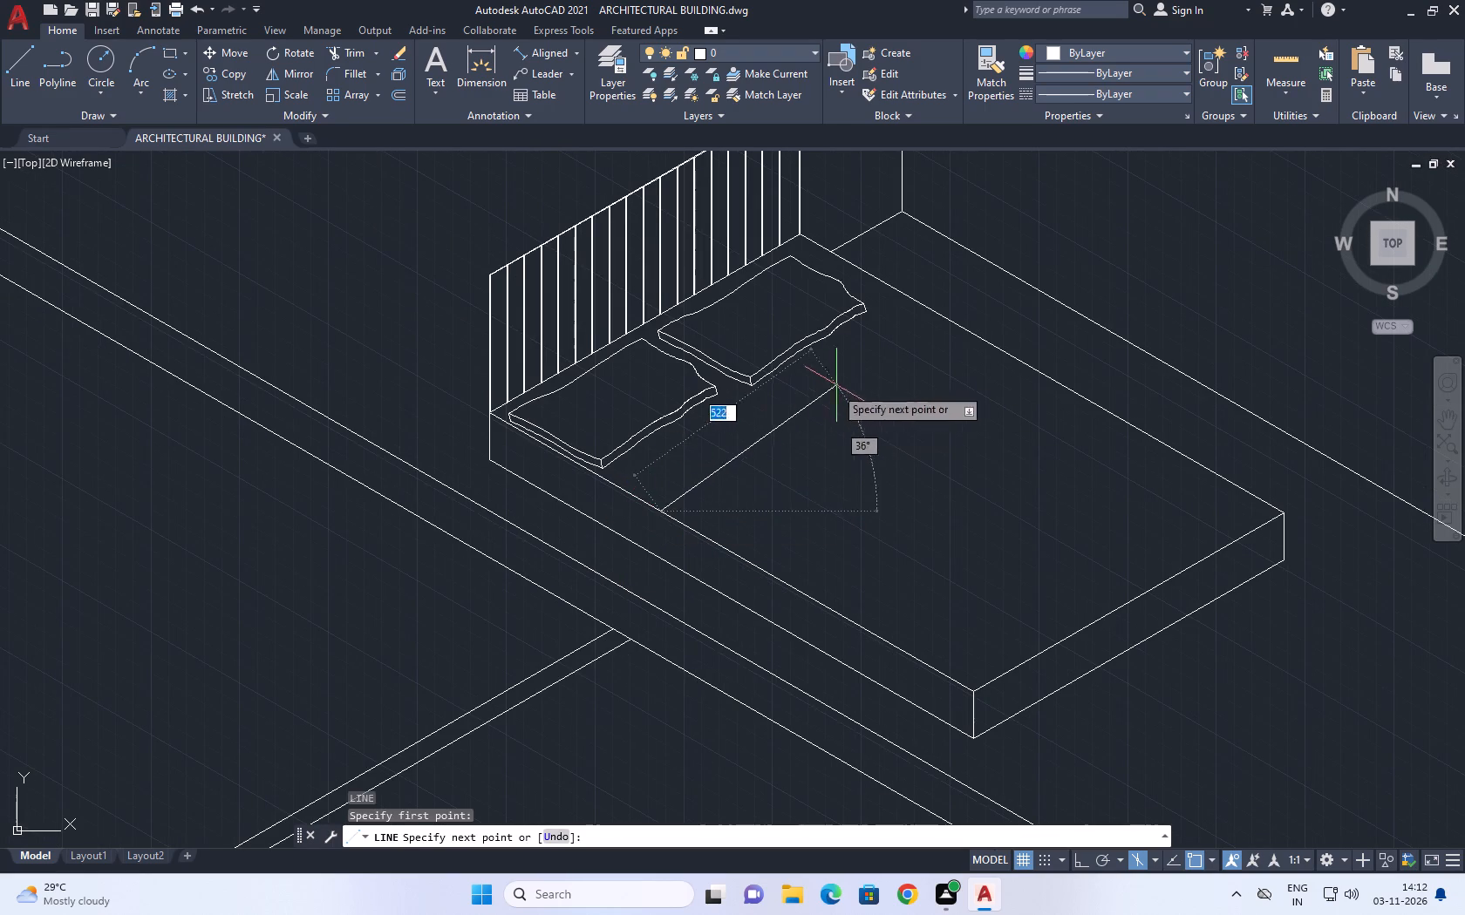
pyautogui.moveTo(861, 378); pyautogui.dragTo(818, 413, button='middle')
pyautogui.press('F5')
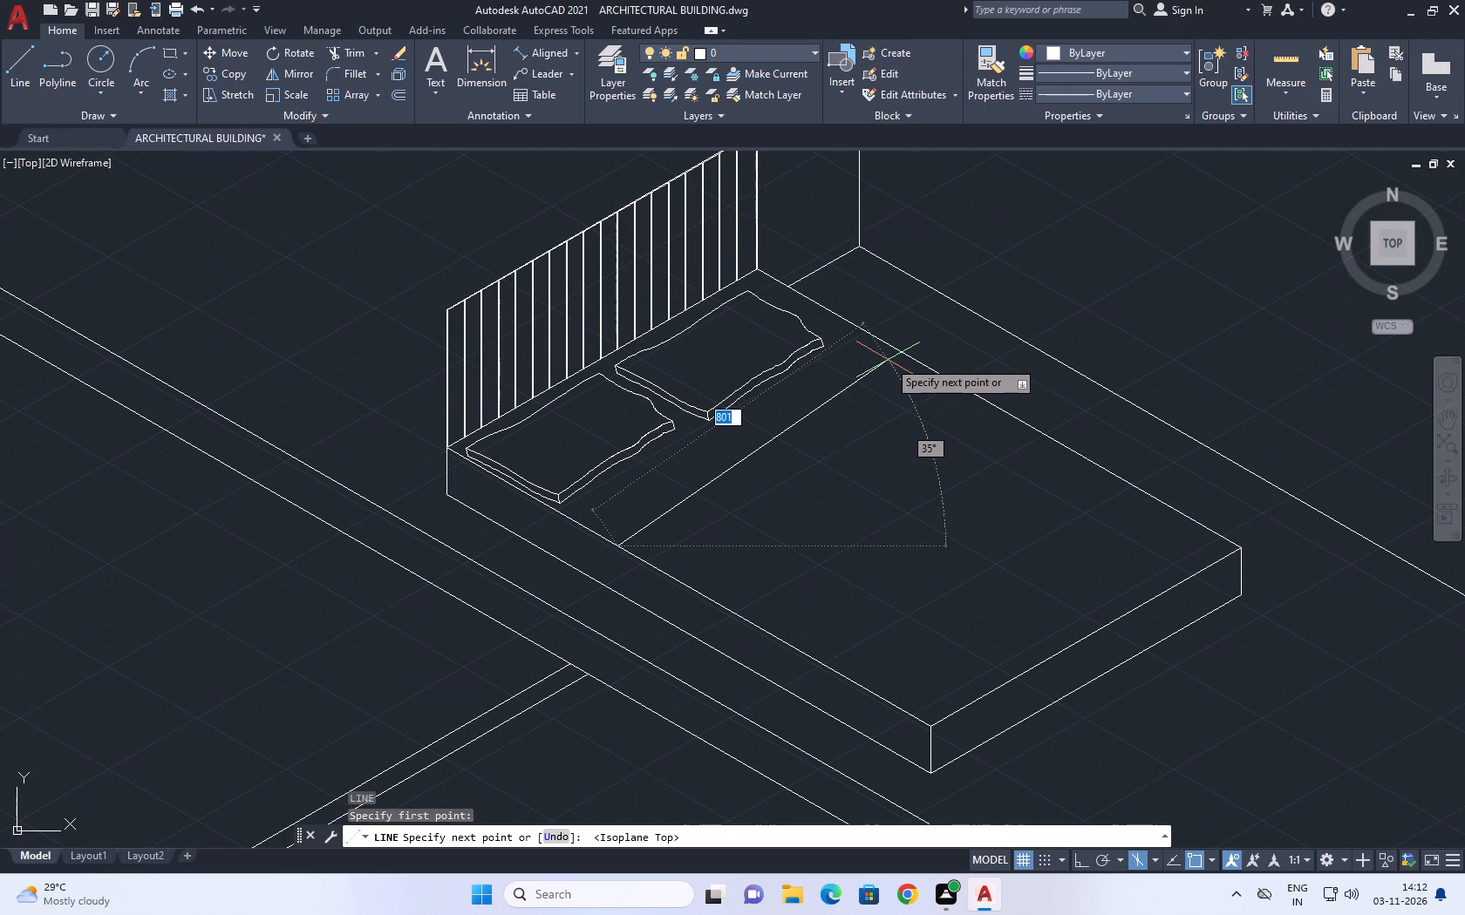
pyautogui.press('F8')
pyautogui.click(935, 347)
pyautogui.press('space')
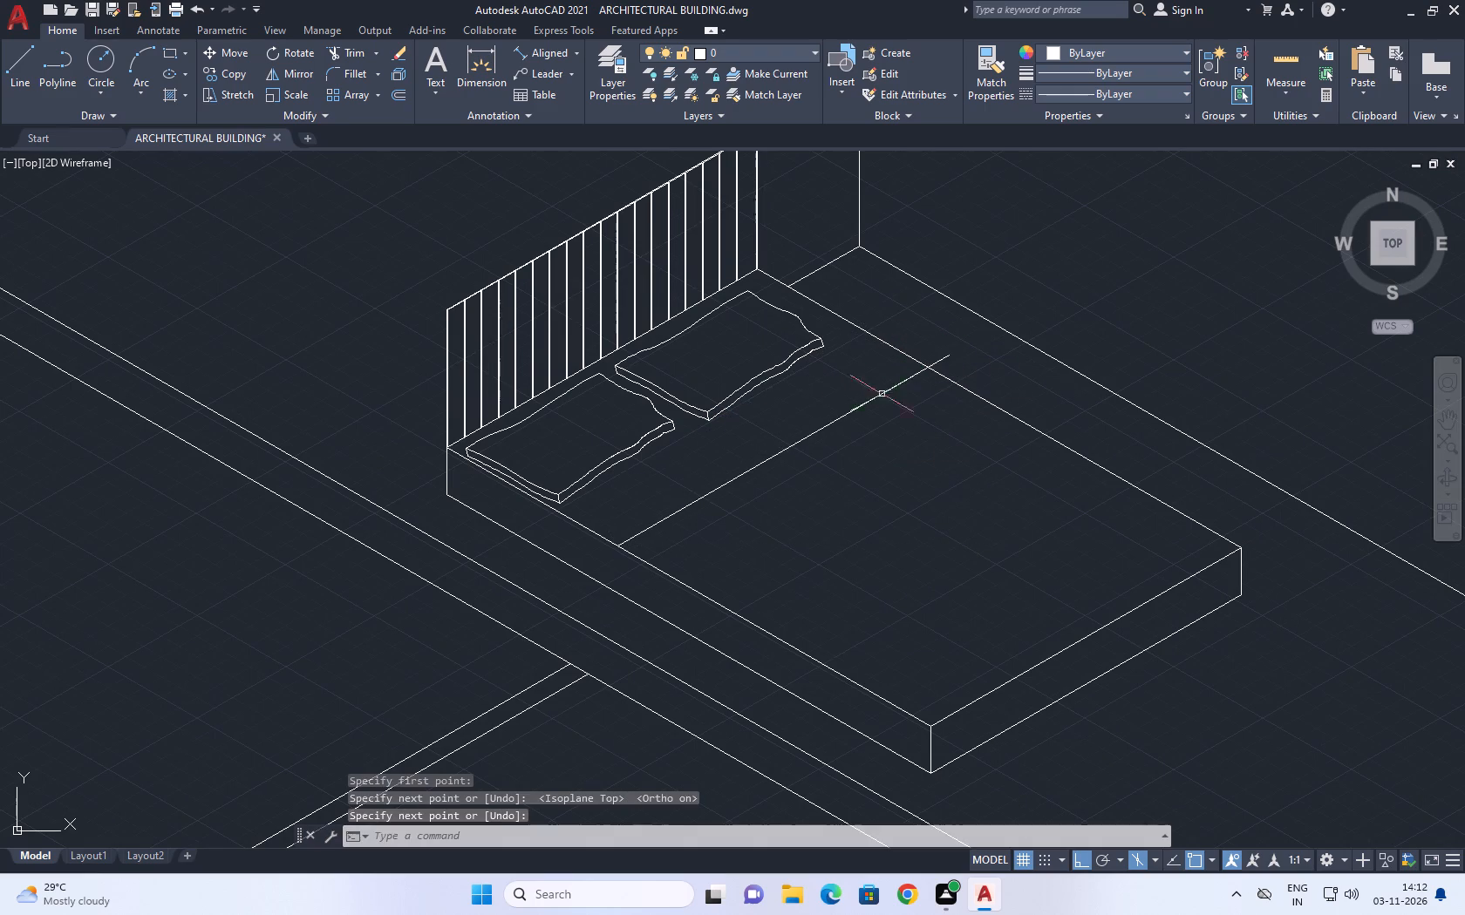
# Move the new cross line along the bed's length, slightly closer to the pillows.
pyautogui.click(844, 405)
pyautogui.click(833, 433)
pyautogui.moveTo(861, 454); pyautogui.dragTo(899, 520, button='middle')
pyautogui.write('m')
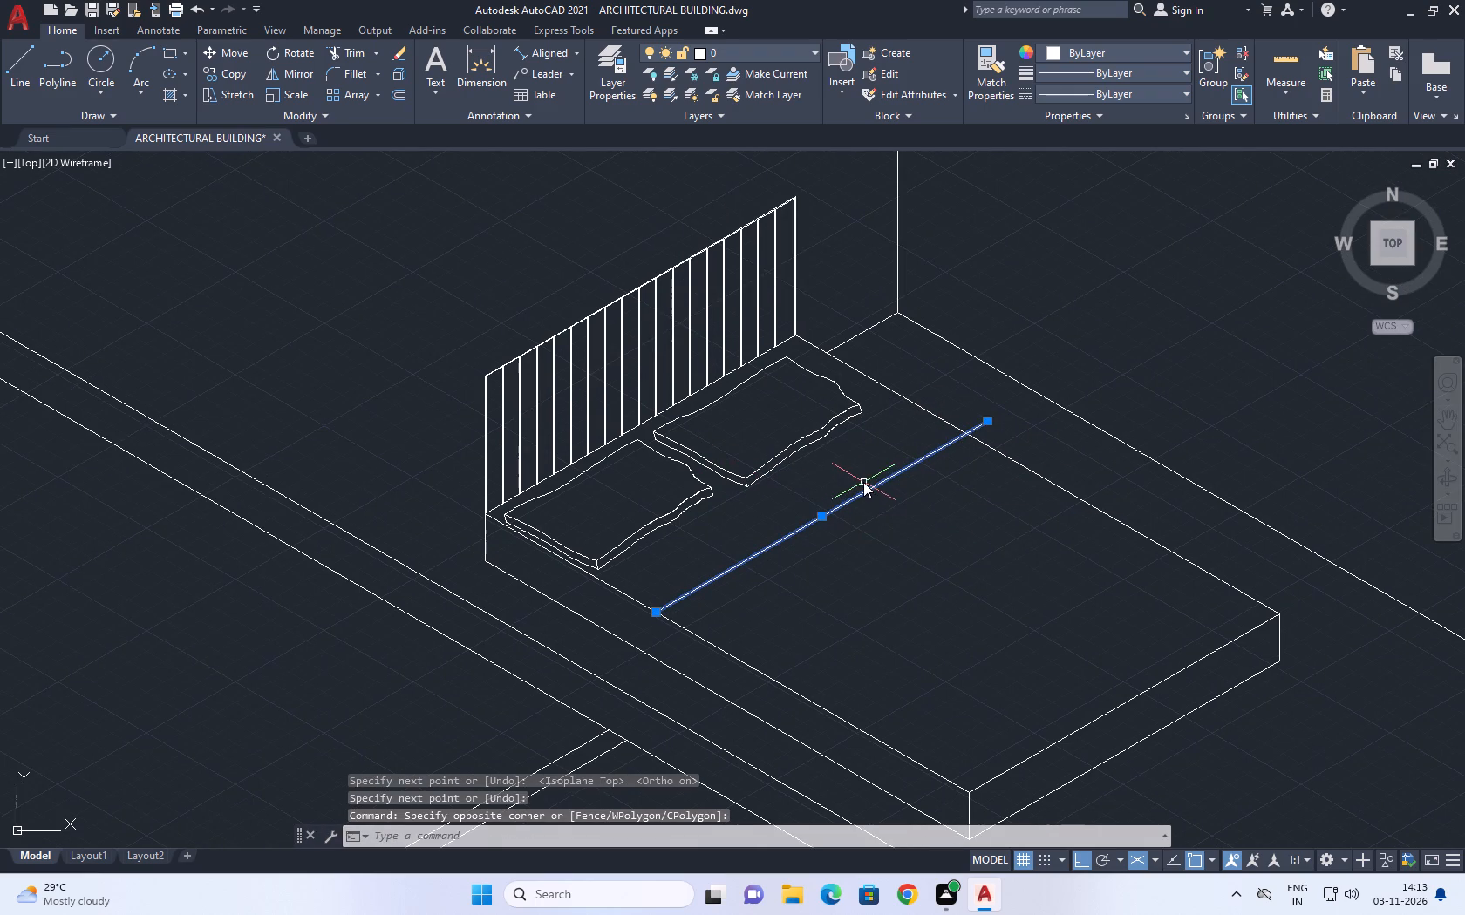
pyautogui.press('space')
pyautogui.click(975, 557)
pyautogui.click(940, 545)
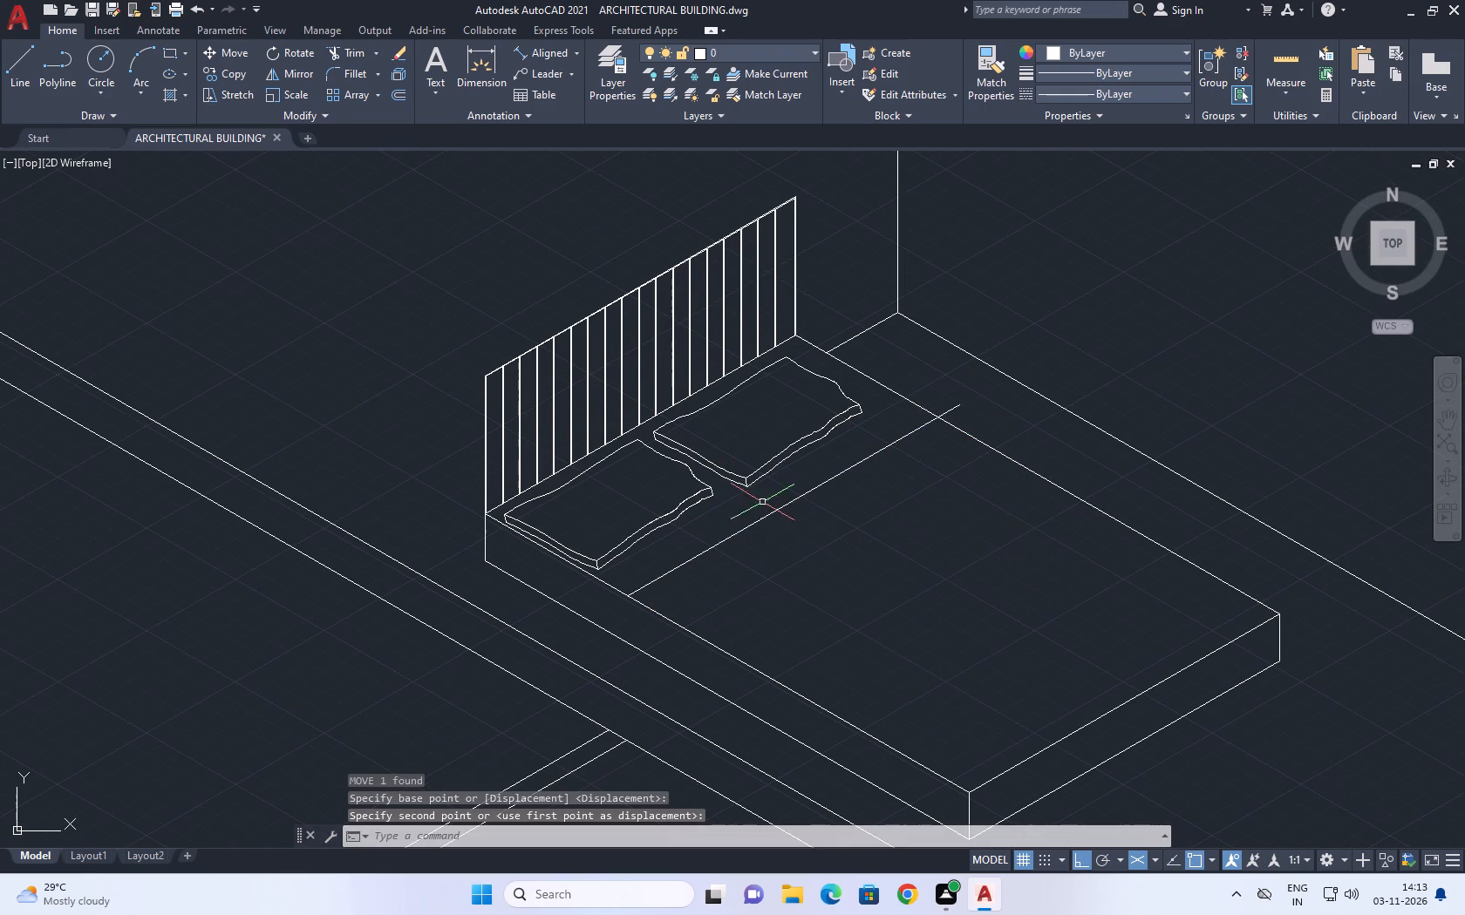
# Trim the part of the cross line that extends beyond the bed's far long edge.
pyautogui.moveTo(872, 433); pyautogui.dragTo(876, 464, button='middle')
pyautogui.scroll(1, 769, 439)
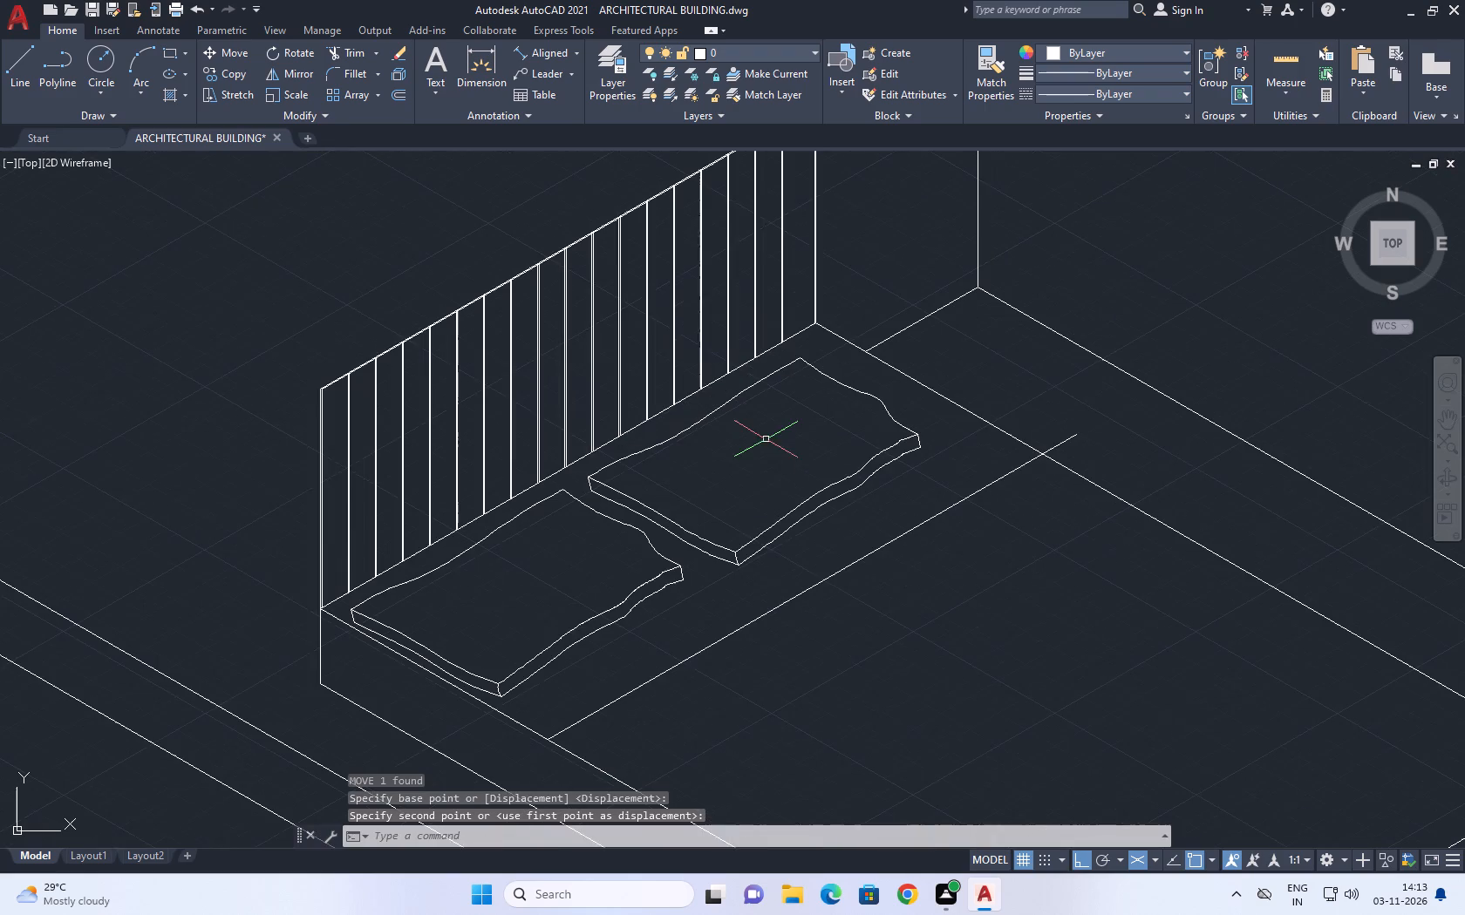
pyautogui.write('tr')
pyautogui.press('space')
pyautogui.click(1063, 440)
pyautogui.scroll(-1, 1057, 450)
pyautogui.press('space')
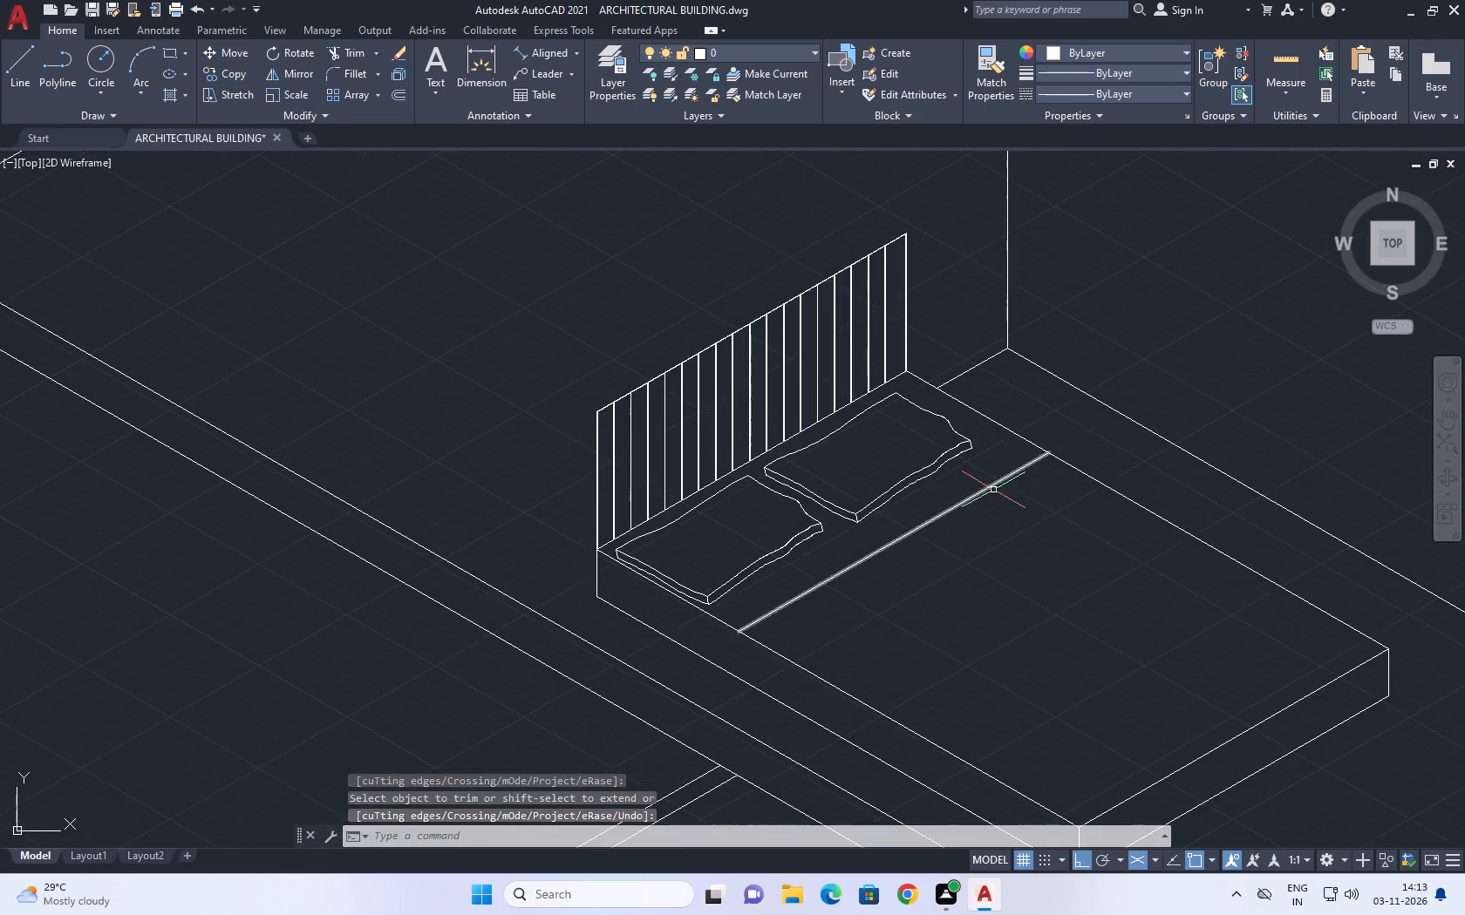
# Copy the trimmed cross line along the bed towards its foot to make a second parallel line.
pyautogui.scroll(1, 991, 493)
pyautogui.moveTo(973, 497); pyautogui.dragTo(958, 495)
pyautogui.moveTo(917, 488); pyautogui.dragTo(899, 491)
pyautogui.moveTo(963, 521); pyautogui.dragTo(930, 478, button='middle')
pyautogui.press('c')
pyautogui.press('o')
pyautogui.press('space')
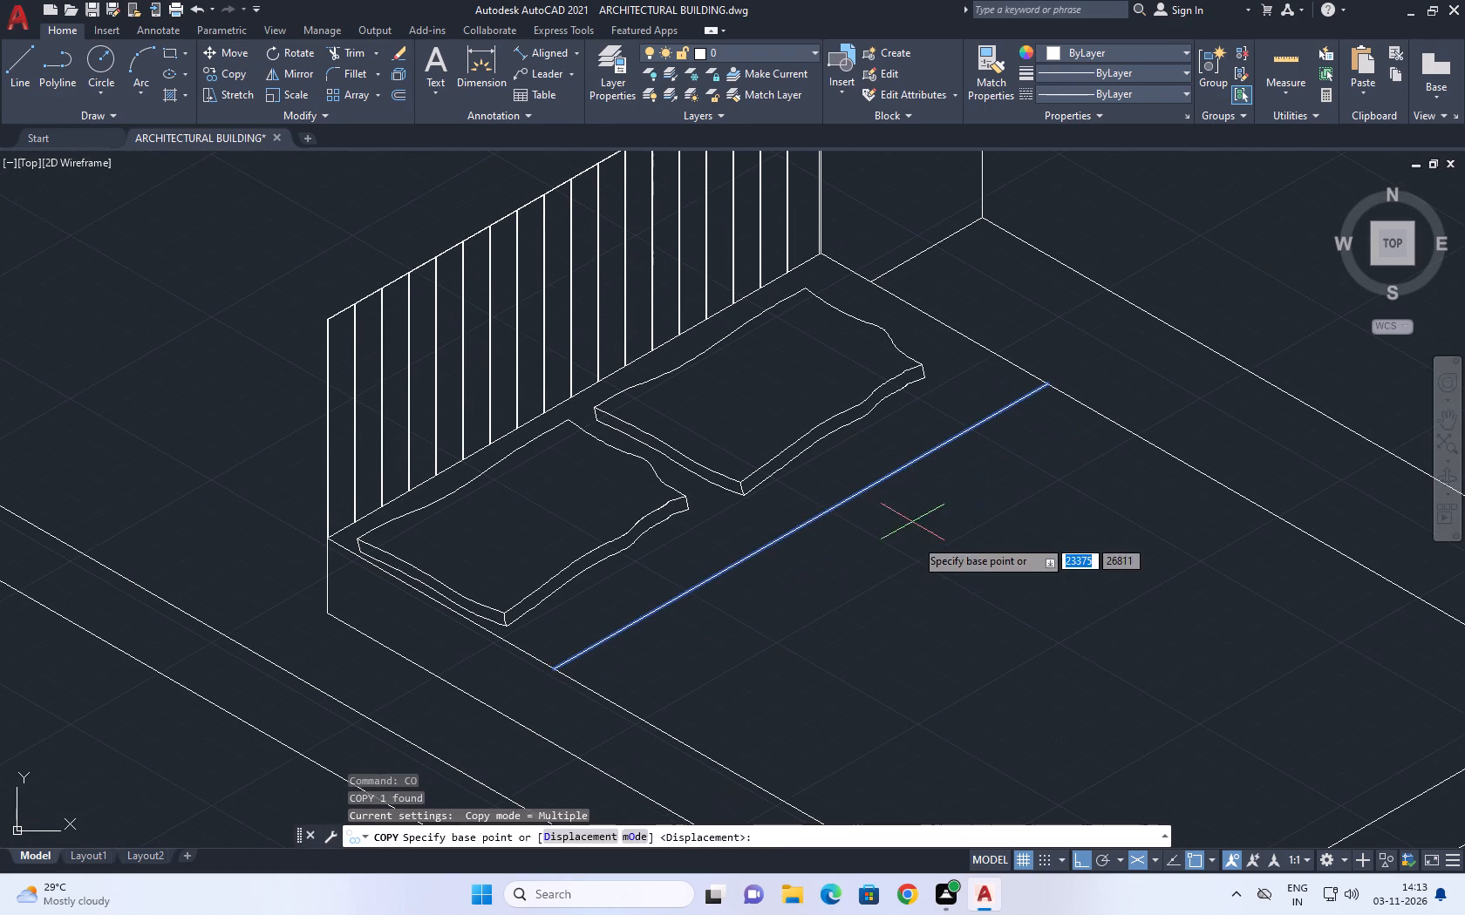
pyautogui.click(915, 539)
pyautogui.click(1030, 622)
pyautogui.press('space')
pyautogui.moveTo(913, 603); pyautogui.dragTo(878, 523, button='middle')
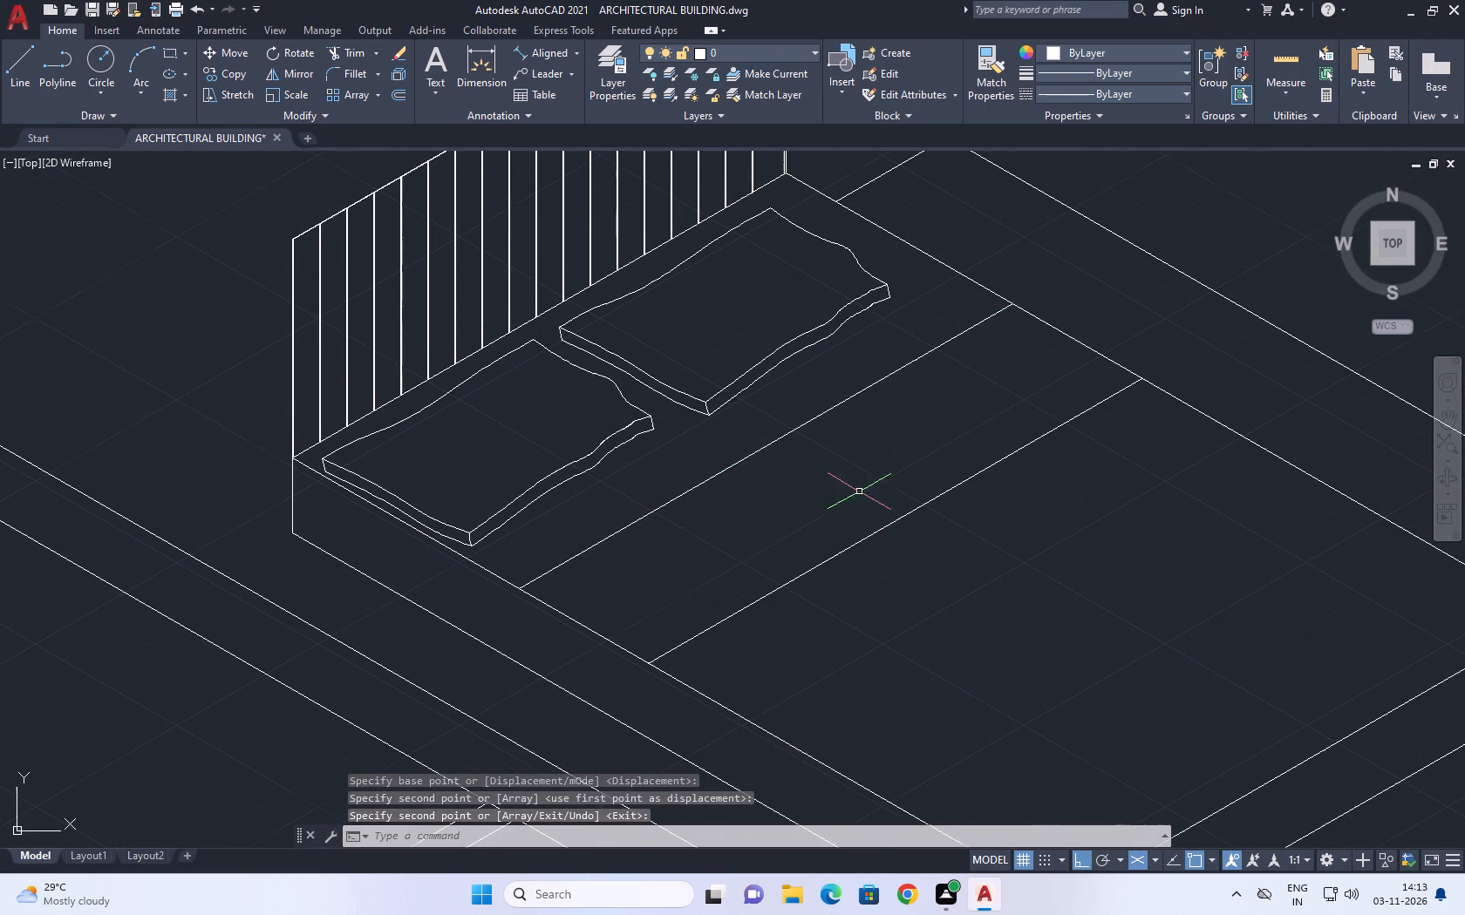
# Move the copied cross line back towards the first one, leaving a narrower band between them.
pyautogui.click(894, 522)
pyautogui.click(866, 520)
pyautogui.click(840, 557)
pyautogui.moveTo(842, 508); pyautogui.dragTo(862, 545, button='middle')
pyautogui.press('m')
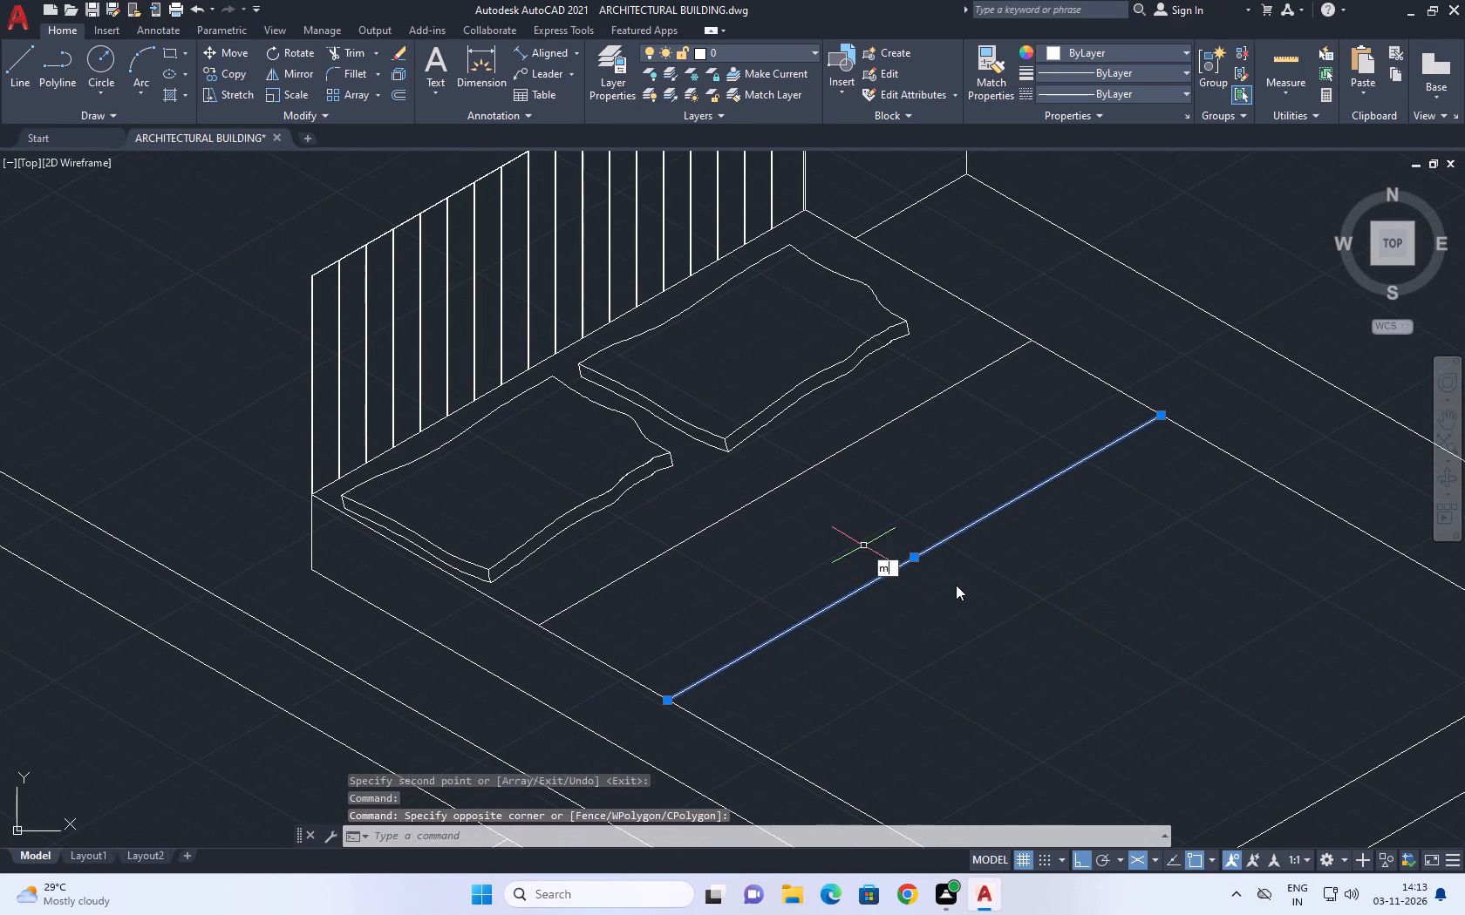
pyautogui.press('space')
pyautogui.moveTo(1044, 621); pyautogui.dragTo(1025, 614)
pyautogui.click(965, 587)
pyautogui.moveTo(720, 521); pyautogui.dragTo(876, 573, button='middle')
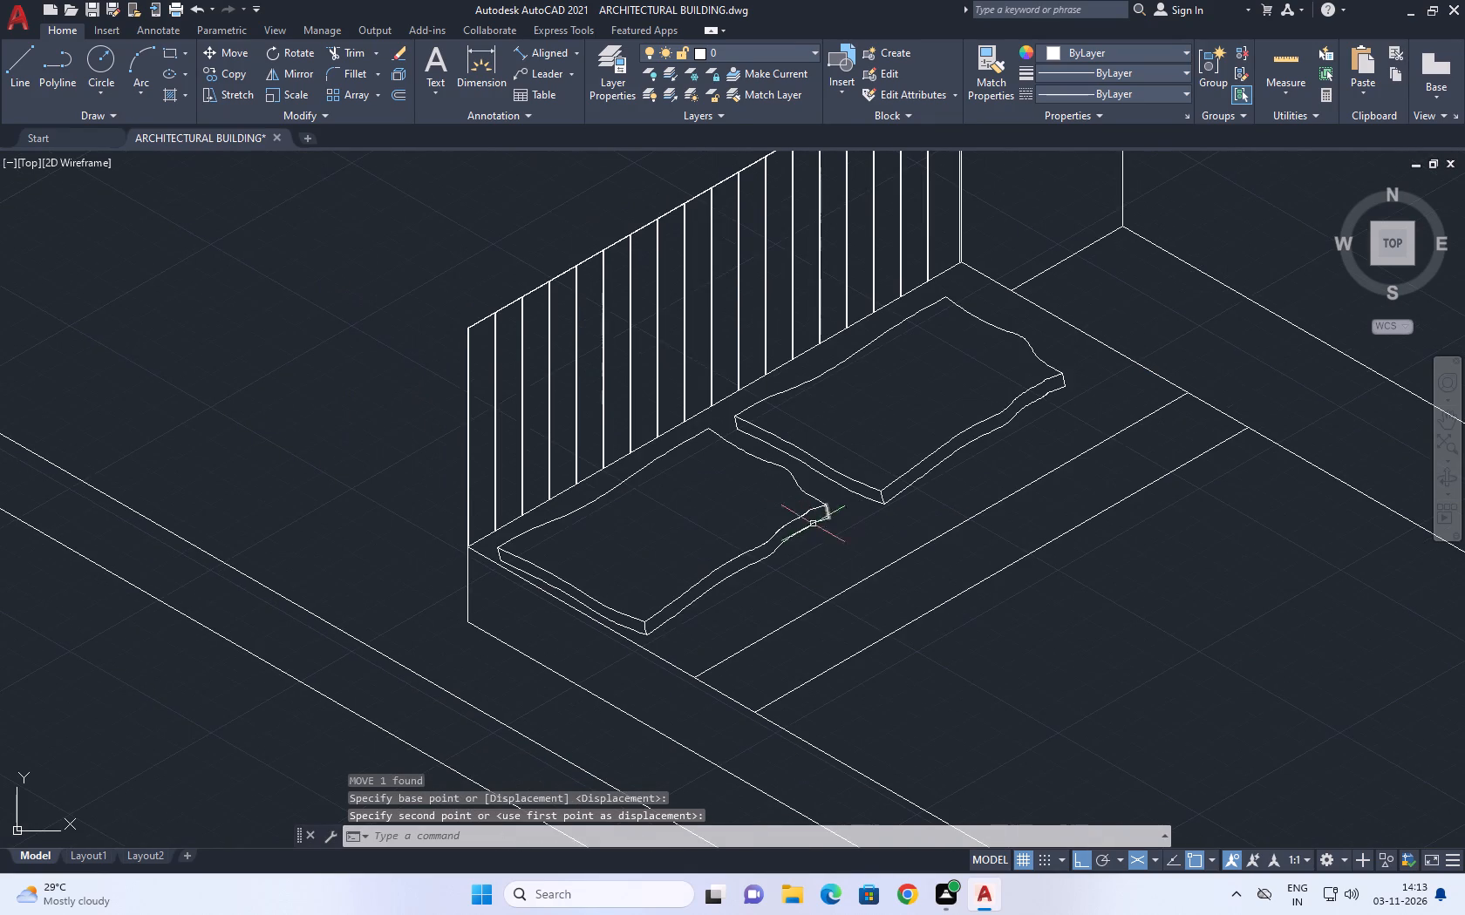
# Draw vertical lines from the near ends of both cross lines down past the bed's lower side edge.
pyautogui.moveTo(749, 514); pyautogui.dragTo(836, 396, button='middle')
pyautogui.moveTo(939, 435); pyautogui.dragTo(887, 435, button='middle')
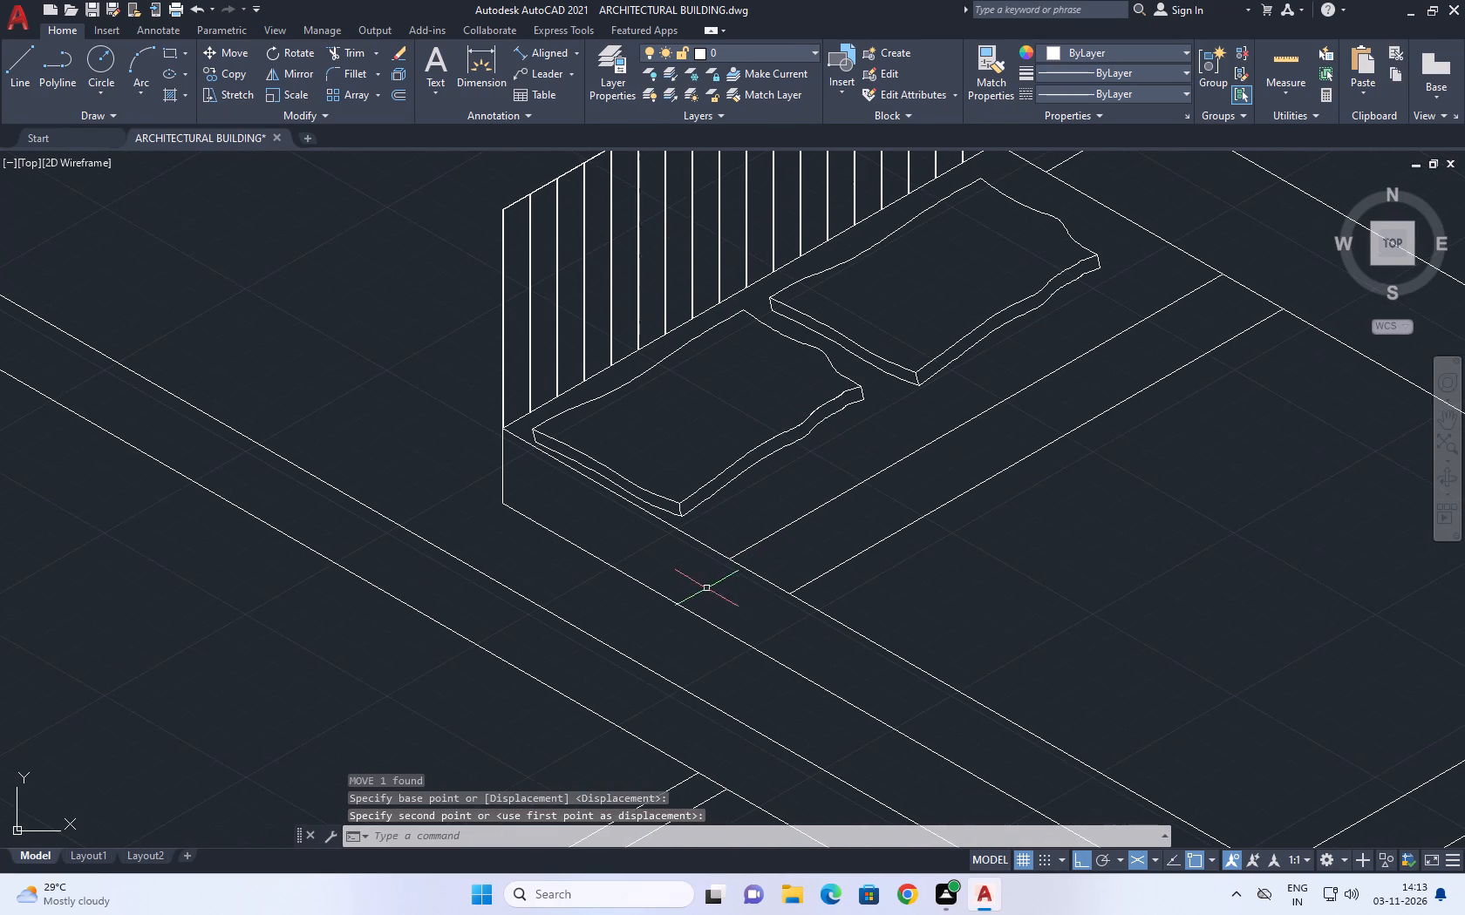
pyautogui.middleClick(748, 585)
pyautogui.write('l')
pyautogui.press('space')
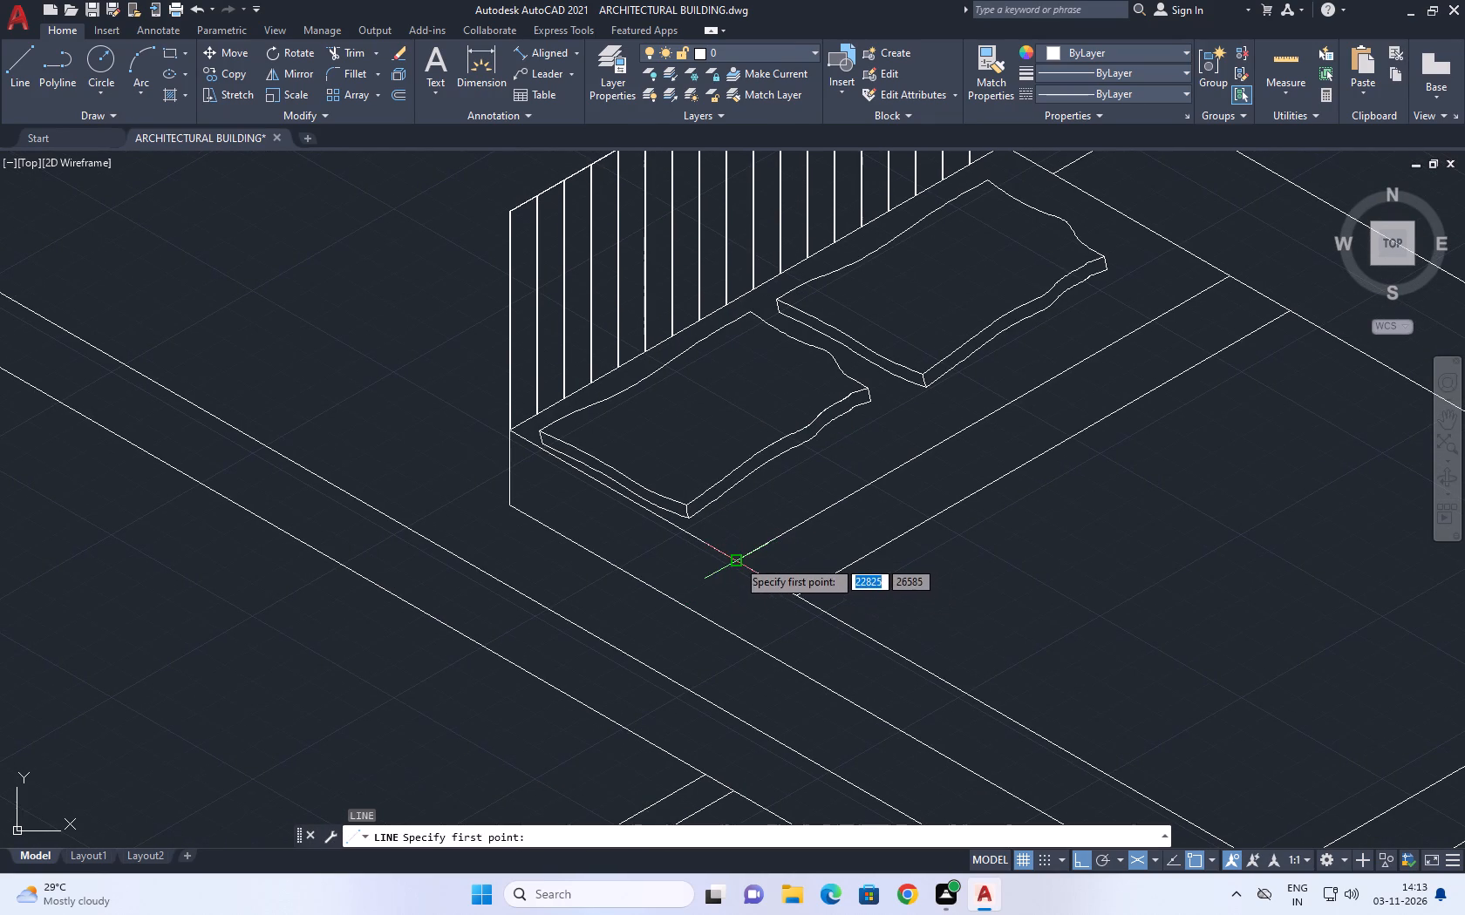
pyautogui.click(737, 559)
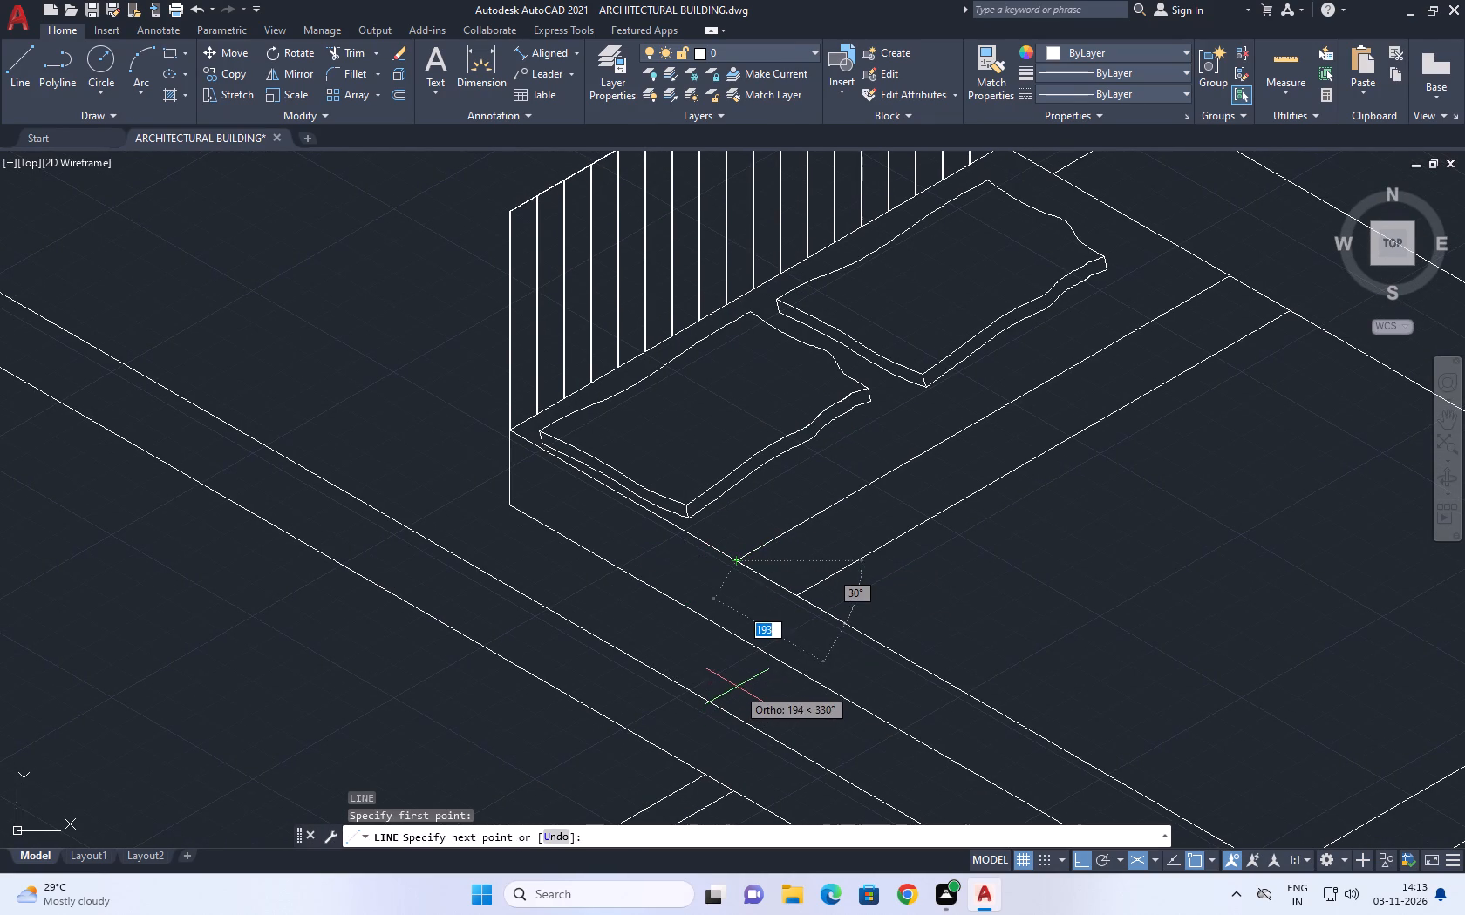
pyautogui.press('F5')
pyautogui.click(742, 665)
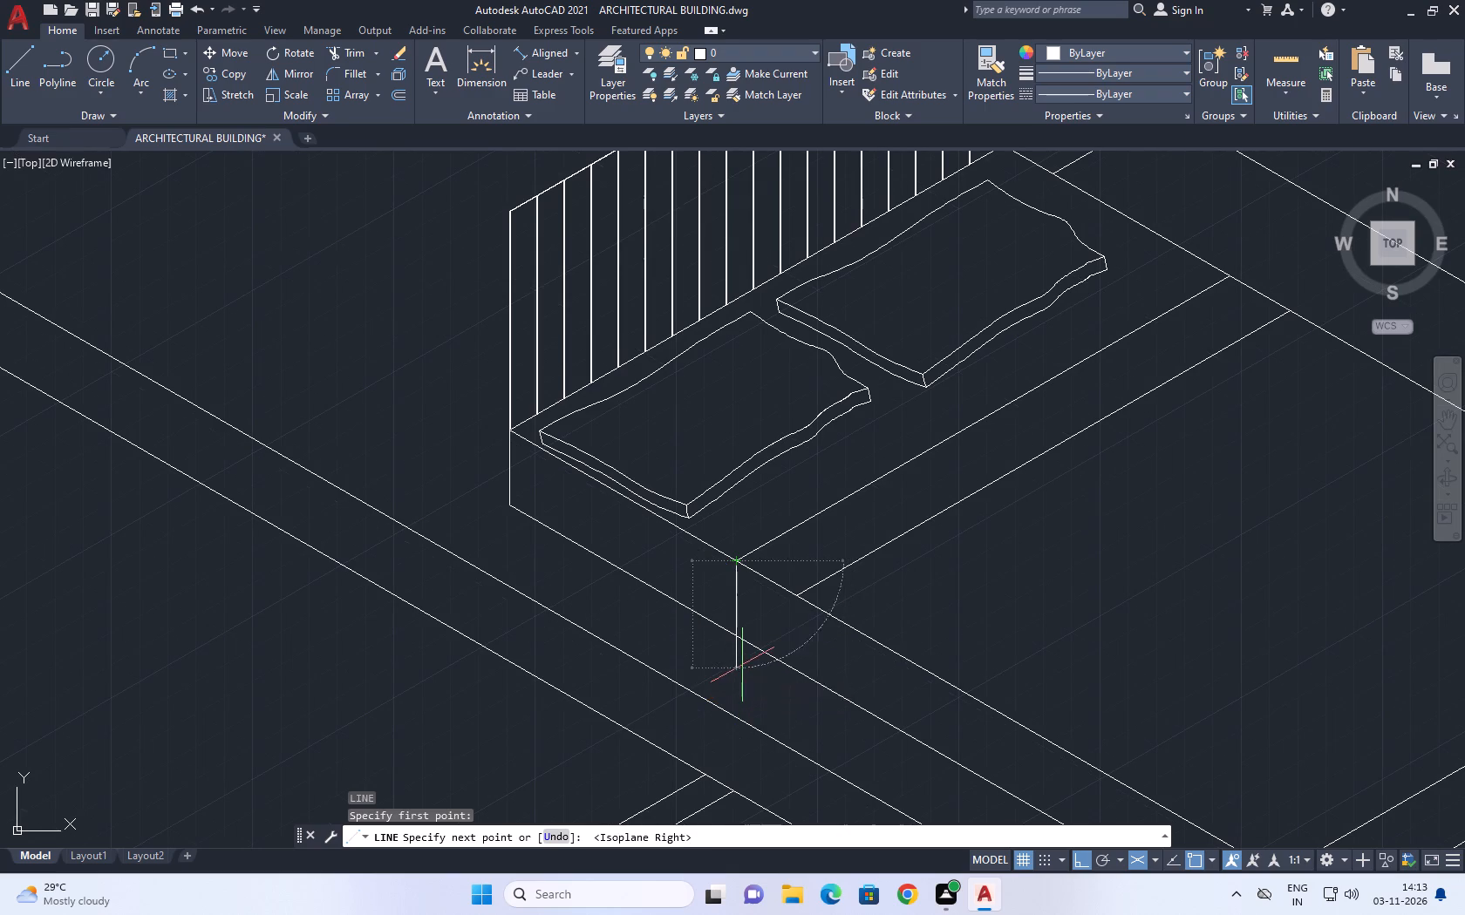
pyautogui.press('space')
pyautogui.press('space')
pyautogui.click(801, 600)
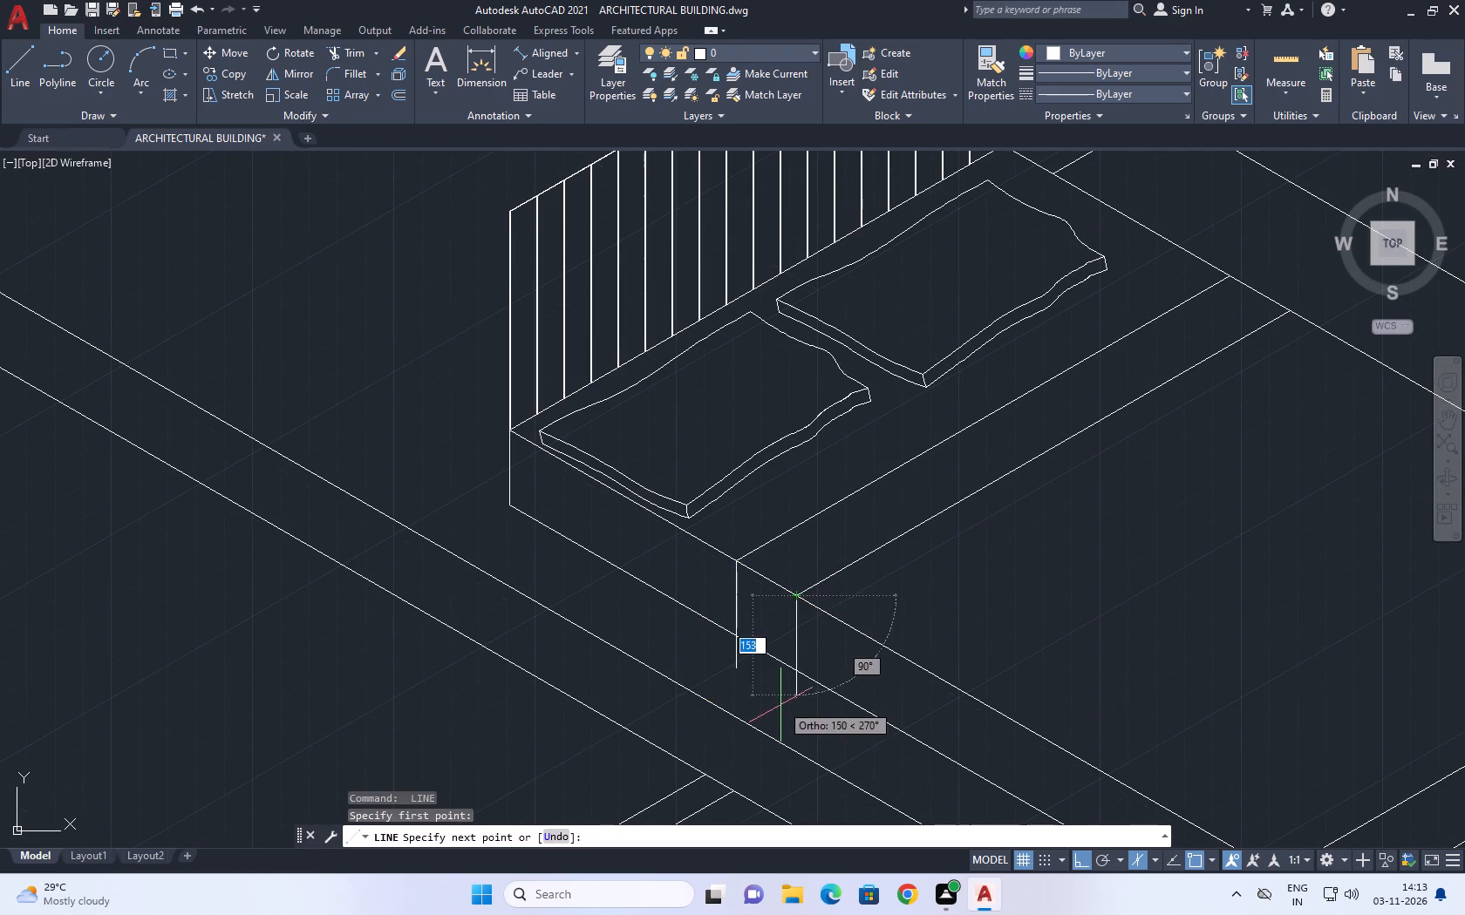
pyautogui.click(780, 710)
pyautogui.press('space')
# Trim the parts of both vertical lines that extend below the bed's lower side edge.
pyautogui.write('tr')
pyautogui.press('space')
pyautogui.click(816, 701)
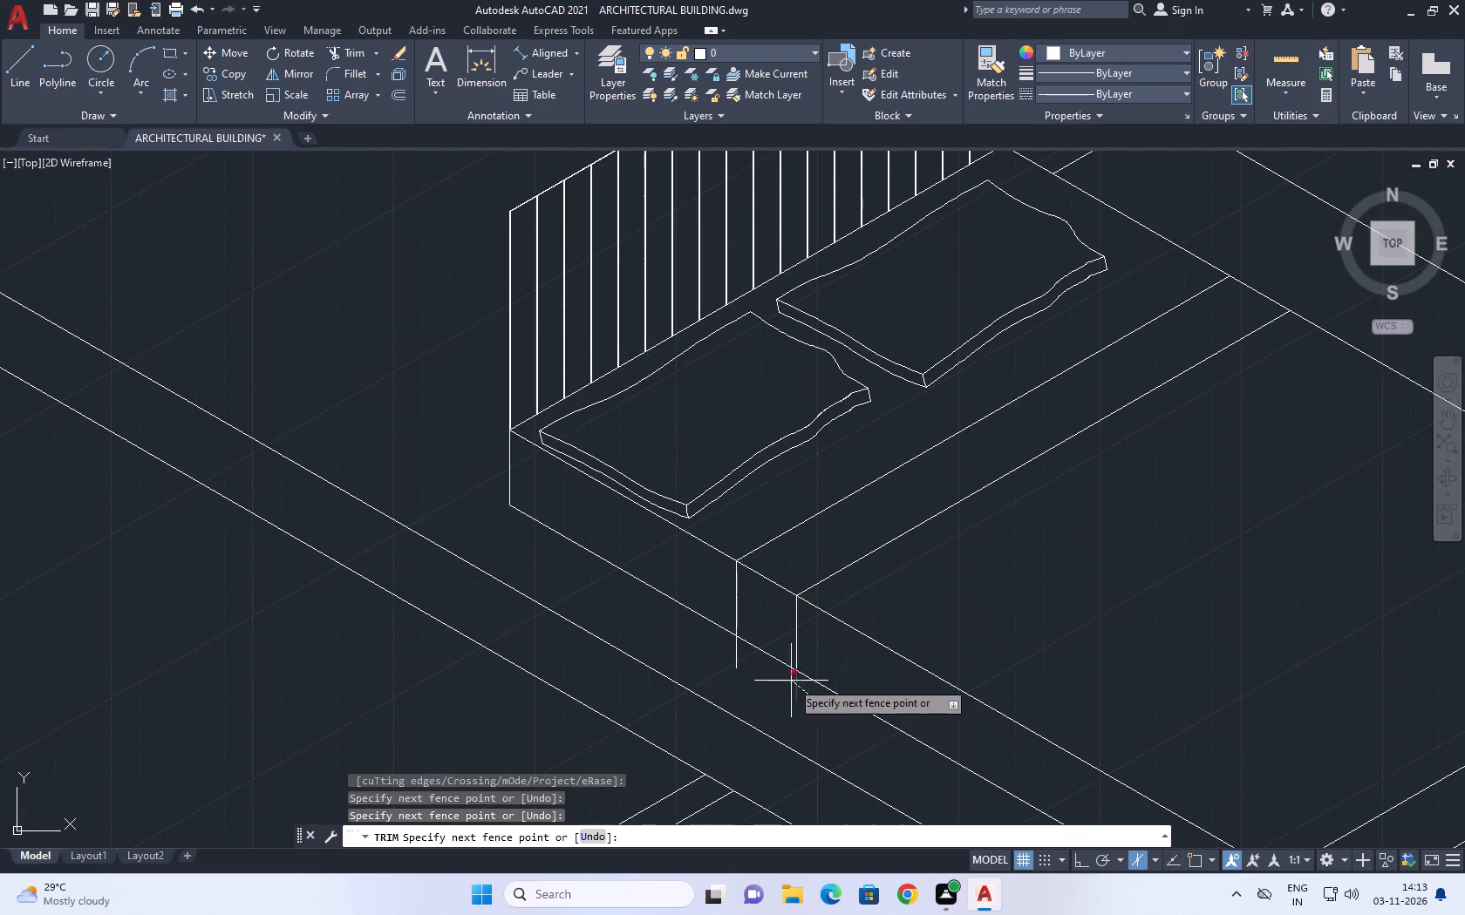
pyautogui.moveTo(710, 644); pyautogui.dragTo(690, 633)
pyautogui.press('space')
pyautogui.scroll(-2, 976, 582)
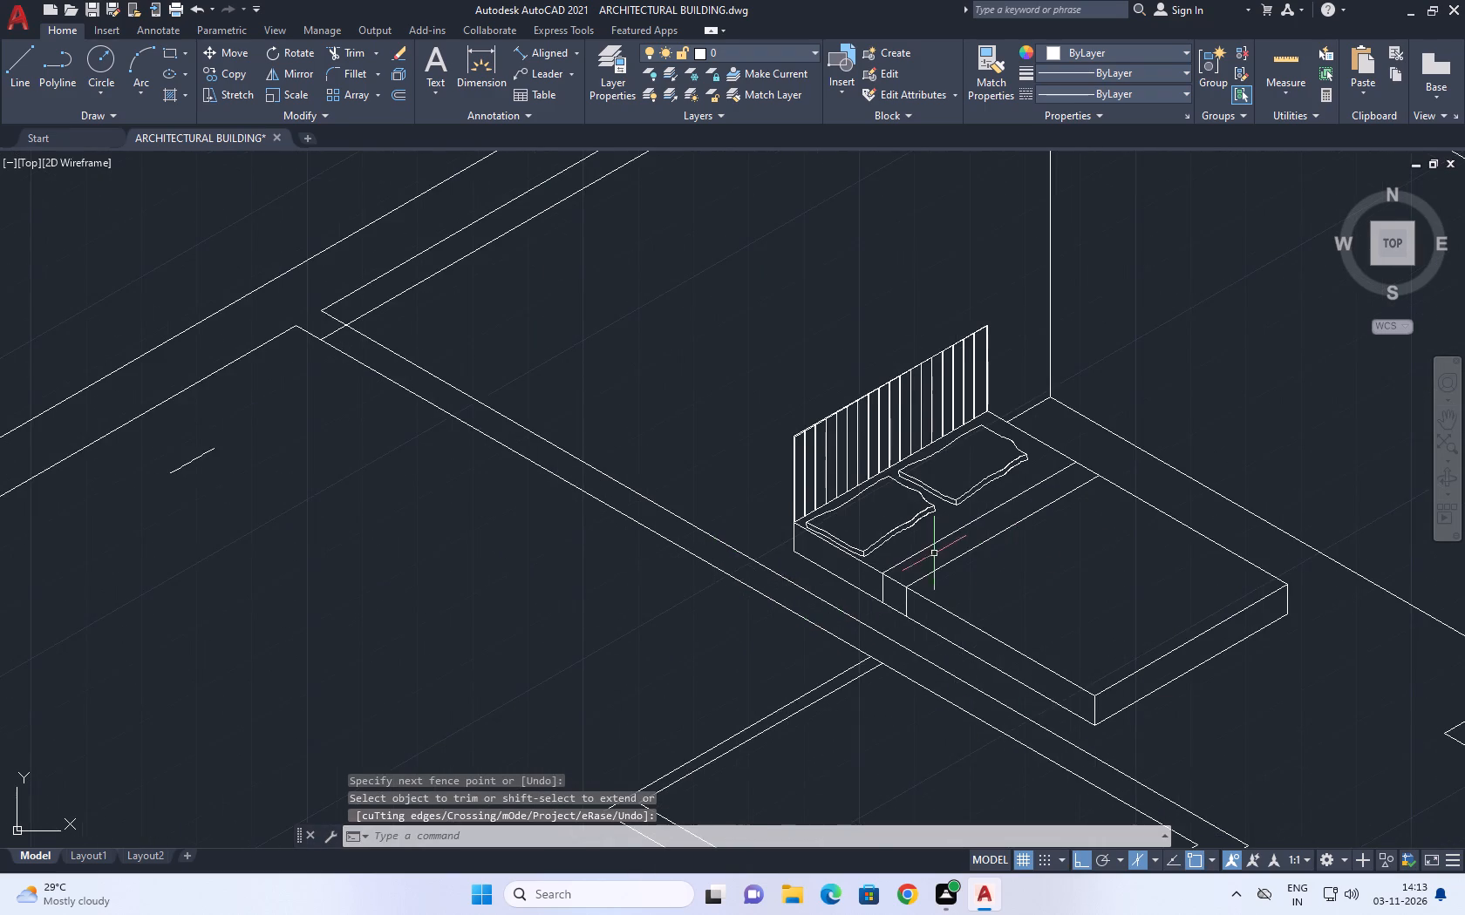
# Trim the segment of the bed's upper near edge that lies between the two vertical lines.
pyautogui.moveTo(927, 553); pyautogui.dragTo(853, 546, button='middle')
pyautogui.press('t')
pyautogui.press('r')
pyautogui.press('space')
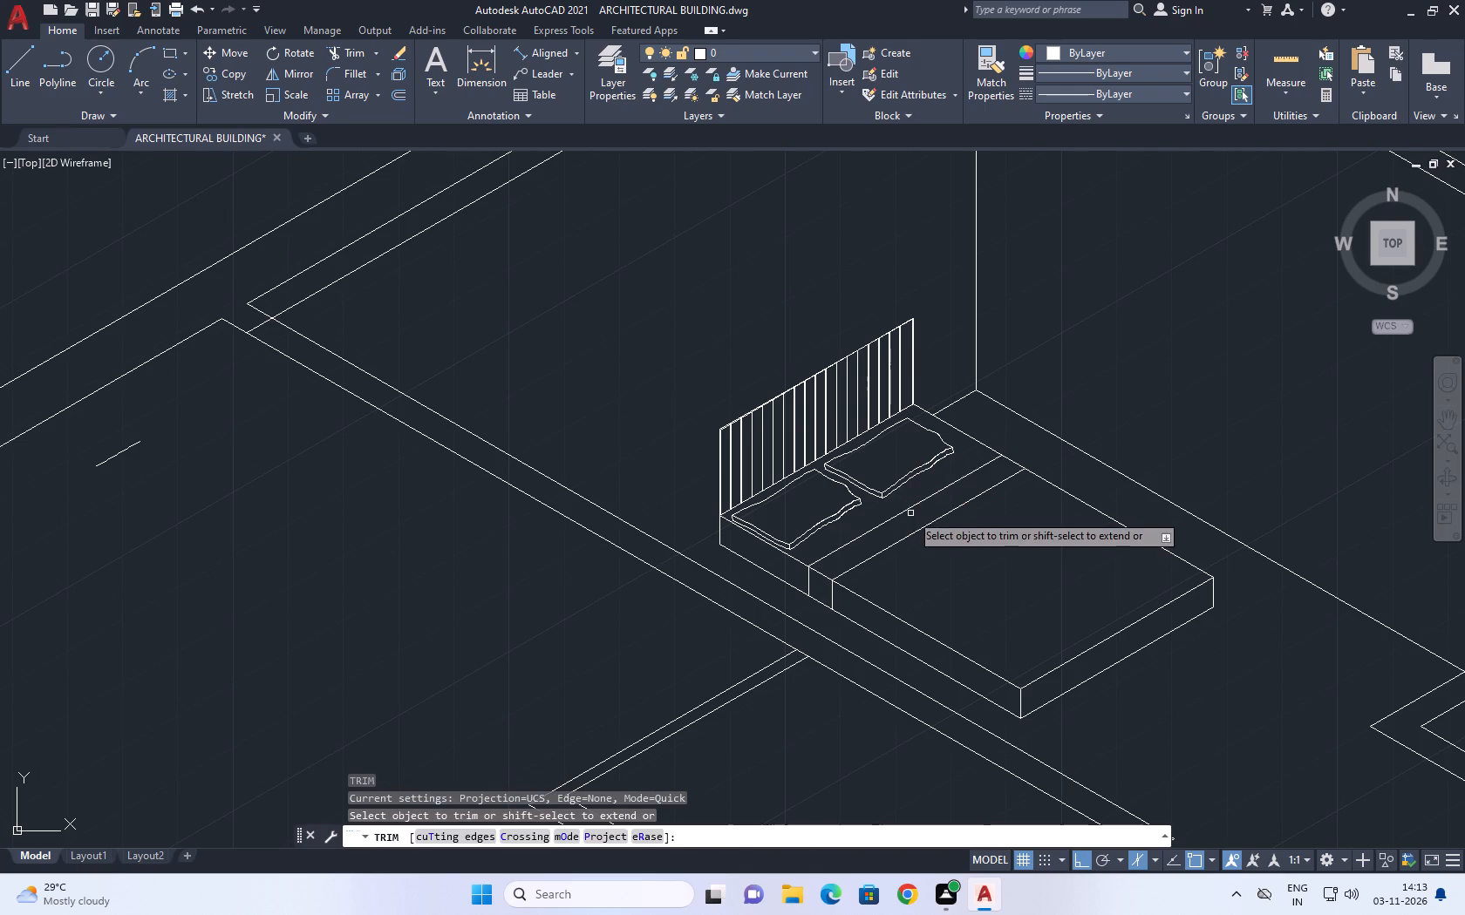
pyautogui.click(822, 579)
pyautogui.press('space')
# Erase most of the vertical slat lines across the bed's headboard.
pyautogui.scroll(-2, 920, 550)
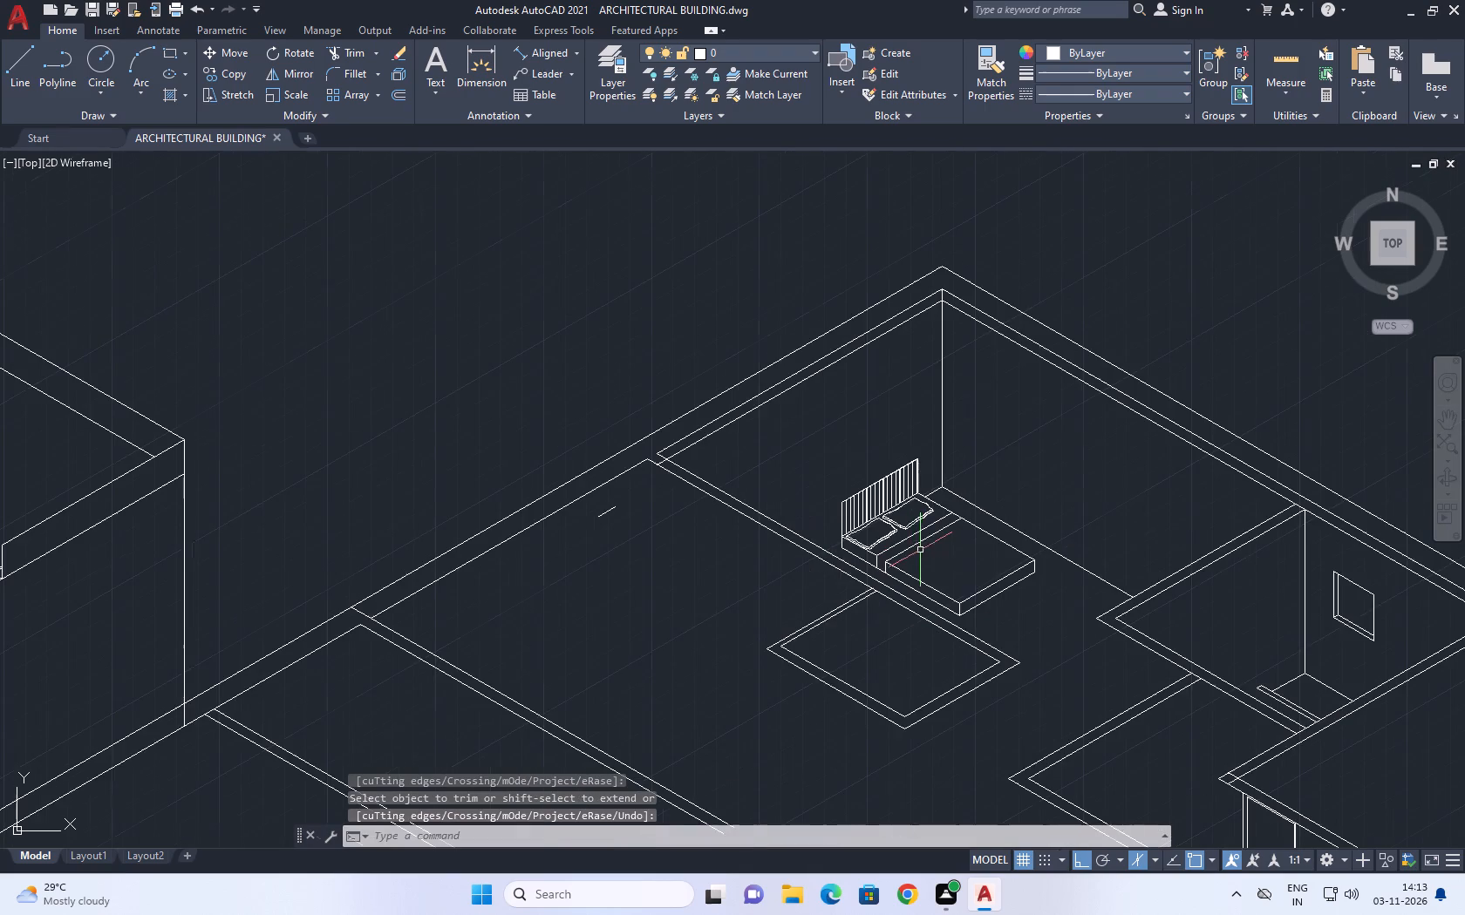
pyautogui.moveTo(889, 507); pyautogui.dragTo(862, 493, button='middle')
pyautogui.scroll(3, 851, 497)
pyautogui.scroll(1, 981, 380)
pyautogui.click(996, 344)
pyautogui.click(879, 409)
pyautogui.click(870, 411)
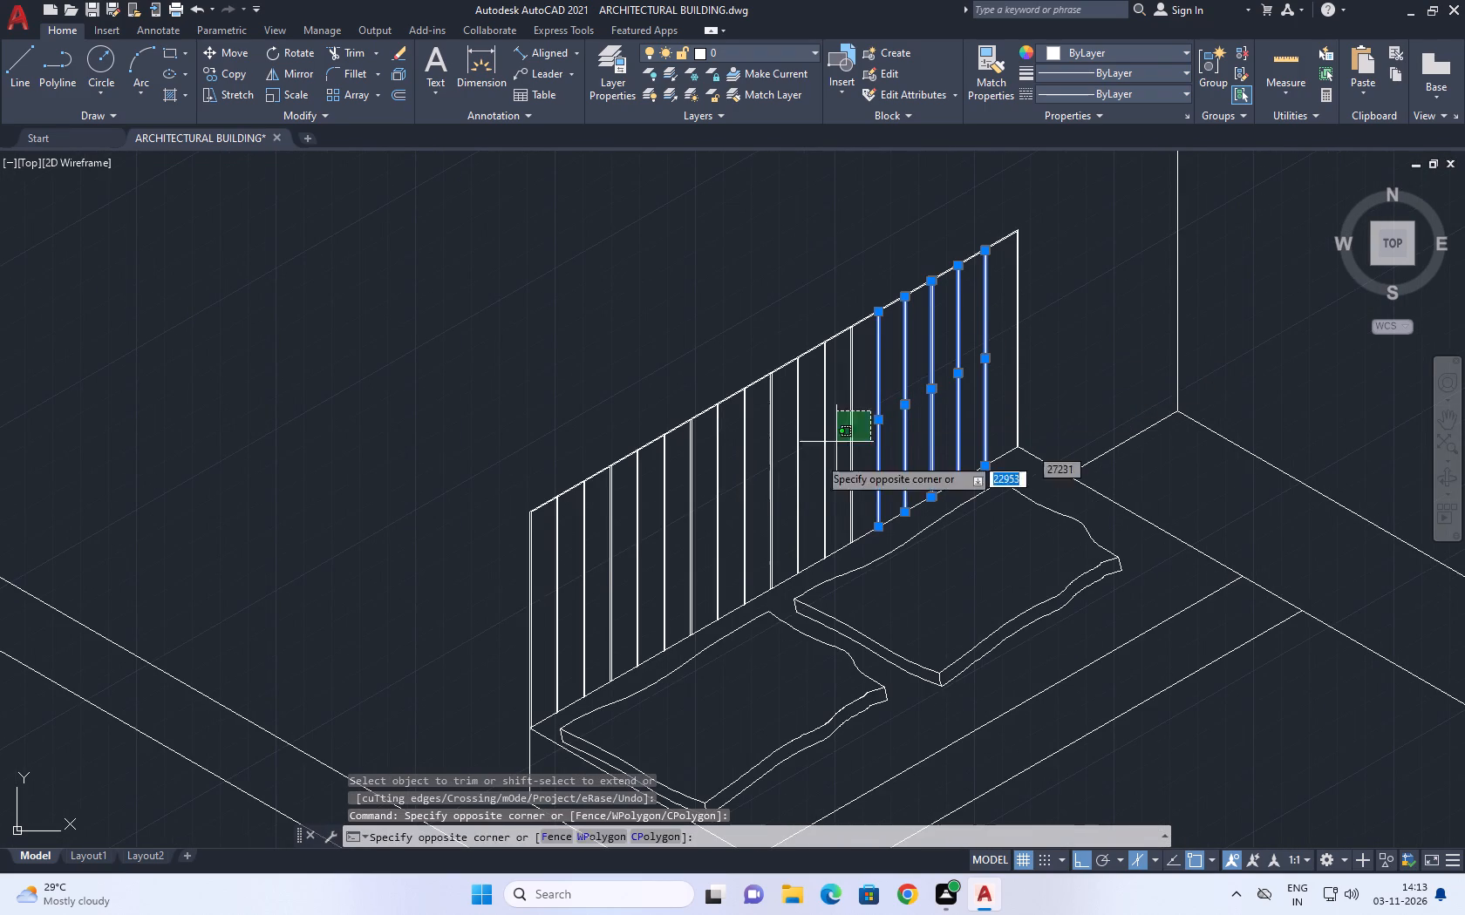
pyautogui.click(803, 468)
pyautogui.click(821, 452)
pyautogui.click(755, 489)
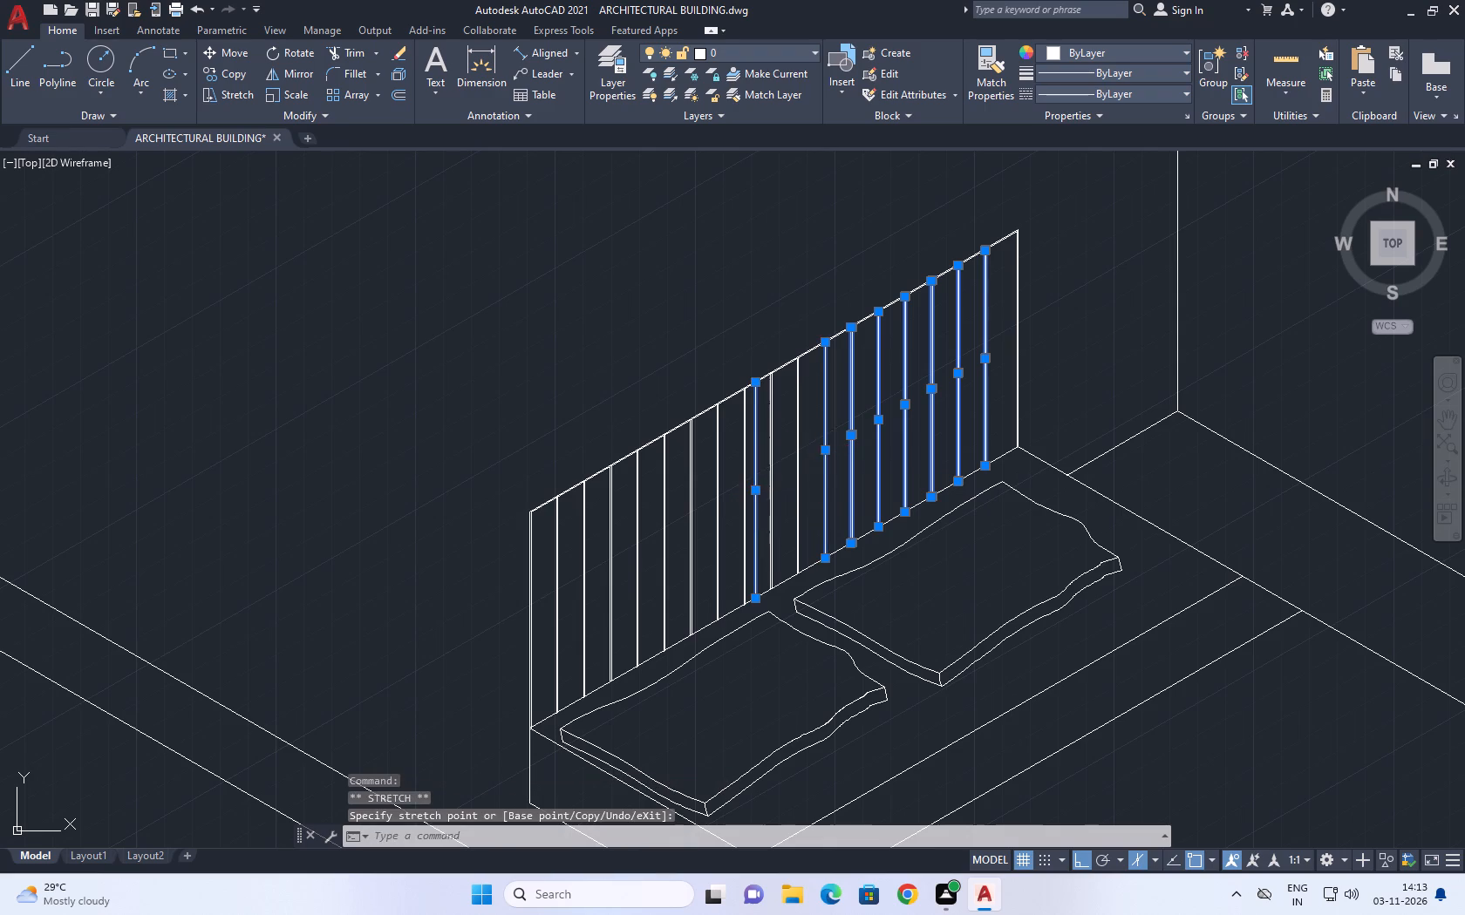
pyautogui.click(818, 461)
pyautogui.click(768, 486)
pyautogui.click(755, 477)
pyautogui.click(663, 531)
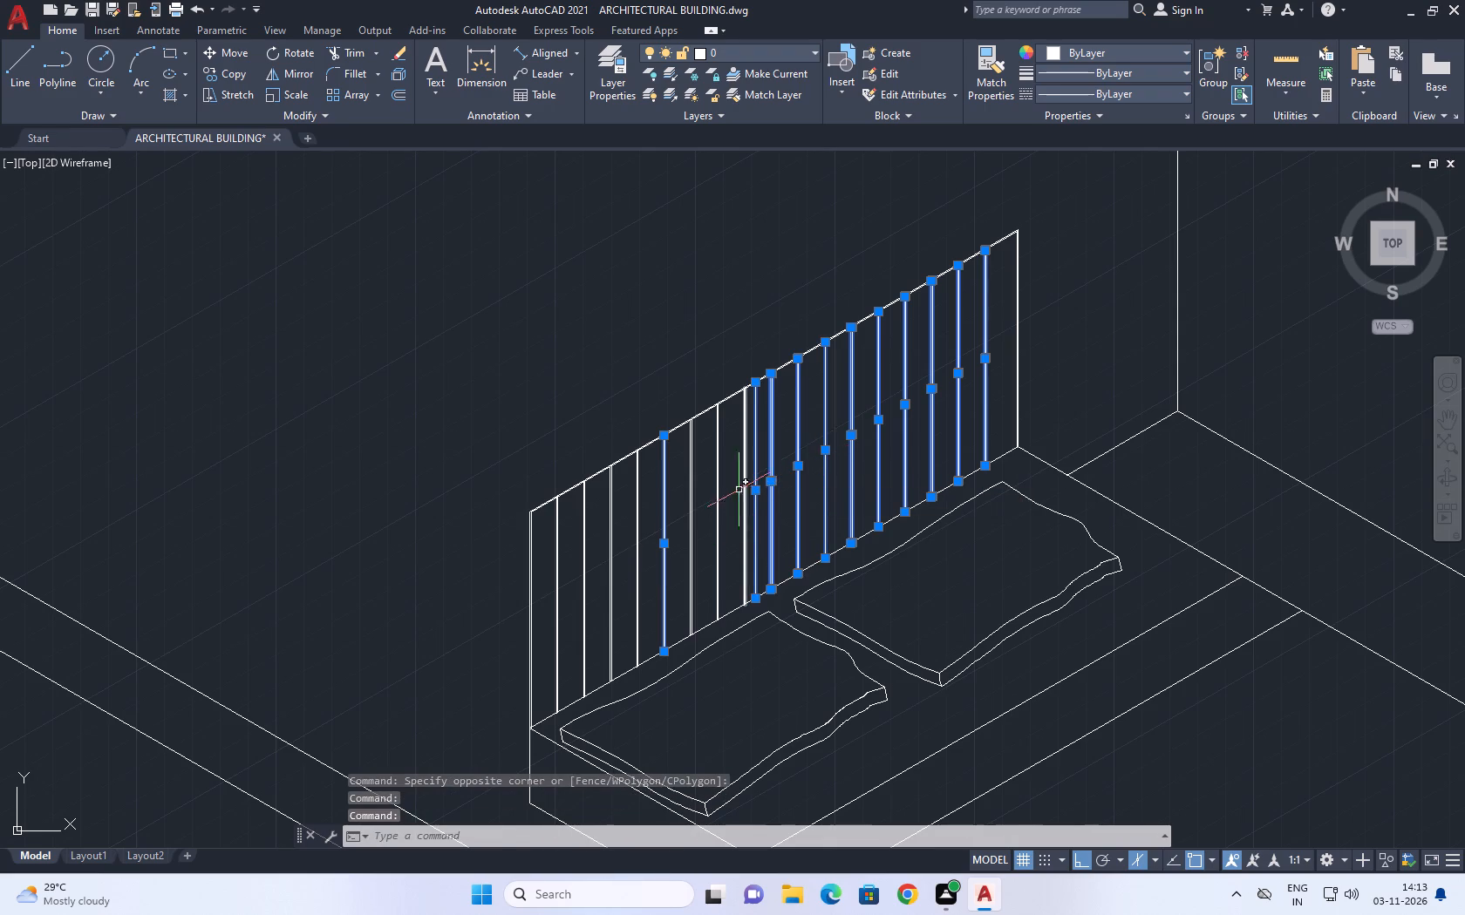
pyautogui.click(739, 471)
pyautogui.moveTo(687, 503); pyautogui.dragTo(675, 505)
pyautogui.scroll(2, 760, 485)
pyautogui.click(729, 358)
pyautogui.moveTo(664, 450); pyautogui.dragTo(651, 452)
pyautogui.moveTo(696, 493); pyautogui.dragTo(822, 357, button='middle')
pyautogui.click(603, 375)
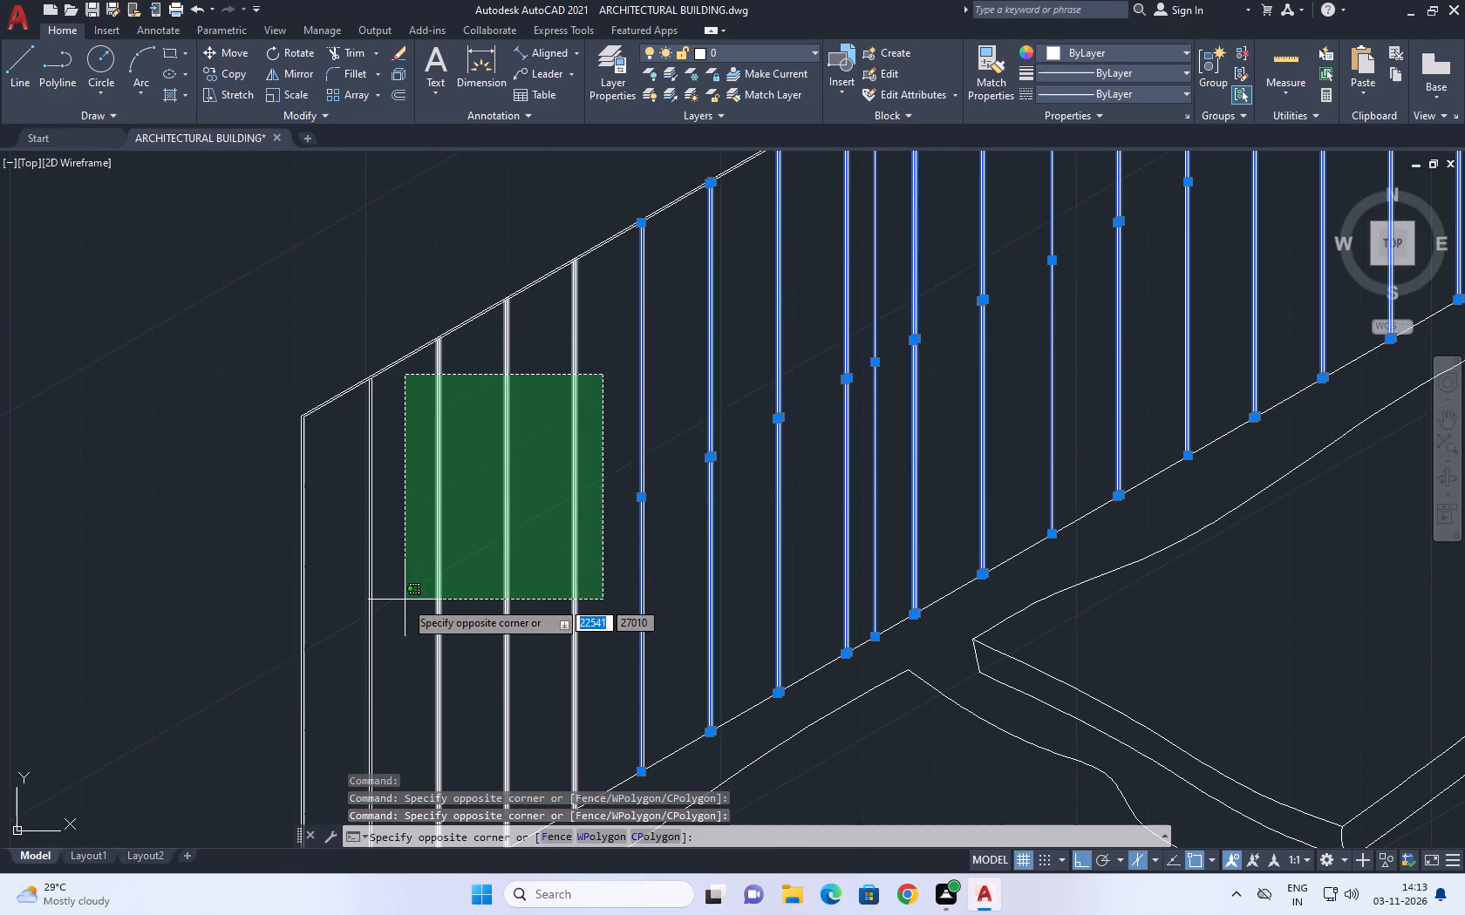
pyautogui.click(386, 652)
pyautogui.click(405, 541)
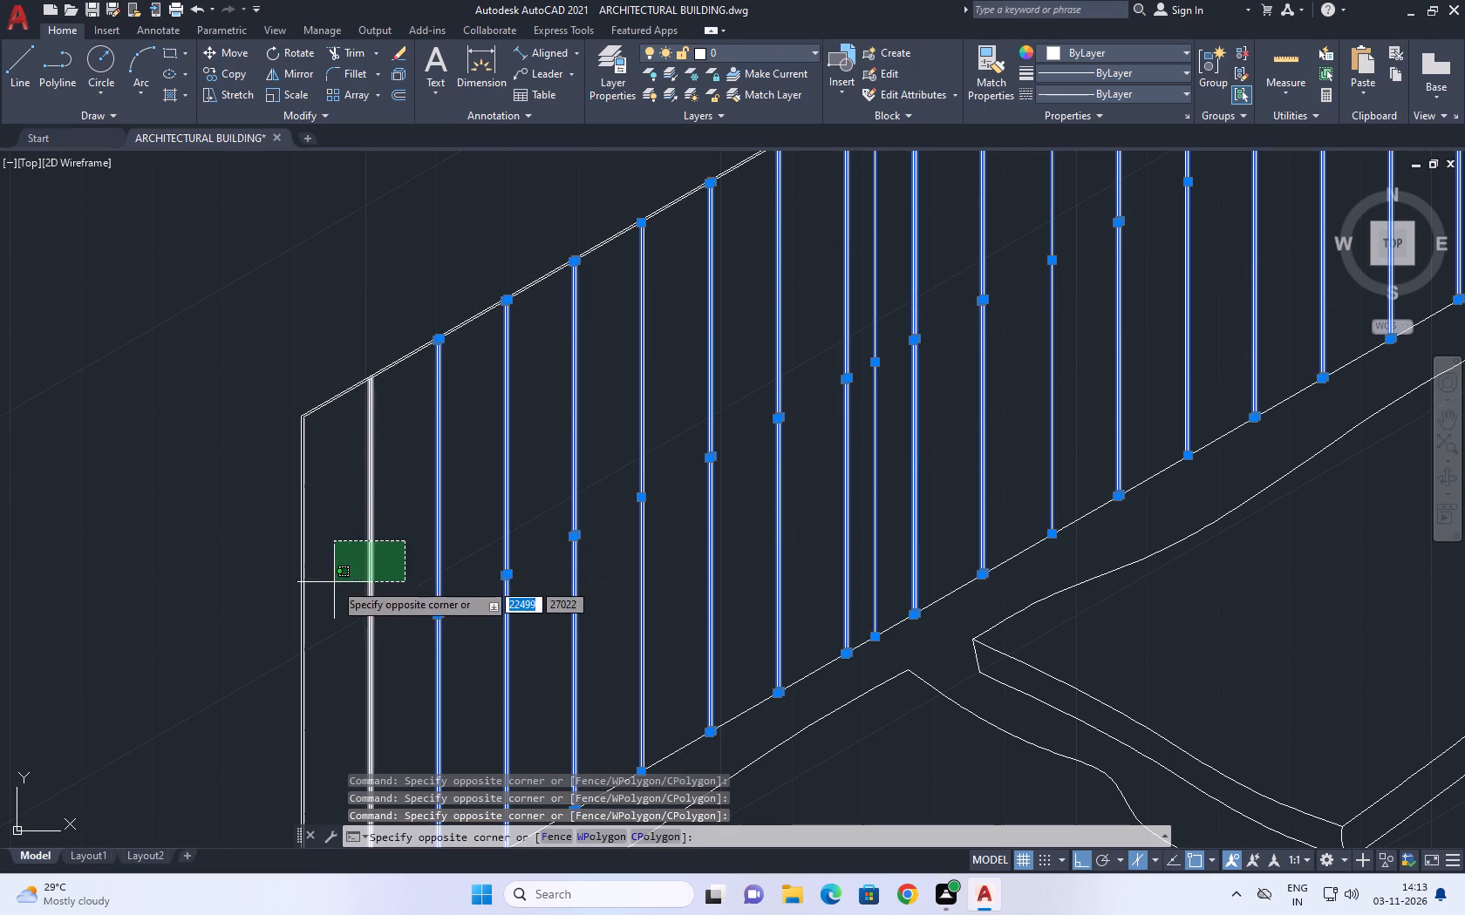
pyautogui.click(330, 597)
pyautogui.press('Delete')
# Erase the leftover vertical slat lines inside the headboard frame.
pyautogui.click(693, 424)
pyautogui.moveTo(513, 513); pyautogui.dragTo(482, 534)
pyautogui.moveTo(772, 471); pyautogui.dragTo(620, 594, button='middle')
pyautogui.press('Delete')
pyautogui.scroll(-3, 808, 482)
pyautogui.moveTo(882, 437); pyautogui.dragTo(875, 437)
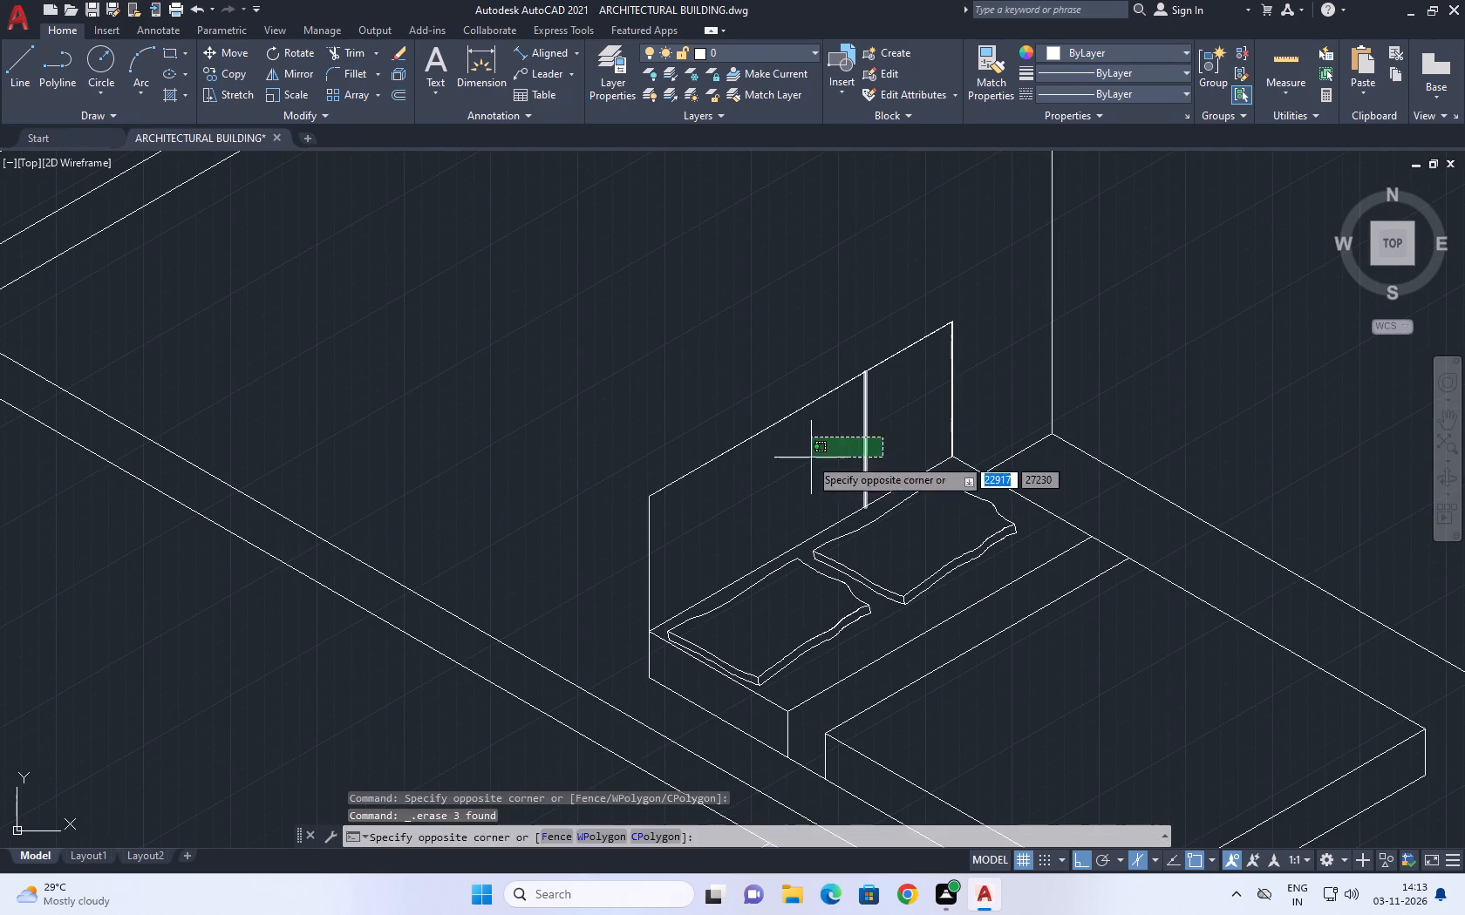
pyautogui.click(807, 458)
pyautogui.press('Delete')
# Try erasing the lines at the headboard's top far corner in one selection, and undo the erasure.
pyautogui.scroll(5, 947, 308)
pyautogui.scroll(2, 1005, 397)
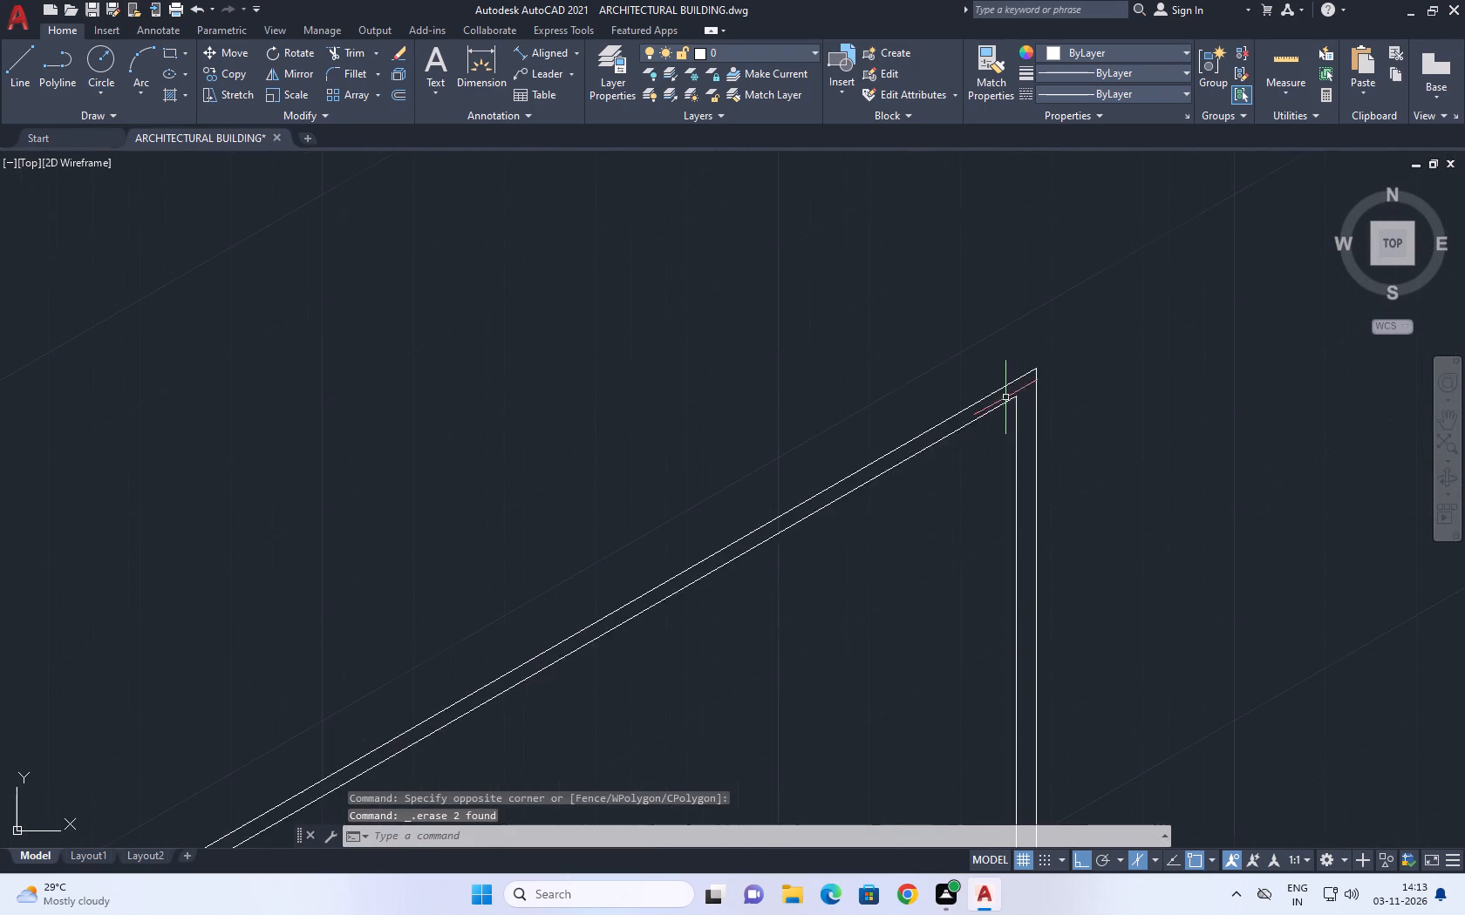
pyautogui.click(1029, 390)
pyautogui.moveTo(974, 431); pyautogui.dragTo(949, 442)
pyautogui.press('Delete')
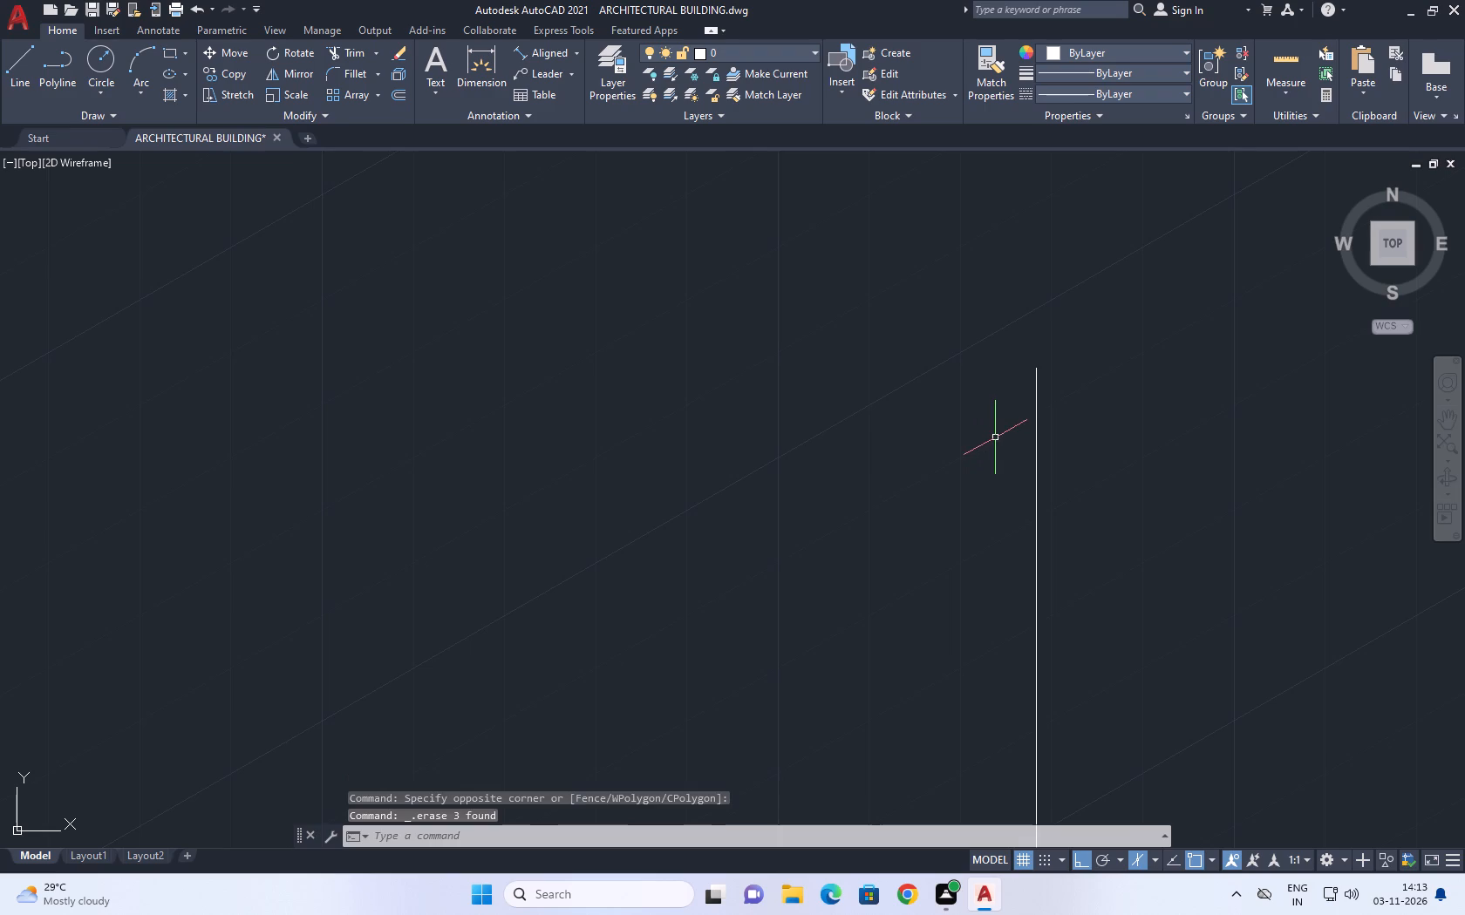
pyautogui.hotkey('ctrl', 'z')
# Erase the inner offset lines along the headboard's top and both sides, leaving a single outline.
pyautogui.scroll(3, 1019, 423)
pyautogui.click(1044, 315)
pyautogui.click(986, 384)
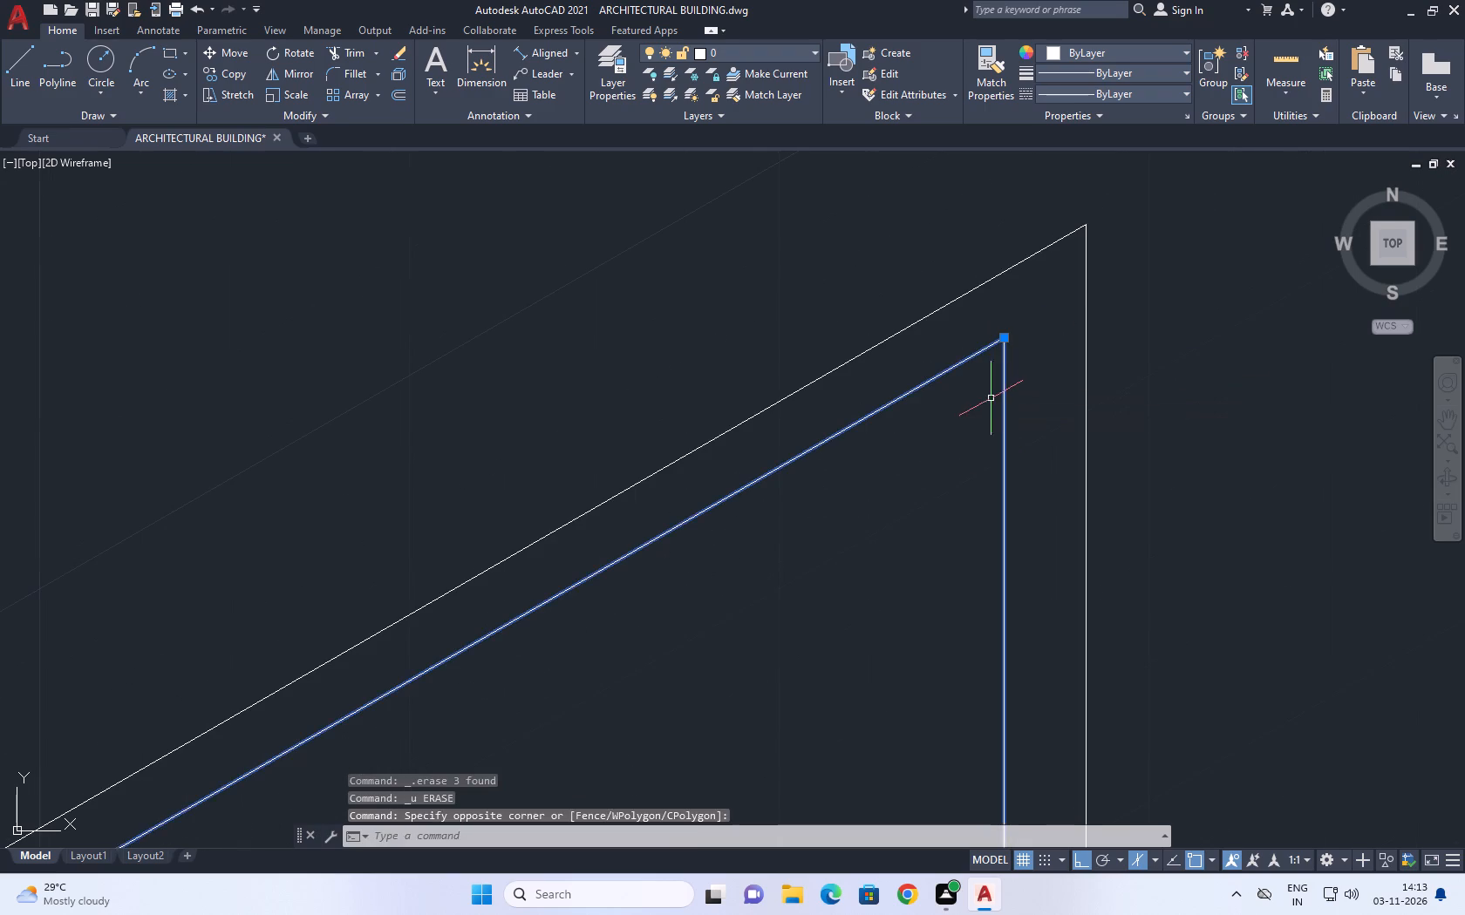
pyautogui.press('Delete')
pyautogui.scroll(-10, 999, 417)
pyautogui.scroll(5, 747, 594)
pyautogui.moveTo(888, 587); pyautogui.dragTo(819, 471, button='middle')
pyautogui.scroll(3, 698, 349)
pyautogui.click(726, 284)
pyautogui.moveTo(696, 351); pyautogui.dragTo(696, 354)
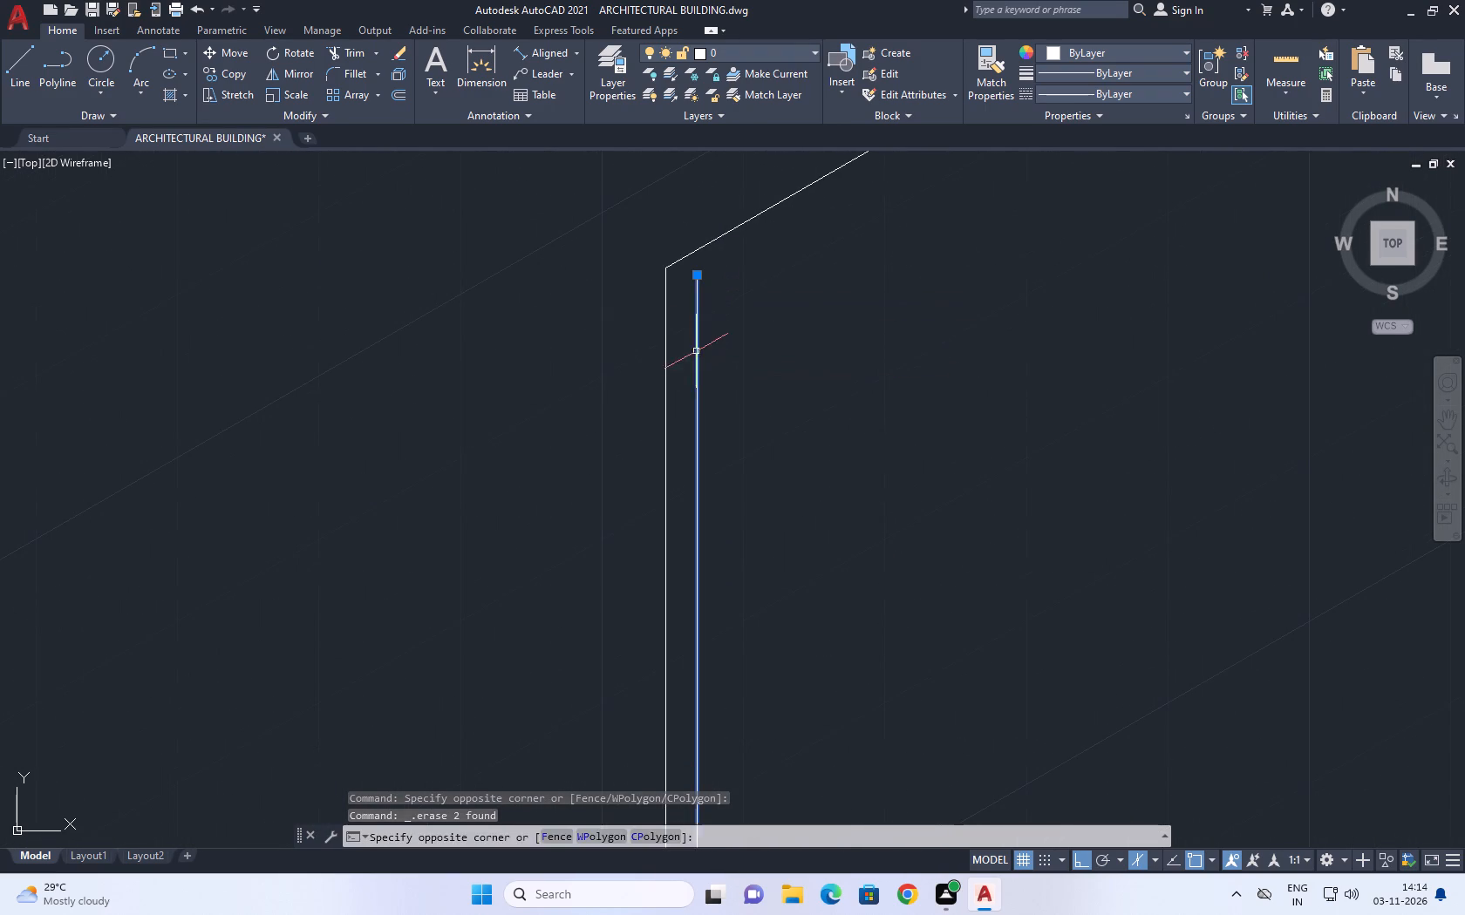
pyautogui.moveTo(696, 354); pyautogui.dragTo(696, 359)
pyautogui.press('Delete')
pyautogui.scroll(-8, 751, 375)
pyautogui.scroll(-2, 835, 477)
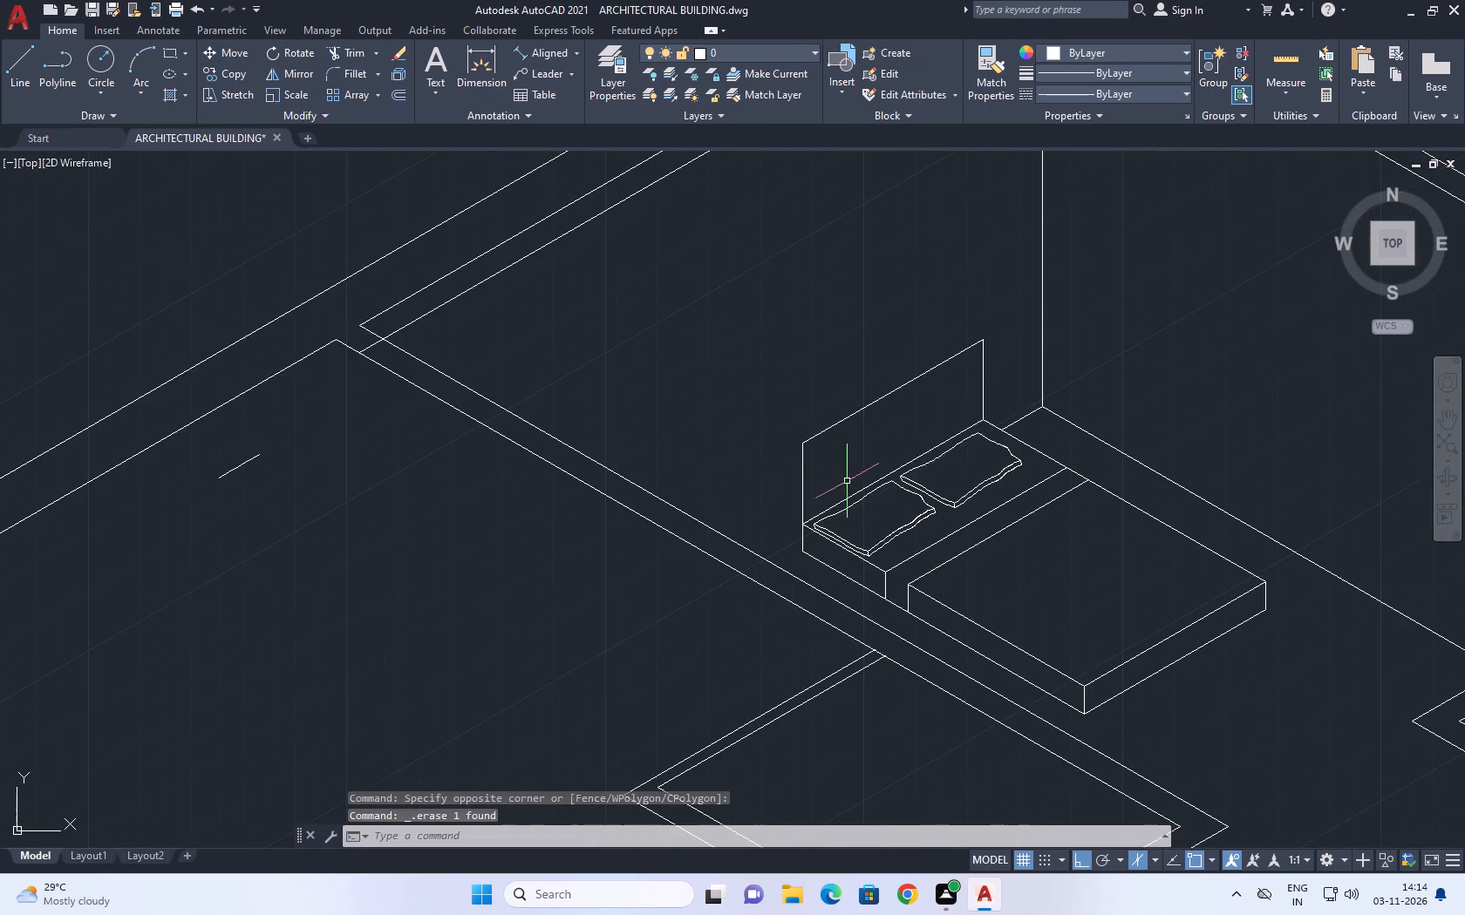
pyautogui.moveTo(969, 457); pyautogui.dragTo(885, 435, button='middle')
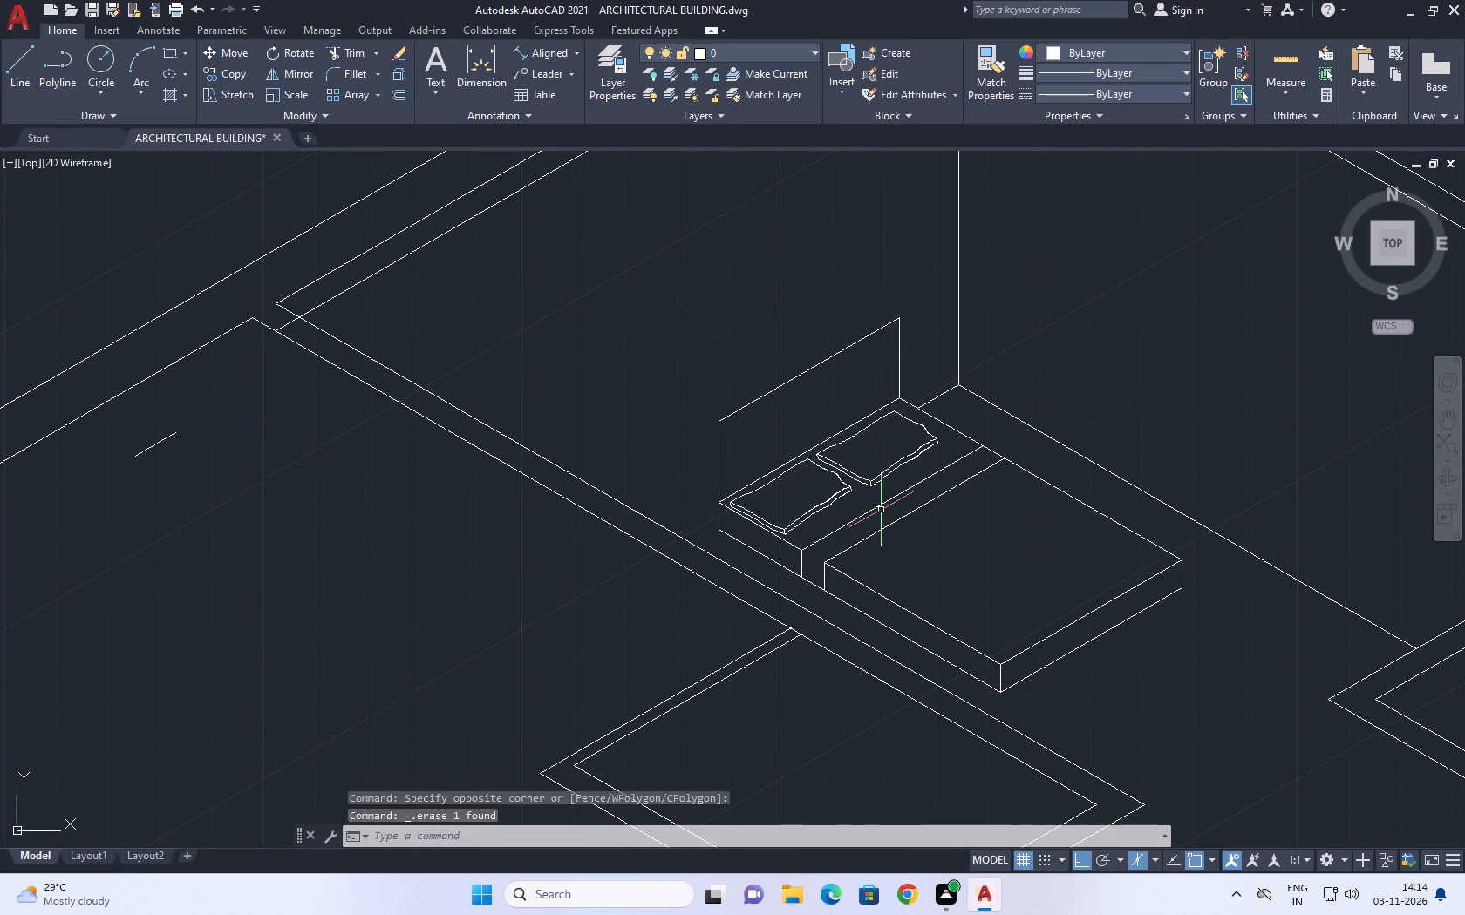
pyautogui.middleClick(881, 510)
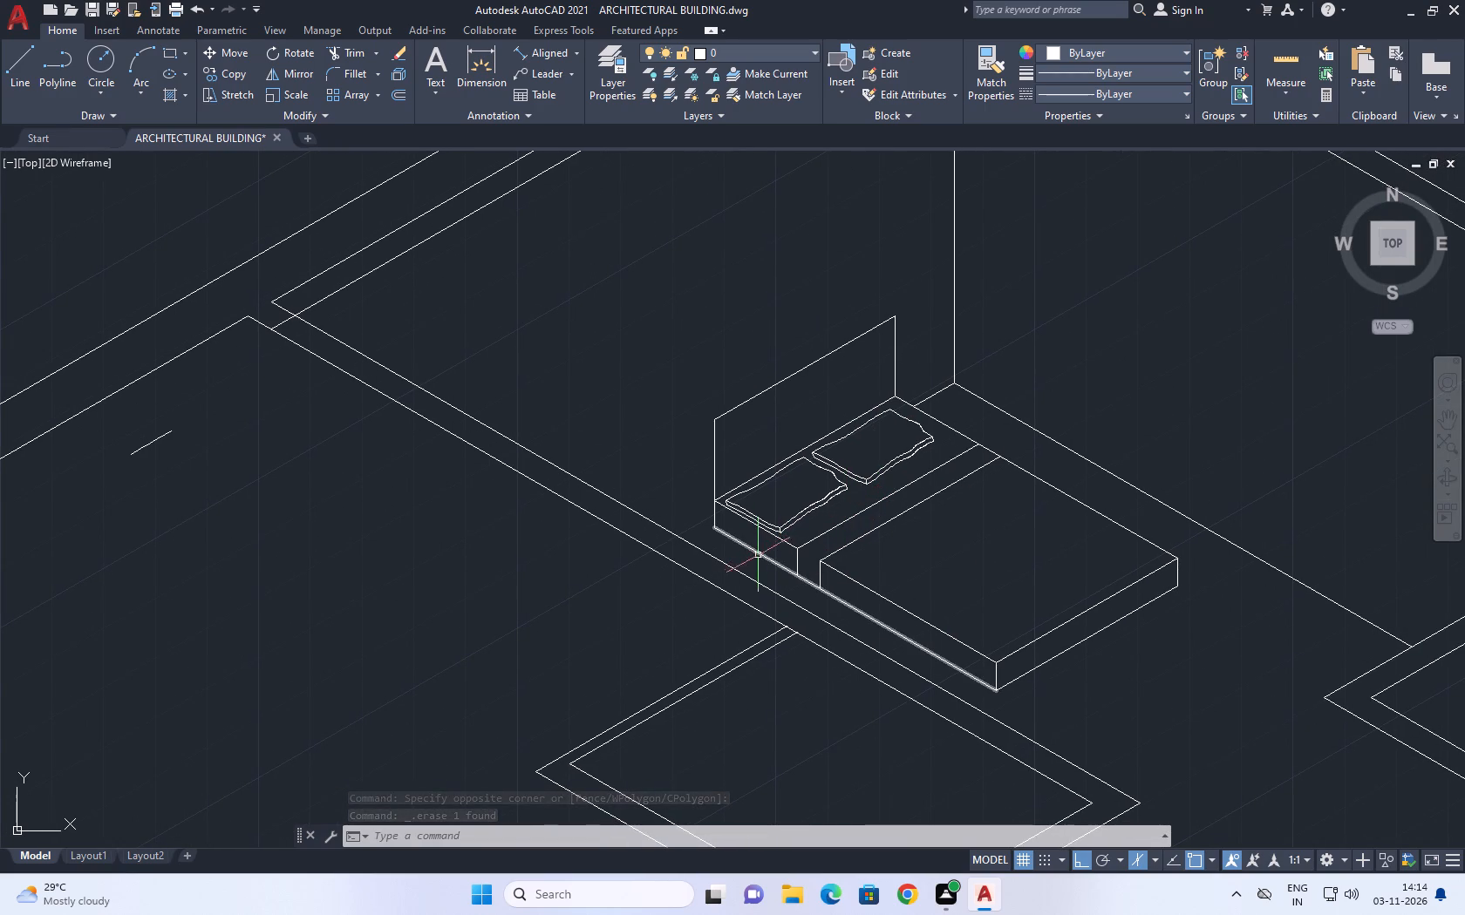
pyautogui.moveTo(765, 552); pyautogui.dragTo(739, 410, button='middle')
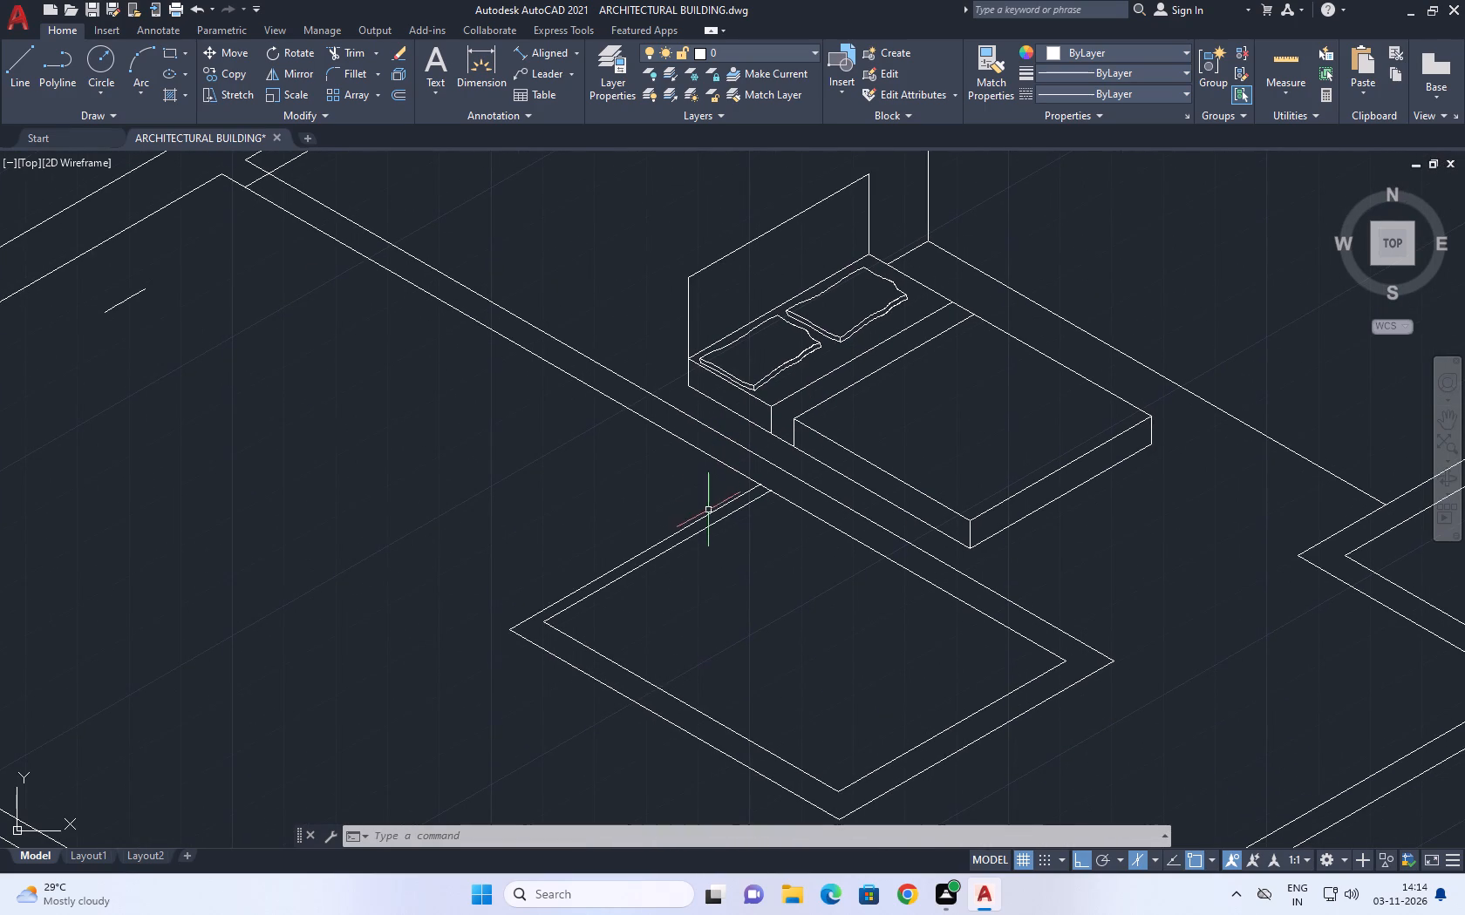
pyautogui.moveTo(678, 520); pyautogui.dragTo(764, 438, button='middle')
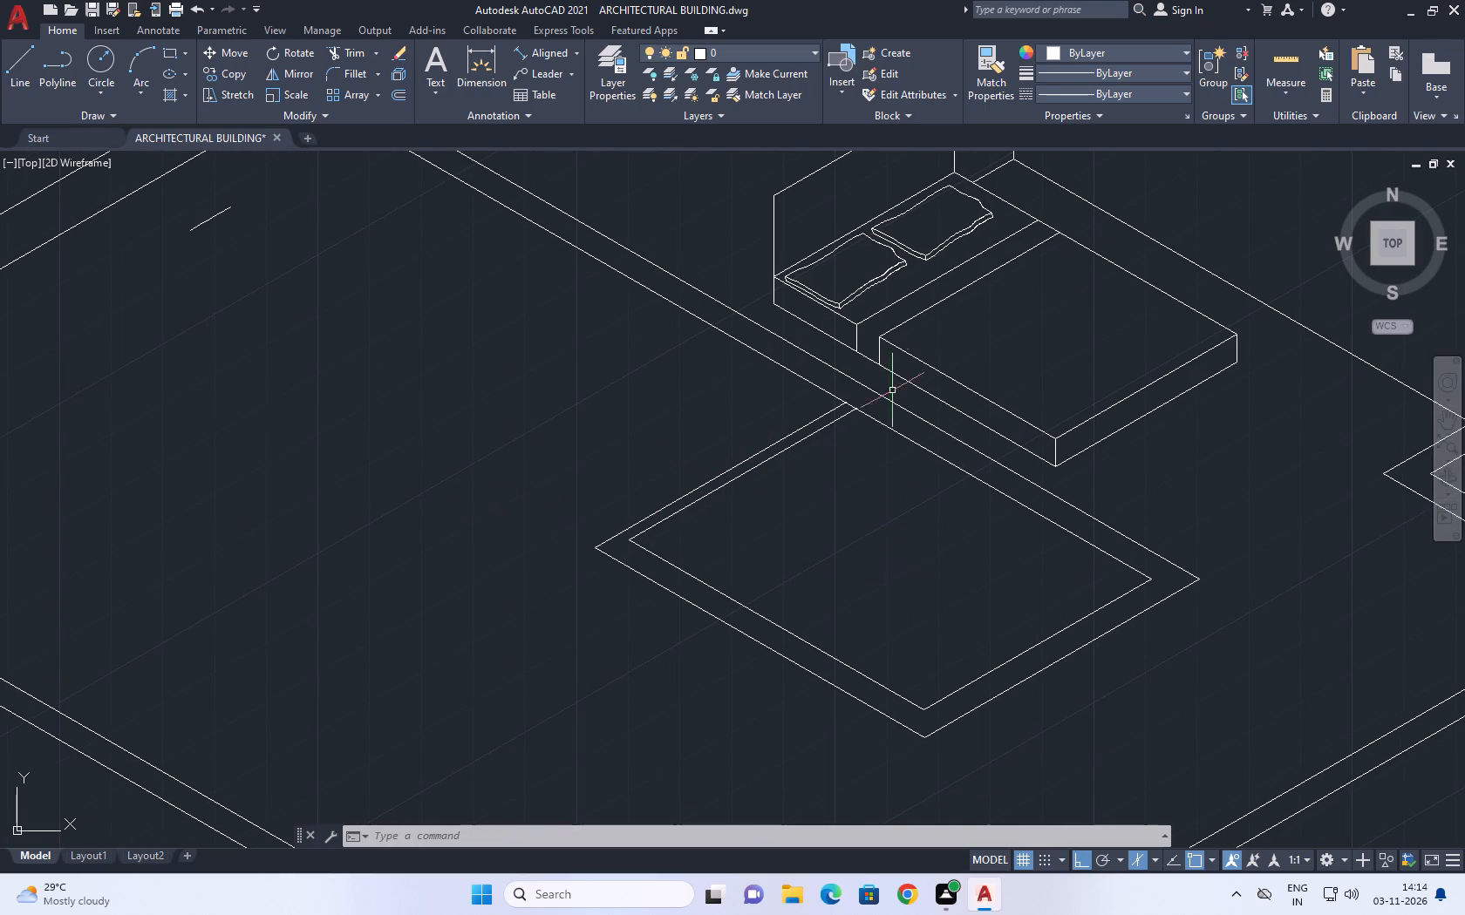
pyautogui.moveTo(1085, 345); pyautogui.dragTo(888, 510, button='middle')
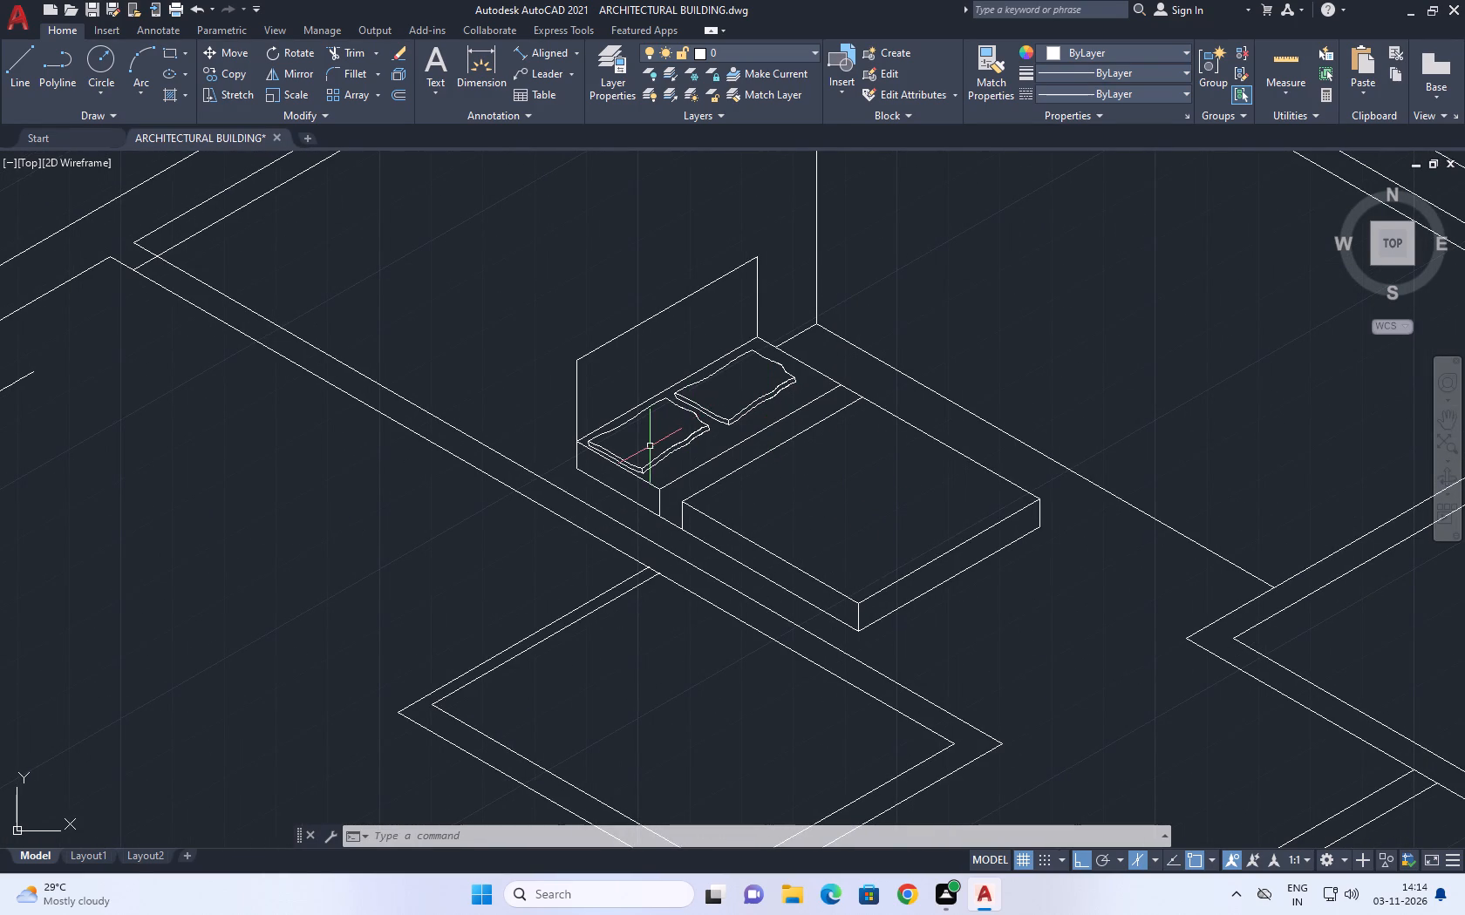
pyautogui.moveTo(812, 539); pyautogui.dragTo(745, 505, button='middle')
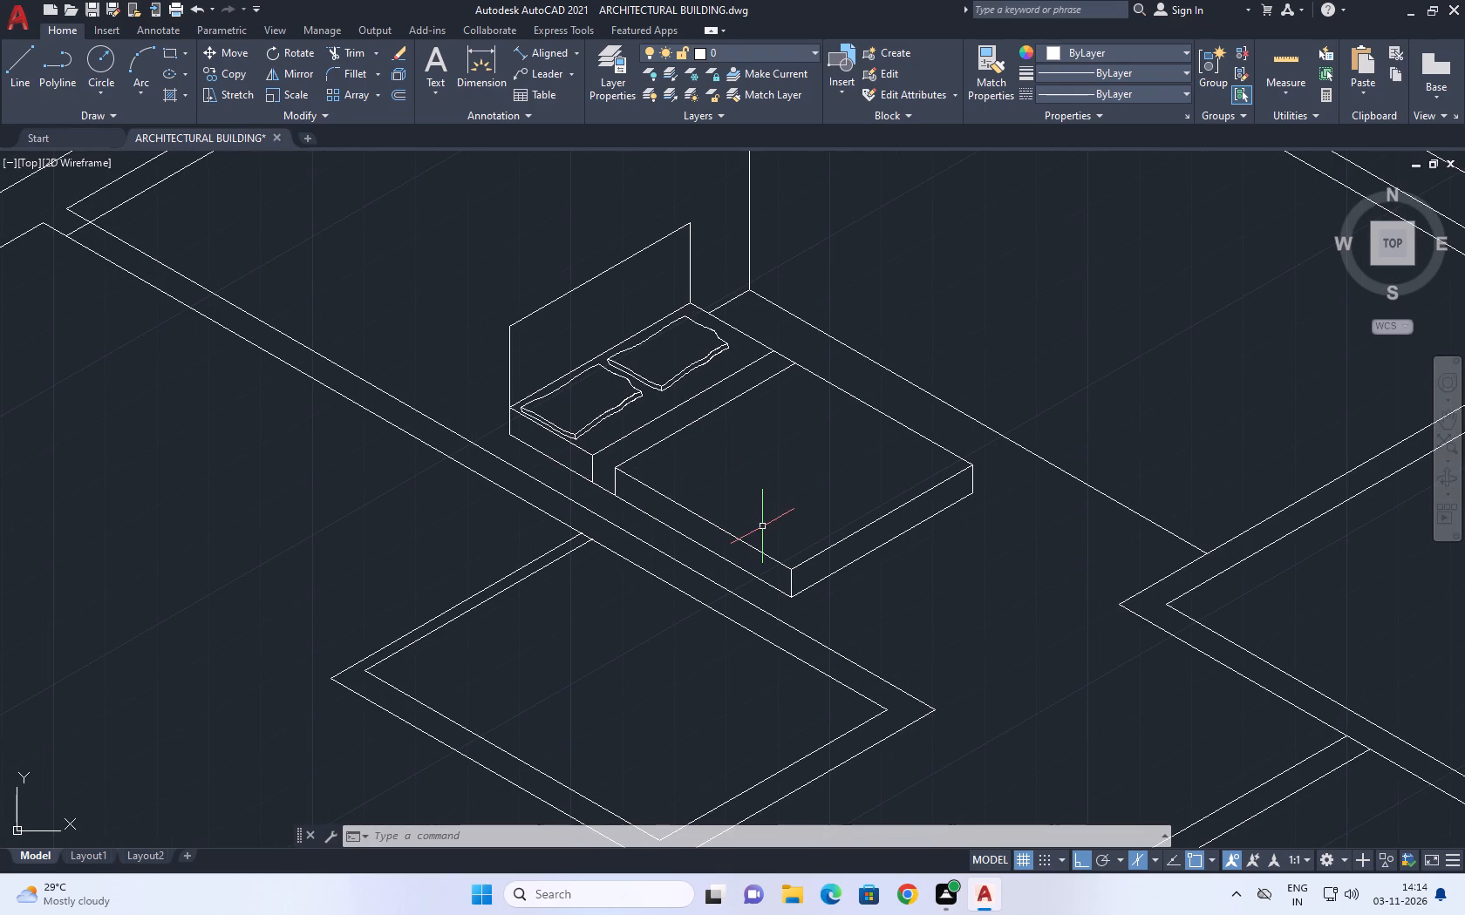
# Erase the small stray group of short lines in the room beside the bedroom.
pyautogui.scroll(-3, 784, 444)
pyautogui.moveTo(823, 608); pyautogui.dragTo(933, 236, button='middle')
pyautogui.moveTo(855, 420); pyautogui.dragTo(911, 635, button='middle')
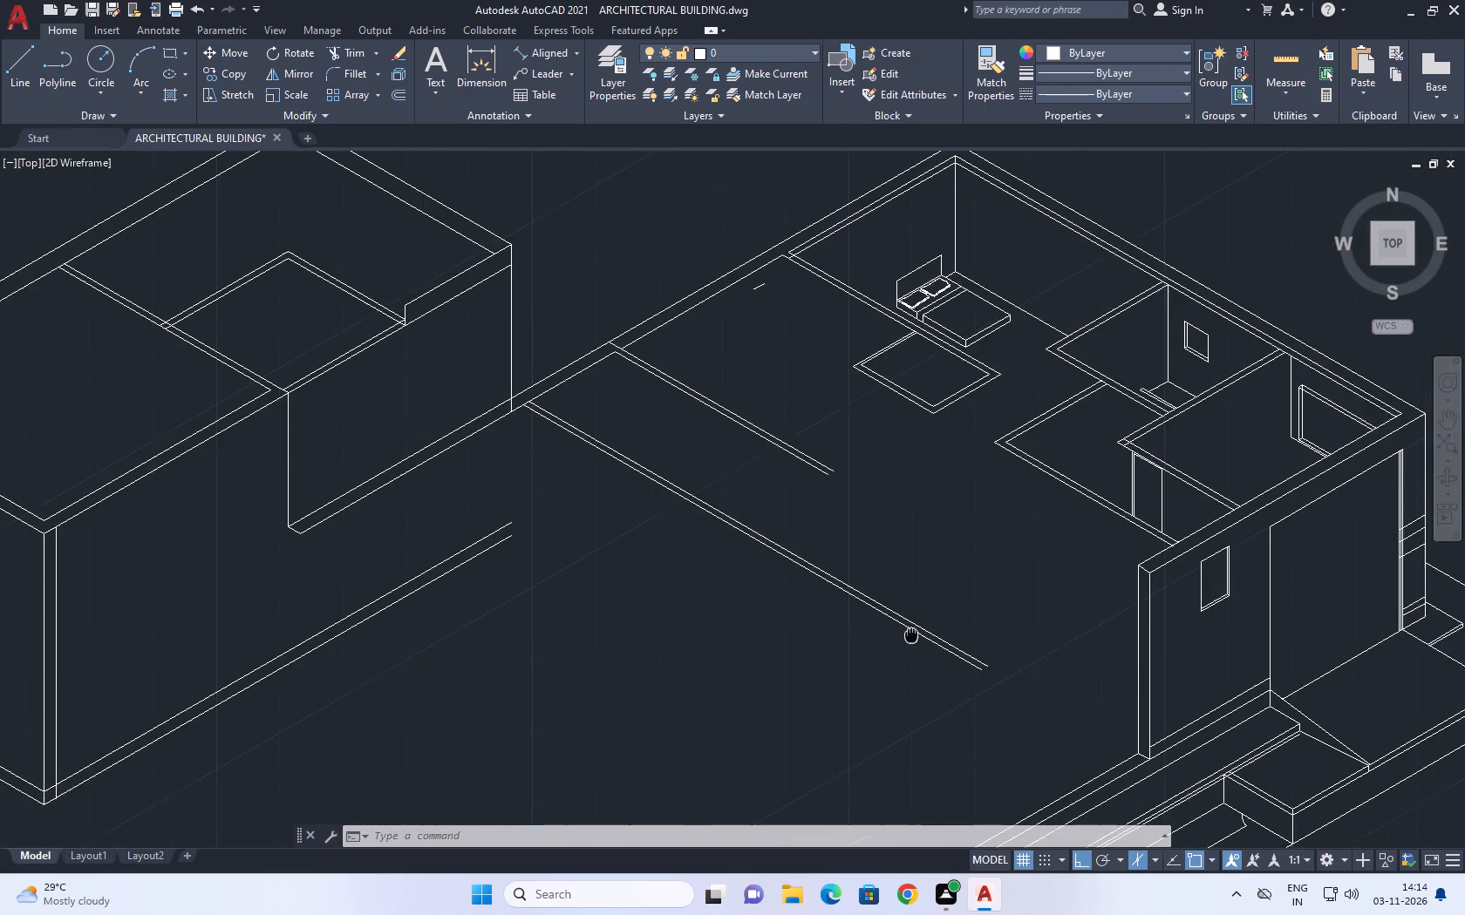
pyautogui.scroll(2, 756, 269)
pyautogui.click(704, 221)
pyautogui.click(793, 386)
pyautogui.rightClick(828, 363)
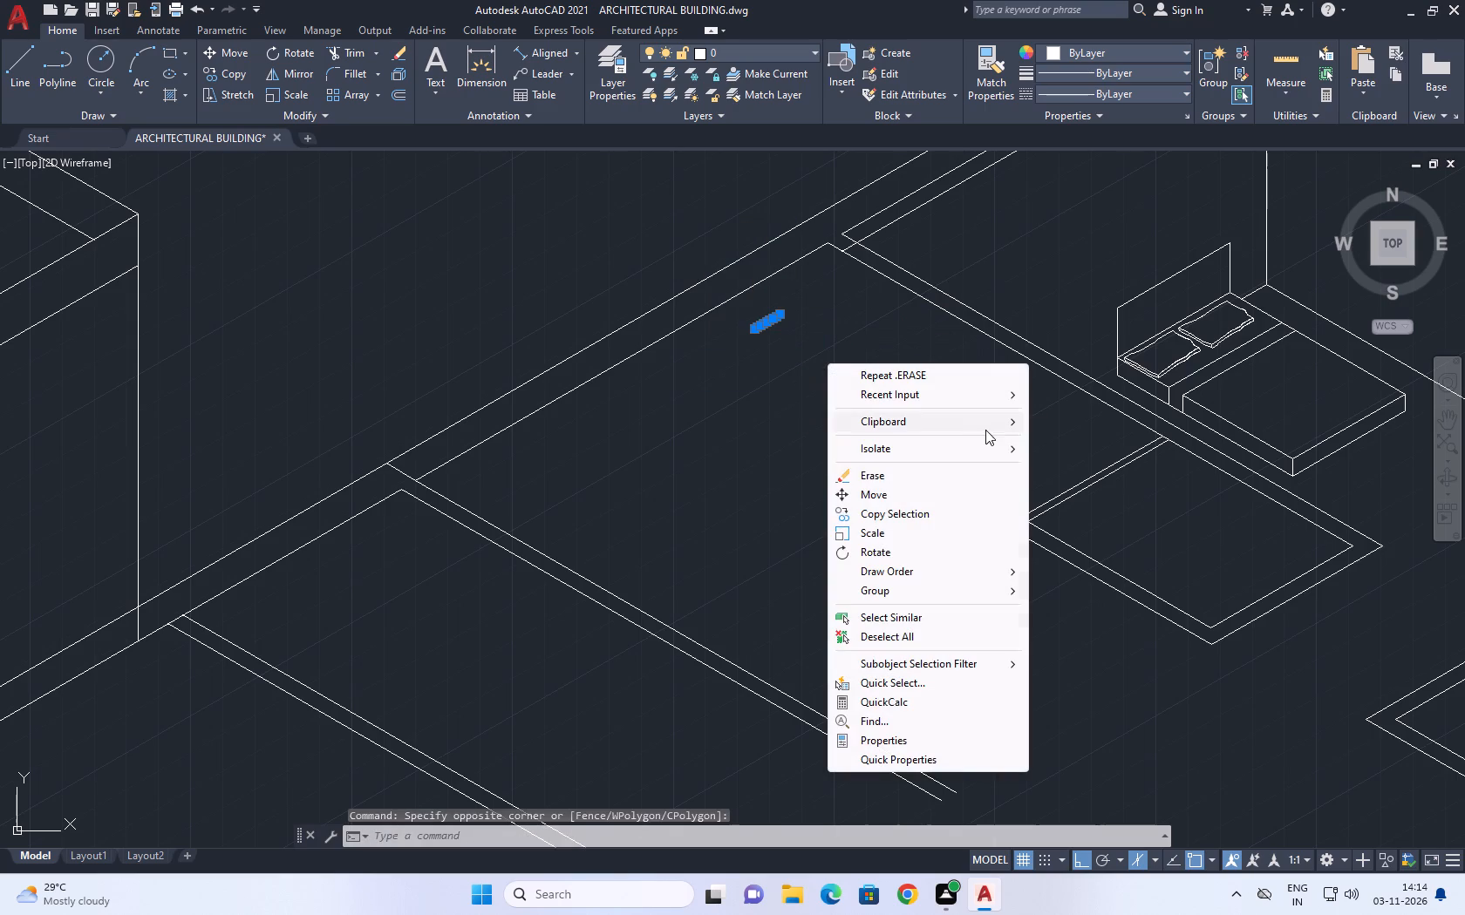
pyautogui.click(905, 484)
# Extend the inner top line of the bedroom's back wall across the end of the adjoining partition wall.
pyautogui.moveTo(910, 159); pyautogui.dragTo(848, 302, button='middle')
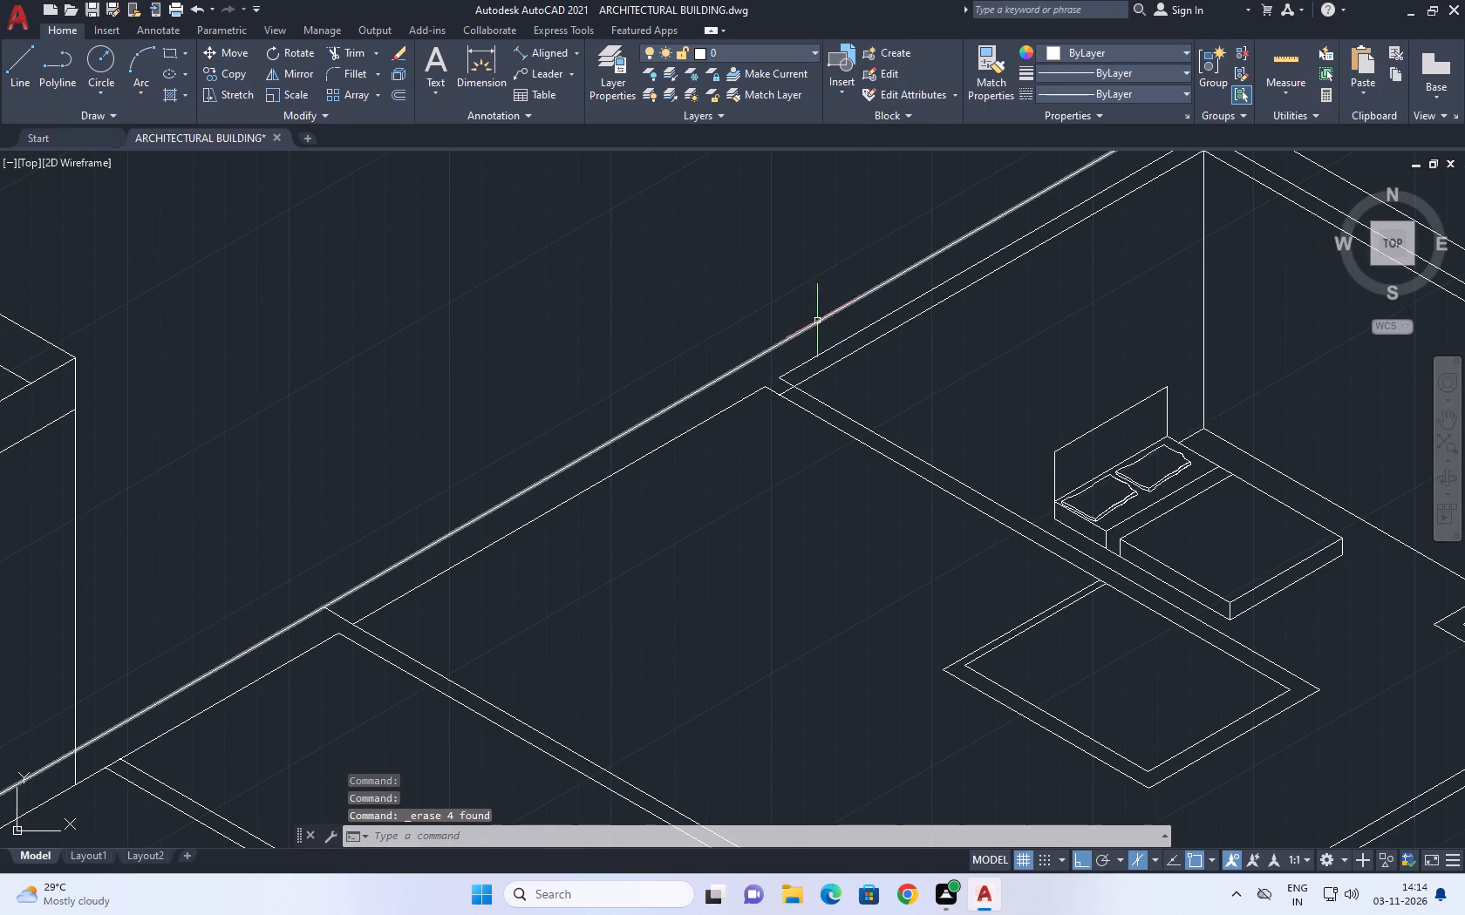
pyautogui.press('e')
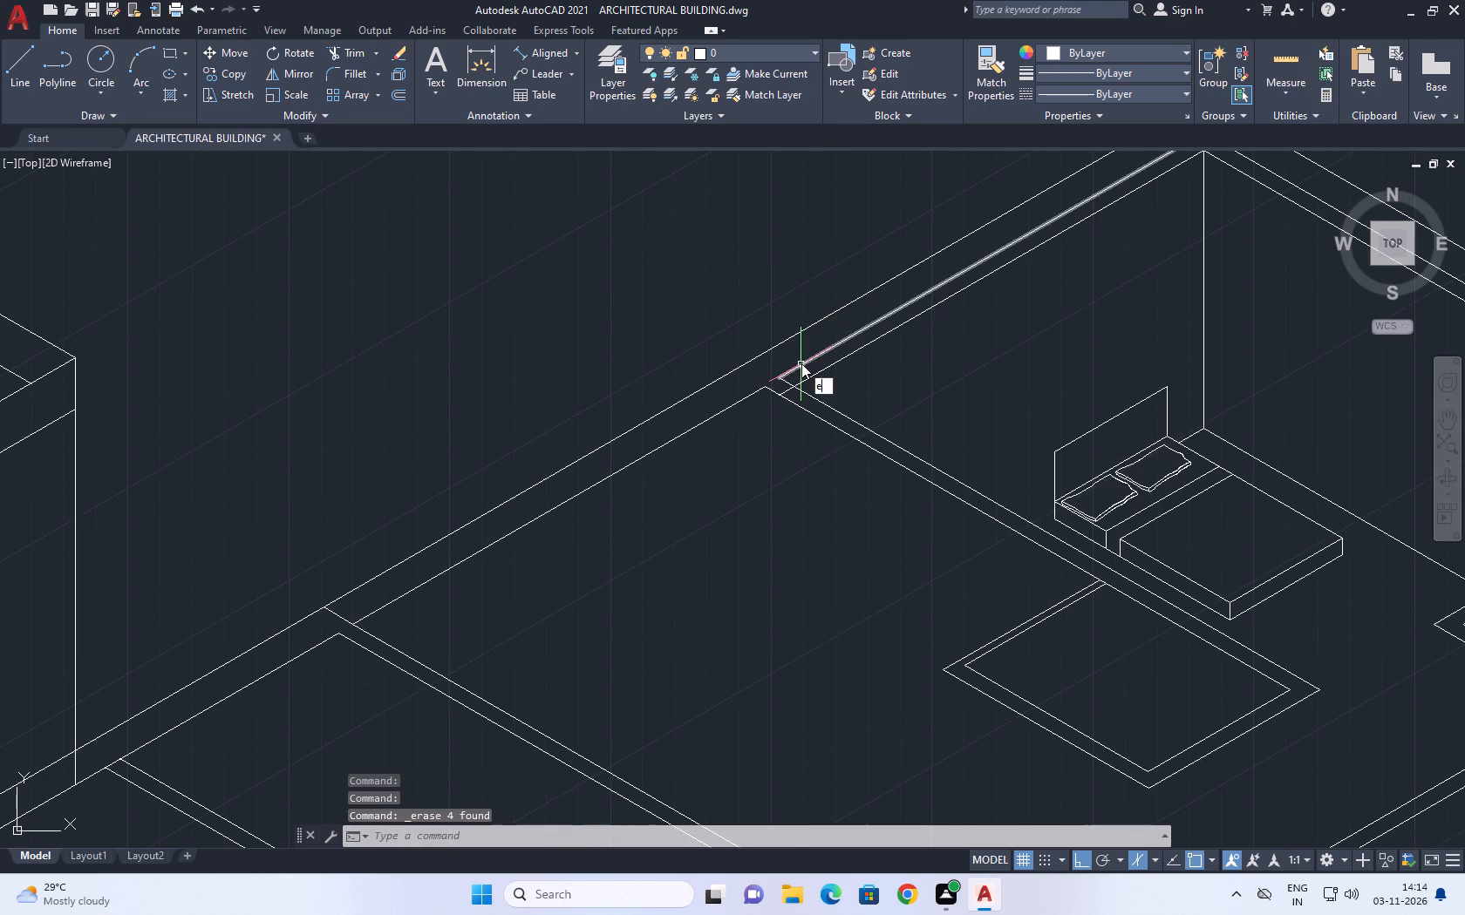
pyautogui.press('x')
pyautogui.press('space')
pyautogui.click(801, 365)
pyautogui.press('space')
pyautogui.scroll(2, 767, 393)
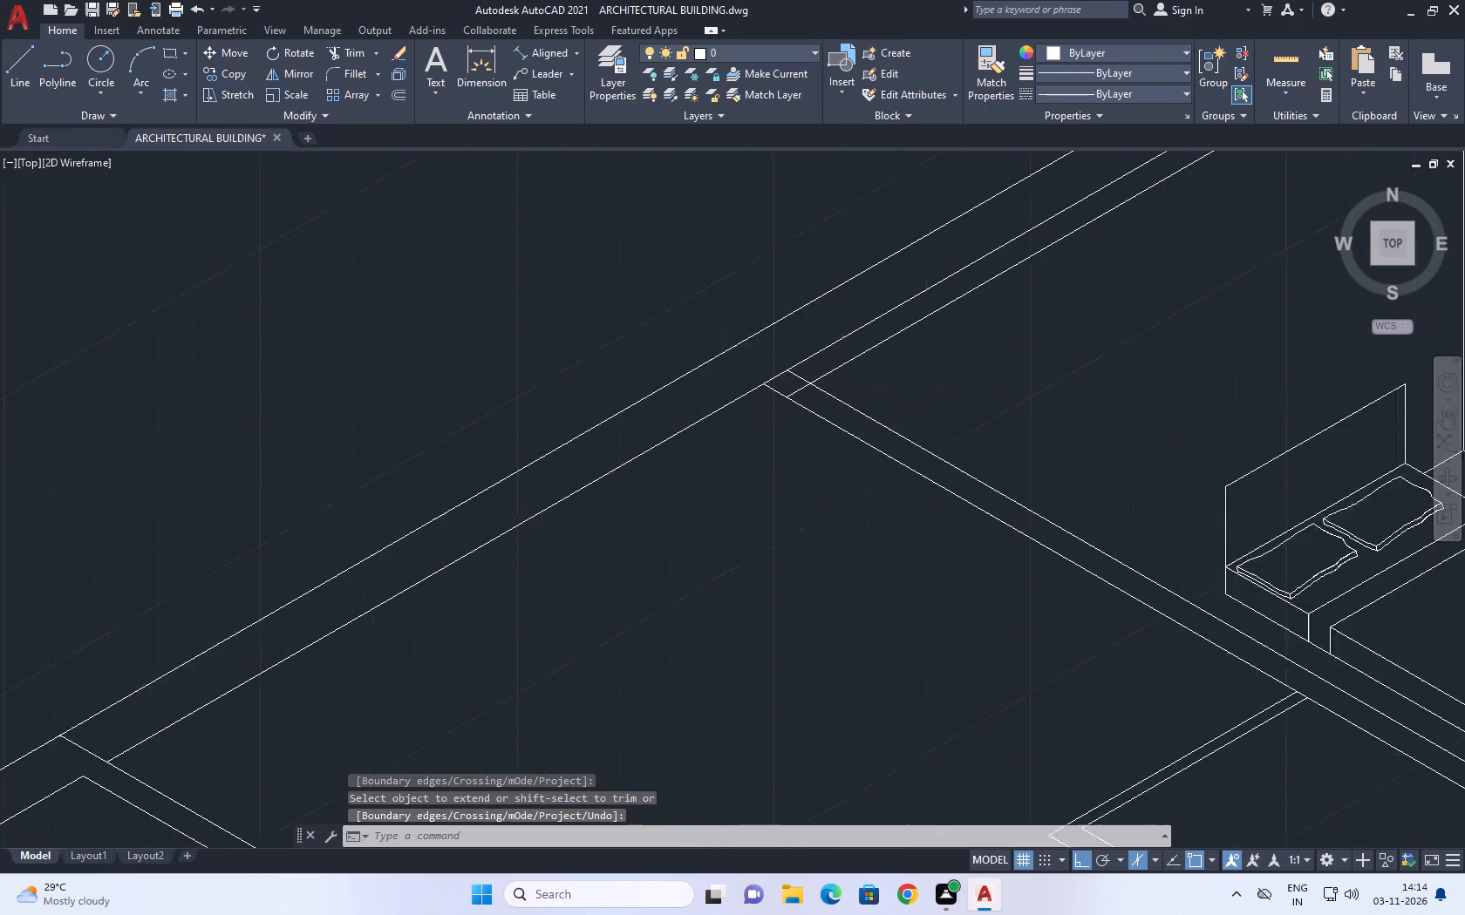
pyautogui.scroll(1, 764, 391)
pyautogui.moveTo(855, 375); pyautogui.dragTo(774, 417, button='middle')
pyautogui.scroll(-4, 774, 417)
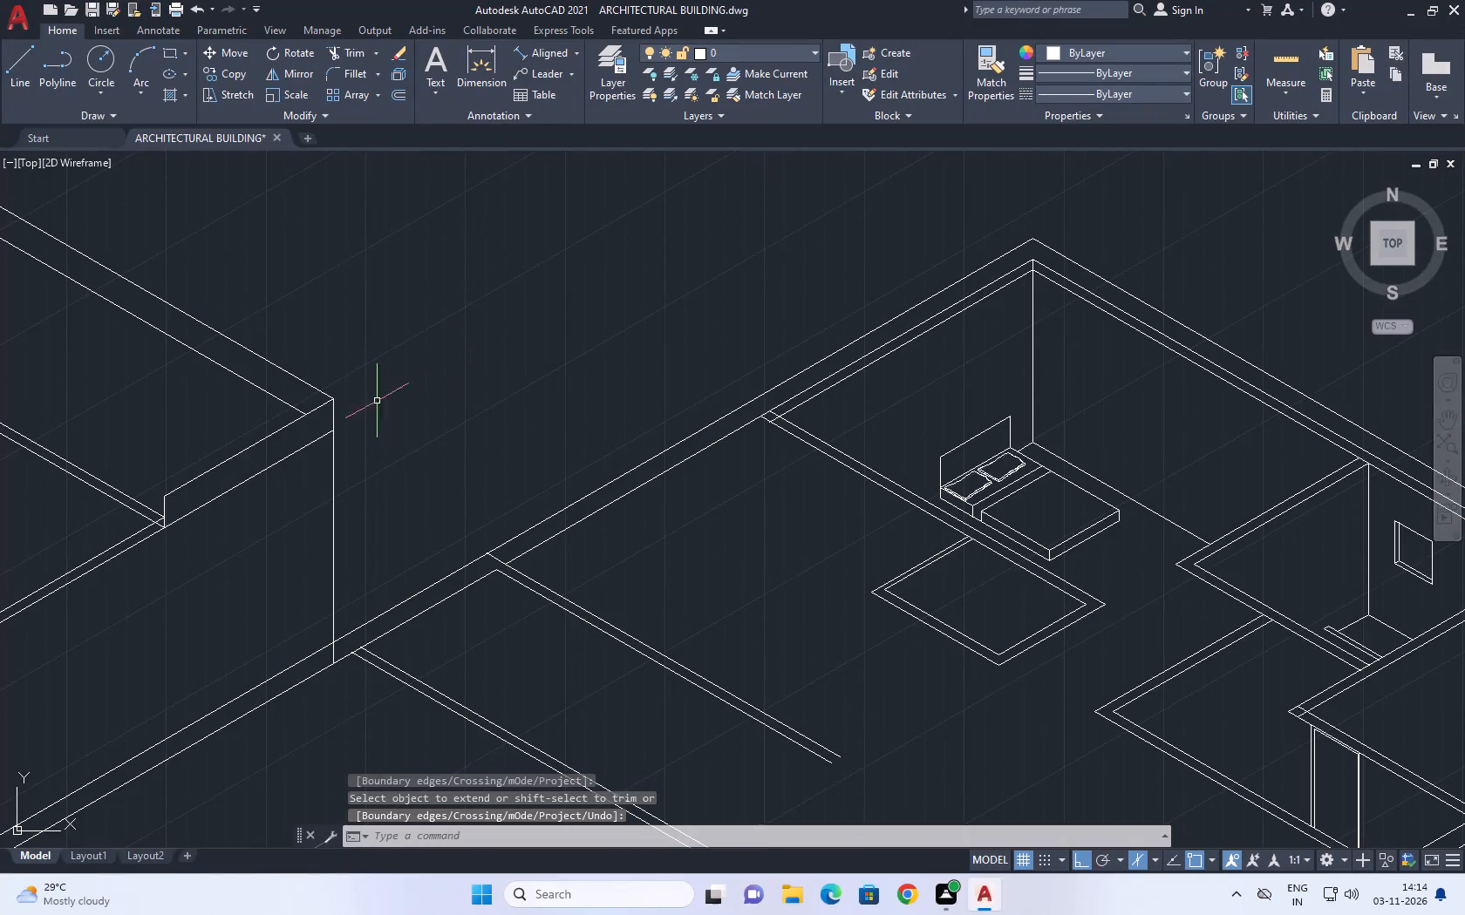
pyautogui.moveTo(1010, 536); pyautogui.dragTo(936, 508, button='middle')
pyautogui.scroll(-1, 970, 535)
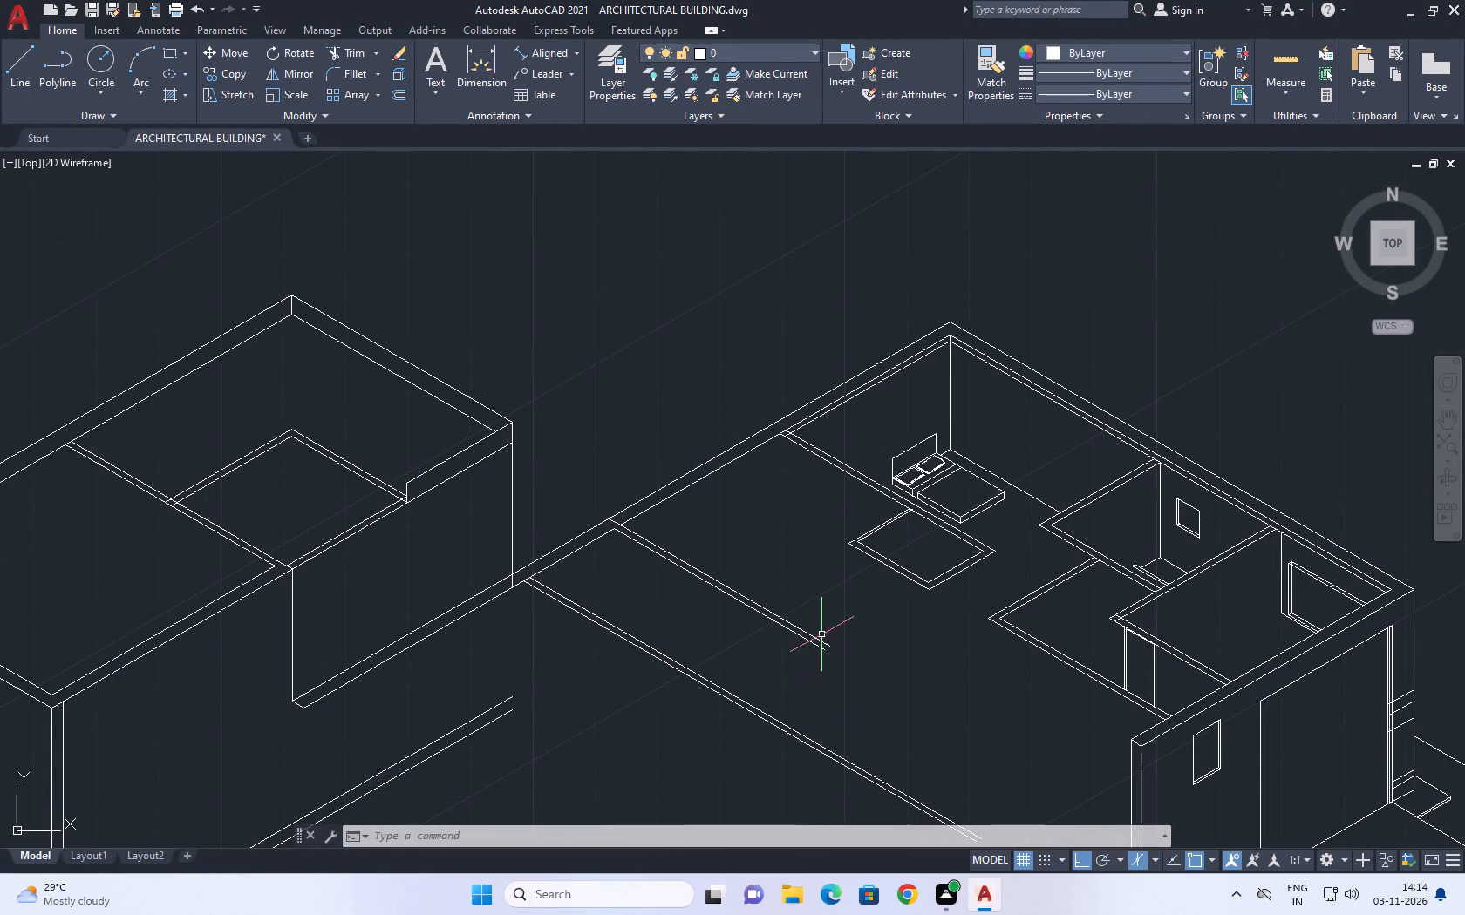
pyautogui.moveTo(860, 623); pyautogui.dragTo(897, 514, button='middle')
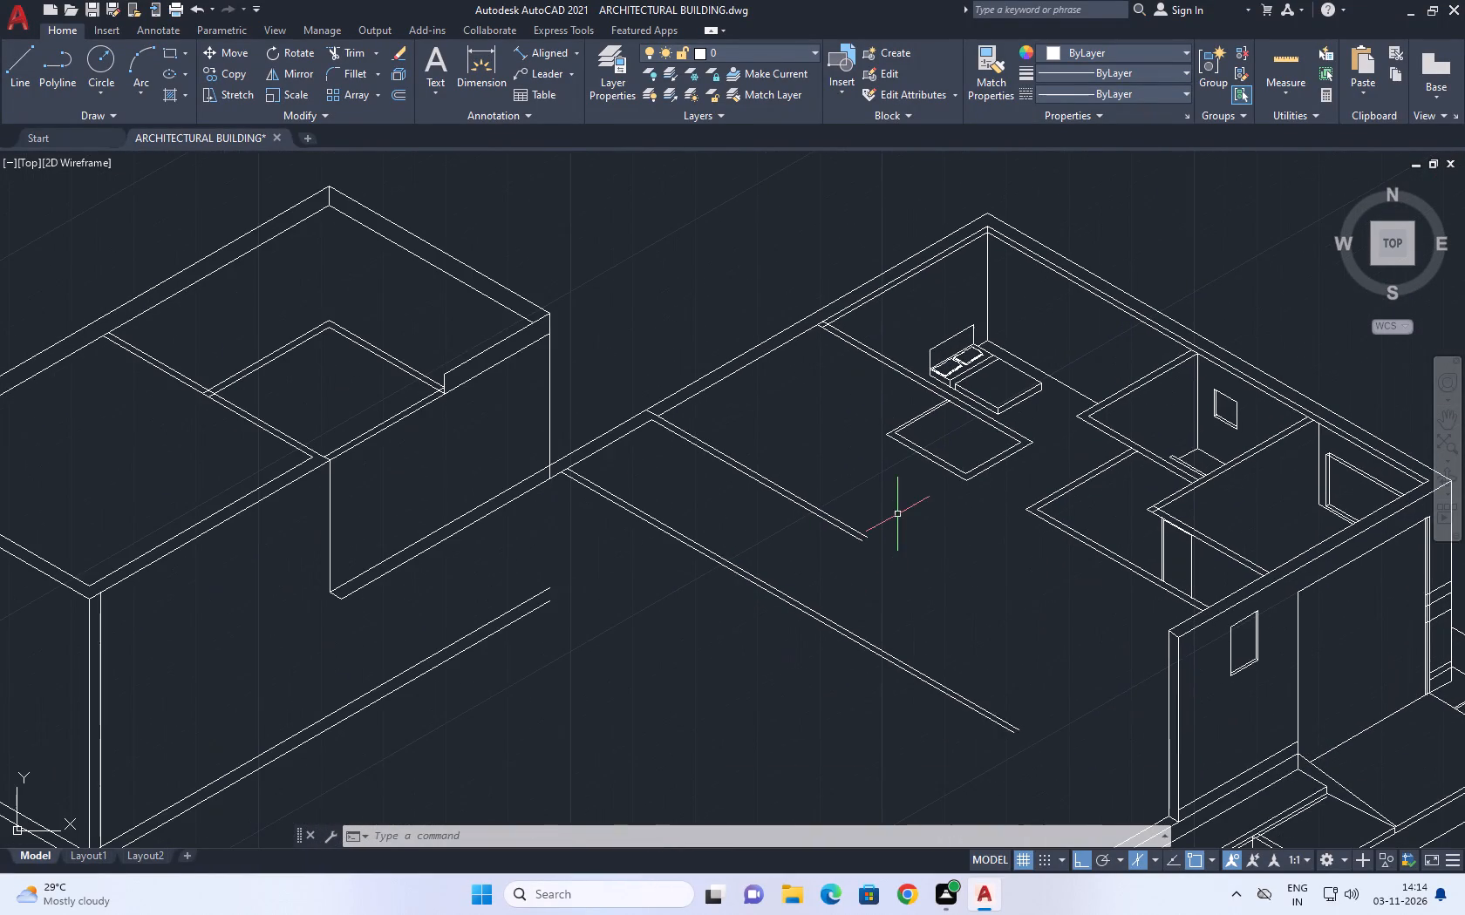
# Draw a 2300 long vertical line down from the outer near corner of the small room below the bed.
pyautogui.click(7, 42)
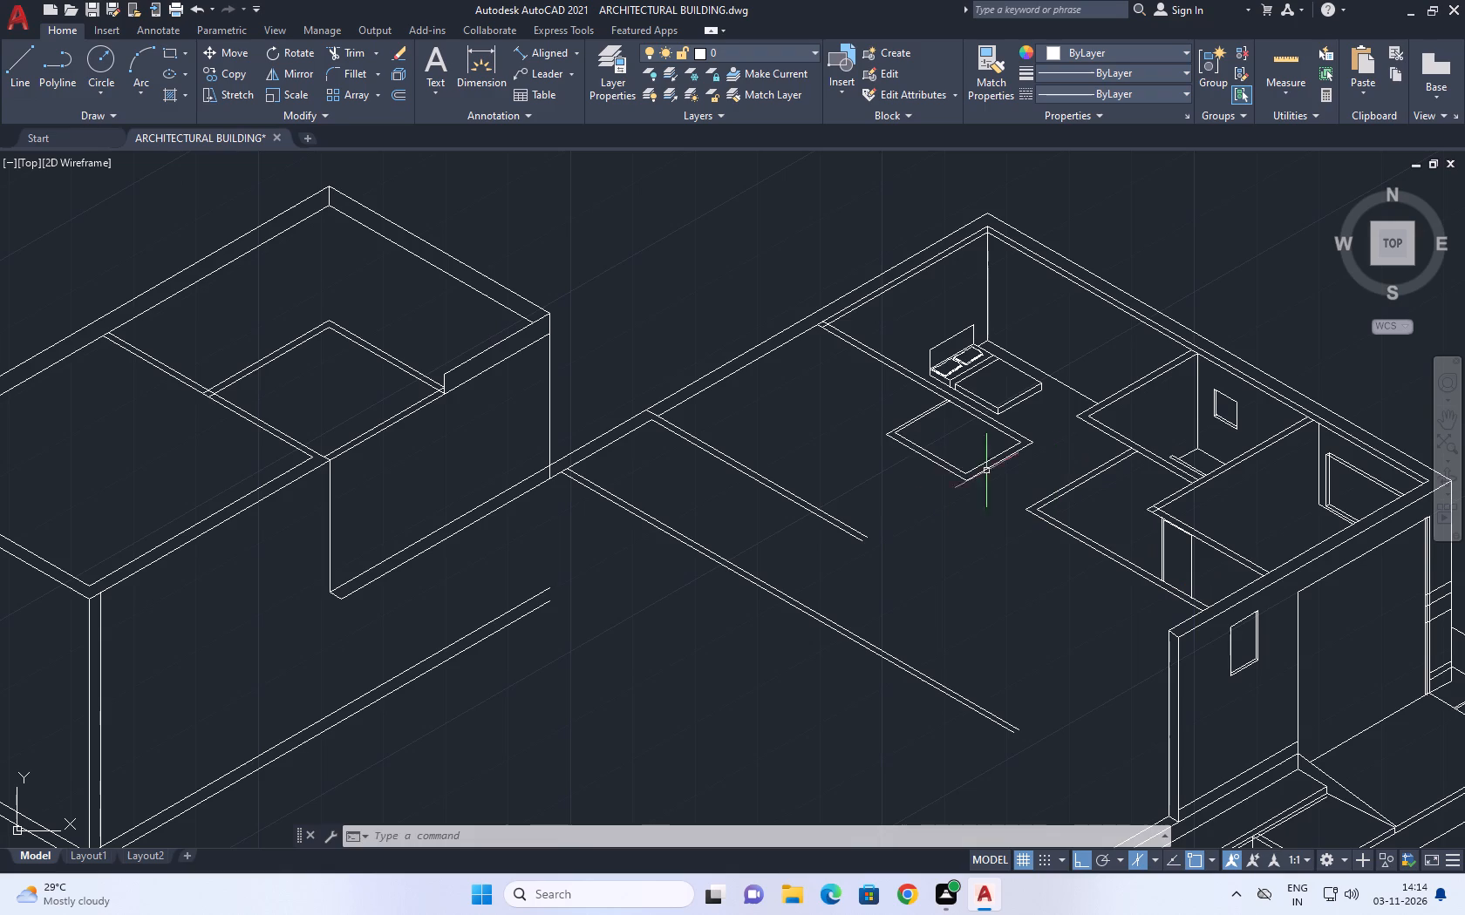
pyautogui.click(11, 85)
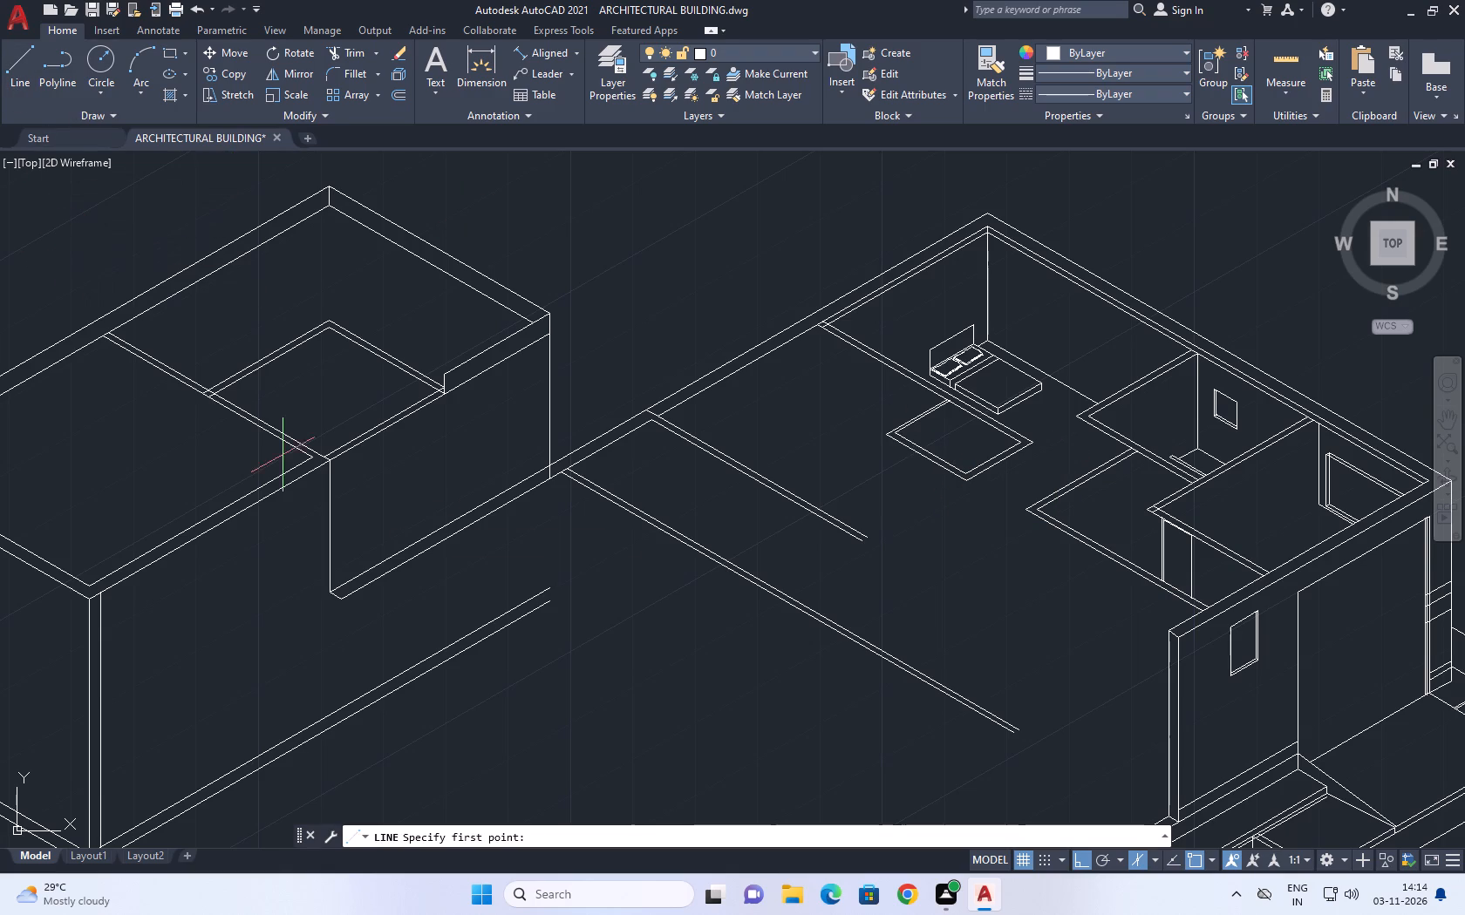
pyautogui.scroll(1, 963, 483)
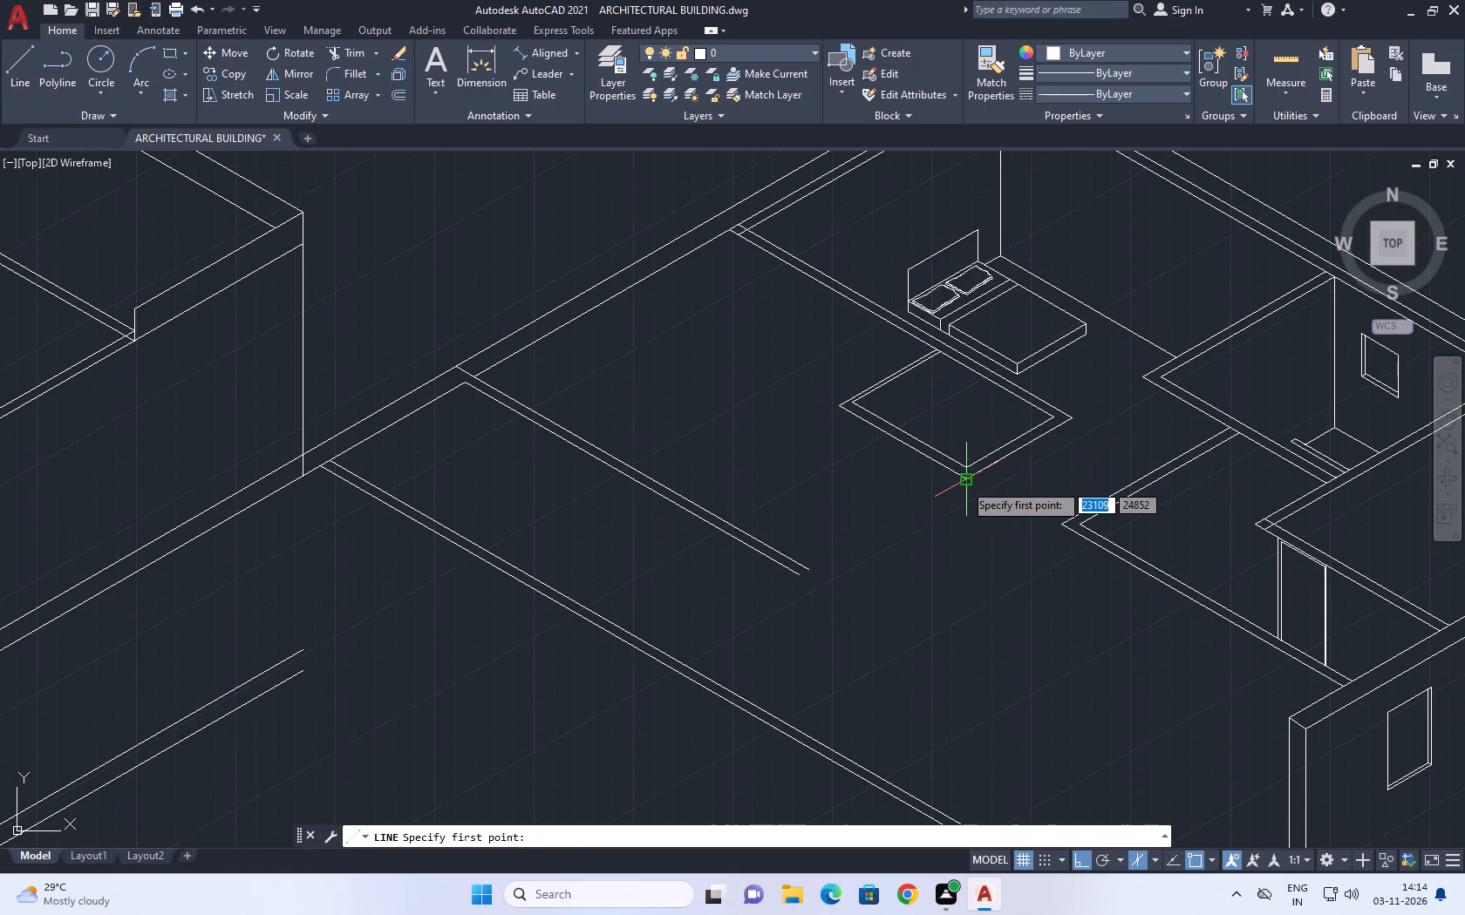
pyautogui.click(964, 483)
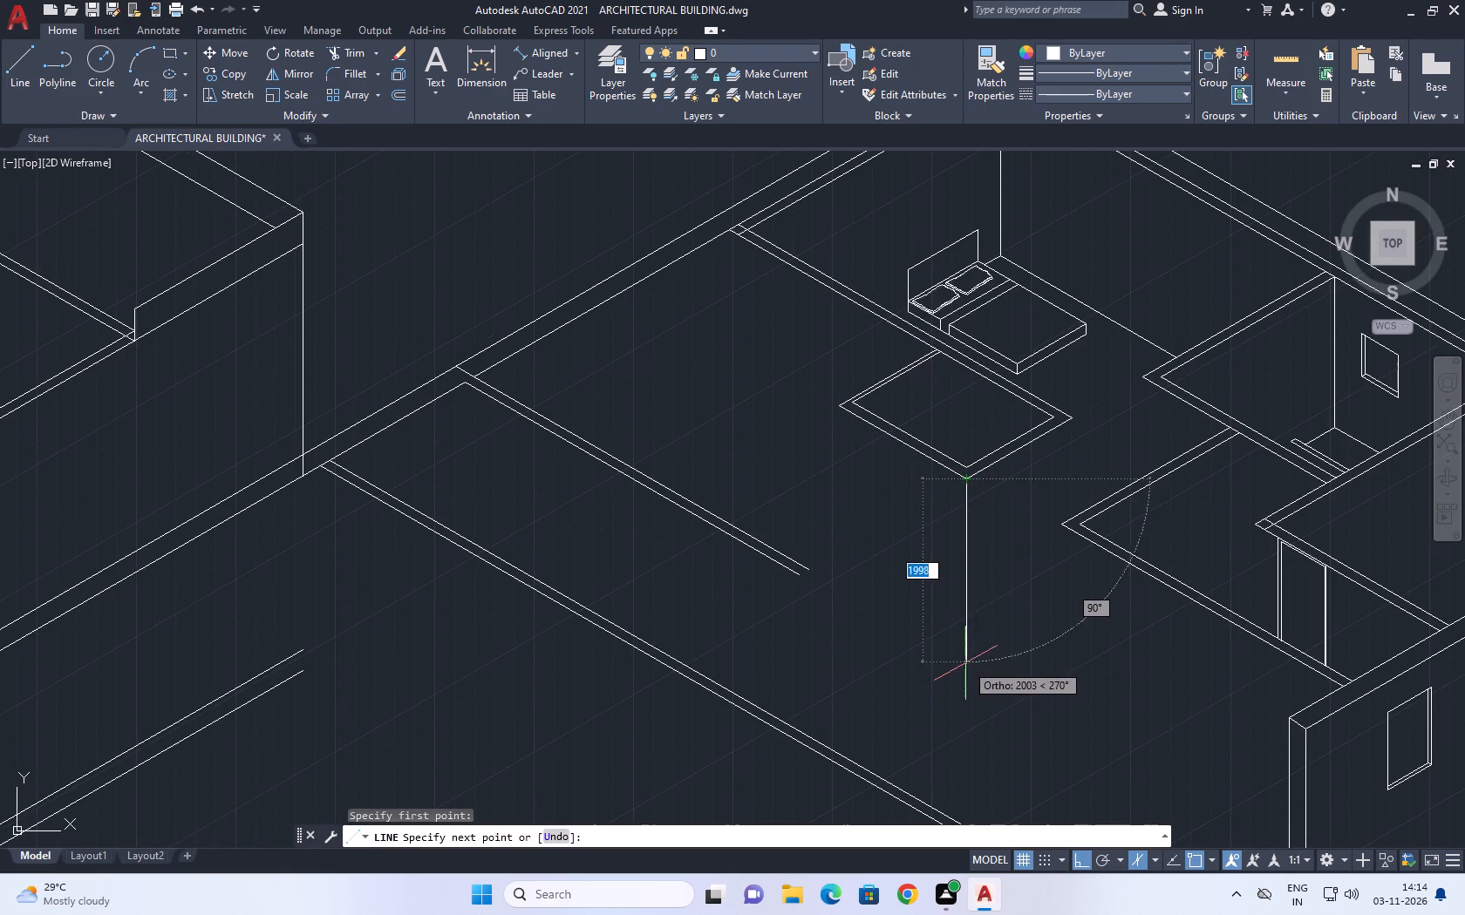
pyautogui.moveTo(955, 608); pyautogui.dragTo(941, 513, button='middle')
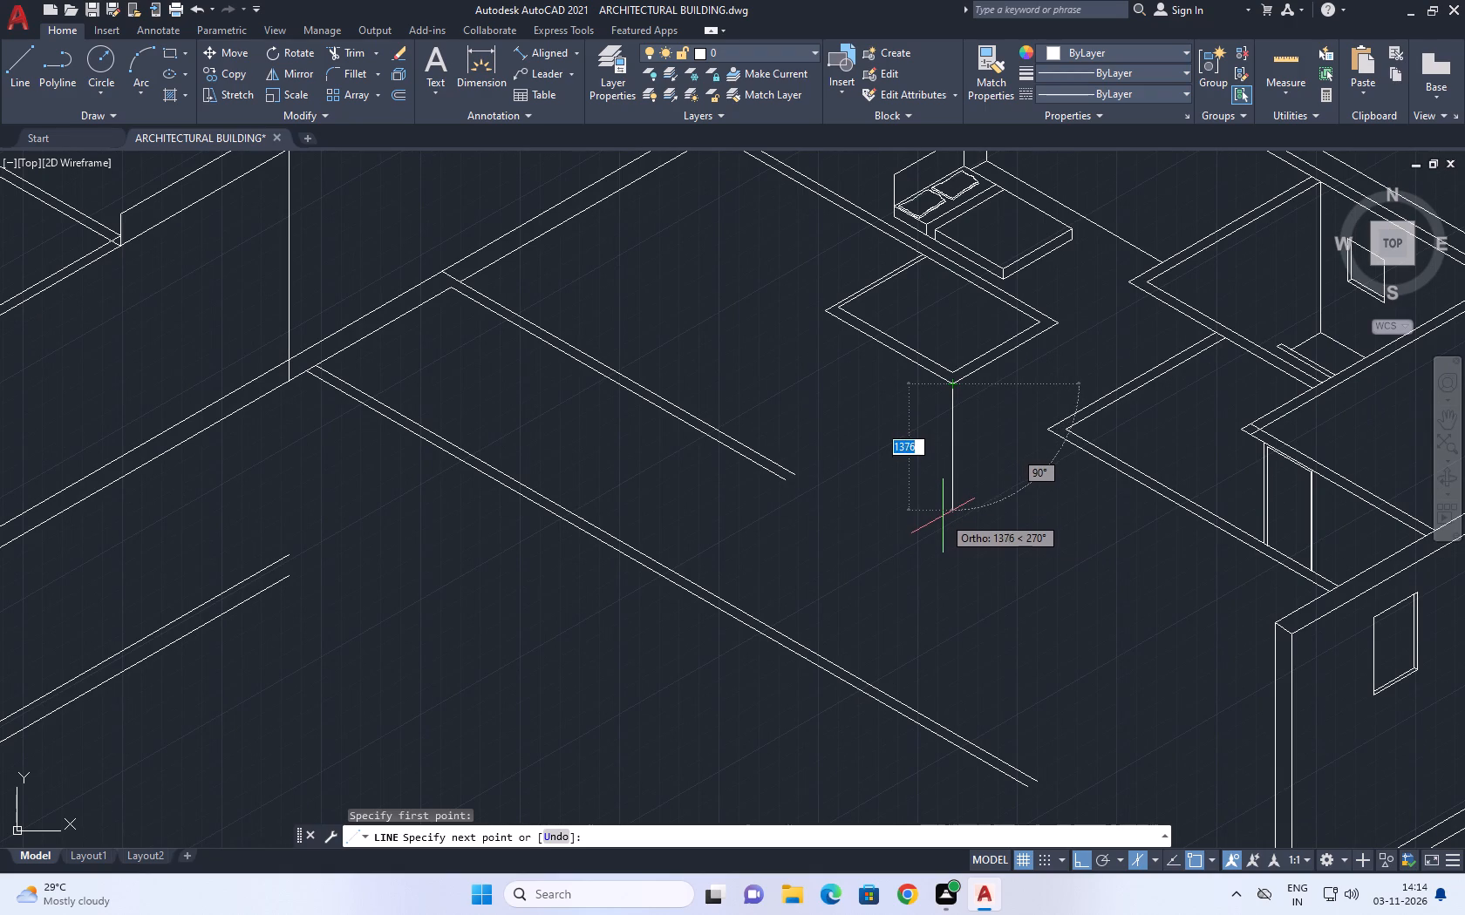
pyautogui.write('2300')
pyautogui.press('Return')
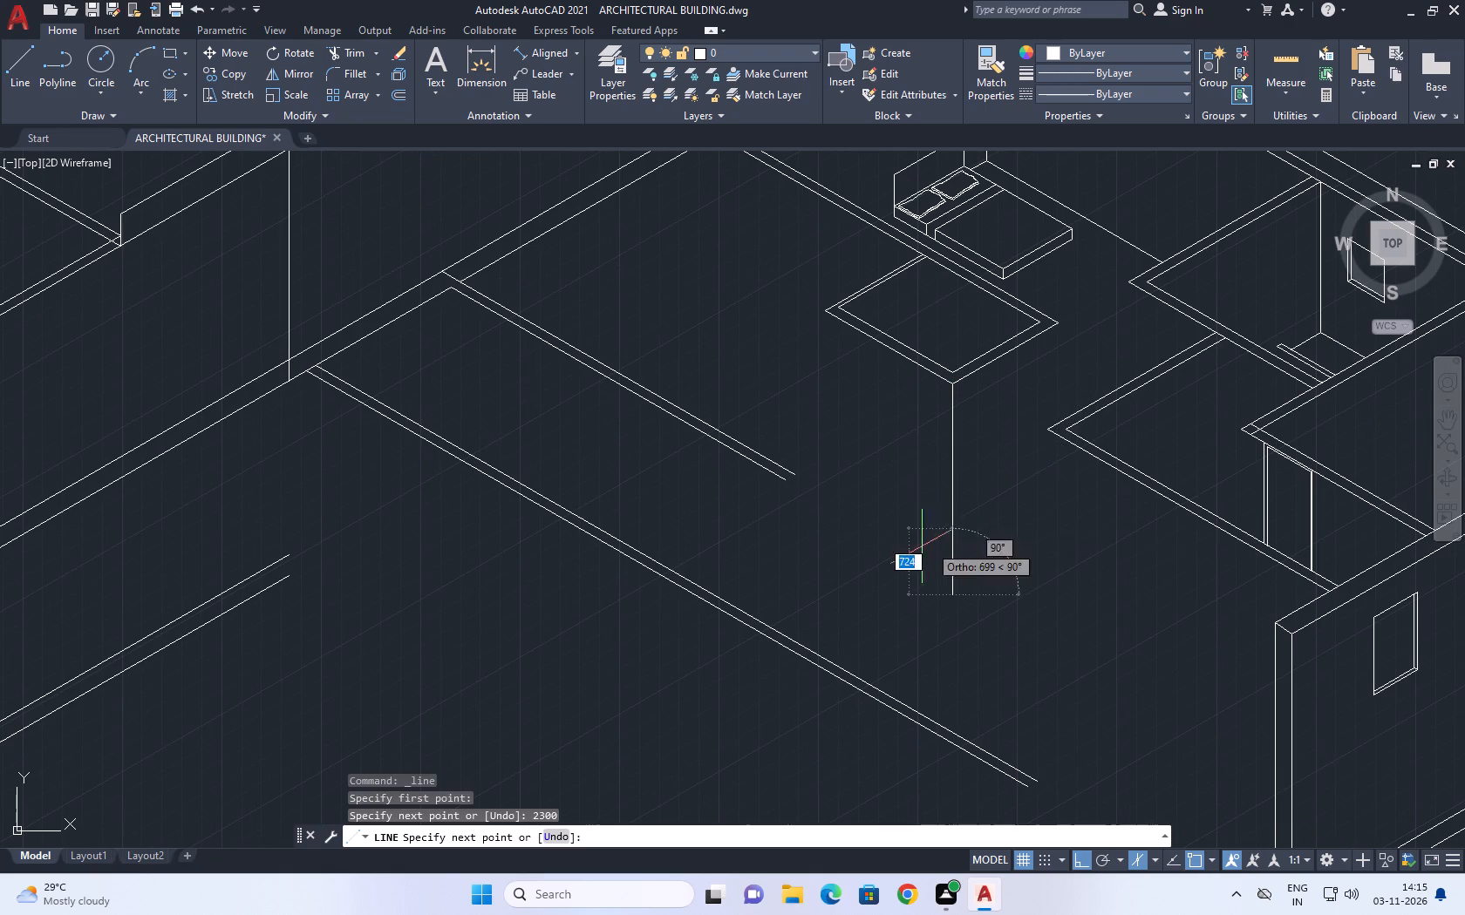
pyautogui.press('space')
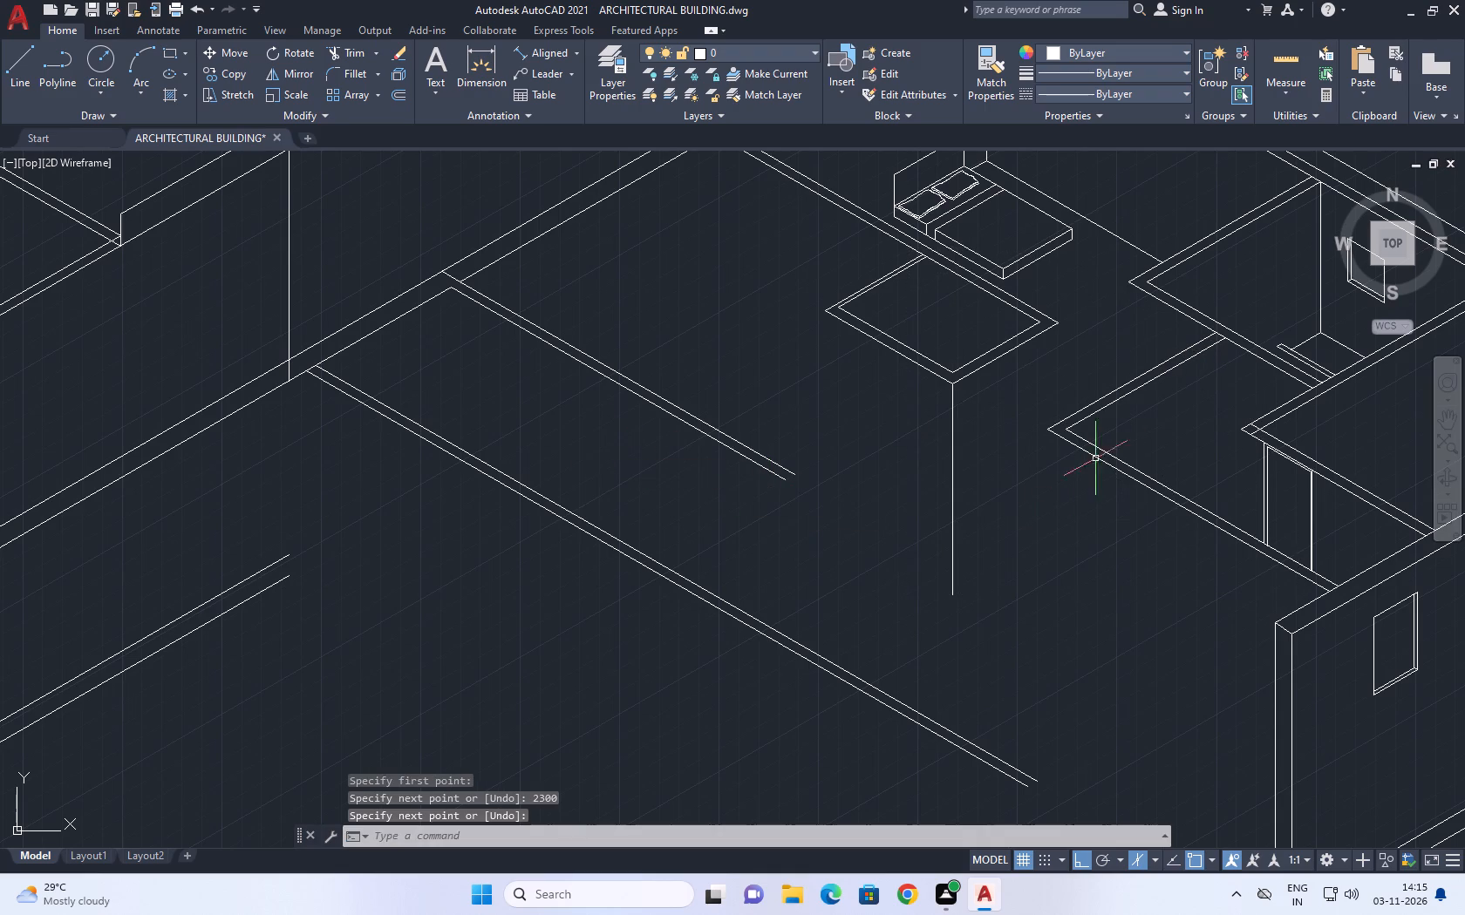
# Copy the new vertical line from the small room's outer near corner to its inner near corner.
pyautogui.scroll(1, 962, 418)
pyautogui.click(962, 433)
pyautogui.click(896, 407)
pyautogui.moveTo(928, 427); pyautogui.dragTo(985, 471, button='middle')
pyautogui.write('co')
pyautogui.press('space')
pyautogui.click(1001, 411)
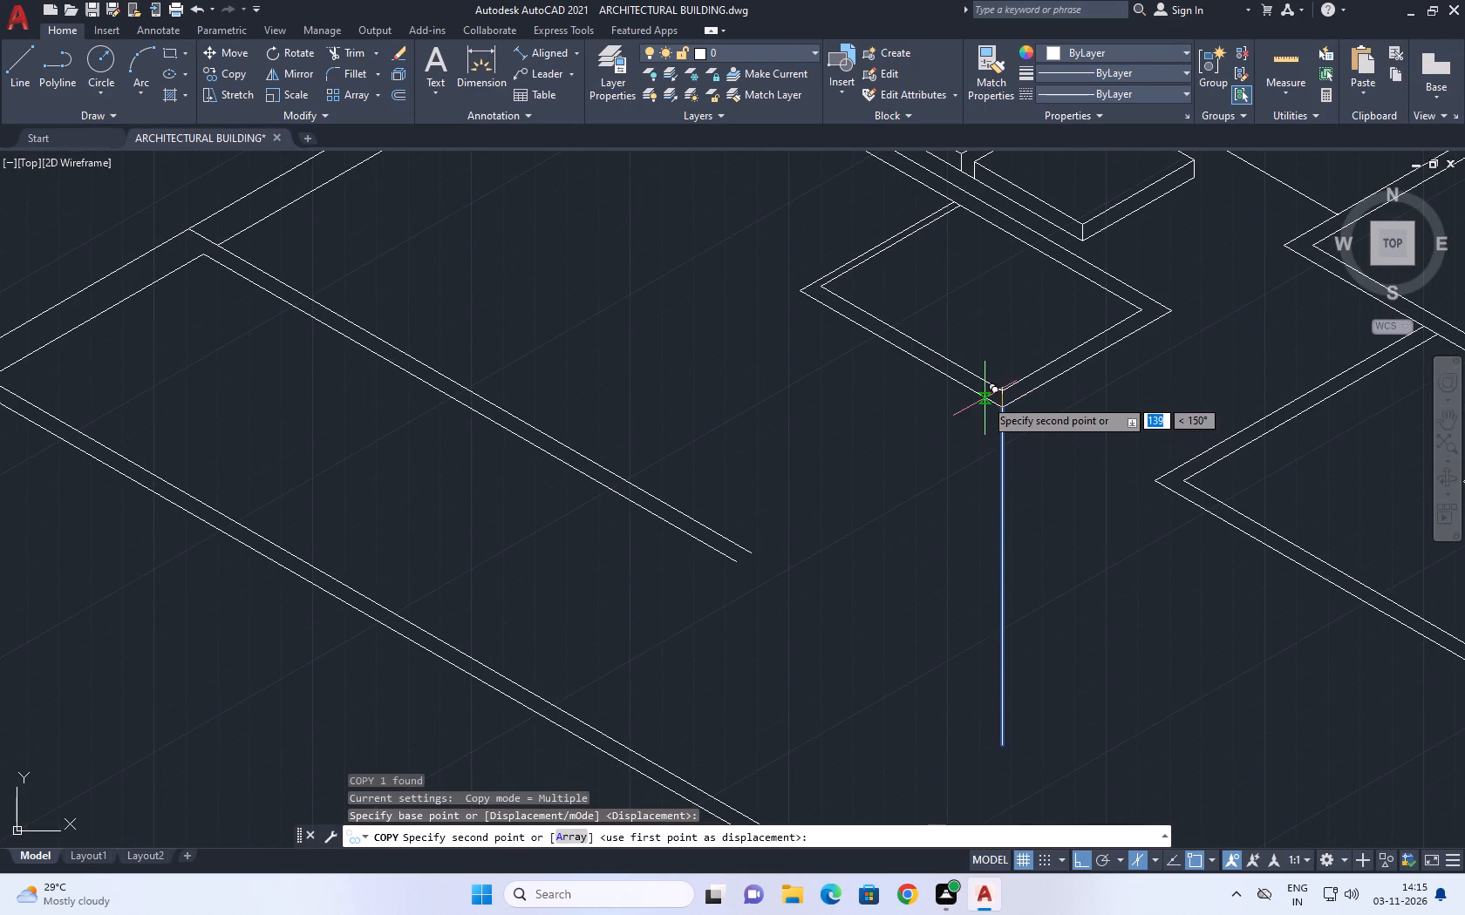
pyautogui.scroll(2, 987, 395)
pyautogui.click(1020, 384)
pyautogui.press('space')
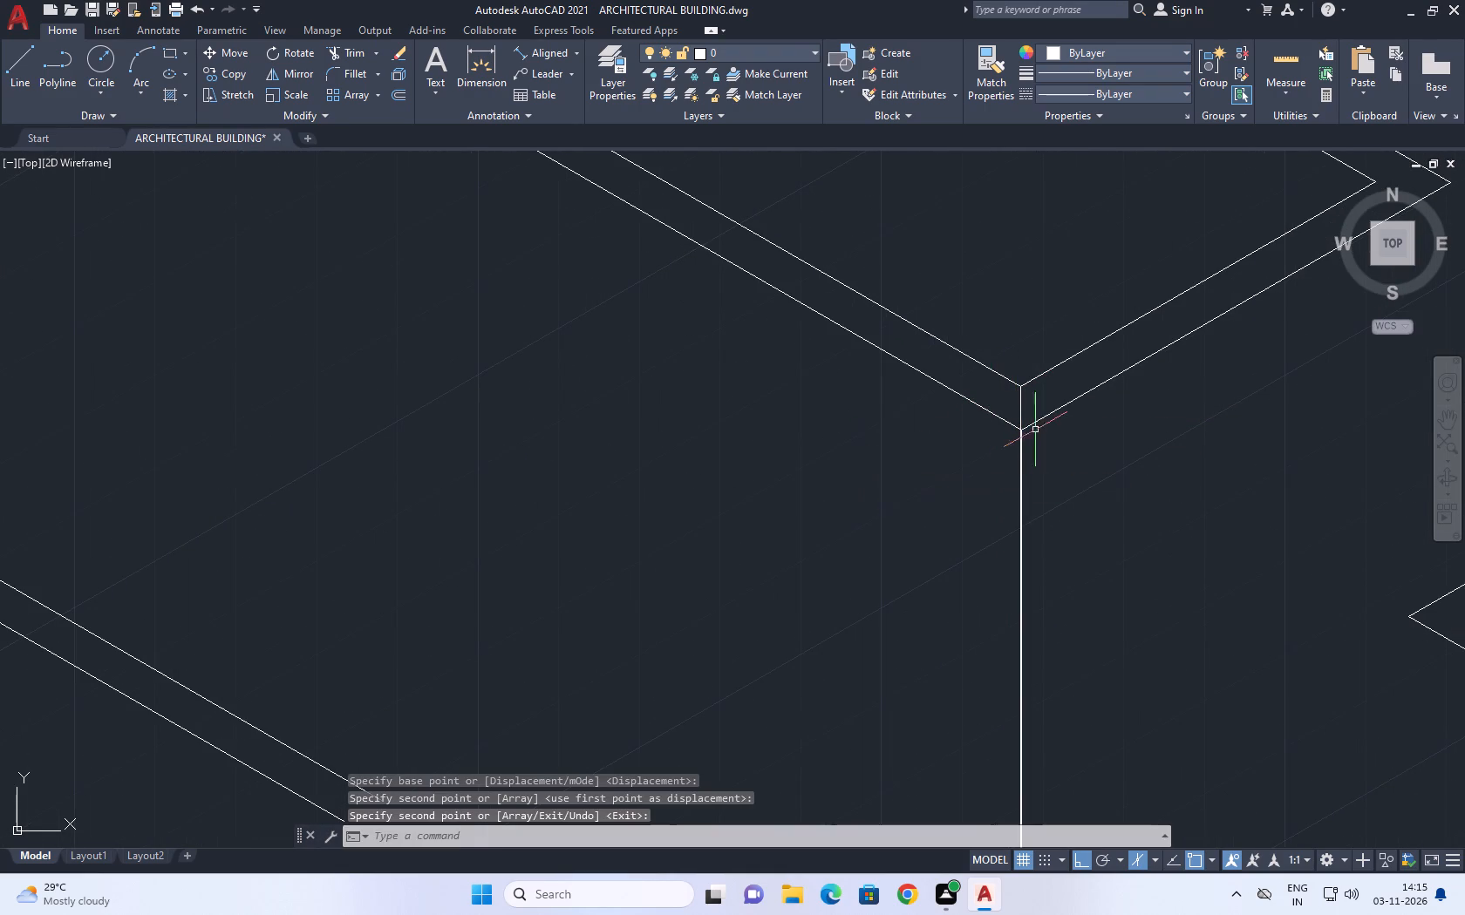
# Erase the copied vertical line at the inner near corner of the small room below the bed.
pyautogui.click(1048, 457)
pyautogui.click(1080, 504)
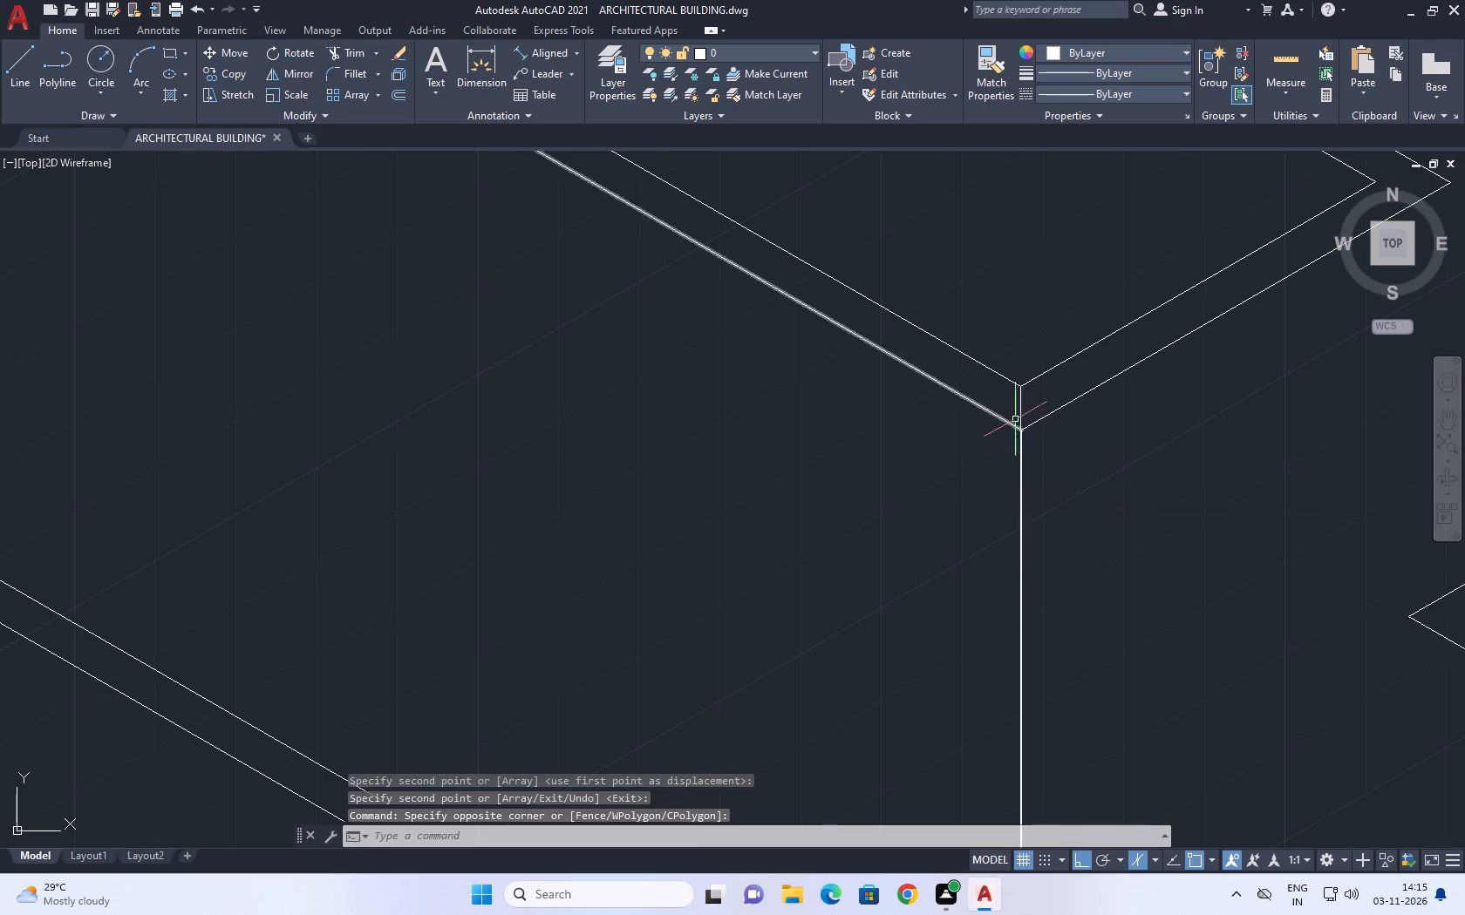
pyautogui.click(1022, 455)
pyautogui.moveTo(1021, 412); pyautogui.dragTo(921, 450, button='middle')
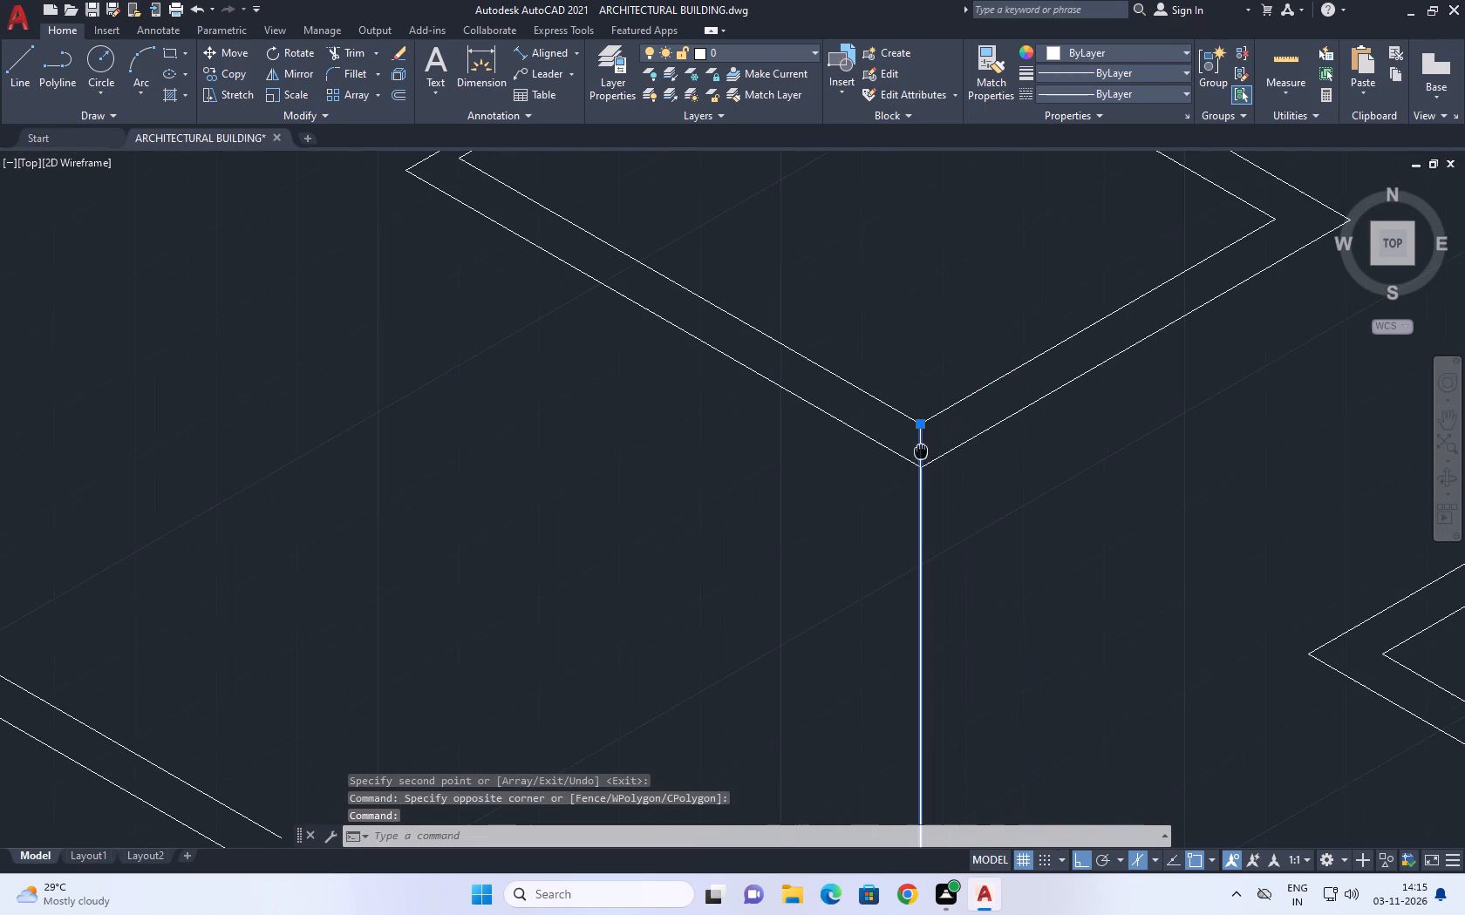
pyautogui.scroll(2, 923, 436)
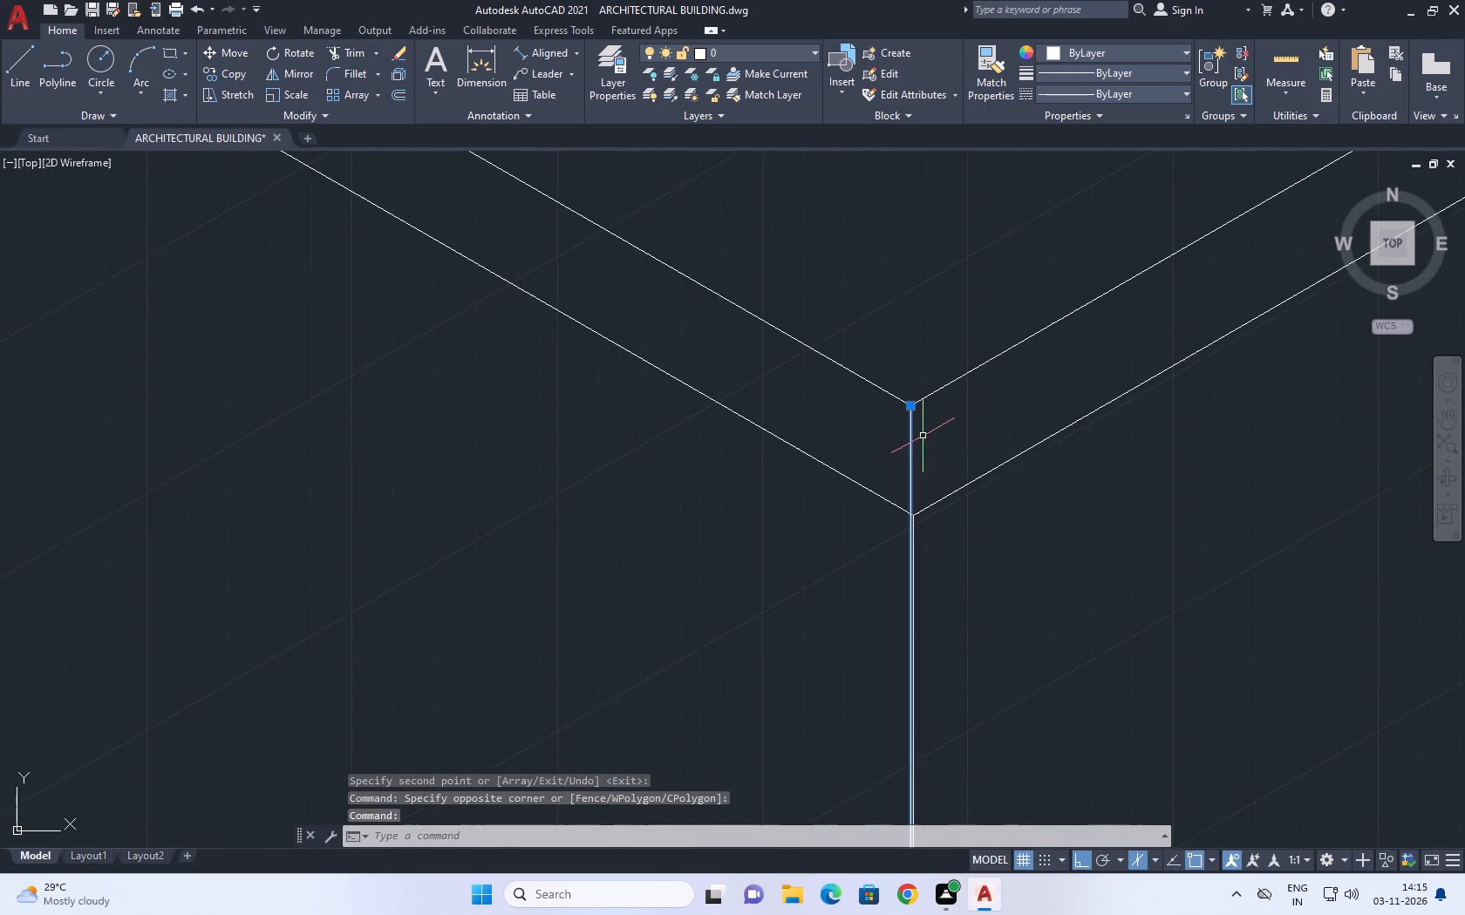
pyautogui.click(923, 436)
pyautogui.click(907, 430)
pyautogui.press('Delete')
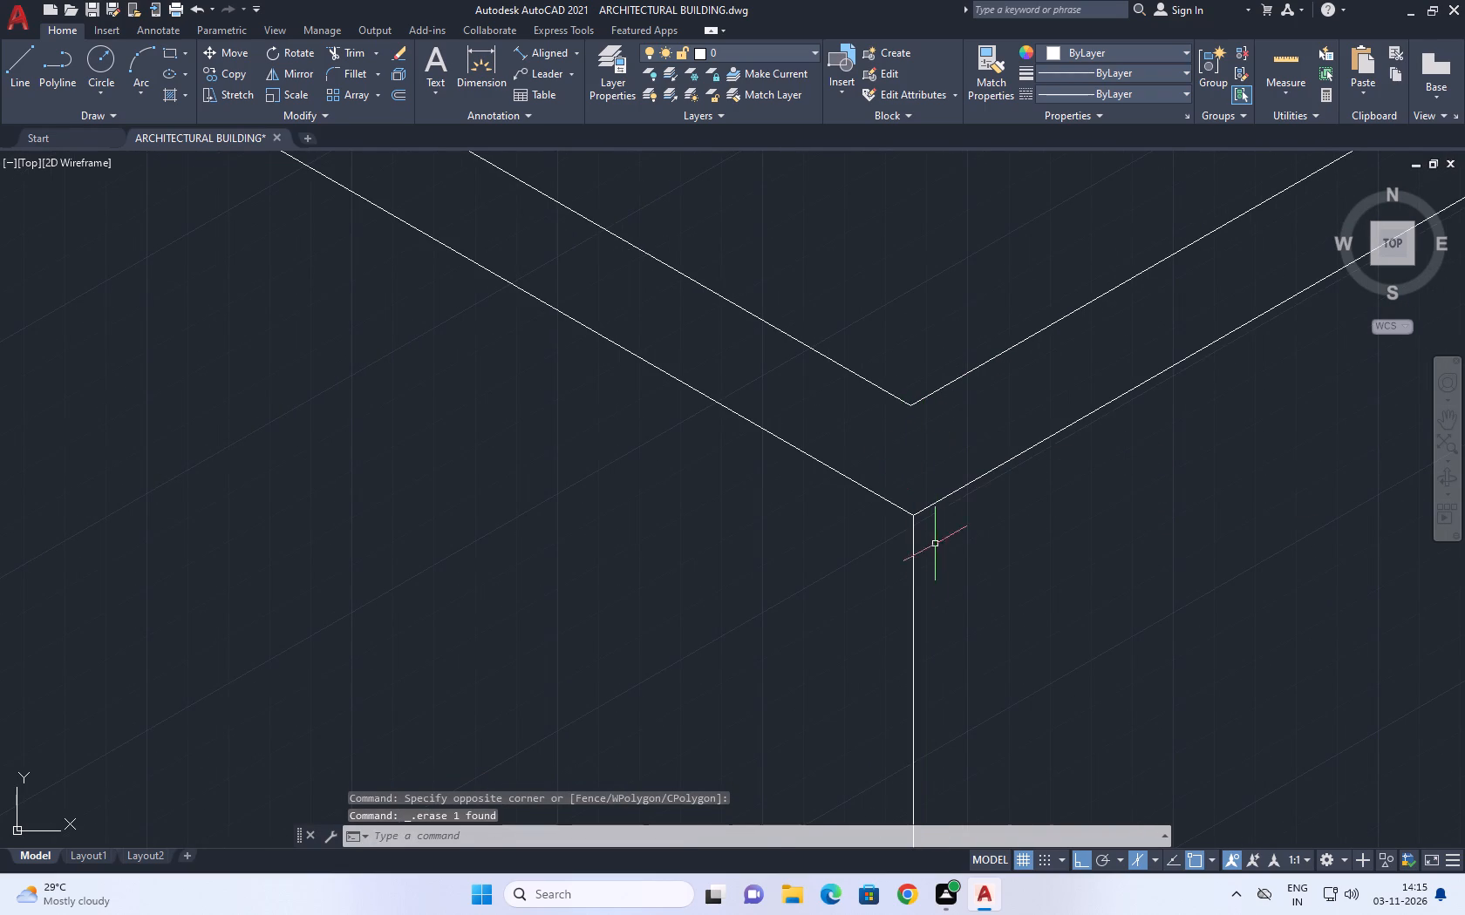
# Copy the vertical line at the small room's outer near corner about 104 along the right-hand wall's outer edge, at 30°.
pyautogui.click(938, 559)
pyautogui.moveTo(867, 587); pyautogui.dragTo(857, 586)
pyautogui.moveTo(930, 572); pyautogui.dragTo(869, 573, button='middle')
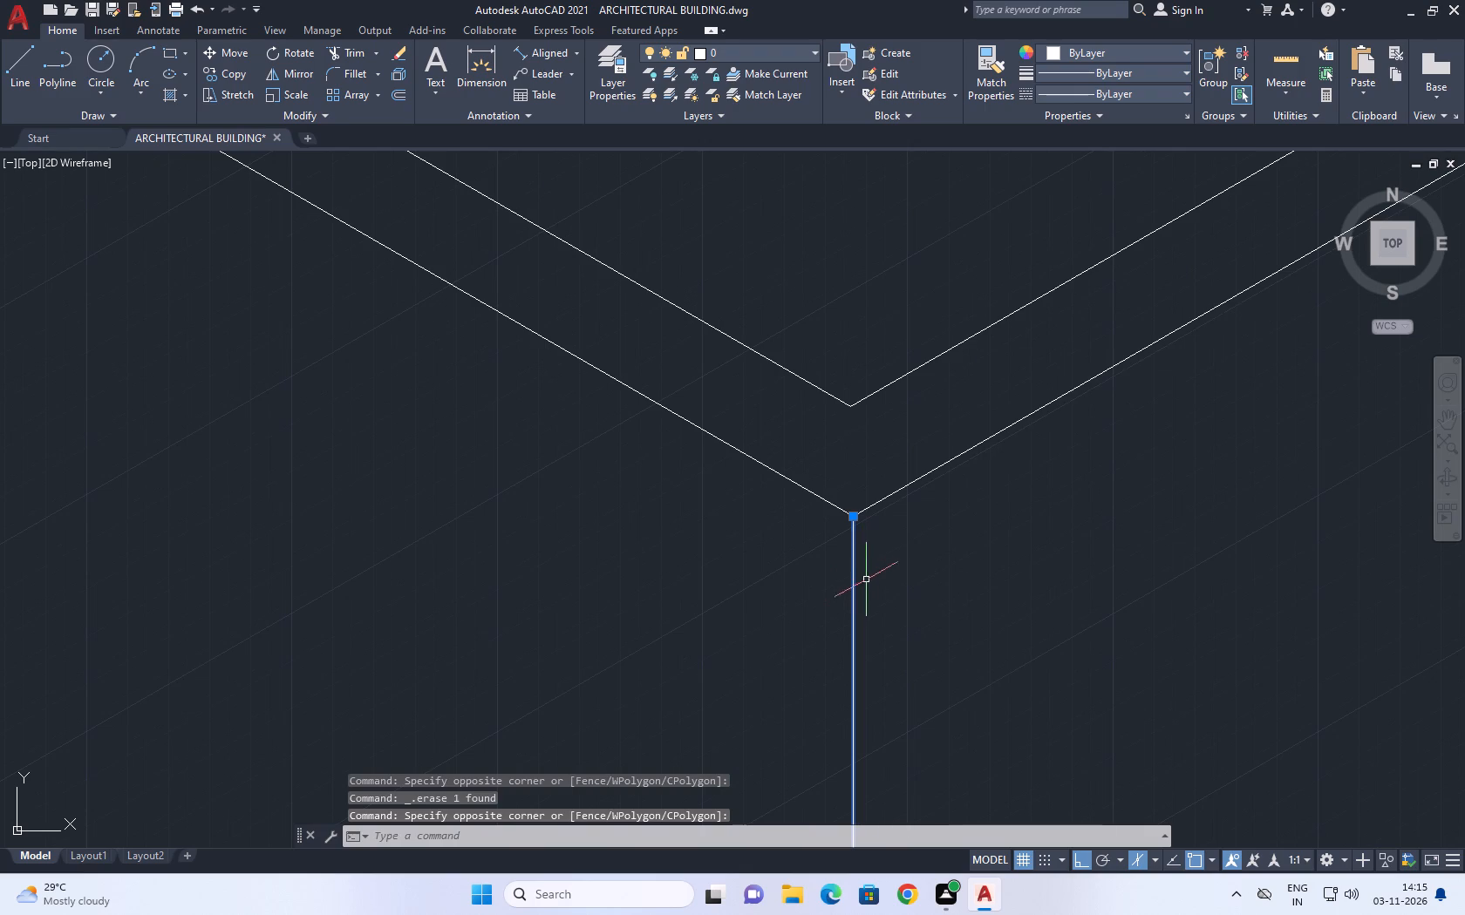
pyautogui.press('c')
pyautogui.press('o')
pyautogui.press('space')
pyautogui.click(850, 512)
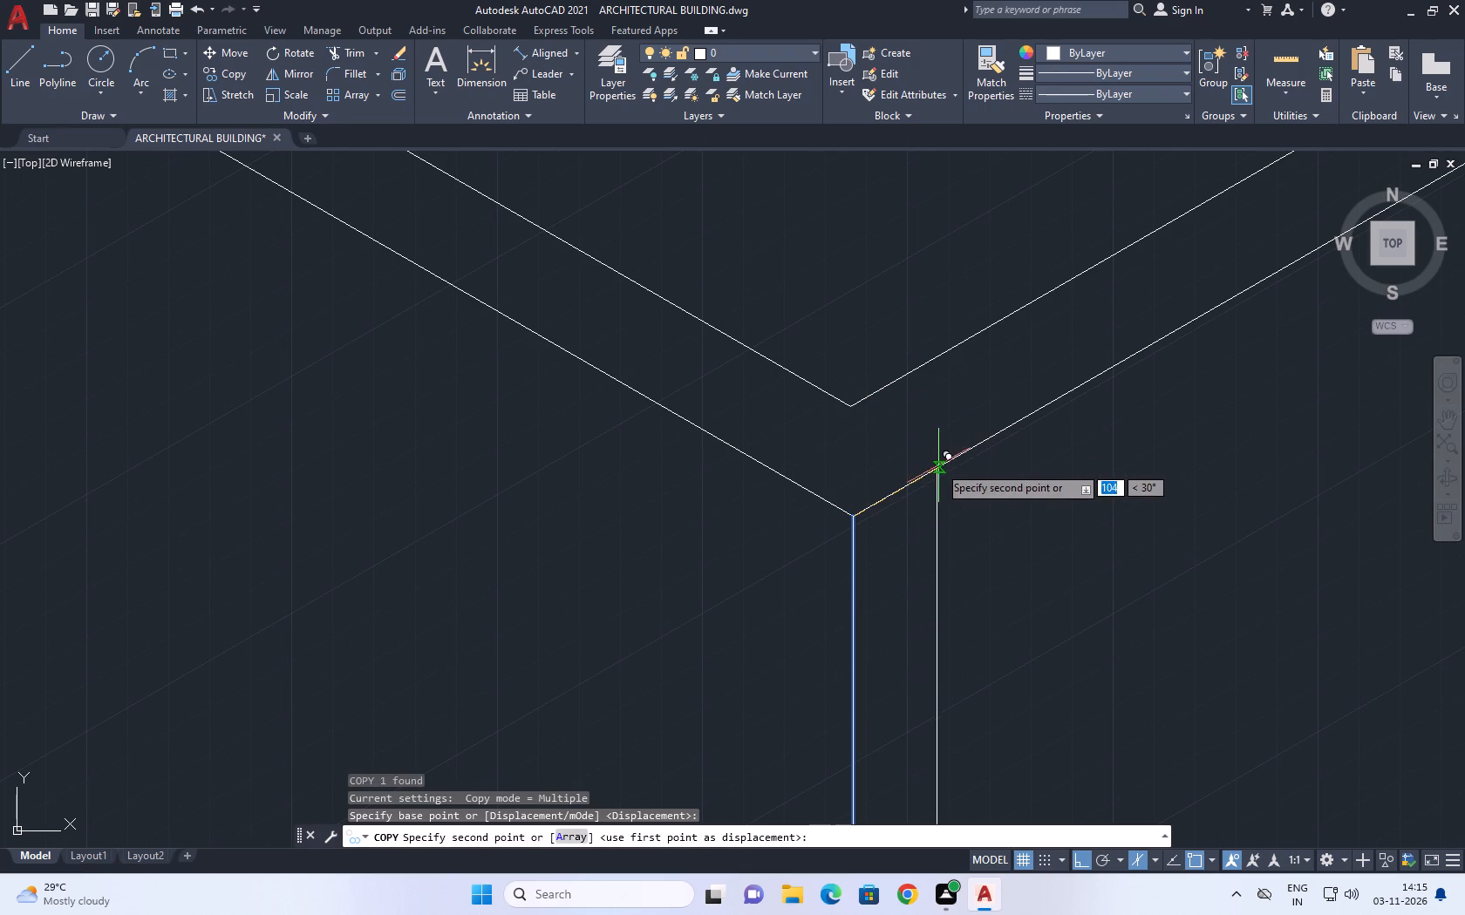
pyautogui.click(938, 465)
pyautogui.press('space')
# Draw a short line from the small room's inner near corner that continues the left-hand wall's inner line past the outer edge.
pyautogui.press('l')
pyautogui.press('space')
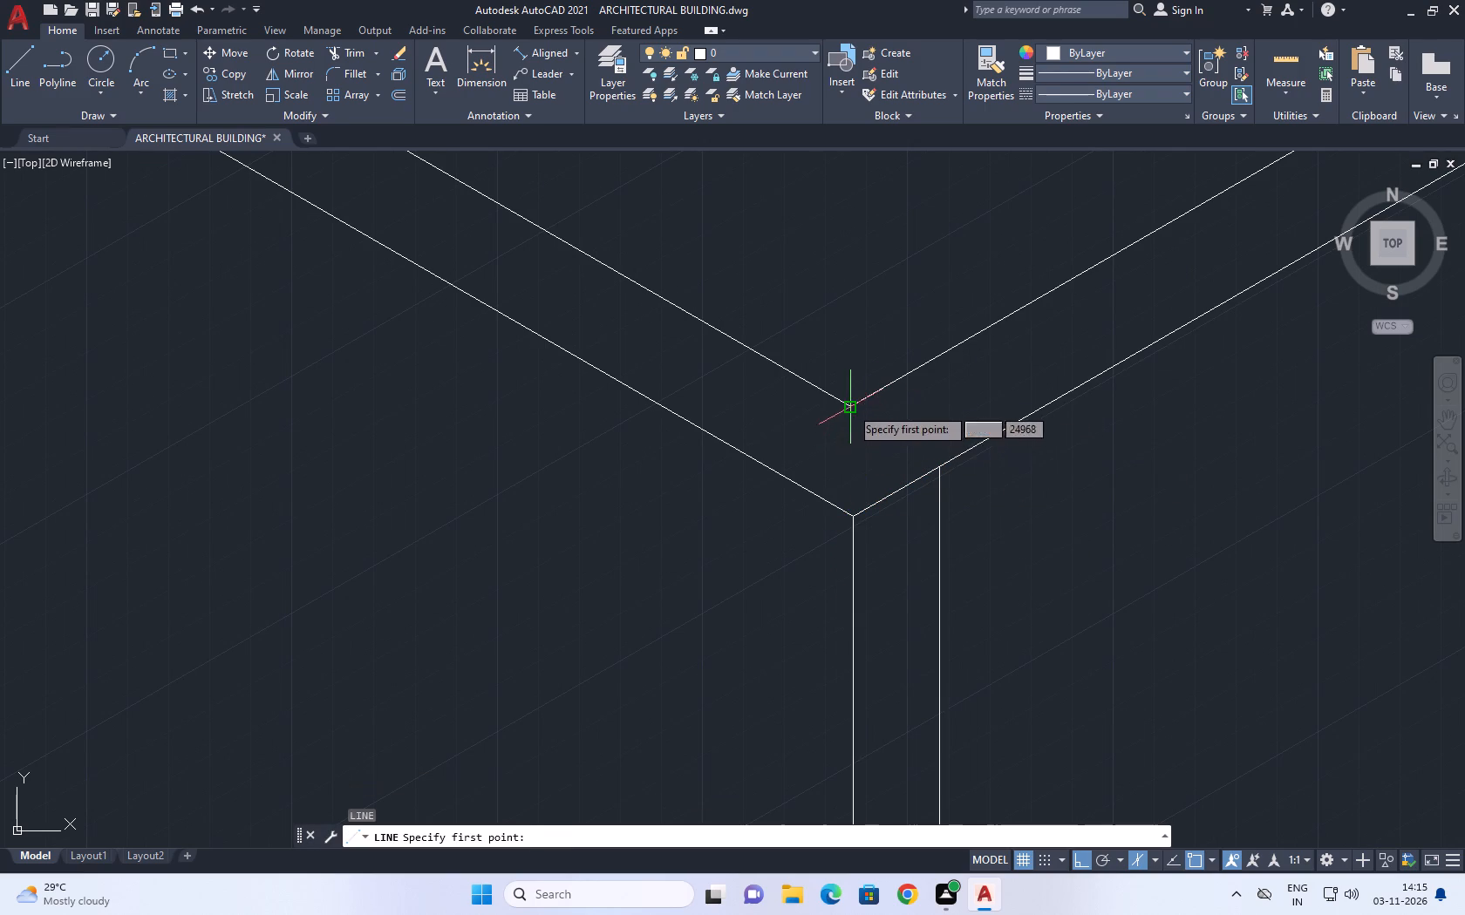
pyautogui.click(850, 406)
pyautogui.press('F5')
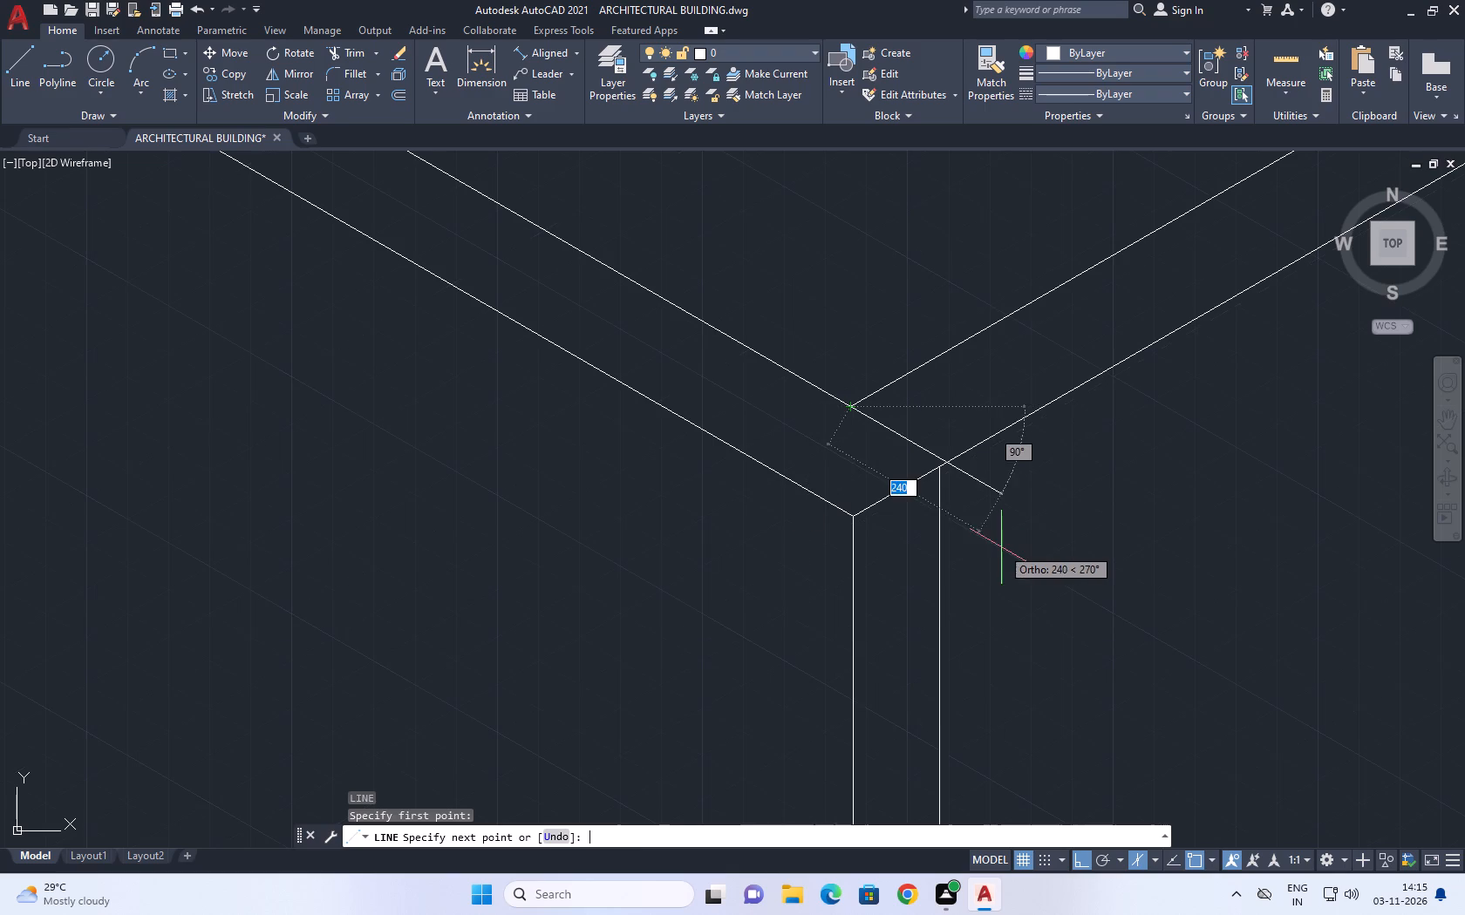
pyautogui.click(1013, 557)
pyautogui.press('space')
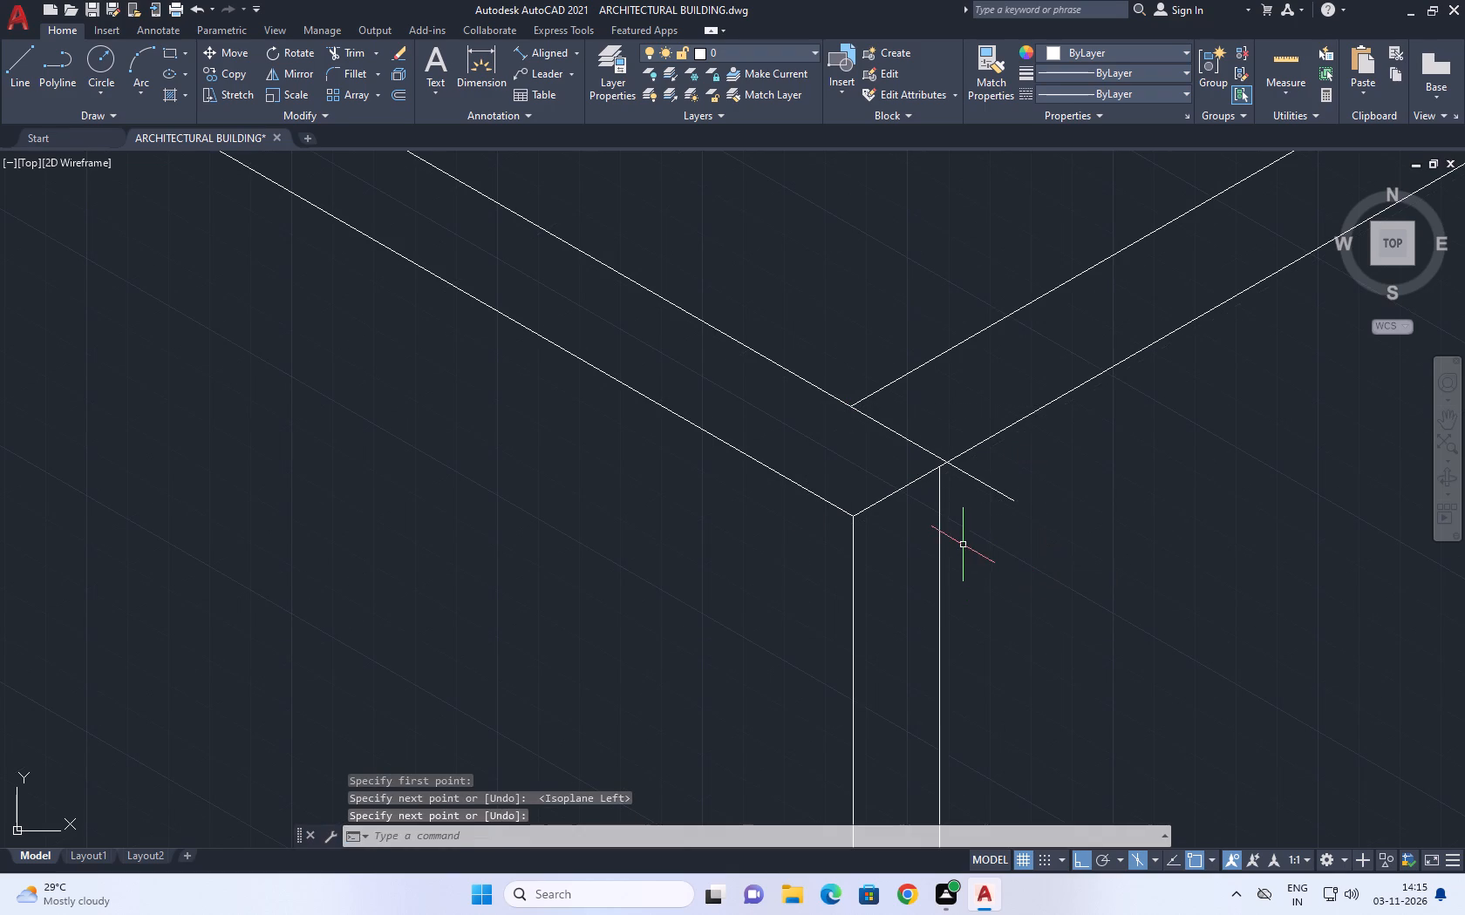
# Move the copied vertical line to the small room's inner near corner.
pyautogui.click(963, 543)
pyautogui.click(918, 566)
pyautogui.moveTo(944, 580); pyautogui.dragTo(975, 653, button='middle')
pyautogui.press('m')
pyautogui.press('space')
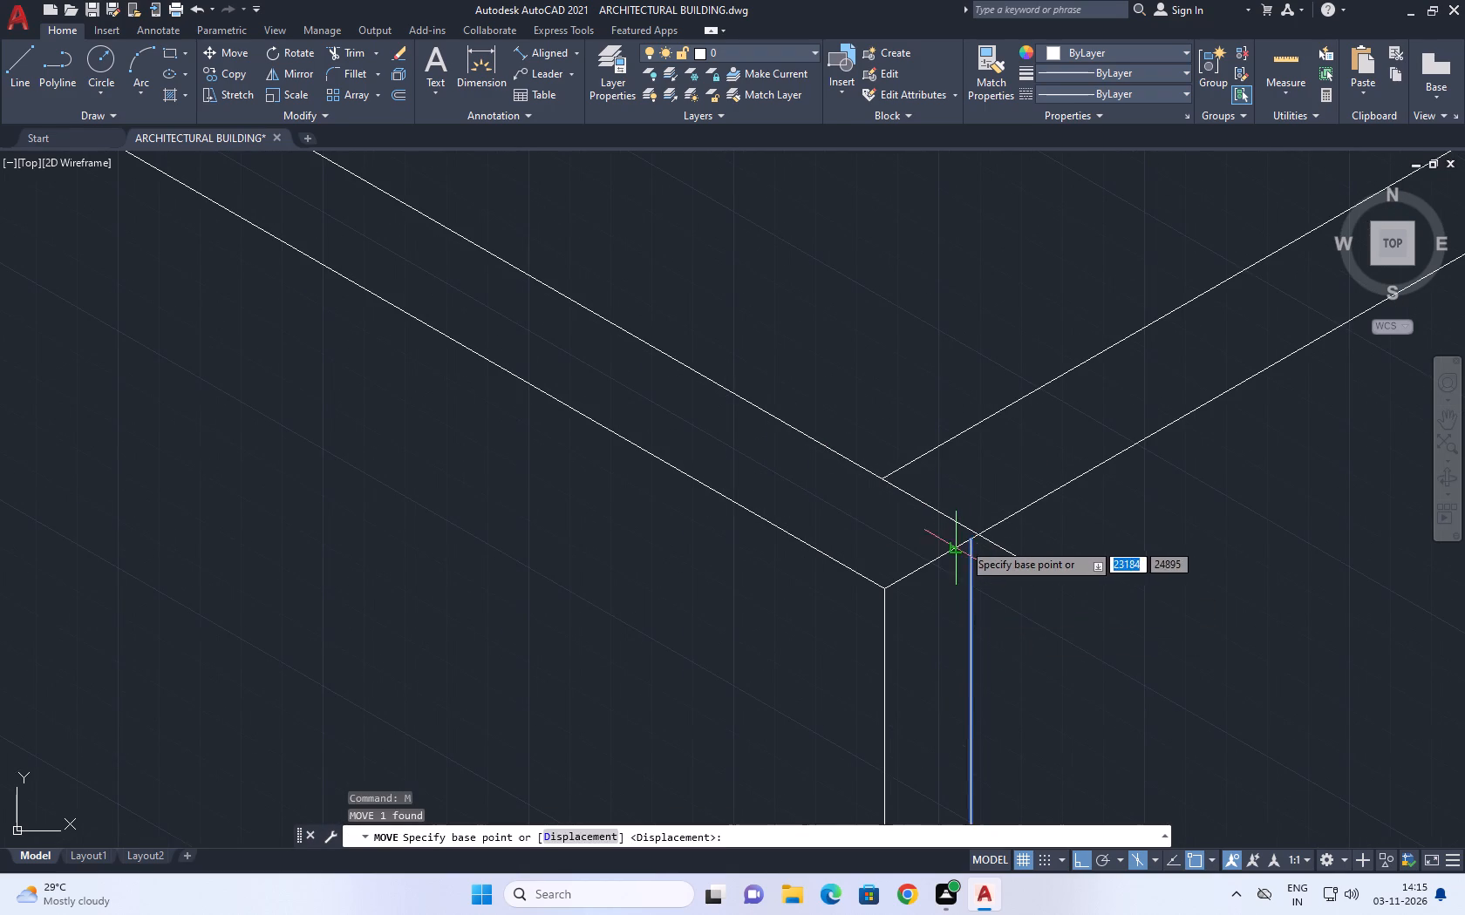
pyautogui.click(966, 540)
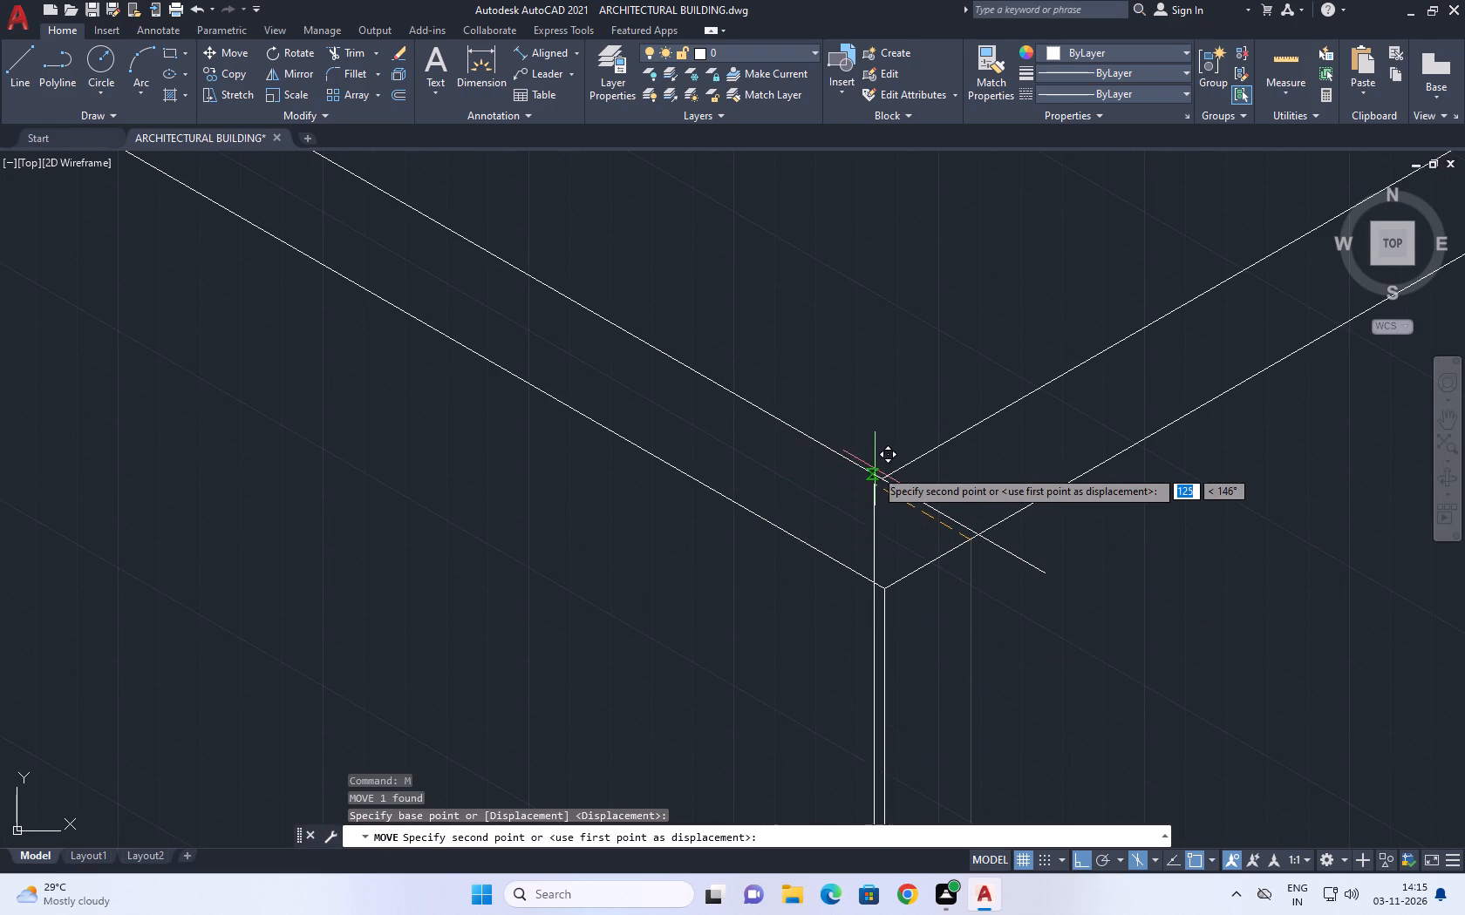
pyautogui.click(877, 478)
# Move the copied vertical line from the inner near corner at 210° onto the left-hand wall's outer edge.
pyautogui.click(885, 512)
pyautogui.moveTo(869, 512); pyautogui.dragTo(860, 512)
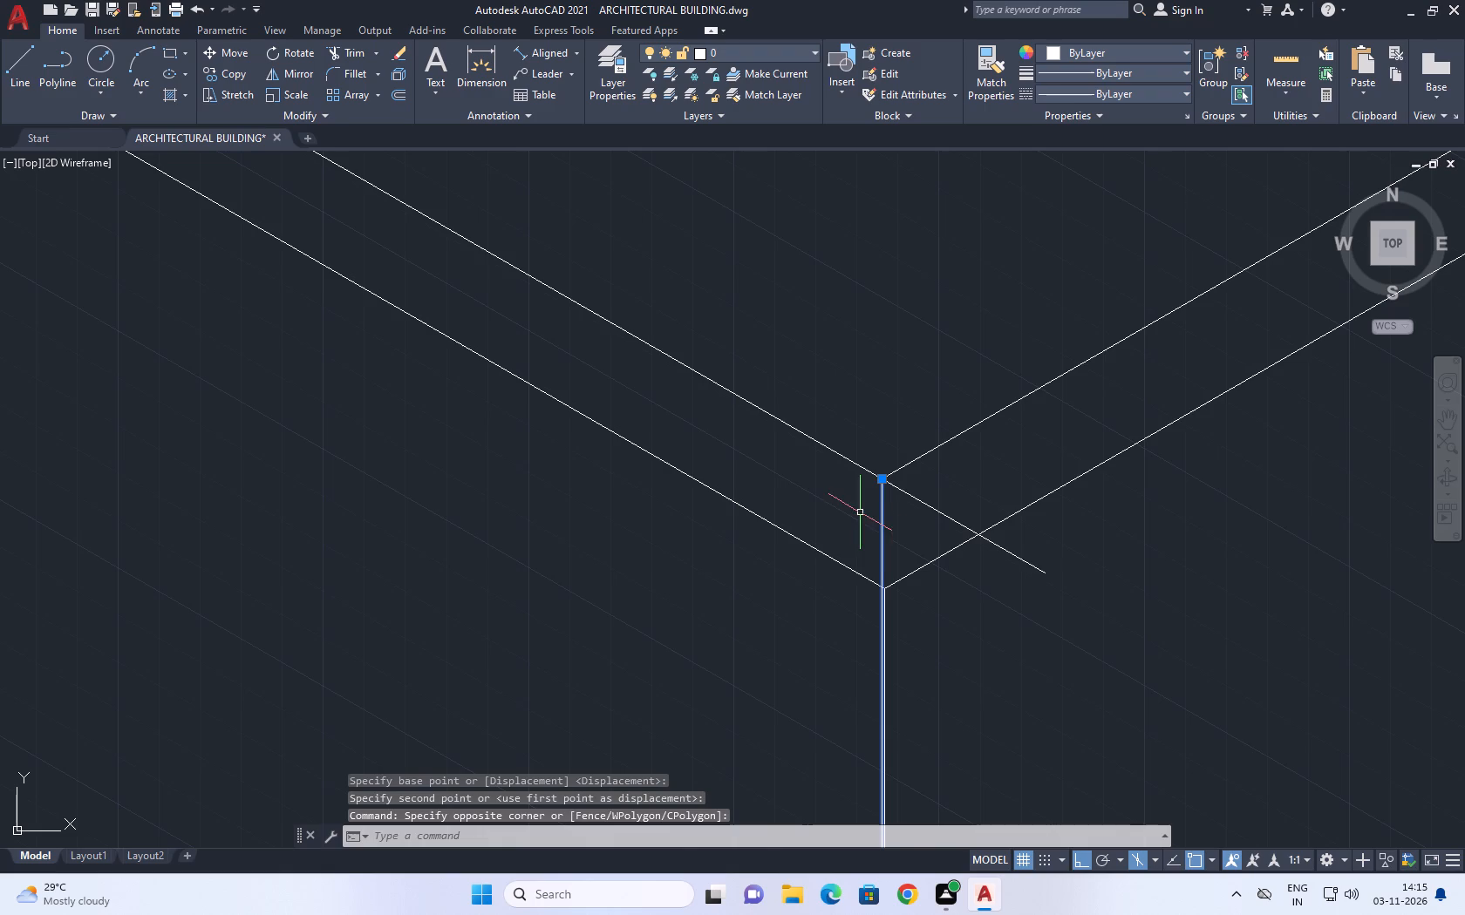
pyautogui.write('m')
pyautogui.press('space')
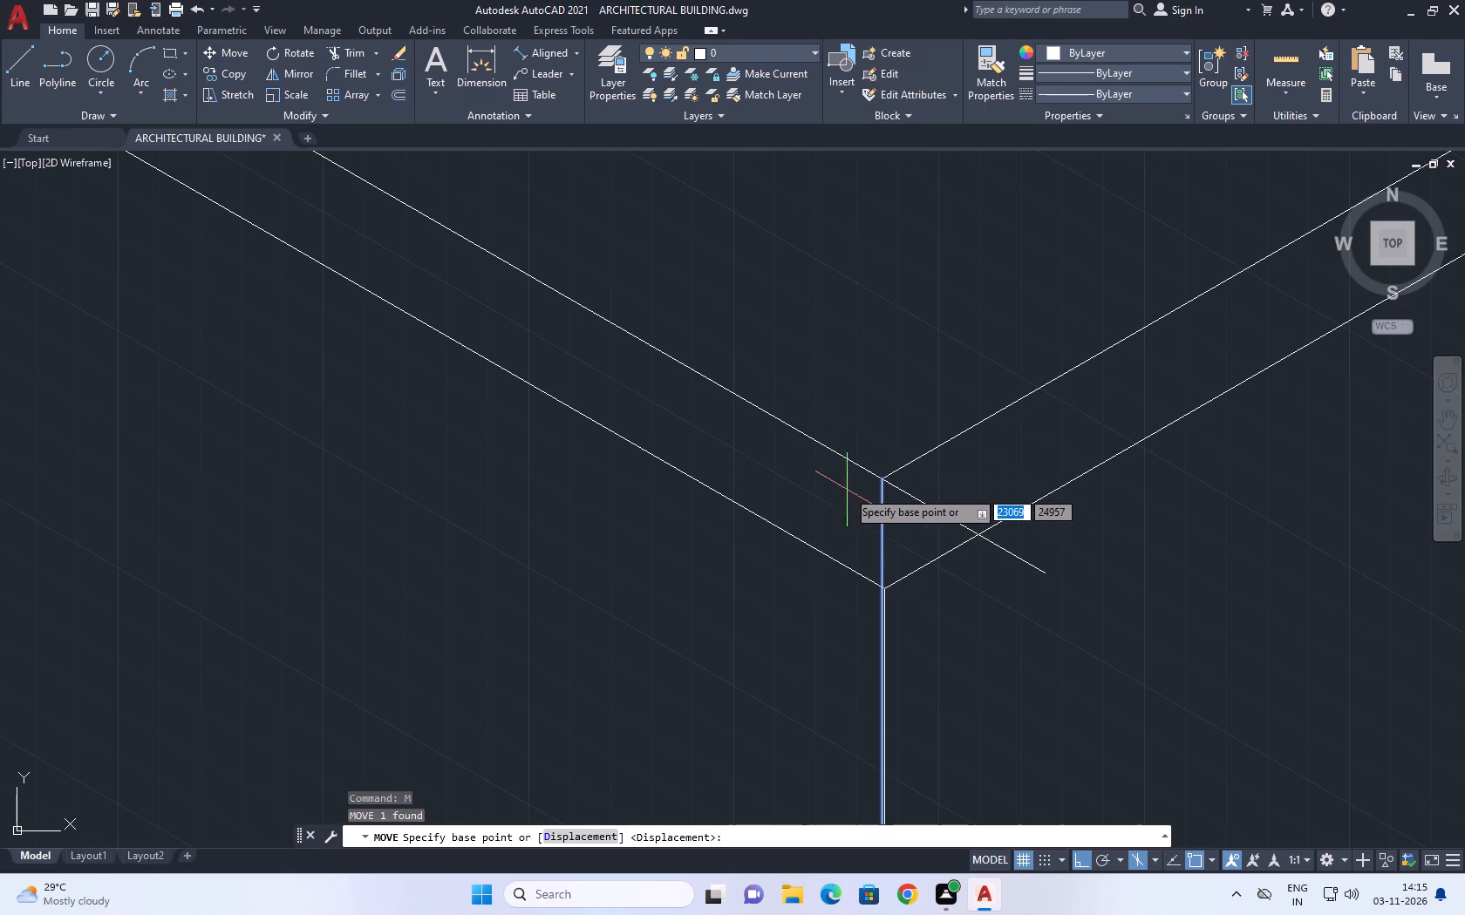
pyautogui.click(880, 480)
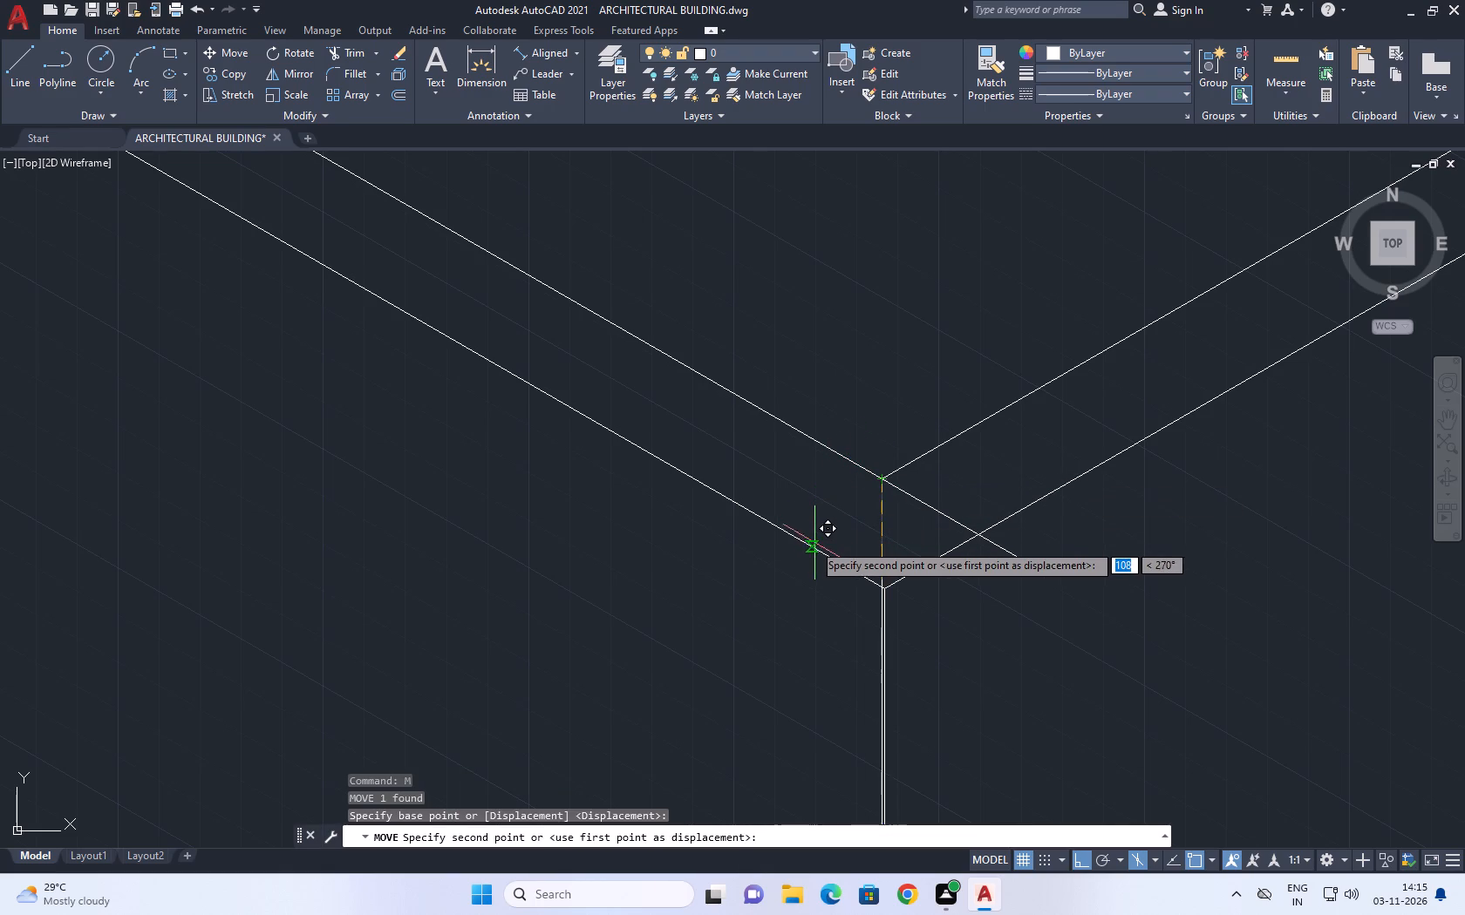
pyautogui.press('F5')
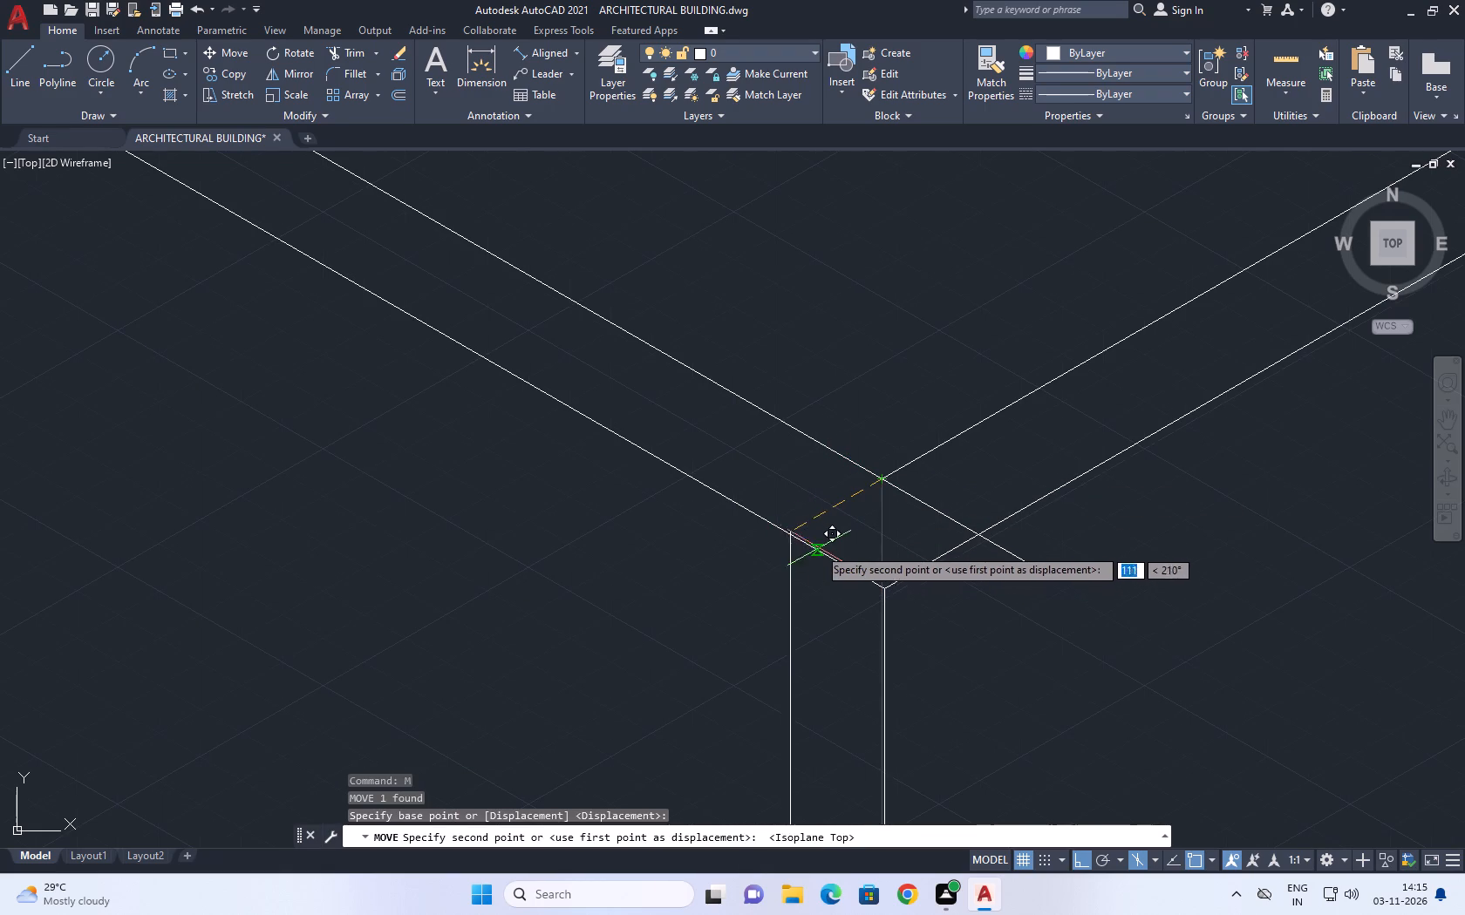
pyautogui.click(789, 536)
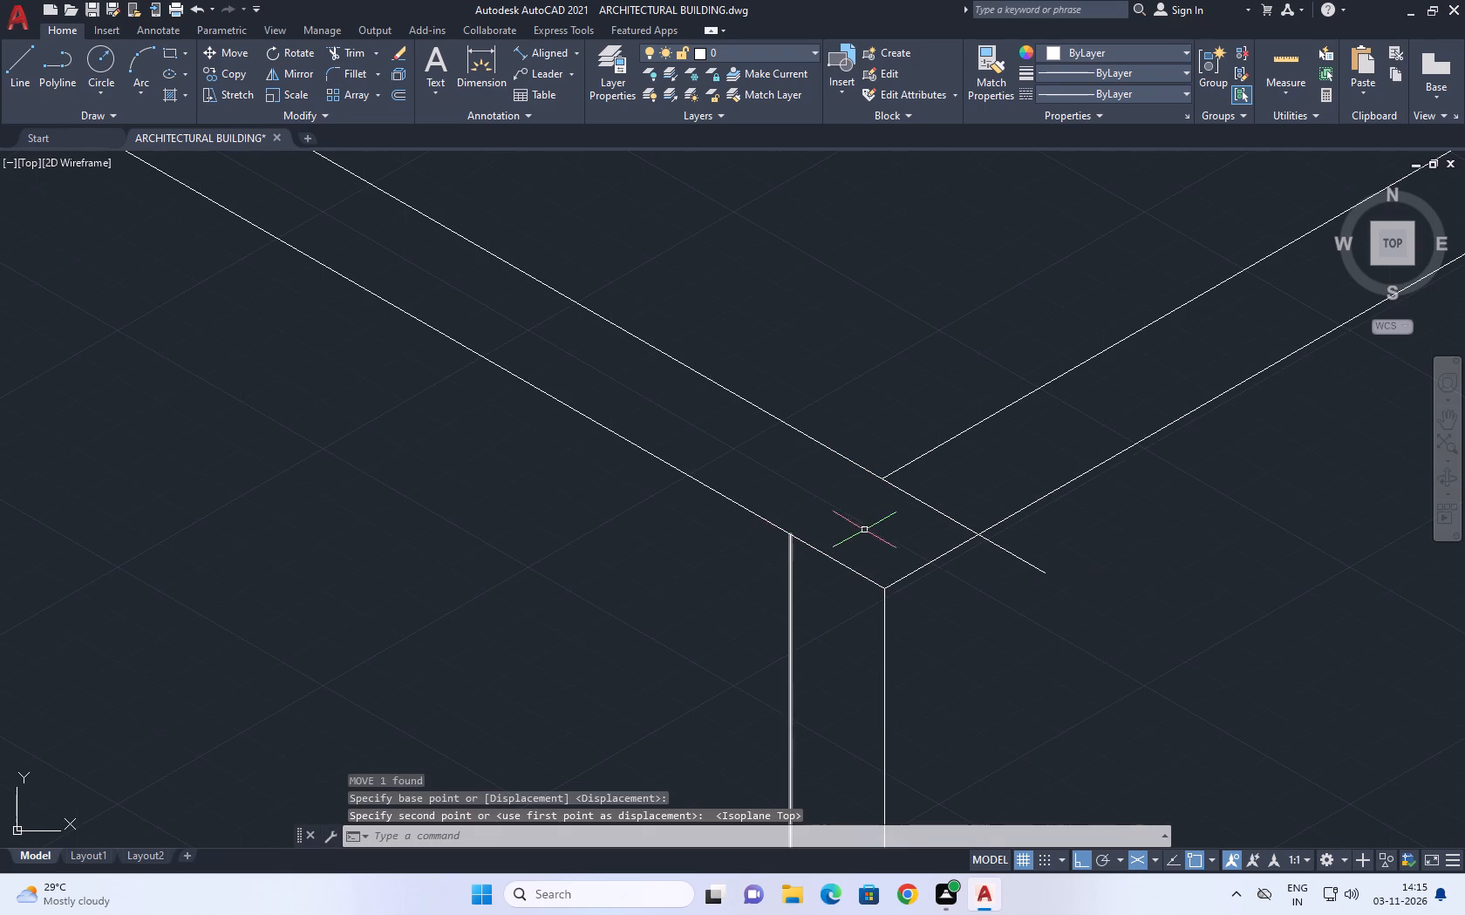
# Extend the right-hand wall's inner line past the inner near corner to the left-hand wall's outer edge.
pyautogui.write('ex')
pyautogui.press('space')
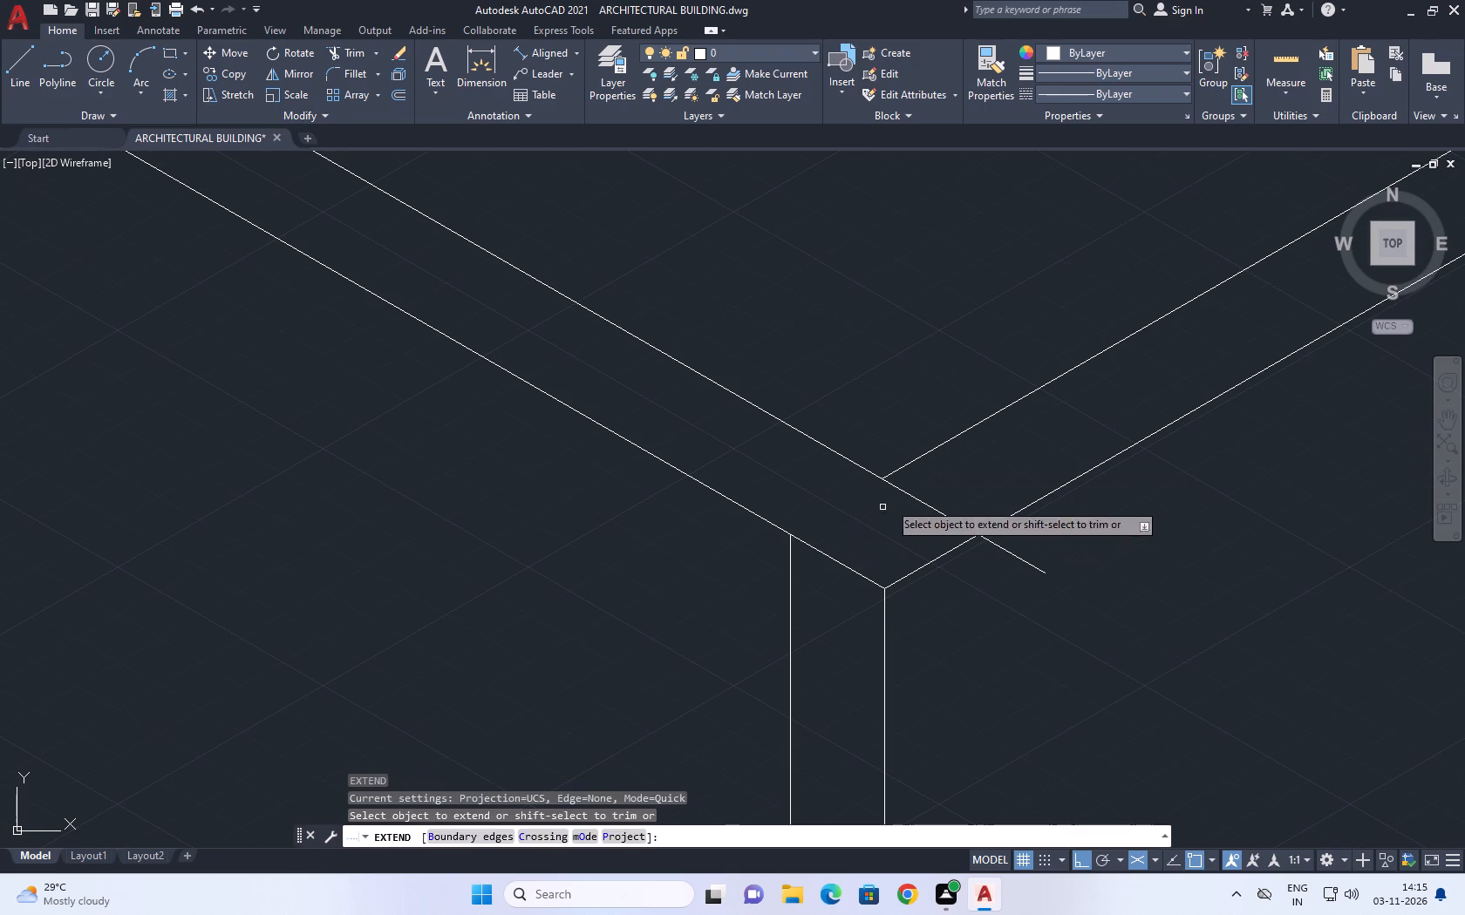
pyautogui.click(921, 462)
pyautogui.moveTo(893, 435); pyautogui.dragTo(889, 426)
pyautogui.press('space')
# Move the copied vertical line's top end onto the end of the extended inner wall line.
pyautogui.scroll(2, 777, 553)
pyautogui.click(794, 585)
pyautogui.click(802, 565)
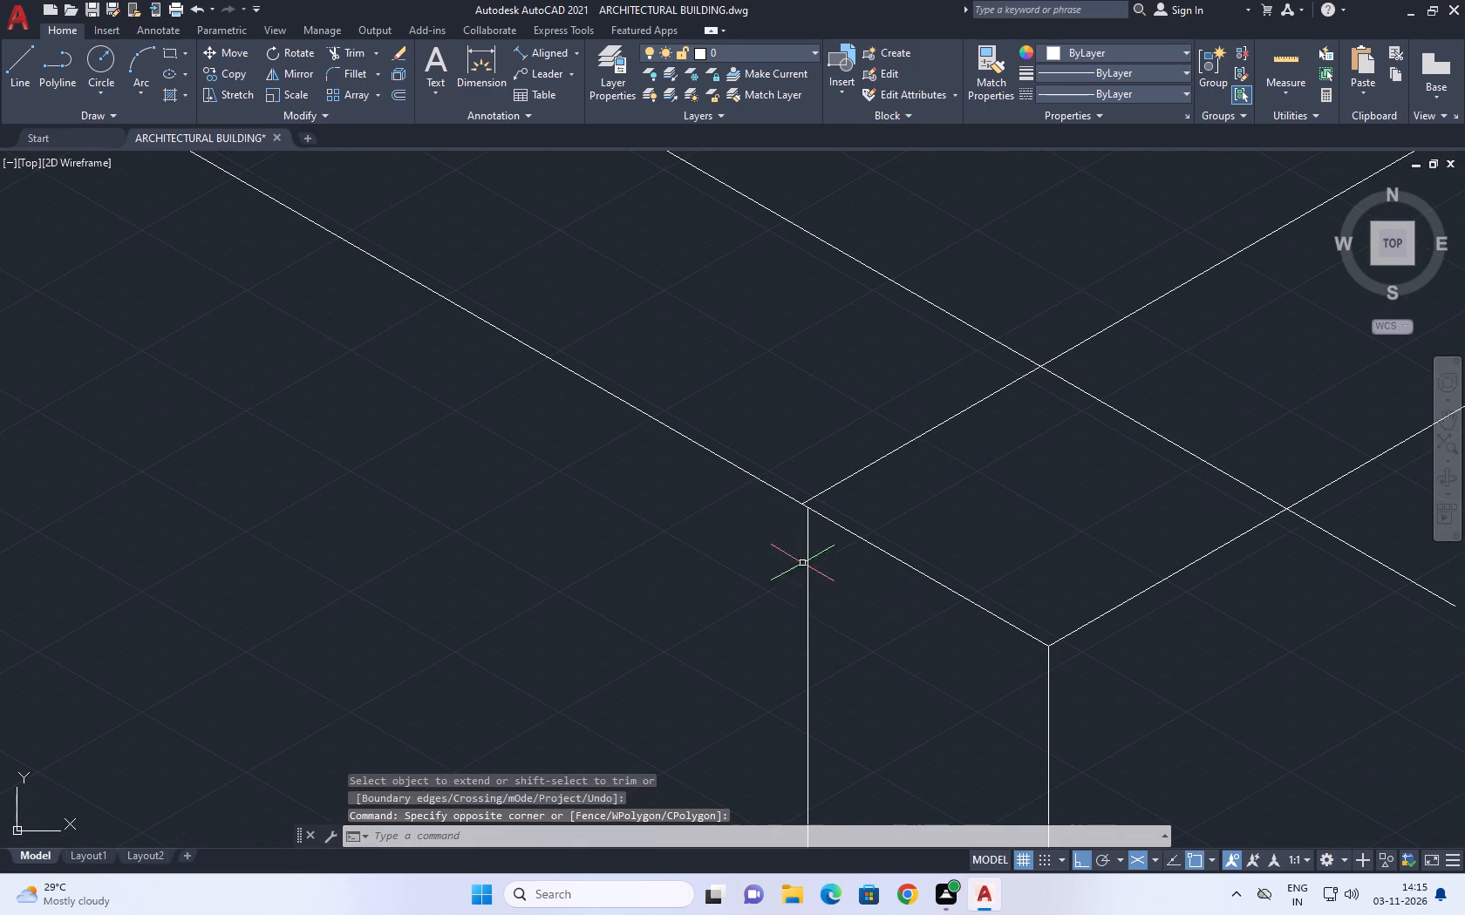
pyautogui.click(806, 588)
pyautogui.moveTo(817, 575); pyautogui.dragTo(842, 621, button='middle')
pyautogui.press('m')
pyautogui.press('space')
pyautogui.scroll(3, 846, 558)
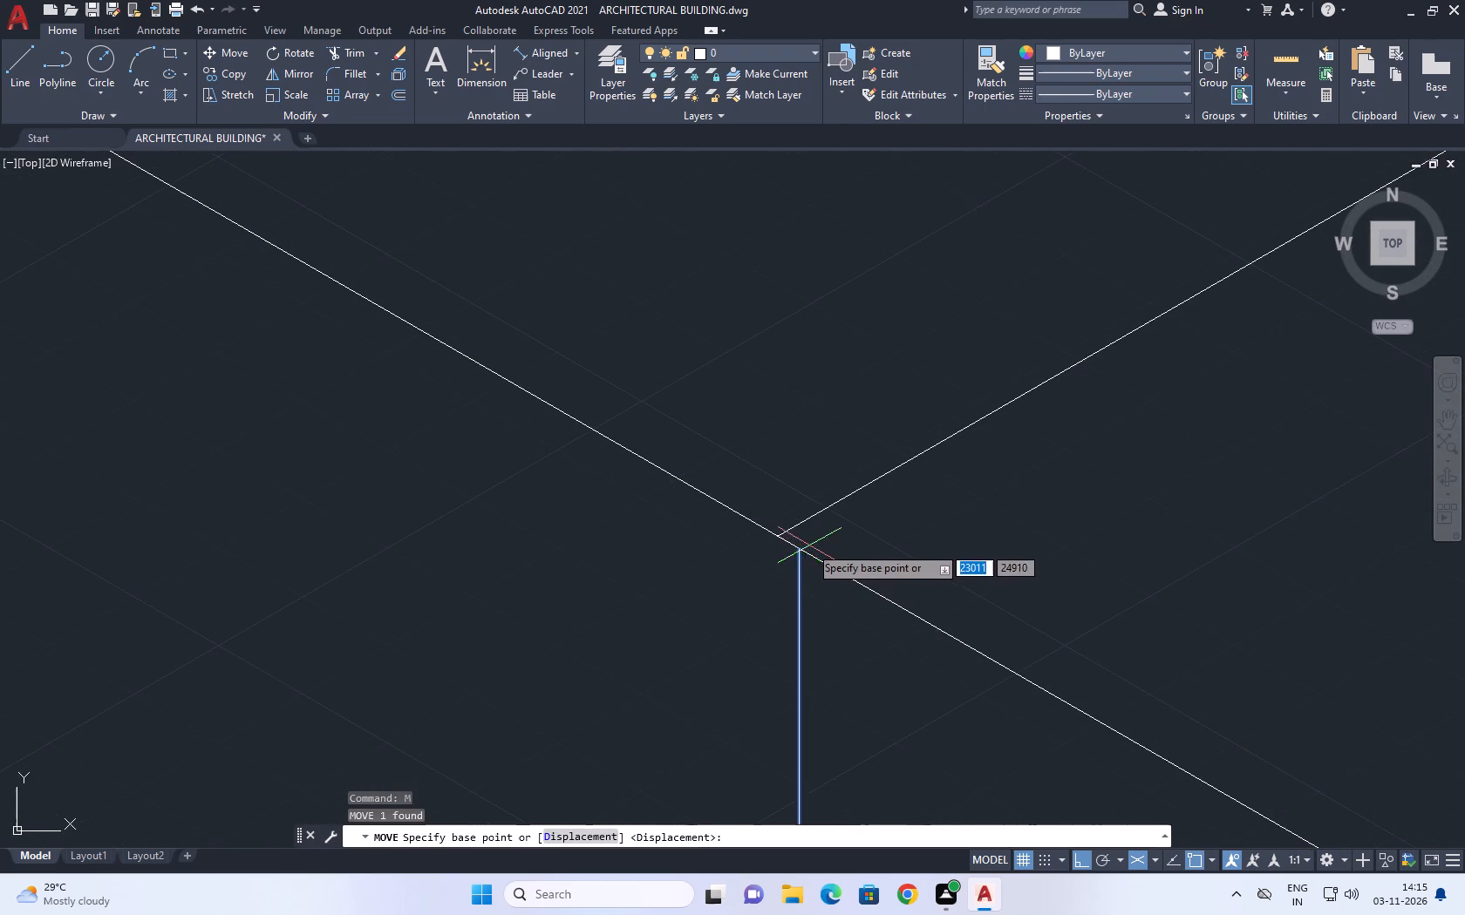
pyautogui.click(793, 547)
pyautogui.click(774, 536)
# Trim the two line pieces that run past the small room's inner near corner across the wall thickness.
pyautogui.scroll(-6, 815, 525)
pyautogui.moveTo(959, 505); pyautogui.dragTo(919, 505, button='middle')
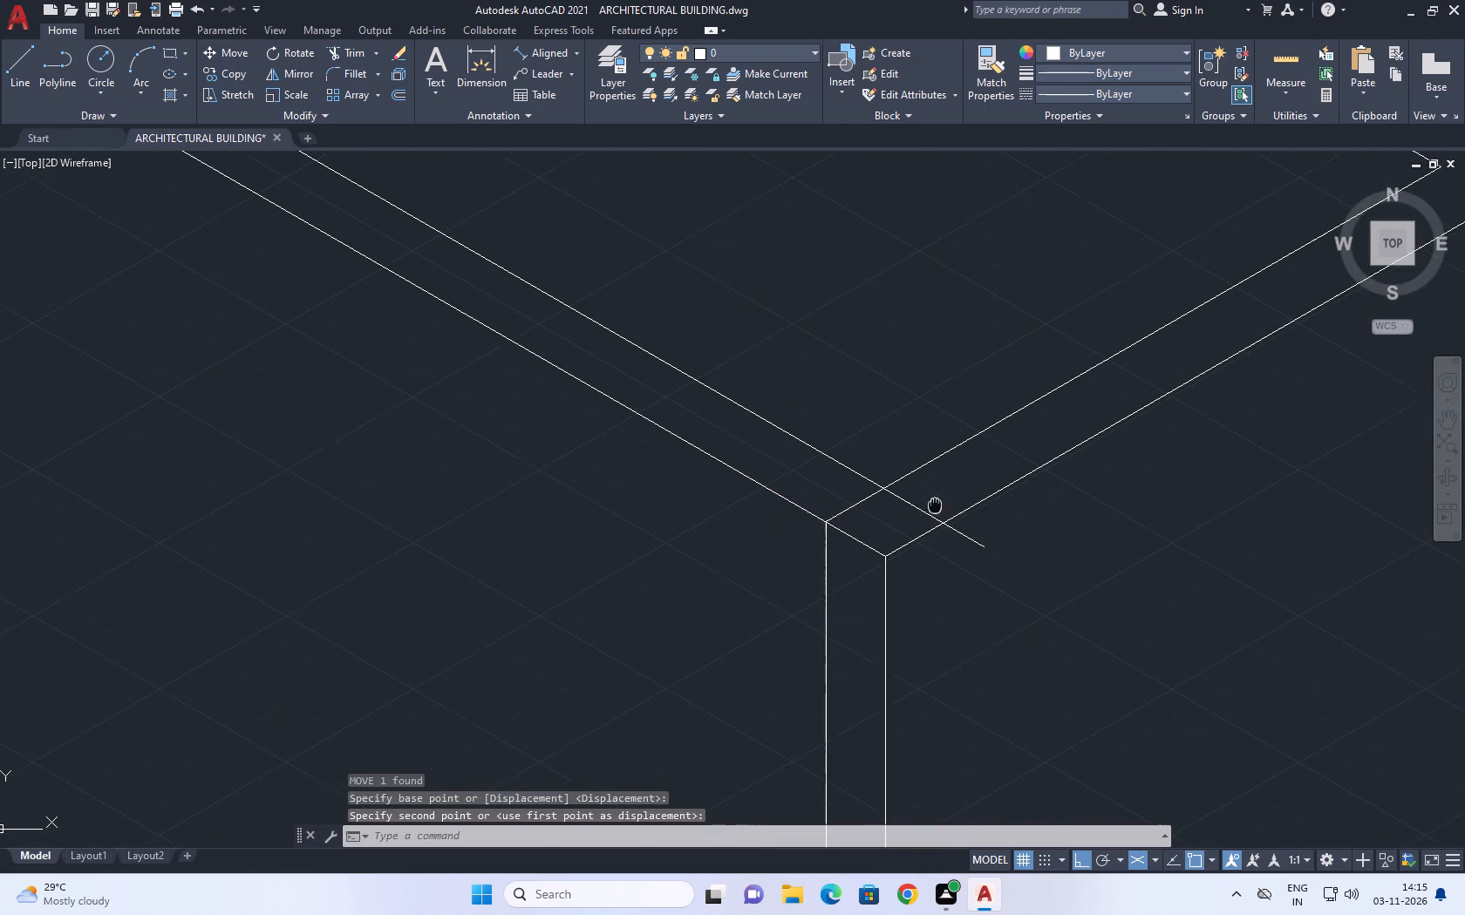
pyautogui.moveTo(919, 505); pyautogui.dragTo(916, 508, button='middle')
pyautogui.press('t')
pyautogui.press('r')
pyautogui.press('space')
pyautogui.click(909, 518)
pyautogui.click(931, 535)
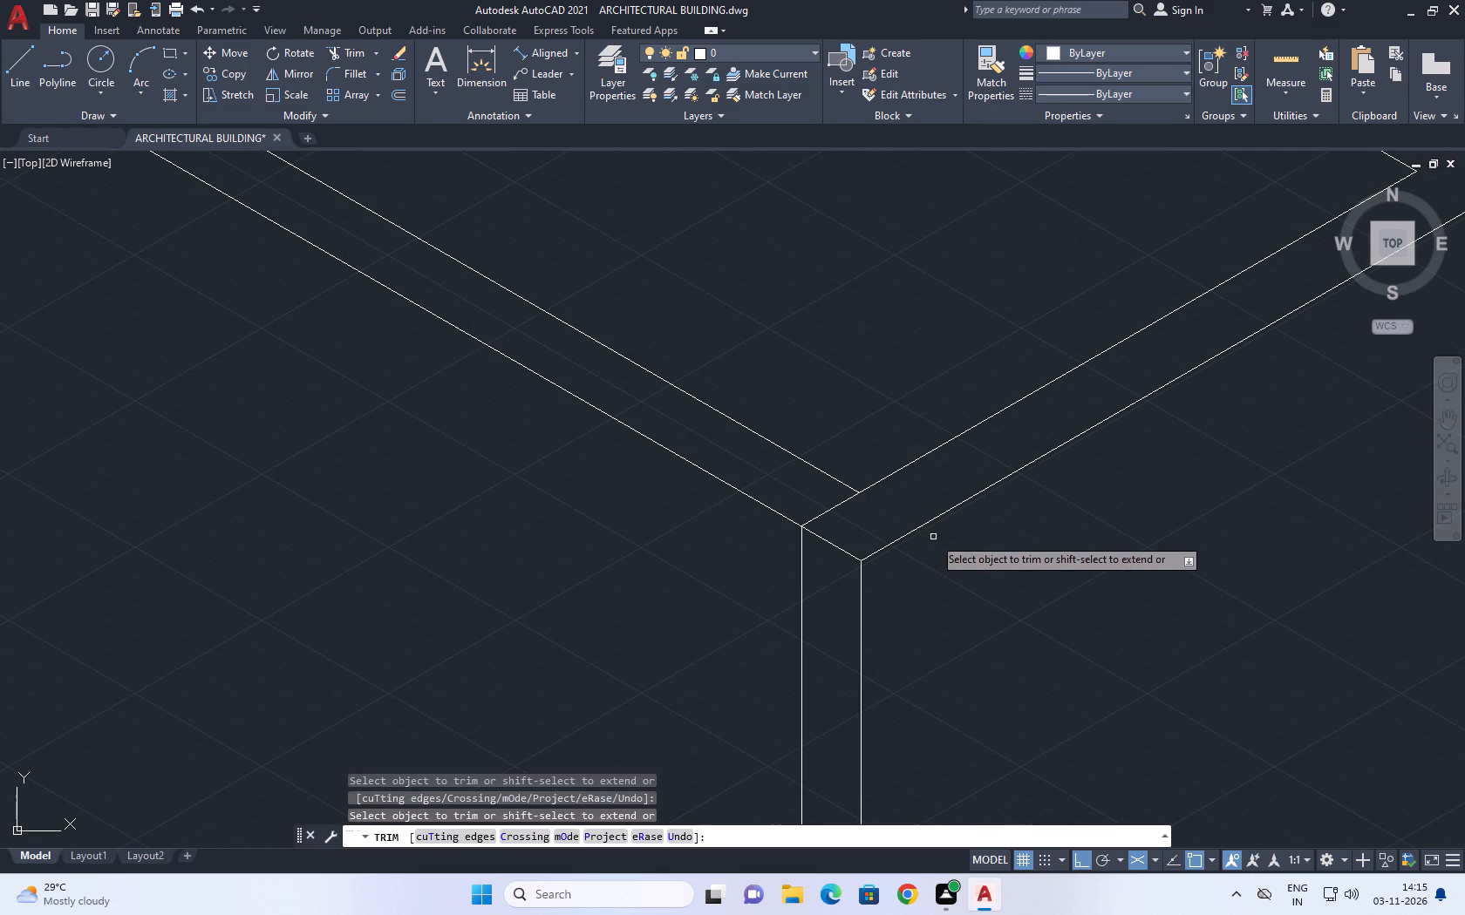
pyautogui.scroll(1, 825, 530)
pyautogui.click(834, 515)
pyautogui.moveTo(816, 491); pyautogui.dragTo(810, 482)
pyautogui.scroll(-3, 834, 561)
pyautogui.press('space')
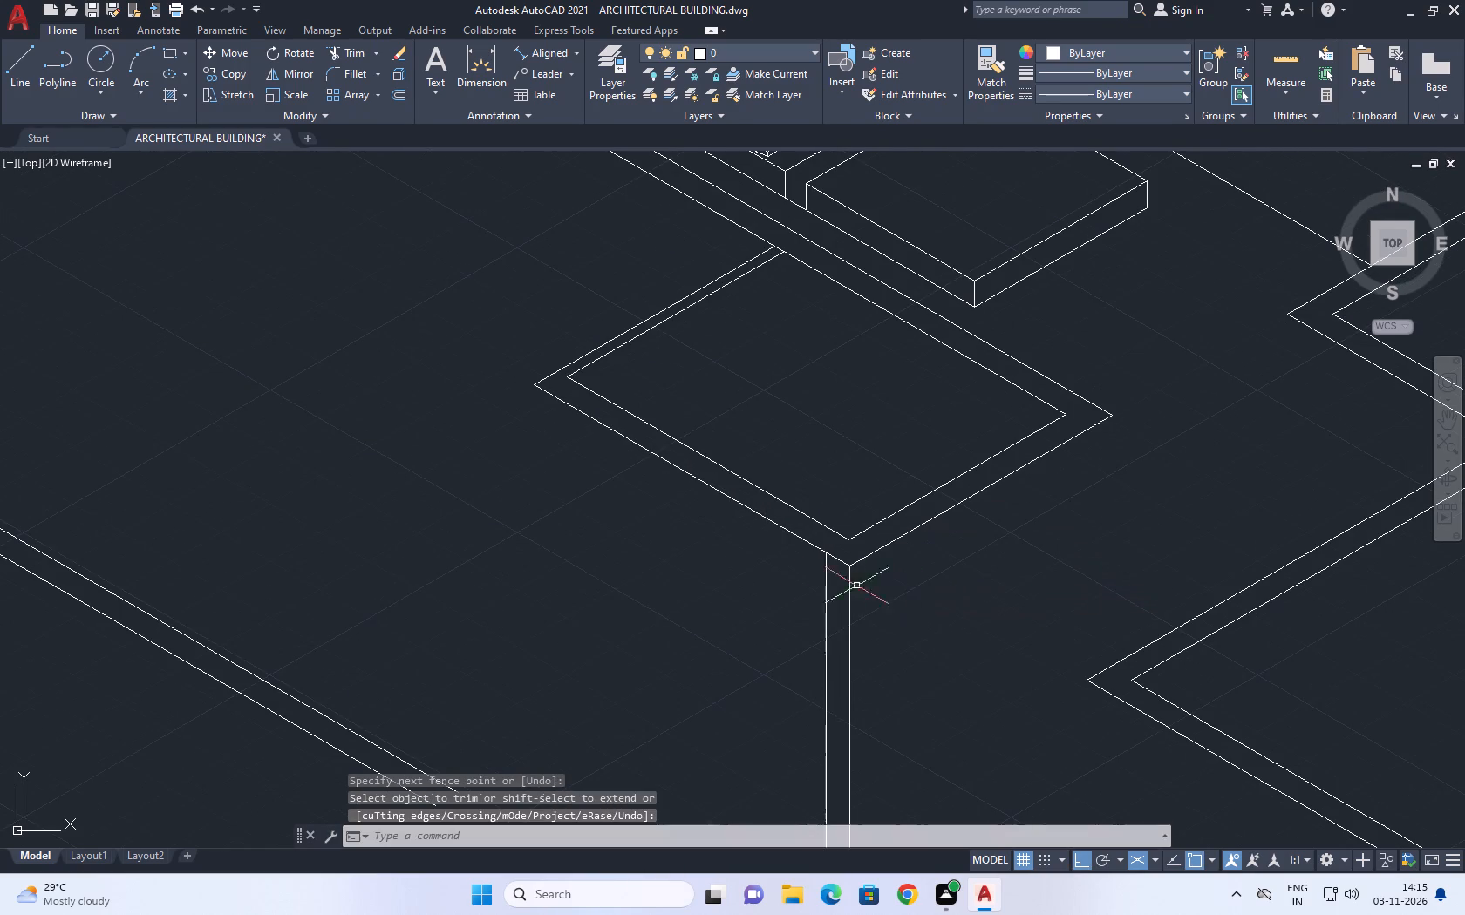
# Copy the pair of vertical lines from the small room's near corner to its outer left corner.
pyautogui.moveTo(839, 584); pyautogui.dragTo(969, 541, button='middle')
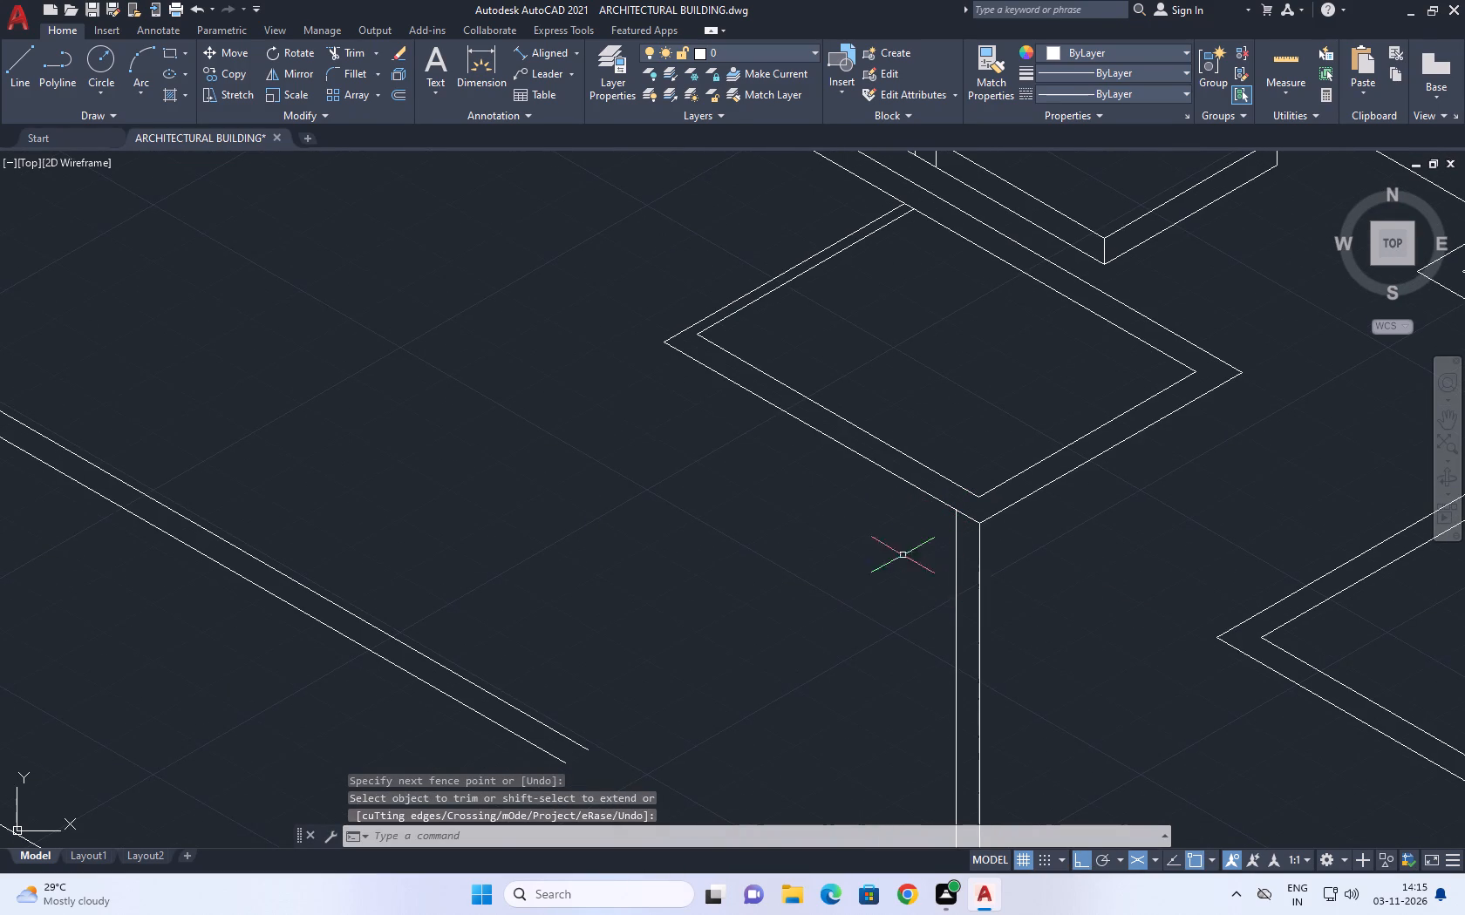
pyautogui.moveTo(951, 517); pyautogui.dragTo(923, 455, button='middle')
pyautogui.scroll(-2, 944, 458)
pyautogui.moveTo(975, 479); pyautogui.dragTo(978, 488, button='middle')
pyautogui.moveTo(975, 527); pyautogui.dragTo(947, 518, button='middle')
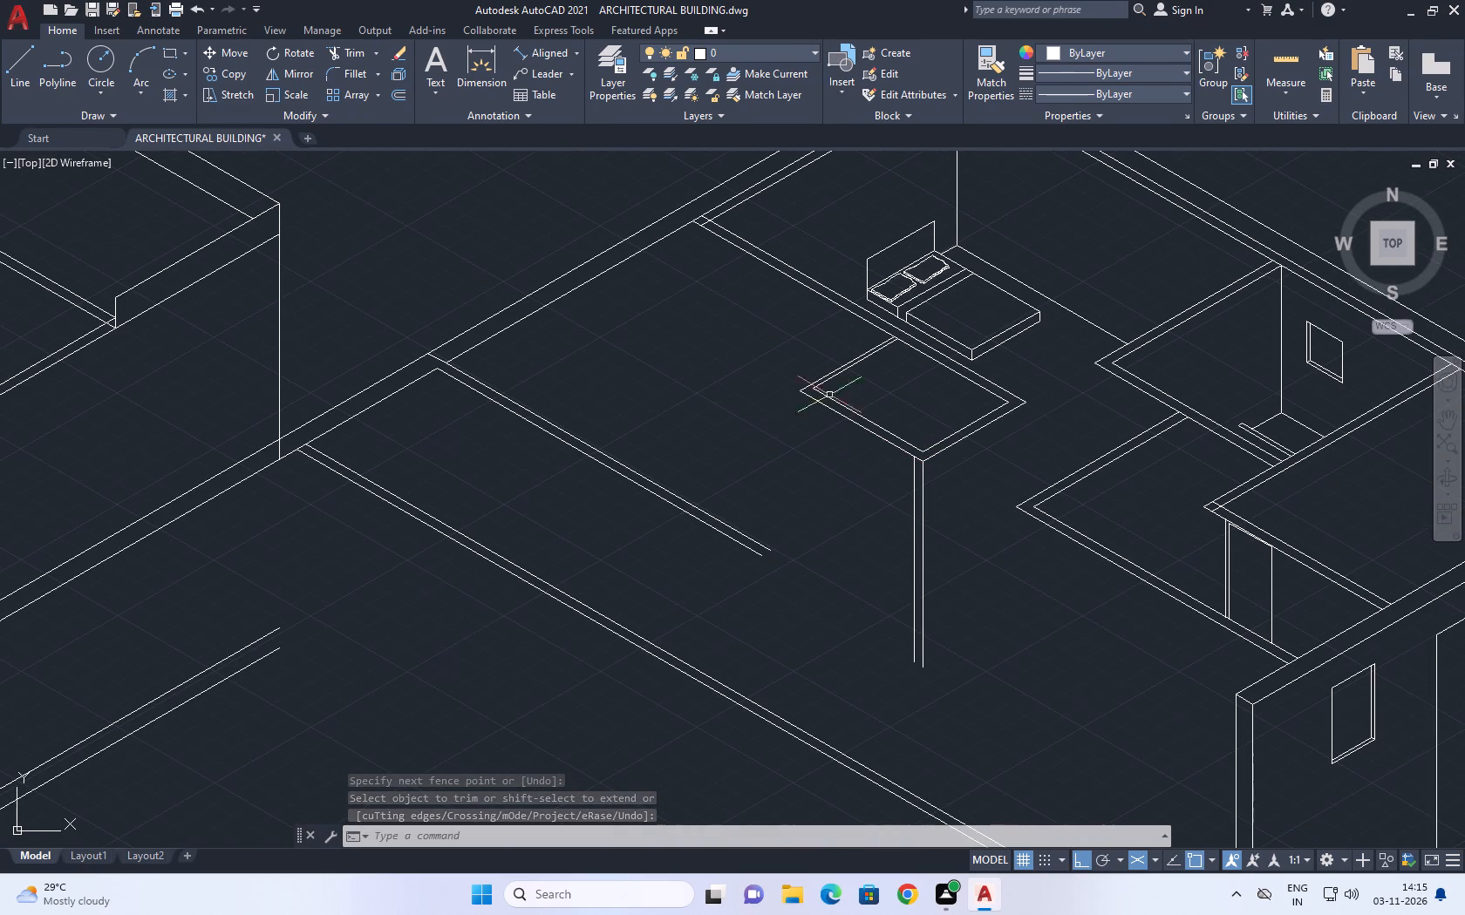
pyautogui.middleClick(899, 431)
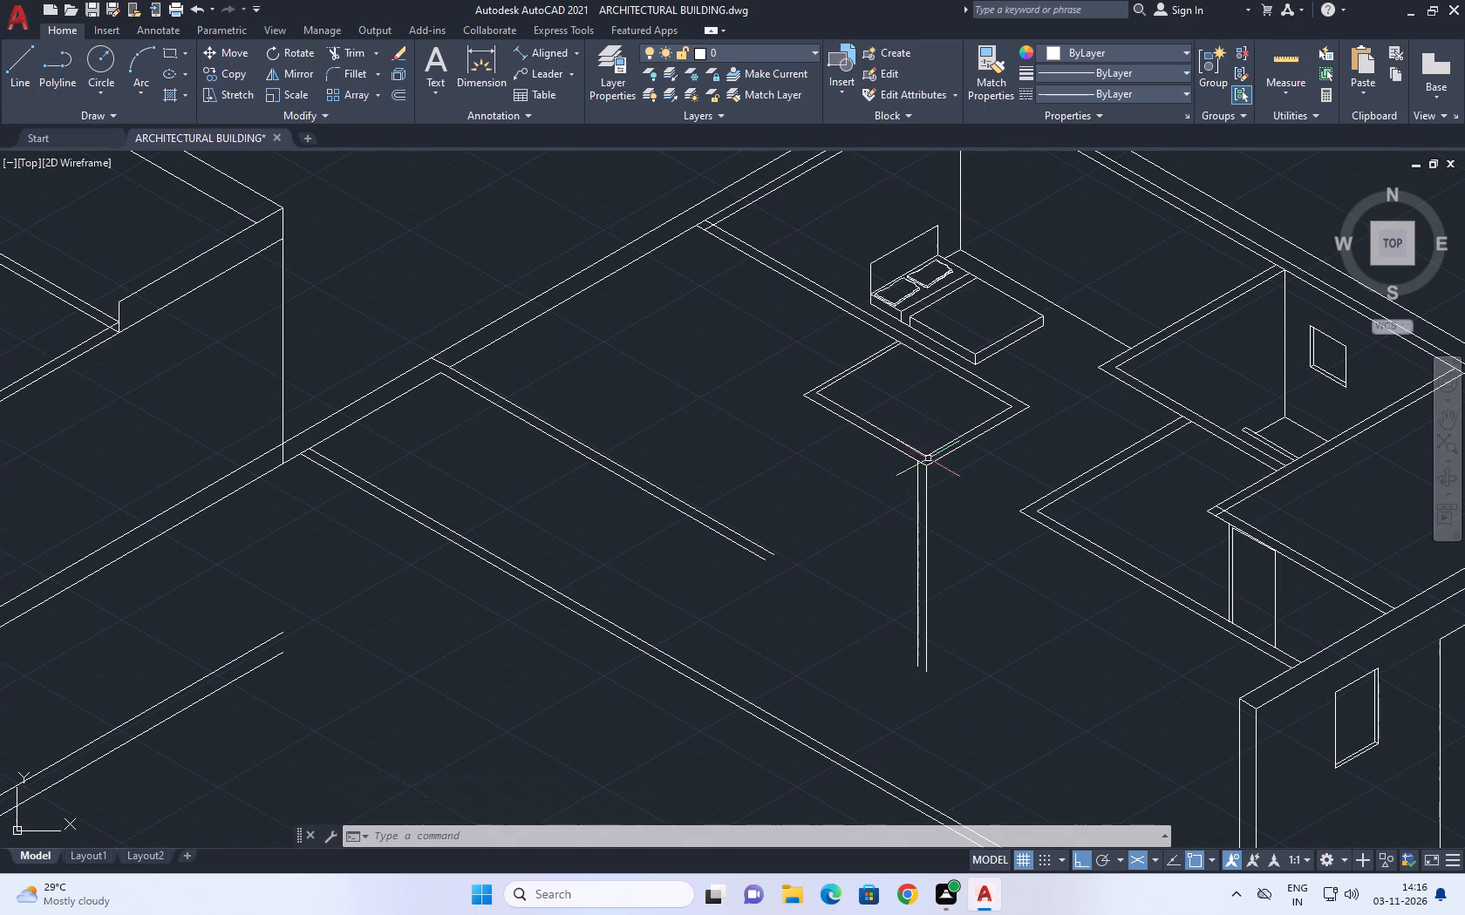
pyautogui.moveTo(1026, 365); pyautogui.dragTo(1038, 411, button='middle')
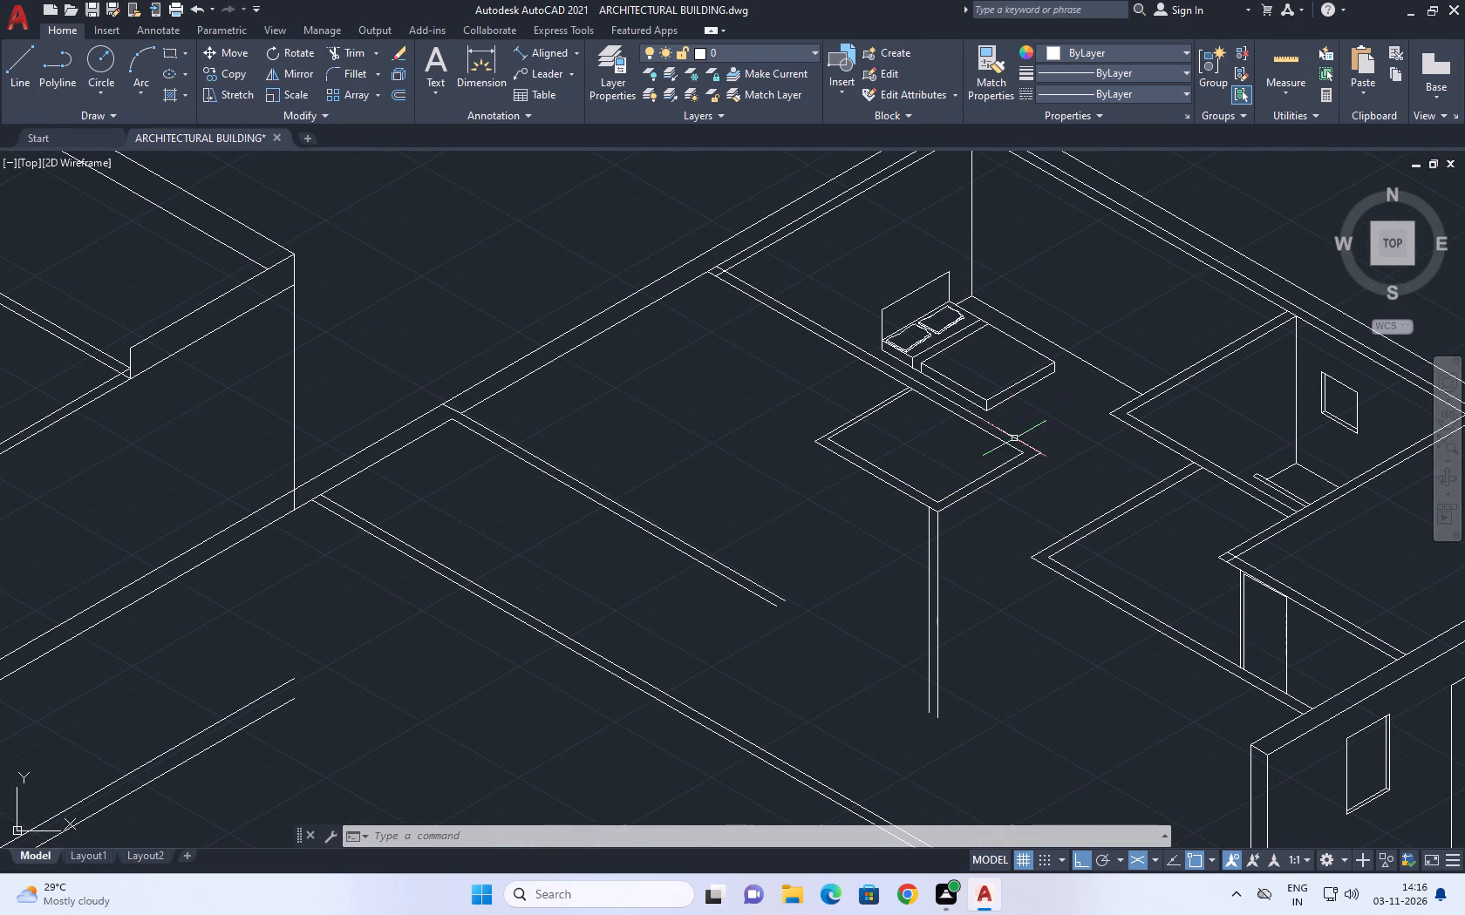
pyautogui.click(970, 559)
pyautogui.click(889, 556)
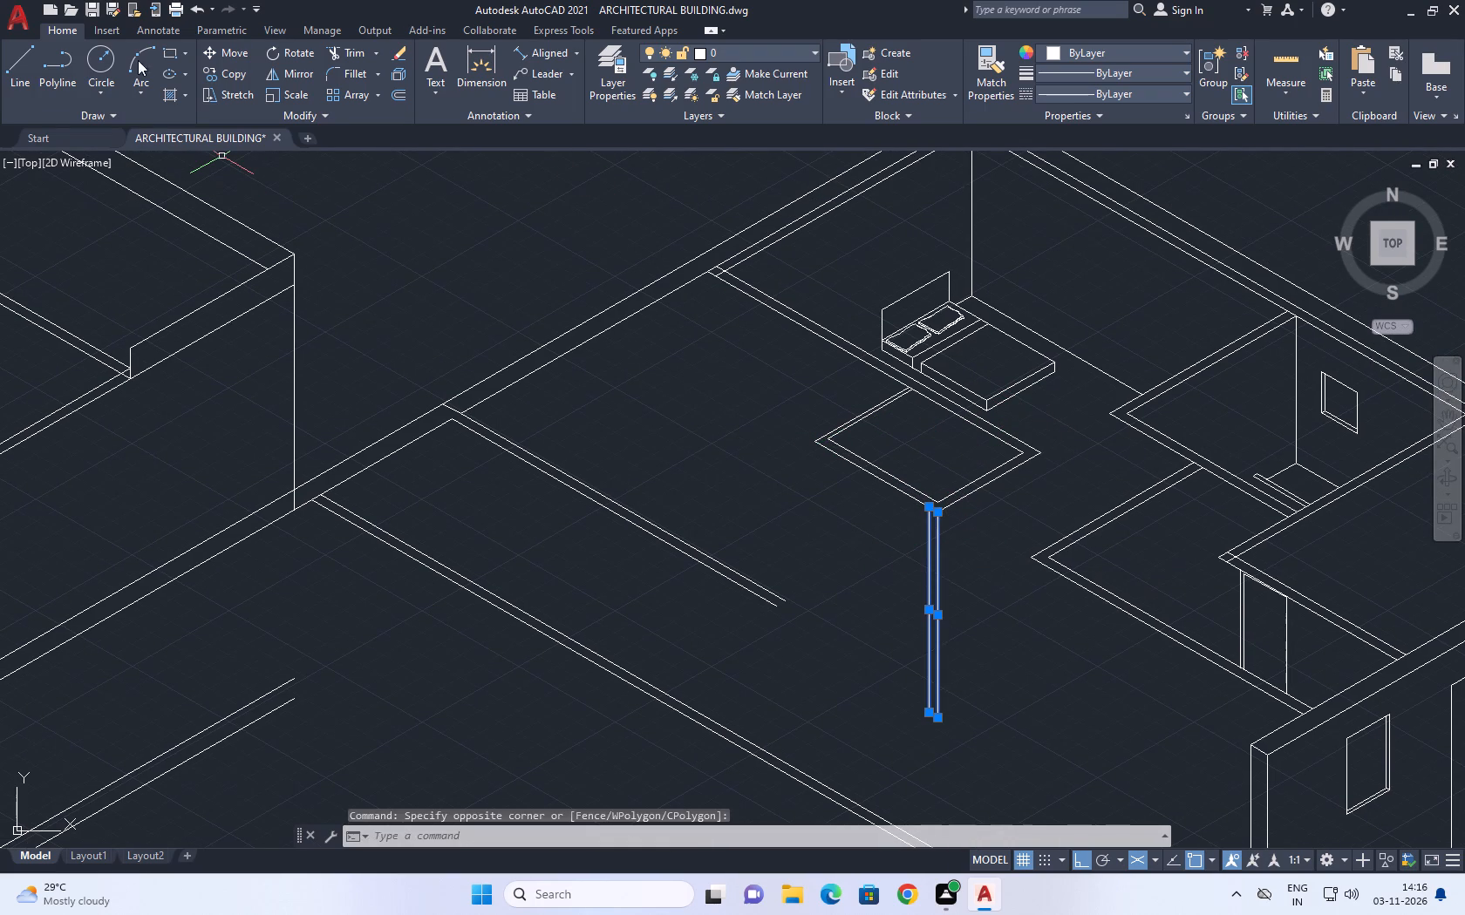
pyautogui.click(234, 71)
pyautogui.scroll(2, 937, 525)
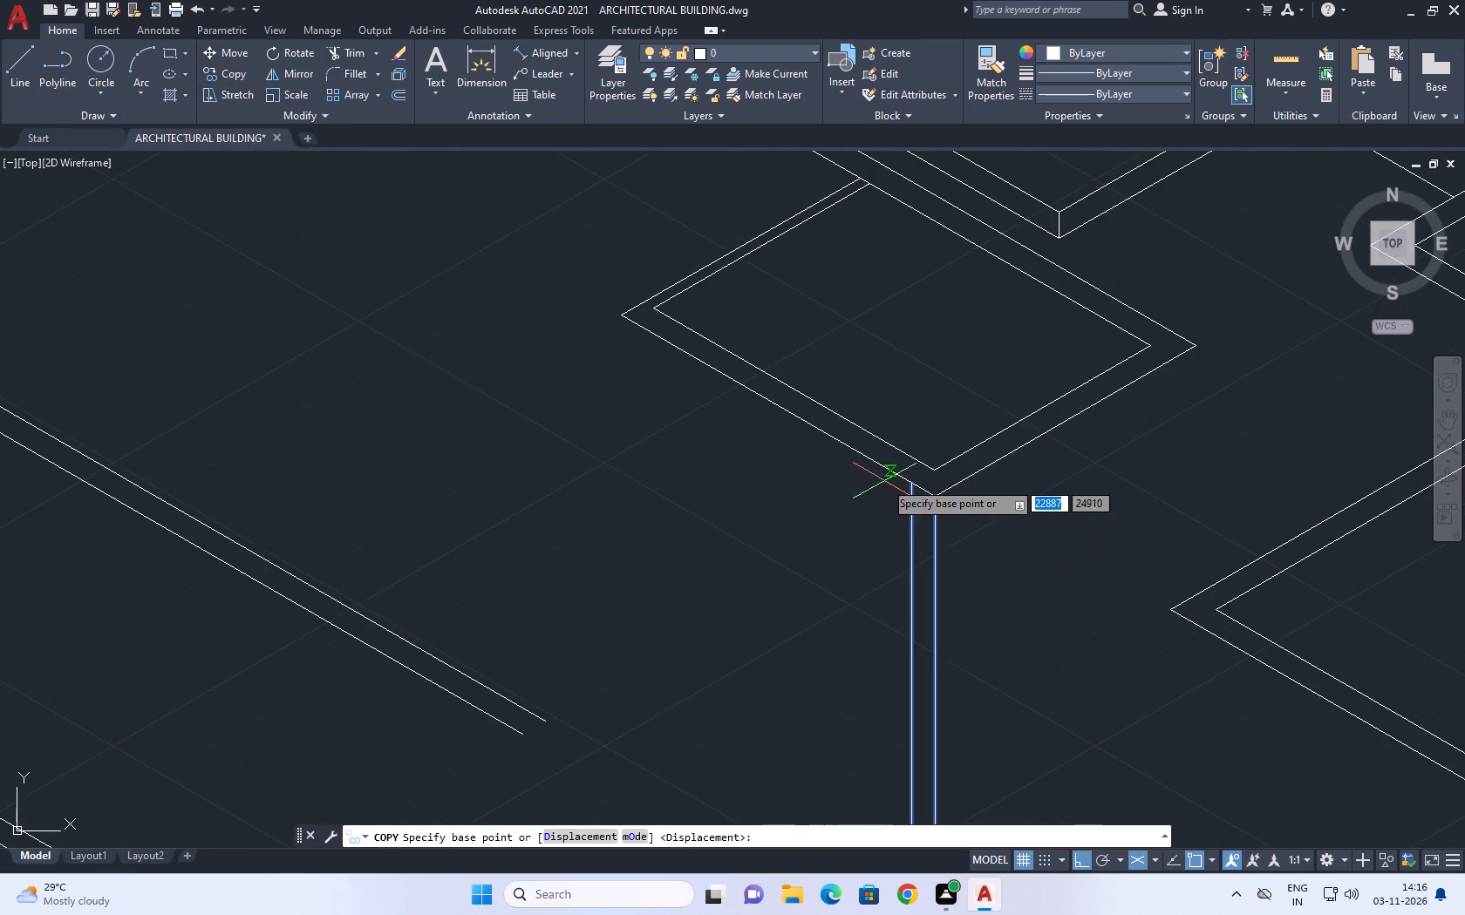
pyautogui.scroll(1, 900, 478)
pyautogui.click(914, 485)
pyautogui.scroll(-3, 863, 444)
pyautogui.scroll(3, 757, 396)
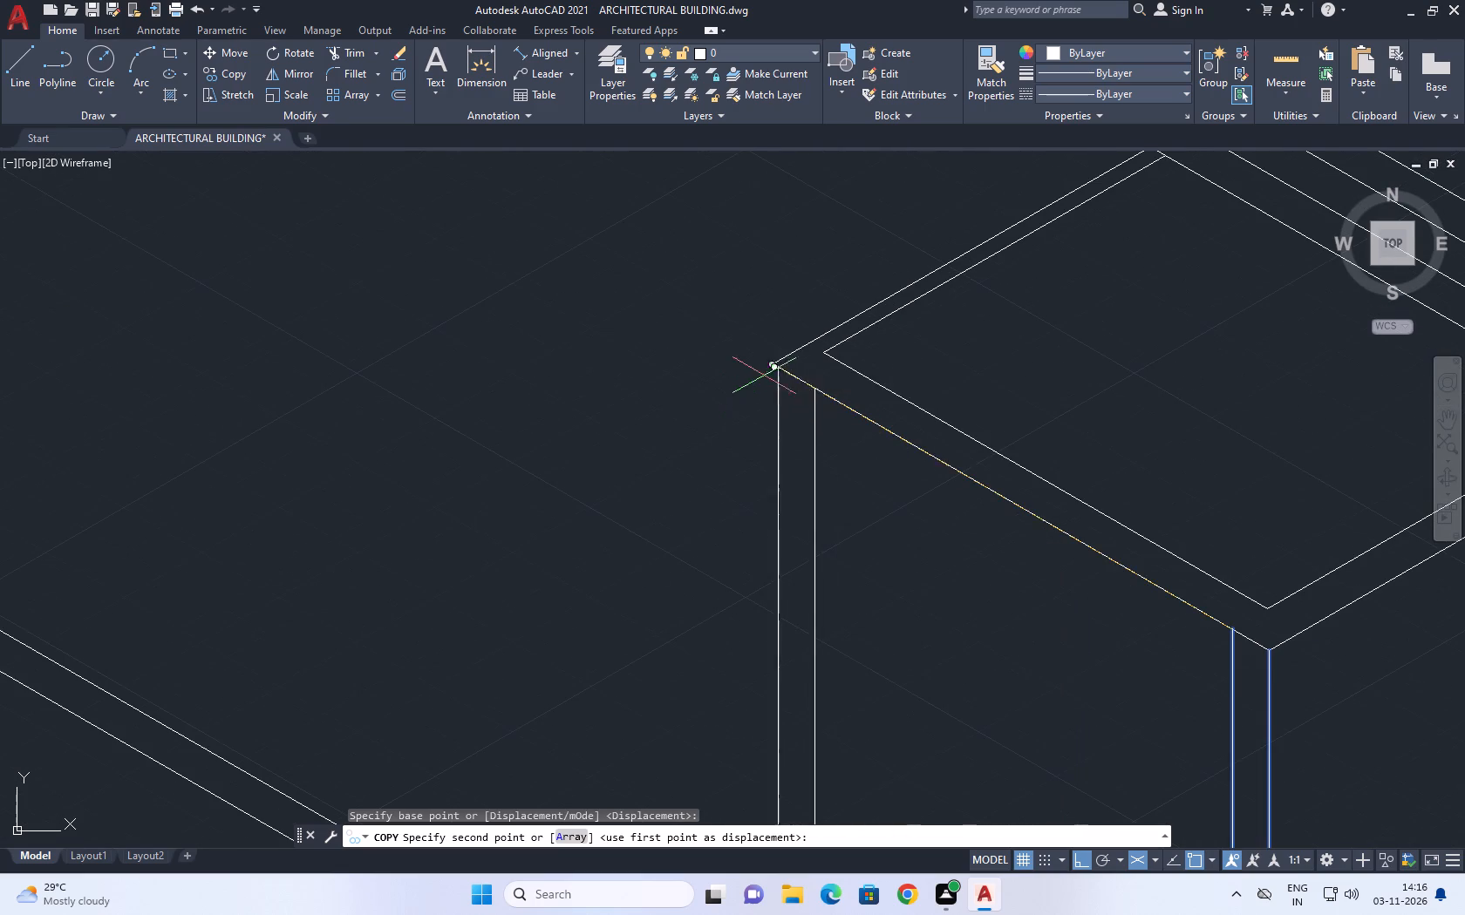
pyautogui.click(773, 361)
pyautogui.rightClick(729, 304)
pyautogui.click(751, 330)
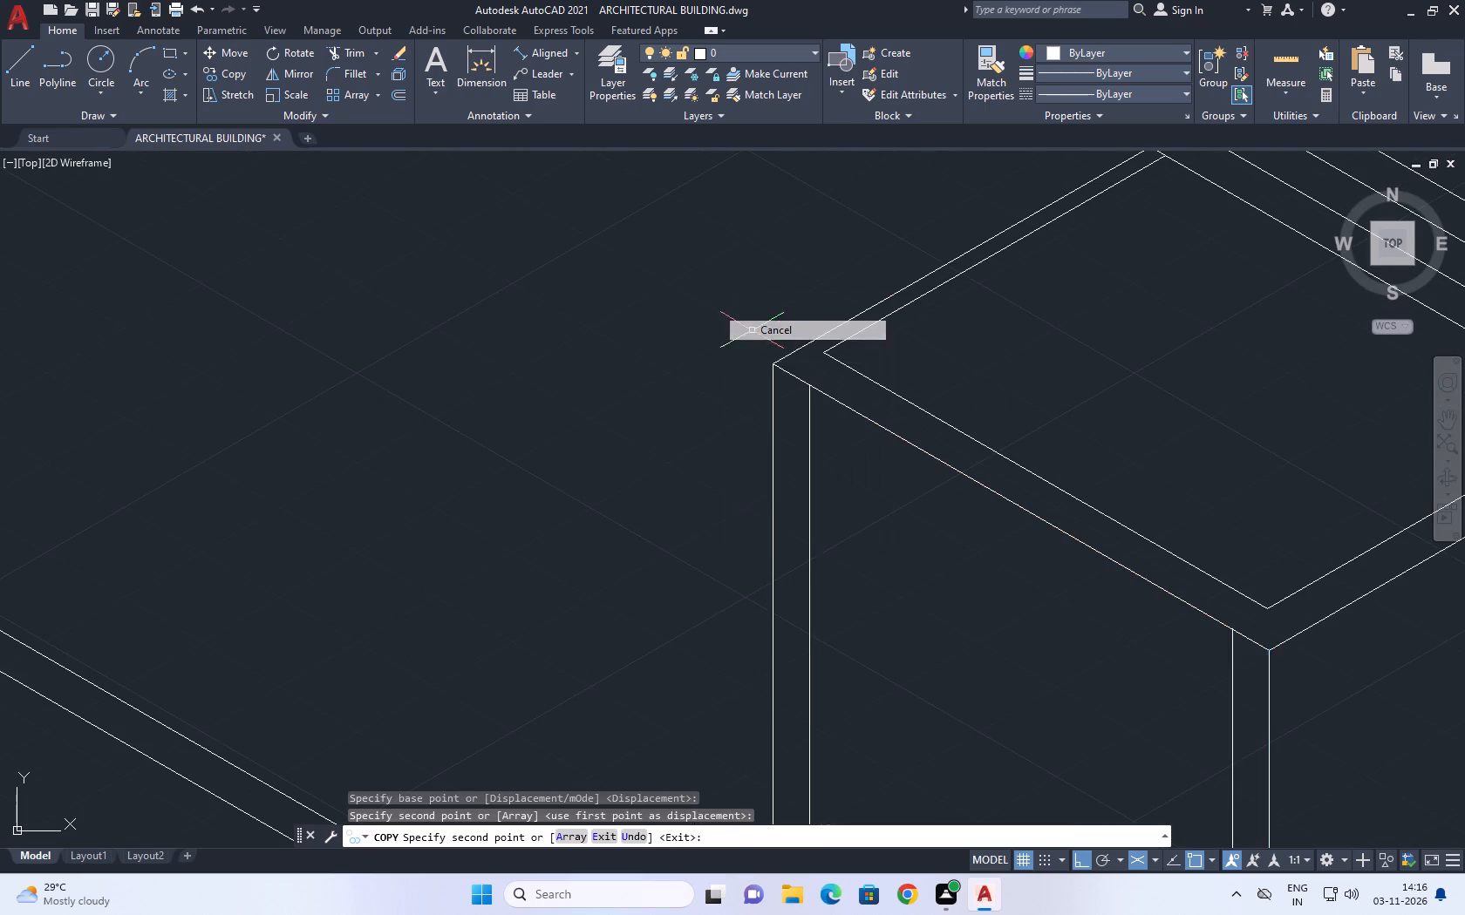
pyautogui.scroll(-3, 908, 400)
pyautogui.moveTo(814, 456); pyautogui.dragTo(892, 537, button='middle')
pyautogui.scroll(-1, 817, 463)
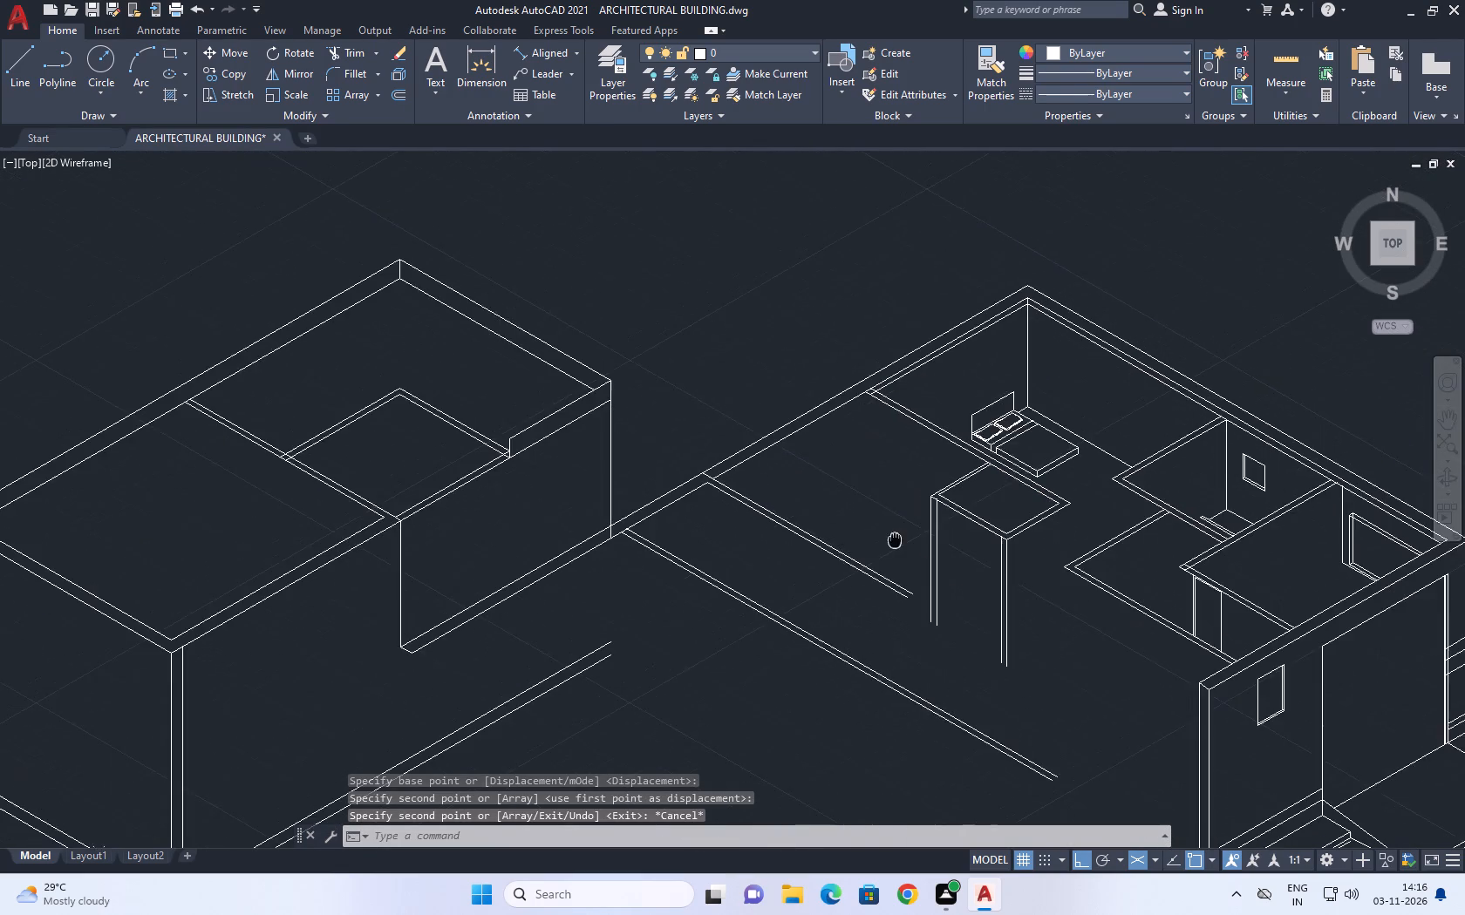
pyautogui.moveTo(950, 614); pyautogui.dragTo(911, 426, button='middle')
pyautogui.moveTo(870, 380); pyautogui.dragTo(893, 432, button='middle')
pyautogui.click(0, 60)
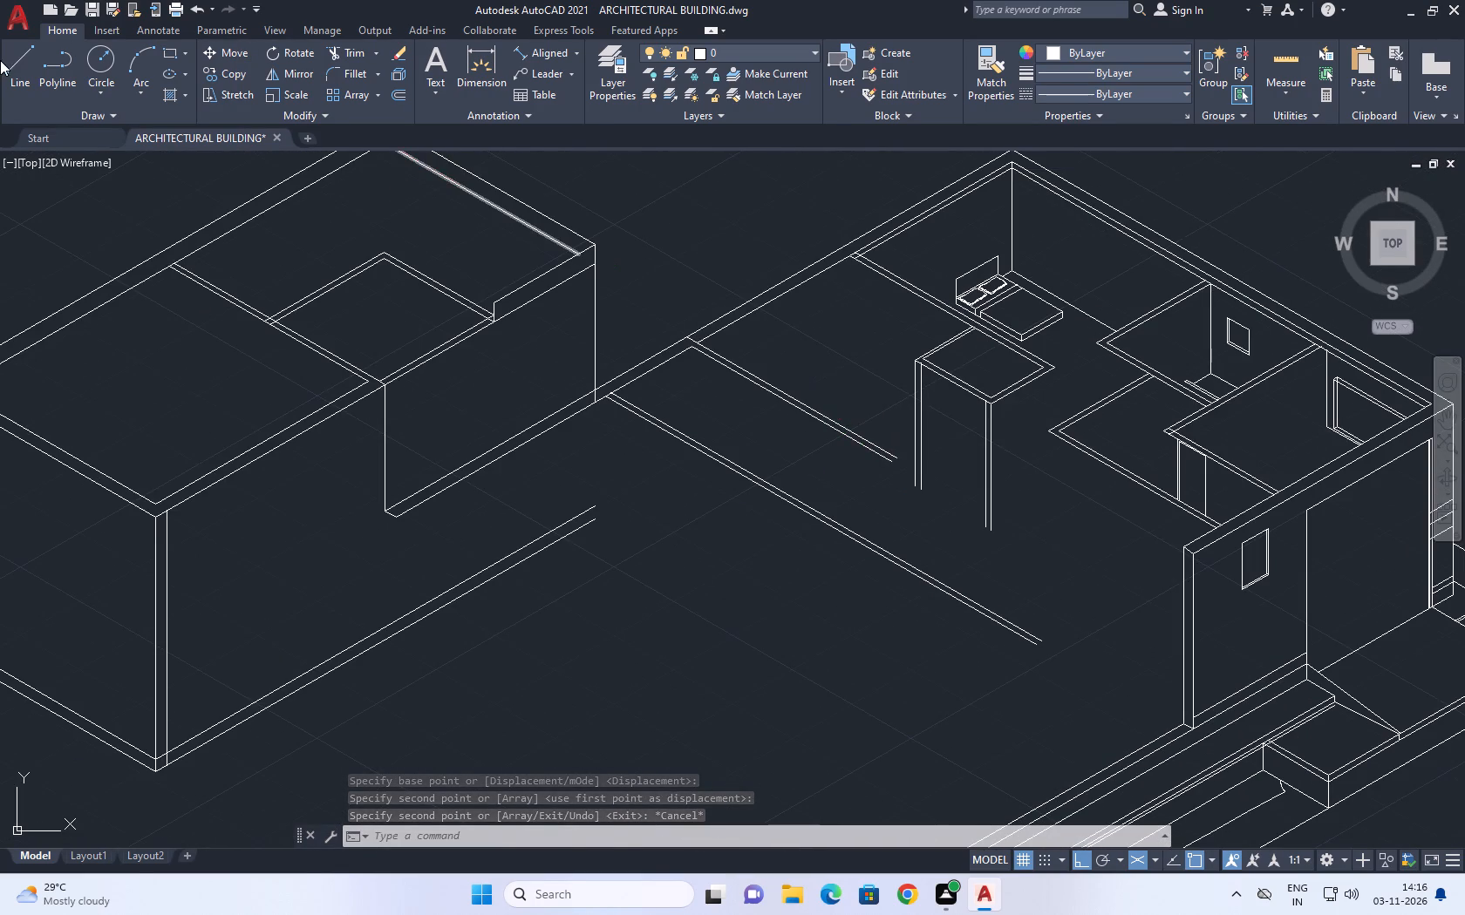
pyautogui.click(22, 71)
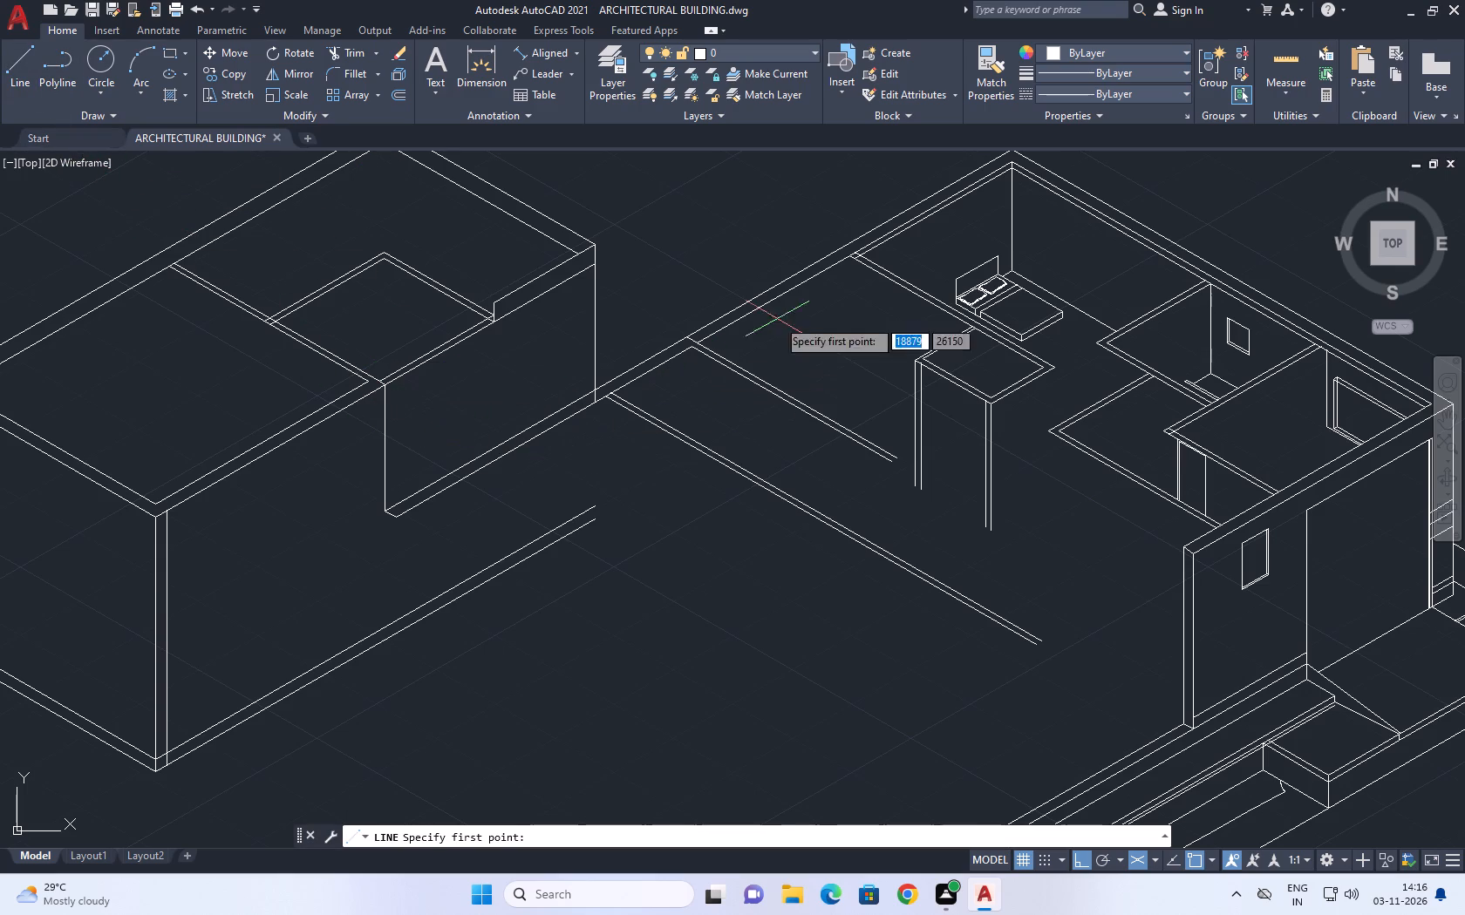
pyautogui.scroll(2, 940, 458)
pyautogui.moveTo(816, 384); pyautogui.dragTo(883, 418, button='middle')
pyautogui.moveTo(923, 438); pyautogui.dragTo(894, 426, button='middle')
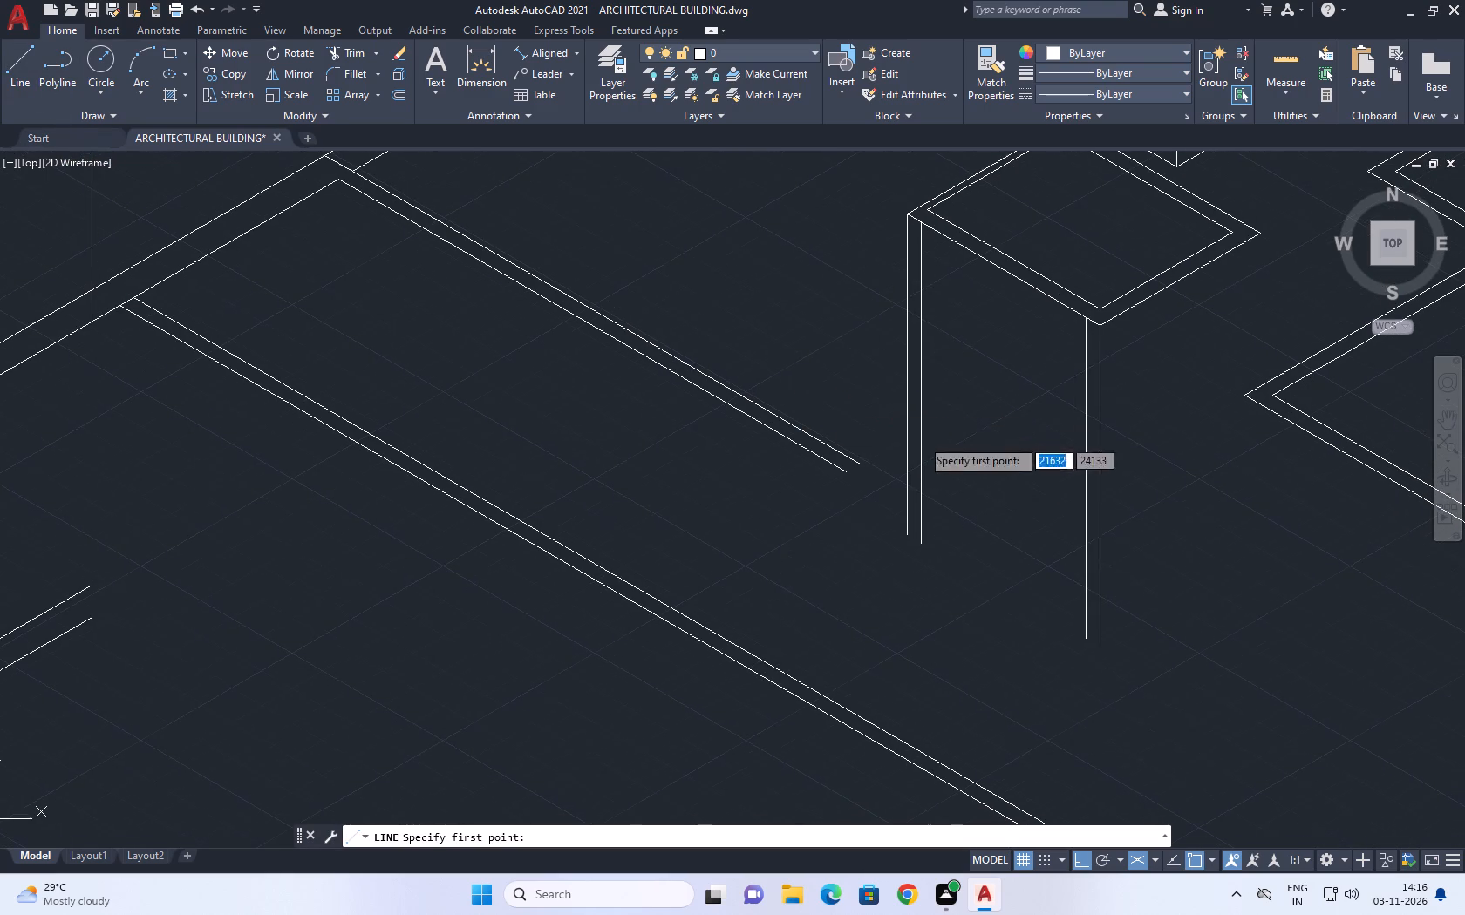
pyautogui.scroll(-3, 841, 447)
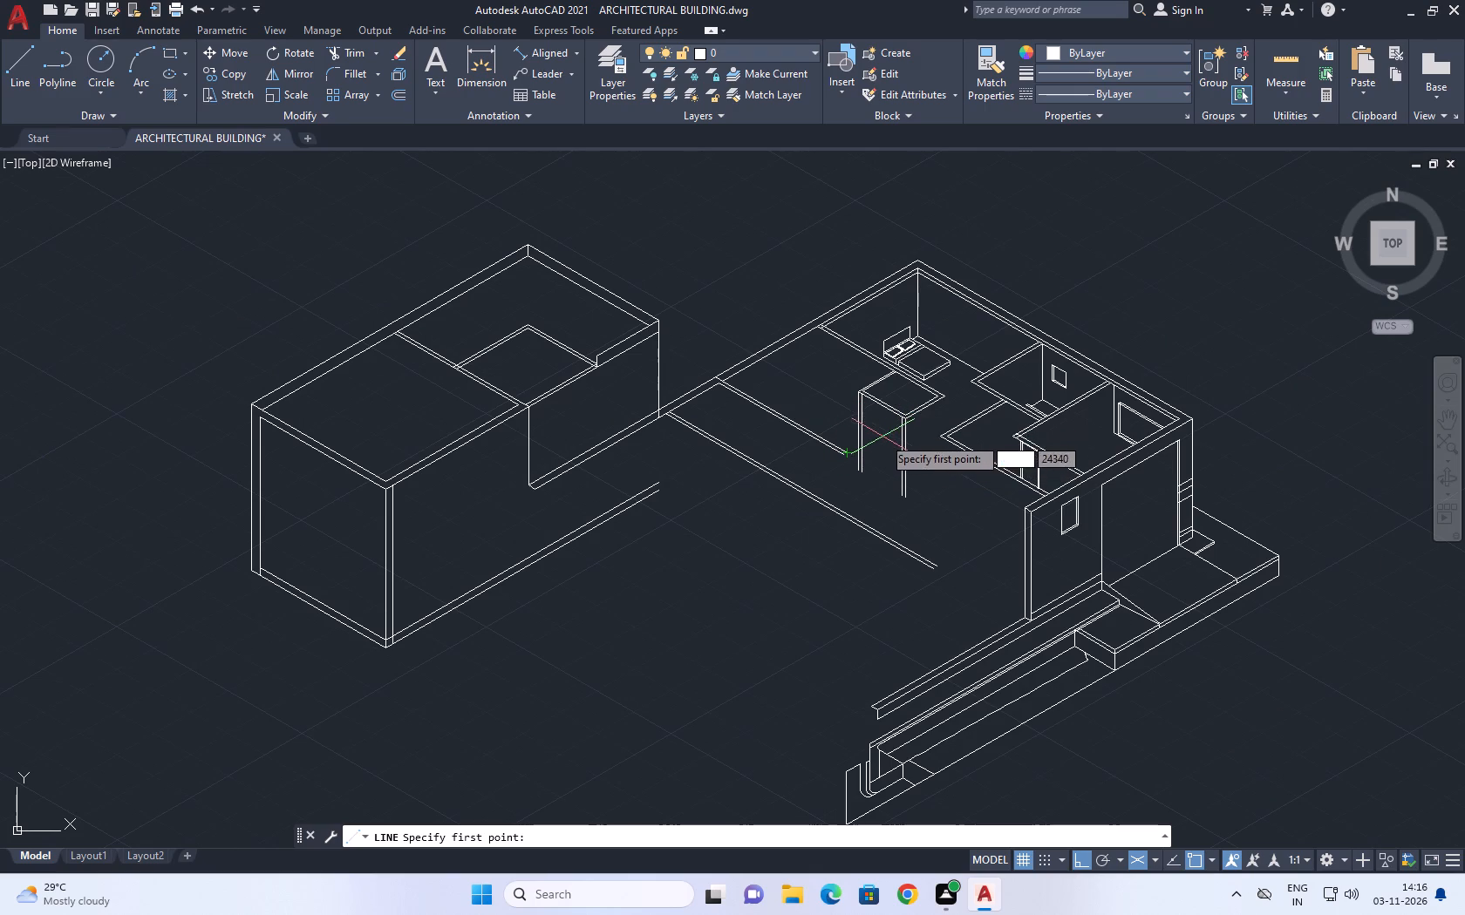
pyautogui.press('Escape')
# Extend both lines of the partition wall left of the small room across to the vertical lines at the room's near corner.
pyautogui.scroll(1, 858, 451)
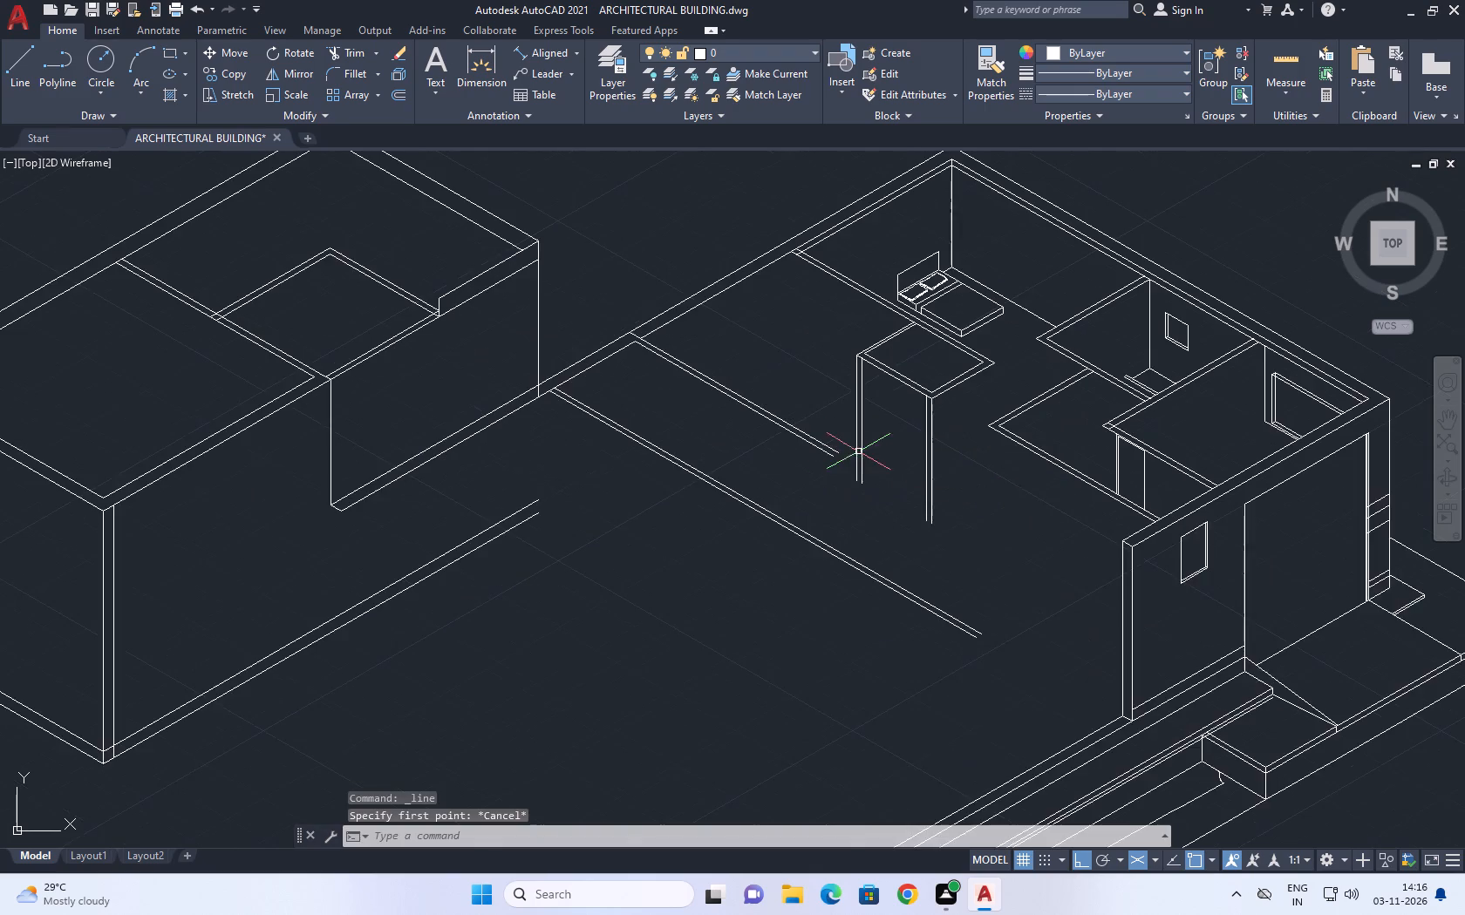
pyautogui.moveTo(808, 451); pyautogui.dragTo(838, 518, button='middle')
pyautogui.press('e')
pyautogui.write('x')
pyautogui.press('space')
pyautogui.click(866, 484)
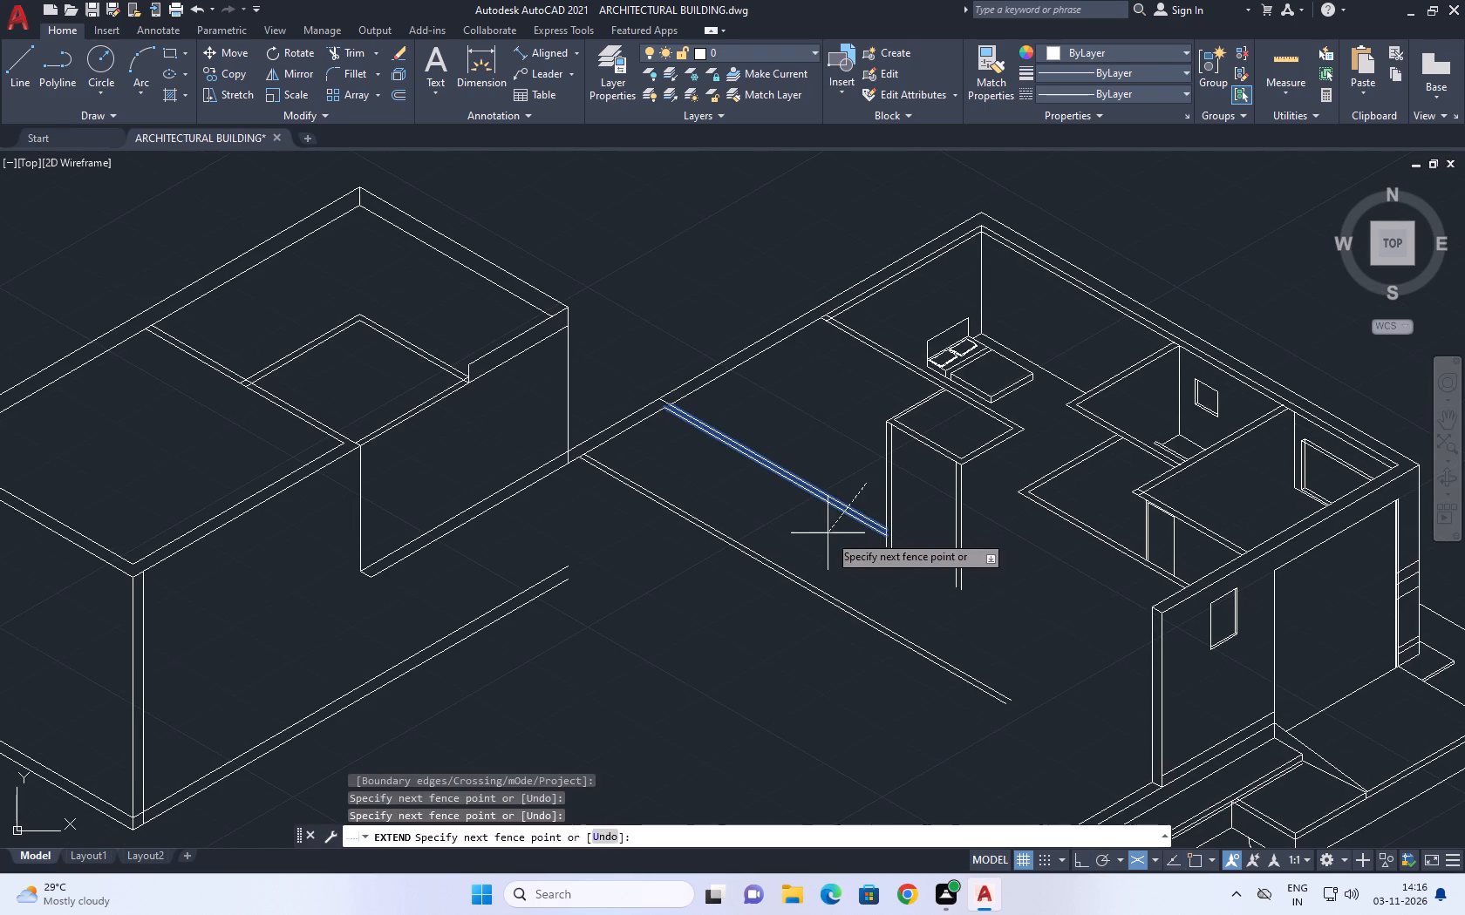
pyautogui.click(830, 535)
pyautogui.click(855, 486)
pyautogui.click(851, 547)
pyautogui.click(868, 501)
pyautogui.click(855, 536)
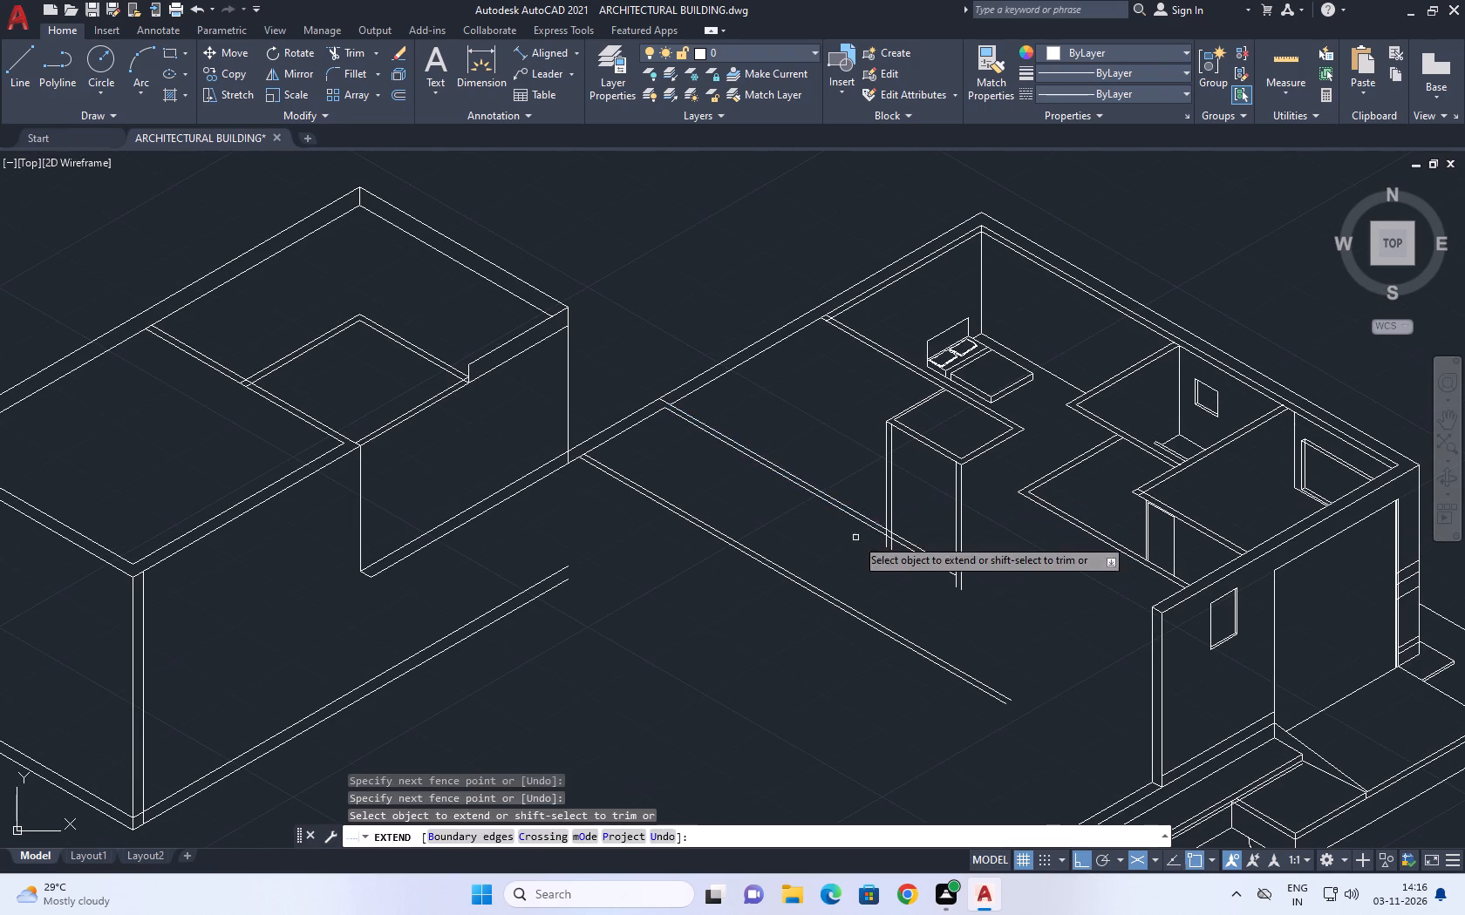
pyautogui.click(949, 543)
pyautogui.click(914, 576)
pyautogui.press('space')
# Trim the partition line's short piece that runs into the long outer wall's thickness at their junction.
pyautogui.scroll(2, 666, 394)
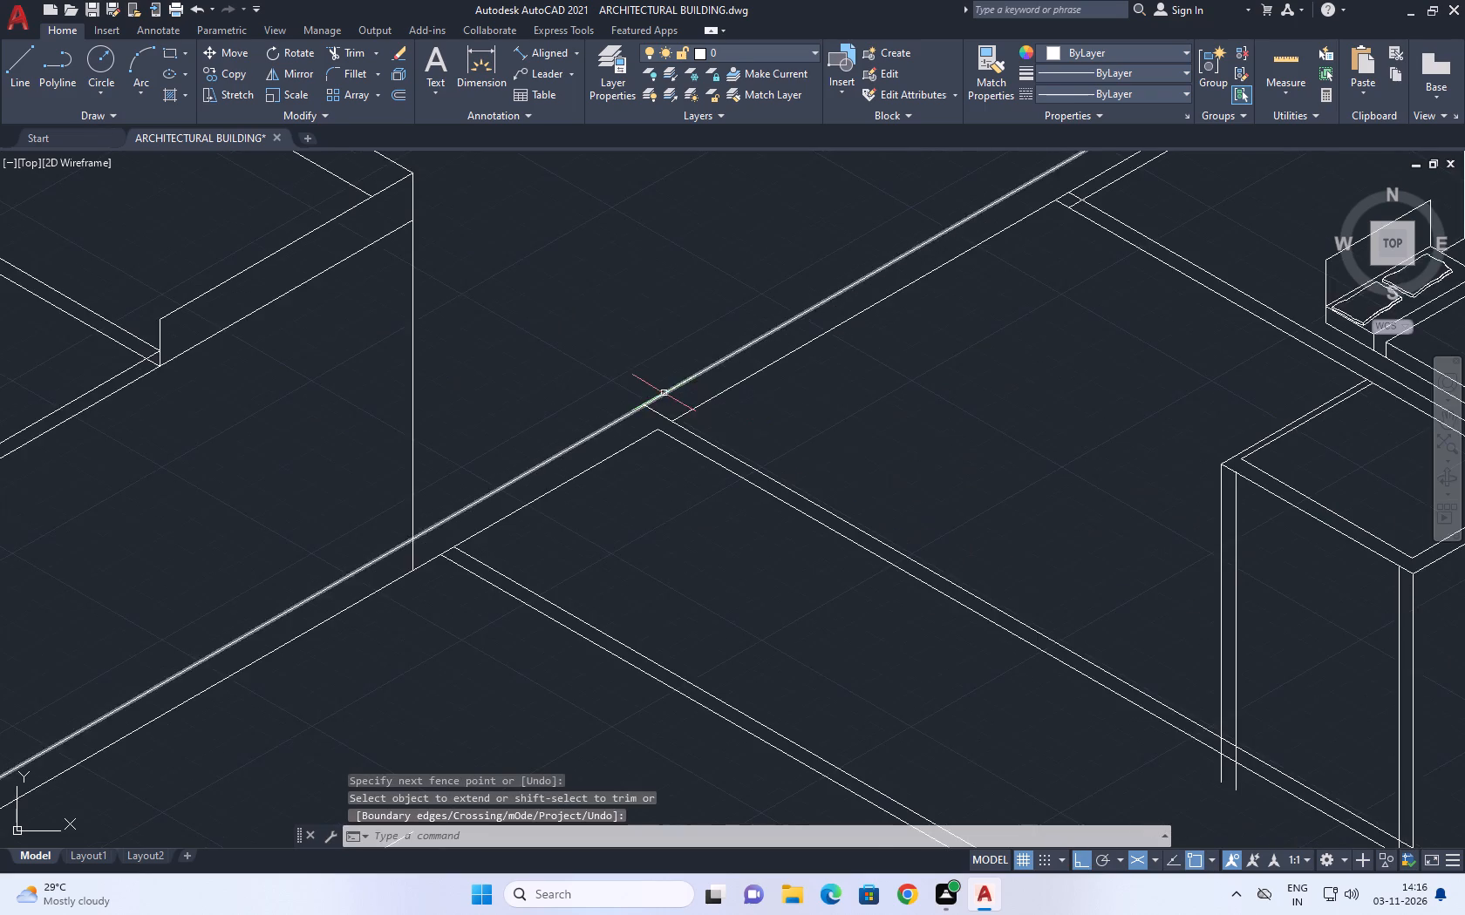
pyautogui.moveTo(663, 395); pyautogui.dragTo(692, 458, button='middle')
pyautogui.write('tr')
pyautogui.press('space')
pyautogui.click(685, 482)
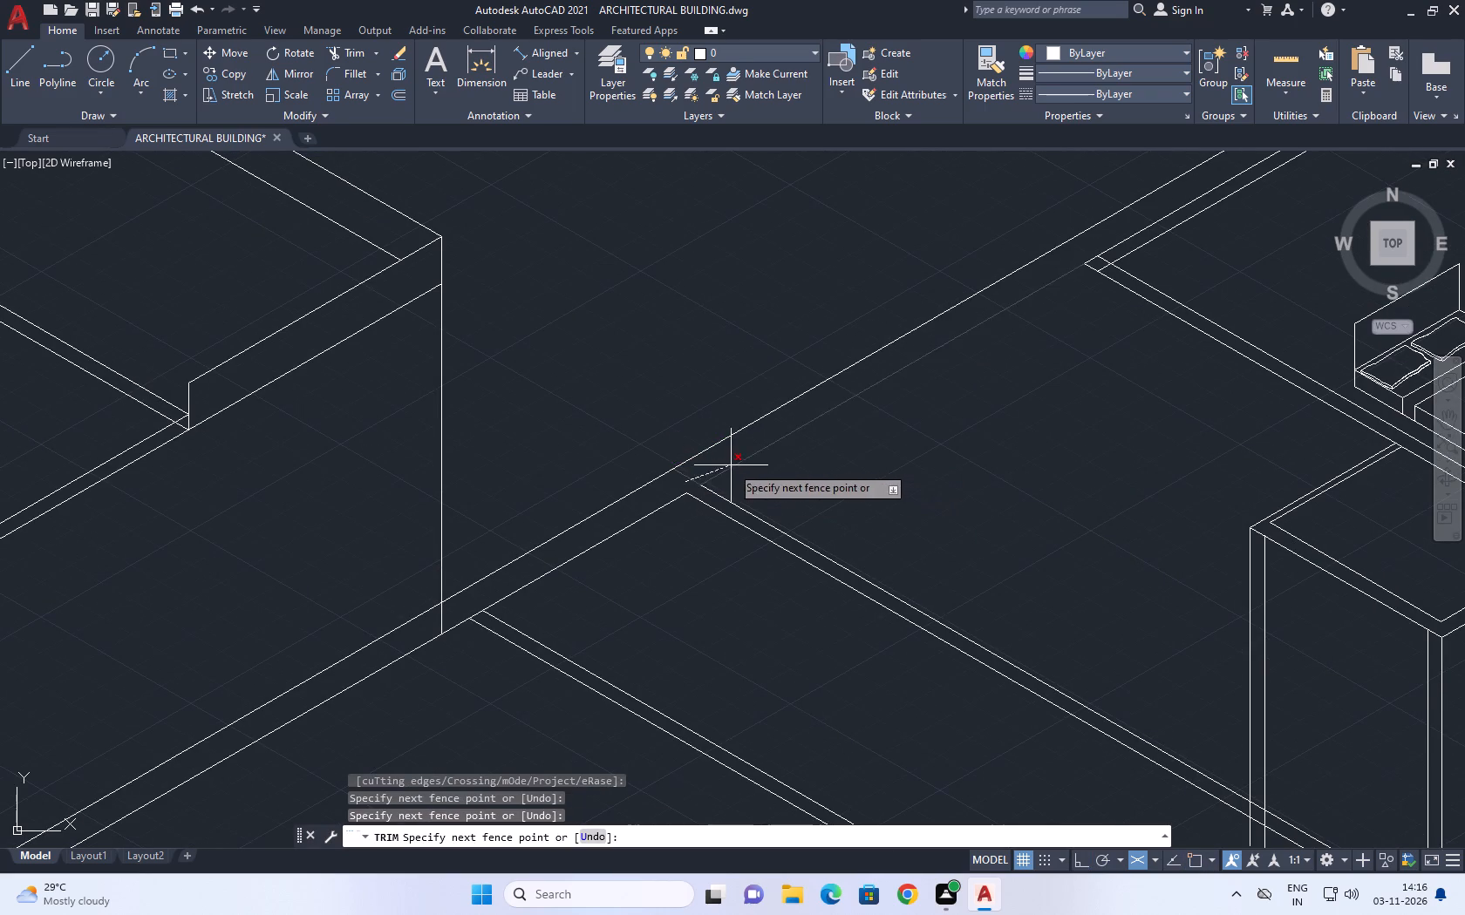
pyautogui.click(714, 464)
pyautogui.press('space')
pyautogui.scroll(2, 659, 447)
pyautogui.click(580, 396)
pyautogui.click(795, 600)
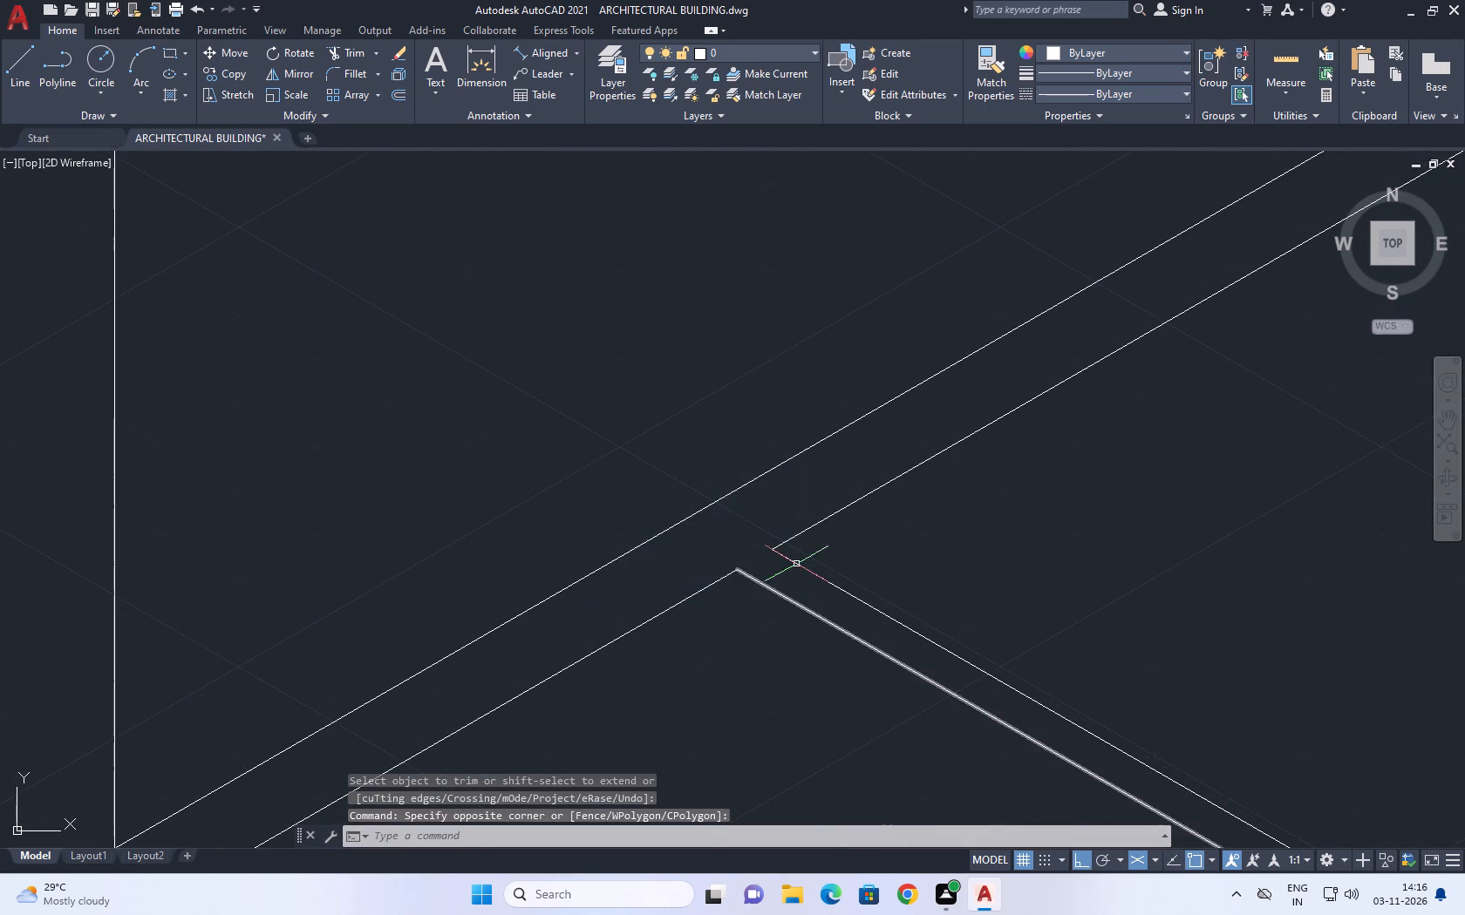
# Trim the lower ends of the vertical pair at the small room's left corner where they pass the partition wall's lower line.
pyautogui.scroll(-6, 685, 445)
pyautogui.scroll(2, 801, 529)
pyautogui.moveTo(734, 491); pyautogui.dragTo(747, 552, button='middle')
pyautogui.write('tr')
pyautogui.press('space')
pyautogui.scroll(4, 749, 549)
pyautogui.click(746, 482)
pyautogui.moveTo(670, 431); pyautogui.dragTo(651, 428)
pyautogui.scroll(3, 713, 363)
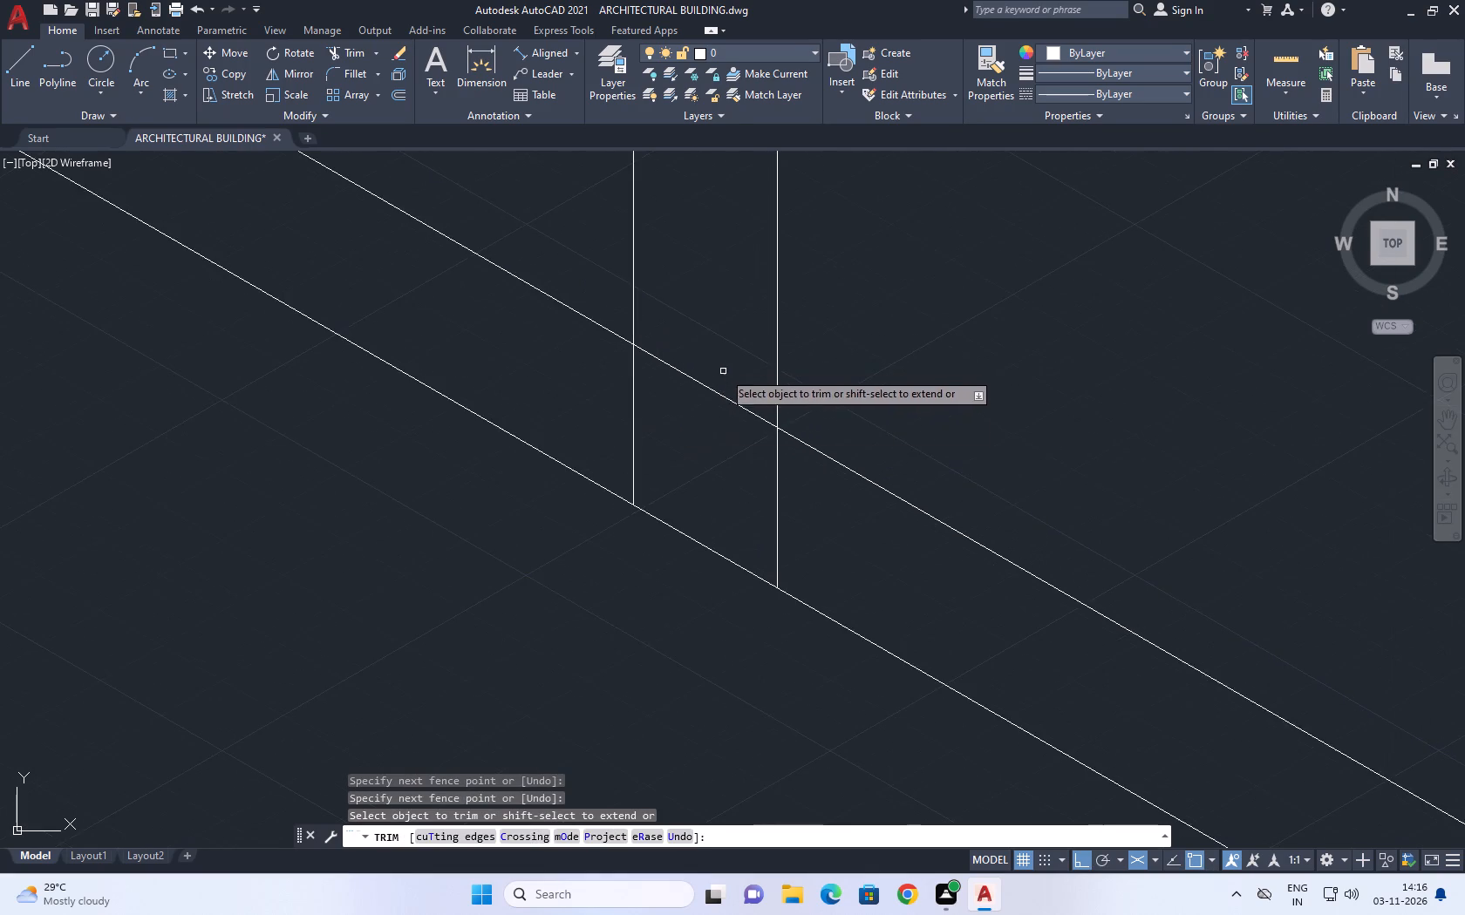
pyautogui.scroll(-3, 724, 423)
pyautogui.press('space')
pyautogui.scroll(-3, 784, 525)
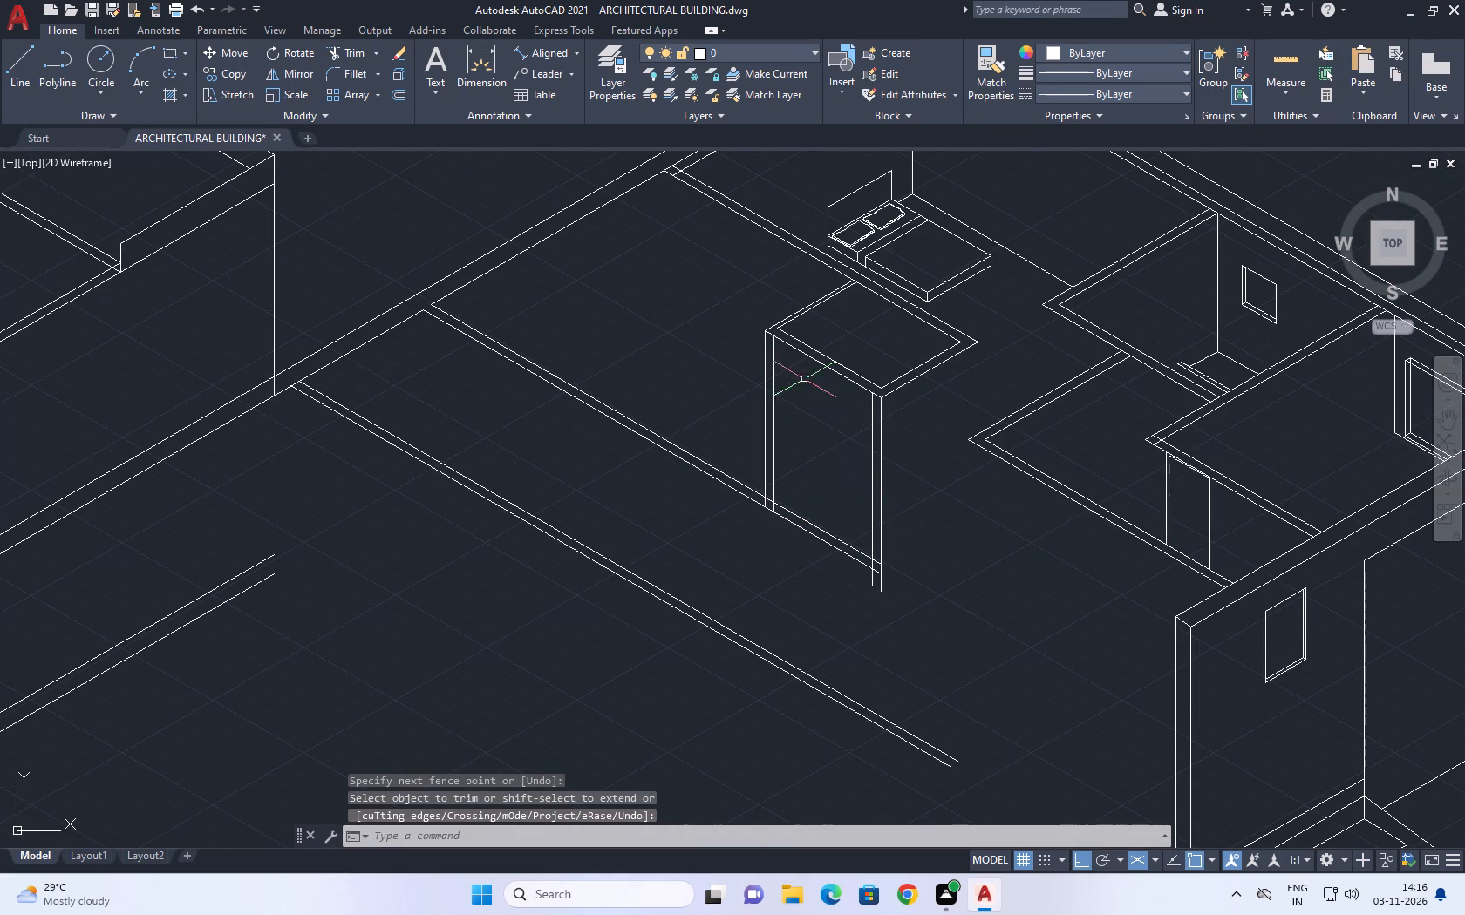
# Extend the inner line of the small room's near-left wall at both ends to the adjoining walls' outer lines.
pyautogui.moveTo(777, 356); pyautogui.dragTo(829, 479, button='middle')
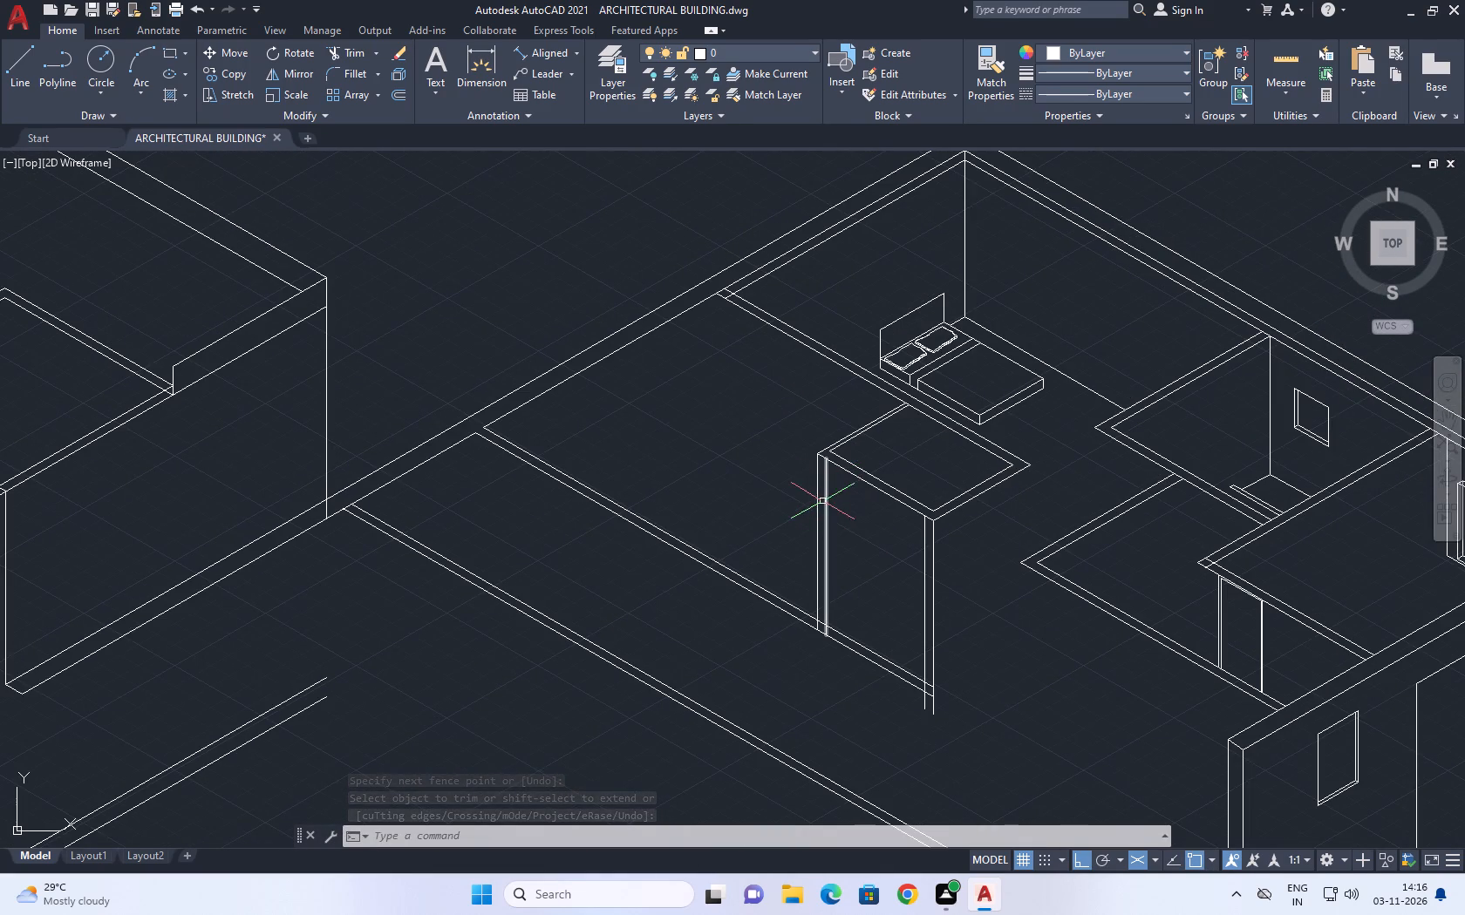
pyautogui.write('ex')
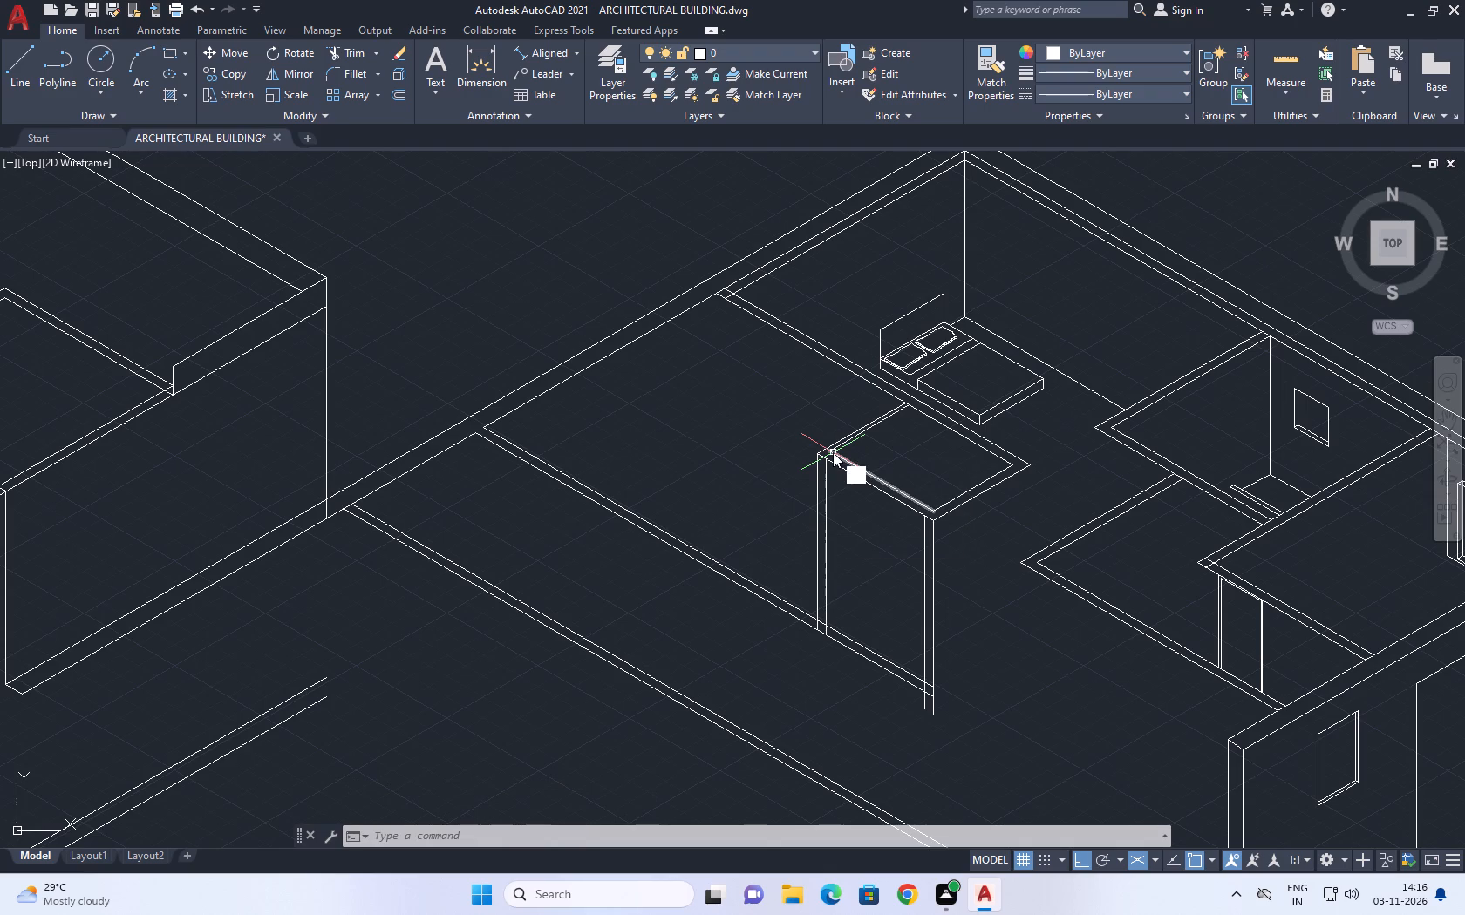
pyautogui.press('space')
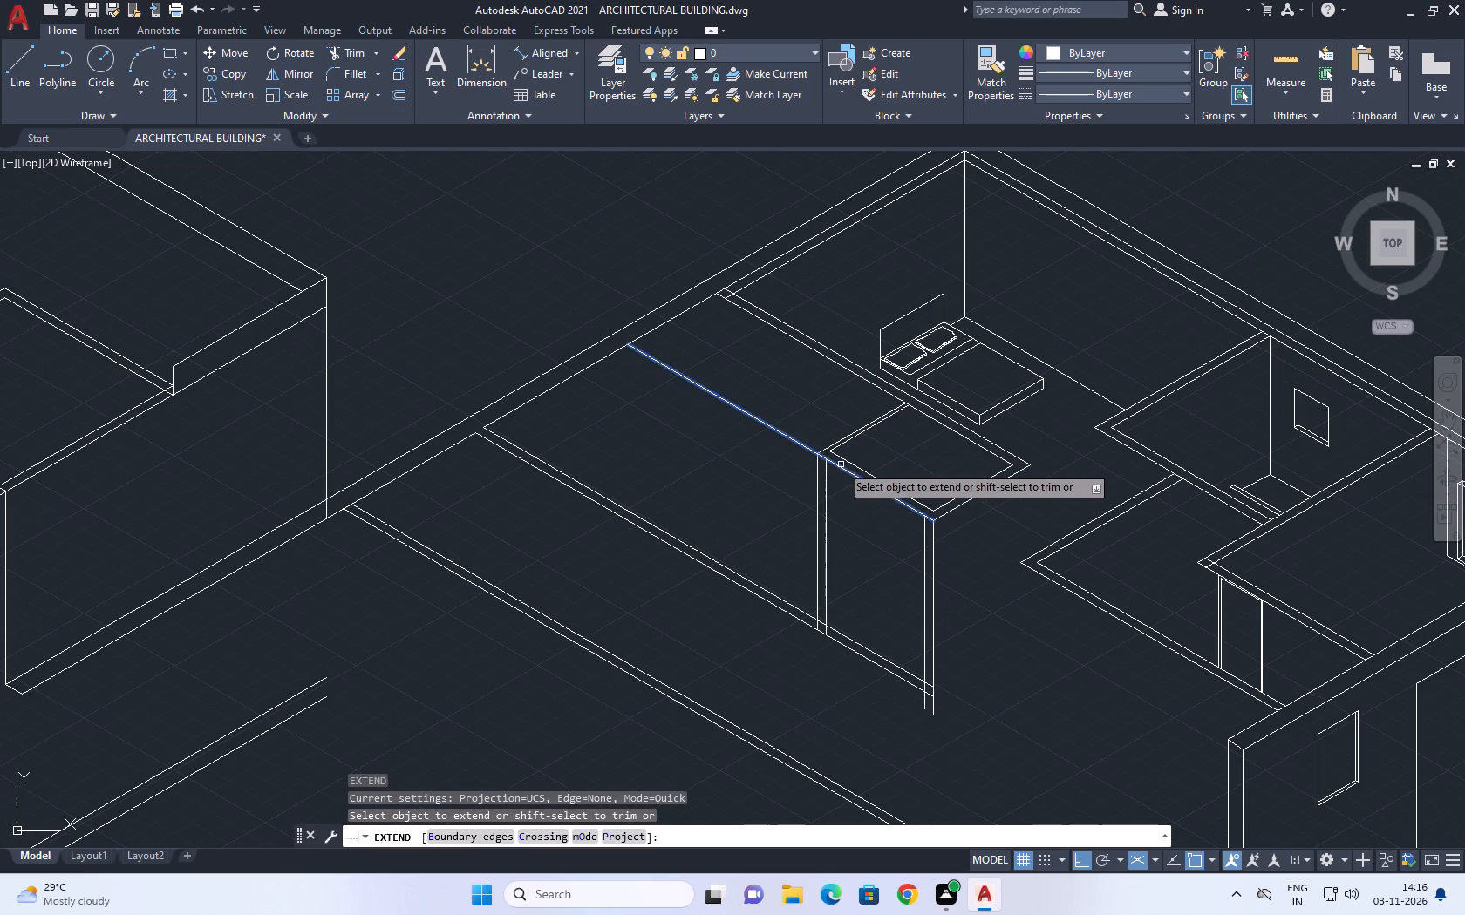
pyautogui.click(848, 460)
pyautogui.scroll(2, 916, 493)
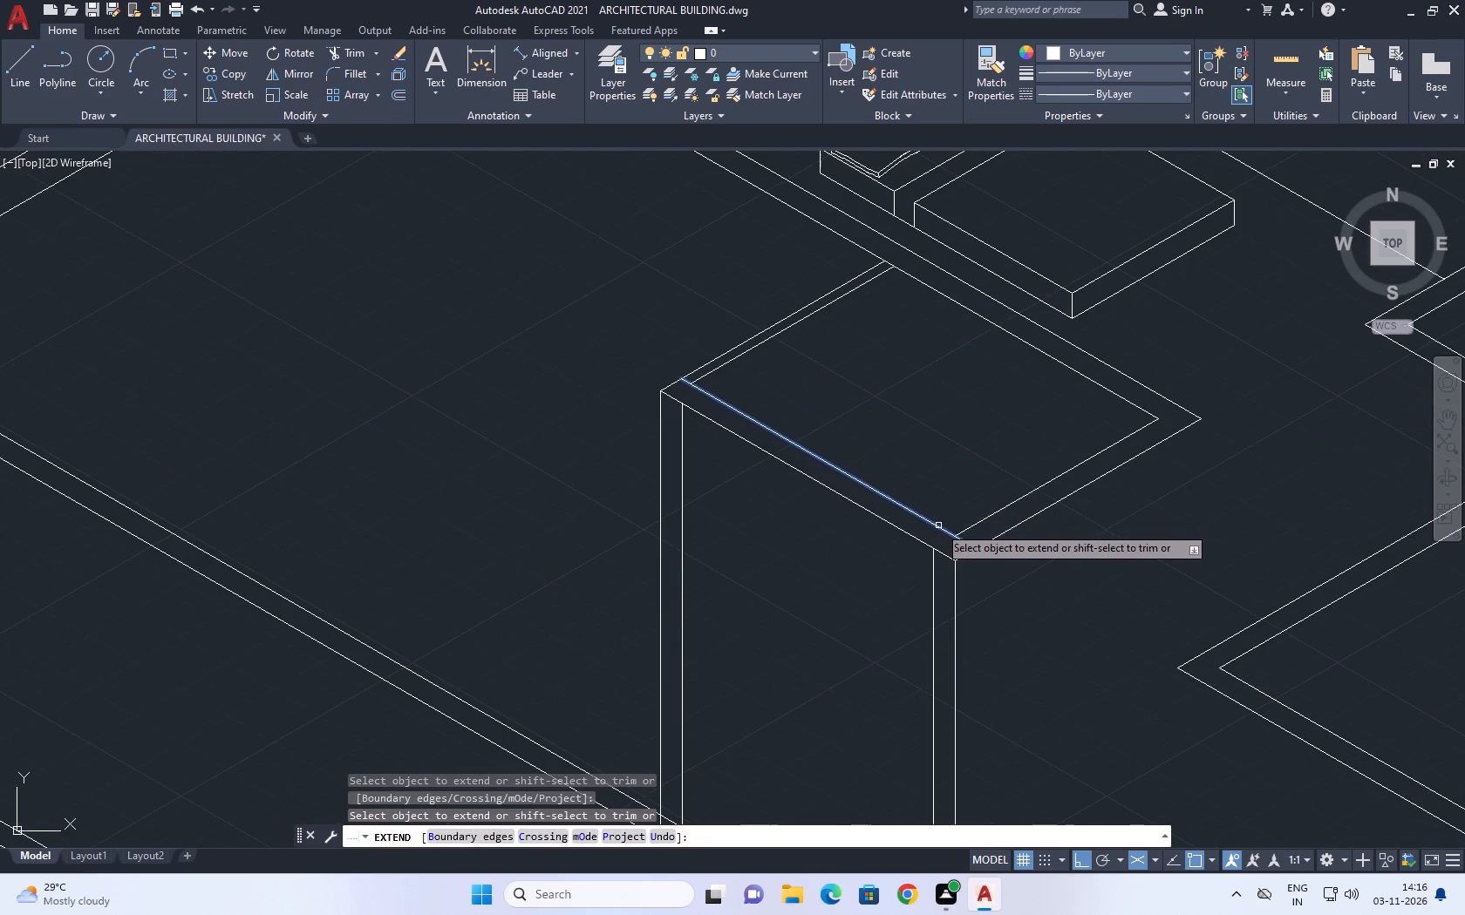
pyautogui.click(939, 526)
pyautogui.rightClick(964, 400)
pyautogui.click(992, 428)
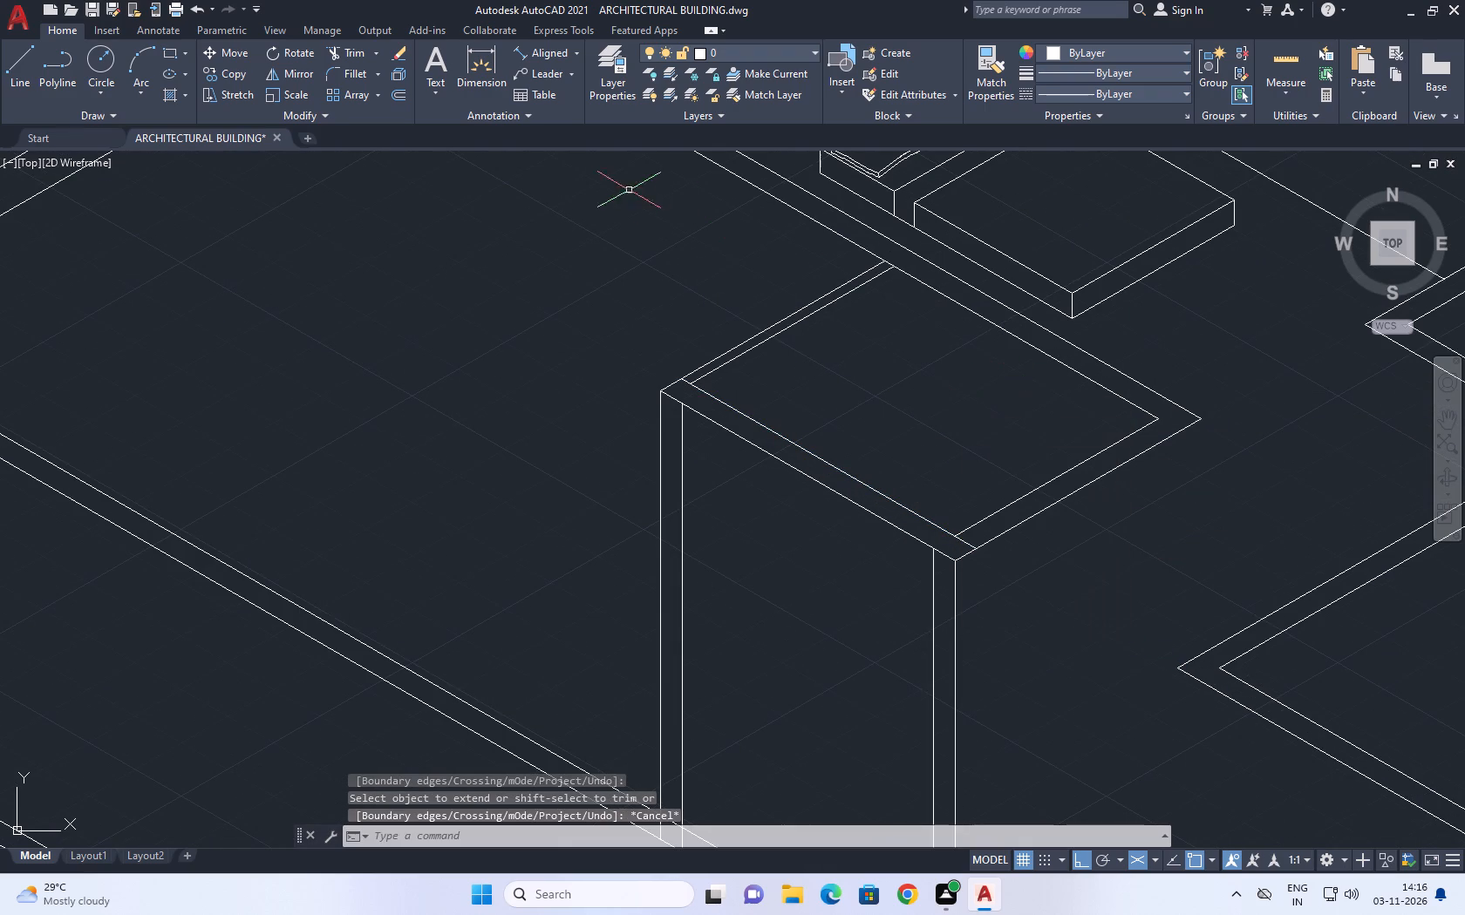
# Extend the inner lines of the small room's right-hand and upper-left walls to the near-left wall's outer line.
pyautogui.moveTo(732, 373); pyautogui.dragTo(741, 395, button='middle')
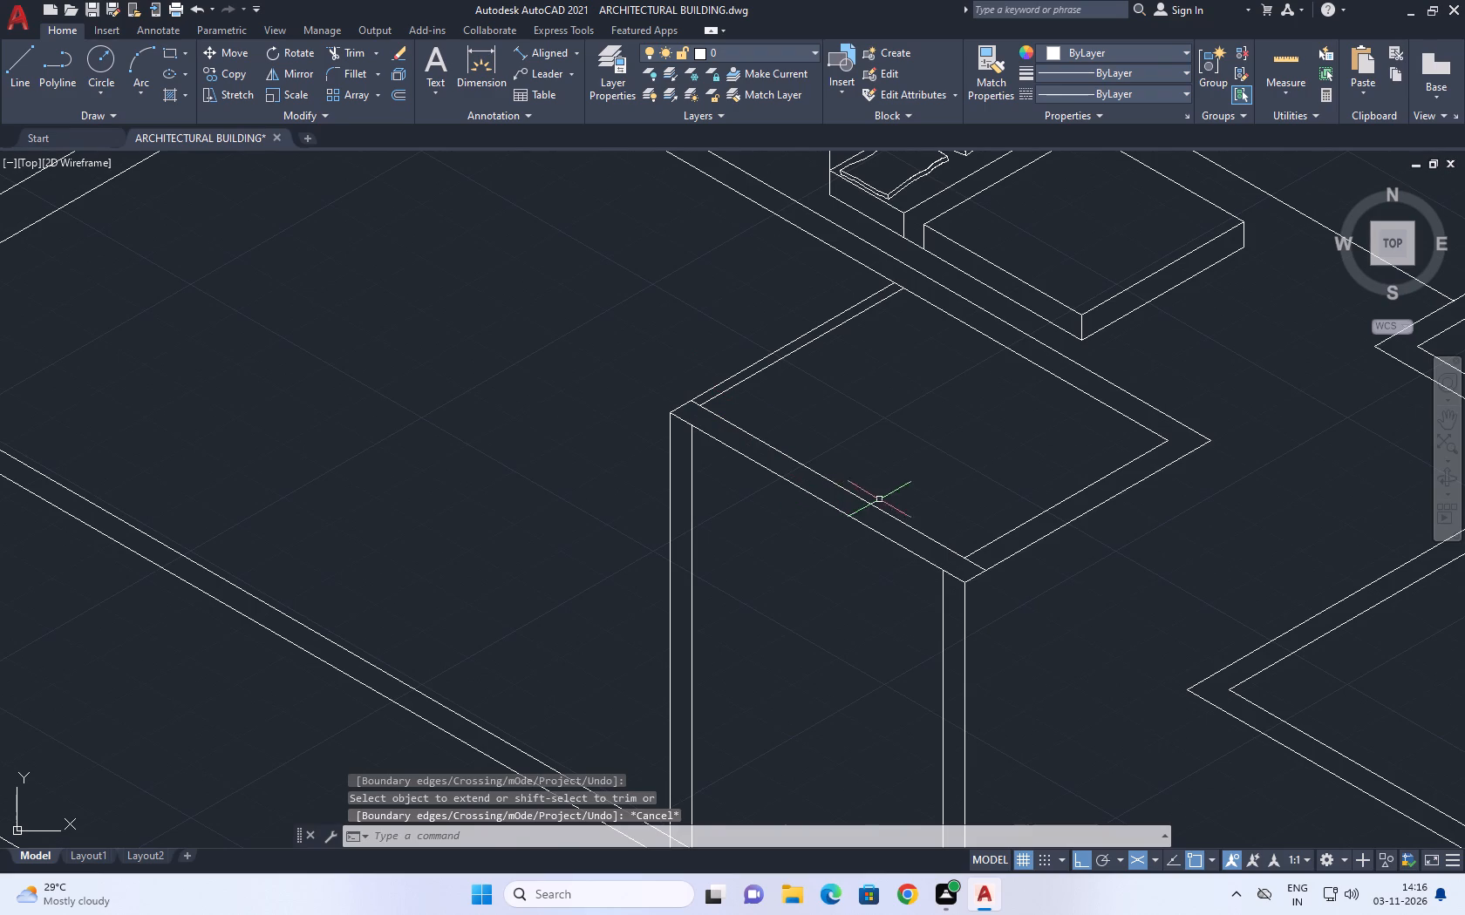
pyautogui.moveTo(801, 448); pyautogui.dragTo(741, 455, button='middle')
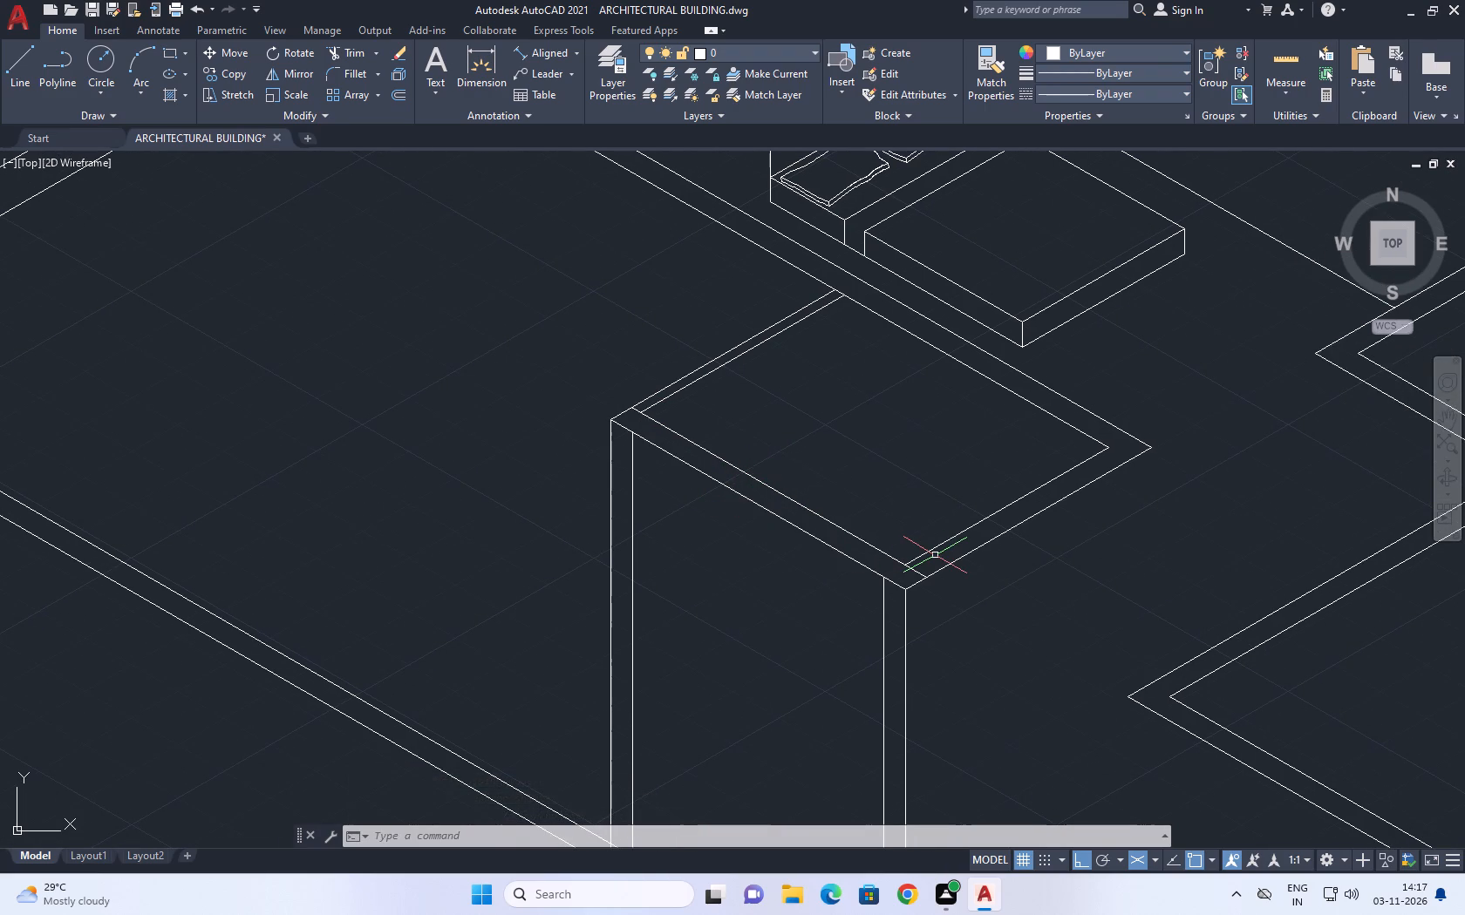
pyautogui.write('ex')
pyautogui.press('space')
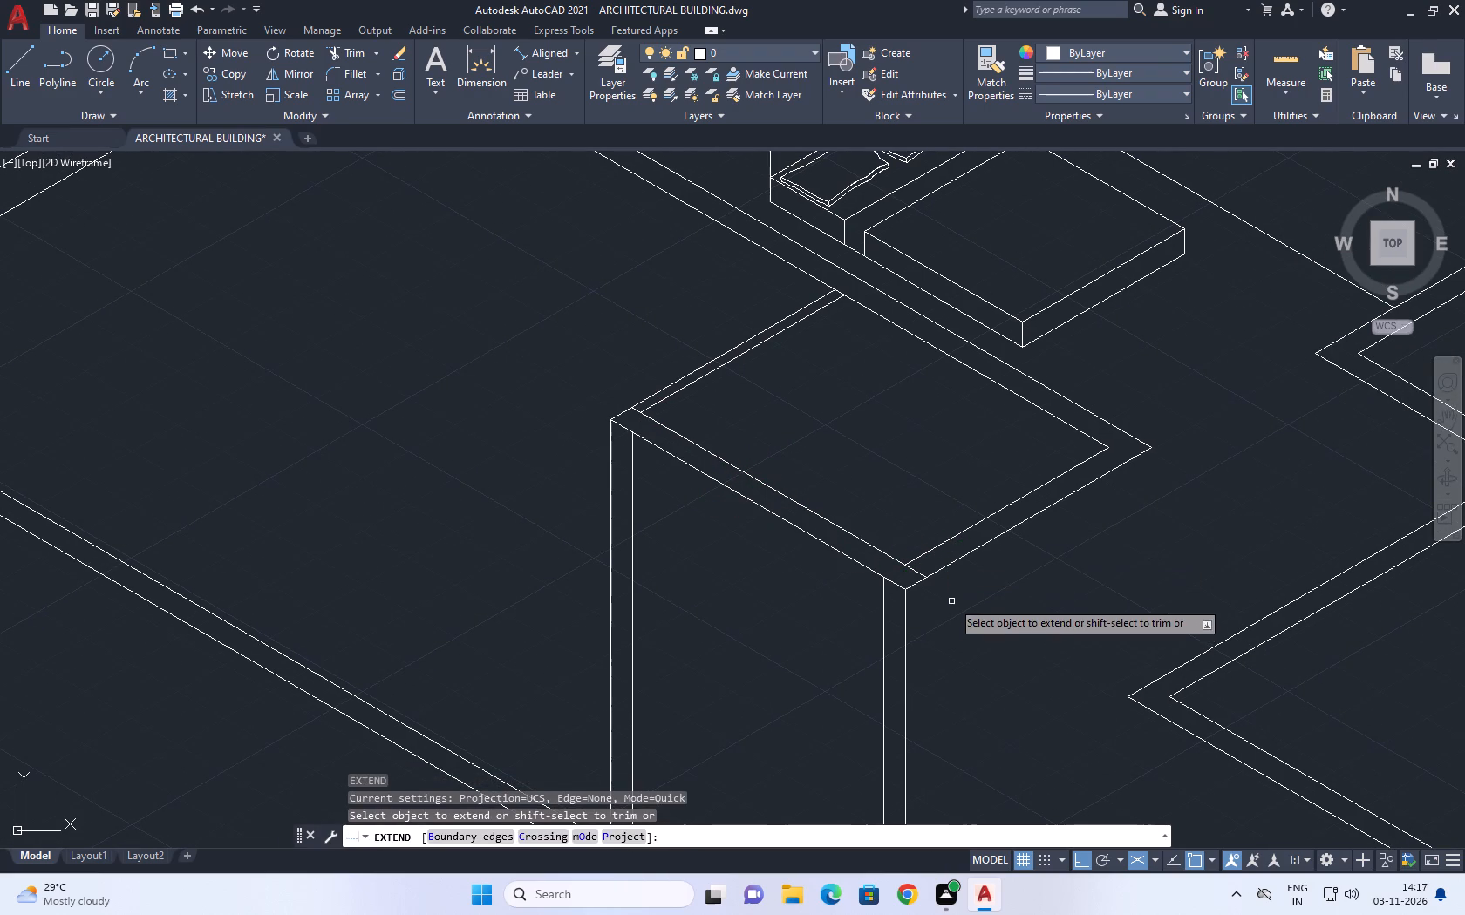
pyautogui.click(937, 548)
pyautogui.rightClick(882, 495)
pyautogui.click(916, 521)
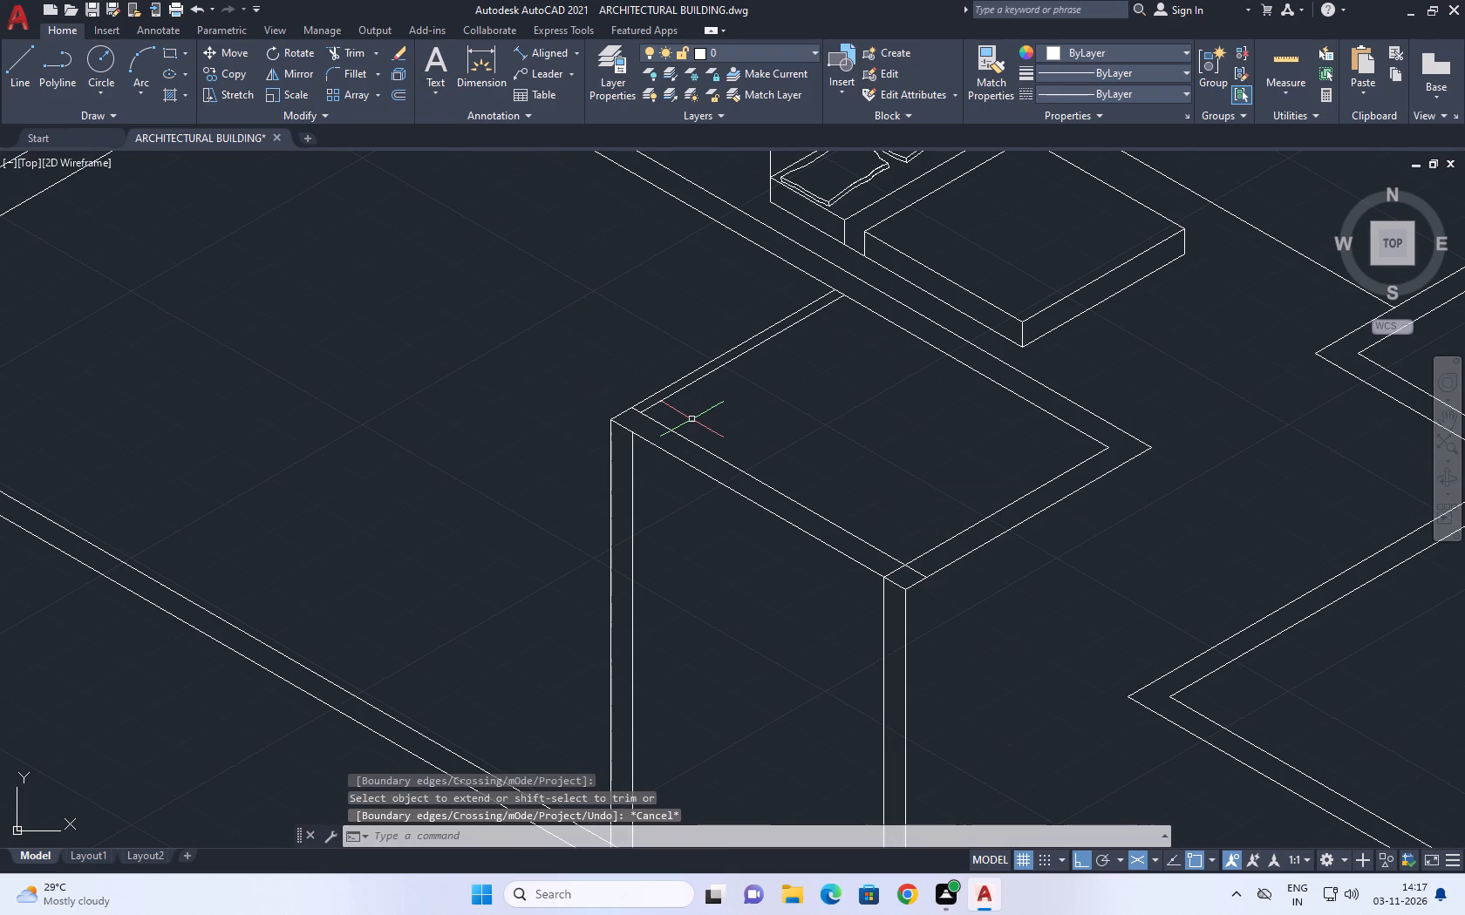
pyautogui.press('space')
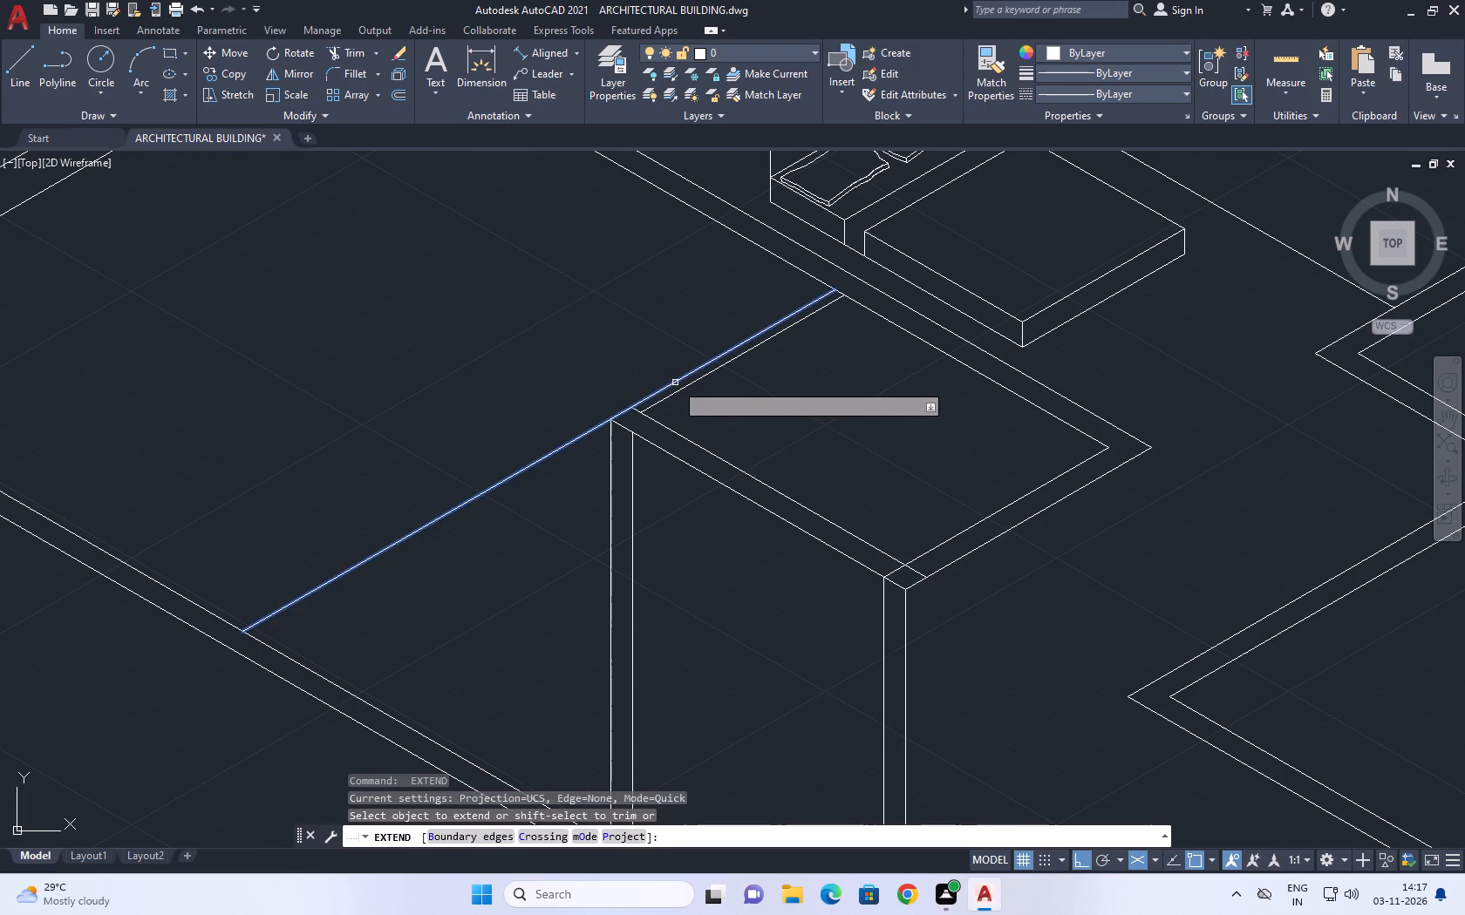
pyautogui.click(680, 390)
pyautogui.rightClick(726, 417)
pyautogui.click(798, 452)
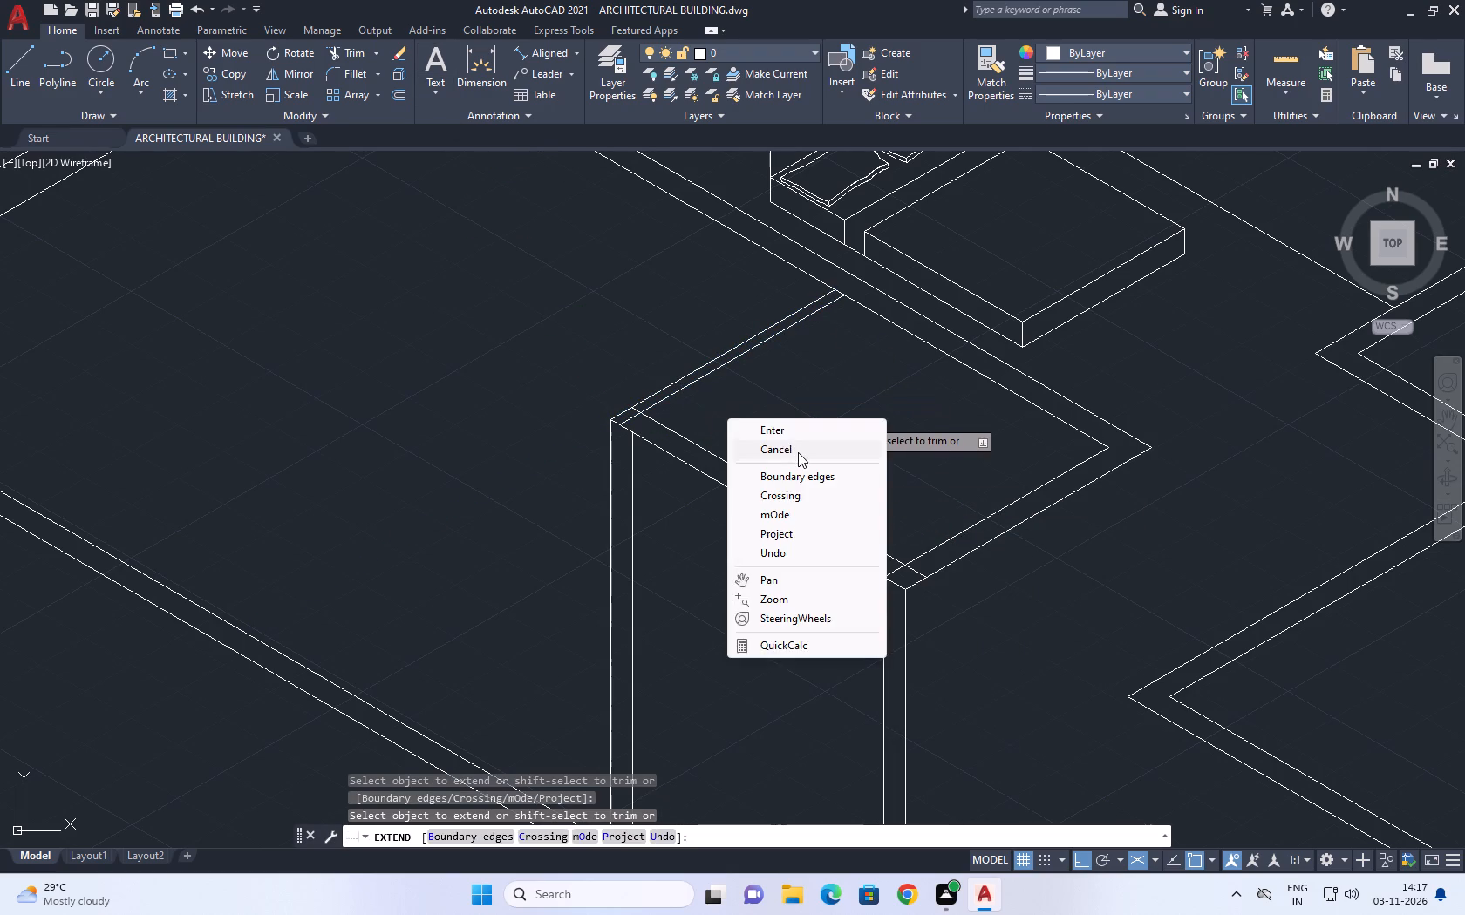
# Trim both lines of the small room's near-left wall between the left and near corners, leaving the span open.
pyautogui.moveTo(812, 357); pyautogui.dragTo(749, 377, button='middle')
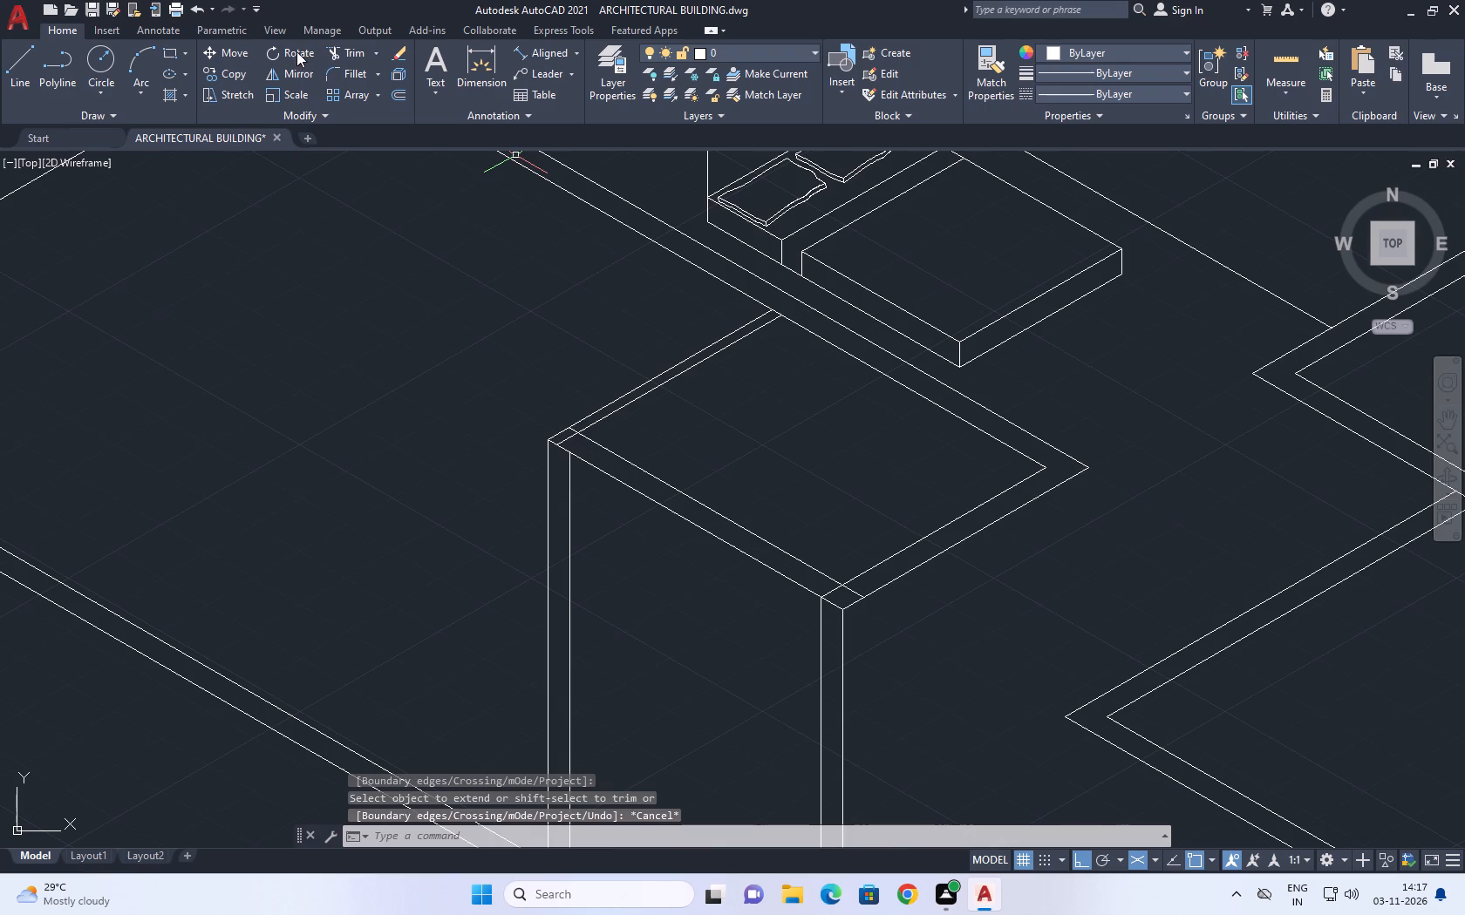
pyautogui.click(333, 52)
pyautogui.click(608, 498)
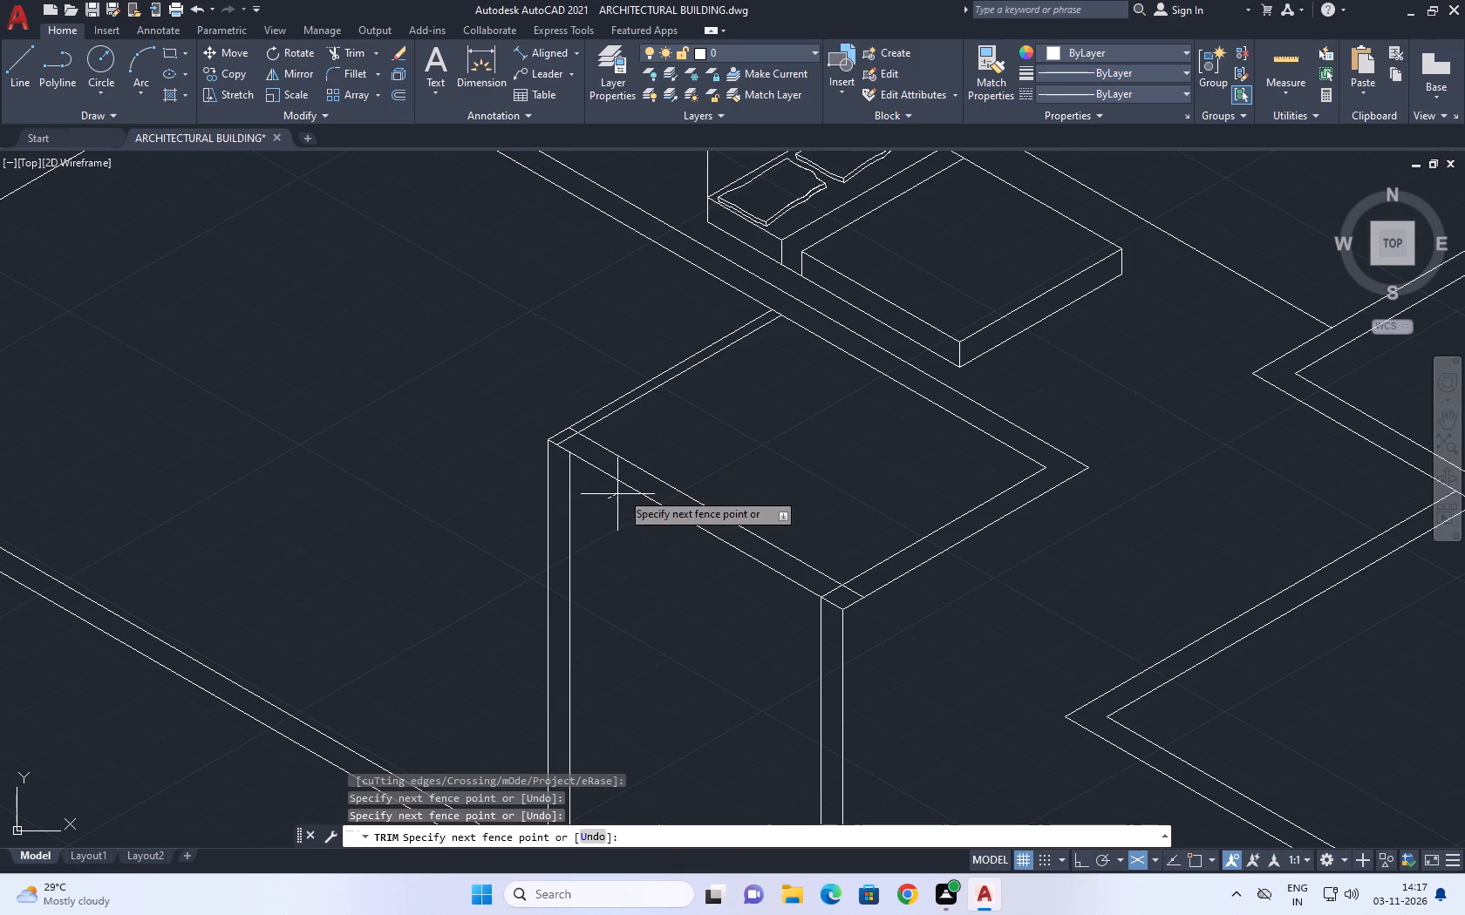
pyautogui.click(693, 458)
pyautogui.rightClick(737, 446)
pyautogui.click(787, 481)
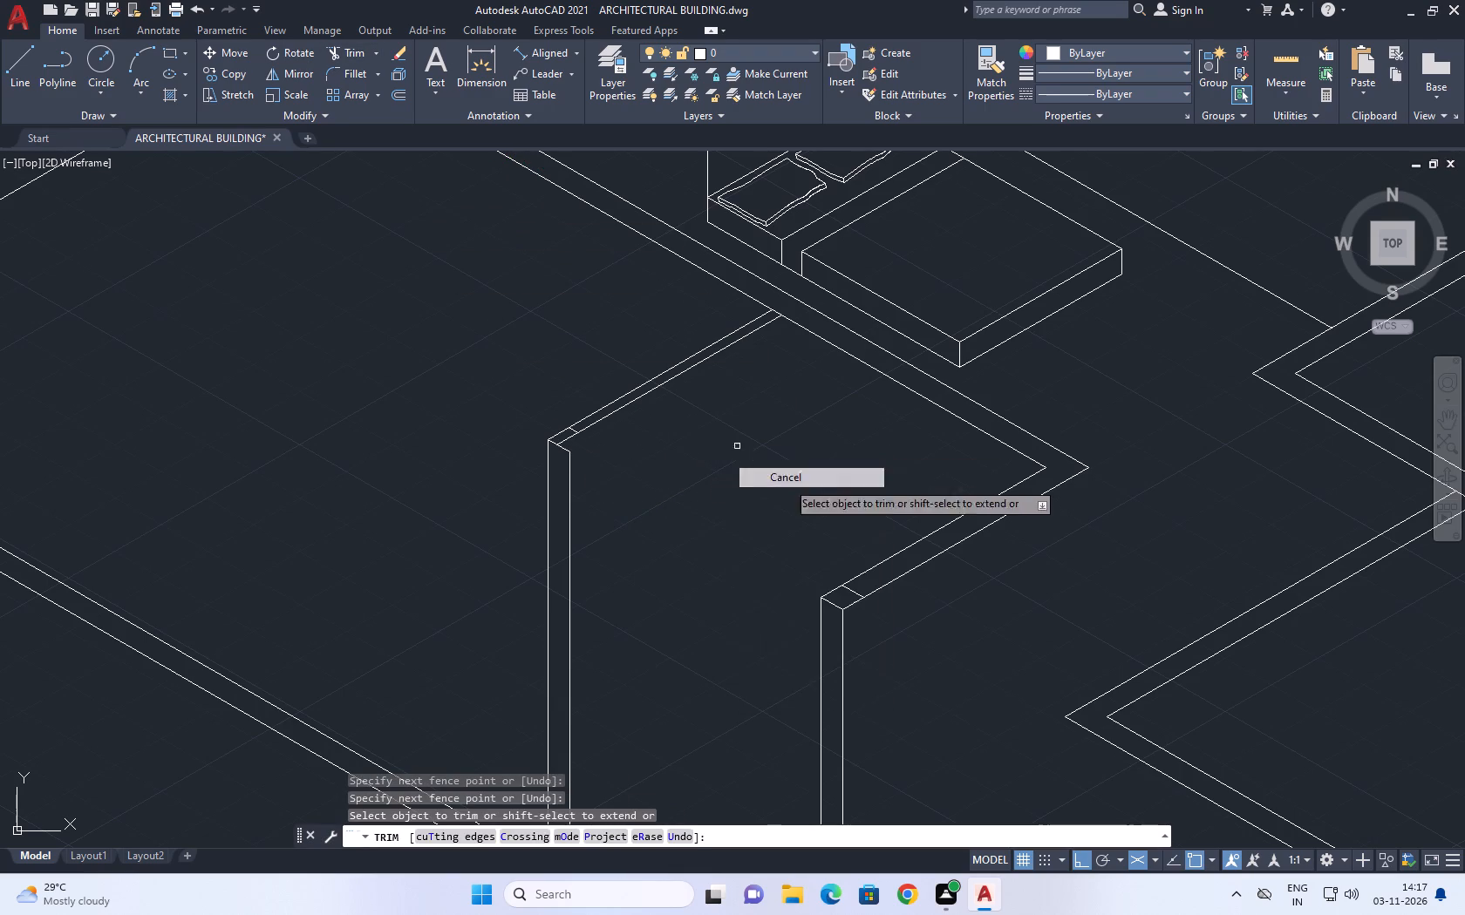
# Move the left corner's vertical pair and its top cap line so the cap's midpoint meets the end of the upper-left wall's inner line.
pyautogui.moveTo(400, 468); pyautogui.dragTo(546, 488, button='middle')
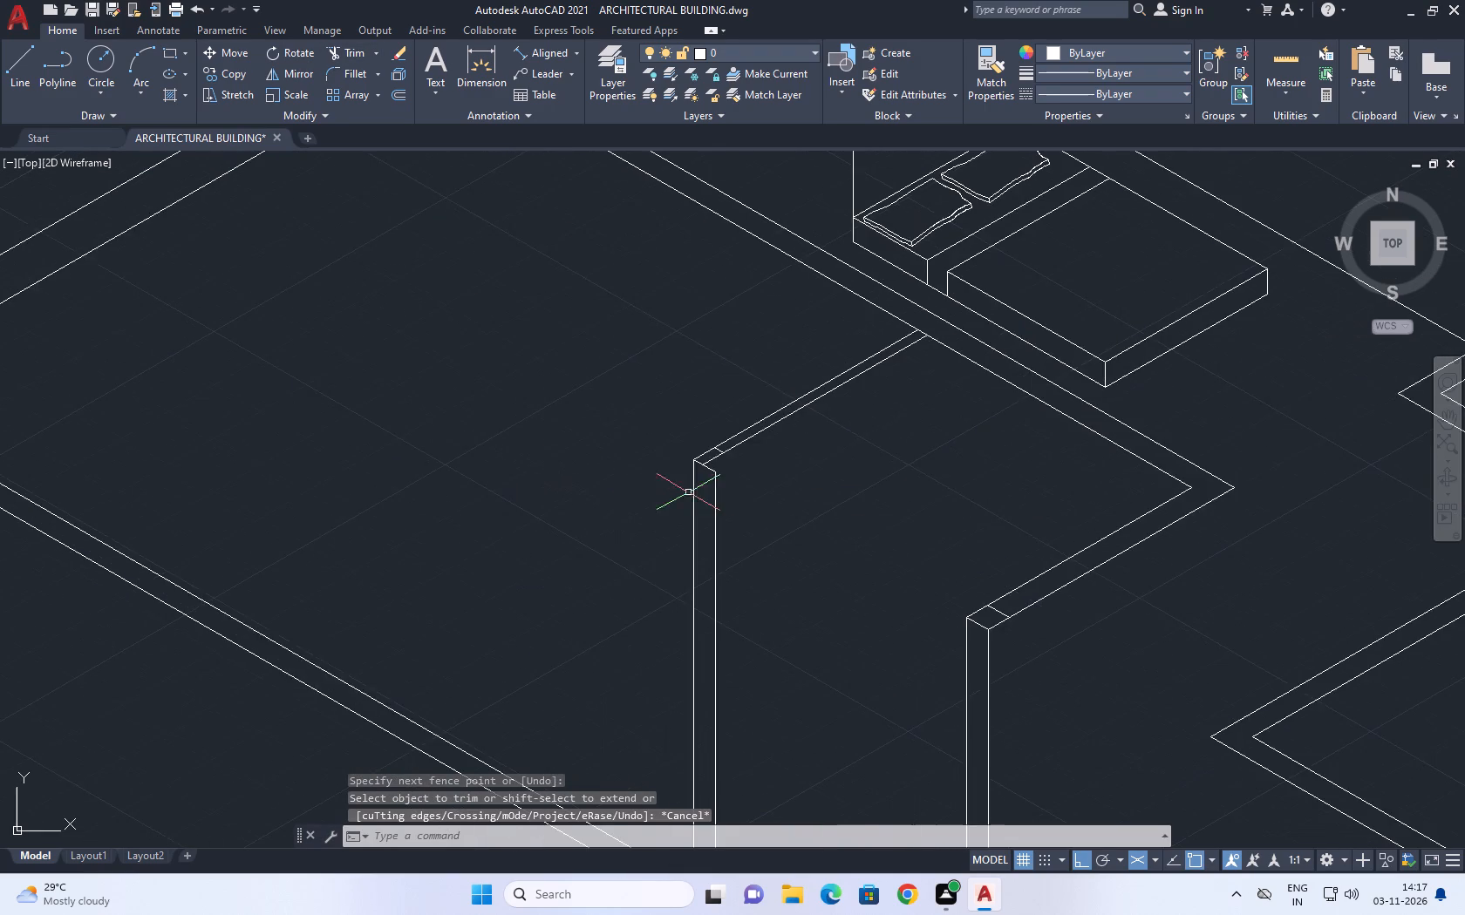
pyautogui.scroll(3, 710, 491)
pyautogui.click(745, 421)
pyautogui.click(603, 460)
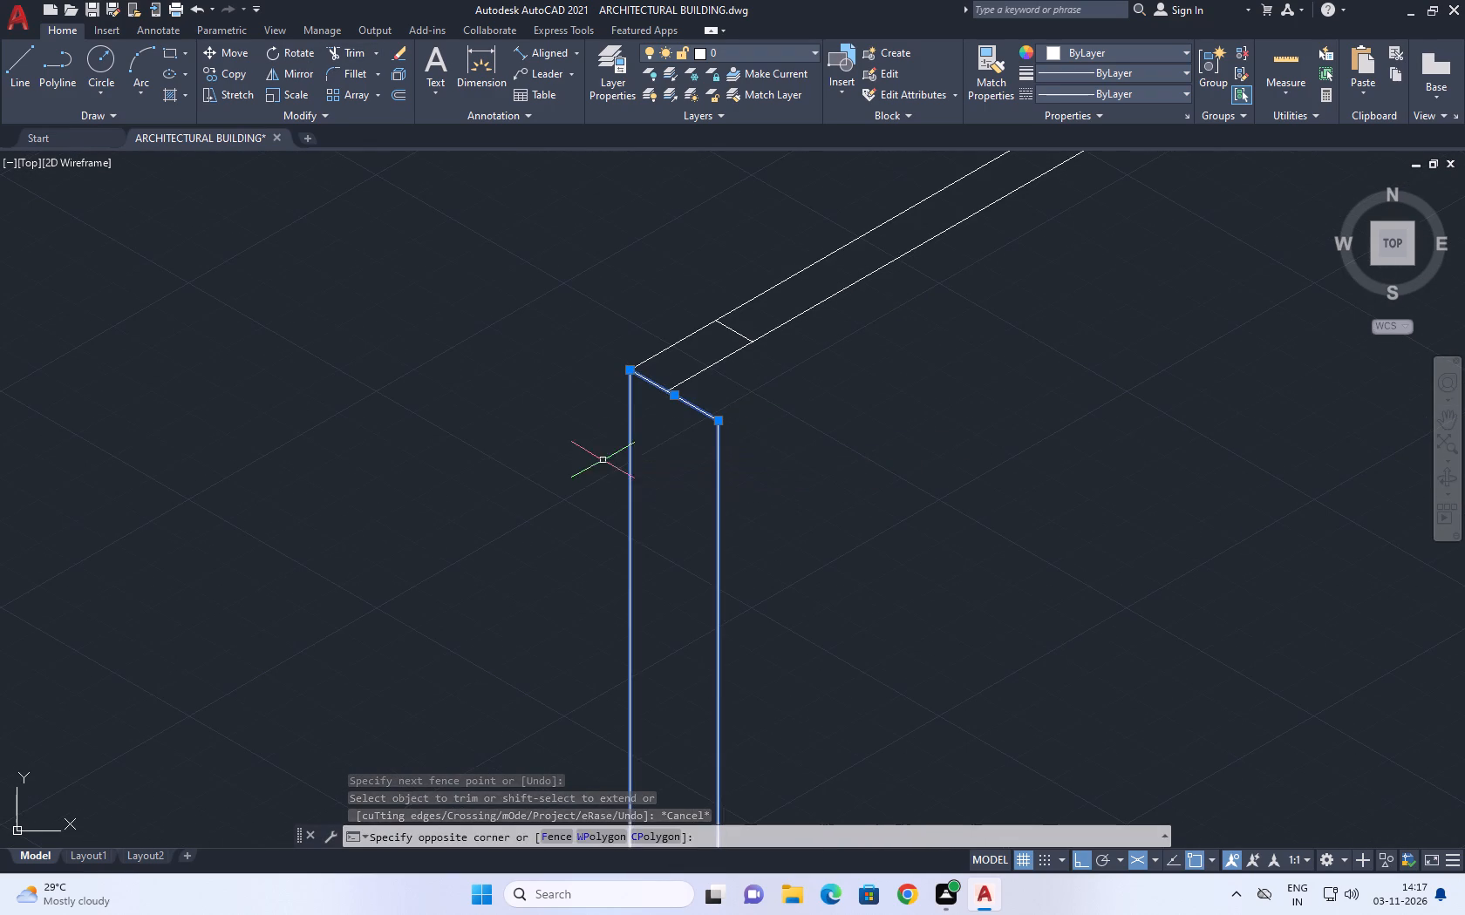
pyautogui.click(223, 56)
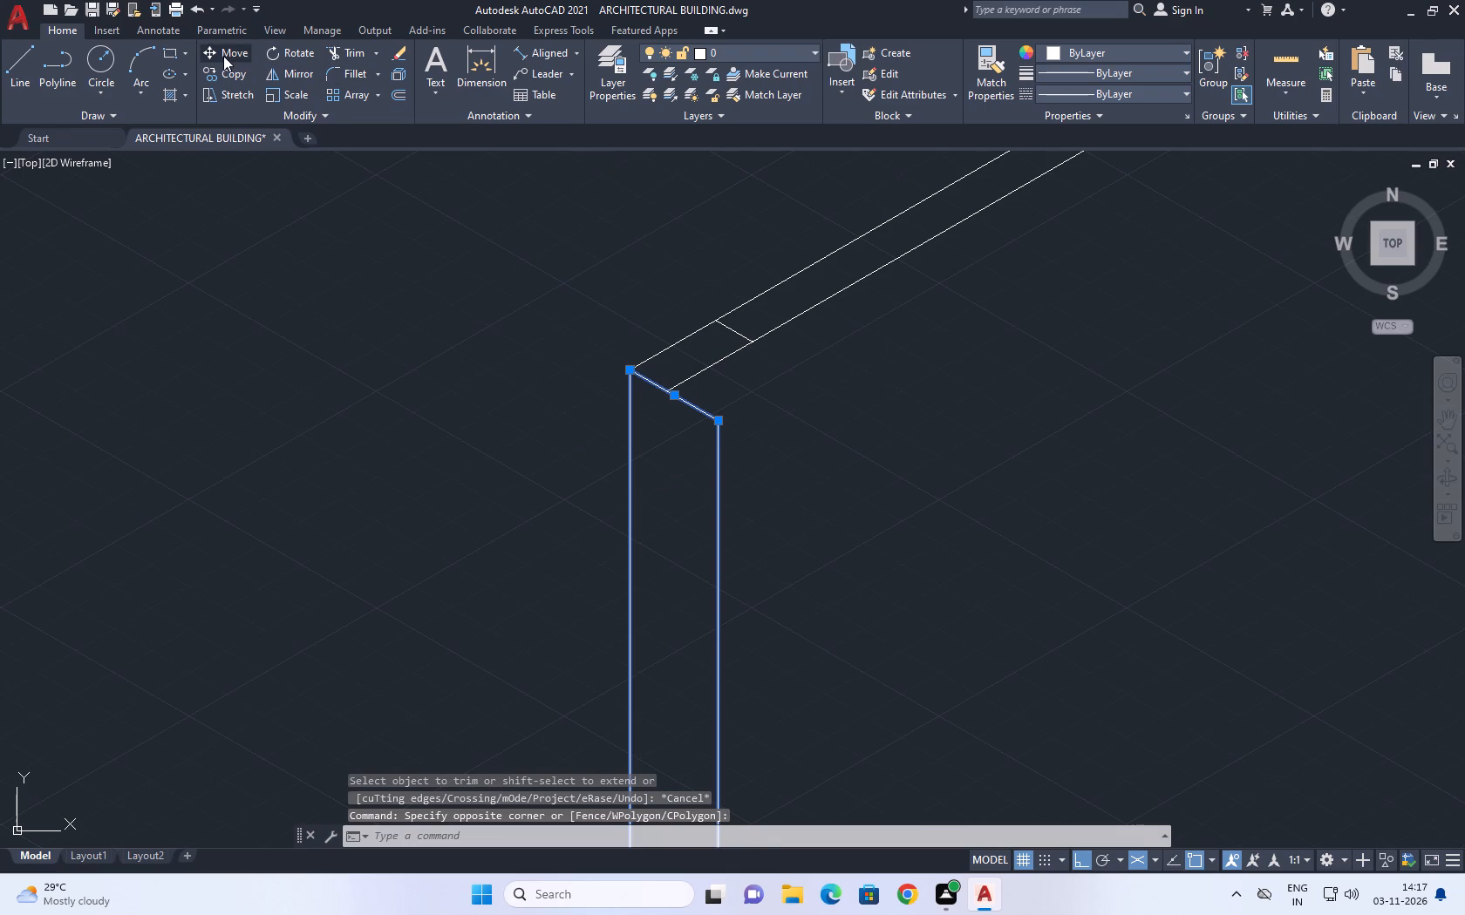
pyautogui.scroll(2, 705, 396)
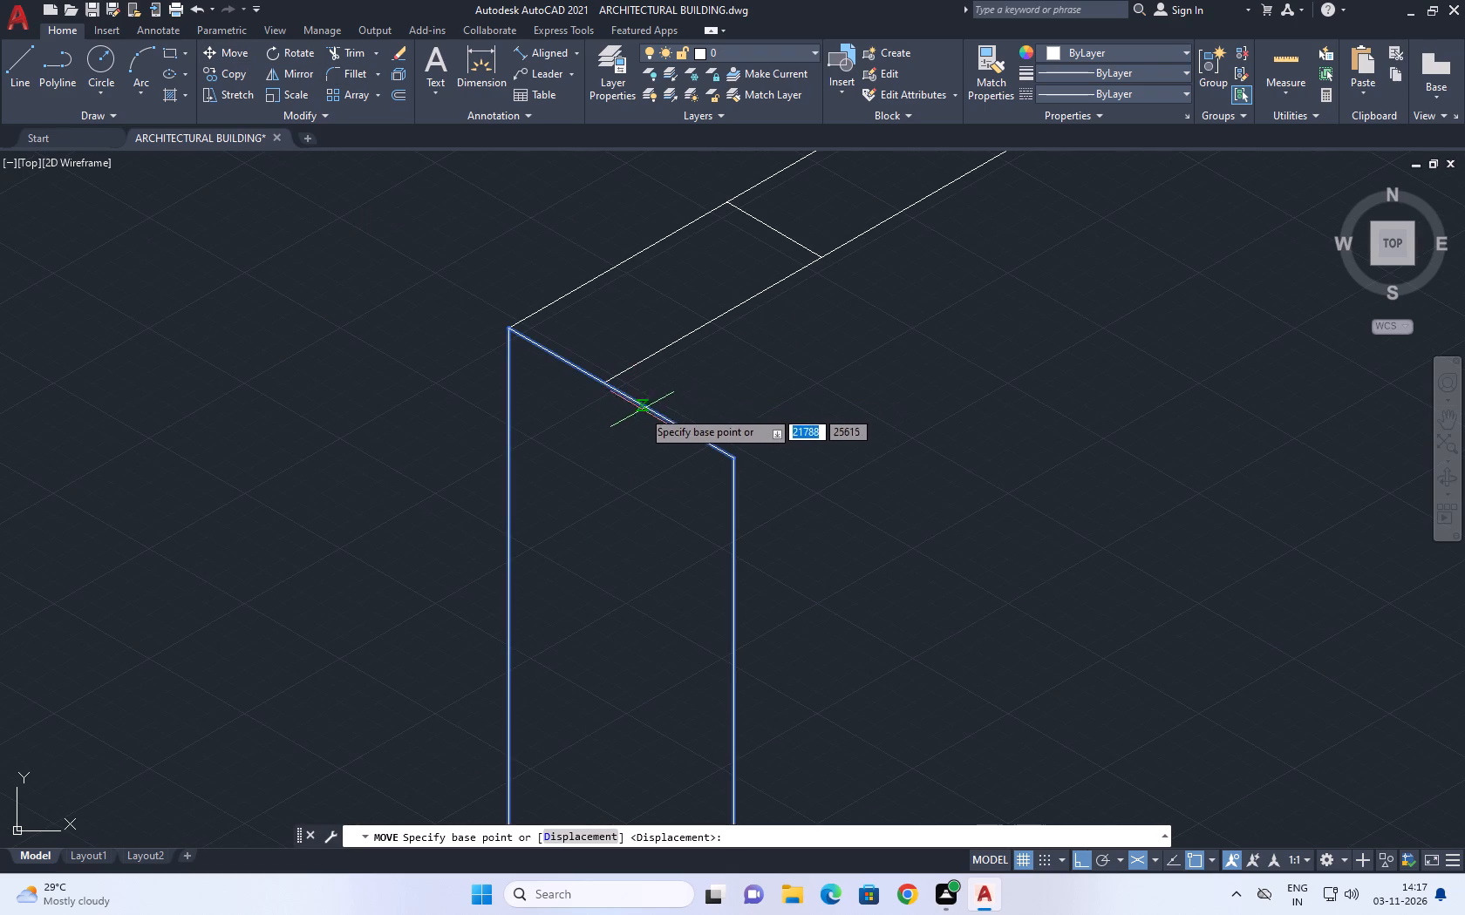
pyautogui.click(623, 396)
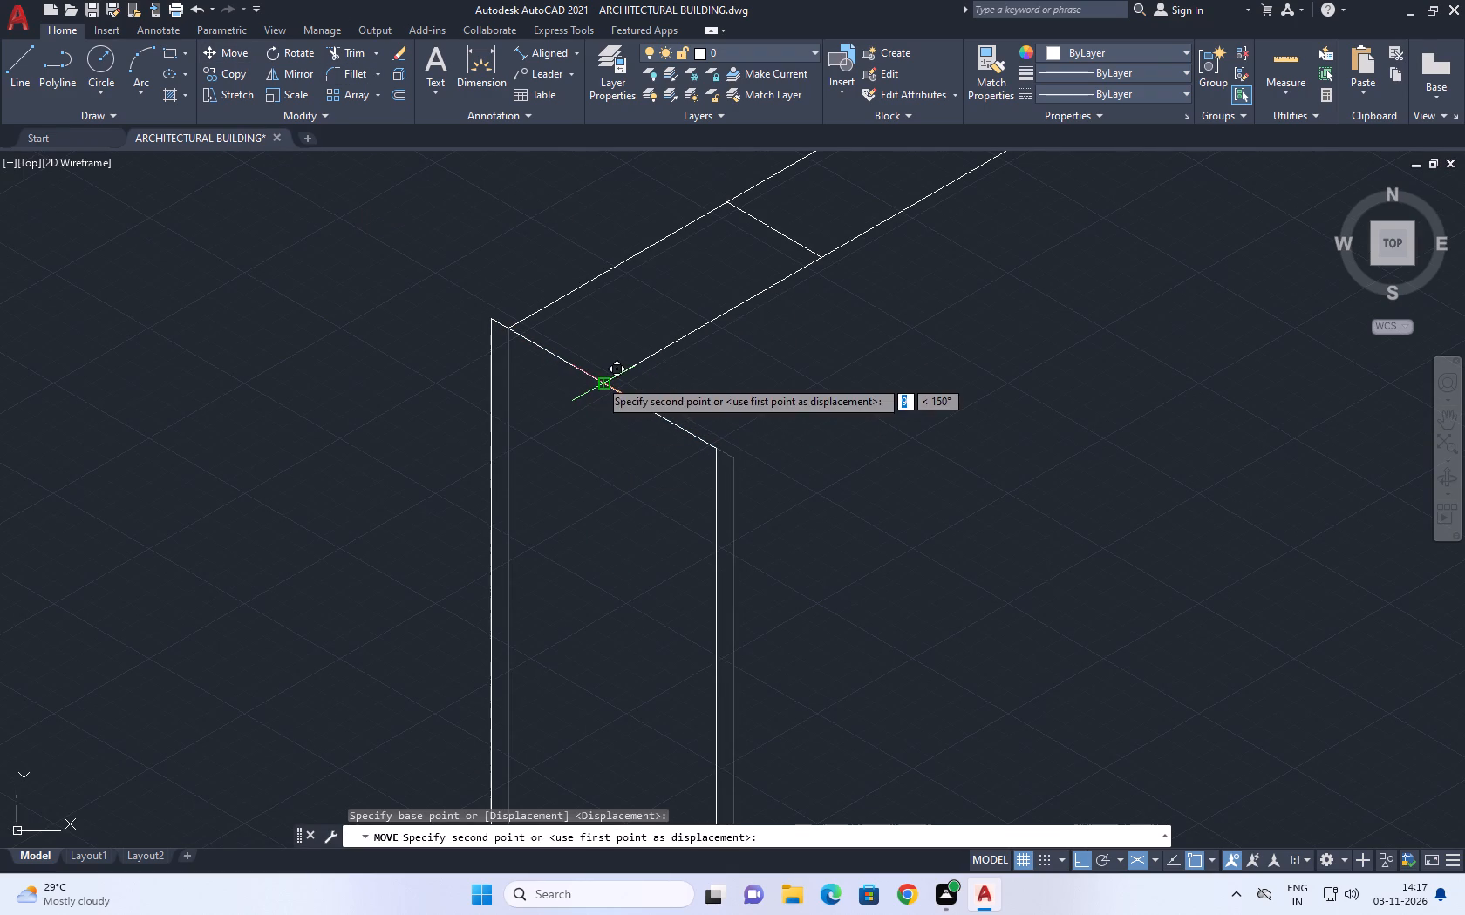
pyautogui.click(602, 379)
pyautogui.scroll(-2, 640, 329)
pyautogui.moveTo(691, 251); pyautogui.dragTo(739, 343, button='middle')
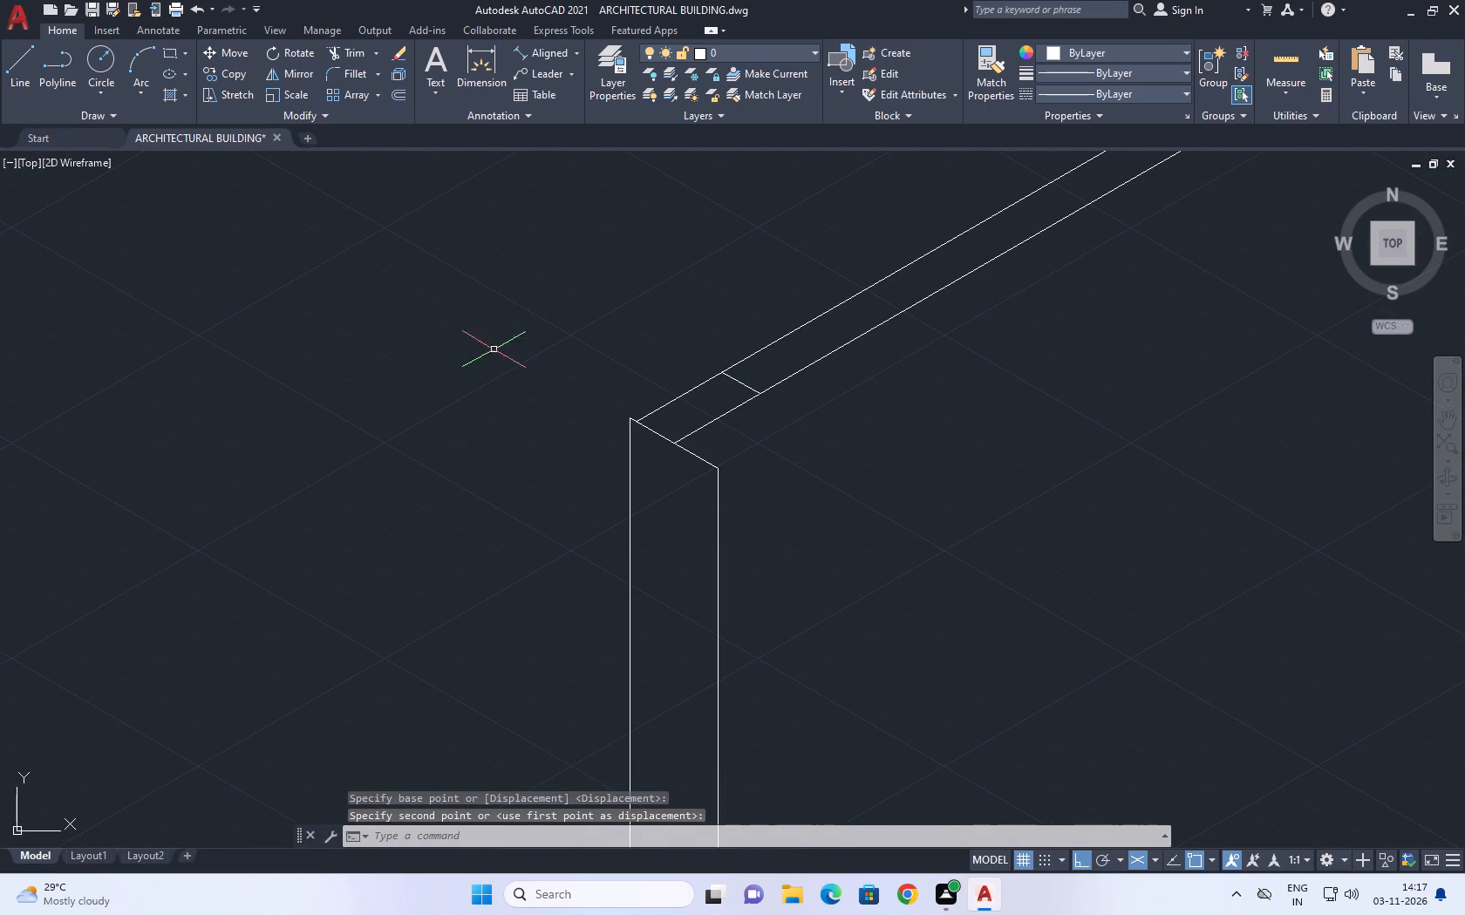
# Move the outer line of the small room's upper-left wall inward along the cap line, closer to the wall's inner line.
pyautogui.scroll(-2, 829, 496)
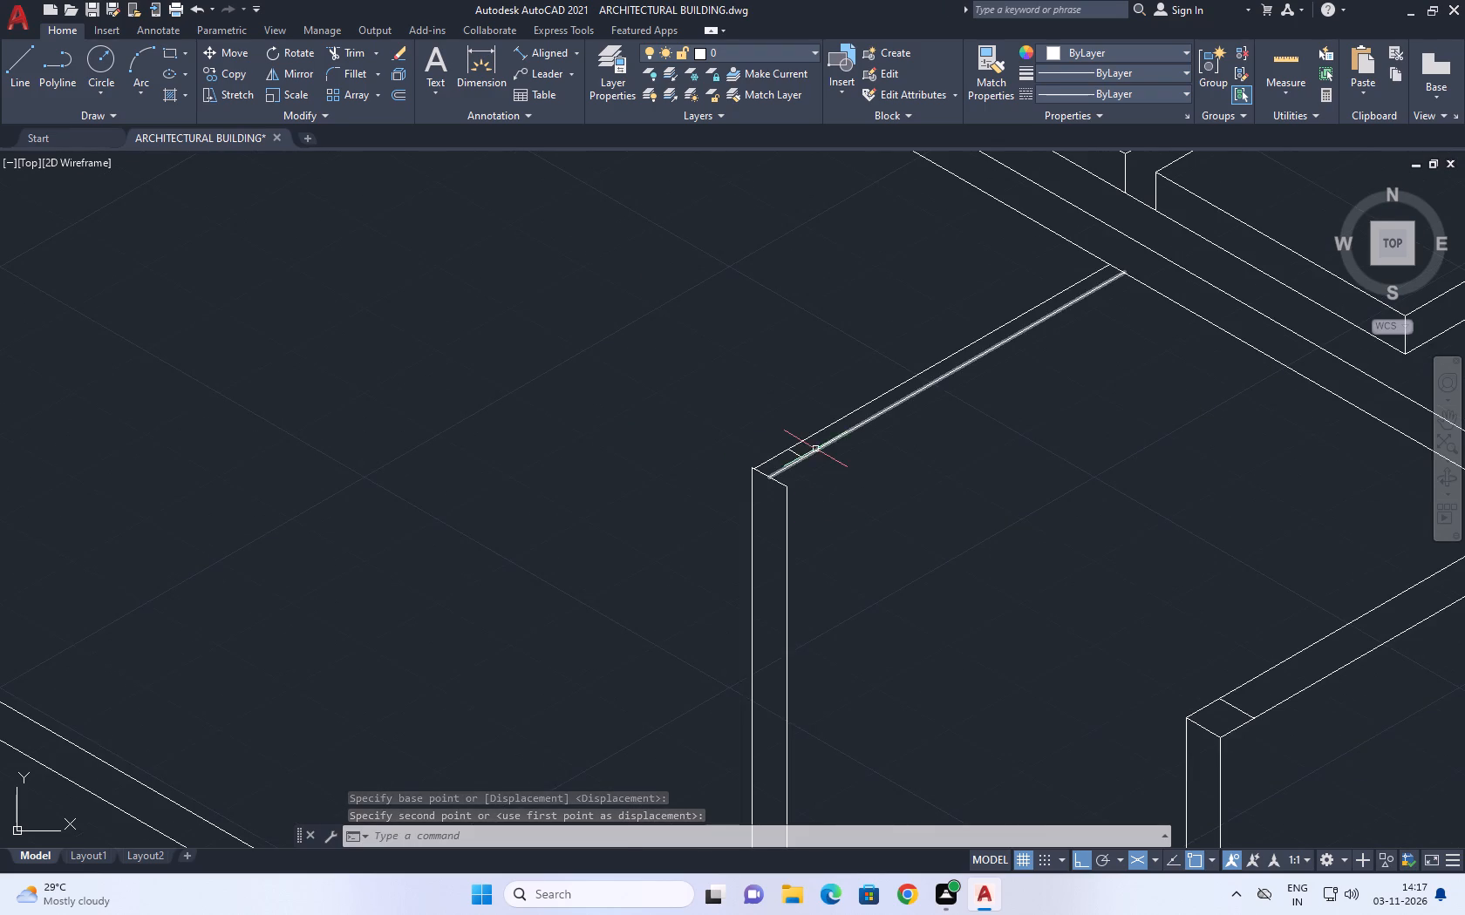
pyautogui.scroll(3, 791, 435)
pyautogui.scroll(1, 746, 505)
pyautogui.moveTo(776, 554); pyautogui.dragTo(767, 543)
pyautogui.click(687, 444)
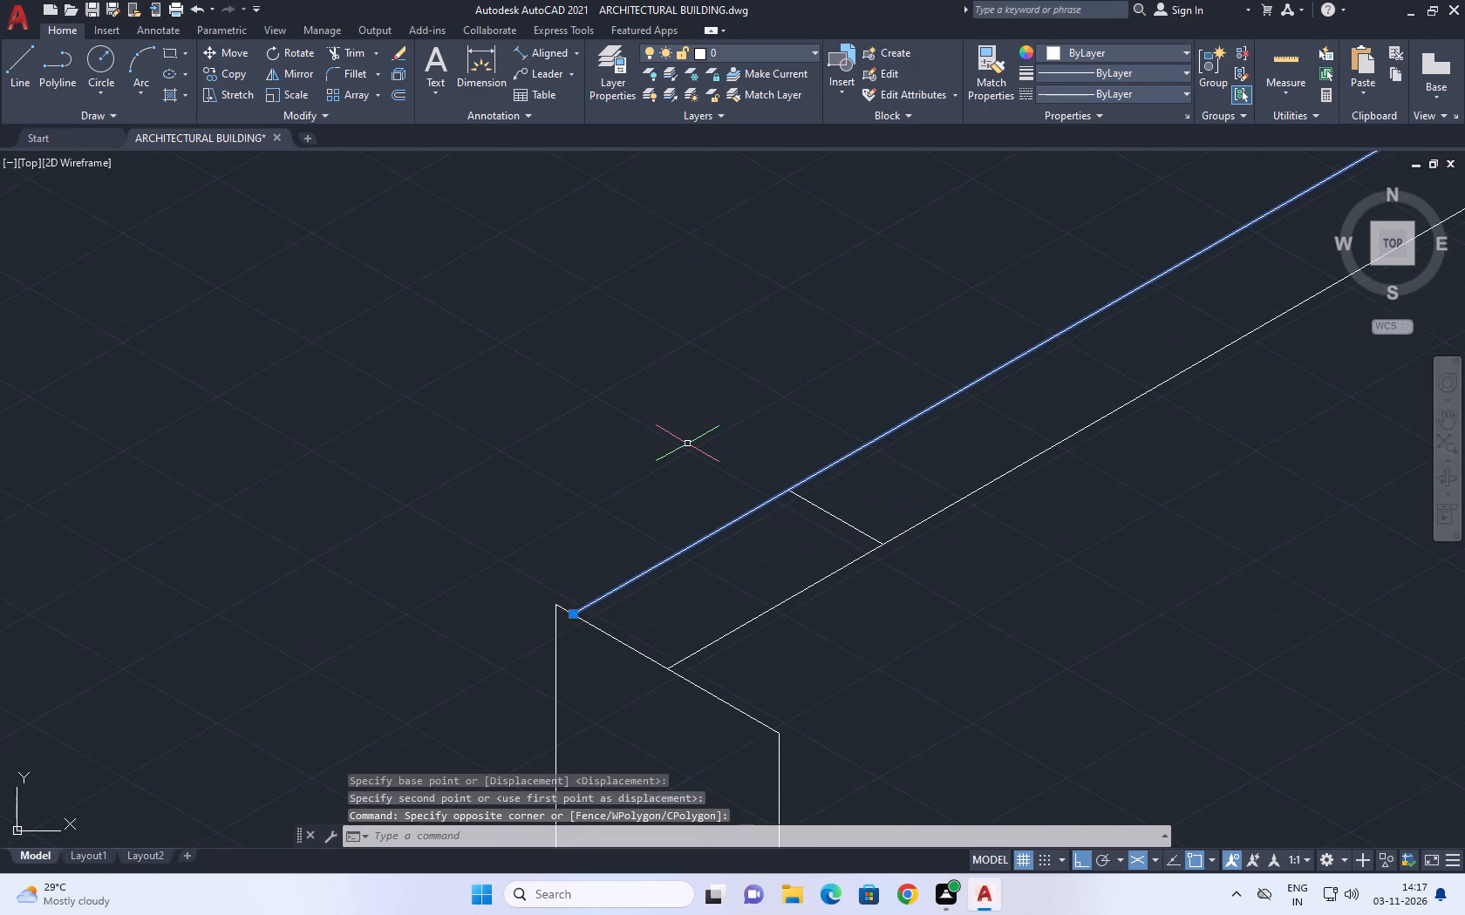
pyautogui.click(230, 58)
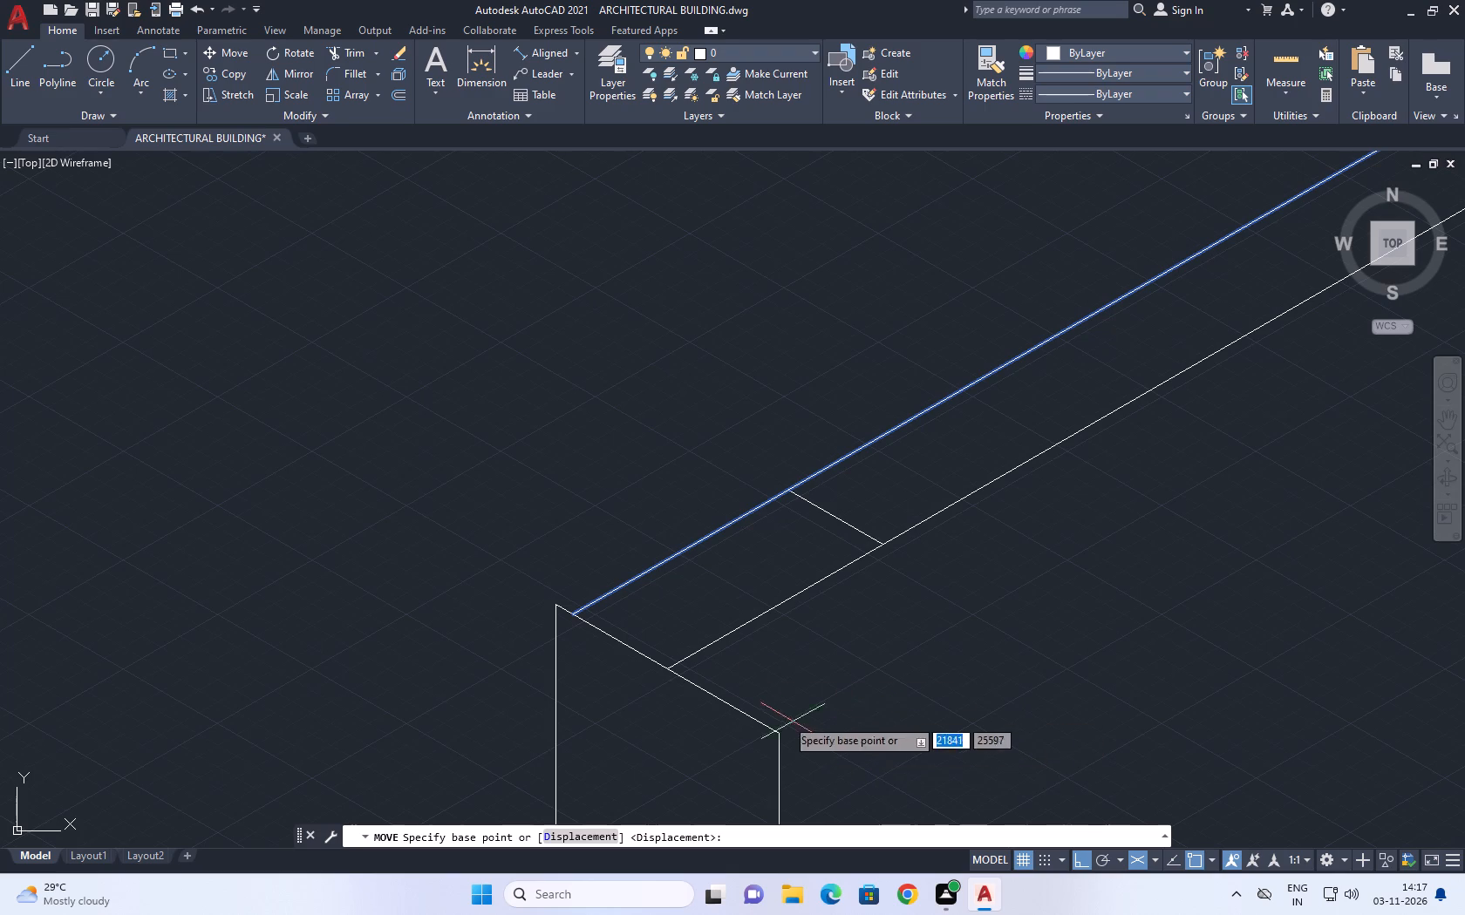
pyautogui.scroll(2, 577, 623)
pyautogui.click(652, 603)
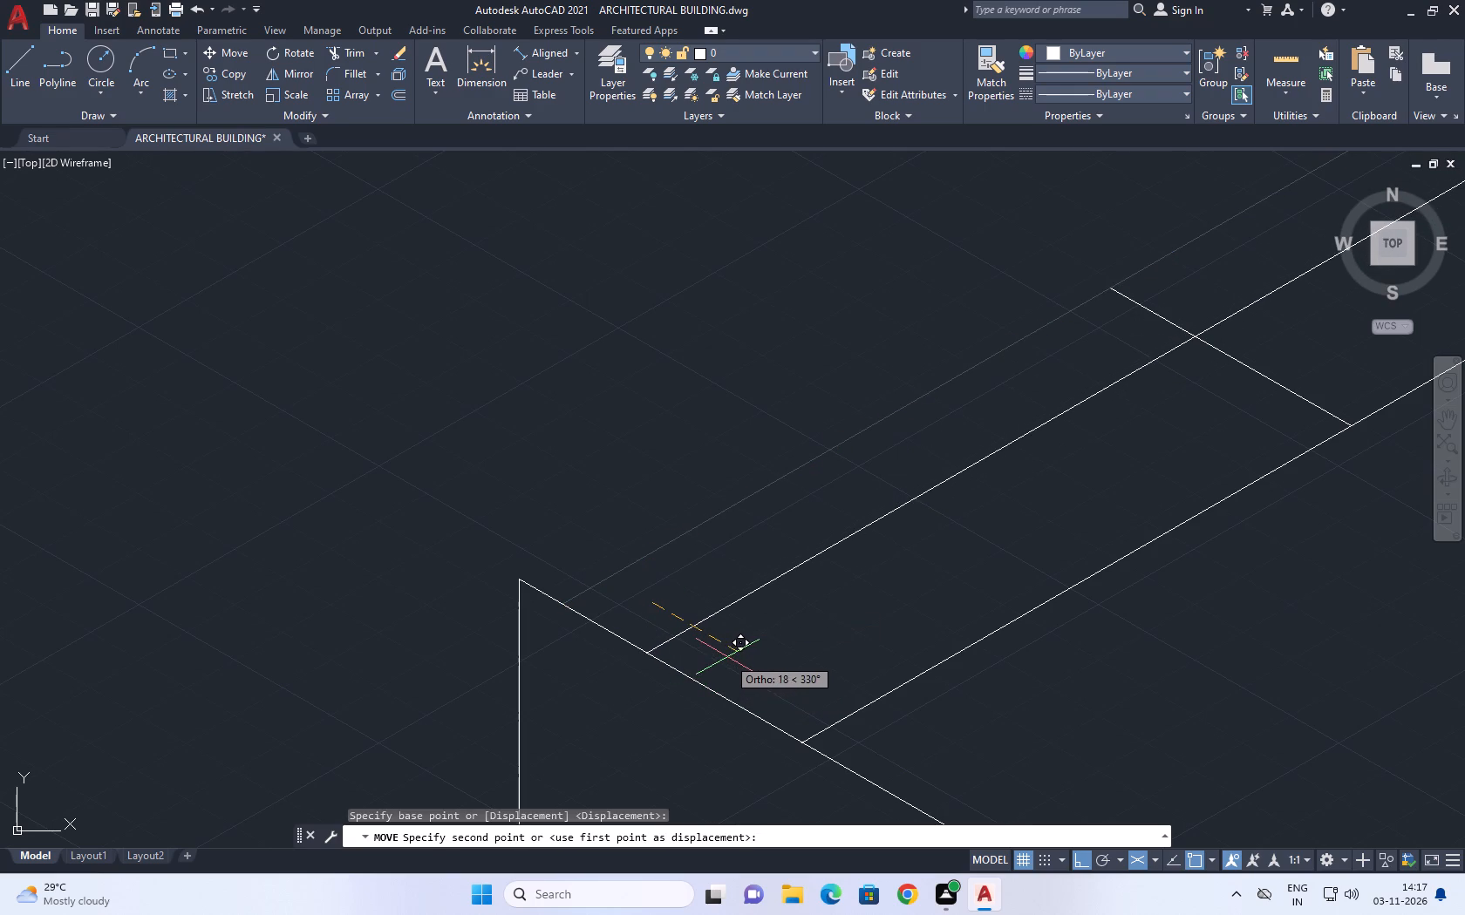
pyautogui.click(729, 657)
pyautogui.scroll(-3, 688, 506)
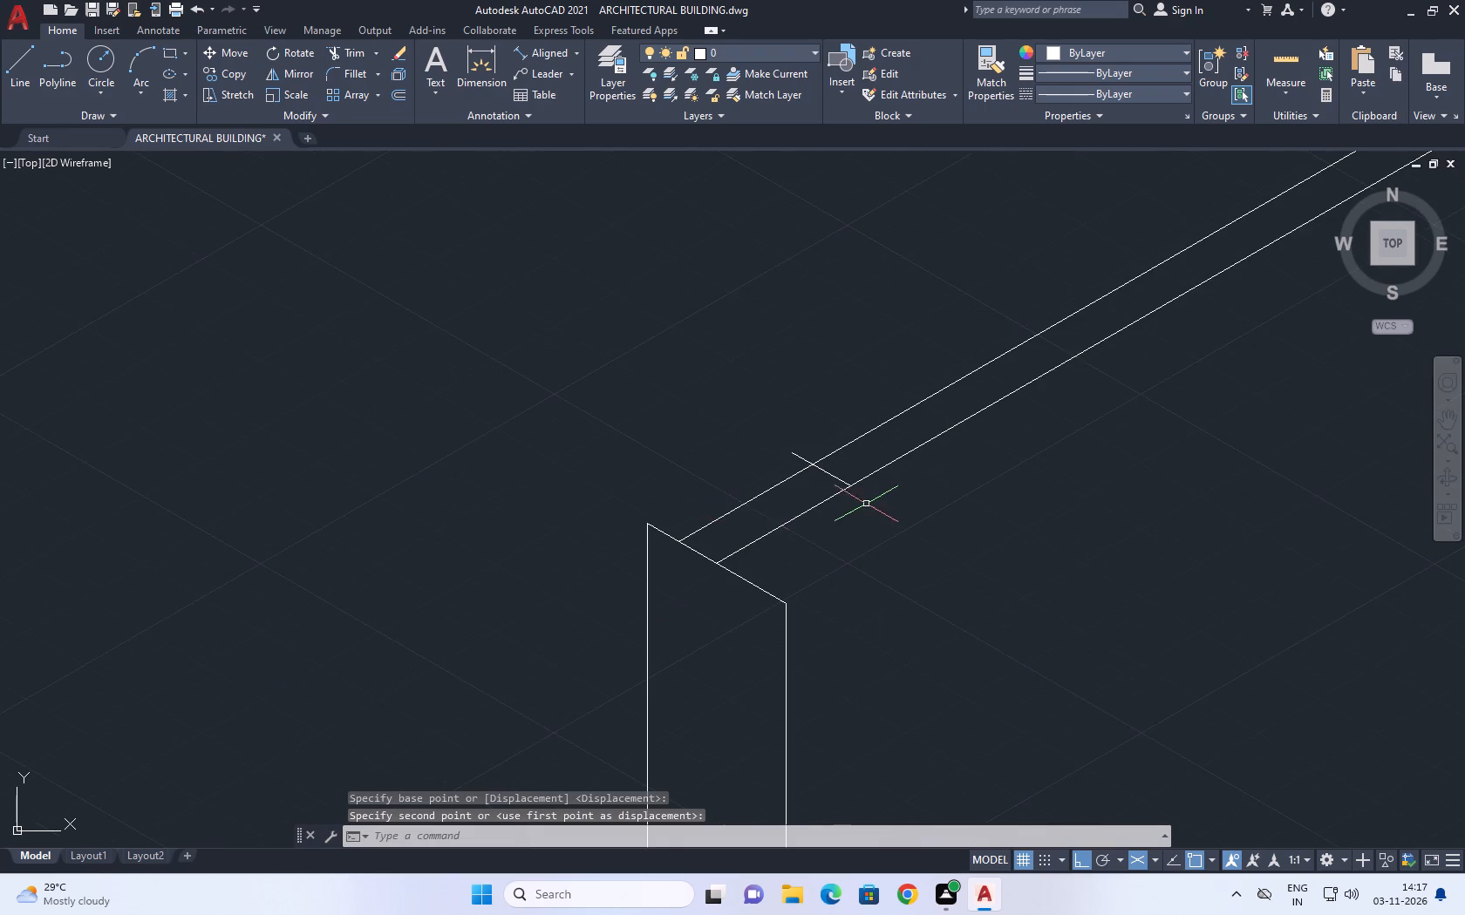
# Erase the short cross line and the outer line of the small room's upper-left wall, leaving only the inner line.
pyautogui.moveTo(876, 498); pyautogui.dragTo(886, 580, button='middle')
pyautogui.scroll(1, 842, 552)
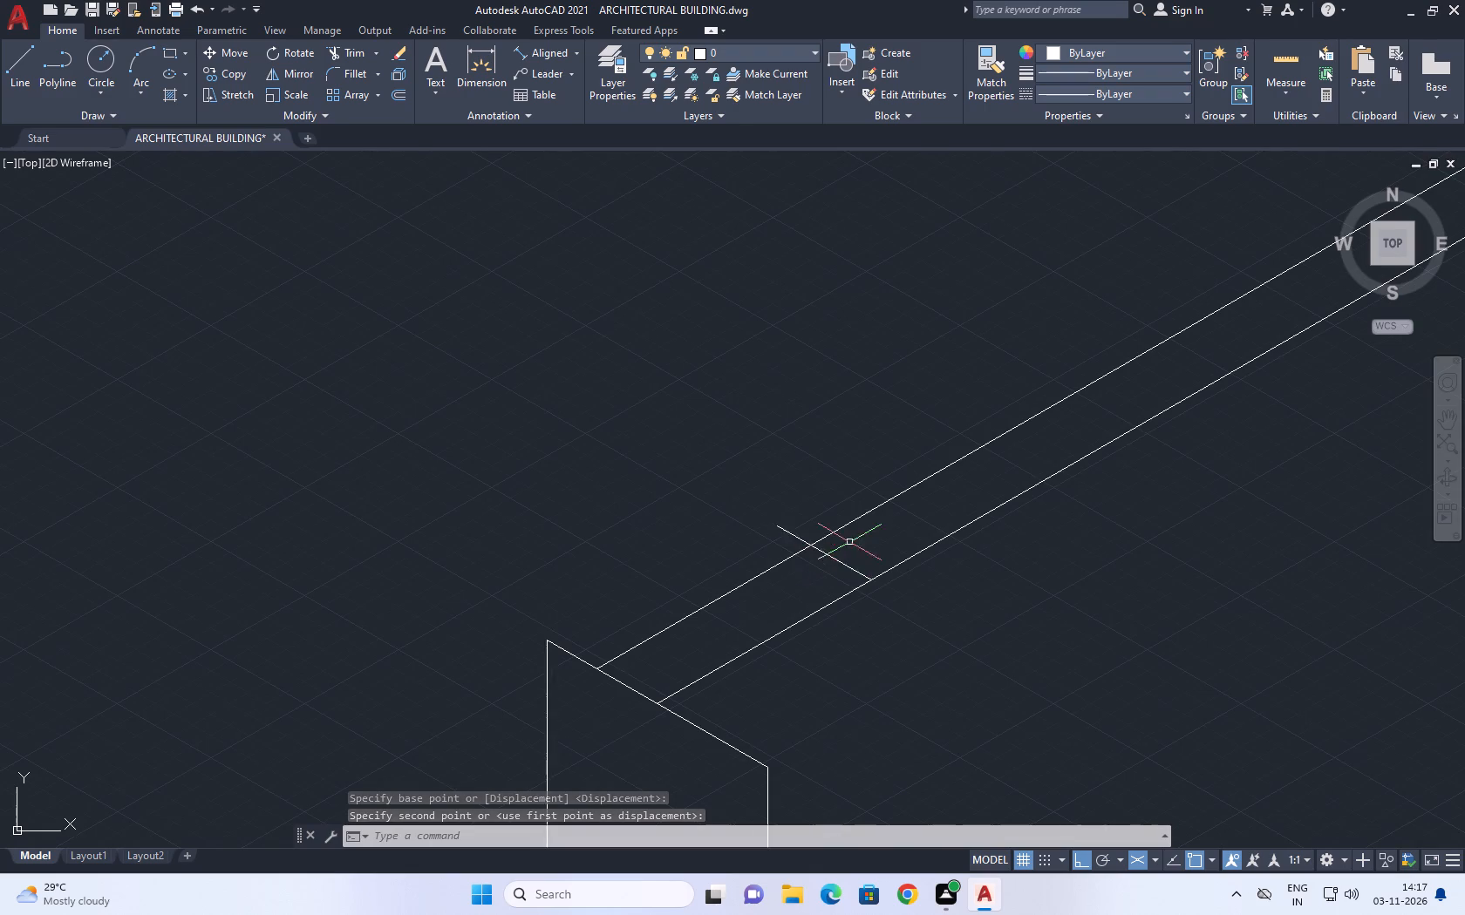
pyautogui.moveTo(838, 535); pyautogui.dragTo(775, 529, button='middle')
pyautogui.click(24, 72)
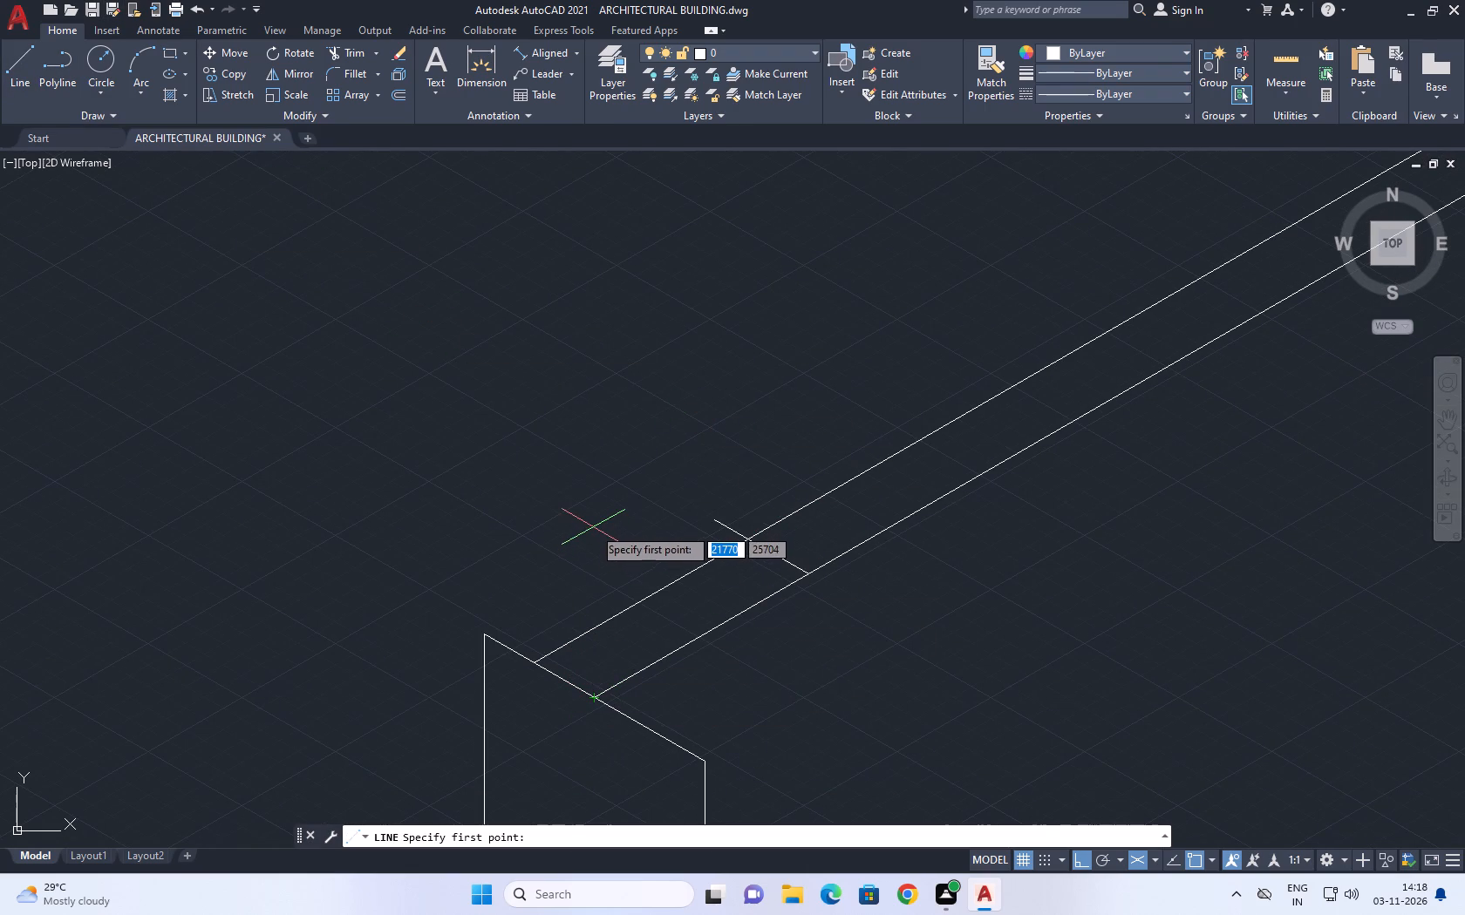
pyautogui.press('Escape')
pyautogui.click(782, 552)
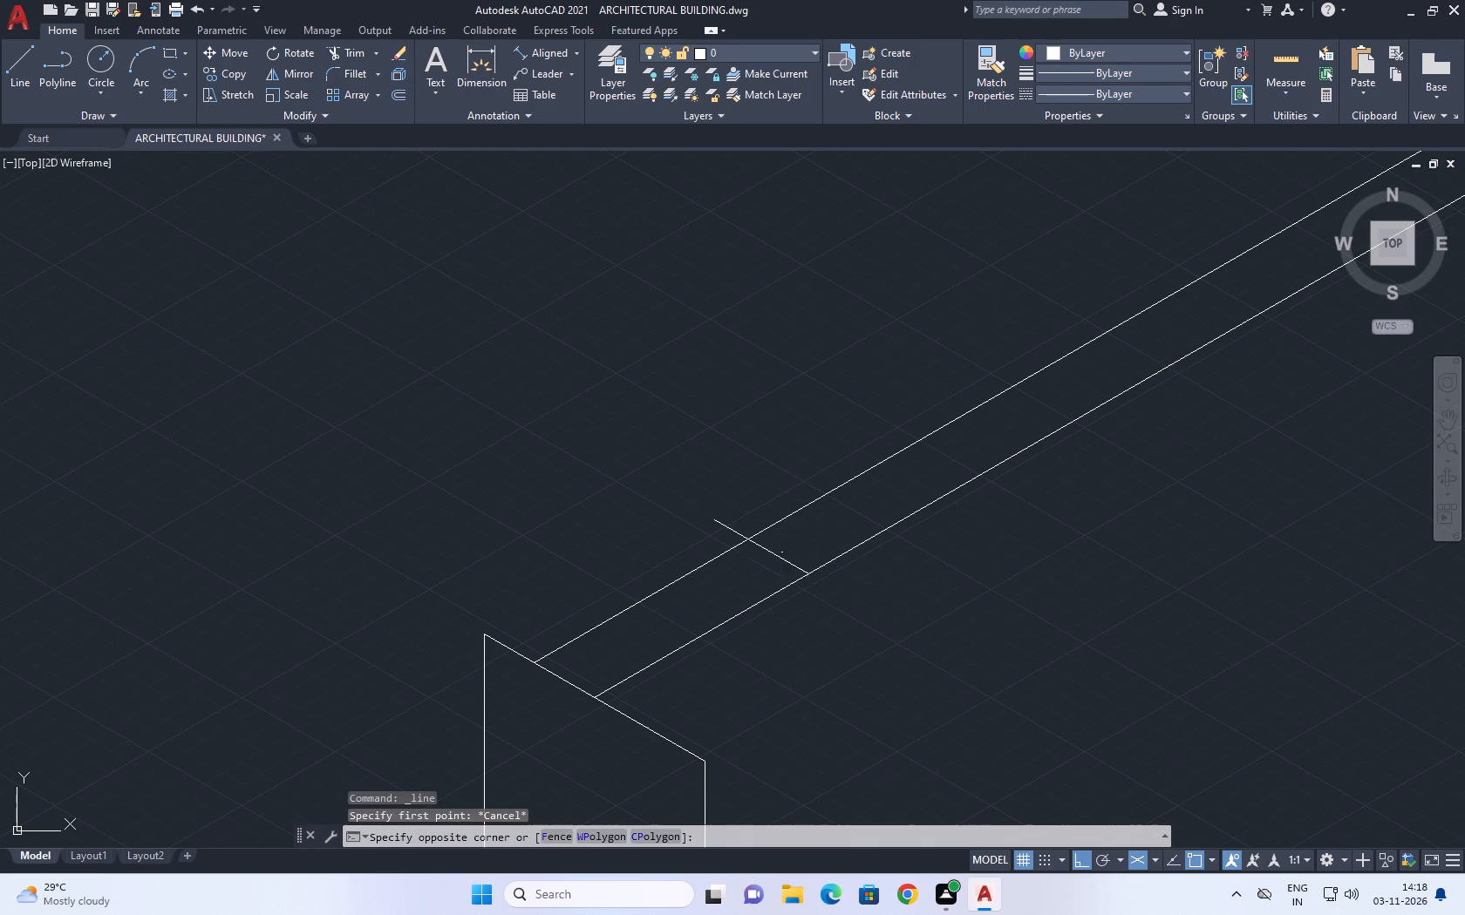
pyautogui.click(764, 555)
pyautogui.moveTo(847, 454); pyautogui.dragTo(844, 528, button='middle')
pyautogui.press('Delete')
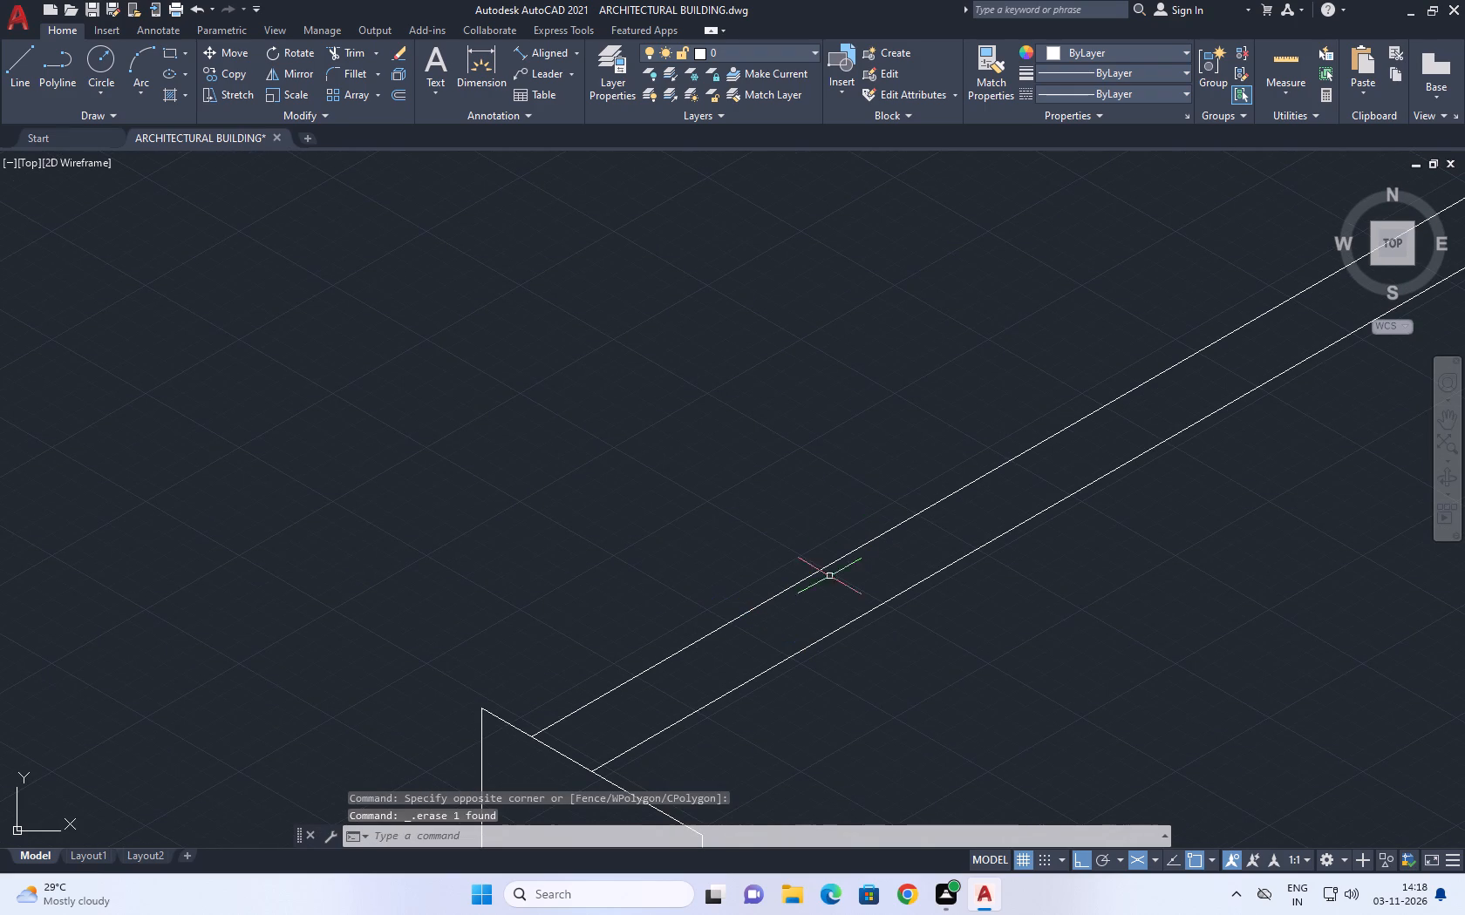
pyautogui.moveTo(750, 630); pyautogui.dragTo(694, 590)
pyautogui.moveTo(669, 557); pyautogui.dragTo(661, 546)
pyautogui.scroll(-4, 701, 565)
pyautogui.moveTo(931, 563); pyautogui.dragTo(842, 563, button='middle')
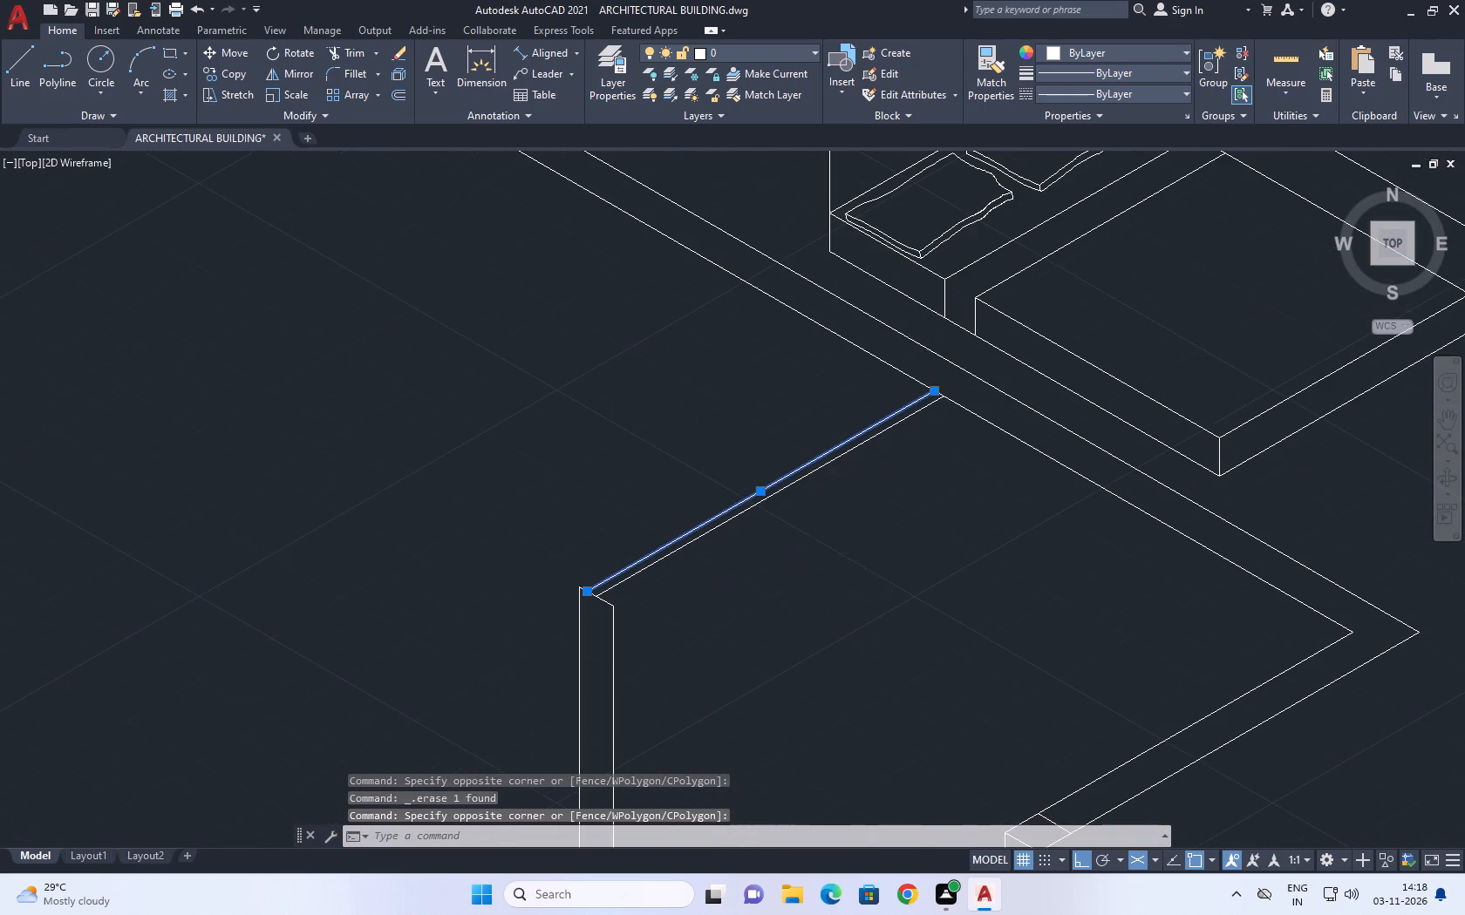
pyautogui.press('Delete')
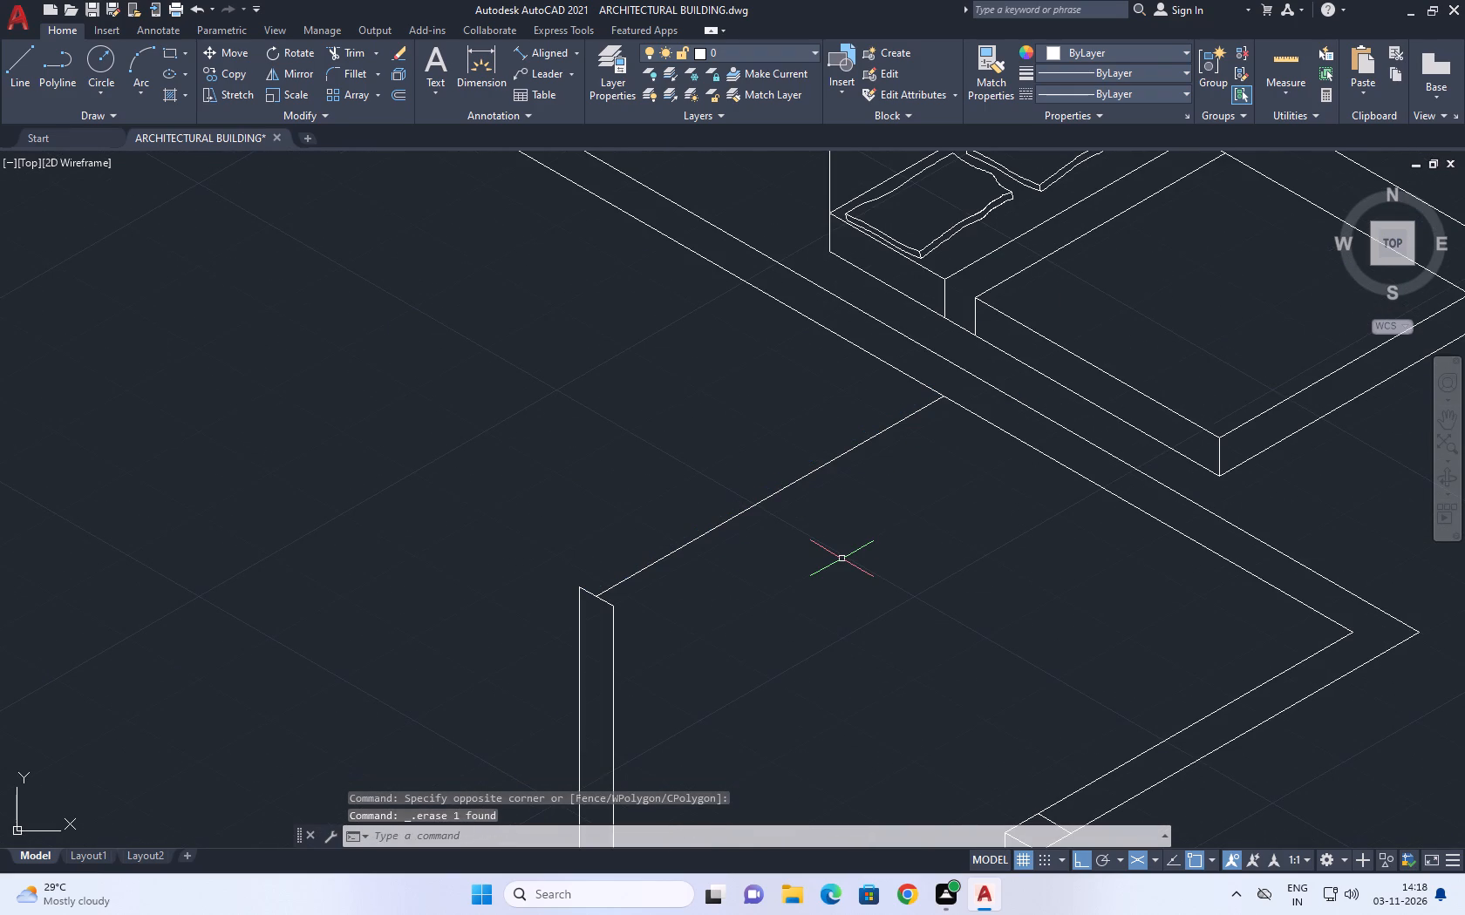
# Copy the remaining line of the small room's upper-left wall 20 units to each side along the left corner's cap line.
pyautogui.scroll(-1, 676, 381)
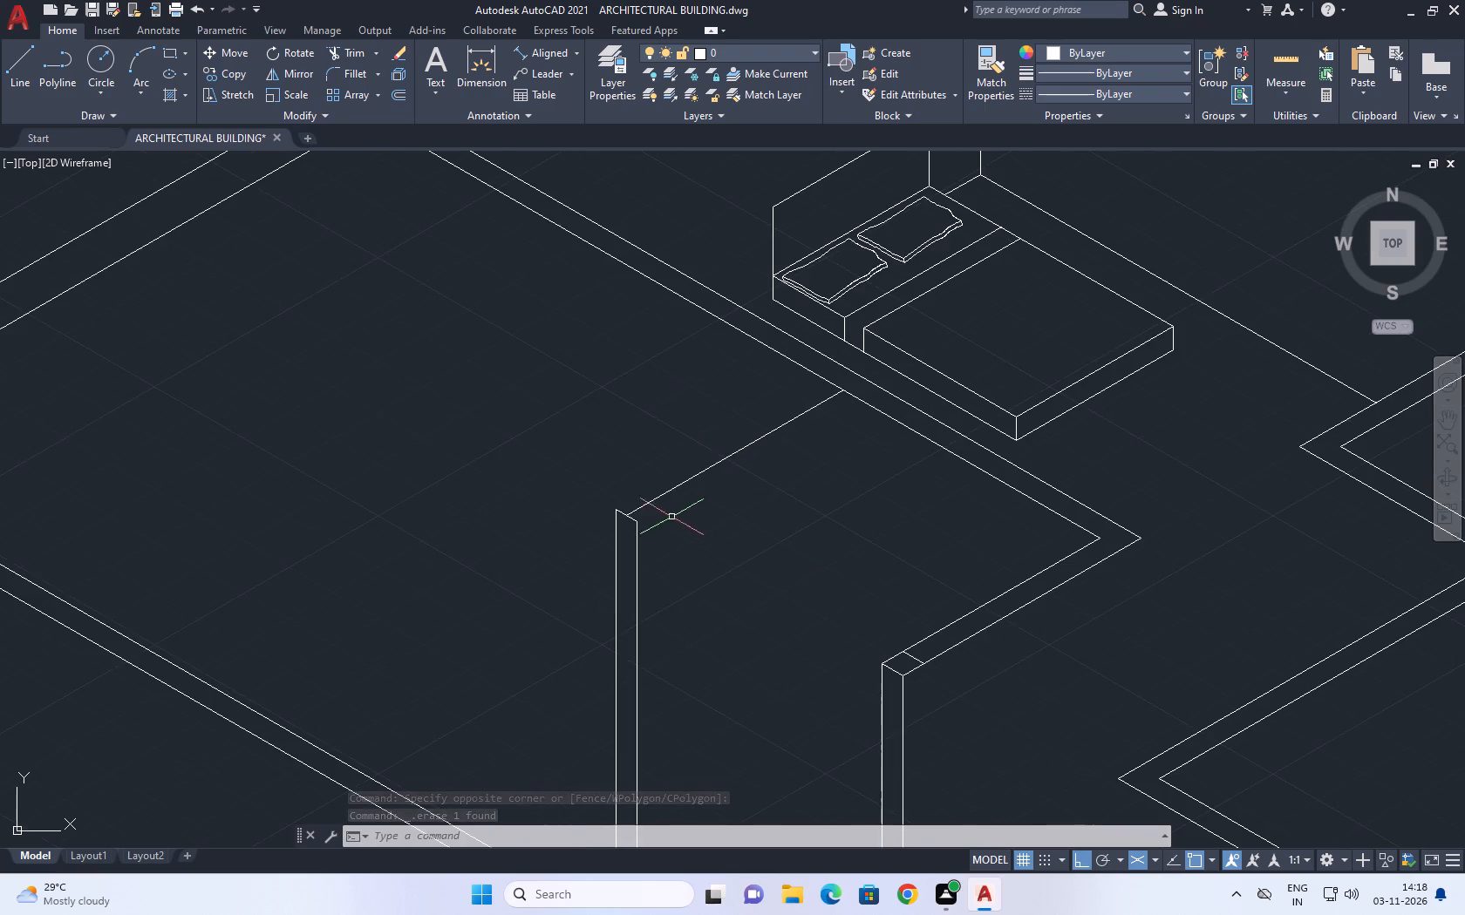
pyautogui.scroll(2, 649, 490)
pyautogui.click(673, 517)
pyautogui.click(648, 485)
pyautogui.moveTo(636, 462); pyautogui.dragTo(722, 552, button='middle')
pyautogui.write('co')
pyautogui.press('space')
pyautogui.scroll(2, 698, 609)
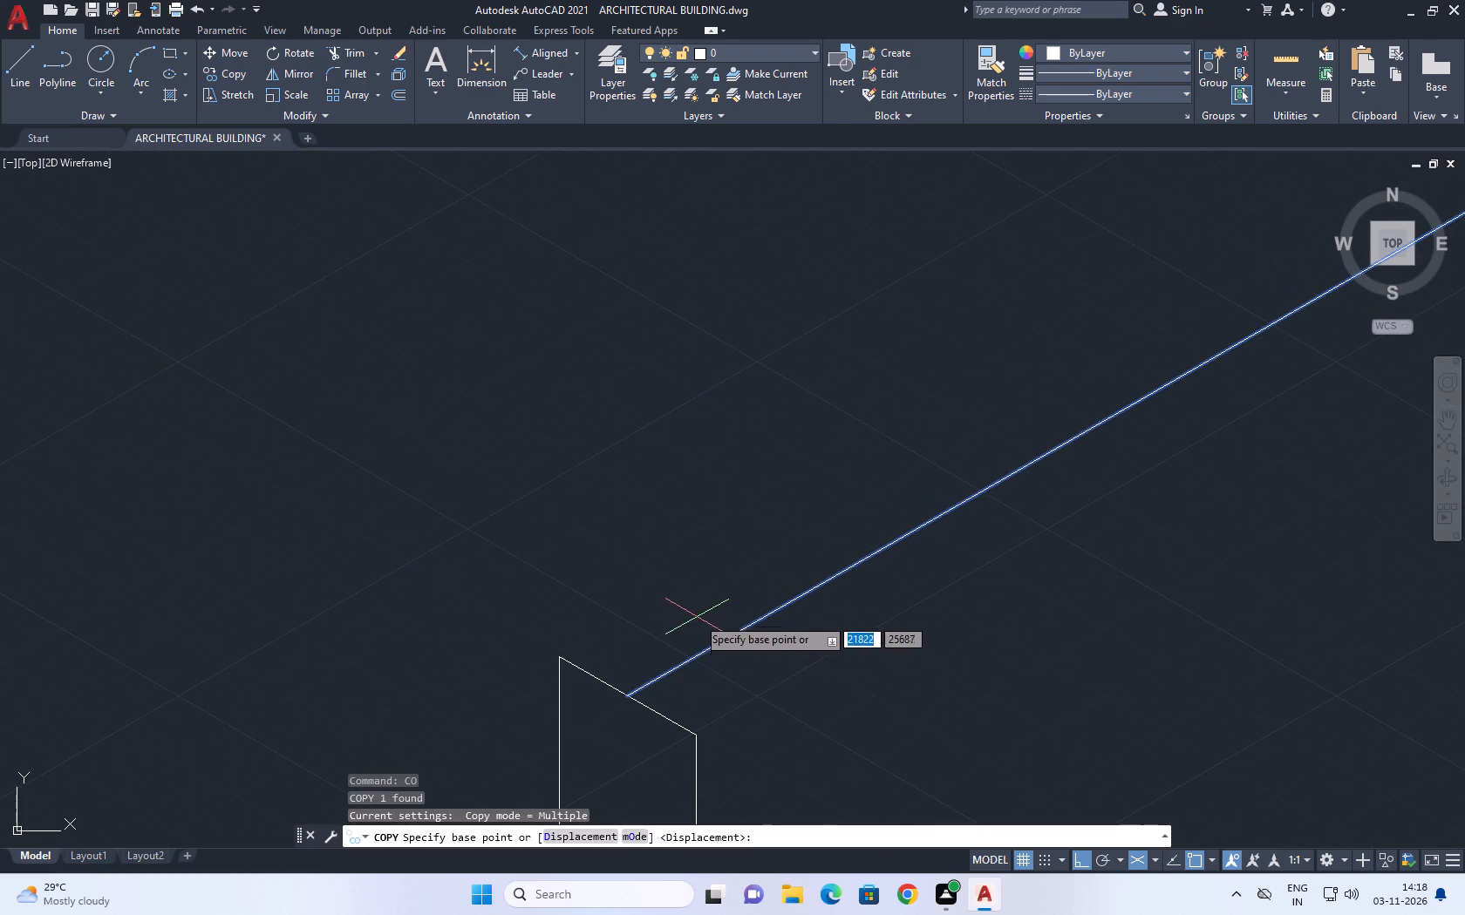
pyautogui.click(623, 695)
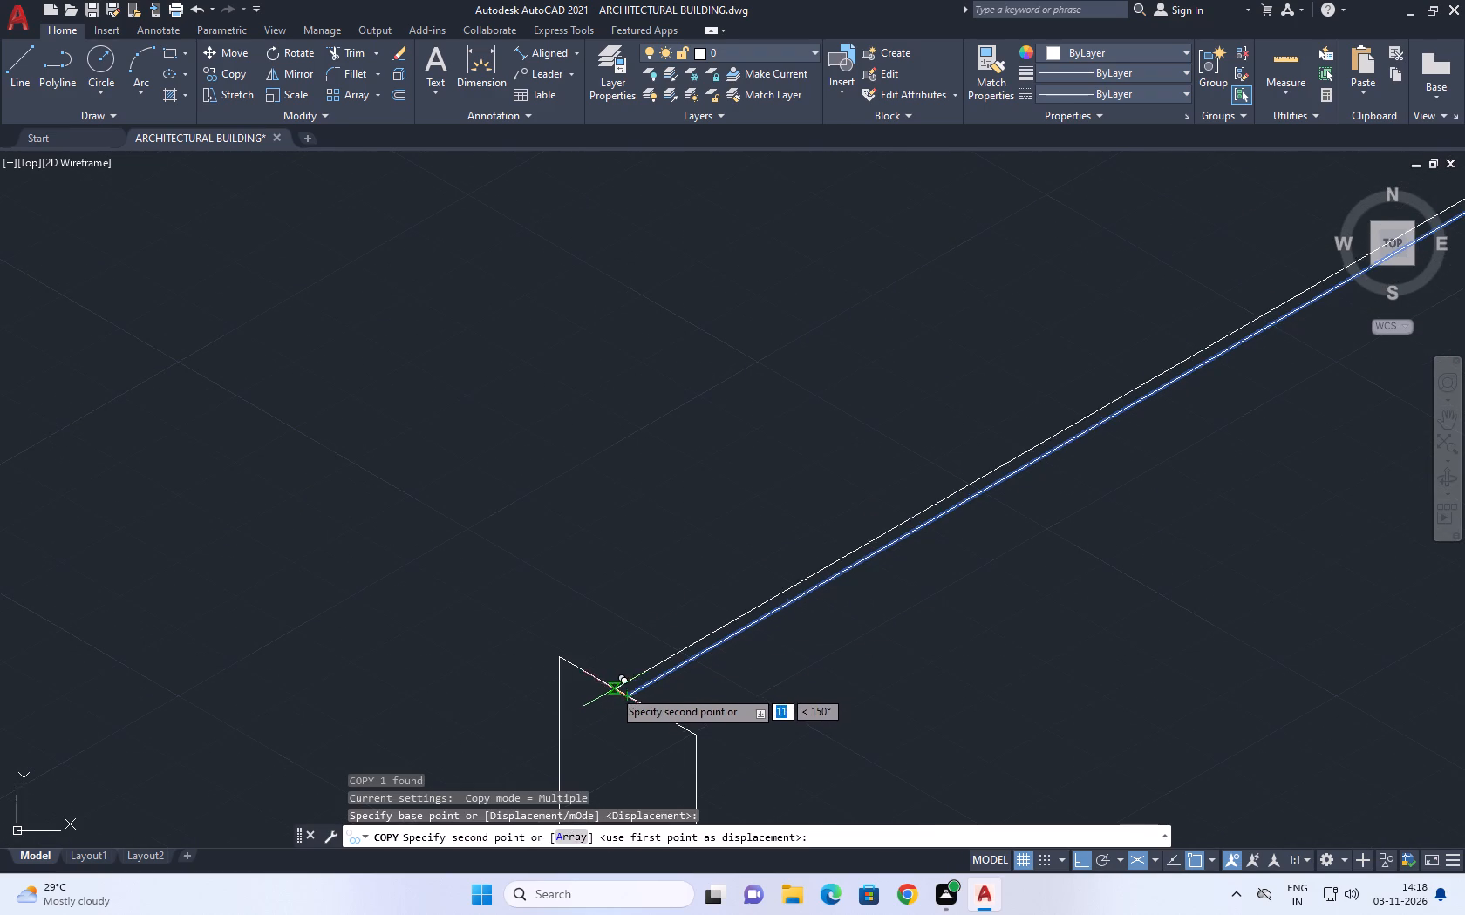
pyautogui.scroll(1, 613, 688)
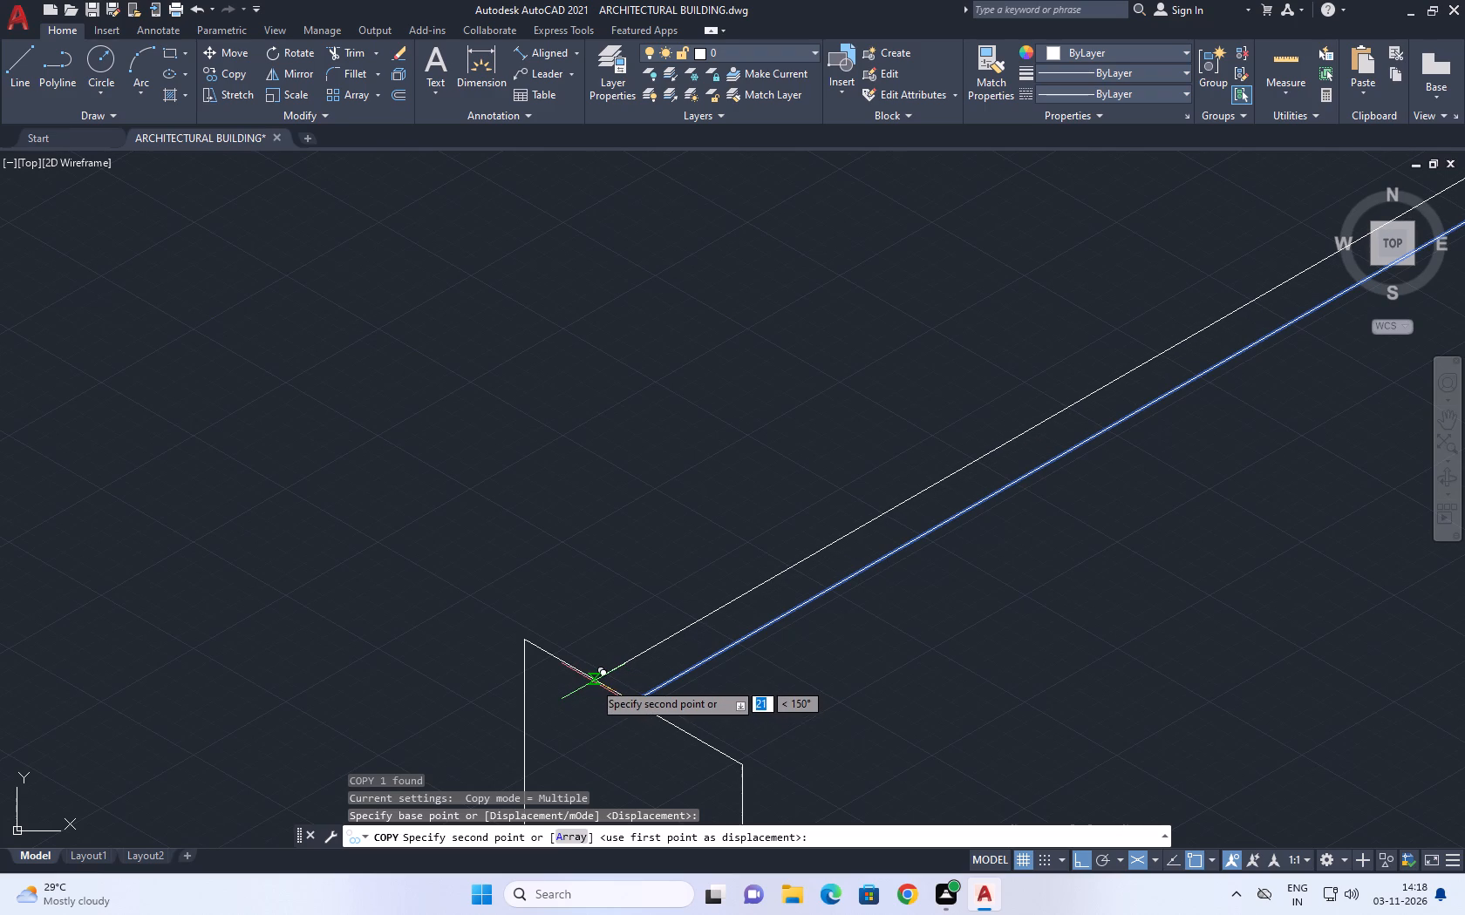
pyautogui.write('20')
pyautogui.press('Return')
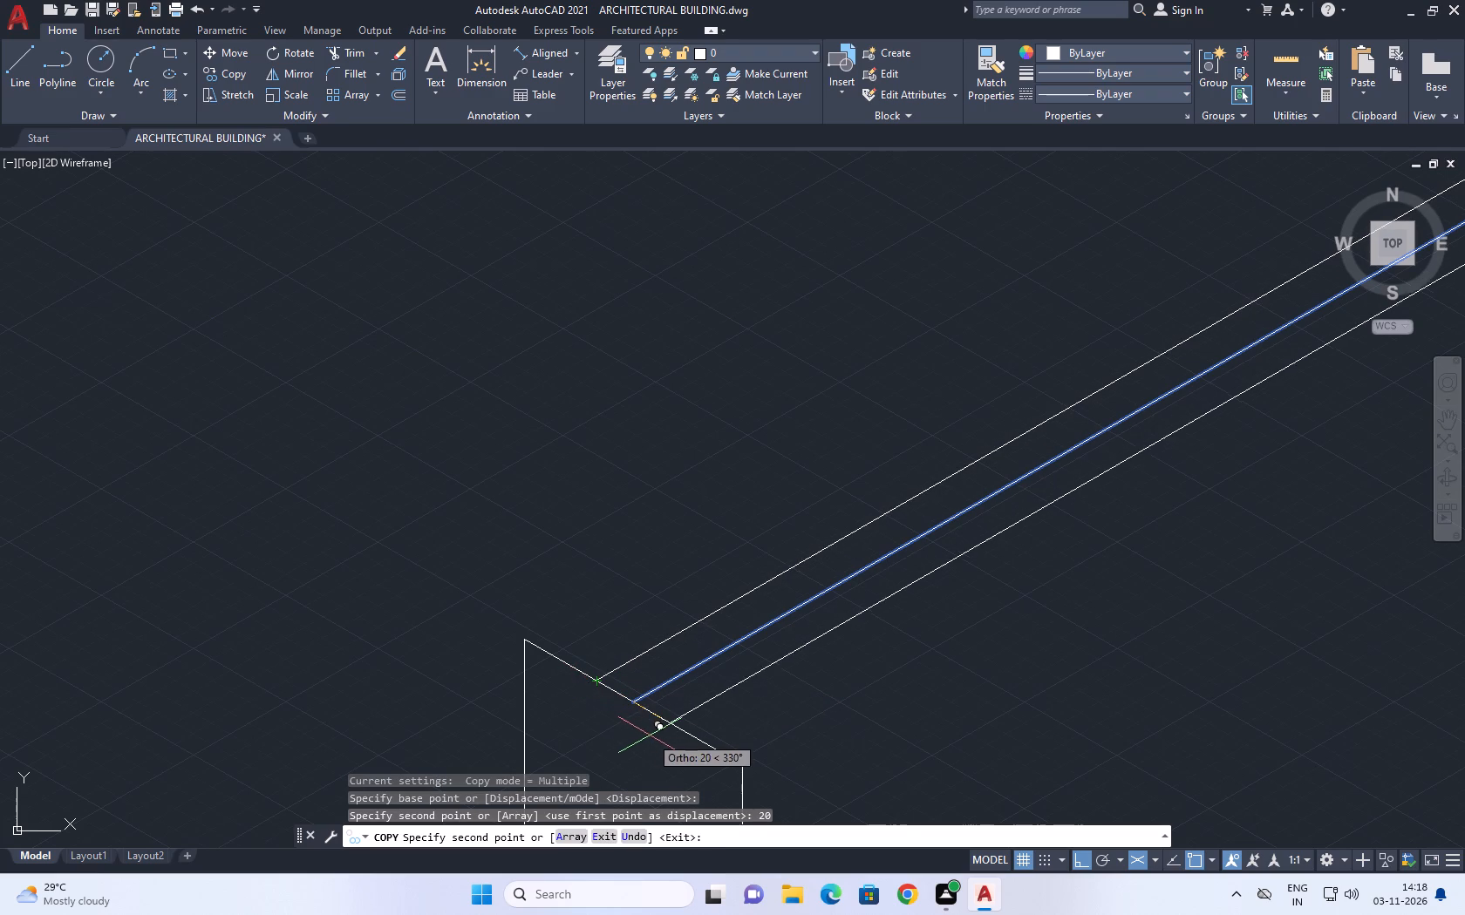
pyautogui.write('20')
pyautogui.press('Return')
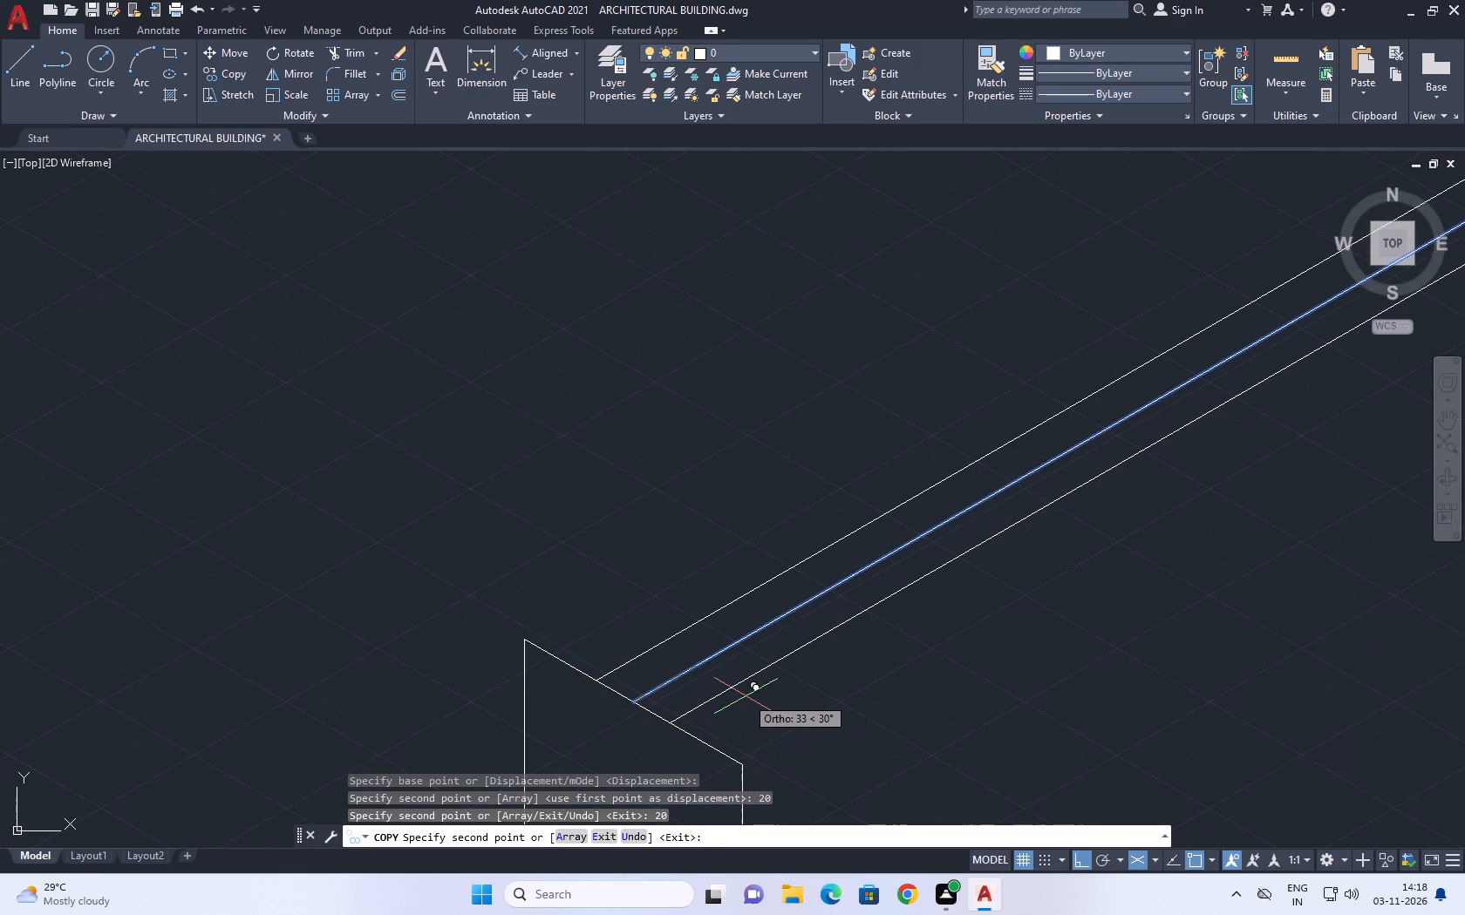
pyautogui.press('space')
# Erase the original centre line between the two copied lines of the small room's upper-left wall.
pyautogui.click(689, 677)
pyautogui.click(664, 666)
pyautogui.press('Delete')
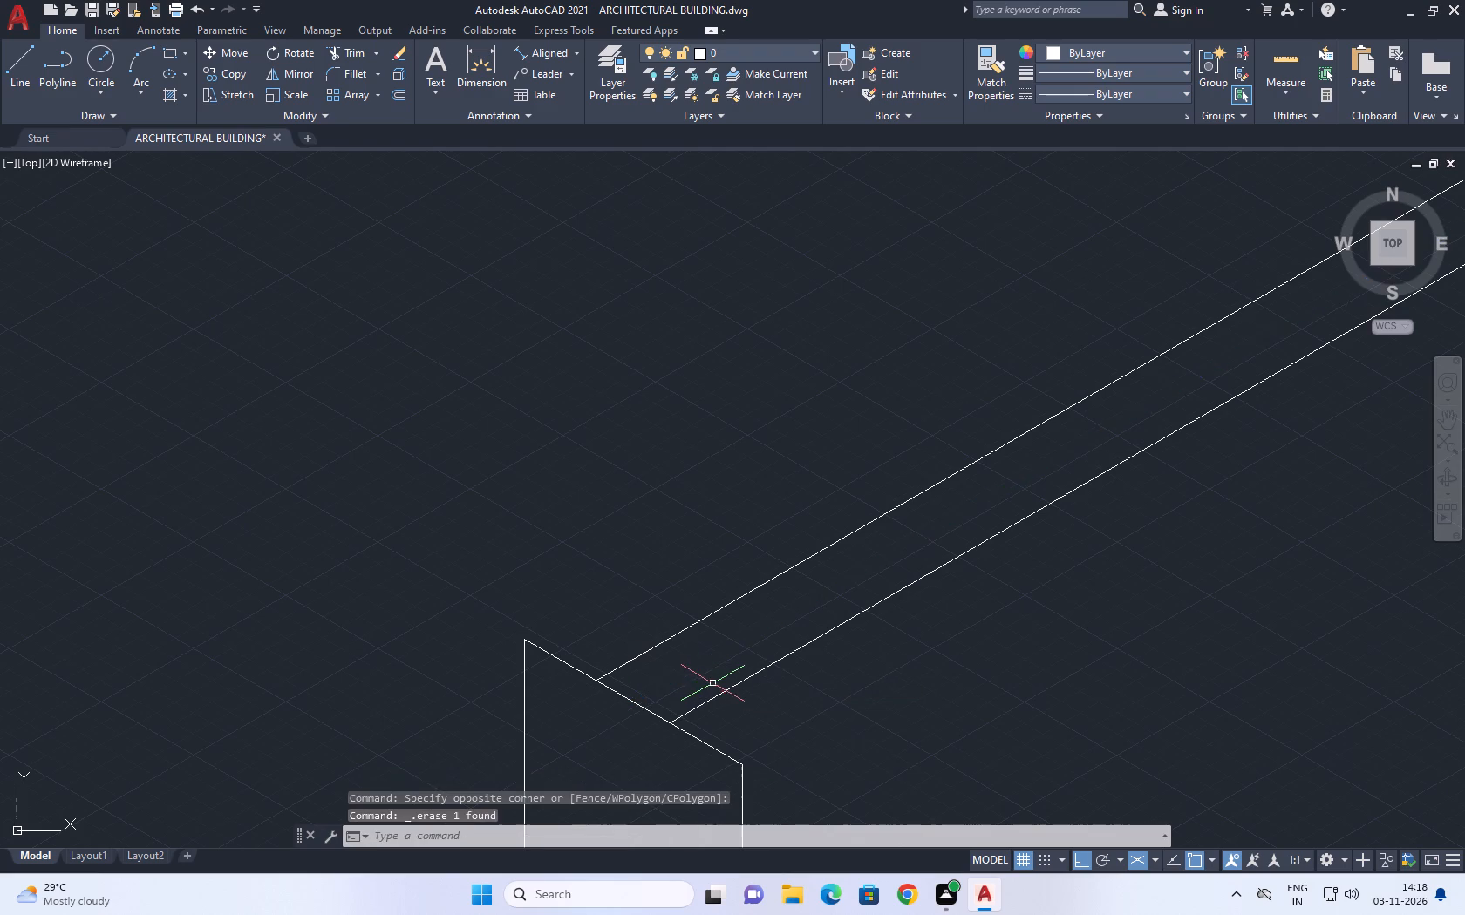
# Trim the ends of the near corner's two vertical edges that project below the end of the long partition.
pyautogui.scroll(-7, 716, 672)
pyautogui.moveTo(869, 661); pyautogui.dragTo(807, 522, button='middle')
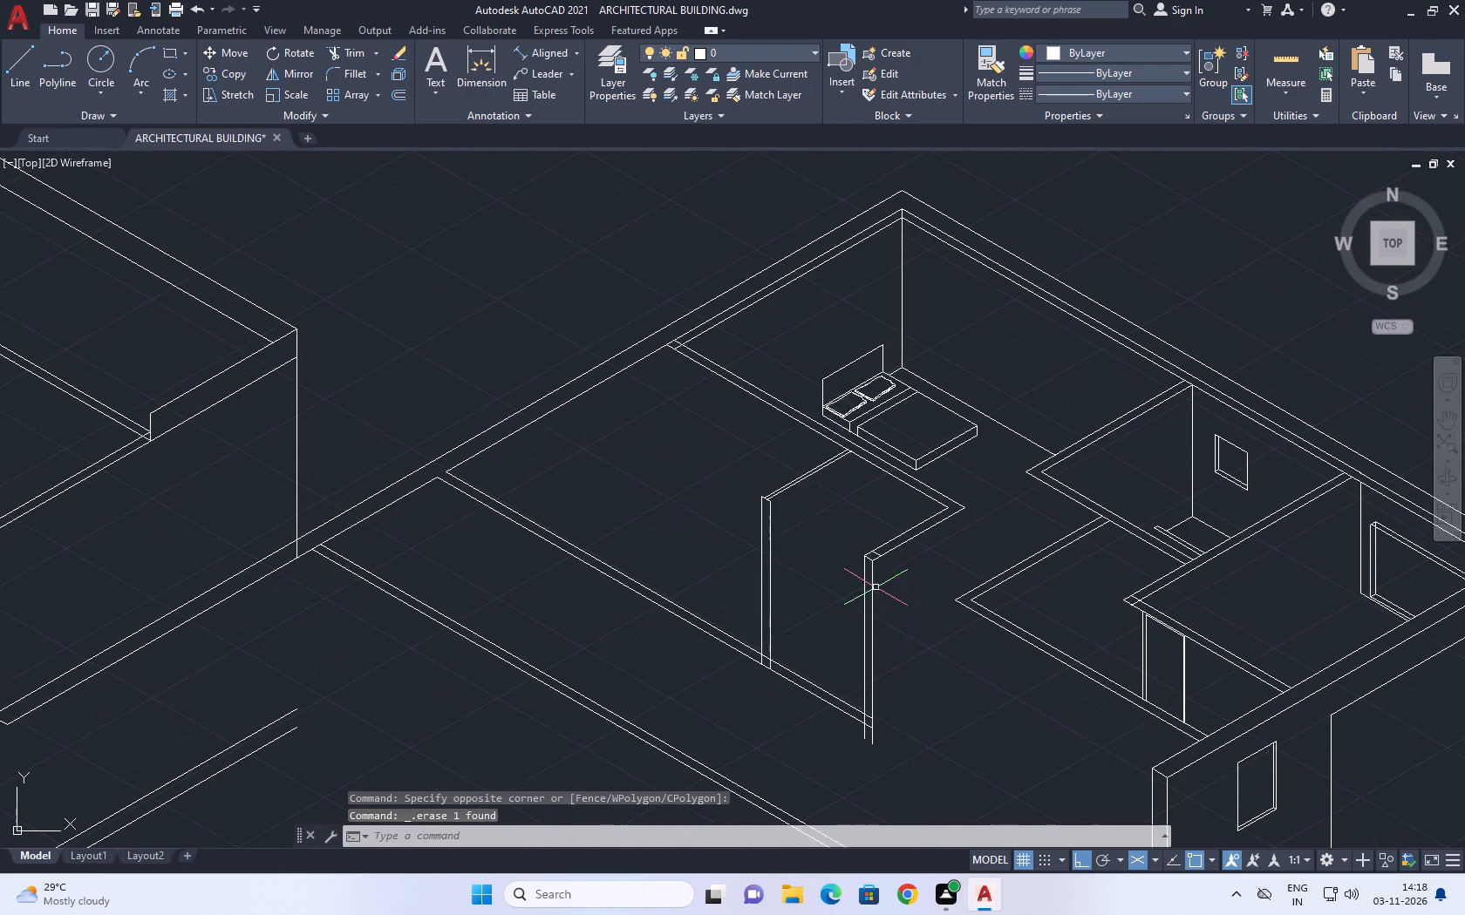
pyautogui.moveTo(902, 690); pyautogui.dragTo(851, 560, button='middle')
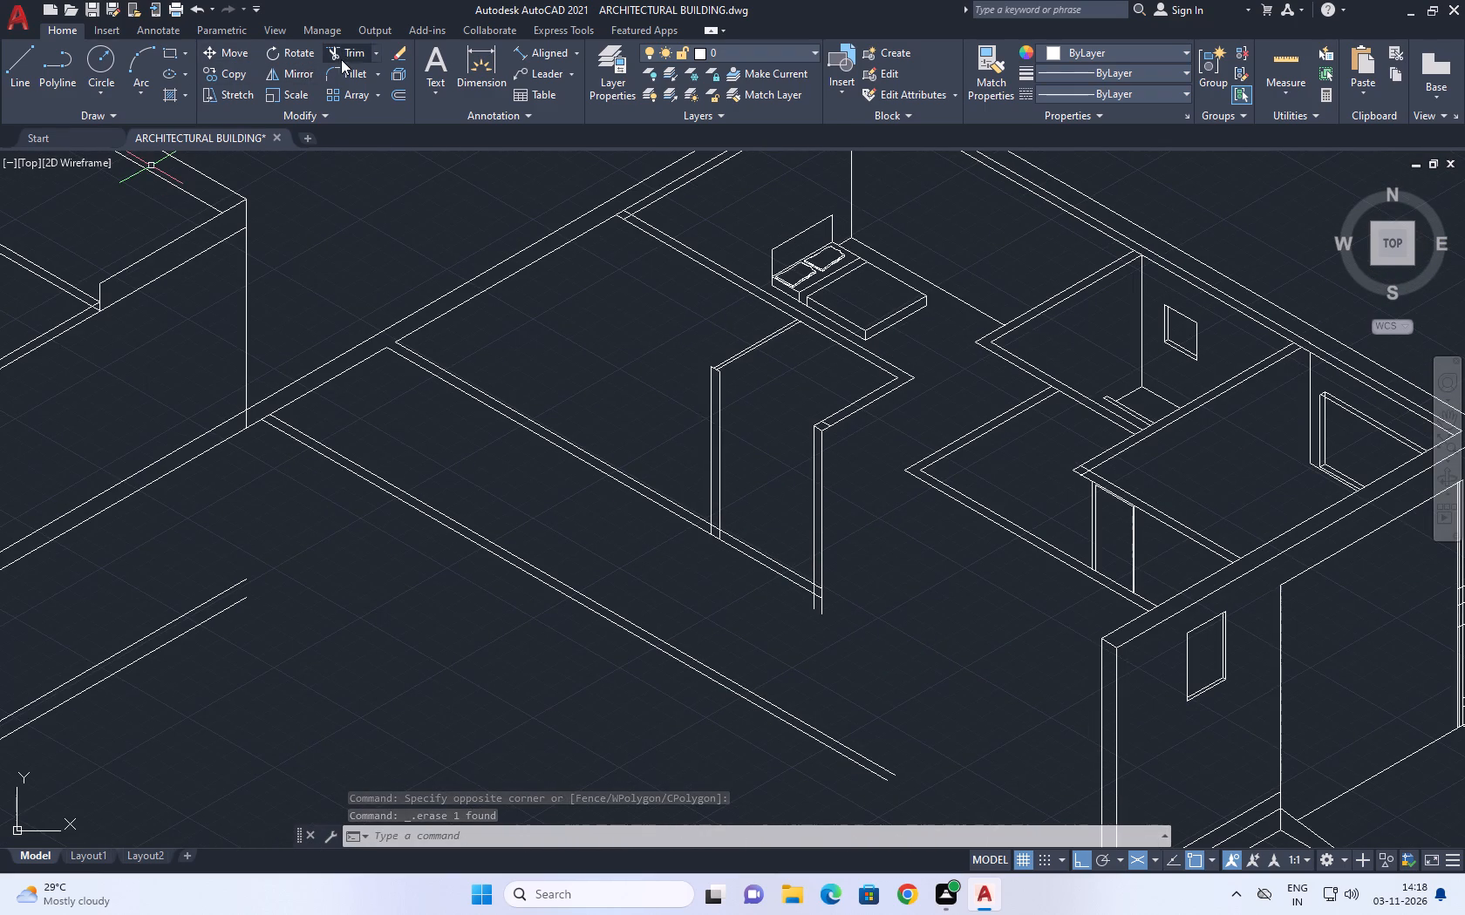
pyautogui.click(349, 54)
pyautogui.scroll(2, 756, 604)
pyautogui.click(797, 604)
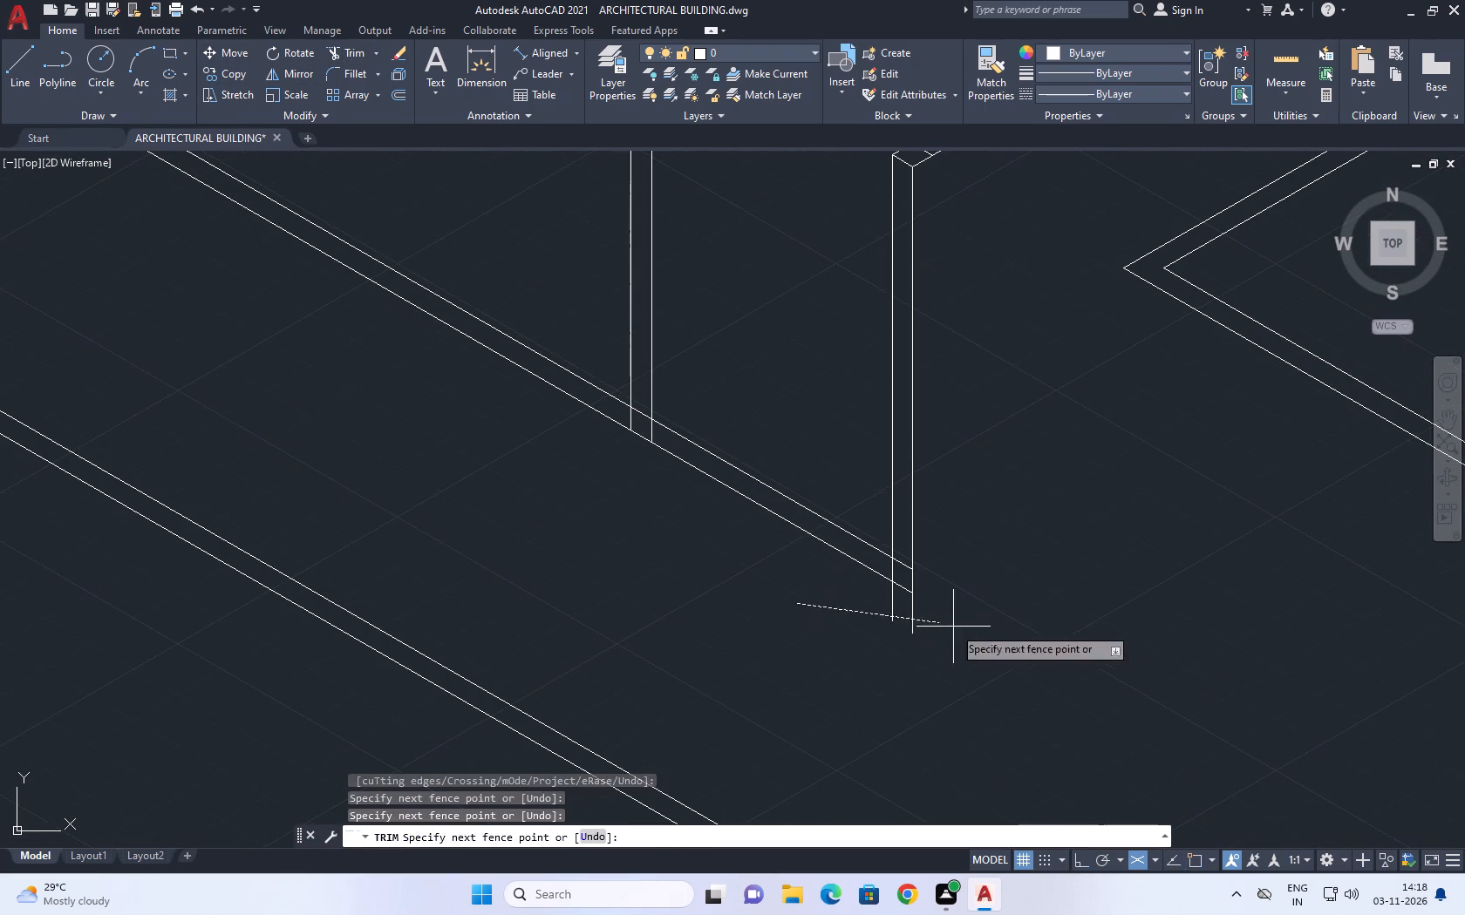
pyautogui.click(967, 631)
pyautogui.scroll(-1, 702, 595)
pyautogui.moveTo(685, 585); pyautogui.dragTo(773, 620, button='middle')
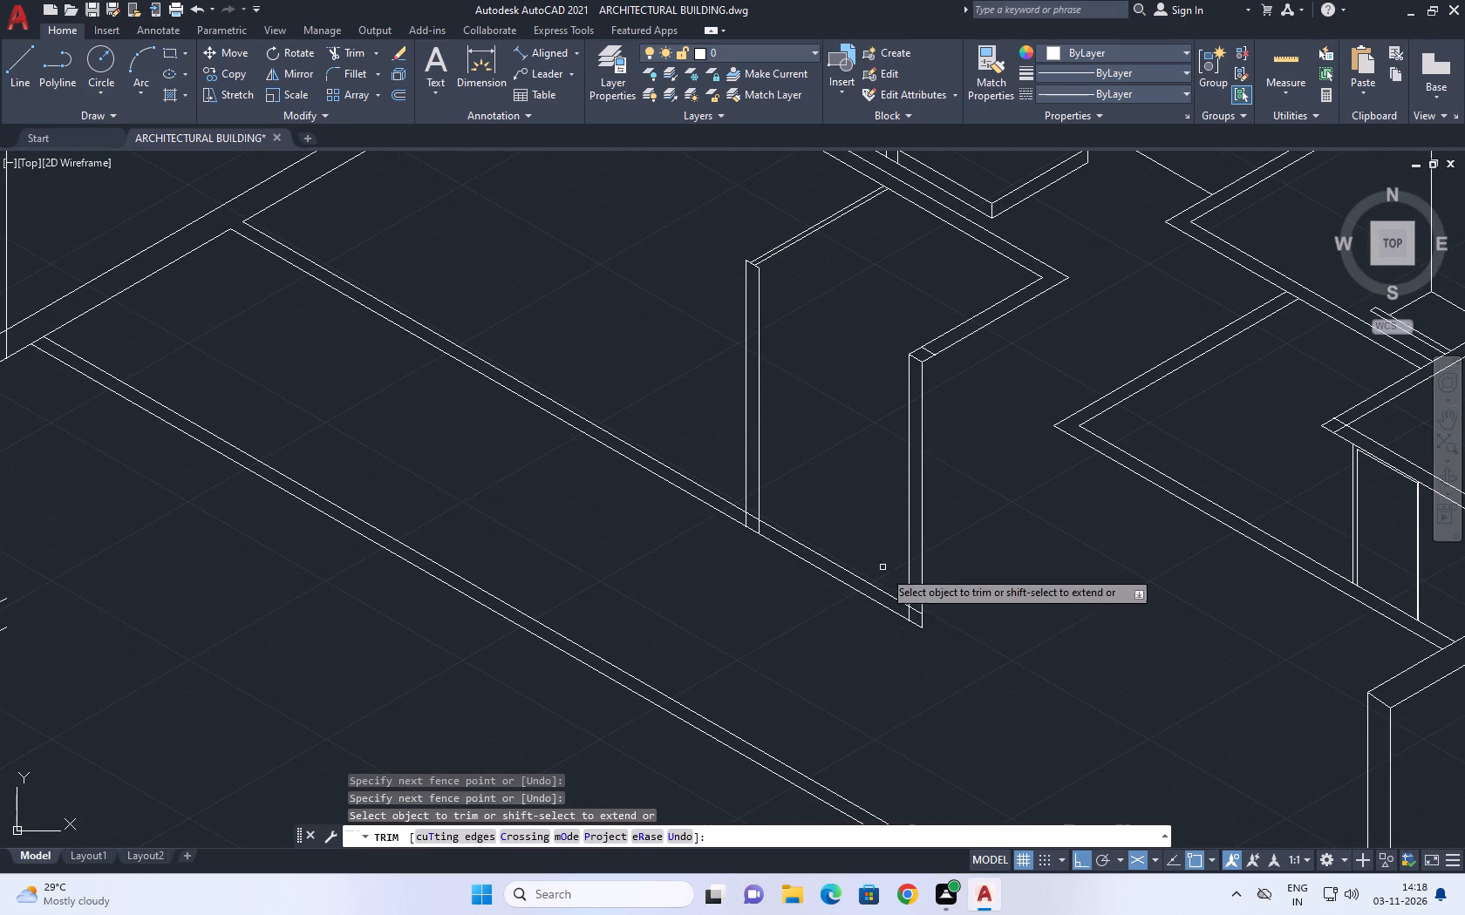
pyautogui.scroll(-2, 664, 462)
pyautogui.moveTo(587, 412); pyautogui.dragTo(629, 474, button='middle')
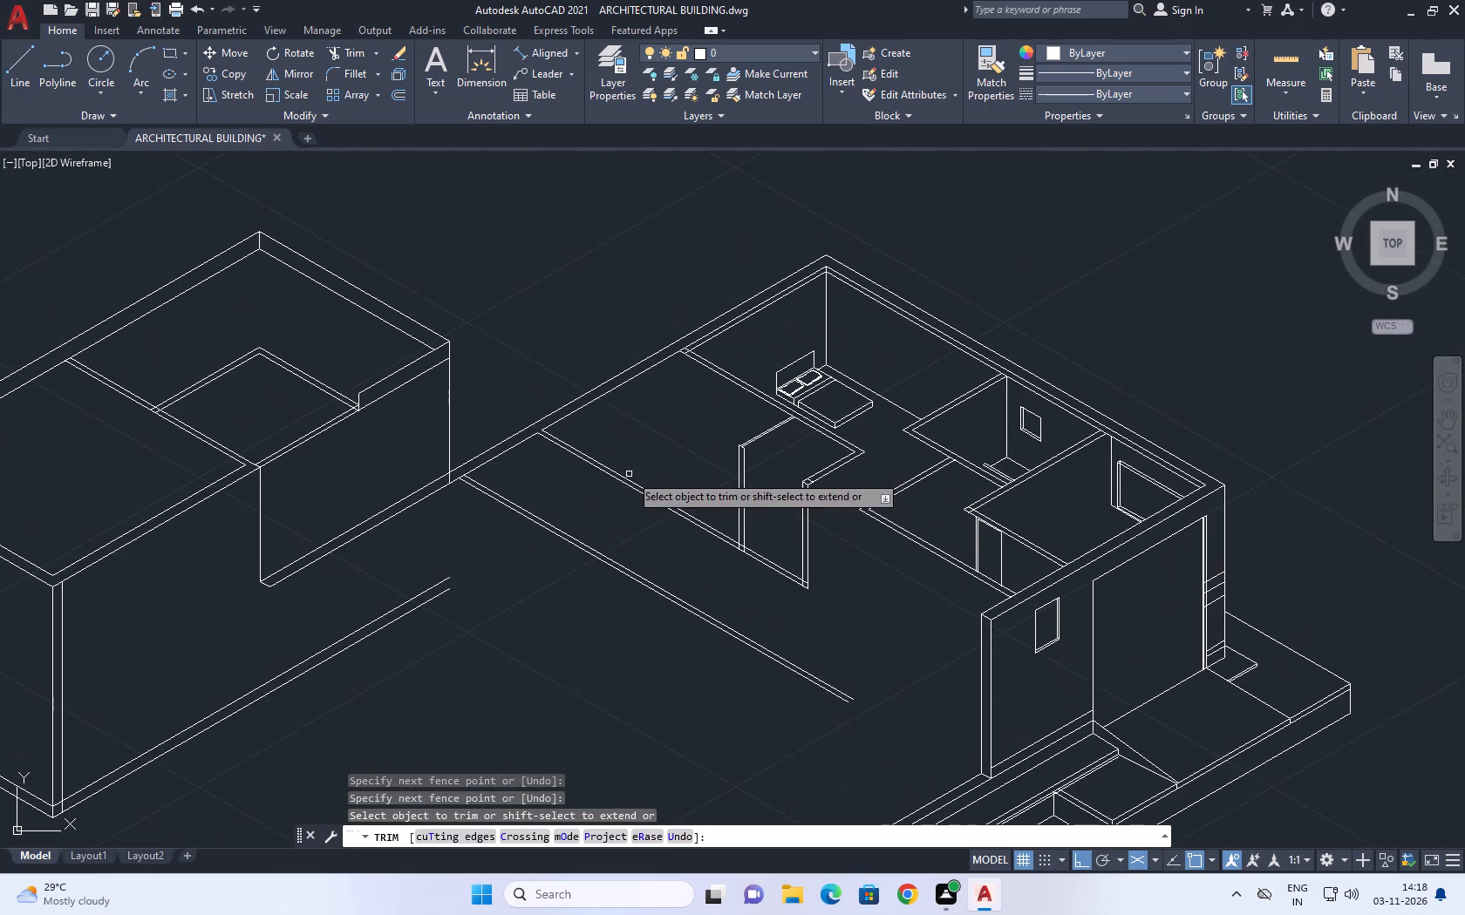
pyautogui.scroll(2, 747, 457)
pyautogui.rightClick(632, 405)
pyautogui.click(685, 439)
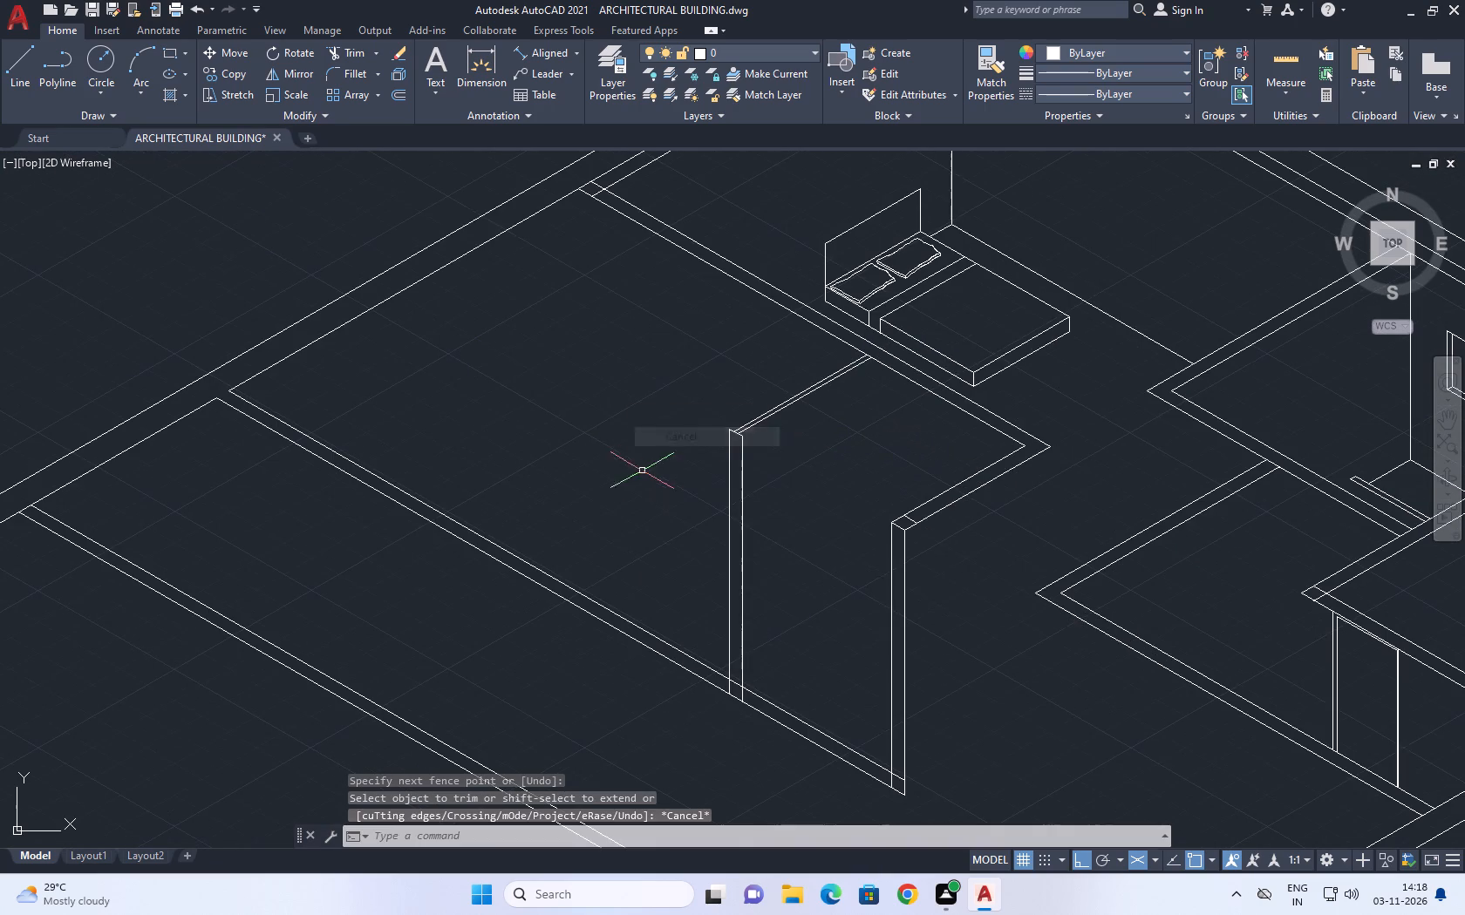
# Extend the lower inner line of the bedroom's upper-left exterior wall past the bedroom partition to the next long partition.
pyautogui.moveTo(235, 297); pyautogui.dragTo(286, 382, button='middle')
pyautogui.moveTo(600, 327); pyautogui.dragTo(598, 490, button='middle')
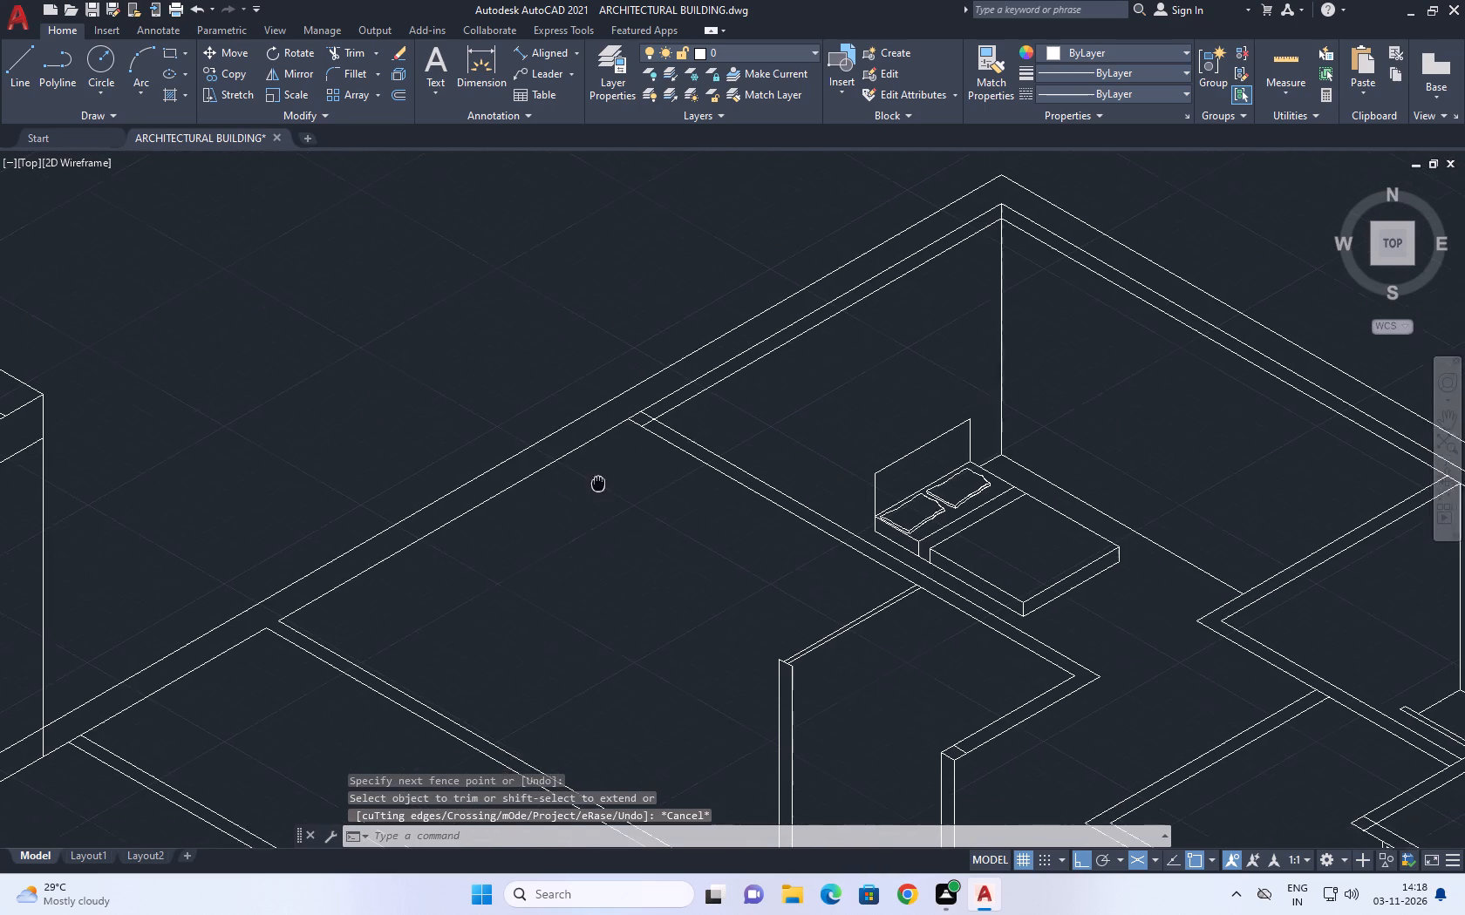
pyautogui.moveTo(598, 490); pyautogui.dragTo(601, 493, button='middle')
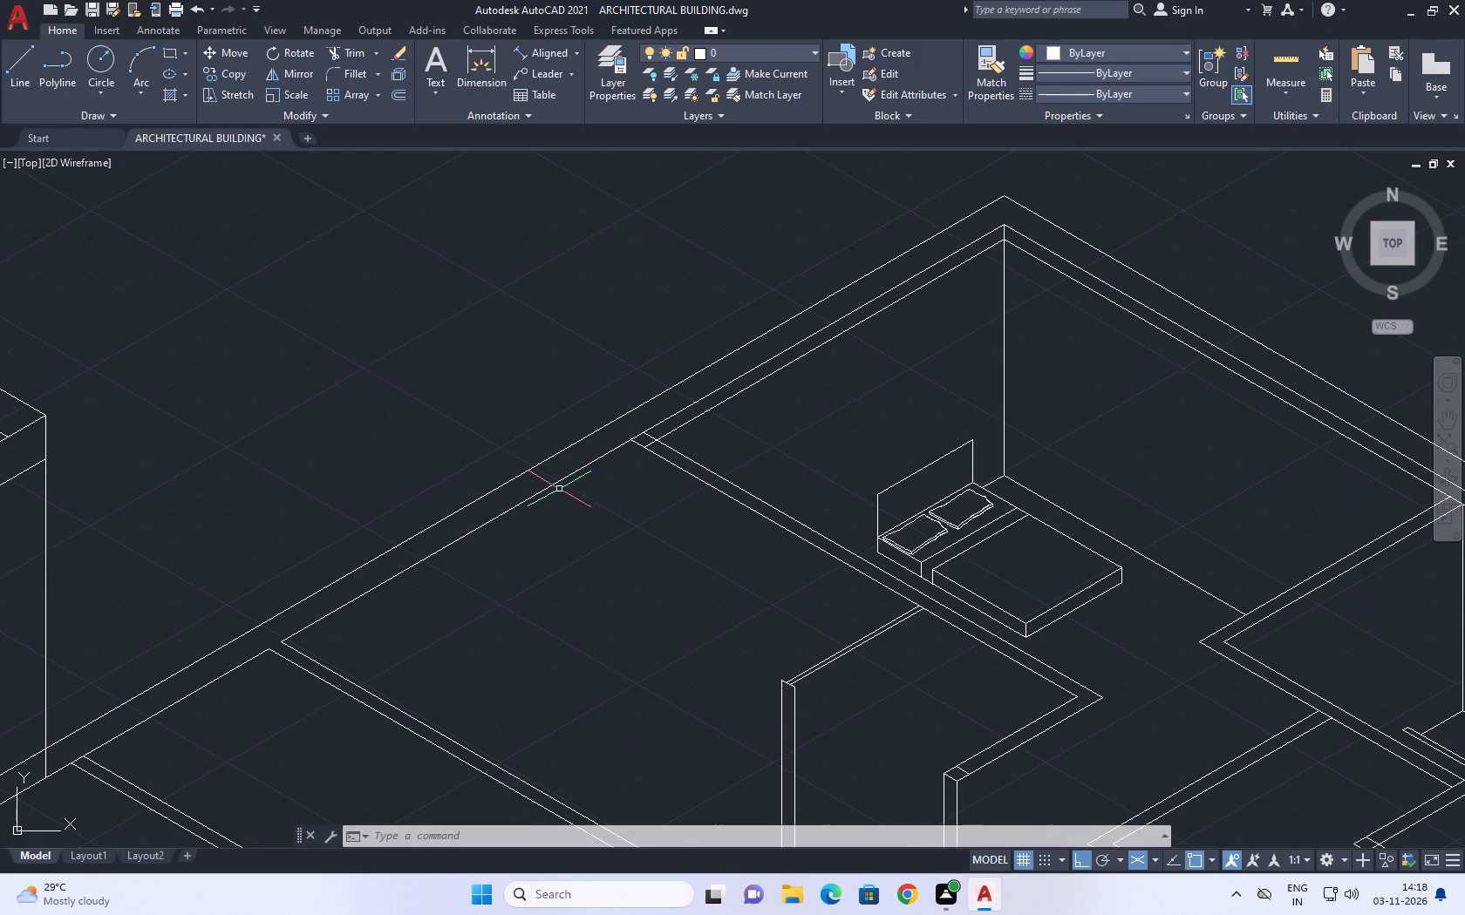
pyautogui.write('ex')
pyautogui.press('space')
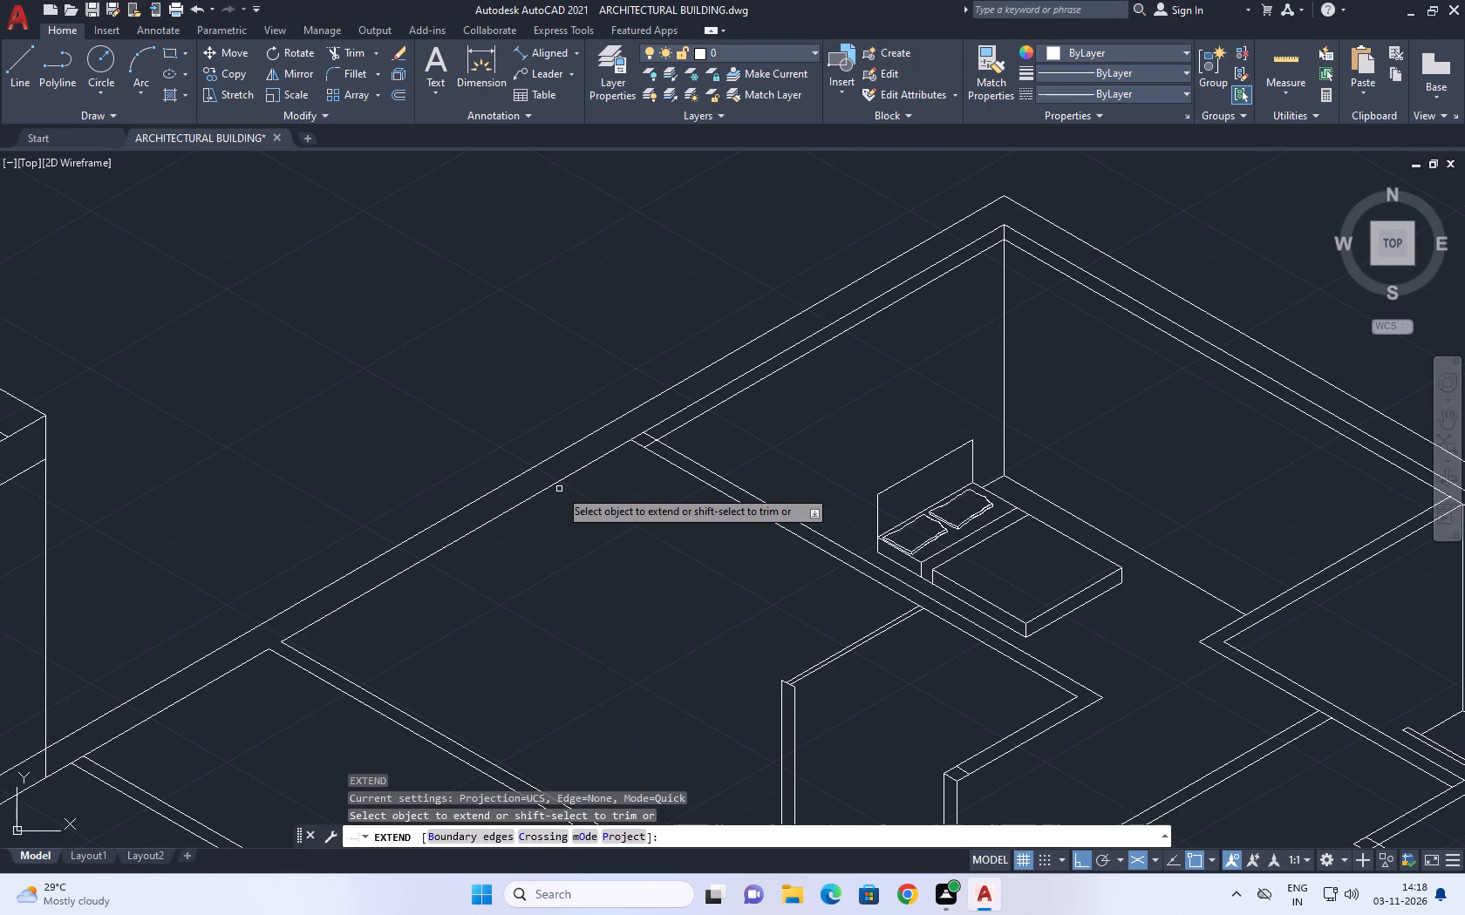
pyautogui.click(688, 425)
pyautogui.rightClick(546, 565)
pyautogui.click(599, 599)
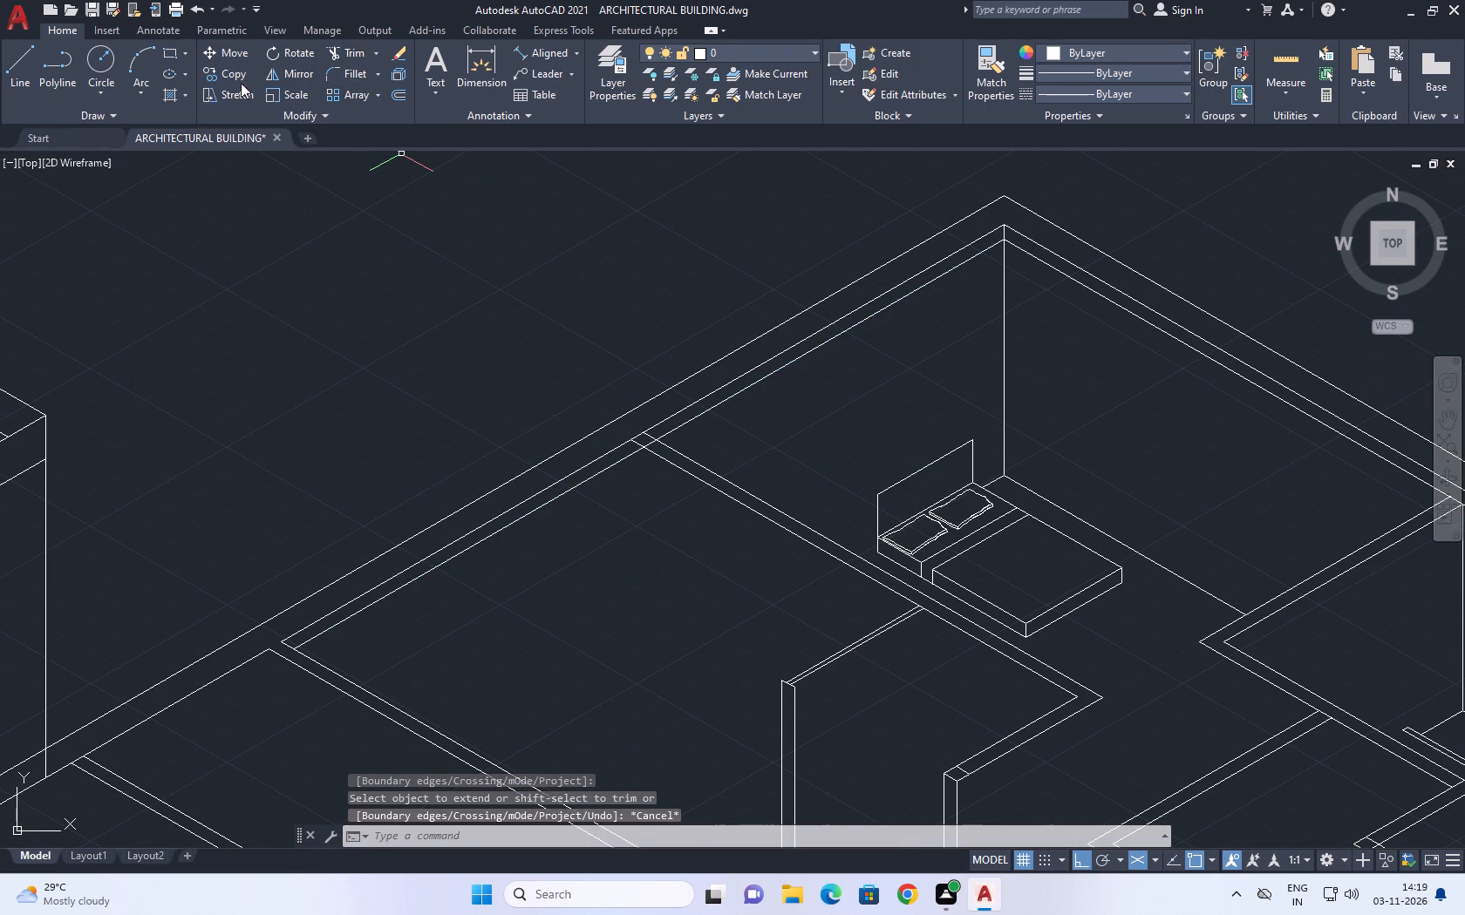
# Switch the isometric drafting plane to Isoplane Right for vertical lines.
pyautogui.click(0, 74)
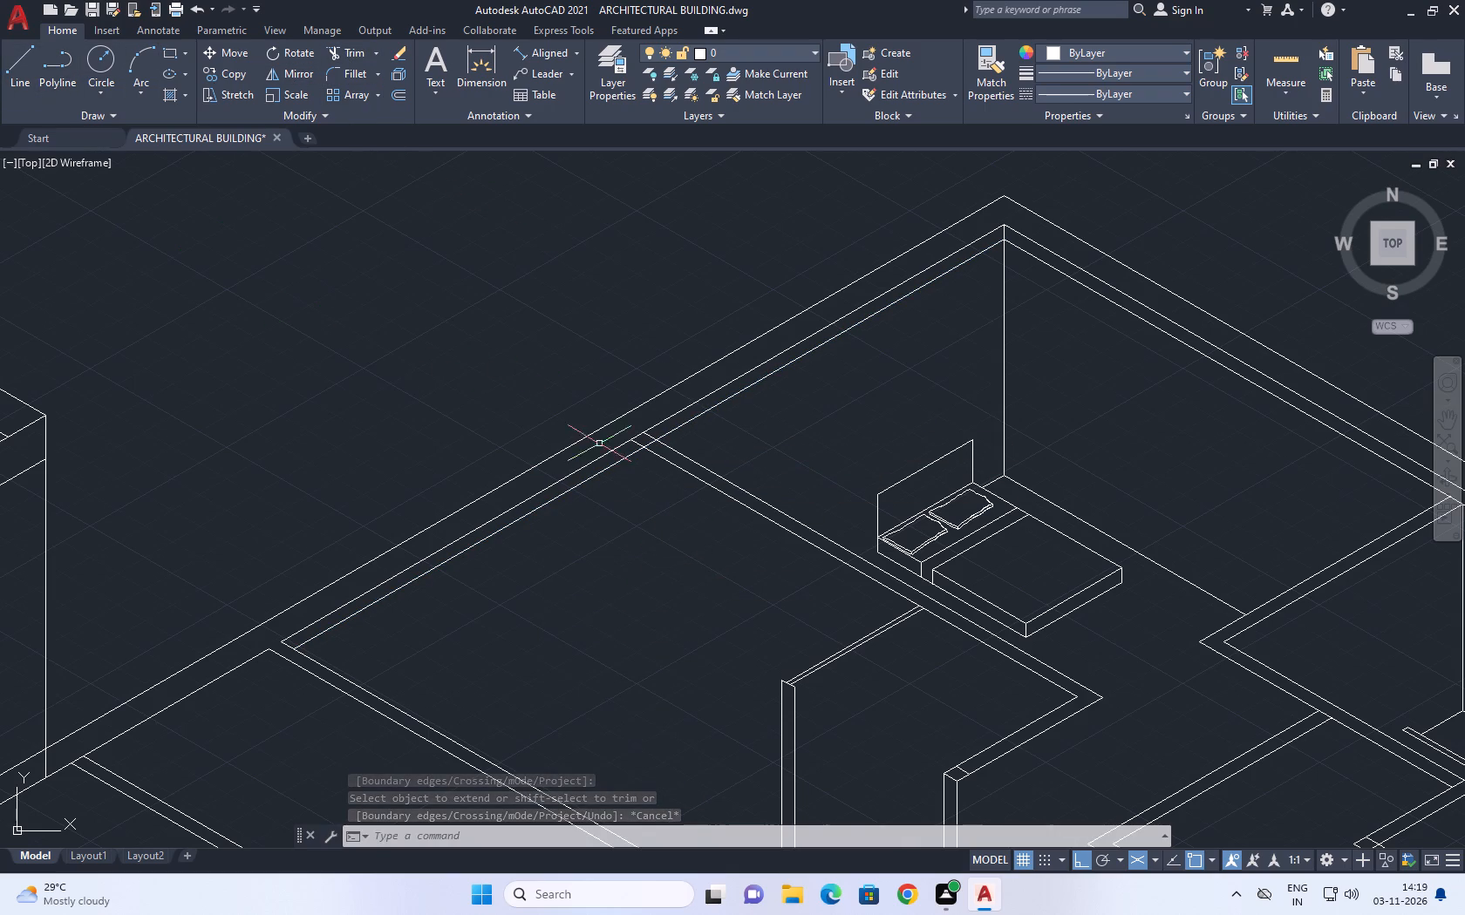
pyautogui.click(6, 74)
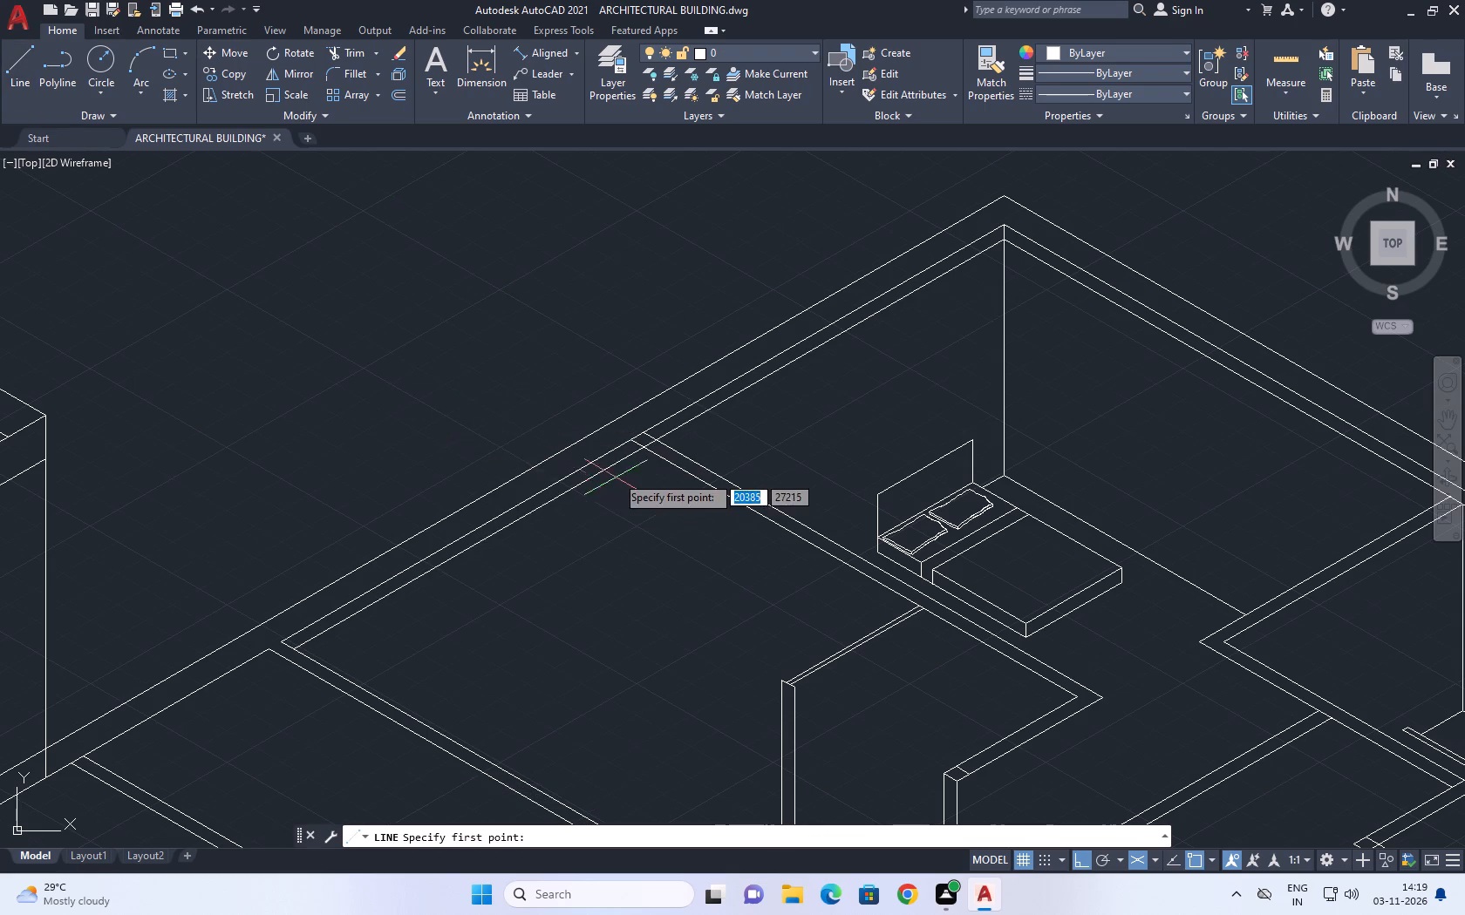
pyautogui.scroll(3, 612, 458)
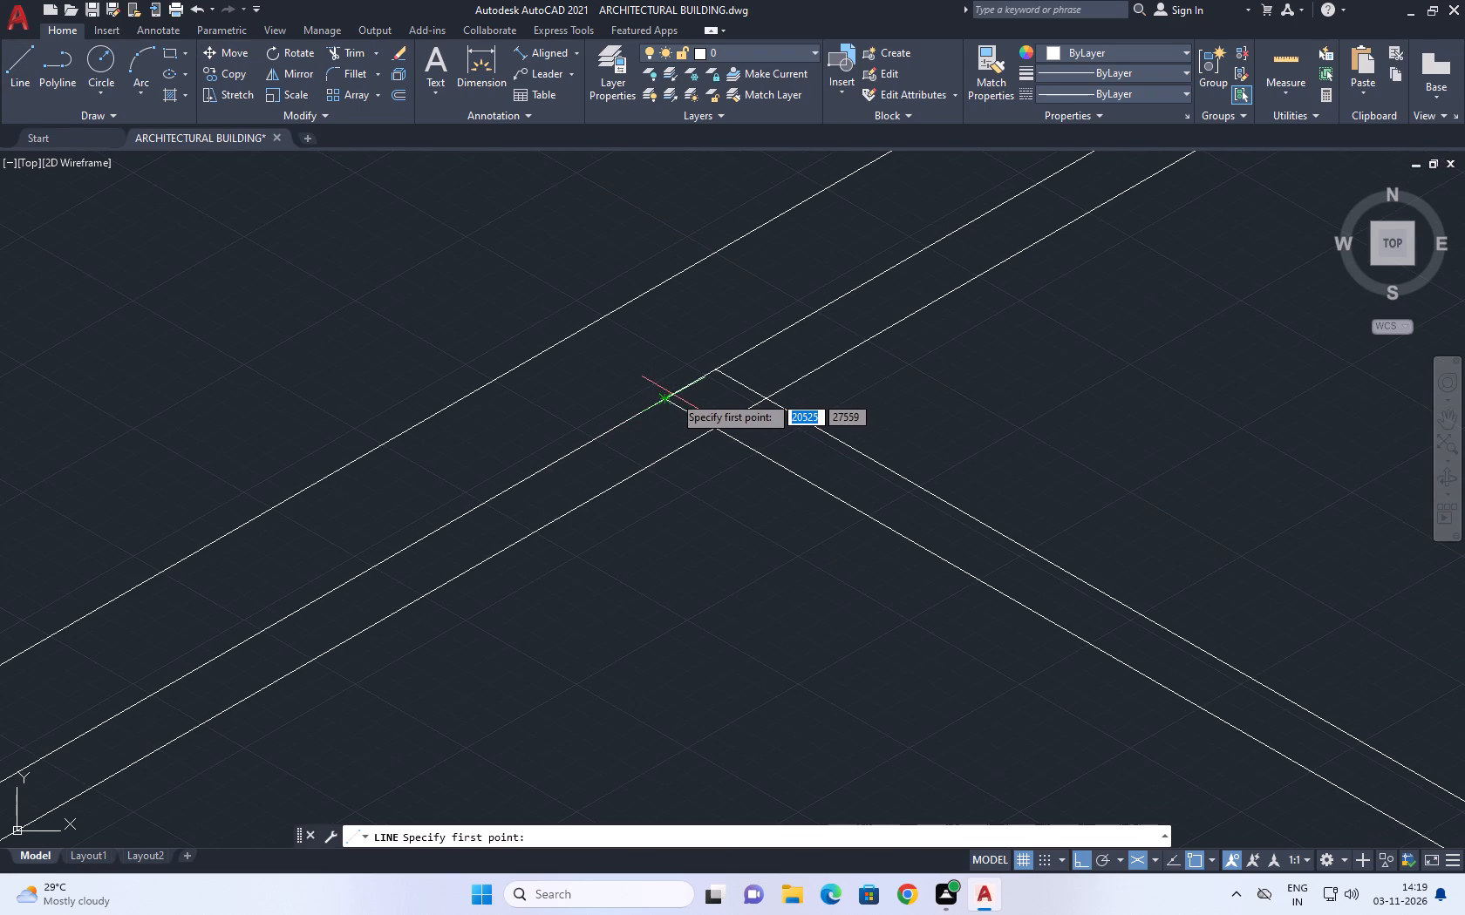
pyautogui.click(668, 397)
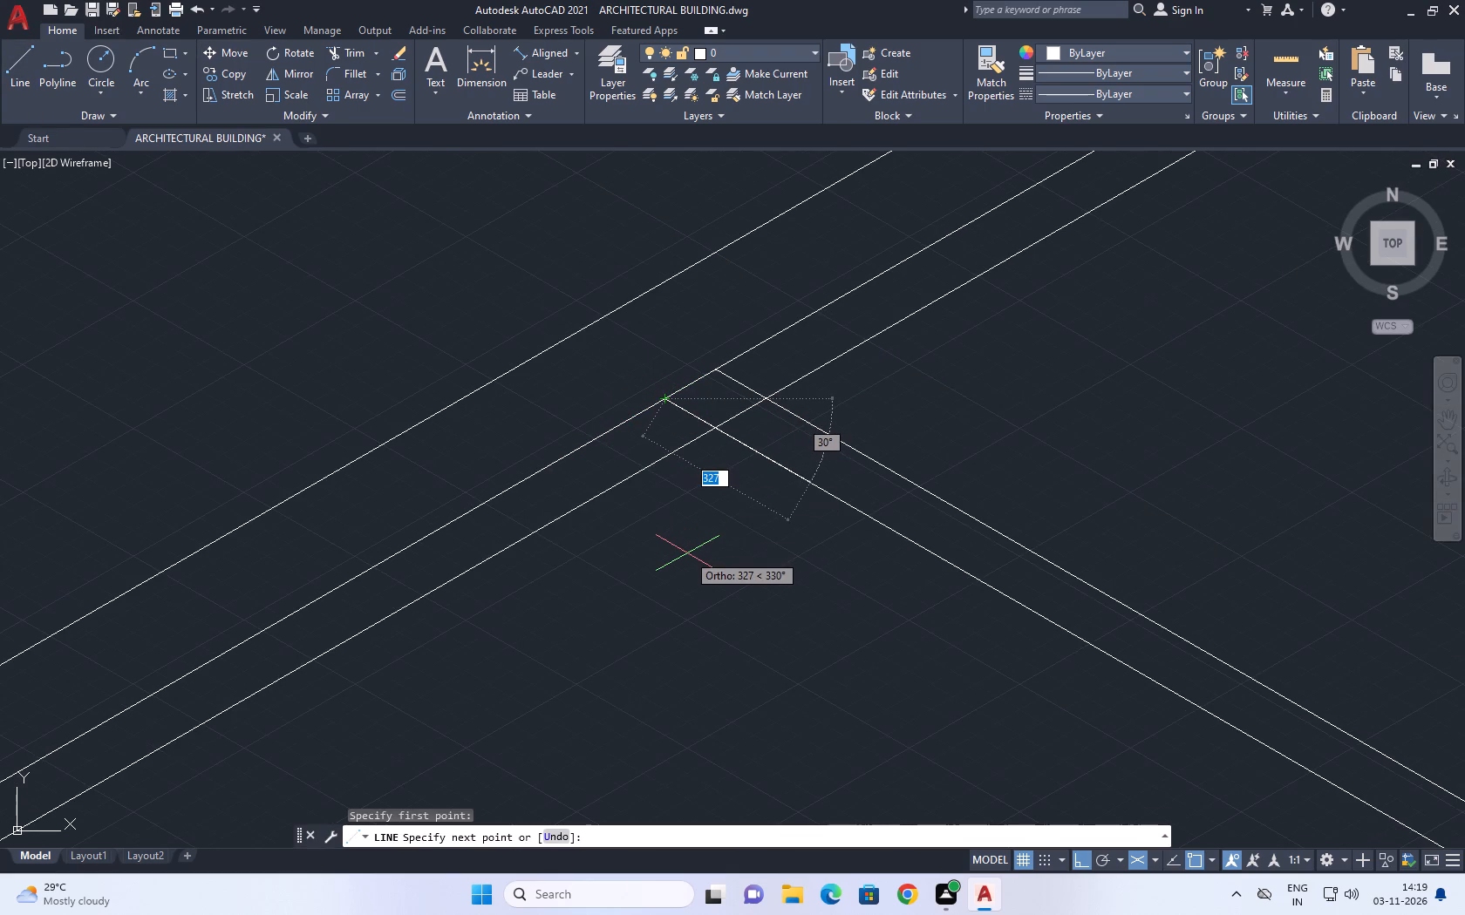
pyautogui.press('F5')
pyautogui.click(687, 553)
pyautogui.press('space')
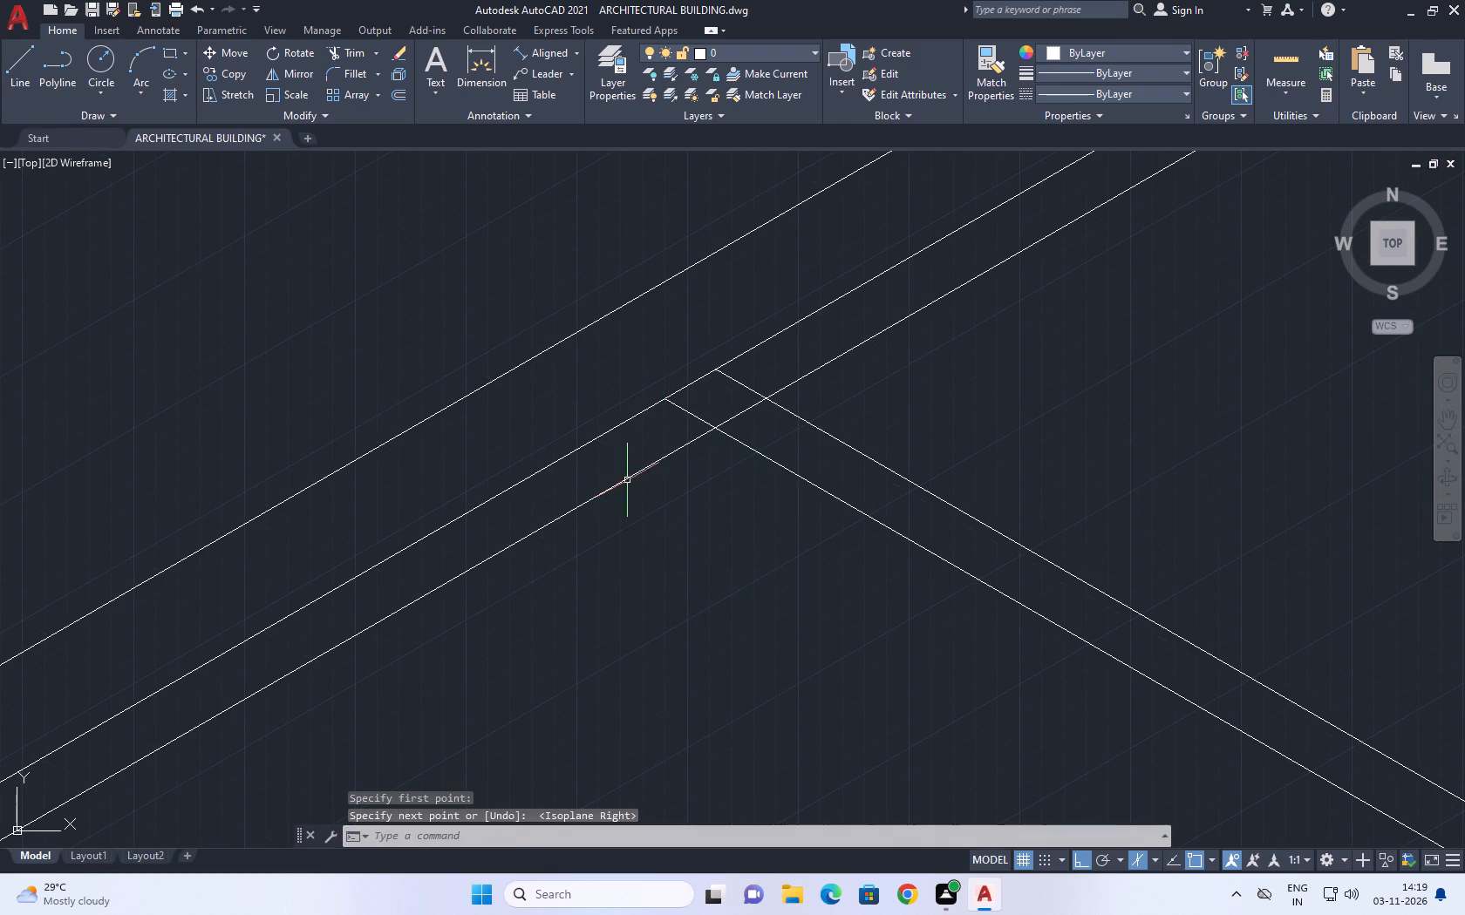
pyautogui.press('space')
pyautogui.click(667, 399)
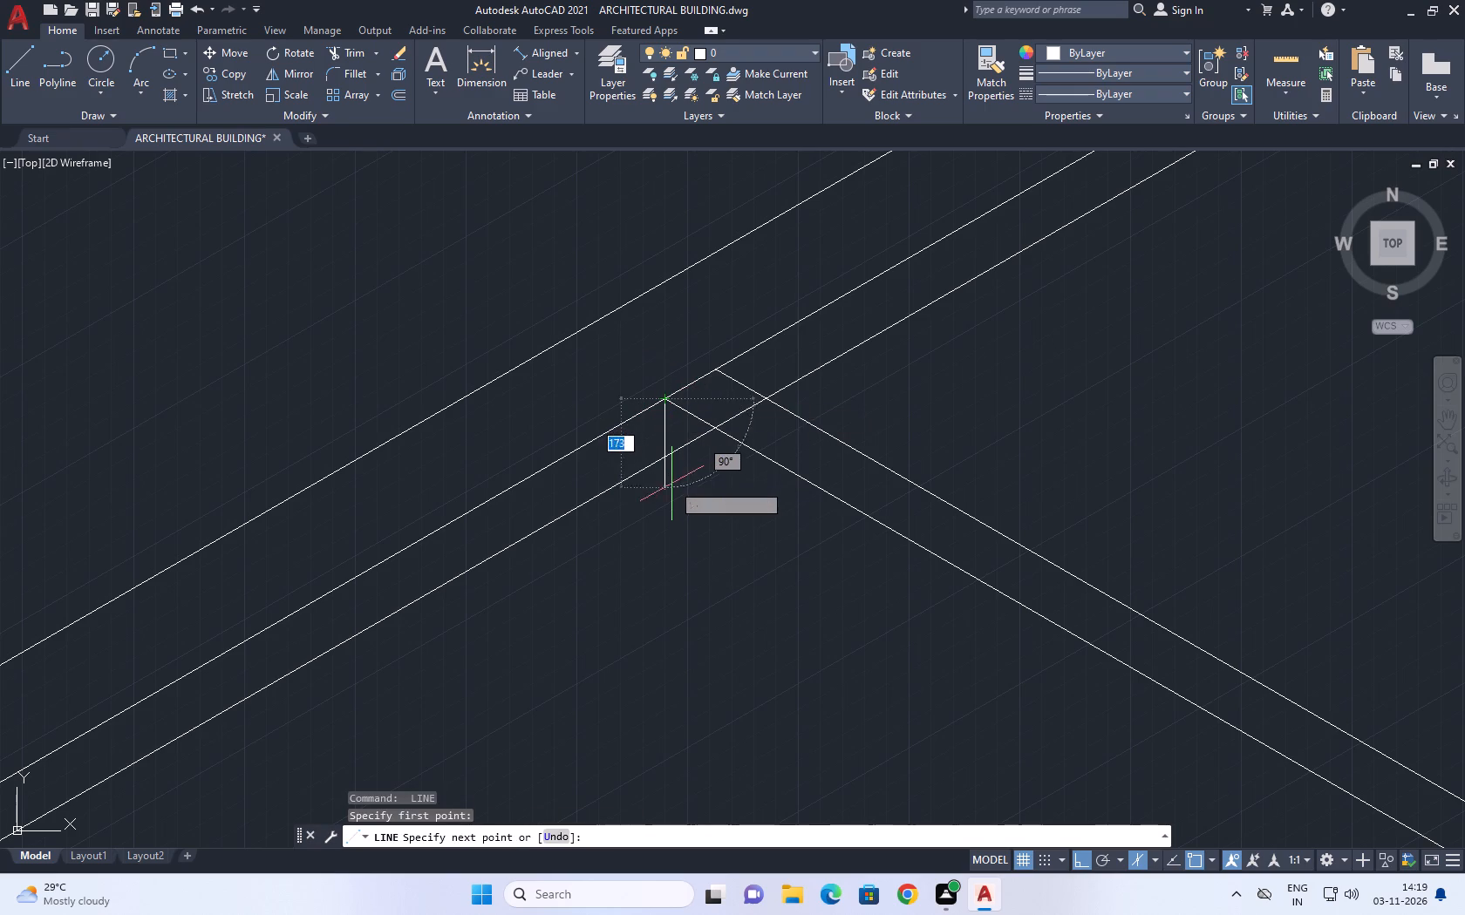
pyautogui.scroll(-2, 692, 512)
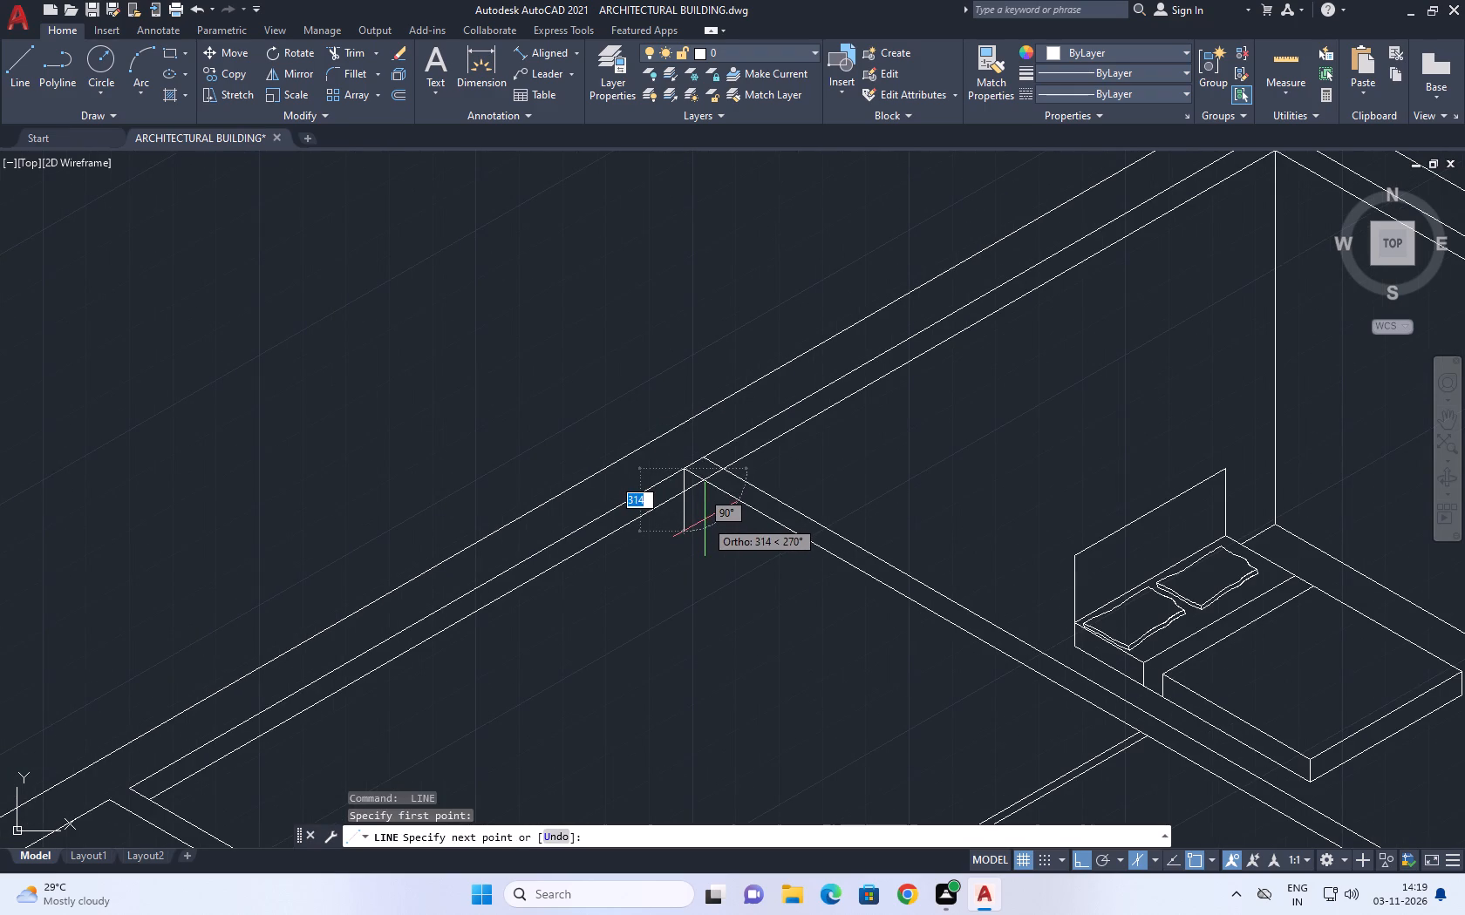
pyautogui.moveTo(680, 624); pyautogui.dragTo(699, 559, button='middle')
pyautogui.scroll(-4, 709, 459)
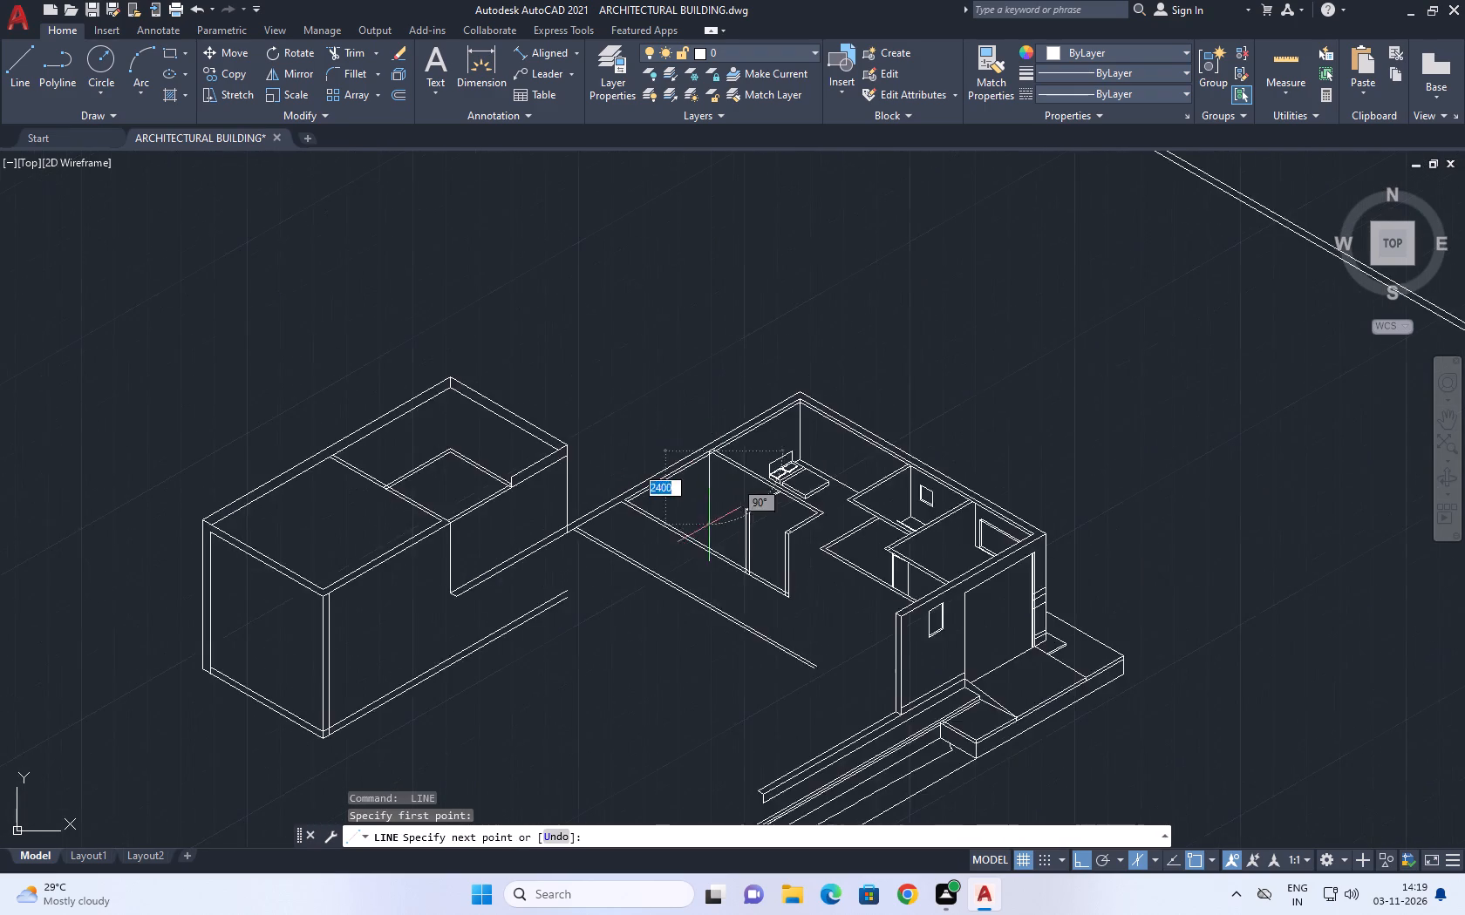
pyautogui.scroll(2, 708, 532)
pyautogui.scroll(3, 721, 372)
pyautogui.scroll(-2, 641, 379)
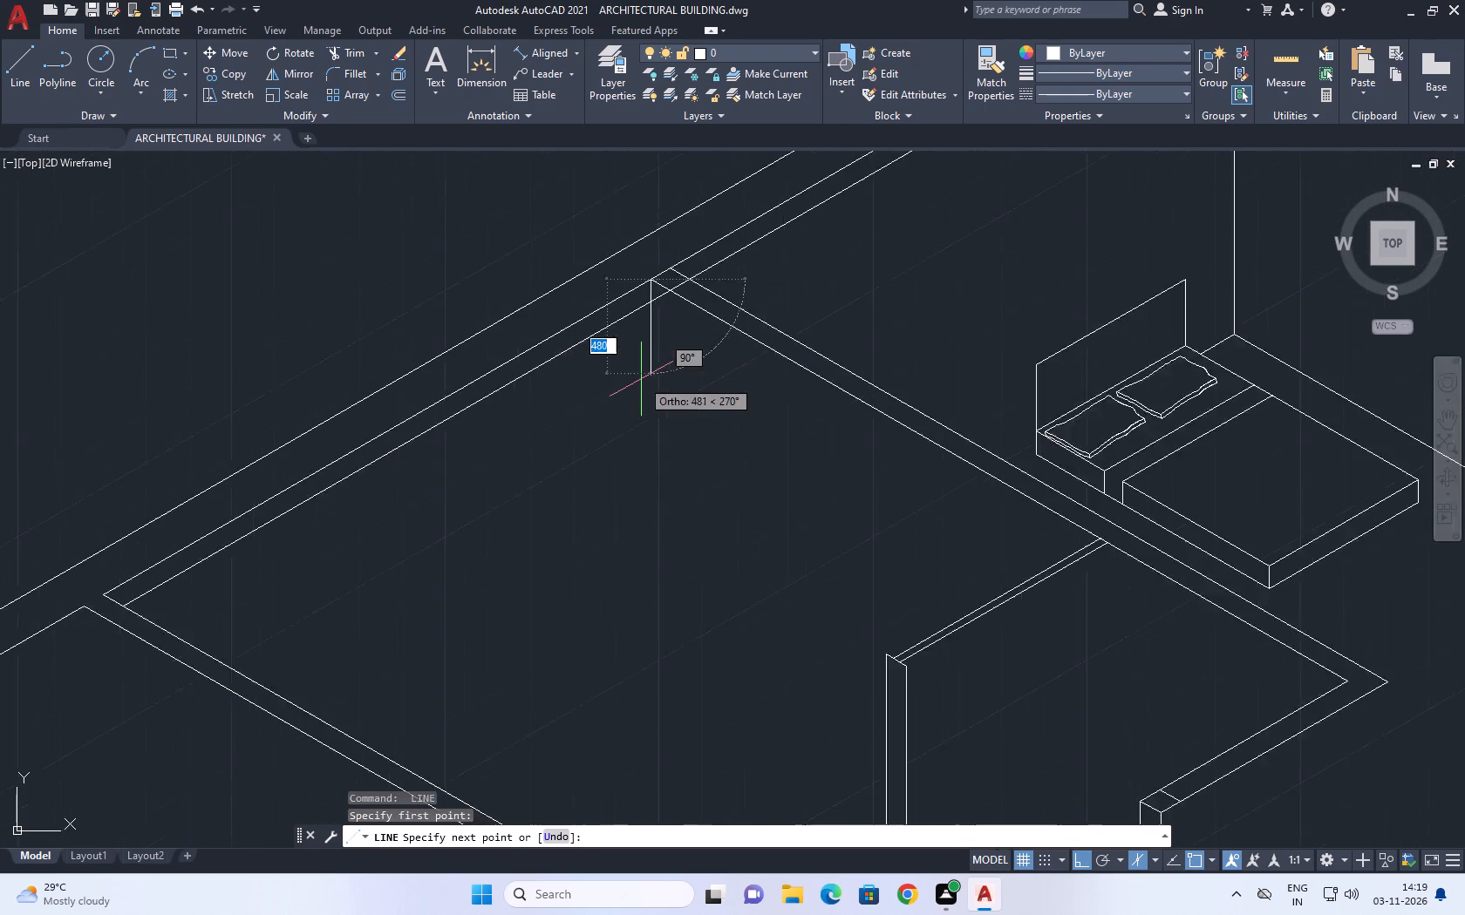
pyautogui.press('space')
# Draw a 2300-unit vertical line downward from where the bedroom partition's upper line meets the exterior wall's upper inner line.
pyautogui.press('space')
pyautogui.scroll(2, 658, 308)
pyautogui.click(659, 310)
pyautogui.scroll(-2, 649, 526)
pyautogui.scroll(3, 658, 645)
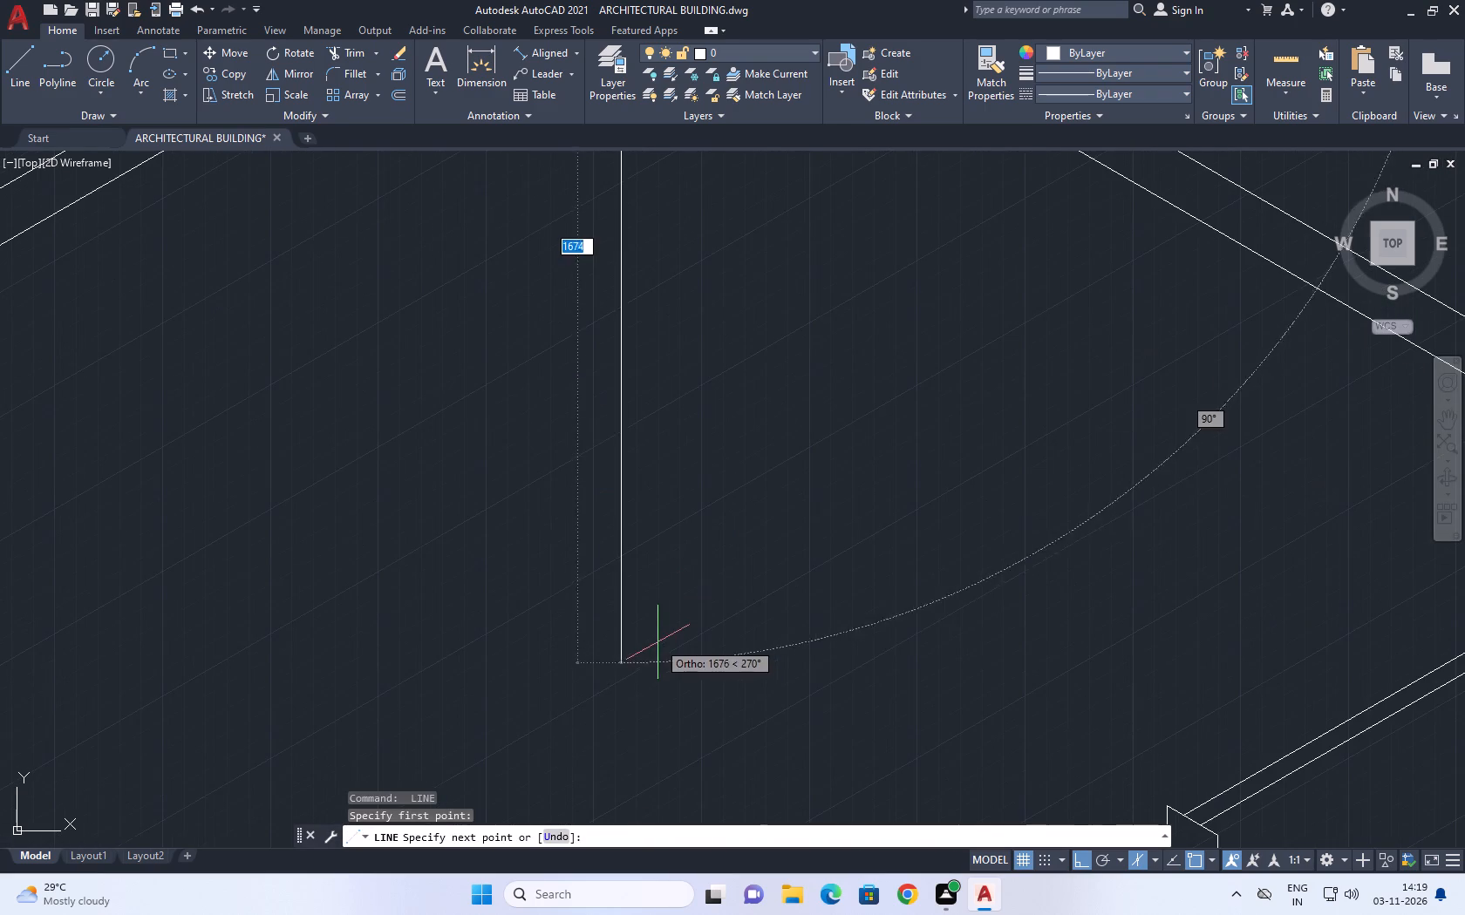
pyautogui.scroll(-2, 651, 675)
pyautogui.moveTo(649, 676); pyautogui.dragTo(652, 552, button='middle')
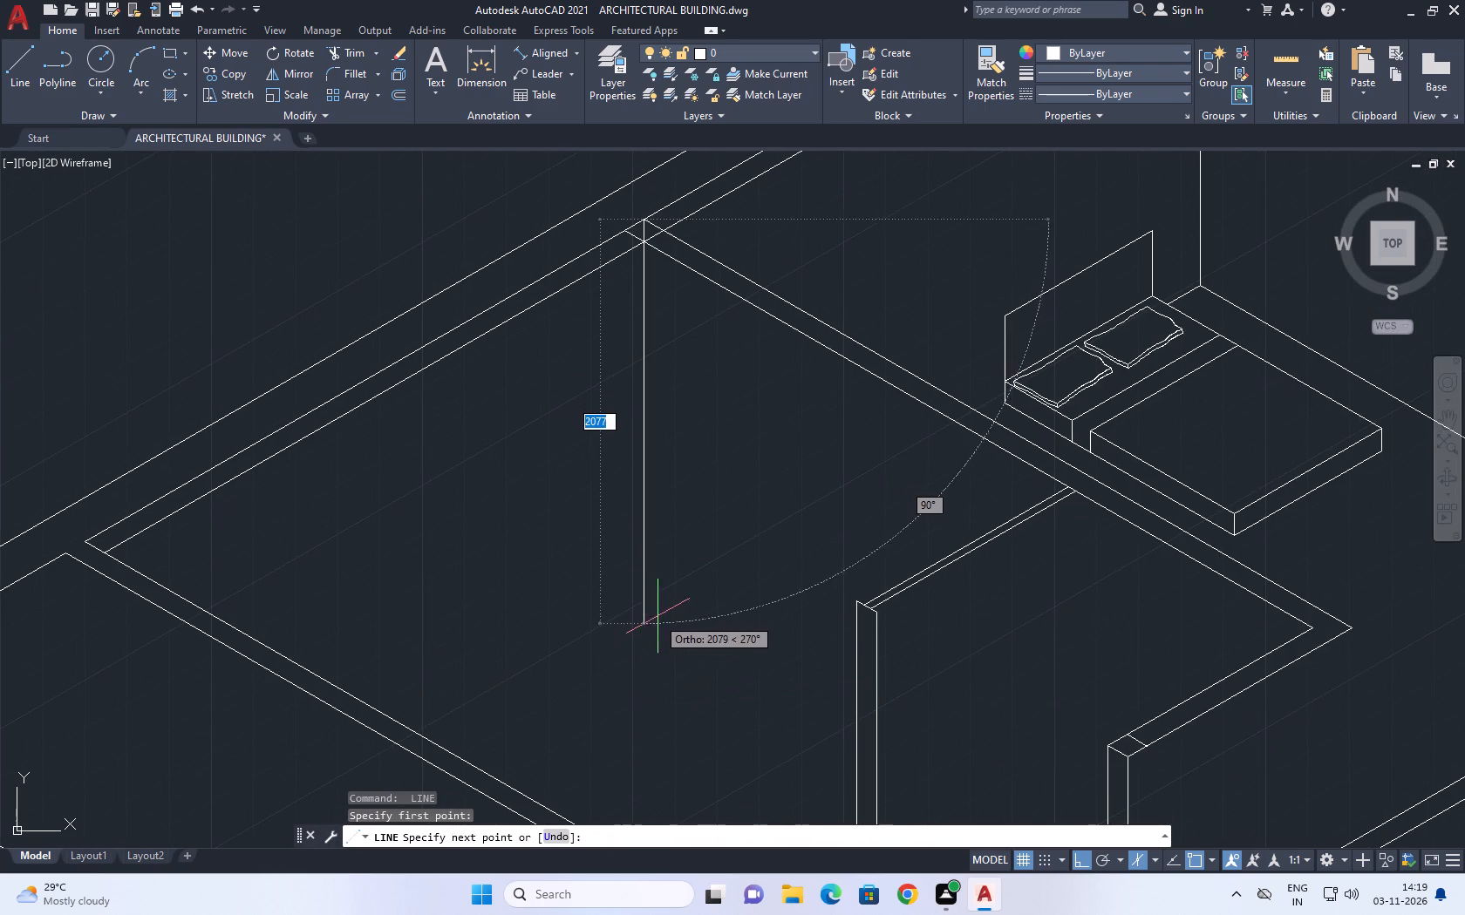
pyautogui.press('2')
pyautogui.write('300')
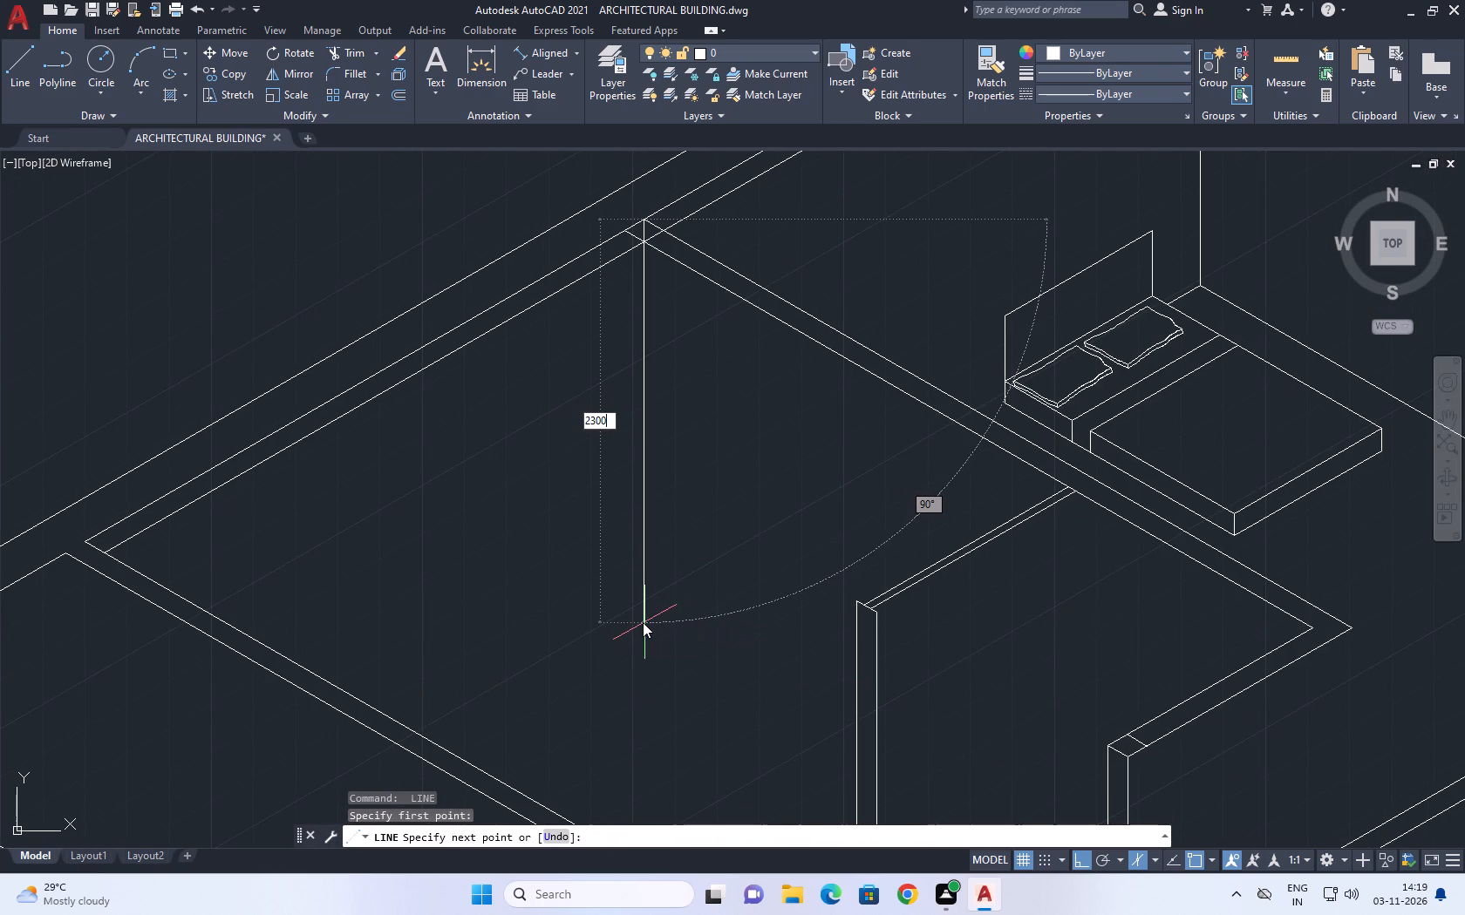
pyautogui.press('Return')
pyautogui.press('space')
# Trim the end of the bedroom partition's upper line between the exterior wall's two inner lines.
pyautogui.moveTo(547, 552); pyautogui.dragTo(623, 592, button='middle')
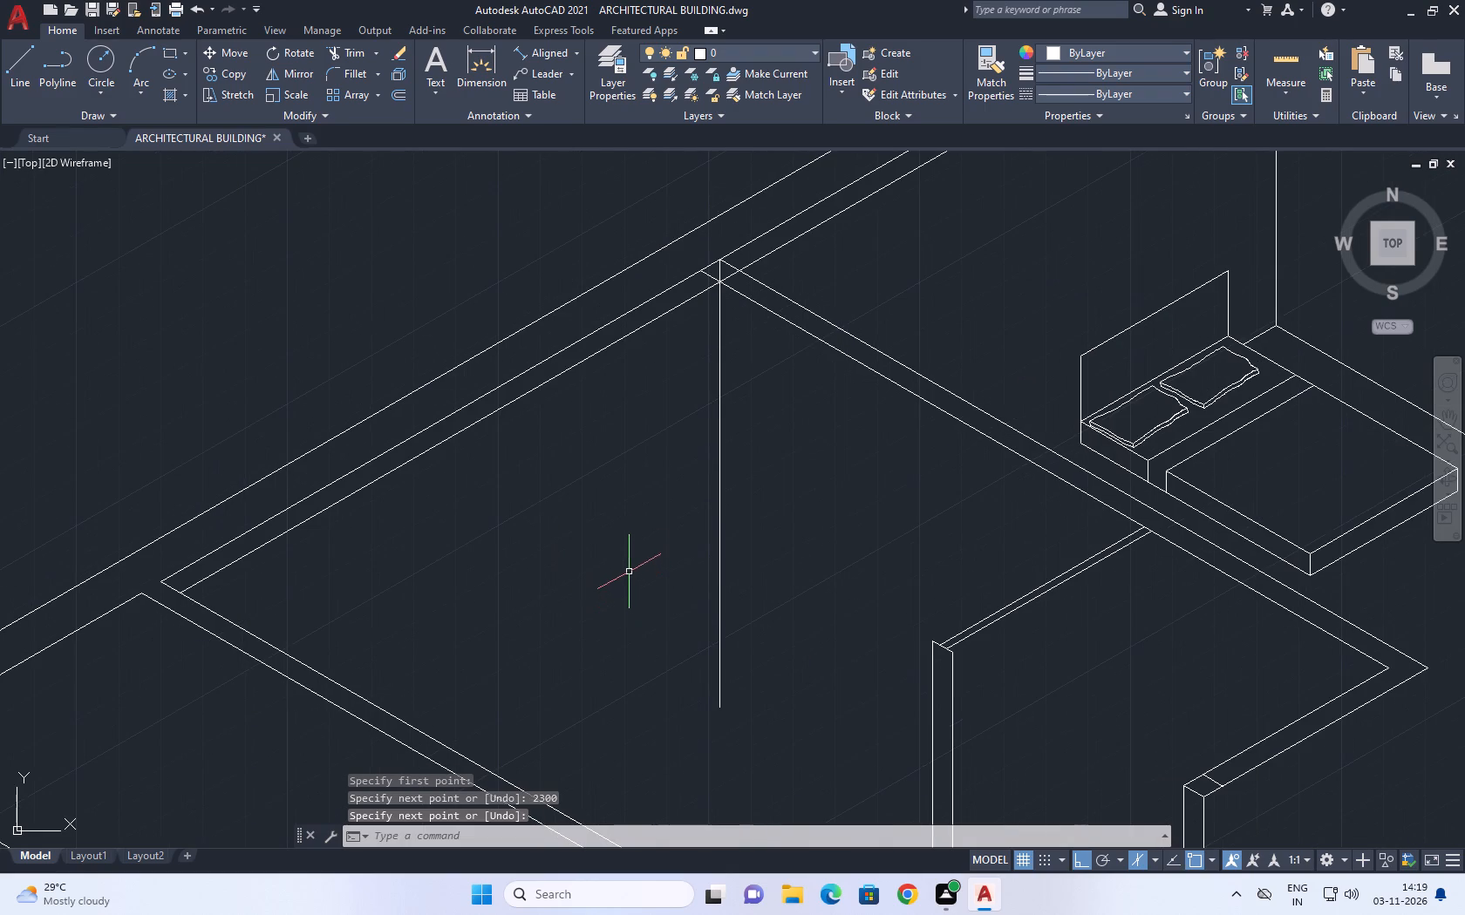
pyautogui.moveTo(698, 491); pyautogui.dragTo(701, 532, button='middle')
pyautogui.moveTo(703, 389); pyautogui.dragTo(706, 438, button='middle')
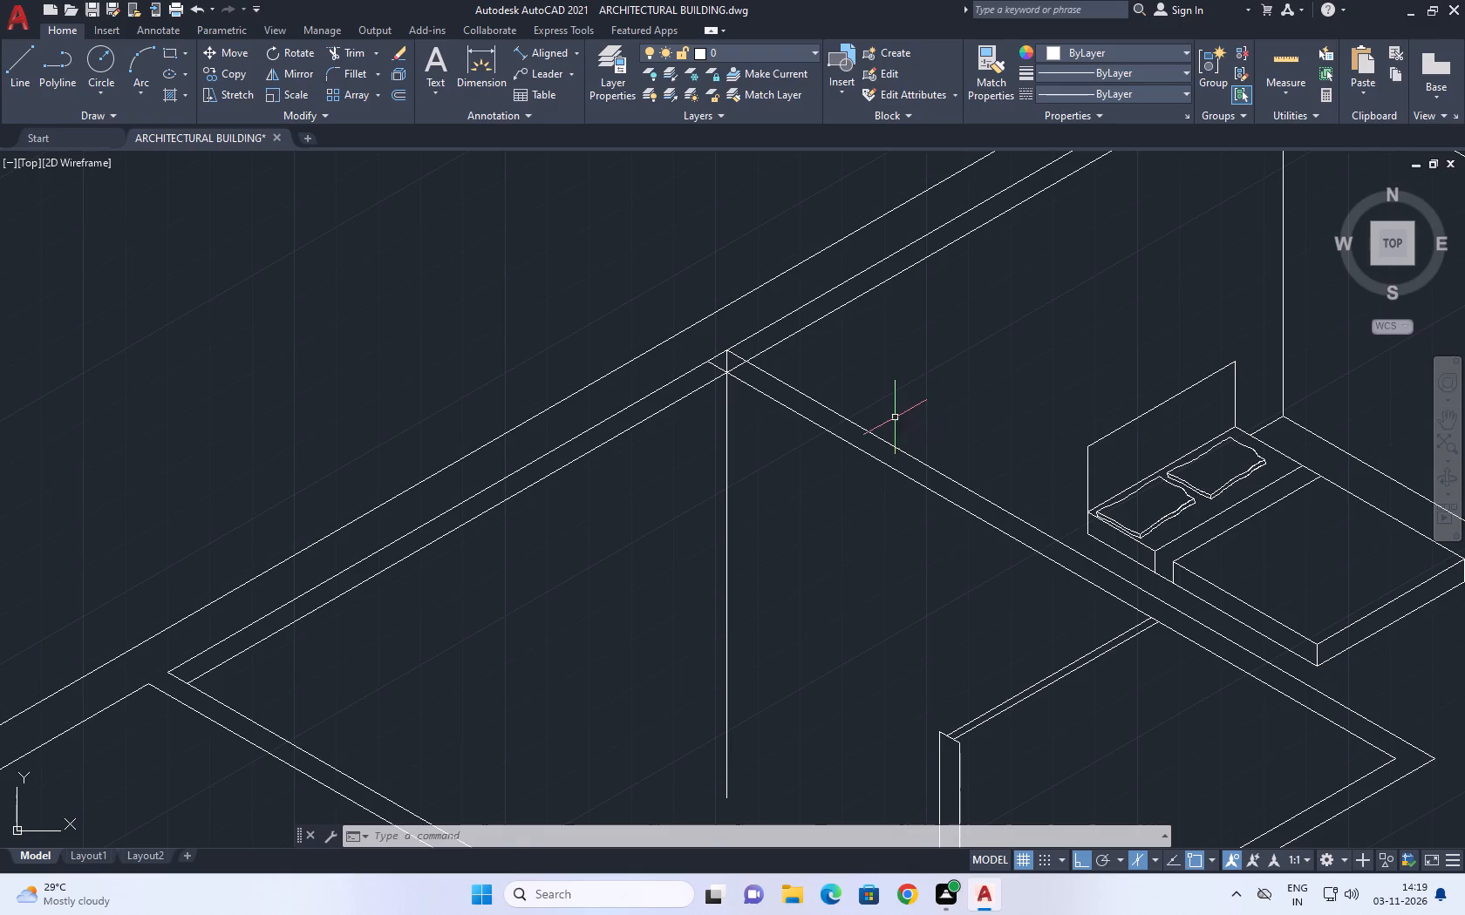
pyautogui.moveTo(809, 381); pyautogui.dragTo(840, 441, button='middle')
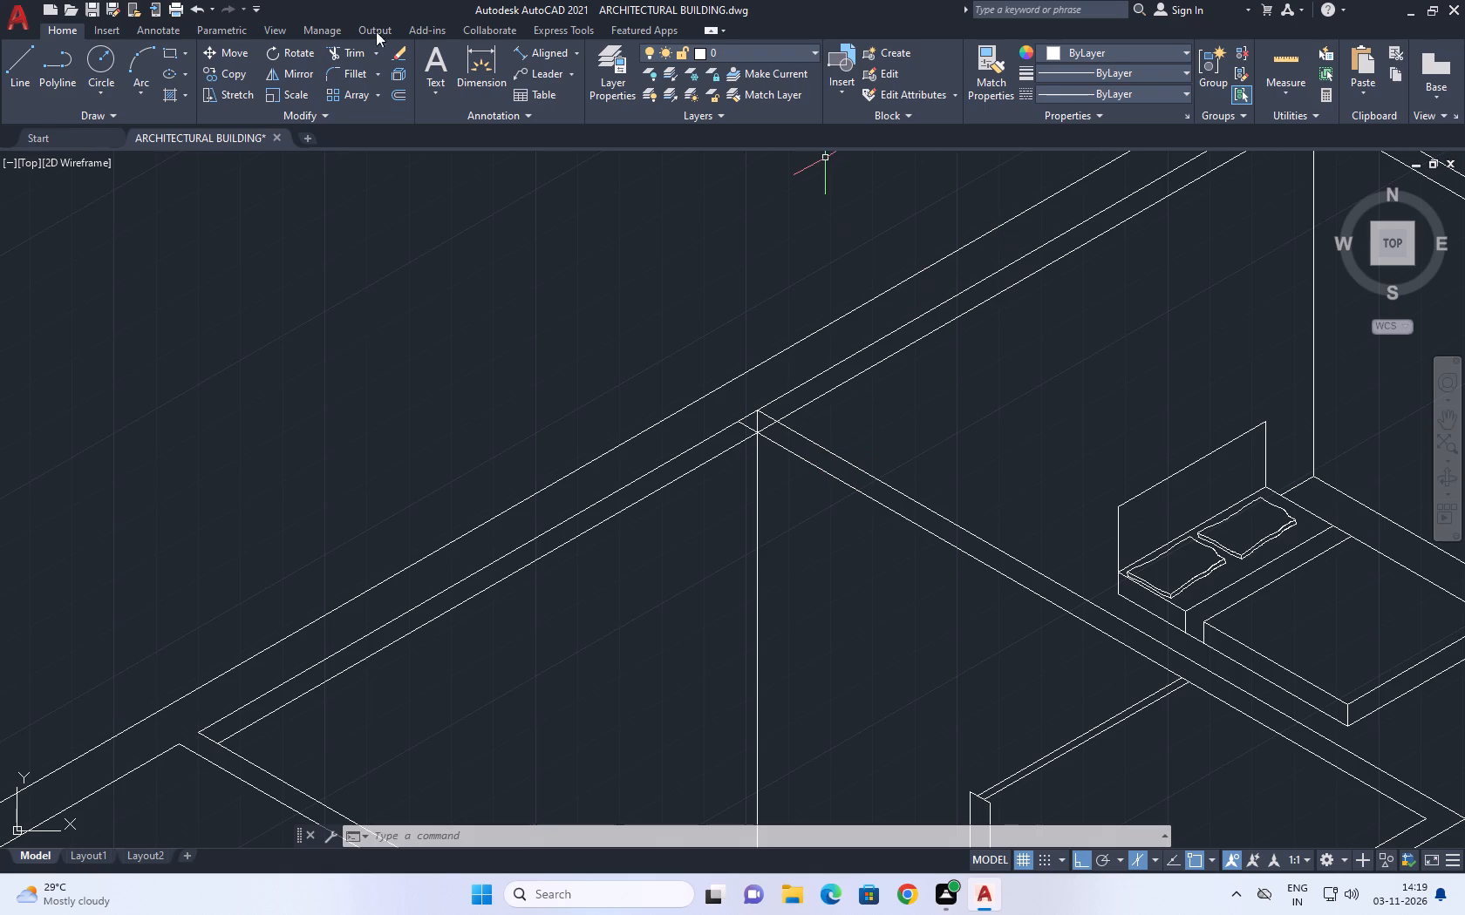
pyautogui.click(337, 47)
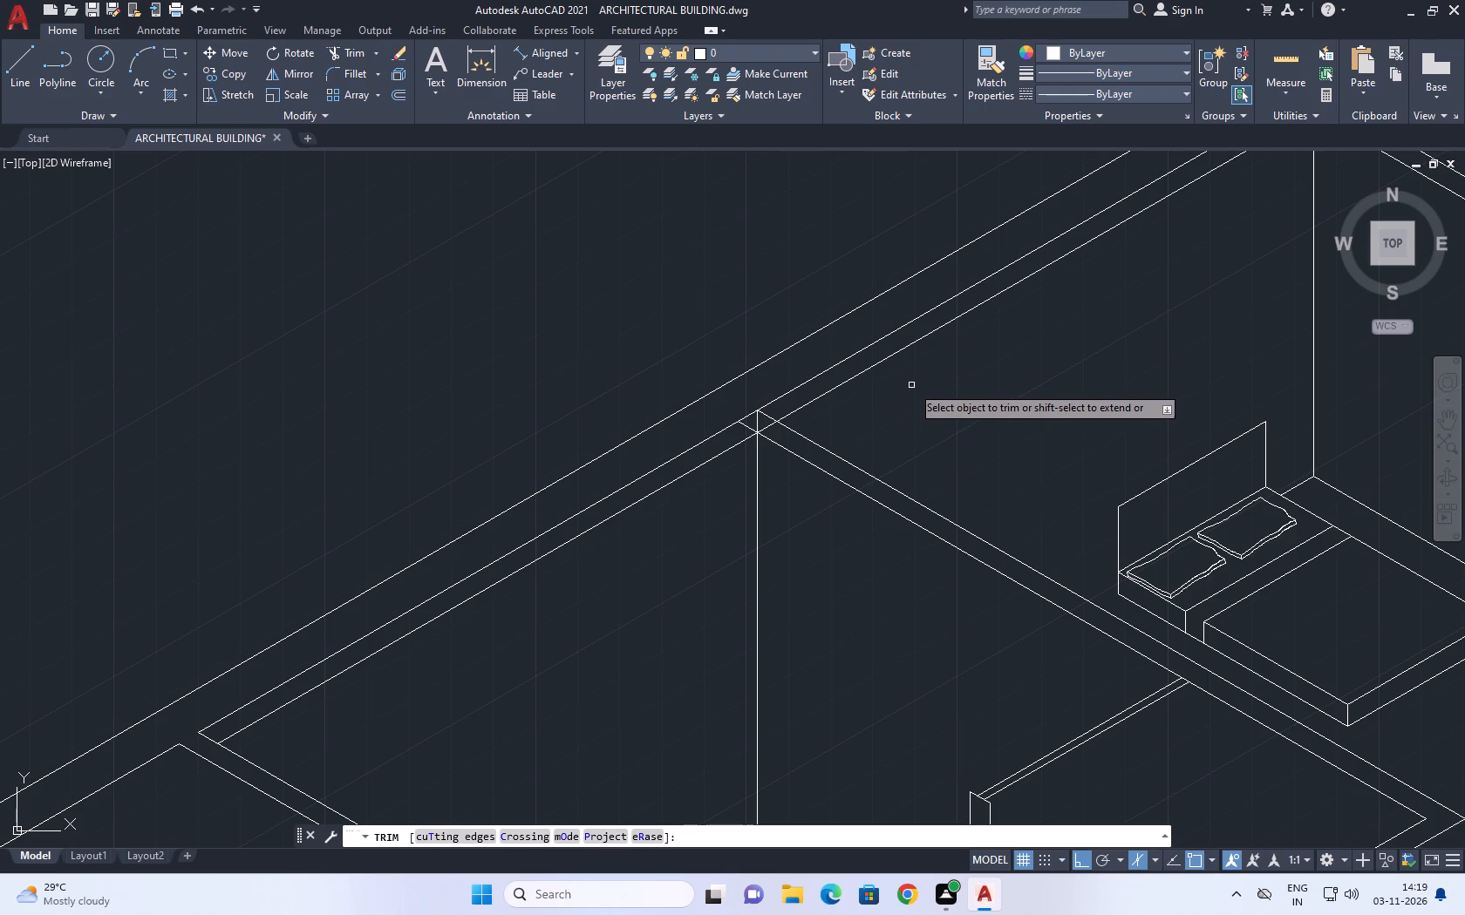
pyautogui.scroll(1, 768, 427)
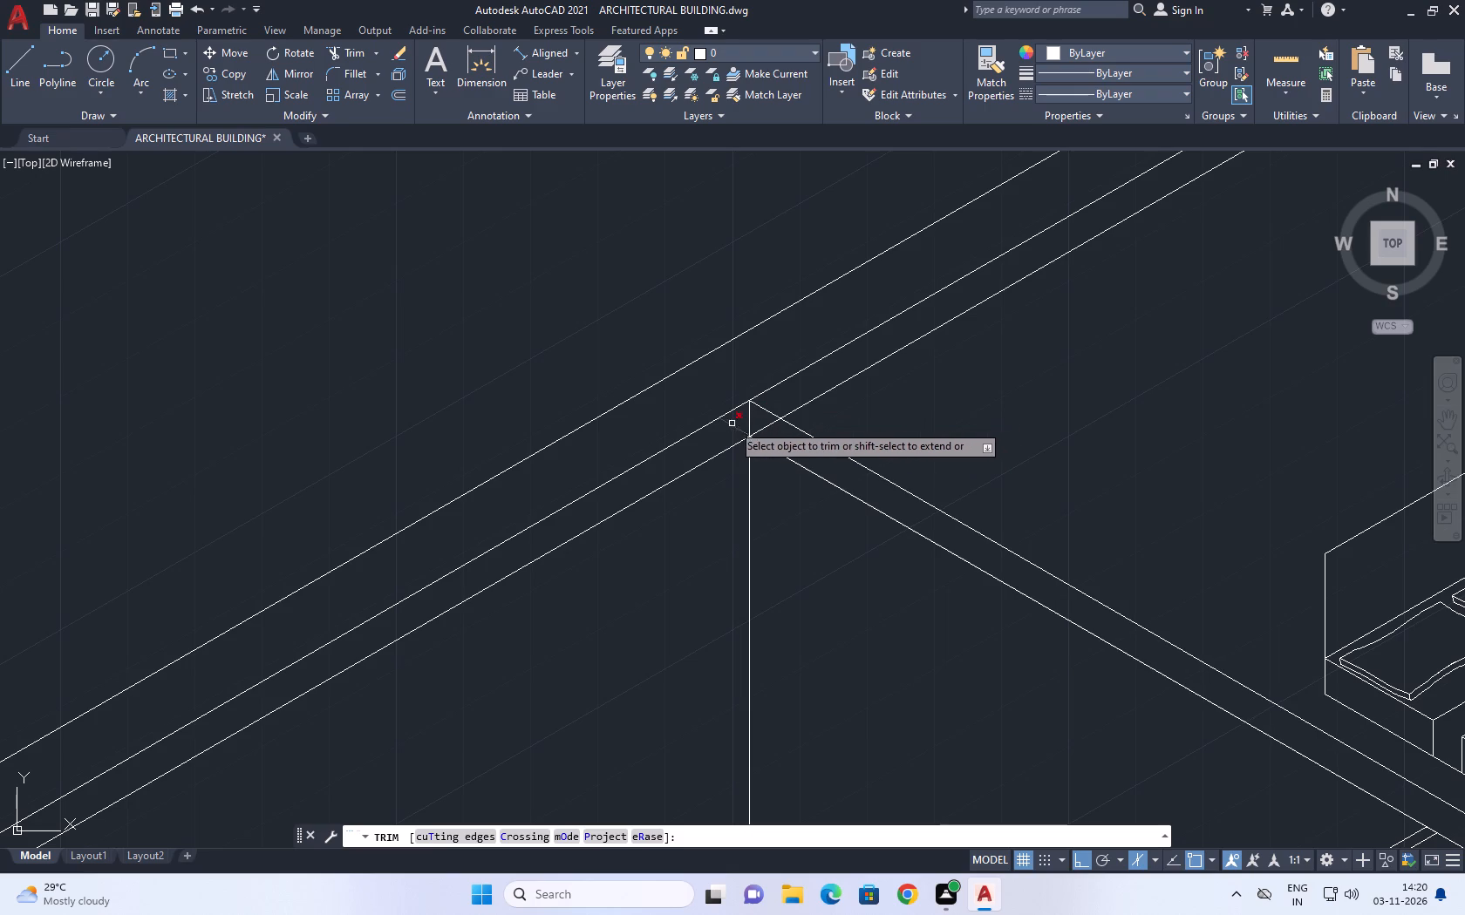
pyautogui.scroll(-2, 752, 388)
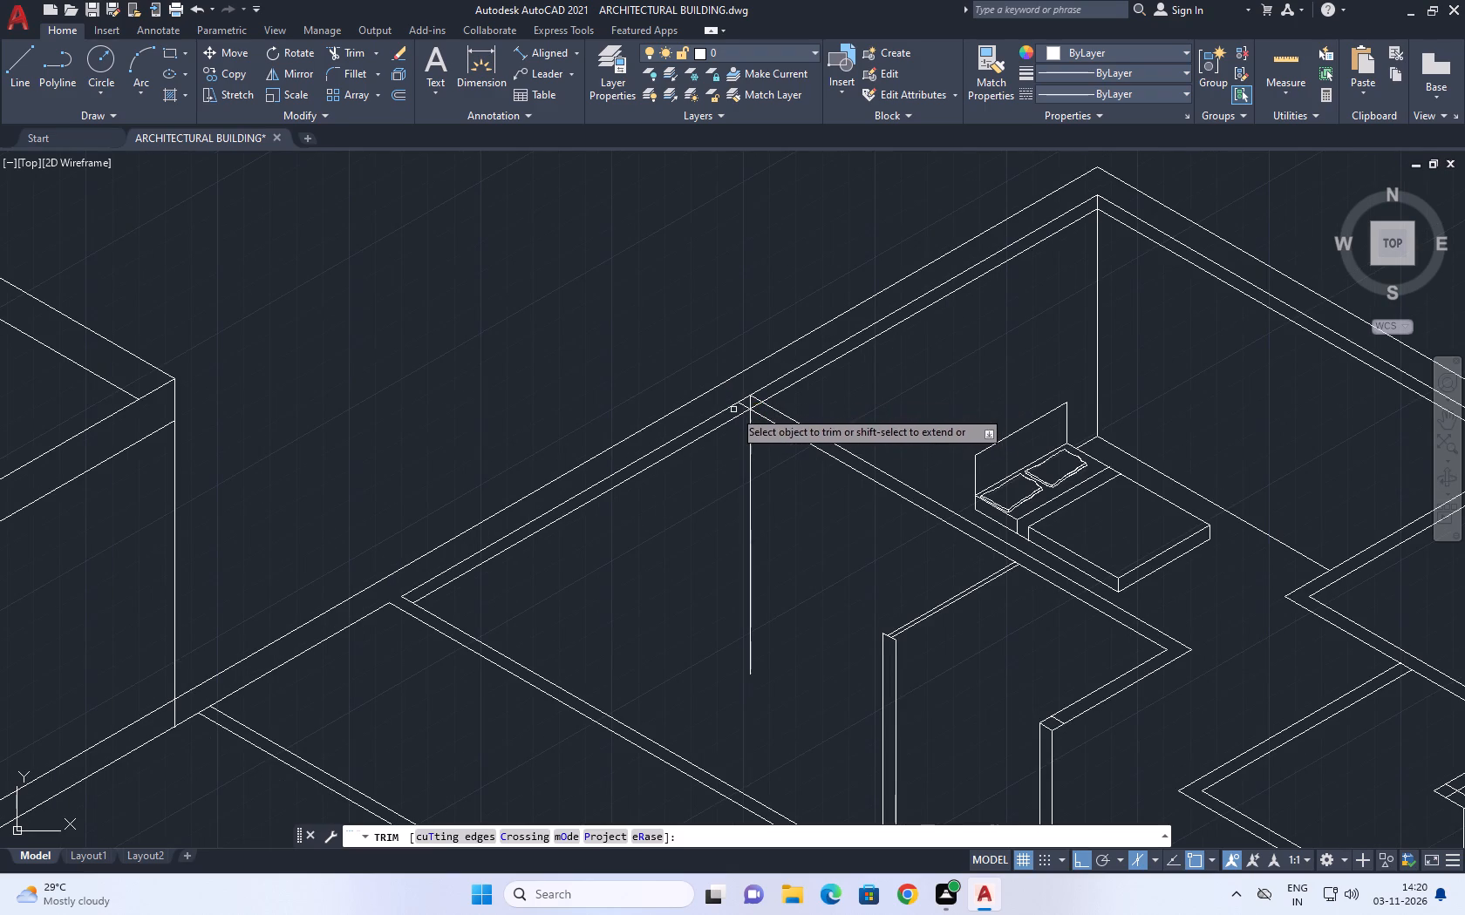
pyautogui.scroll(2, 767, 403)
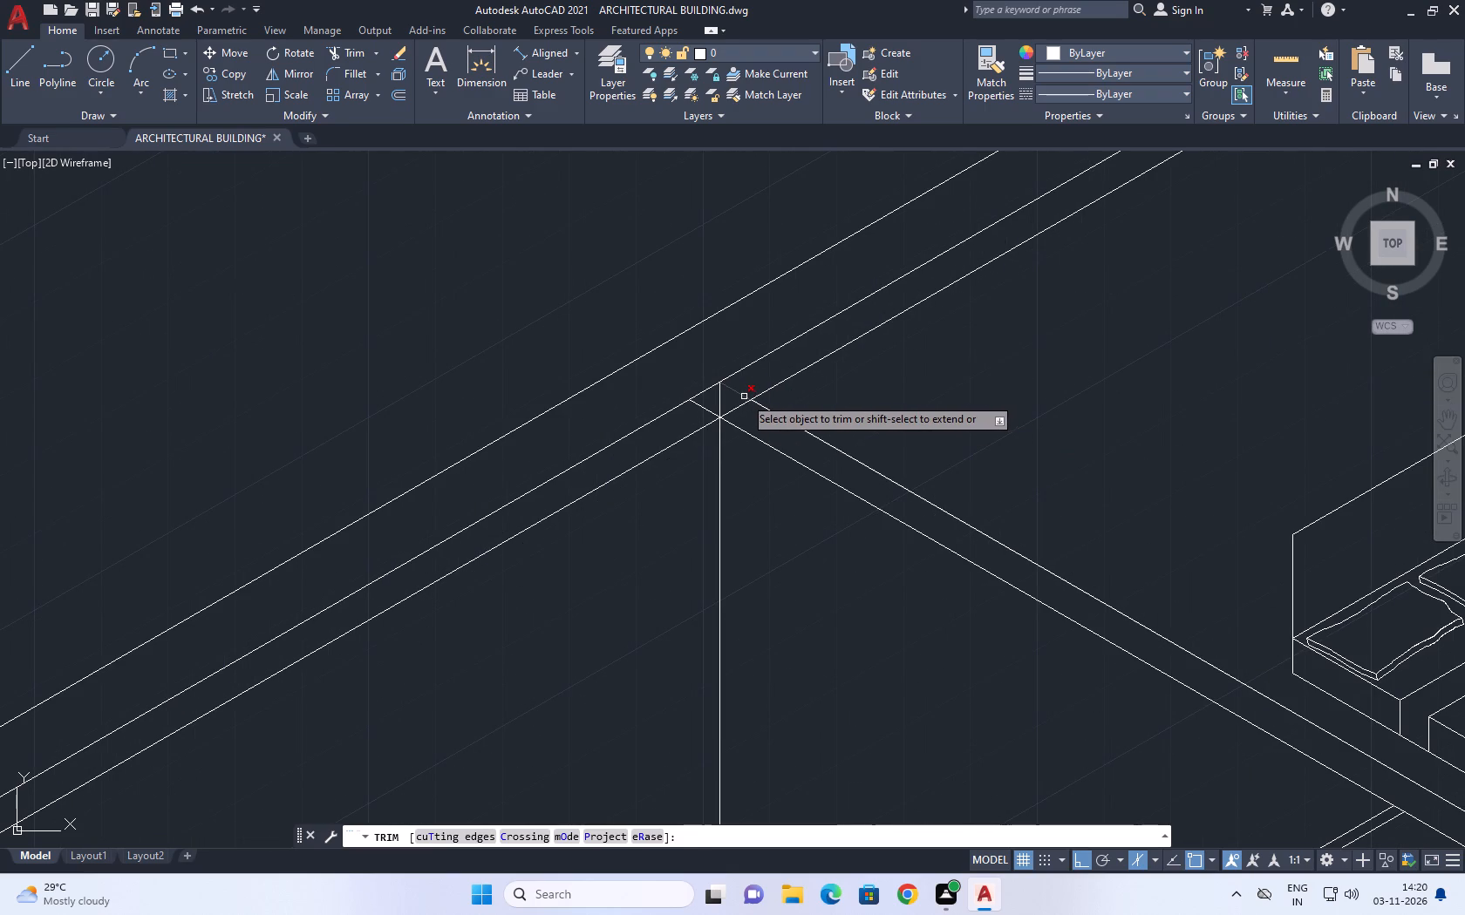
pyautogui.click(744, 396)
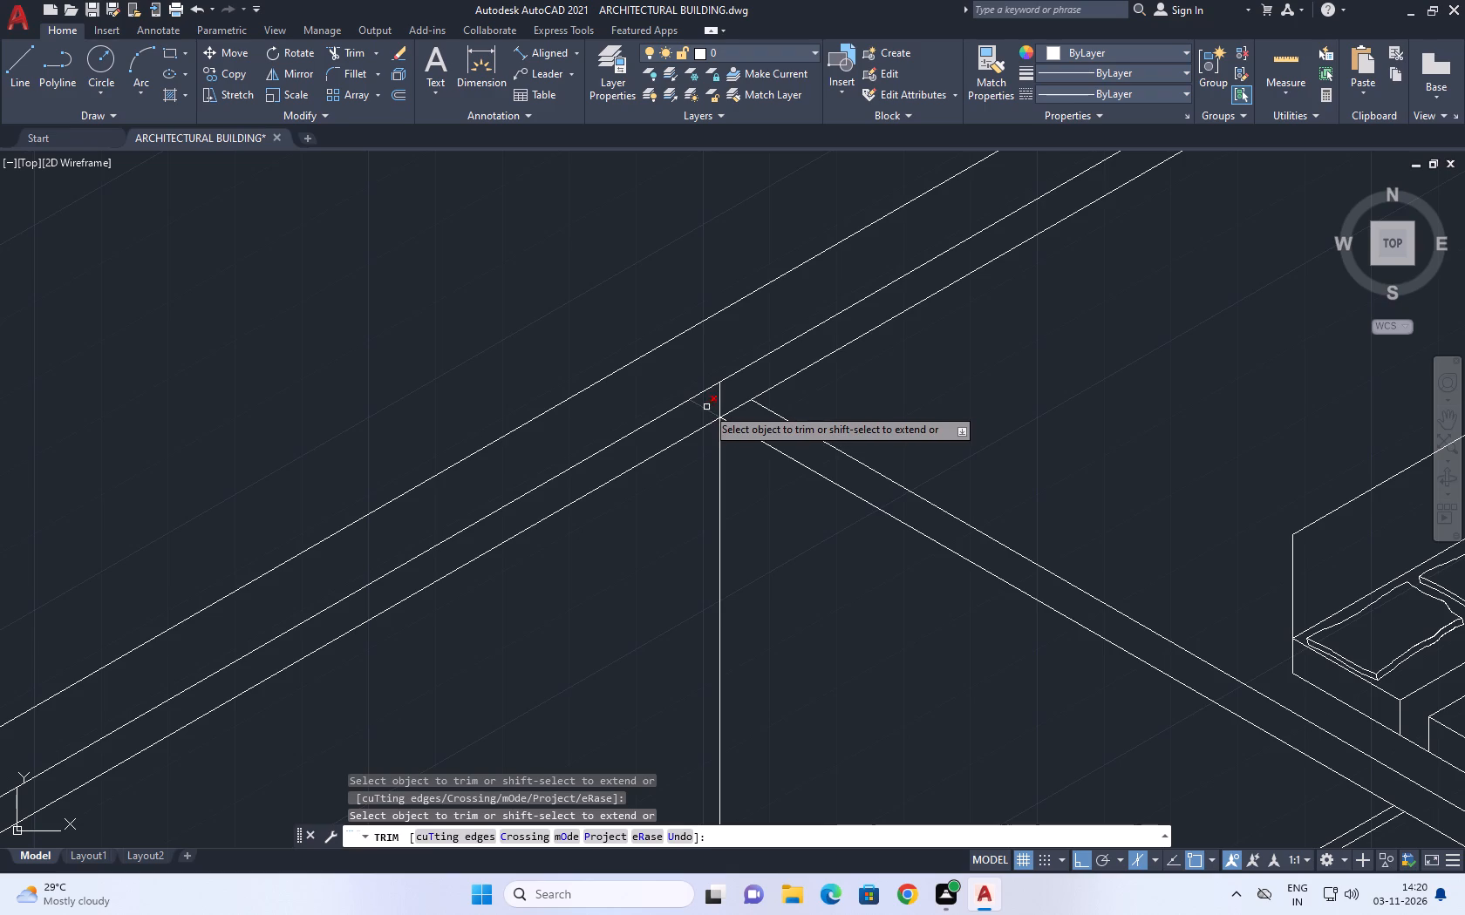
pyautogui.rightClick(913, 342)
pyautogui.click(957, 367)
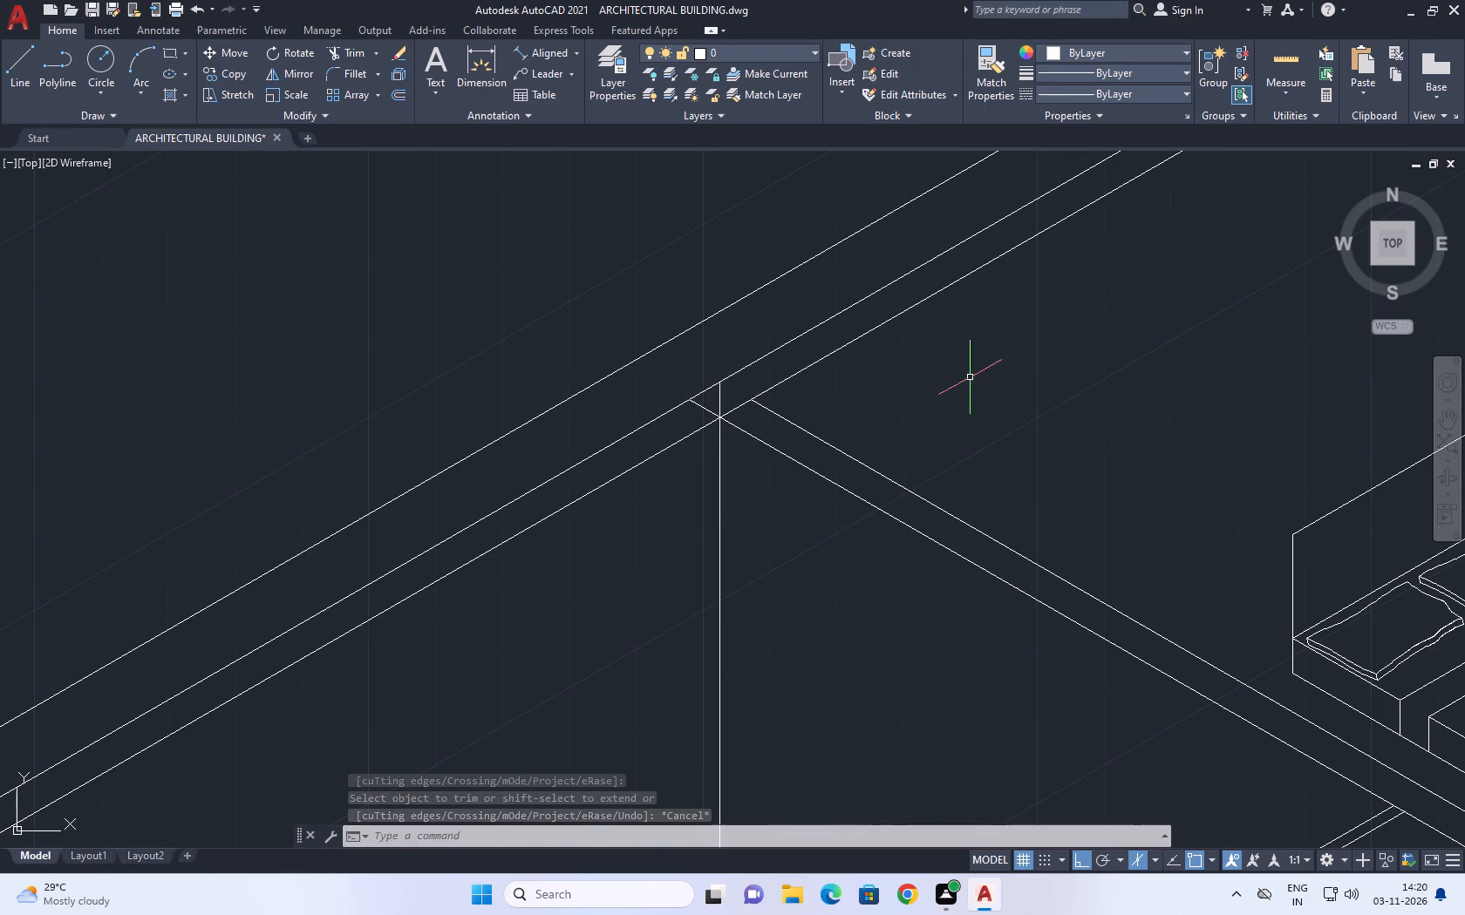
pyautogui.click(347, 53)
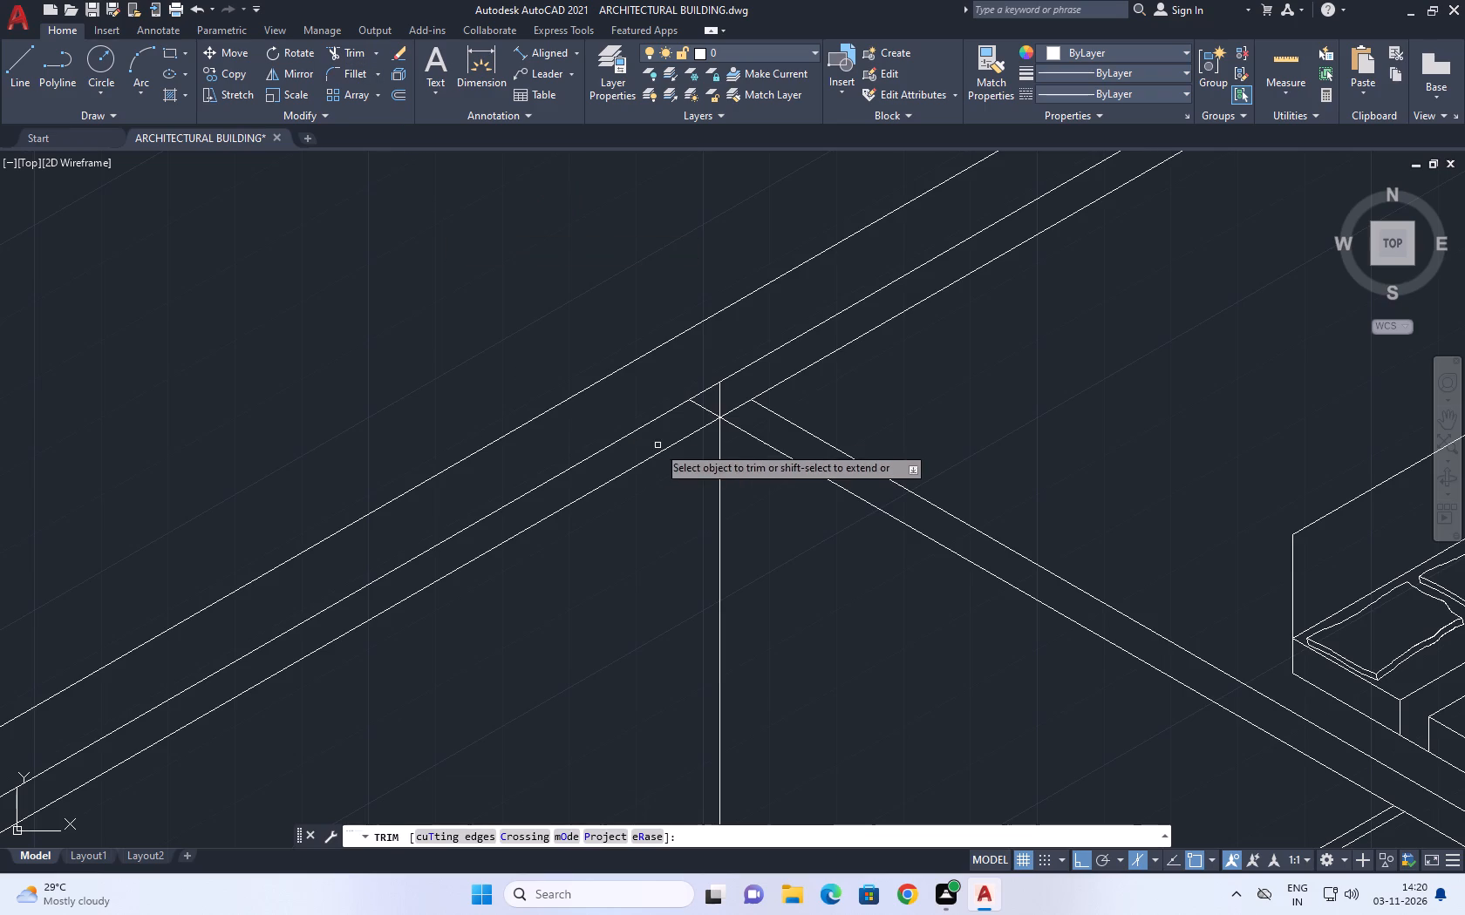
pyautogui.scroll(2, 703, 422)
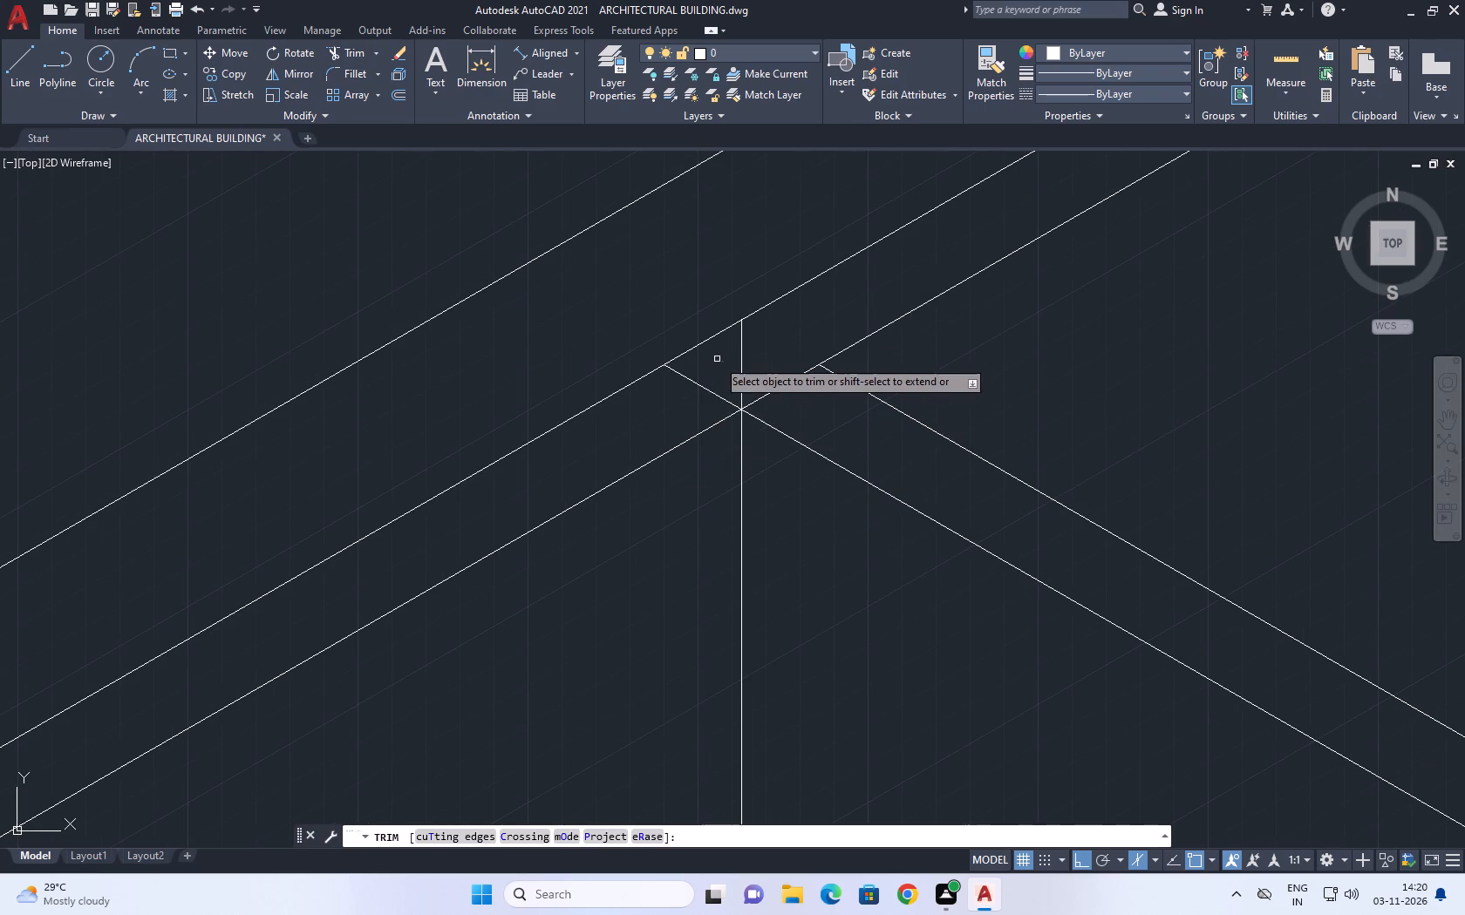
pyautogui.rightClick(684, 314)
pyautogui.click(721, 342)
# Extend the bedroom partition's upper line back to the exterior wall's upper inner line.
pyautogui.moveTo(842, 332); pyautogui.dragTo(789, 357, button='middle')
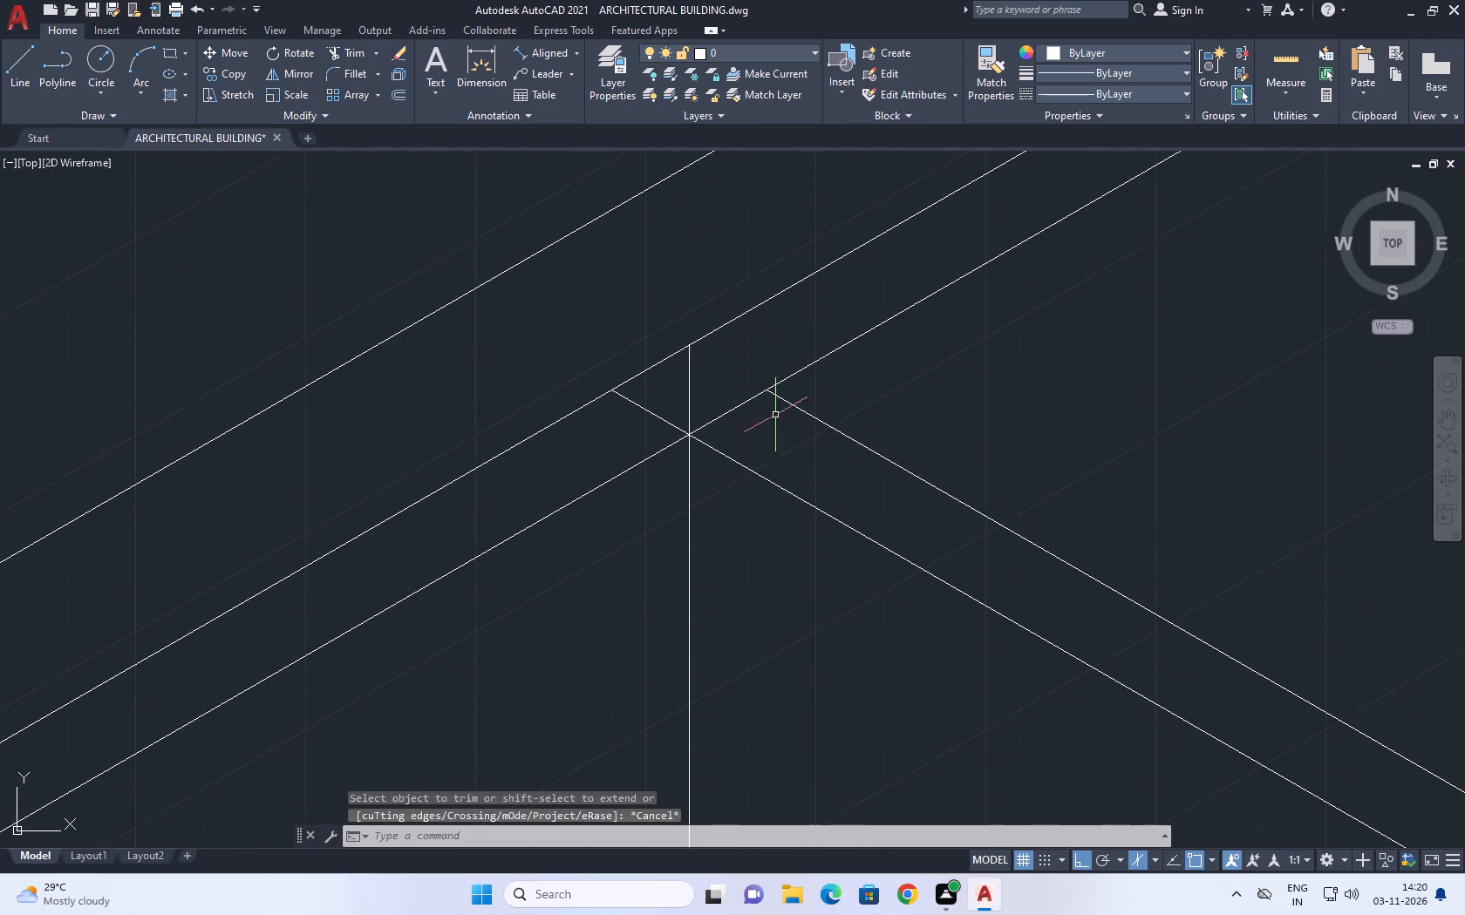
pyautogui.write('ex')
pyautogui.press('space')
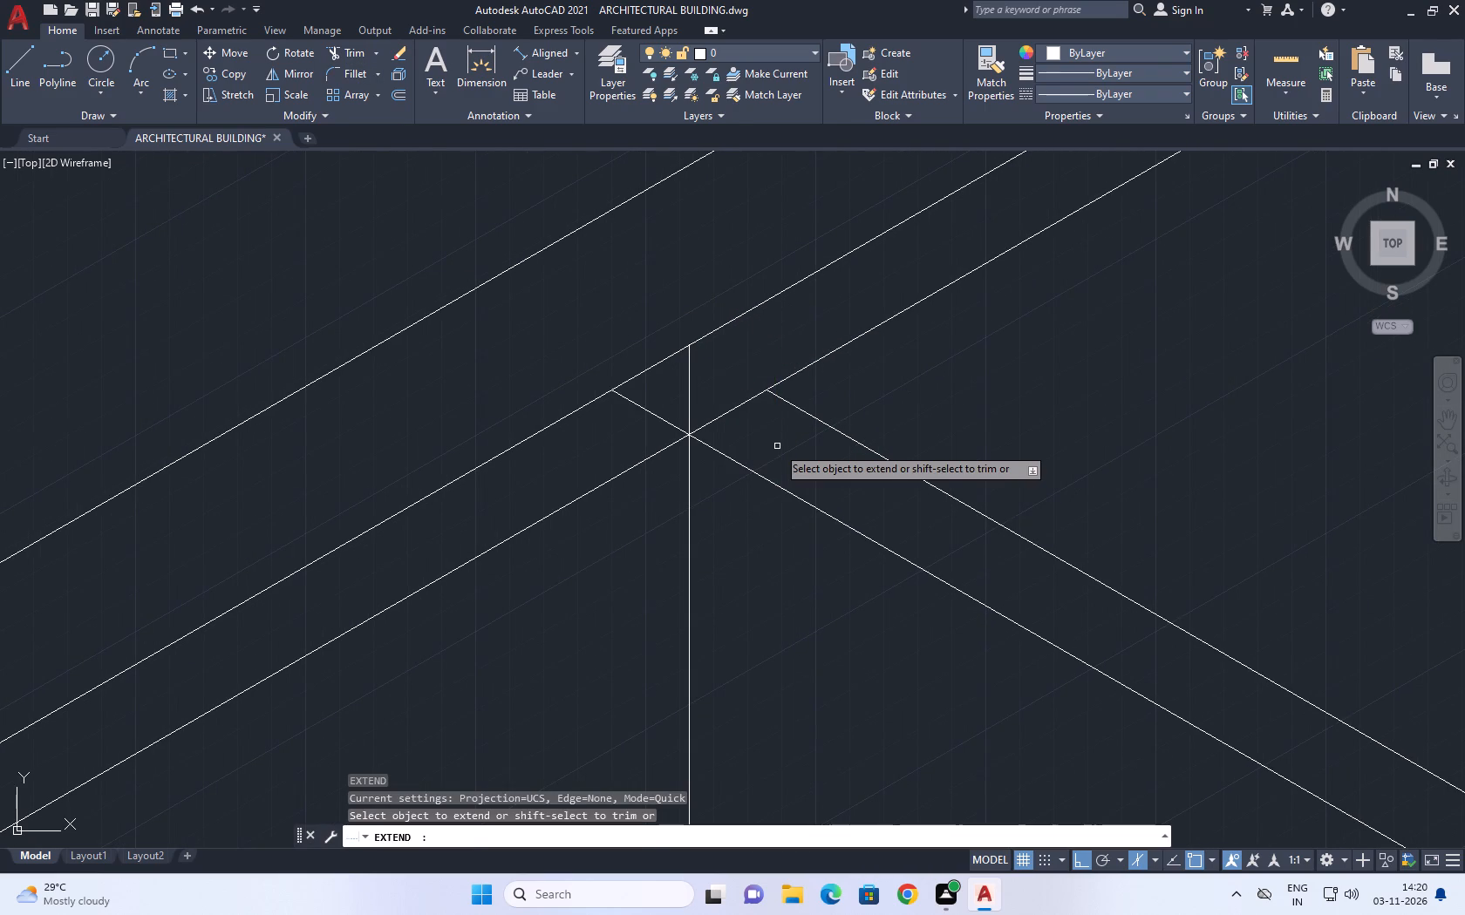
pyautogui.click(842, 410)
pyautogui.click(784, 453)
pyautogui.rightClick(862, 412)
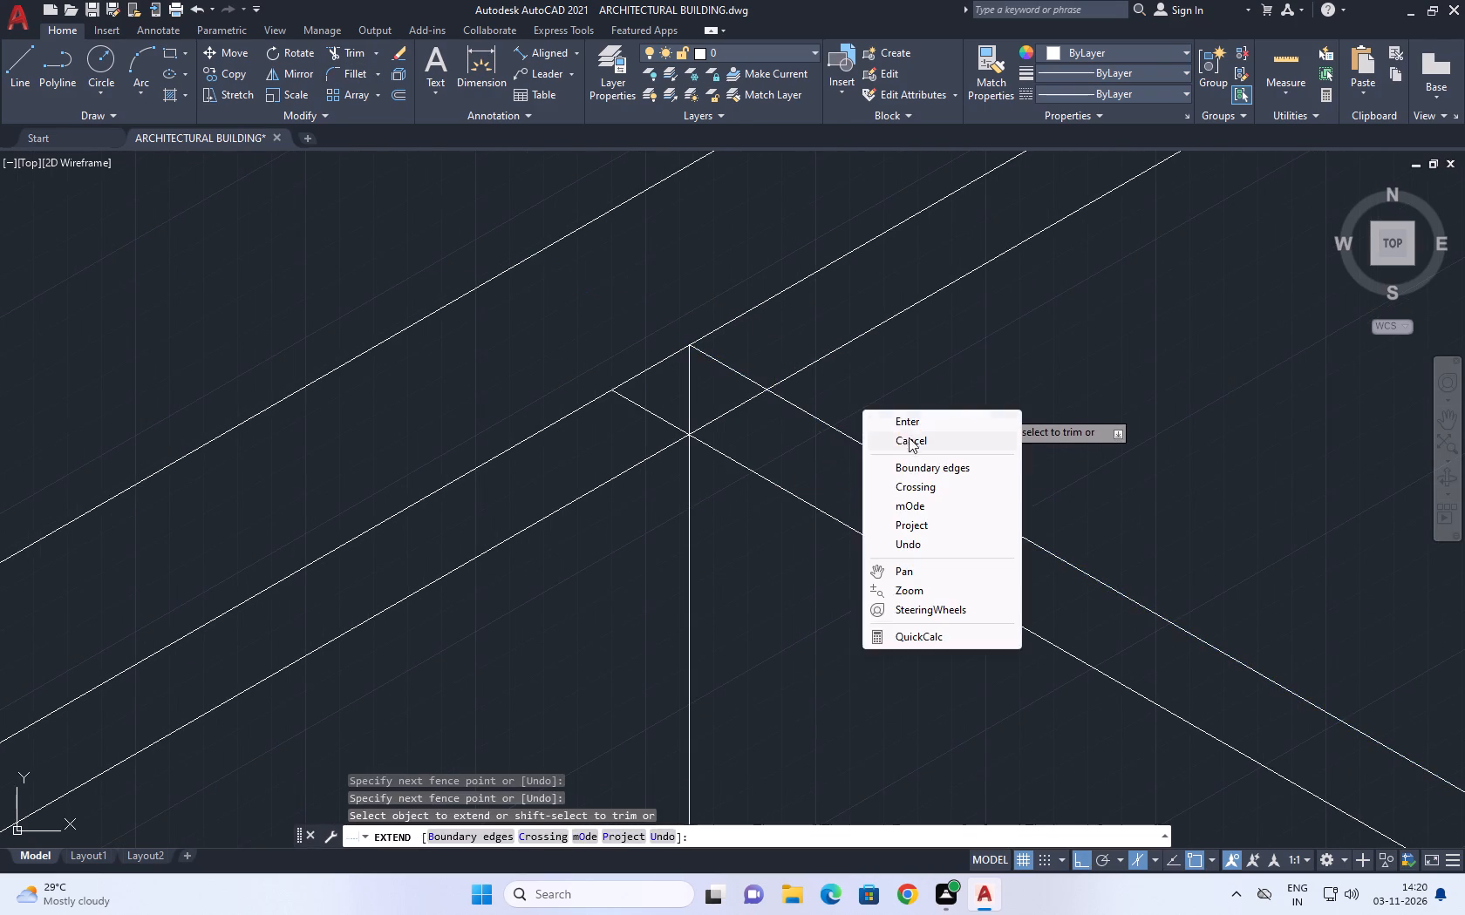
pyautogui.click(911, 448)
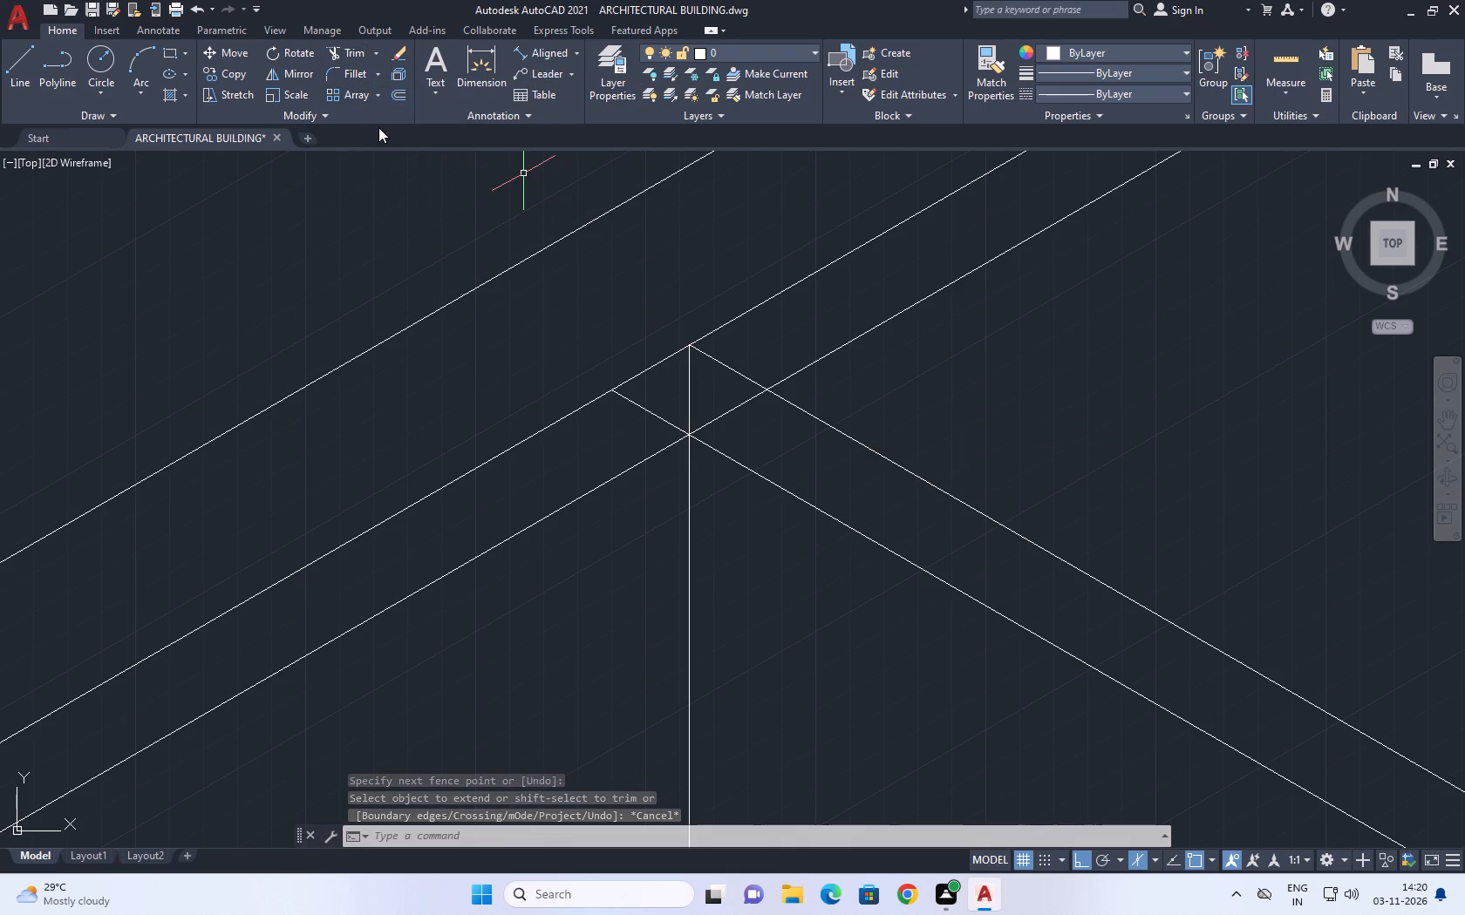
# Trim both bedroom partition line ends inside the exterior wall's inner line pair and the lower inner line's segment between the partition lines.
pyautogui.click(362, 43)
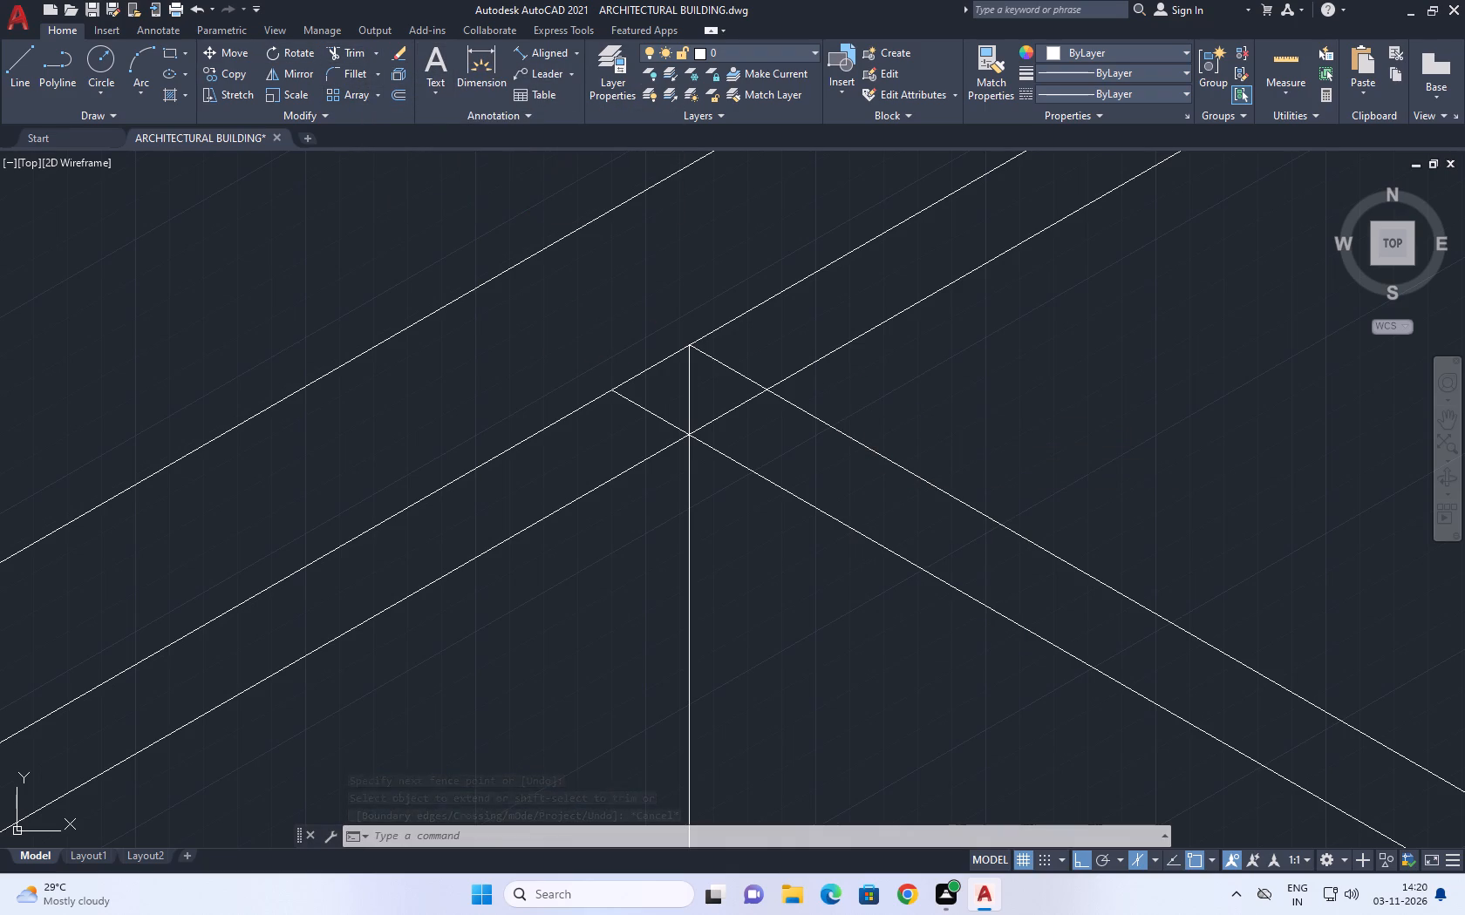
pyautogui.click(340, 45)
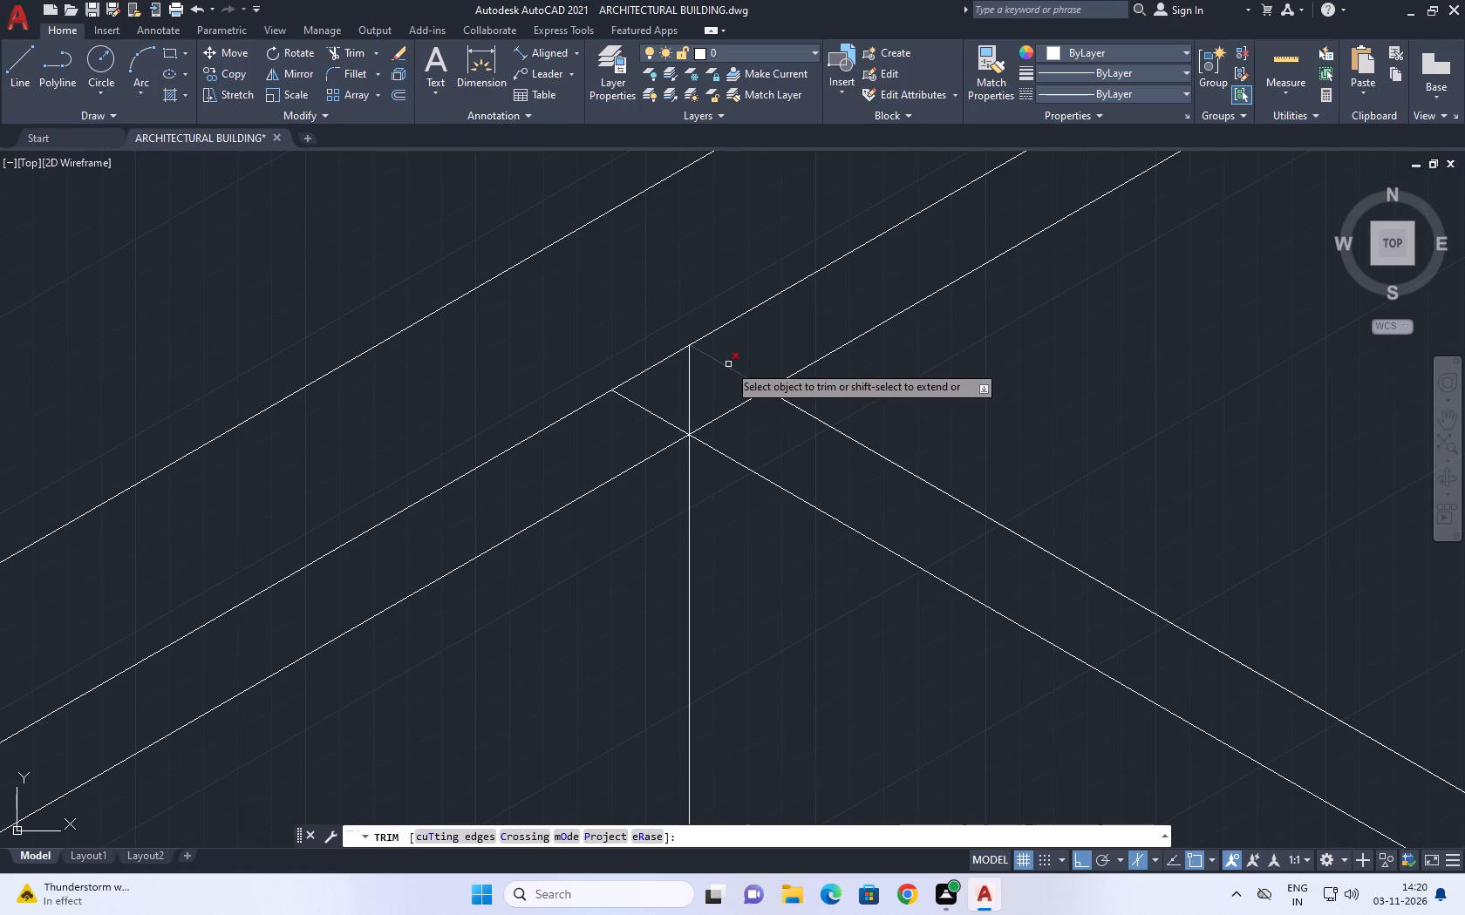
pyautogui.click(727, 373)
pyautogui.click(759, 367)
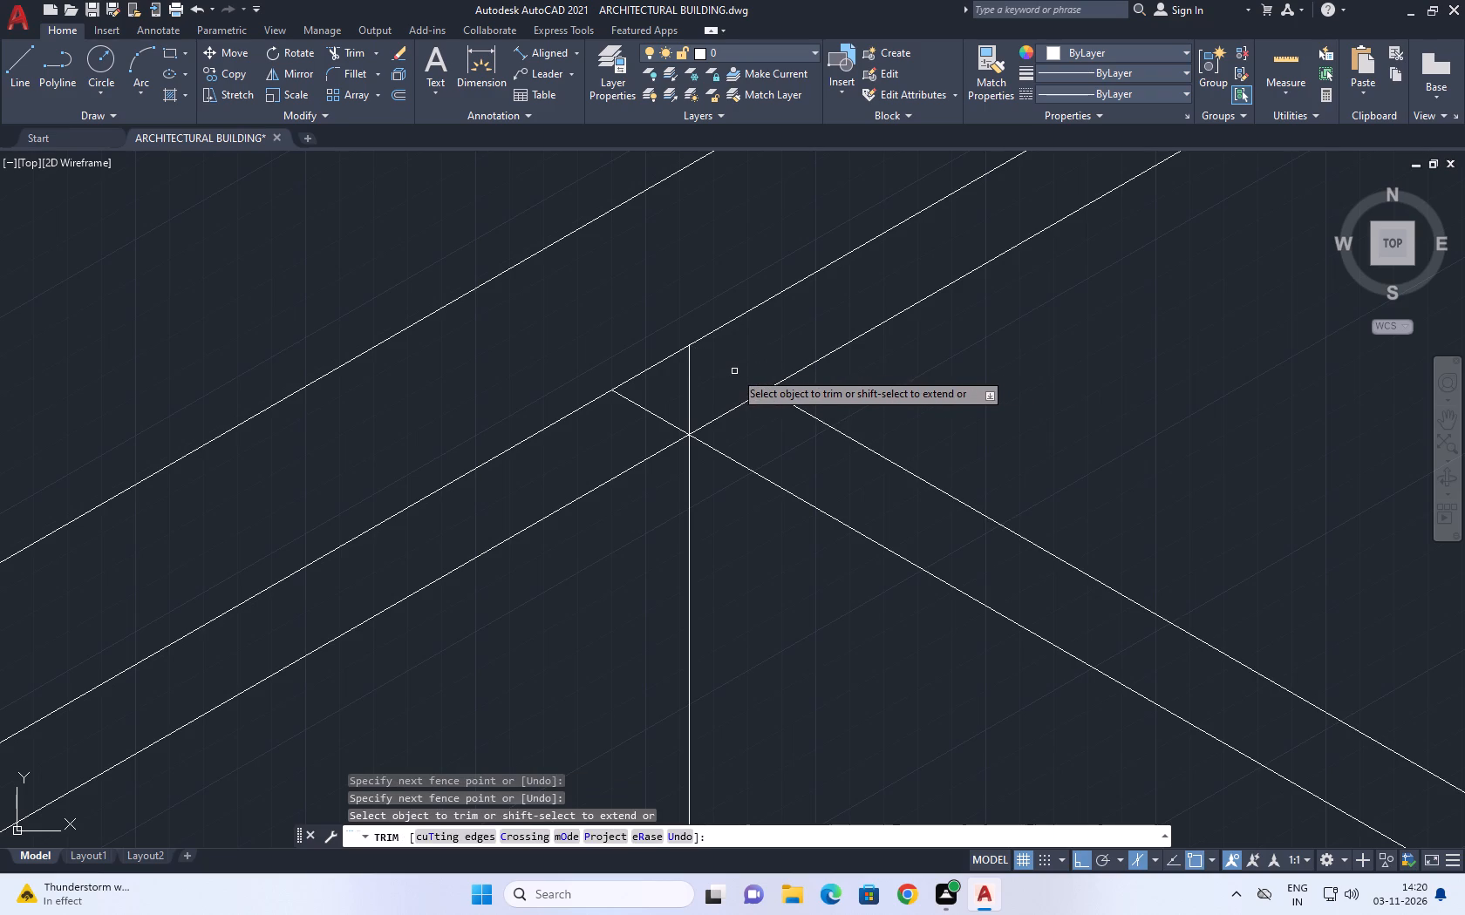
pyautogui.scroll(-1, 734, 371)
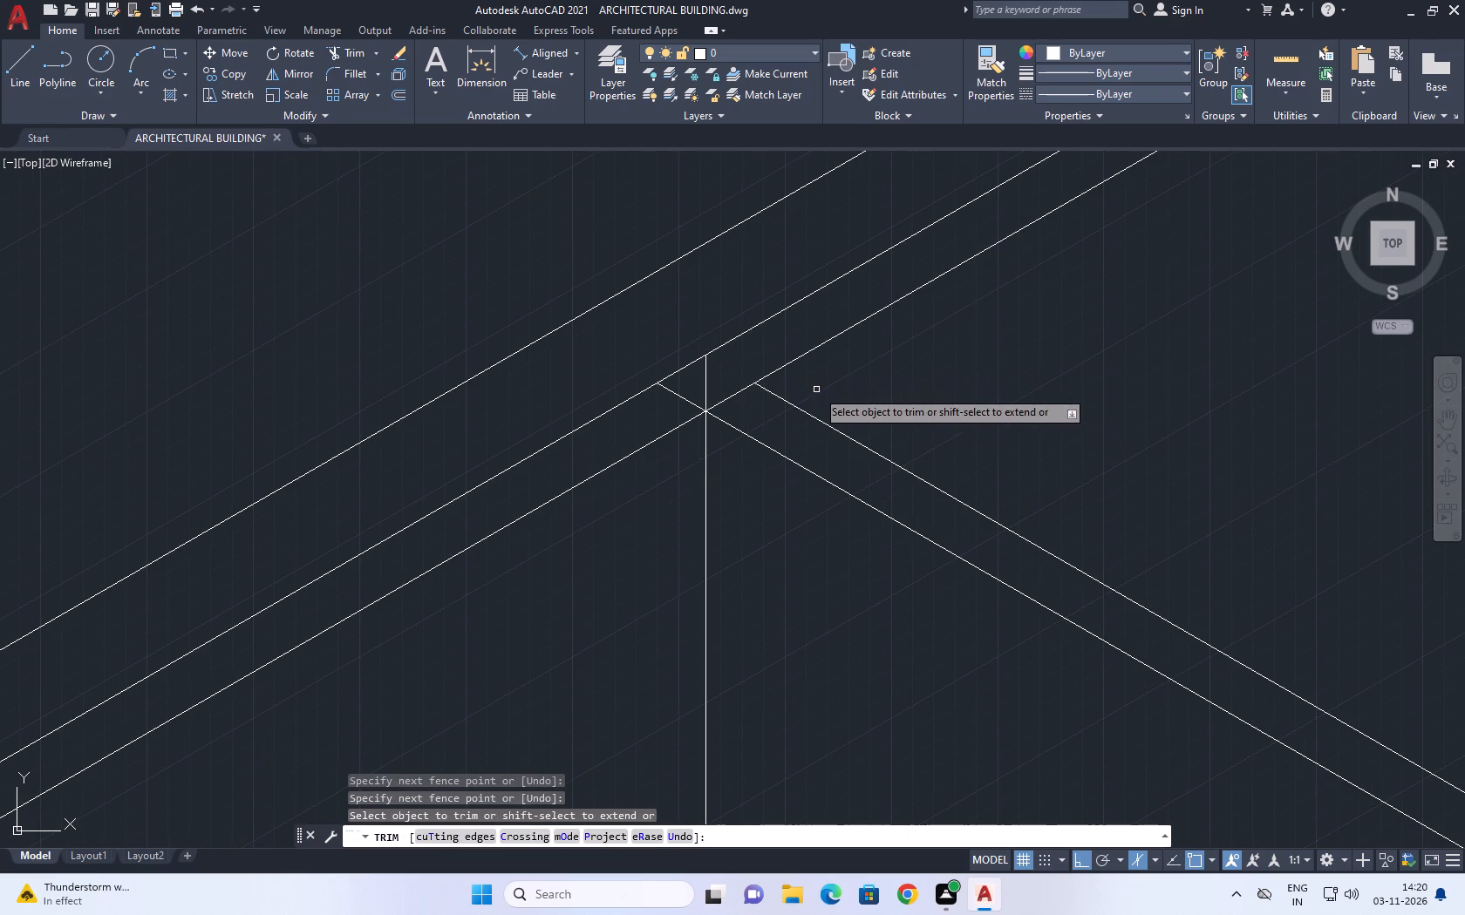
pyautogui.click(732, 392)
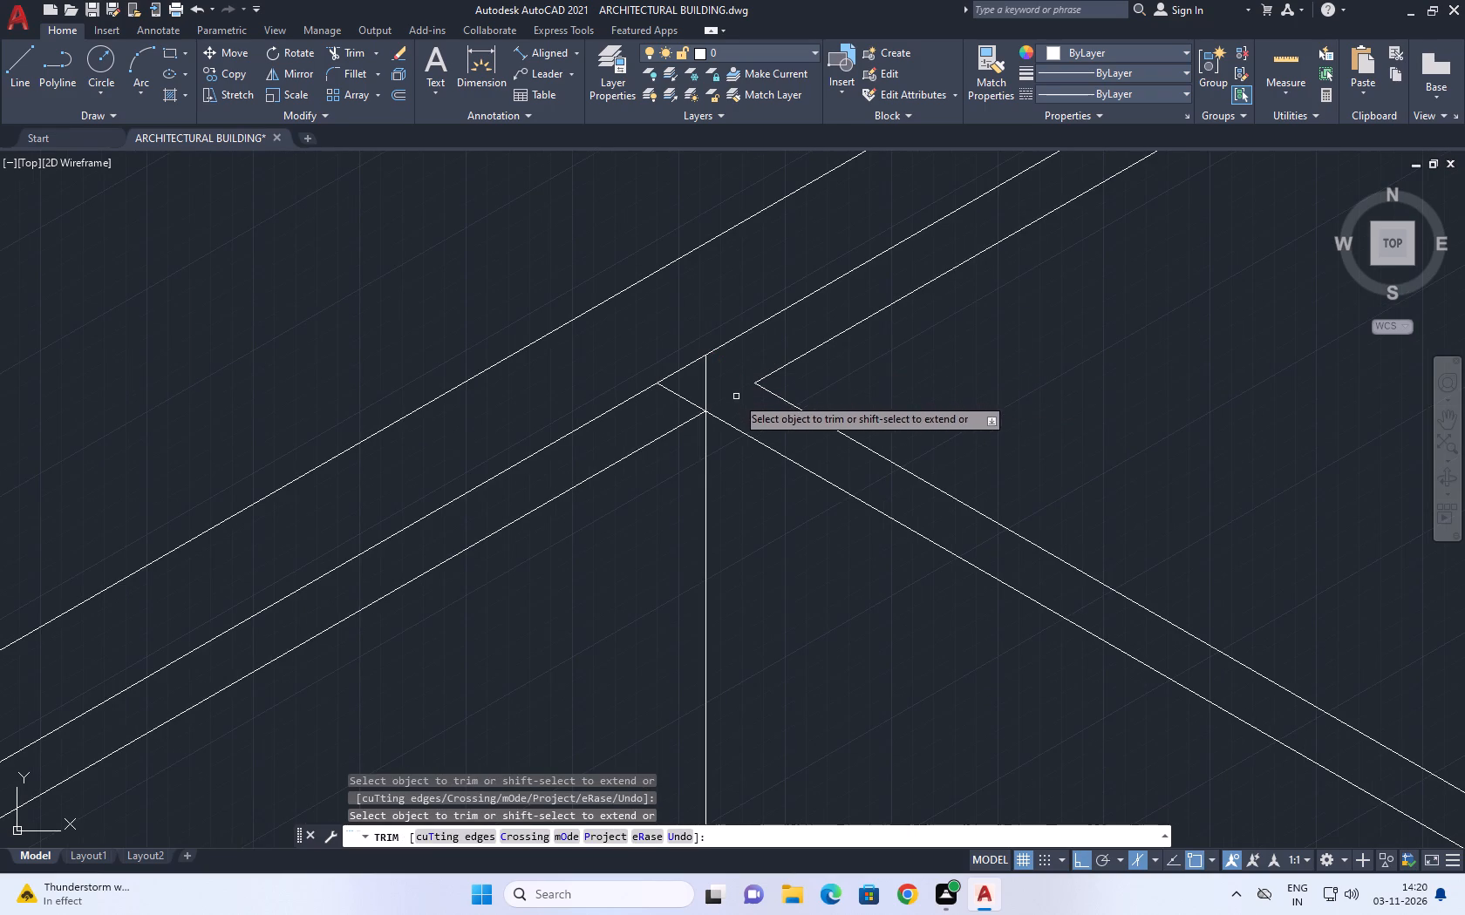
pyautogui.click(680, 393)
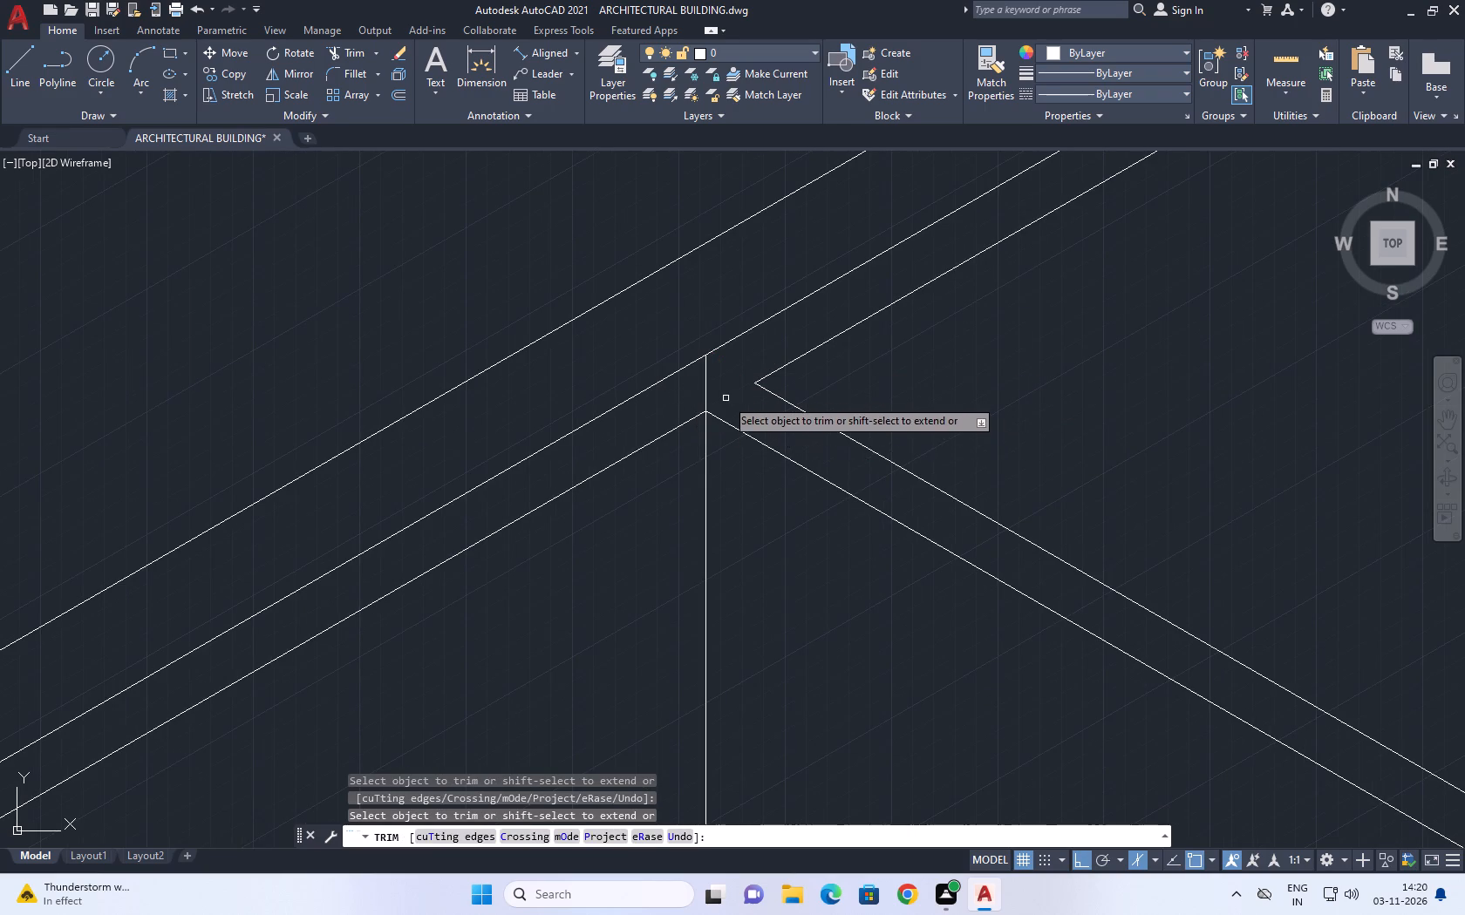
pyautogui.scroll(-3, 726, 398)
pyautogui.scroll(3, 762, 389)
pyautogui.rightClick(759, 388)
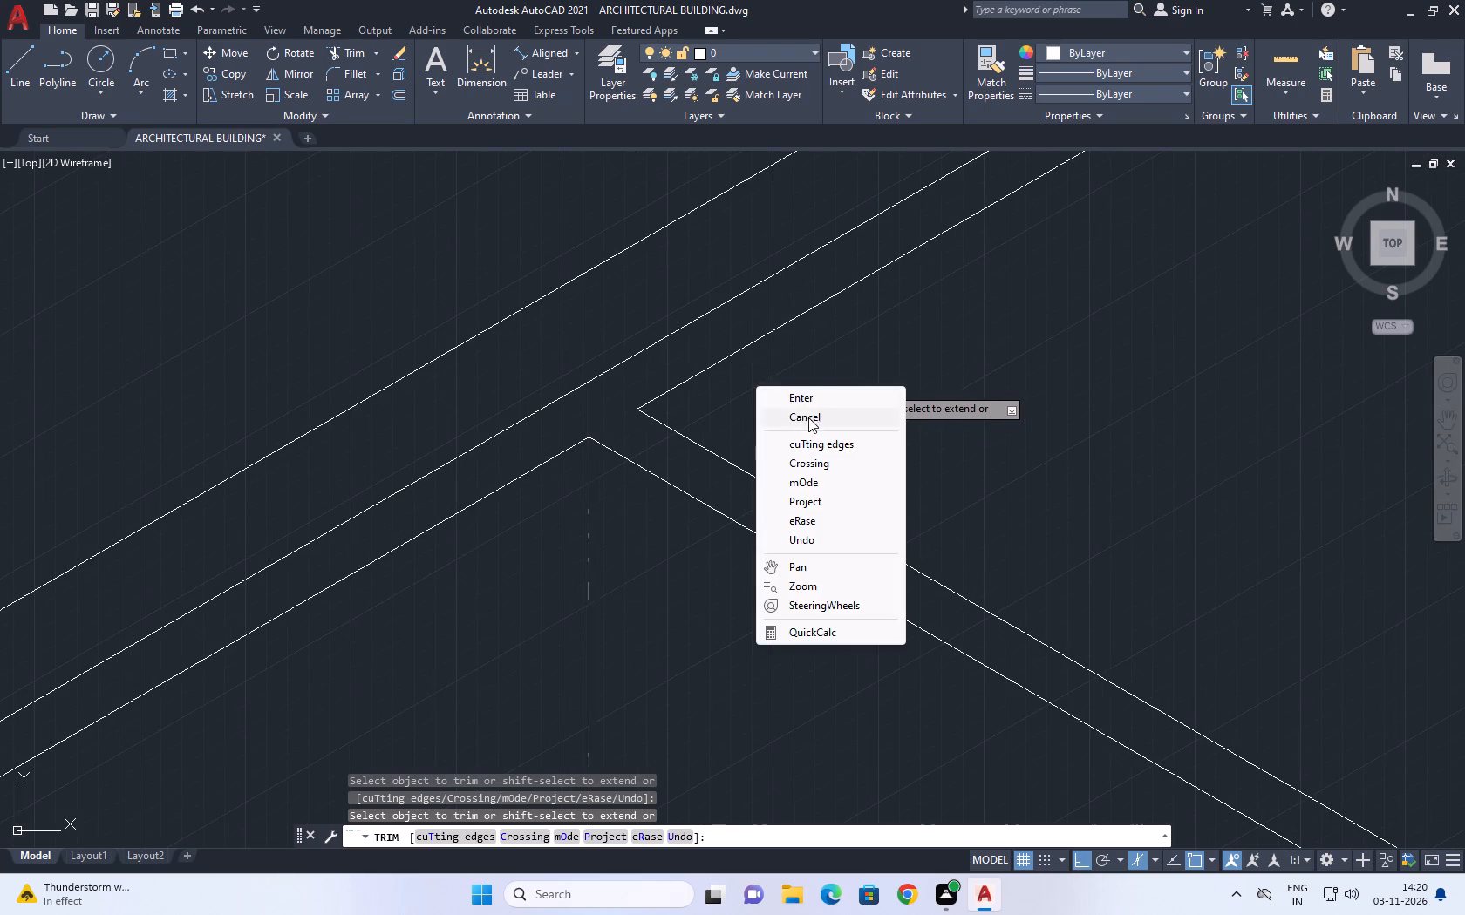
pyautogui.click(809, 419)
pyautogui.moveTo(642, 408); pyautogui.dragTo(660, 462, button='middle')
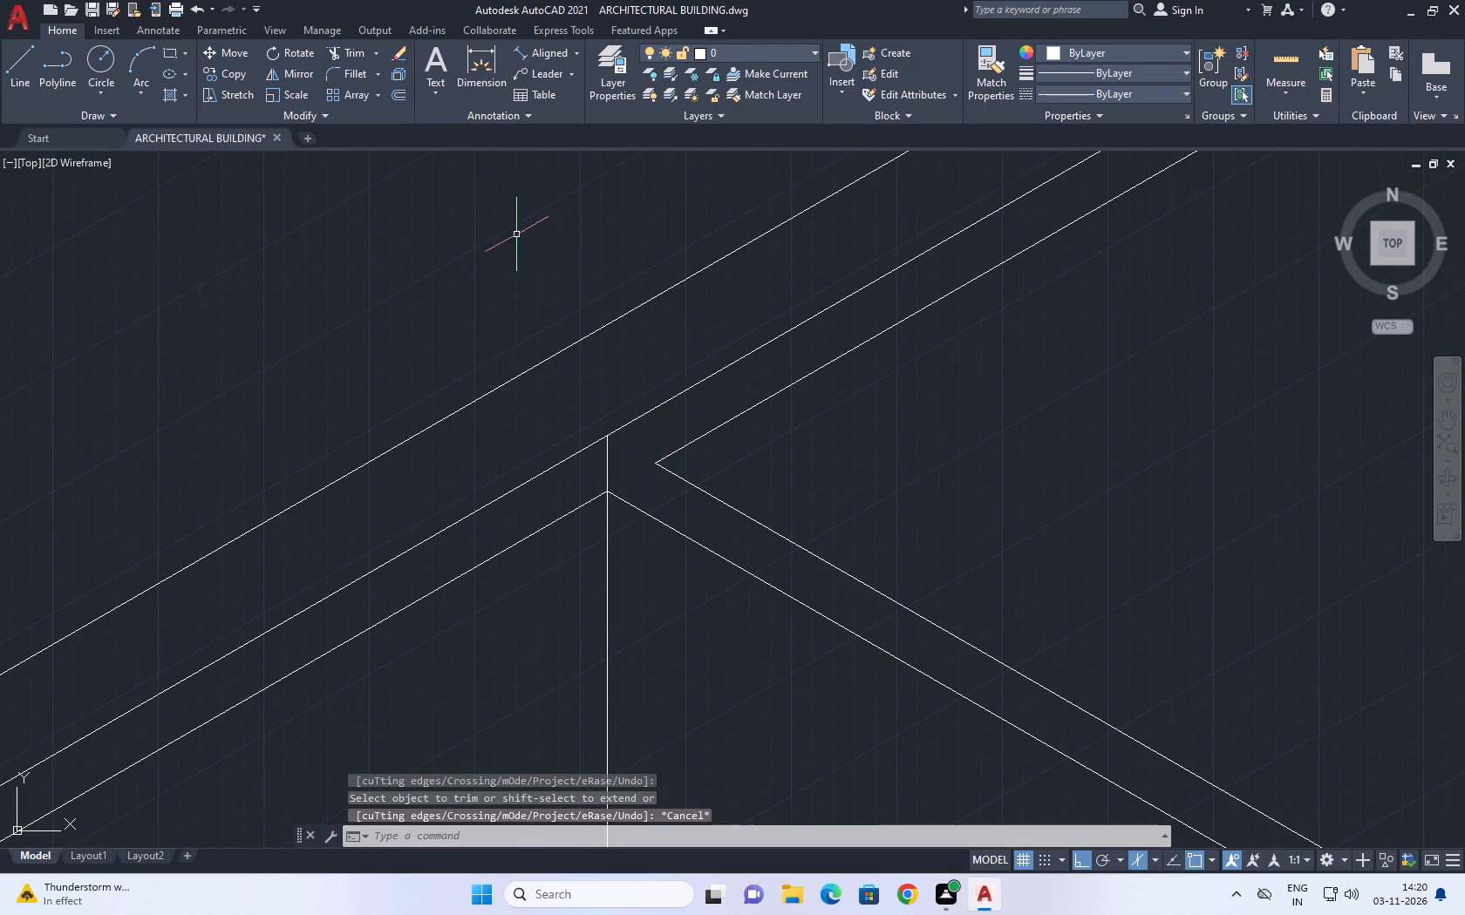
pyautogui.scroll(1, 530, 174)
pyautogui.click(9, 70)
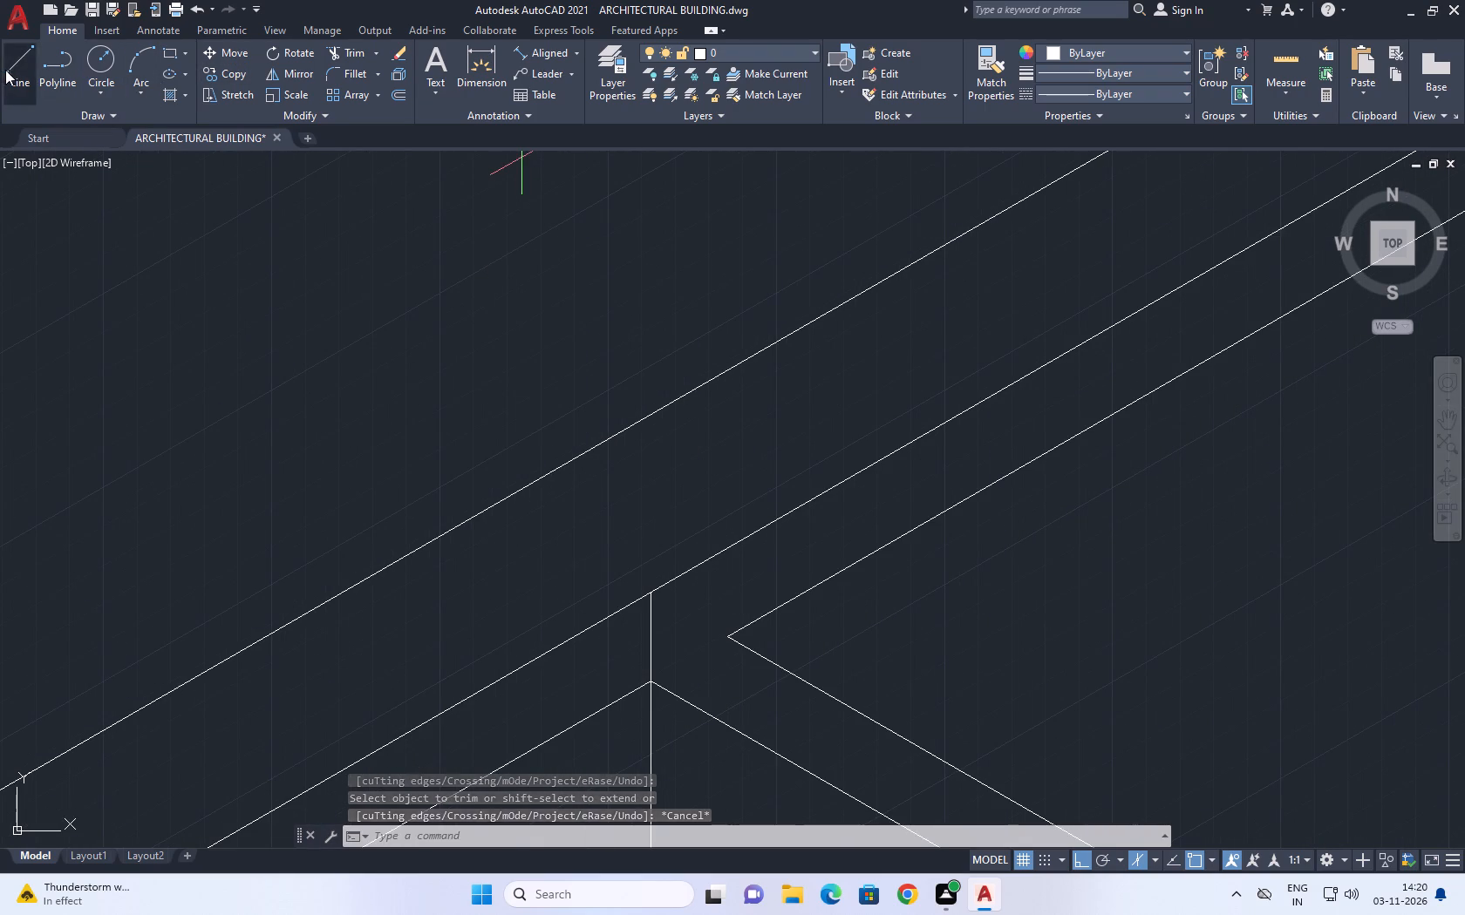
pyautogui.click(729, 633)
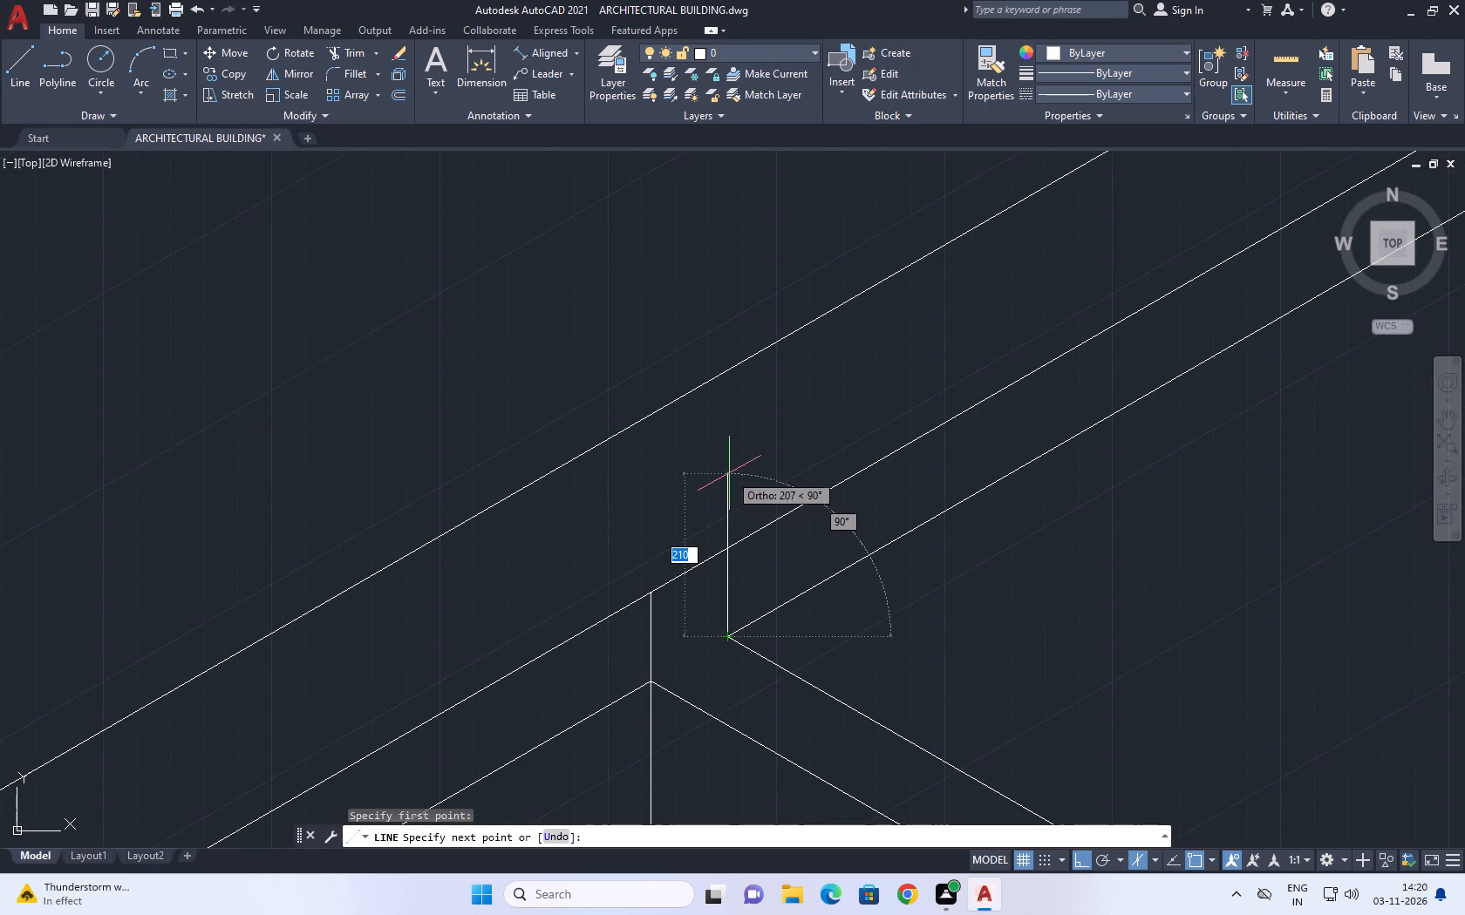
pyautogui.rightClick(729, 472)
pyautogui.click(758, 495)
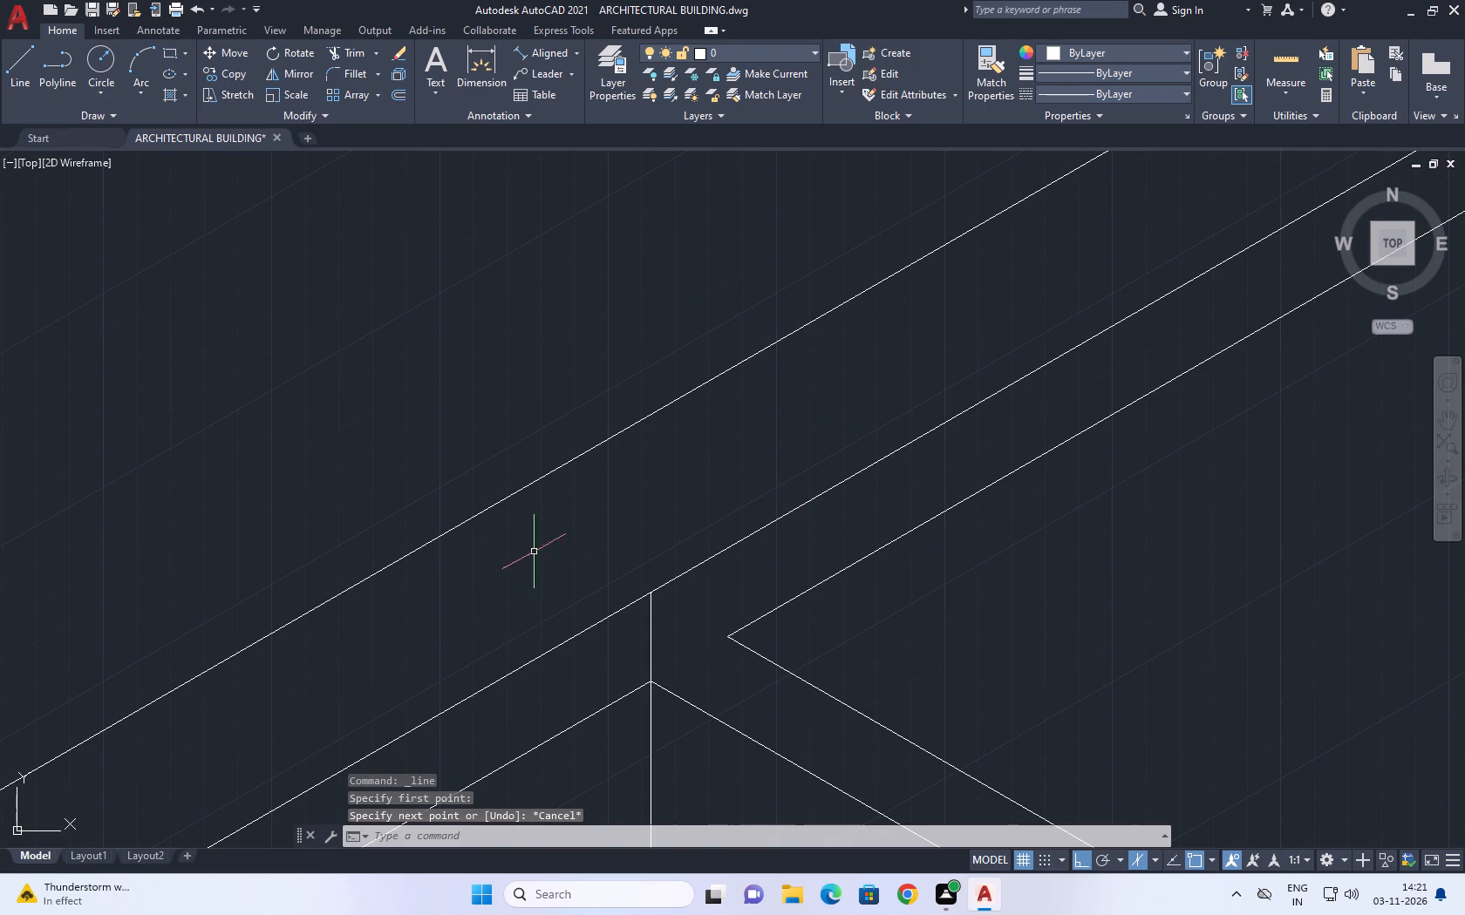
# Draw a short vertical line upward from the bedroom-side partition corner, crossing the exterior wall's upper inner line.
pyautogui.moveTo(530, 503); pyautogui.dragTo(522, 492, button='right')
pyautogui.click(589, 509)
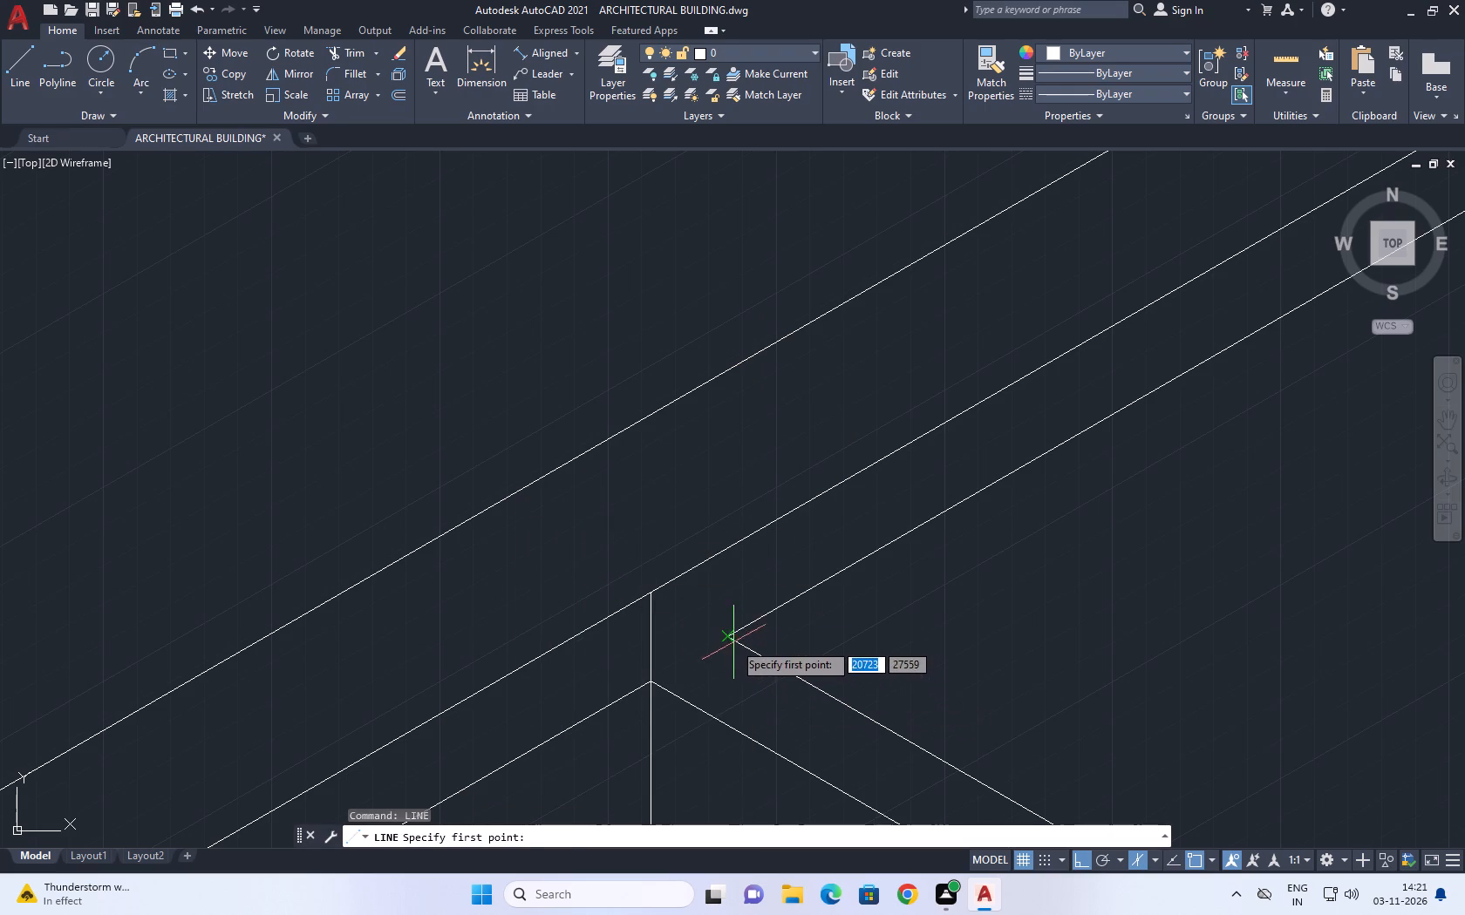
pyautogui.click(732, 640)
pyautogui.click(729, 487)
pyautogui.rightClick(766, 464)
pyautogui.click(801, 492)
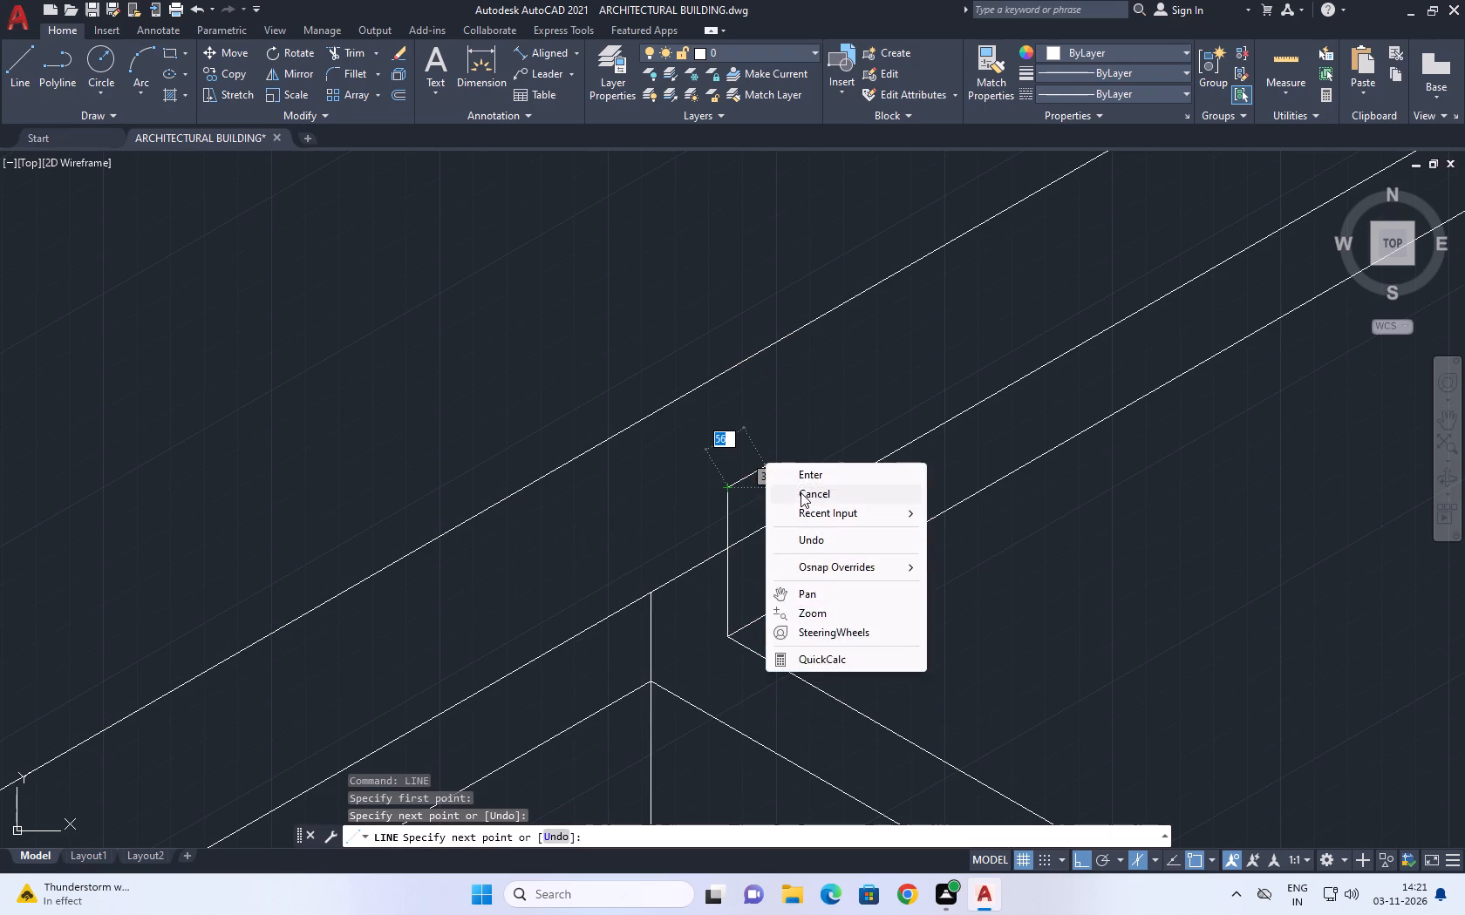
# Trim the end of the short vertical corner line that projects above the exterior wall's upper inner line.
pyautogui.click(345, 47)
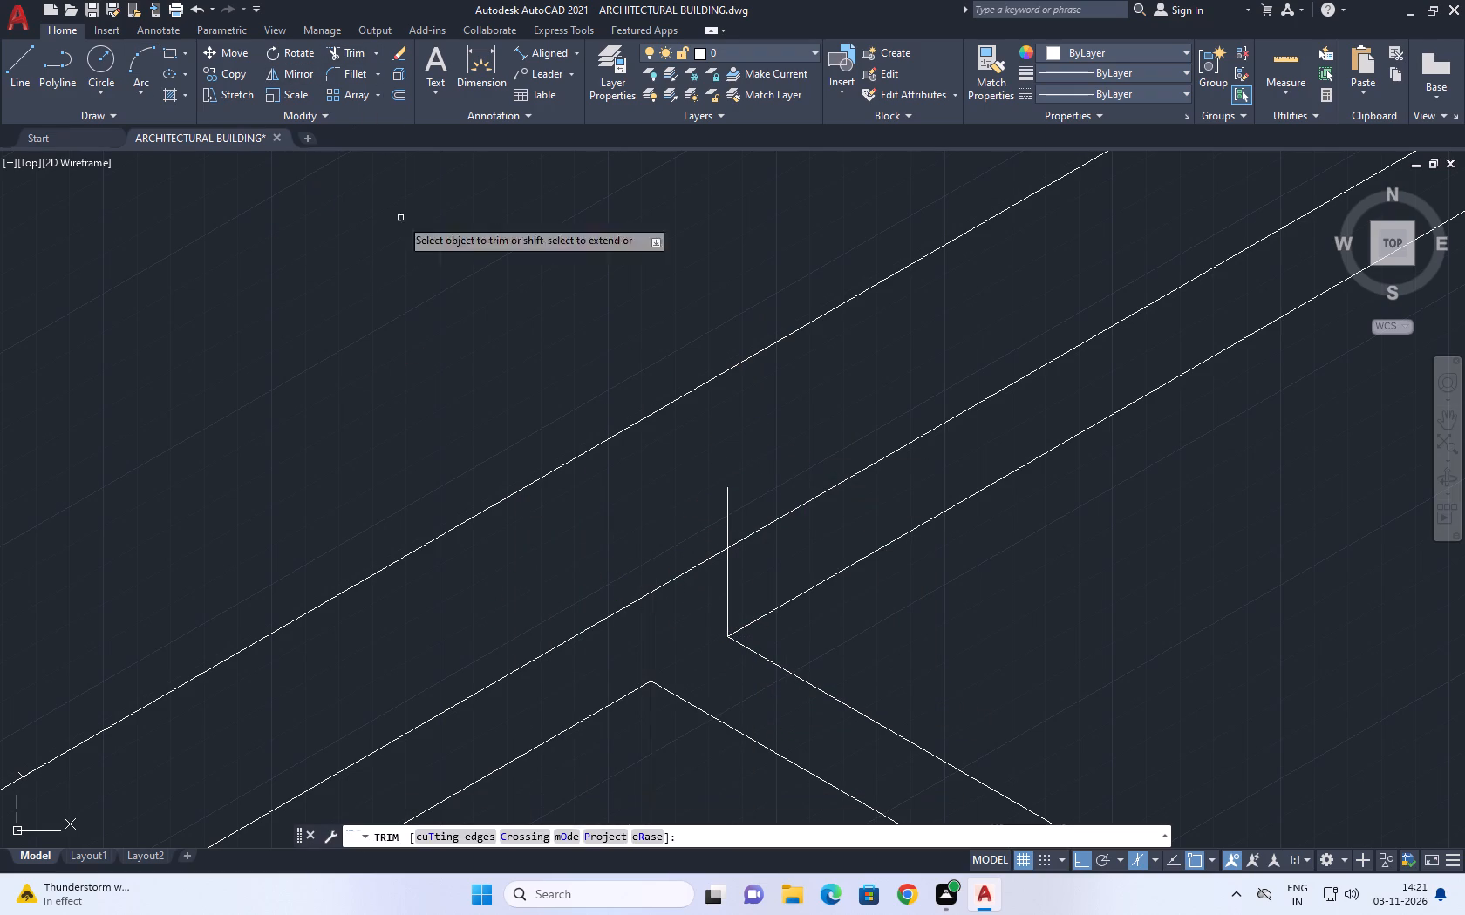
pyautogui.click(727, 524)
pyautogui.rightClick(737, 483)
pyautogui.click(787, 508)
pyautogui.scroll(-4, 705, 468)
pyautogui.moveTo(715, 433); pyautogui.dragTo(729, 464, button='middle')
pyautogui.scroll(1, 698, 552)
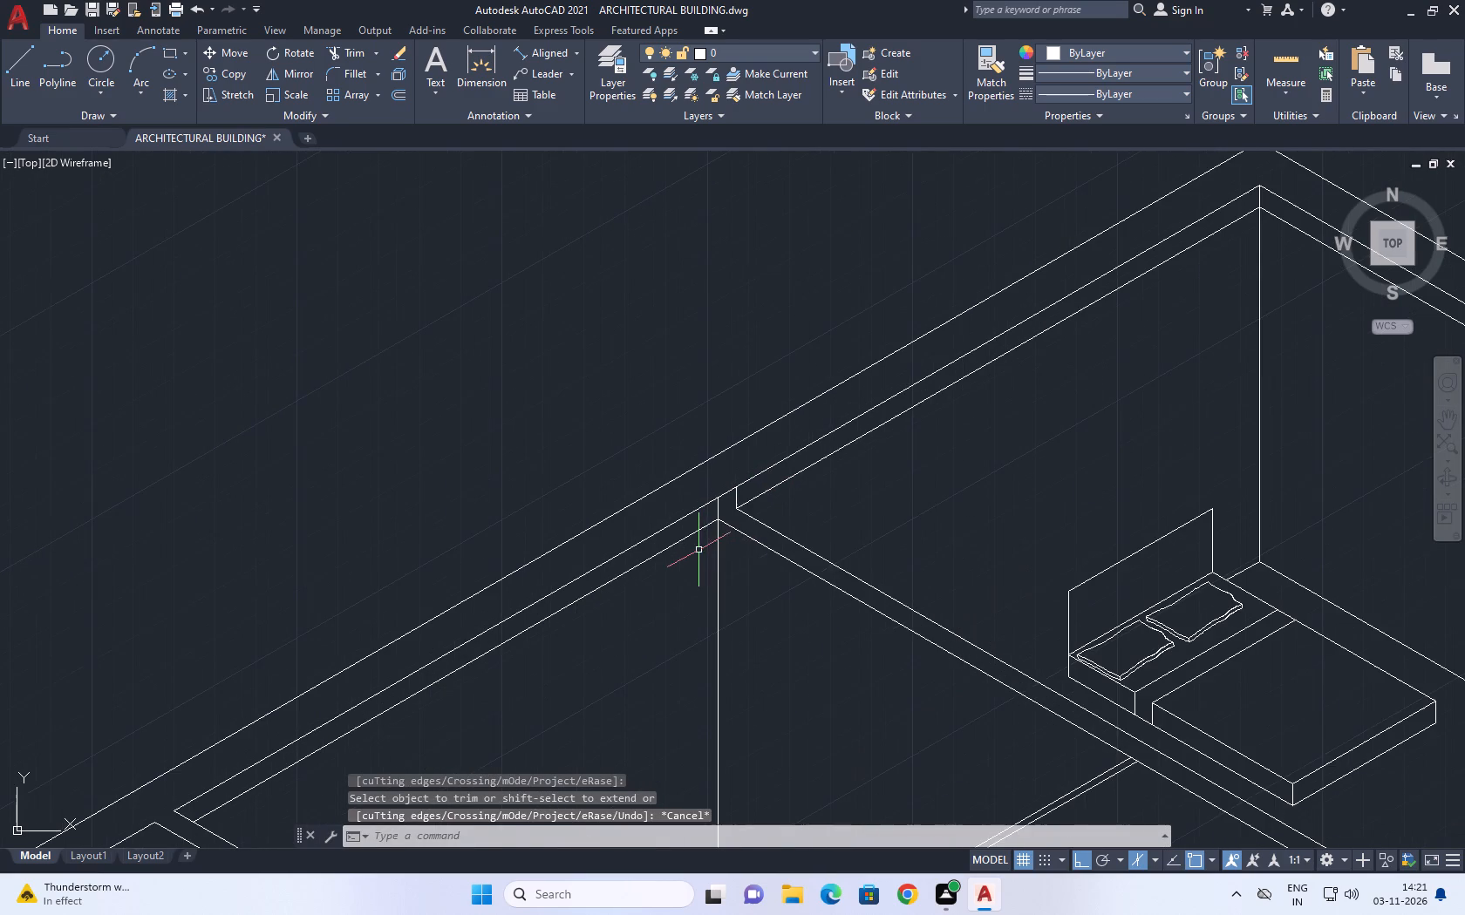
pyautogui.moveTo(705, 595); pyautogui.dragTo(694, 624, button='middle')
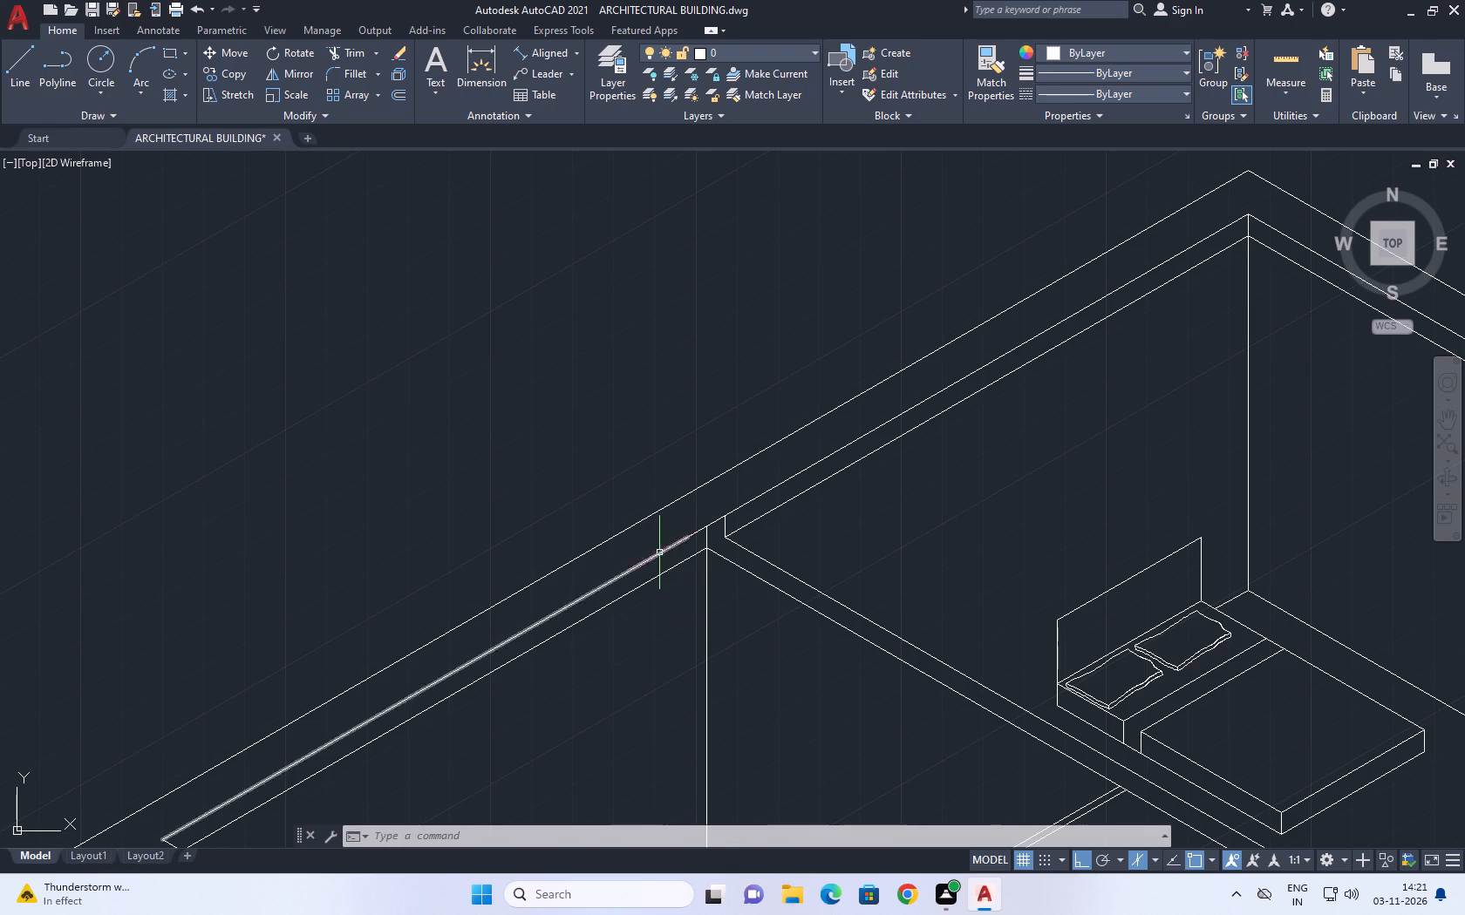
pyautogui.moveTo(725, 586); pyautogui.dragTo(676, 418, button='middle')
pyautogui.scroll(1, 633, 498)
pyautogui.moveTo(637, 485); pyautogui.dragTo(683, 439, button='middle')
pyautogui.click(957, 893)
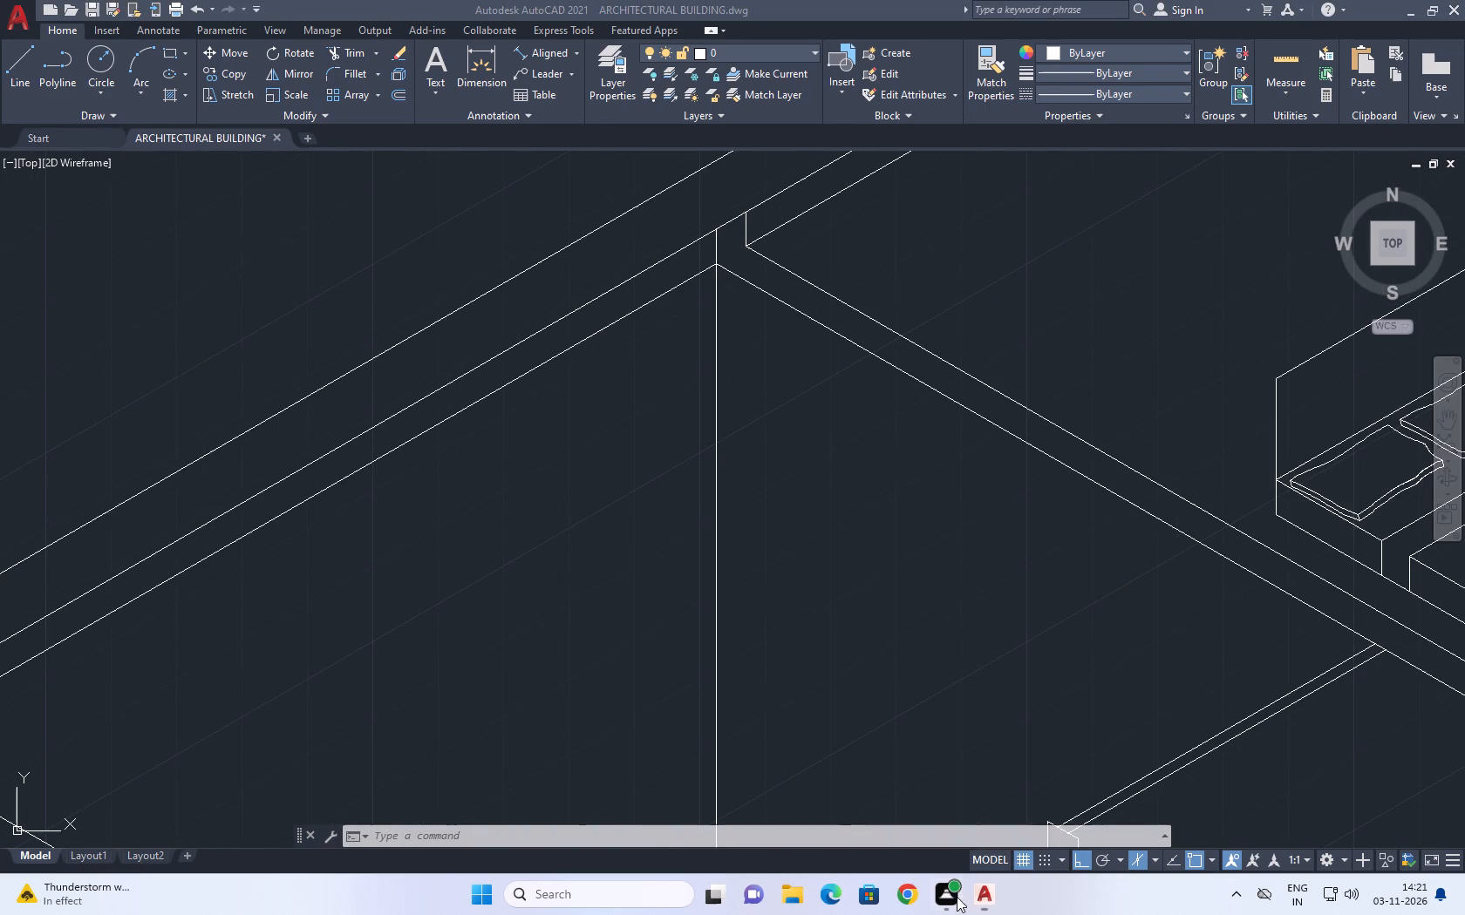
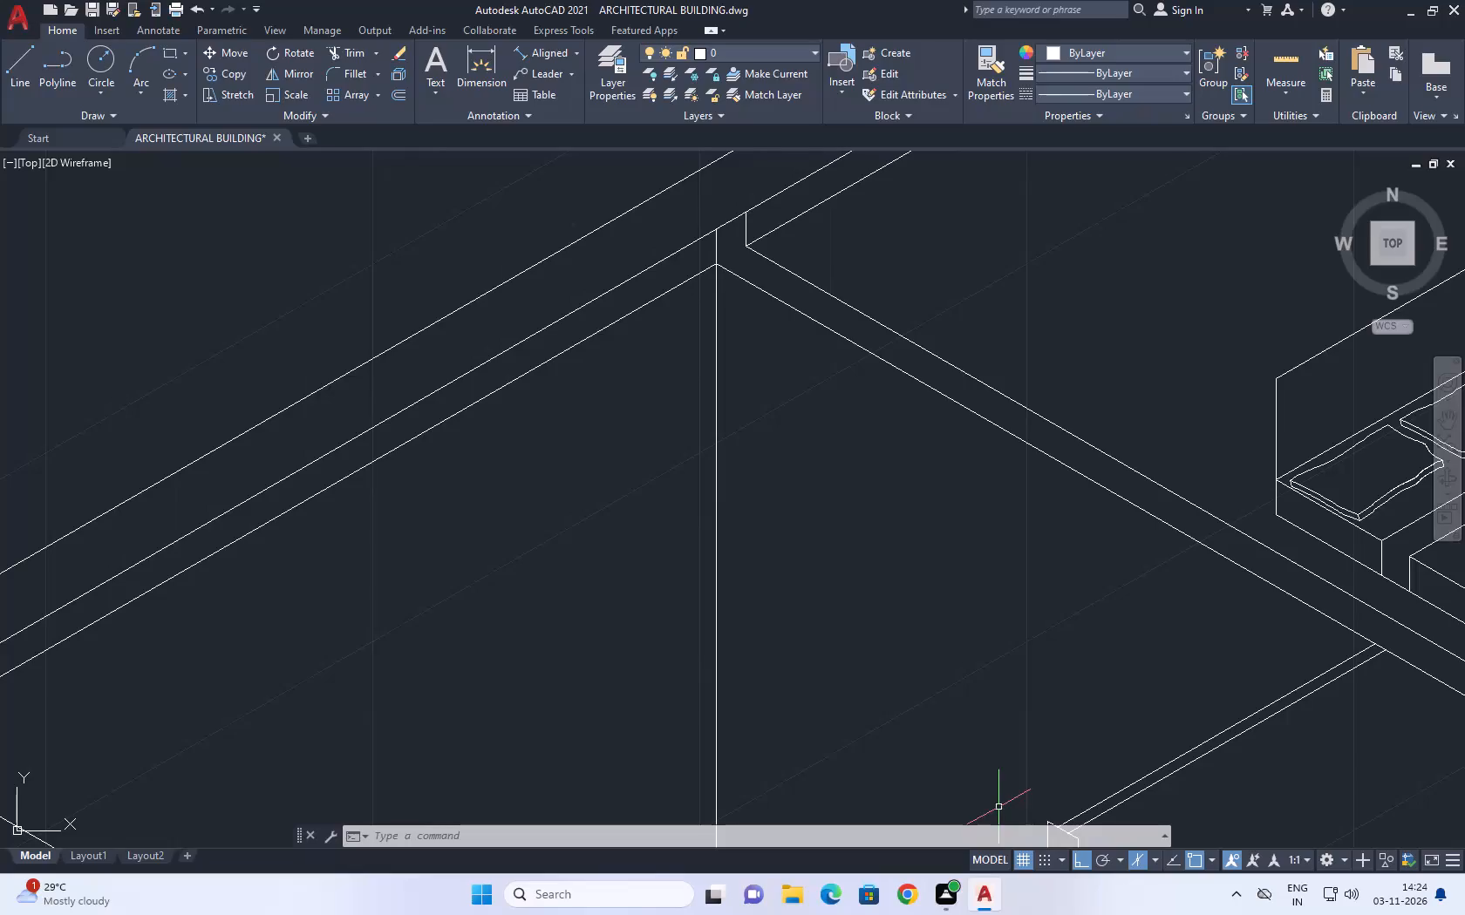
# Extend the exterior wall's lower inner line beyond the middle partition to the partition nearest the separate building block.
pyautogui.scroll(-1, 664, 557)
pyautogui.moveTo(753, 536); pyautogui.dragTo(600, 566, button='middle')
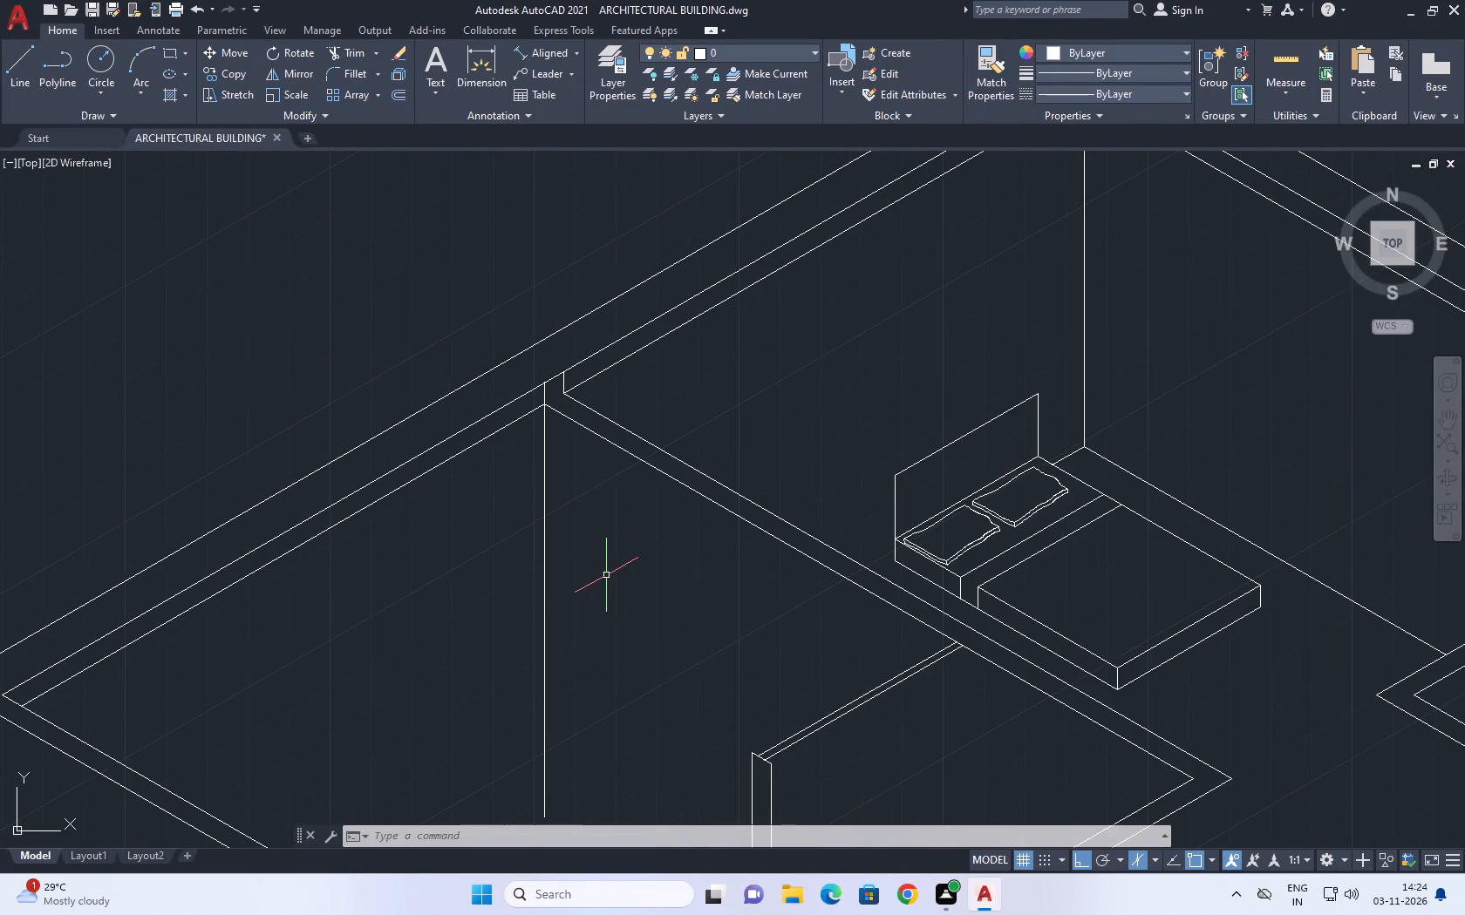
pyautogui.scroll(-1, 509, 610)
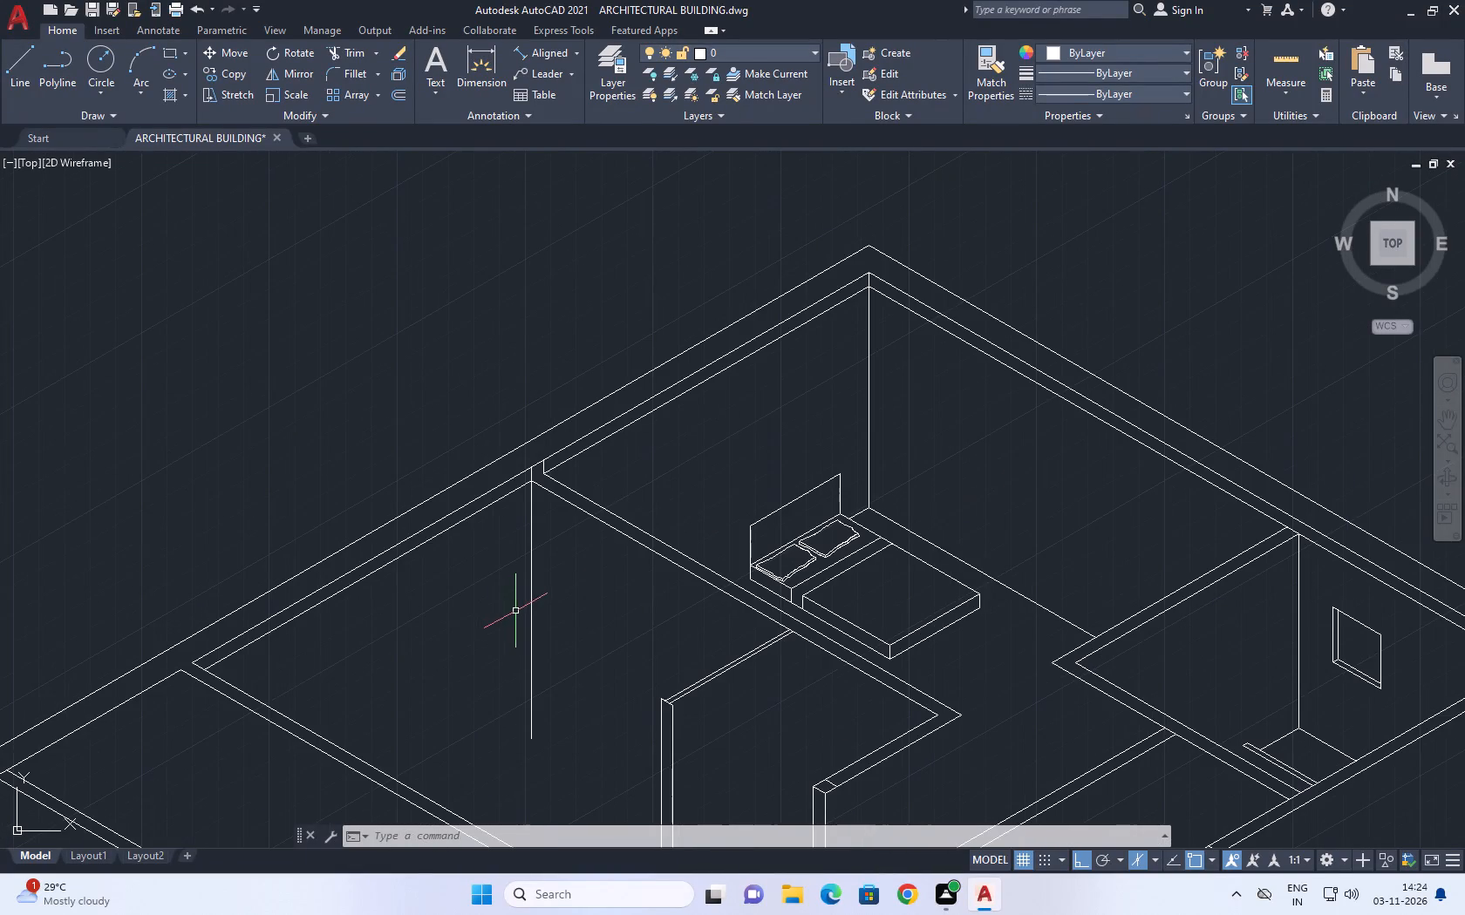
pyautogui.scroll(-1, 645, 631)
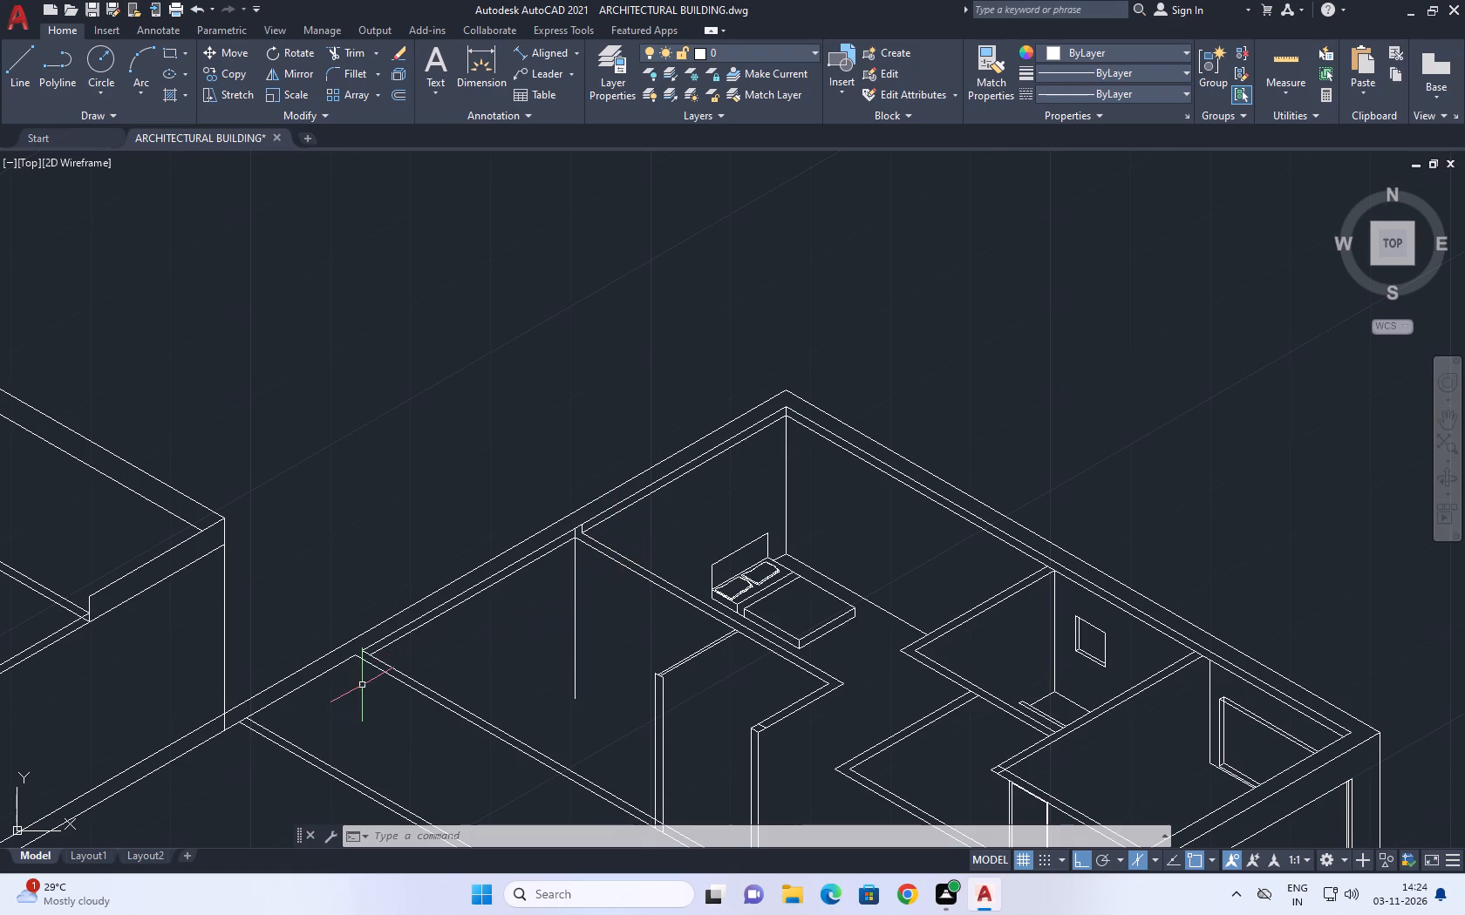
pyautogui.scroll(1, 355, 663)
pyautogui.moveTo(353, 662); pyautogui.dragTo(408, 642, button='middle')
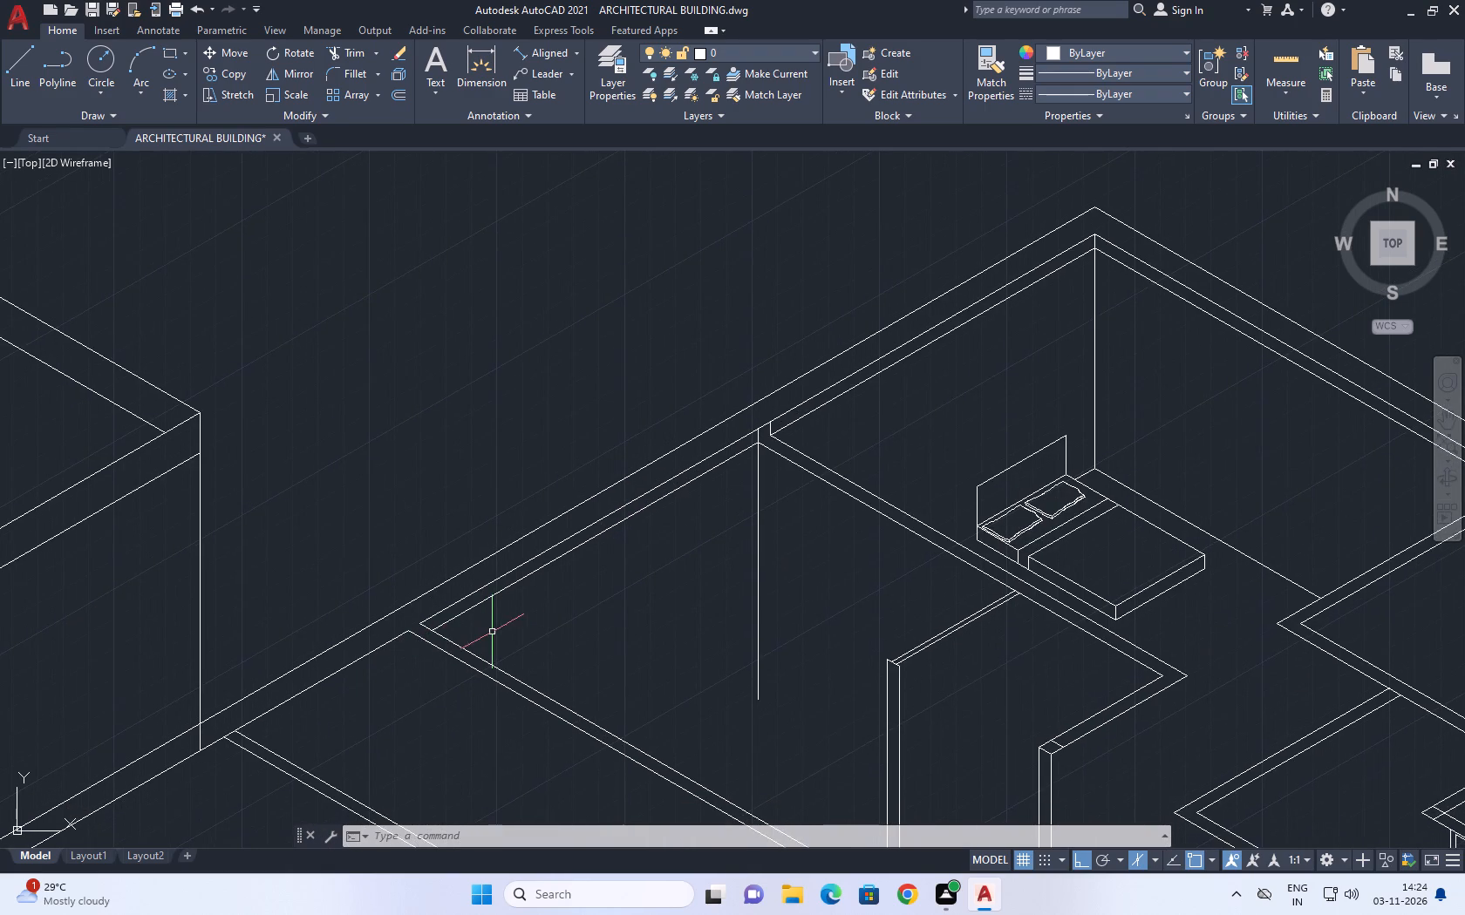
pyautogui.moveTo(492, 632); pyautogui.dragTo(522, 641, button='middle')
pyautogui.write('ex')
pyautogui.press('space')
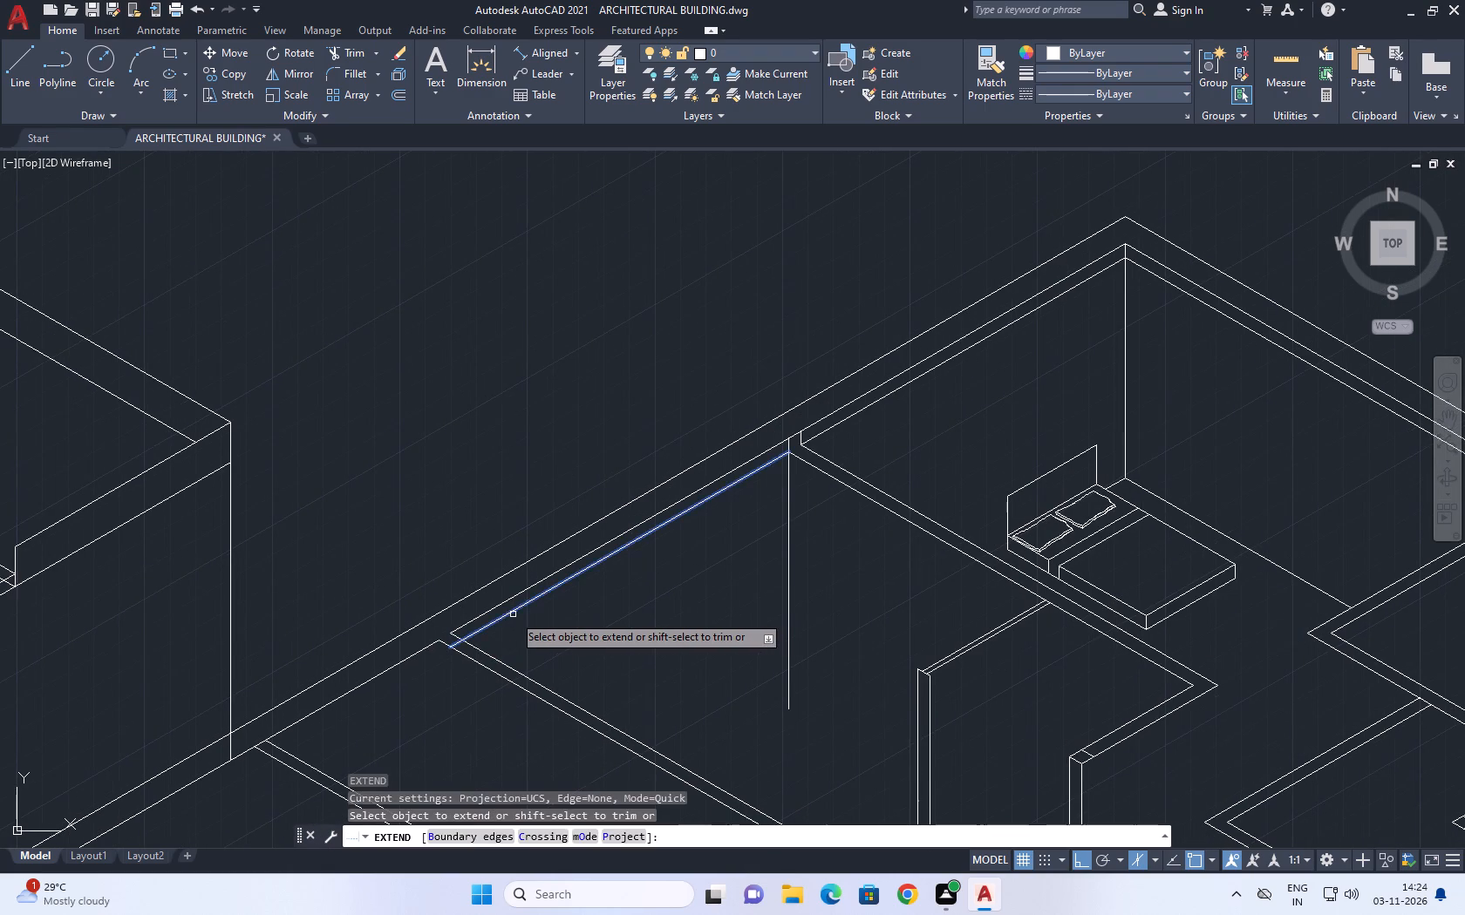
pyautogui.doubleClick(513, 614)
pyautogui.click(506, 614)
pyautogui.moveTo(497, 628); pyautogui.dragTo(576, 595, button='middle')
pyautogui.press('Escape')
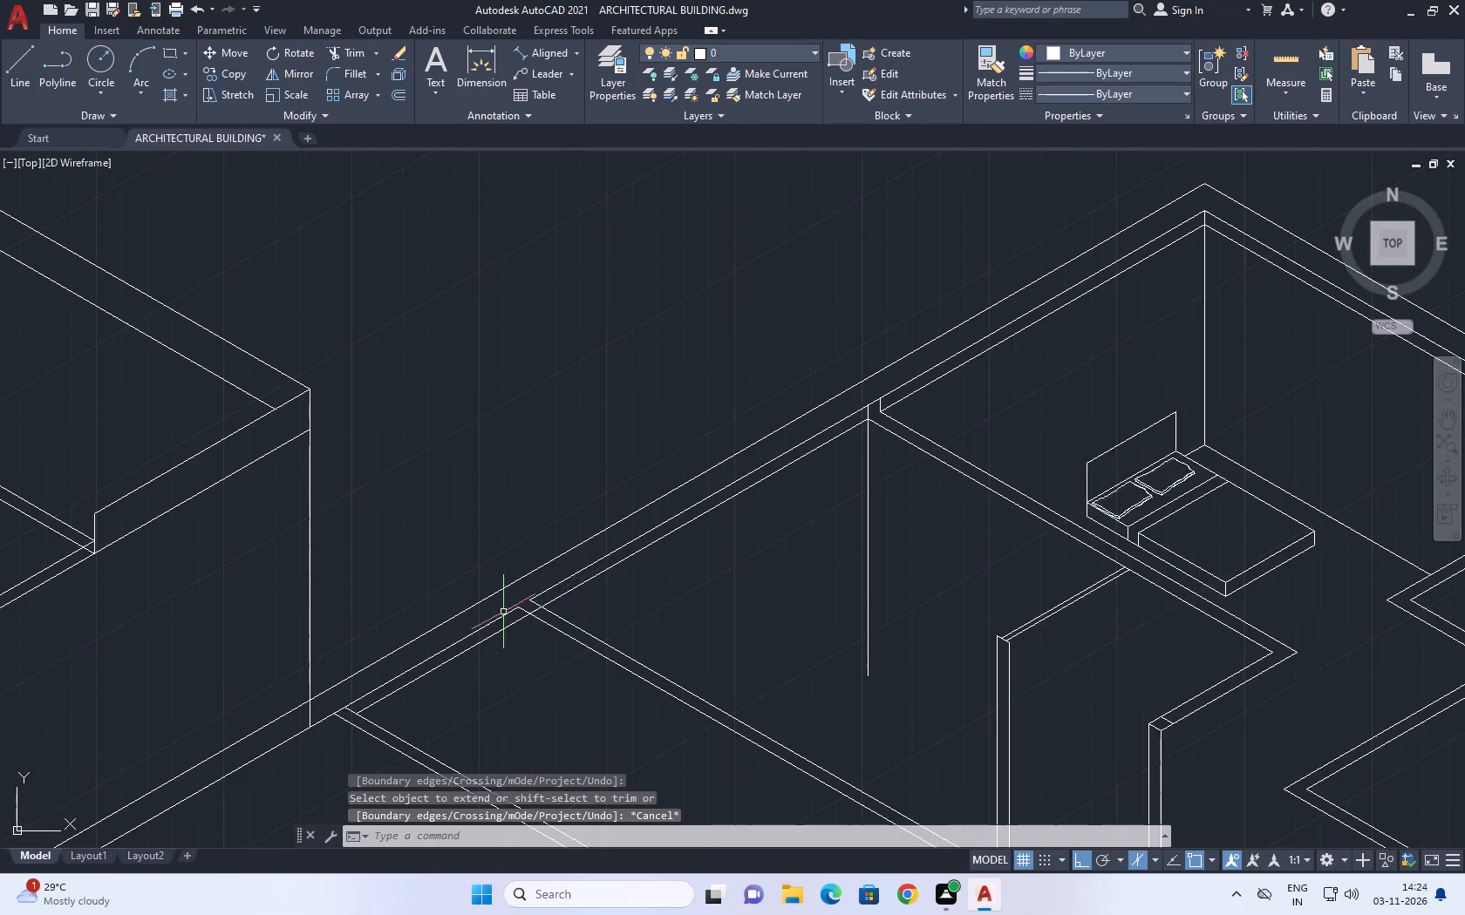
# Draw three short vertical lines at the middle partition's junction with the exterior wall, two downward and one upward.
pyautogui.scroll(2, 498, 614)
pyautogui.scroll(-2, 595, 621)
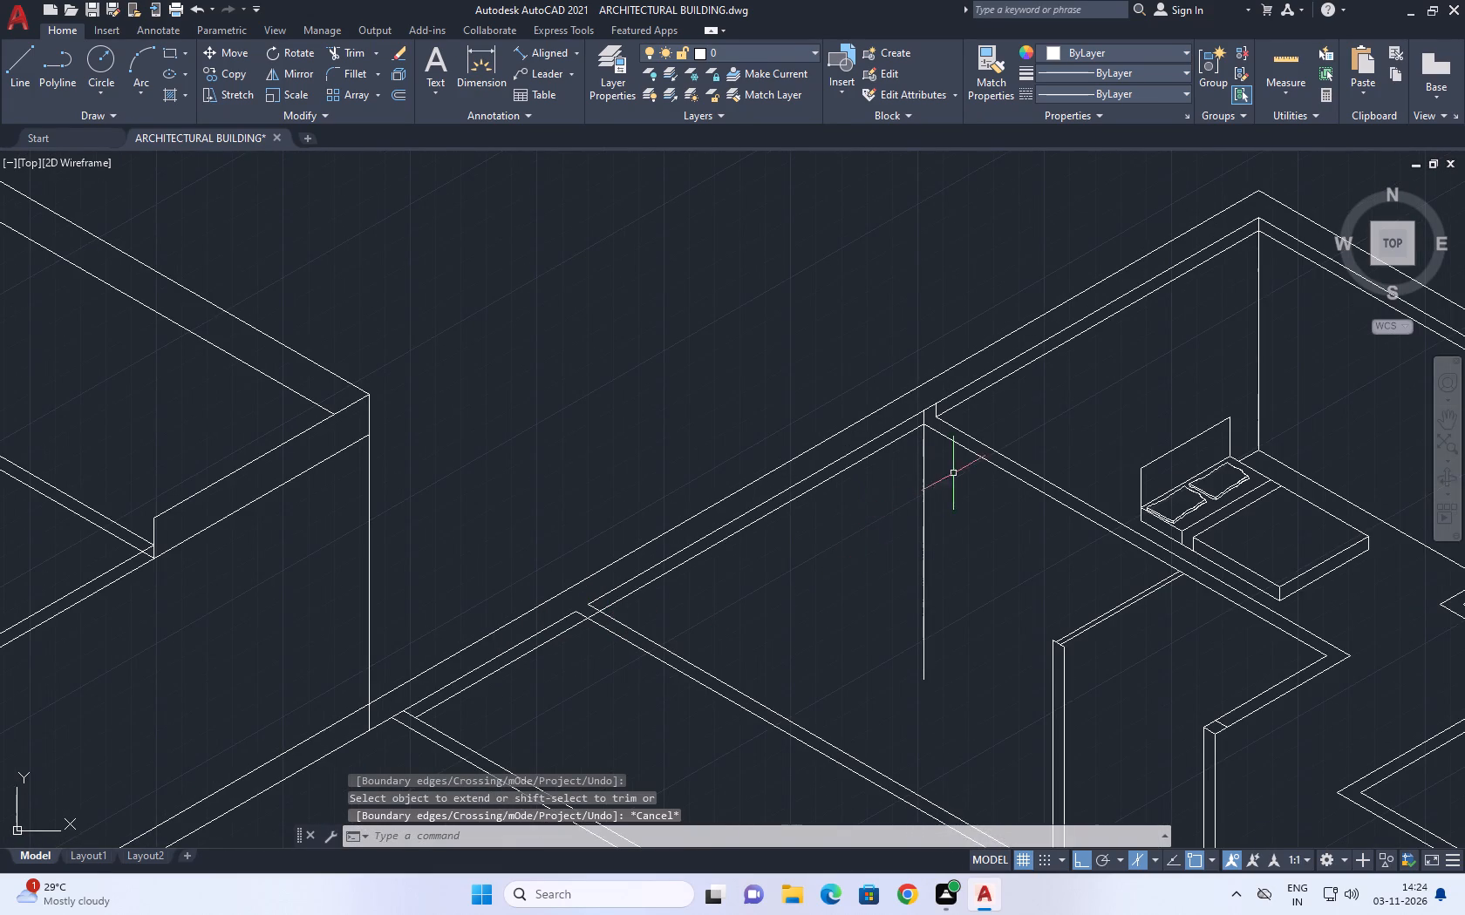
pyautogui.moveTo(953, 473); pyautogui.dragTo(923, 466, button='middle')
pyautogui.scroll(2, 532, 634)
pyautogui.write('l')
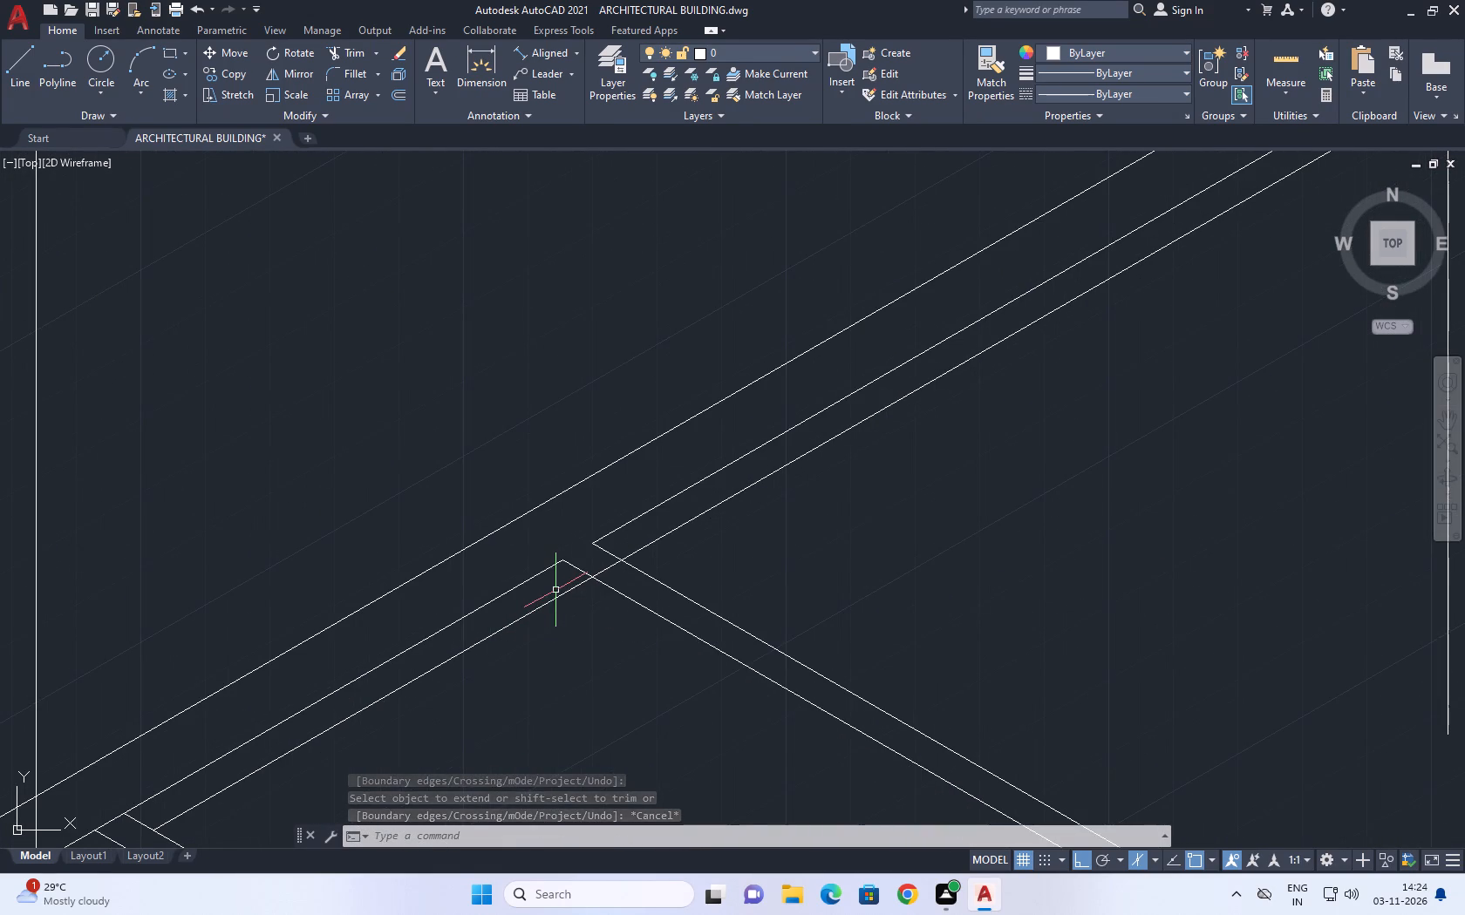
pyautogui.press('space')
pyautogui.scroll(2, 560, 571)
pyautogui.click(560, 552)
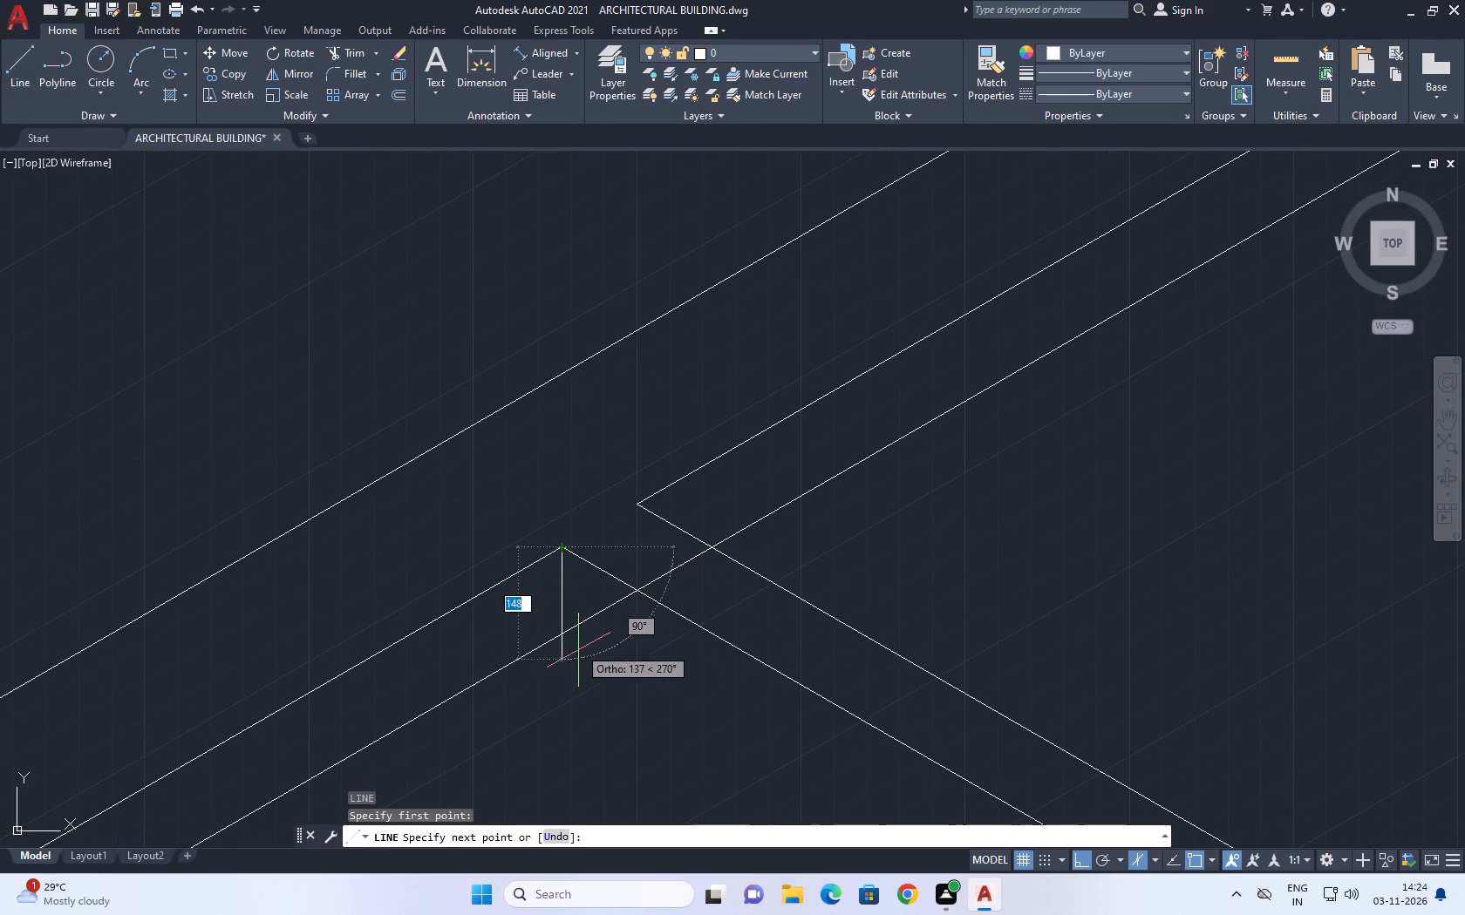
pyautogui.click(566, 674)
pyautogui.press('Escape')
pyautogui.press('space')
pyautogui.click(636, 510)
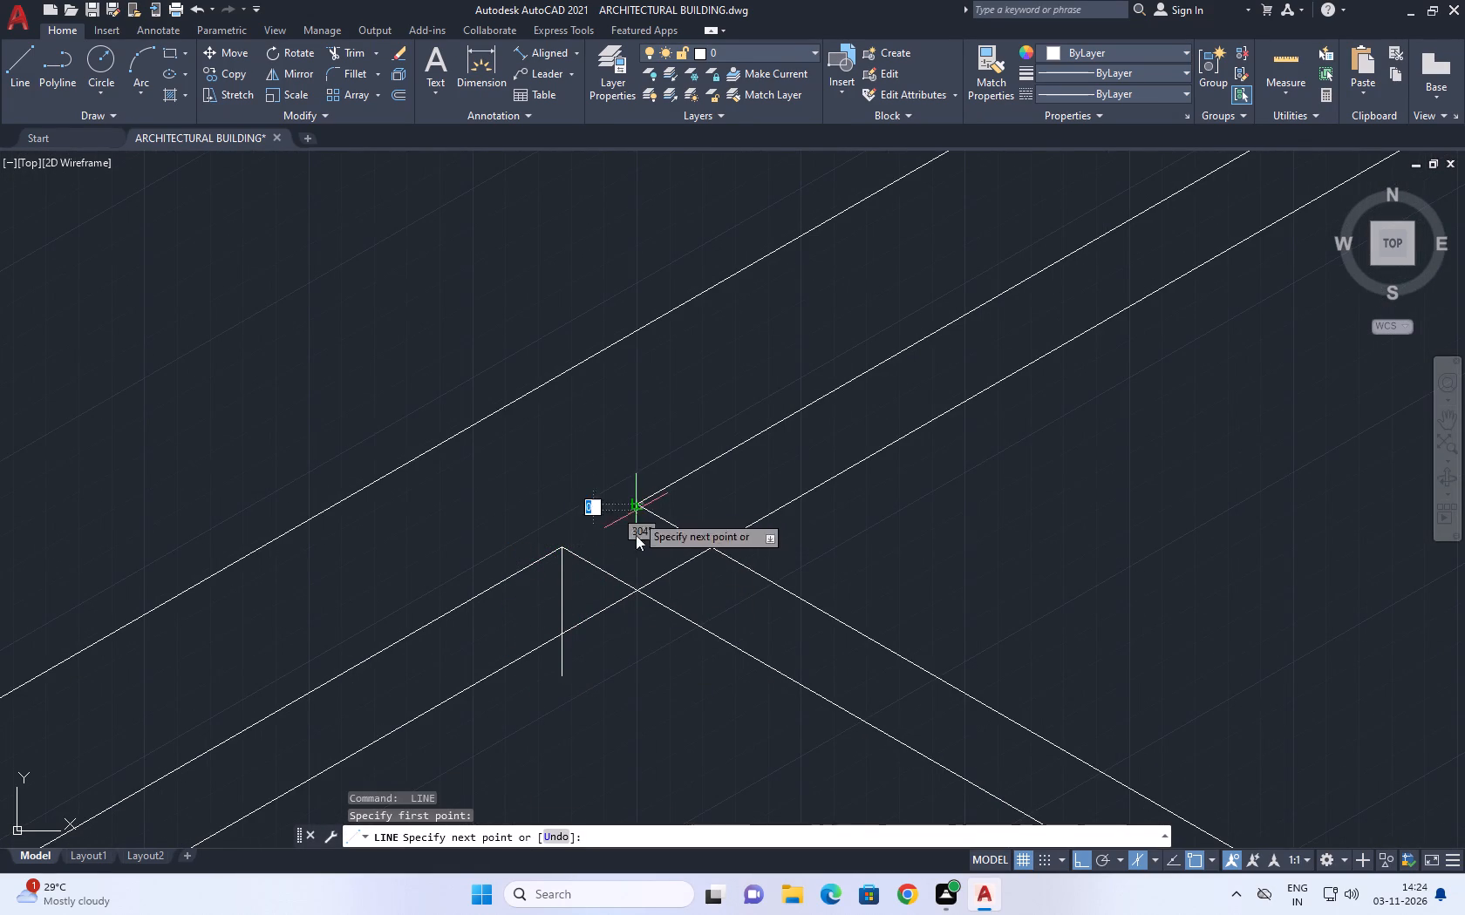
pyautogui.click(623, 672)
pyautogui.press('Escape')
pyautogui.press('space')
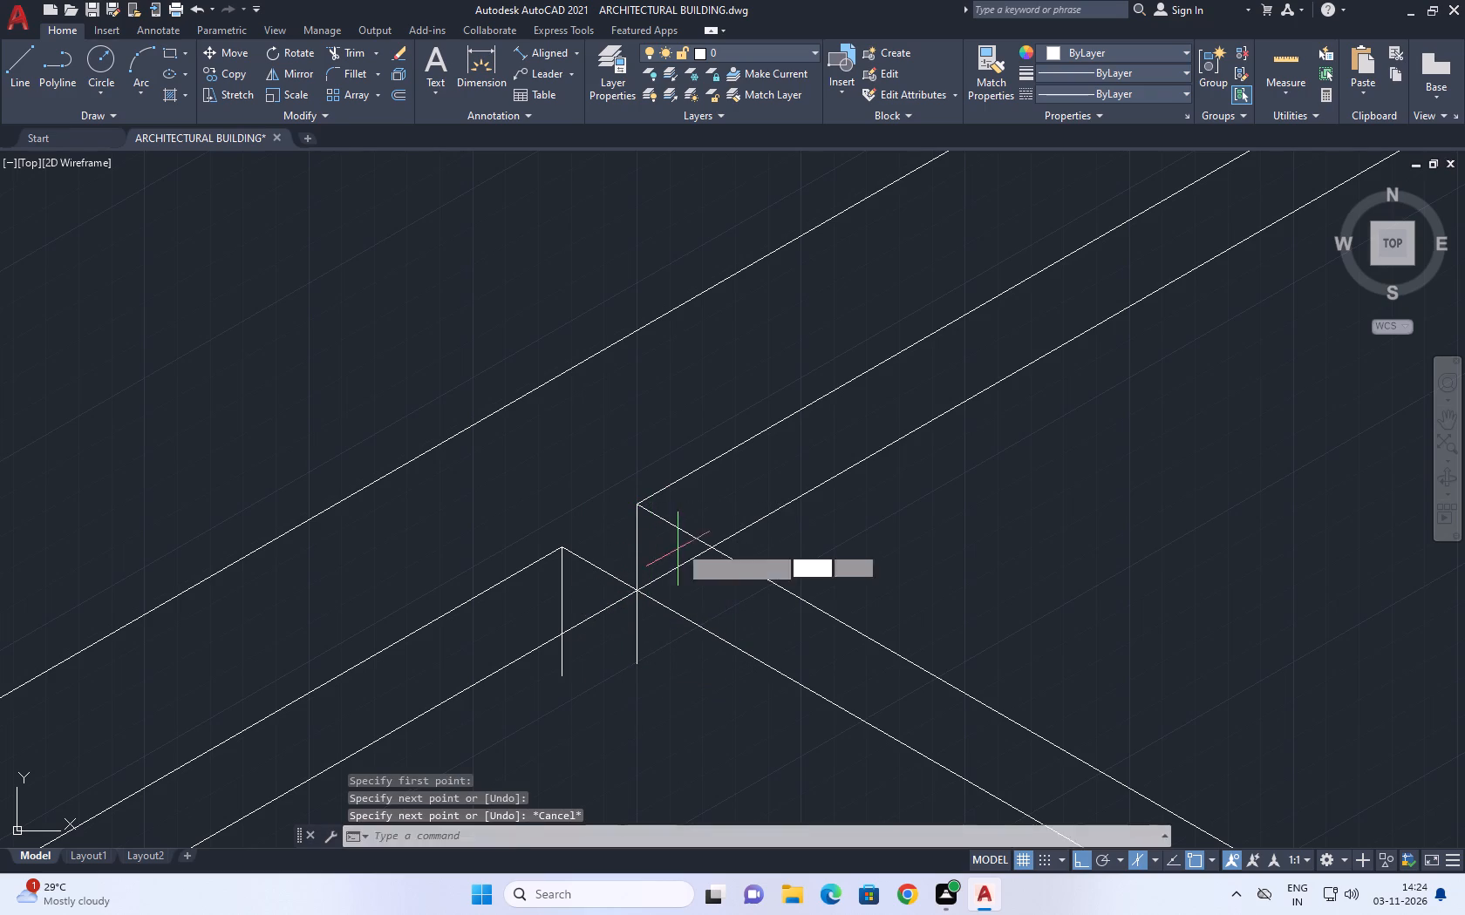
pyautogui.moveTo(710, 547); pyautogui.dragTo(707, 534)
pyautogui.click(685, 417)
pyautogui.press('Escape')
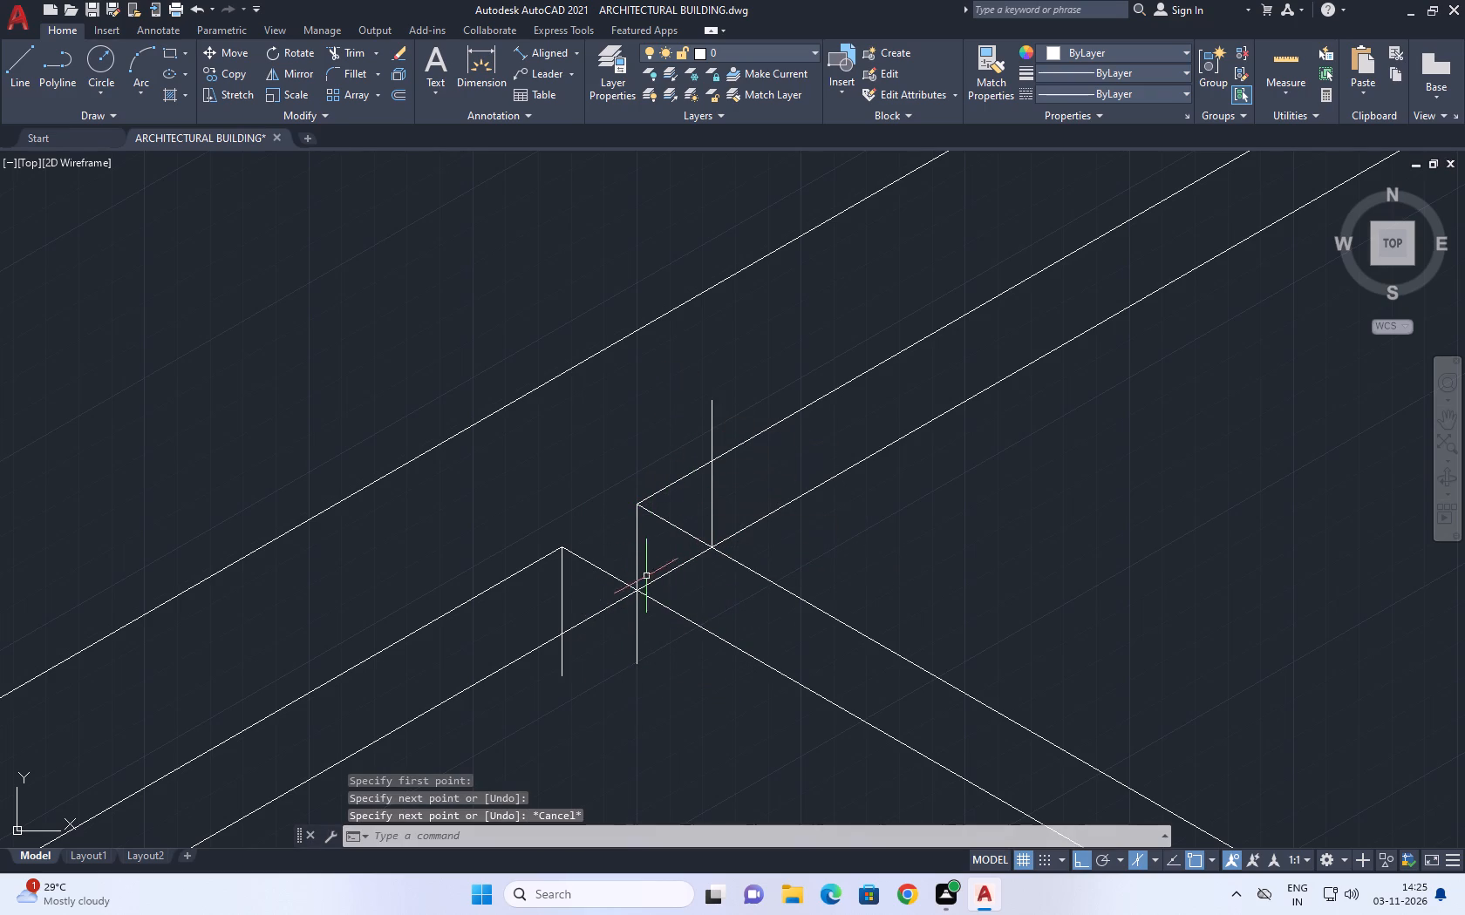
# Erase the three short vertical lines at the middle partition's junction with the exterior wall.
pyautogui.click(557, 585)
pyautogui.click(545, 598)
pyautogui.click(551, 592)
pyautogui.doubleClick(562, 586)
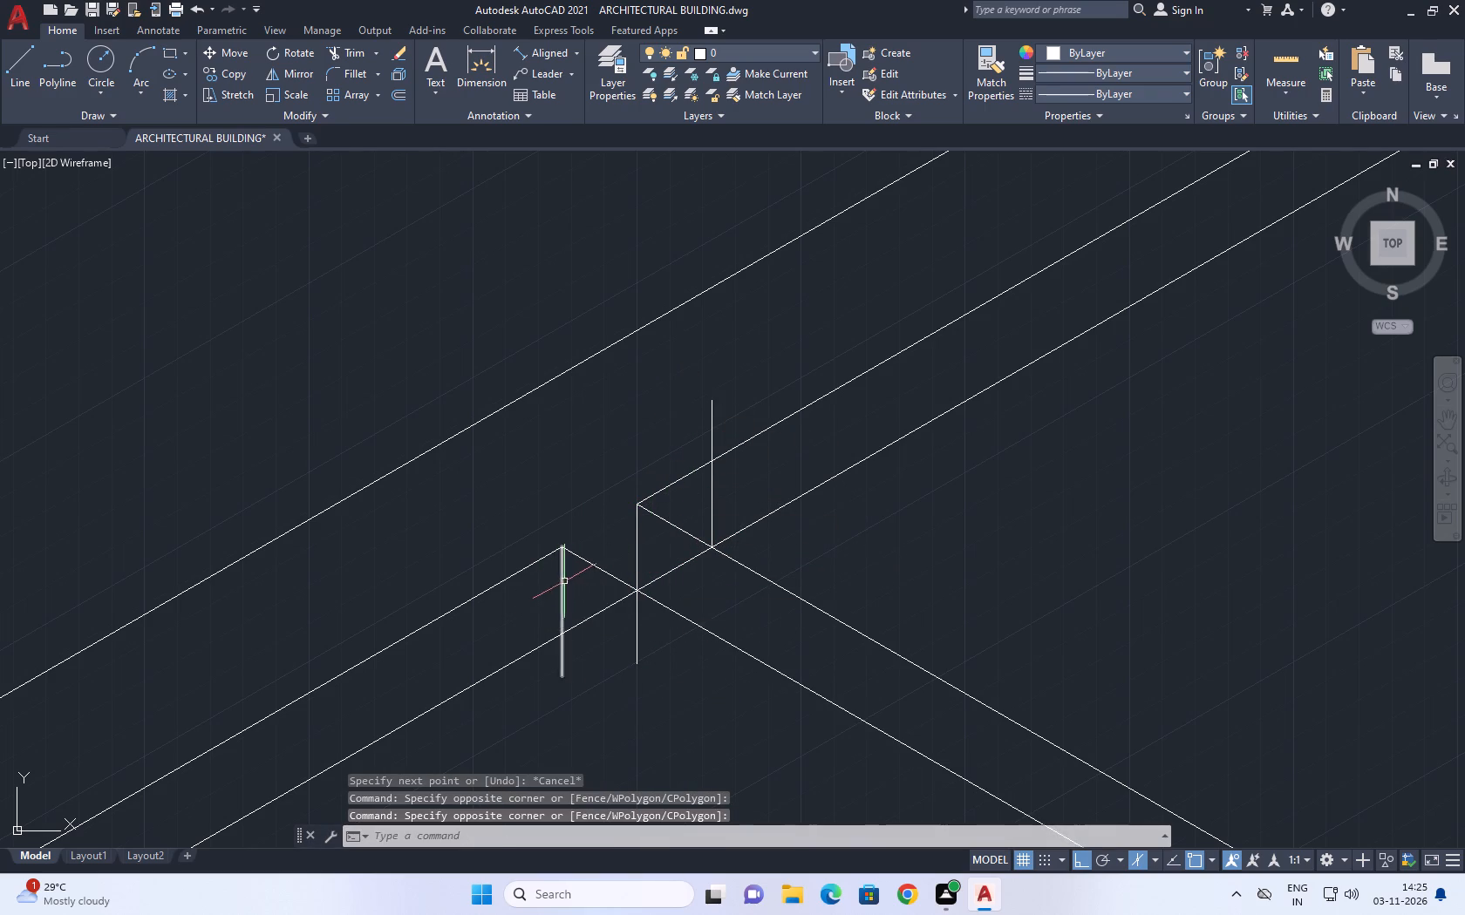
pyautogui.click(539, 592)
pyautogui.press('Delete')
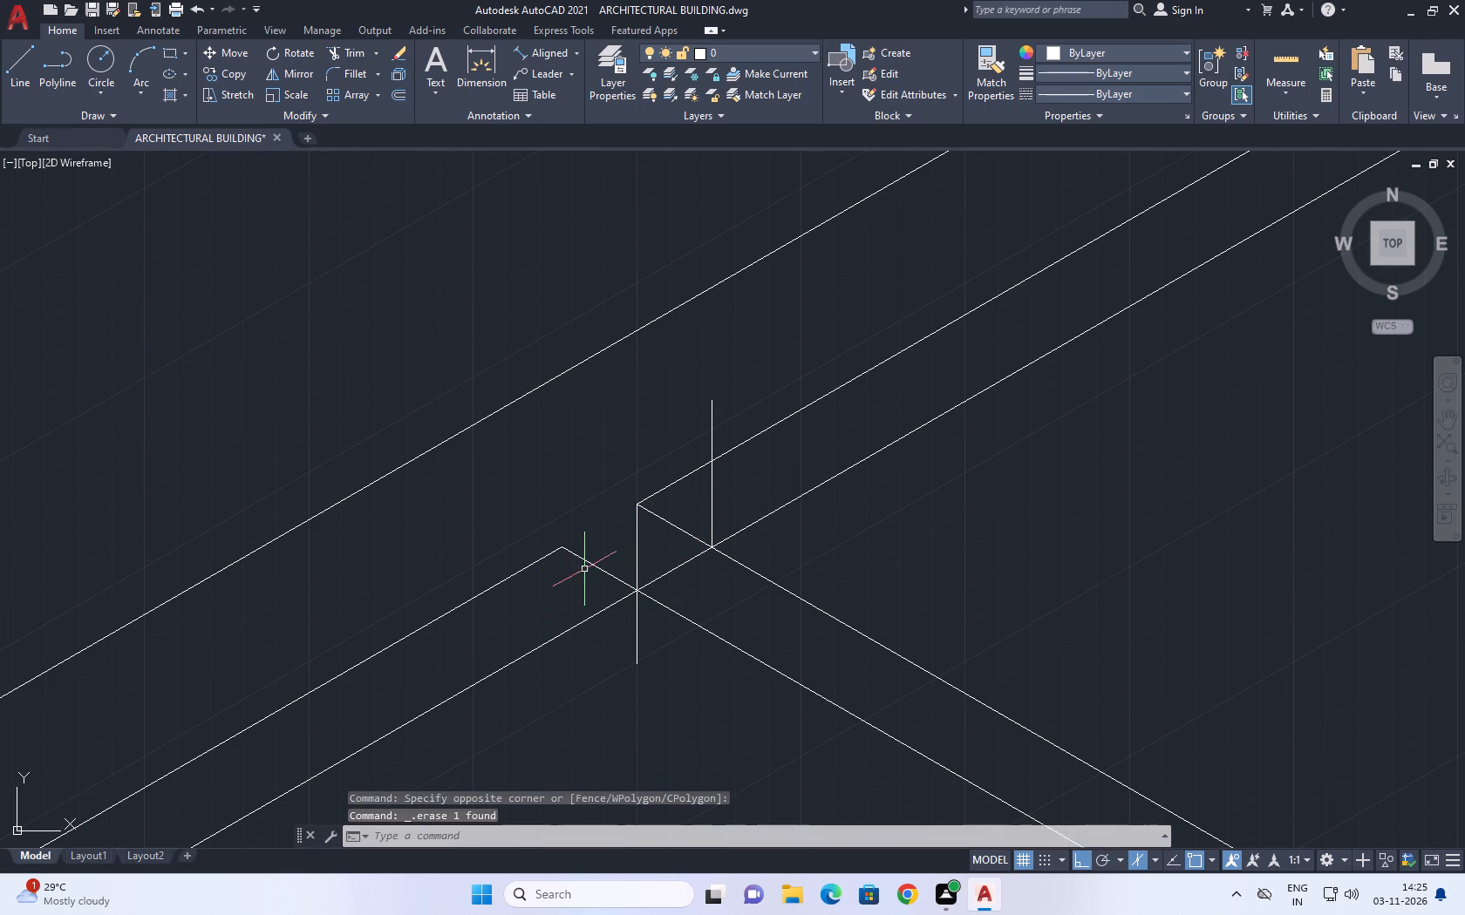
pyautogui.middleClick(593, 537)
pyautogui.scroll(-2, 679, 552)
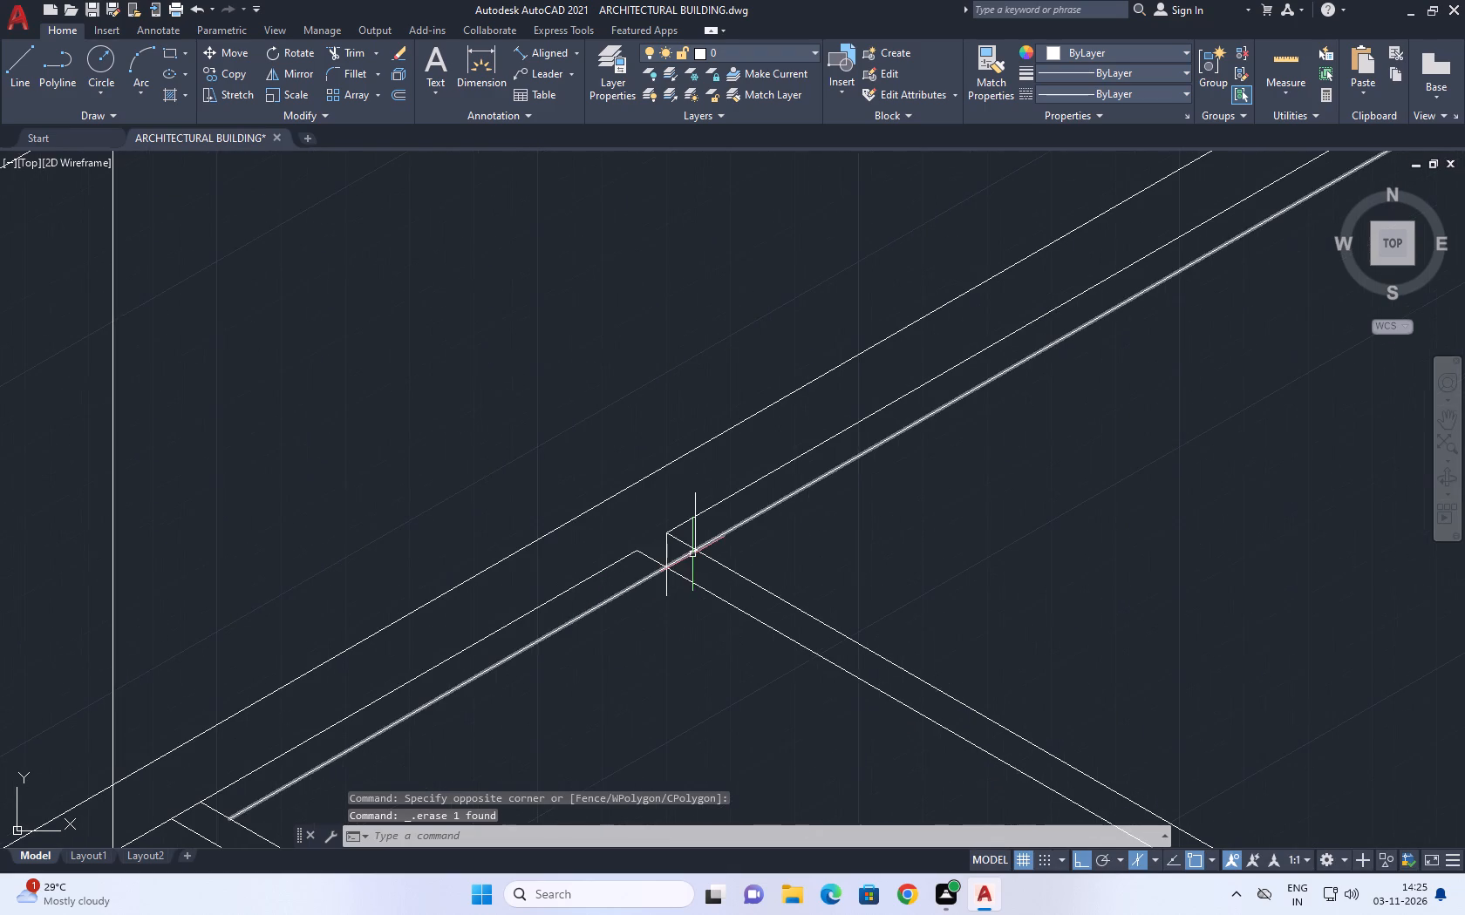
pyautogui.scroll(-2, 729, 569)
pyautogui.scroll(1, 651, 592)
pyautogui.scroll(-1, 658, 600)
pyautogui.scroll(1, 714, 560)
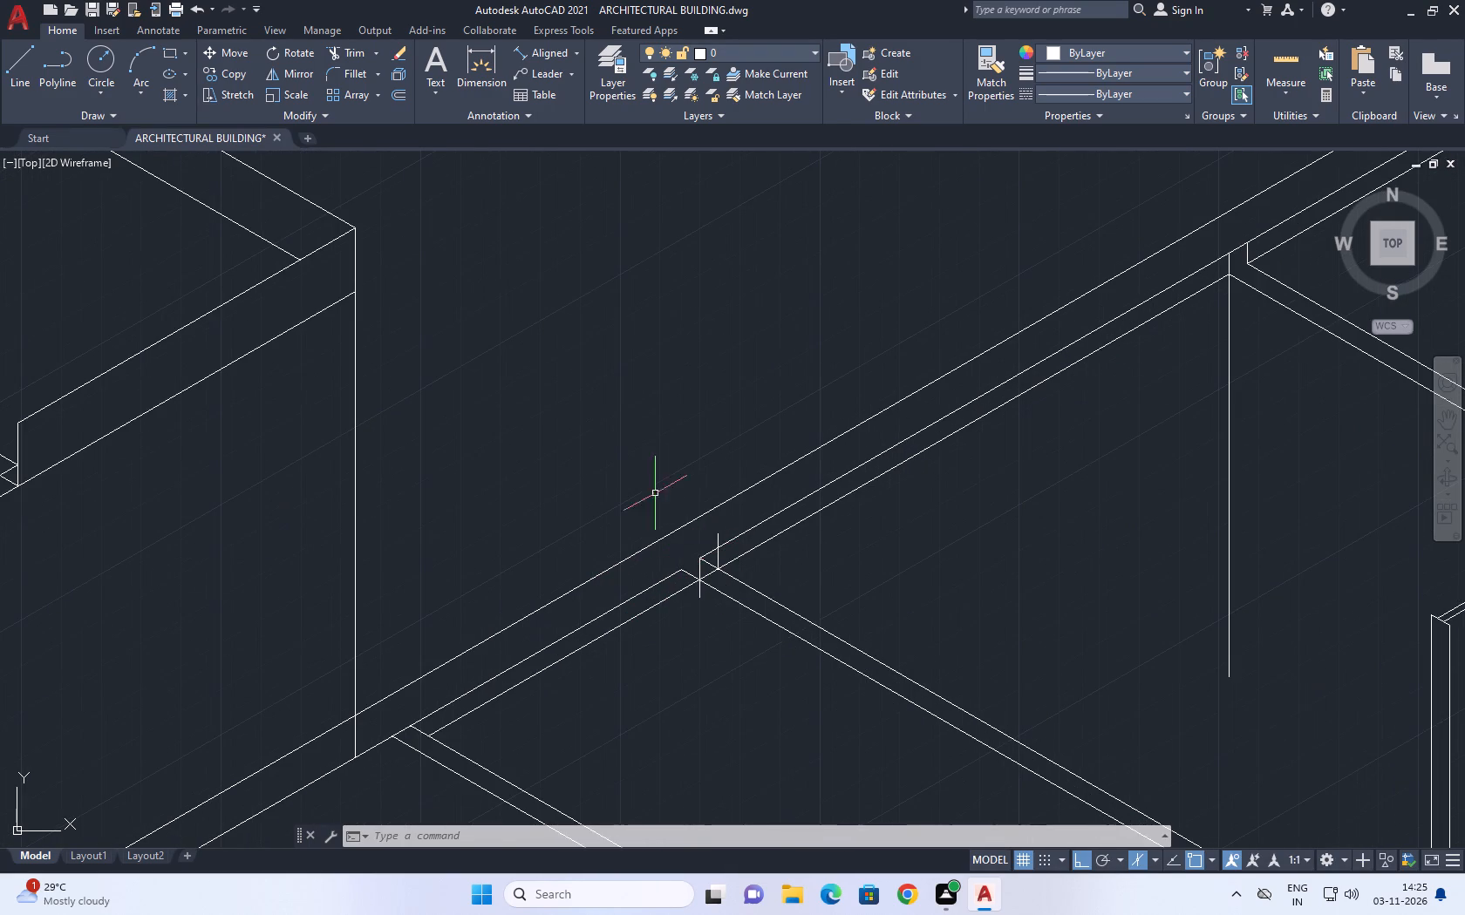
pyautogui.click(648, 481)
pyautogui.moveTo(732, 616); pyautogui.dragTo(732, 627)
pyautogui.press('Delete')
# Trim away the two short vertical lines between the exterior wall's inner lines at the bedroom partition's corners.
pyautogui.scroll(-3, 715, 674)
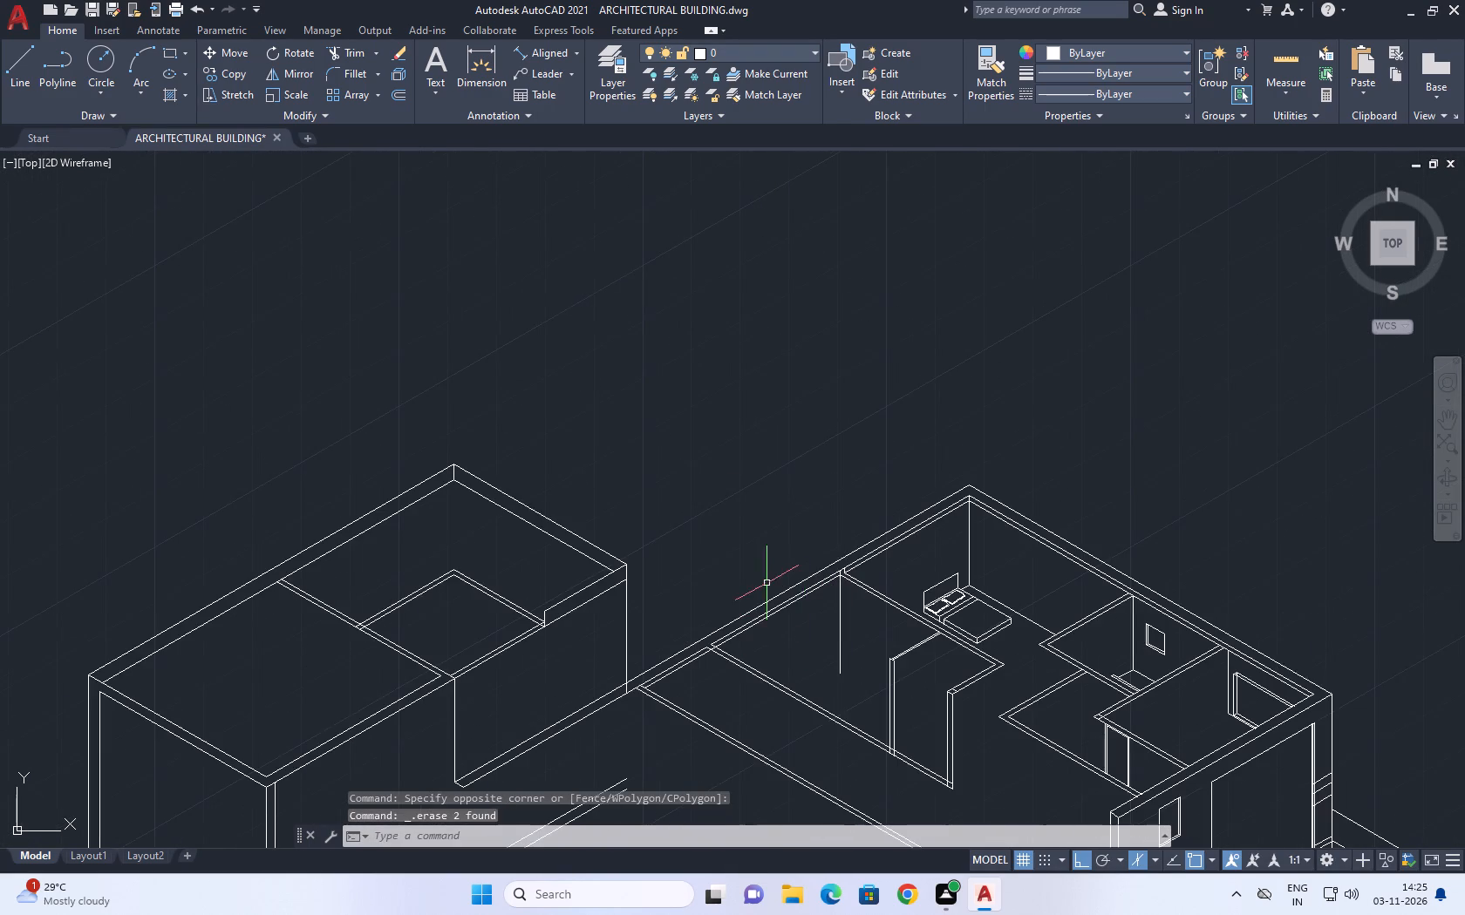
pyautogui.scroll(3, 852, 586)
pyautogui.middleClick(833, 560)
pyautogui.scroll(1, 833, 560)
pyautogui.scroll(-1, 819, 561)
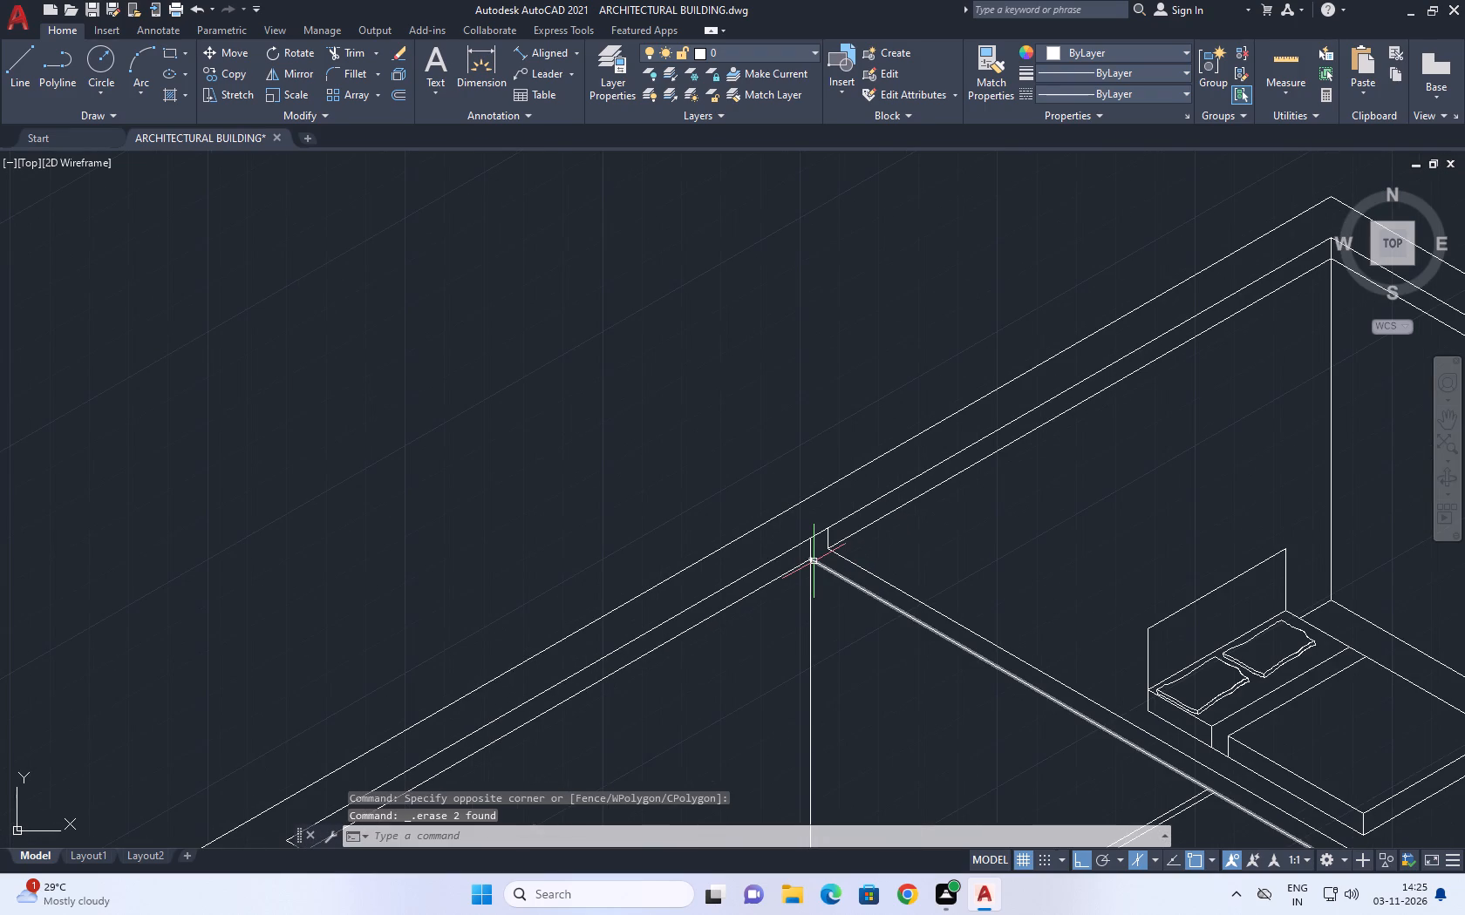
pyautogui.write('tr')
pyautogui.press('space')
pyautogui.scroll(3, 814, 559)
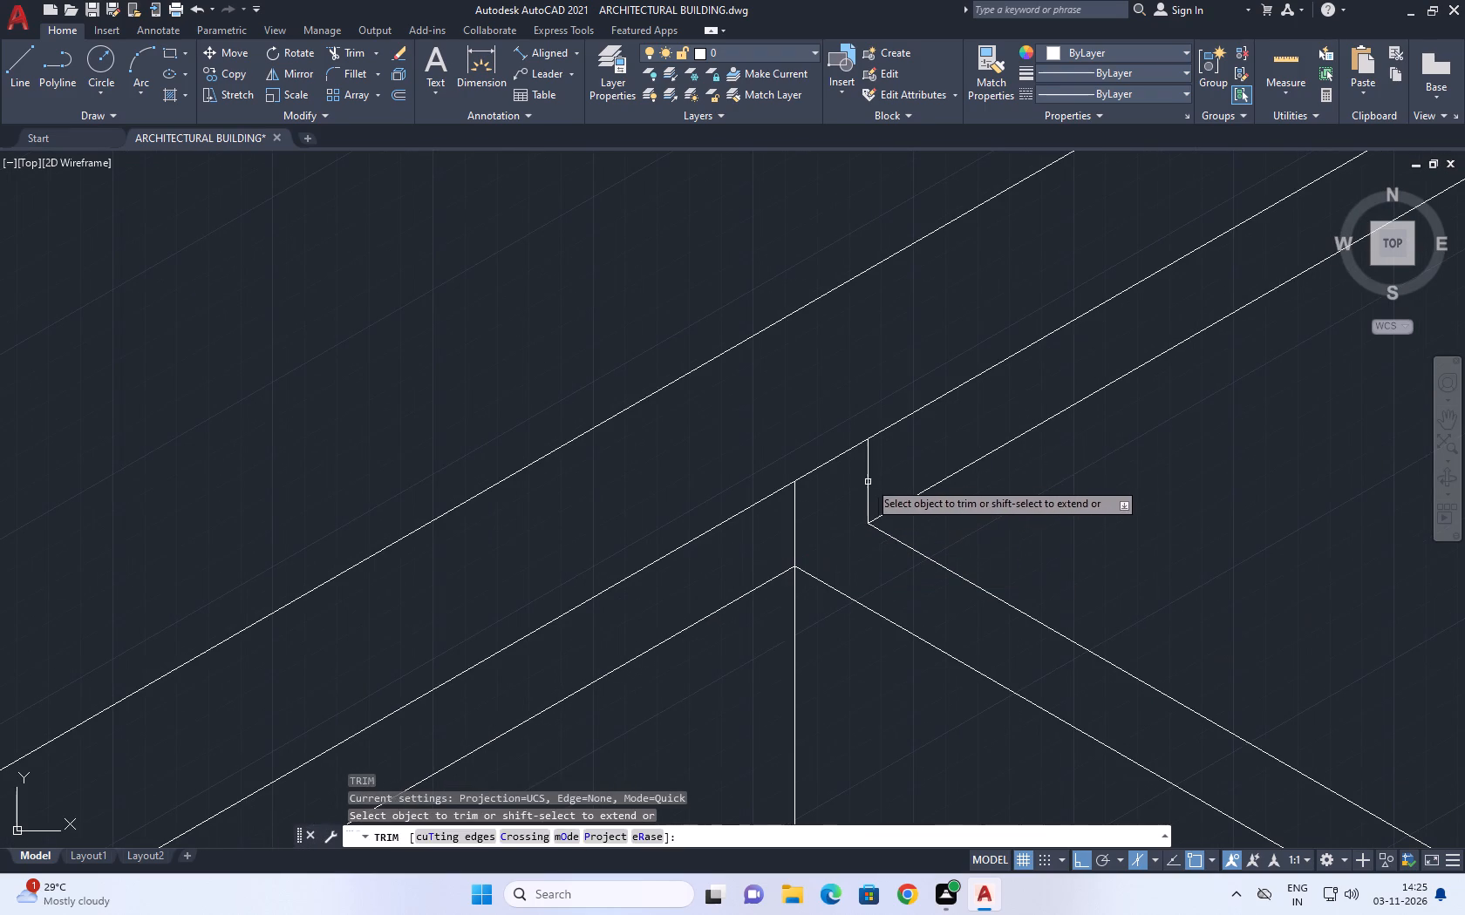
pyautogui.click(889, 461)
pyautogui.click(726, 572)
pyautogui.scroll(-4, 813, 525)
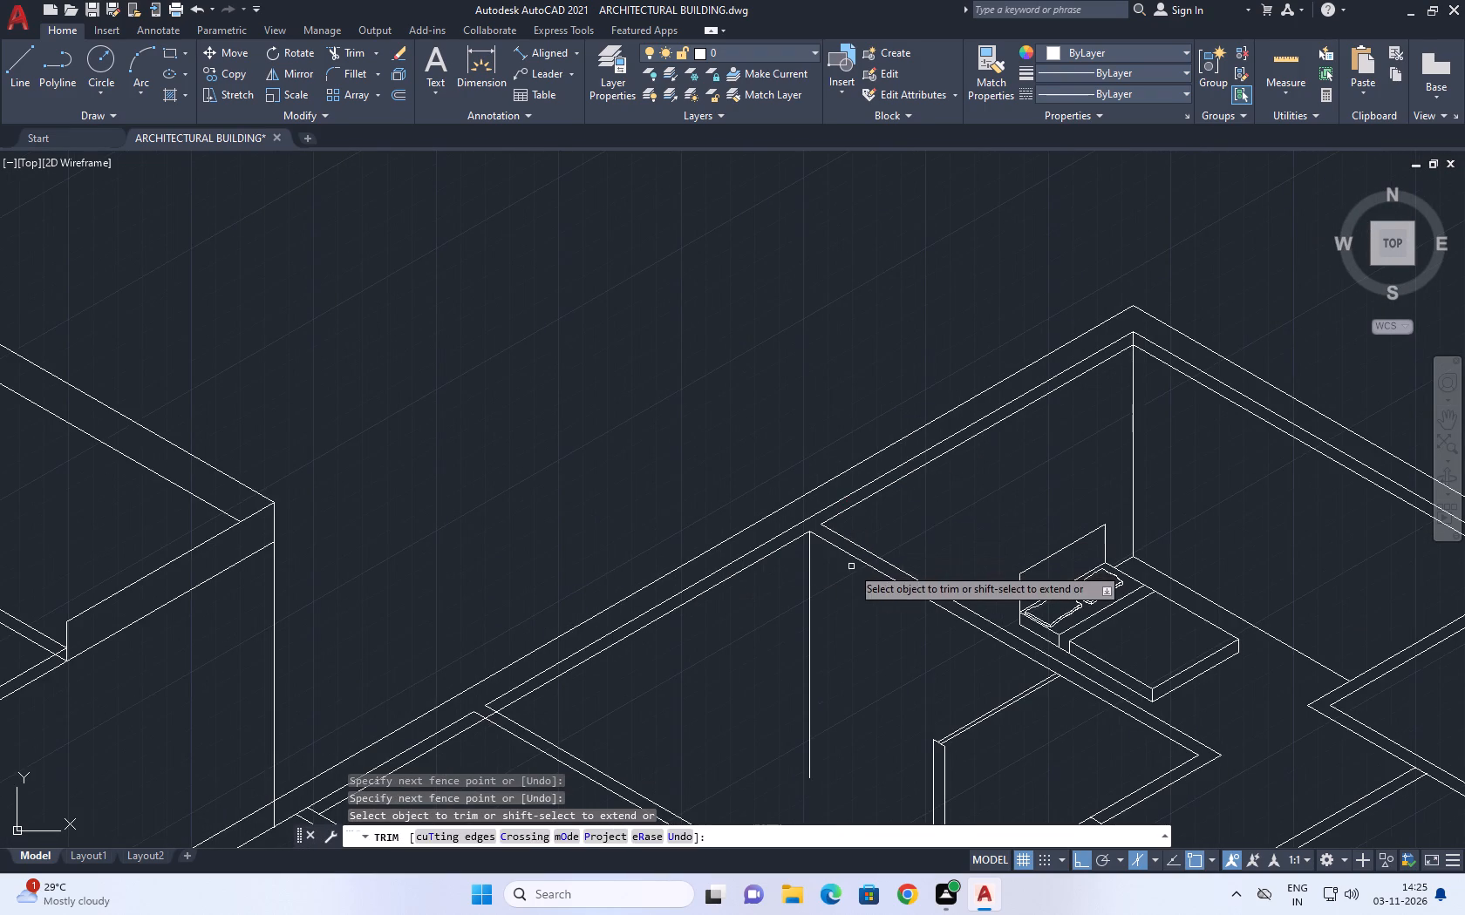
pyautogui.press('Escape')
# Examine the partitions and wall junctions between the bedroom area and the separate building block.
pyautogui.moveTo(813, 598); pyautogui.dragTo(750, 521, button='middle')
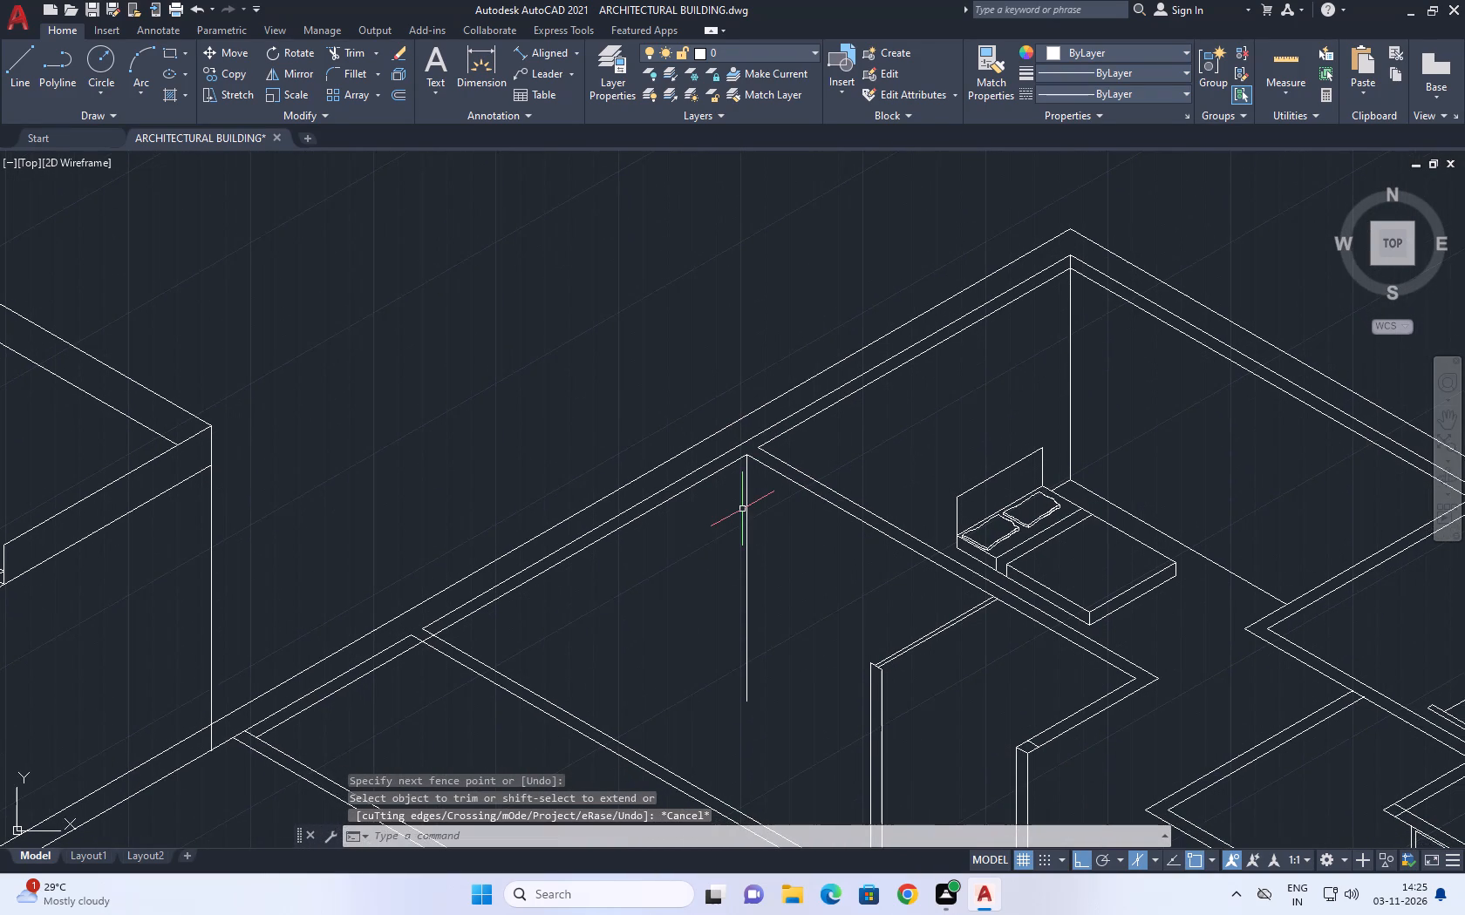
pyautogui.moveTo(753, 561); pyautogui.dragTo(668, 457, button='middle')
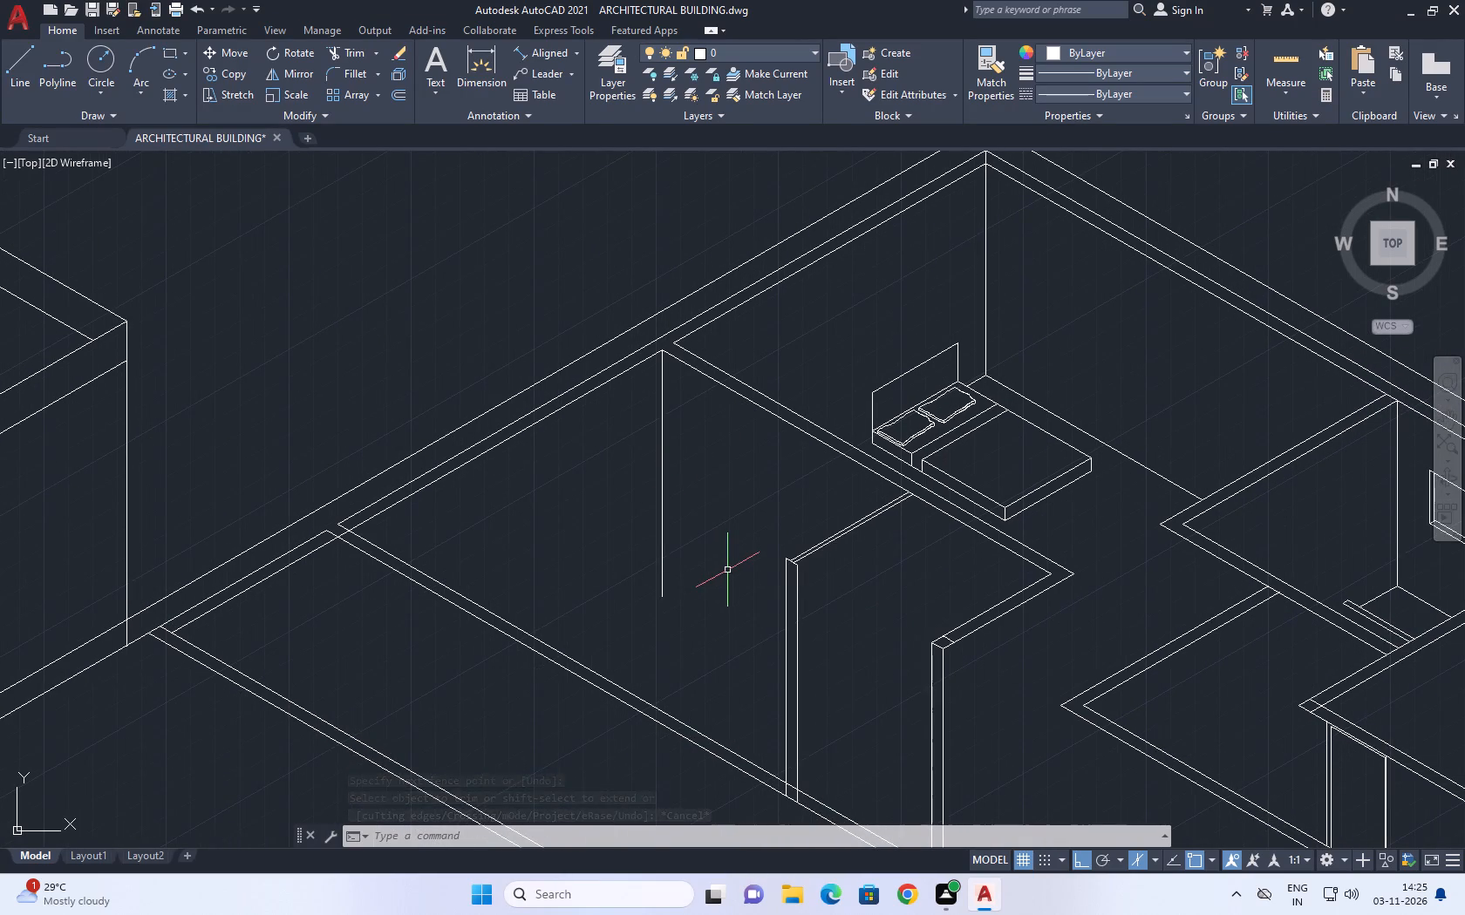
pyautogui.moveTo(721, 566); pyautogui.dragTo(697, 537, button='middle')
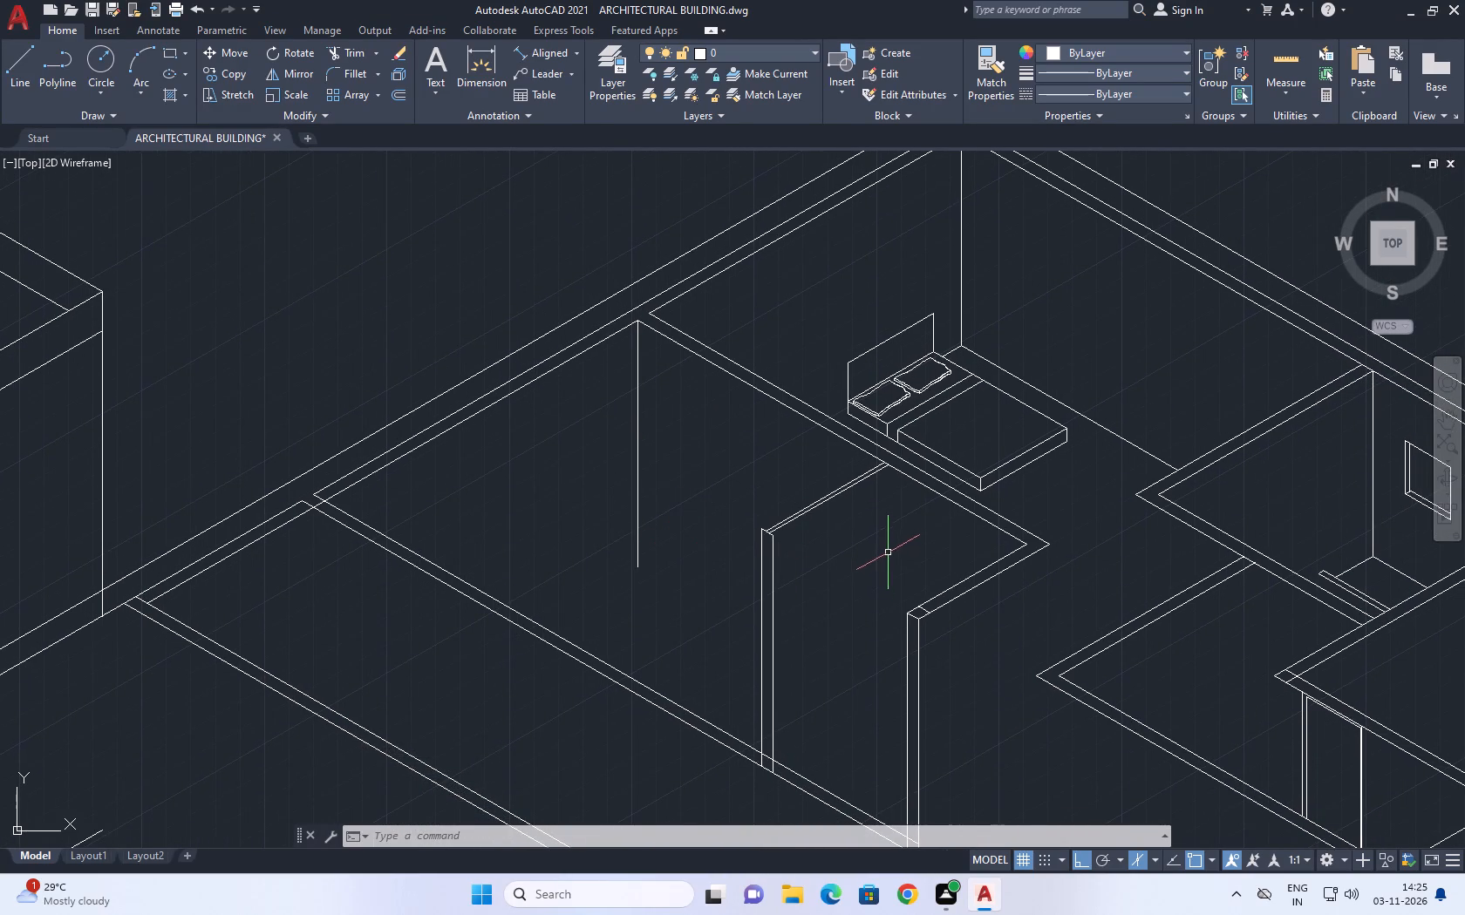
pyautogui.moveTo(888, 552); pyautogui.dragTo(829, 444, button='middle')
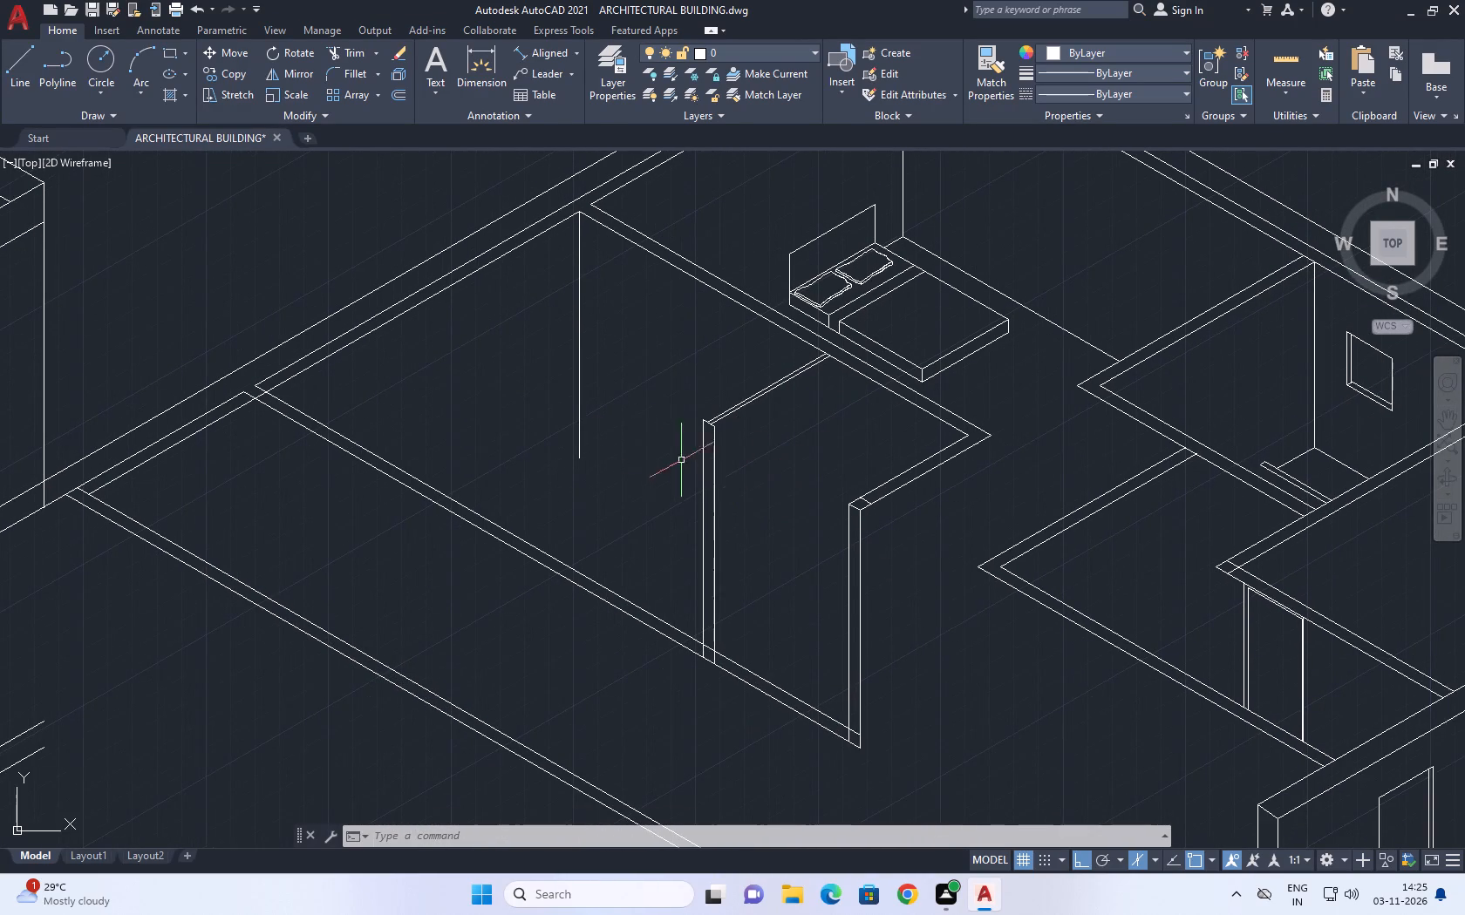
pyautogui.moveTo(644, 448); pyautogui.dragTo(824, 618, button='middle')
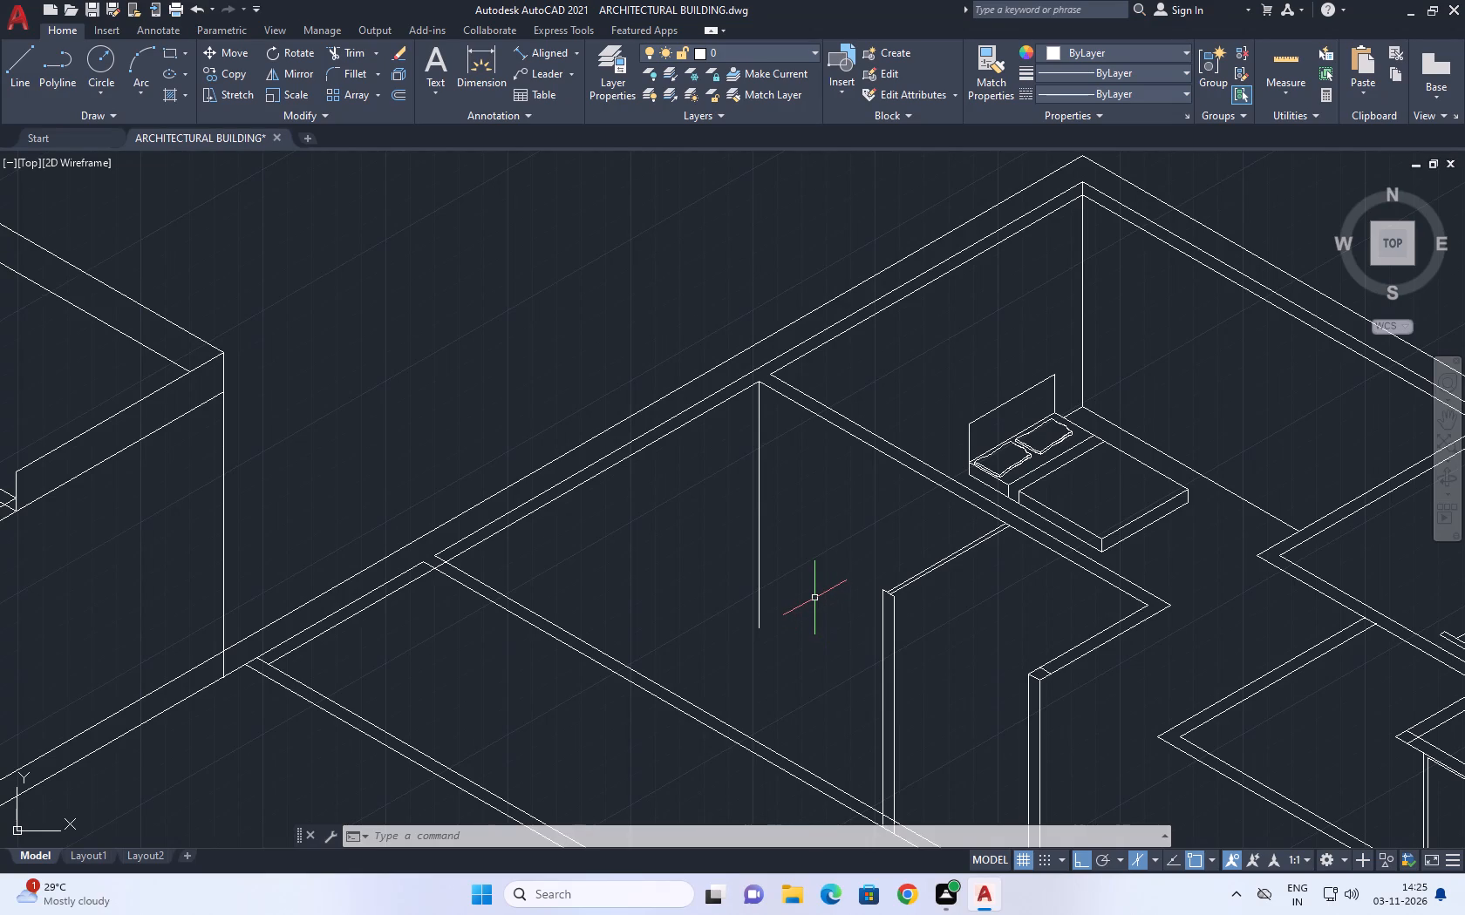
pyautogui.moveTo(559, 509); pyautogui.dragTo(874, 485, button='middle')
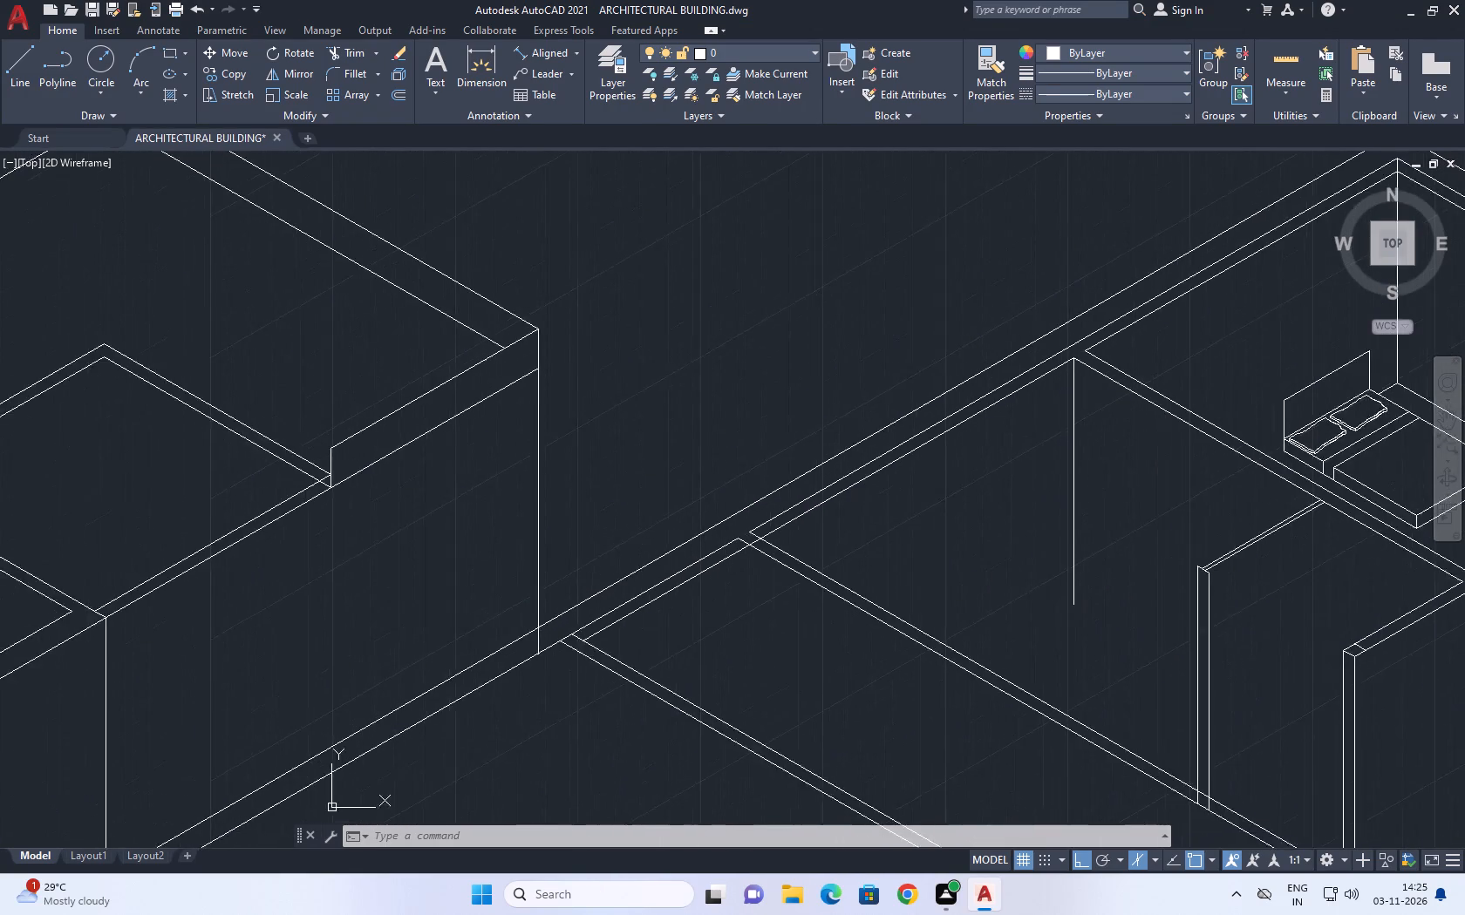
pyautogui.scroll(-2, 878, 483)
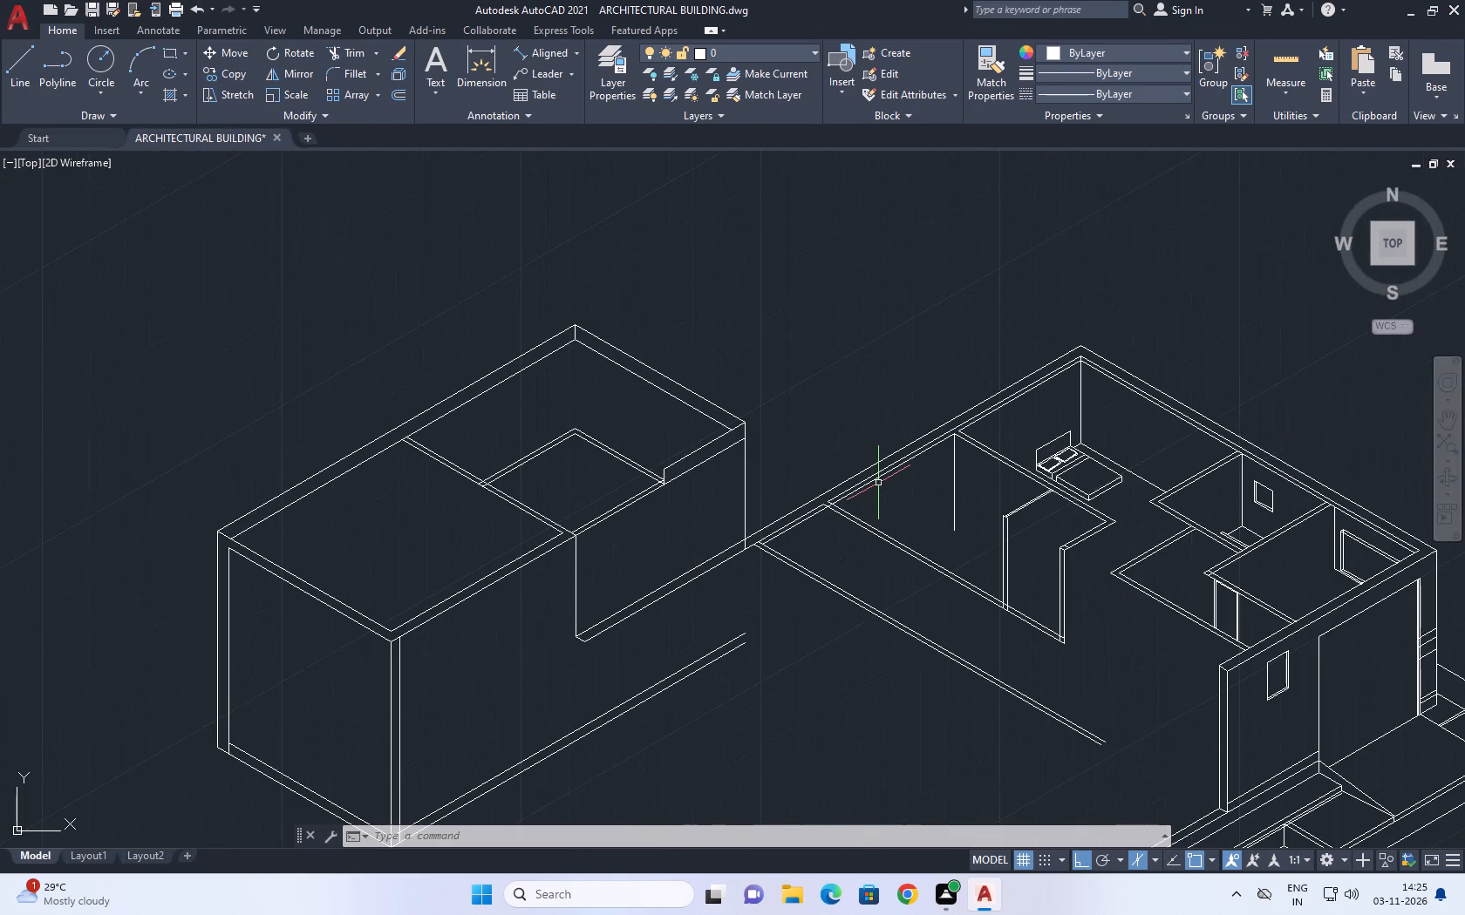
pyautogui.moveTo(835, 547); pyautogui.dragTo(795, 447, button='middle')
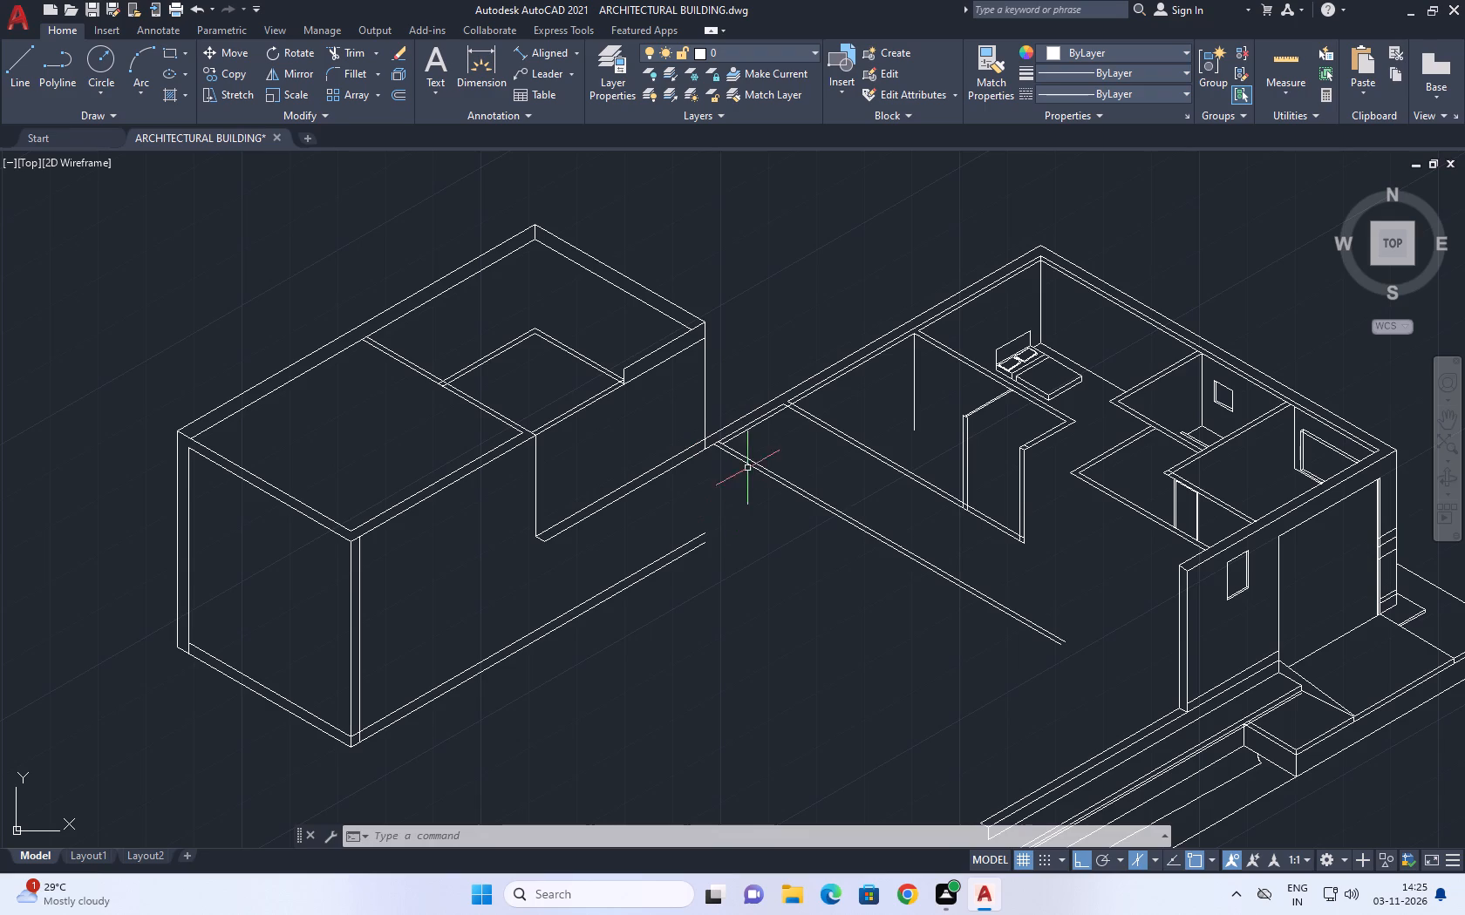
pyautogui.moveTo(790, 442); pyautogui.dragTo(828, 449, button='middle')
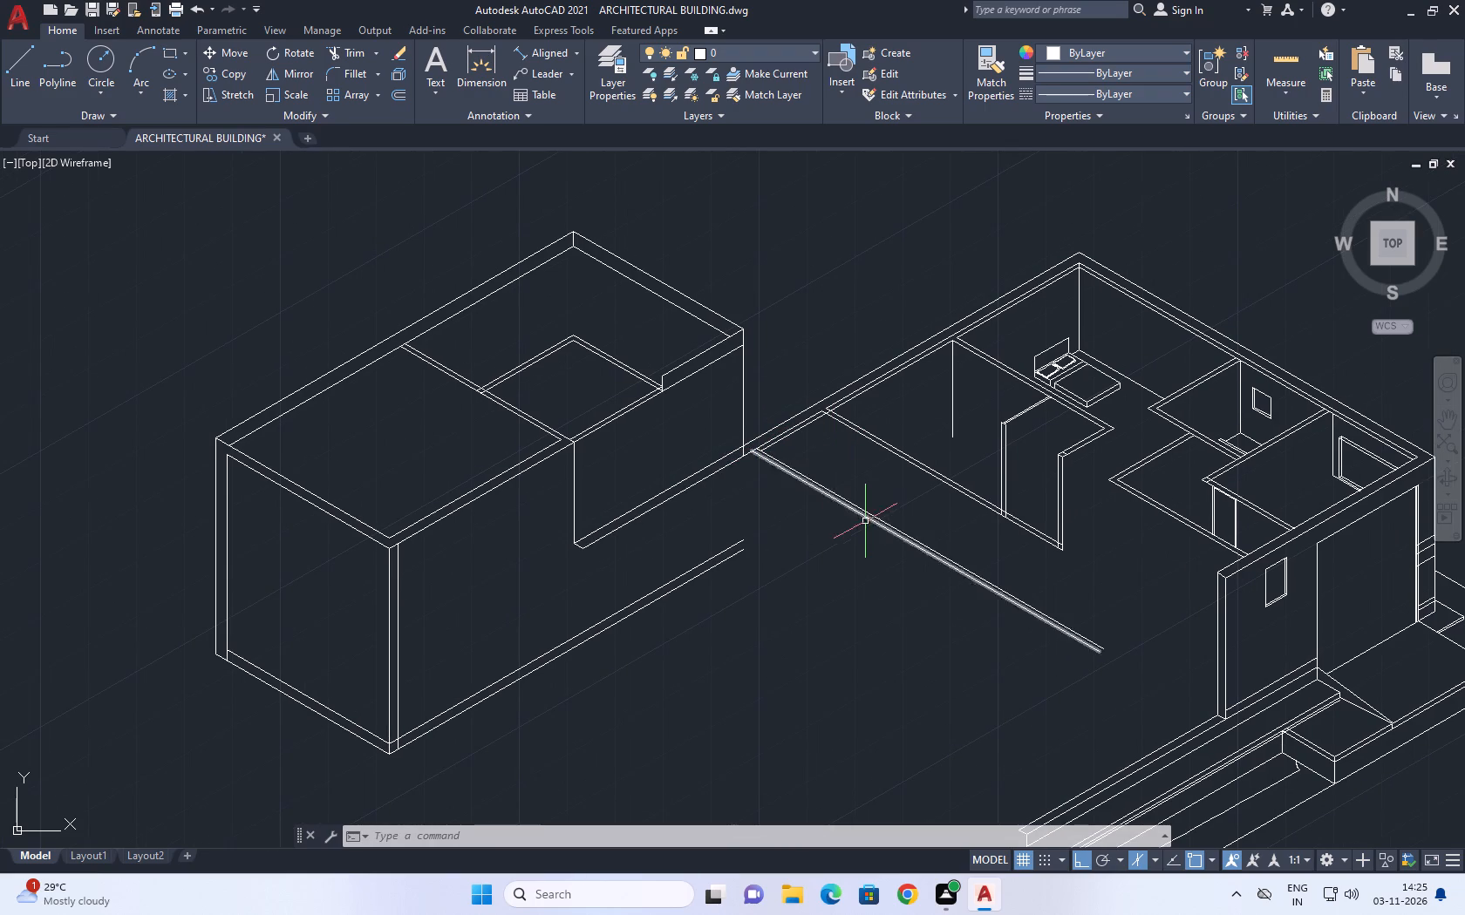
pyautogui.moveTo(760, 427); pyautogui.dragTo(749, 430, button='middle')
# Measure the distance along the exterior wall between the middle partition's corner and the outermost partition's corner using an aligned dimension.
pyautogui.click(550, 49)
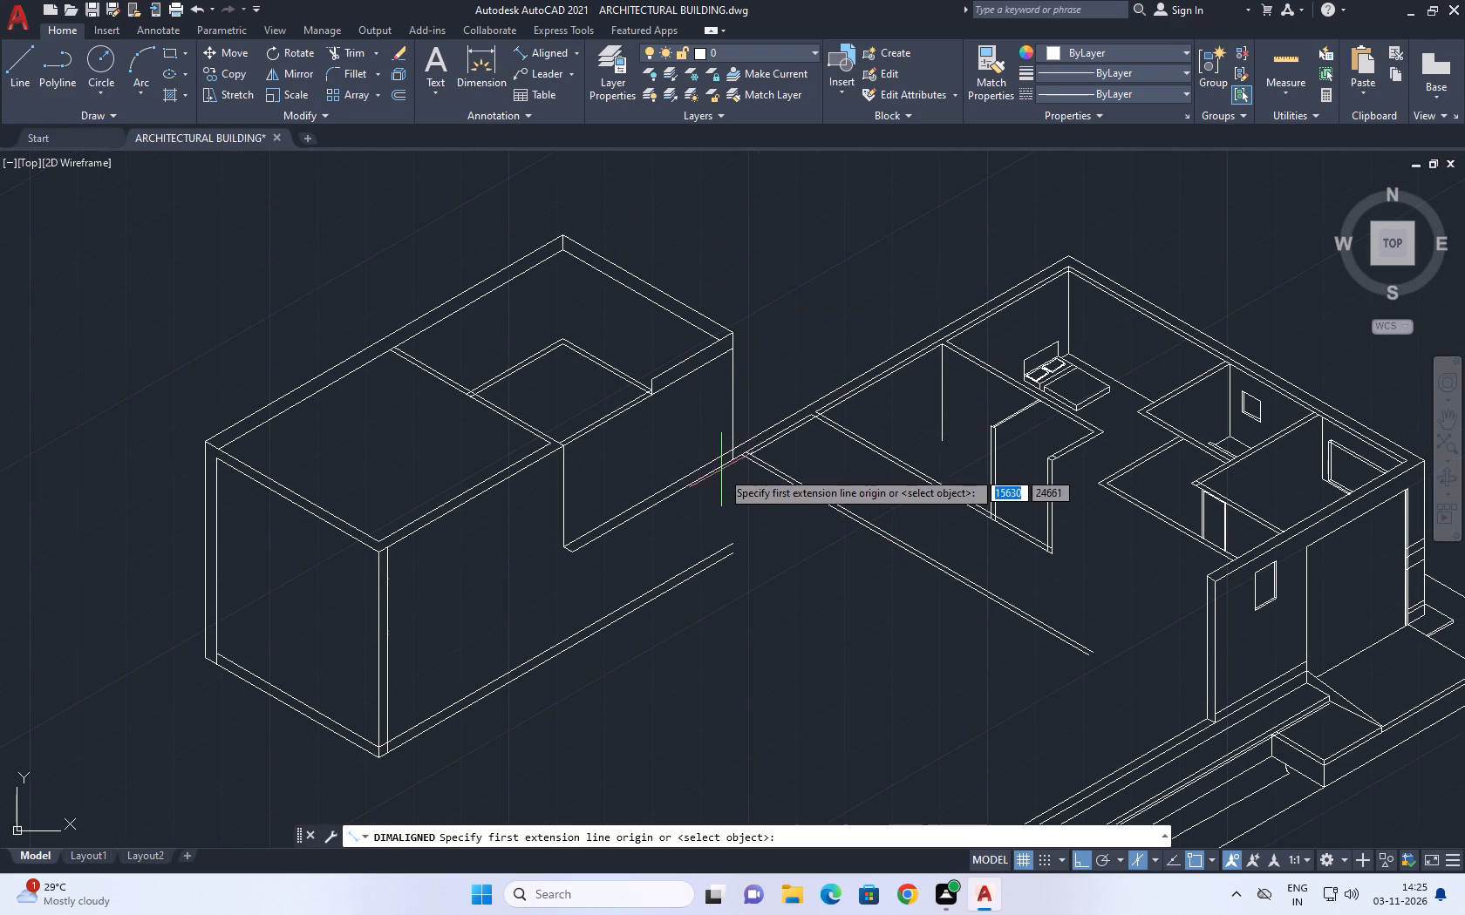
pyautogui.scroll(4, 842, 396)
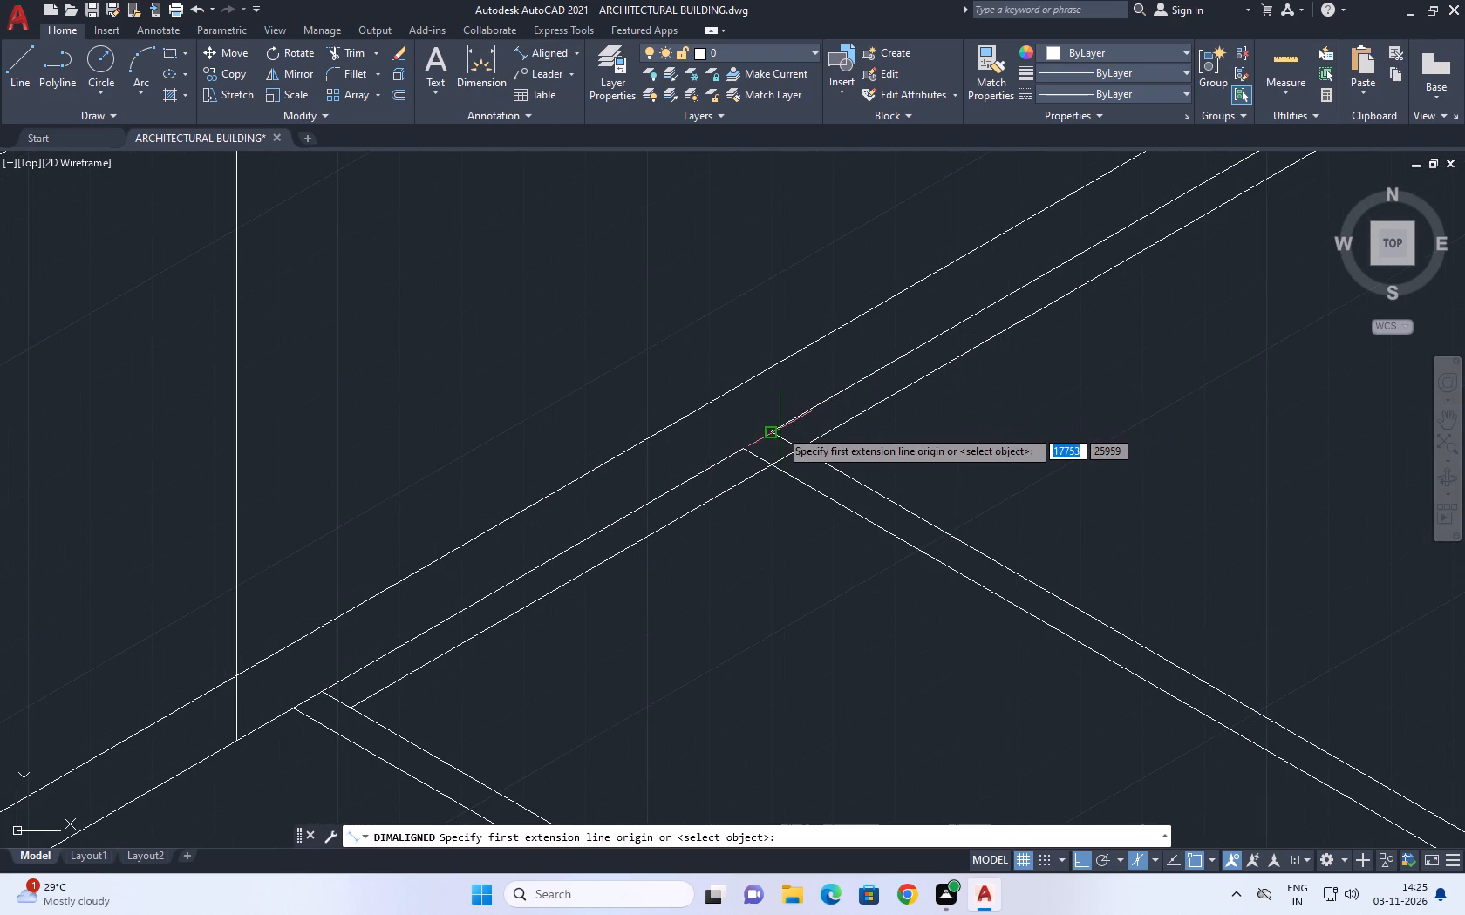
pyautogui.click(778, 428)
pyautogui.click(324, 694)
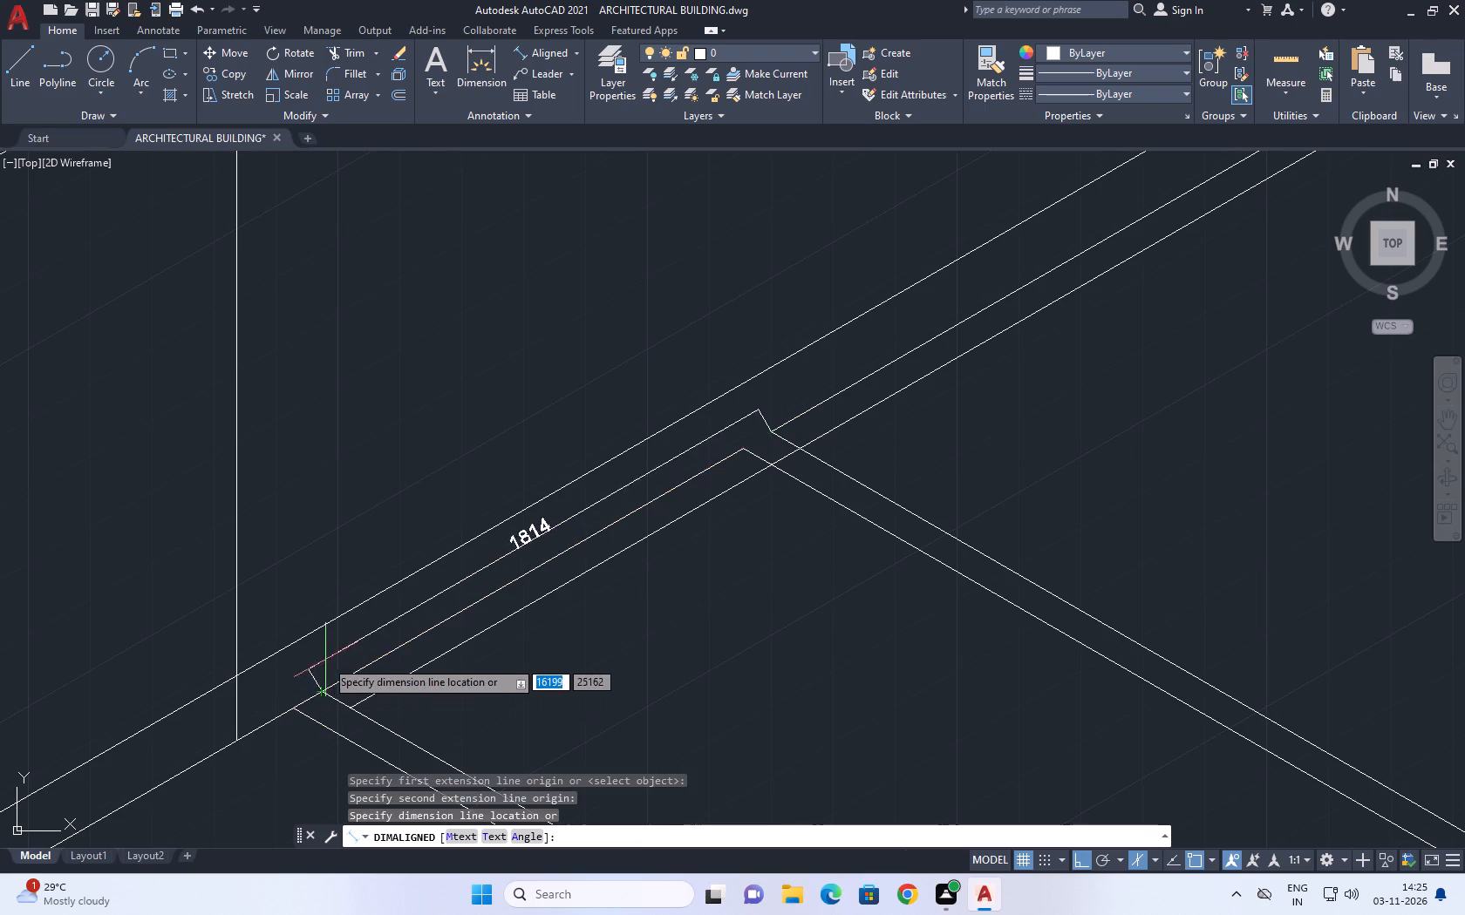
pyautogui.scroll(-1, 315, 640)
pyautogui.moveTo(332, 579); pyautogui.dragTo(487, 566, button='middle')
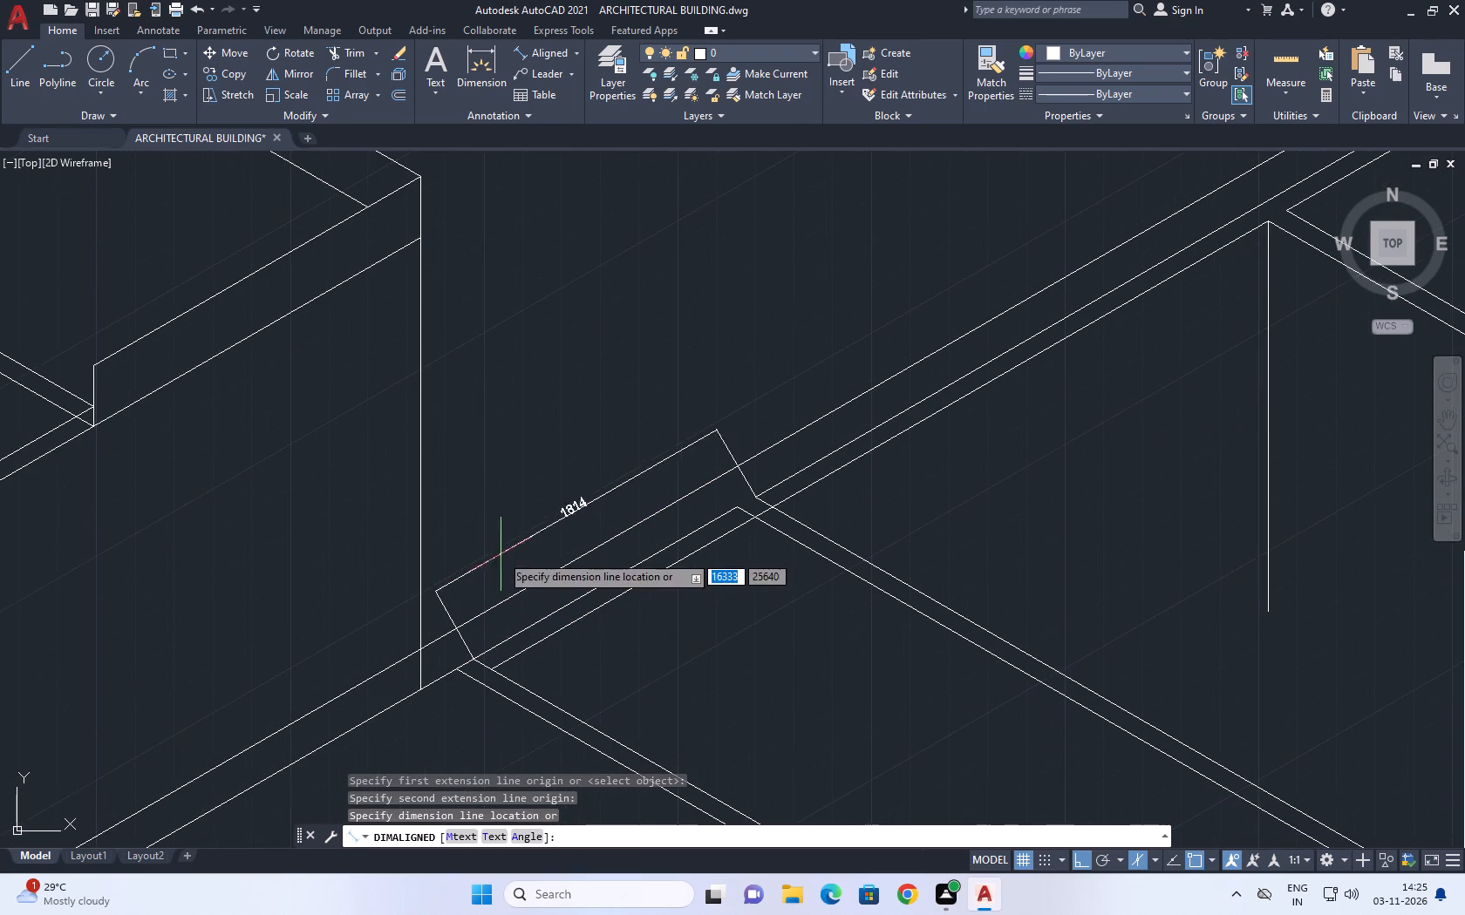
pyautogui.press('Escape')
# Erase both lines of the long outermost partition beside the separate building block.
pyautogui.scroll(-3, 514, 567)
pyautogui.click(586, 628)
pyautogui.click(570, 636)
pyautogui.moveTo(564, 640); pyautogui.dragTo(567, 640, button='middle')
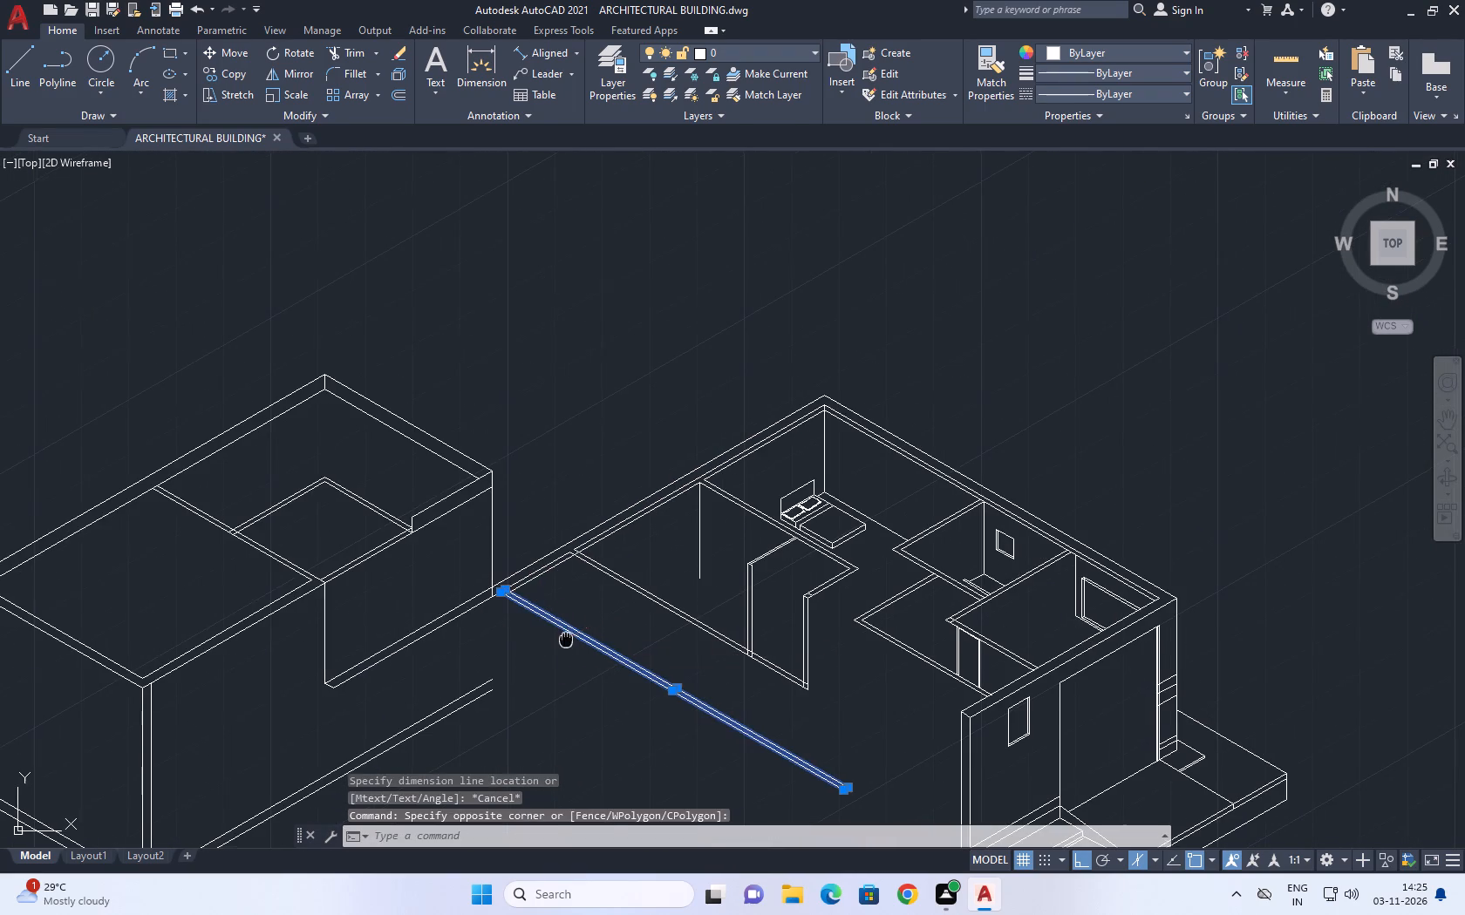
pyautogui.moveTo(567, 640); pyautogui.dragTo(615, 660, button='middle')
pyautogui.press('Delete')
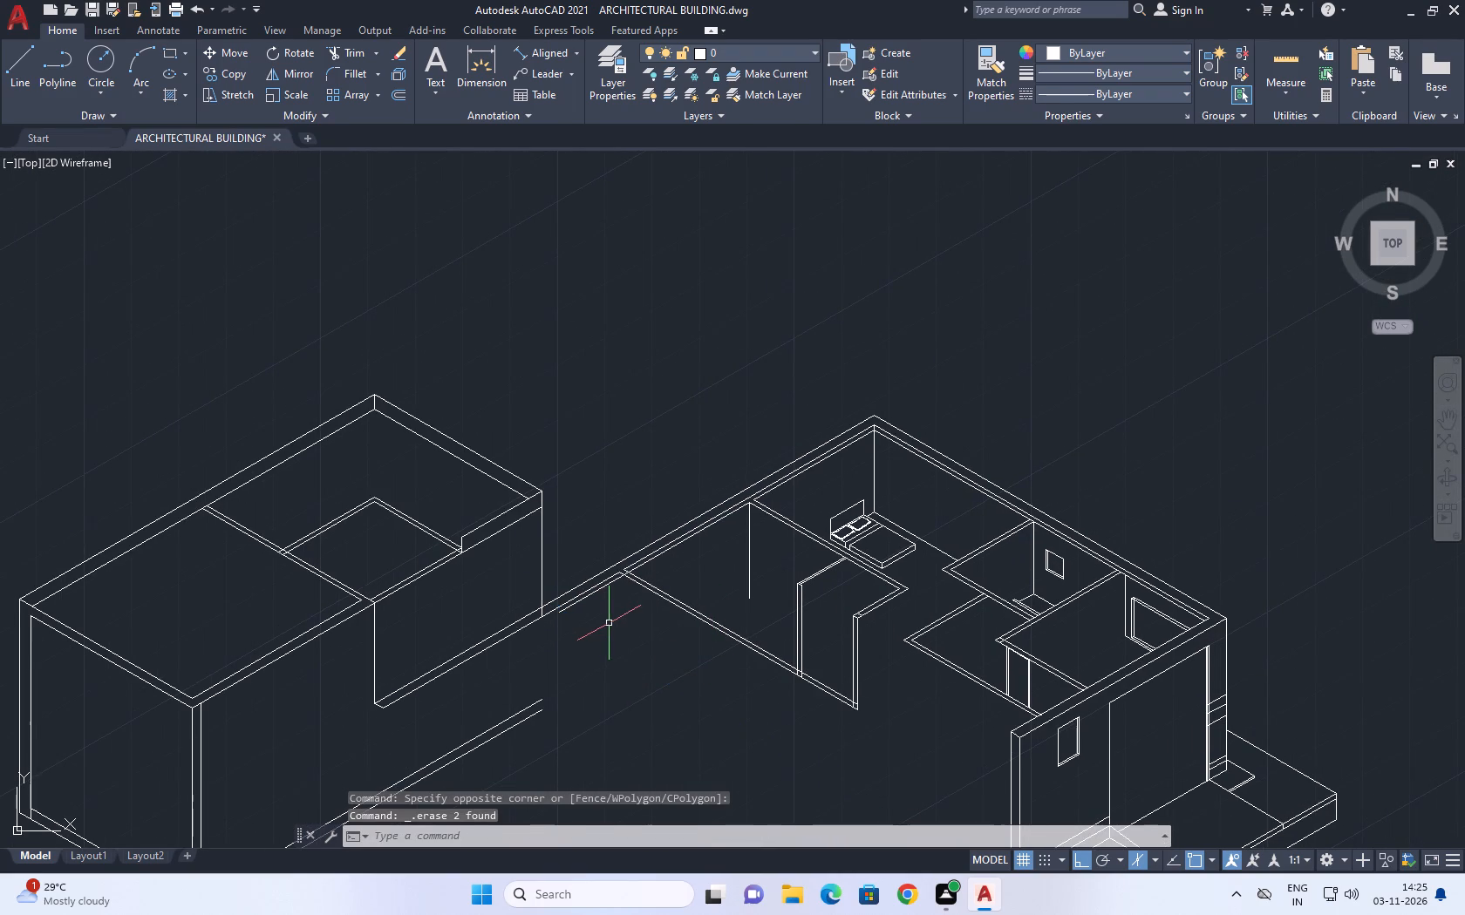
# Undo the erasure of the long outermost partition's two lines beside the separate building block.
pyautogui.hotkey('ctrl', 'z')
# Measure the distance along the exterior wall's inner line between the middle and outermost partitions using an aligned dimension.
pyautogui.scroll(2, 558, 626)
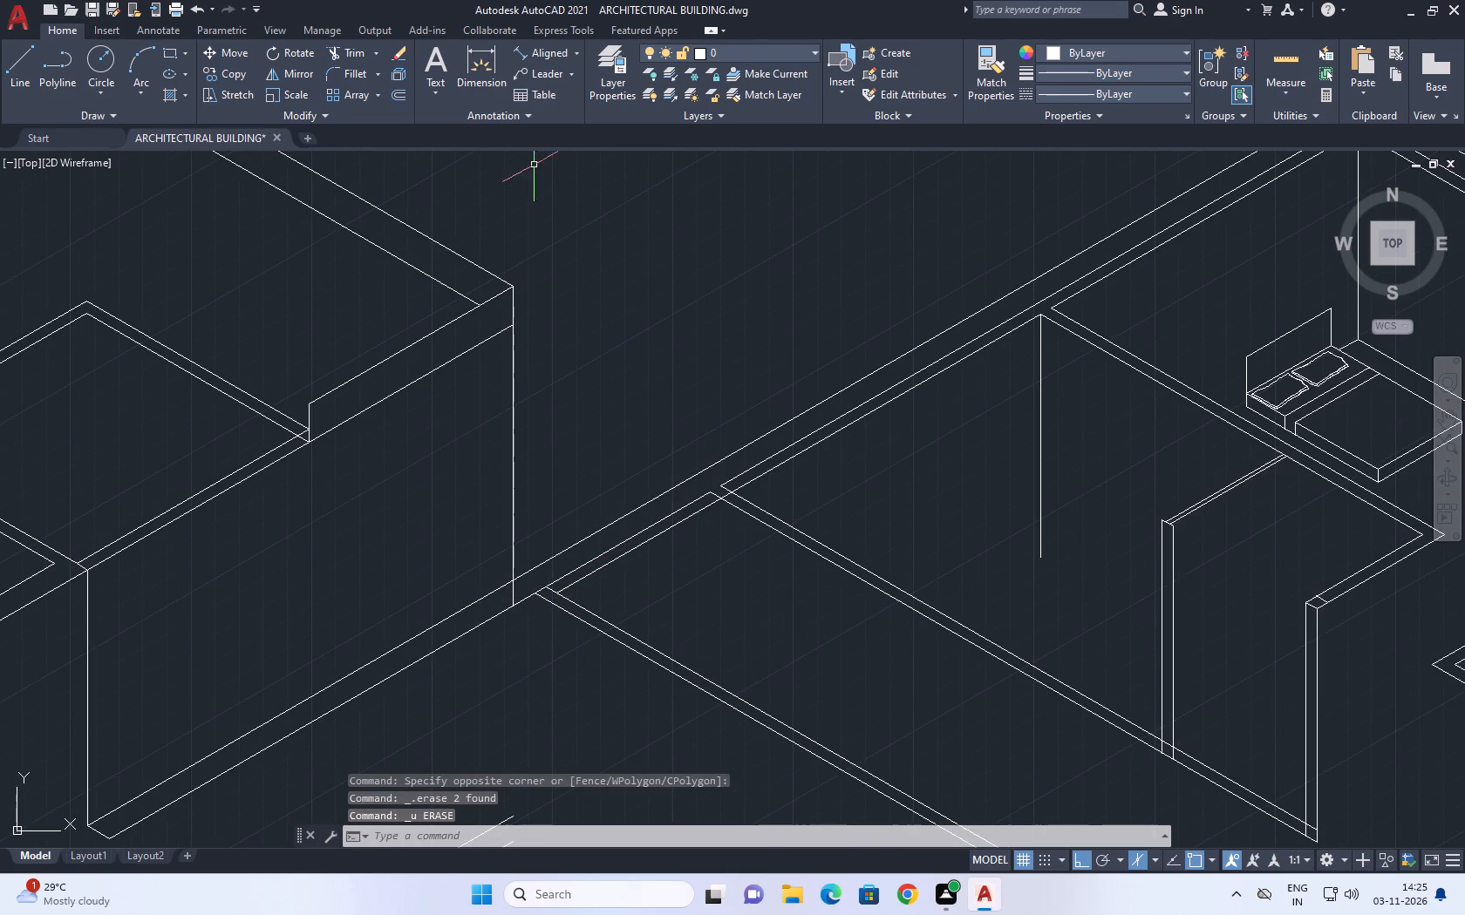
pyautogui.click(549, 52)
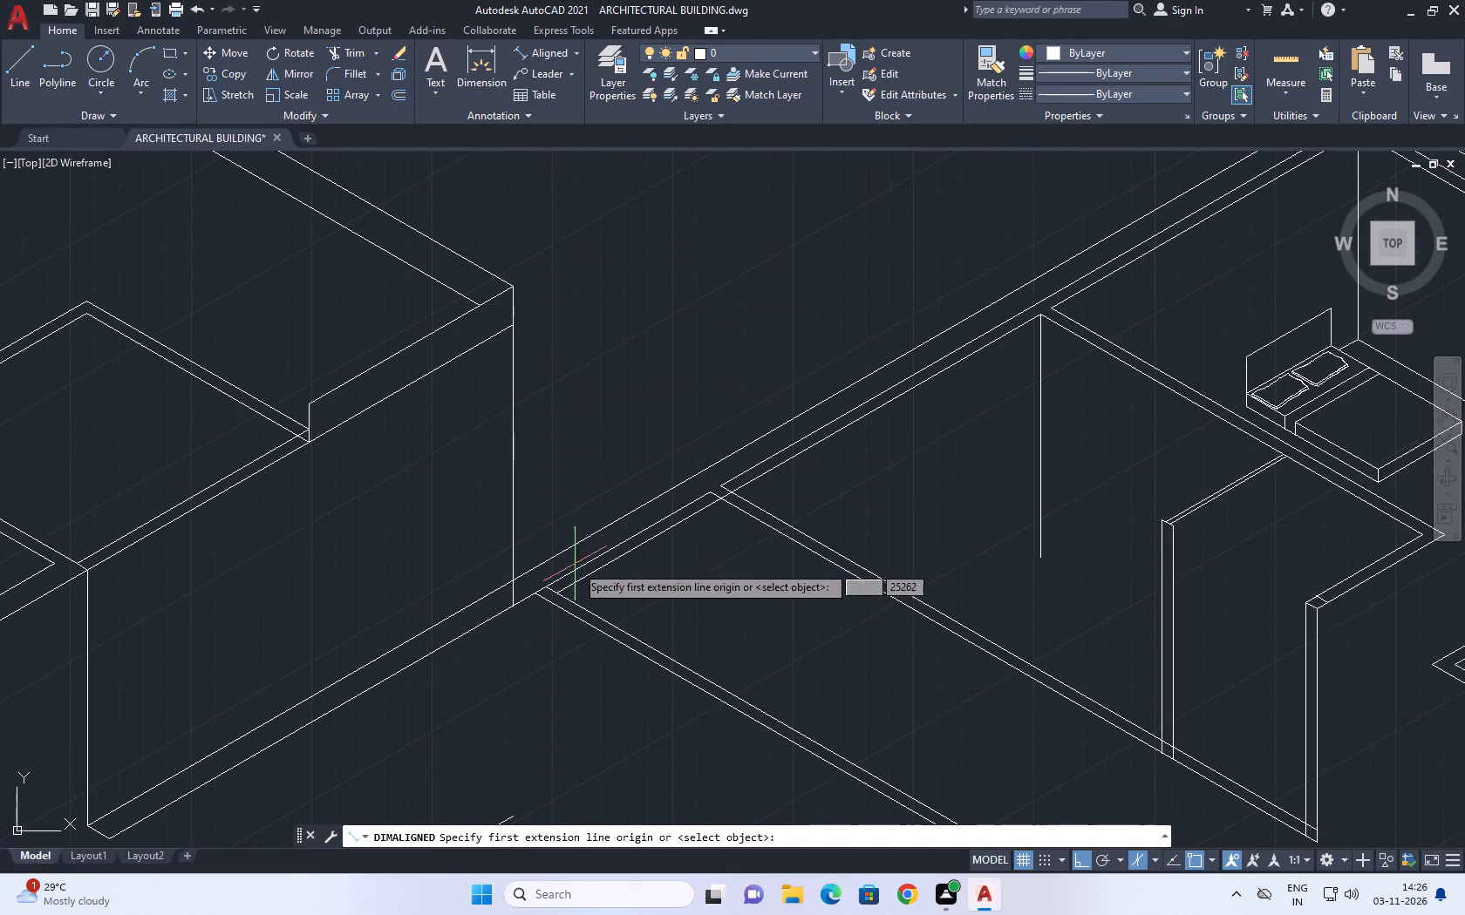
pyautogui.scroll(2, 679, 501)
pyautogui.click(781, 497)
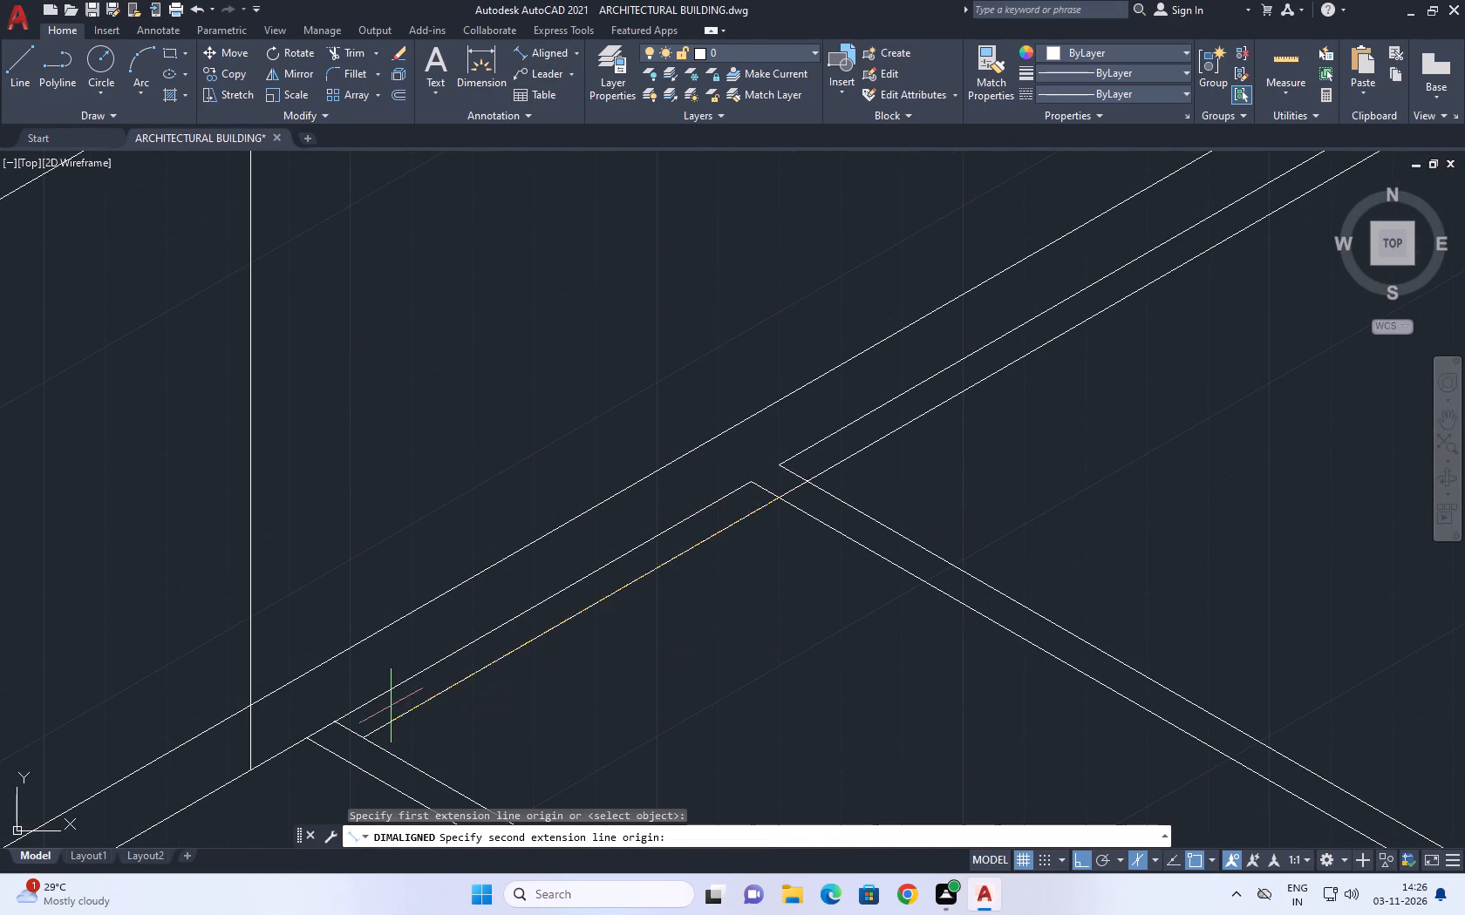
pyautogui.click(365, 736)
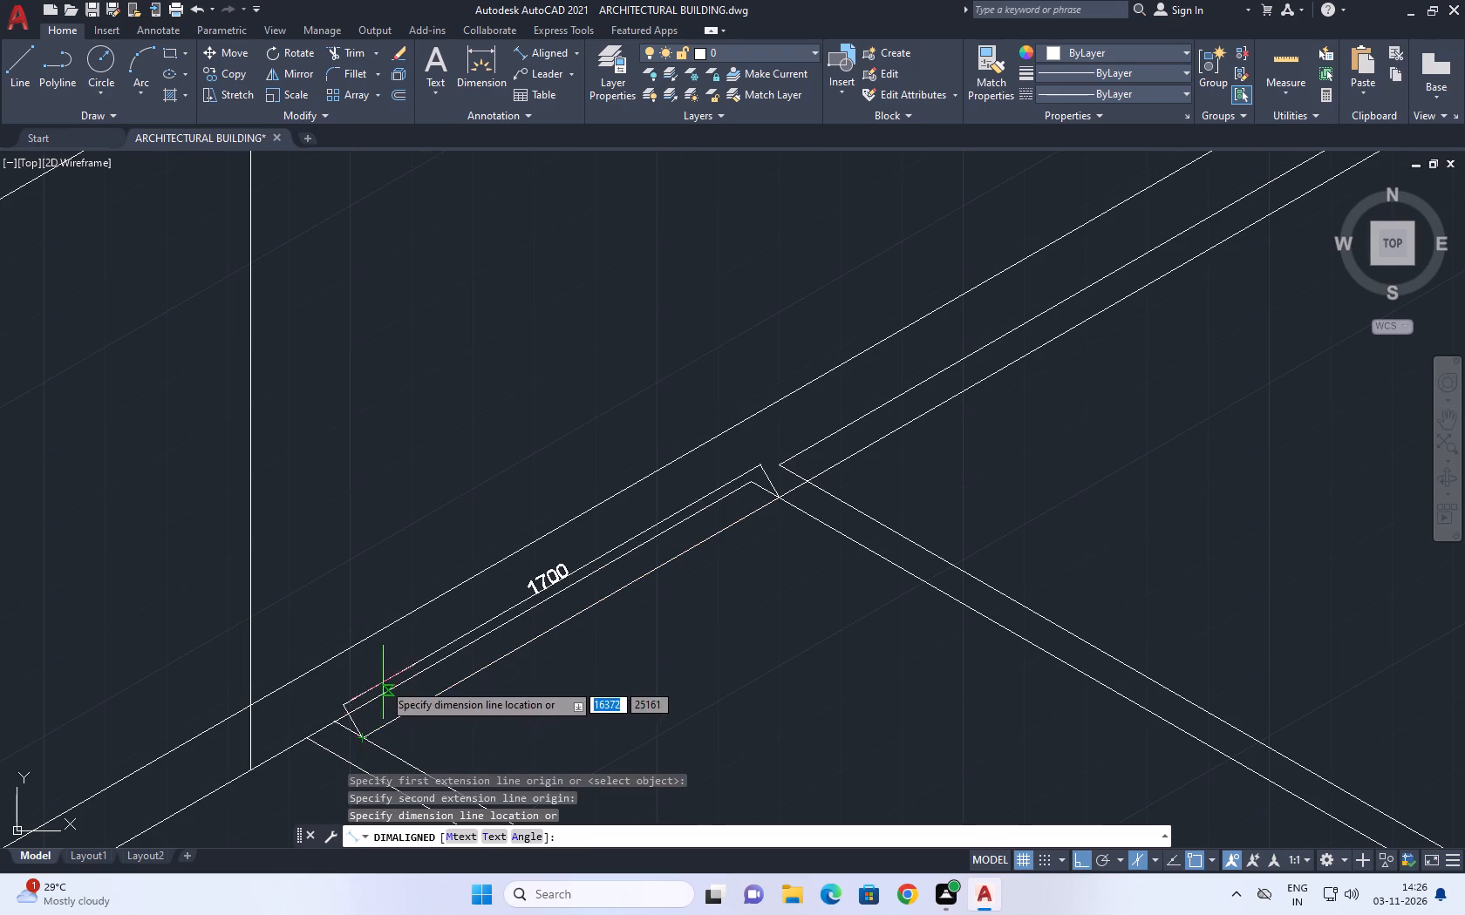
pyautogui.moveTo(384, 681); pyautogui.dragTo(405, 692, button='middle')
pyautogui.scroll(-1, 453, 652)
pyautogui.press('Escape')
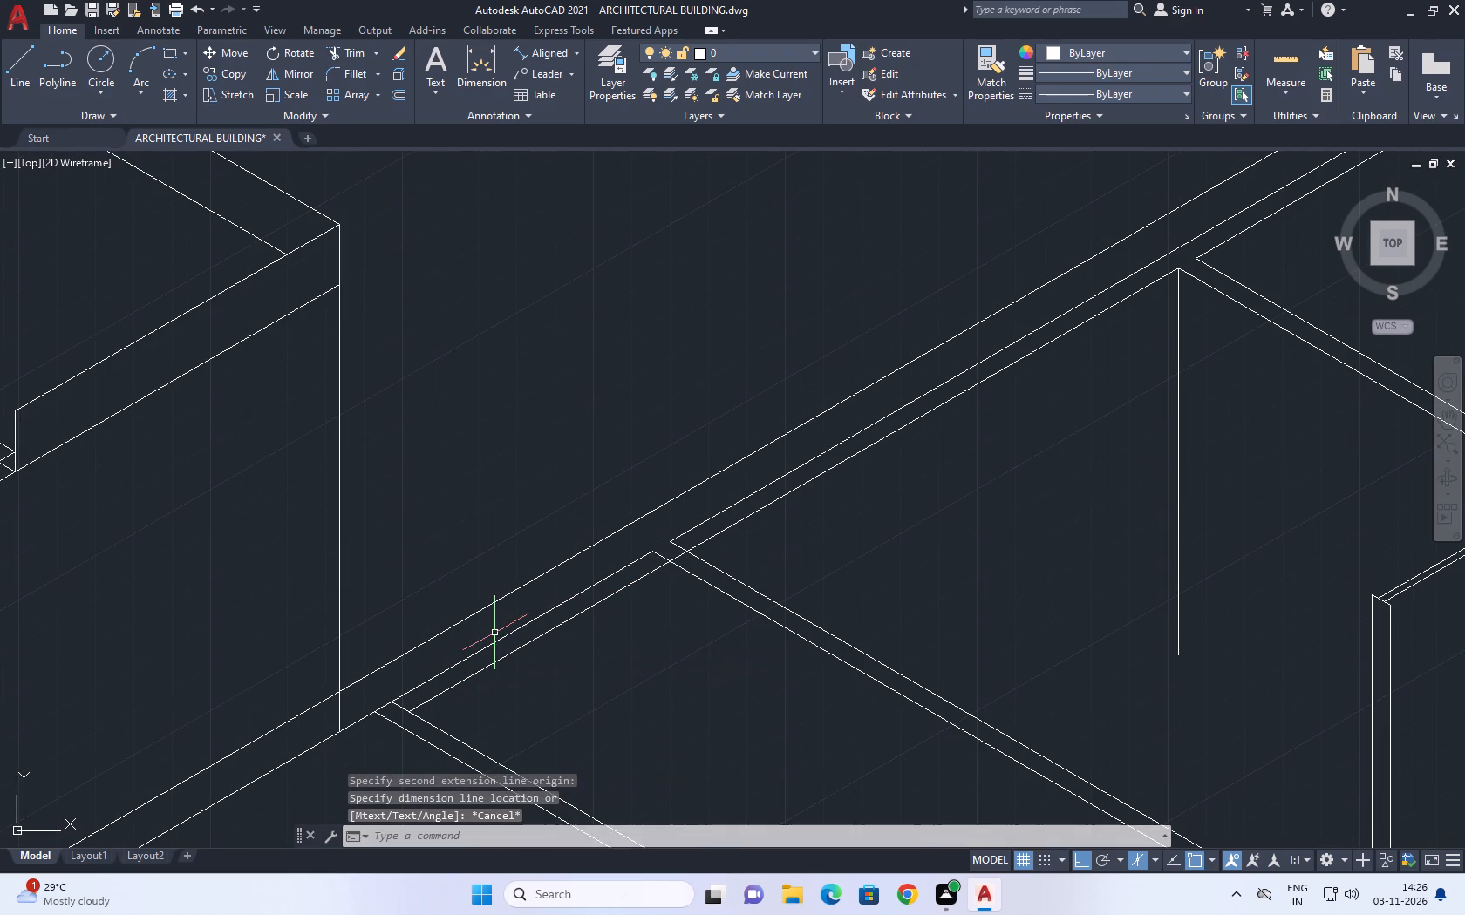
# Move both lines of the outermost partition along the exterior wall to the base corner of the separate building block's vertical edge.
pyautogui.scroll(-1, 494, 633)
pyautogui.moveTo(481, 686); pyautogui.dragTo(511, 575, button='middle')
pyautogui.click(564, 604)
pyautogui.moveTo(543, 652); pyautogui.dragTo(535, 681)
pyautogui.moveTo(553, 677); pyautogui.dragTo(662, 581, button='middle')
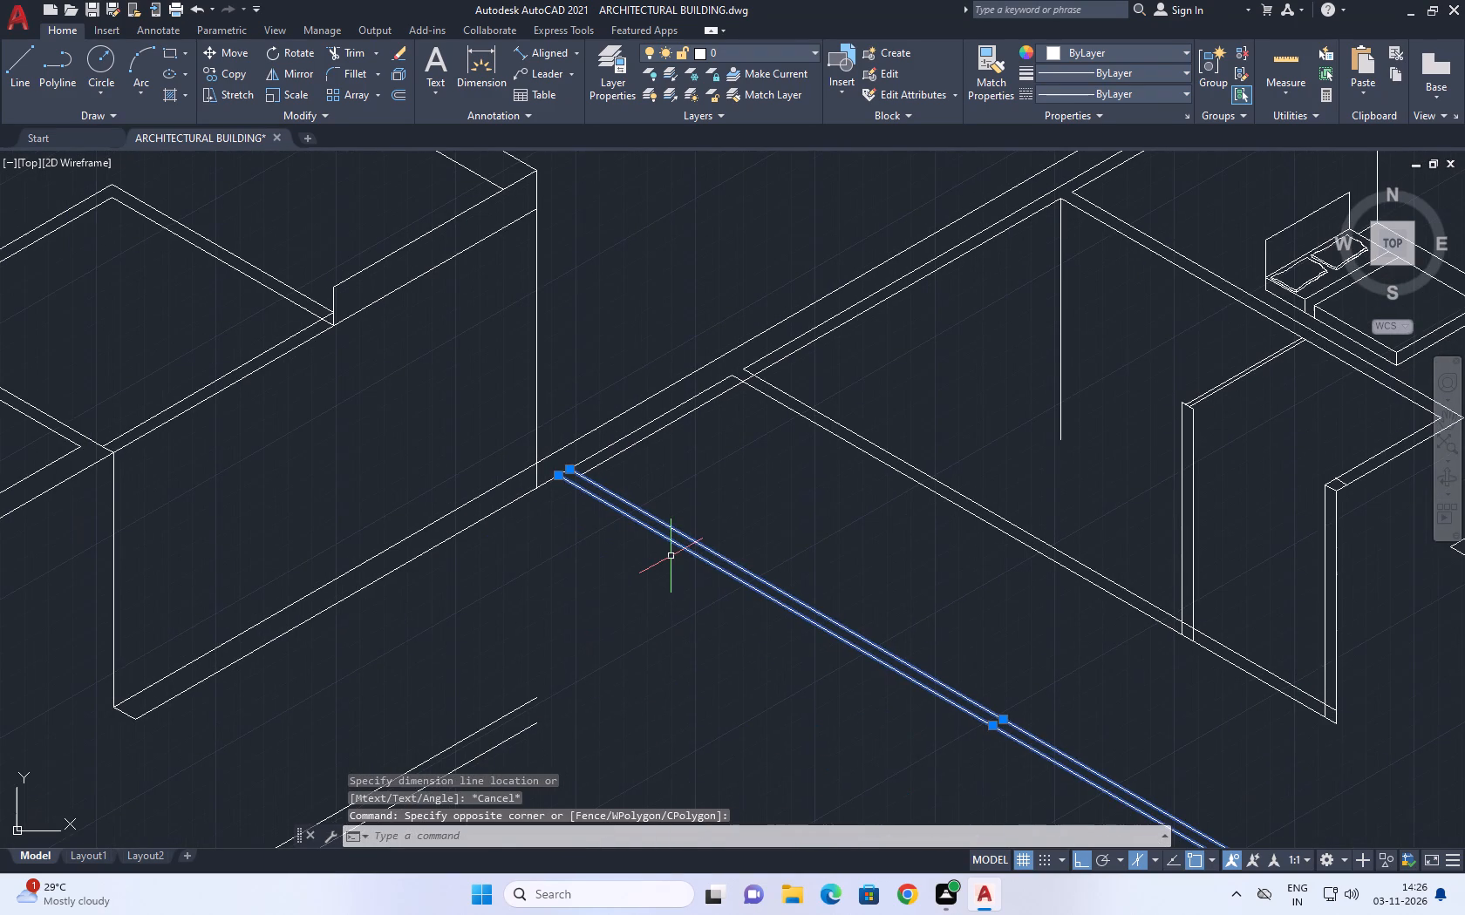
pyautogui.write('m')
pyautogui.press('space')
pyautogui.scroll(2, 566, 490)
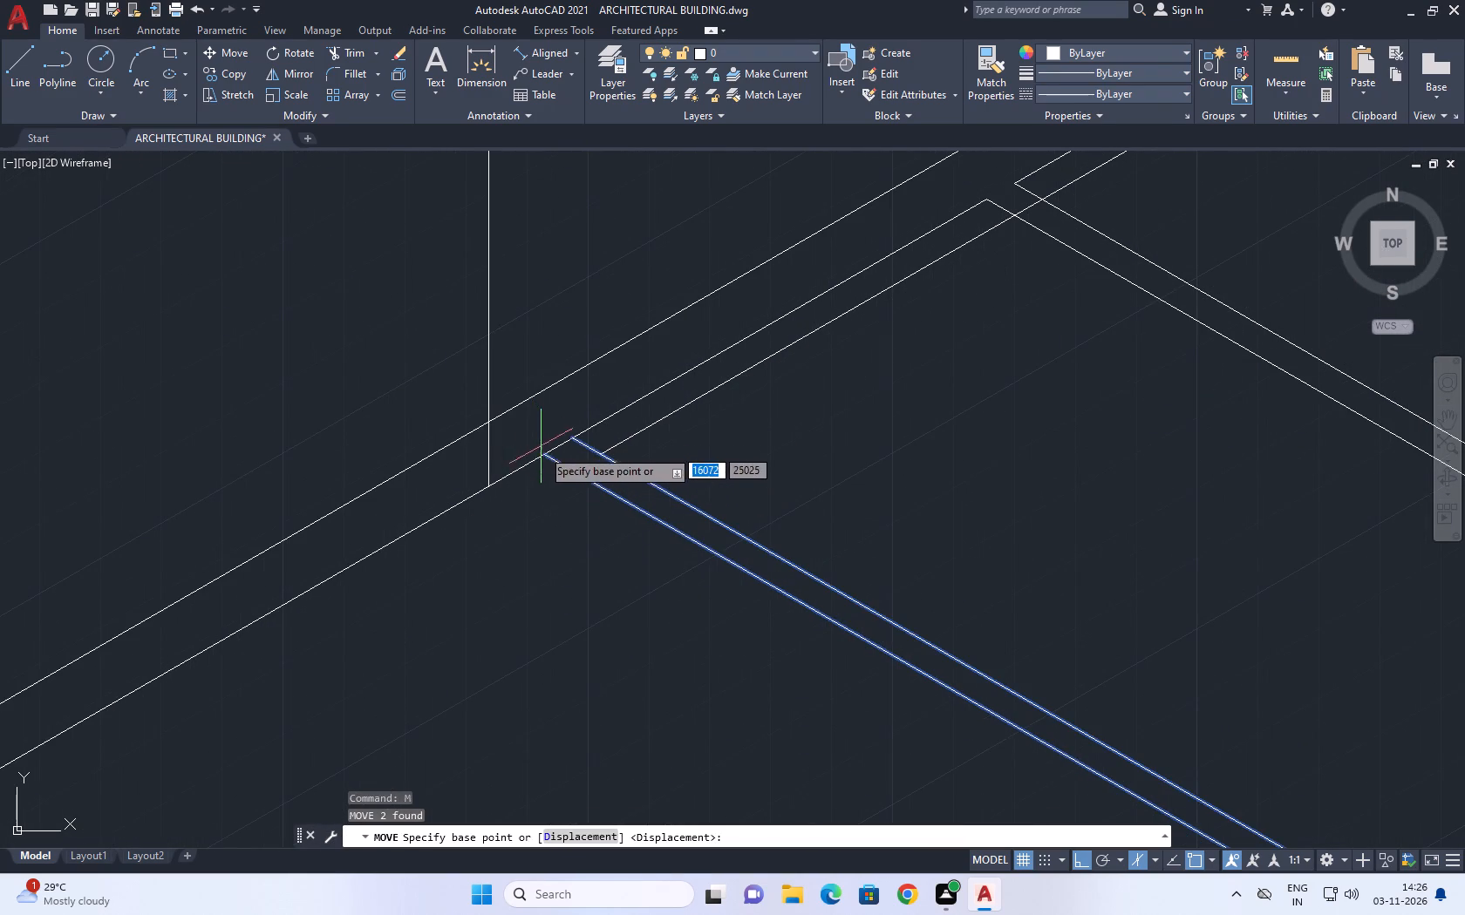
pyautogui.click(543, 453)
pyautogui.click(489, 483)
pyautogui.moveTo(592, 449); pyautogui.dragTo(596, 451, button='middle')
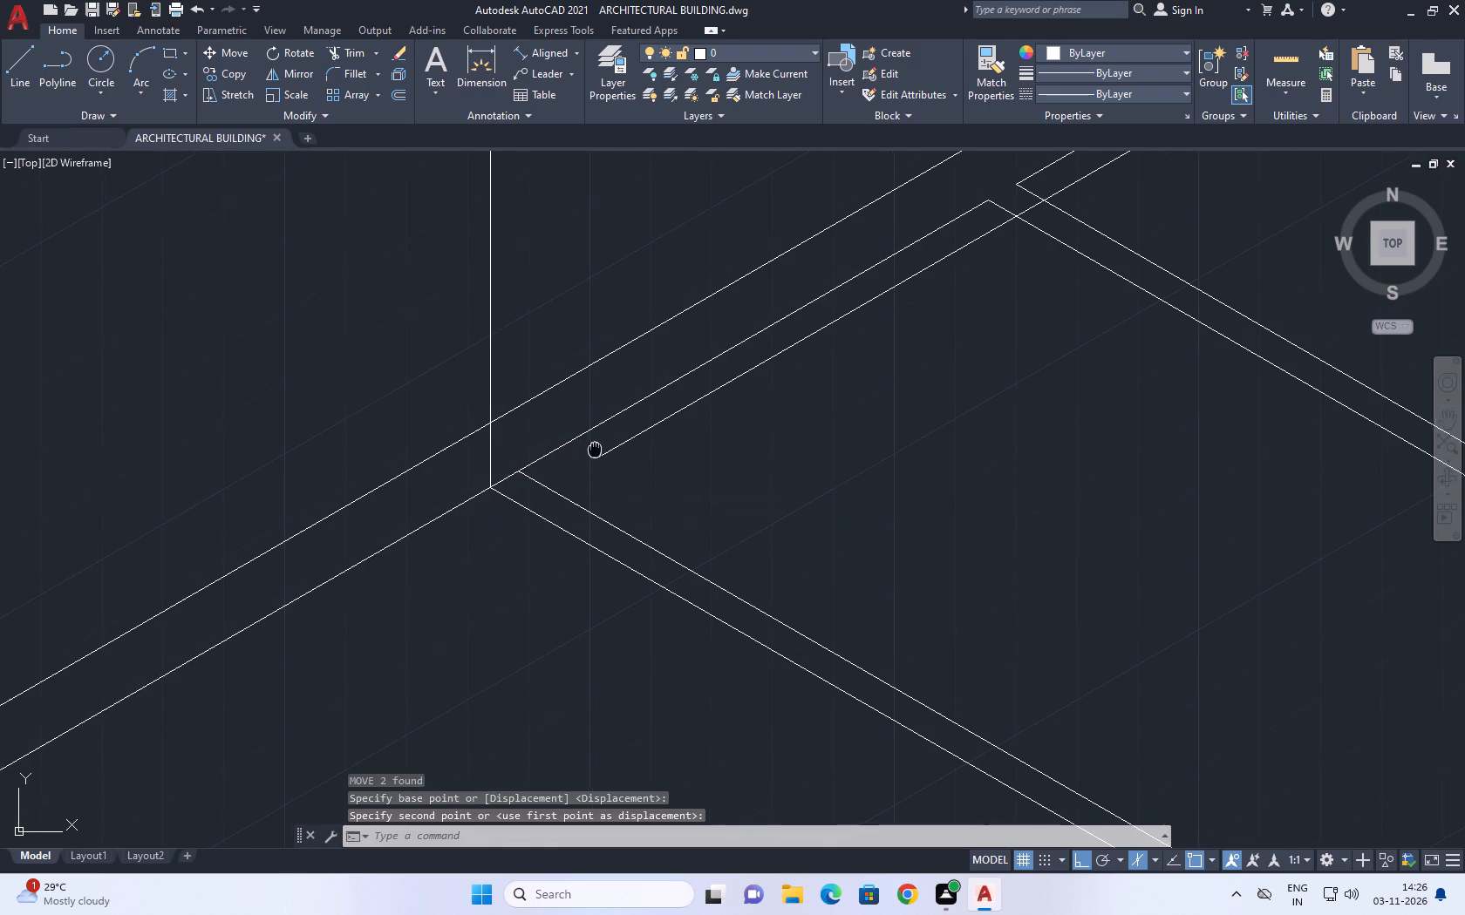
# Extend the exterior wall's innermost line to meet the relocated outermost partition.
pyautogui.moveTo(596, 451); pyautogui.dragTo(602, 463, button='middle')
pyautogui.write('ex')
pyautogui.press('space')
pyautogui.click(621, 464)
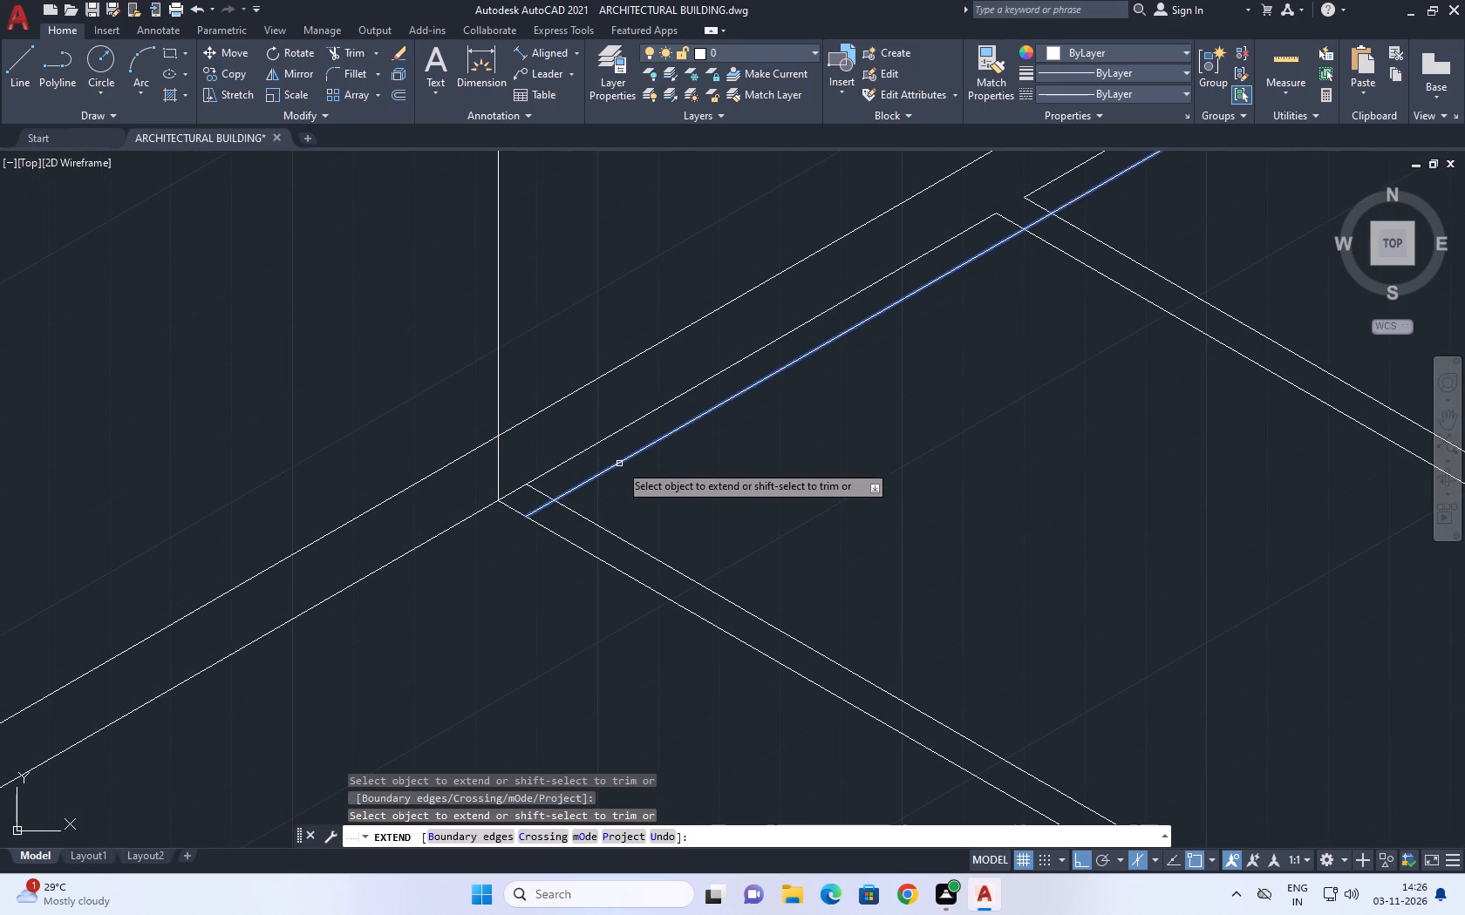
pyautogui.scroll(-1, 617, 464)
pyautogui.press('Escape')
# Trim the exterior wall's innermost line where it crosses between the middle partition's two lines.
pyautogui.moveTo(583, 478); pyautogui.dragTo(594, 538, button='middle')
pyautogui.write('tr')
pyautogui.press('space')
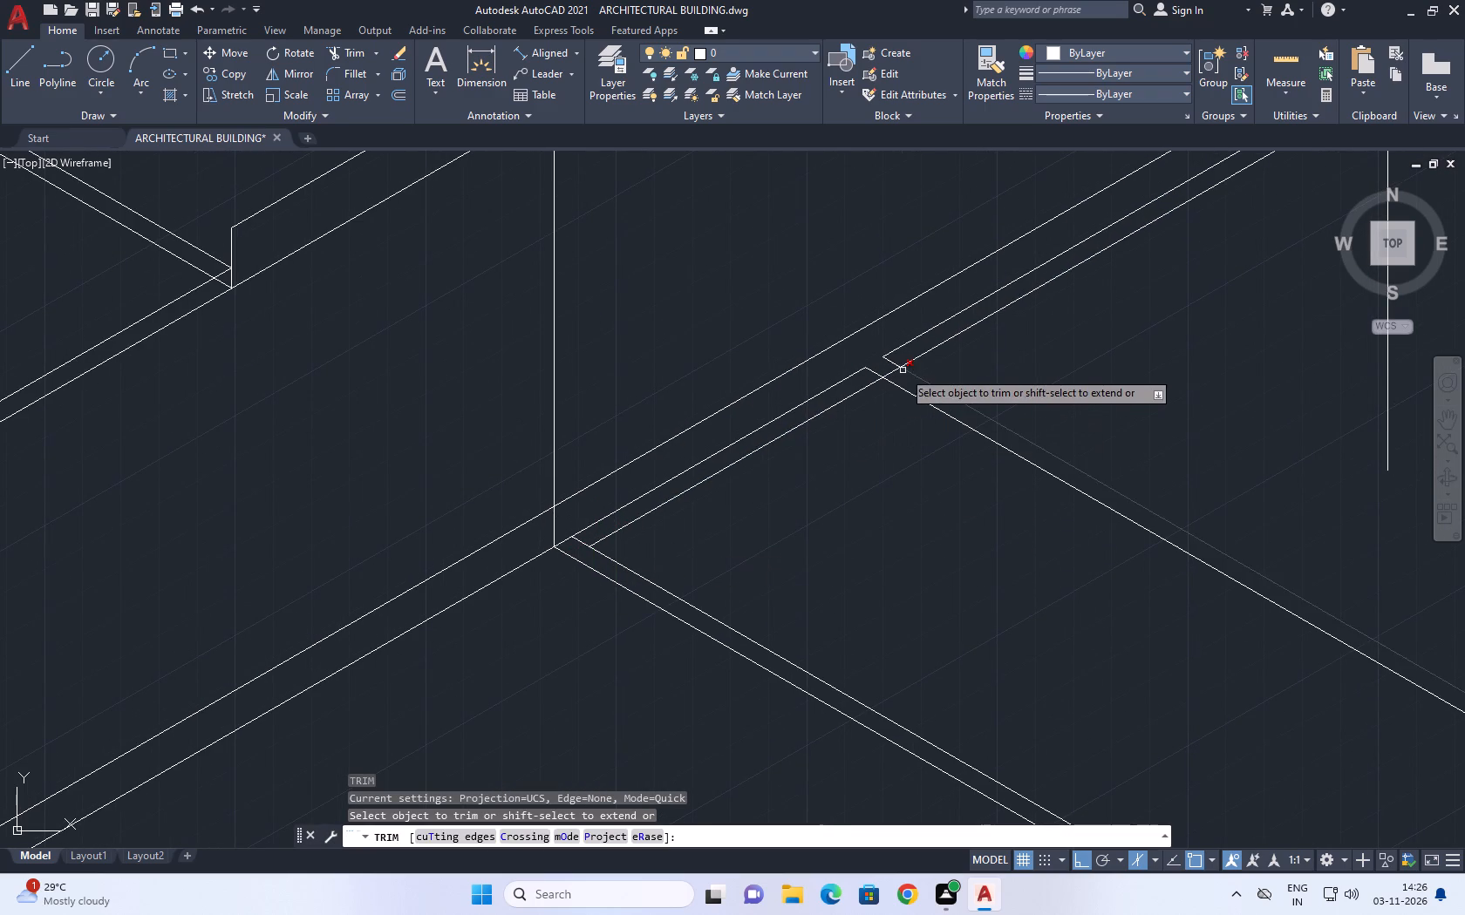
pyautogui.click(891, 370)
pyautogui.press('Escape')
pyautogui.scroll(-1, 777, 469)
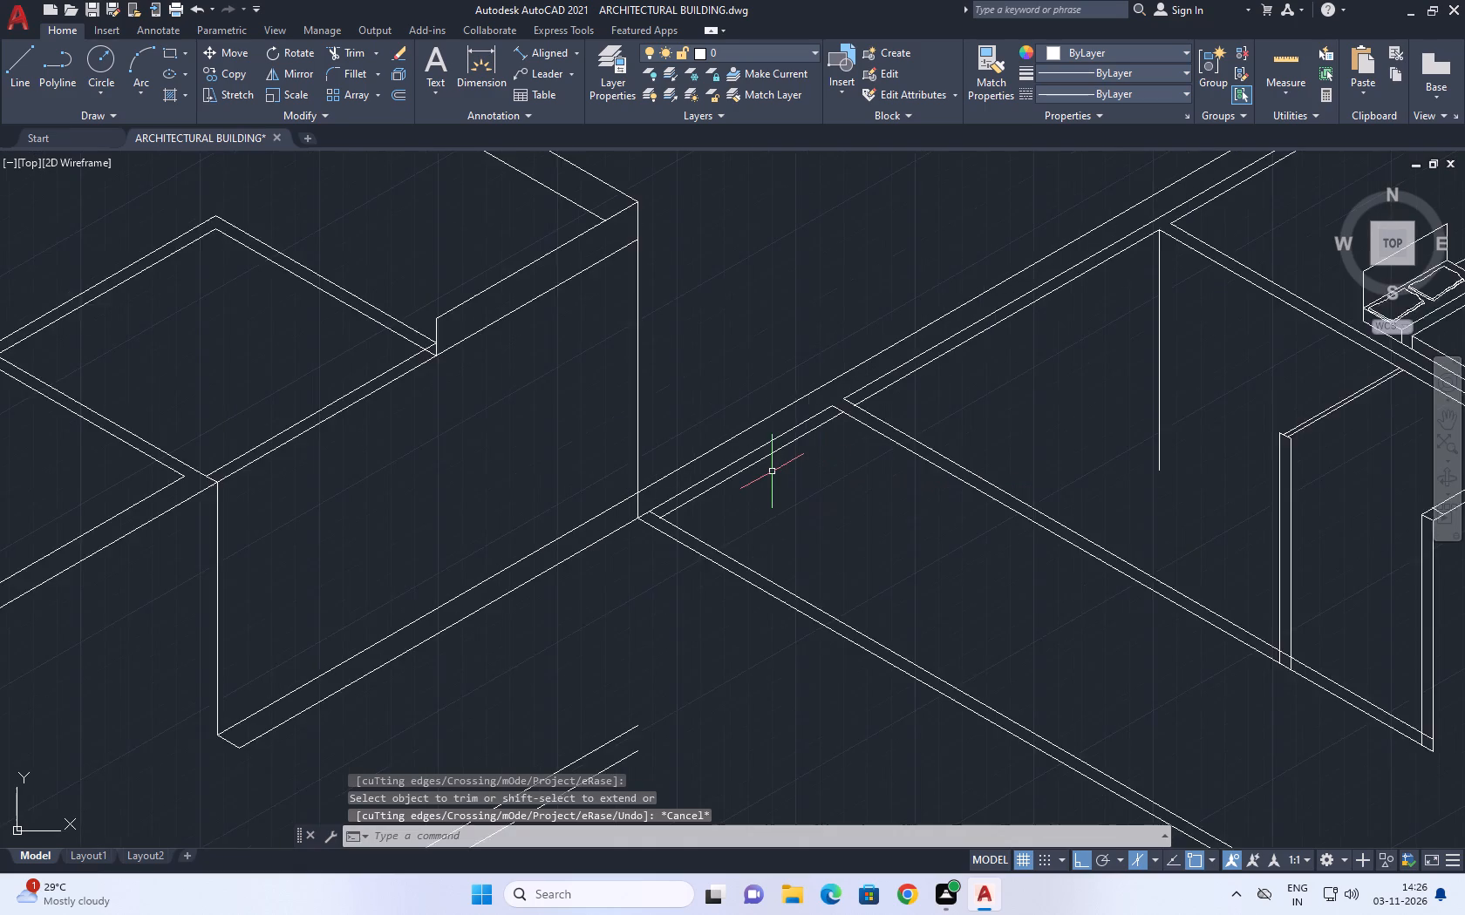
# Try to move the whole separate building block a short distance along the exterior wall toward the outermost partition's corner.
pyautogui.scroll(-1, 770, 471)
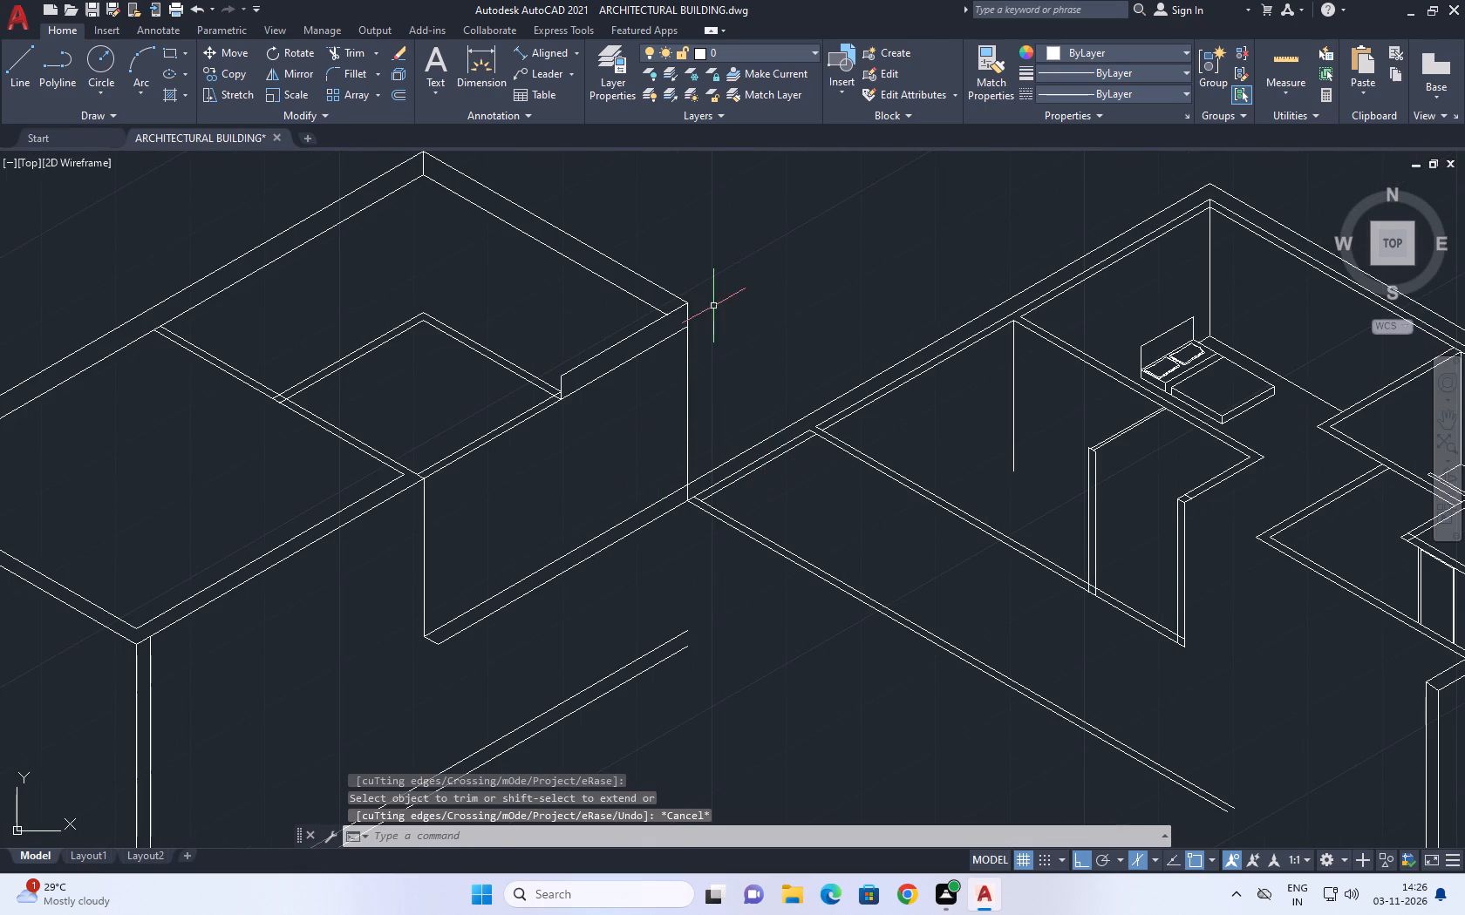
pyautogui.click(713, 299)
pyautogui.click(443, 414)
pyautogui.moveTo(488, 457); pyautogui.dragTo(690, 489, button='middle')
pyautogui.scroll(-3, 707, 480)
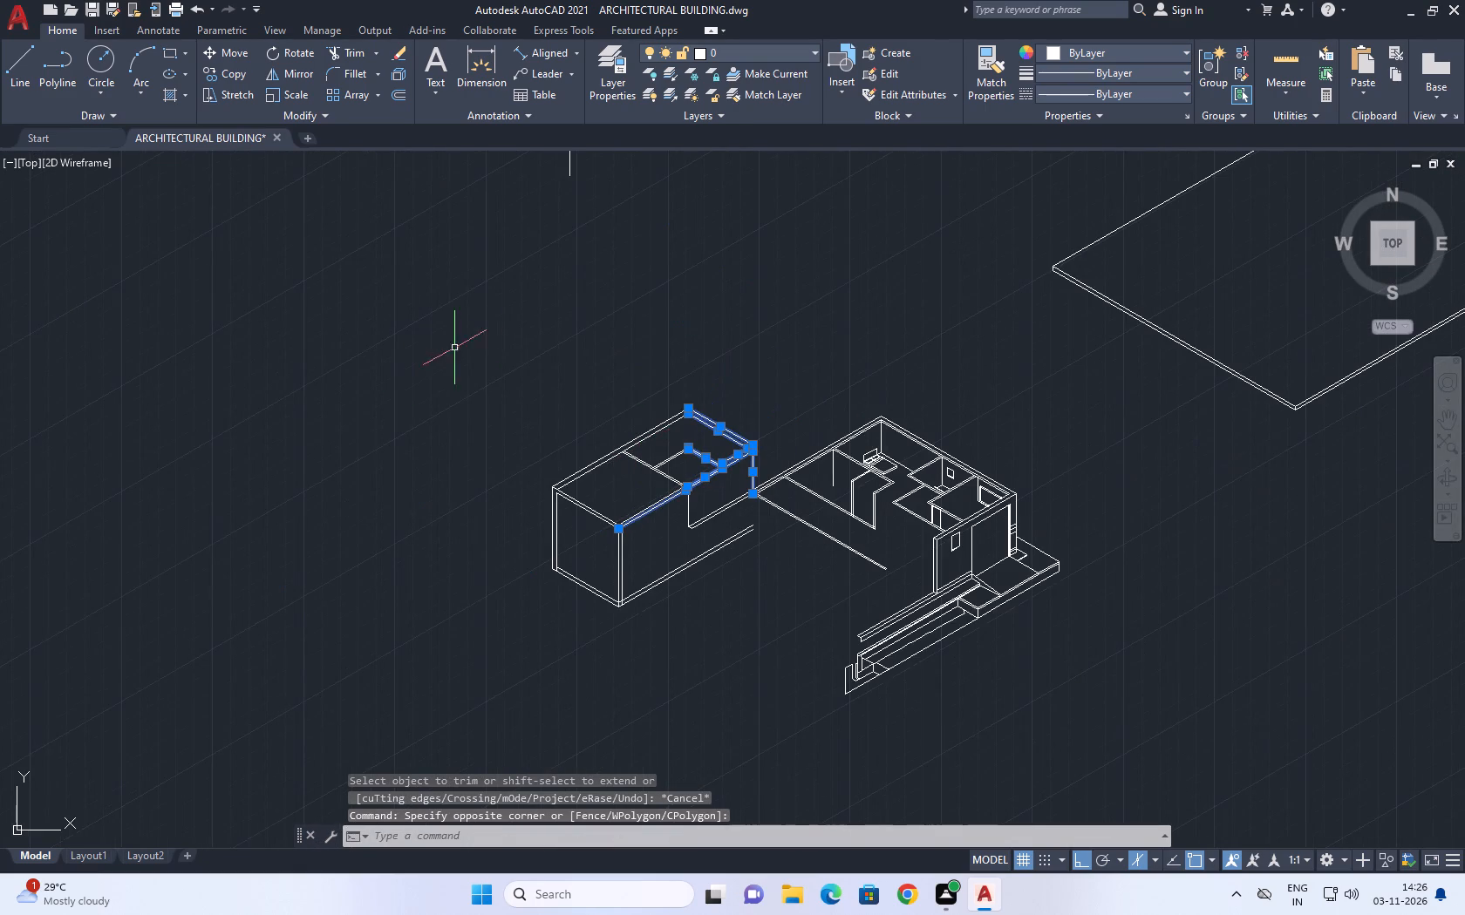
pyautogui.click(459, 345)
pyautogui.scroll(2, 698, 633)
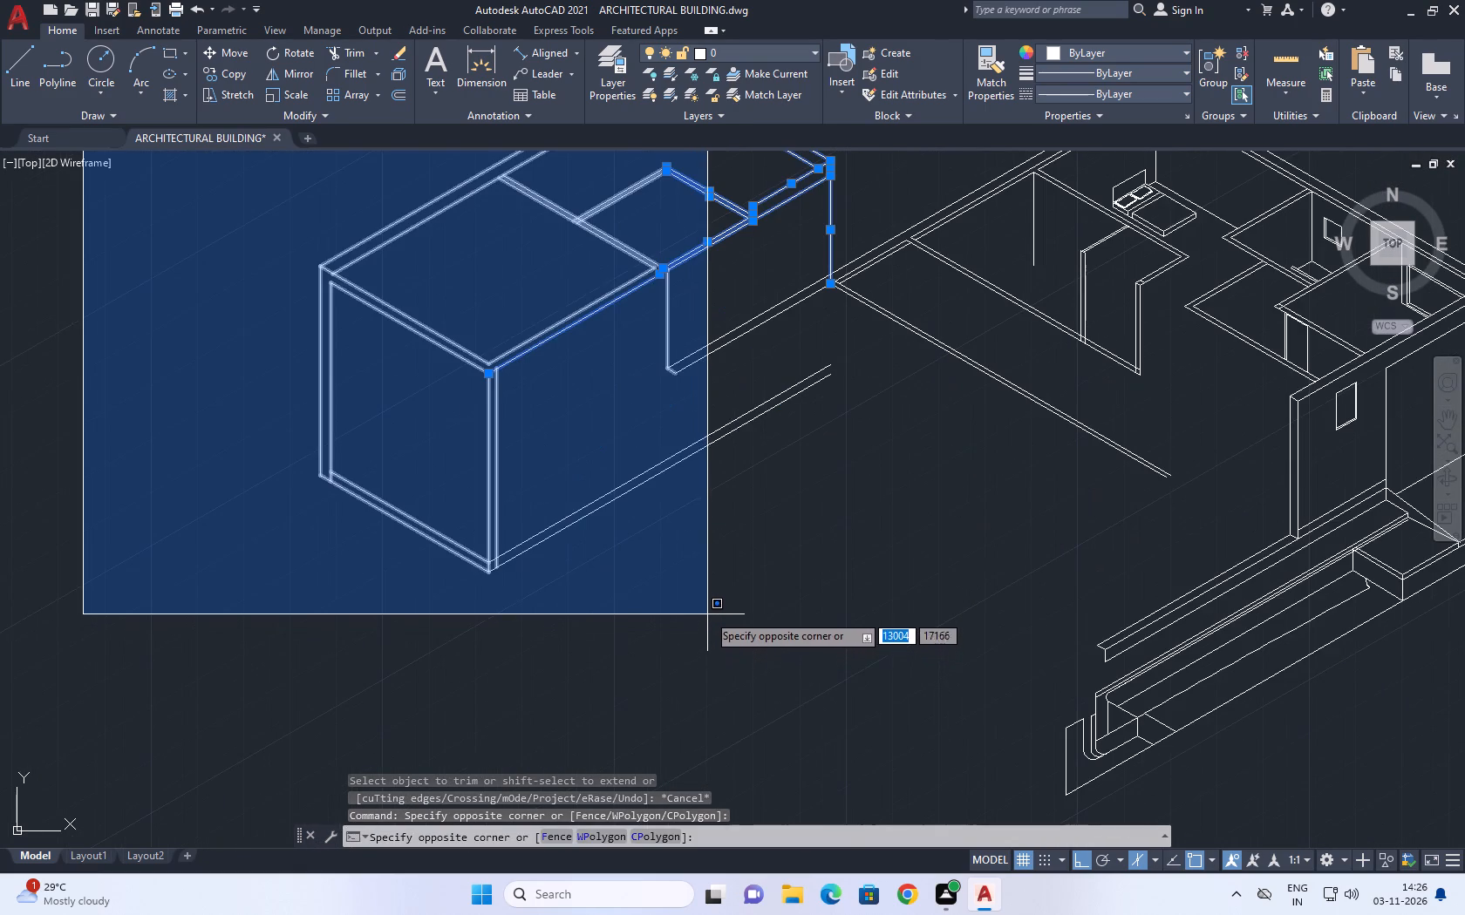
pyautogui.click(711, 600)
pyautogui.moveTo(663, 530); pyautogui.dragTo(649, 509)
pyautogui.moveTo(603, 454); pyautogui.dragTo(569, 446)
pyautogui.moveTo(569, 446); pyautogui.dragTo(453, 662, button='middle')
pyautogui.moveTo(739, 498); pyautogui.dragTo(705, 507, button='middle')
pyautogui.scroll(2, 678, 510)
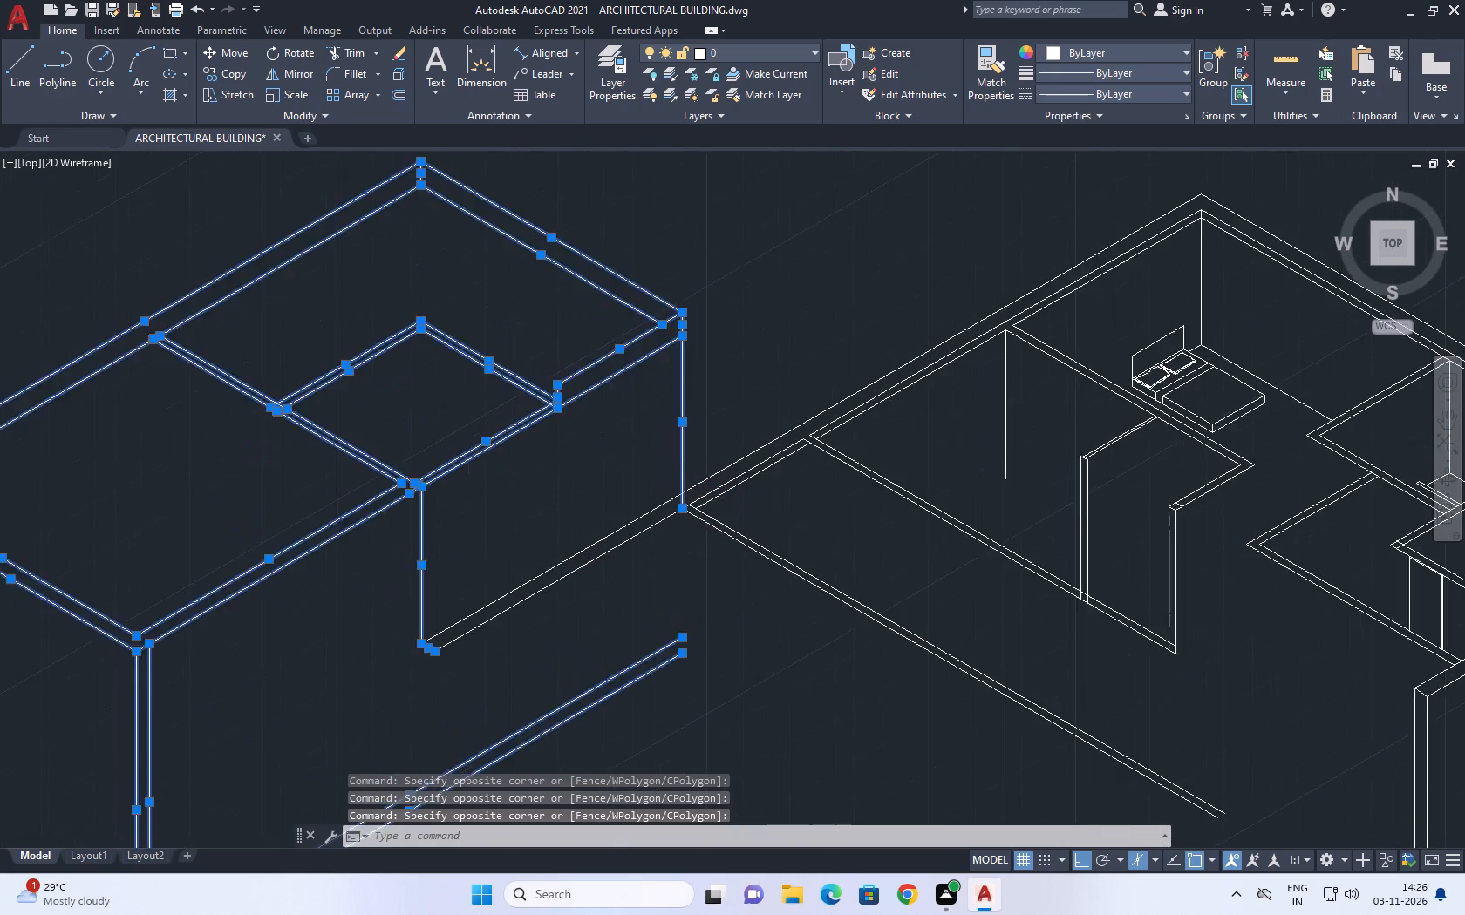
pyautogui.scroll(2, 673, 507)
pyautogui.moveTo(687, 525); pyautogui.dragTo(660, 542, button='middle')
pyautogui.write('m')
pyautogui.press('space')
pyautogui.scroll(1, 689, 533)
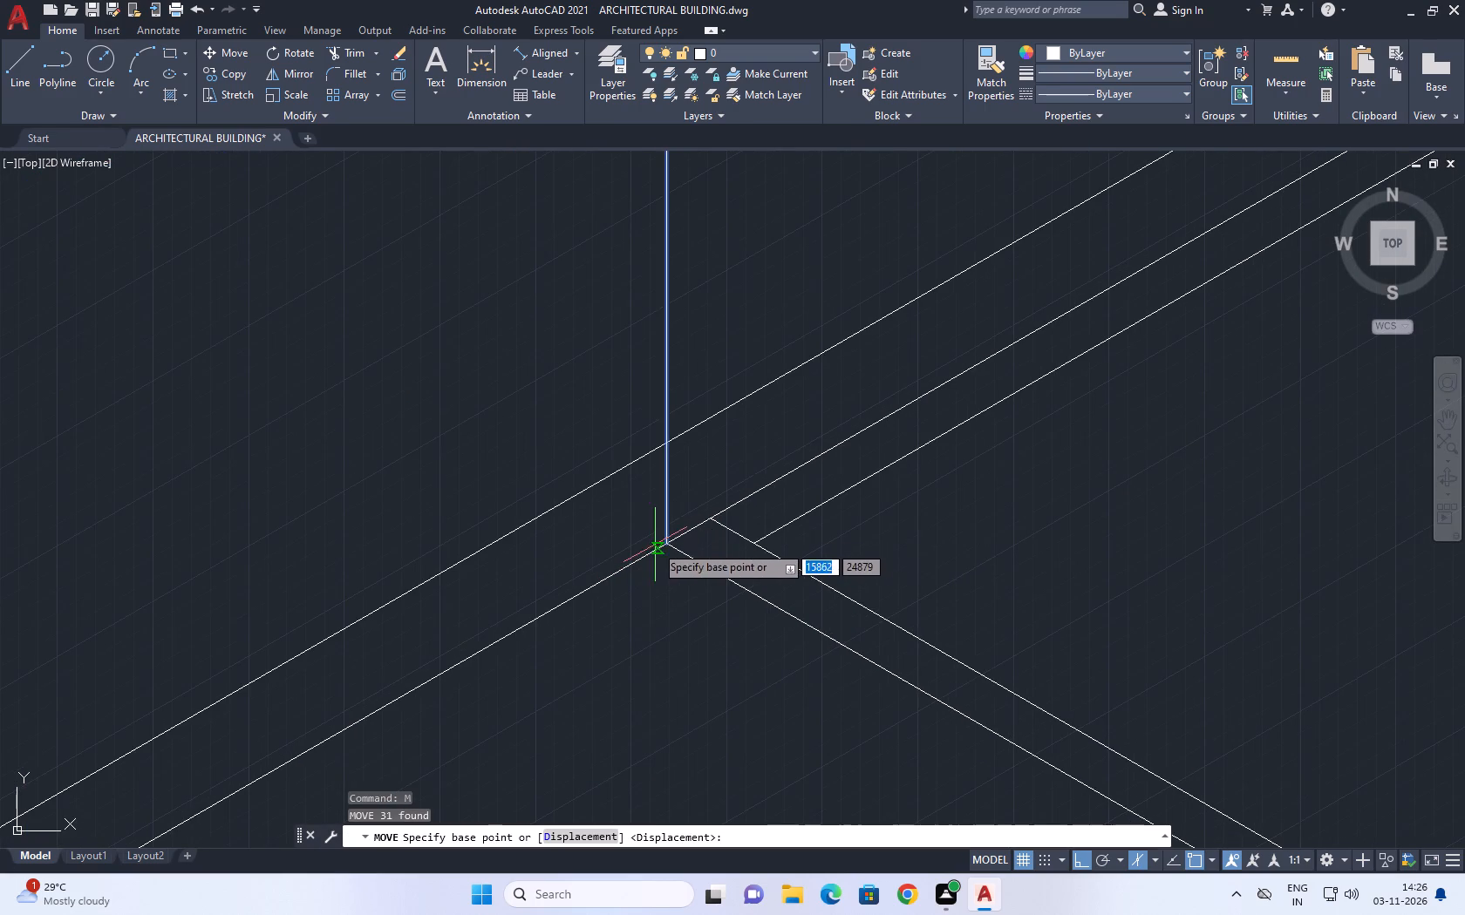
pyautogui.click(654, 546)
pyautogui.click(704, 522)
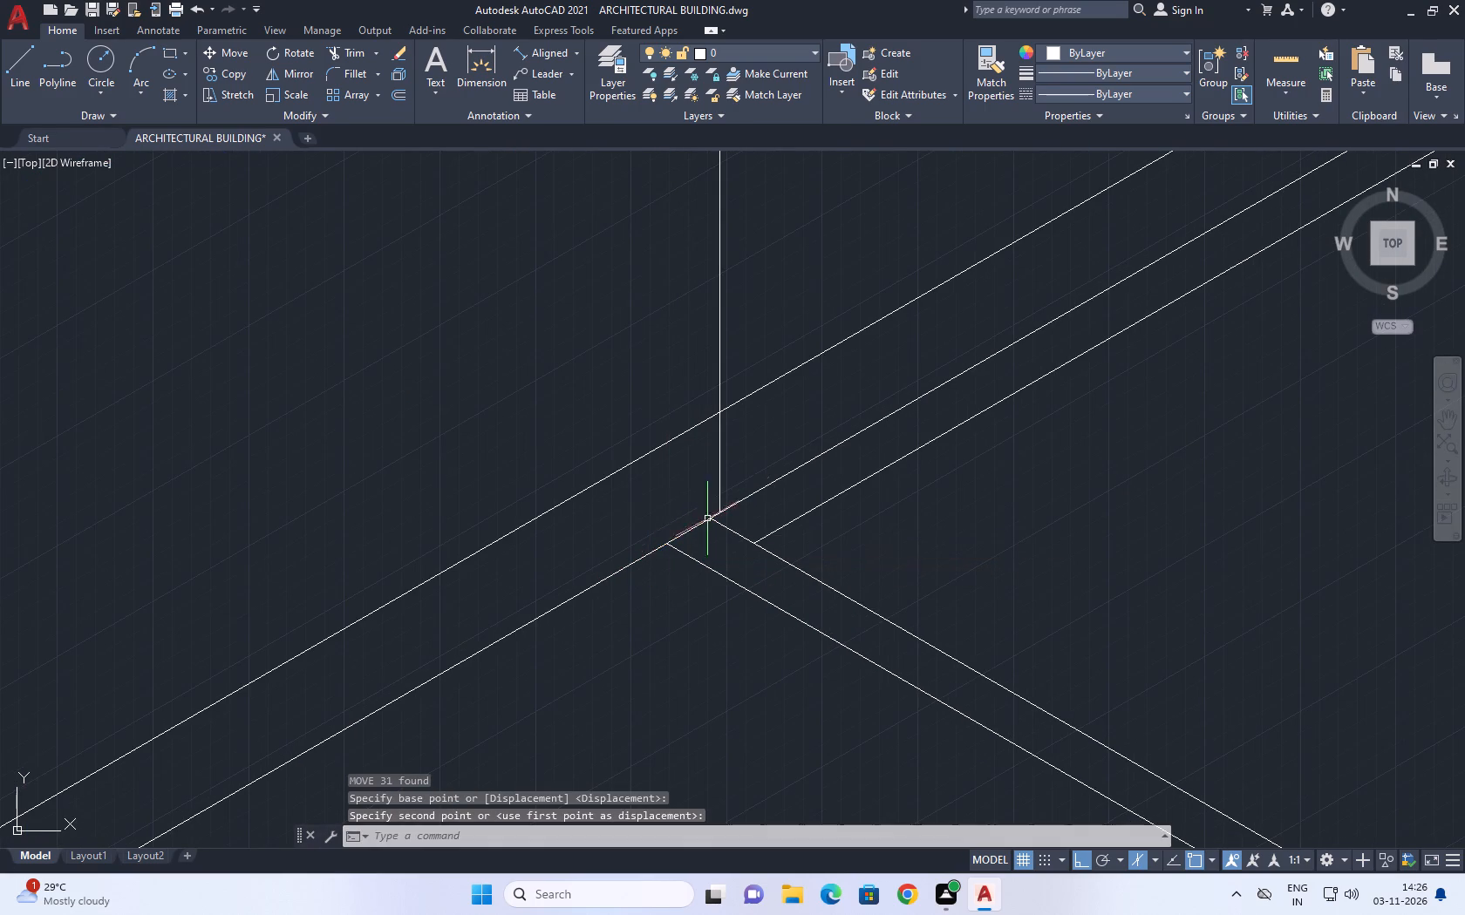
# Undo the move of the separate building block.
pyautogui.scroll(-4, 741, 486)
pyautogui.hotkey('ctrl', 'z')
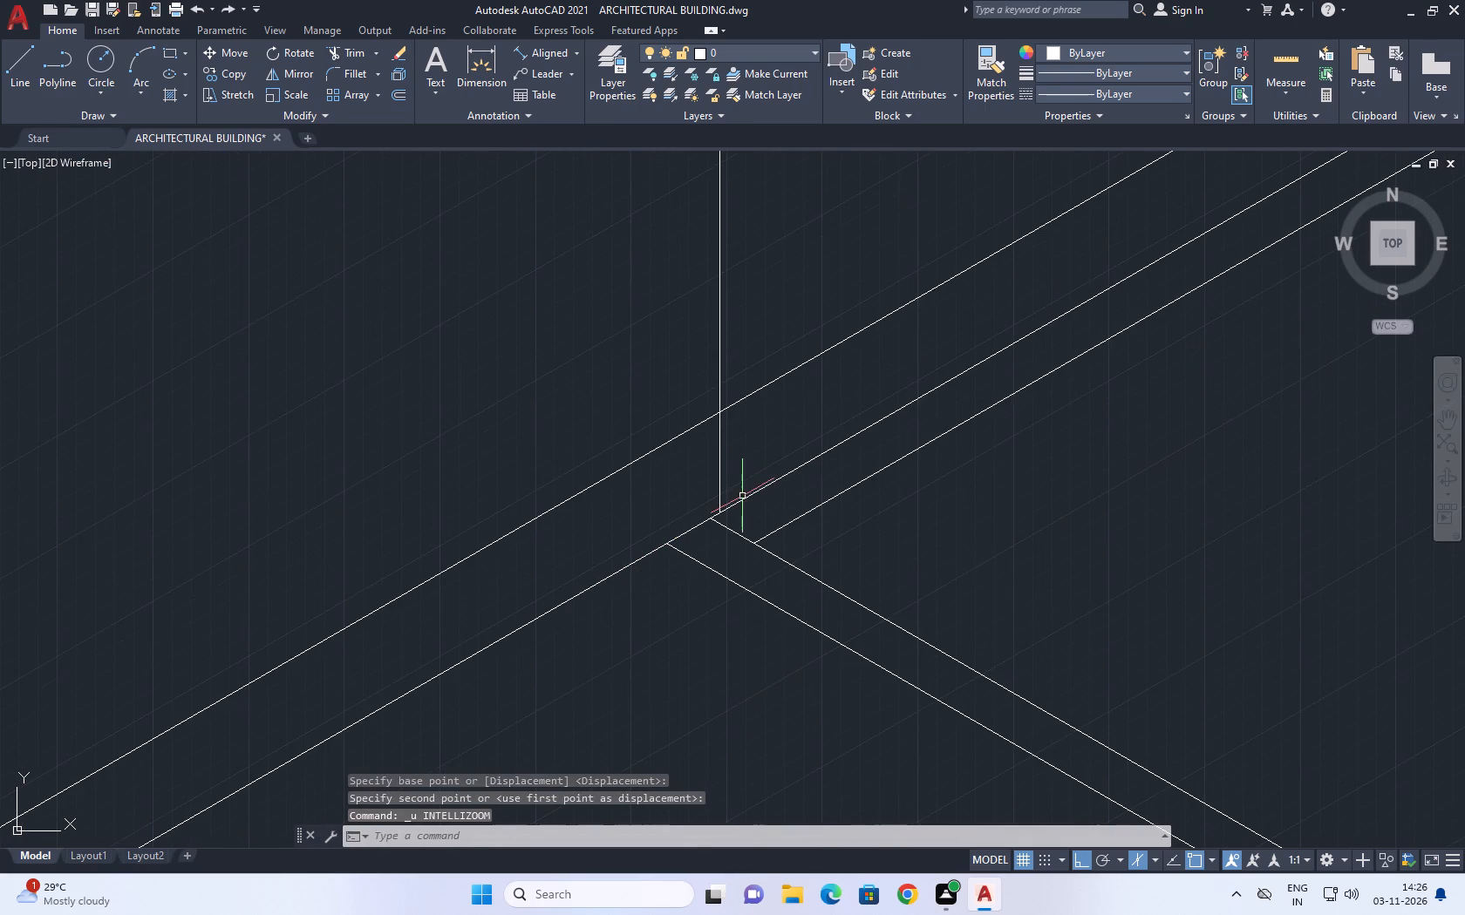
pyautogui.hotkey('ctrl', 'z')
# Extend the exterior wall's inner line across the end of the middle partition to close the gap between its two lines.
pyautogui.scroll(-2, 726, 491)
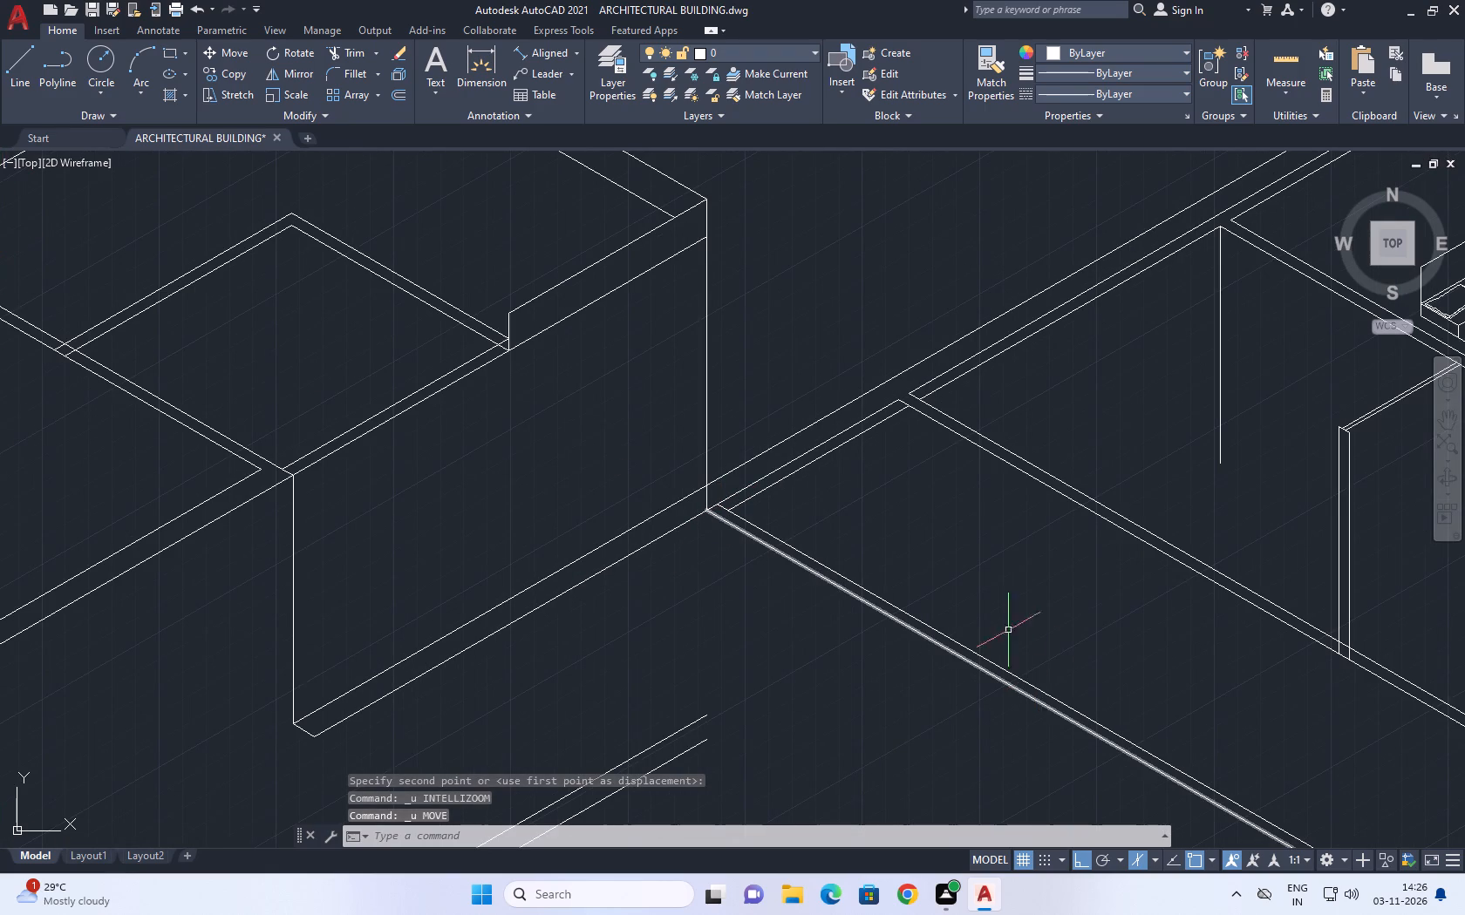
pyautogui.scroll(-3, 619, 500)
pyautogui.moveTo(567, 540); pyautogui.dragTo(641, 495, button='middle')
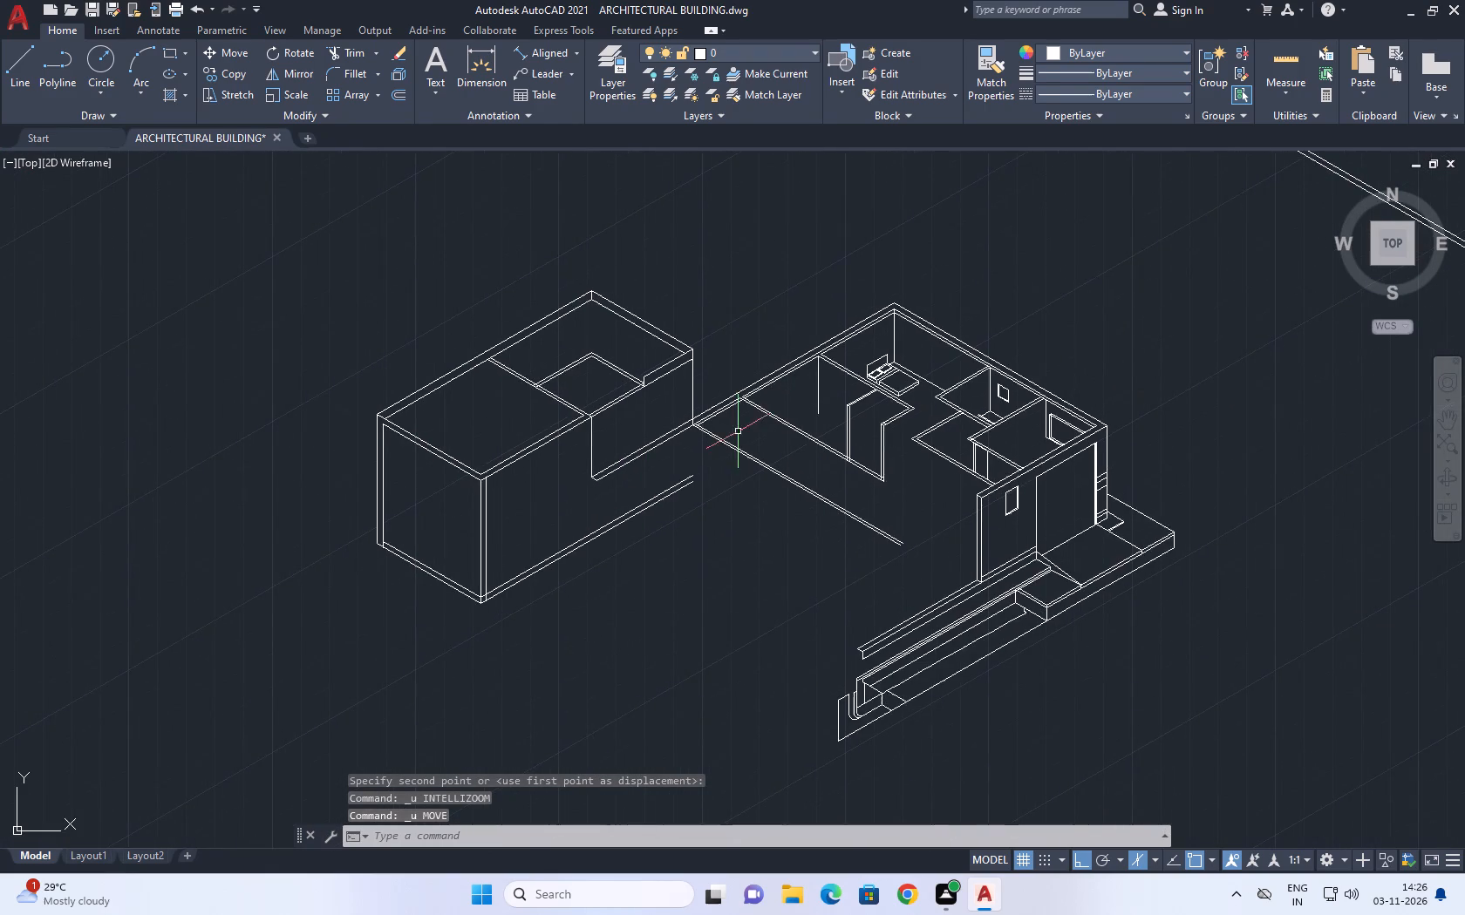
pyautogui.scroll(2, 710, 421)
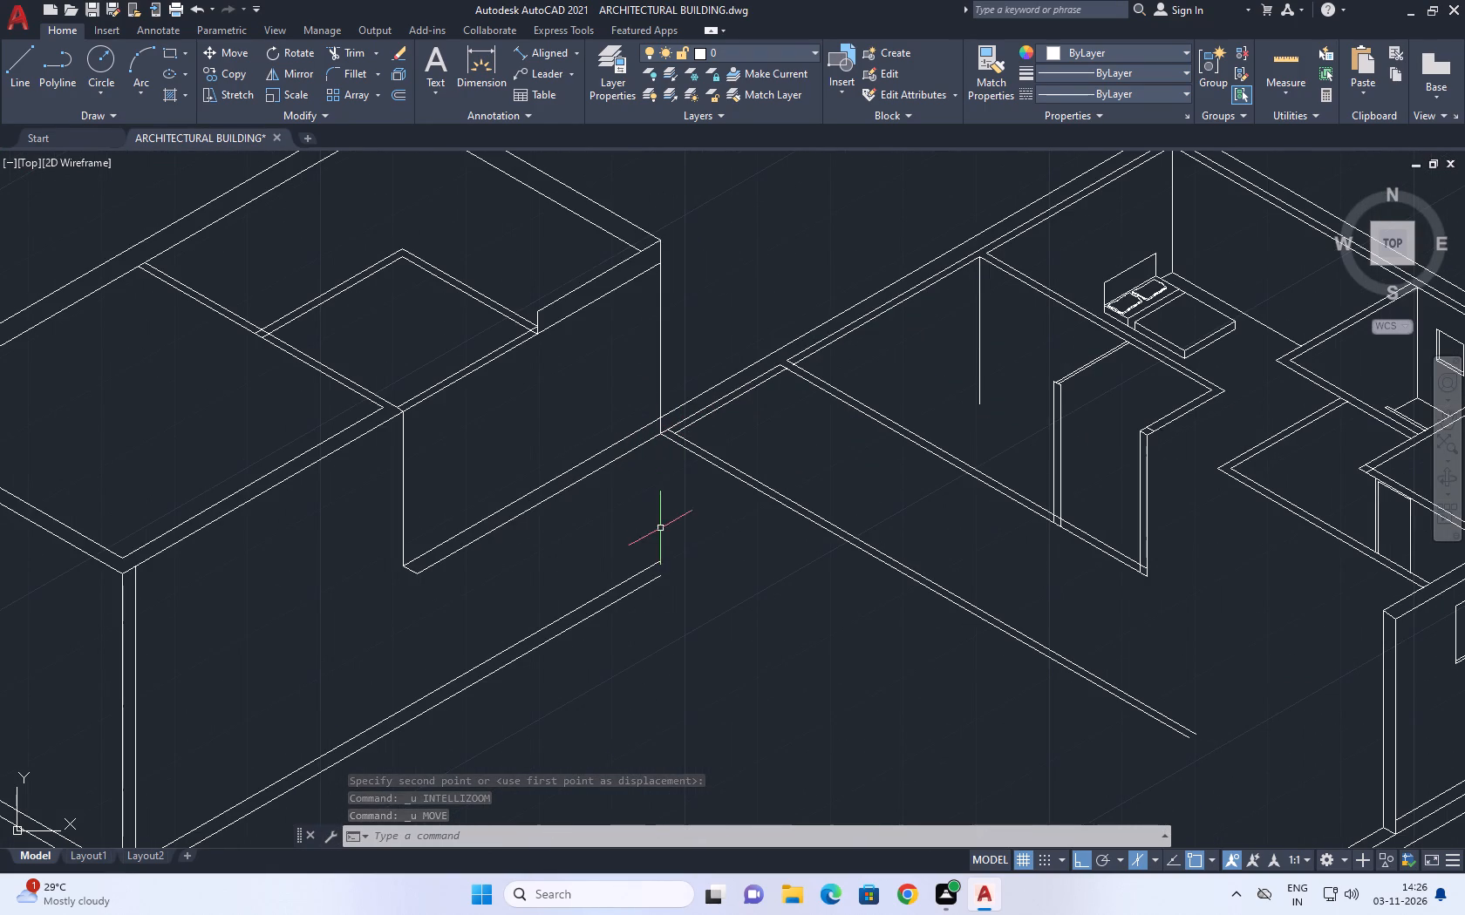
pyautogui.moveTo(796, 395); pyautogui.dragTo(801, 469, button='middle')
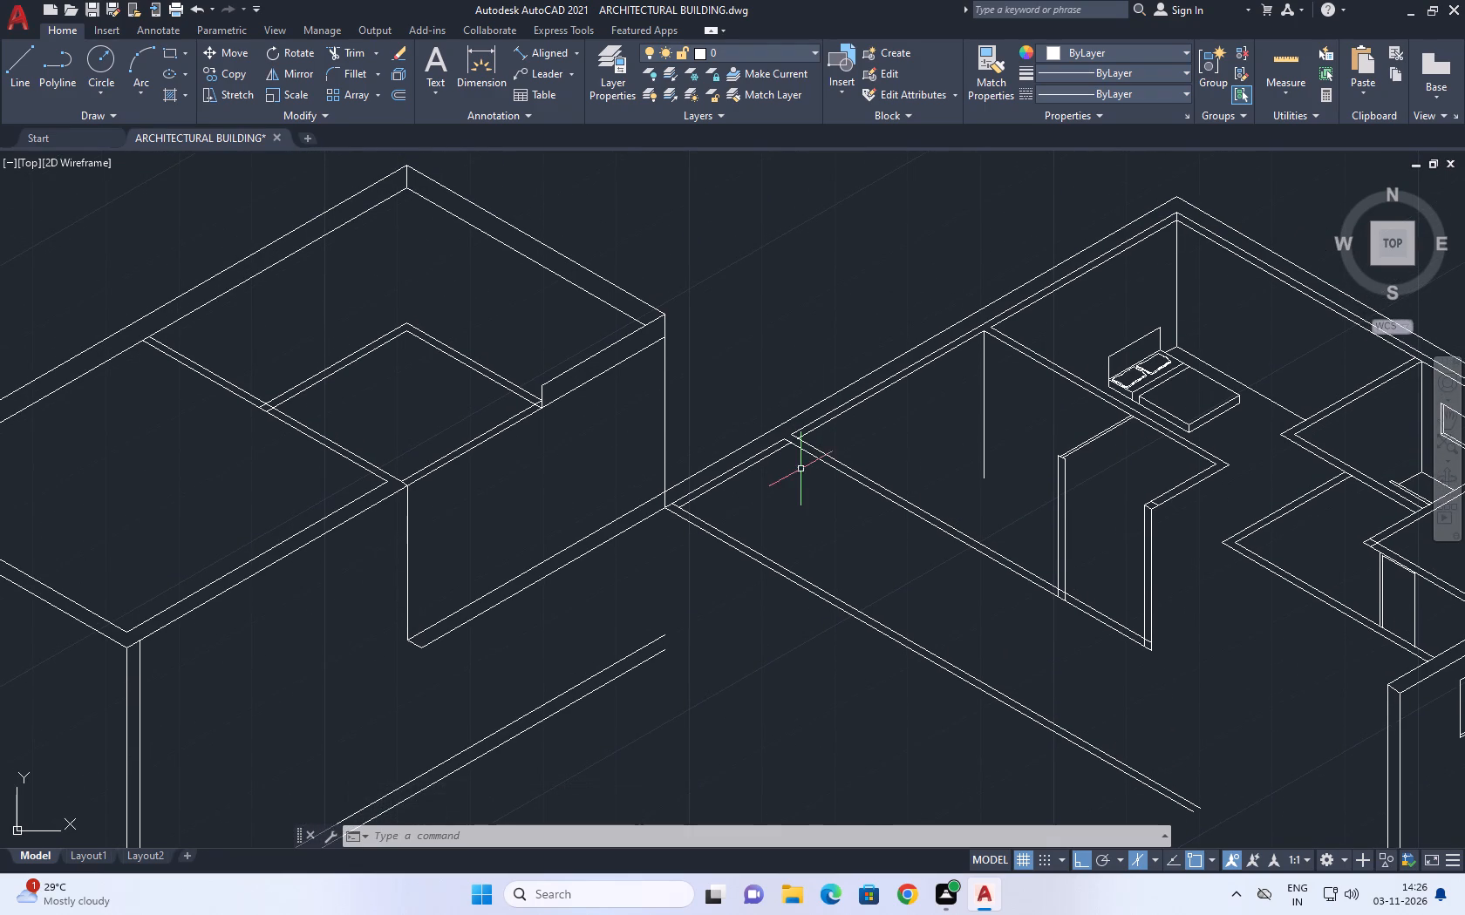
pyautogui.scroll(3, 788, 445)
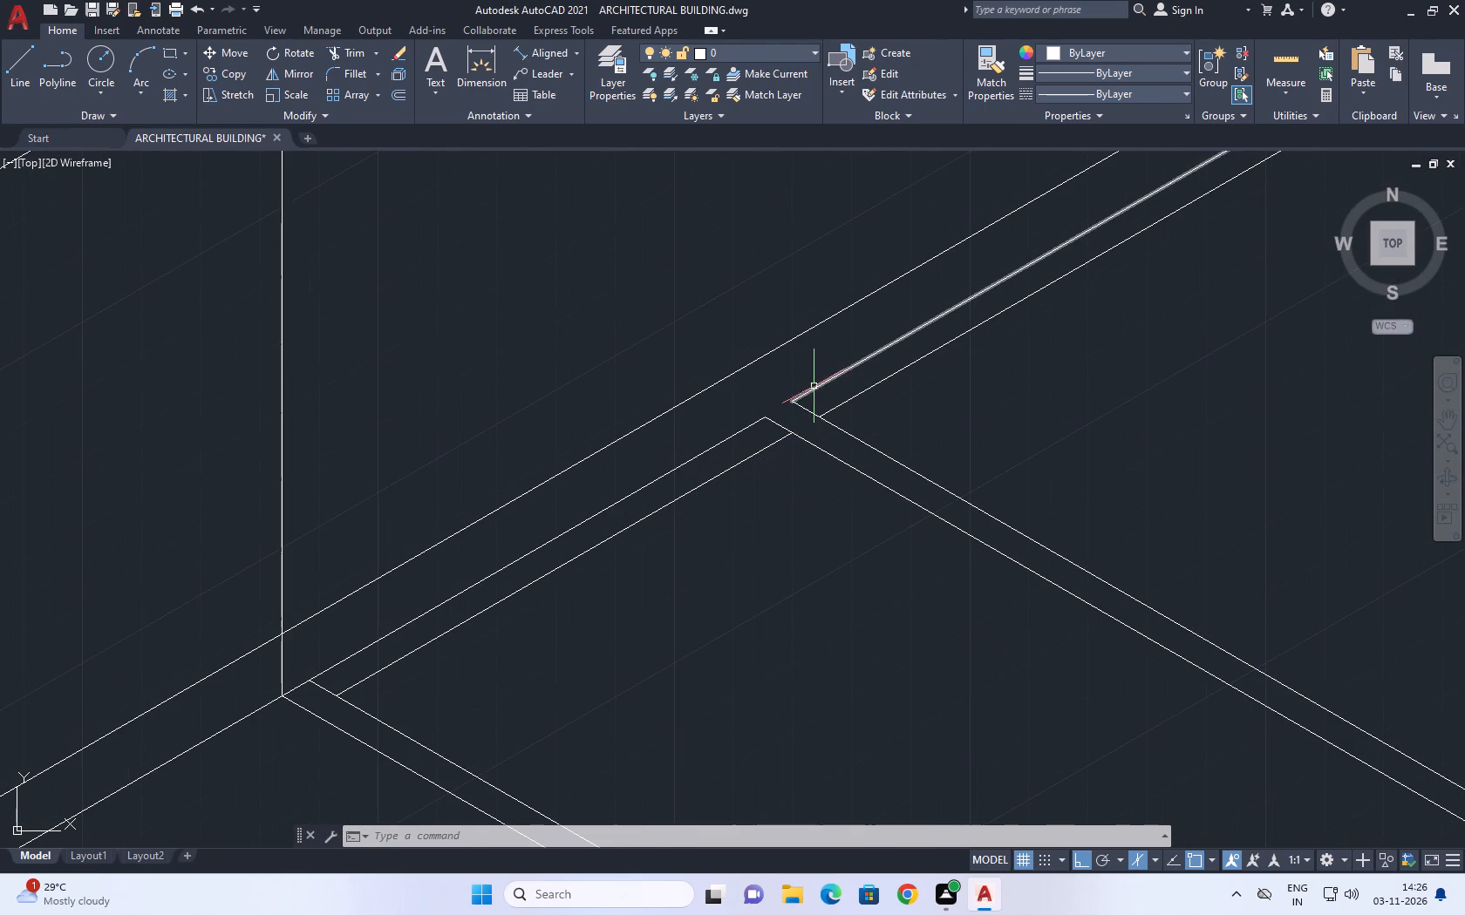
pyautogui.moveTo(814, 386); pyautogui.dragTo(823, 417, button='middle')
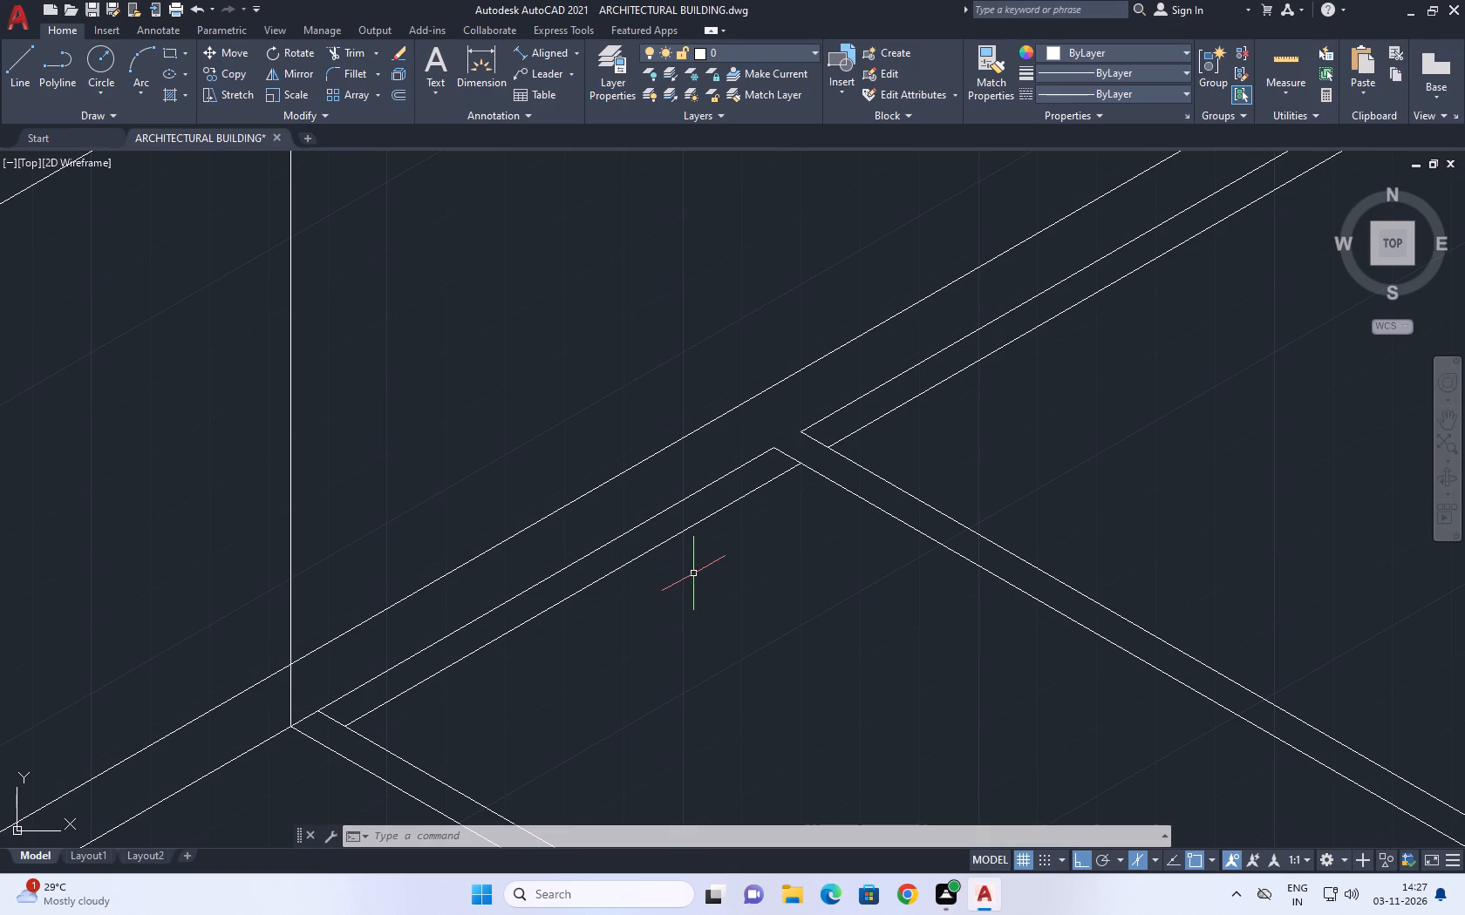
pyautogui.write('ex')
pyautogui.press('space')
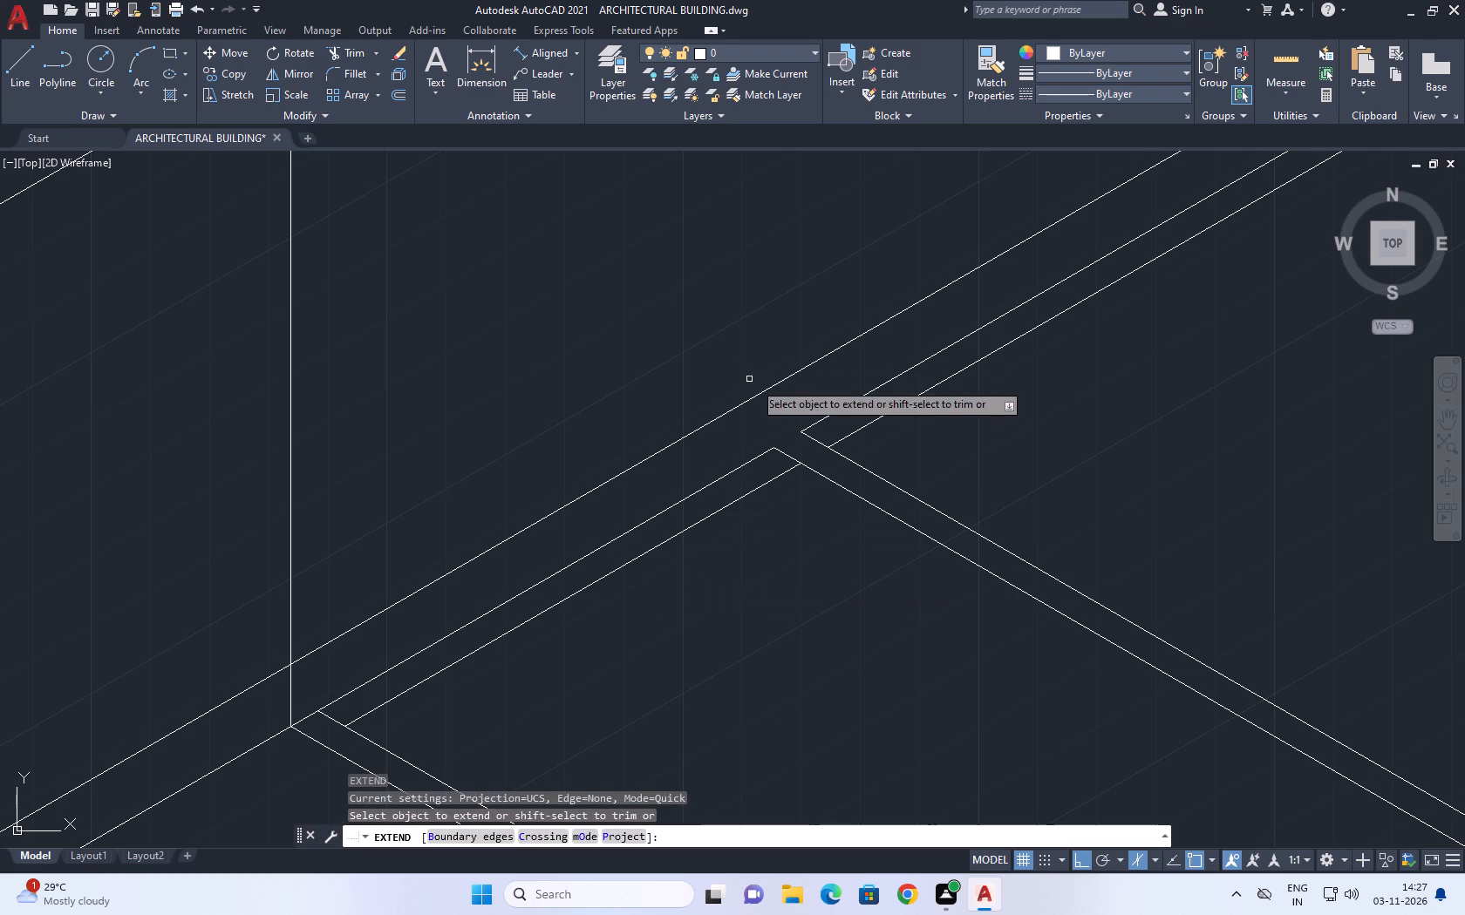
pyautogui.click(814, 425)
pyautogui.rightClick(801, 498)
pyautogui.click(832, 529)
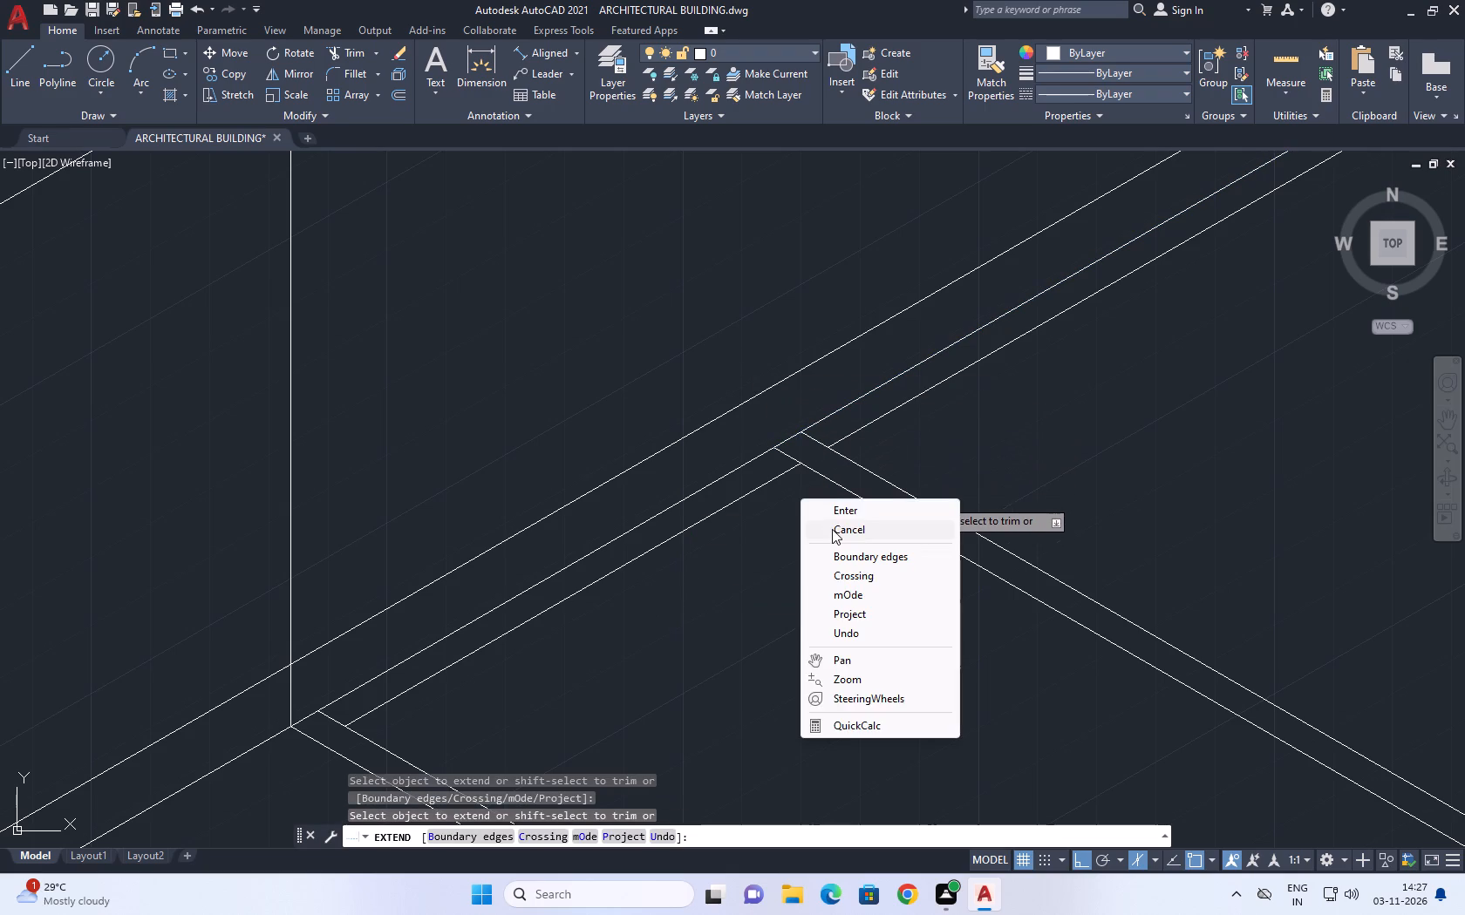
# Extend both lines of the partition containing the door across the passage to the return wall beside the bedroom.
pyautogui.scroll(-2, 775, 504)
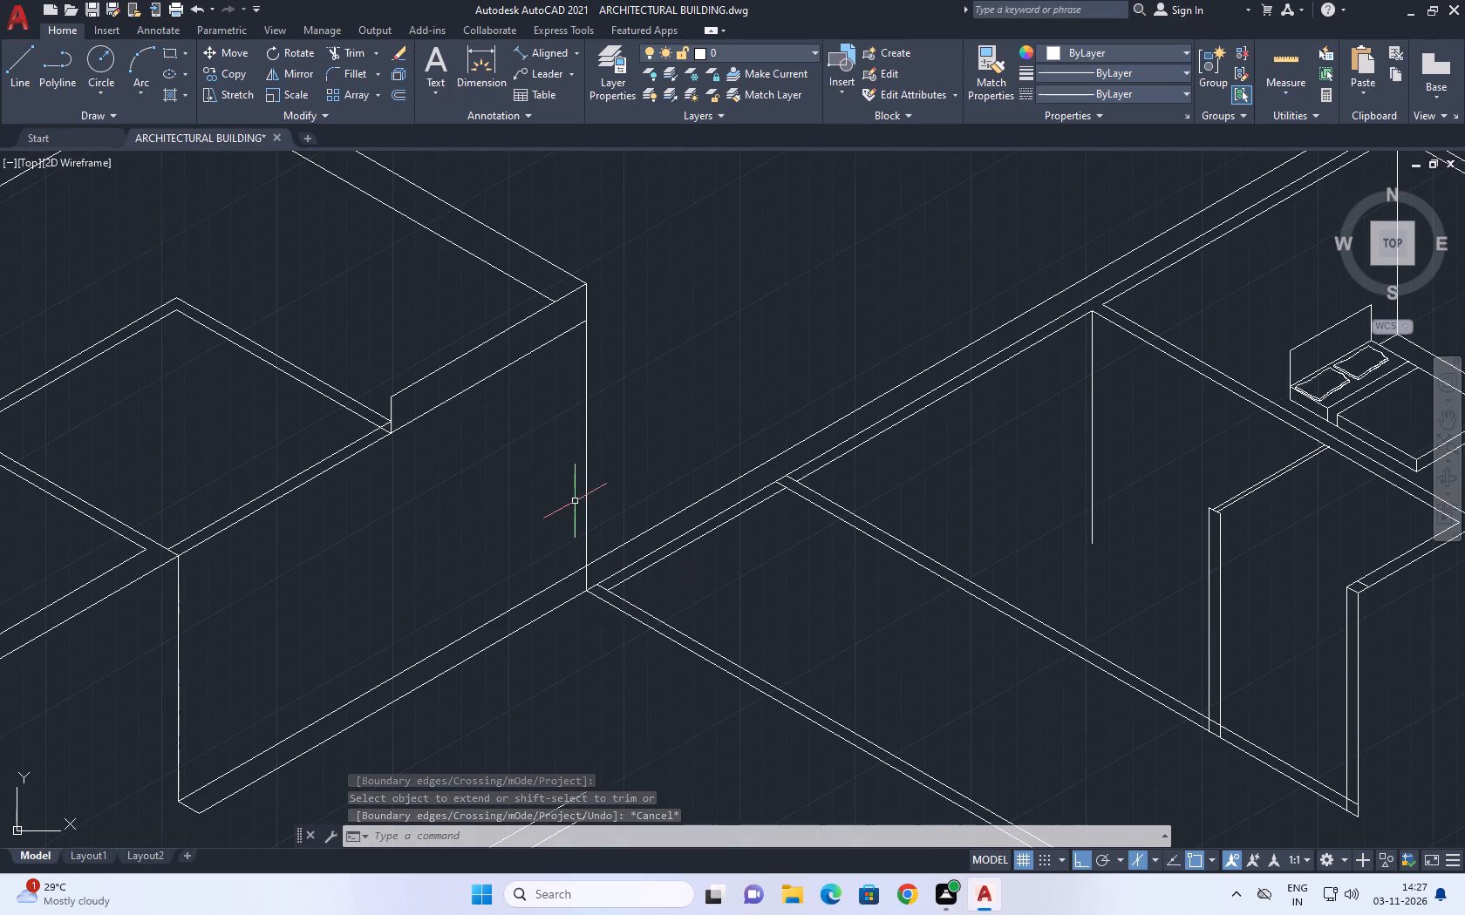
pyautogui.scroll(-2, 575, 501)
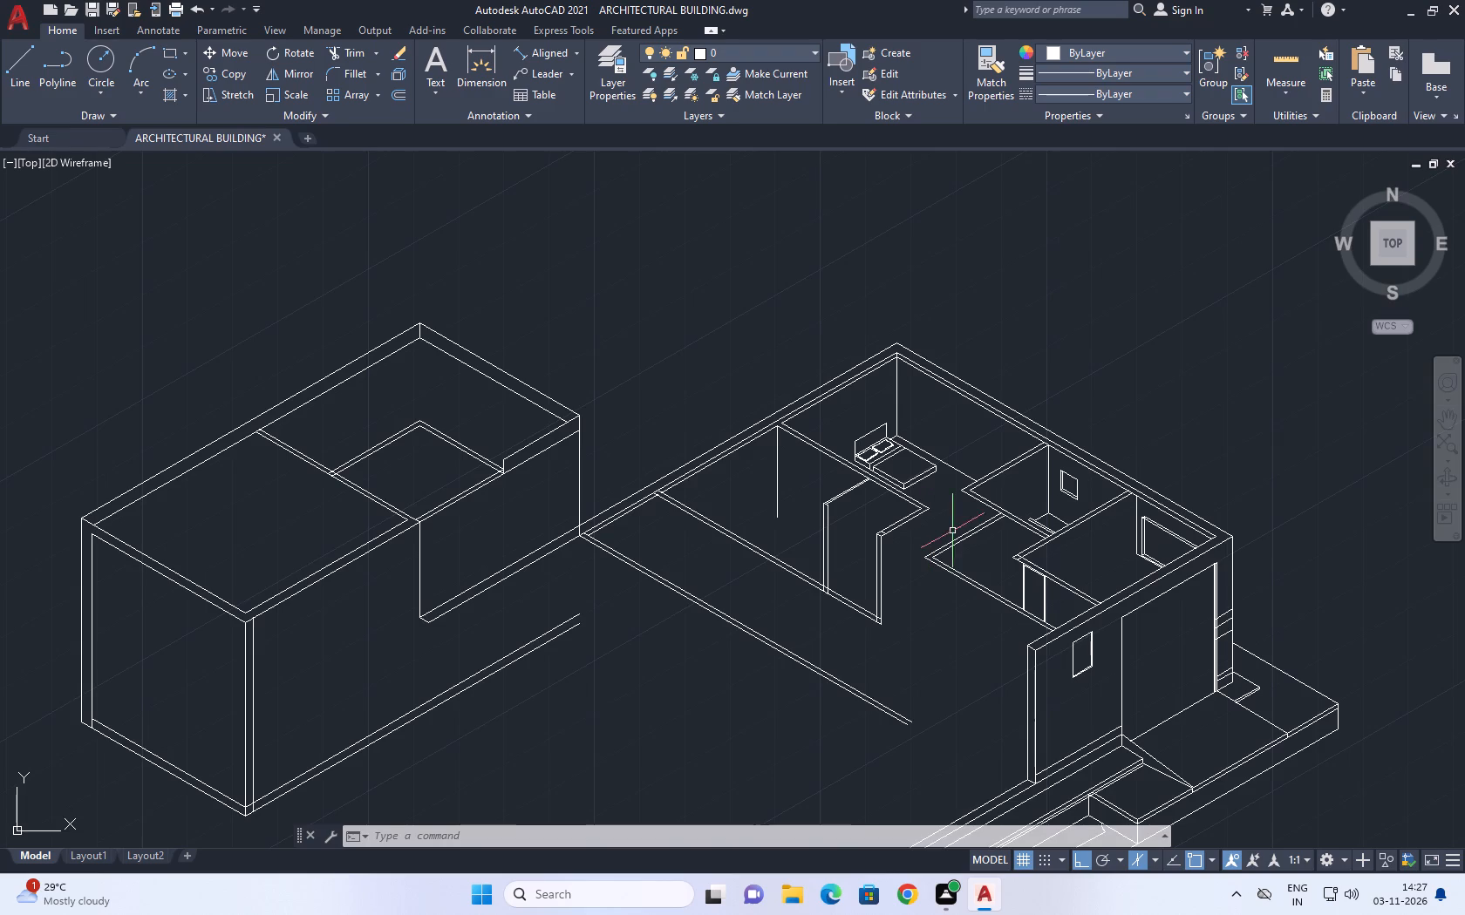
pyautogui.moveTo(953, 531); pyautogui.dragTo(925, 467, button='middle')
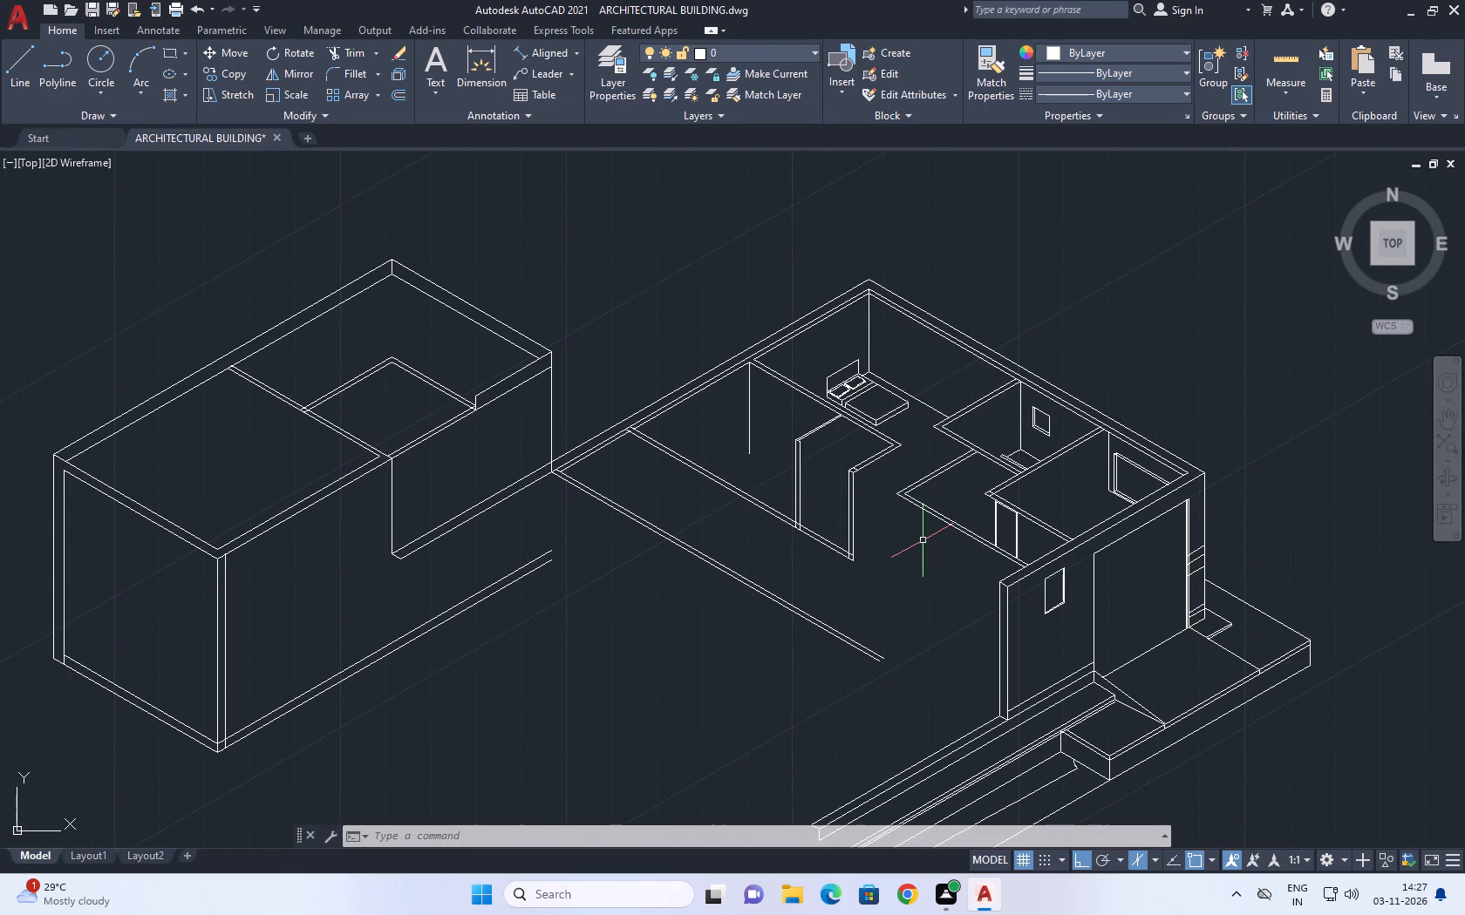
pyautogui.scroll(2, 876, 487)
pyautogui.middleClick(874, 487)
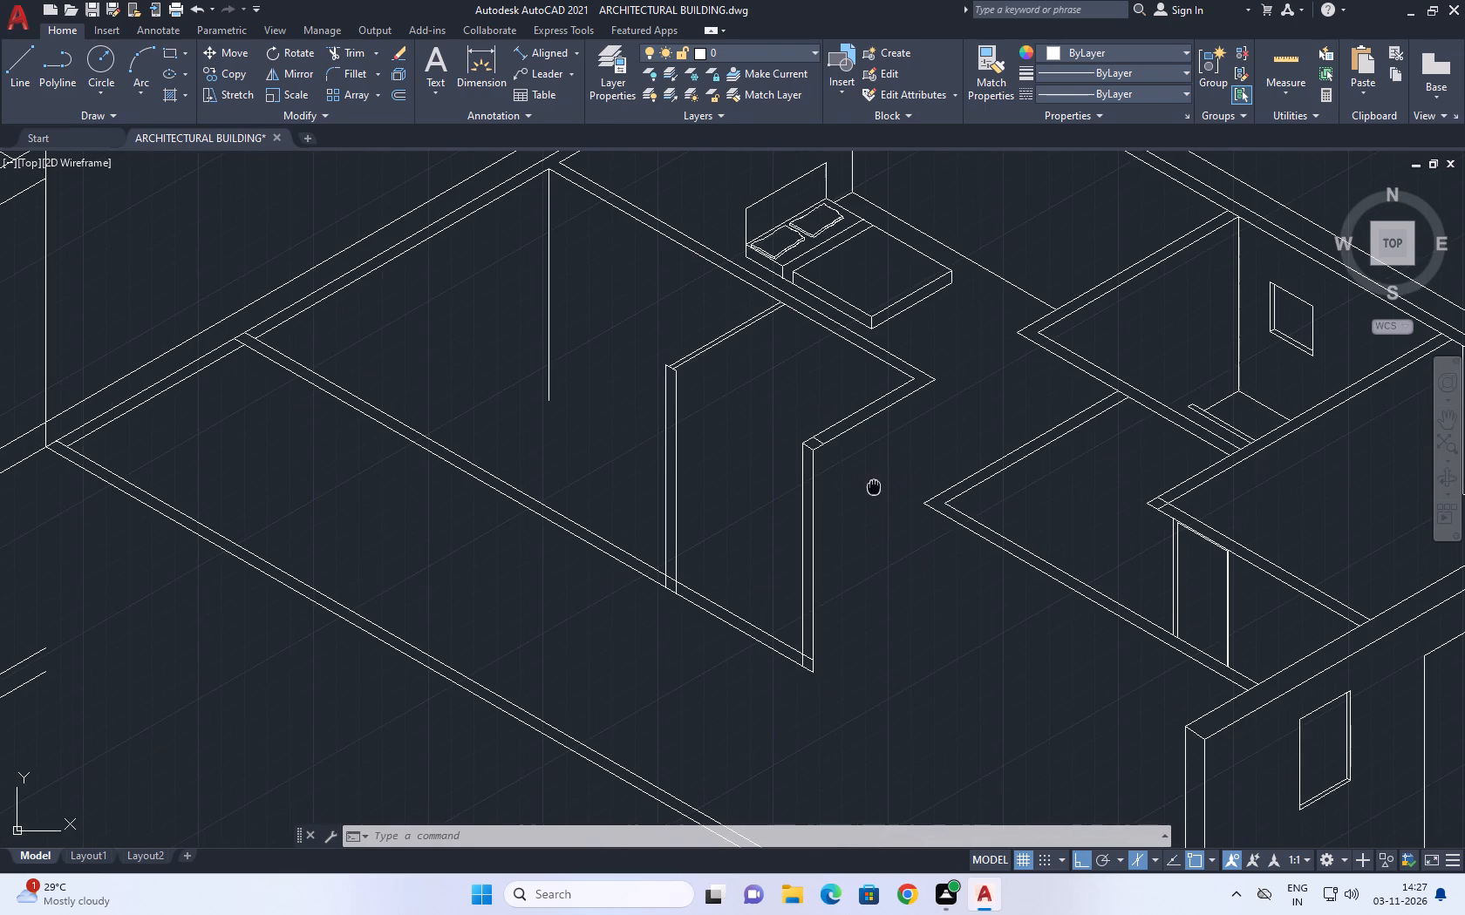
pyautogui.press('r')
pyautogui.press('Escape')
pyautogui.press('e')
pyautogui.press('x')
pyautogui.press('space')
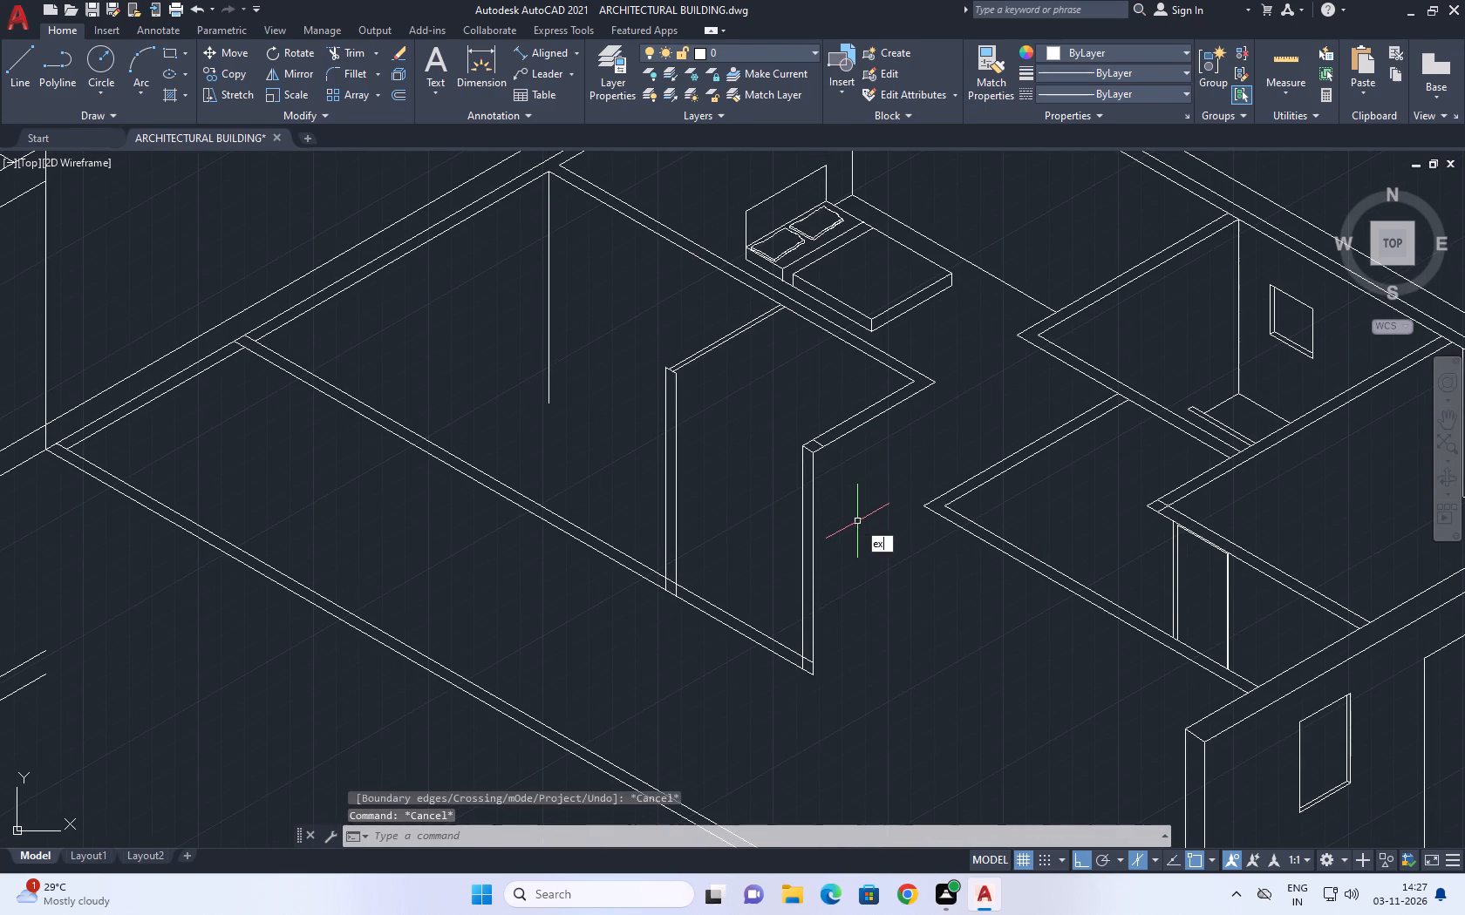
pyautogui.click(1007, 518)
pyautogui.click(946, 549)
pyautogui.click(981, 517)
pyautogui.doubleClick(962, 516)
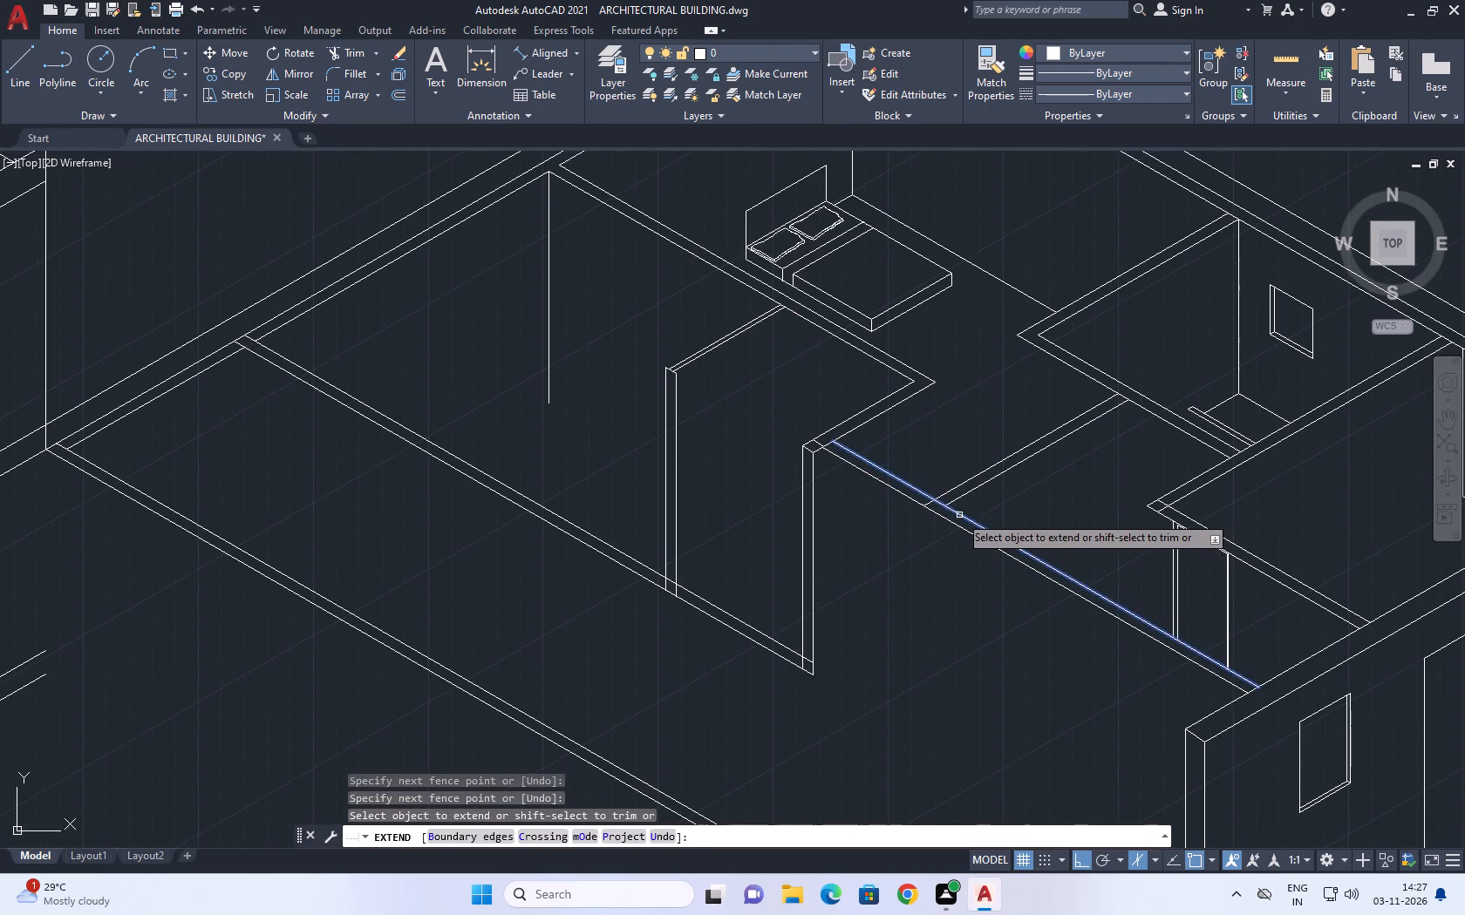
pyautogui.press('Escape')
# Trim away the short cross line near the end of the bedroom's return wall, beside its junction with the extended partition.
pyautogui.moveTo(921, 500); pyautogui.dragTo(928, 518, button='middle')
pyautogui.write('tr')
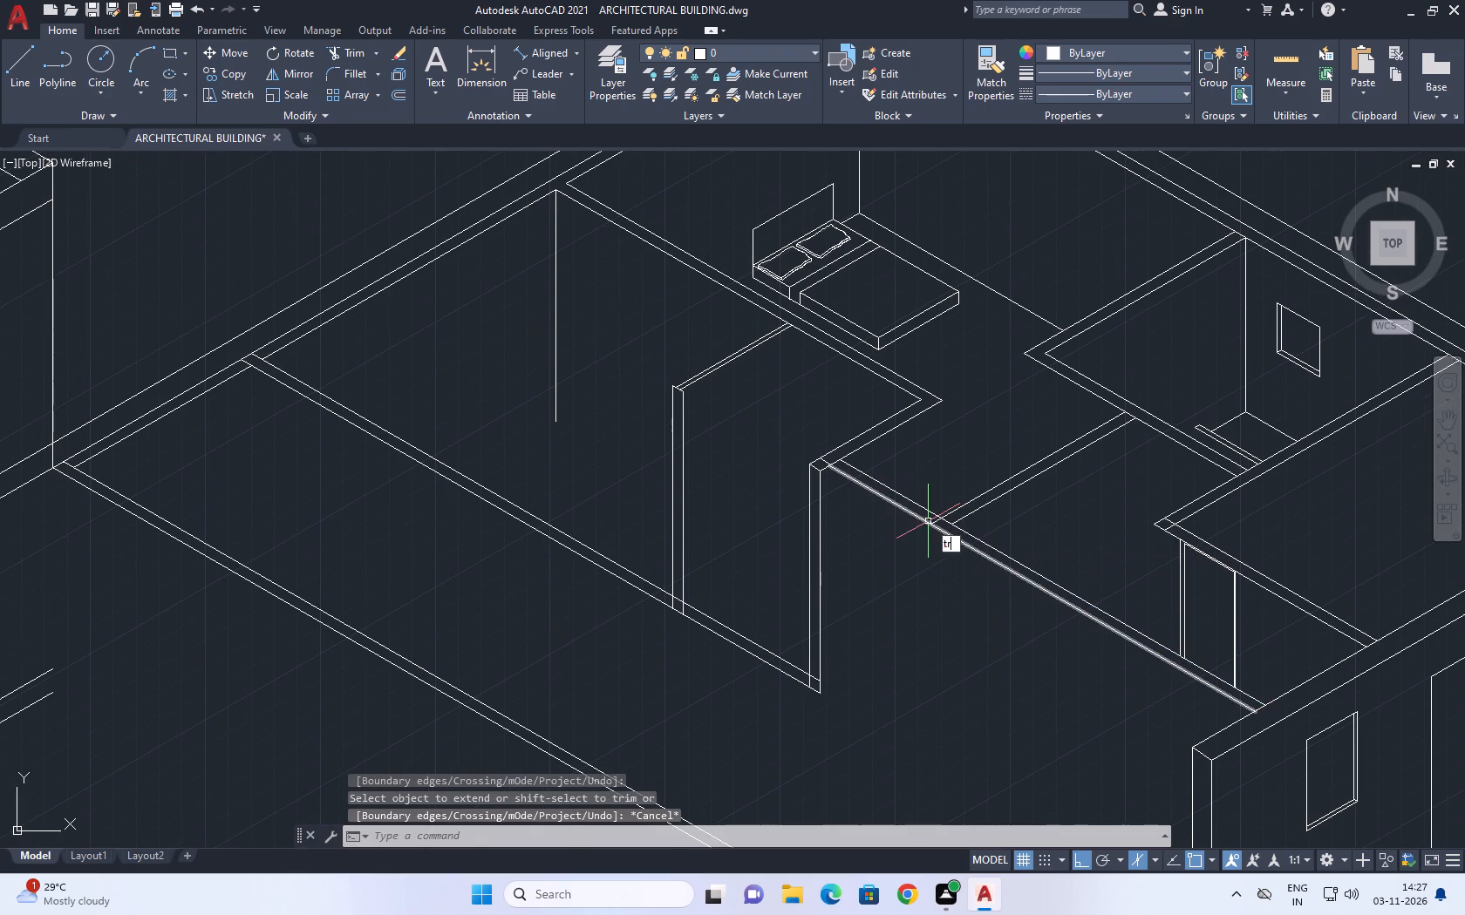
pyautogui.press('space')
pyautogui.scroll(2, 818, 461)
pyautogui.click(821, 458)
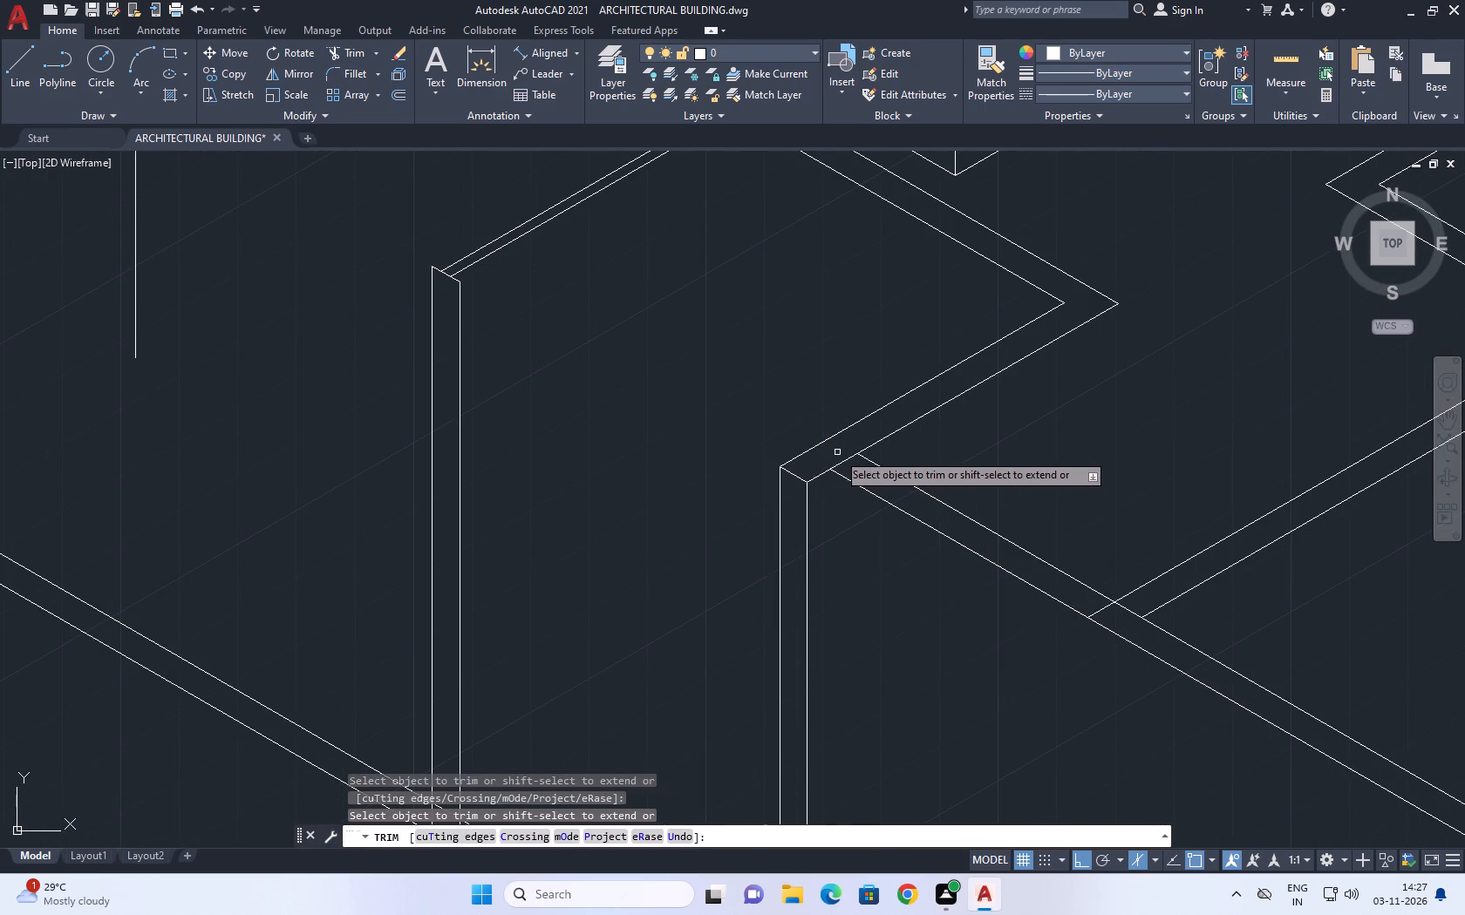
pyautogui.scroll(-2, 885, 463)
pyautogui.press('Escape')
pyautogui.moveTo(1169, 559); pyautogui.dragTo(1116, 525, button='middle')
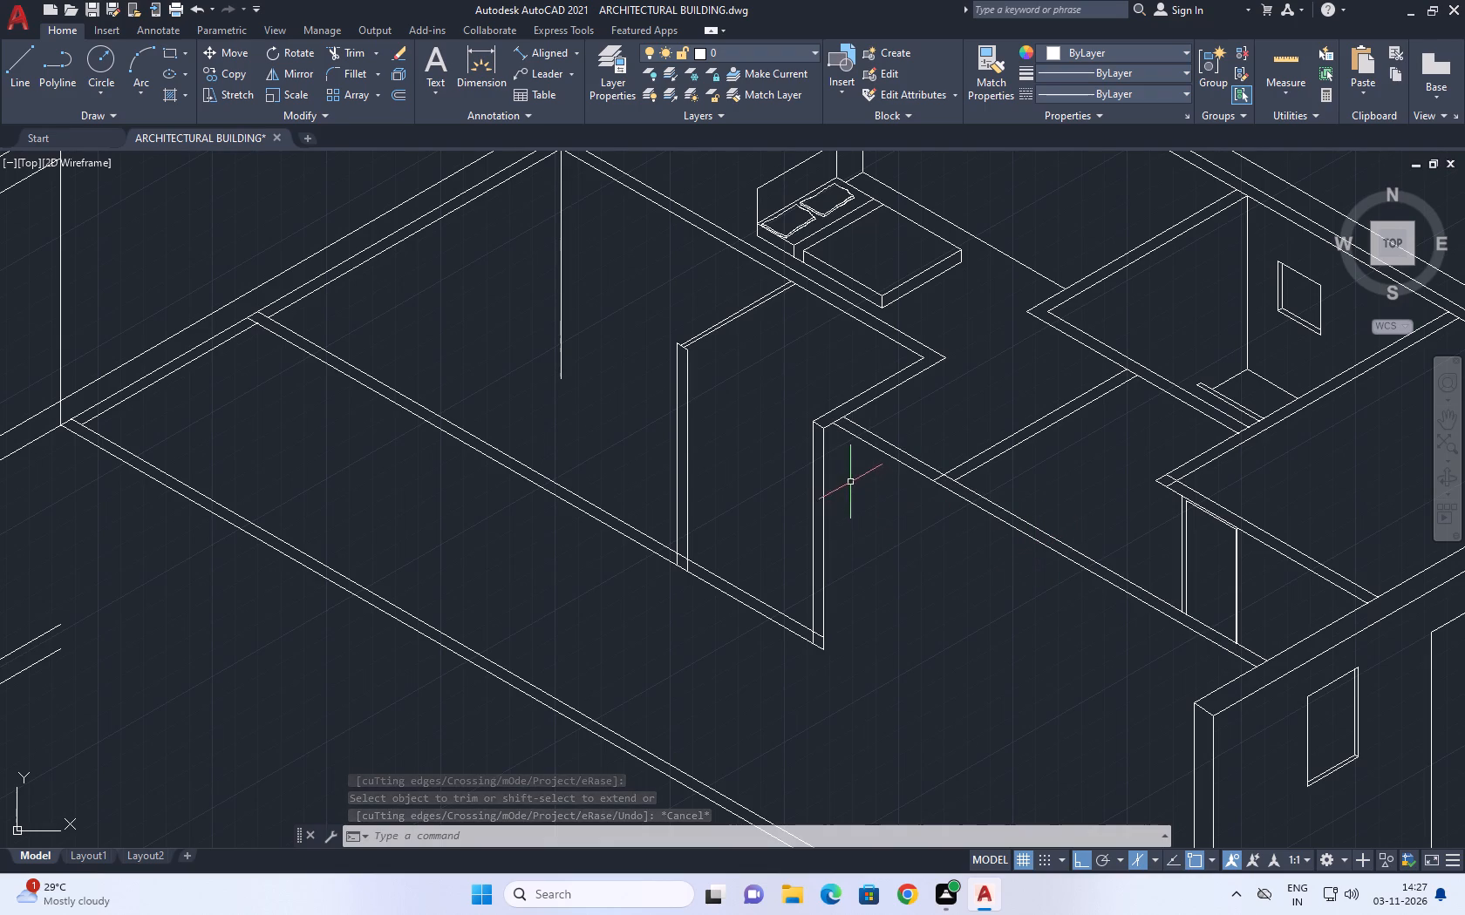
# Move the vertical edges and top end lines of the thin wall and the return wall to the intersection with the long partition's line.
pyautogui.moveTo(828, 461); pyautogui.dragTo(856, 512, button='middle')
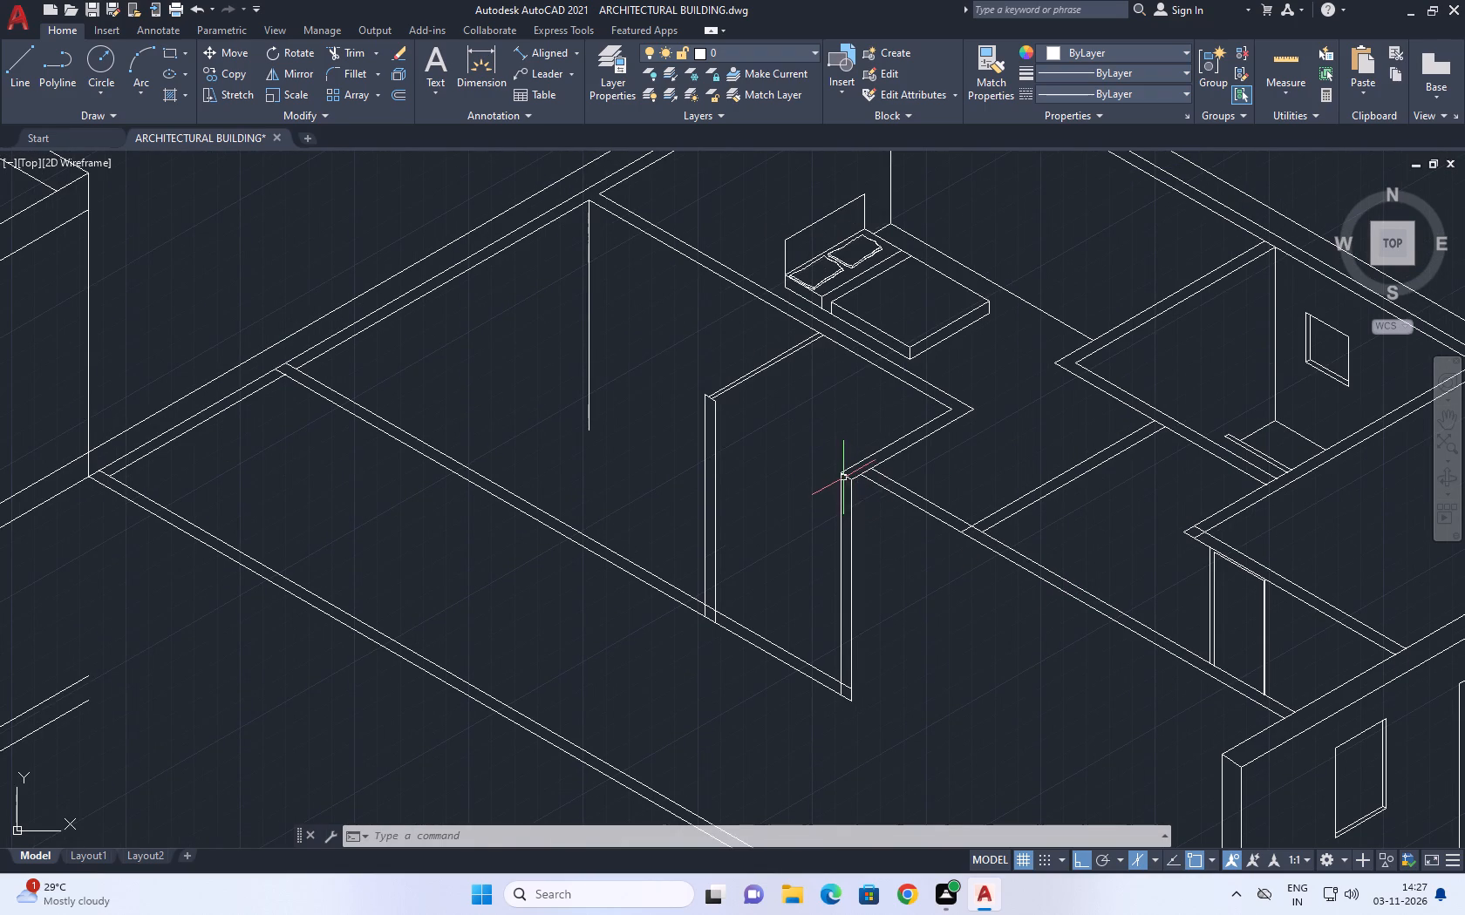
pyautogui.click(889, 563)
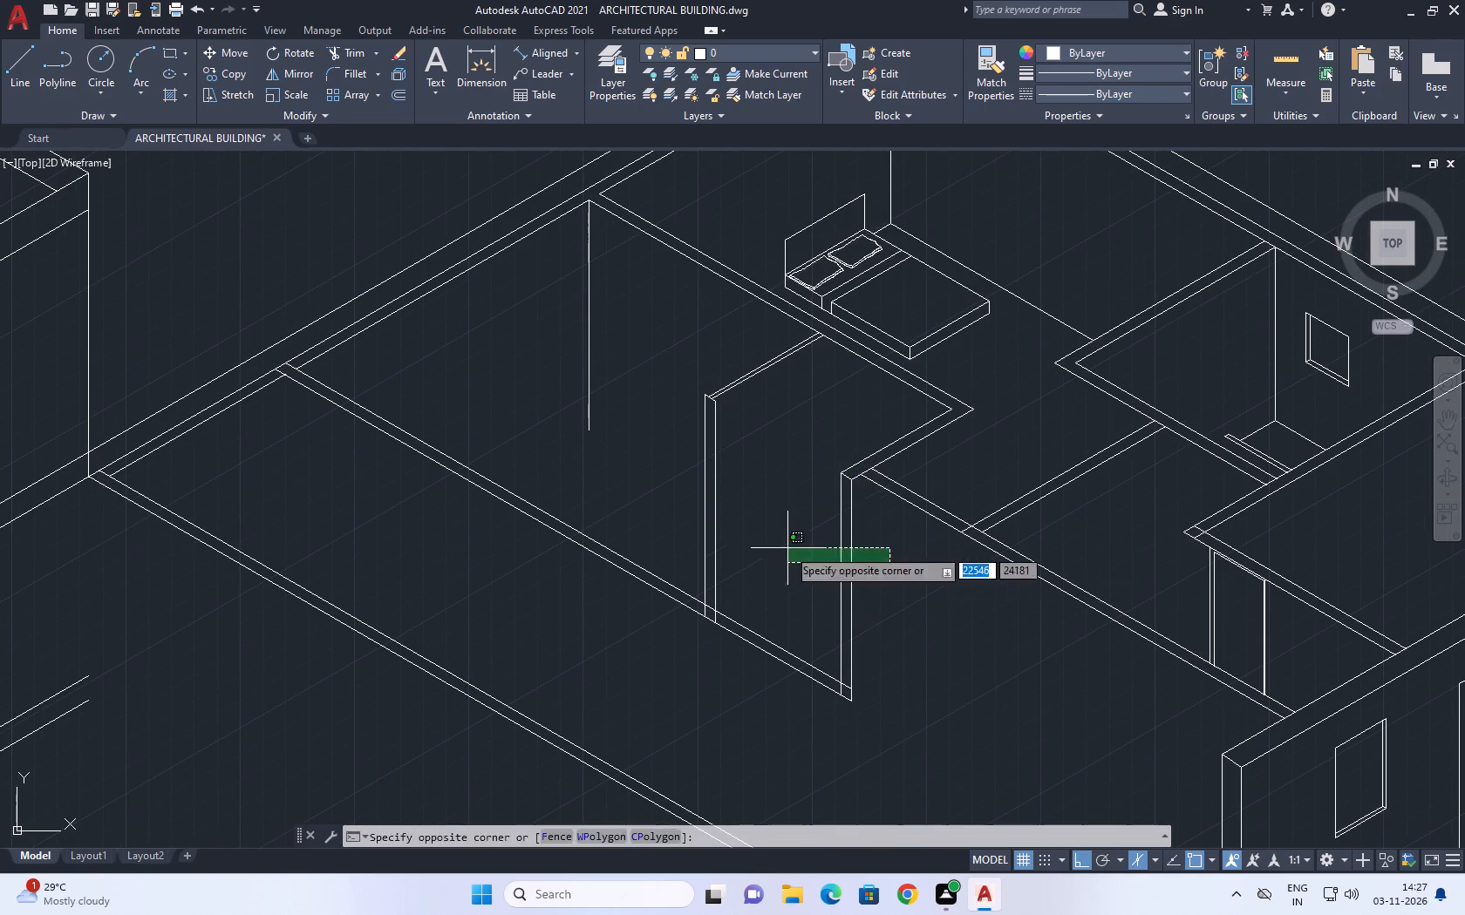
pyautogui.click(787, 548)
pyautogui.scroll(2, 851, 485)
pyautogui.click(839, 471)
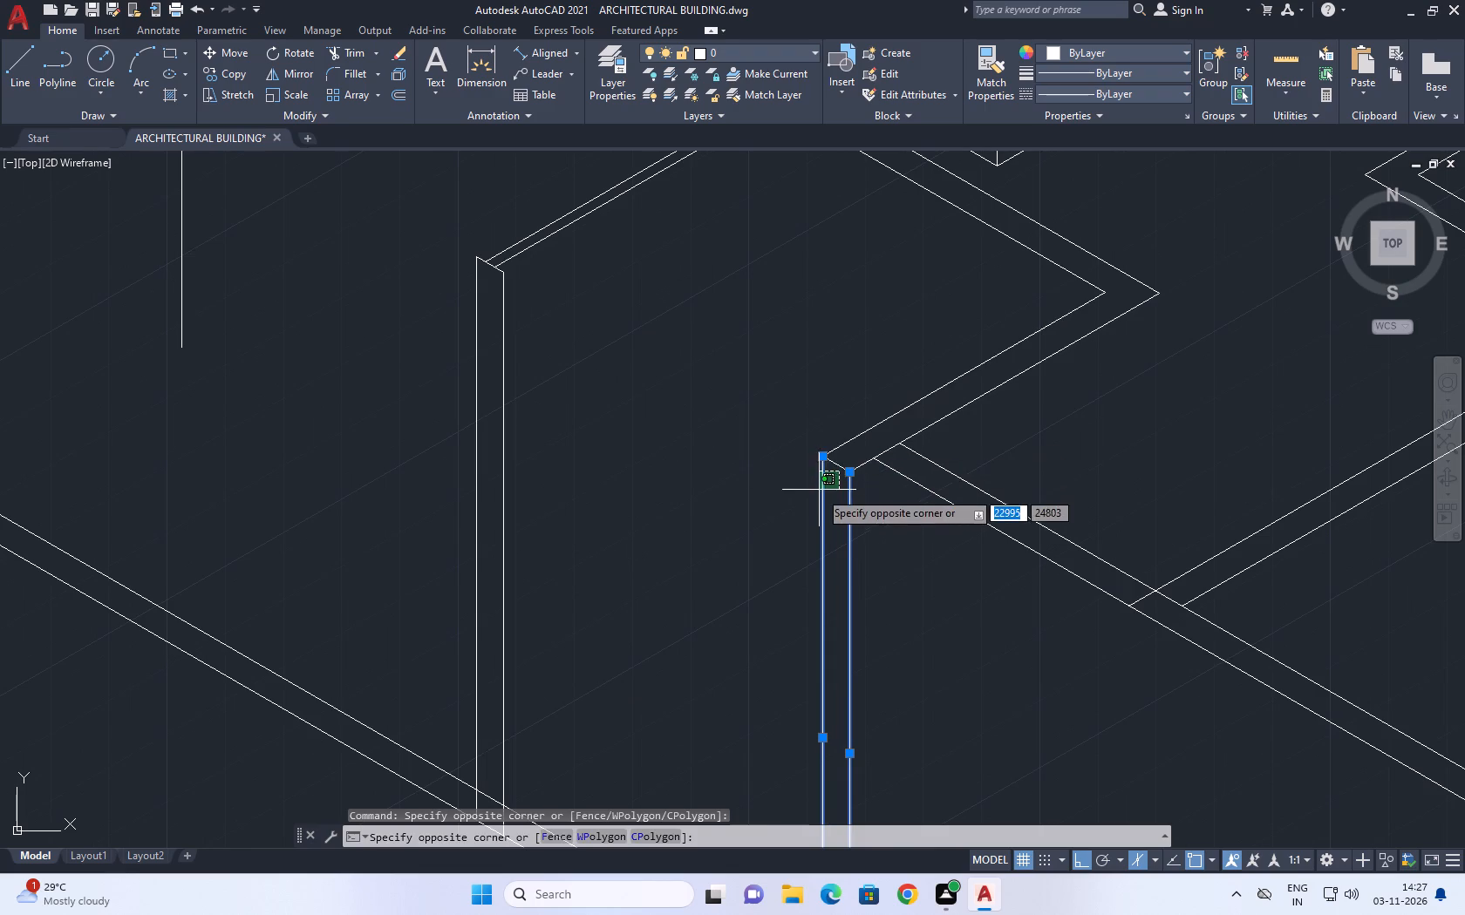
pyautogui.click(830, 464)
pyautogui.scroll(-3, 678, 531)
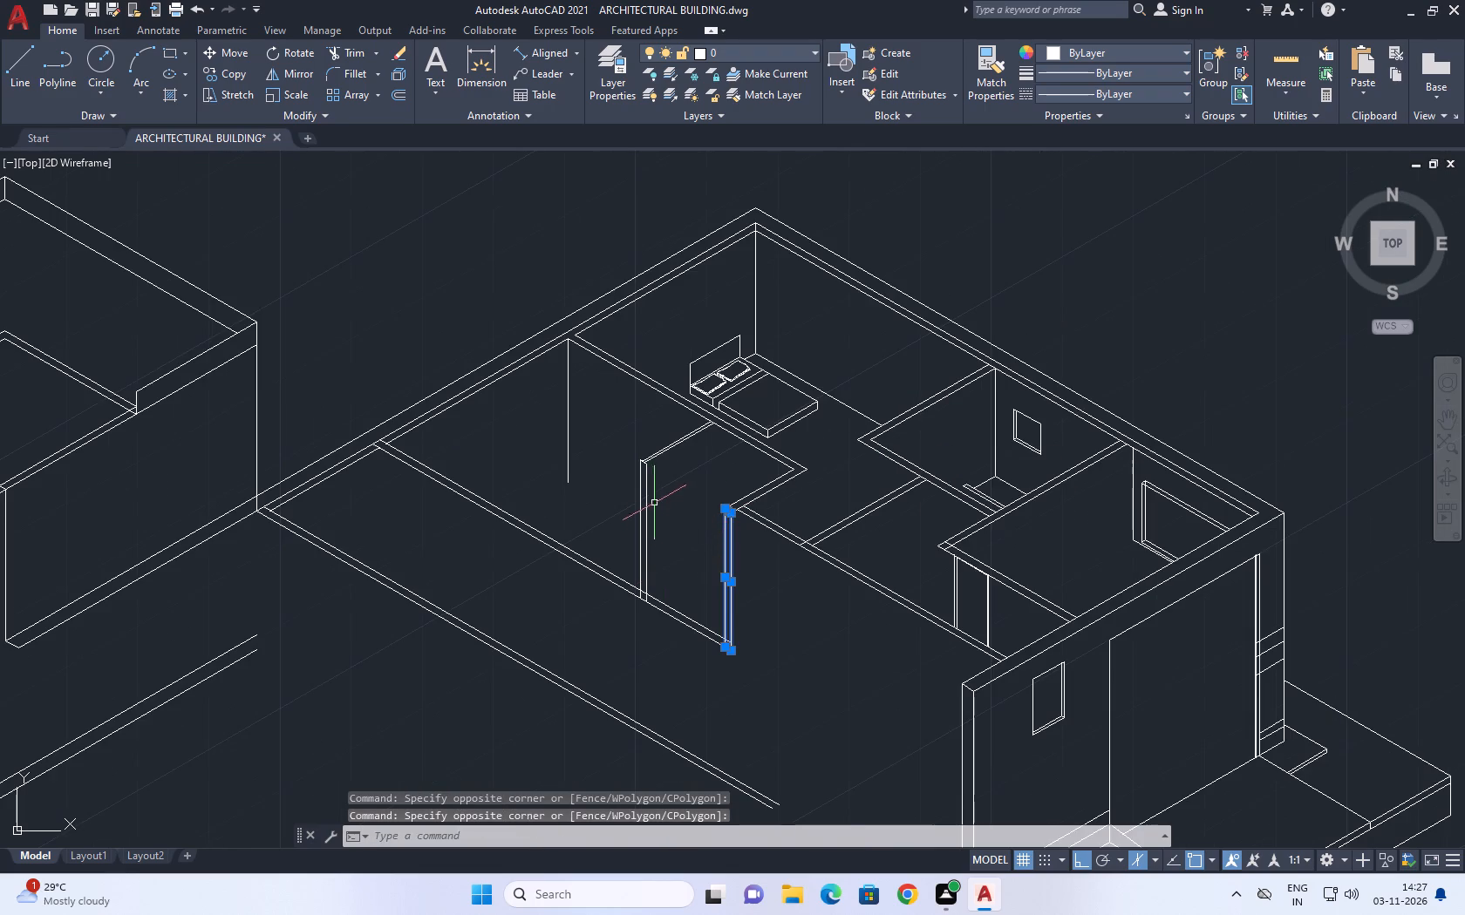
pyautogui.scroll(2, 654, 509)
pyautogui.moveTo(706, 450); pyautogui.dragTo(695, 454)
pyautogui.click(574, 495)
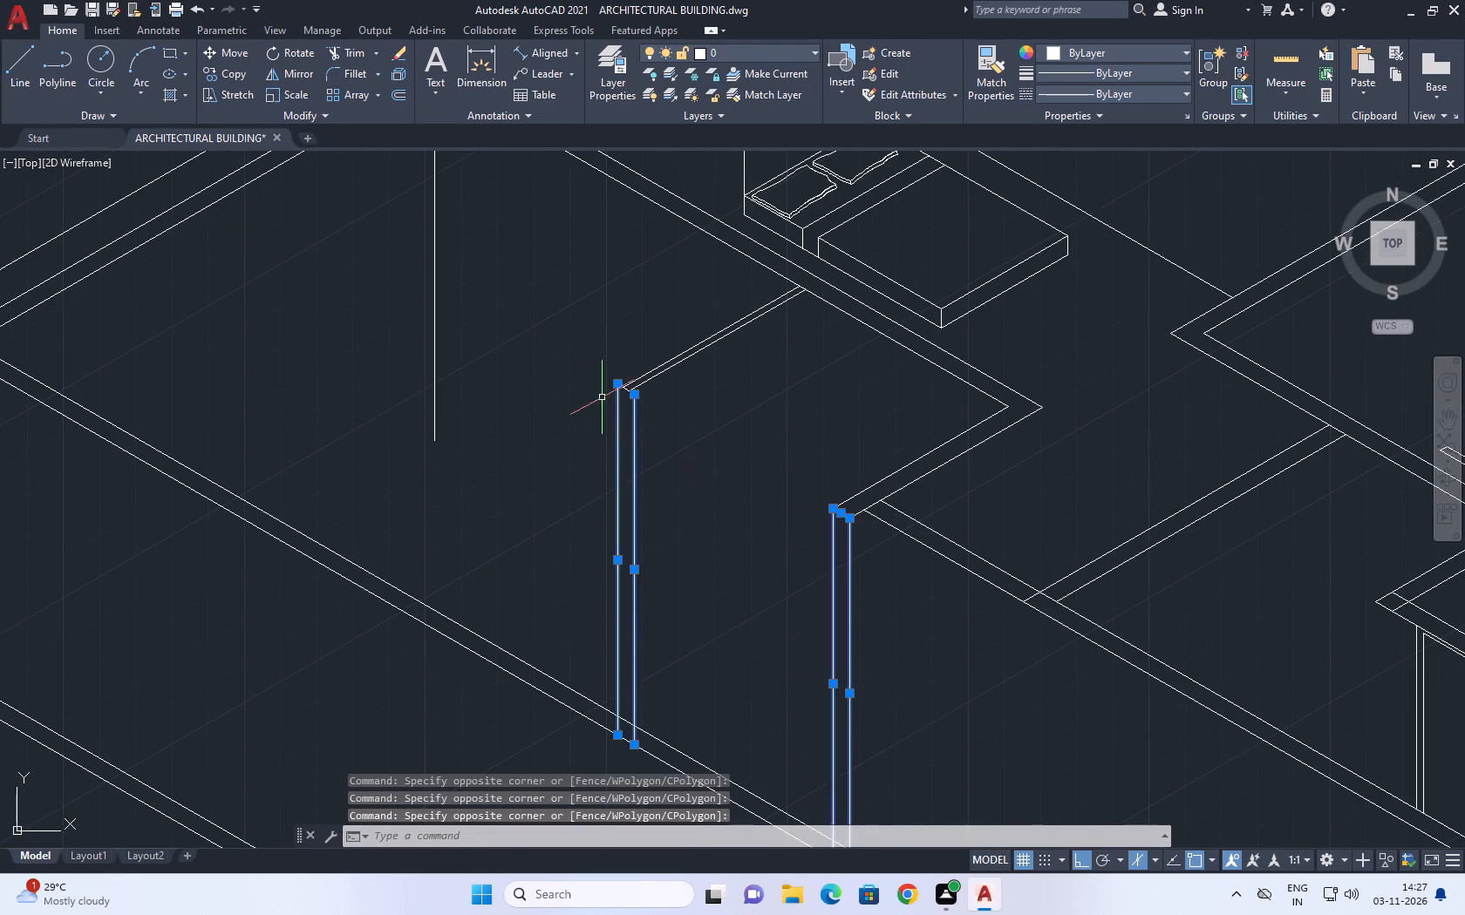
pyautogui.scroll(2, 587, 385)
pyautogui.click(621, 356)
pyautogui.moveTo(726, 441); pyautogui.dragTo(749, 460)
pyautogui.scroll(-4, 756, 457)
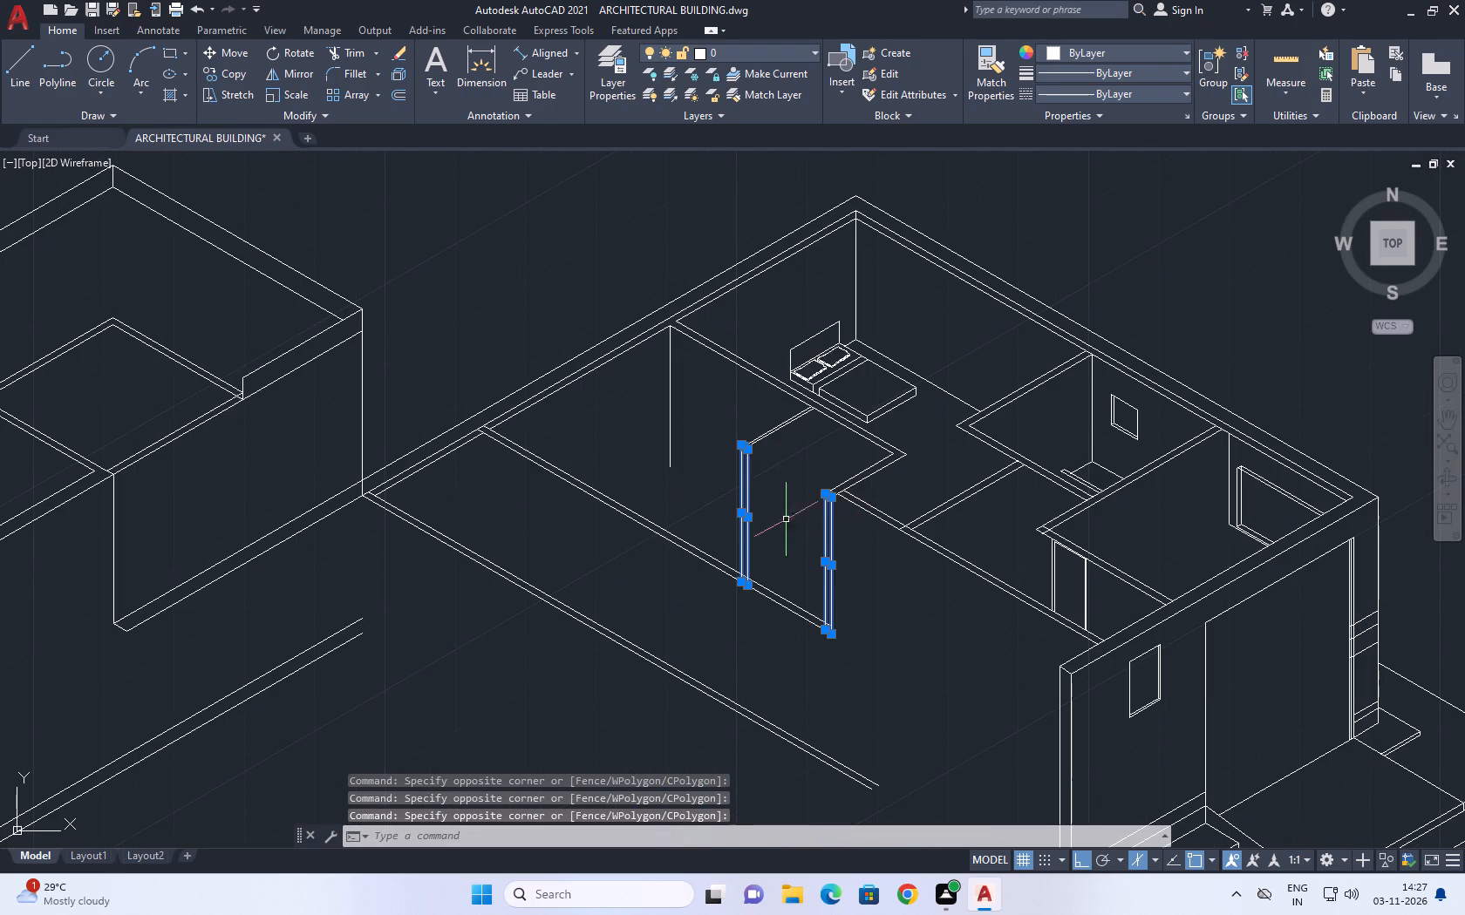
pyautogui.scroll(5, 859, 498)
pyautogui.moveTo(768, 478); pyautogui.dragTo(772, 514, button='middle')
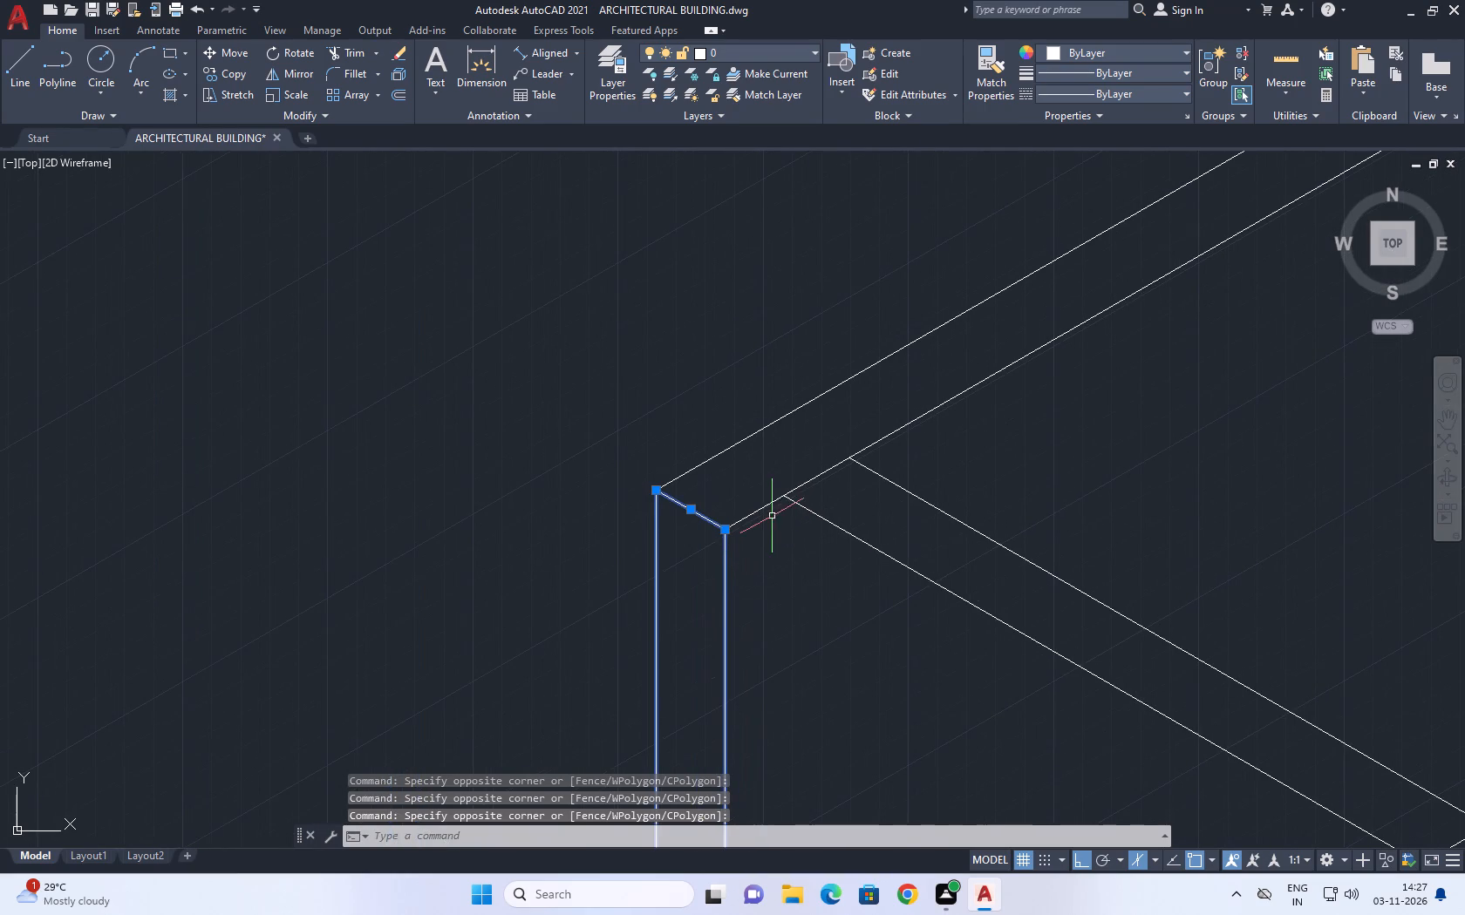
pyautogui.write('m')
pyautogui.press('space')
pyautogui.click(719, 530)
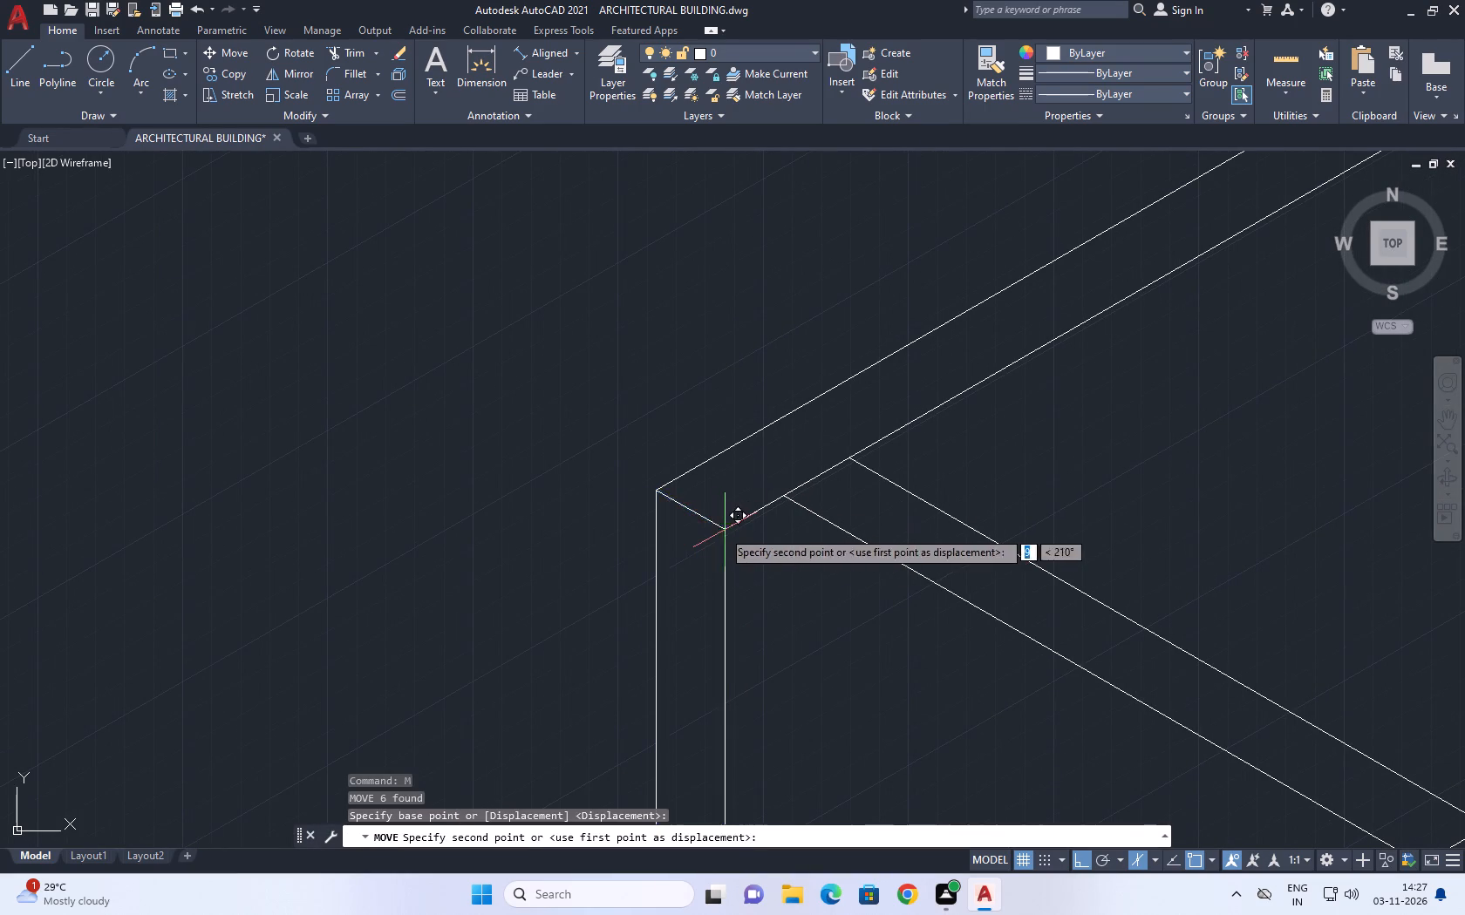
pyautogui.click(785, 493)
pyautogui.scroll(-5, 807, 479)
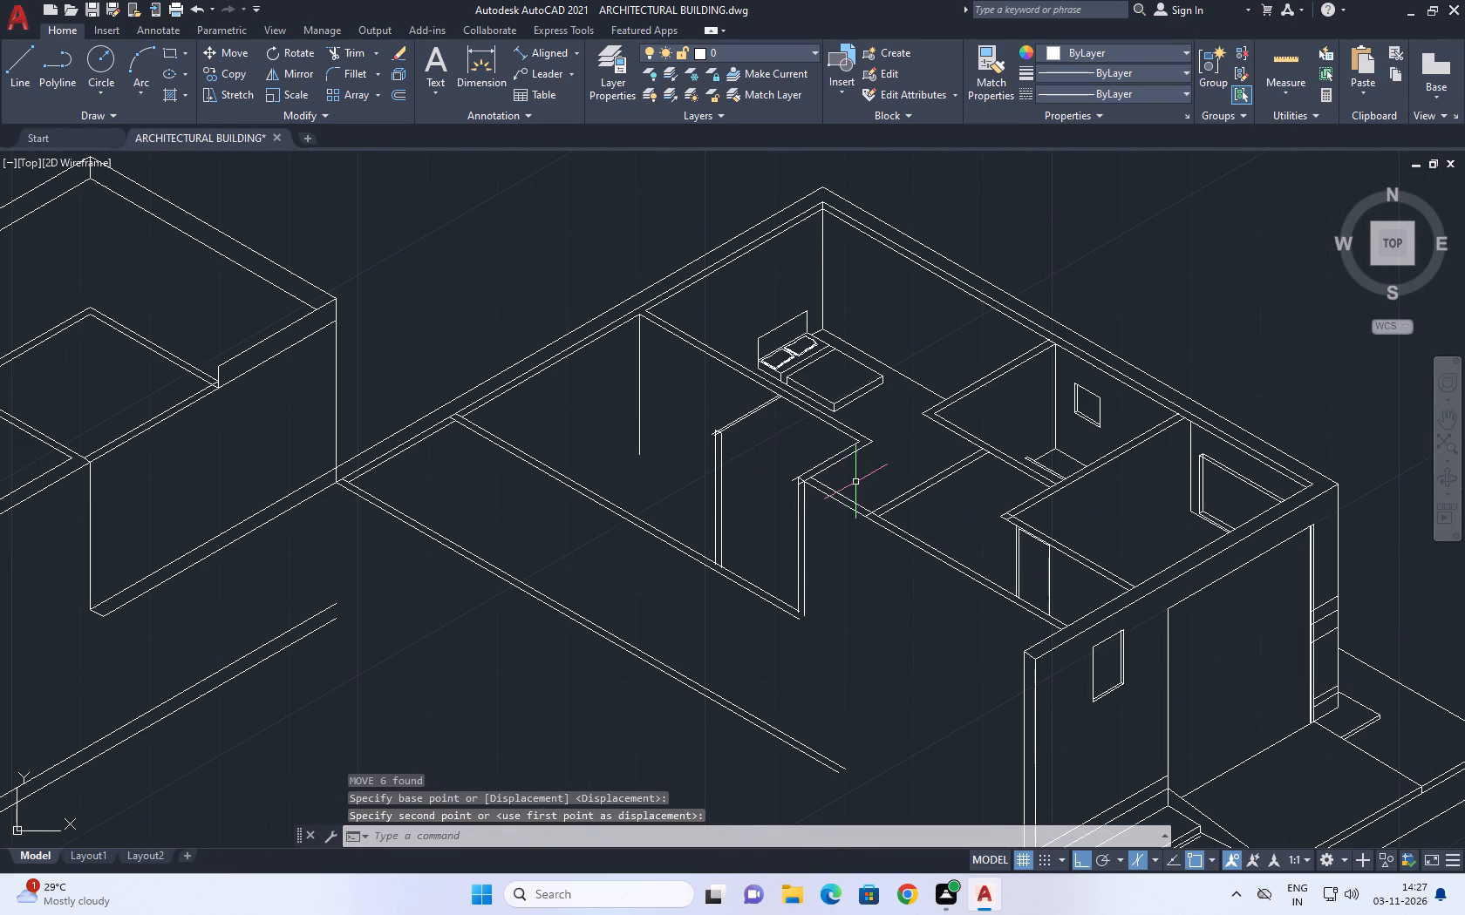
# Trim the thin wall's two top lines where they overrun its moved end line.
pyautogui.press('t')
pyautogui.press('r')
pyautogui.press('space')
pyautogui.scroll(2, 704, 437)
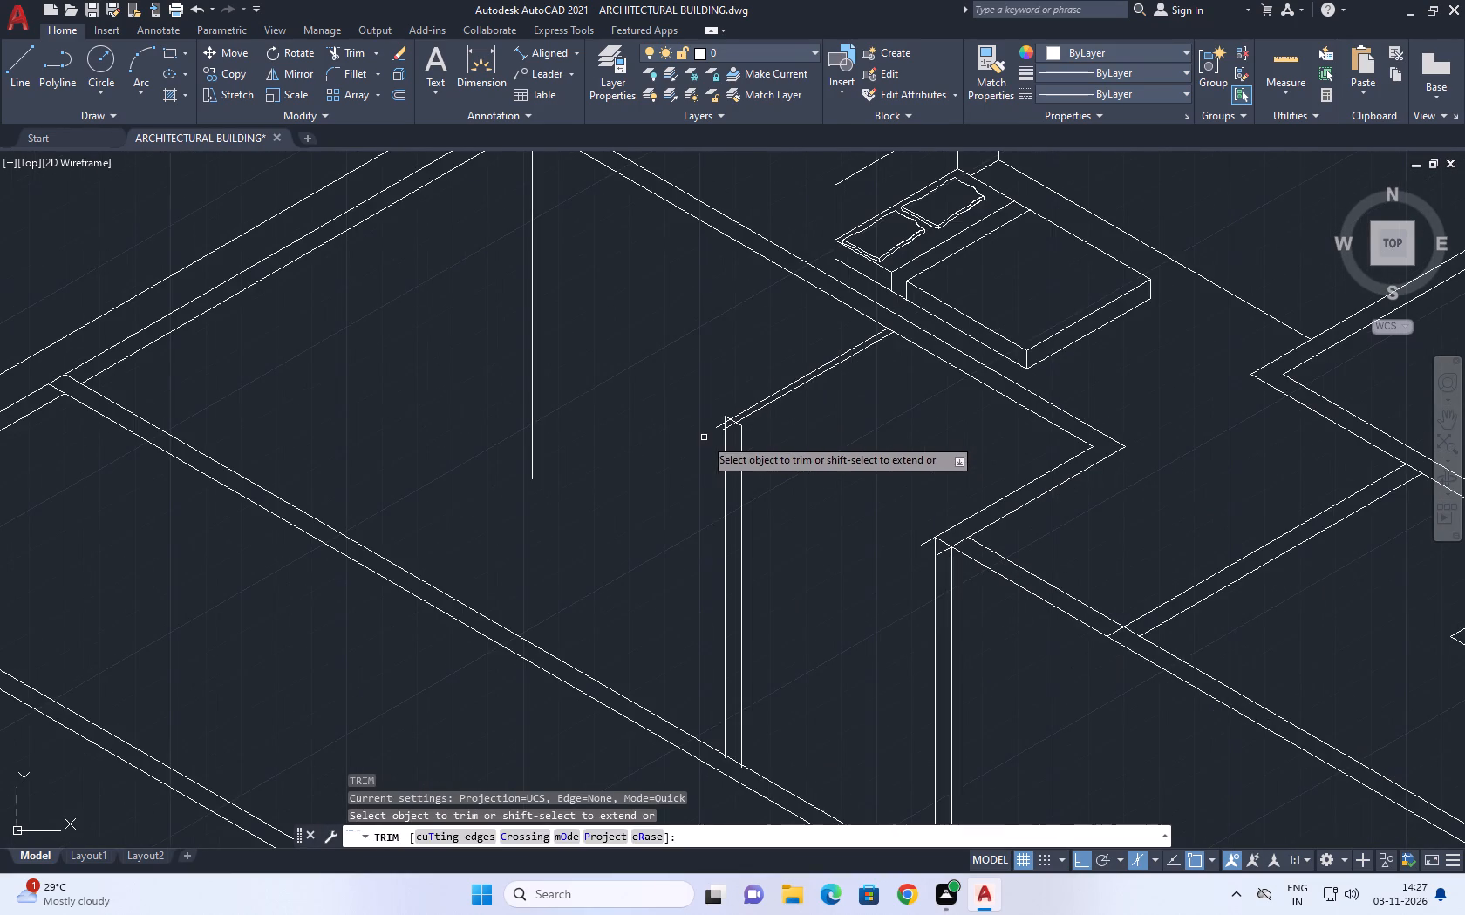
pyautogui.scroll(4, 707, 437)
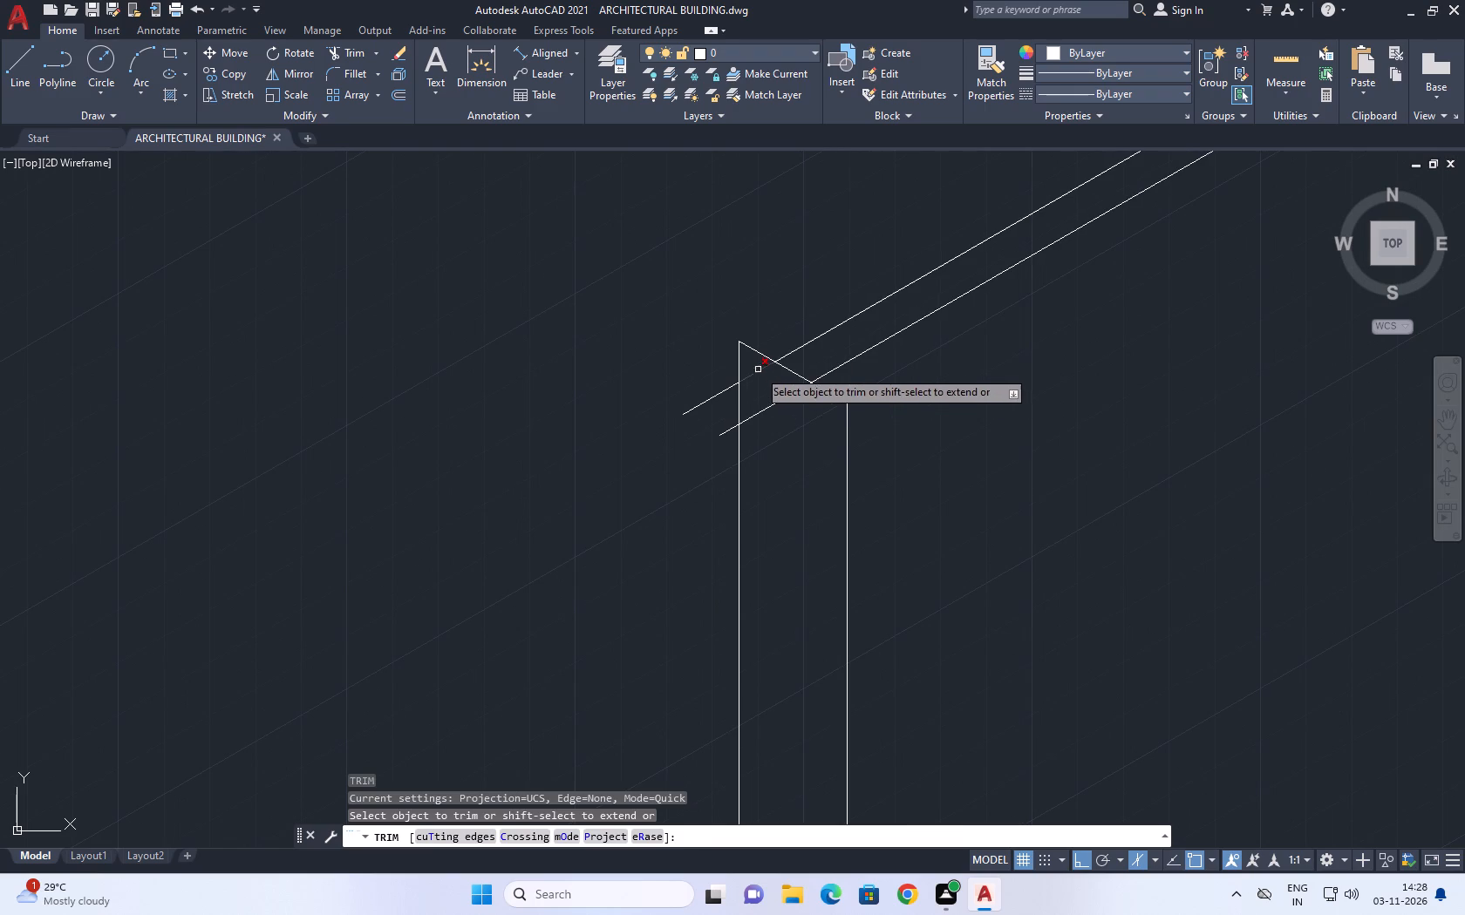
pyautogui.click(758, 369)
pyautogui.click(781, 400)
pyautogui.click(725, 379)
pyautogui.click(726, 441)
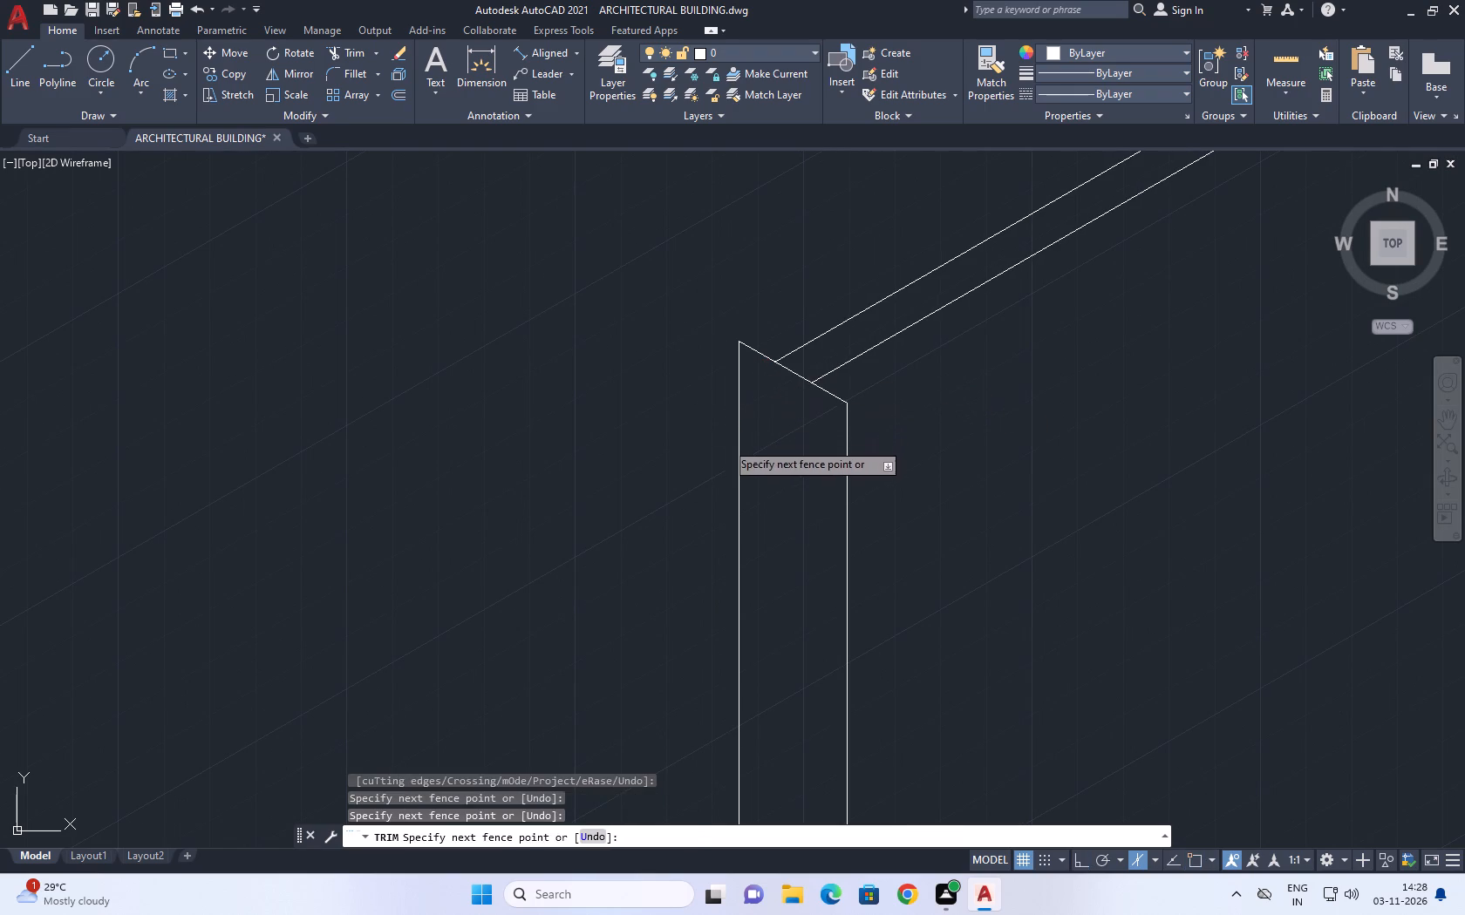
# Trim the return wall's two line ends beyond its moved end line, and the leftover segment inside its junction with the long partition.
pyautogui.scroll(-5, 576, 422)
pyautogui.scroll(2, 756, 495)
pyautogui.scroll(2, 658, 498)
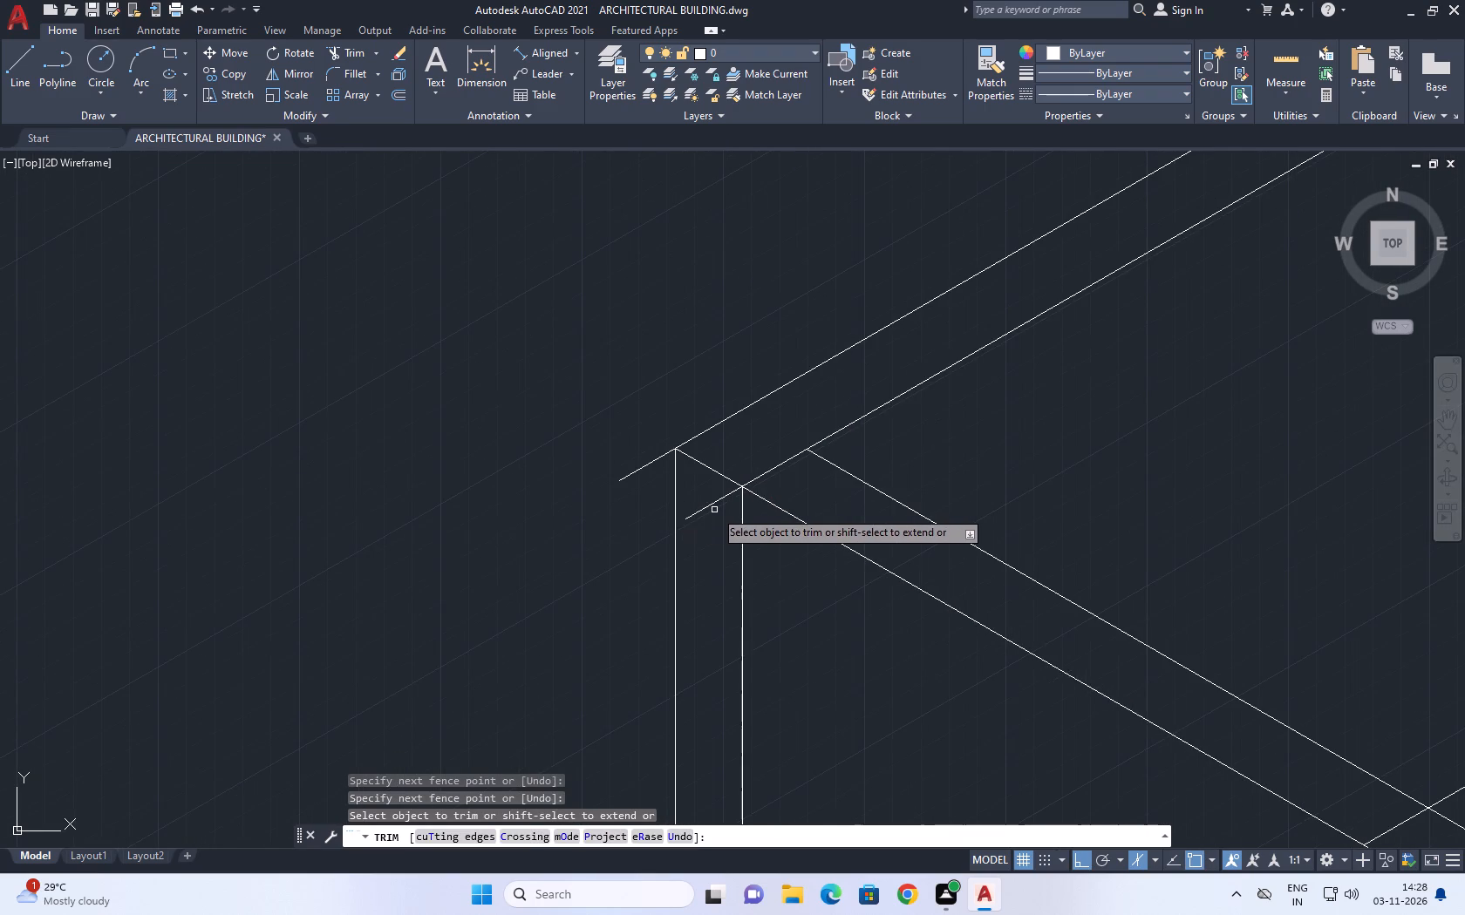
pyautogui.click(714, 507)
pyautogui.click(643, 451)
pyautogui.click(647, 485)
pyautogui.scroll(-3, 762, 437)
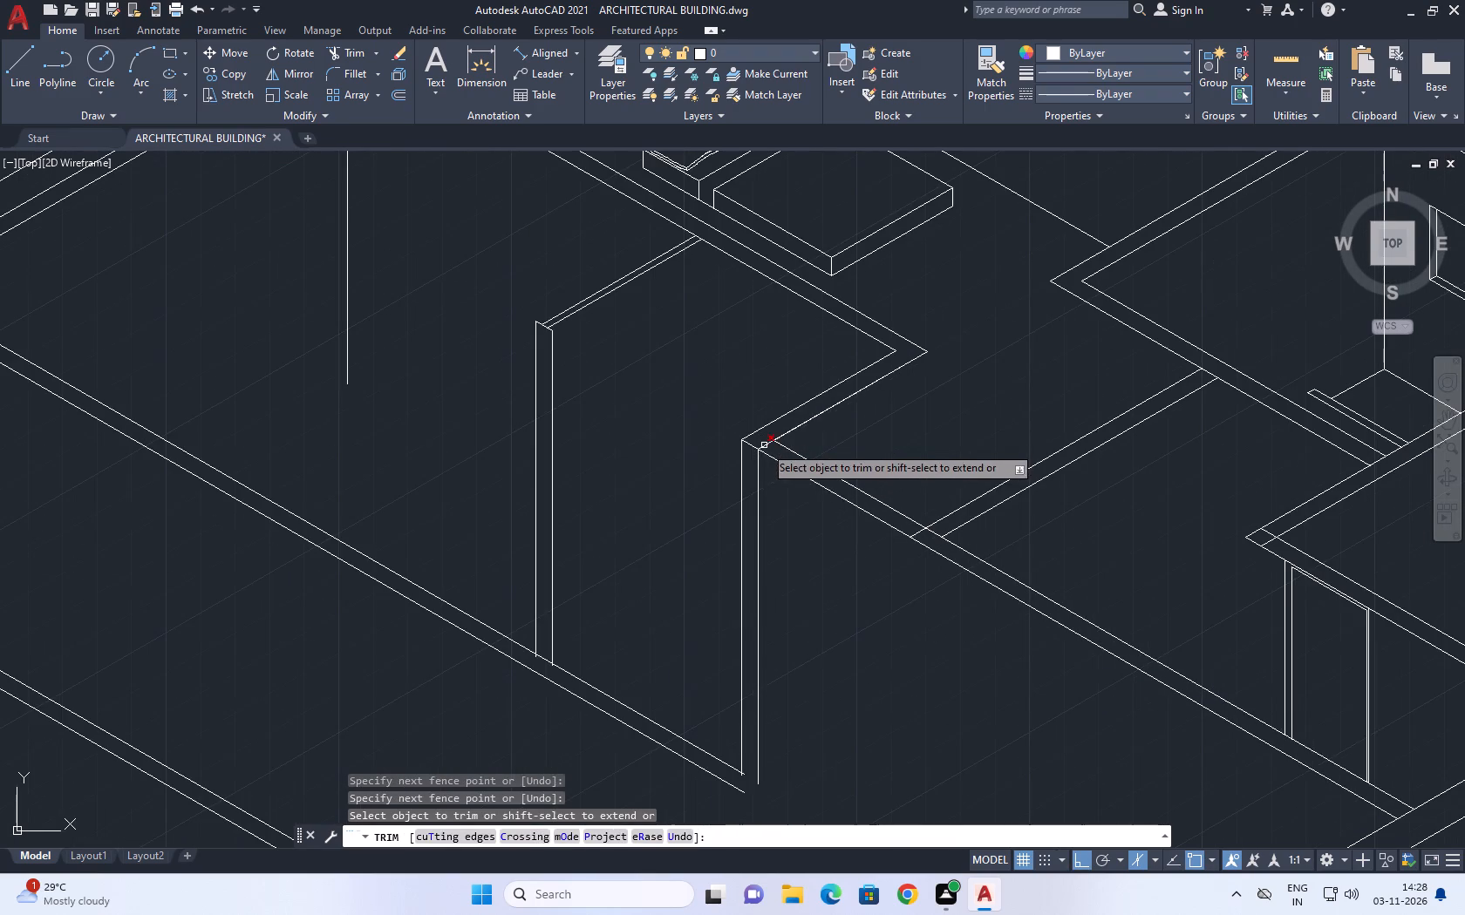
pyautogui.click(764, 446)
# Trim the overrunning line ends where the moved vertical wall edges meet the front partition's inner line.
pyautogui.moveTo(862, 611); pyautogui.dragTo(837, 471, button='middle')
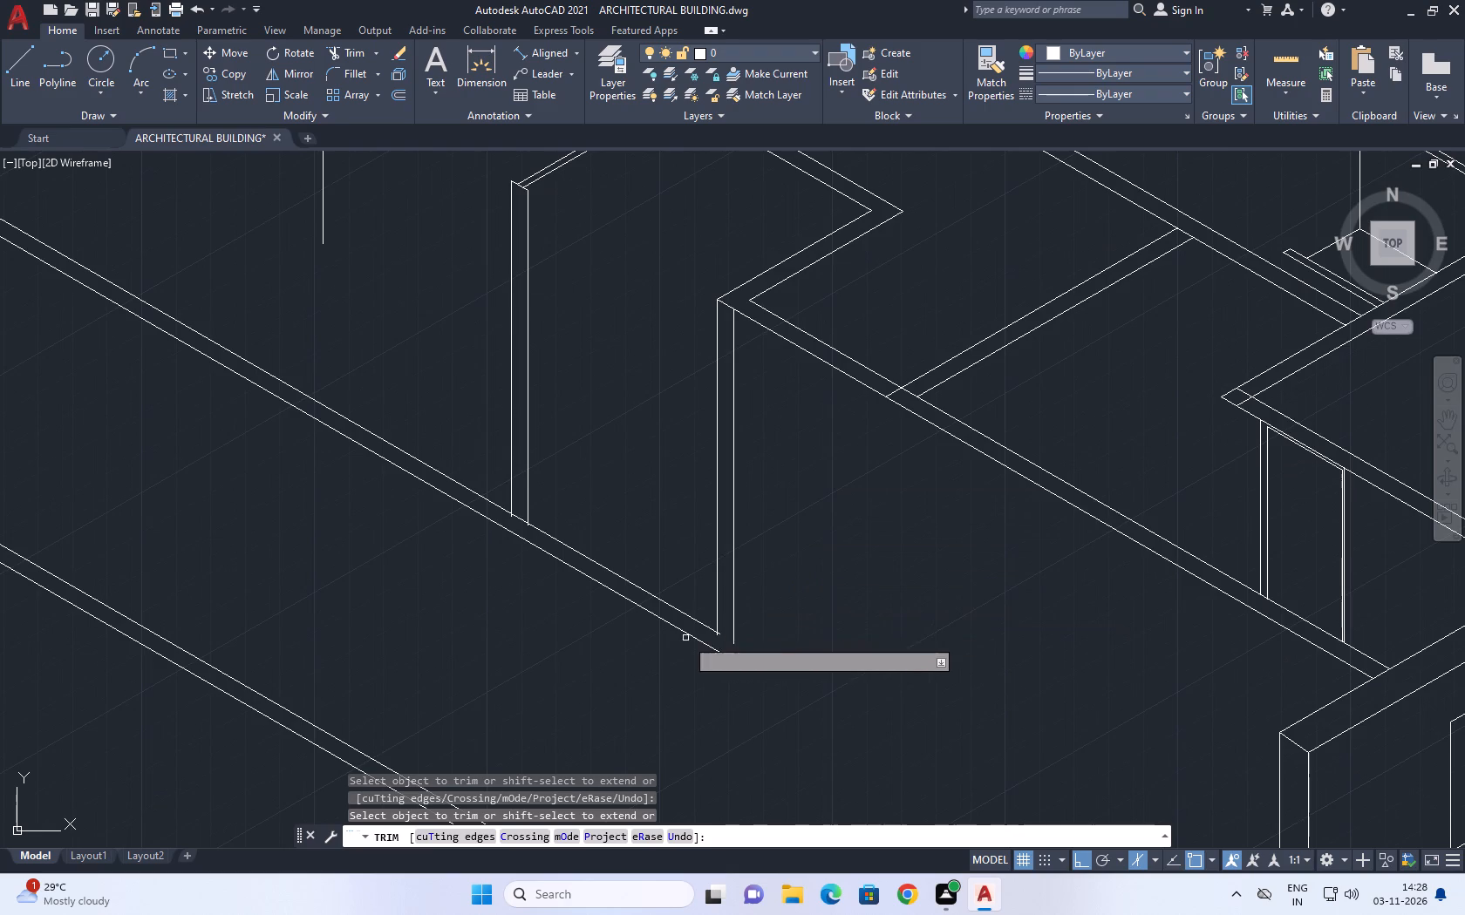
pyautogui.scroll(6, 694, 637)
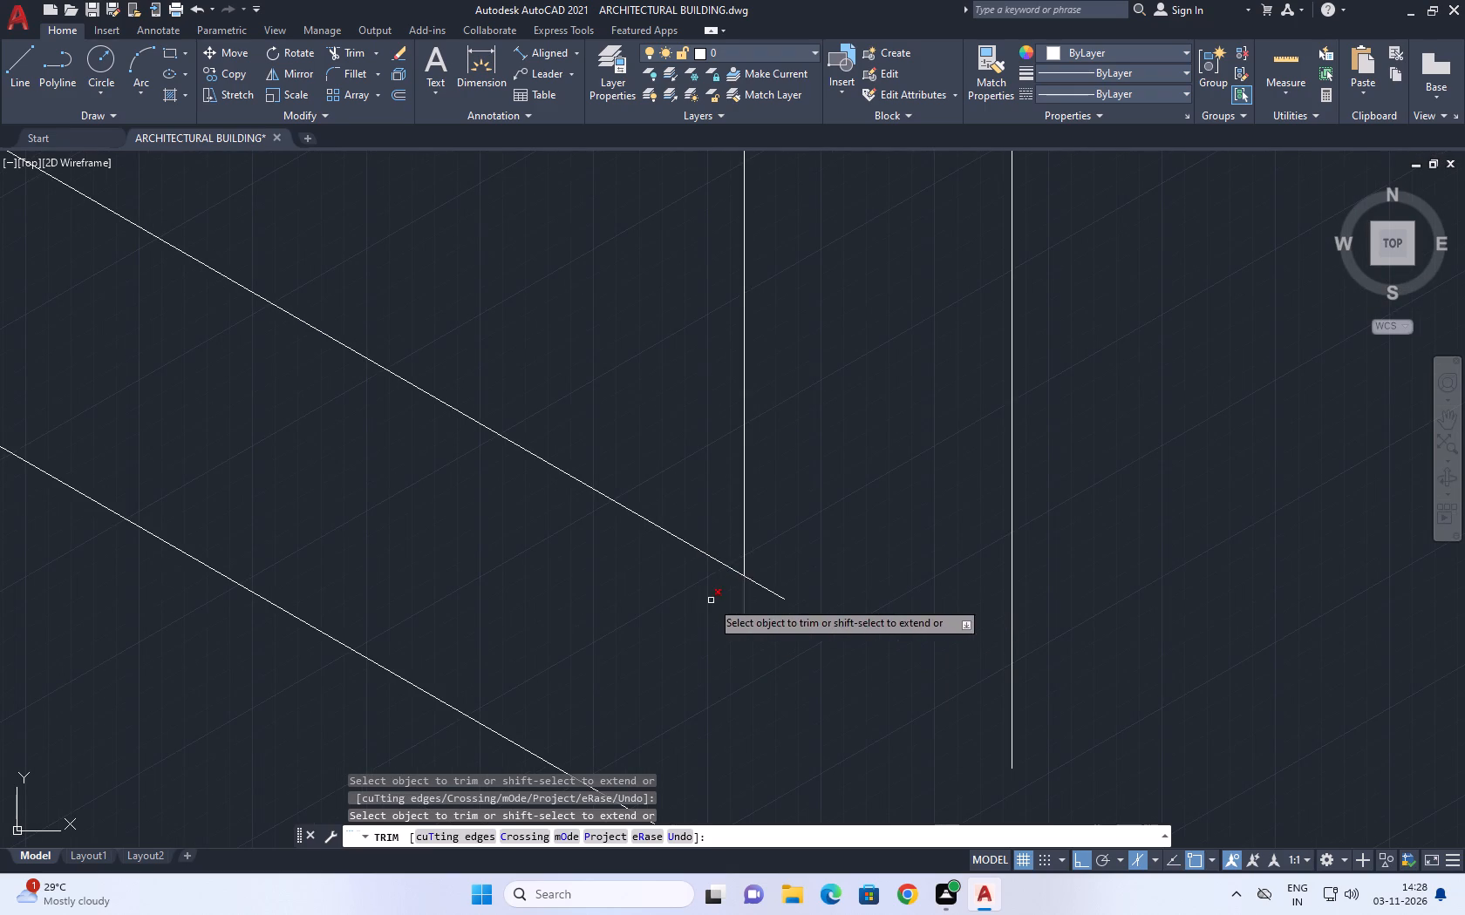
pyautogui.click(710, 600)
pyautogui.click(799, 541)
pyautogui.scroll(-6, 844, 578)
pyautogui.scroll(3, 514, 383)
pyautogui.click(482, 406)
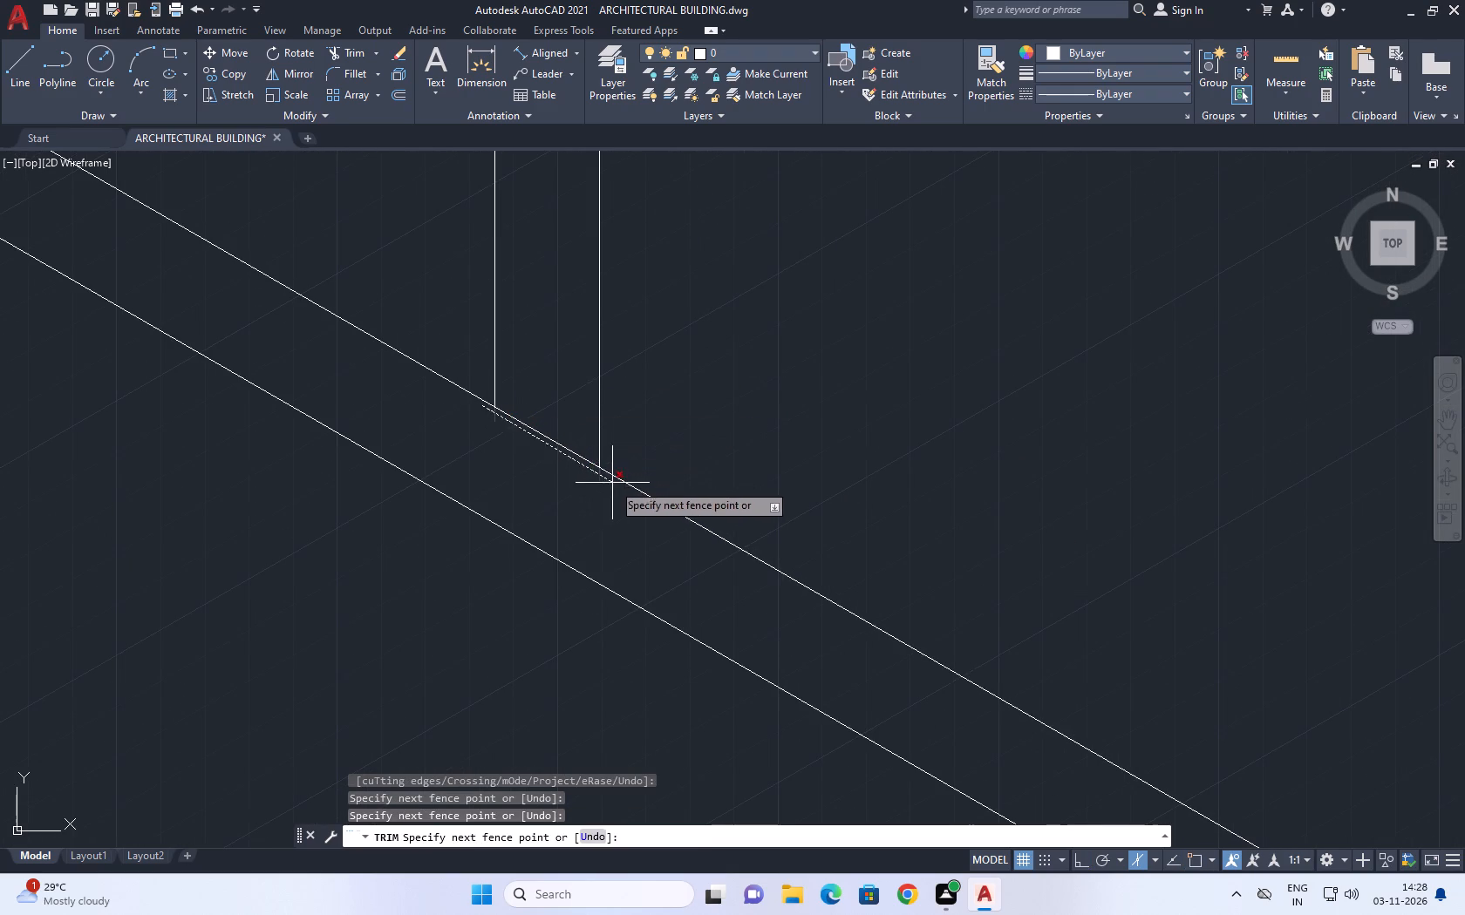
pyautogui.click(614, 485)
pyautogui.rightClick(702, 433)
pyautogui.click(767, 466)
# Fillet the front partition's outer line with the return wall's outer vertical edge to close the lower corner sharply.
pyautogui.scroll(-4, 766, 458)
pyautogui.moveTo(828, 492); pyautogui.dragTo(814, 473, button='middle')
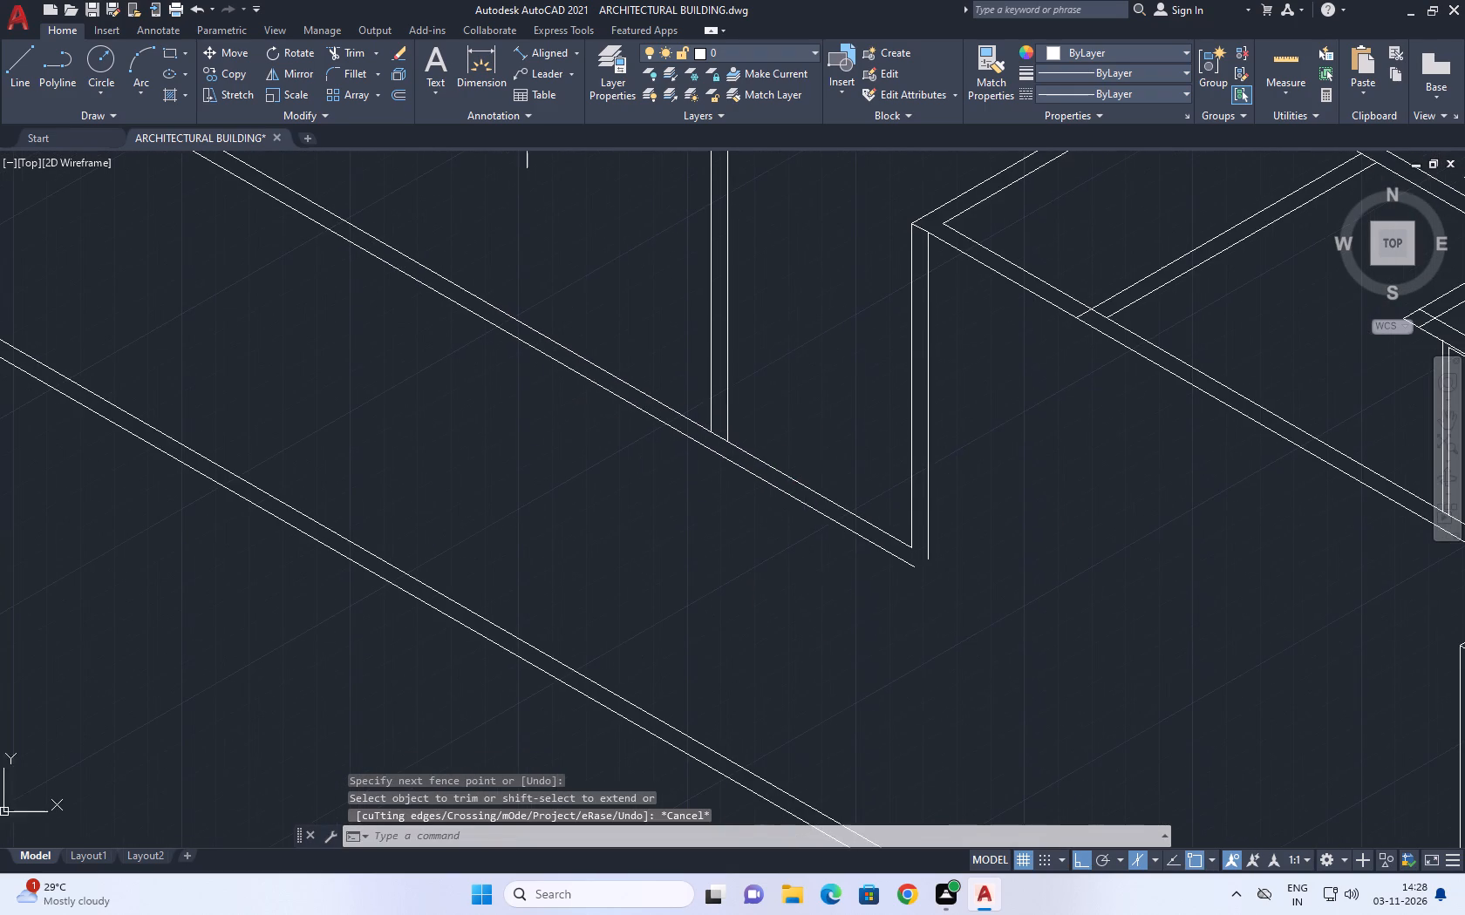
pyautogui.click(358, 75)
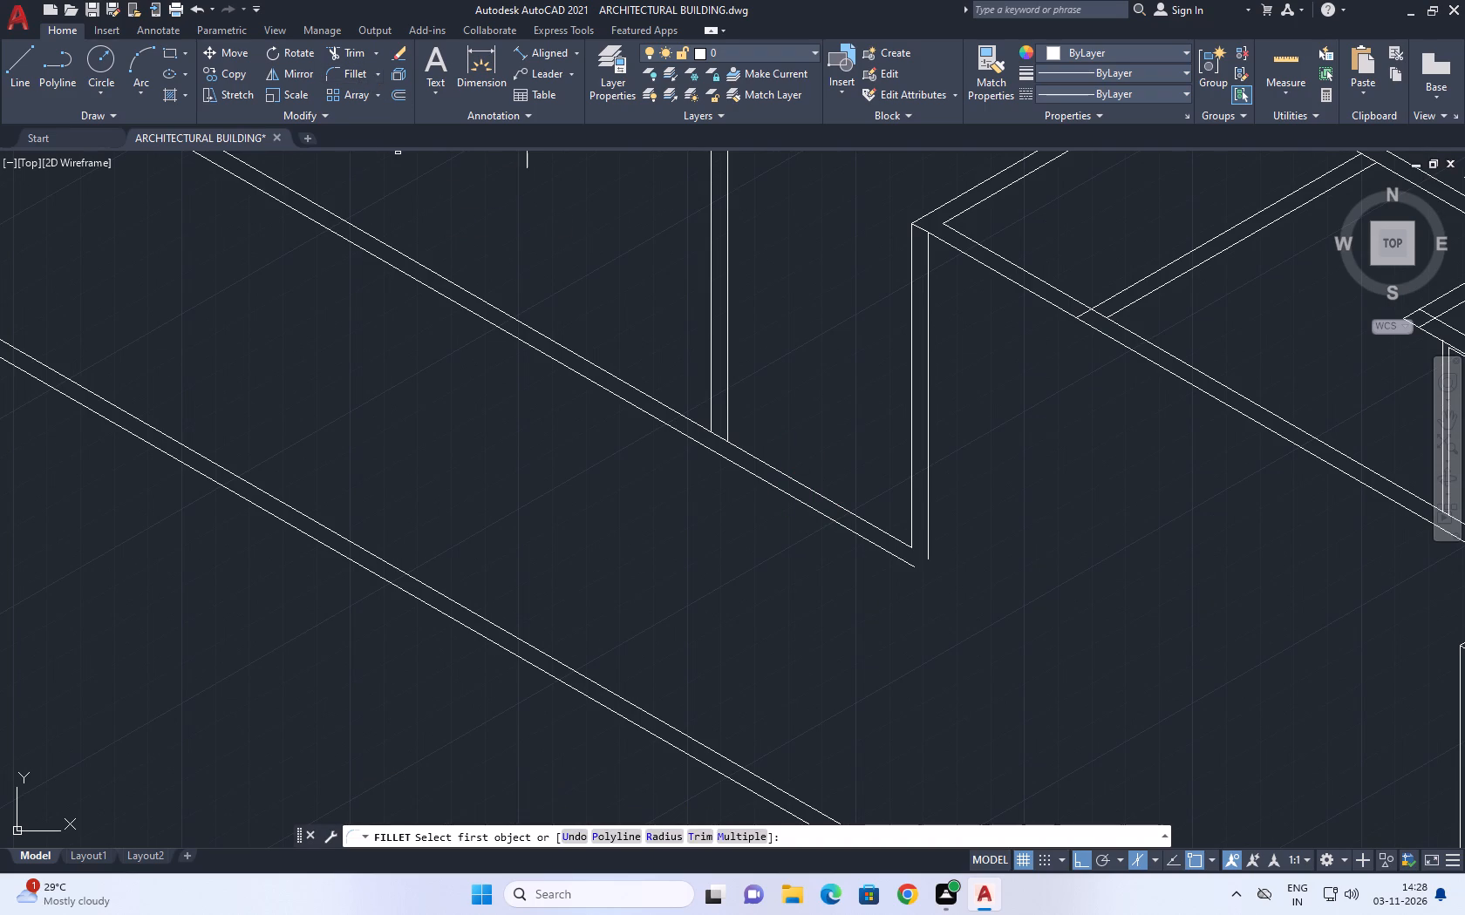
pyautogui.scroll(1, 870, 539)
pyautogui.click(938, 583)
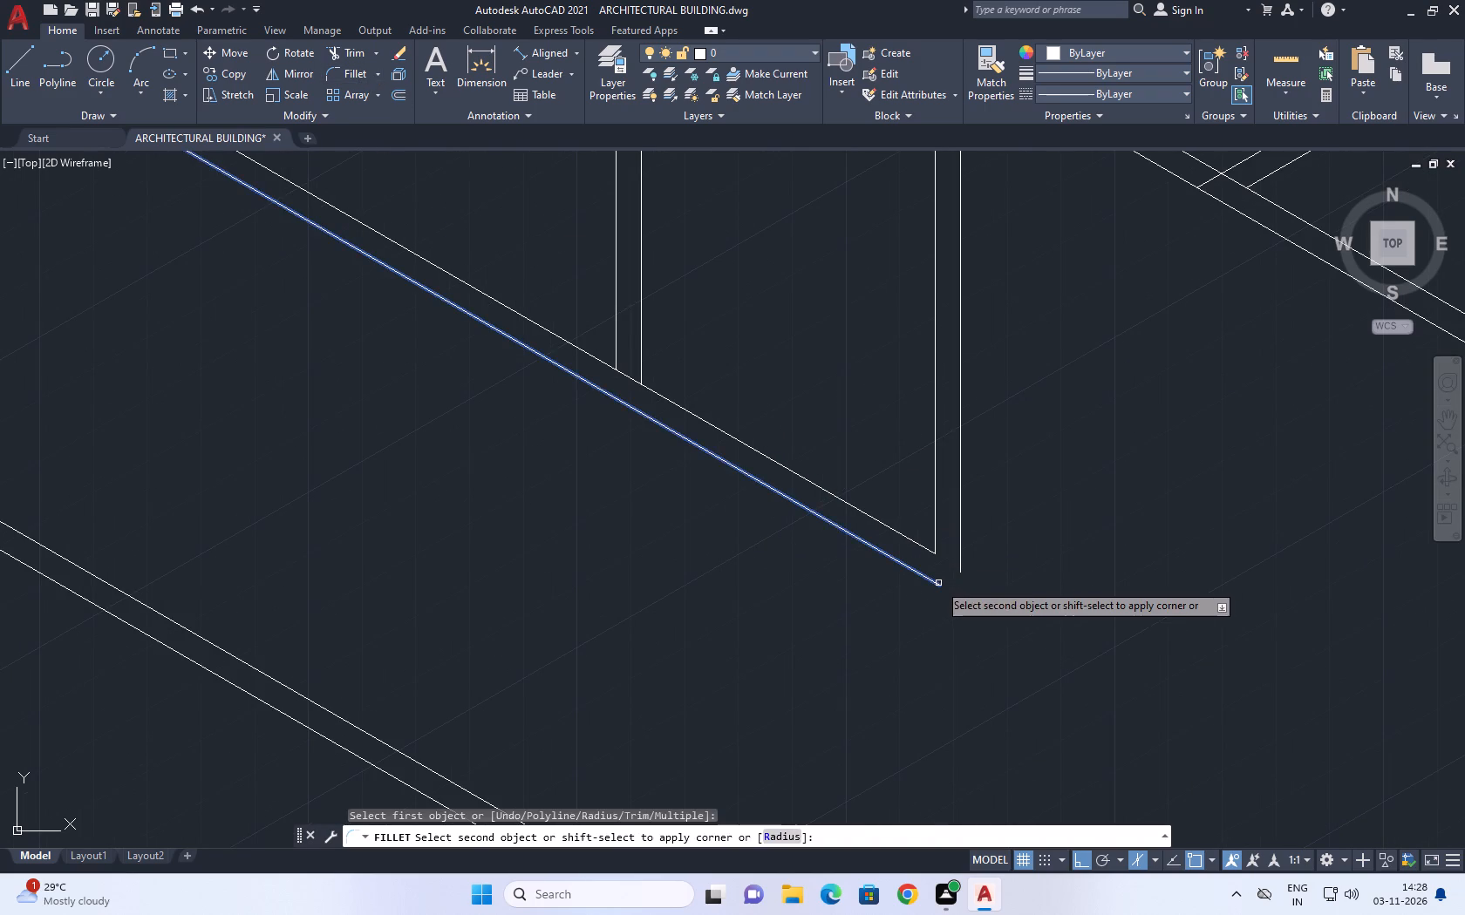
pyautogui.click(964, 565)
pyautogui.click(957, 551)
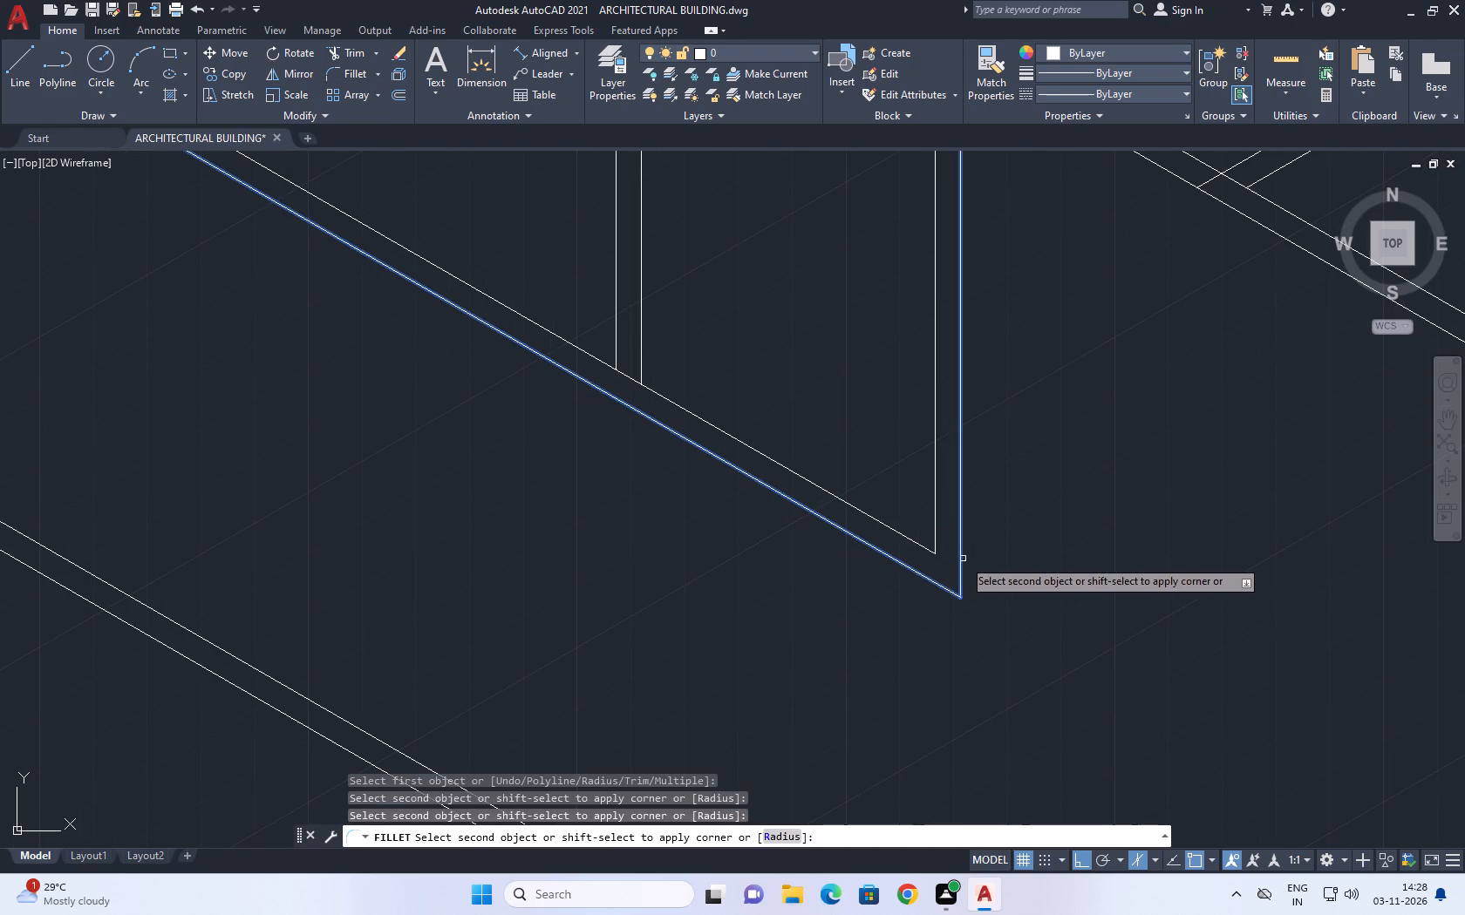
pyautogui.click(963, 559)
pyautogui.scroll(-2, 896, 588)
pyautogui.moveTo(984, 532); pyautogui.dragTo(835, 593, button='middle')
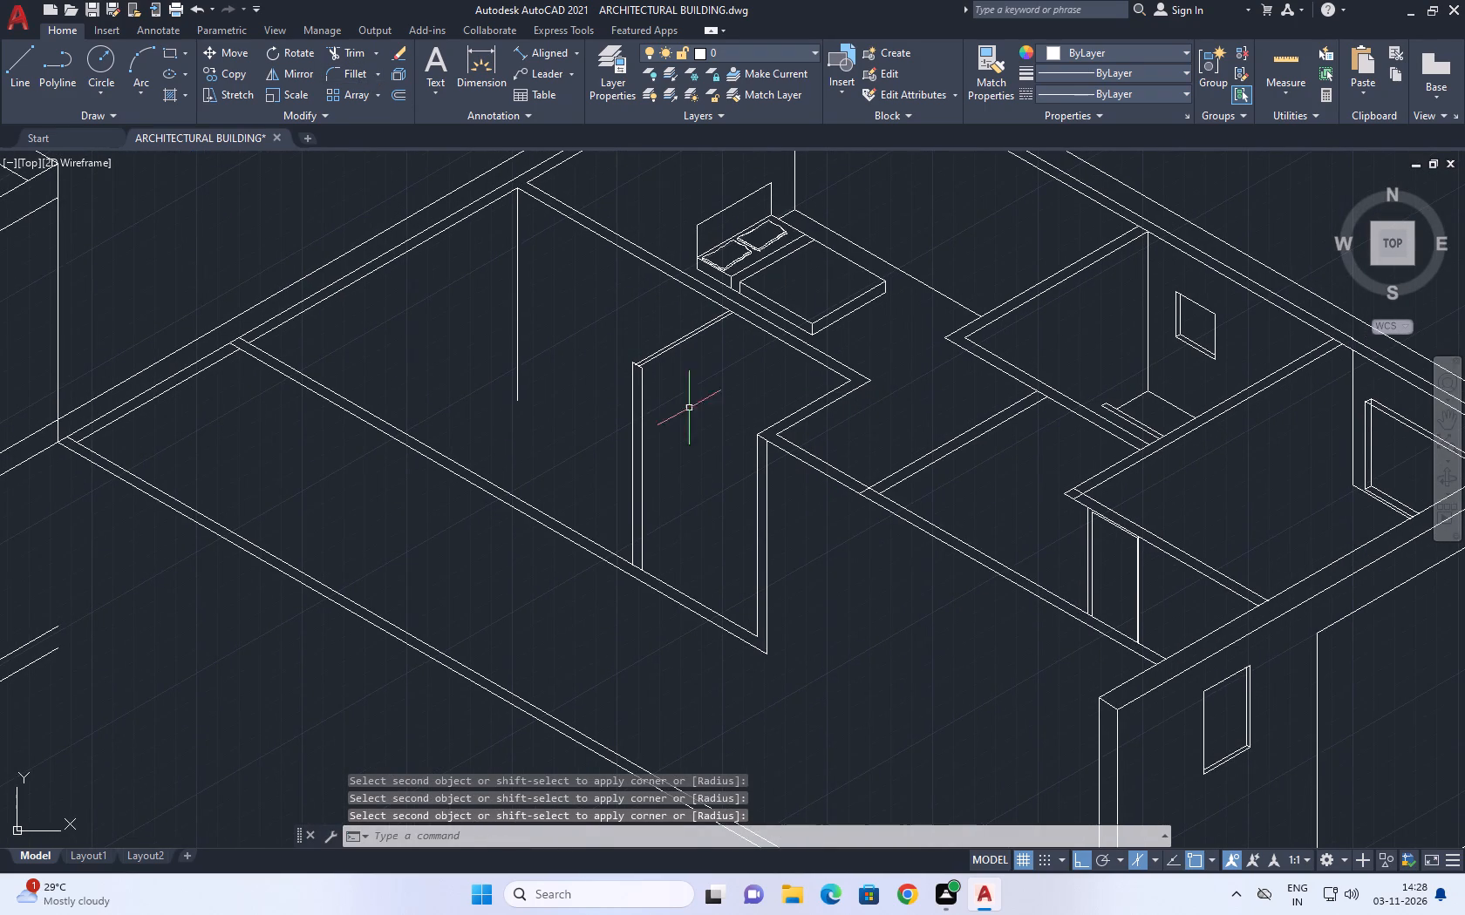
# Trim the cross partition's line where it runs between the two lines of the long partition.
pyautogui.click(354, 53)
pyautogui.scroll(2, 836, 491)
pyautogui.click(907, 492)
pyautogui.rightClick(892, 541)
pyautogui.click(948, 567)
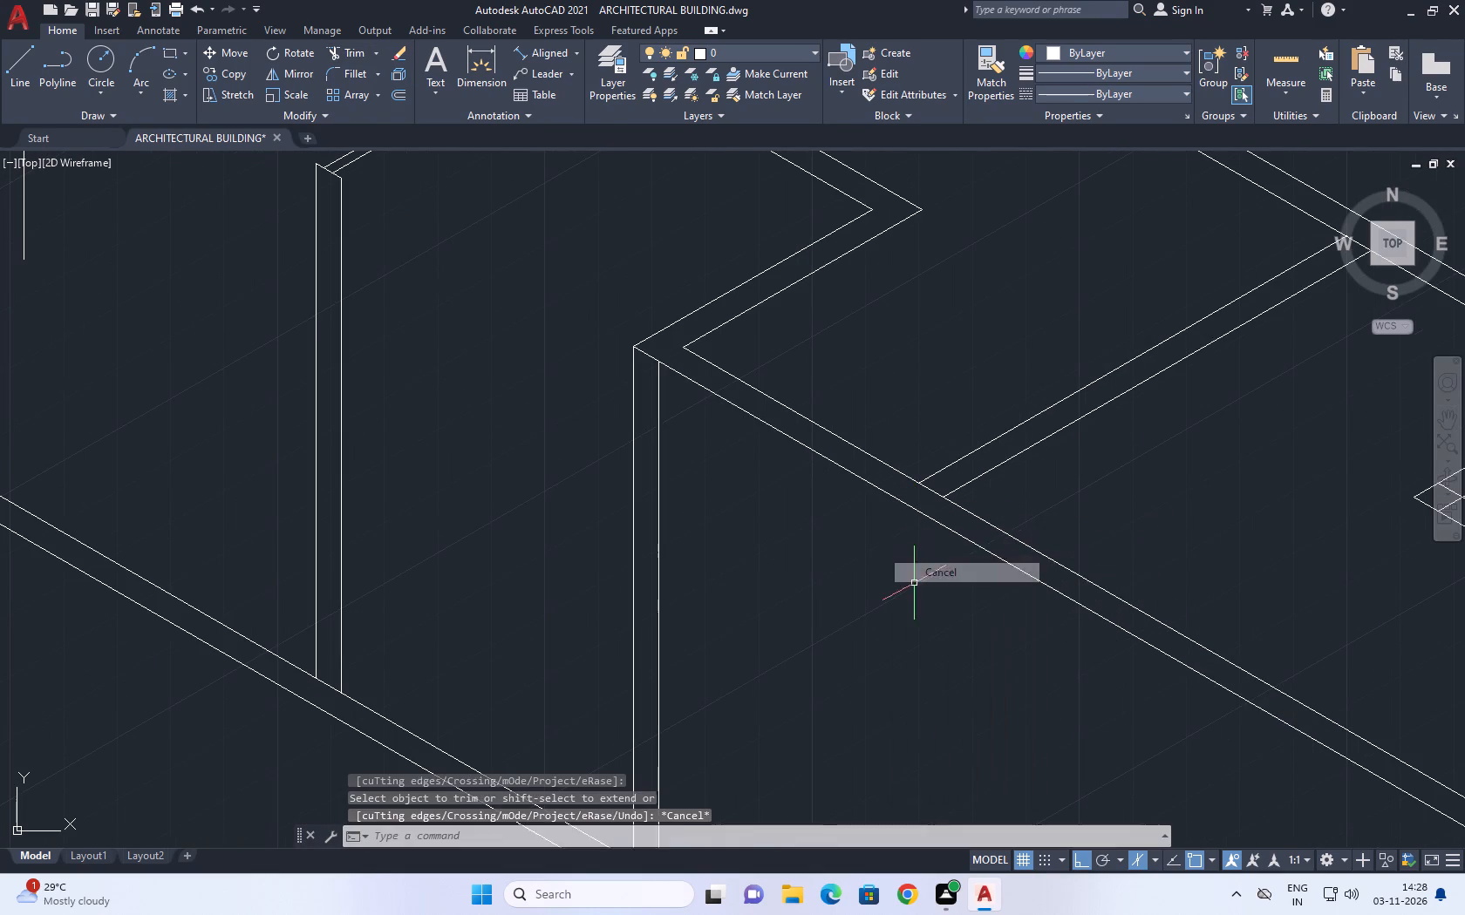
# Extend the single vertical wall line below the bedroom partition's junction with the exterior wall down to the front partition.
pyautogui.scroll(-5, 705, 539)
pyautogui.moveTo(770, 571); pyautogui.dragTo(726, 494, button='middle')
pyautogui.scroll(3, 617, 417)
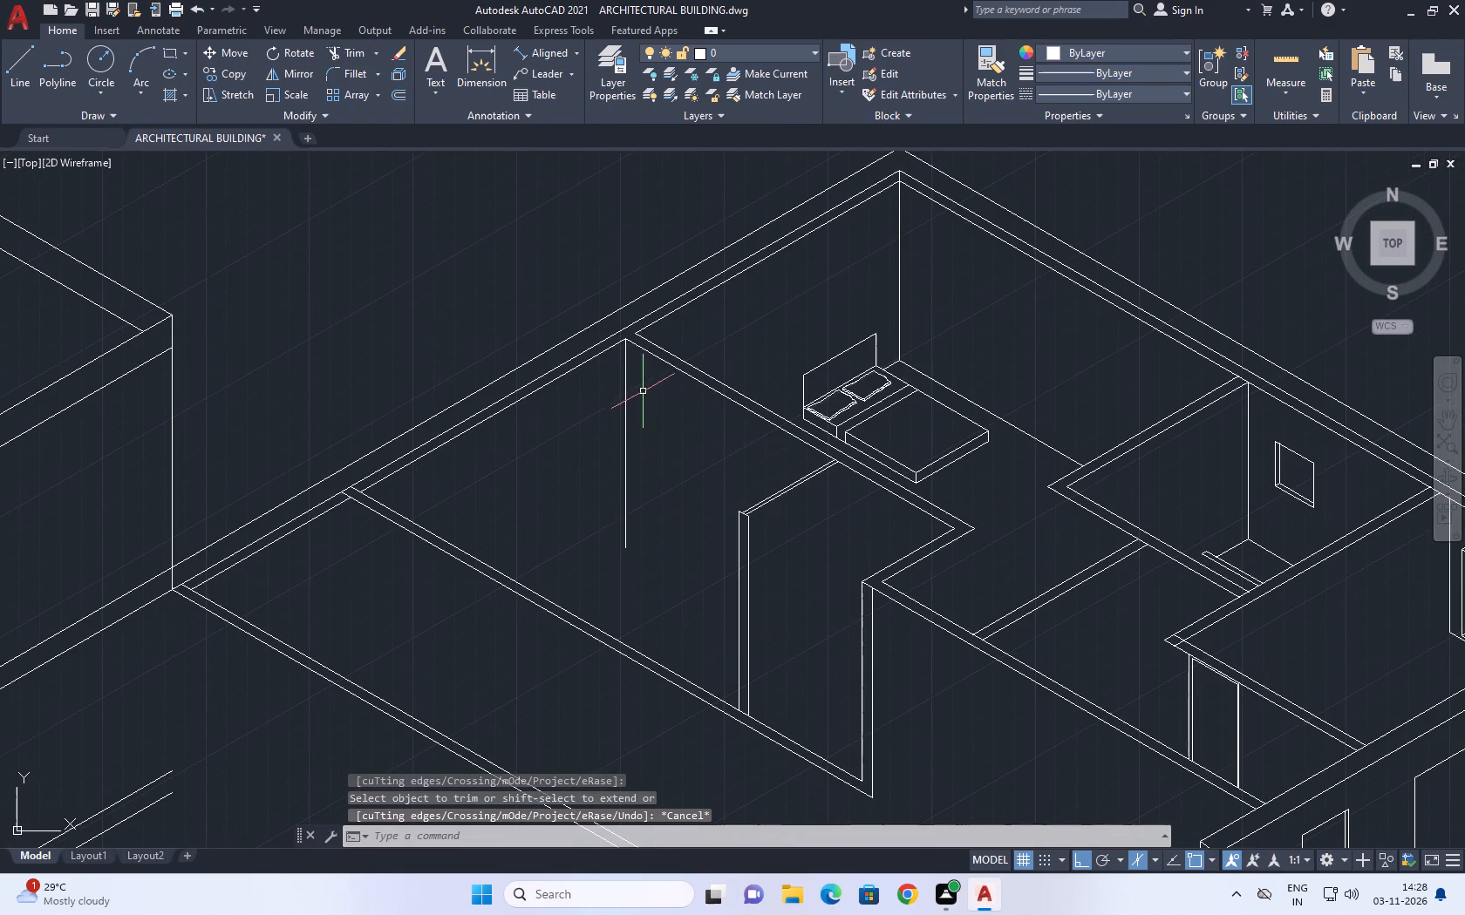
pyautogui.moveTo(658, 408); pyautogui.dragTo(668, 430, button='middle')
pyautogui.write('ex')
pyautogui.press('space')
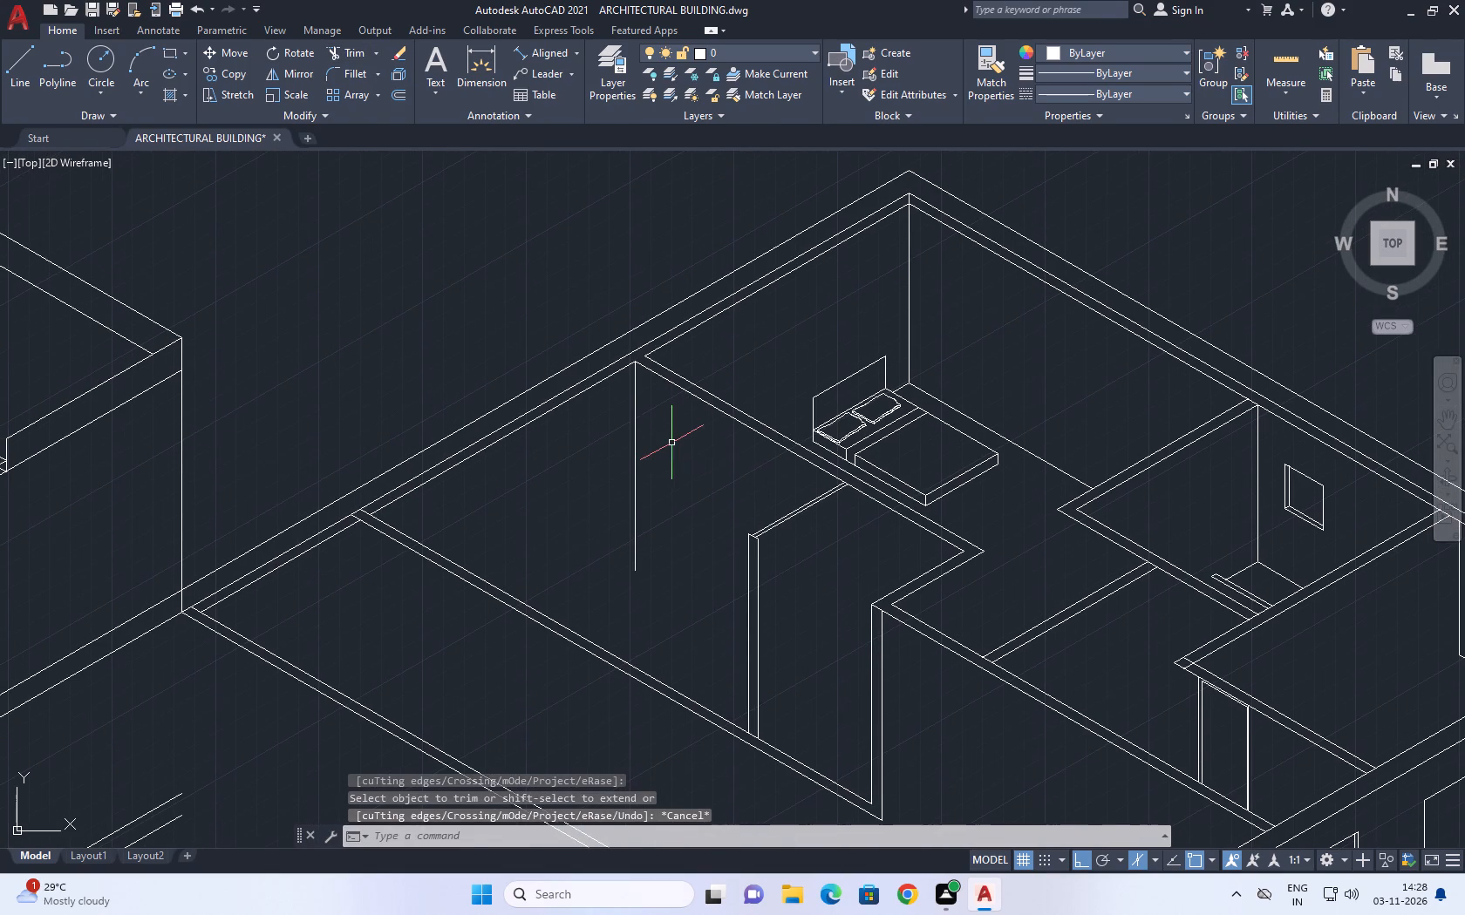
pyautogui.click(637, 495)
pyautogui.scroll(-3, 637, 518)
pyautogui.press('Escape')
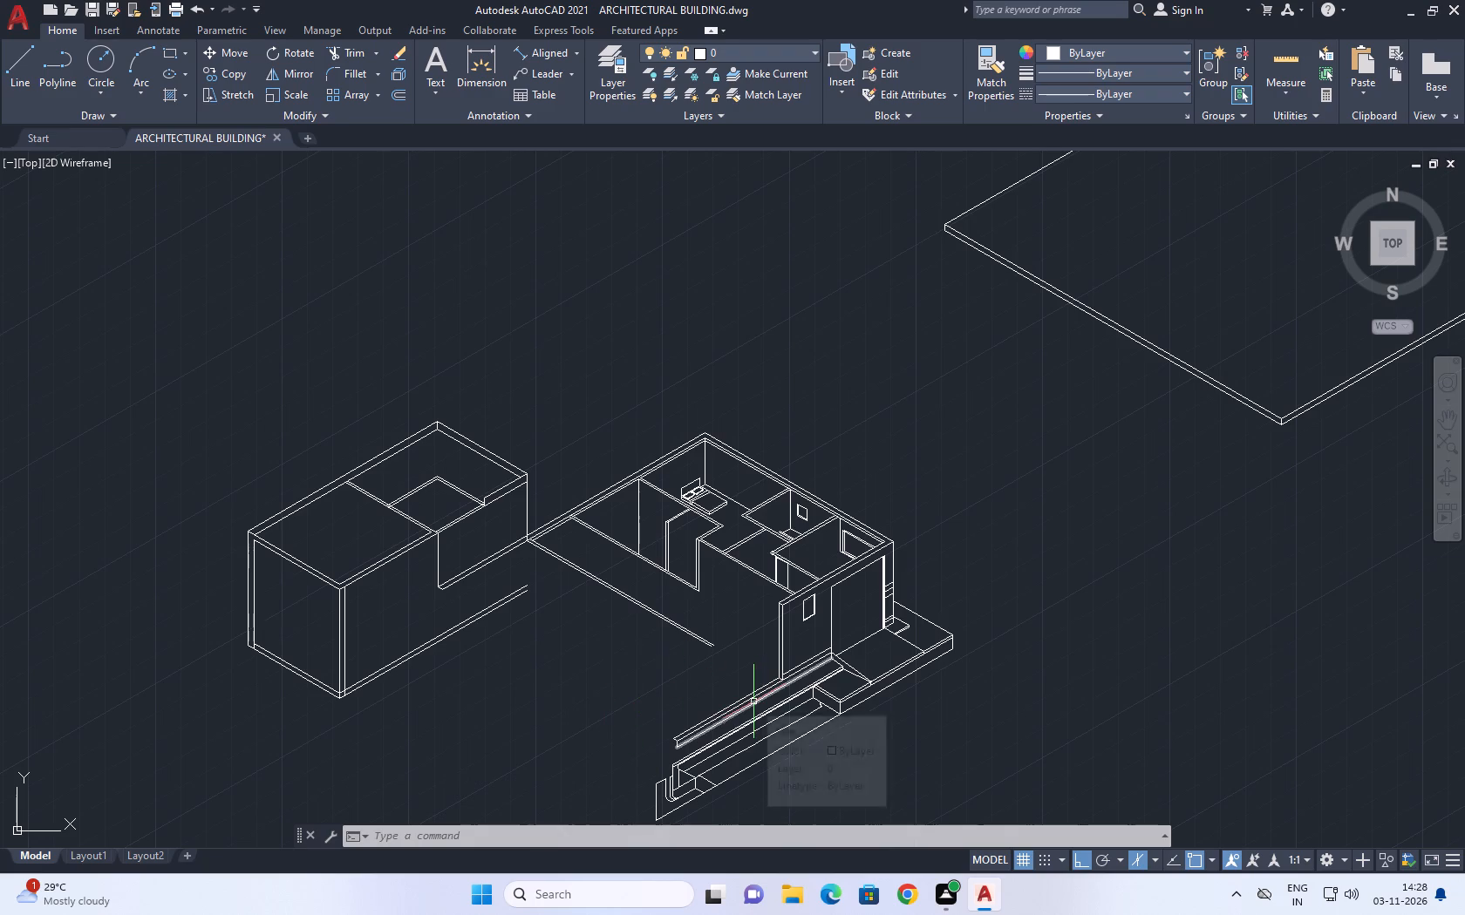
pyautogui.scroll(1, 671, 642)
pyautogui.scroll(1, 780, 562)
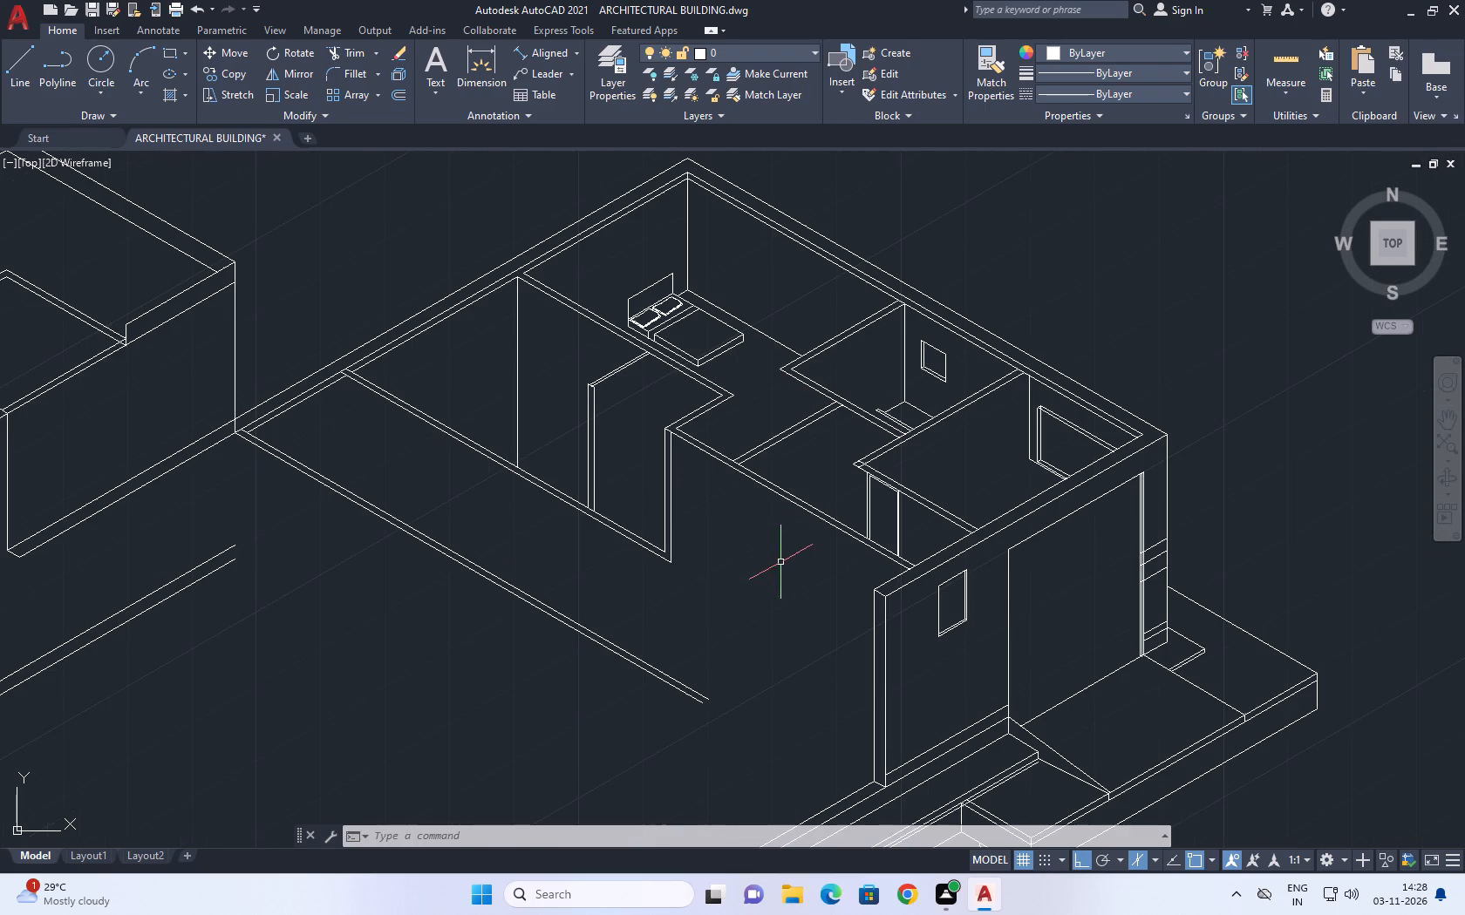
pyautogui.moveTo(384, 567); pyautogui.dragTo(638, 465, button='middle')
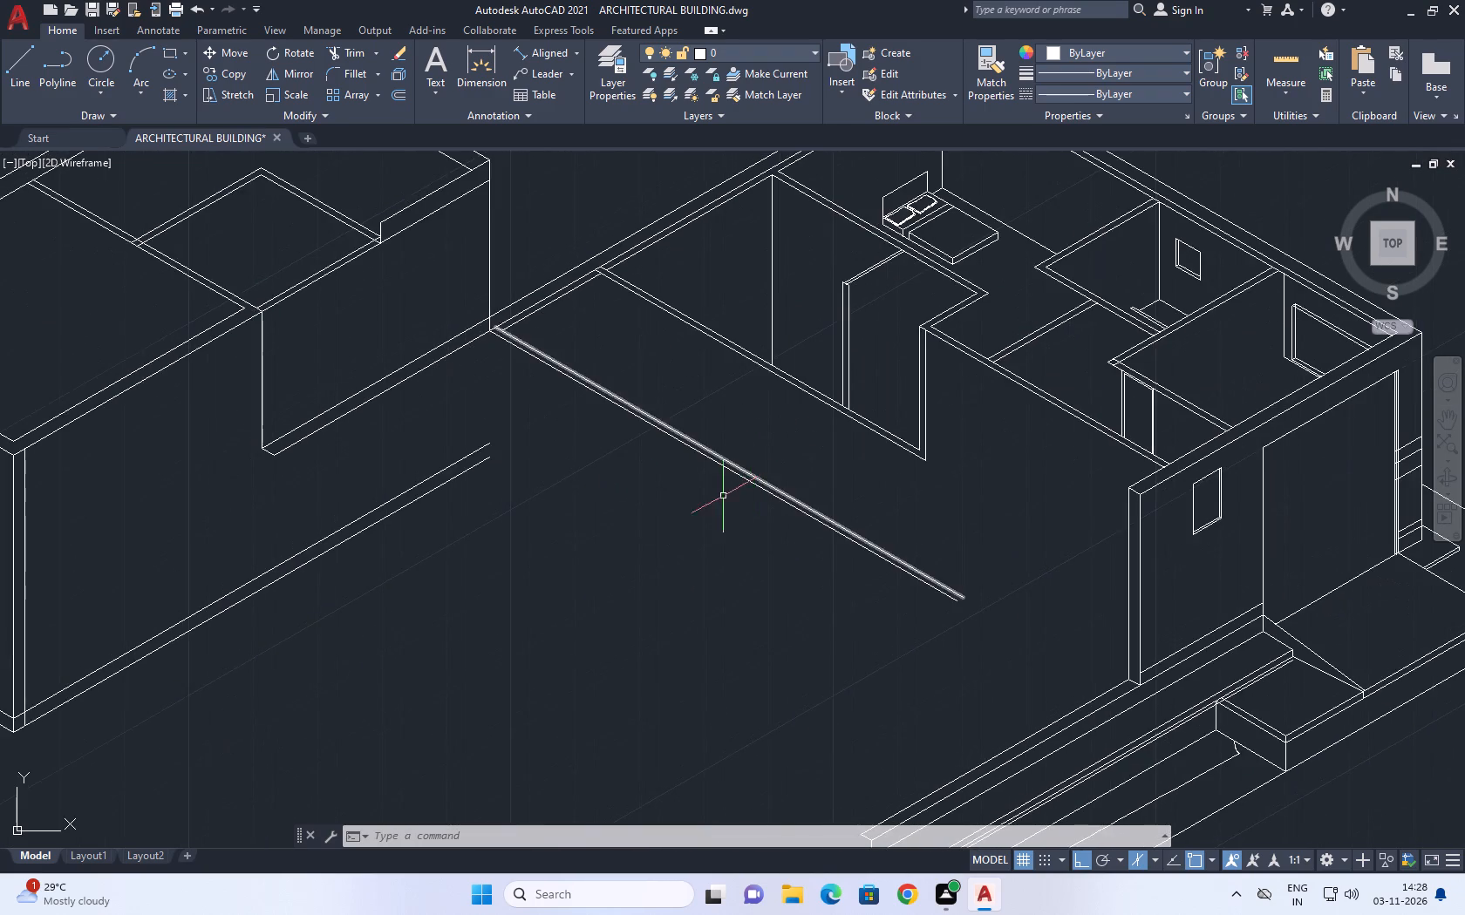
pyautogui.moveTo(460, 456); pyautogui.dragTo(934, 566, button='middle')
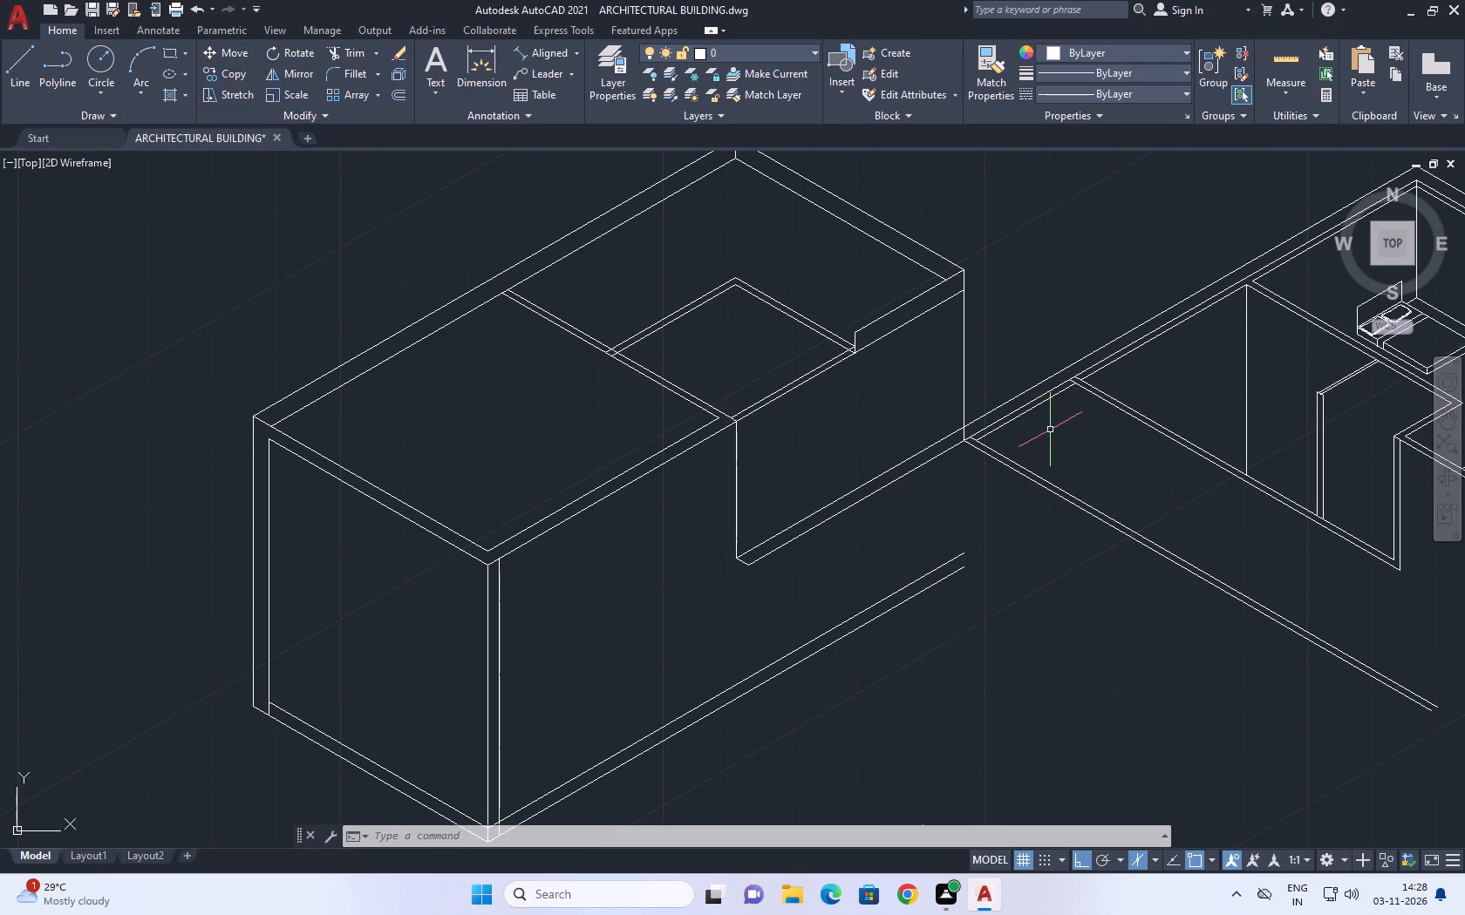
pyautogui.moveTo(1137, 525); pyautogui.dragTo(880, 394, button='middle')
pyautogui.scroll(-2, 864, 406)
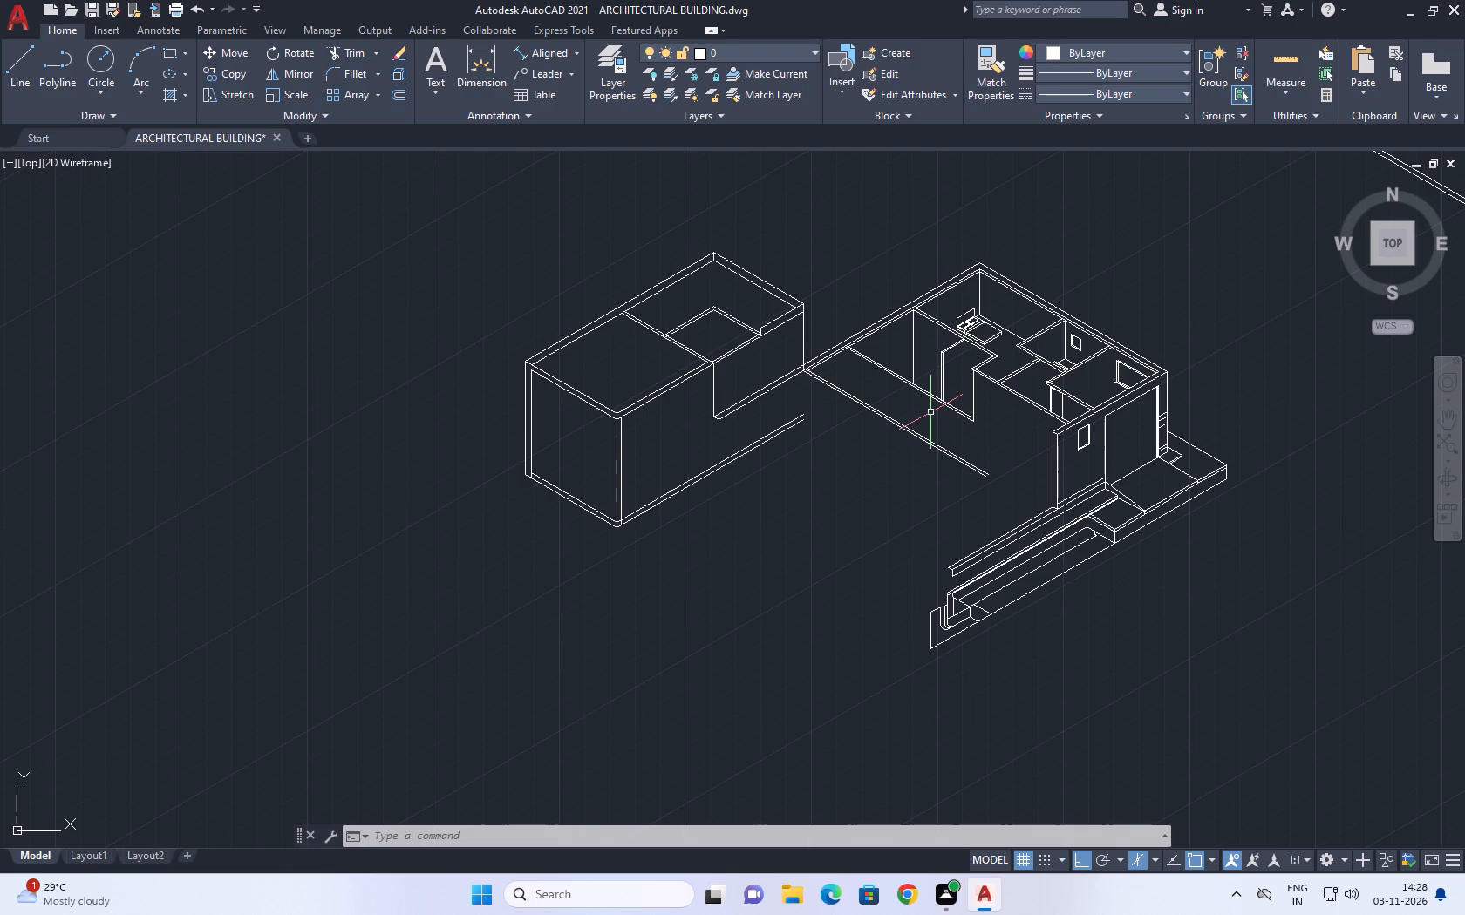
# Extend both lines of the short wall jog at the return wall's top to the doorway's vertical edges.
pyautogui.moveTo(982, 391); pyautogui.dragTo(981, 432, button='middle')
pyautogui.write('ex')
pyautogui.press('space')
pyautogui.scroll(2, 975, 400)
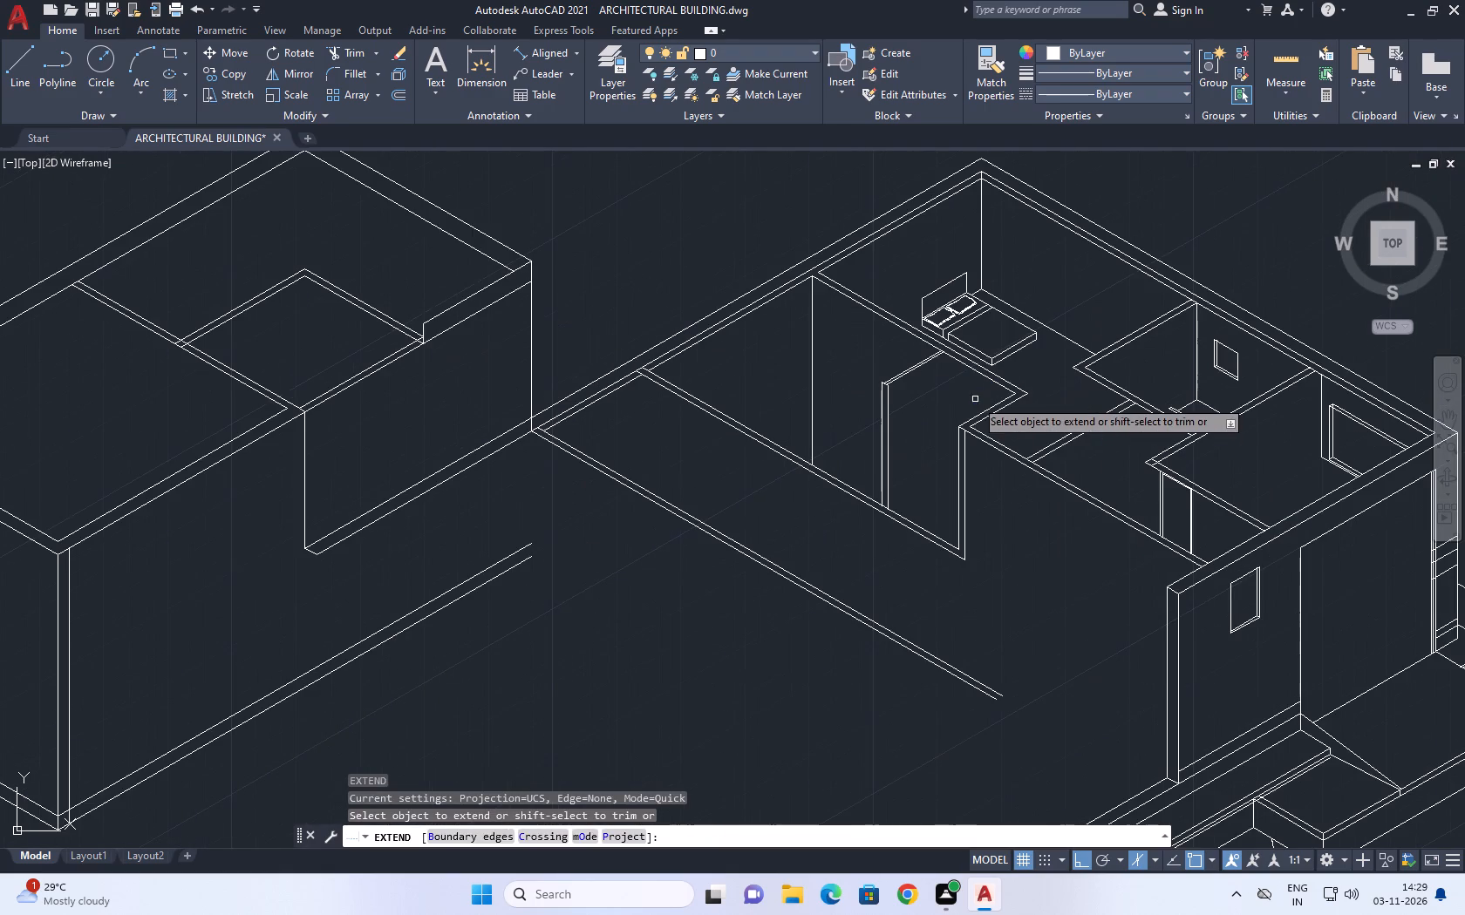
pyautogui.click(978, 399)
pyautogui.click(1005, 414)
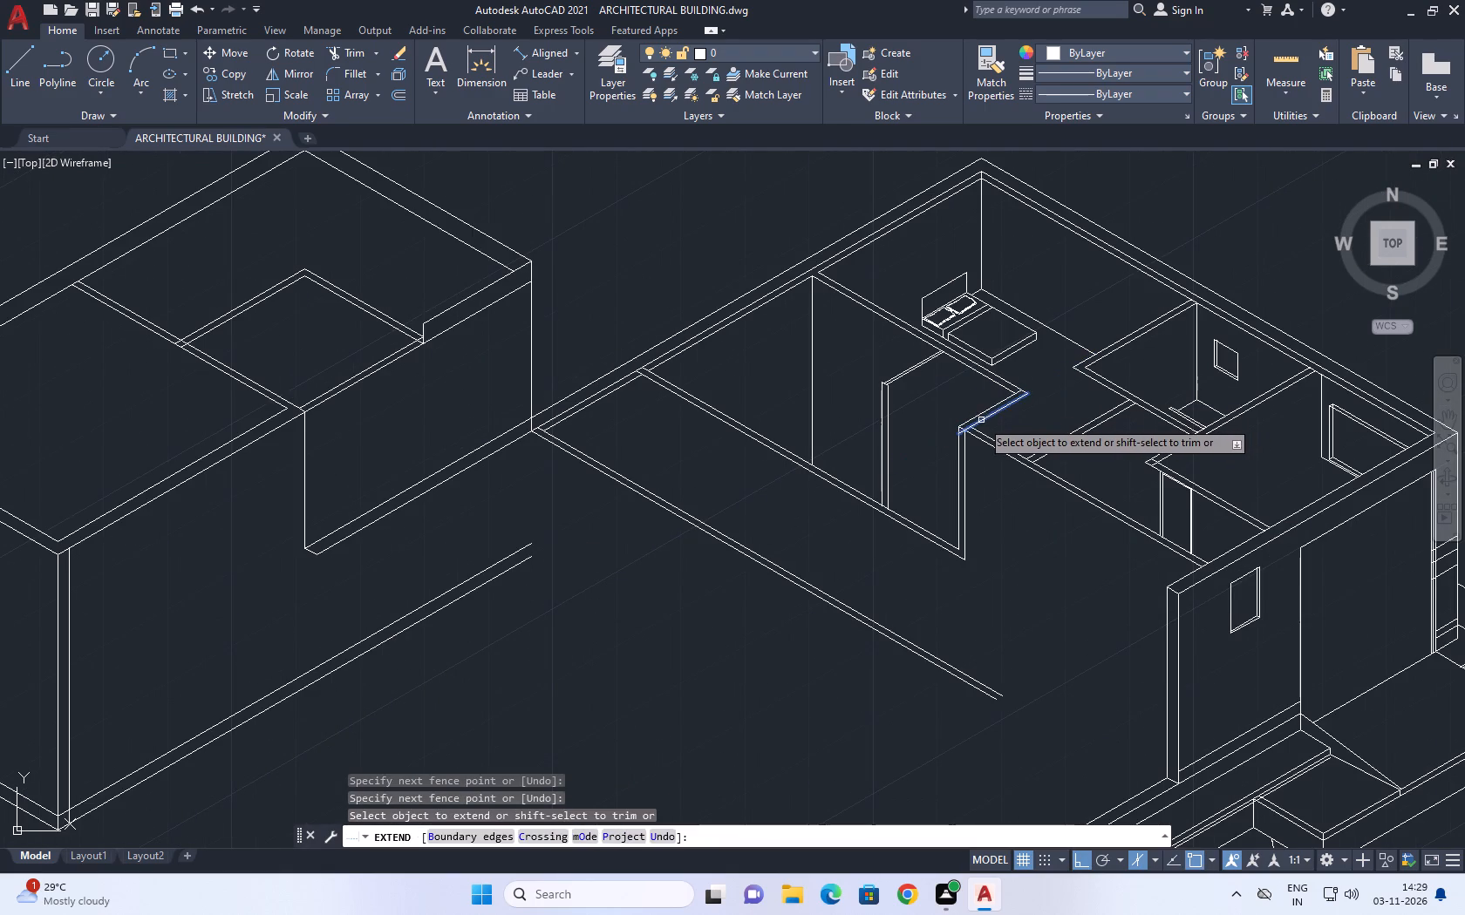
pyautogui.click(981, 420)
pyautogui.click(976, 417)
pyautogui.click(966, 430)
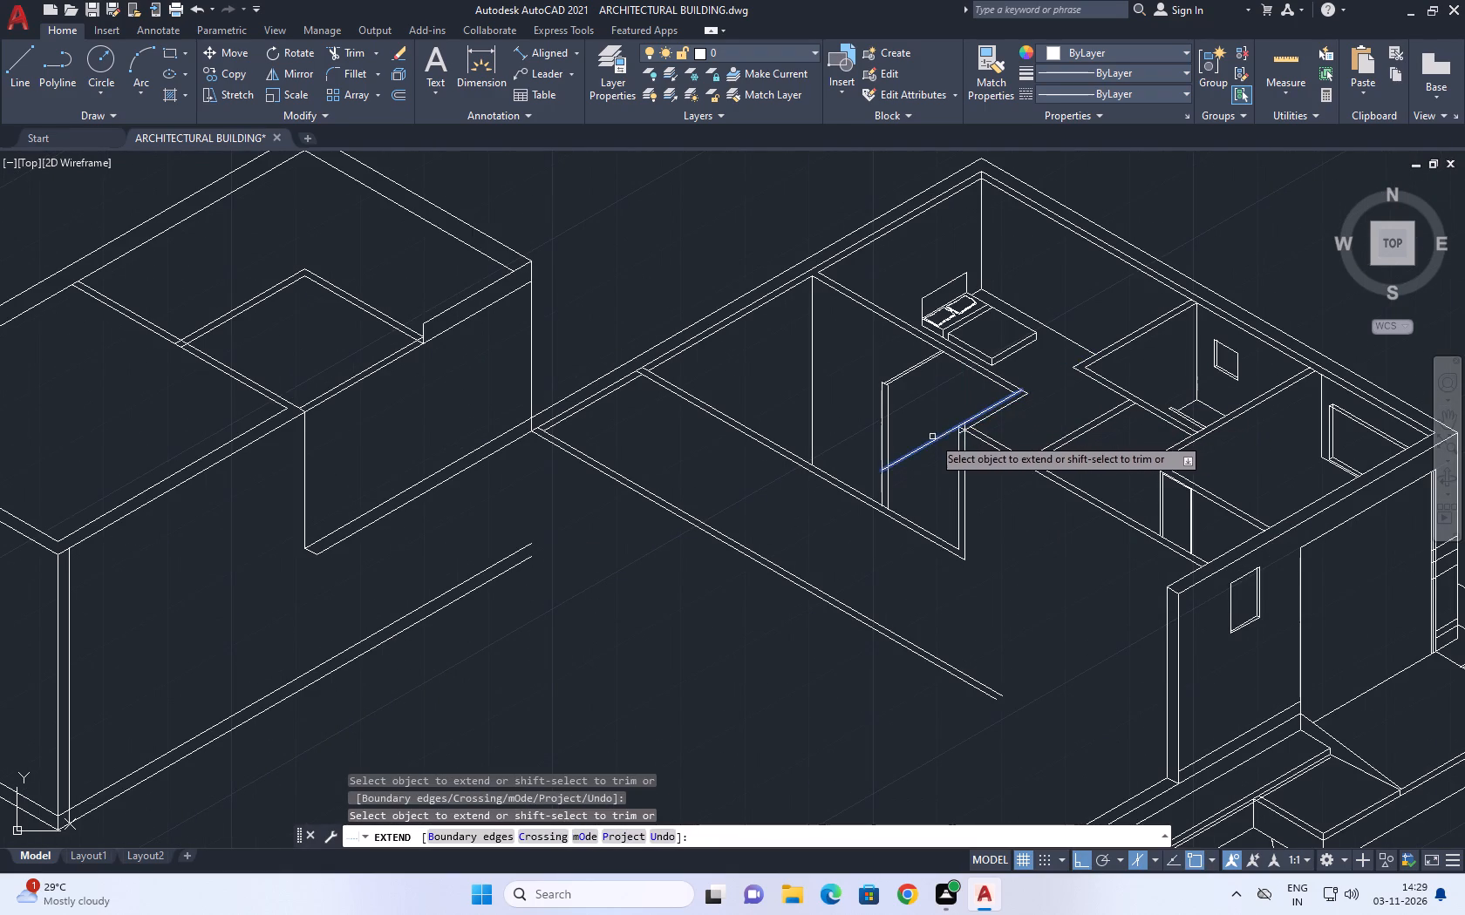
pyautogui.scroll(2, 969, 433)
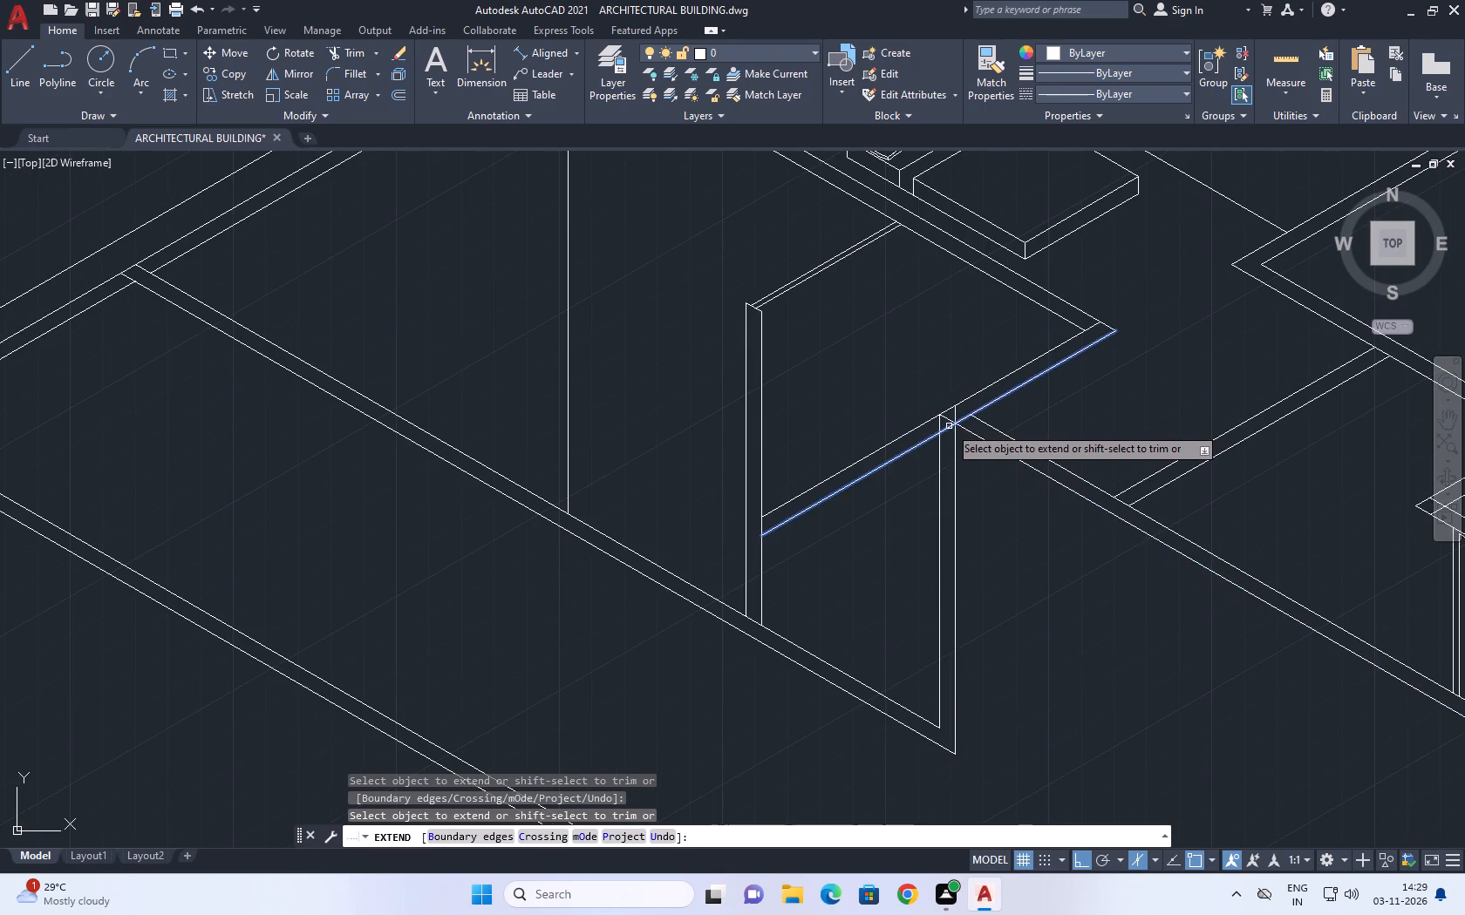
pyautogui.click(949, 426)
pyautogui.click(862, 434)
pyautogui.scroll(-2, 868, 464)
pyautogui.click(877, 485)
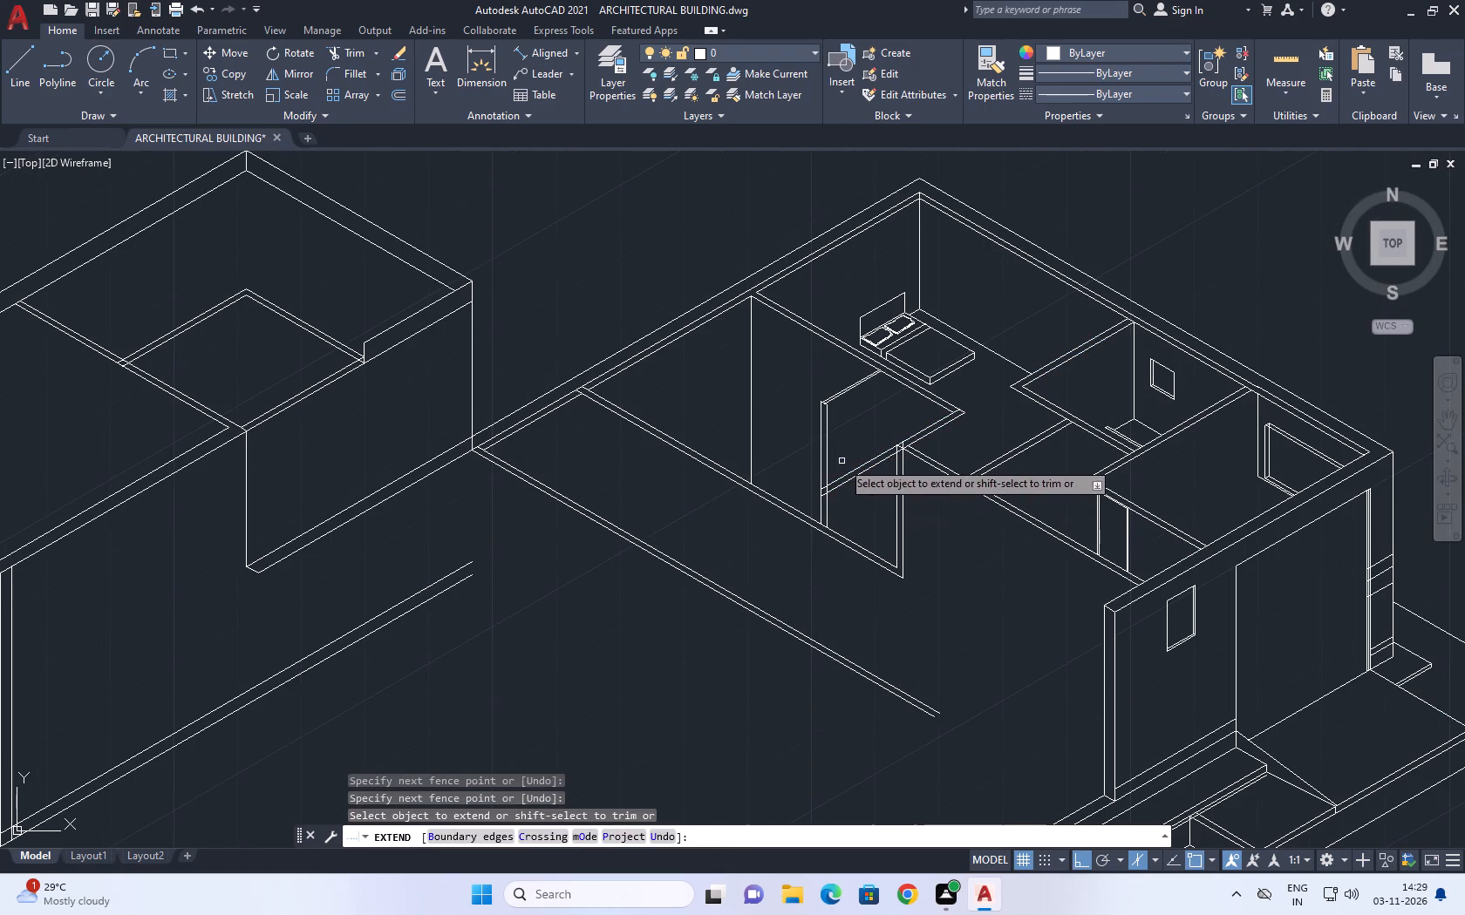
# Extend the same two wall lines further, across the front partition, to the open-ended outer front wall.
pyautogui.click(842, 461)
pyautogui.click(862, 504)
pyautogui.click(801, 492)
pyautogui.click(811, 506)
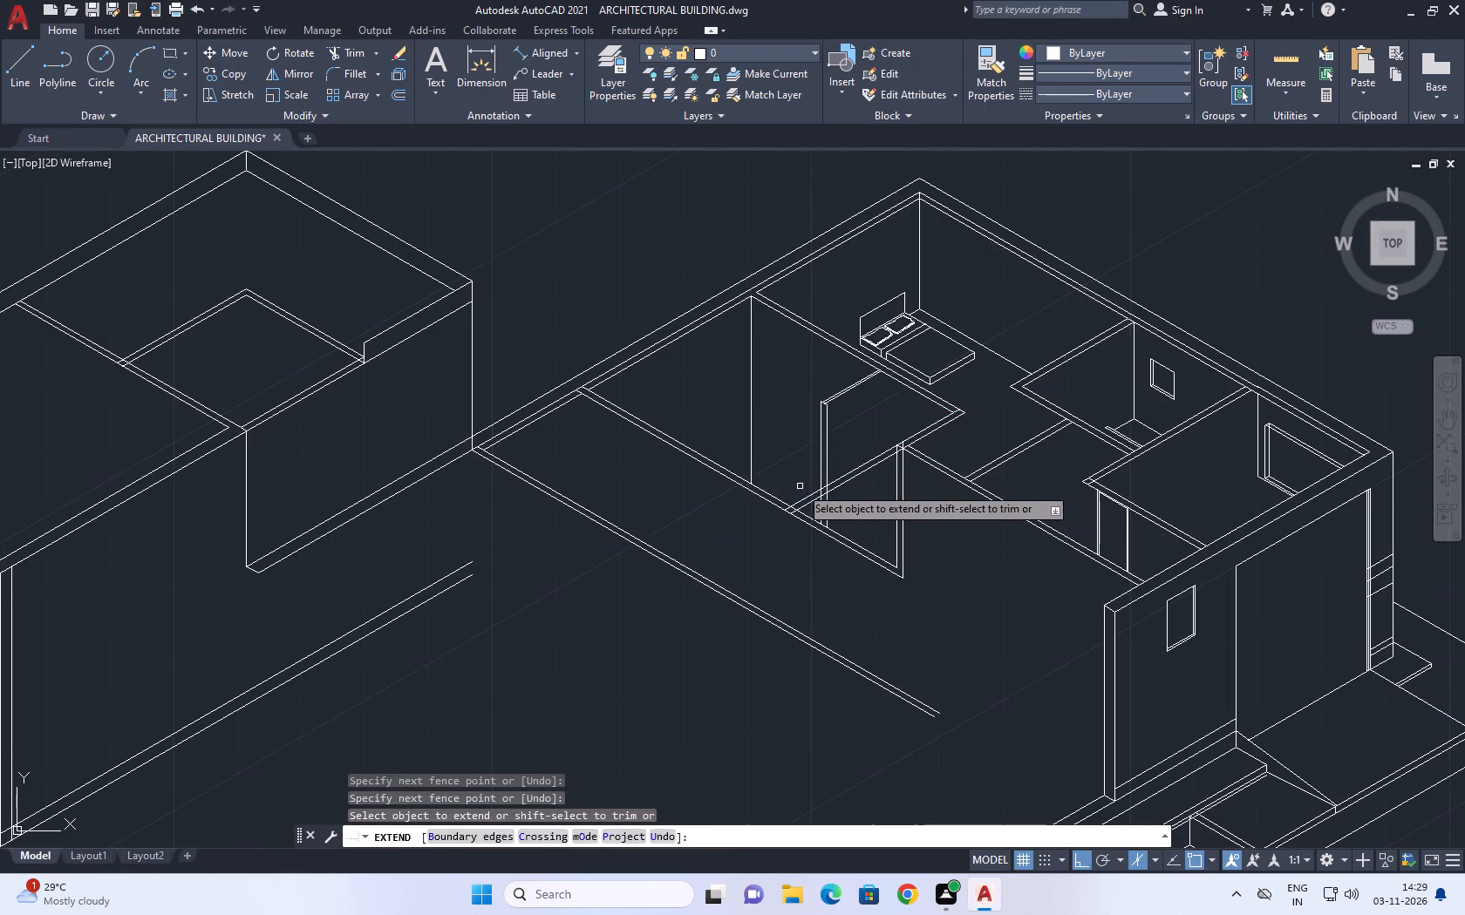
pyautogui.click(800, 486)
pyautogui.click(812, 502)
pyautogui.click(707, 526)
pyautogui.click(743, 572)
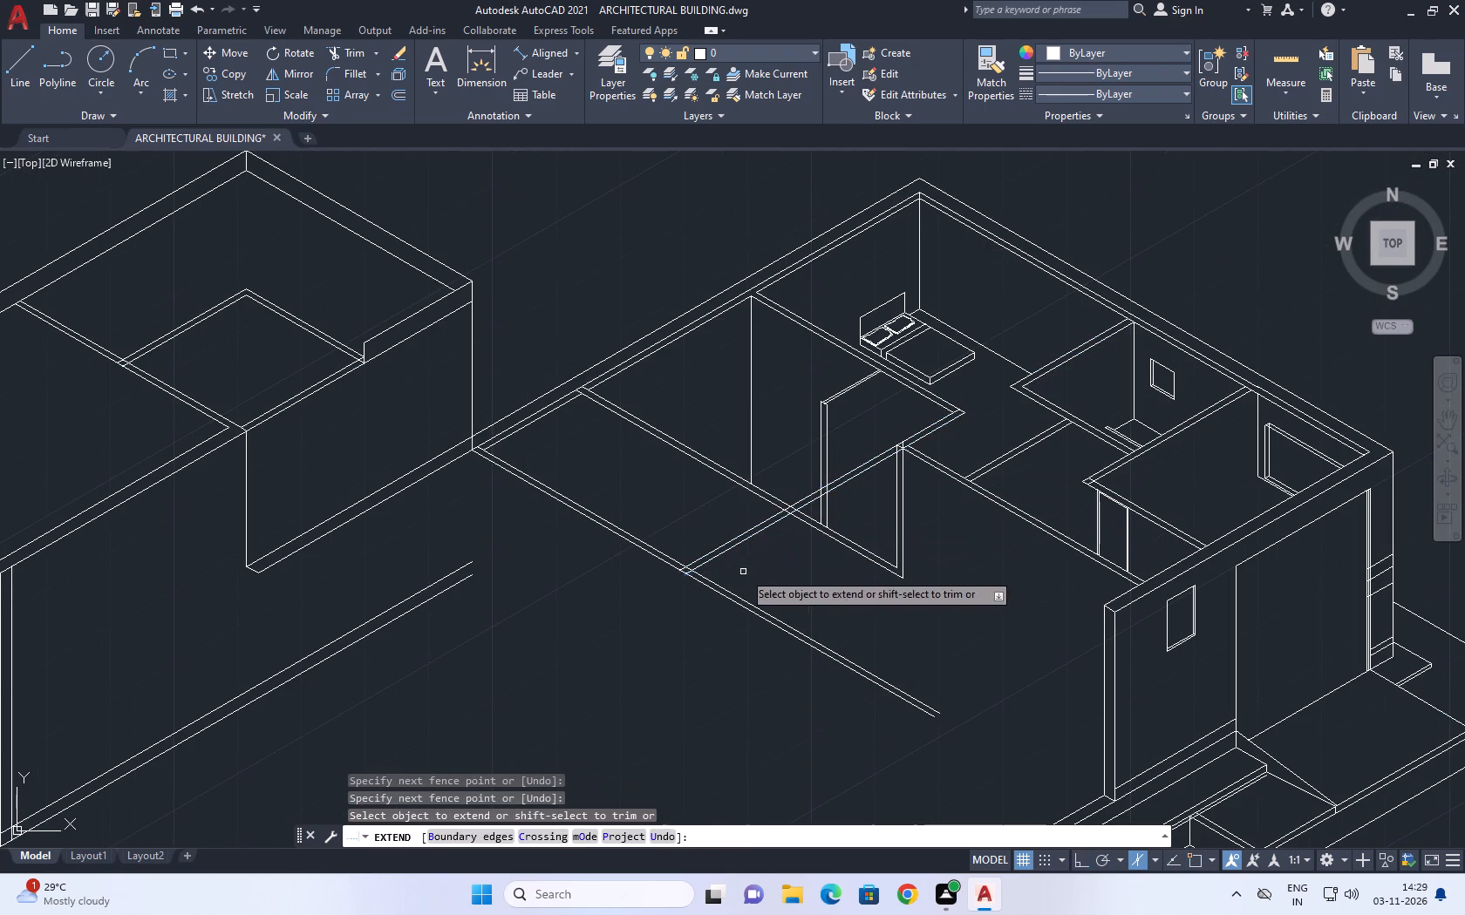
pyautogui.press('Escape')
# Trim the outer front wall's two lines where they overrun the new corner with the extended wall.
pyautogui.moveTo(760, 576); pyautogui.dragTo(772, 552, button='middle')
pyautogui.press('t')
pyautogui.press('r')
pyautogui.press('space')
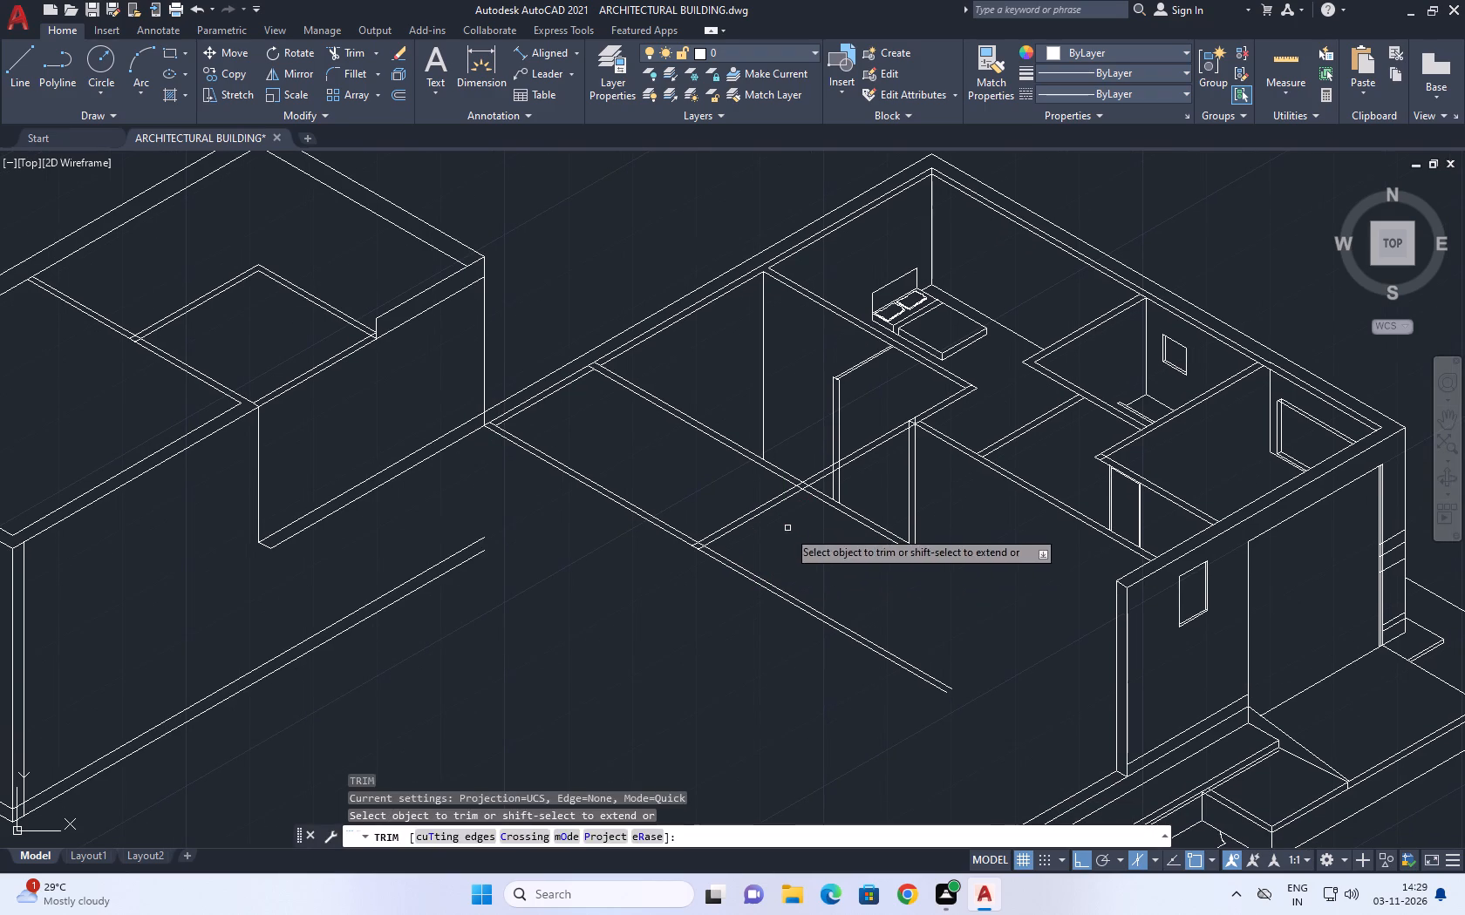
pyautogui.click(874, 569)
pyautogui.click(761, 636)
pyautogui.scroll(-4, 851, 602)
pyautogui.press('Escape')
# Erase the stray vertical line above the buildings and the two short stray lines beside the large rectangular slab.
pyautogui.scroll(1, 816, 589)
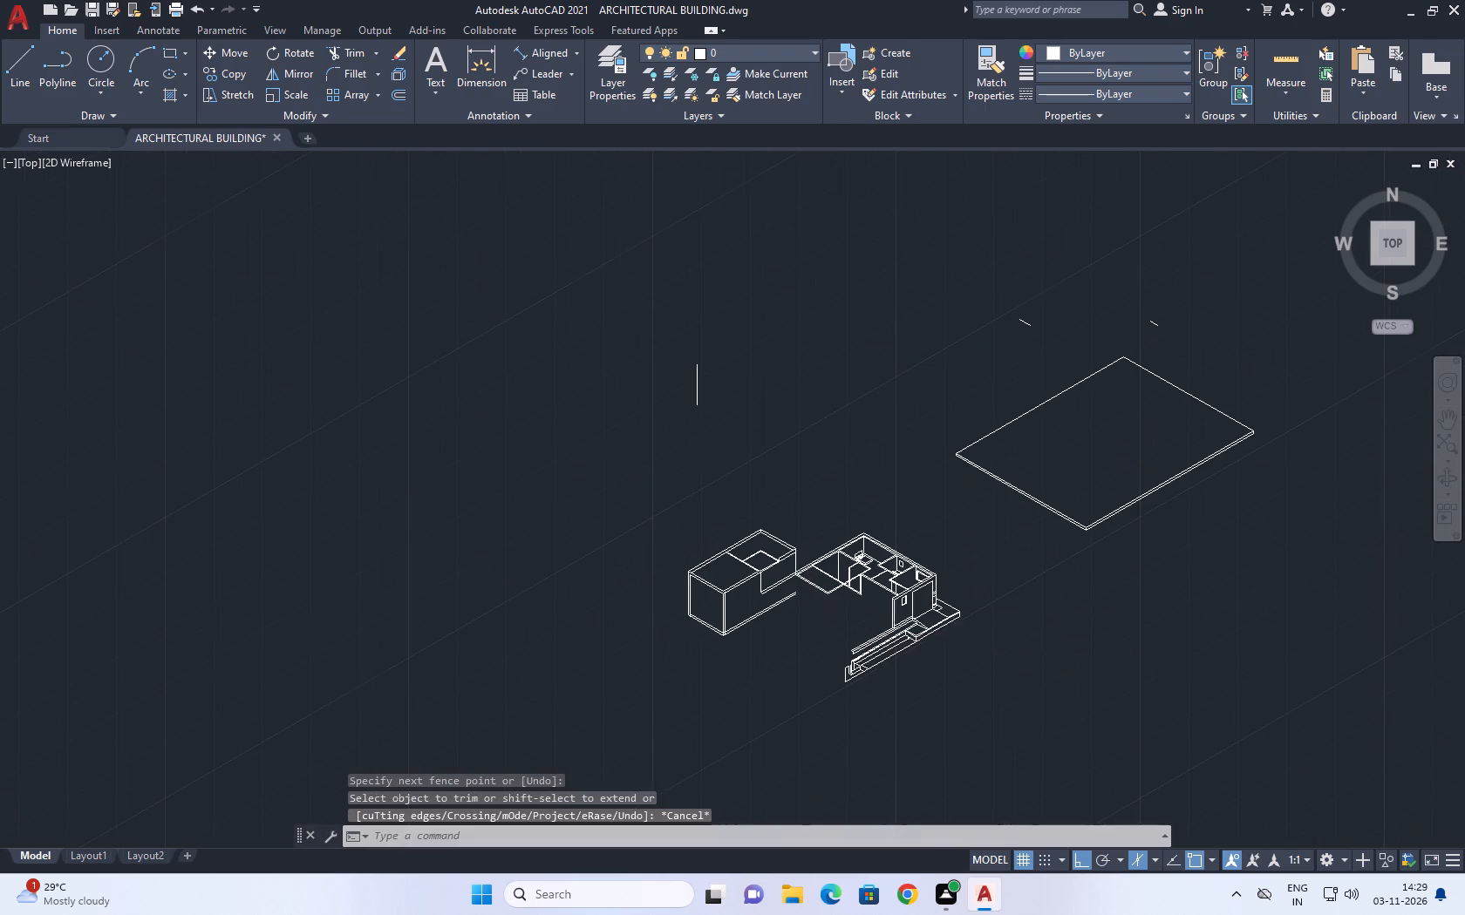
pyautogui.scroll(1, 815, 588)
pyautogui.moveTo(894, 474); pyautogui.dragTo(807, 564, button='middle')
pyautogui.scroll(-2, 733, 665)
pyautogui.click(573, 378)
pyautogui.click(666, 553)
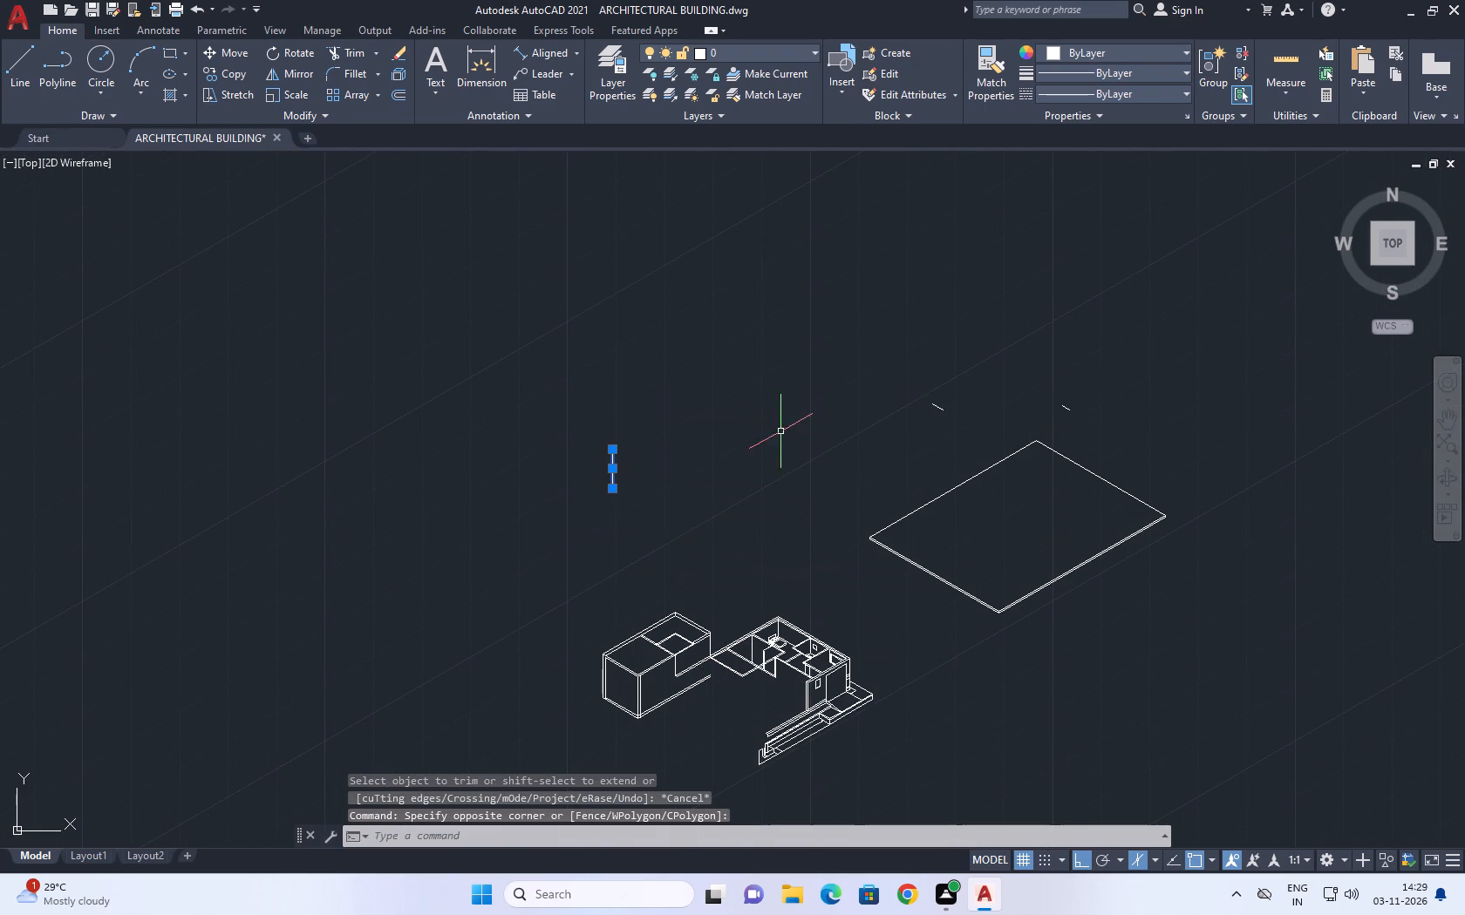
pyautogui.click(832, 329)
pyautogui.click(1146, 485)
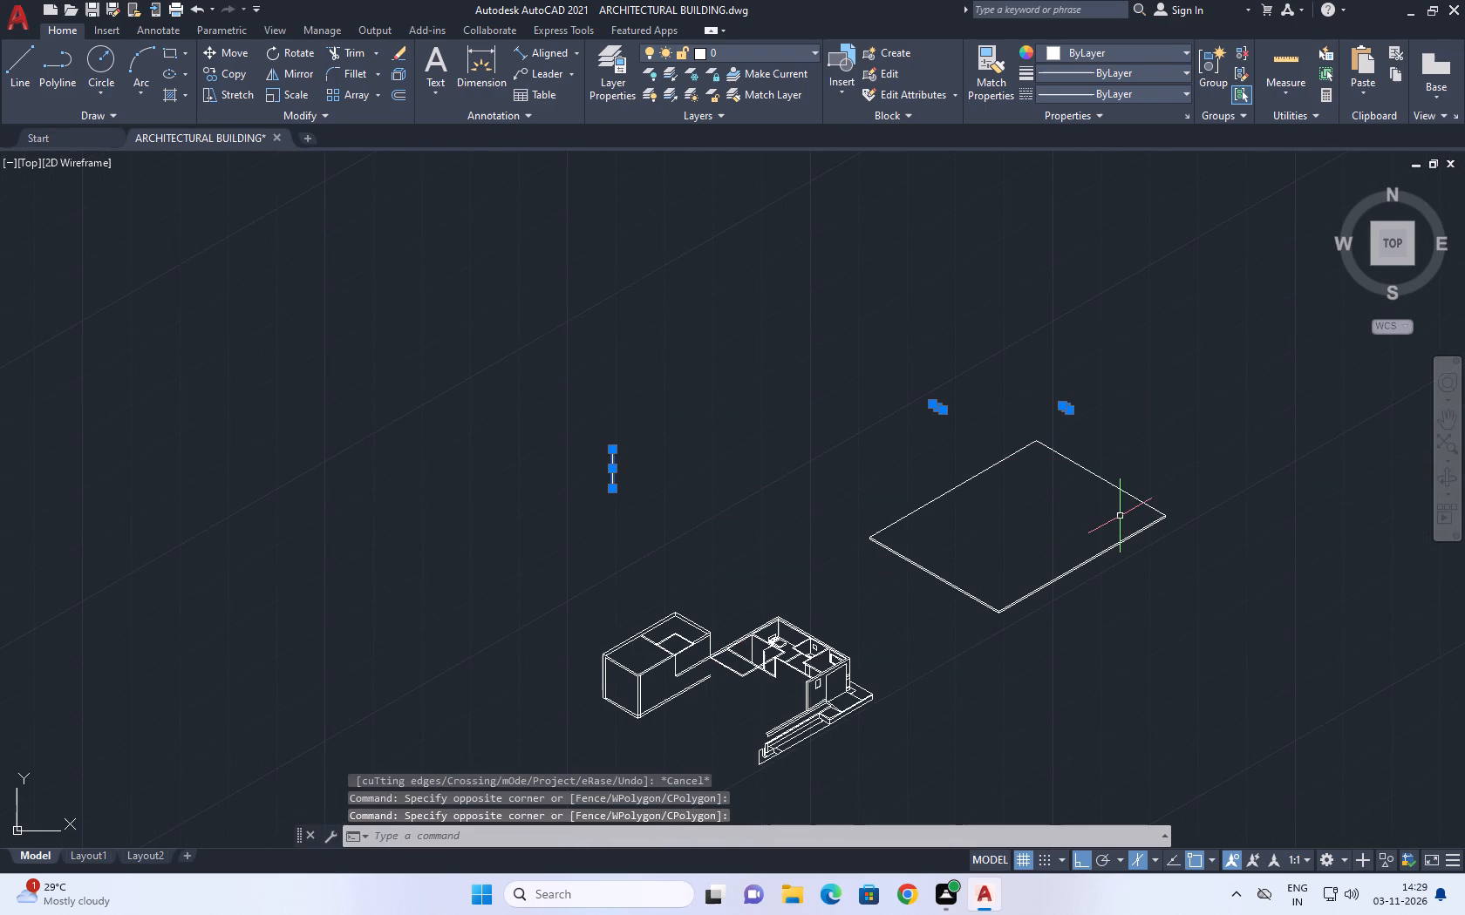
pyautogui.press('Delete')
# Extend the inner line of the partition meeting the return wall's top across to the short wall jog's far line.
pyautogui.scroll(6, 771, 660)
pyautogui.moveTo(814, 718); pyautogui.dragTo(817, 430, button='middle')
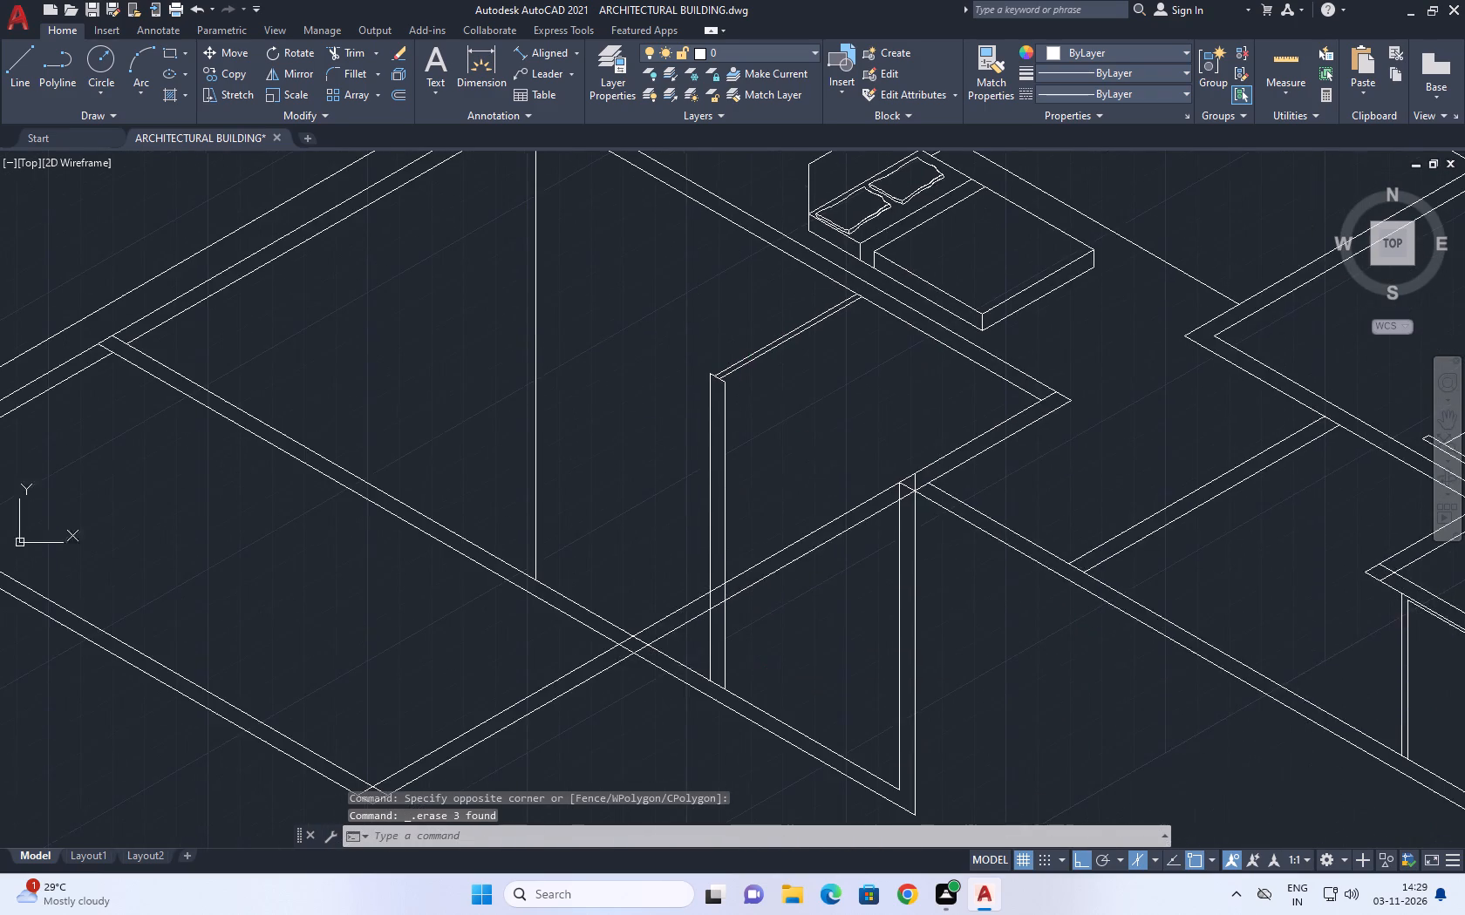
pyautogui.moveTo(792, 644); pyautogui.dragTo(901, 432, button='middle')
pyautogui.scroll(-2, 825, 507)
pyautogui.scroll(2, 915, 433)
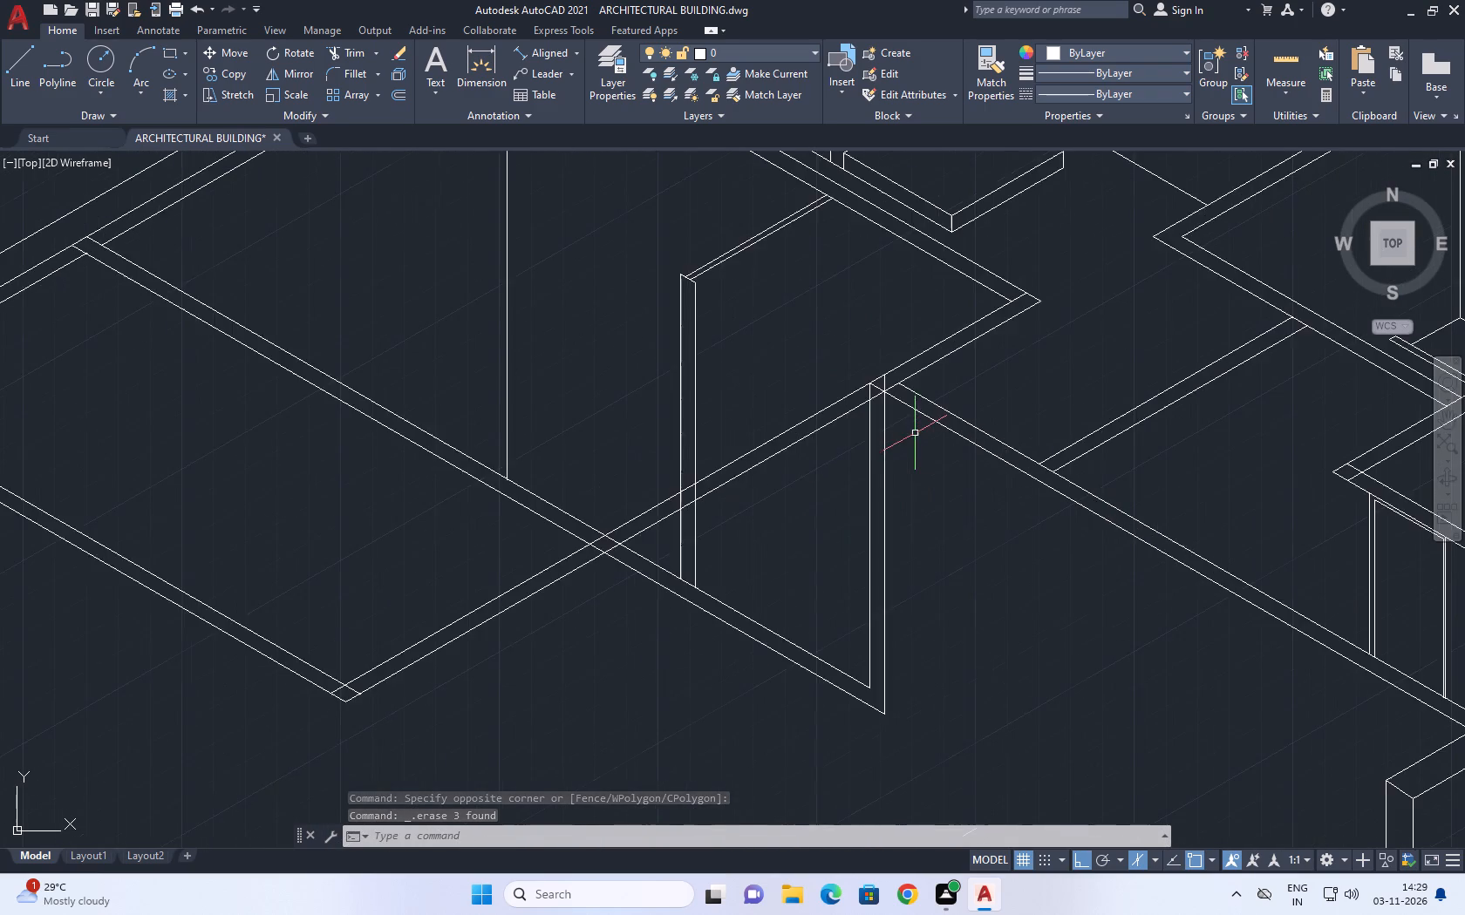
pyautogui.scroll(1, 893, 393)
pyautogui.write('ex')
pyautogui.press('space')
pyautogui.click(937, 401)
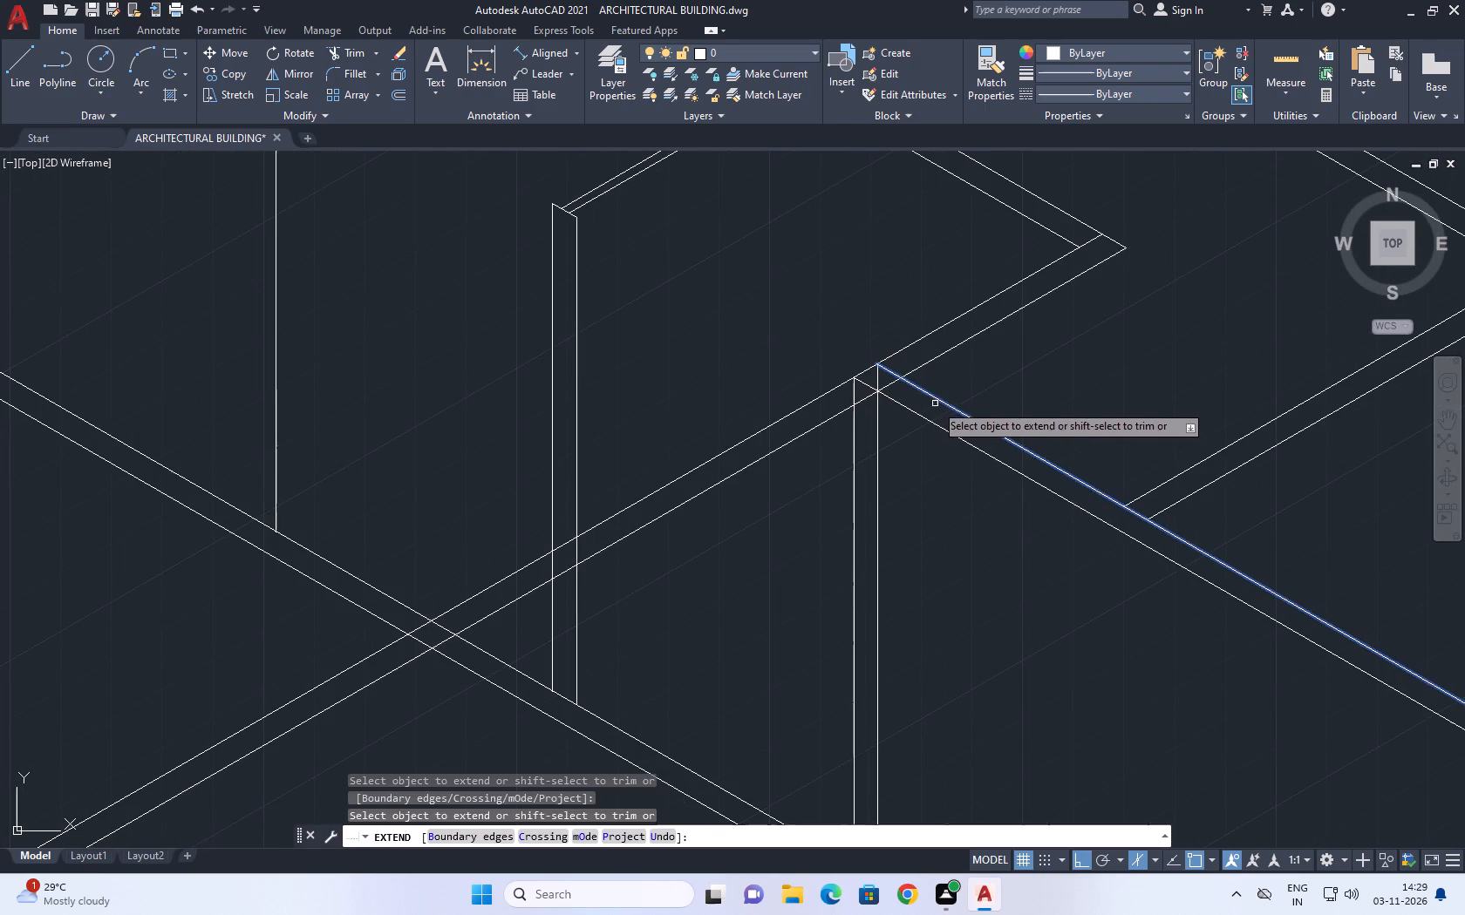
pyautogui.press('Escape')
# Trim the extended wall's two lines where they run between the front partition's two lines.
pyautogui.scroll(-3, 868, 433)
pyautogui.middleClick(732, 510)
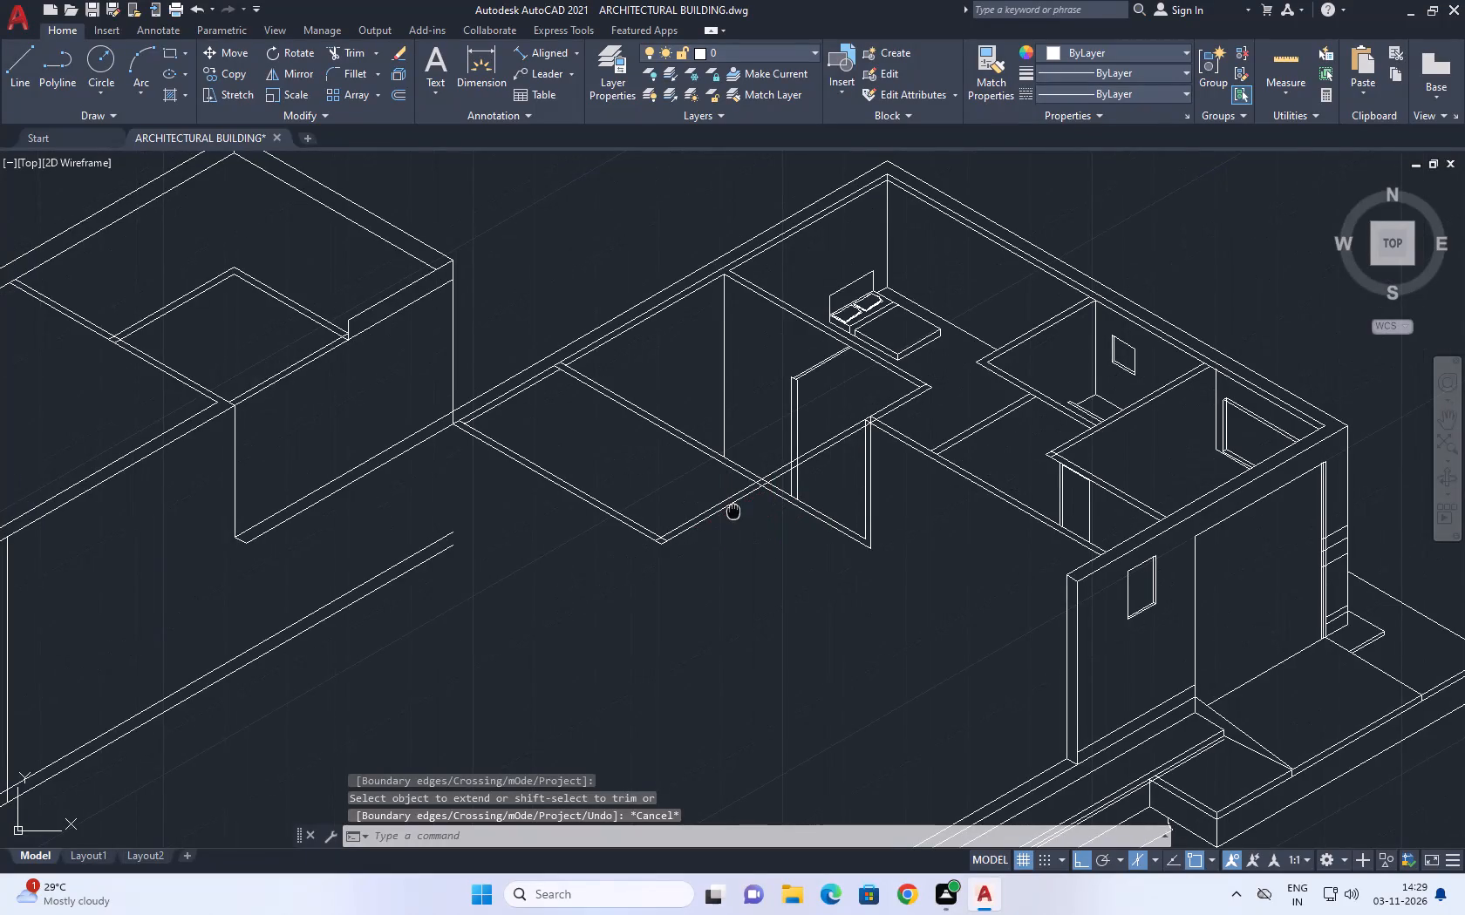
pyautogui.write('tr')
pyautogui.press('space')
pyautogui.scroll(3, 764, 482)
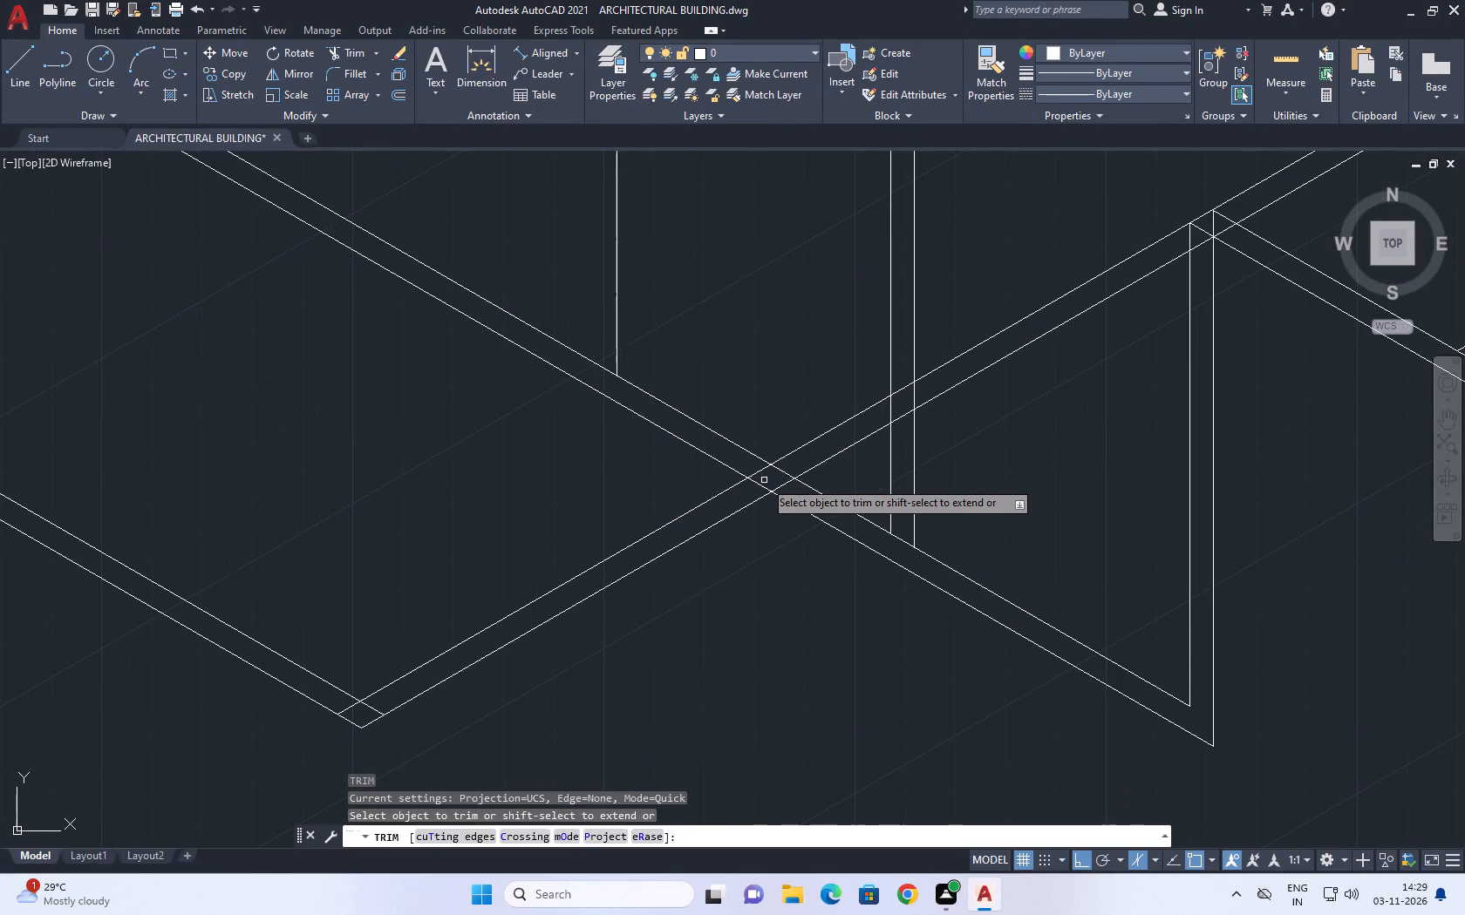
pyautogui.click(752, 458)
pyautogui.click(793, 491)
# Trim the extended wall's lines between the front partition and the return wall, including across the doorway edges.
pyautogui.click(802, 426)
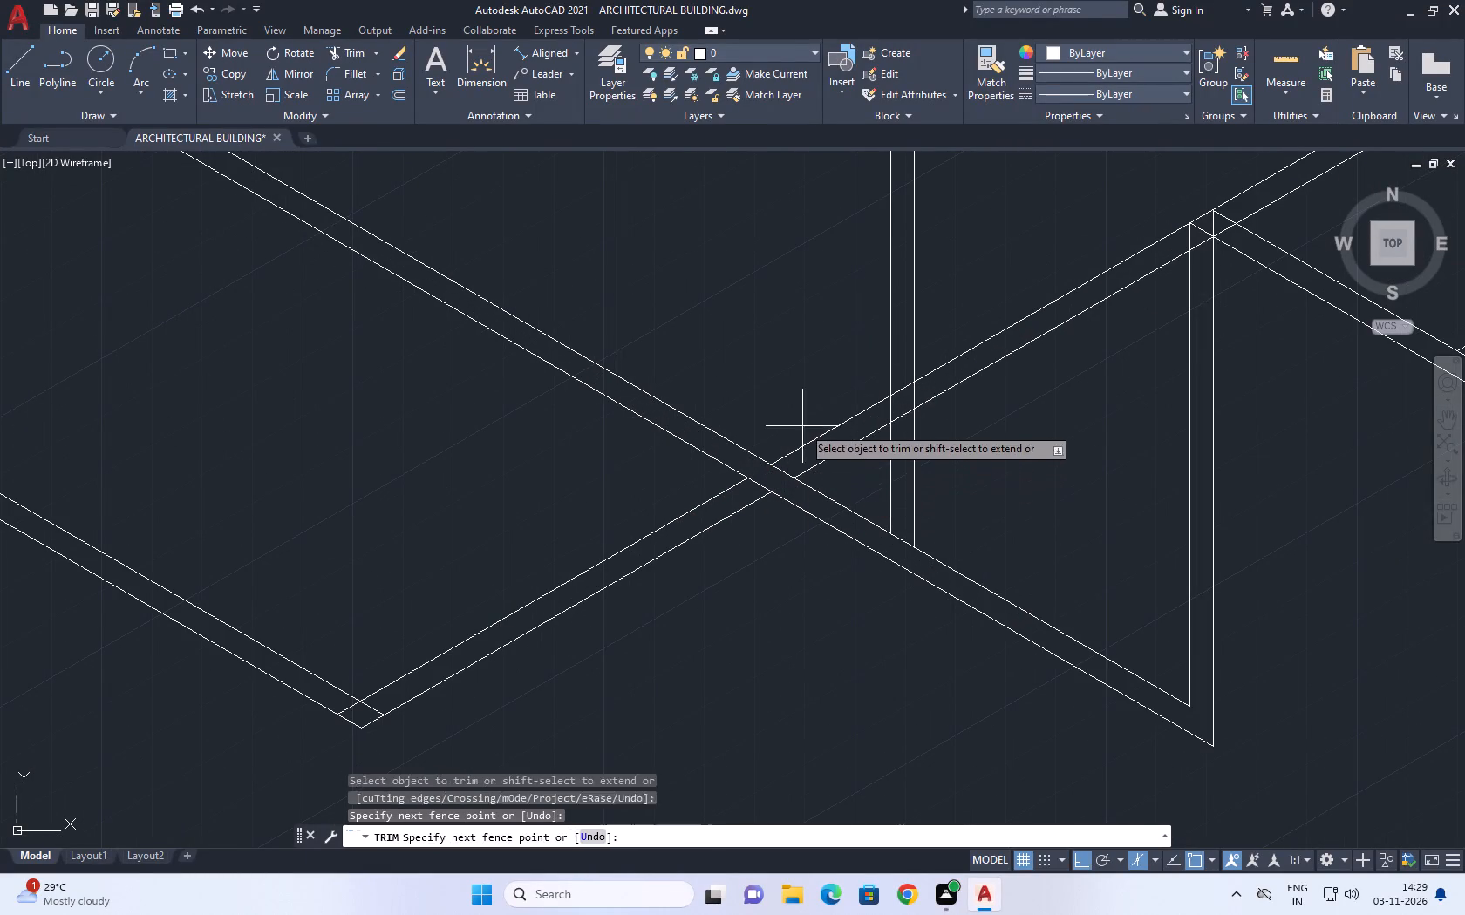
pyautogui.click(850, 469)
pyautogui.scroll(3, 893, 387)
pyautogui.click(913, 383)
pyautogui.click(916, 524)
pyautogui.scroll(-5, 921, 498)
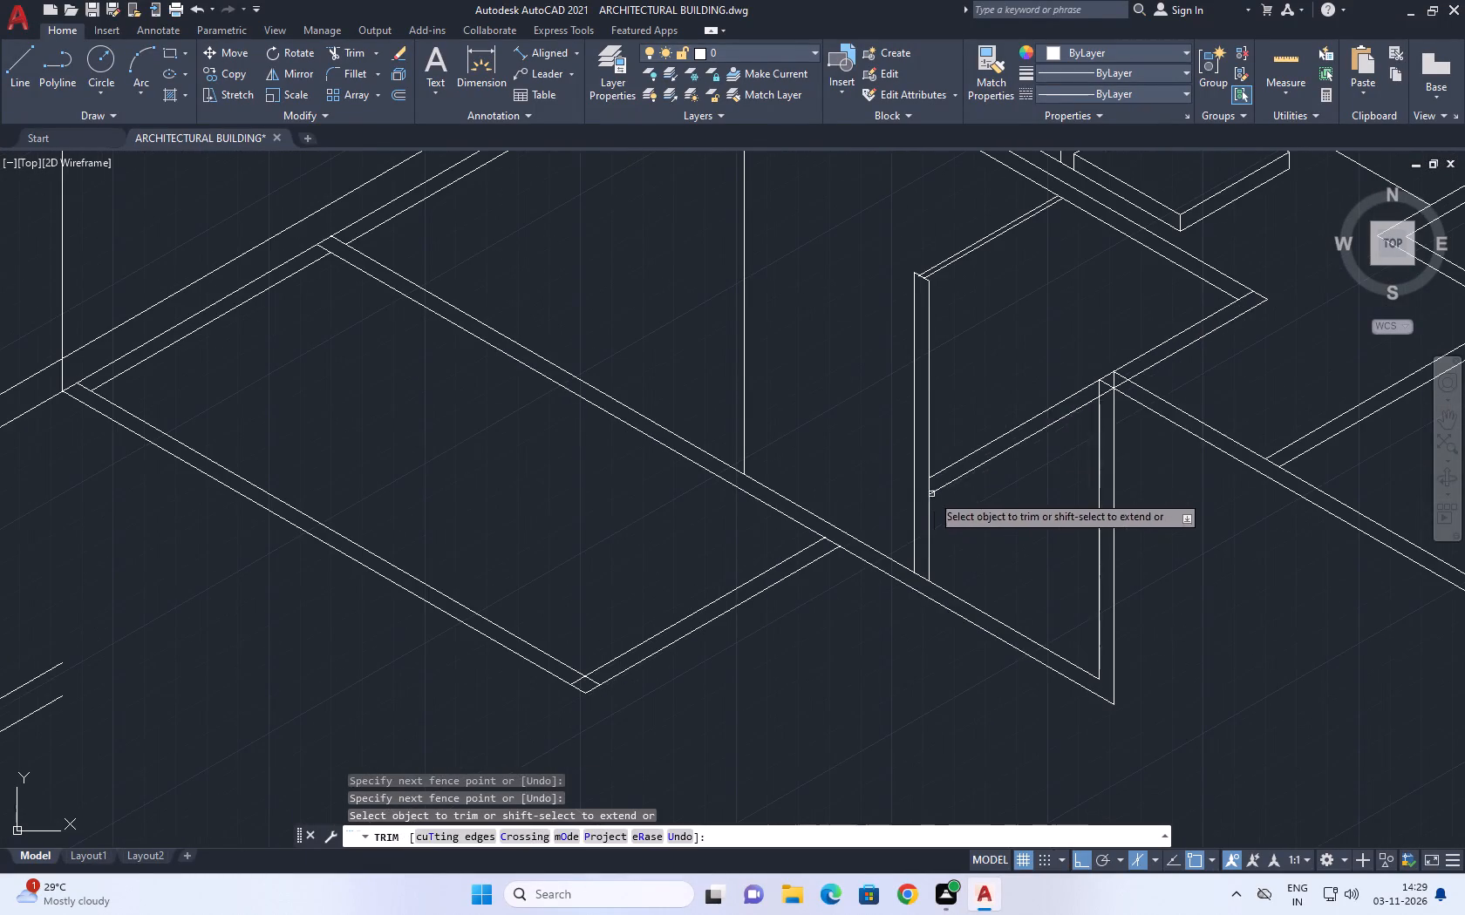
pyautogui.click(985, 399)
pyautogui.moveTo(994, 458); pyautogui.dragTo(994, 470)
# Trim the overlapping wall lines and the protruding vertical edge at the return wall's top corner.
pyautogui.scroll(4, 1100, 374)
pyautogui.click(1105, 457)
pyautogui.click(1107, 498)
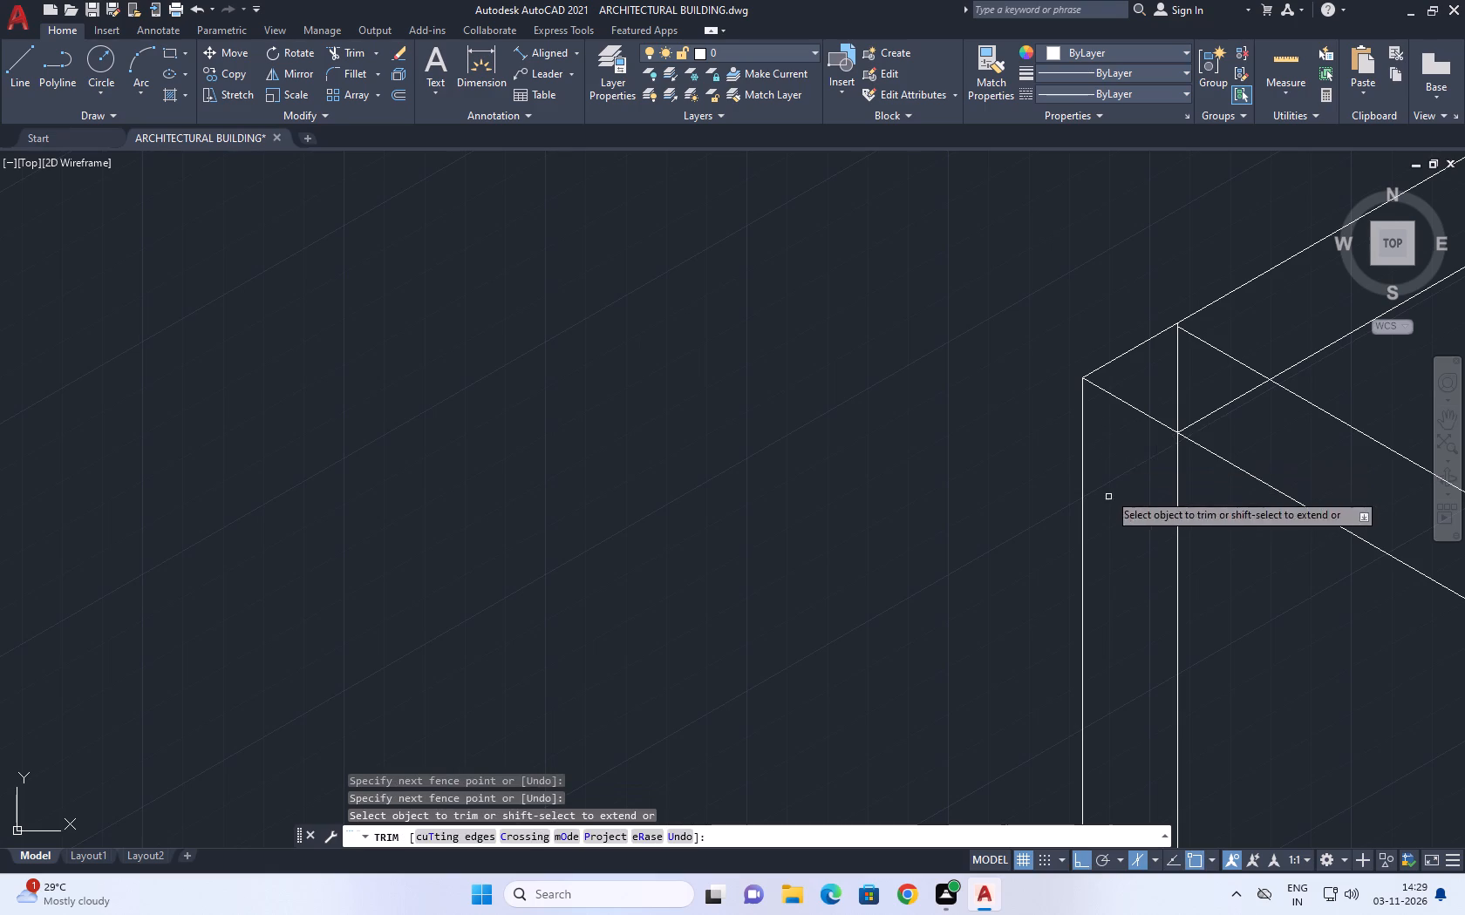
pyautogui.click(1212, 410)
pyautogui.click(1243, 442)
pyautogui.click(1171, 364)
pyautogui.scroll(-2, 1191, 379)
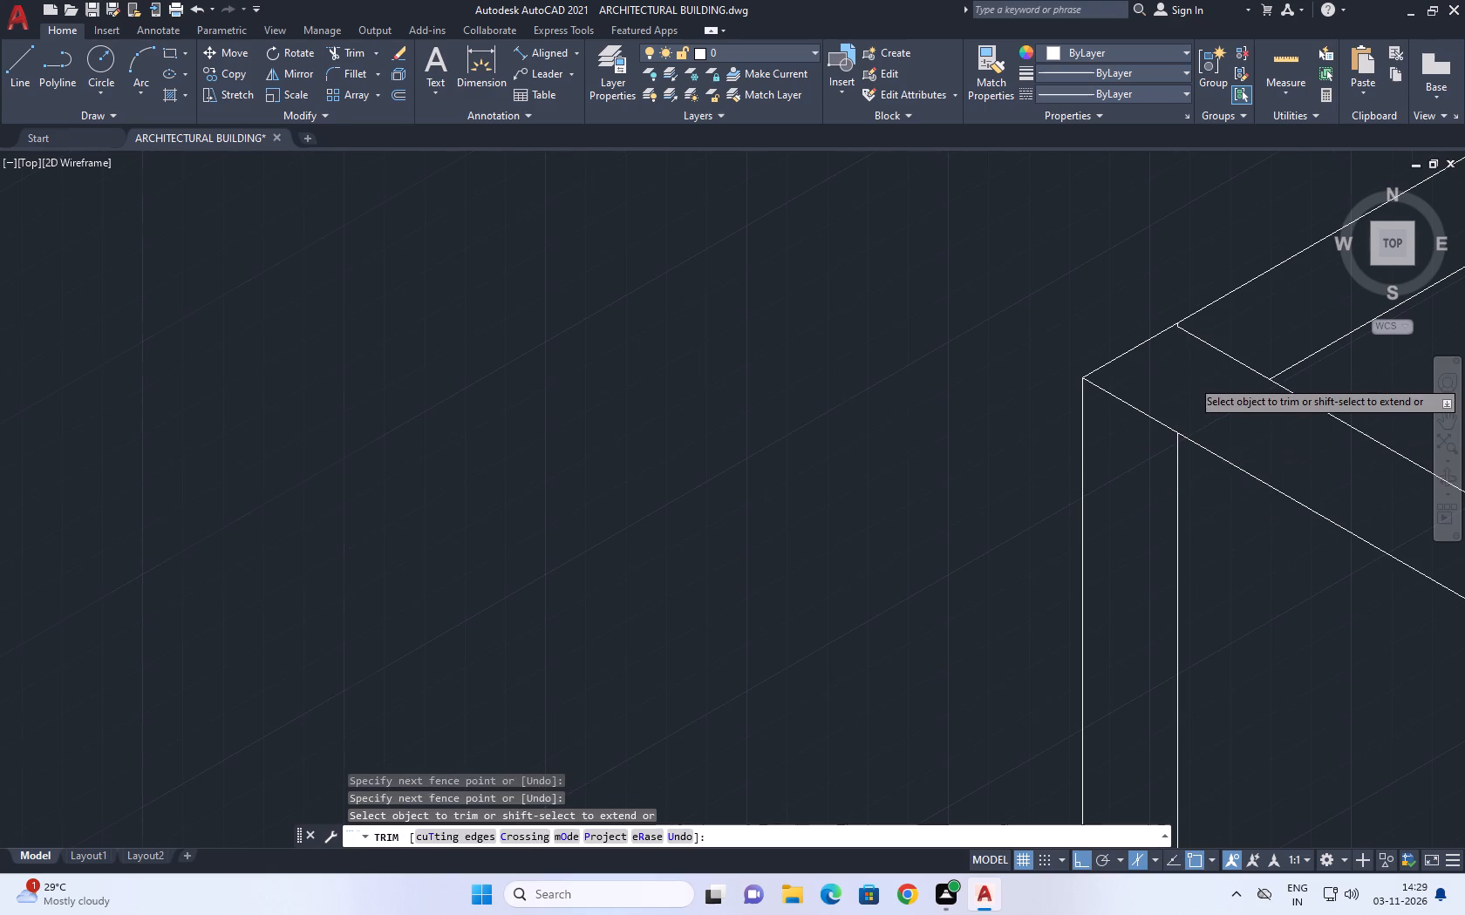
pyautogui.doubleClick(1209, 366)
pyautogui.doubleClick(1201, 372)
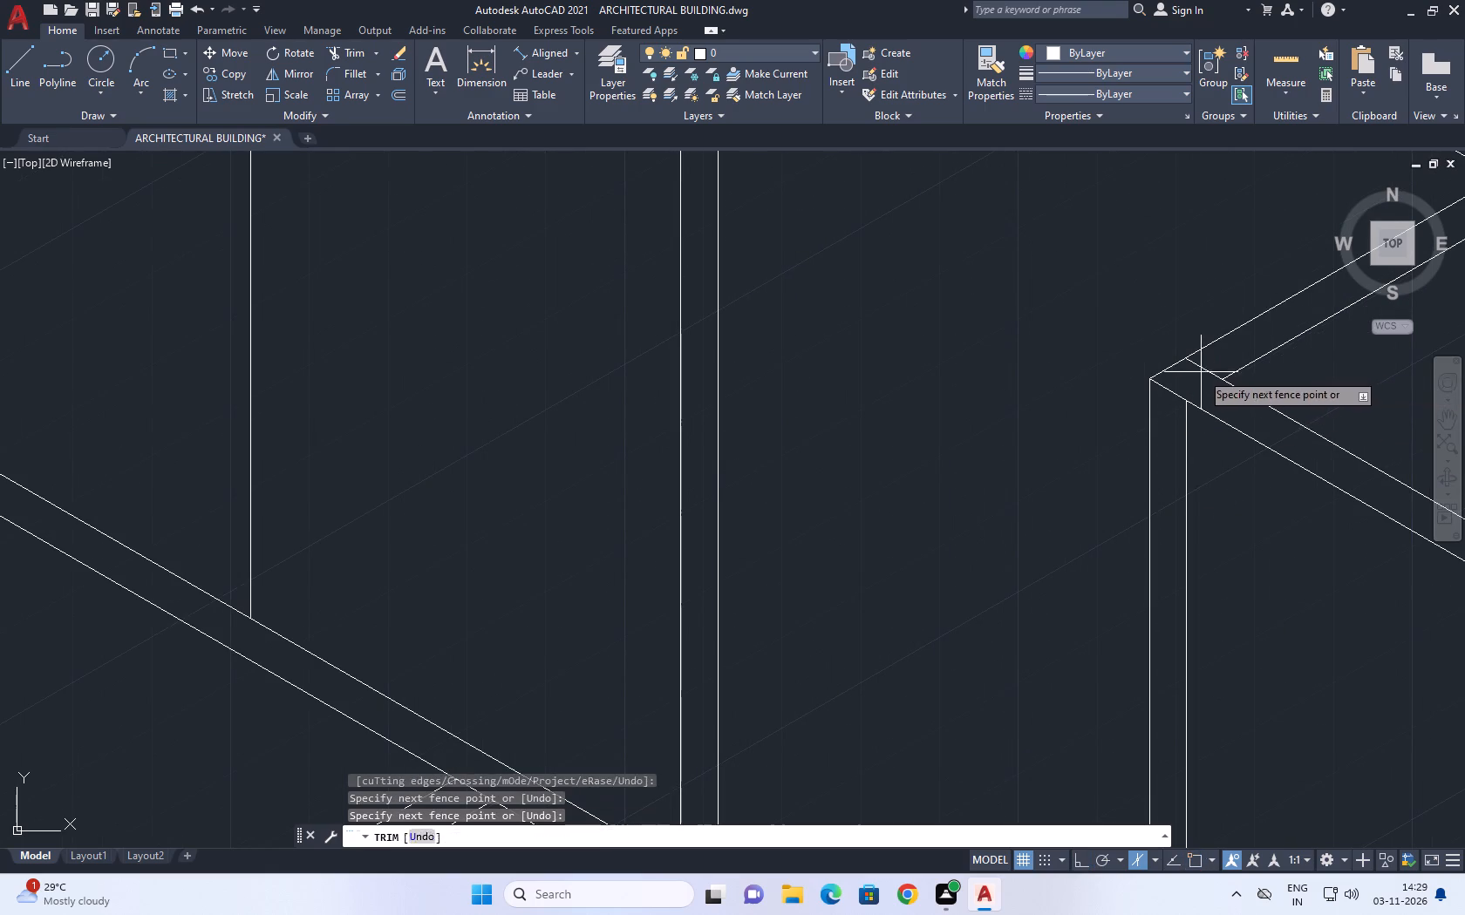
pyautogui.click(1205, 367)
pyautogui.scroll(-3, 1155, 384)
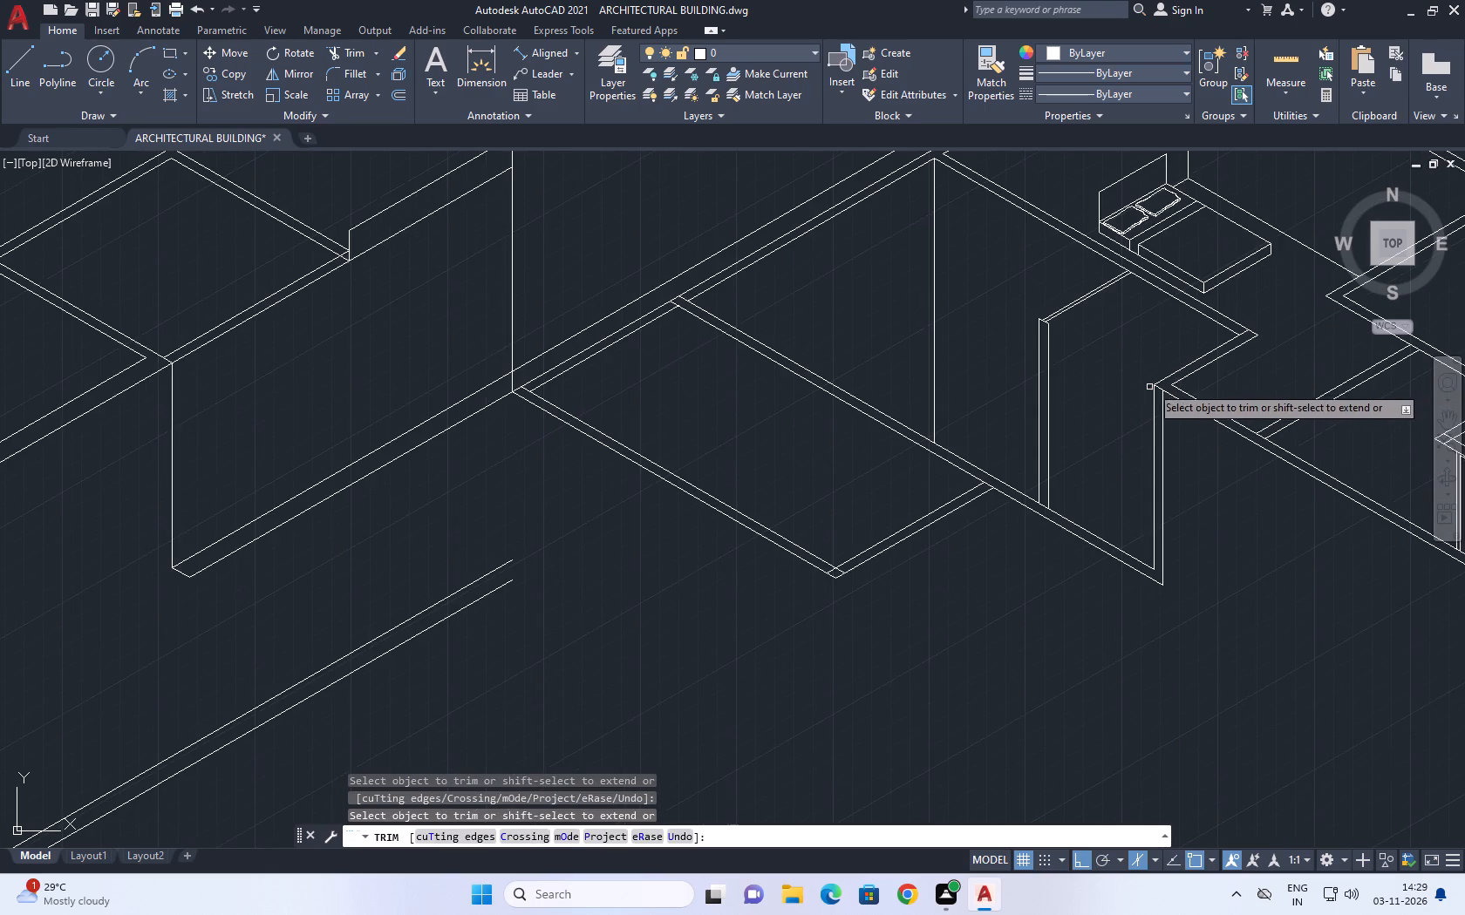
pyautogui.press('Escape')
# Erase the leftover short line piece inside the return wall's top corner.
pyautogui.scroll(5, 1177, 379)
pyautogui.click(908, 293)
pyautogui.moveTo(1036, 385); pyautogui.dragTo(1041, 403)
pyautogui.moveTo(945, 315); pyautogui.dragTo(944, 323)
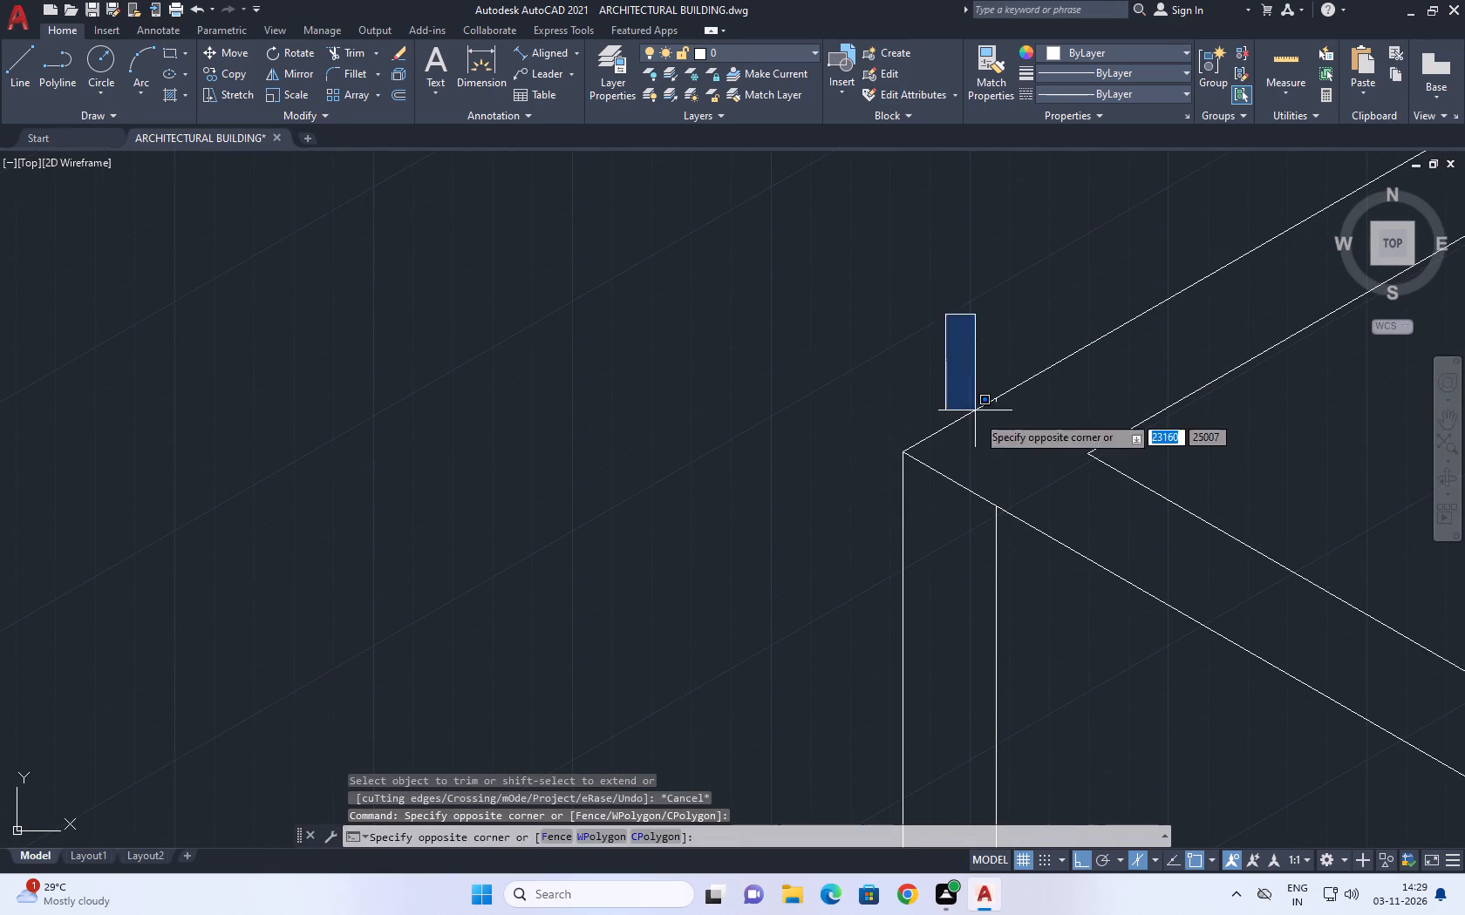
pyautogui.moveTo(980, 424); pyautogui.dragTo(989, 437)
pyautogui.moveTo(958, 342); pyautogui.dragTo(981, 376)
pyautogui.click(1037, 459)
pyautogui.press('Delete')
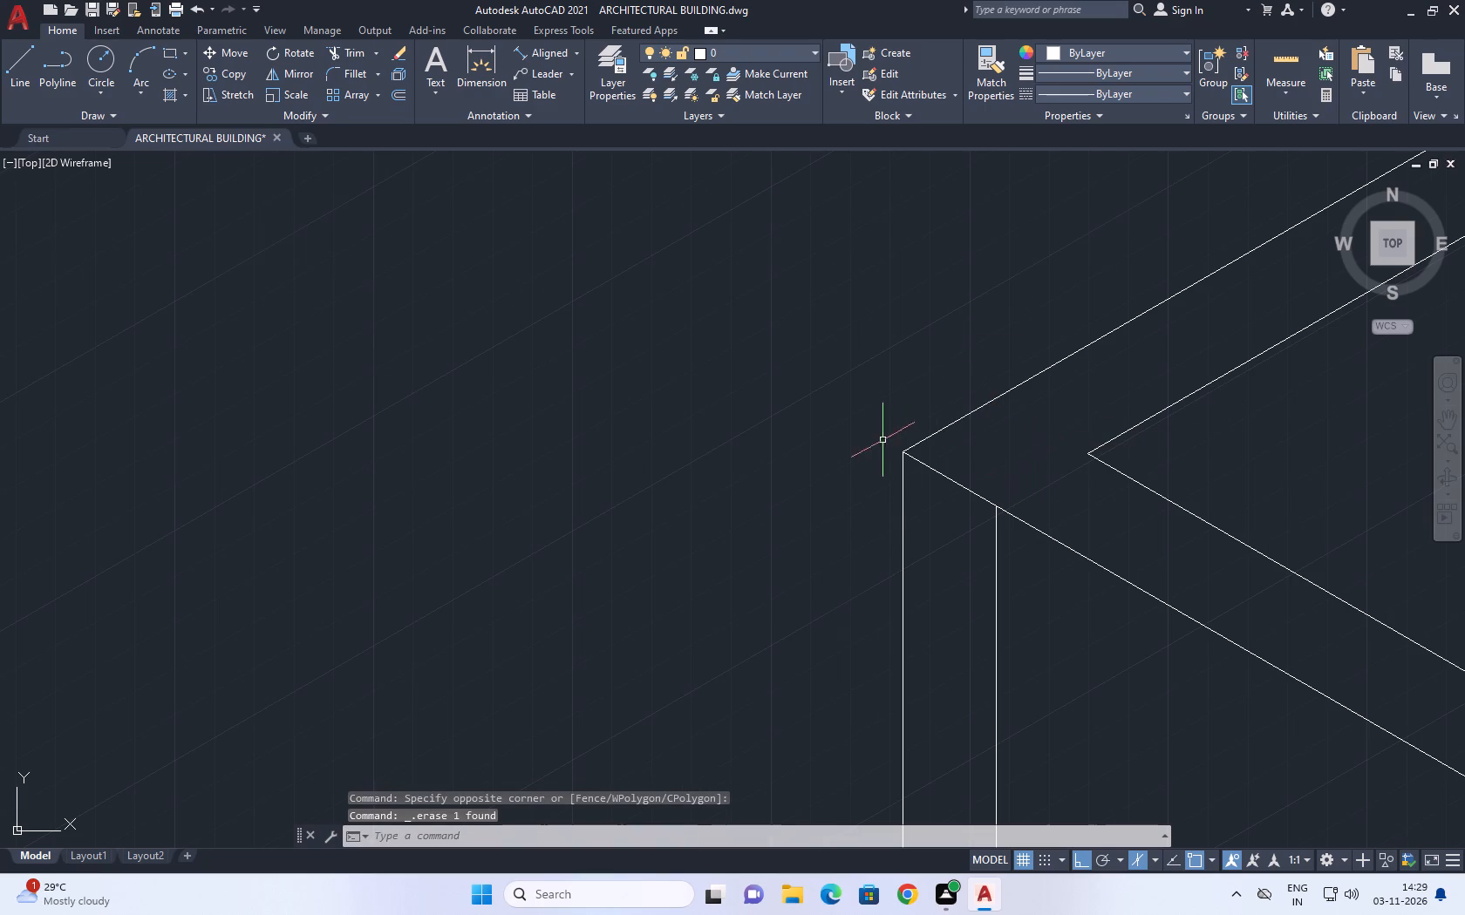
# Examine the new front wall corner, the partition junctions and the return wall against the neighbouring building block.
pyautogui.scroll(-6, 875, 439)
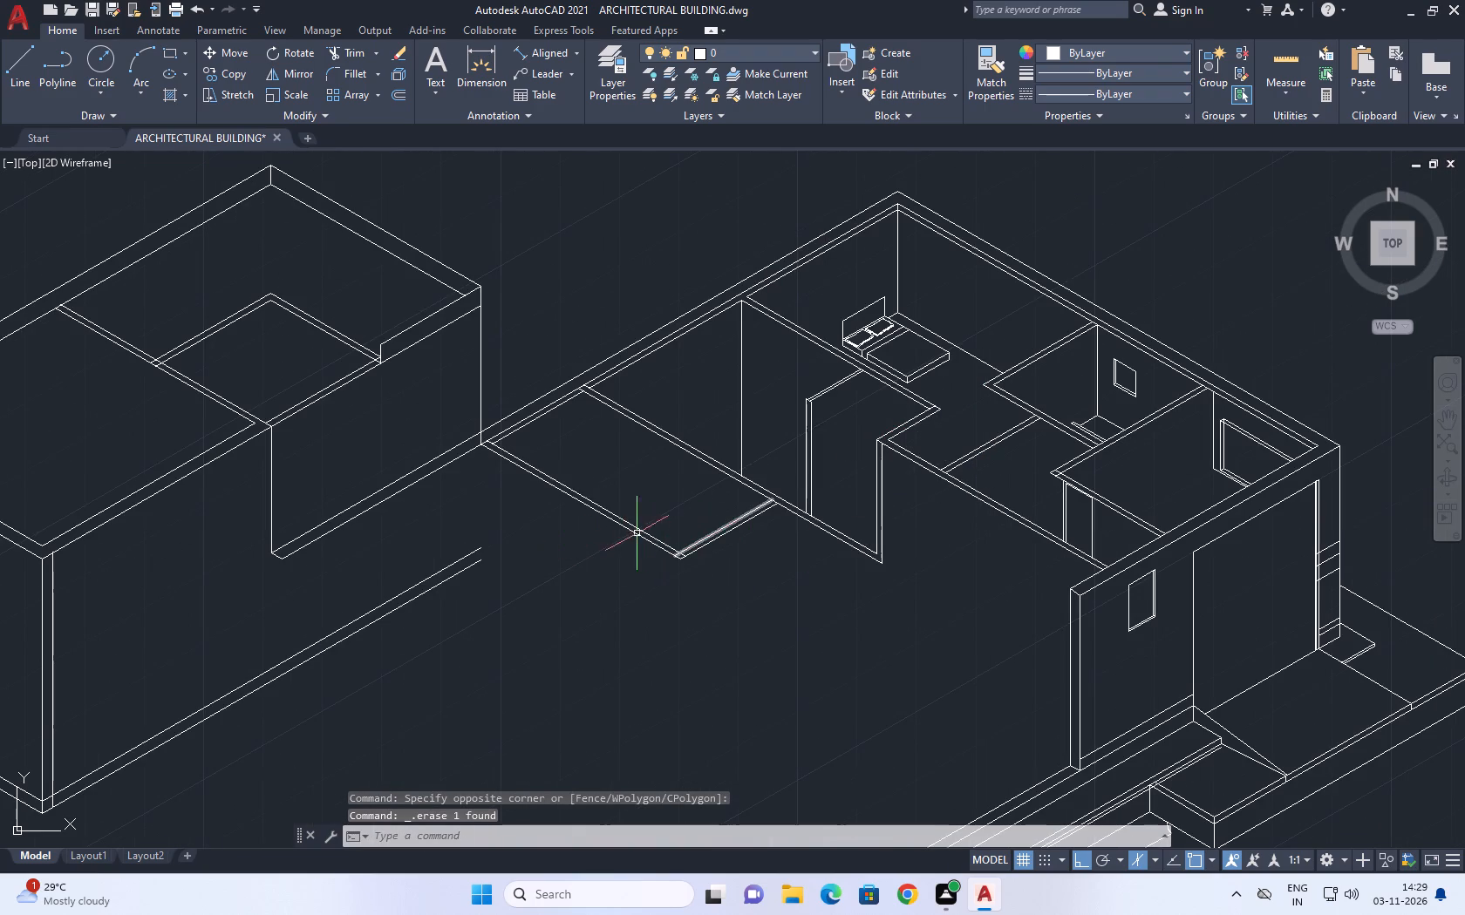
pyautogui.moveTo(763, 561); pyautogui.dragTo(801, 581, button='middle')
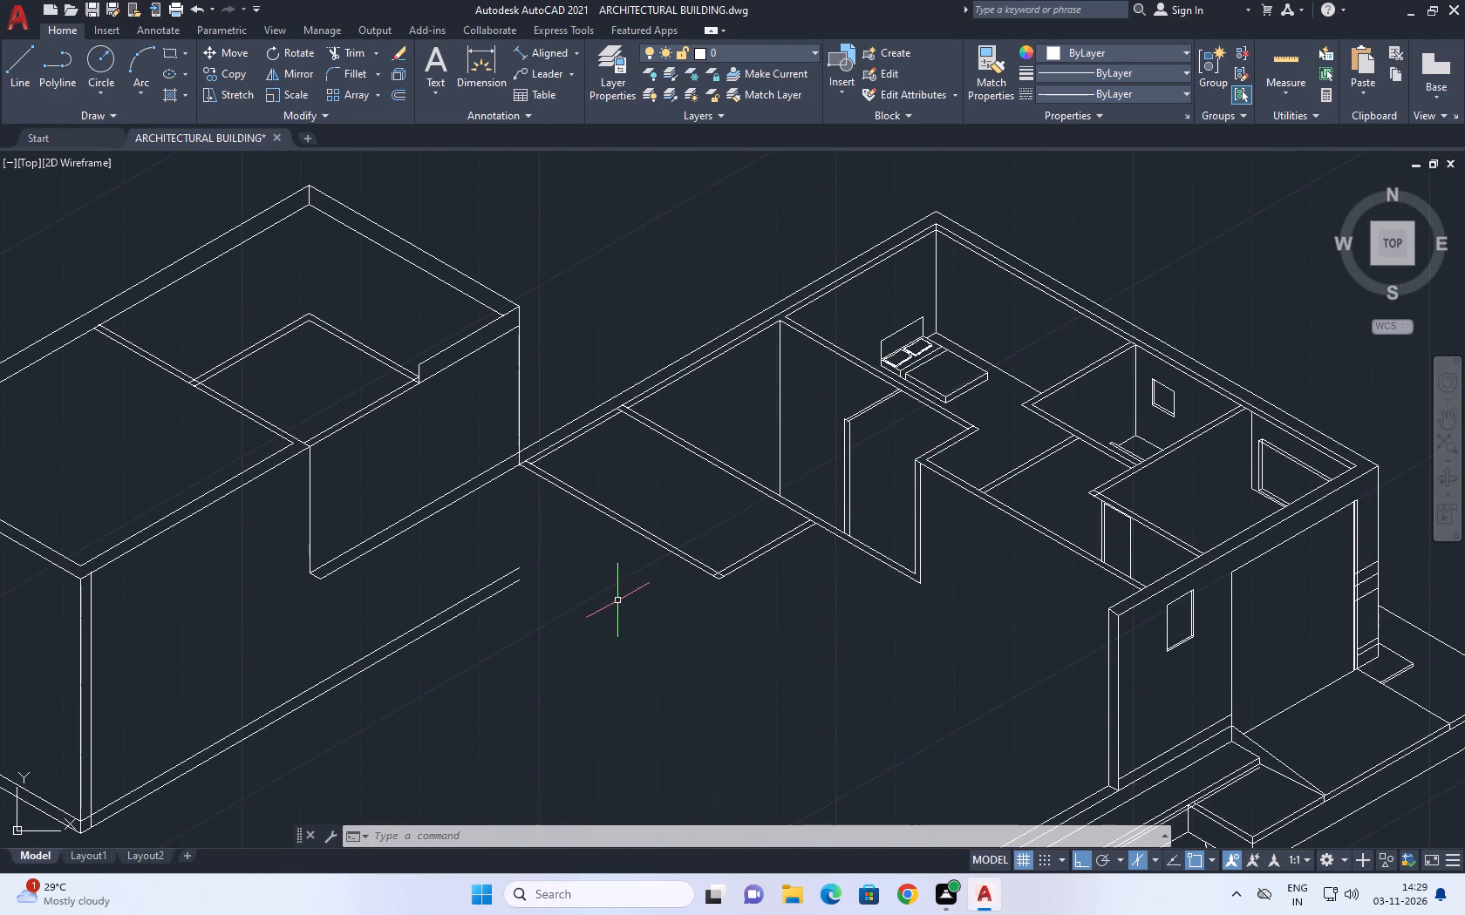
pyautogui.moveTo(639, 597); pyautogui.dragTo(696, 596, button='middle')
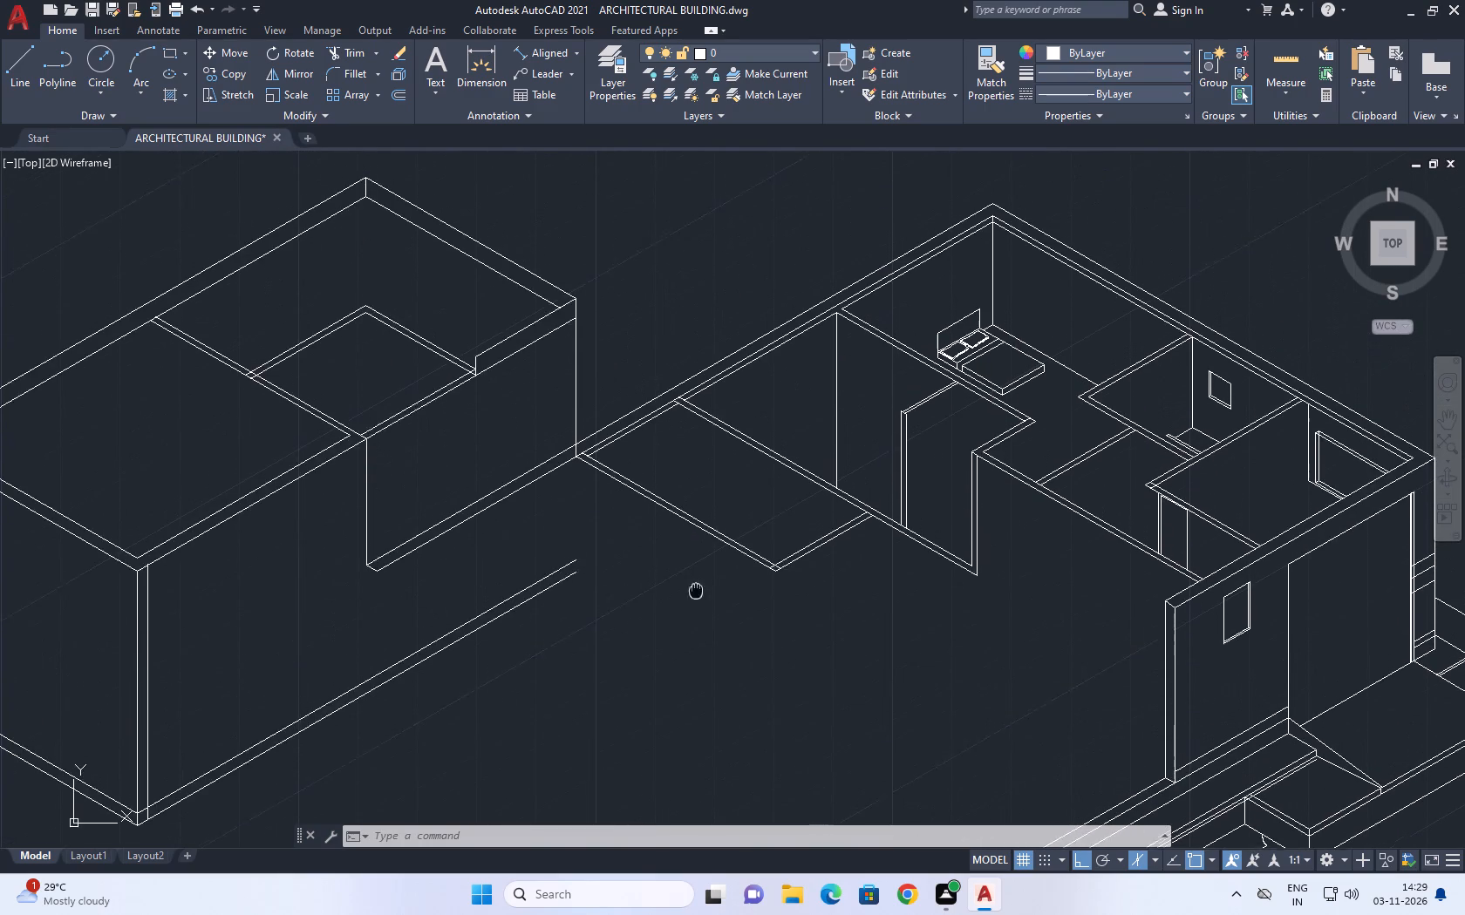
pyautogui.moveTo(696, 596); pyautogui.dragTo(696, 604, button='middle')
pyautogui.moveTo(963, 383); pyautogui.dragTo(893, 393, button='middle')
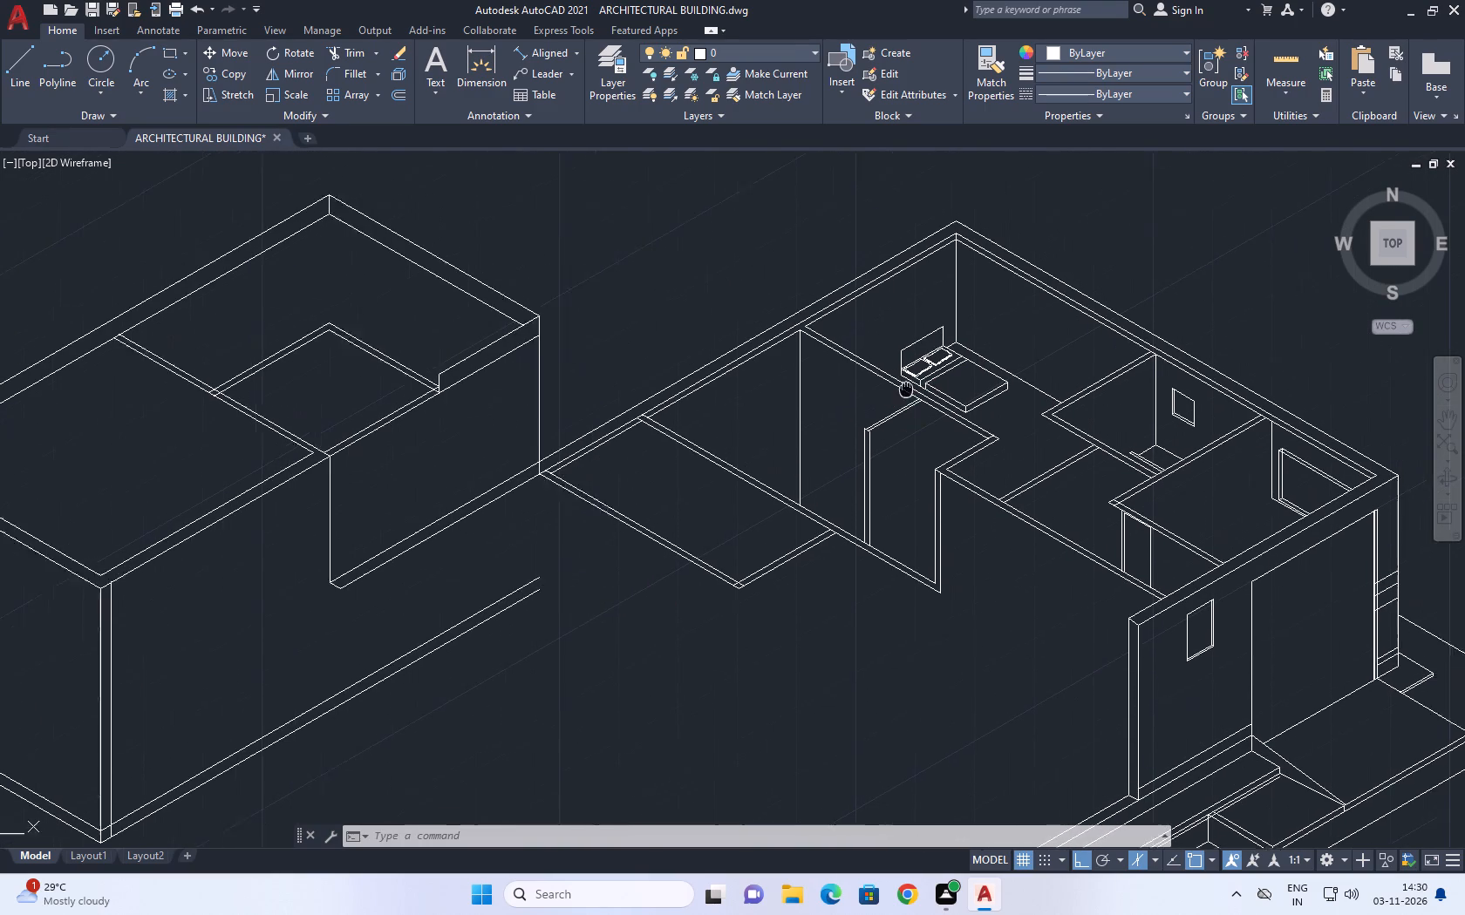
pyautogui.moveTo(893, 393); pyautogui.dragTo(890, 394, button='middle')
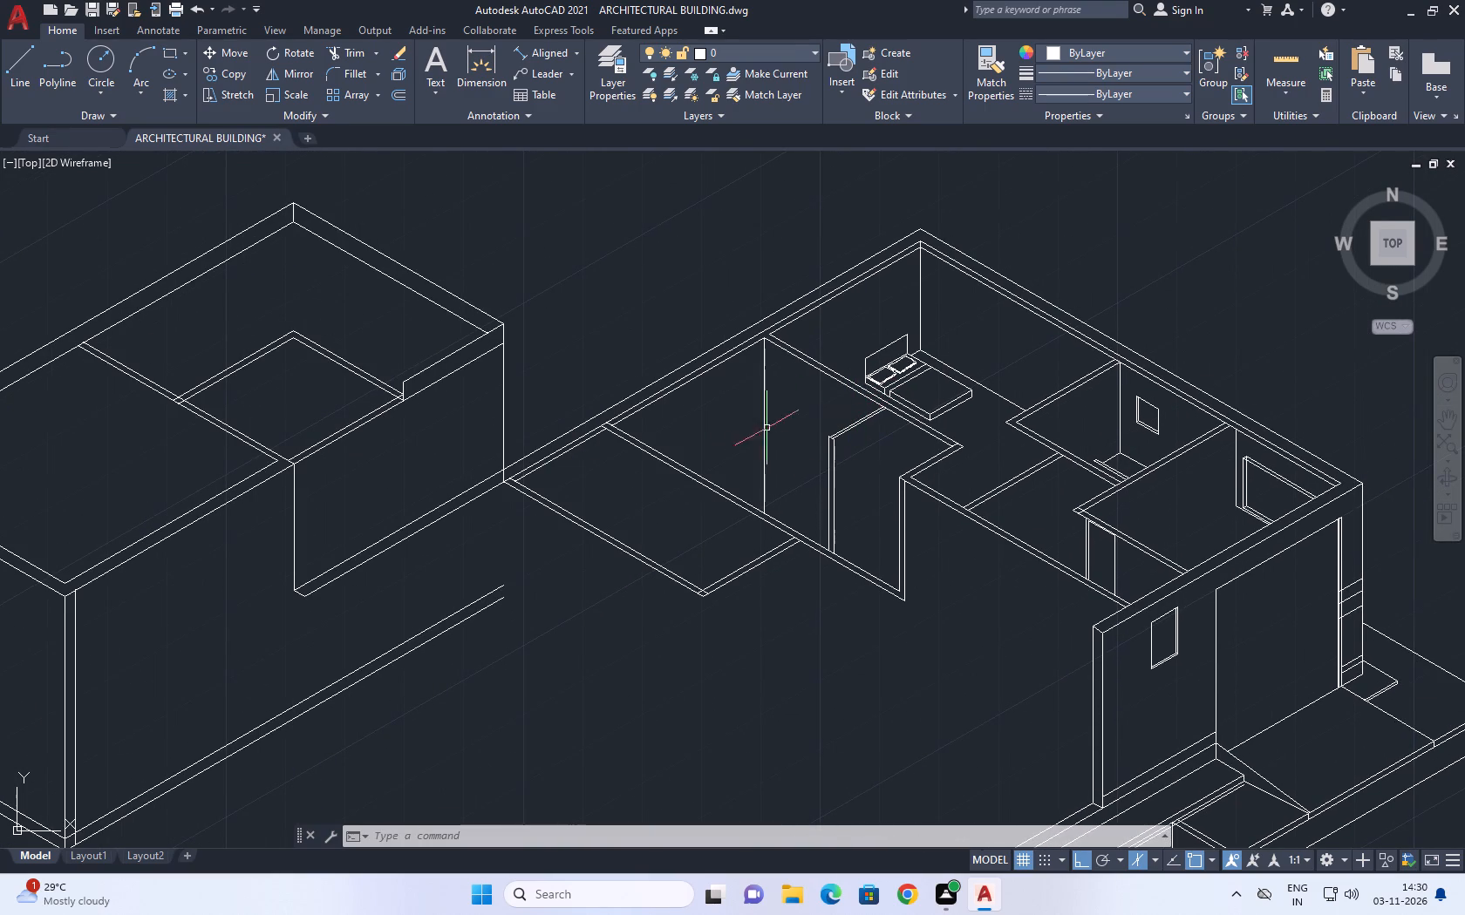
pyautogui.scroll(-1, 725, 528)
pyautogui.moveTo(693, 634); pyautogui.dragTo(780, 489, button='middle')
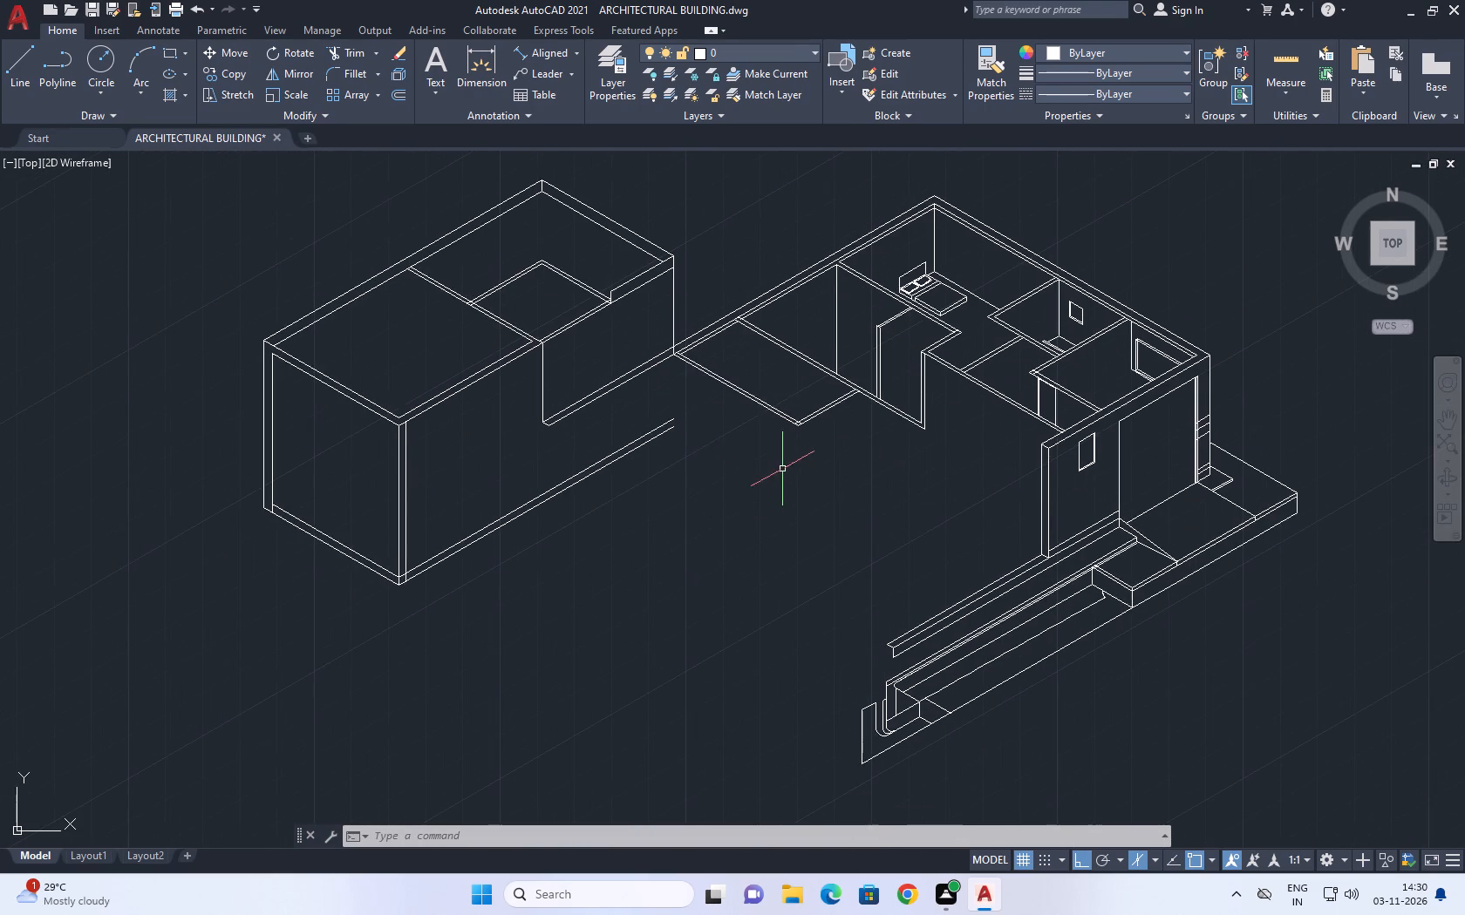
pyautogui.moveTo(839, 391); pyautogui.dragTo(843, 403, button='middle')
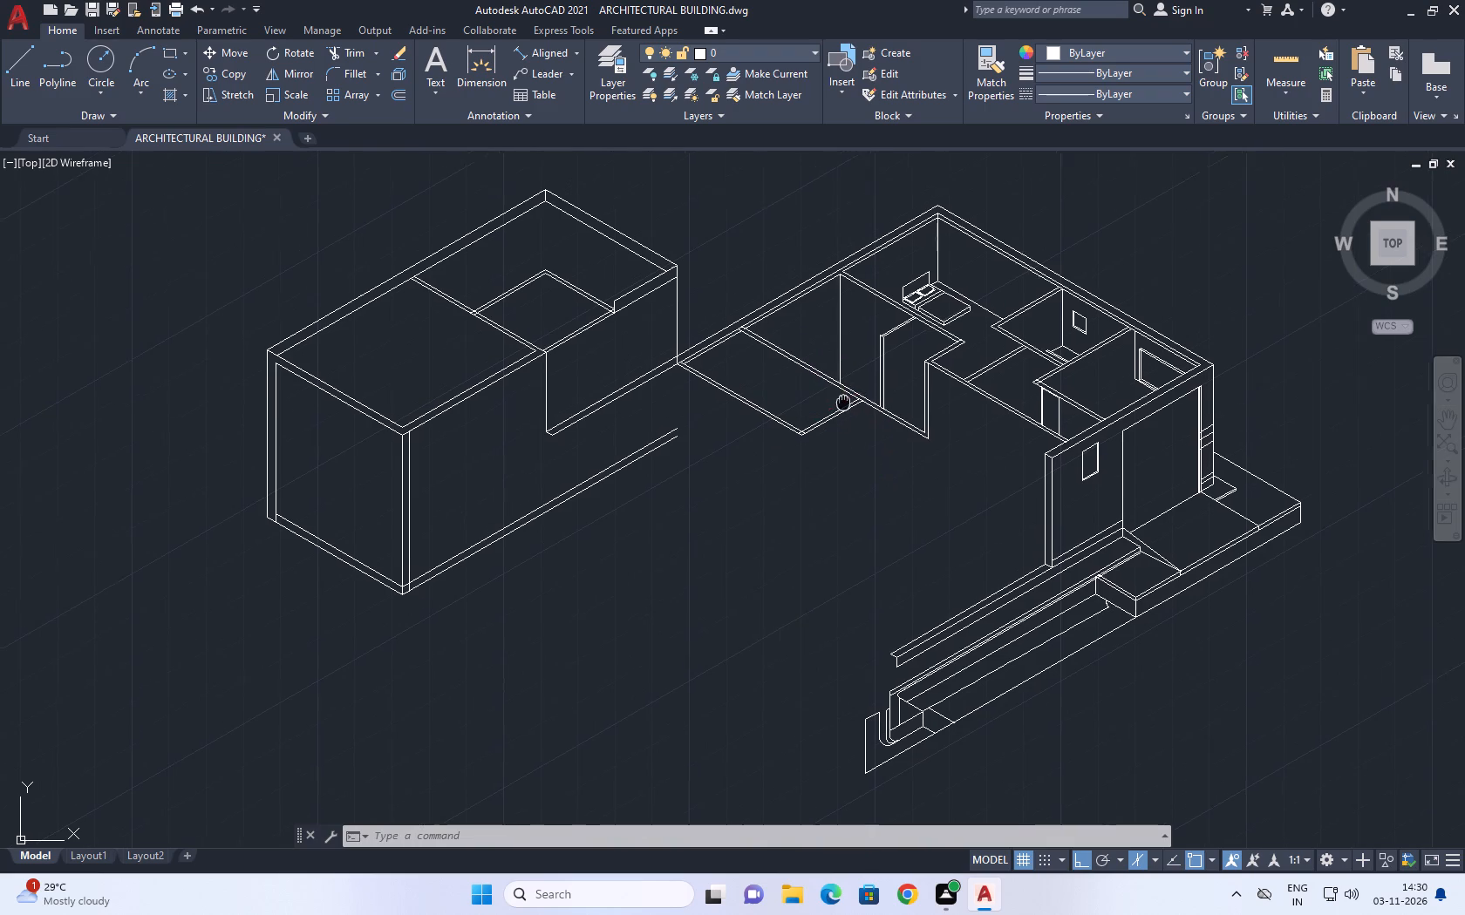
pyautogui.moveTo(843, 403); pyautogui.dragTo(846, 413, button='middle')
pyautogui.scroll(2, 750, 423)
pyautogui.moveTo(891, 454); pyautogui.dragTo(830, 637, button='middle')
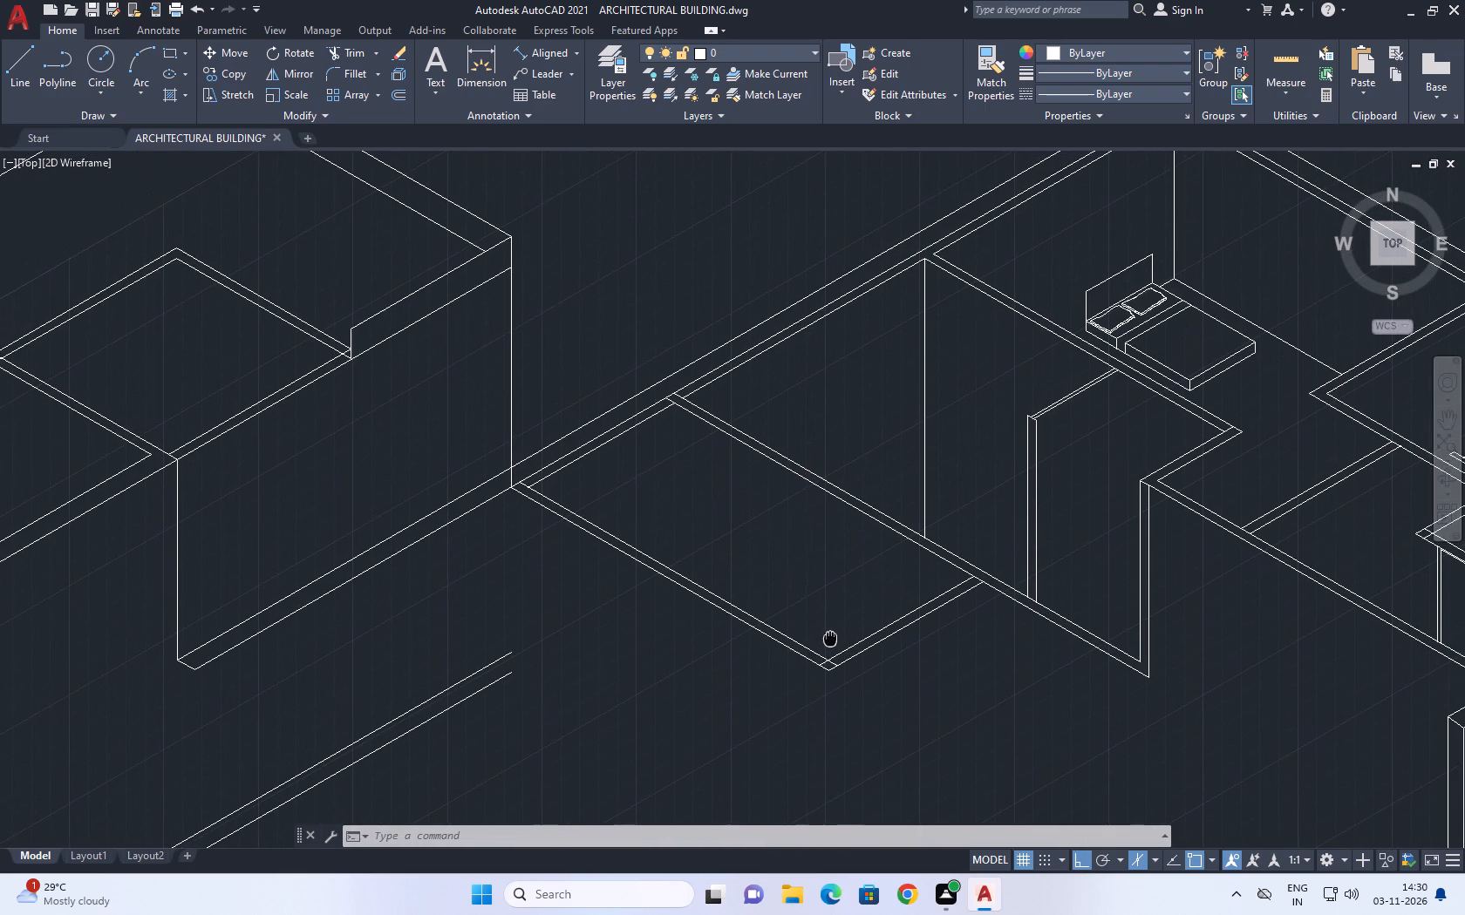
pyautogui.moveTo(830, 637); pyautogui.dragTo(828, 638, button='middle')
pyautogui.scroll(-2, 828, 509)
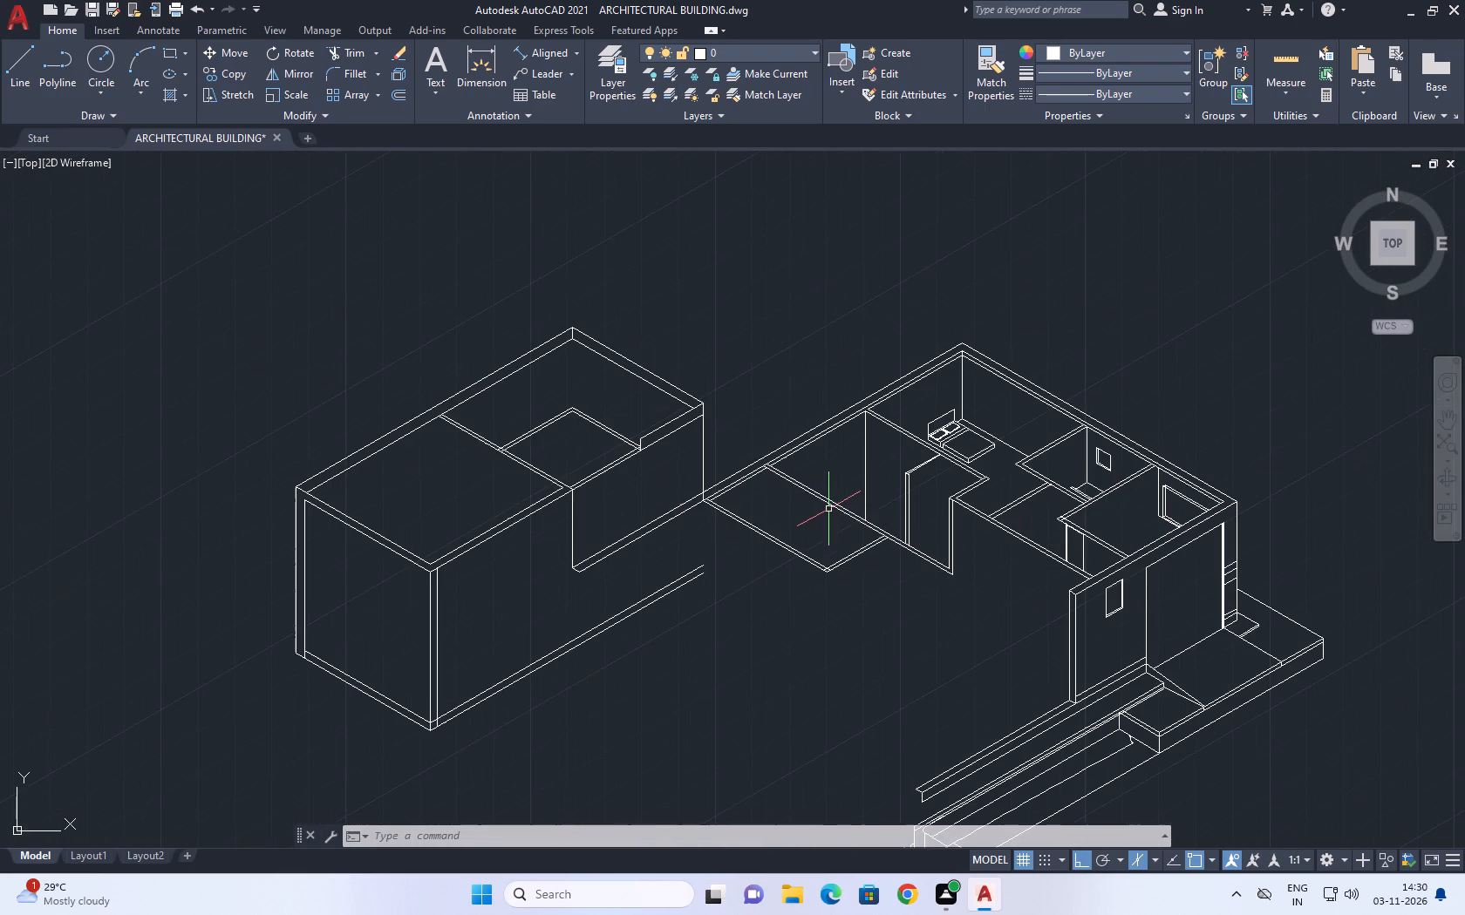
pyautogui.moveTo(859, 562); pyautogui.dragTo(869, 570, button='middle')
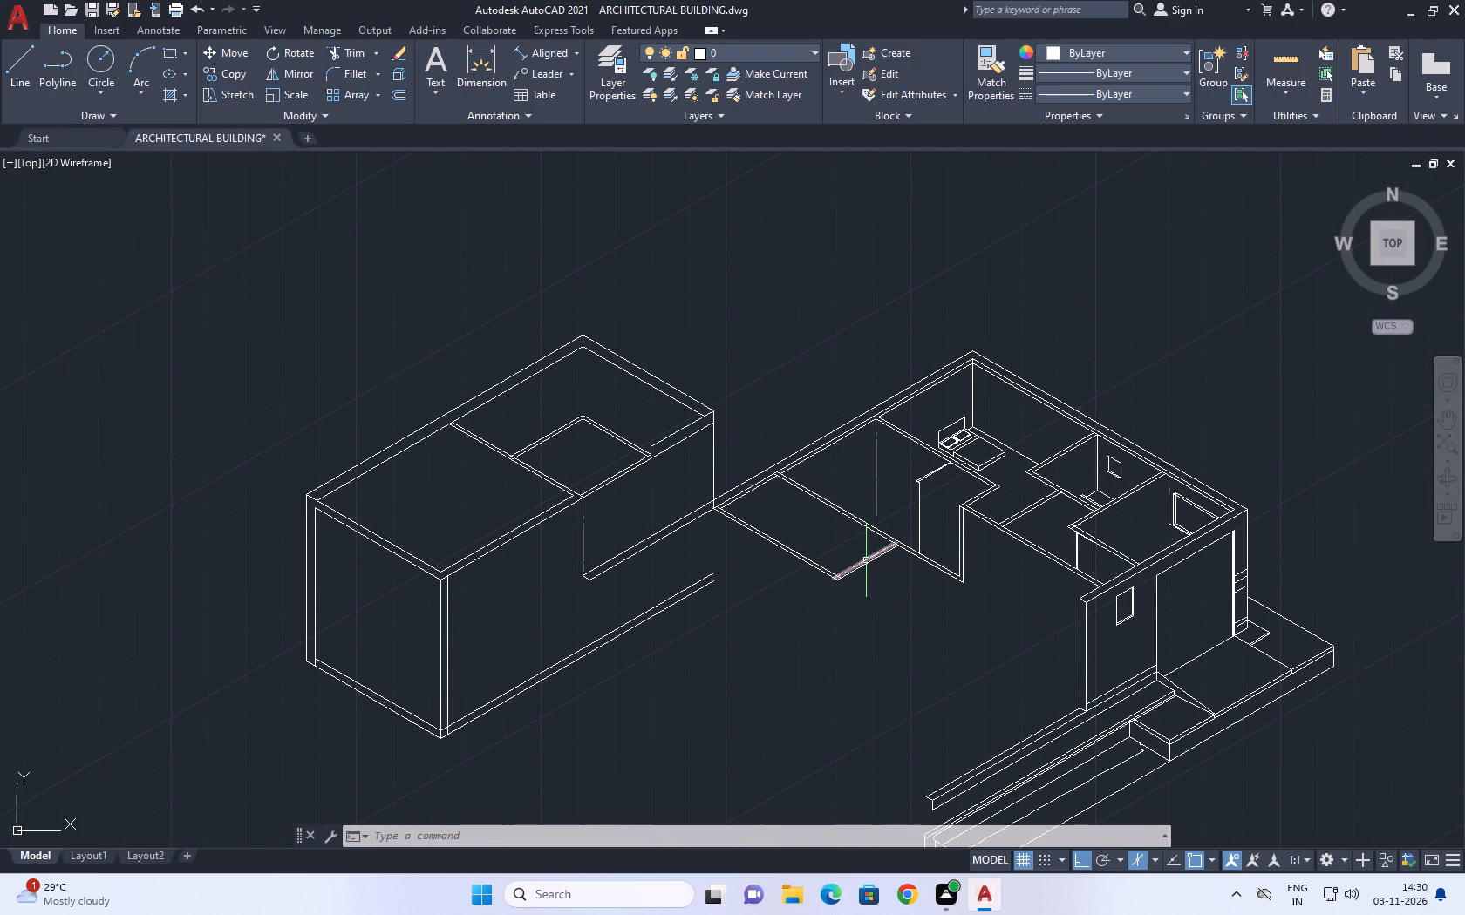
pyautogui.moveTo(935, 535); pyautogui.dragTo(925, 445, button='middle')
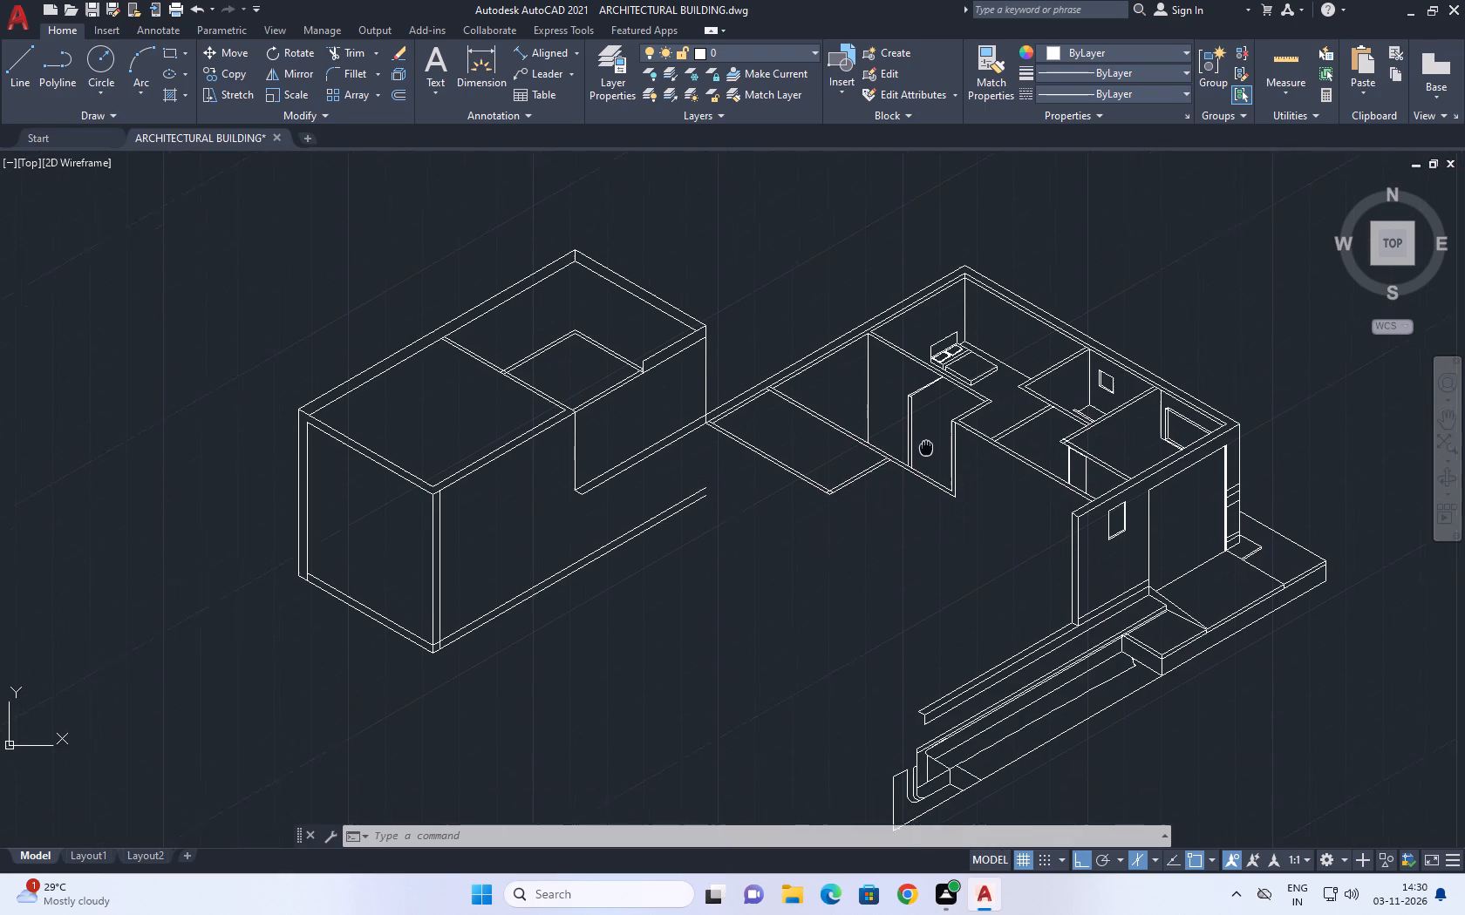
# Draw a vertical line about 4000 units long straight down from the outer corner at the front partition's end.
pyautogui.moveTo(925, 445); pyautogui.dragTo(908, 429, button='middle')
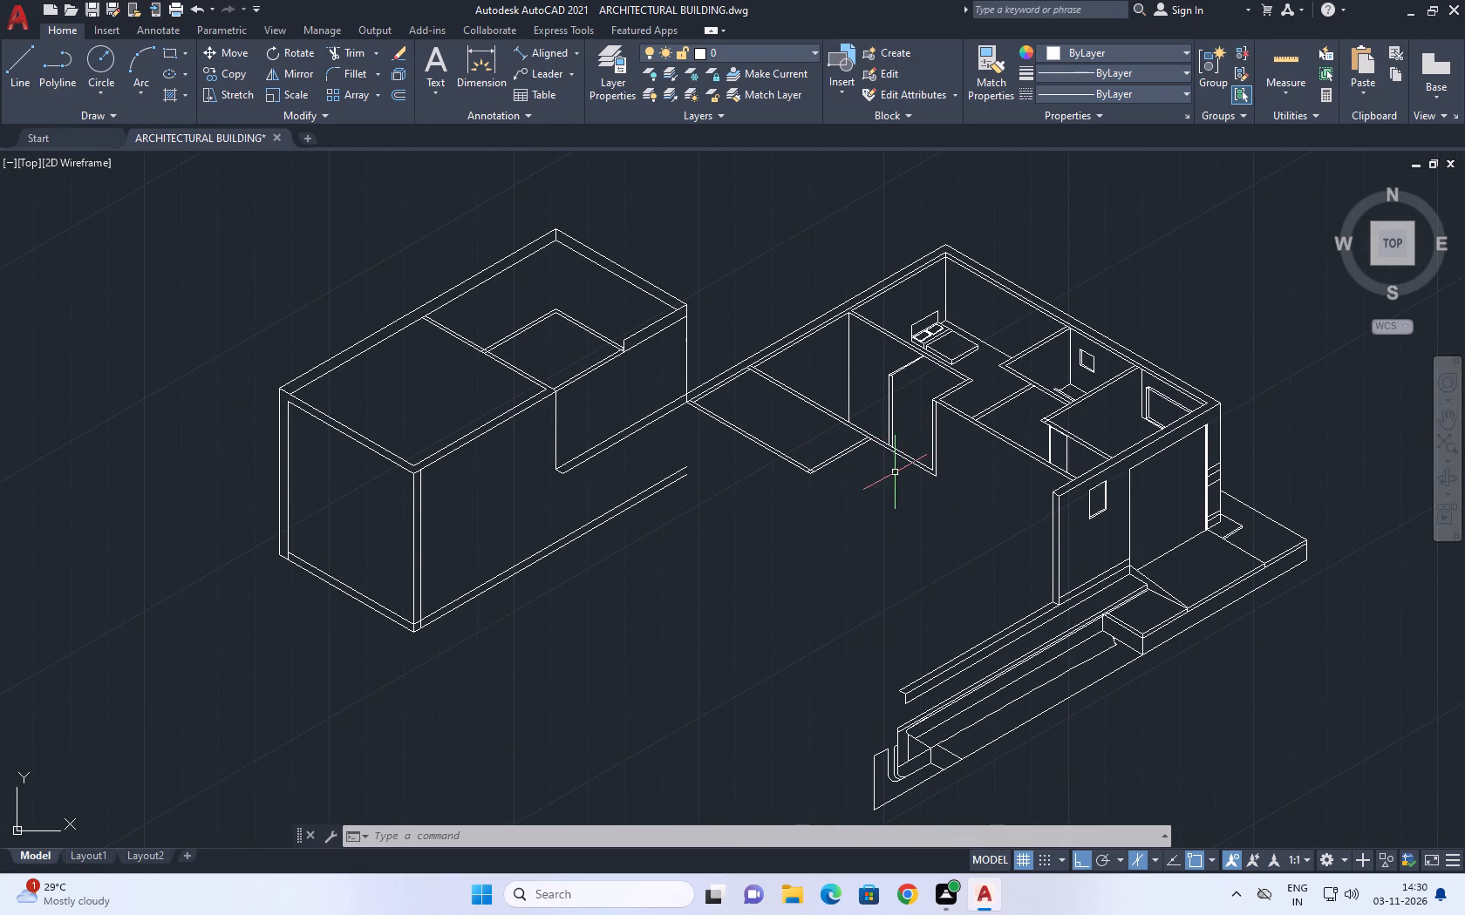
pyautogui.write('l')
pyautogui.press('space')
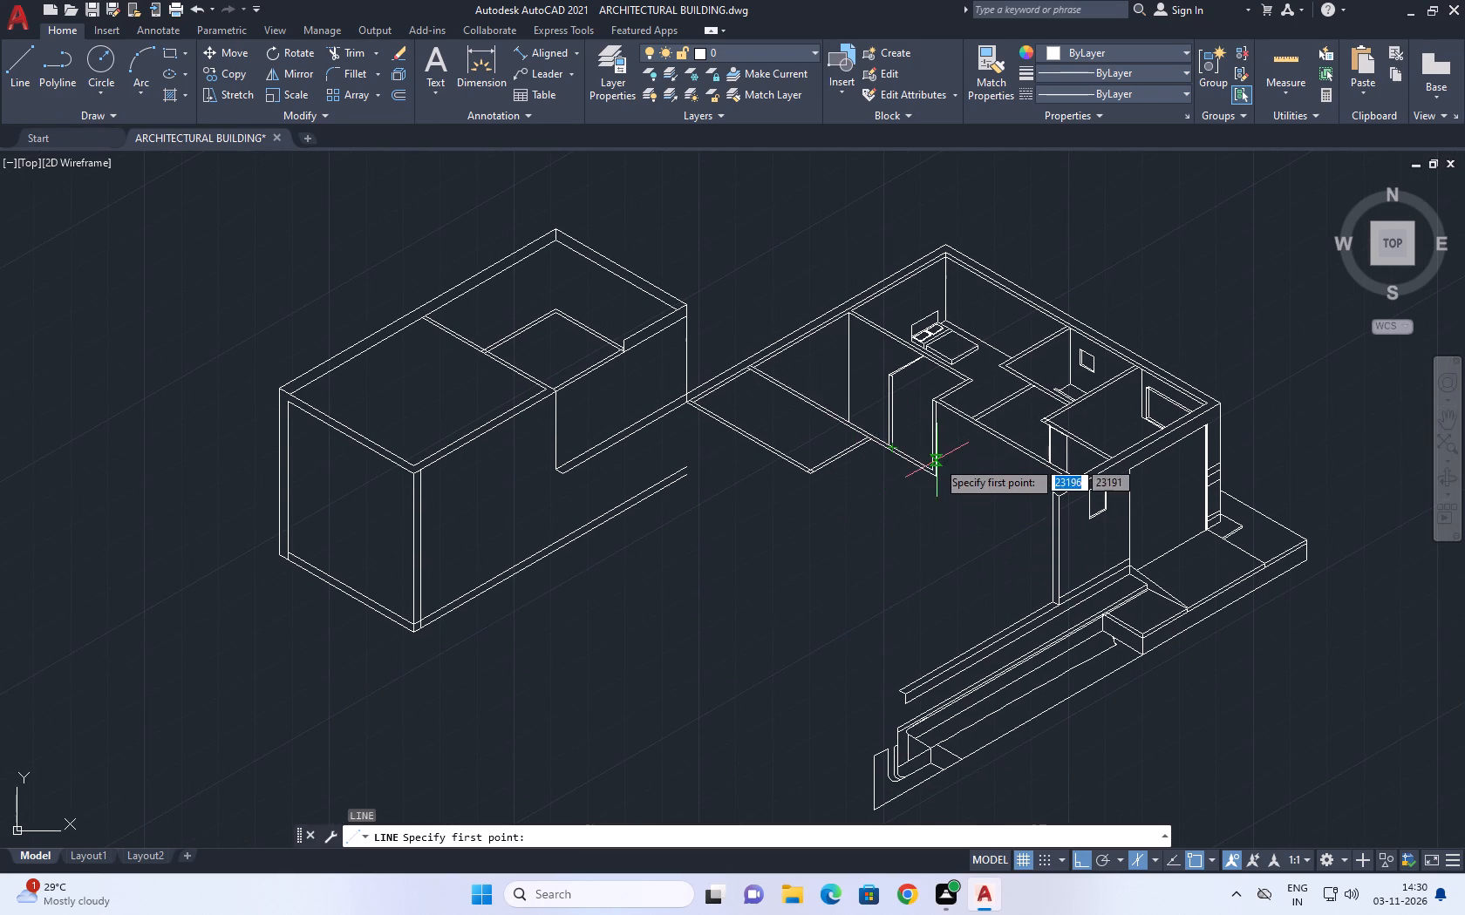
pyautogui.scroll(1, 937, 468)
pyautogui.moveTo(942, 481); pyautogui.dragTo(914, 419, button='middle')
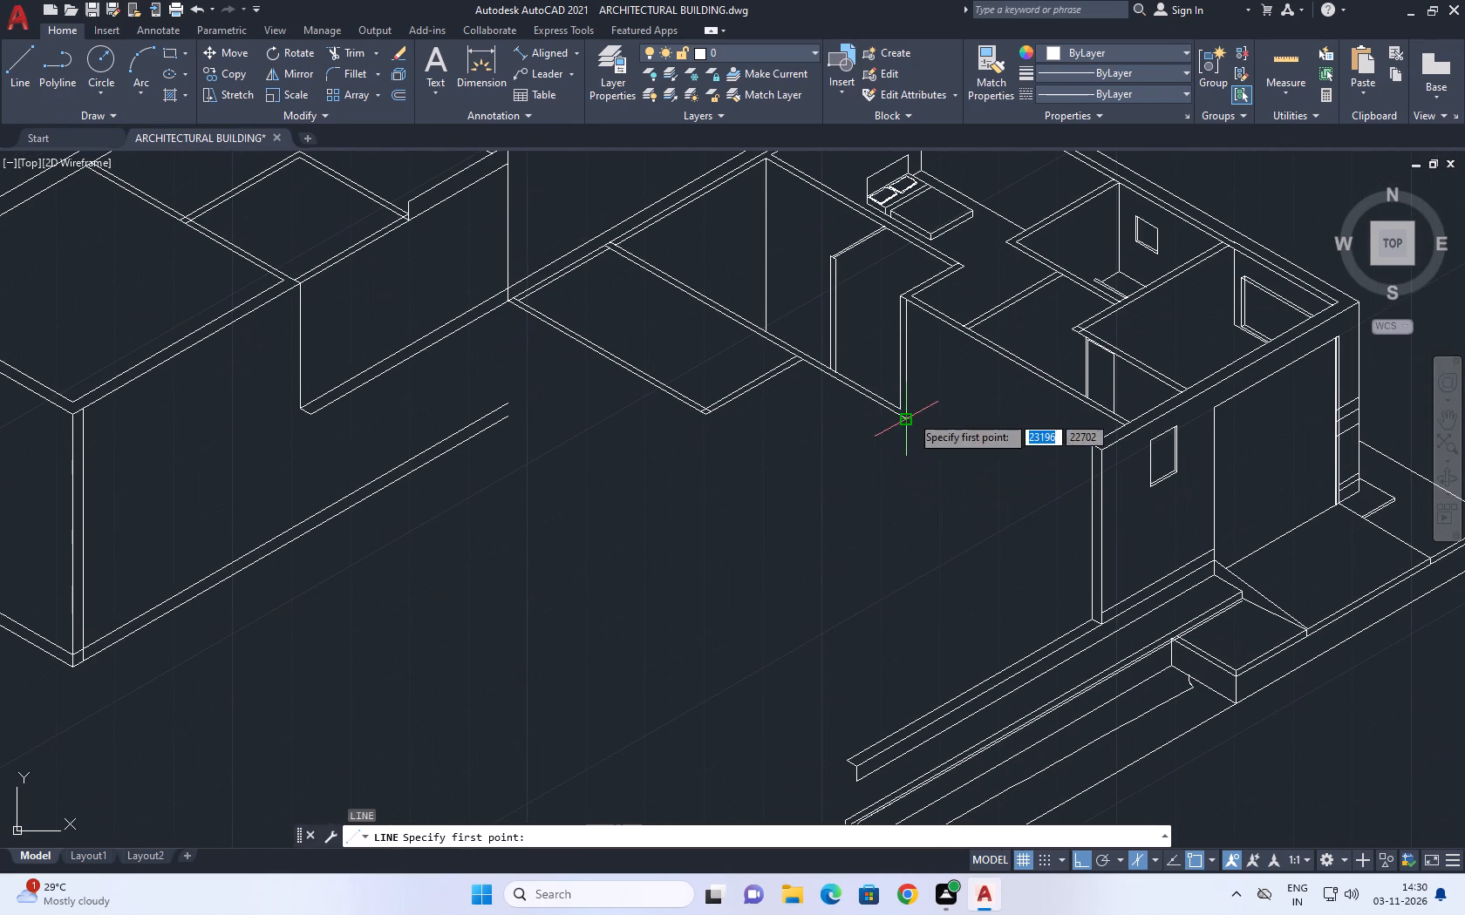
pyautogui.scroll(2, 903, 424)
pyautogui.click(907, 410)
pyautogui.scroll(-2, 901, 552)
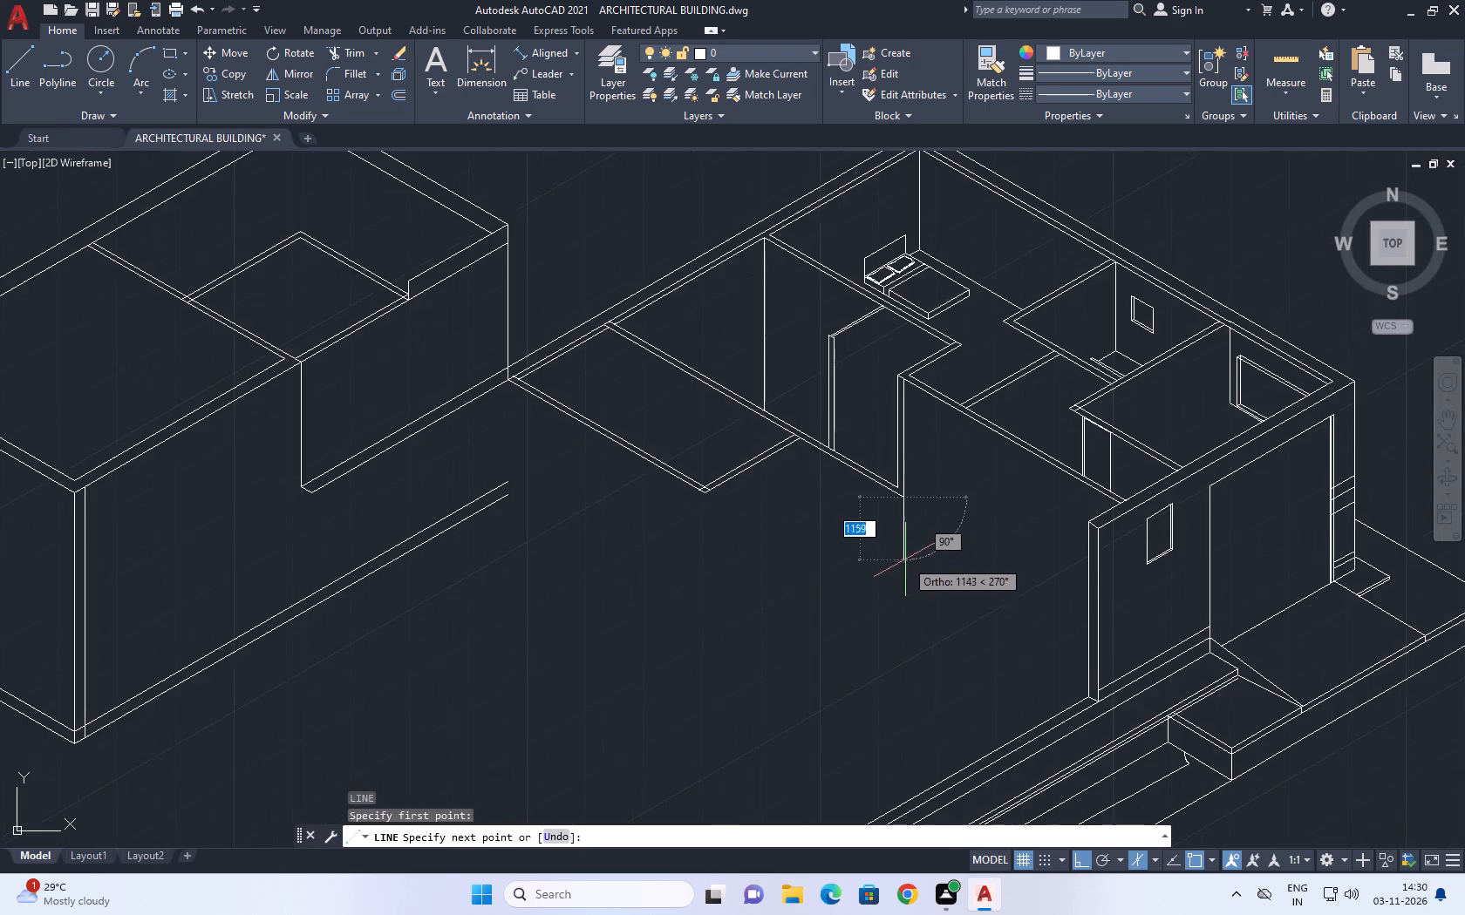
pyautogui.moveTo(912, 606); pyautogui.dragTo(909, 466, button='middle')
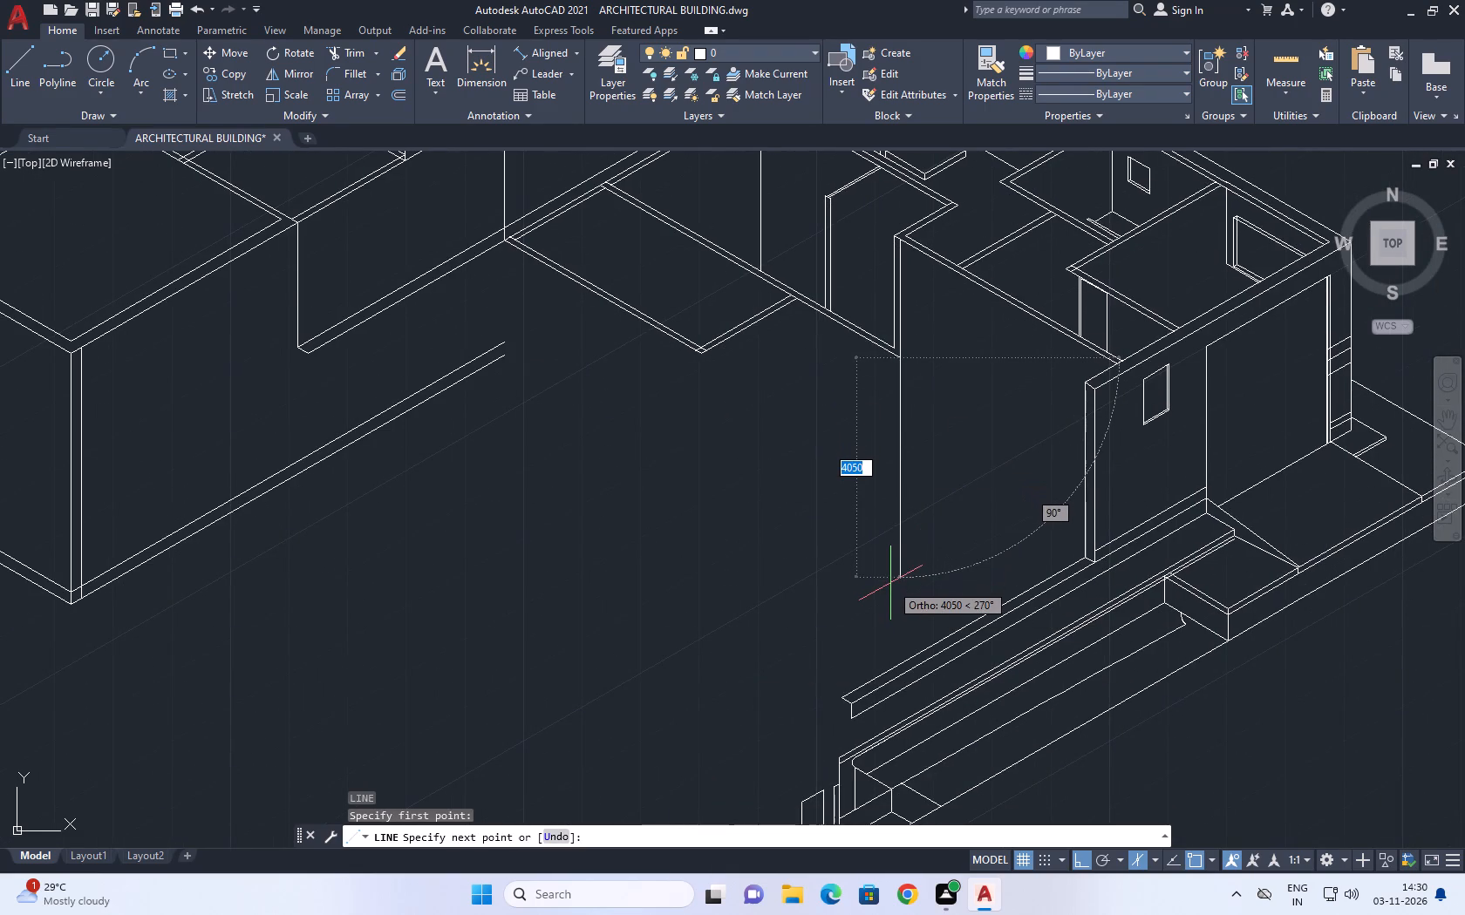
pyautogui.click(890, 592)
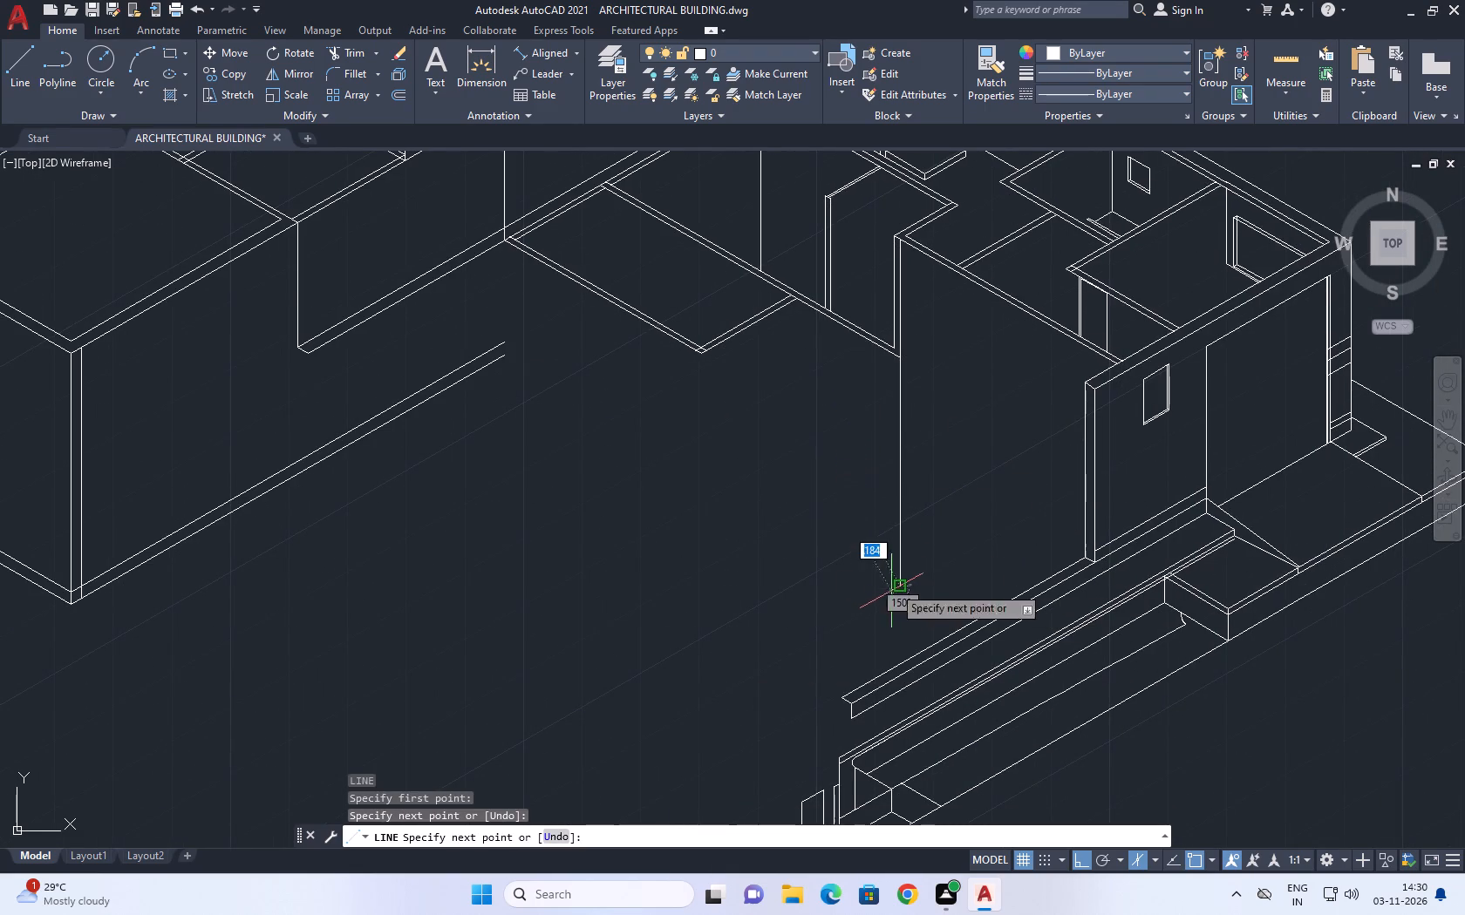
pyautogui.press('Escape')
# Draw a second, parallel vertical line down from the inner corner at the front partition's end.
pyautogui.press('space')
pyautogui.scroll(2, 888, 352)
pyautogui.click(896, 340)
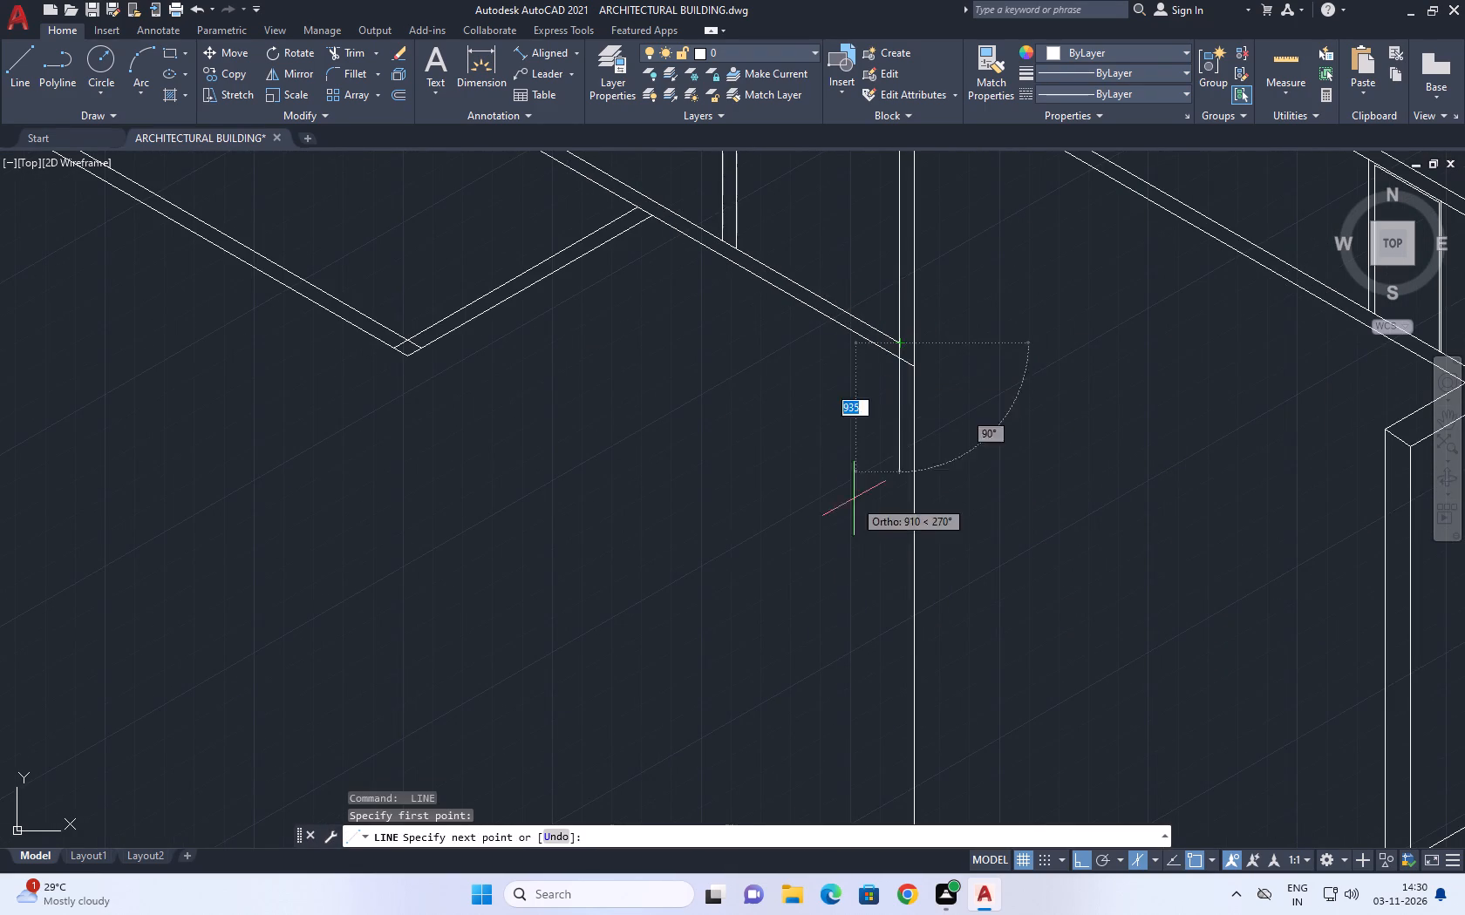
pyautogui.moveTo(855, 624); pyautogui.dragTo(866, 454, button='middle')
pyautogui.click(861, 749)
pyautogui.press('Escape')
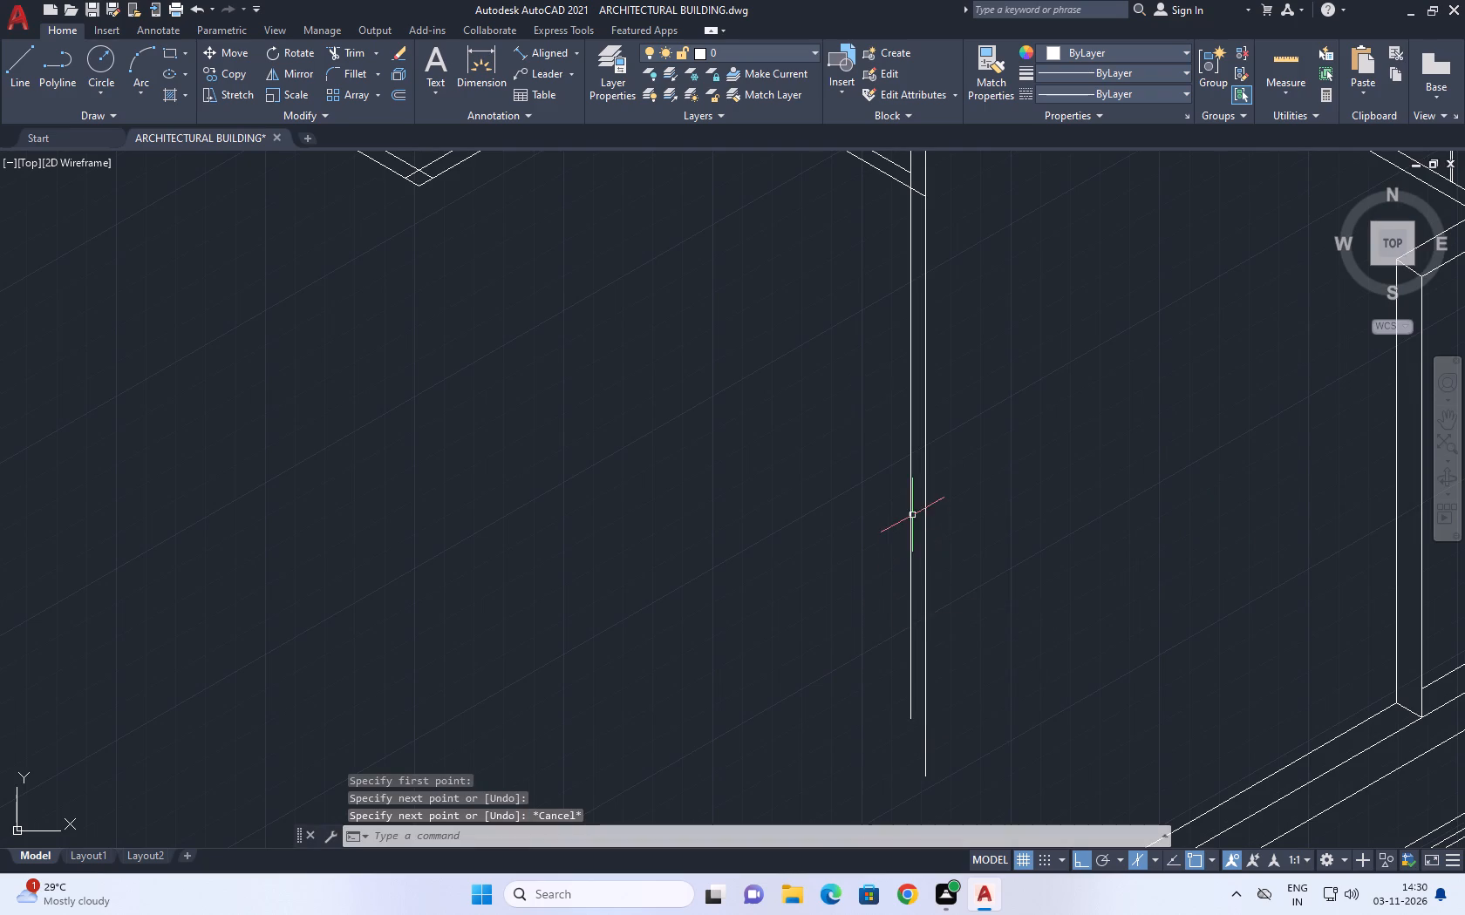
# Copy the inner vertical line 3200 units along the 210° isometric direction, towards the neighbouring building block.
pyautogui.moveTo(911, 510); pyautogui.dragTo(964, 580, button='middle')
pyautogui.click(968, 403)
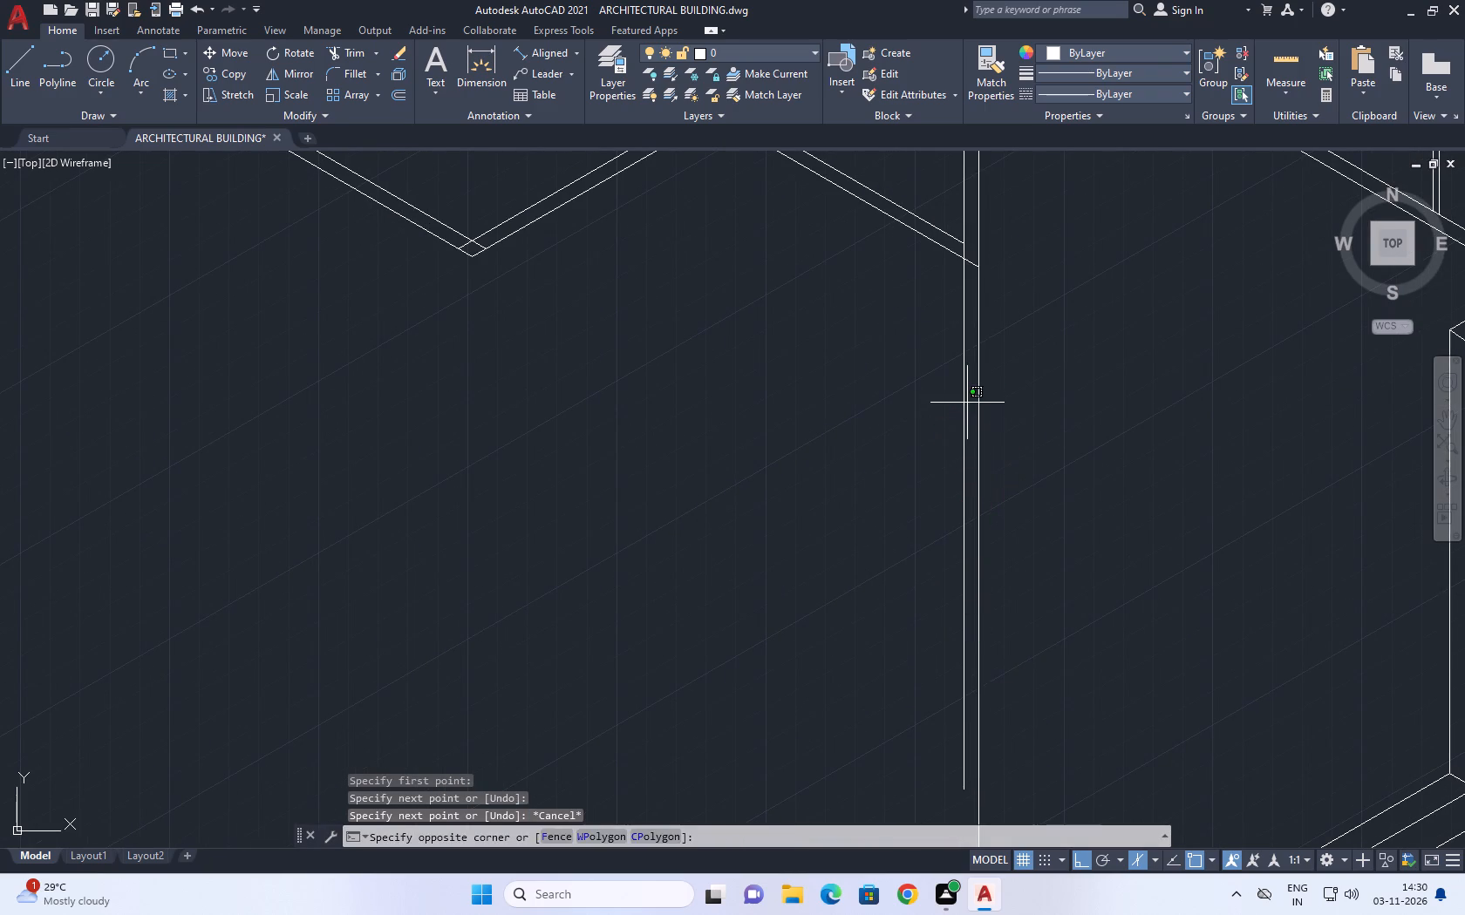
pyautogui.click(953, 419)
pyautogui.write('co')
pyautogui.press('space')
pyautogui.click(948, 424)
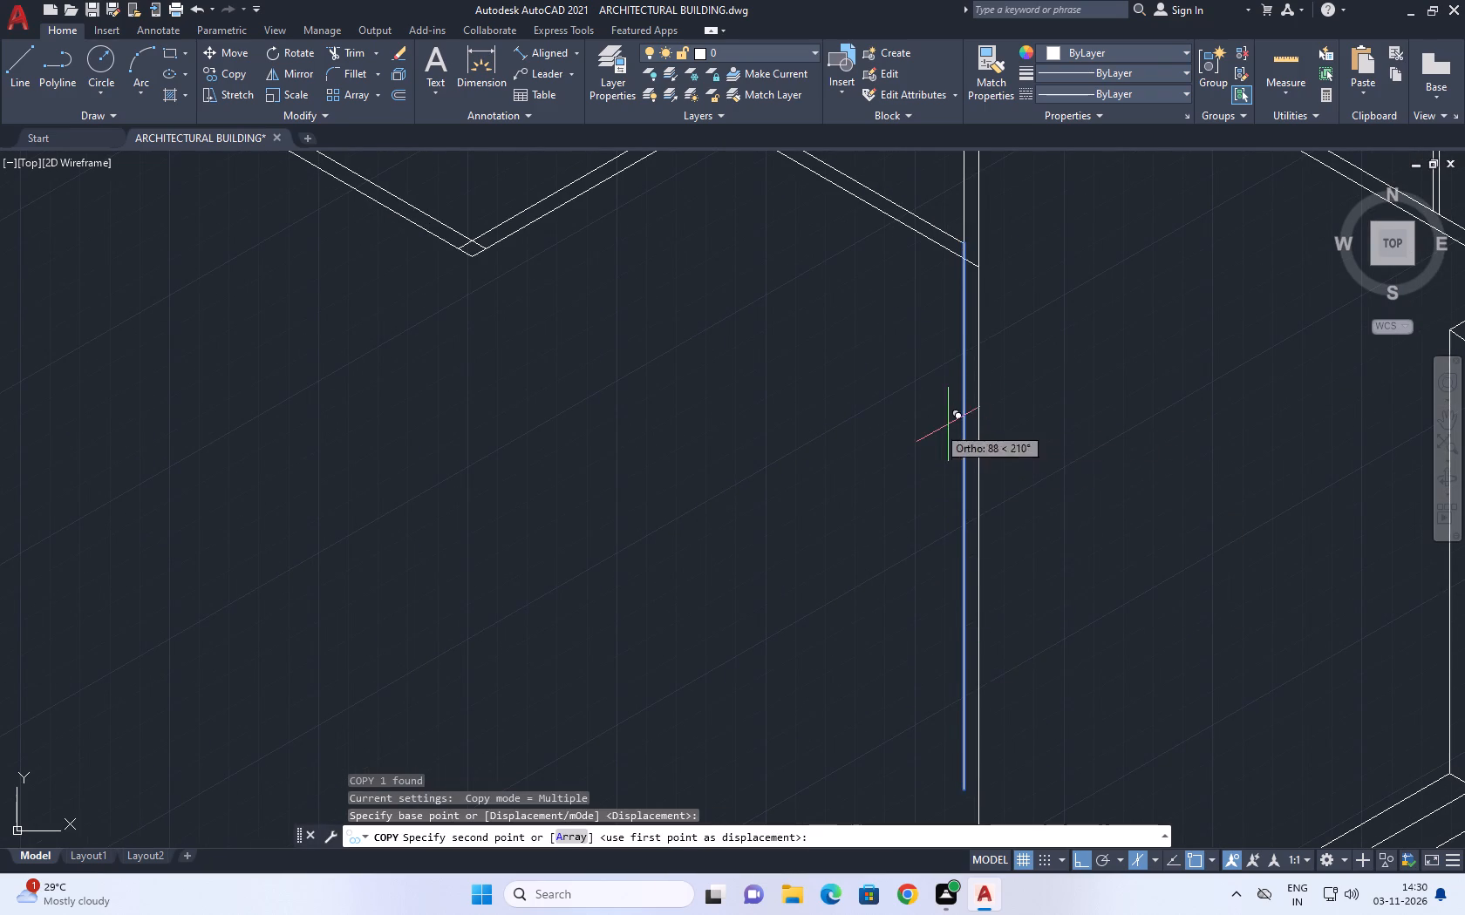
pyautogui.scroll(-2, 661, 505)
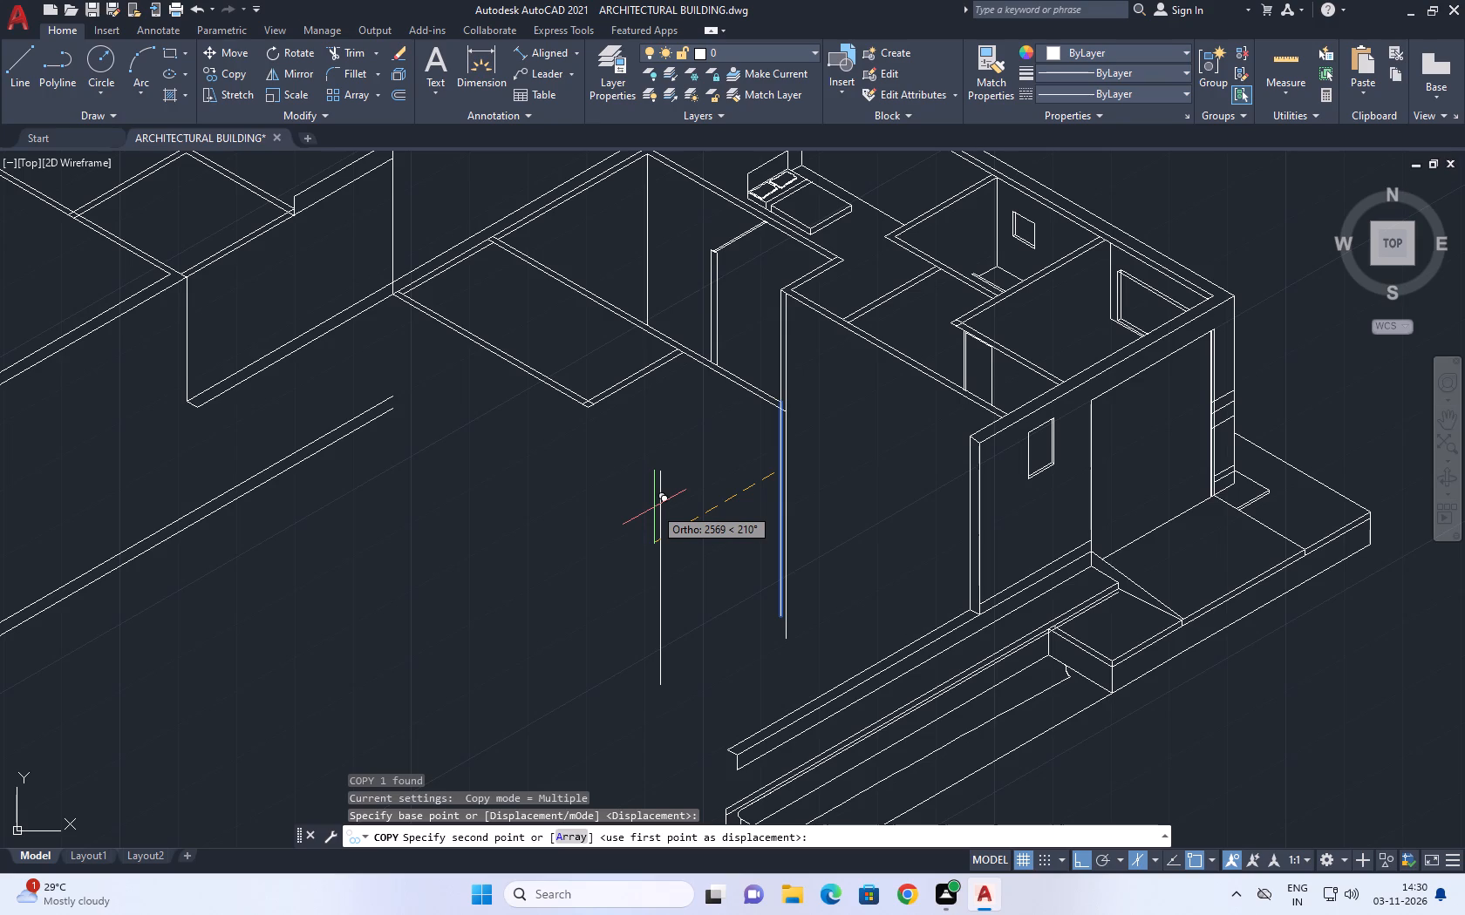
pyautogui.write('3200')
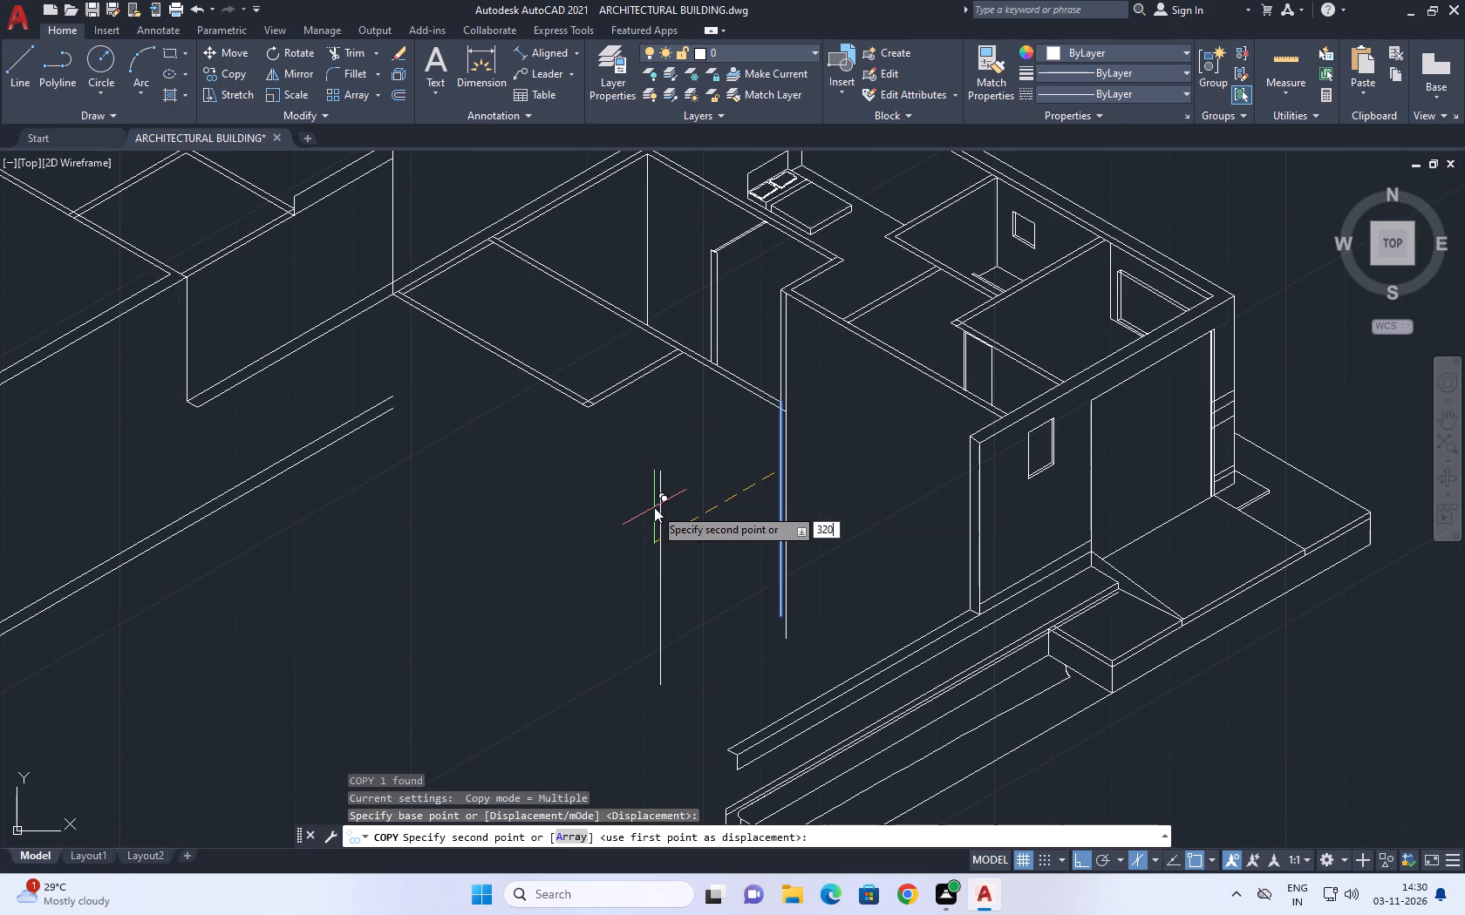
pyautogui.press('Return')
pyautogui.press('Escape')
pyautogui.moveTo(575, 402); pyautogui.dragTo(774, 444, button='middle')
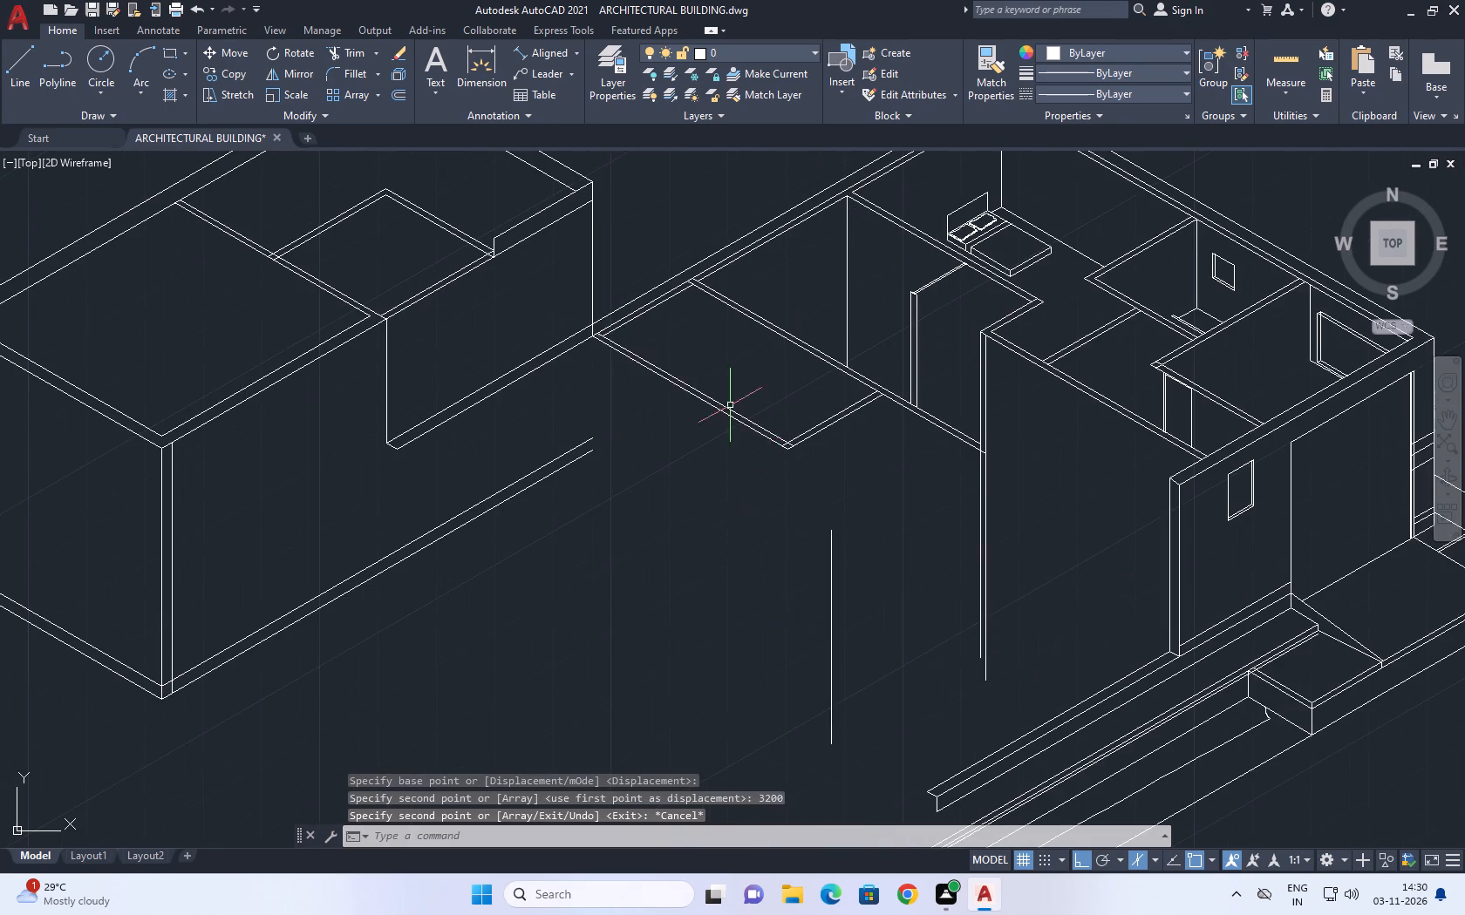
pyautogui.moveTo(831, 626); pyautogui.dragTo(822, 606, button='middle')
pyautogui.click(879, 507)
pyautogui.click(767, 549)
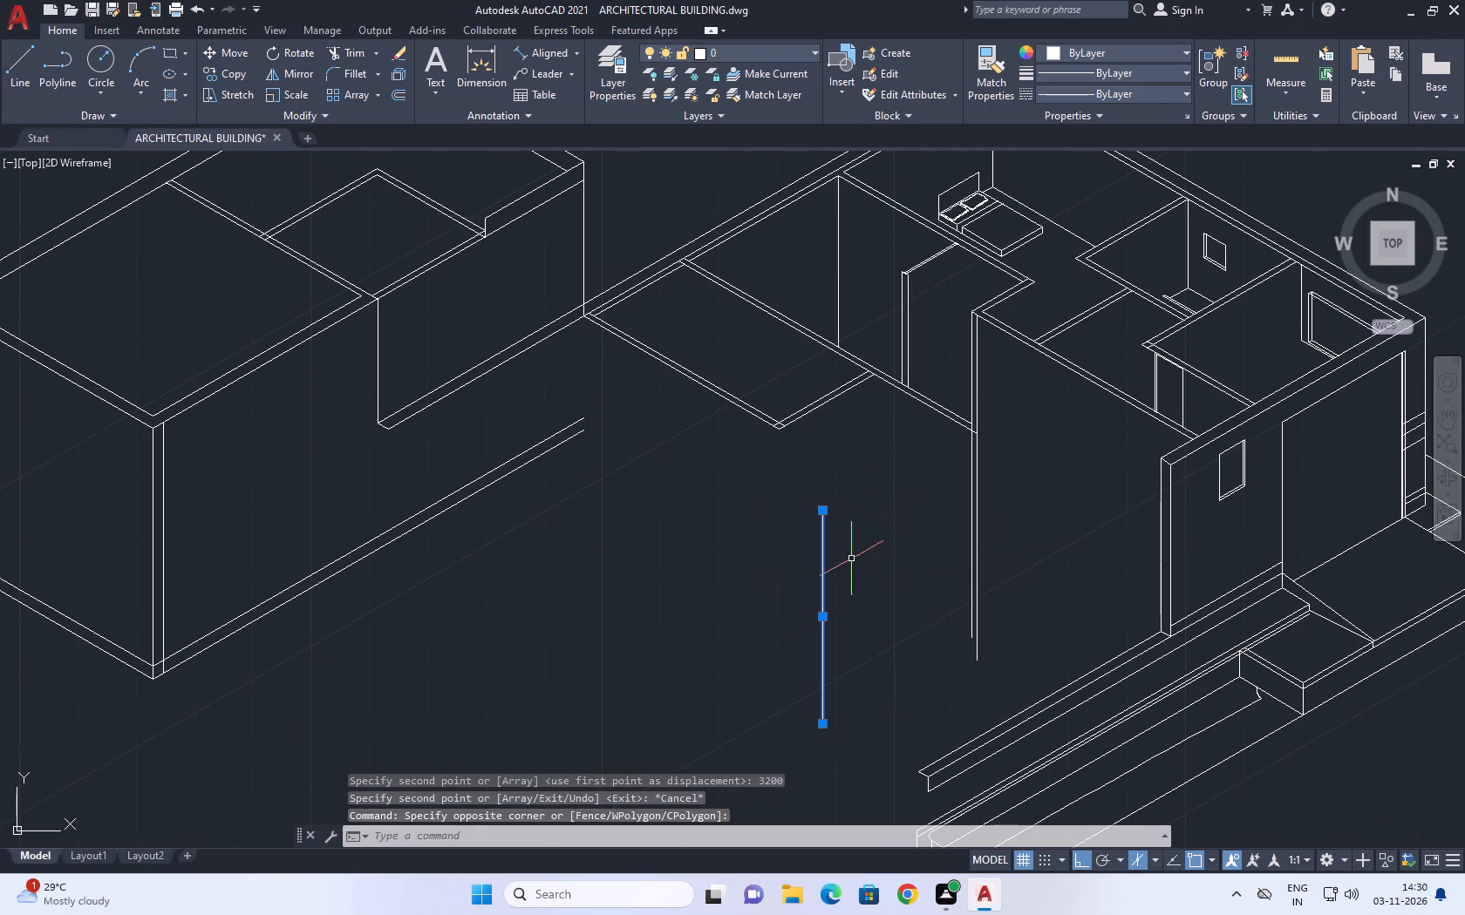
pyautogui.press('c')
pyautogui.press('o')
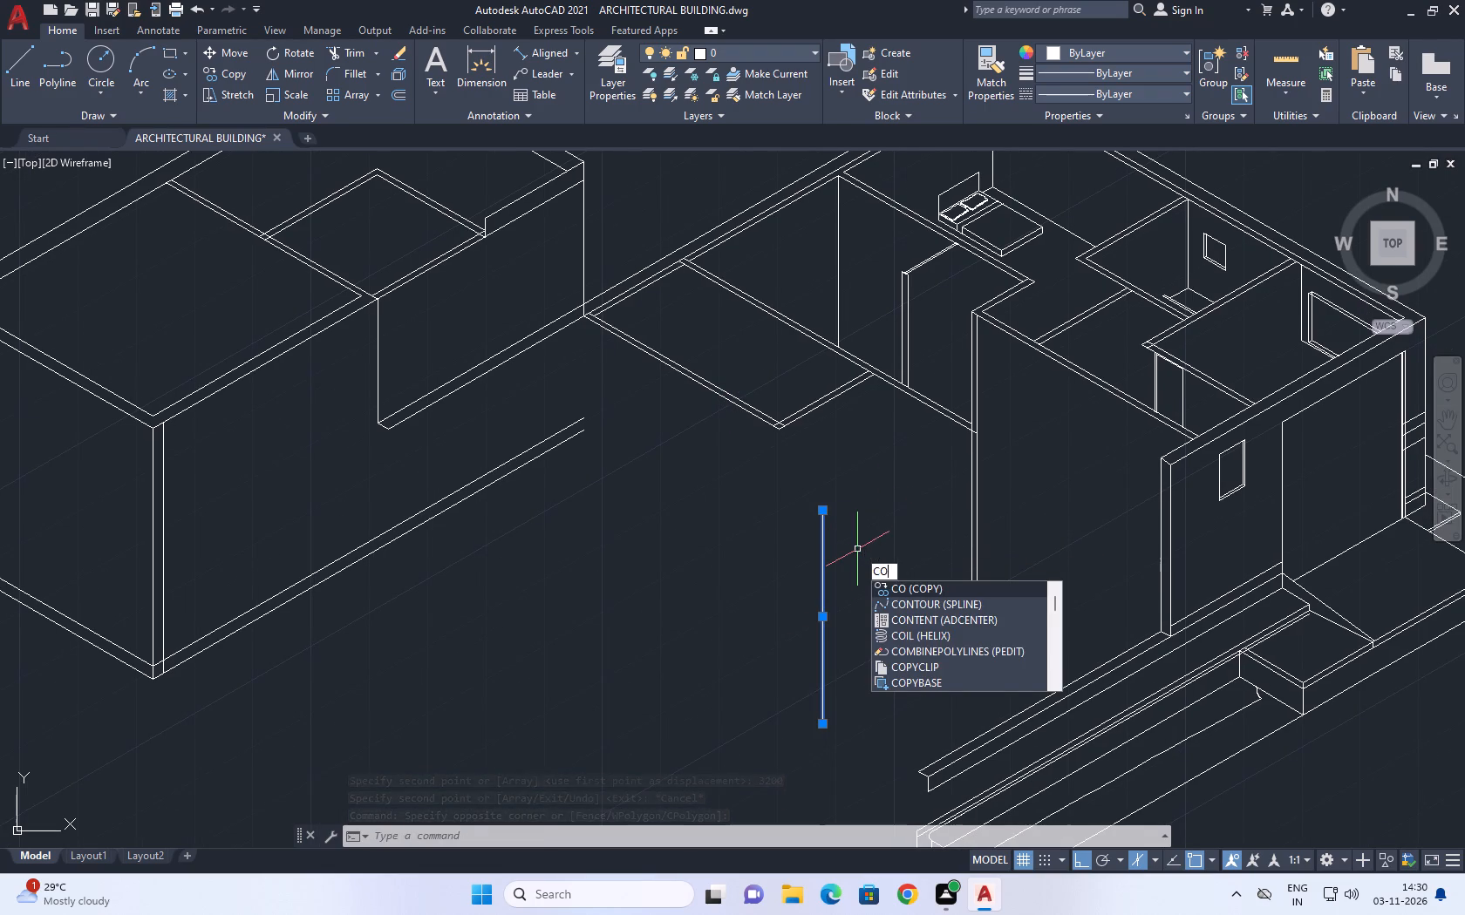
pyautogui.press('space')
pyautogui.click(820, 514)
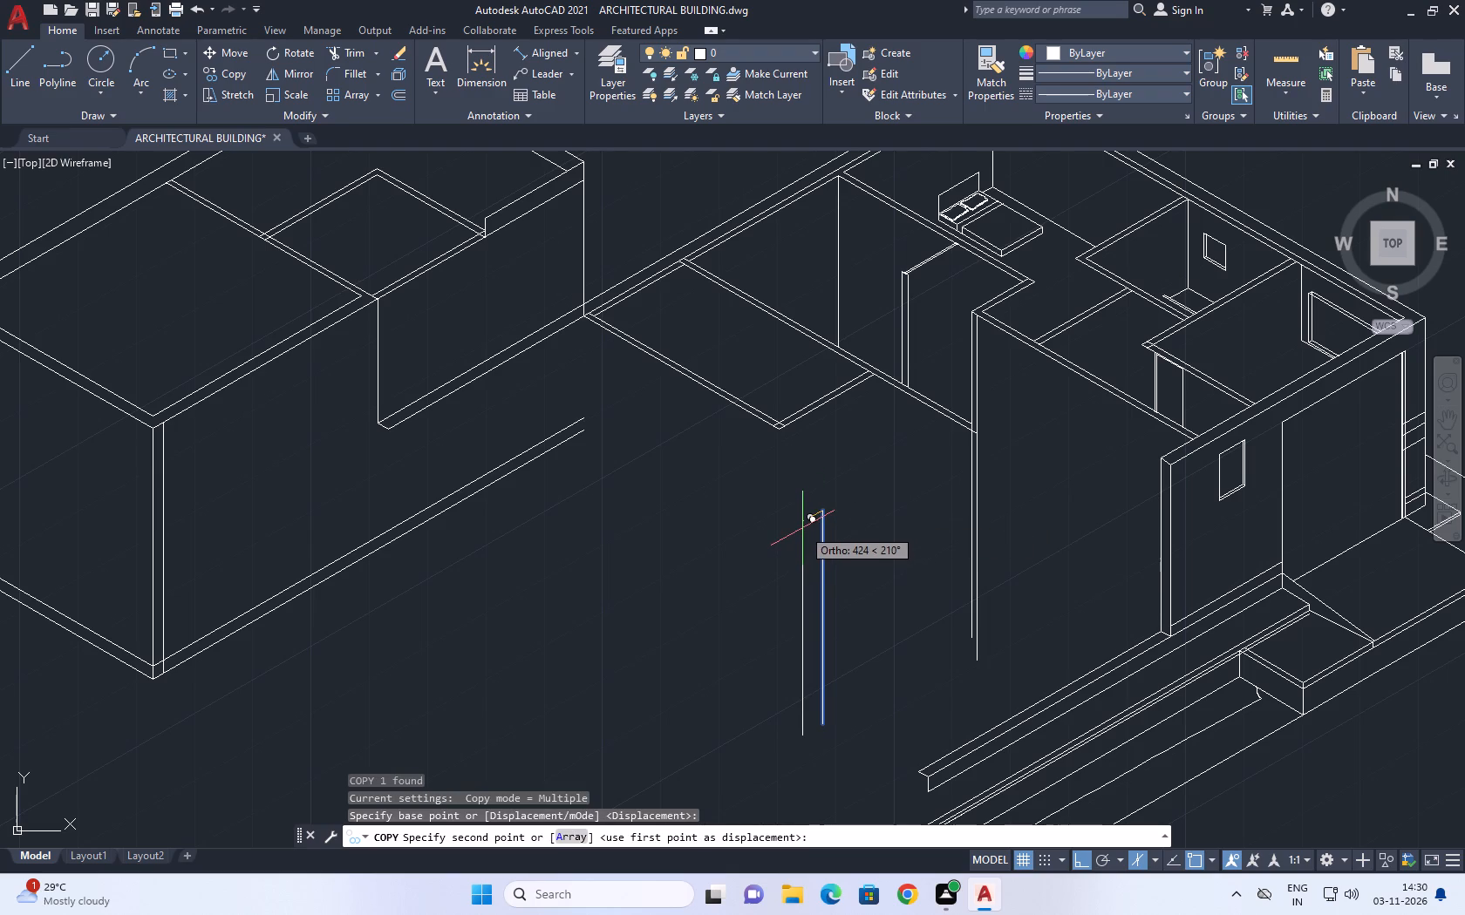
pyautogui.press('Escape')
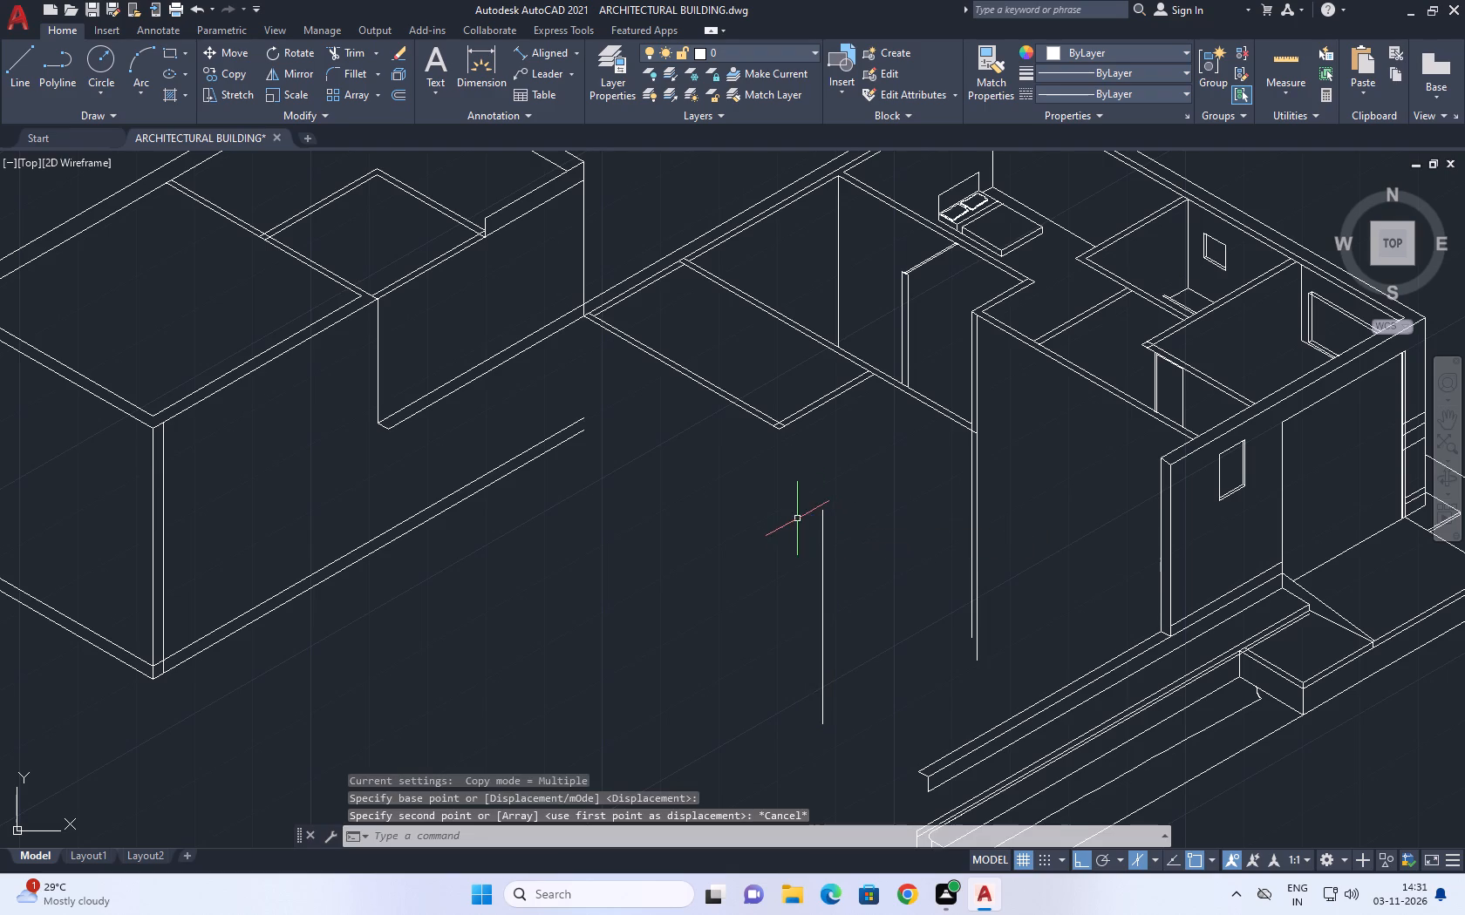
# Erase the four lines of the L-shaped front wall projecting between the neighbouring block and the front partition.
pyautogui.moveTo(757, 429); pyautogui.dragTo(799, 501, button='middle')
pyautogui.scroll(2, 848, 496)
pyautogui.moveTo(845, 533); pyautogui.dragTo(760, 475)
pyautogui.moveTo(723, 447); pyautogui.dragTo(709, 444)
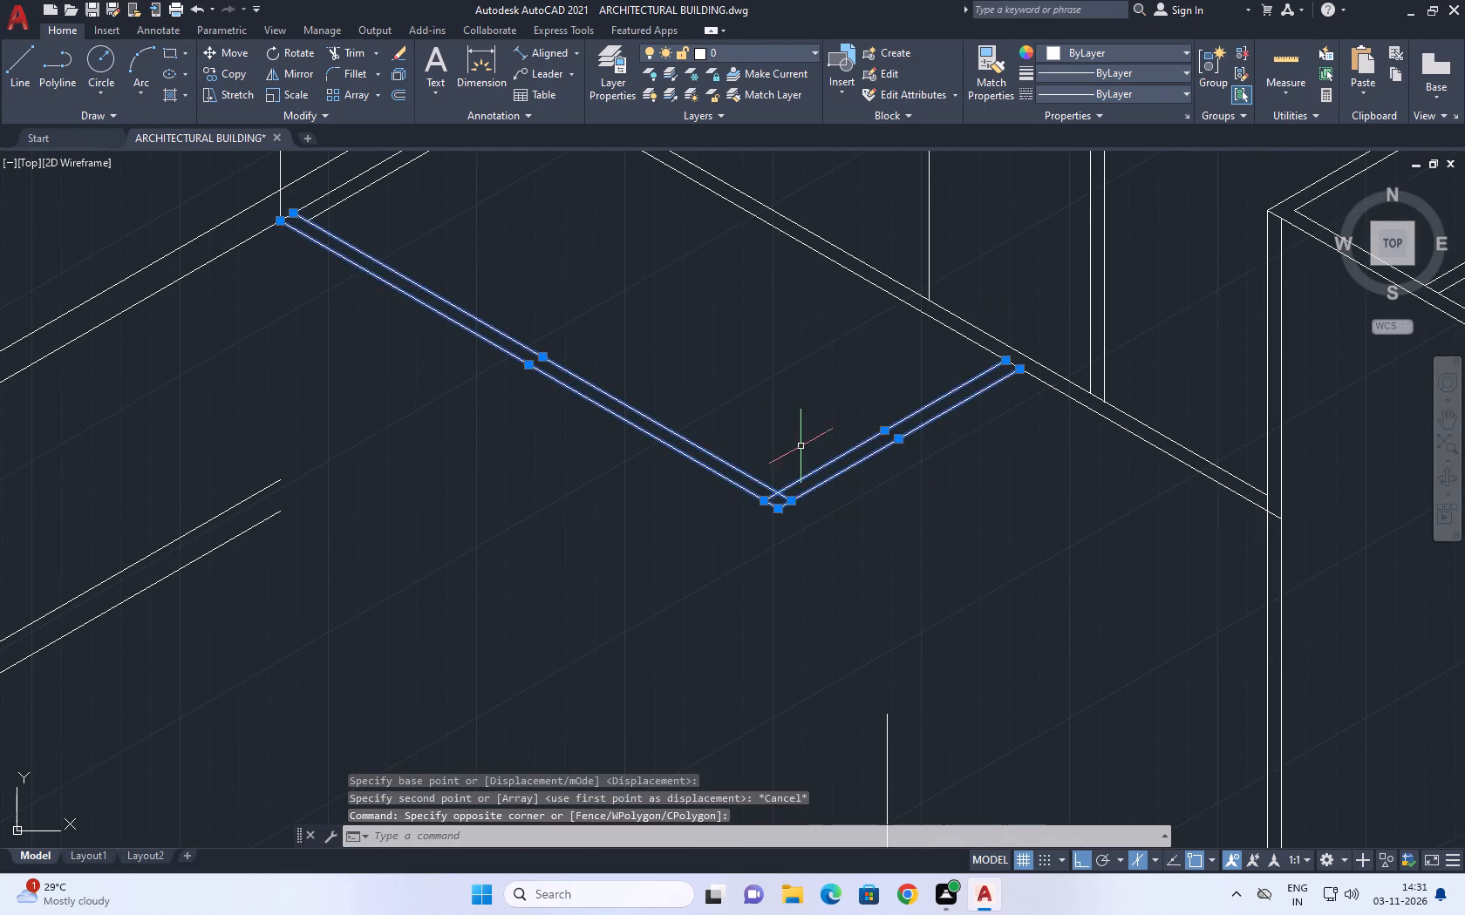
pyautogui.scroll(-2, 816, 458)
pyautogui.moveTo(856, 446); pyautogui.dragTo(905, 480, button='middle')
pyautogui.press('Delete')
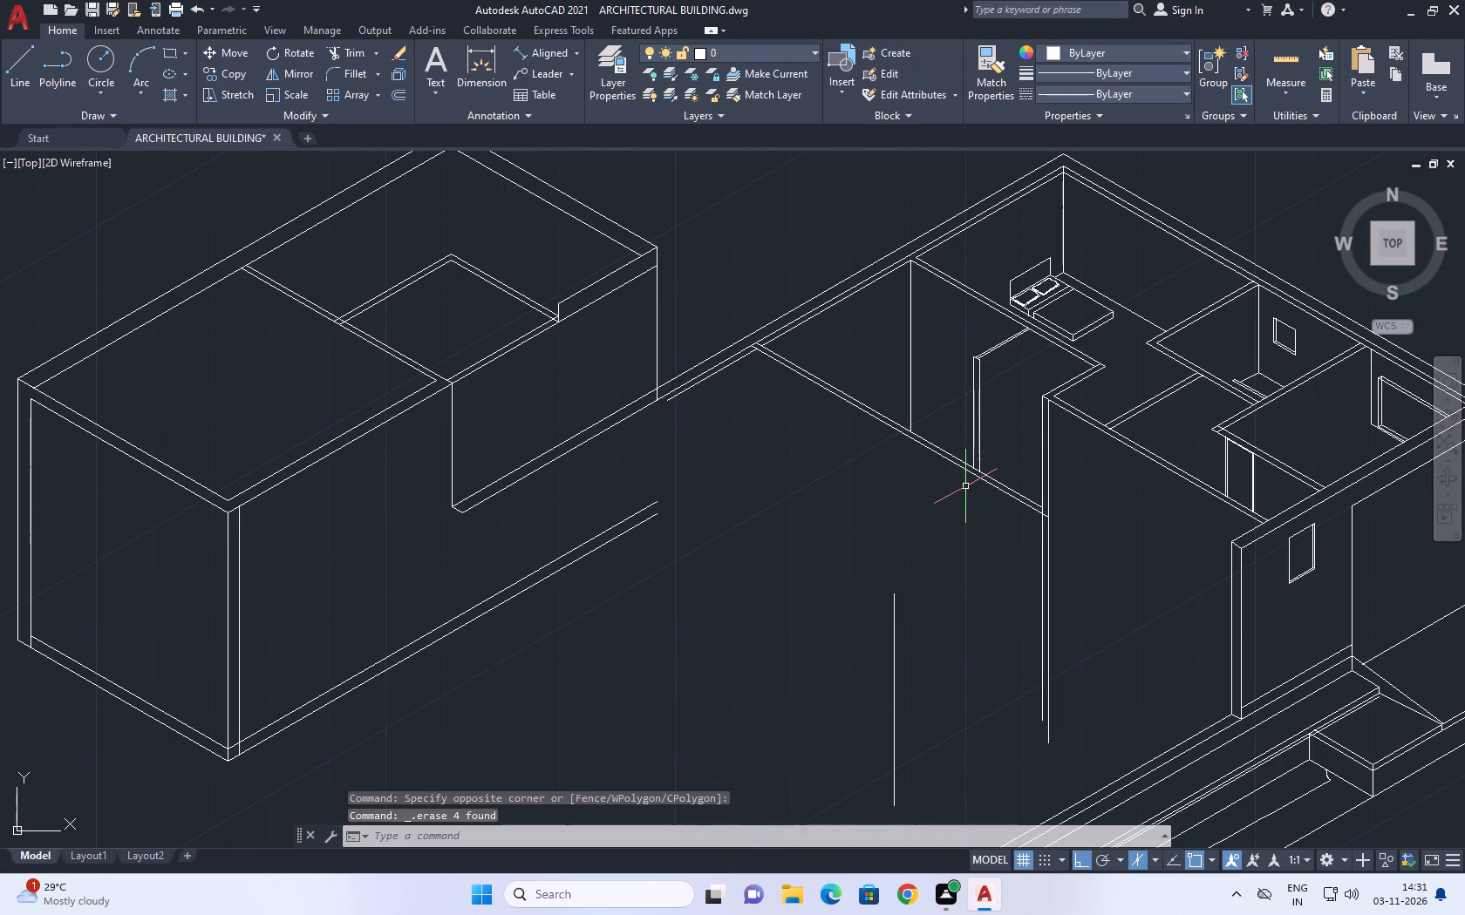
# Draw a line on the left isoplane from the copied vertical edge's top back across the long wall at 150°.
pyautogui.moveTo(885, 547); pyautogui.dragTo(914, 524, button='middle')
pyautogui.press('l')
pyautogui.press('space')
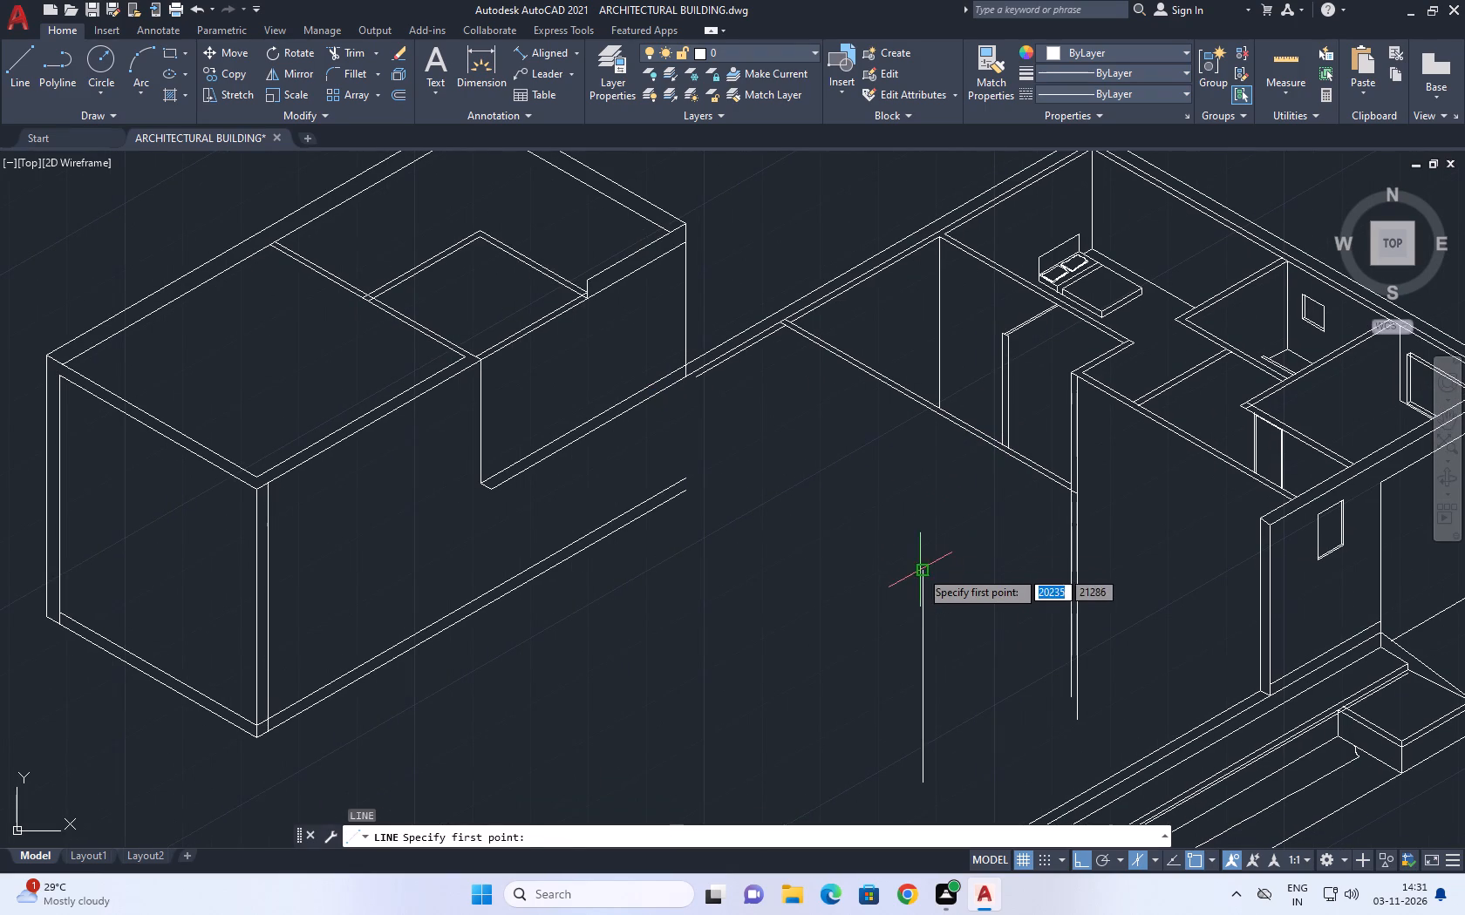
pyautogui.click(923, 570)
pyautogui.press('F5')
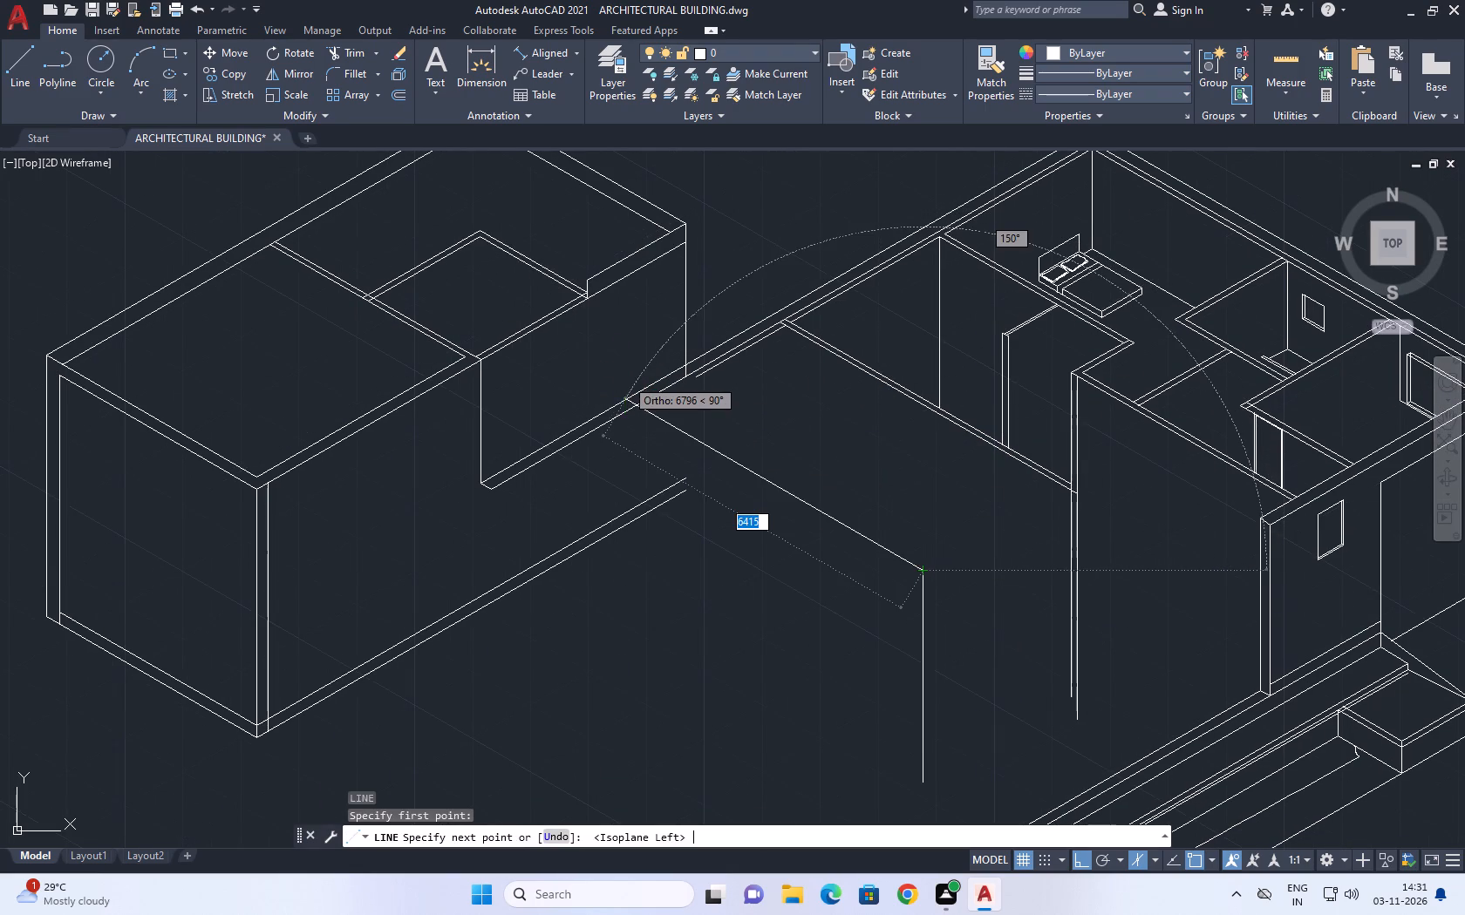
pyautogui.click(613, 377)
pyautogui.press('Escape')
# Extend the long wall's short inner line until it meets the new sloping front wall line.
pyautogui.scroll(1, 712, 348)
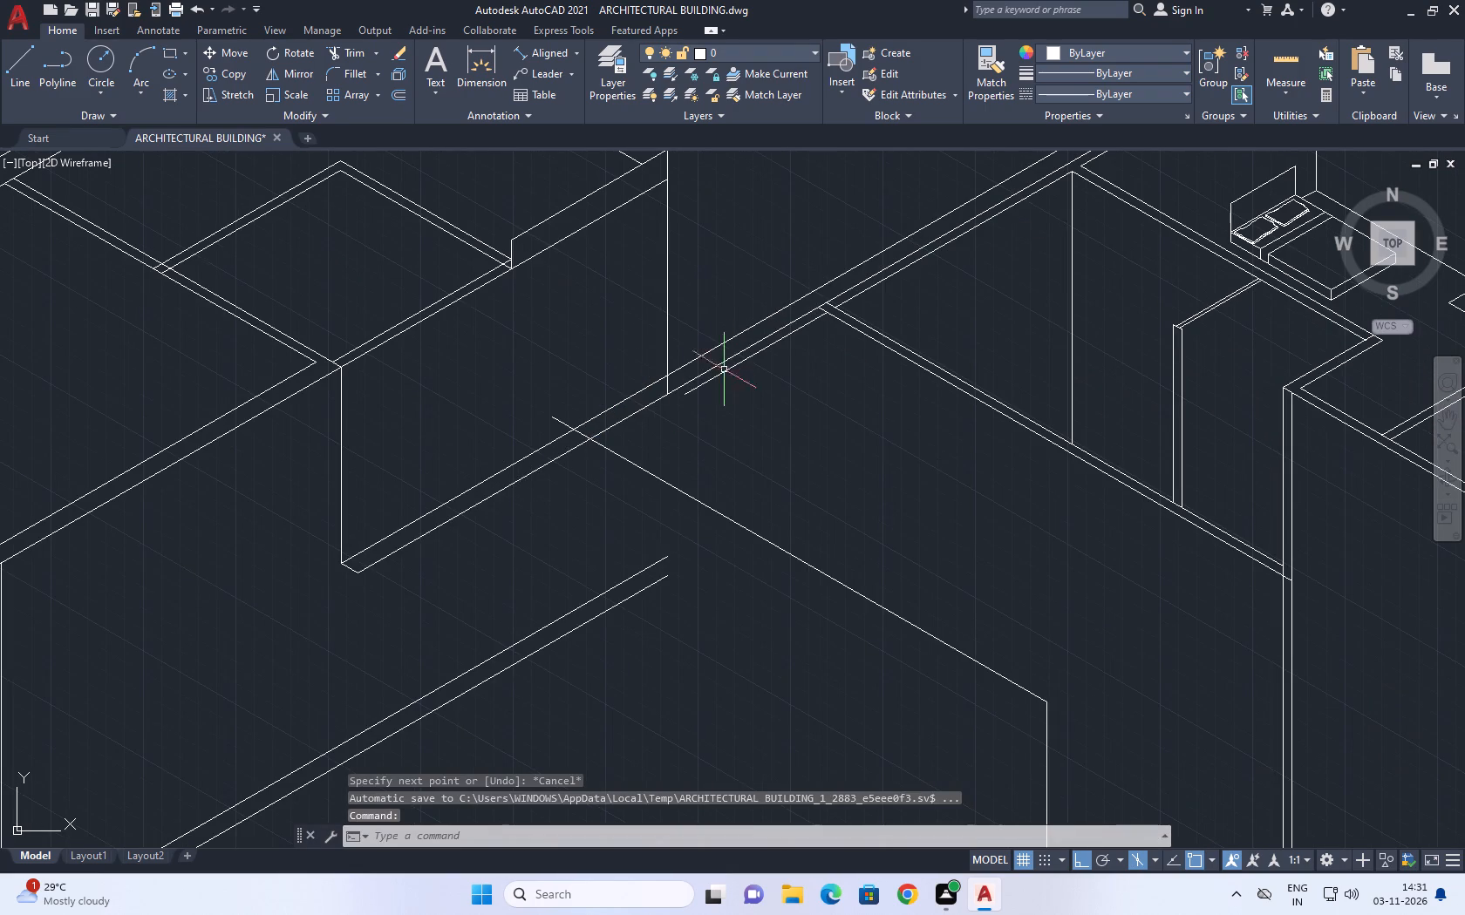
pyautogui.write('ex')
pyautogui.press('space')
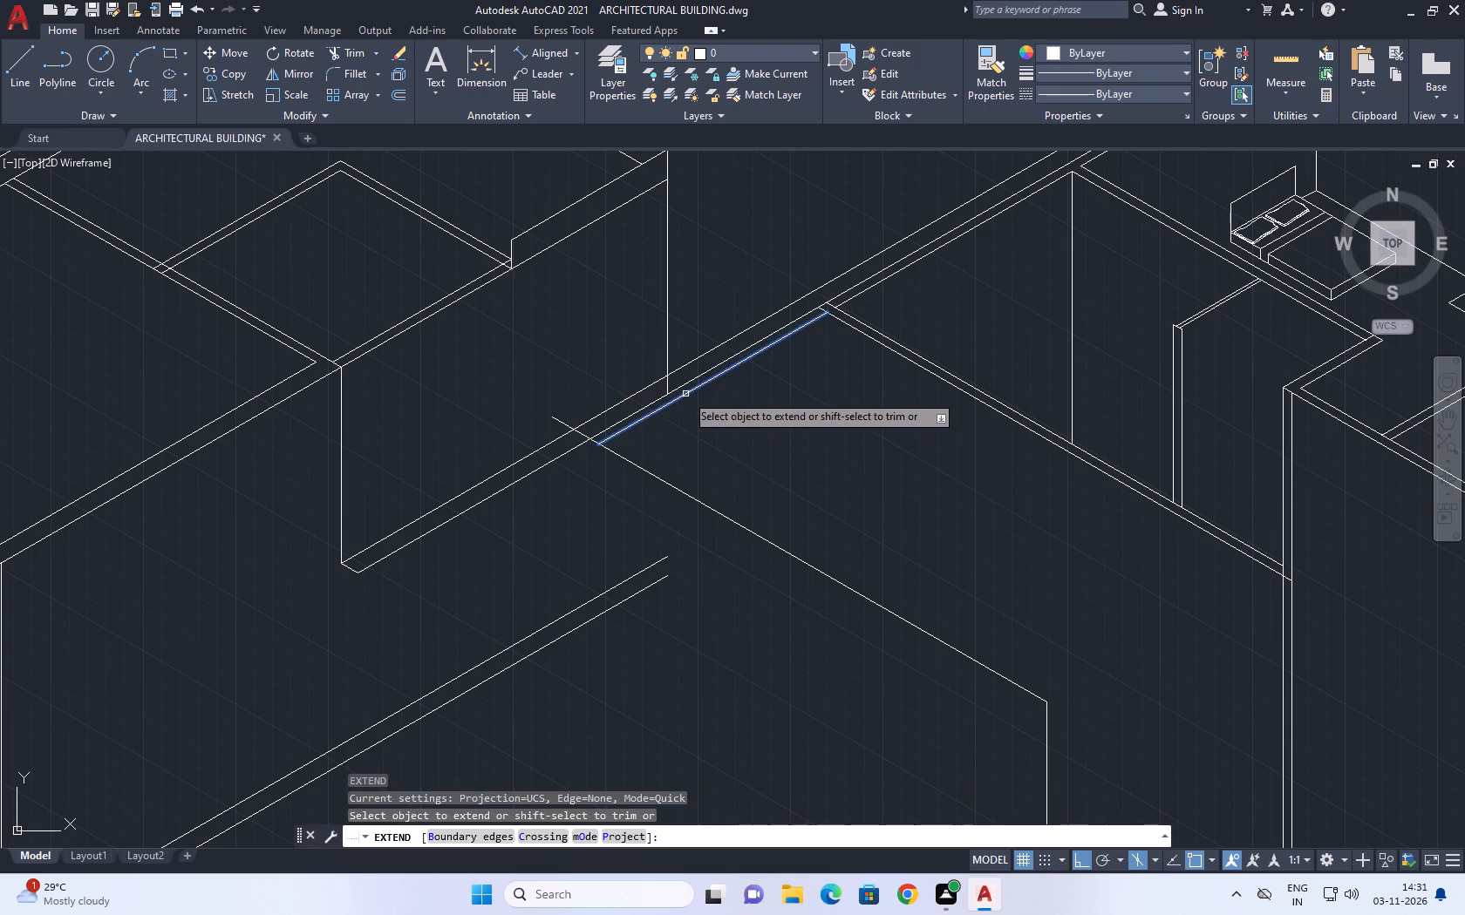
pyautogui.click(689, 393)
pyautogui.press('Escape')
# Move the neighbouring block's vertical corner edge up so its lower end sits on the long wall's outer line.
pyautogui.scroll(1, 667, 352)
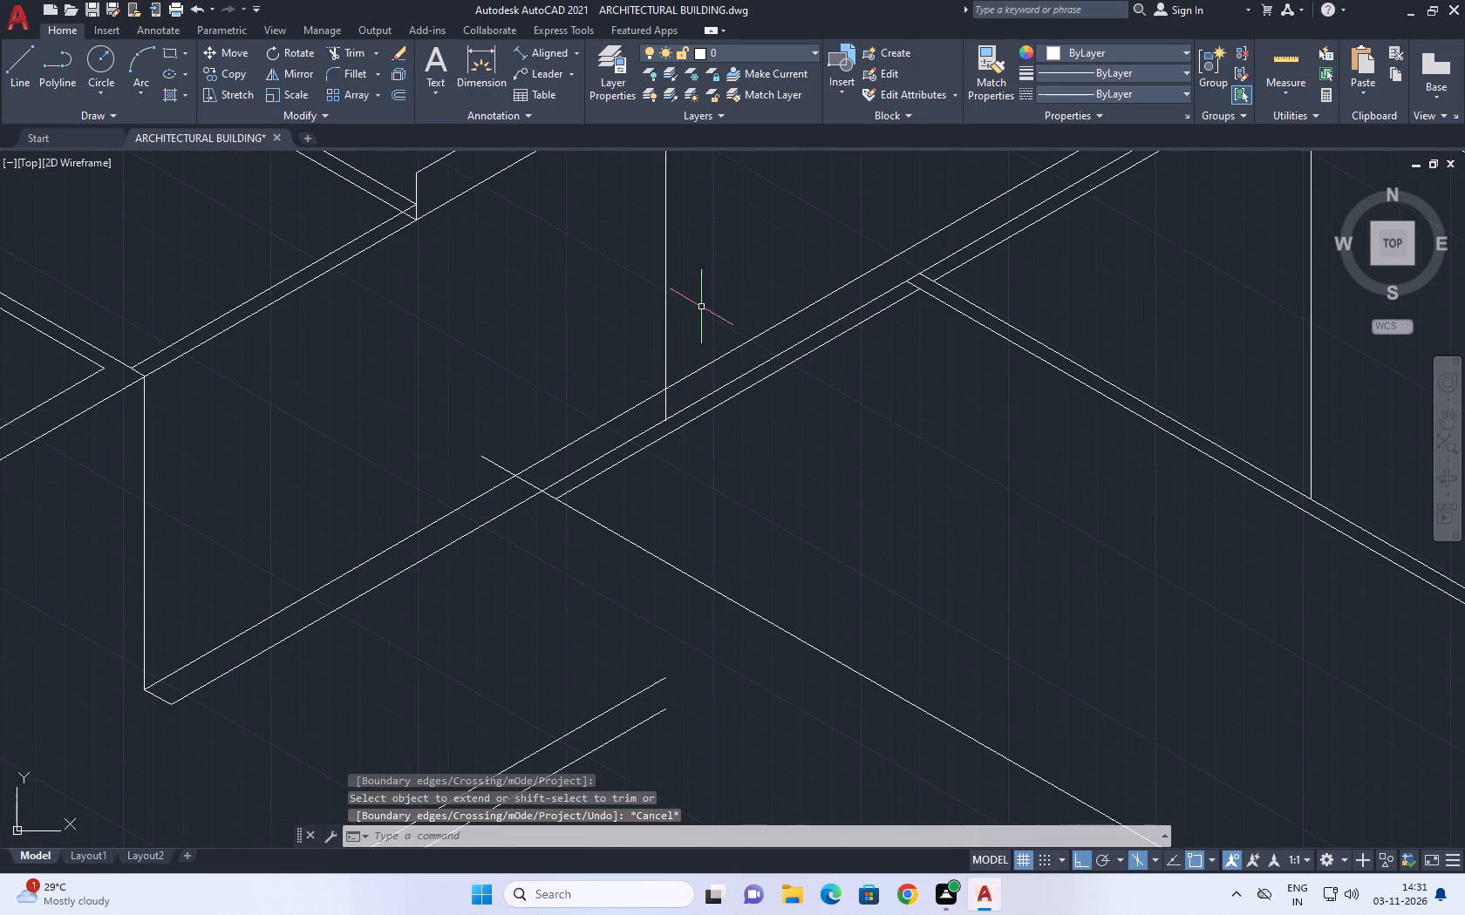
pyautogui.click(702, 303)
pyautogui.click(653, 294)
pyautogui.moveTo(685, 327); pyautogui.dragTo(705, 400, button='middle')
pyautogui.press('m')
pyautogui.press('space')
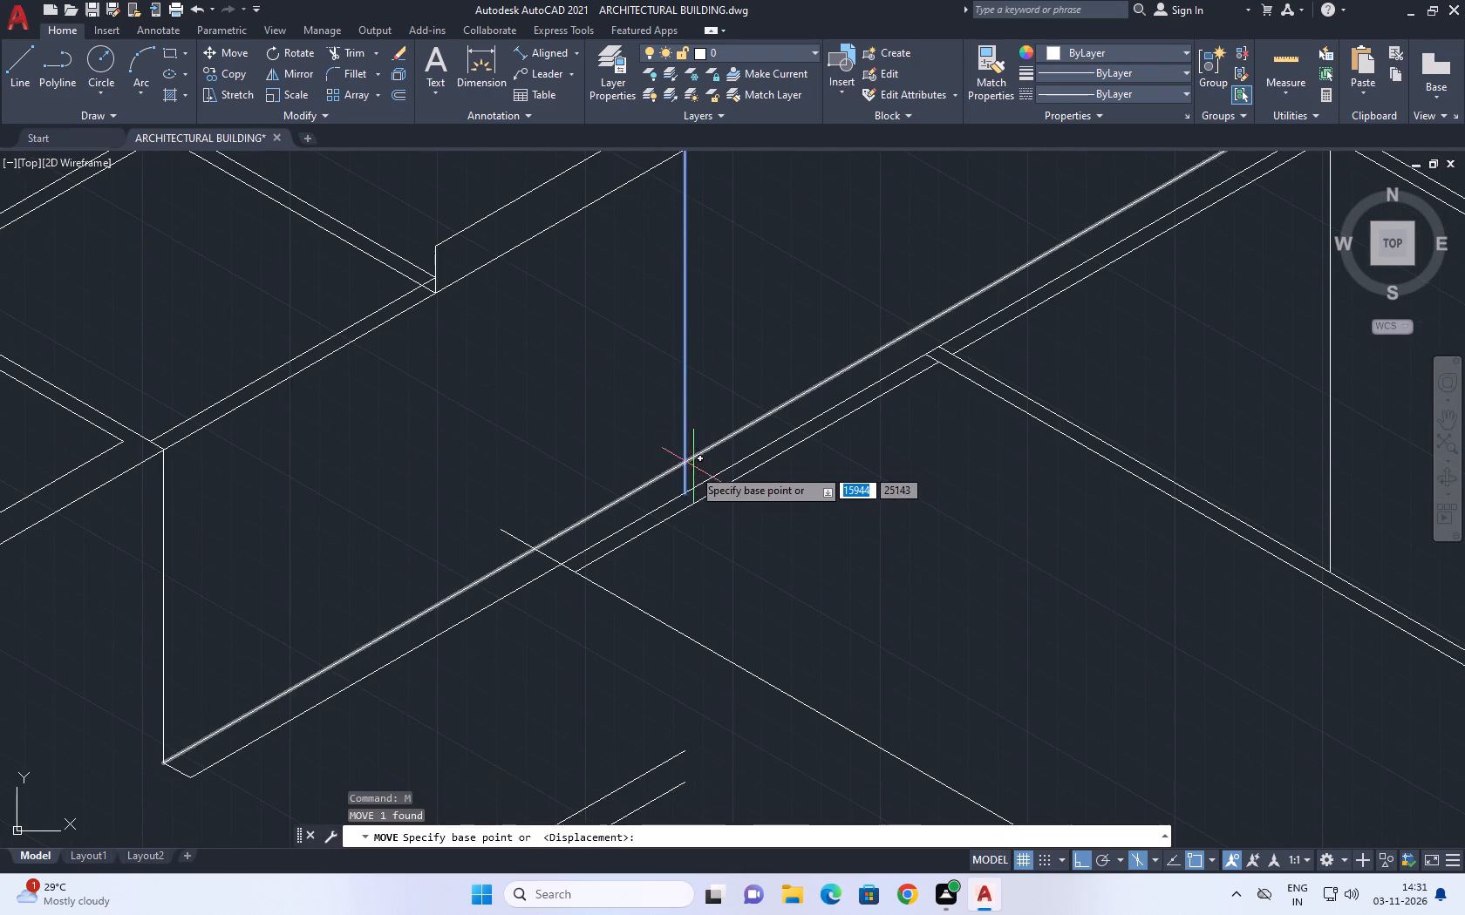
pyautogui.scroll(1, 690, 493)
pyautogui.click(678, 498)
pyautogui.click(675, 444)
pyautogui.scroll(-4, 714, 494)
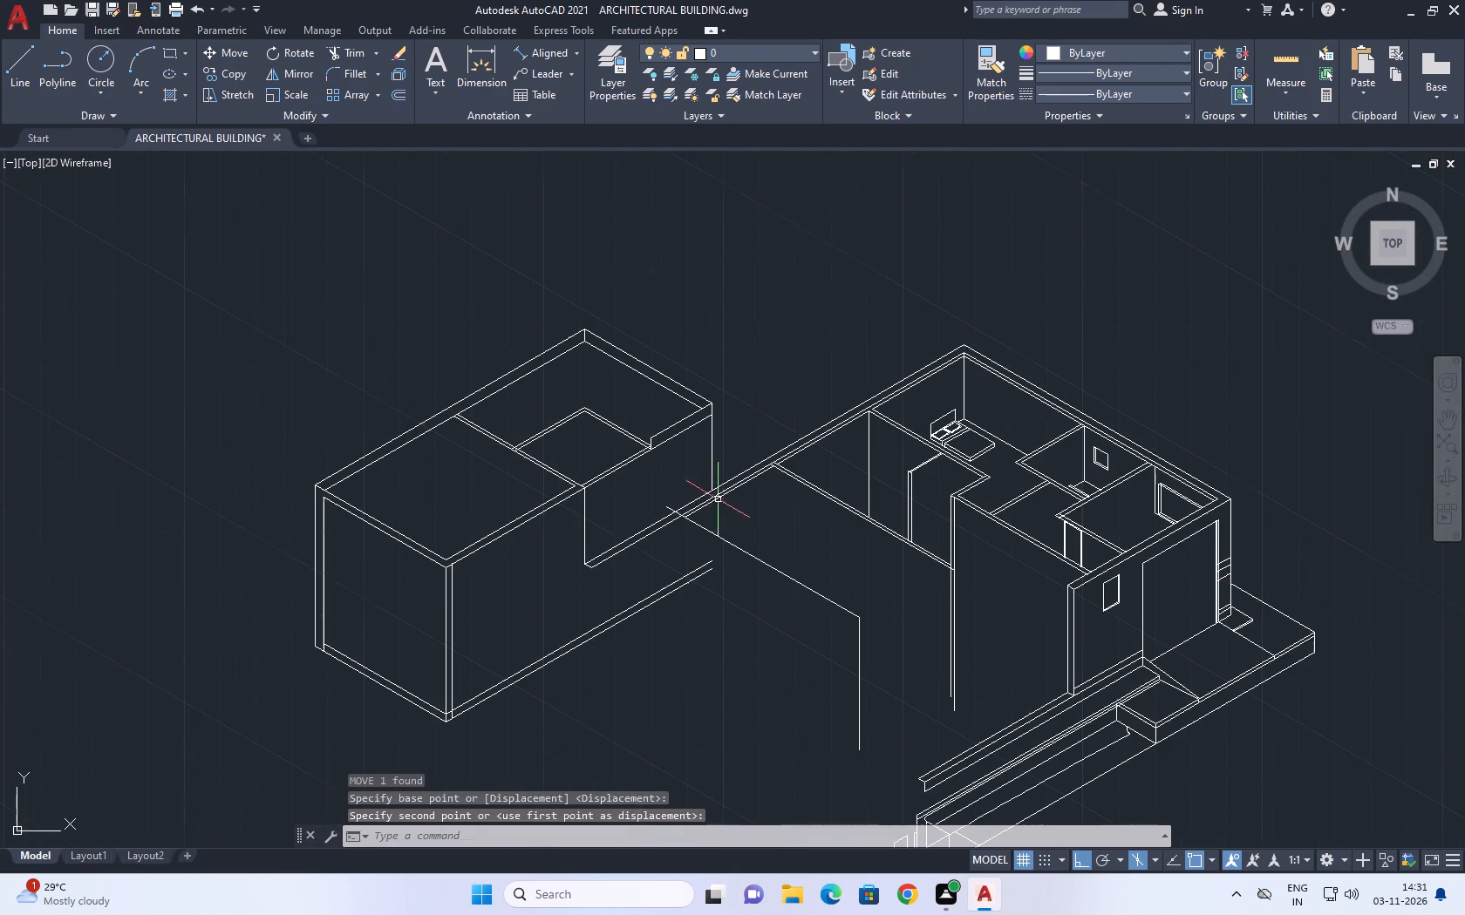
# Trim the end of the new sloping wall line that protrudes beyond the long wall's outer line.
pyautogui.press('Escape')
pyautogui.press('t')
pyautogui.press('r')
pyautogui.press('space')
pyautogui.scroll(2, 686, 506)
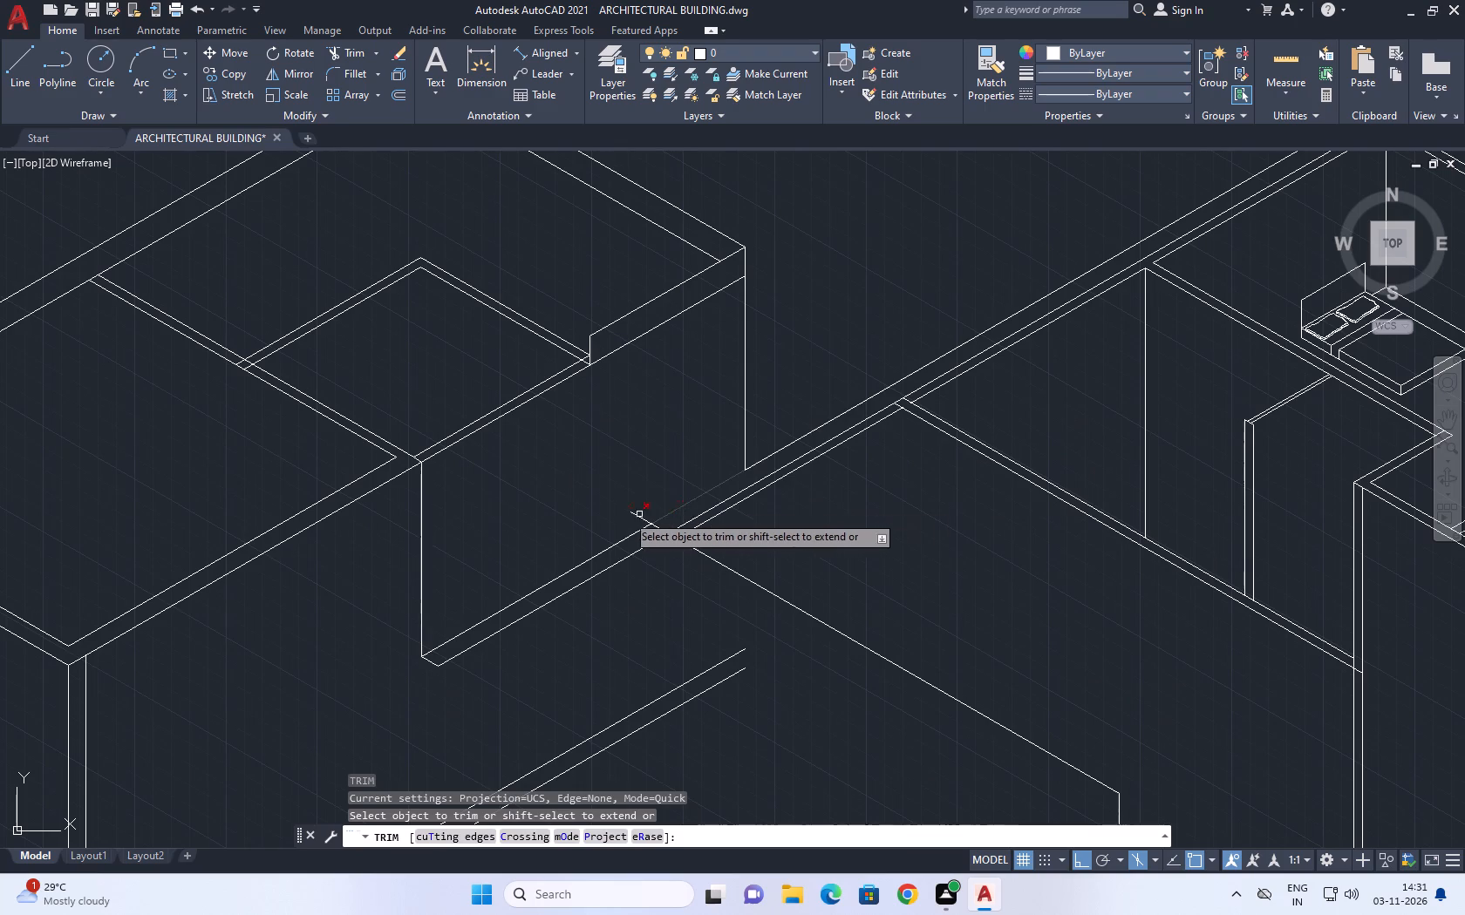
pyautogui.click(645, 498)
pyautogui.click(618, 524)
pyautogui.scroll(2, 668, 523)
pyautogui.click(631, 487)
pyautogui.click(596, 511)
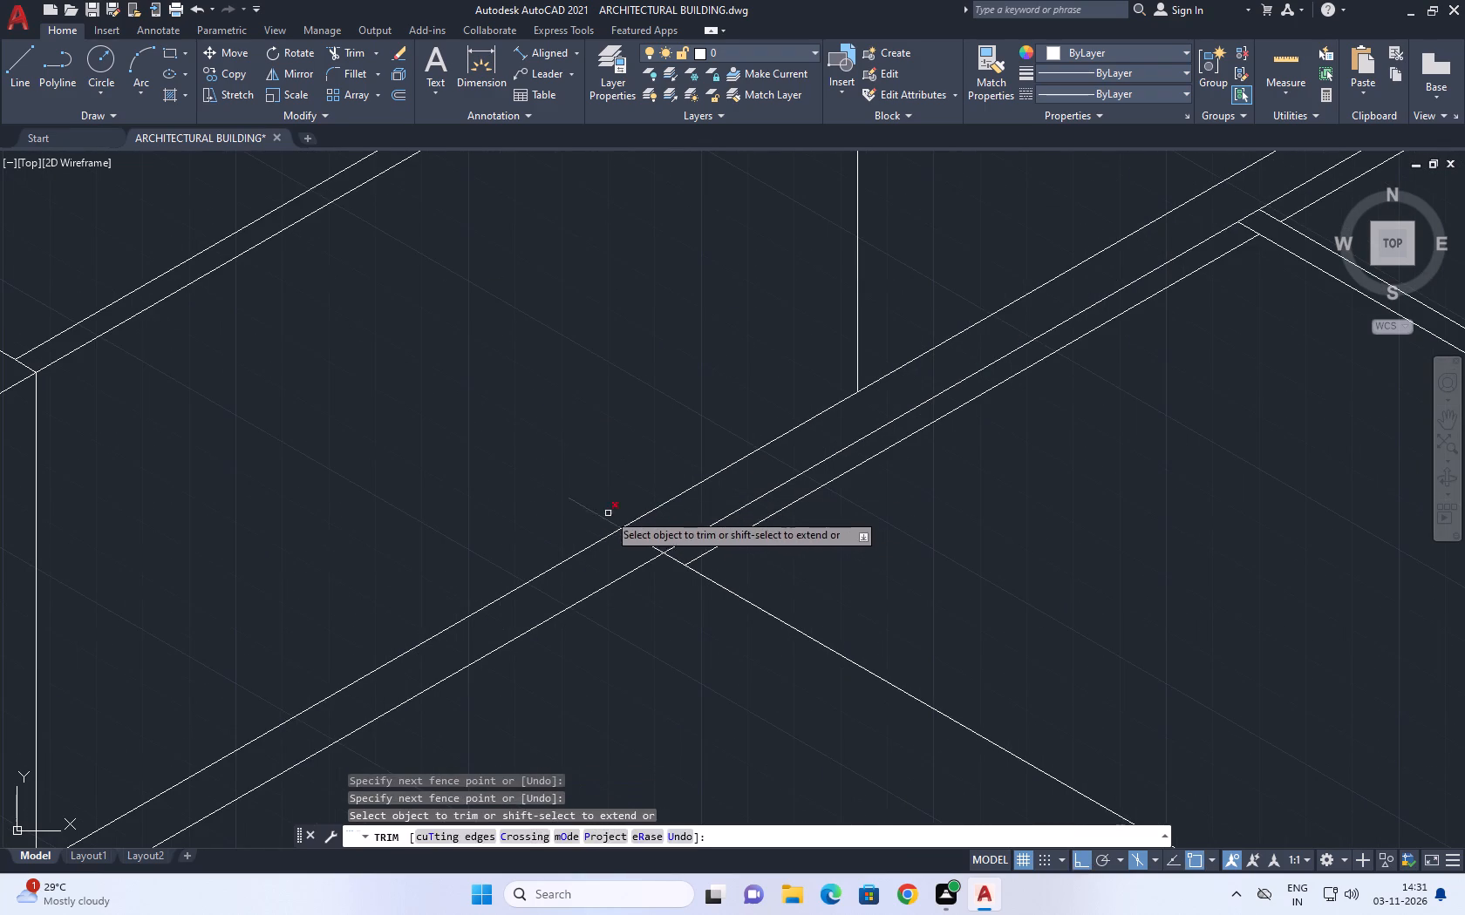
pyautogui.click(608, 510)
pyautogui.click(573, 522)
pyautogui.scroll(-3, 706, 470)
pyautogui.press('Escape')
# Copy the new sloping front wall line and its vertical edge 114.3 toward 210° on the top isoplane for wall thickness.
pyautogui.moveTo(925, 552); pyautogui.dragTo(892, 386, button='middle')
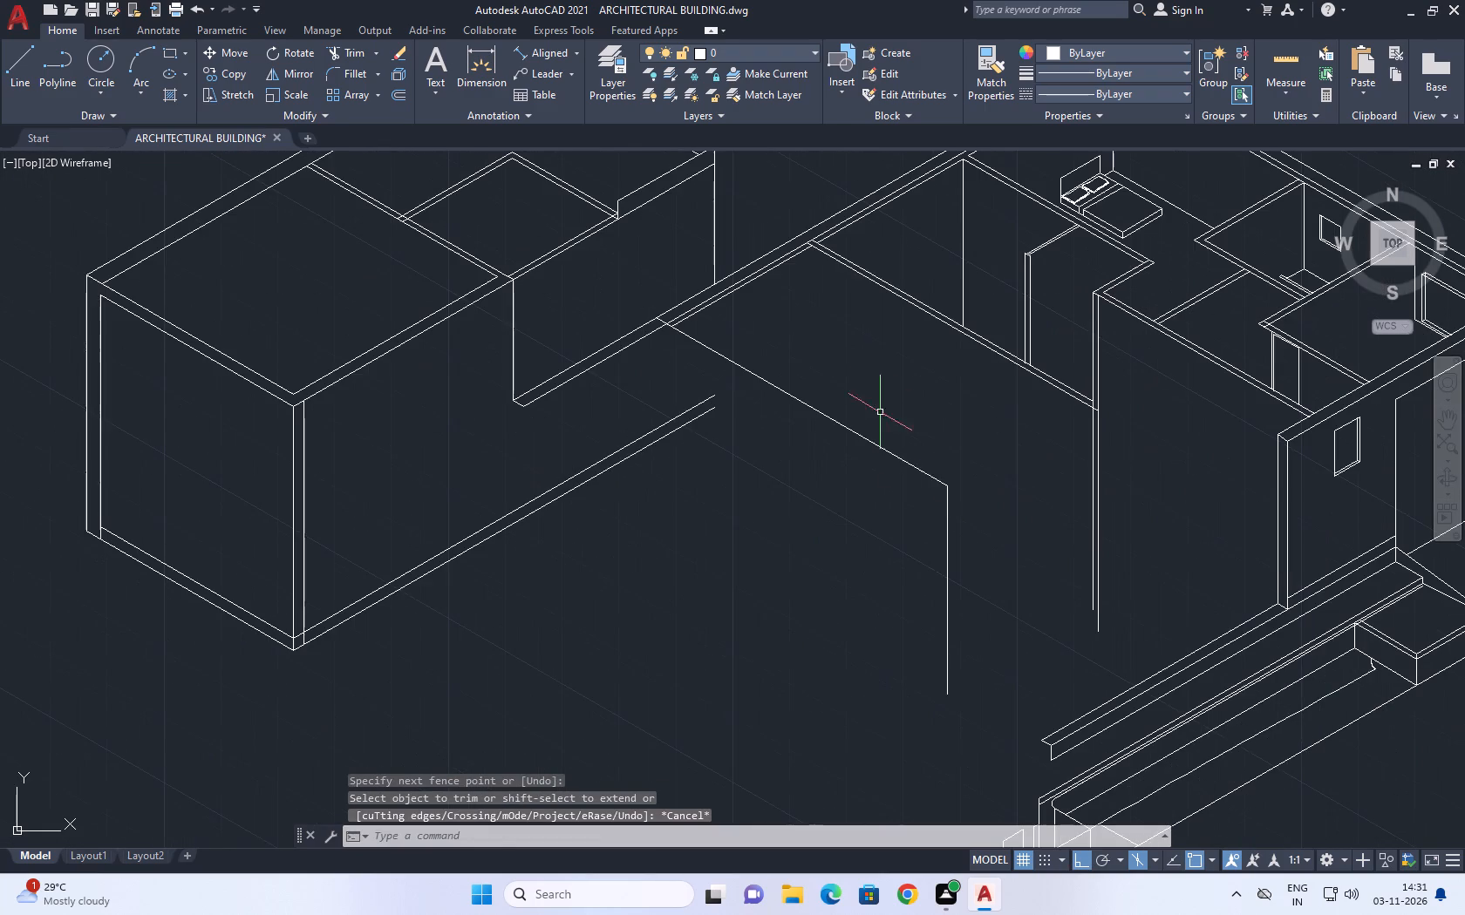
pyautogui.click(977, 455)
pyautogui.click(891, 521)
pyautogui.write('co')
pyautogui.press('space')
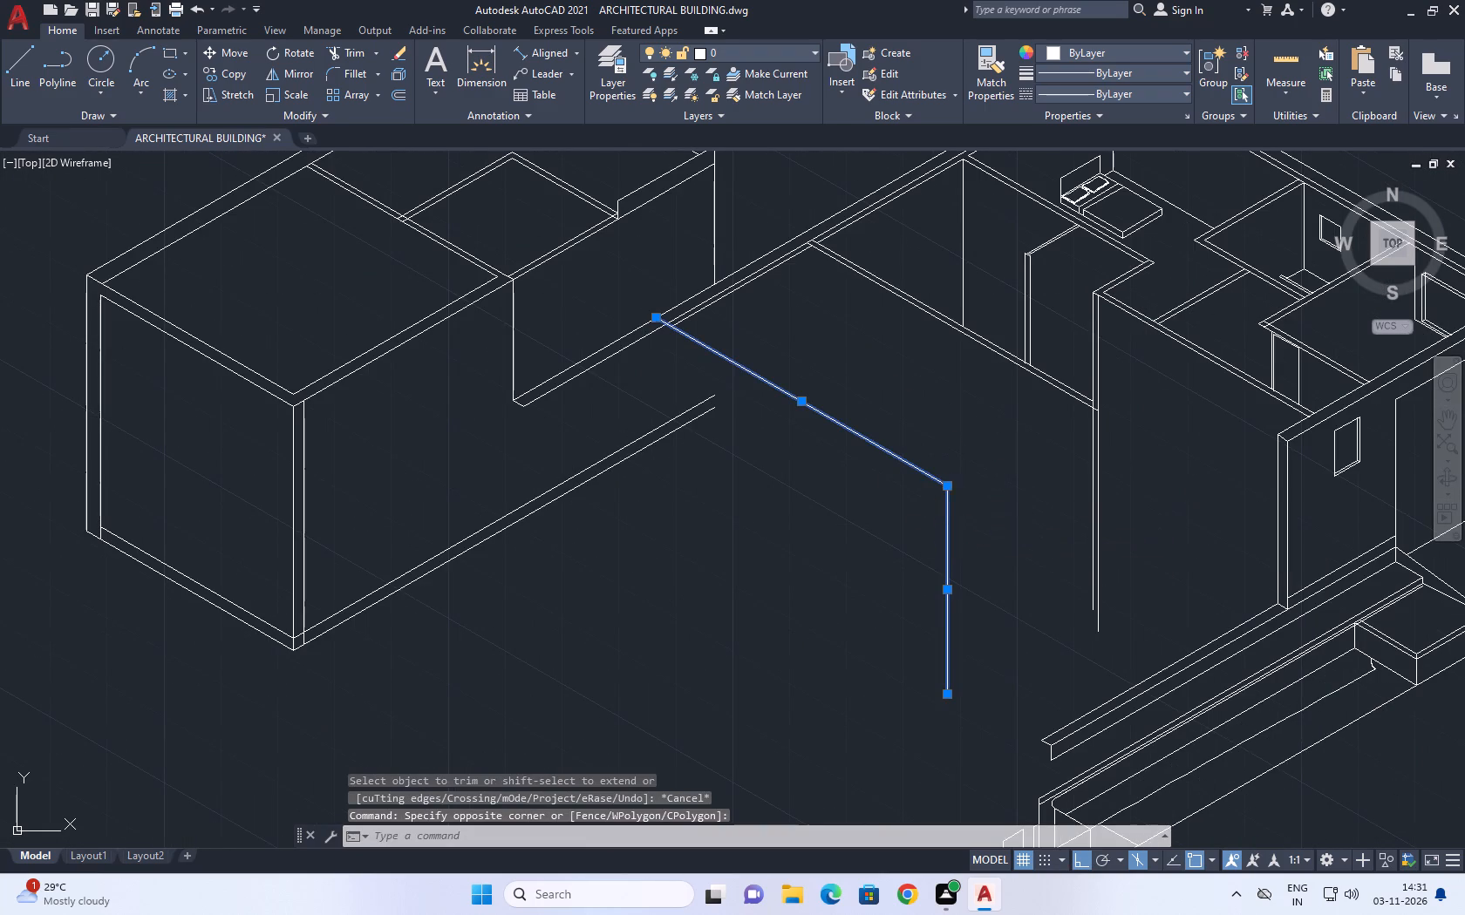
pyautogui.moveTo(951, 585); pyautogui.dragTo(964, 451, button='middle')
pyautogui.click(959, 564)
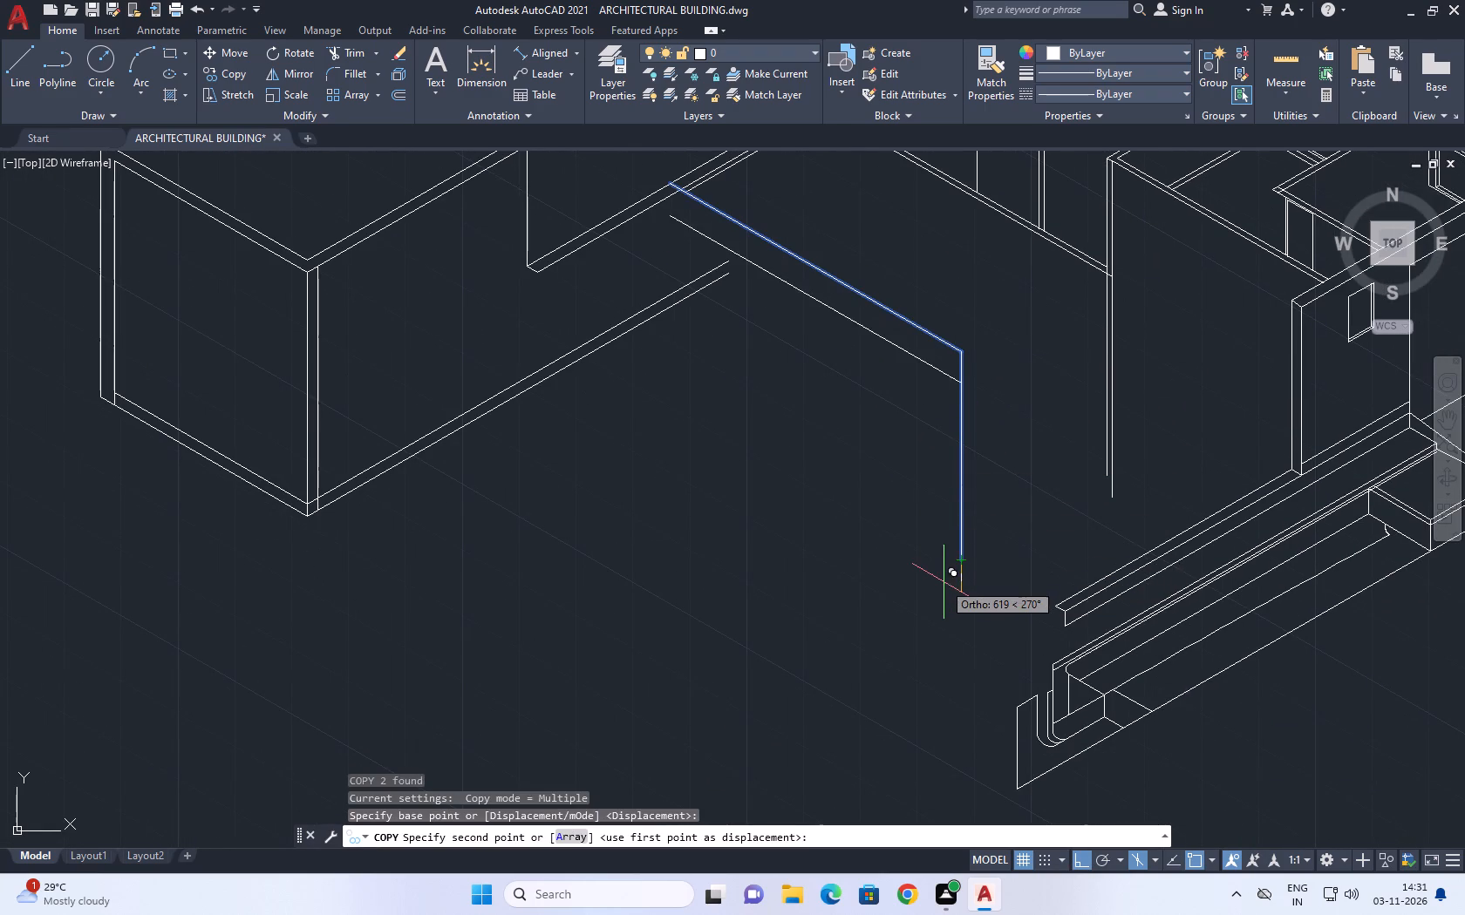
pyautogui.moveTo(981, 583); pyautogui.dragTo(957, 582, button='middle')
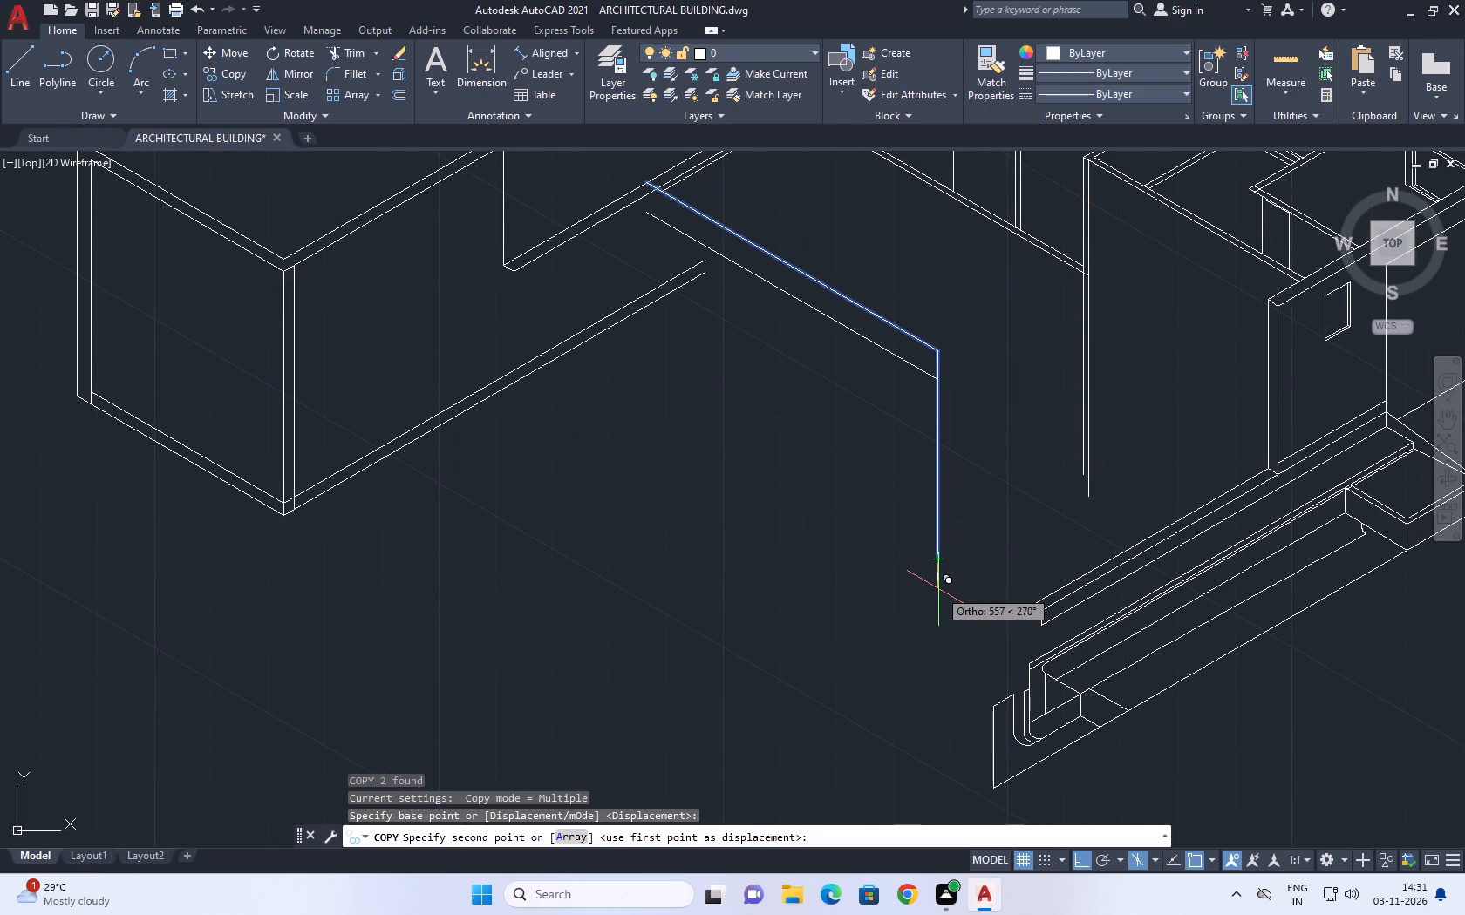
pyautogui.press('F5')
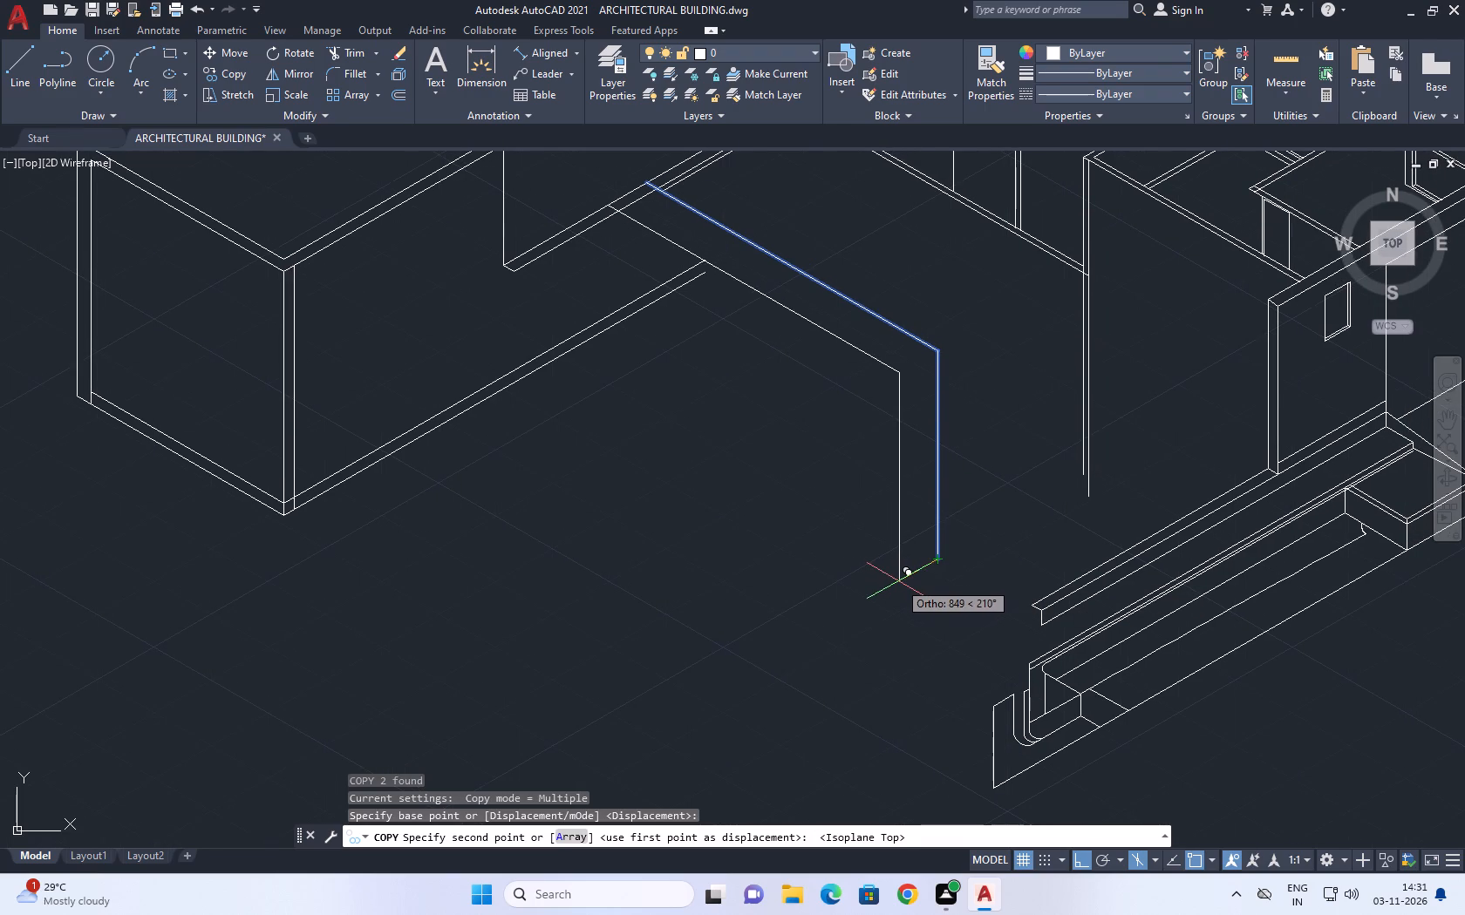
pyautogui.press('1')
pyautogui.press('1')
pyautogui.press('7')
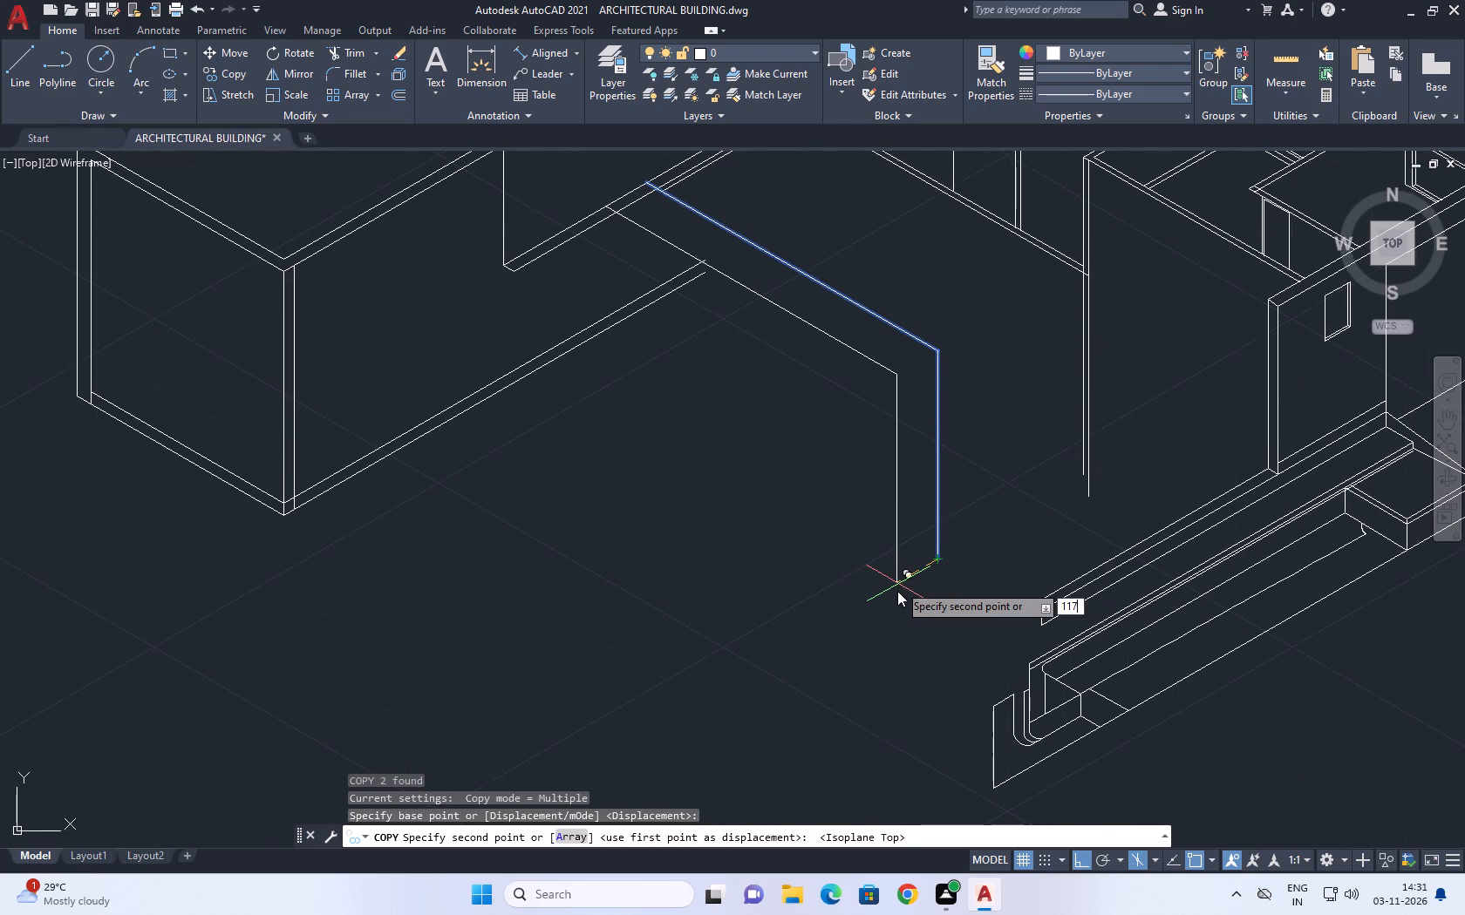
pyautogui.press('BackSpace')
pyautogui.press('4')
pyautogui.press('.')
pyautogui.press('3')
pyautogui.press('Return')
pyautogui.press('Escape')
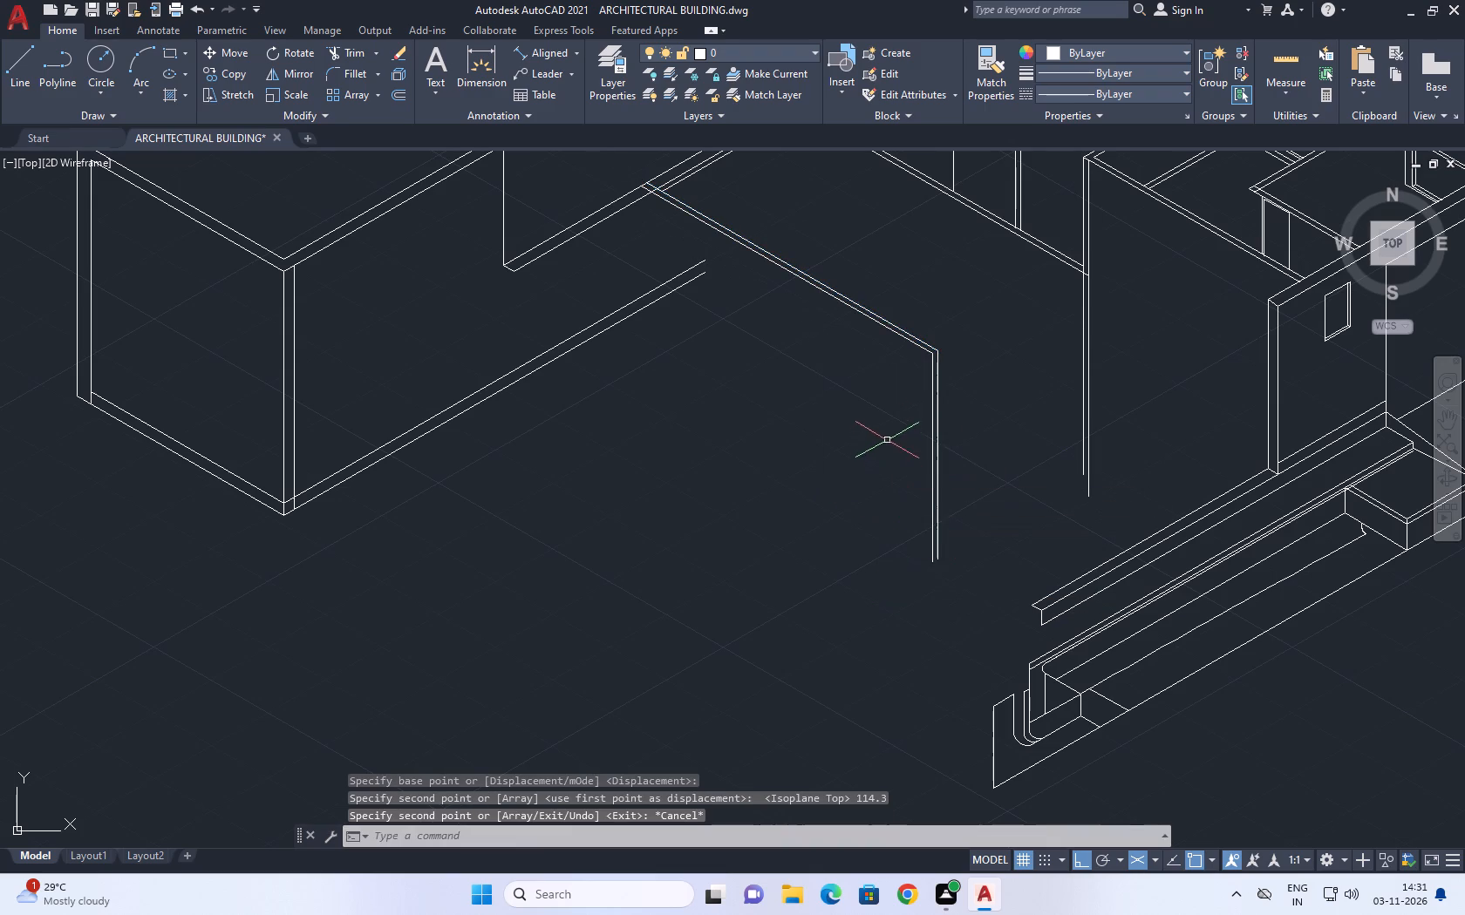
# Move the interior wall end's two vertical edges and sloping top lines a short distance toward 150° along the cross wall.
pyautogui.moveTo(1095, 346); pyautogui.dragTo(1048, 477, button='middle')
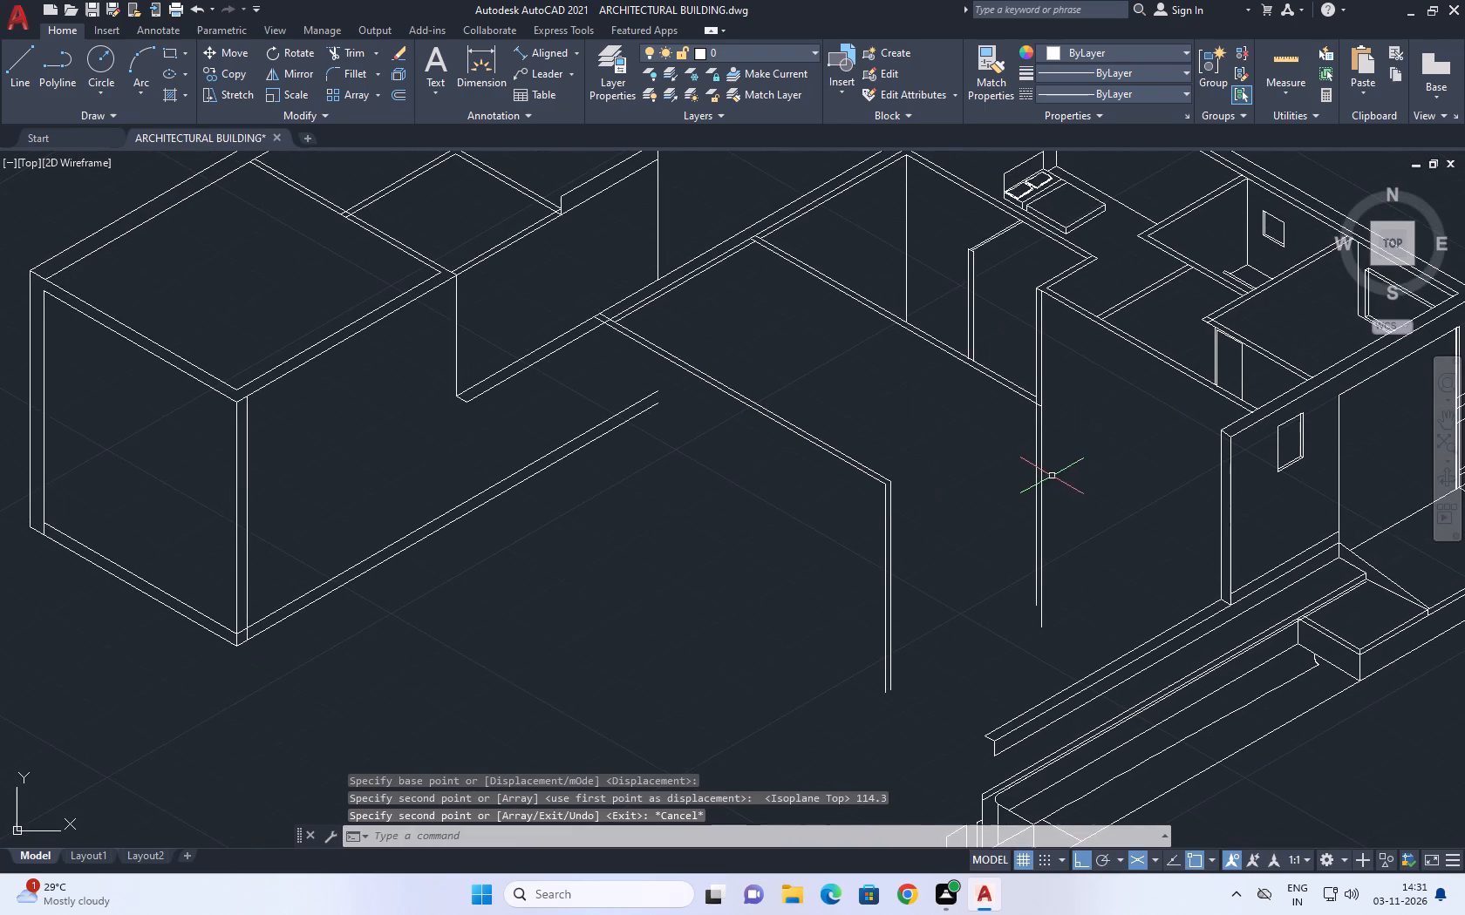
pyautogui.moveTo(792, 373); pyautogui.dragTo(835, 464, button='middle')
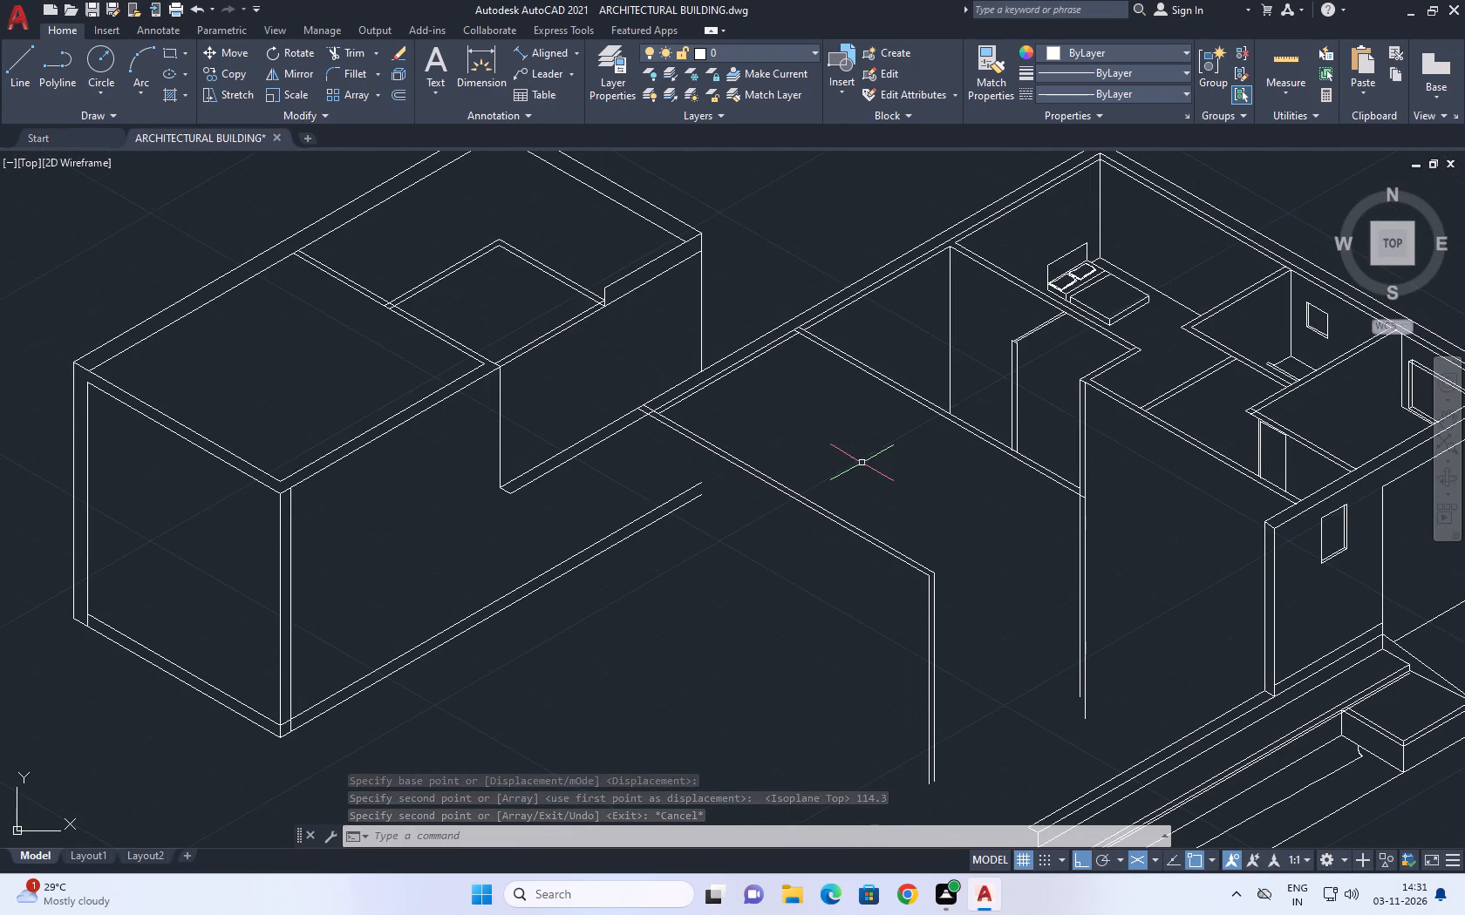
pyautogui.moveTo(1028, 477); pyautogui.dragTo(1021, 443, button='middle')
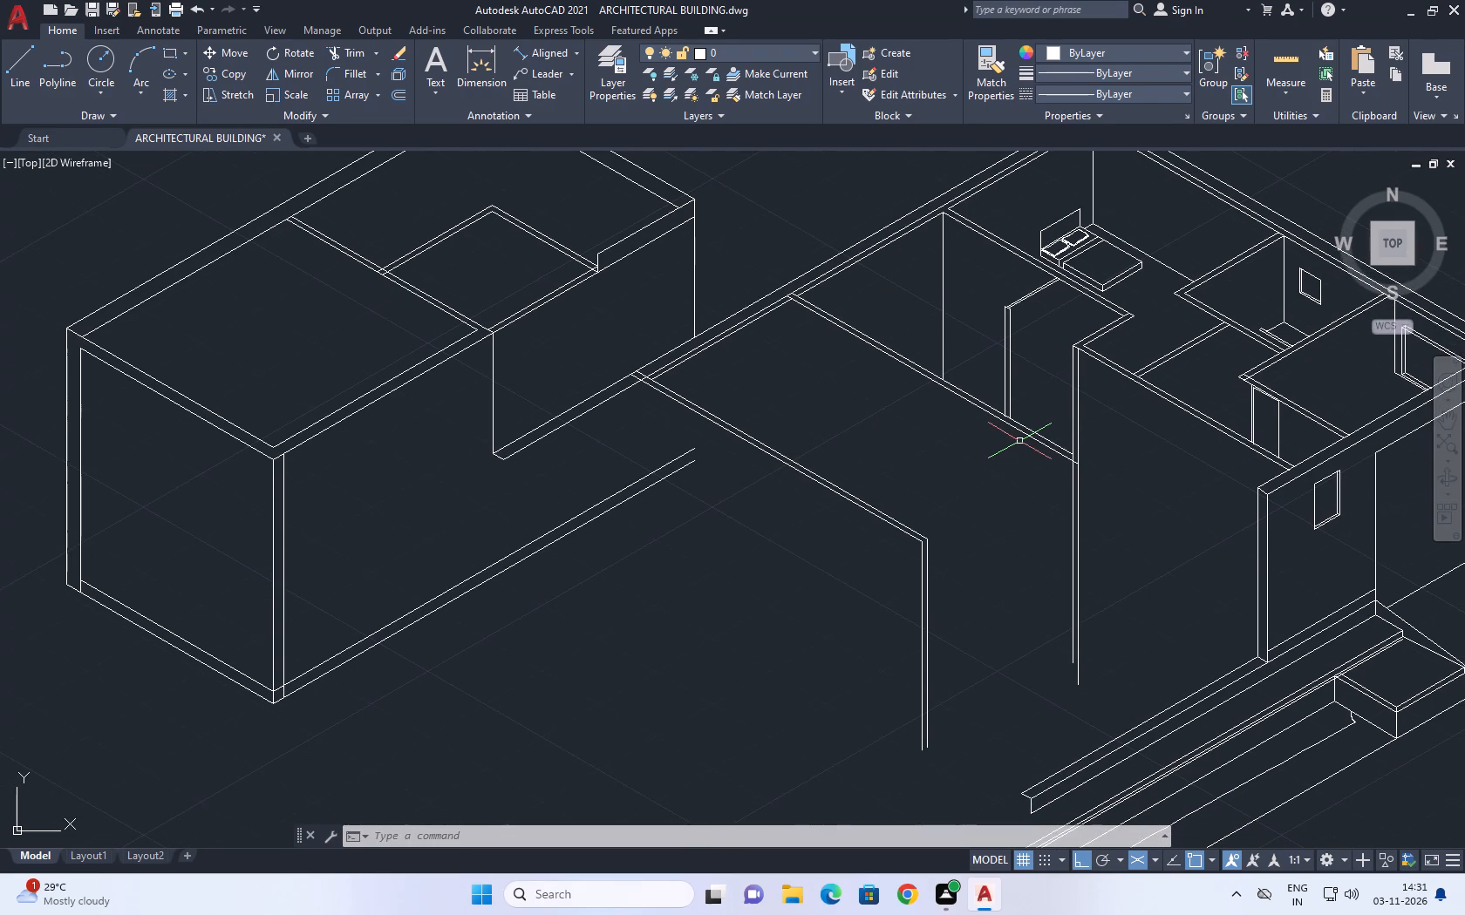
pyautogui.moveTo(1009, 344); pyautogui.dragTo(1020, 351, button='middle')
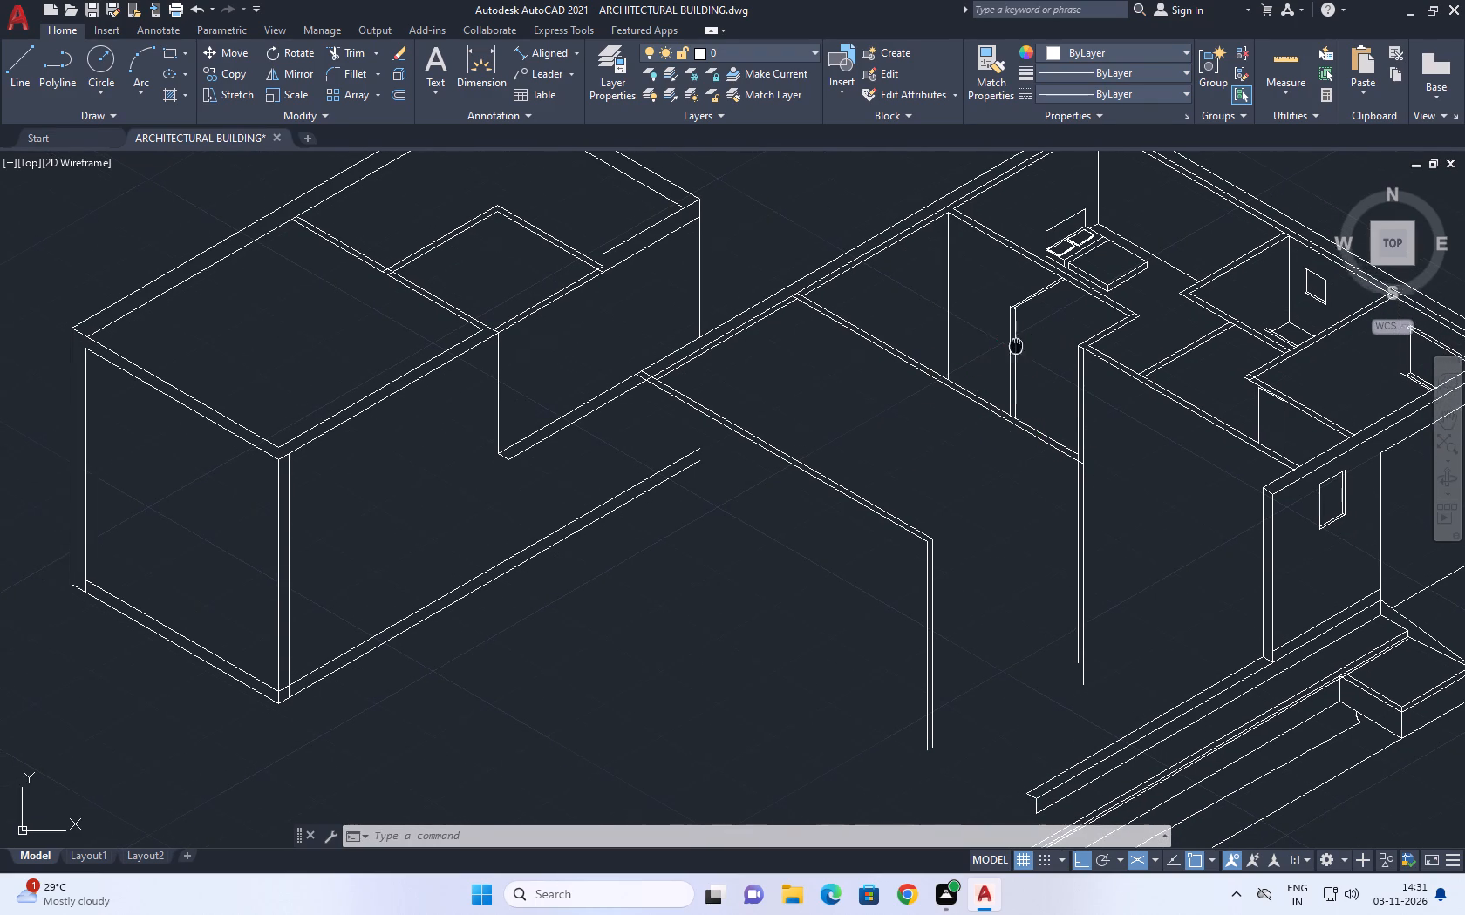
pyautogui.moveTo(1020, 351); pyautogui.dragTo(1041, 409, button='middle')
pyautogui.scroll(3, 1060, 382)
pyautogui.moveTo(1053, 432); pyautogui.dragTo(1039, 404)
pyautogui.click(945, 274)
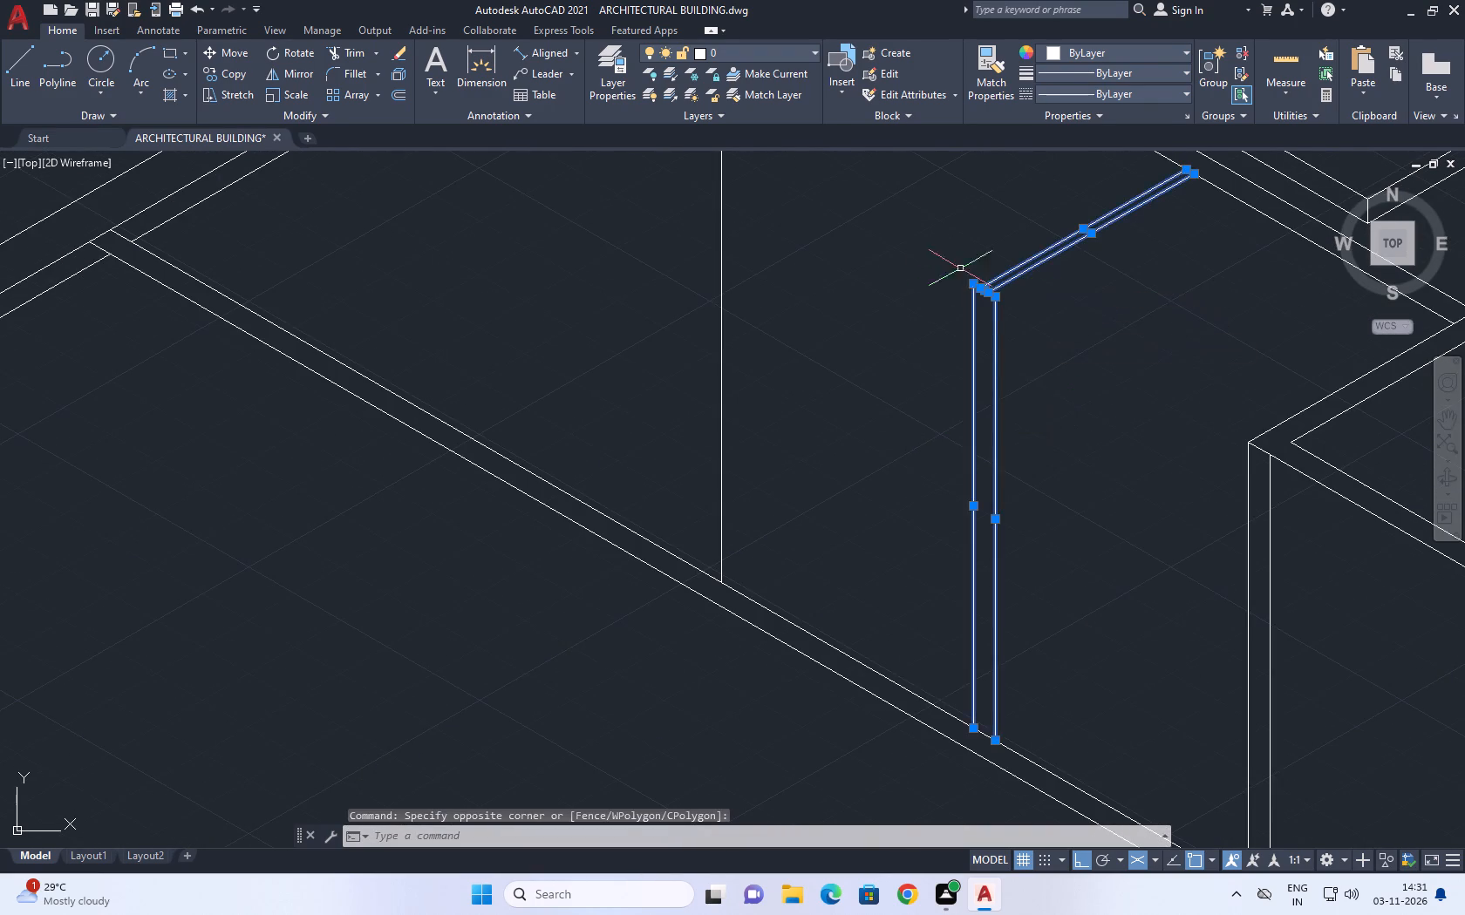
pyautogui.moveTo(966, 277); pyautogui.dragTo(997, 317, button='middle')
pyautogui.press('m')
pyautogui.press('space')
pyautogui.click(932, 459)
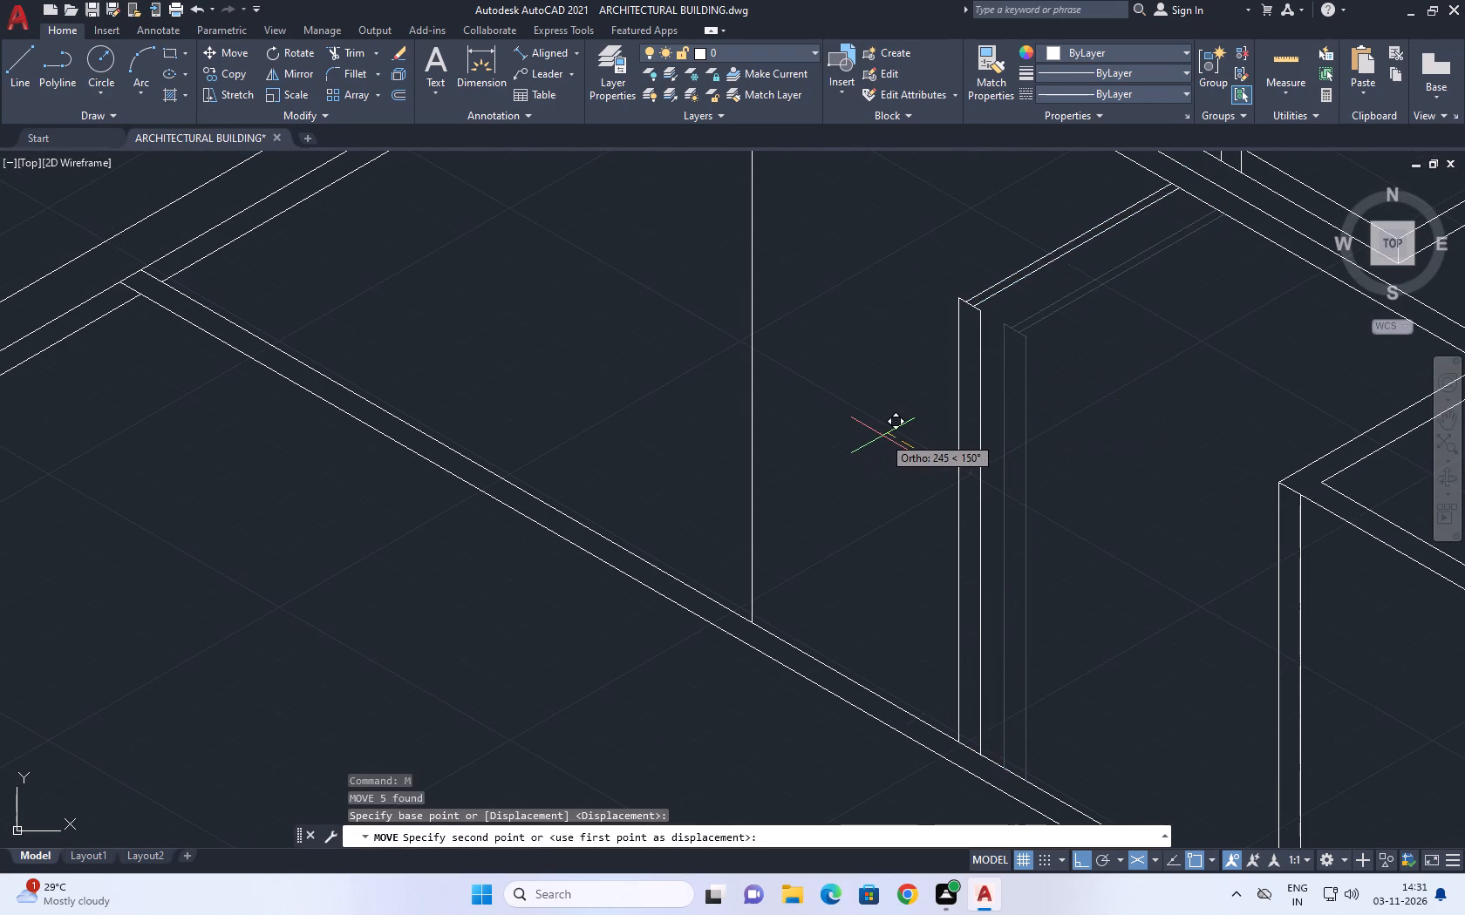
pyautogui.click(870, 432)
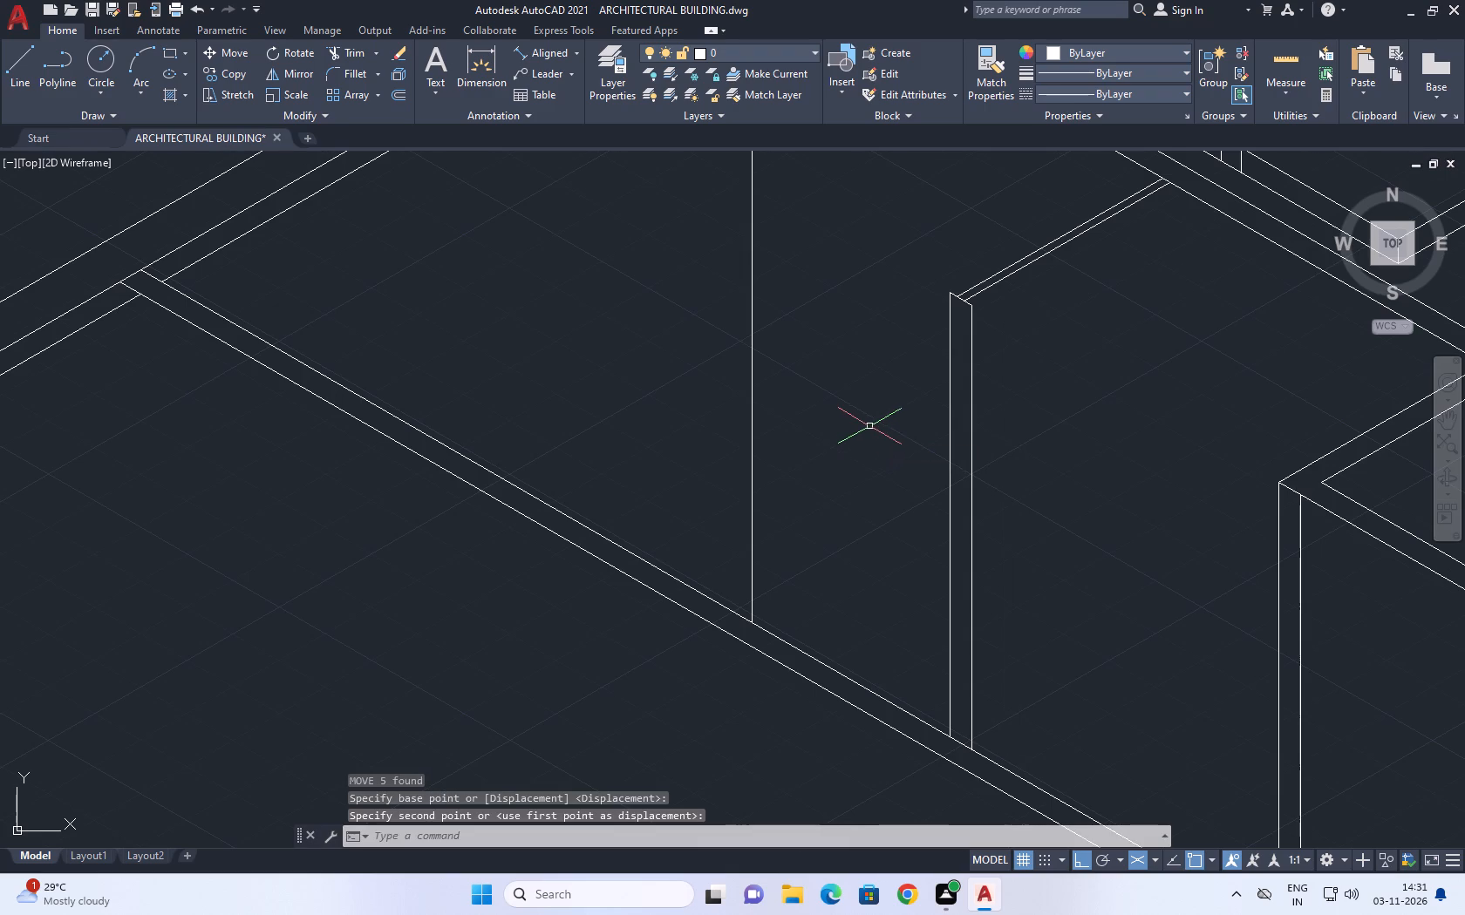
# Draw a line from the foot of the moved wall end's outer vertical edge at 210° past the front wall.
pyautogui.scroll(-2, 869, 426)
pyautogui.moveTo(901, 493); pyautogui.dragTo(935, 379, button='middle')
pyautogui.write('l')
pyautogui.press('space')
pyautogui.scroll(1, 928, 441)
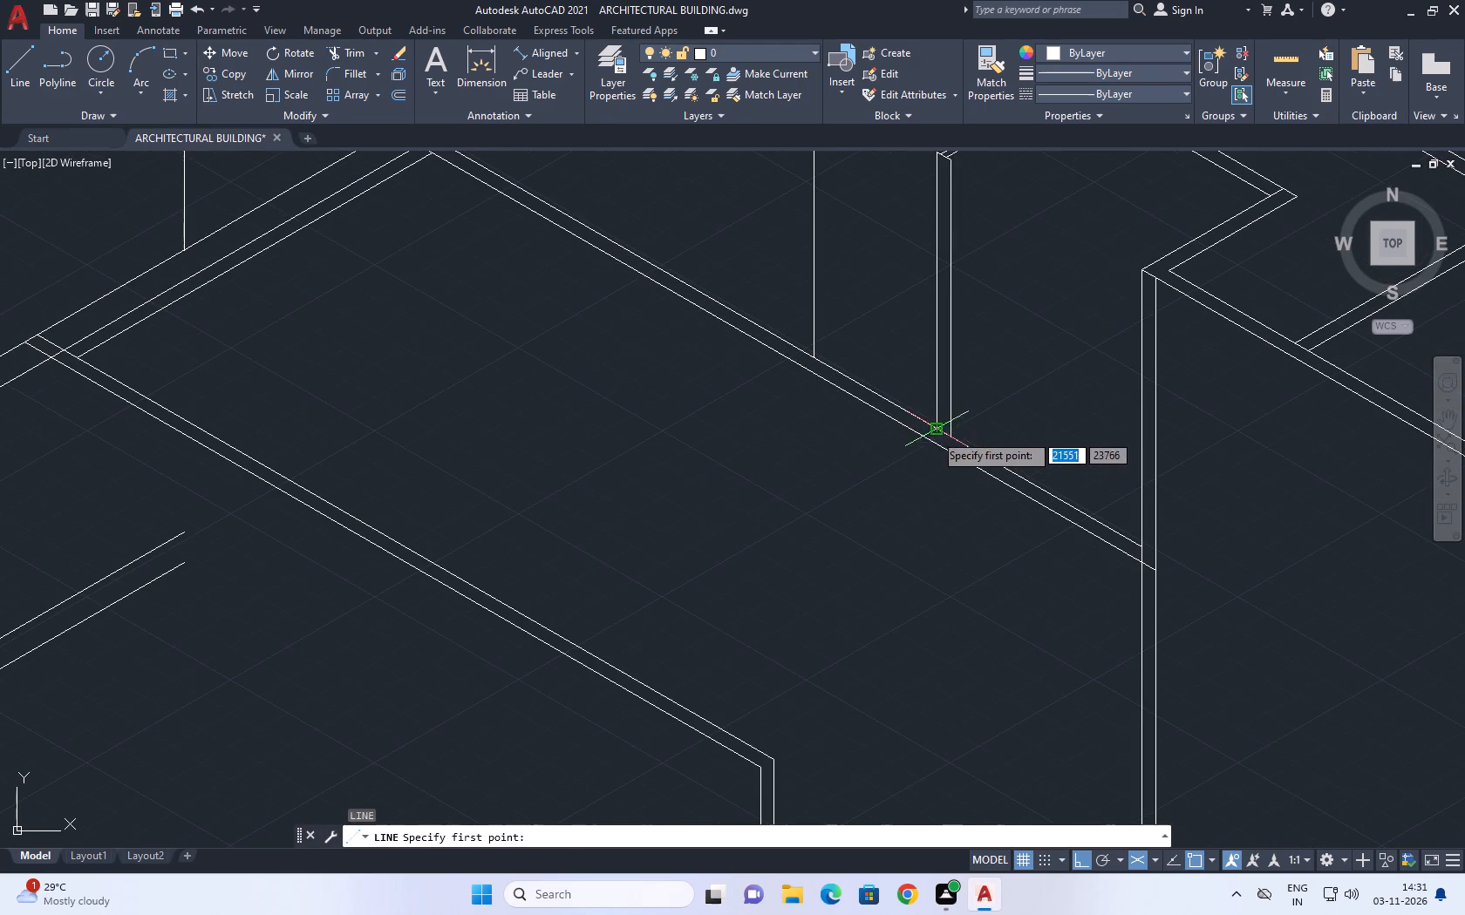
pyautogui.click(950, 435)
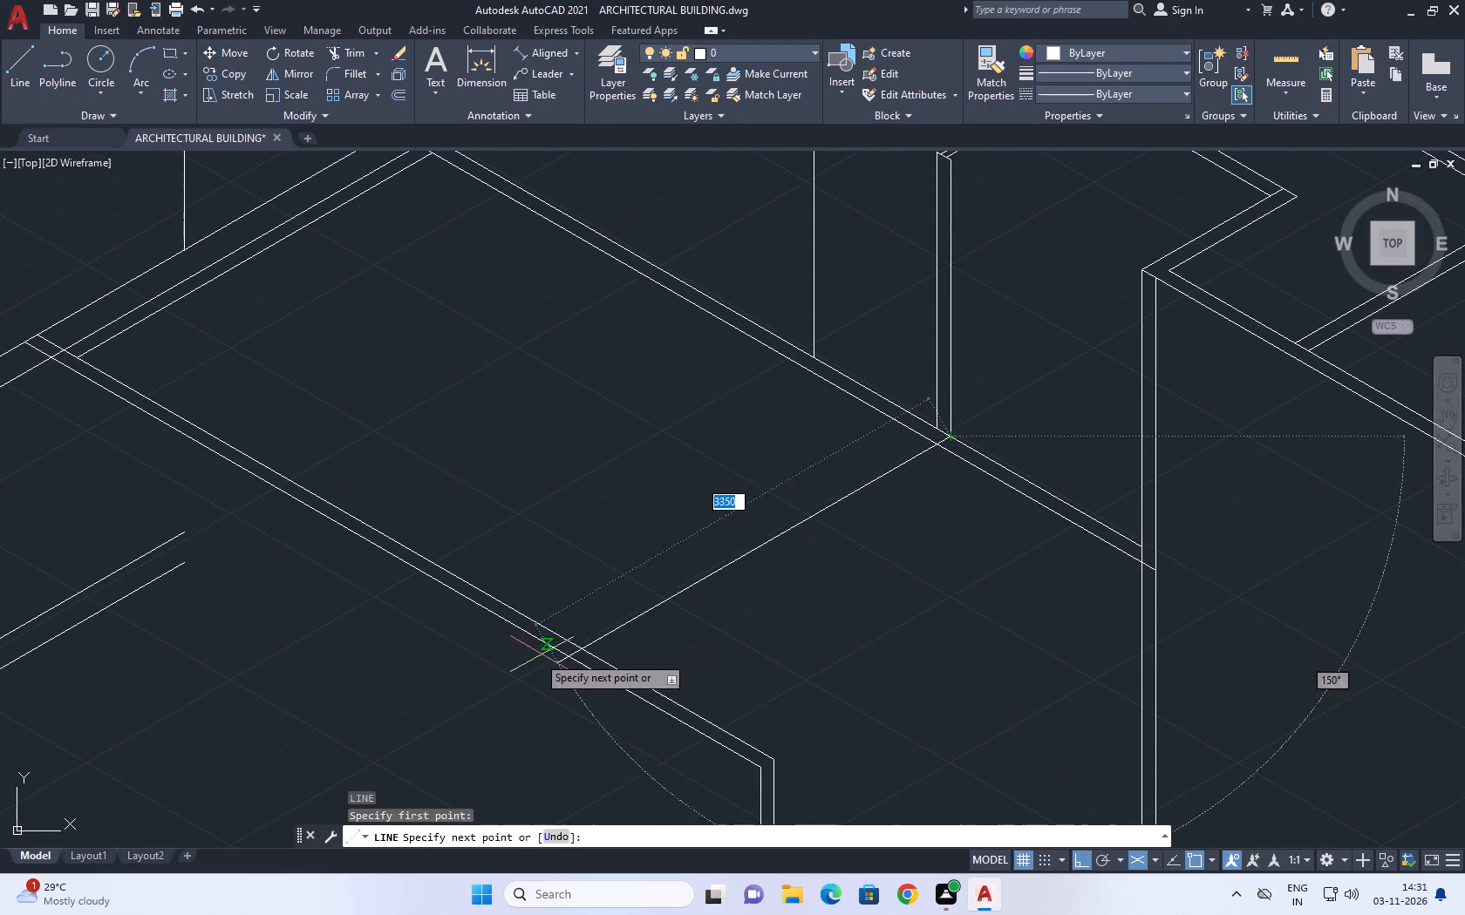
pyautogui.click(499, 657)
pyautogui.scroll(-4, 843, 533)
pyautogui.press('Escape')
# Draw a parallel line about 3400 long at 210° from the foot of the wall end's other vertical edge.
pyautogui.scroll(4, 872, 516)
pyautogui.press('space')
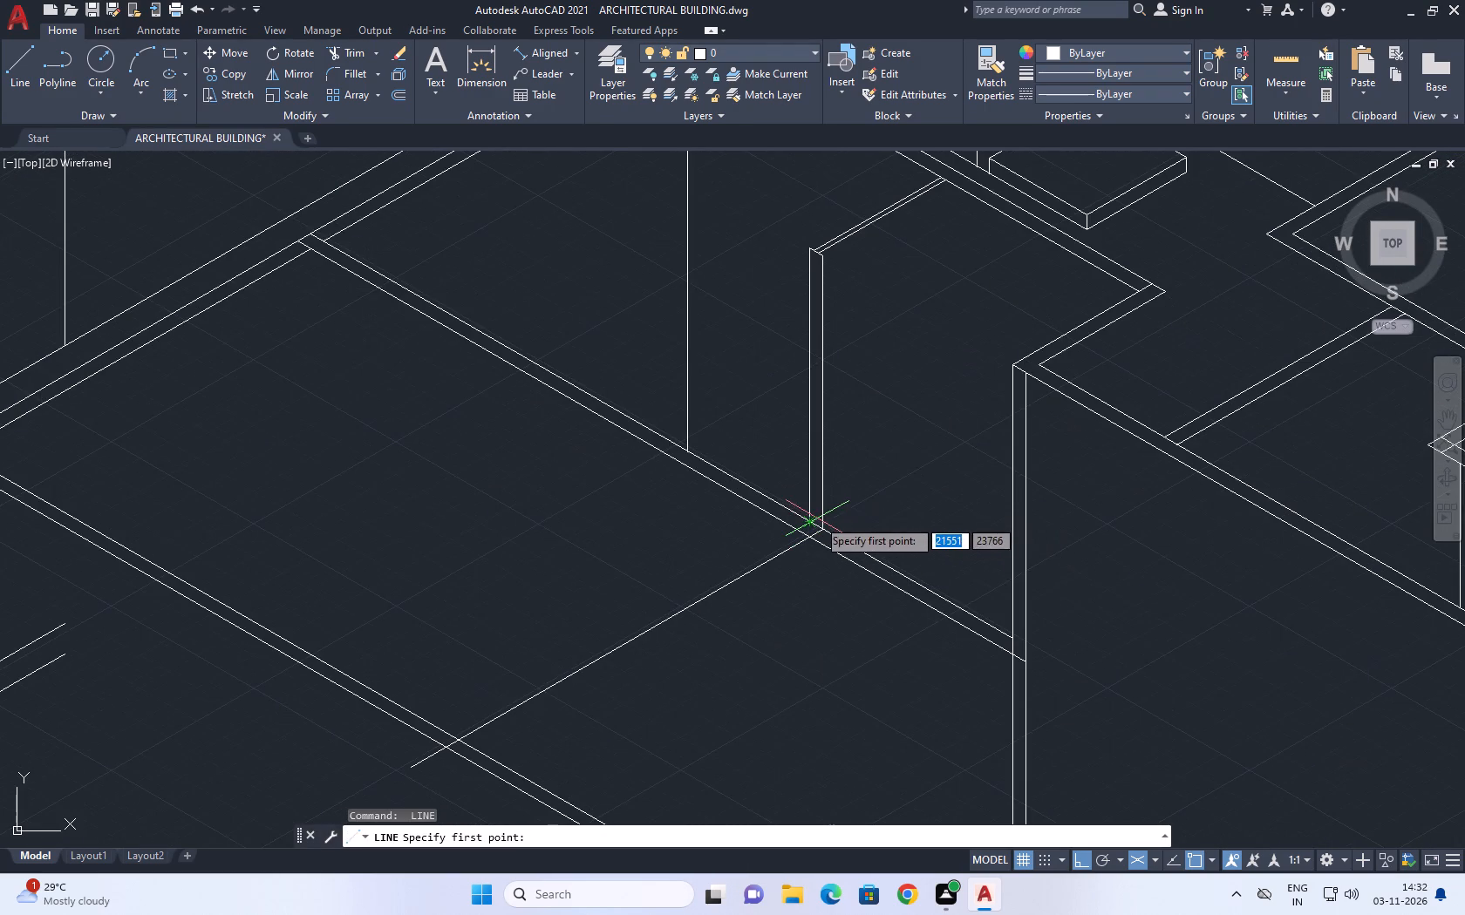
pyautogui.click(811, 518)
pyautogui.moveTo(647, 558); pyautogui.dragTo(962, 404, button='middle')
pyautogui.scroll(1, 855, 477)
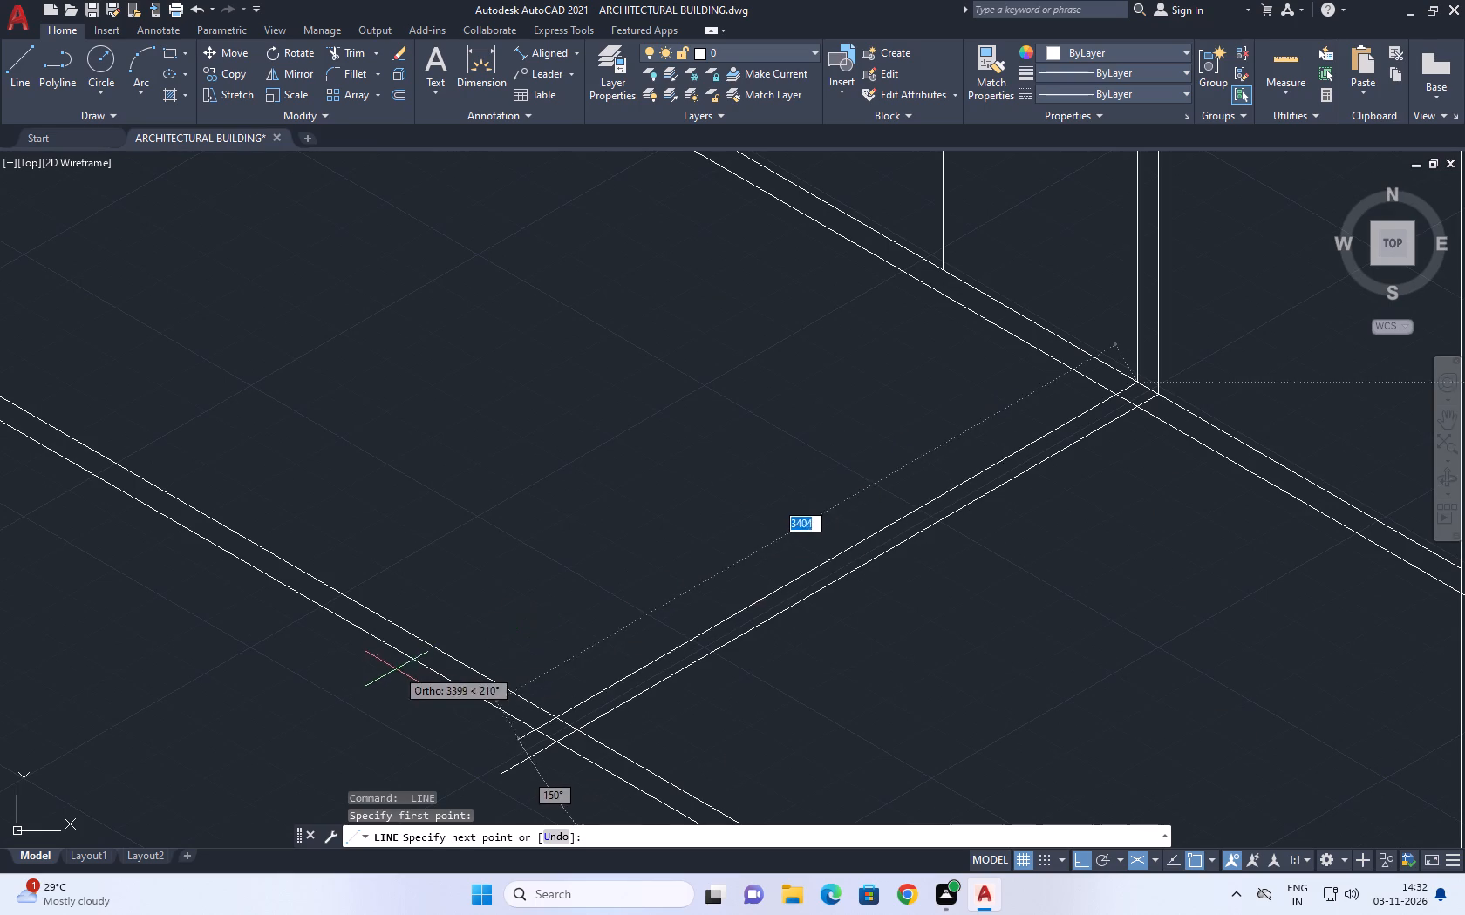
pyautogui.click(397, 681)
pyautogui.scroll(-3, 490, 656)
pyautogui.press('Escape')
# Draw a vertical line downward on the right isoplane from where the new partition lines cross the front wall.
pyautogui.moveTo(546, 654); pyautogui.dragTo(930, 360, button='middle')
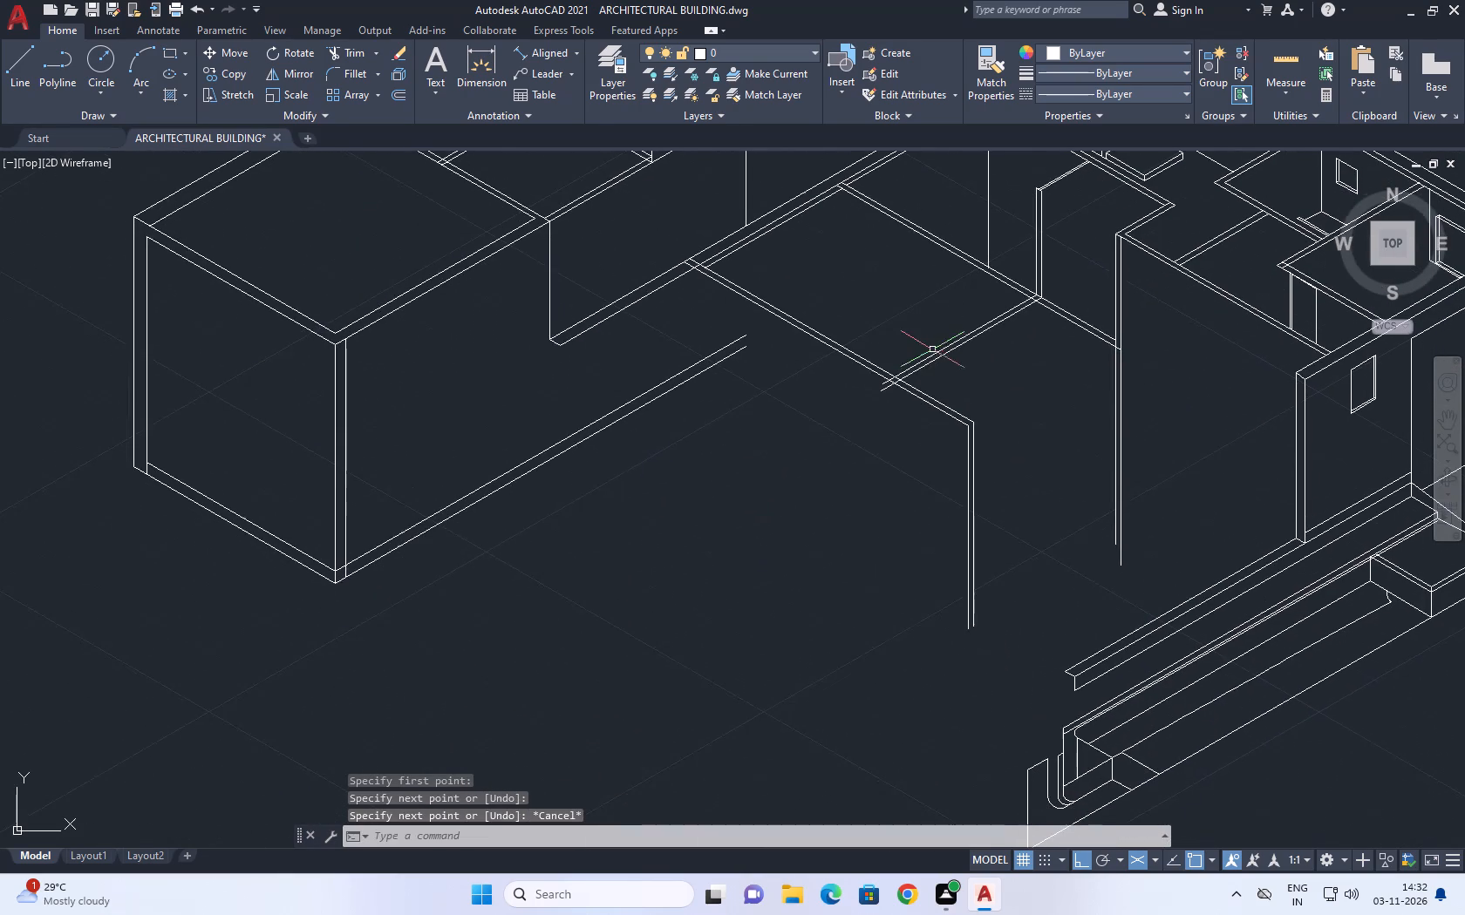
pyautogui.press('l')
pyautogui.press('space')
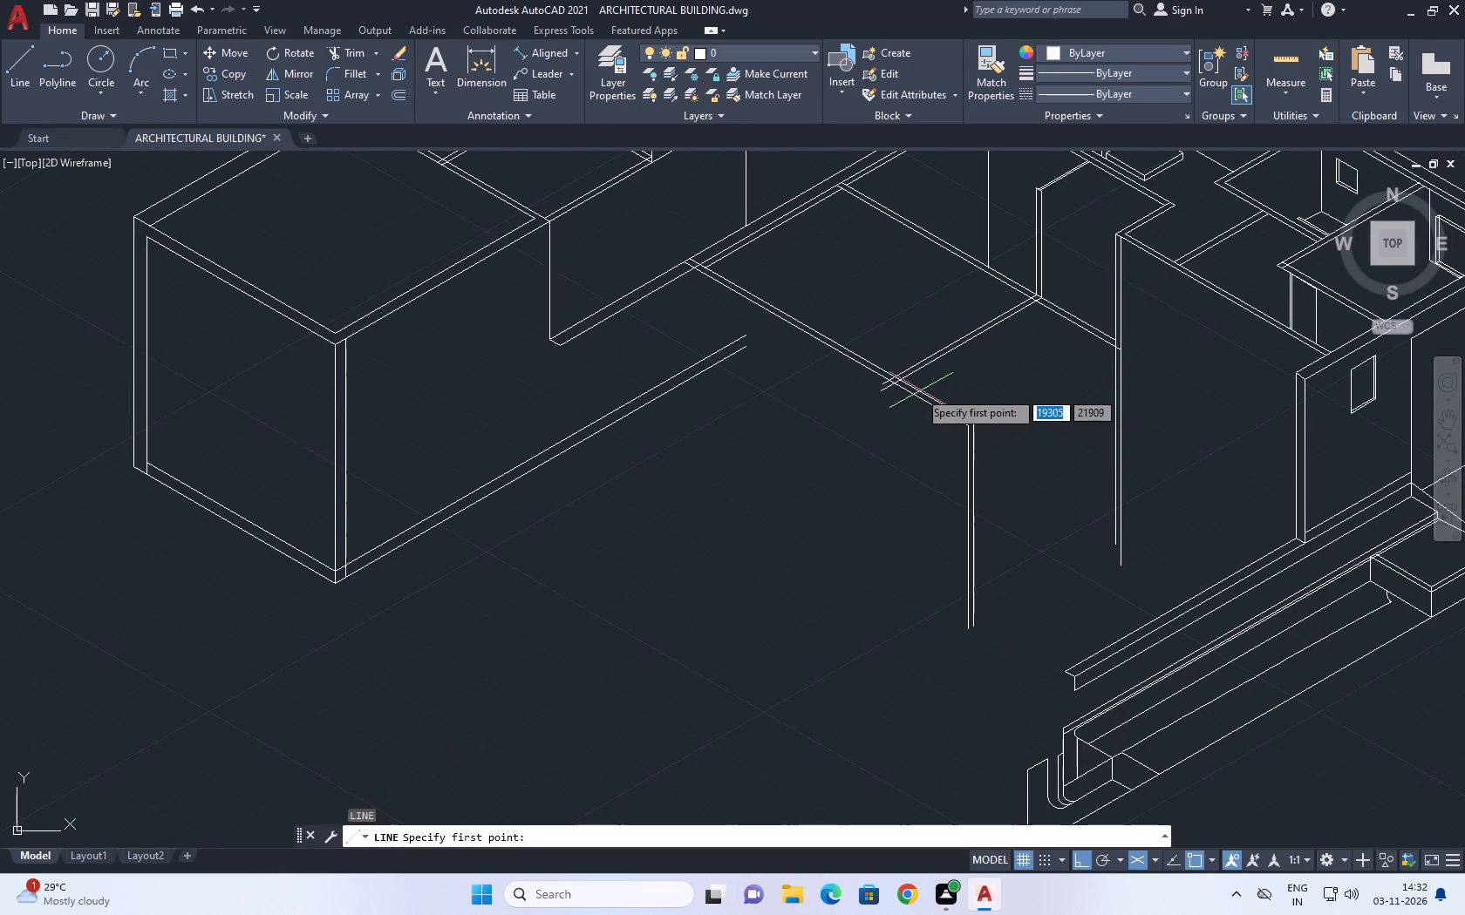
pyautogui.scroll(2, 908, 393)
pyautogui.moveTo(875, 371); pyautogui.dragTo(944, 268, button='middle')
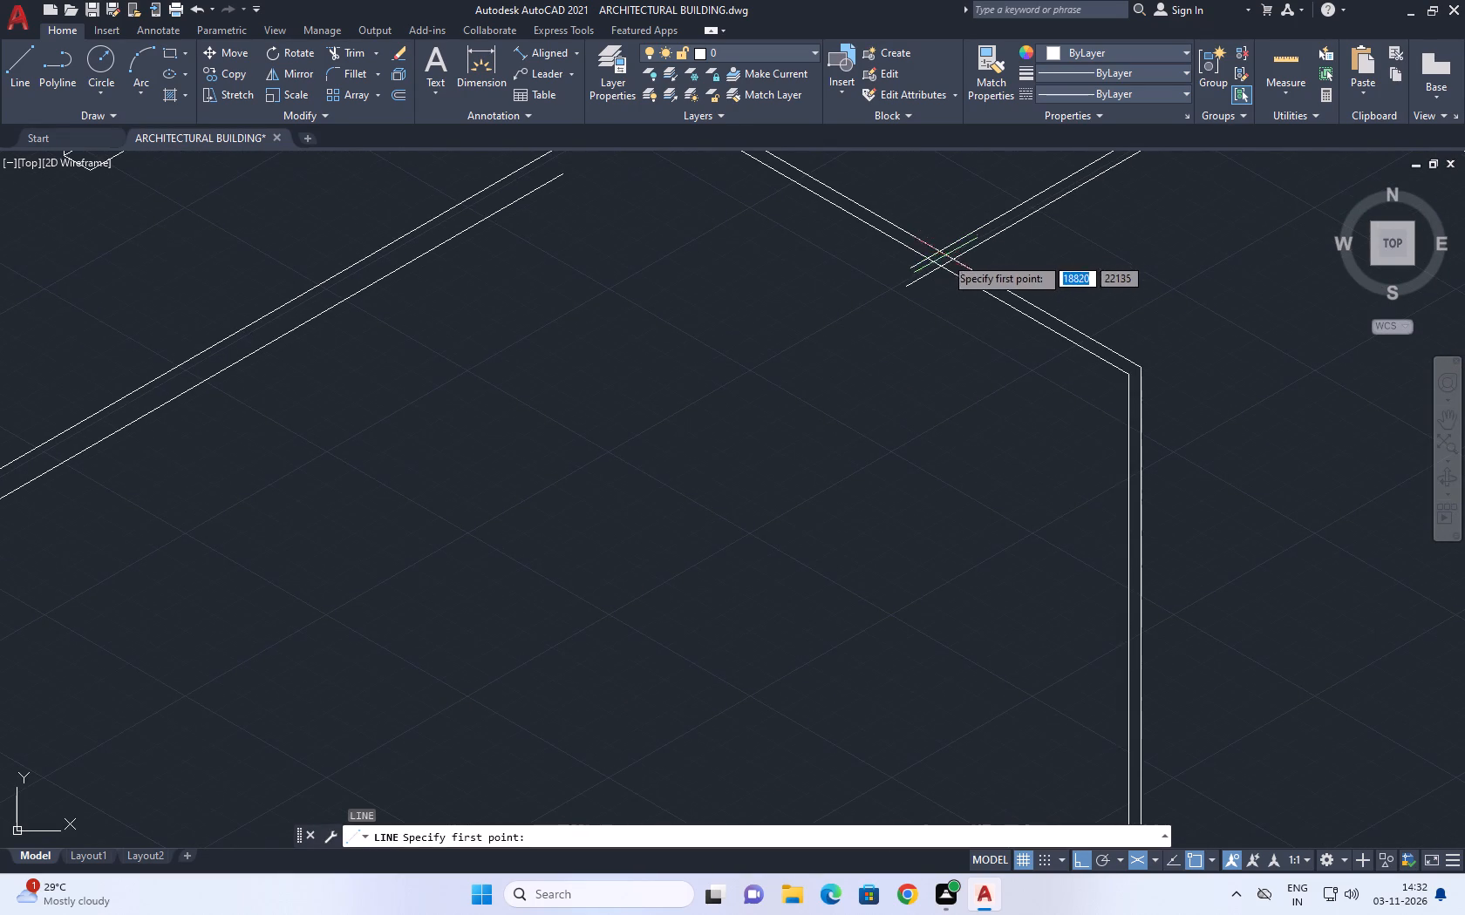
pyautogui.click(941, 253)
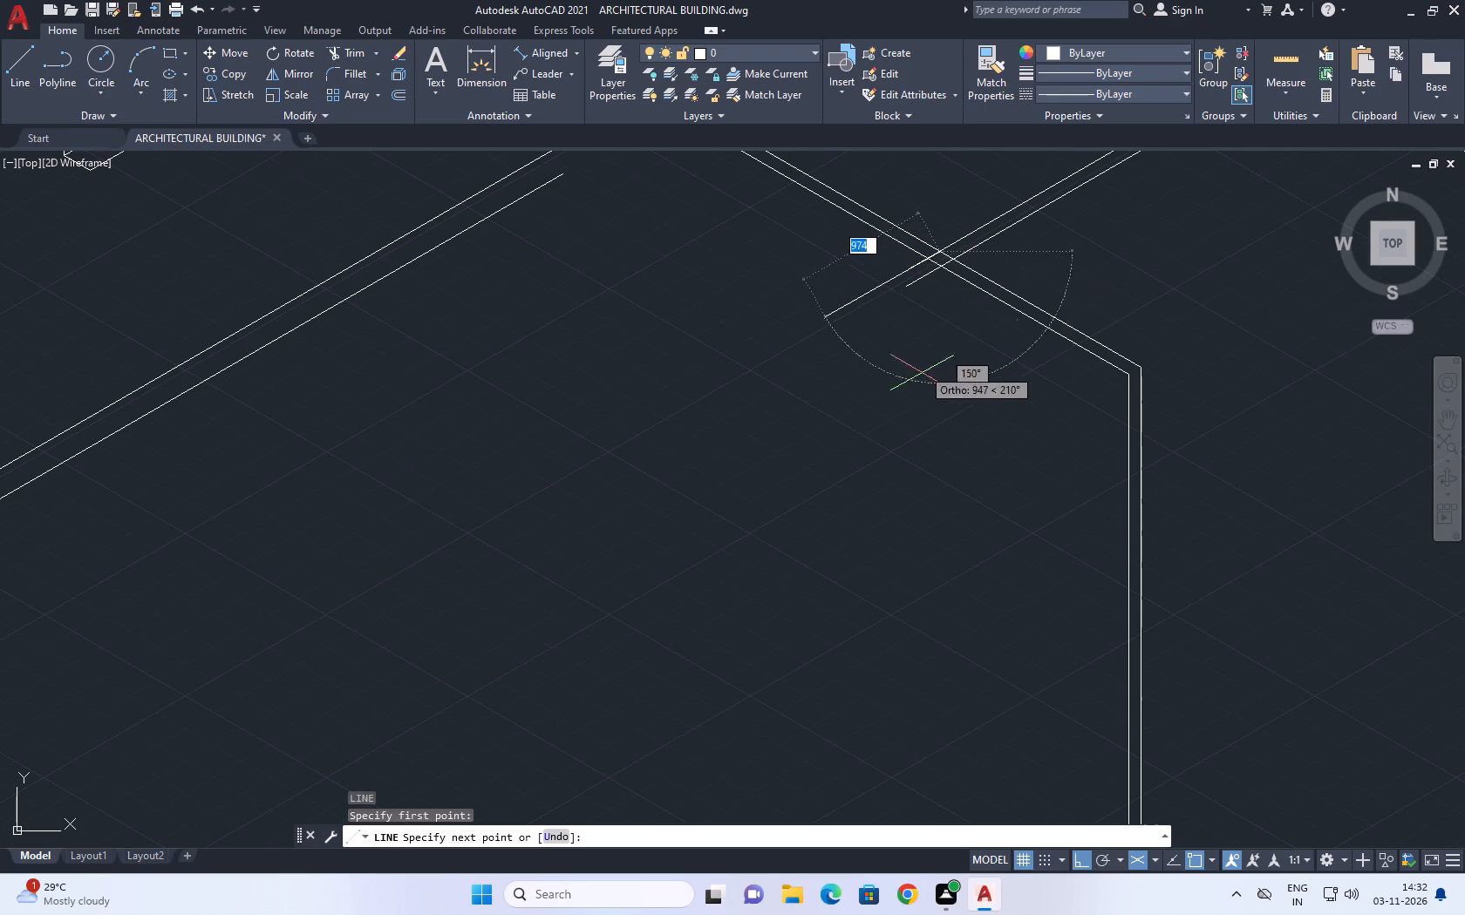
pyautogui.press('F5')
pyautogui.moveTo(945, 486); pyautogui.dragTo(978, 374, button='middle')
pyautogui.scroll(-3, 968, 366)
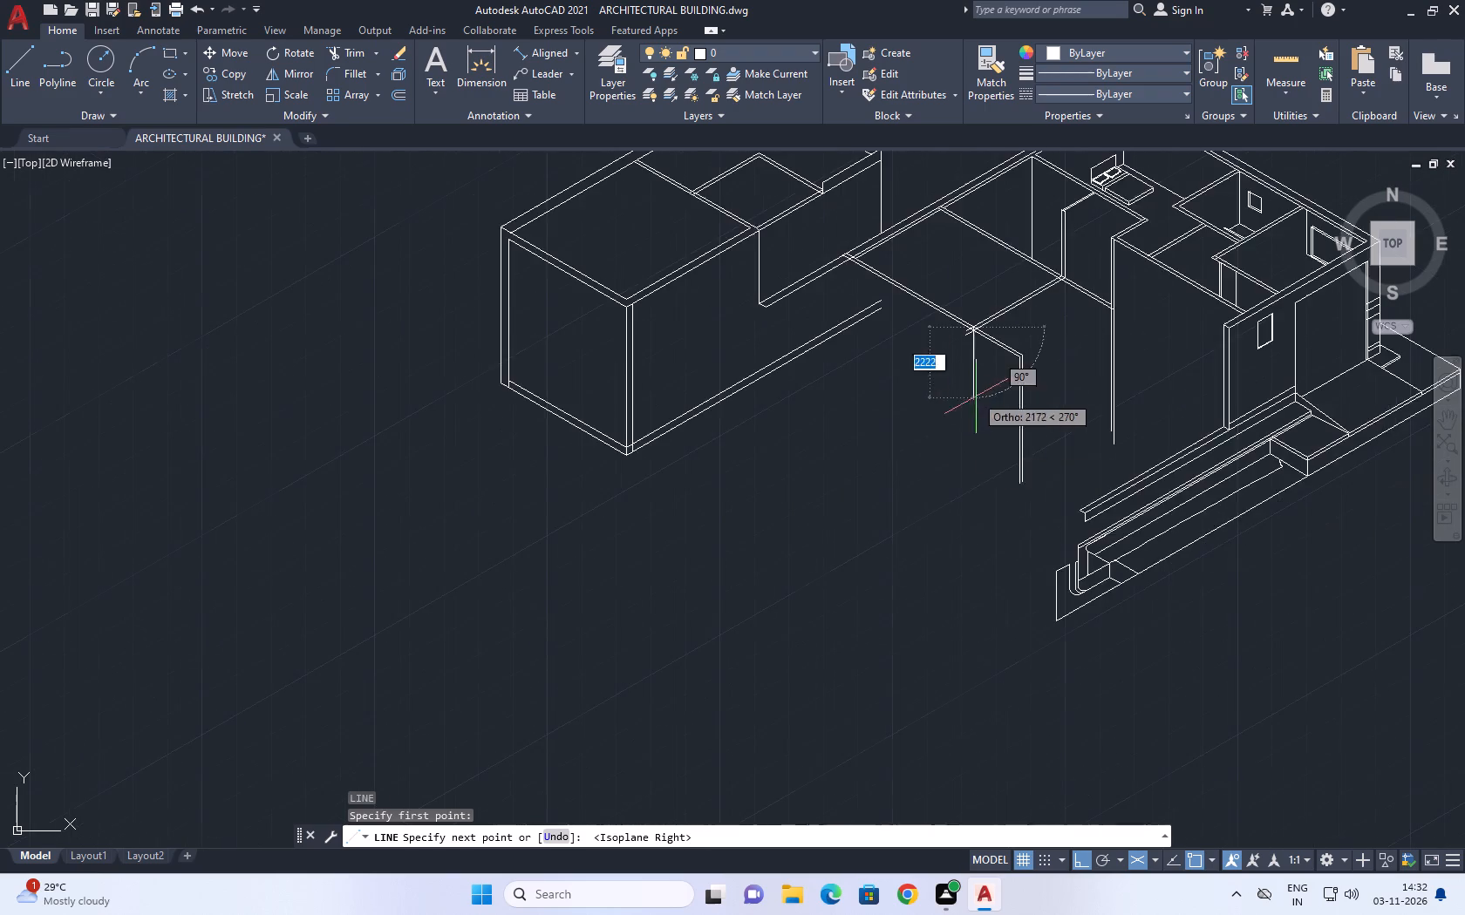
pyautogui.scroll(3, 978, 472)
pyautogui.click(975, 437)
pyautogui.scroll(-4, 996, 464)
pyautogui.press('Escape')
# Trim the two partition line ends protruding beyond the front wall and the vertical line's stub between the wall lines.
pyautogui.scroll(2, 972, 396)
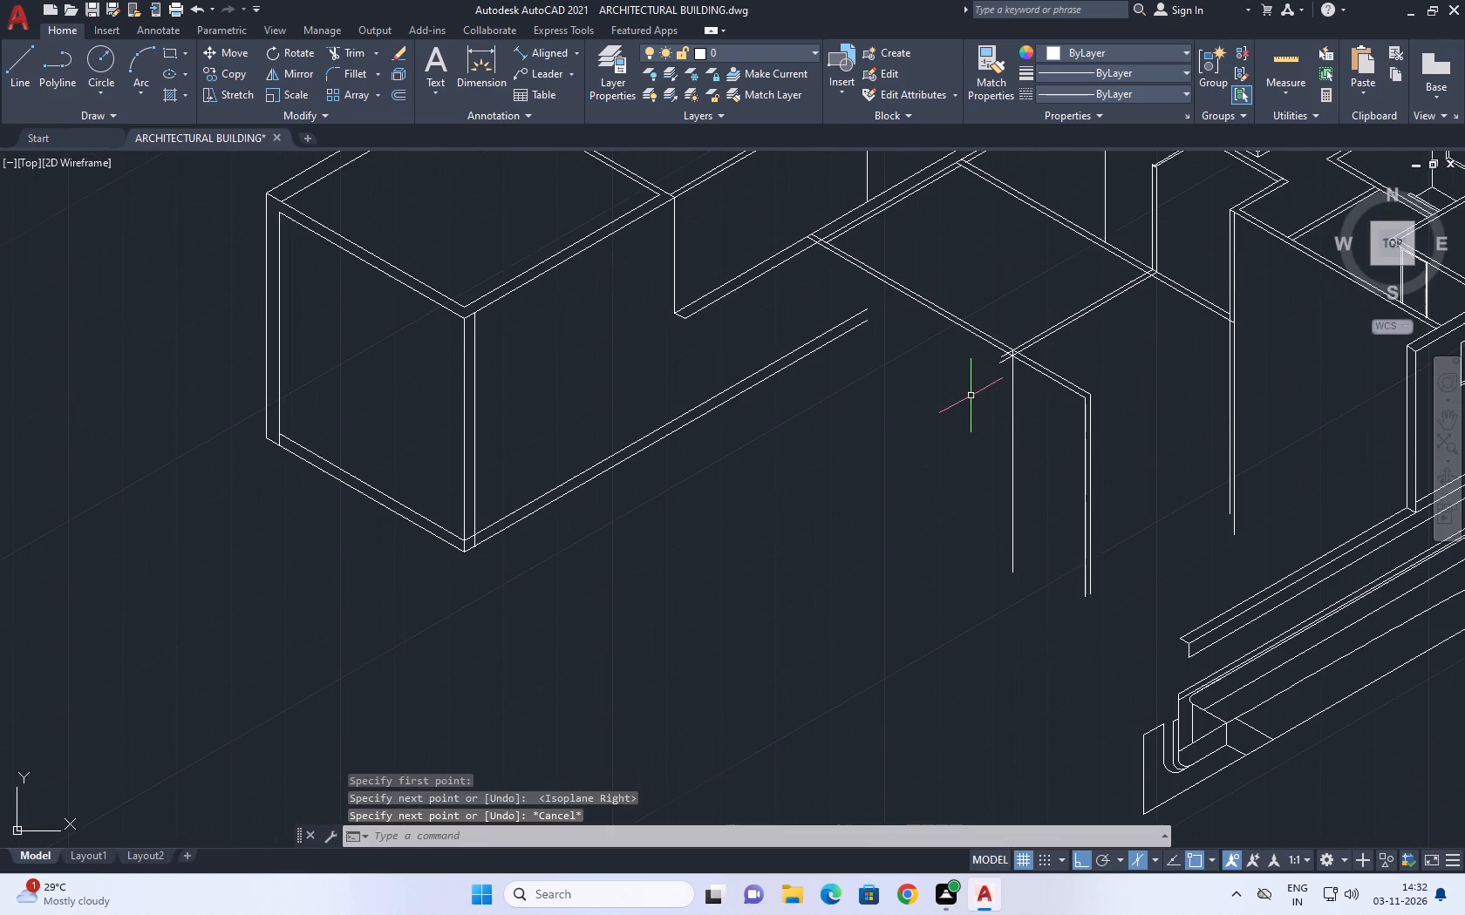
pyautogui.write('tr')
pyautogui.press('space')
pyautogui.scroll(2, 987, 381)
pyautogui.scroll(1, 1011, 294)
pyautogui.click(1030, 329)
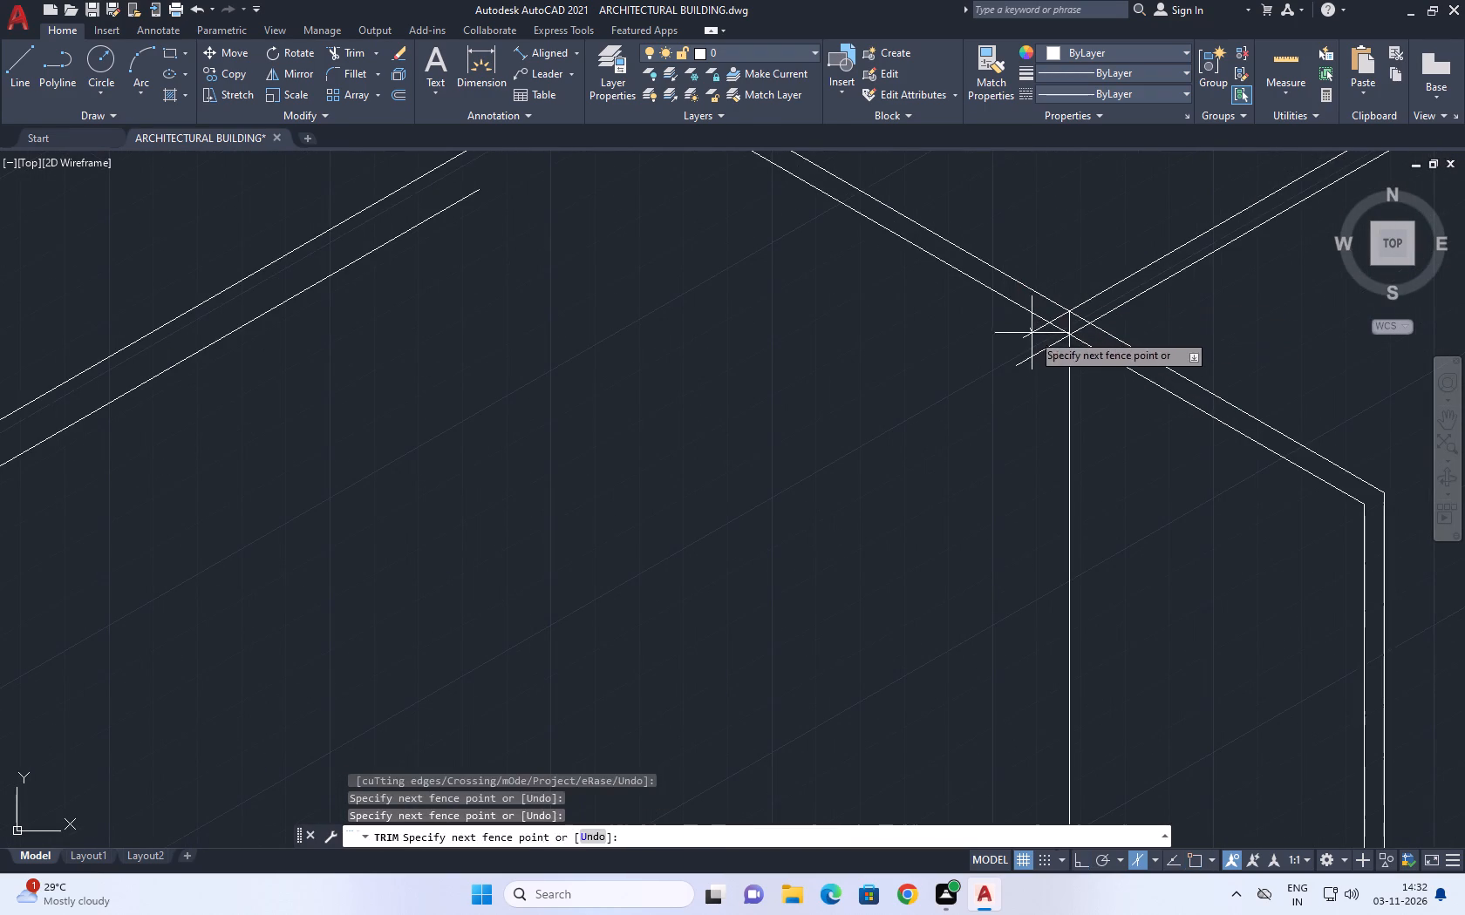
pyautogui.click(1035, 364)
pyautogui.scroll(2, 1052, 326)
pyautogui.click(1095, 314)
pyautogui.click(1078, 306)
pyautogui.moveTo(998, 356); pyautogui.dragTo(836, 429, button='middle')
pyautogui.scroll(-5, 828, 437)
pyautogui.press('Escape')
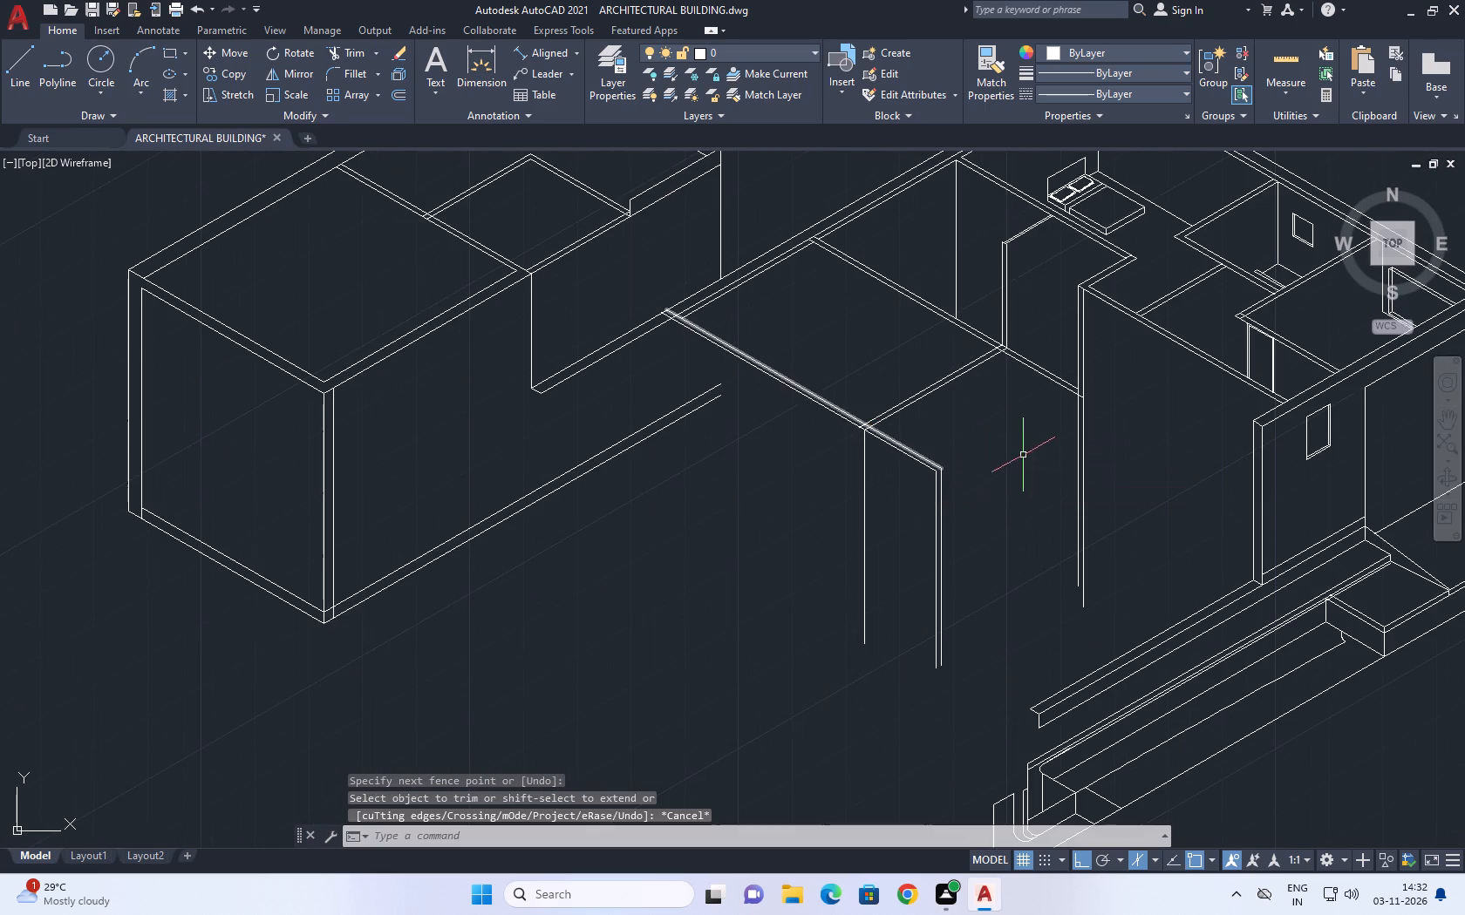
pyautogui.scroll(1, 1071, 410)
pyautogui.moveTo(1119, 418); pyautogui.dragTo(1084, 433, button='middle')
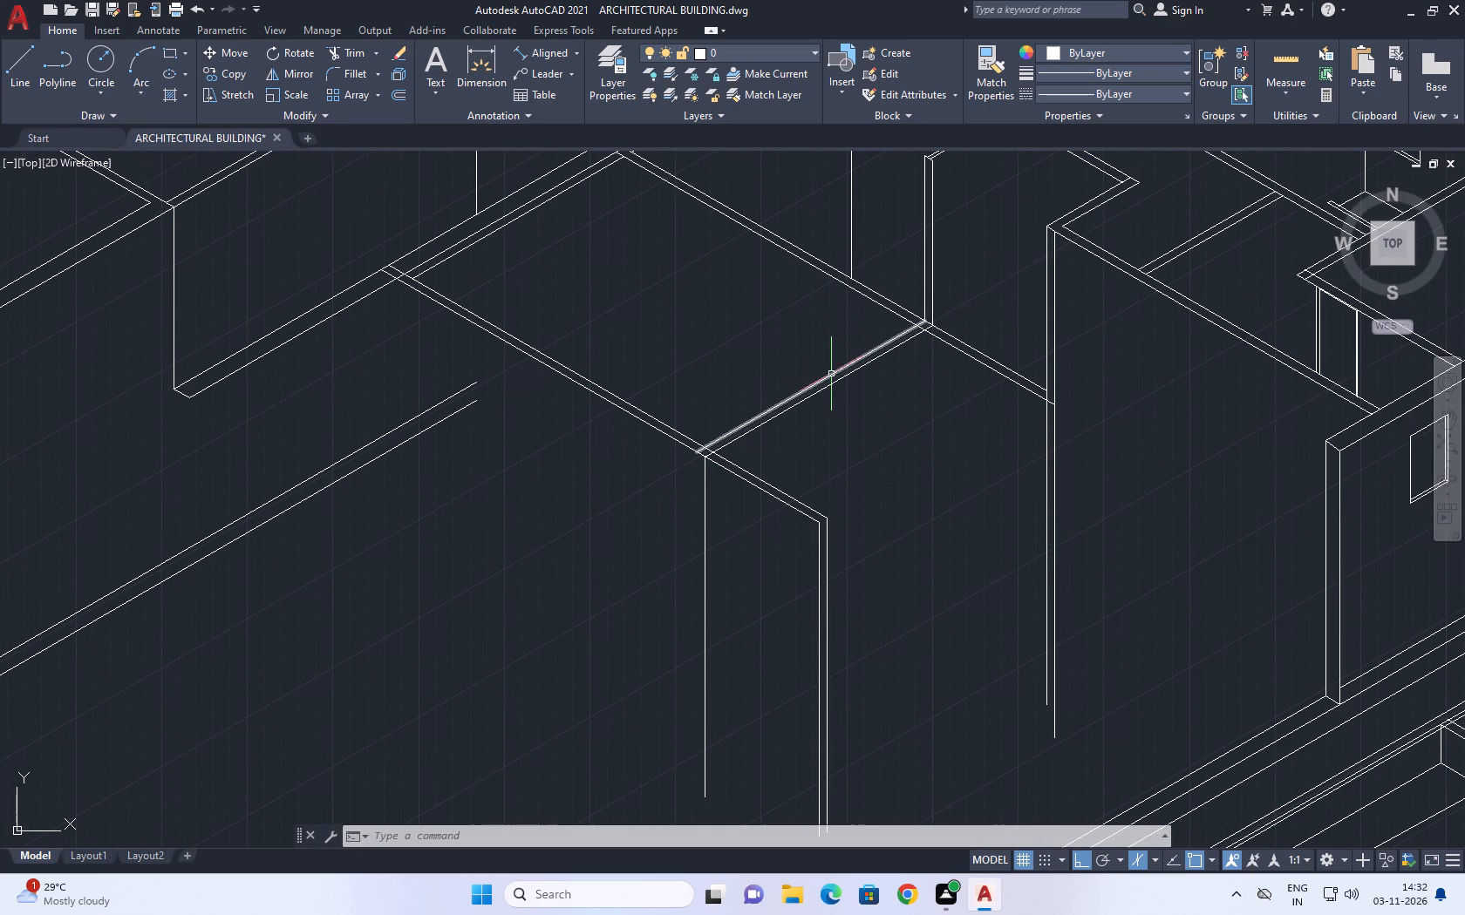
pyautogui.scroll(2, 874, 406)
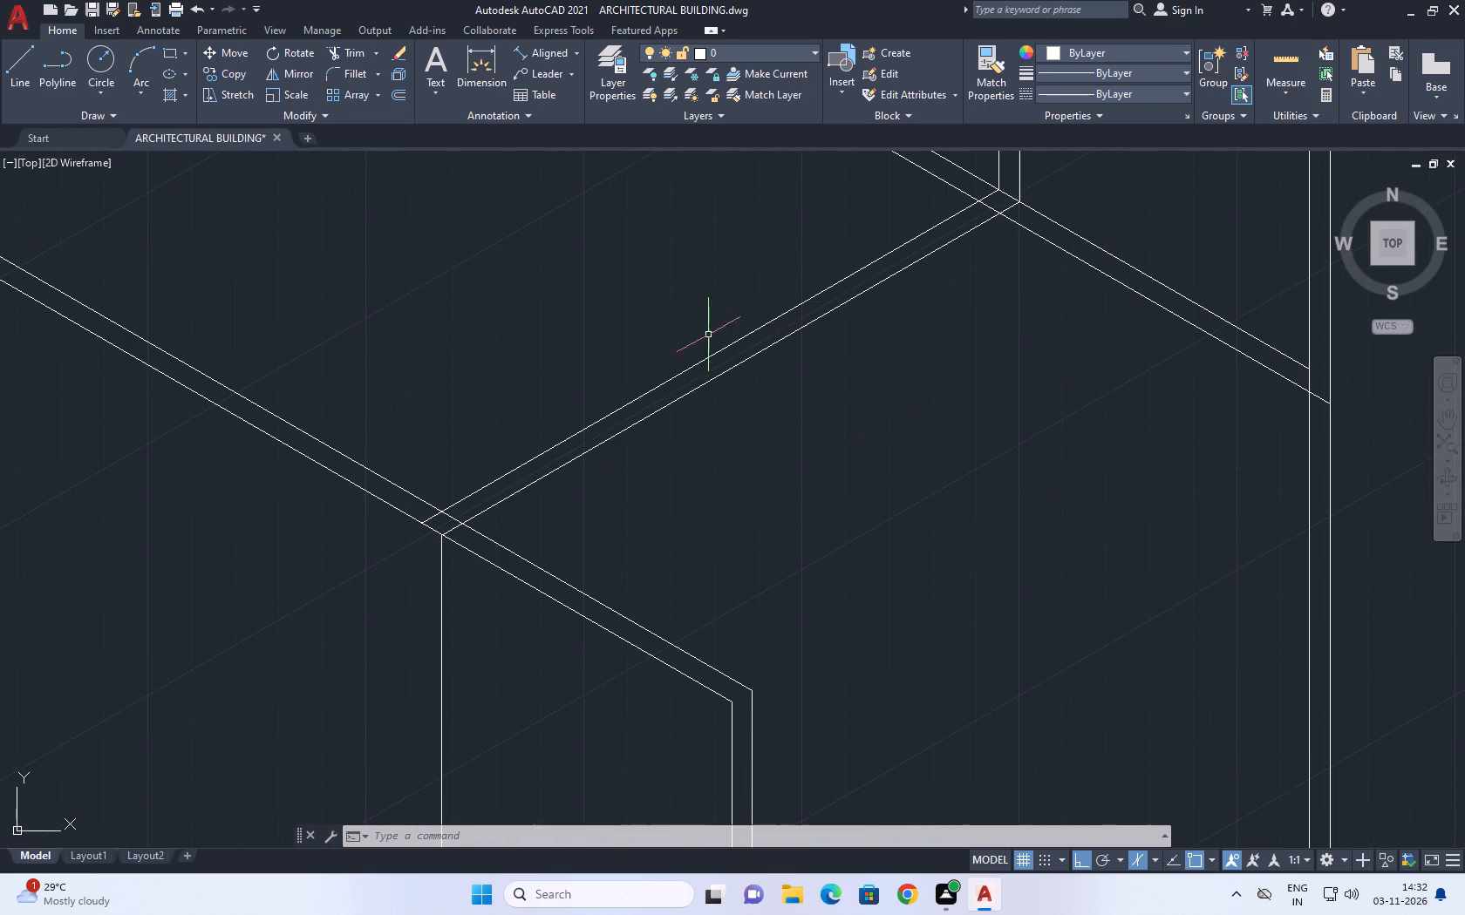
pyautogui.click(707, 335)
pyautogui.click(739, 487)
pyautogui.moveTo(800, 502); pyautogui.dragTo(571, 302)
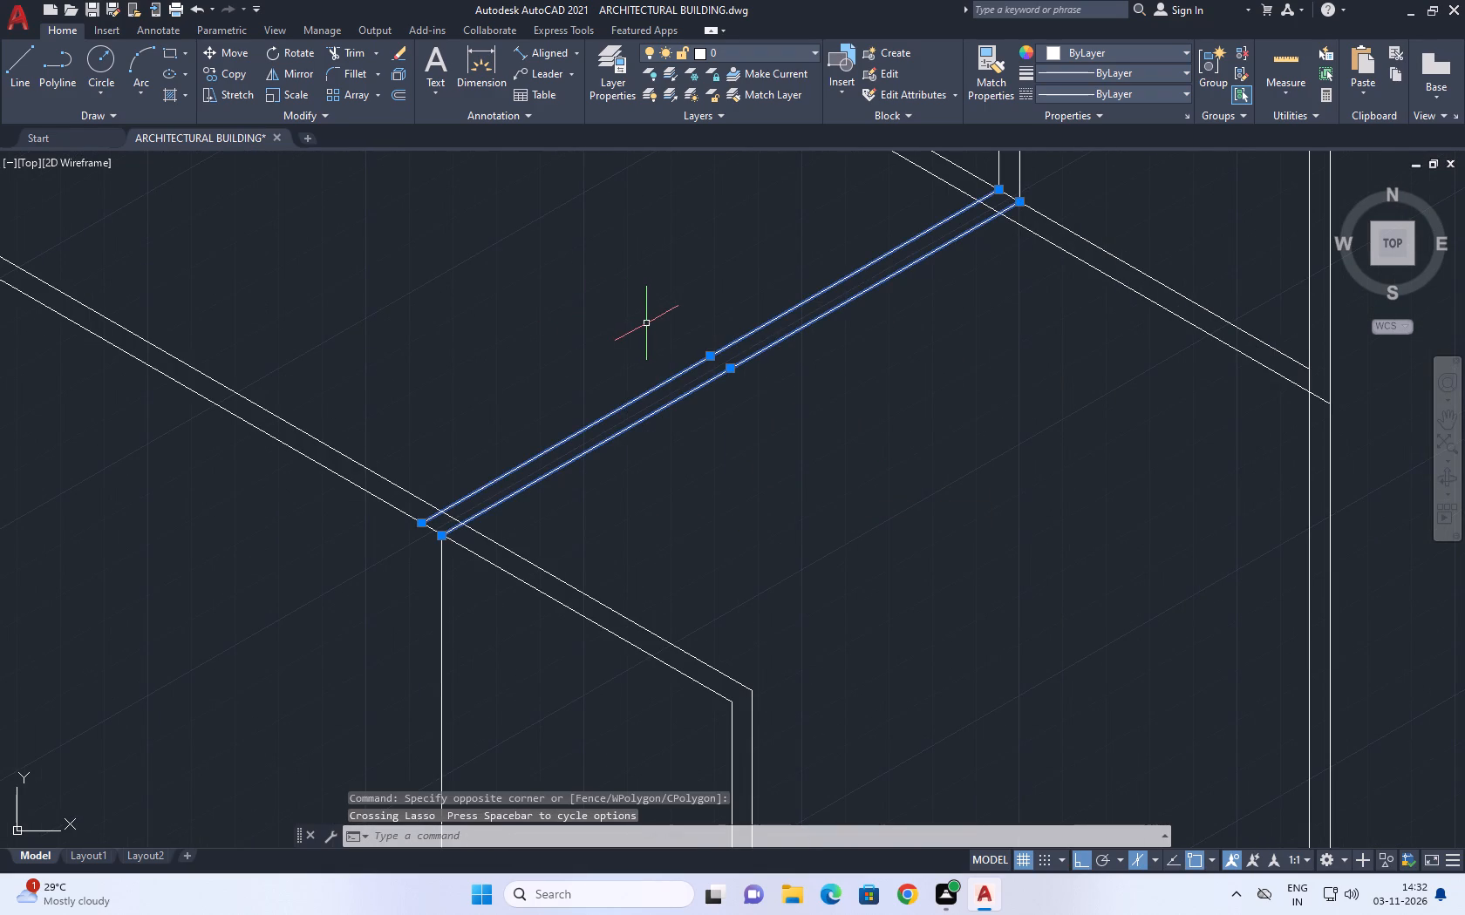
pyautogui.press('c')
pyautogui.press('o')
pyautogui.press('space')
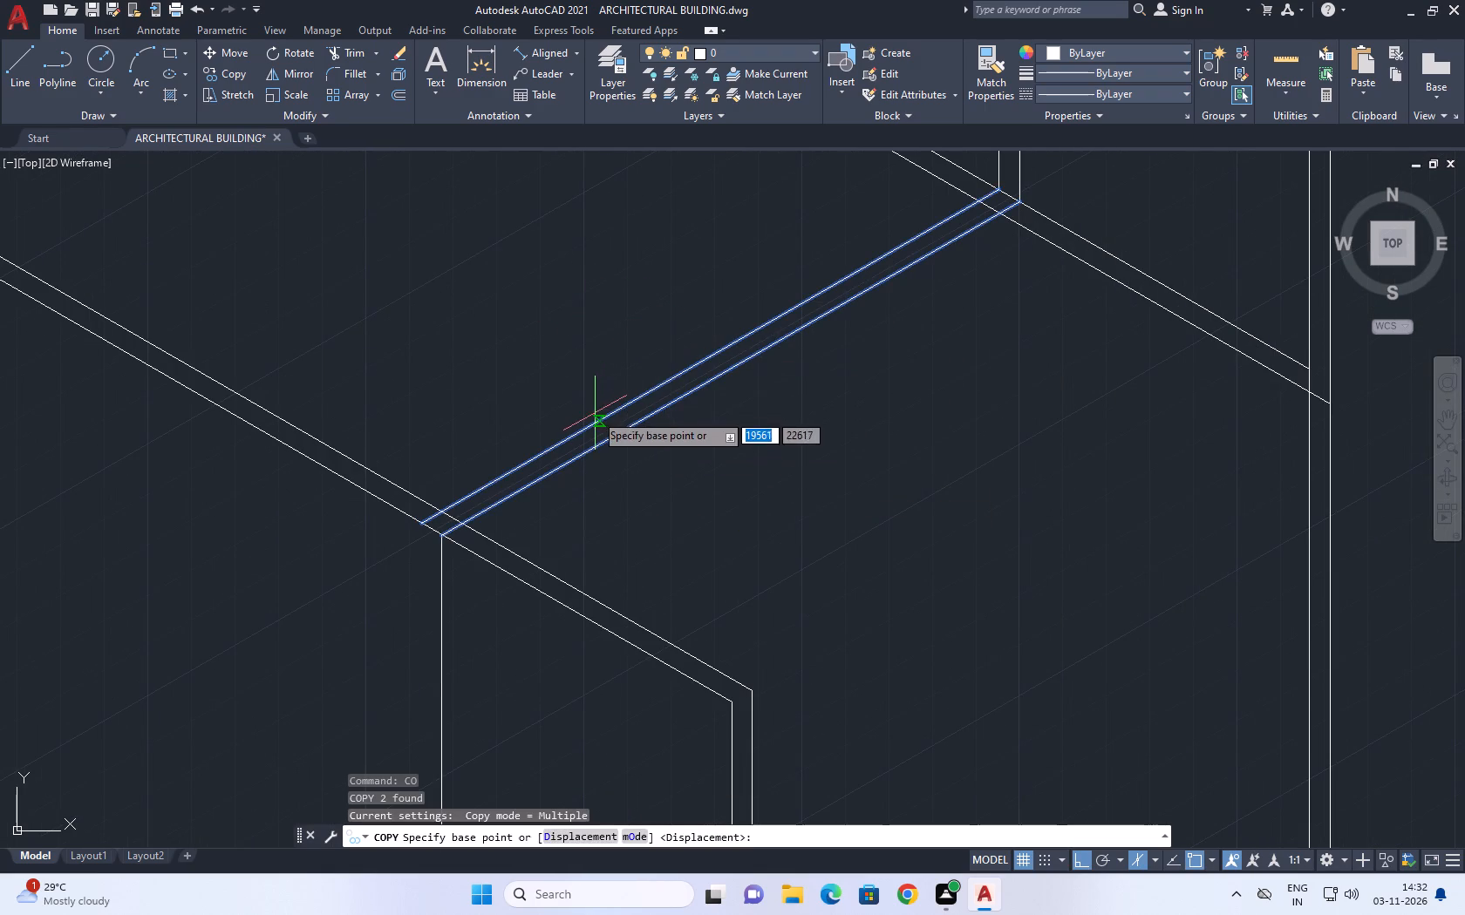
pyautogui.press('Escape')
# Move both partition lines so the outer line's lower end sits on the front wall corner at the inner vertical edge's top.
pyautogui.moveTo(743, 441); pyautogui.dragTo(710, 396)
pyautogui.click(626, 320)
pyautogui.press('m')
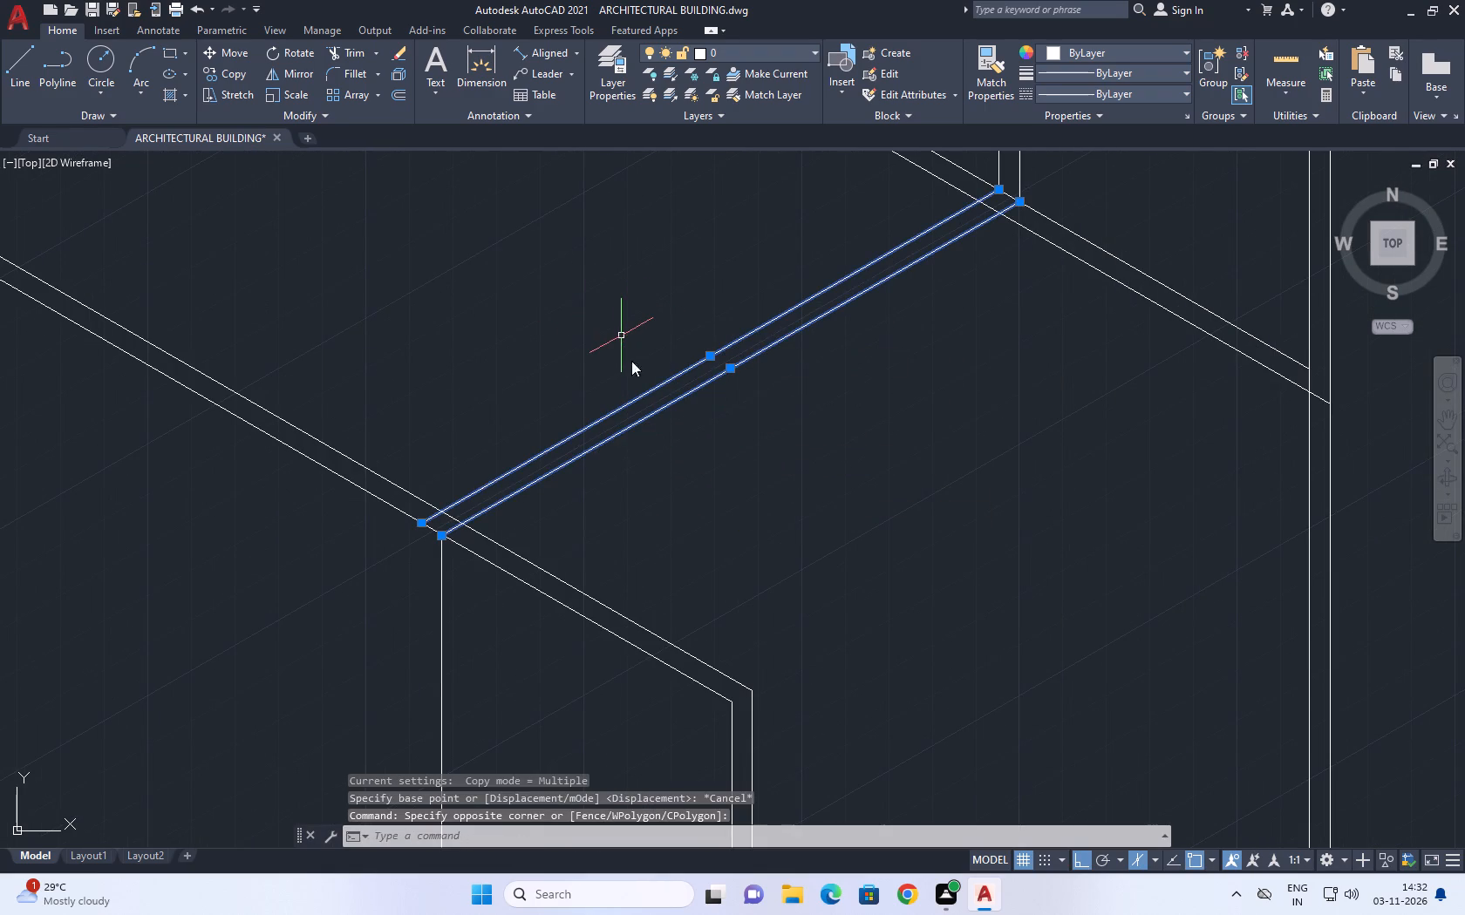
pyautogui.press('space')
pyautogui.click(446, 539)
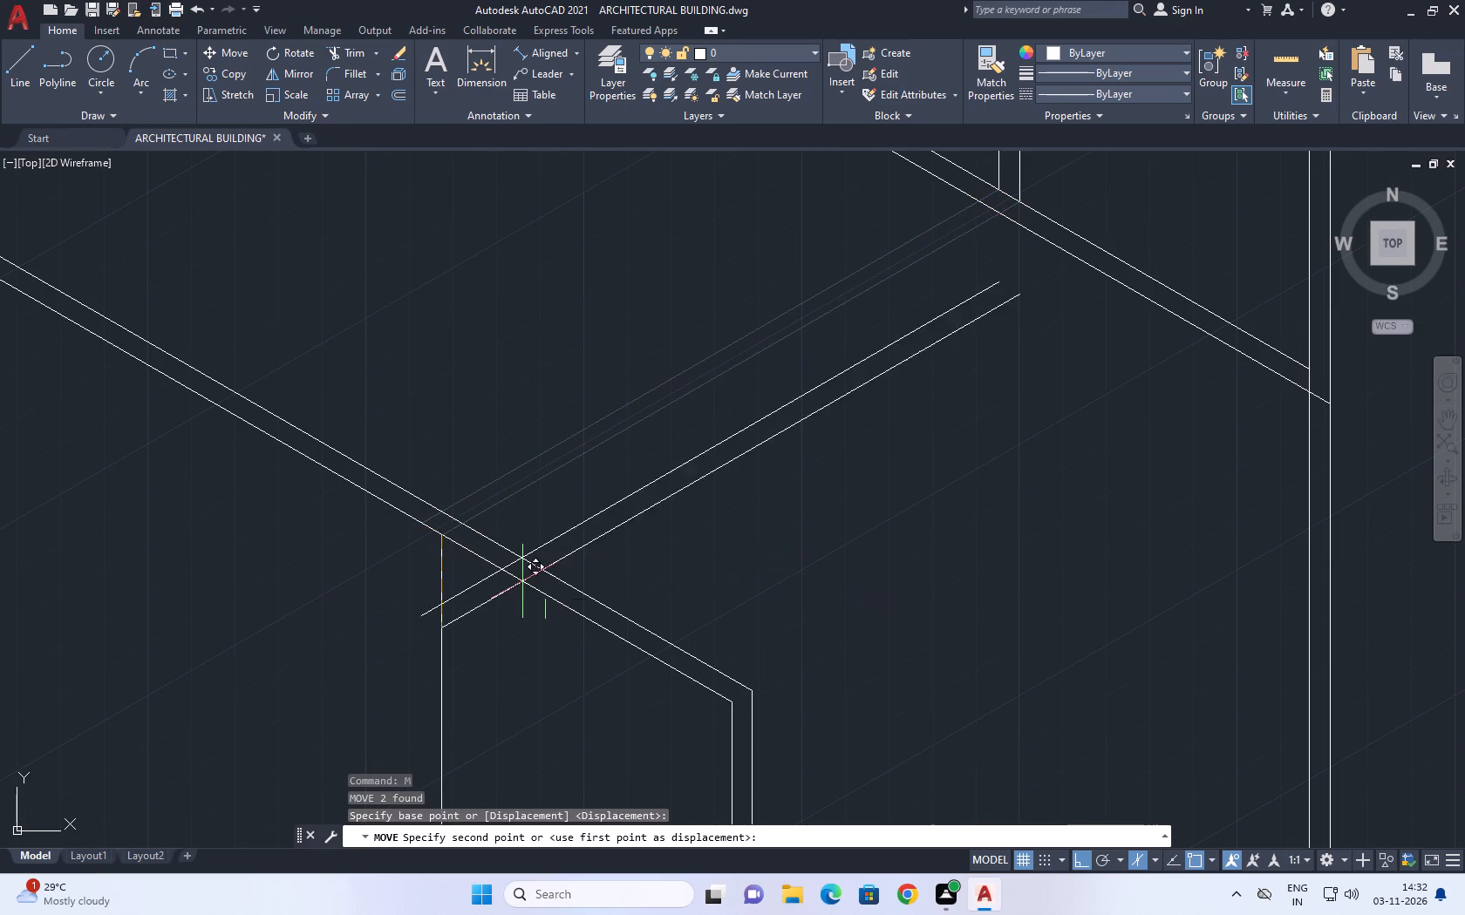
pyautogui.click(732, 701)
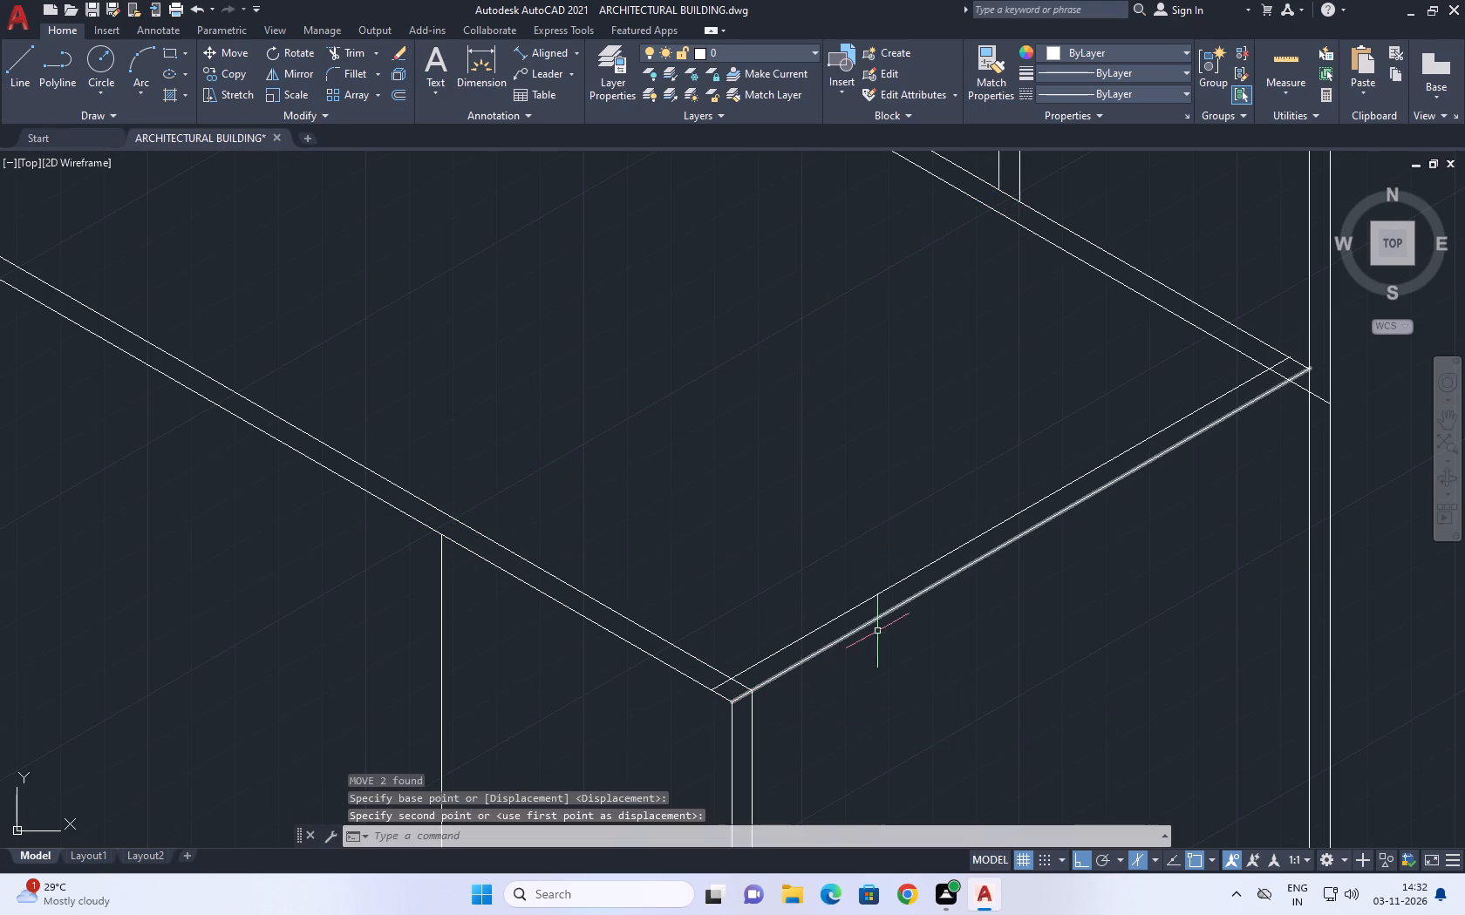
pyautogui.scroll(-1, 922, 614)
pyautogui.moveTo(1046, 542); pyautogui.dragTo(910, 411, button='middle')
pyautogui.scroll(1, 632, 552)
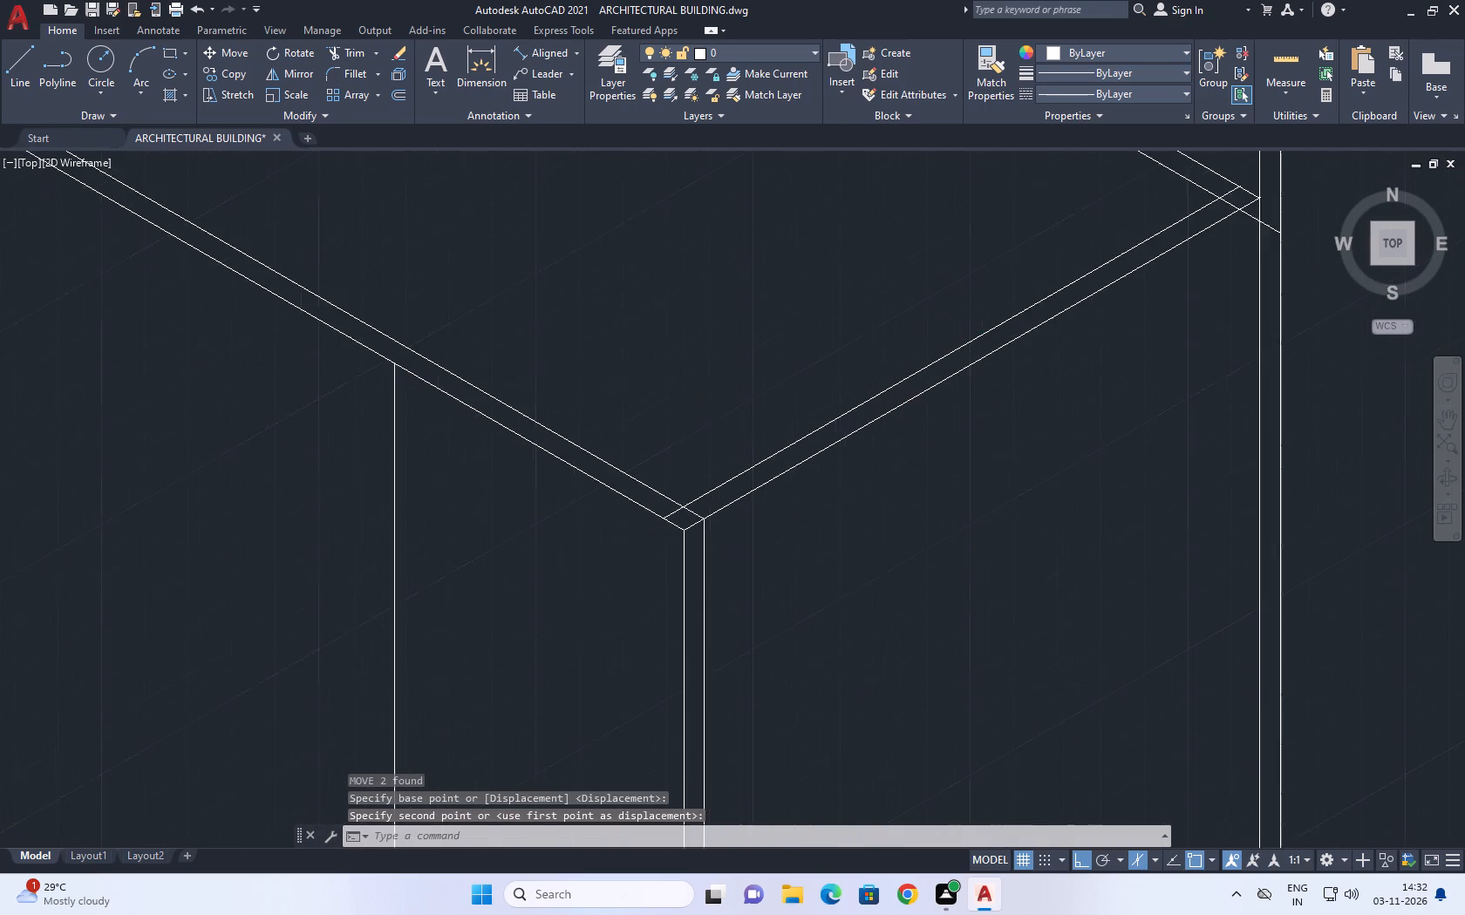
# Extend both new partition lines at their far ends to the two vertical edges of the adjoining wall end.
pyautogui.scroll(2, 632, 552)
pyautogui.scroll(2, 797, 499)
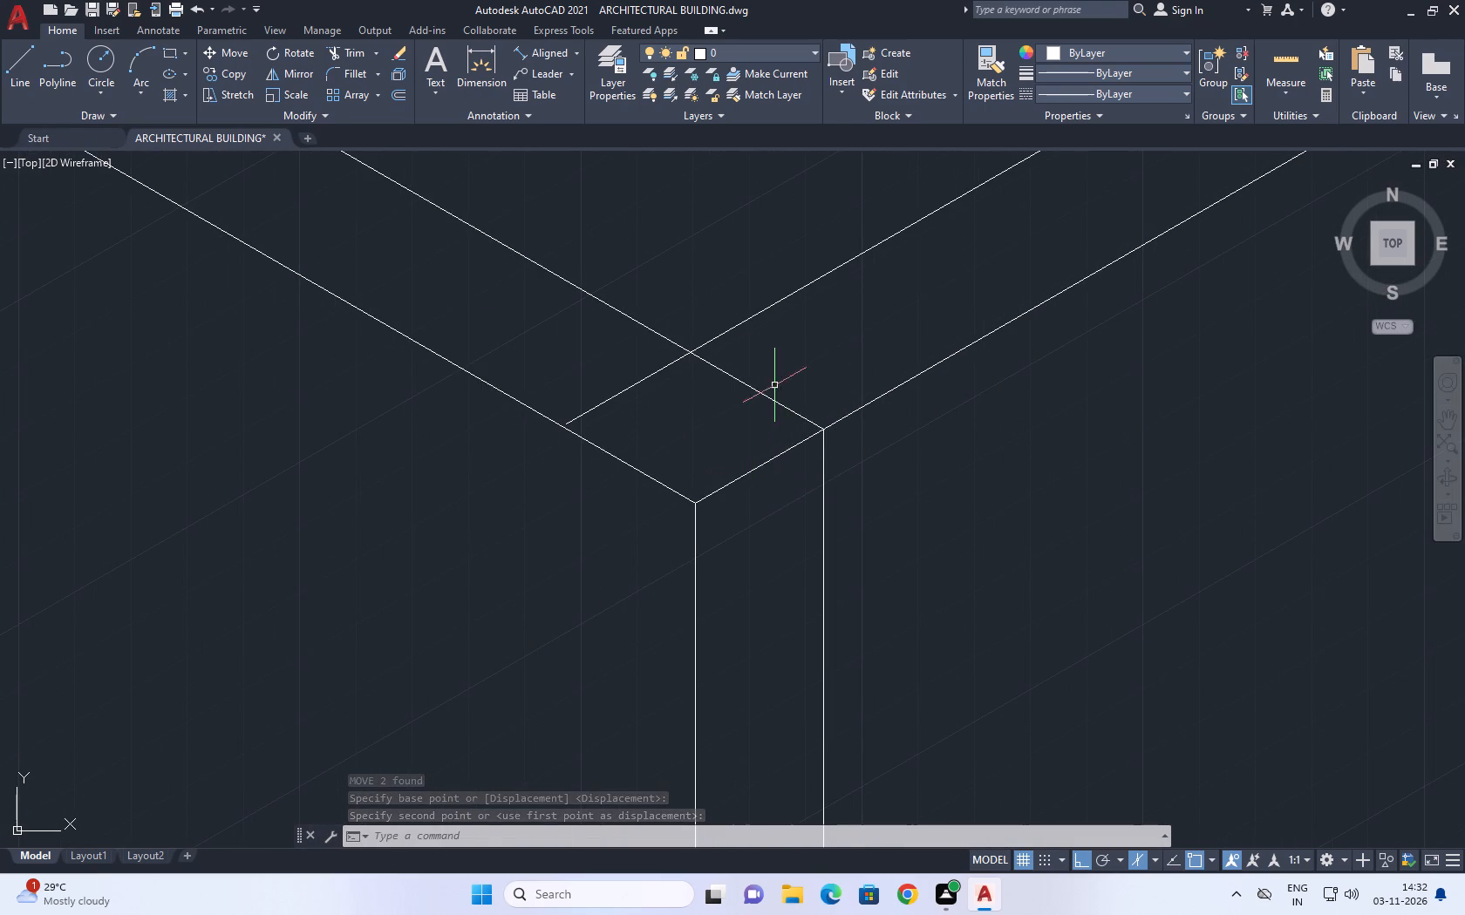
pyautogui.moveTo(723, 356); pyautogui.dragTo(692, 509, button='middle')
pyautogui.scroll(-4, 691, 511)
pyautogui.moveTo(1032, 352); pyautogui.dragTo(848, 531, button='middle')
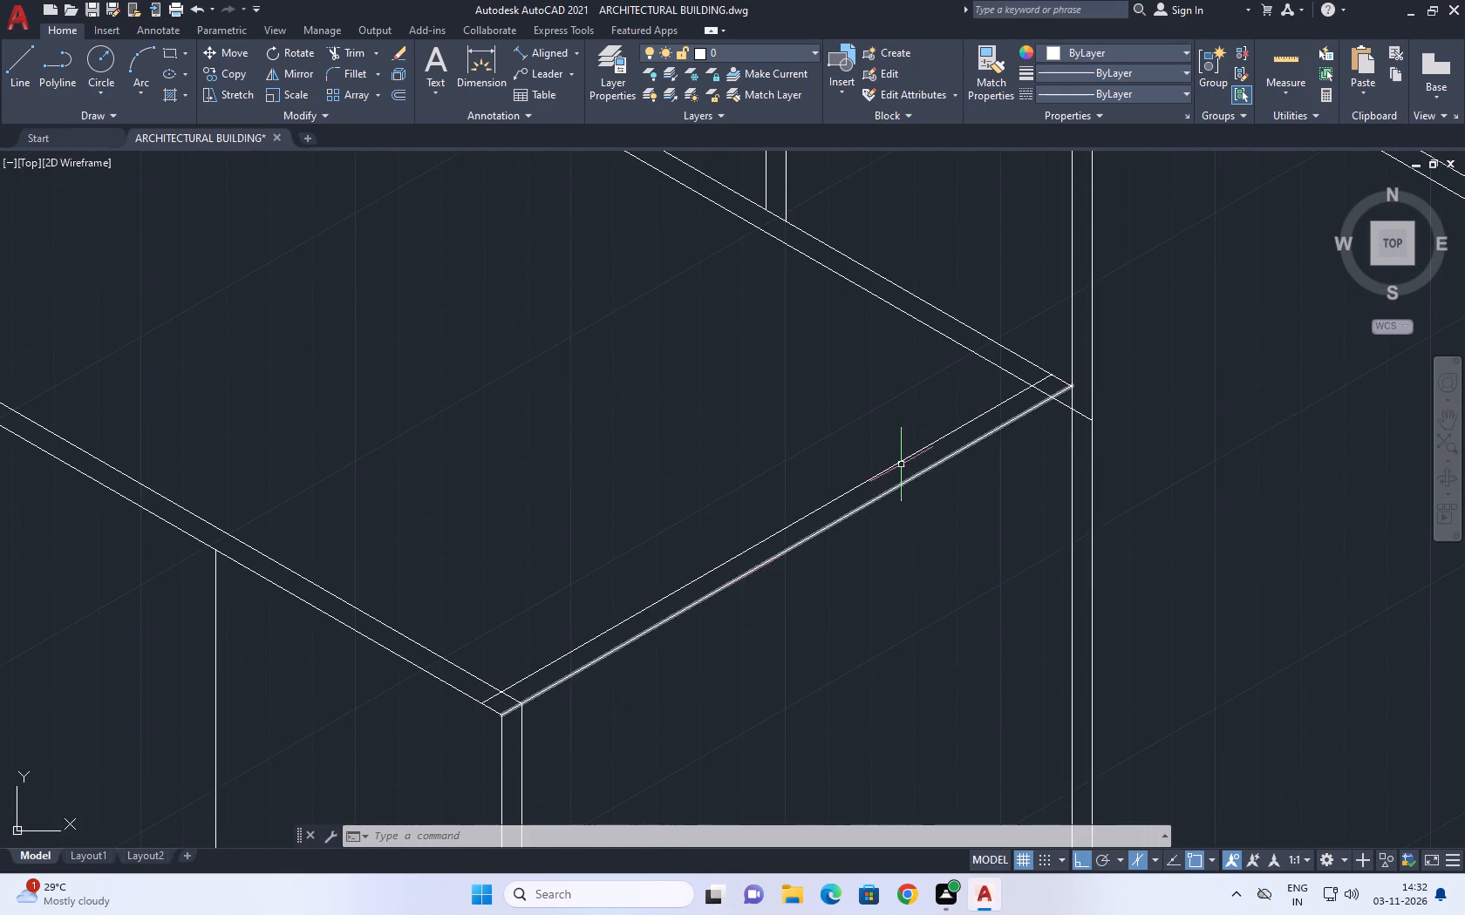
pyautogui.moveTo(1071, 408); pyautogui.dragTo(1046, 500, button='middle')
pyautogui.scroll(-2, 1047, 500)
pyautogui.scroll(2, 1051, 497)
pyautogui.moveTo(999, 476); pyautogui.dragTo(1015, 508, button='middle')
pyautogui.scroll(-1, 1048, 529)
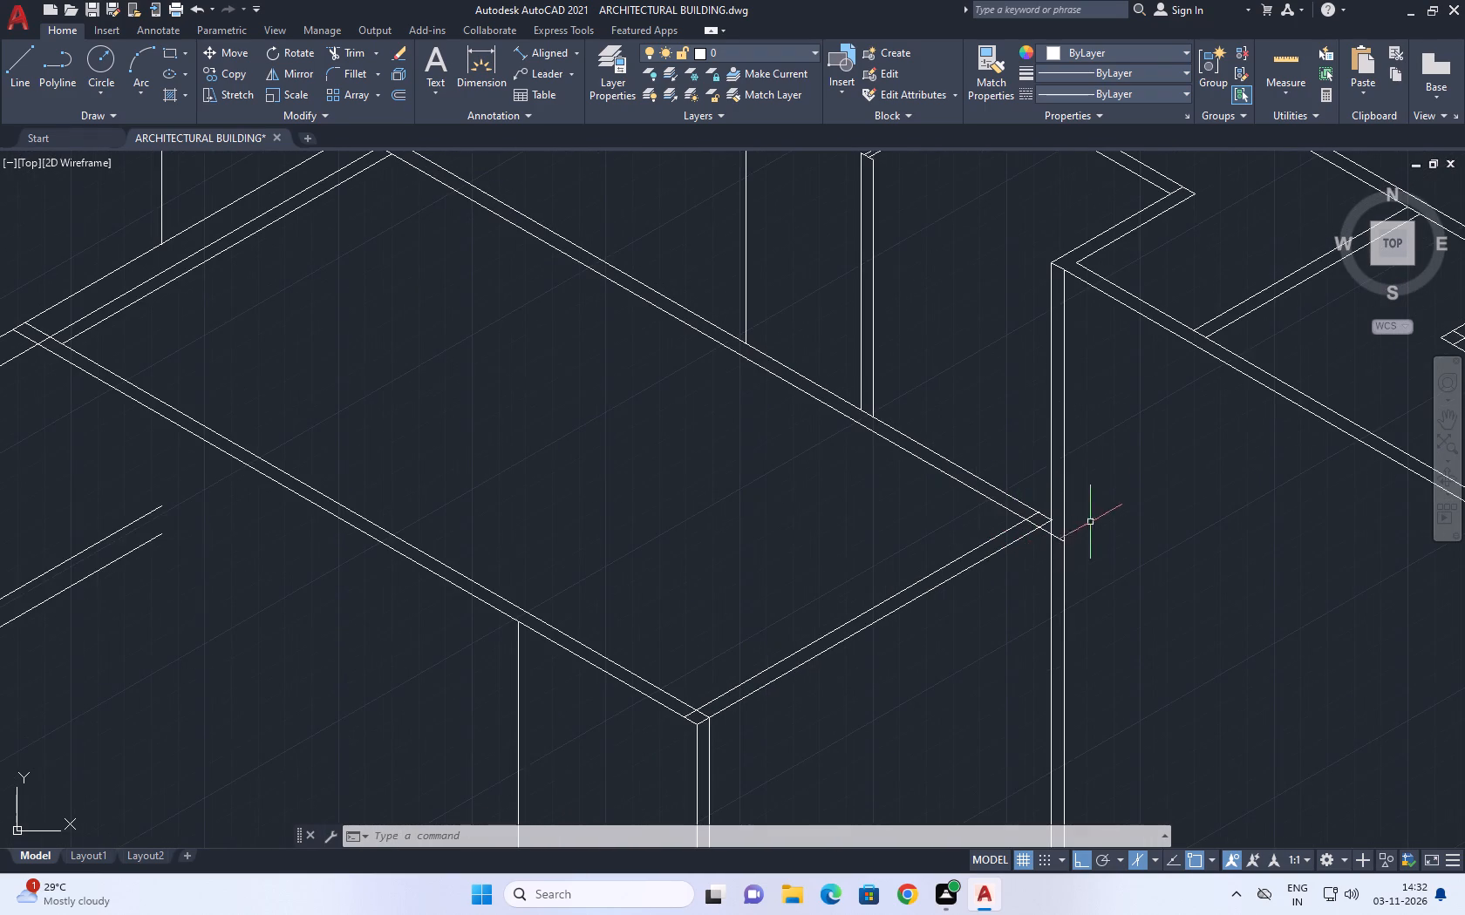
pyautogui.moveTo(1073, 369); pyautogui.dragTo(1078, 413, button='middle')
pyautogui.write('ex')
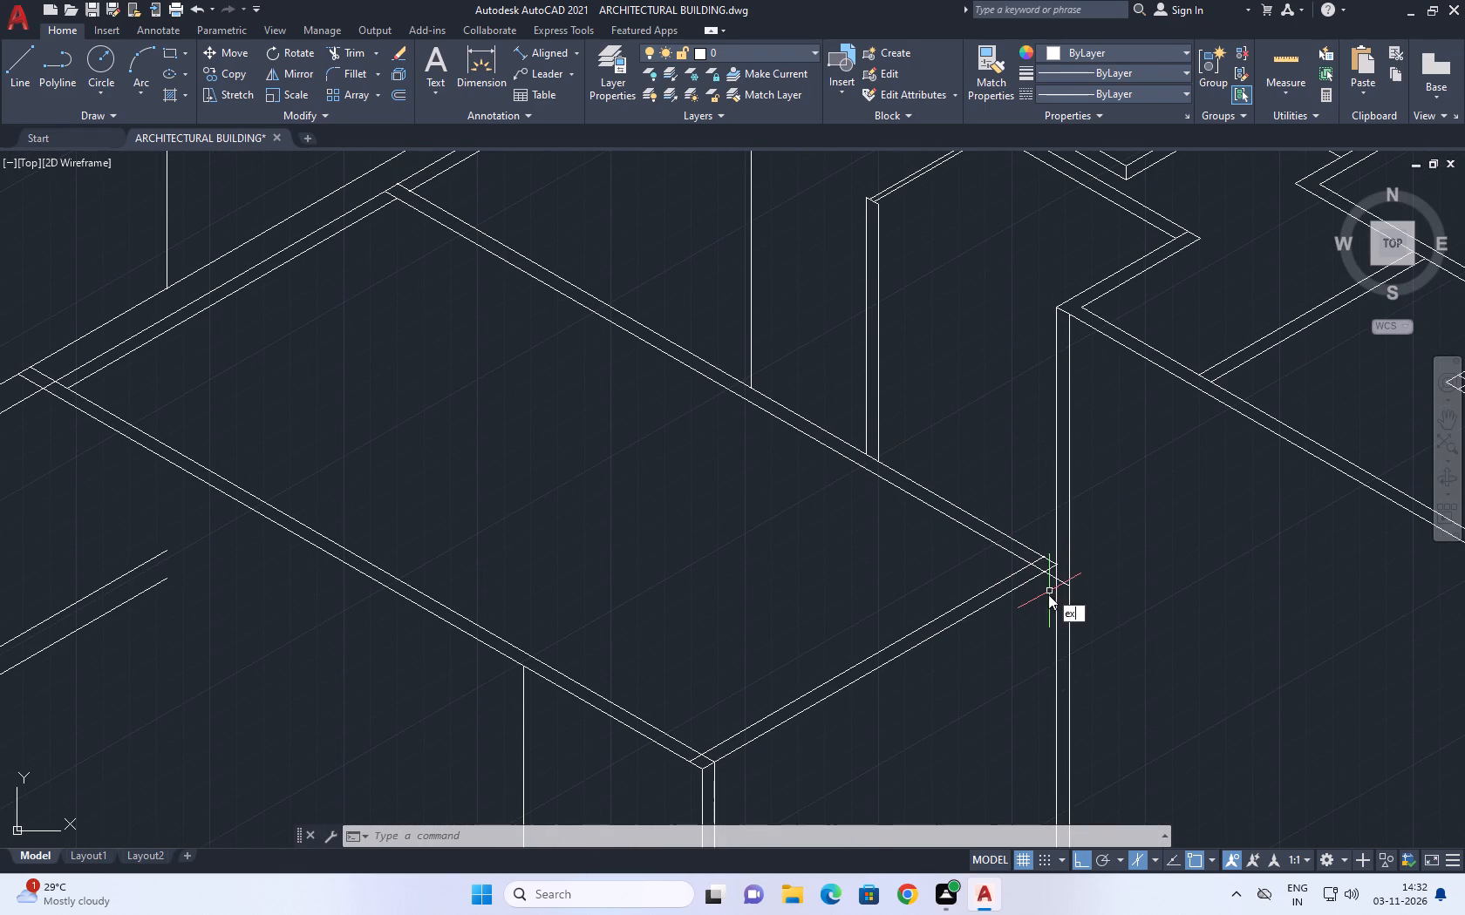
pyautogui.press('space')
pyautogui.click(985, 561)
pyautogui.click(1034, 634)
pyautogui.press('Escape')
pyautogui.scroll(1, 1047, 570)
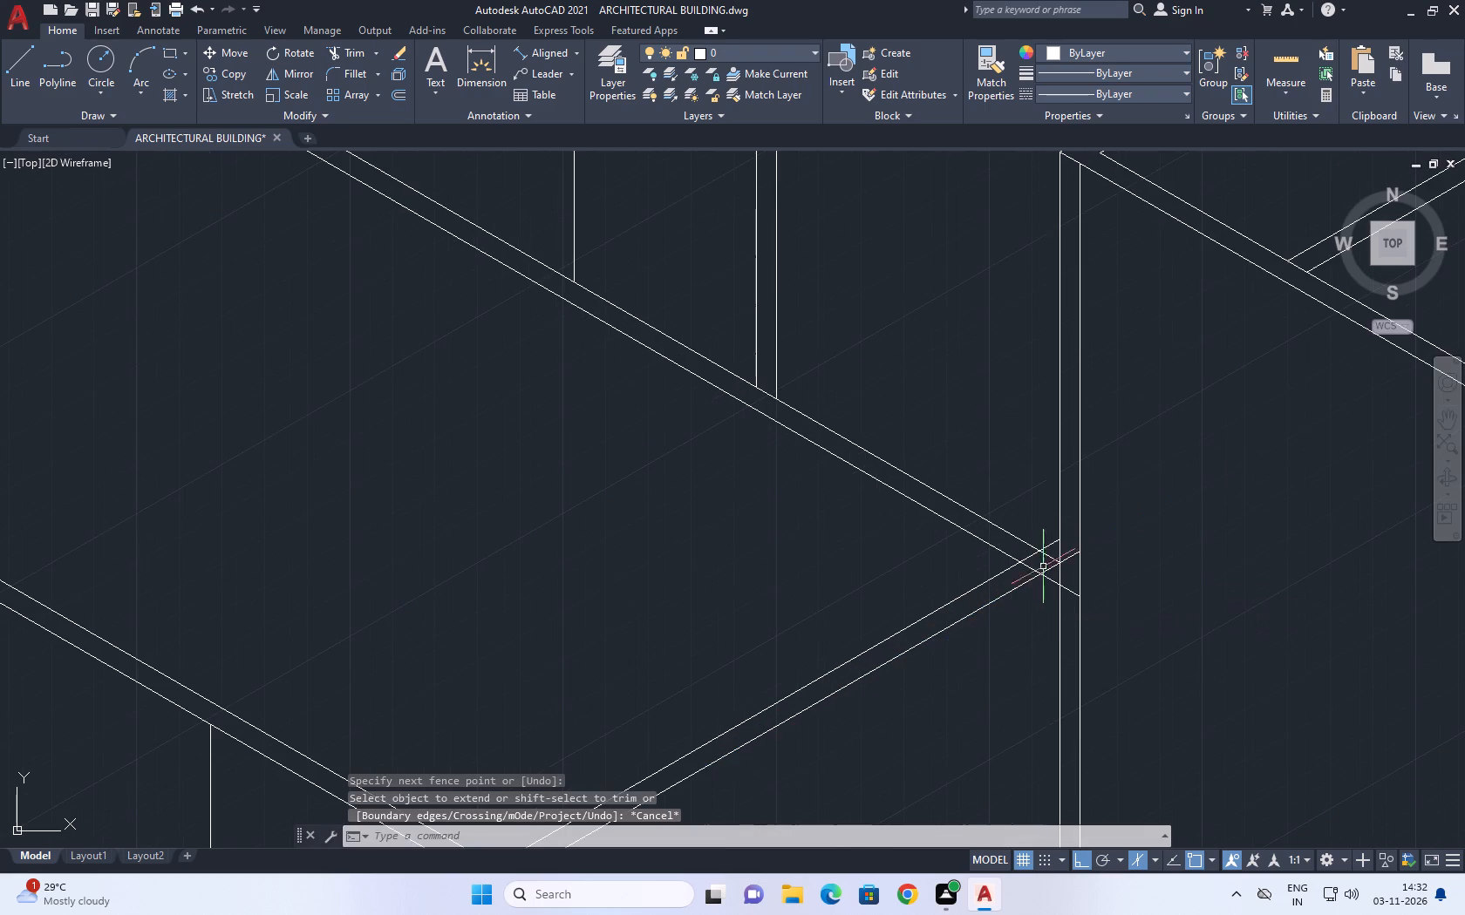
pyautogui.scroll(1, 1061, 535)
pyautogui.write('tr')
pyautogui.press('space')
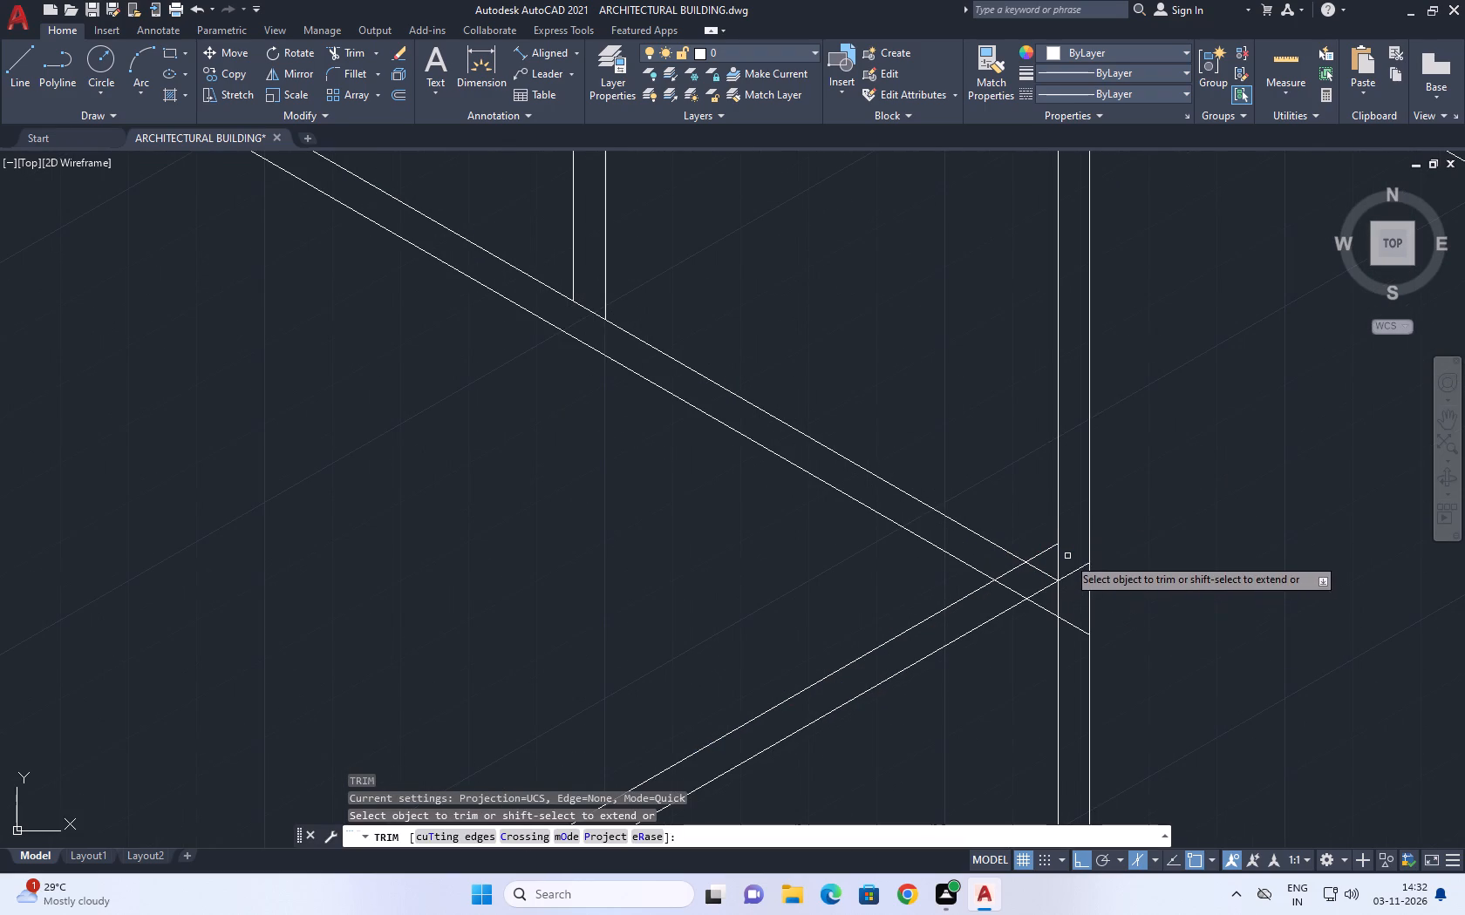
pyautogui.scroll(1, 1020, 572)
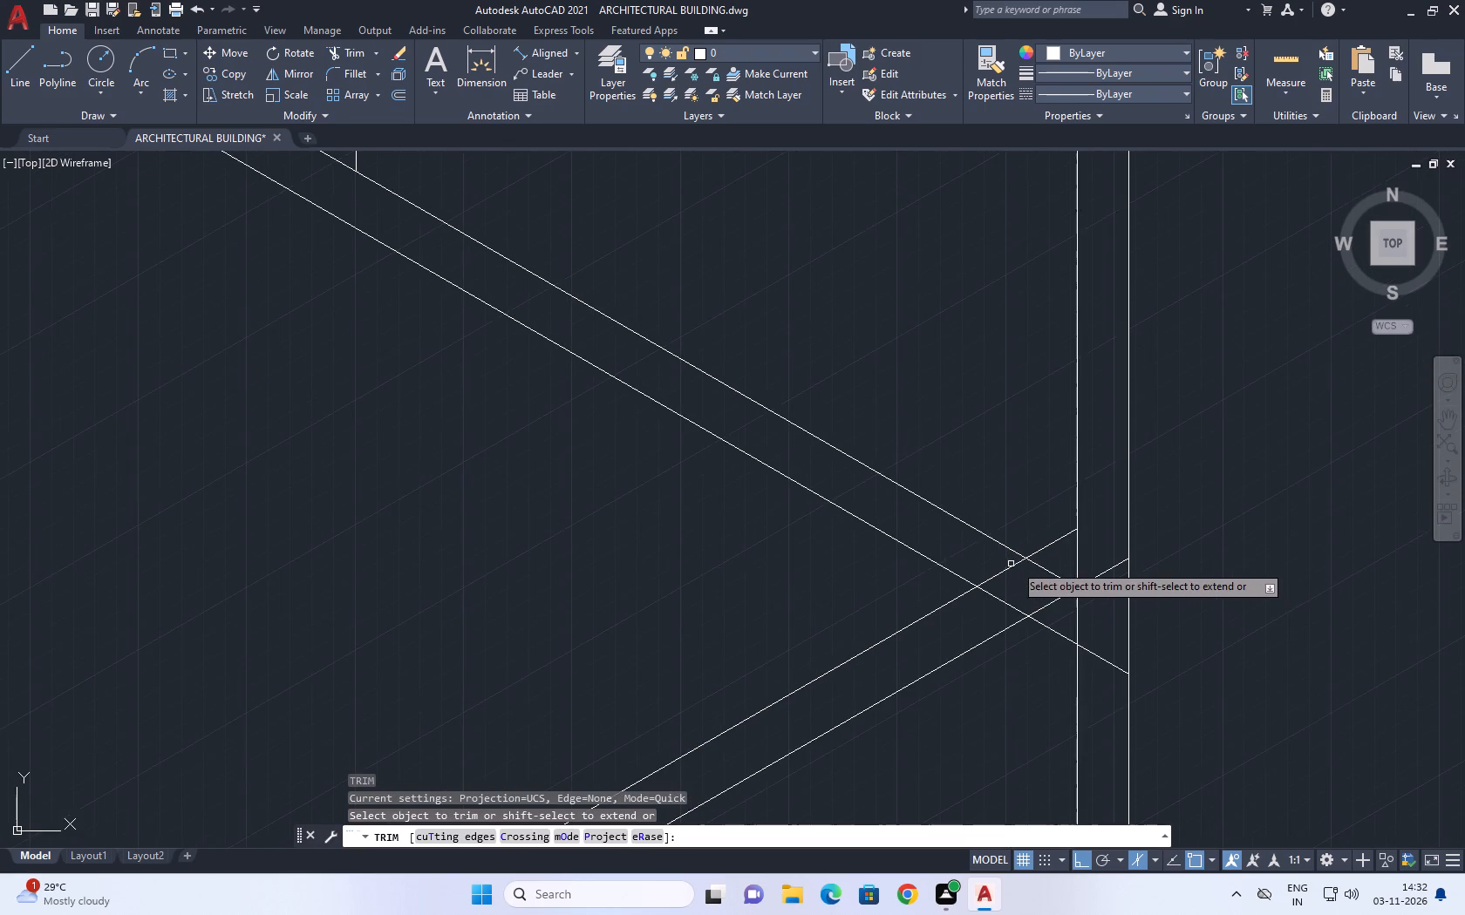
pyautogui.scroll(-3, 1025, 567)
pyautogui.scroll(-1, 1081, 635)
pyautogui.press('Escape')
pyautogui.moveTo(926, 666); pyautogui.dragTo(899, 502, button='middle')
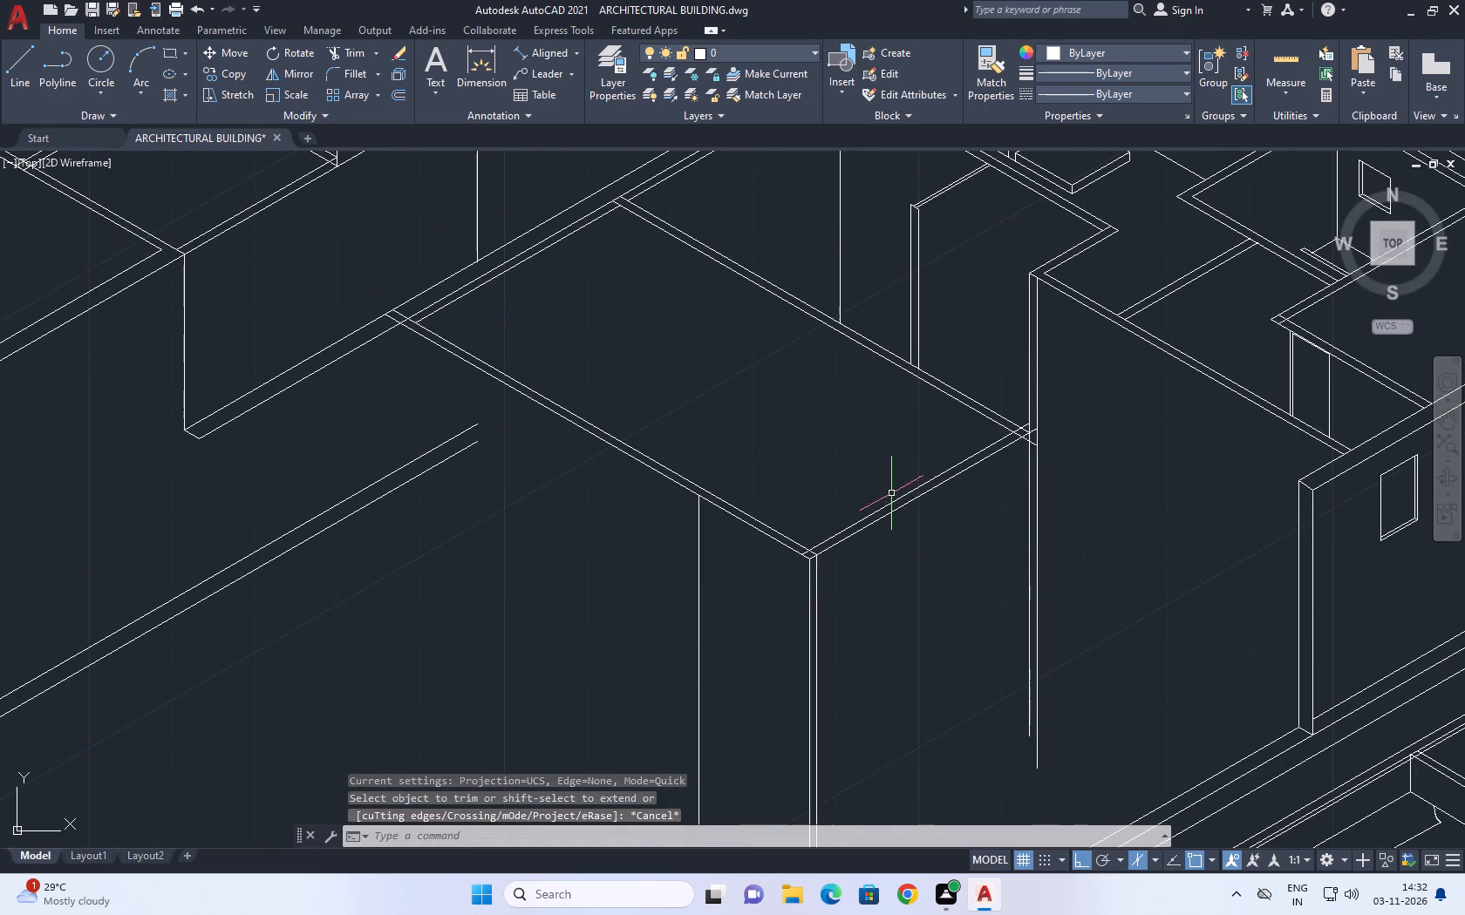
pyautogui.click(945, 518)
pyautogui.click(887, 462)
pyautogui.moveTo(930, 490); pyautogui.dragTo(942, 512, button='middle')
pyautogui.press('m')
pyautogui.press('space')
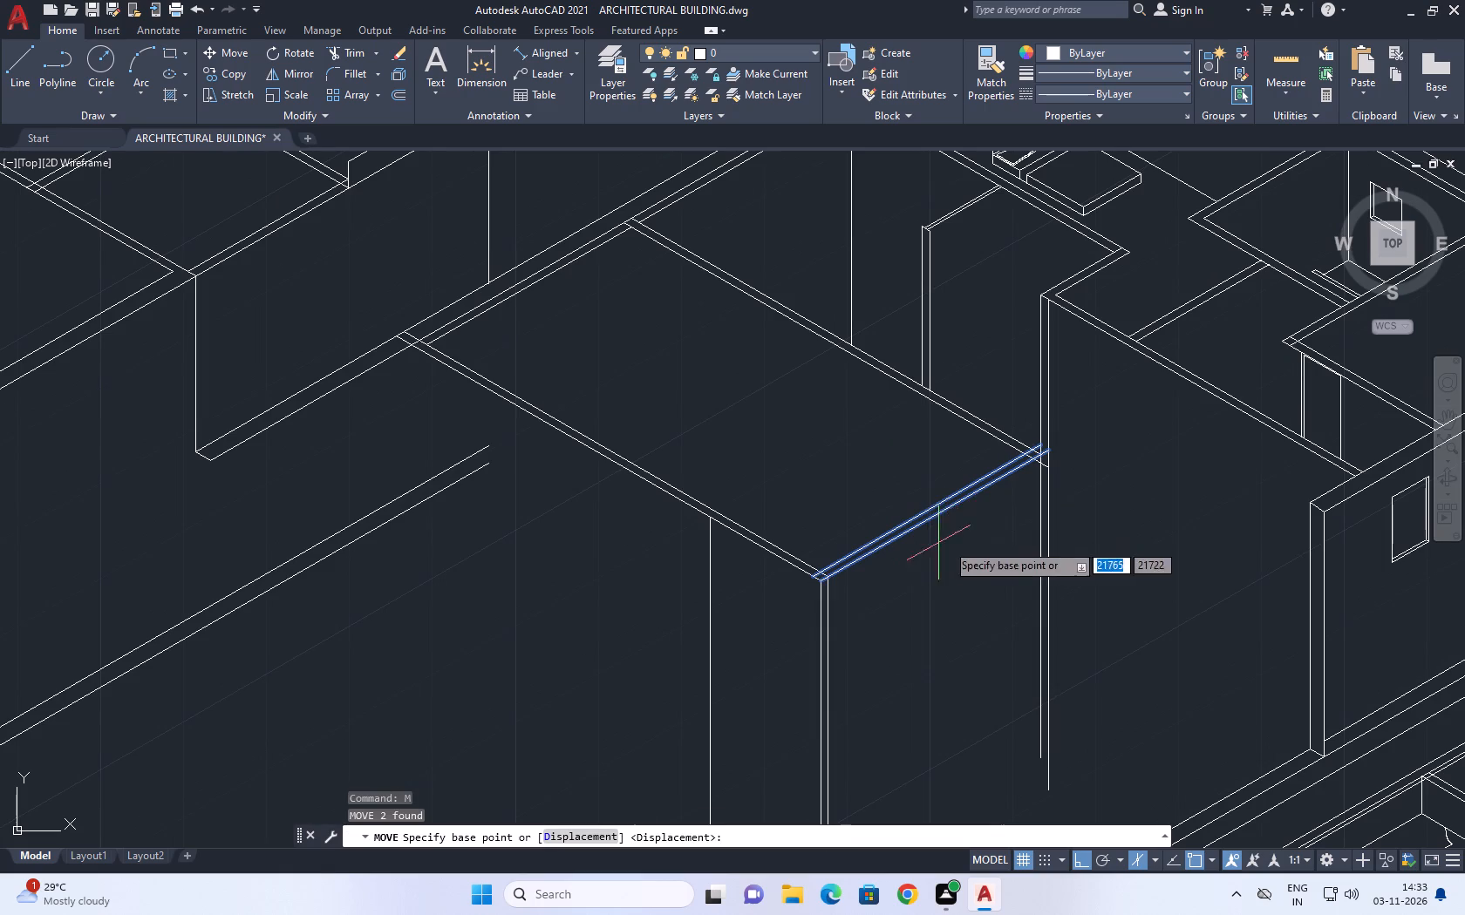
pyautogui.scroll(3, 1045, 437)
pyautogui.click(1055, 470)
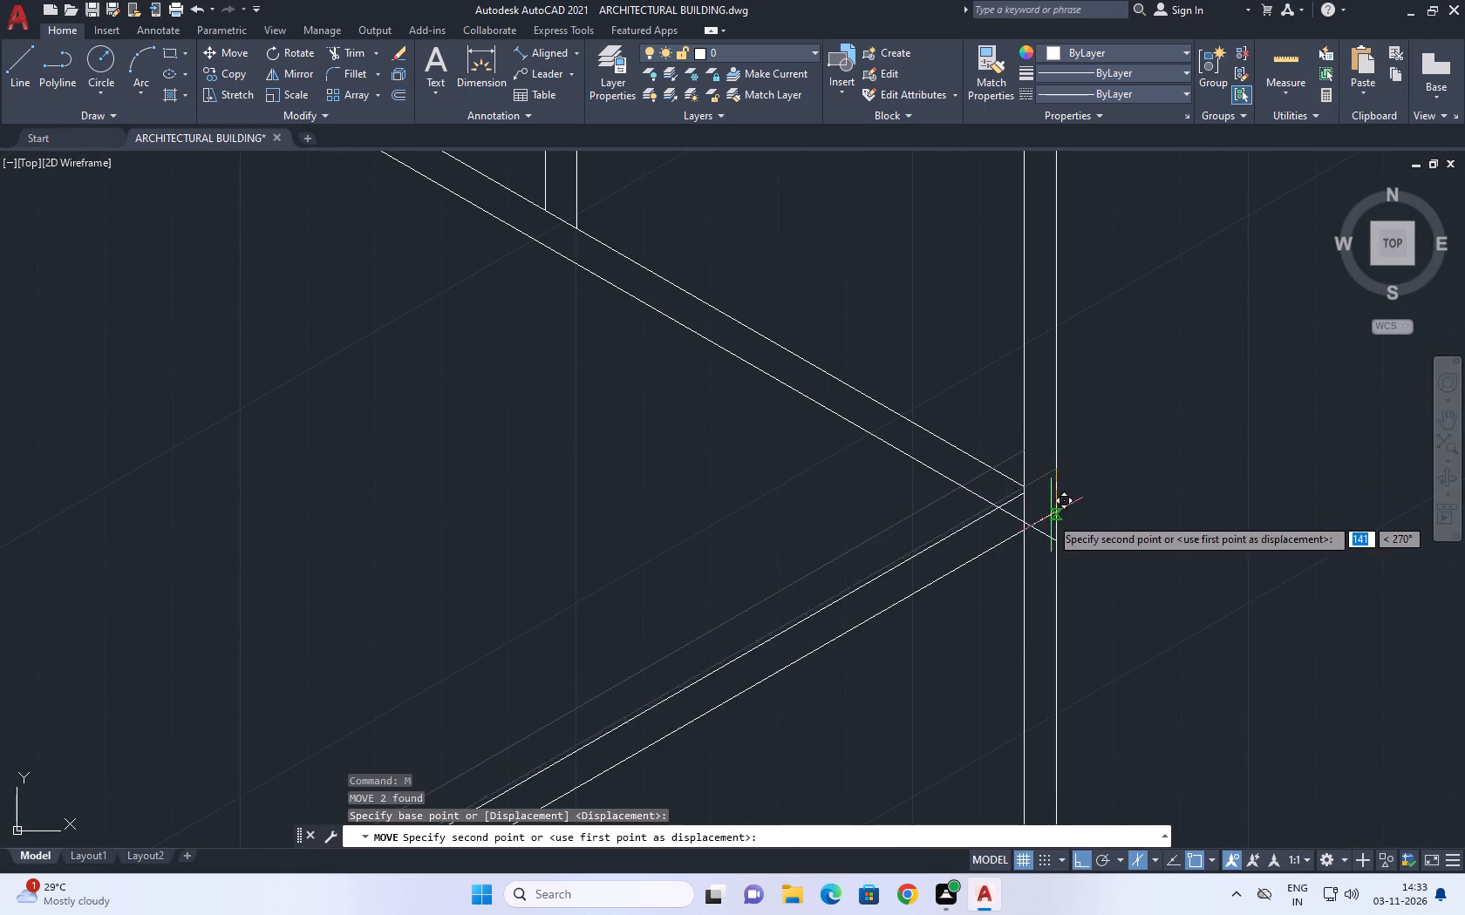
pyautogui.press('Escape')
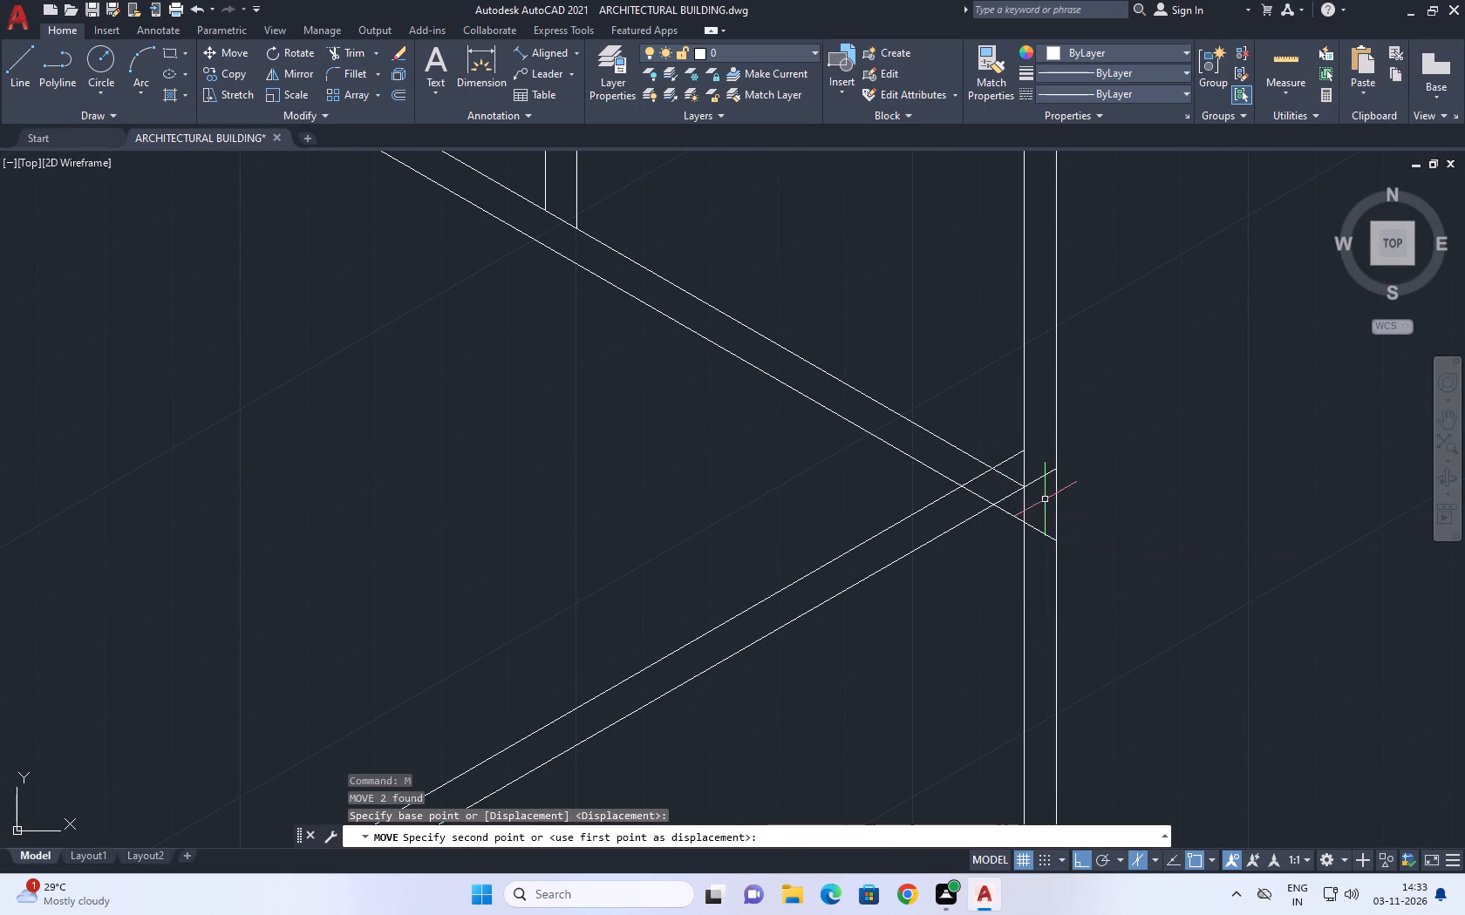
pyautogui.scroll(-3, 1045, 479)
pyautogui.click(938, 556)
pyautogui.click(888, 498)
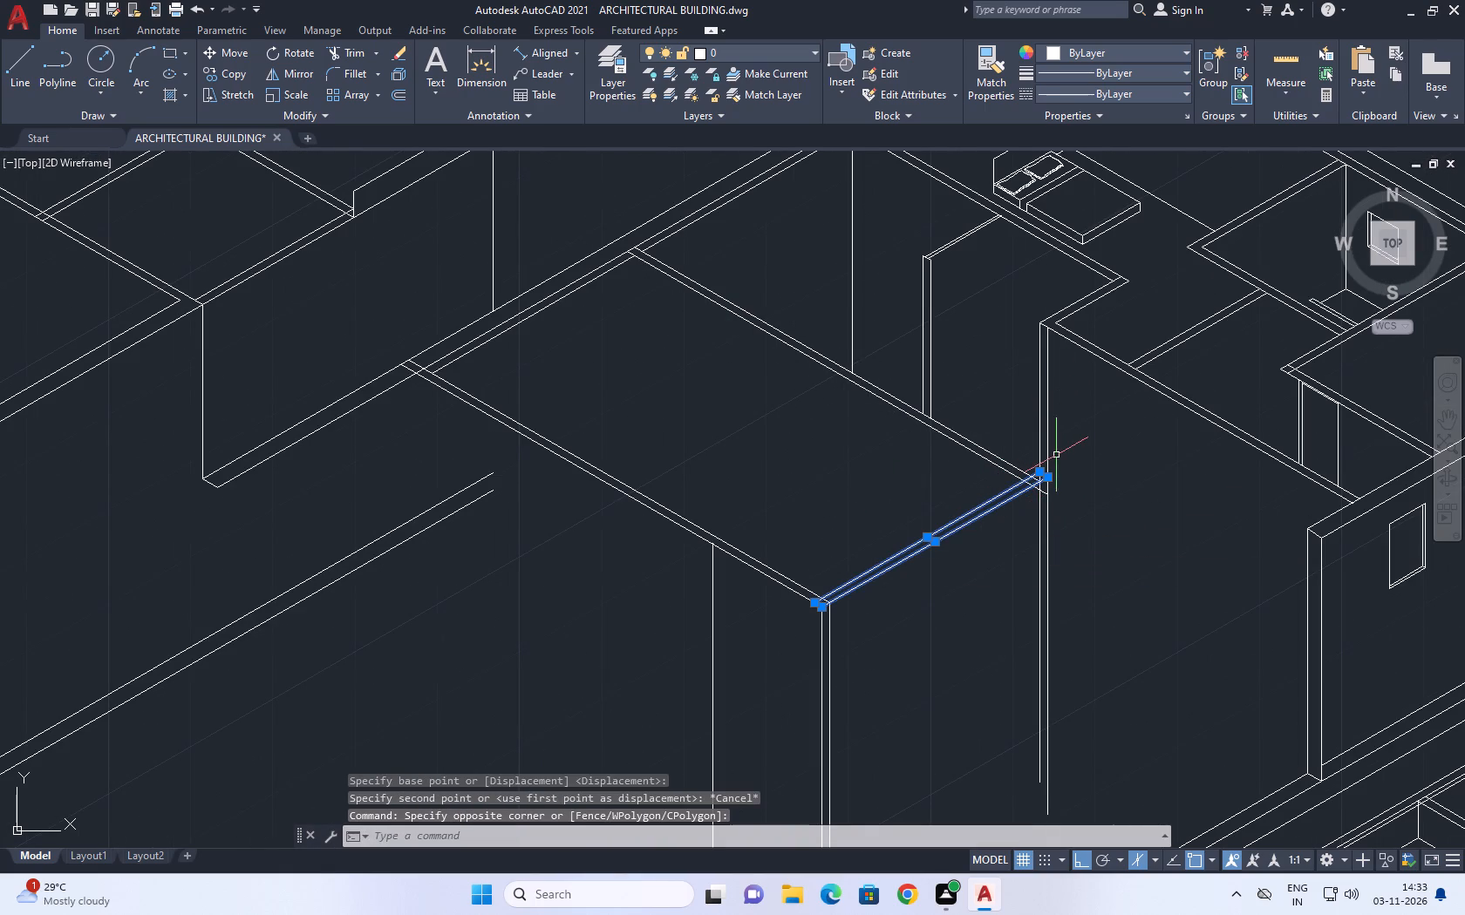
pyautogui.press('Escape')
# Trim the ends of the room's rear wall lines that run past the new partition's inner line near the vertical edges.
pyautogui.scroll(2, 1046, 430)
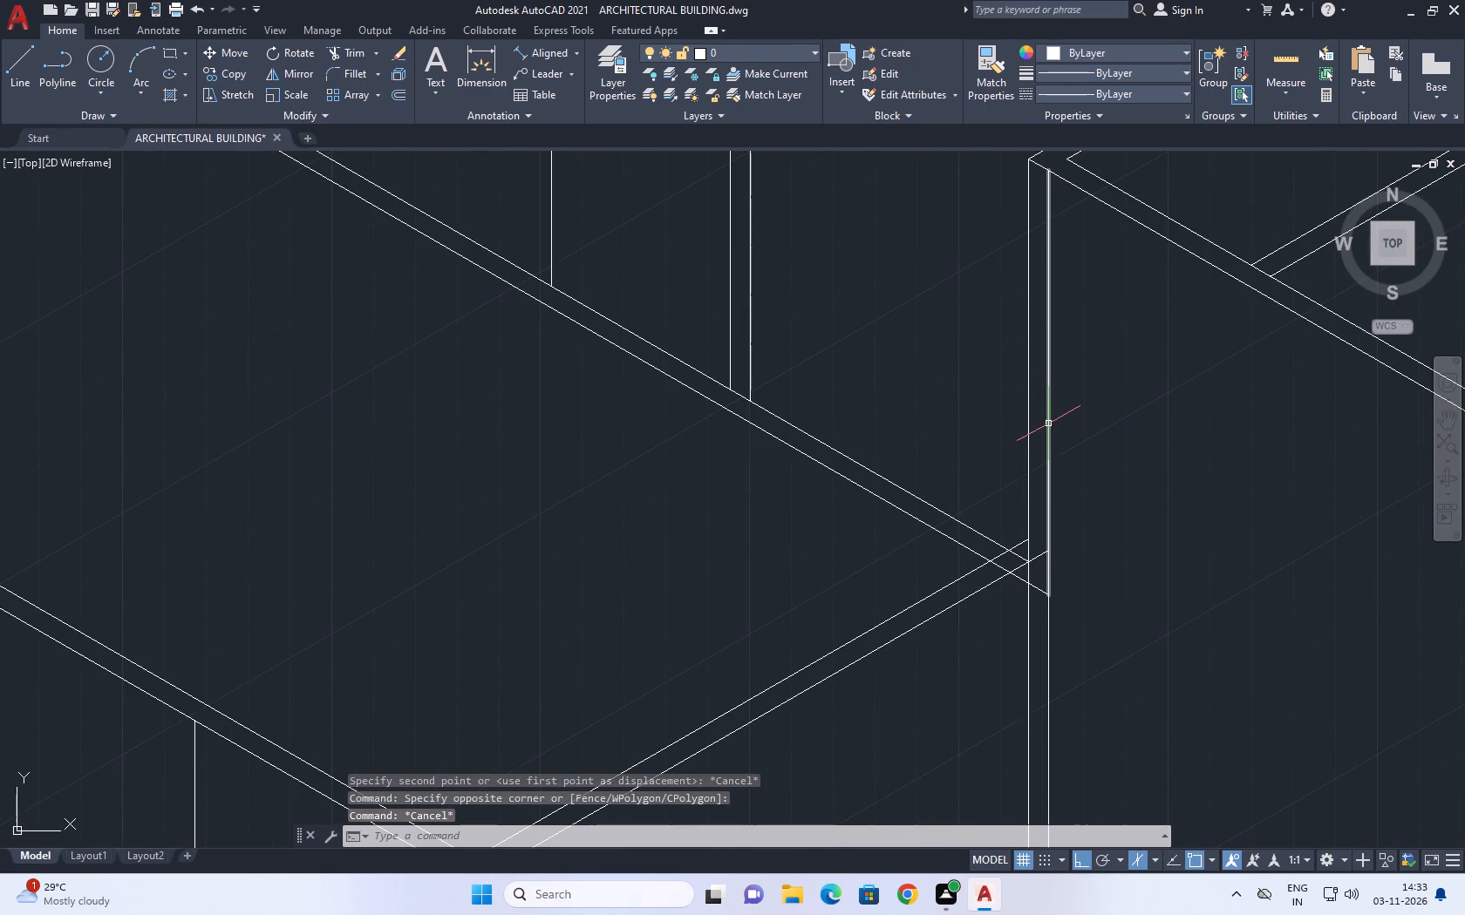
pyautogui.moveTo(1026, 559); pyautogui.dragTo(1095, 475, button='middle')
pyautogui.moveTo(1060, 498); pyautogui.dragTo(1168, 338, button='middle')
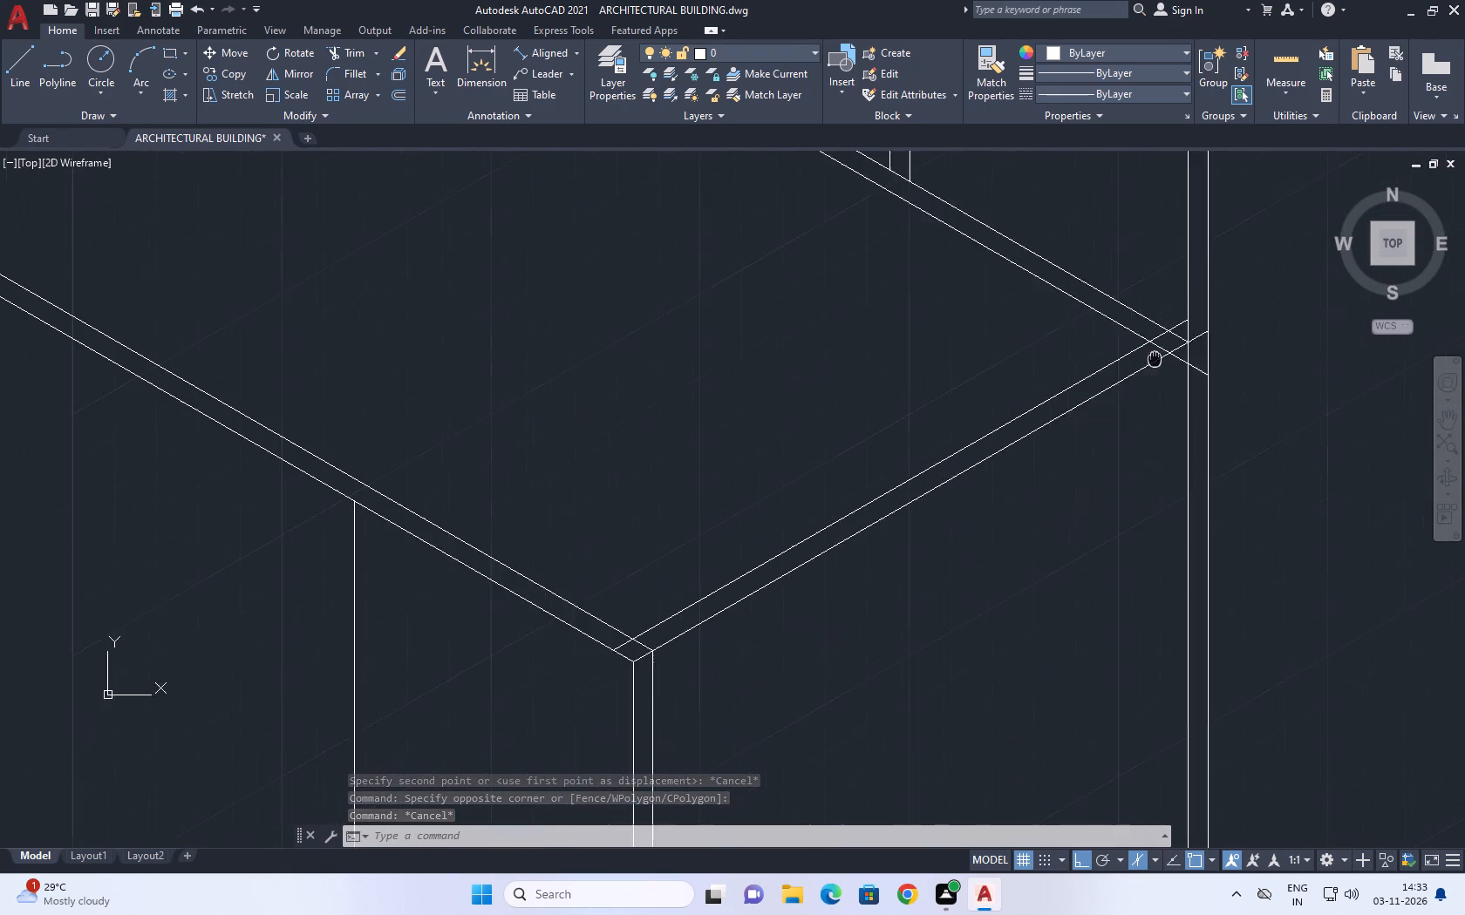
pyautogui.moveTo(1168, 338); pyautogui.dragTo(1179, 319, button='middle')
pyautogui.moveTo(1090, 278); pyautogui.dragTo(1077, 377, button='middle')
pyautogui.moveTo(1140, 323); pyautogui.dragTo(1129, 395, button='middle')
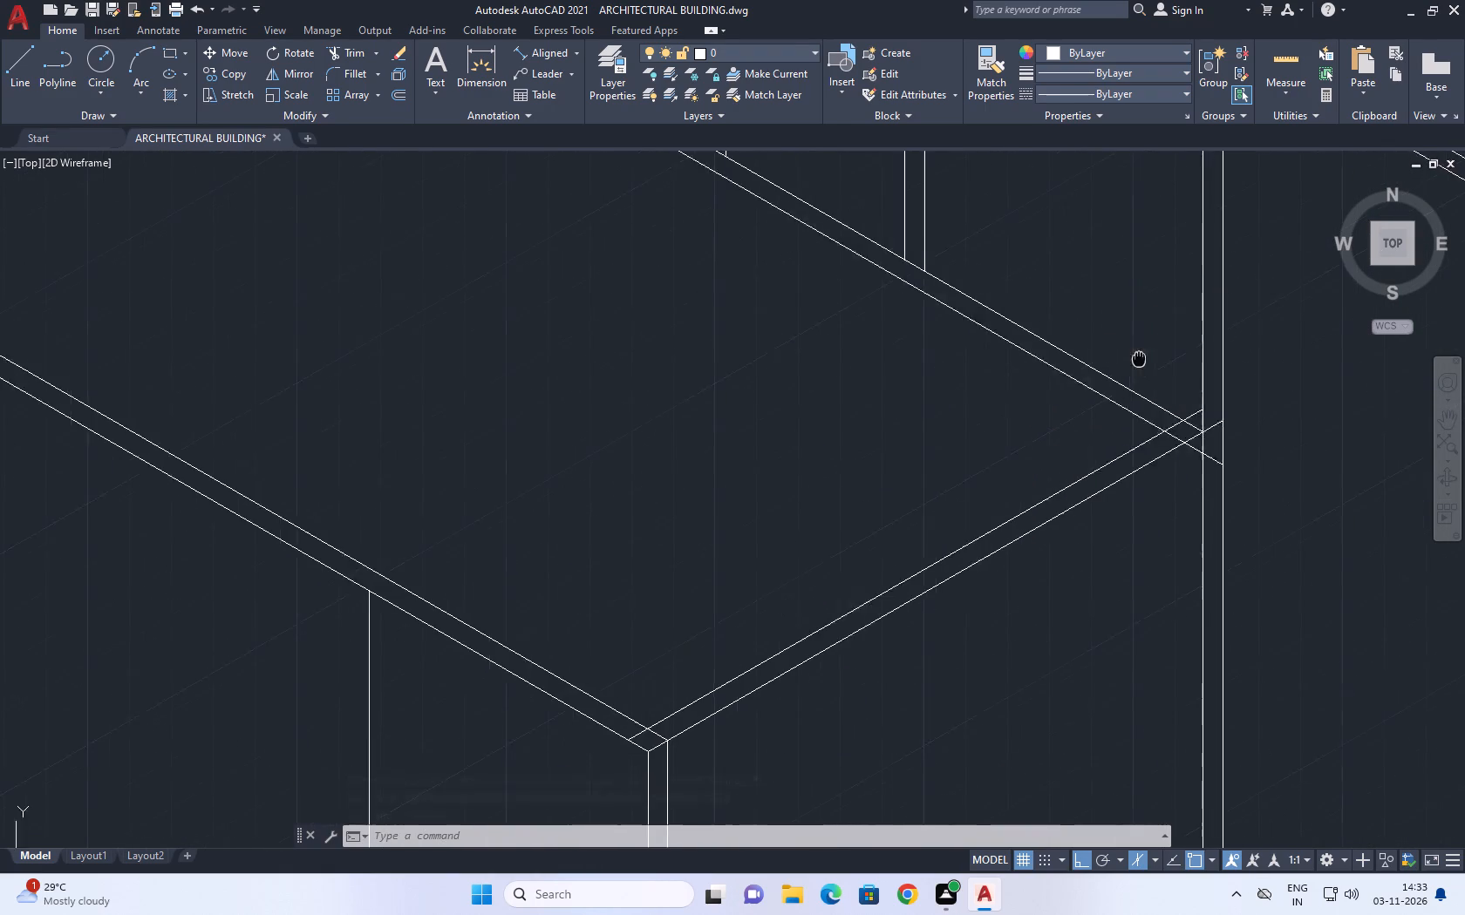
pyautogui.moveTo(1129, 395); pyautogui.dragTo(1096, 528, button='middle')
pyautogui.scroll(-2, 1080, 537)
pyautogui.scroll(3, 1089, 585)
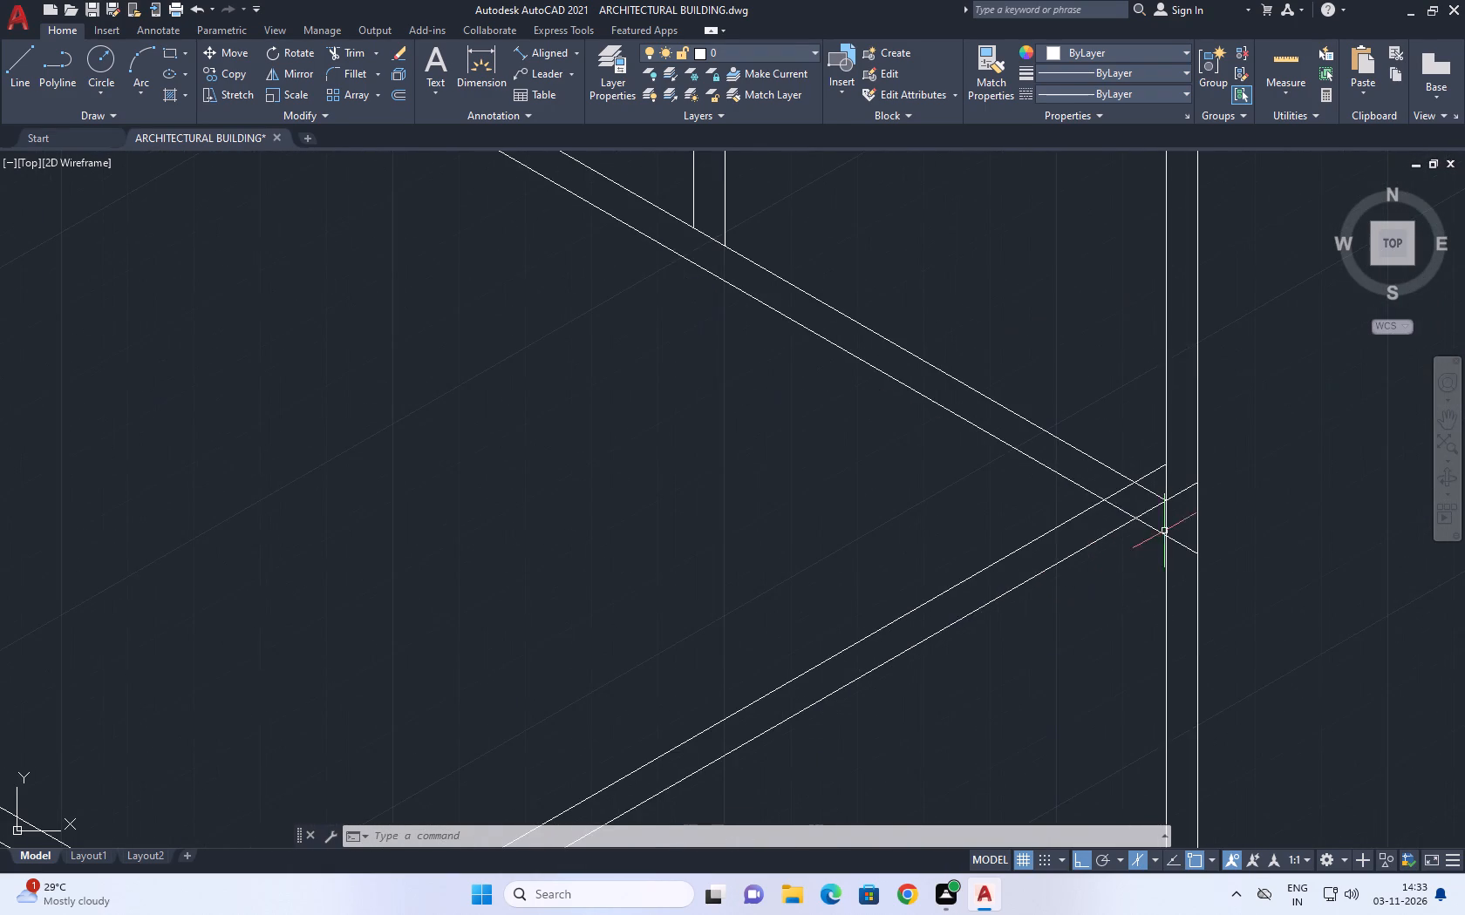
pyautogui.moveTo(1167, 527); pyautogui.dragTo(1131, 543, button='middle')
pyautogui.write('tr')
pyautogui.press('space')
pyautogui.click(1148, 563)
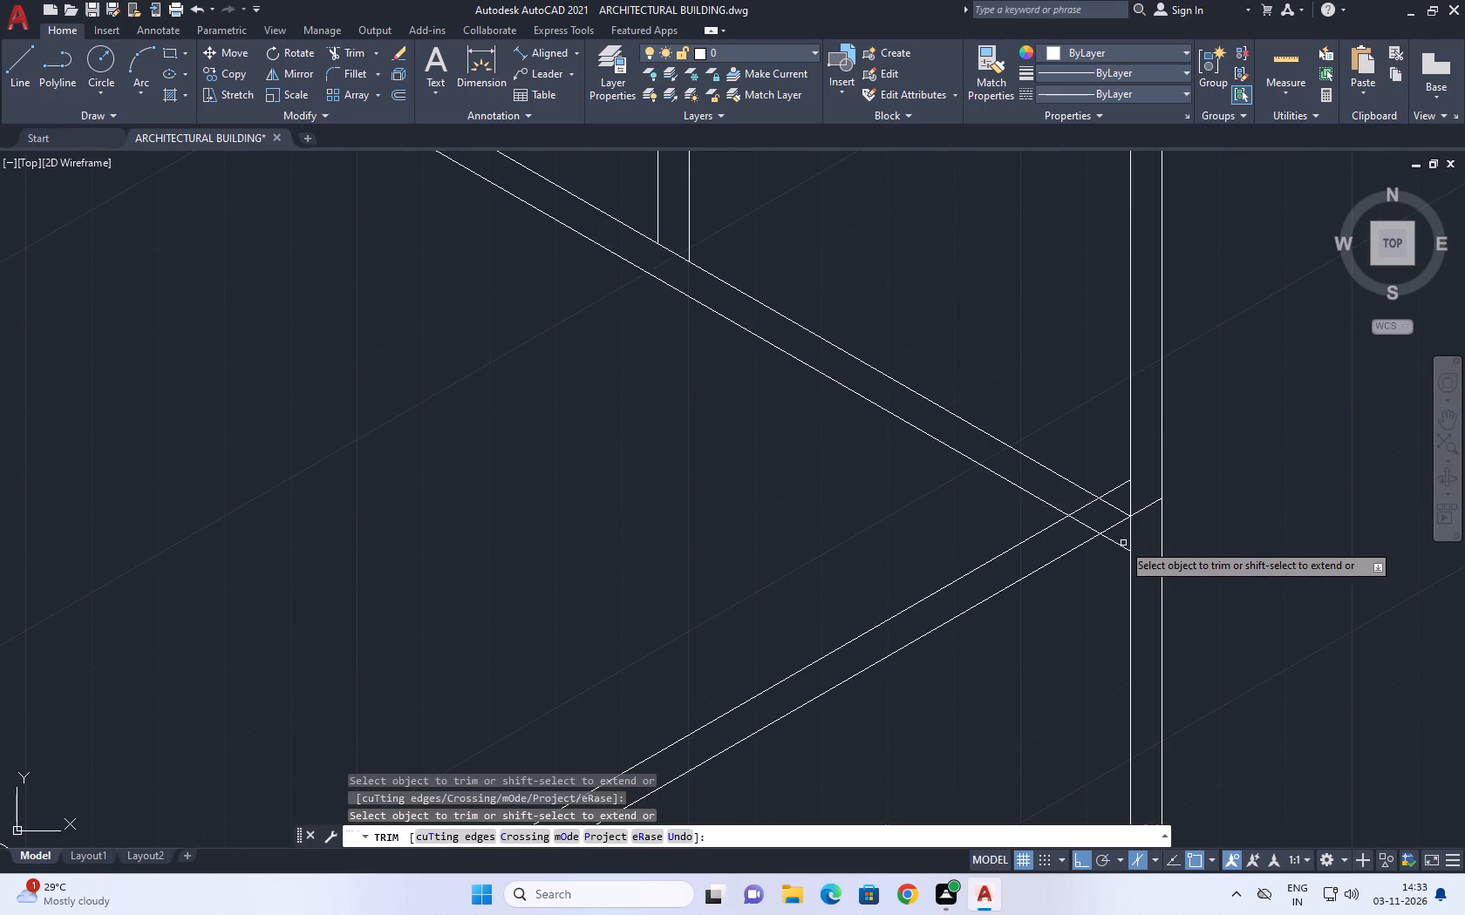
pyautogui.scroll(2, 1121, 544)
pyautogui.click(1120, 544)
pyautogui.click(1099, 562)
pyautogui.click(1134, 449)
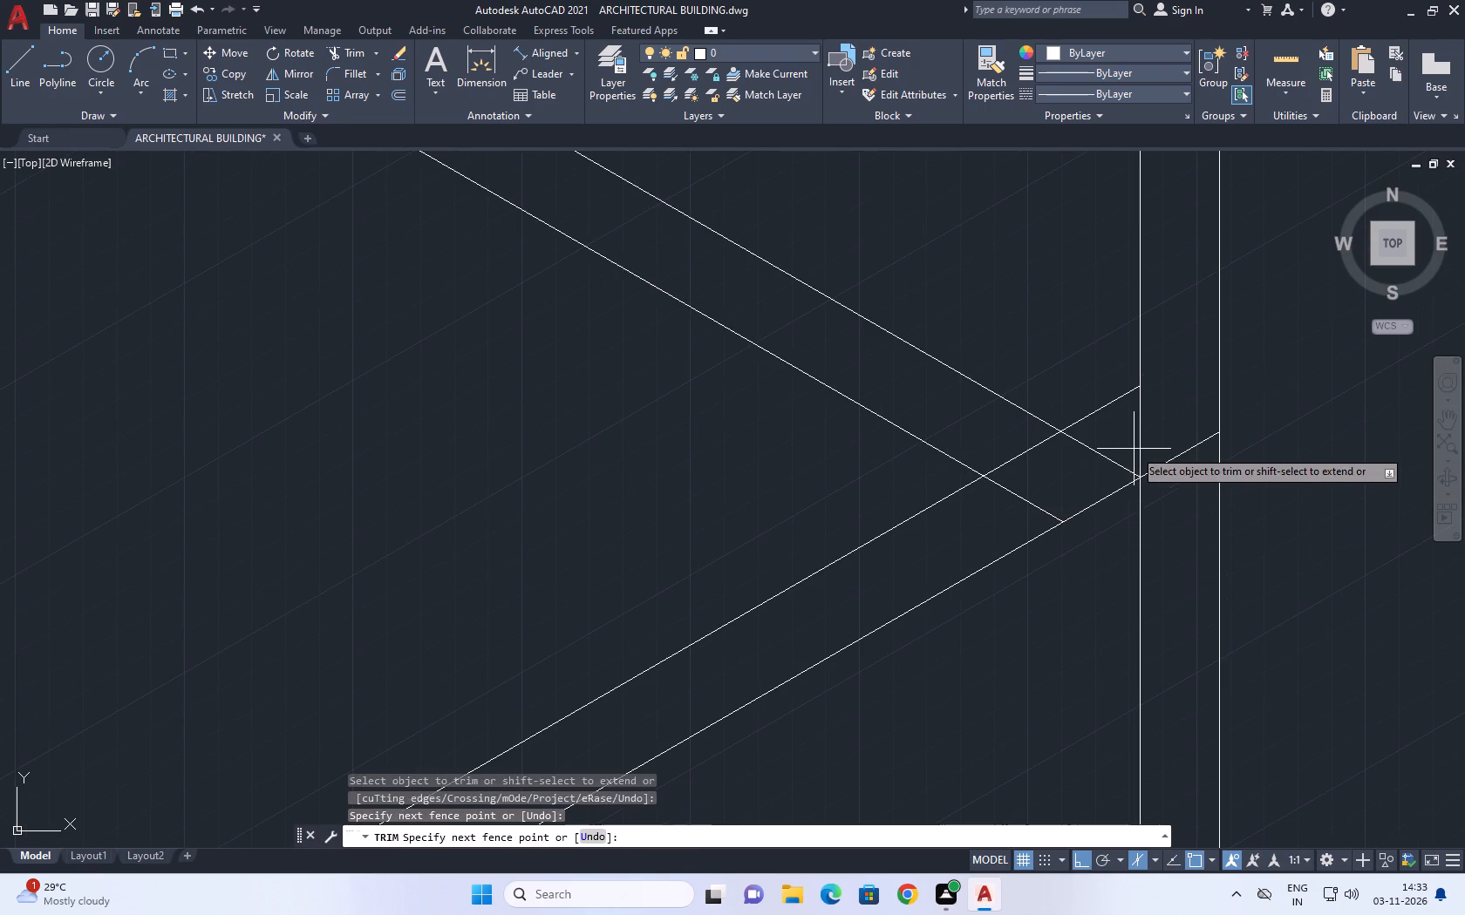
pyautogui.click(1032, 509)
pyautogui.scroll(-5, 1121, 409)
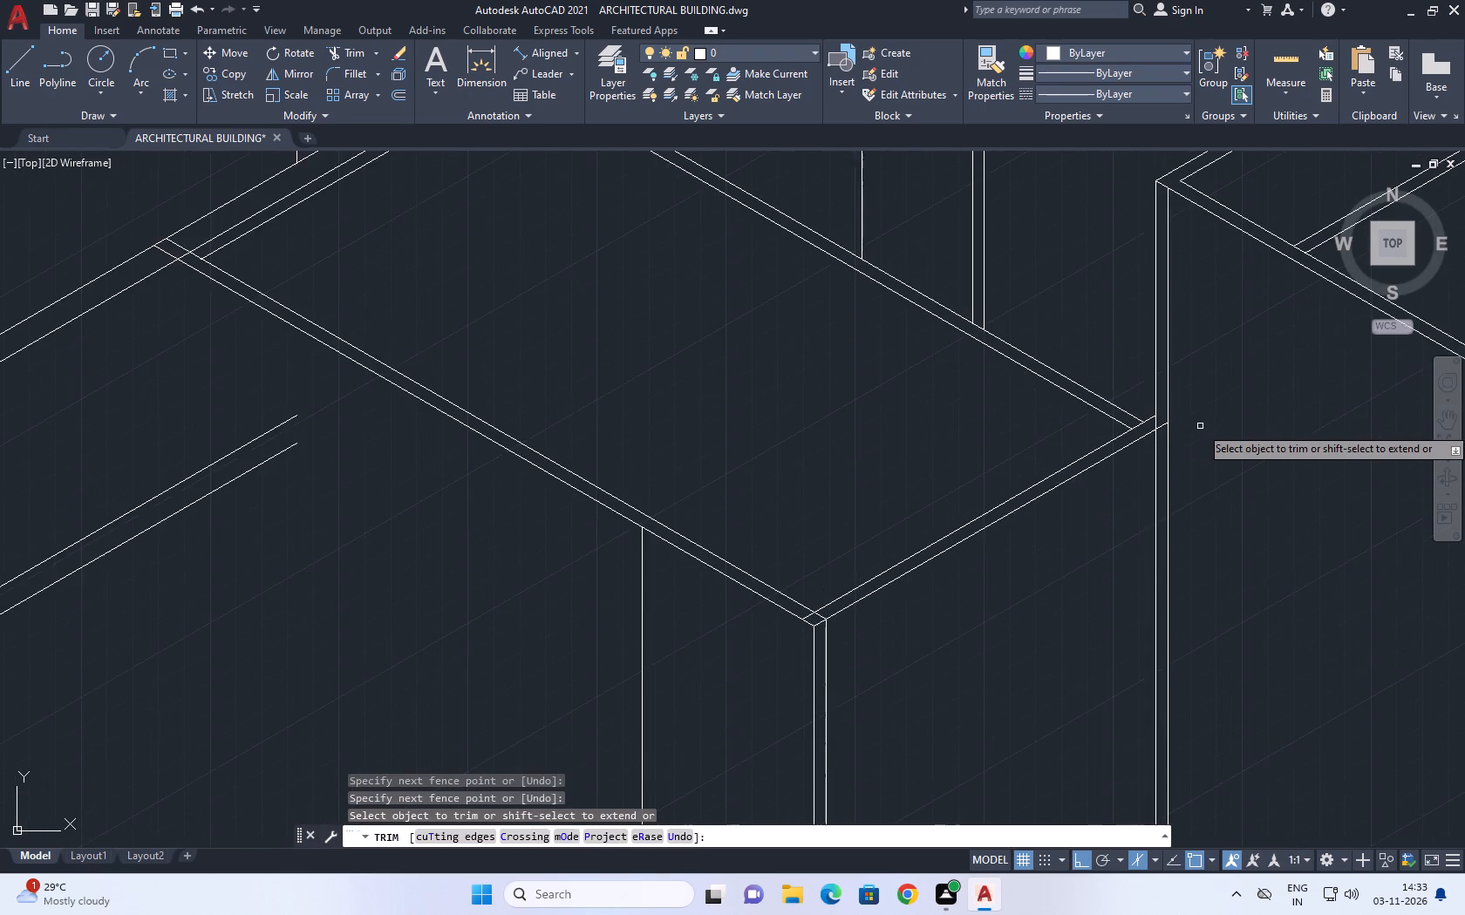
pyautogui.scroll(-2, 1202, 424)
pyautogui.moveTo(1224, 349); pyautogui.dragTo(1202, 403, button='middle')
pyautogui.press('Escape')
# Move both rear wall lines so the outer line's end meets the partition's inner line end at the near vertical edge.
pyautogui.scroll(2, 1146, 471)
pyautogui.moveTo(1170, 430); pyautogui.dragTo(1154, 429)
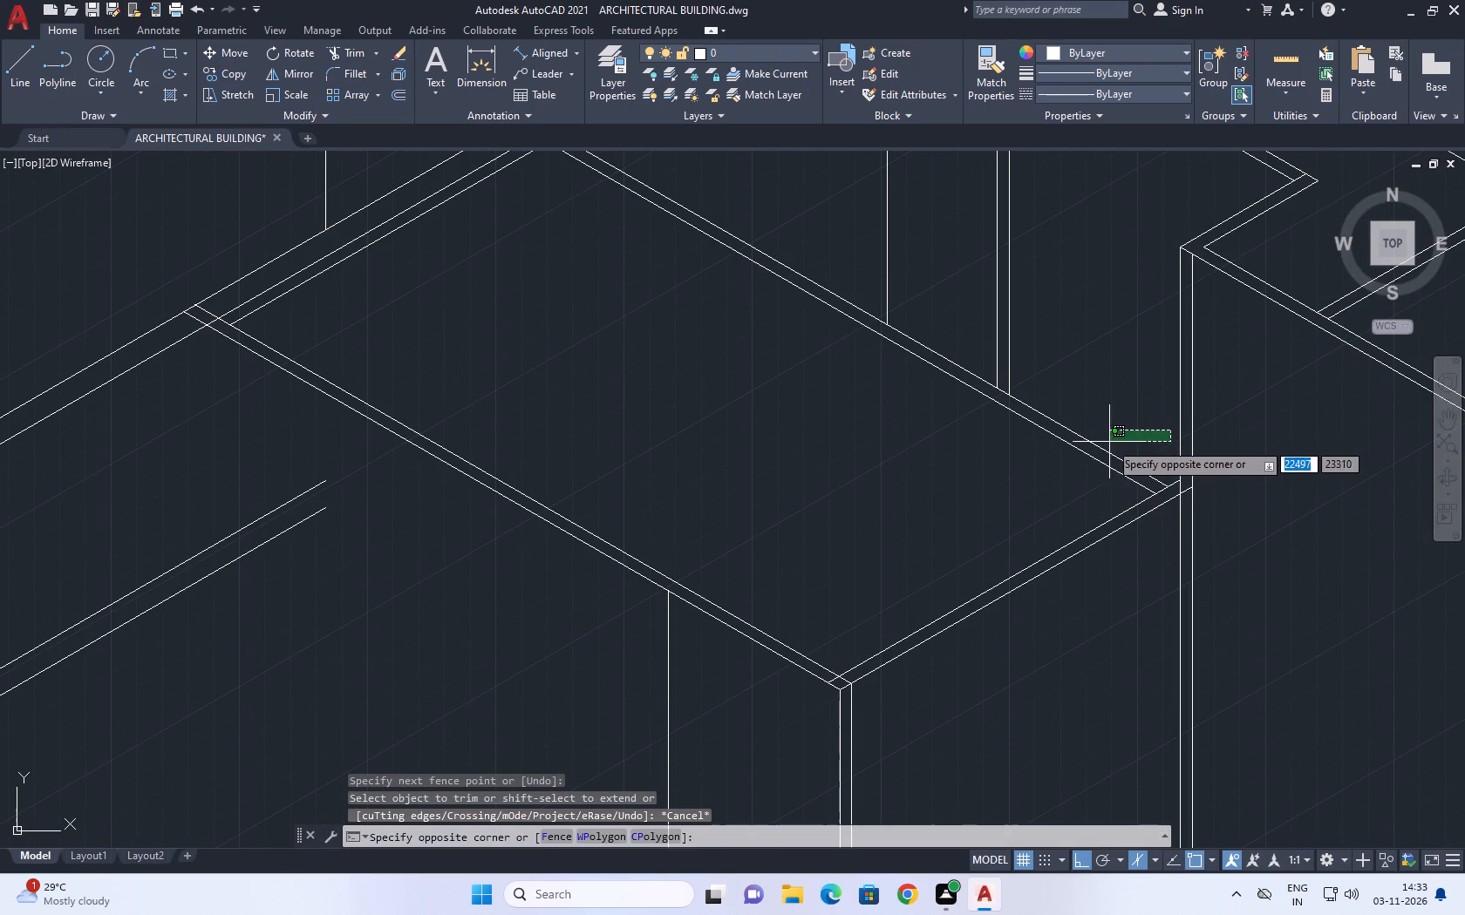
pyautogui.click(1053, 452)
pyautogui.moveTo(1048, 425); pyautogui.dragTo(989, 445, button='middle')
pyautogui.press('m')
pyautogui.press('space')
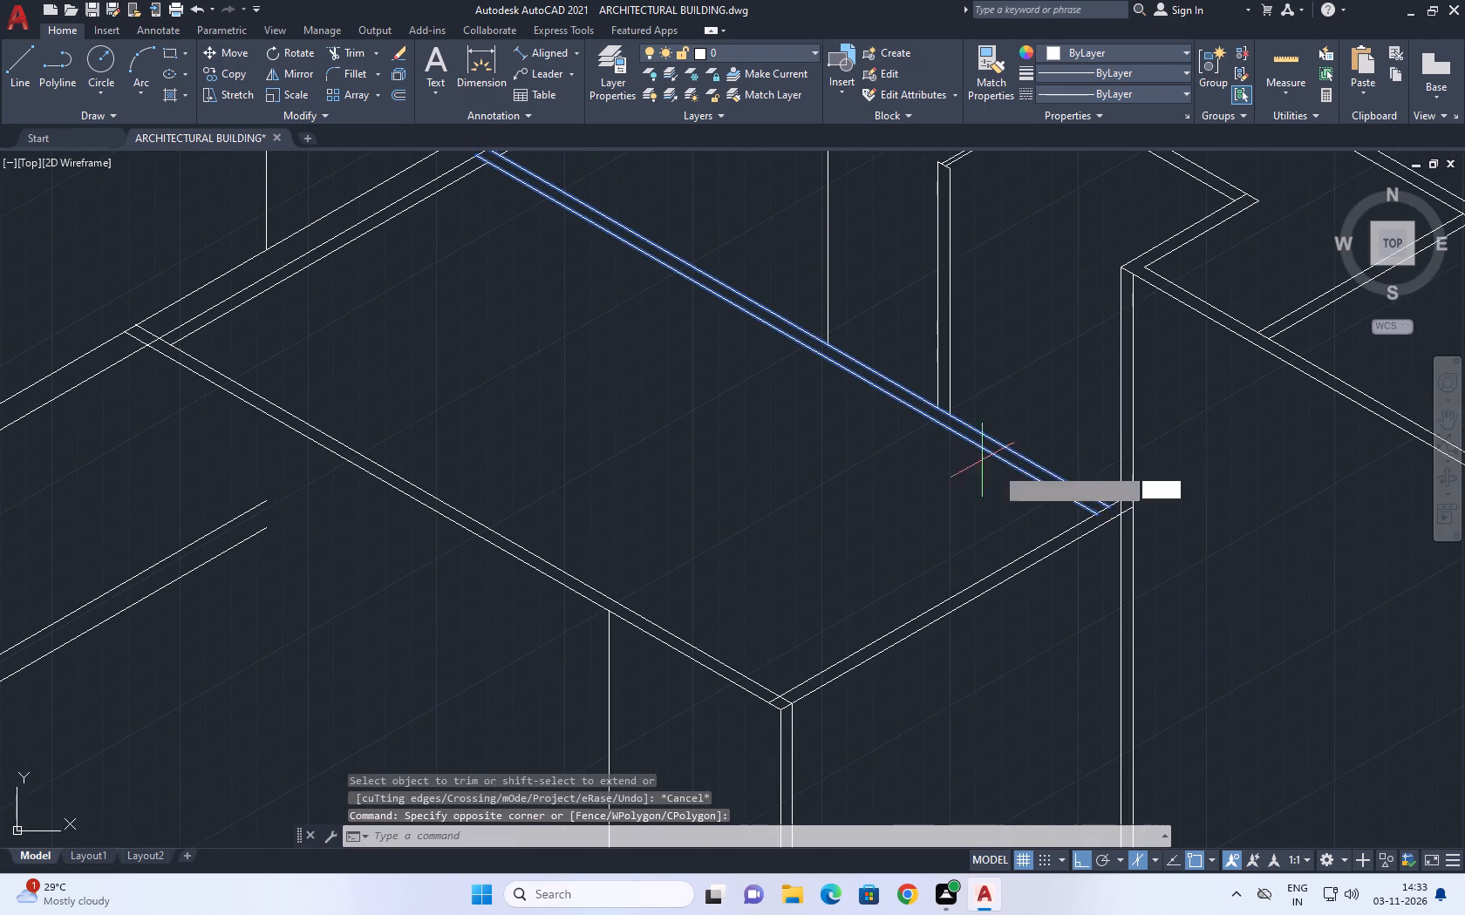
pyautogui.moveTo(1112, 473); pyautogui.dragTo(1050, 531, button='middle')
pyautogui.scroll(2, 1039, 549)
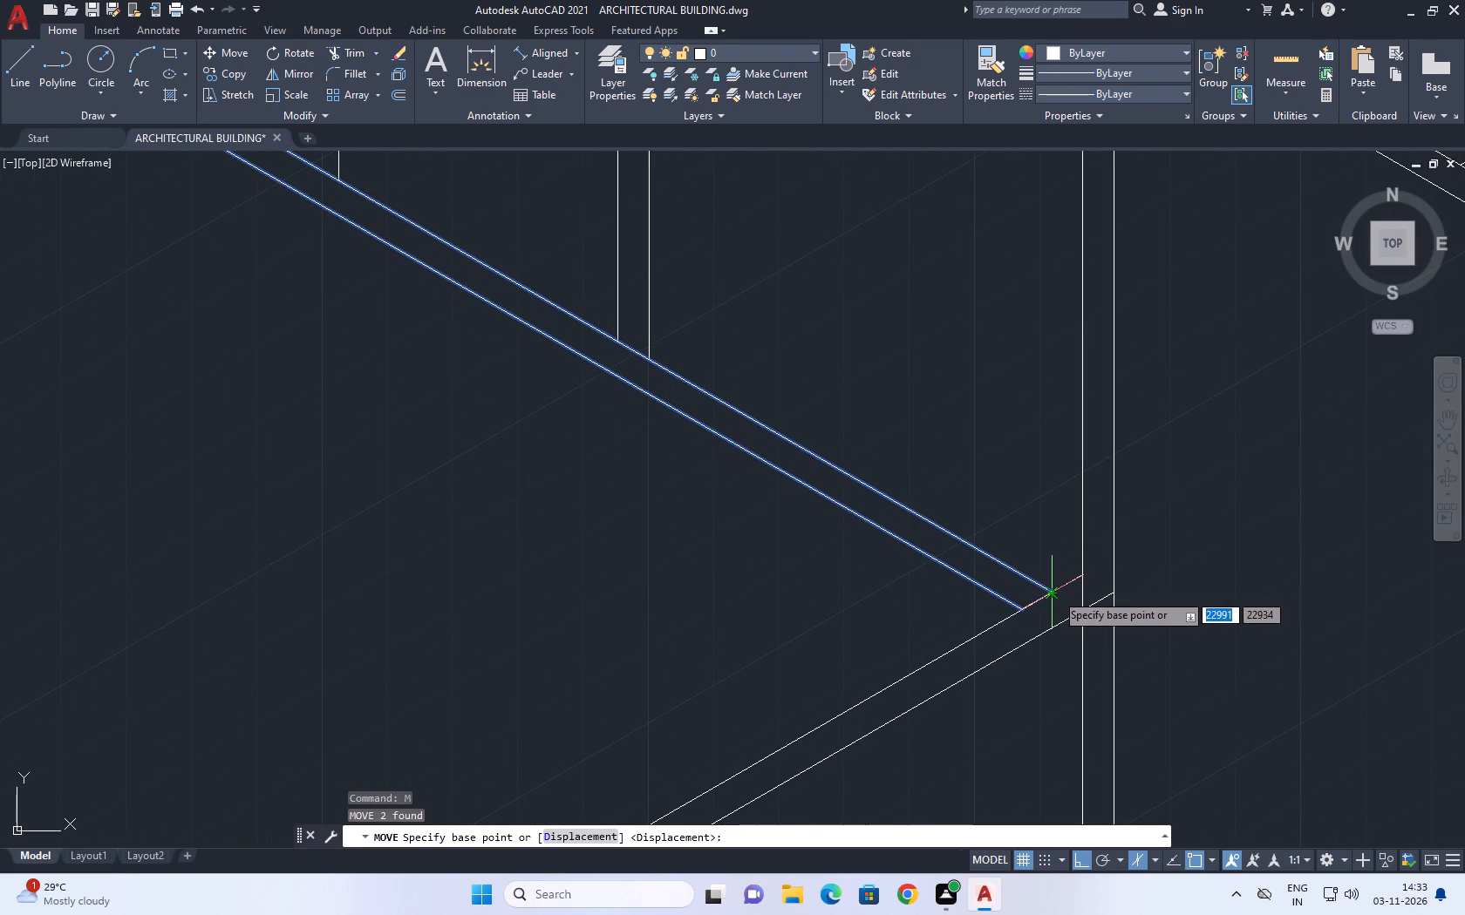
pyautogui.click(1054, 591)
pyautogui.click(1080, 579)
# Trim the three vertical lines' stubs that cross between the two moved rear wall lines.
pyautogui.scroll(-5, 1082, 566)
pyautogui.scroll(1, 1073, 559)
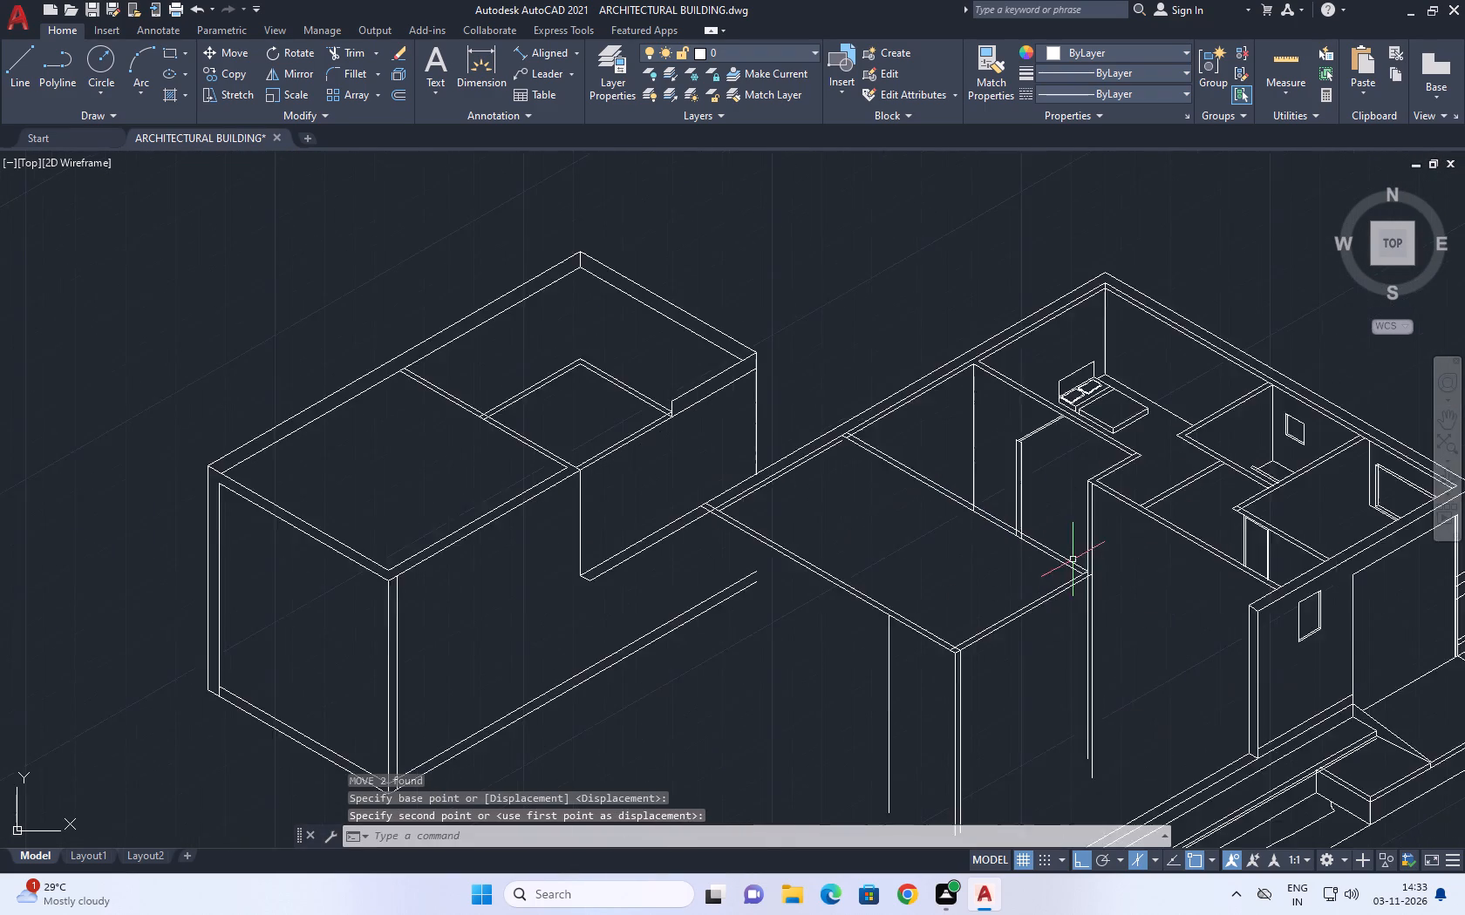
pyautogui.scroll(1, 1072, 559)
pyautogui.moveTo(1001, 525); pyautogui.dragTo(1004, 533, button='middle')
pyautogui.write('tr')
pyautogui.press('space')
pyautogui.scroll(4, 1003, 532)
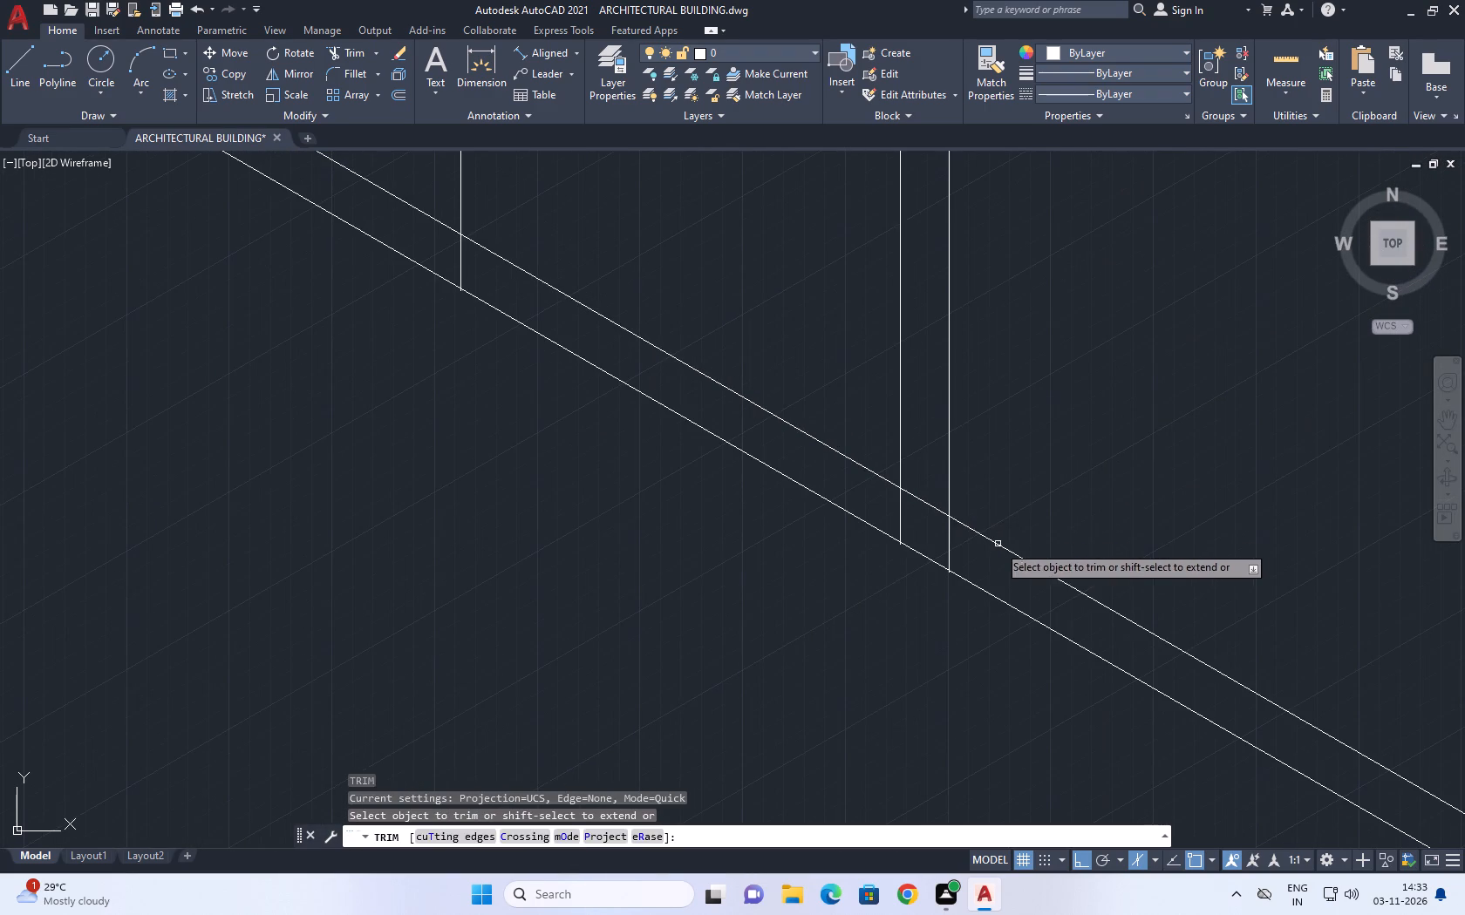
pyautogui.click(967, 552)
pyautogui.click(855, 499)
pyautogui.click(437, 268)
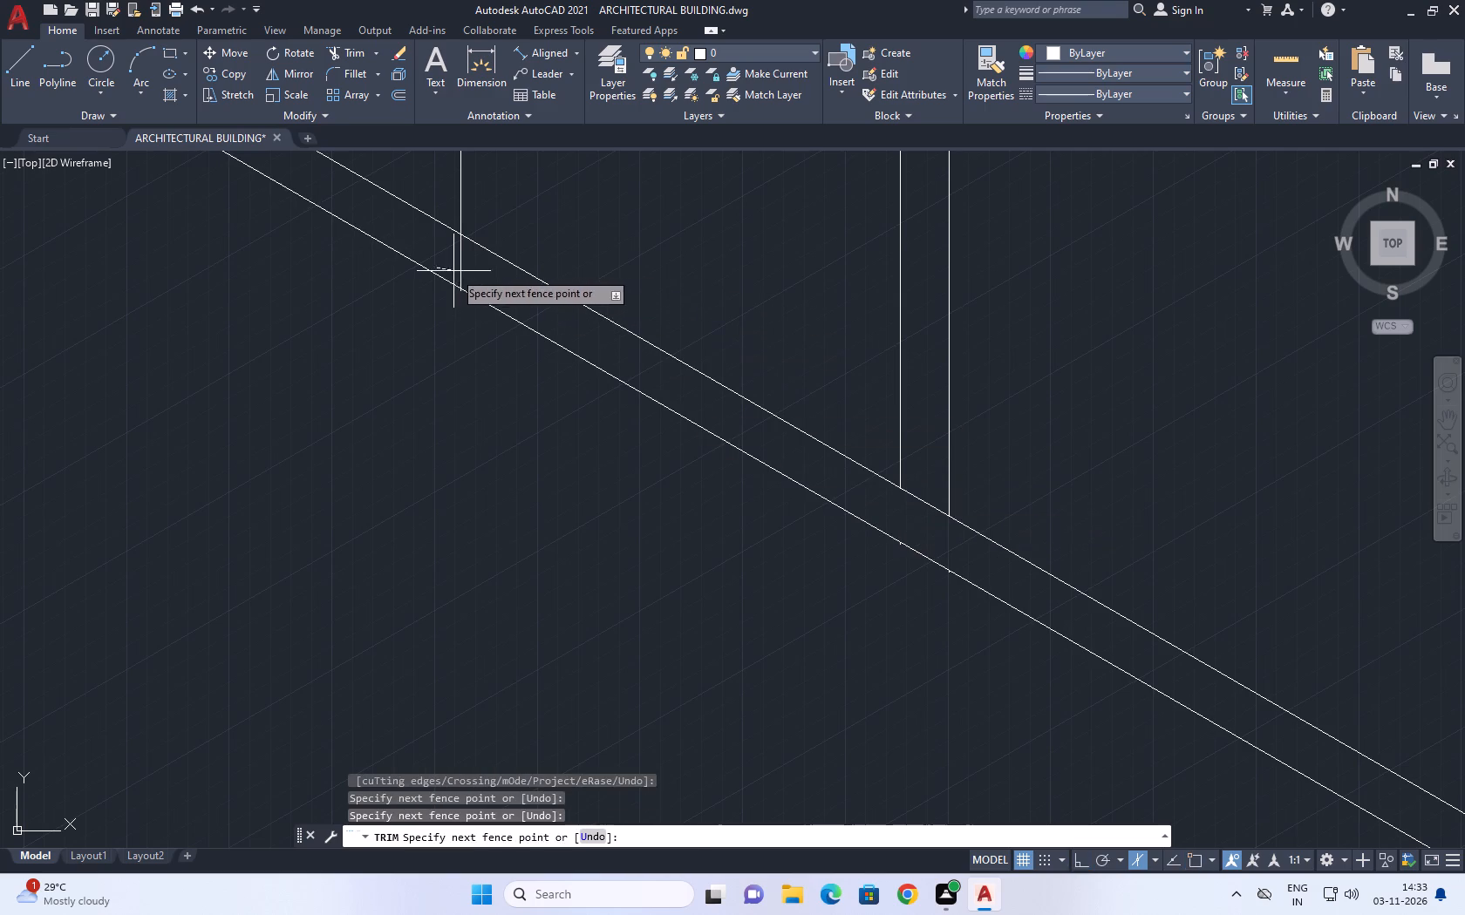
pyautogui.click(484, 289)
pyautogui.scroll(-4, 530, 291)
pyautogui.press('Escape')
# Erase the three tiny leftover line pieces along the rear wall's inner line.
pyautogui.click(496, 251)
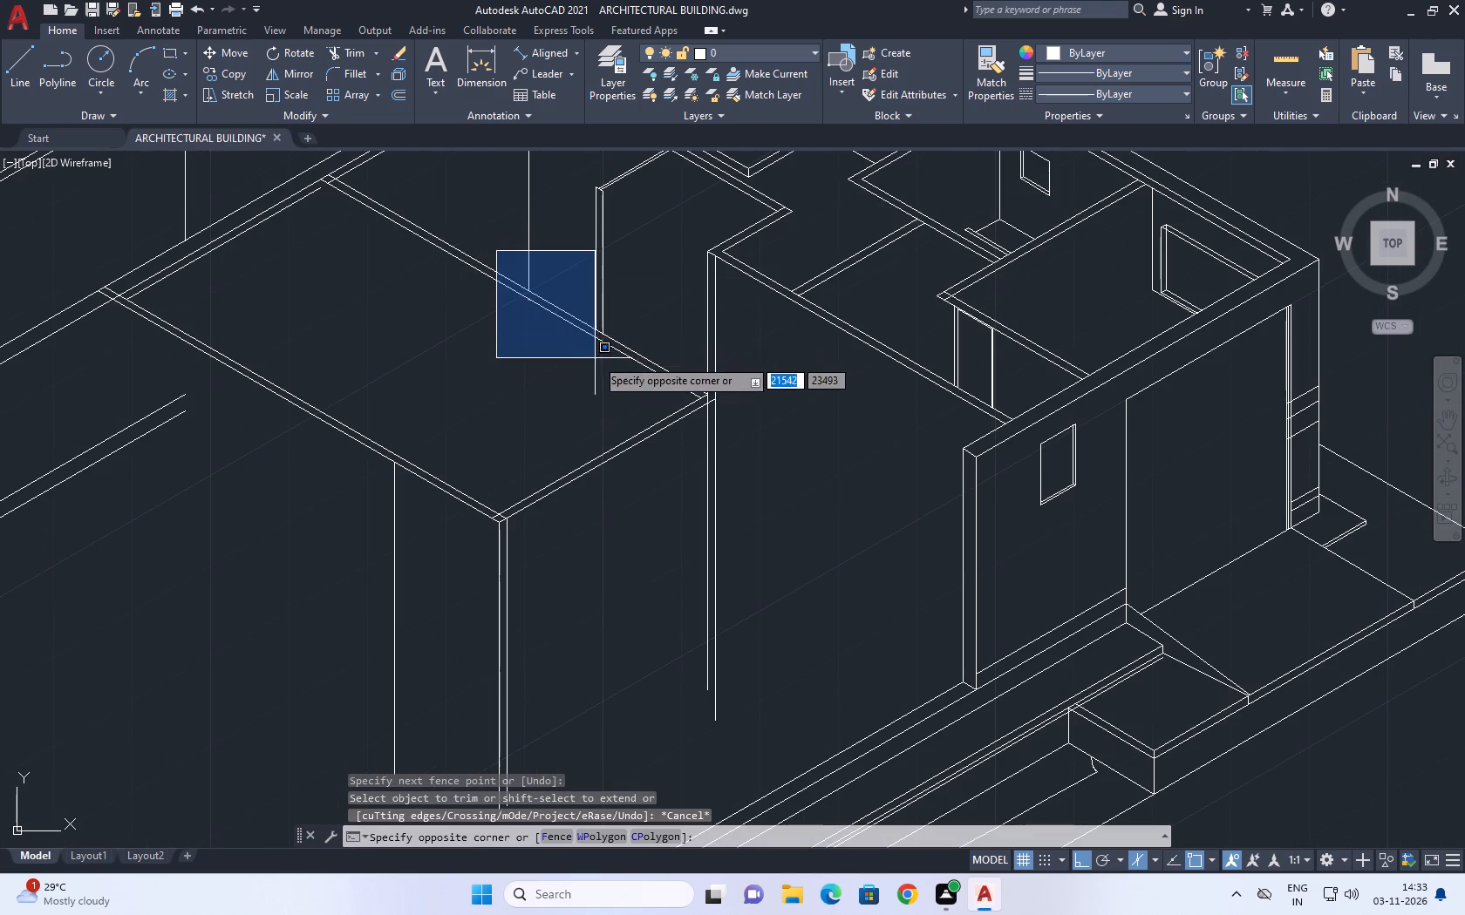
pyautogui.click(634, 382)
pyautogui.moveTo(601, 347); pyautogui.dragTo(685, 421, button='middle')
pyautogui.press('Delete')
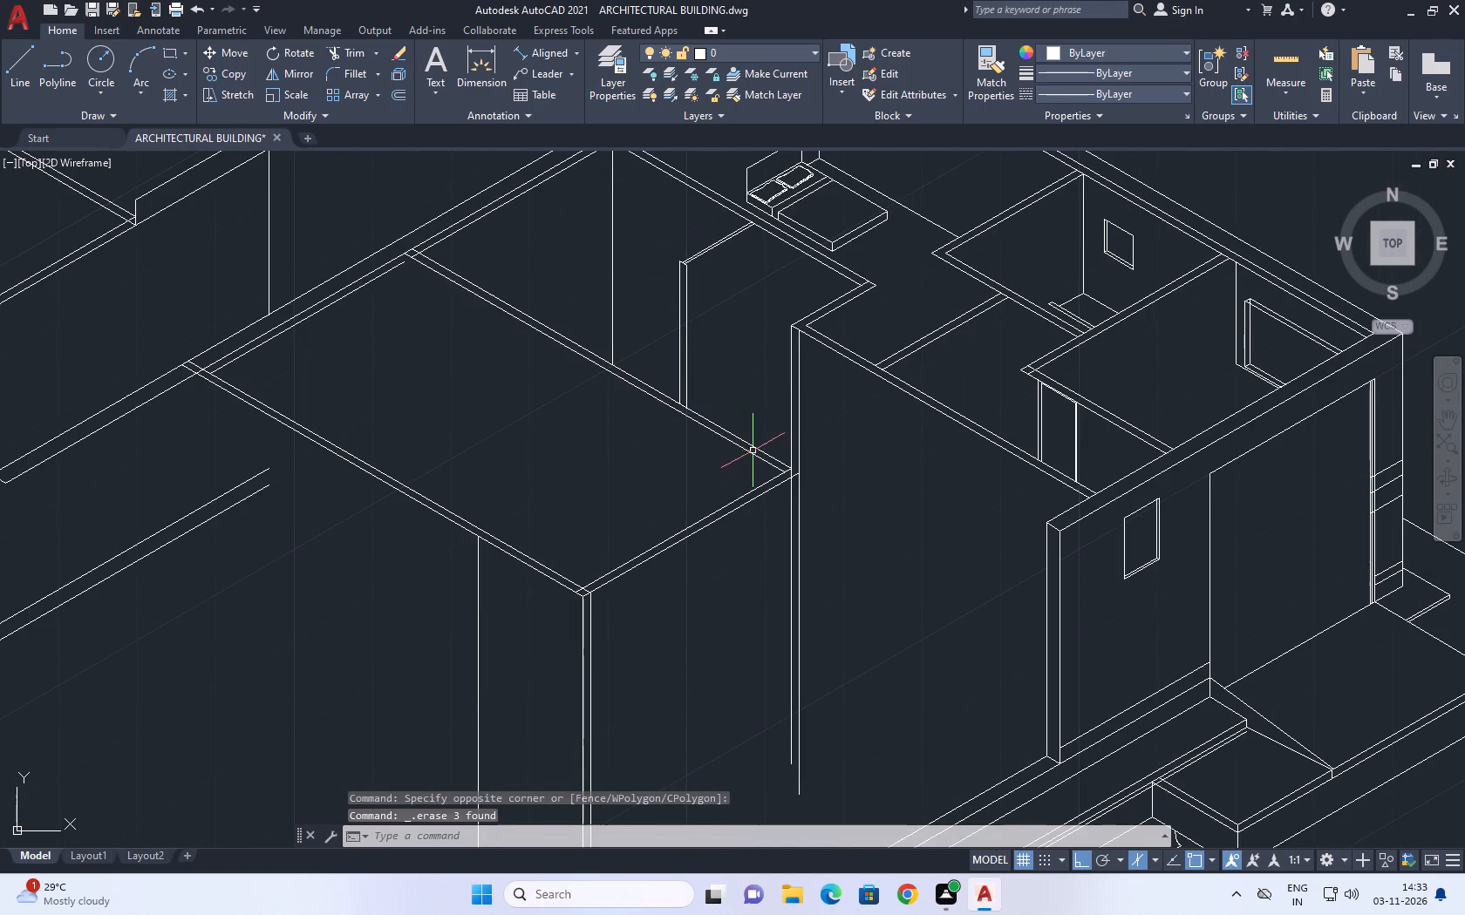
# Extend the rear wall's outer line across the wall end to its outer vertical edge.
pyautogui.scroll(2, 743, 523)
pyautogui.moveTo(831, 395); pyautogui.dragTo(865, 451, button='middle')
pyautogui.write('ex')
pyautogui.press('space')
pyautogui.click(868, 451)
pyautogui.click(865, 463)
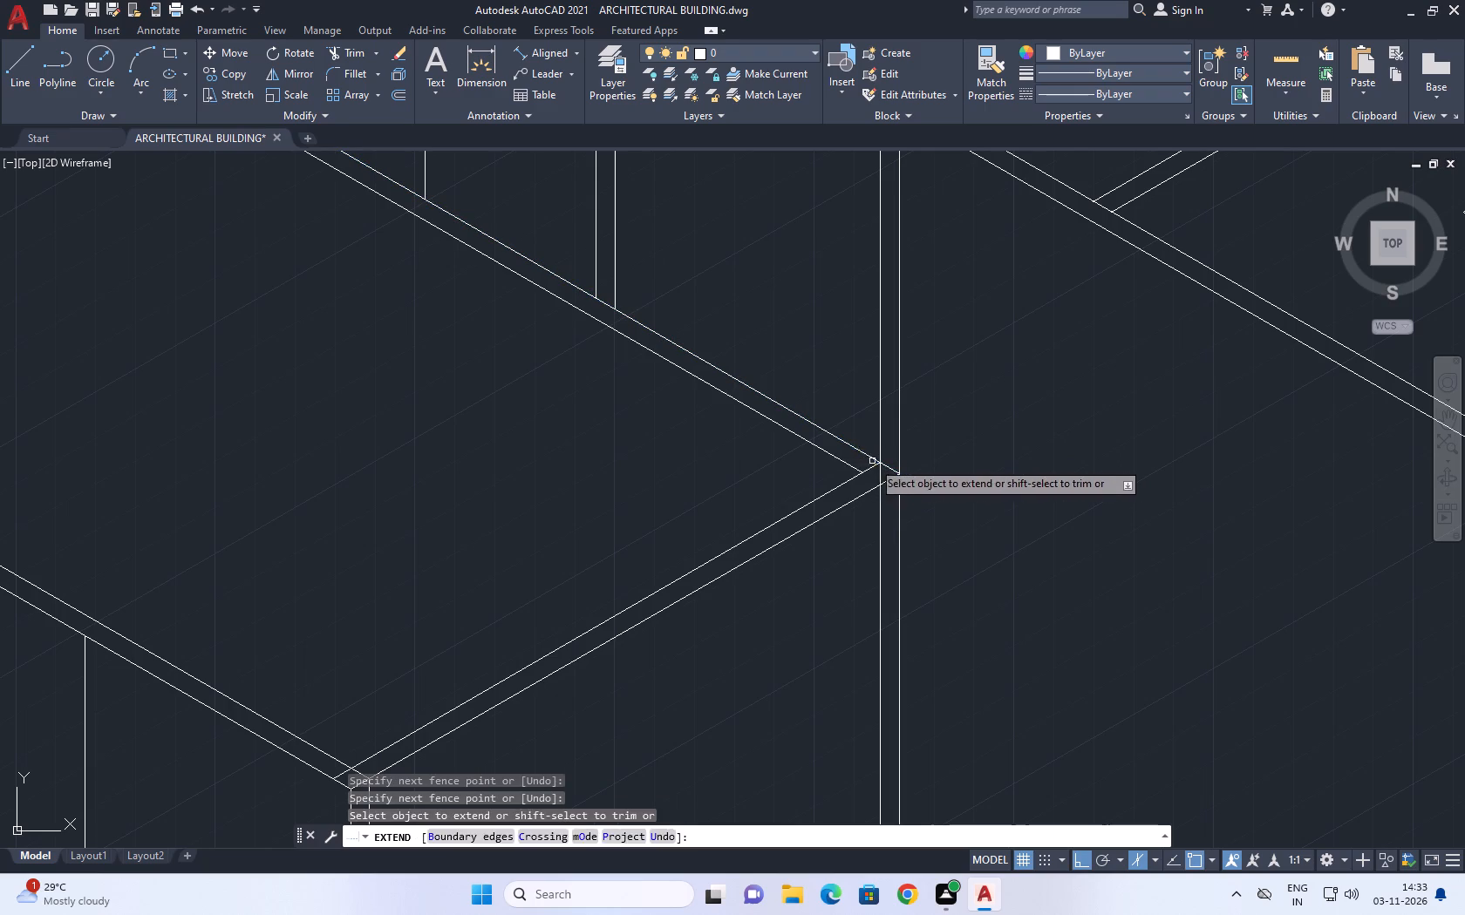
pyautogui.press('Escape')
# Trim the overlapping inner line ends where the front wall meets the partition, leaving a single clean inner corner.
pyautogui.moveTo(846, 465); pyautogui.dragTo(949, 481, button='middle')
pyautogui.scroll(-3, 975, 468)
pyautogui.scroll(4, 836, 528)
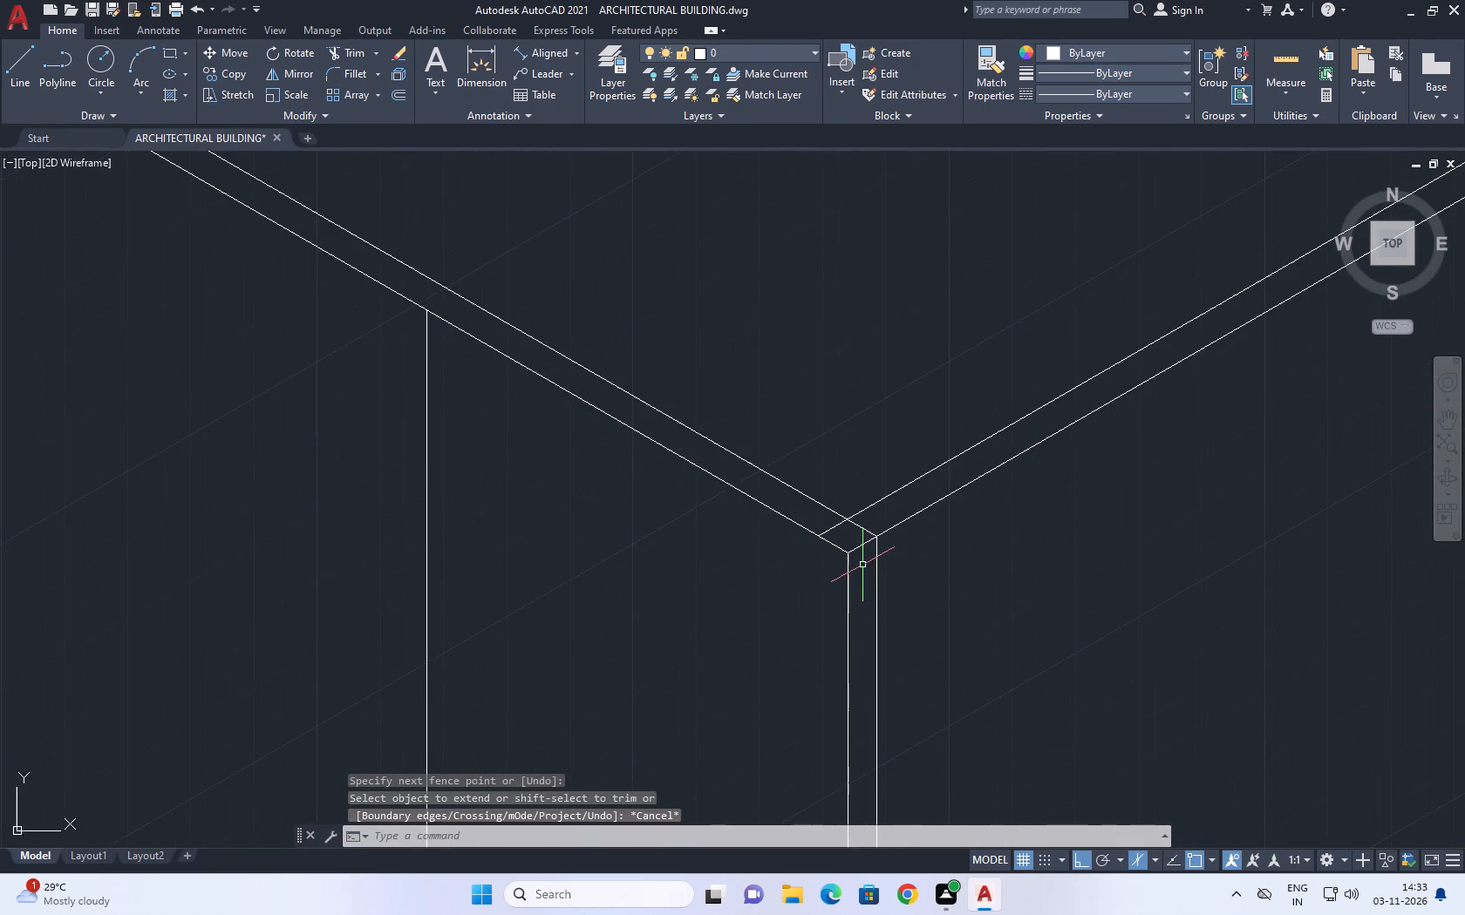
pyautogui.scroll(2, 850, 546)
pyautogui.moveTo(973, 465); pyautogui.dragTo(978, 454, button='middle')
pyautogui.write('tr')
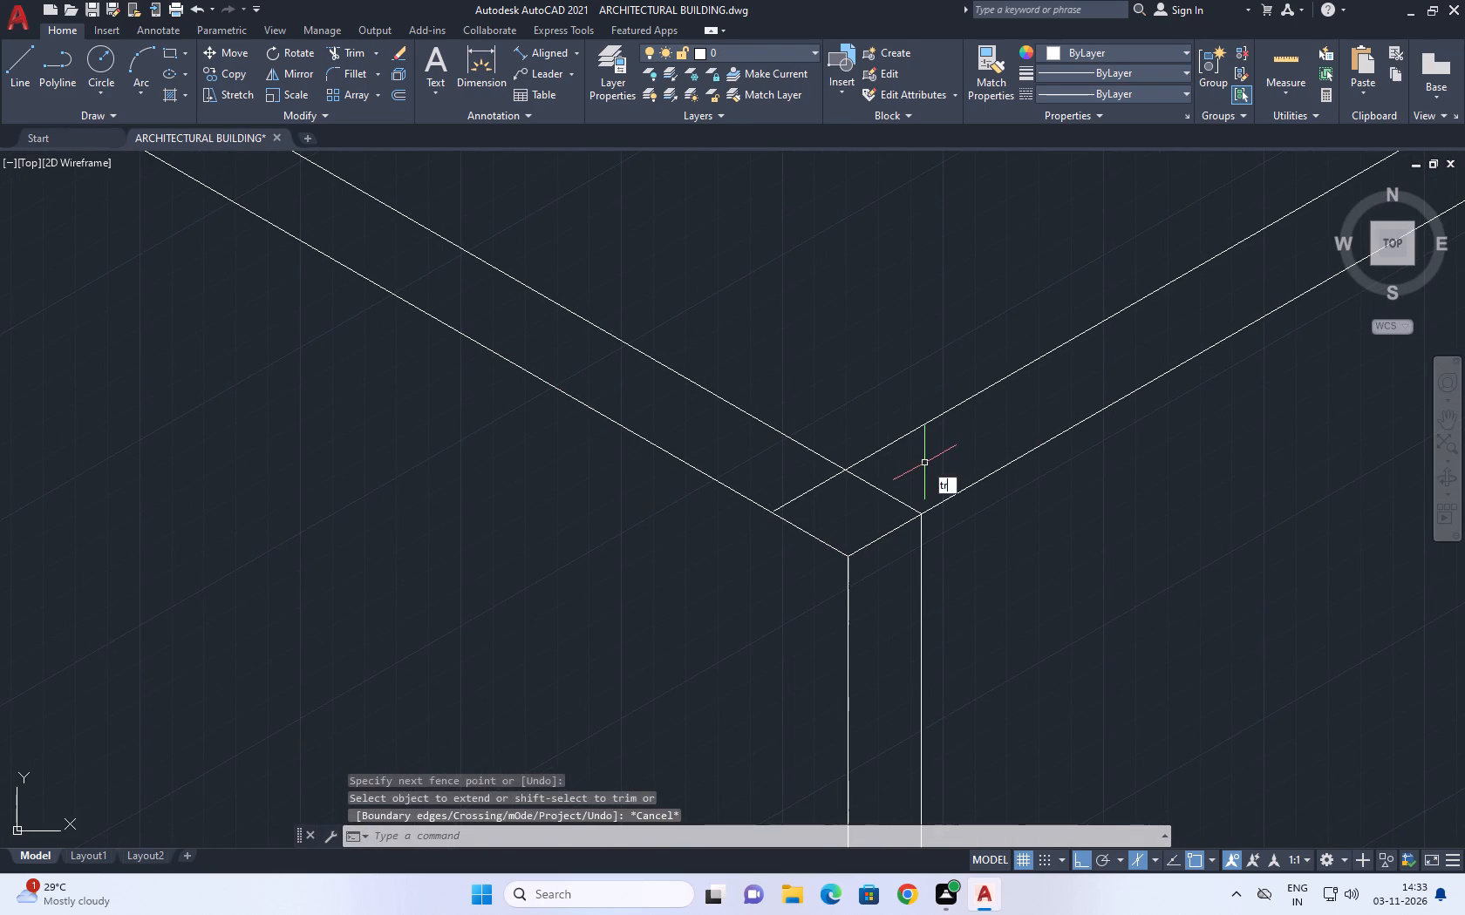
pyautogui.press('space')
pyautogui.click(898, 471)
pyautogui.click(841, 494)
pyautogui.click(819, 481)
pyautogui.click(826, 485)
pyautogui.scroll(-5, 835, 485)
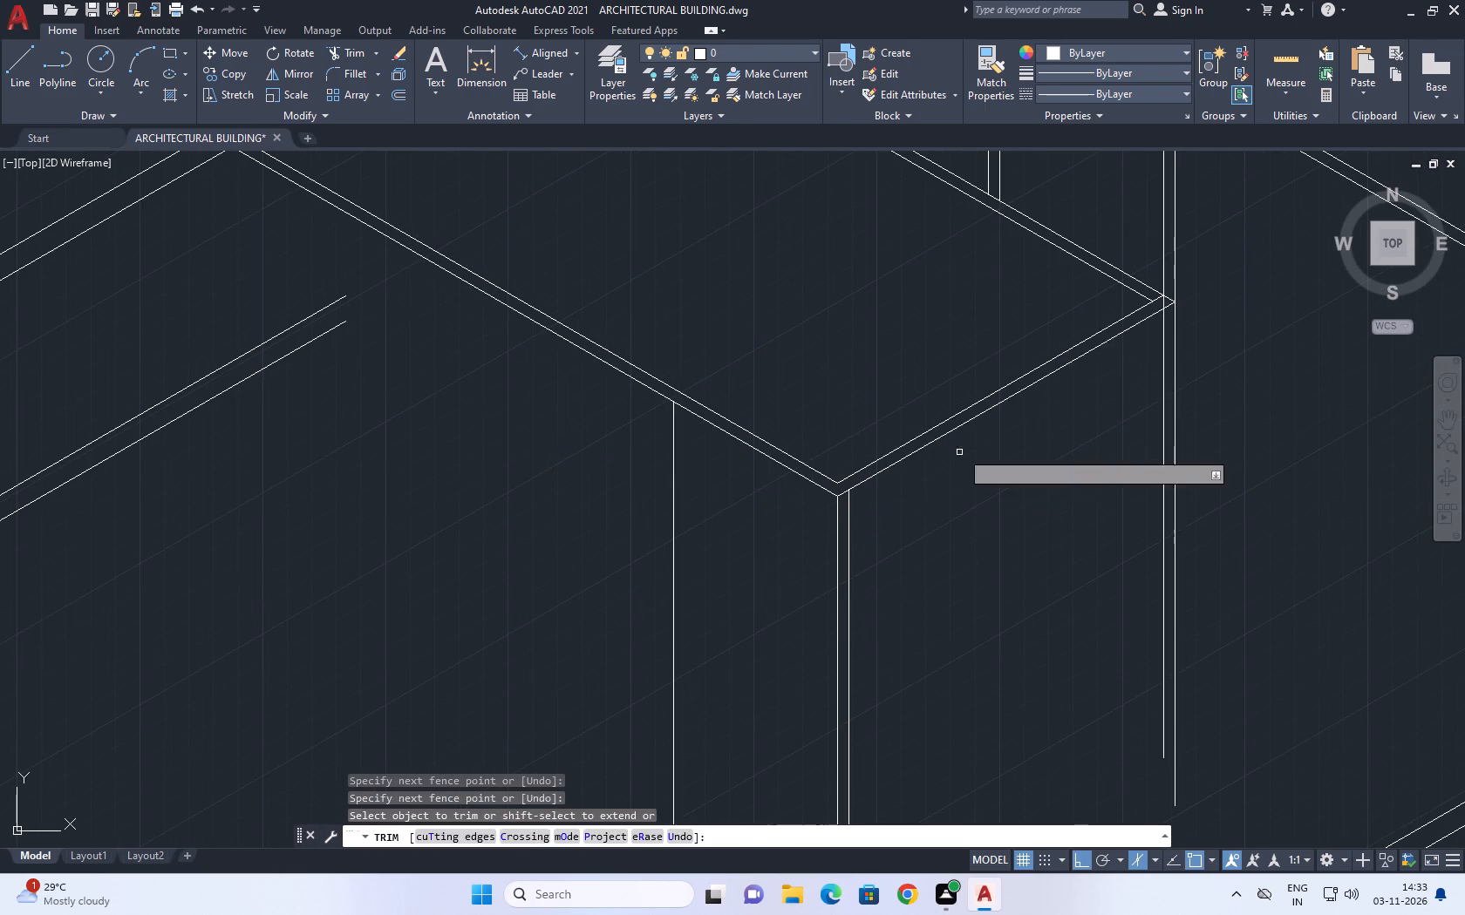
pyautogui.press('Escape')
# At the rear wall and partition corner, trim the partition's protruding inner line and the vertical edge segment inside the wall thickness.
pyautogui.scroll(2, 1166, 310)
pyautogui.moveTo(1160, 308); pyautogui.dragTo(1142, 405, button='middle')
pyautogui.write('tr')
pyautogui.press('space')
pyautogui.scroll(2, 1128, 395)
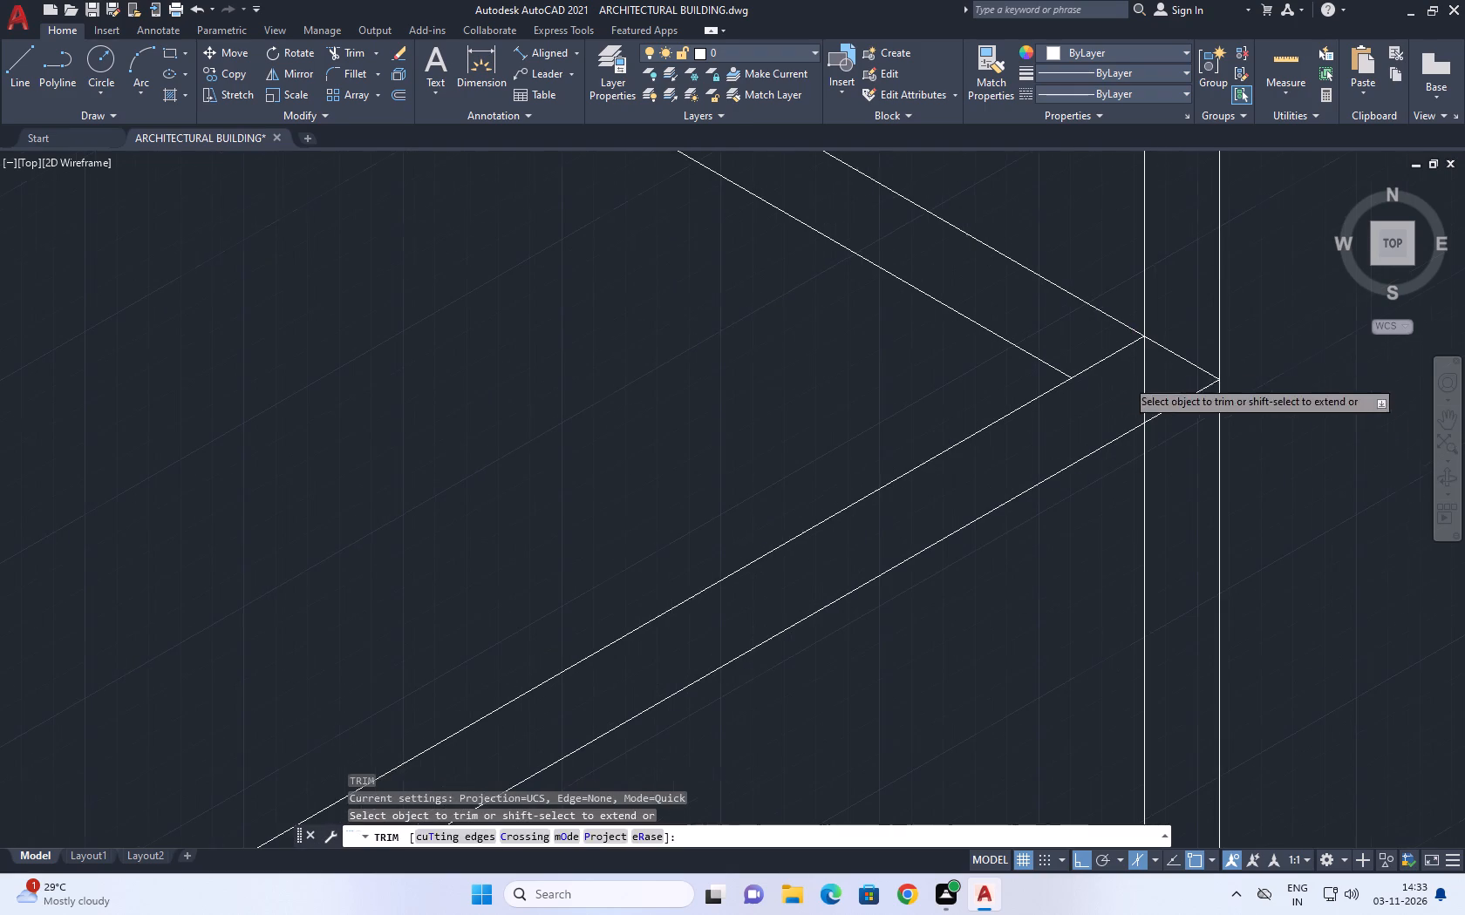
pyautogui.click(1090, 349)
pyautogui.click(1149, 375)
pyautogui.scroll(-4, 1150, 378)
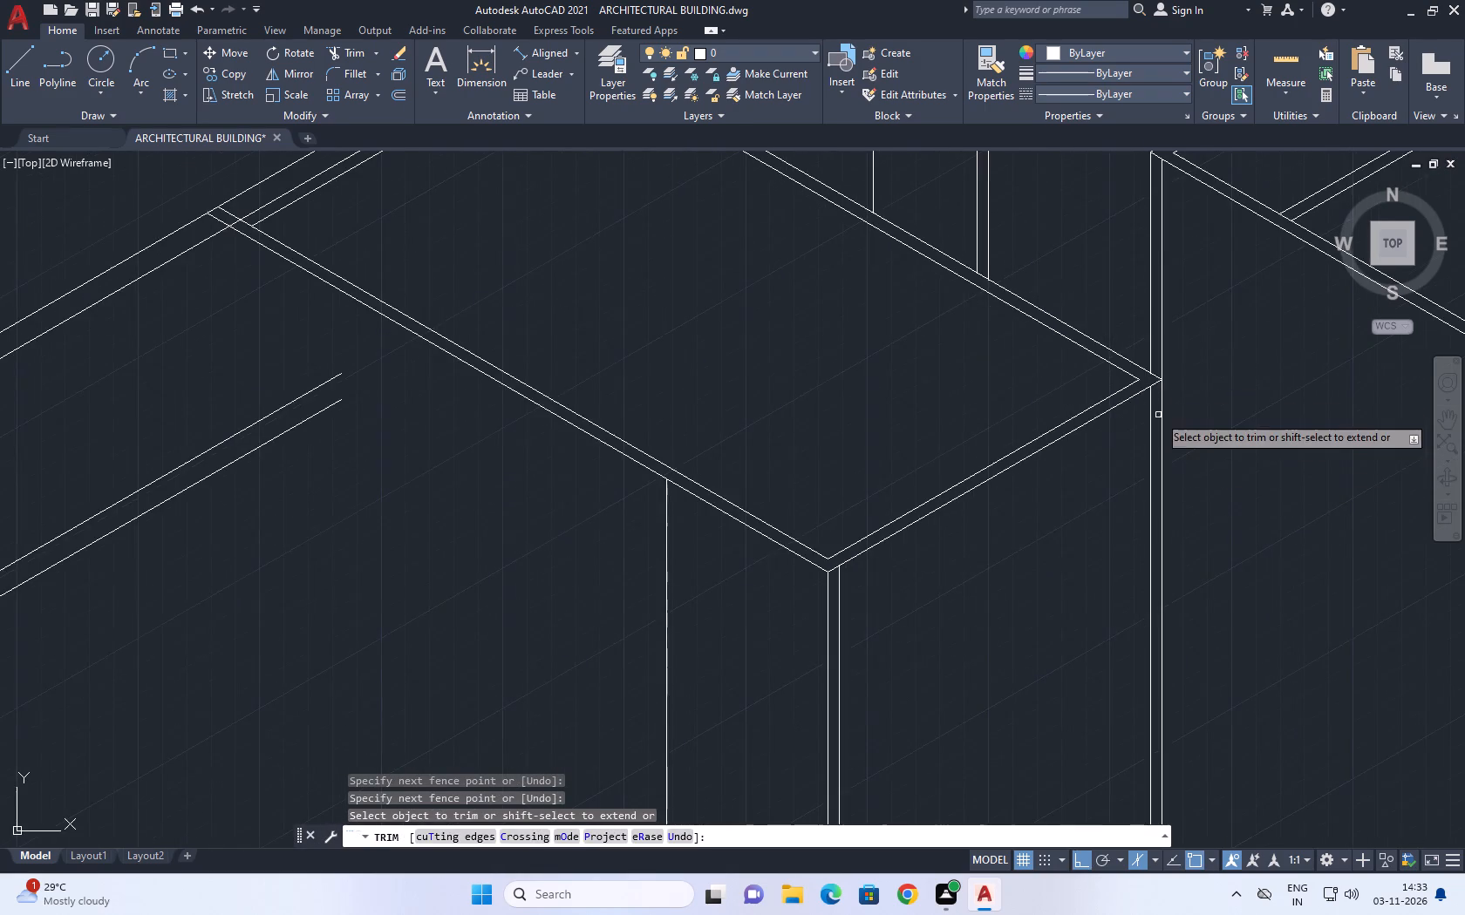
pyautogui.scroll(-3, 1152, 395)
pyautogui.press('Escape')
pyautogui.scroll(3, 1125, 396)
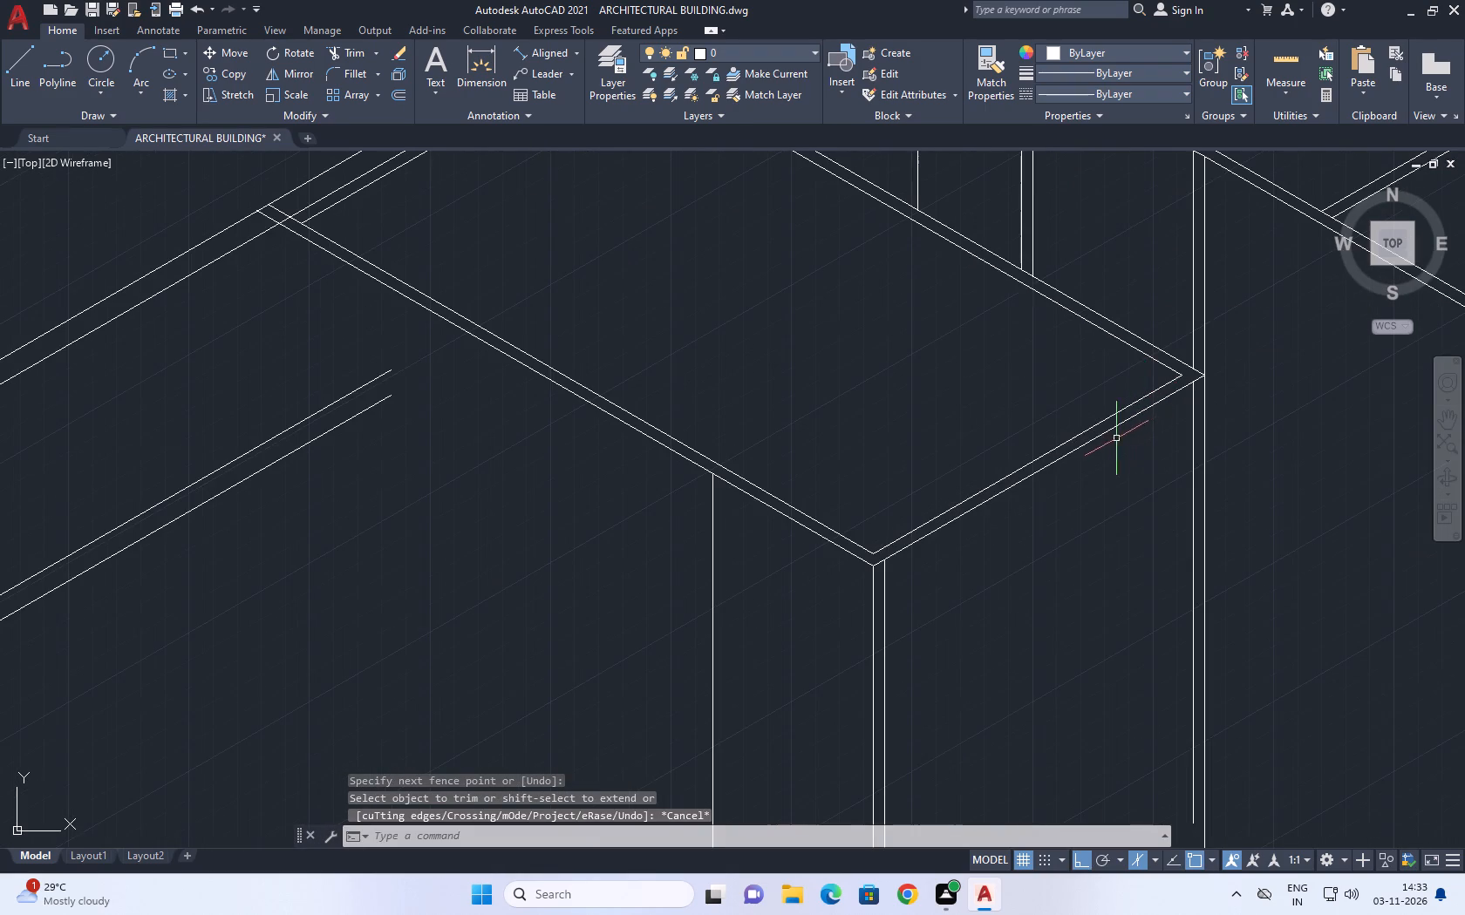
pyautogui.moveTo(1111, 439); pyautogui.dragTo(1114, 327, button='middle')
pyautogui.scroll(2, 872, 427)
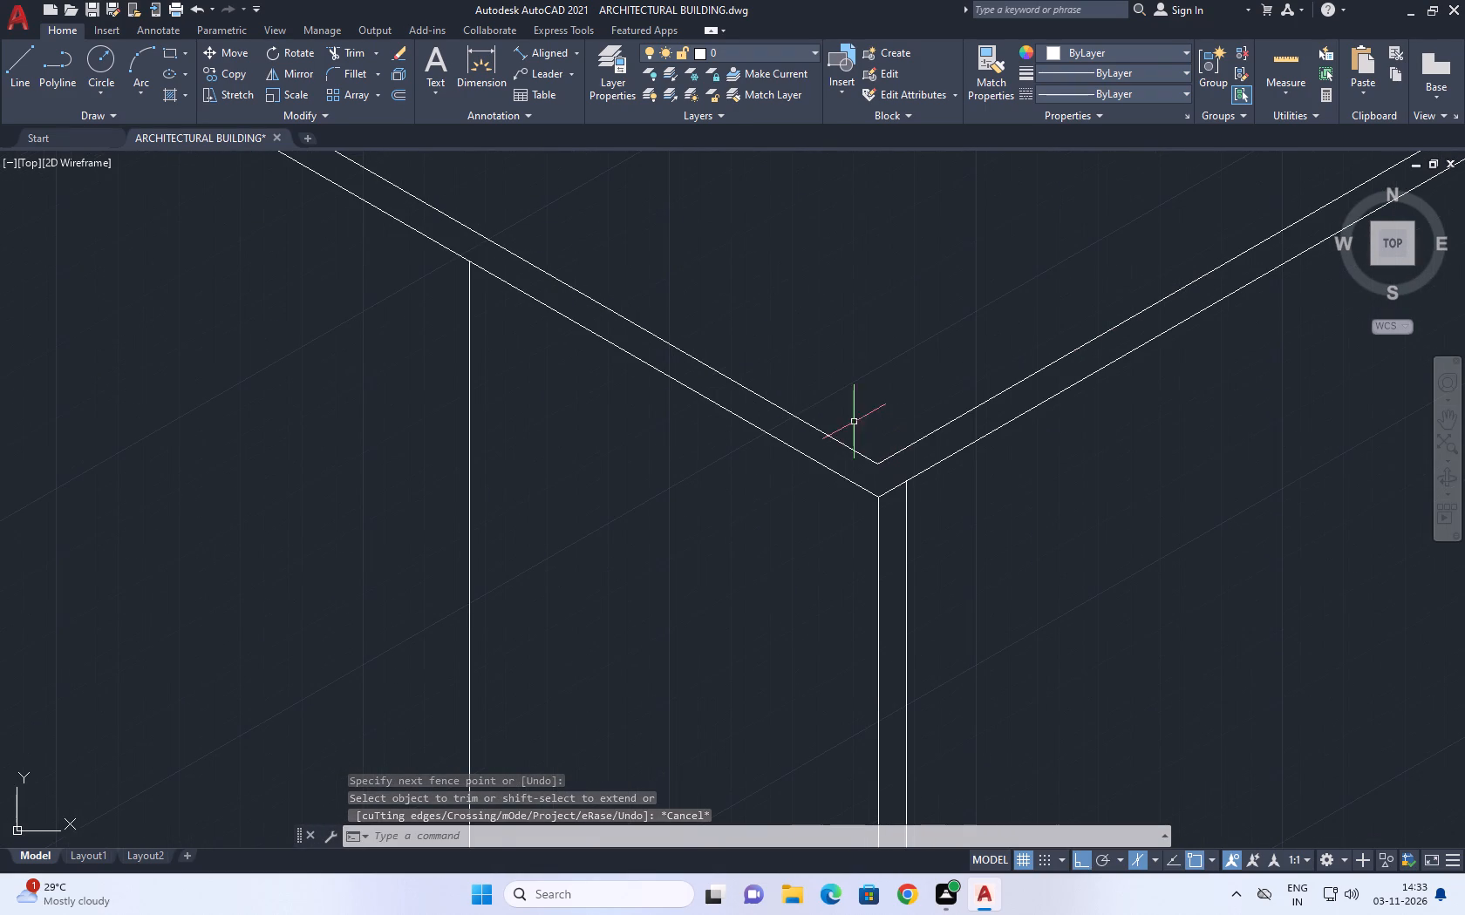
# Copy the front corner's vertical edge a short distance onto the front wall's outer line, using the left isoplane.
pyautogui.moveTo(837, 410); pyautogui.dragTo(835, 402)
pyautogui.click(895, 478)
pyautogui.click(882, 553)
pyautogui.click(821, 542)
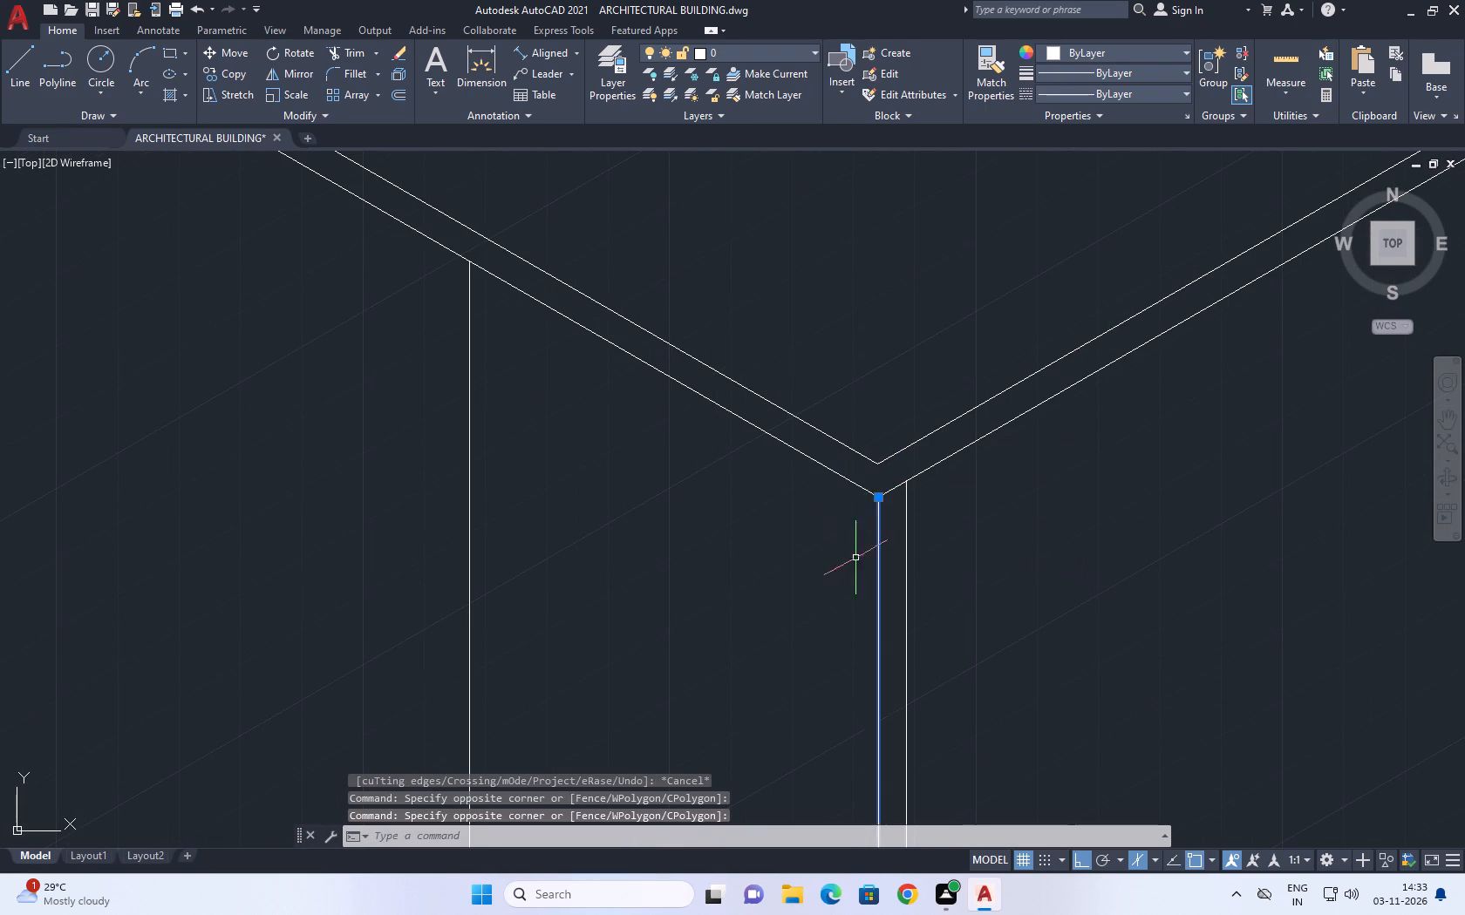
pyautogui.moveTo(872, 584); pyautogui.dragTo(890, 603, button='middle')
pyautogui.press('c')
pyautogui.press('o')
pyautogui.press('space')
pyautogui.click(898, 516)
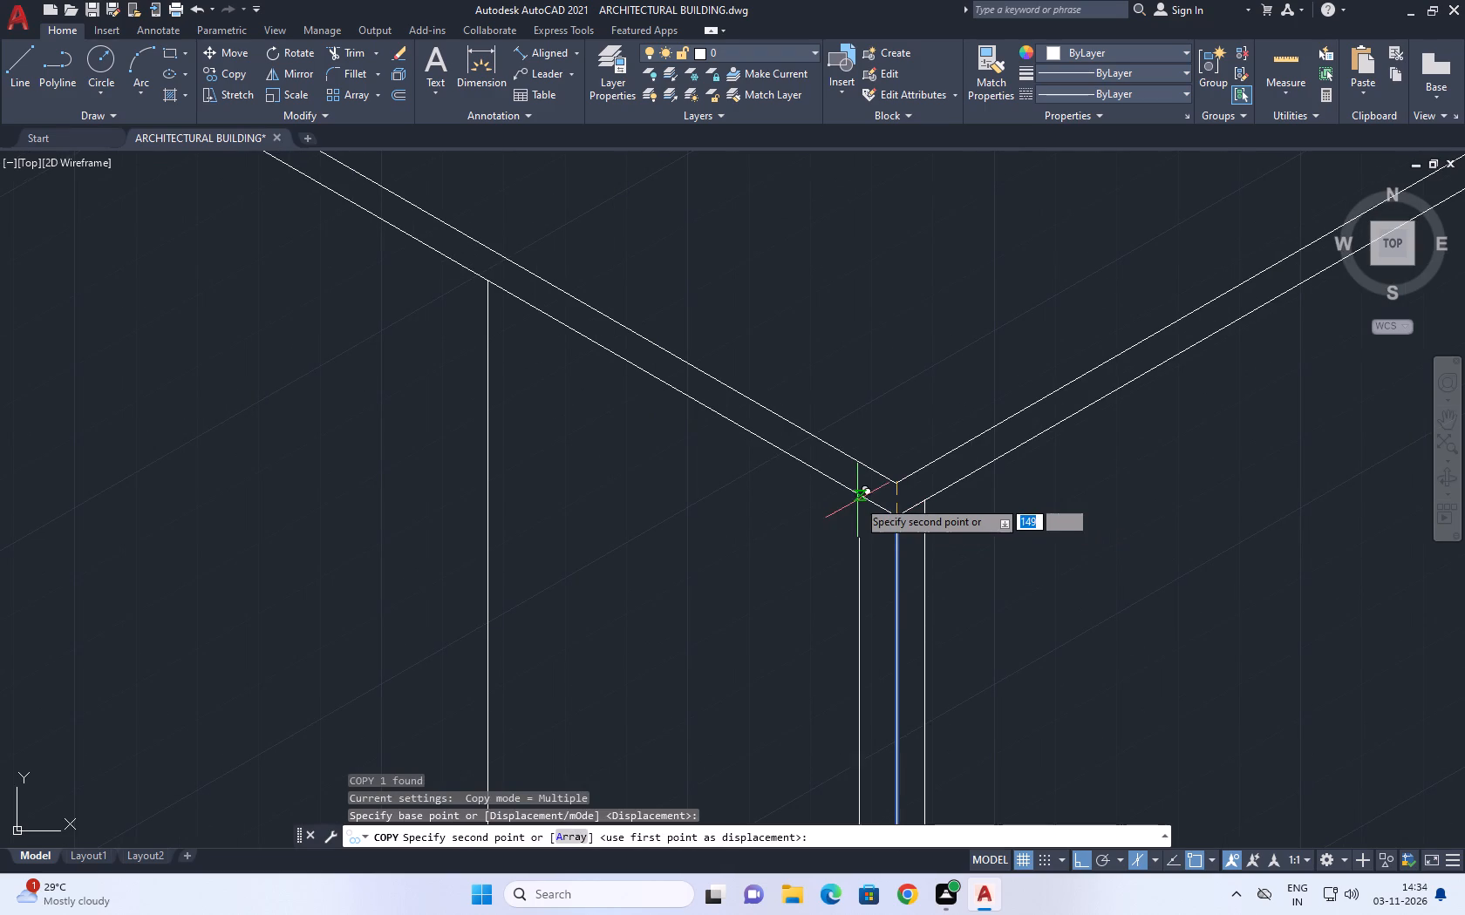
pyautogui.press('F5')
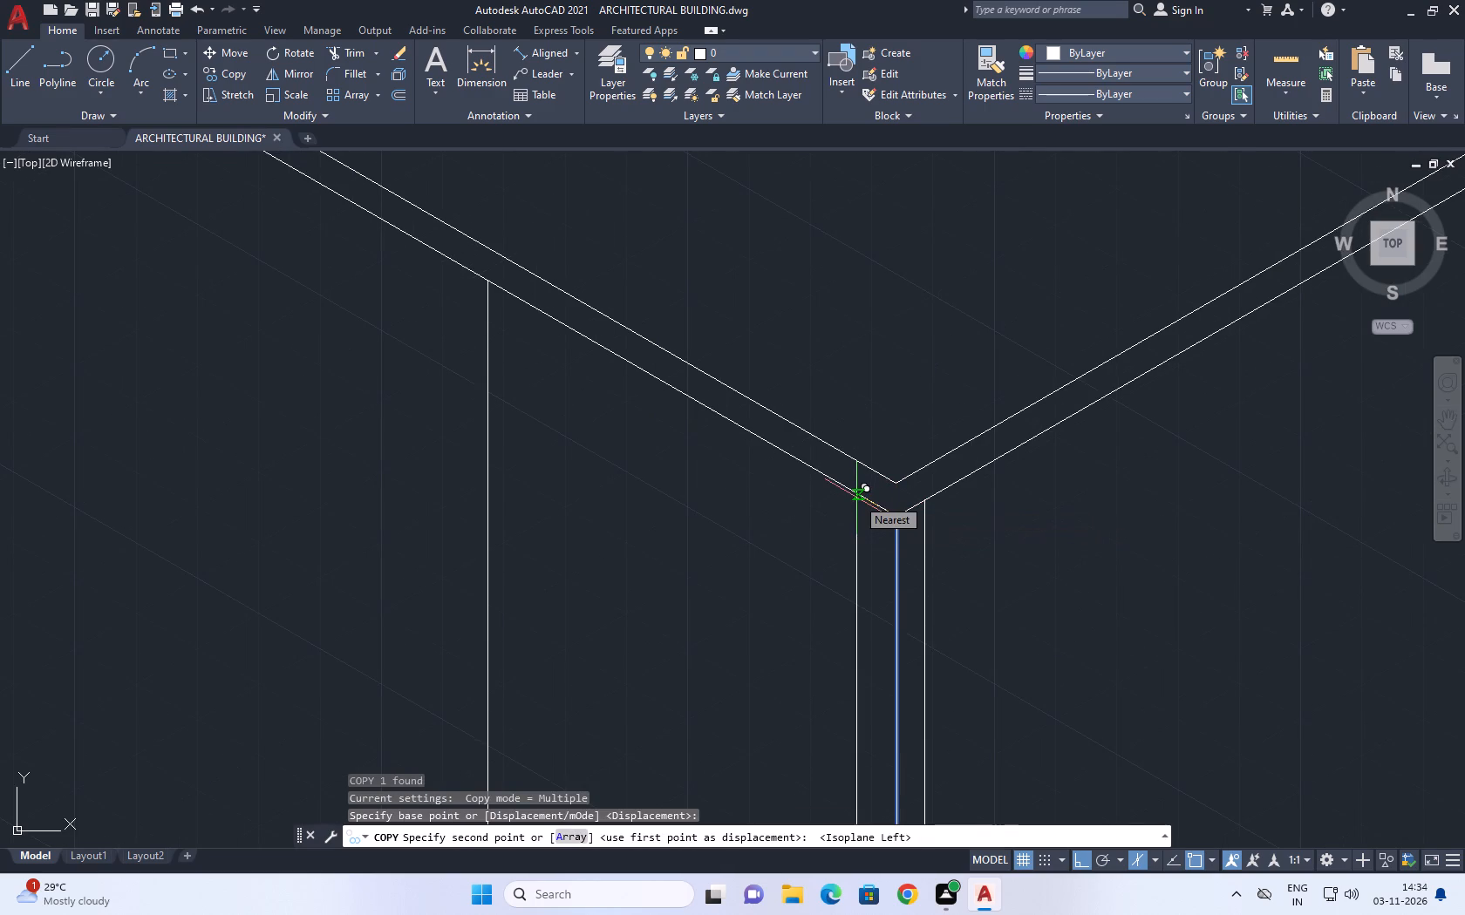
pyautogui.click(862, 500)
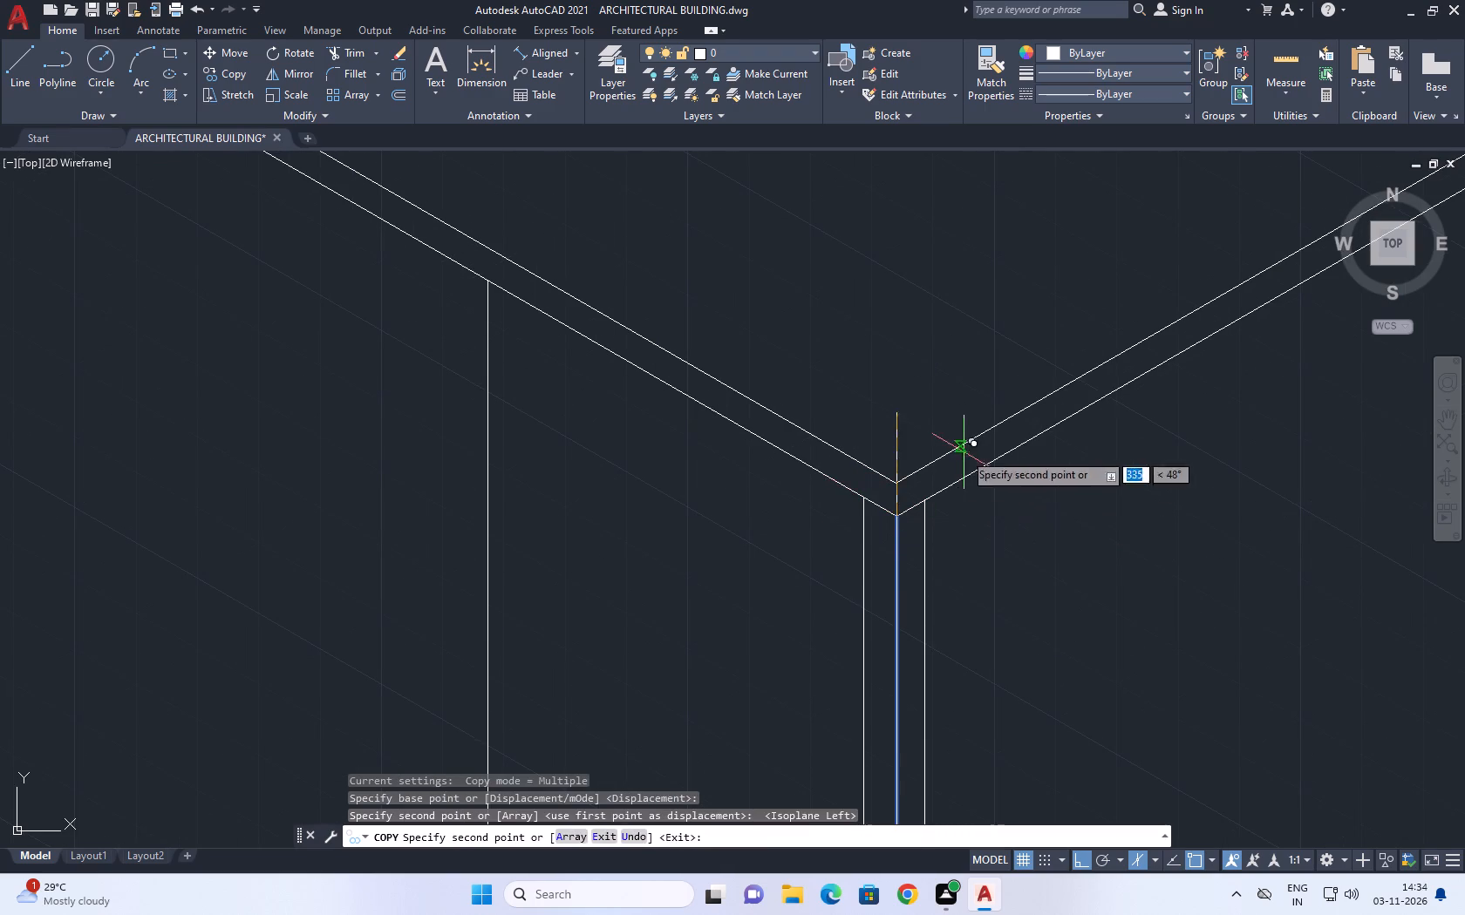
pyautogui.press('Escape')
# Erase the two vertical lines flanking the central vertical edge at the front wall and partition corner.
pyautogui.scroll(-4, 932, 512)
pyautogui.middleClick(1032, 480)
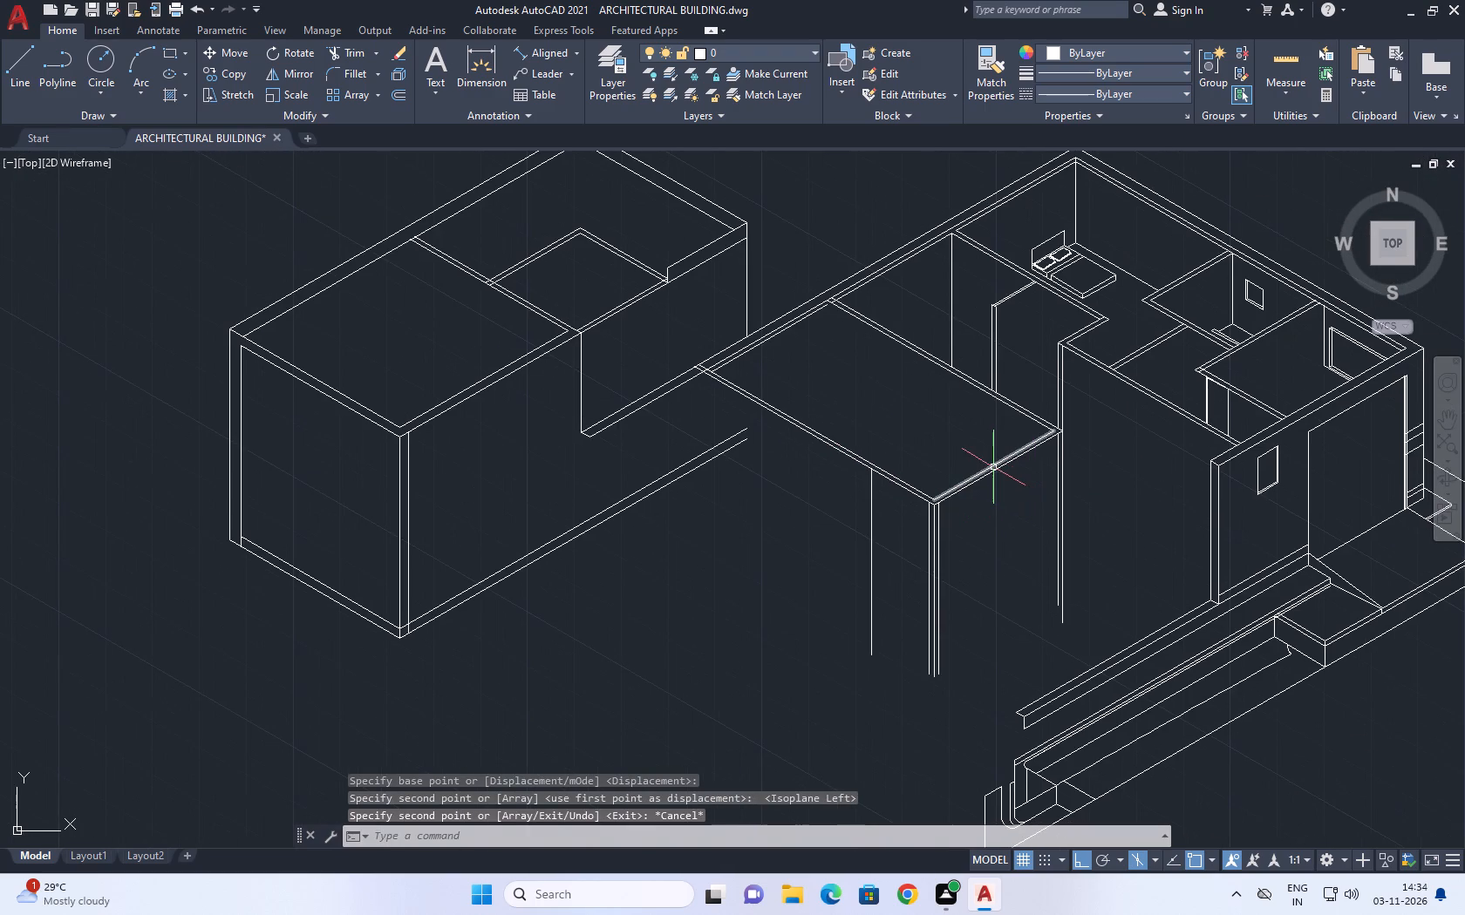
pyautogui.scroll(2, 951, 566)
pyautogui.scroll(1, 928, 478)
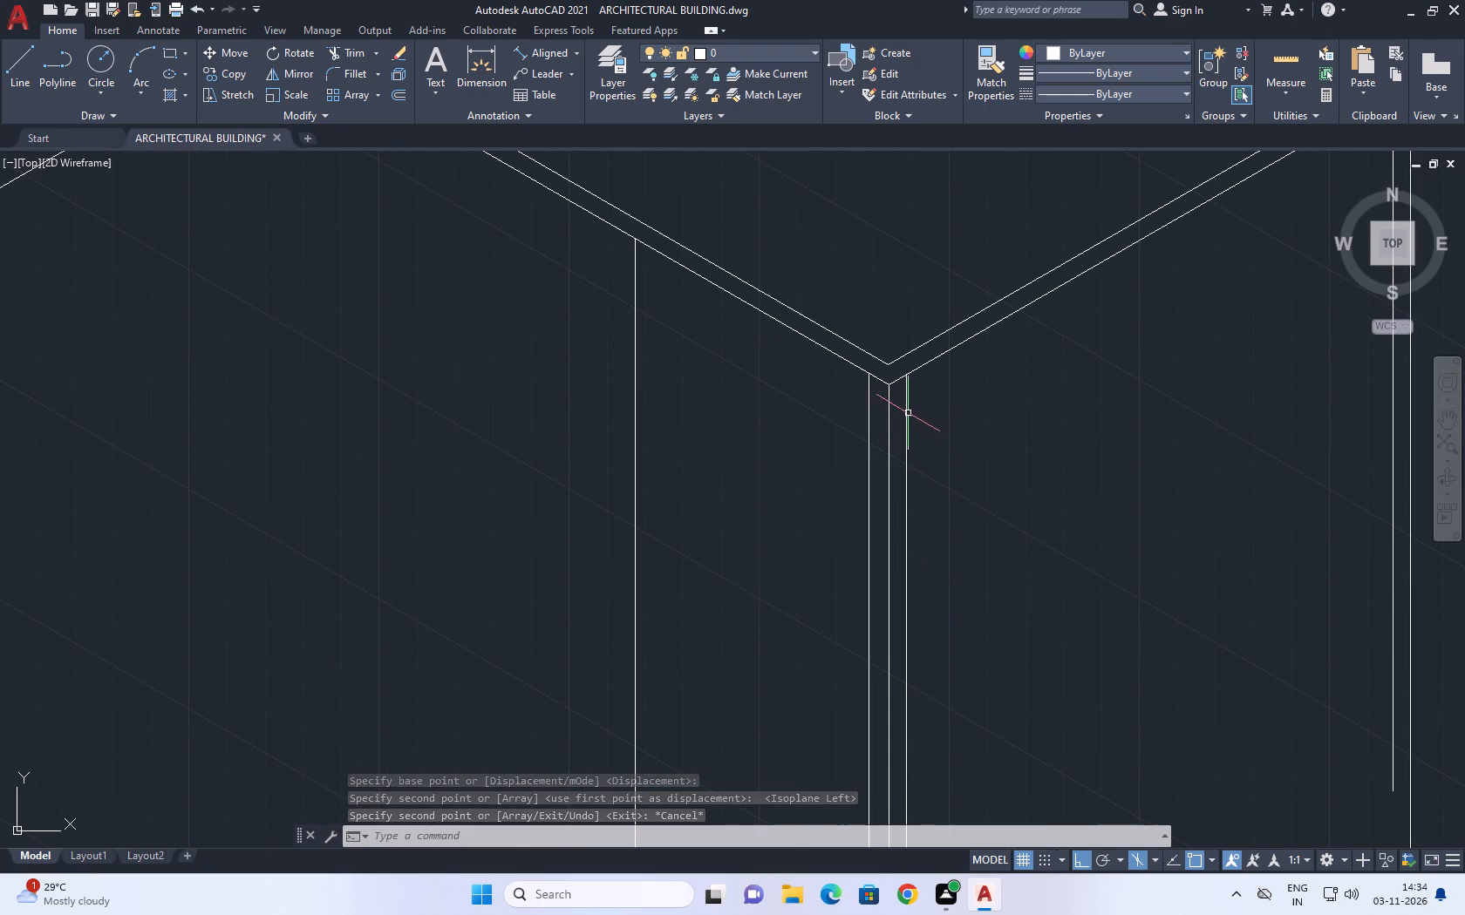
pyautogui.click(907, 412)
pyautogui.moveTo(874, 431); pyautogui.dragTo(866, 432)
pyautogui.moveTo(835, 446); pyautogui.dragTo(823, 446)
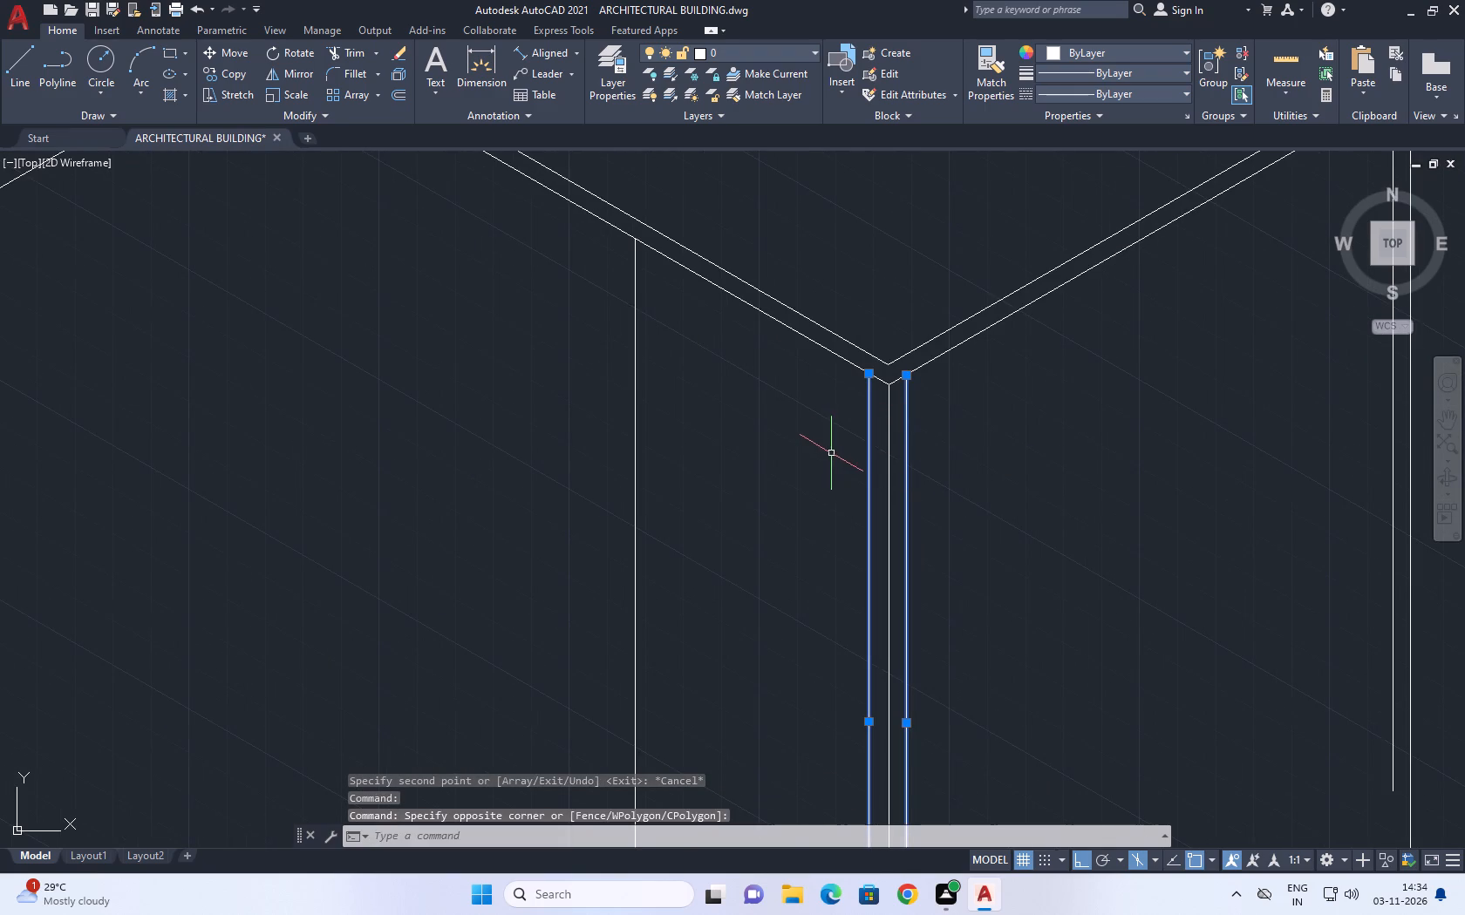
pyautogui.press('Delete')
# Measure the partition's outer line from the rear wall corner to the front corner with an aligned dimension, without placing it.
pyautogui.scroll(-3, 861, 473)
pyautogui.moveTo(1011, 362); pyautogui.dragTo(1004, 391, button='middle')
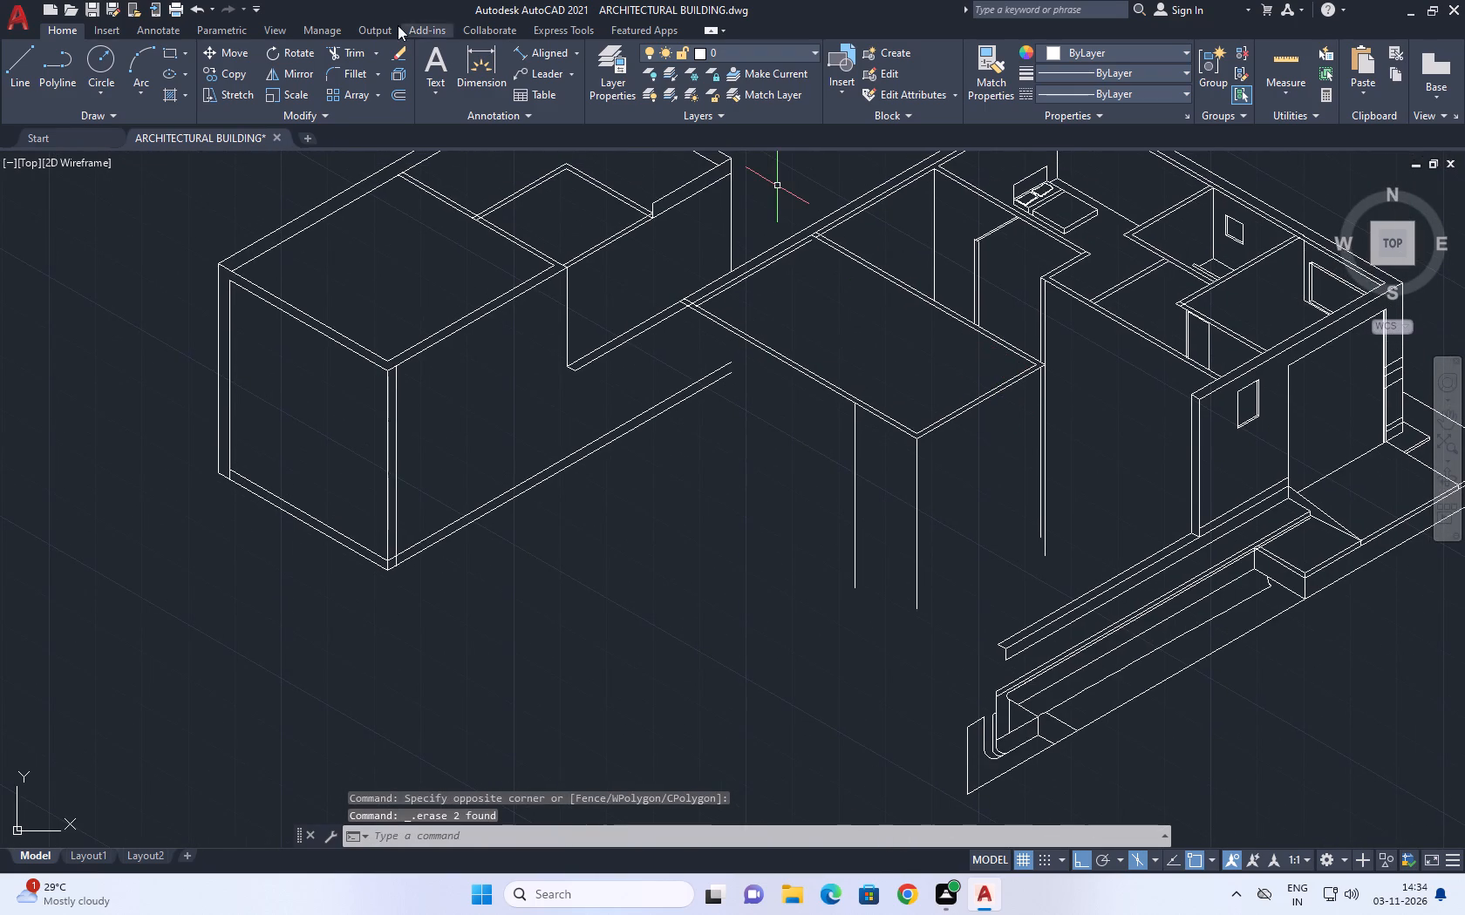
pyautogui.click(530, 55)
pyautogui.scroll(2, 1026, 406)
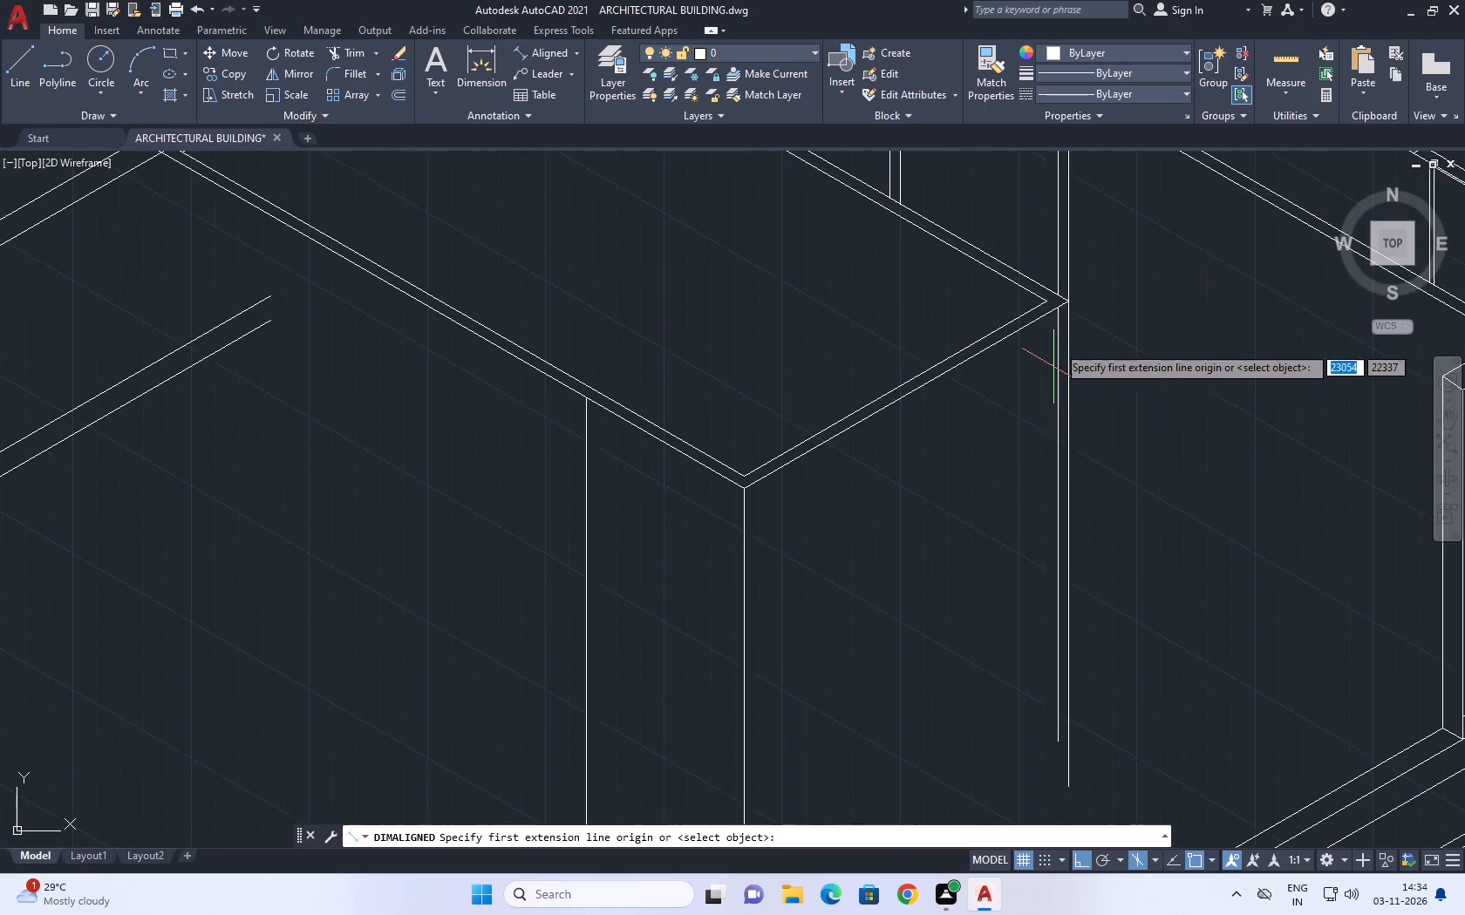
pyautogui.scroll(2, 1067, 310)
pyautogui.click(1063, 291)
pyautogui.scroll(-2, 989, 321)
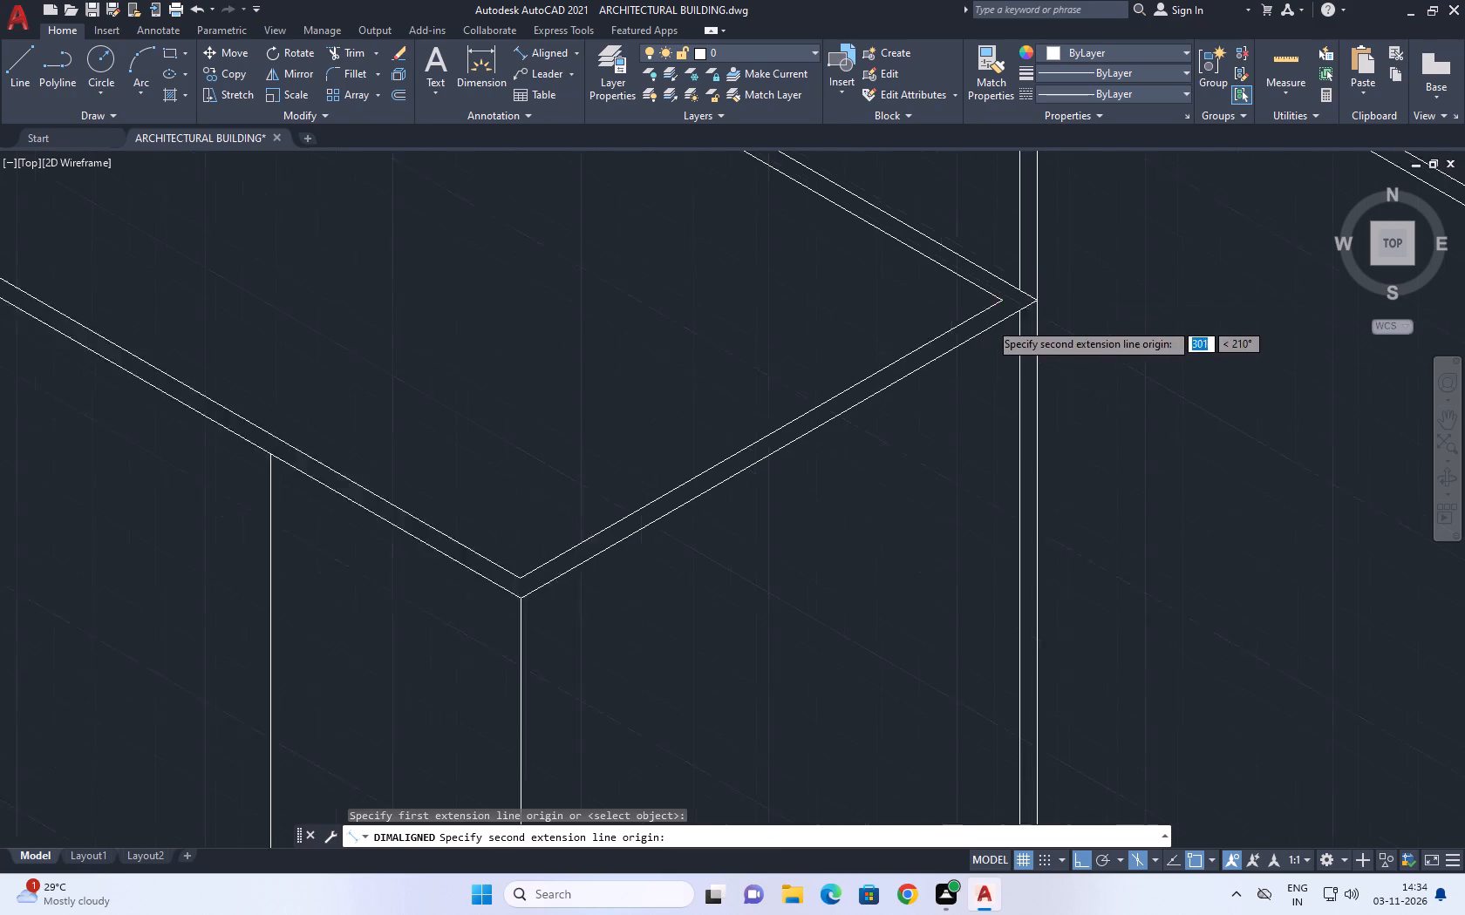
pyautogui.click(698, 496)
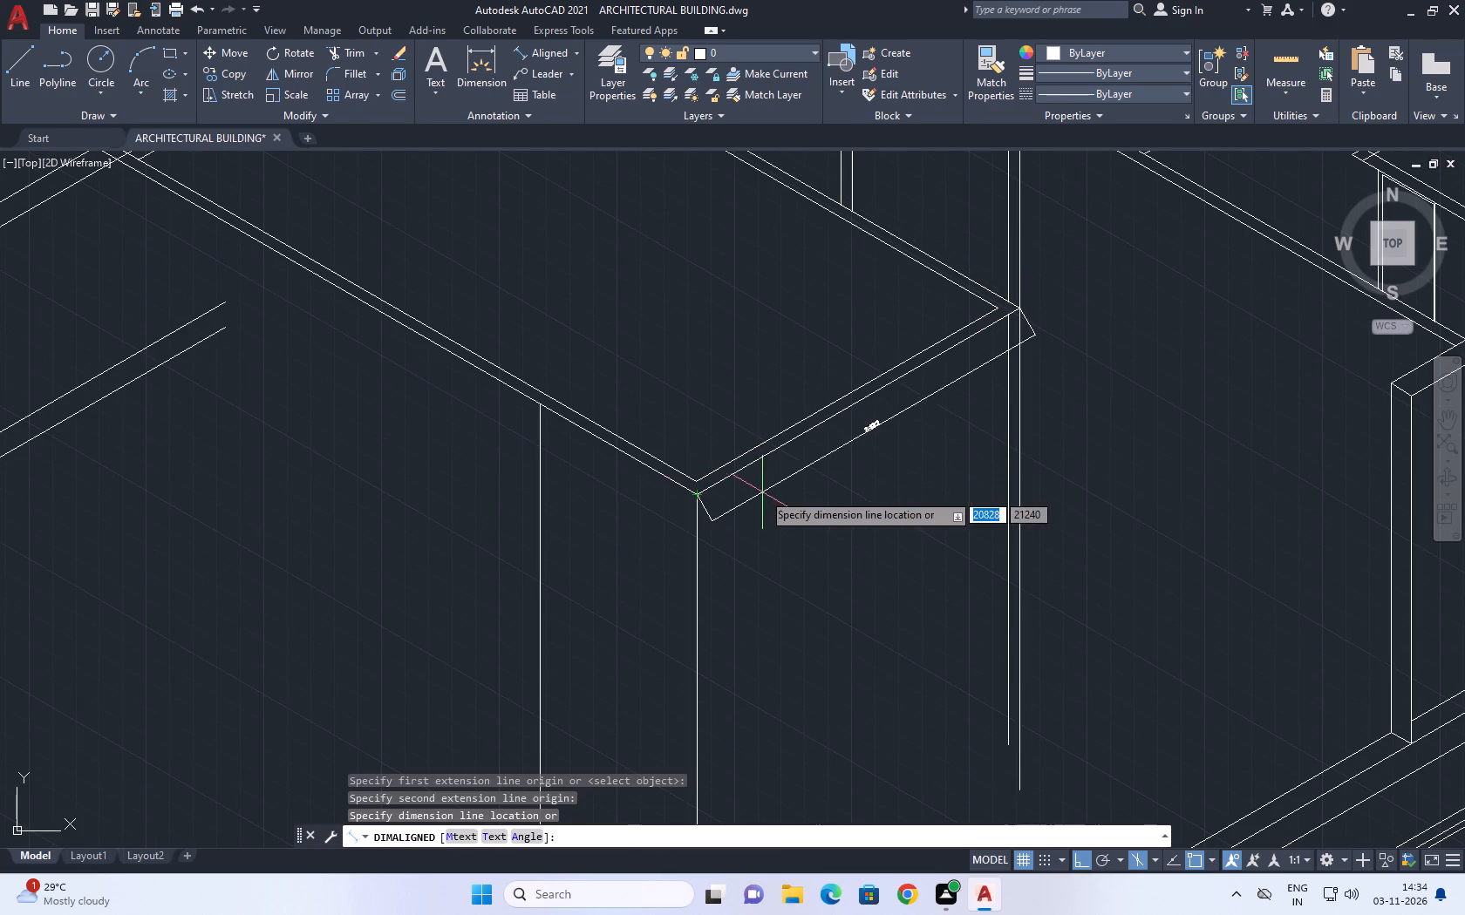
pyautogui.scroll(3, 848, 477)
pyautogui.rightClick(848, 466)
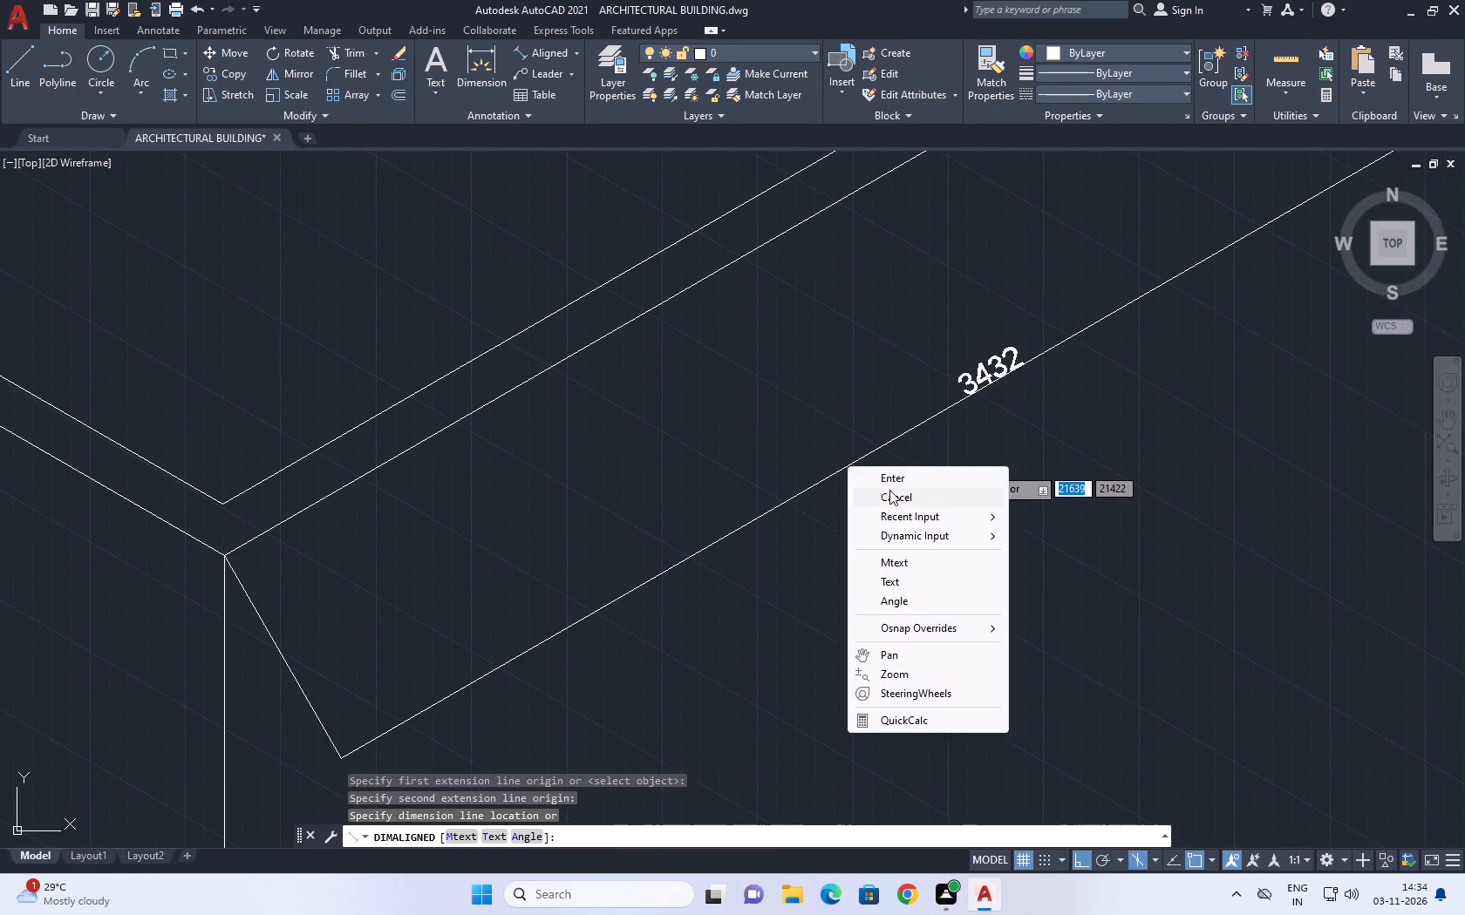
pyautogui.click(890, 490)
# Erase the inner vertical line's two segments above and below the rear wall and partition corner.
pyautogui.scroll(-4, 889, 487)
pyautogui.moveTo(887, 472); pyautogui.dragTo(903, 501, button='middle')
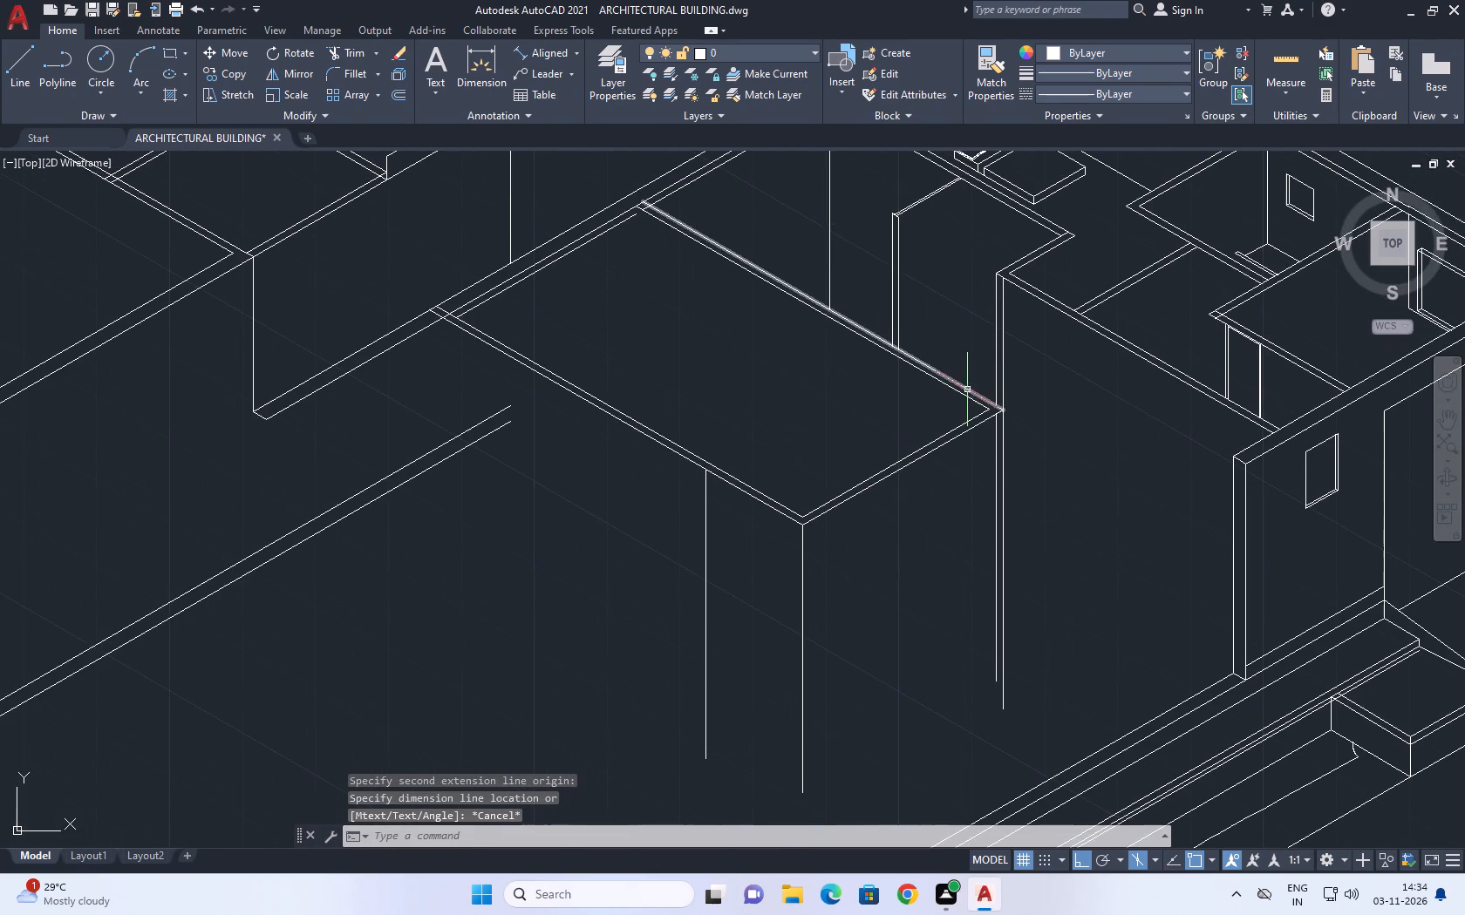
pyautogui.scroll(2, 1007, 308)
pyautogui.moveTo(996, 337); pyautogui.dragTo(1028, 455, button='middle')
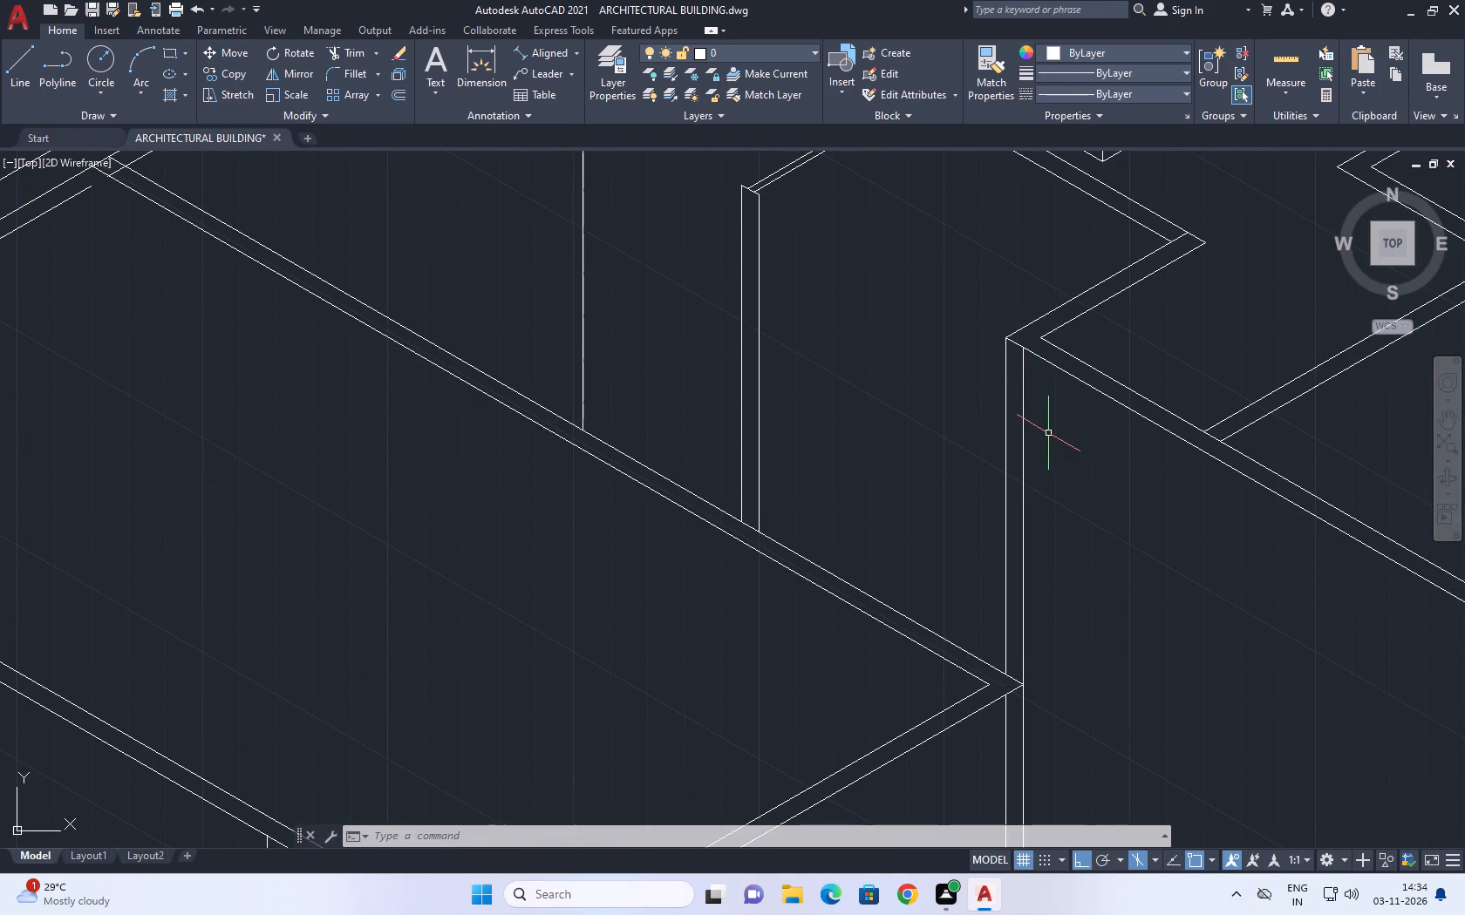
pyautogui.click(1016, 440)
pyautogui.click(967, 459)
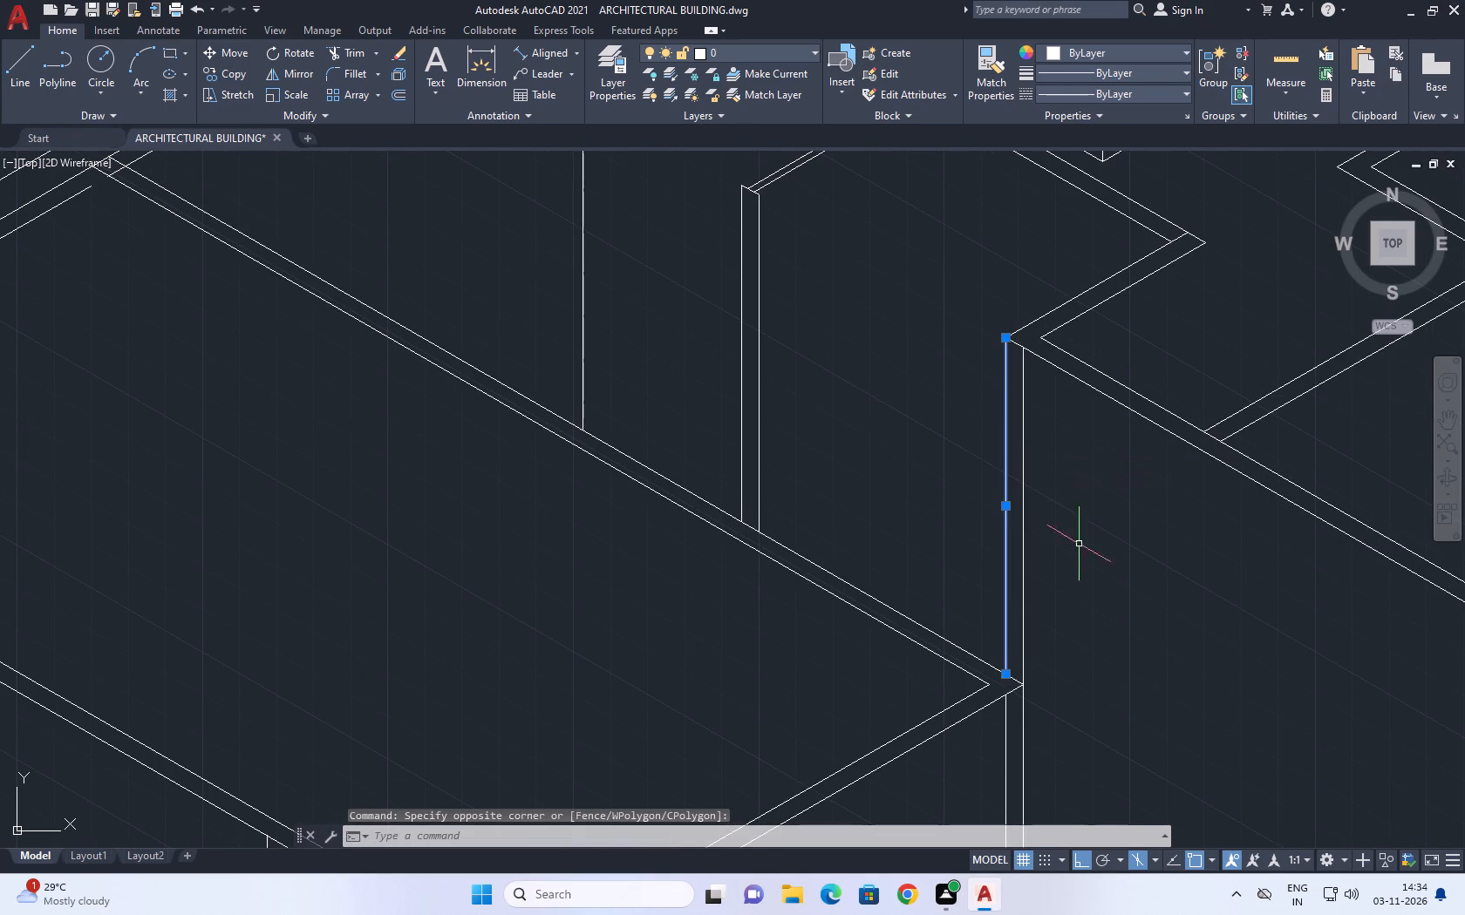
pyautogui.moveTo(1066, 632); pyautogui.dragTo(1073, 408, button='middle')
pyautogui.click(1019, 520)
pyautogui.click(978, 532)
pyautogui.rightClick(1162, 471)
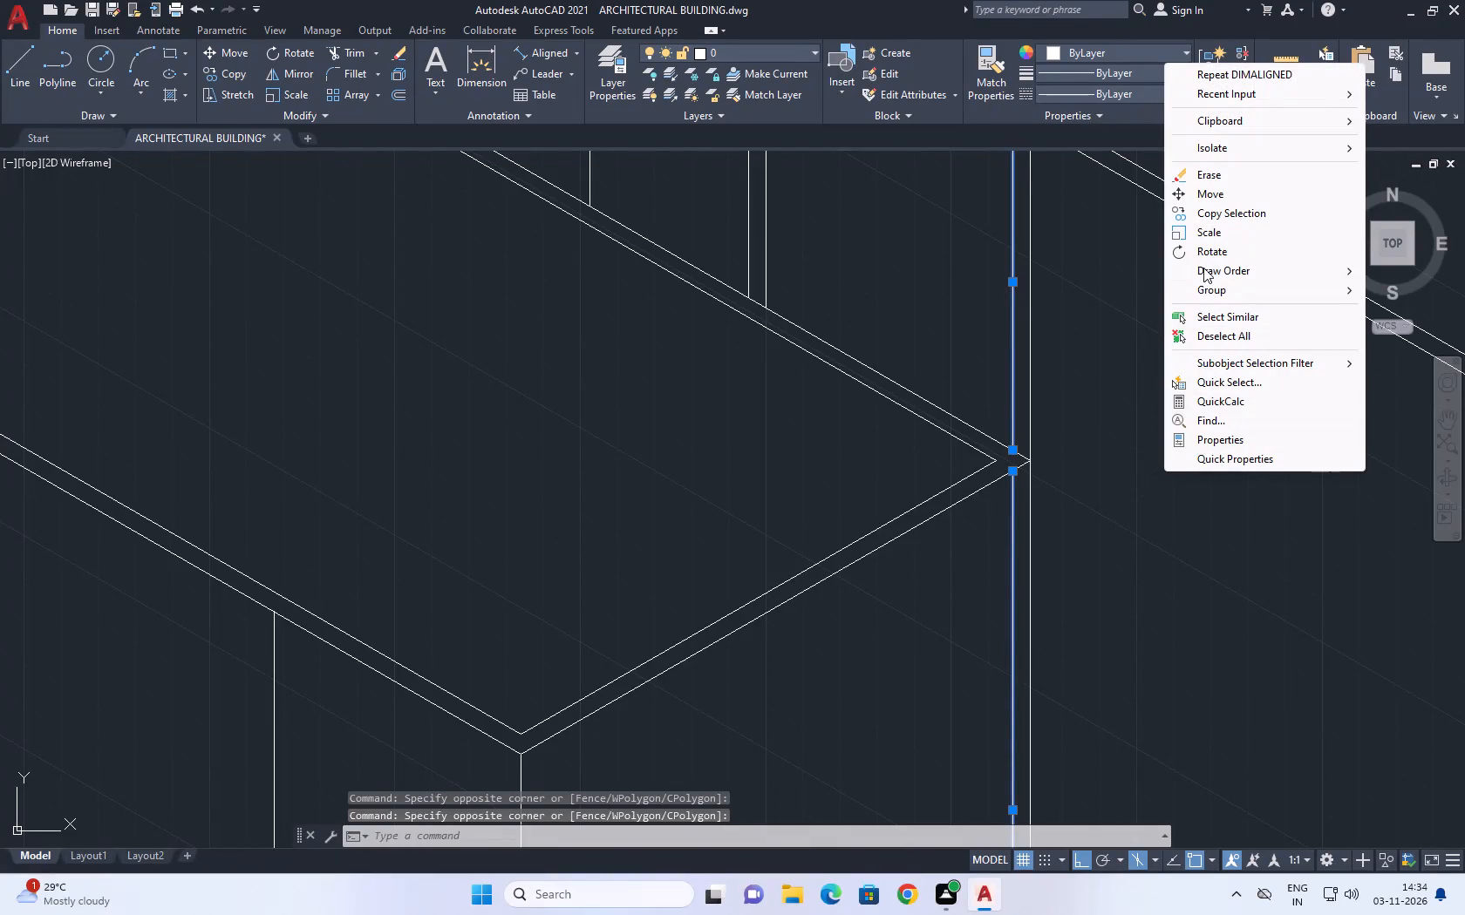
pyautogui.click(1256, 174)
# Move the remaining upper and lower vertical edge segments to the outer corner of the wall above the rear wall and partition corner.
pyautogui.scroll(-3, 934, 322)
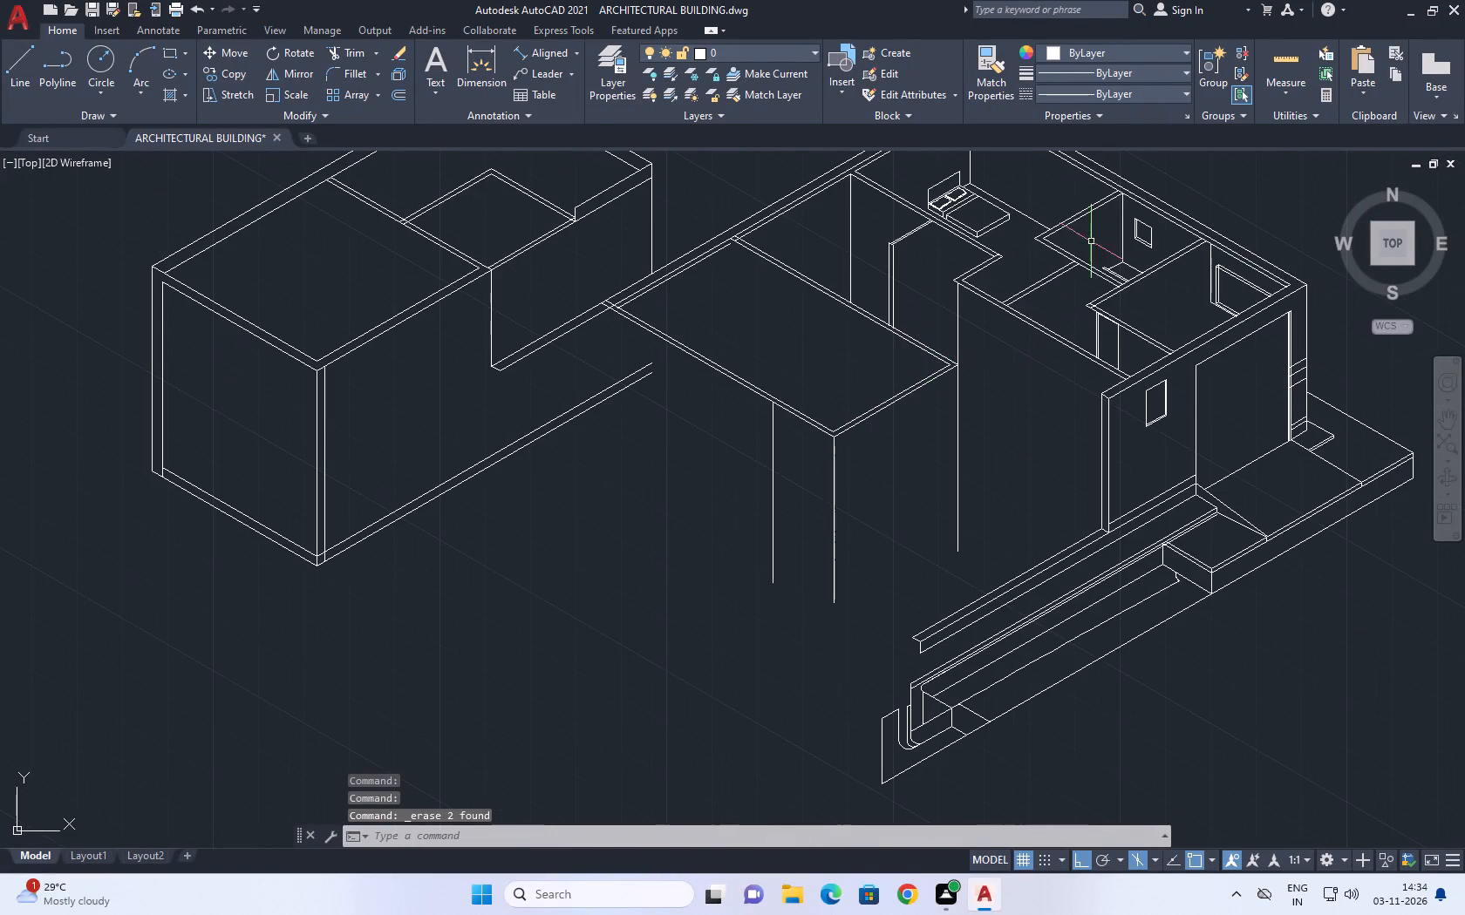
pyautogui.scroll(2, 941, 267)
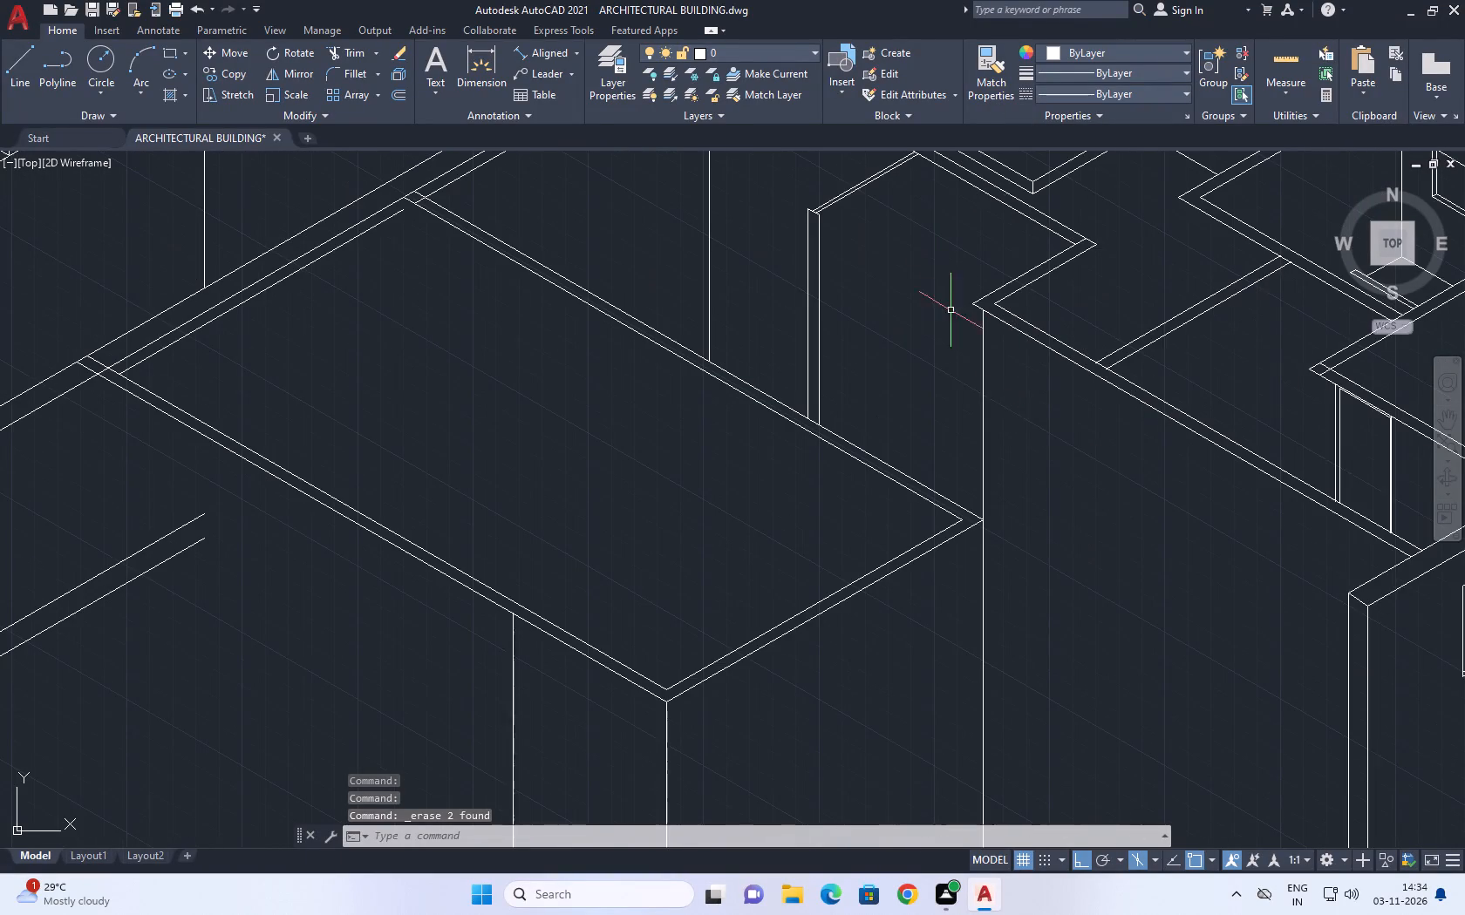
pyautogui.click(997, 430)
pyautogui.click(963, 372)
pyautogui.moveTo(1000, 710); pyautogui.dragTo(974, 676)
pyautogui.click(944, 632)
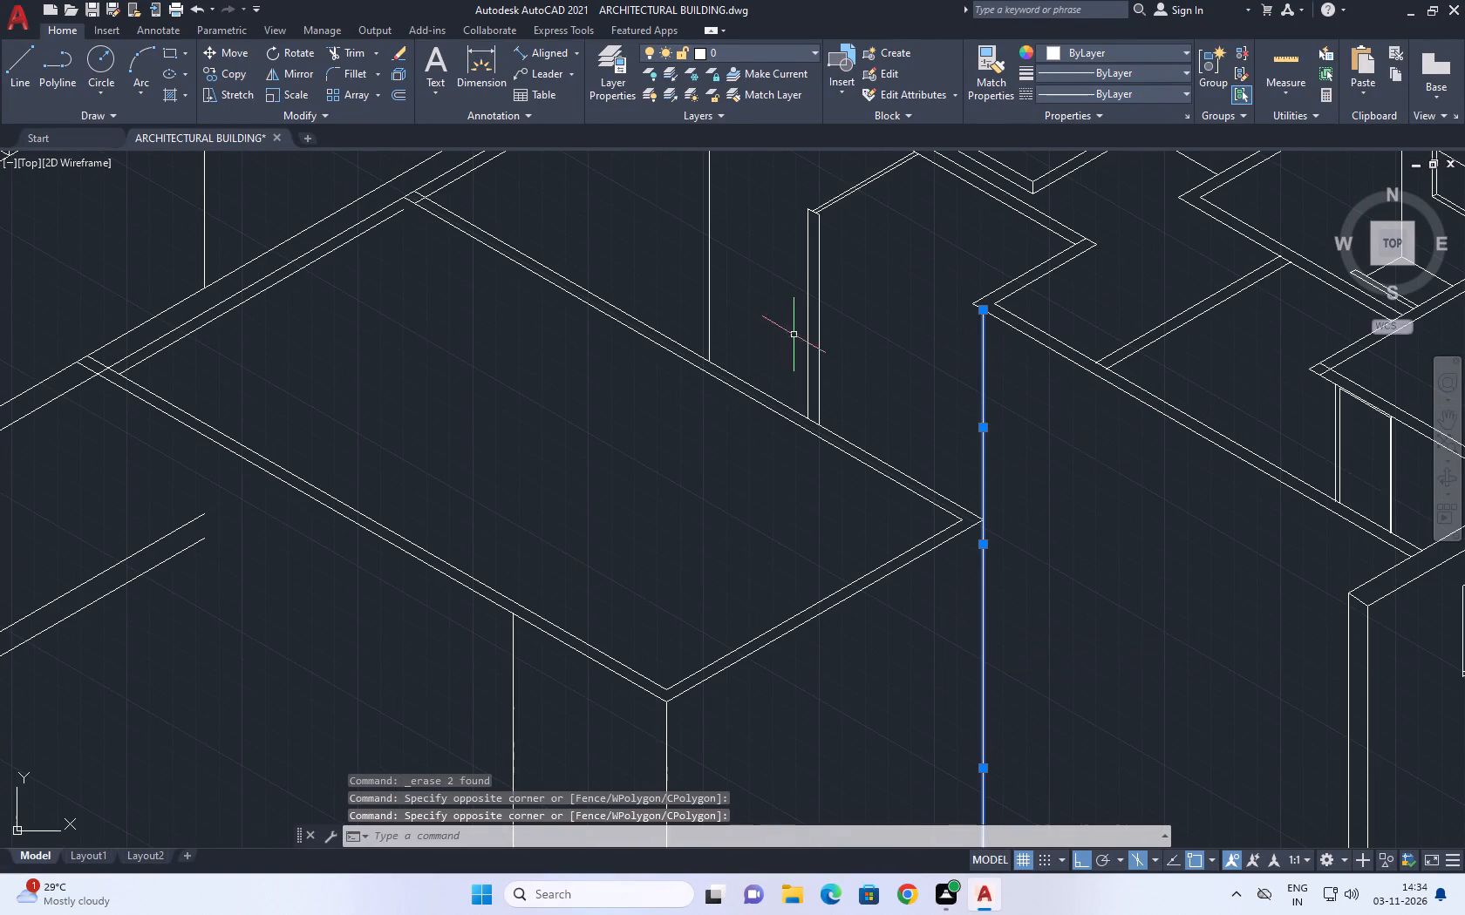
pyautogui.click(225, 48)
pyautogui.scroll(3, 953, 304)
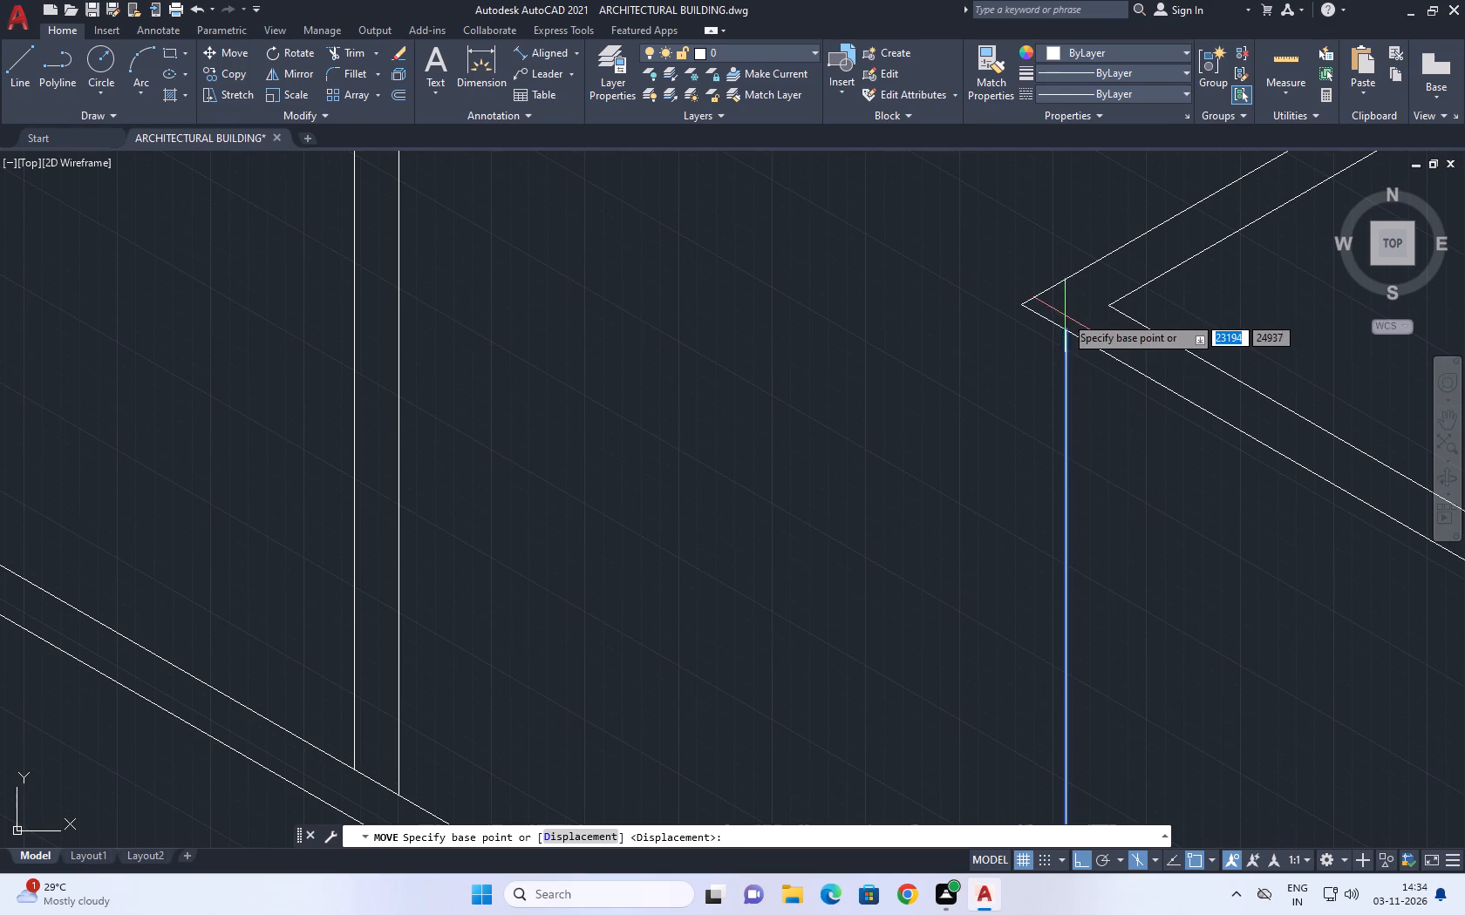
pyautogui.click(1069, 330)
pyautogui.click(1023, 301)
# Move the outer lines of the rear wall and partition from their shared corner to the rear line's intersection with the vertical edge.
pyautogui.scroll(-4, 1062, 264)
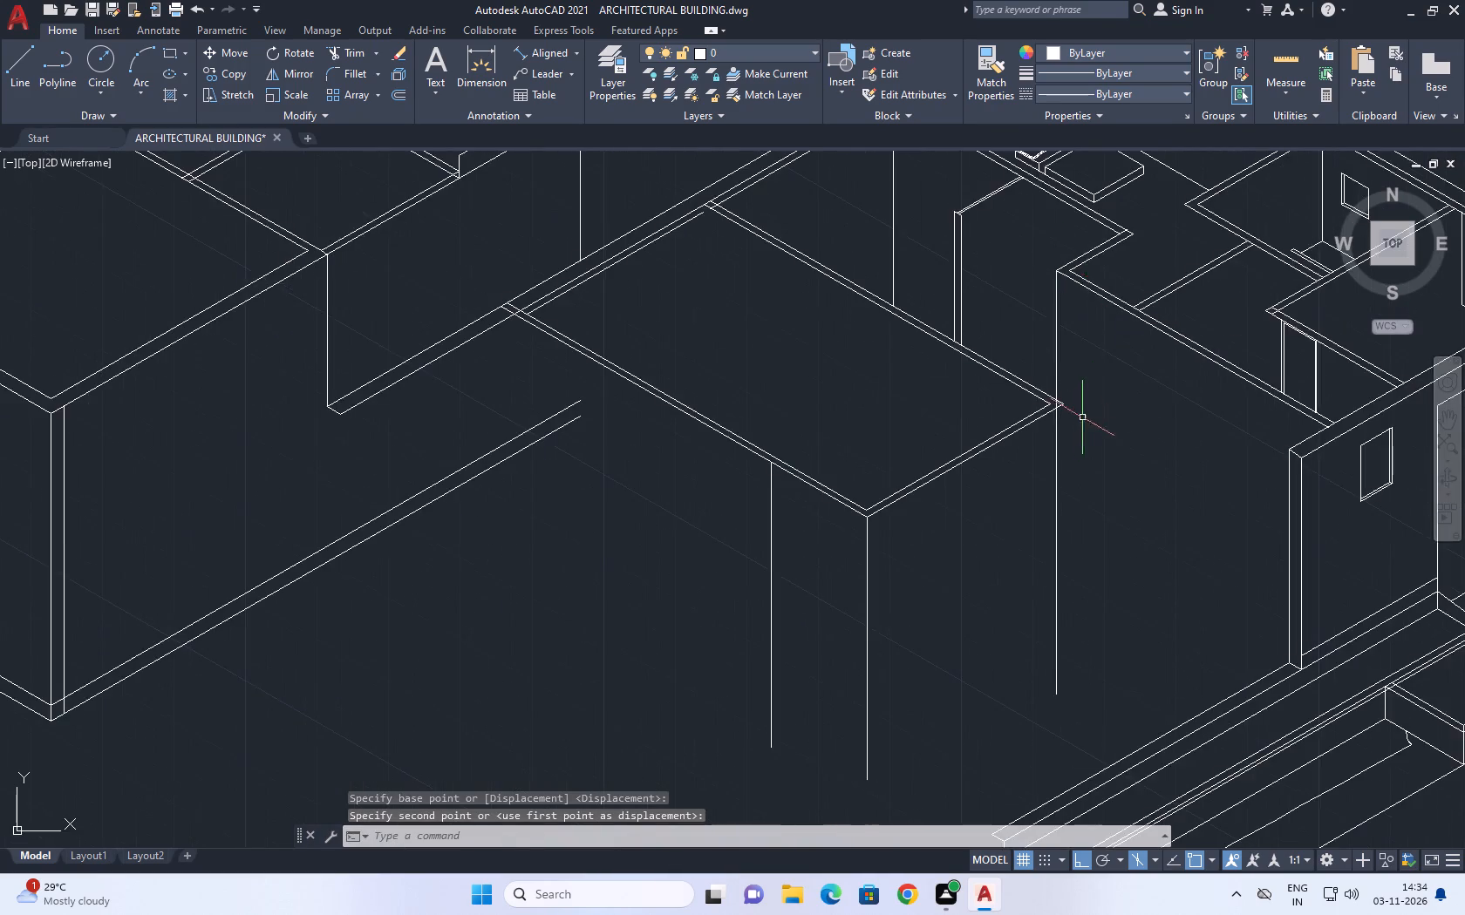
pyautogui.scroll(2, 1076, 420)
pyautogui.scroll(2, 1010, 370)
pyautogui.click(1101, 370)
pyautogui.click(1067, 426)
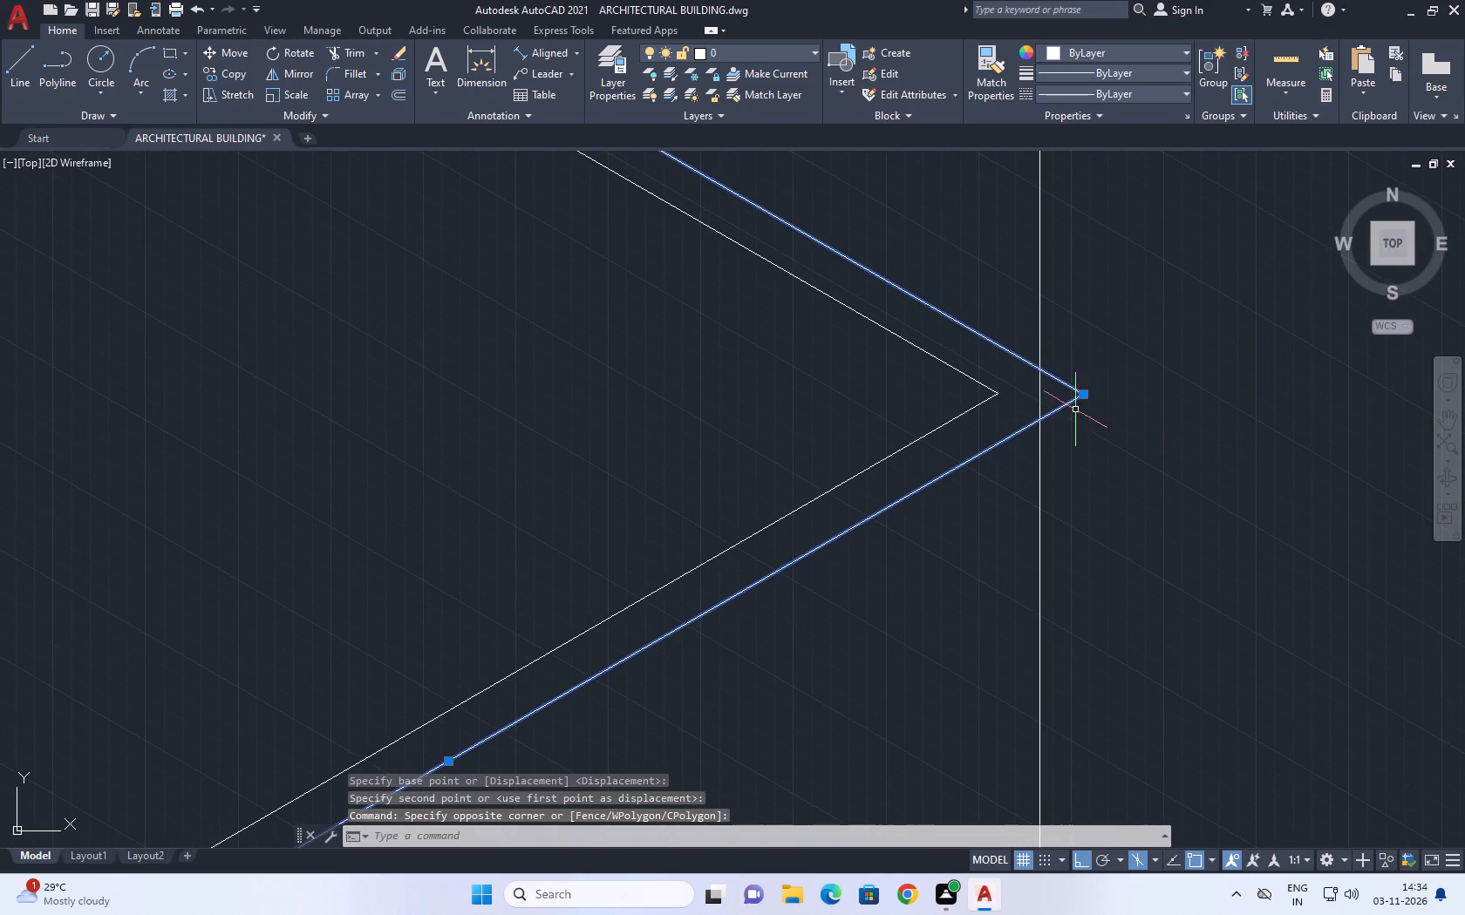
pyautogui.scroll(-4, 1081, 392)
pyautogui.moveTo(1096, 381); pyautogui.dragTo(1097, 387, button='middle')
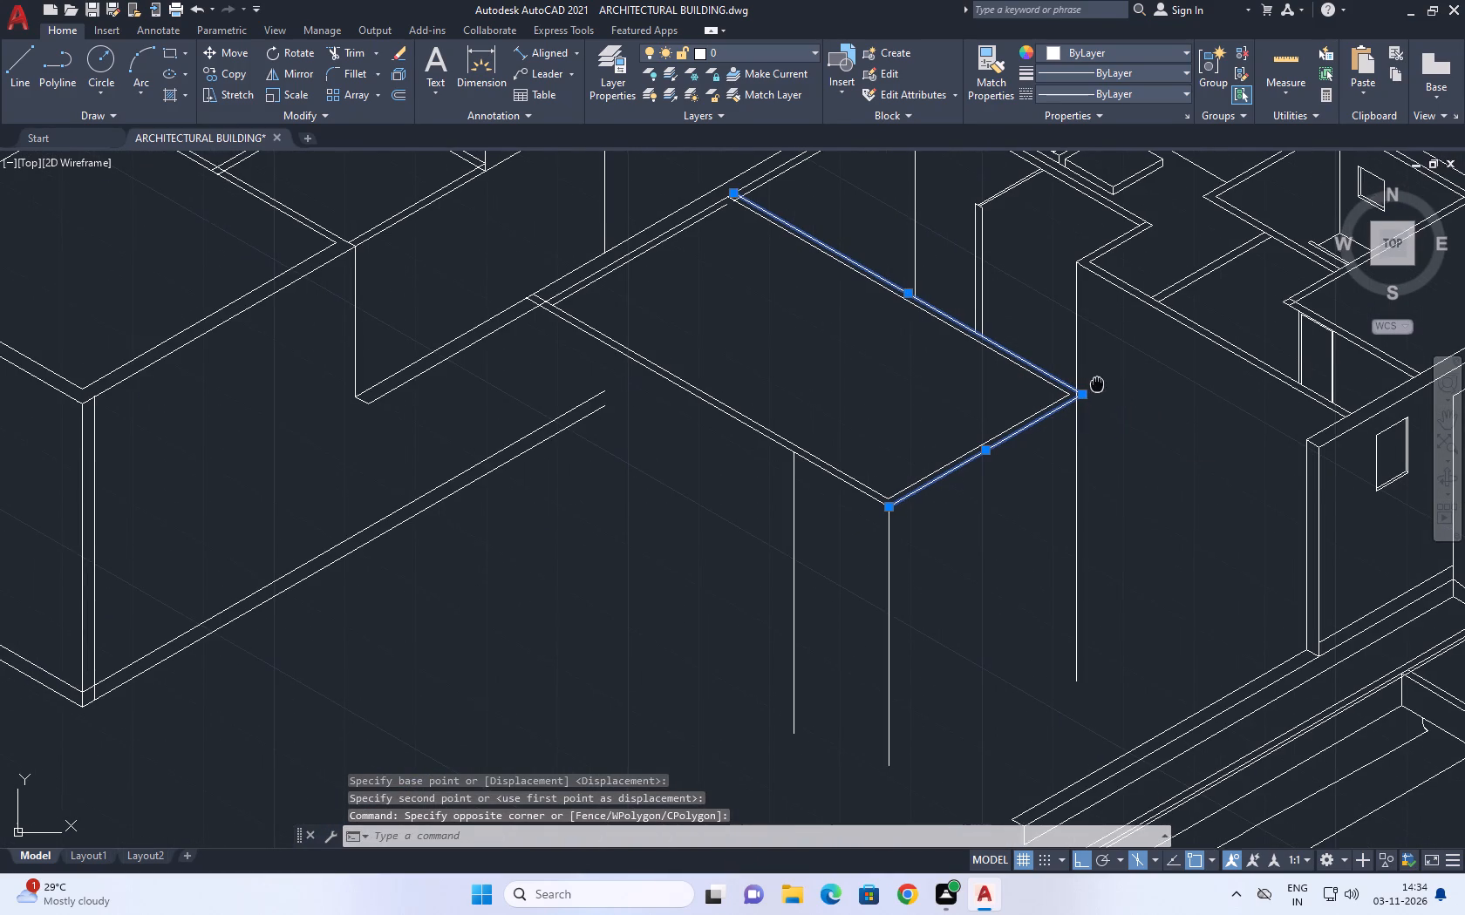
pyautogui.moveTo(1097, 387); pyautogui.dragTo(1099, 419, button='middle')
pyautogui.click(235, 50)
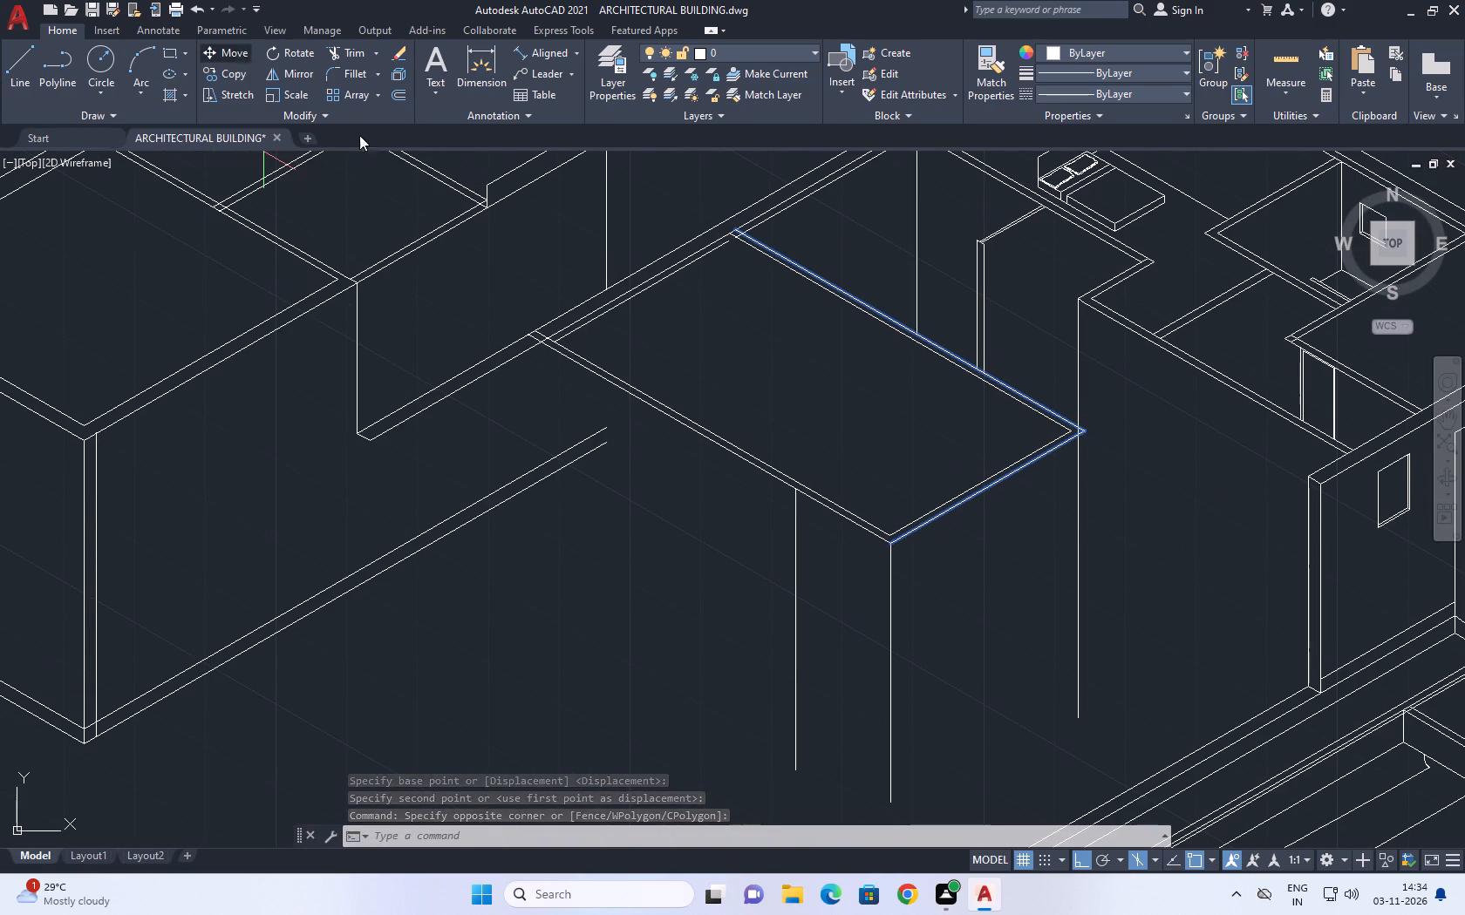
pyautogui.scroll(5, 1113, 431)
pyautogui.click(986, 432)
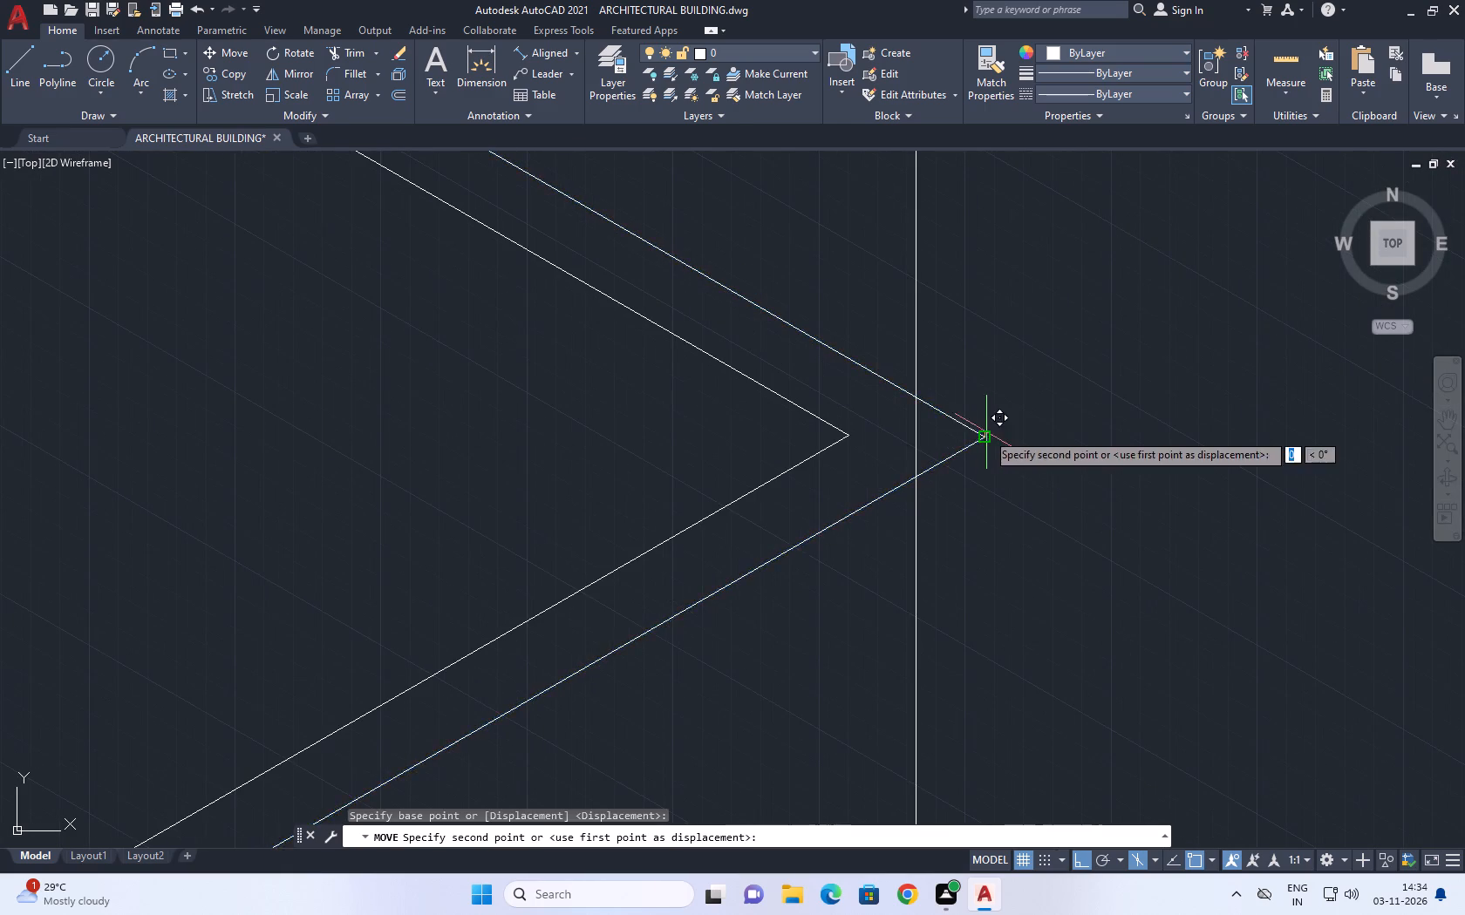
pyautogui.click(920, 400)
# Move the inner lines of the rear wall and partition 114.3 inward along the 150° isometric direction.
pyautogui.scroll(-2, 951, 434)
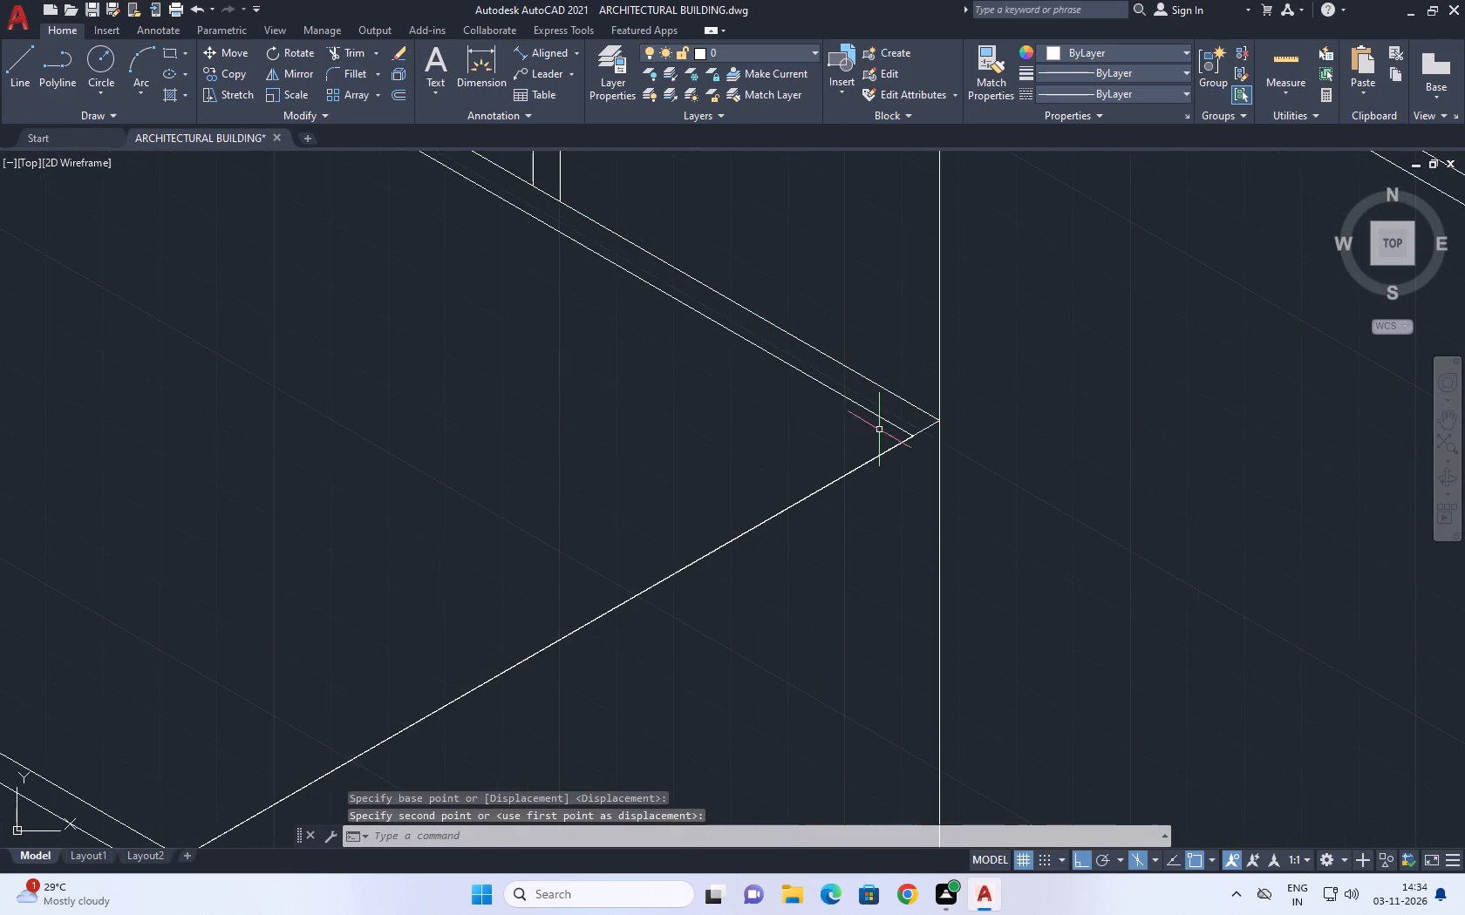
pyautogui.scroll(1, 861, 424)
pyautogui.click(877, 389)
pyautogui.click(815, 414)
pyautogui.scroll(6, 948, 436)
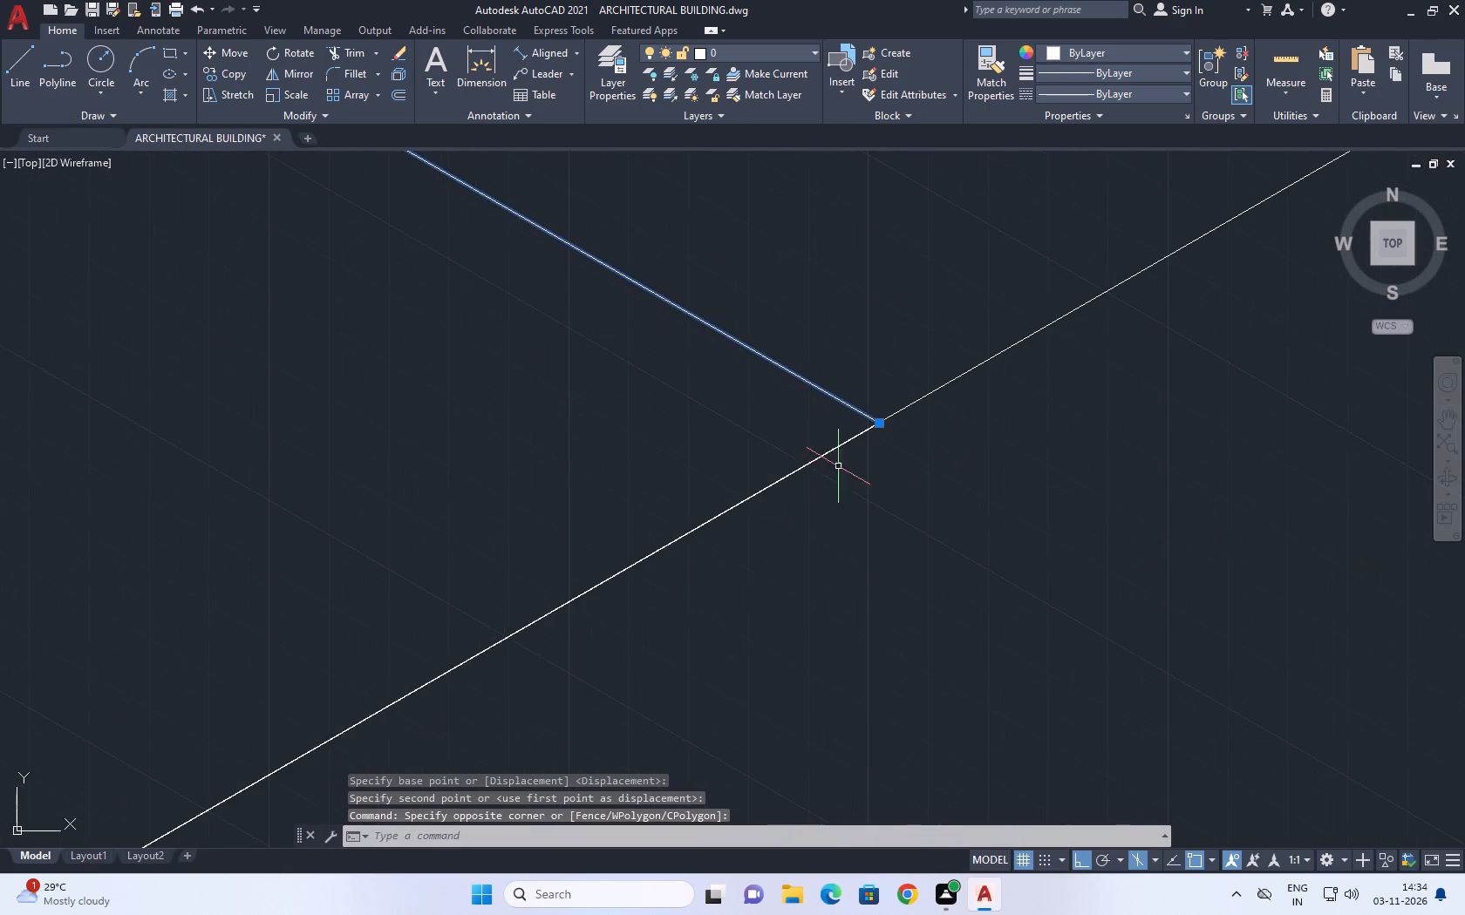
pyautogui.scroll(-9, 933, 453)
pyautogui.click(574, 370)
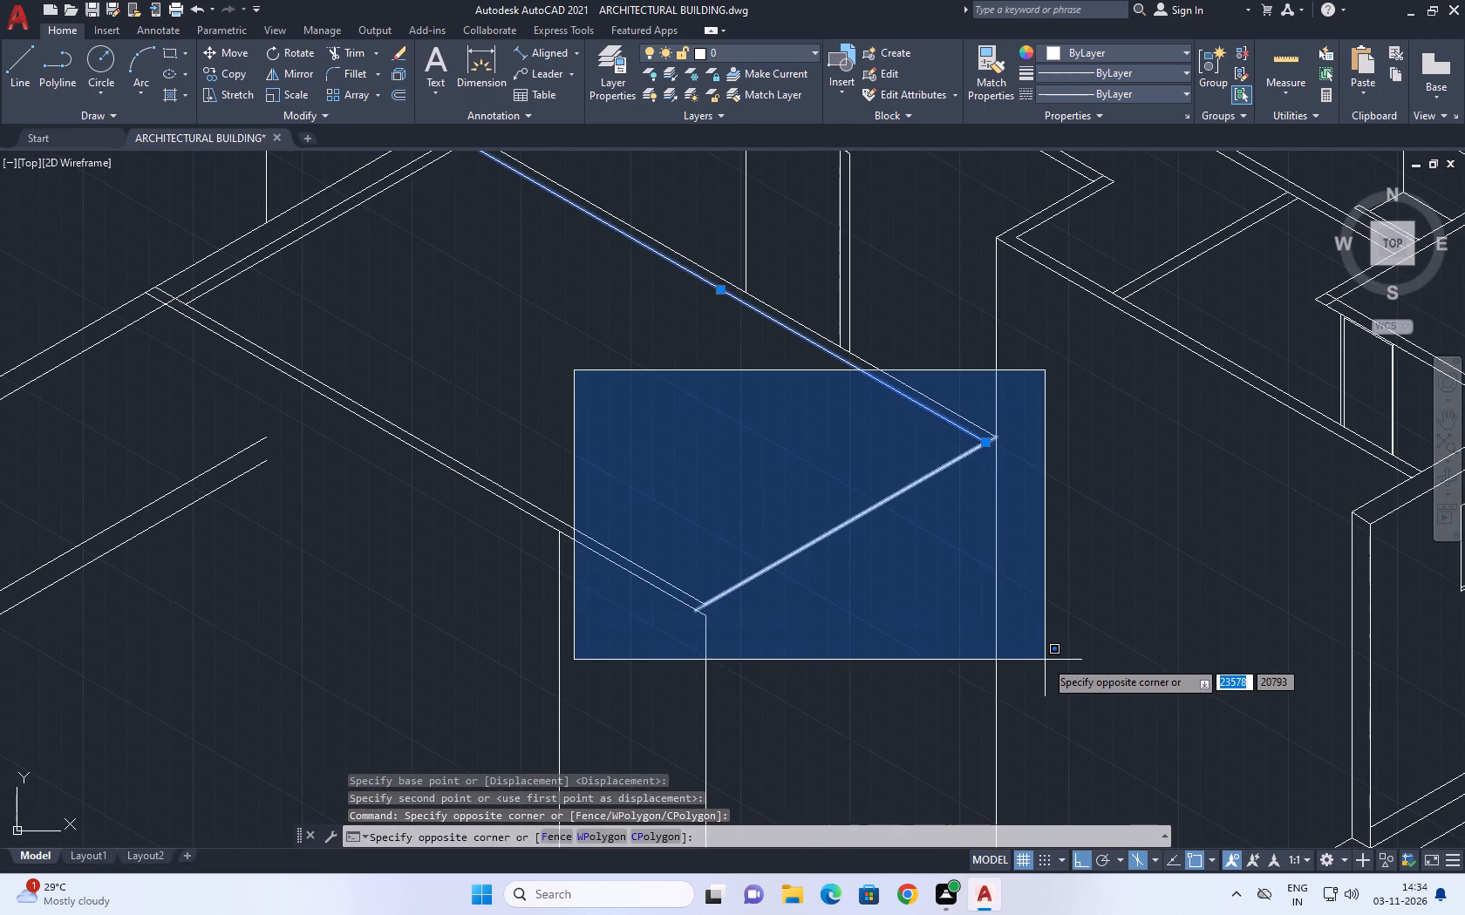
pyautogui.click(992, 640)
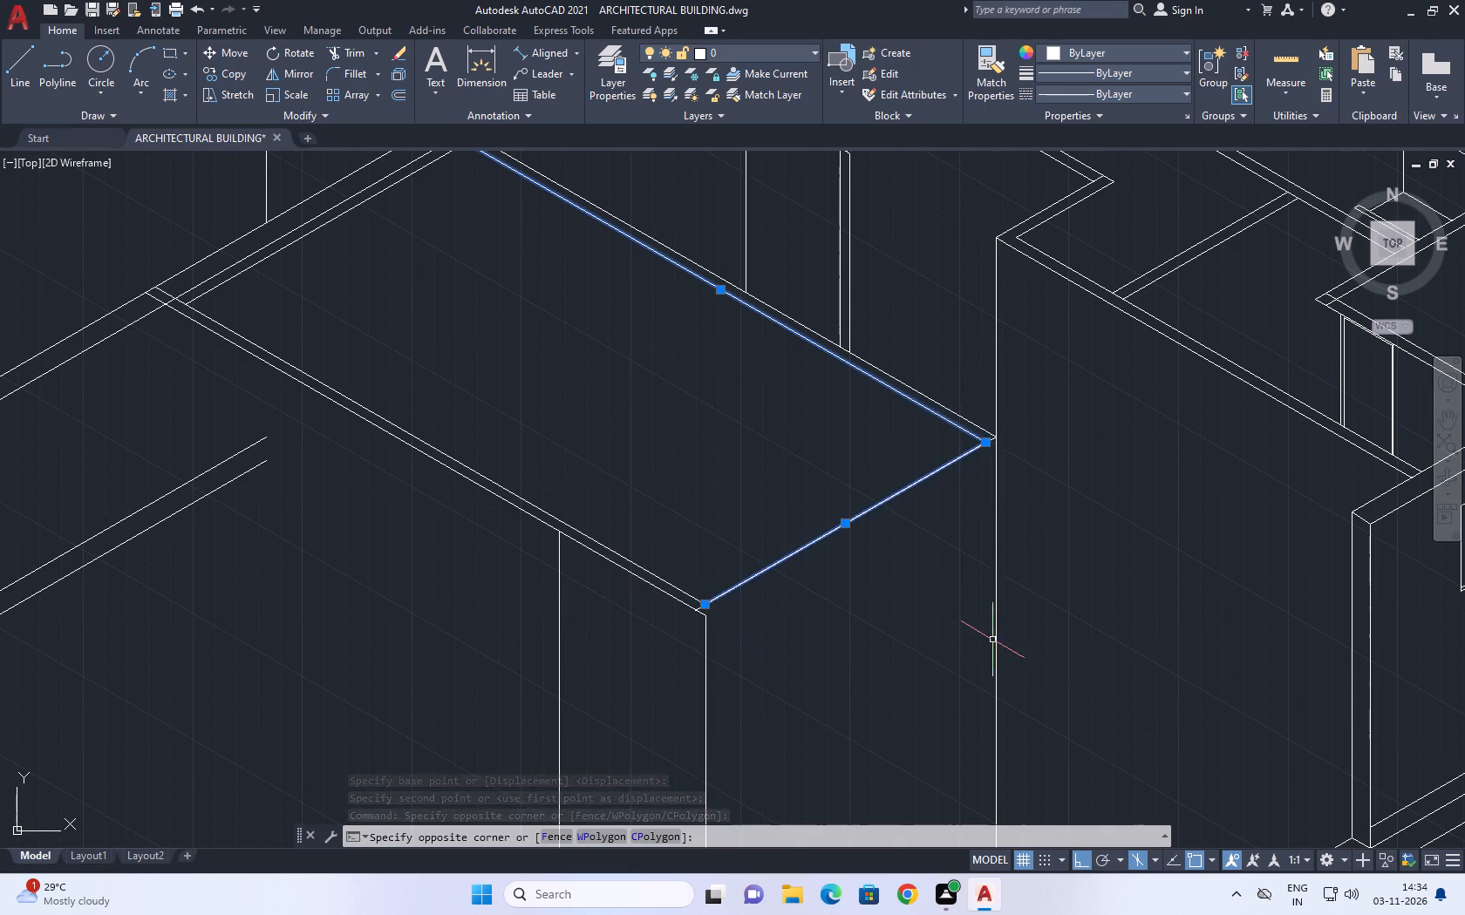
pyautogui.moveTo(798, 476); pyautogui.dragTo(832, 560, button='middle')
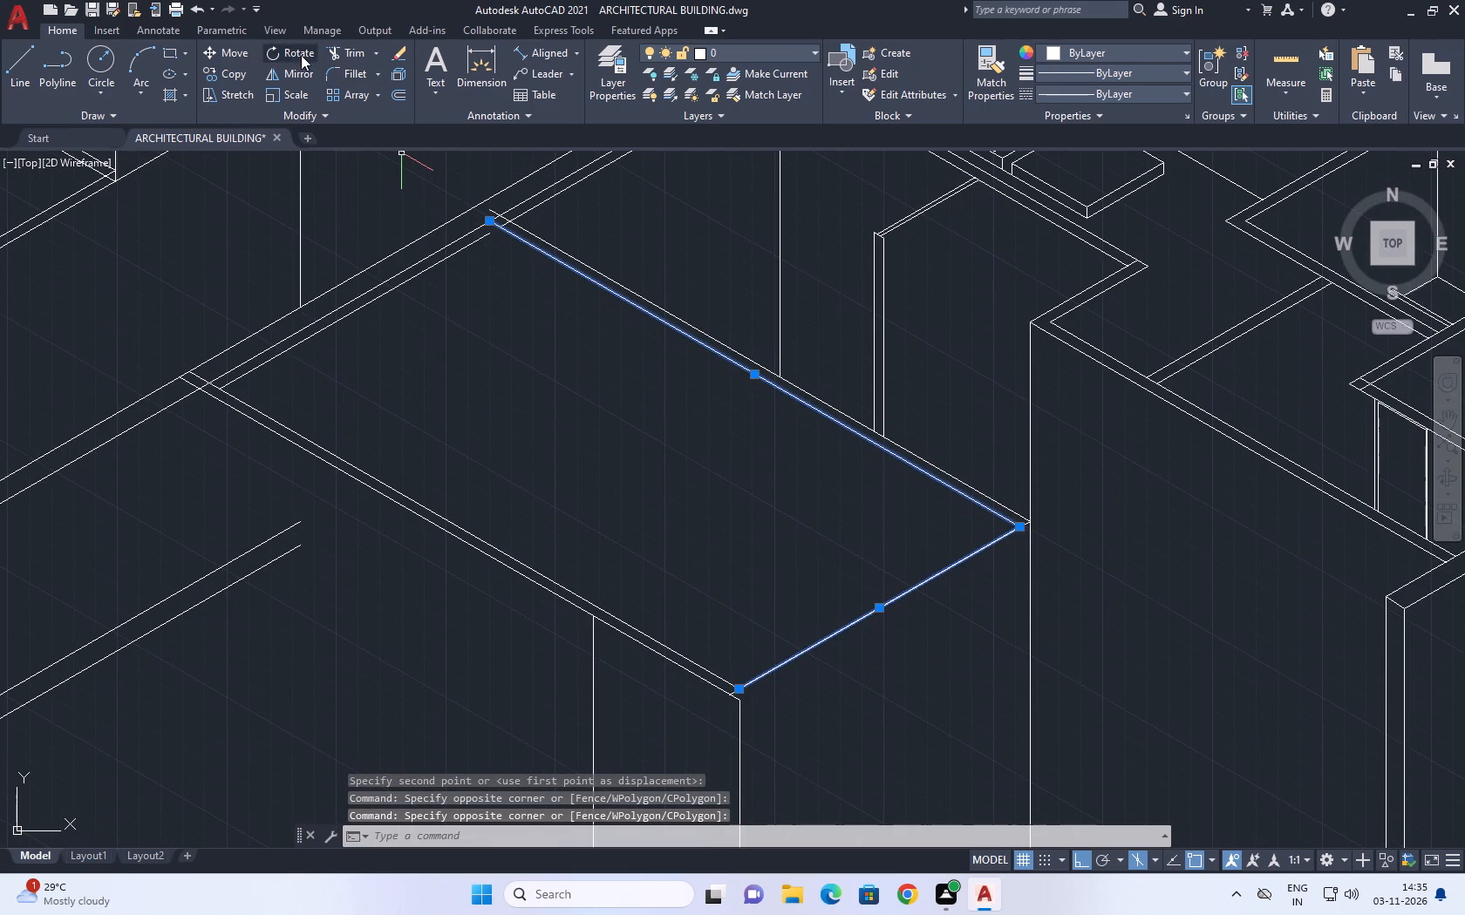
pyautogui.click(222, 53)
pyautogui.moveTo(1169, 686); pyautogui.dragTo(1162, 680)
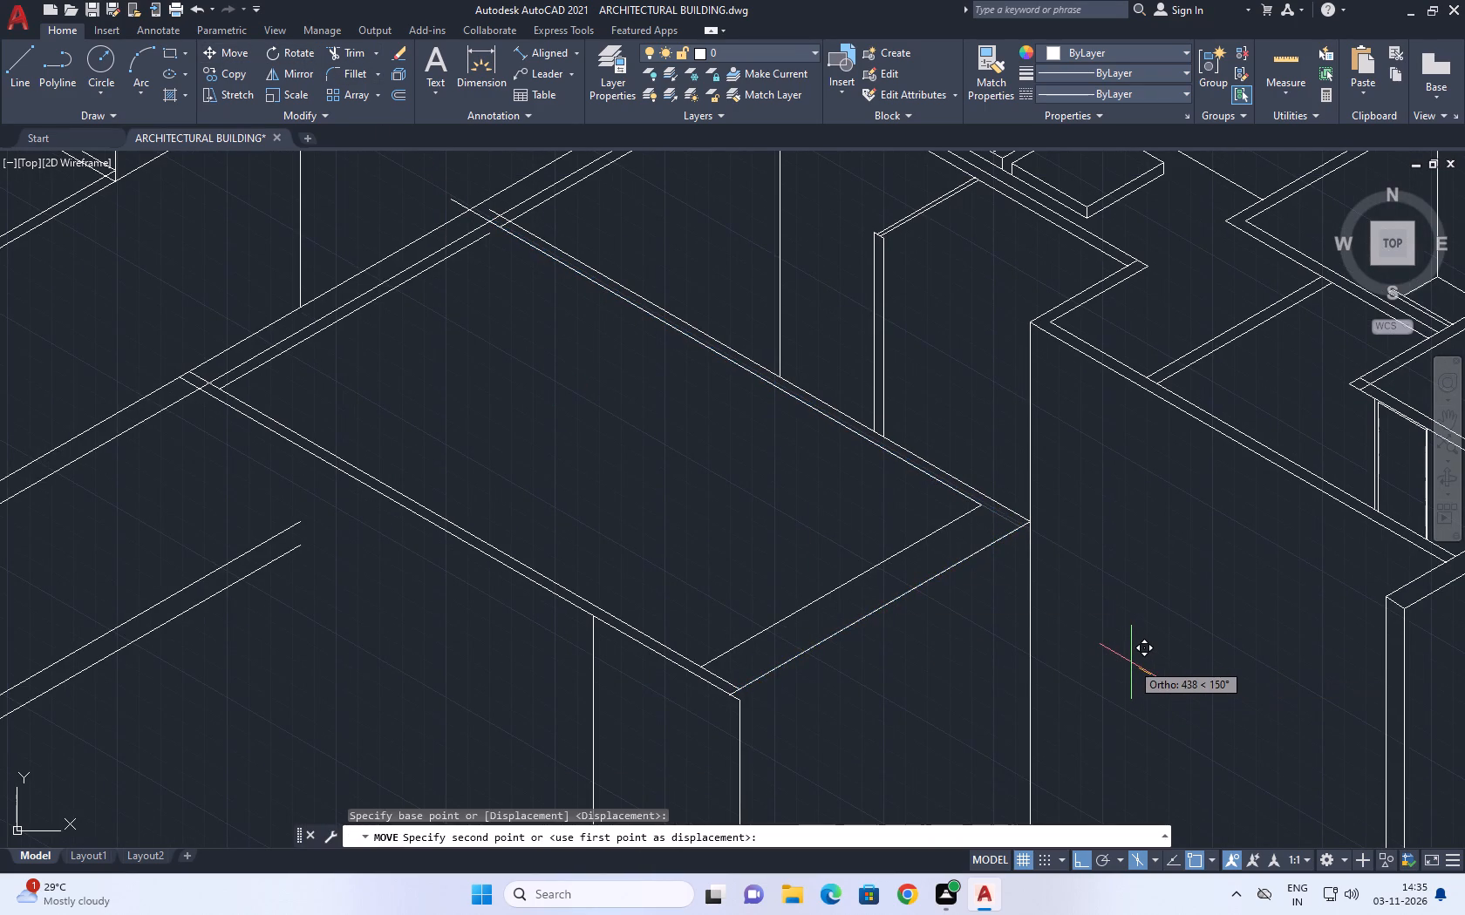
pyautogui.write('11')
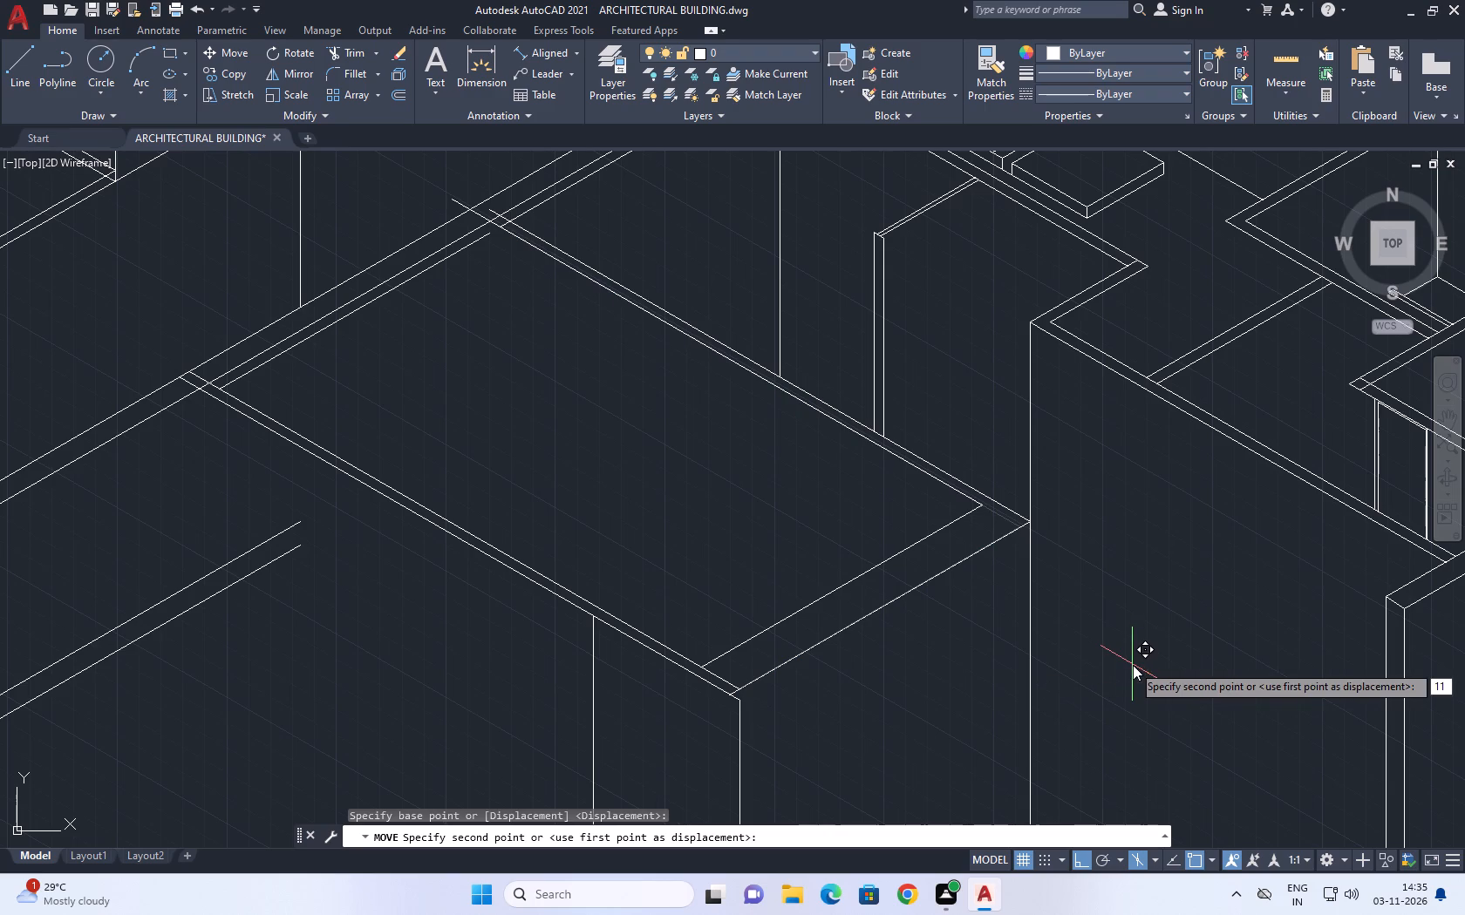
pyautogui.press('4')
pyautogui.press('.')
pyautogui.press('6')
pyautogui.press('BackSpace')
pyautogui.press('3')
pyautogui.press('Return')
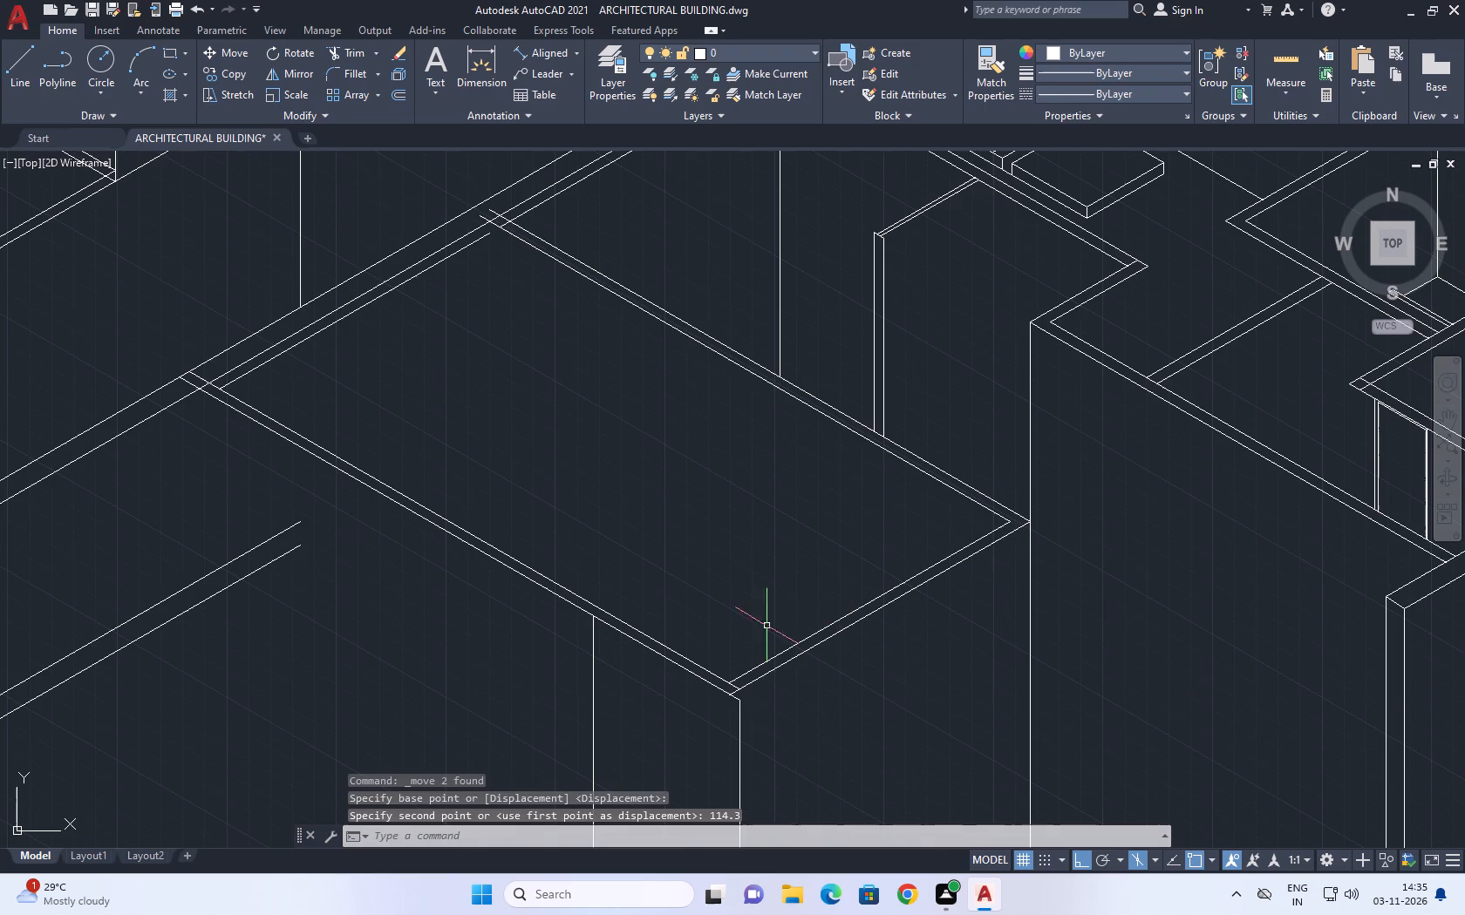
# Trim the inner line overrunning the nearest corner where the front room's near side wall meets its end wall.
pyautogui.moveTo(713, 712); pyautogui.dragTo(783, 695, button='middle')
pyautogui.press('t')
pyautogui.press('space')
pyautogui.scroll(3, 806, 681)
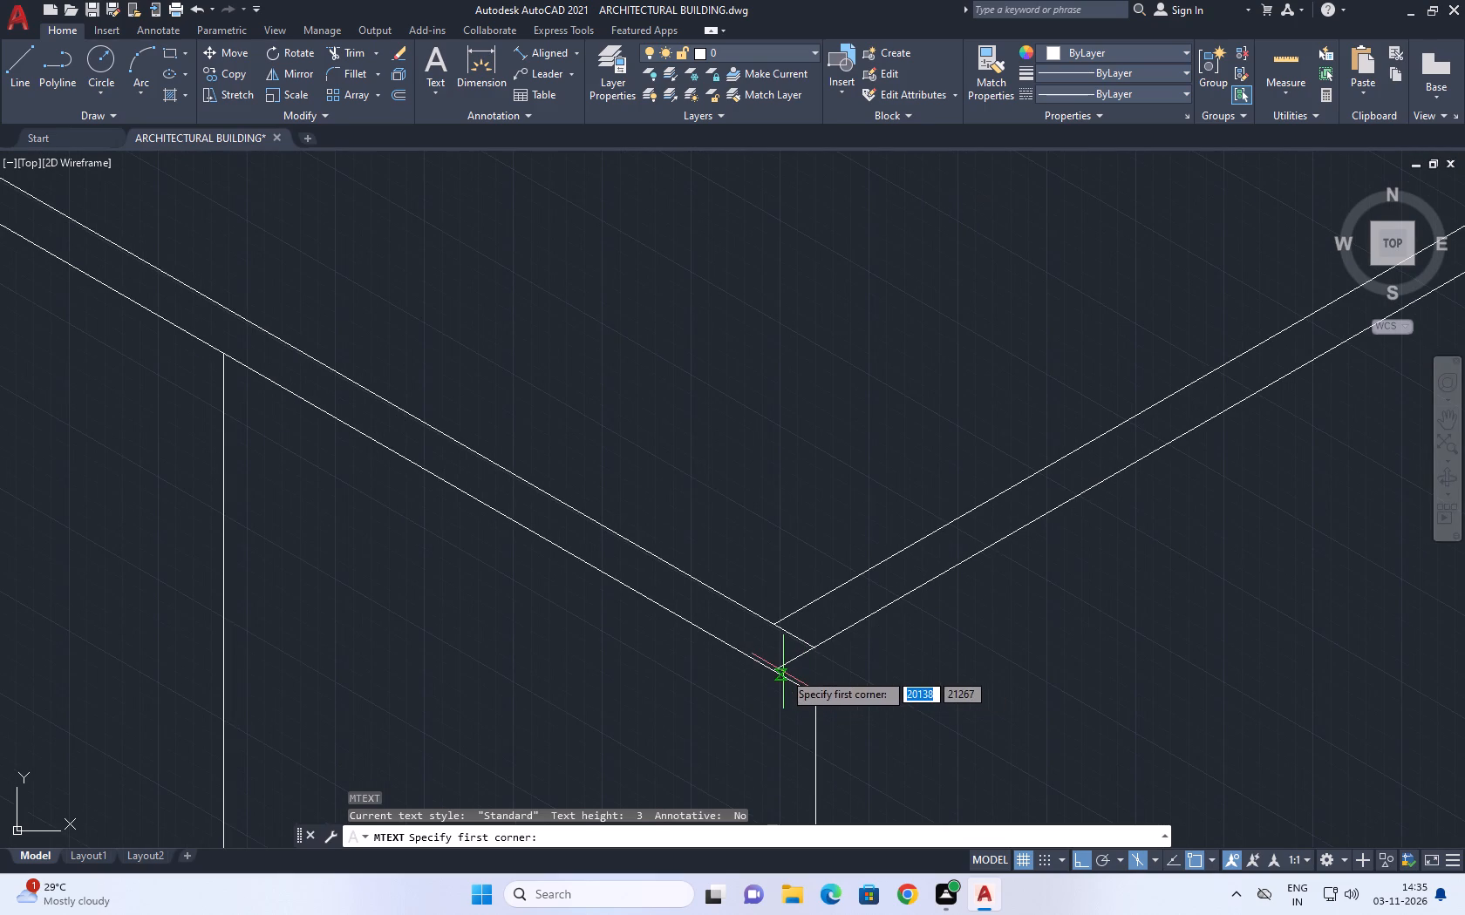
pyautogui.press('Escape')
pyautogui.write('tr')
pyautogui.press('space')
pyautogui.click(810, 634)
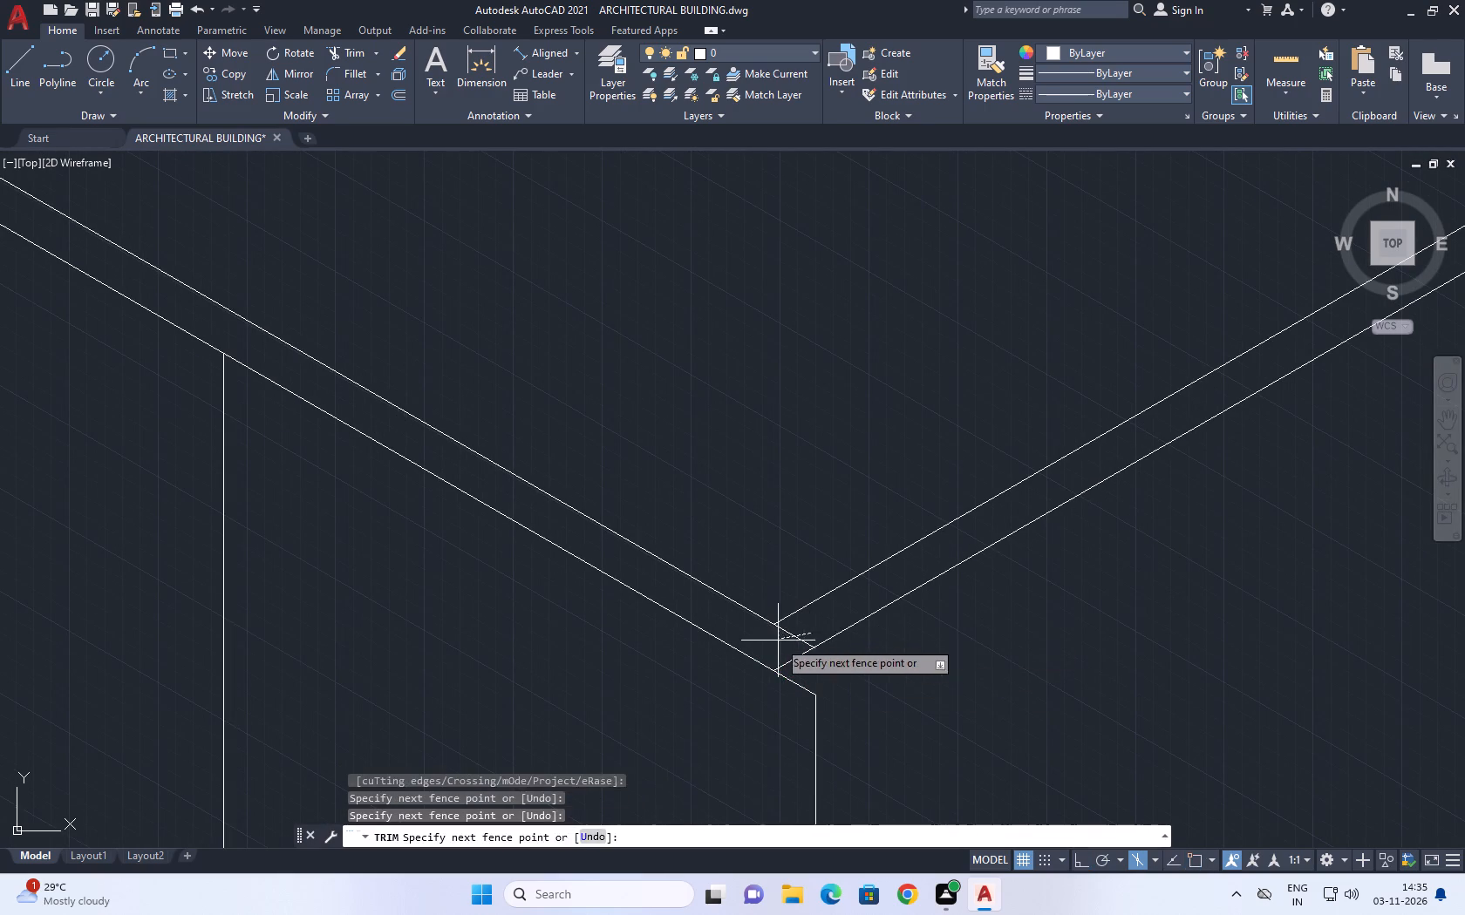
pyautogui.click(778, 640)
pyautogui.scroll(-2, 870, 642)
pyautogui.scroll(2, 825, 642)
pyautogui.scroll(-5, 915, 668)
pyautogui.press('Escape')
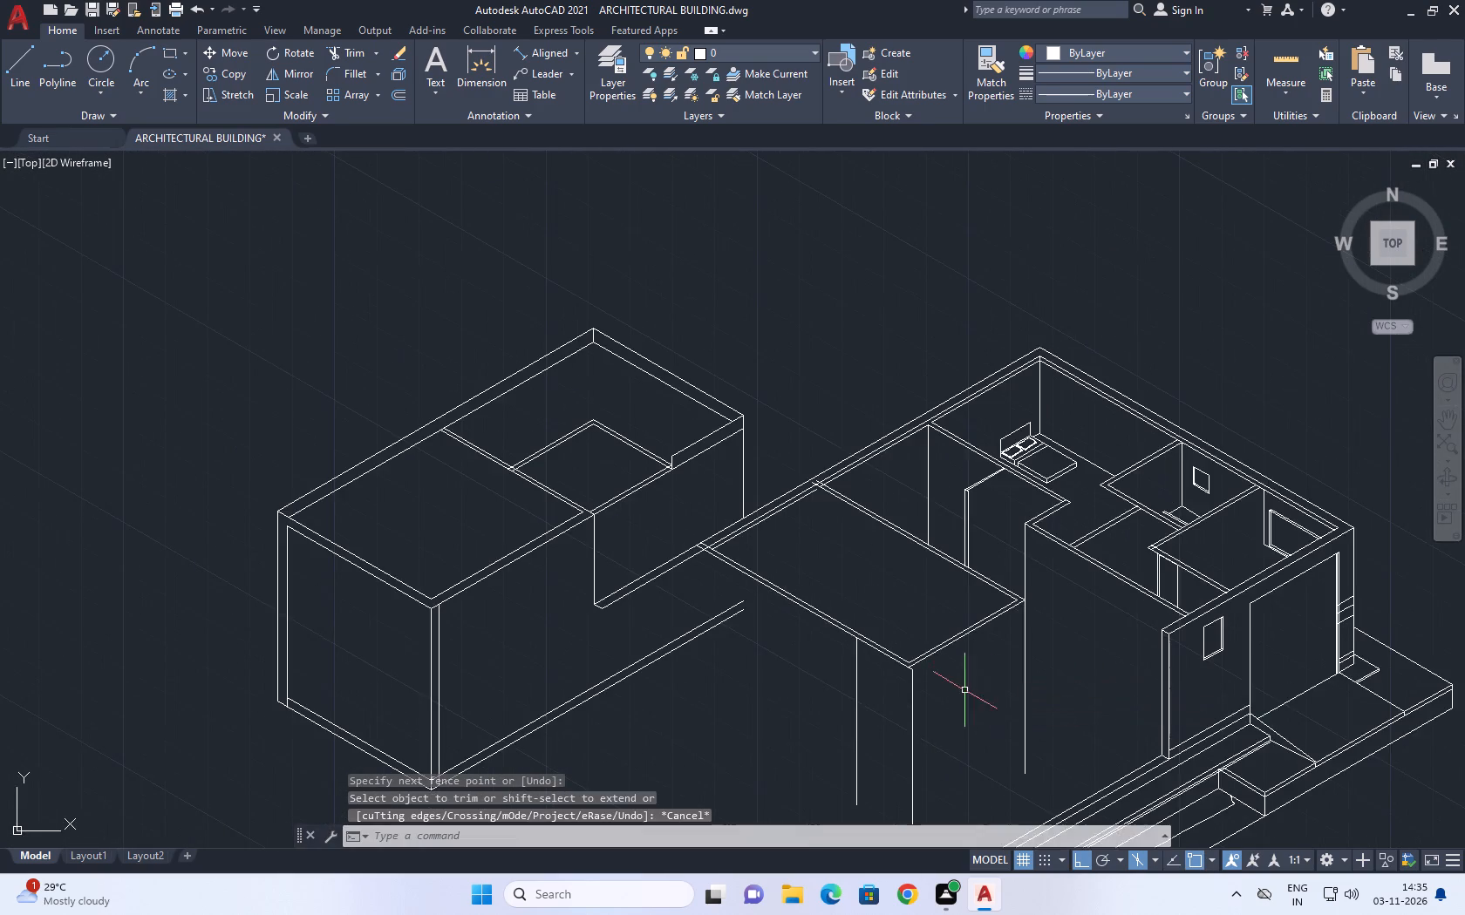
# Move the vertical edge below the front room's nearest corner to the intersection of the two outer wall lines.
pyautogui.scroll(4, 932, 687)
pyautogui.moveTo(916, 654); pyautogui.dragTo(907, 649)
pyautogui.click(721, 683)
pyautogui.moveTo(821, 673); pyautogui.dragTo(836, 695, button='middle')
pyautogui.write('m')
pyautogui.press('space')
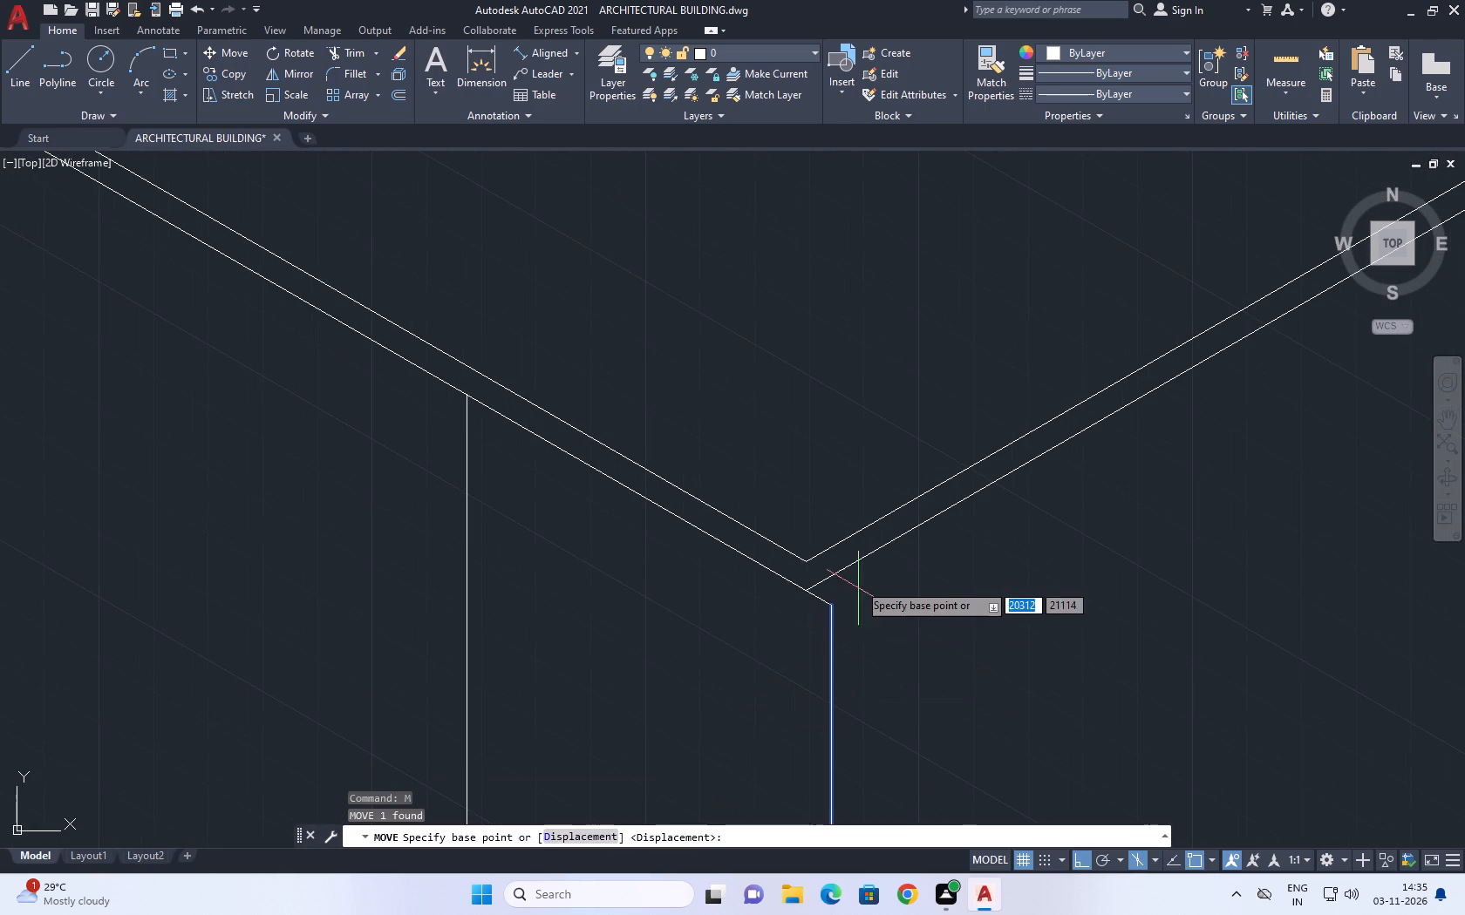
pyautogui.click(836, 606)
pyautogui.click(805, 595)
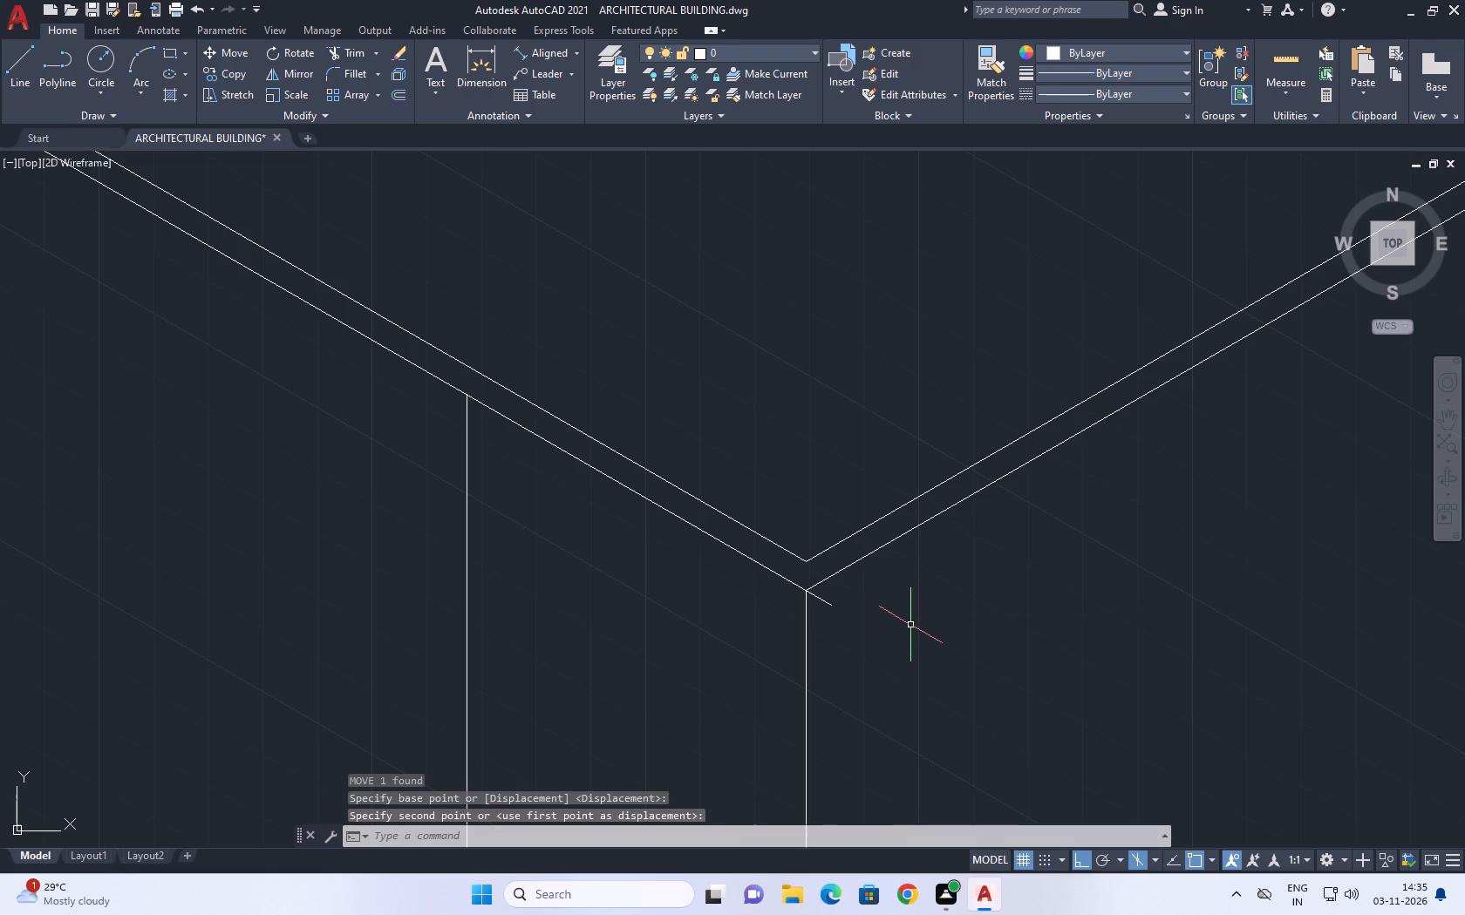
# Trim the side wall's outer line overhanging past the moved vertical edge.
pyautogui.write('tr')
pyautogui.press('space')
pyautogui.click(830, 605)
pyautogui.scroll(-9, 848, 608)
pyautogui.press('Escape')
# Extend the long wall's inner line between the front room's side walls up to the far side wall.
pyautogui.scroll(5, 851, 600)
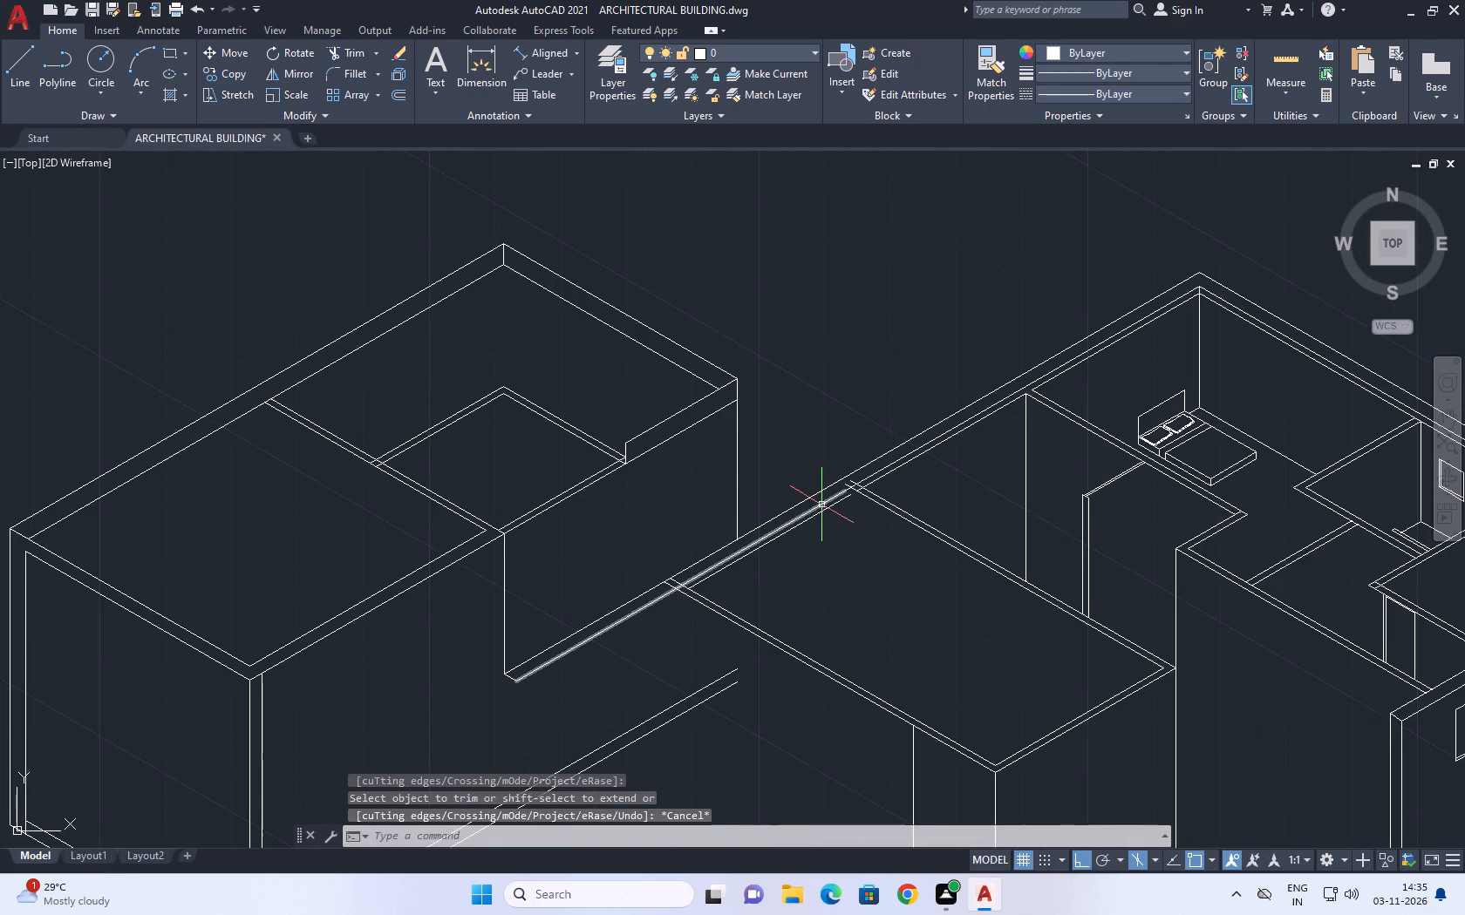
pyautogui.moveTo(821, 505); pyautogui.dragTo(717, 548, button='middle')
pyautogui.scroll(1, 844, 523)
pyautogui.moveTo(731, 587); pyautogui.dragTo(866, 610, button='middle')
pyautogui.press('e')
pyautogui.press('x')
pyautogui.press('space')
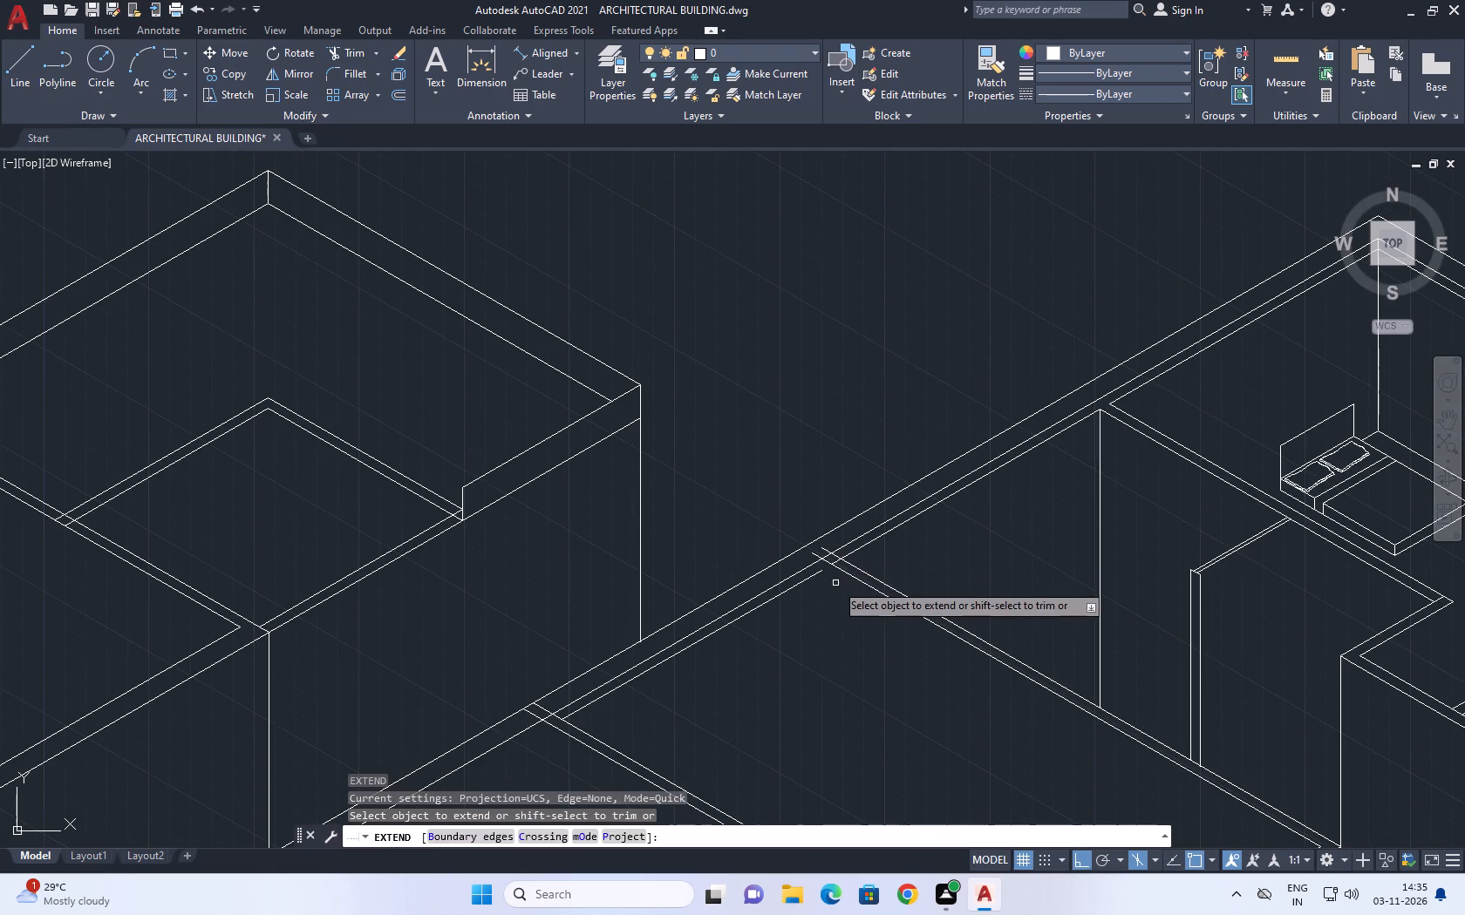
pyautogui.click(820, 573)
pyautogui.press('Escape')
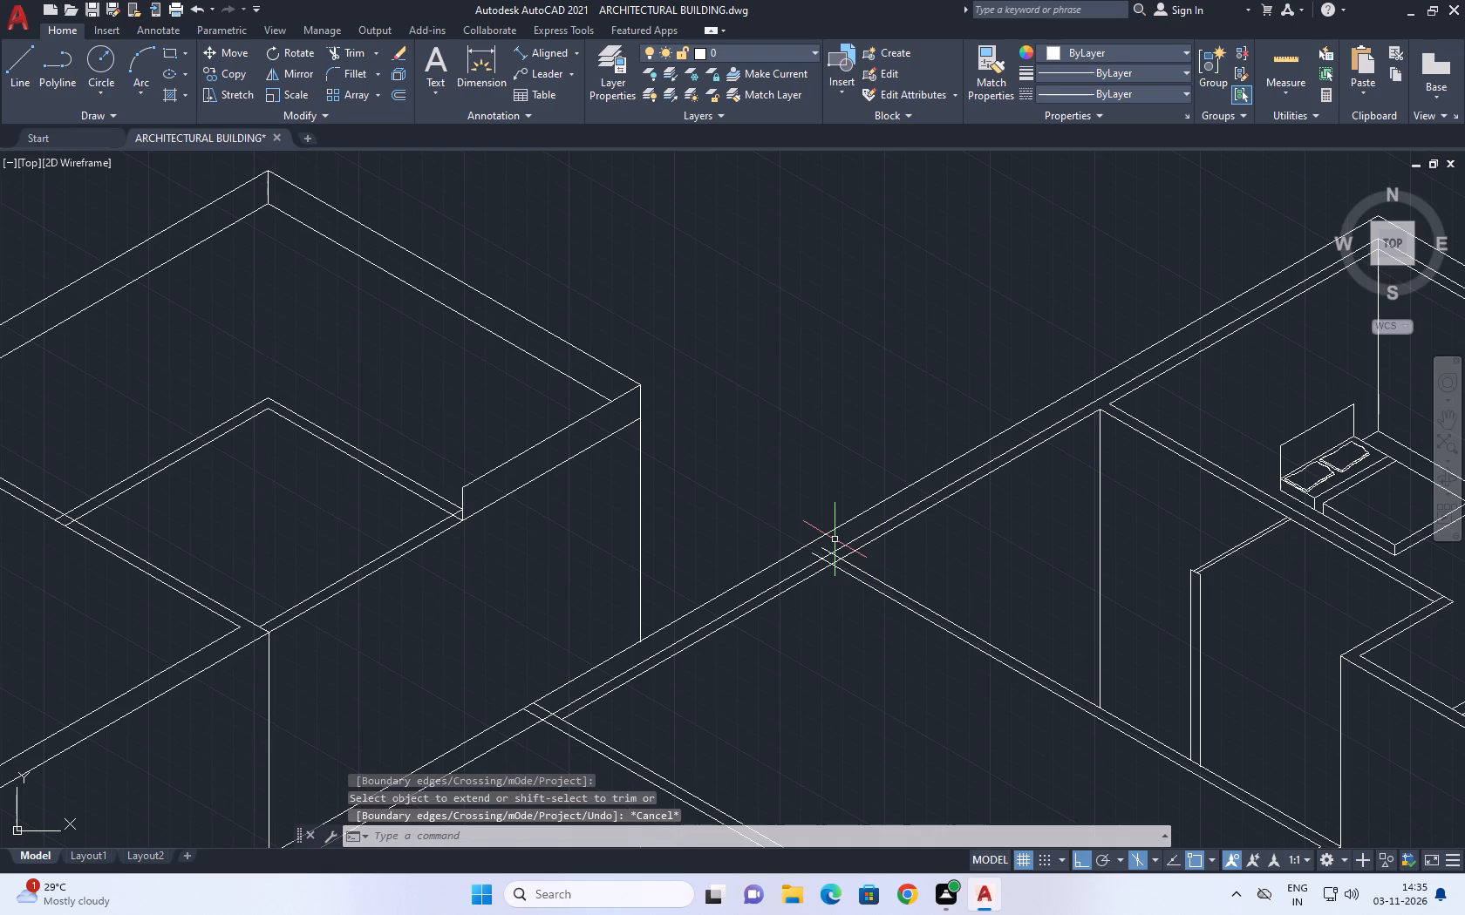
# Trim the far side wall's two overrunning ends and the long wall's inner line segment between them at their junction.
pyautogui.press('t')
pyautogui.press('r')
pyautogui.press('space')
pyautogui.scroll(4, 824, 538)
pyautogui.click(832, 559)
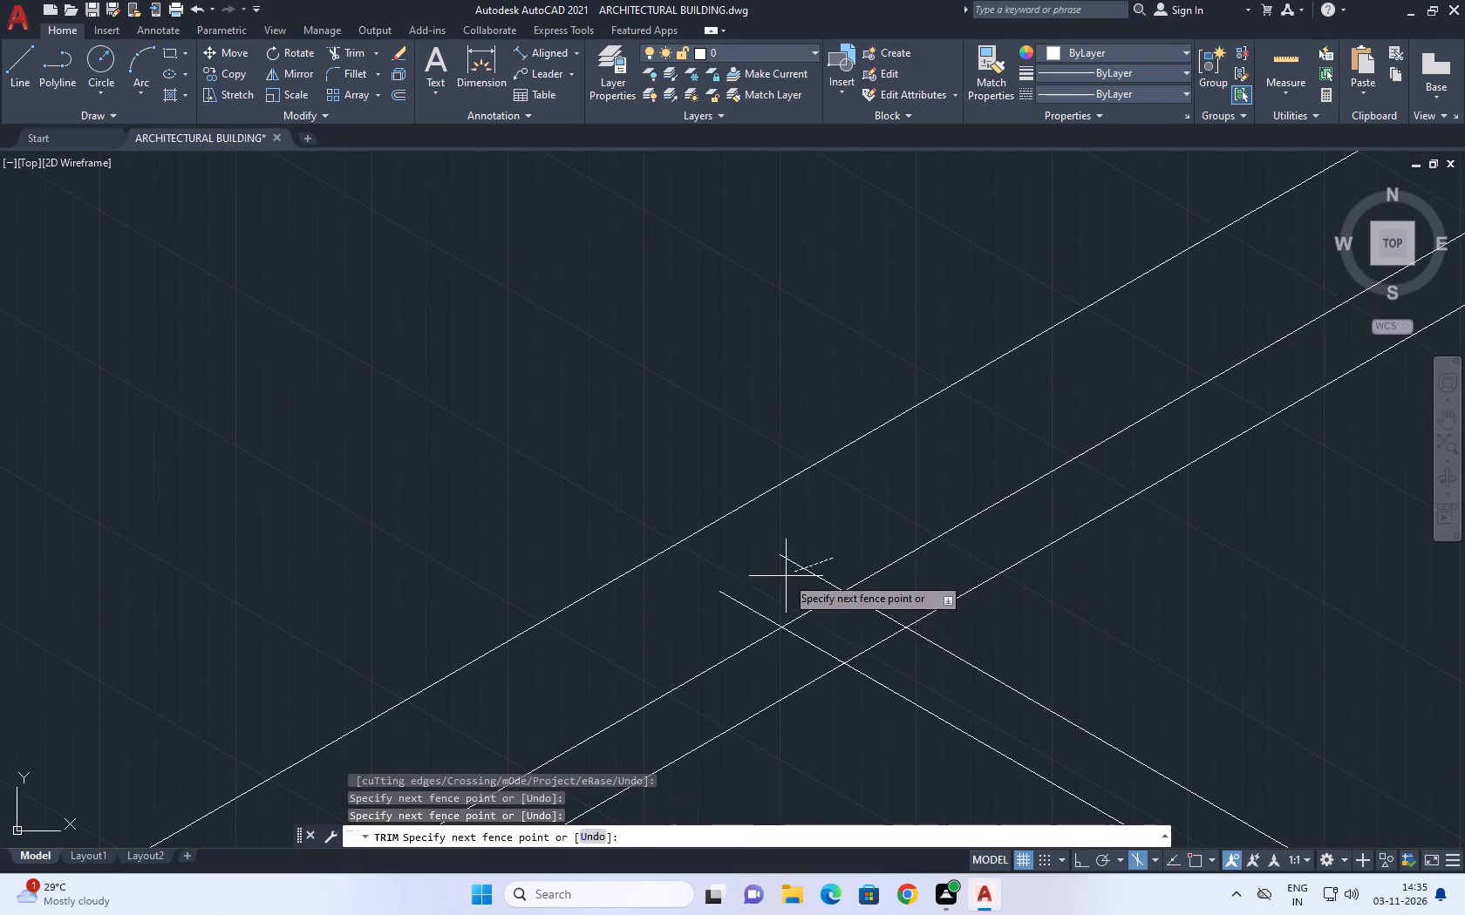
pyautogui.click(726, 617)
pyautogui.moveTo(889, 604); pyautogui.dragTo(881, 603)
pyautogui.click(787, 644)
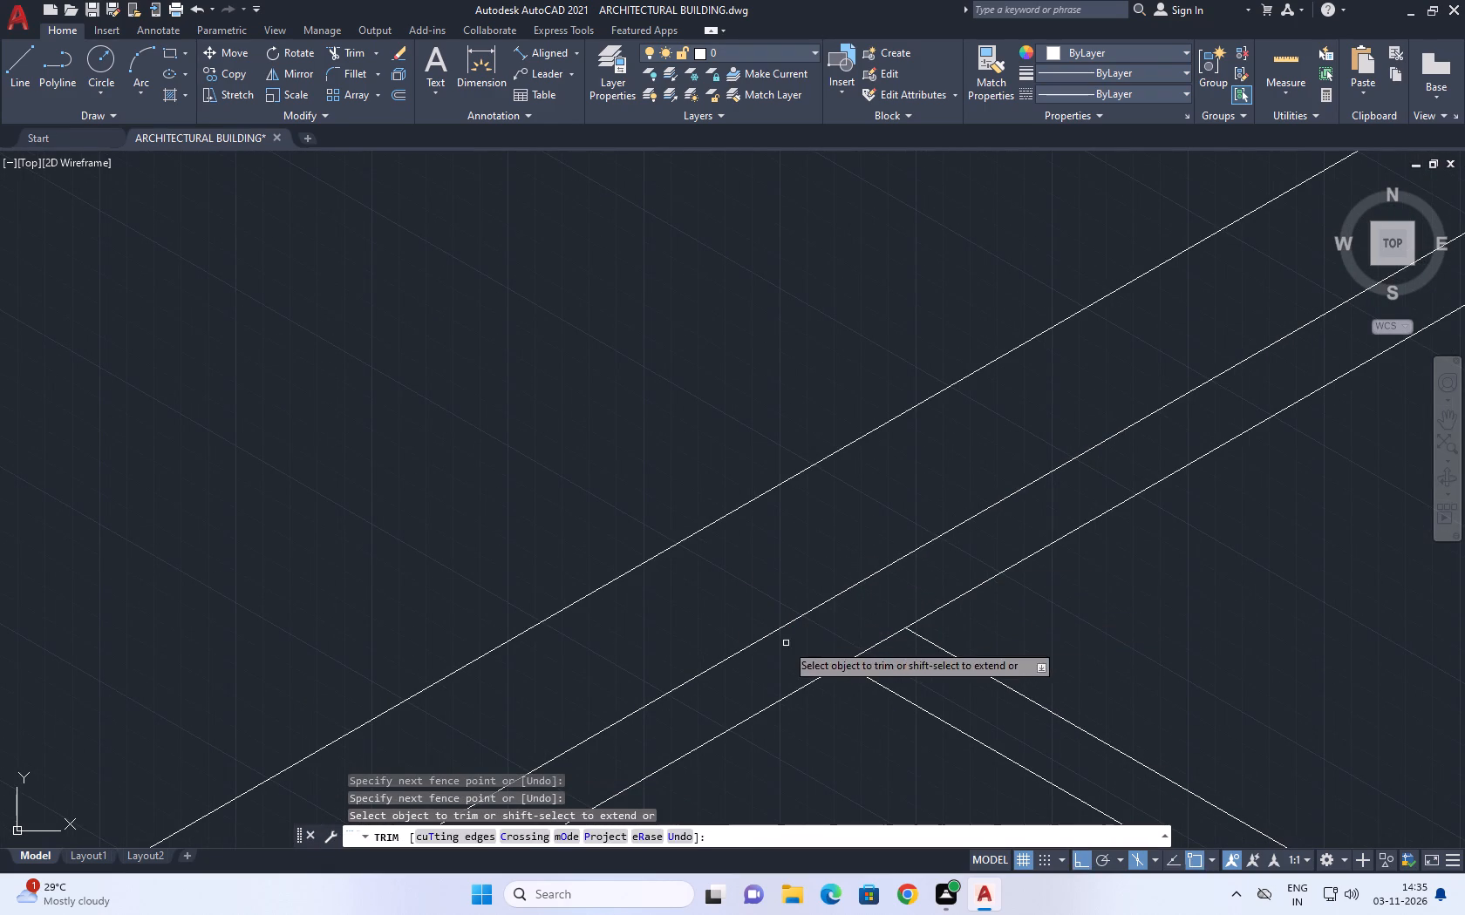
pyautogui.click(875, 641)
pyautogui.click(895, 660)
pyautogui.scroll(-5, 1097, 543)
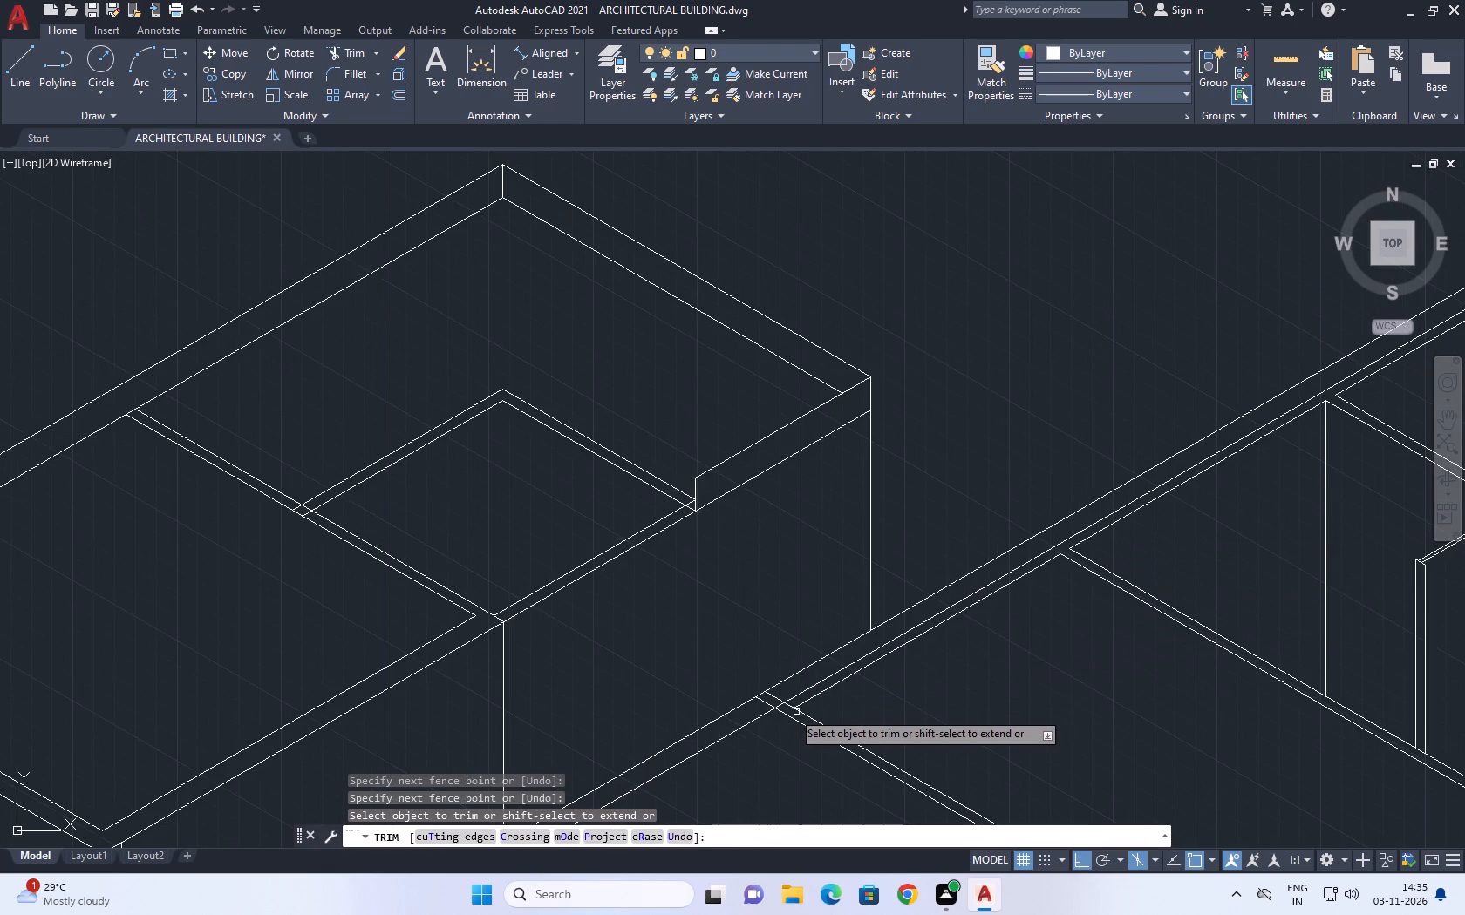
# Trim the near side wall's inner line stub projecting past the long wall at their junction.
pyautogui.scroll(2, 782, 710)
pyautogui.click(769, 660)
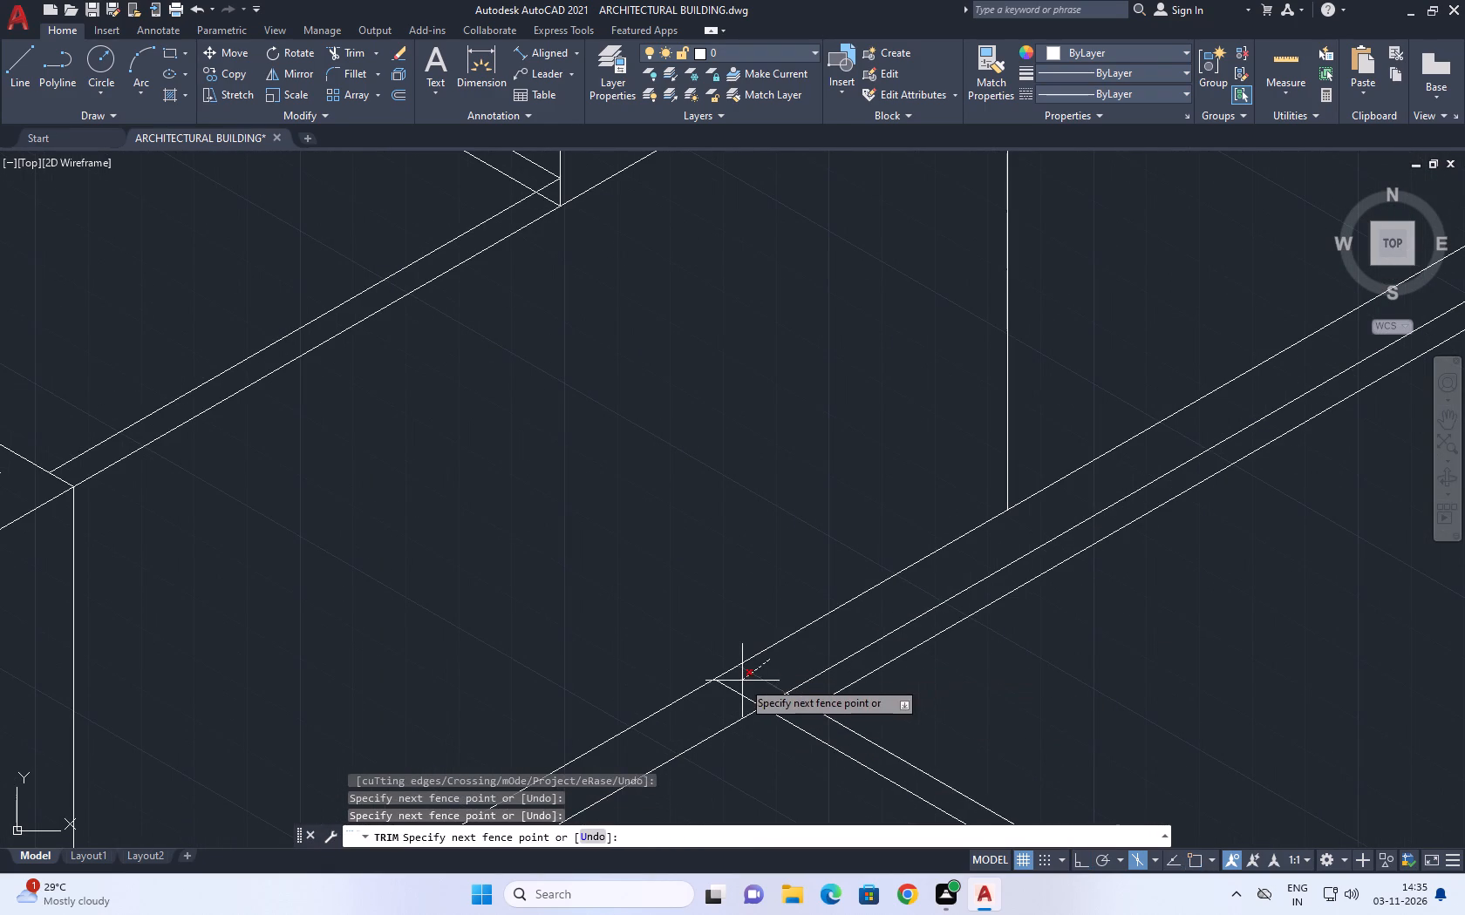
pyautogui.click(721, 691)
pyautogui.scroll(-3, 841, 666)
pyautogui.press('Escape')
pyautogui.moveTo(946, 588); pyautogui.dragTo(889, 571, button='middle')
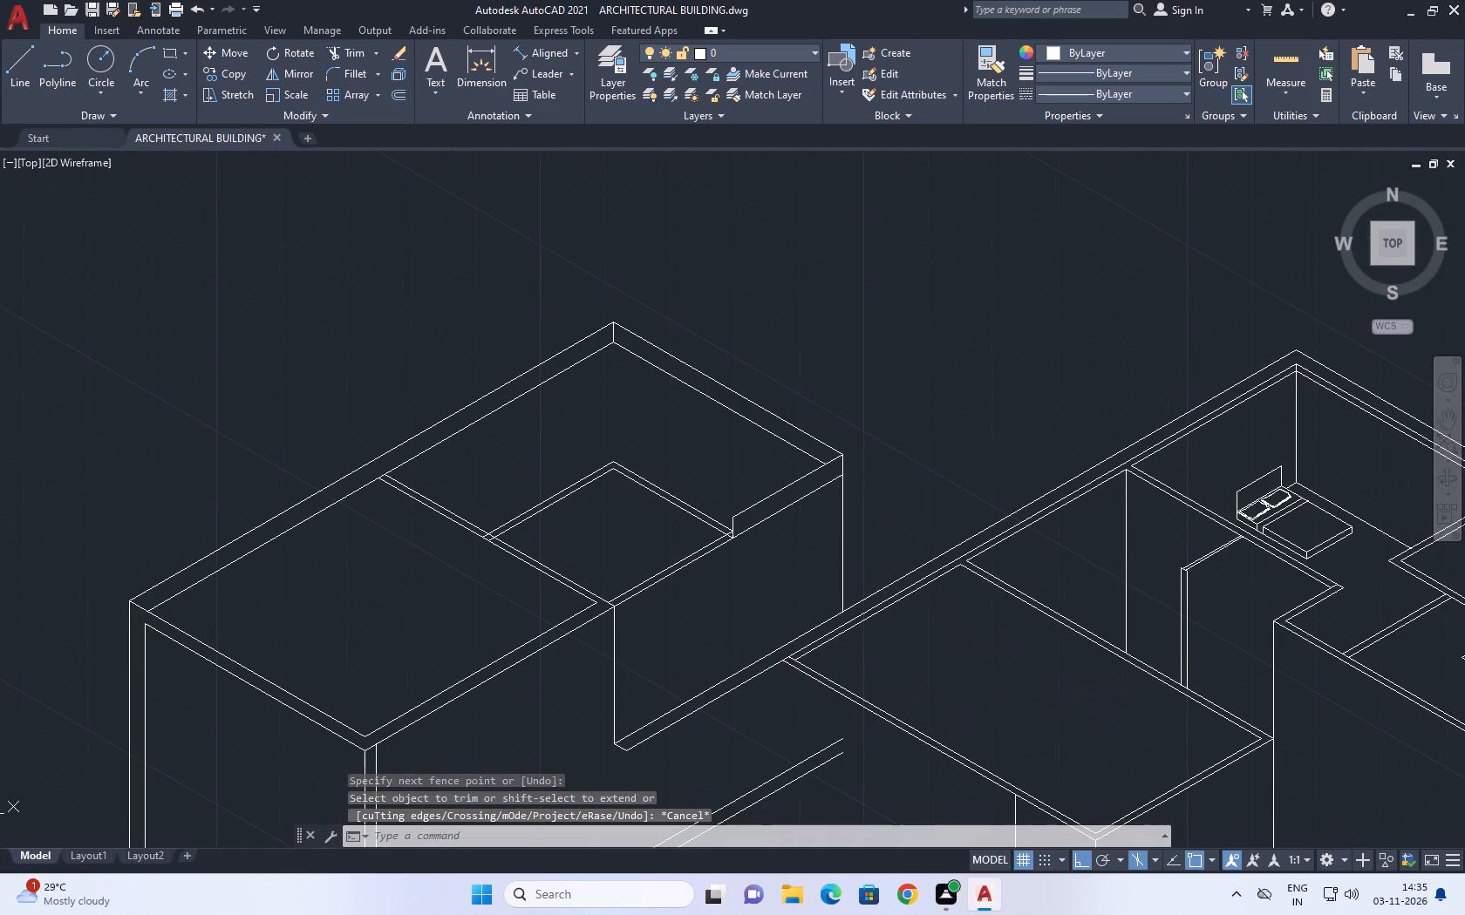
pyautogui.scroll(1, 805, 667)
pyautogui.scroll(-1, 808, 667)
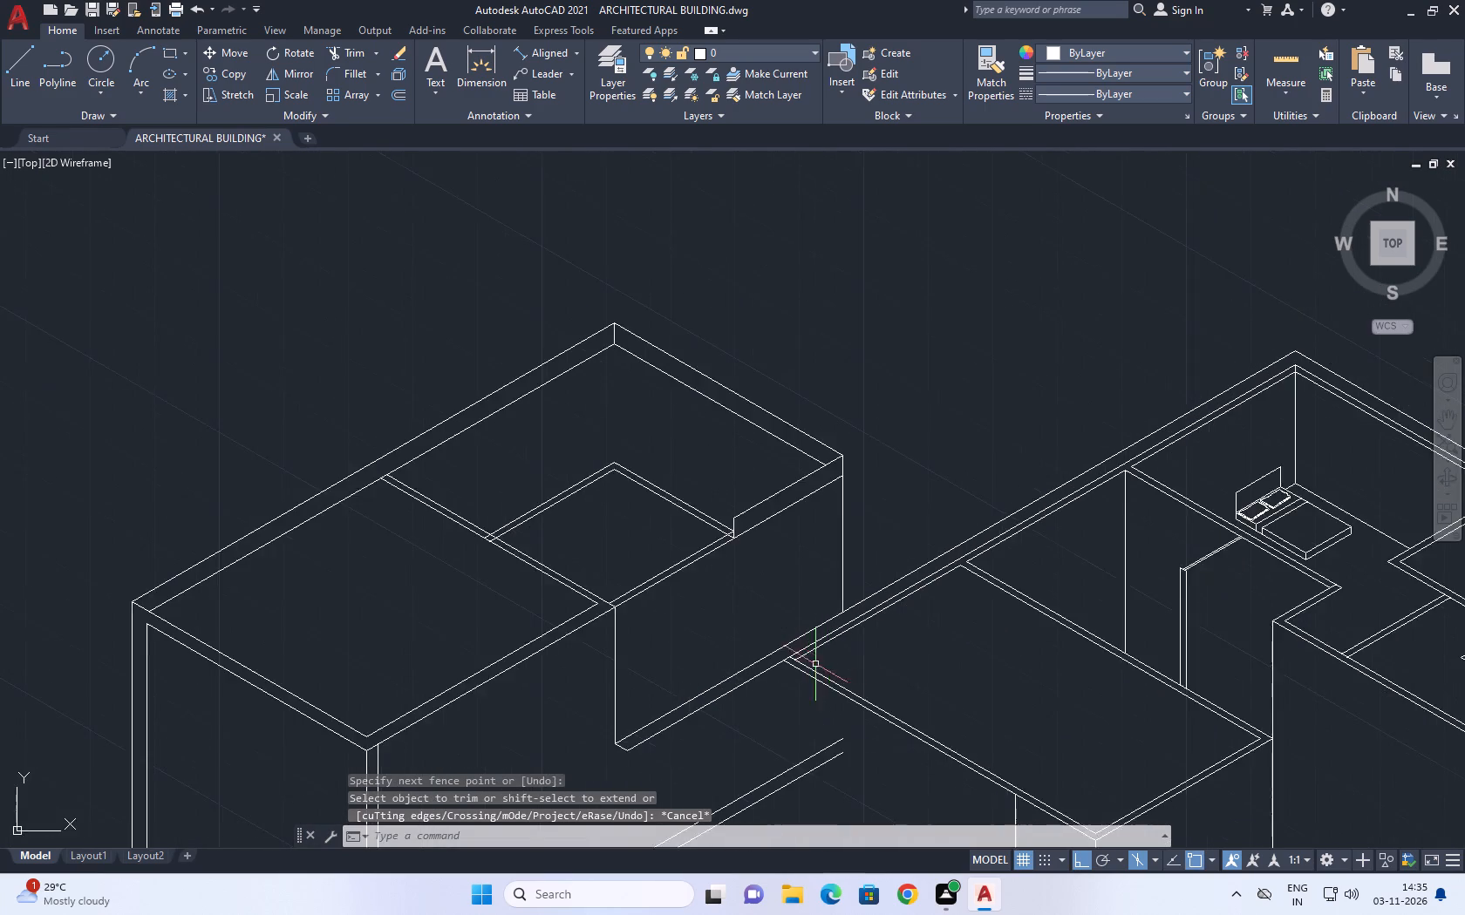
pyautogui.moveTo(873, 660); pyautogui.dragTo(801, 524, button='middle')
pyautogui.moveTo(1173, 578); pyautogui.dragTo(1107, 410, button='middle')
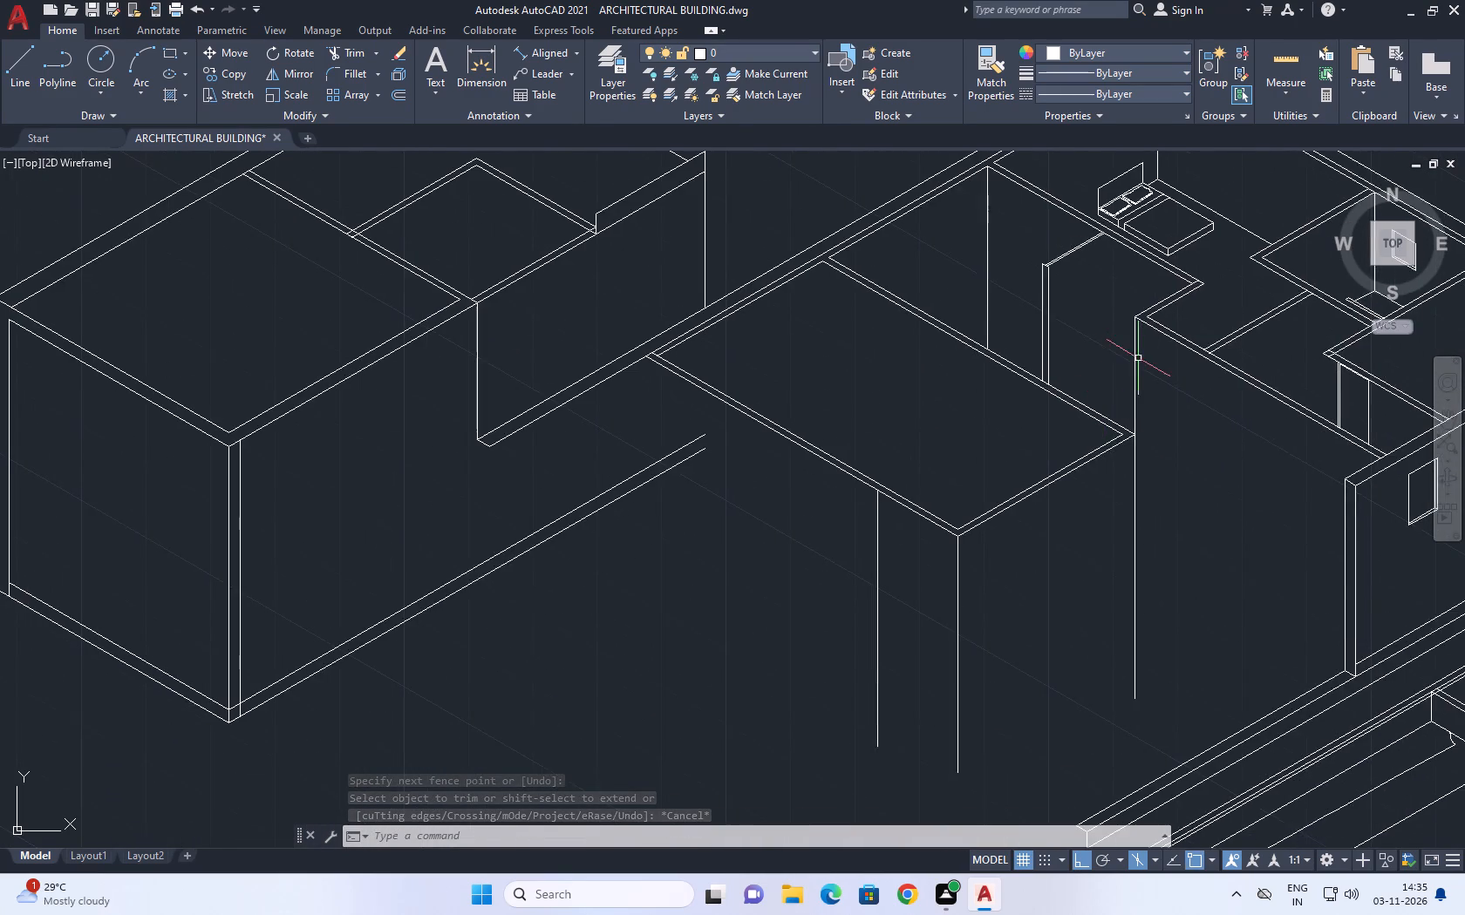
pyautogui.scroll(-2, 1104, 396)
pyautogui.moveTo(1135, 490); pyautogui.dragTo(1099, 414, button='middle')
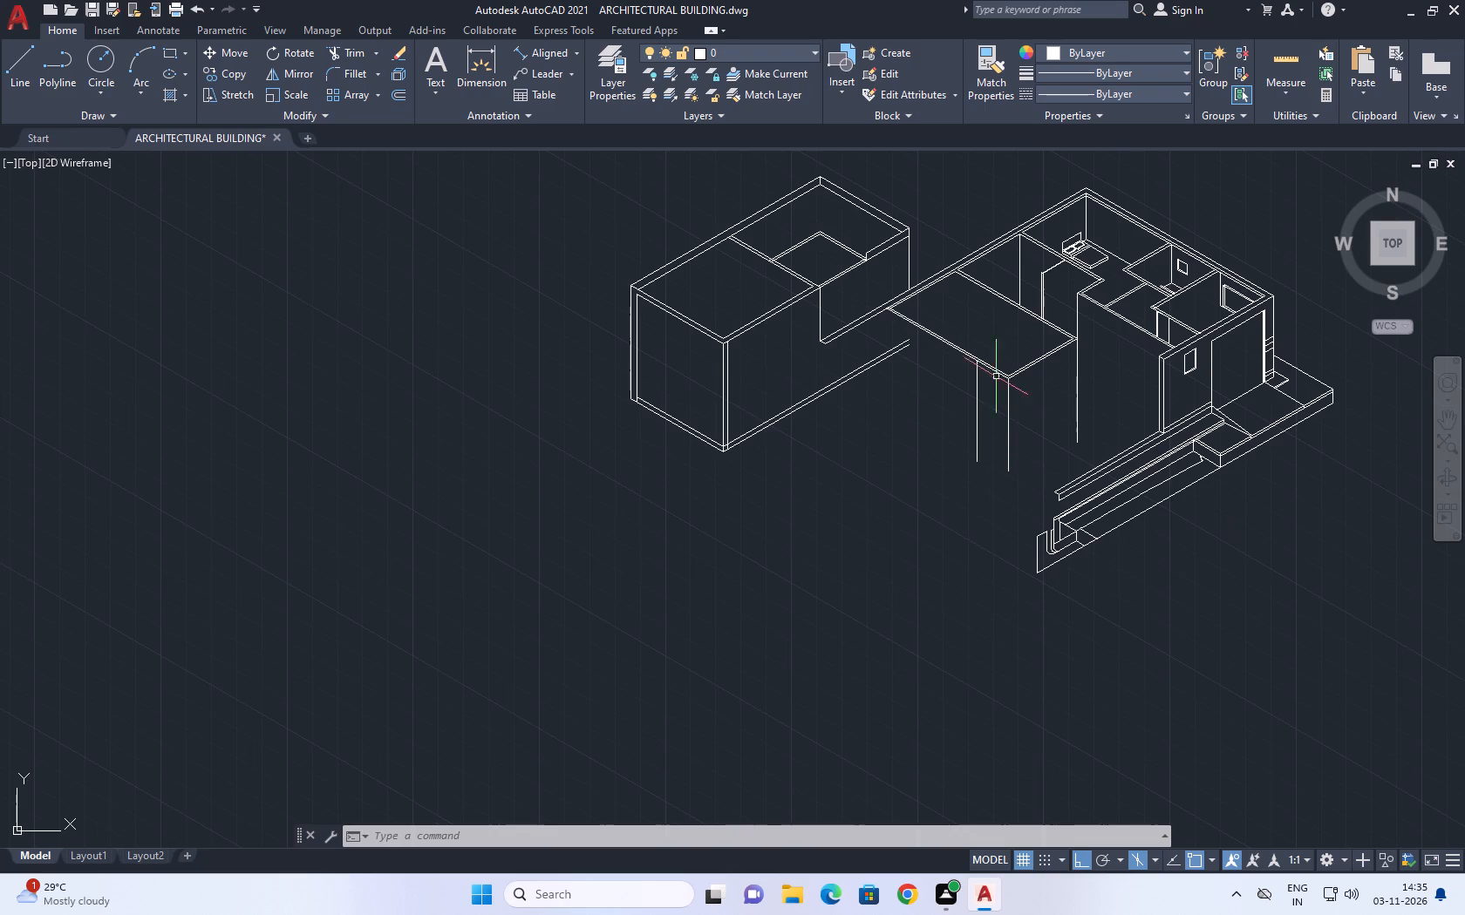
# Measure the outer length of the front room's end wall between its two corners with an aligned dimension.
pyautogui.scroll(2, 988, 370)
pyautogui.moveTo(1121, 363); pyautogui.dragTo(1011, 415, button='middle')
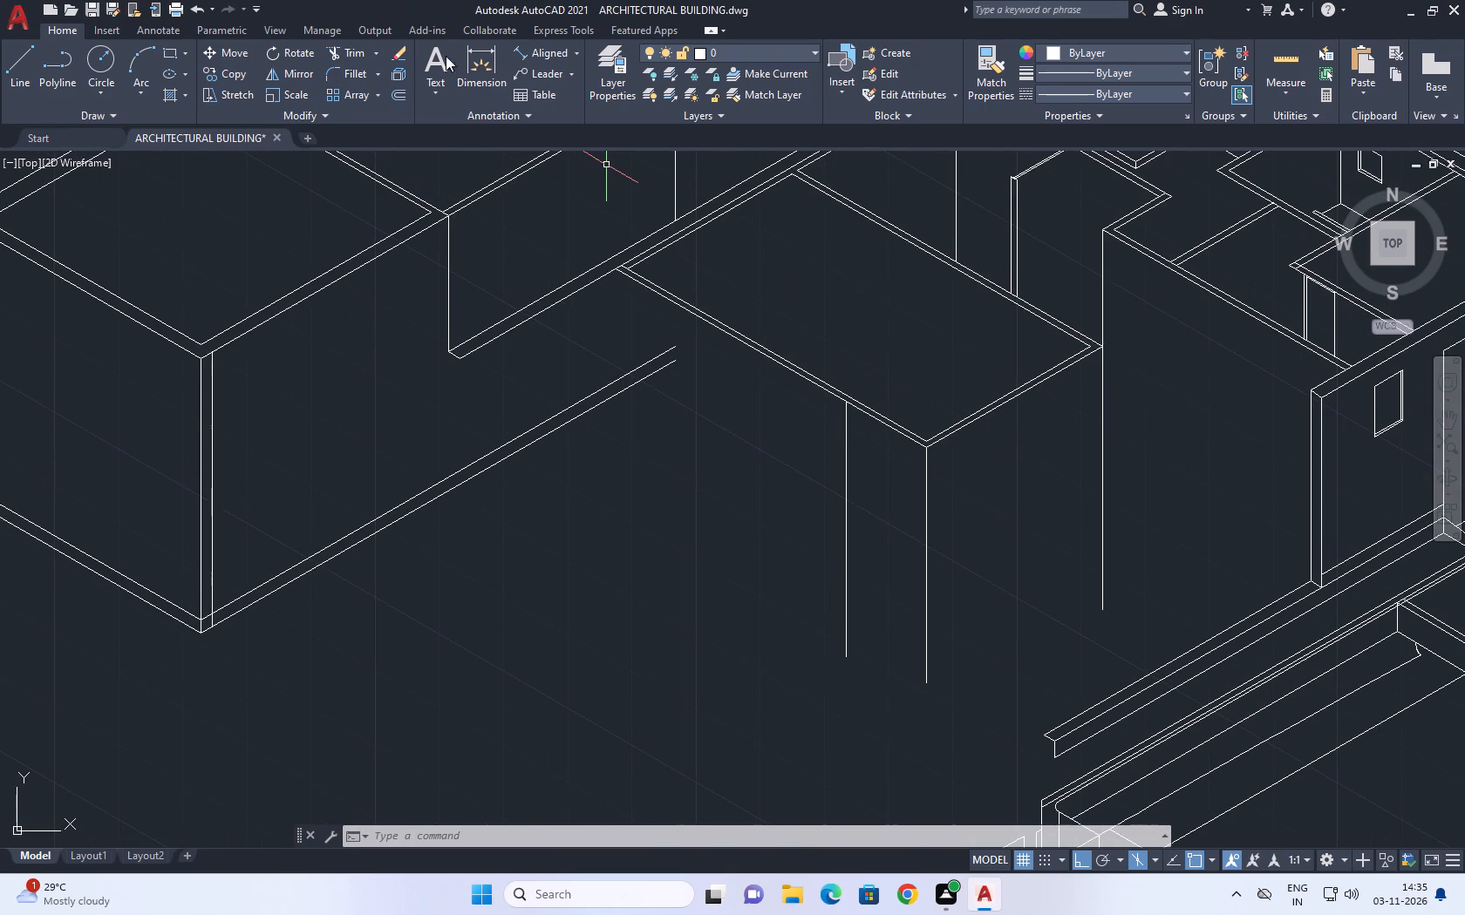
pyautogui.click(549, 52)
pyautogui.scroll(1, 1065, 359)
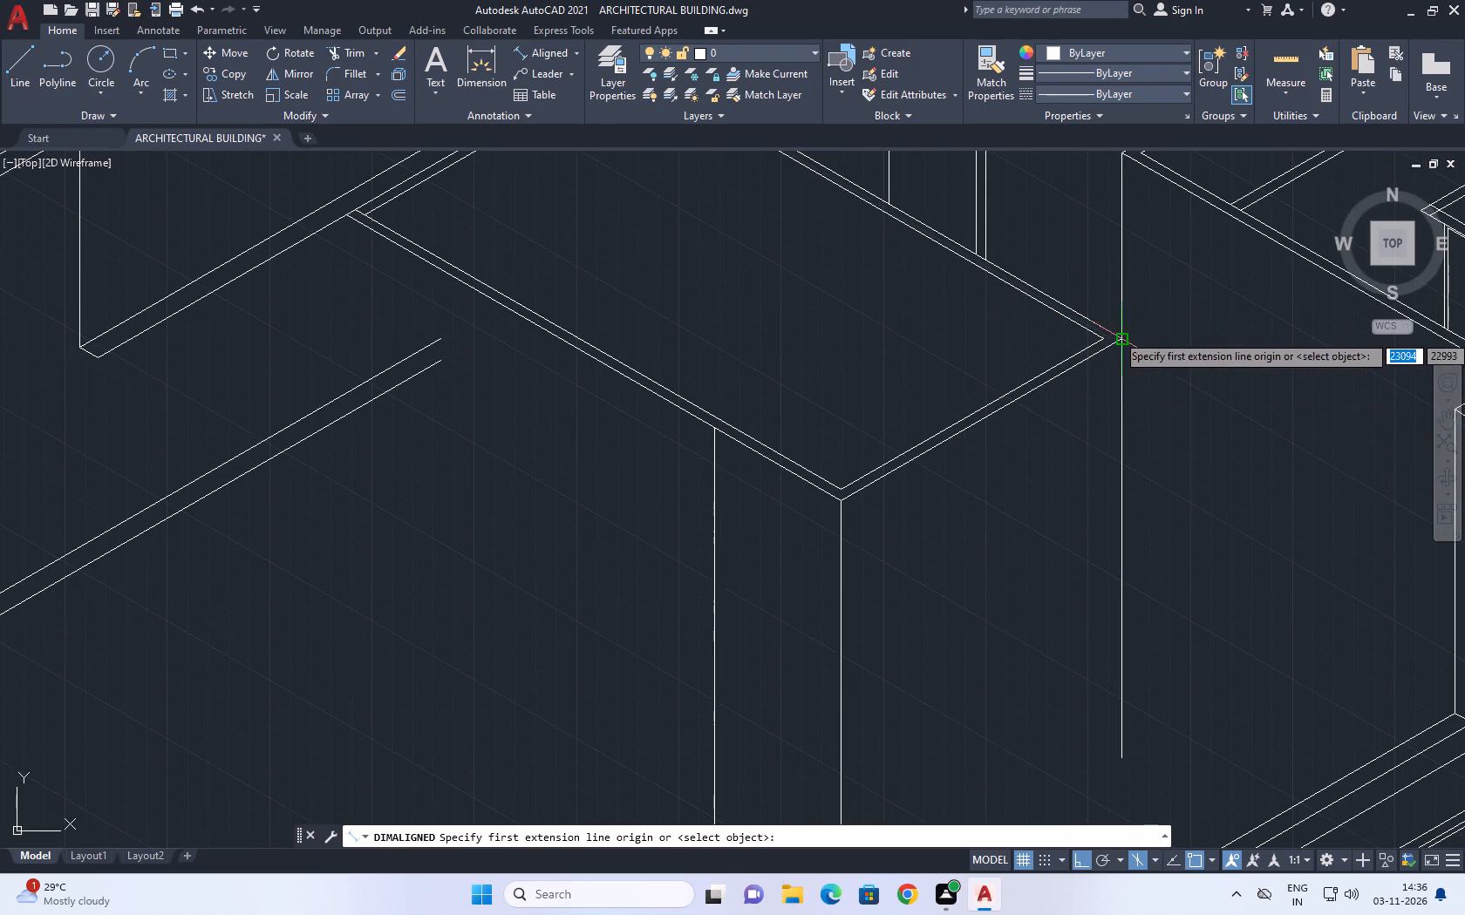
pyautogui.click(1125, 334)
pyautogui.click(839, 504)
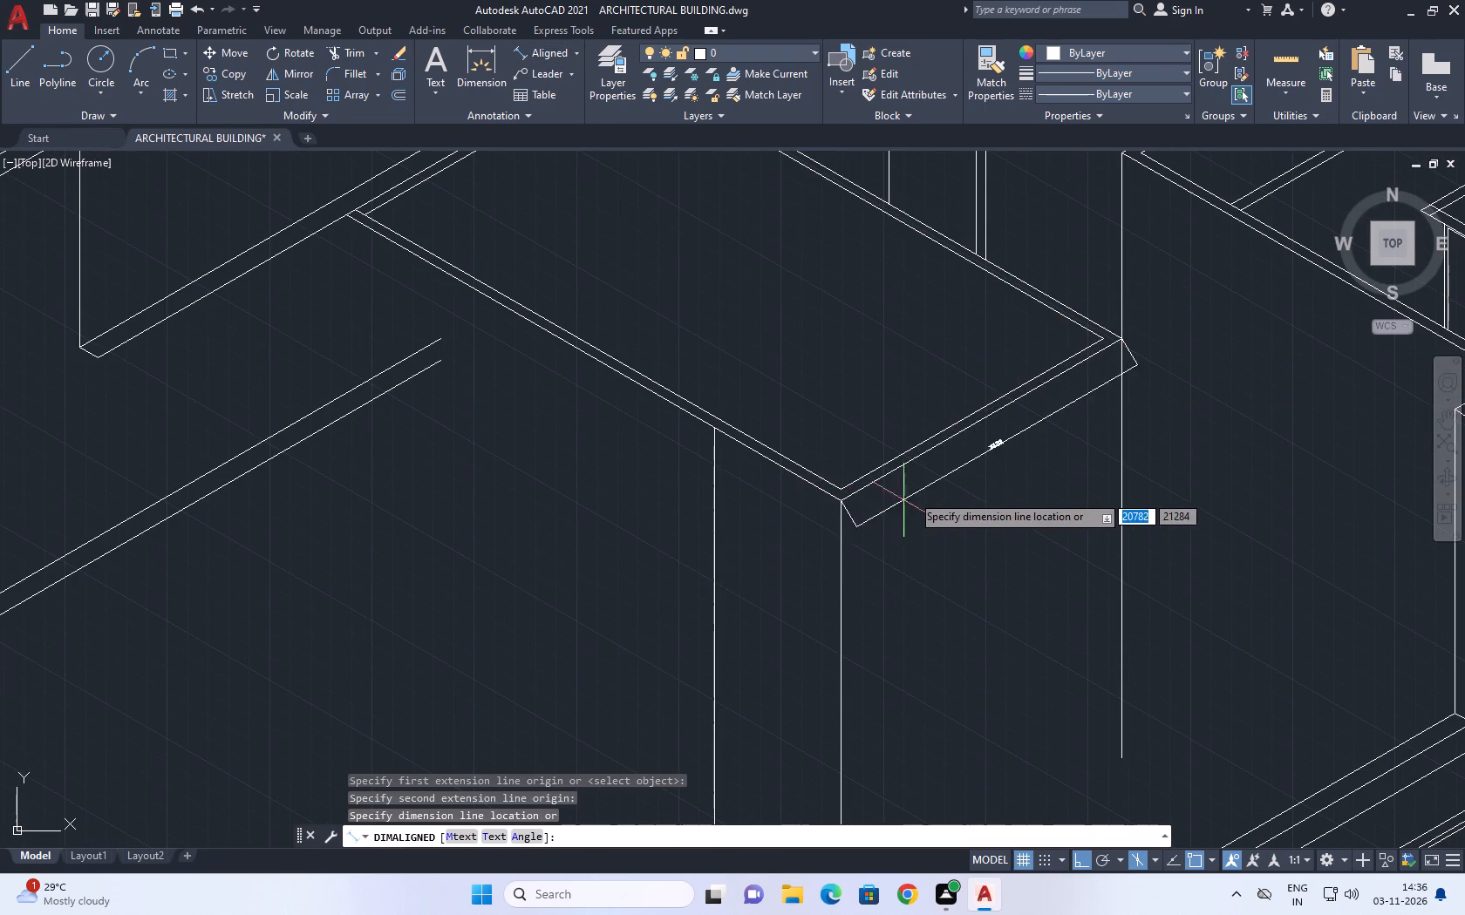
pyautogui.scroll(3, 922, 469)
pyautogui.press('space')
pyautogui.scroll(-6, 921, 471)
pyautogui.scroll(2, 927, 476)
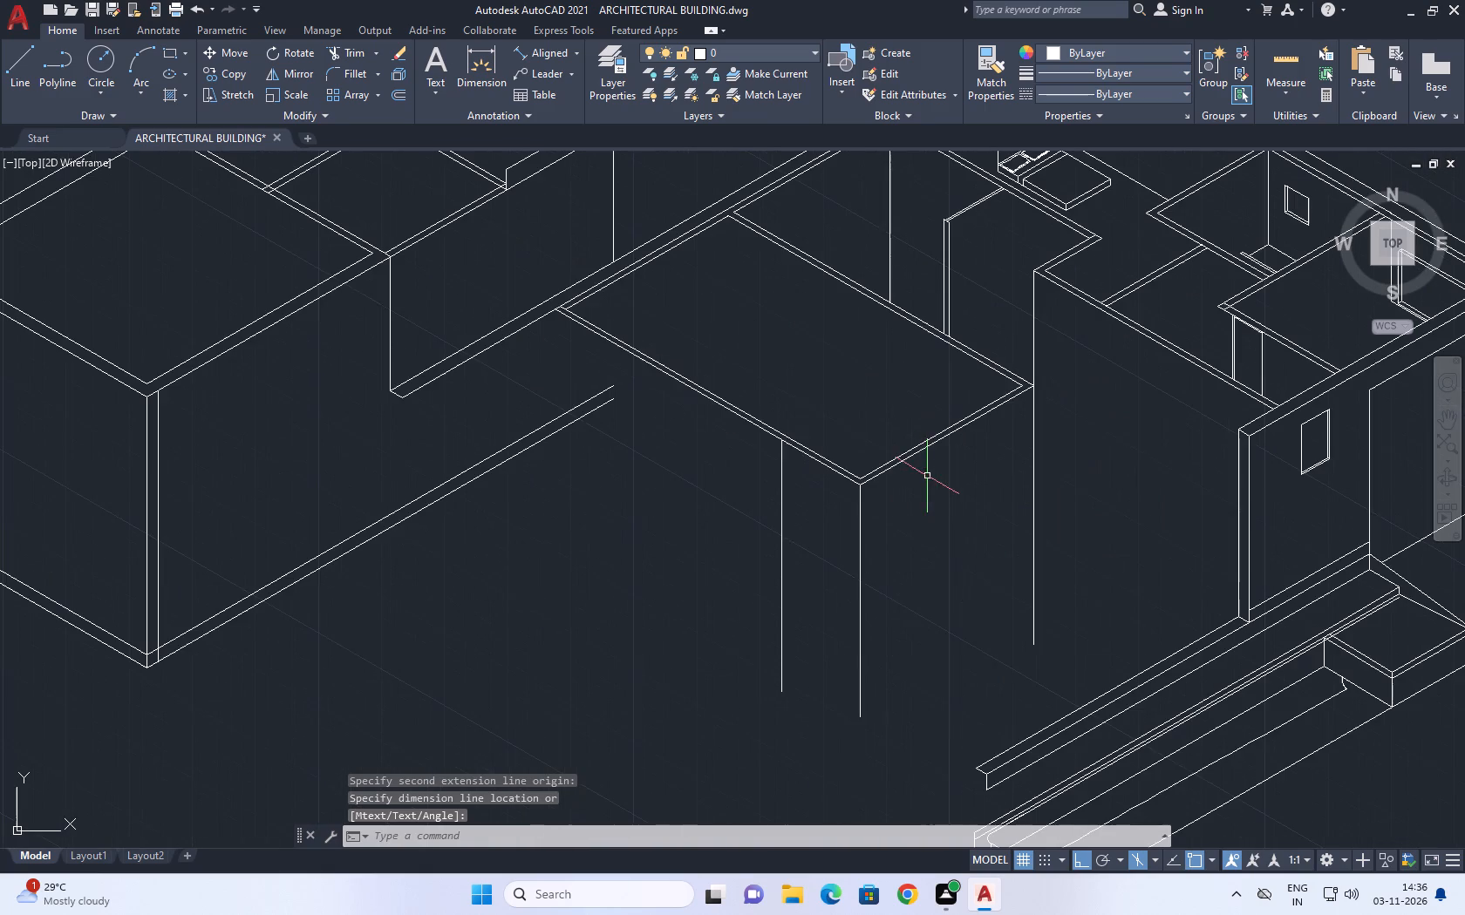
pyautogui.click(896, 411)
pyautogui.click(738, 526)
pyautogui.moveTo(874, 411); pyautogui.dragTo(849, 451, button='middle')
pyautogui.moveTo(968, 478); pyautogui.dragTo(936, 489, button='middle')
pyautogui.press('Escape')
# Copy the far side wall's inner line 3200 along the 210° isometric direction toward the near side wall.
pyautogui.click(934, 420)
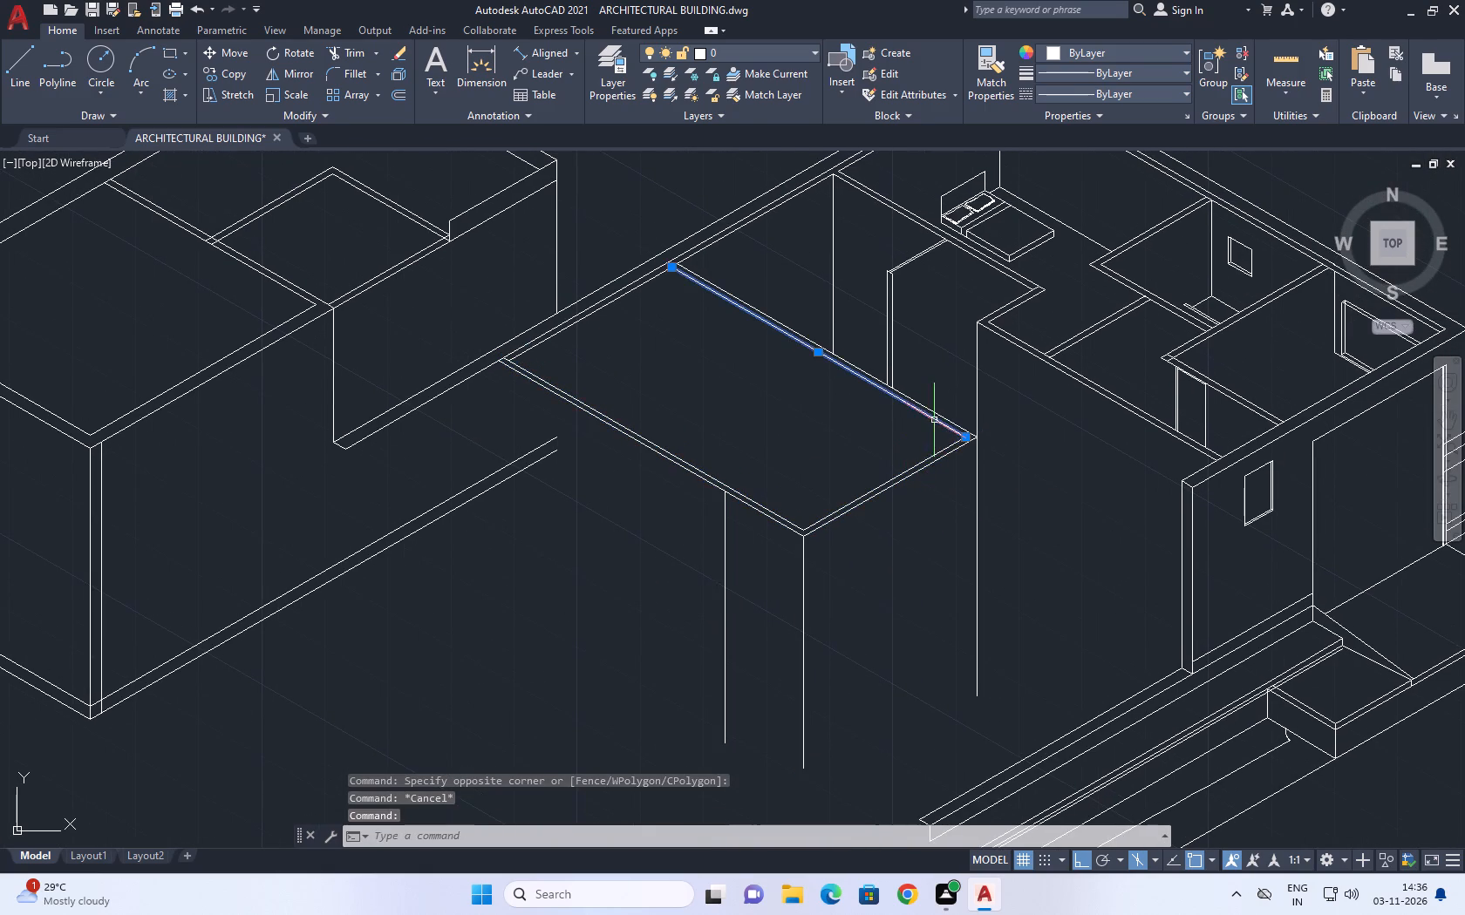
pyautogui.moveTo(903, 441); pyautogui.dragTo(920, 470, button='middle')
pyautogui.press('c')
pyautogui.press('o')
pyautogui.press('space')
pyautogui.click(912, 446)
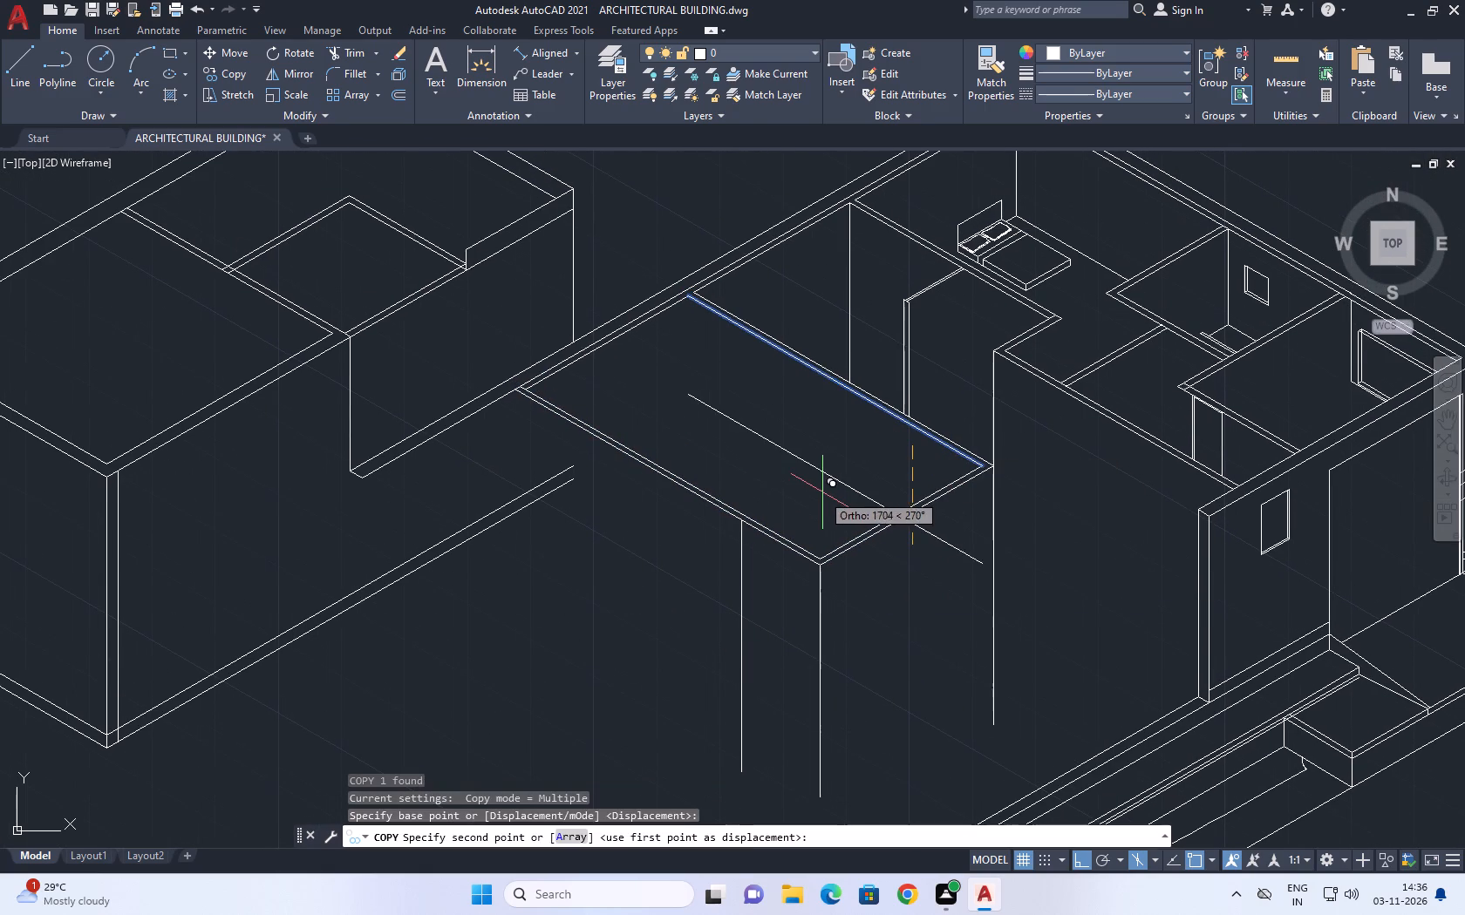
pyautogui.press('F5')
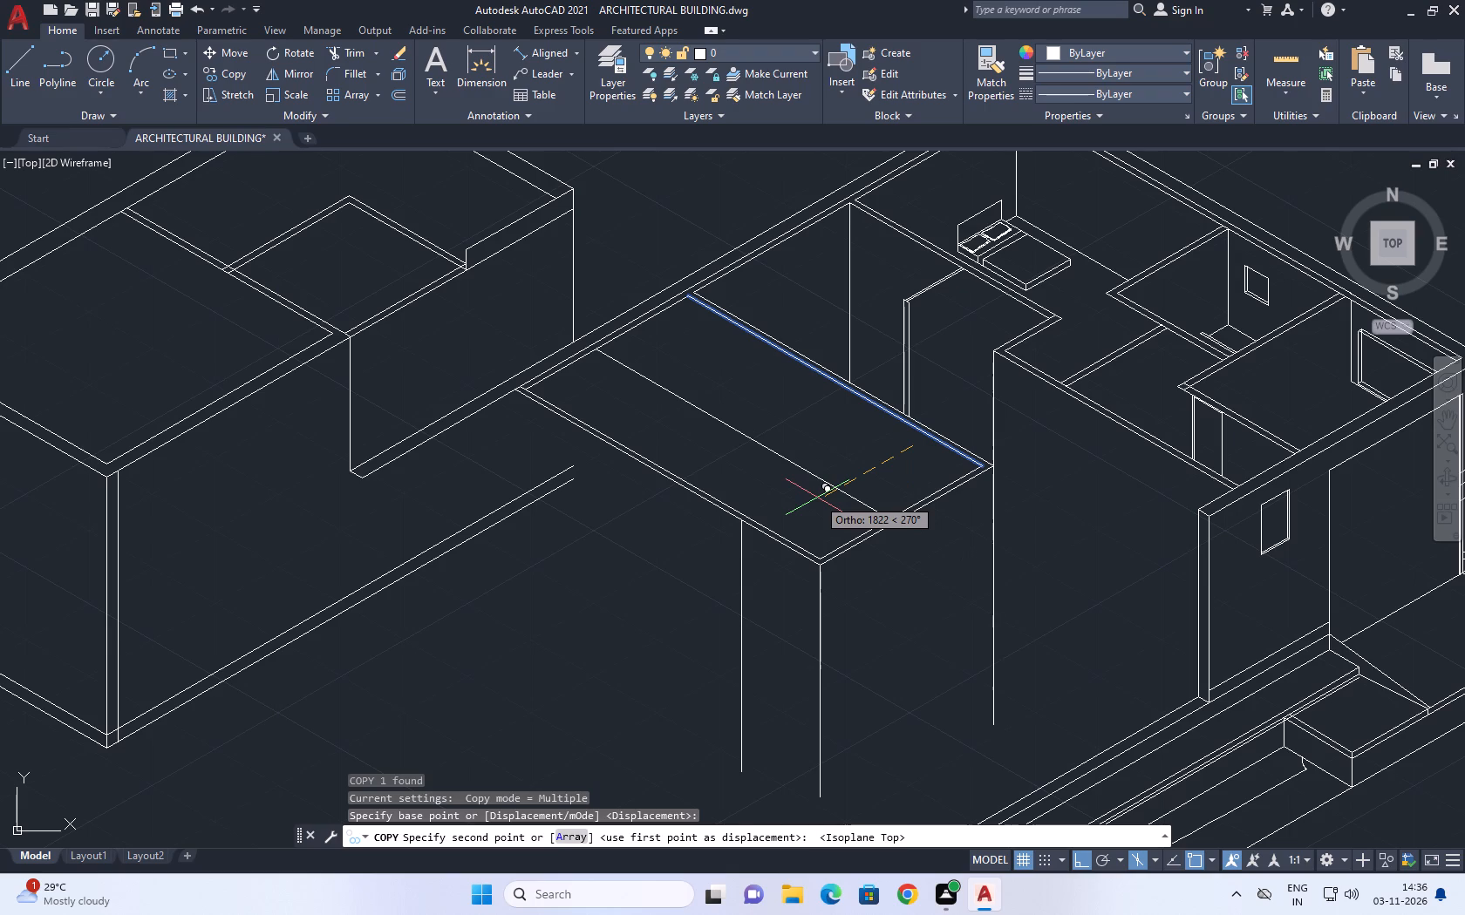
pyautogui.write('32')
pyautogui.write('00')
pyautogui.press('Return')
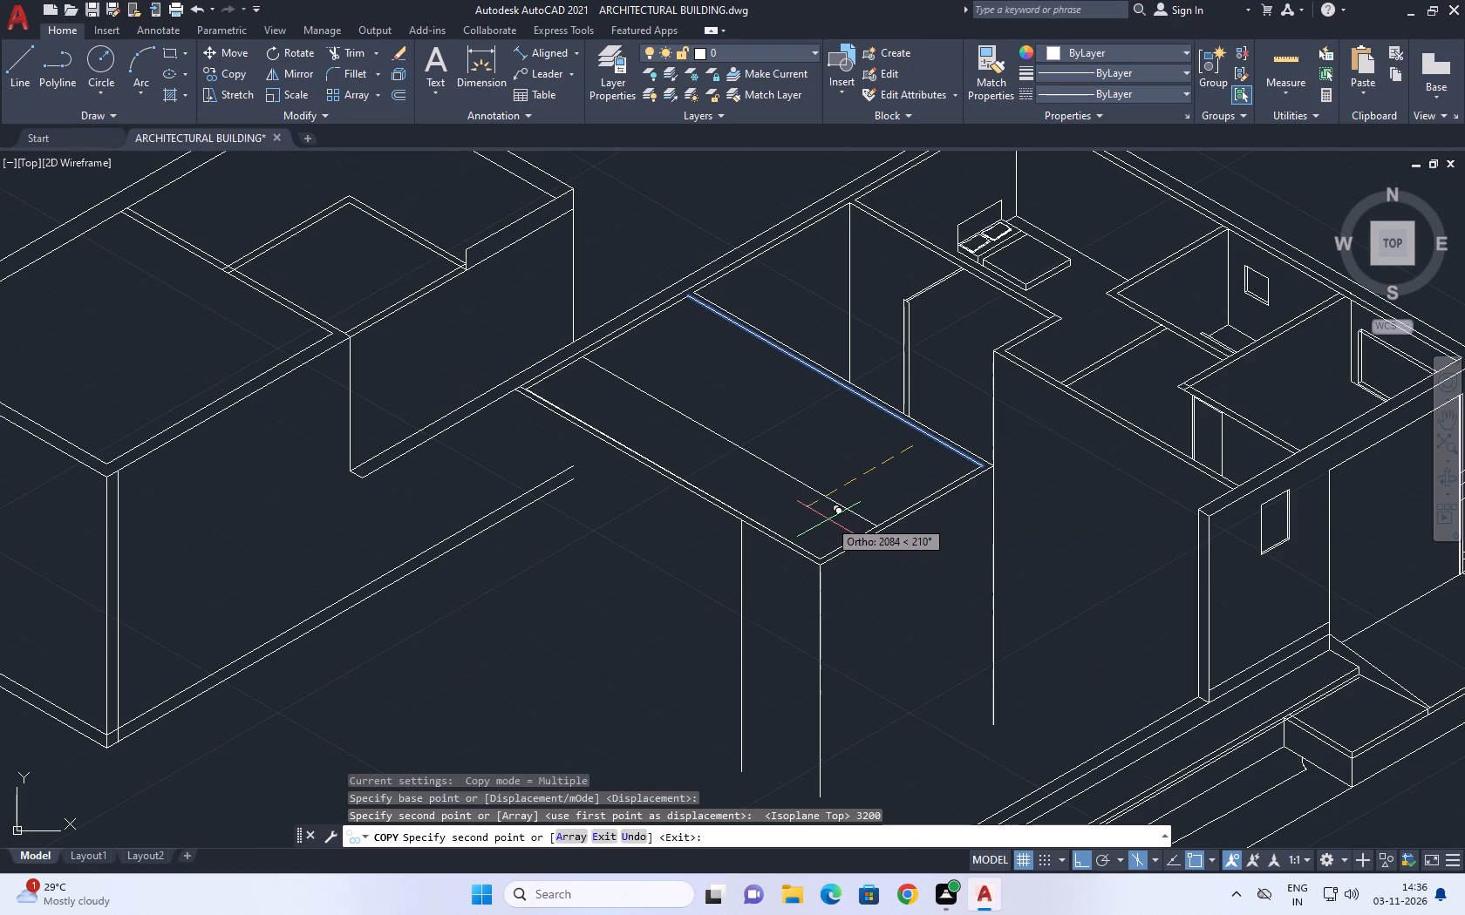
pyautogui.press('Escape')
# Move both lines of the near side wall so its inner line aligns with the copied 3200 guide line.
pyautogui.scroll(5, 512, 372)
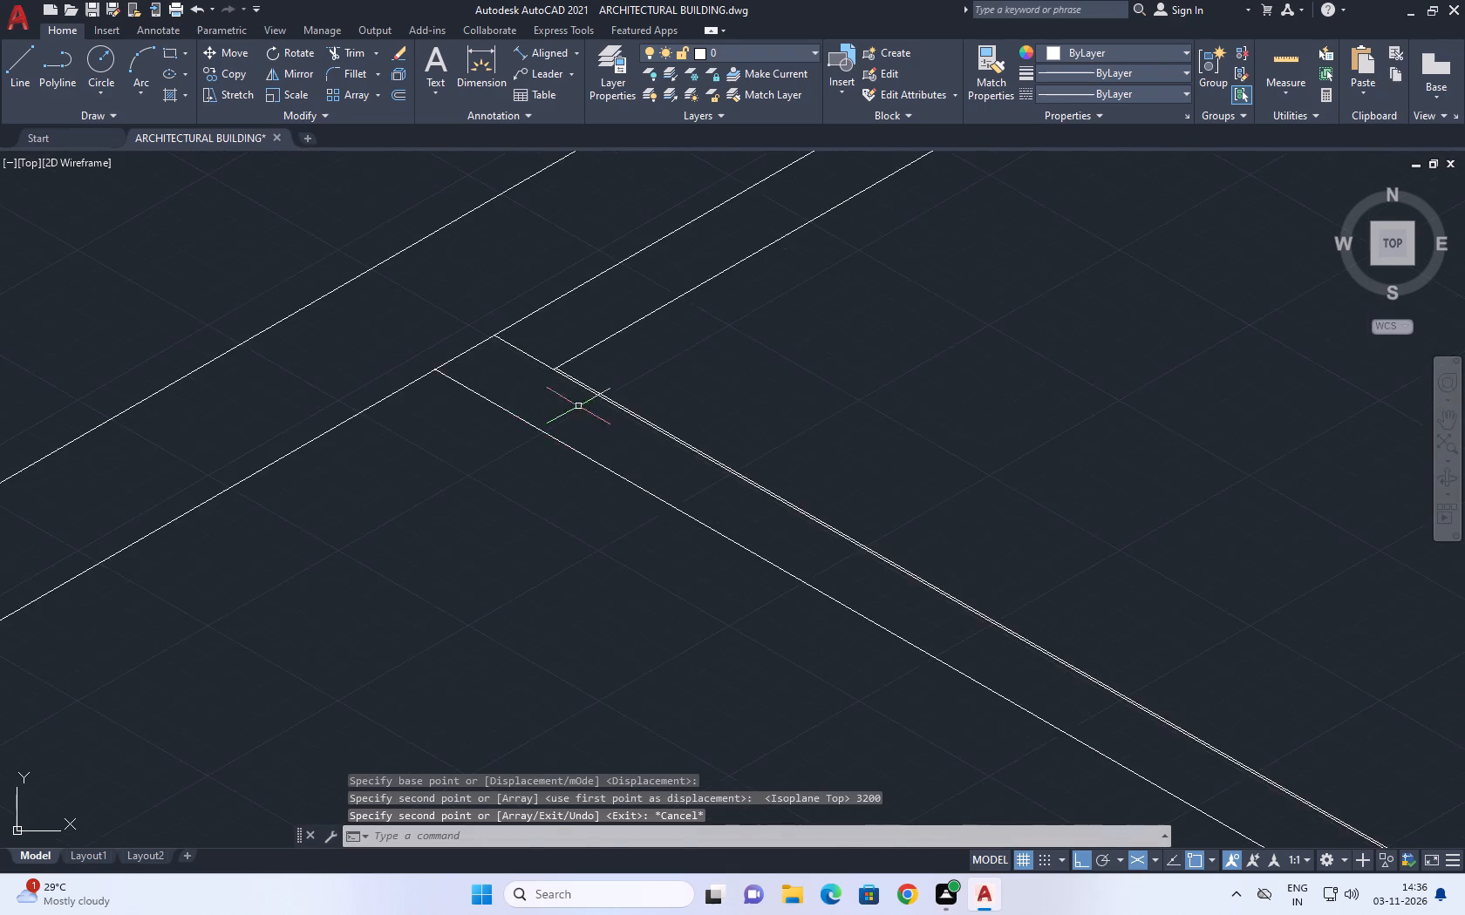
pyautogui.scroll(3, 583, 390)
pyautogui.click(573, 377)
pyautogui.click(480, 538)
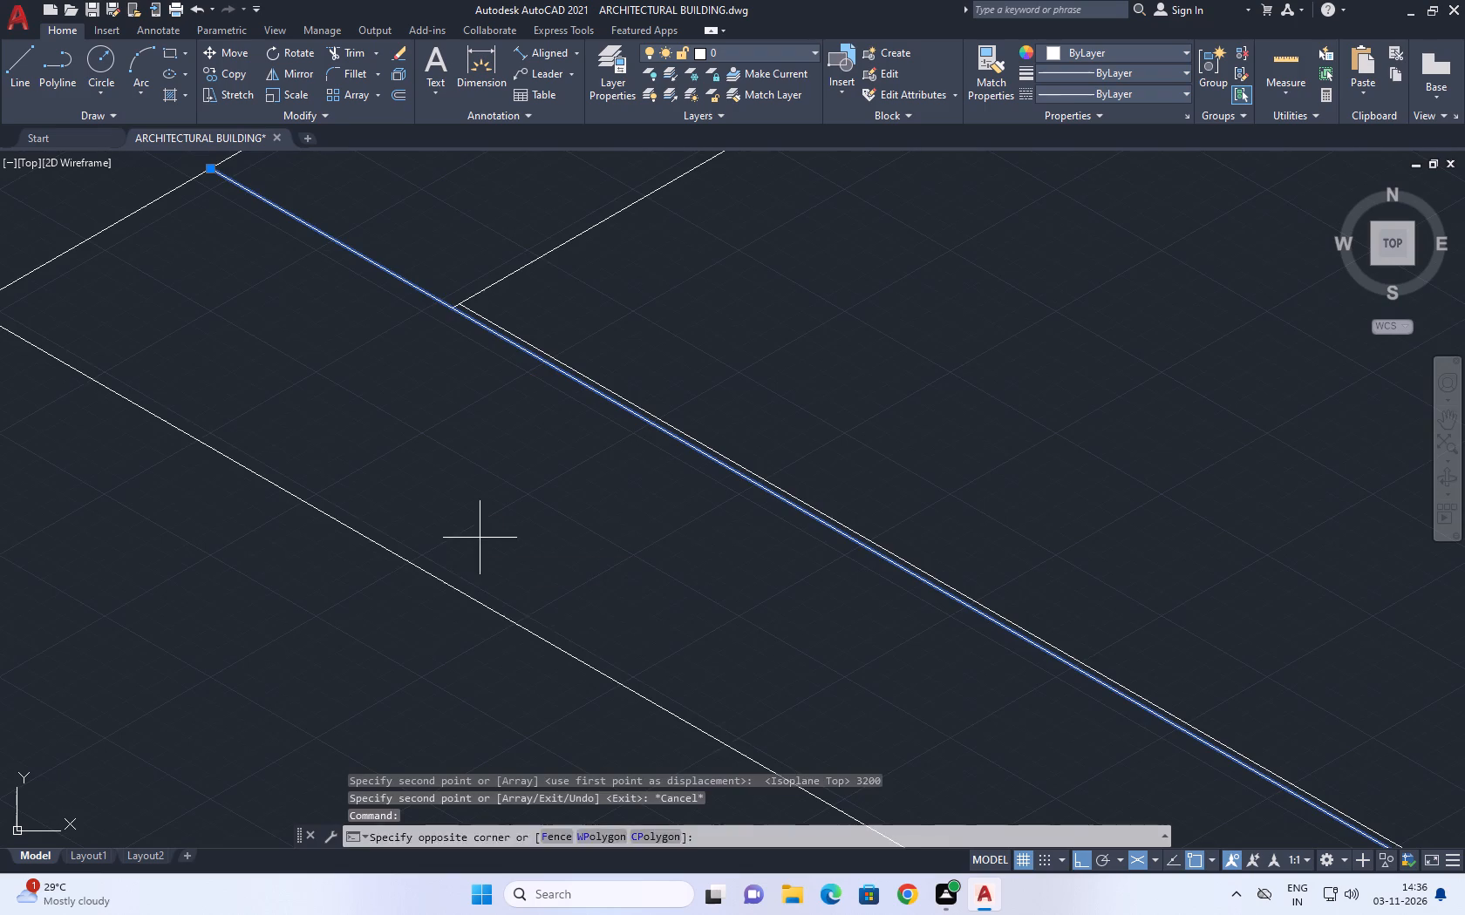
pyautogui.click(421, 611)
pyautogui.scroll(-2, 506, 567)
pyautogui.press('m')
pyautogui.press('space')
pyautogui.scroll(5, 499, 472)
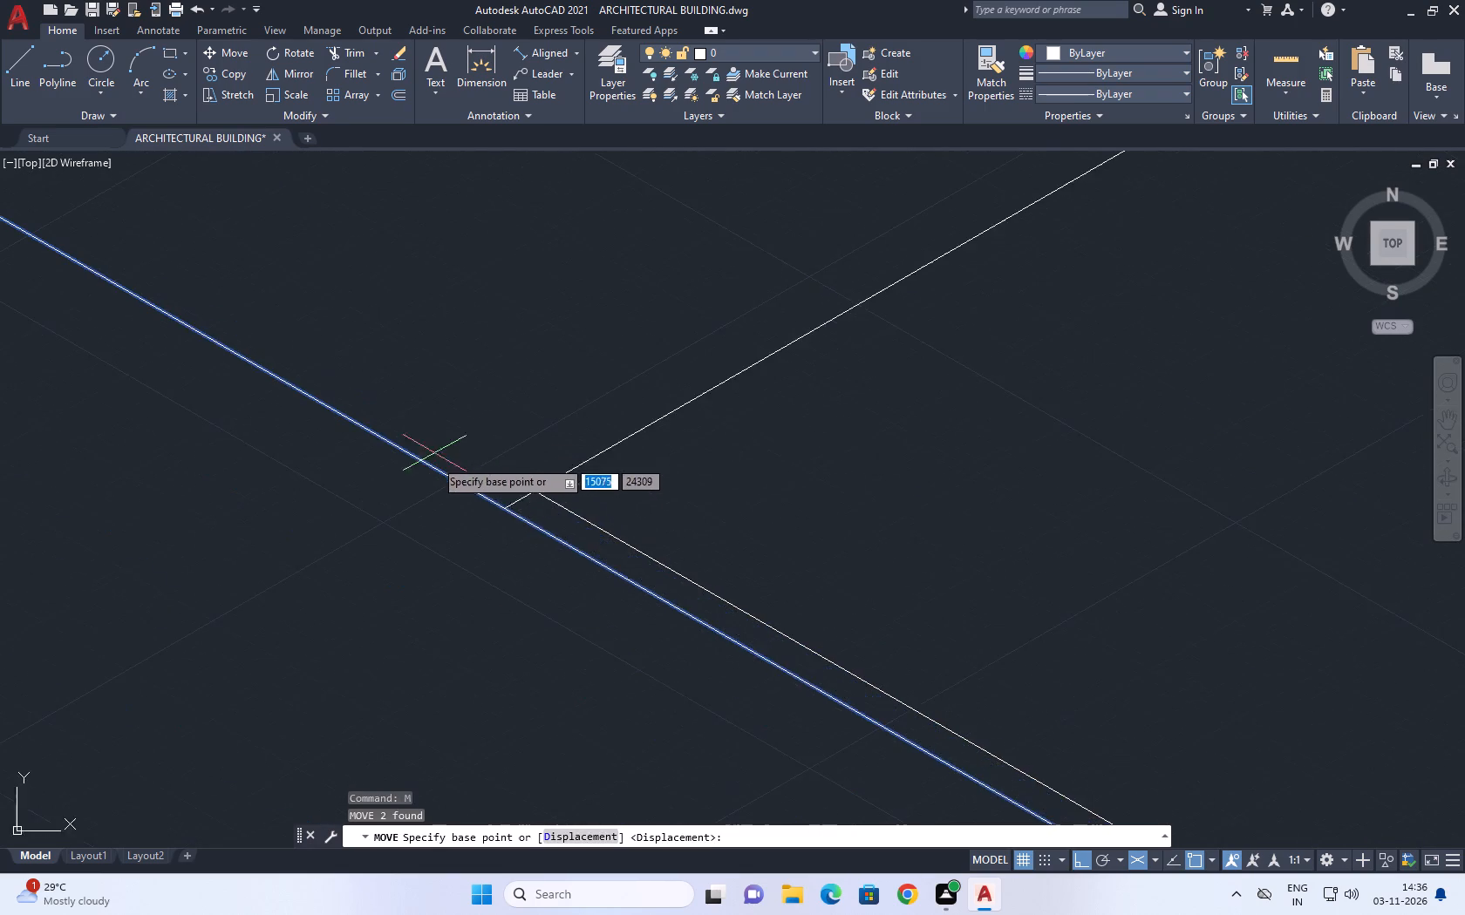
pyautogui.scroll(2, 434, 467)
pyautogui.click(596, 540)
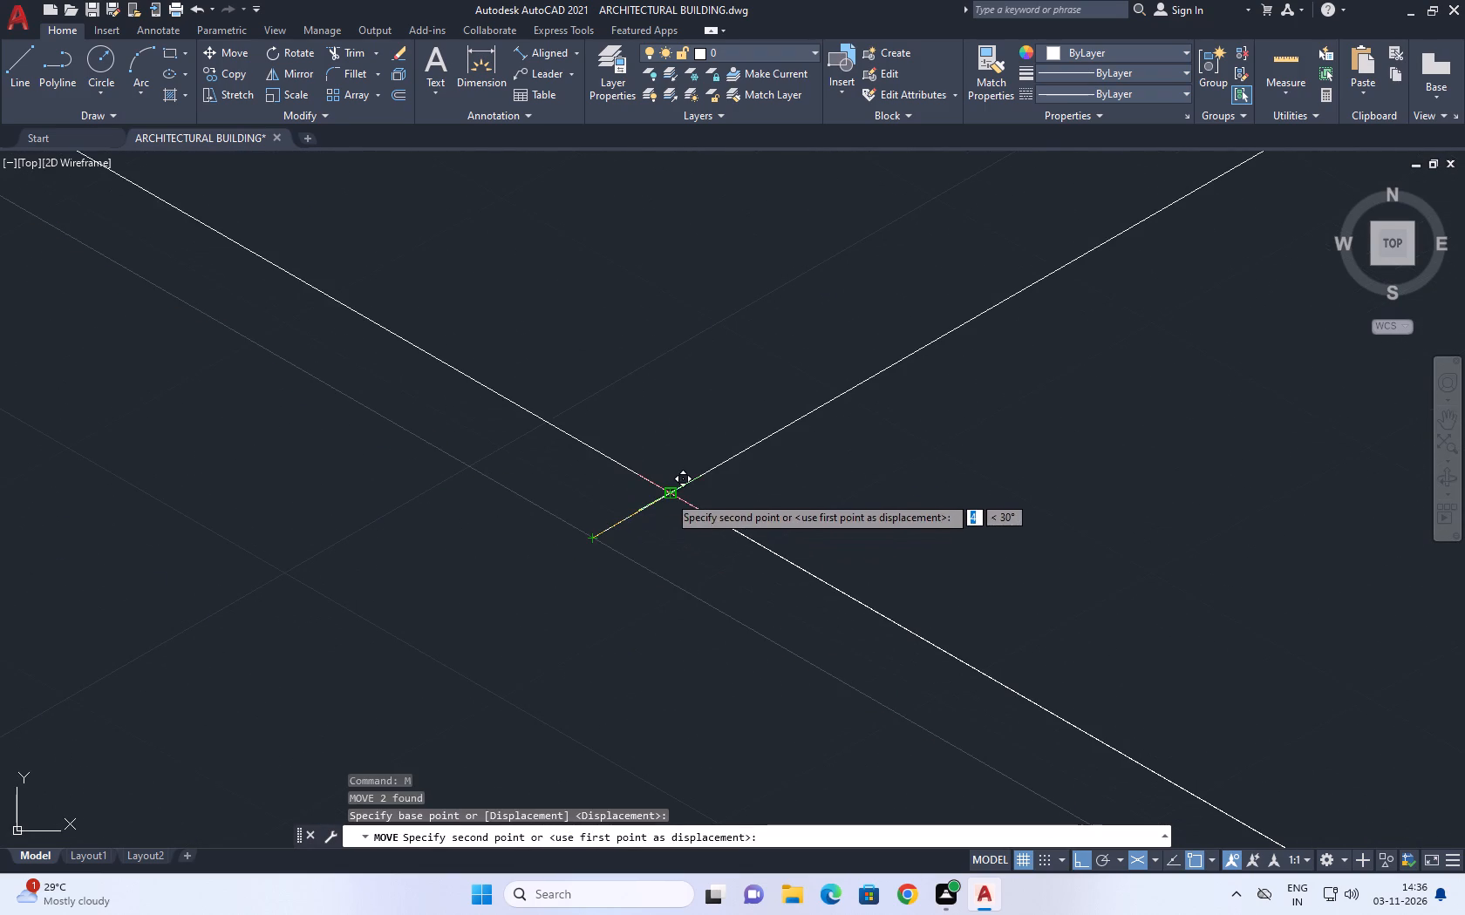
pyautogui.click(668, 497)
# Erase the copied guide line lying over the near side wall's inner line.
pyautogui.scroll(-7, 769, 389)
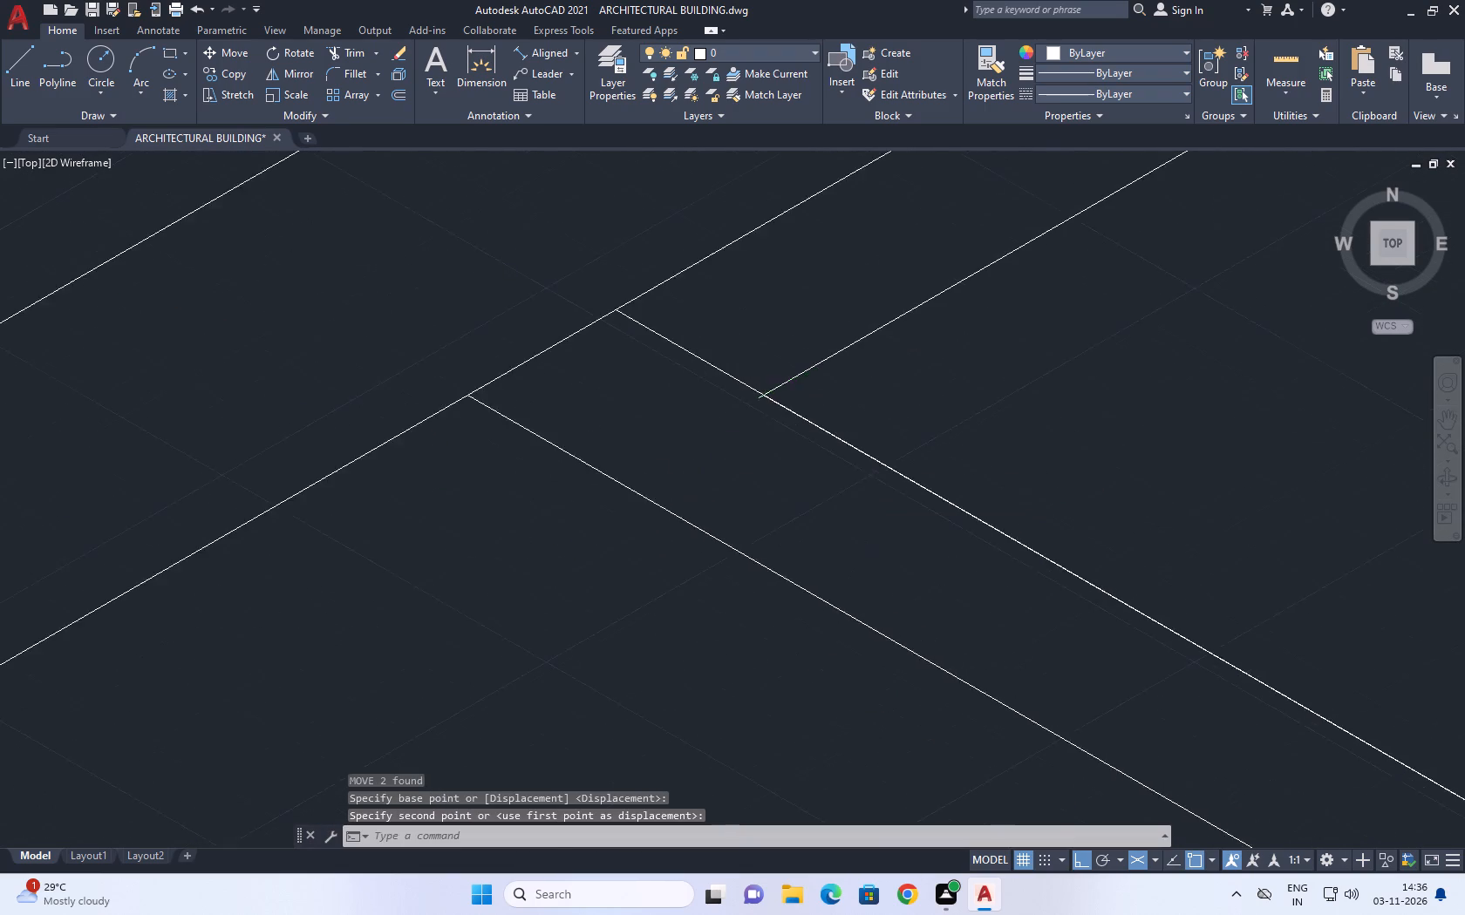
pyautogui.click(661, 313)
pyautogui.click(828, 429)
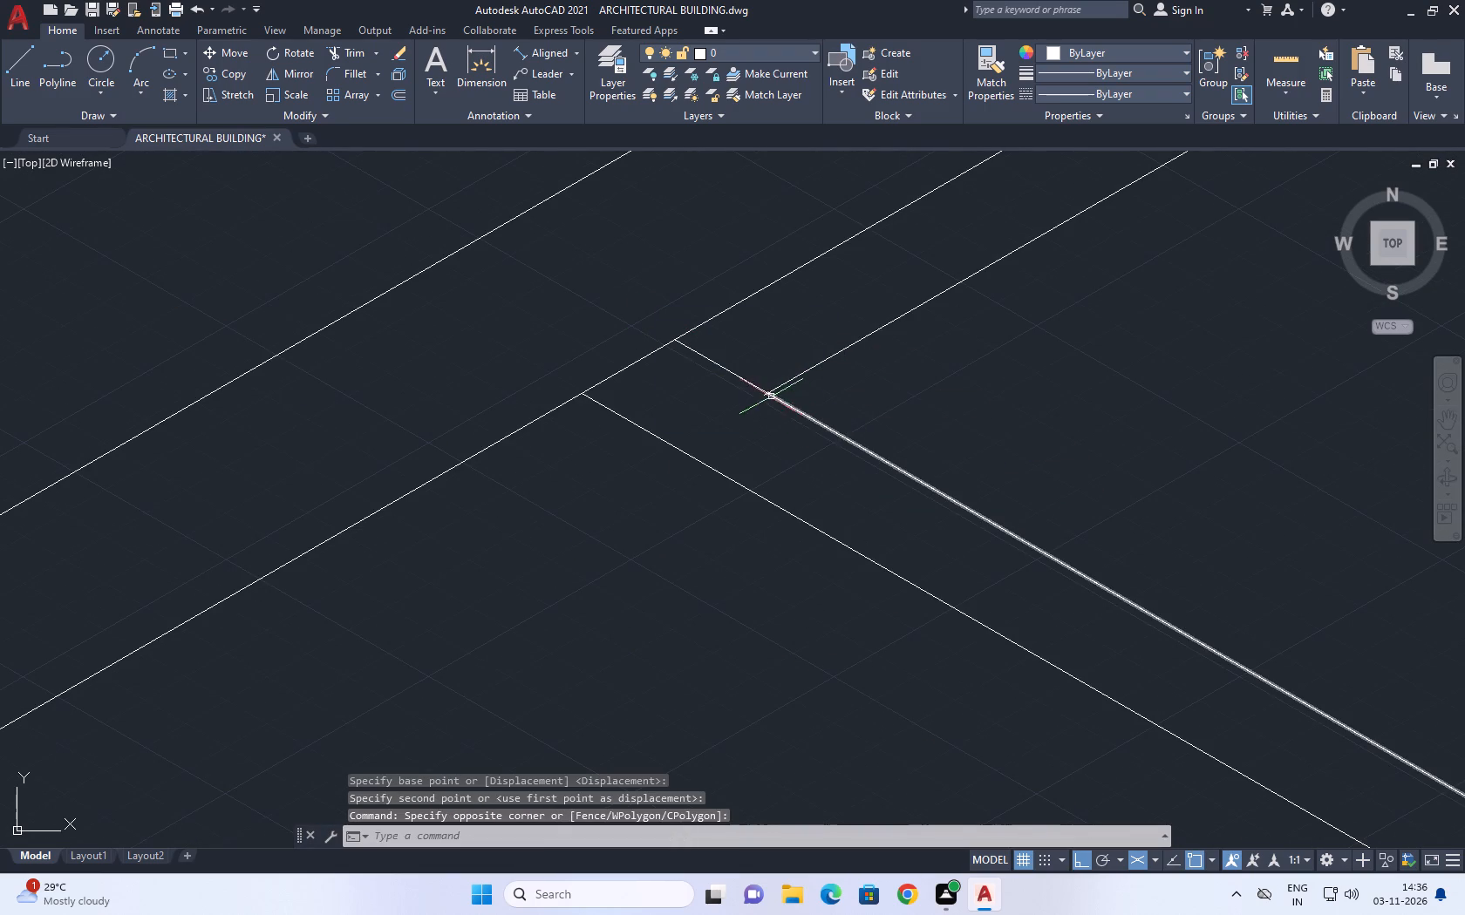
pyautogui.click(771, 395)
pyautogui.scroll(-4, 808, 422)
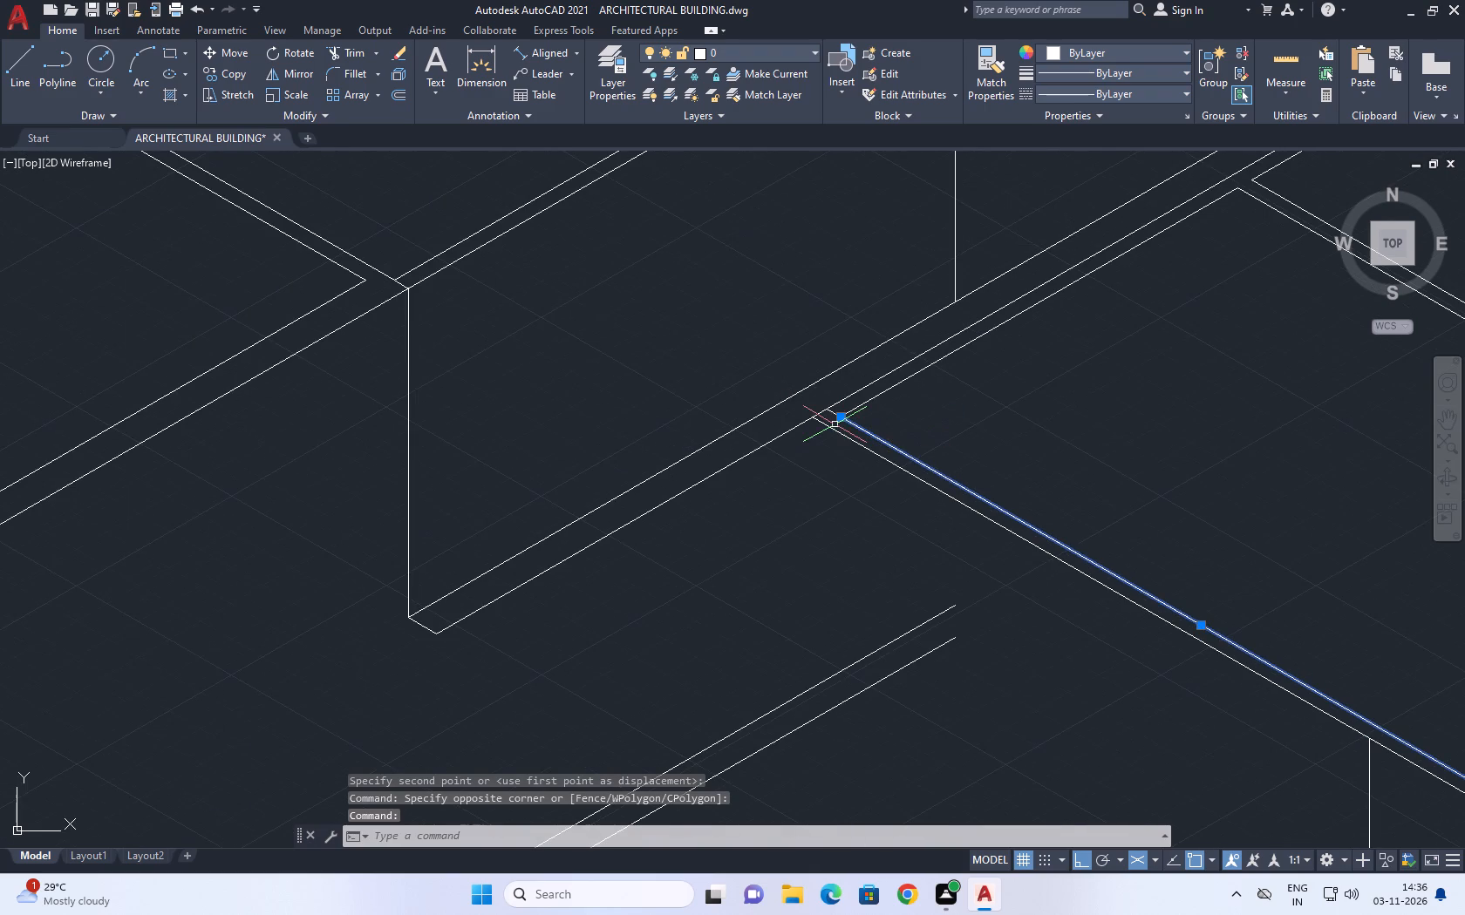
pyautogui.press('Delete')
# Trim the overlapping line ends at the inner corner where the near side wall meets the long wall.
pyautogui.scroll(4, 837, 421)
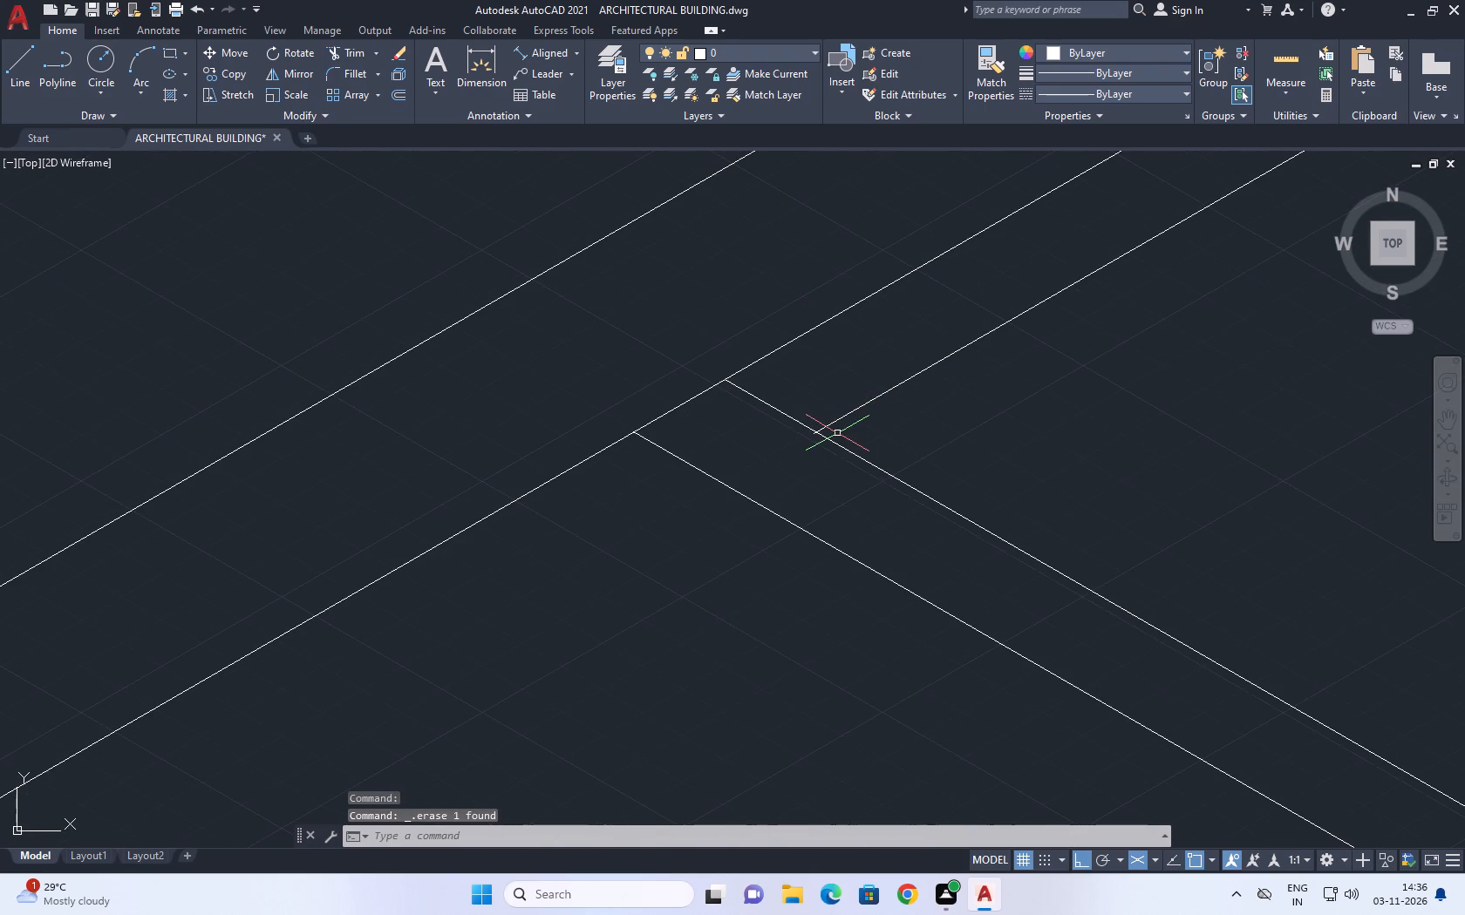
pyautogui.write('tr')
pyautogui.press('space')
pyautogui.scroll(4, 820, 436)
pyautogui.click(792, 412)
pyautogui.click(777, 409)
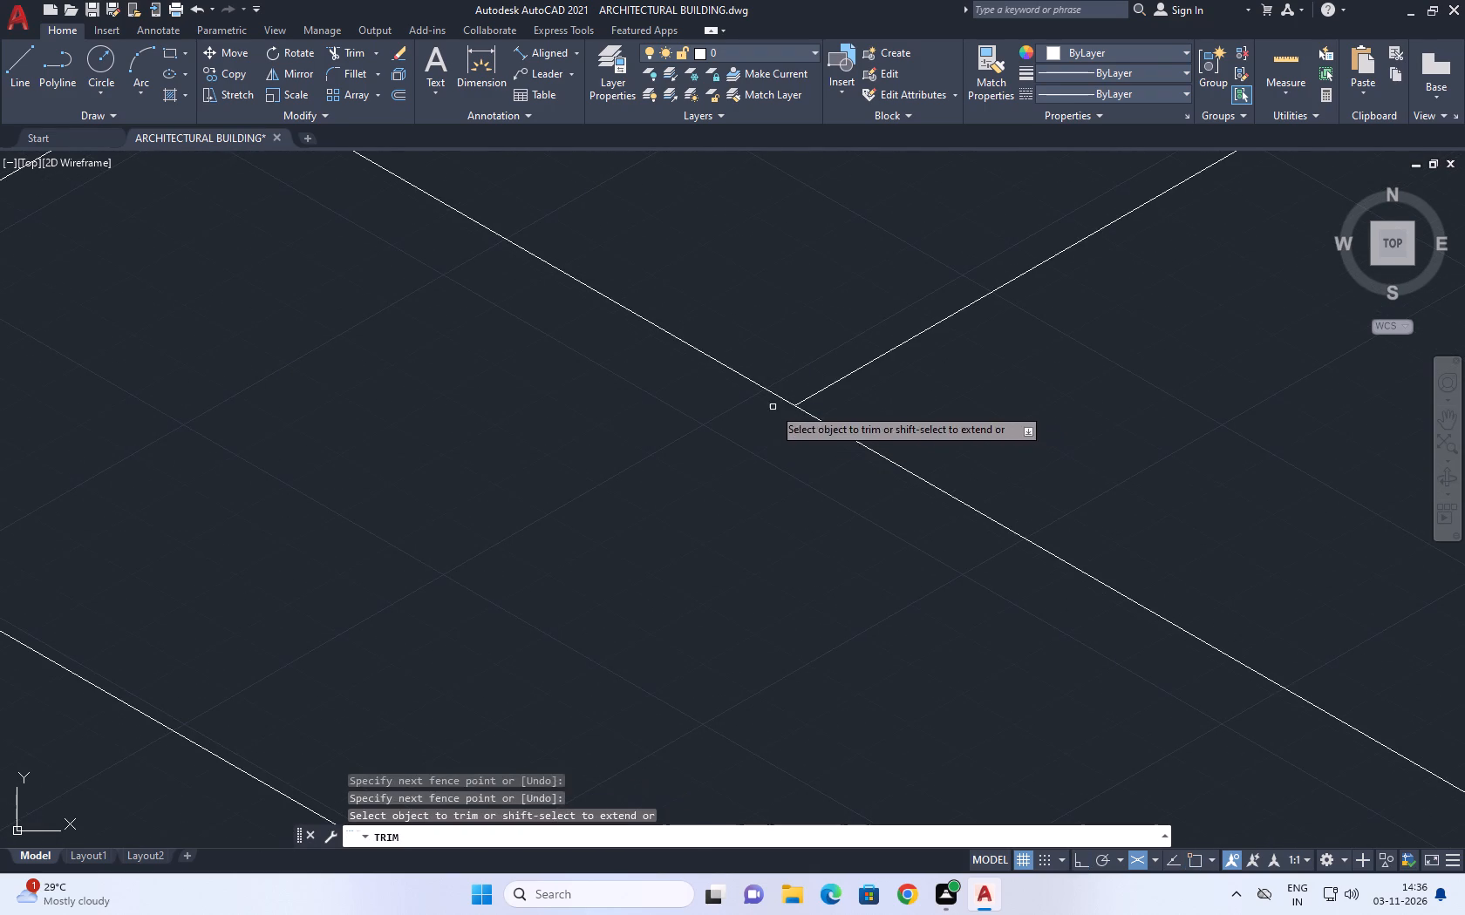
pyautogui.click(773, 389)
pyautogui.click(742, 393)
pyautogui.scroll(-12, 759, 396)
pyautogui.press('Escape')
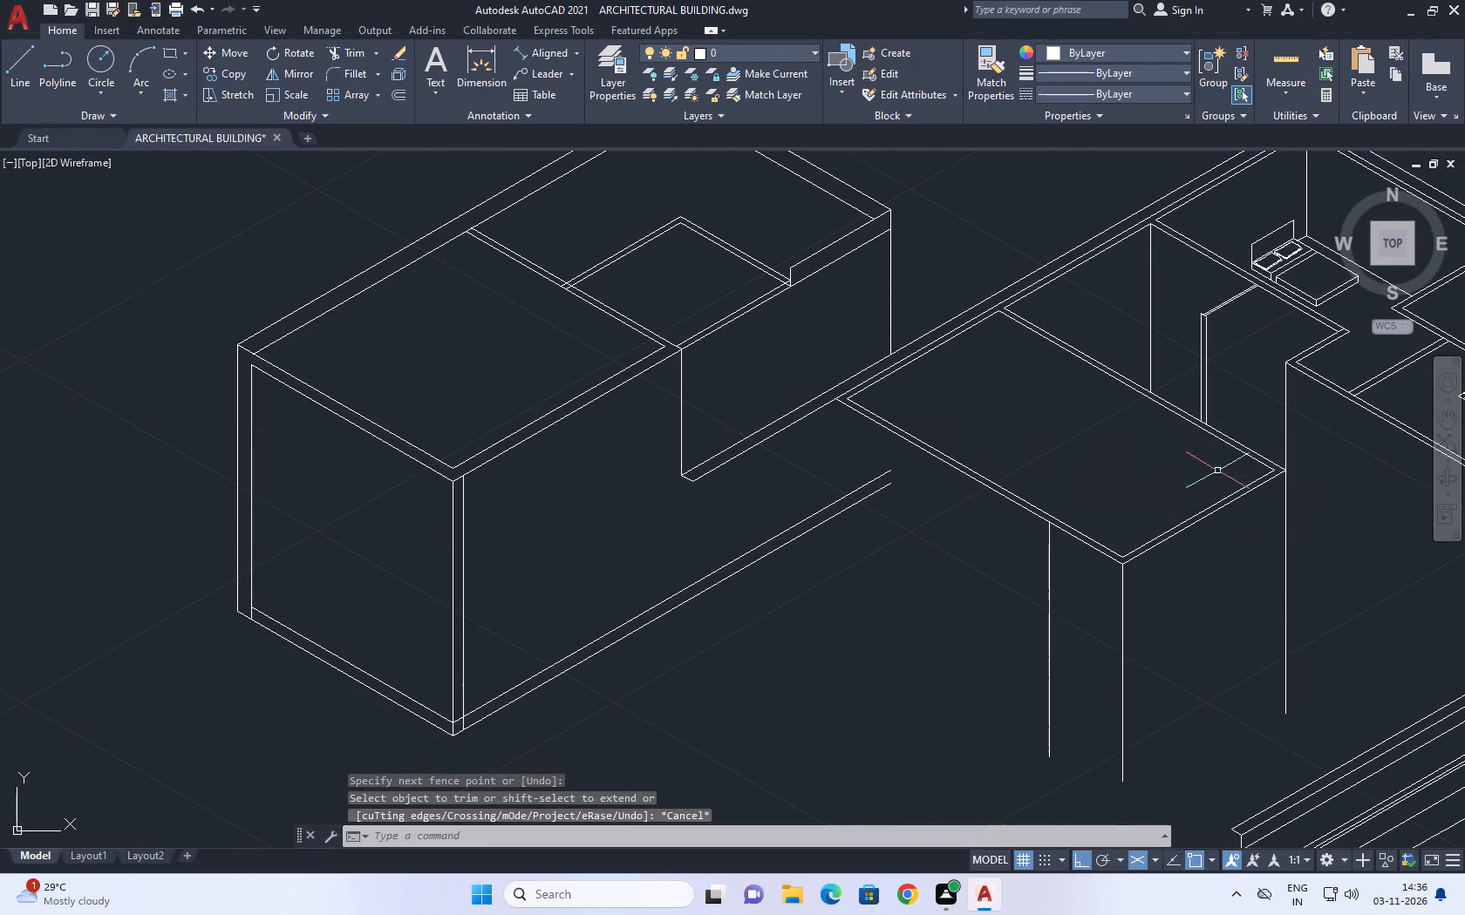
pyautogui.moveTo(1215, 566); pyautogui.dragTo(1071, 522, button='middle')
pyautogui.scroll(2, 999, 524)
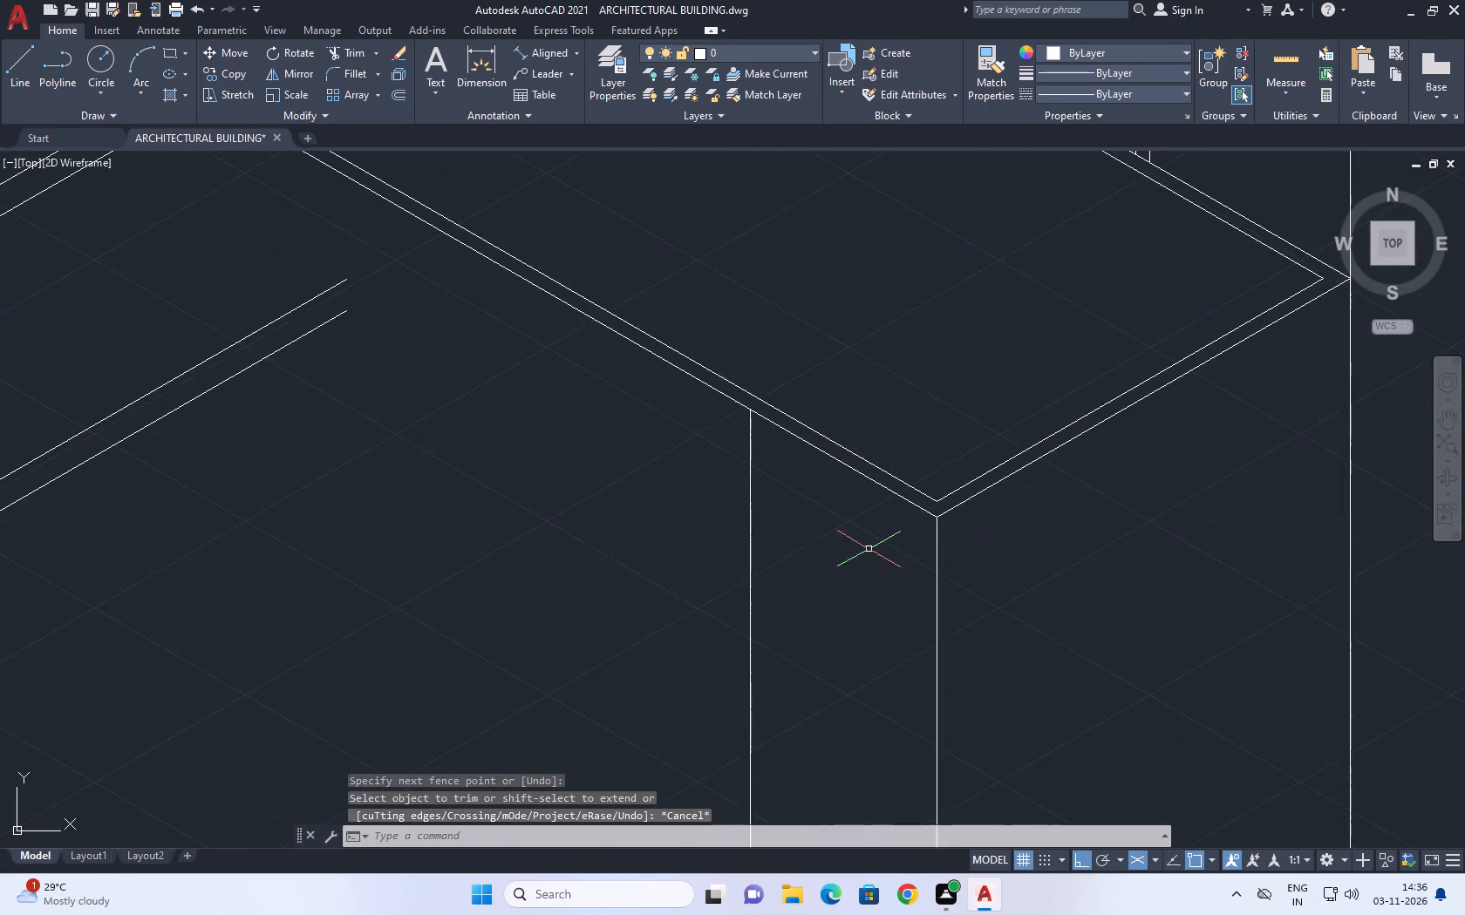
# Trim the short overshooting end of the front wall's inner line at its corner with the near side wall.
pyautogui.scroll(2, 862, 535)
pyautogui.scroll(2, 1102, 559)
pyautogui.scroll(3, 1165, 394)
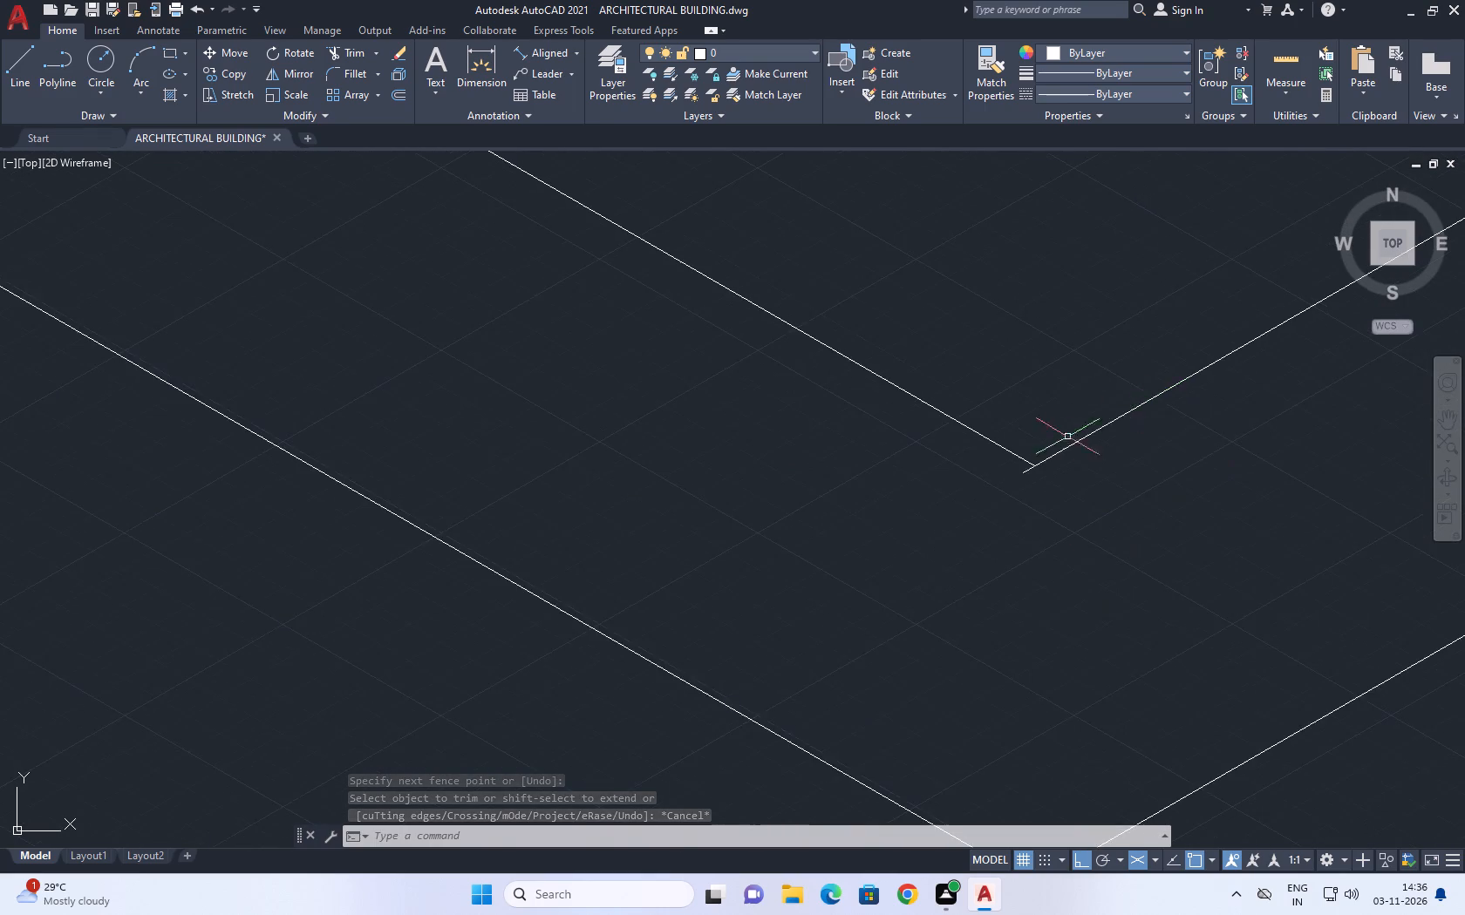
pyautogui.scroll(3, 1065, 437)
pyautogui.write('tr')
pyautogui.press('space')
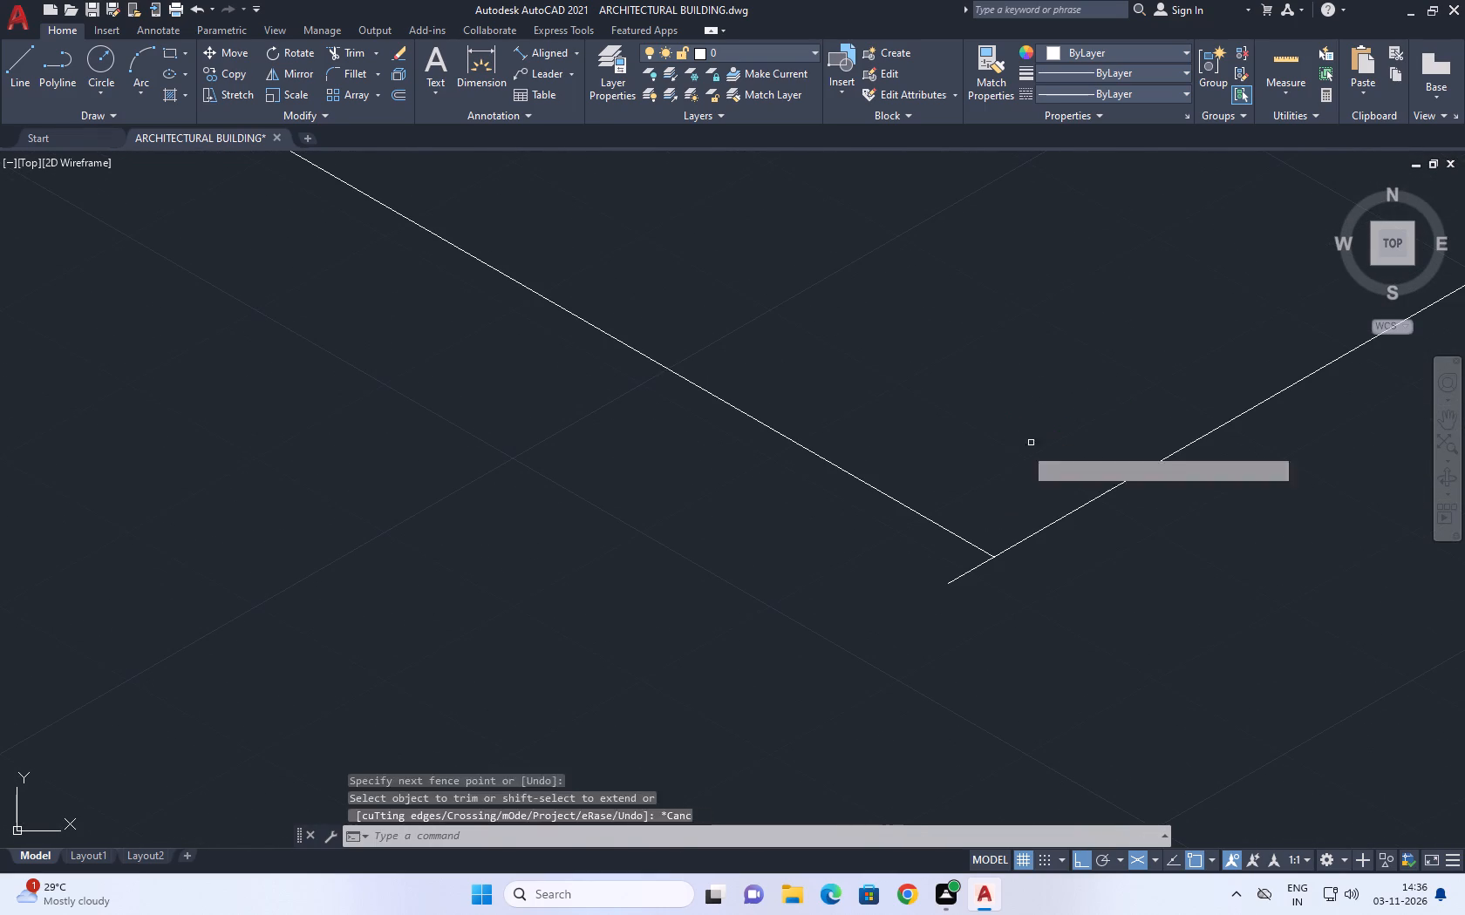
pyautogui.click(978, 568)
pyautogui.scroll(-15, 951, 527)
pyautogui.press('Escape')
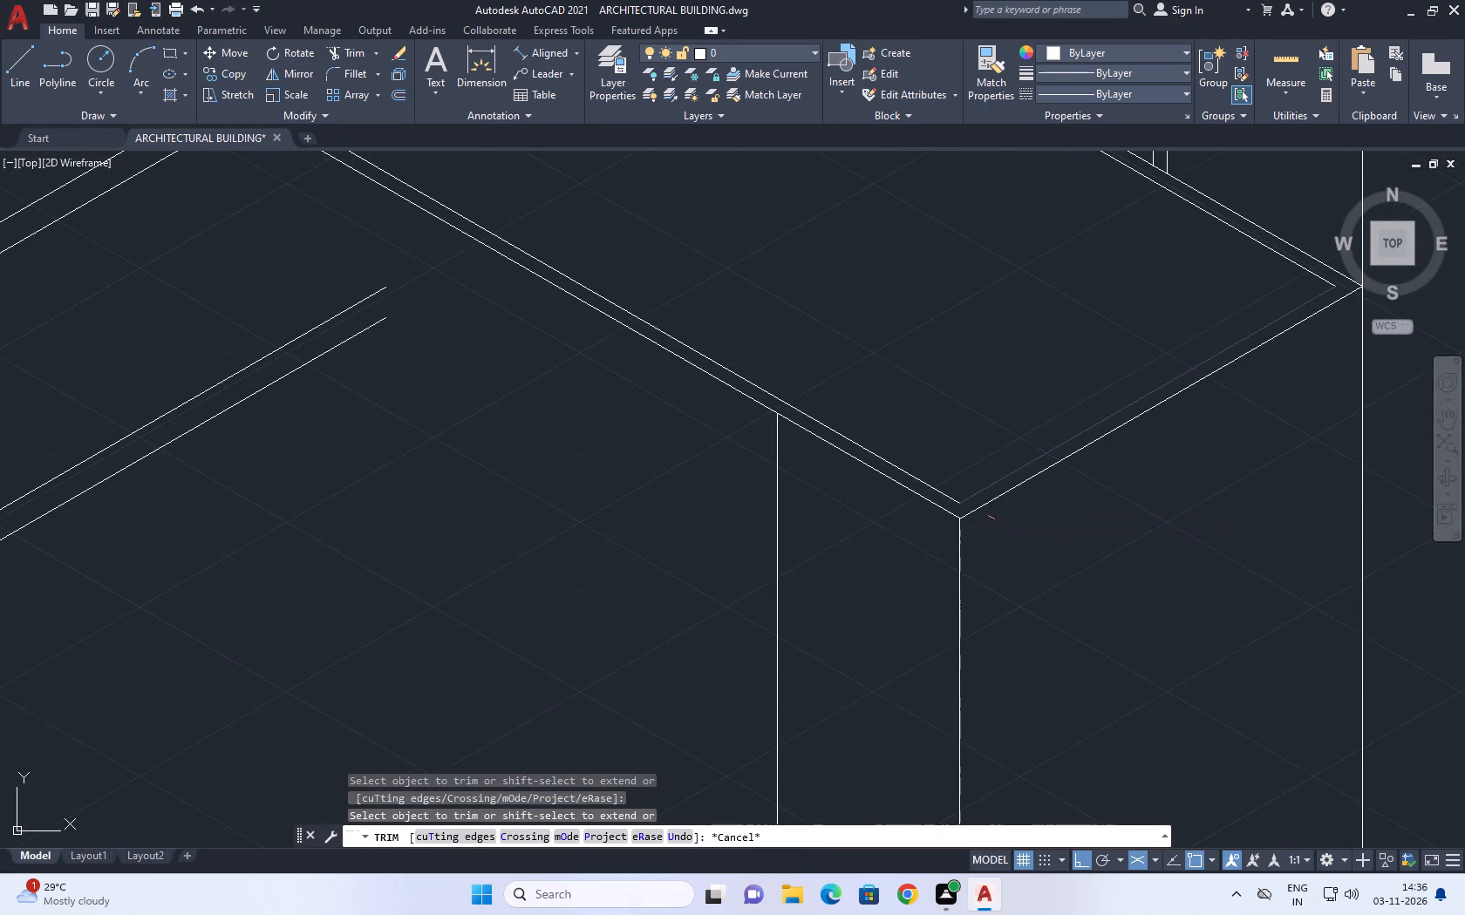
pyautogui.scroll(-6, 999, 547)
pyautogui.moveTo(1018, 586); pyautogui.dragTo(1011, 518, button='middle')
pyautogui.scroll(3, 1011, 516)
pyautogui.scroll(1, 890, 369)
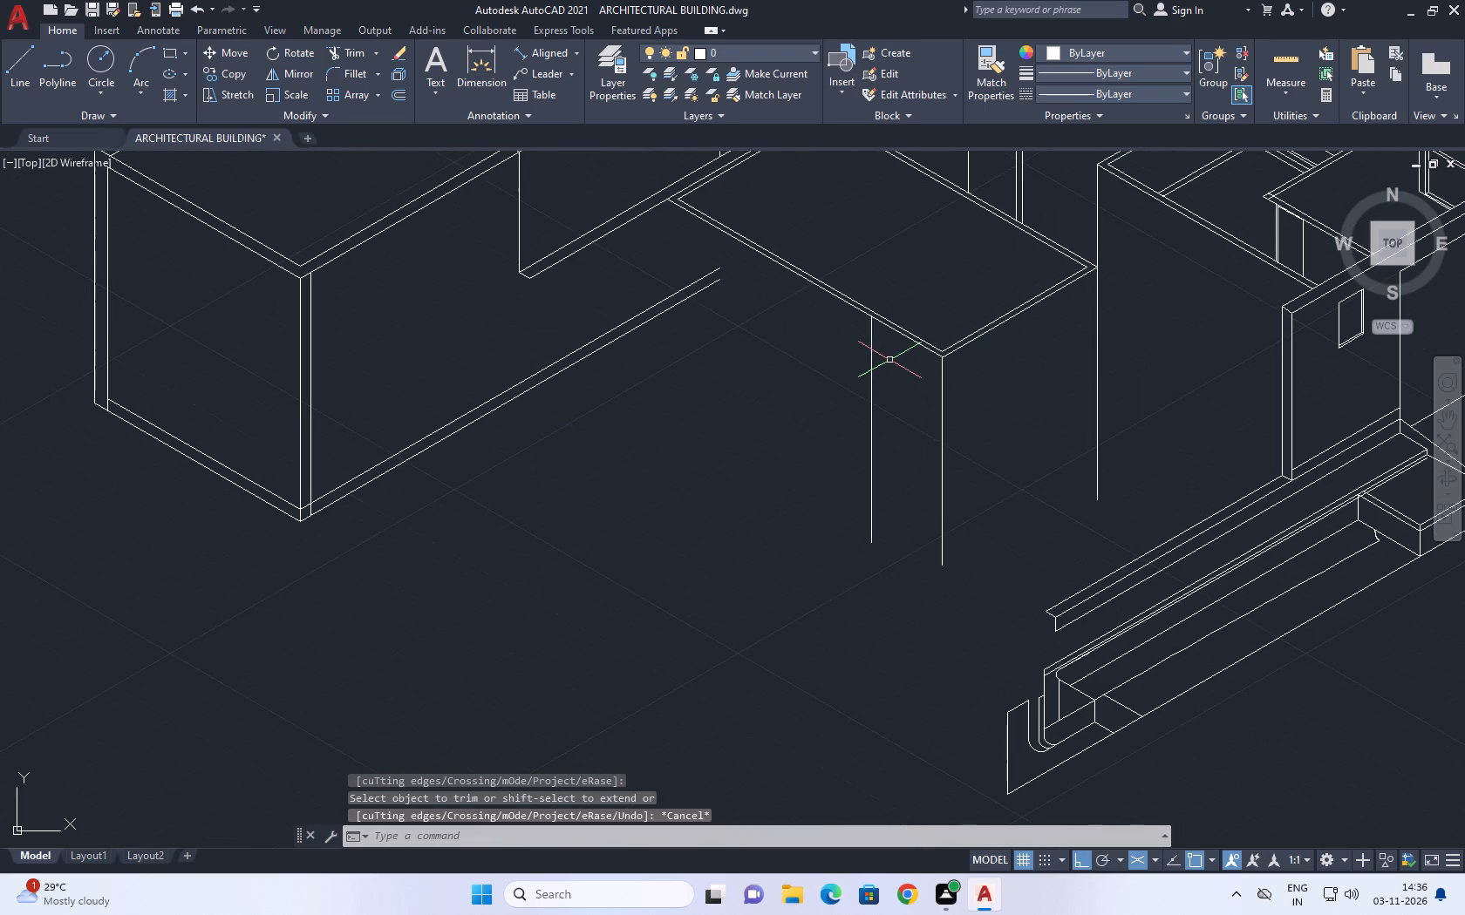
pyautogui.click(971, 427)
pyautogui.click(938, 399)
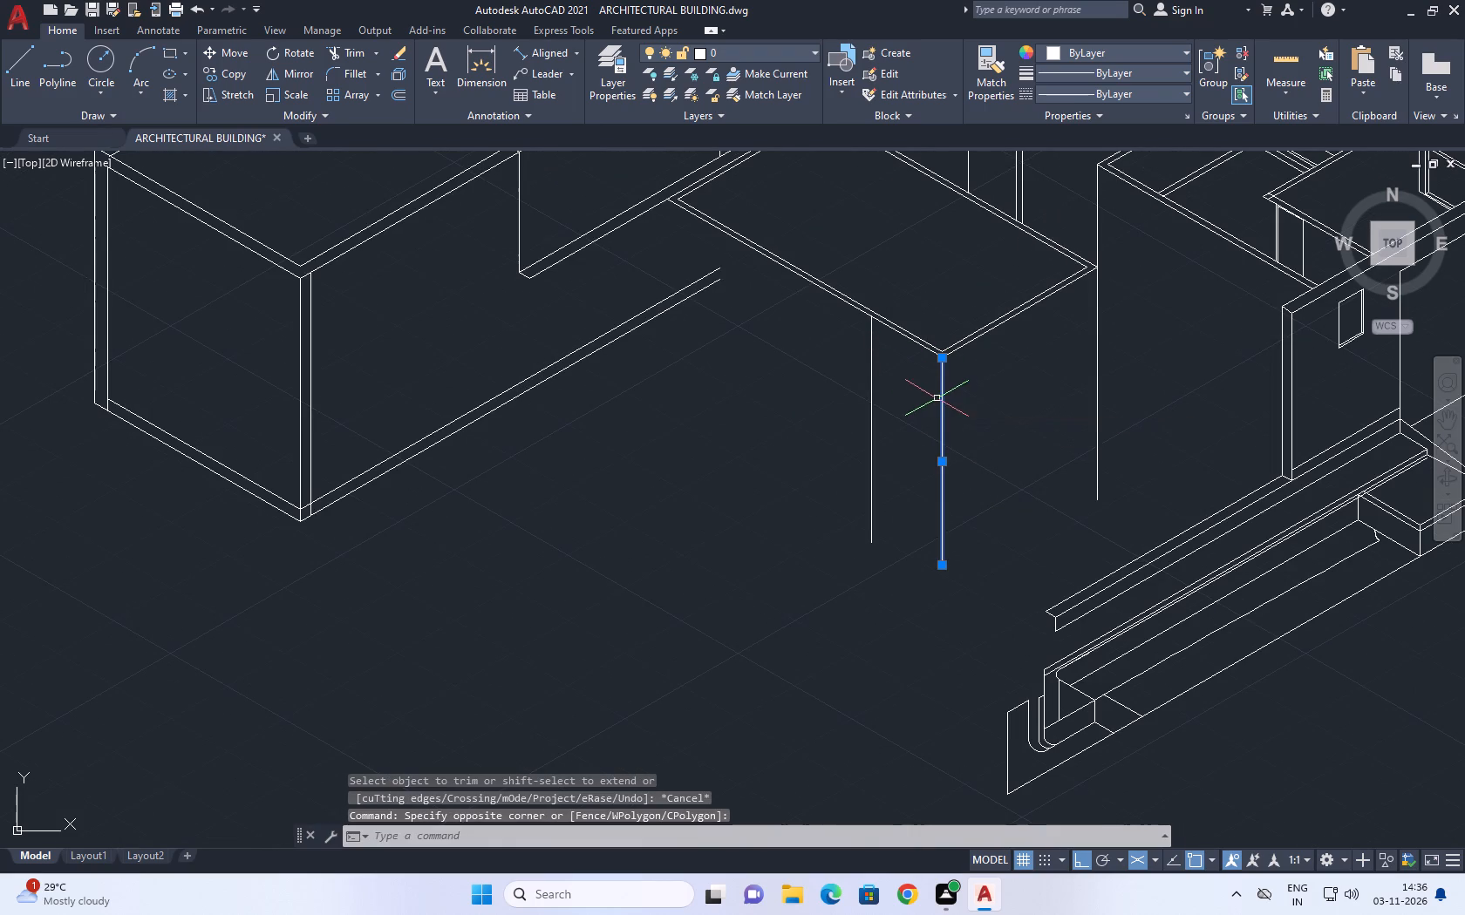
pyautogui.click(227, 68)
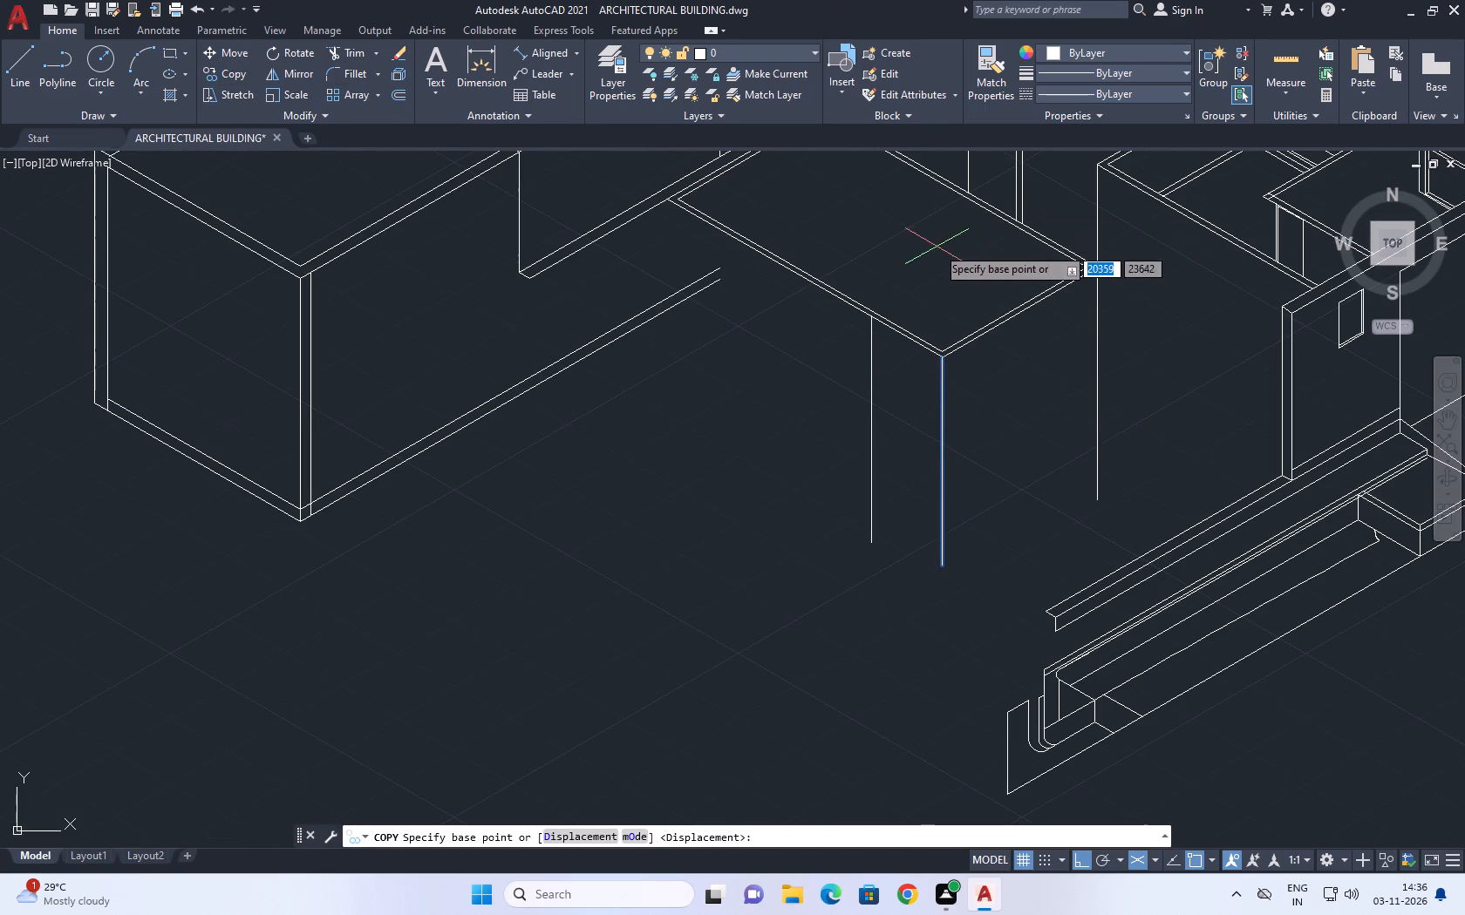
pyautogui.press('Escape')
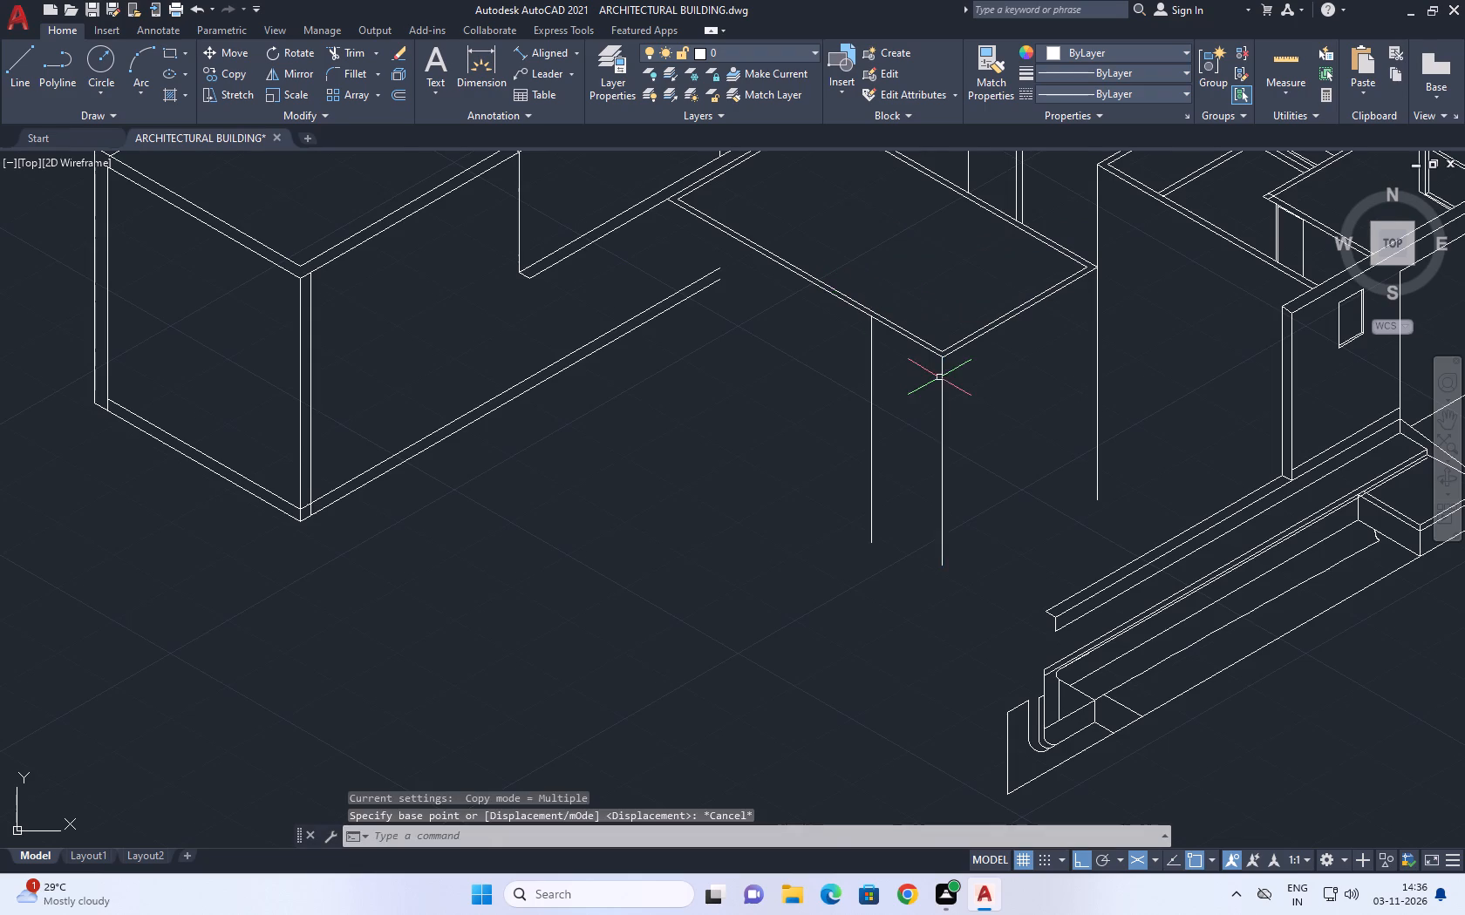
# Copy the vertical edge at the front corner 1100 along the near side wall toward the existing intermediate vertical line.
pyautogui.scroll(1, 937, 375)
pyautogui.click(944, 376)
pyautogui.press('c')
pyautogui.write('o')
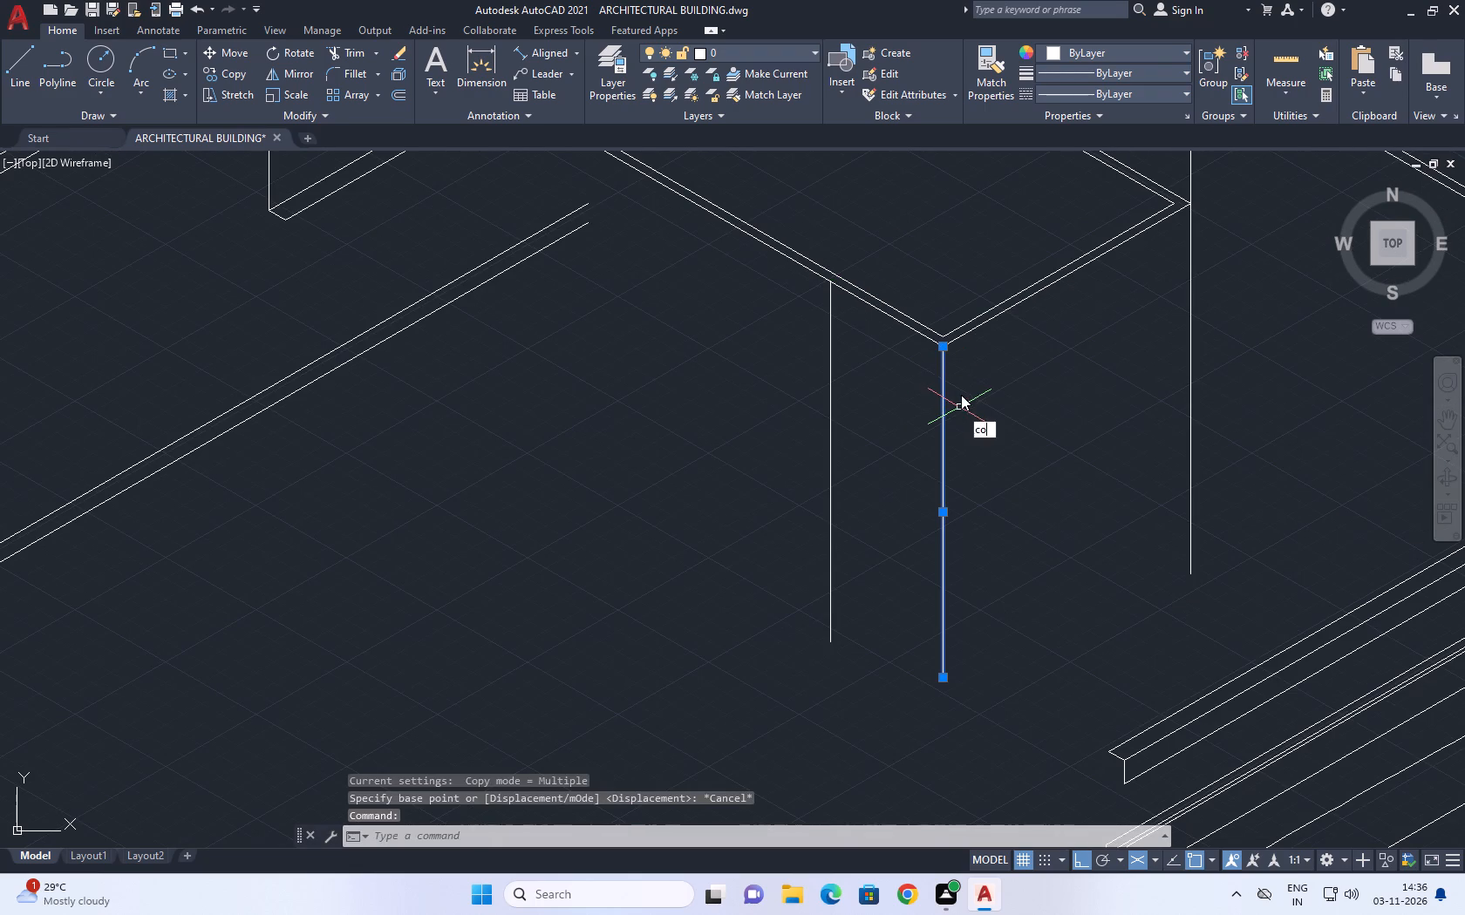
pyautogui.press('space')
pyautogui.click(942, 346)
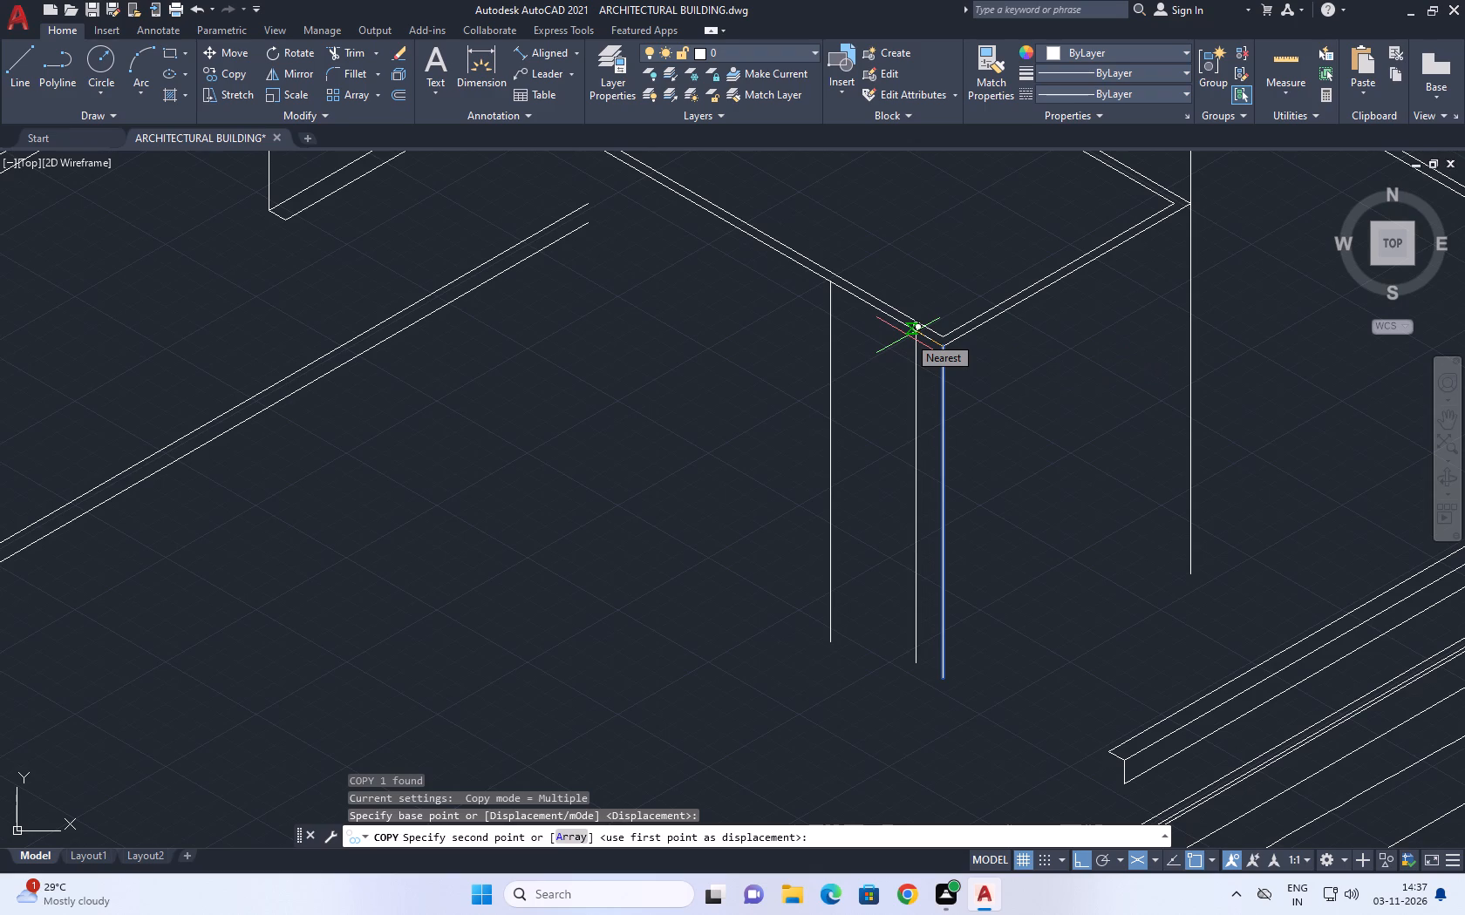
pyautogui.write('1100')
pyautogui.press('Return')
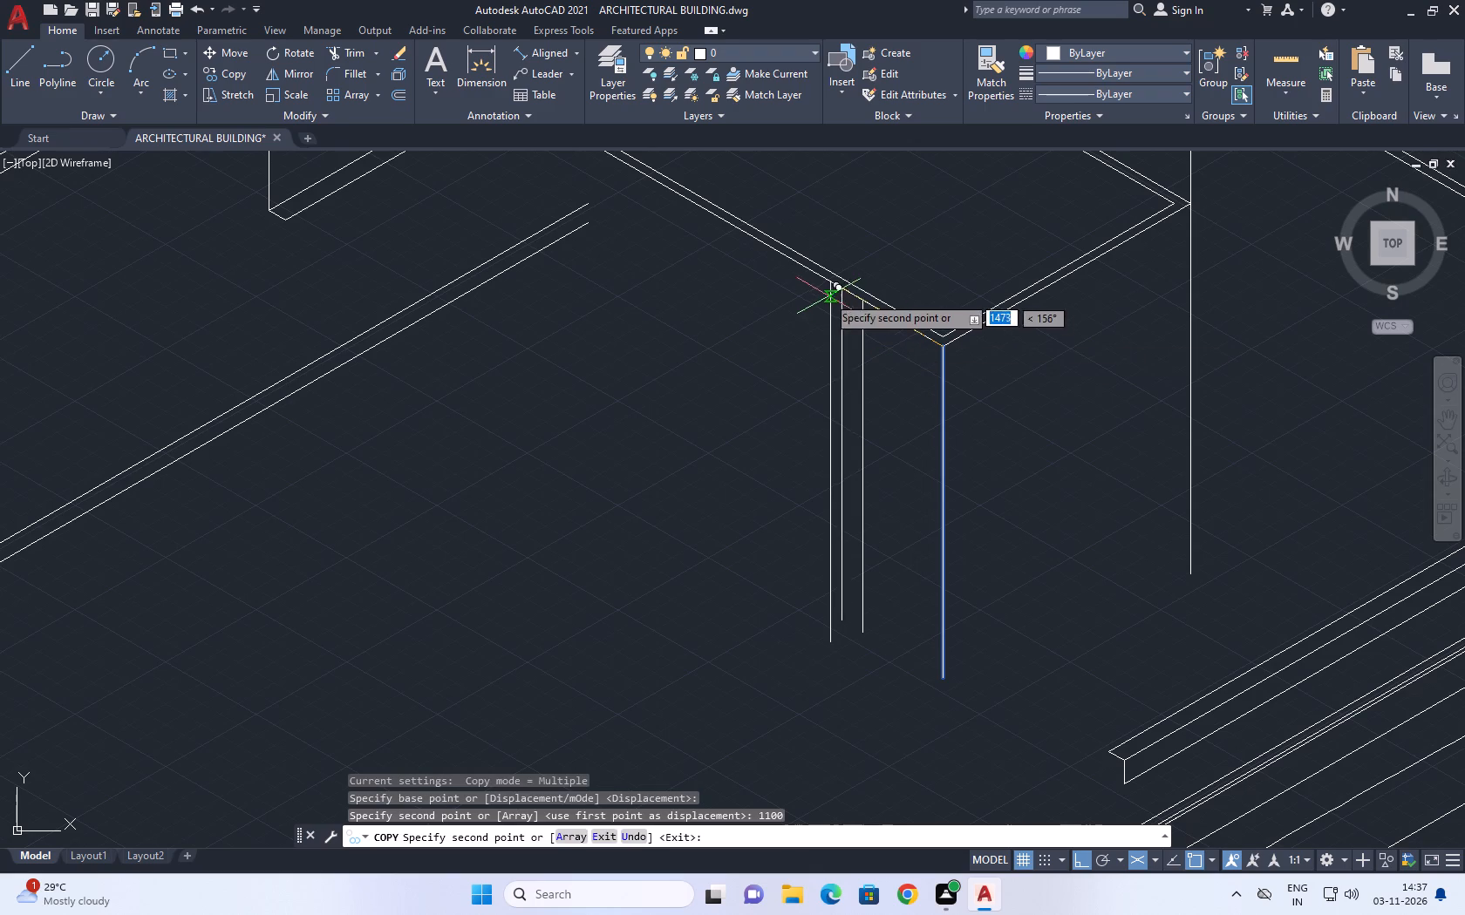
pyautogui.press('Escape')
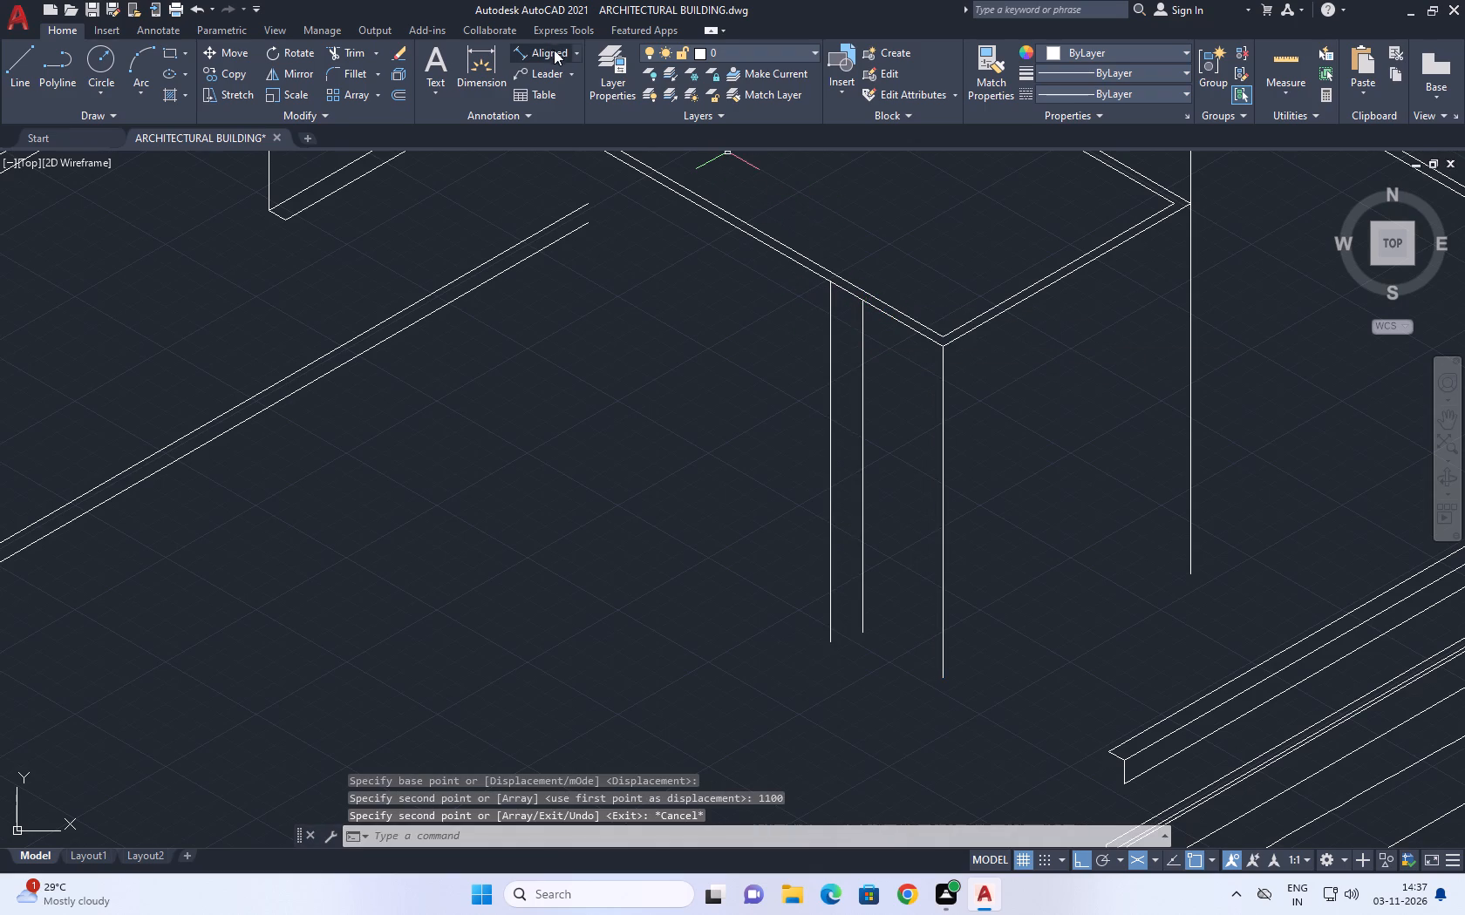
# Measure the spacing between the copied vertical edge and the front corner with an aligned dimension.
pyautogui.click(549, 47)
pyautogui.scroll(2, 839, 306)
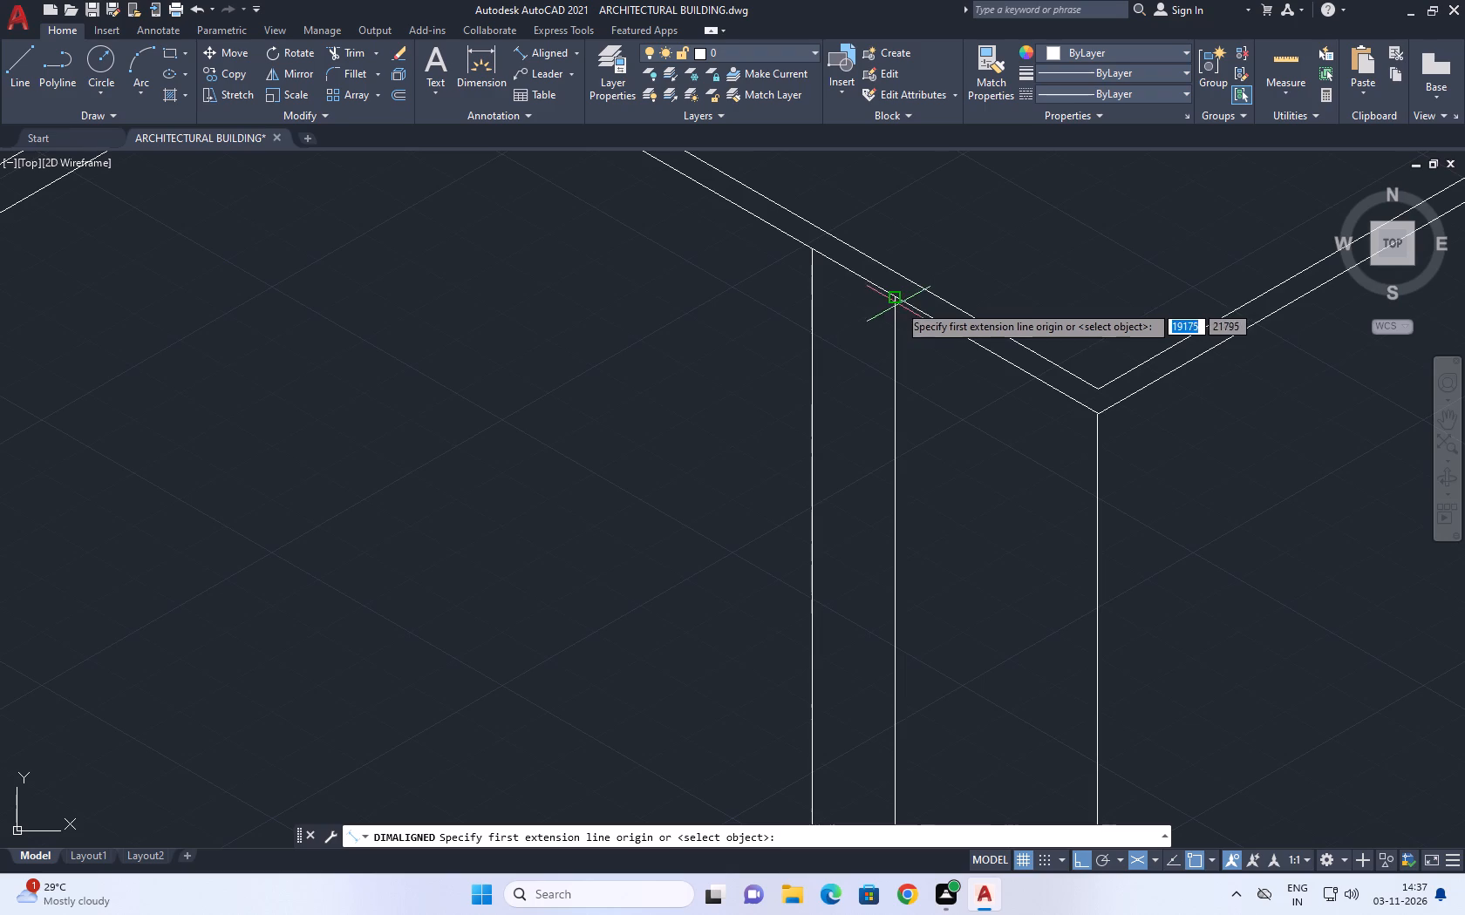
pyautogui.click(896, 299)
pyautogui.click(1090, 408)
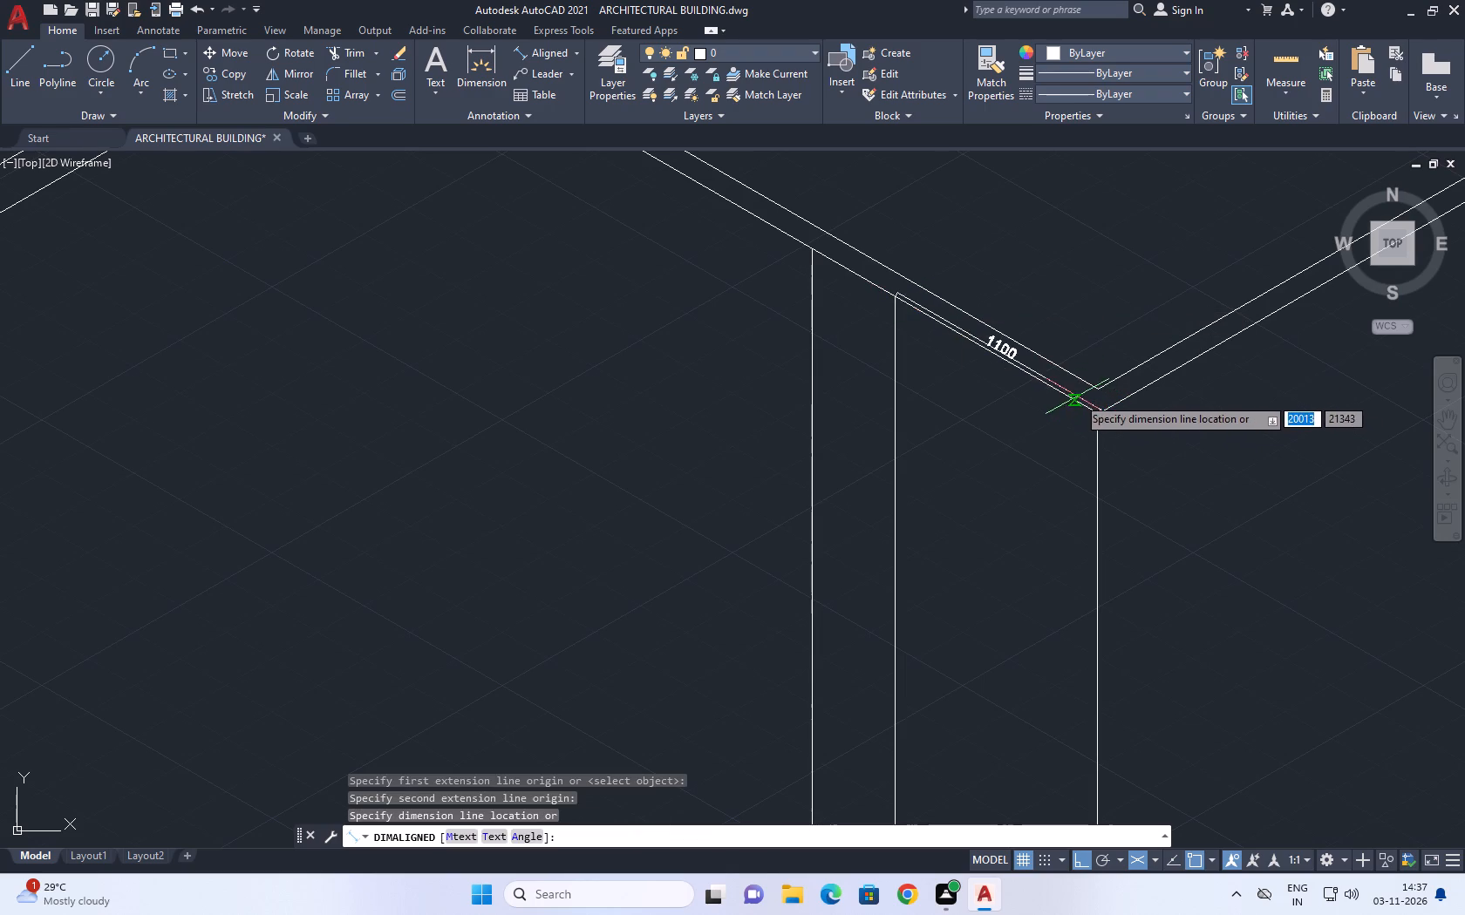
pyautogui.press('Escape')
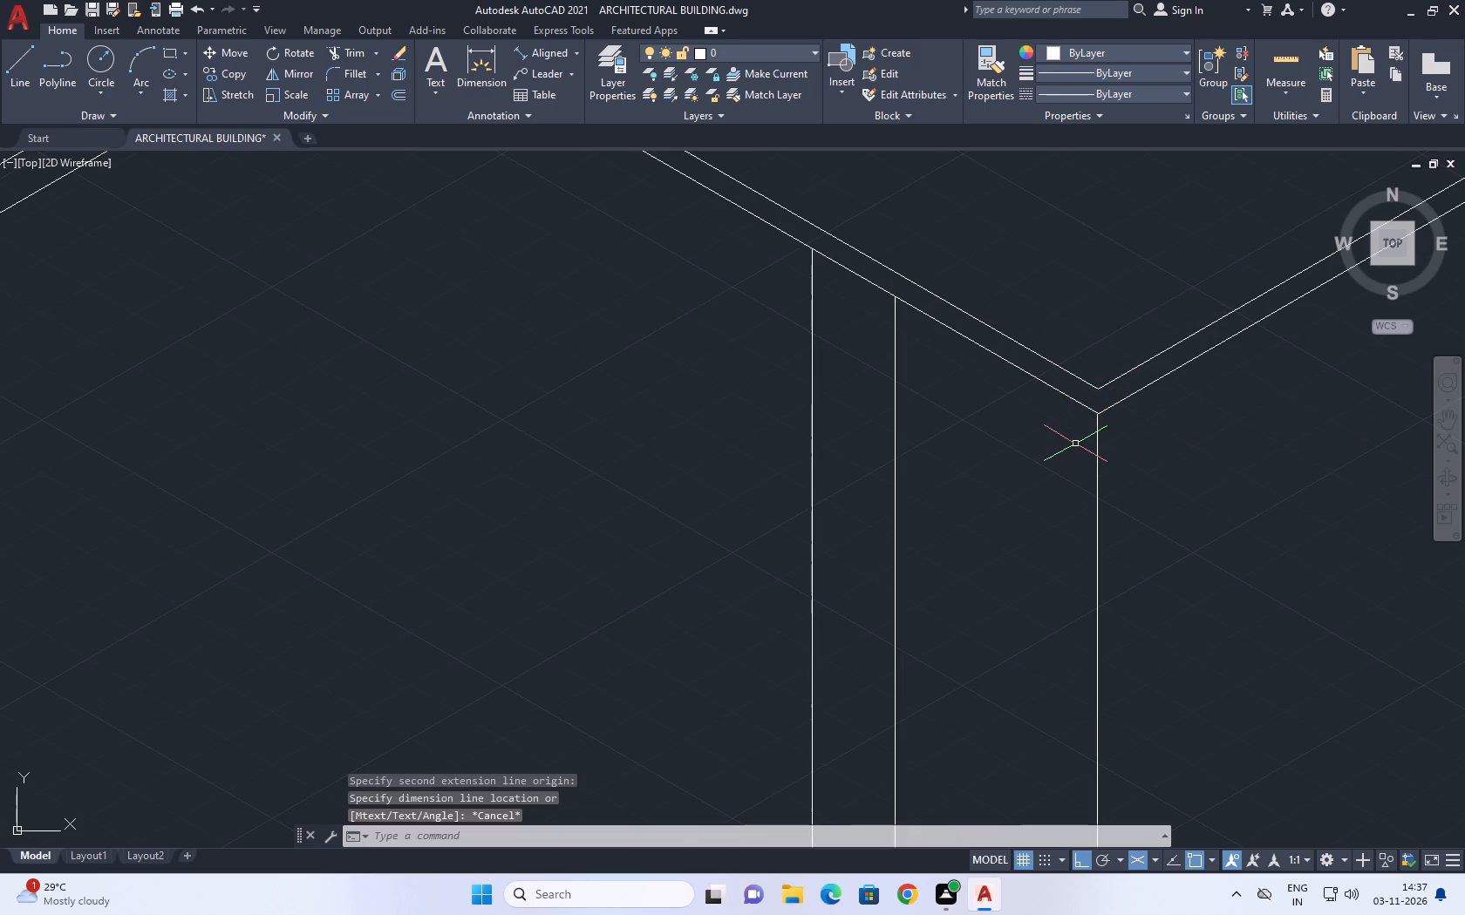
# Draw a guide line about 4950 long at 210° from the post base on the far side wall past the near side wall.
pyautogui.scroll(-3, 944, 414)
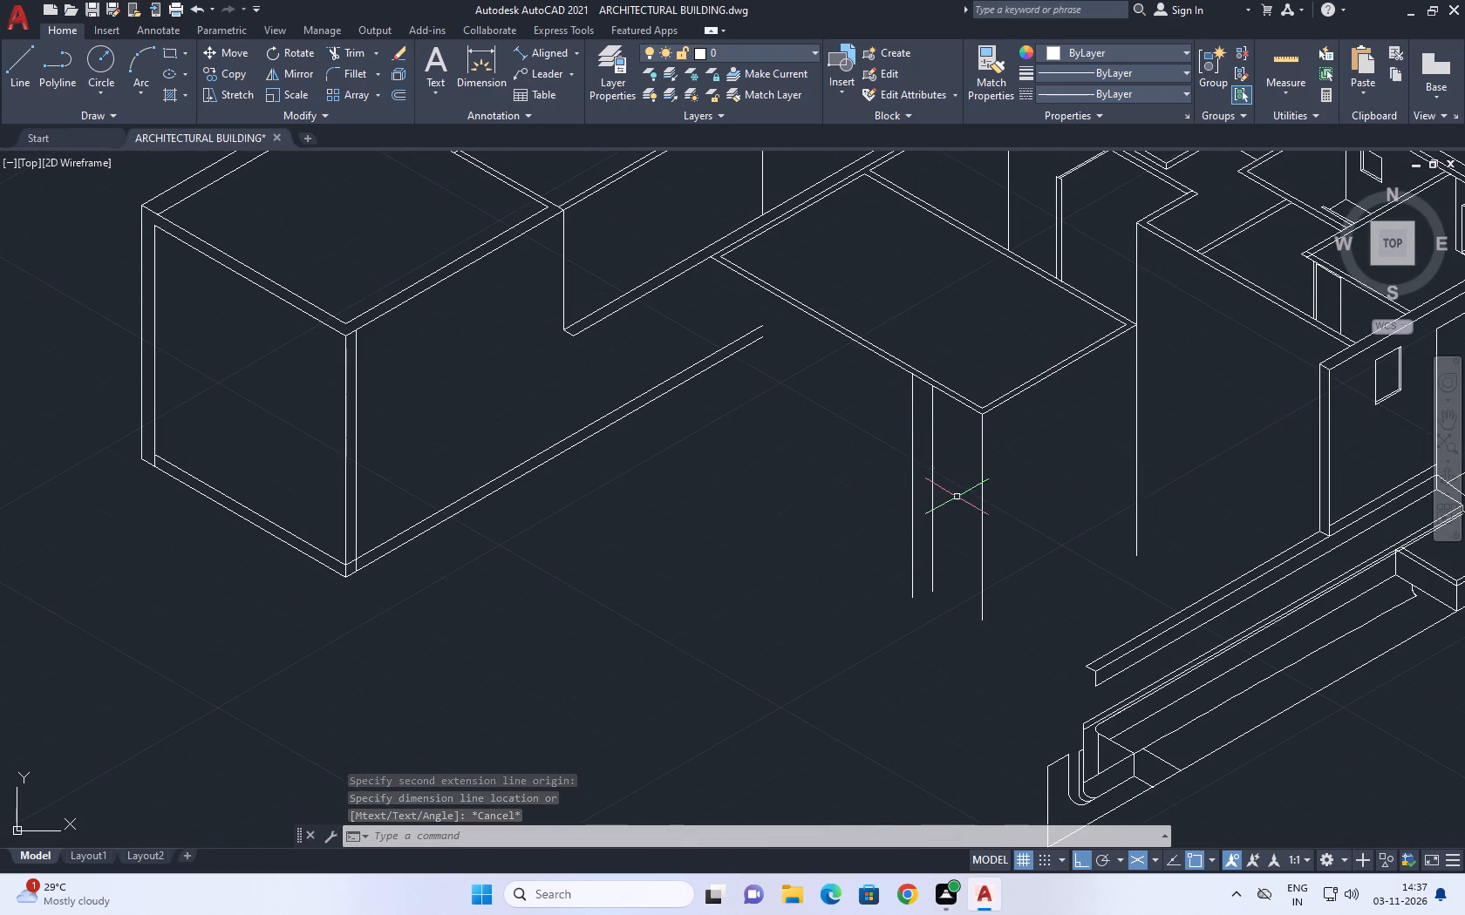
pyautogui.moveTo(959, 414); pyautogui.dragTo(976, 467, button='middle')
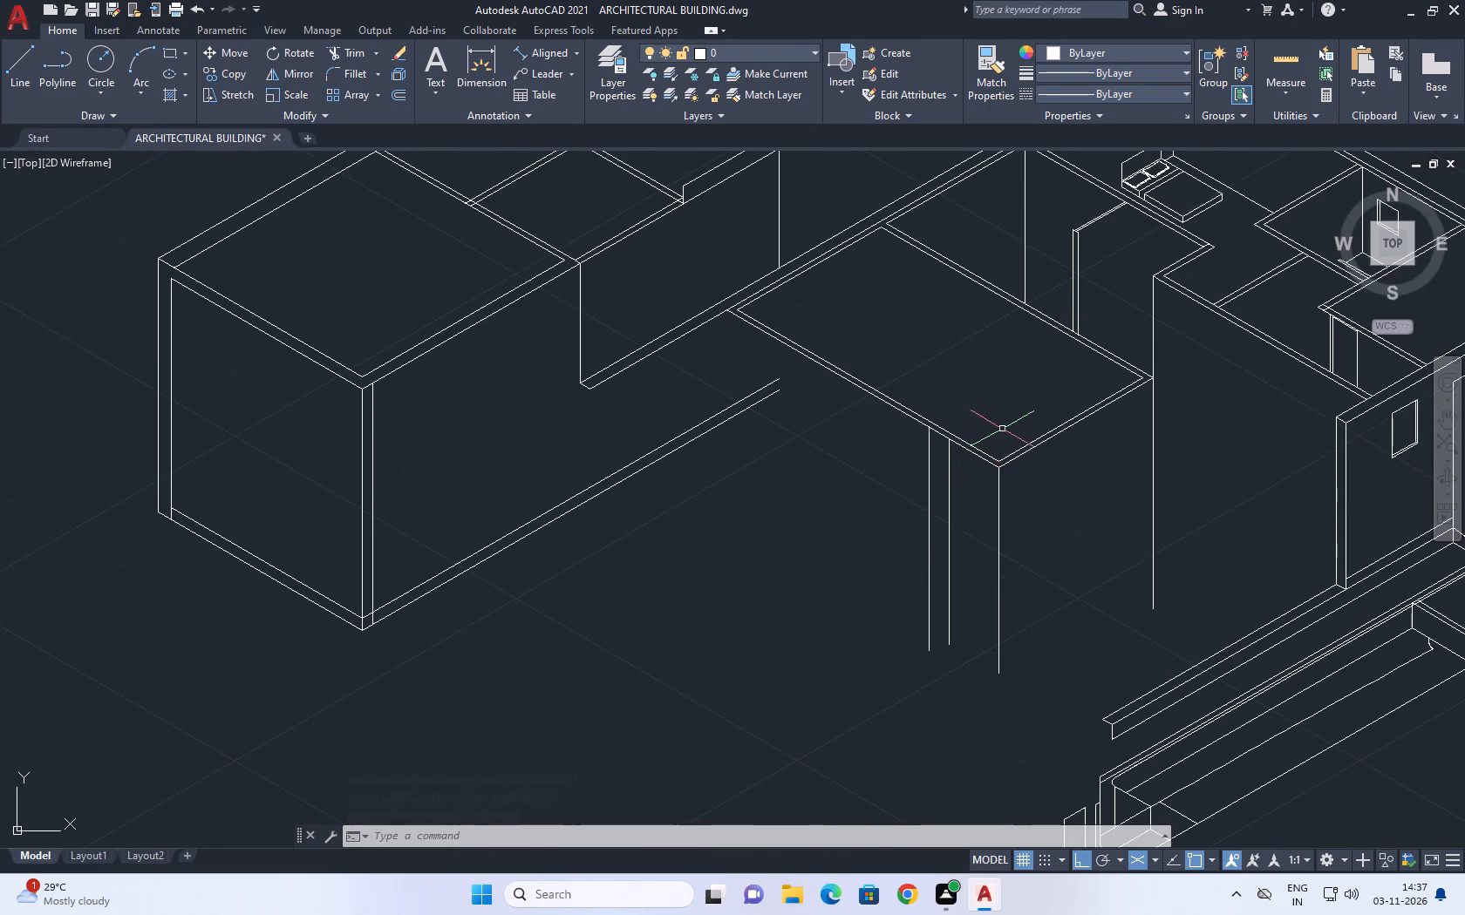
pyautogui.moveTo(1073, 409); pyautogui.dragTo(1138, 543, button='middle')
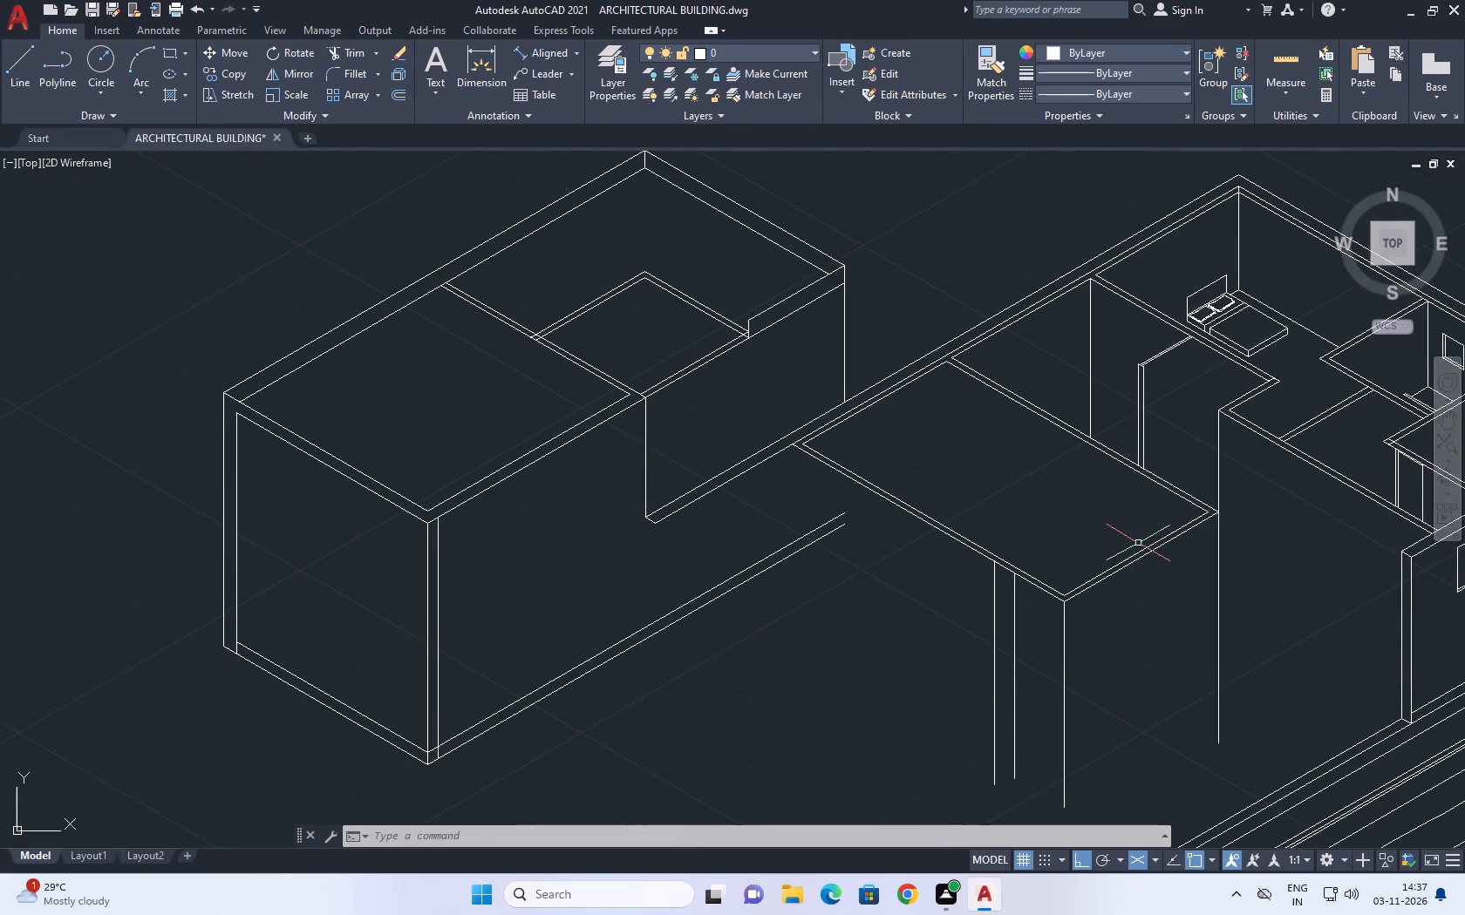
pyautogui.press('l')
pyautogui.press('space')
pyautogui.scroll(1, 1160, 481)
pyautogui.moveTo(1130, 465); pyautogui.dragTo(1129, 457)
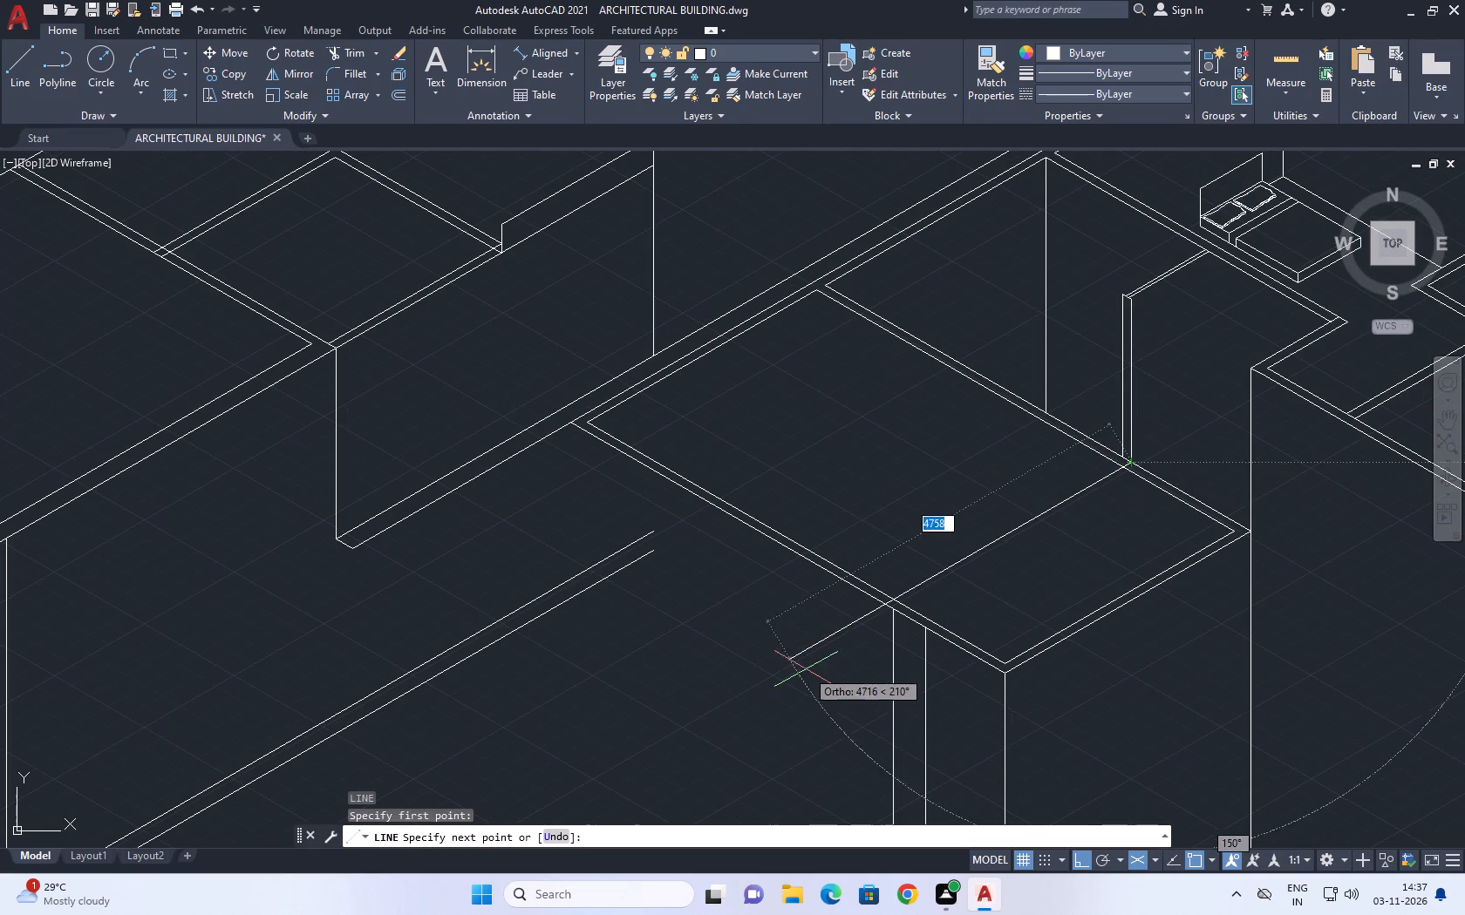
pyautogui.moveTo(879, 669); pyautogui.dragTo(871, 567, button='middle')
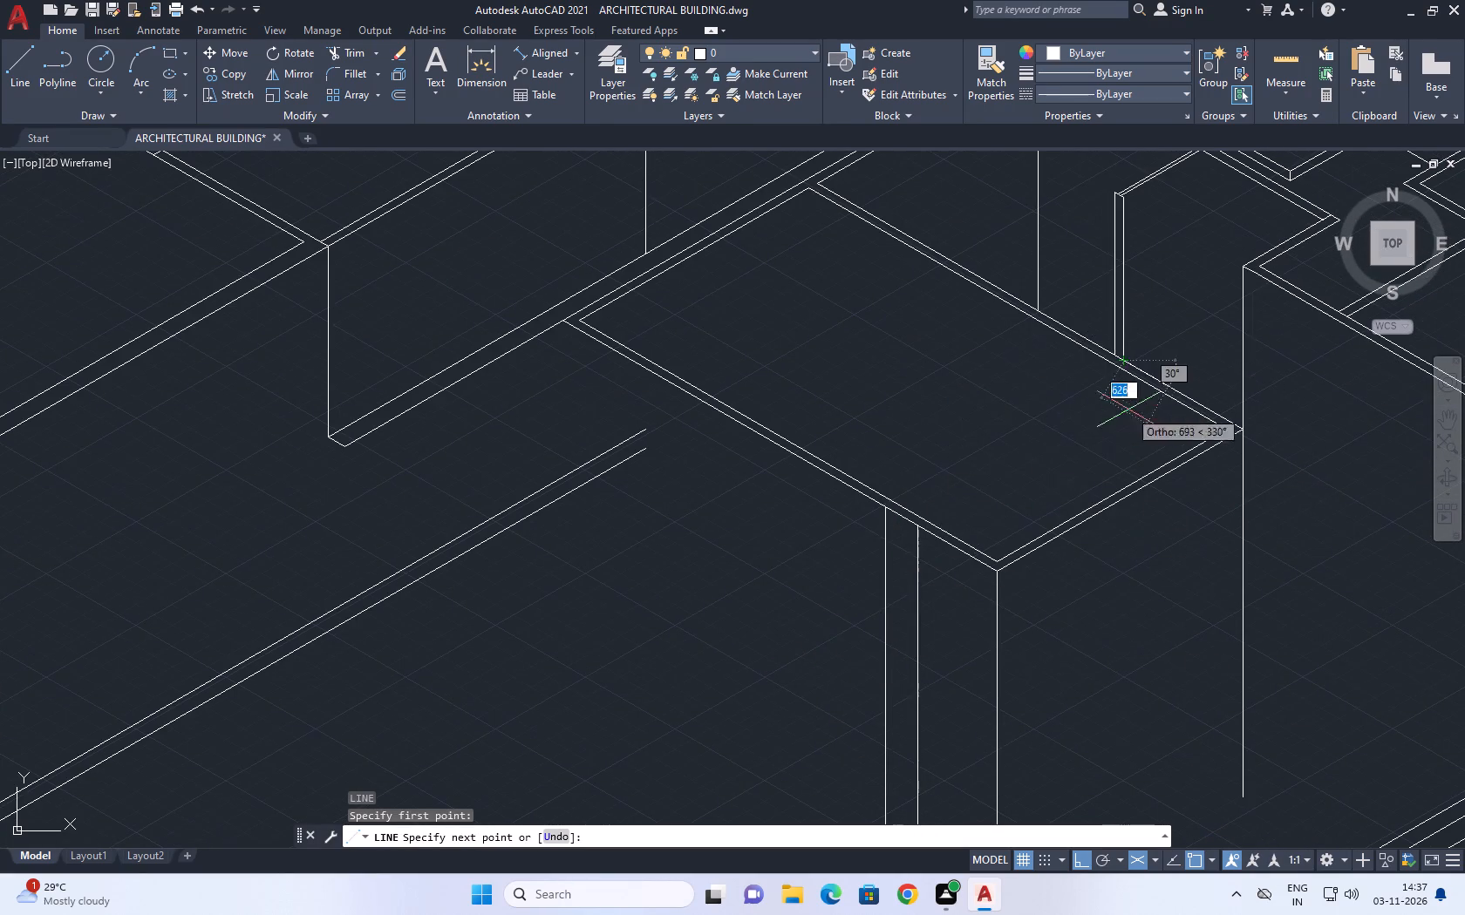
pyautogui.scroll(3, 1142, 382)
pyautogui.scroll(-3, 682, 450)
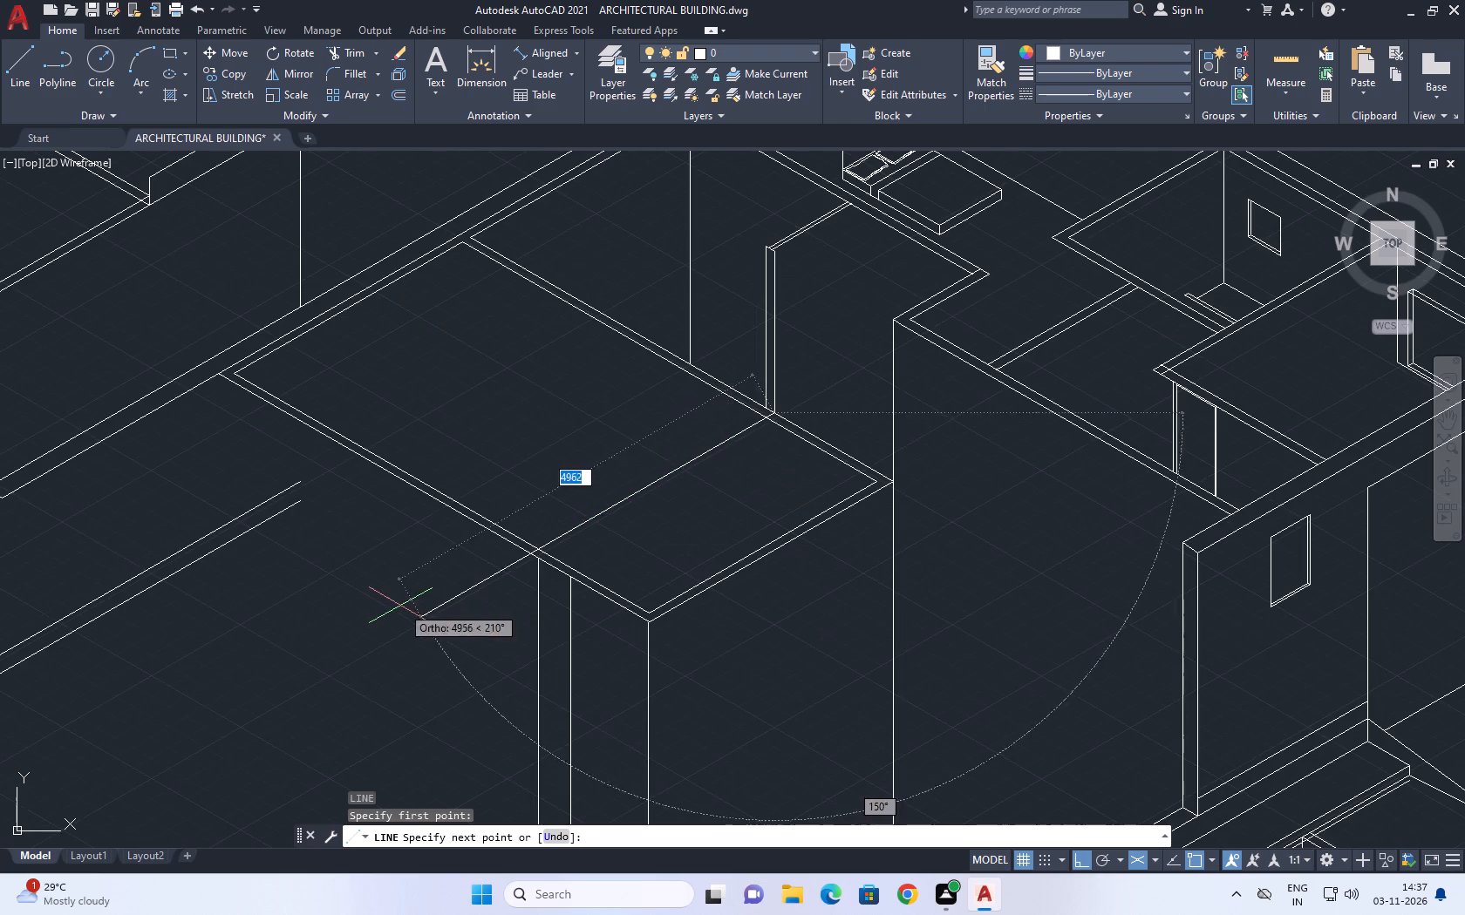
pyautogui.click(400, 607)
pyautogui.moveTo(540, 546); pyautogui.dragTo(713, 423, button='middle')
pyautogui.press('Escape')
# Move both intermediate vertical lines so the first one's top meets the guide line's crossing with the near side wall's outer line.
pyautogui.moveTo(775, 537); pyautogui.dragTo(769, 518)
pyautogui.moveTo(684, 511); pyautogui.dragTo(675, 509)
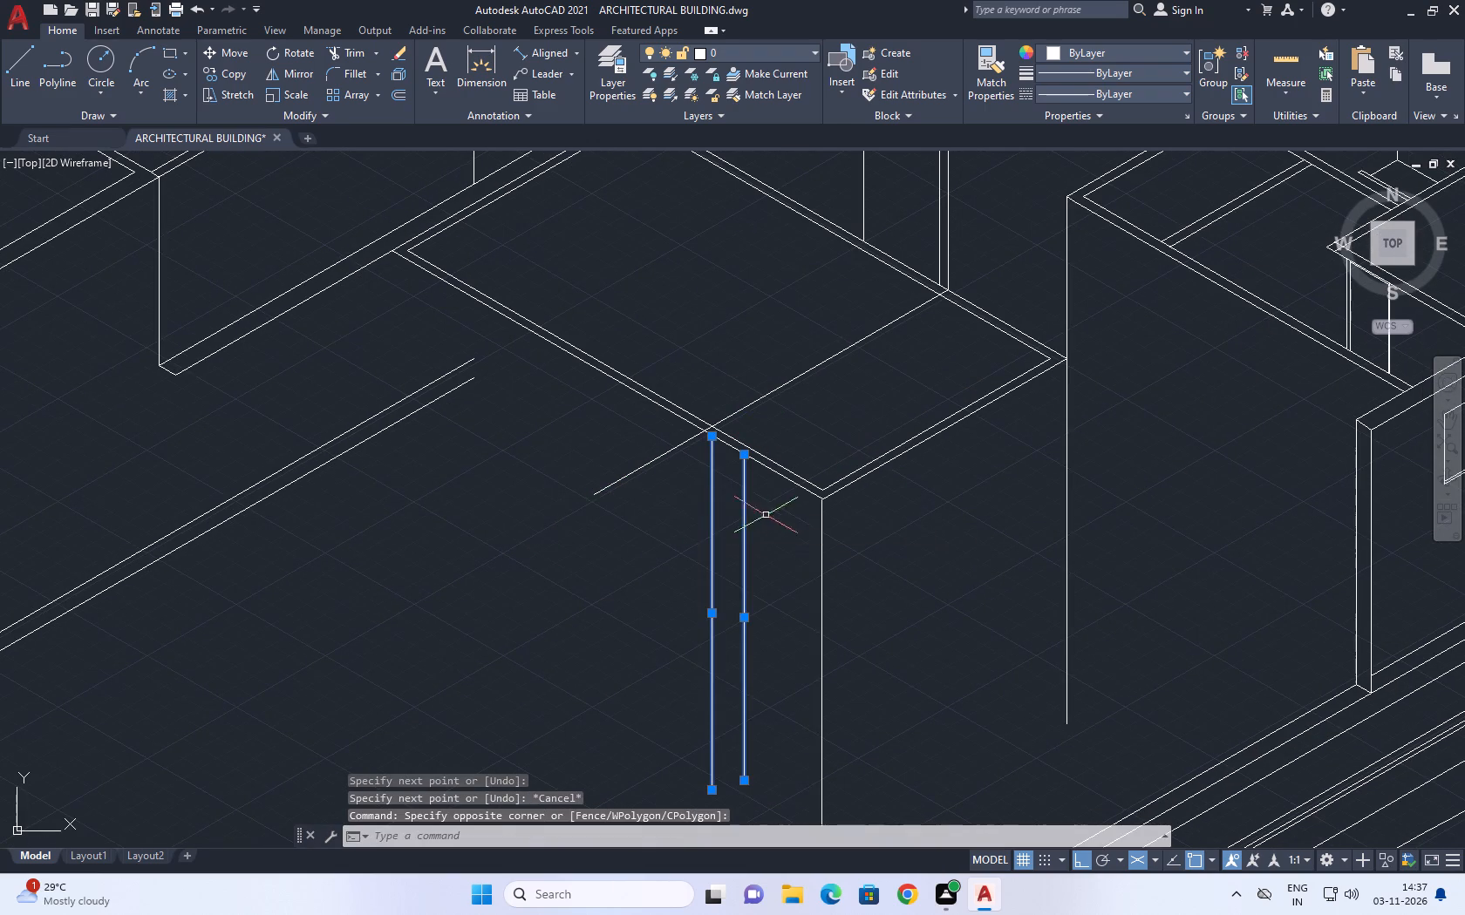
pyautogui.moveTo(842, 587); pyautogui.dragTo(854, 602, button='middle')
pyautogui.write('m')
pyautogui.press('space')
pyautogui.scroll(3, 728, 438)
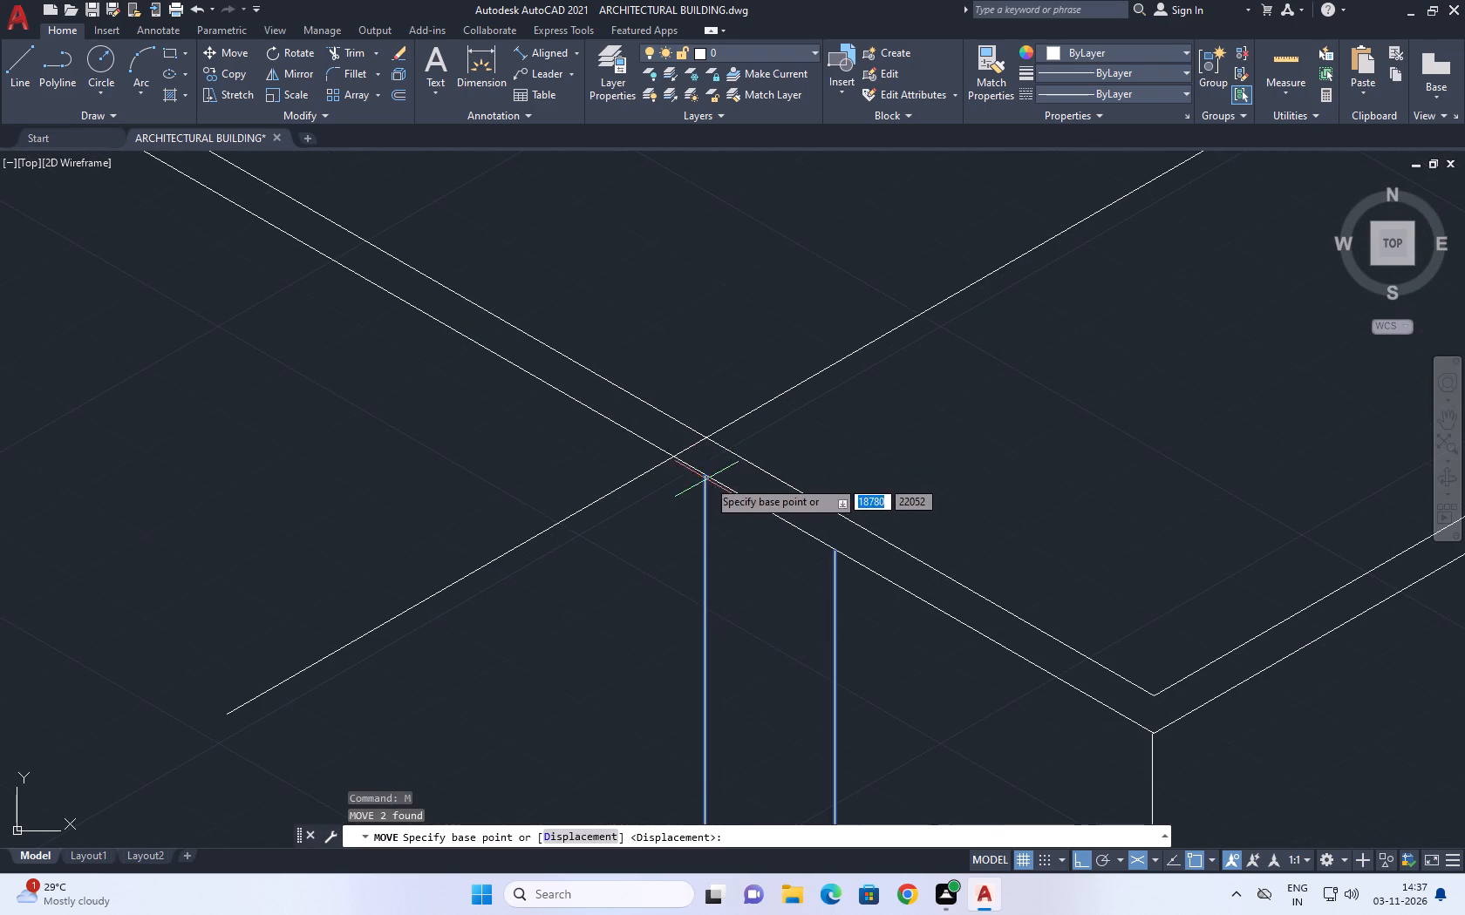
pyautogui.click(707, 474)
pyautogui.click(676, 451)
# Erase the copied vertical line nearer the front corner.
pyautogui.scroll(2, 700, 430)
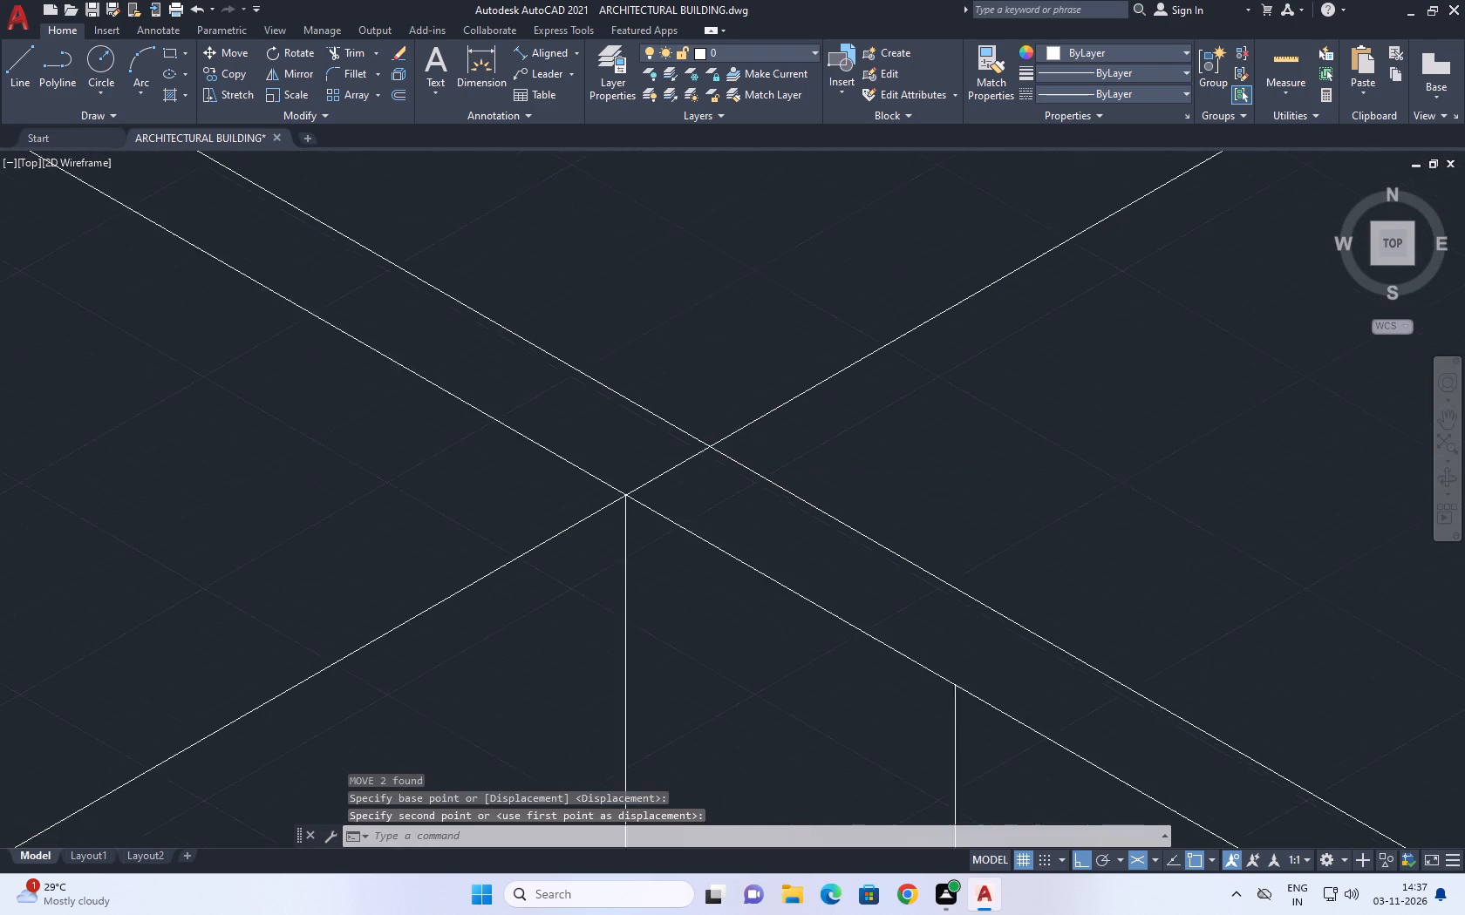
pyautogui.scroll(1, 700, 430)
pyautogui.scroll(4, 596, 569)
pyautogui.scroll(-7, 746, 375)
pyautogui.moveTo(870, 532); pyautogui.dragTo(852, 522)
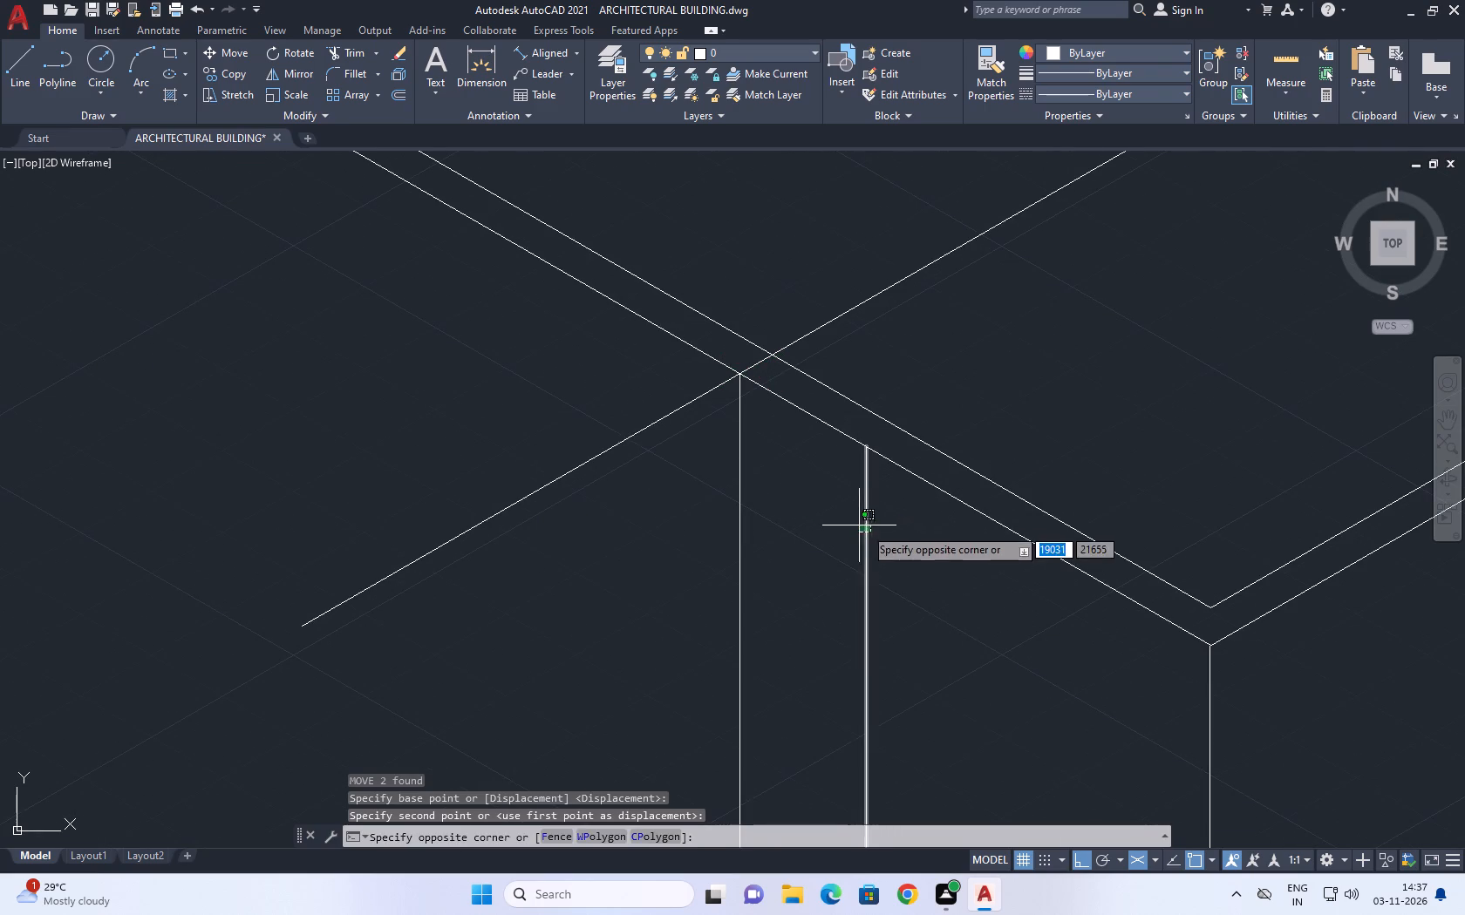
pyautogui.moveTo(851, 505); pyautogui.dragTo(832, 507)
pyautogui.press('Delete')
# Shorten the guide line so its near end stops at the near side wall's inner line.
pyautogui.moveTo(745, 410); pyautogui.dragTo(770, 458, button='middle')
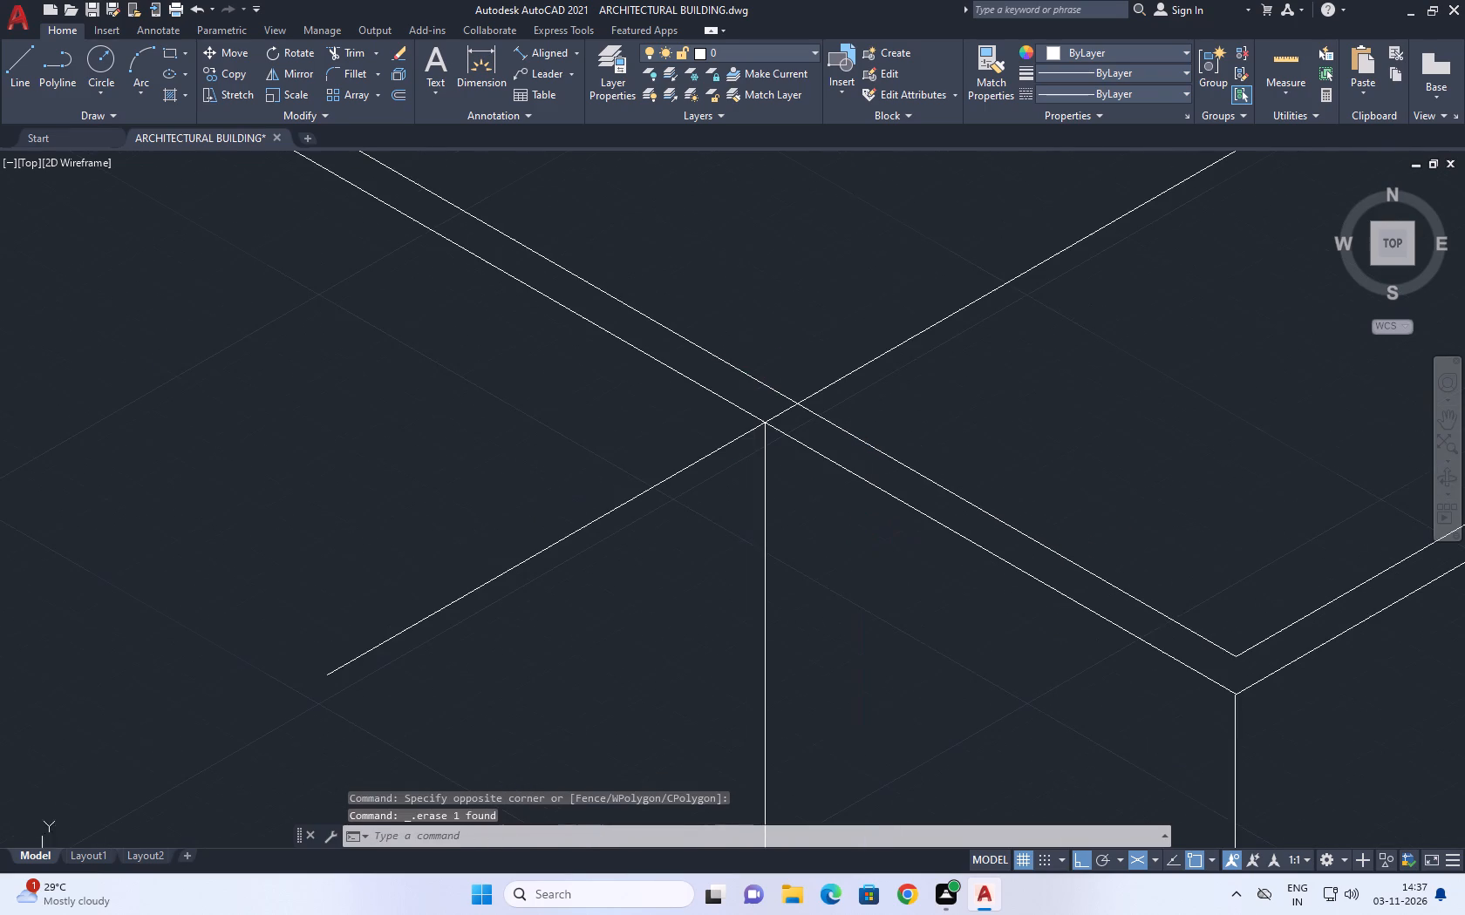
pyautogui.moveTo(917, 366); pyautogui.dragTo(910, 348)
pyautogui.click(875, 301)
pyautogui.click(325, 678)
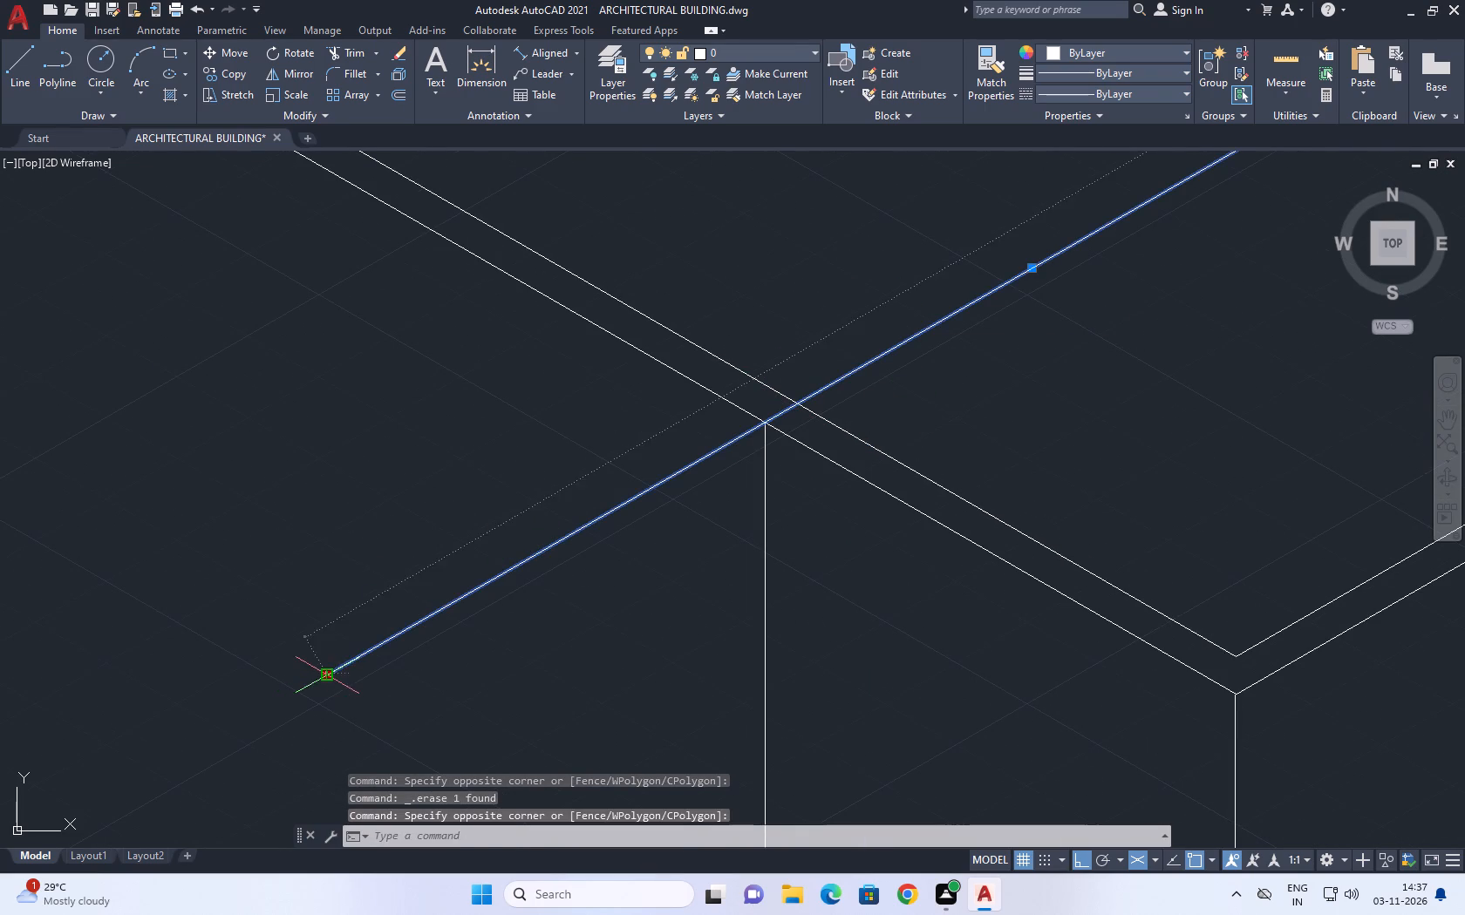
pyautogui.click(800, 406)
pyautogui.scroll(-4, 886, 454)
pyautogui.press('Escape')
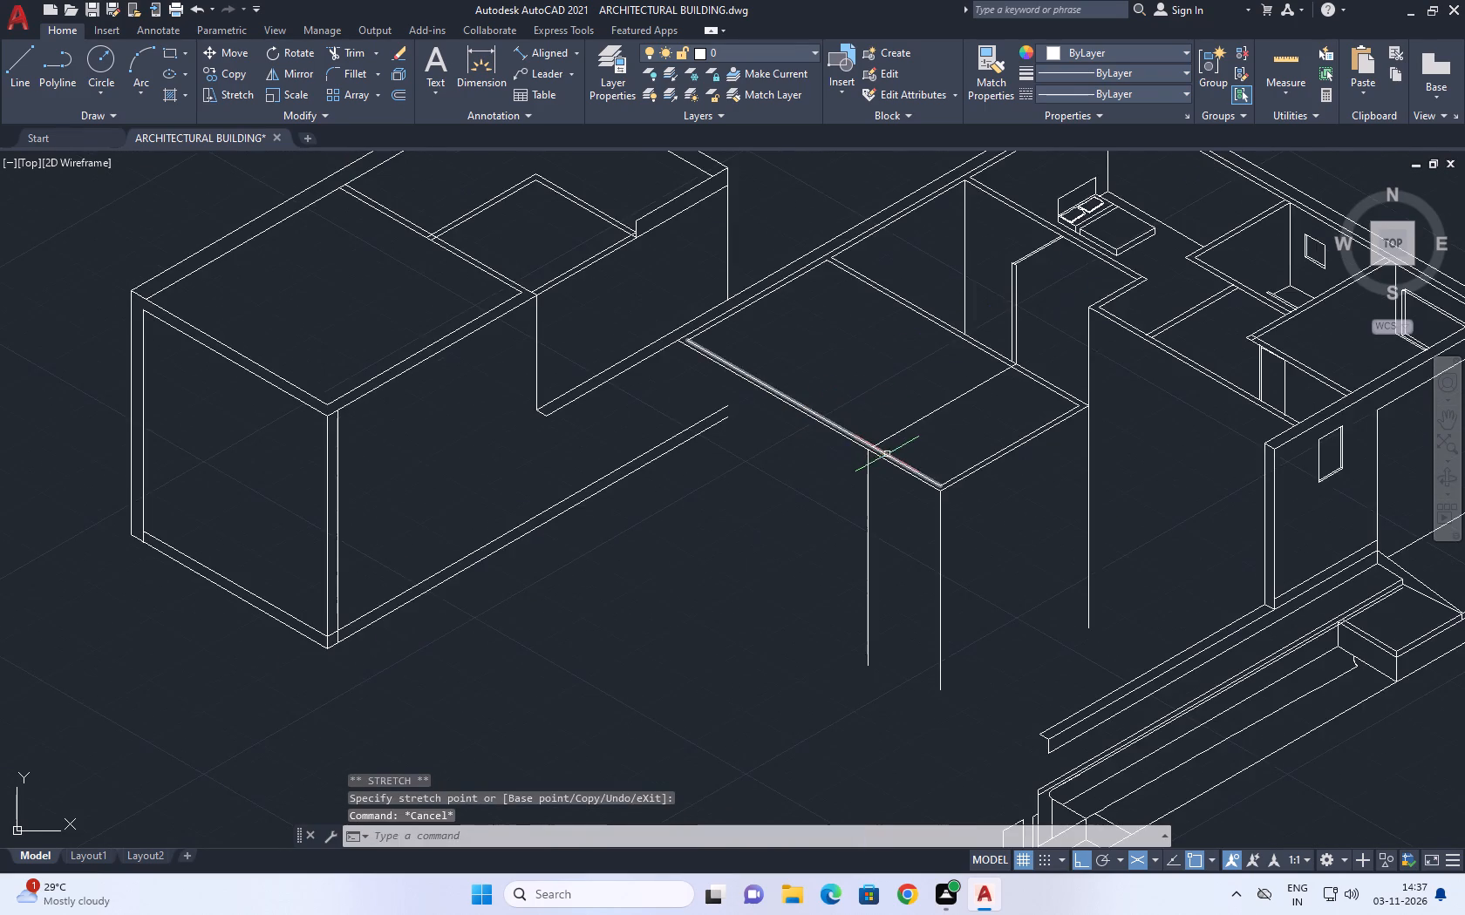
# Extend the guide line's near end across the wall thickness to the near side wall's outer line.
pyautogui.scroll(-1, 887, 453)
pyautogui.moveTo(895, 430); pyautogui.dragTo(896, 354, button='middle')
pyautogui.scroll(2, 892, 368)
pyautogui.moveTo(873, 390); pyautogui.dragTo(894, 415, button='middle')
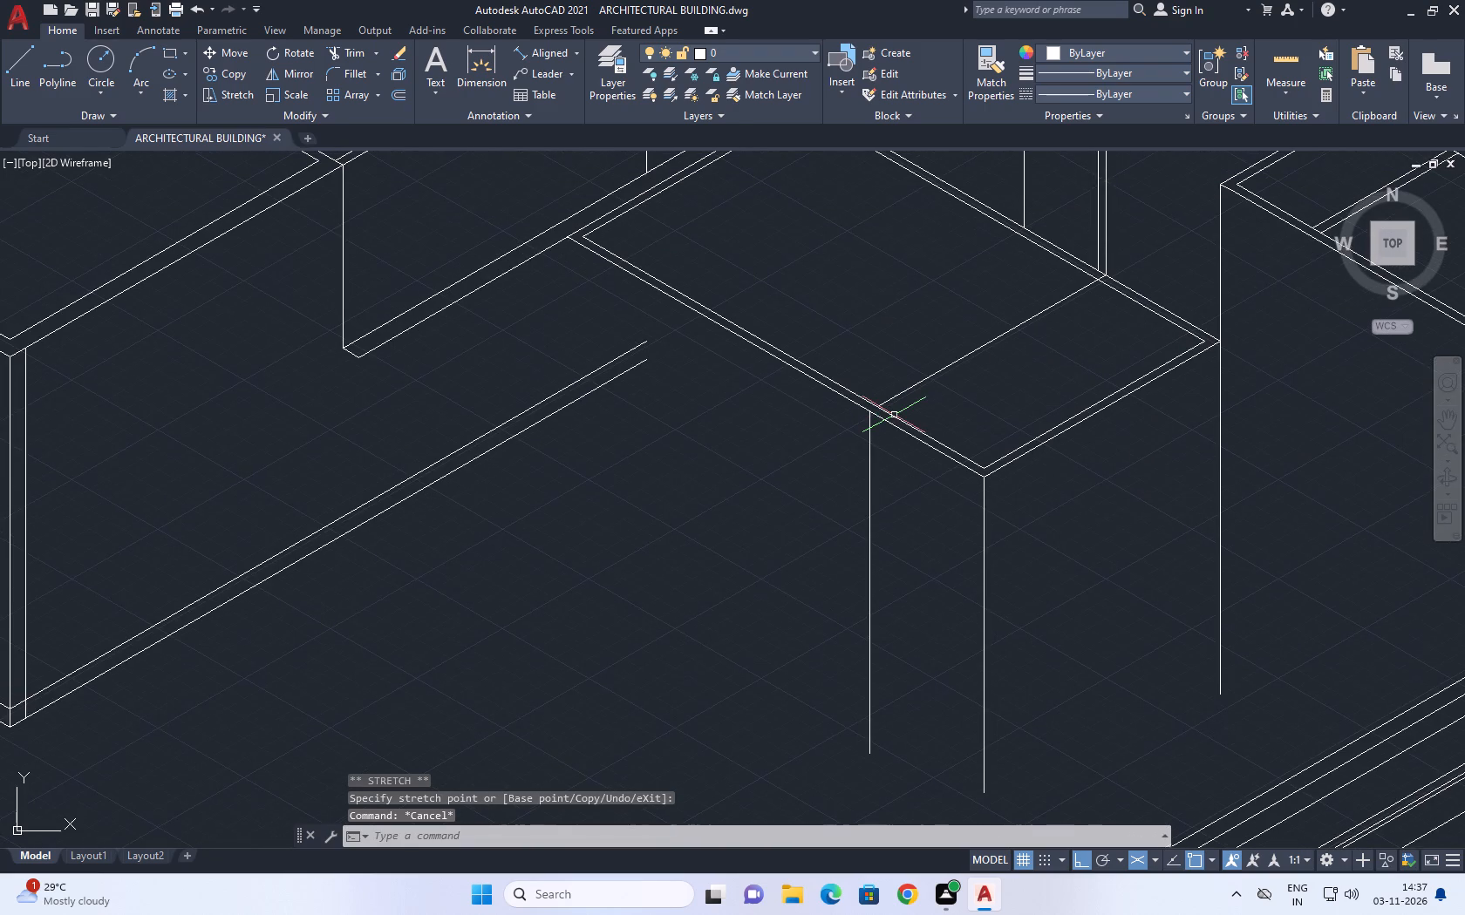
pyautogui.write('ex')
pyautogui.press('space')
pyautogui.click(898, 393)
pyautogui.press('Escape')
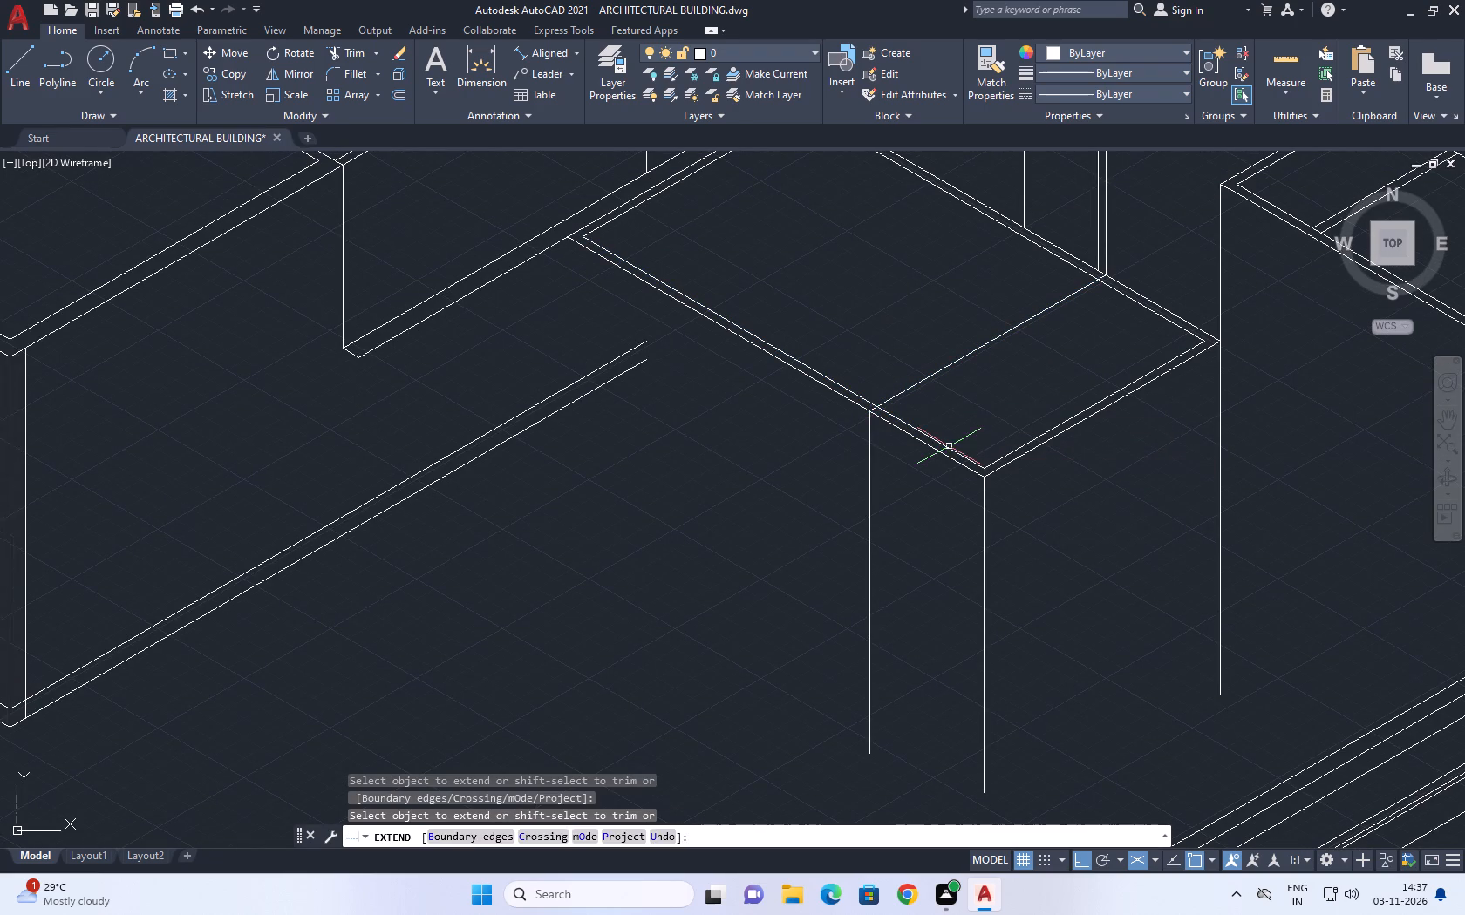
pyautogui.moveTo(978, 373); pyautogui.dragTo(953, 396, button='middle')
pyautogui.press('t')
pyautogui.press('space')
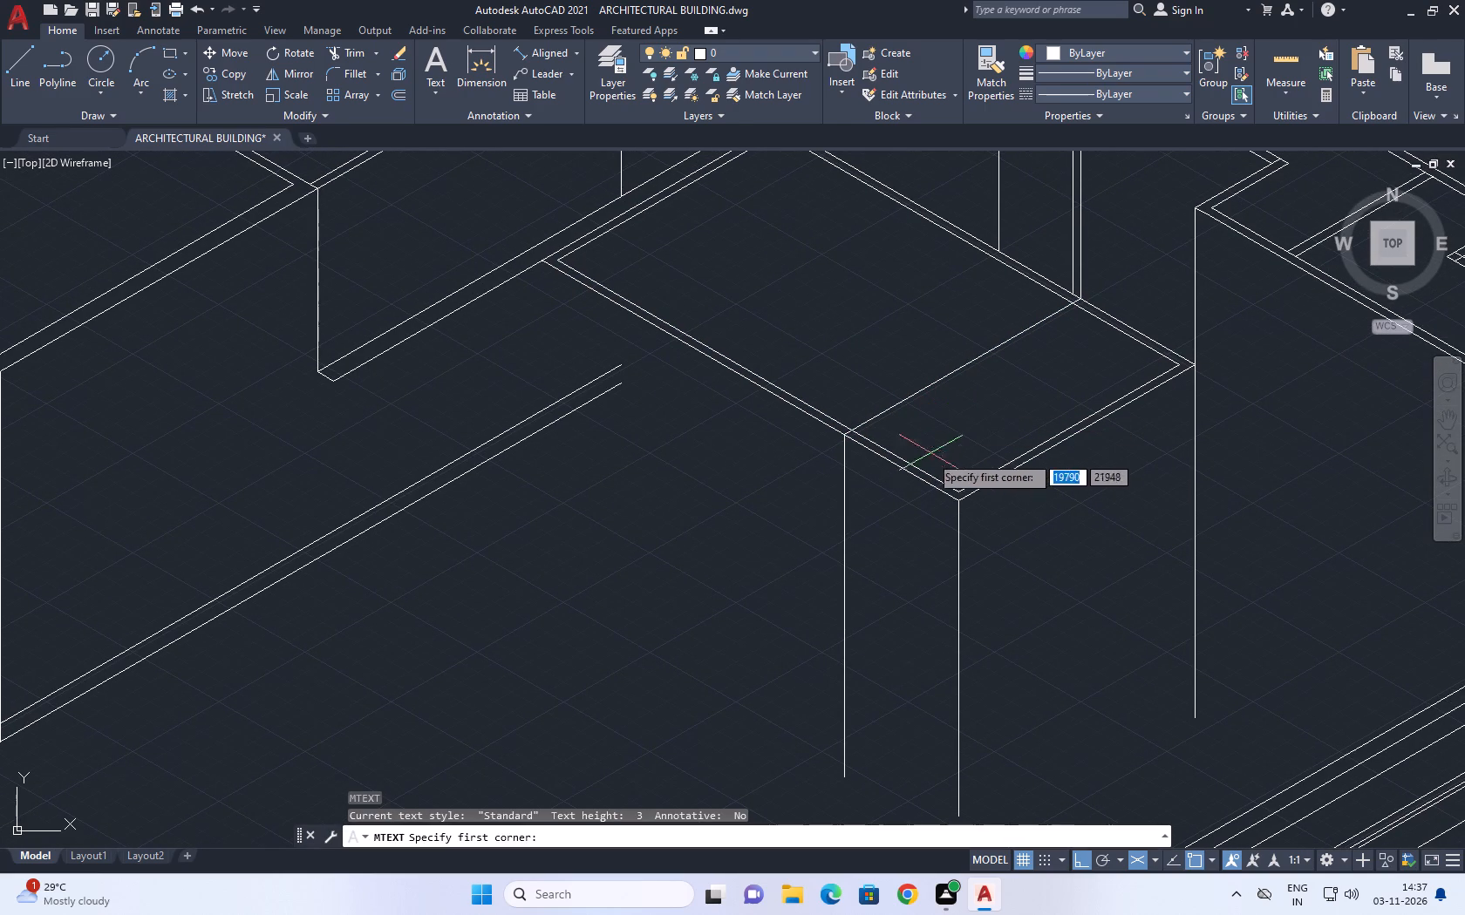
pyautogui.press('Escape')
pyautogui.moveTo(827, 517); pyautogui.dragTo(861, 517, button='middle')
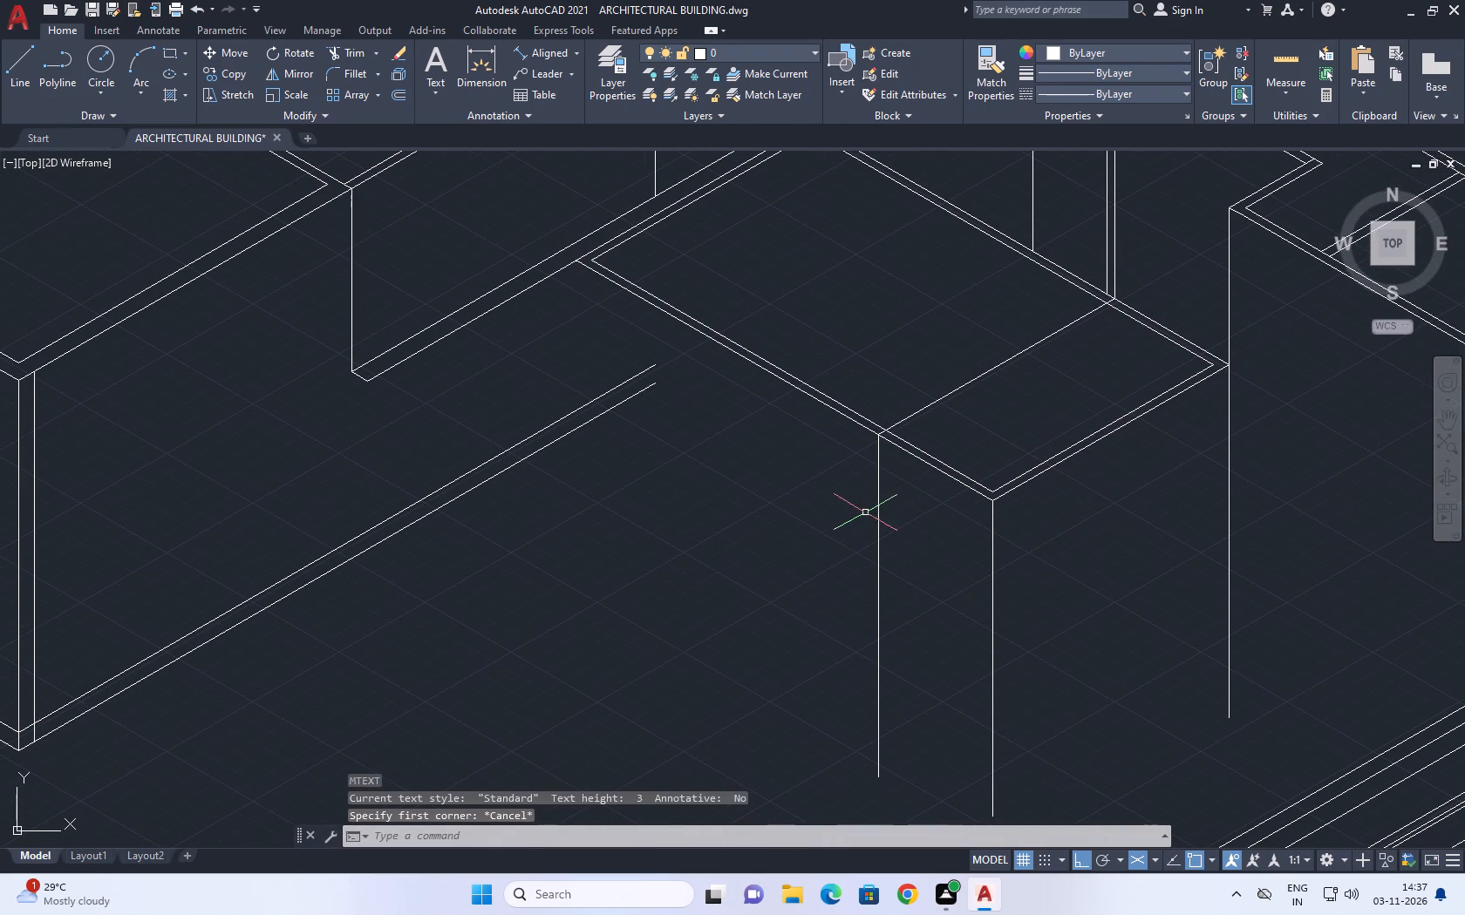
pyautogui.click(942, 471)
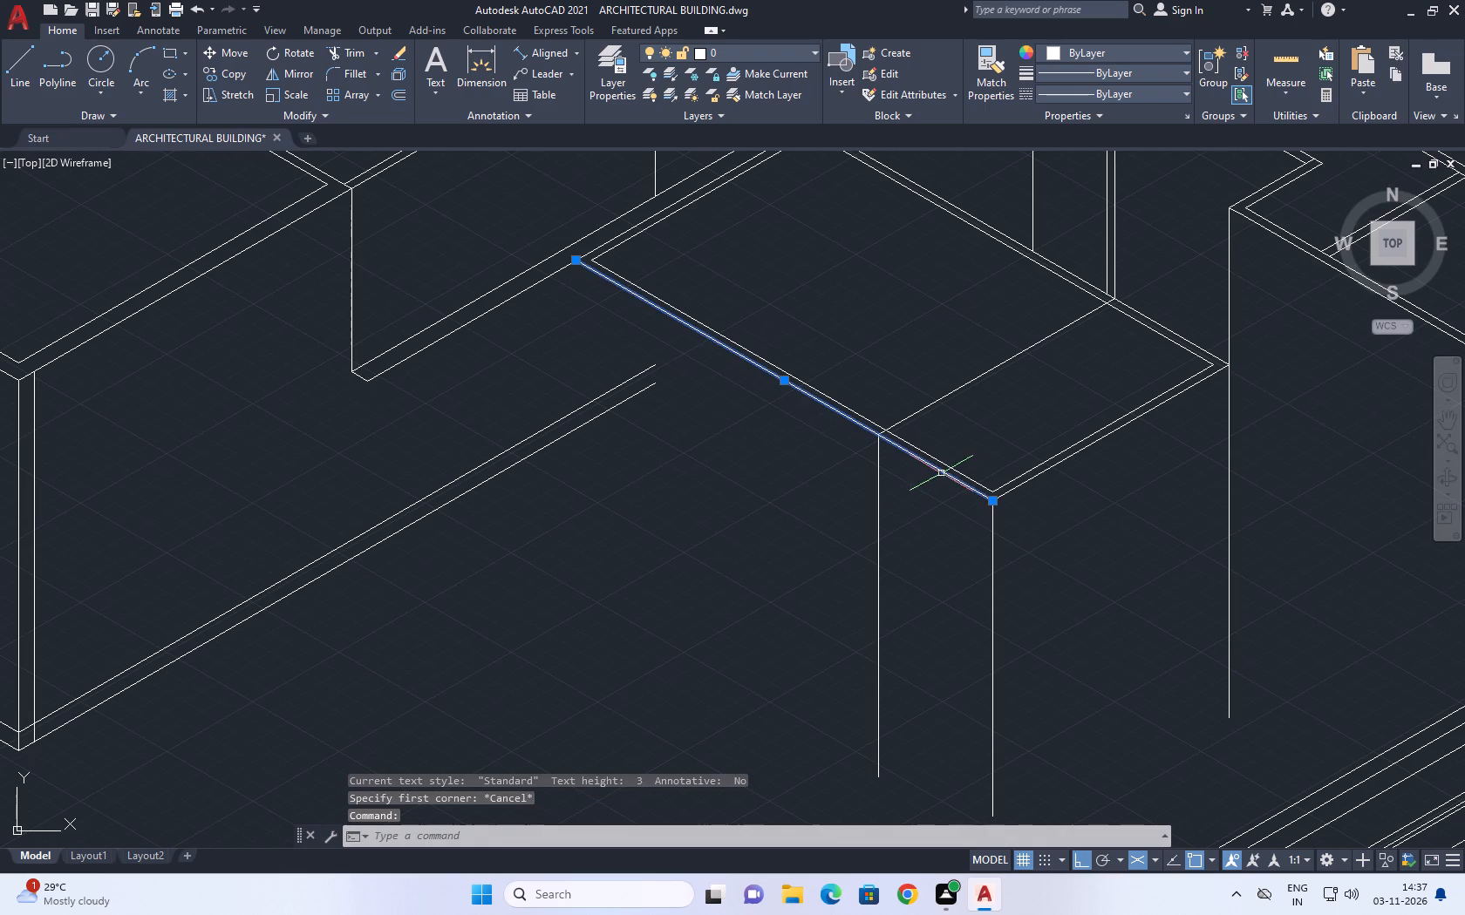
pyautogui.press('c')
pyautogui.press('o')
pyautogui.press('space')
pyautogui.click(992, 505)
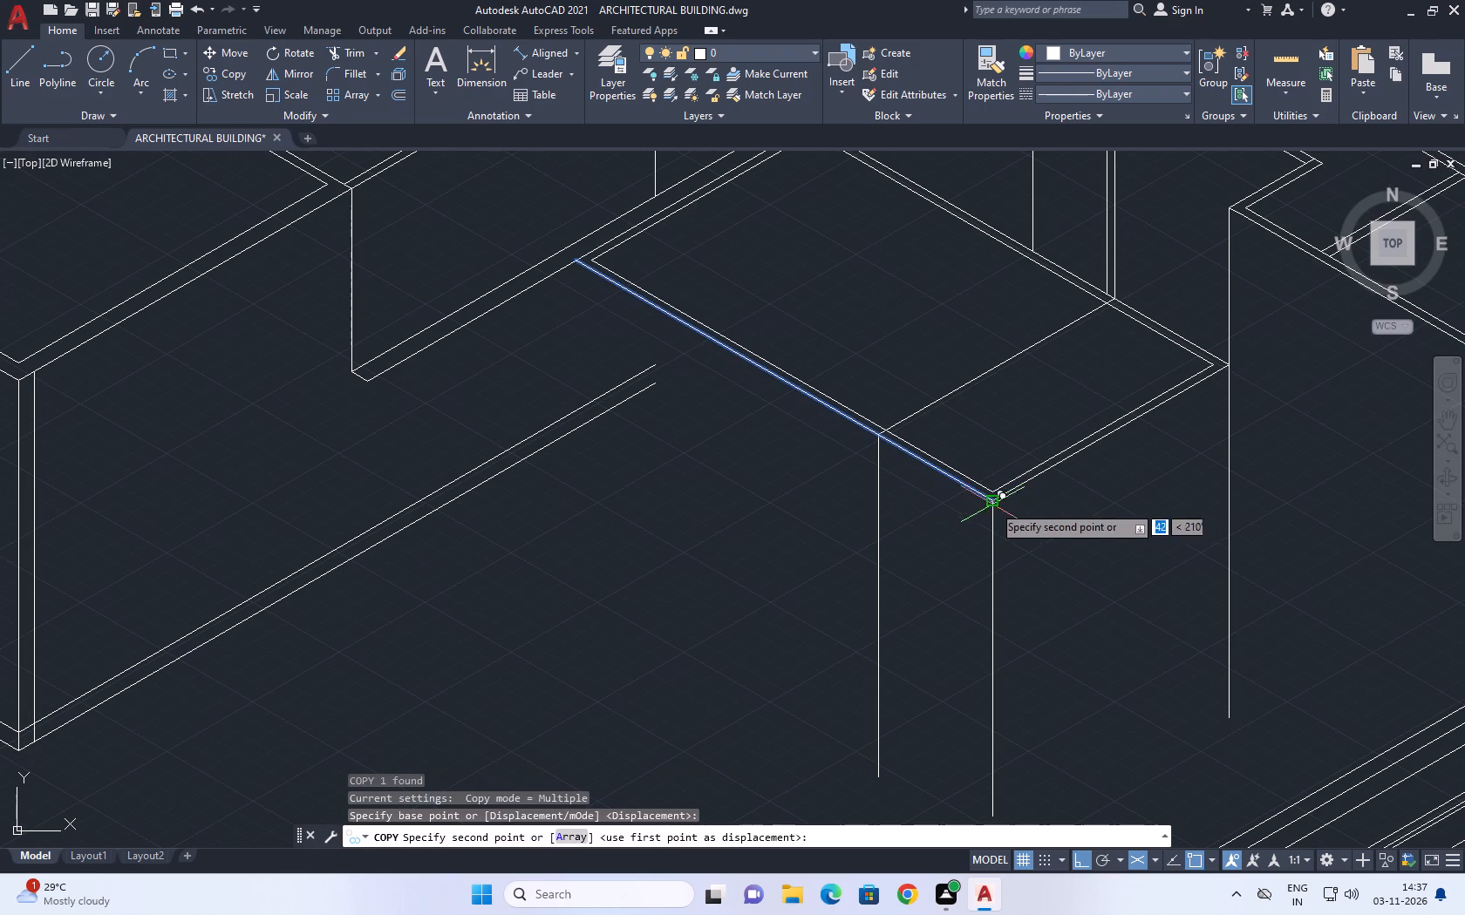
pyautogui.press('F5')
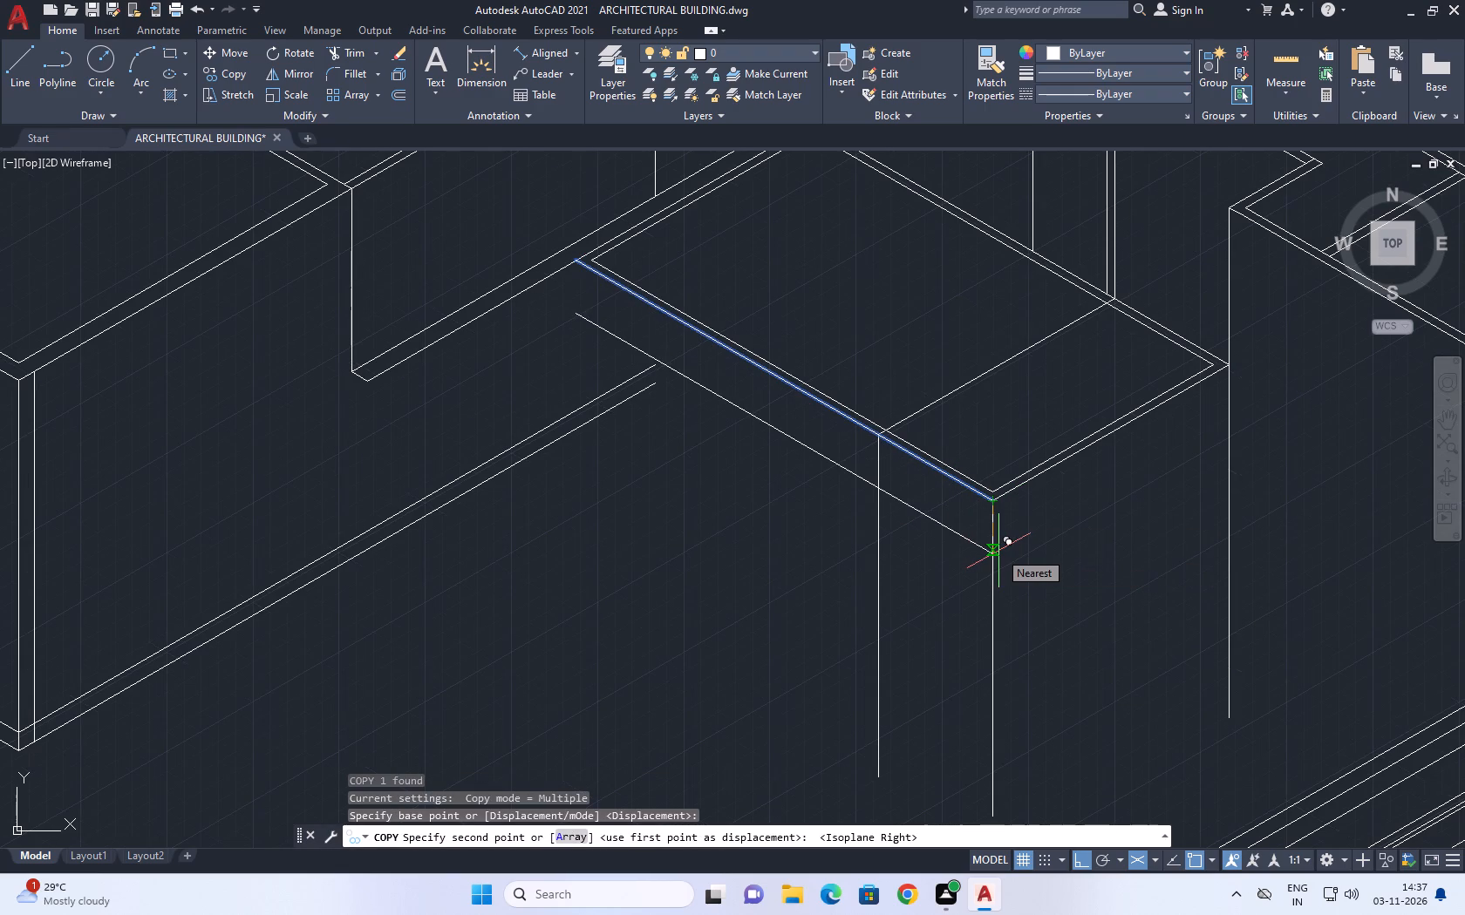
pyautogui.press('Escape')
# Examine the front room walls, vertical edges and the door opening against the rest of the building.
pyautogui.scroll(-2, 1009, 526)
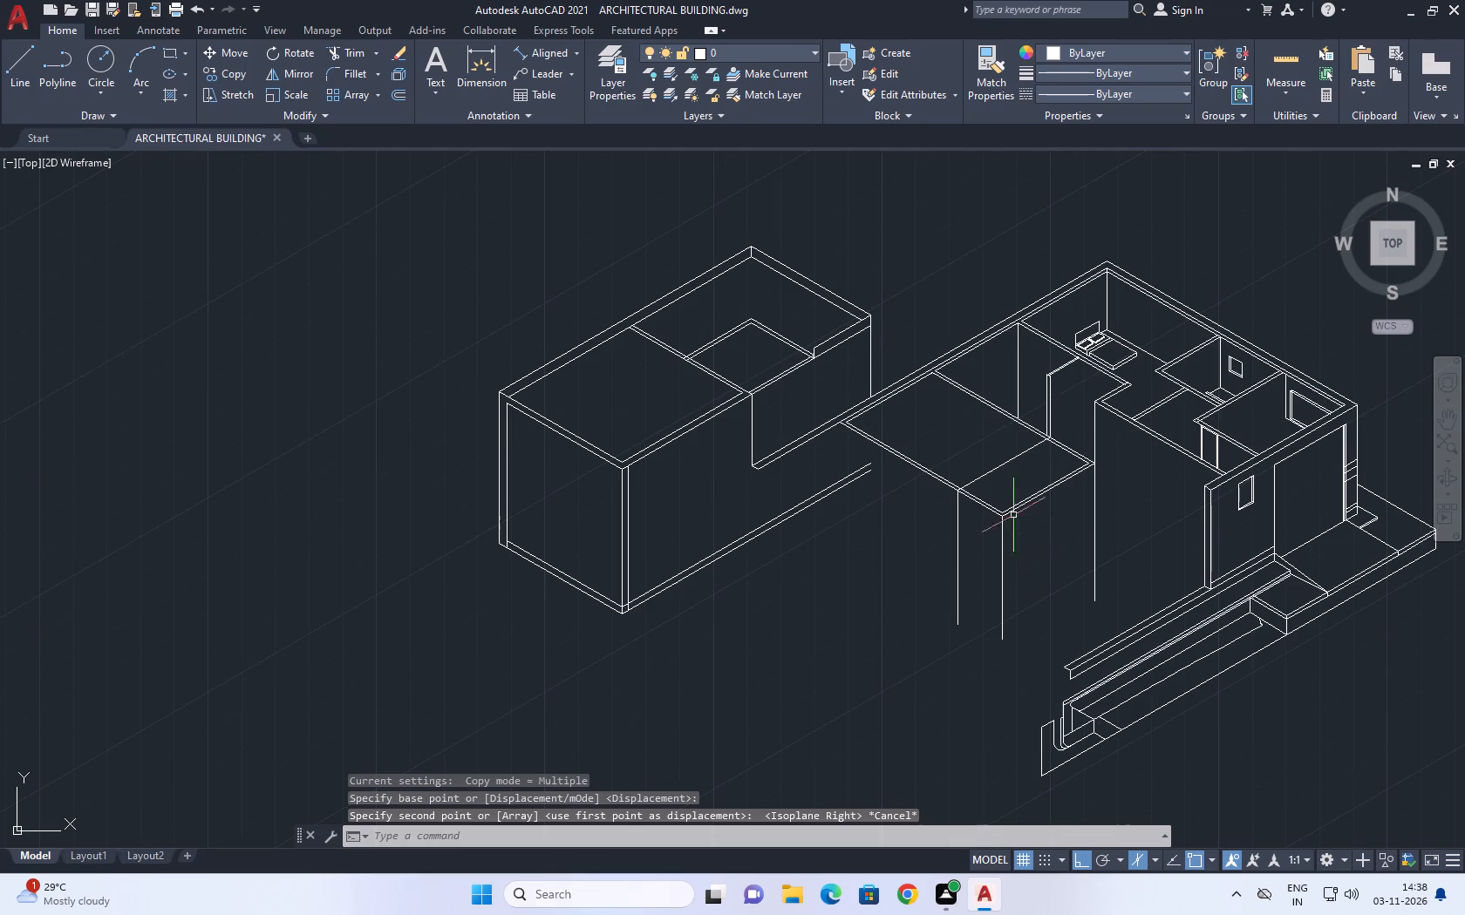
pyautogui.scroll(1, 1017, 391)
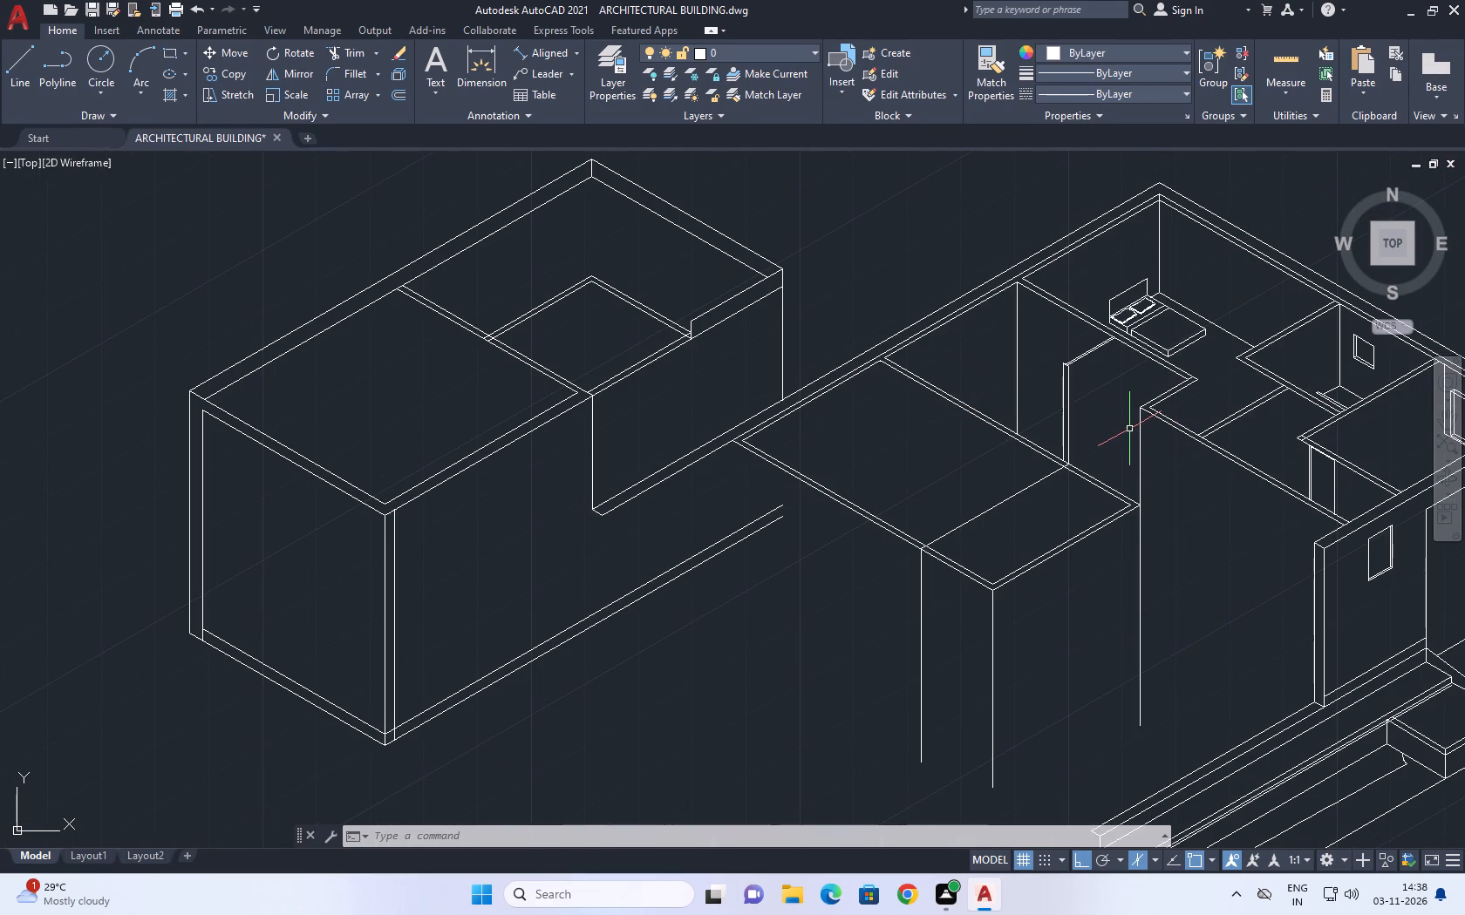
pyautogui.scroll(-3, 1122, 430)
pyautogui.scroll(1, 1128, 444)
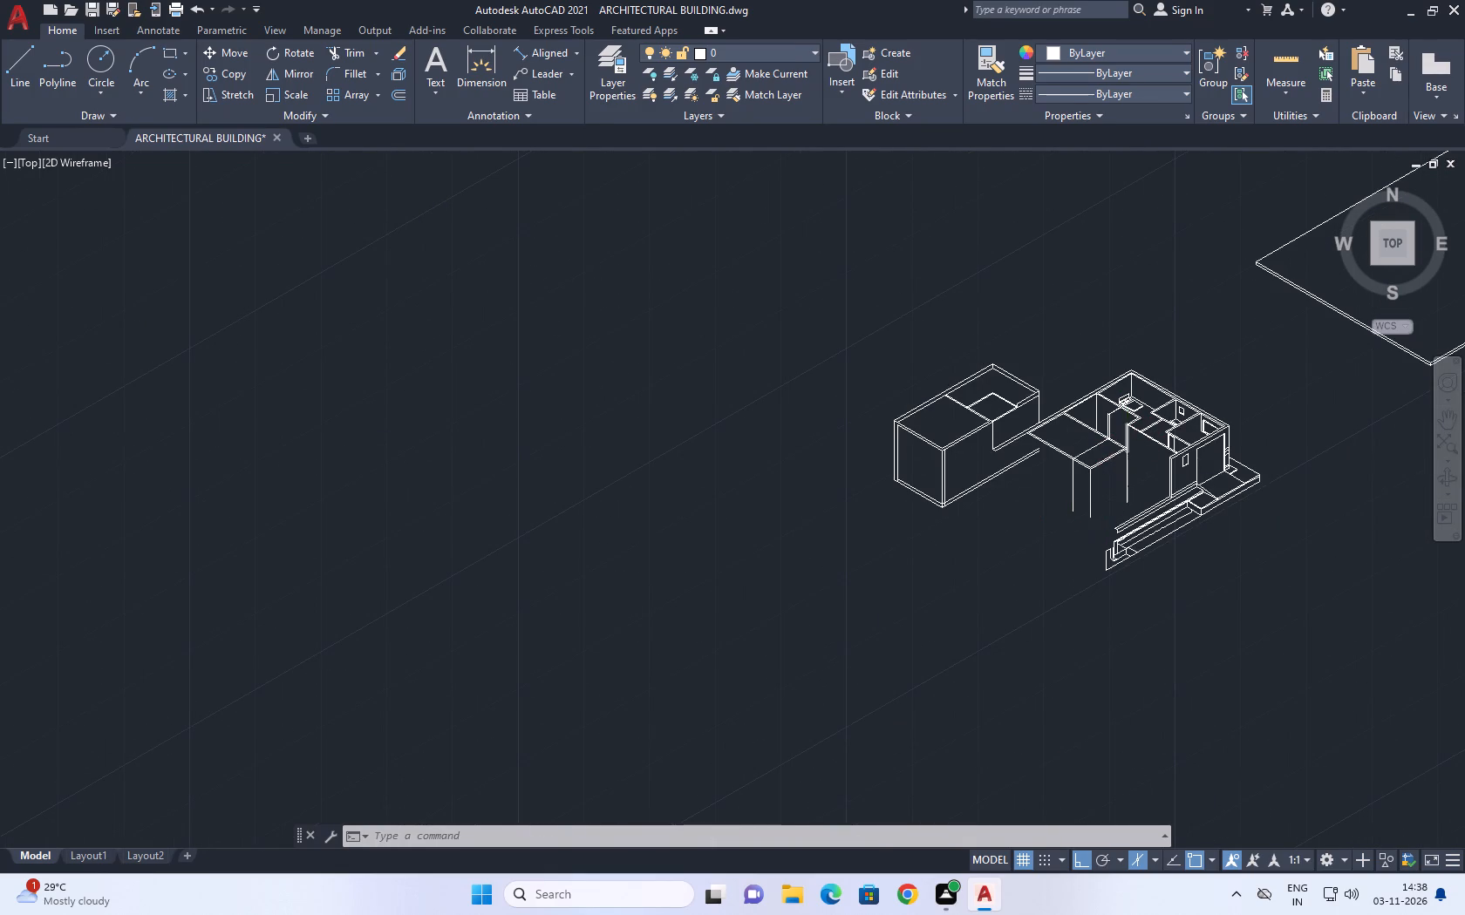
pyautogui.scroll(1, 1145, 484)
pyautogui.moveTo(1144, 483); pyautogui.dragTo(1121, 481, button='middle')
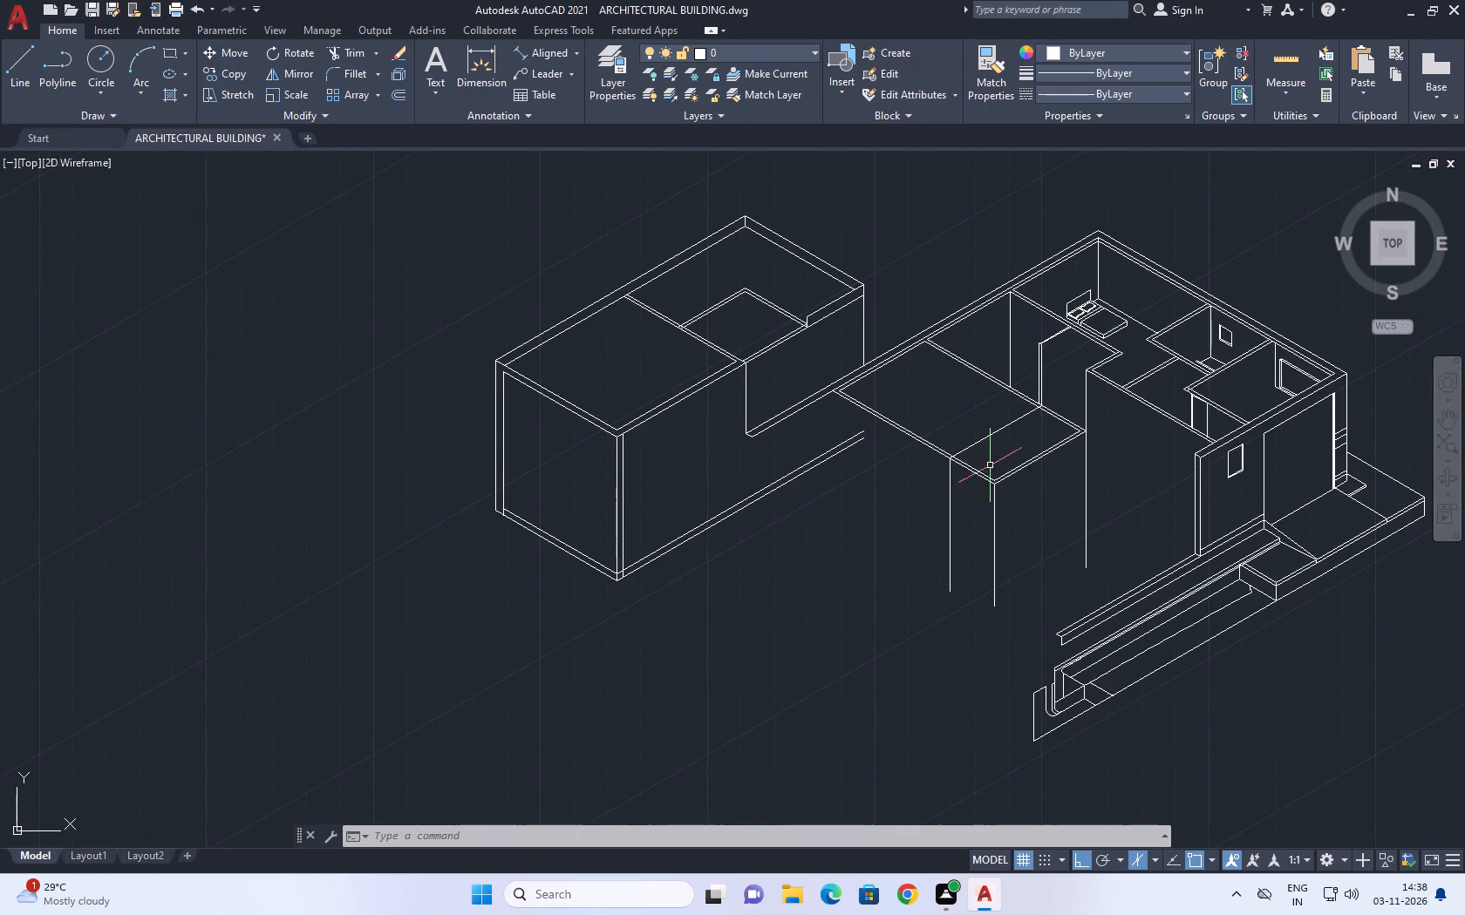
pyautogui.scroll(2, 1047, 394)
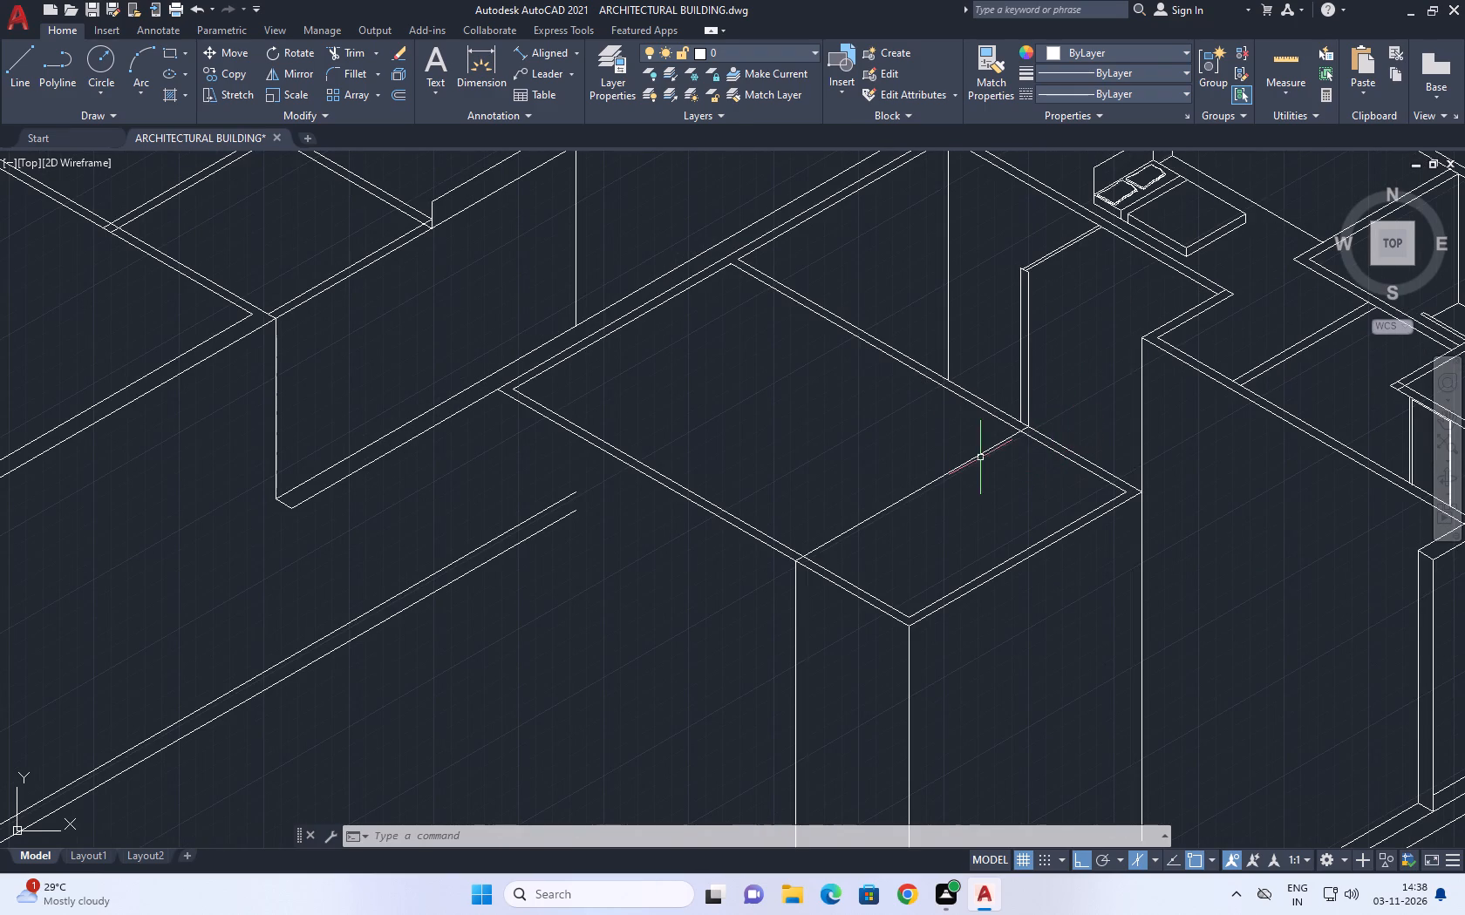
pyautogui.moveTo(955, 344); pyautogui.dragTo(972, 512, button='middle')
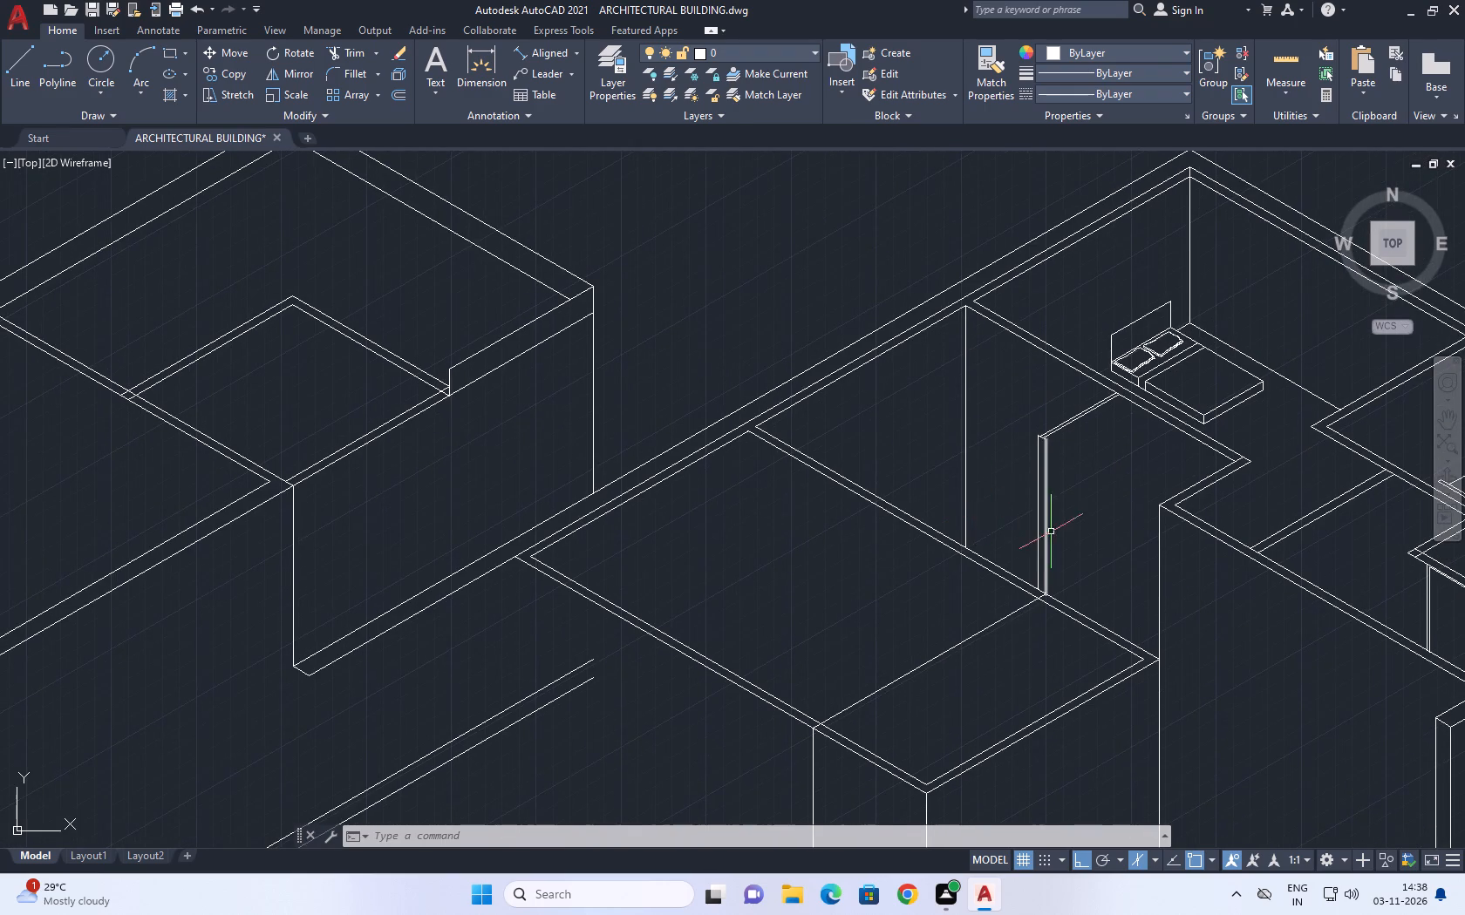
pyautogui.moveTo(1048, 533); pyautogui.dragTo(1023, 408, button='middle')
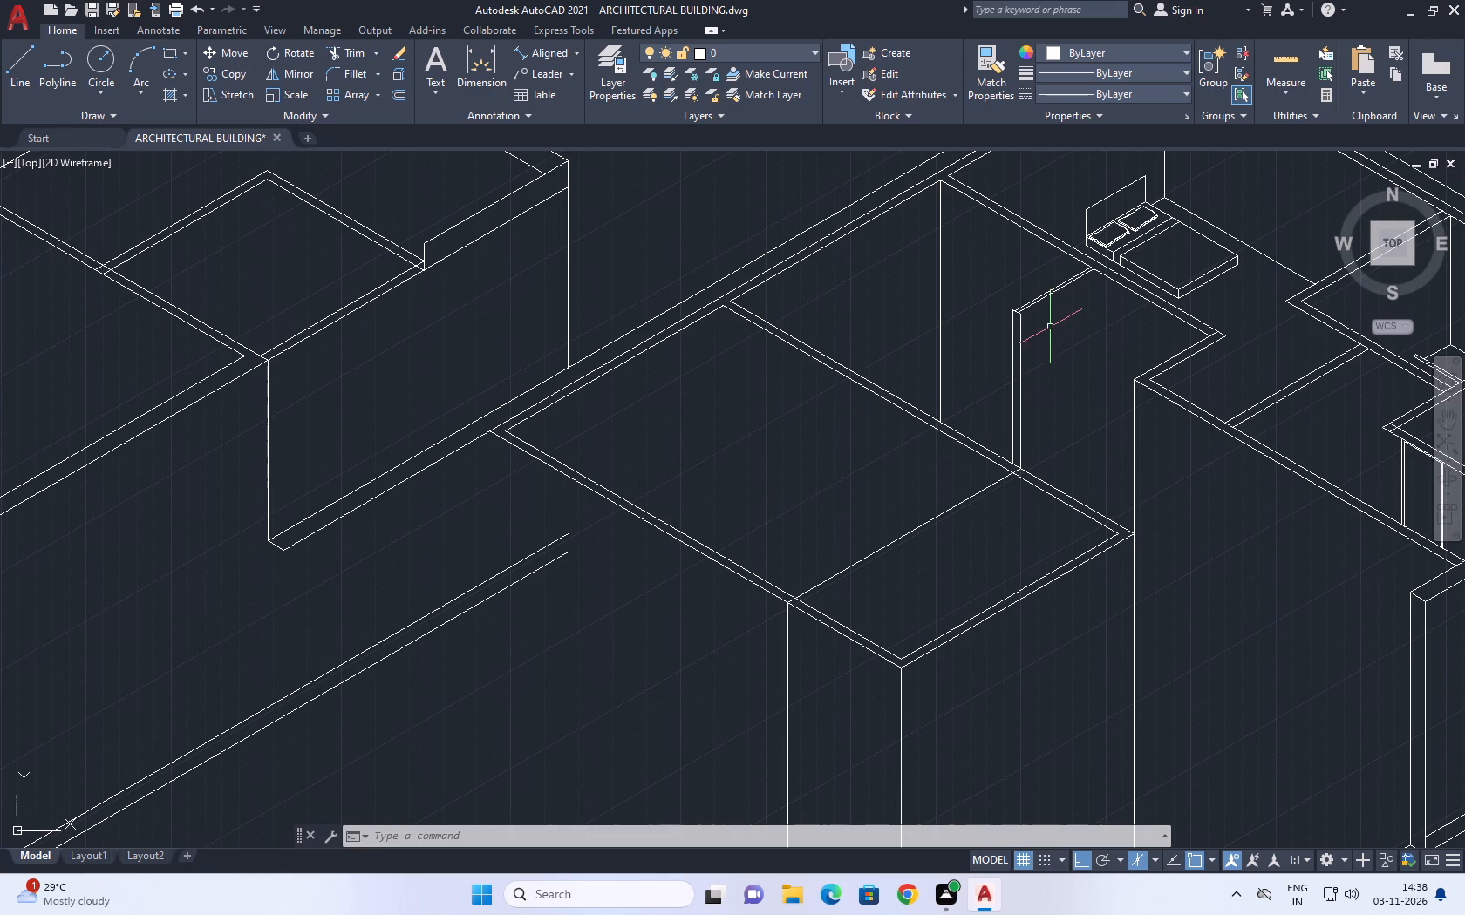
pyautogui.moveTo(1050, 324); pyautogui.dragTo(1058, 376, button='middle')
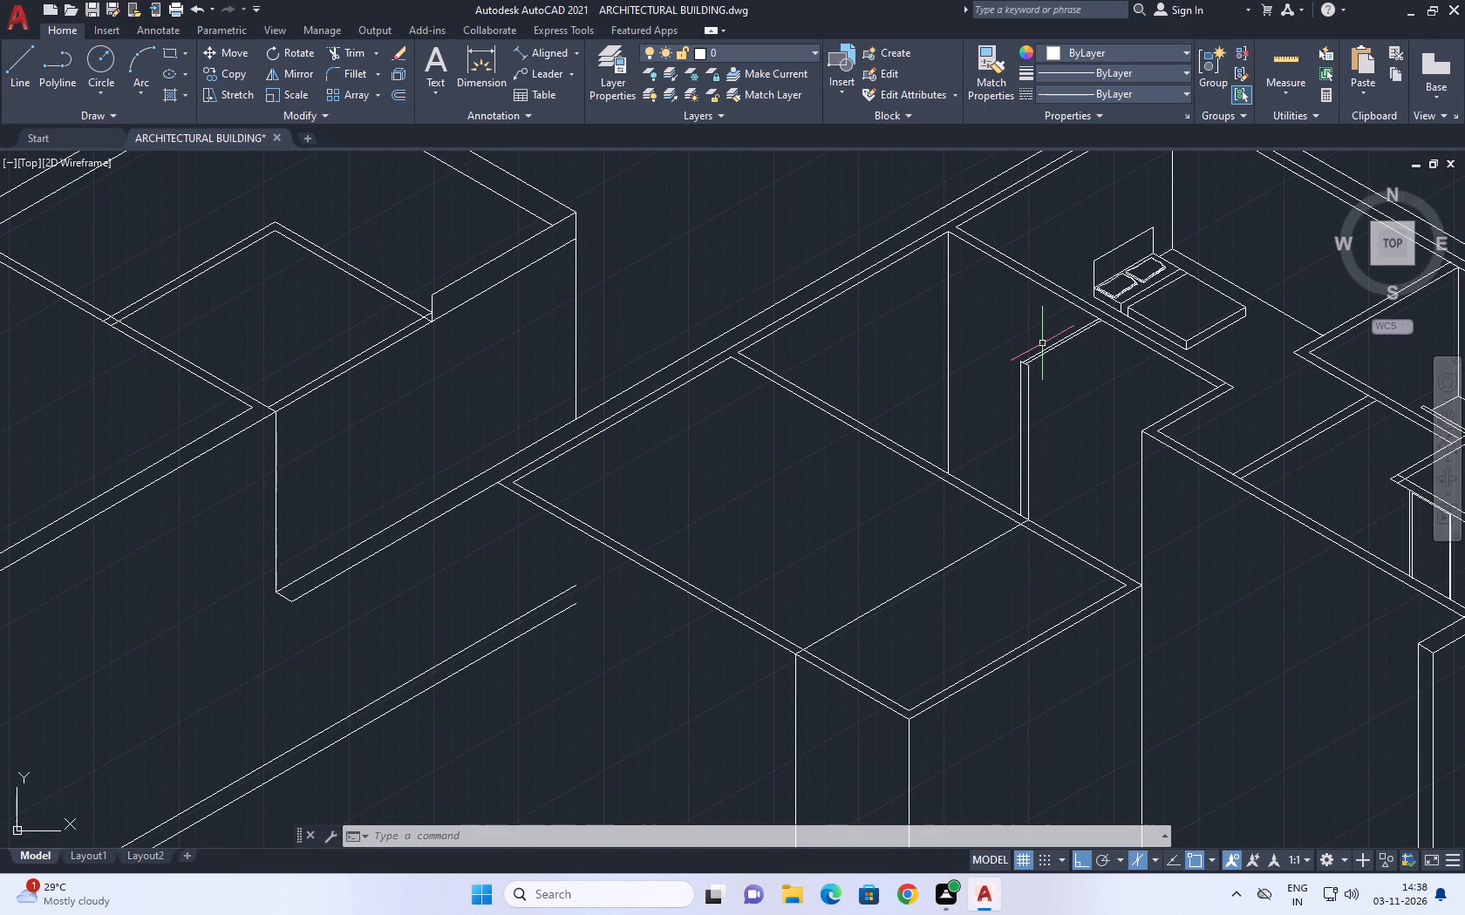
pyautogui.moveTo(985, 550); pyautogui.dragTo(962, 404, button='middle')
pyautogui.moveTo(932, 559); pyautogui.dragTo(998, 390, button='middle')
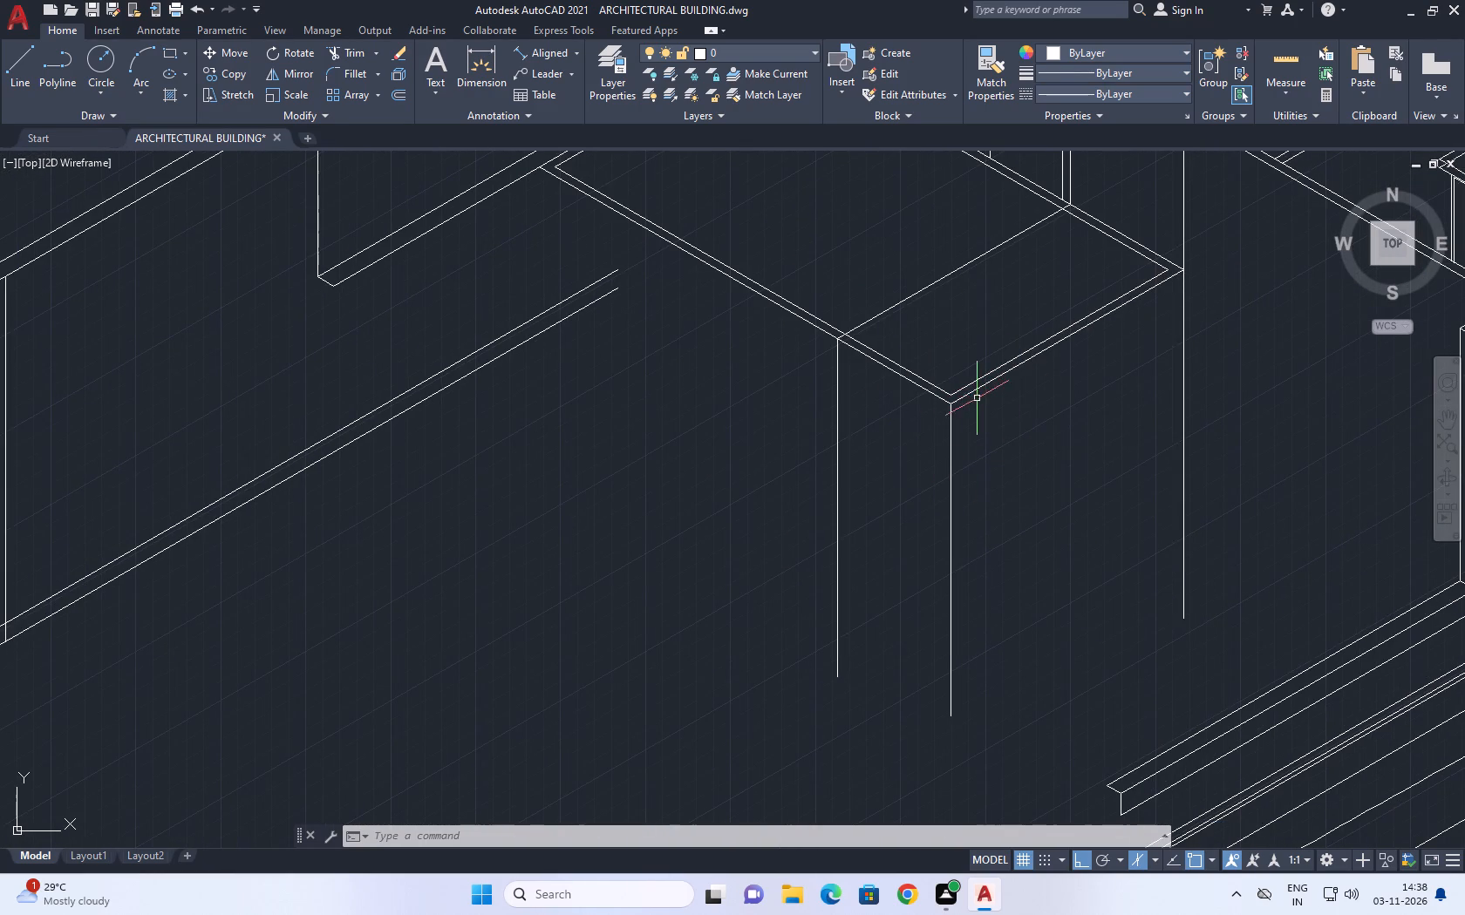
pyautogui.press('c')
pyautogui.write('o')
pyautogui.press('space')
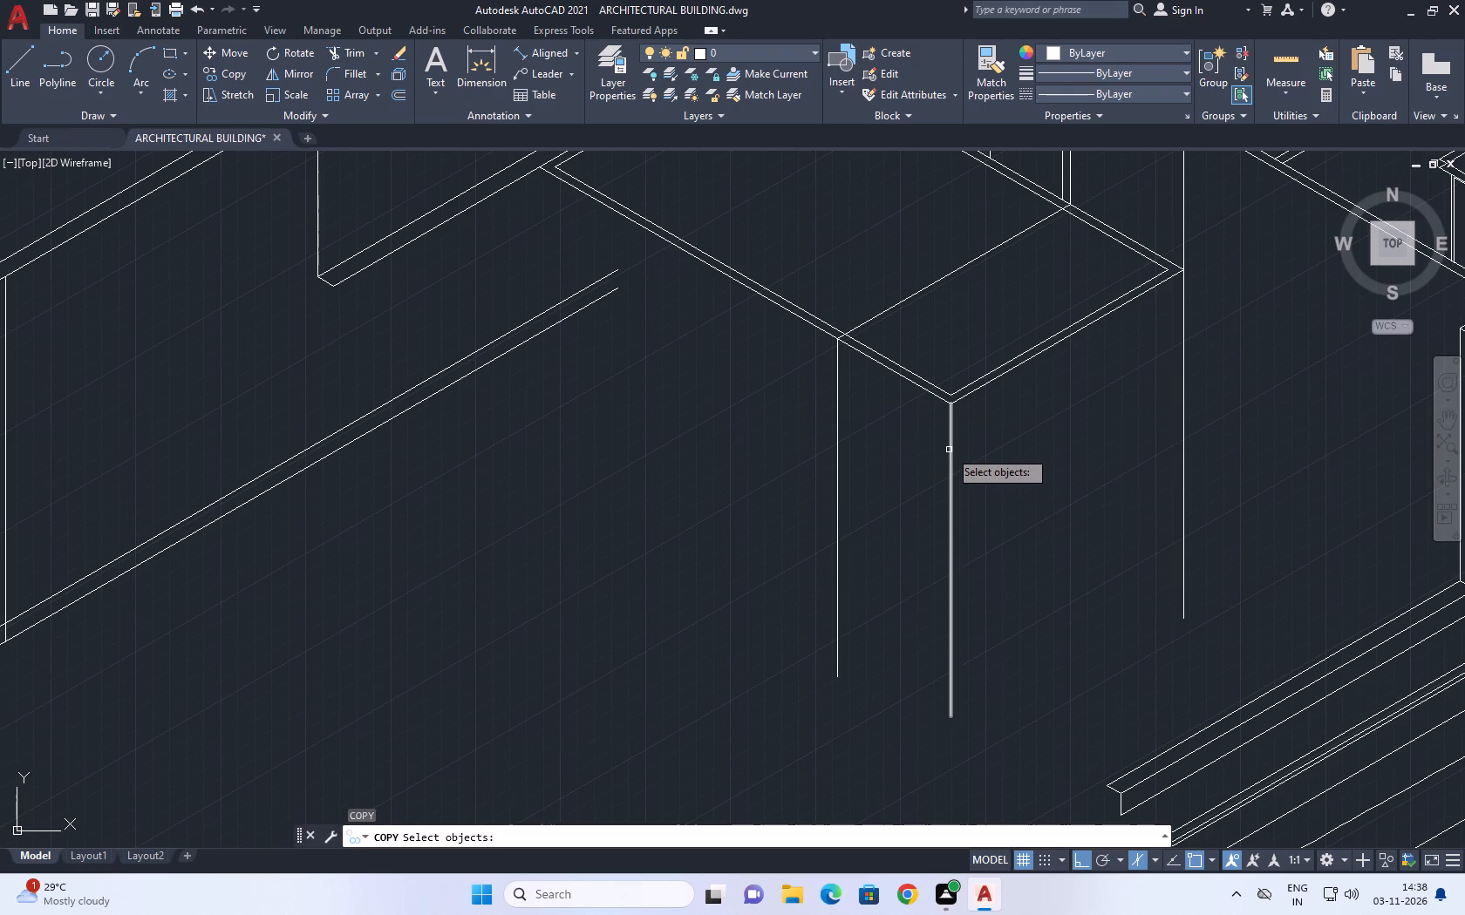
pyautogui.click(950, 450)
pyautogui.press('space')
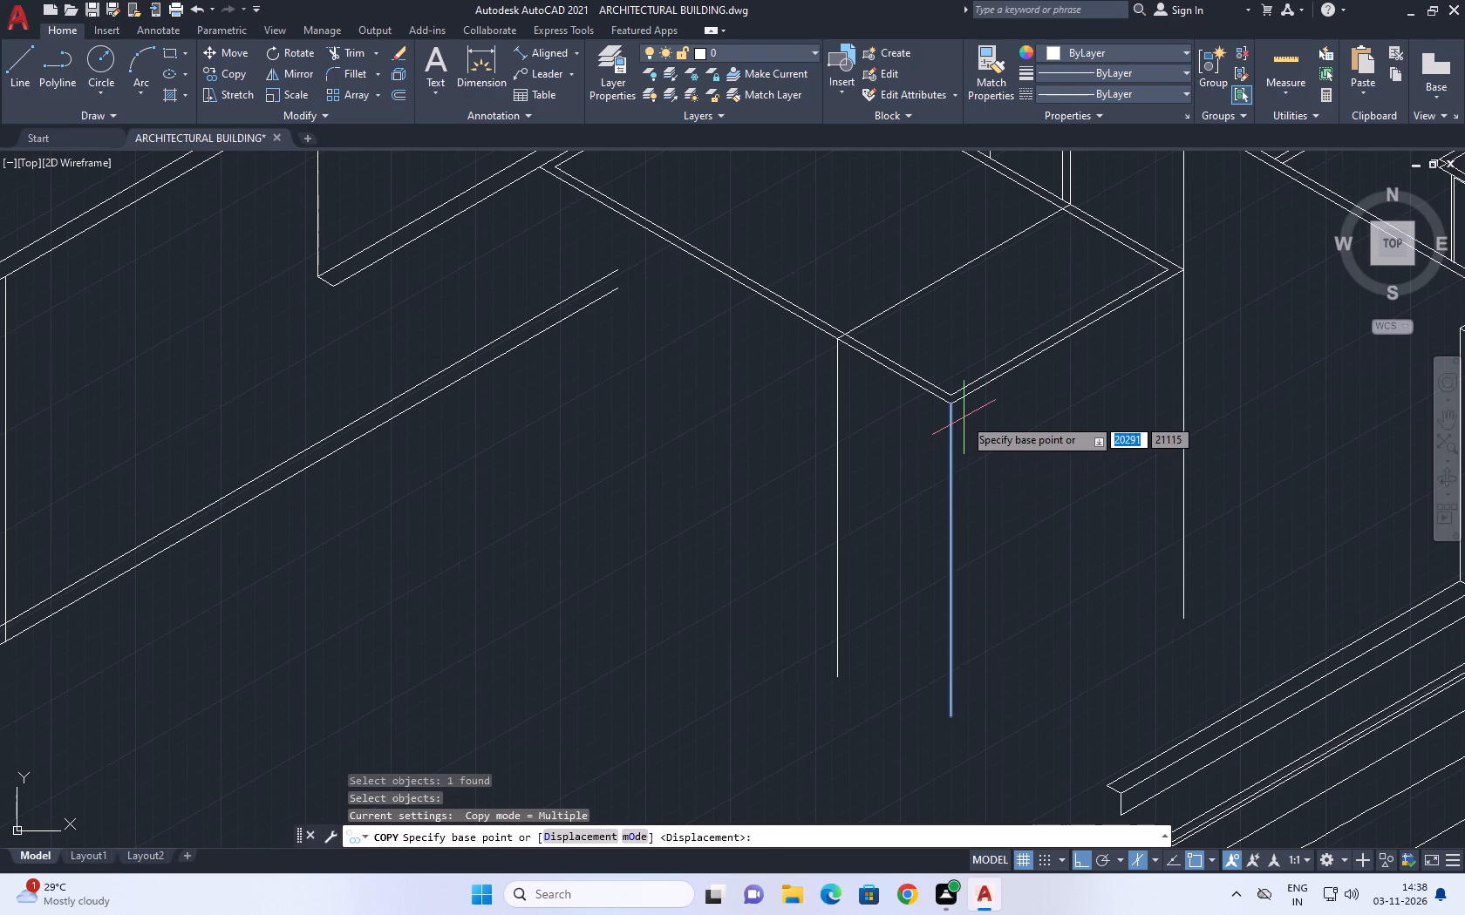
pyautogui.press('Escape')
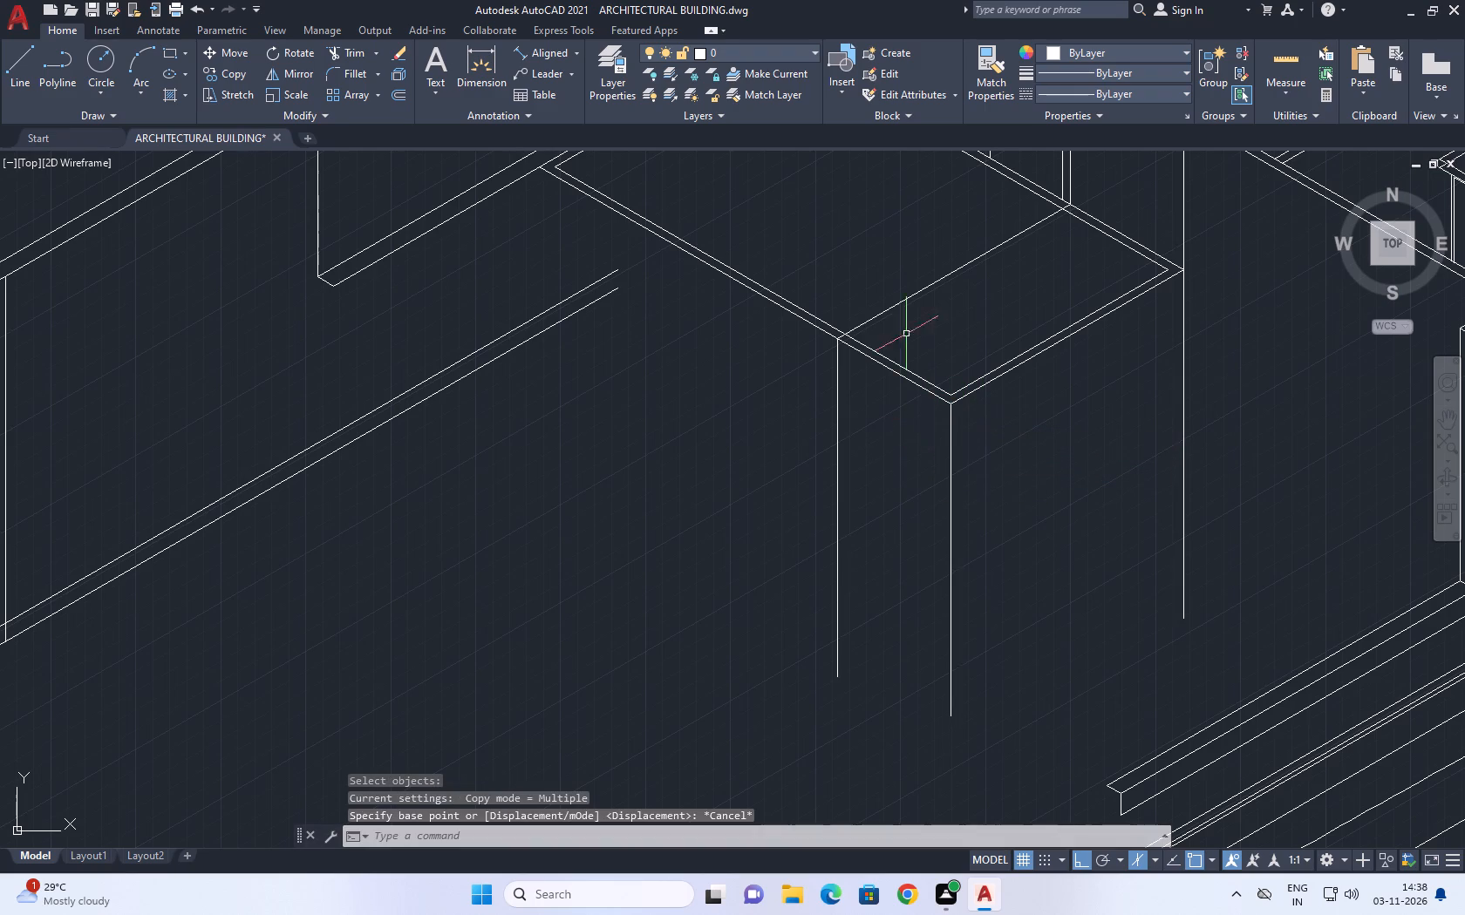
# Erase the guide line that crosses the front room between the two side walls.
pyautogui.moveTo(914, 343); pyautogui.dragTo(935, 592, button='middle')
pyautogui.click(1007, 527)
pyautogui.moveTo(976, 493); pyautogui.dragTo(978, 495)
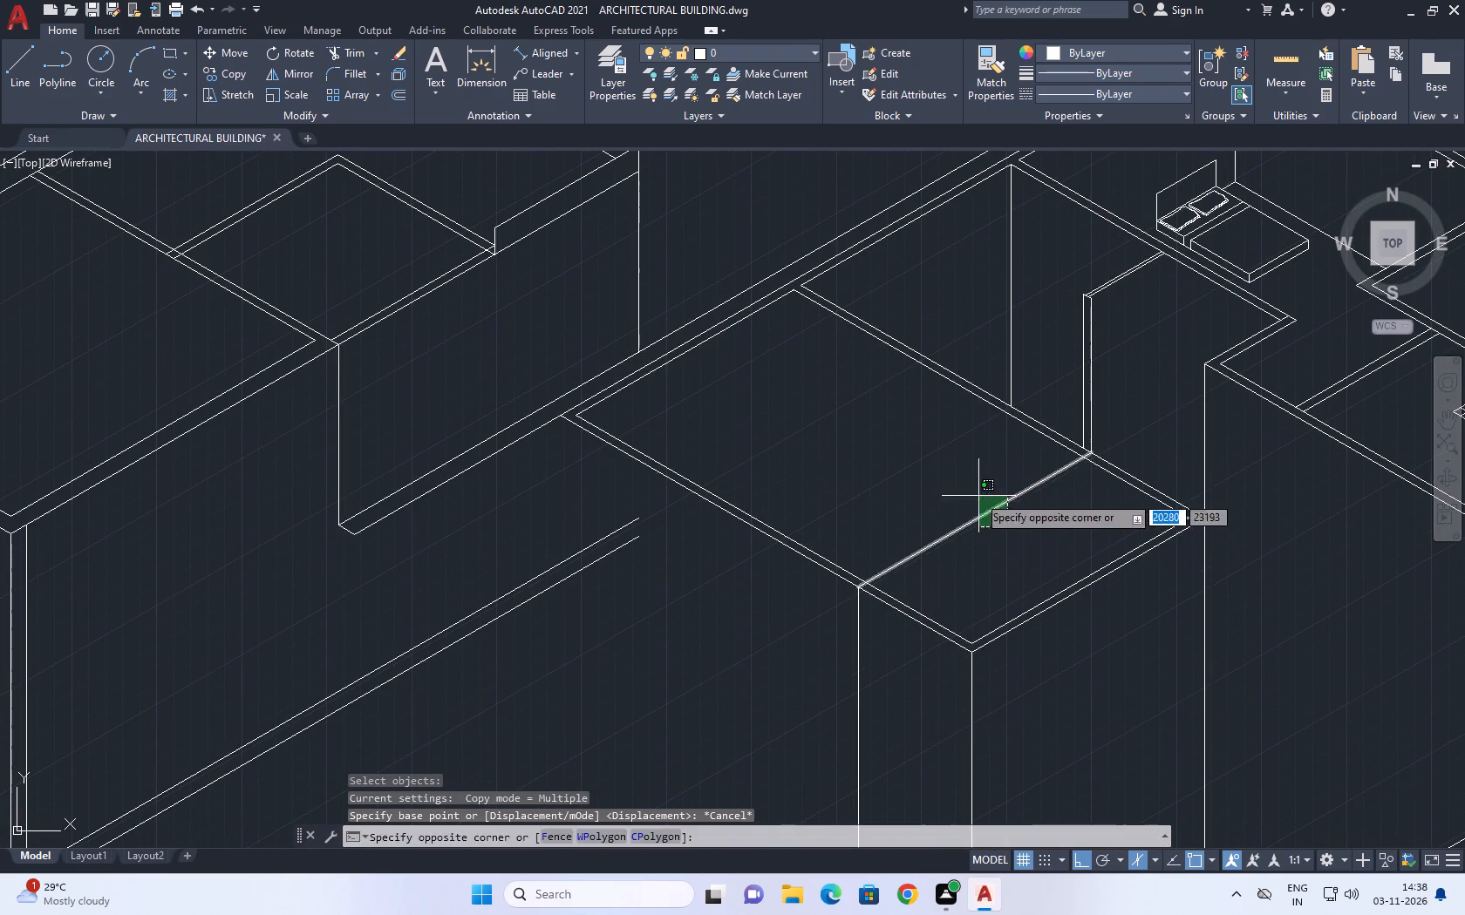
pyautogui.moveTo(978, 495); pyautogui.dragTo(915, 475)
pyautogui.rightClick(924, 465)
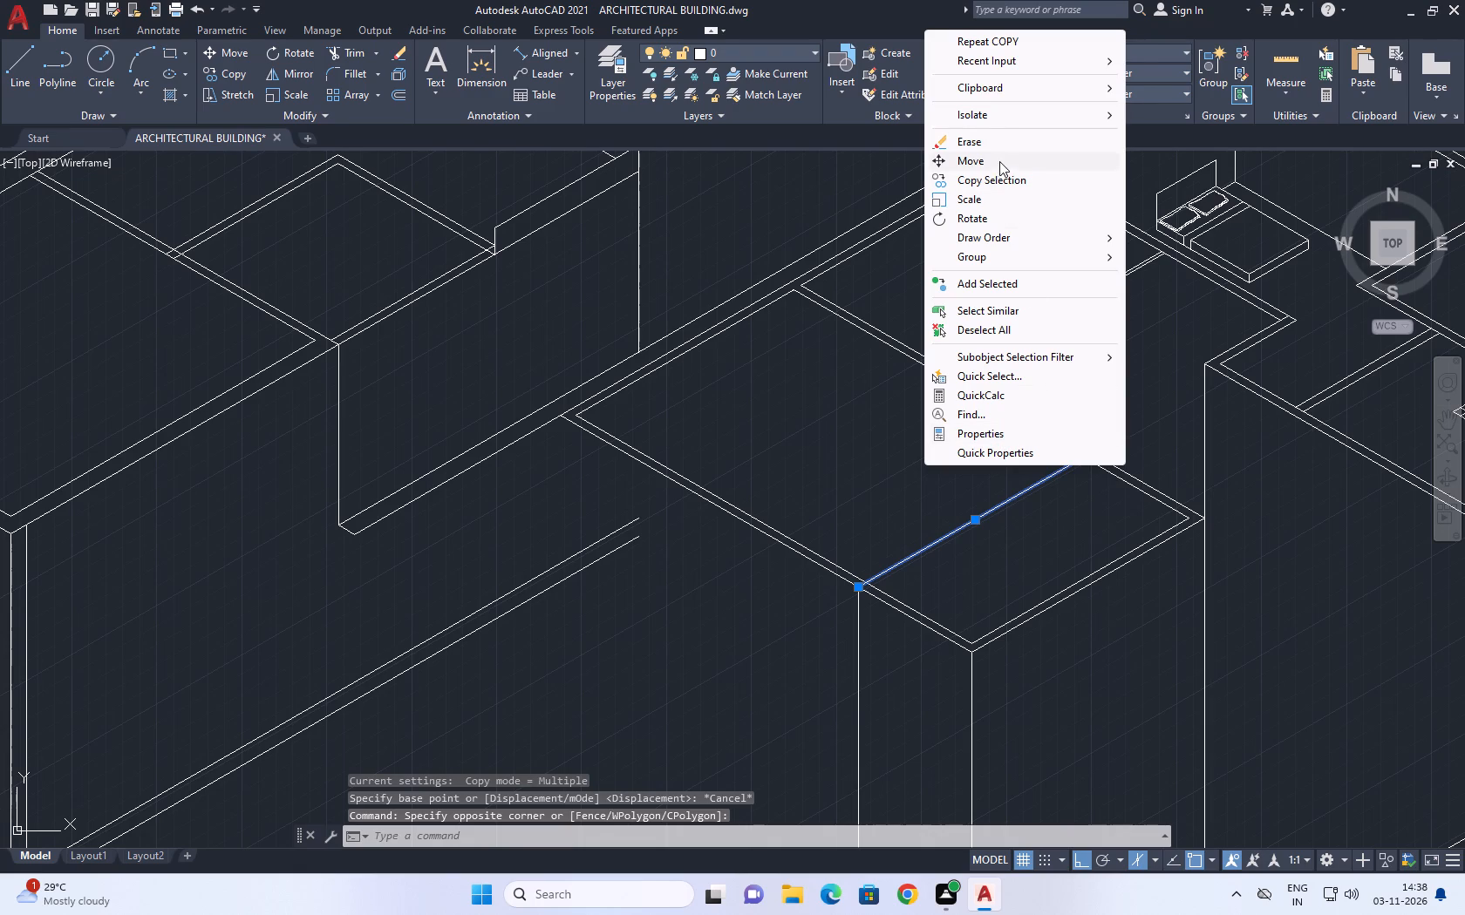
pyautogui.click(1001, 142)
# Copy the intermediate vertical line 114.3 along the near side wall, away from the front corner, in the left isoplane.
pyautogui.click(876, 646)
pyautogui.moveTo(789, 634); pyautogui.dragTo(781, 634)
pyautogui.press('c')
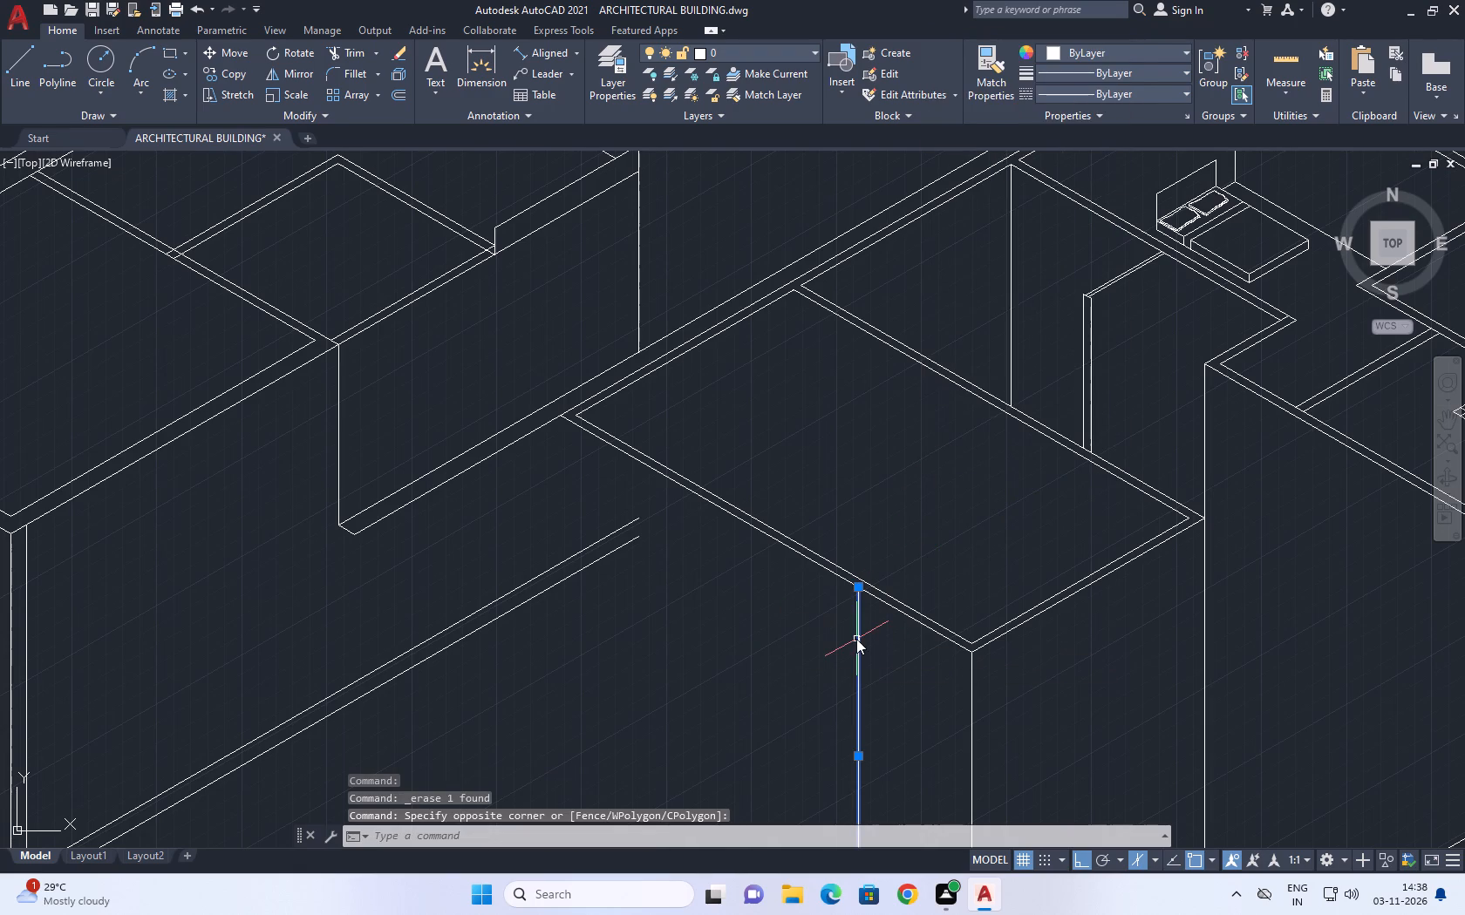
pyautogui.press('o')
pyautogui.press('space')
pyautogui.click(927, 578)
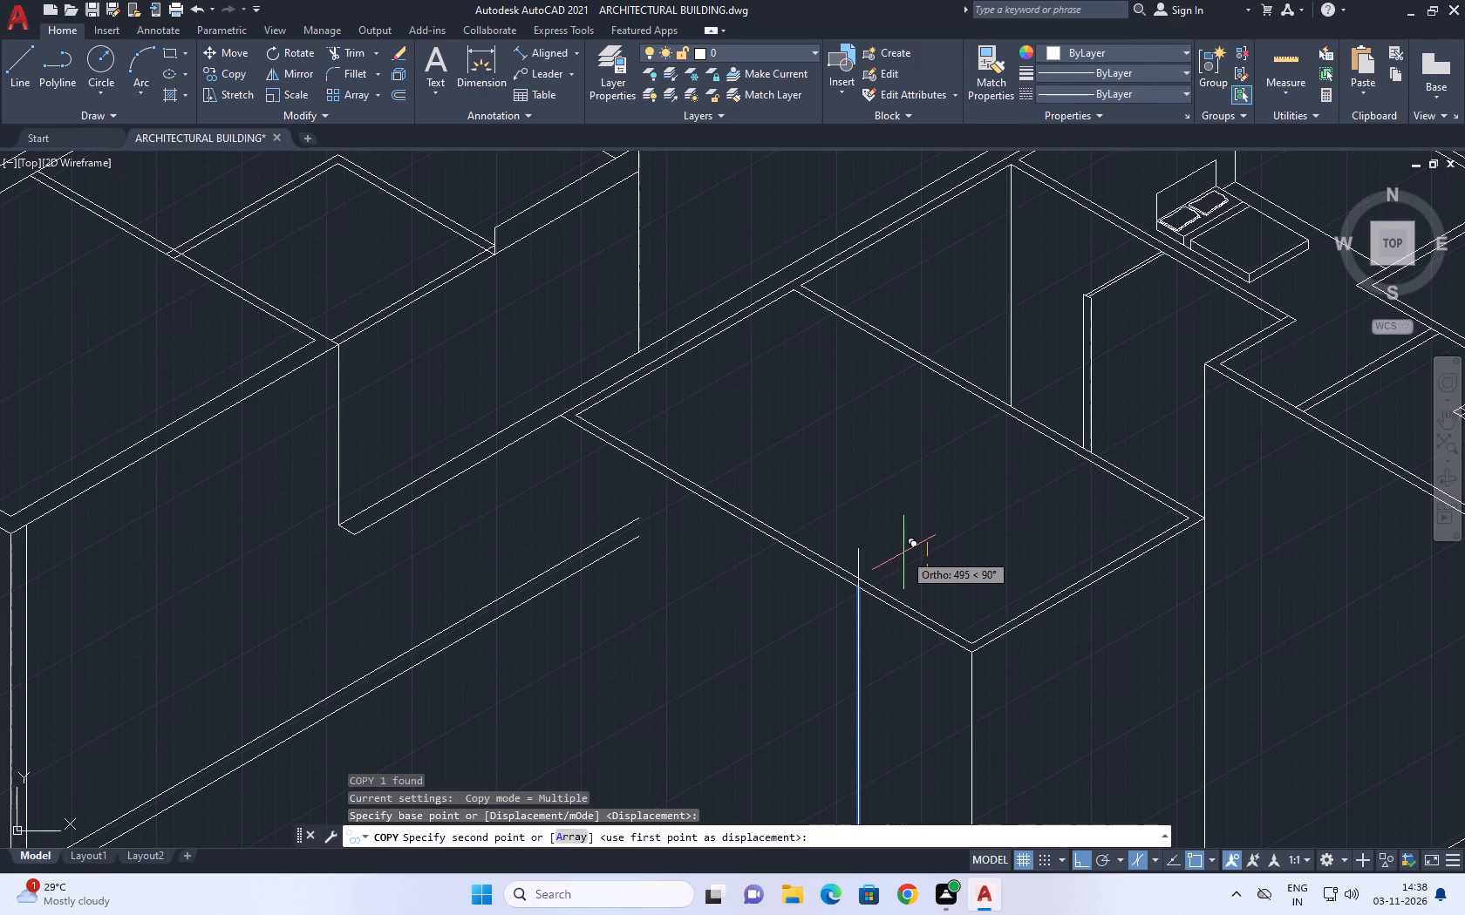
pyautogui.press('F5')
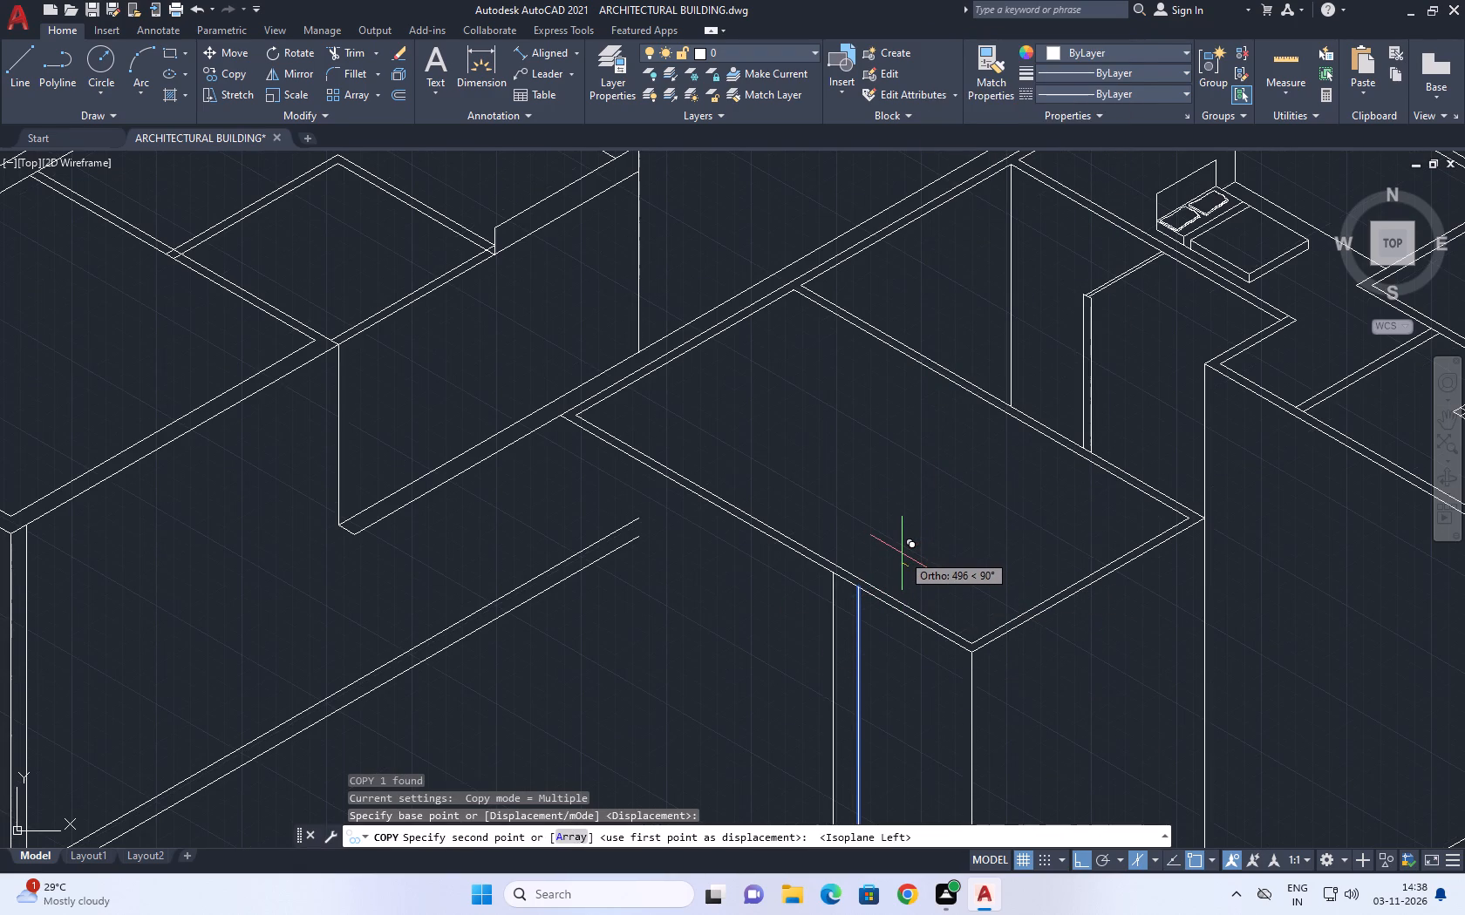
pyautogui.press('1')
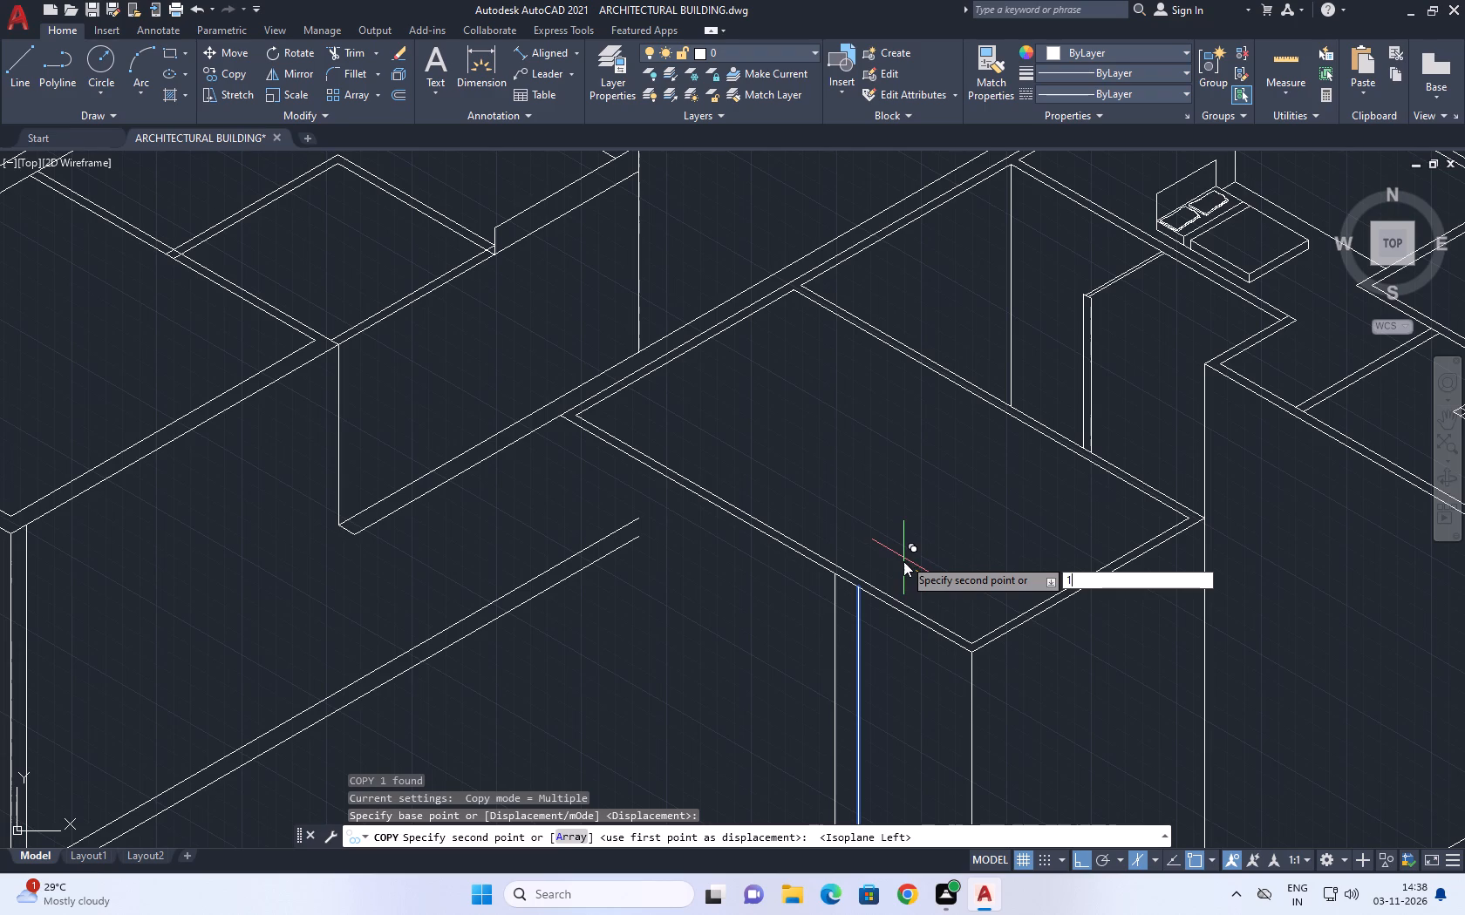
pyautogui.write('14')
pyautogui.press('.')
pyautogui.press('3')
pyautogui.press('Return')
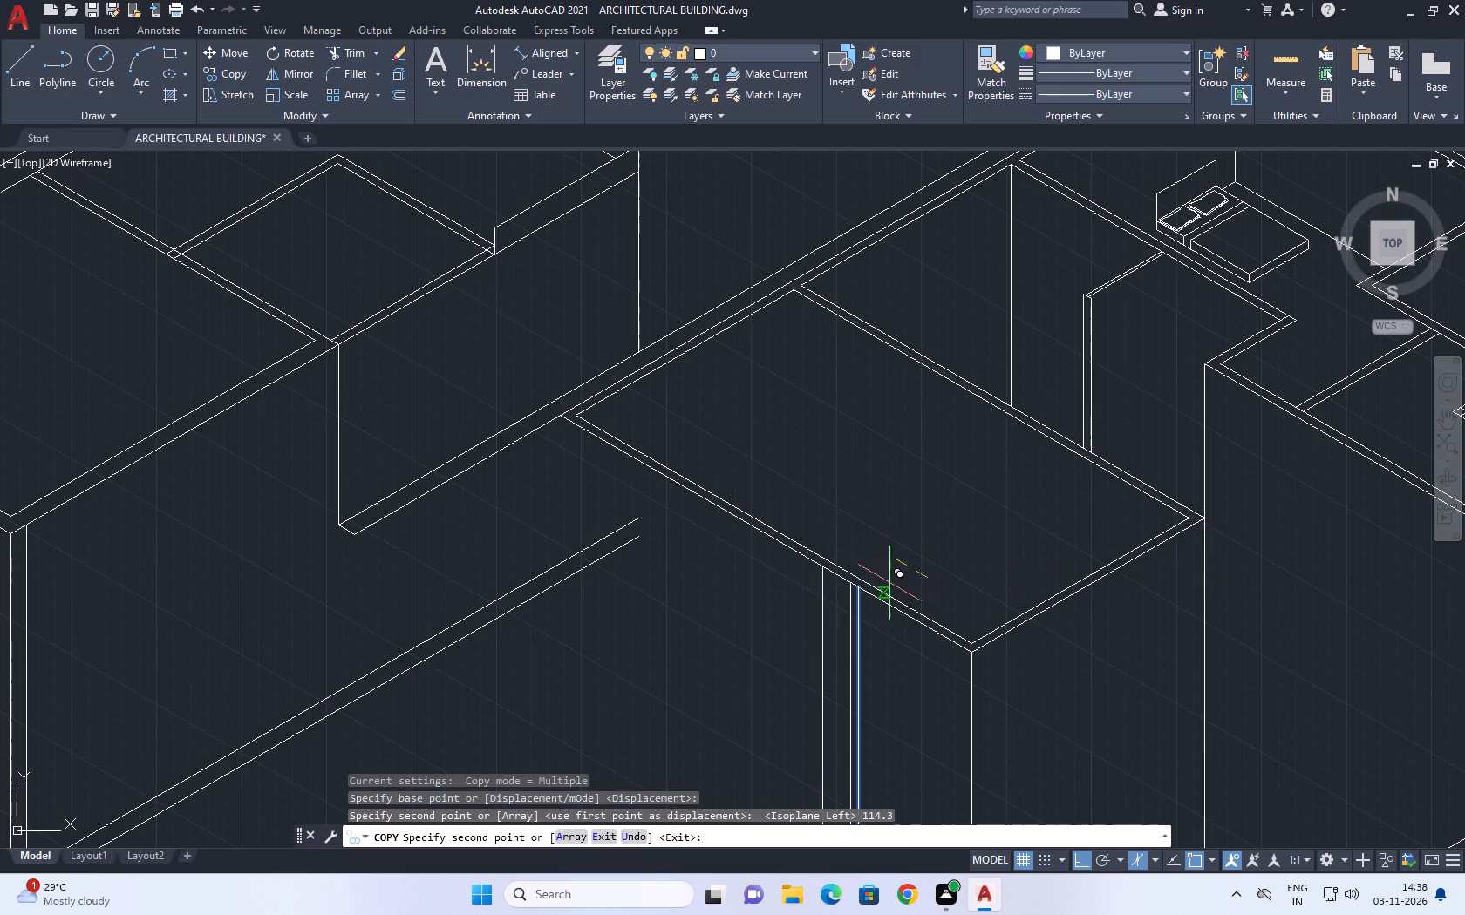
pyautogui.press('Escape')
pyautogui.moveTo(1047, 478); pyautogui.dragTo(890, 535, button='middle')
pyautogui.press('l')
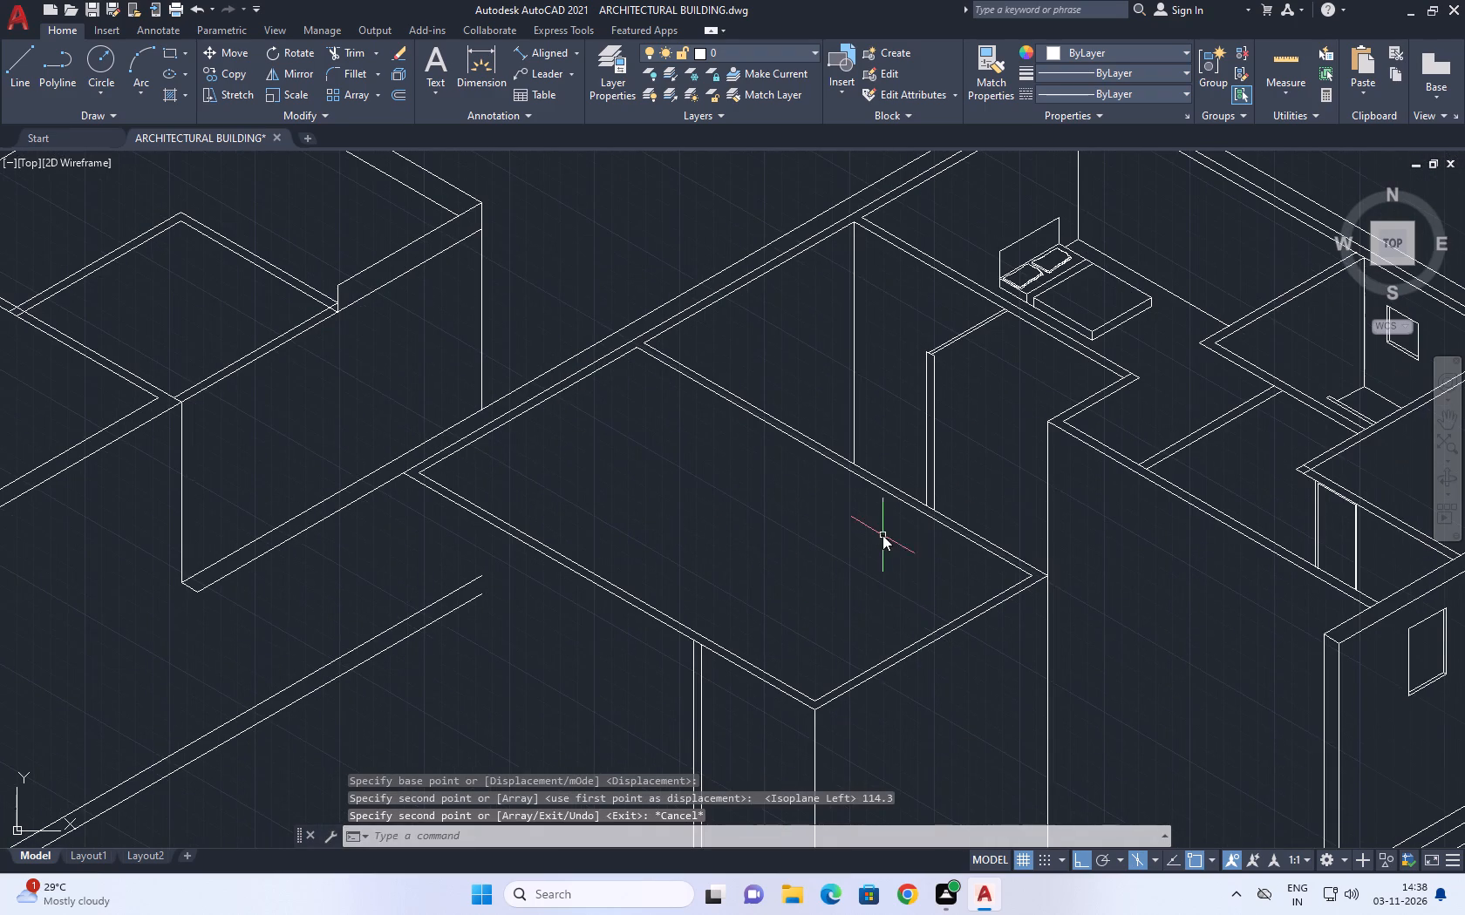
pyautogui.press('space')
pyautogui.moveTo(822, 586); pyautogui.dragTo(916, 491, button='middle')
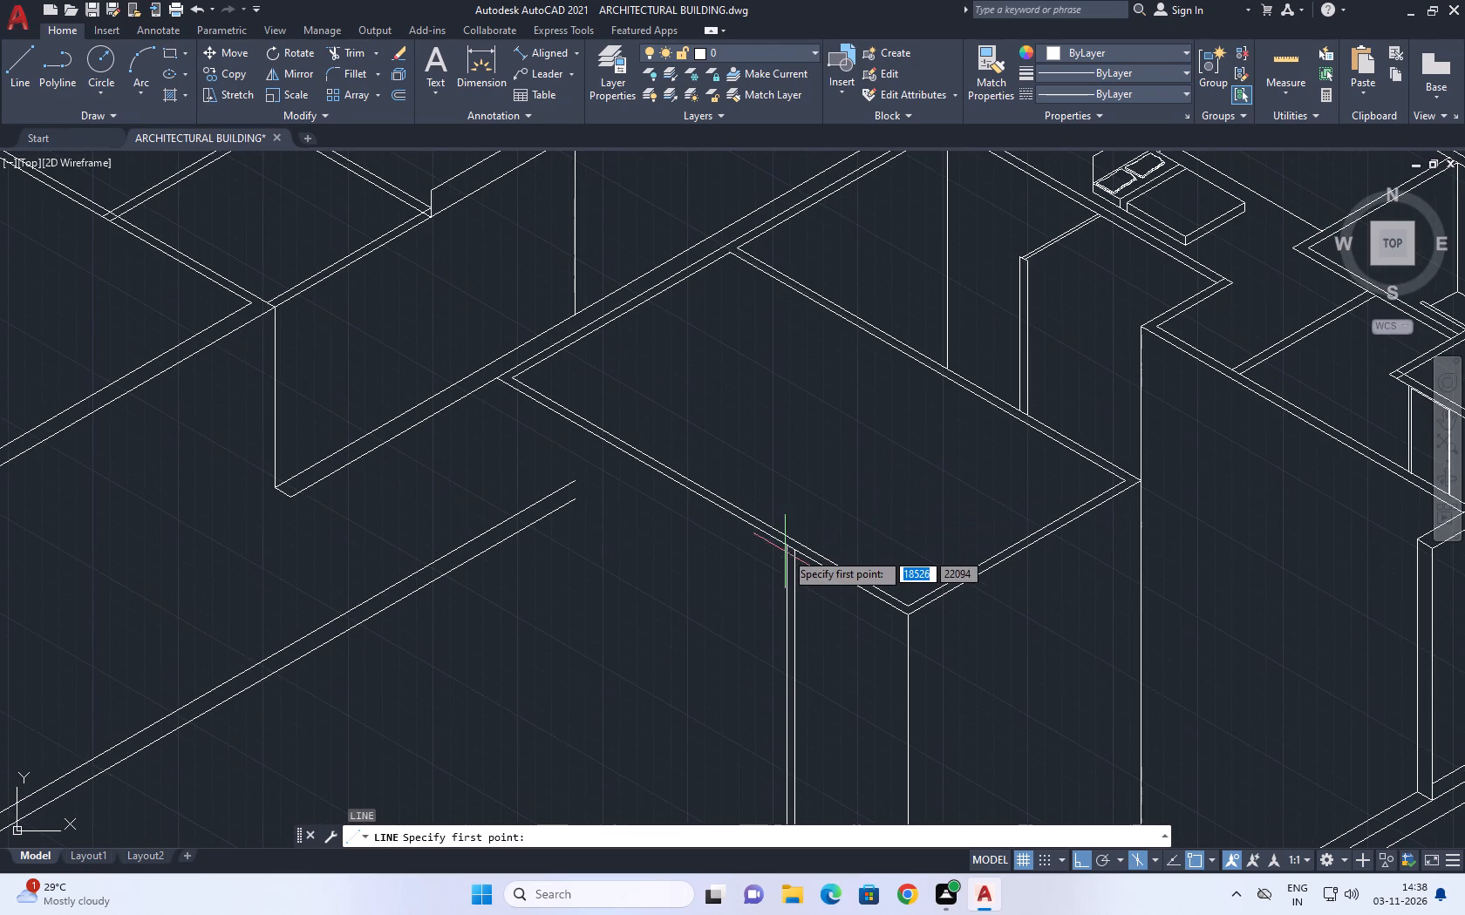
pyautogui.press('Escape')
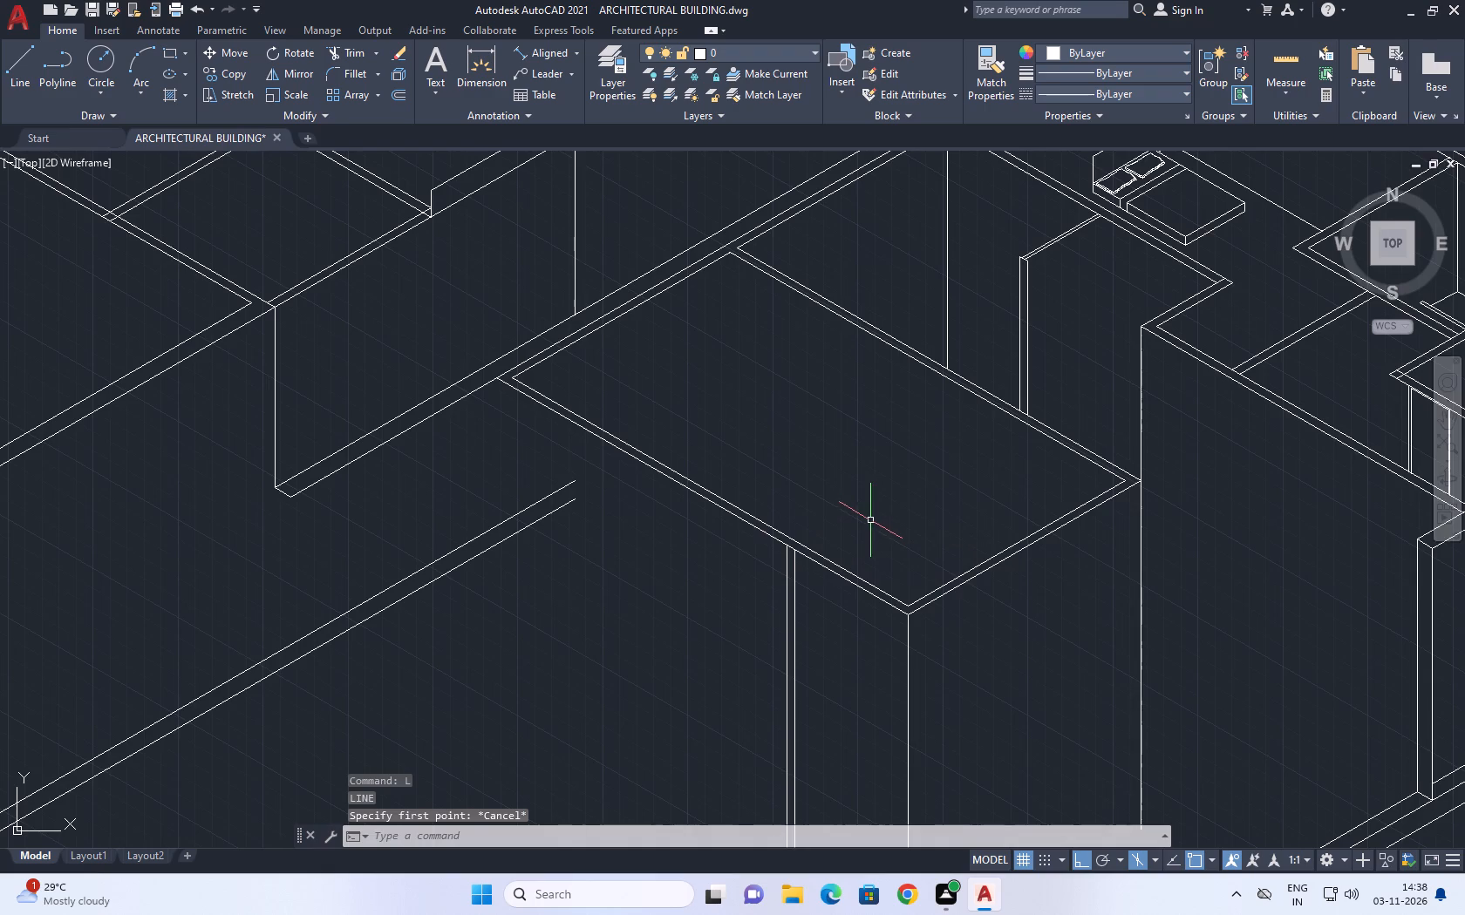
# Extend the tops of both intermediate vertical lines to the near side wall's inner line.
pyautogui.moveTo(869, 516); pyautogui.dragTo(903, 482, button='middle')
pyautogui.moveTo(894, 593); pyautogui.dragTo(944, 497, button='middle')
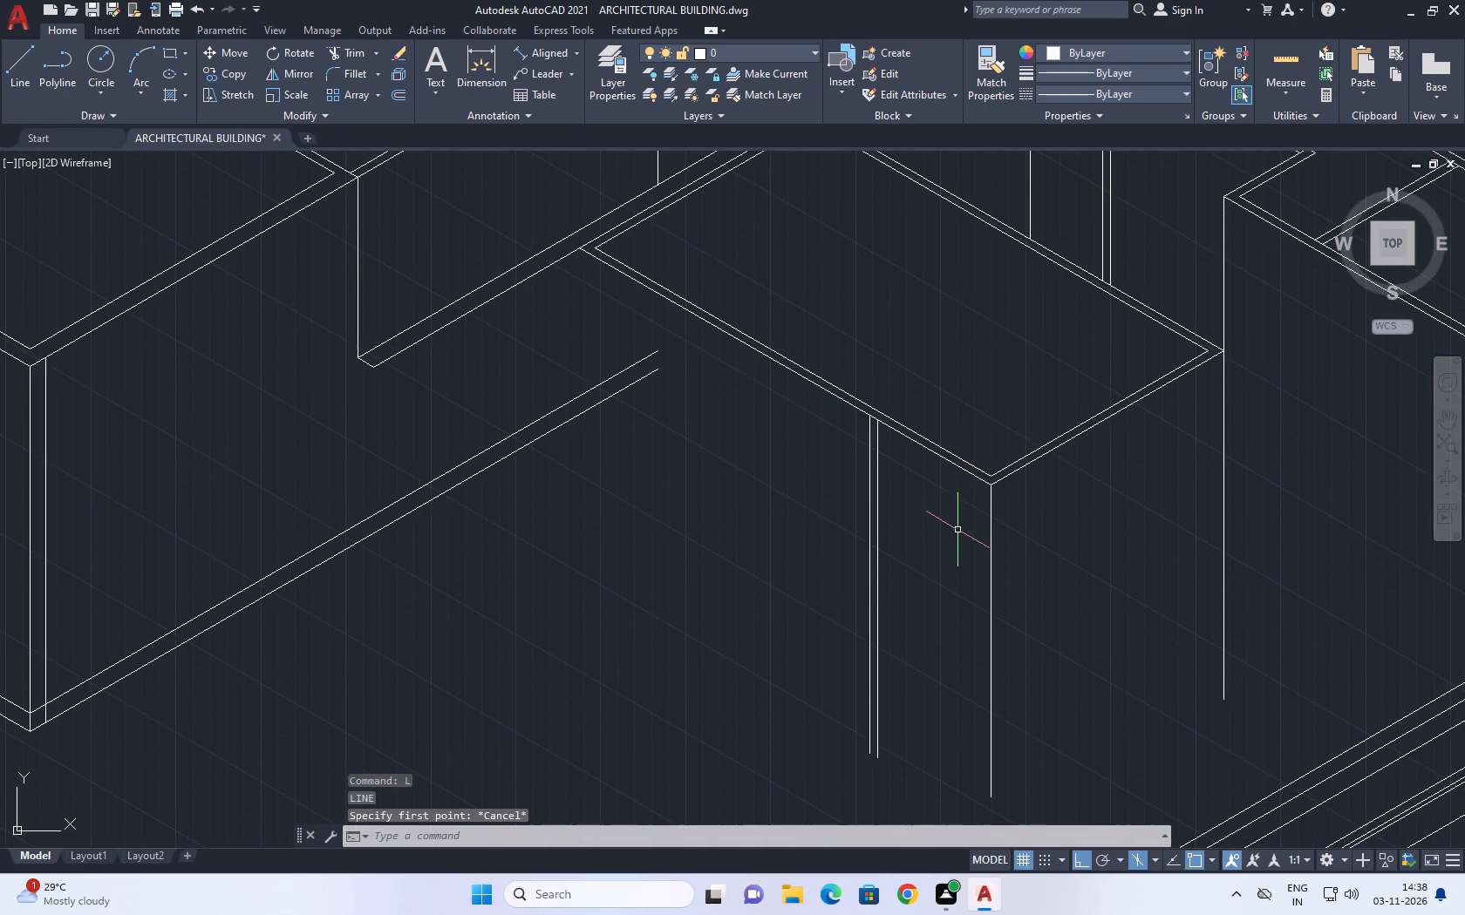
pyautogui.write('ex')
pyautogui.press('space')
pyautogui.click(827, 473)
pyautogui.click(883, 487)
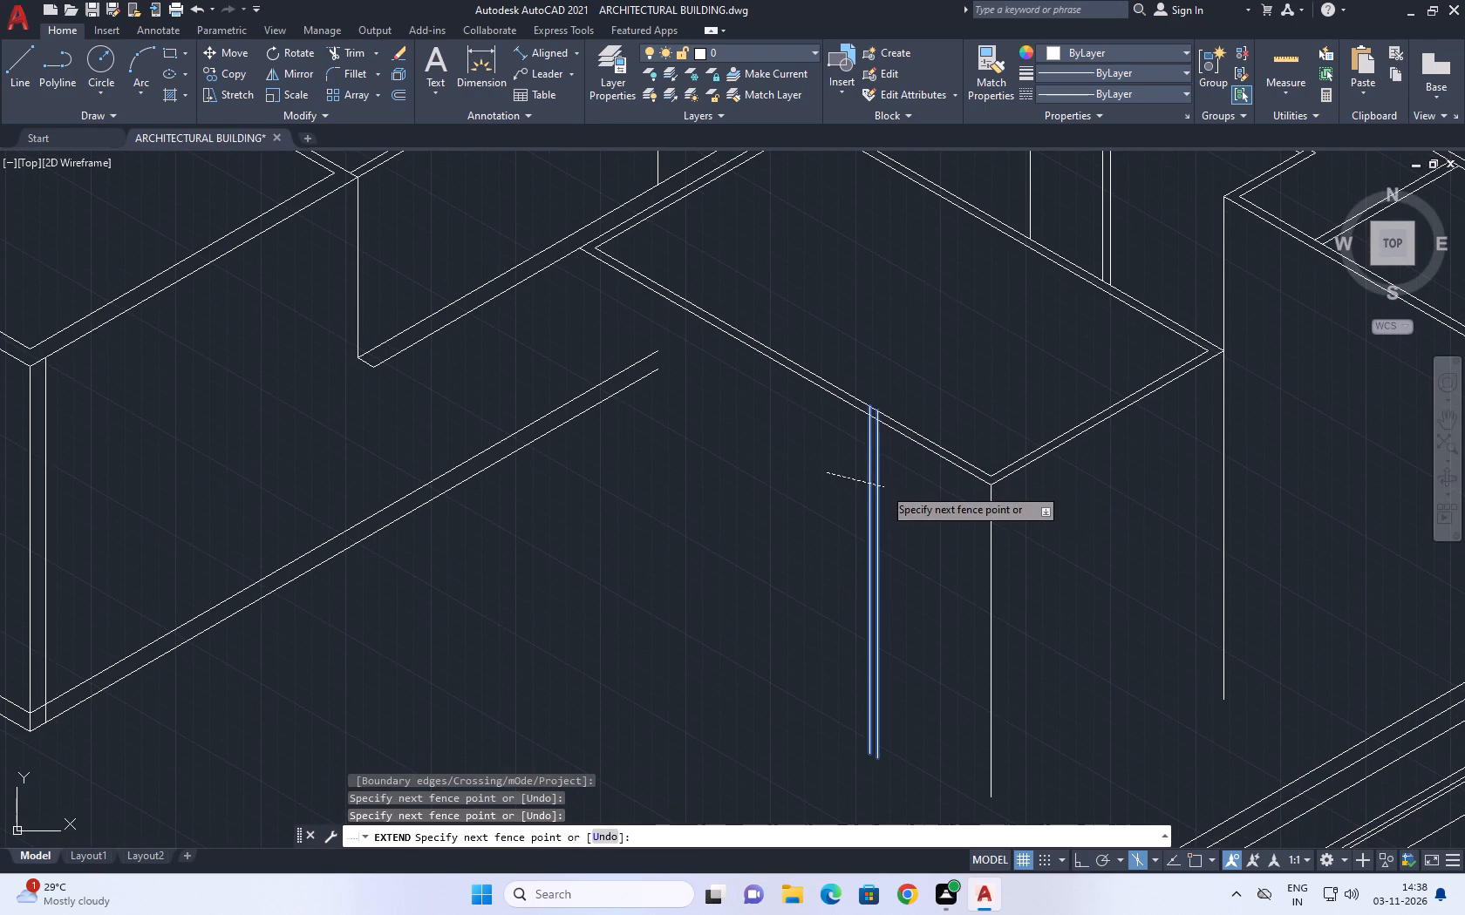
pyautogui.press('Escape')
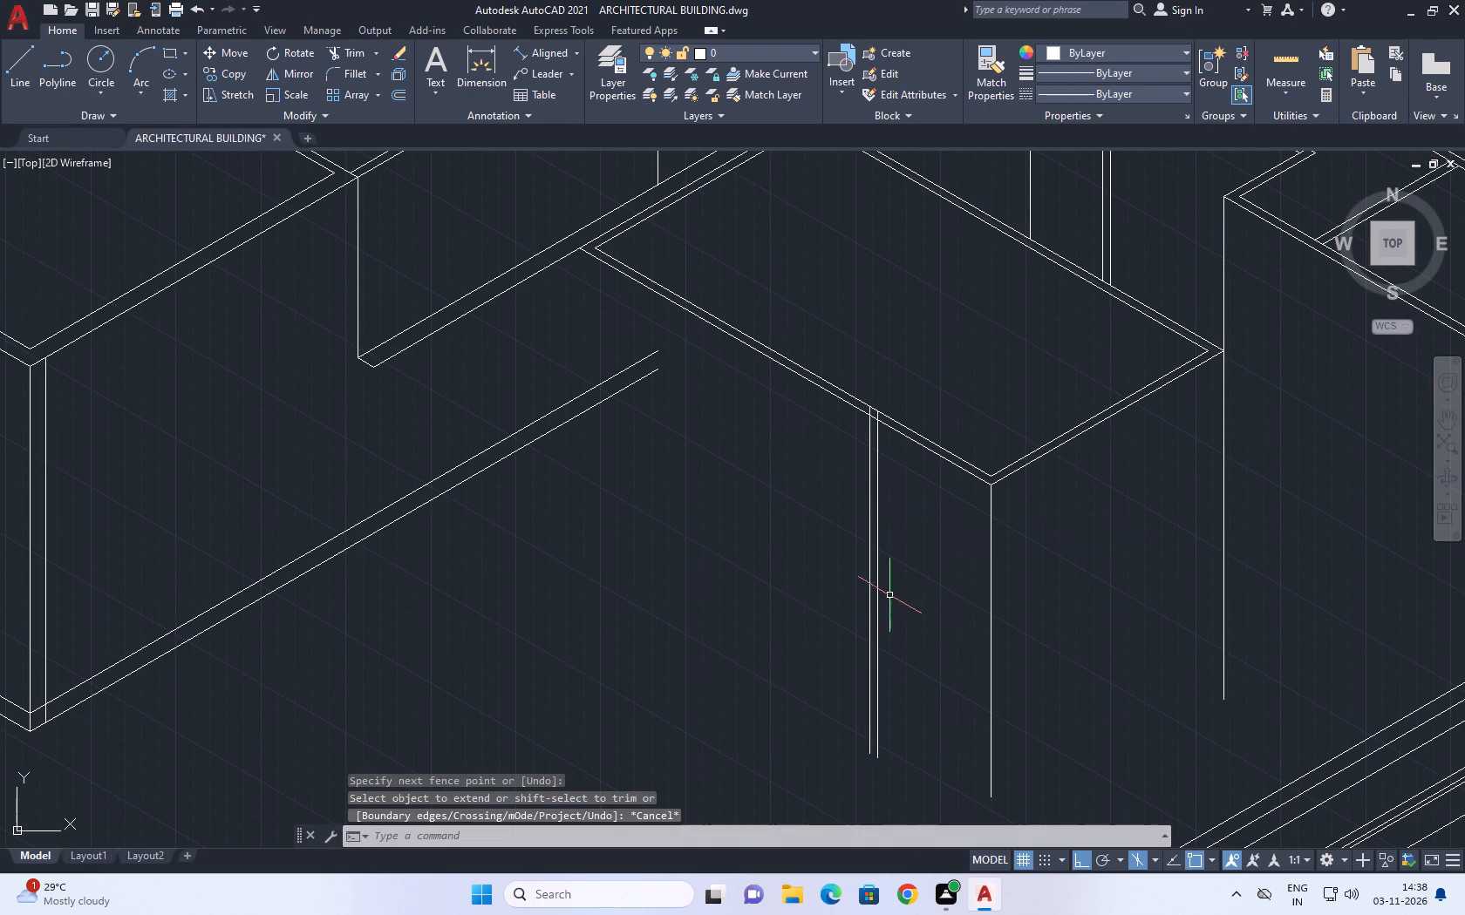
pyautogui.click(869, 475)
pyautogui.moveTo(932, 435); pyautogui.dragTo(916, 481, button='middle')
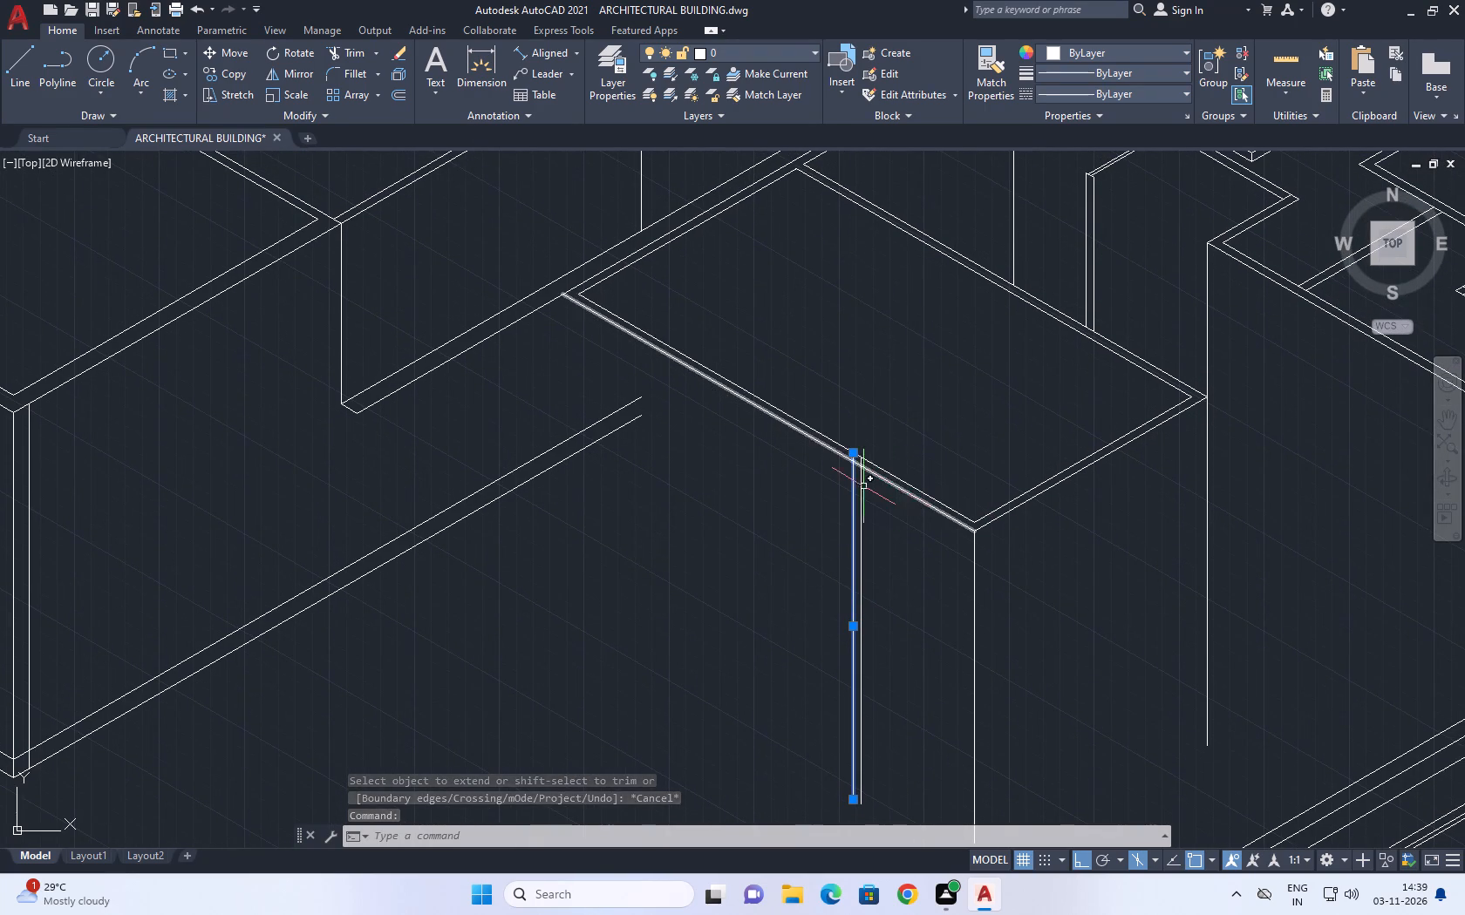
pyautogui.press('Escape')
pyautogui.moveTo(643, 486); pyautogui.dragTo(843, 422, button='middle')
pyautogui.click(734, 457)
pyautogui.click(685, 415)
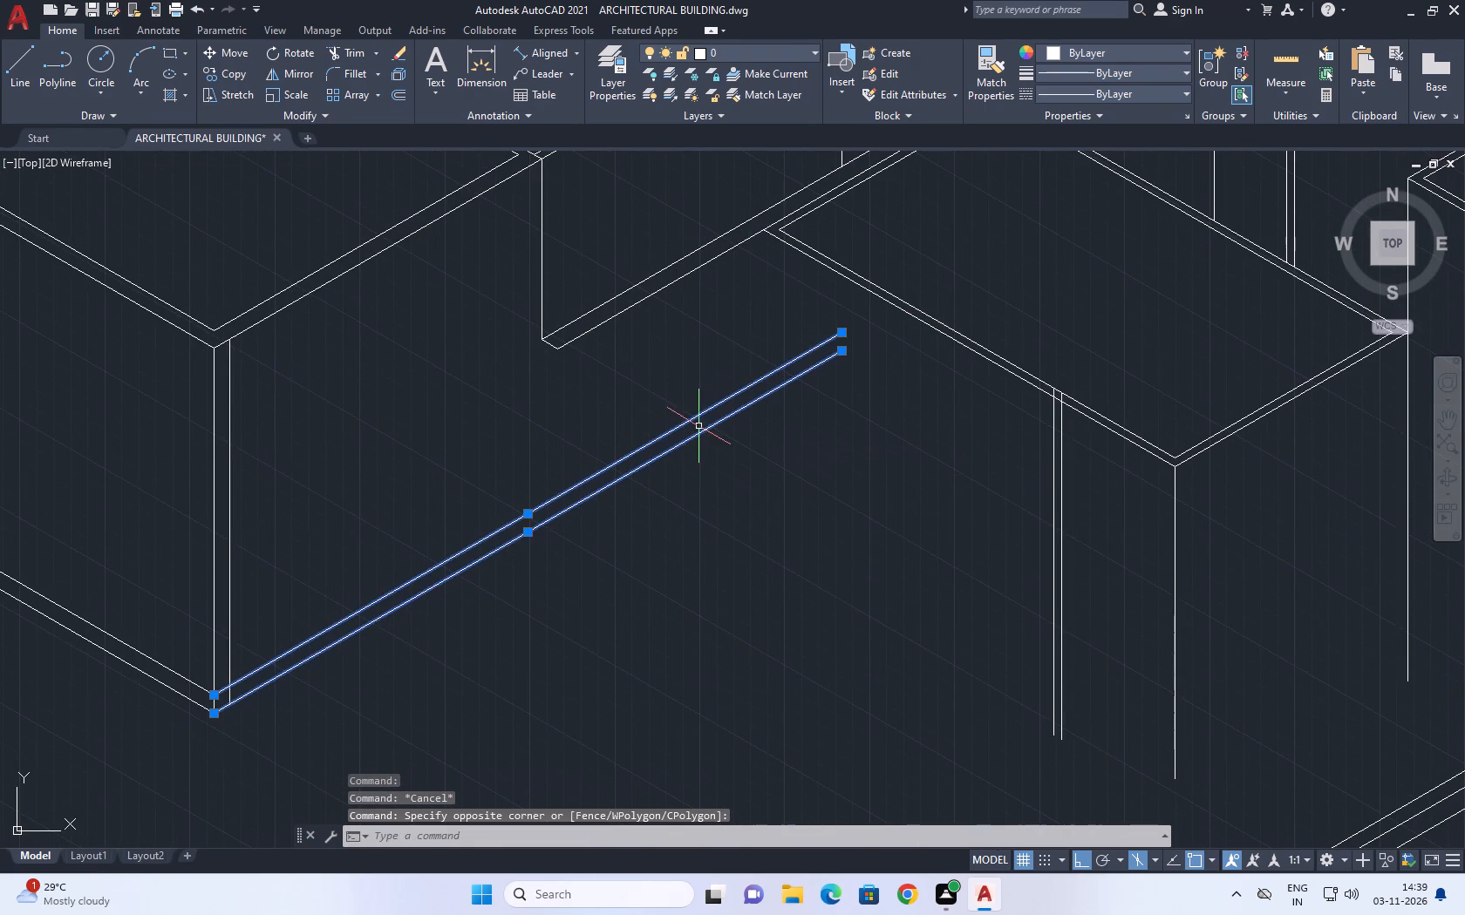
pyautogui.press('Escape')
# Draw a line 1500 up from the intermediate wall's top, then a long line toward the front block's lower edge in the top isoplane.
pyautogui.moveTo(916, 515); pyautogui.dragTo(900, 460, button='middle')
pyautogui.write('l')
pyautogui.press('space')
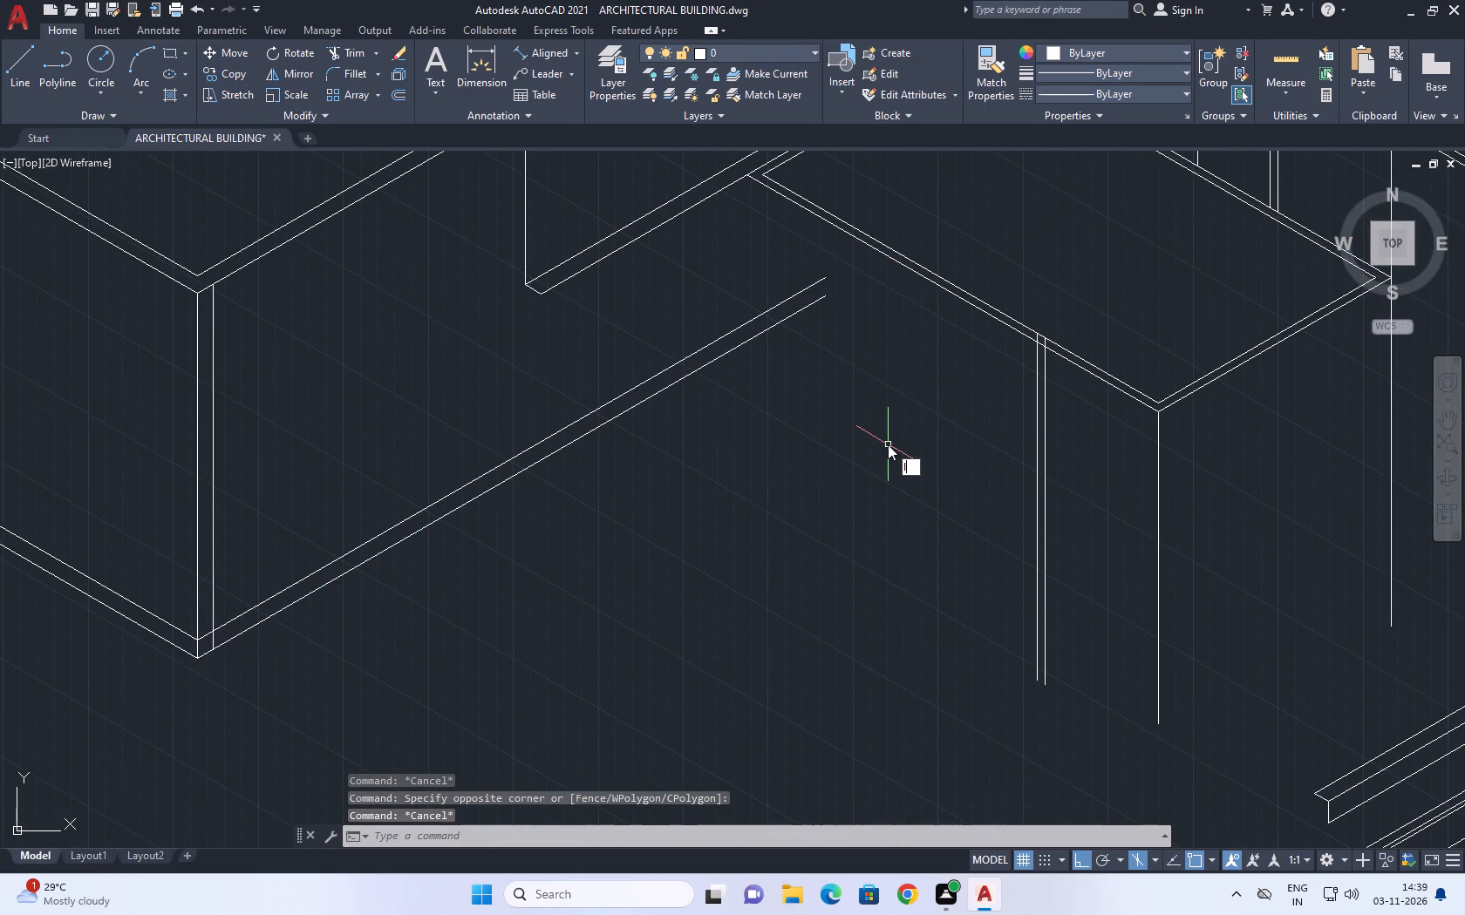
pyautogui.moveTo(981, 508); pyautogui.dragTo(842, 502, button='middle')
pyautogui.scroll(1, 889, 336)
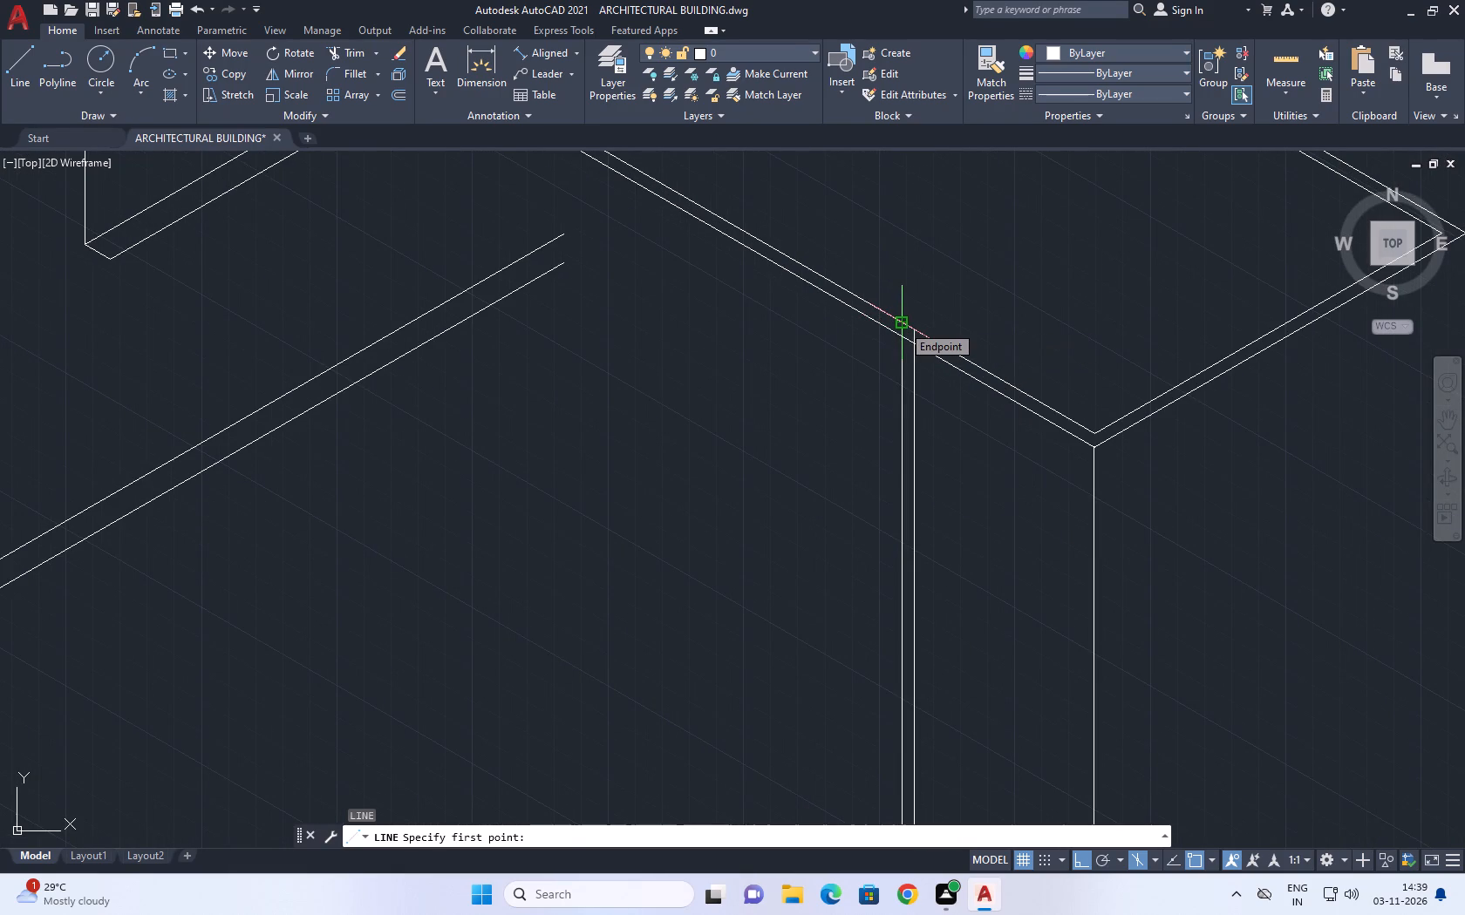
pyautogui.click(902, 324)
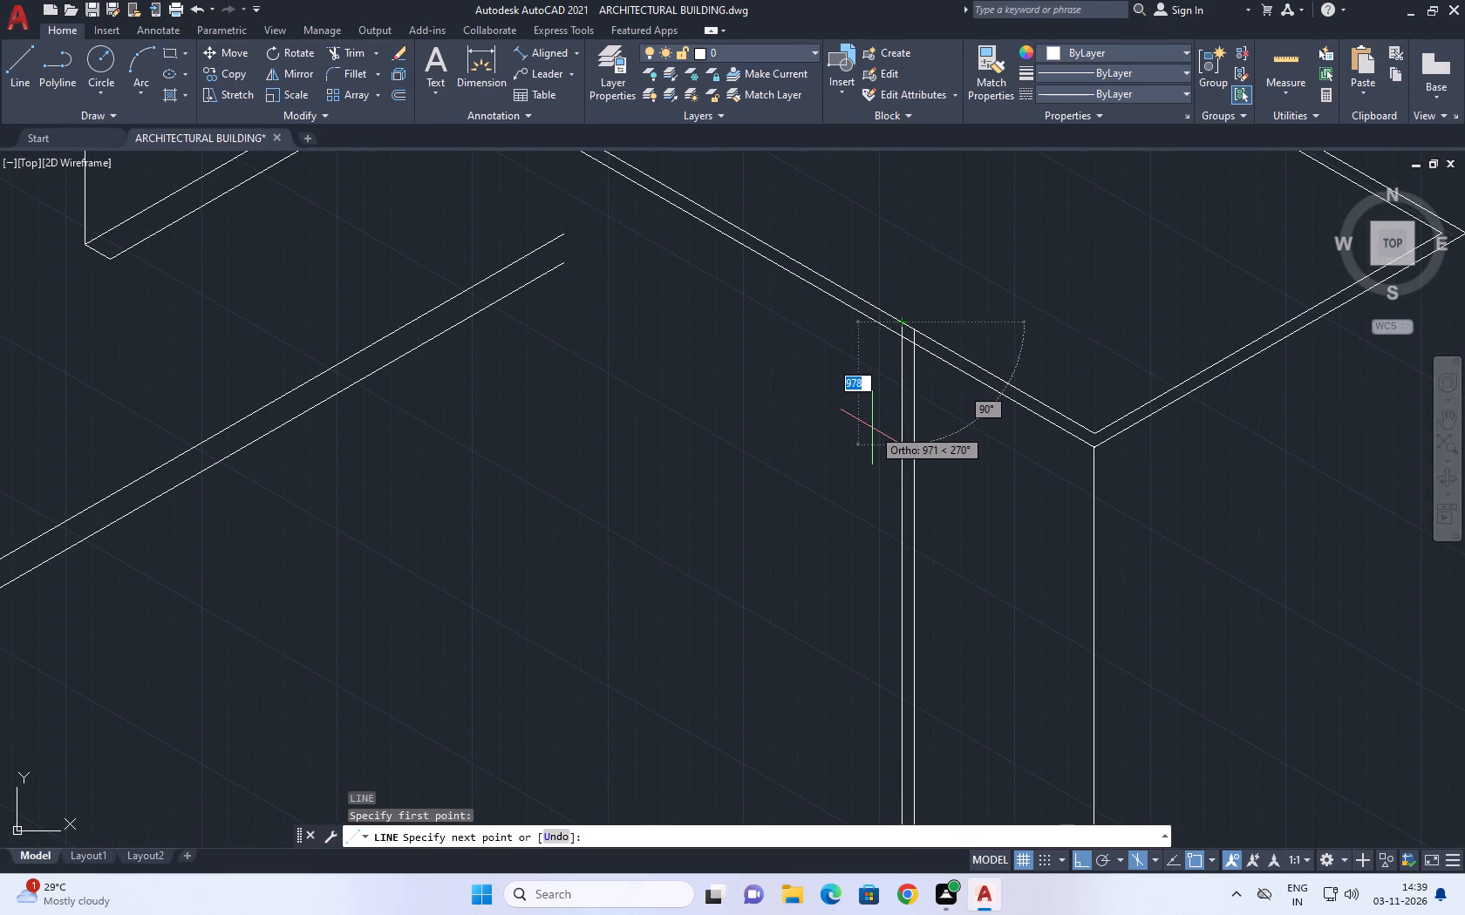
pyautogui.scroll(-3, 918, 261)
pyautogui.moveTo(917, 240); pyautogui.dragTo(936, 356, button='middle')
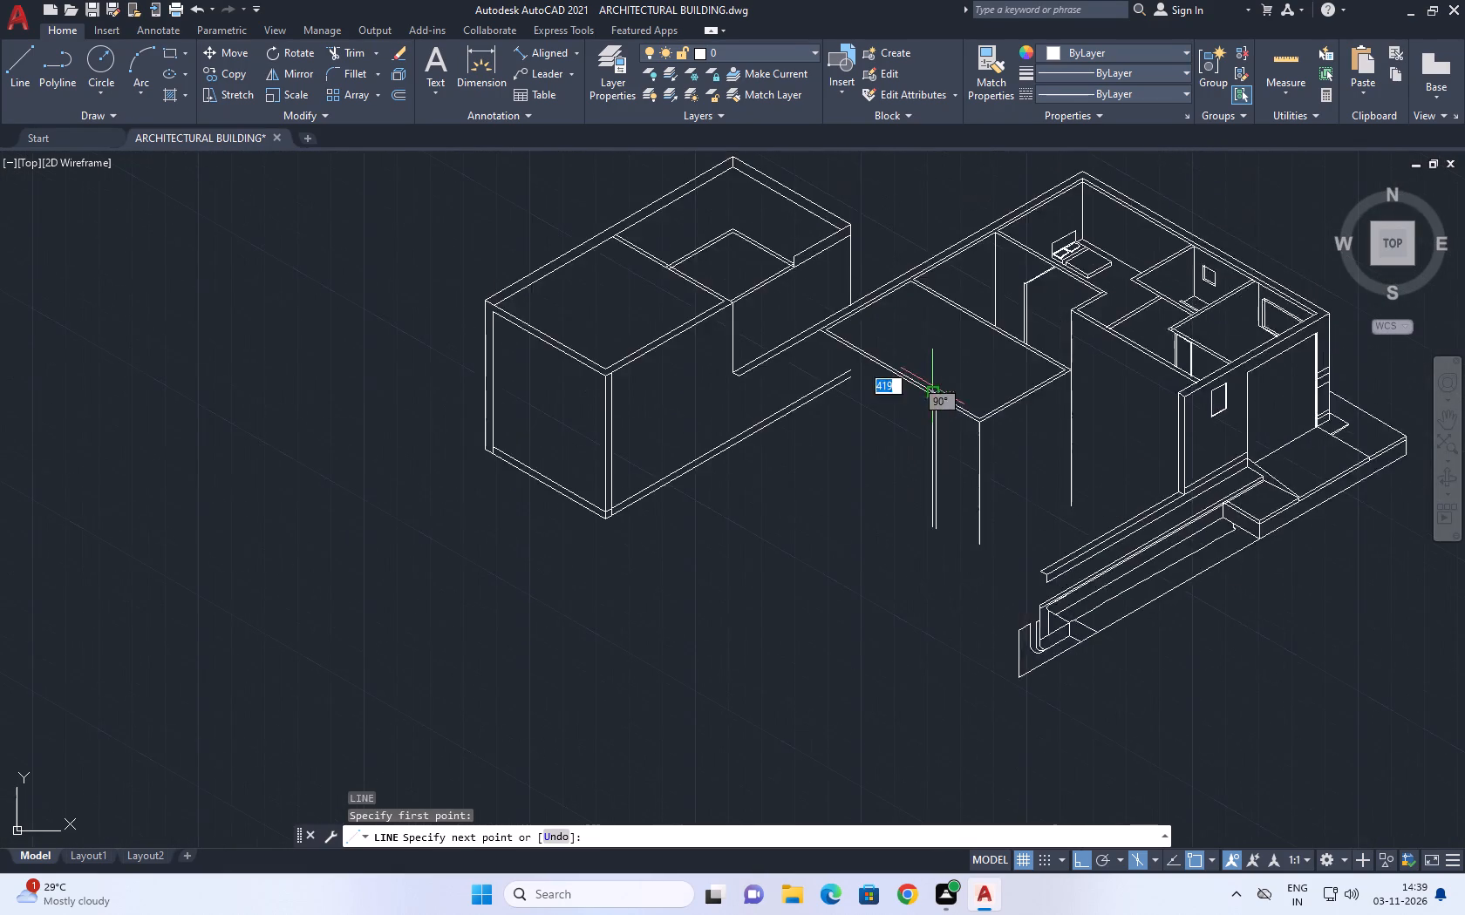
pyautogui.scroll(2, 922, 361)
pyautogui.moveTo(935, 291); pyautogui.dragTo(957, 463, button='middle')
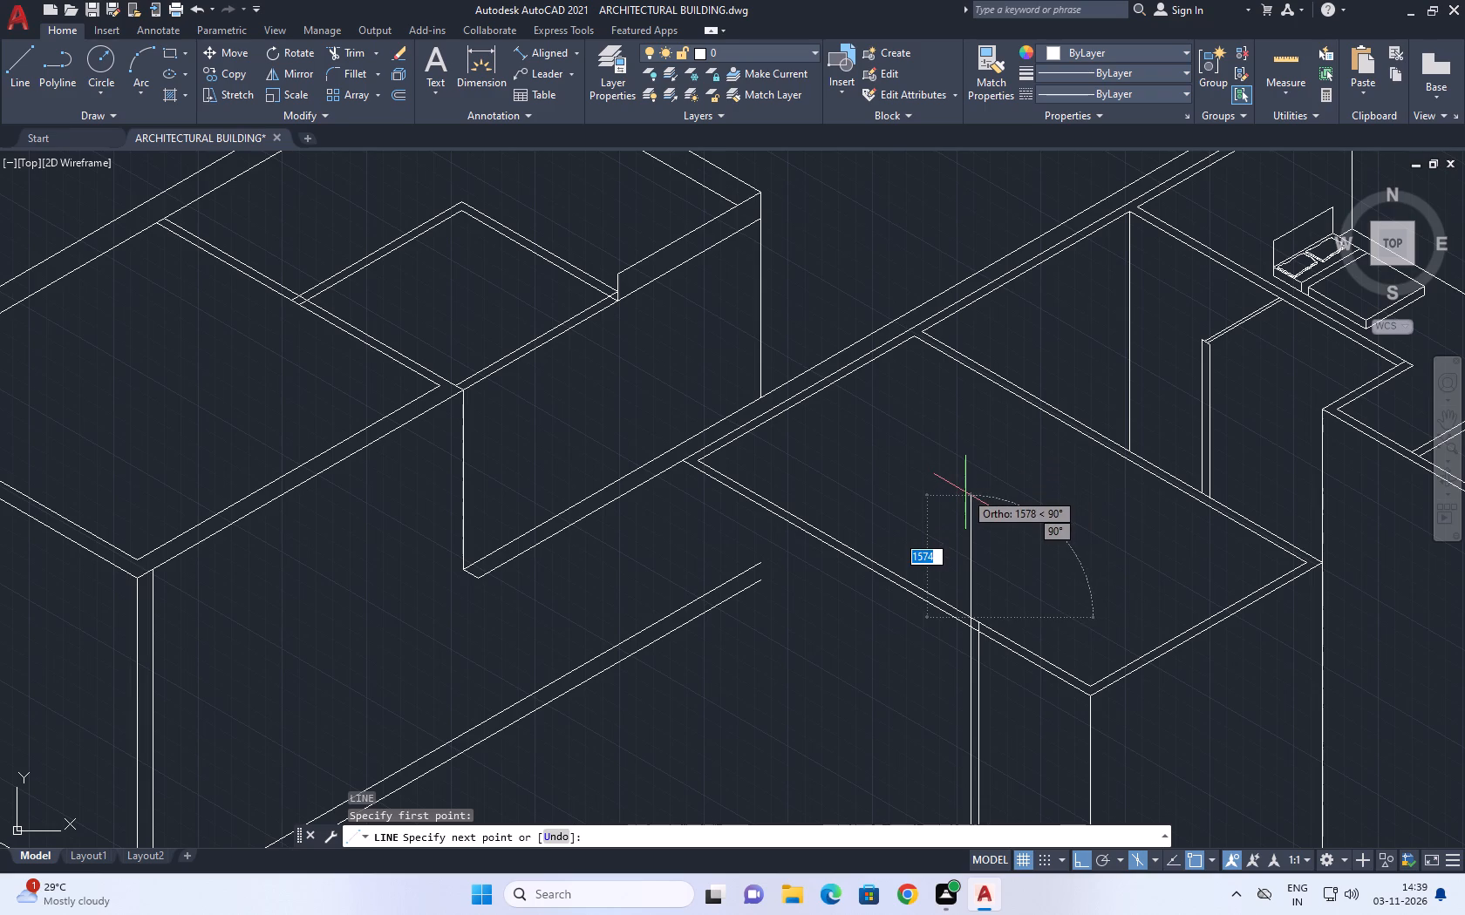
pyautogui.press('1')
pyautogui.write('50')
pyautogui.press('0')
pyautogui.press('Return')
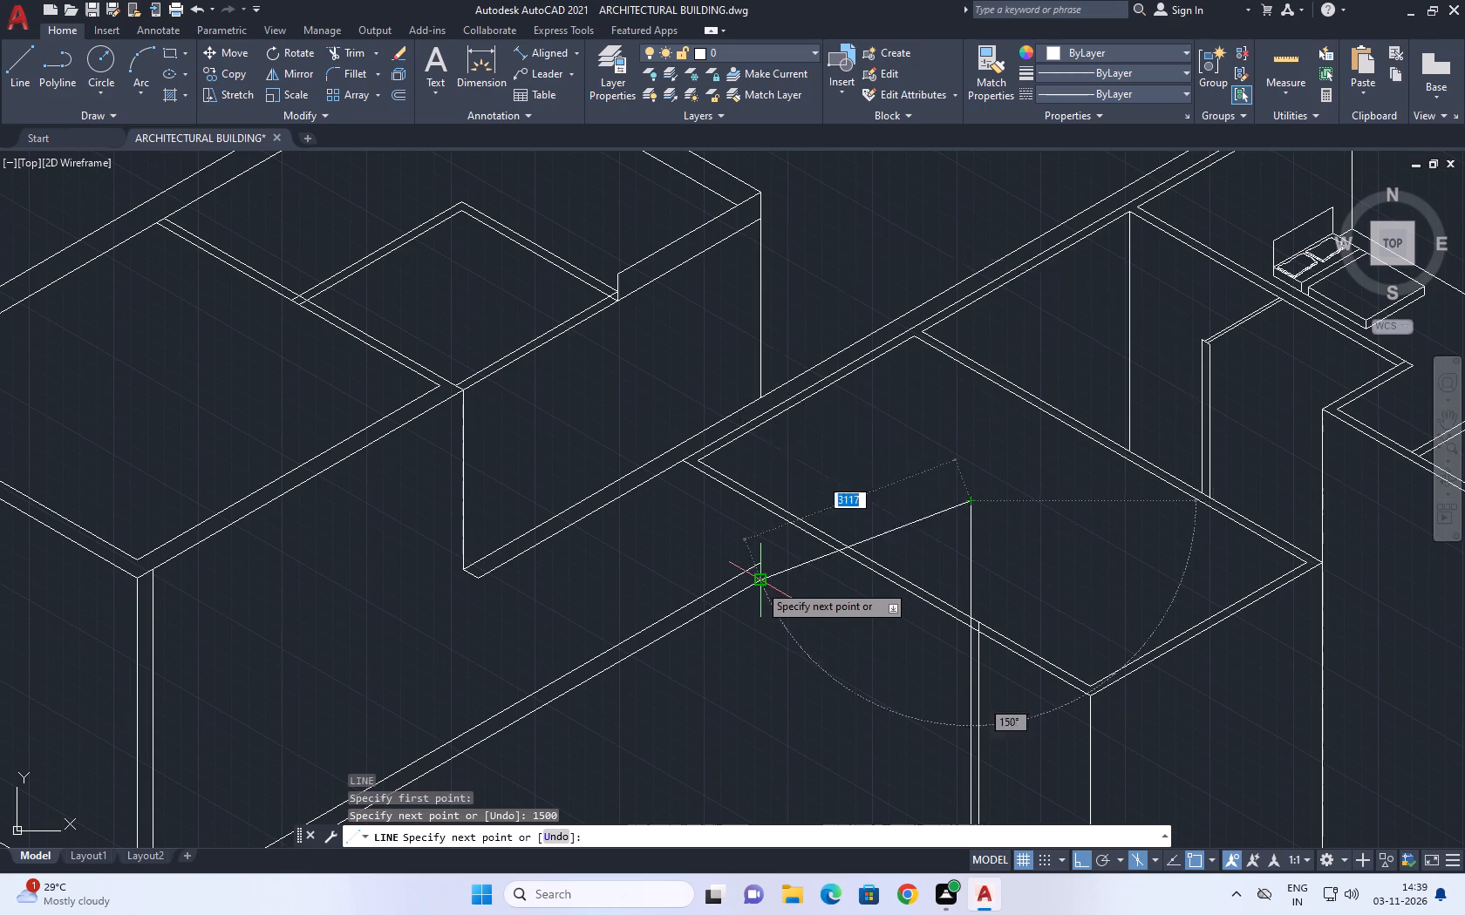
pyautogui.press('F5')
pyautogui.moveTo(769, 599); pyautogui.dragTo(894, 322, button='middle')
pyautogui.scroll(-1, 898, 312)
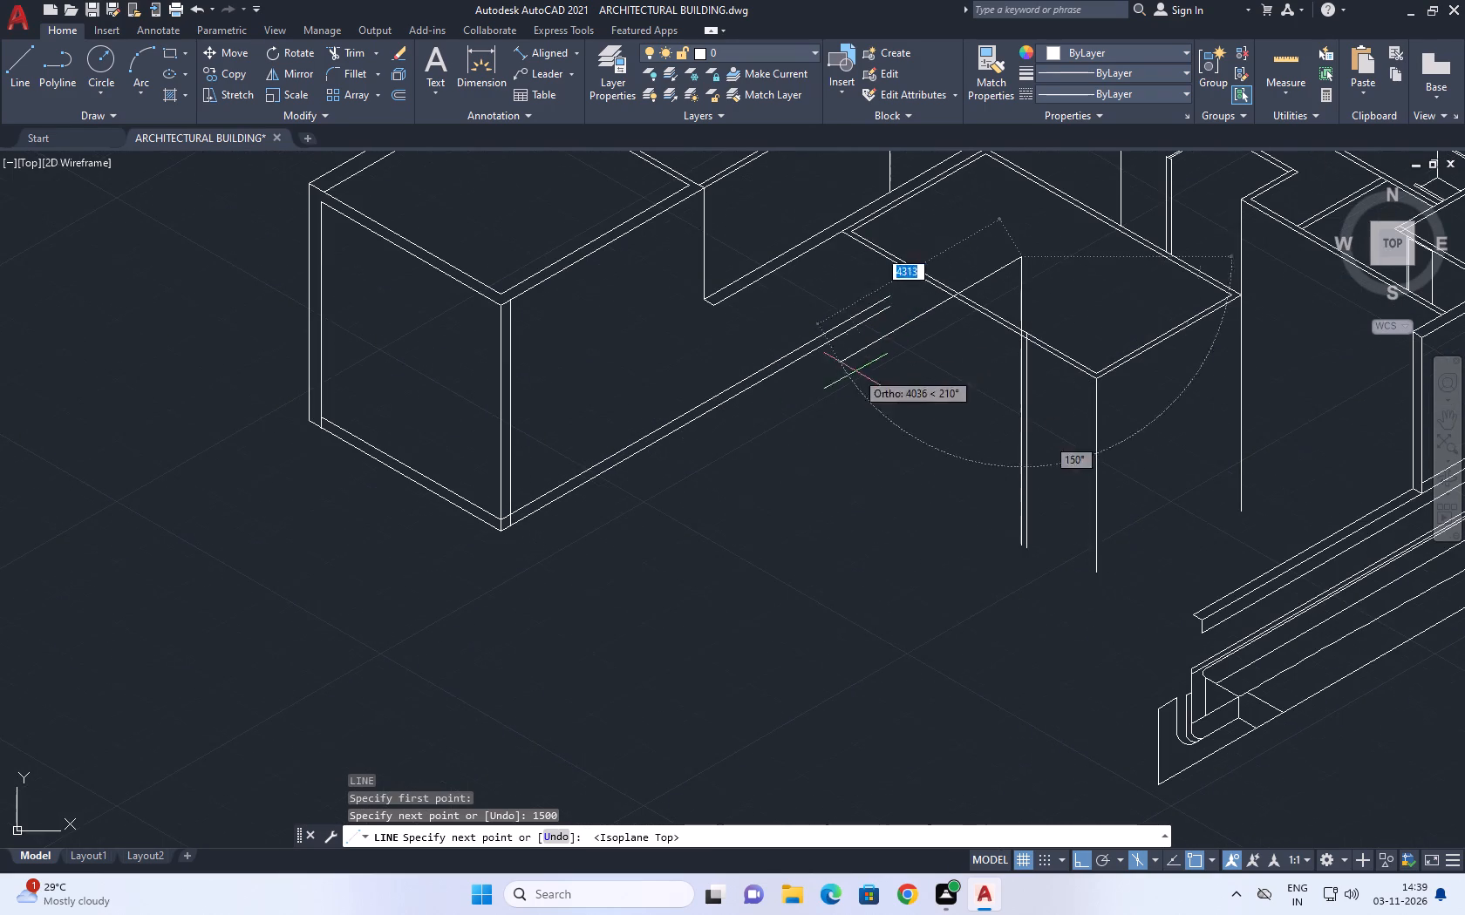
pyautogui.click(632, 522)
pyautogui.press('Escape')
# Trim the near side wall's top lines between the new sloping line and the raised vertical line.
pyautogui.moveTo(831, 406); pyautogui.dragTo(831, 408, button='middle')
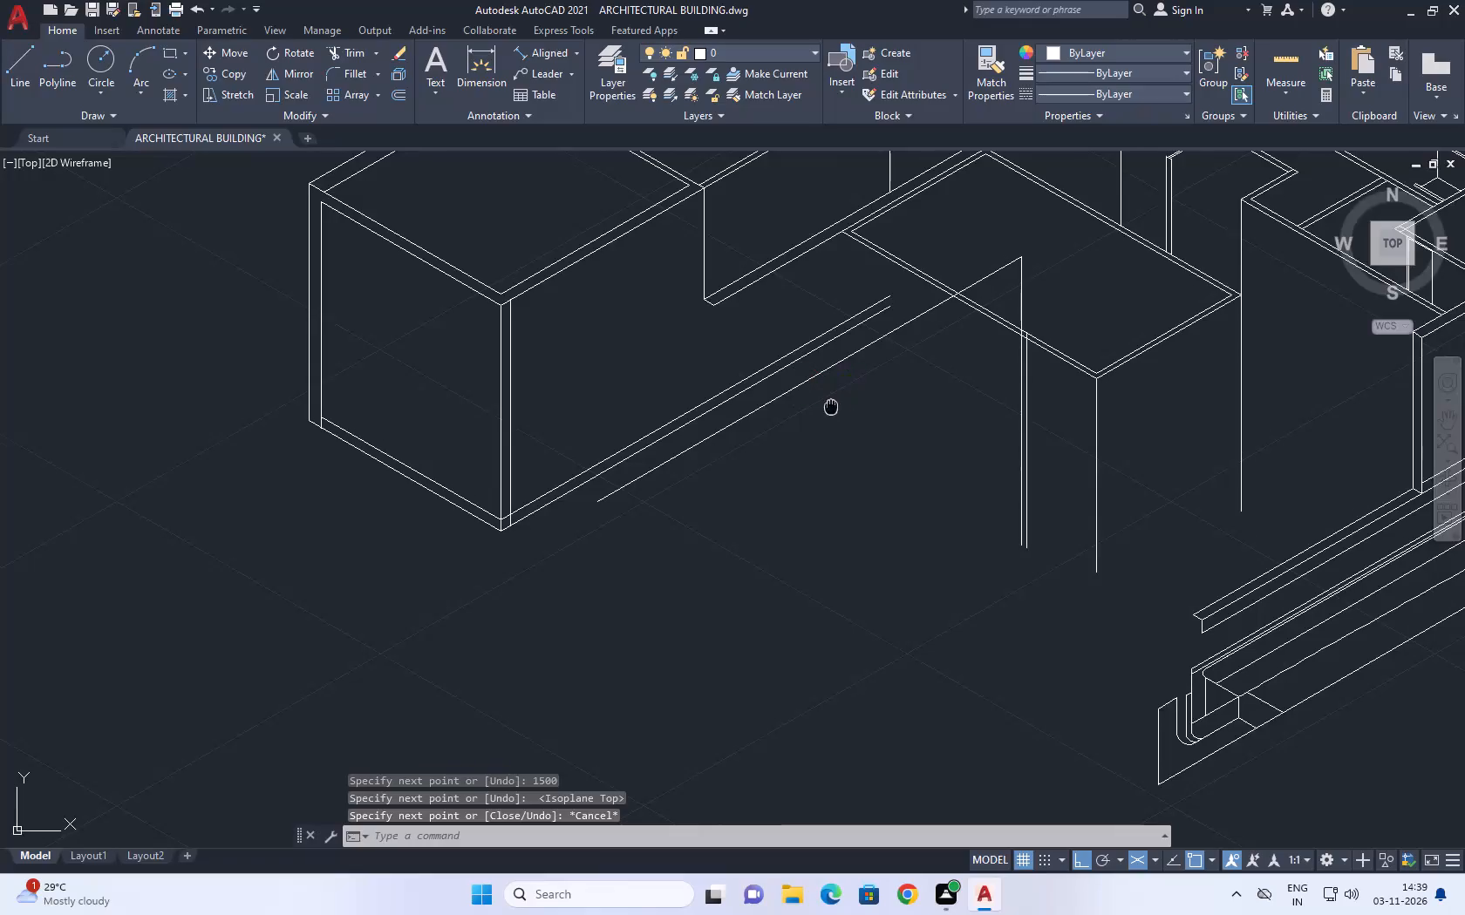
pyautogui.moveTo(831, 408); pyautogui.dragTo(822, 437, button='middle')
pyautogui.write('tr')
pyautogui.press('space')
pyautogui.click(995, 323)
pyautogui.click(941, 381)
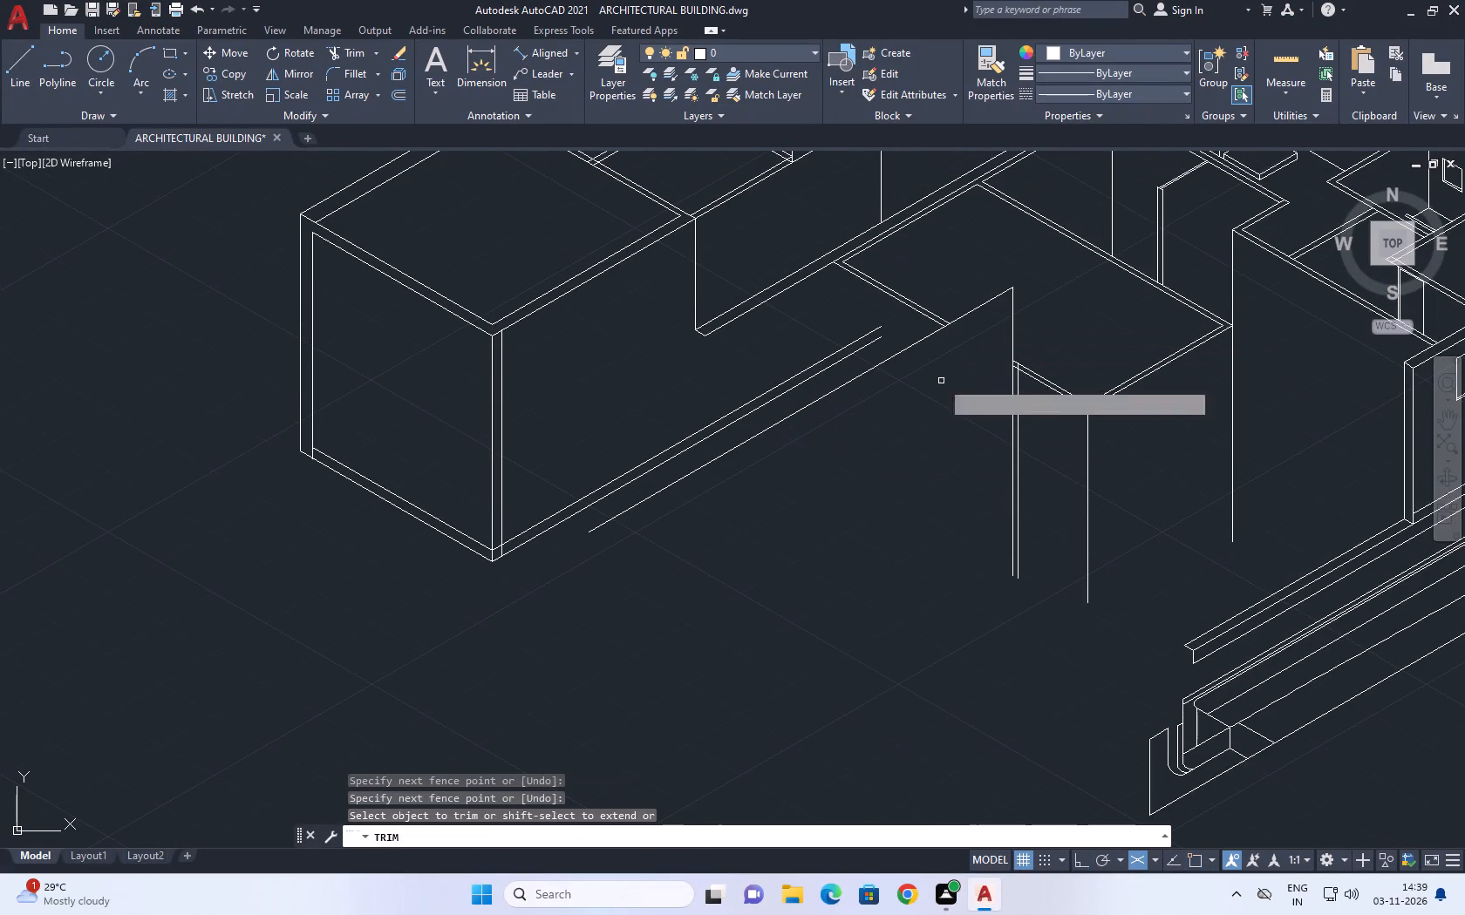
pyautogui.scroll(3, 1025, 358)
pyautogui.click(999, 378)
pyautogui.scroll(-4, 1046, 396)
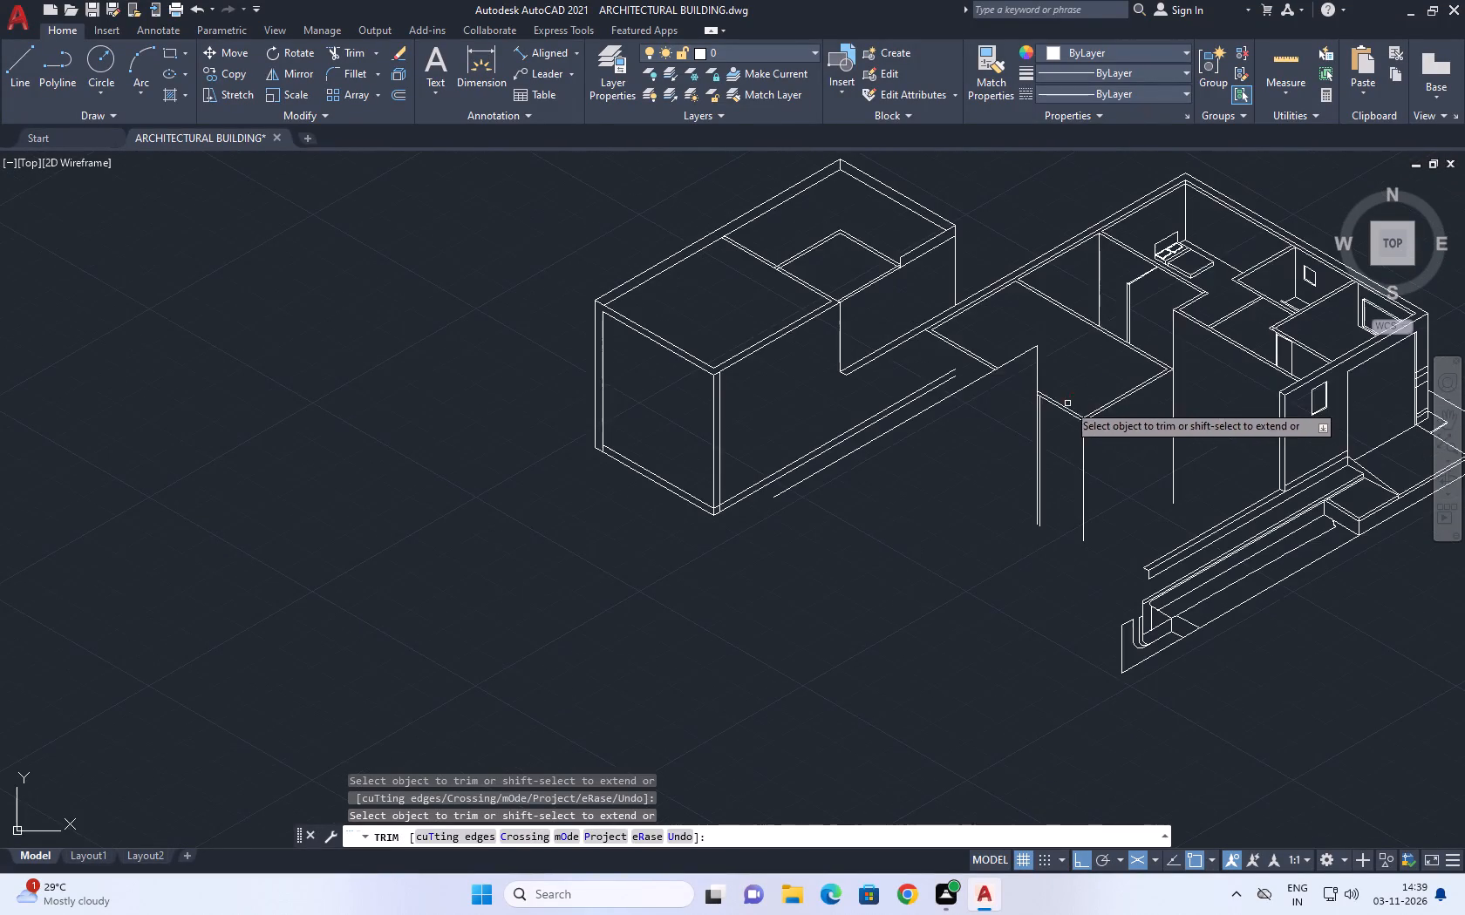
pyautogui.press('Escape')
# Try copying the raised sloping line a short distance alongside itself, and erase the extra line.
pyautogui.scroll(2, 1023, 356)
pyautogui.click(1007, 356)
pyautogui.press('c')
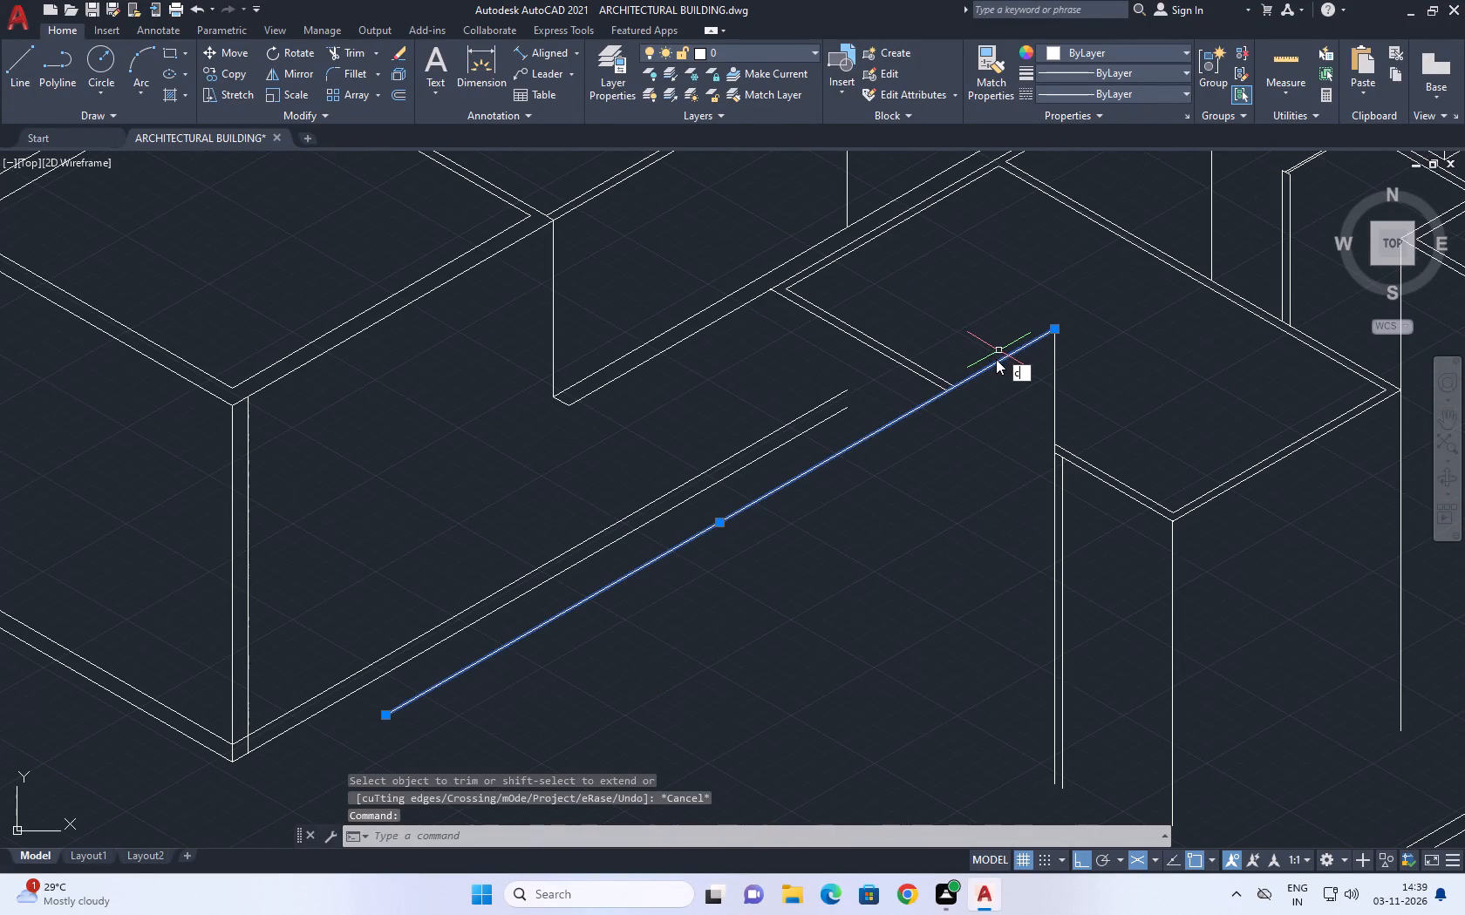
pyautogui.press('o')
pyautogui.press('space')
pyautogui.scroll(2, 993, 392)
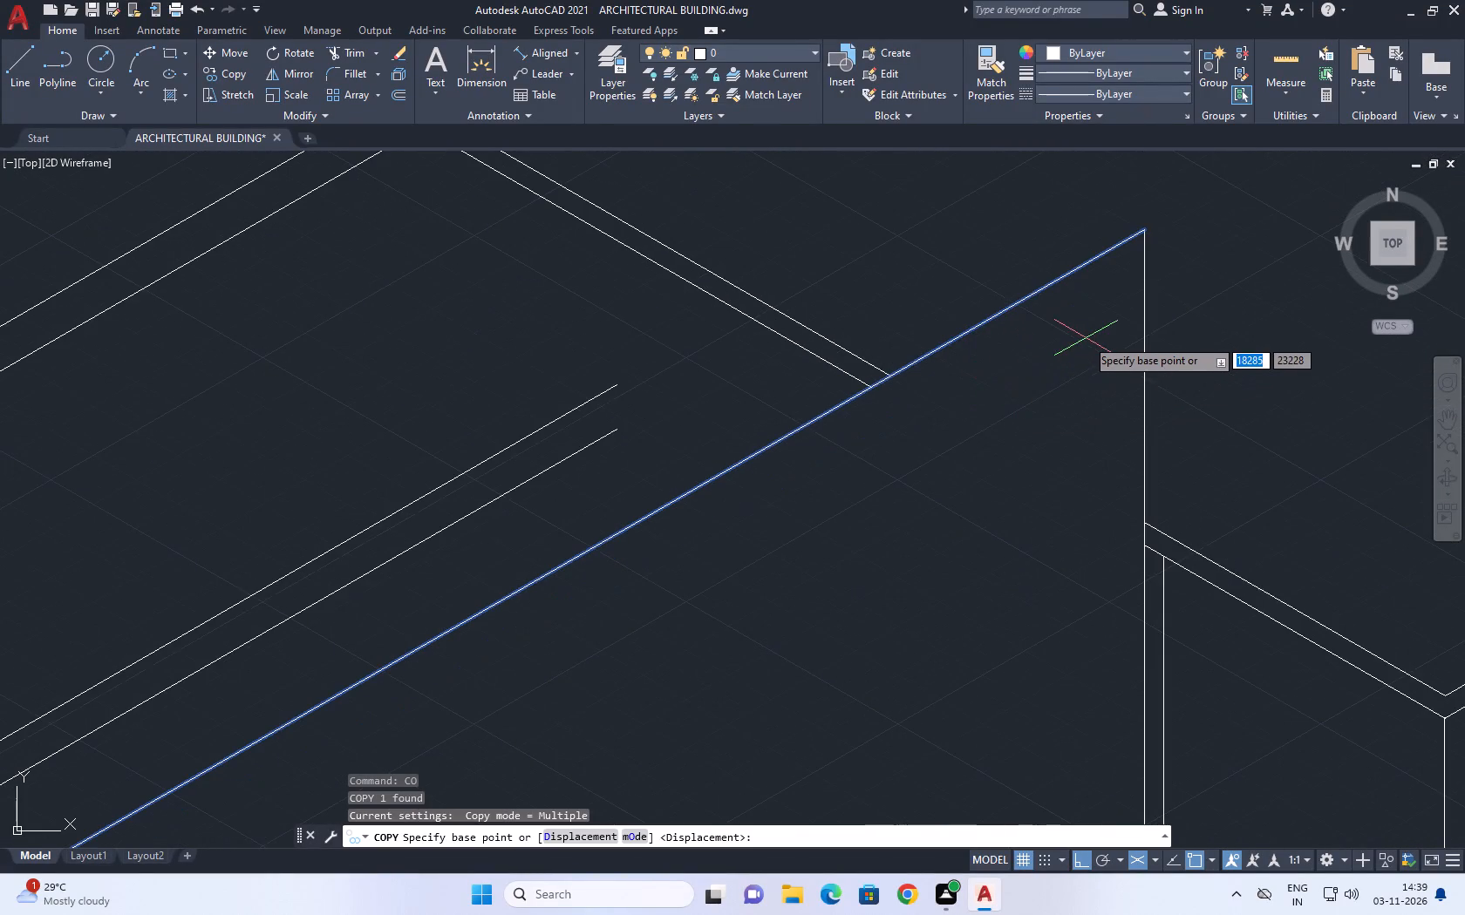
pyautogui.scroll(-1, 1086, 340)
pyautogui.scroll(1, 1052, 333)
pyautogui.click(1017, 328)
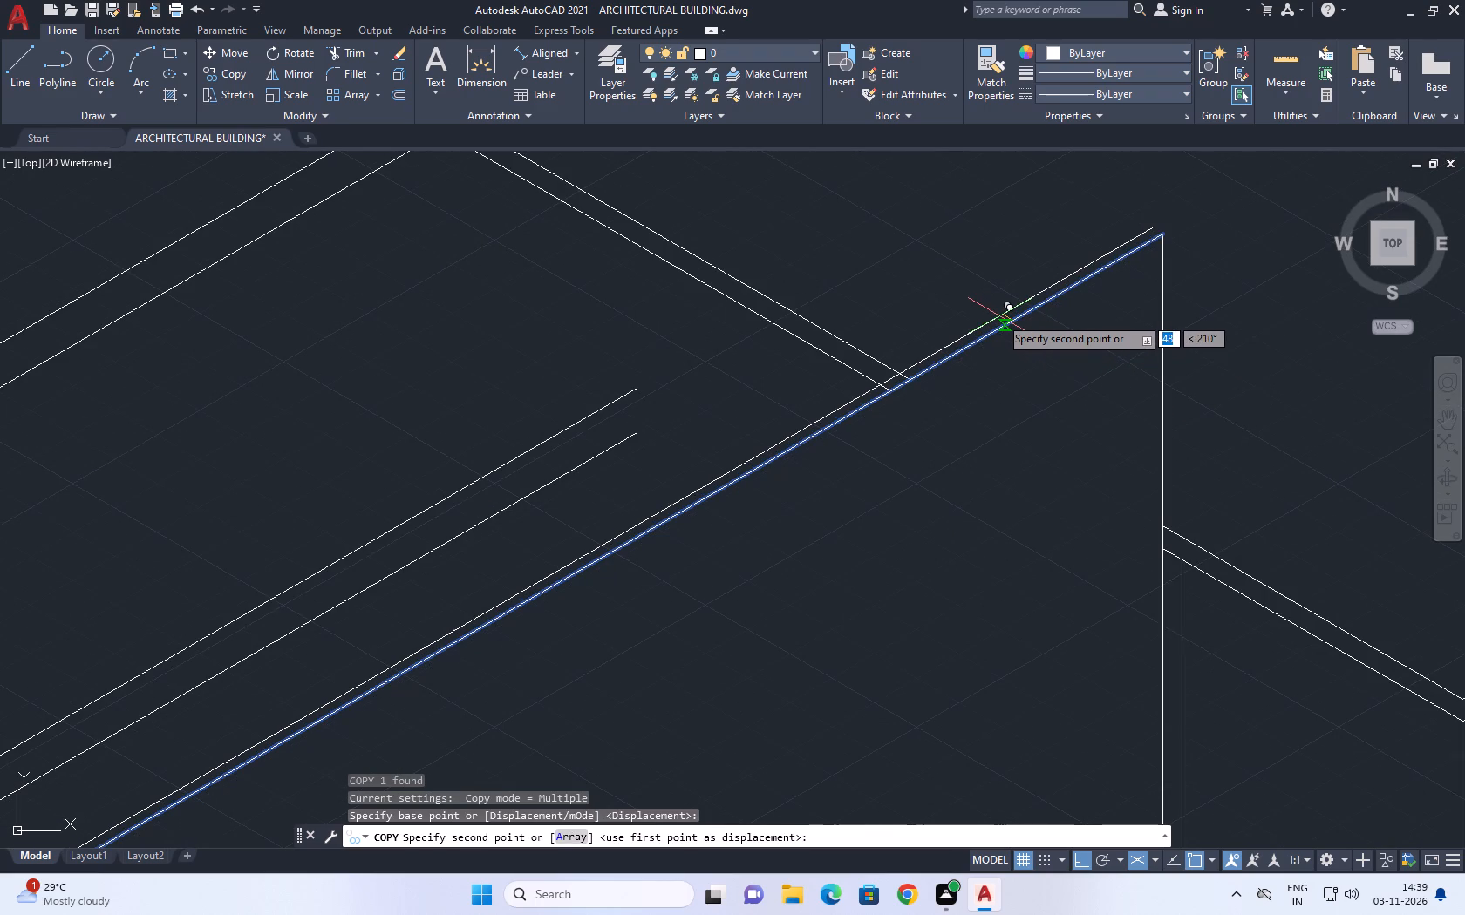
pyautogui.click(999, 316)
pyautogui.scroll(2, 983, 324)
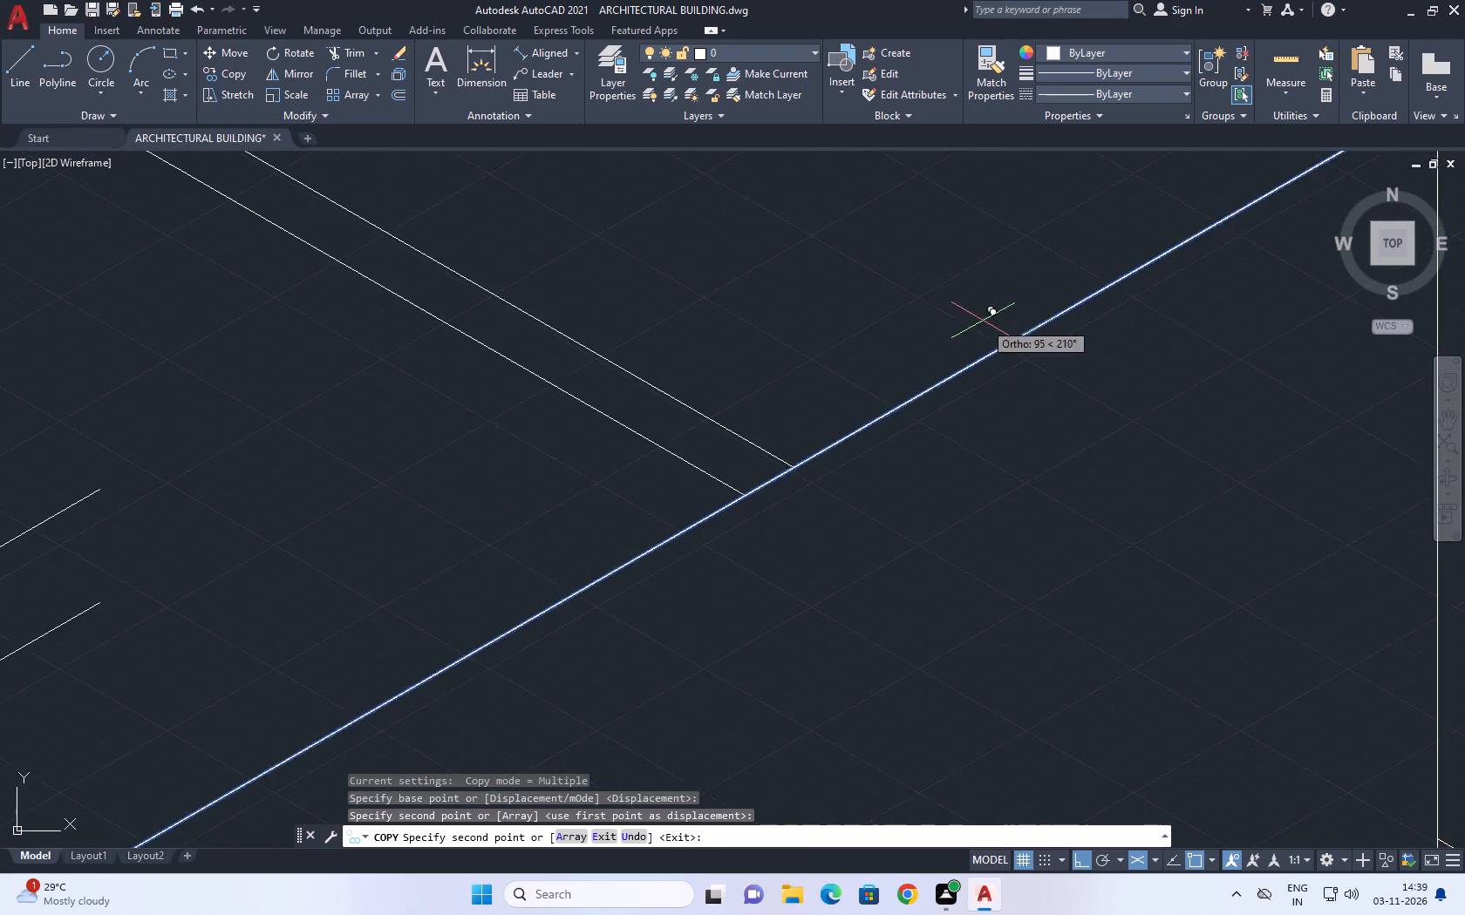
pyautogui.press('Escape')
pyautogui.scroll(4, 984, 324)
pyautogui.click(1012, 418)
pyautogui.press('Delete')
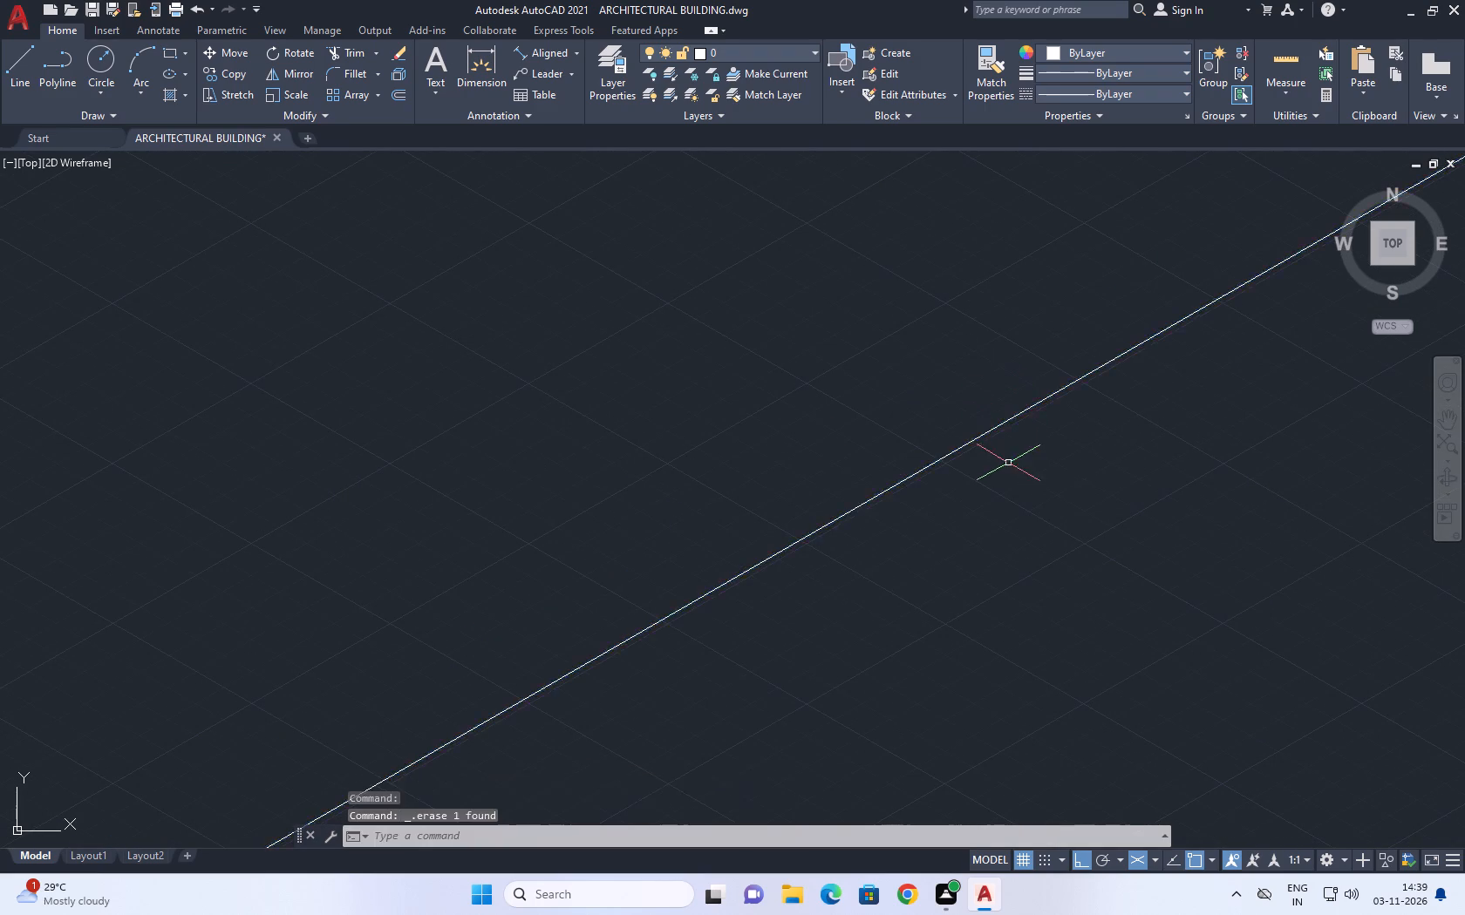
# Copy the raised sloping line about 98 along the 150° direction to form the wall's second top edge.
pyautogui.scroll(-3, 1005, 464)
pyautogui.scroll(1, 1007, 445)
pyautogui.click(1010, 456)
pyautogui.scroll(-4, 969, 452)
pyautogui.write('ci')
pyautogui.press('BackSpace')
pyautogui.press('BackSpace')
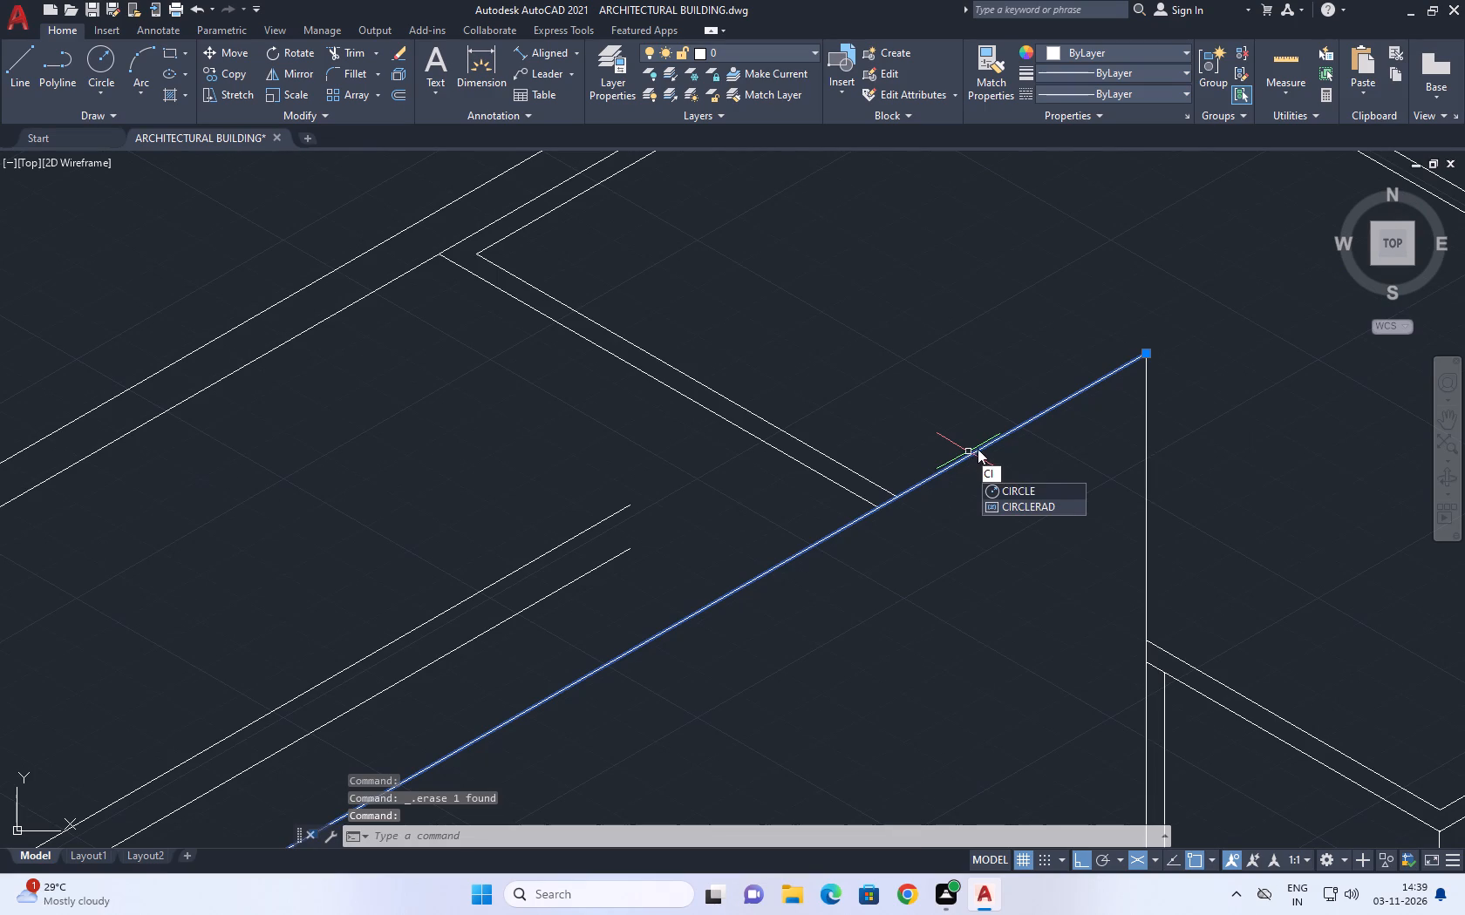
pyautogui.write('o')
pyautogui.press('space')
pyautogui.click(966, 456)
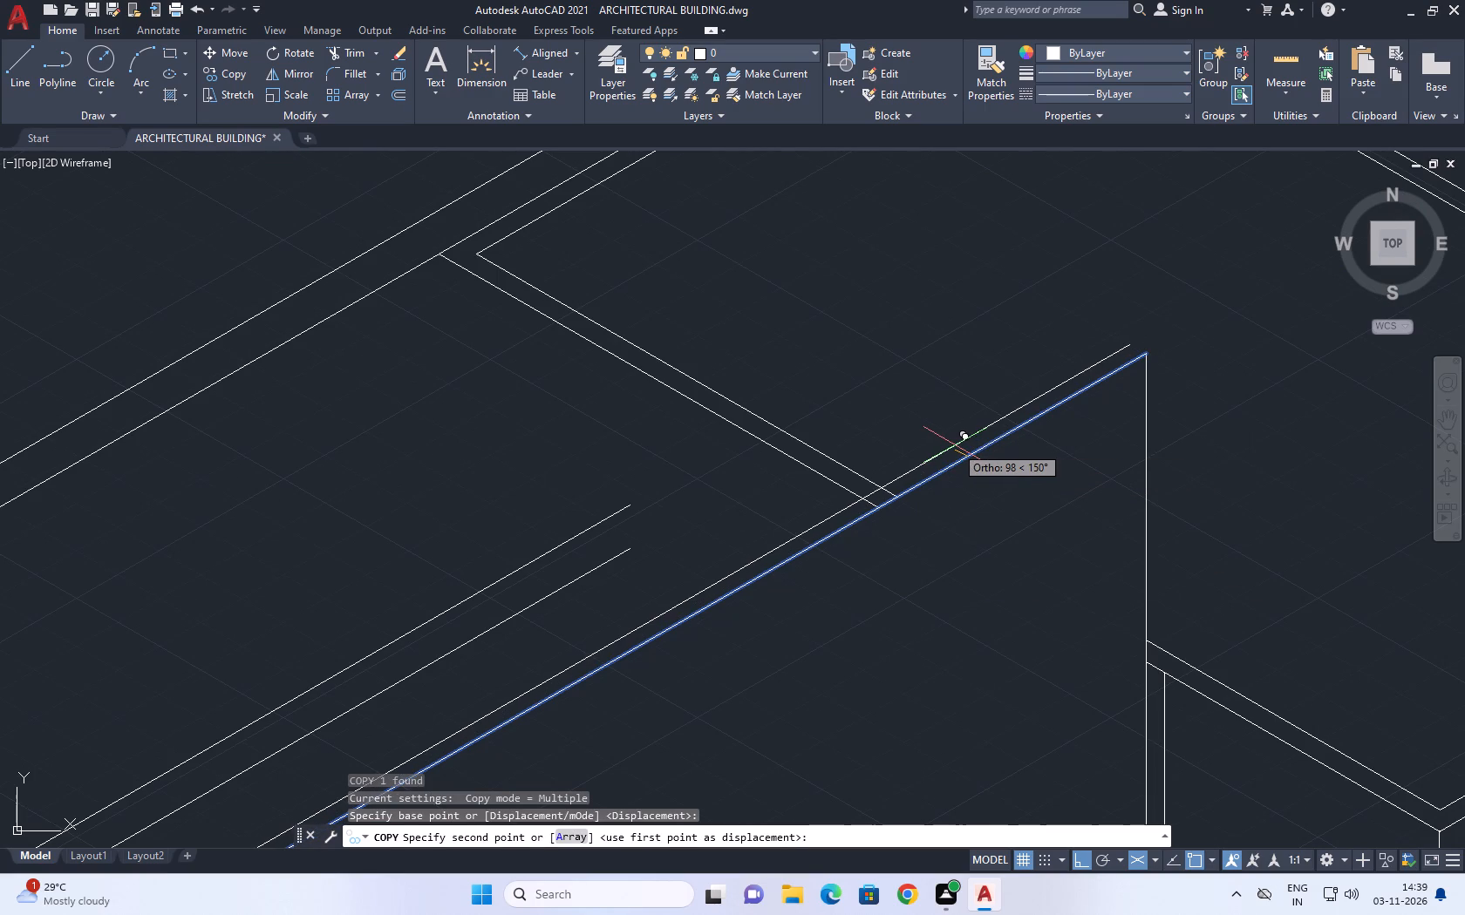
pyautogui.click(955, 445)
pyautogui.press('Escape')
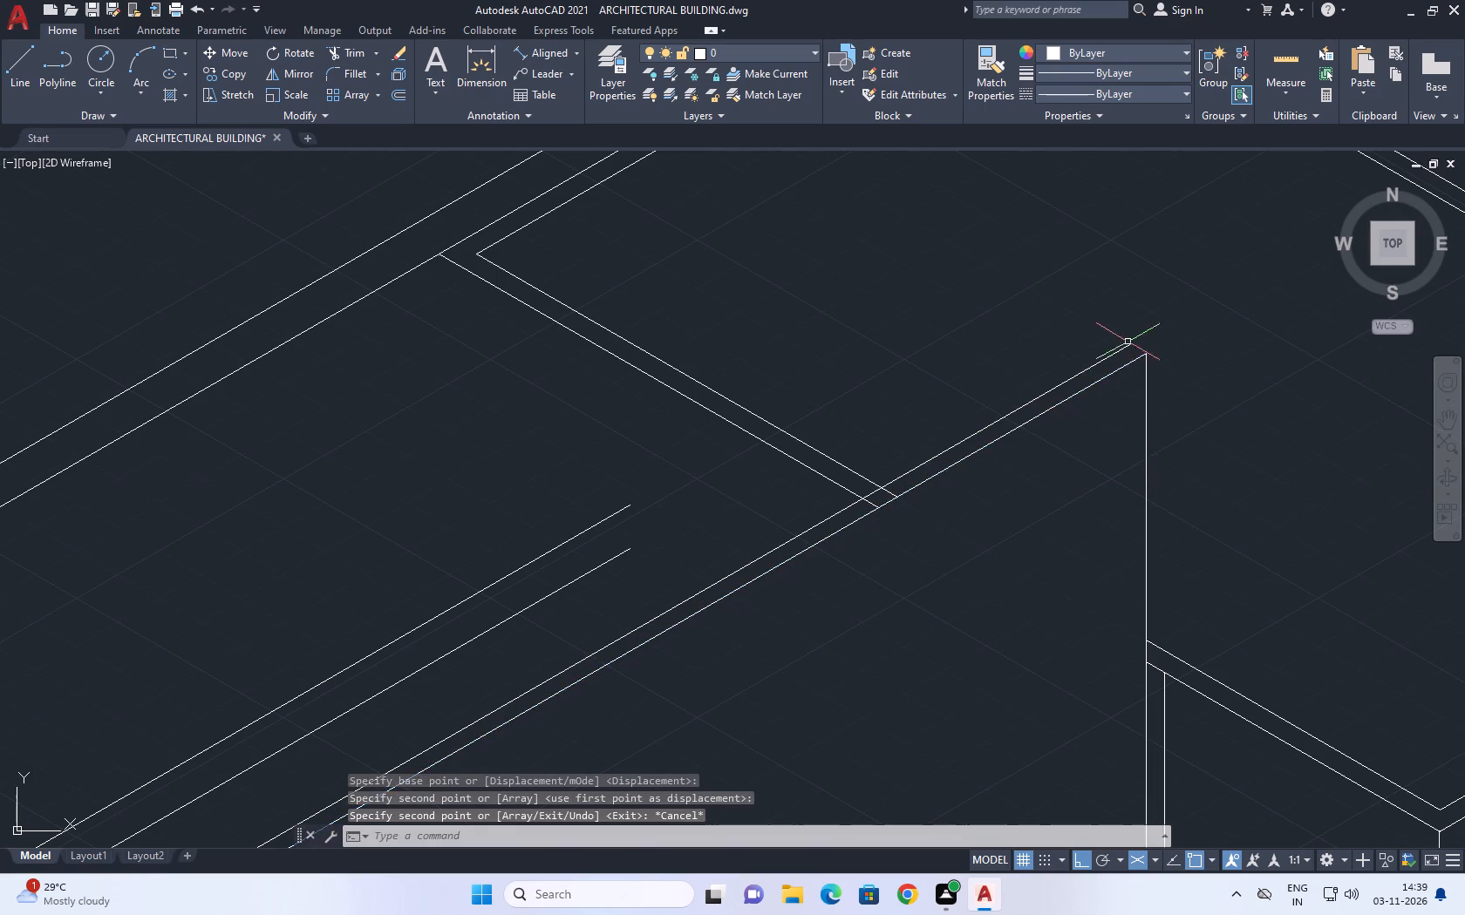
# Draw a short closing line joining the upper ends of the two raised sloping lines.
pyautogui.moveTo(1130, 342); pyautogui.dragTo(1076, 416, button='middle')
pyautogui.press('l')
pyautogui.press('space')
pyautogui.scroll(2, 1059, 420)
pyautogui.click(1098, 413)
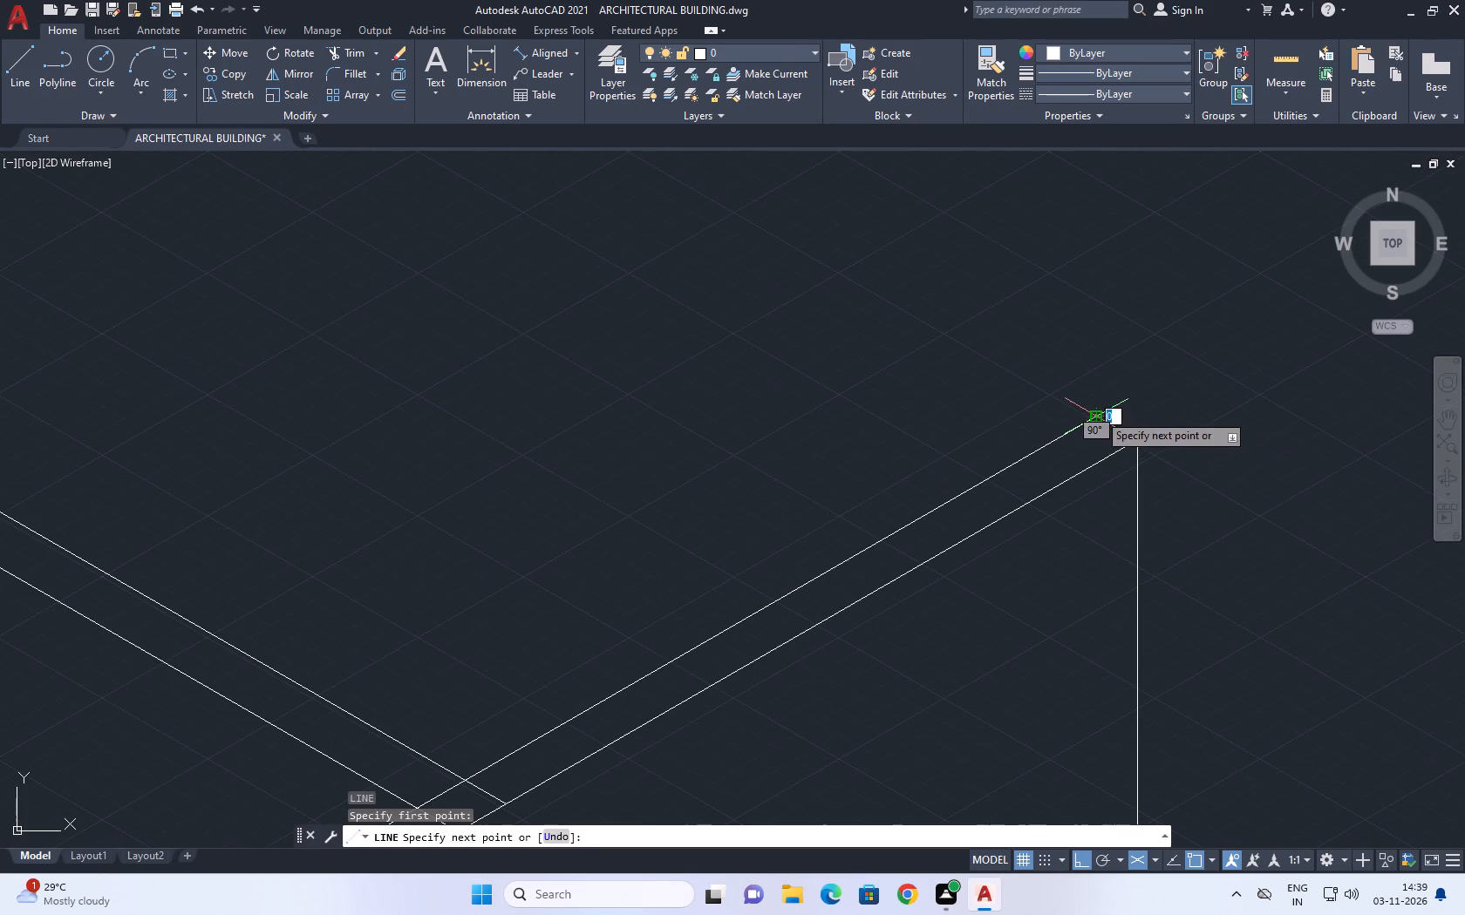
pyautogui.click(1135, 442)
pyautogui.scroll(-3, 1131, 372)
pyautogui.press('Escape')
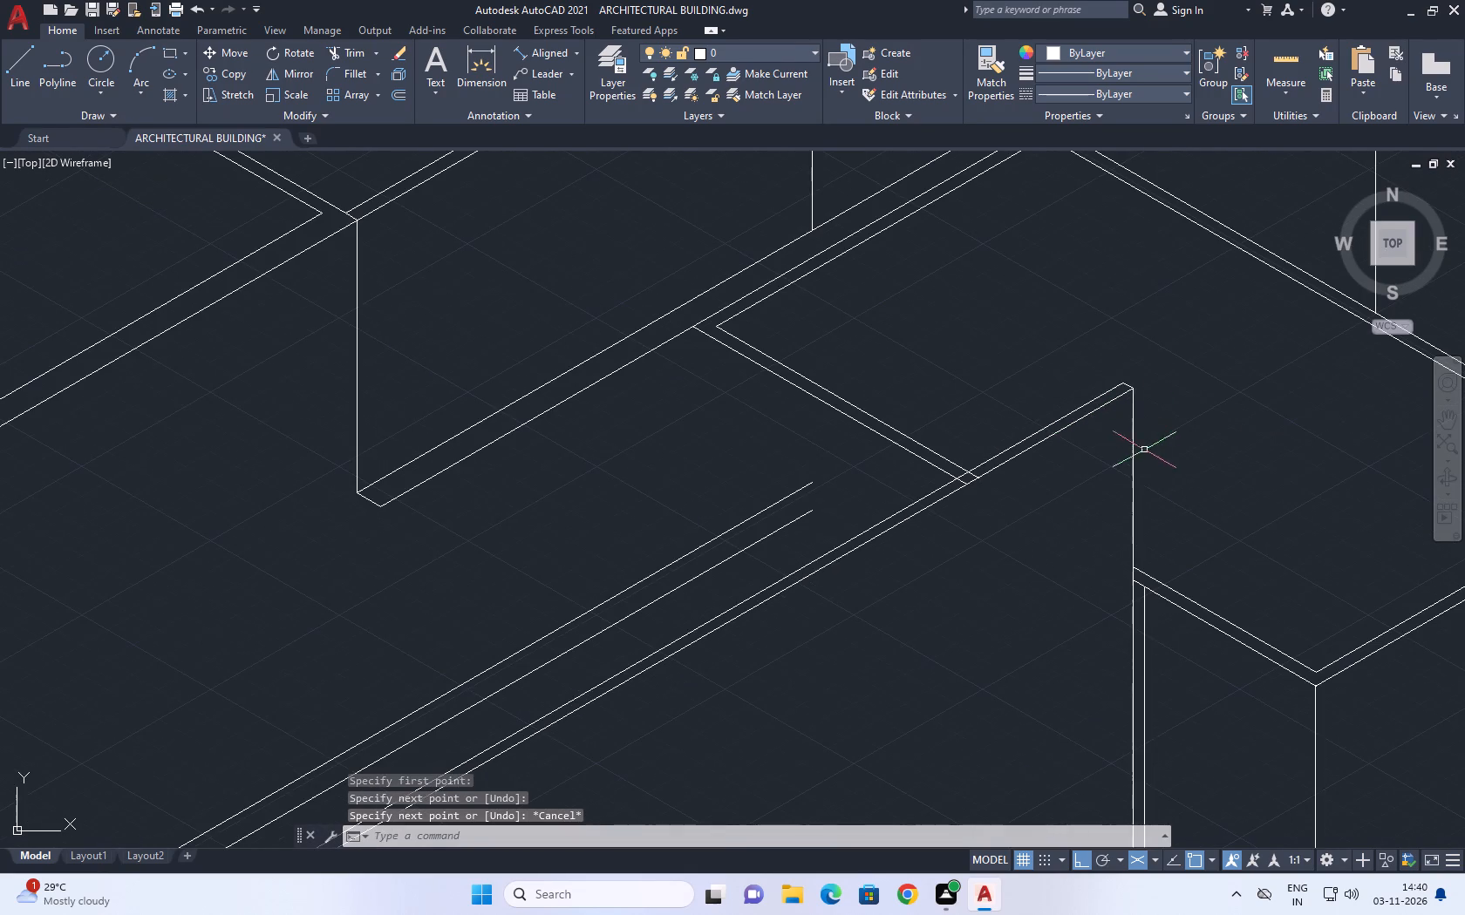
# Replace the 1500-long vertical segment by extending the intermediate wall's vertical line up to the raised top edge.
pyautogui.click(1134, 426)
pyautogui.moveTo(1139, 496); pyautogui.dragTo(1091, 394, button='middle')
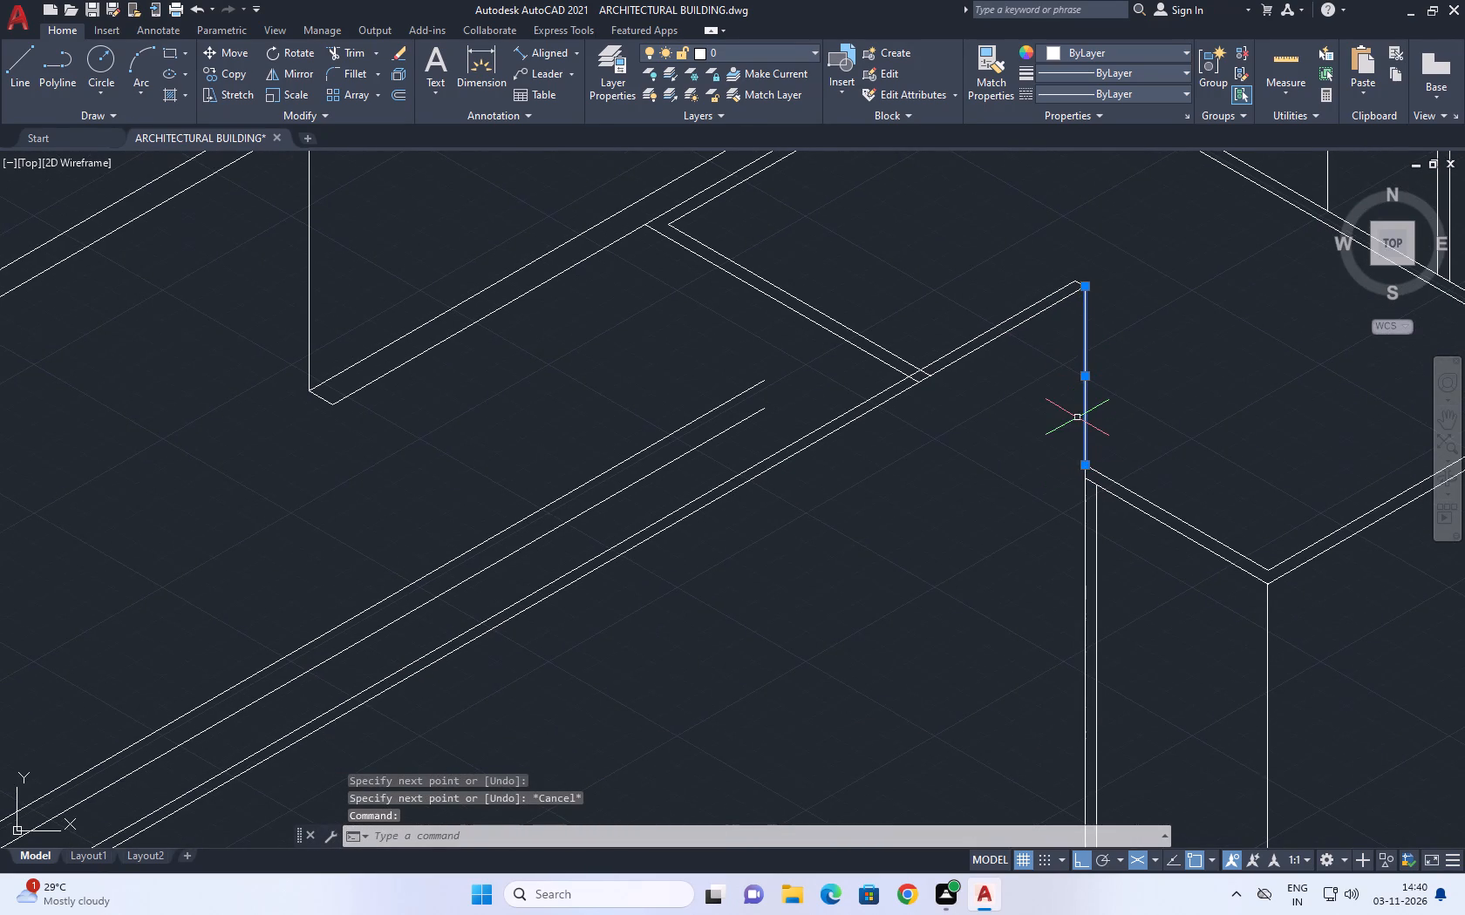
pyautogui.press('Delete')
pyautogui.press('e')
pyautogui.press('x')
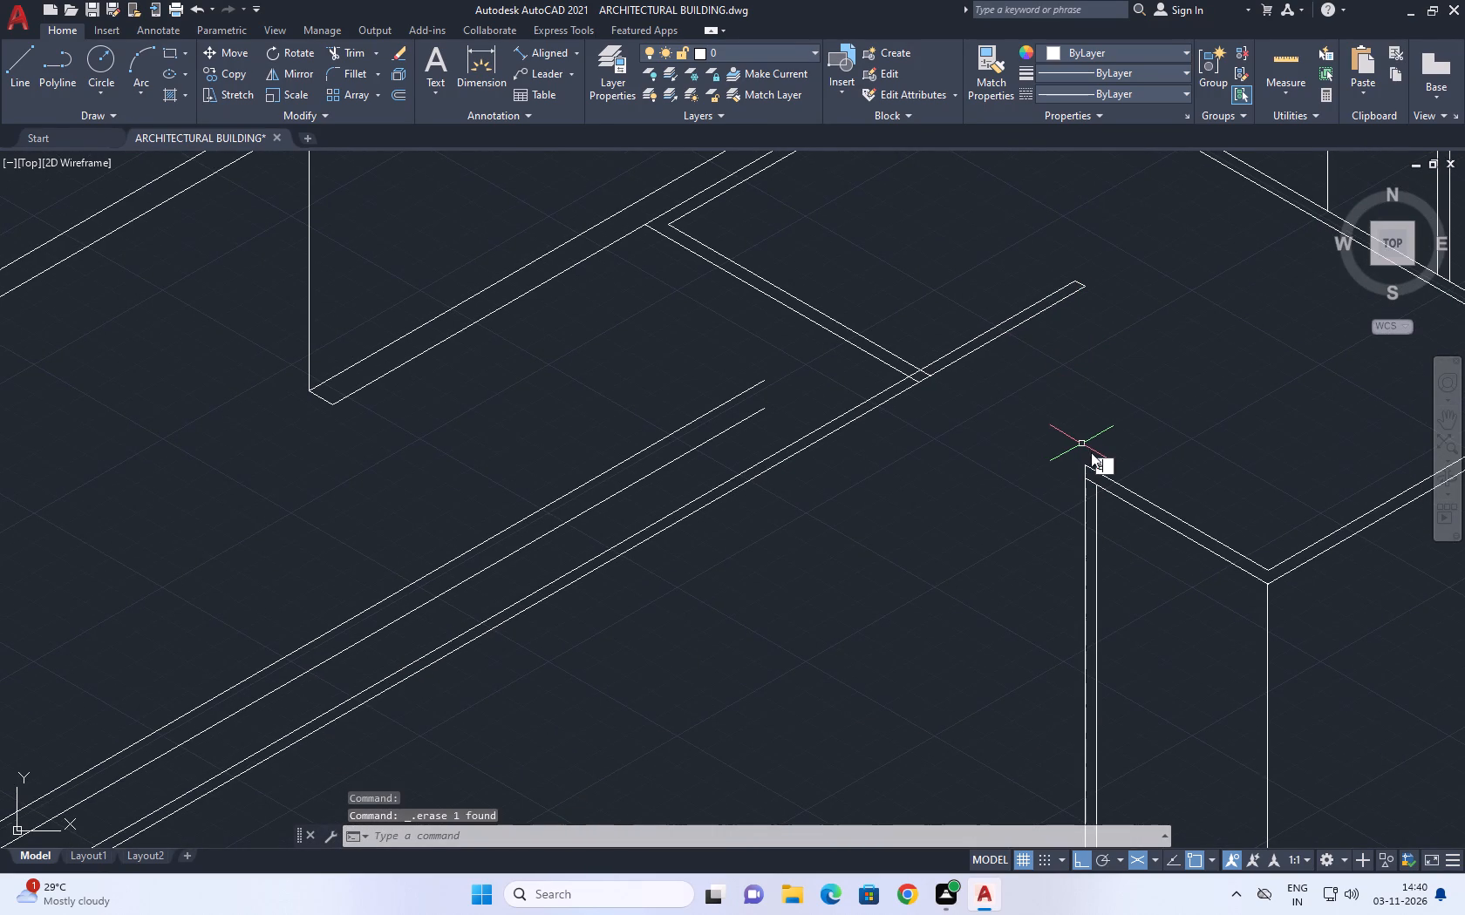
pyautogui.press('space')
pyautogui.click(1086, 493)
pyautogui.press('Escape')
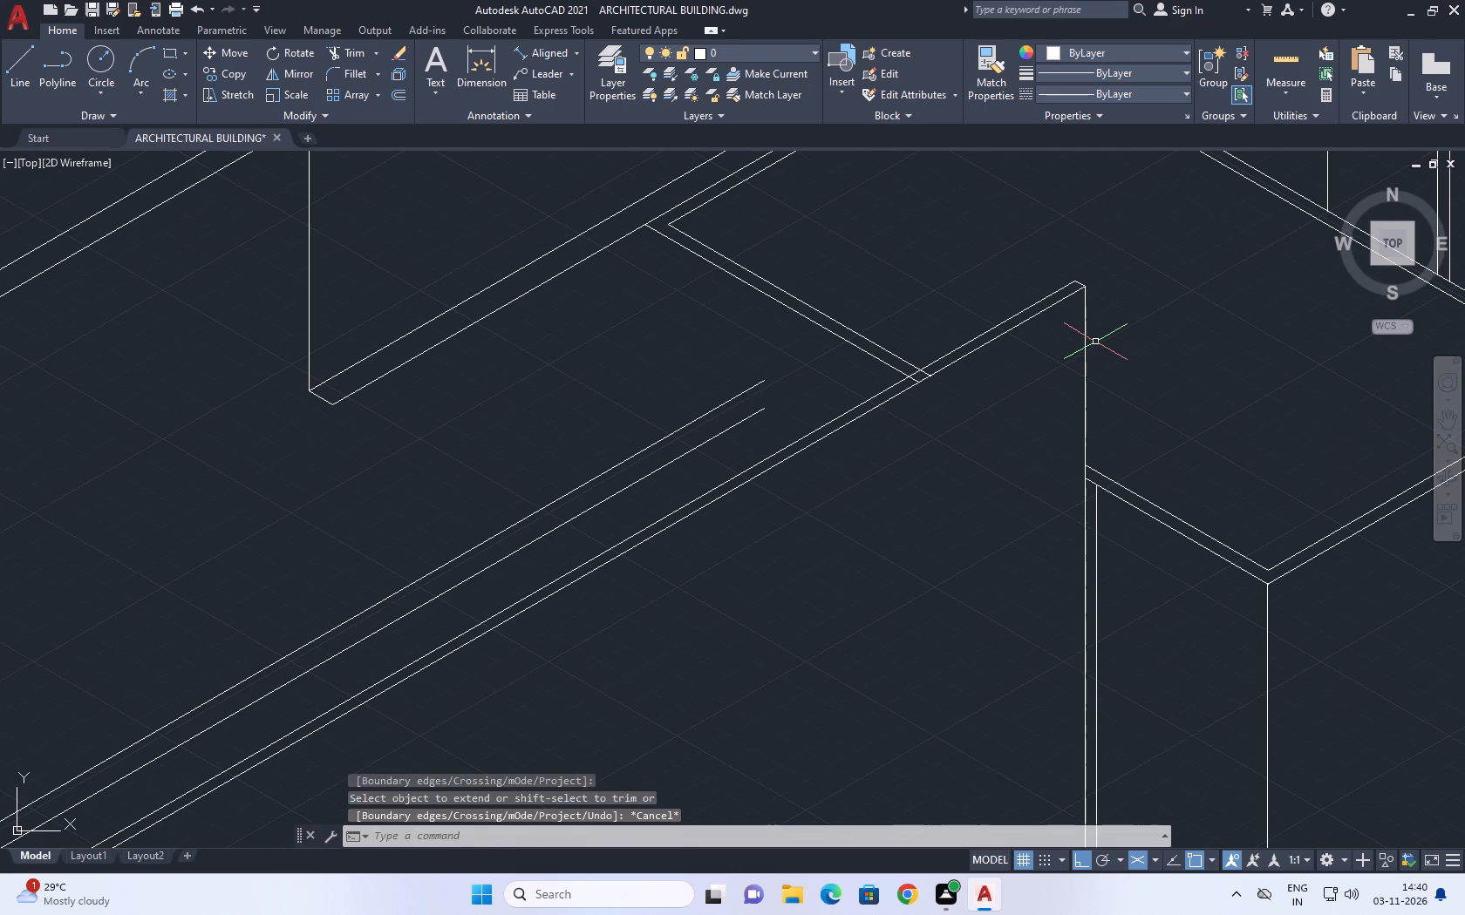
# Copy the extended vertical line from its top end to the inner upper corner of the raised wall.
pyautogui.click(1095, 342)
pyautogui.click(1054, 329)
pyautogui.moveTo(1085, 369); pyautogui.dragTo(1086, 407, button='middle')
pyautogui.press('c')
pyautogui.write('o')
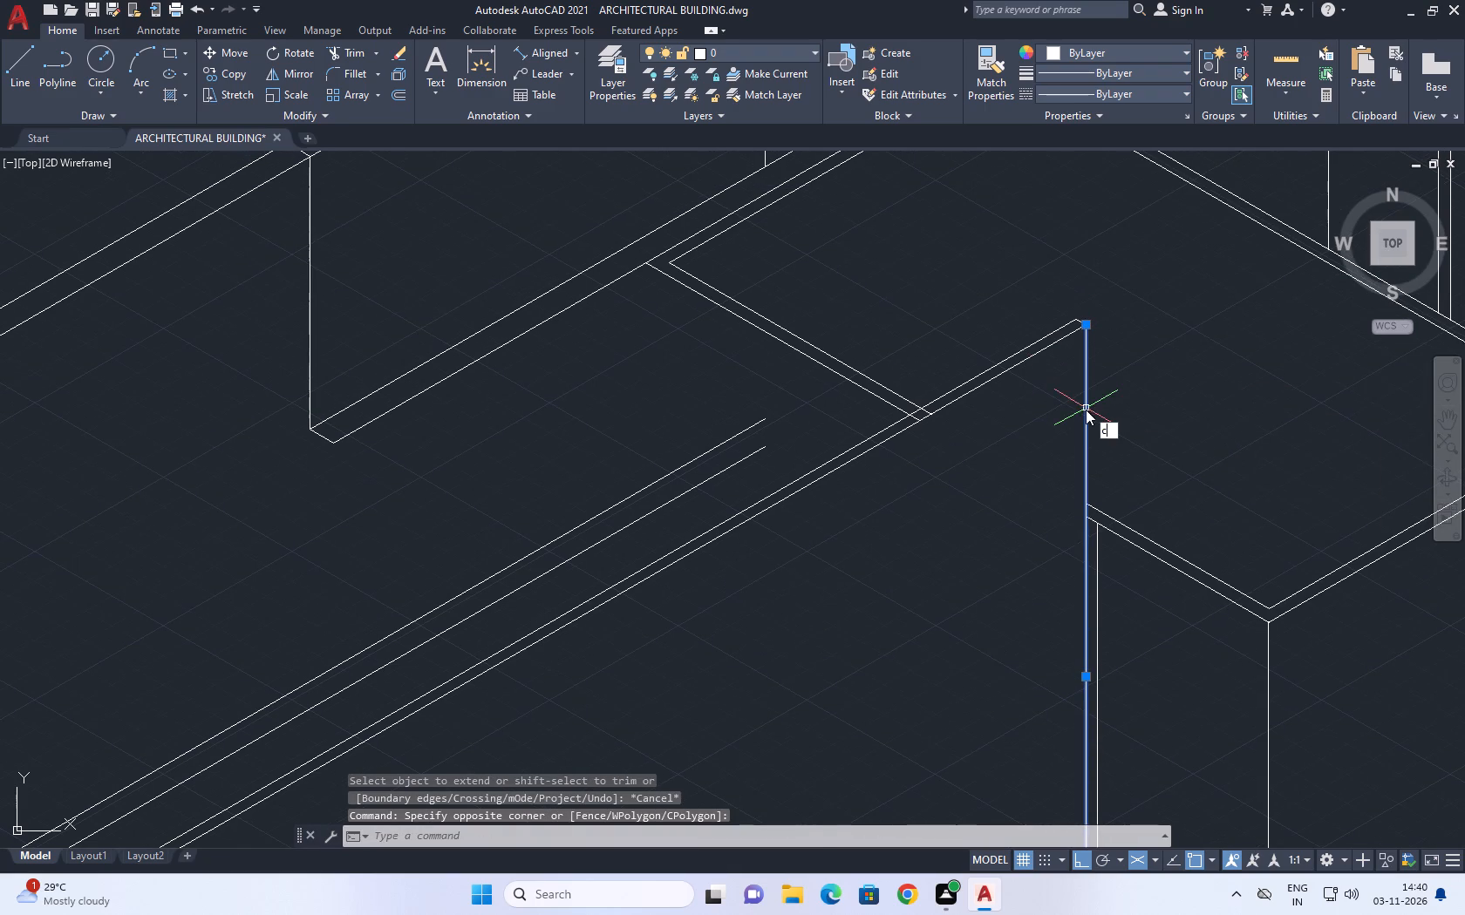
pyautogui.press('space')
pyautogui.scroll(3, 1097, 335)
pyautogui.click(1059, 309)
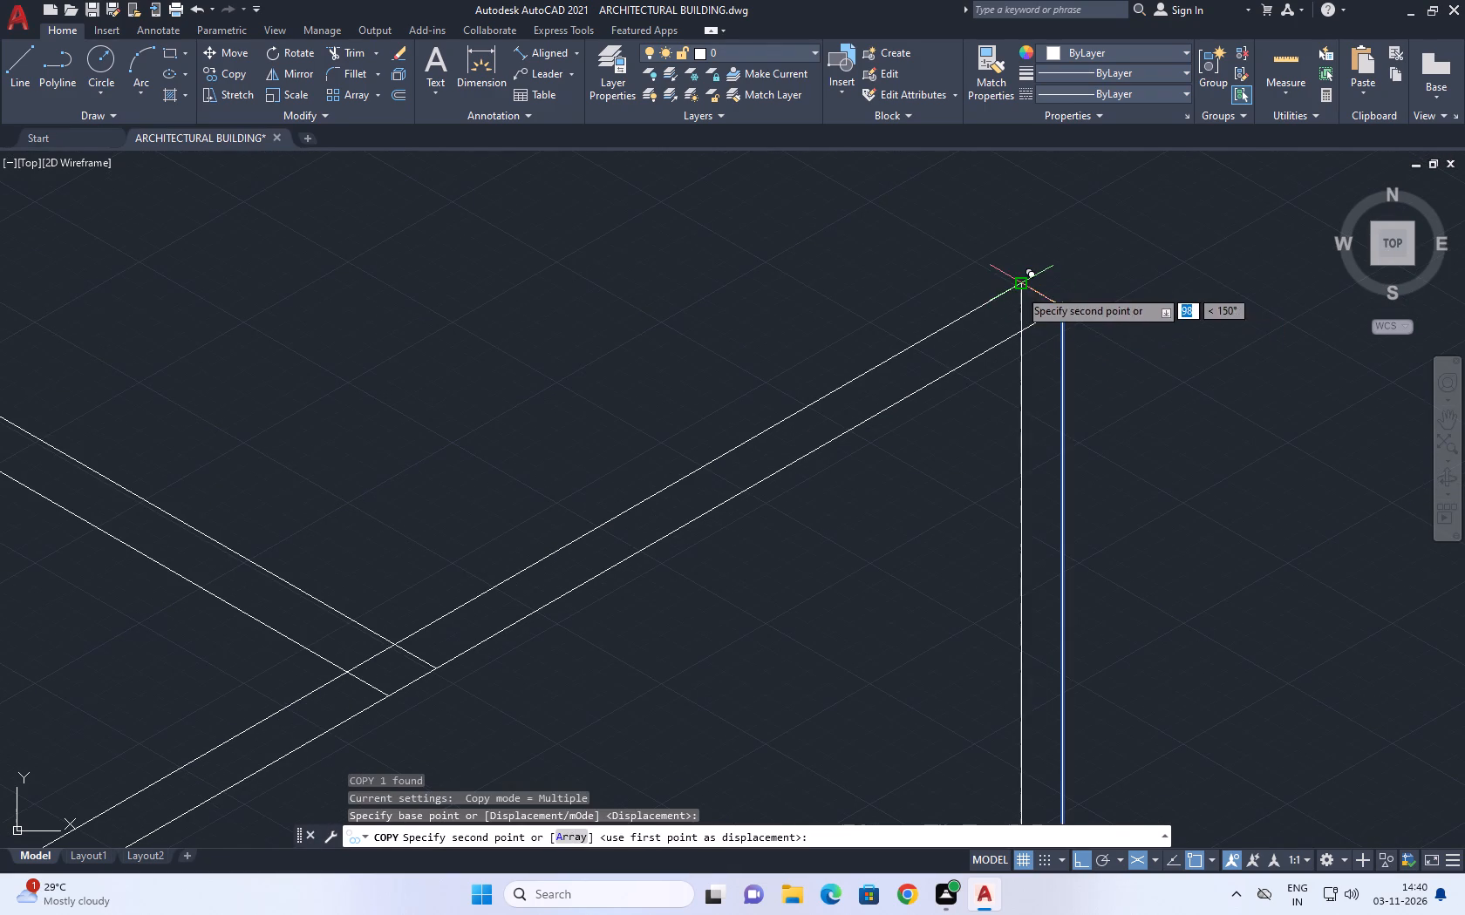
pyautogui.moveTo(1015, 287); pyautogui.dragTo(1014, 310)
pyautogui.press('Escape')
# Trim the copied vertical line's stub between the two raised top edges.
pyautogui.write('tr')
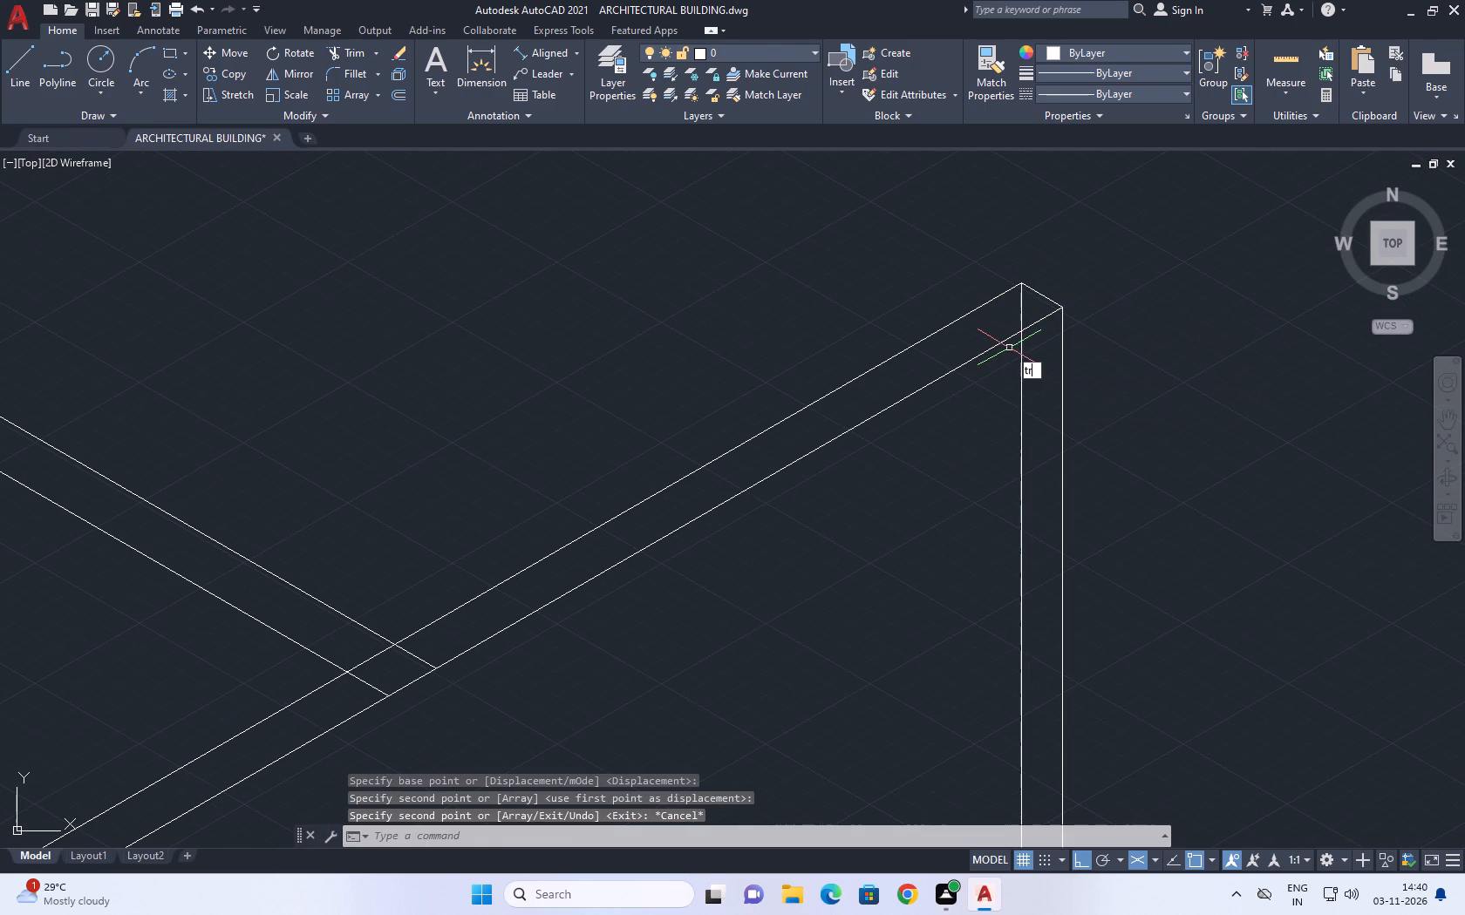
pyautogui.press('space')
pyautogui.click(1019, 316)
pyautogui.click(1030, 305)
pyautogui.scroll(-4, 1015, 327)
pyautogui.press('Escape')
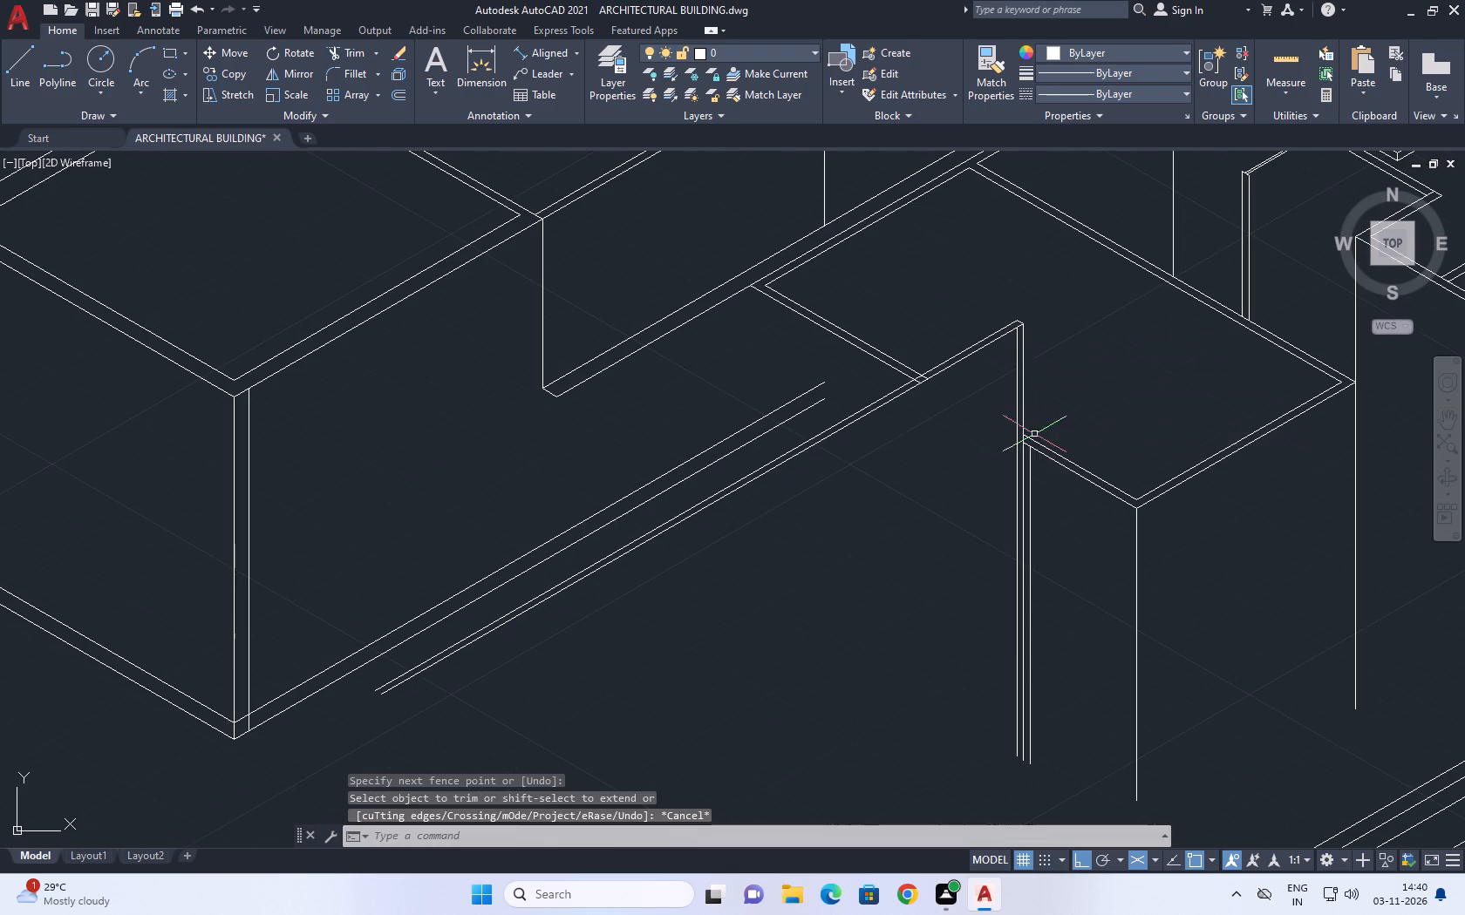
# Move the two raised vertical lines and two sloping top edges about 98 along 330° onto the intermediate wall's other vertical line.
pyautogui.moveTo(1003, 445); pyautogui.dragTo(1028, 376, button='middle')
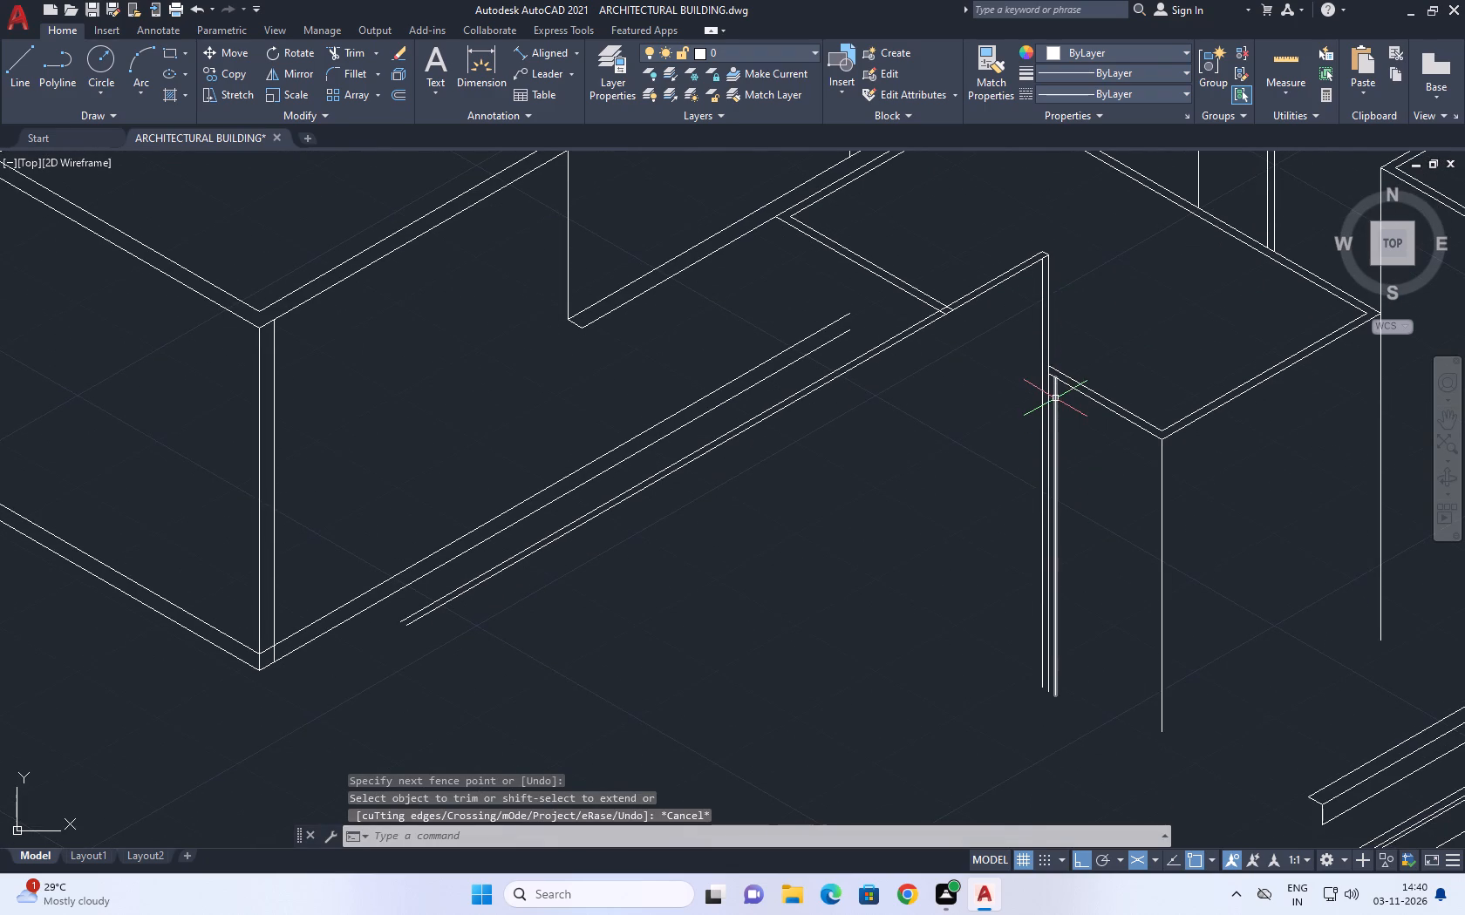
pyautogui.scroll(1, 1055, 398)
pyautogui.click(1074, 271)
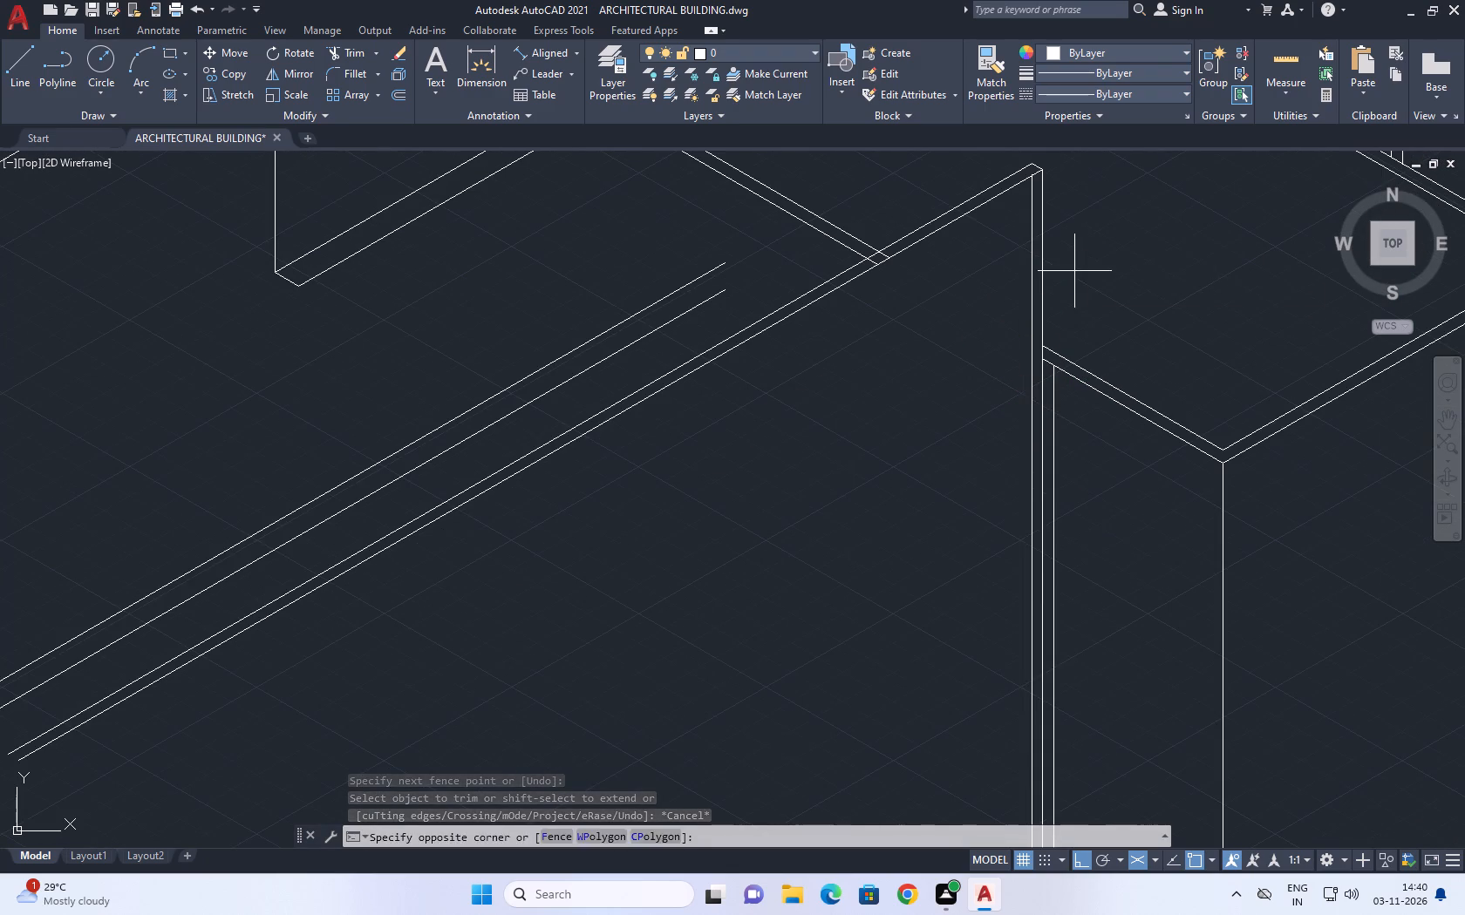
pyautogui.moveTo(1046, 249); pyautogui.dragTo(1032, 245)
pyautogui.click(1076, 224)
pyautogui.click(945, 265)
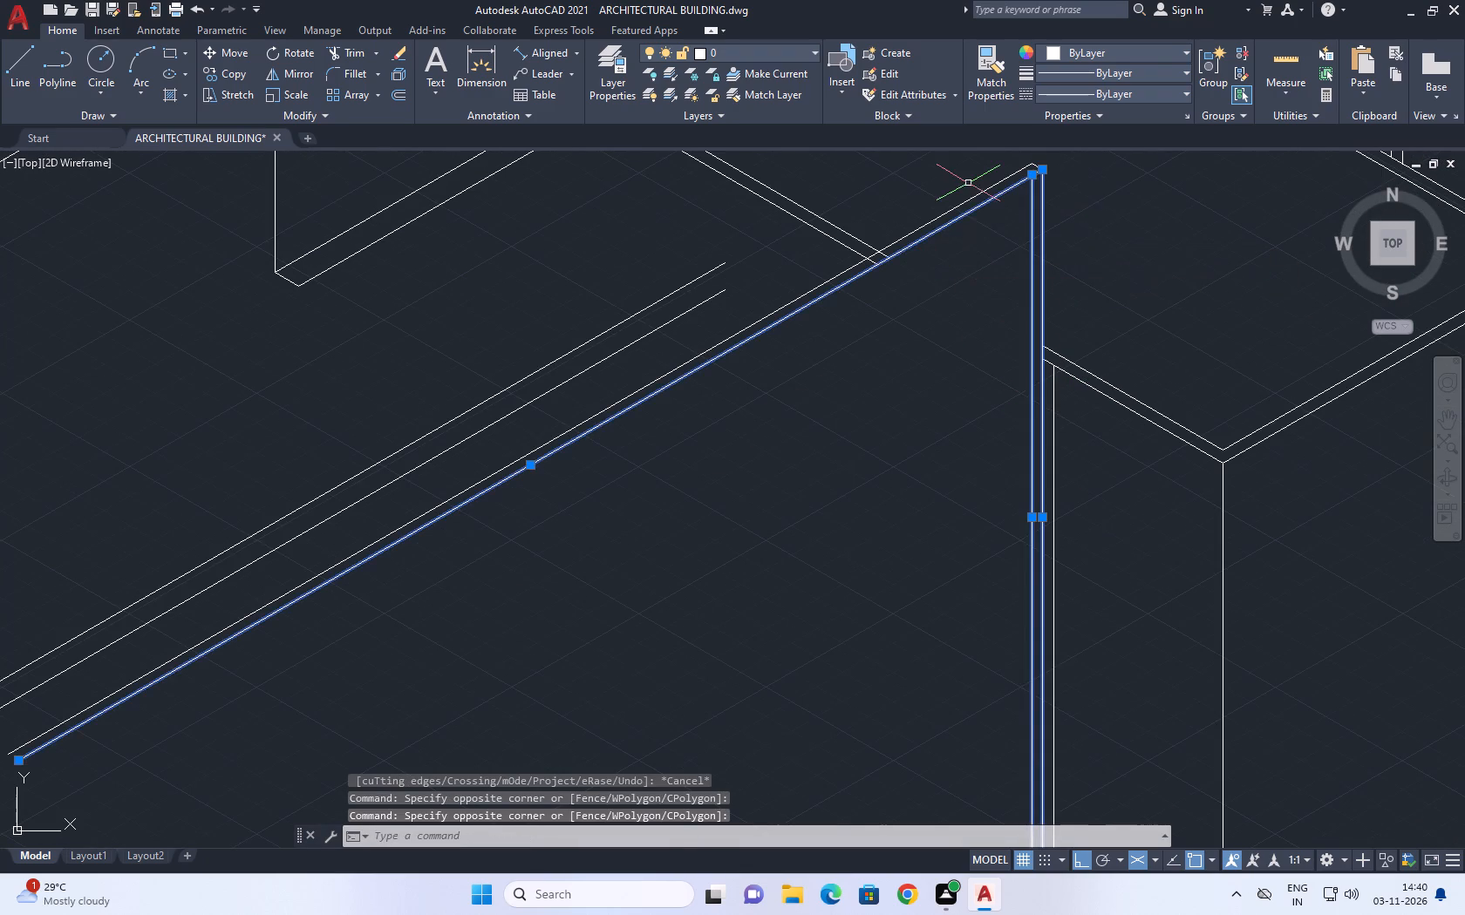
pyautogui.click(968, 183)
pyautogui.click(953, 247)
pyautogui.moveTo(1002, 374); pyautogui.dragTo(896, 388, button='middle')
pyautogui.press('m')
pyautogui.press('space')
pyautogui.scroll(2, 944, 396)
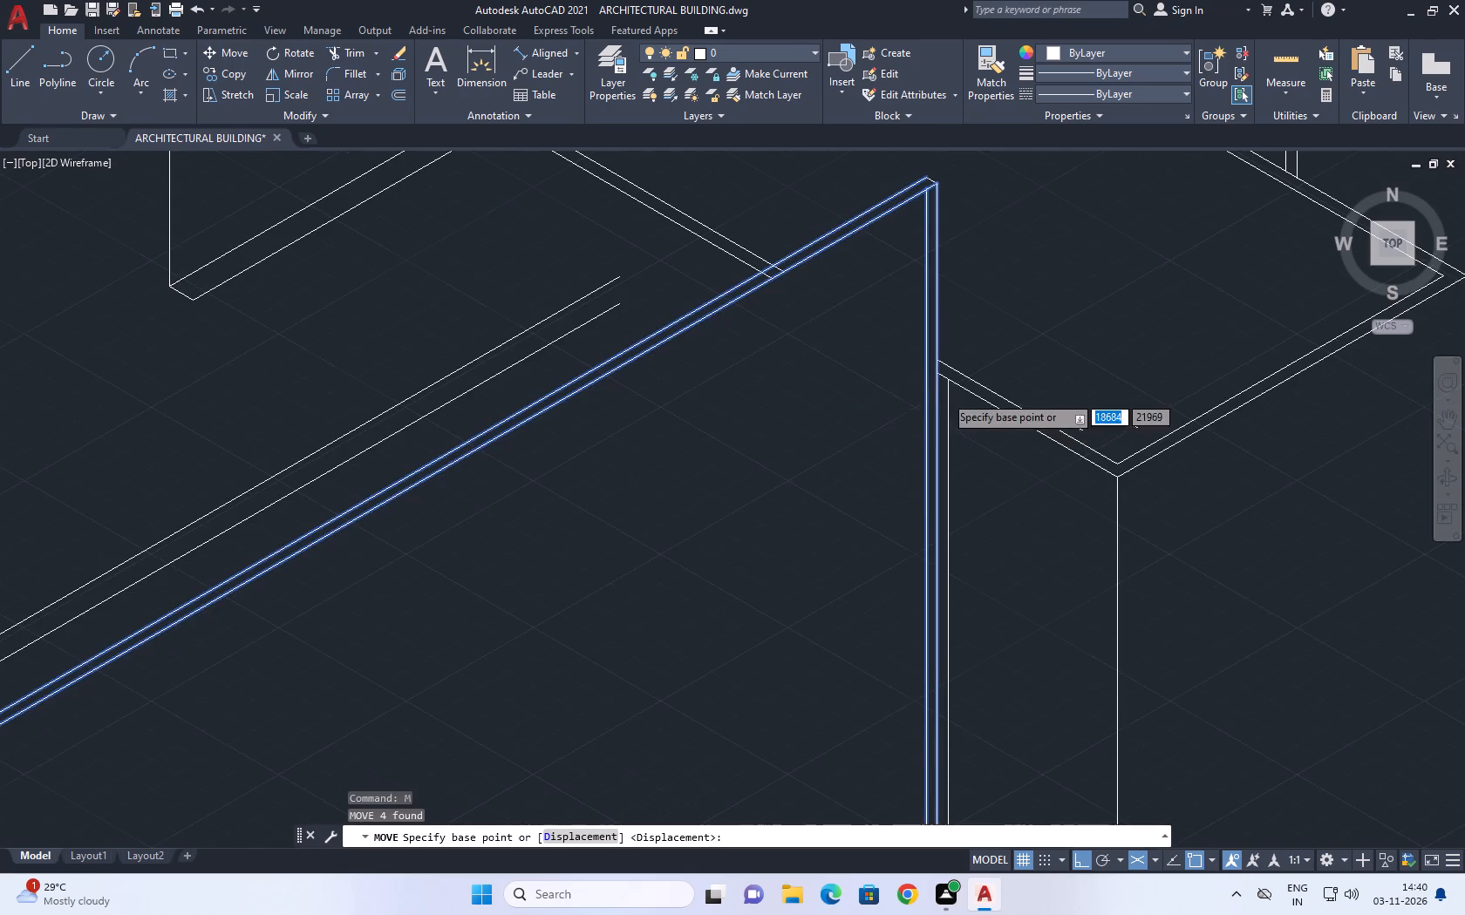
pyautogui.scroll(1, 944, 394)
pyautogui.click(904, 308)
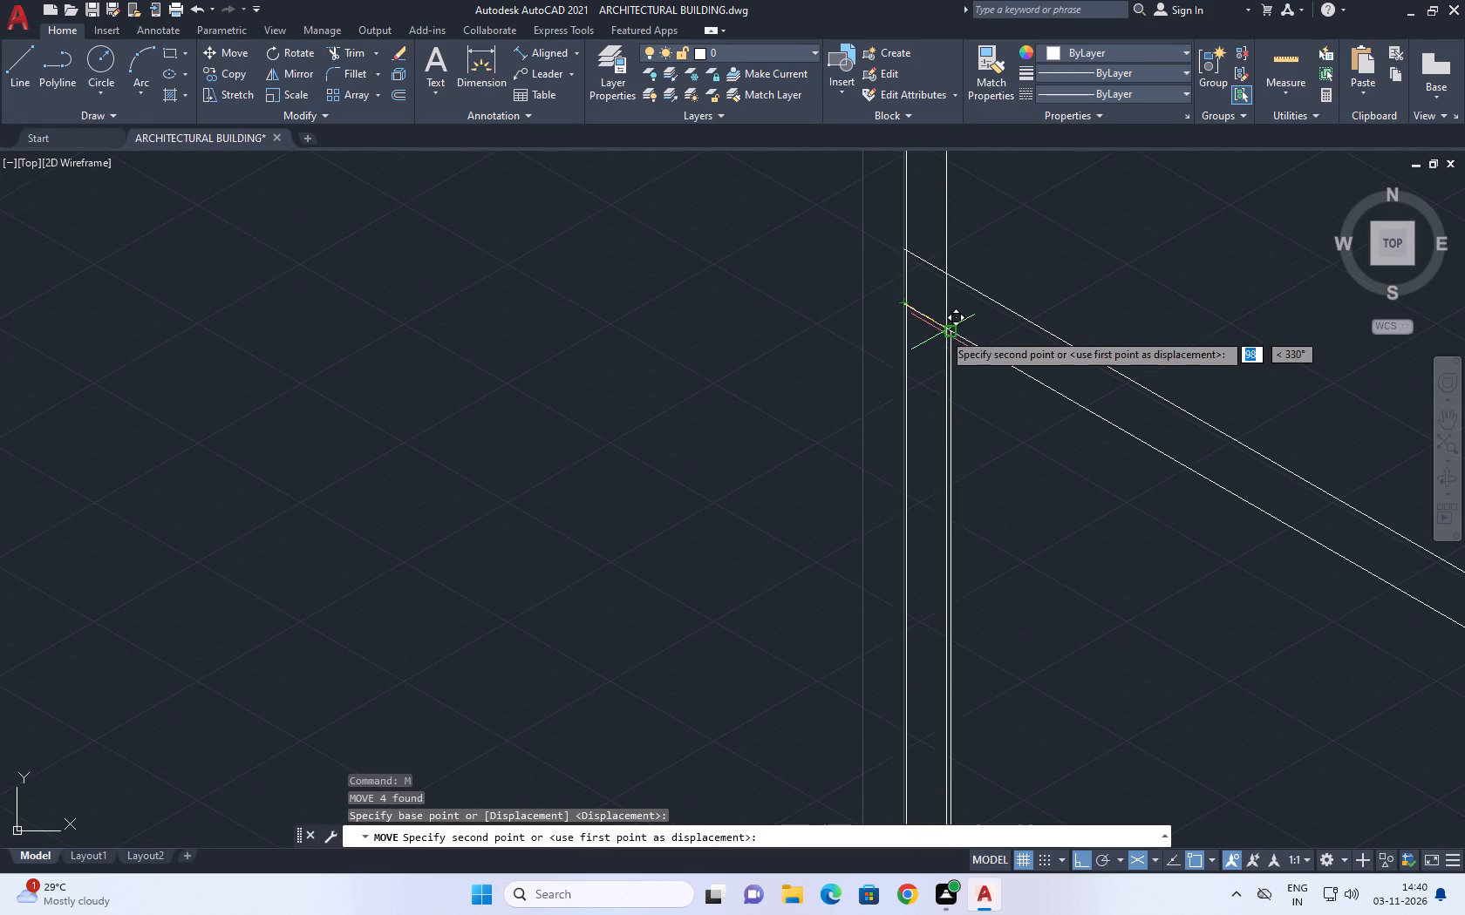
pyautogui.click(945, 335)
# Move the short slanted end line about 114 along 330° to the raised wall's outer top corner, closing the wall's top.
pyautogui.moveTo(974, 307); pyautogui.dragTo(995, 403, button='middle')
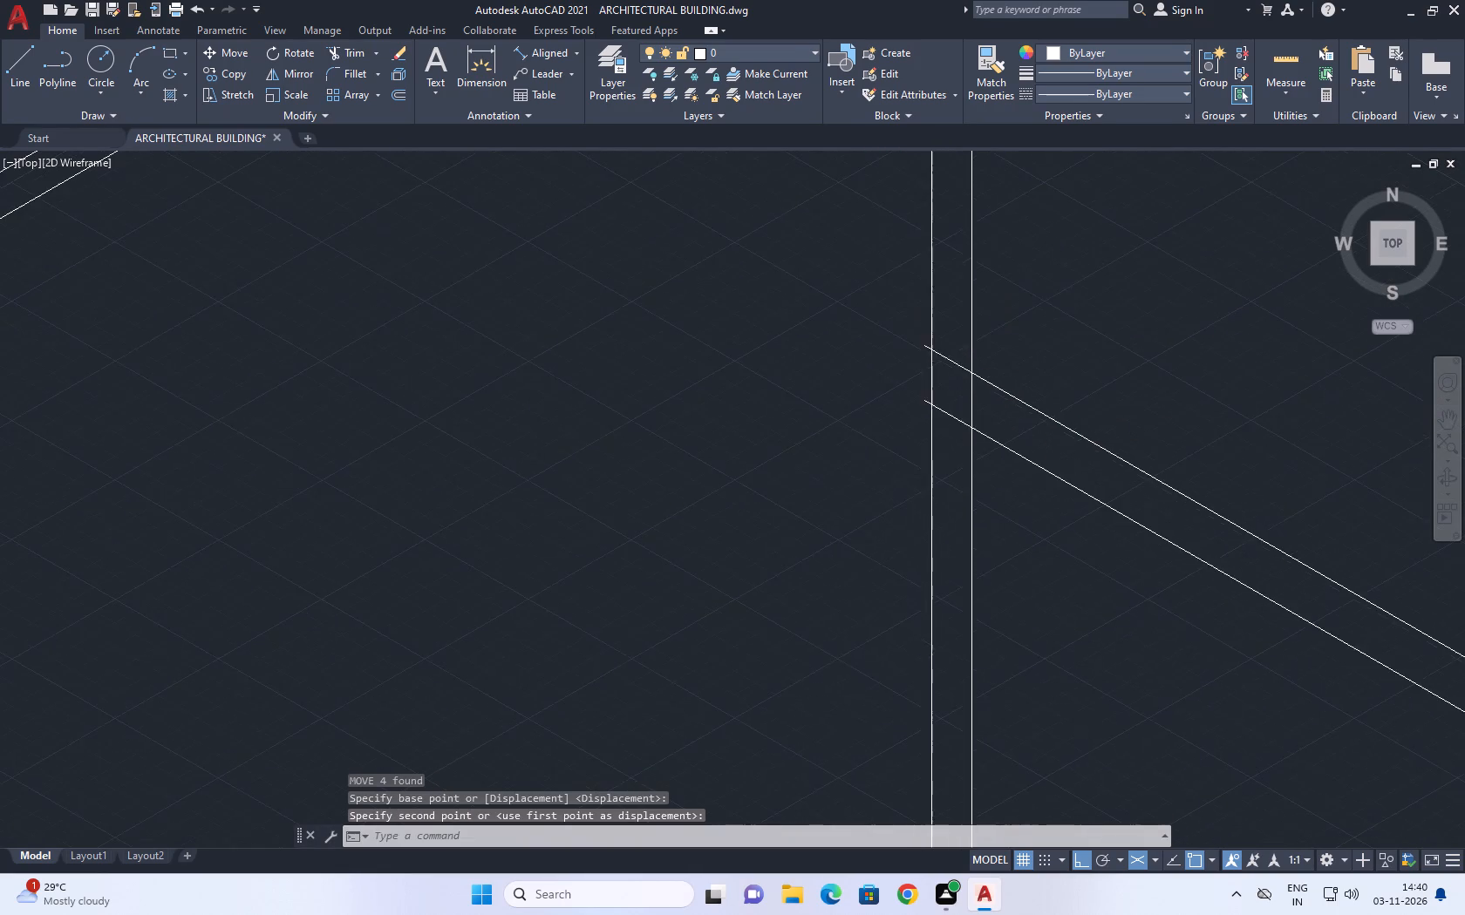
pyautogui.scroll(-4, 996, 404)
pyautogui.scroll(4, 997, 267)
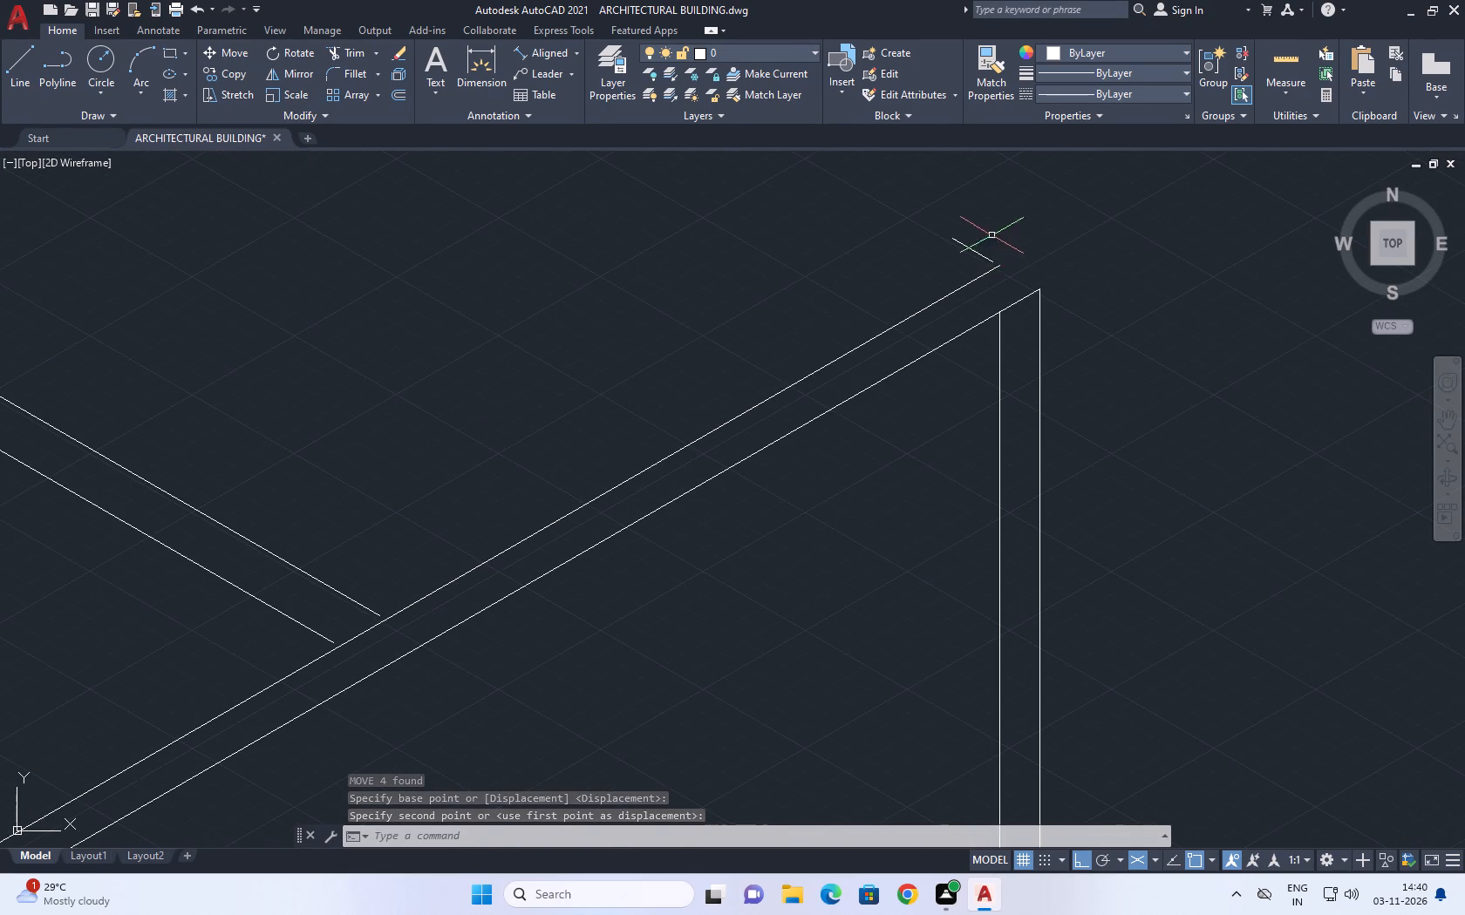
pyautogui.click(991, 235)
pyautogui.click(972, 248)
pyautogui.moveTo(985, 253); pyautogui.dragTo(951, 276, button='middle')
pyautogui.click(938, 276)
pyautogui.moveTo(1064, 314); pyautogui.dragTo(932, 334, button='middle')
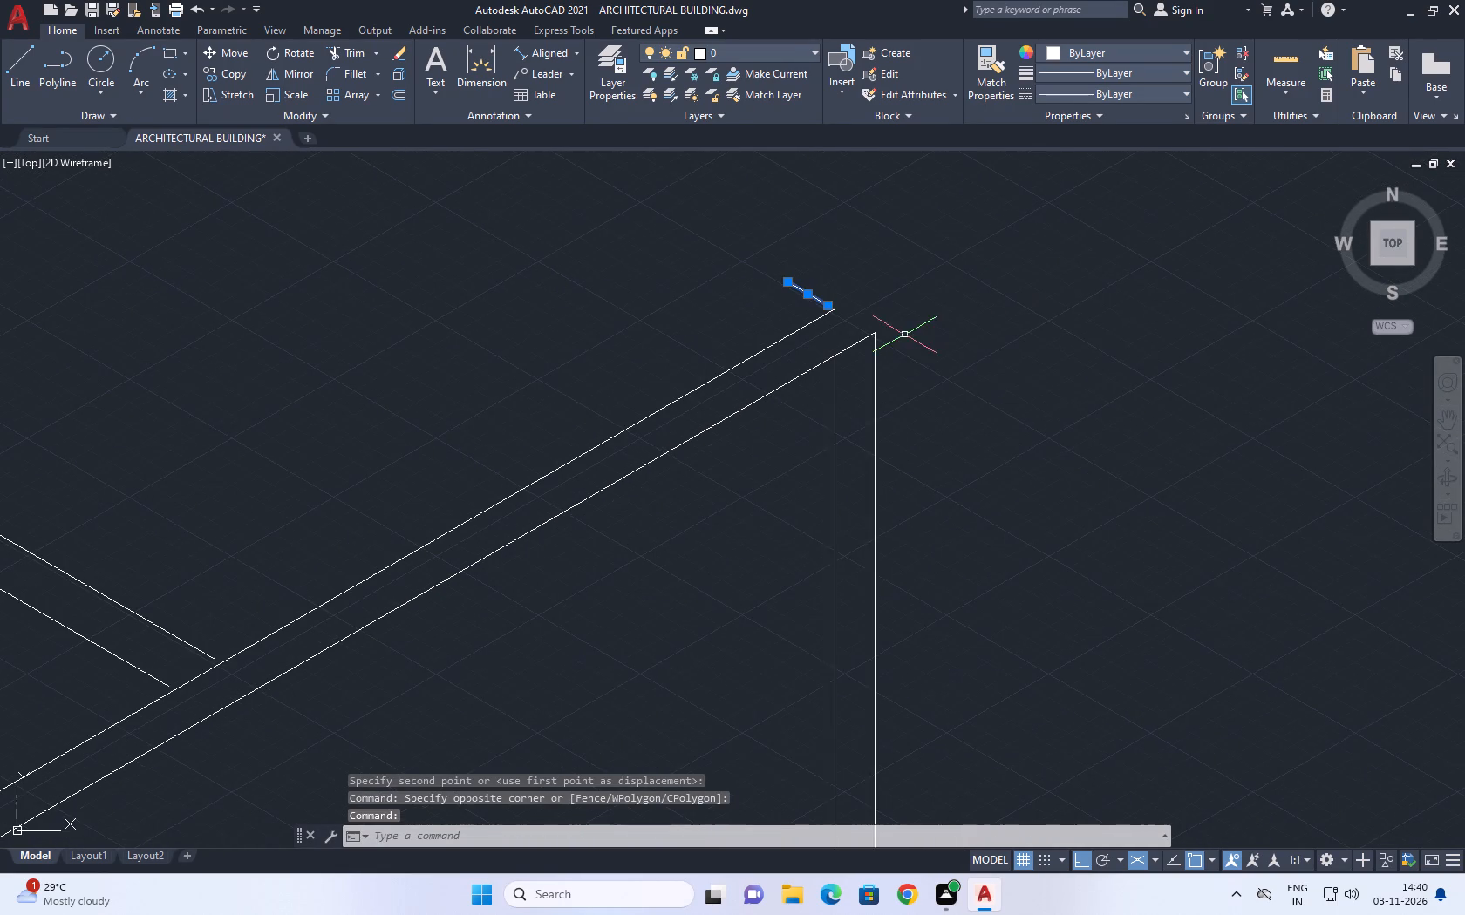
pyautogui.write('m')
pyautogui.press('space')
pyautogui.scroll(2, 828, 306)
pyautogui.click(827, 306)
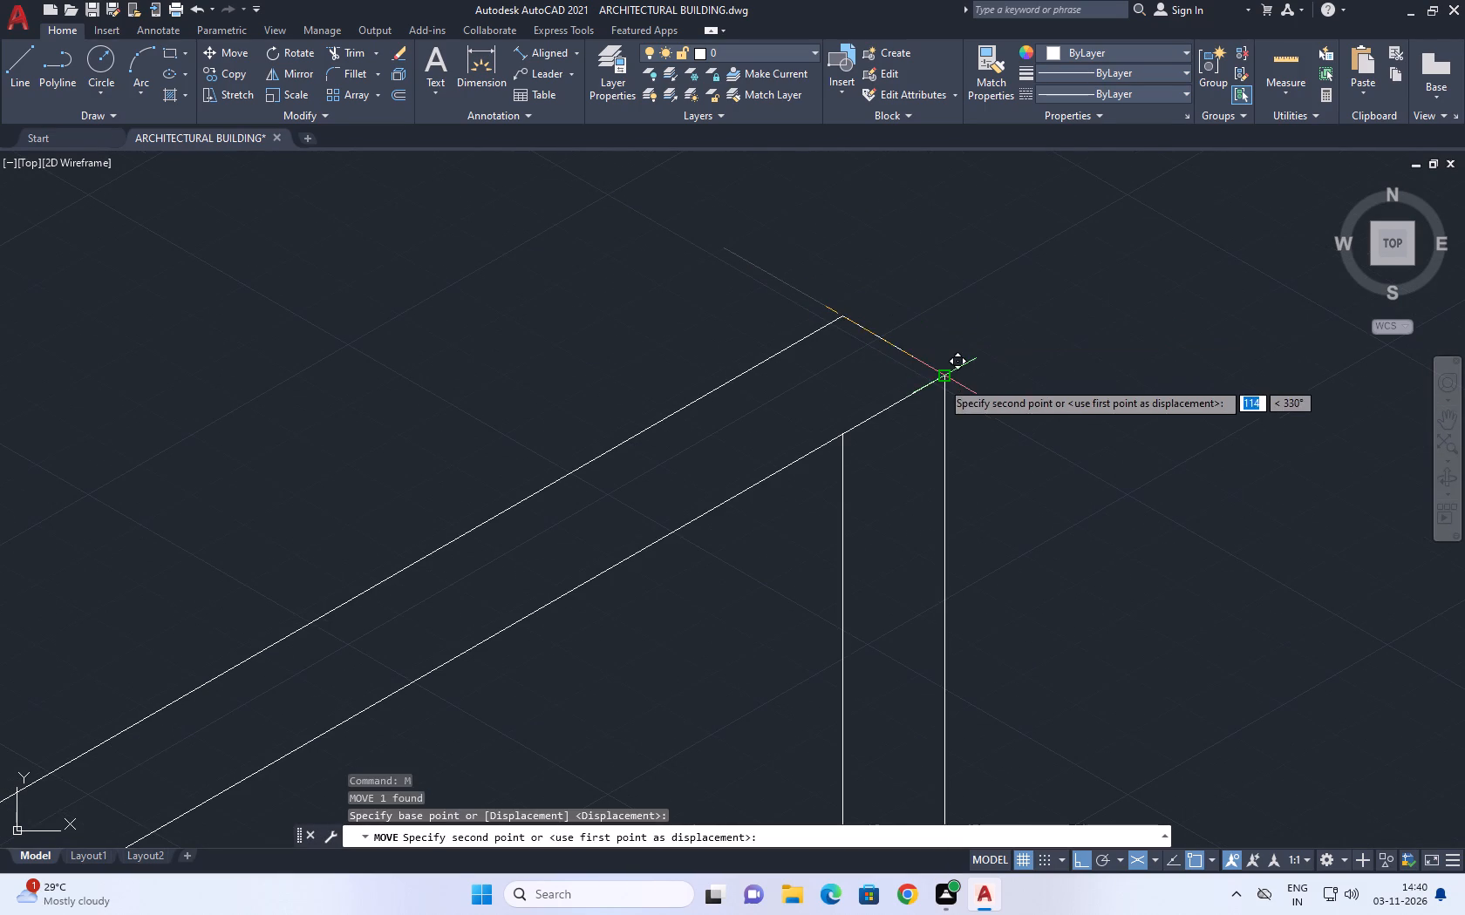
pyautogui.click(939, 375)
pyautogui.scroll(-4, 930, 314)
# Trim the adjoining side wall's two sloping edges and the outer vertical line's stub between them at the intermediate wall junction.
pyautogui.moveTo(958, 539); pyautogui.dragTo(953, 440, button='middle')
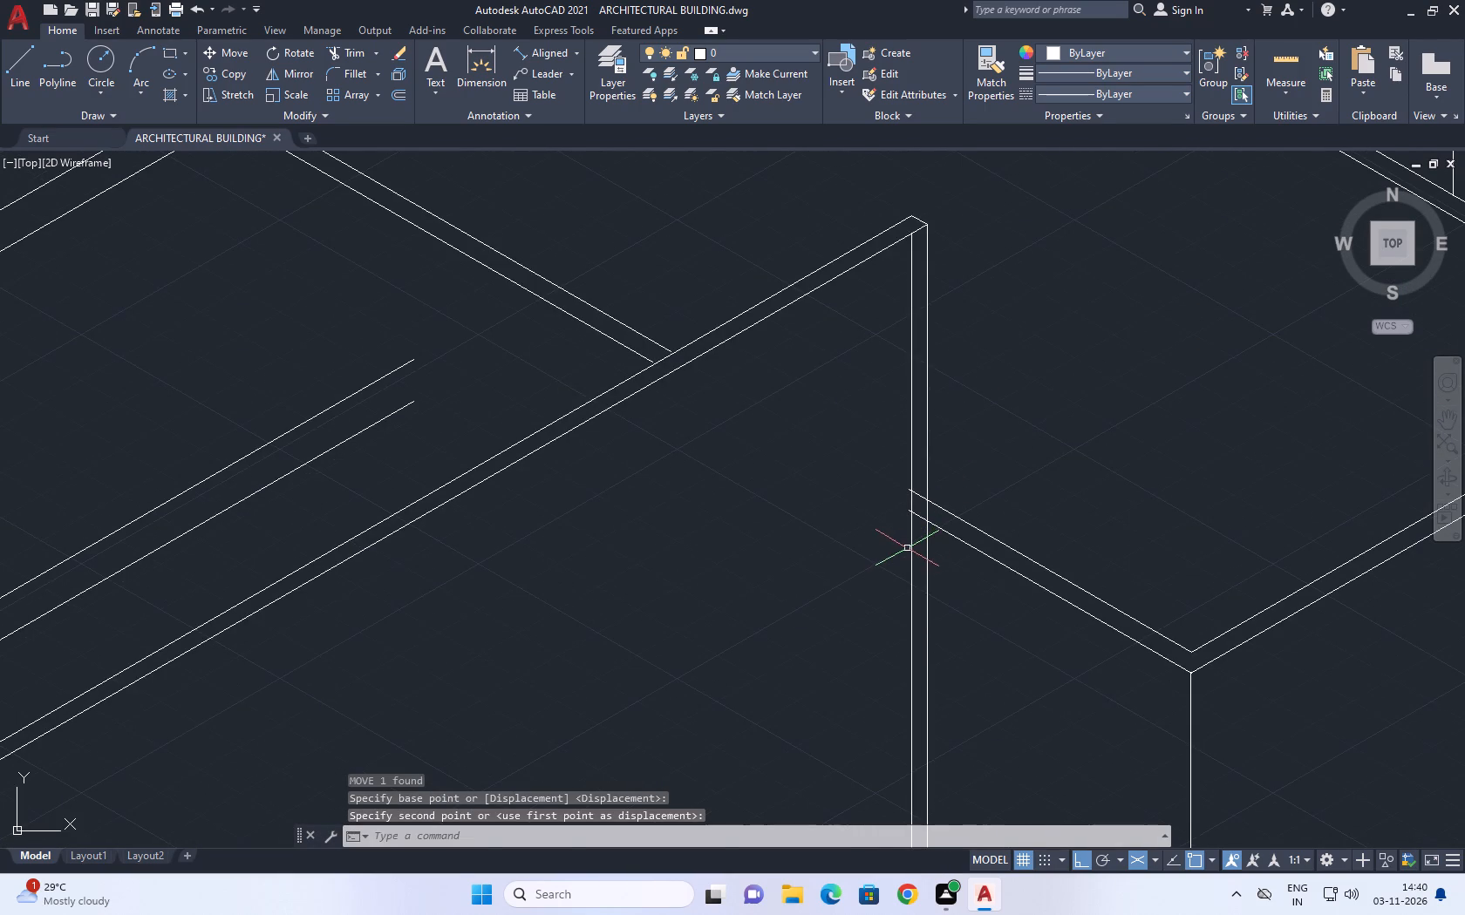
pyautogui.press('t')
pyautogui.press('r')
pyautogui.press('space')
pyautogui.scroll(2, 910, 552)
pyautogui.click(936, 385)
pyautogui.click(927, 427)
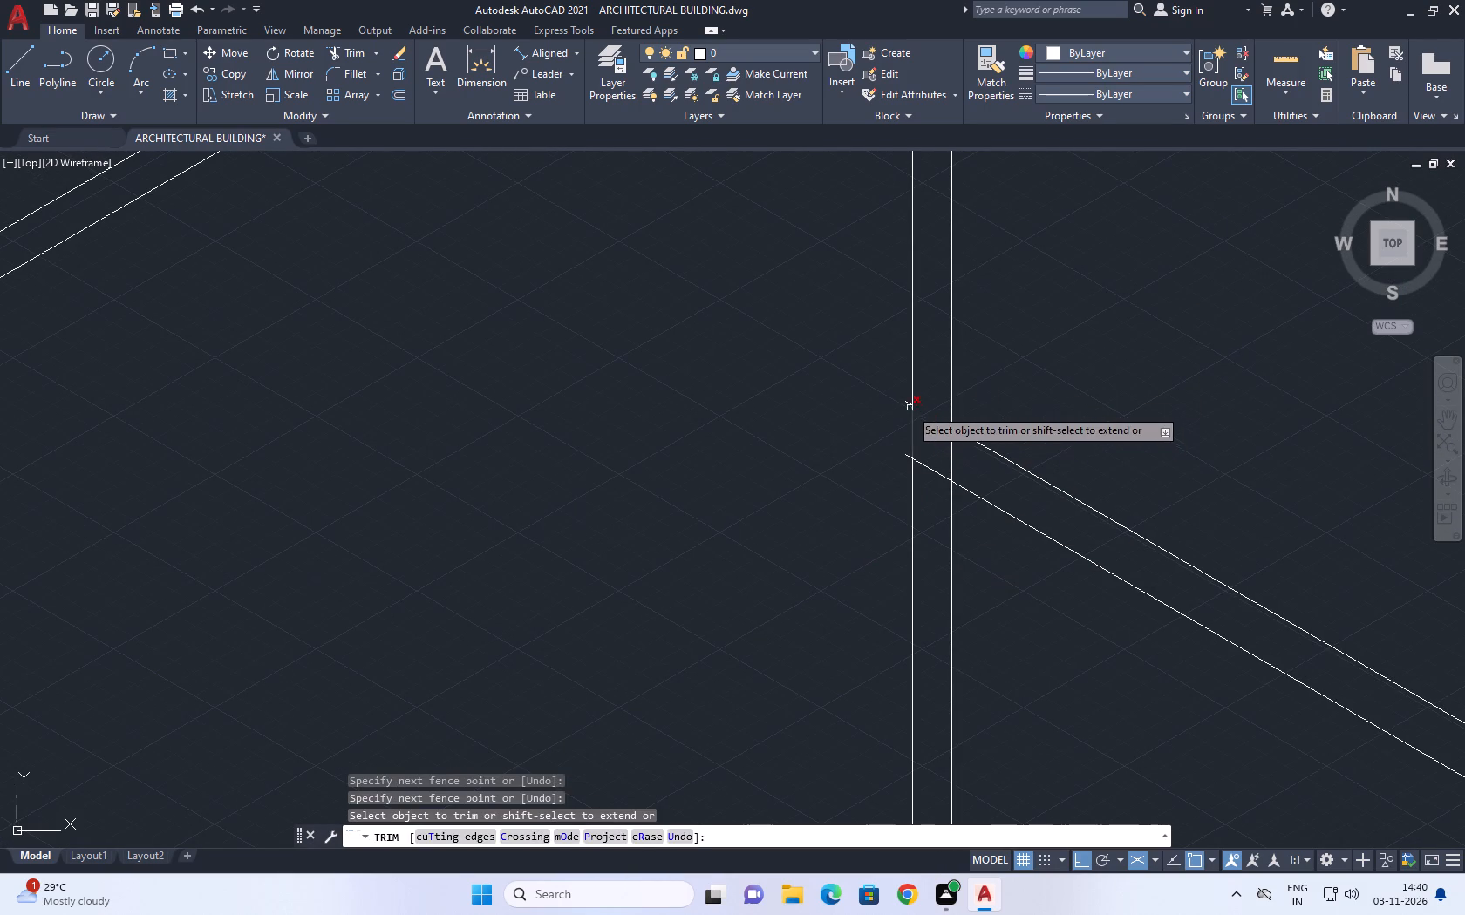
pyautogui.click(910, 401)
pyautogui.scroll(1, 910, 459)
pyautogui.click(906, 451)
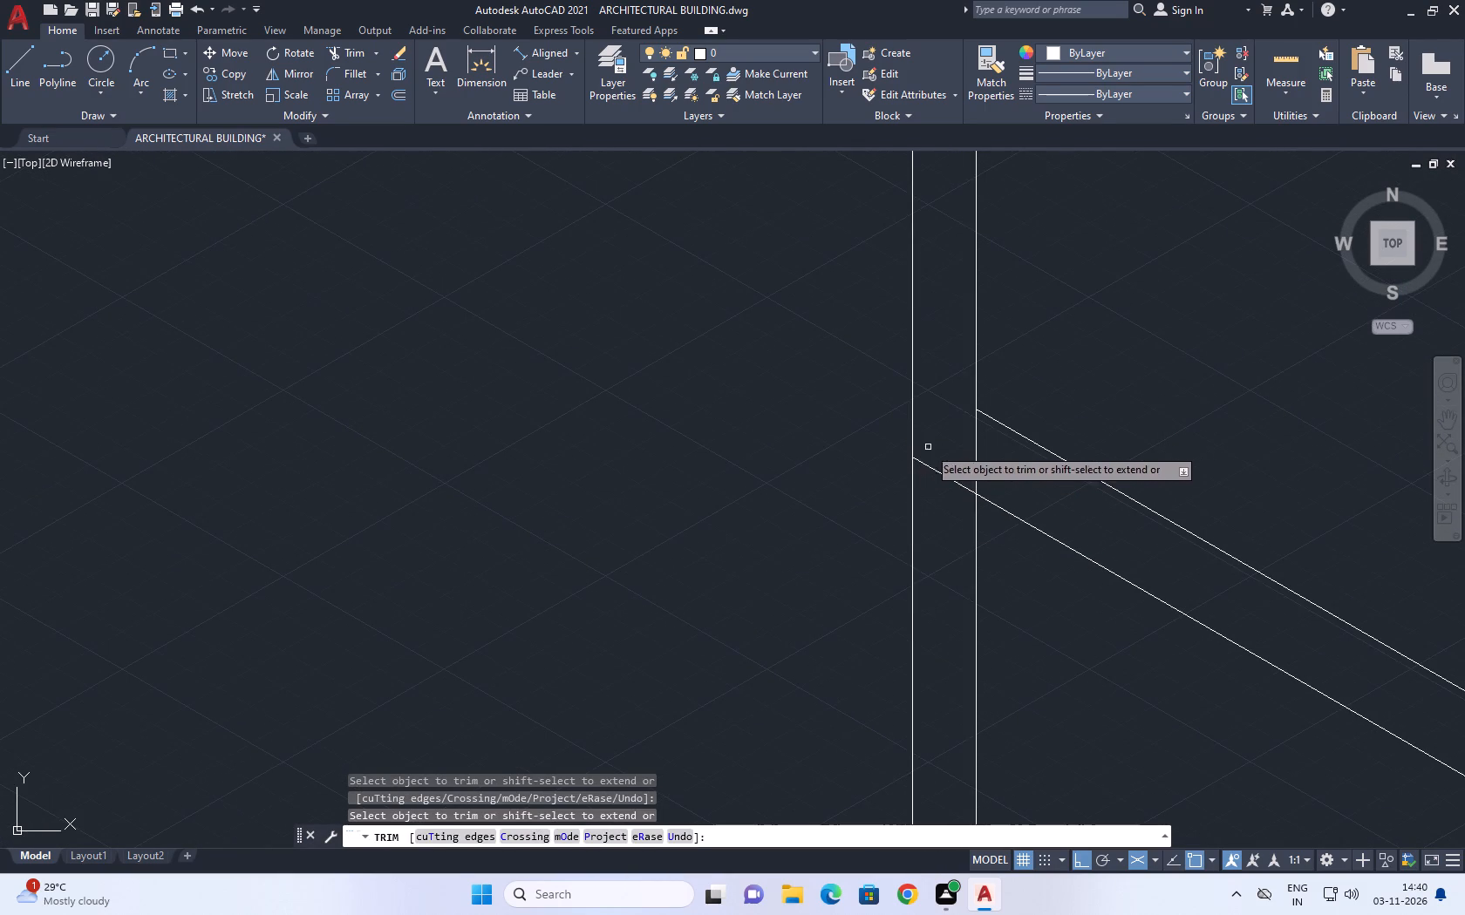
pyautogui.click(970, 441)
pyautogui.click(998, 461)
pyautogui.click(942, 457)
pyautogui.click(930, 487)
pyautogui.scroll(-4, 986, 448)
pyautogui.press('Escape')
# Extend the intermediate wall's lower outer vertical line past the side wall junction up to the raised top corner.
pyautogui.moveTo(942, 560); pyautogui.dragTo(924, 440, button='middle')
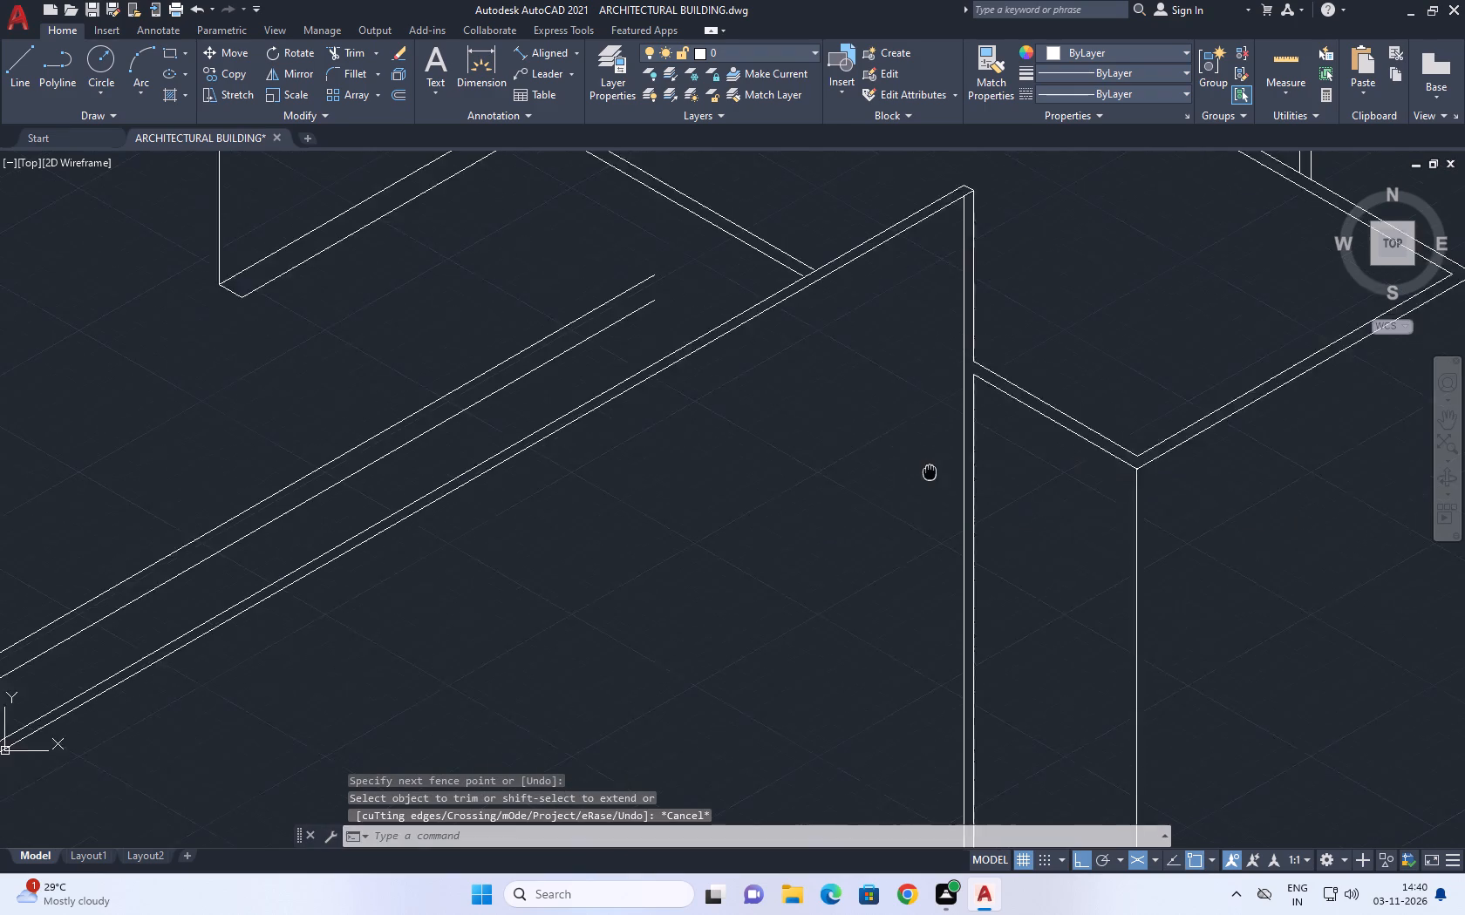
pyautogui.moveTo(924, 440); pyautogui.dragTo(921, 409, button='middle')
pyautogui.click(900, 374)
pyautogui.scroll(-1, 996, 539)
pyautogui.click(999, 737)
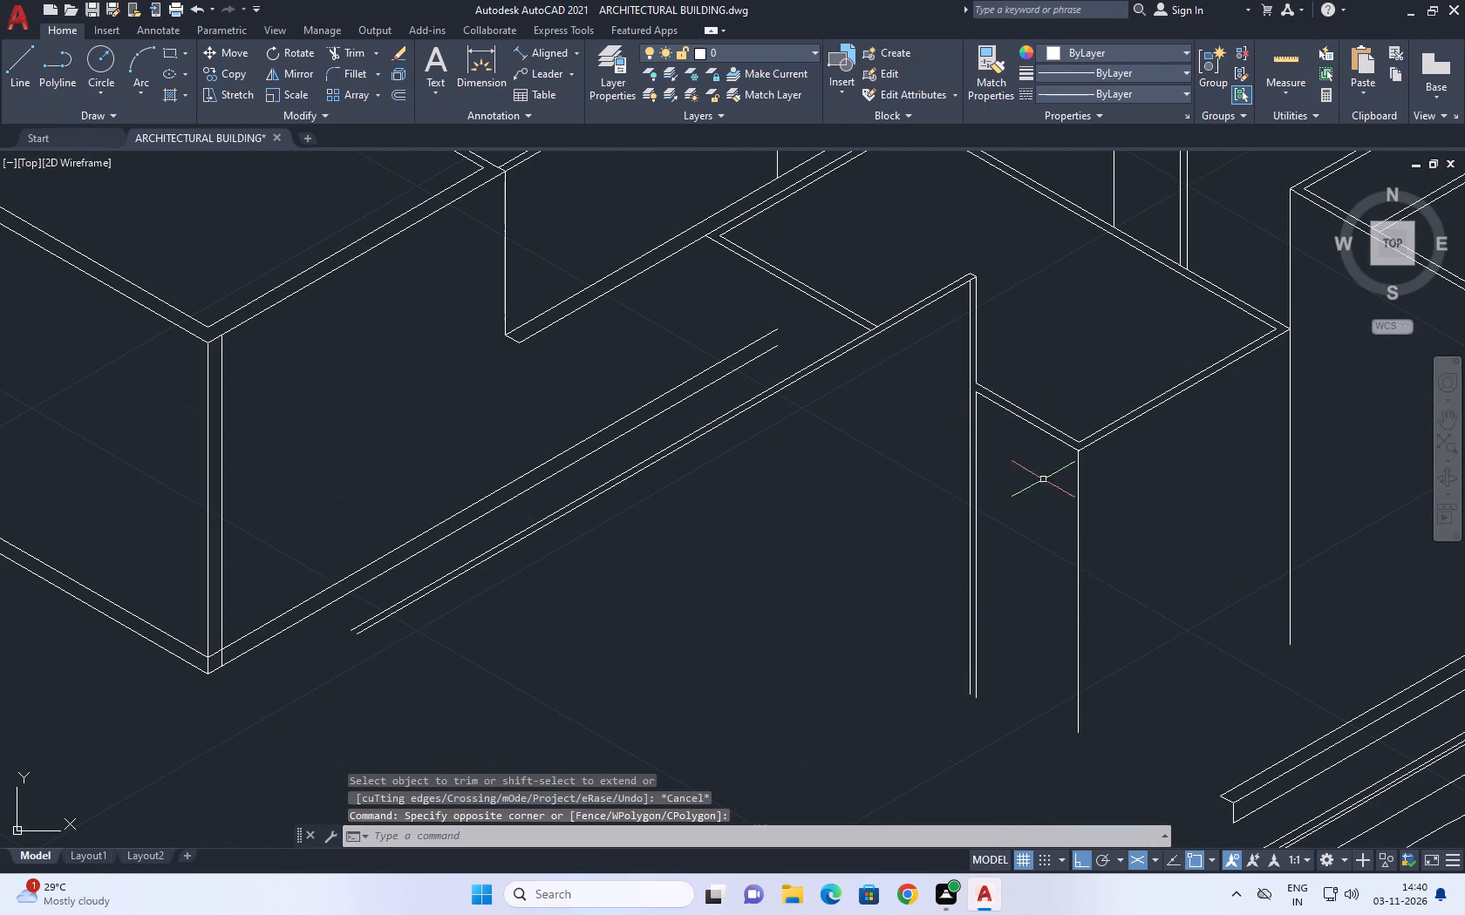
pyautogui.press('e')
pyautogui.press('x')
pyautogui.press('space')
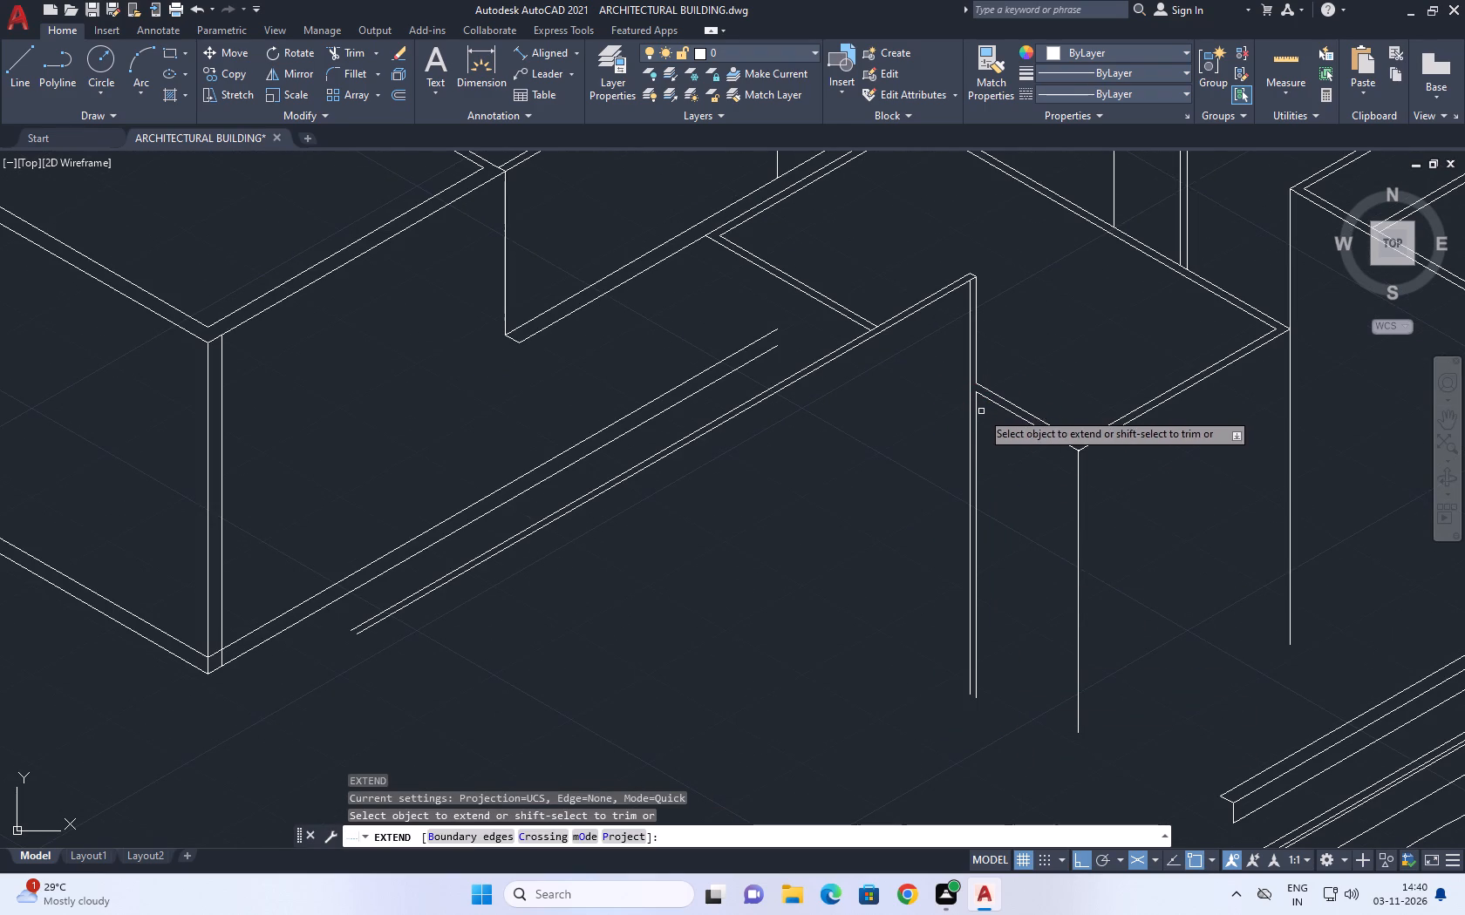
pyautogui.click(977, 408)
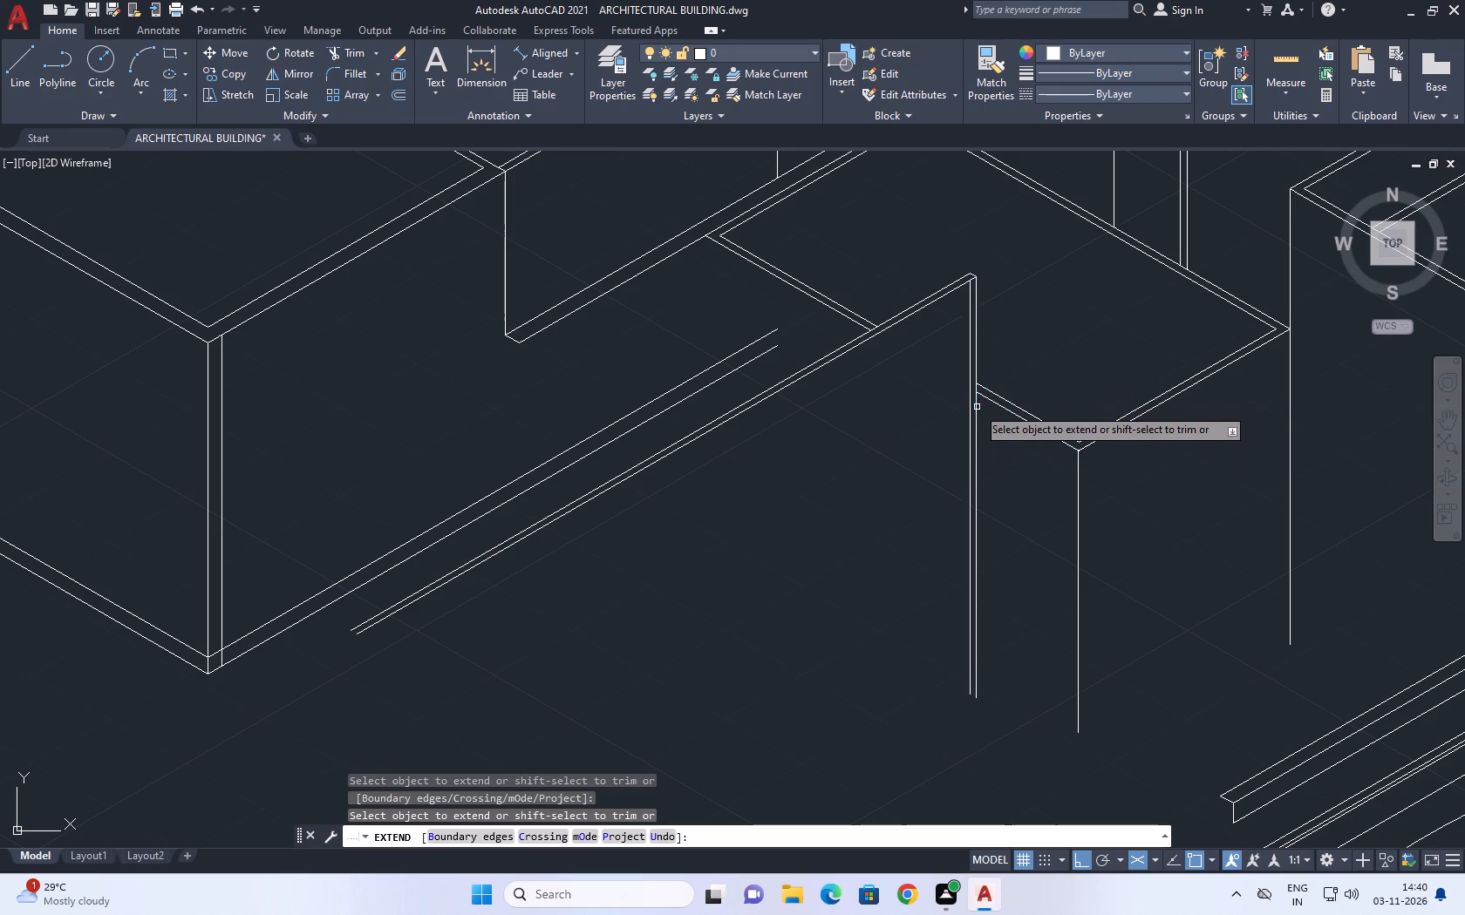
pyautogui.click(976, 407)
pyautogui.press('Escape')
# Delete the separate upper segment of the outer vertical line that overlaps the extended line.
pyautogui.click(942, 241)
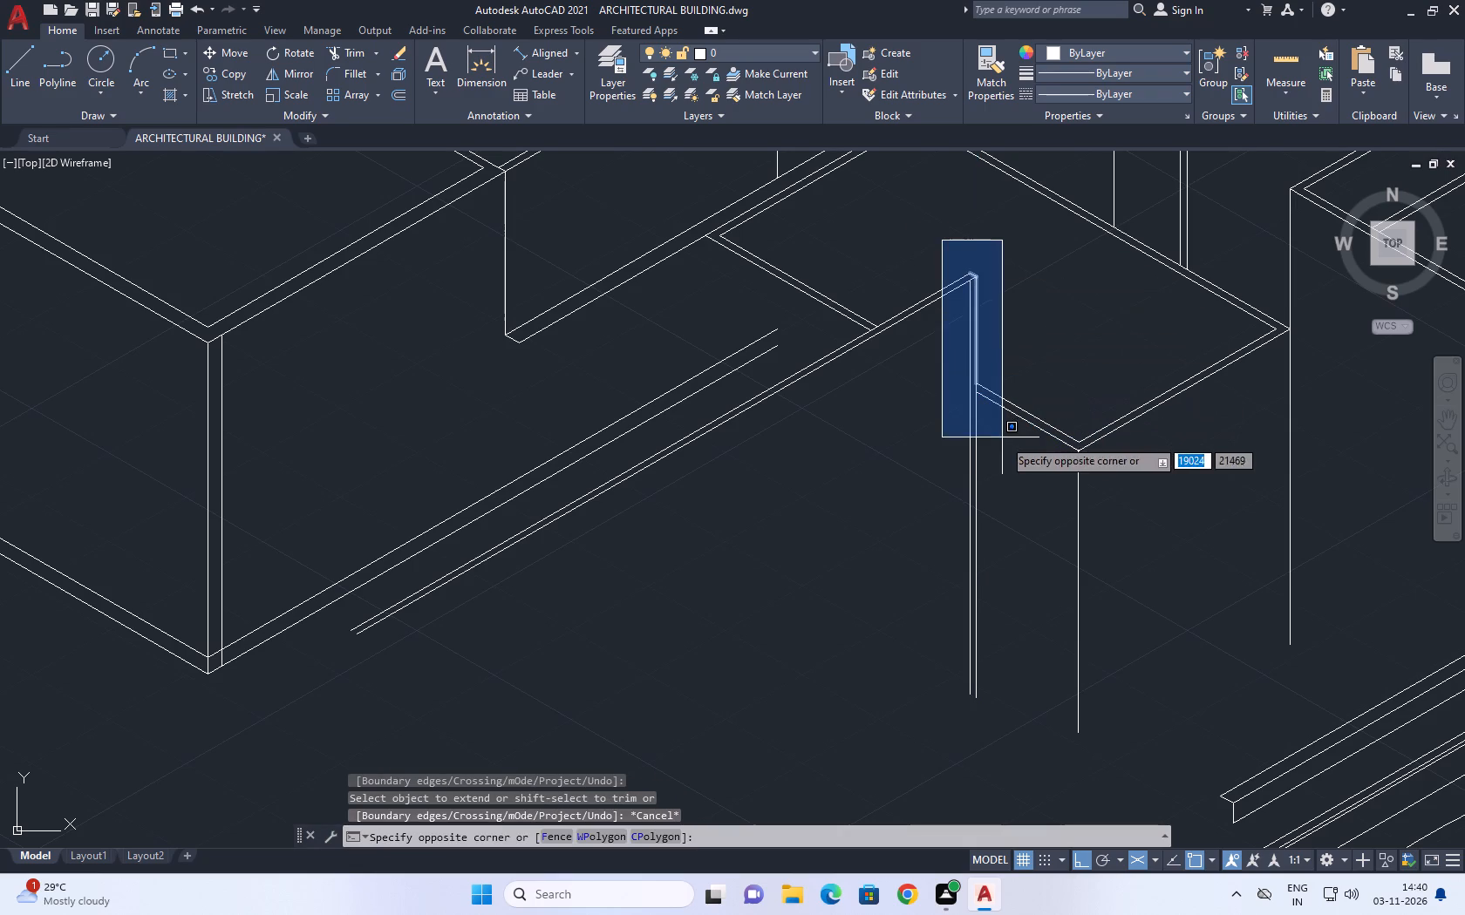
pyautogui.click(1003, 462)
pyautogui.scroll(2, 963, 312)
pyautogui.press('Escape')
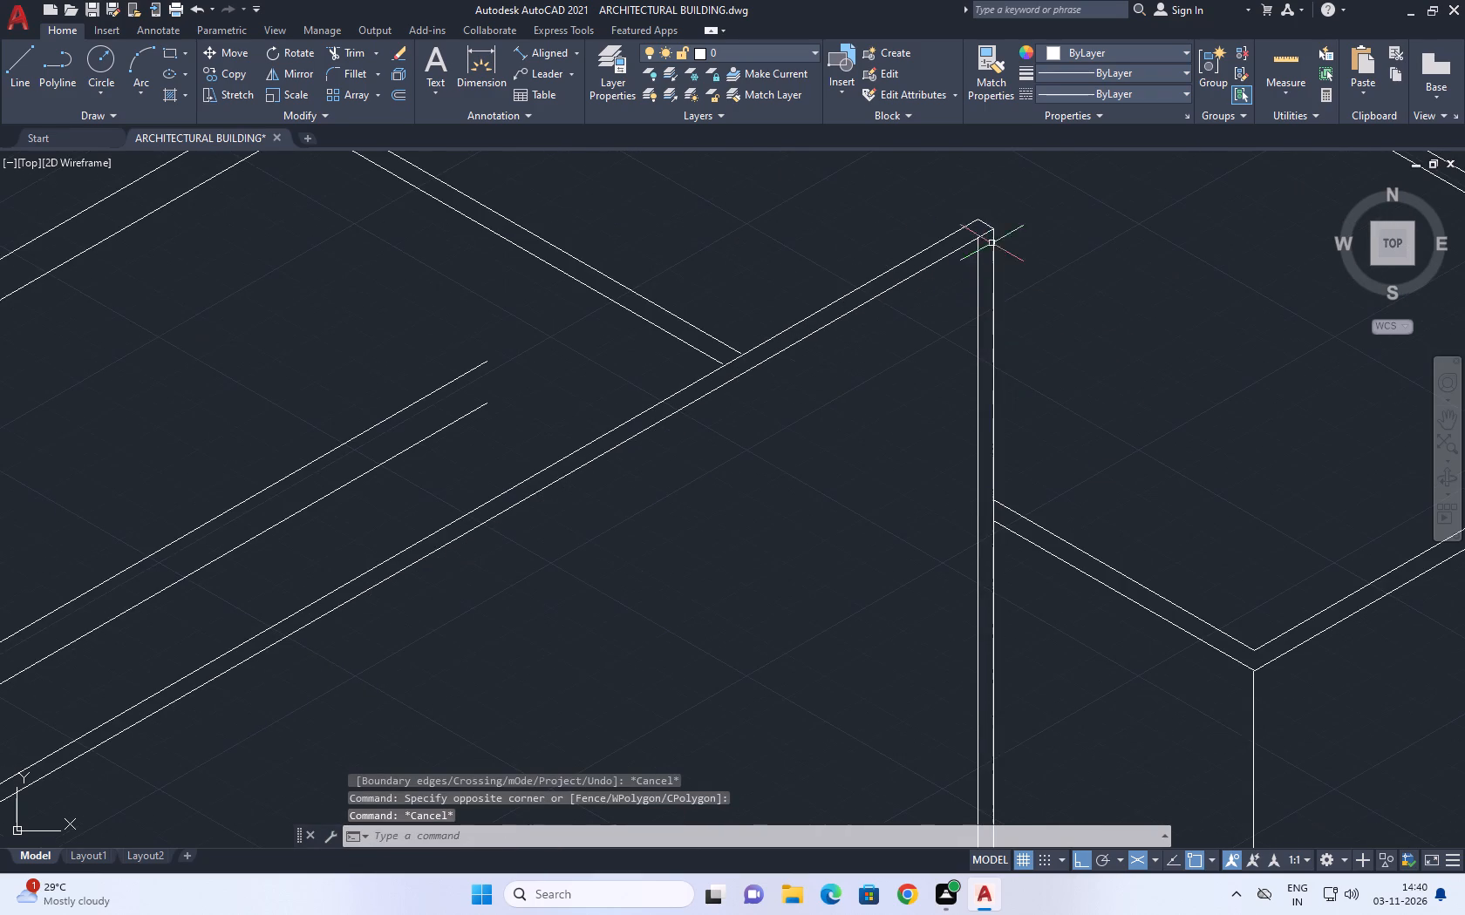
pyautogui.click(993, 205)
pyautogui.click(1020, 498)
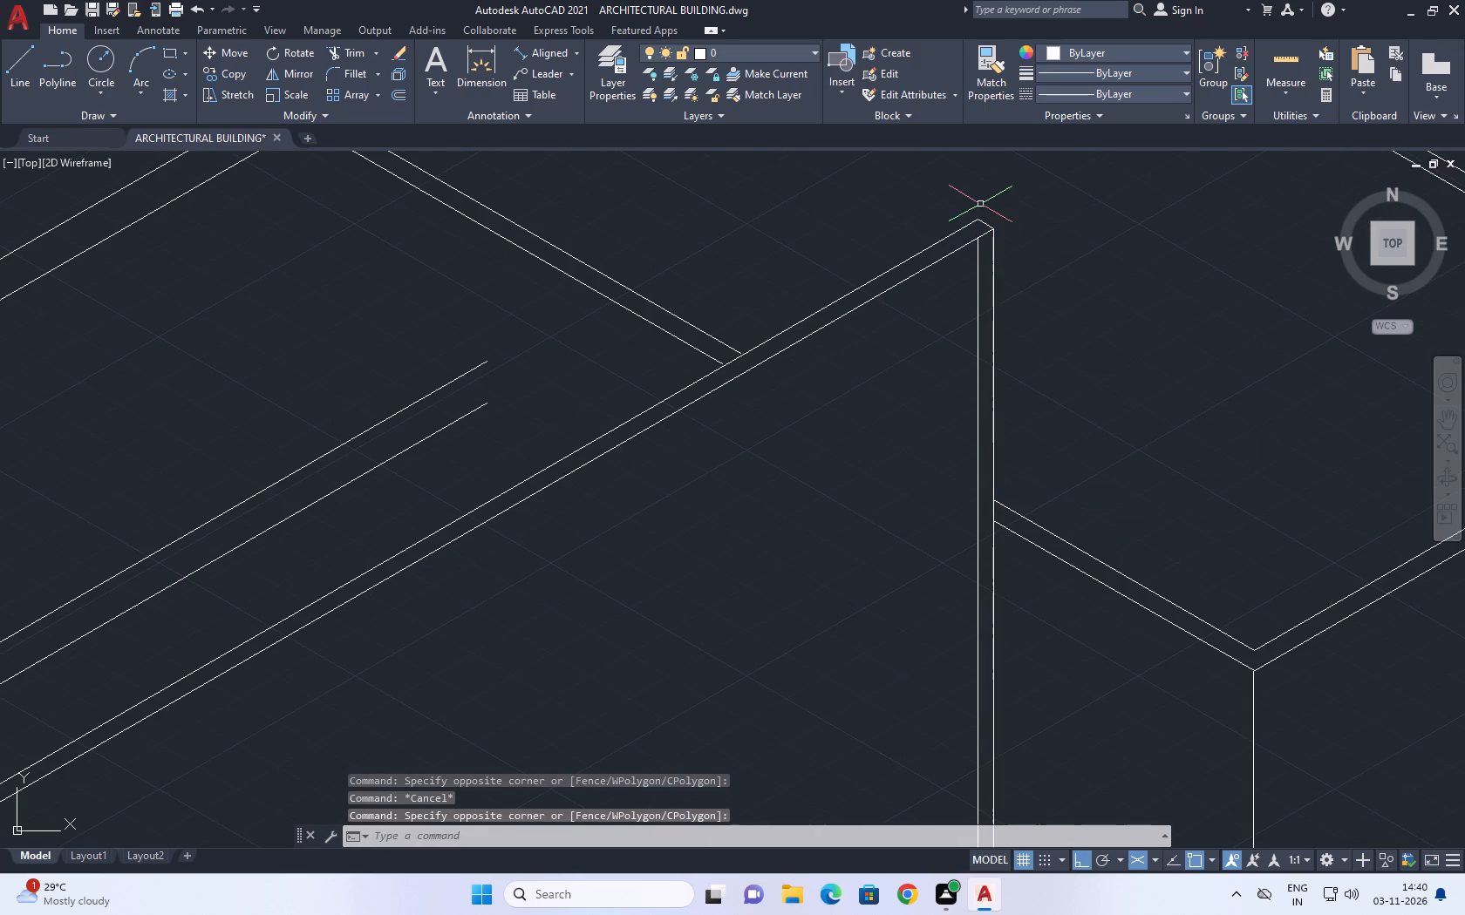
pyautogui.click(982, 193)
pyautogui.click(1032, 576)
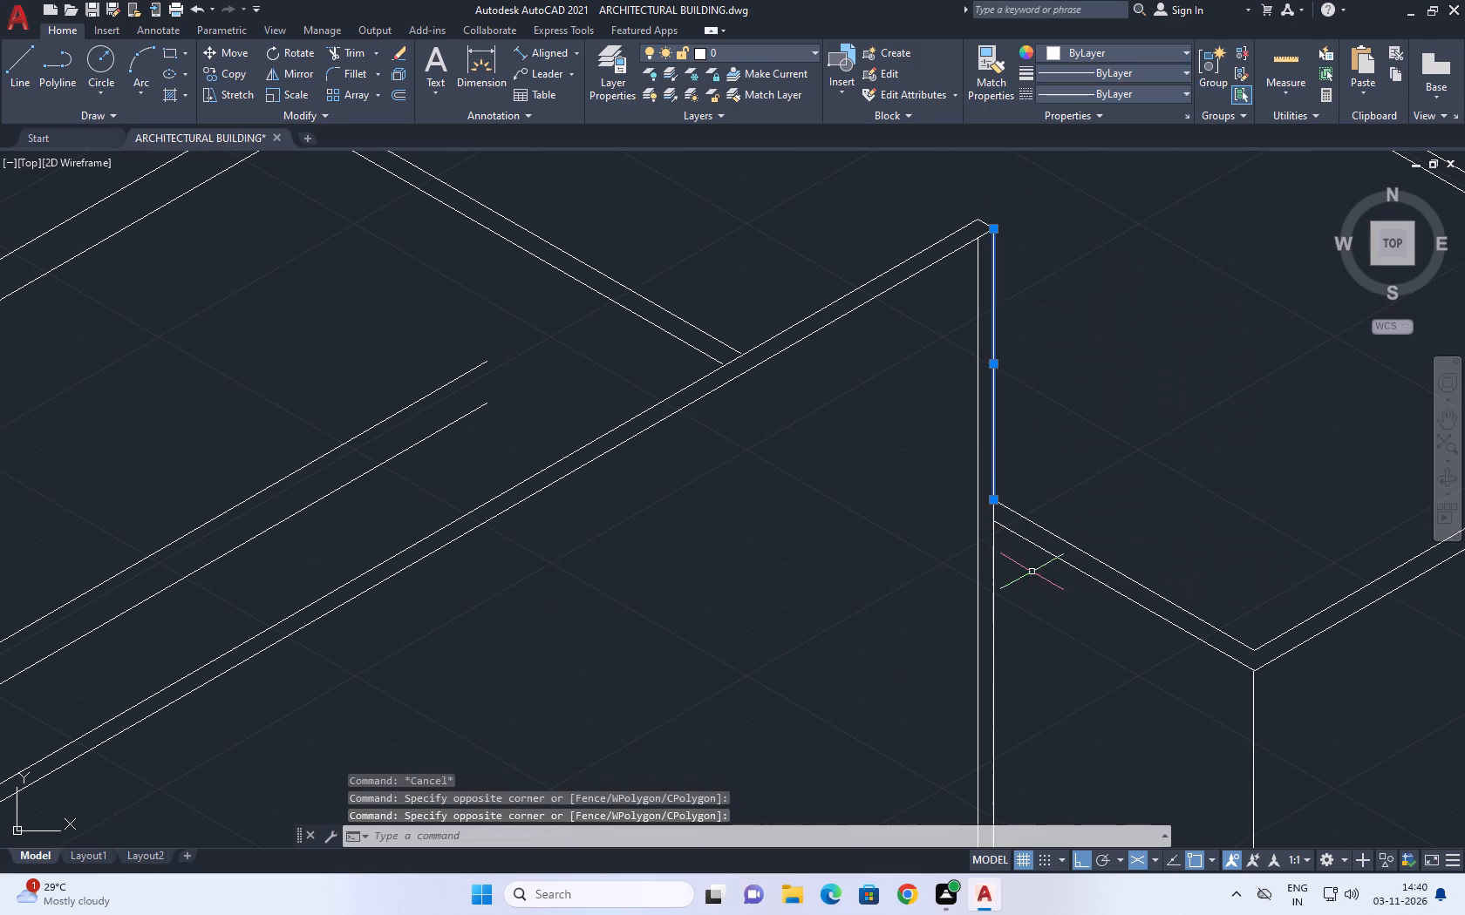
pyautogui.press('Delete')
# Copy the raised wall's lower sloping top edge vertically downward along 270° in the right isoplane, near the side wall junction.
pyautogui.moveTo(1028, 427); pyautogui.dragTo(1016, 341, button='middle')
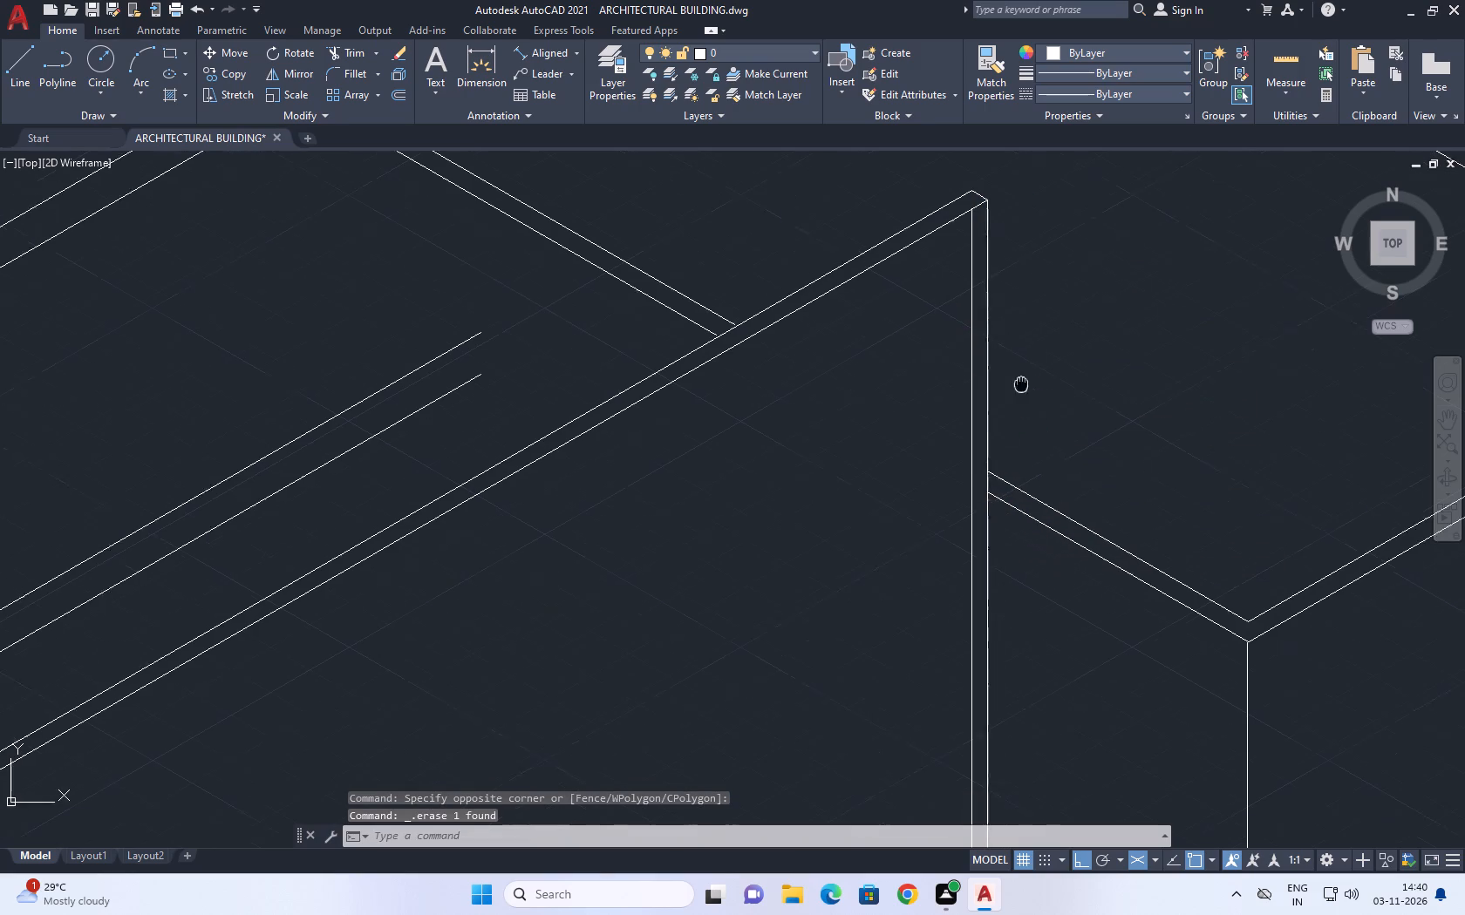
pyautogui.moveTo(1016, 341); pyautogui.dragTo(1016, 288, button='middle')
pyautogui.scroll(-3, 994, 397)
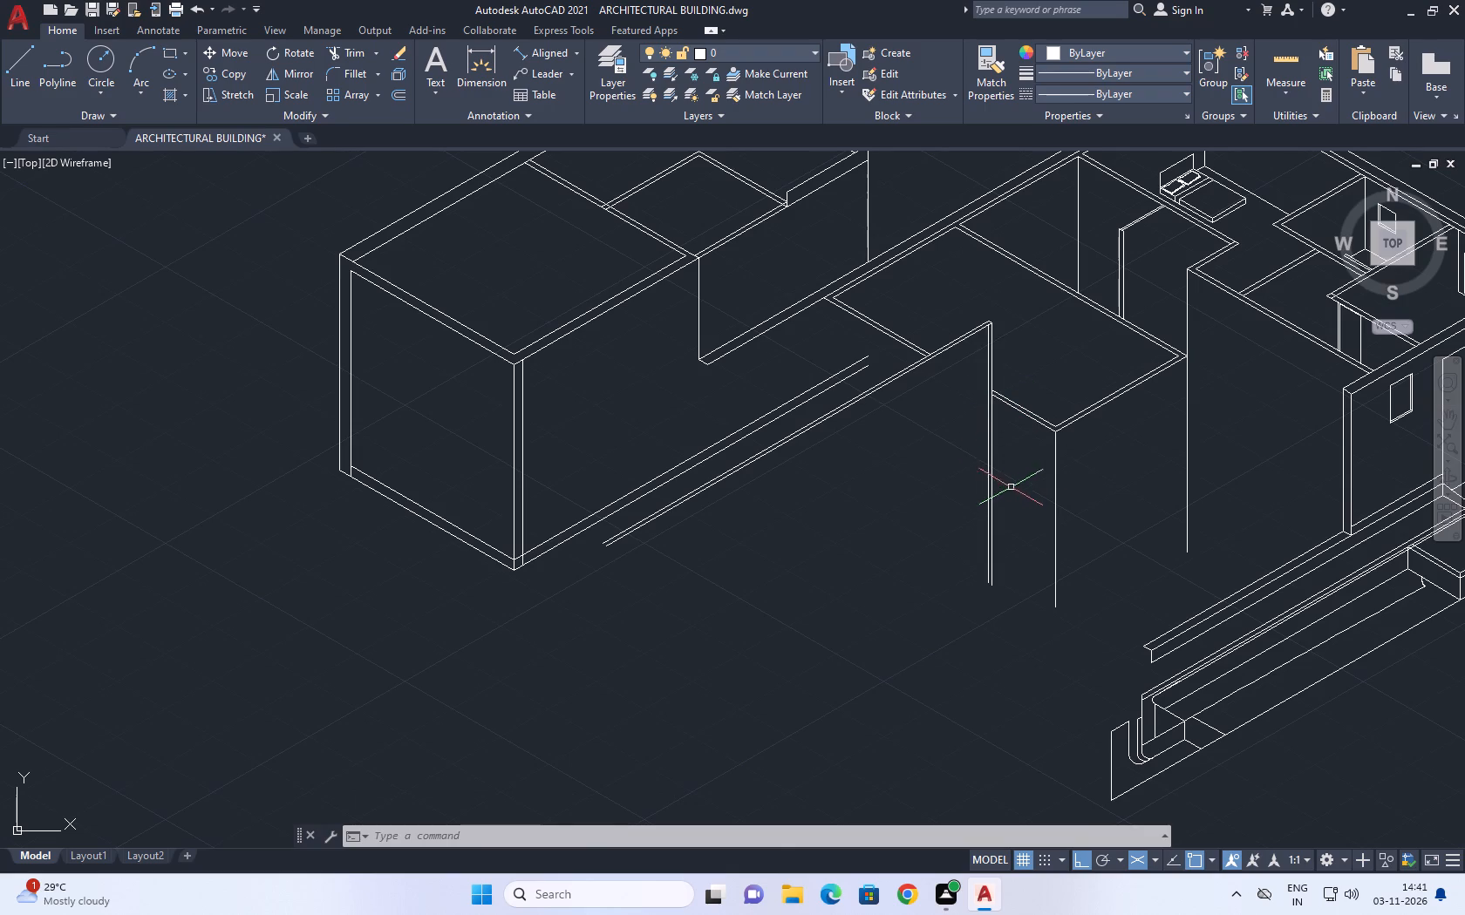
pyautogui.scroll(2, 946, 356)
pyautogui.click(937, 342)
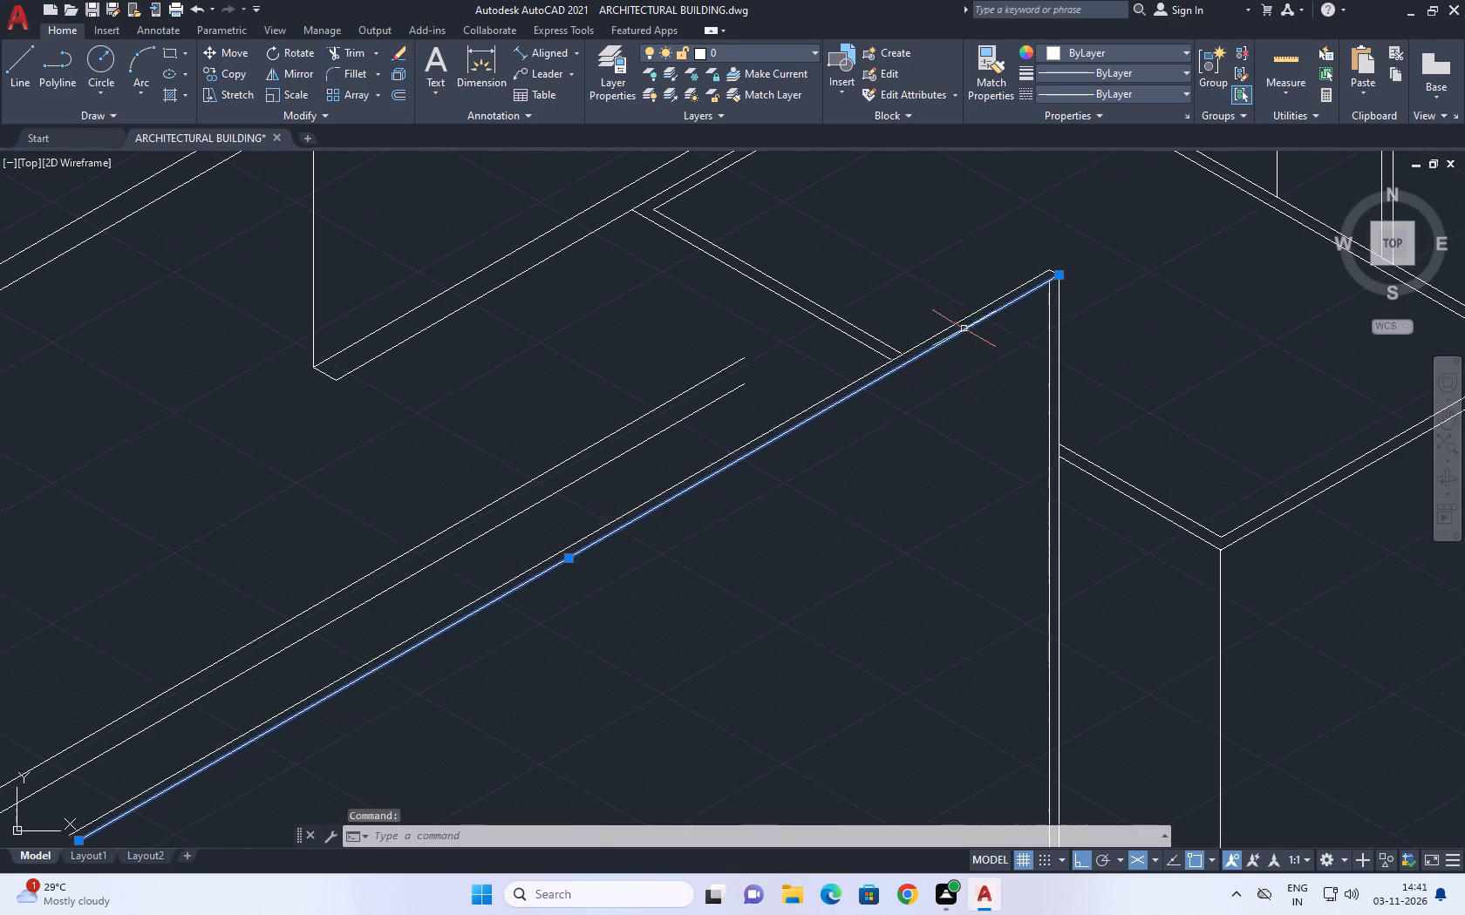
pyautogui.scroll(-1, 981, 328)
pyautogui.click(240, 76)
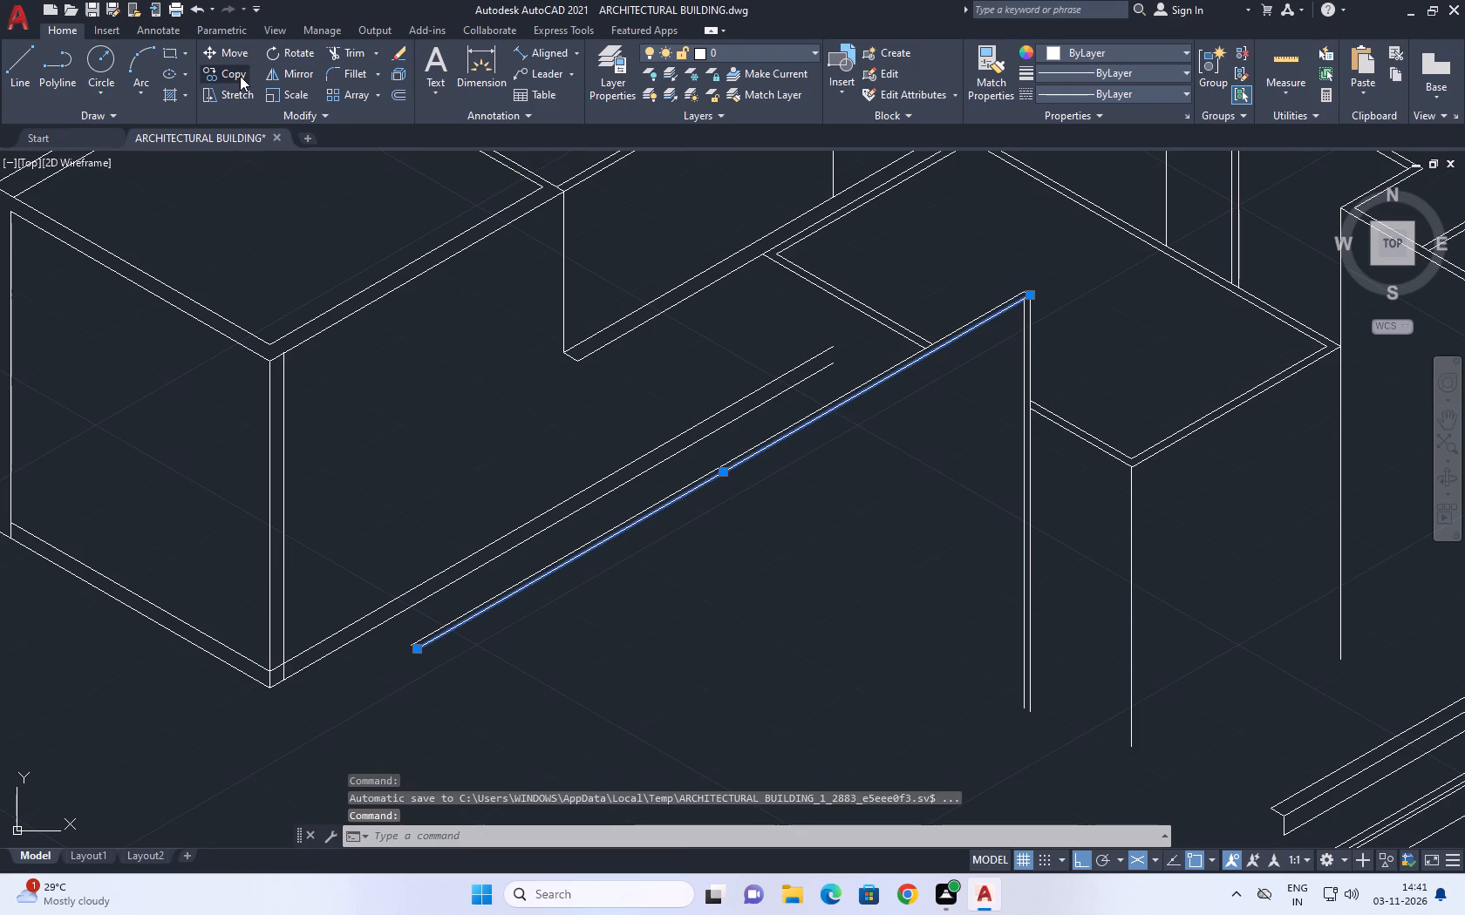
pyautogui.scroll(1, 901, 382)
pyautogui.click(903, 371)
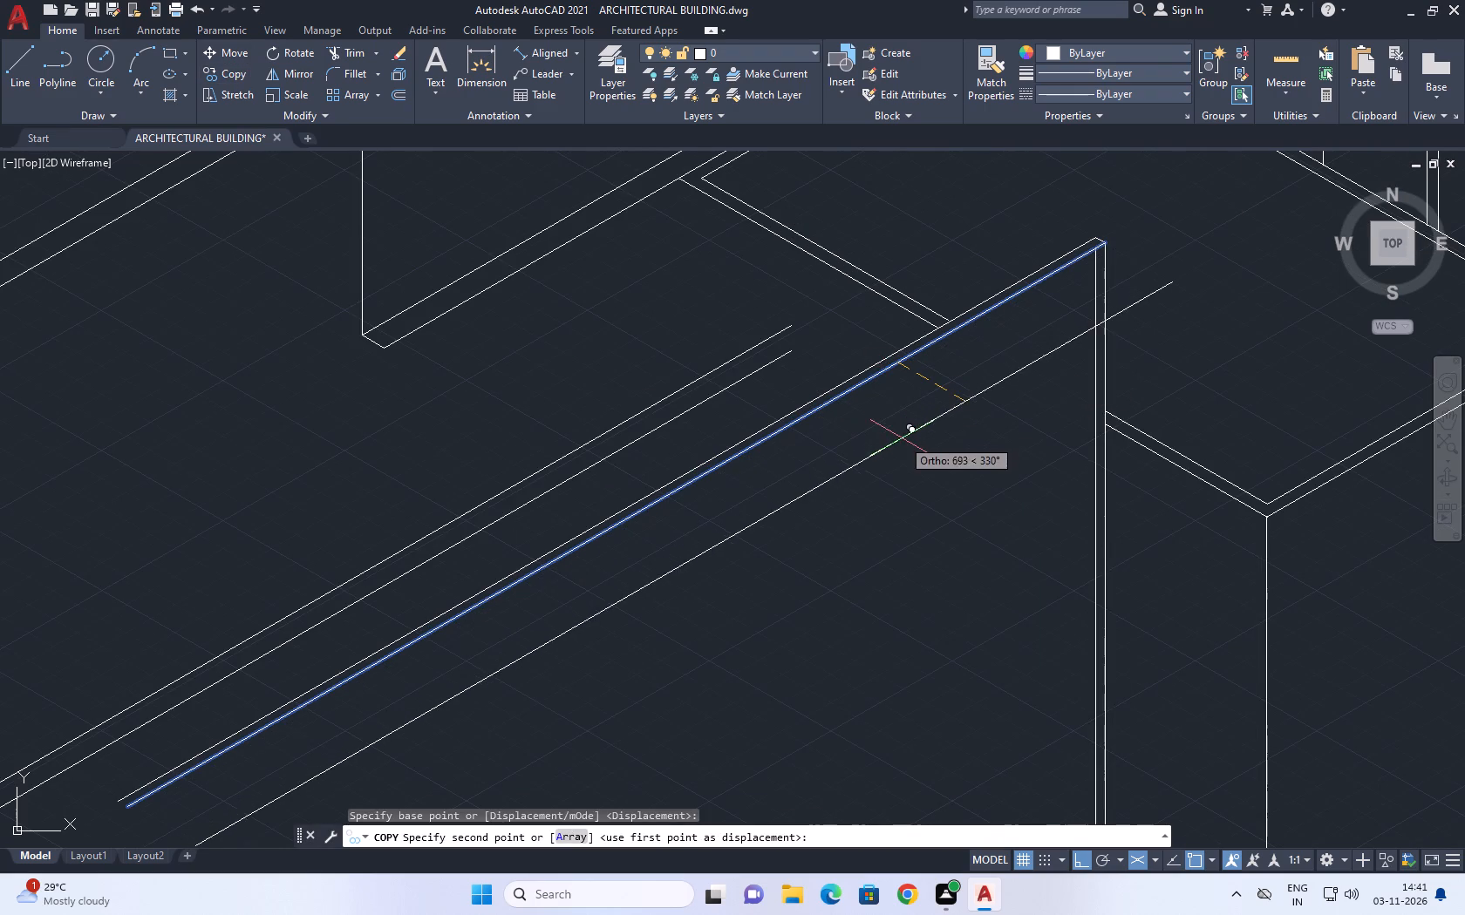
pyautogui.press('F5')
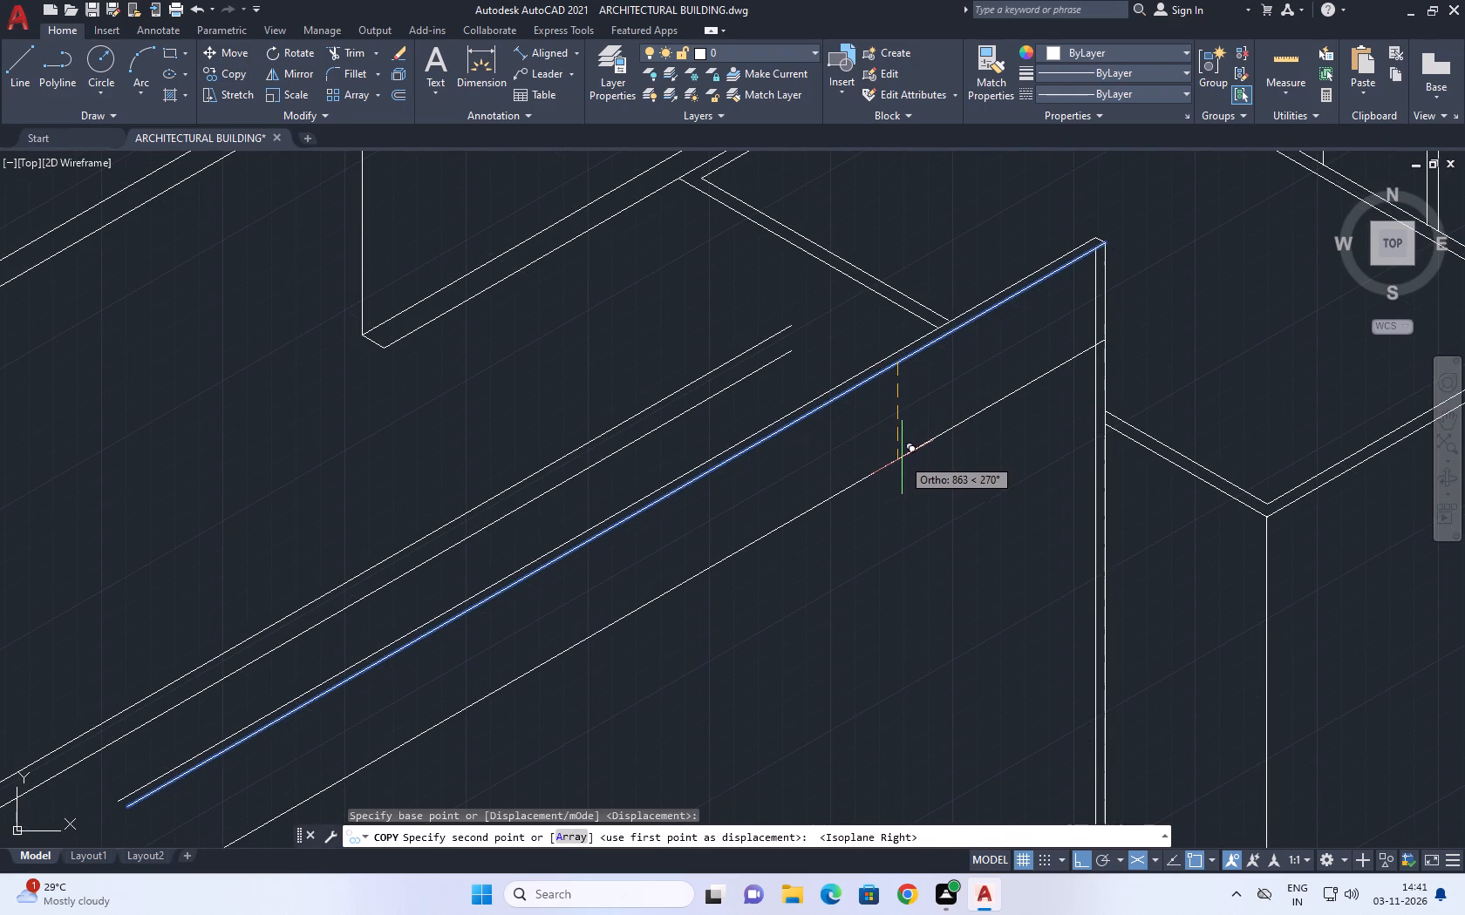
pyautogui.moveTo(893, 531); pyautogui.dragTo(900, 435, button='middle')
pyautogui.scroll(-1, 912, 396)
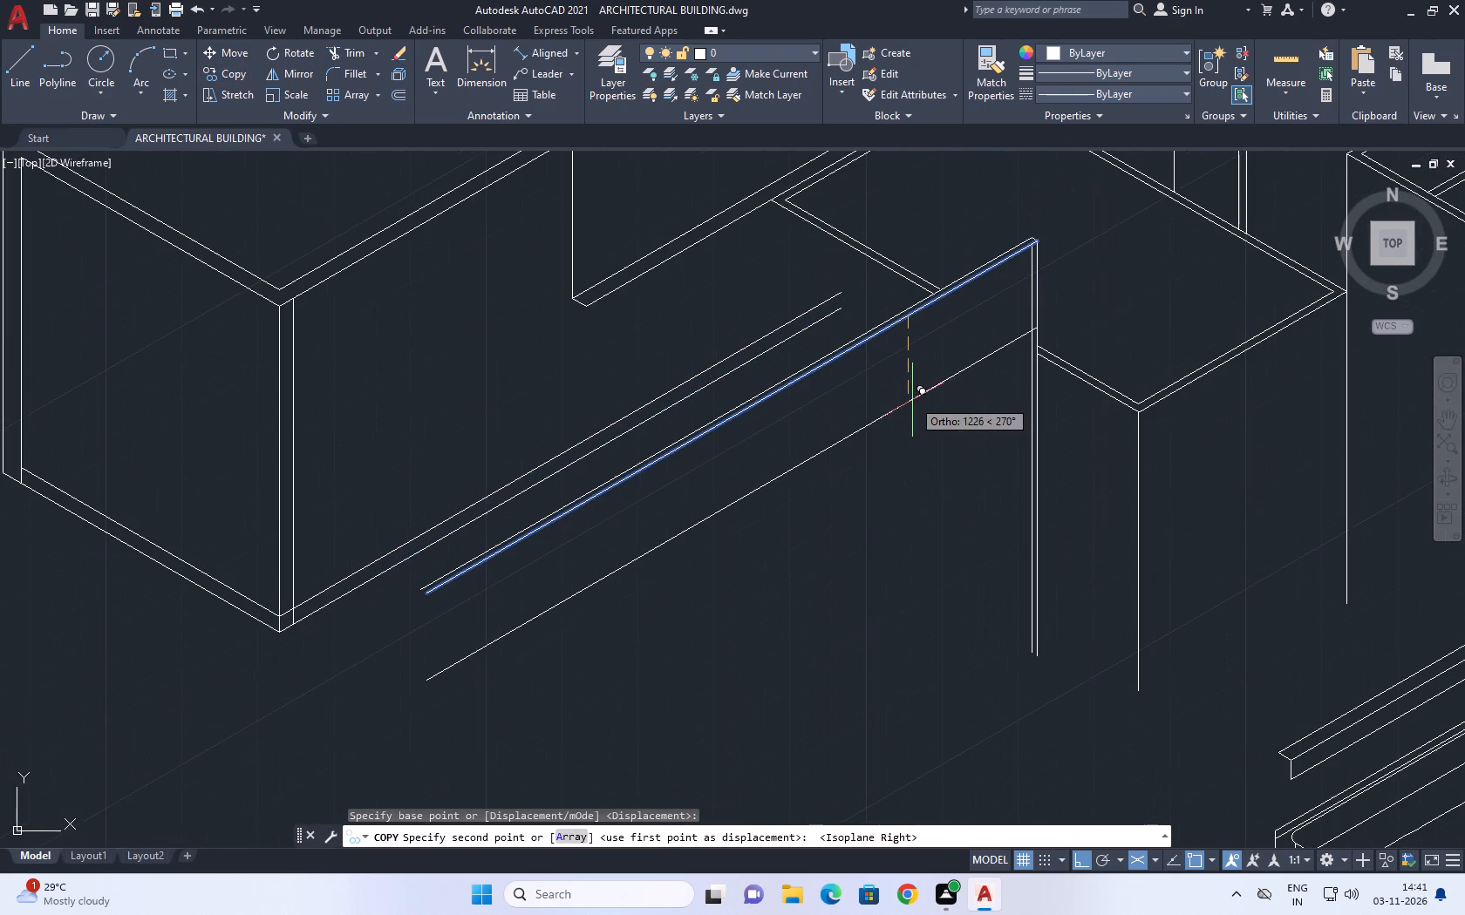
pyautogui.click(912, 418)
pyautogui.press('Escape')
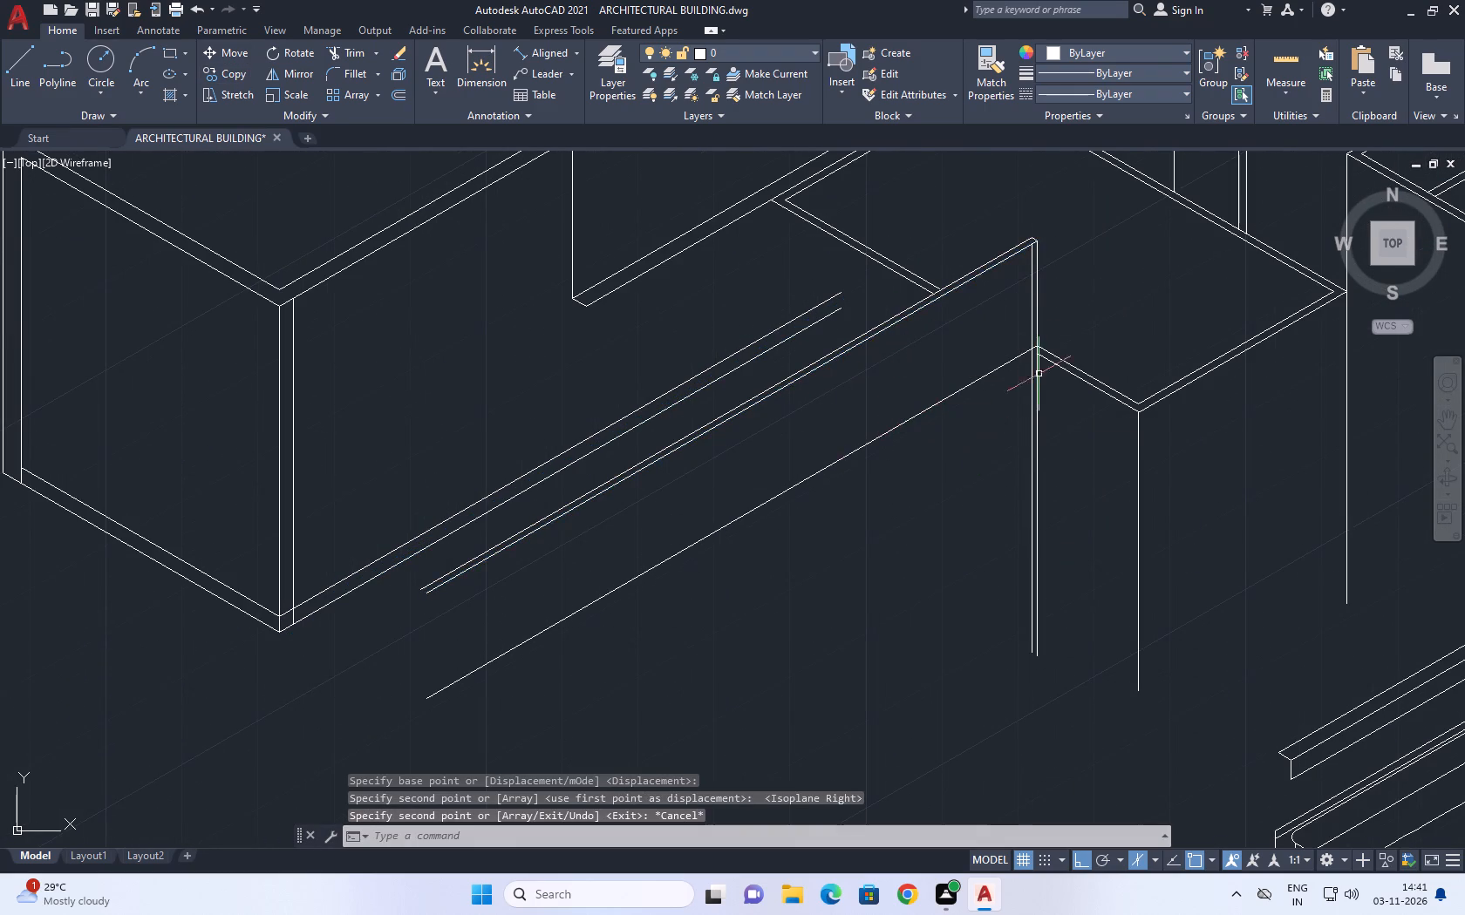
# Move the copied sloping line by its upper end onto the side wall's top edge at the outer vertical line.
pyautogui.scroll(6, 1039, 334)
pyautogui.scroll(5, 1003, 409)
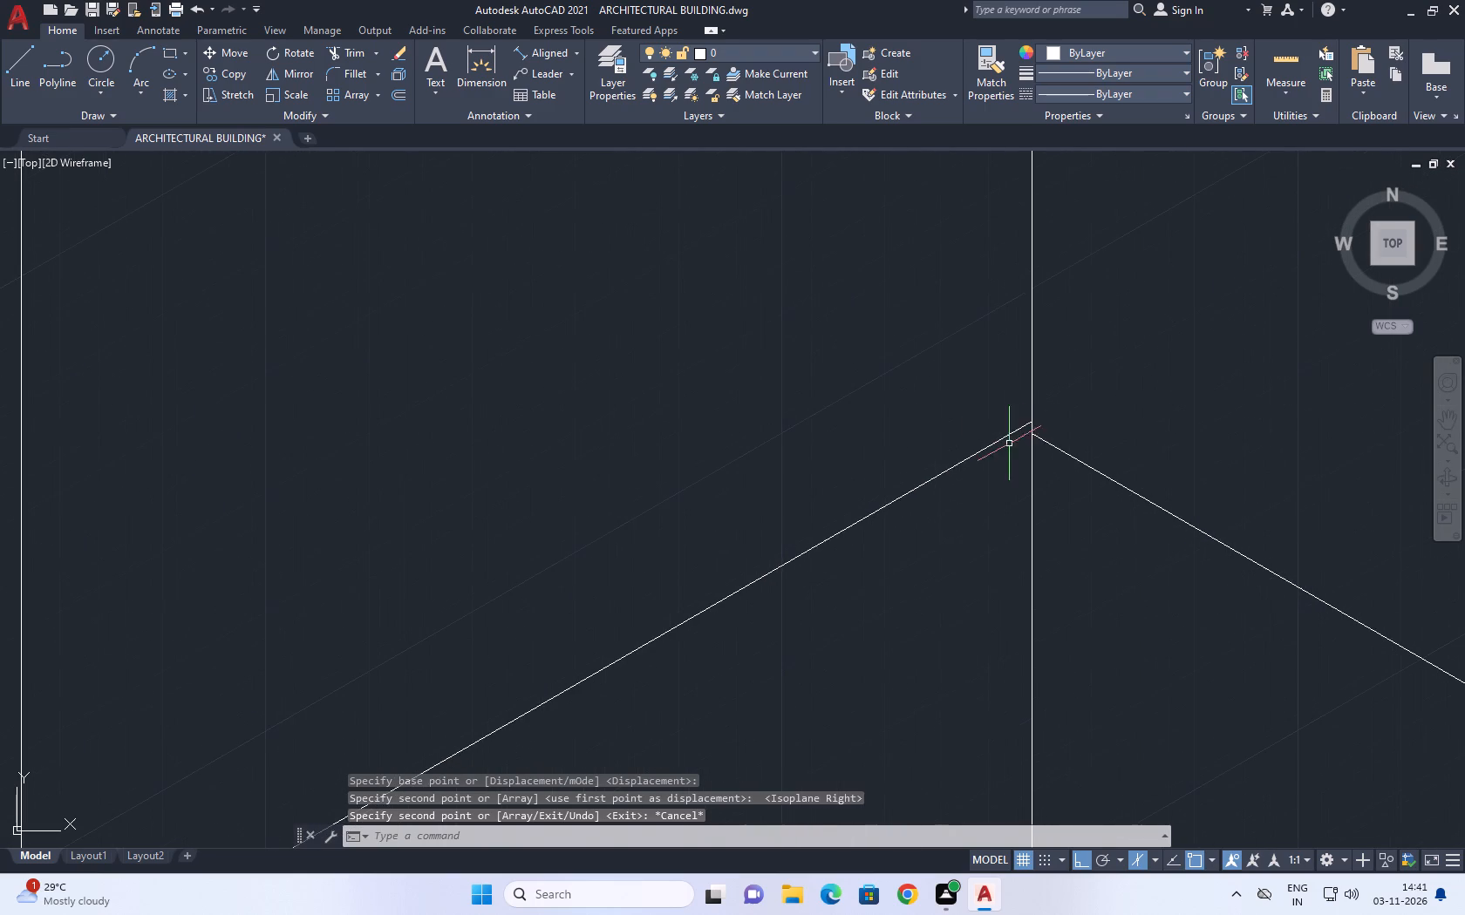
pyautogui.moveTo(1005, 447); pyautogui.dragTo(991, 441)
pyautogui.moveTo(948, 399); pyautogui.dragTo(939, 396)
pyautogui.press('m')
pyautogui.press('space')
pyautogui.scroll(2, 1055, 424)
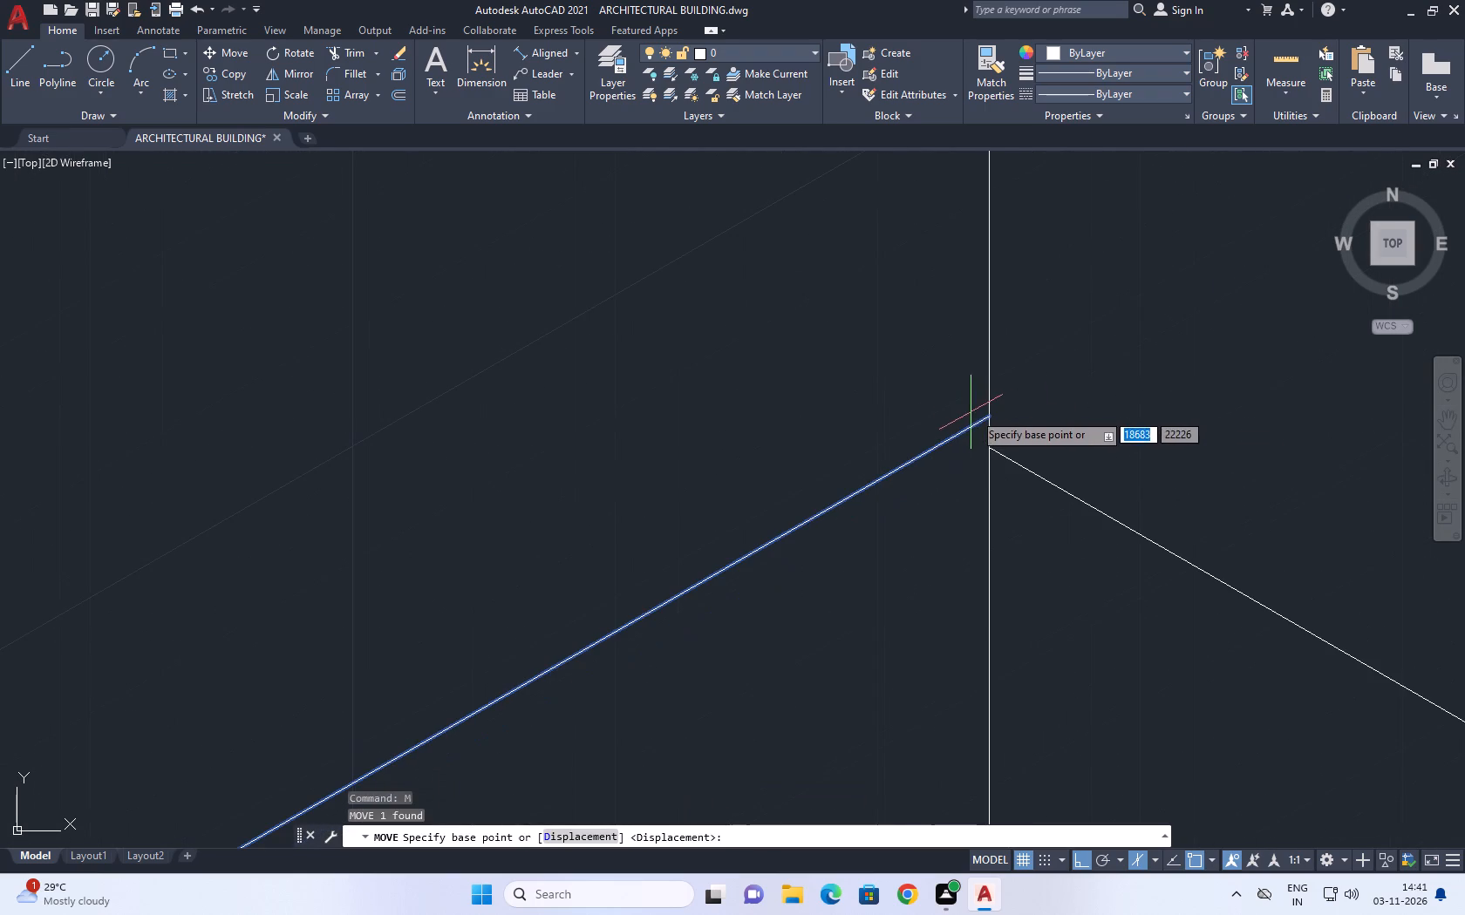
pyautogui.click(991, 415)
pyautogui.click(989, 445)
pyautogui.scroll(-13, 1025, 401)
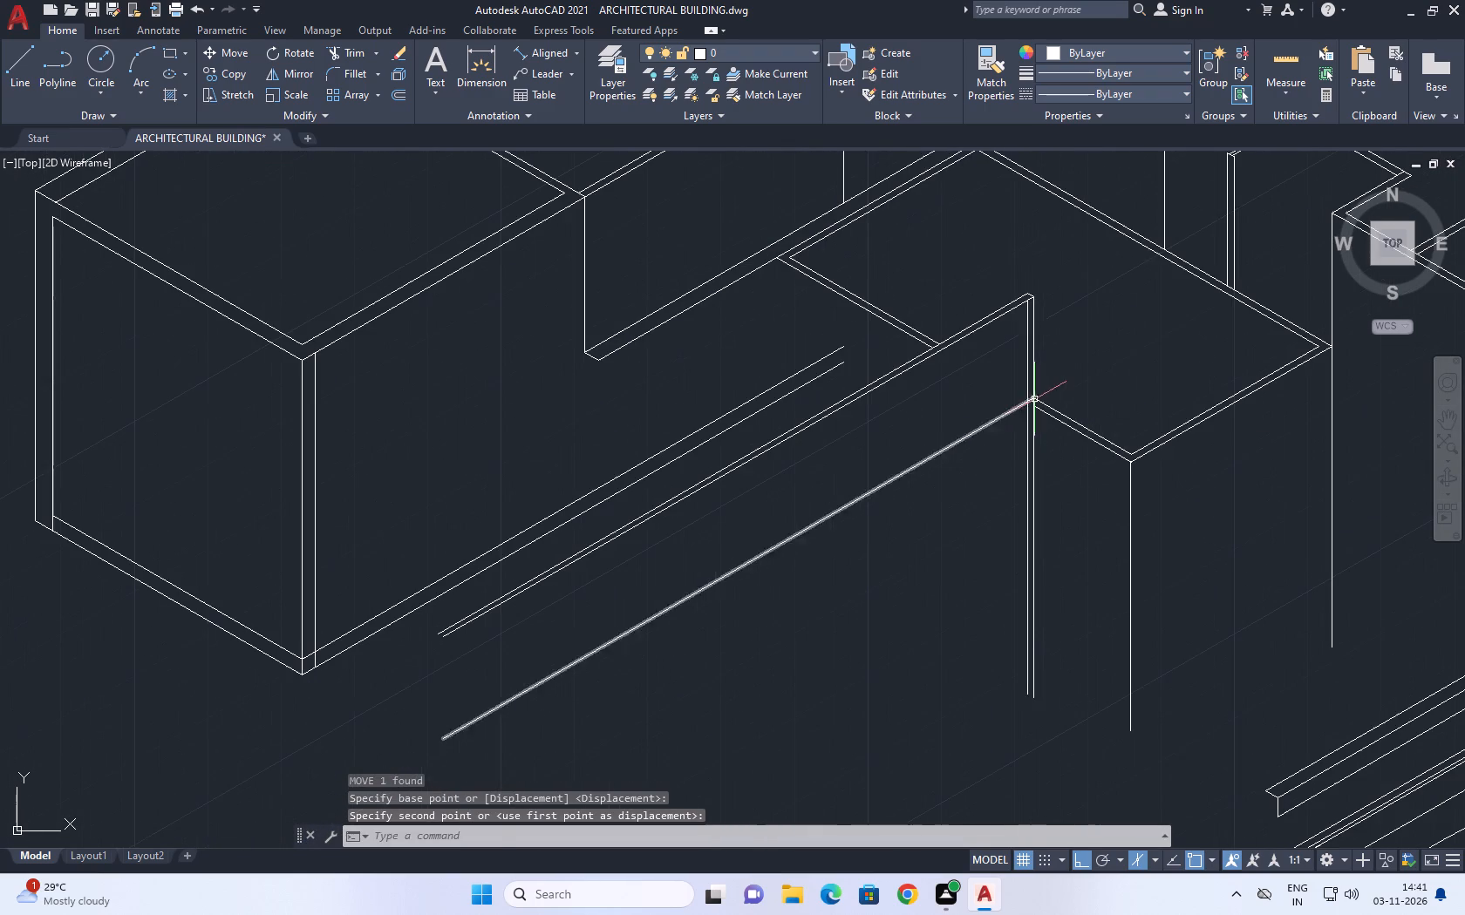
# Copy the lower sloping line 448 straight down from its end at the side wall junction.
pyautogui.click(985, 423)
pyautogui.write('co')
pyautogui.press('space')
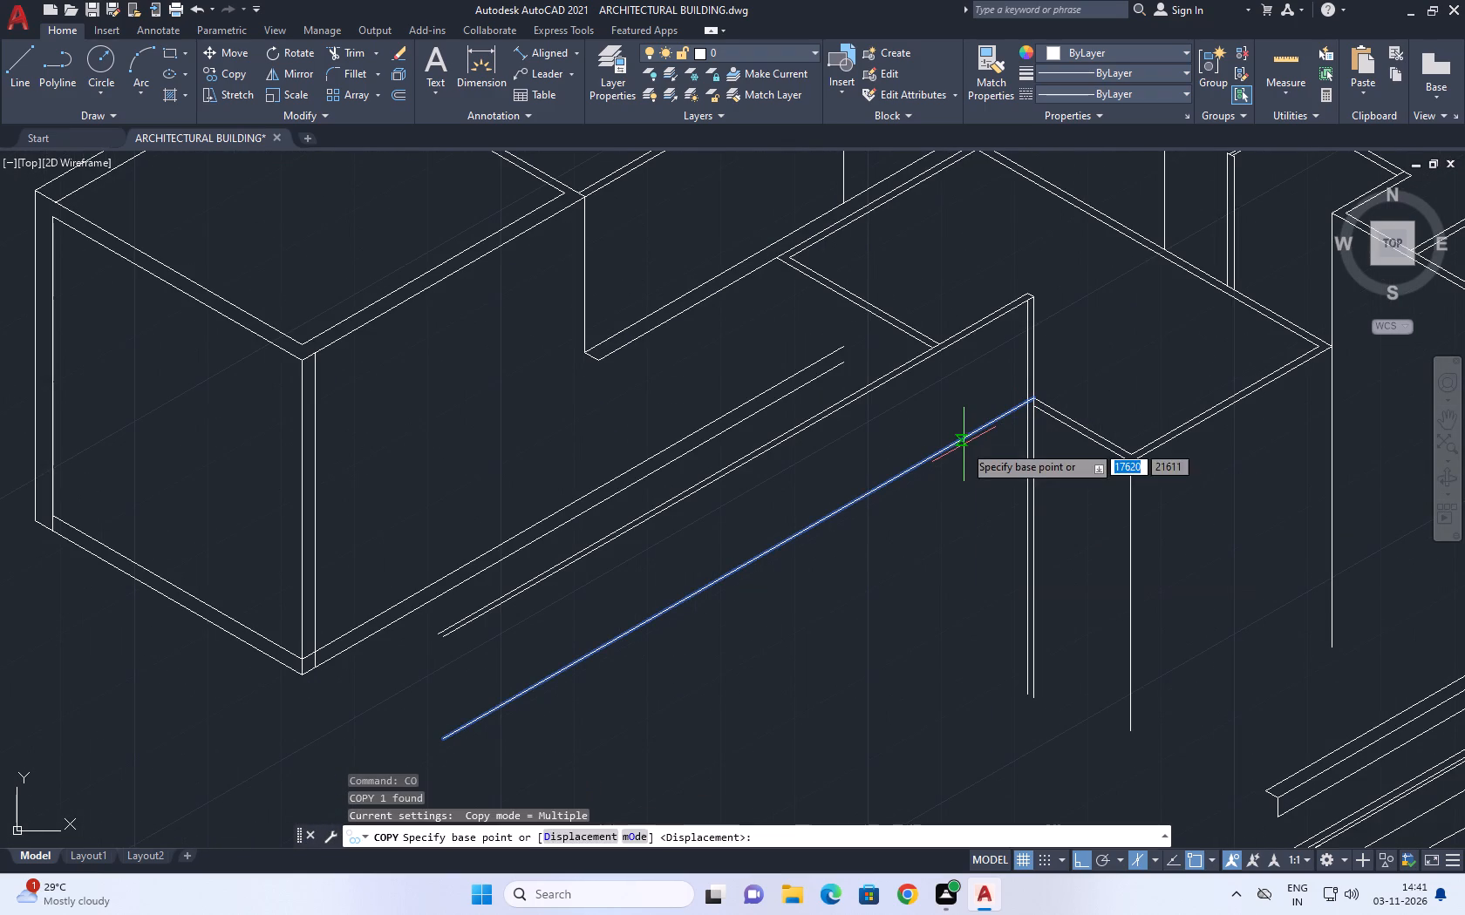
pyautogui.scroll(2, 1028, 394)
pyautogui.click(1038, 407)
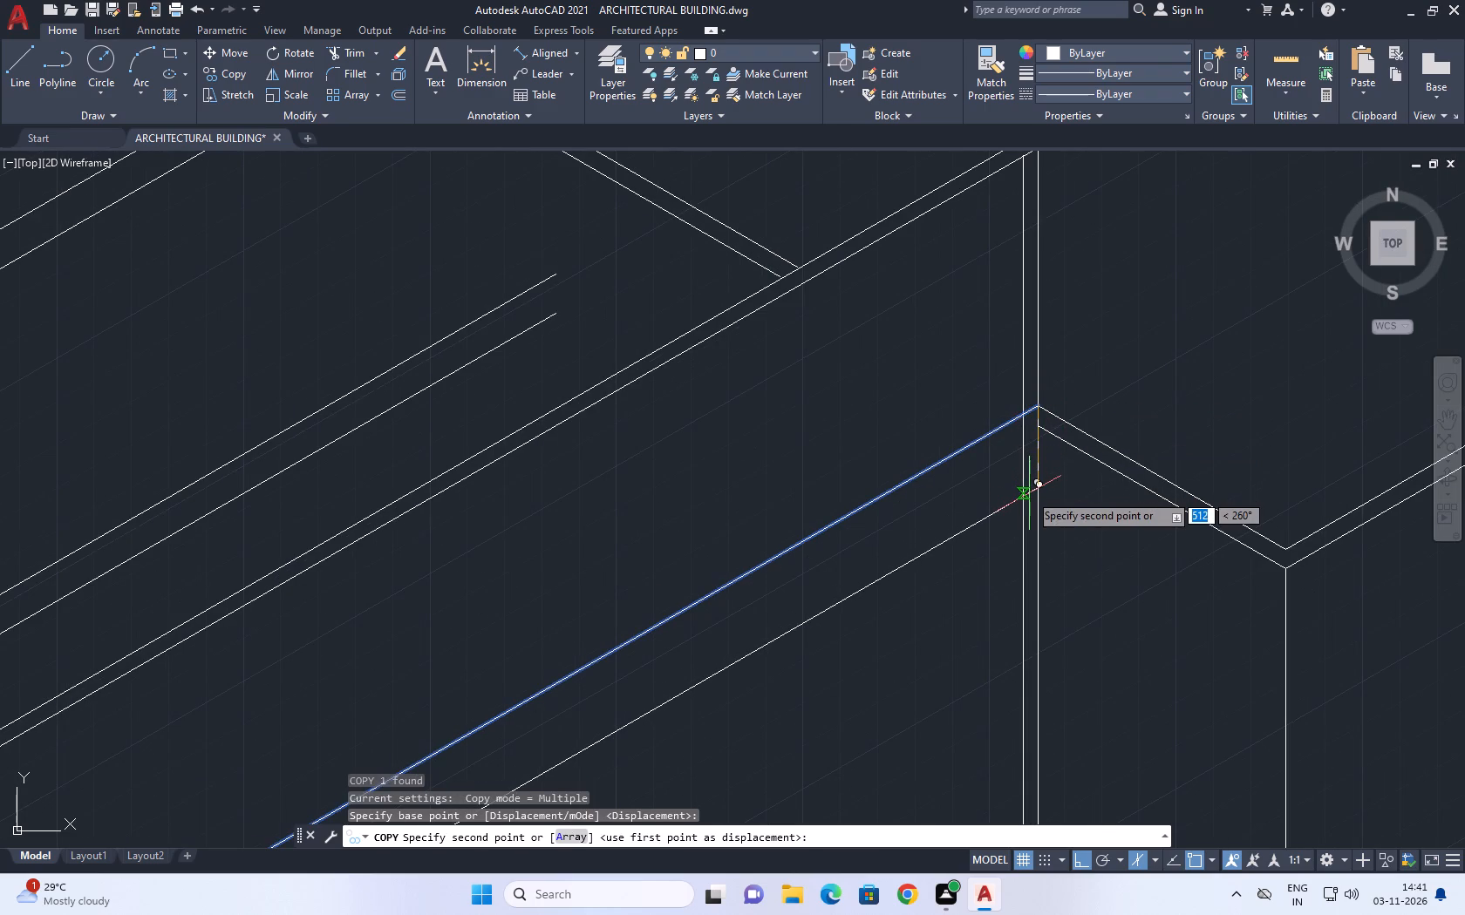
pyautogui.press('4')
pyautogui.press('4')
pyautogui.press('8')
pyautogui.press('3')
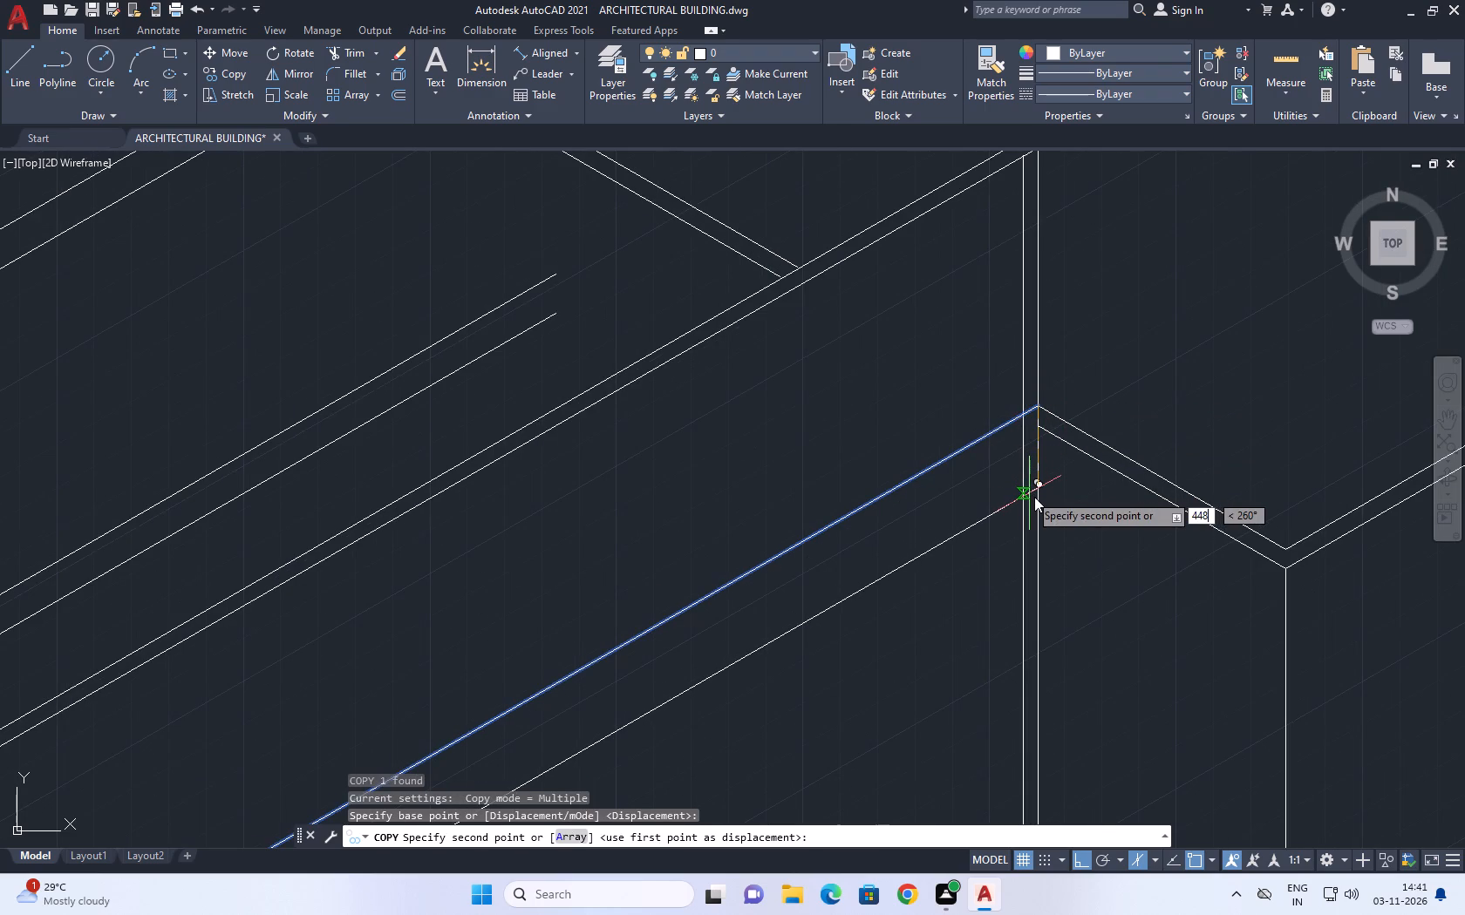
pyautogui.press('BackSpace')
pyautogui.press('Return')
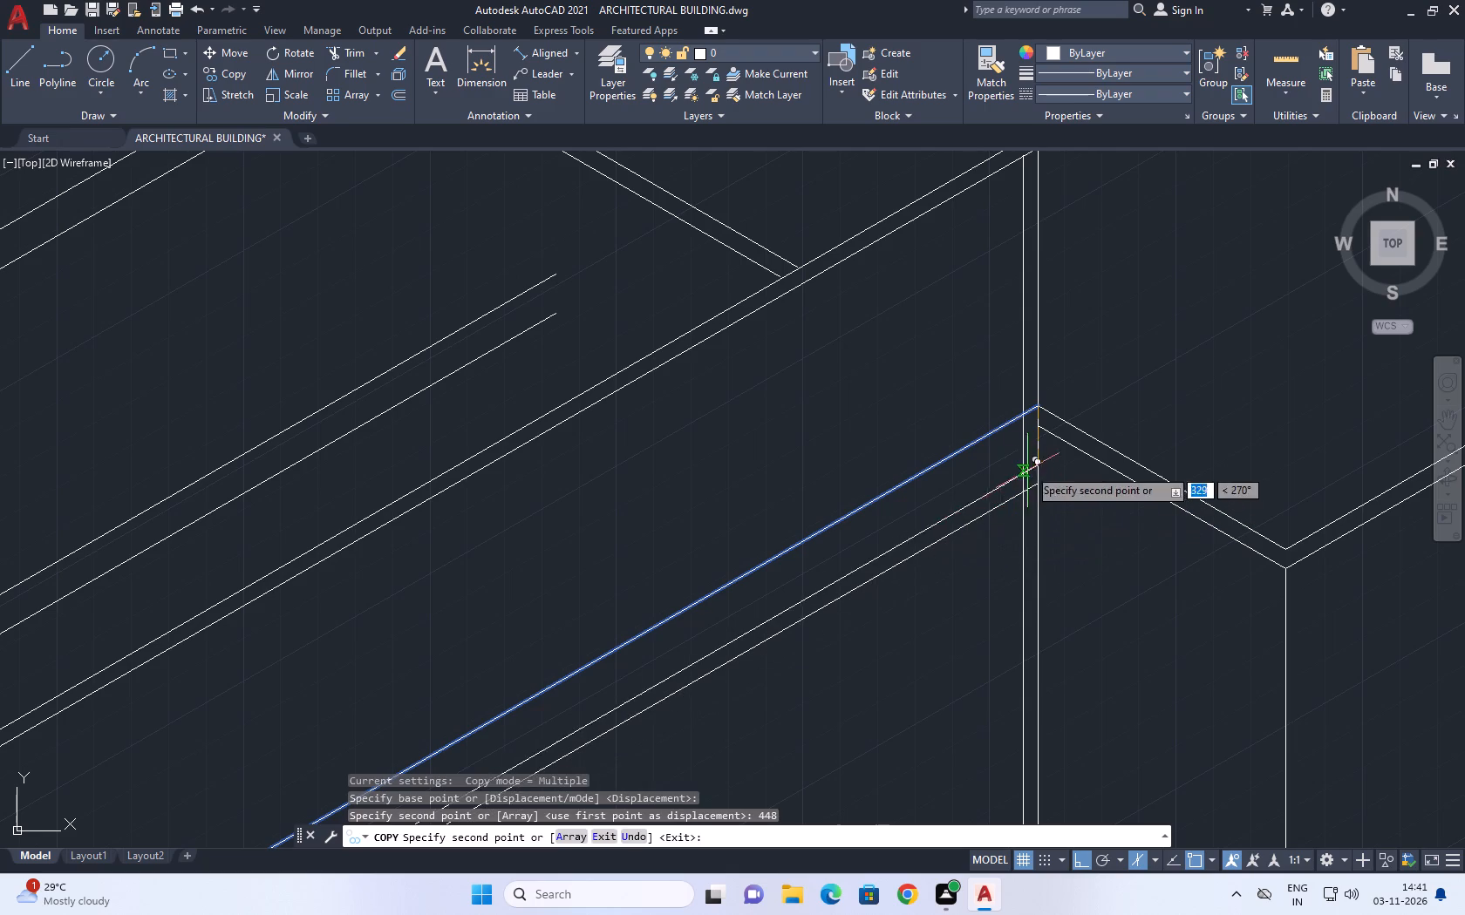
pyautogui.press('Escape')
# Regenerate the drawing display and inspect the sloping lines' junction with the intermediate wall.
pyautogui.moveTo(1058, 451); pyautogui.dragTo(1028, 450, button='middle')
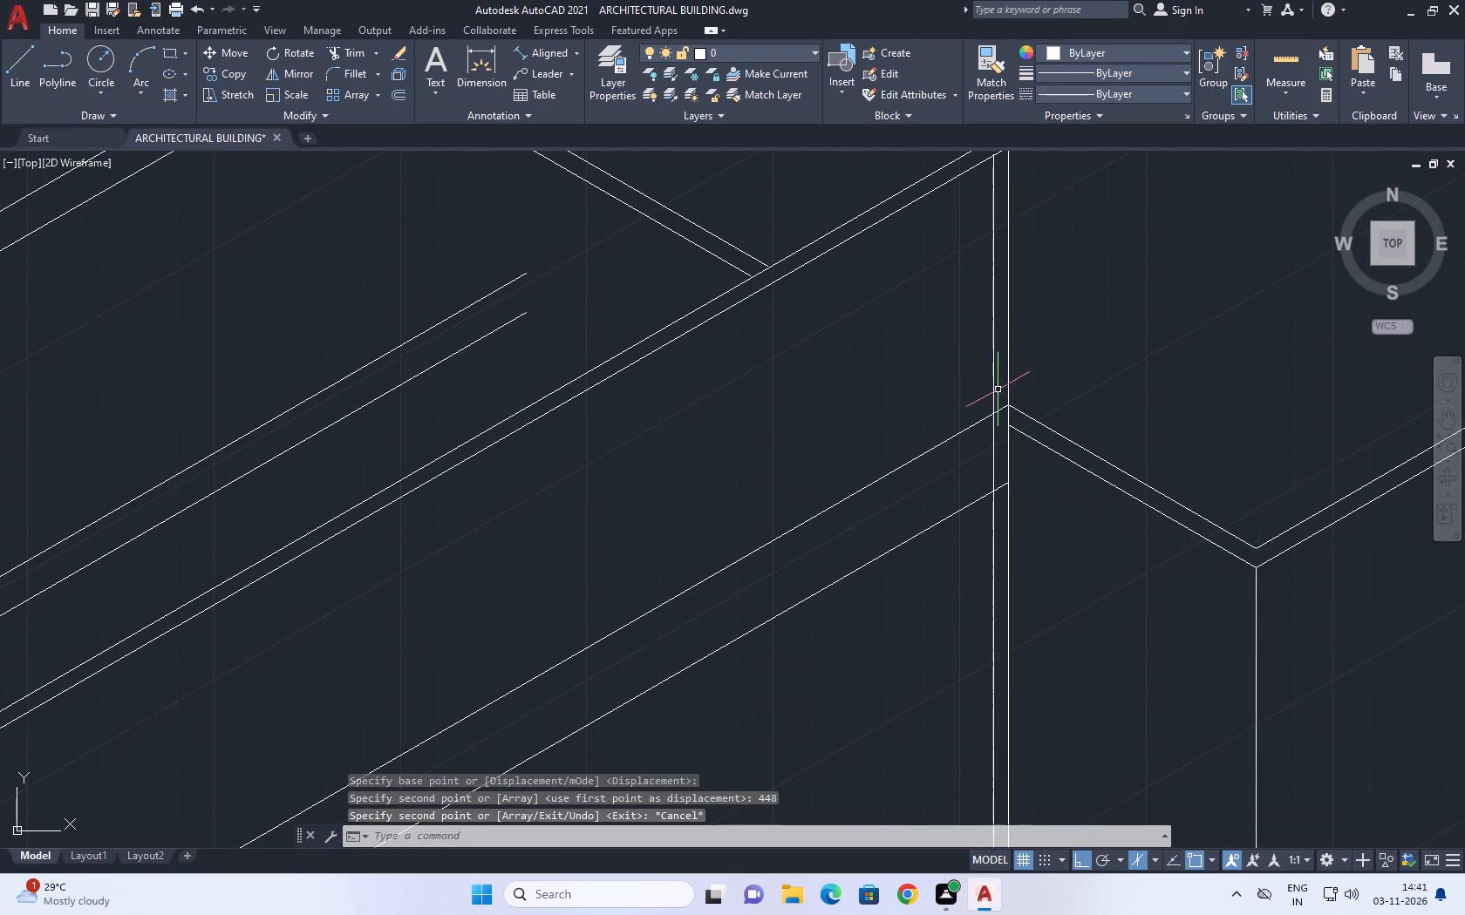
pyautogui.write('re')
pyautogui.press('space')
pyautogui.scroll(1, 1006, 429)
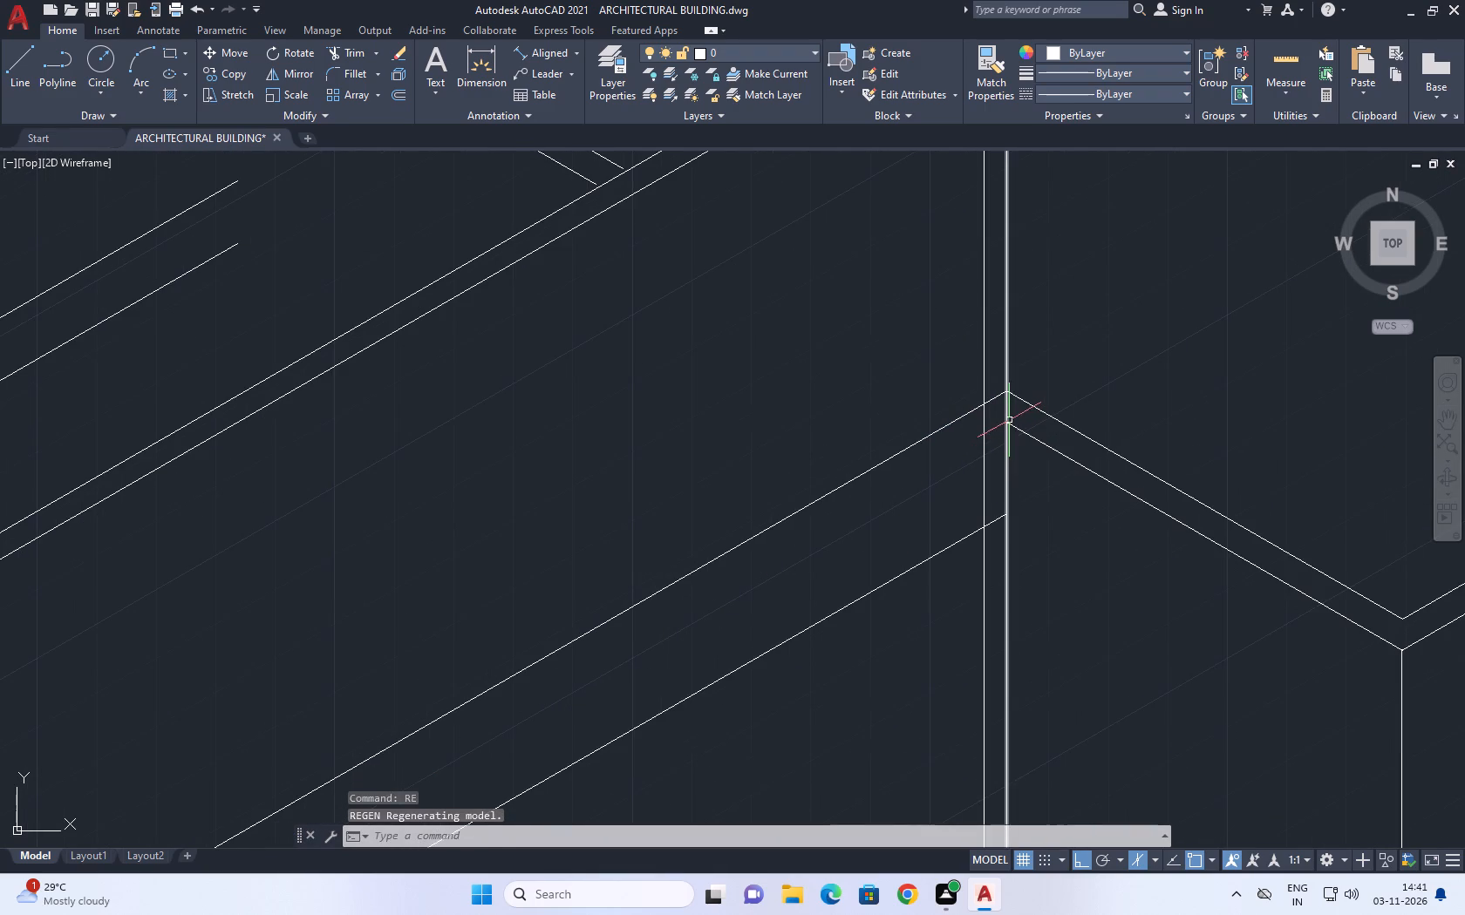
pyautogui.press('Escape')
pyautogui.scroll(-2, 984, 418)
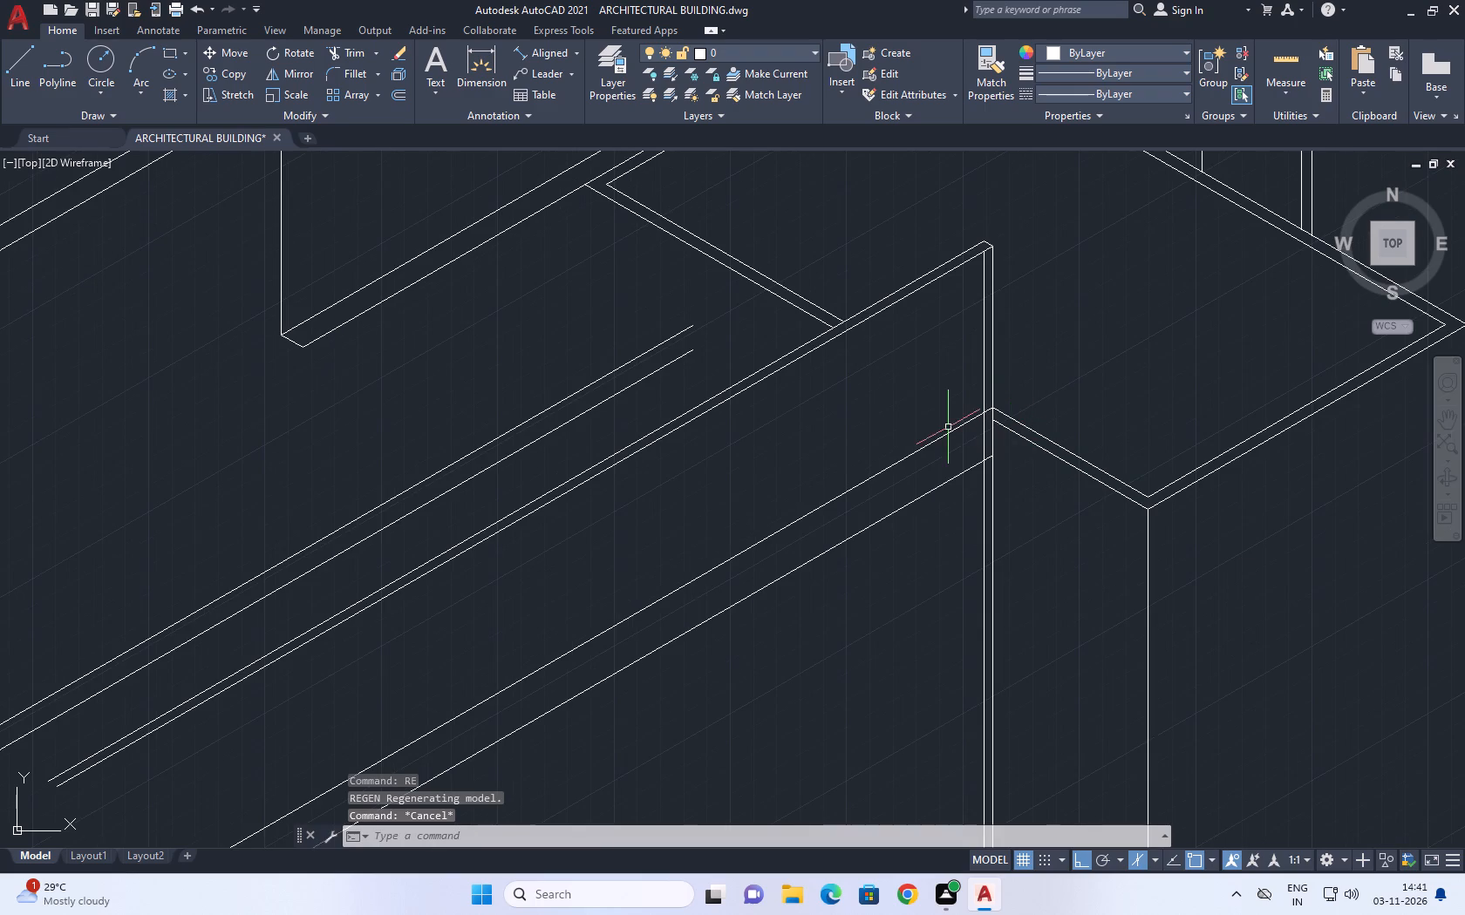
# Copy the upper sloping line on the intermediate wall's face vertically upward by 114.3 at the side wall junction.
pyautogui.click(944, 438)
pyautogui.moveTo(937, 424); pyautogui.dragTo(954, 444, button='middle')
pyautogui.press('c')
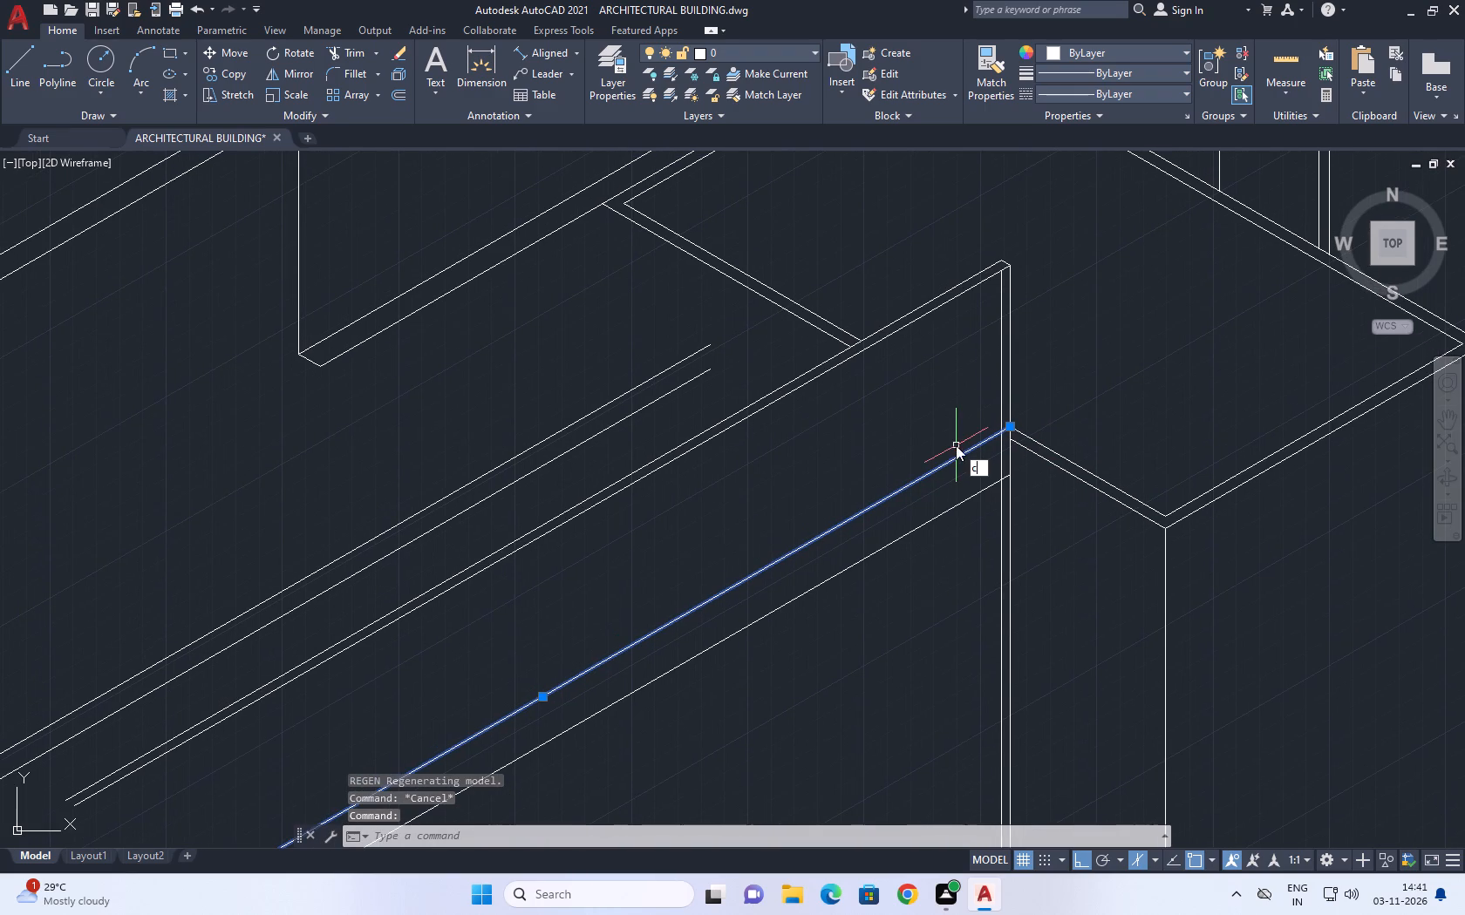
pyautogui.press('o')
pyautogui.press('space')
pyautogui.click(965, 446)
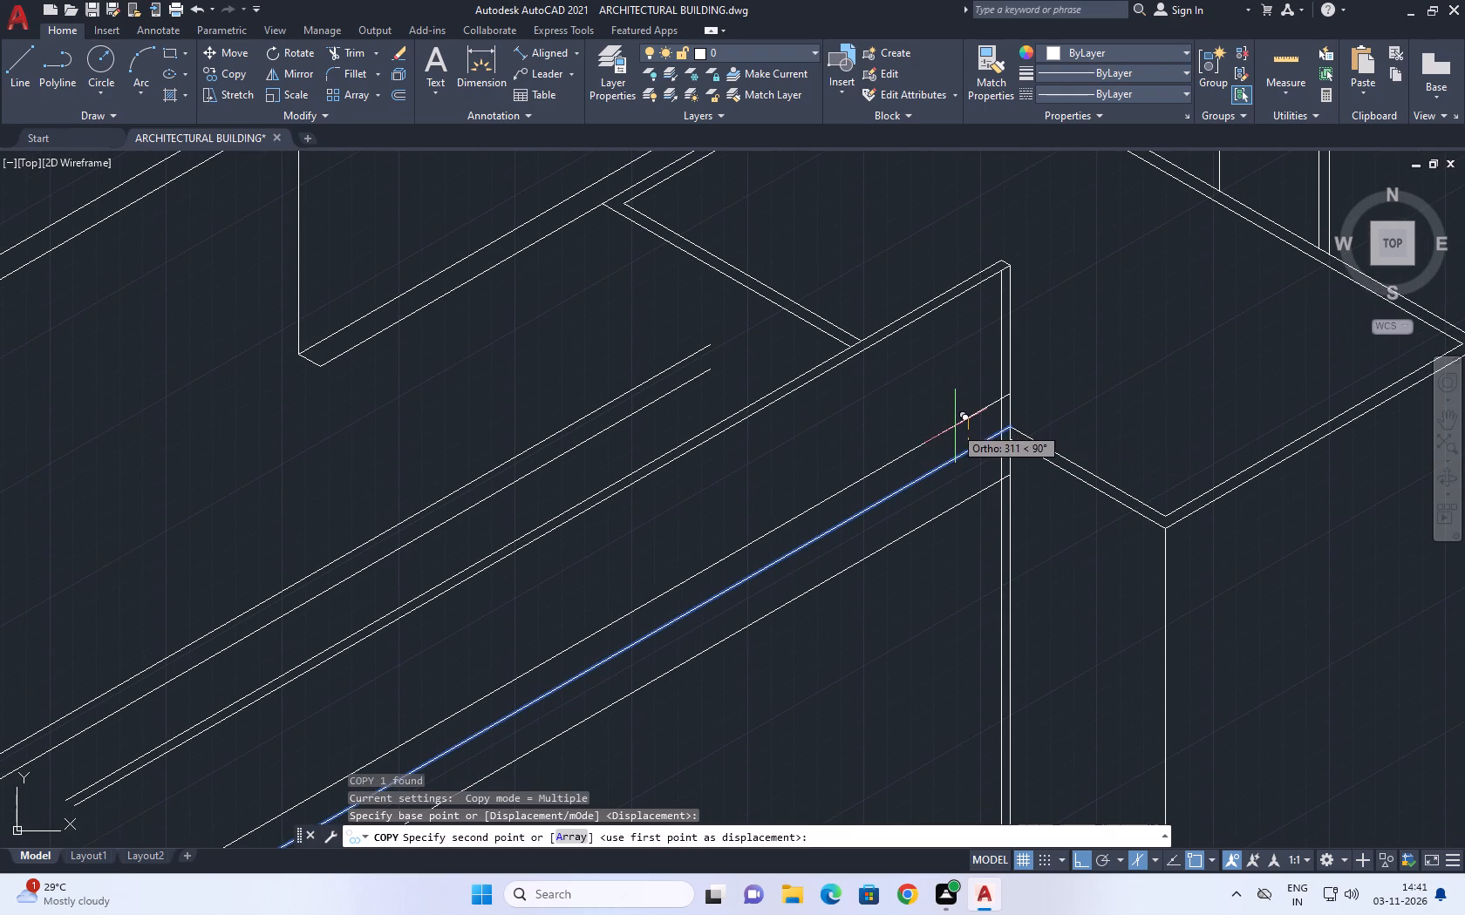
pyautogui.write('114')
pyautogui.press('.')
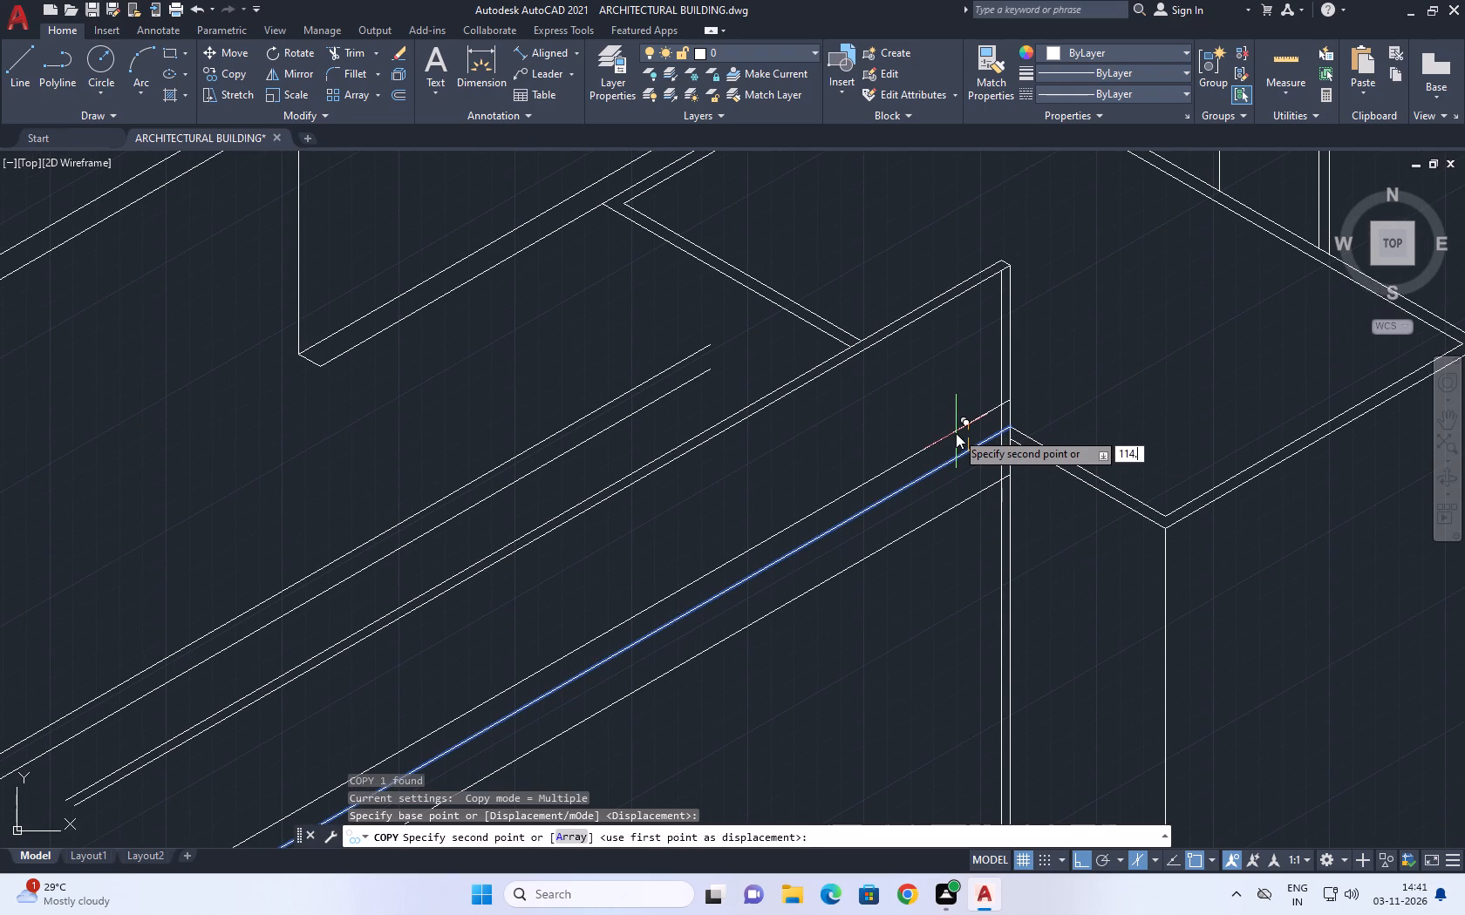
pyautogui.press('3')
pyautogui.press('Return')
pyautogui.press('Escape')
pyautogui.moveTo(1017, 430); pyautogui.dragTo(1028, 451, button='middle')
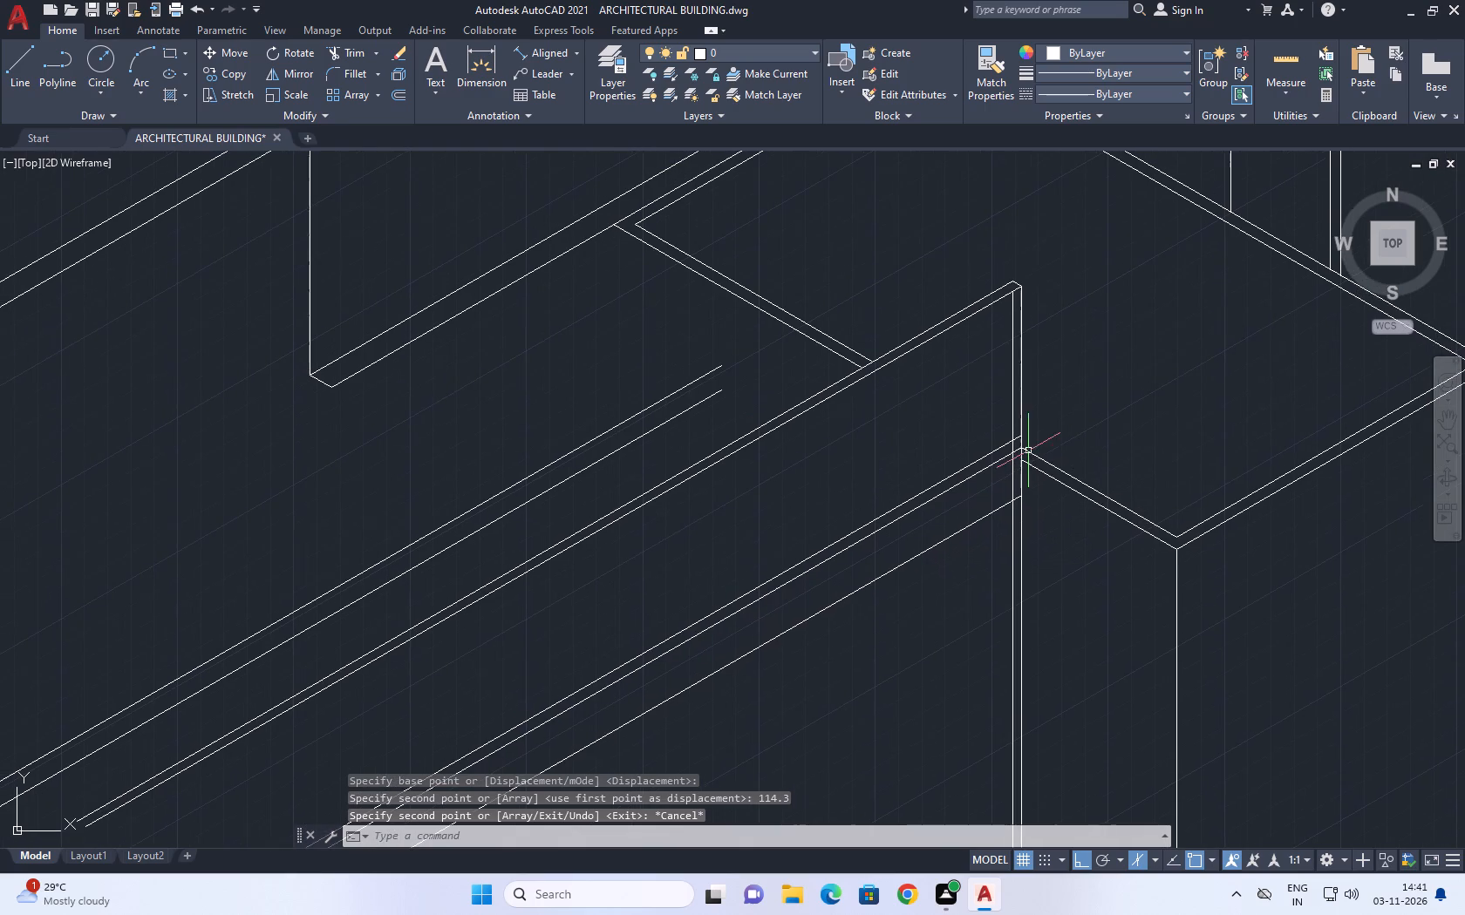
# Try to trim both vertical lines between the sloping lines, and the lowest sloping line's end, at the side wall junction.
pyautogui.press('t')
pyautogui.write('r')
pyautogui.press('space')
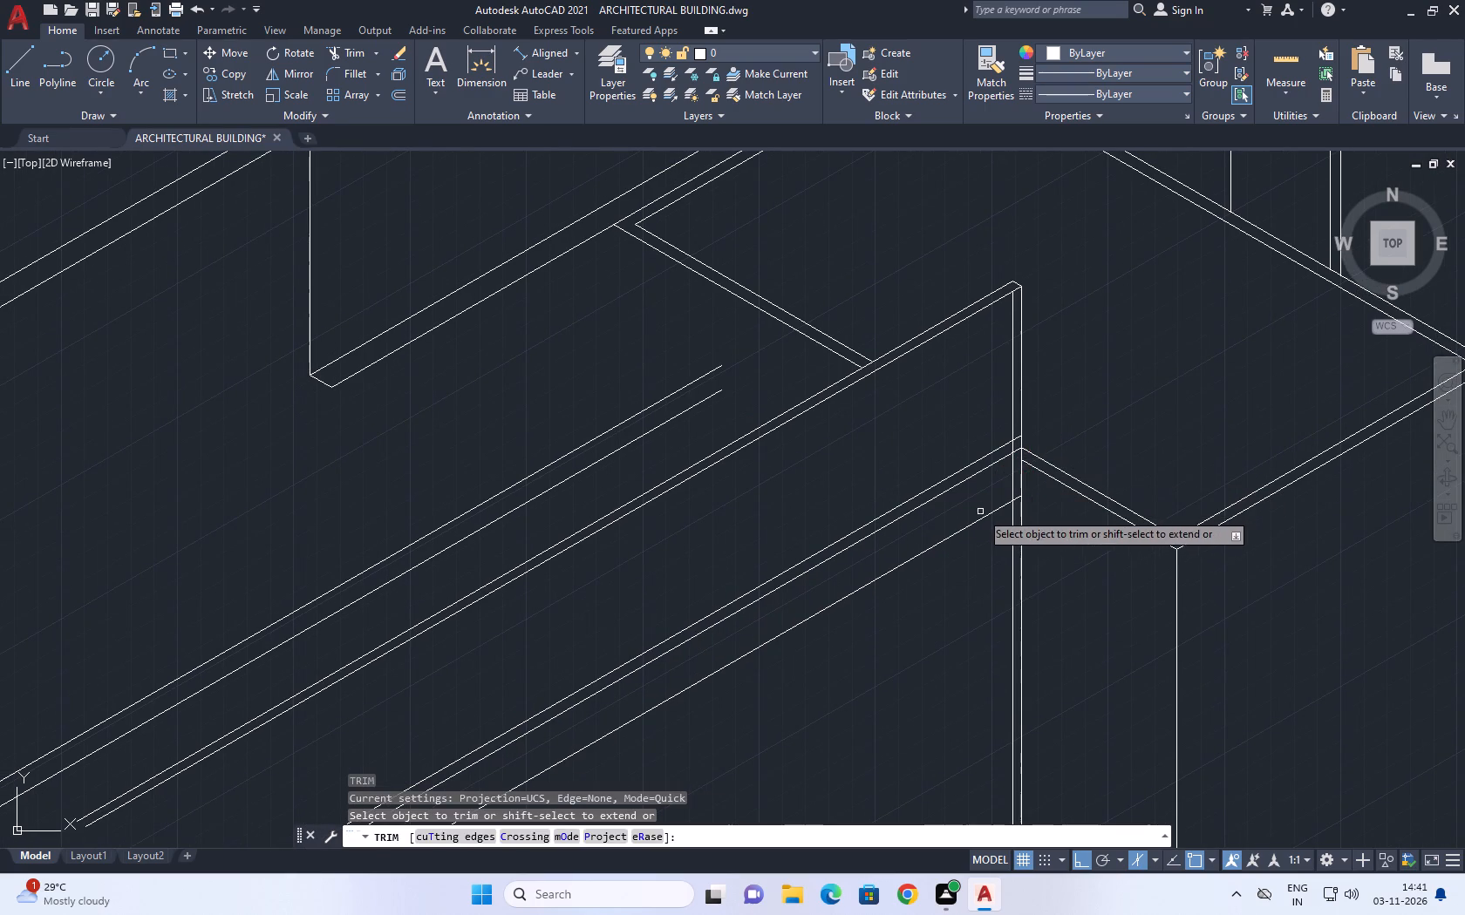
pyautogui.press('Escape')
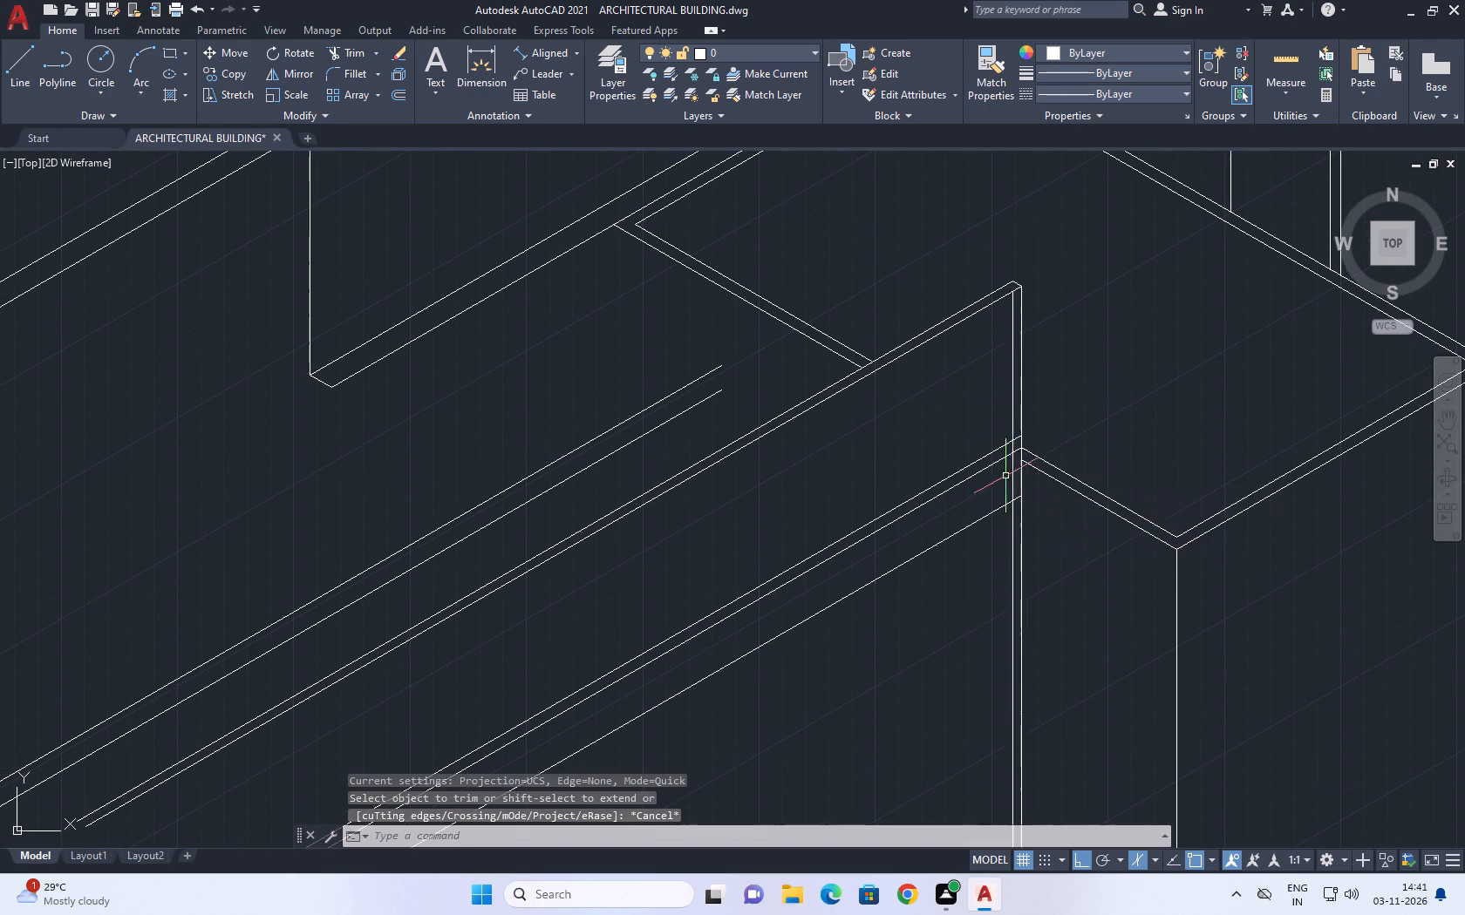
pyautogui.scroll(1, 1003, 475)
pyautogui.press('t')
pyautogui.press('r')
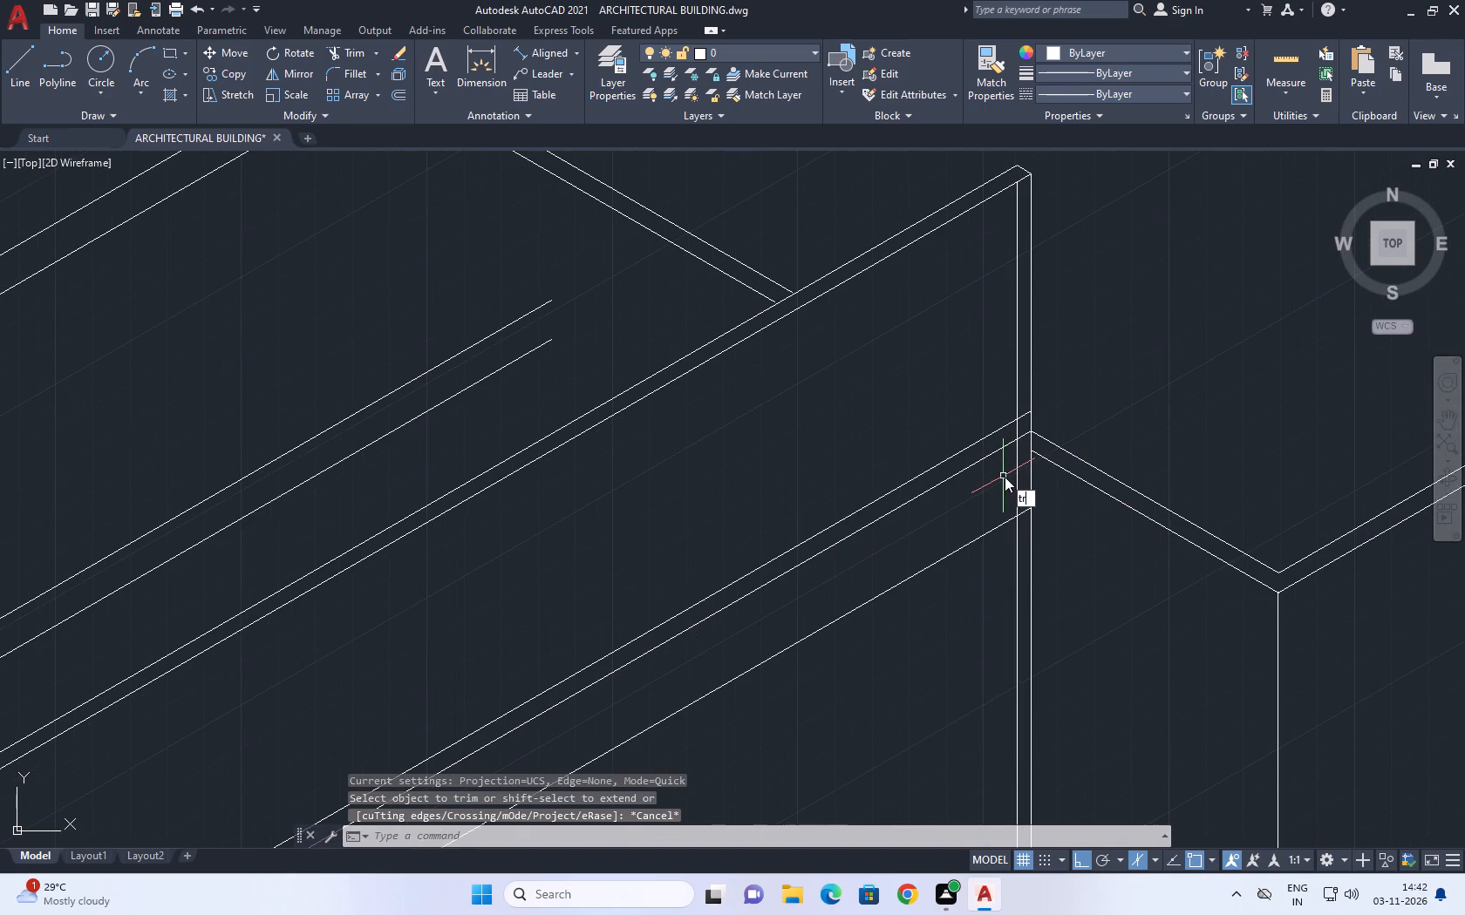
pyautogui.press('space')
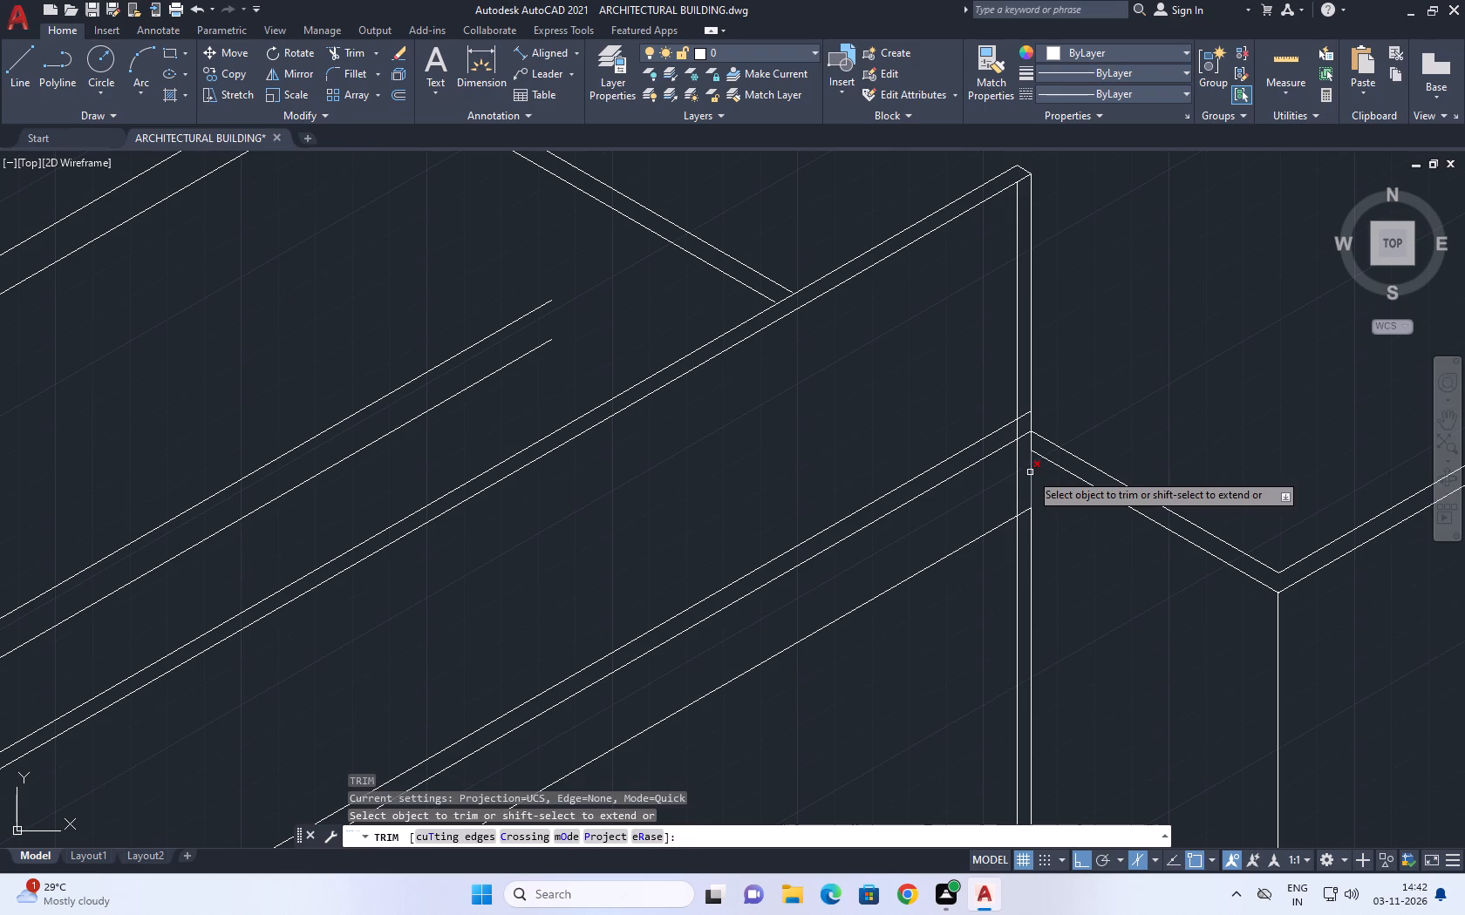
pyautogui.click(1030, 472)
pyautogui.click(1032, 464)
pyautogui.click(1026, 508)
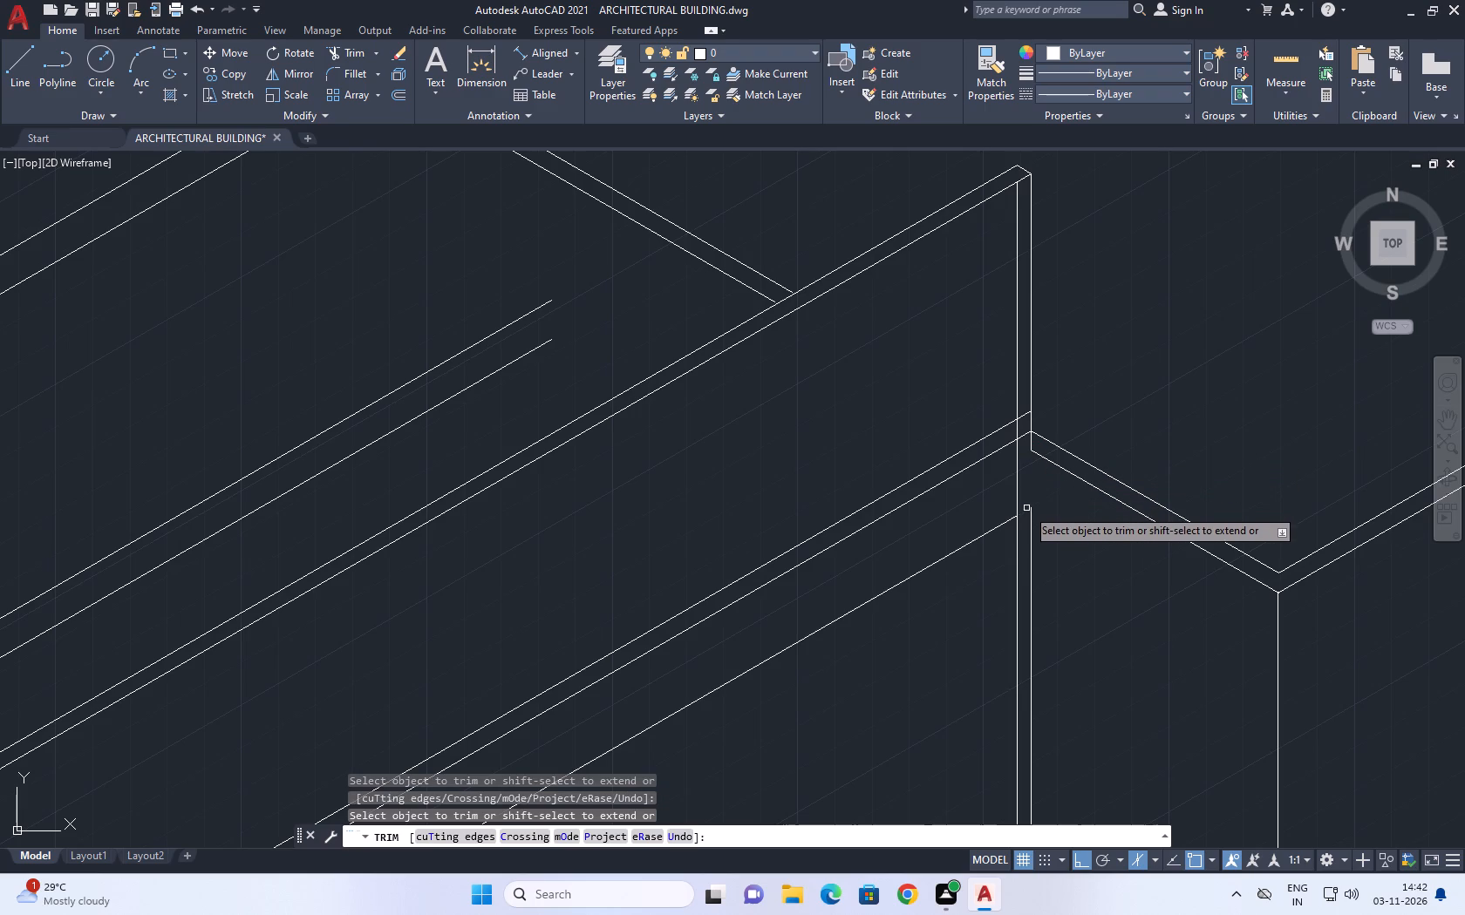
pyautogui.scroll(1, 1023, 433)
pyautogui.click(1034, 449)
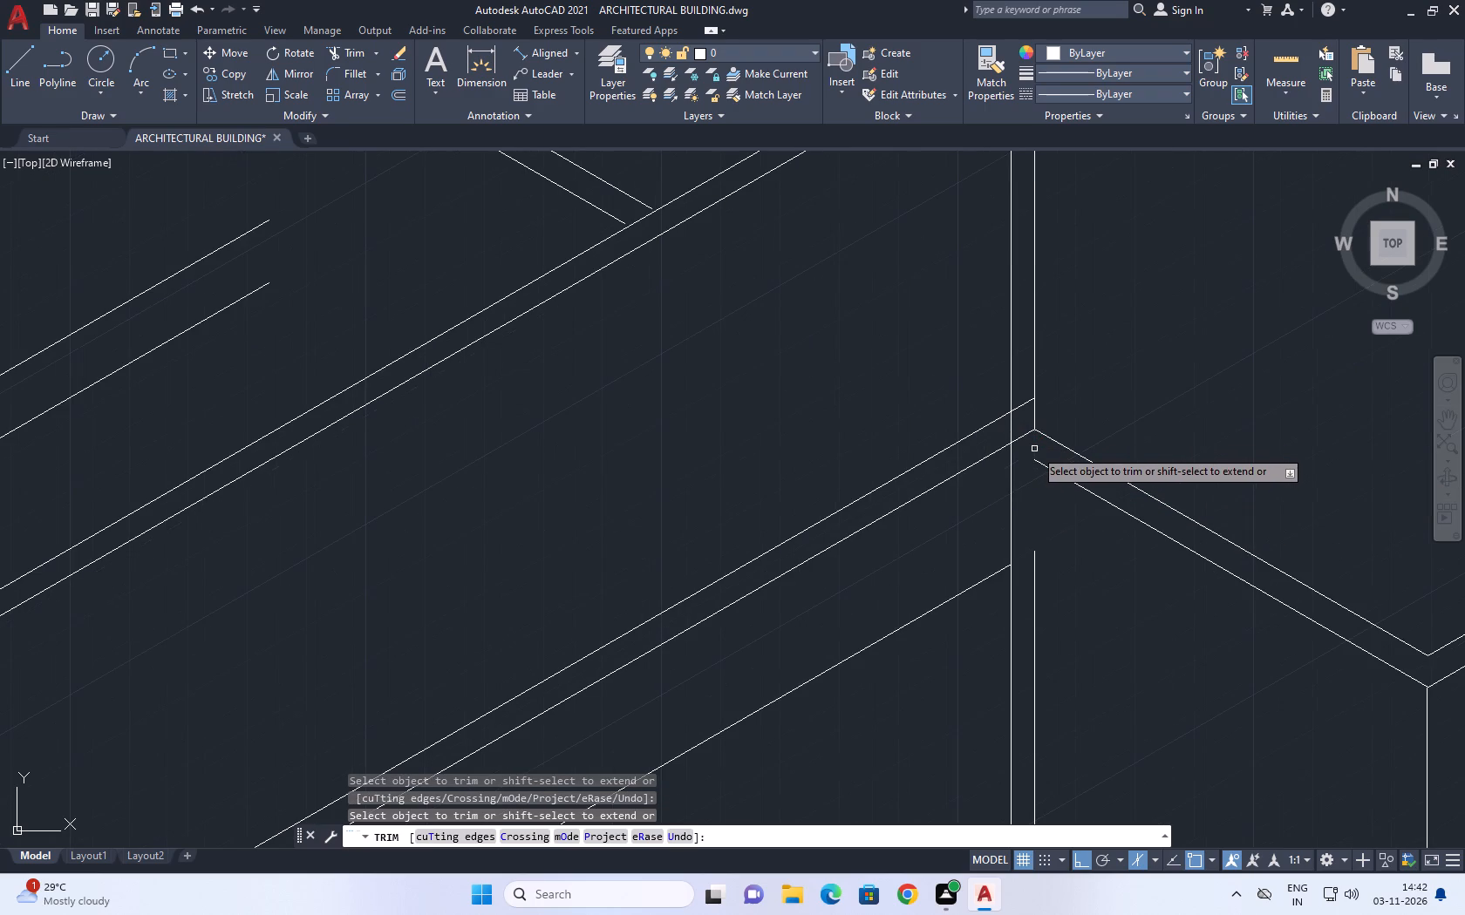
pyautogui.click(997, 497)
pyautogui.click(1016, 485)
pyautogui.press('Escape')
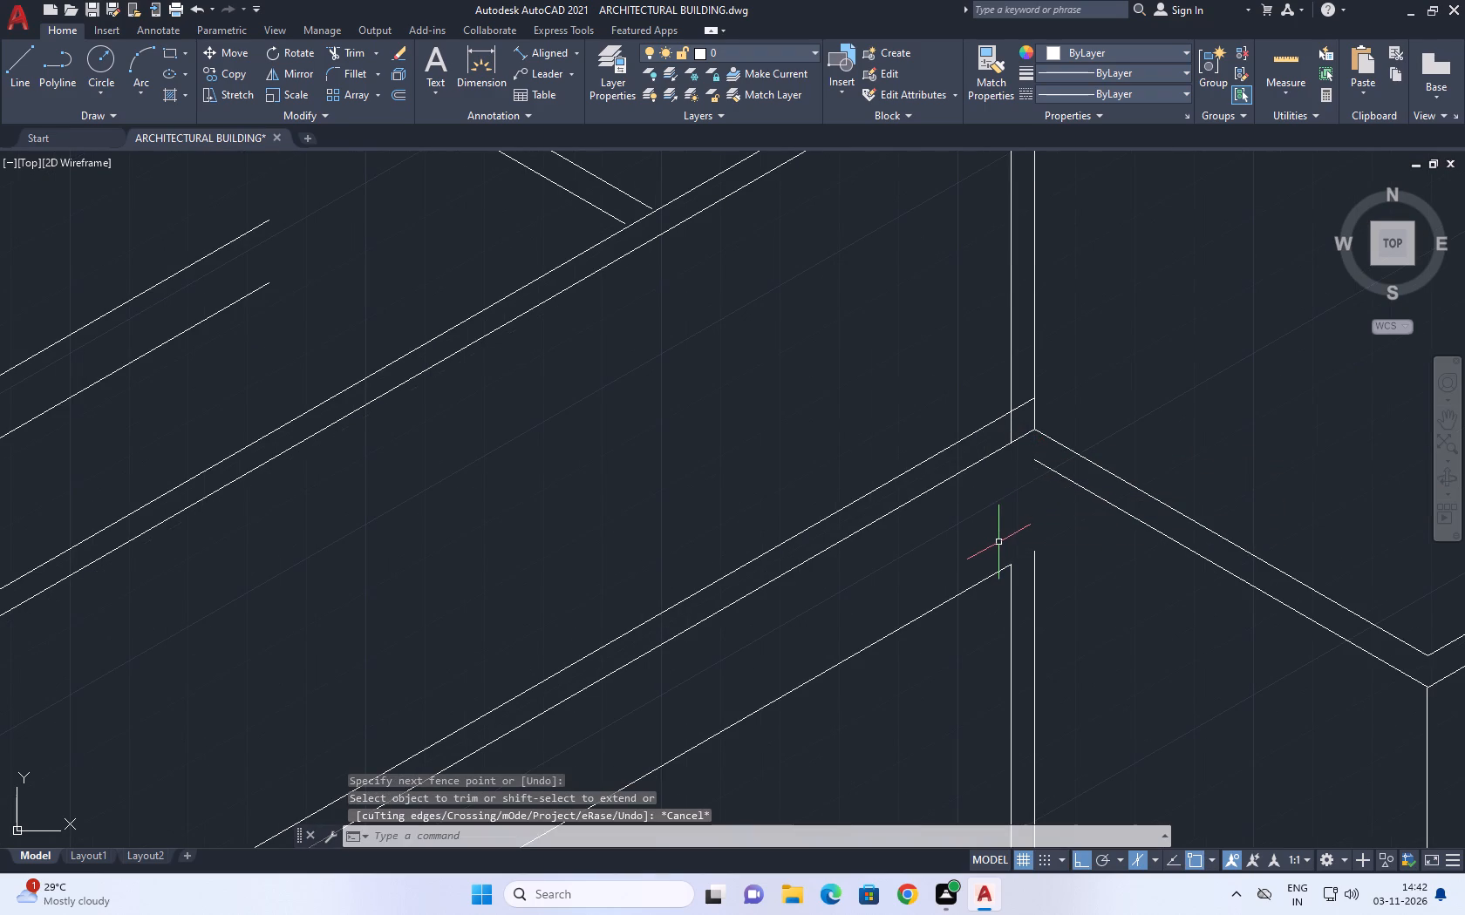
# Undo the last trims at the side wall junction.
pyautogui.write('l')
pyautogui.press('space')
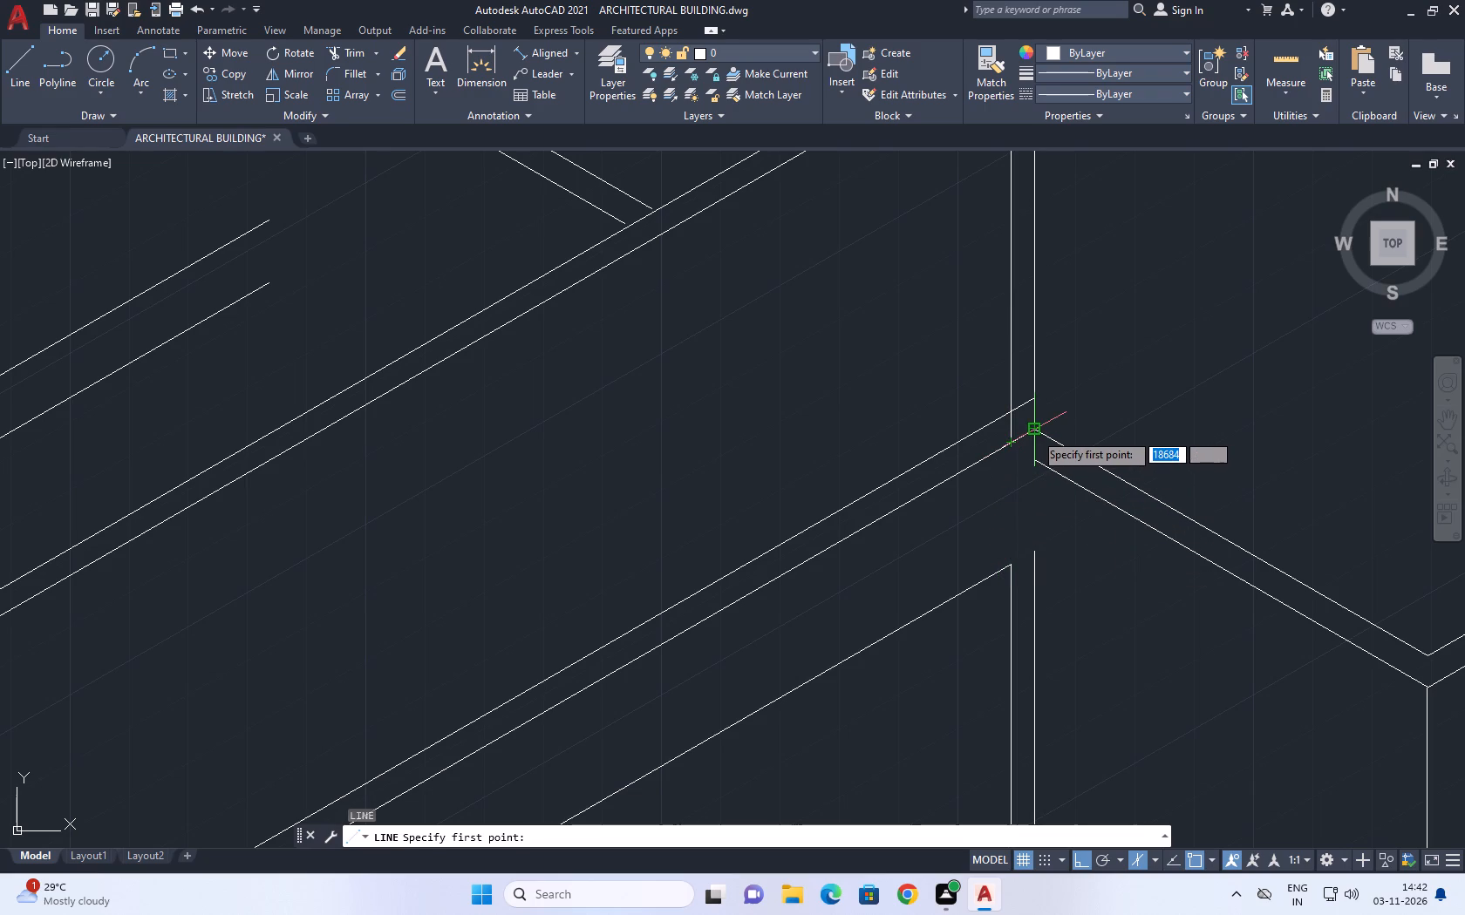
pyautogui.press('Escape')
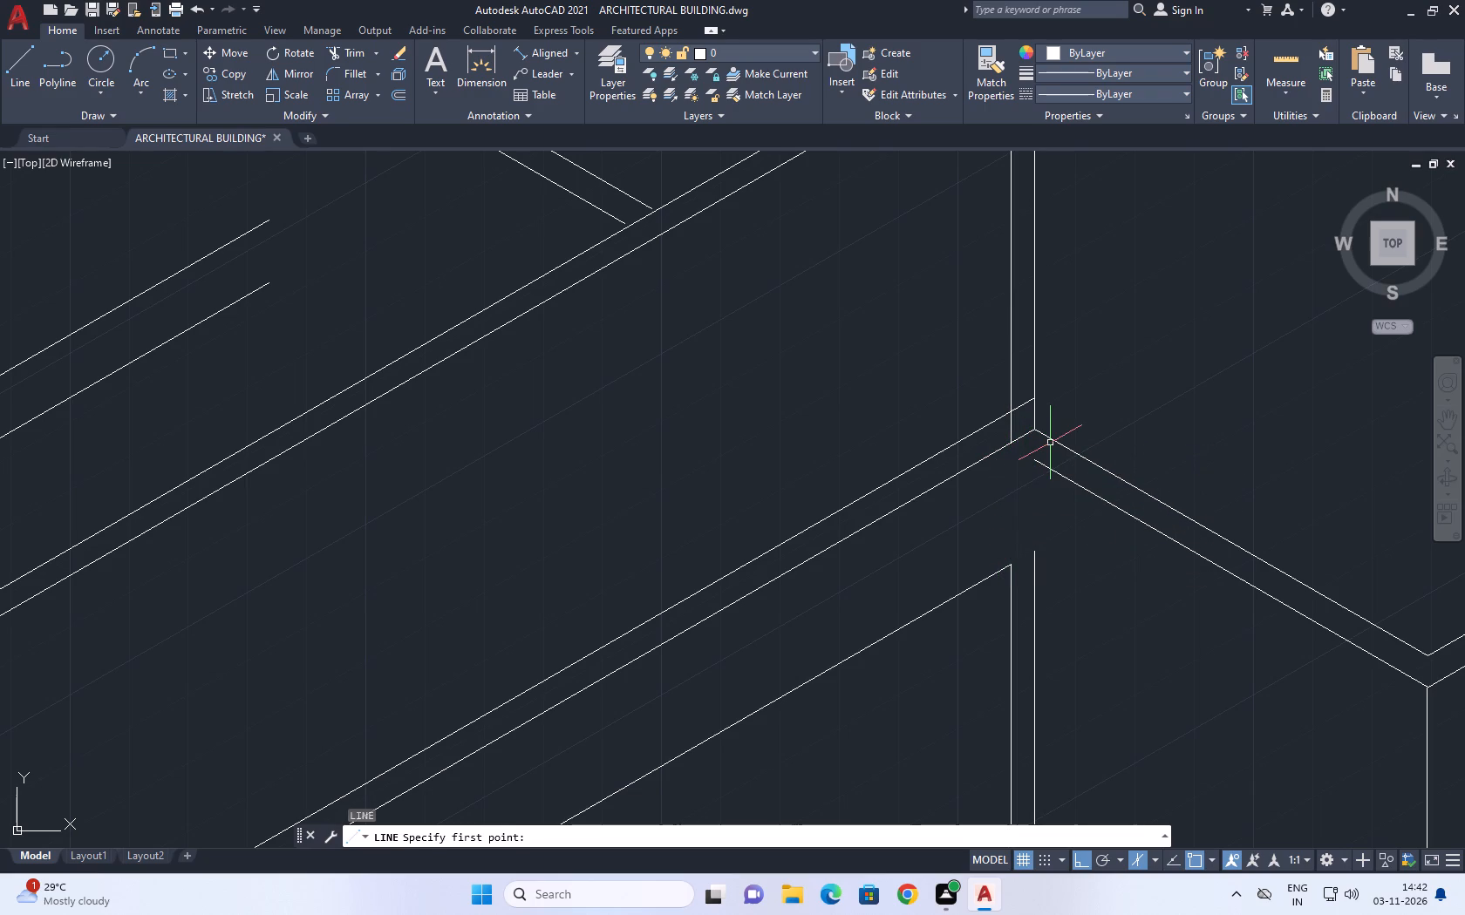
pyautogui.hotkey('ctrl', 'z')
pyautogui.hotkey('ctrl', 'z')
# Trim the outer vertical line between the side wall's lower top edge line and the lowest sloping line.
pyautogui.moveTo(1054, 485); pyautogui.dragTo(1048, 476, button='middle')
pyautogui.scroll(1, 1048, 476)
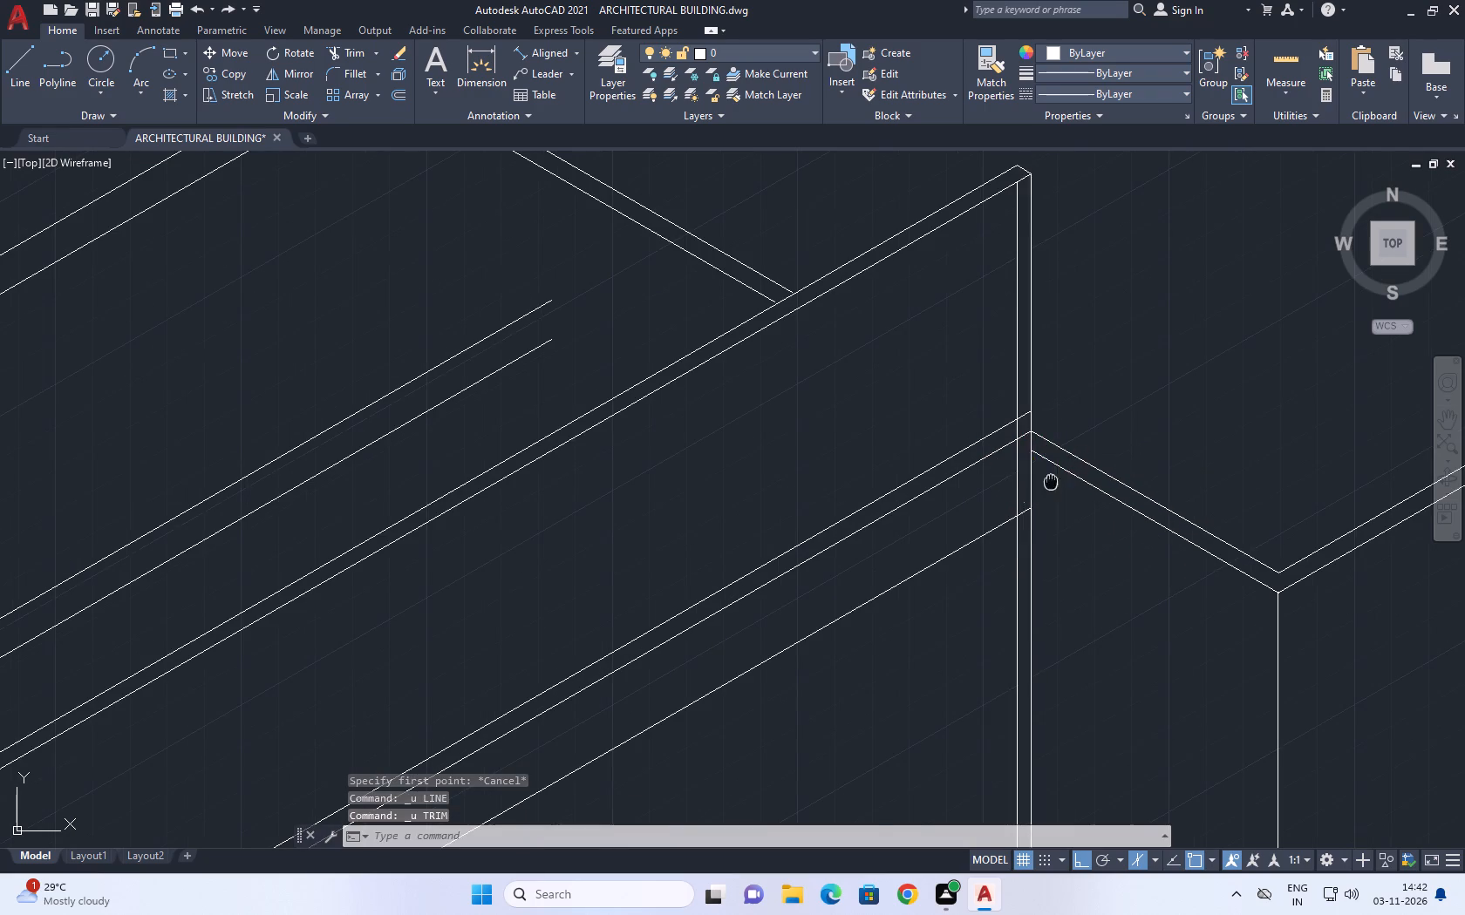
pyautogui.moveTo(1048, 476); pyautogui.dragTo(1025, 372, button='middle')
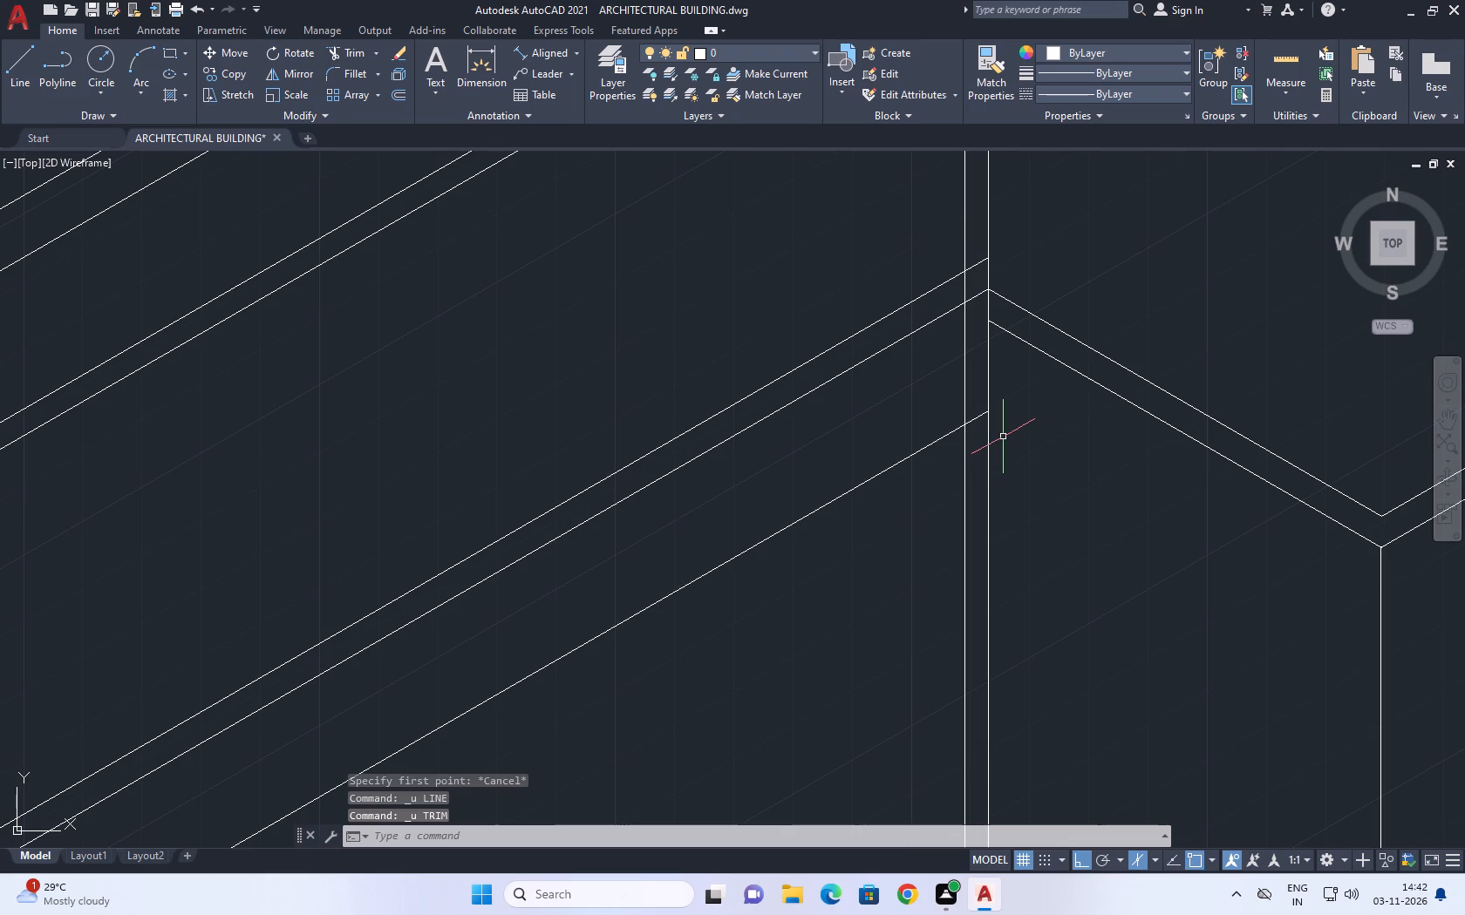
pyautogui.write('tr')
pyautogui.press('space')
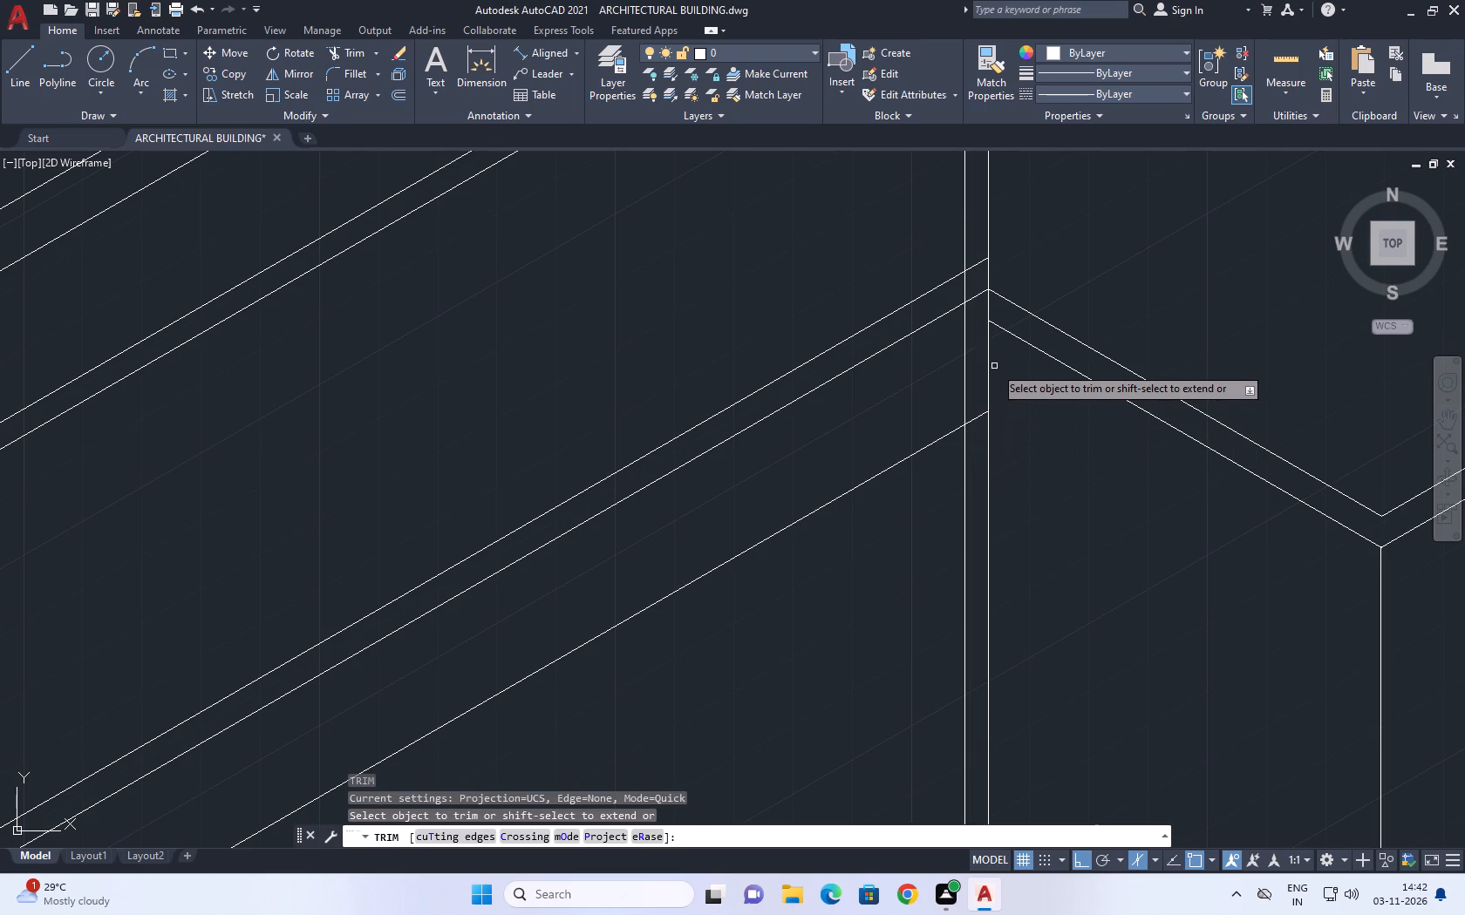
pyautogui.click(989, 358)
pyautogui.click(990, 357)
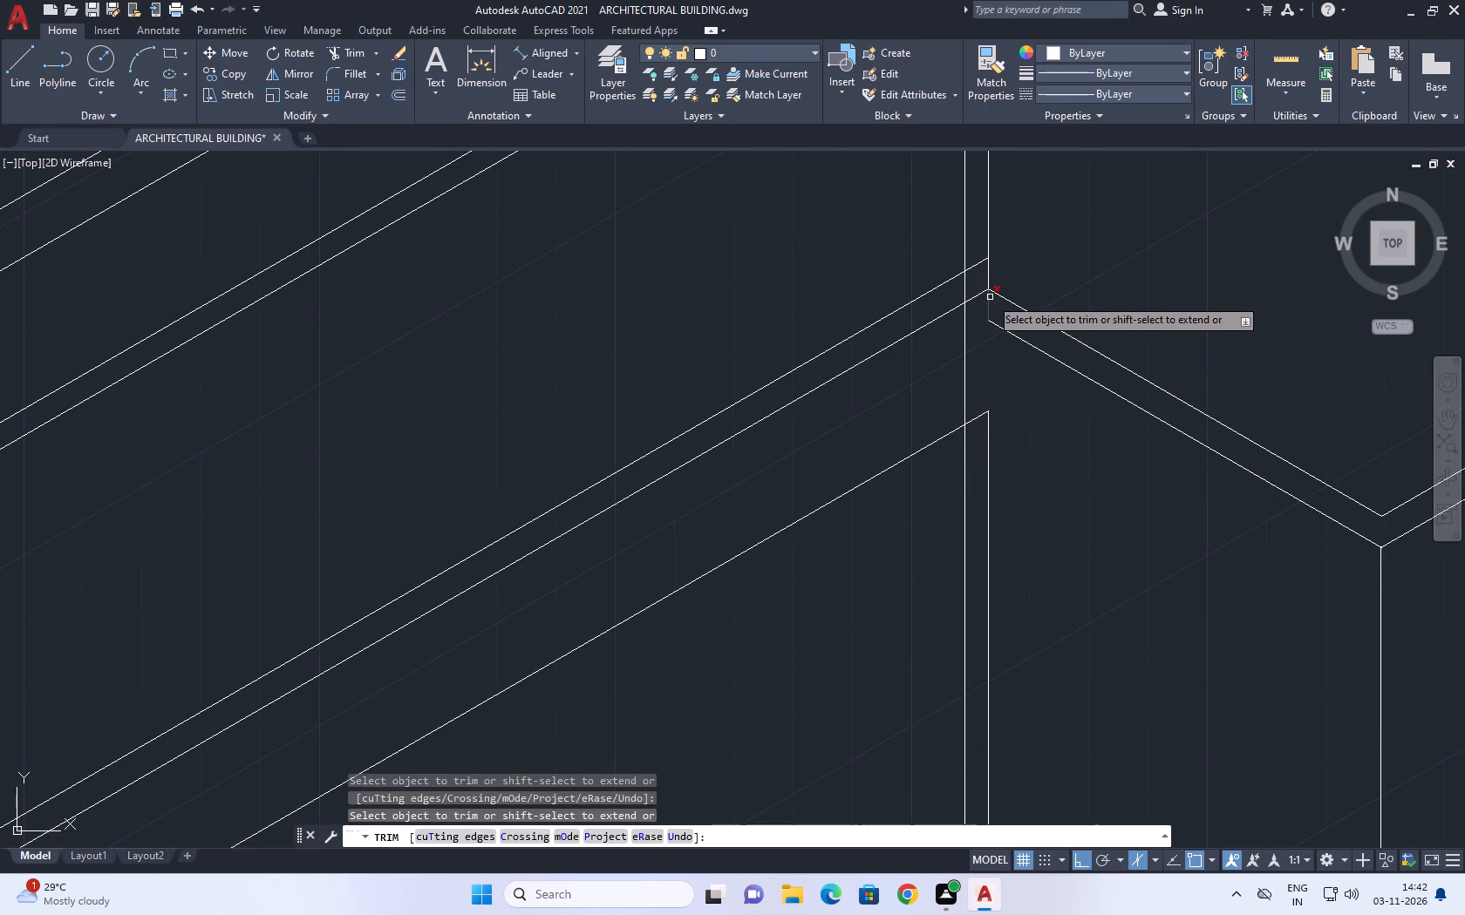
pyautogui.scroll(-2, 984, 323)
pyautogui.press('Escape')
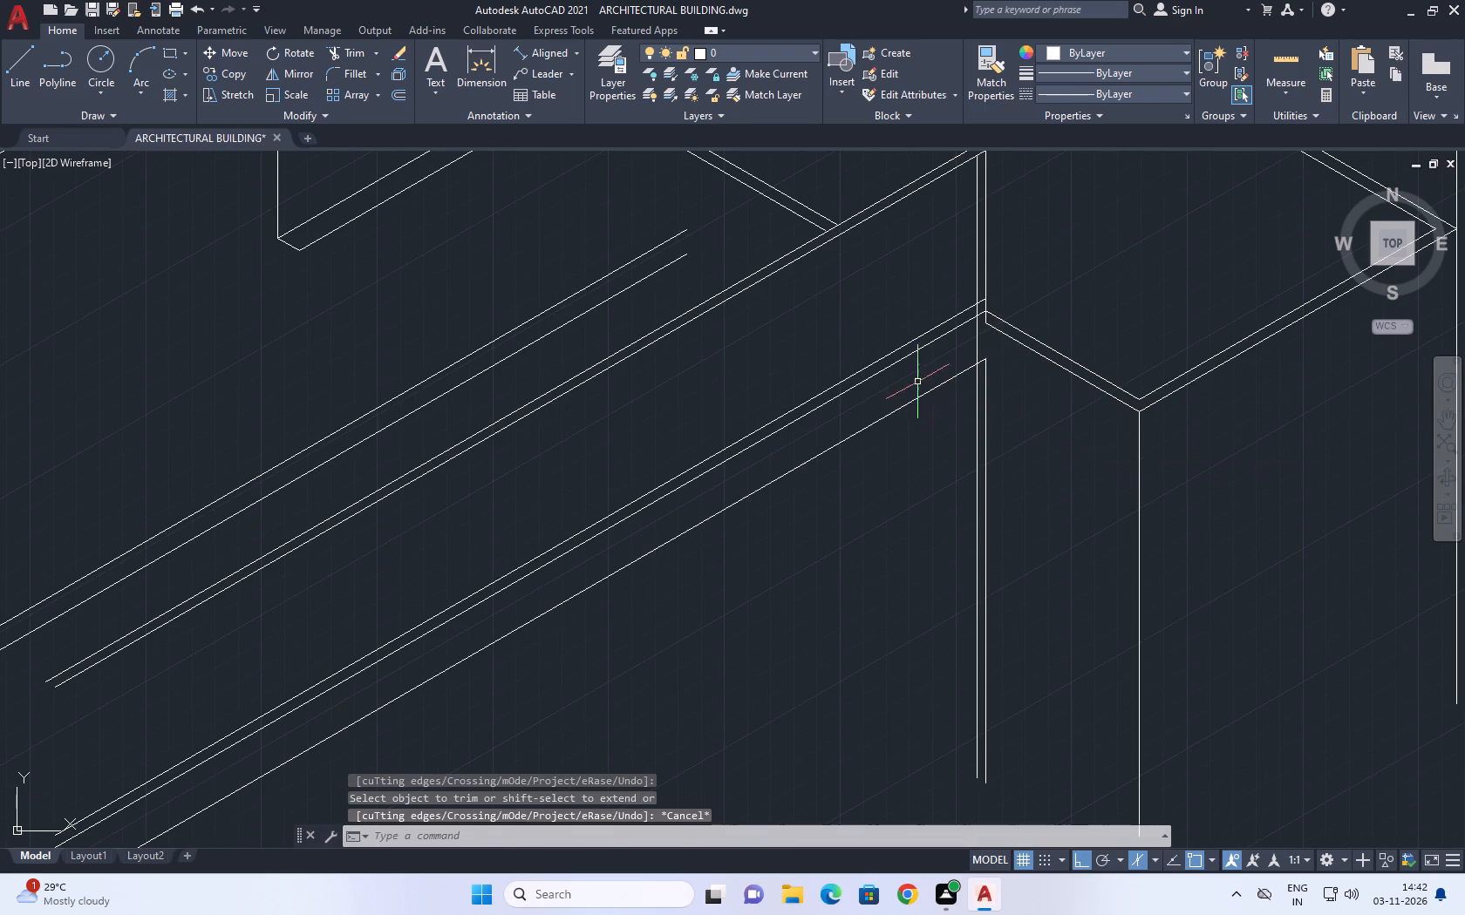
# Move the two closely spaced sloping lines down so the lower one ends at the side wall's lower top edge line.
pyautogui.click(911, 379)
pyautogui.click(874, 335)
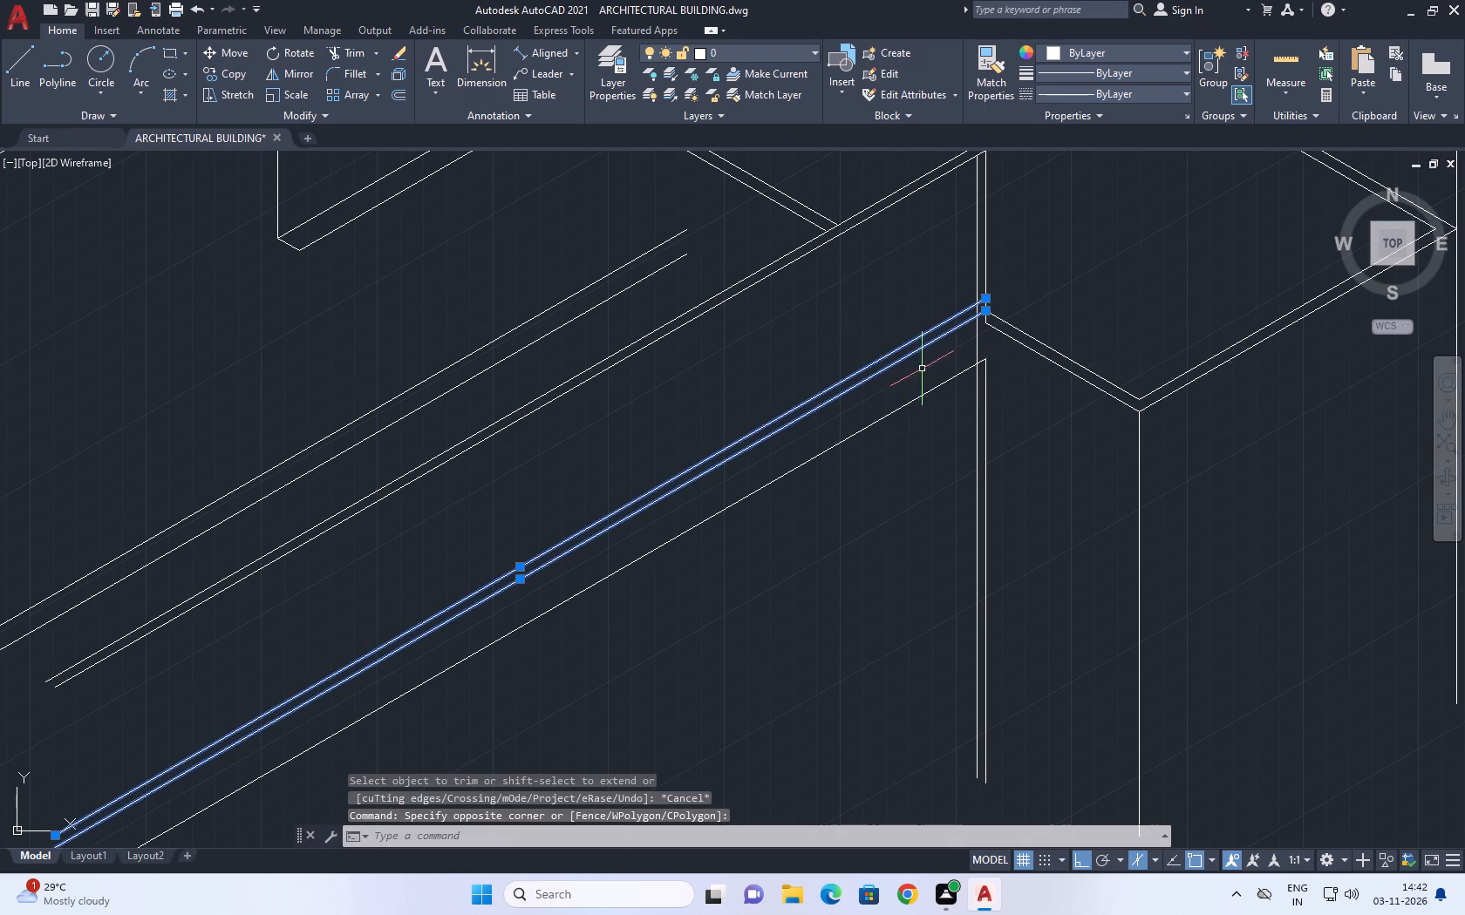
pyautogui.moveTo(923, 375); pyautogui.dragTo(923, 426, button='middle')
pyautogui.press('m')
pyautogui.press('space')
pyautogui.scroll(2, 984, 362)
pyautogui.click(988, 363)
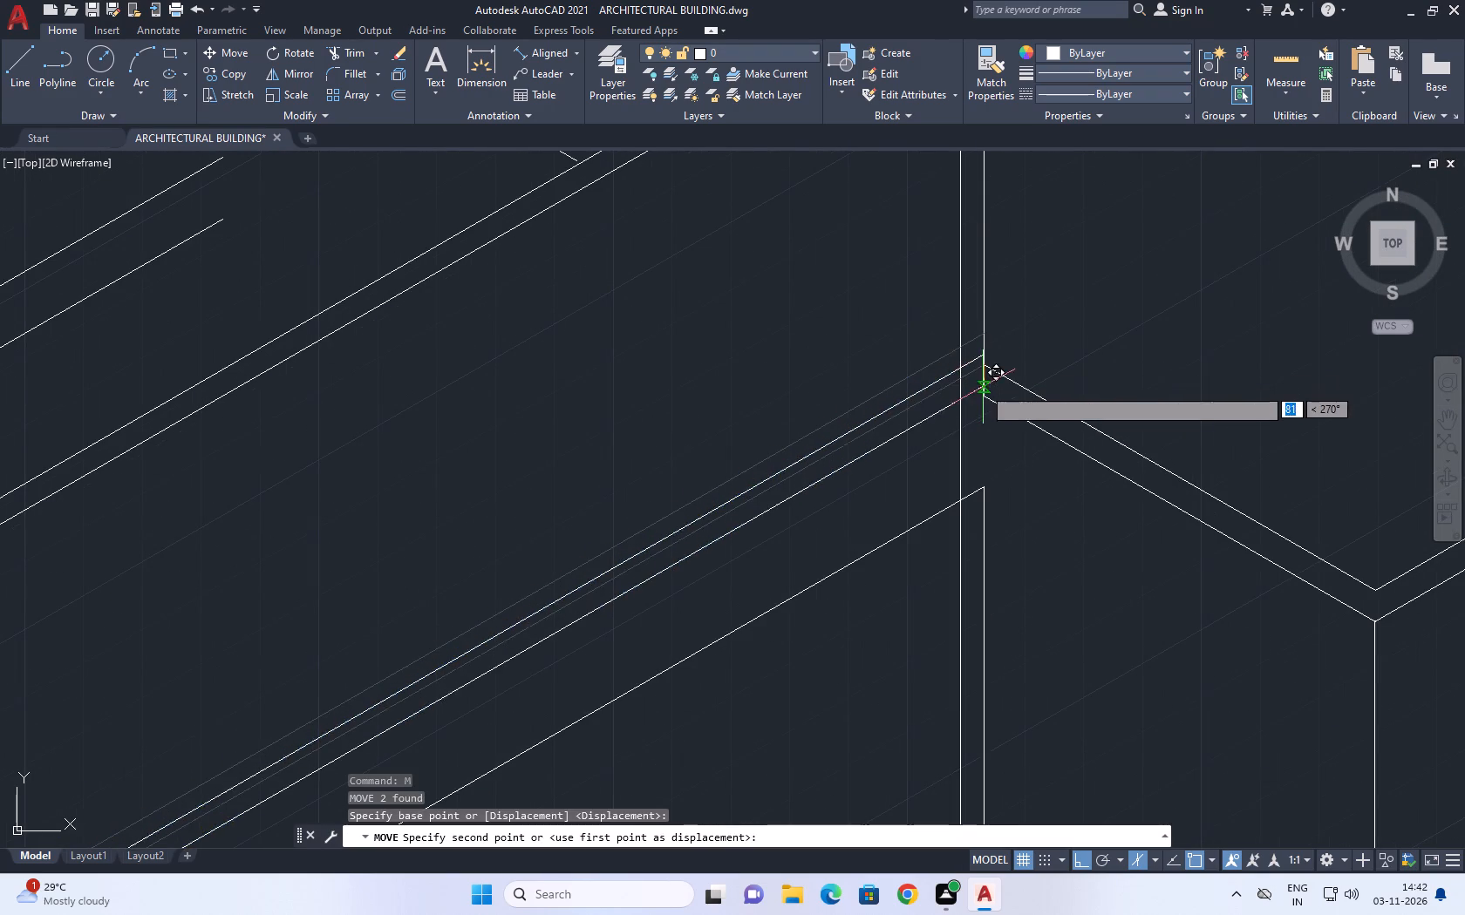
pyautogui.click(982, 397)
pyautogui.scroll(-4, 1022, 334)
pyautogui.scroll(1, 1039, 377)
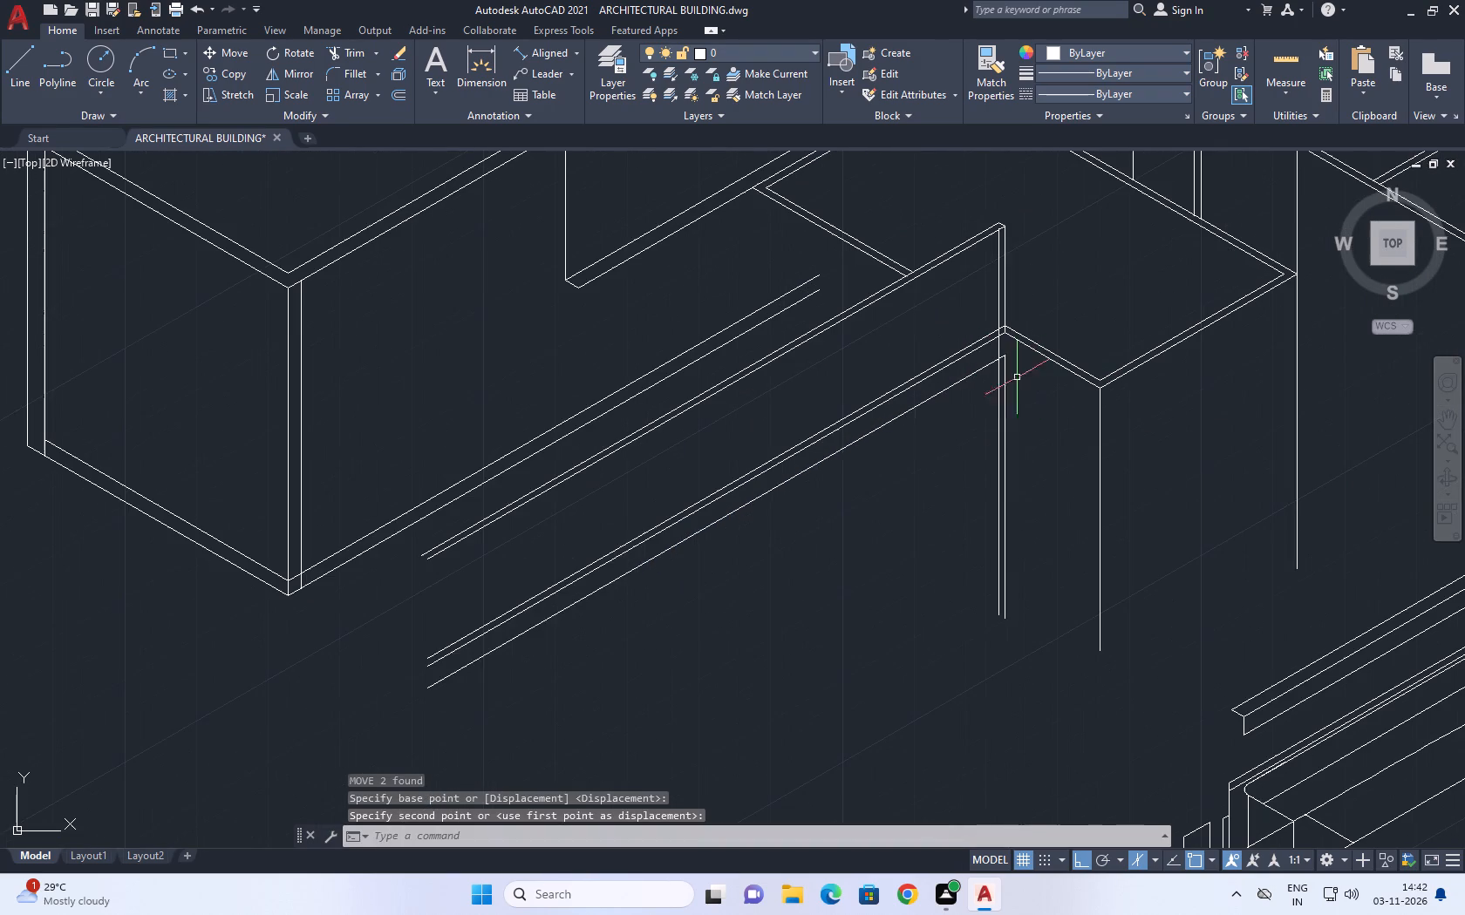
pyautogui.click(975, 369)
pyautogui.press('Escape')
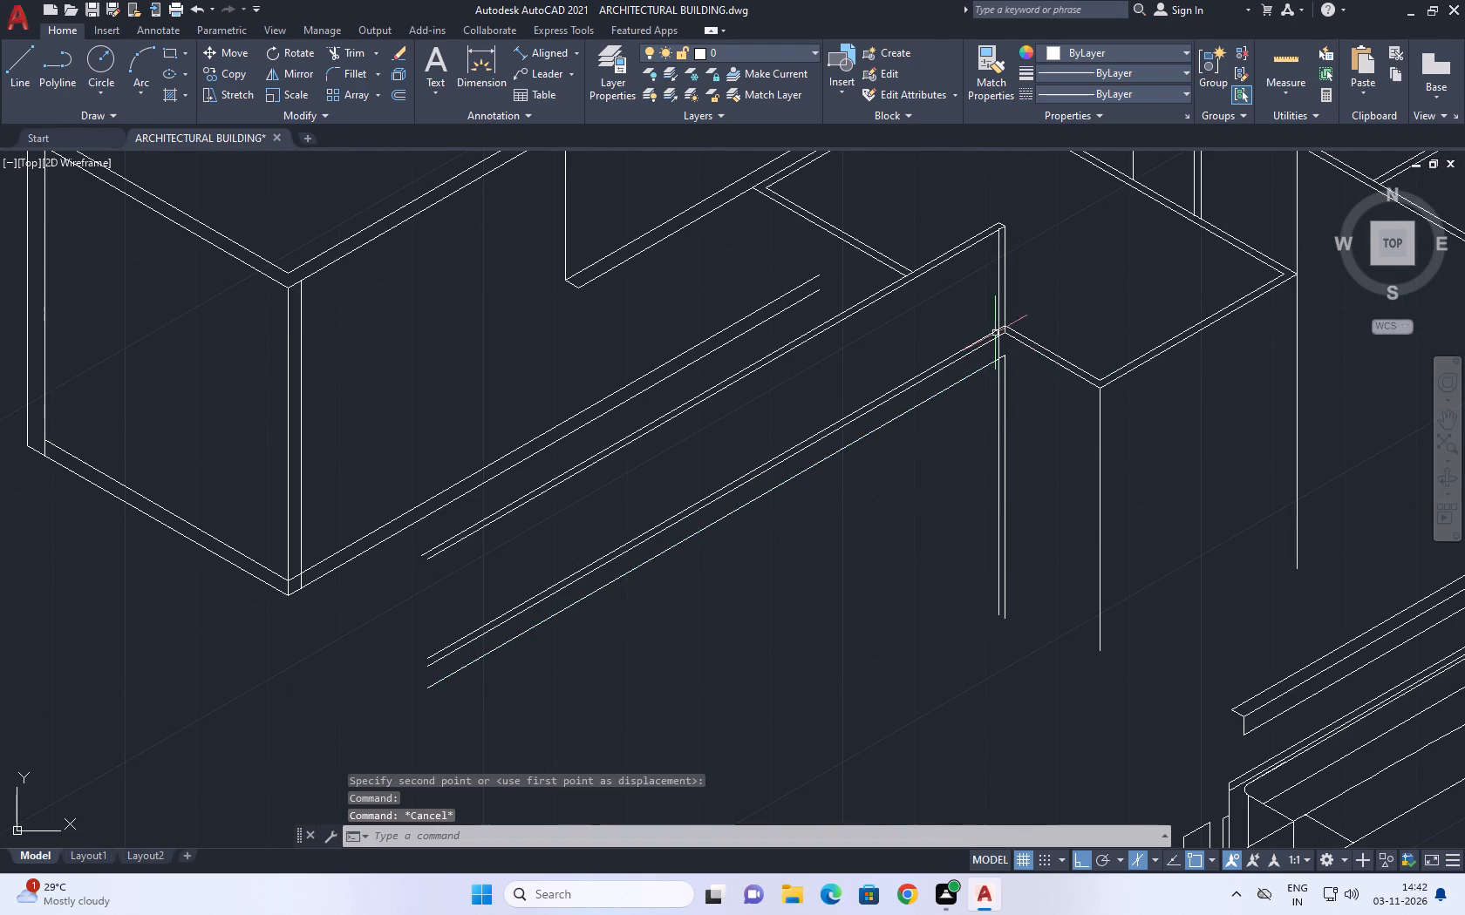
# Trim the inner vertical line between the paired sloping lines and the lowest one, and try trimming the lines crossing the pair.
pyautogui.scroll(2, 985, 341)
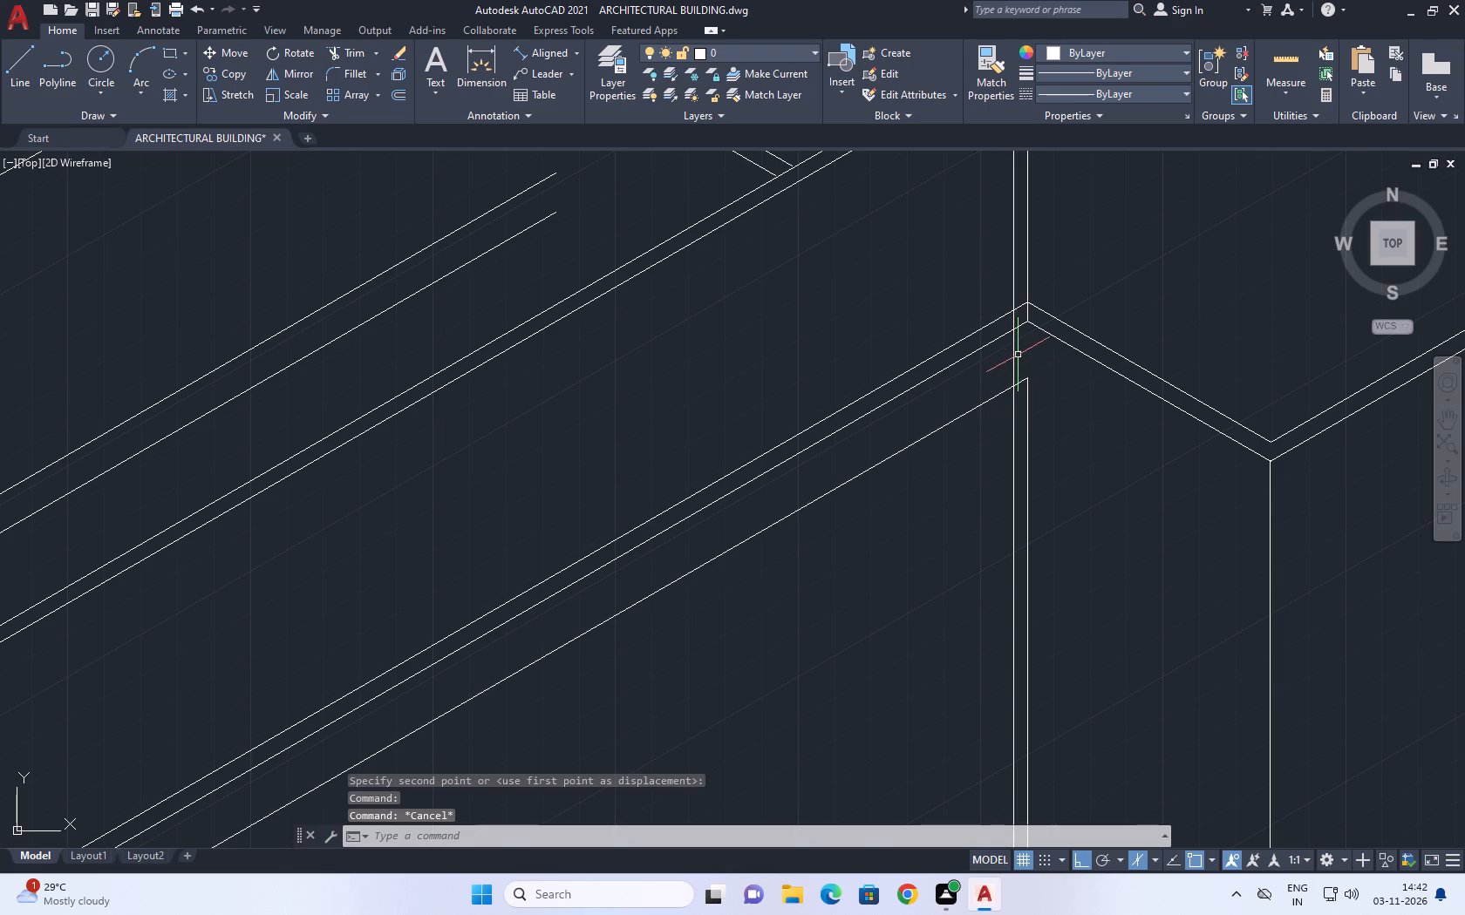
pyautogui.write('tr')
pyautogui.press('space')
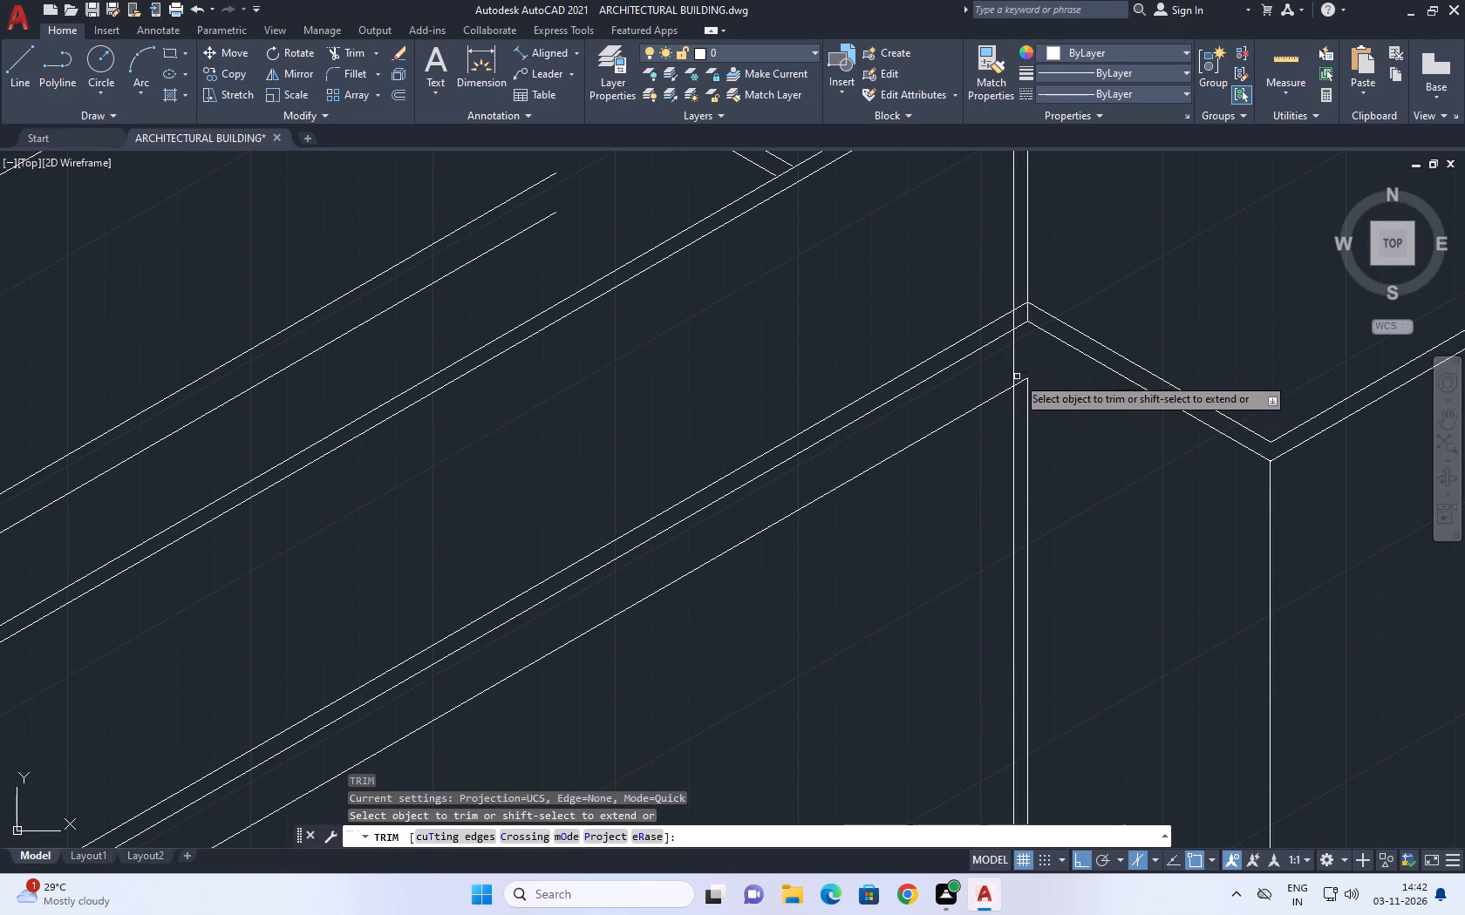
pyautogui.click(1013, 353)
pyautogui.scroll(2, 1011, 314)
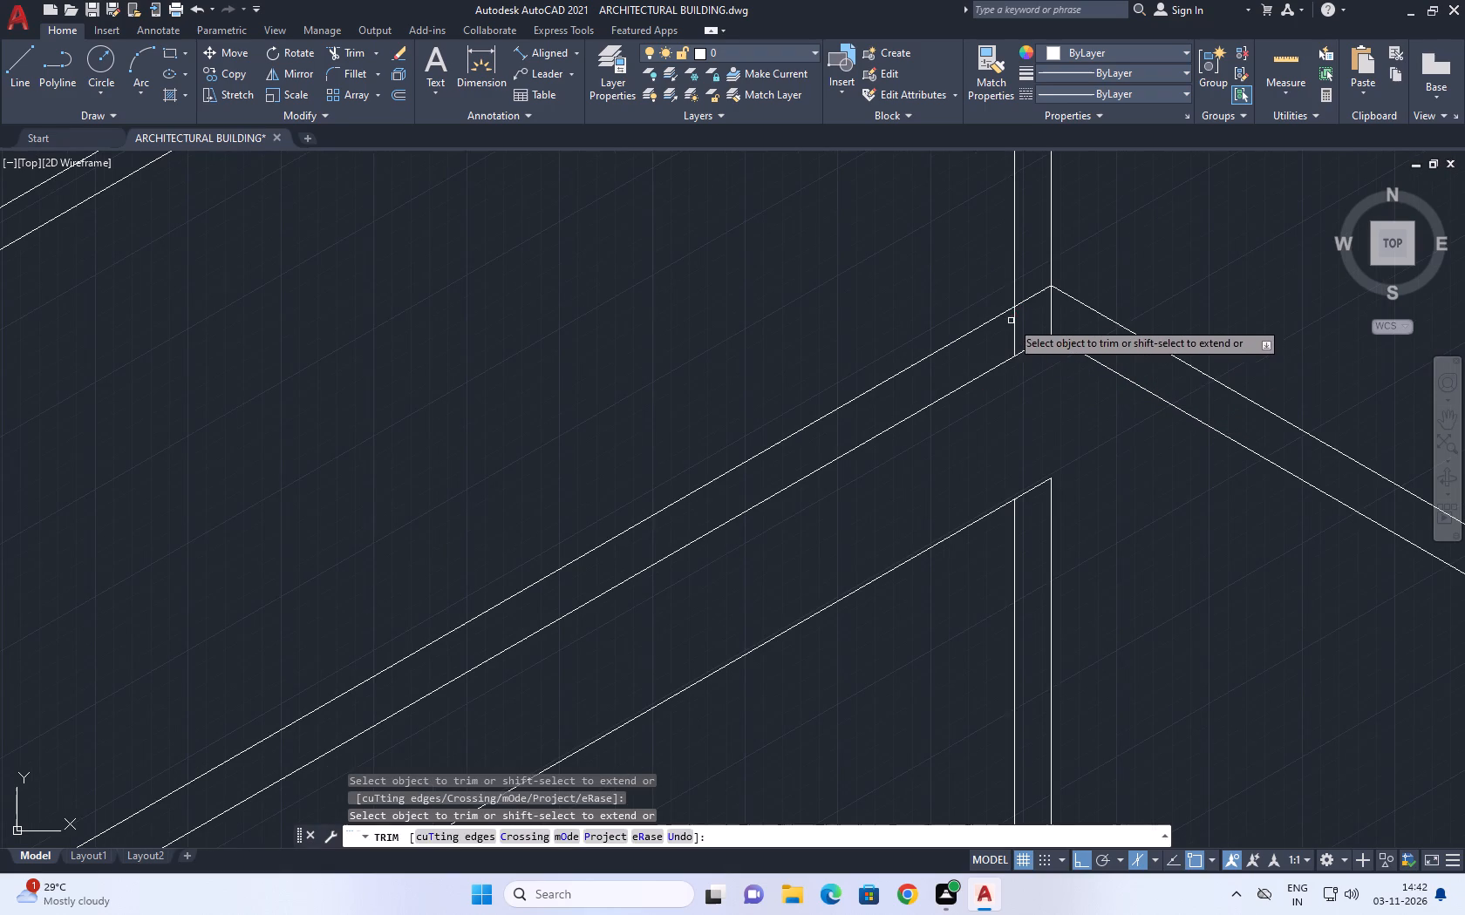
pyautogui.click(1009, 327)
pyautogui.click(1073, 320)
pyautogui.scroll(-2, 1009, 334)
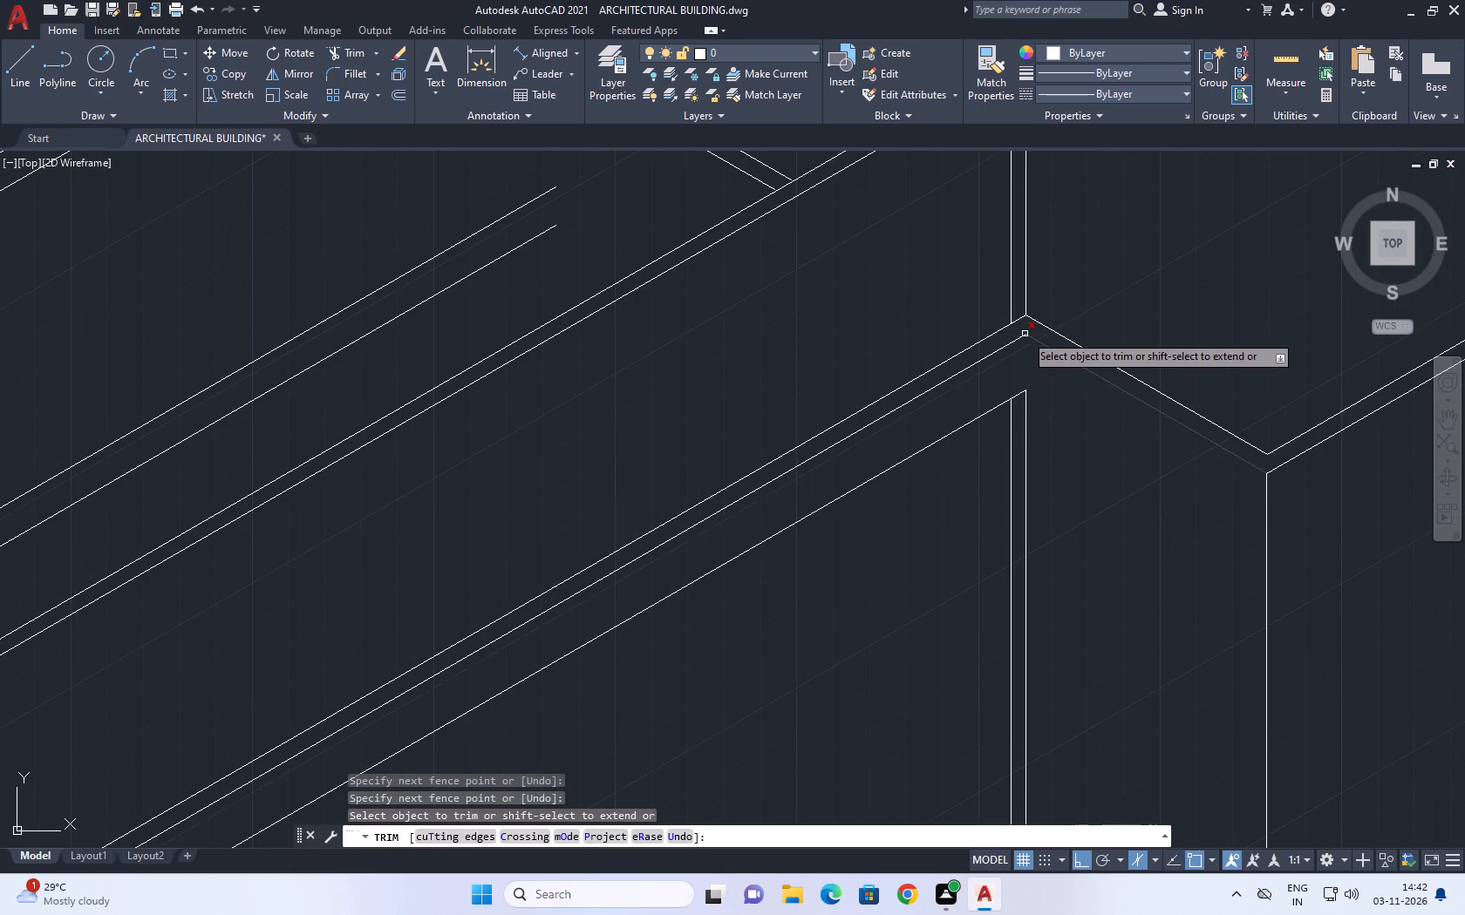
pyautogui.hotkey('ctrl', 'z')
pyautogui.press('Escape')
# Draw a vertical line from the inner vertical's end on the pair's lower line down to the lowest sloping line.
pyautogui.scroll(1, 1012, 399)
pyautogui.scroll(1, 1046, 315)
pyautogui.moveTo(1047, 315); pyautogui.dragTo(1053, 361, button='middle')
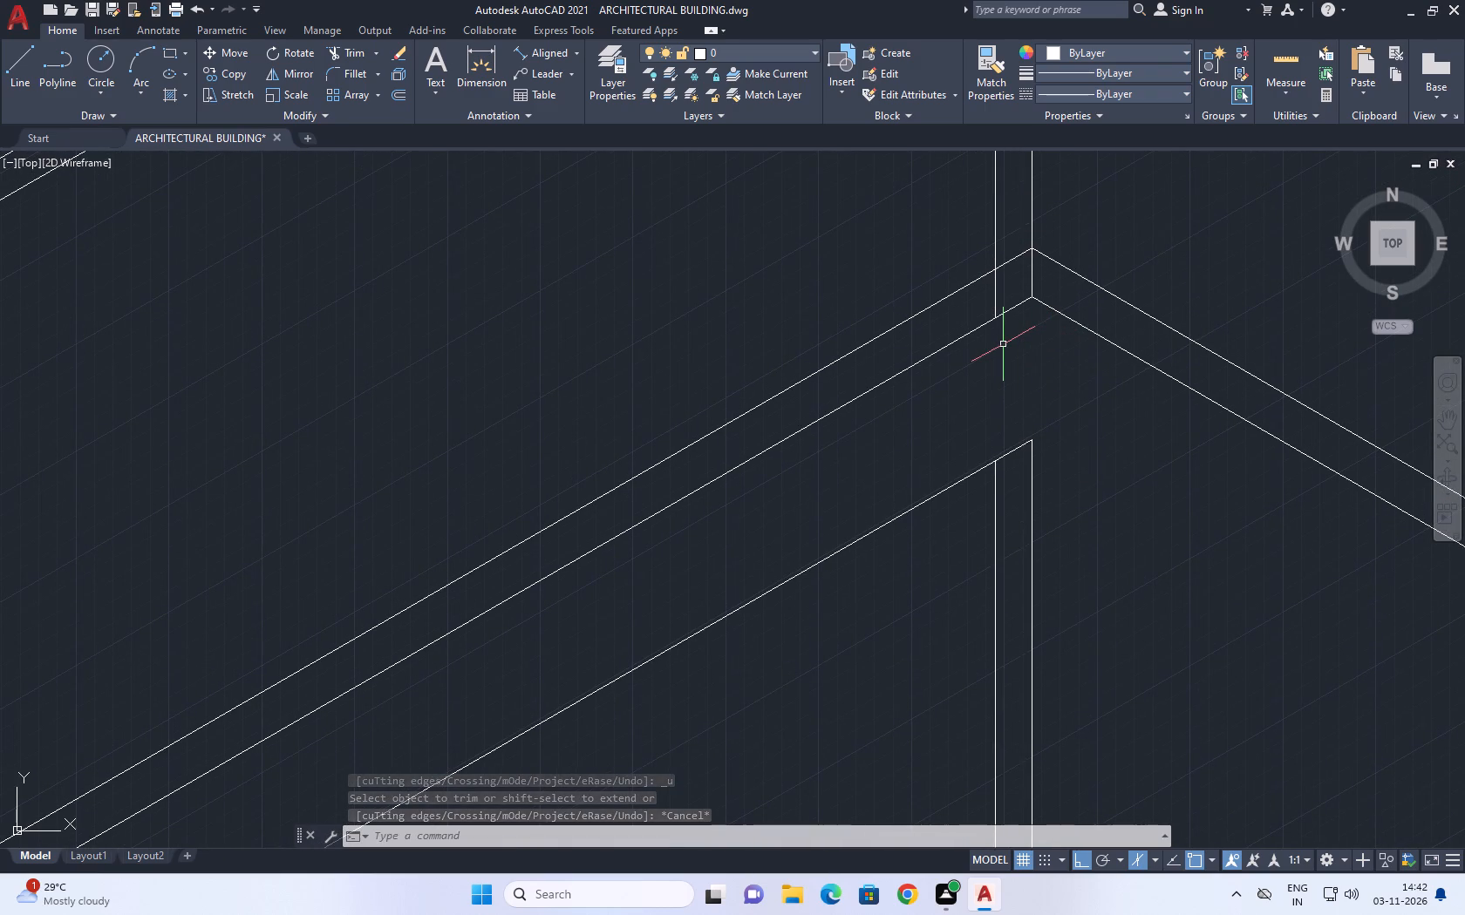
pyautogui.write('l')
pyautogui.press('space')
pyautogui.click(993, 315)
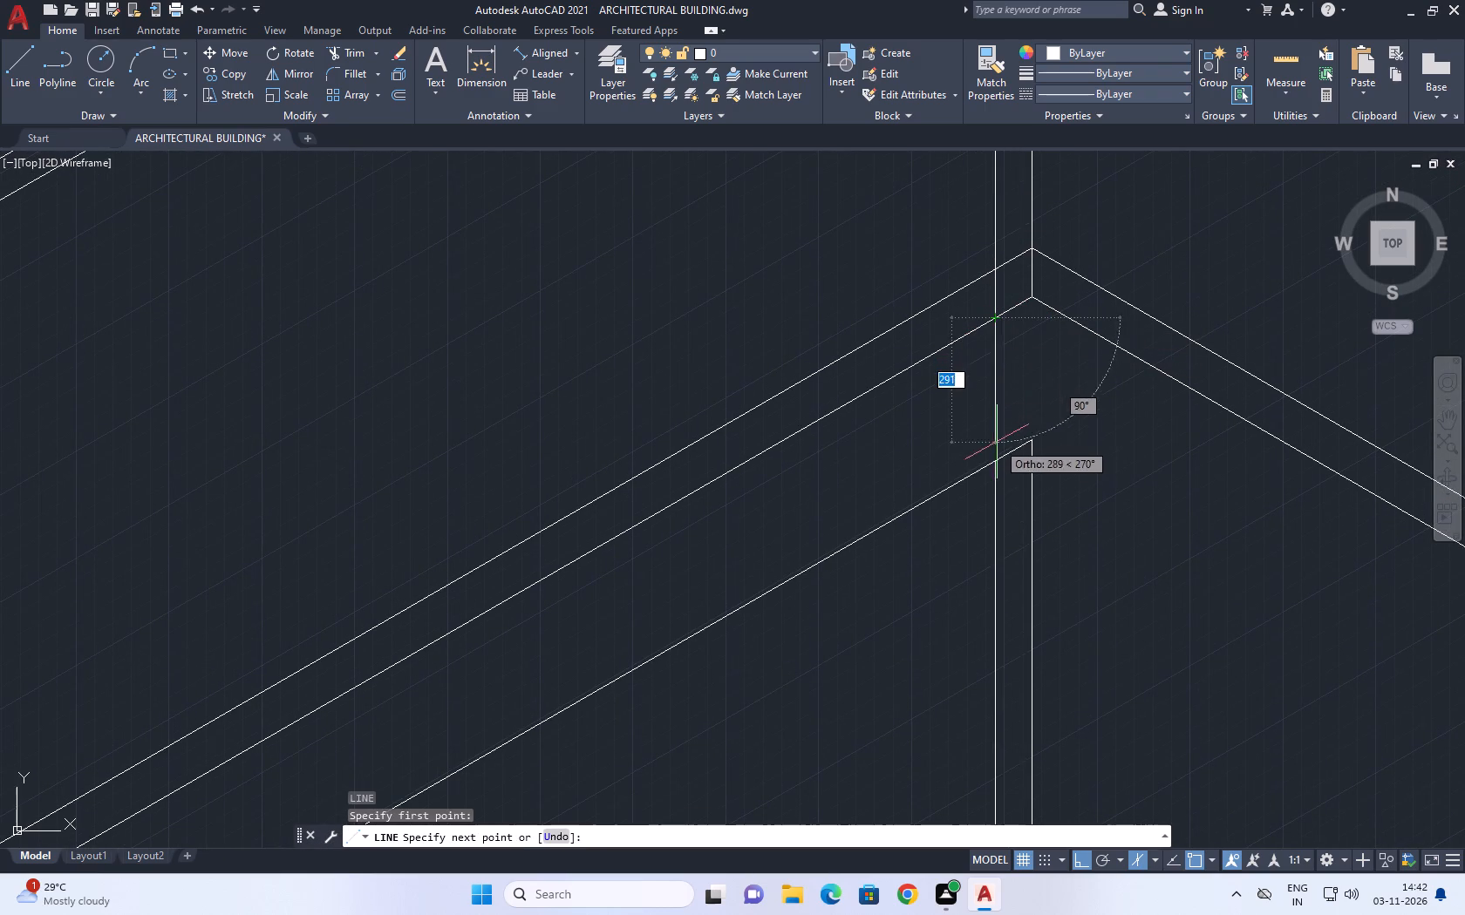
pyautogui.click(998, 460)
pyautogui.press('Escape')
pyautogui.scroll(-2, 1025, 213)
pyautogui.moveTo(1031, 318); pyautogui.dragTo(1005, 346, button='middle')
pyautogui.click(1012, 351)
pyautogui.click(995, 392)
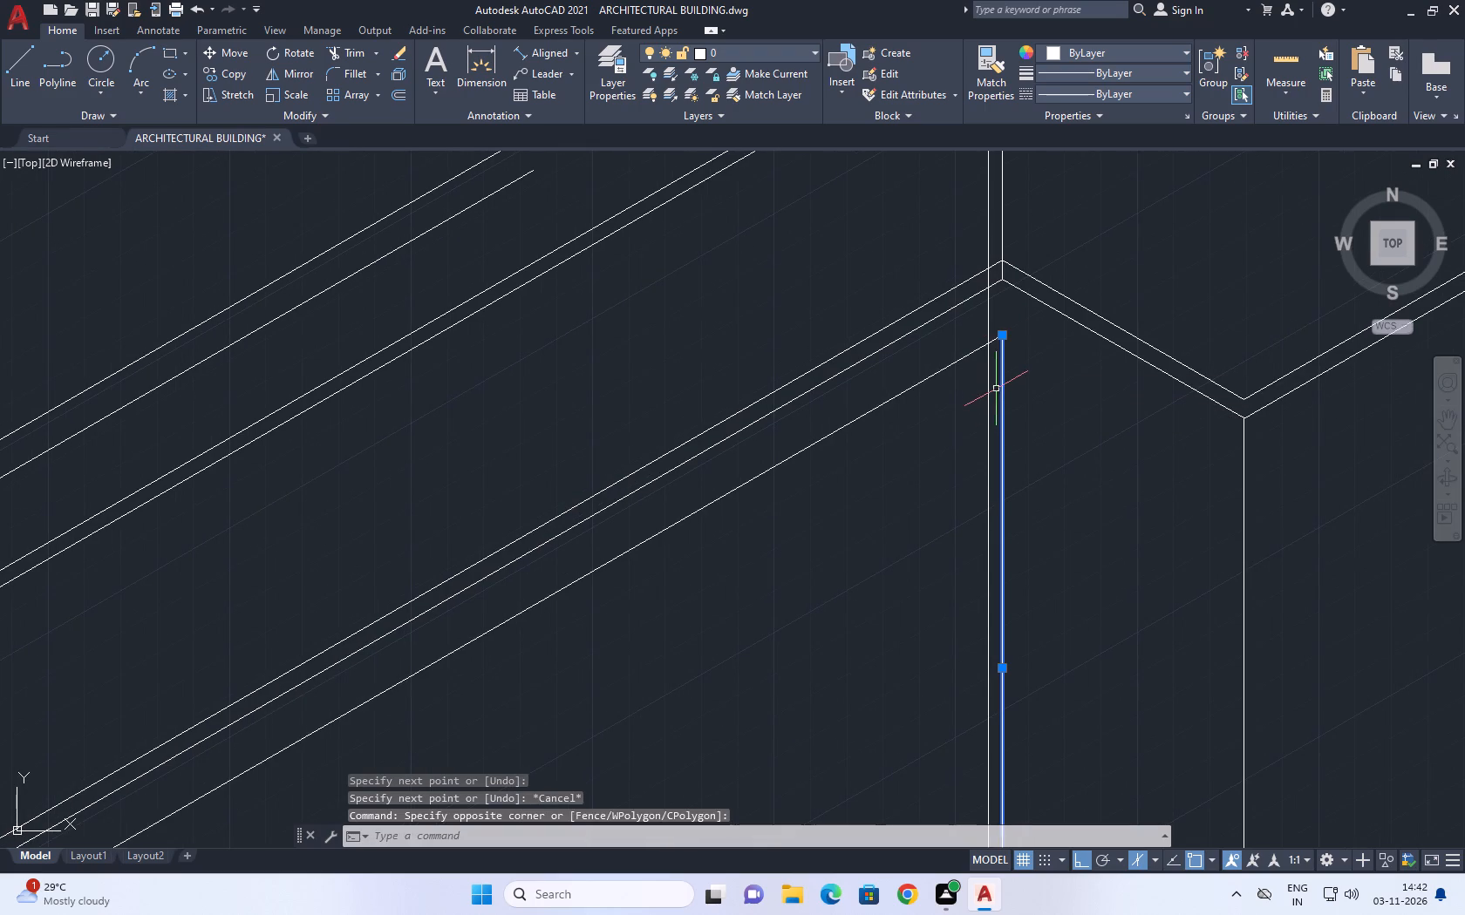
pyautogui.press('Escape')
# Trim the inner vertical line below the lowest sloping line and the short outer vertical between the side wall's top edge lines.
pyautogui.write('tr')
pyautogui.press('space')
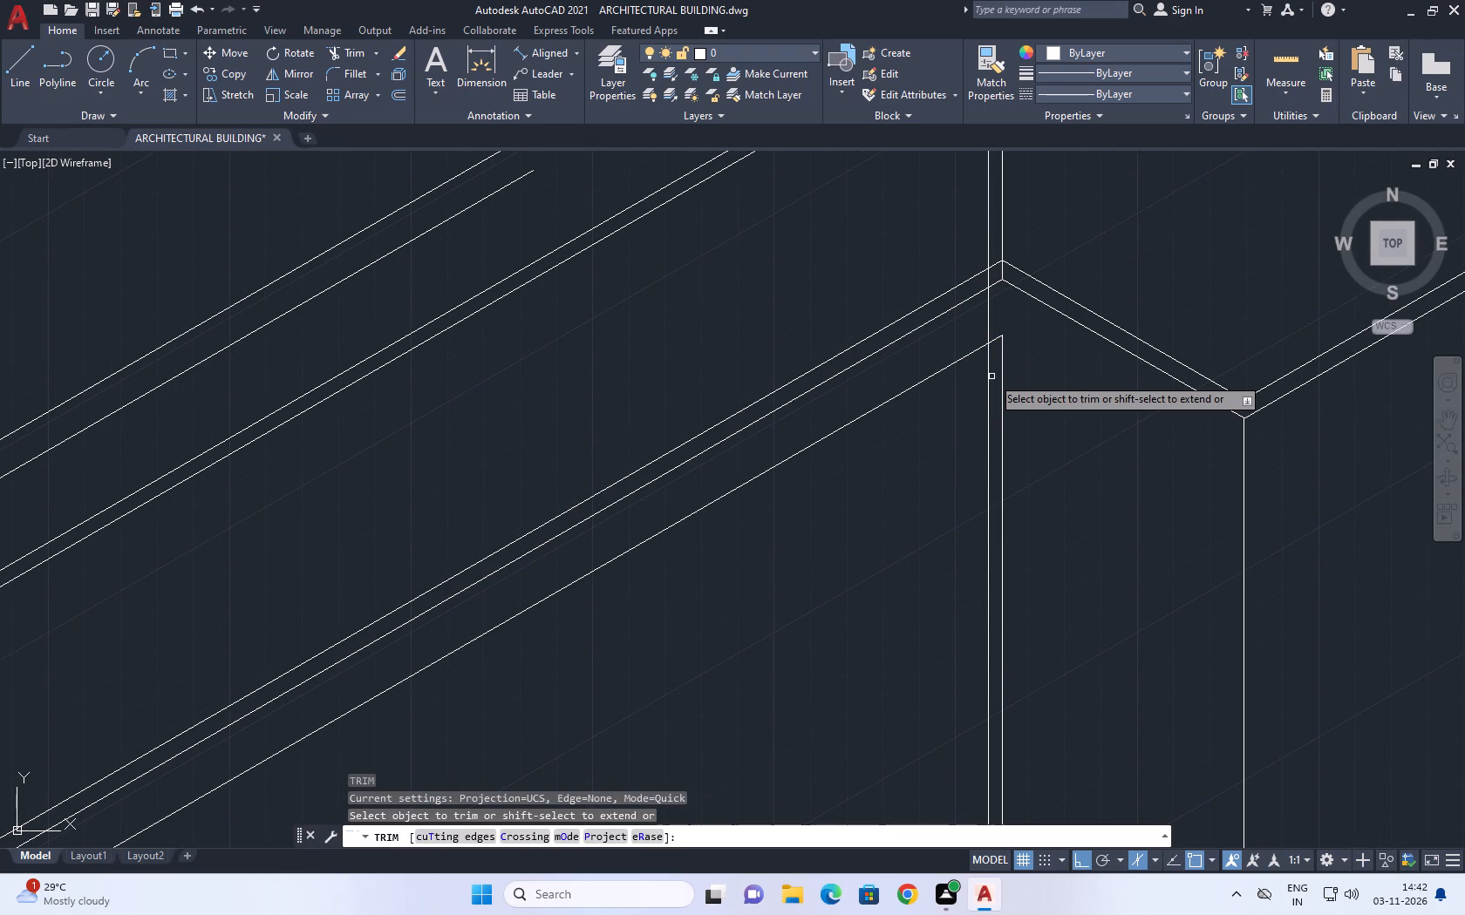
pyautogui.click(992, 376)
pyautogui.click(974, 389)
pyautogui.moveTo(1040, 303); pyautogui.dragTo(1032, 349, button='middle')
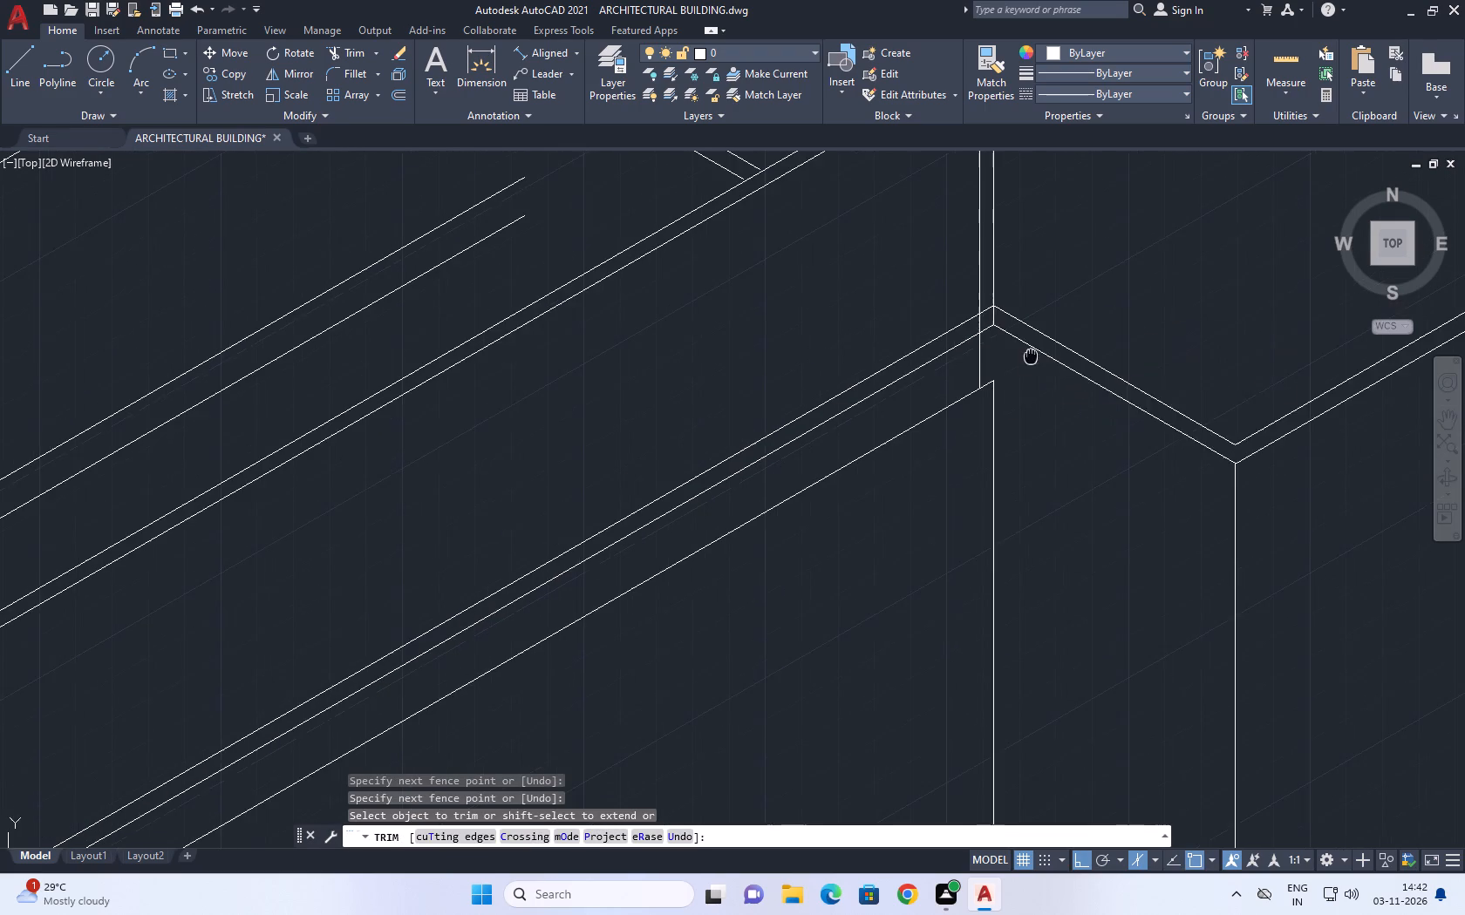
pyautogui.scroll(-2, 1023, 388)
pyautogui.scroll(2, 1008, 356)
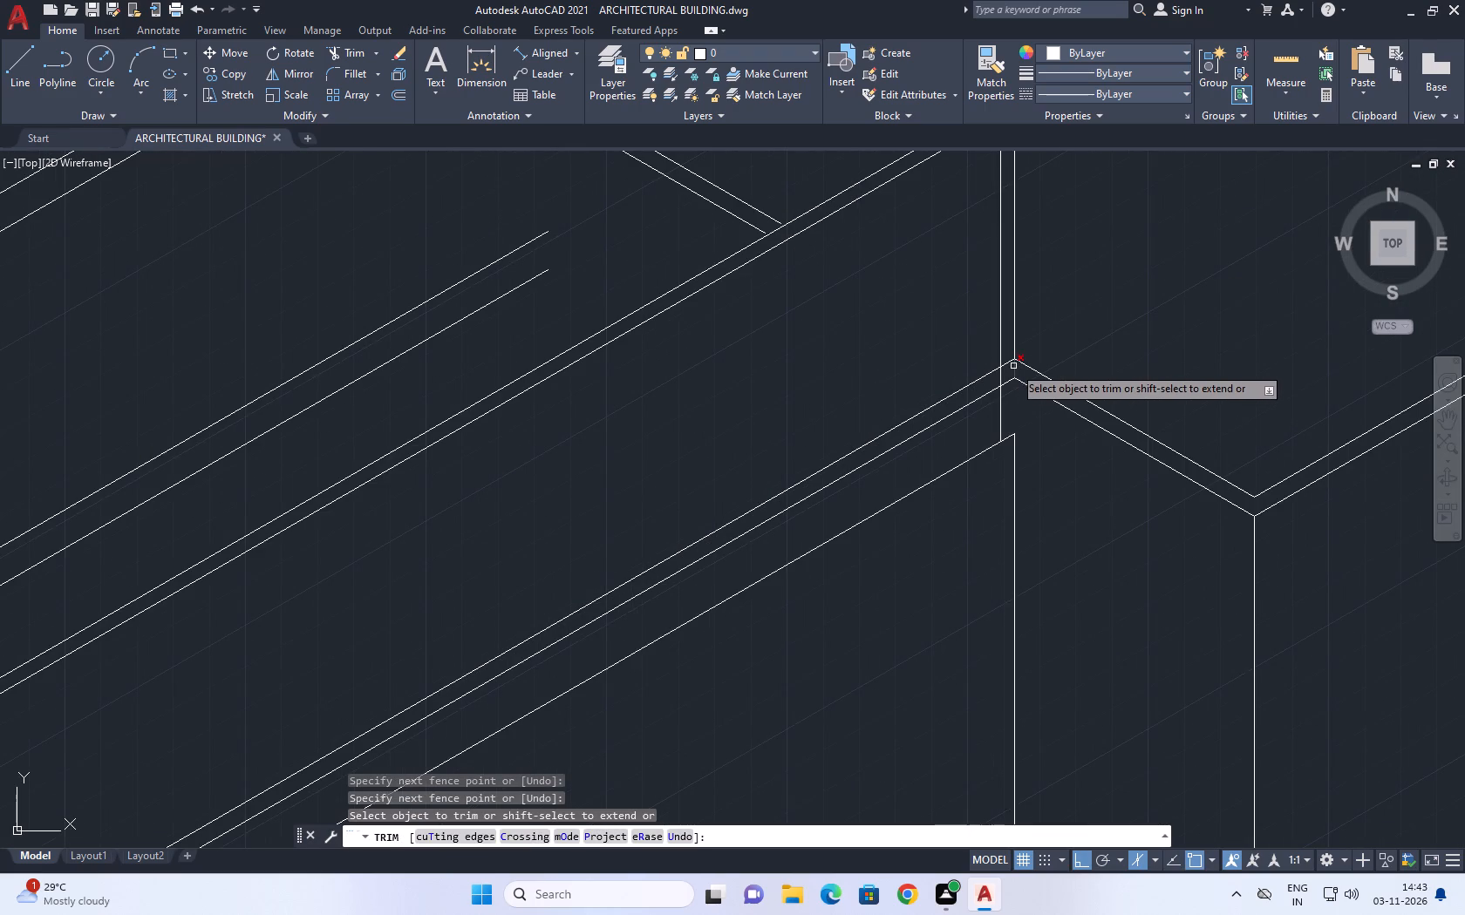
pyautogui.click(1014, 366)
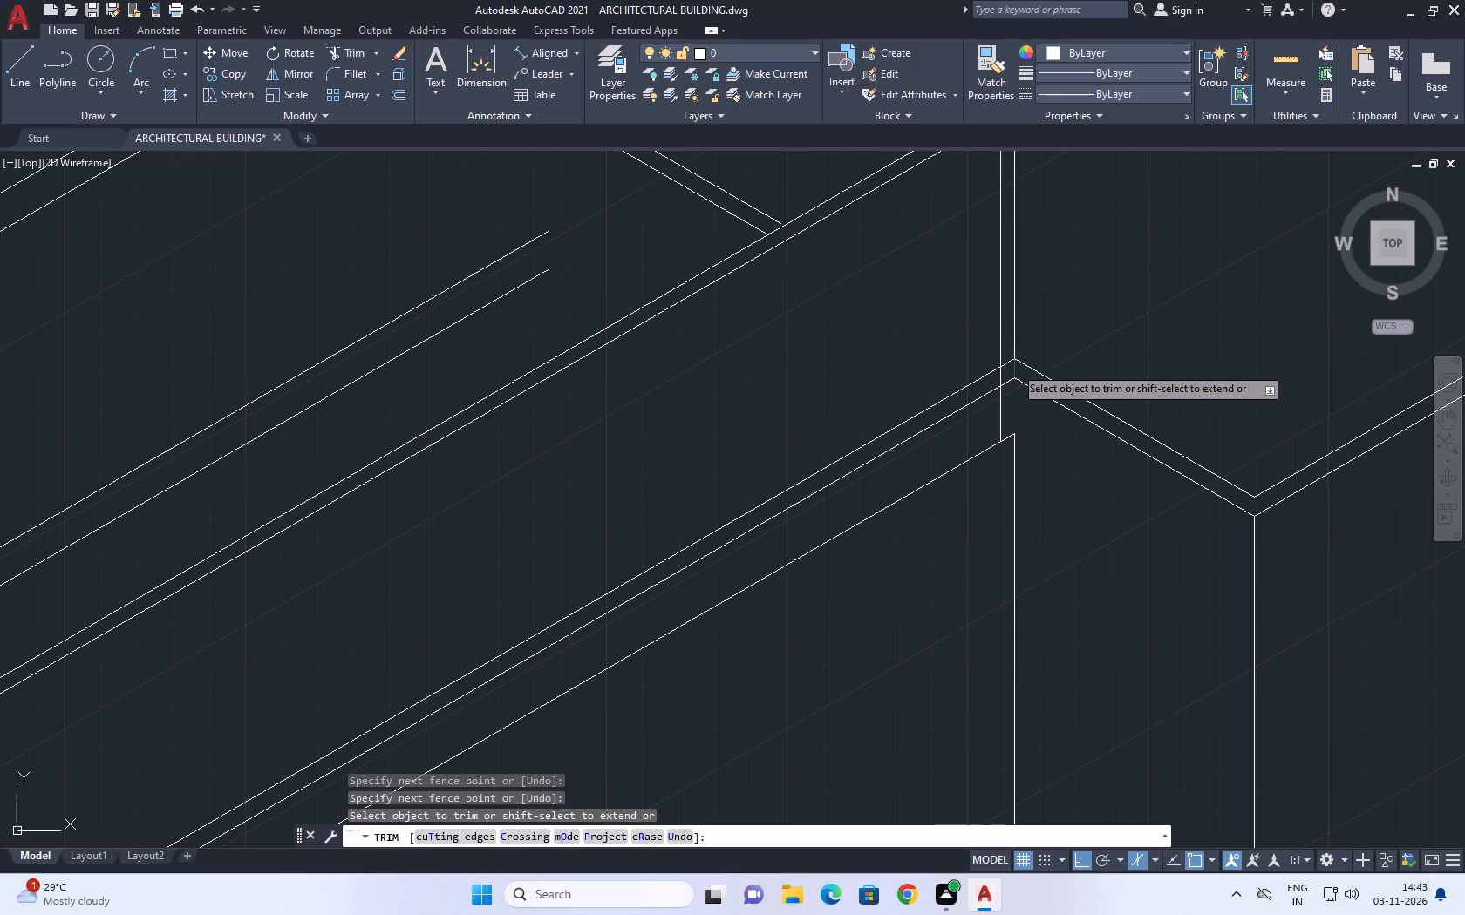
pyautogui.scroll(-1, 1016, 381)
pyautogui.press('Escape')
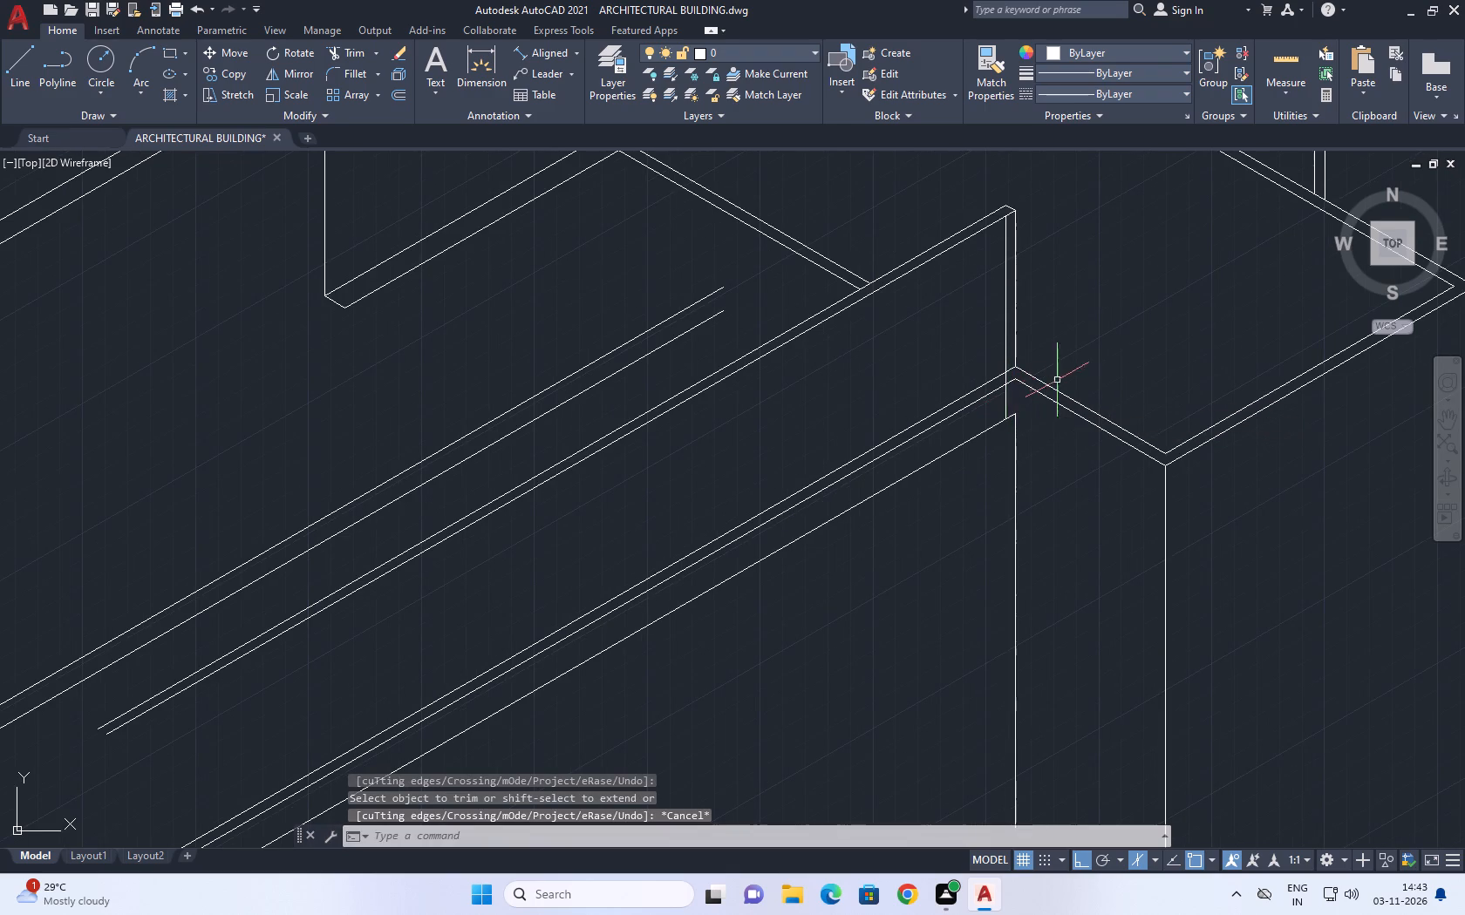
pyautogui.moveTo(1057, 378); pyautogui.dragTo(996, 341, button='middle')
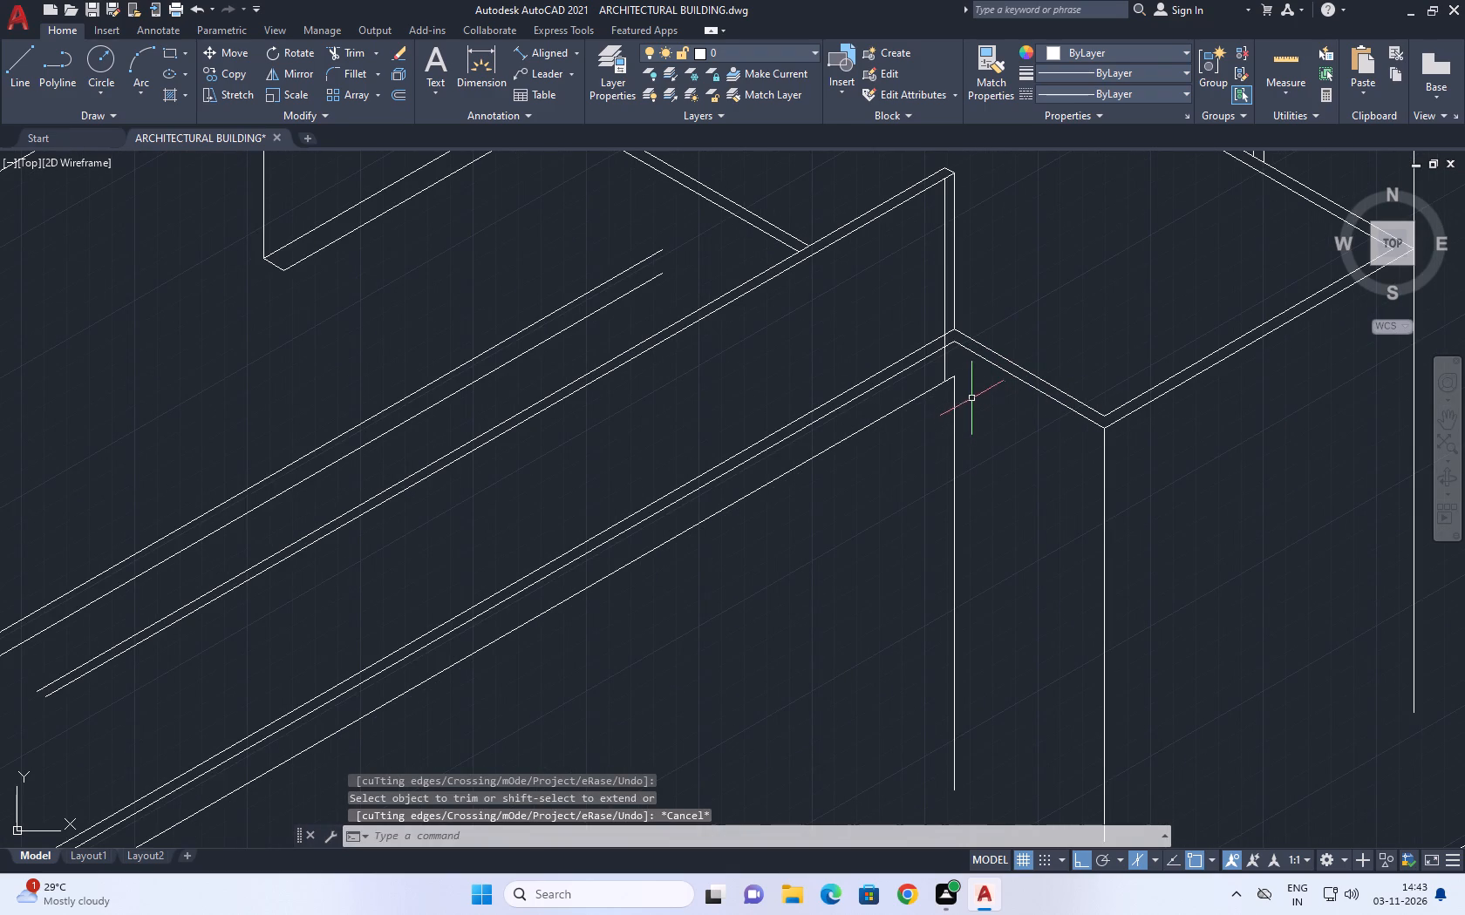
# Trim the short end of the lowest sloping line that runs past the inner vertical line.
pyautogui.middleClick(950, 383)
pyautogui.scroll(1, 947, 371)
pyautogui.click(956, 380)
pyautogui.scroll(1, 957, 387)
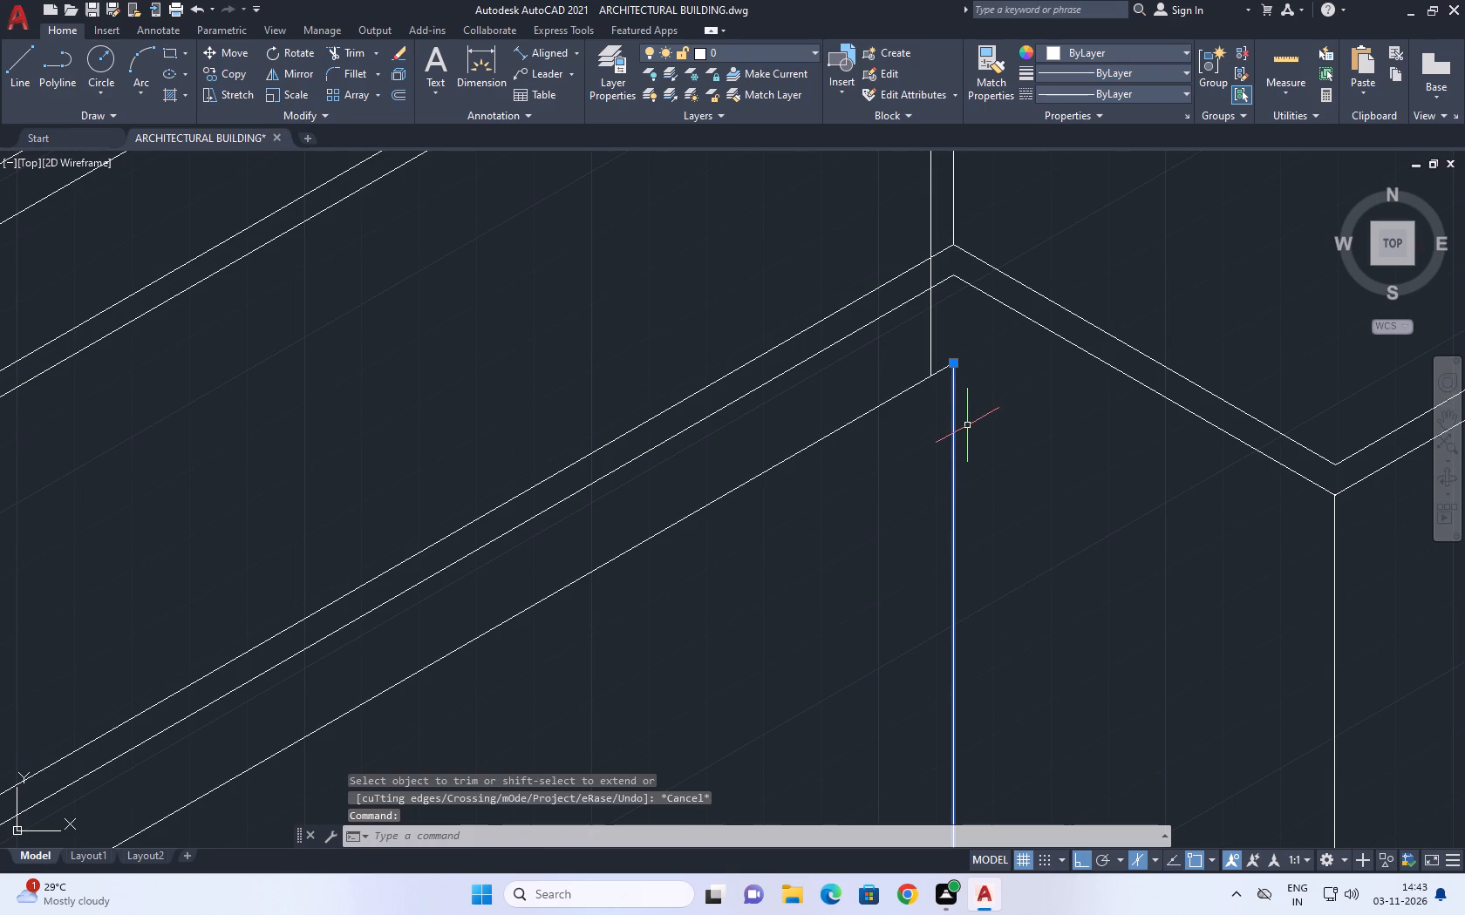
pyautogui.press('Escape')
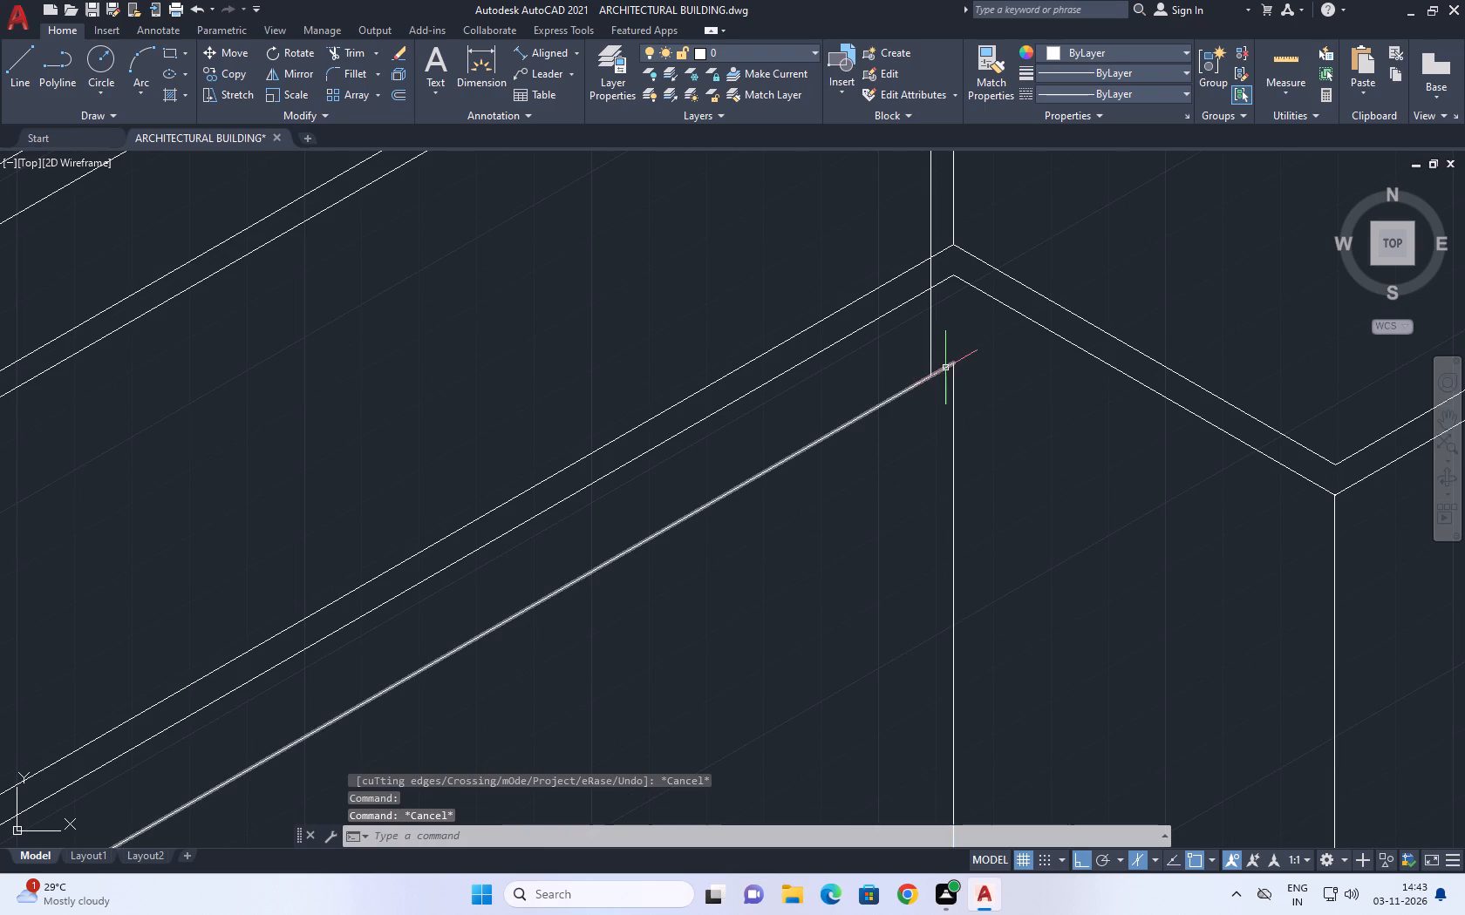
pyautogui.write('tr')
pyautogui.press('space')
pyautogui.click(945, 369)
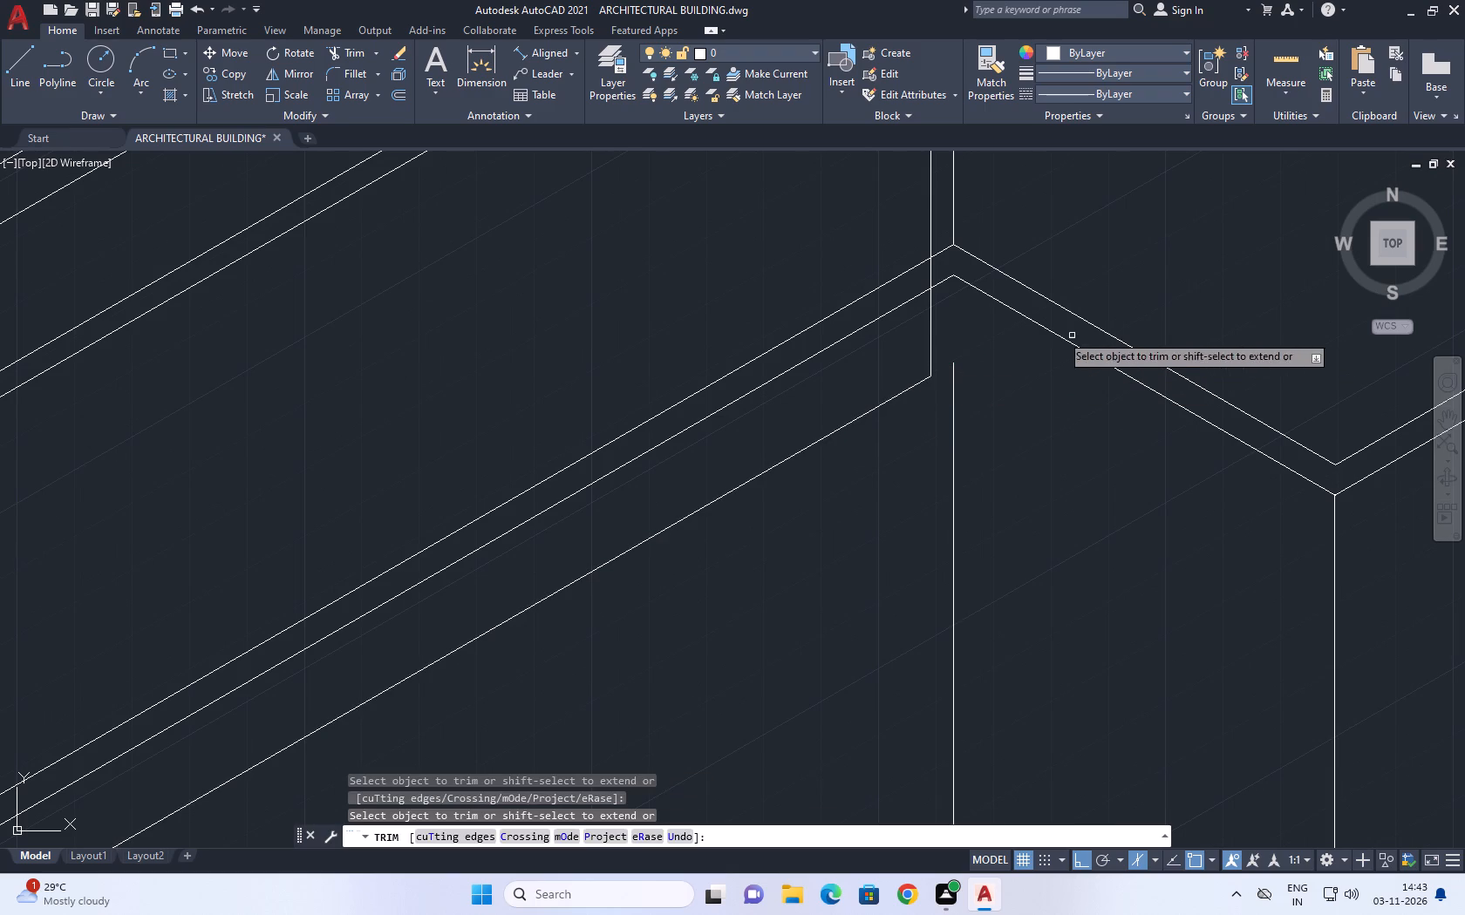
pyautogui.press('Escape')
# Extend the outer vertical line up to the corner of the wall's lower top edge lines.
pyautogui.press('t')
pyautogui.press('Escape')
pyautogui.write('ex')
pyautogui.press('space')
pyautogui.click(976, 383)
pyautogui.click(945, 410)
pyautogui.press('Escape')
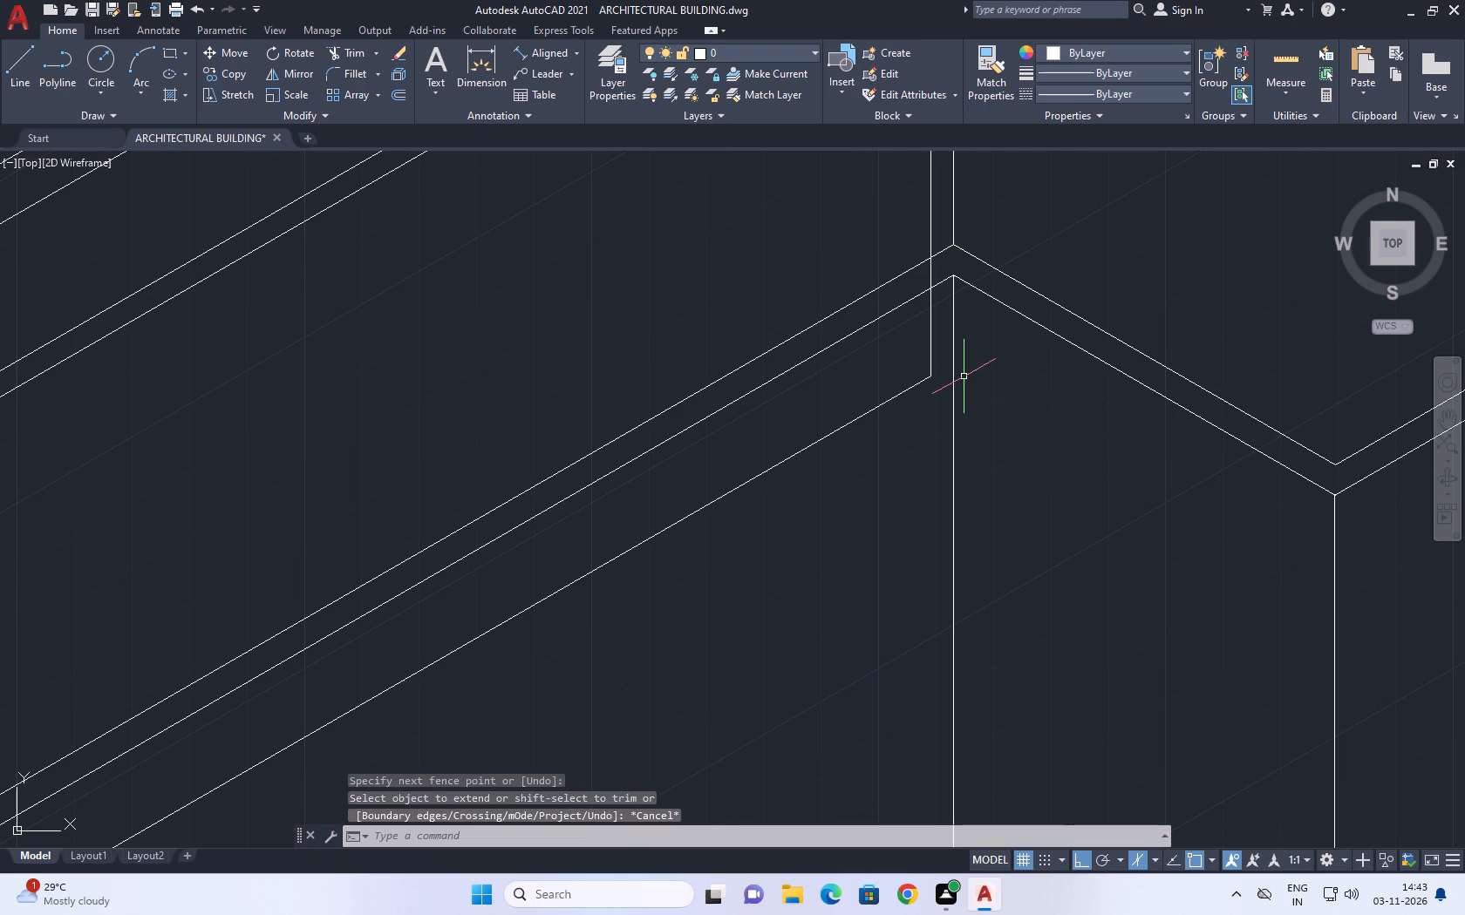
# Copy the short return wall's lower top edge line 114.3 straight down.
pyautogui.scroll(-1, 964, 371)
pyautogui.moveTo(1045, 358); pyautogui.dragTo(1016, 333, button='middle')
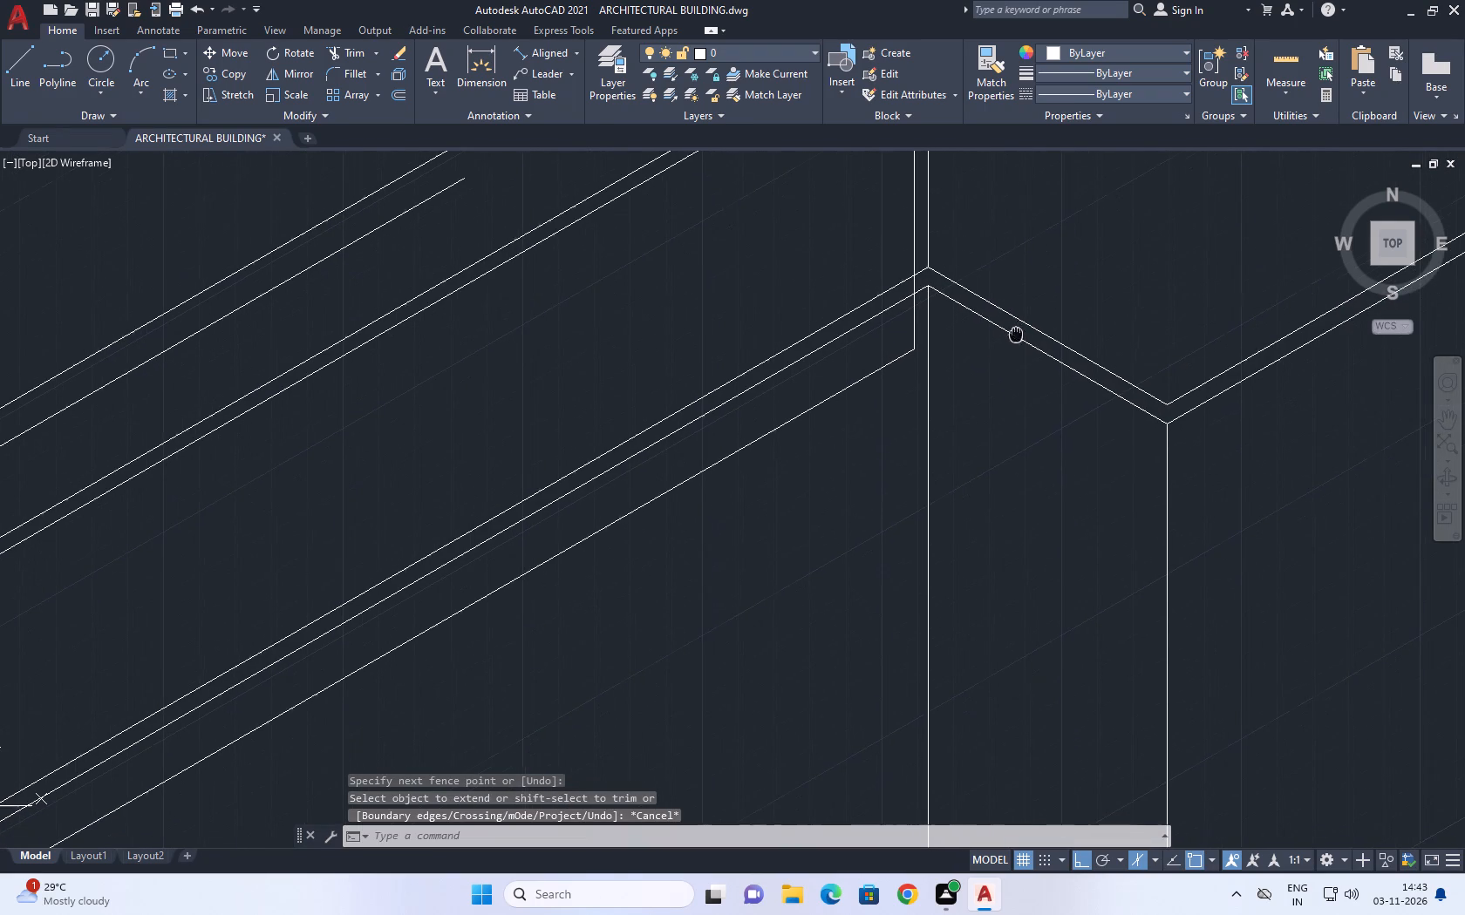
pyautogui.click(1012, 332)
pyautogui.press('c')
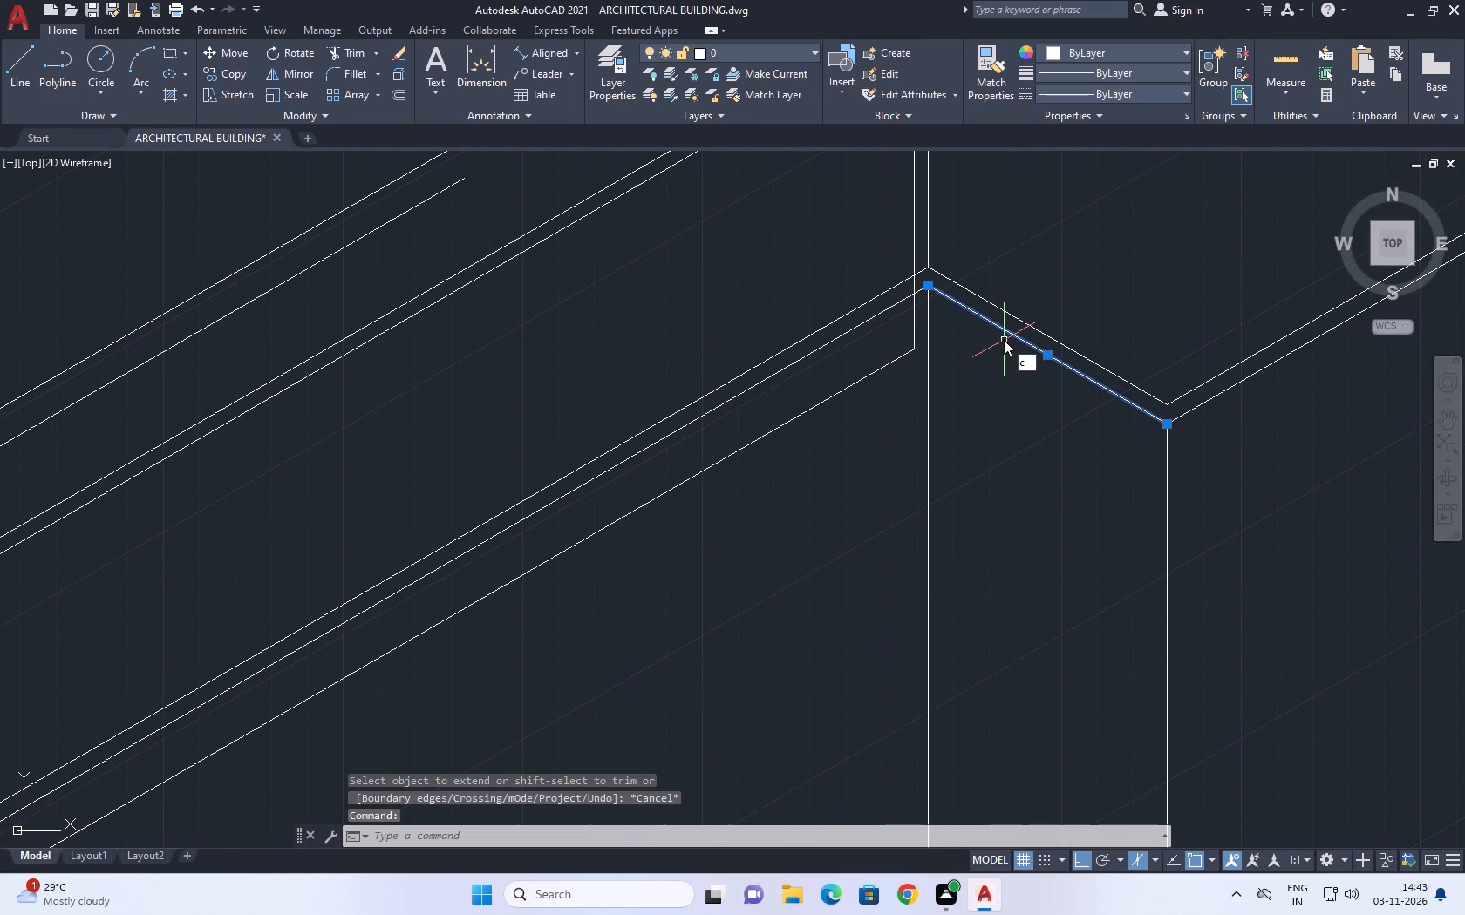
pyautogui.write('o')
pyautogui.press('space')
pyautogui.click(1006, 339)
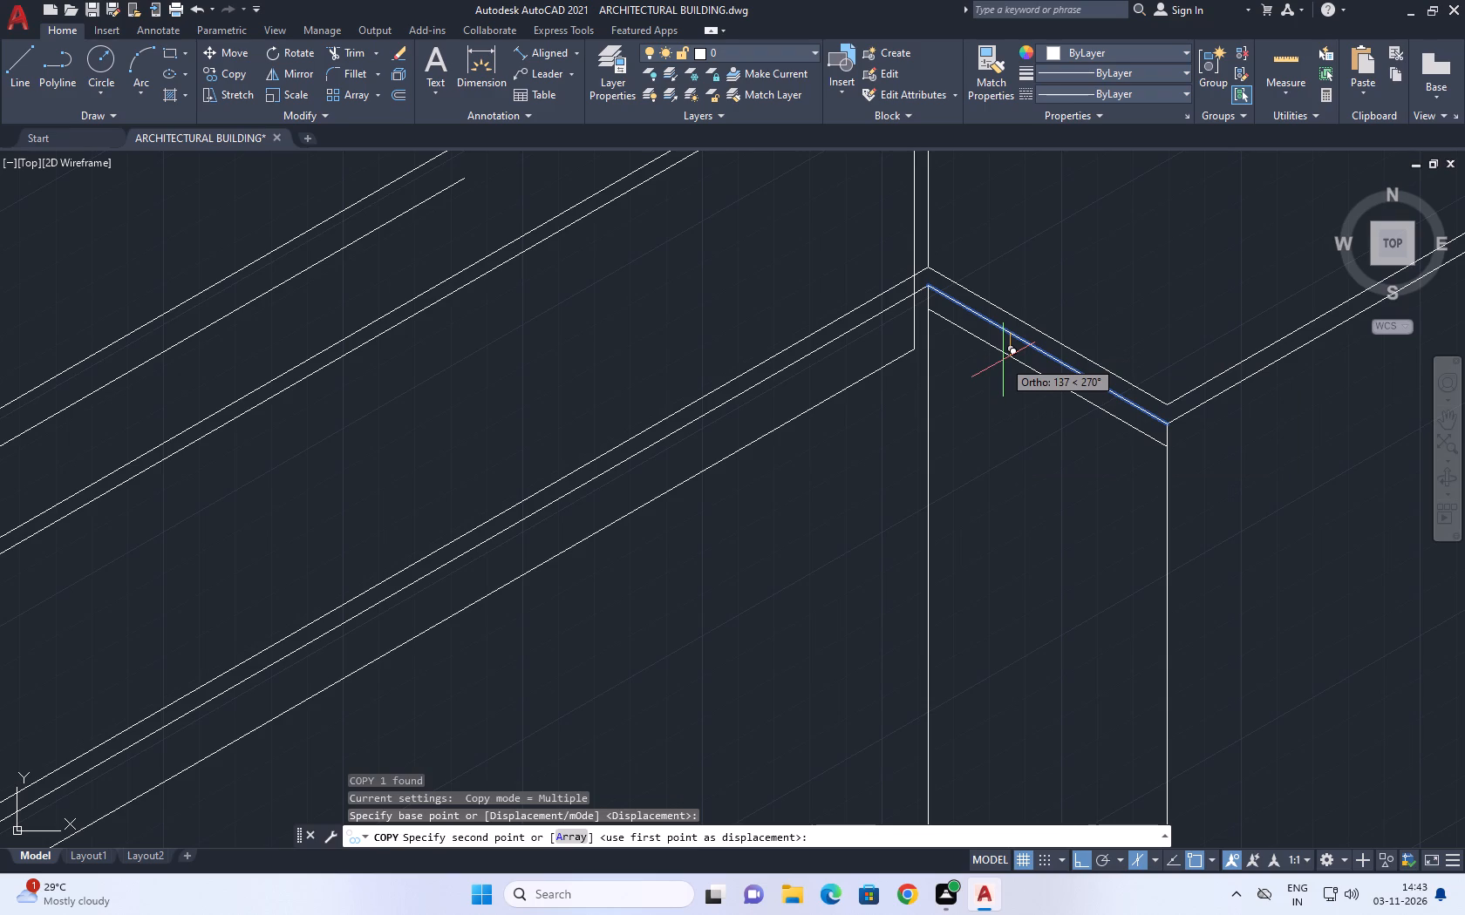
pyautogui.press('1')
pyautogui.press('4')
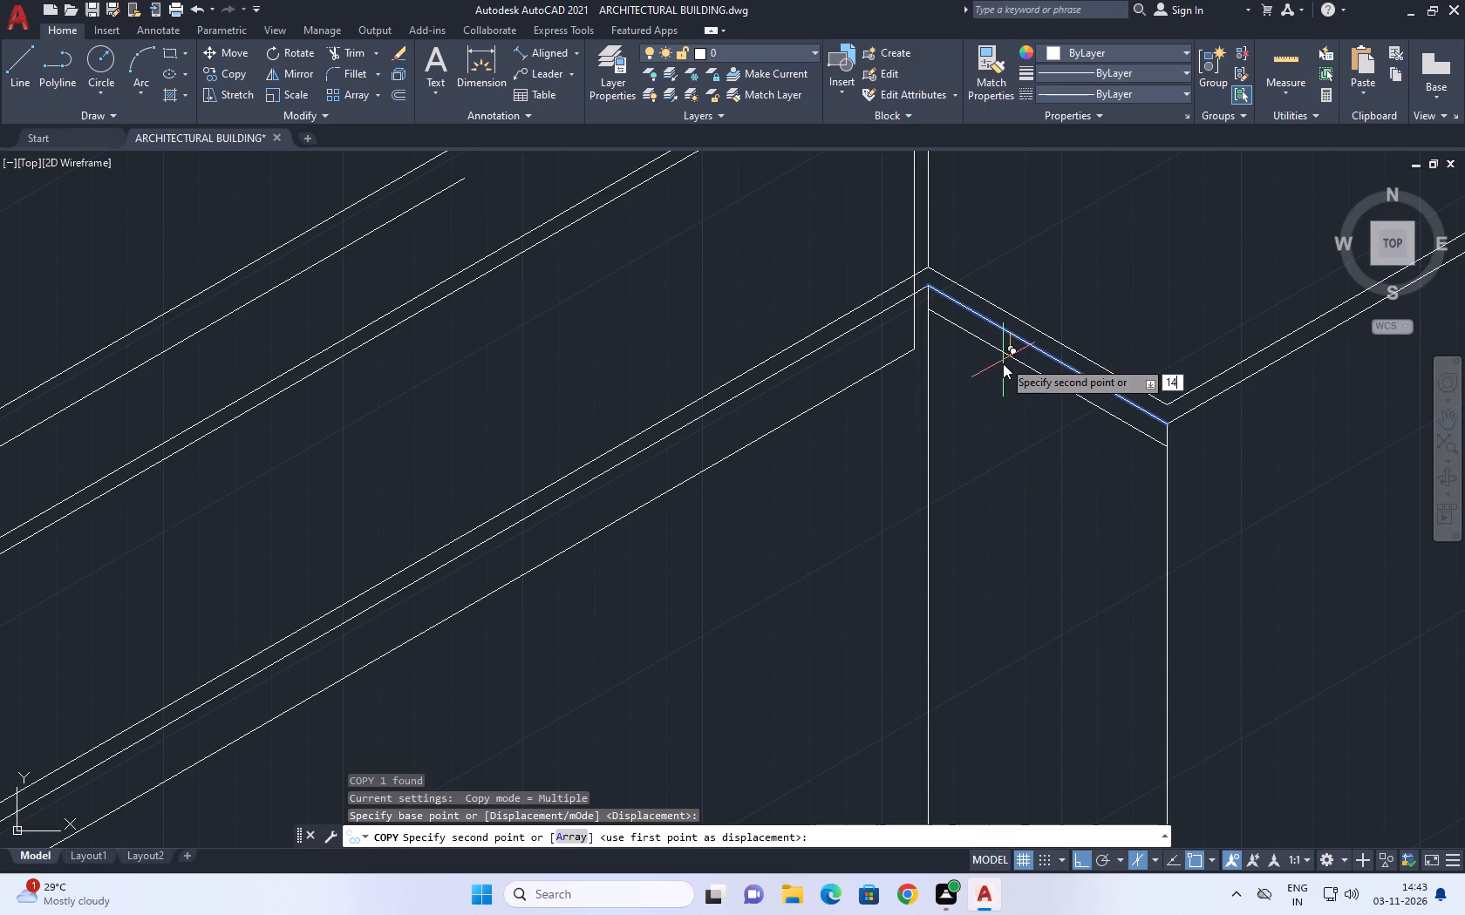
pyautogui.press('BackSpace')
pyautogui.press('1')
pyautogui.write('4.')
pyautogui.press('3')
pyautogui.press('Return')
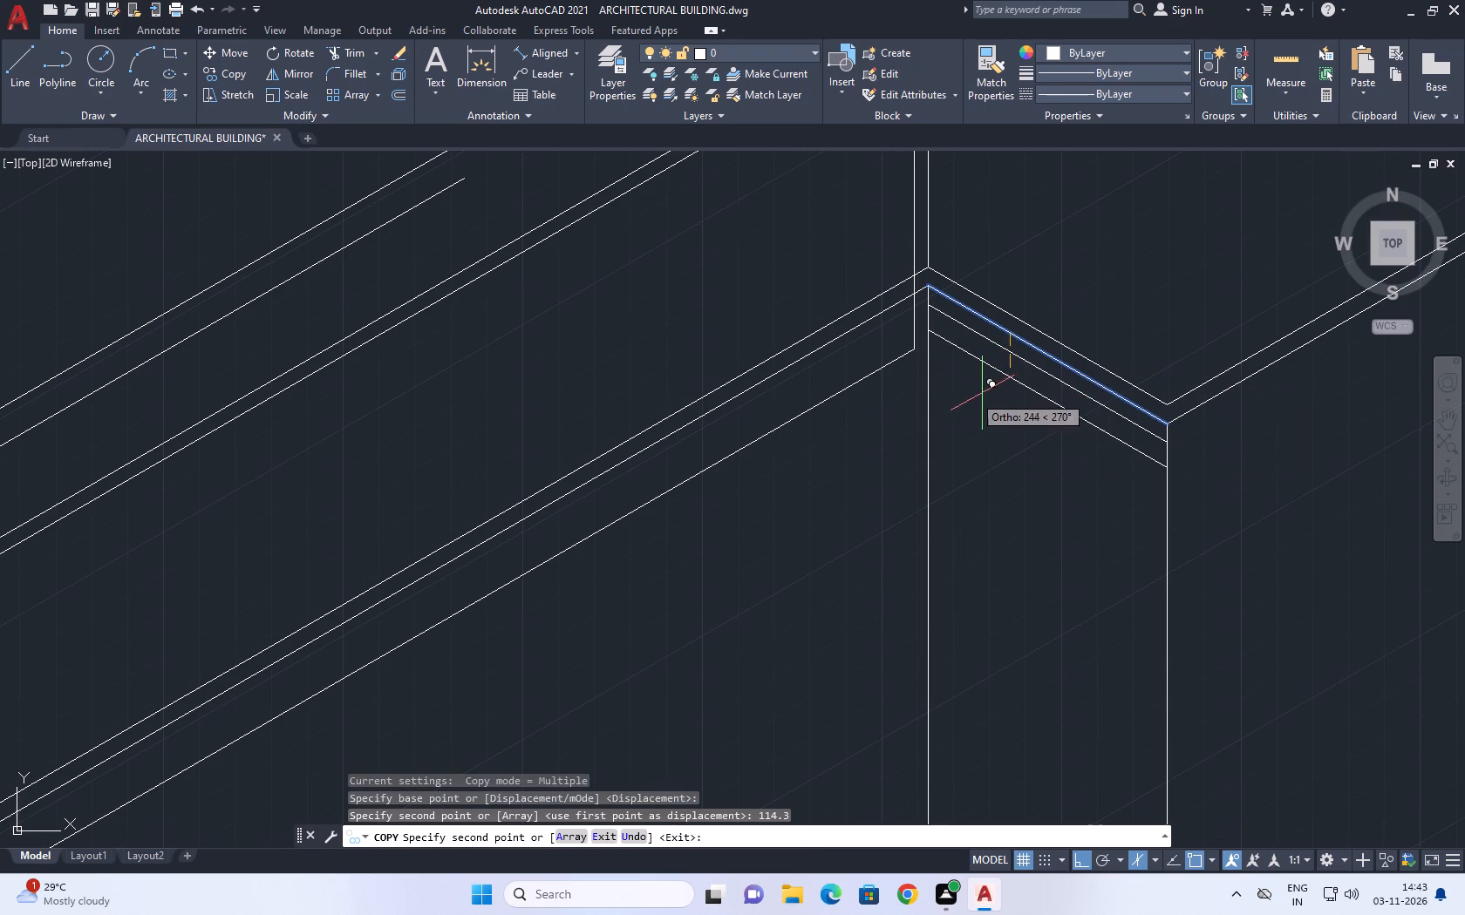
pyautogui.press('Escape')
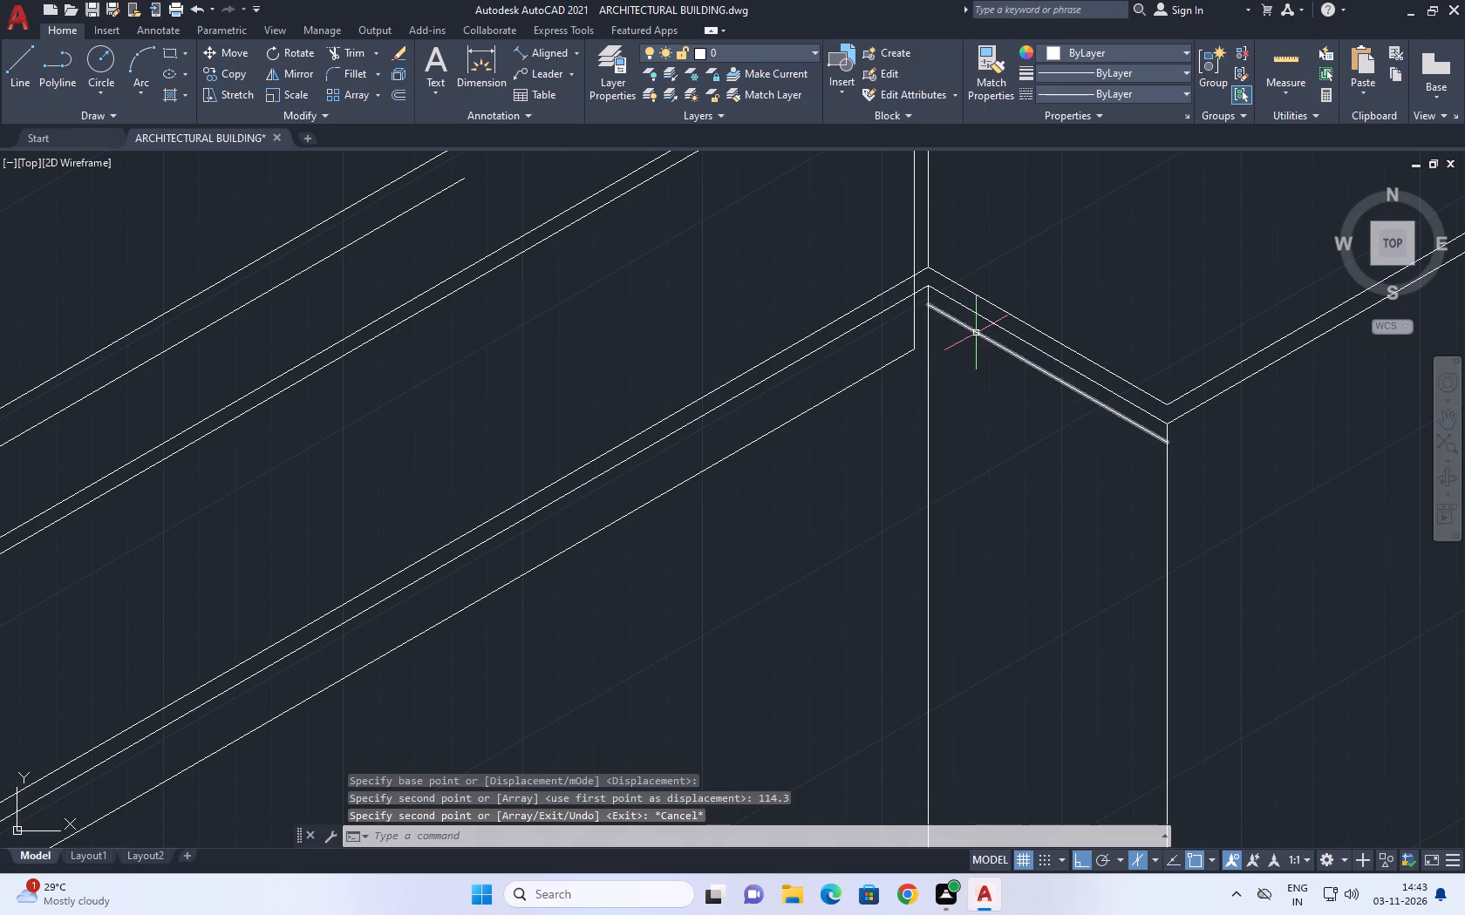
# Copy the new line below the return wall's top edge by 448 along the 210° isometric direction.
pyautogui.click(976, 333)
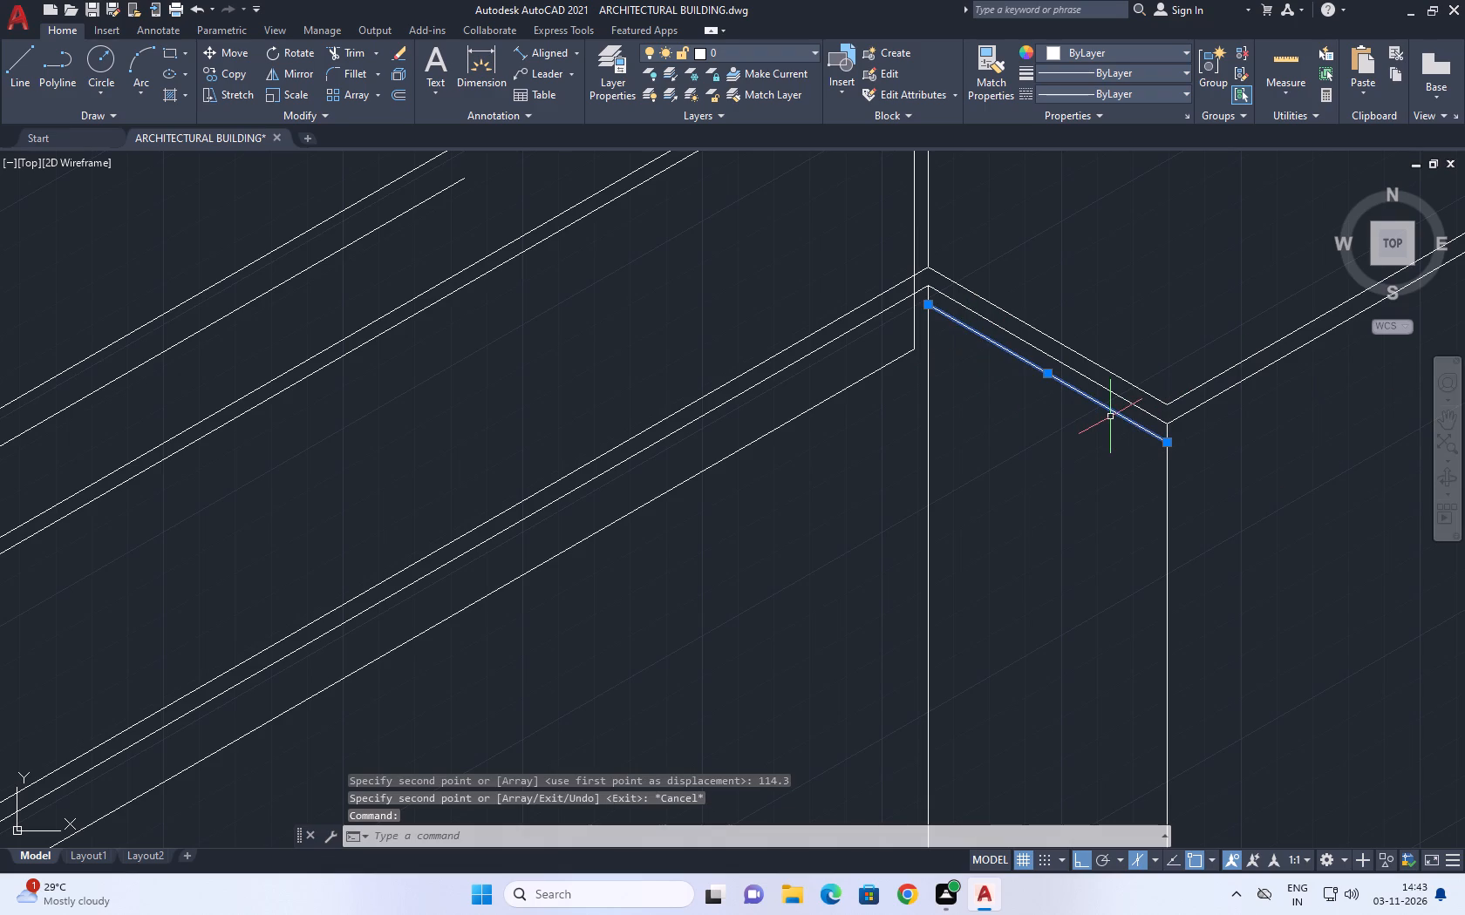
pyautogui.press('c')
pyautogui.write('op')
pyautogui.press('space')
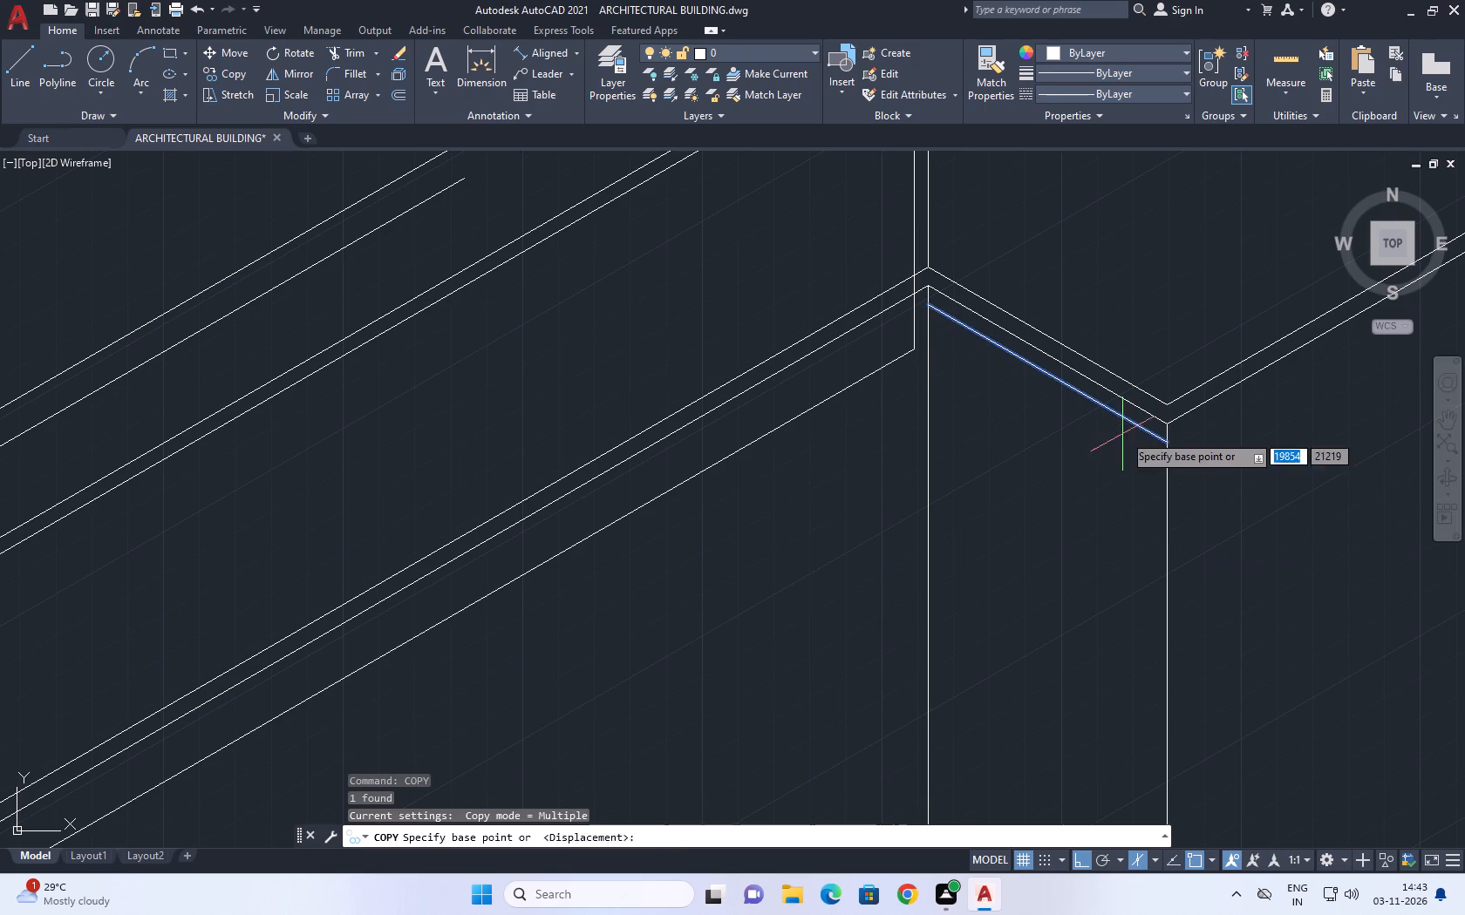
pyautogui.click(1171, 444)
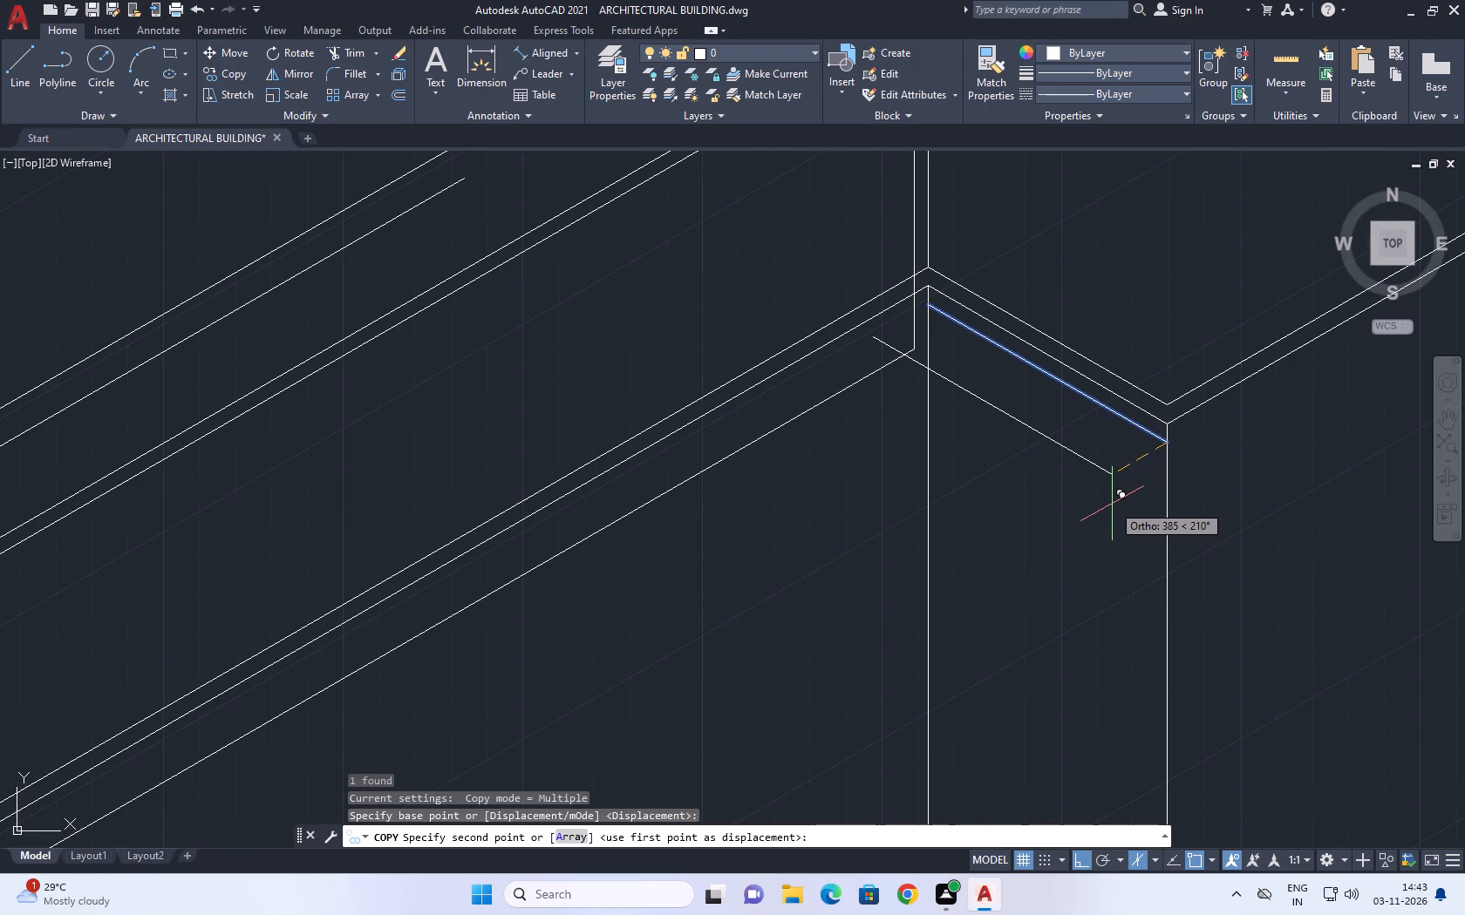
pyautogui.write('44')
pyautogui.press('.')
pyautogui.press('BackSpace')
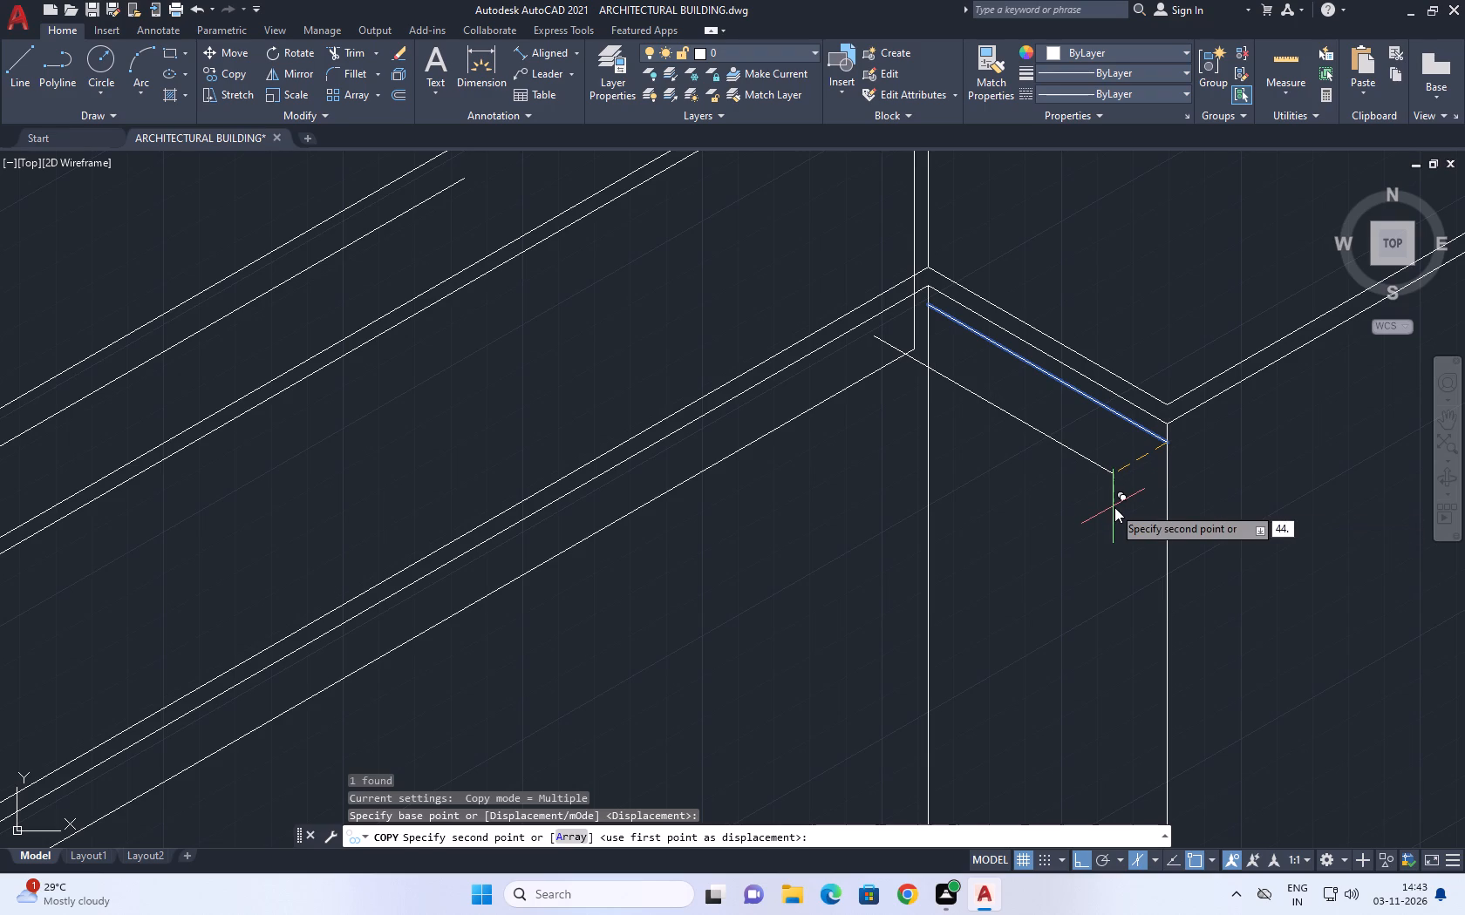
pyautogui.press('8')
pyautogui.press('Return')
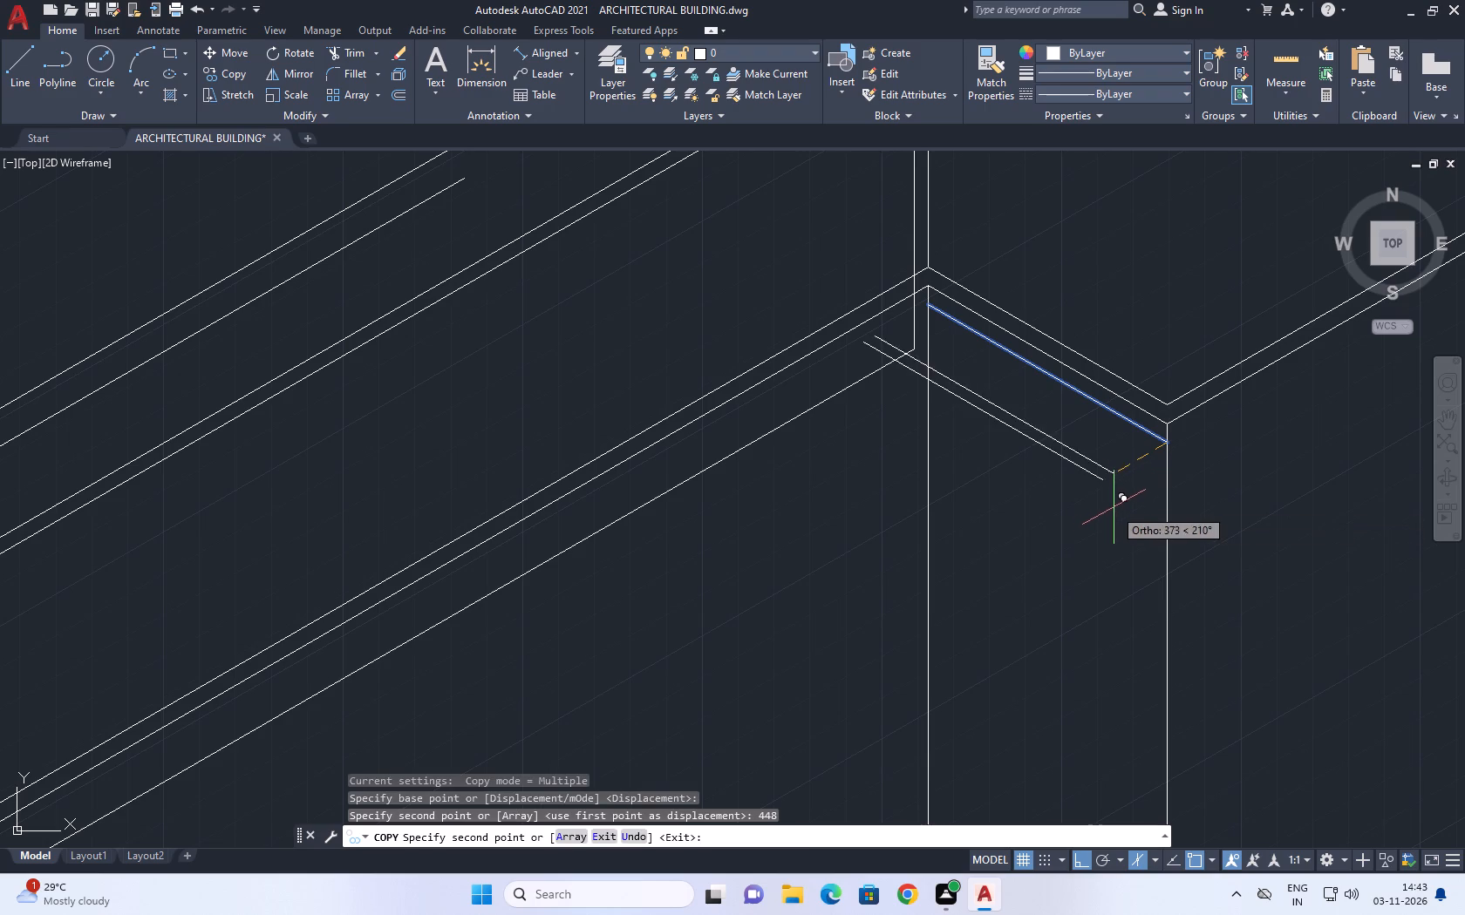
pyautogui.press('Escape')
# Trim the upper end of the 448 copy where it passes the lowest sloping line of the long wall.
pyautogui.write('tr')
pyautogui.press('space')
pyautogui.click(882, 350)
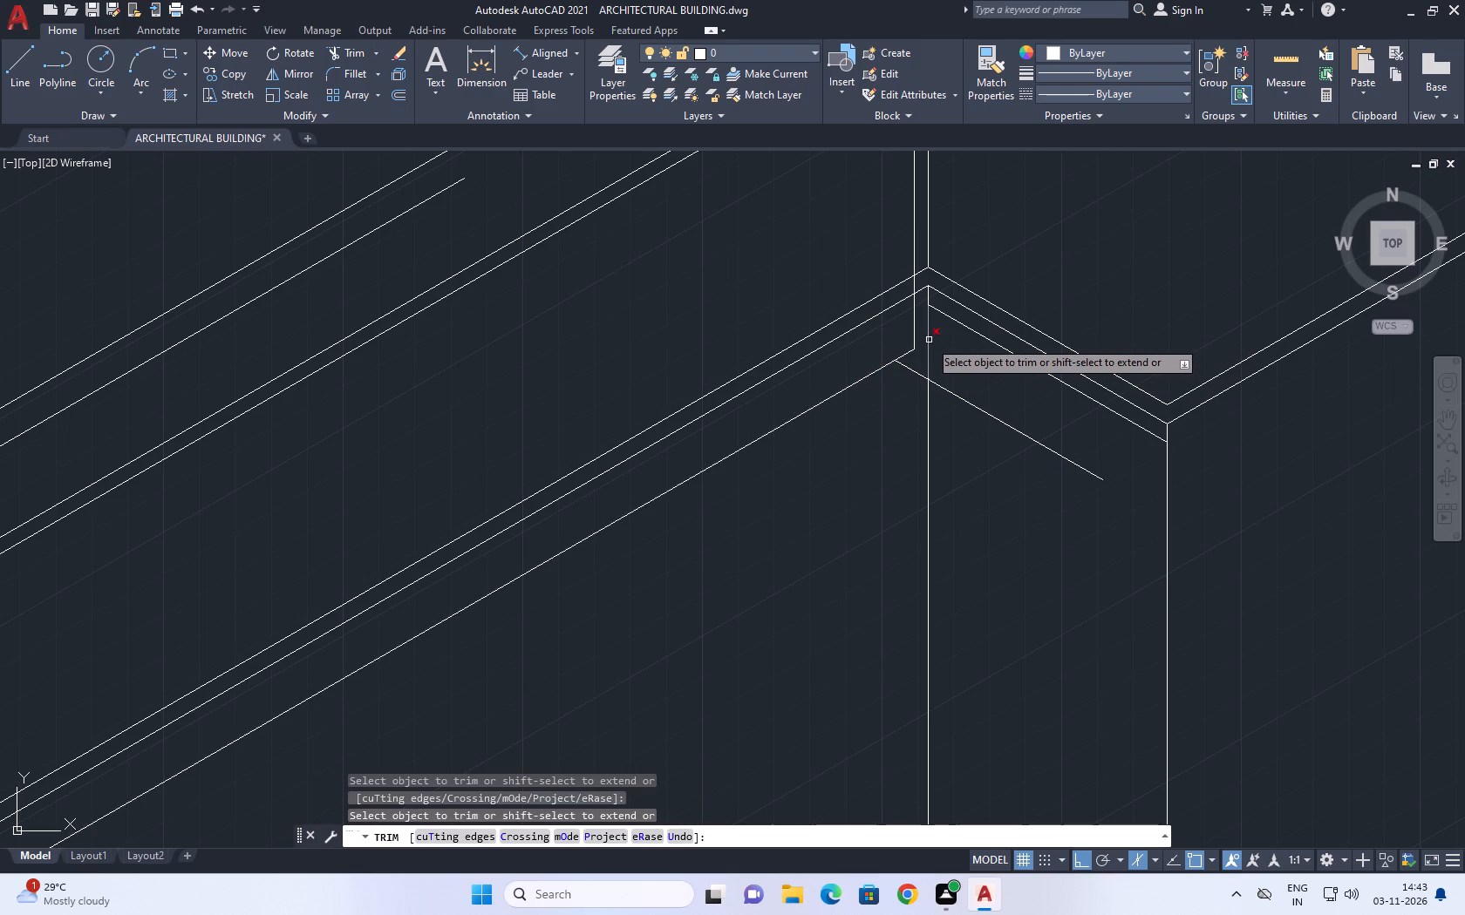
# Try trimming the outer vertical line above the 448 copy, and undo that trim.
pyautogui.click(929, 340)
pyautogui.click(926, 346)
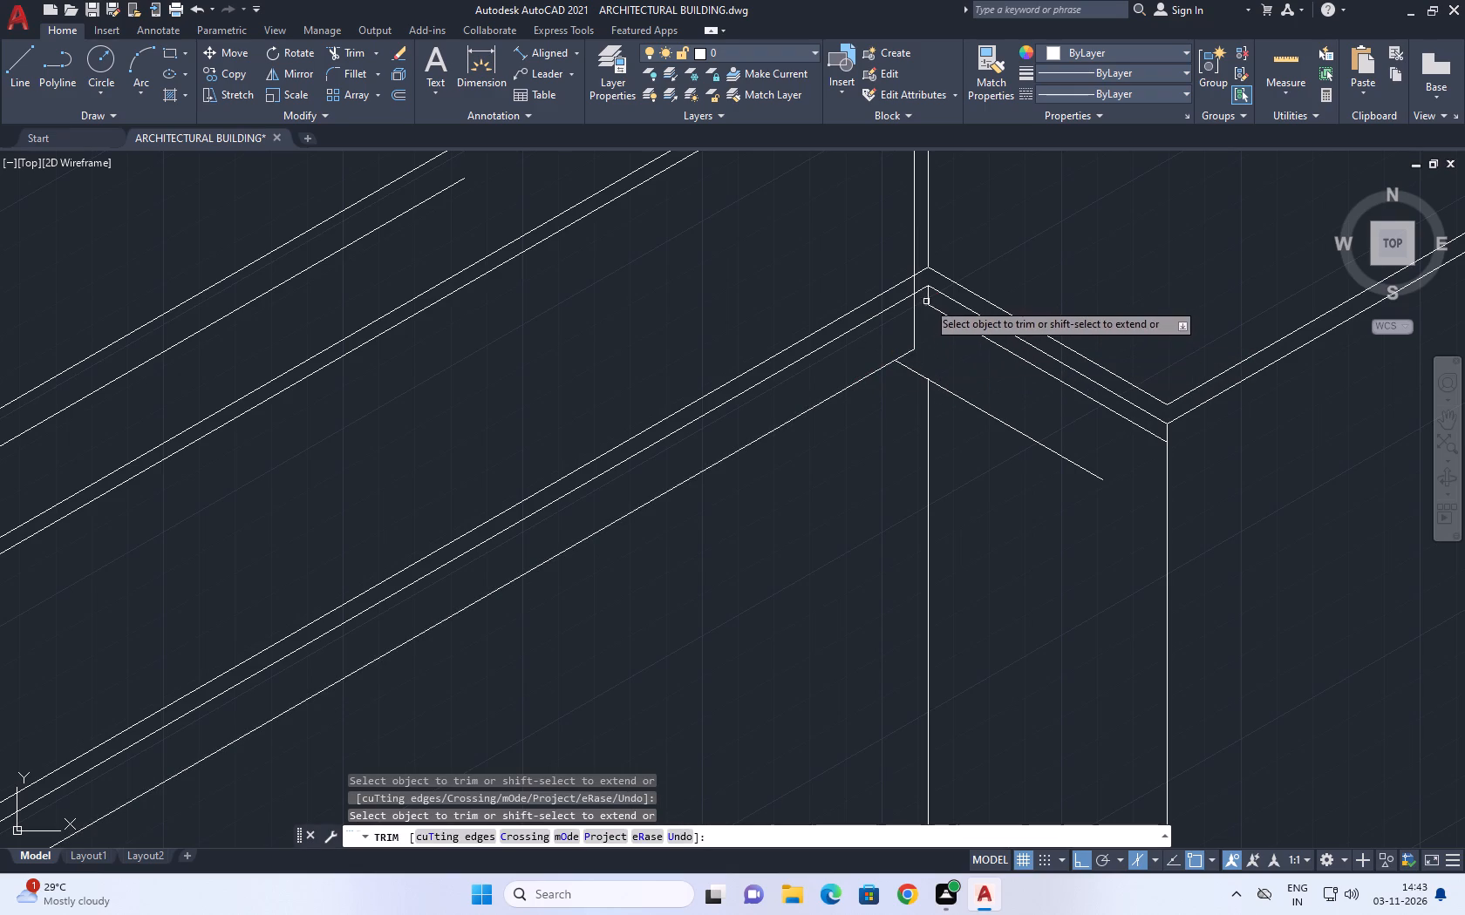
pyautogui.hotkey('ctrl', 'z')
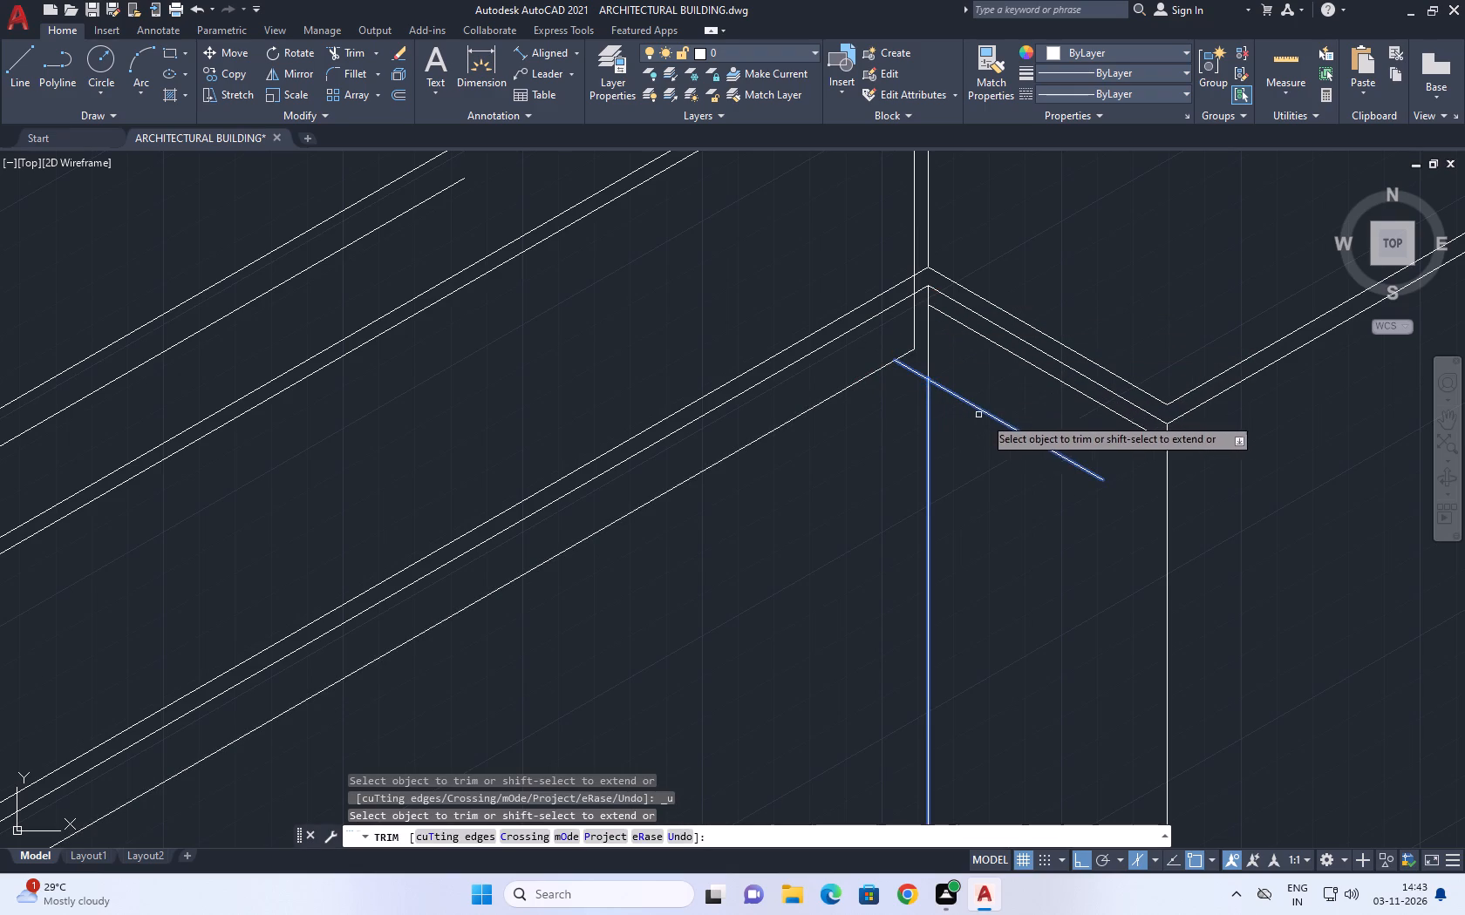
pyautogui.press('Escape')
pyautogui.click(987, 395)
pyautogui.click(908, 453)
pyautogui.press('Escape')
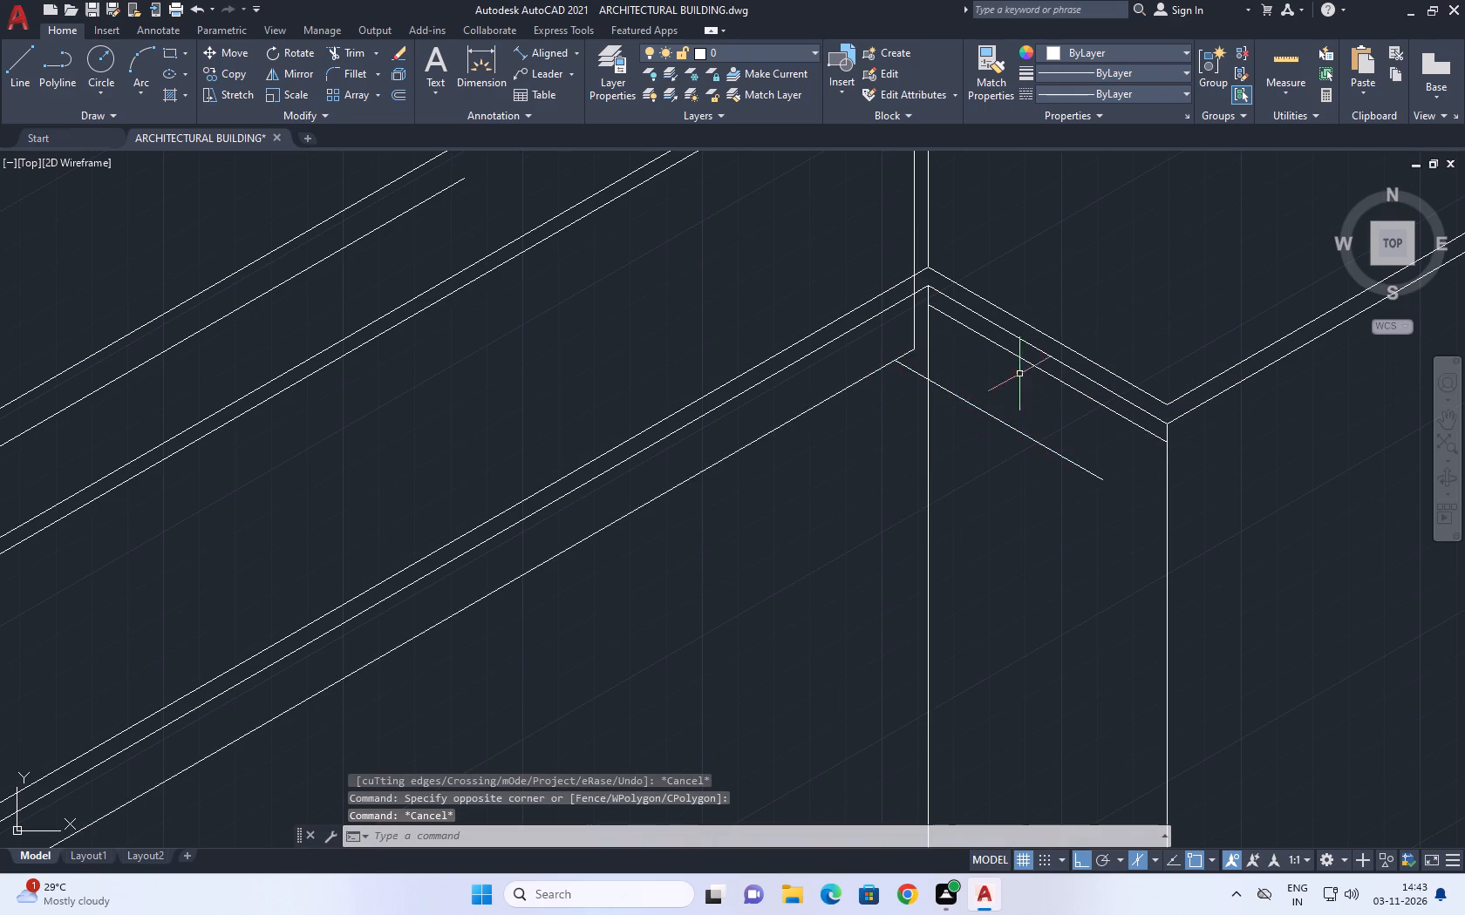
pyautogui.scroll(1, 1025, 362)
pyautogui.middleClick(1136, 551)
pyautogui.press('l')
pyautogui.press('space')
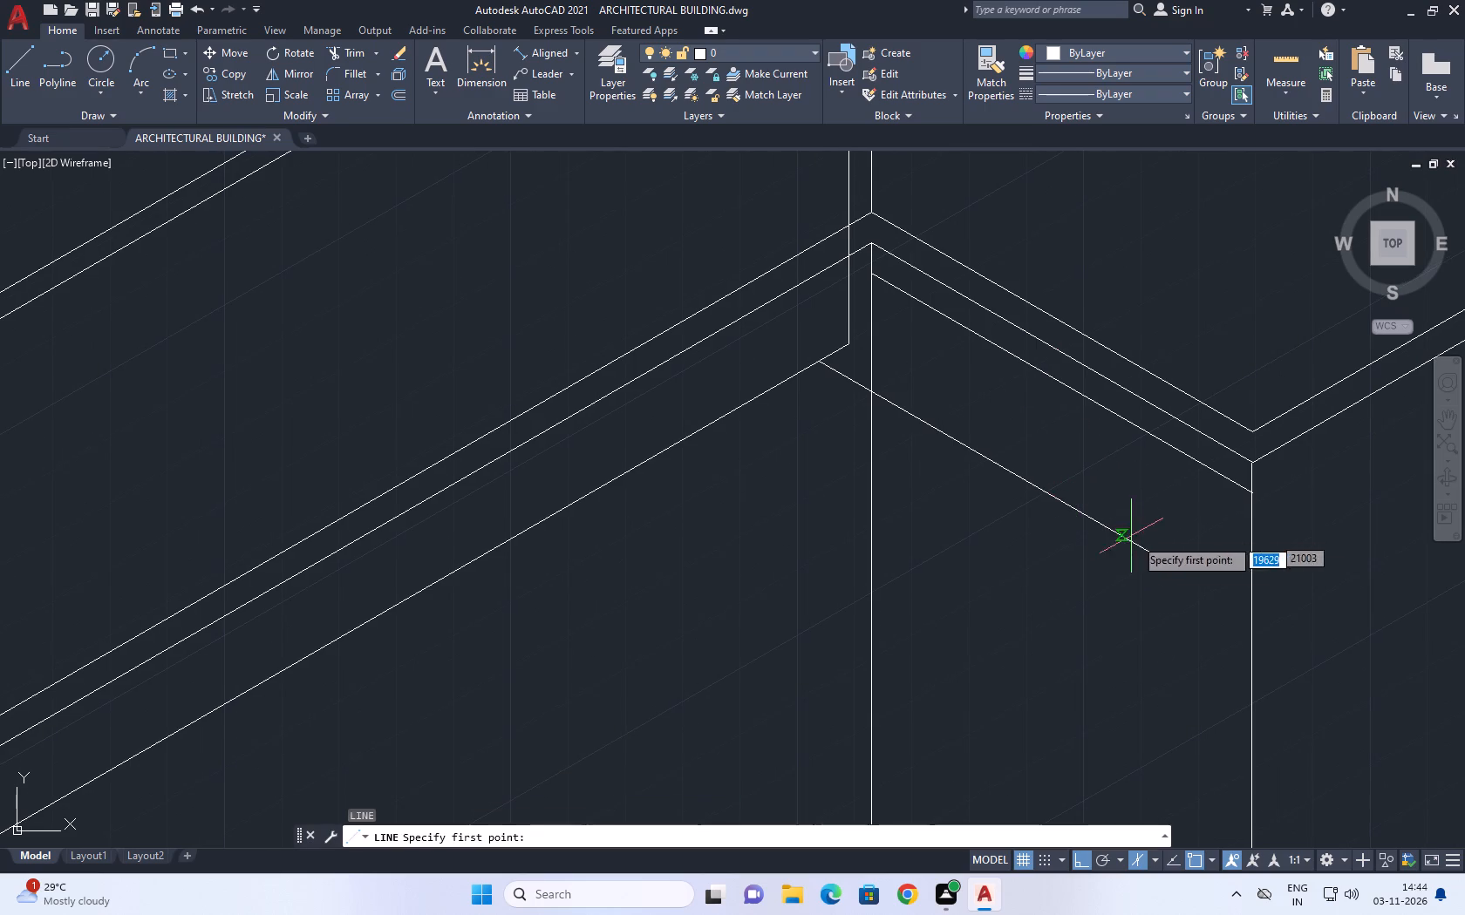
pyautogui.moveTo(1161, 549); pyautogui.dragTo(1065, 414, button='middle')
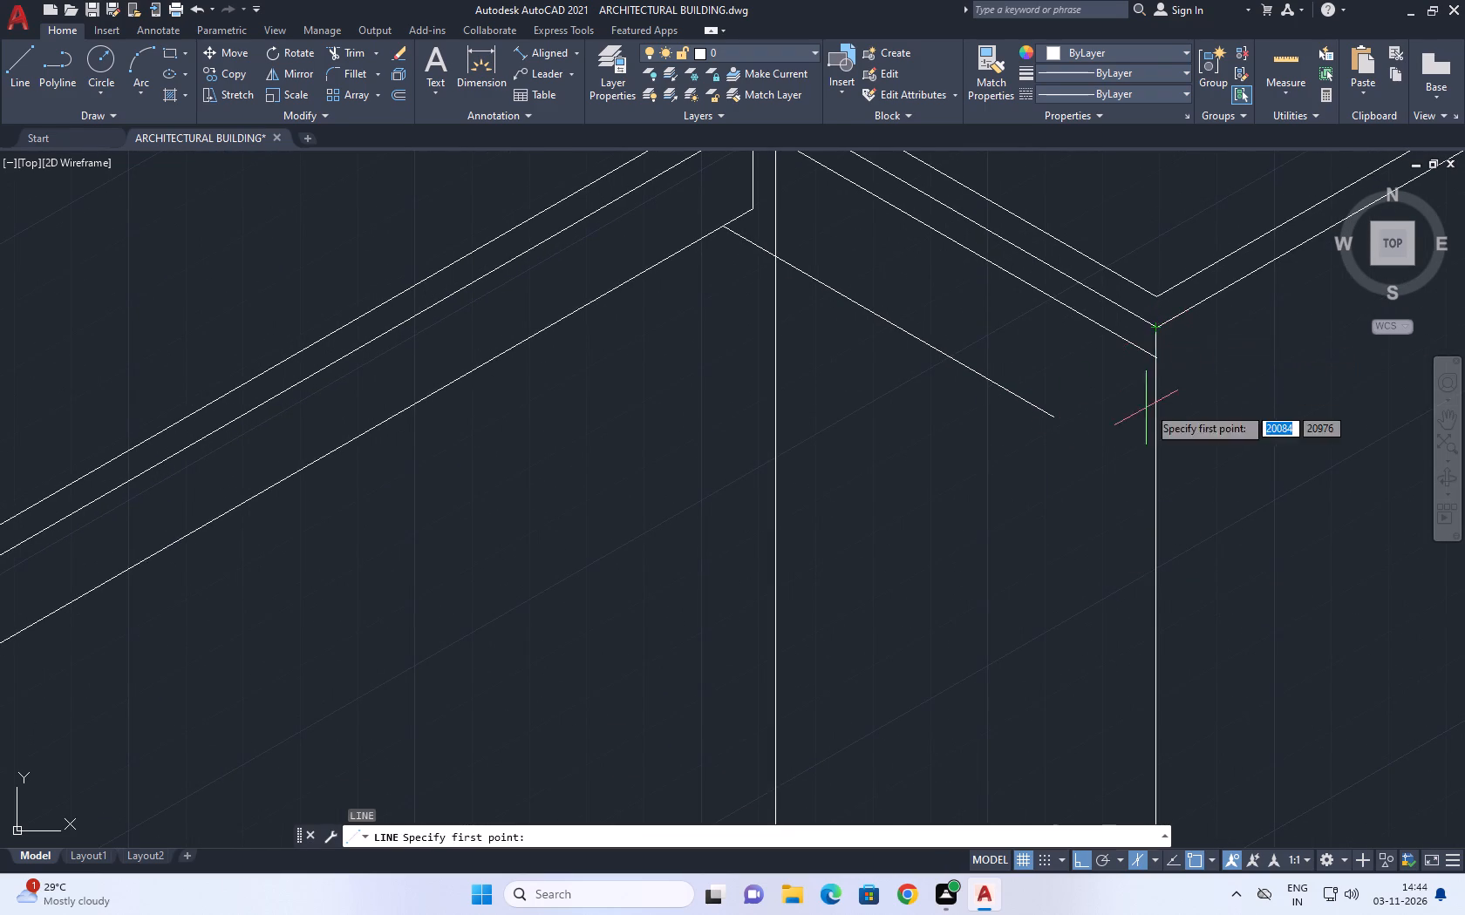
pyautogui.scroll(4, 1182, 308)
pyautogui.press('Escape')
# Move the return wall's lower top edge line so its lower end meets the top of the front corner's vertical.
pyautogui.click(989, 371)
pyautogui.click(914, 416)
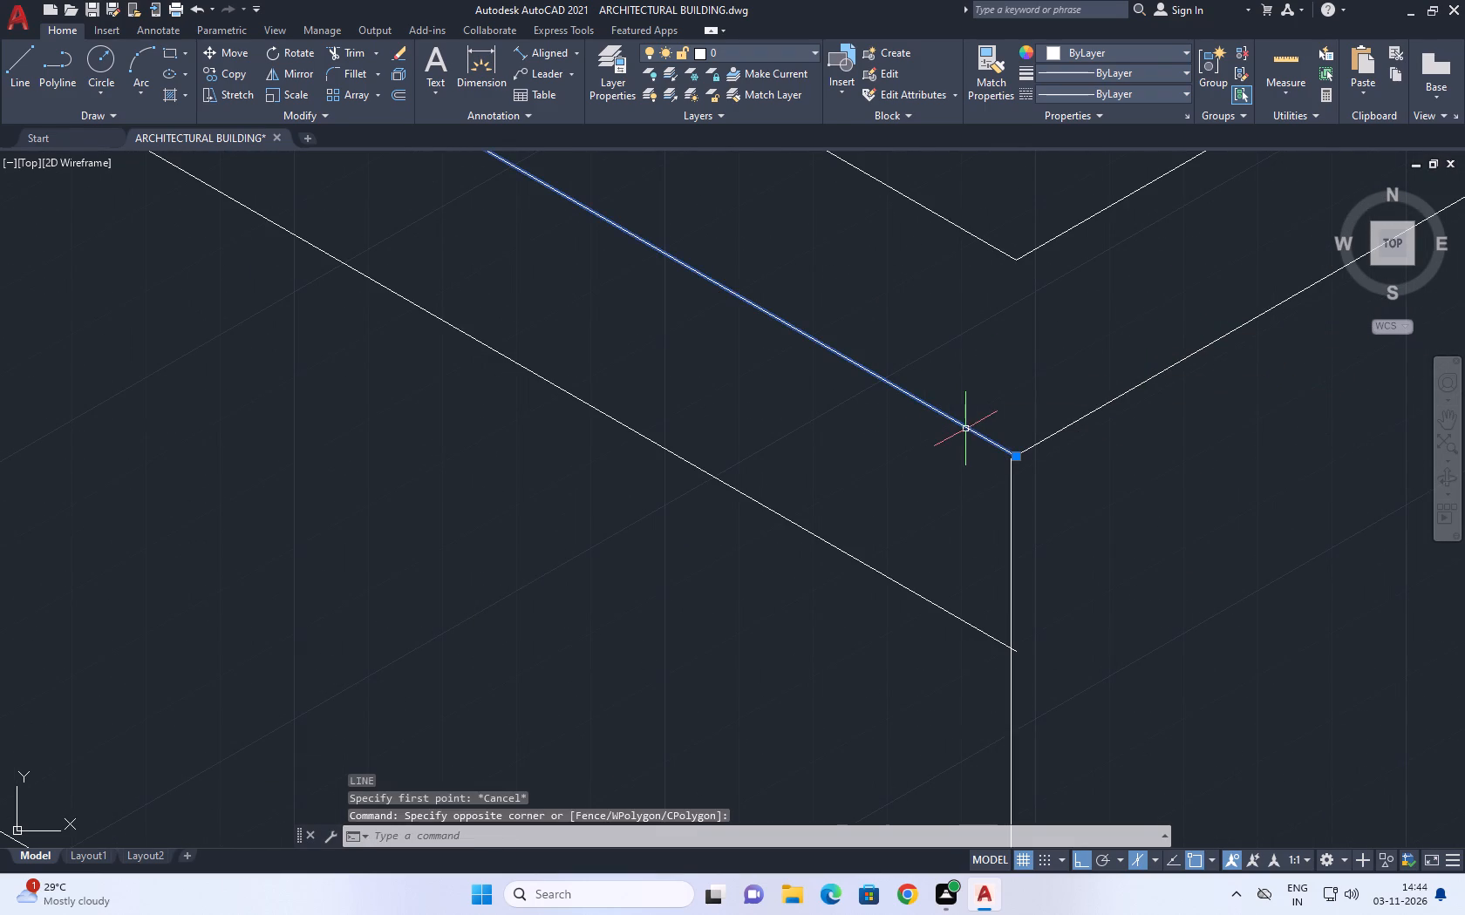
pyautogui.press('m')
pyautogui.press('space')
pyautogui.scroll(1, 973, 456)
pyautogui.click(1045, 458)
pyautogui.click(1038, 465)
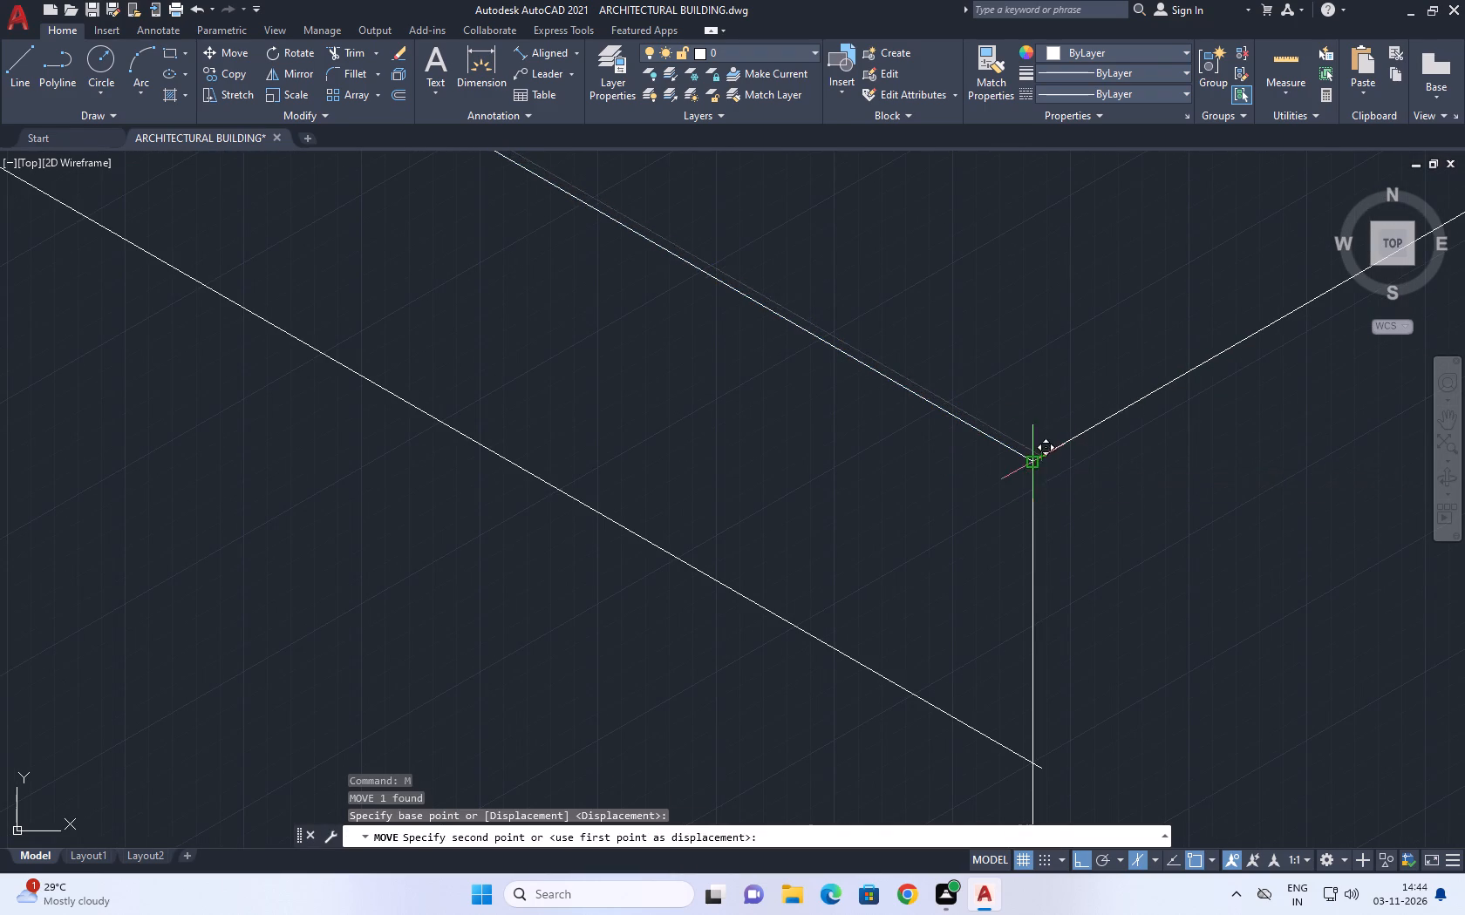
# Stretch the upper end of the return wall's lower top edge line to the top of the outer vertical line.
pyautogui.scroll(-5, 1088, 456)
pyautogui.scroll(5, 700, 269)
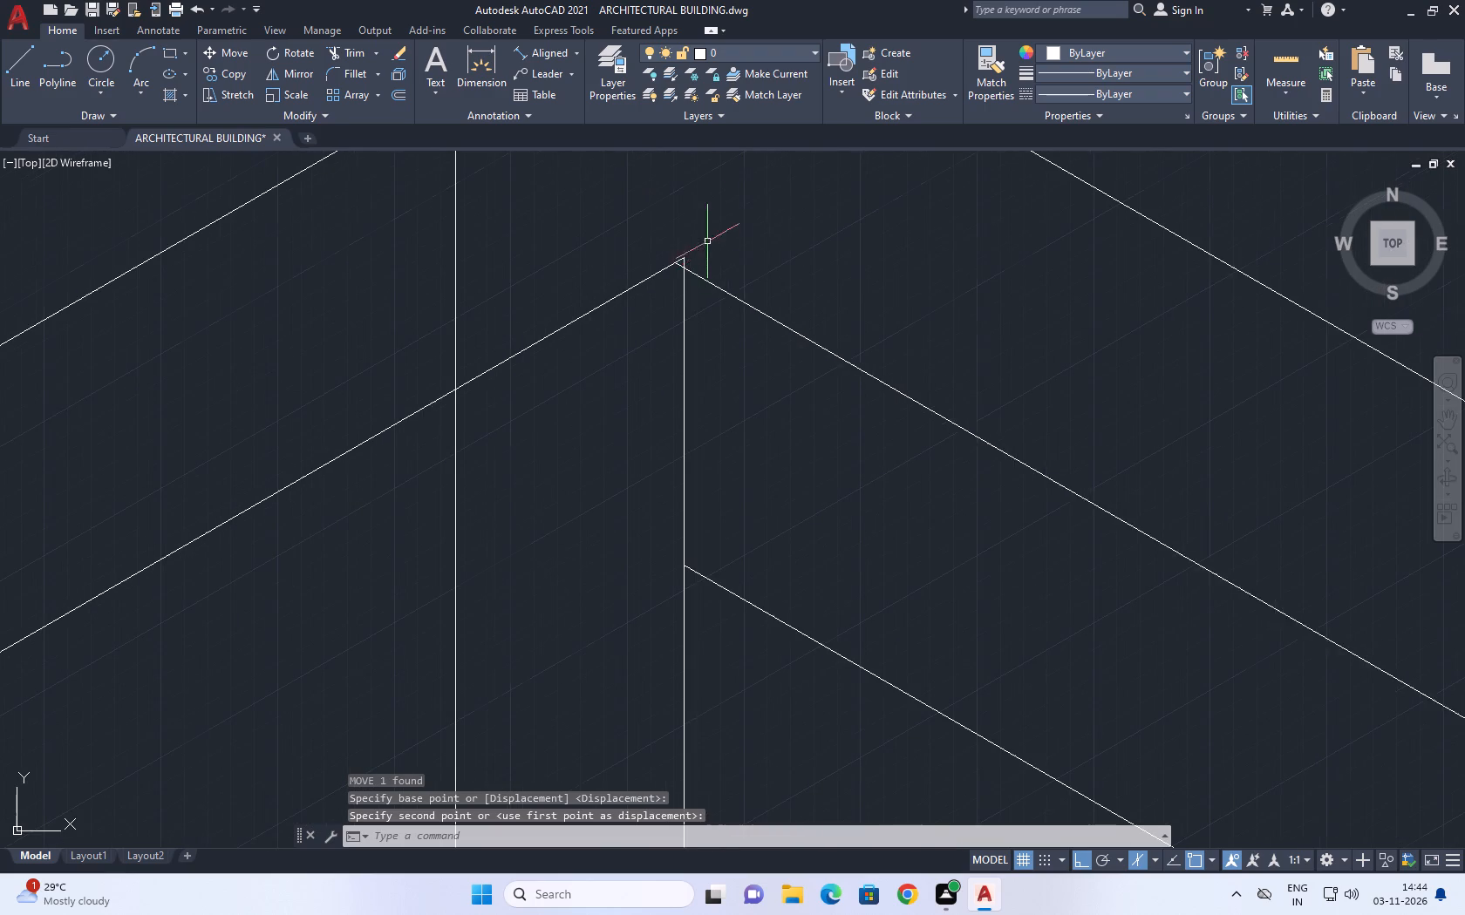
pyautogui.click(693, 272)
pyautogui.scroll(2, 680, 258)
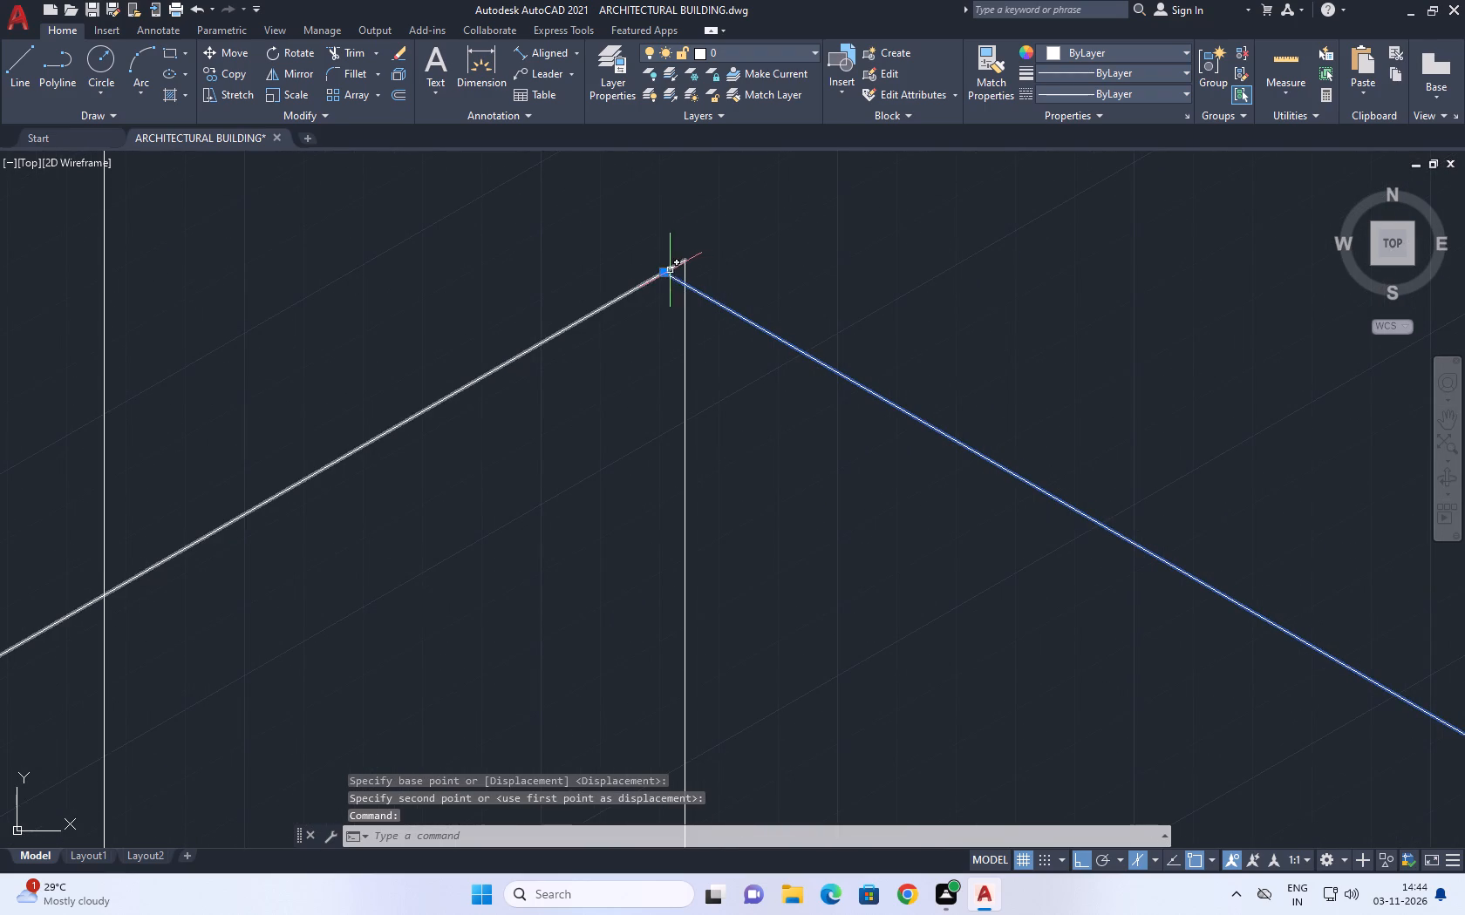
pyautogui.click(663, 273)
pyautogui.click(681, 265)
pyautogui.scroll(-8, 692, 285)
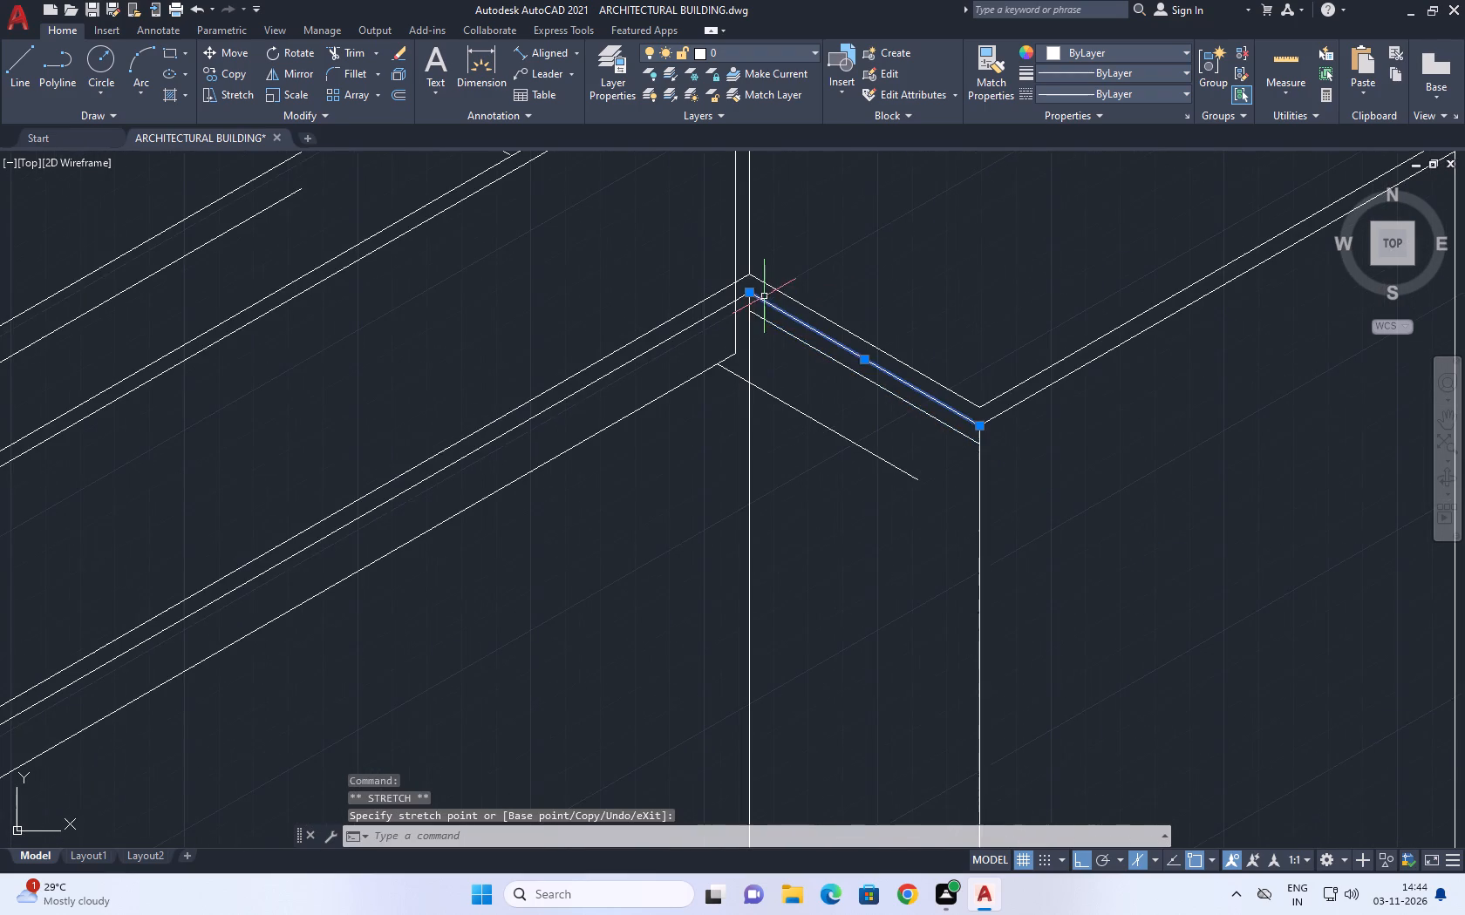
pyautogui.press('Escape')
# Trim the end of the line below the return wall's top edge where it overshoots the front corner's vertical.
pyautogui.scroll(3, 966, 435)
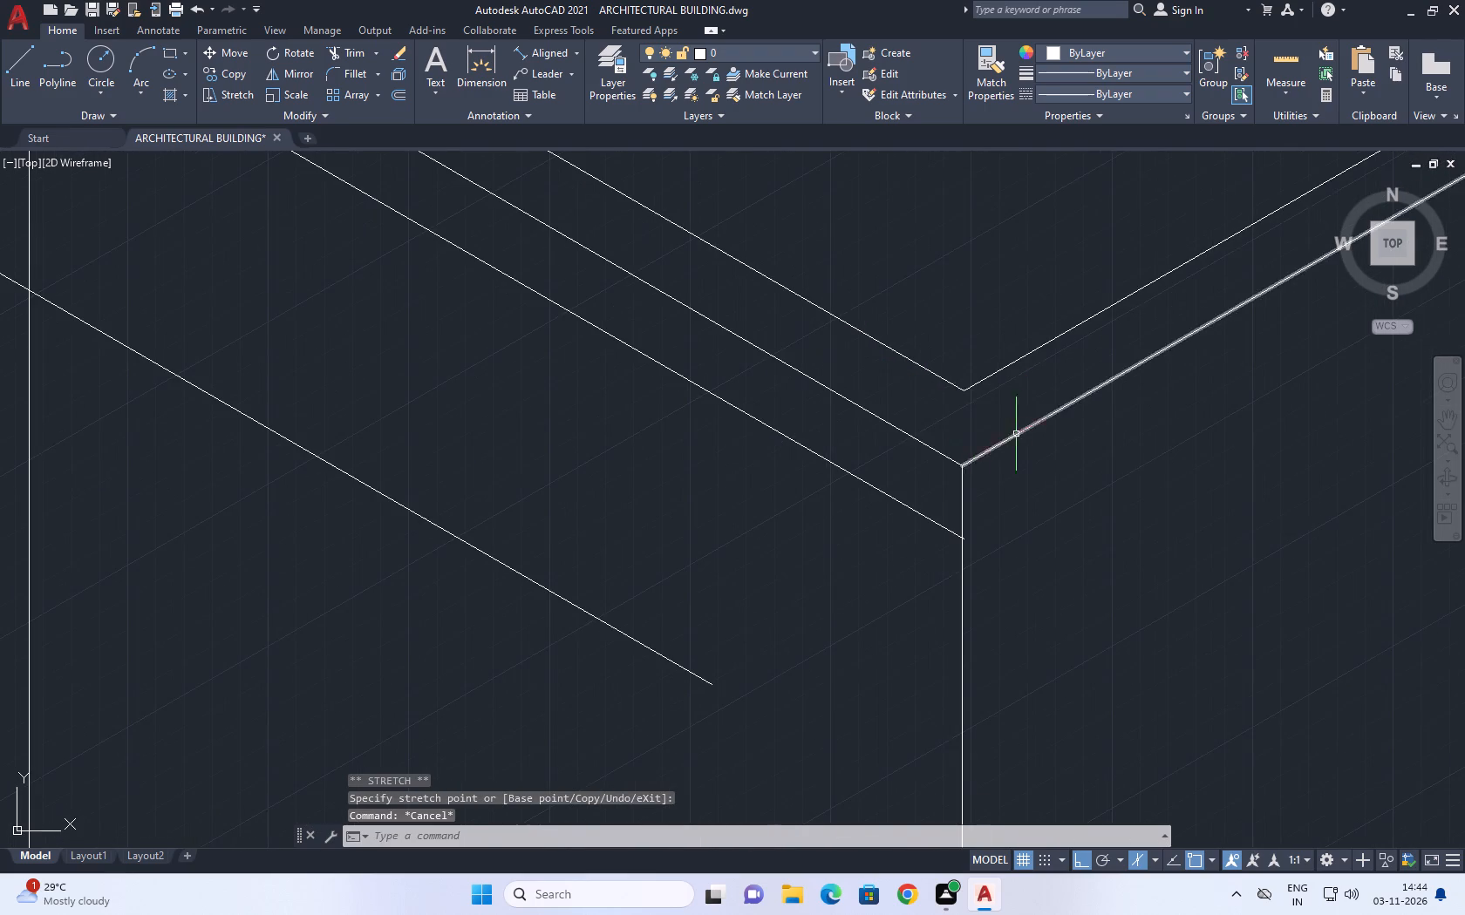
pyautogui.scroll(6, 952, 393)
pyautogui.scroll(-10, 987, 364)
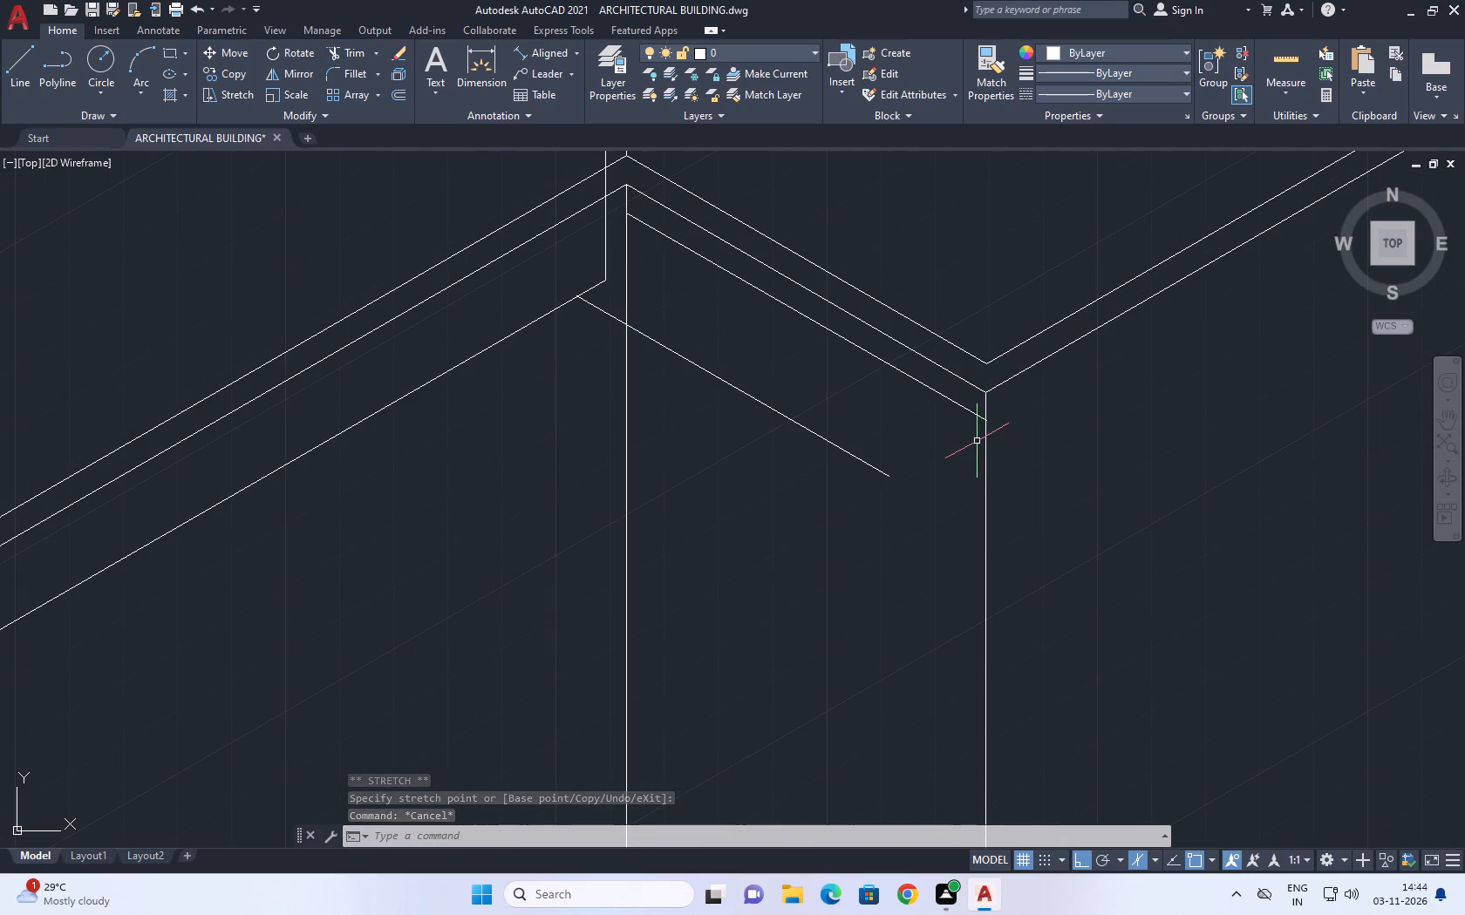
pyautogui.scroll(7, 963, 435)
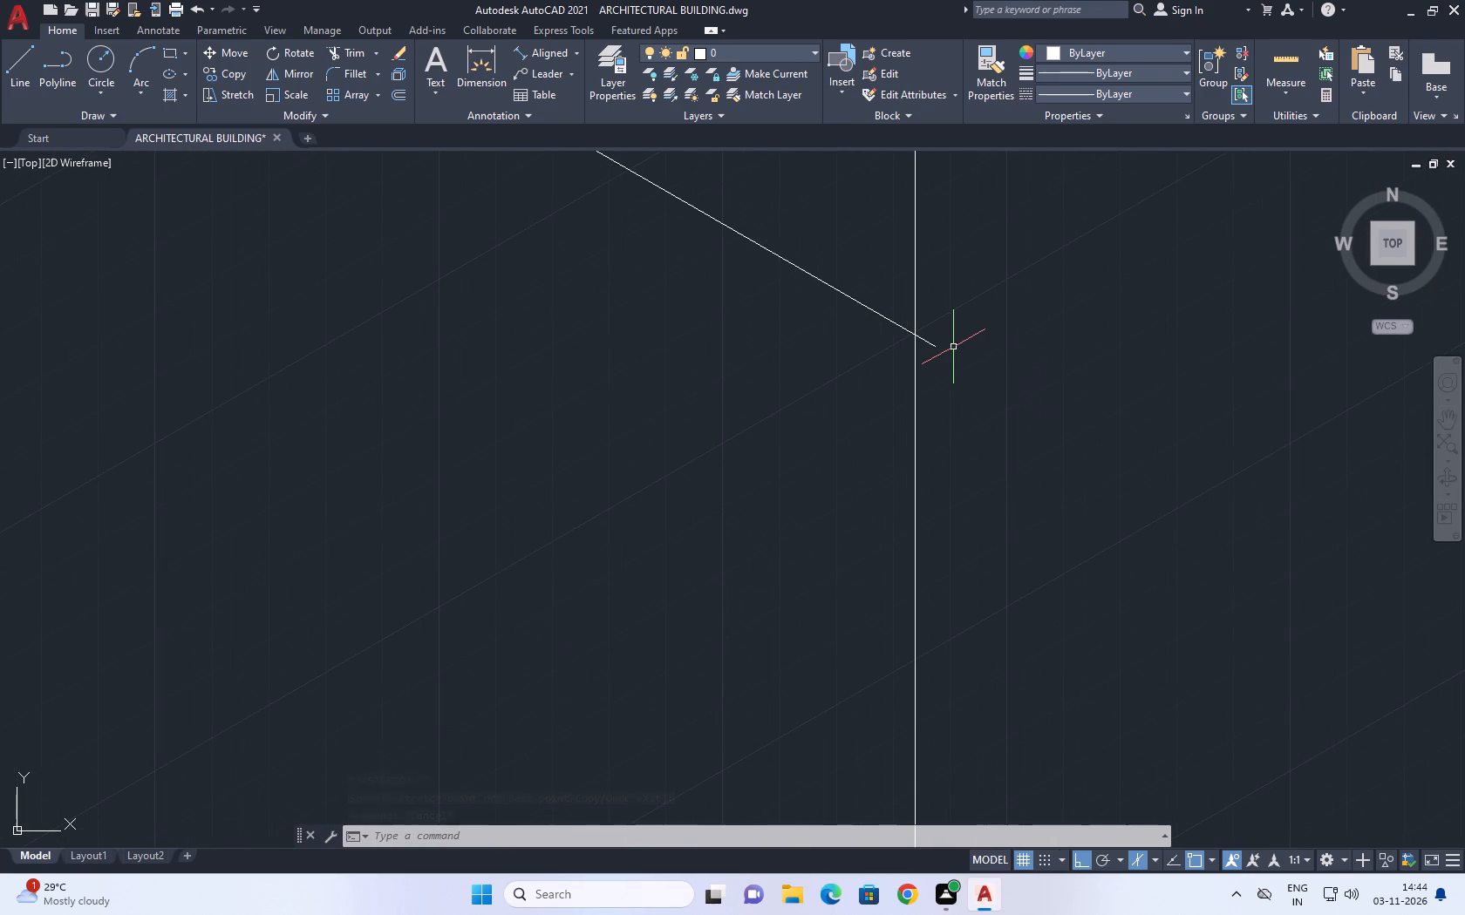
pyautogui.write('tr')
pyautogui.press('space')
pyautogui.scroll(3, 937, 355)
pyautogui.click(921, 258)
pyautogui.moveTo(893, 350); pyautogui.dragTo(922, 392)
pyautogui.scroll(-12, 937, 366)
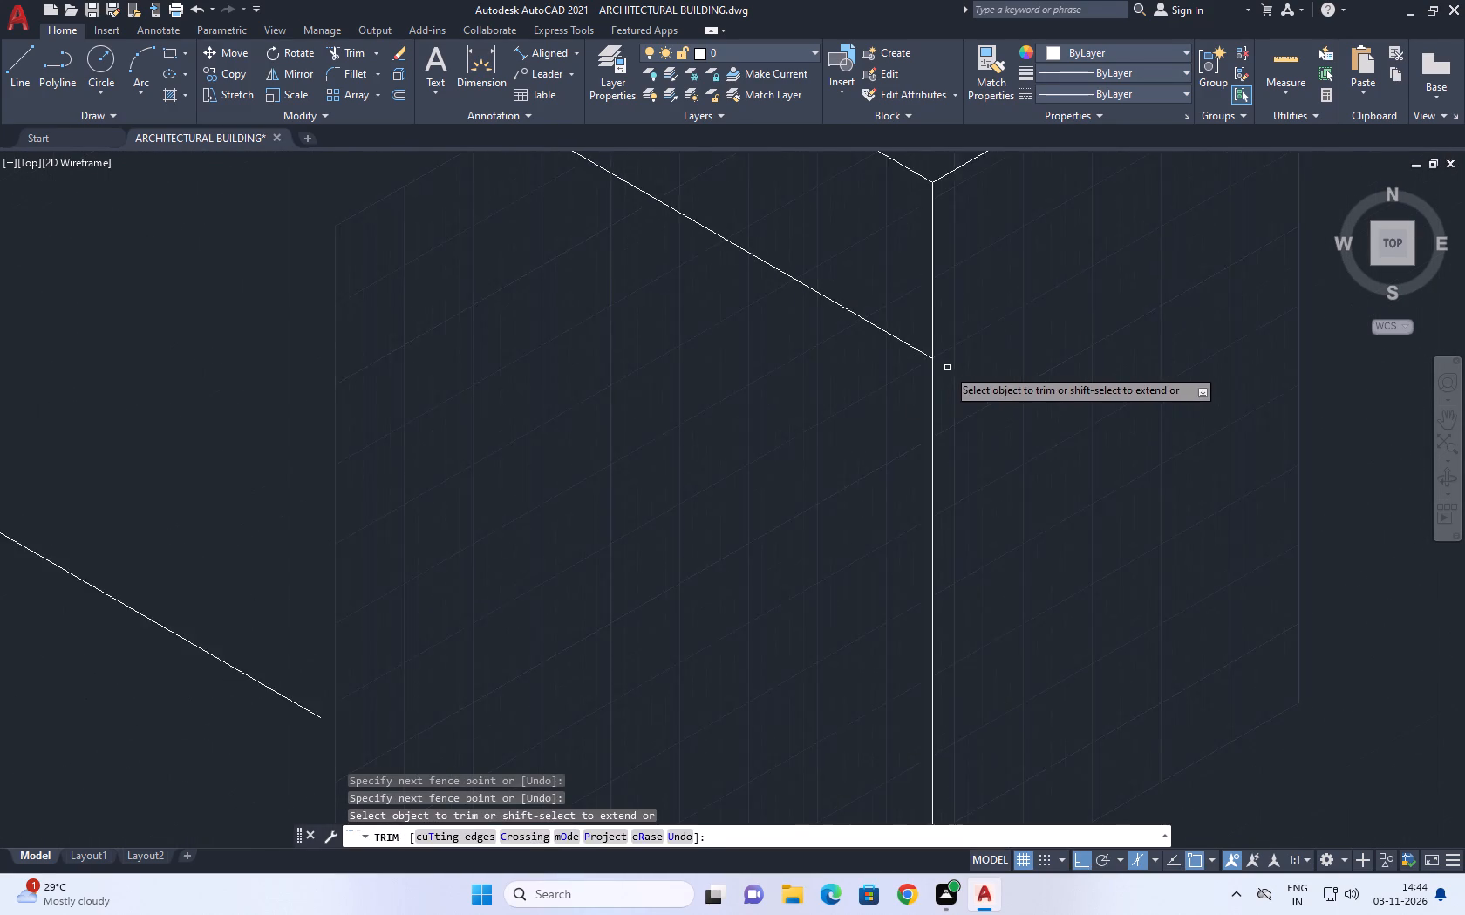
pyautogui.scroll(-4, 947, 368)
pyautogui.scroll(8, 732, 247)
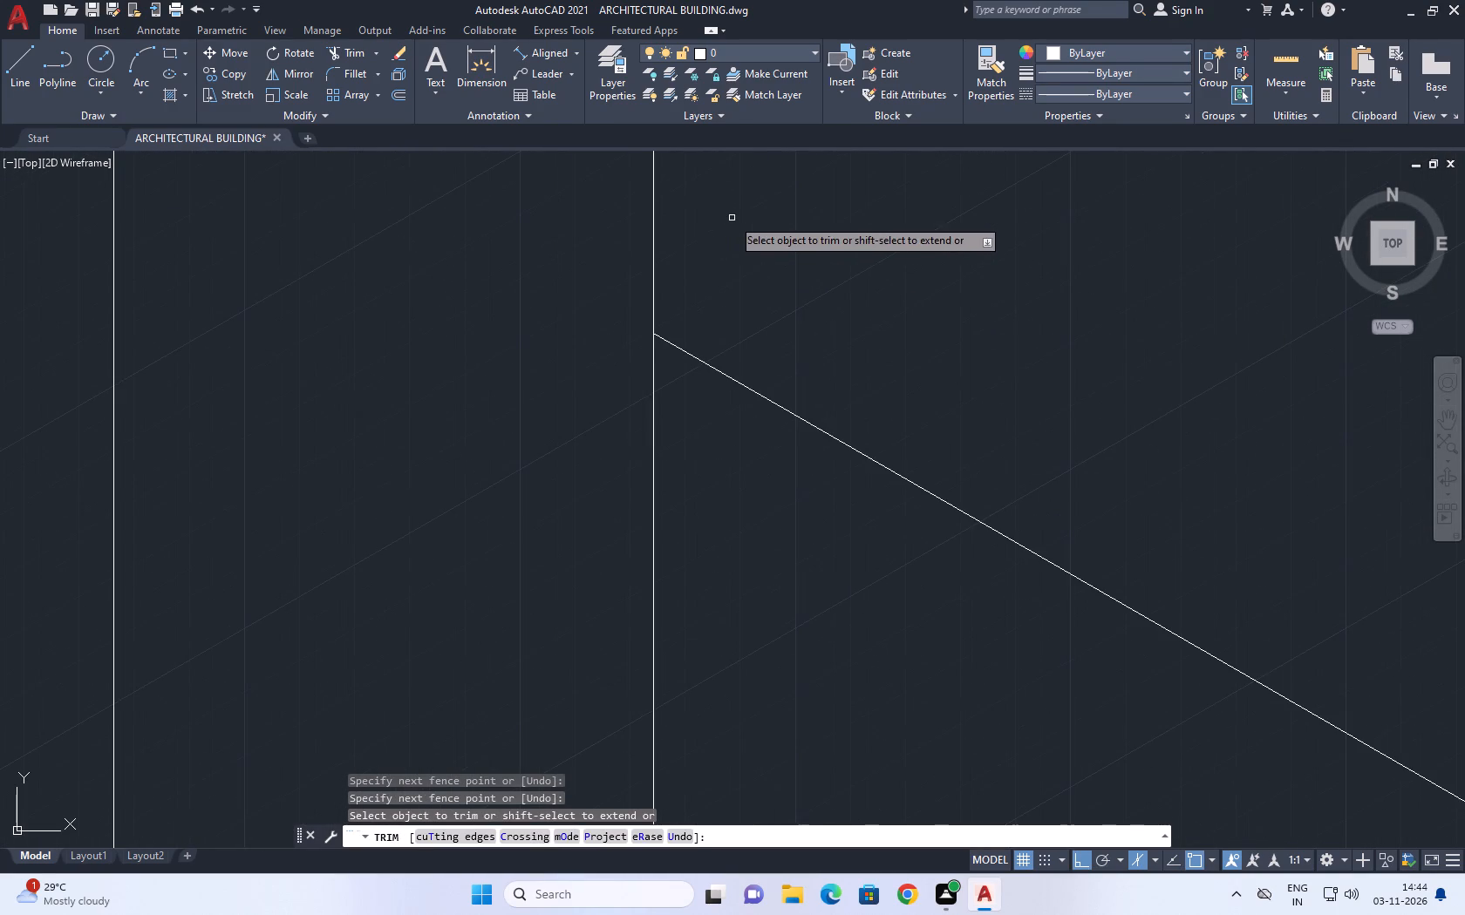
pyautogui.press('Escape')
pyautogui.press('Escape')
# Move the offset line below the return wall's top edge about 260 along 330° so it starts at the front corner's vertical.
pyautogui.scroll(-6, 732, 218)
pyautogui.moveTo(835, 403); pyautogui.dragTo(776, 296, button='middle')
pyautogui.scroll(-2, 778, 301)
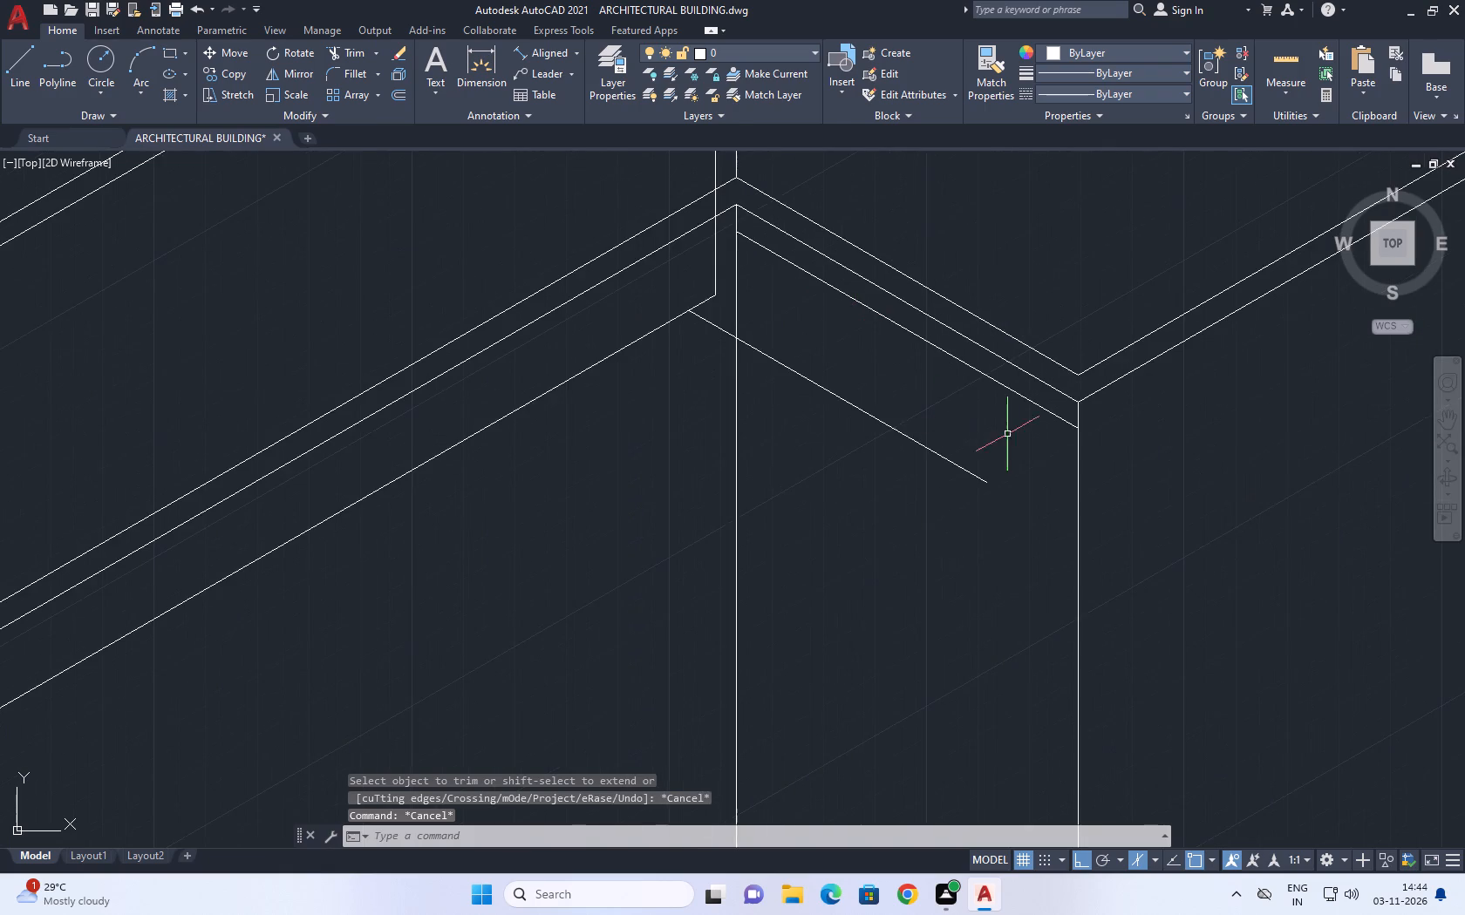
pyautogui.moveTo(1013, 434); pyautogui.dragTo(975, 443, button='middle')
pyautogui.click(937, 434)
pyautogui.click(829, 517)
pyautogui.moveTo(939, 522); pyautogui.dragTo(860, 416, button='middle')
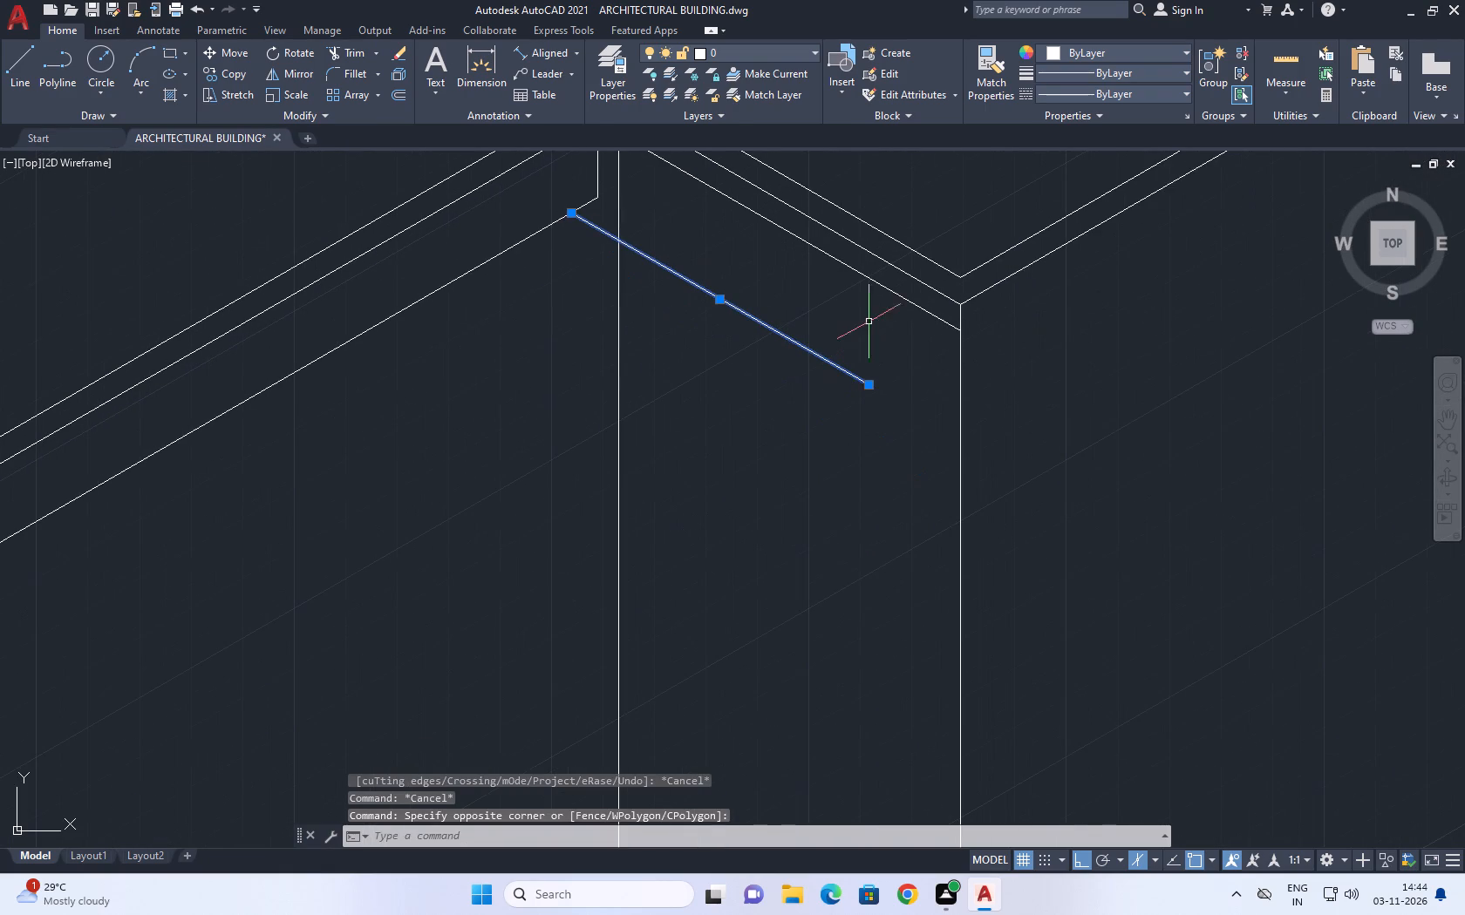
pyautogui.press('m')
pyautogui.press('space')
pyautogui.click(923, 454)
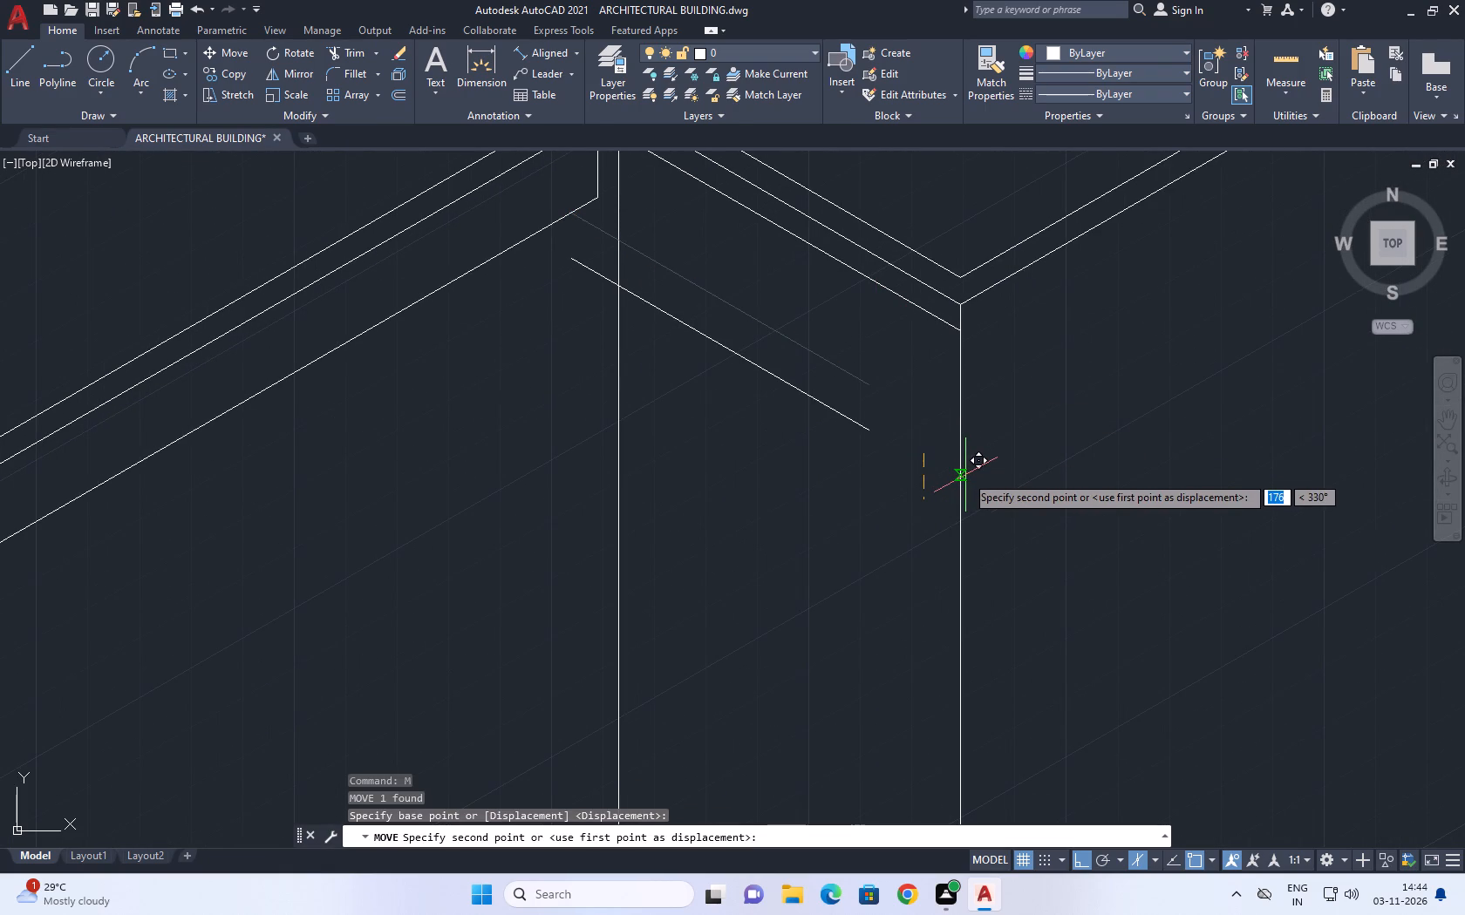
pyautogui.press('F5')
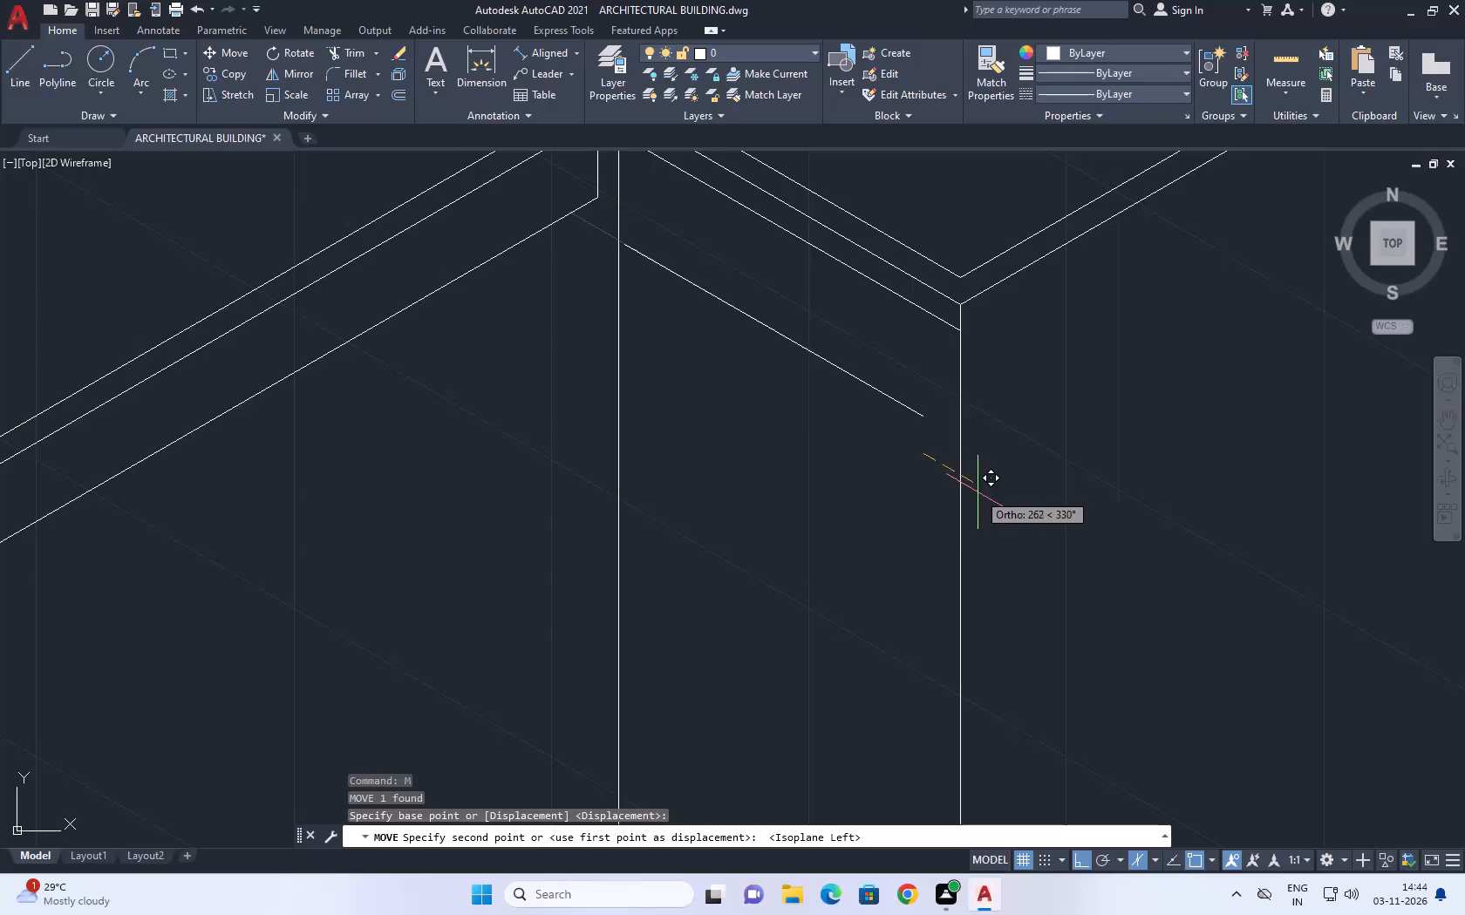
pyautogui.click(972, 493)
pyautogui.moveTo(1009, 363); pyautogui.dragTo(938, 375, button='middle')
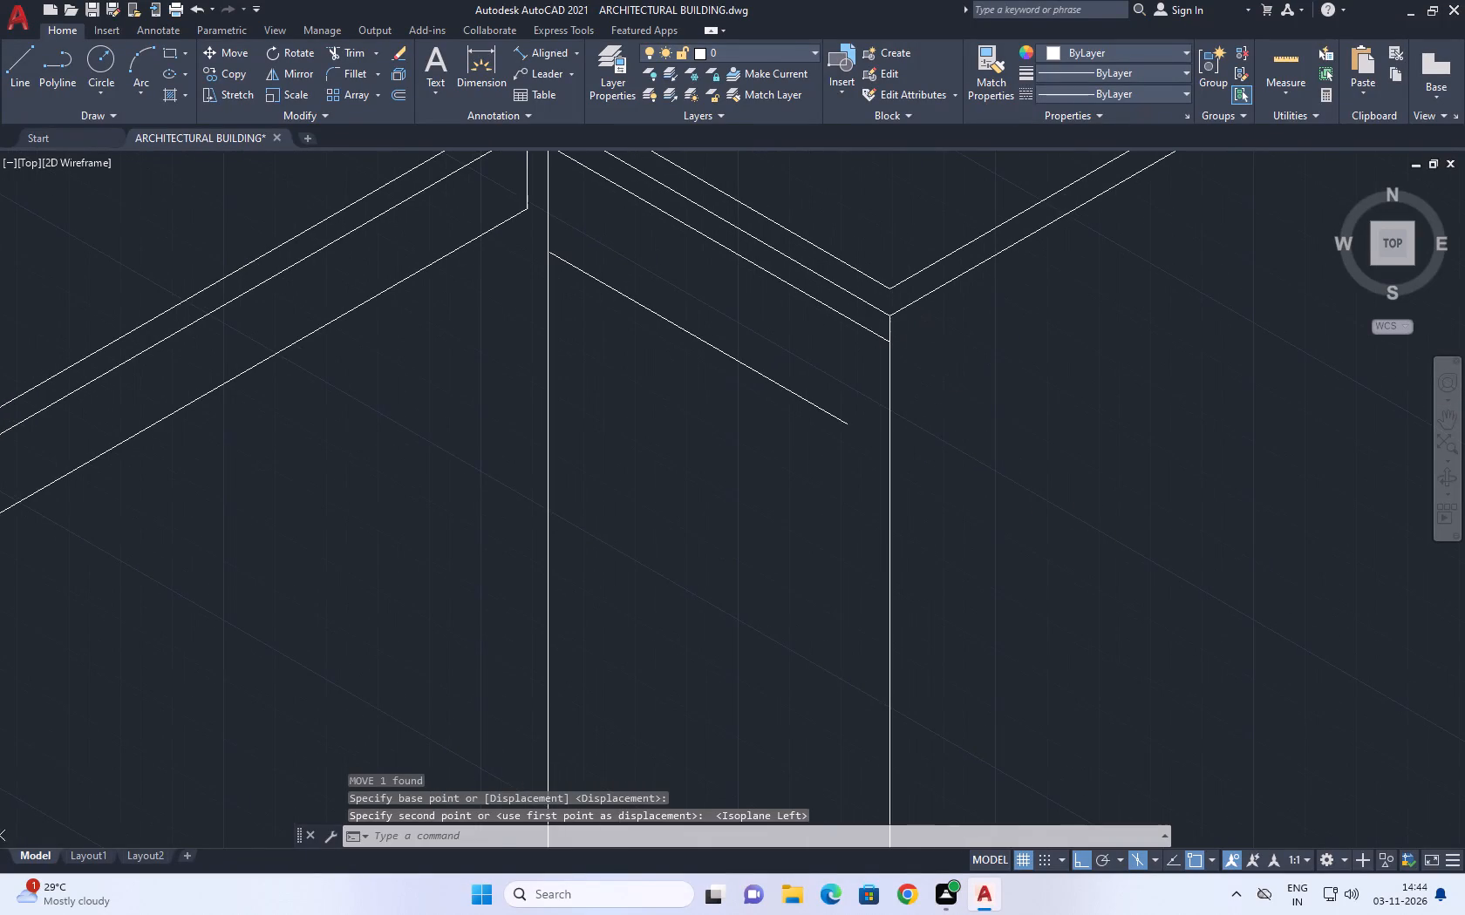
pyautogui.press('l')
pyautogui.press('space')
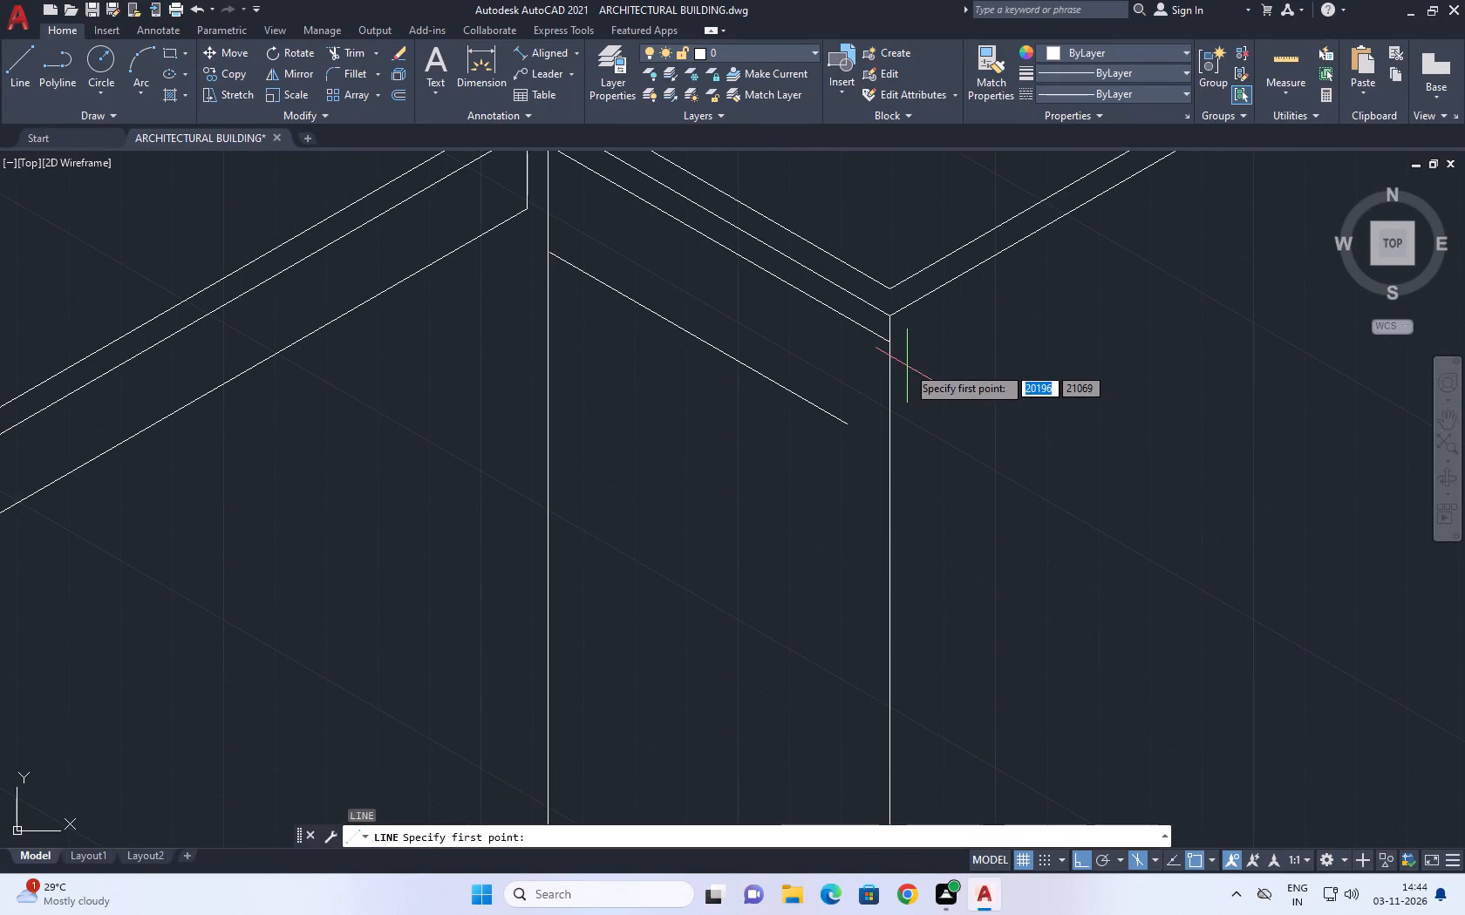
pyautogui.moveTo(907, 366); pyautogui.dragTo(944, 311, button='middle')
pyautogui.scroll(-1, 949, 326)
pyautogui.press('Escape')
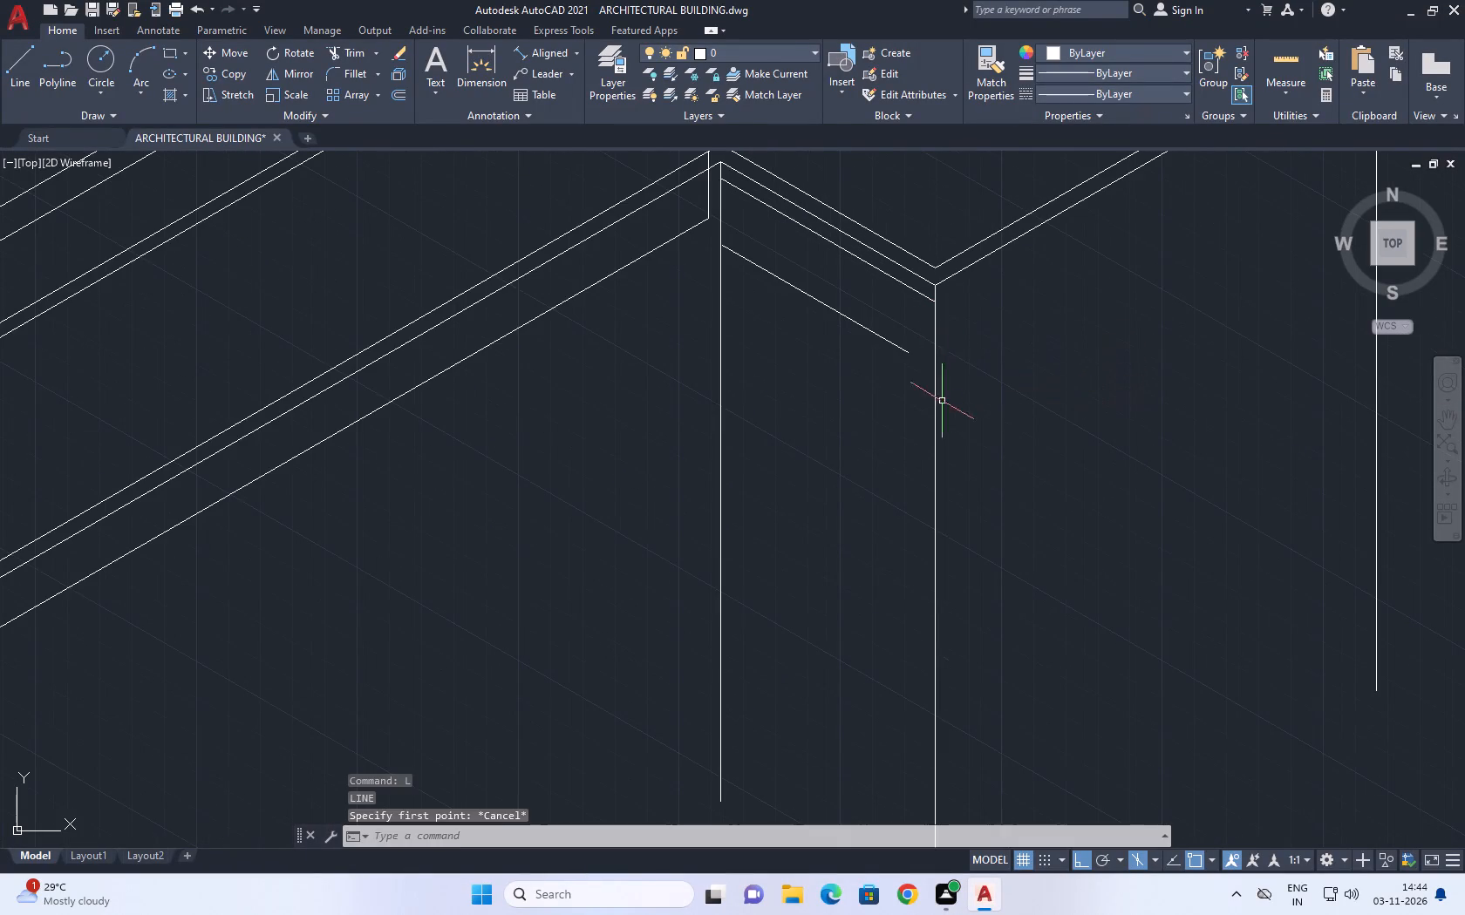
# Erase the long vertical line below the return wall's outer corner.
pyautogui.click(942, 401)
pyautogui.click(922, 447)
pyautogui.press('Delete')
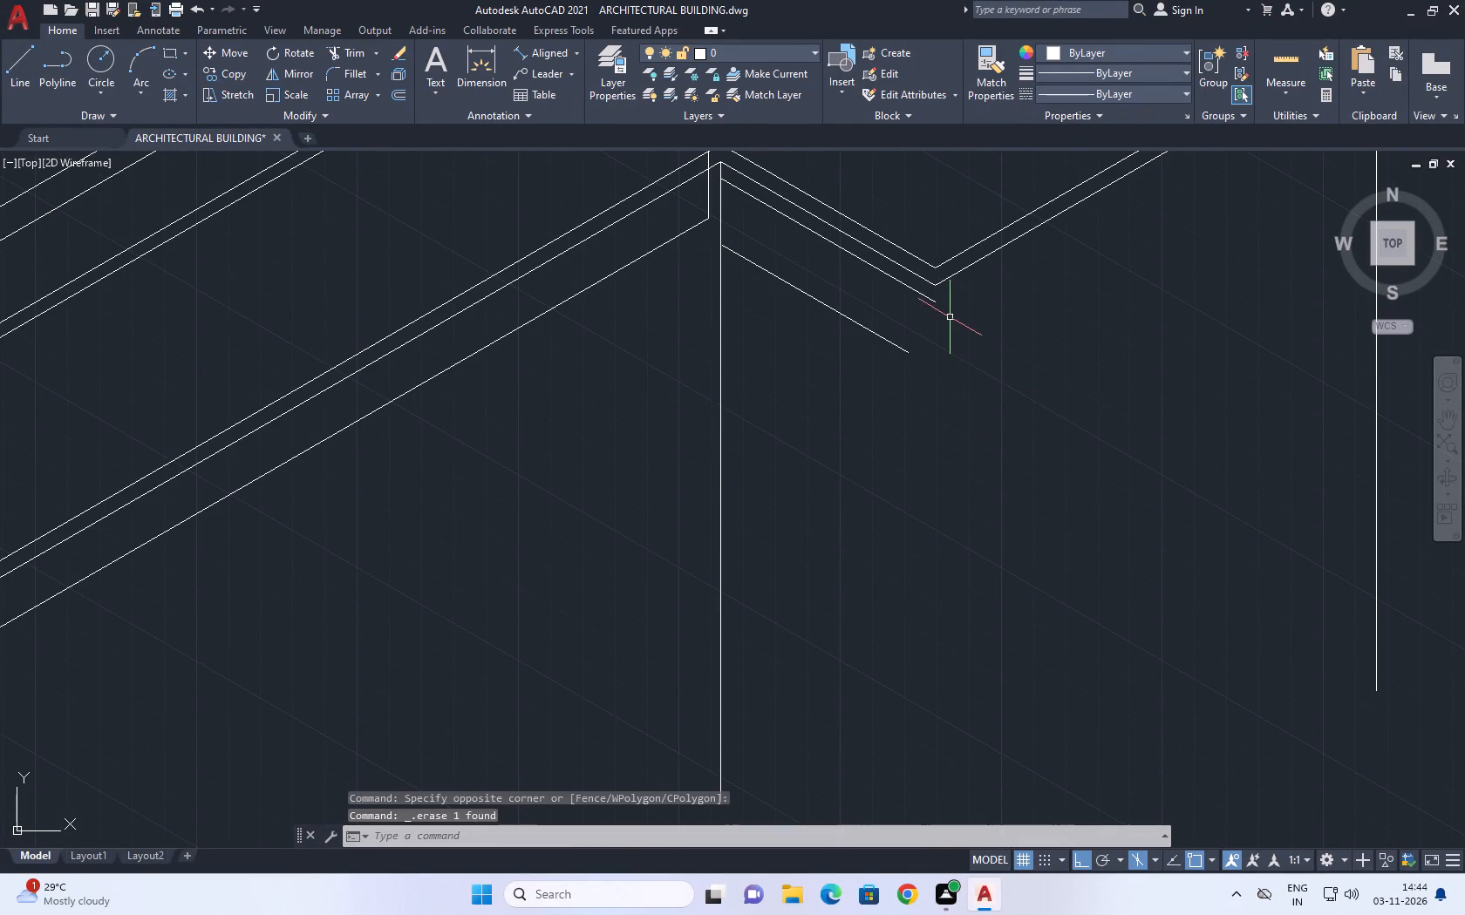
# Draw a short vertical line from the return wall's outer top corner down to the end of its lower top edge line.
pyautogui.press('l')
pyautogui.press('space')
pyautogui.scroll(2, 939, 314)
pyautogui.click(923, 244)
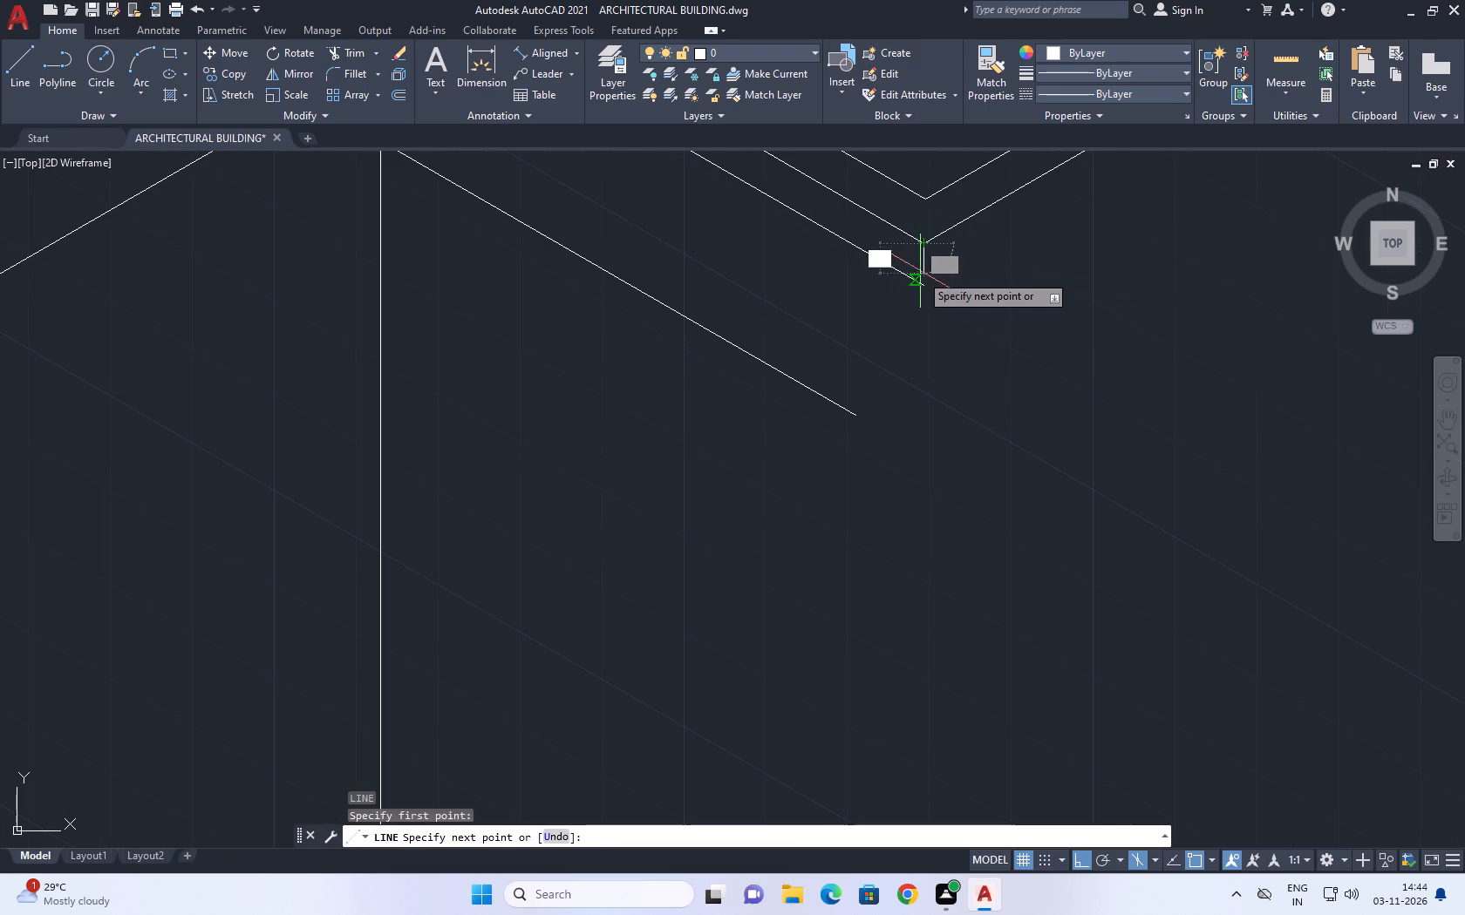
pyautogui.click(920, 288)
pyautogui.press('Escape')
# Draw a line about 620 long at 210° from the short vertical's lower end, crossing the offset line below the return wall.
pyautogui.moveTo(982, 311); pyautogui.dragTo(978, 396, button='middle')
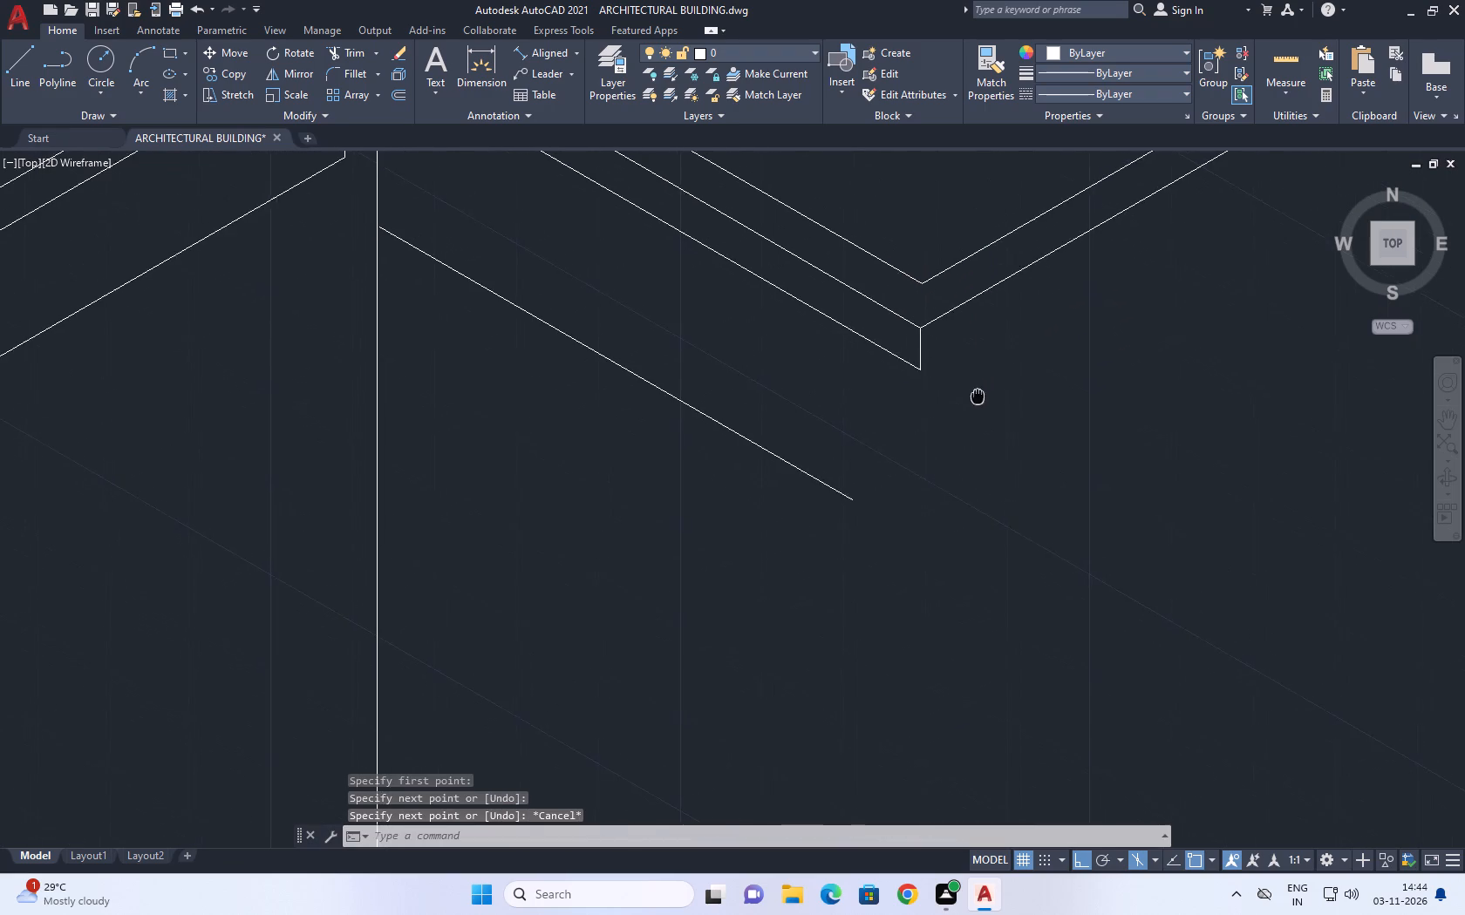
pyautogui.moveTo(978, 396); pyautogui.dragTo(965, 396, button='middle')
pyautogui.moveTo(876, 417); pyautogui.dragTo(945, 405, button='middle')
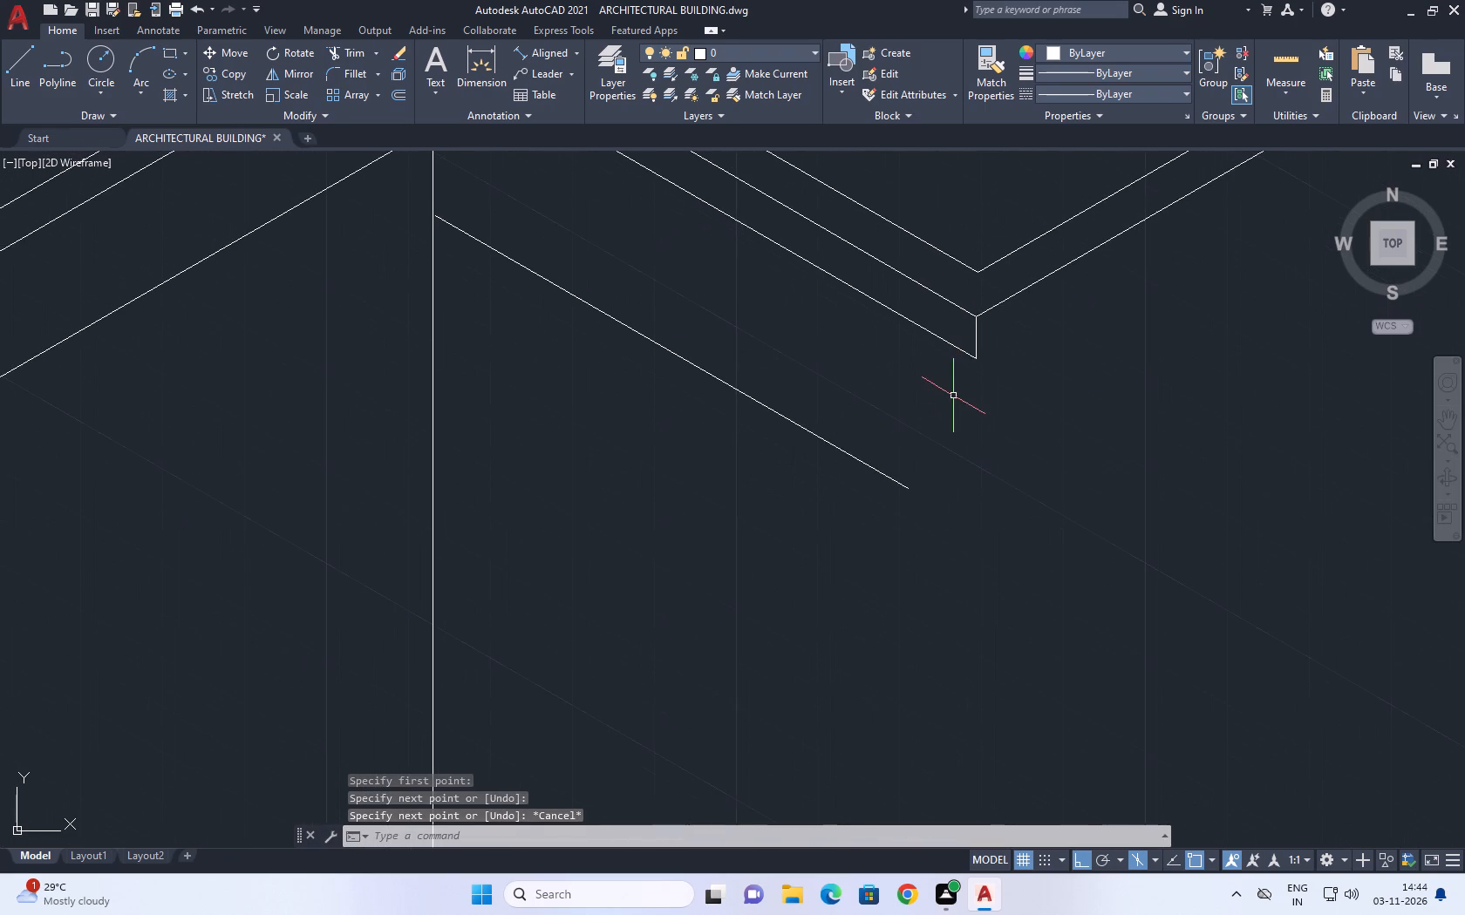
pyautogui.write('l')
pyautogui.press('space')
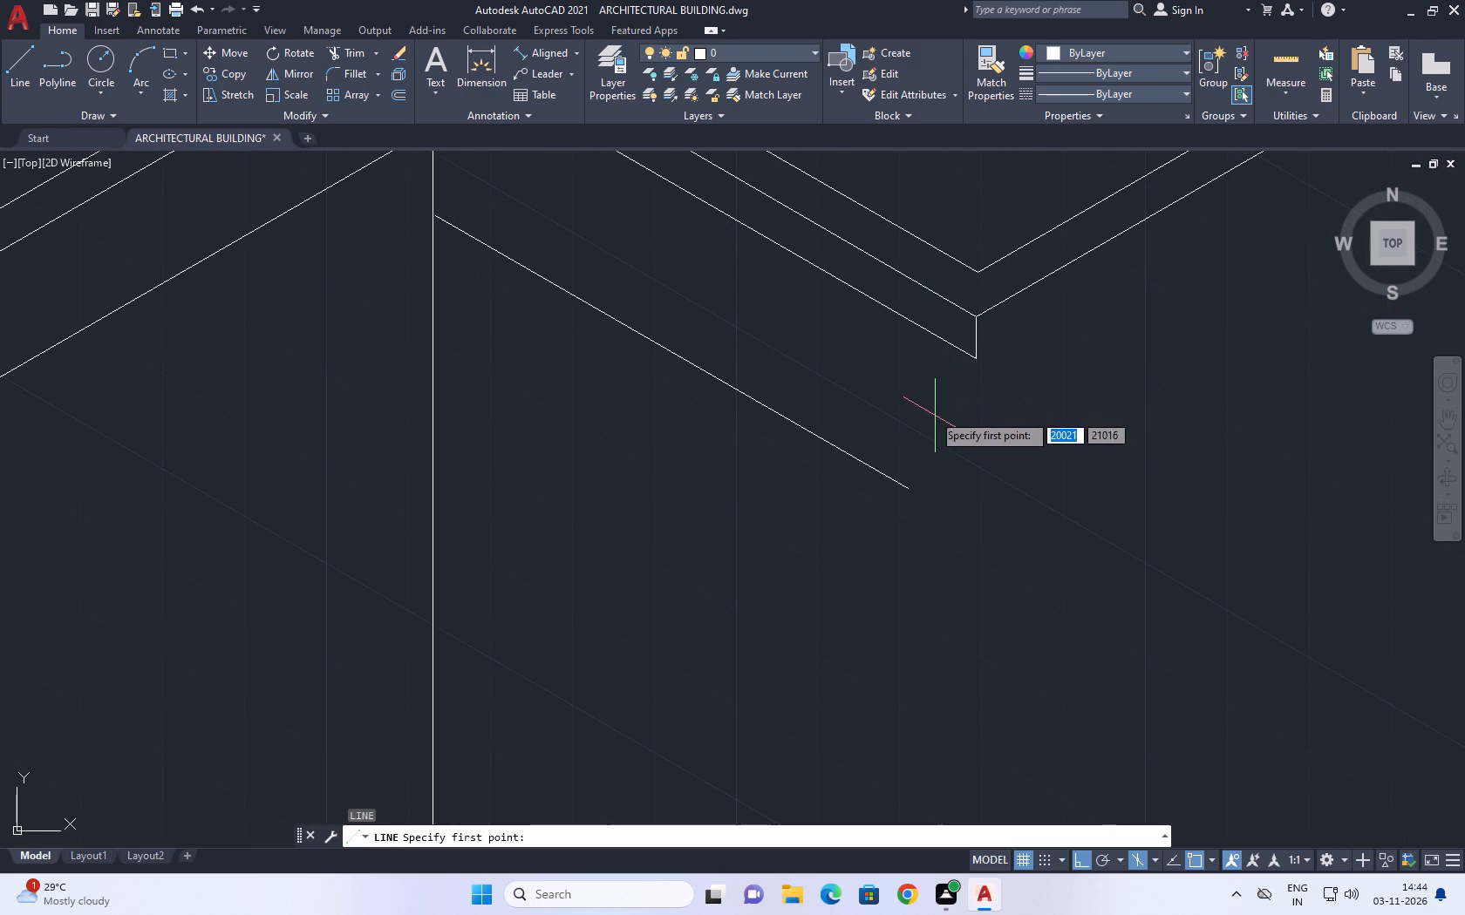
pyautogui.click(972, 356)
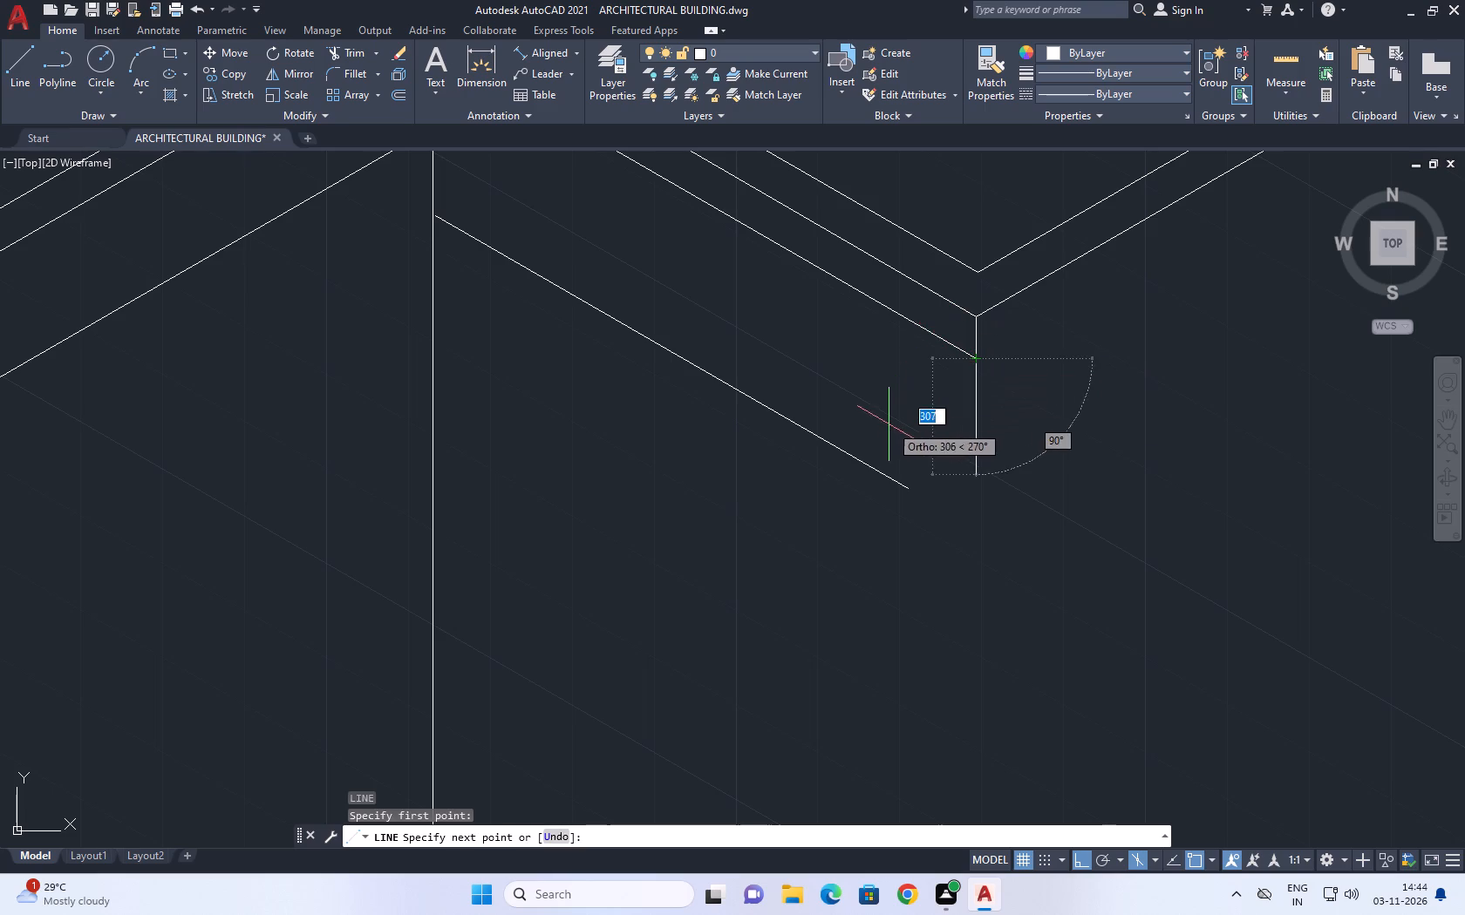
pyautogui.press('F5')
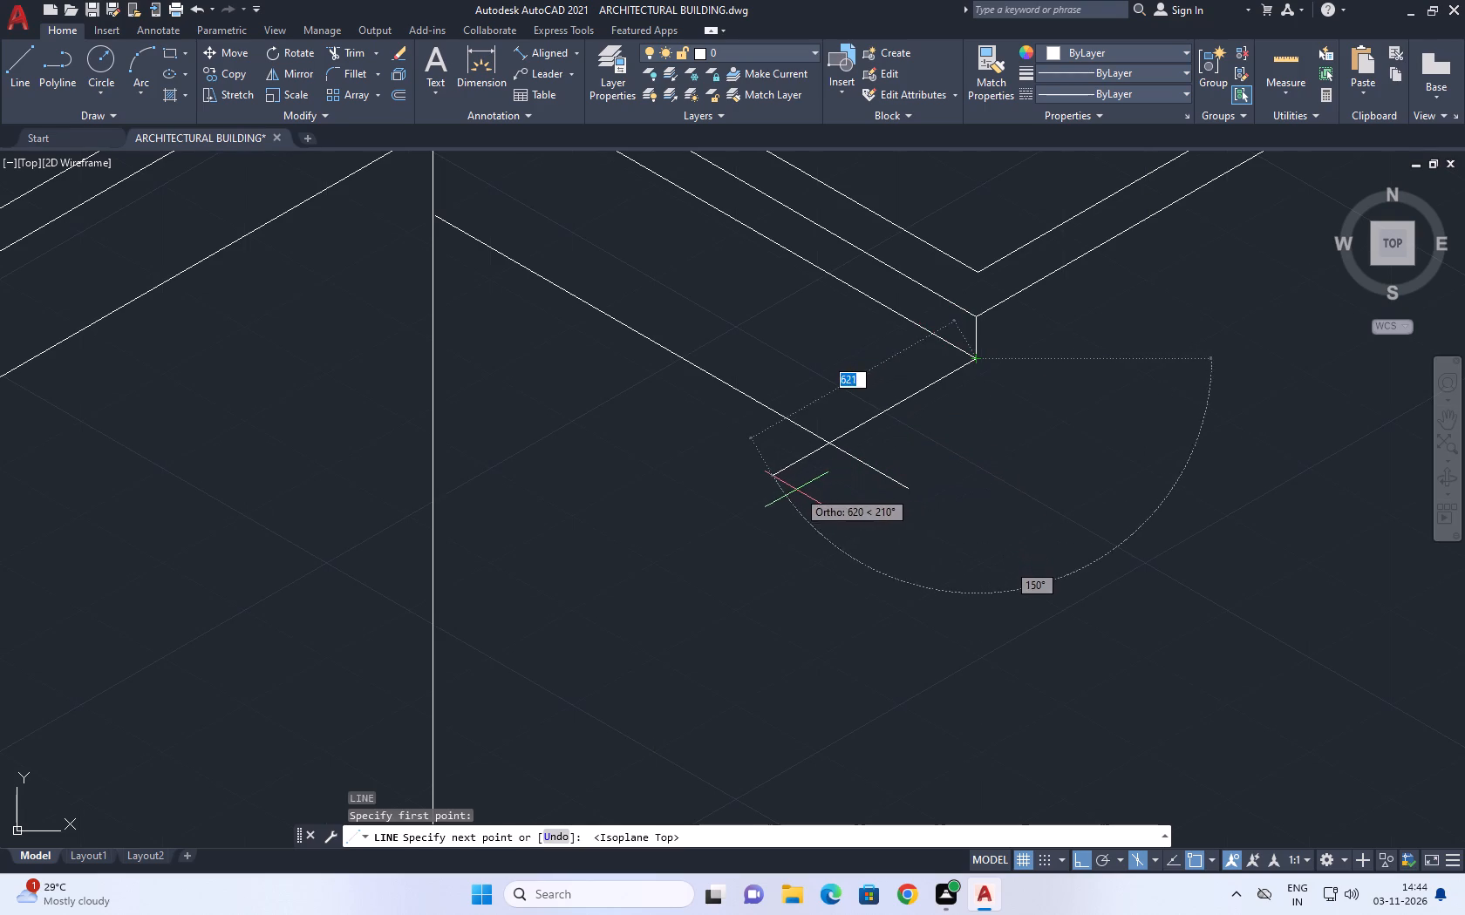
pyautogui.click(794, 490)
pyautogui.press('Escape')
# Trim the overshooting ends of the new 210° line and the offset line so they meet in a corner.
pyautogui.write('tr')
pyautogui.press('space')
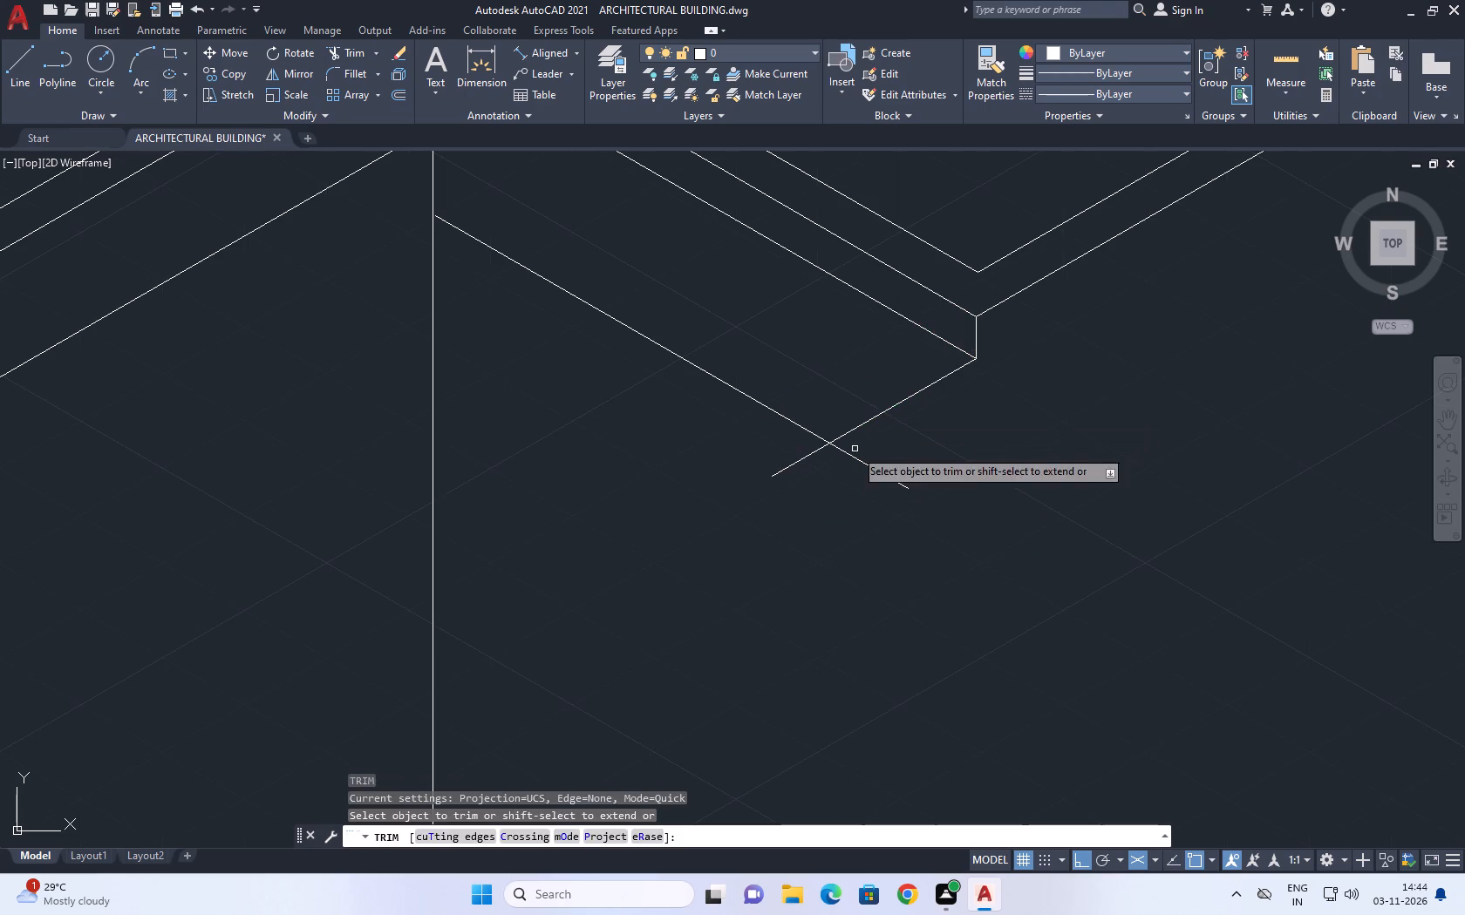
pyautogui.click(790, 447)
pyautogui.click(875, 464)
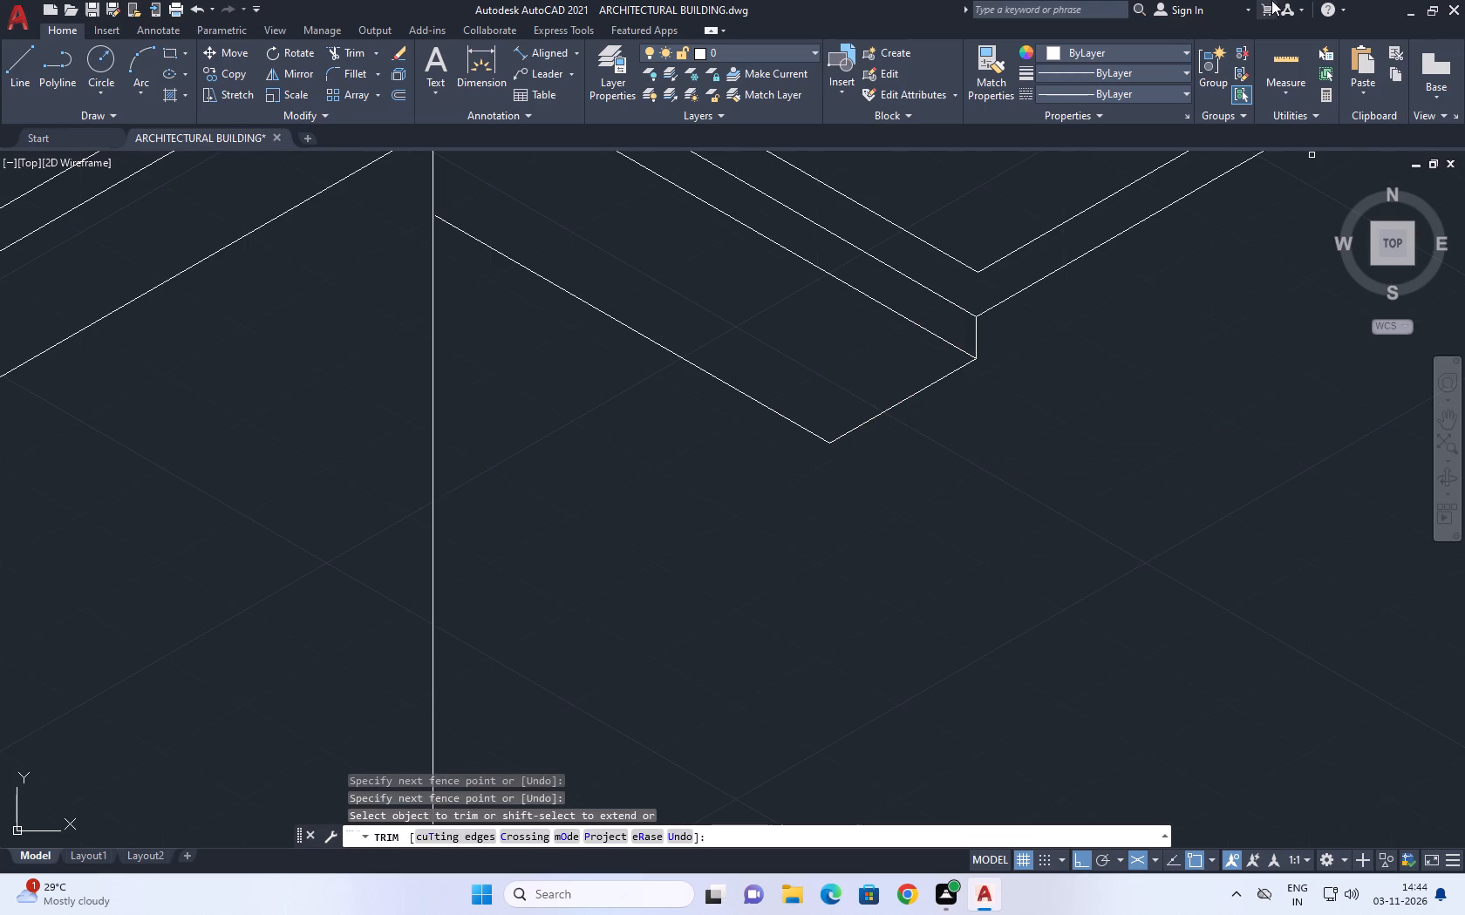
pyautogui.scroll(-2, 997, 349)
pyautogui.press('Escape')
# Extend the upper end of the offset line below the return wall past the front verticals to the side wall's lower line.
pyautogui.moveTo(869, 324); pyautogui.dragTo(875, 379, button='middle')
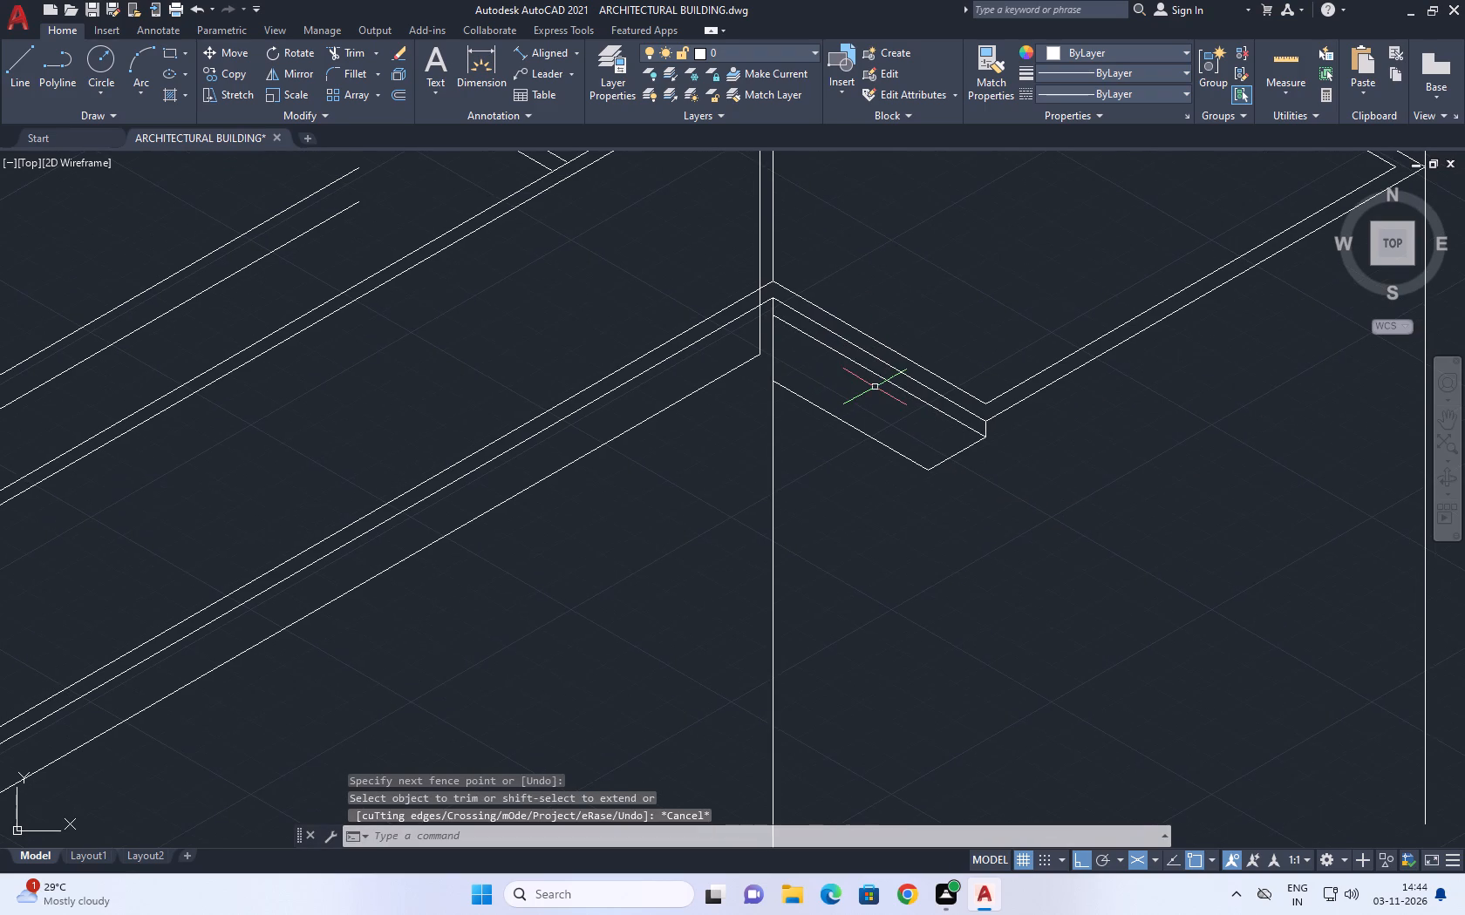
pyautogui.moveTo(756, 413); pyautogui.dragTo(798, 424, button='middle')
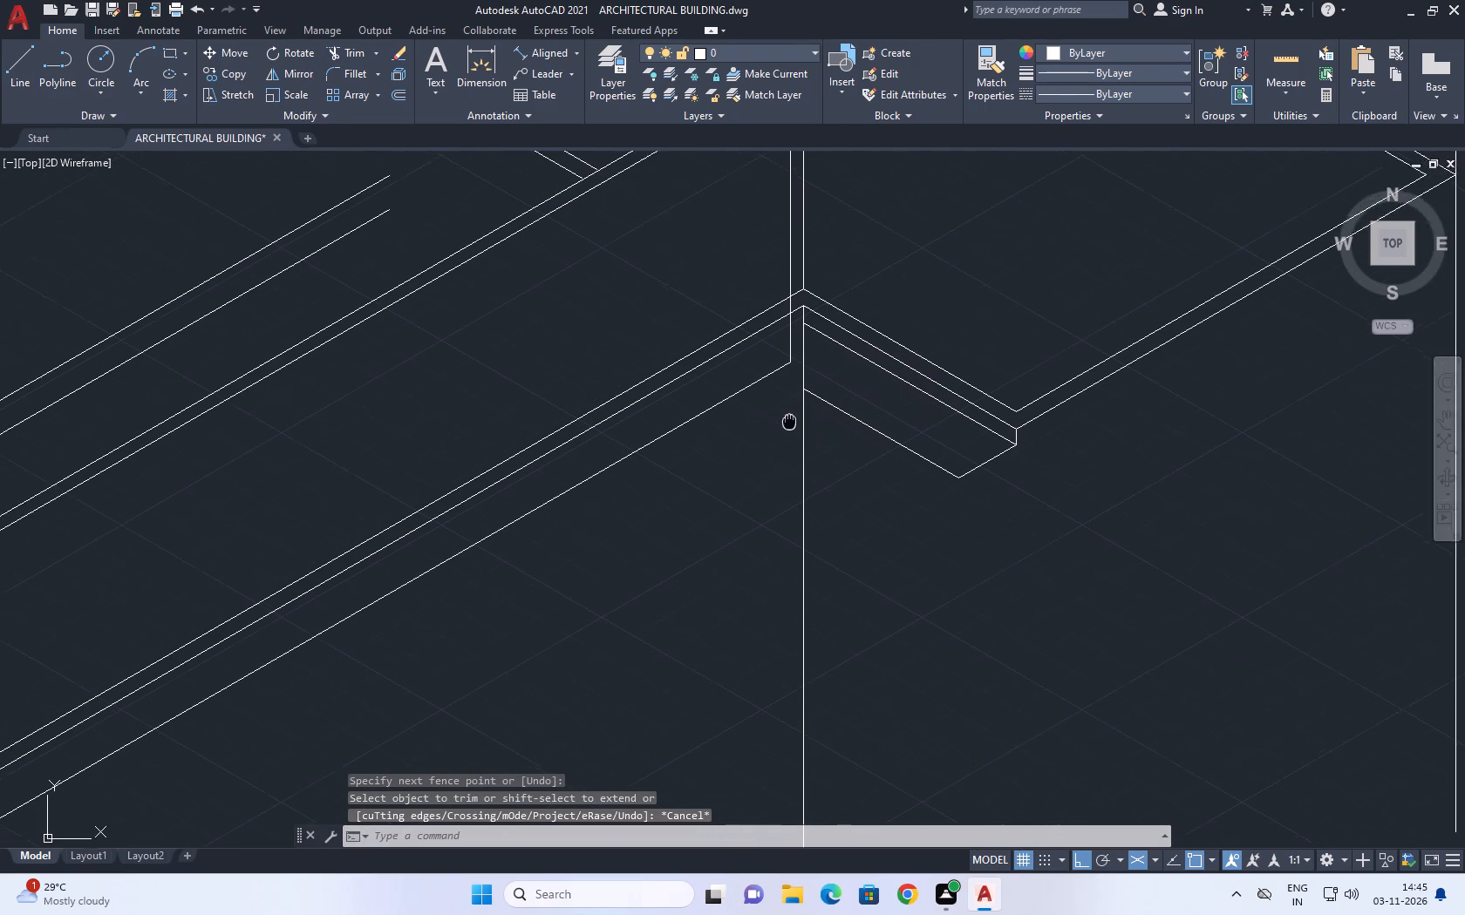
pyautogui.moveTo(798, 424); pyautogui.dragTo(862, 436, button='middle')
pyautogui.write('ex')
pyautogui.press('space')
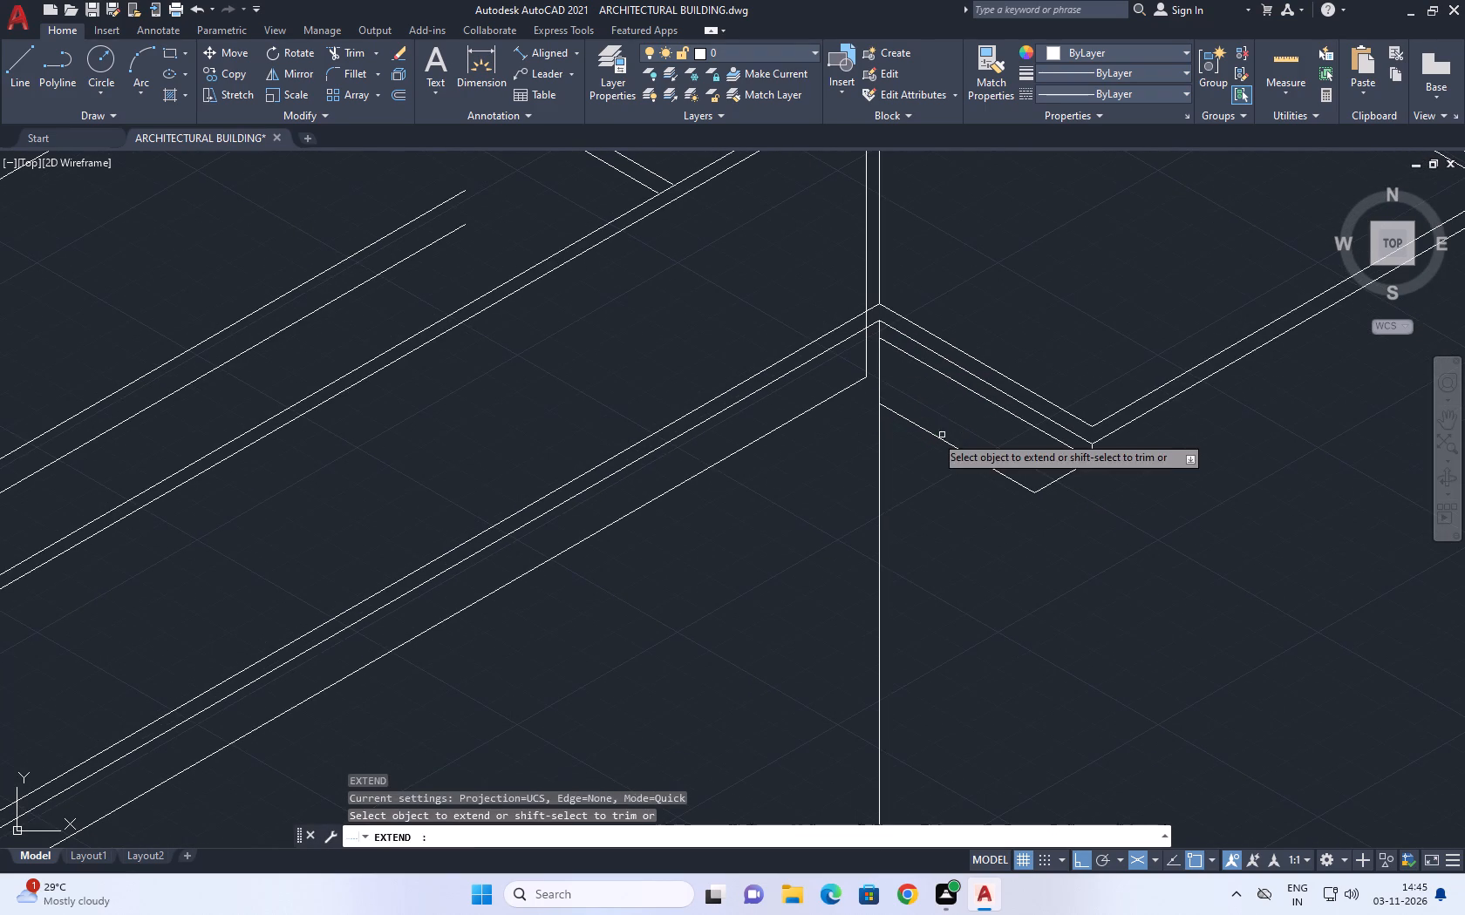
pyautogui.click(931, 430)
pyautogui.click(903, 417)
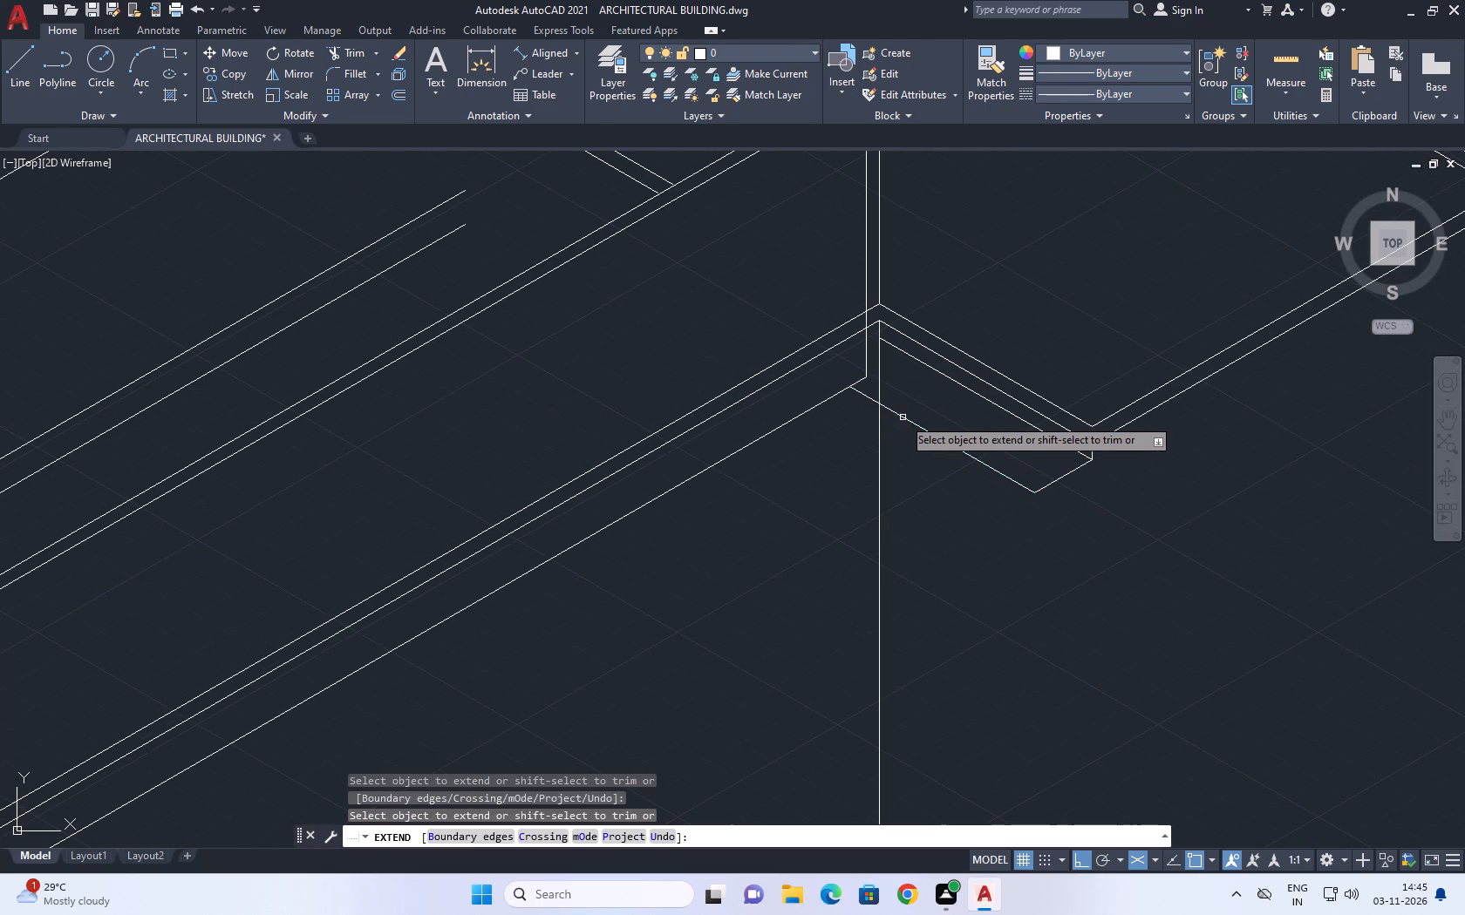
pyautogui.press('Escape')
# Draw a line at 30° from the extended line's upper end until it crosses the return wall's lower top edge line.
pyautogui.moveTo(916, 376); pyautogui.dragTo(886, 433, button='middle')
pyautogui.write('l')
pyautogui.press('space')
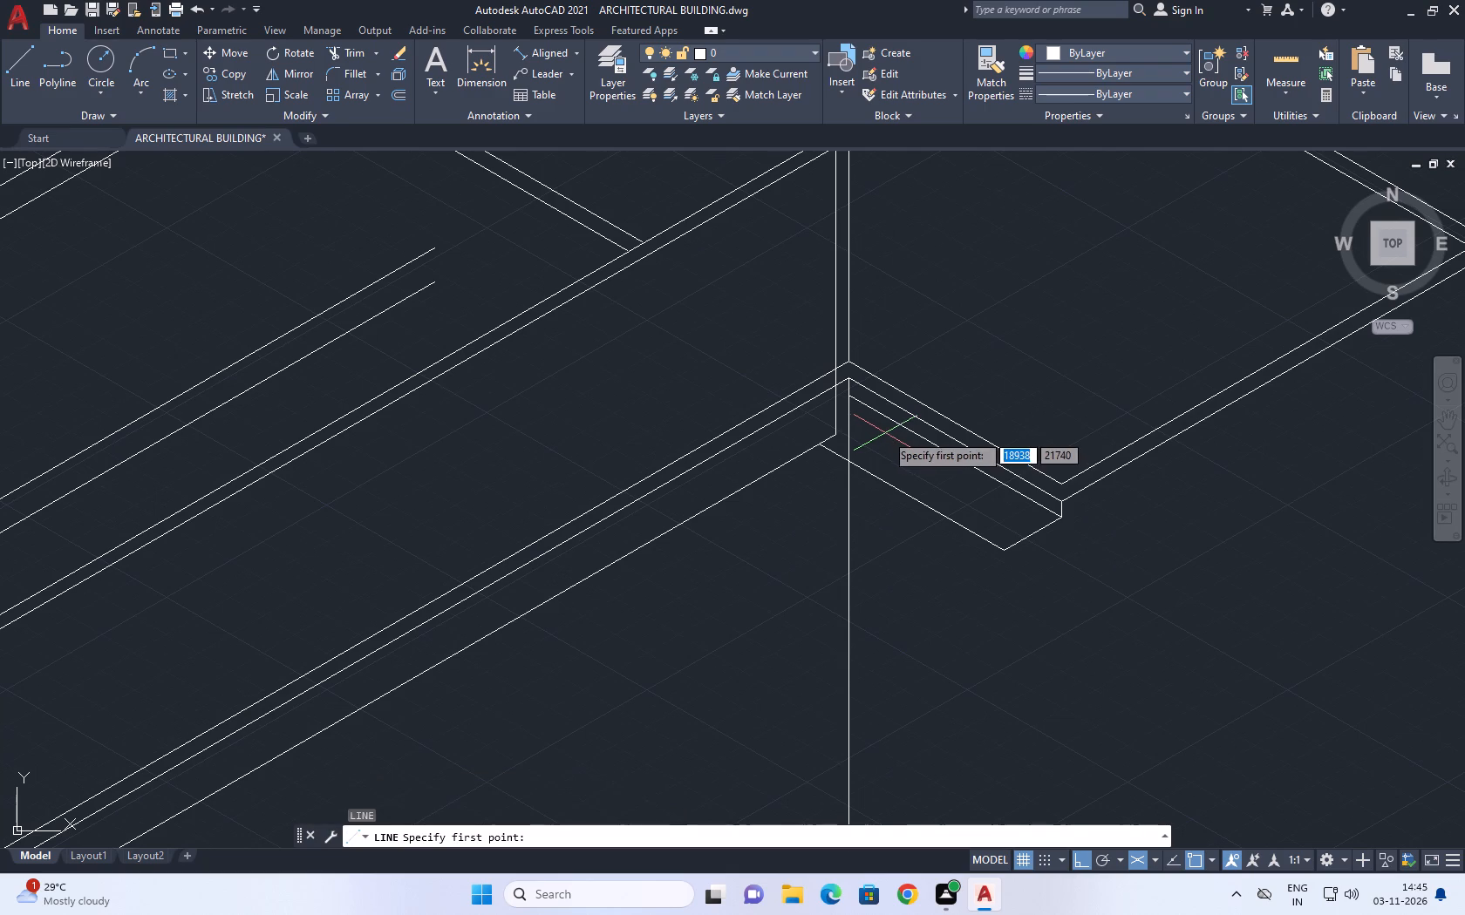
pyautogui.scroll(1, 854, 402)
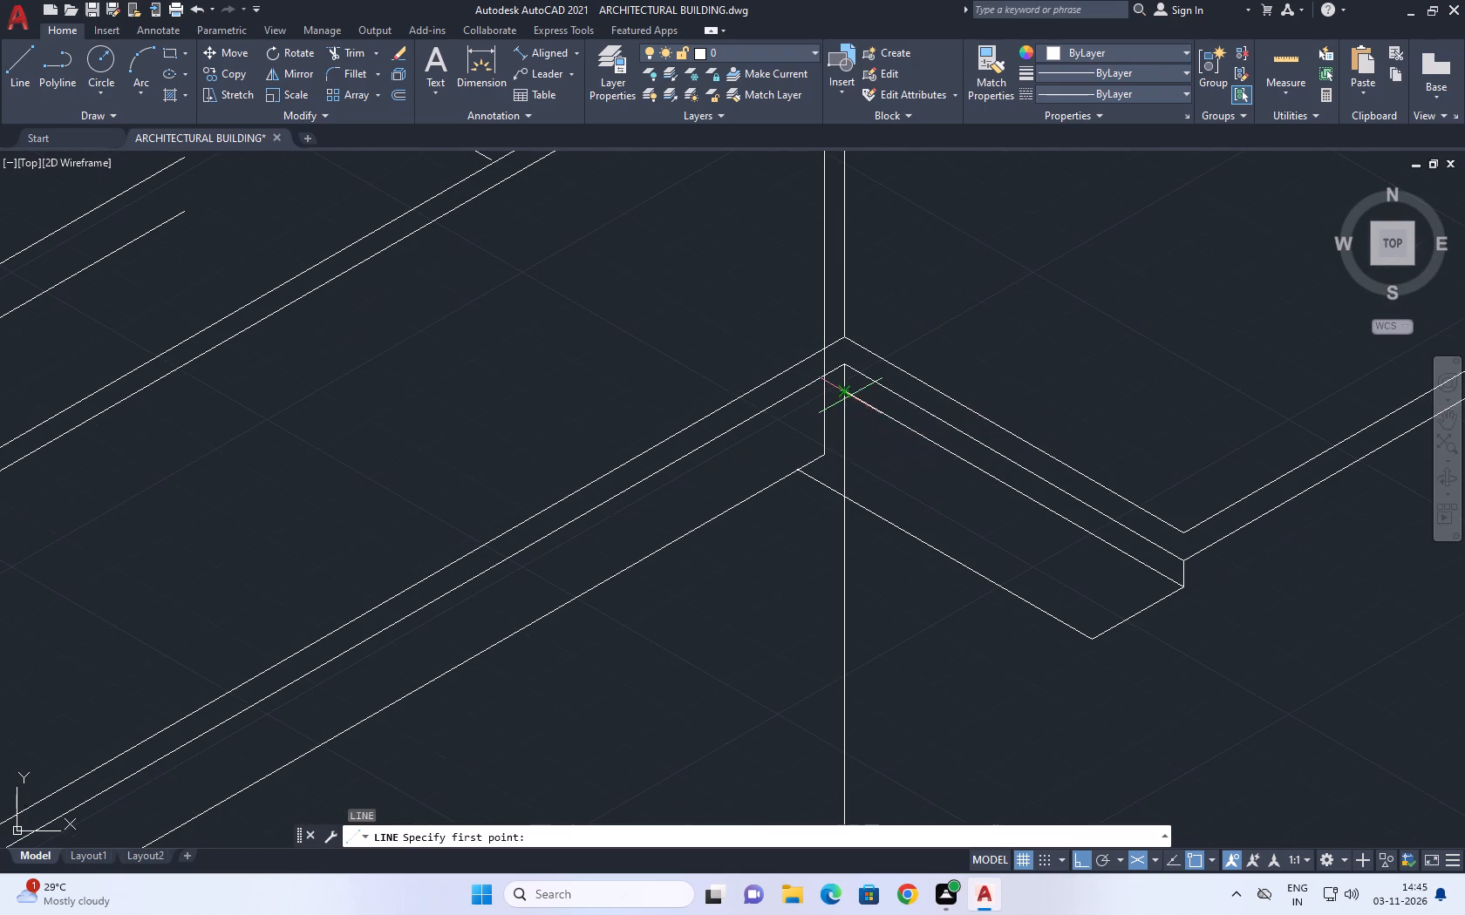
pyautogui.click(804, 467)
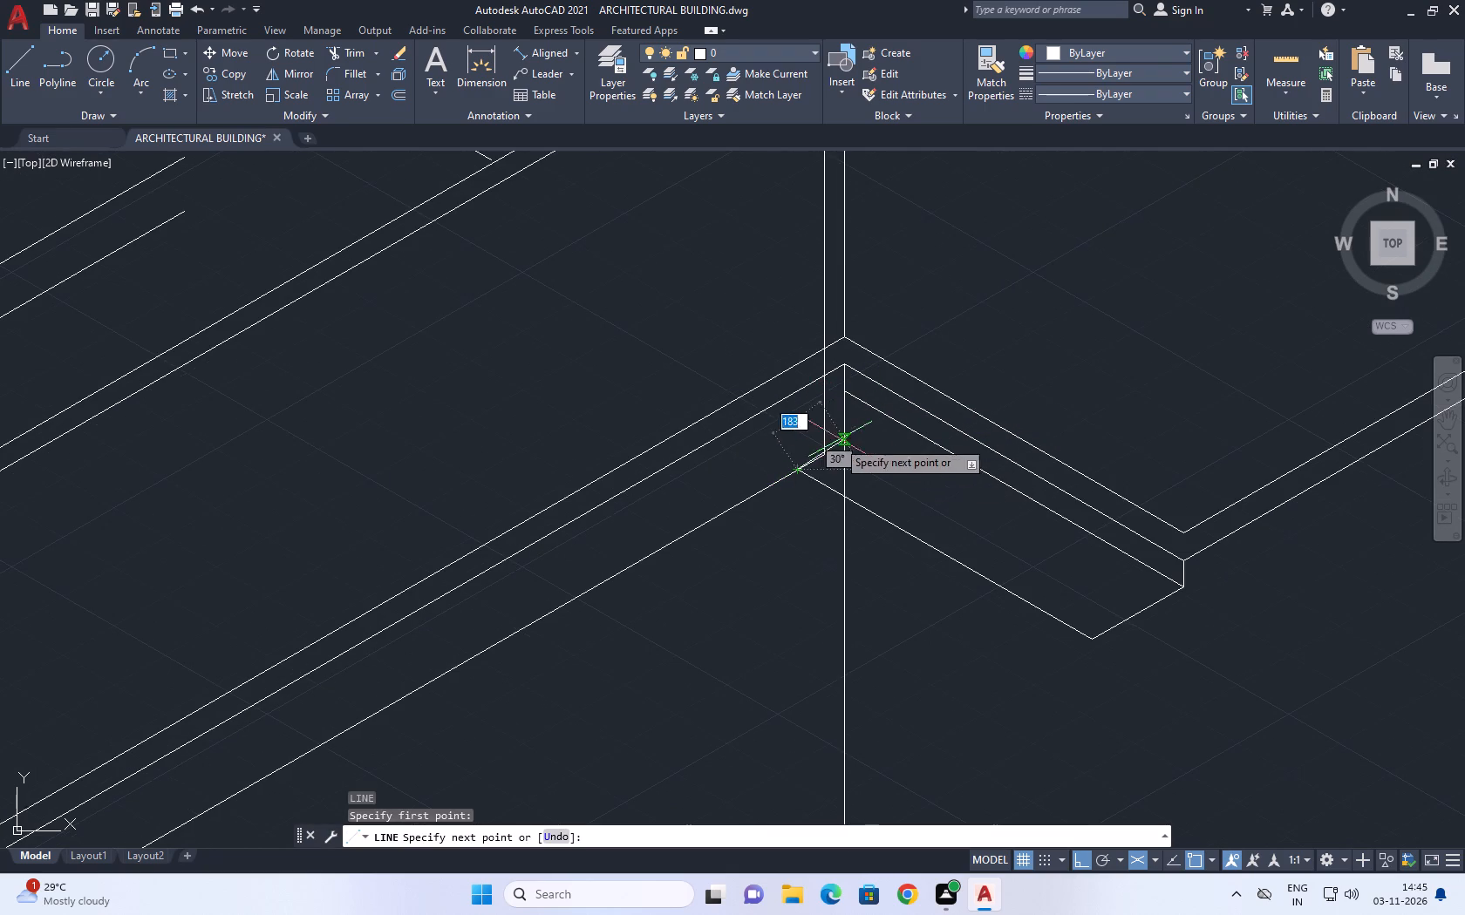
pyautogui.scroll(4, 886, 416)
pyautogui.click(902, 414)
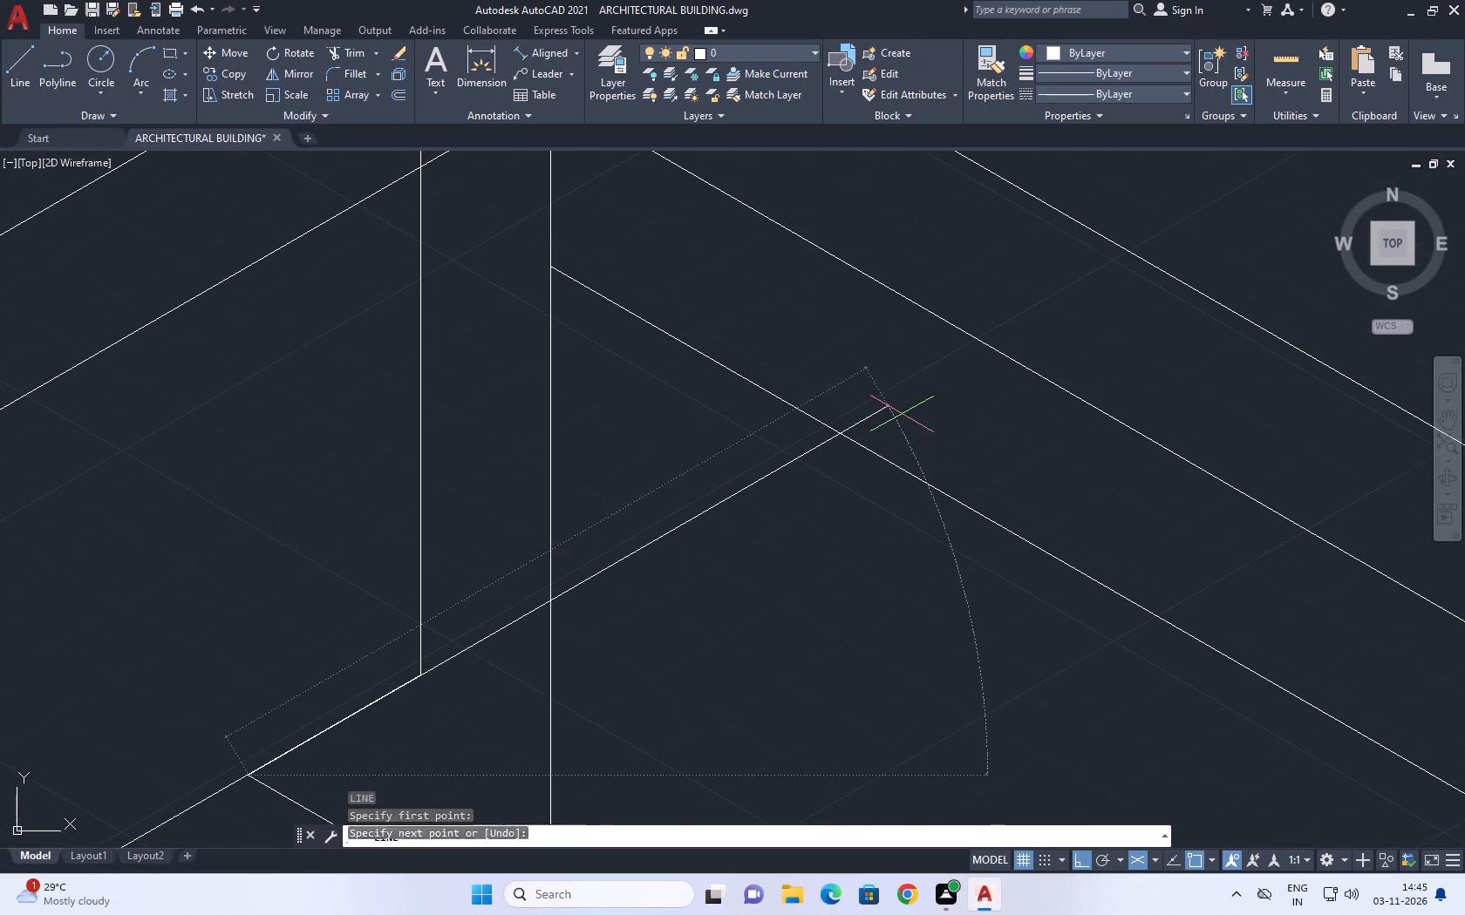
pyautogui.press('Escape')
# Trim the 30° line's overshoot and the front corner's vertical between the return wall's lower top edge line and the offset line.
pyautogui.moveTo(831, 452); pyautogui.dragTo(914, 475, button='middle')
pyautogui.press('t')
pyautogui.write('r')
pyautogui.press('space')
pyautogui.click(936, 447)
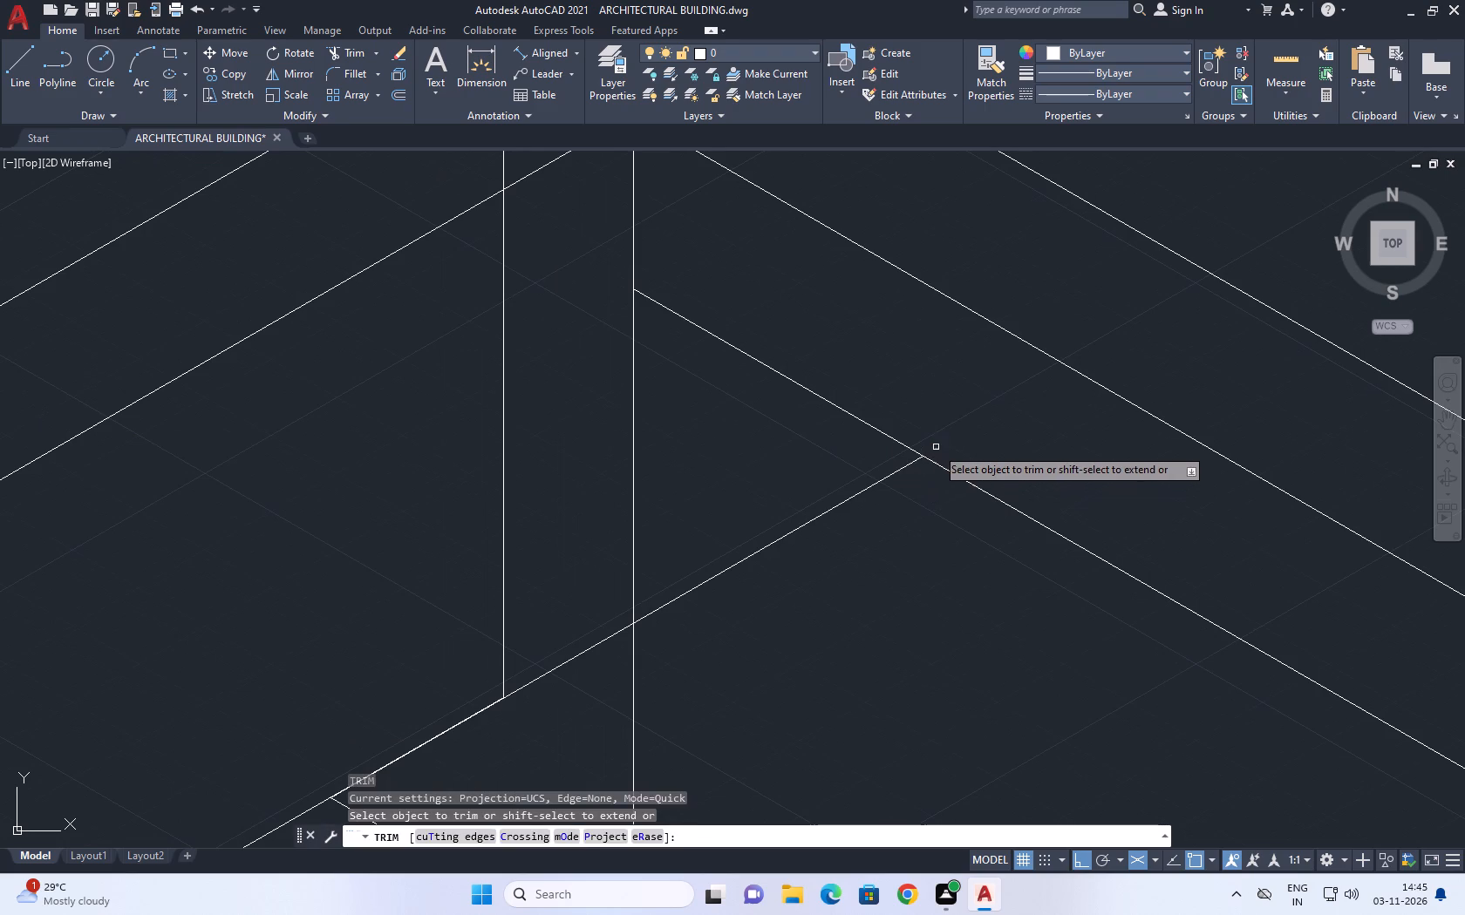
pyautogui.scroll(-3, 954, 443)
pyautogui.click(883, 441)
pyautogui.click(875, 439)
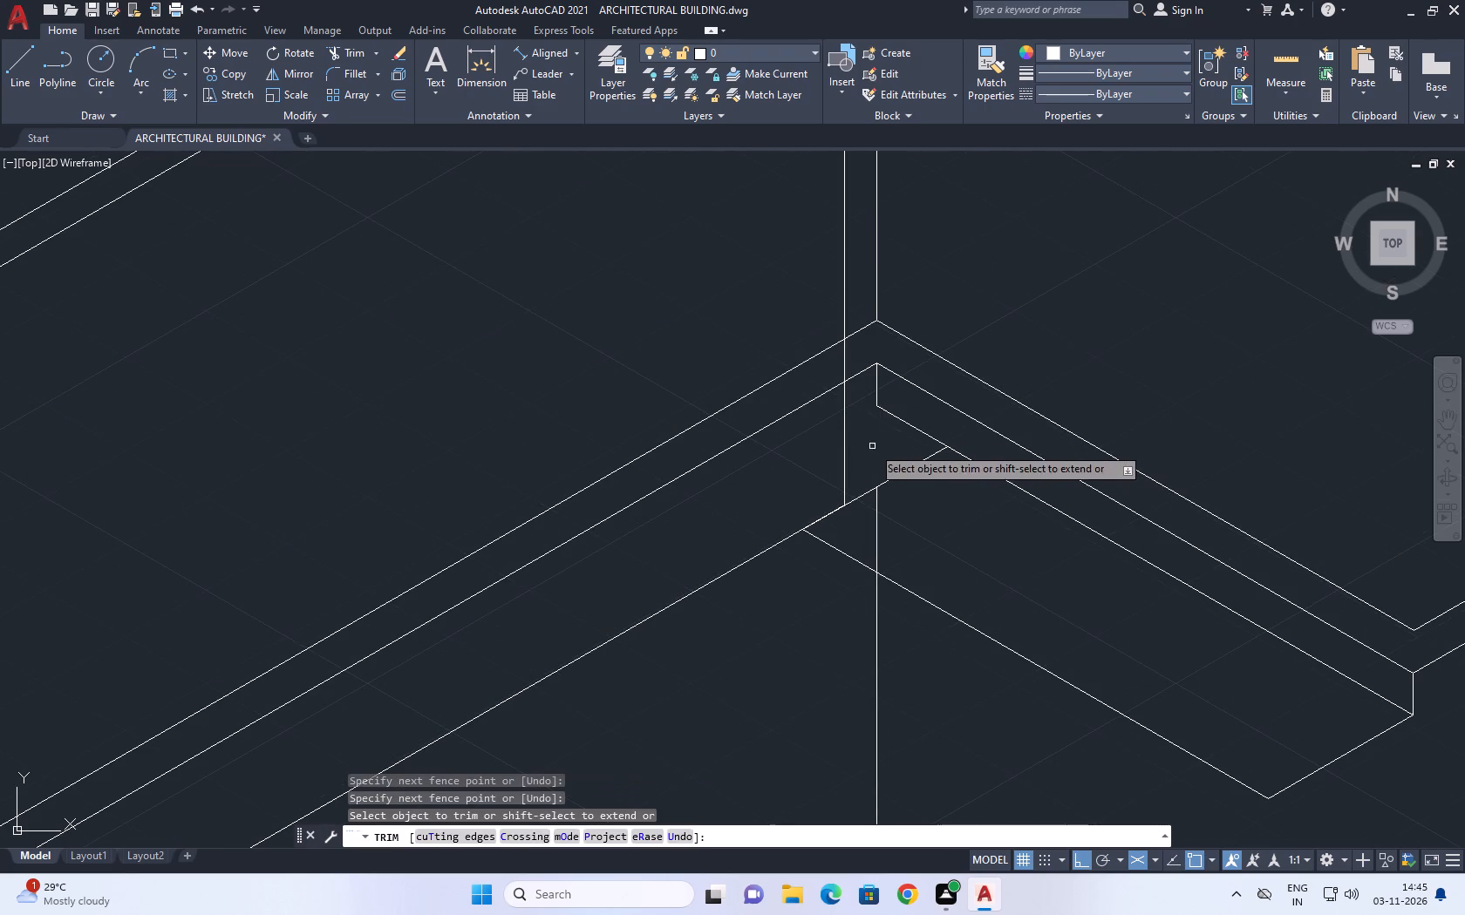
pyautogui.click(878, 510)
pyautogui.scroll(-2, 940, 476)
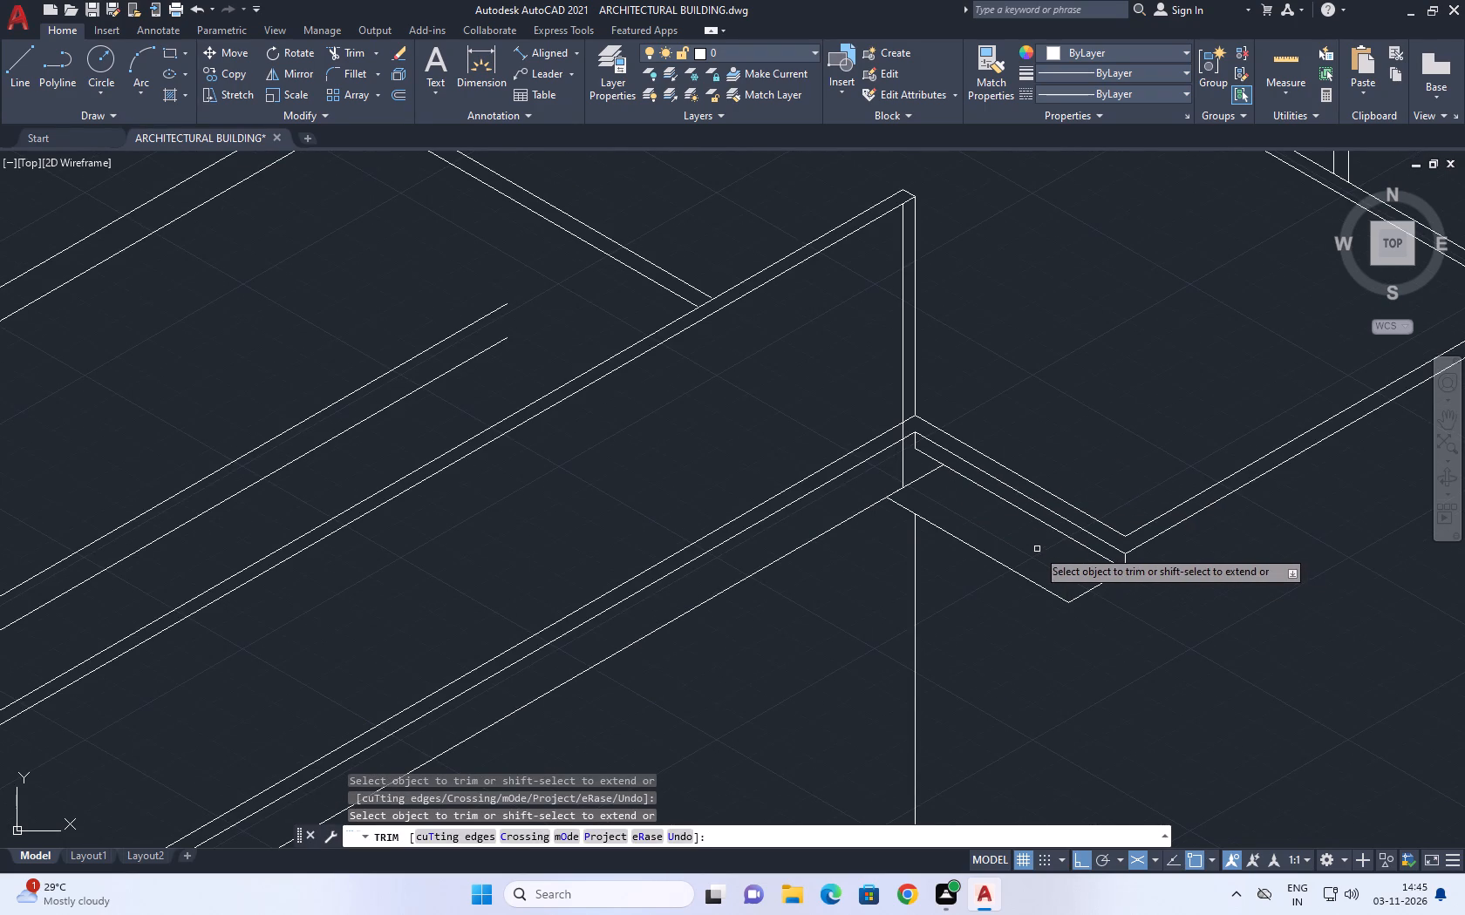
pyautogui.scroll(2, 916, 474)
pyautogui.moveTo(923, 482); pyautogui.dragTo(958, 501, button='middle')
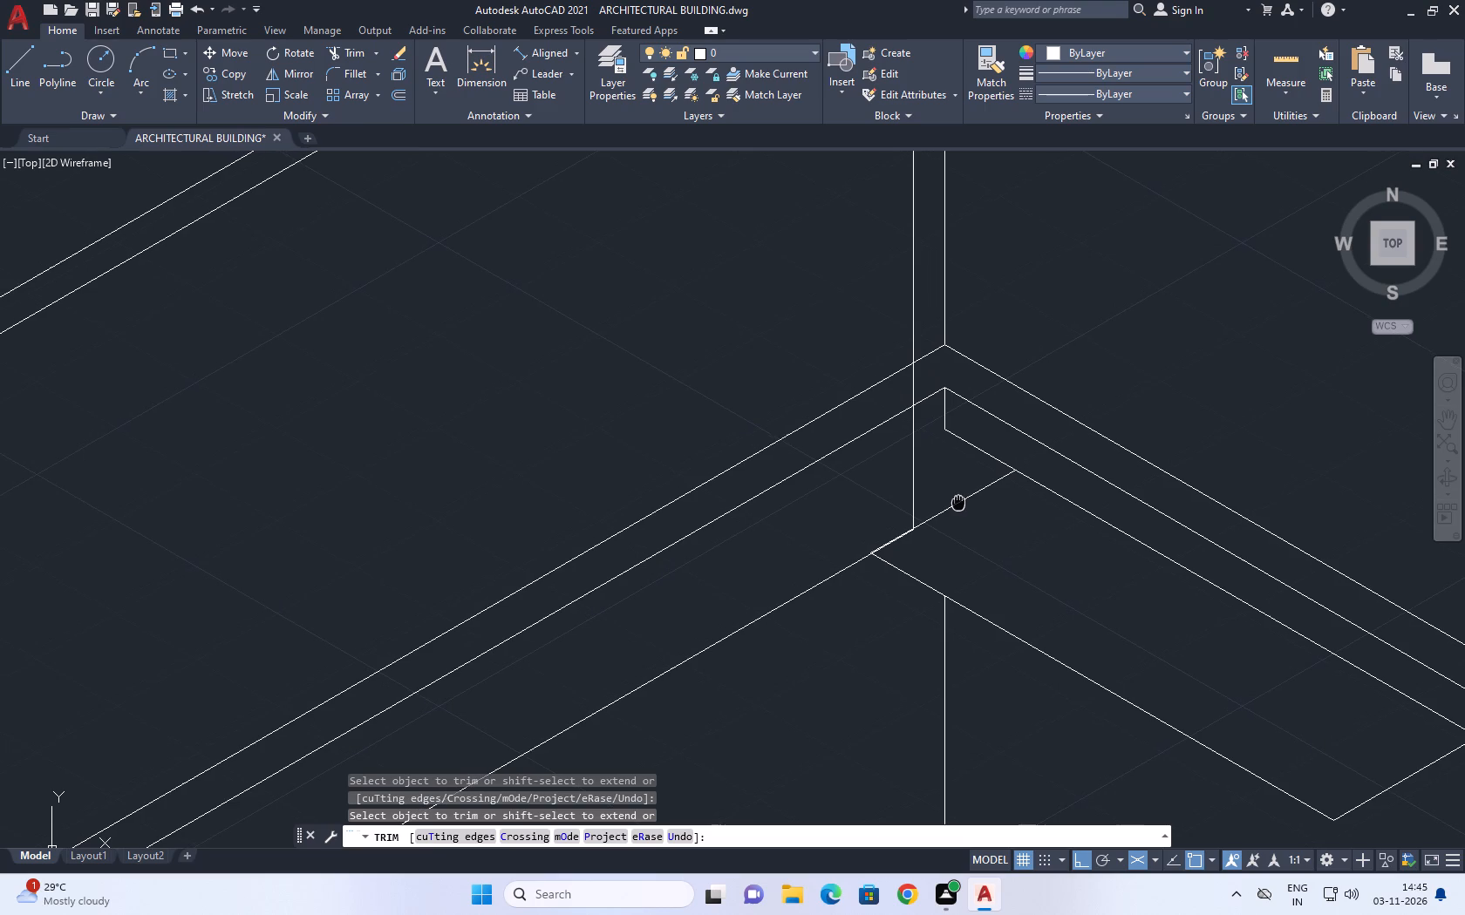
pyautogui.moveTo(958, 501); pyautogui.dragTo(963, 499, button='middle')
pyautogui.scroll(-2, 968, 495)
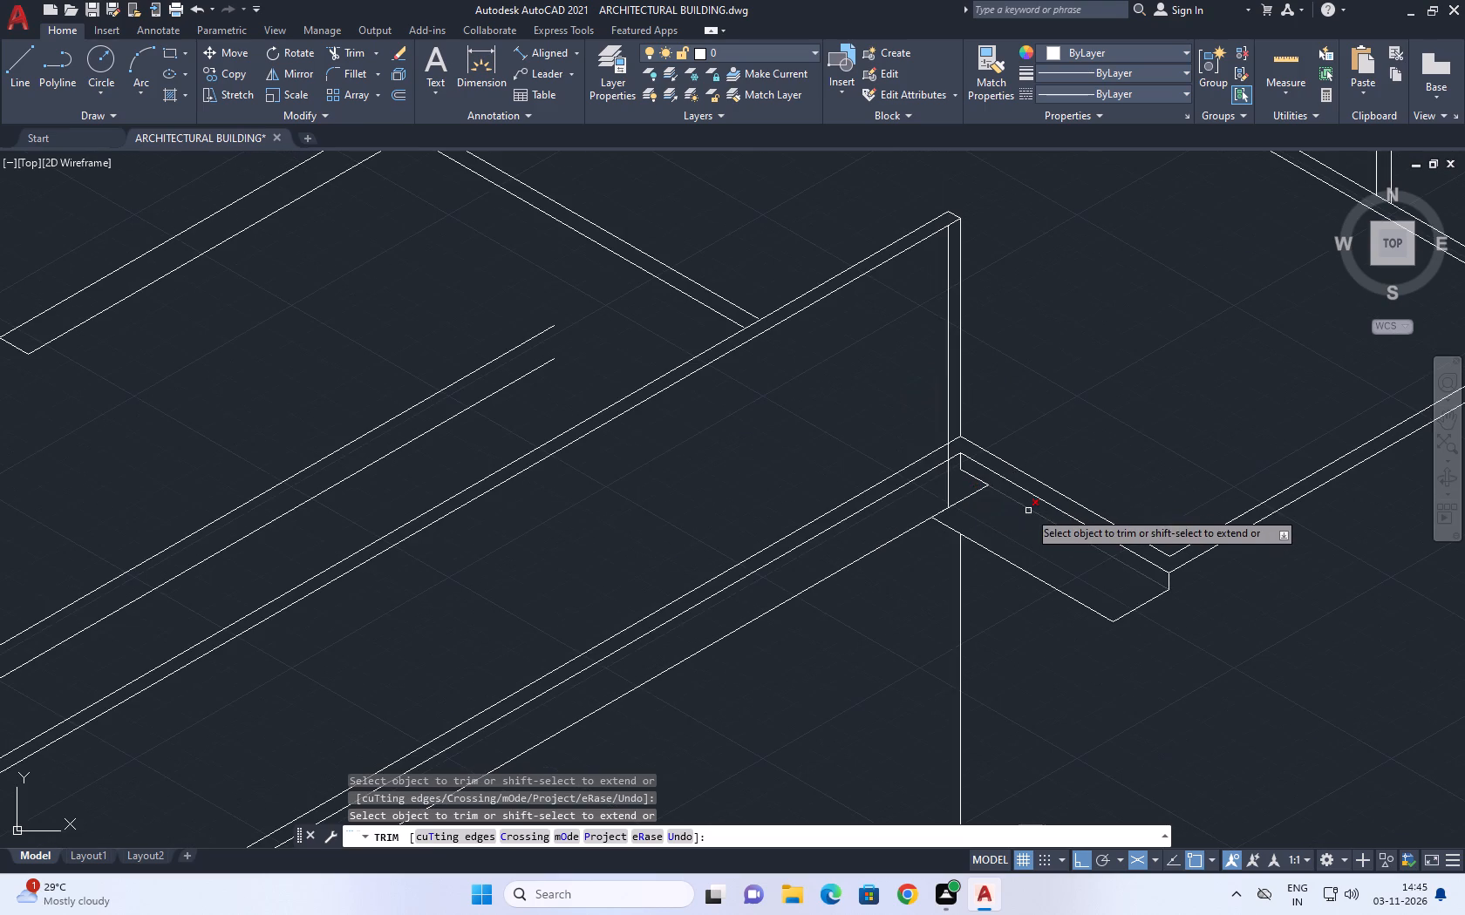
pyautogui.press('Escape')
pyautogui.press('Escape')
pyautogui.press('Escape')
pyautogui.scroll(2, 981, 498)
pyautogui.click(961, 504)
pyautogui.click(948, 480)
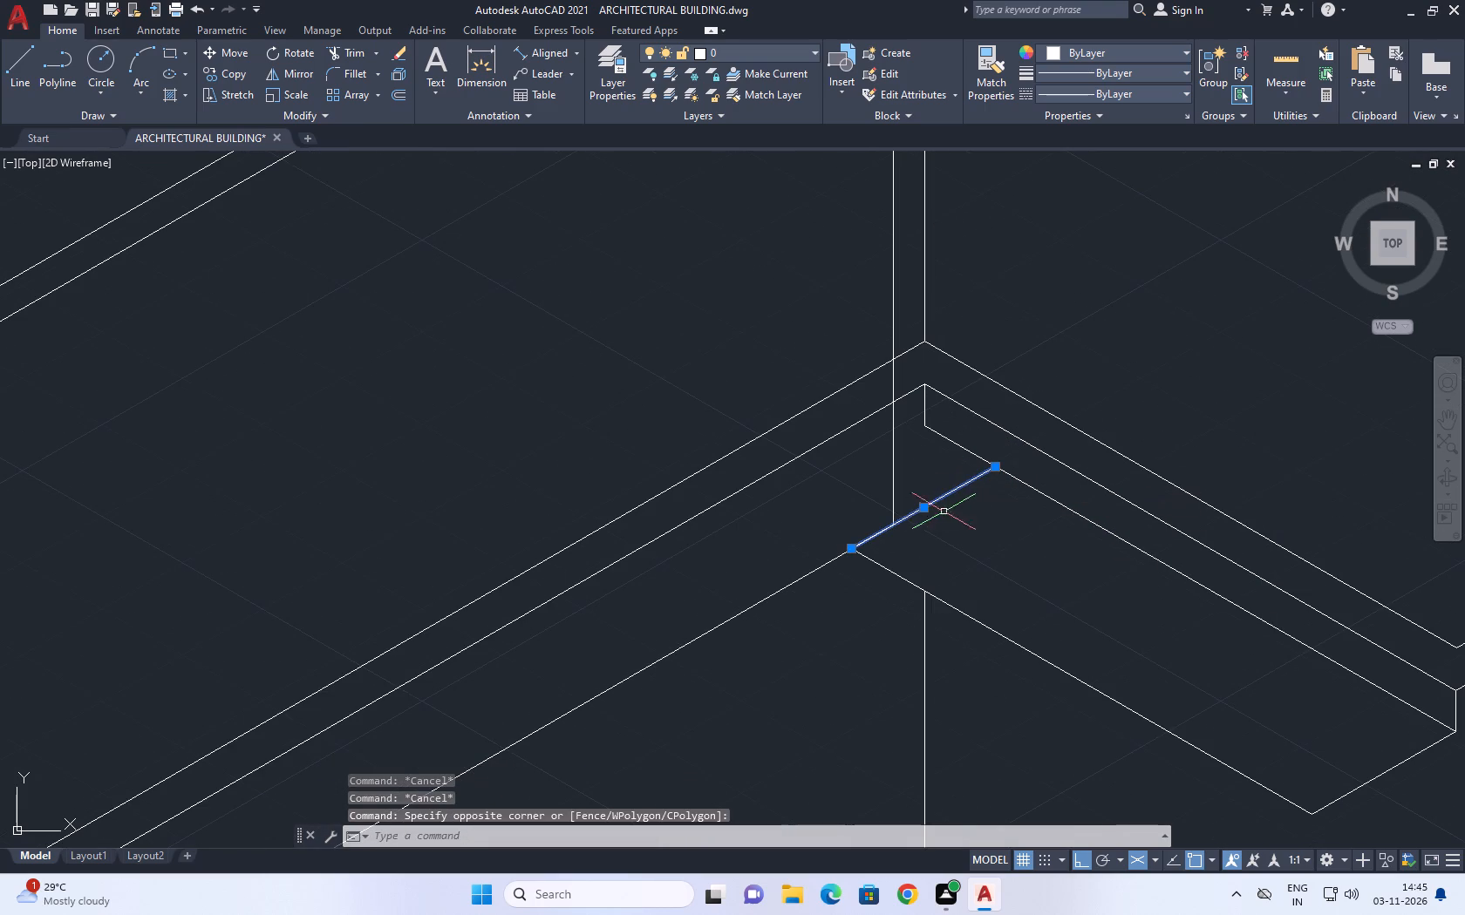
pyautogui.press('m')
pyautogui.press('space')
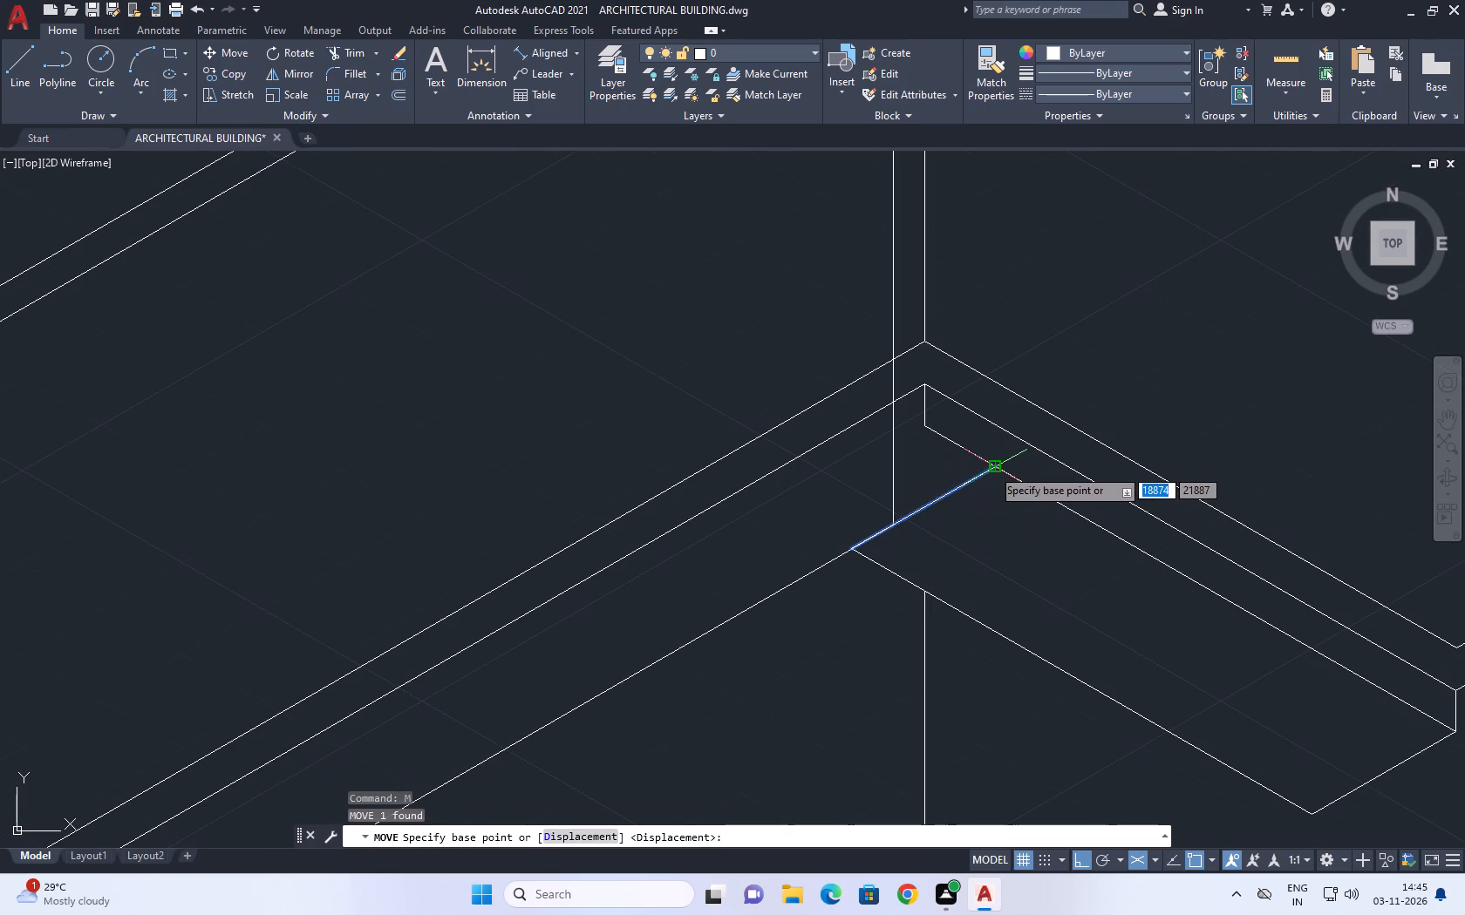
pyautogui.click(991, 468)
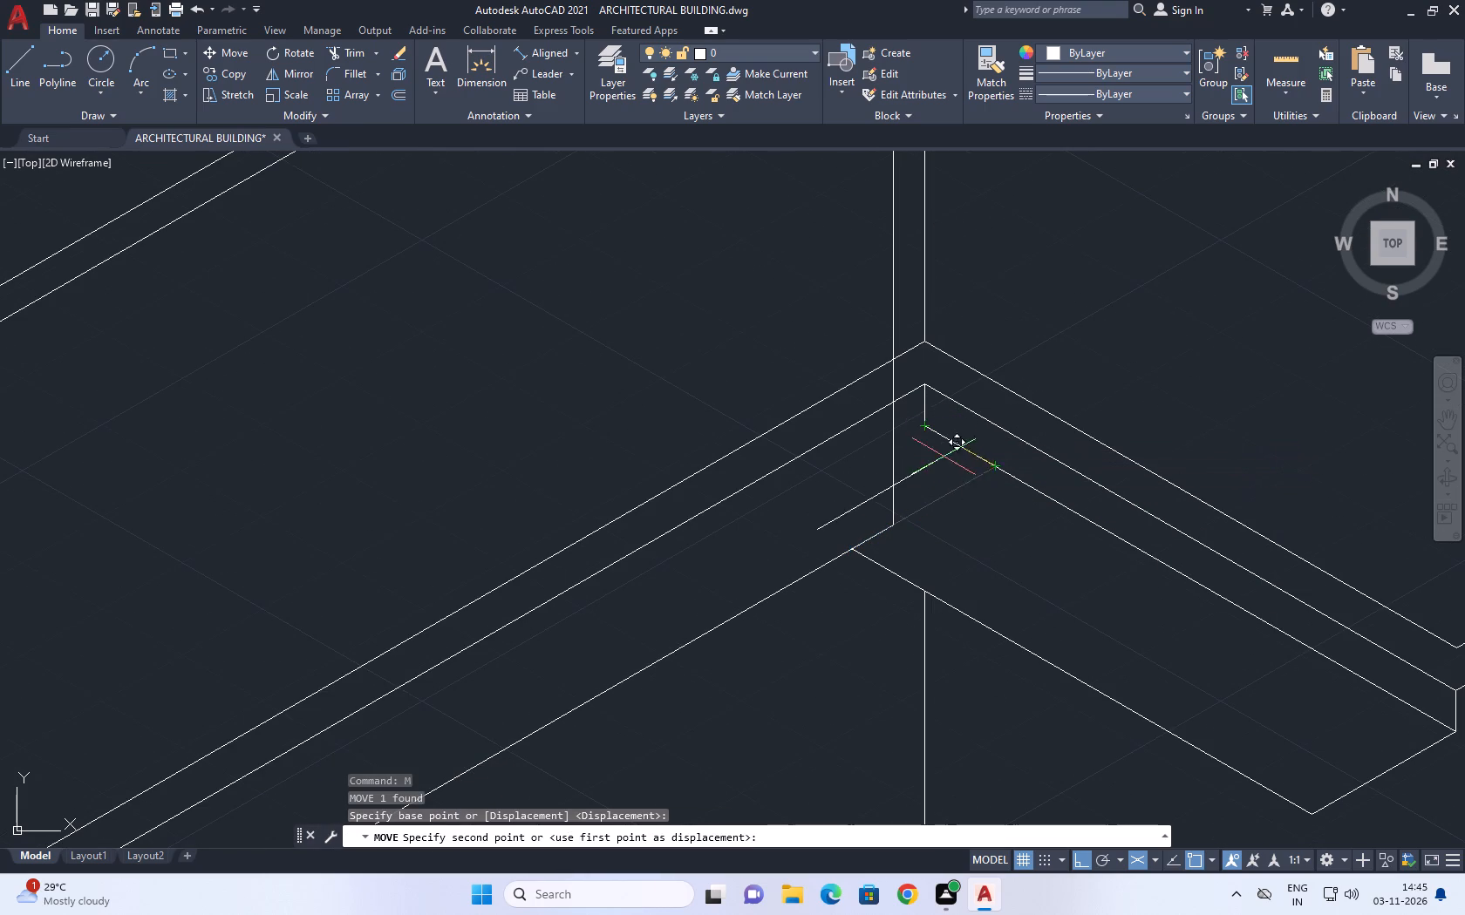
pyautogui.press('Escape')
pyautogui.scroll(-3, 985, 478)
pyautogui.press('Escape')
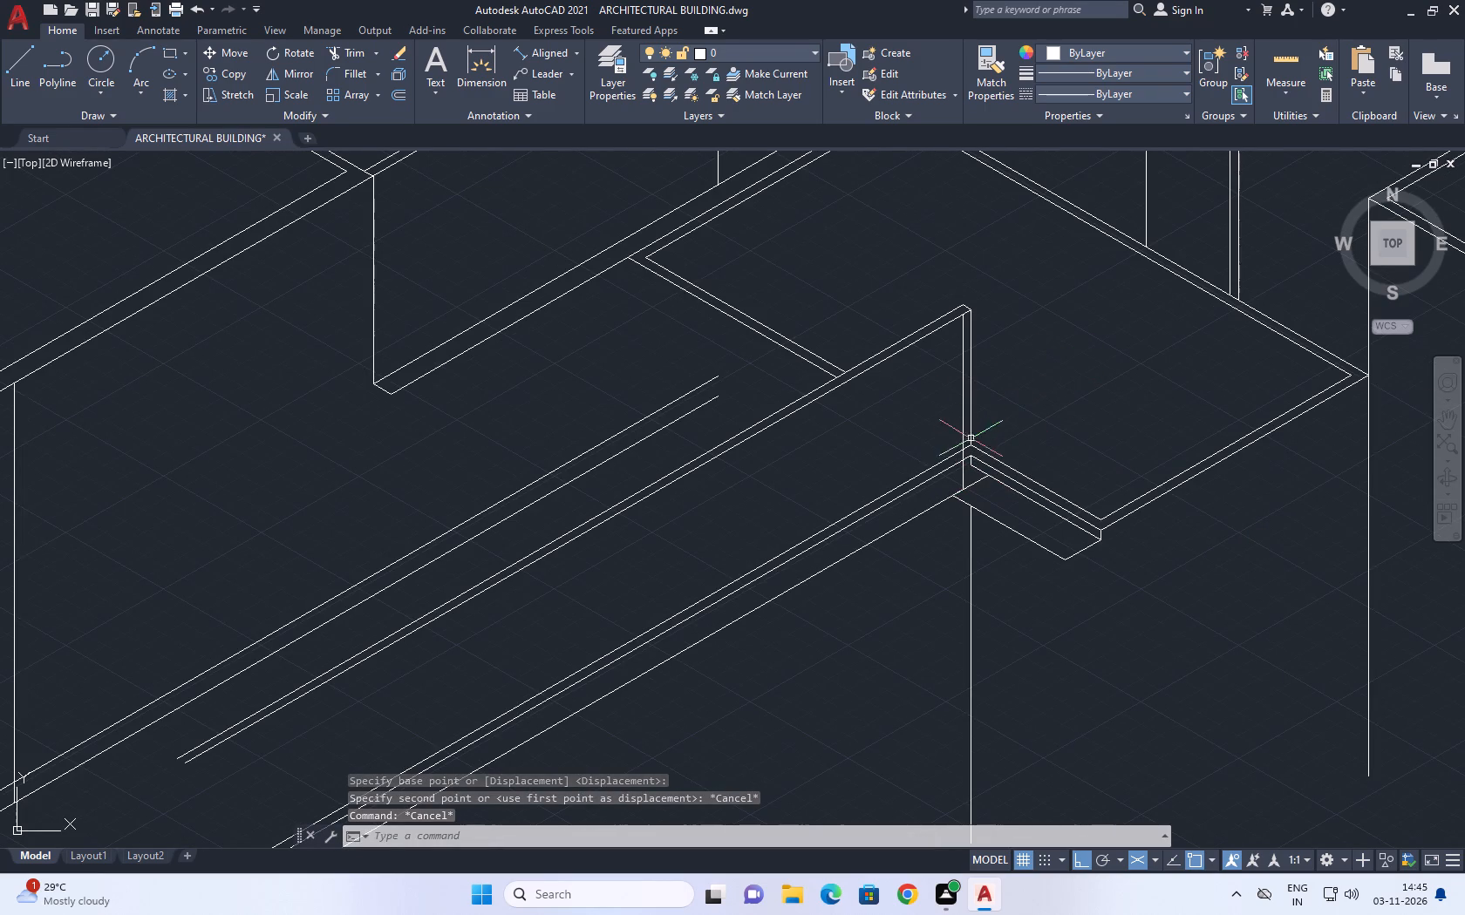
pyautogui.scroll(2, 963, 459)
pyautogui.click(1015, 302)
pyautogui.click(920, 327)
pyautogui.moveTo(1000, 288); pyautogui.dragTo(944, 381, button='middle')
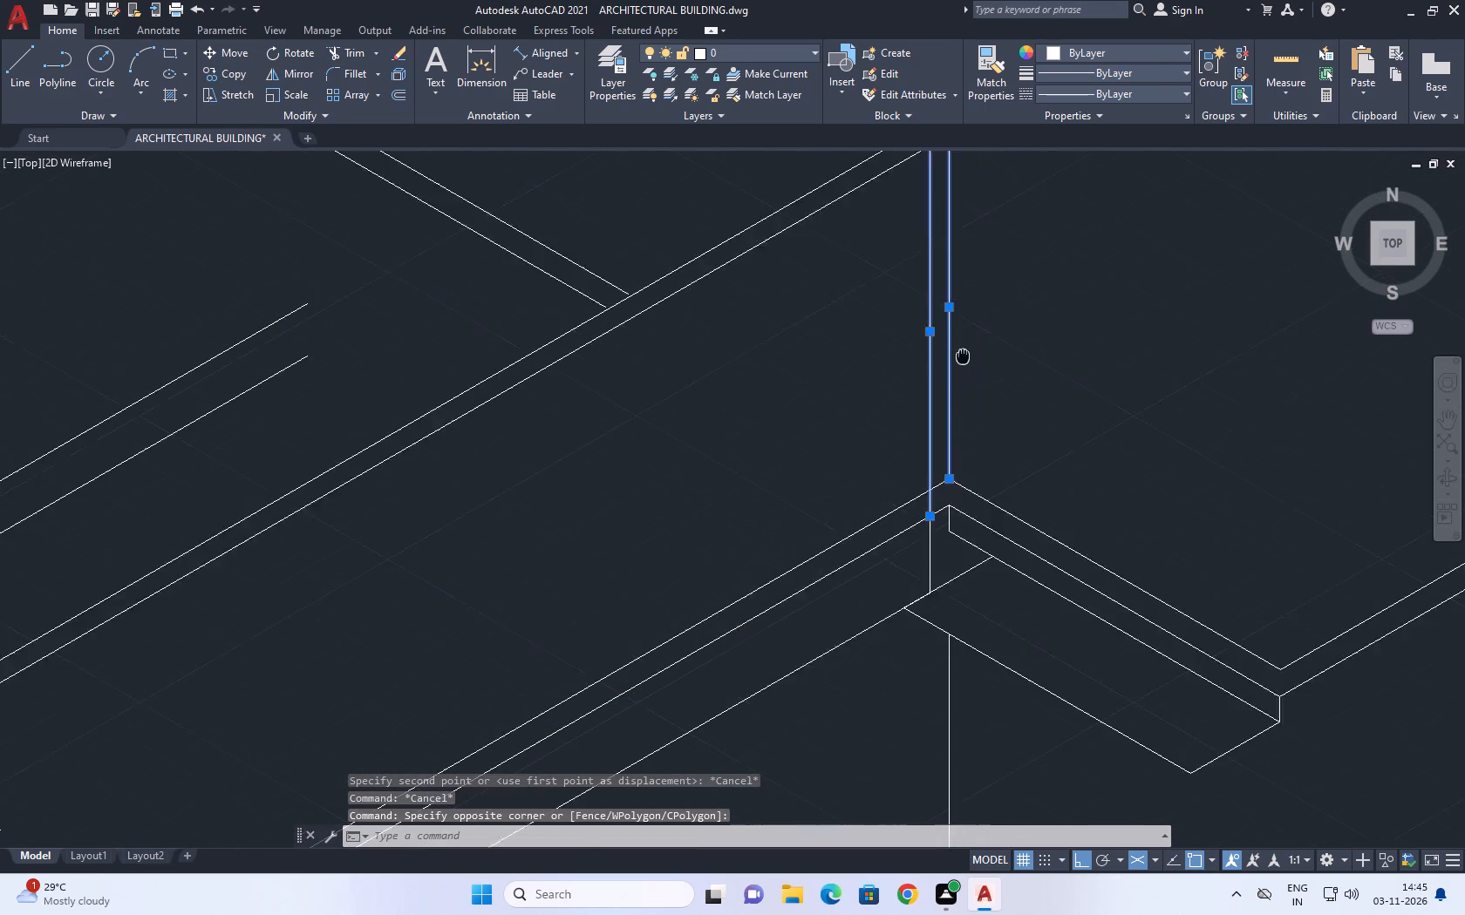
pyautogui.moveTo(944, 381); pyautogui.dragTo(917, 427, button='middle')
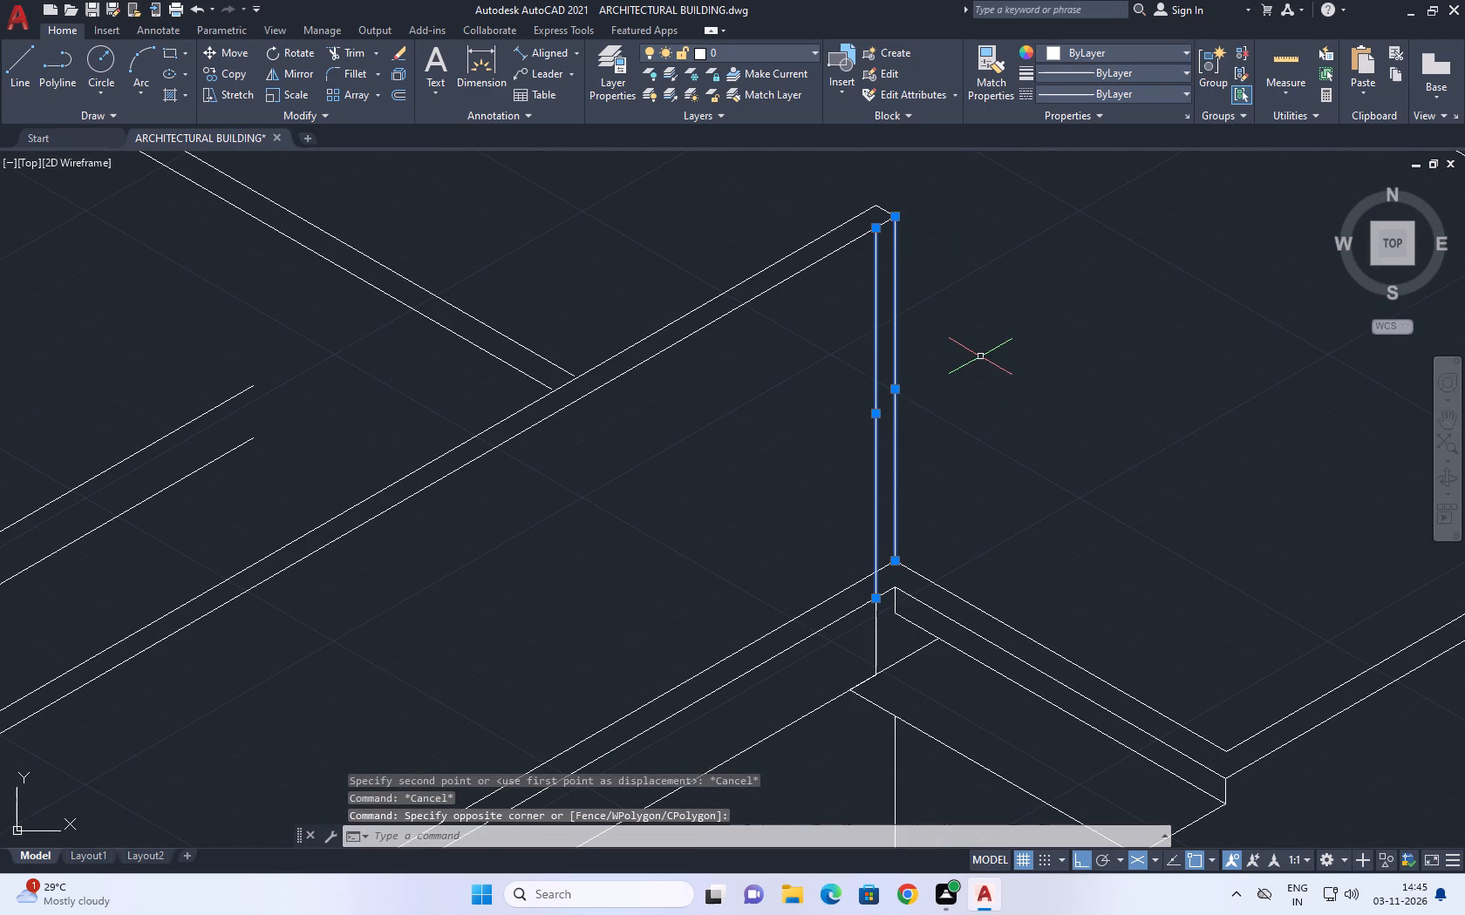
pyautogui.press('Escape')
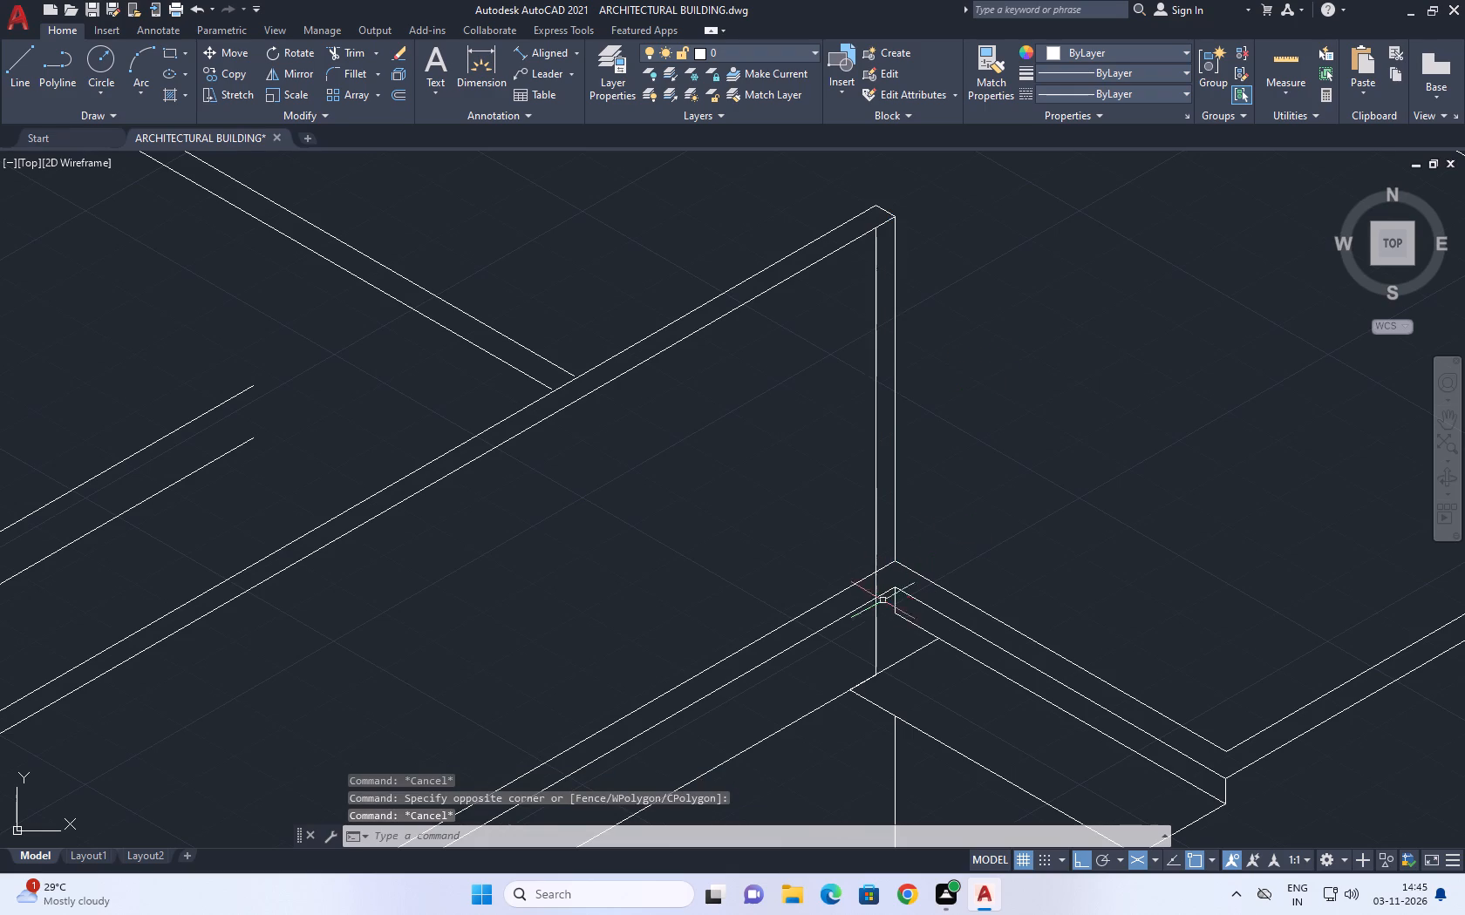
# Move the short 30° line below the return wall by its upper end onto the slab edge's lower corner point.
pyautogui.moveTo(941, 627); pyautogui.dragTo(921, 494, button='middle')
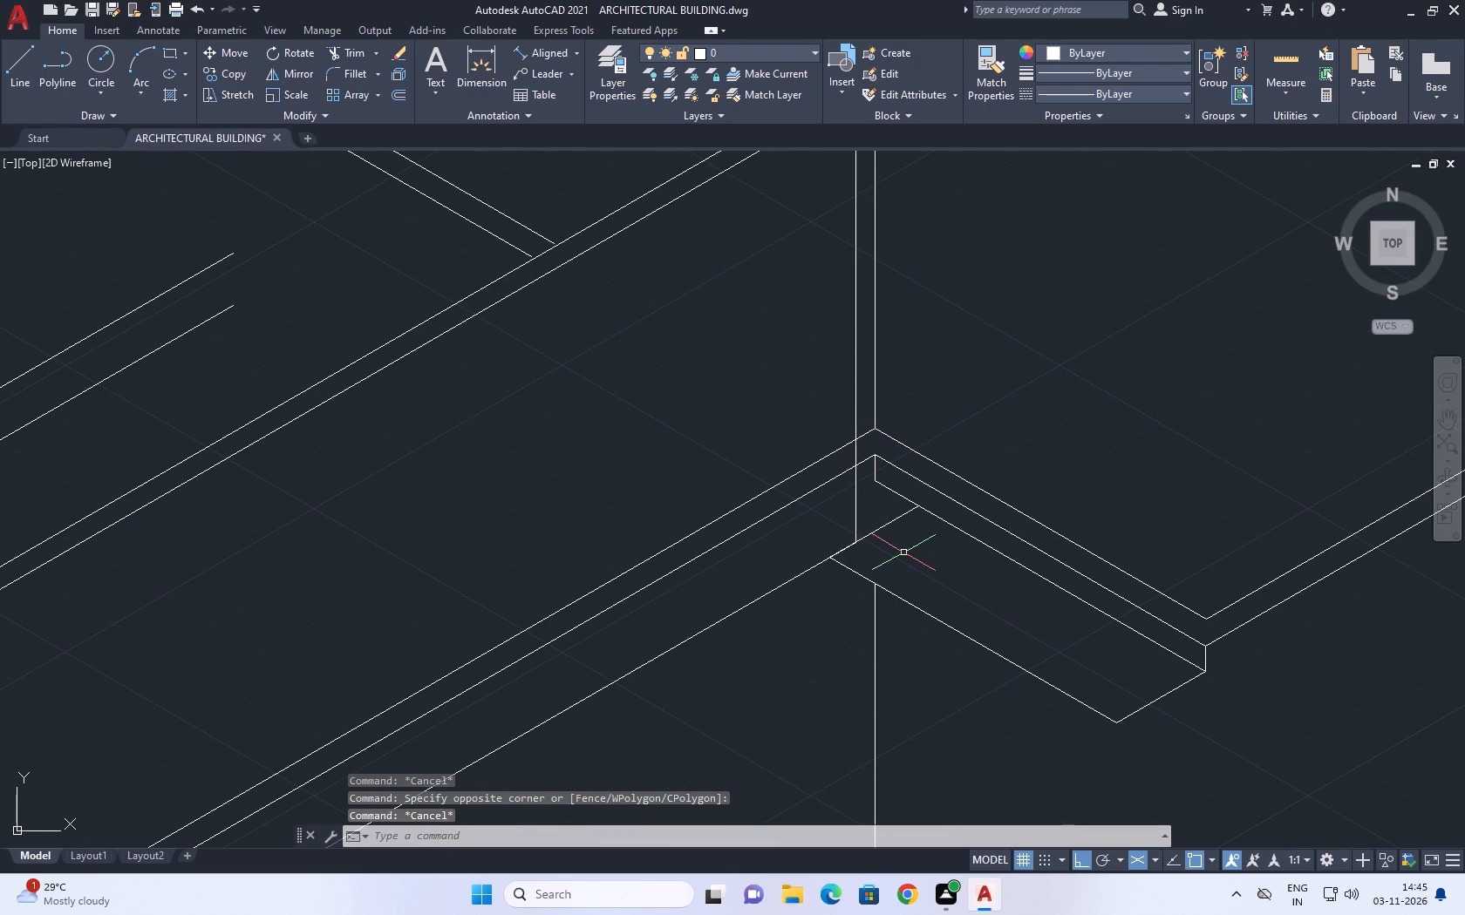
pyautogui.scroll(2, 899, 559)
pyautogui.click(869, 512)
pyautogui.click(848, 466)
pyautogui.scroll(-4, 860, 461)
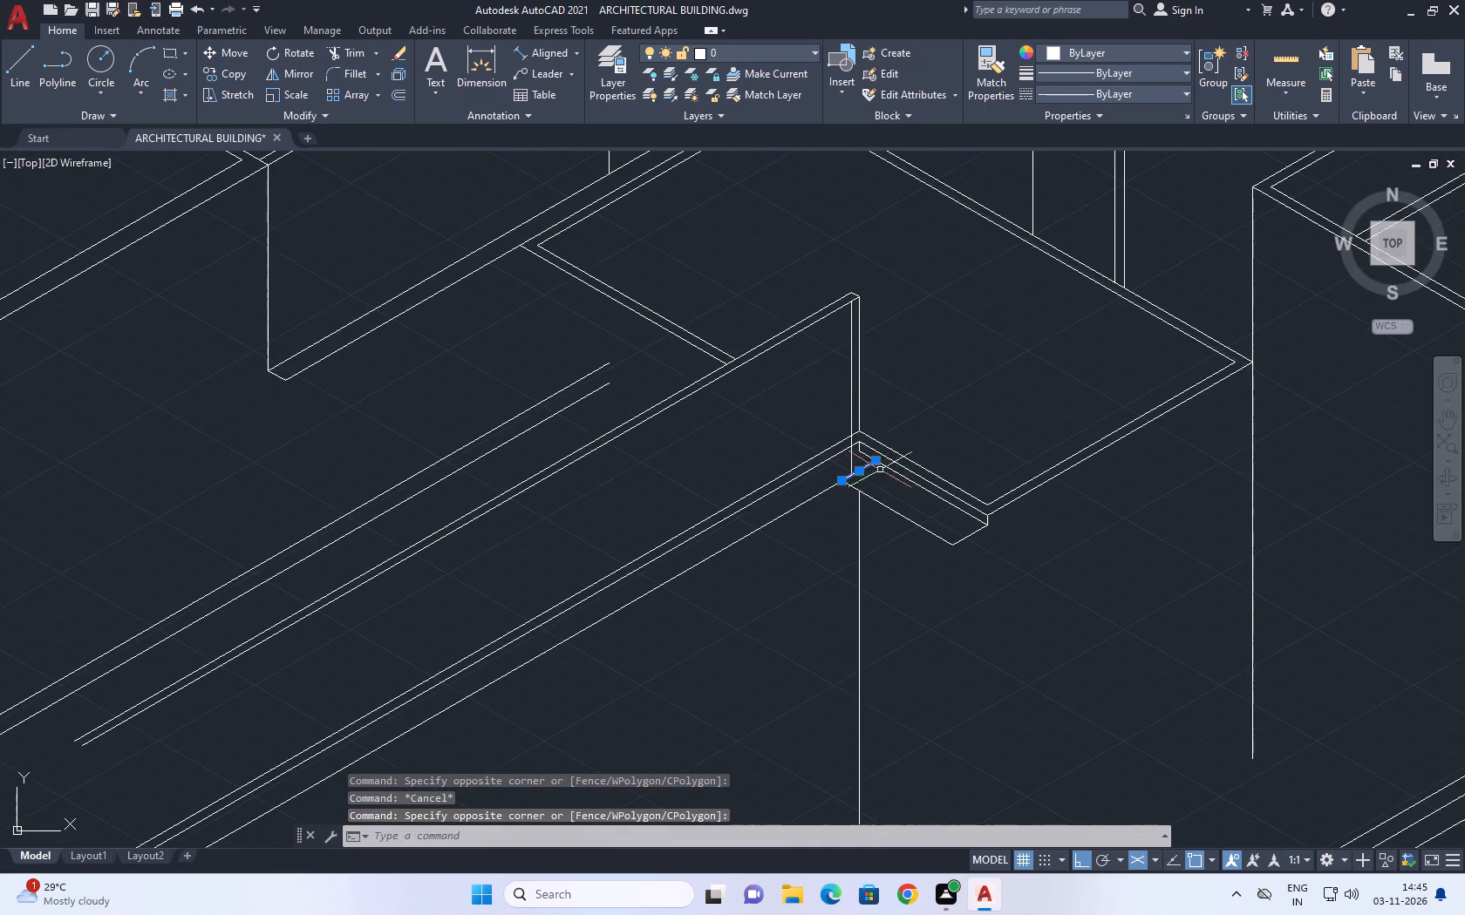
pyautogui.scroll(2, 875, 486)
pyautogui.scroll(2, 812, 385)
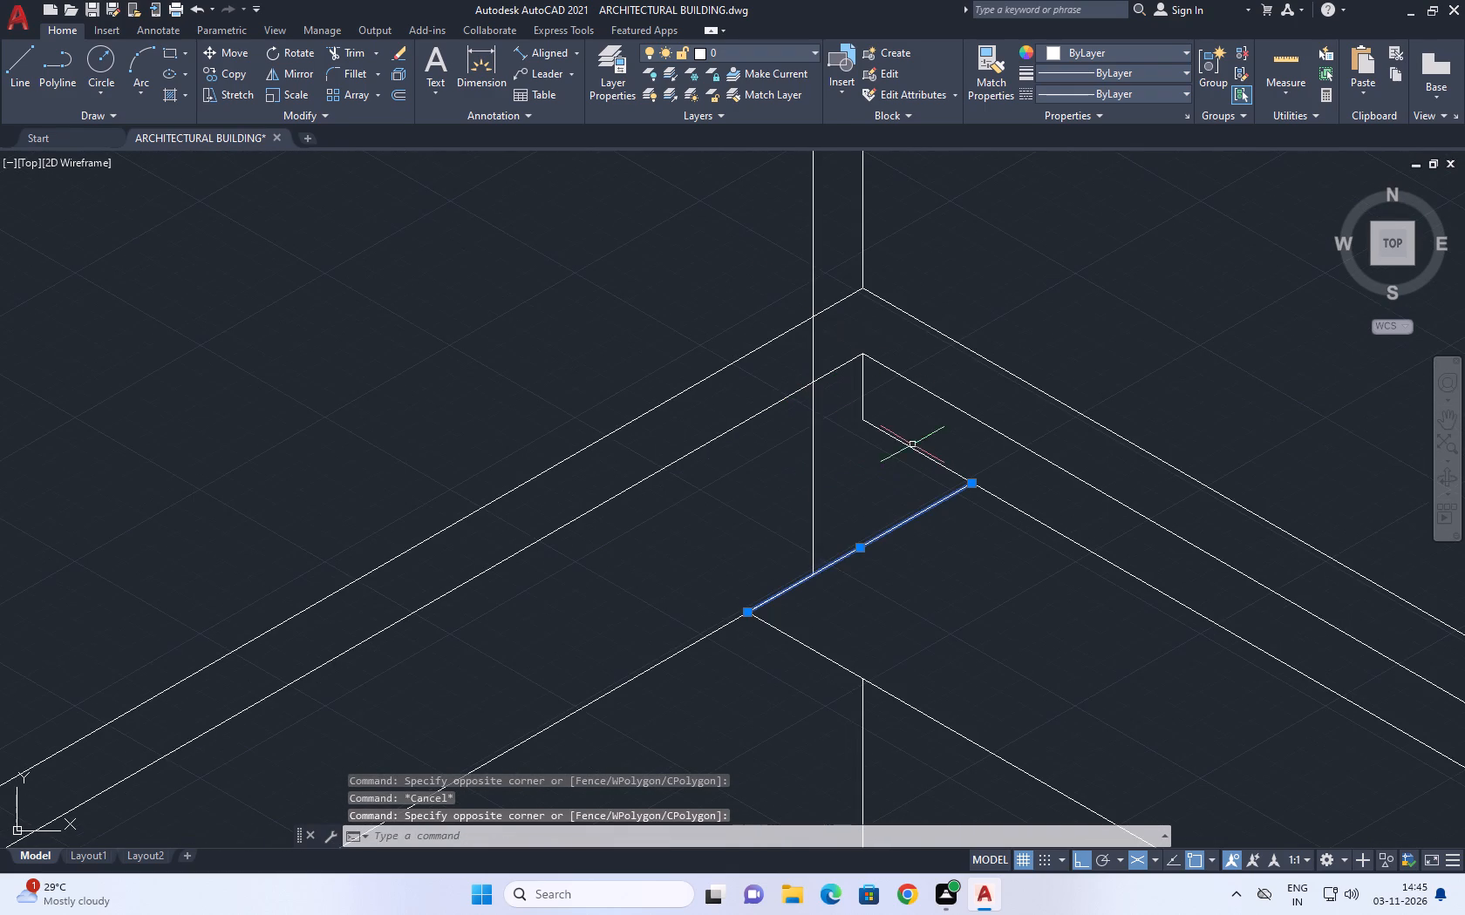
pyautogui.click(237, 47)
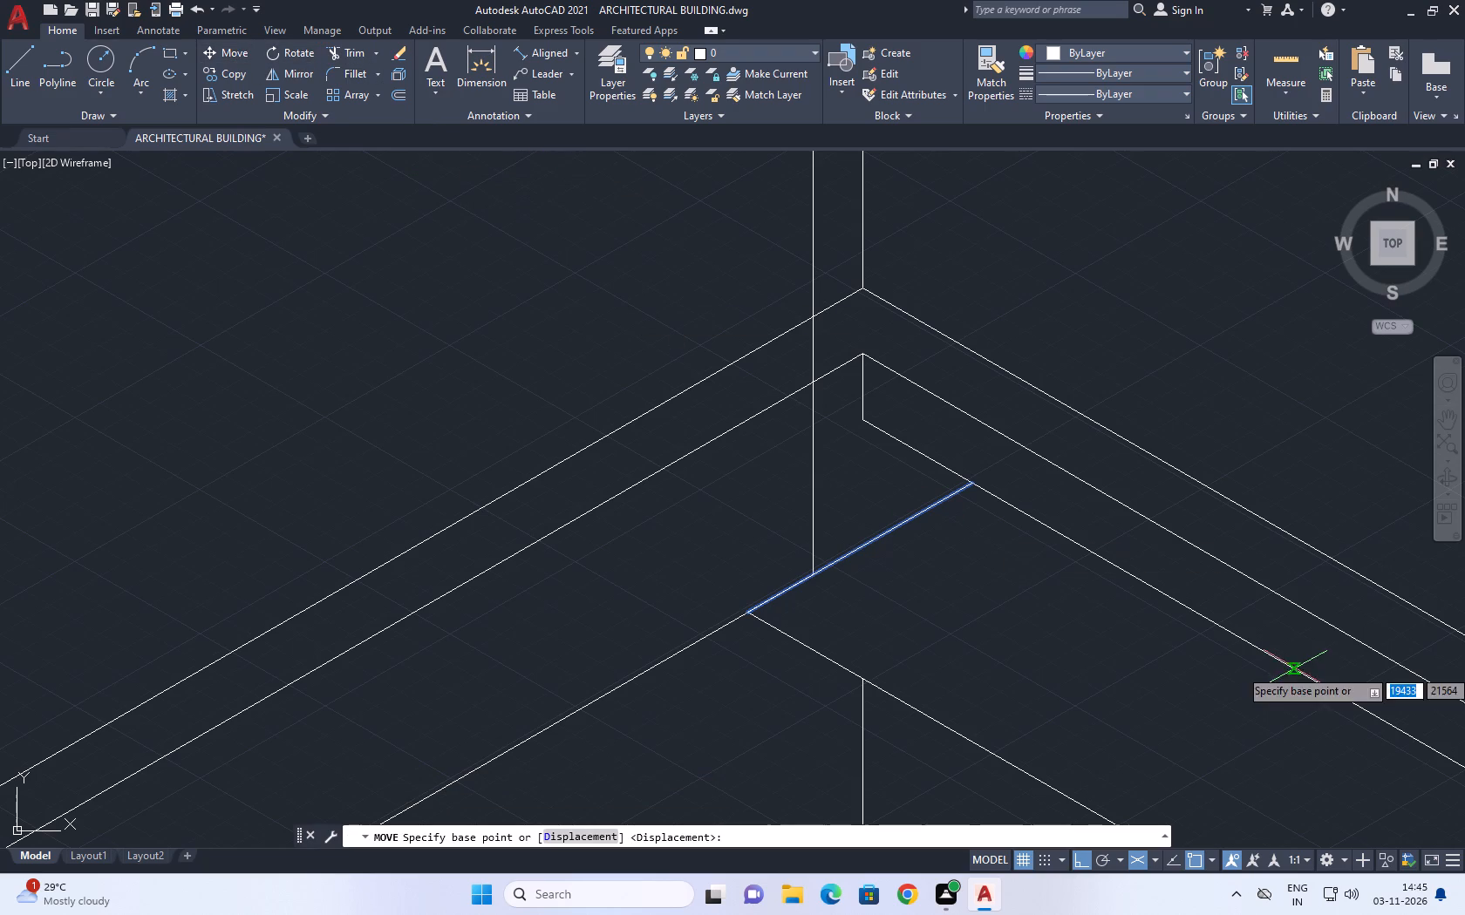
pyautogui.scroll(1, 959, 471)
pyautogui.click(977, 490)
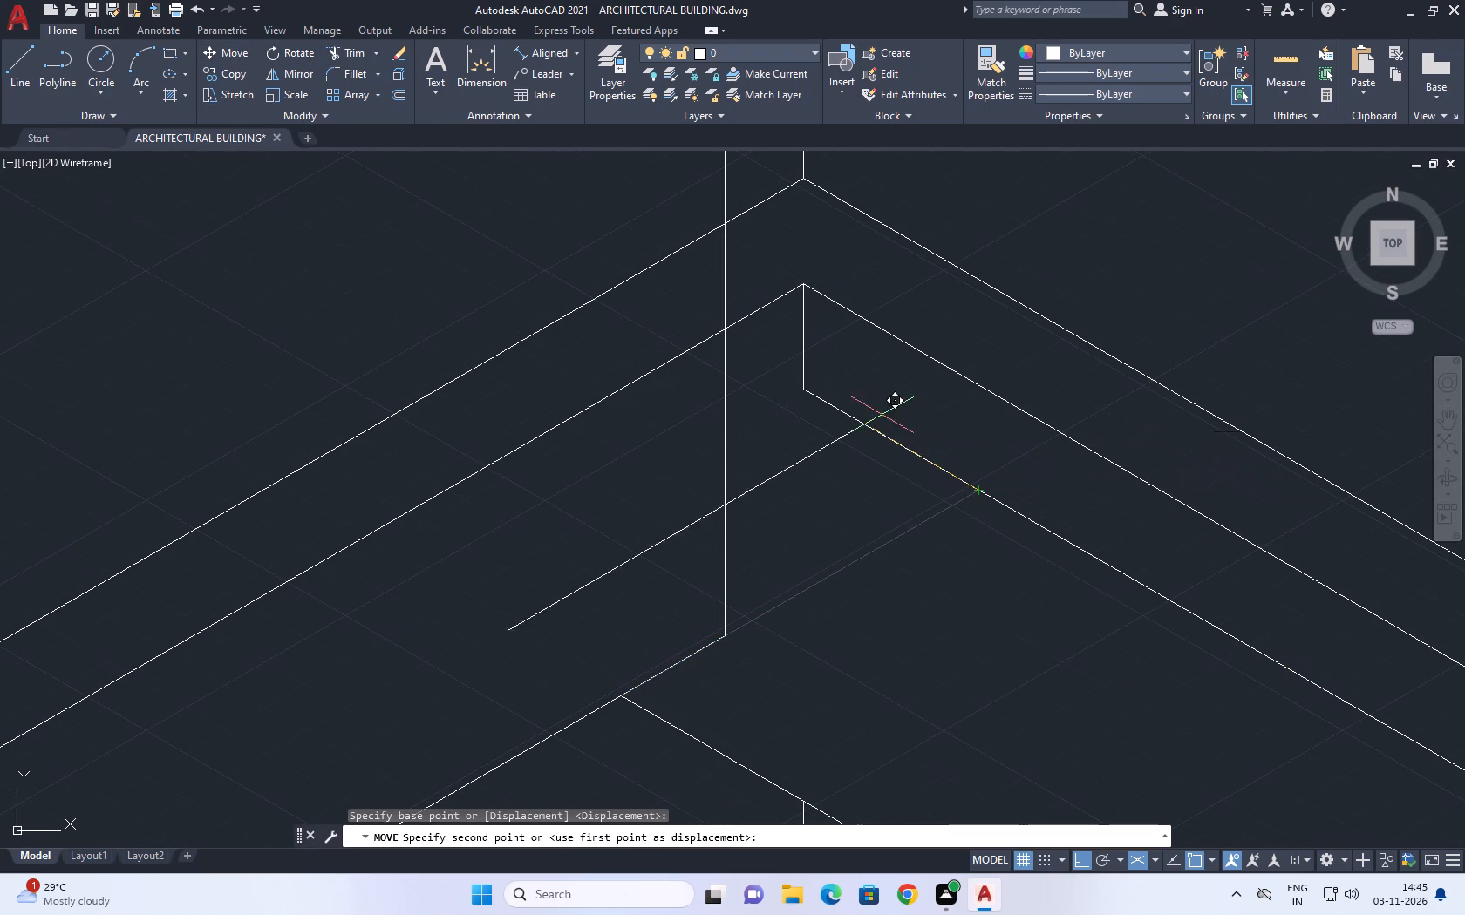
pyautogui.click(803, 385)
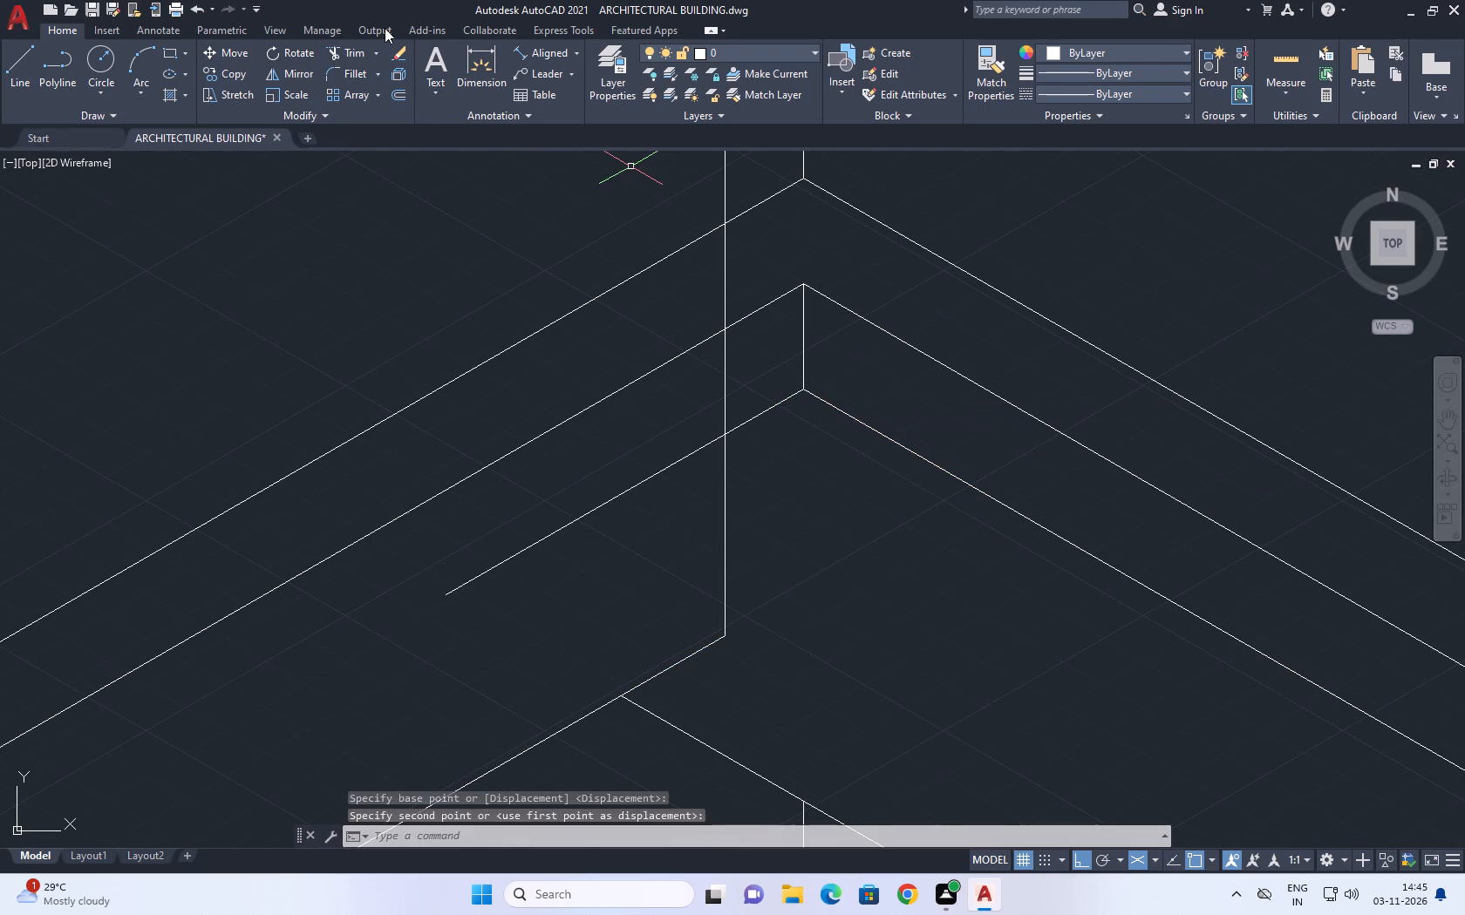
# Trim the leftover 30° piece beside the inner vertical's foot and the part of that vertical below the moved line.
pyautogui.click(358, 46)
pyautogui.click(651, 676)
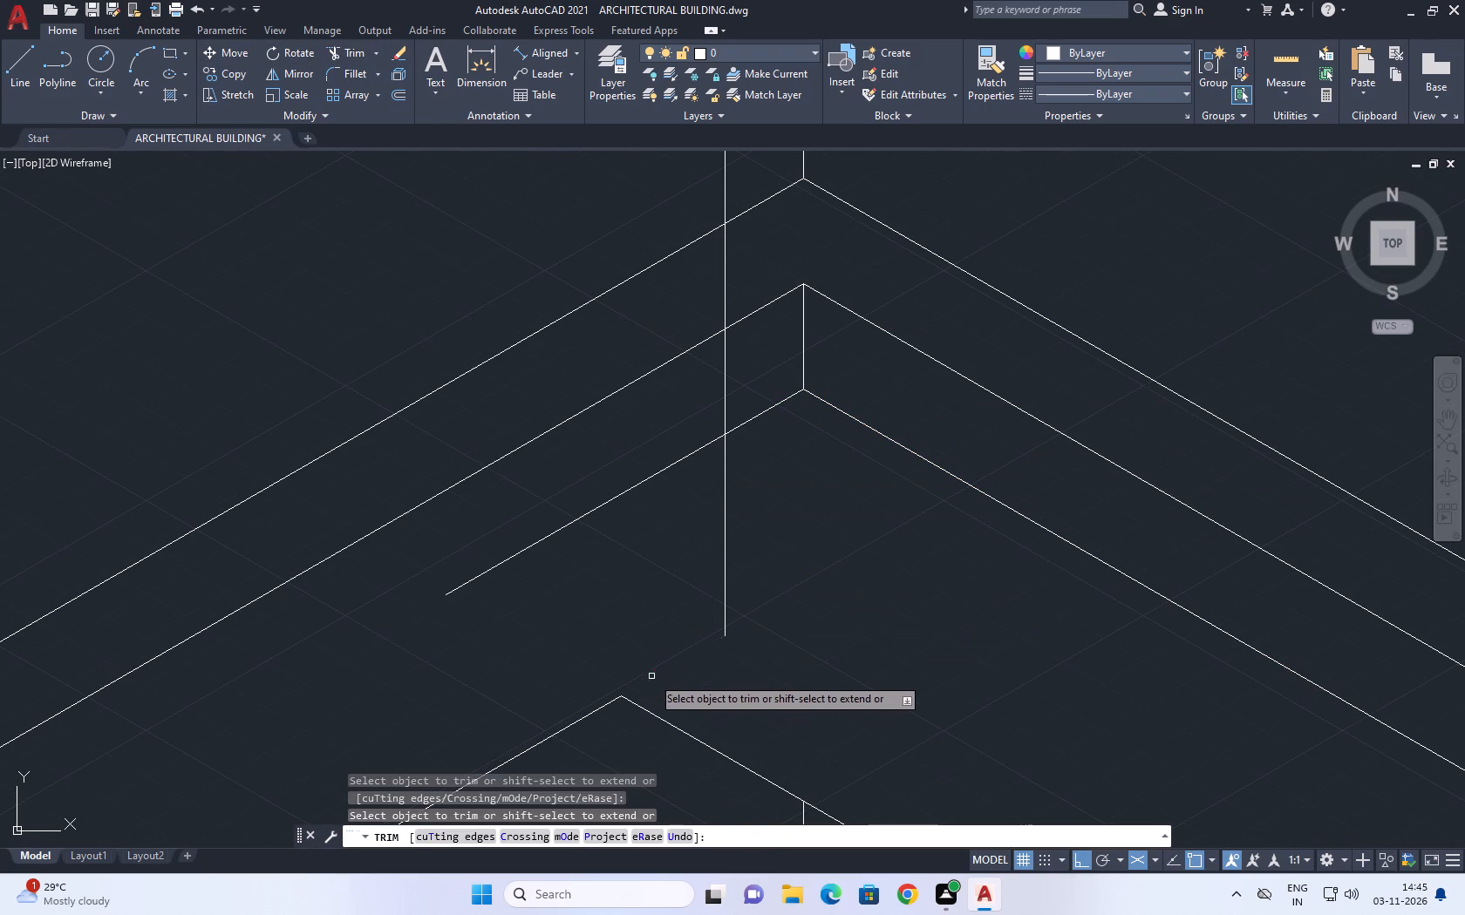
pyautogui.click(723, 603)
pyautogui.rightClick(764, 567)
pyautogui.click(801, 600)
# Erase the short vertical pieces between the slab's middle edge line and the moved line at the front corner.
pyautogui.scroll(-5, 857, 518)
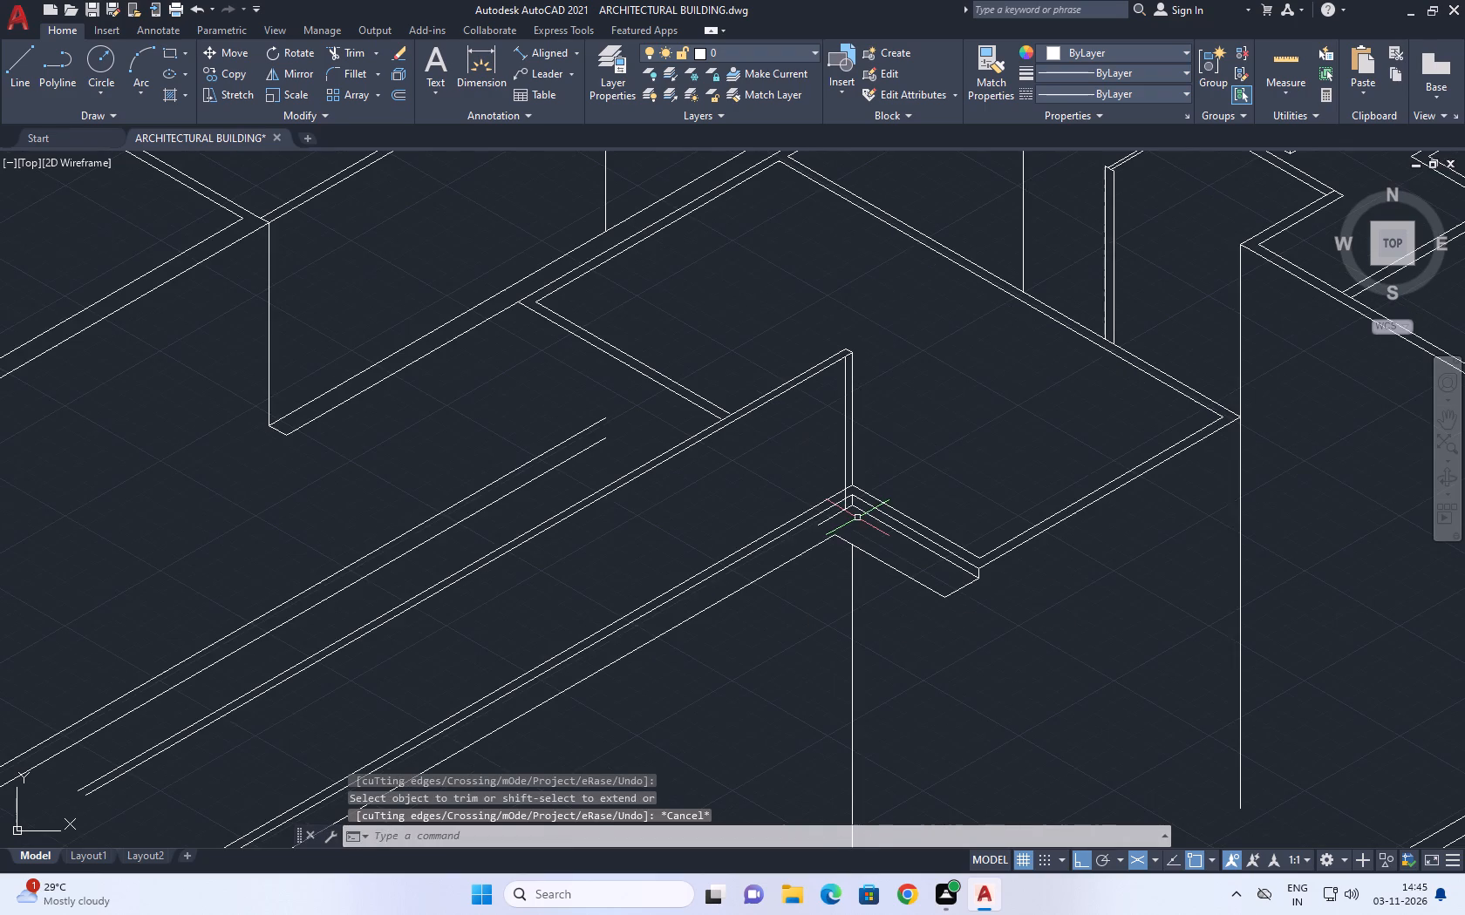
pyautogui.moveTo(870, 380); pyautogui.dragTo(847, 335, button='middle')
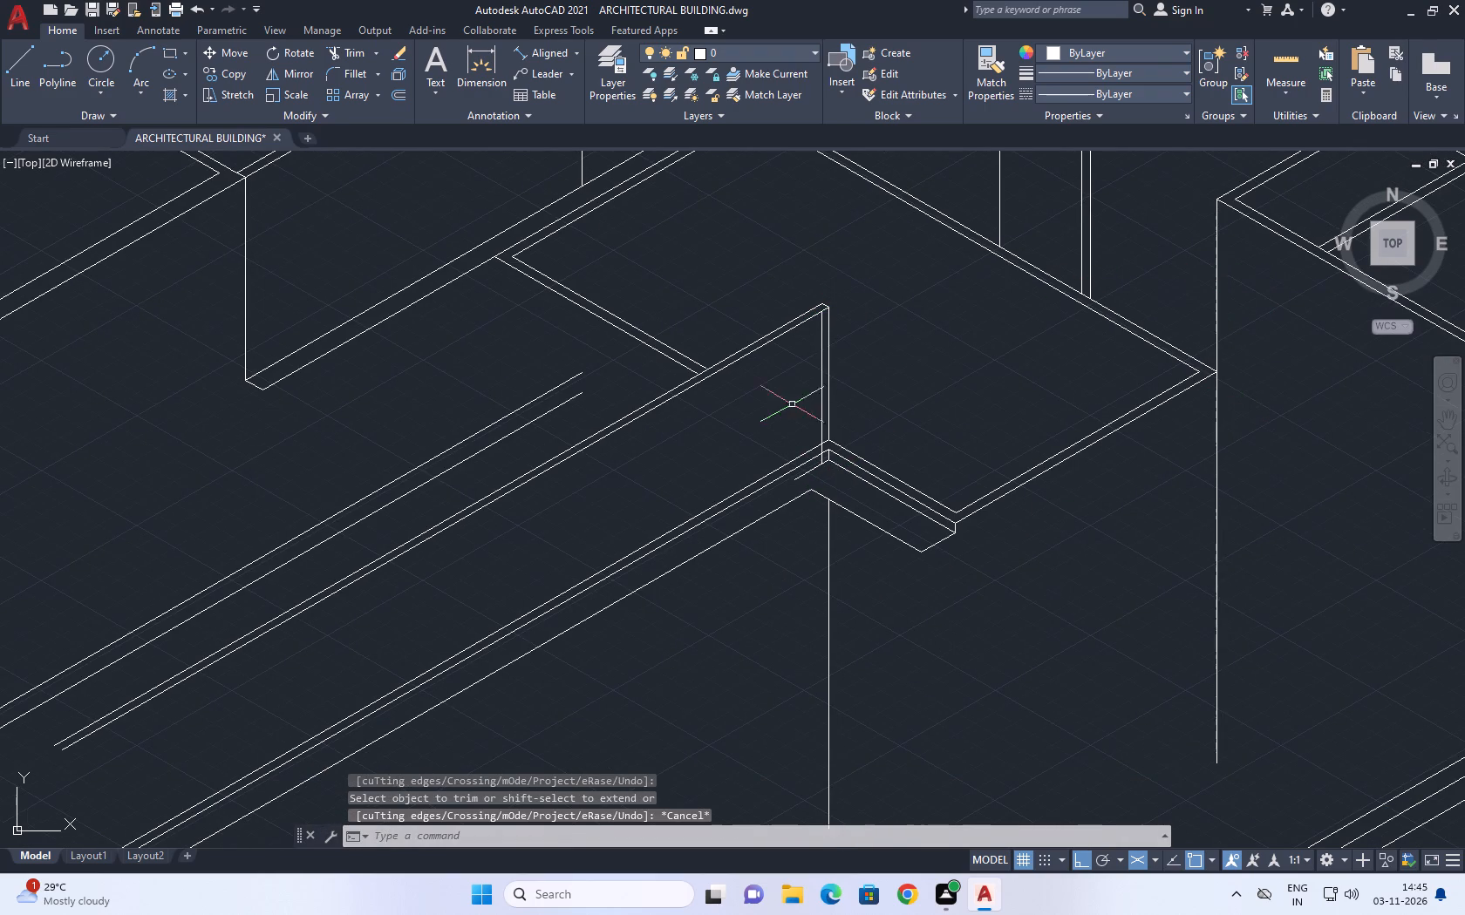
pyautogui.moveTo(804, 391); pyautogui.dragTo(783, 373, button='middle')
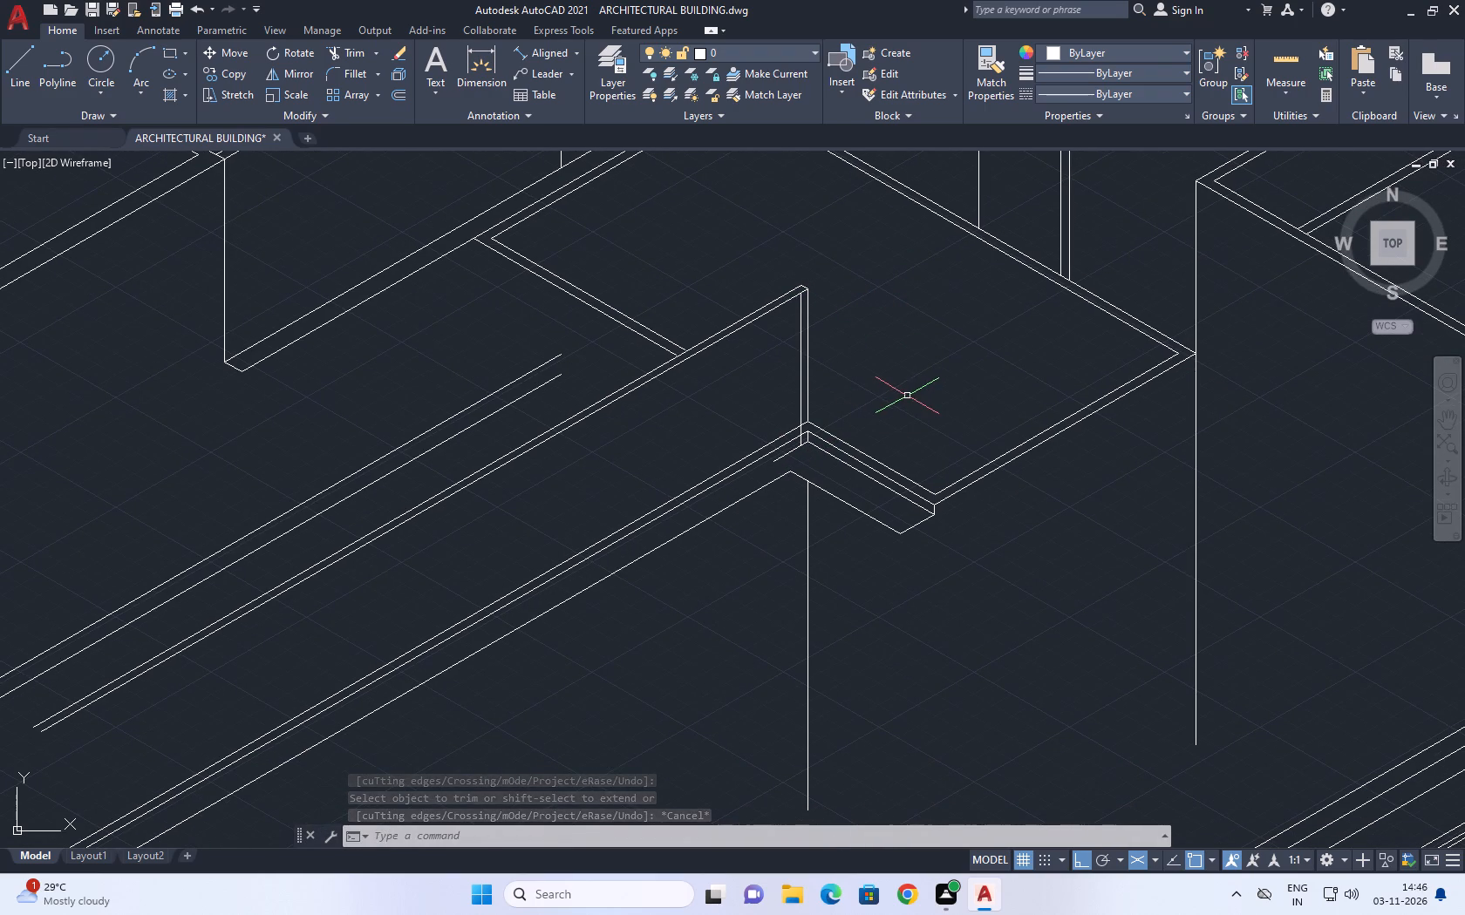
pyautogui.moveTo(891, 451); pyautogui.dragTo(876, 420, button='middle')
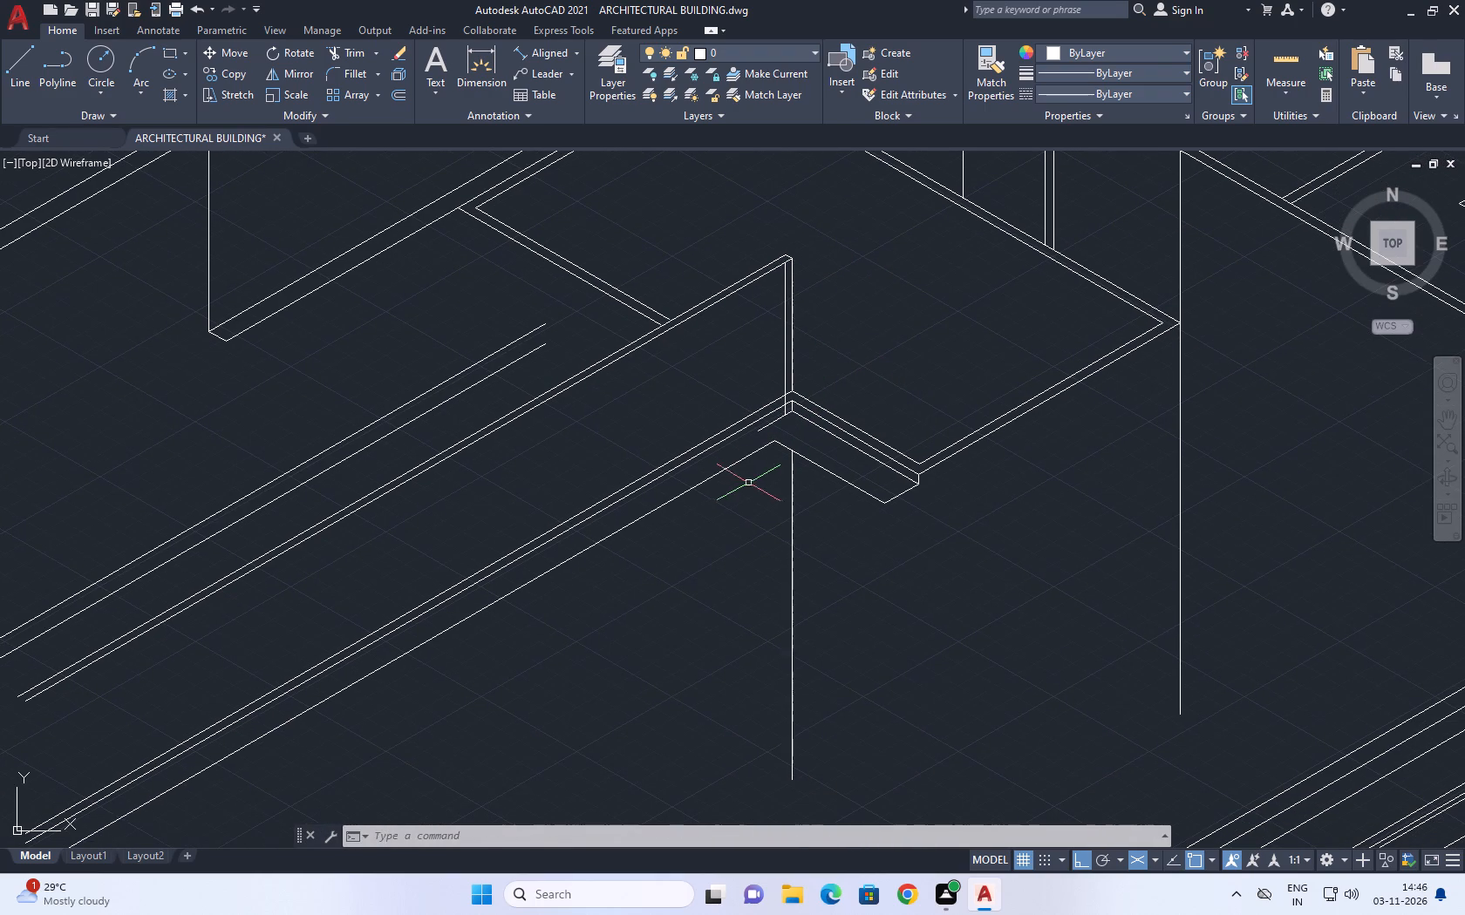
pyautogui.scroll(2, 760, 385)
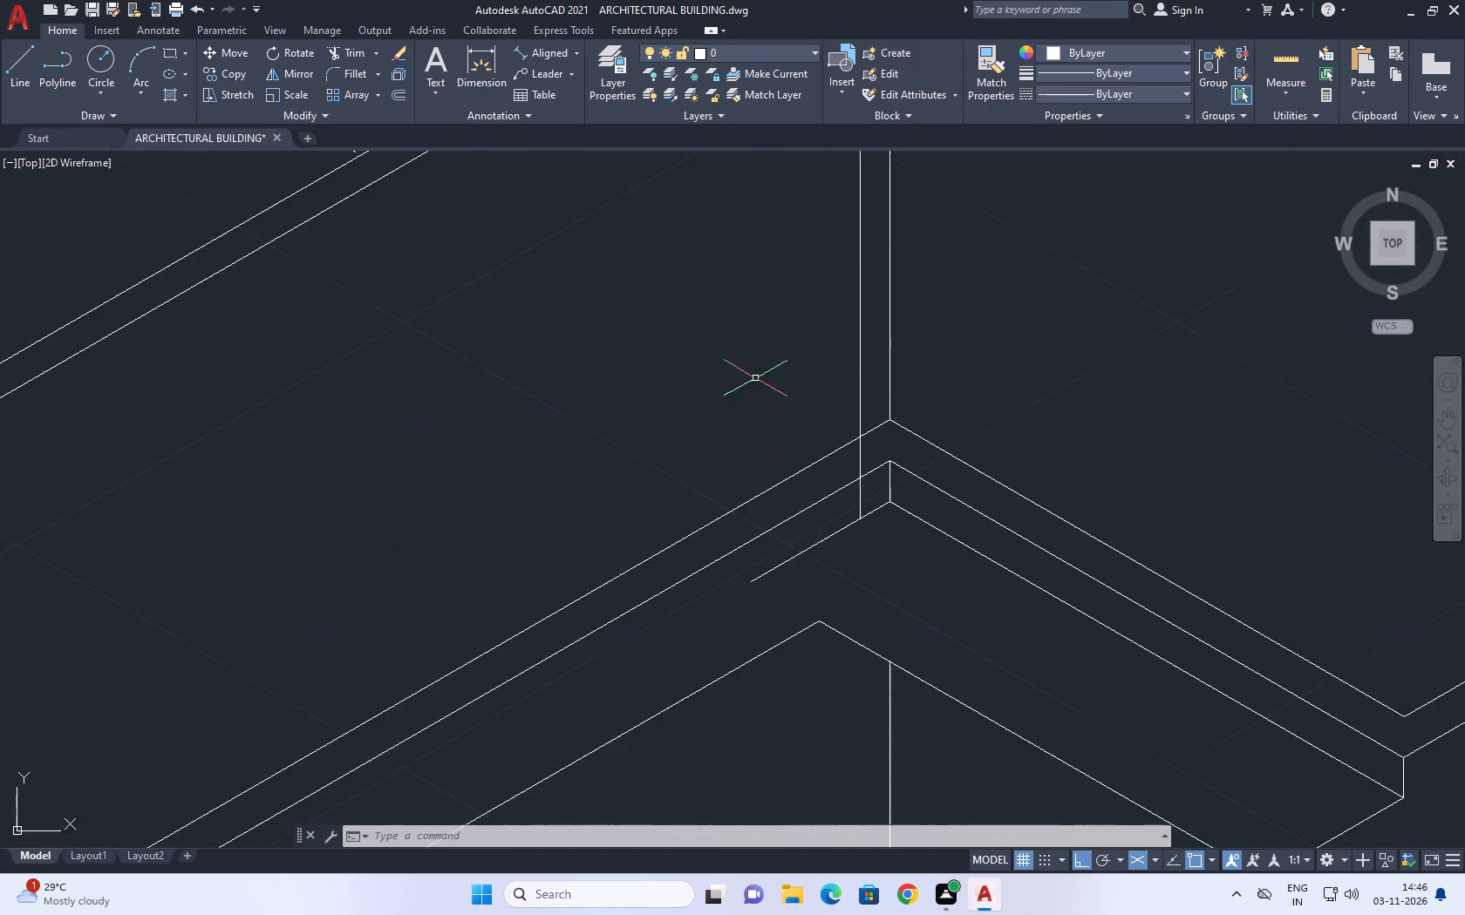
pyautogui.scroll(2, 755, 378)
pyautogui.click(833, 353)
pyautogui.click(1011, 618)
pyautogui.rightClick(1057, 391)
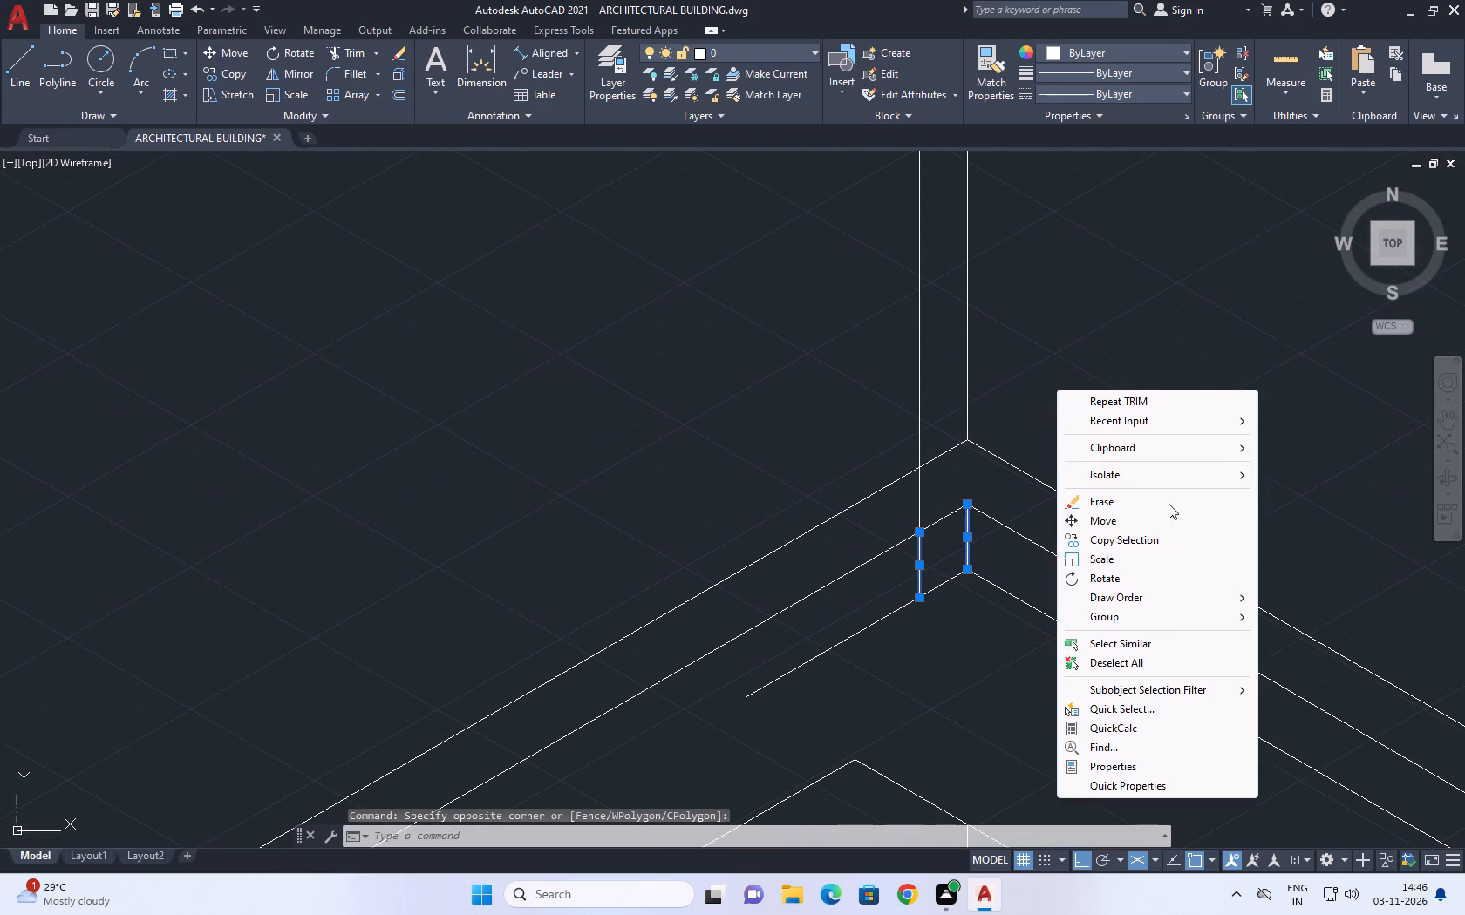
pyautogui.click(1114, 500)
pyautogui.scroll(-1, 1004, 482)
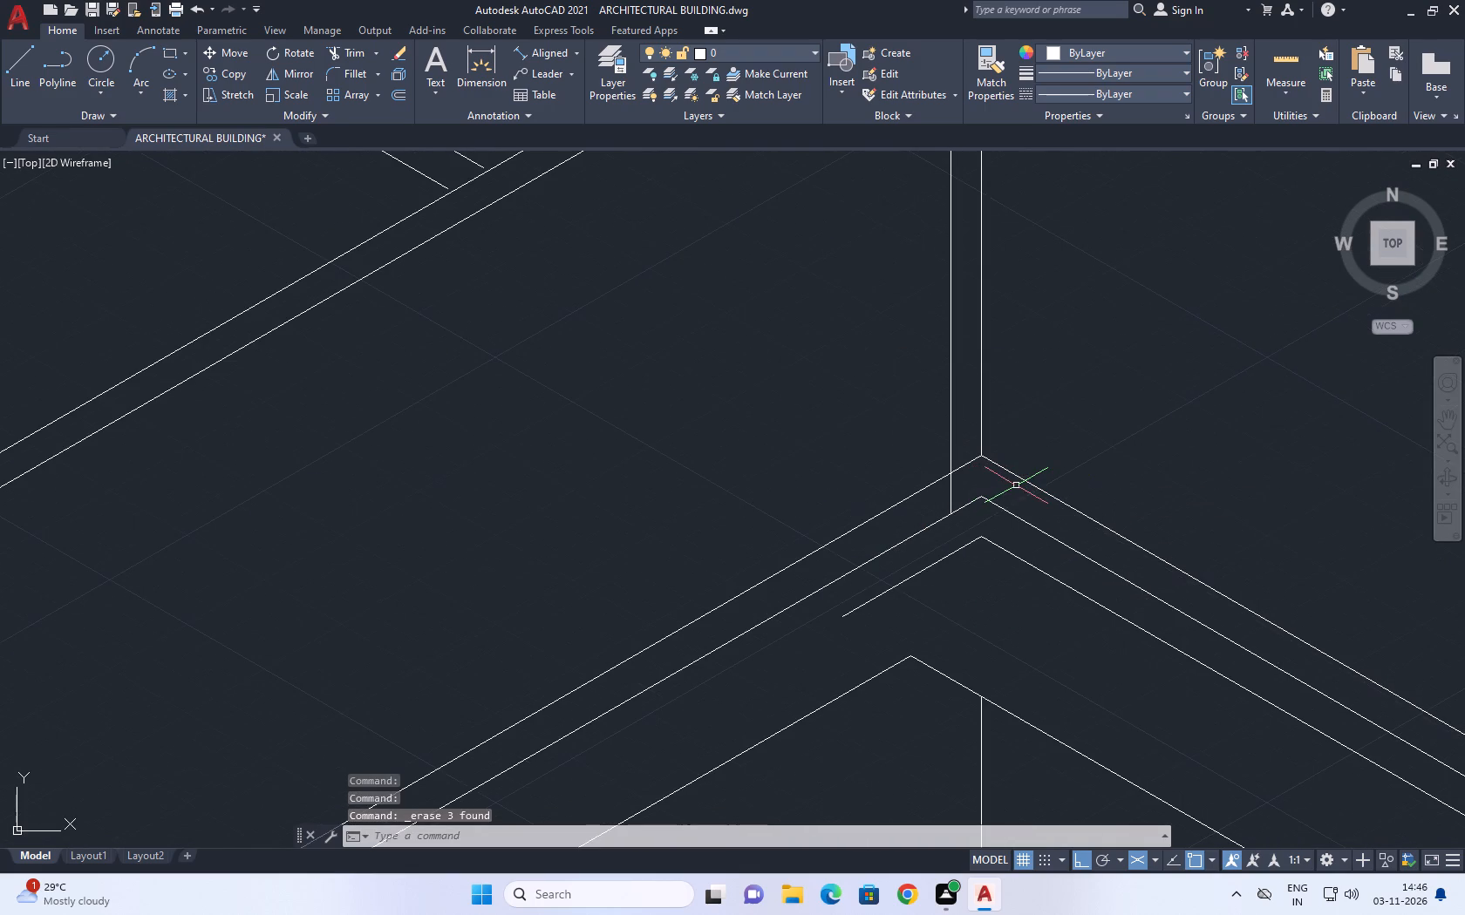
# Extend the return wall's outer vertical down through the slab edge lines to the slab's lower corner.
pyautogui.press('e')
pyautogui.press('x')
pyautogui.press('space')
pyautogui.doubleClick(983, 444)
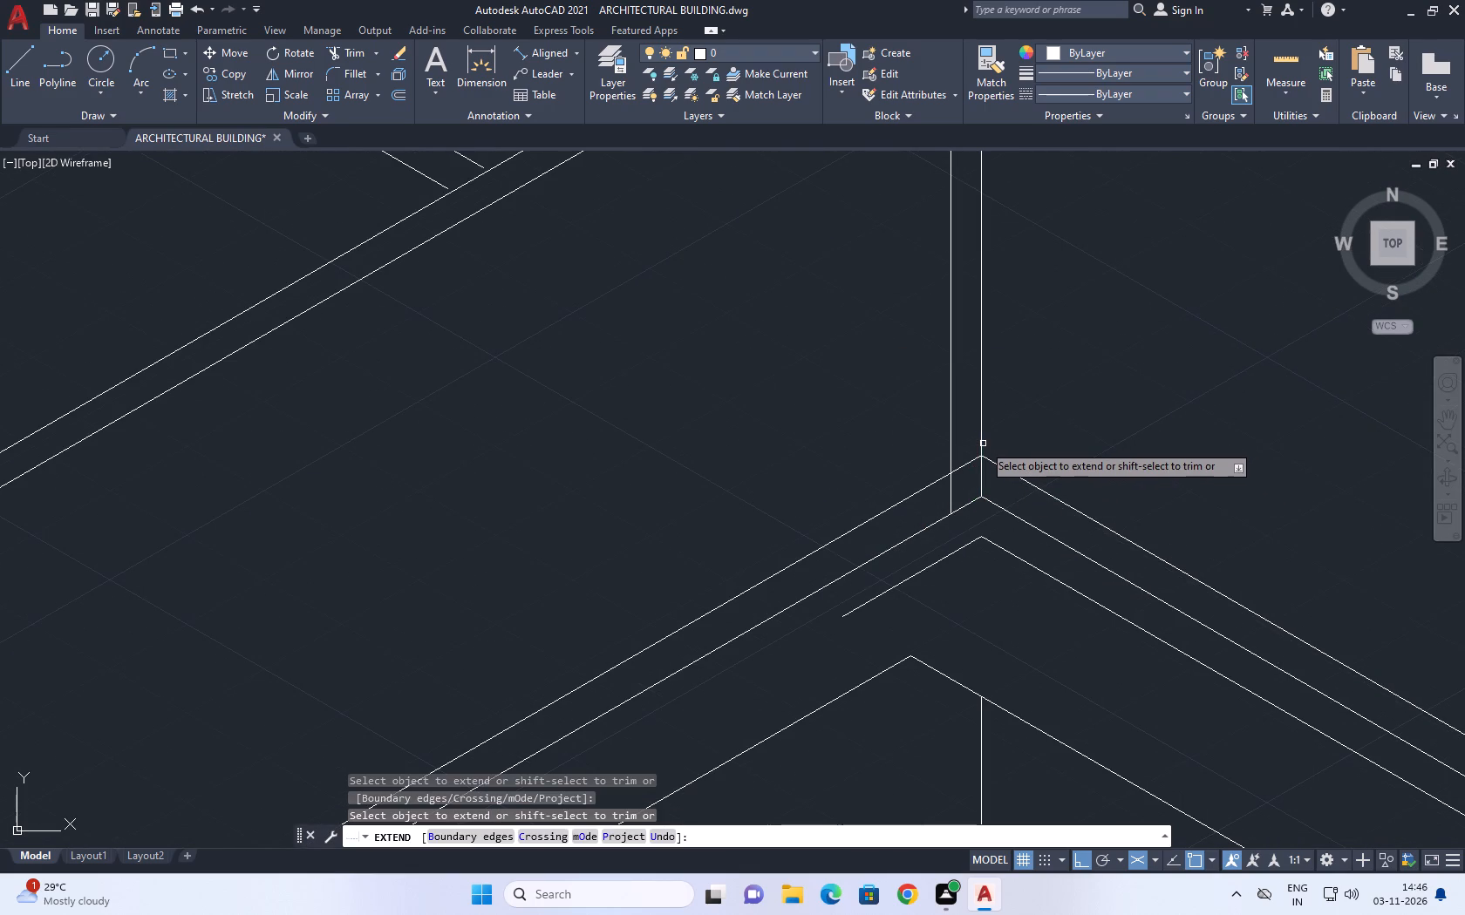
pyautogui.click(982, 442)
pyautogui.press('Escape')
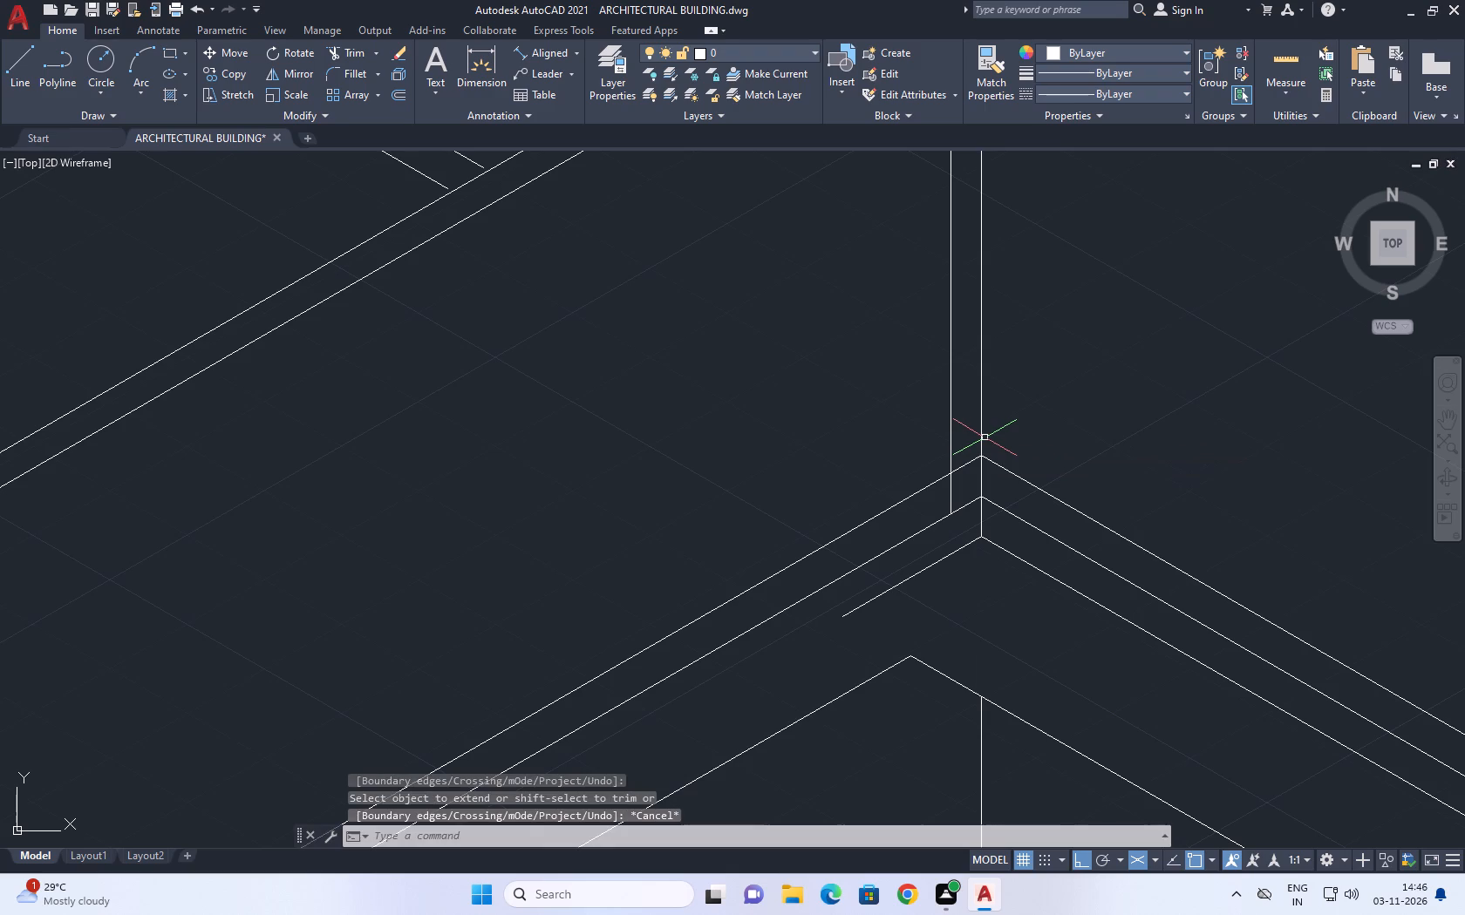
# Trim the return wall's inner vertical where it overshoots the slab's top edge line.
pyautogui.write('tr')
pyautogui.press('space')
pyautogui.click(969, 486)
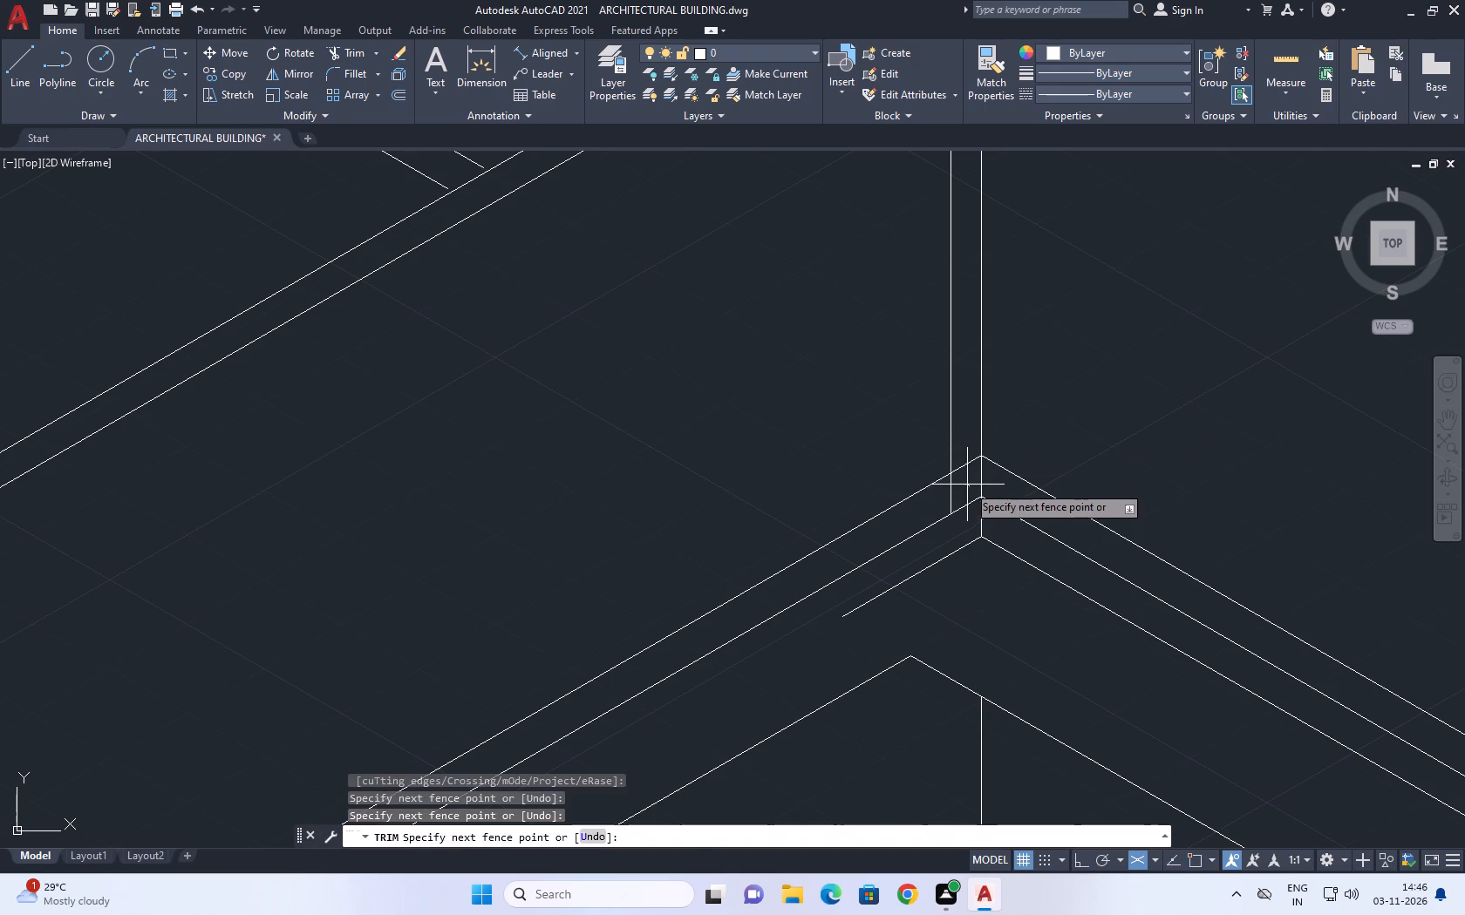
pyautogui.click(948, 498)
pyautogui.scroll(-4, 975, 471)
pyautogui.press('Escape')
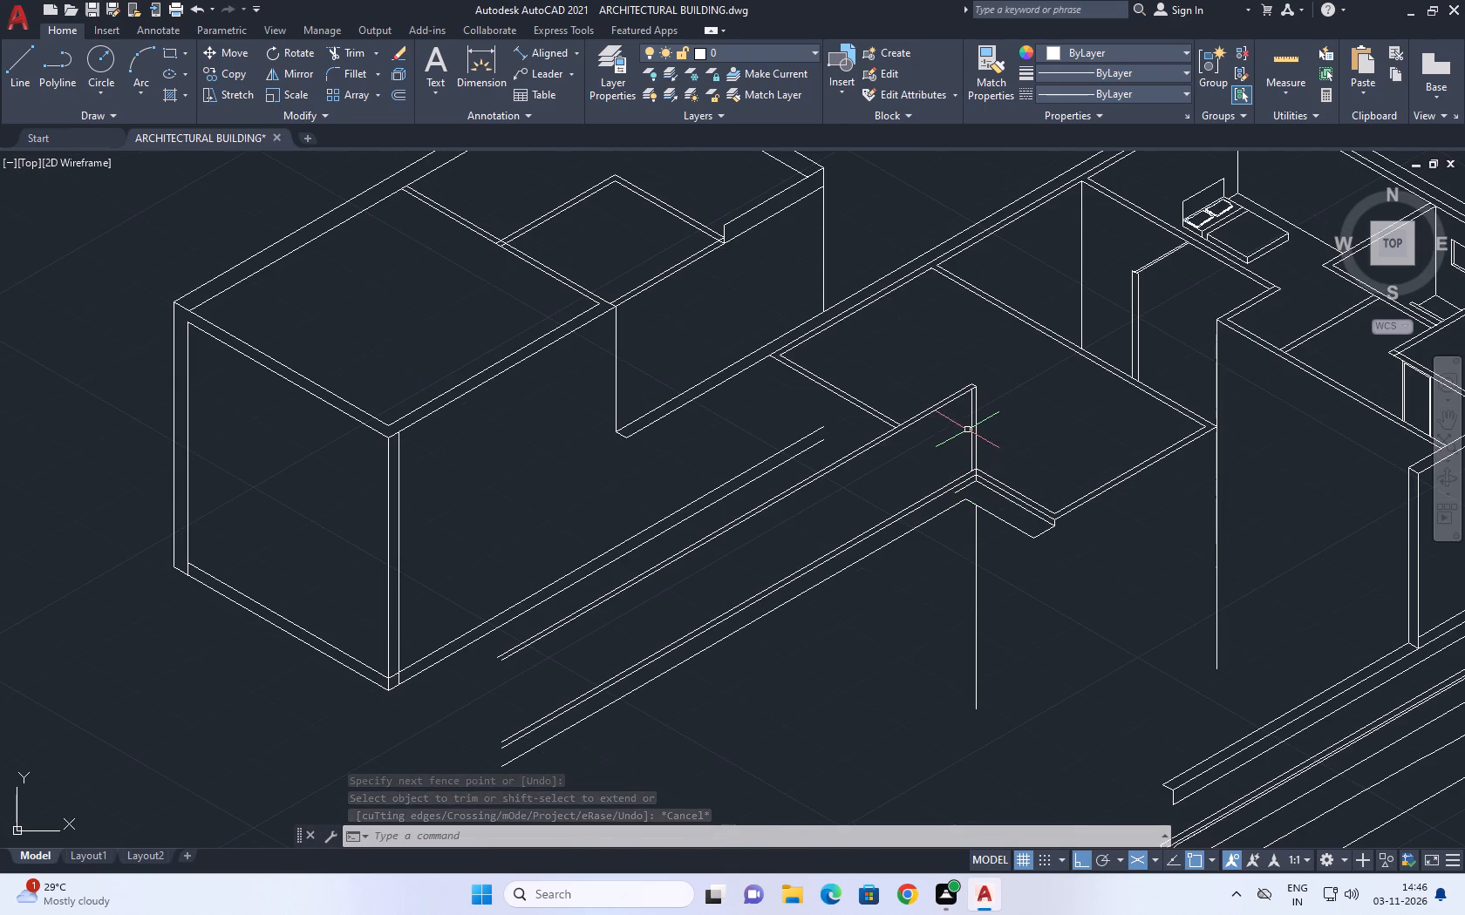
# Extend the detached lower vertical up to the slab's lower corner beneath the return wall.
pyautogui.scroll(3, 953, 472)
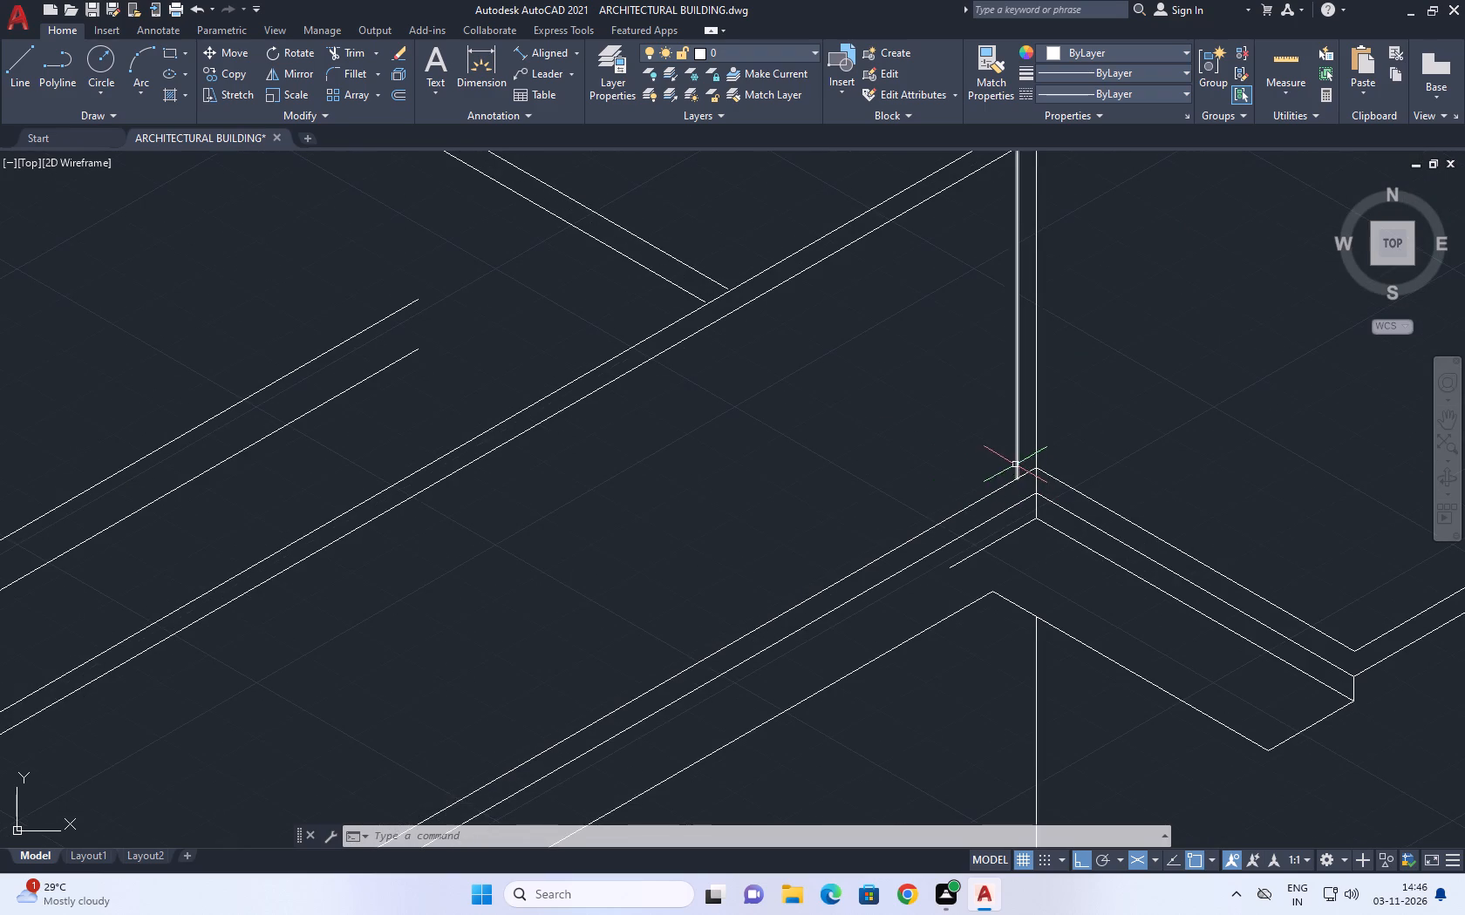
pyautogui.moveTo(1031, 463); pyautogui.dragTo(1005, 409, button='middle')
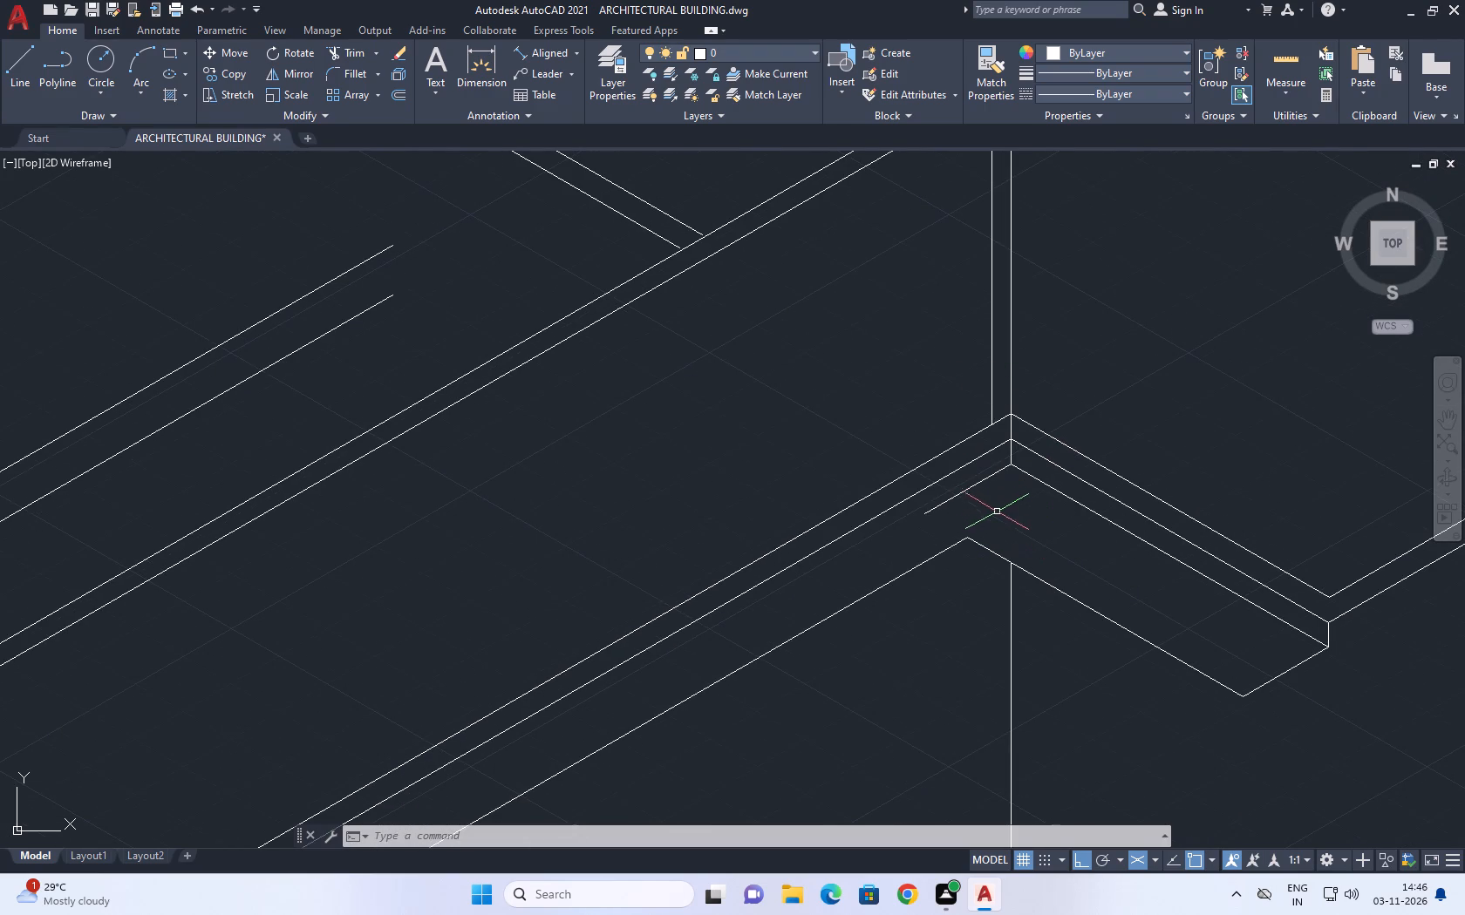
pyautogui.scroll(-2, 1025, 486)
pyautogui.scroll(2, 1024, 505)
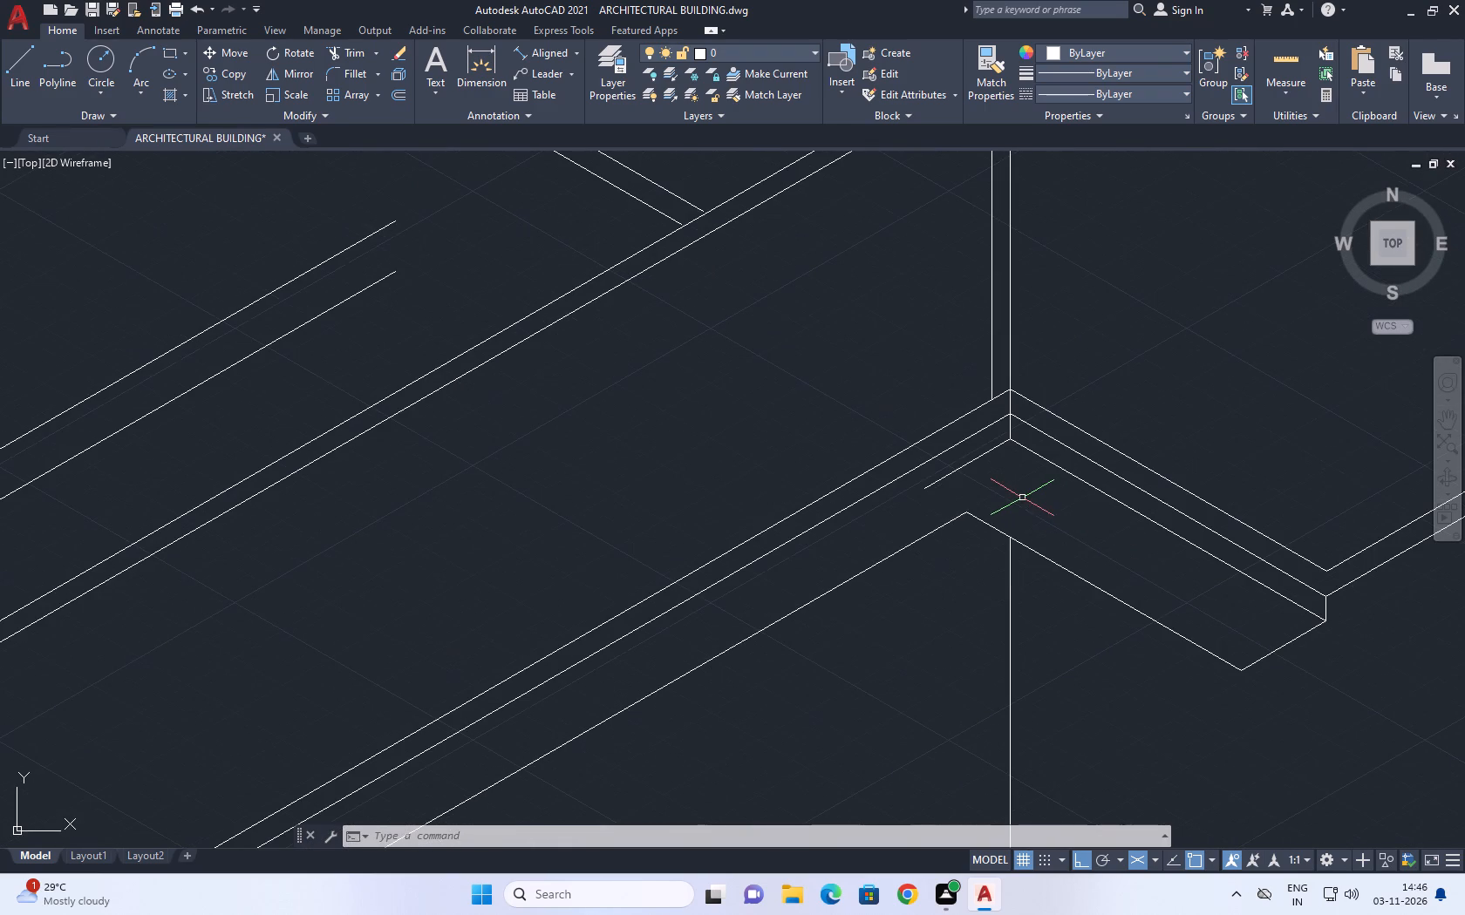
pyautogui.write('ex')
pyautogui.press('space')
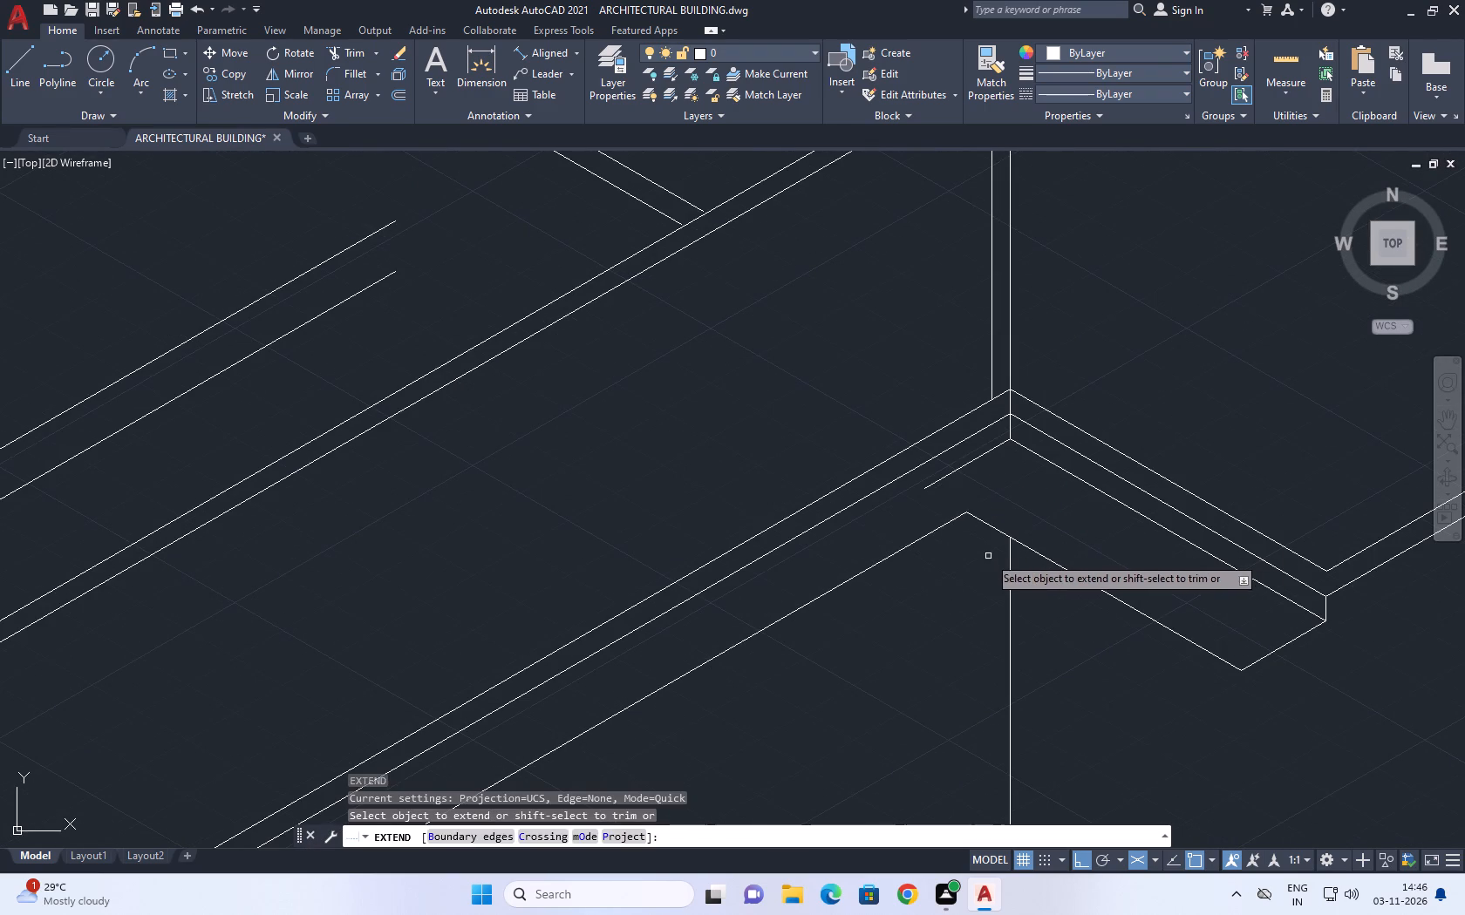
pyautogui.click(1005, 558)
pyautogui.click(1023, 565)
pyautogui.press('Escape')
# Erase the offset underside line running parallel to the slab's short front edge.
pyautogui.moveTo(1019, 478); pyautogui.dragTo(955, 493, button='middle')
pyautogui.click(998, 566)
pyautogui.click(977, 618)
pyautogui.moveTo(1088, 618); pyautogui.dragTo(1002, 580, button='middle')
pyautogui.scroll(-1, 1024, 595)
pyautogui.press('Delete')
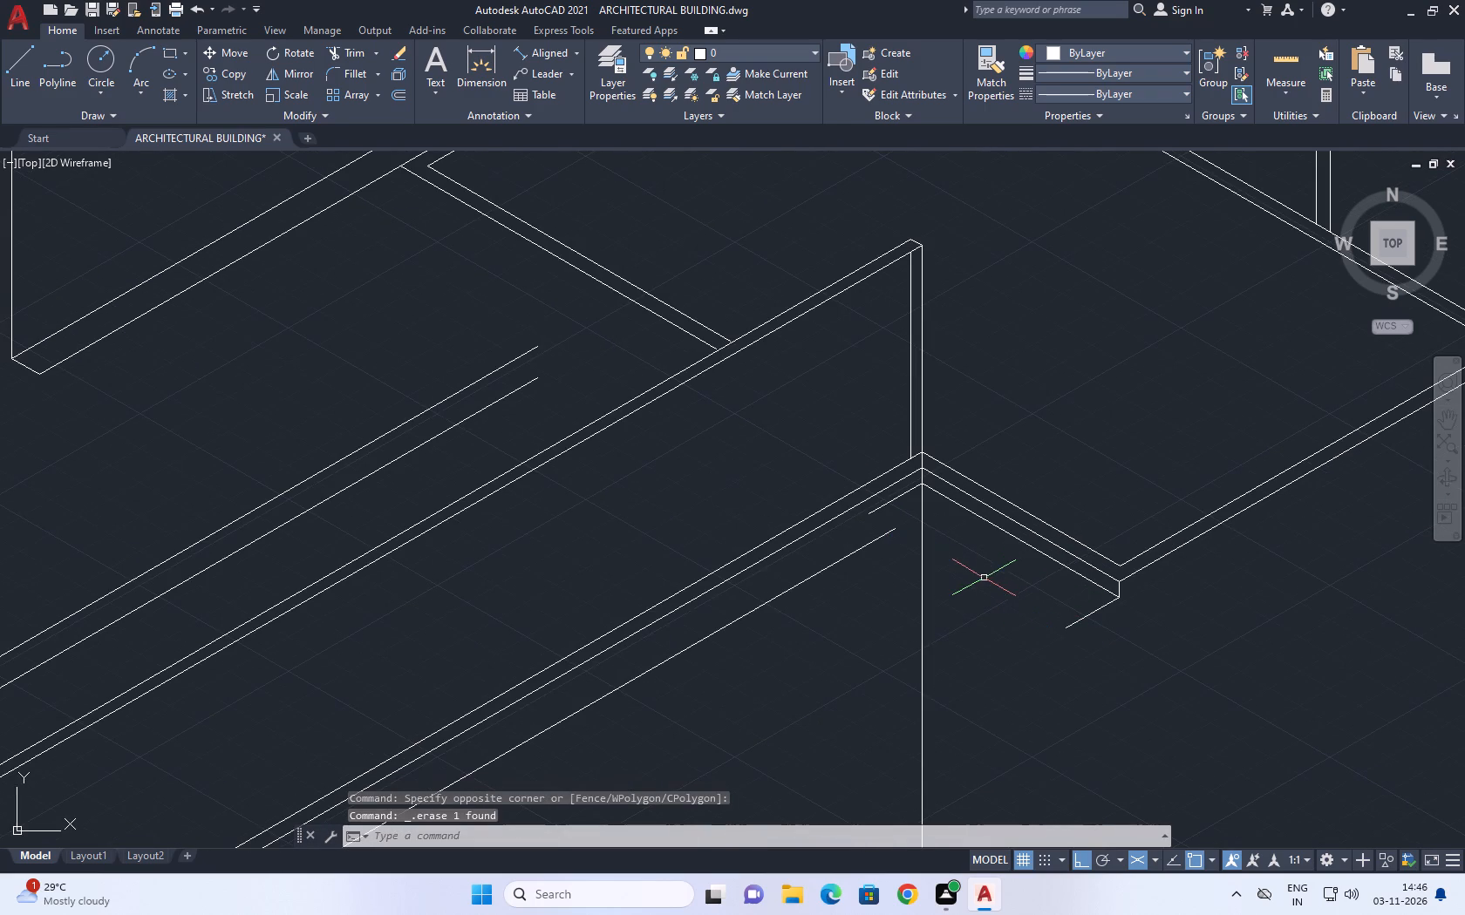
# Erase the short 210° line left at the slab edge's outer lower corner.
pyautogui.scroll(2, 919, 533)
pyautogui.moveTo(957, 435); pyautogui.dragTo(924, 438, button='middle')
pyautogui.scroll(-3, 944, 450)
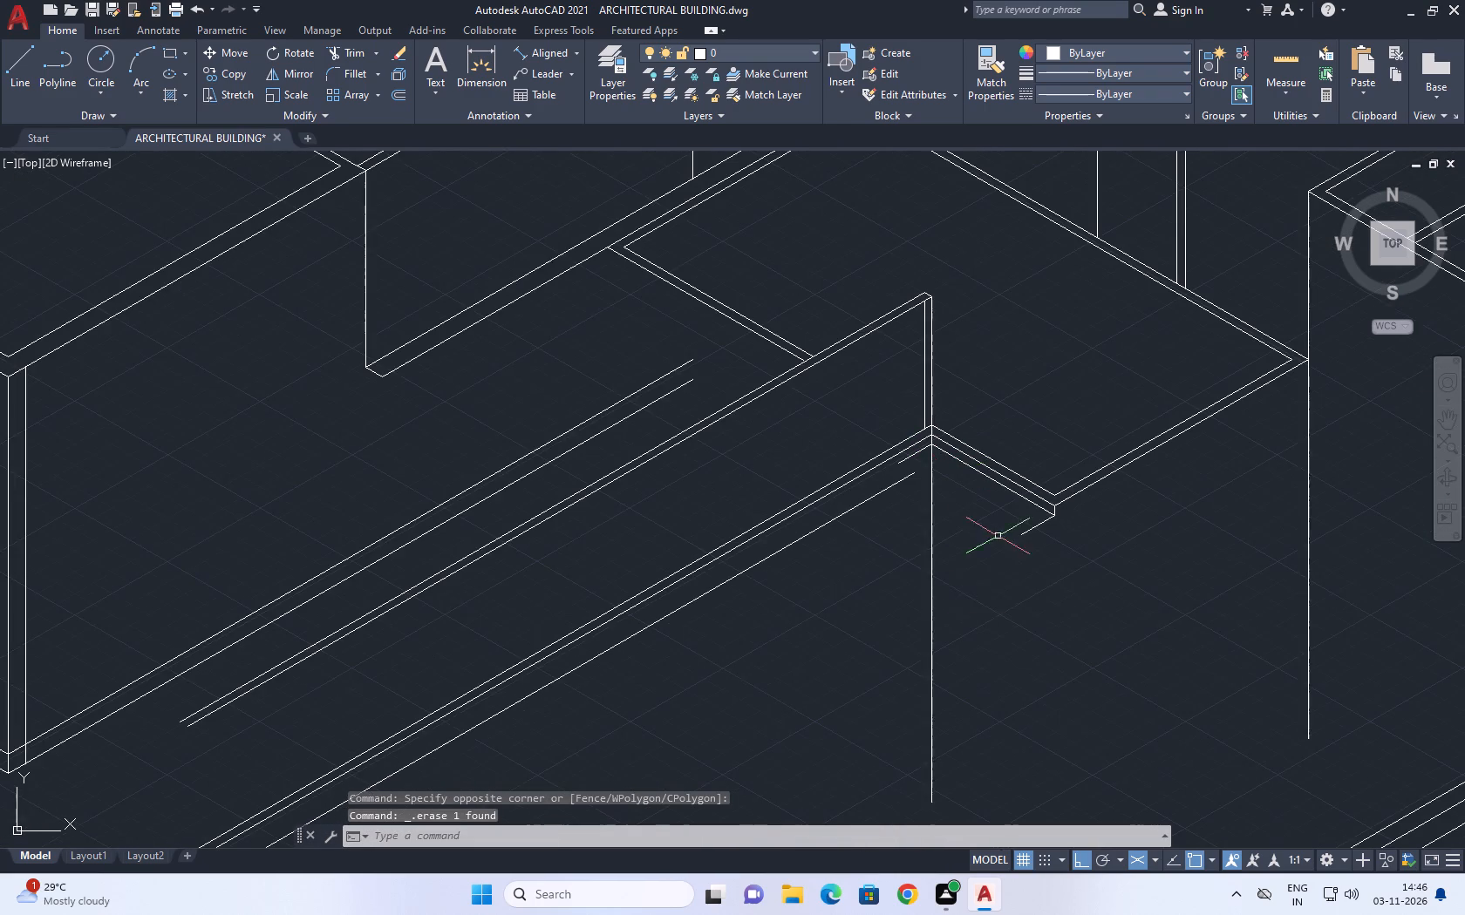
pyautogui.moveTo(1070, 585); pyautogui.dragTo(1081, 532, button='middle')
pyautogui.scroll(3, 1047, 439)
pyautogui.moveTo(1057, 606); pyautogui.dragTo(1036, 593)
pyautogui.moveTo(951, 559); pyautogui.dragTo(938, 559)
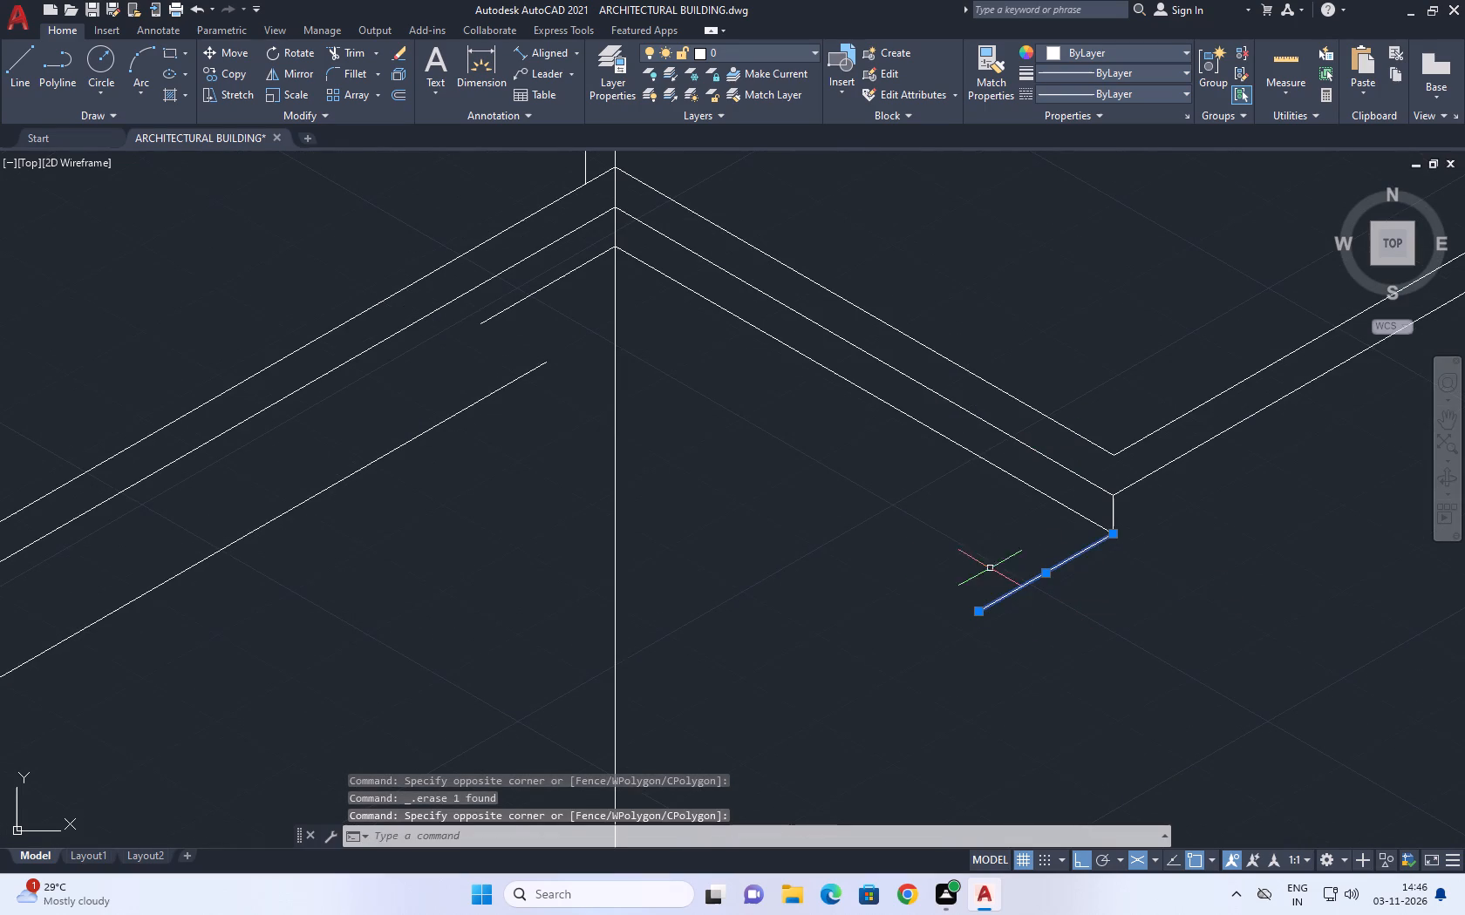
pyautogui.press('Delete')
# With ortho off, draw a freehand slanting line from the slab's outer lower corner down past the lower vertical's foot.
pyautogui.moveTo(1088, 585); pyautogui.dragTo(1039, 481, button='middle')
pyautogui.press('l')
pyautogui.press('space')
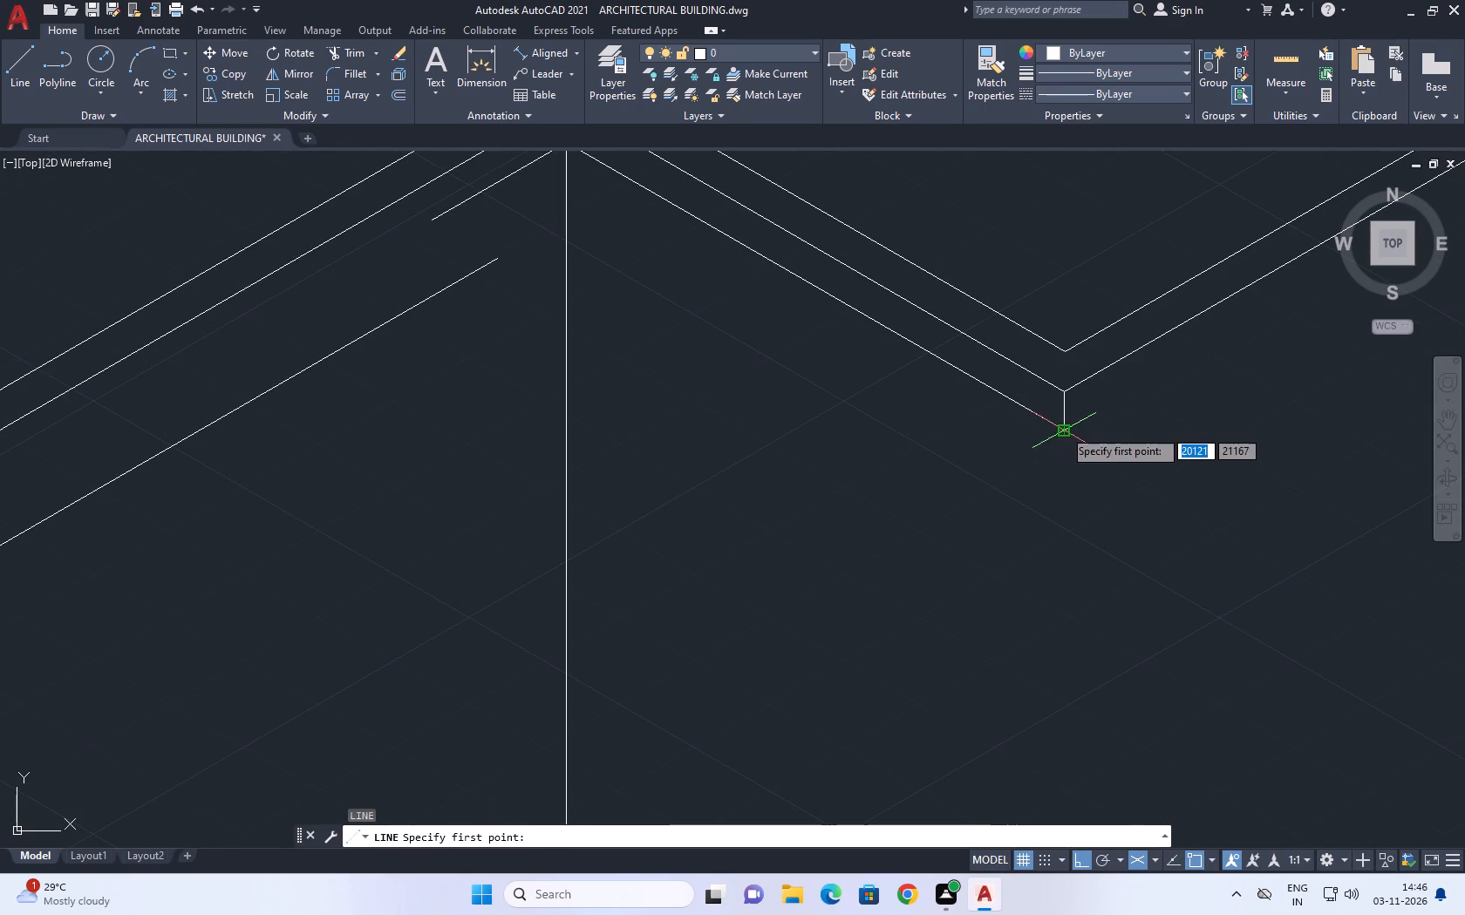
pyautogui.click(1063, 429)
pyautogui.scroll(-3, 1058, 442)
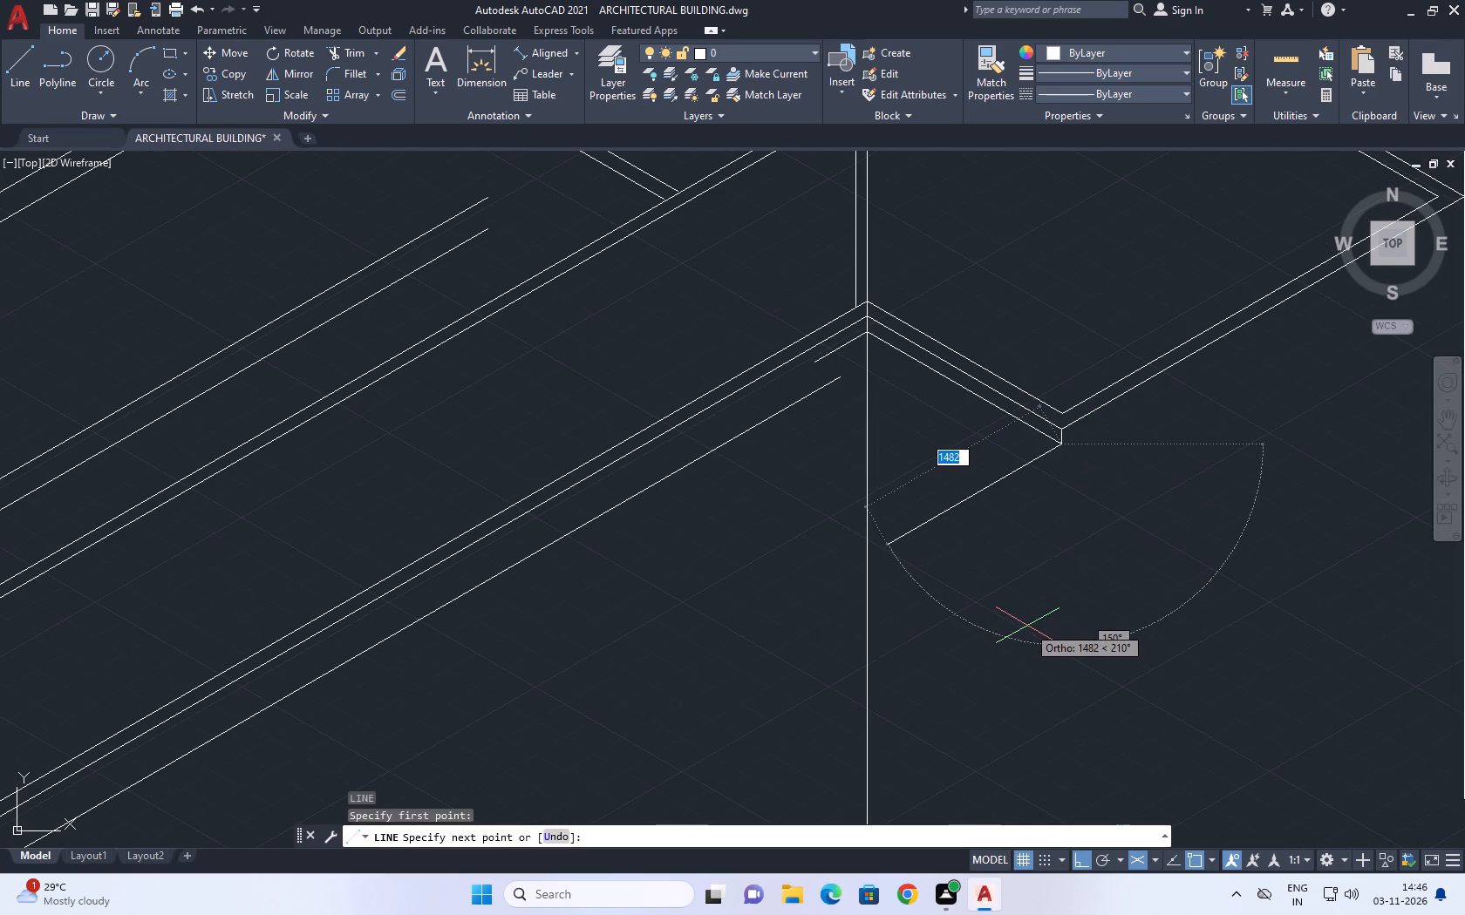
pyautogui.press('F8')
pyautogui.scroll(-2, 1046, 572)
pyautogui.moveTo(1025, 701); pyautogui.dragTo(1016, 543, button='middle')
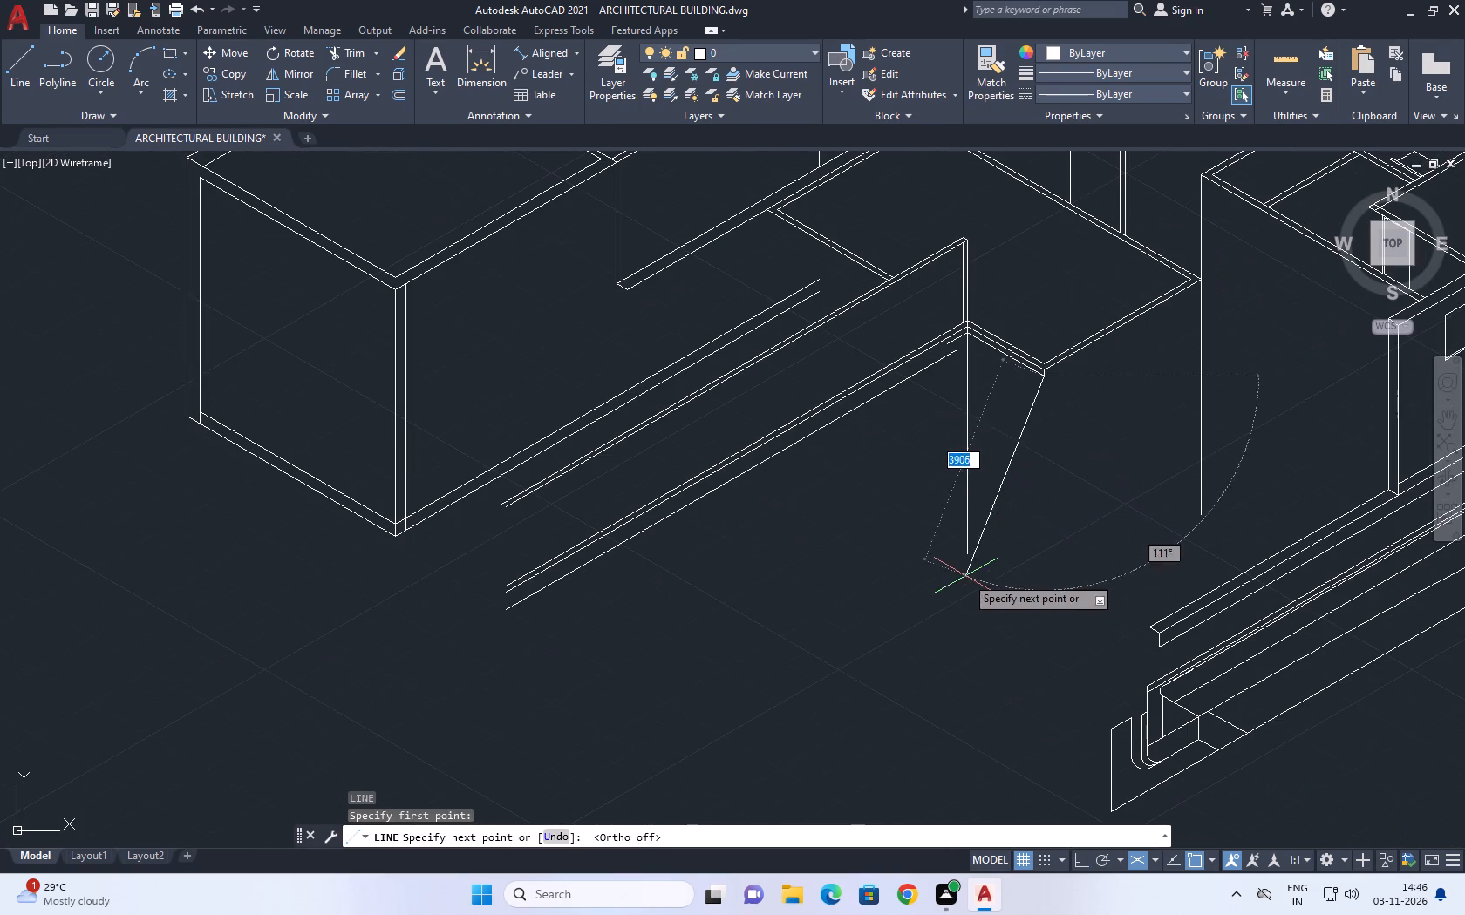
pyautogui.click(942, 644)
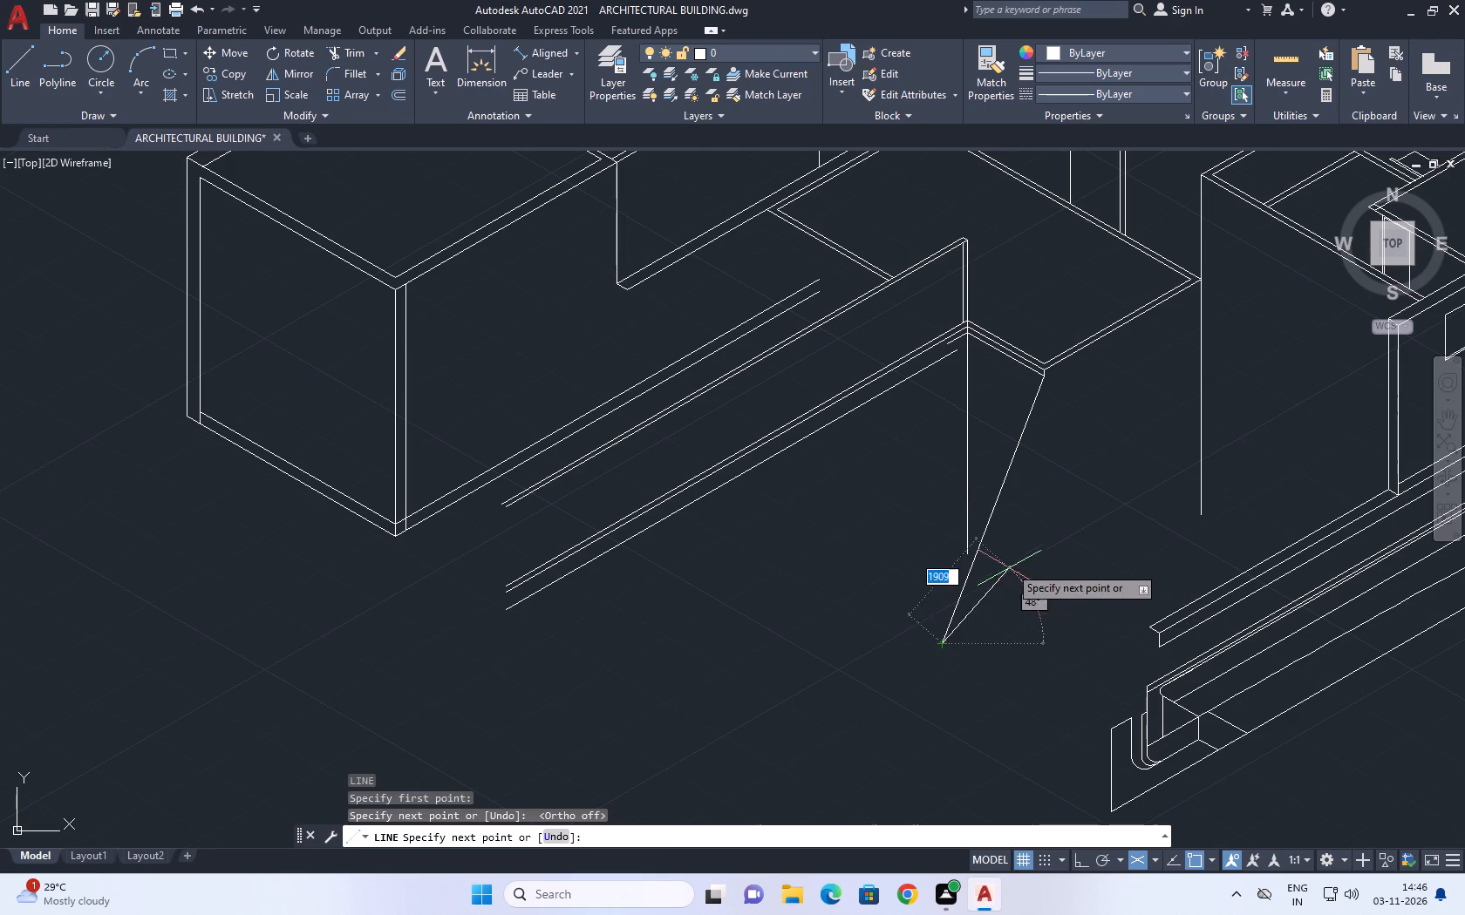
pyautogui.press('Escape')
# Stretch the foot of the vertical beneath the return wall corner outward so it slants alongside the new sloping line.
pyautogui.click(972, 376)
pyautogui.click(948, 403)
pyautogui.scroll(1, 972, 558)
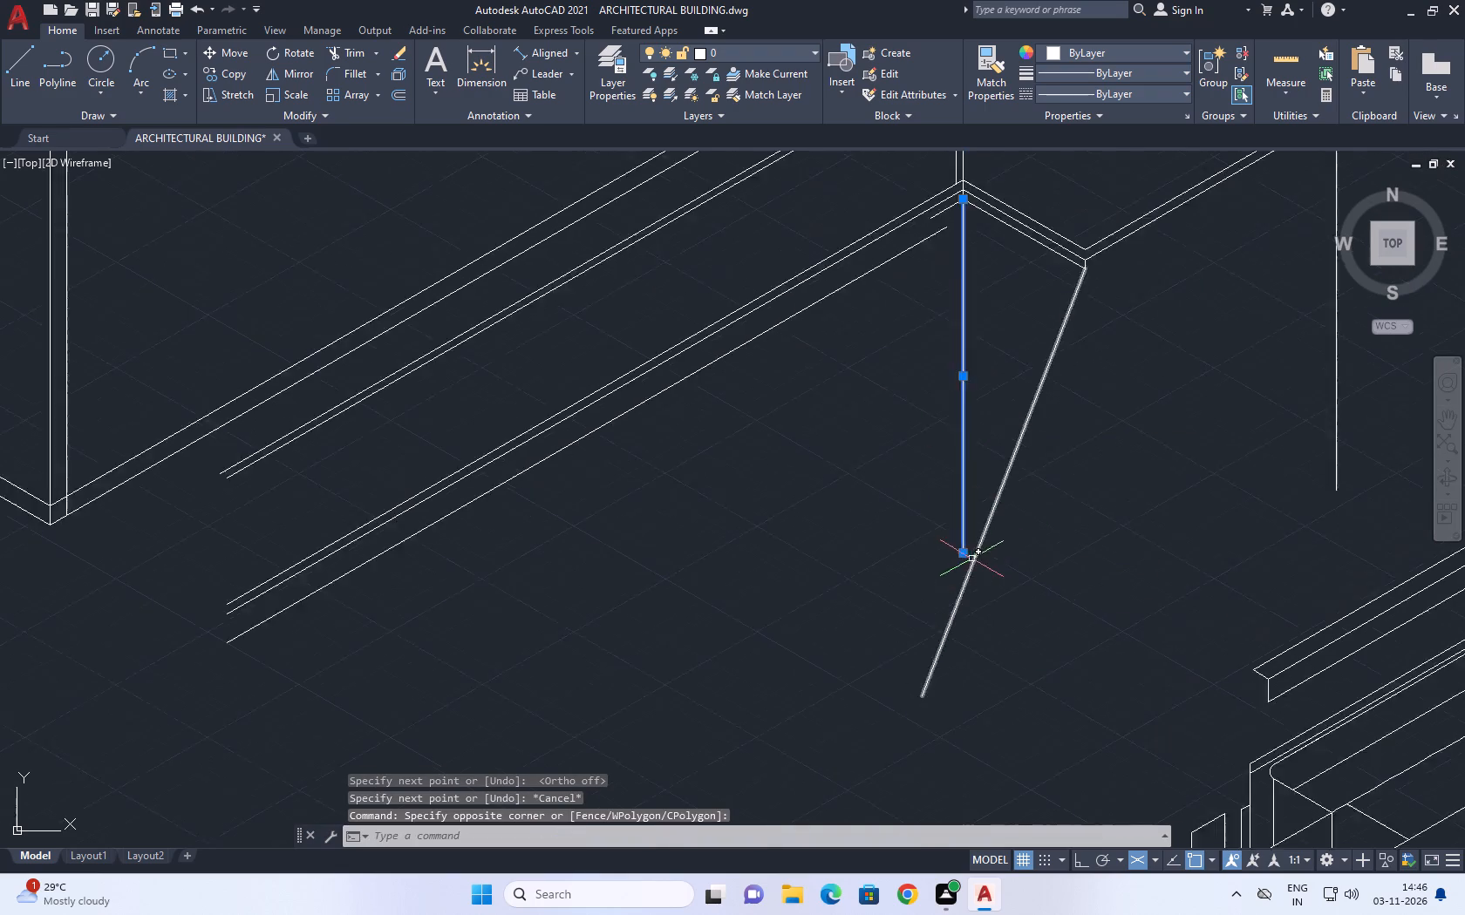
pyautogui.scroll(1, 971, 559)
pyautogui.click(959, 552)
pyautogui.click(630, 623)
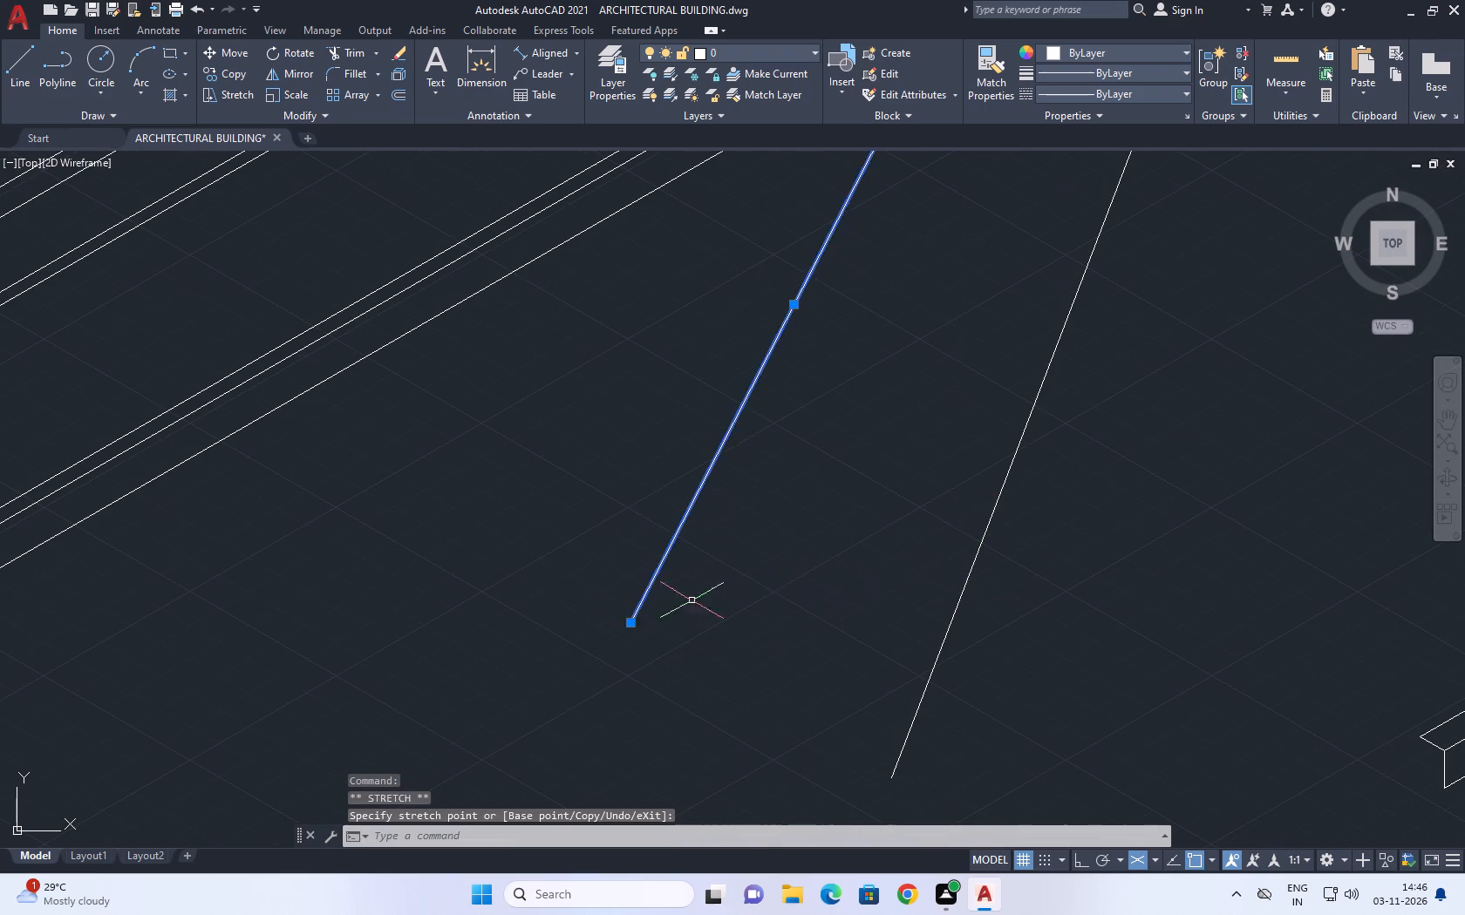
pyautogui.scroll(-2, 803, 579)
pyautogui.press('Escape')
pyautogui.scroll(3, 871, 351)
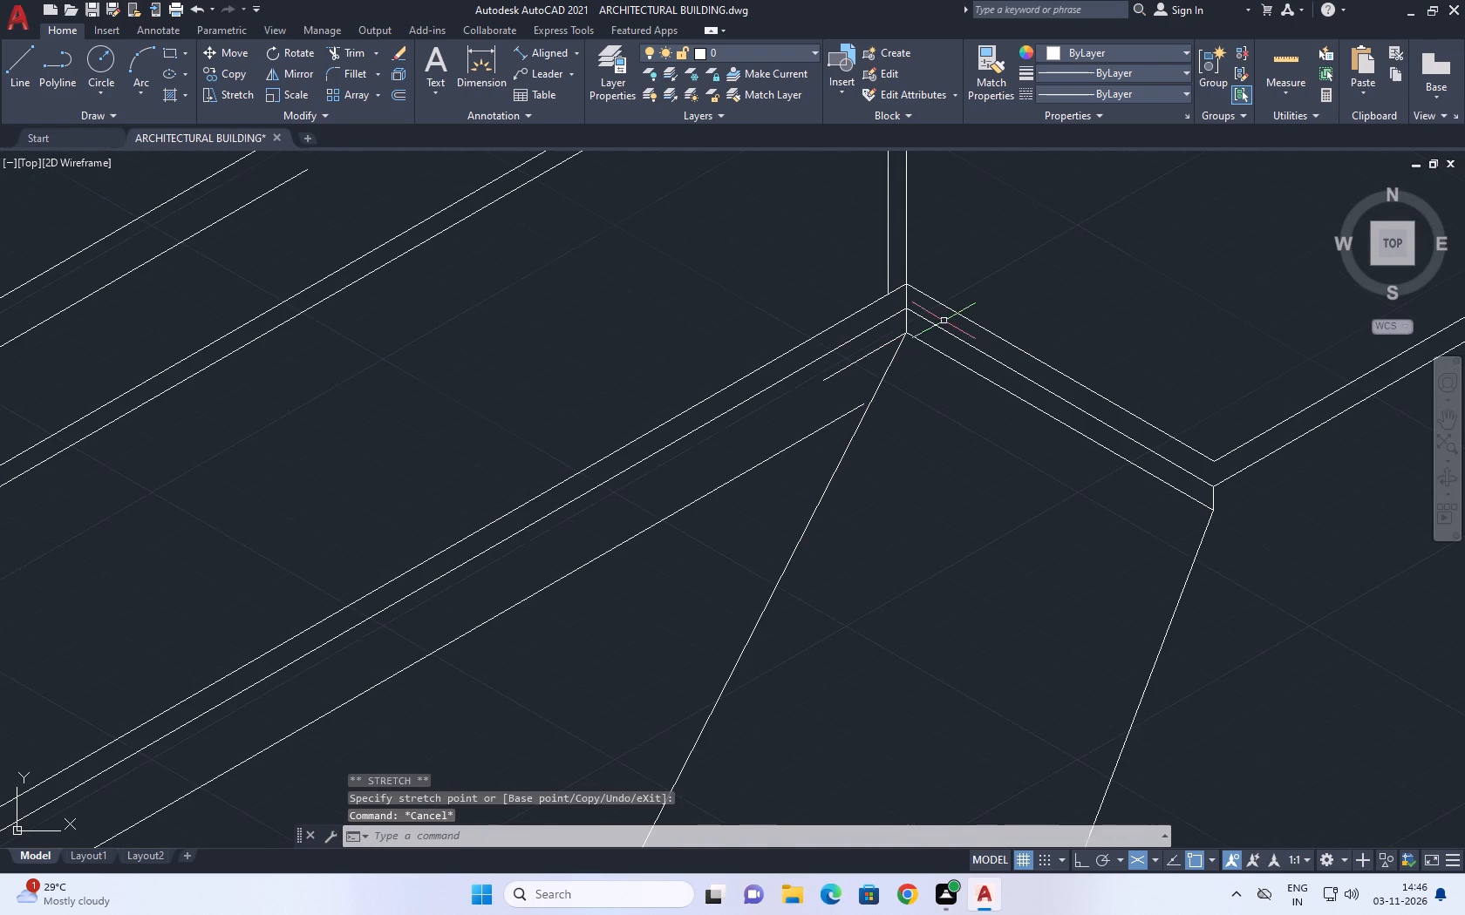
# Draw a line about 1856 long at 330° from the free end of the short underside line, parallel to the slab's short front edge.
pyautogui.scroll(1, 944, 320)
pyautogui.middleClick(932, 325)
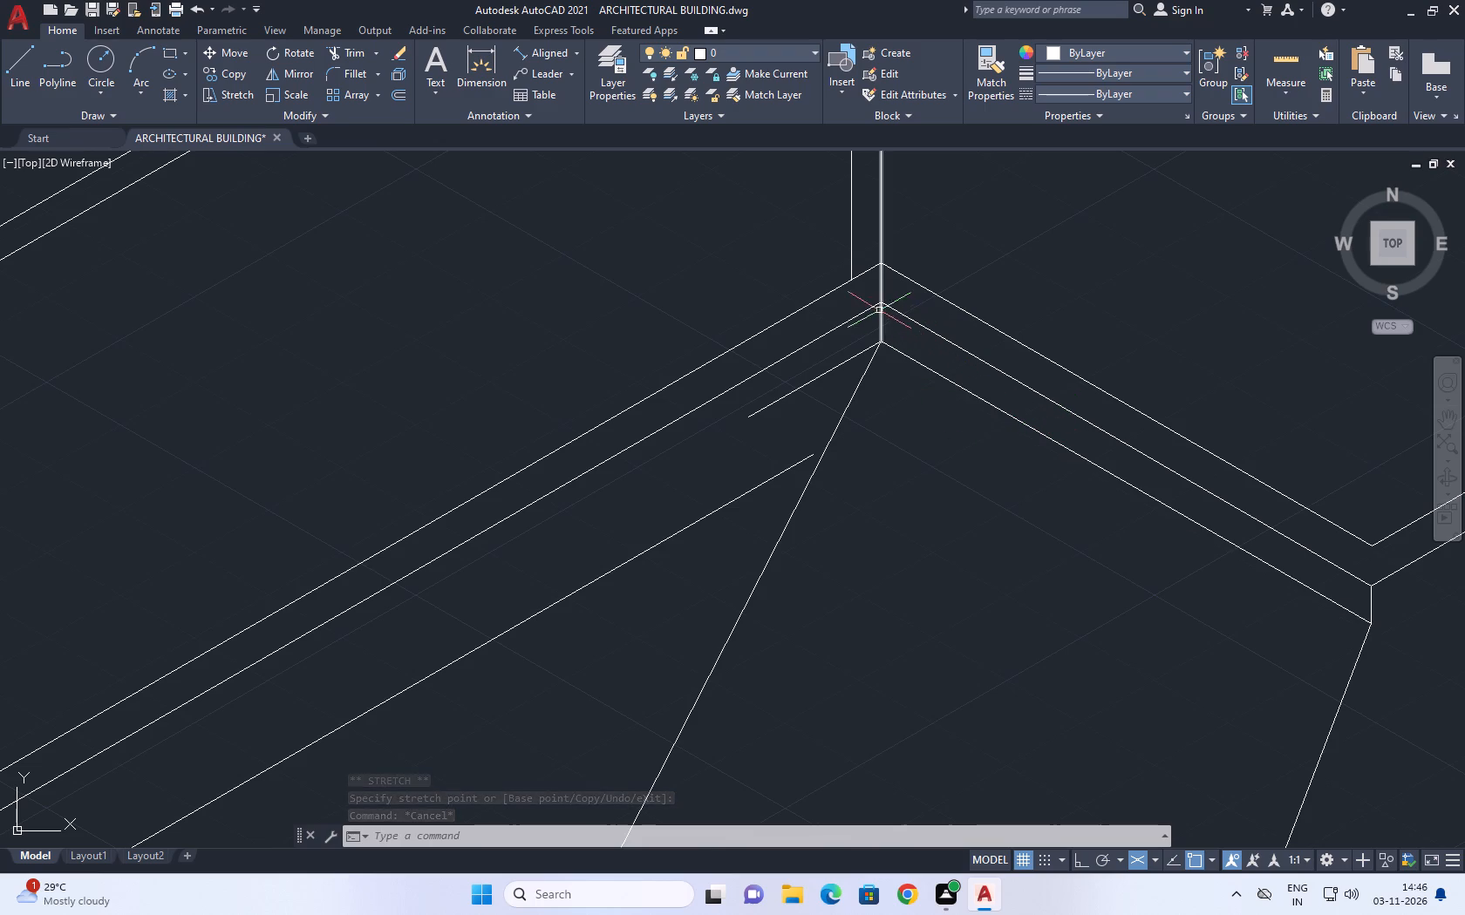
pyautogui.press('l')
pyautogui.press('space')
pyautogui.scroll(1, 881, 342)
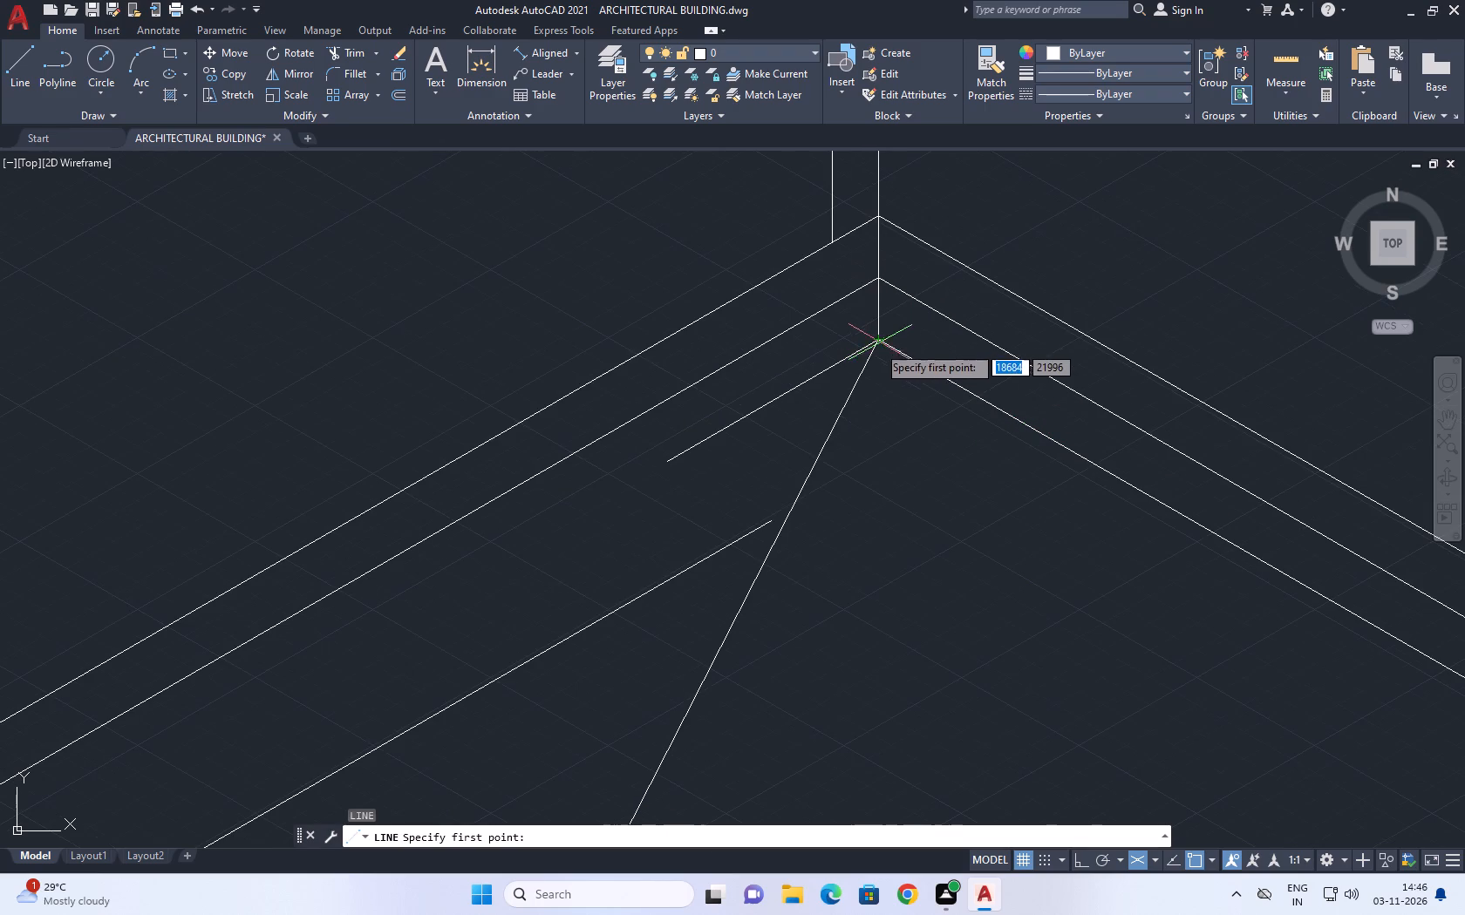
pyautogui.click(665, 461)
pyautogui.scroll(-3, 680, 430)
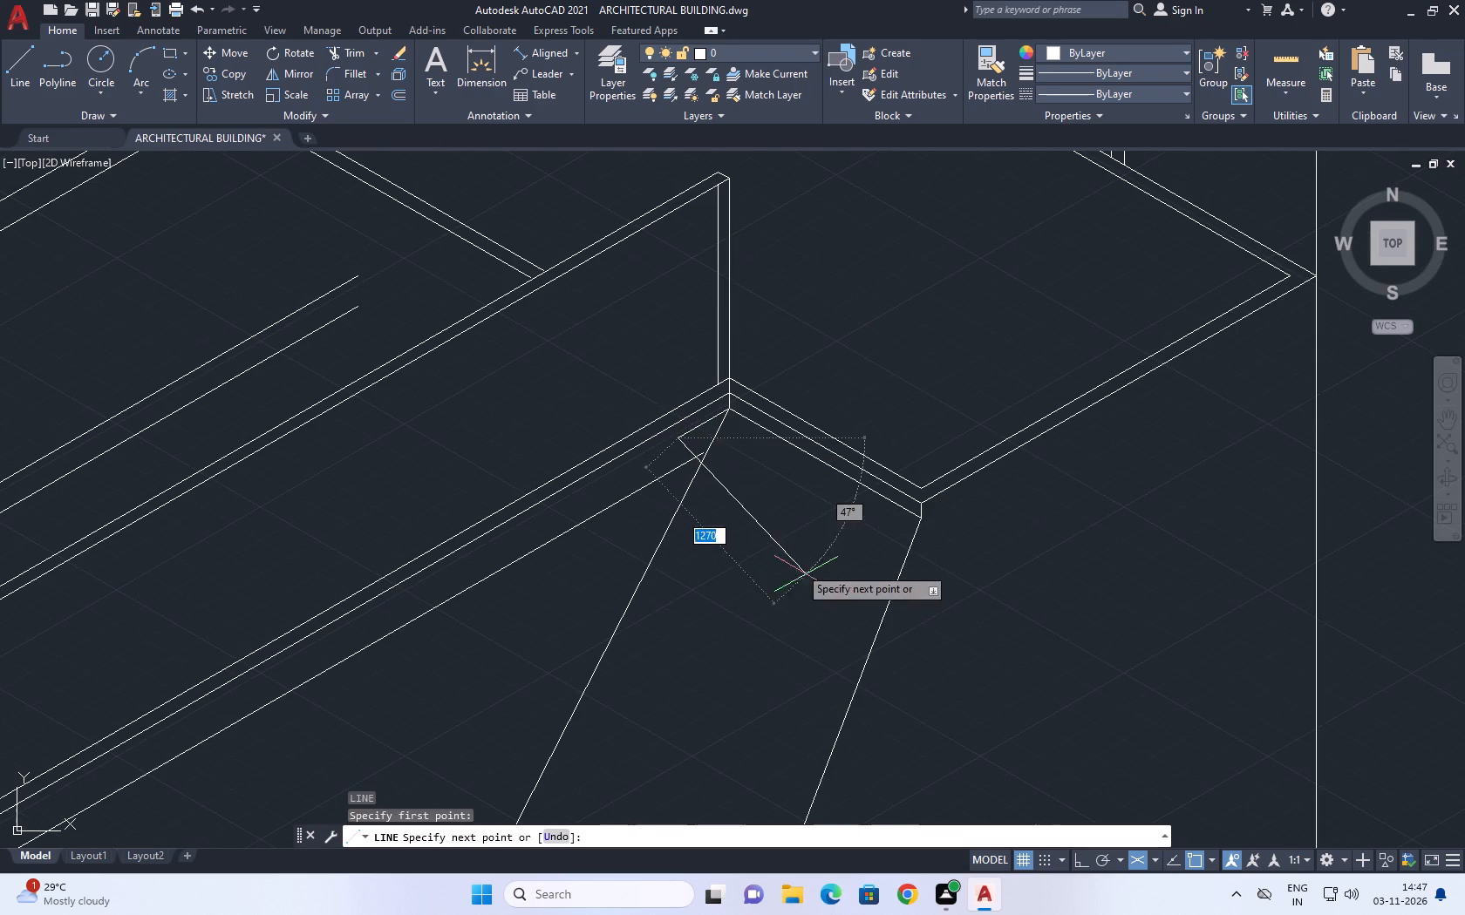
pyautogui.press('F5')
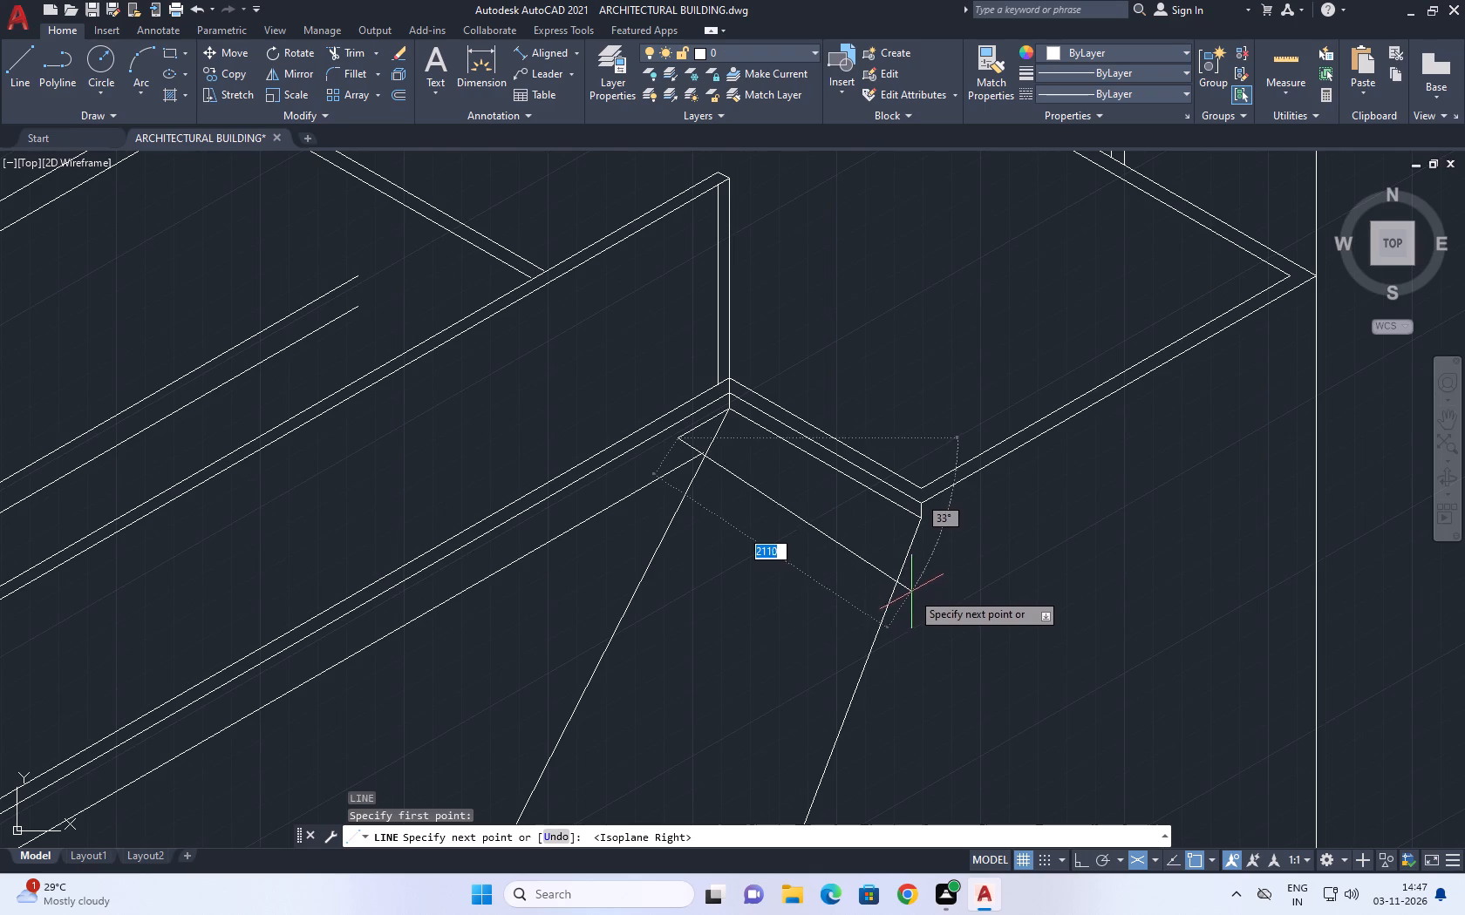
pyautogui.press('F8')
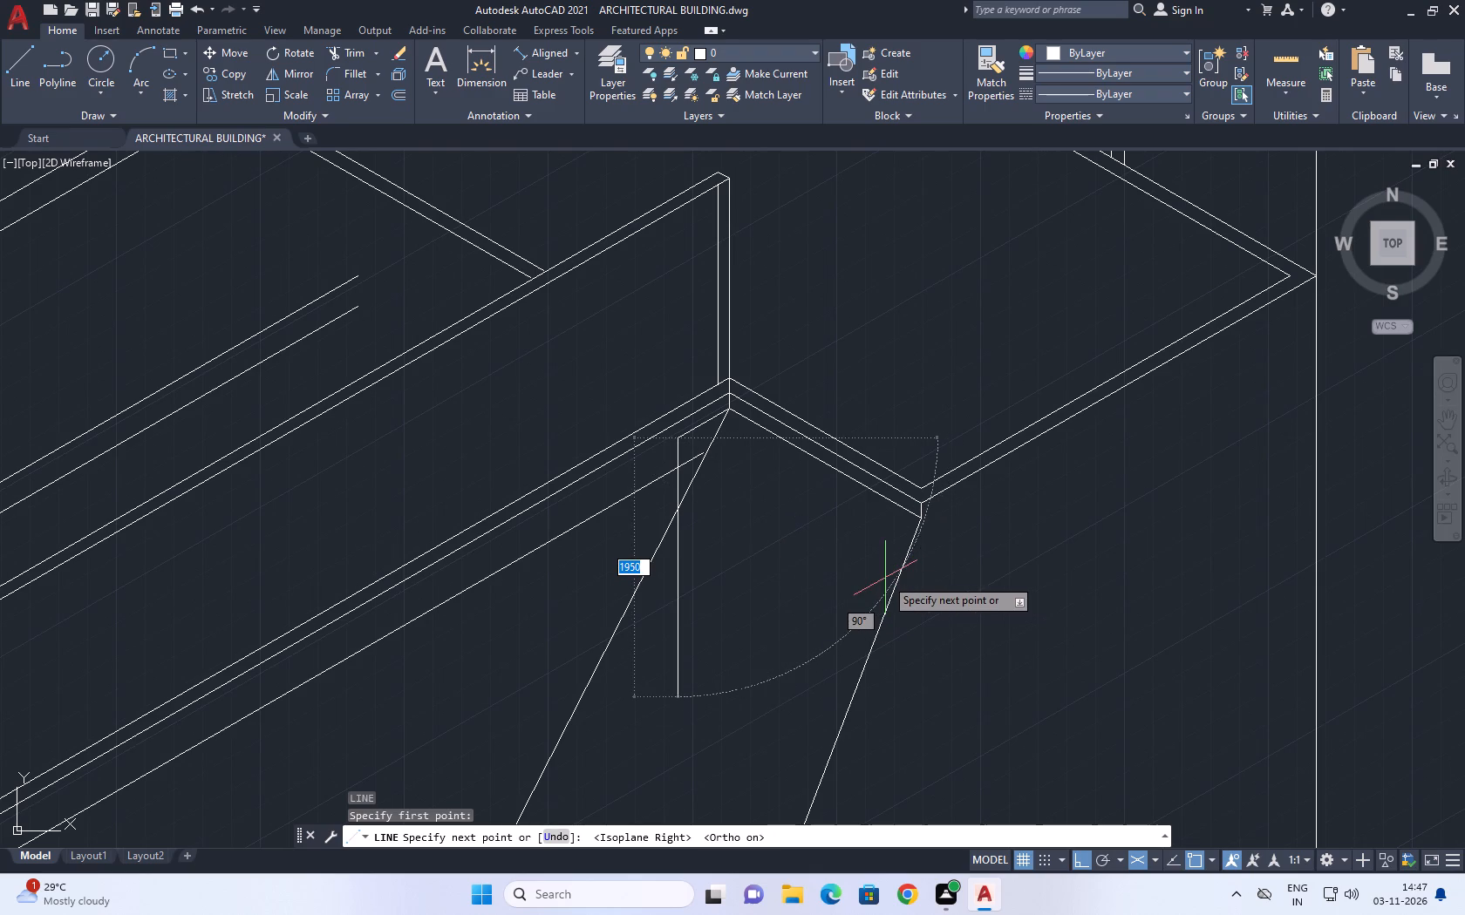
pyautogui.press('F5')
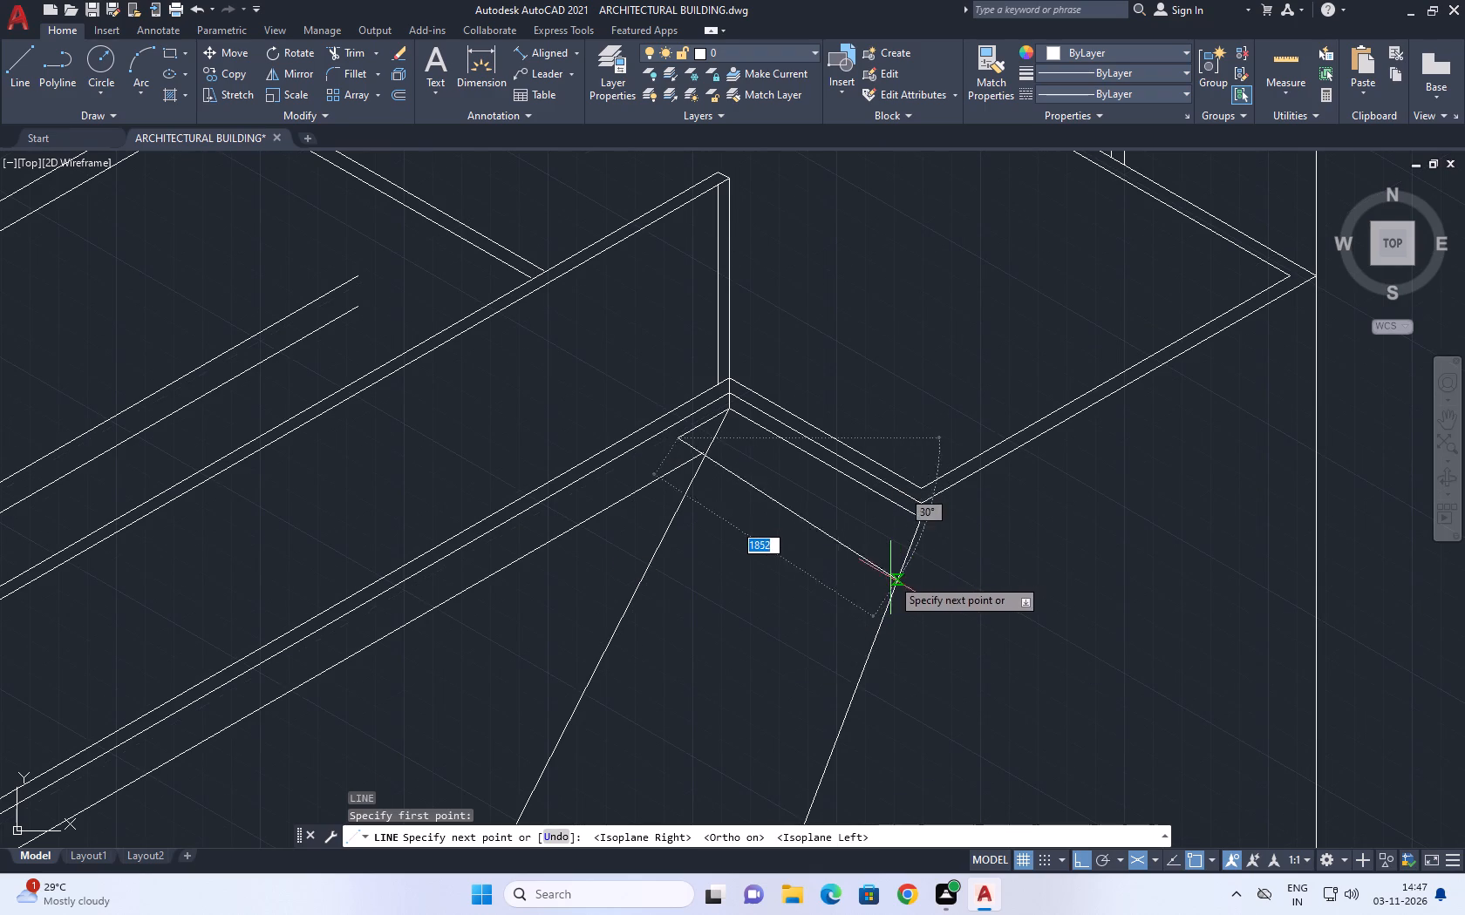
pyautogui.scroll(2, 886, 568)
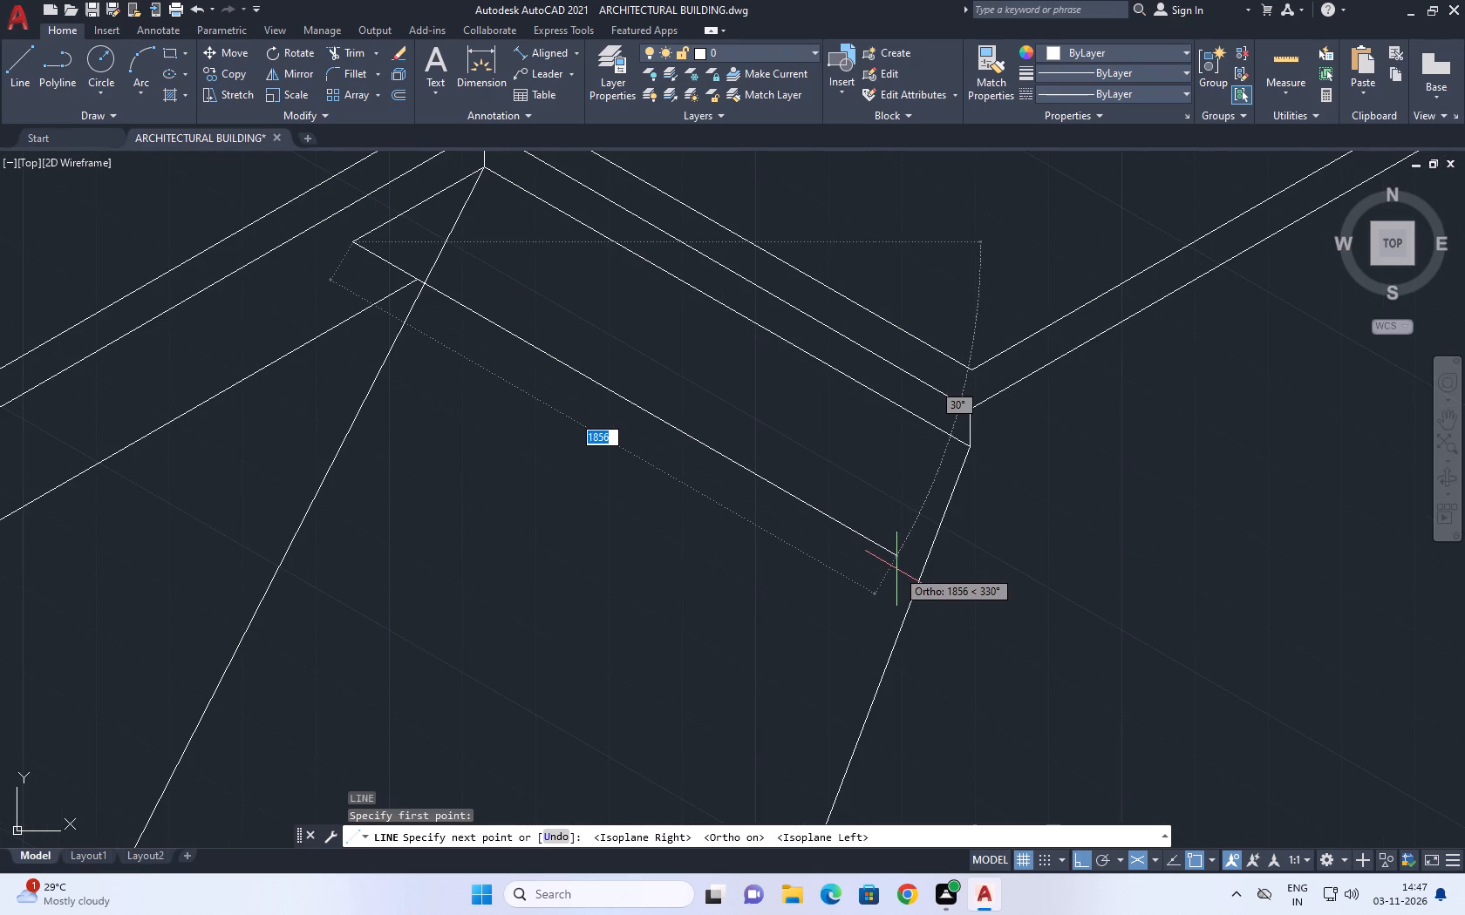
pyautogui.click(896, 569)
pyautogui.press('Escape')
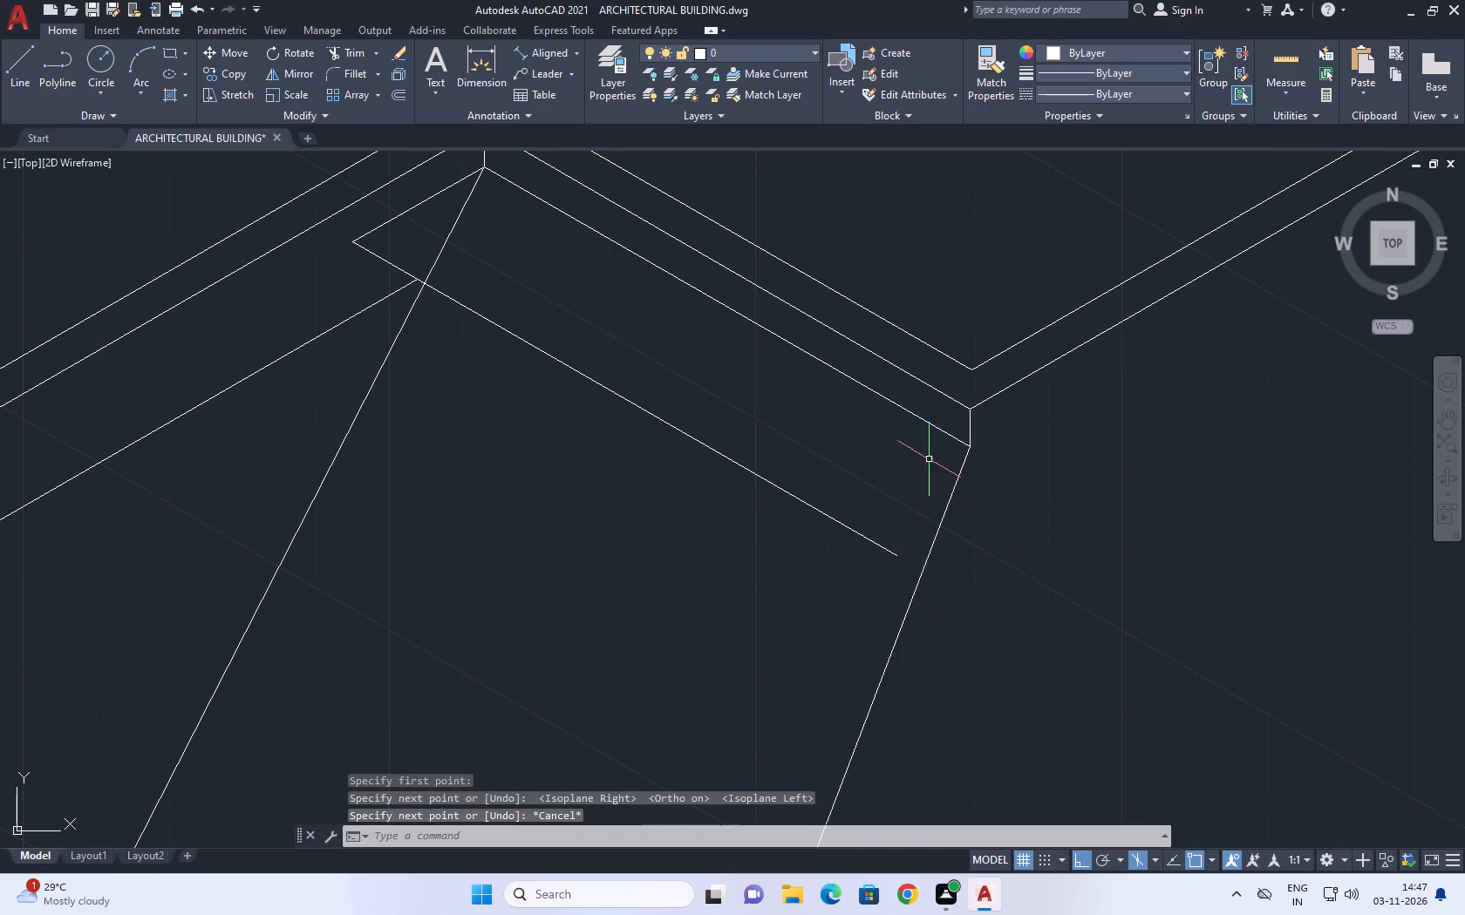
# Draw a 210° line from the slab's outer lower corner across the new parallel line.
pyautogui.press('space')
pyautogui.scroll(1, 964, 456)
pyautogui.click(977, 444)
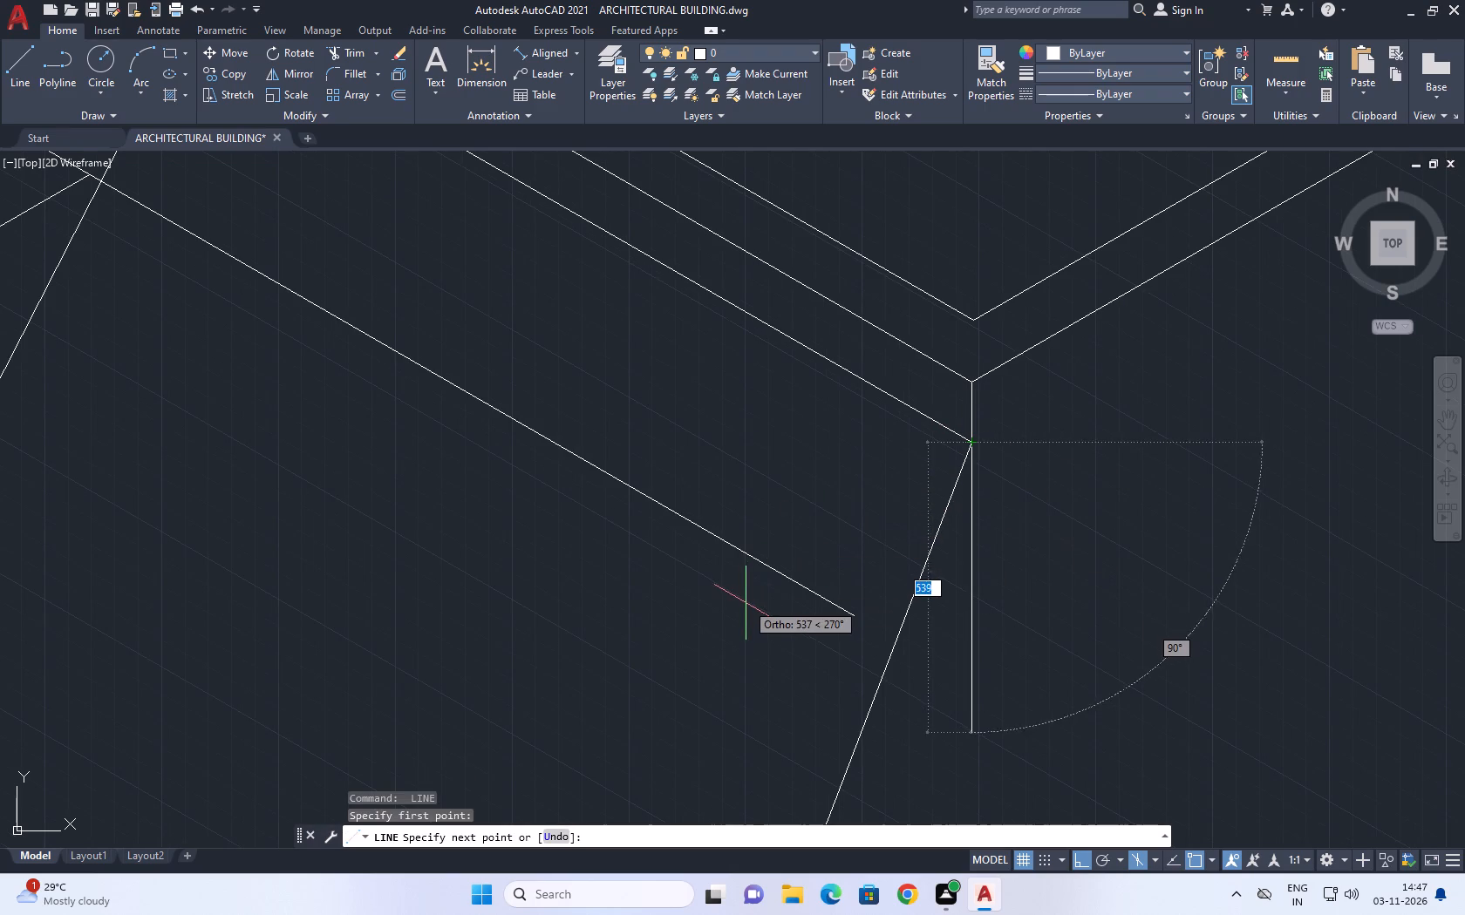
pyautogui.press('F5')
pyautogui.click(681, 670)
pyautogui.press('space')
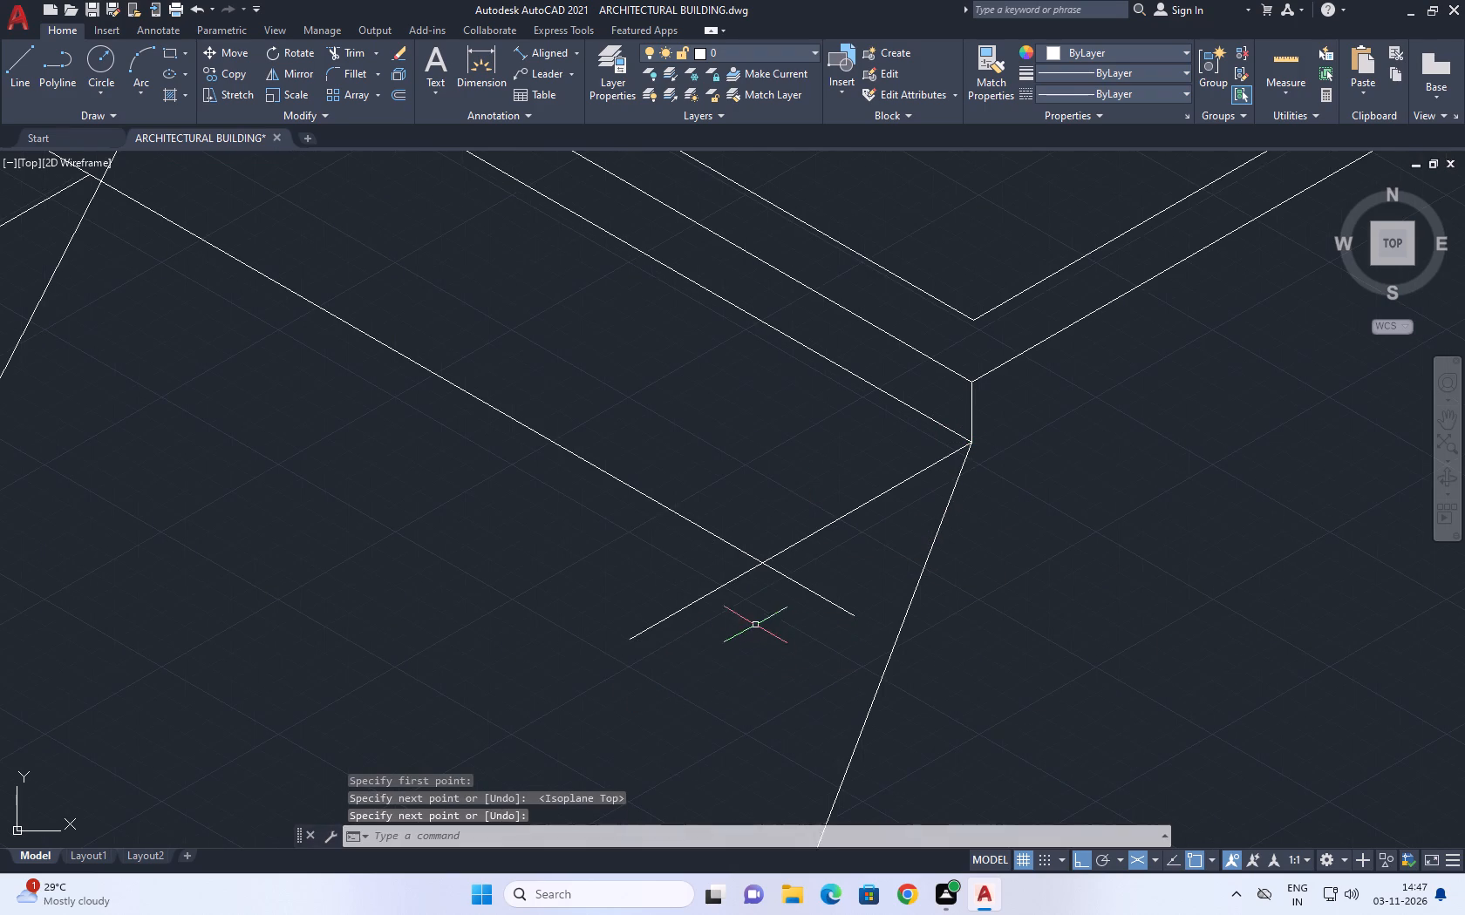
# Trim the new outline's crossing ends and the slanting line inside it, and remove the leftover line parallel to the slab's long edge.
pyautogui.scroll(-2, 755, 620)
pyautogui.moveTo(788, 640); pyautogui.dragTo(824, 620, button='middle')
pyautogui.press('t')
pyautogui.press('r')
pyautogui.press('space')
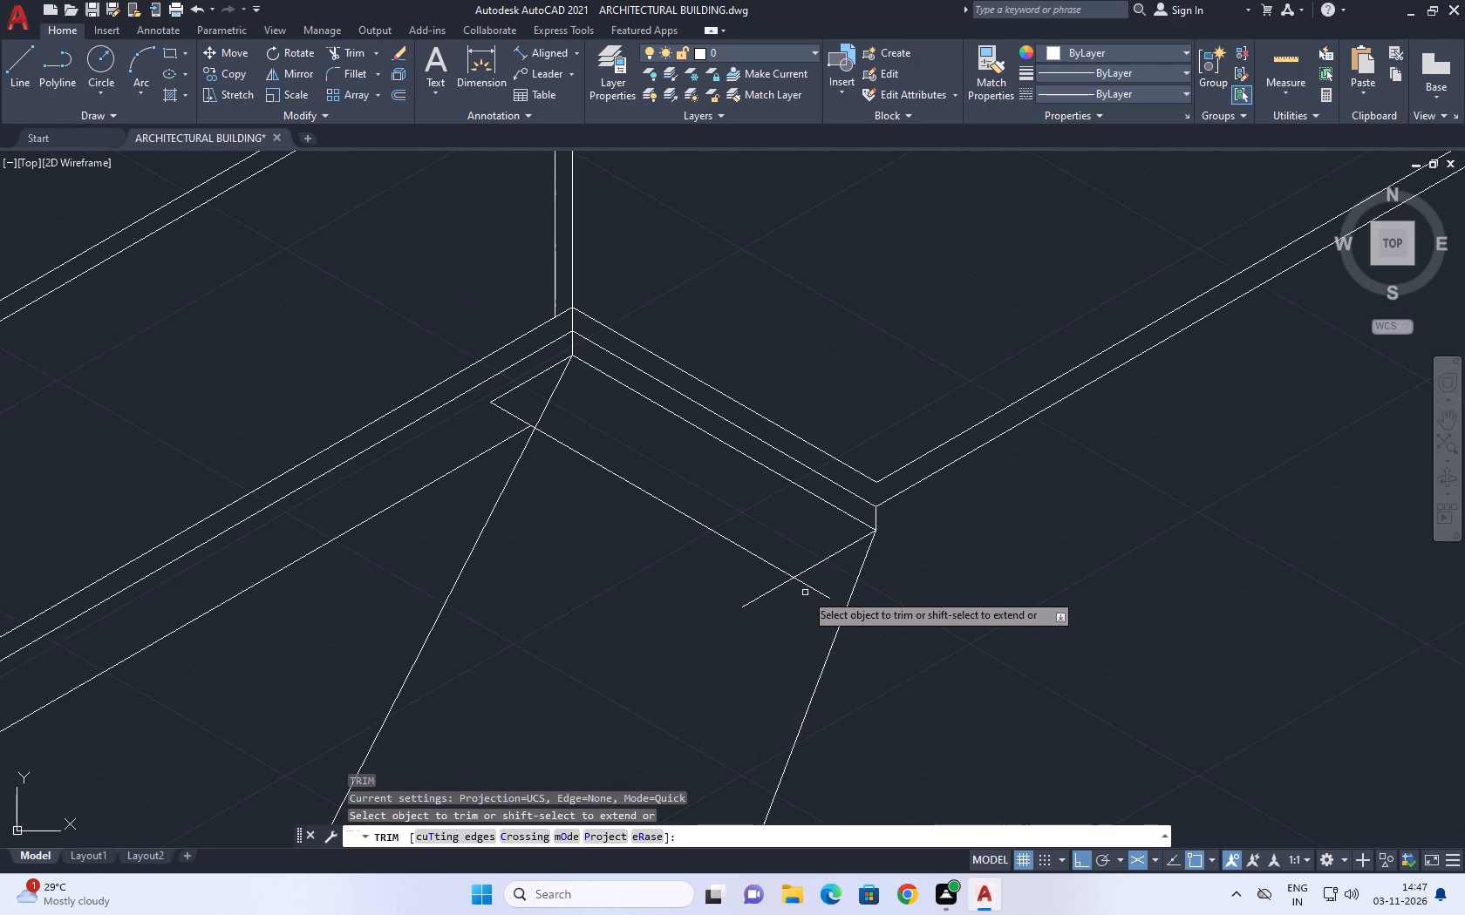
pyautogui.click(818, 587)
pyautogui.moveTo(764, 587); pyautogui.dragTo(755, 588)
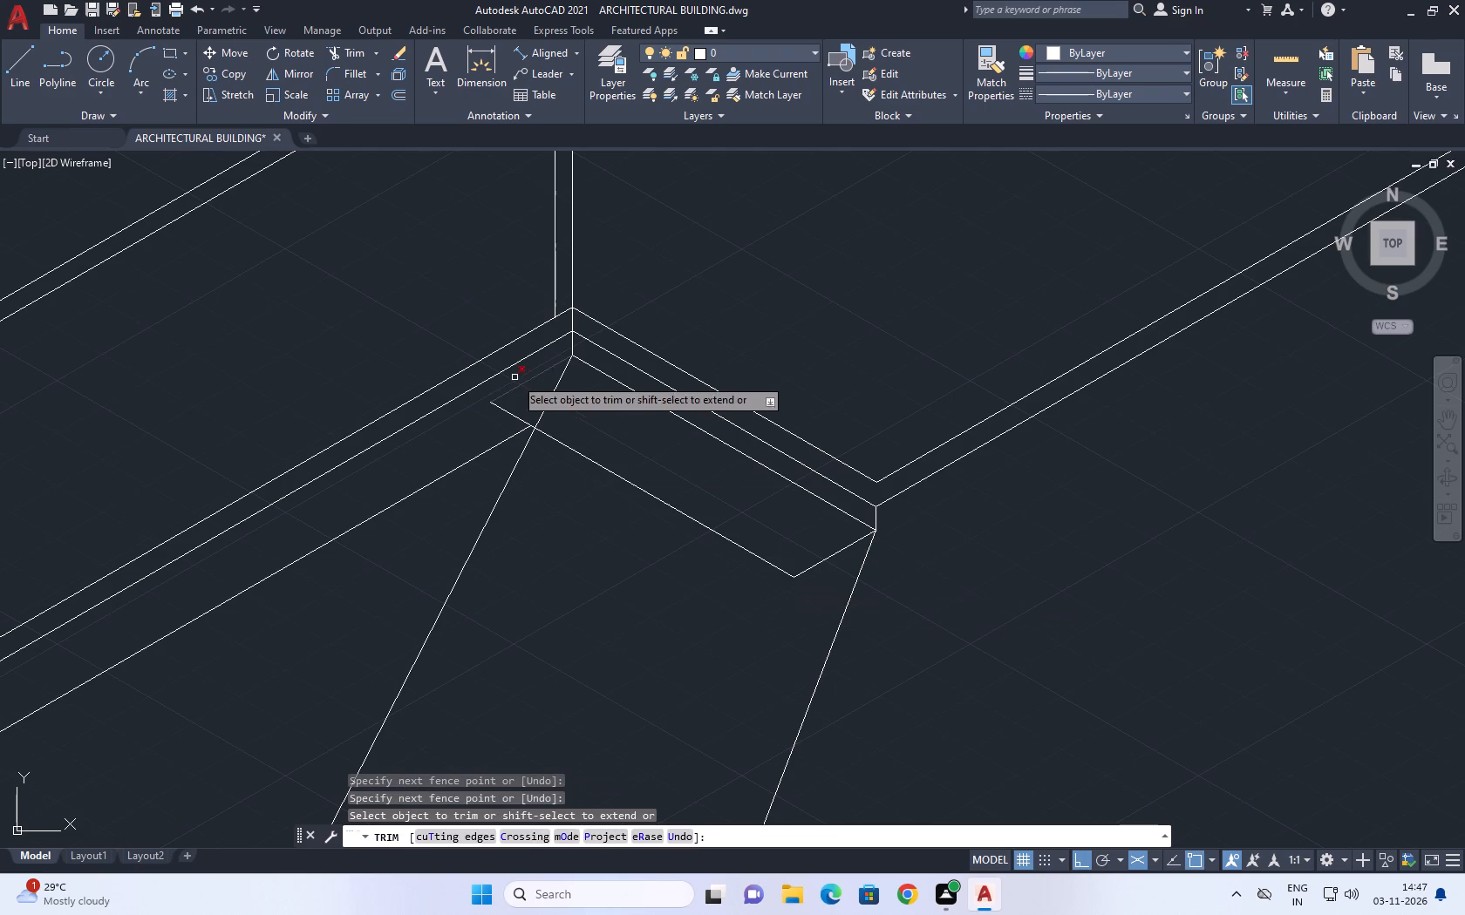
pyautogui.click(543, 398)
pyautogui.click(562, 396)
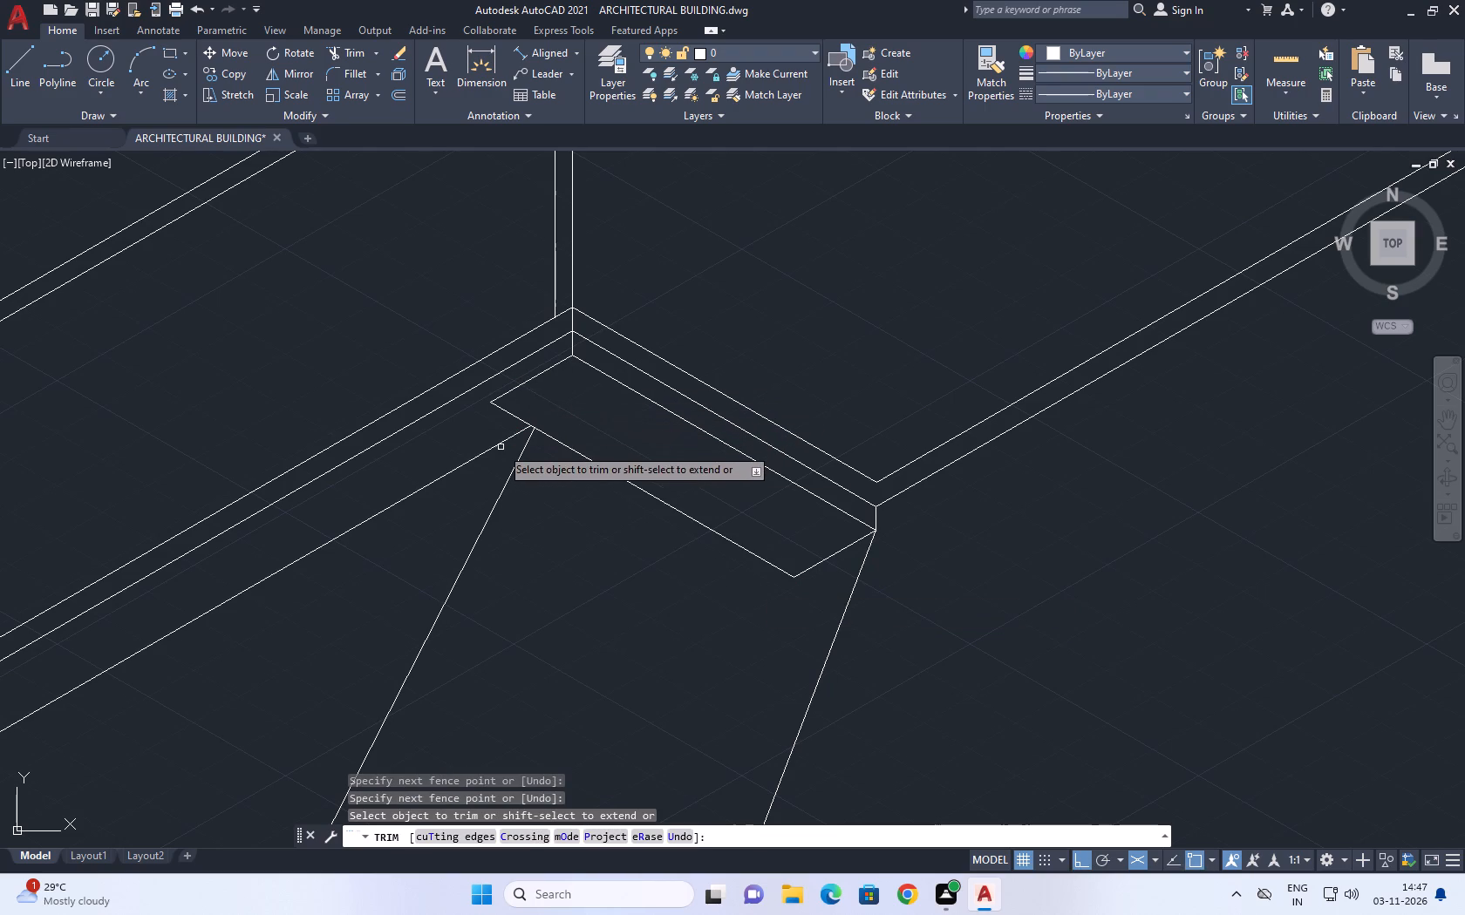
pyautogui.click(501, 447)
pyautogui.click(488, 430)
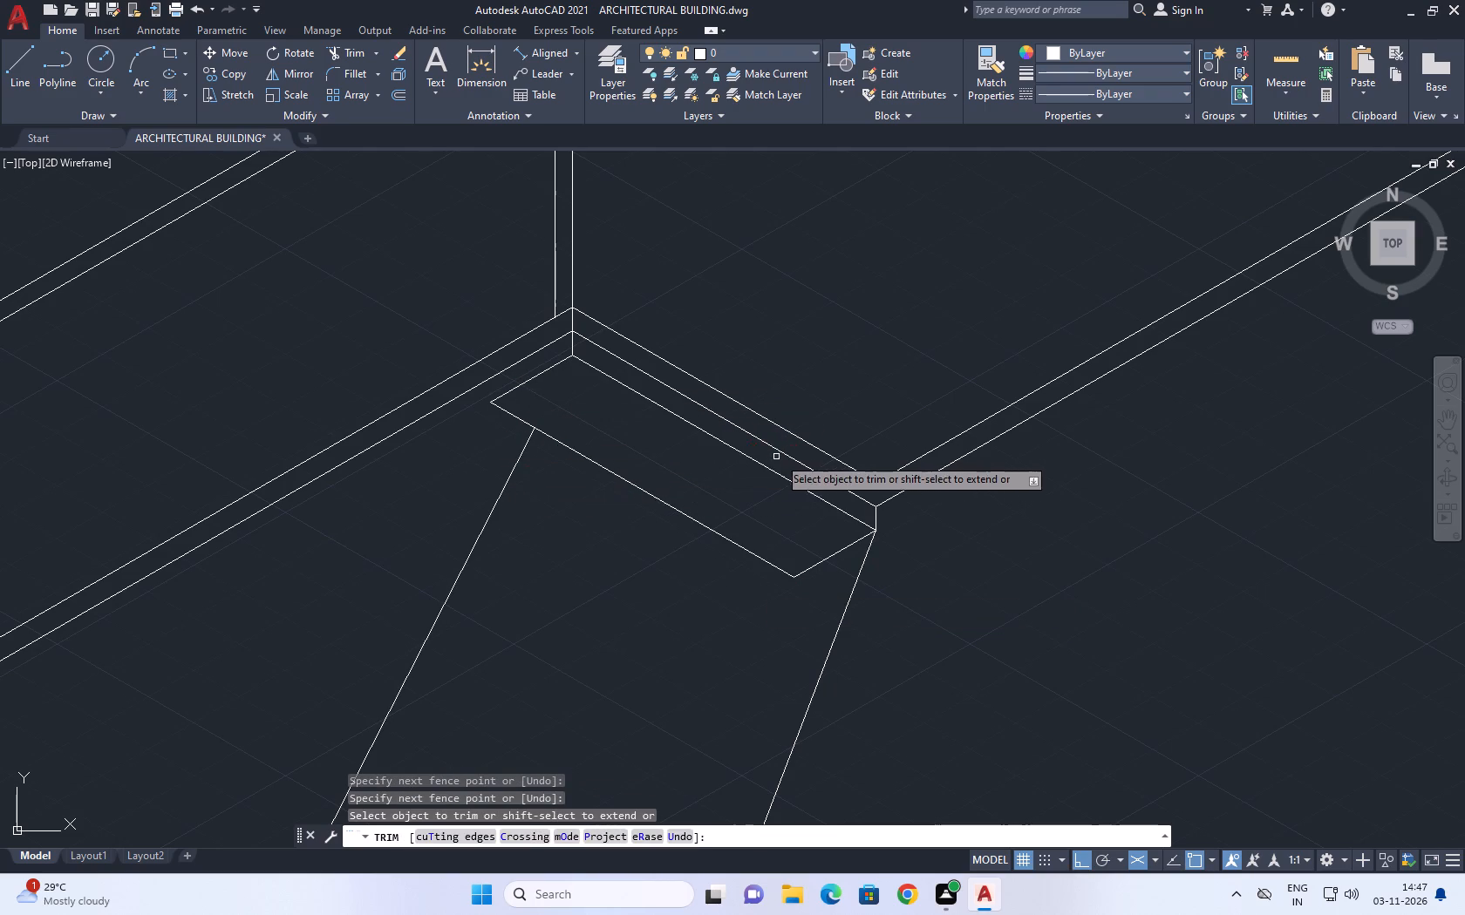
pyautogui.press('Escape')
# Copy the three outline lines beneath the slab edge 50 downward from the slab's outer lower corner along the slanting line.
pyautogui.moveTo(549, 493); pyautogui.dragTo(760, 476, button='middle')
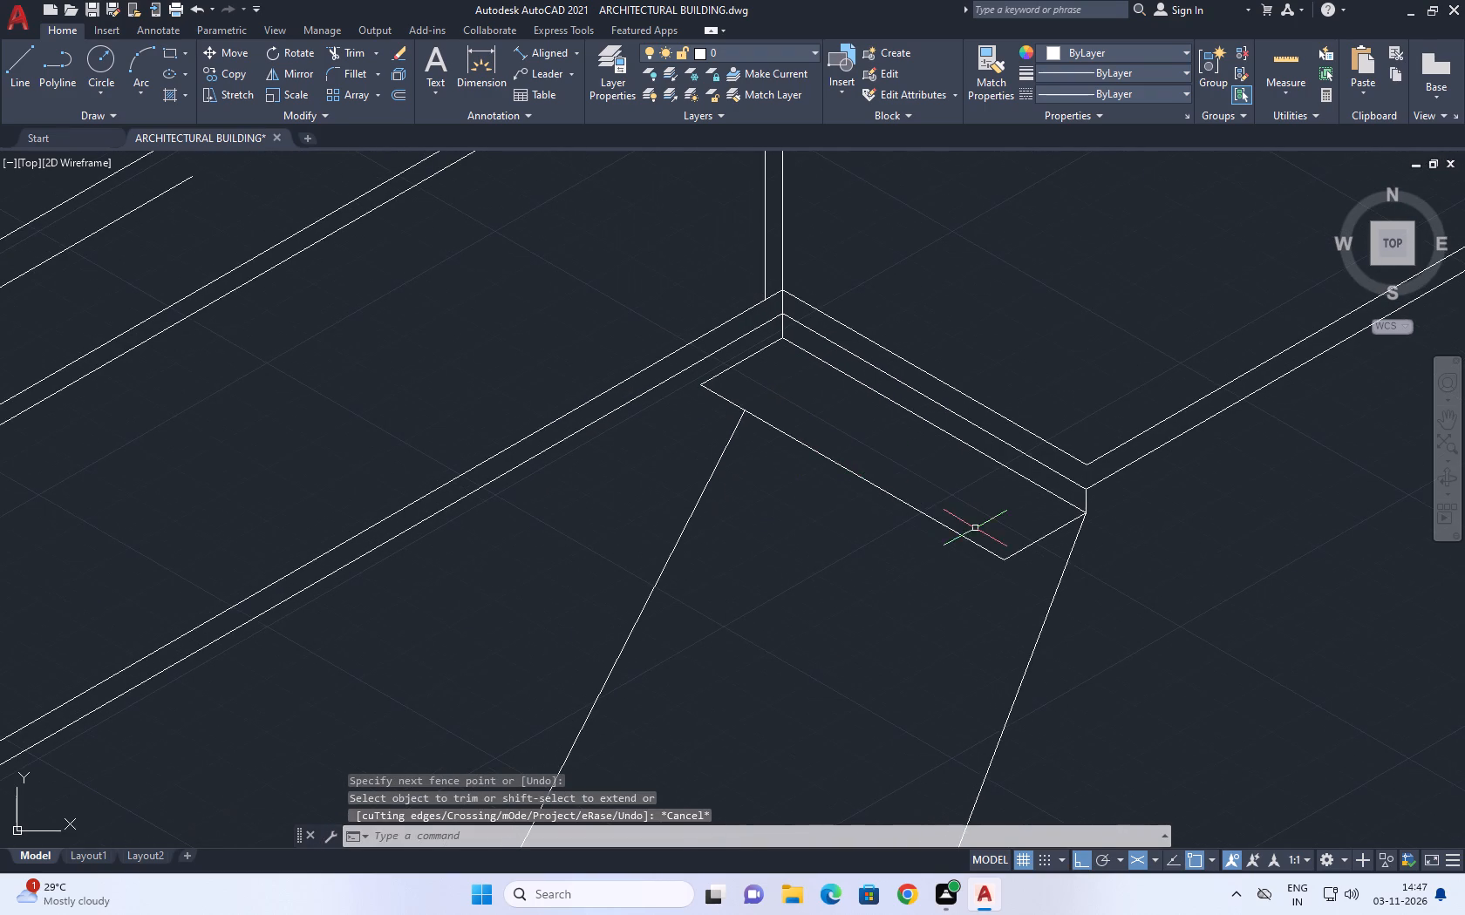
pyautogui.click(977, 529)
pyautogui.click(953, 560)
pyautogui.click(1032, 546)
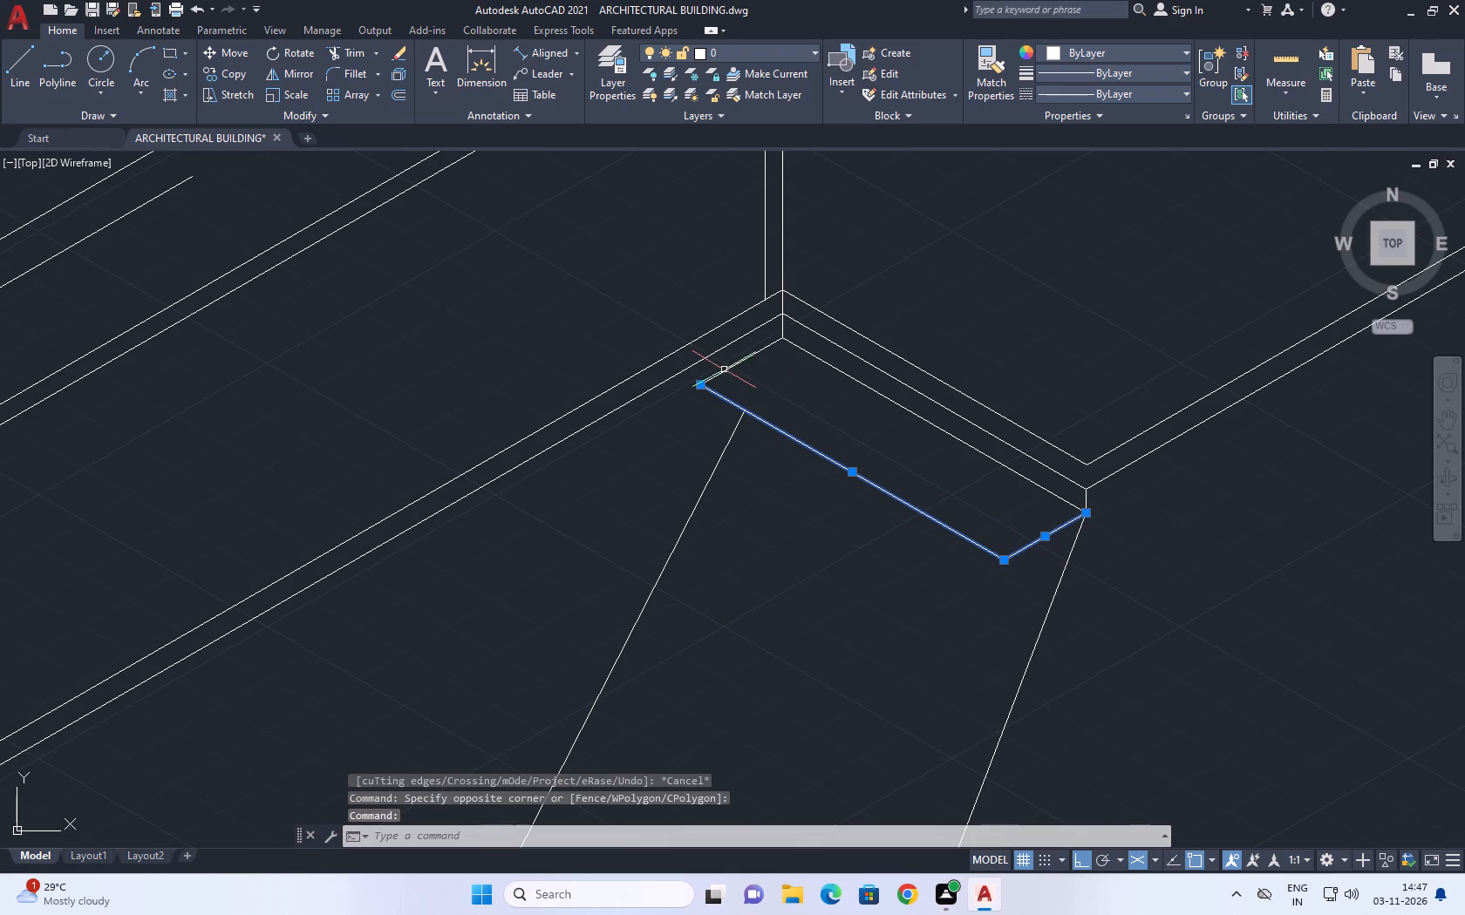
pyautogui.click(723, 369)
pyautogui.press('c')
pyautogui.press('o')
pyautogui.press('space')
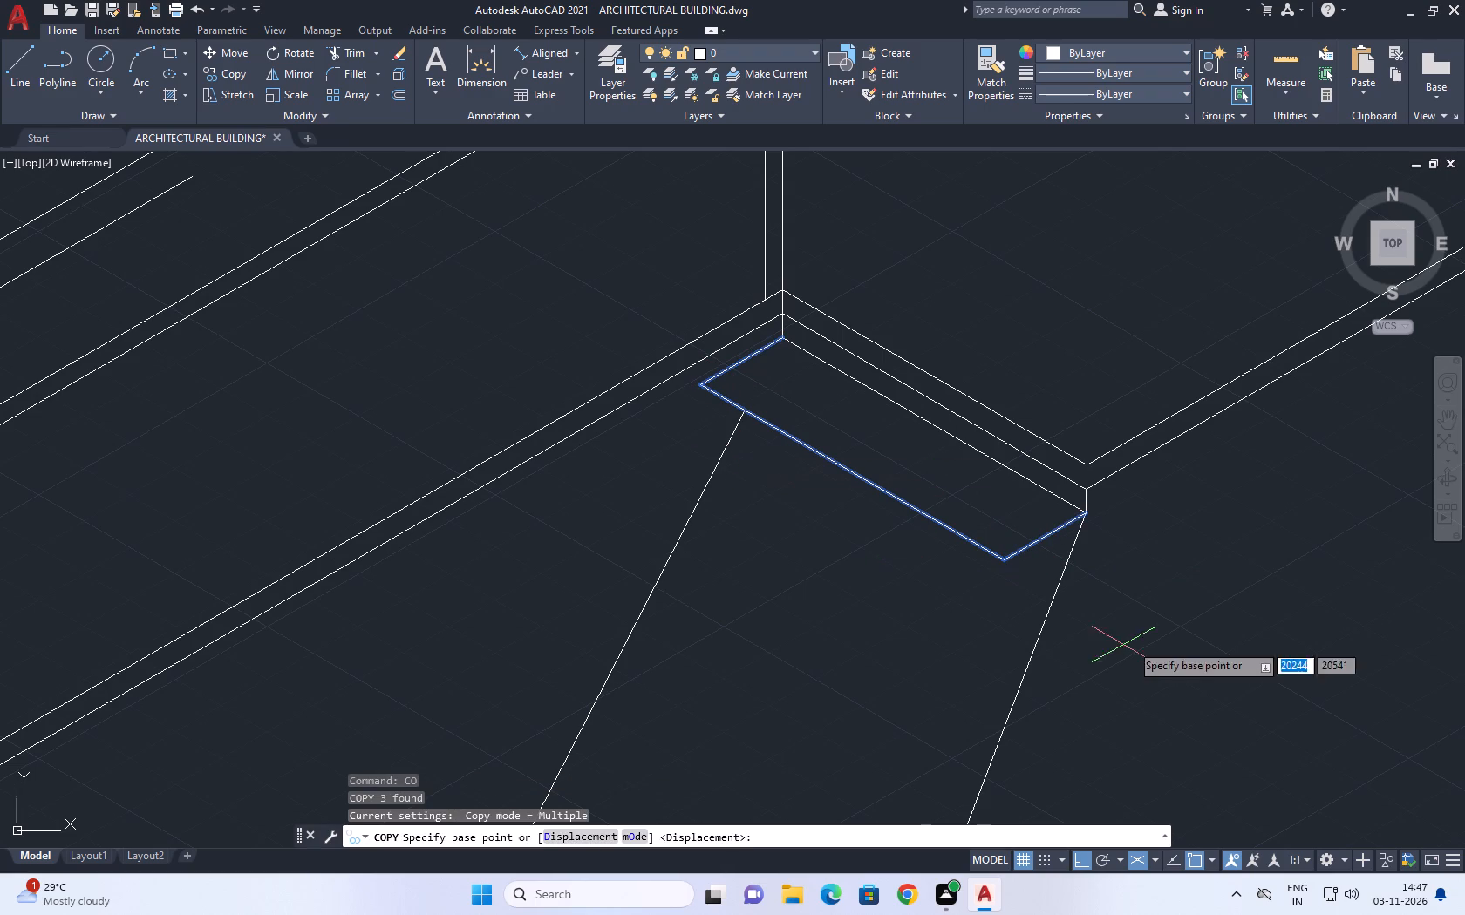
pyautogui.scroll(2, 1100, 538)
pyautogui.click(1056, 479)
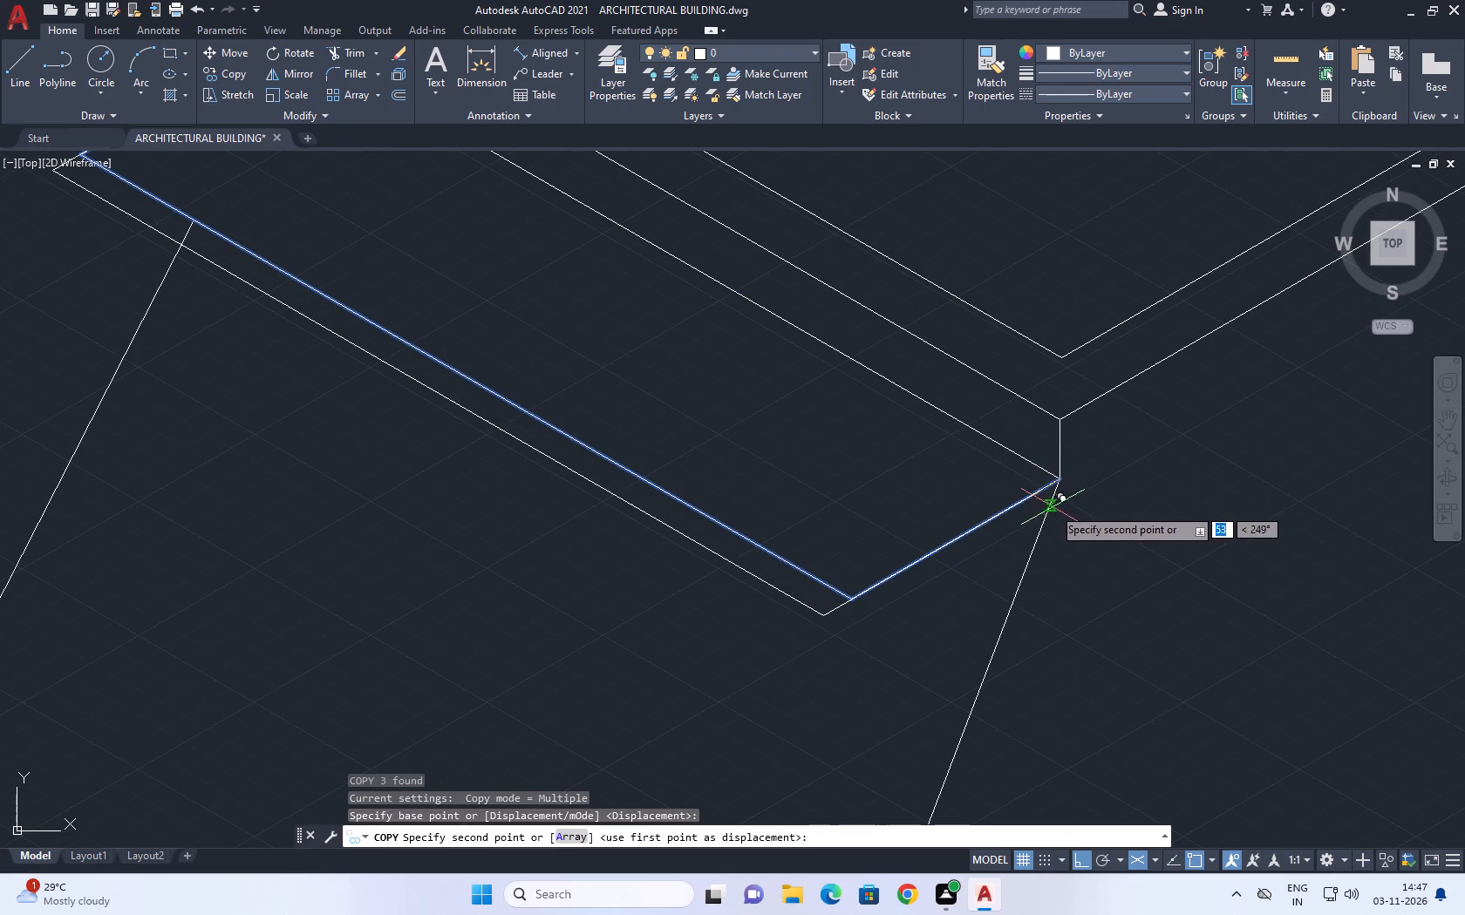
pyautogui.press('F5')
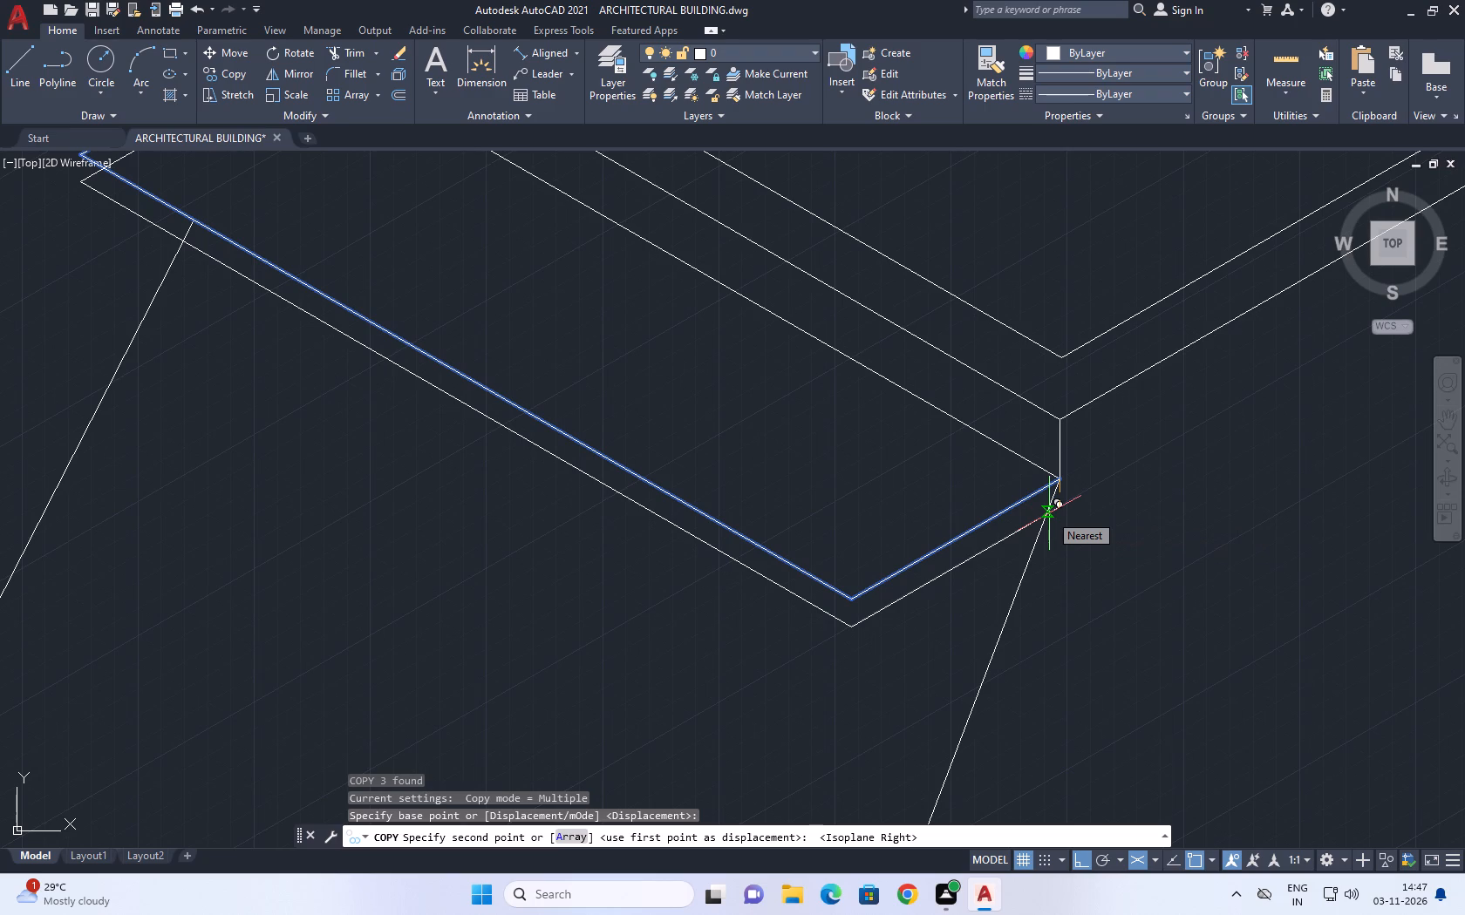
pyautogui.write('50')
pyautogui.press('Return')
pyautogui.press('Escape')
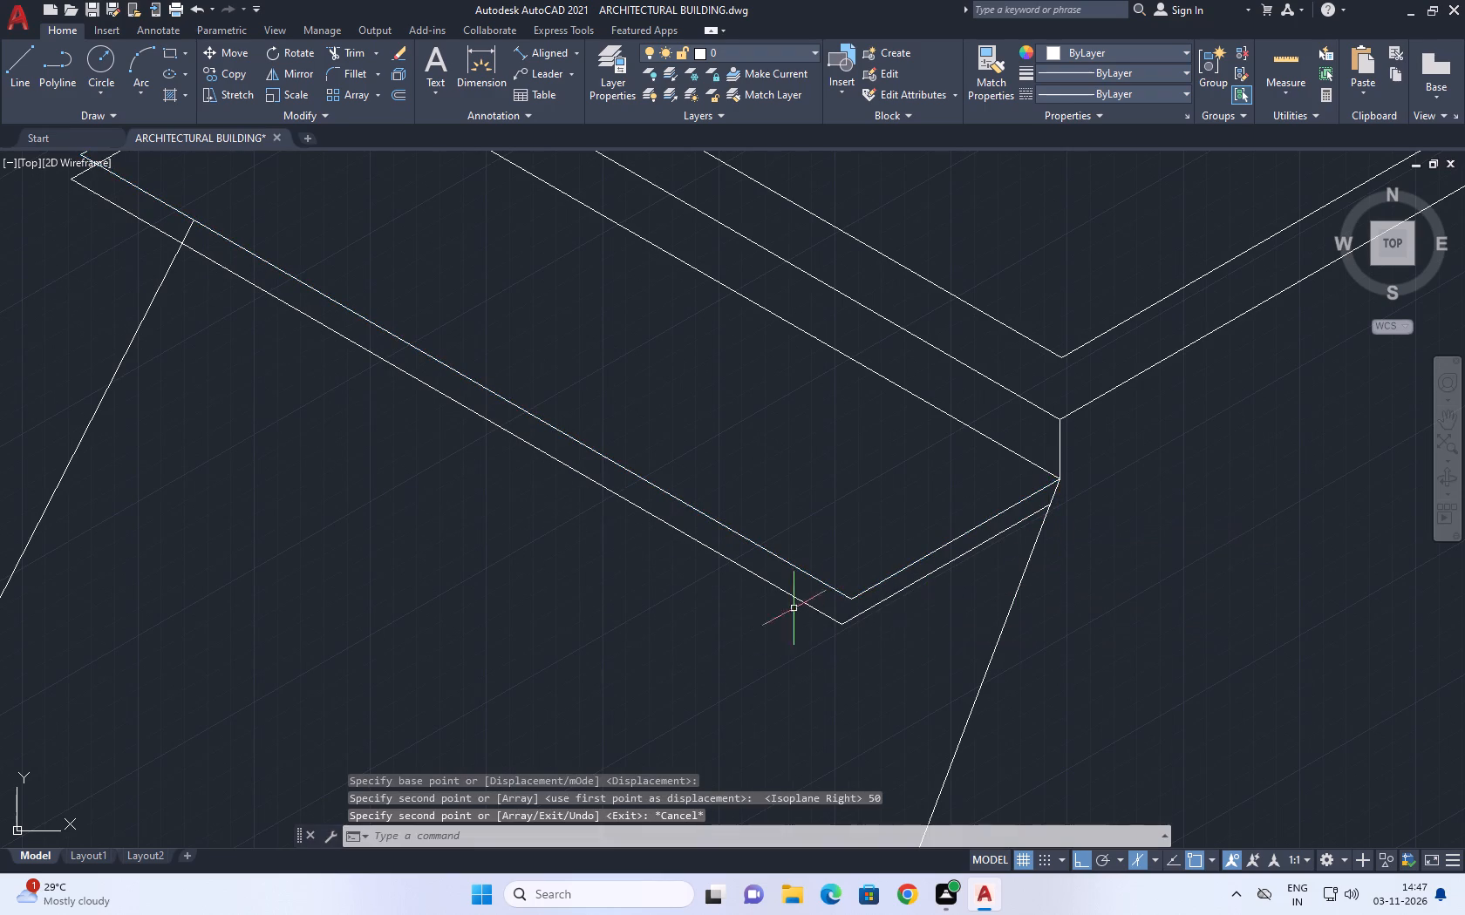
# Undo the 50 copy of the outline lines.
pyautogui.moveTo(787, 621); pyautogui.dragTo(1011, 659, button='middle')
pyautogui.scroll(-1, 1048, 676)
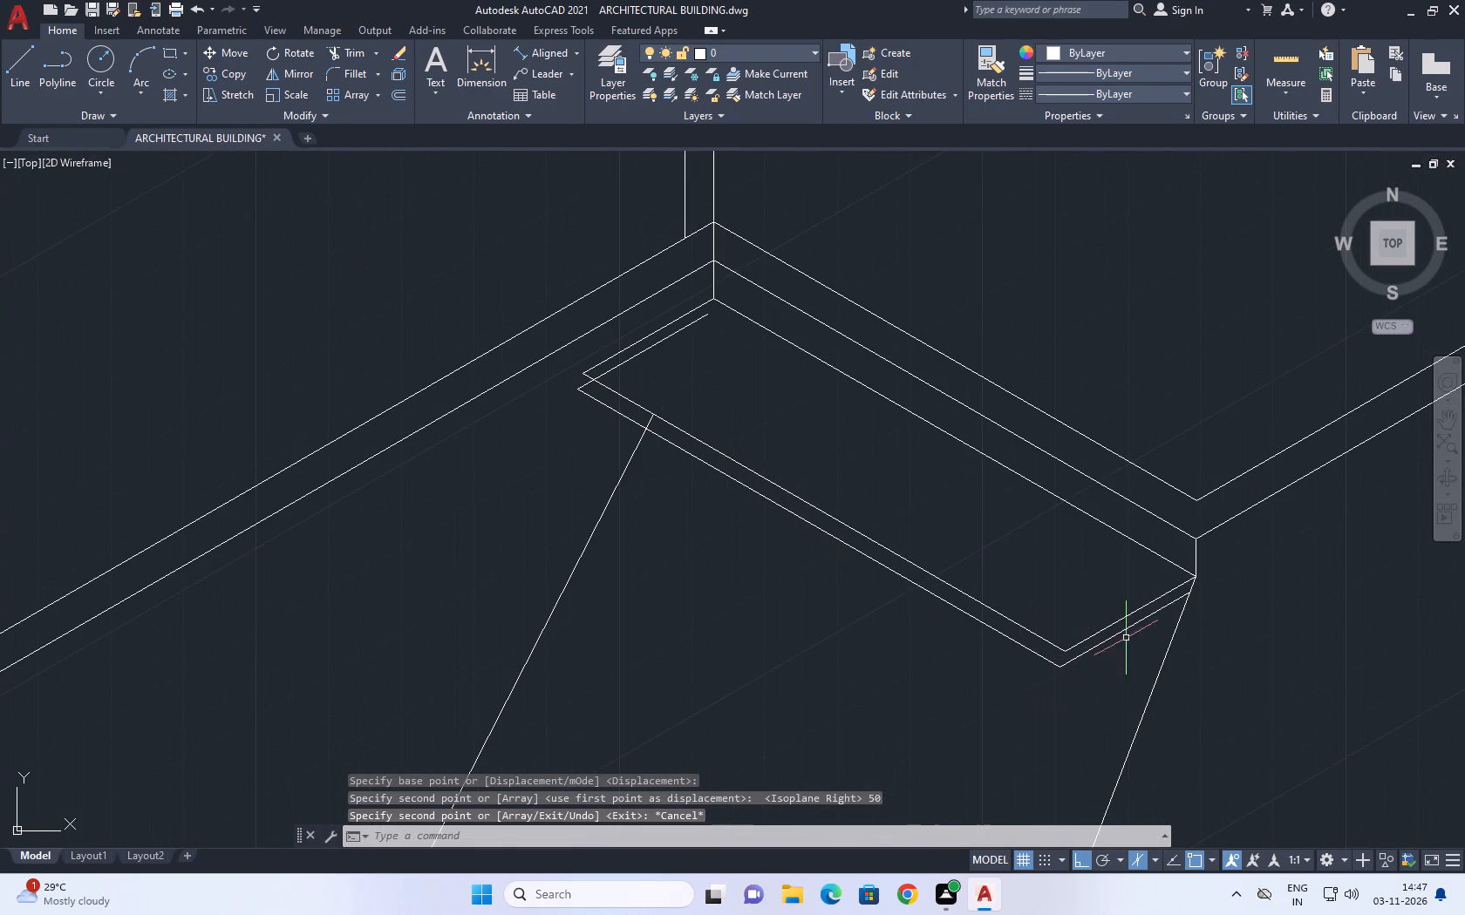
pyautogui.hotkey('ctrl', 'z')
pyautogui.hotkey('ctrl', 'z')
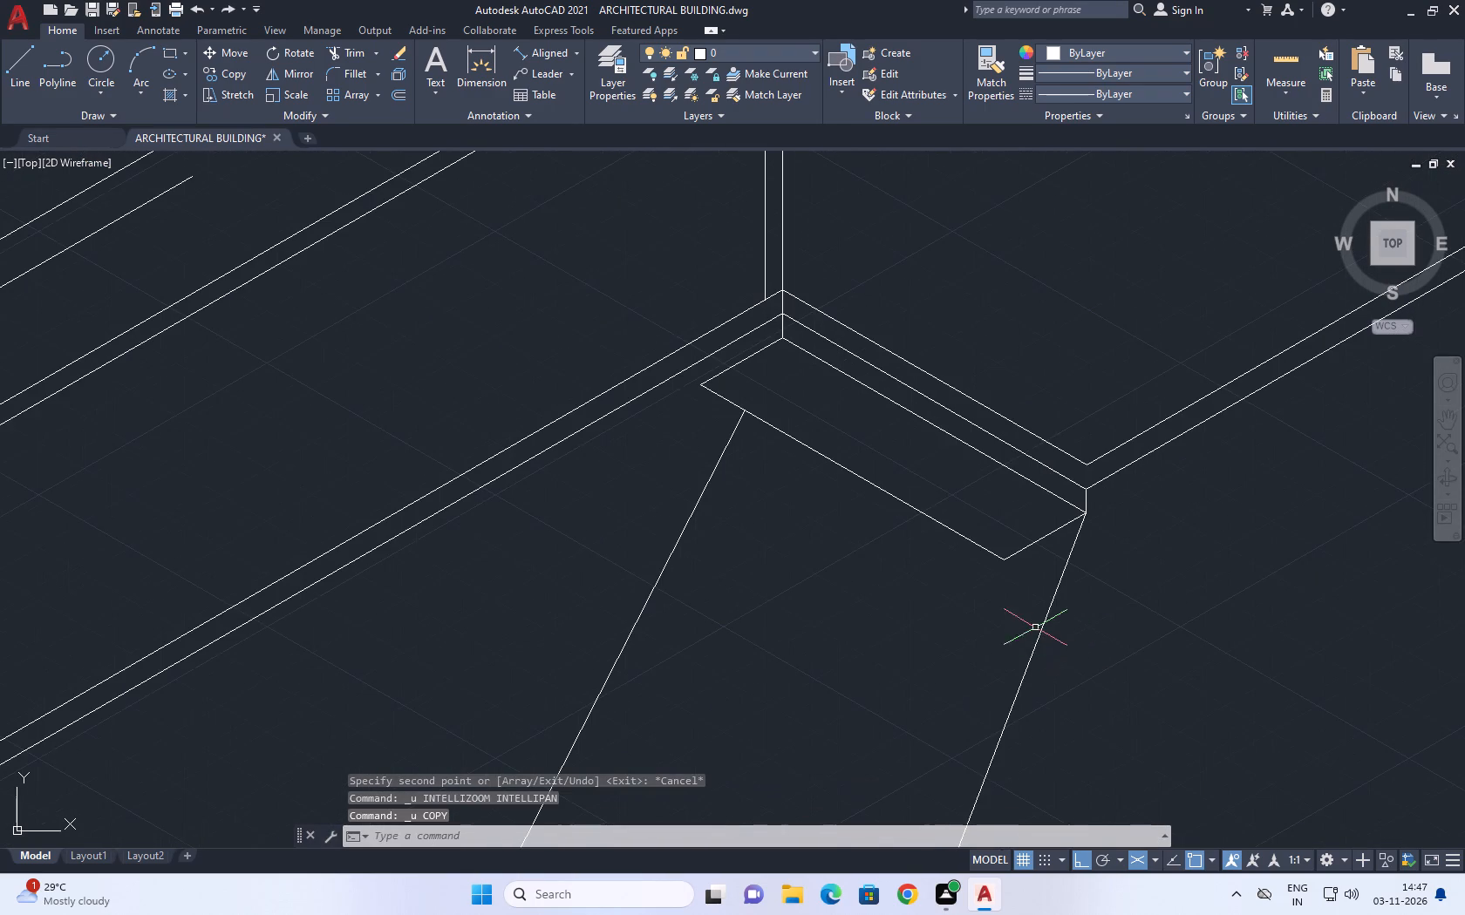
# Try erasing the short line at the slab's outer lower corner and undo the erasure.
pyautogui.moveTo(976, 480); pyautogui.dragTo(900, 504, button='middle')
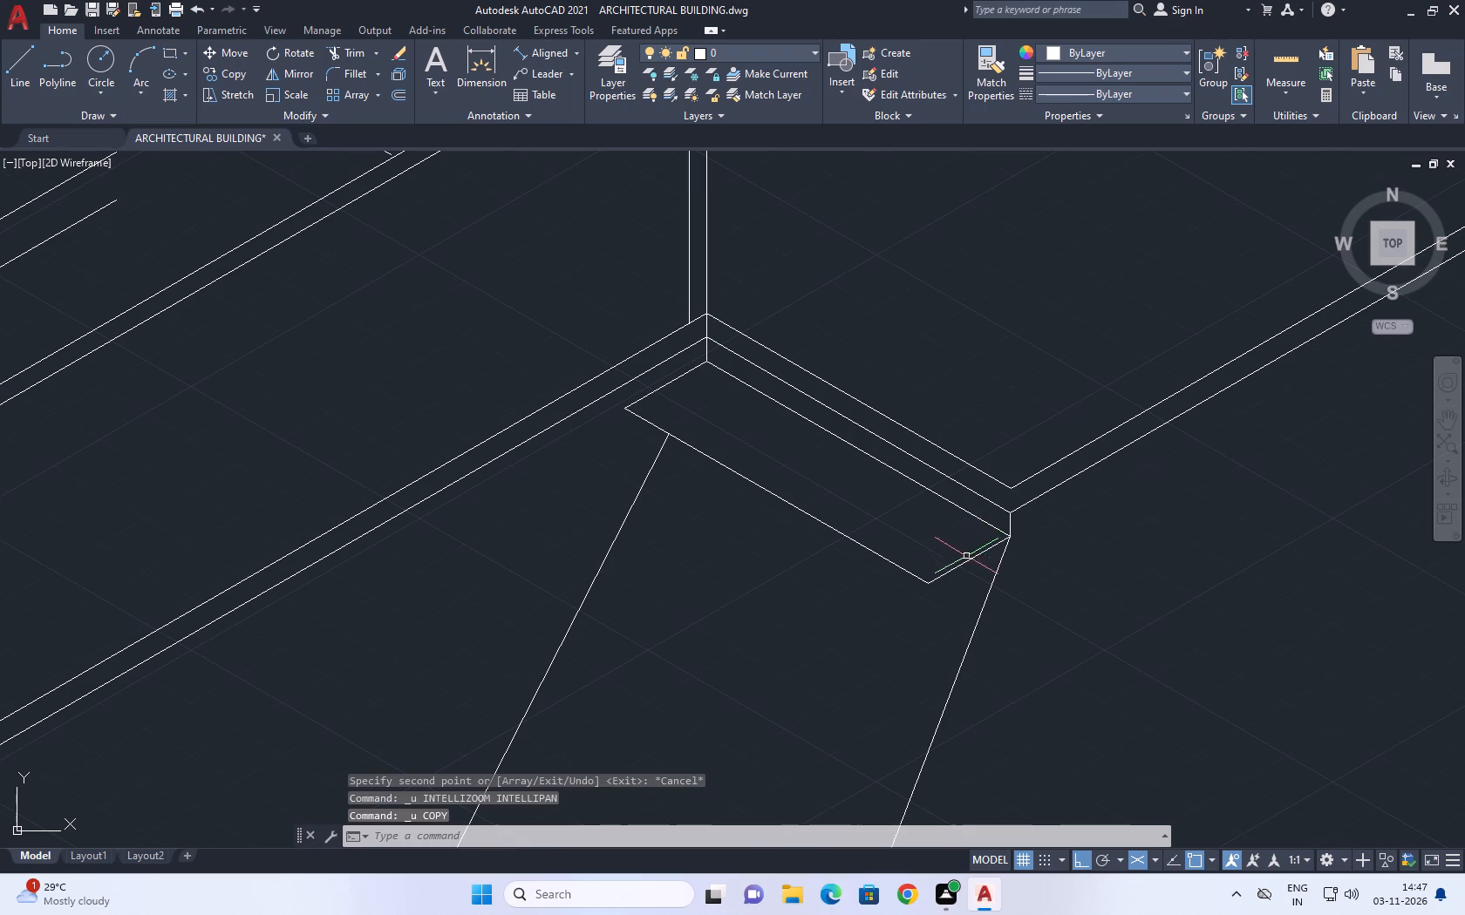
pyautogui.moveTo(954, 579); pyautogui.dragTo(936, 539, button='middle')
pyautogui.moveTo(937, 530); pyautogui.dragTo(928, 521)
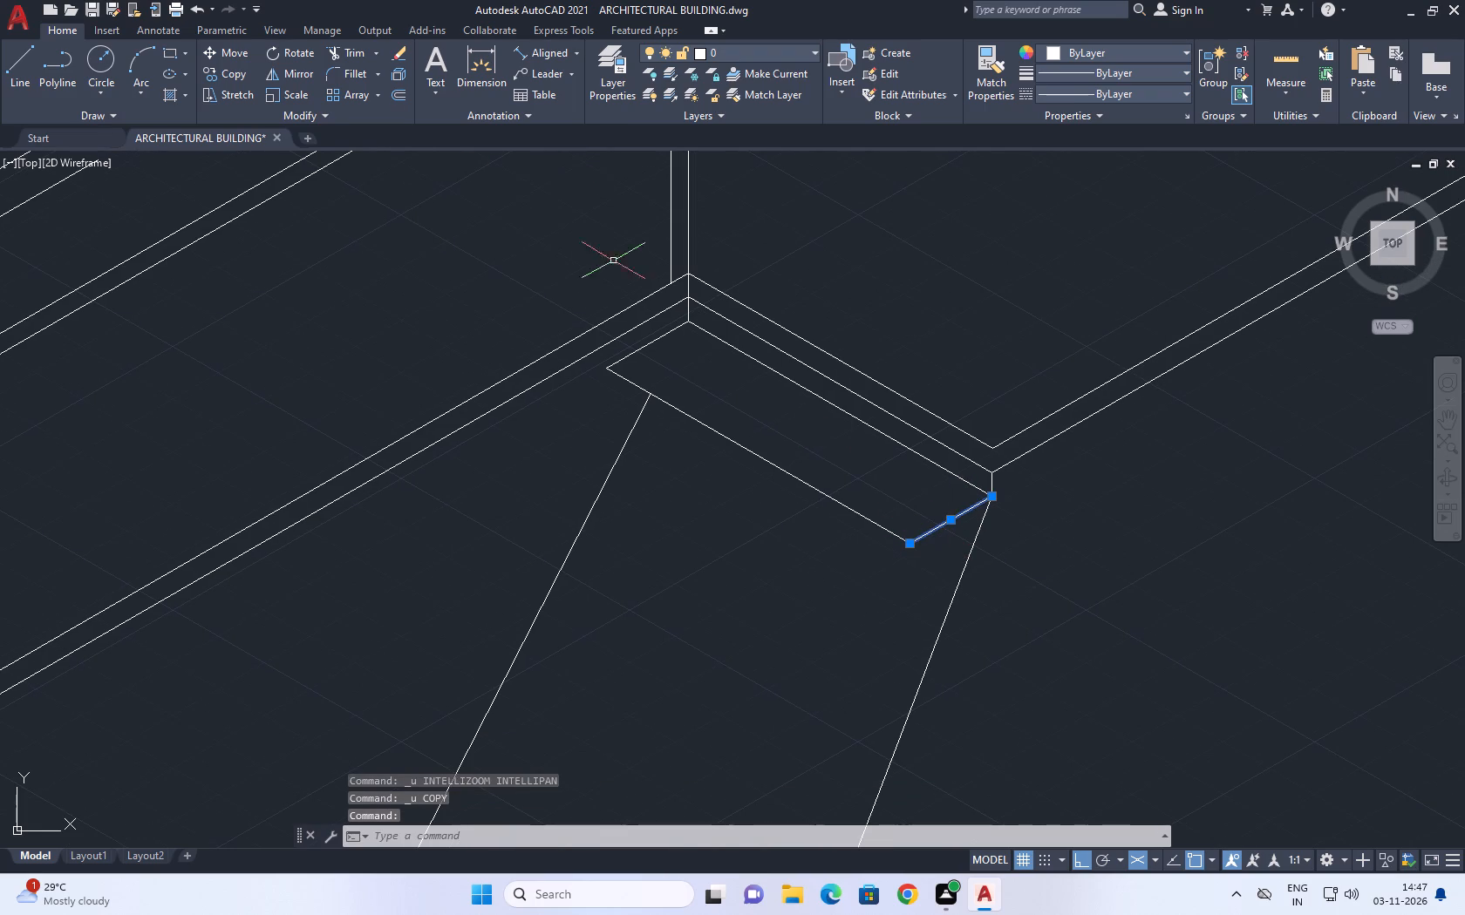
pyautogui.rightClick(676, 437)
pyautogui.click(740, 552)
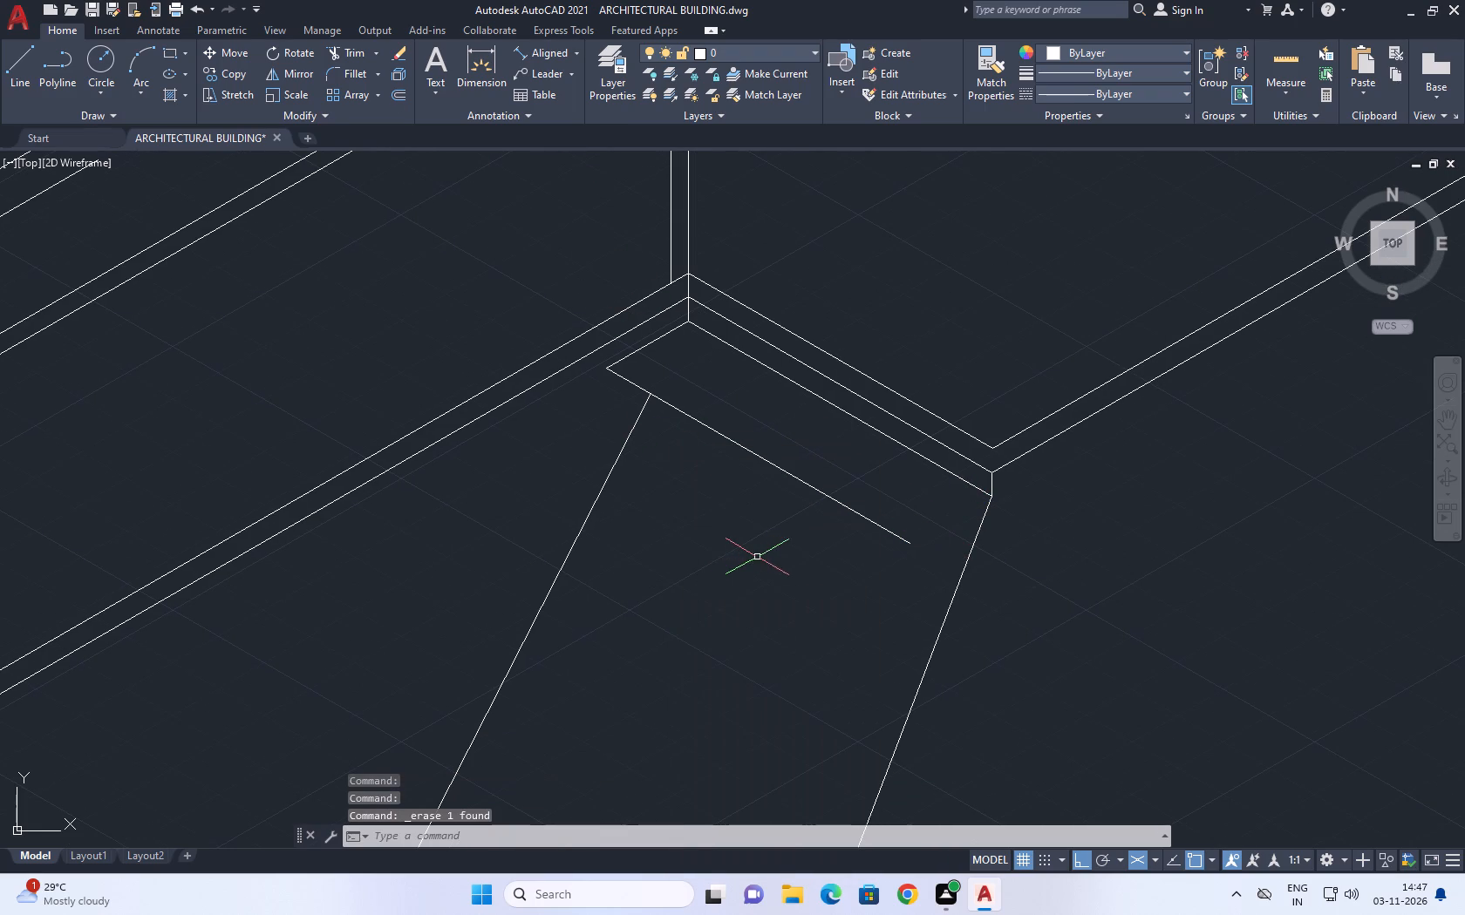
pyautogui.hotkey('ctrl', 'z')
# Erase both slanting lines running down from the outline beneath the slab edge.
pyautogui.moveTo(676, 520); pyautogui.dragTo(538, 478)
pyautogui.moveTo(486, 465); pyautogui.dragTo(491, 485)
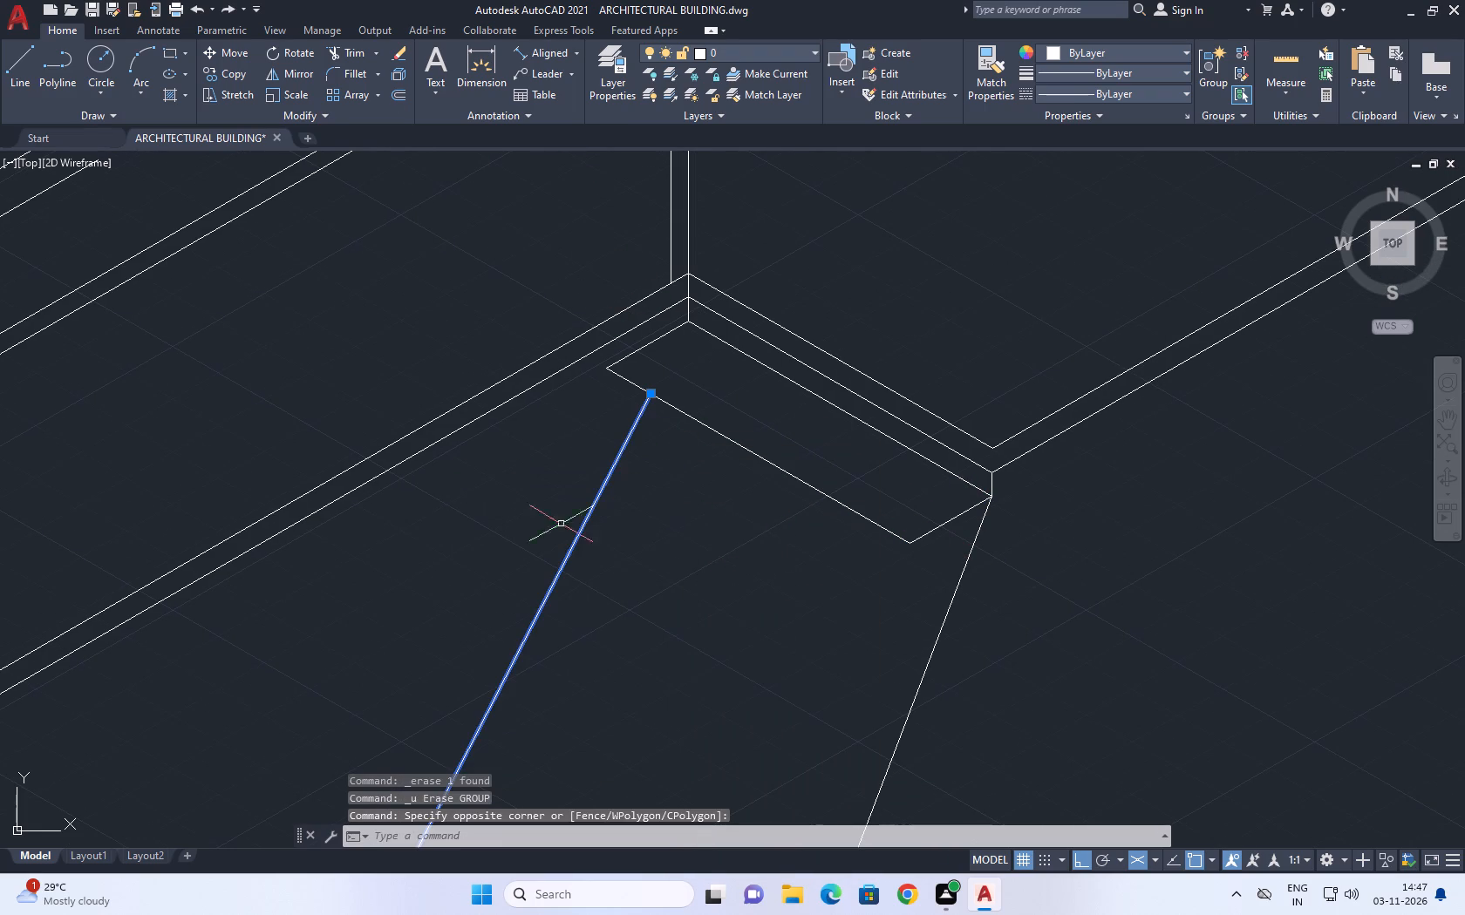
pyautogui.click(923, 629)
pyautogui.click(1022, 642)
pyautogui.moveTo(1020, 617); pyautogui.dragTo(998, 614)
pyautogui.moveTo(887, 617); pyautogui.dragTo(882, 633)
pyautogui.rightClick(957, 619)
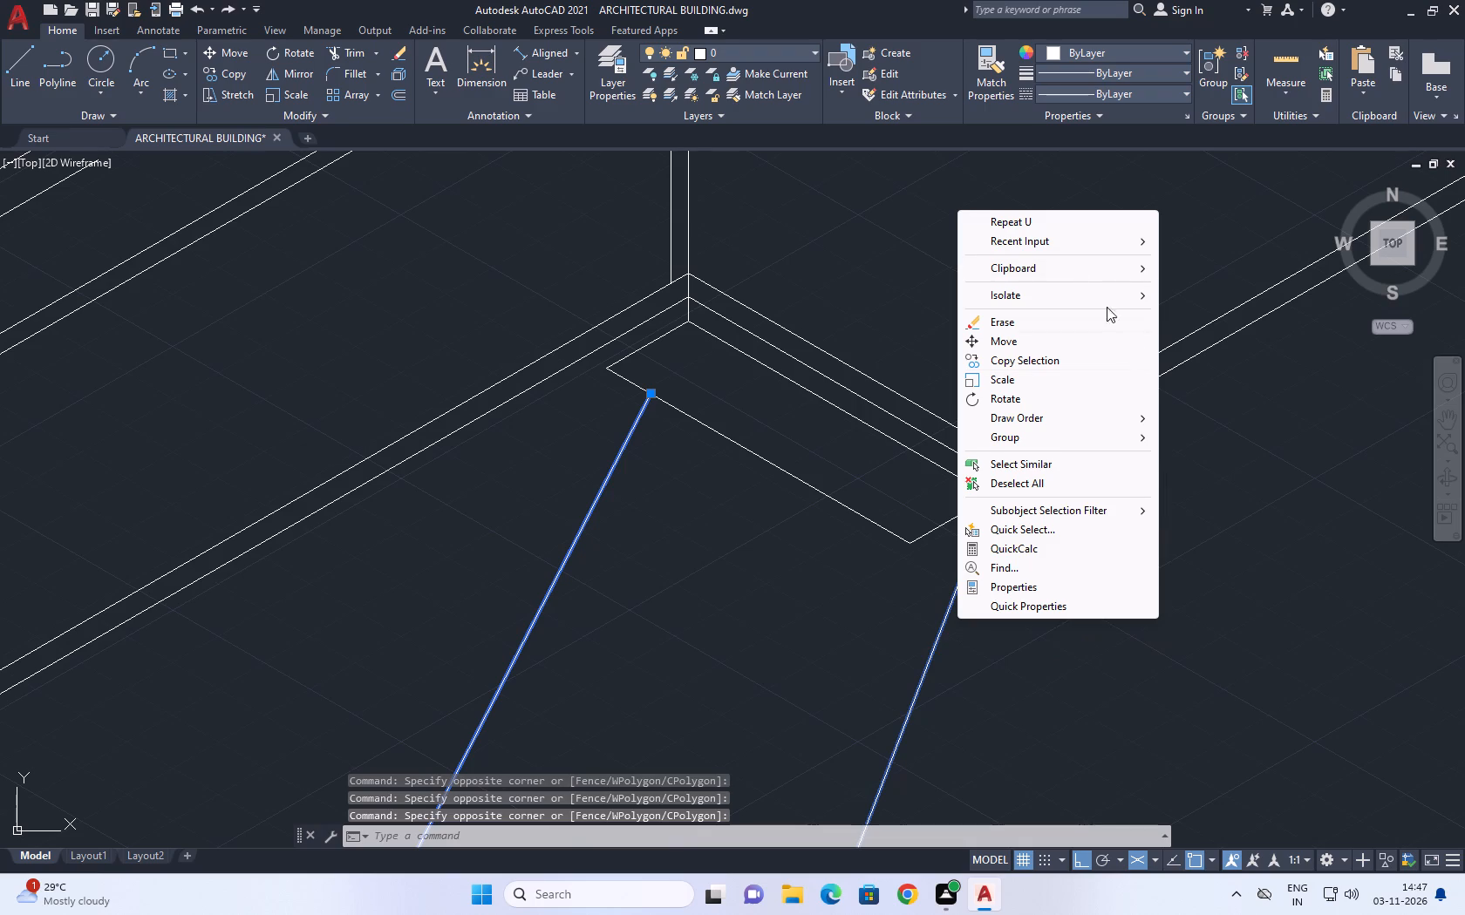
pyautogui.click(1028, 325)
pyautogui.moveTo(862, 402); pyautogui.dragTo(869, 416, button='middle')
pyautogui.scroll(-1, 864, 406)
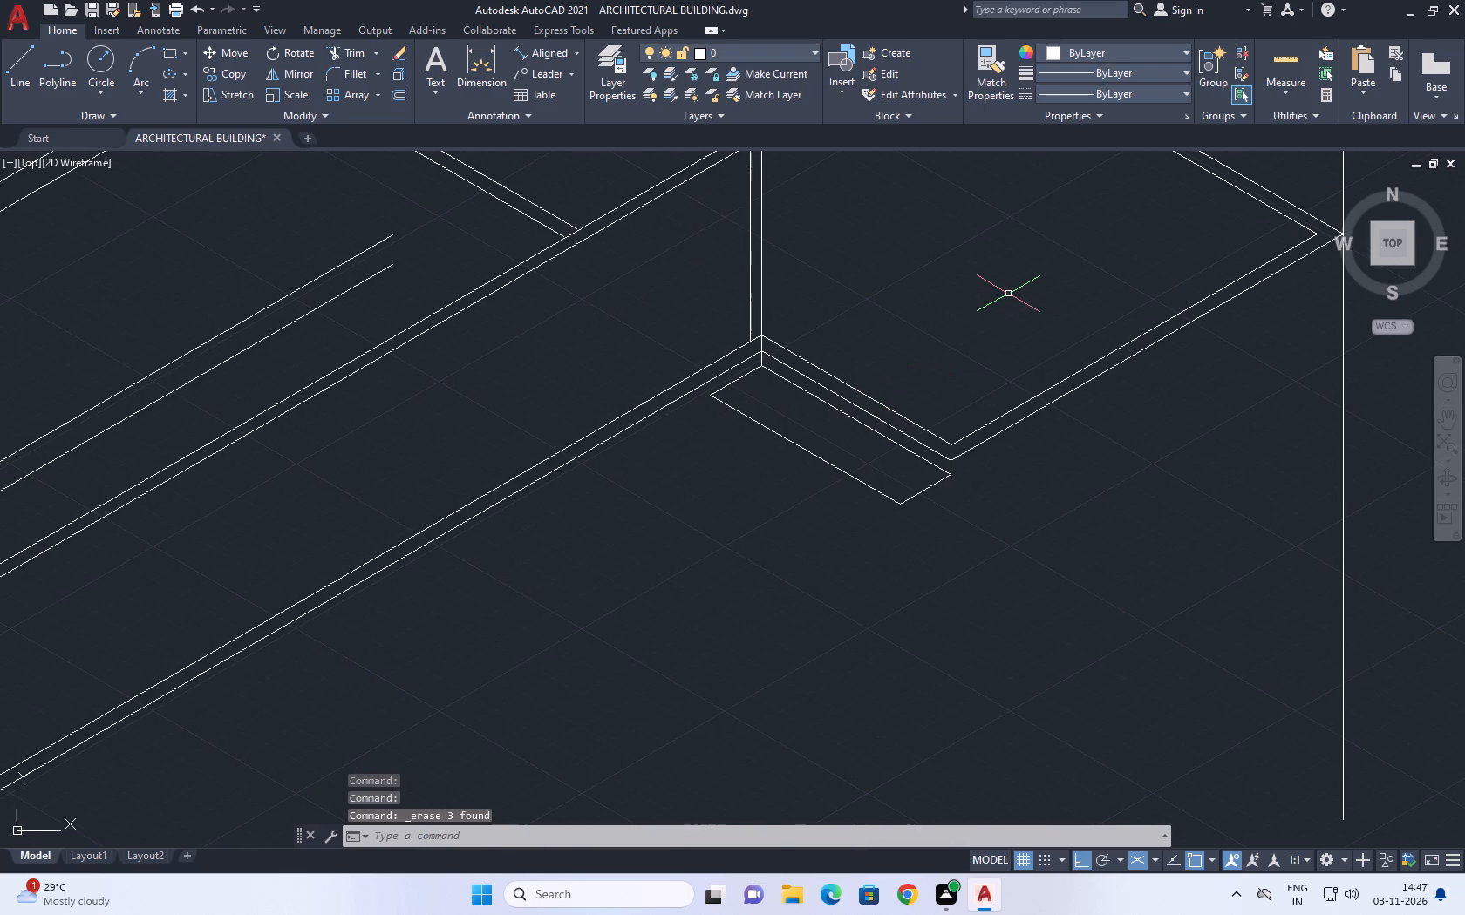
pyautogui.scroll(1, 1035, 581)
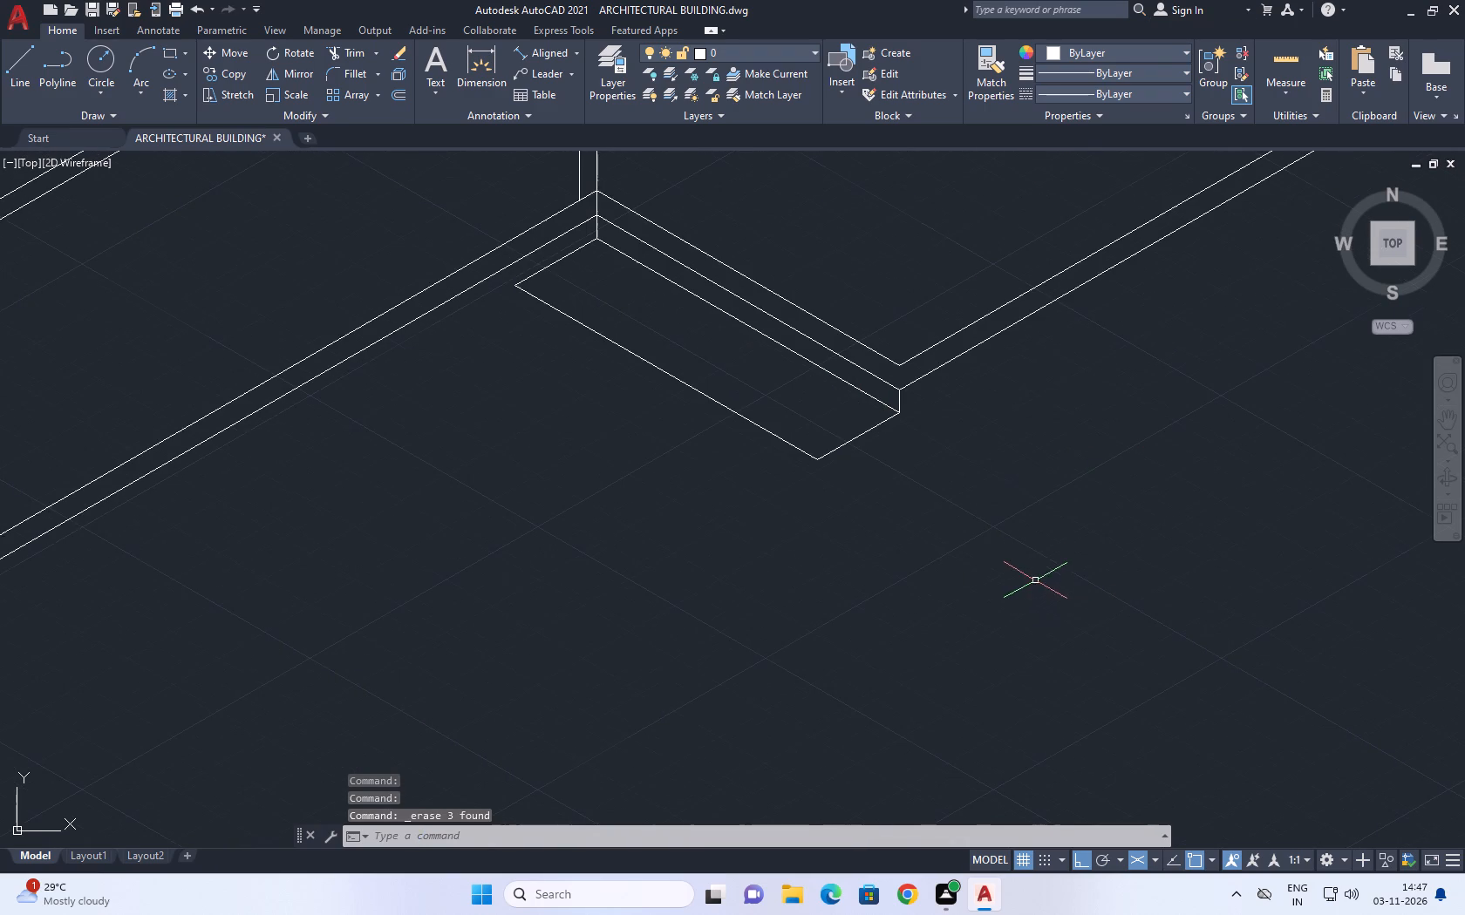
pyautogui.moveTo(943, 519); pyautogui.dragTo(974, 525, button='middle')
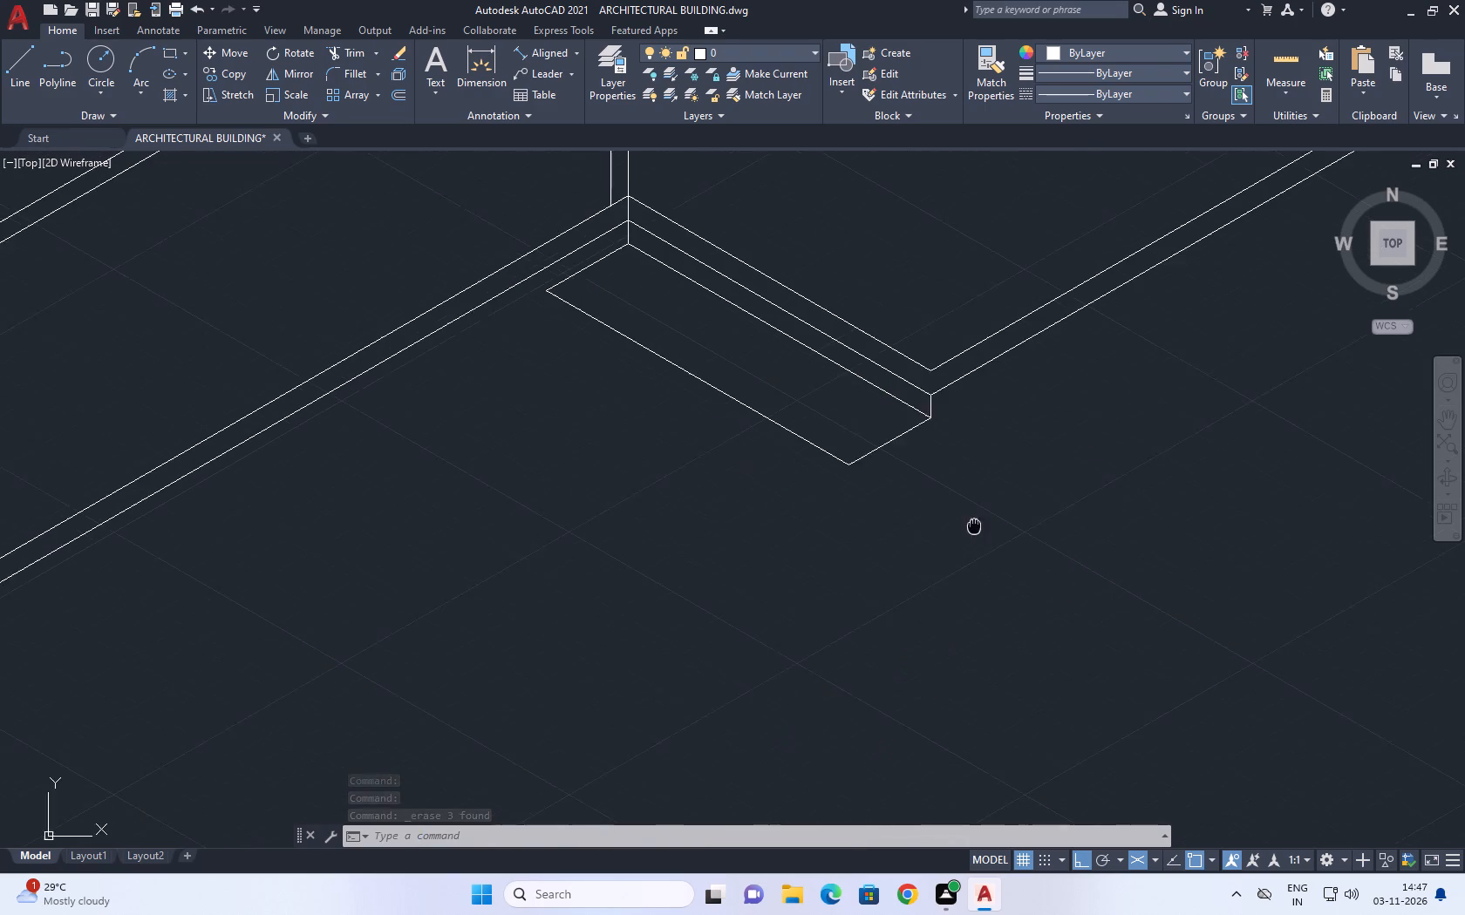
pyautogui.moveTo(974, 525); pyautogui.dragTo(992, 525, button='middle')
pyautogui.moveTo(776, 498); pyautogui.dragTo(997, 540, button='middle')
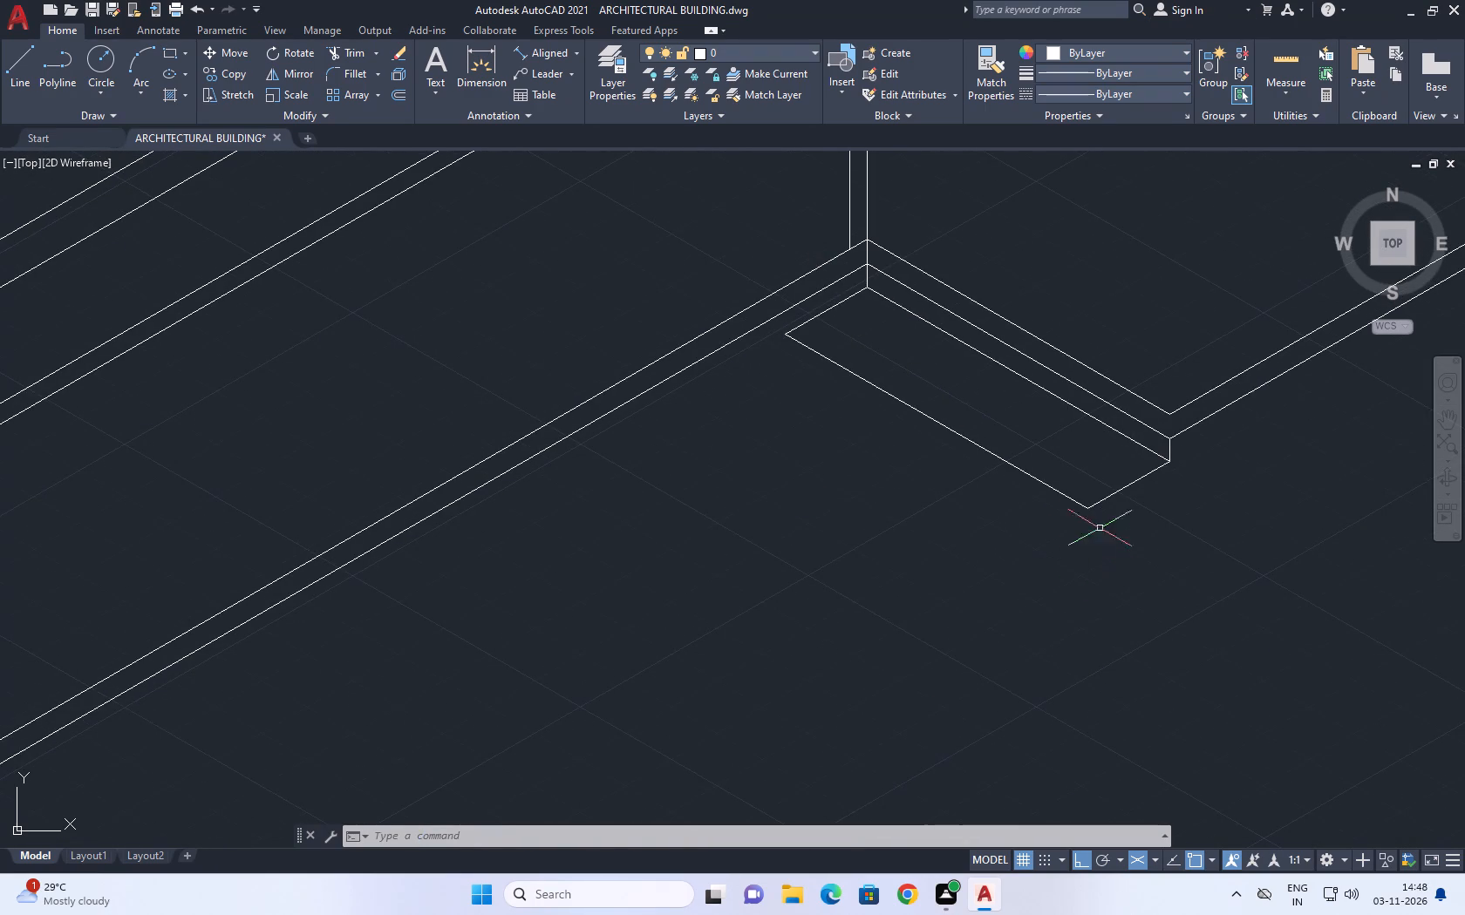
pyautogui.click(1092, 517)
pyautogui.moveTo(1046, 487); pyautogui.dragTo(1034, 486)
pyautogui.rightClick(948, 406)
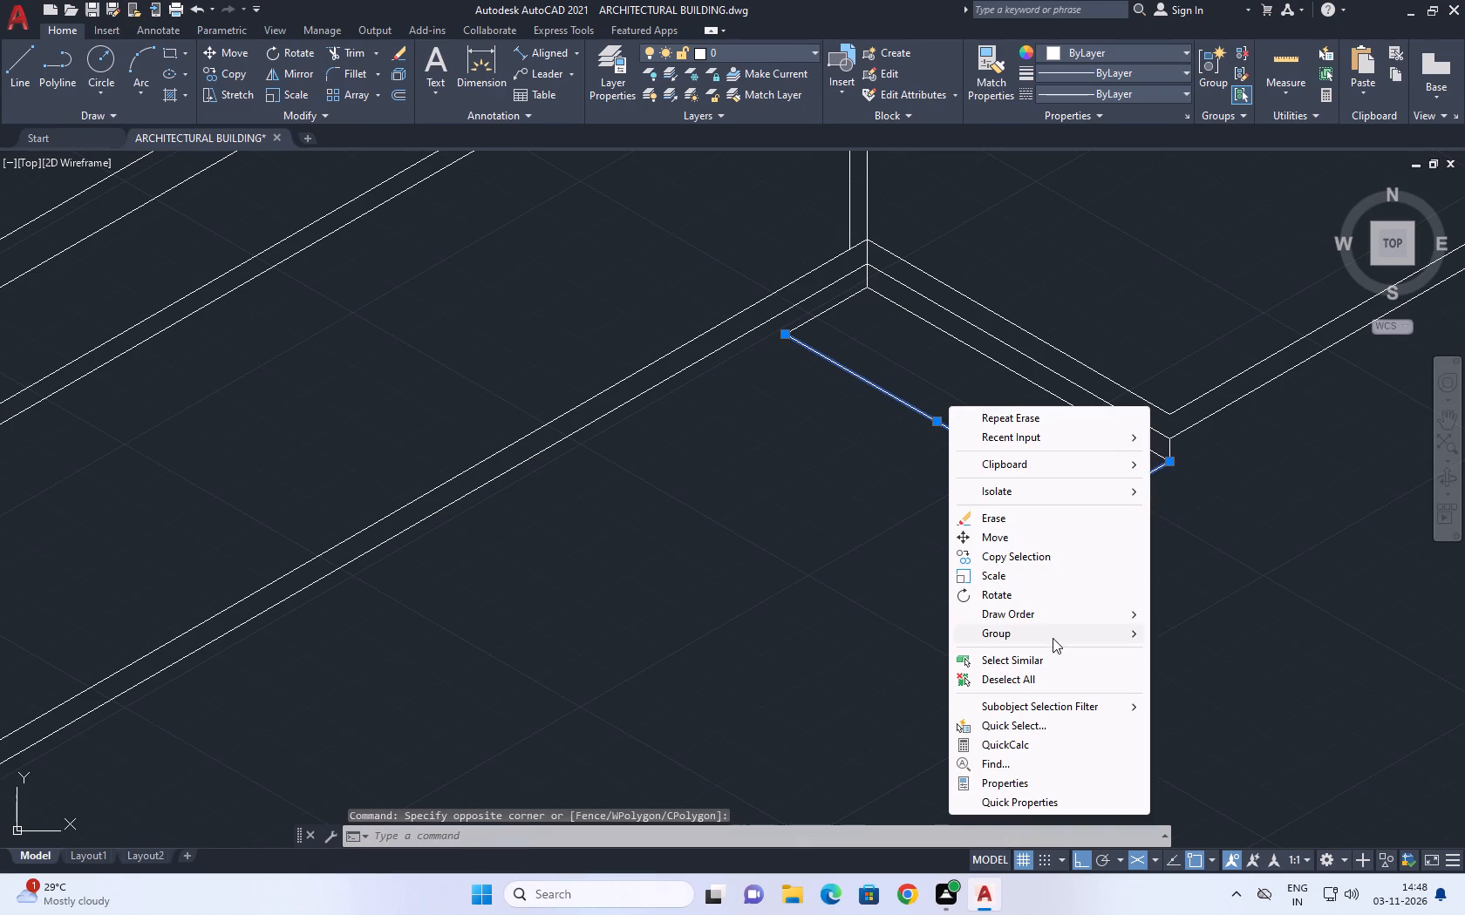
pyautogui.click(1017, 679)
# Copy the long outer line of the outline beneath the slab edge 114.3 vertically downward.
pyautogui.click(1029, 488)
pyautogui.moveTo(989, 447); pyautogui.dragTo(976, 444)
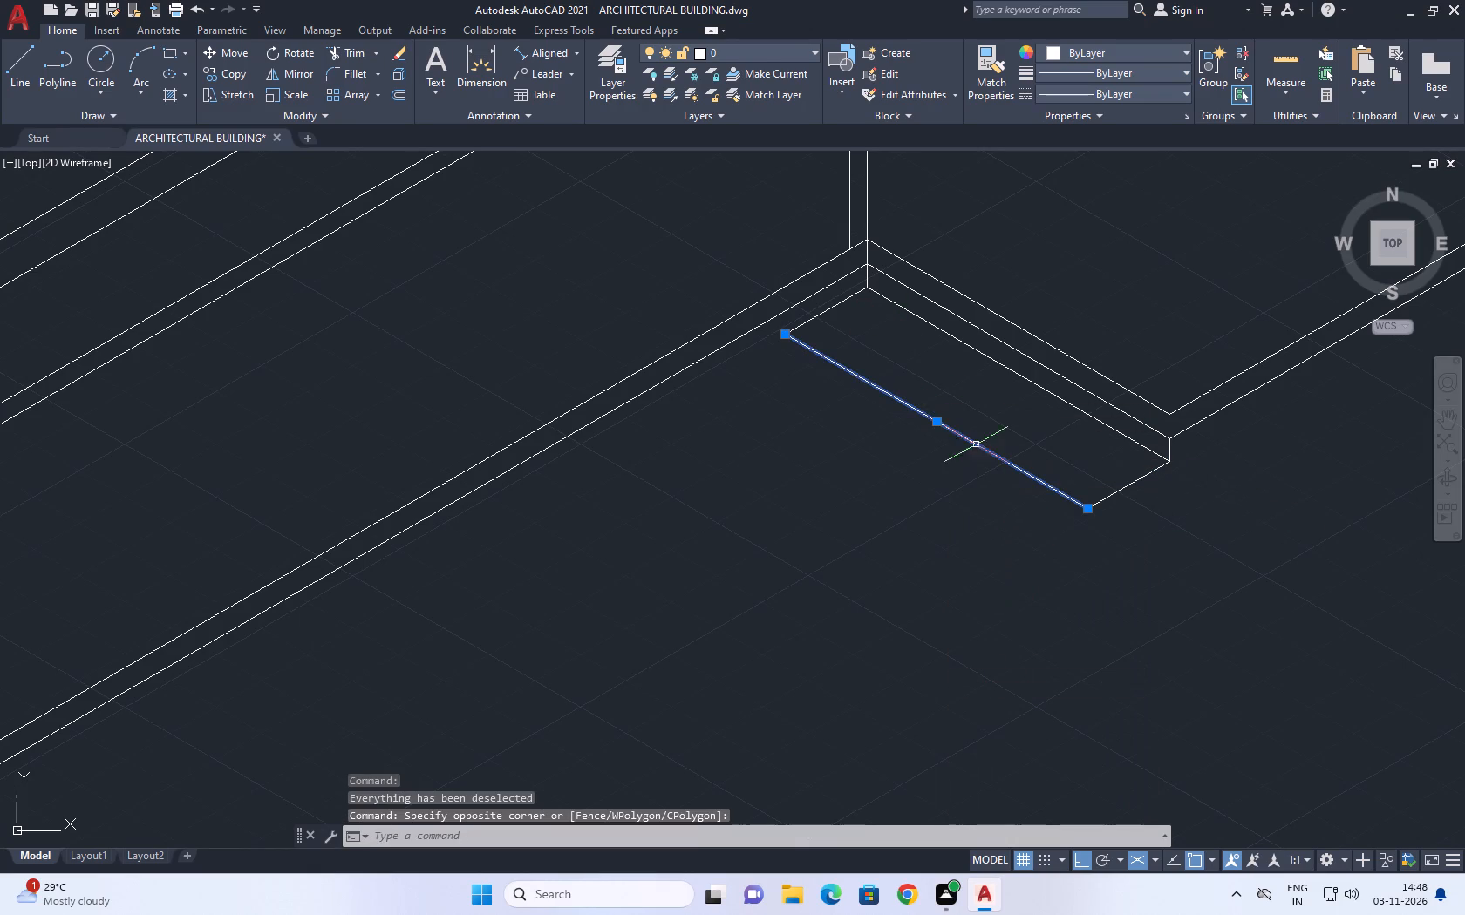
pyautogui.moveTo(976, 444); pyautogui.dragTo(974, 444)
pyautogui.click(239, 75)
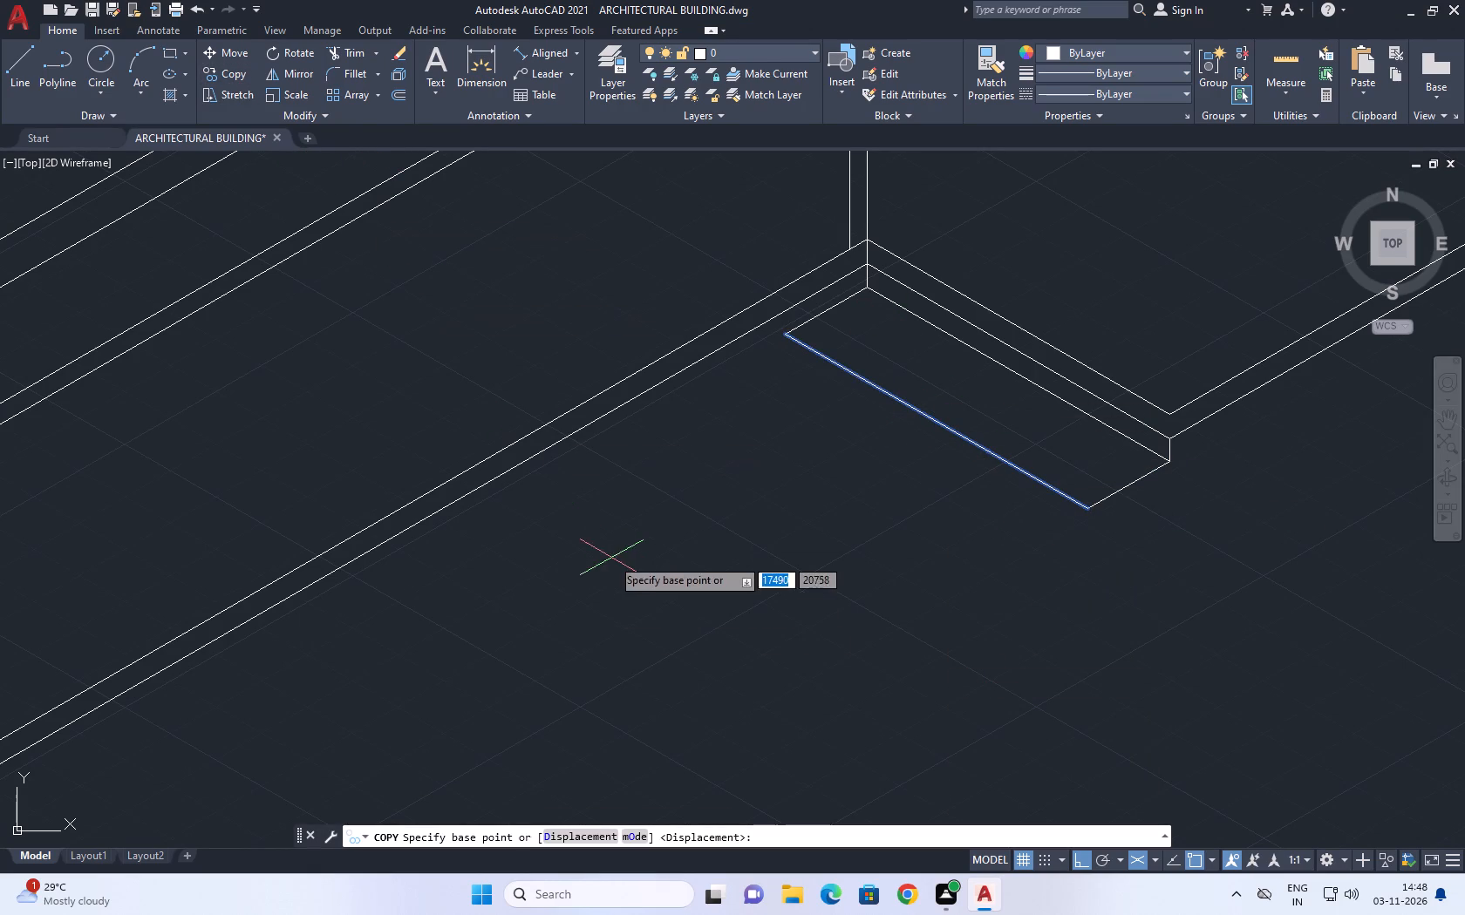
pyautogui.click(1089, 503)
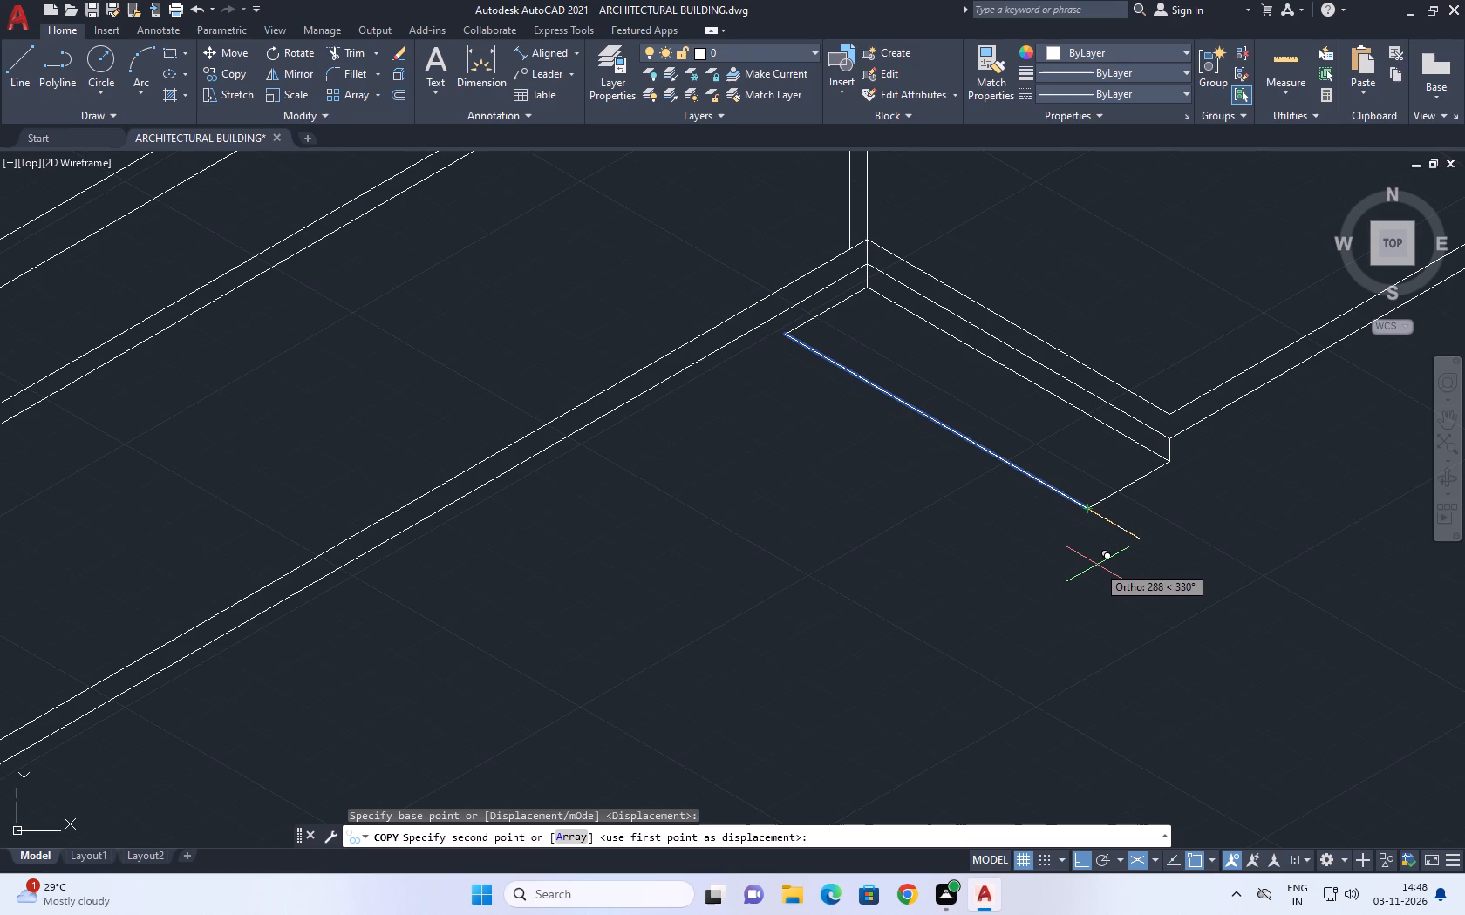
pyautogui.press('F8')
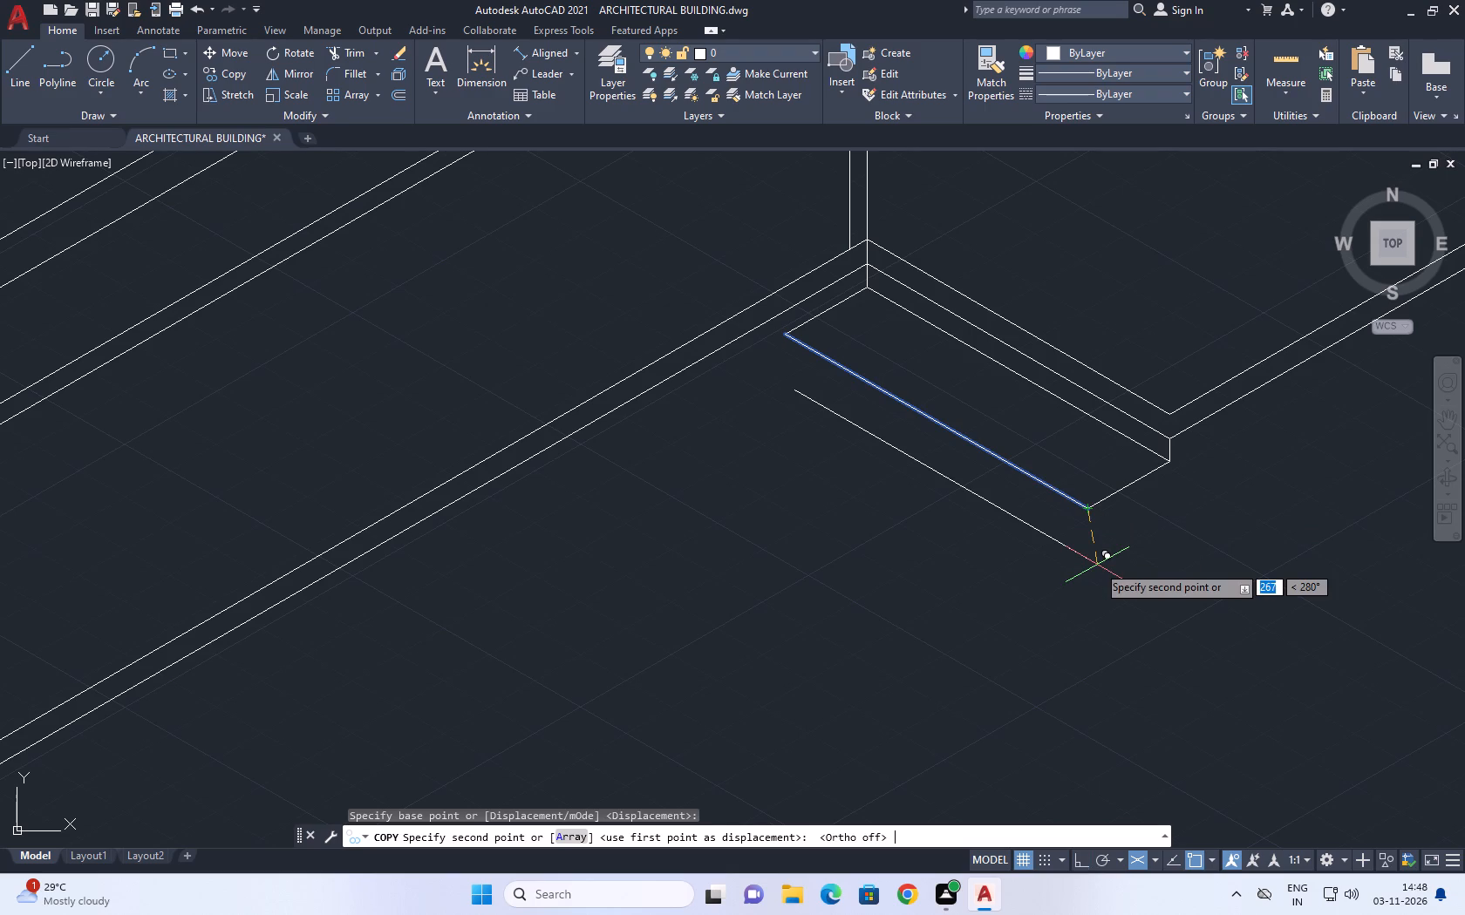
pyautogui.press('F8')
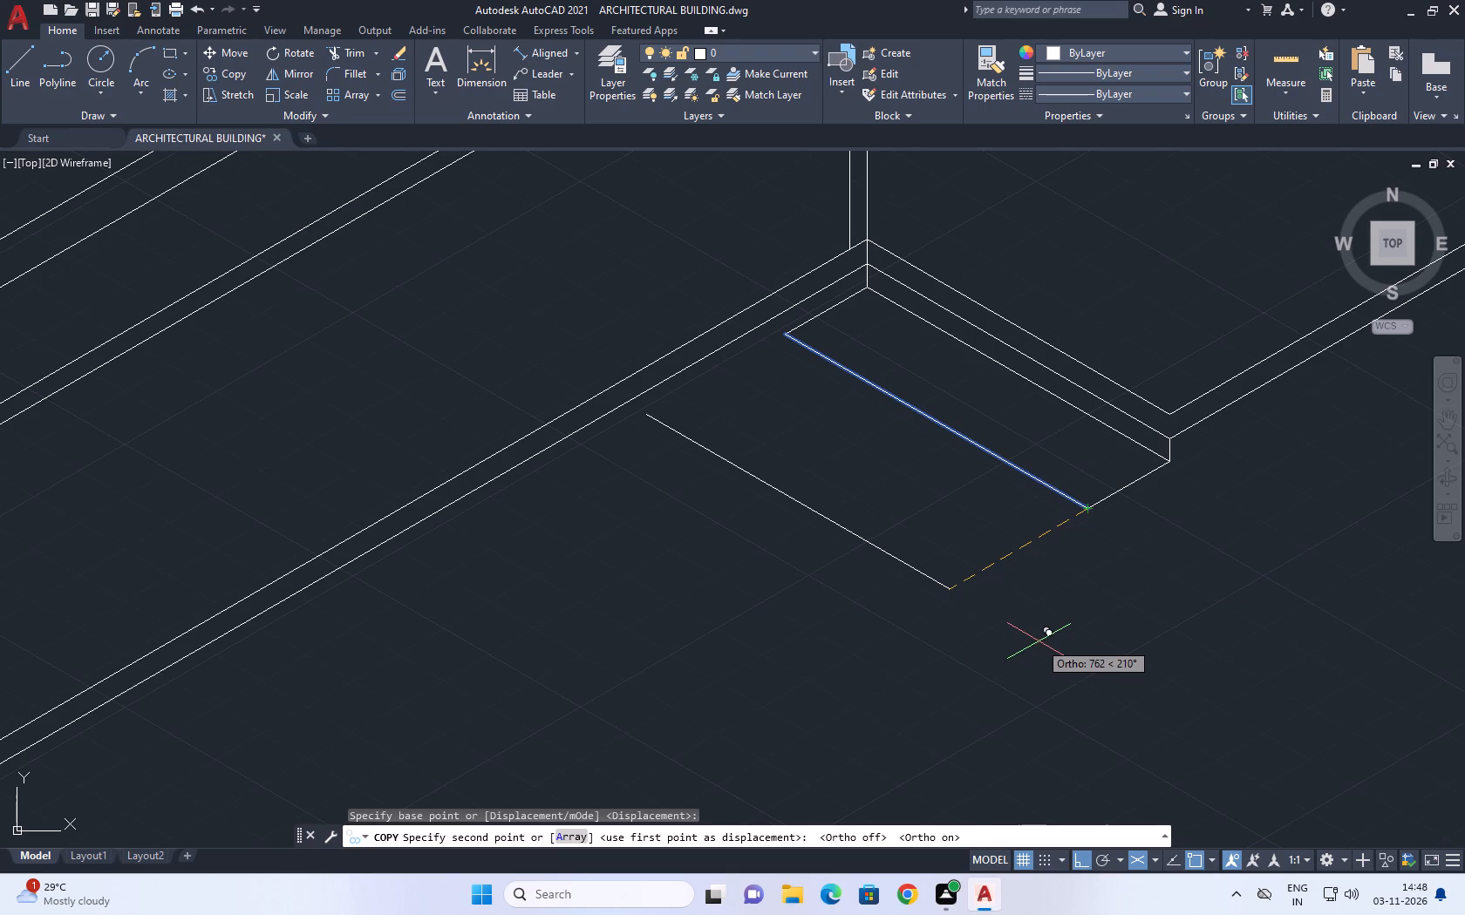
pyautogui.press('F5')
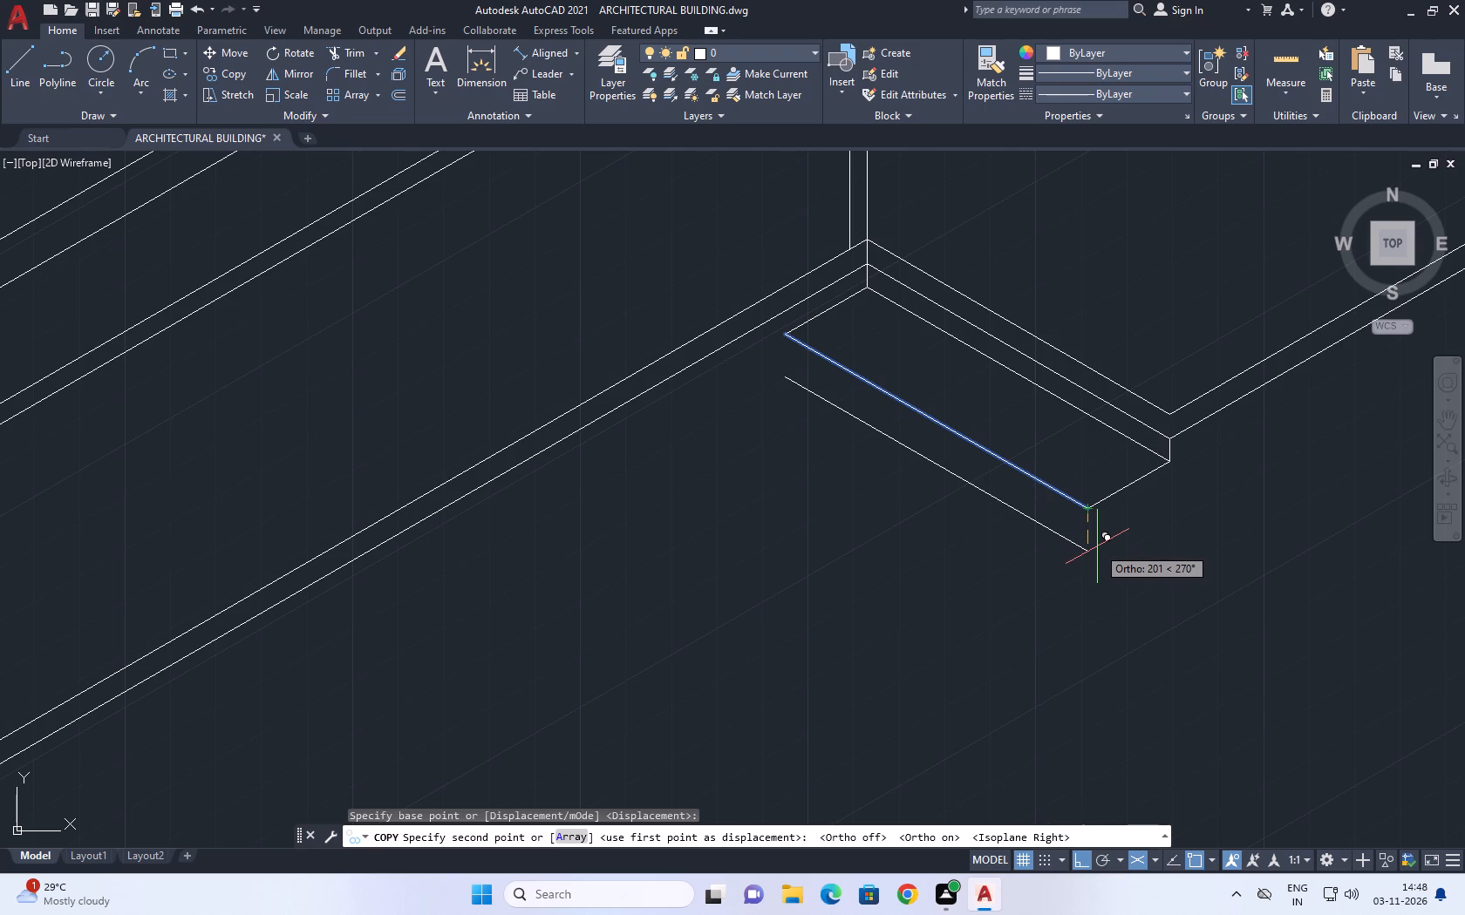
pyautogui.write('11')
pyautogui.write('4.3')
pyautogui.press('Return')
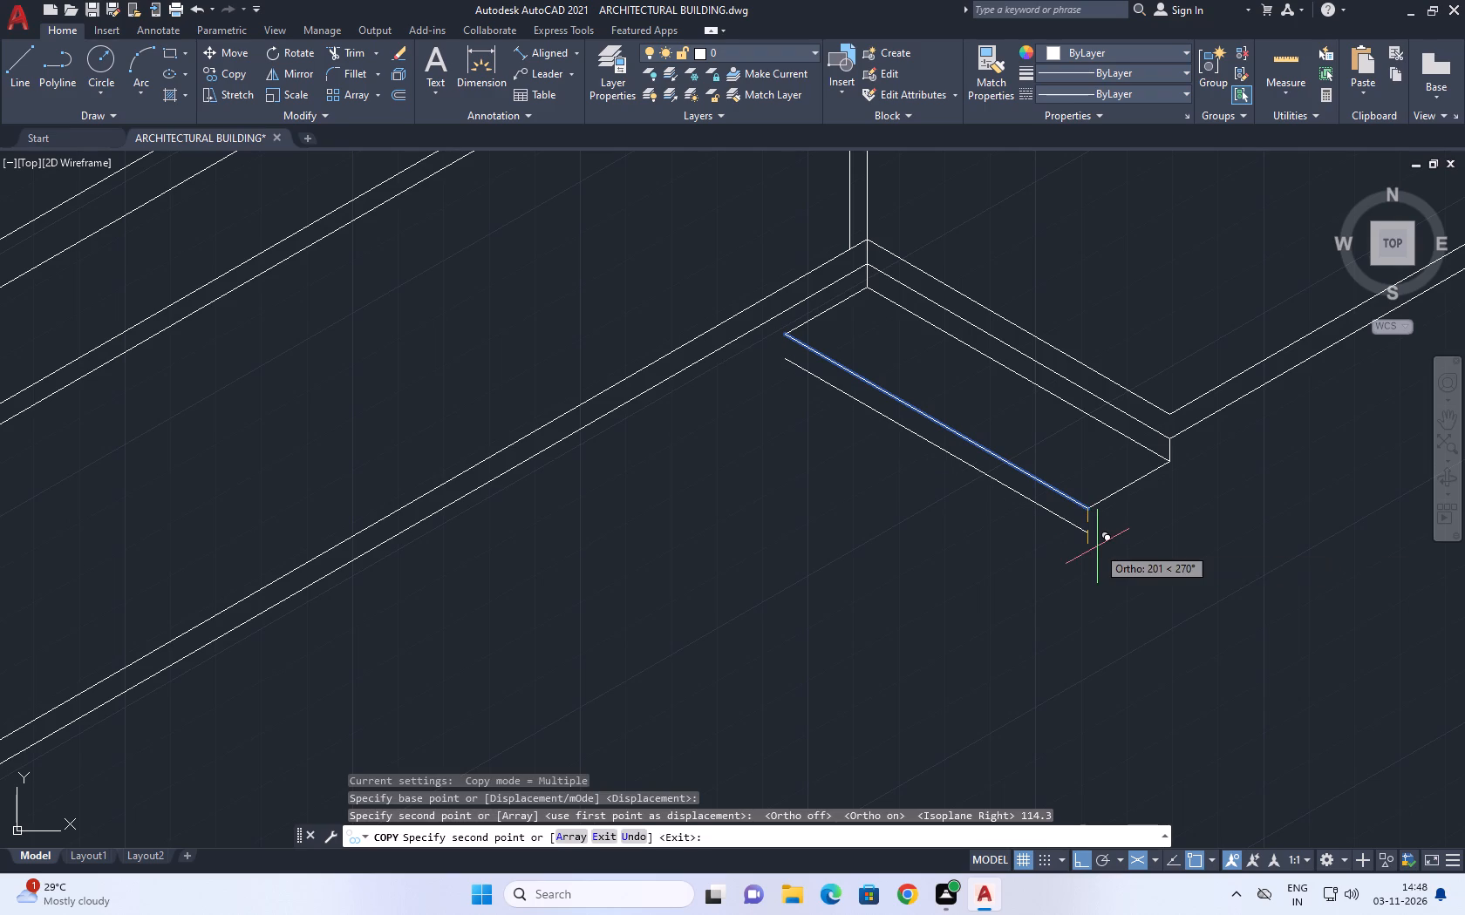
pyautogui.rightClick(1087, 613)
pyautogui.click(1140, 643)
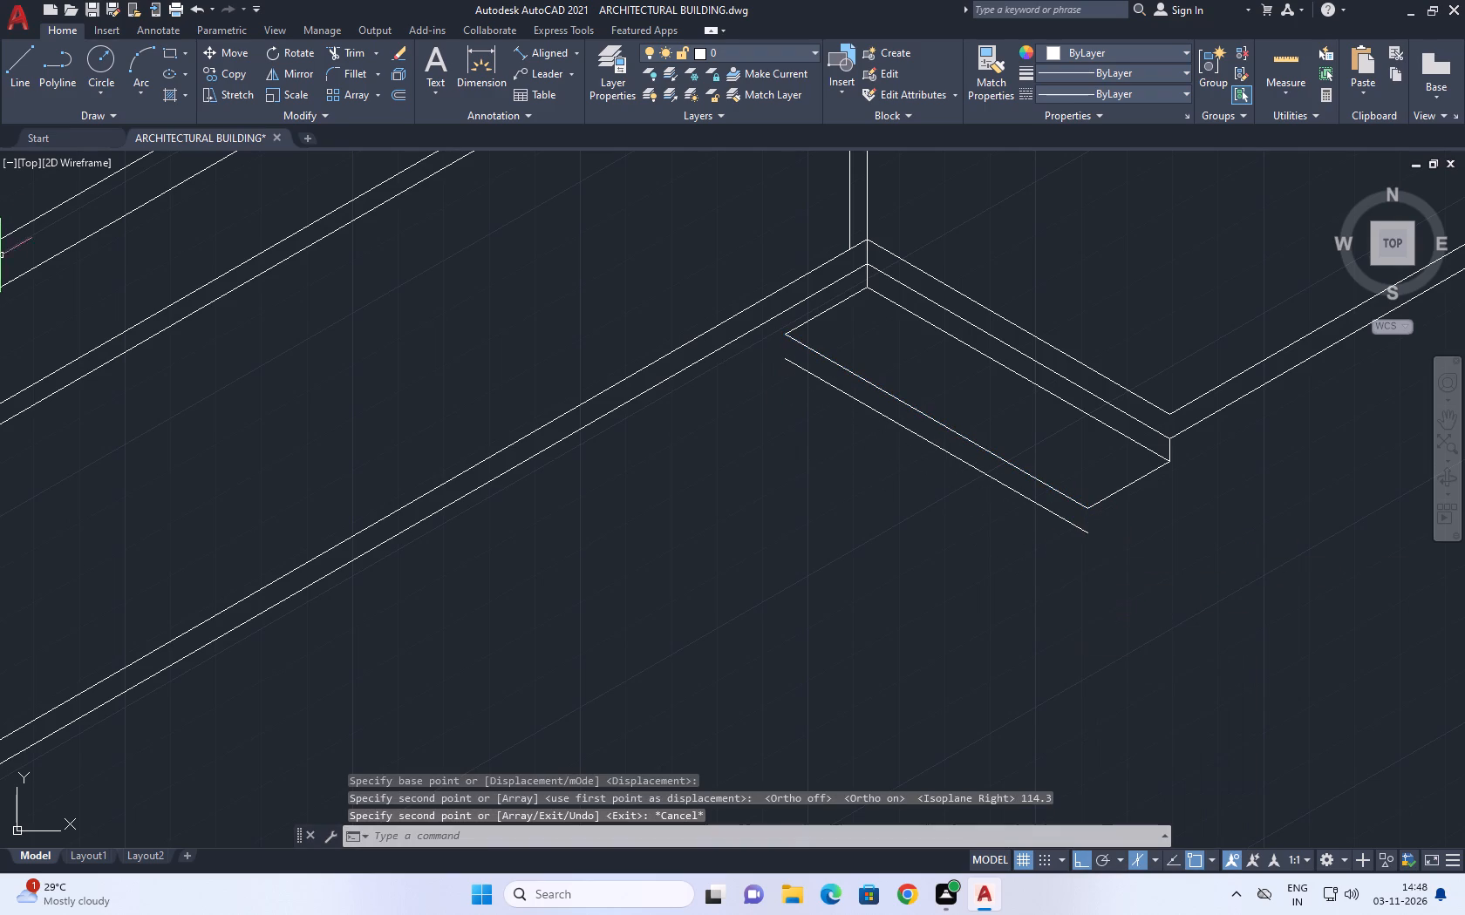
# Draw a short vertical line joining the outer ends of the long outline line and its lower copy.
pyautogui.click(15, 55)
pyautogui.scroll(2, 1083, 505)
pyautogui.click(1091, 521)
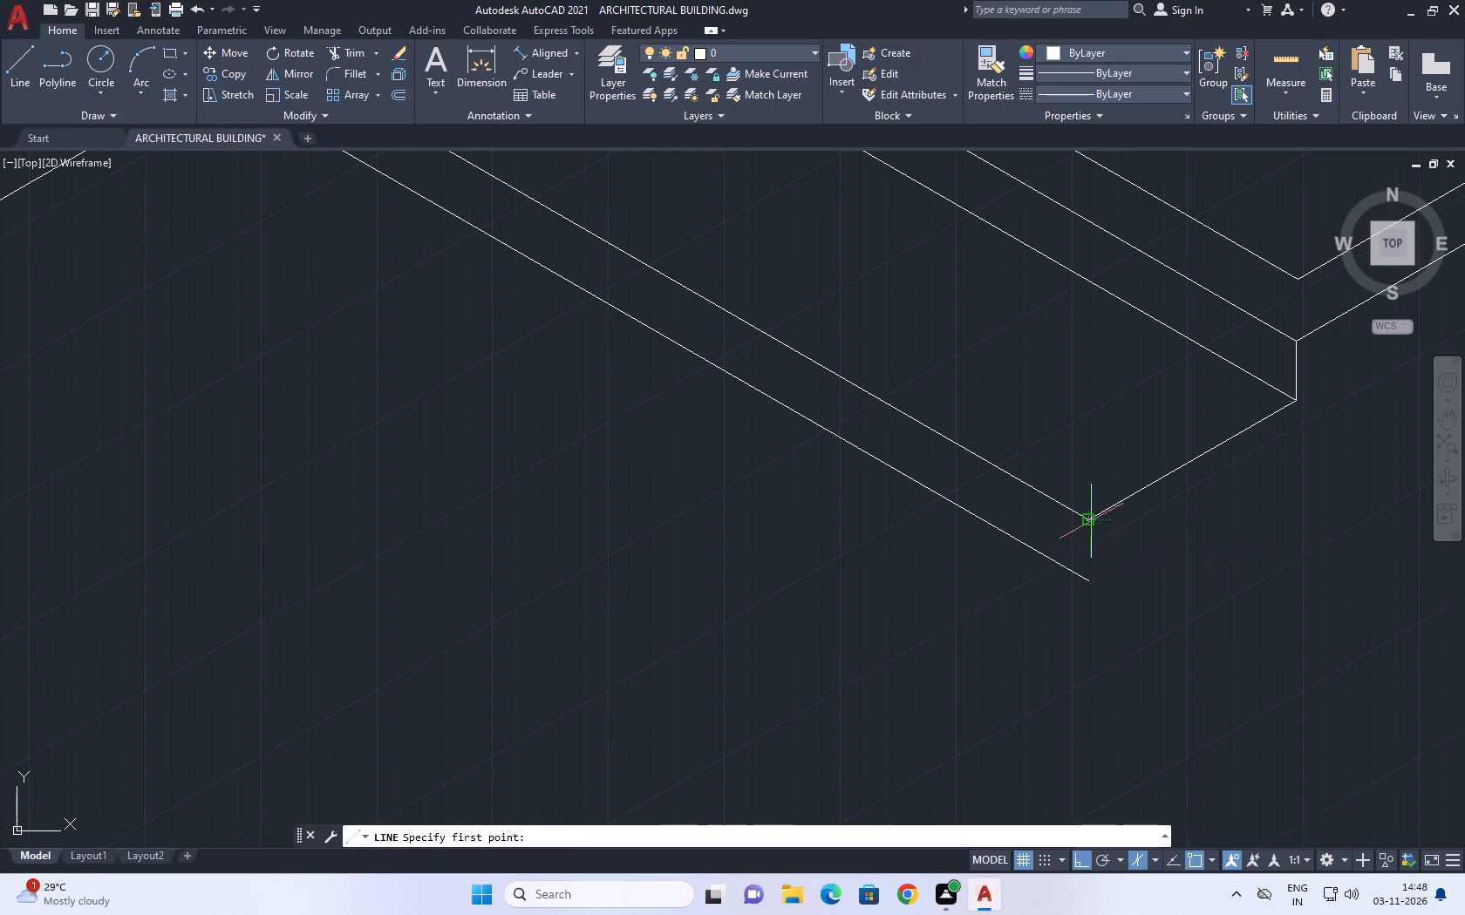
pyautogui.click(1087, 578)
pyautogui.rightClick(1173, 528)
pyautogui.click(1225, 564)
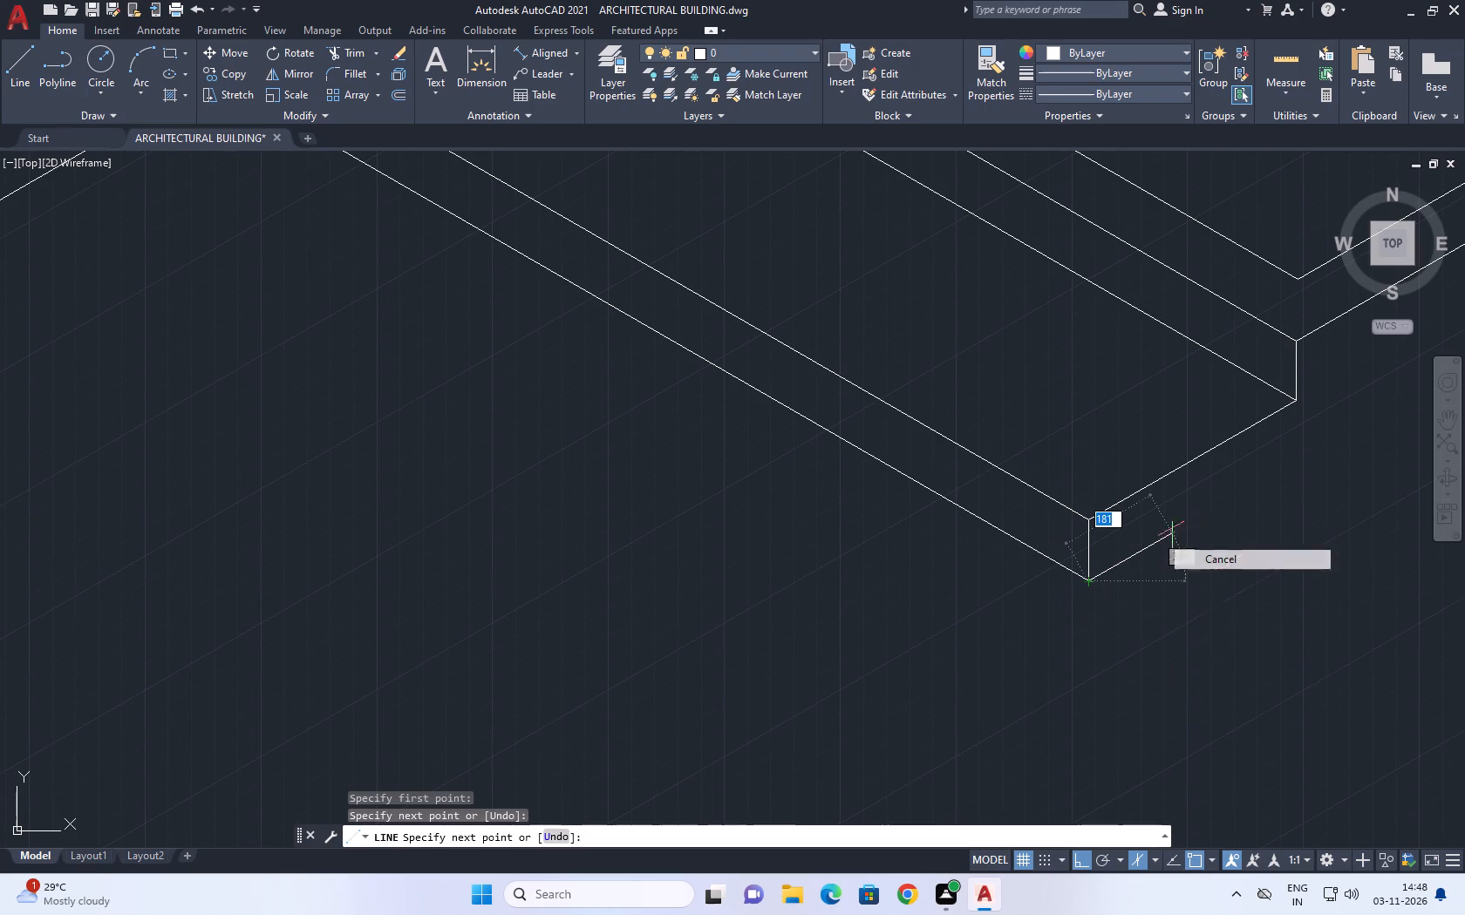
# Draw a short vertical line joining the two long lines at their inner ends near the wall.
pyautogui.scroll(-3, 1103, 547)
pyautogui.moveTo(1035, 531); pyautogui.dragTo(1025, 625, button='middle')
pyautogui.rightClick(1087, 429)
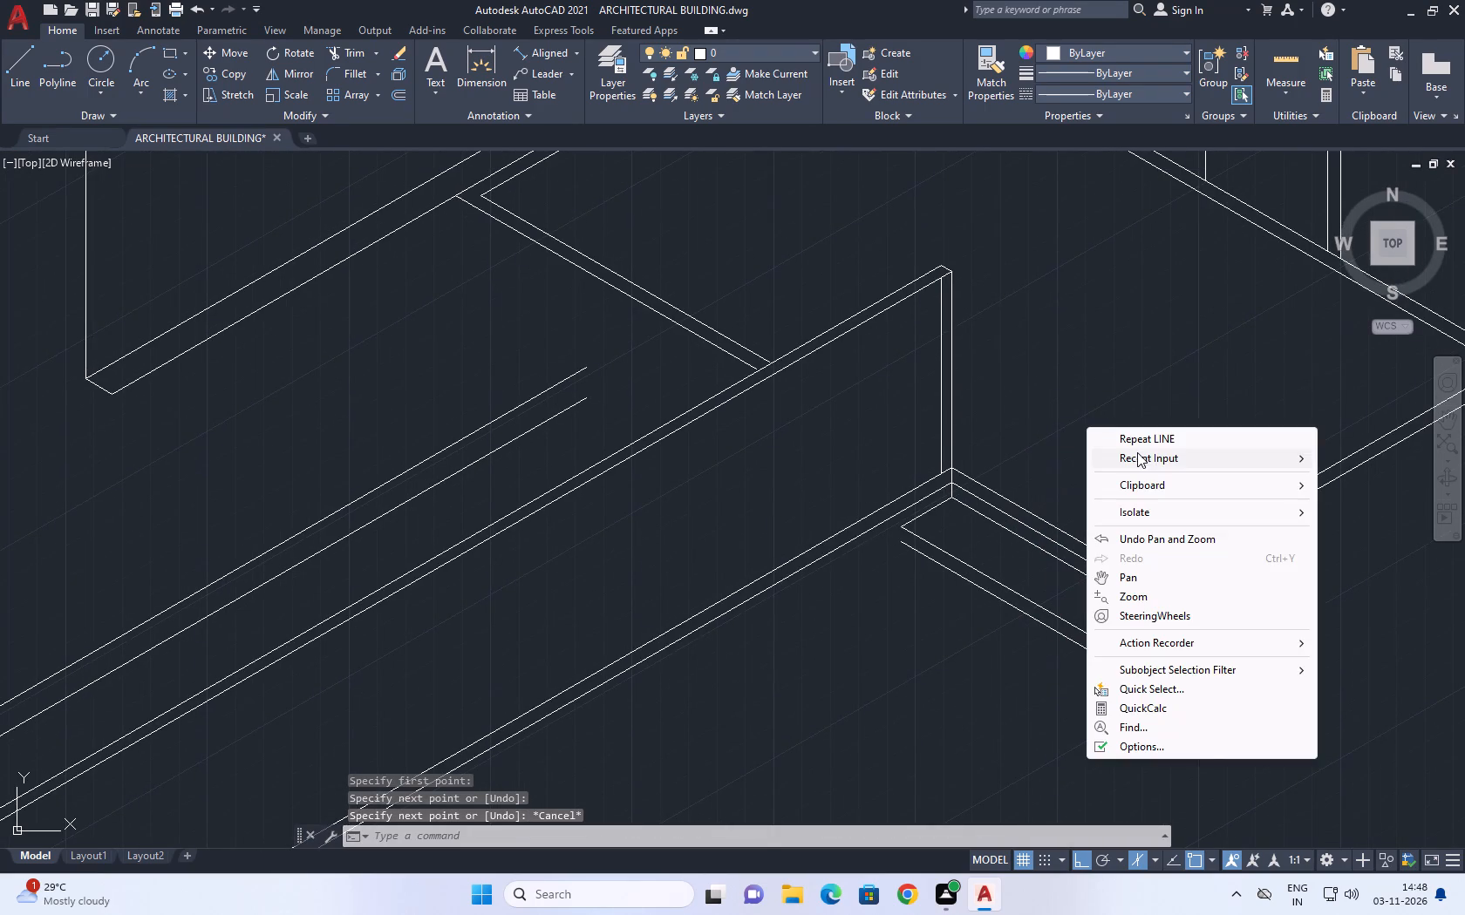
pyautogui.click(1150, 438)
pyautogui.scroll(4, 877, 558)
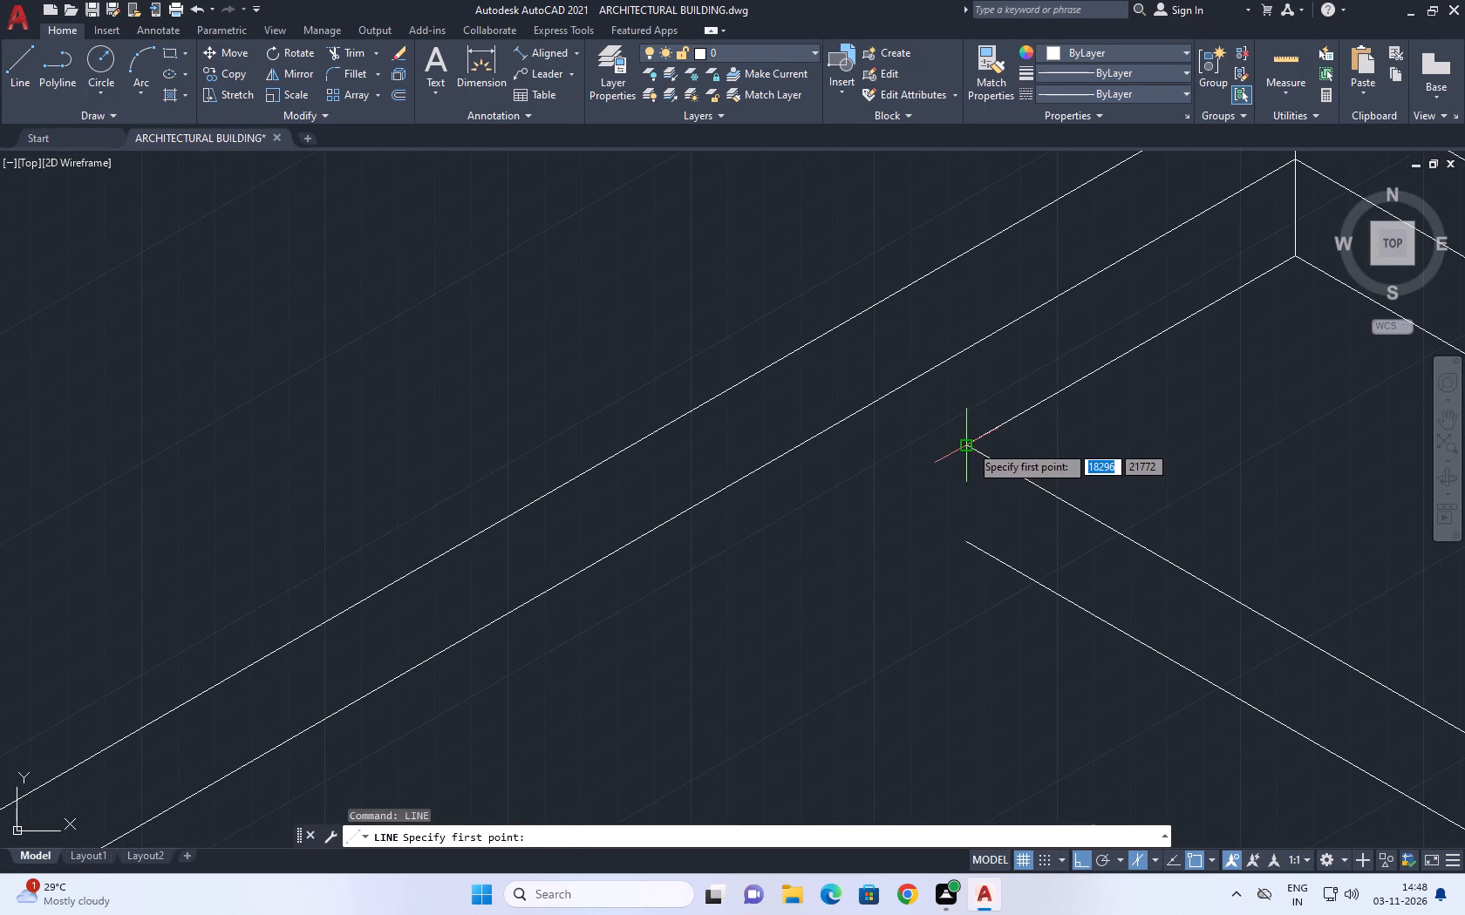
pyautogui.click(970, 444)
pyautogui.click(971, 539)
pyautogui.rightClick(987, 491)
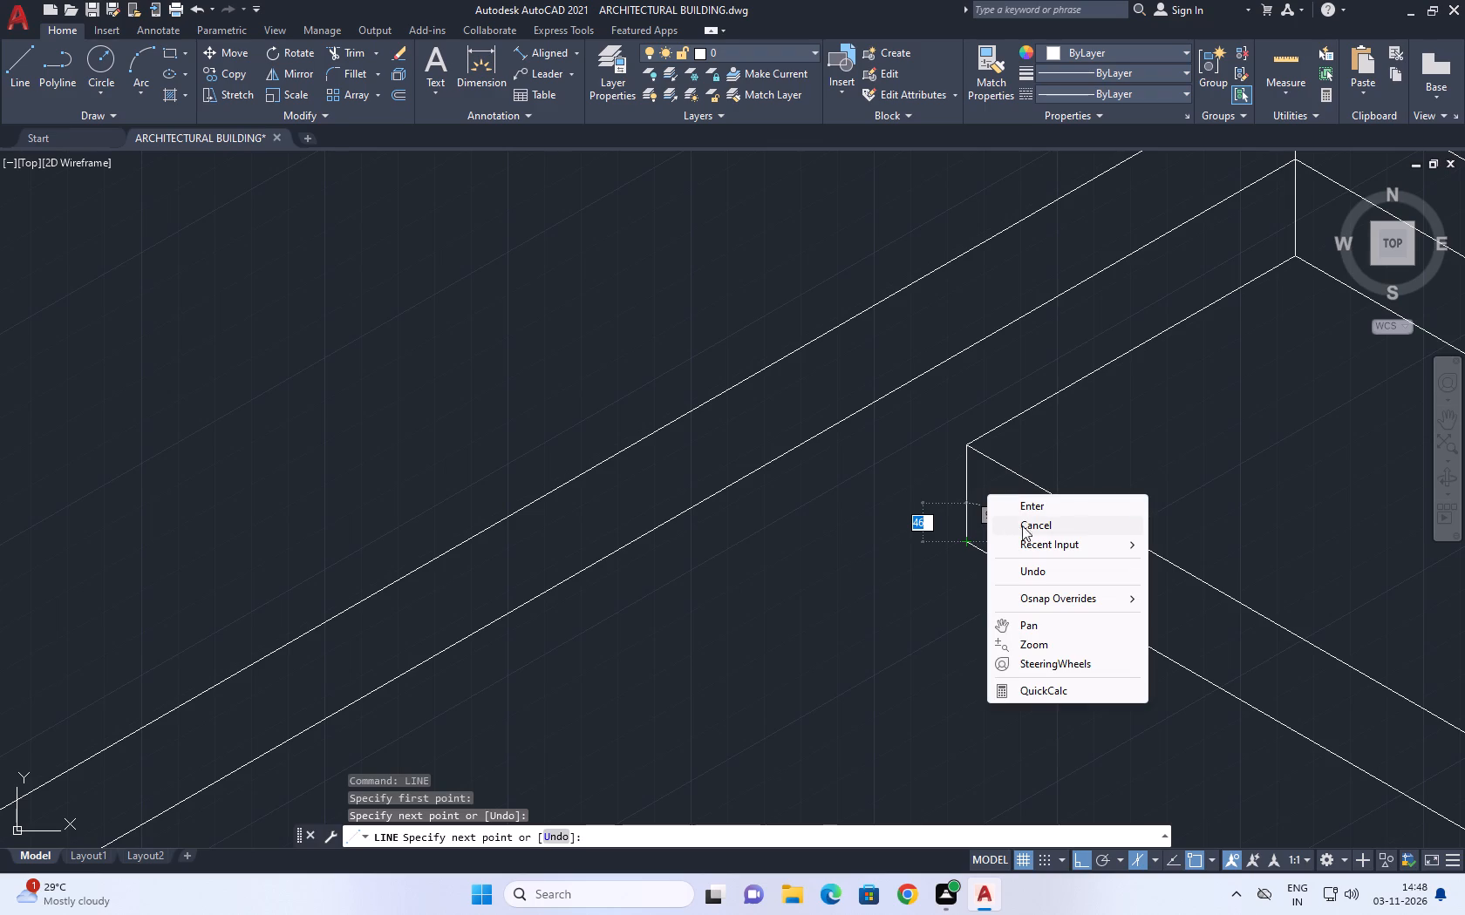
pyautogui.click(1032, 517)
# Draw a slanting line from the step's outer bottom corner, parallel to its short top edge, ending below the slab's outer lower corner.
pyautogui.scroll(-2, 938, 464)
pyautogui.moveTo(1174, 509); pyautogui.dragTo(810, 494, button='middle')
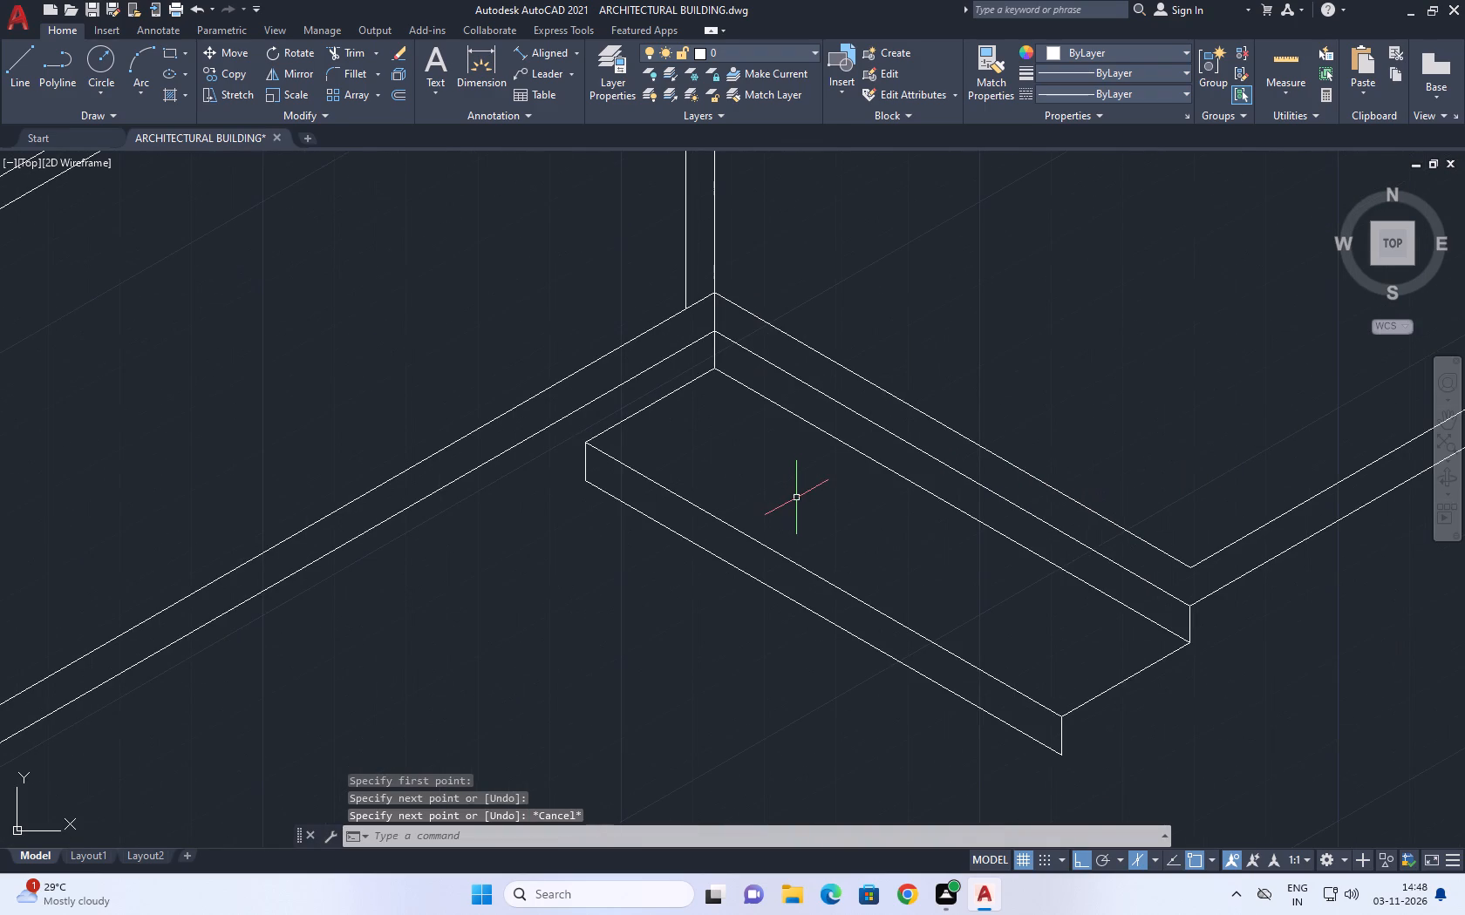
pyautogui.moveTo(1148, 592); pyautogui.dragTo(901, 525, button='middle')
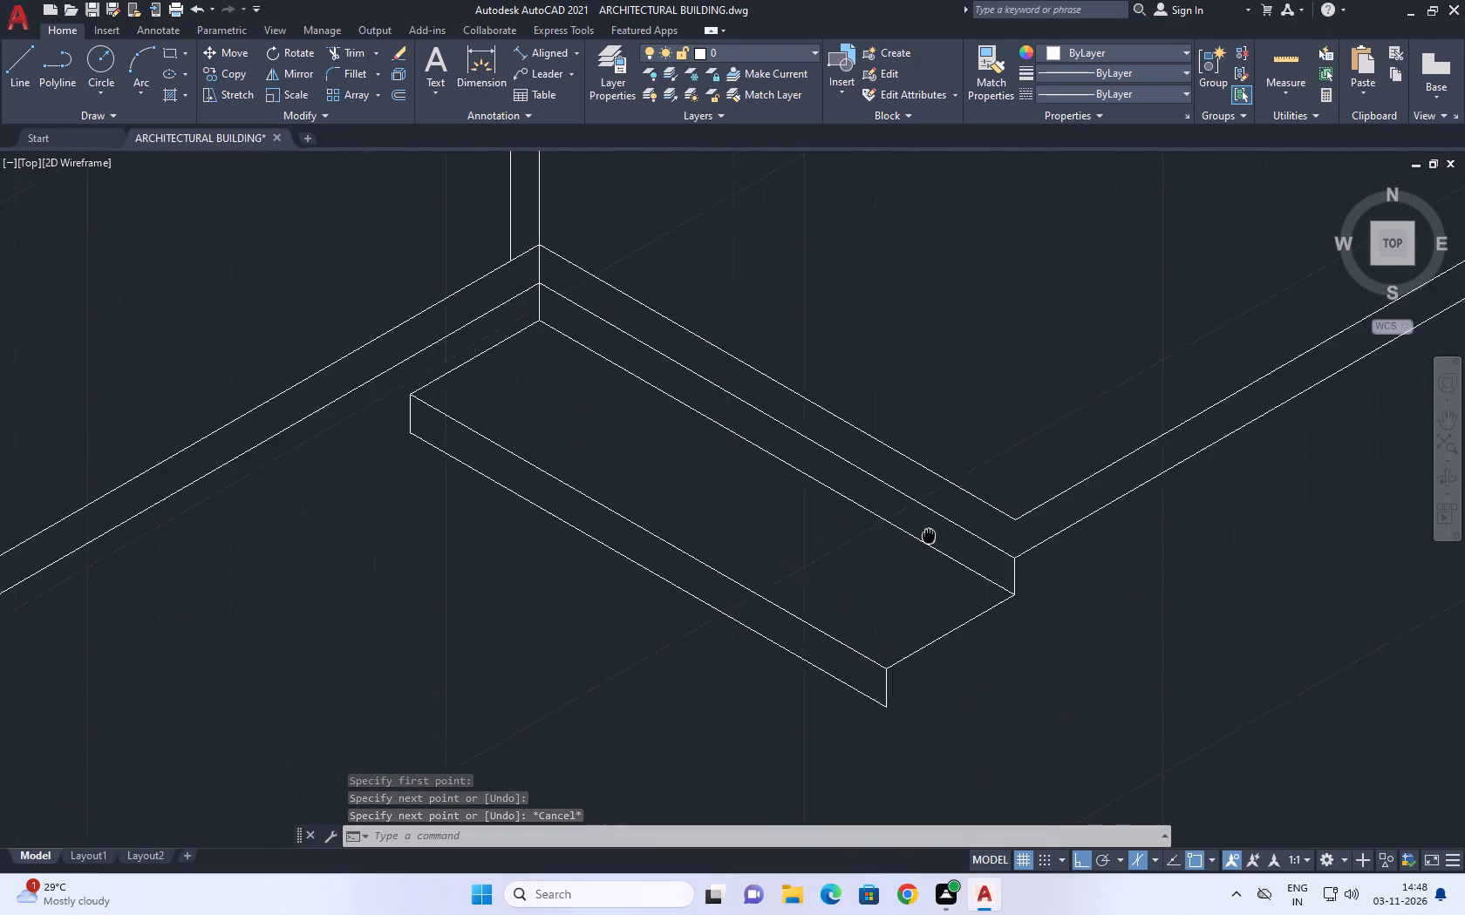
pyautogui.moveTo(1189, 591); pyautogui.dragTo(953, 527, button='middle')
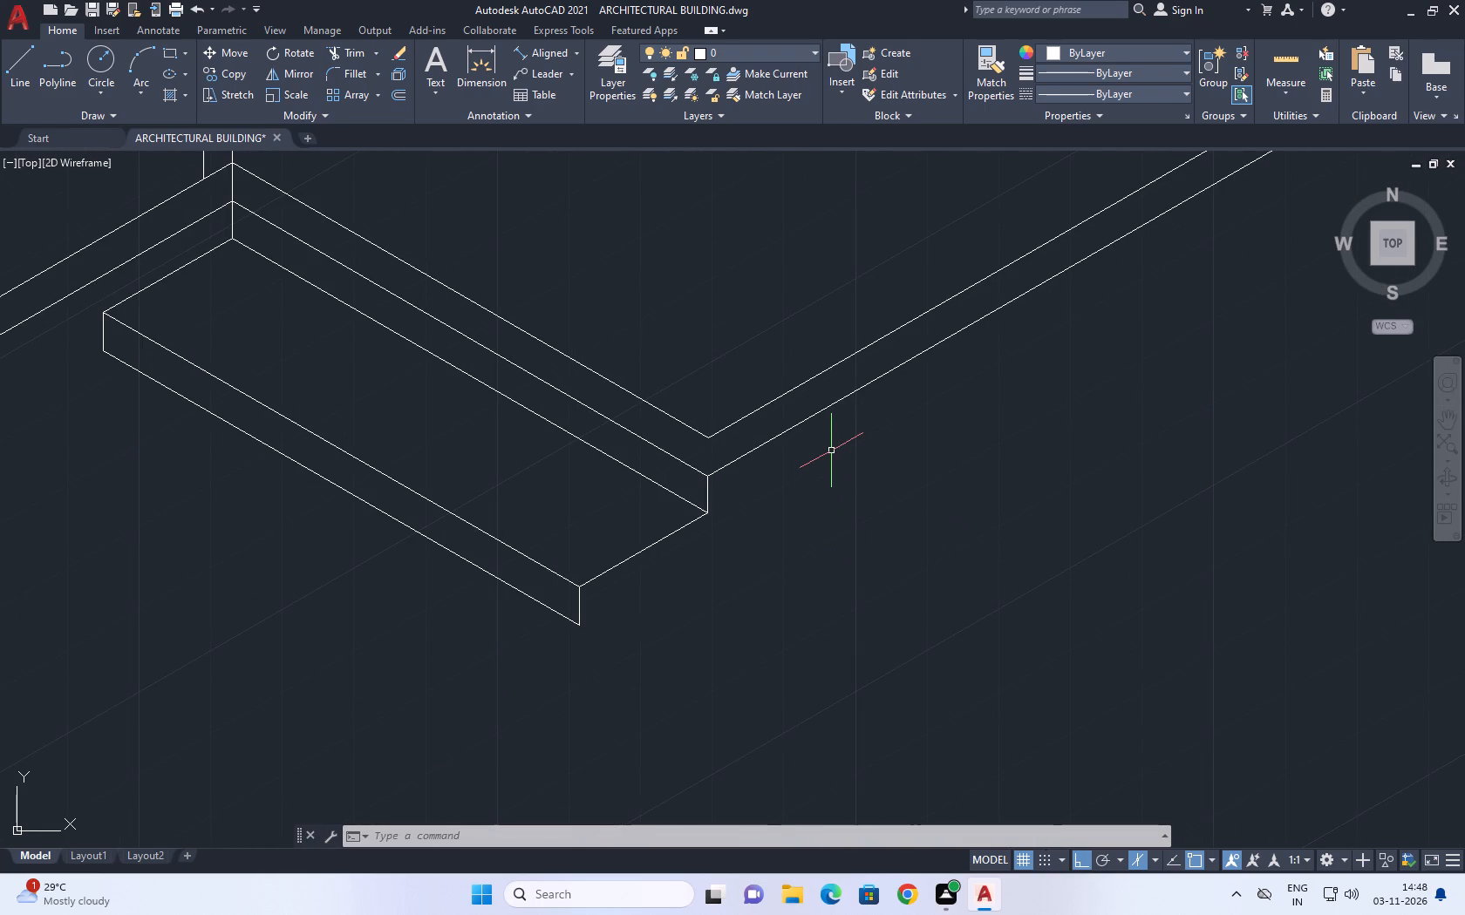
pyautogui.click(20, 65)
pyautogui.click(578, 626)
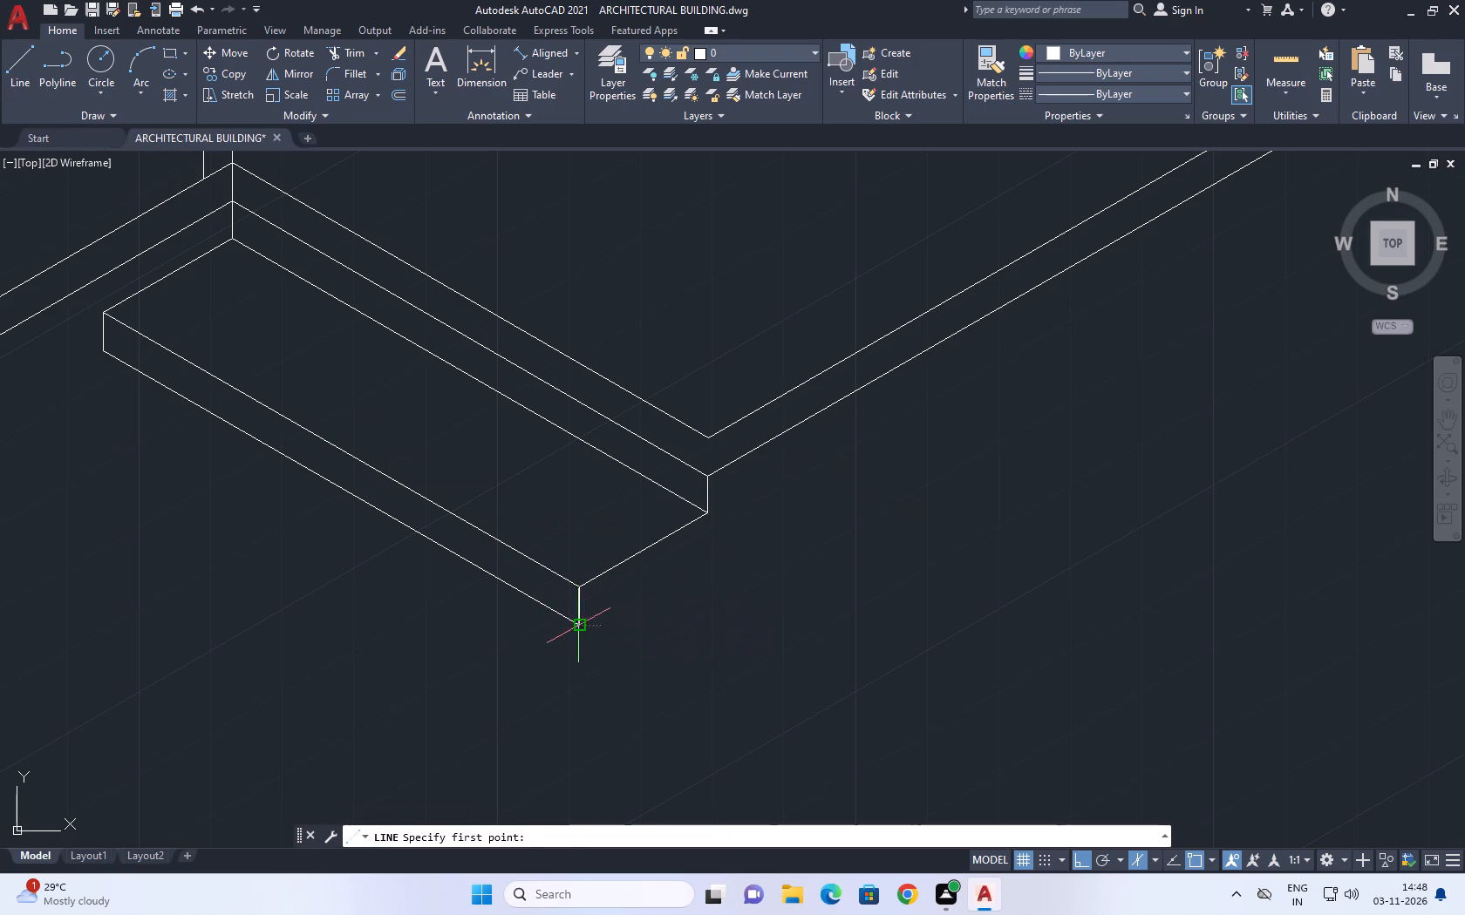
pyautogui.scroll(1, 706, 513)
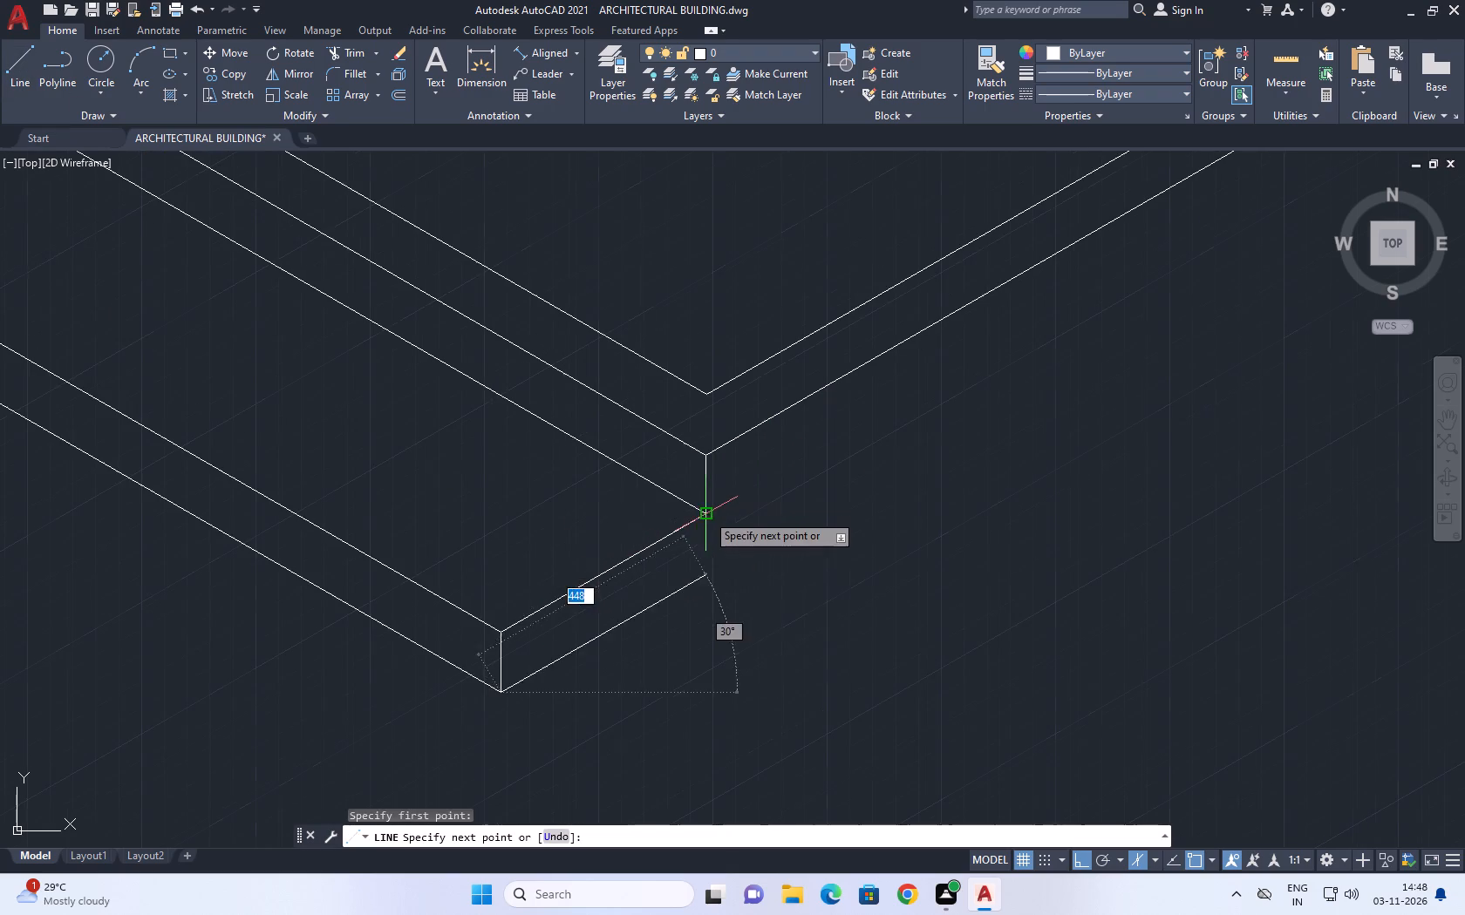
pyautogui.click(704, 577)
pyautogui.rightClick(757, 536)
pyautogui.moveTo(846, 563); pyautogui.dragTo(842, 575)
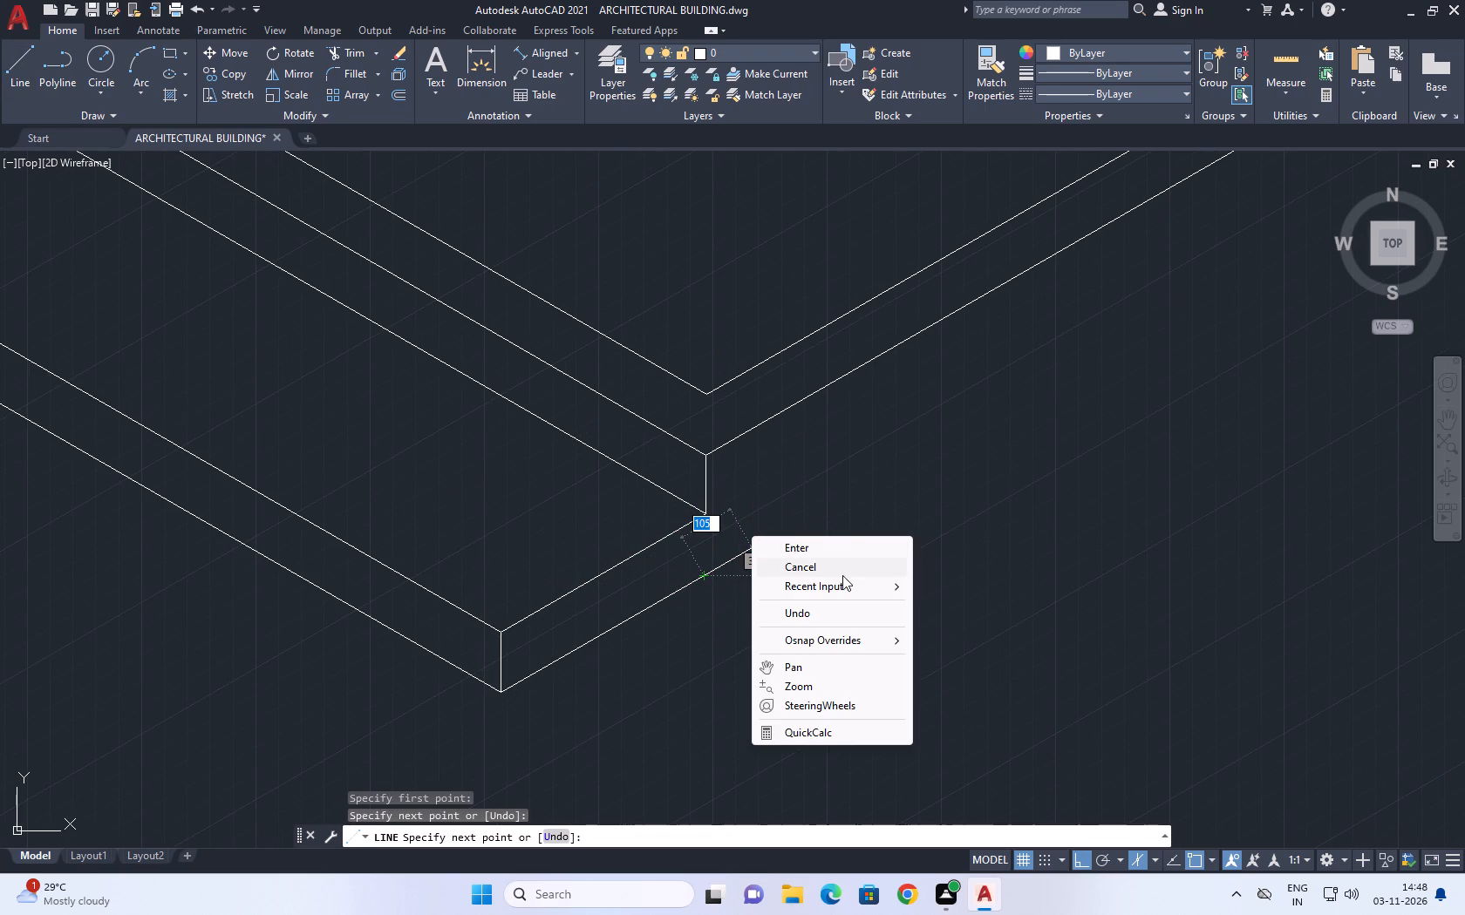
pyautogui.moveTo(842, 575); pyautogui.dragTo(842, 578)
pyautogui.click(795, 566)
# Stretch the short vertical line at the slab's outer corner downward past the end of the new slanting line.
pyautogui.scroll(2, 706, 523)
pyautogui.click(712, 487)
pyautogui.click(685, 430)
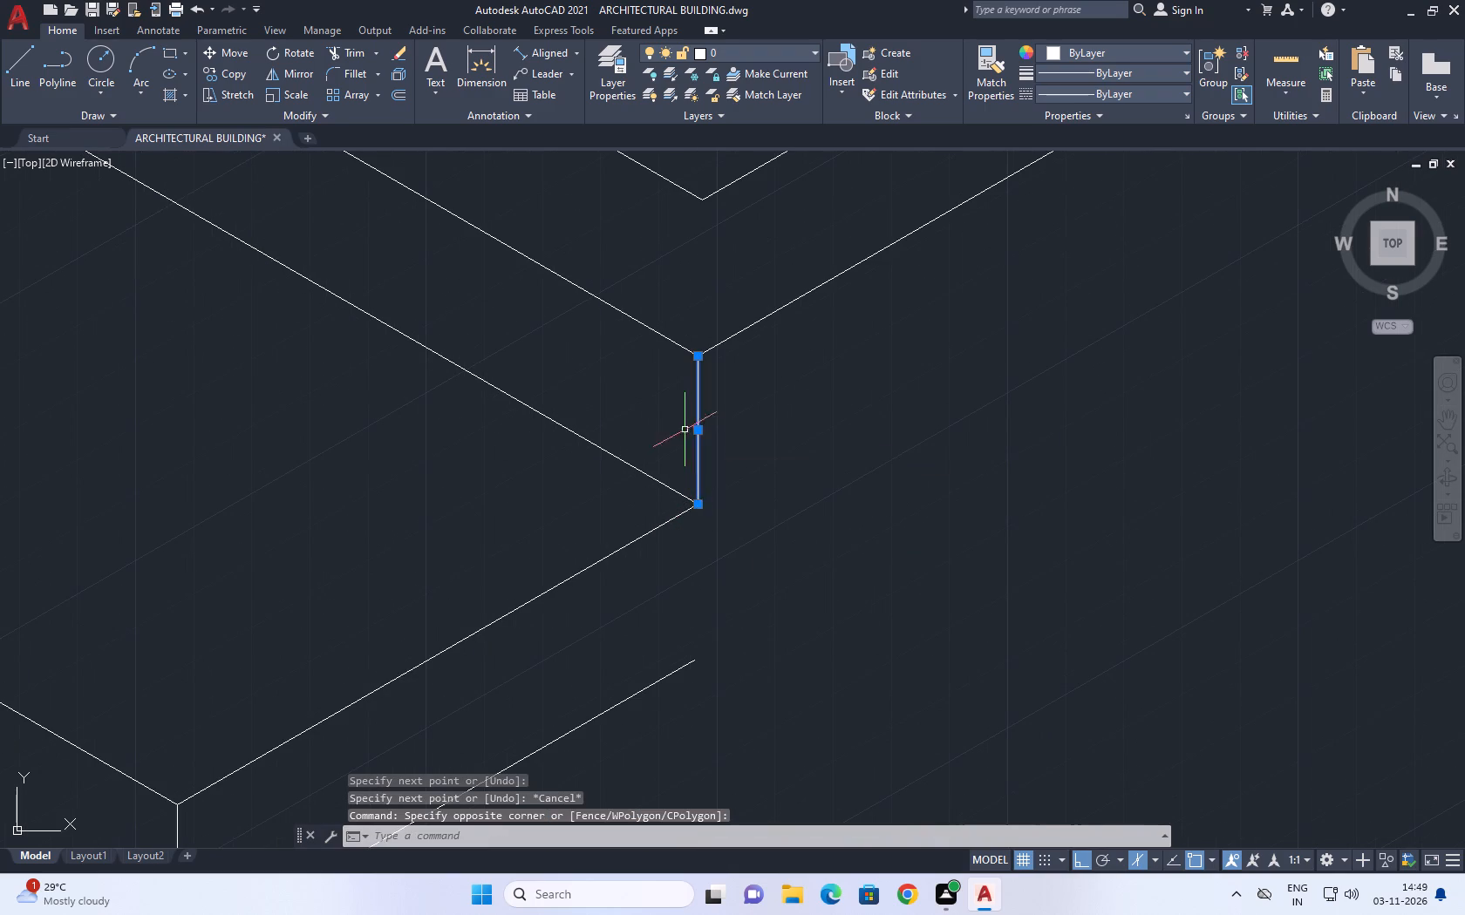
pyautogui.click(699, 502)
pyautogui.scroll(-3, 738, 474)
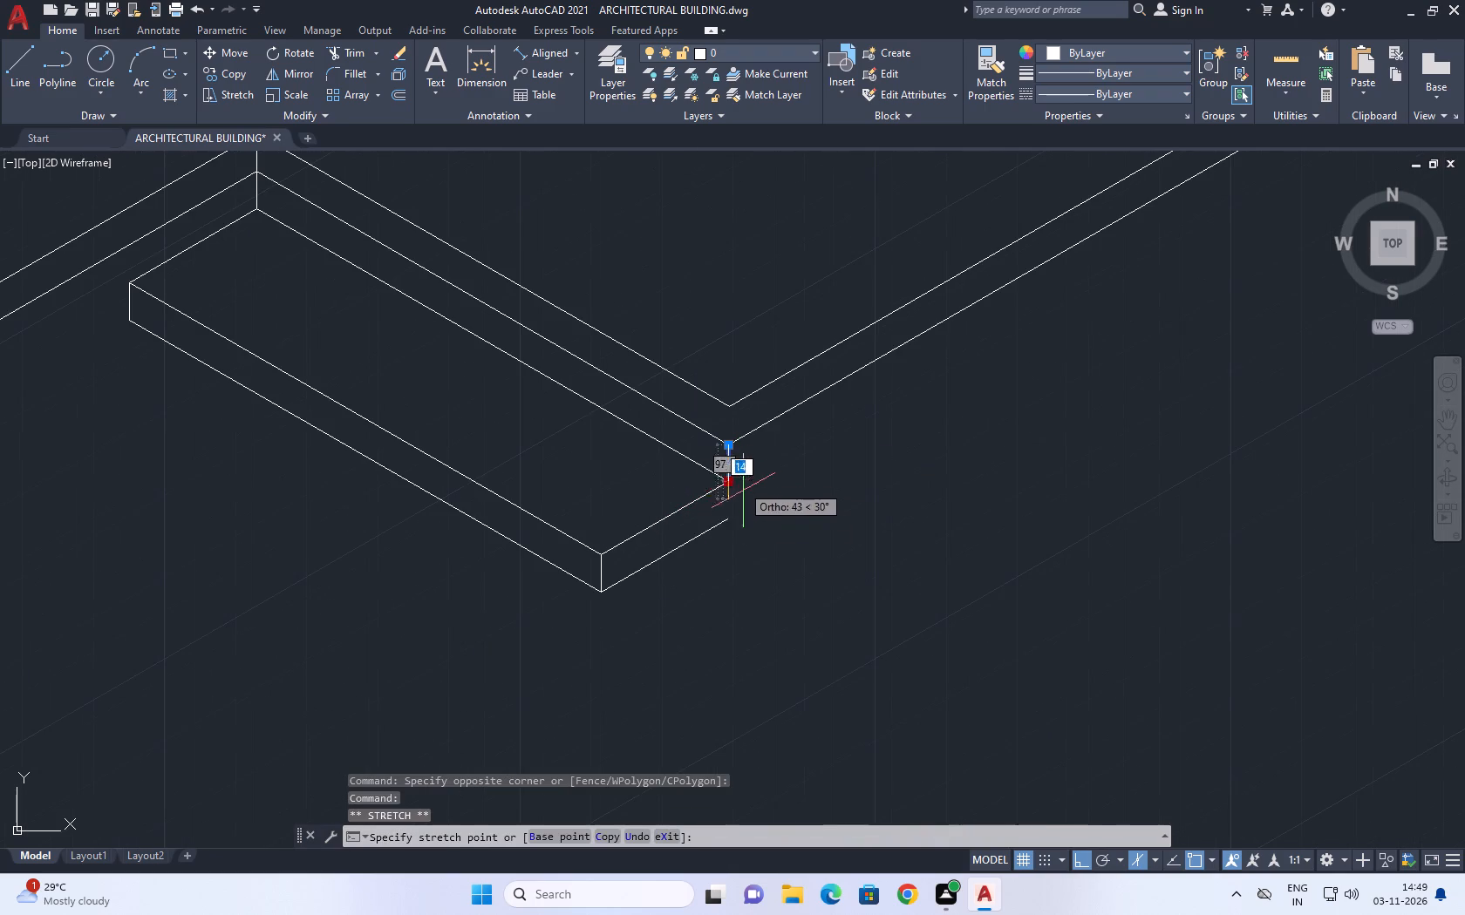
pyautogui.click(730, 573)
pyautogui.rightClick(759, 499)
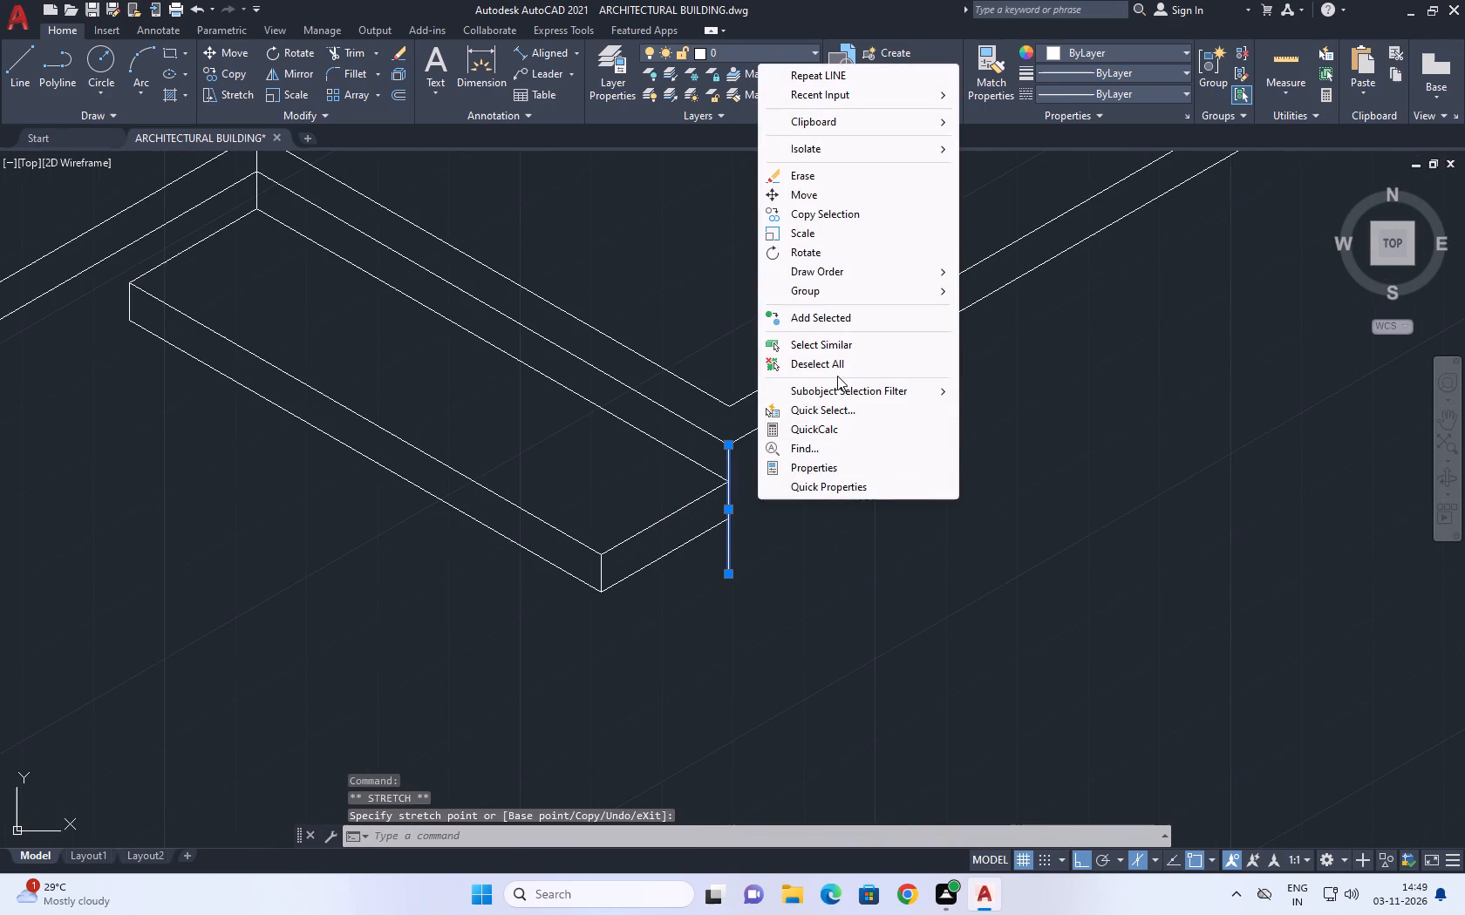
pyautogui.click(837, 356)
# Fillet the new slanting bottom line with the stretched vertical line into a closed corner.
pyautogui.scroll(5, 750, 528)
pyautogui.scroll(1, 668, 489)
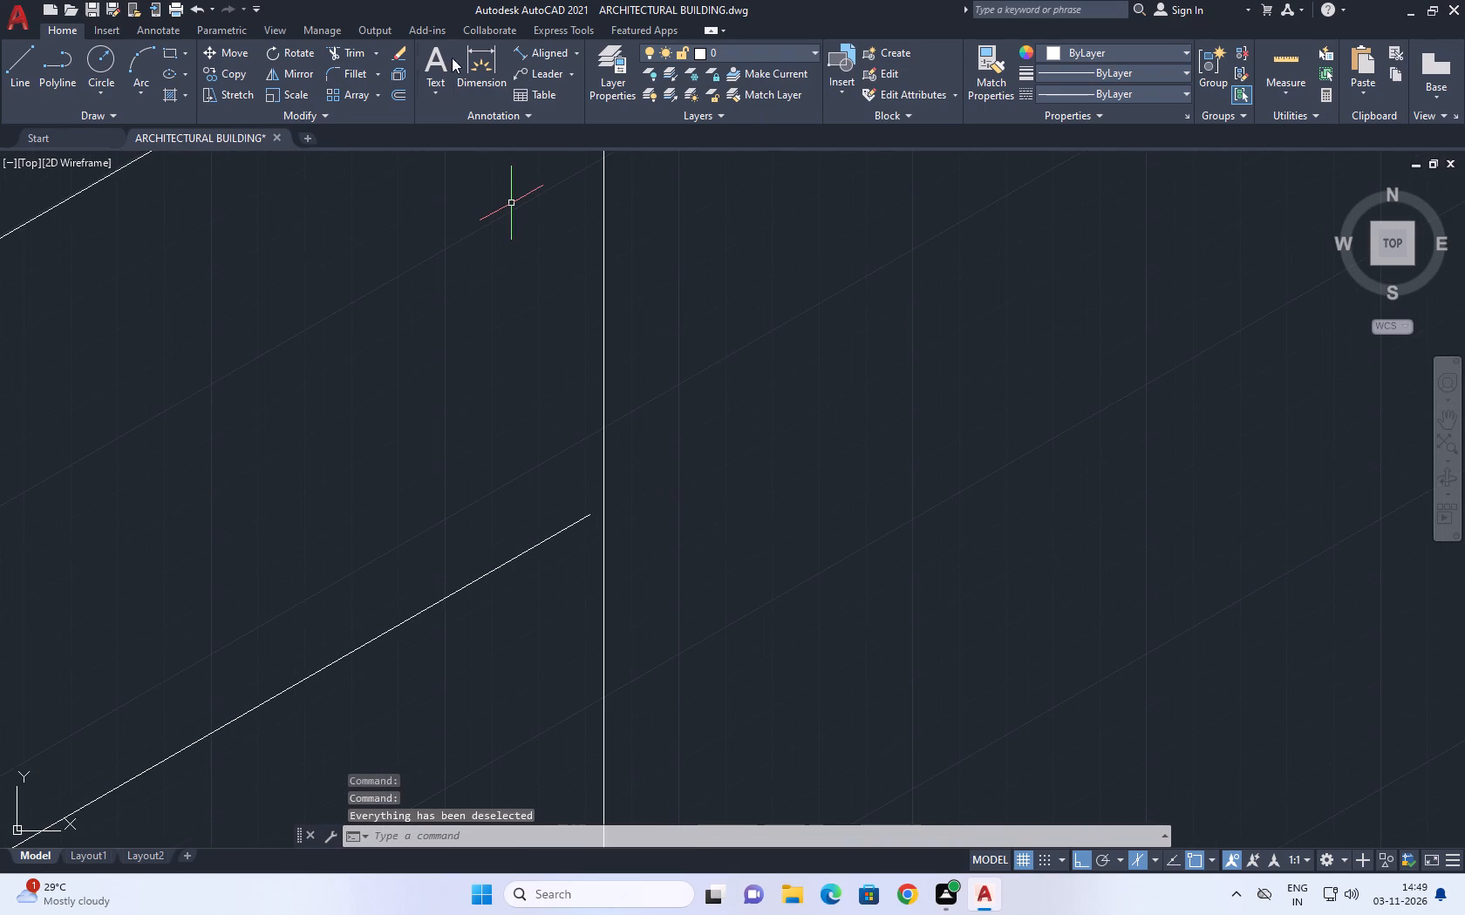
pyautogui.click(343, 75)
pyautogui.click(564, 526)
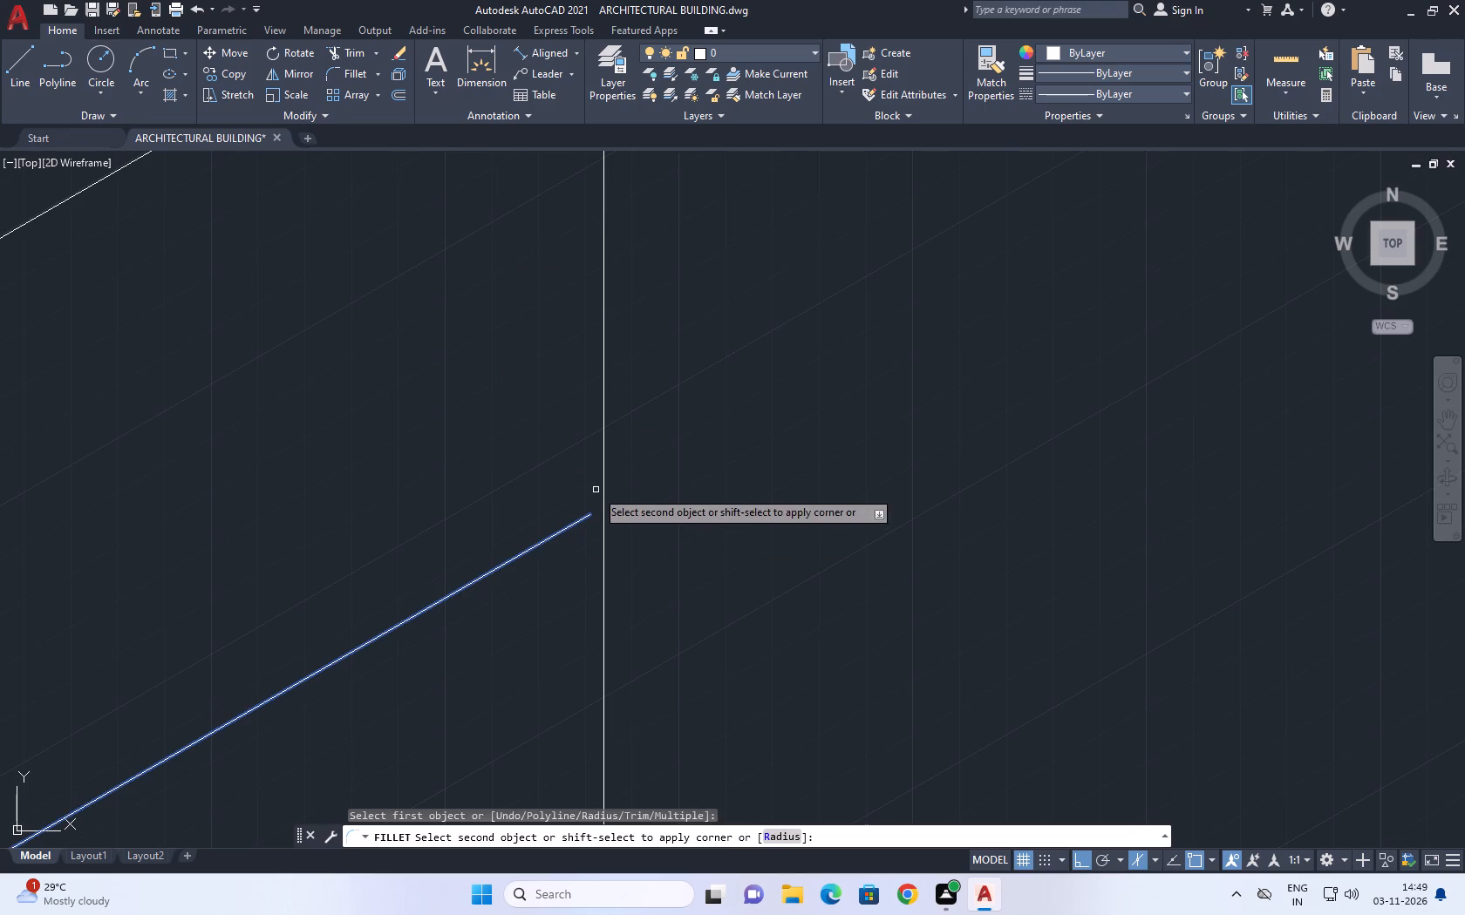
pyautogui.click(602, 478)
# Copy the top step's outline and its corner vertical from the slab's outer corner to two successive lower step corners, undoing a misplaced copy.
pyautogui.scroll(-6, 635, 494)
pyautogui.moveTo(654, 402); pyautogui.dragTo(689, 486, button='middle')
pyautogui.scroll(-5, 704, 491)
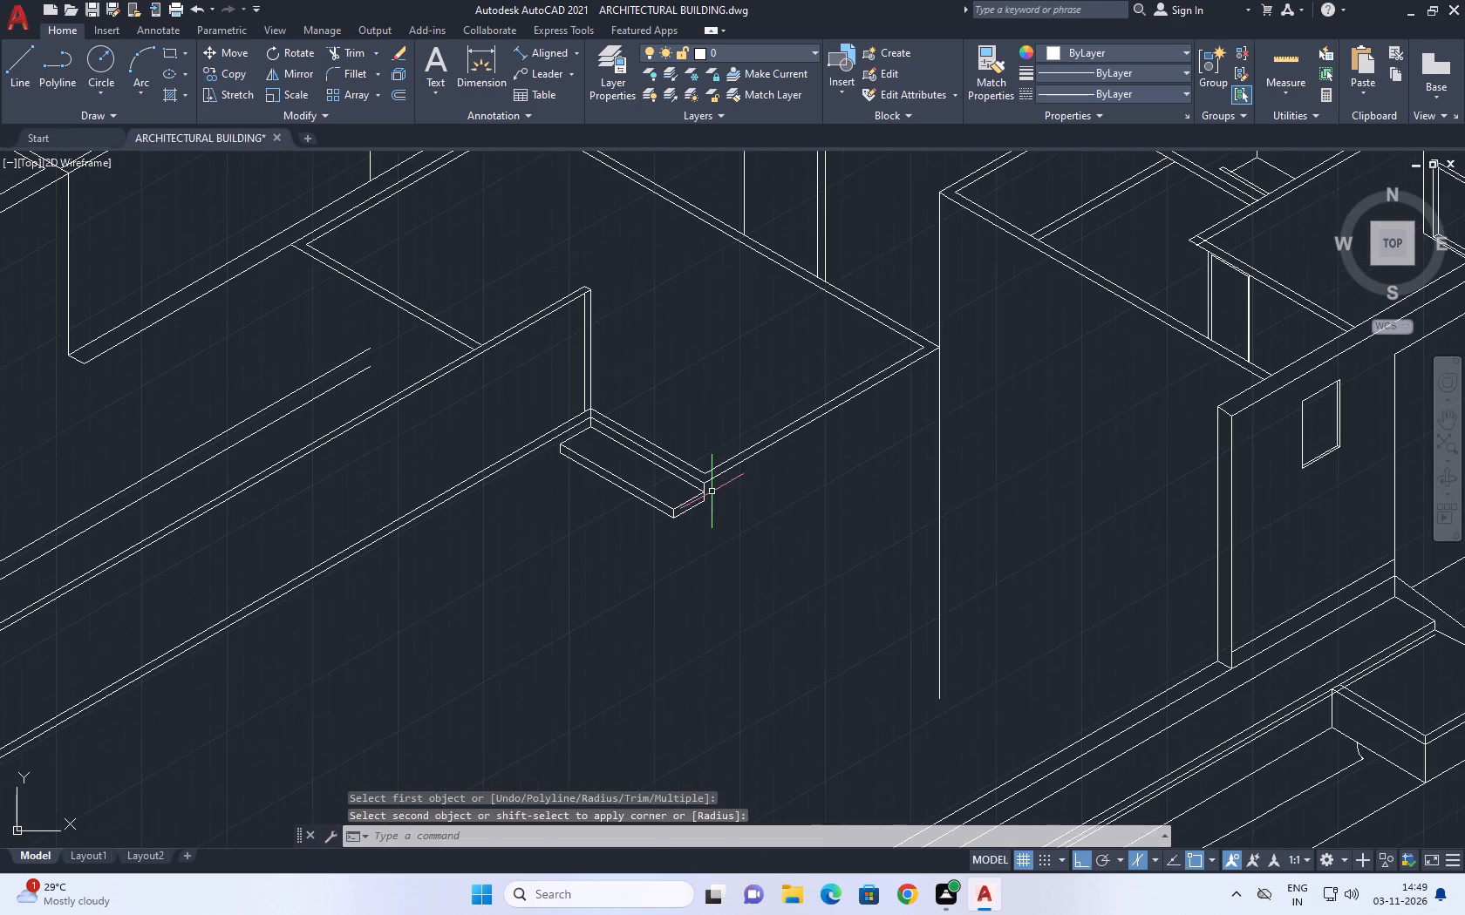
pyautogui.moveTo(570, 526); pyautogui.dragTo(672, 512, button='middle')
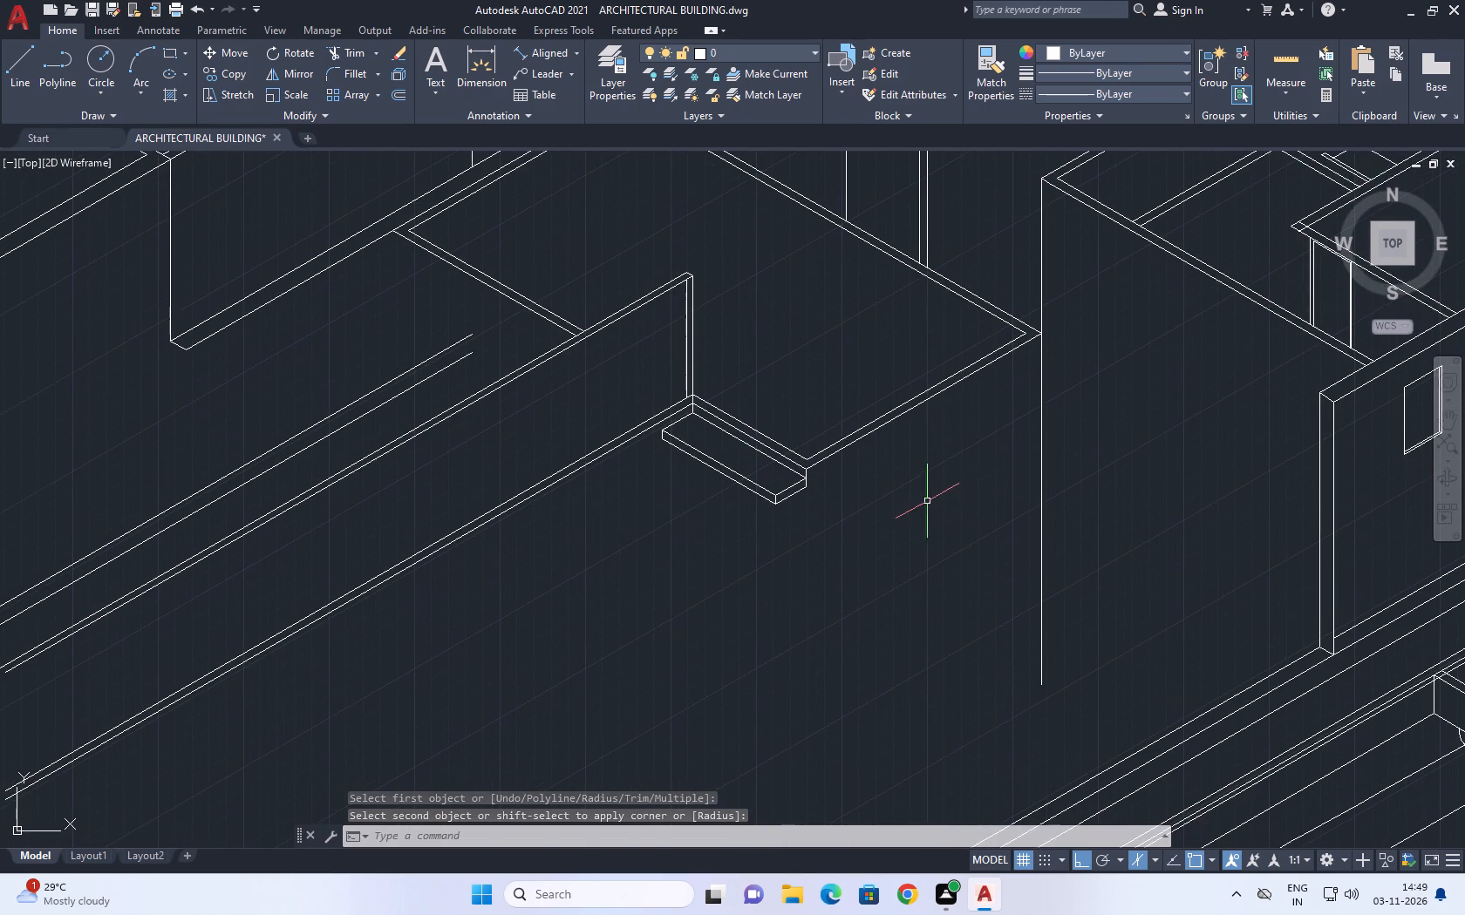
pyautogui.scroll(1, 686, 391)
pyautogui.moveTo(728, 498); pyautogui.dragTo(746, 559, button='middle')
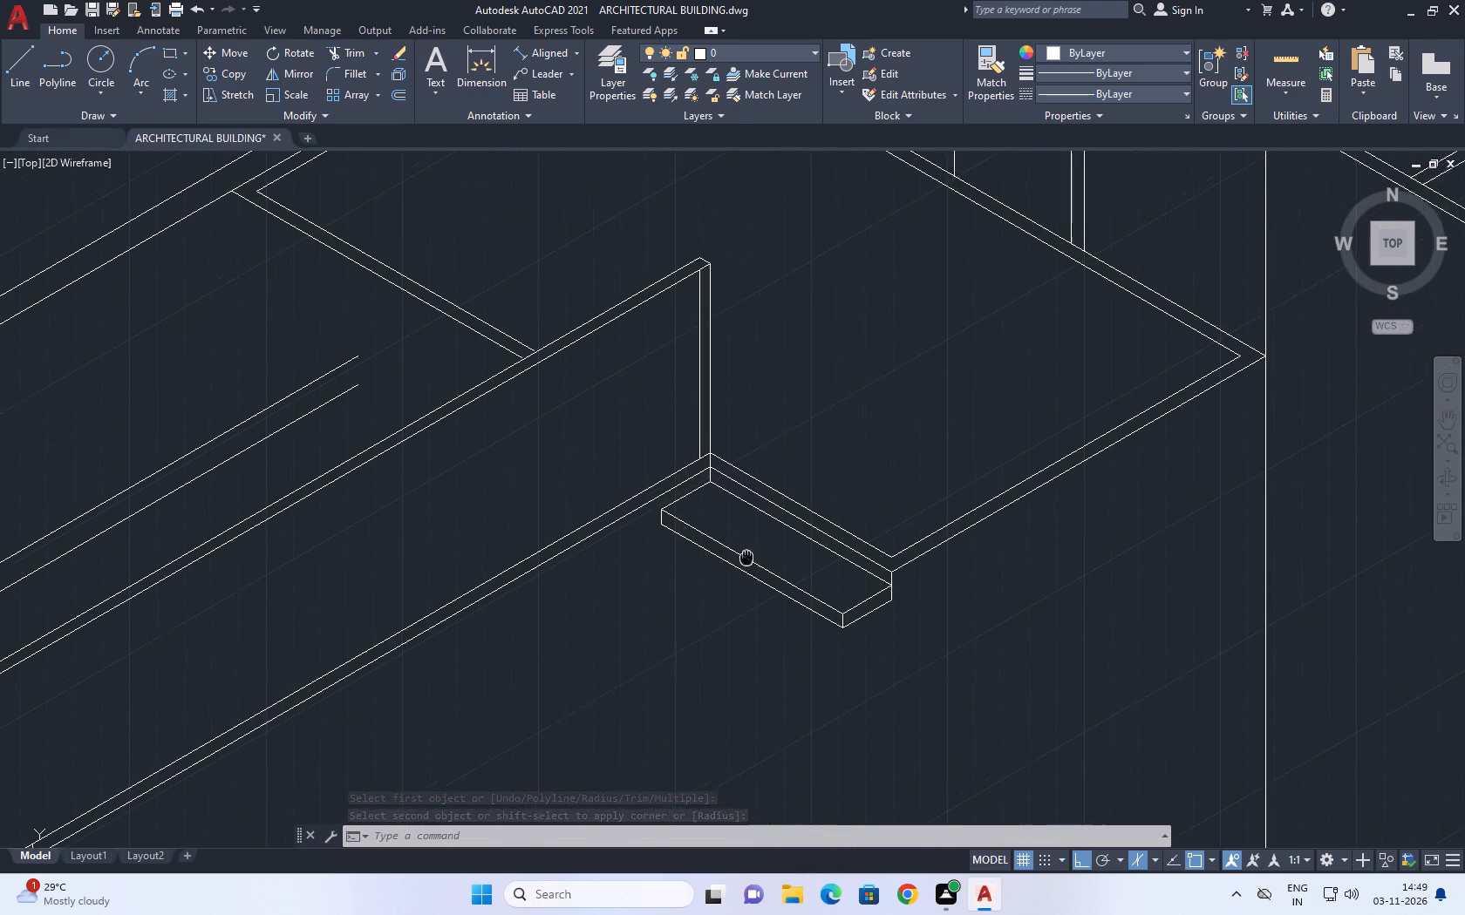
pyautogui.moveTo(746, 559); pyautogui.dragTo(754, 571, button='middle')
pyautogui.moveTo(818, 642); pyautogui.dragTo(767, 525, button='middle')
pyautogui.moveTo(828, 555); pyautogui.dragTo(783, 520)
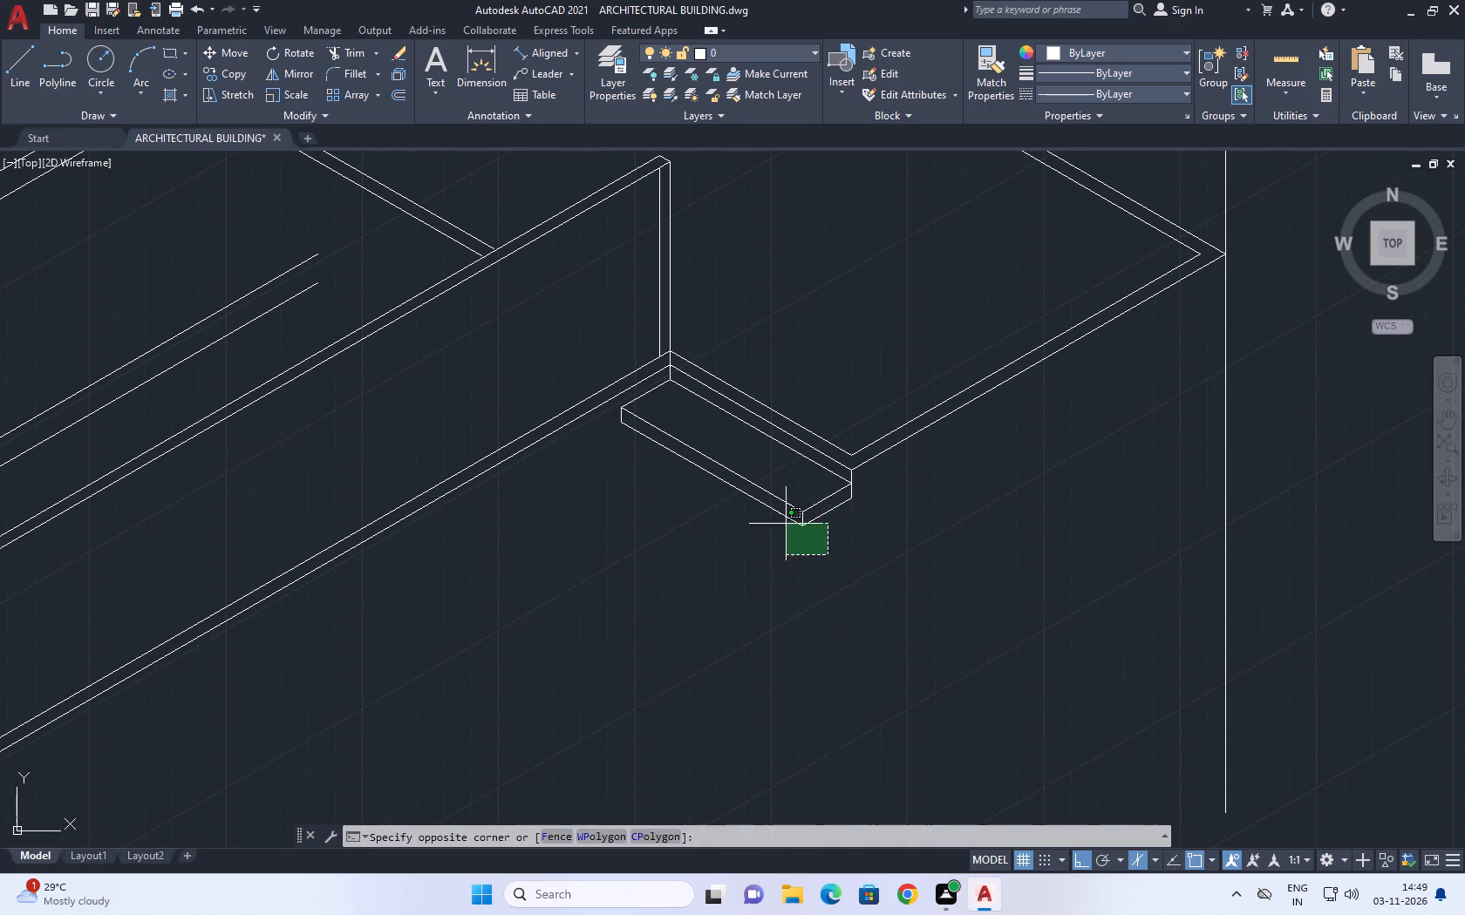
pyautogui.moveTo(783, 520); pyautogui.dragTo(777, 515)
pyautogui.moveTo(754, 496); pyautogui.dragTo(746, 492)
pyautogui.scroll(2, 682, 427)
pyautogui.scroll(1, 600, 396)
pyautogui.moveTo(618, 376); pyautogui.dragTo(596, 376)
pyautogui.moveTo(474, 437); pyautogui.dragTo(467, 449)
pyautogui.scroll(-1, 583, 419)
pyautogui.moveTo(652, 510); pyautogui.dragTo(590, 496, button='middle')
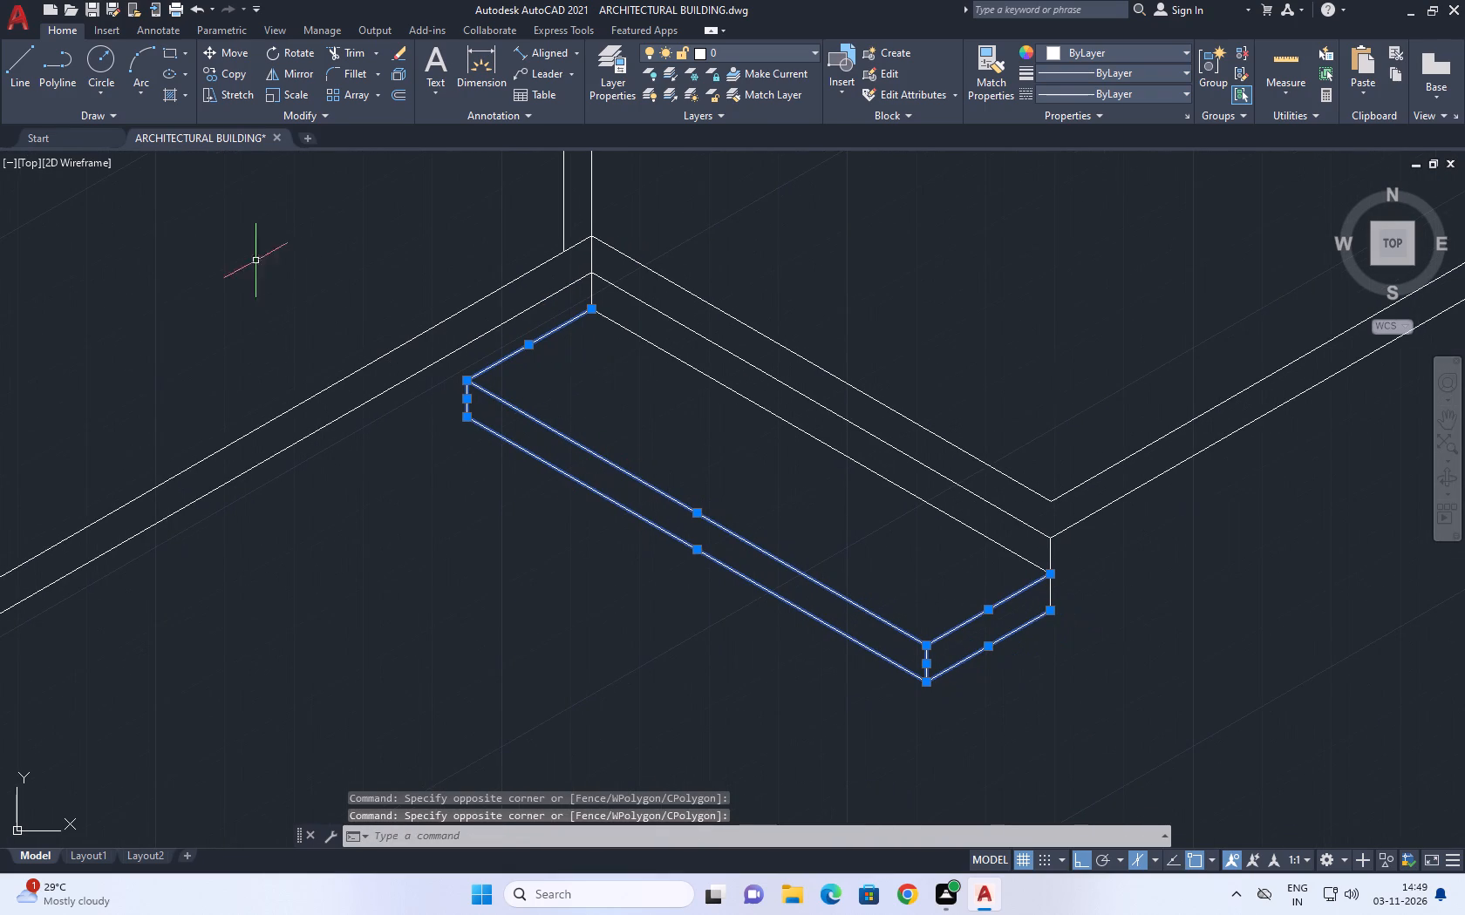
pyautogui.scroll(2, 1081, 591)
pyautogui.click(1012, 593)
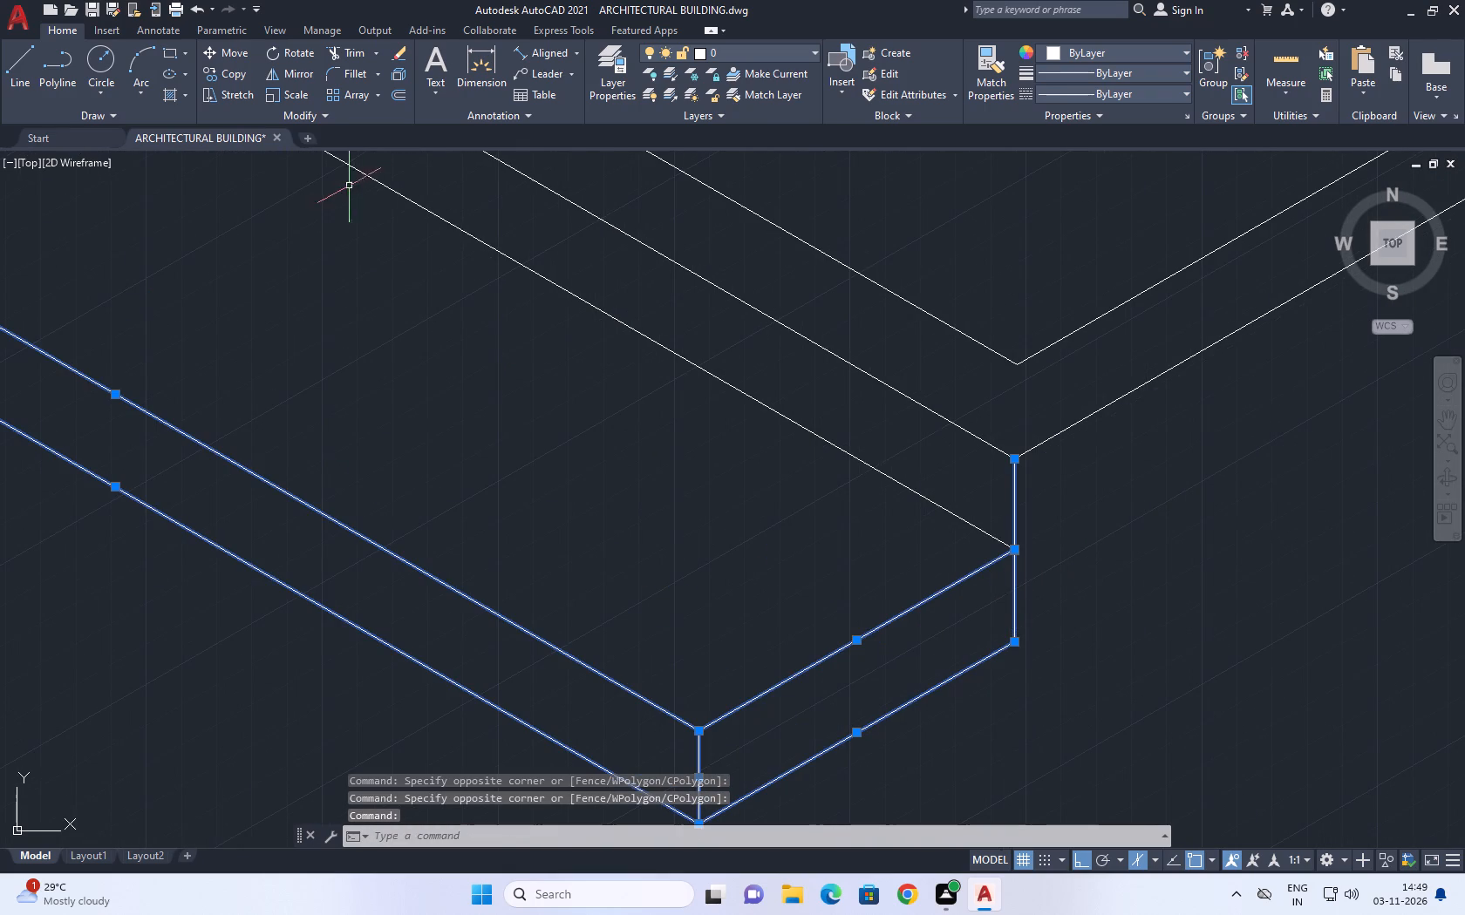
pyautogui.click(238, 67)
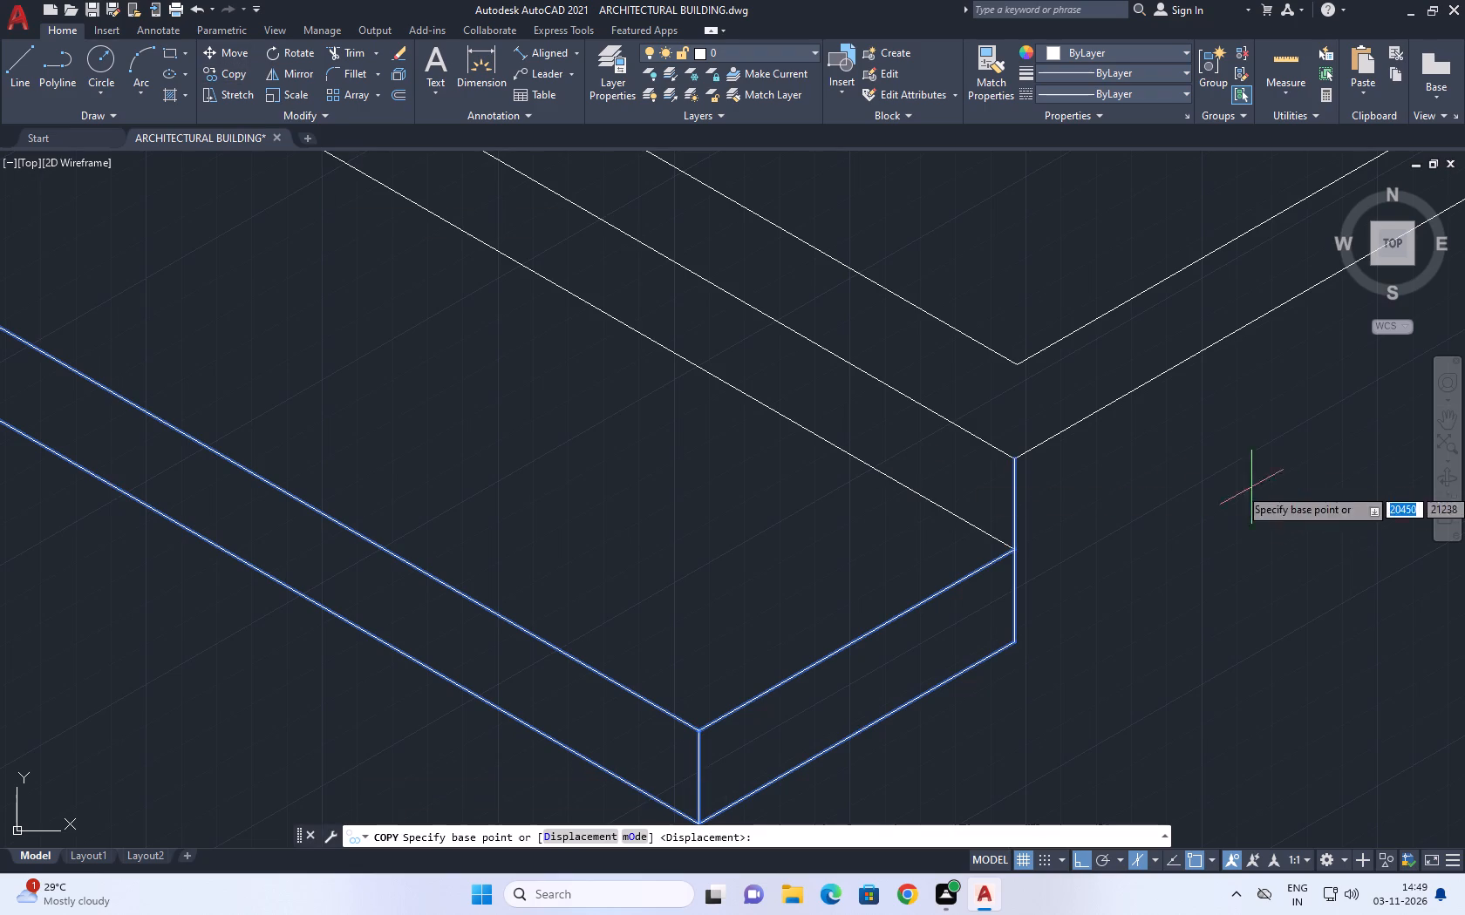
pyautogui.click(1012, 457)
pyautogui.scroll(-4, 1045, 458)
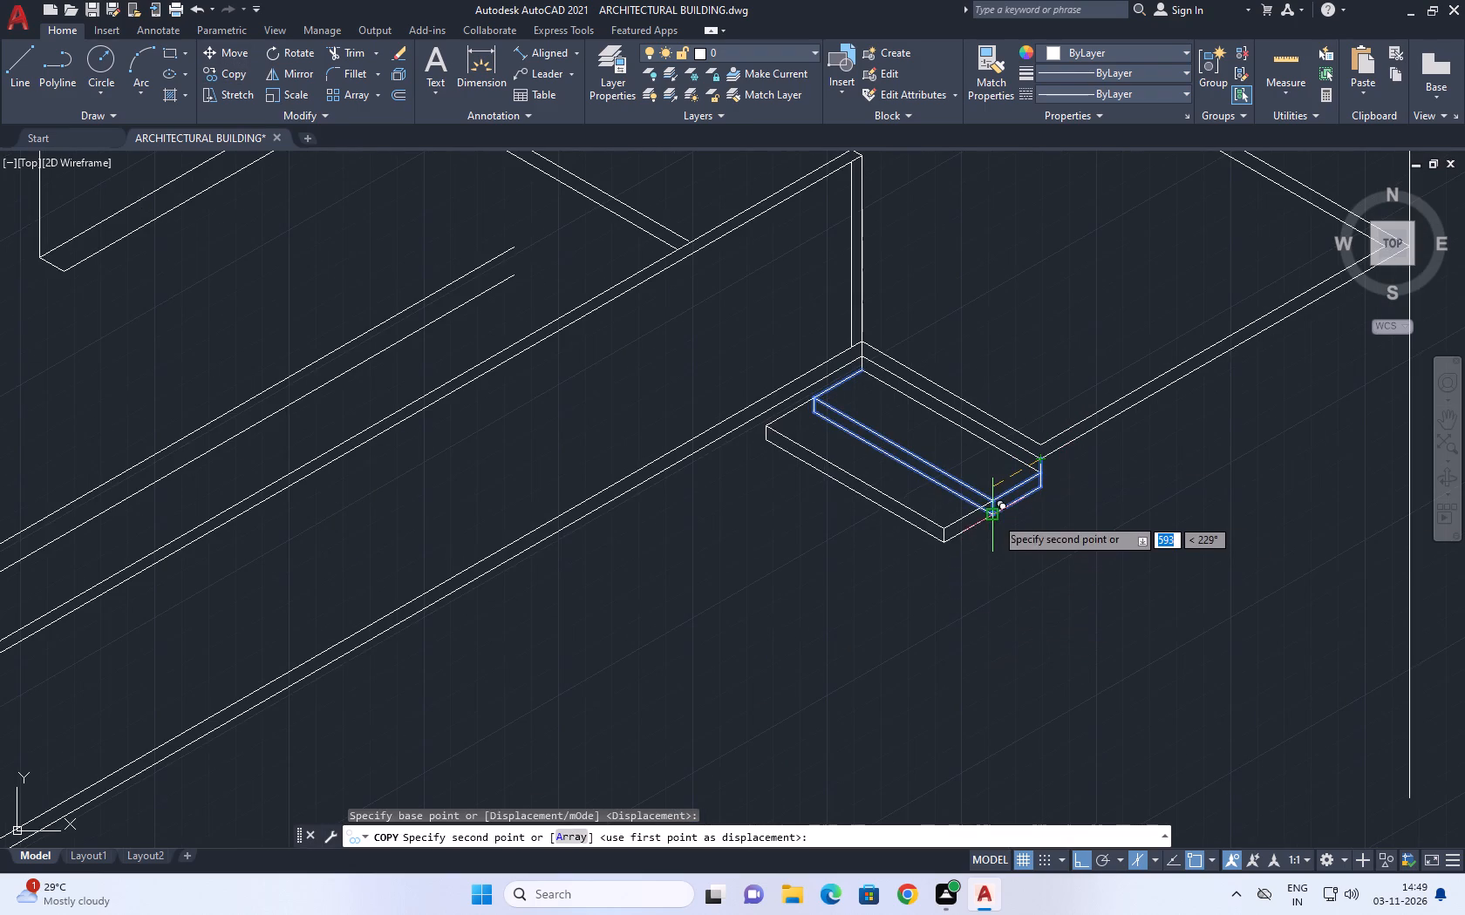
pyautogui.click(997, 490)
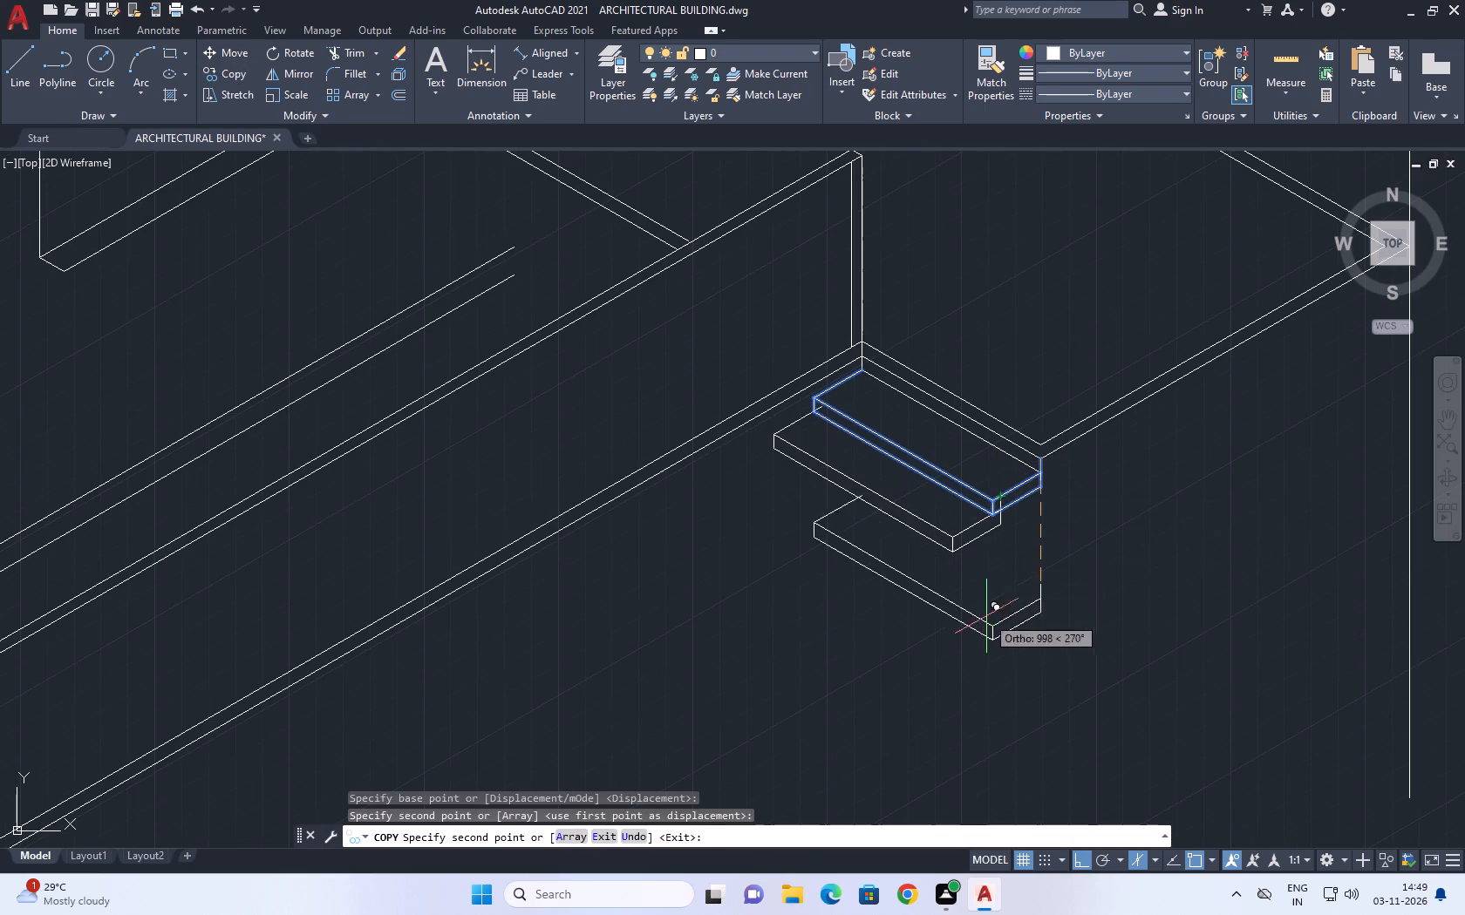
pyautogui.scroll(3, 977, 541)
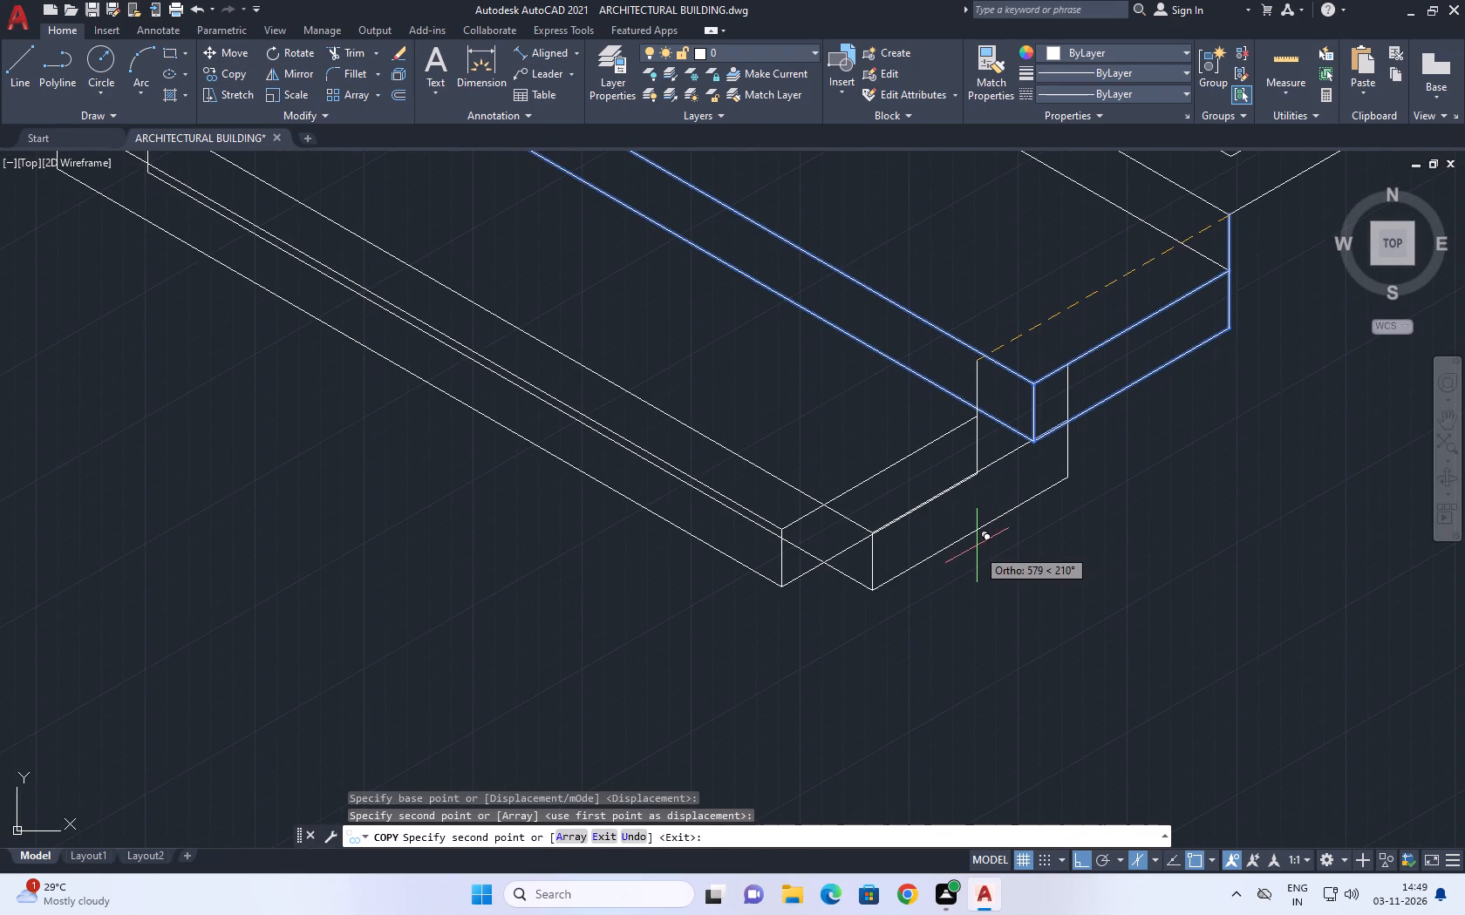
pyautogui.hotkey('ctrl', 'z')
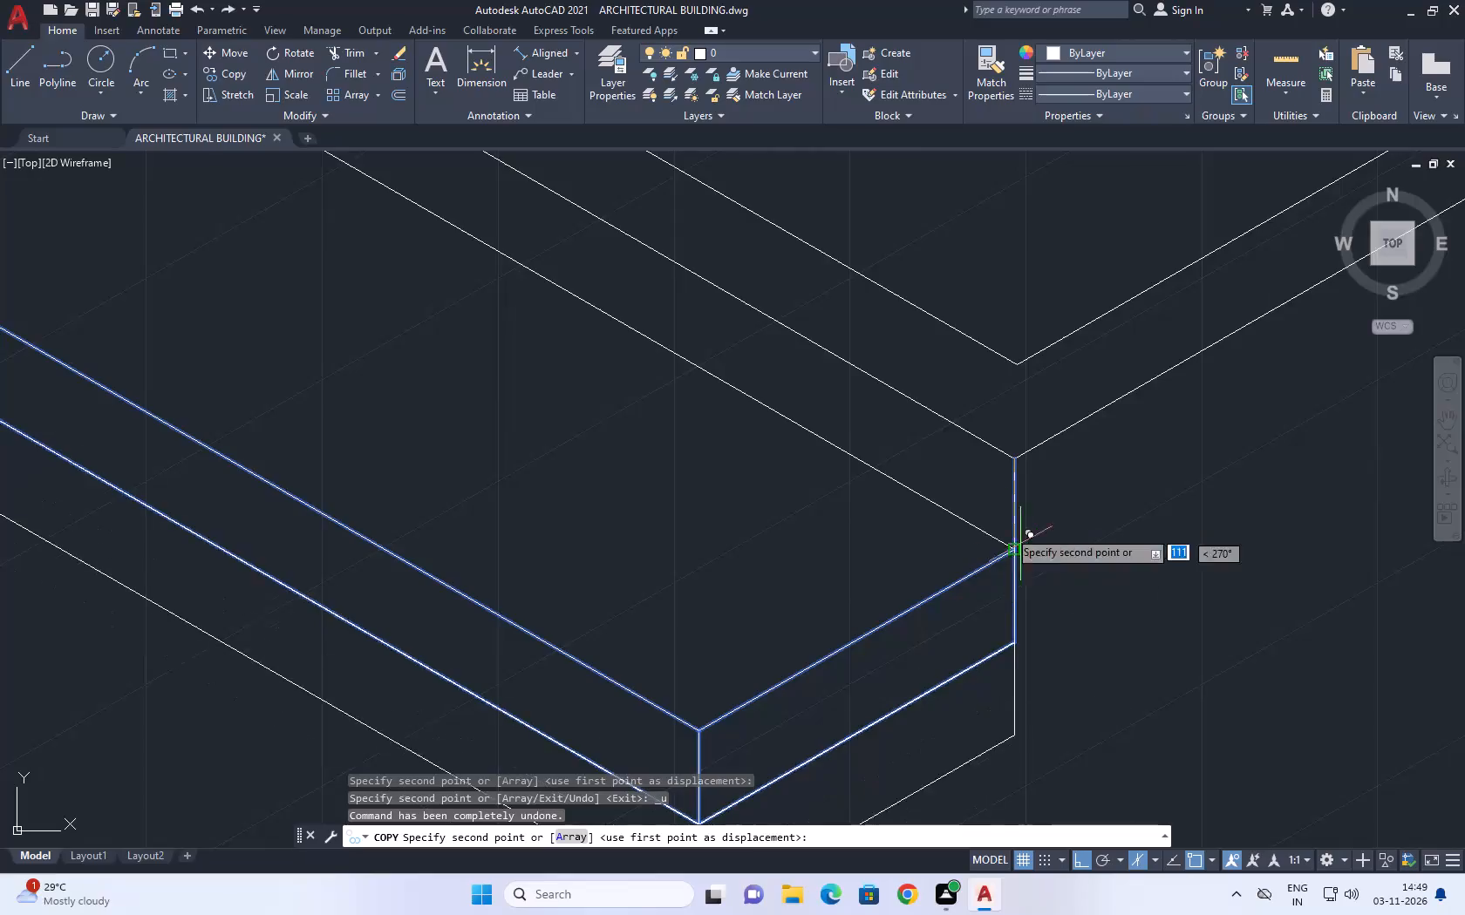
pyautogui.scroll(-3, 1004, 505)
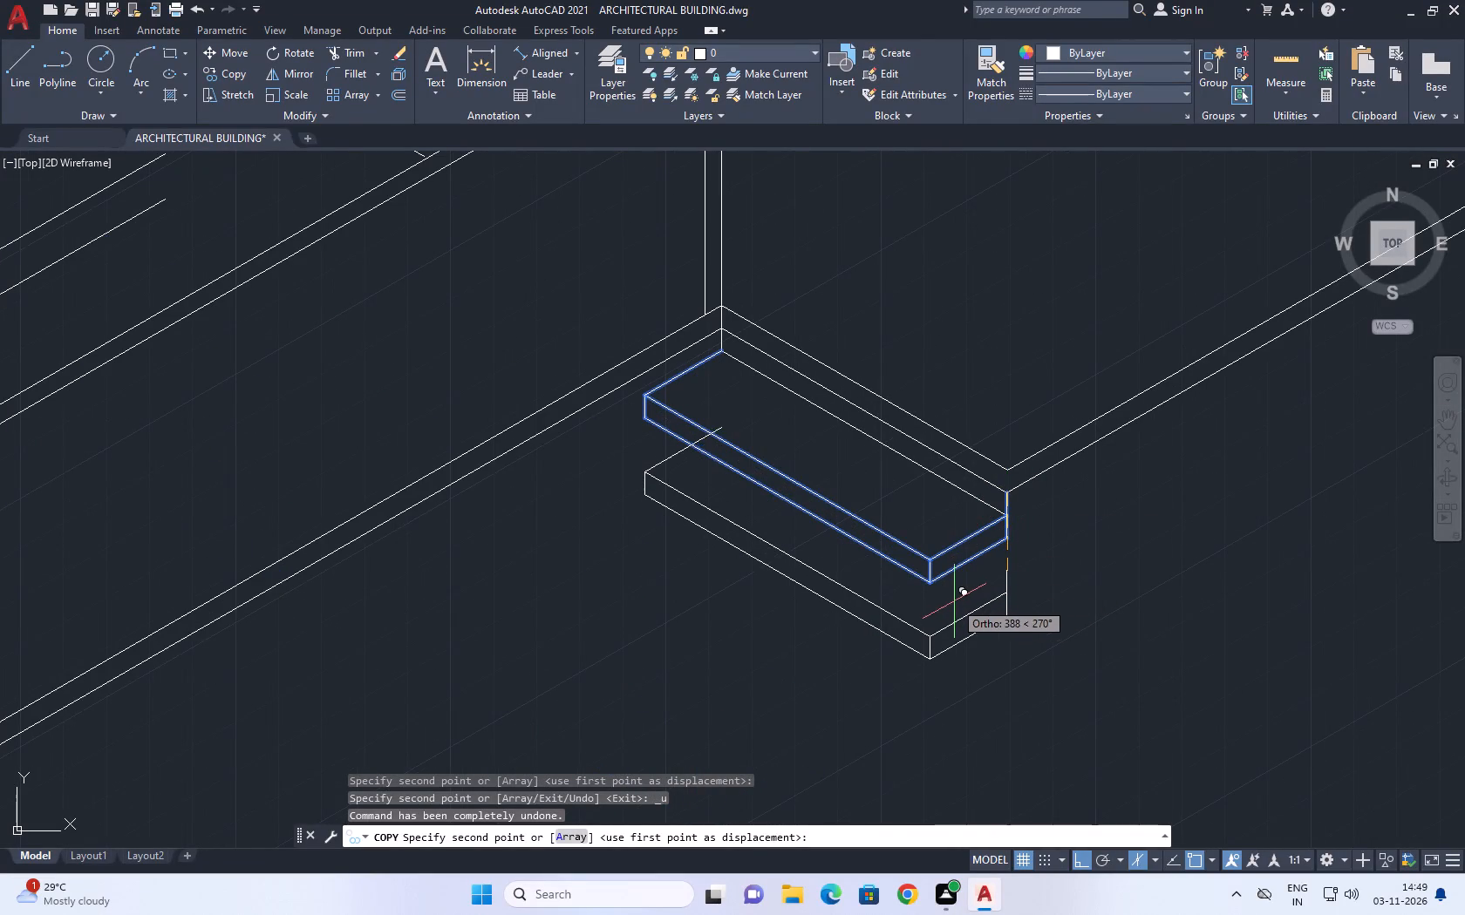
pyautogui.click(930, 581)
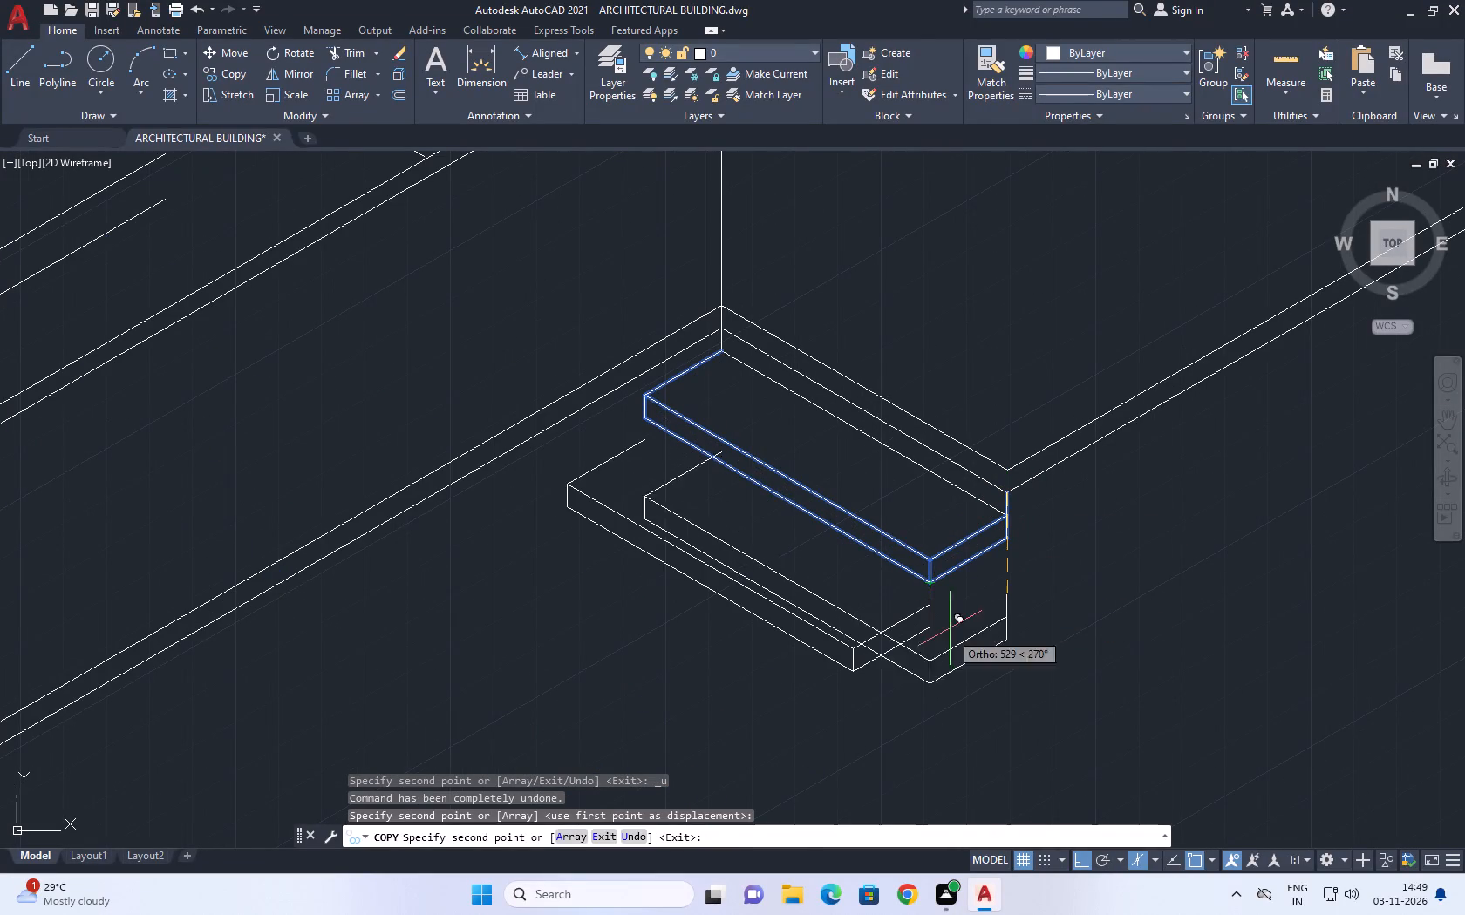
pyautogui.click(852, 671)
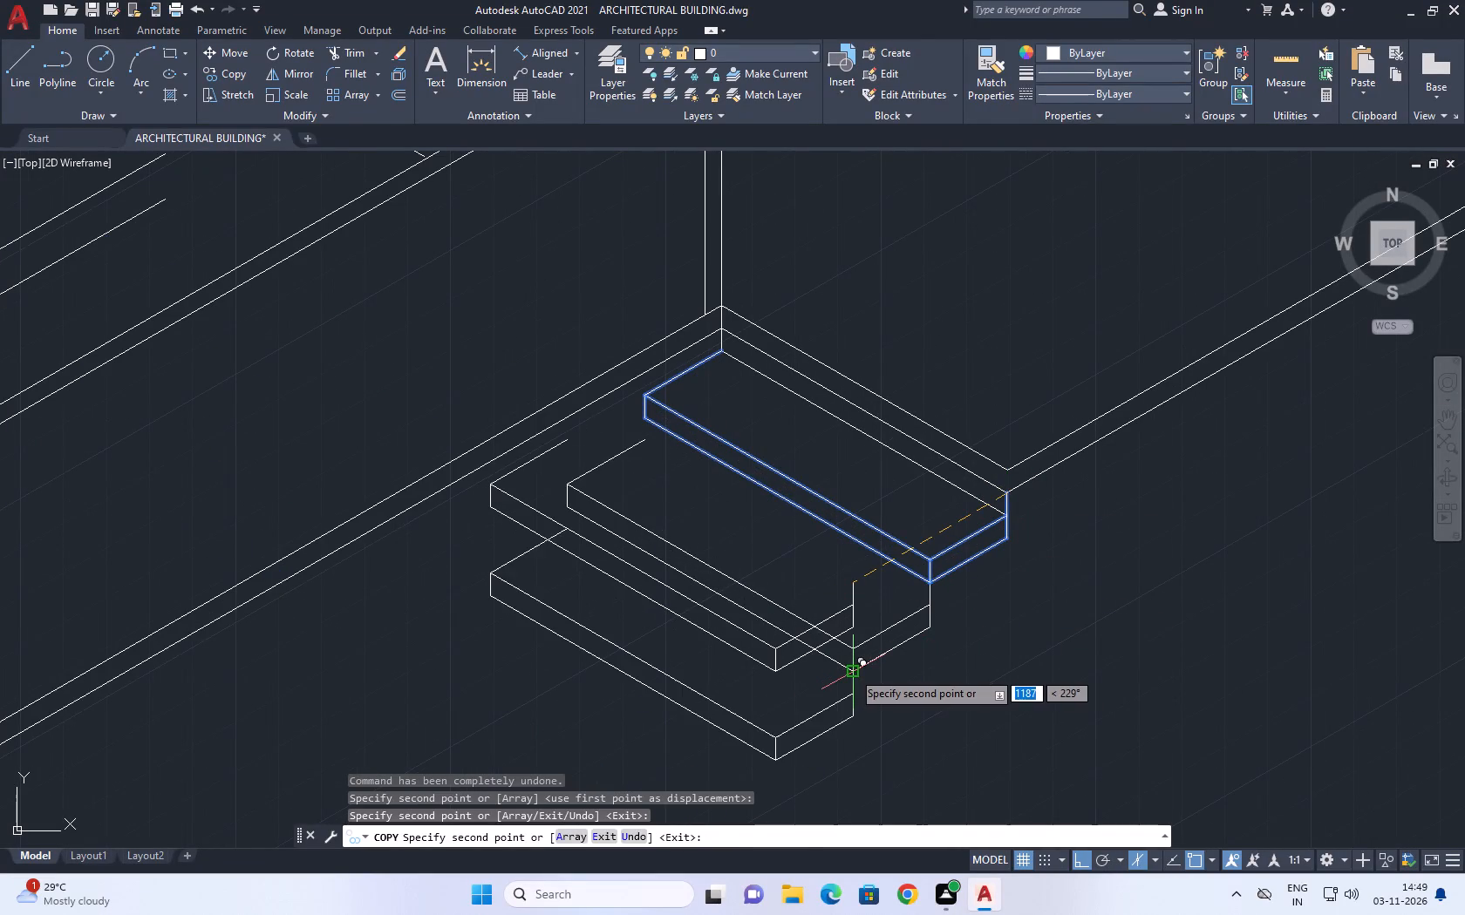
# Place five more copies of the step, each starting at the lowest outer corner of the previous one.
pyautogui.scroll(-4, 871, 610)
pyautogui.scroll(4, 846, 668)
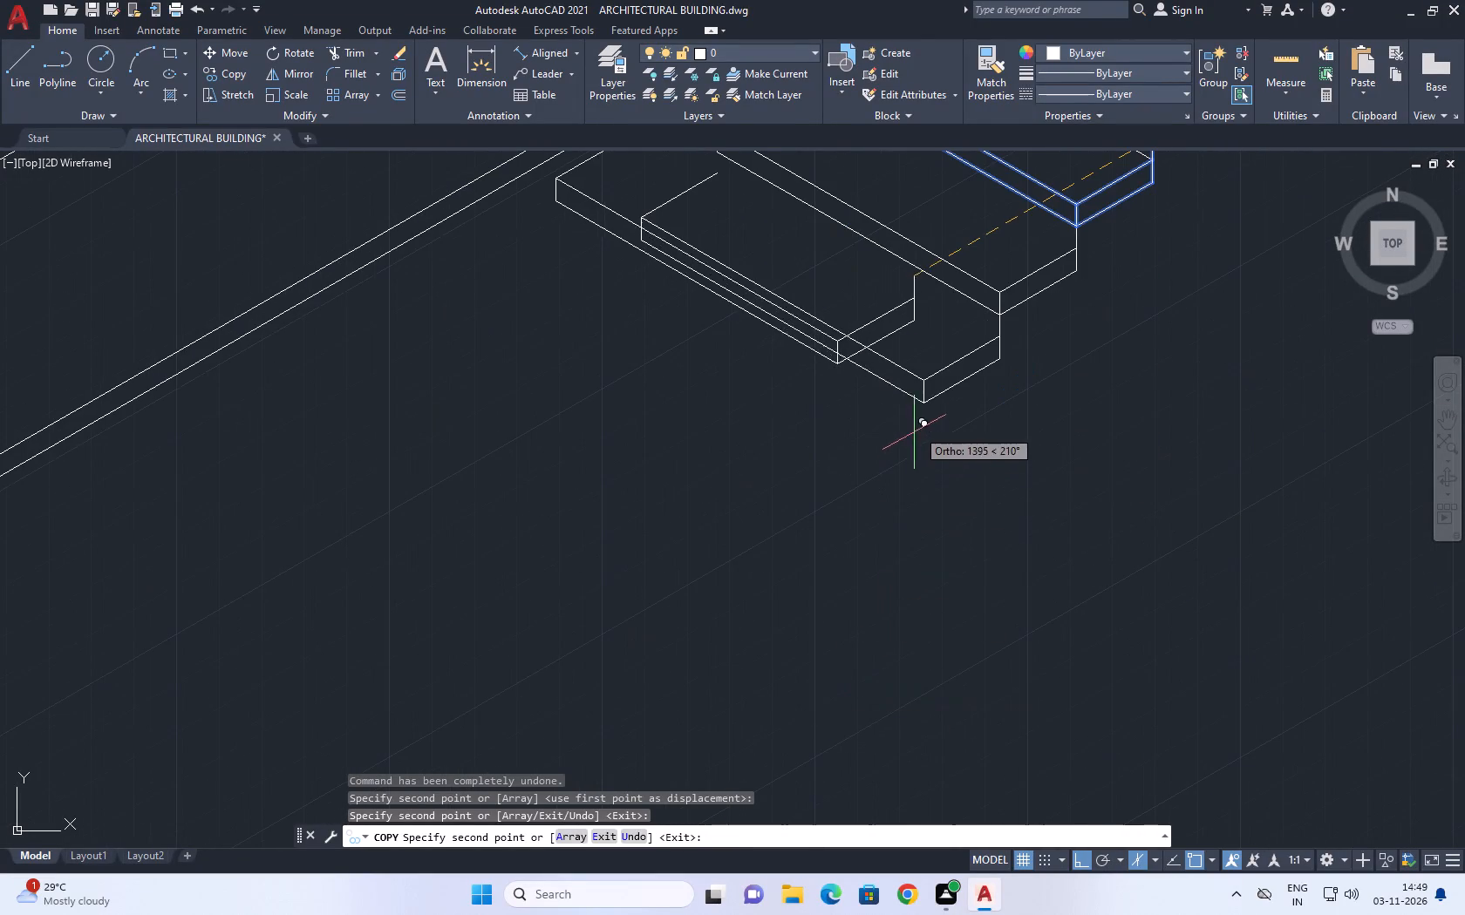
pyautogui.click(923, 407)
pyautogui.click(845, 491)
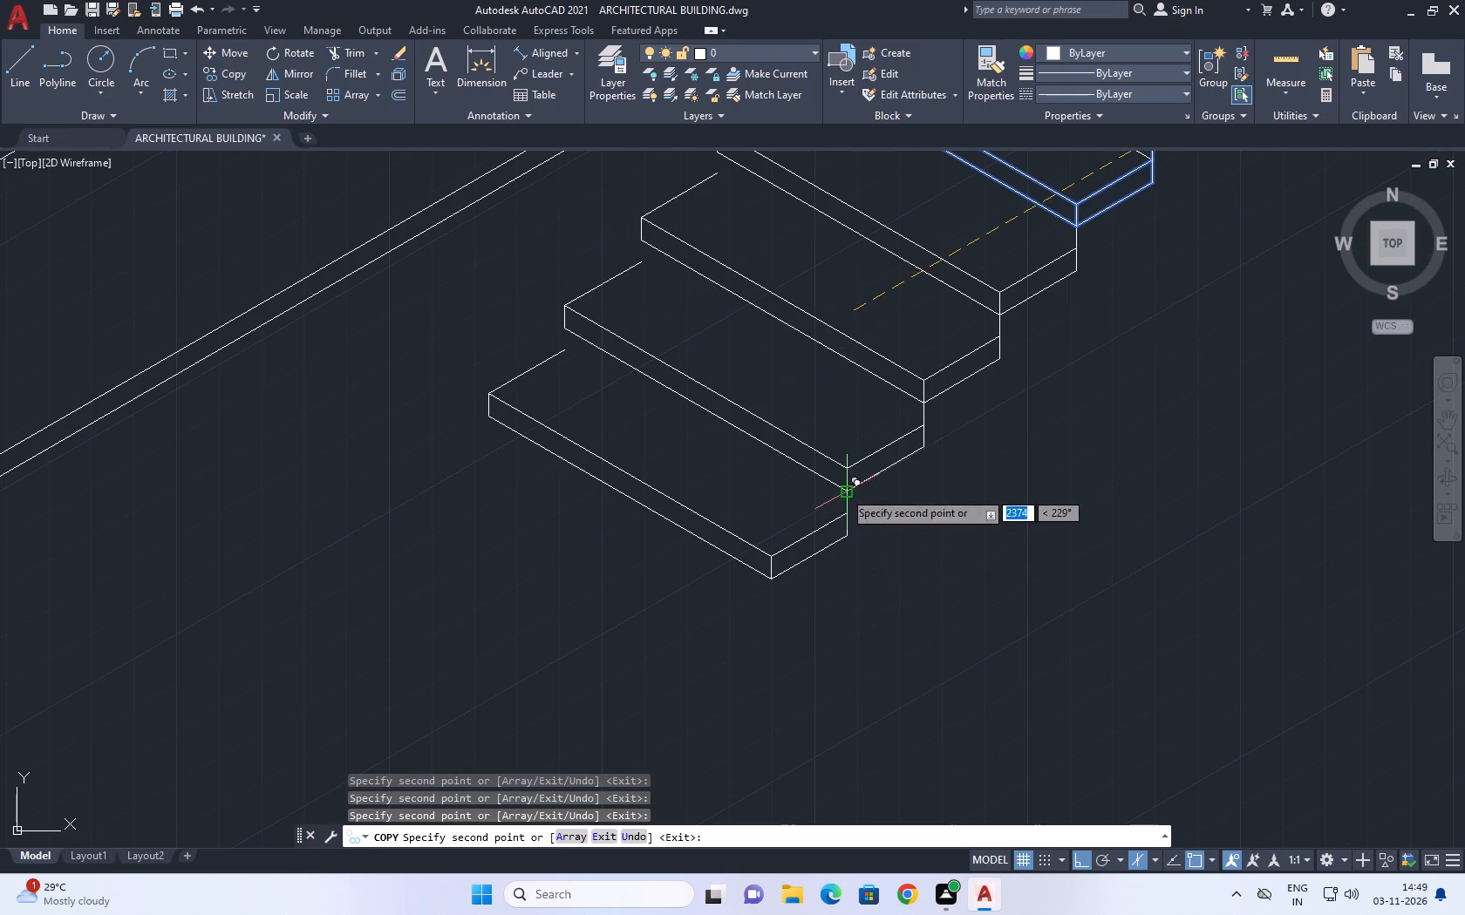
pyautogui.scroll(-3, 890, 701)
pyautogui.scroll(2, 844, 658)
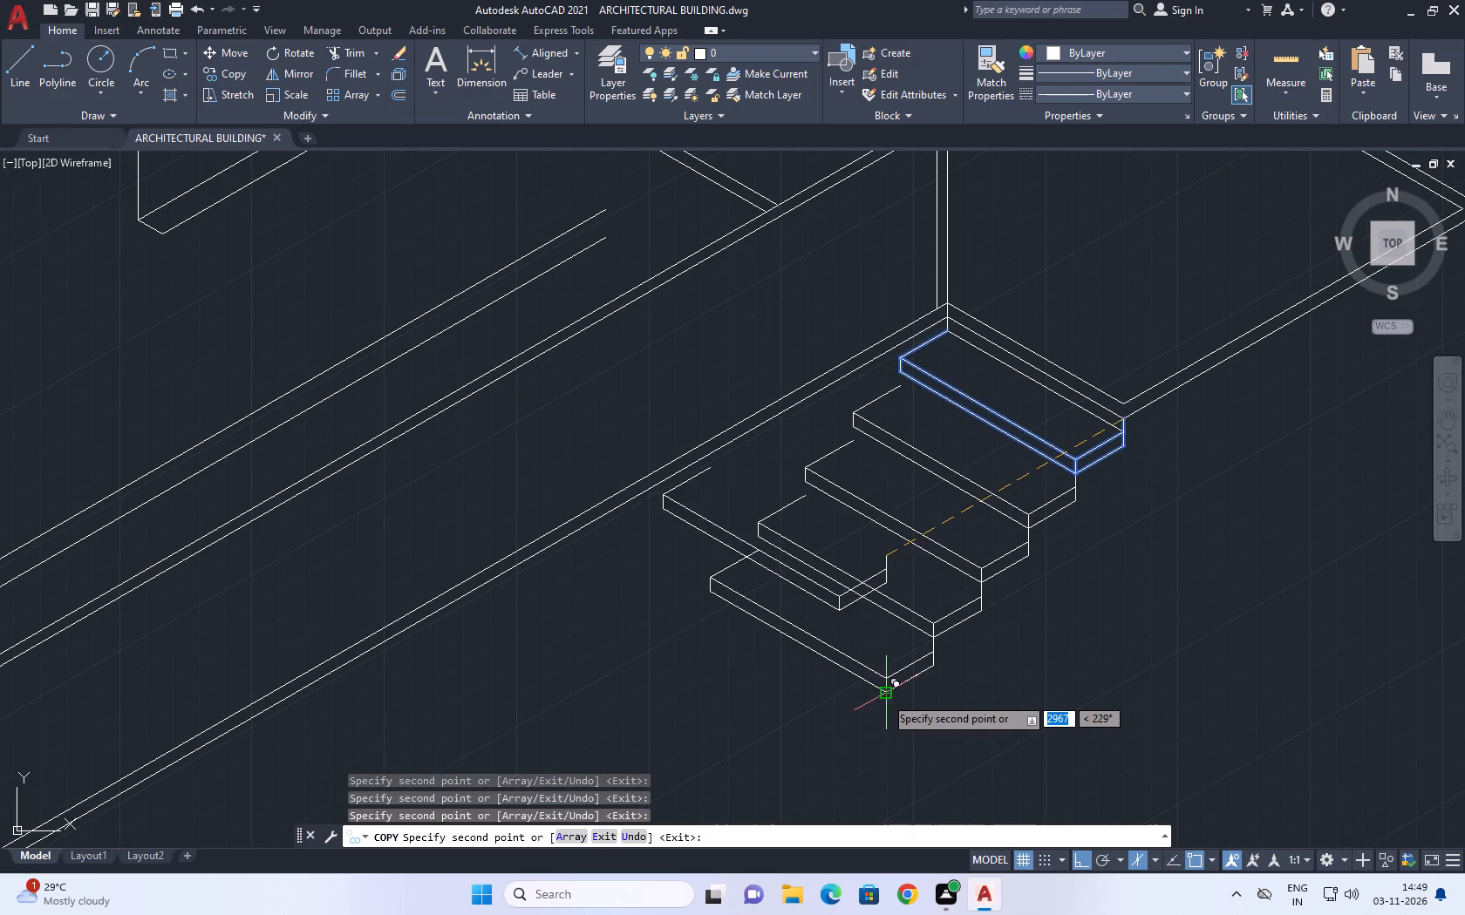
pyautogui.click(884, 696)
pyautogui.scroll(1, 883, 749)
pyautogui.moveTo(872, 753); pyautogui.dragTo(852, 541, button='middle')
pyautogui.scroll(2, 801, 547)
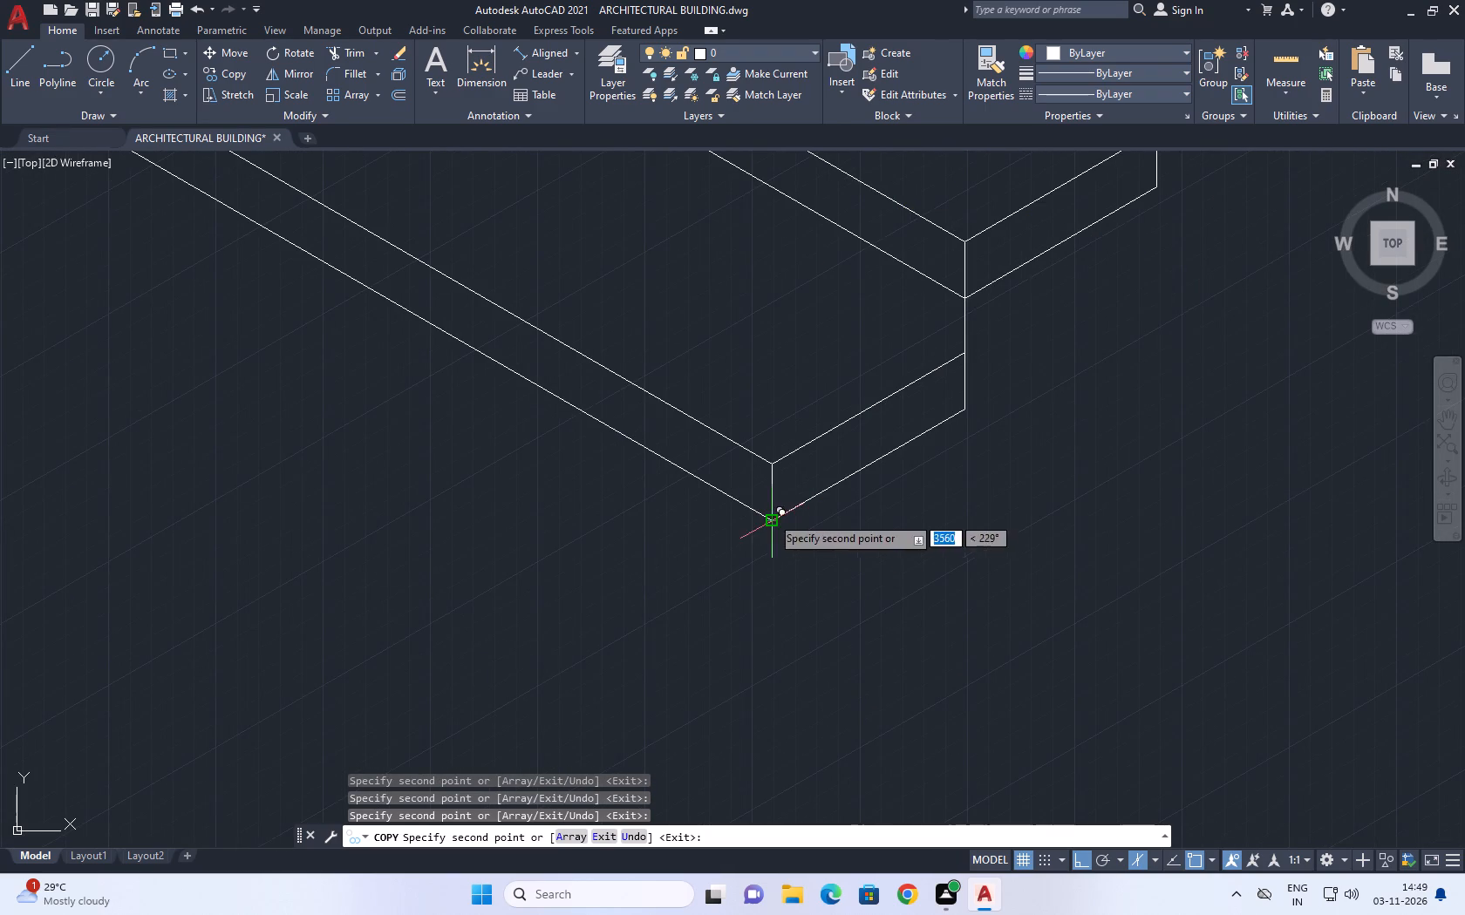
pyautogui.click(771, 516)
pyautogui.scroll(-4, 831, 552)
pyautogui.scroll(3, 794, 597)
pyautogui.click(786, 554)
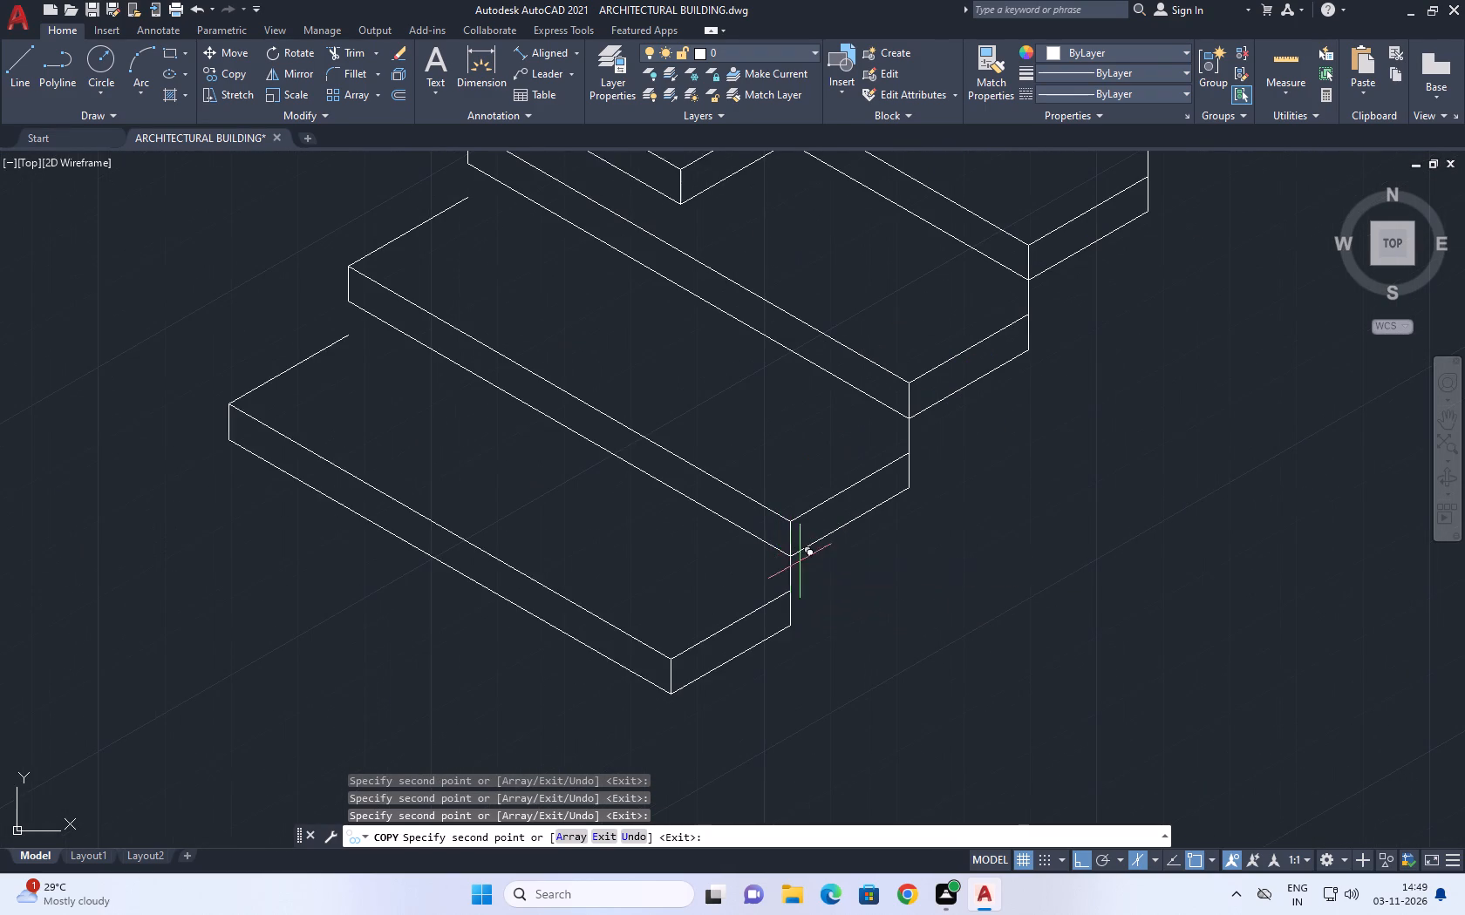
# Place four more step copies from corner to corner down the flight and end the copying.
pyautogui.scroll(-5, 835, 585)
pyautogui.scroll(5, 828, 613)
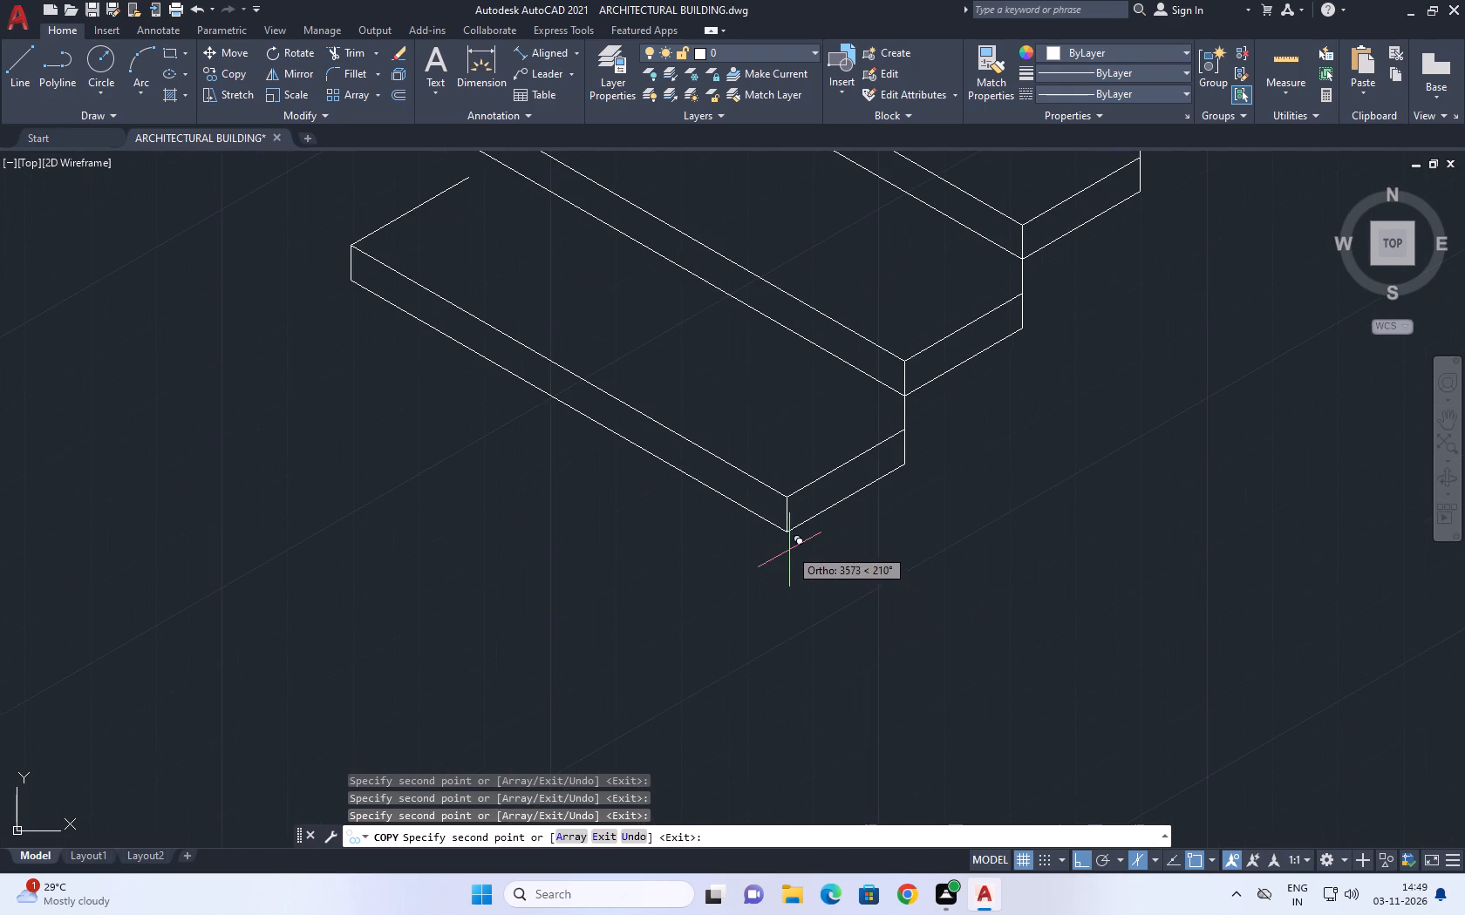
pyautogui.click(783, 533)
pyautogui.scroll(-4, 832, 614)
pyautogui.scroll(4, 815, 630)
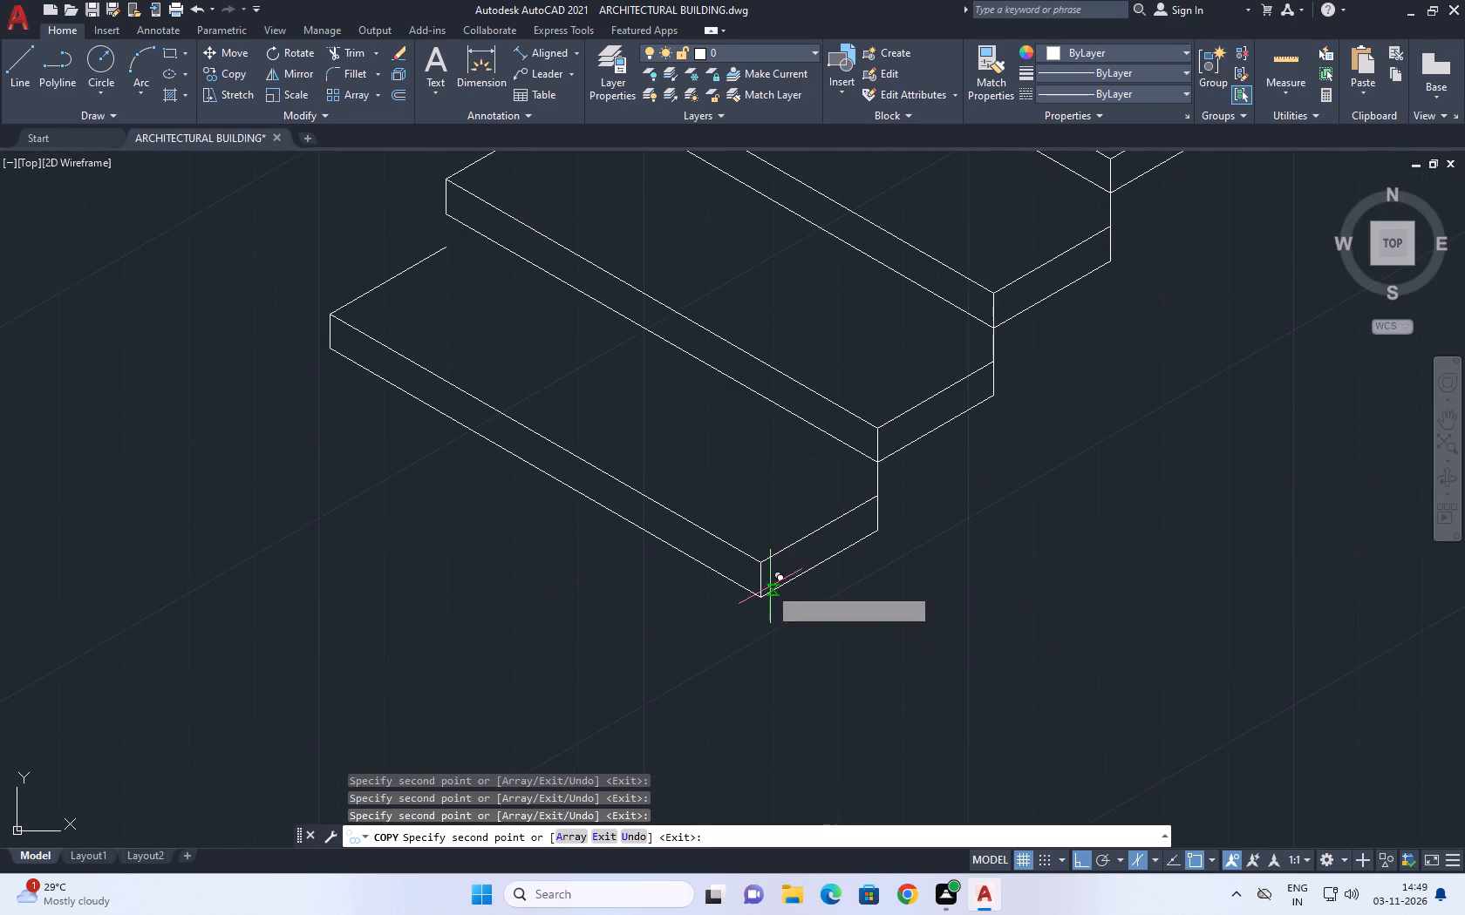
pyautogui.click(766, 594)
pyautogui.scroll(-6, 836, 575)
pyautogui.scroll(5, 825, 593)
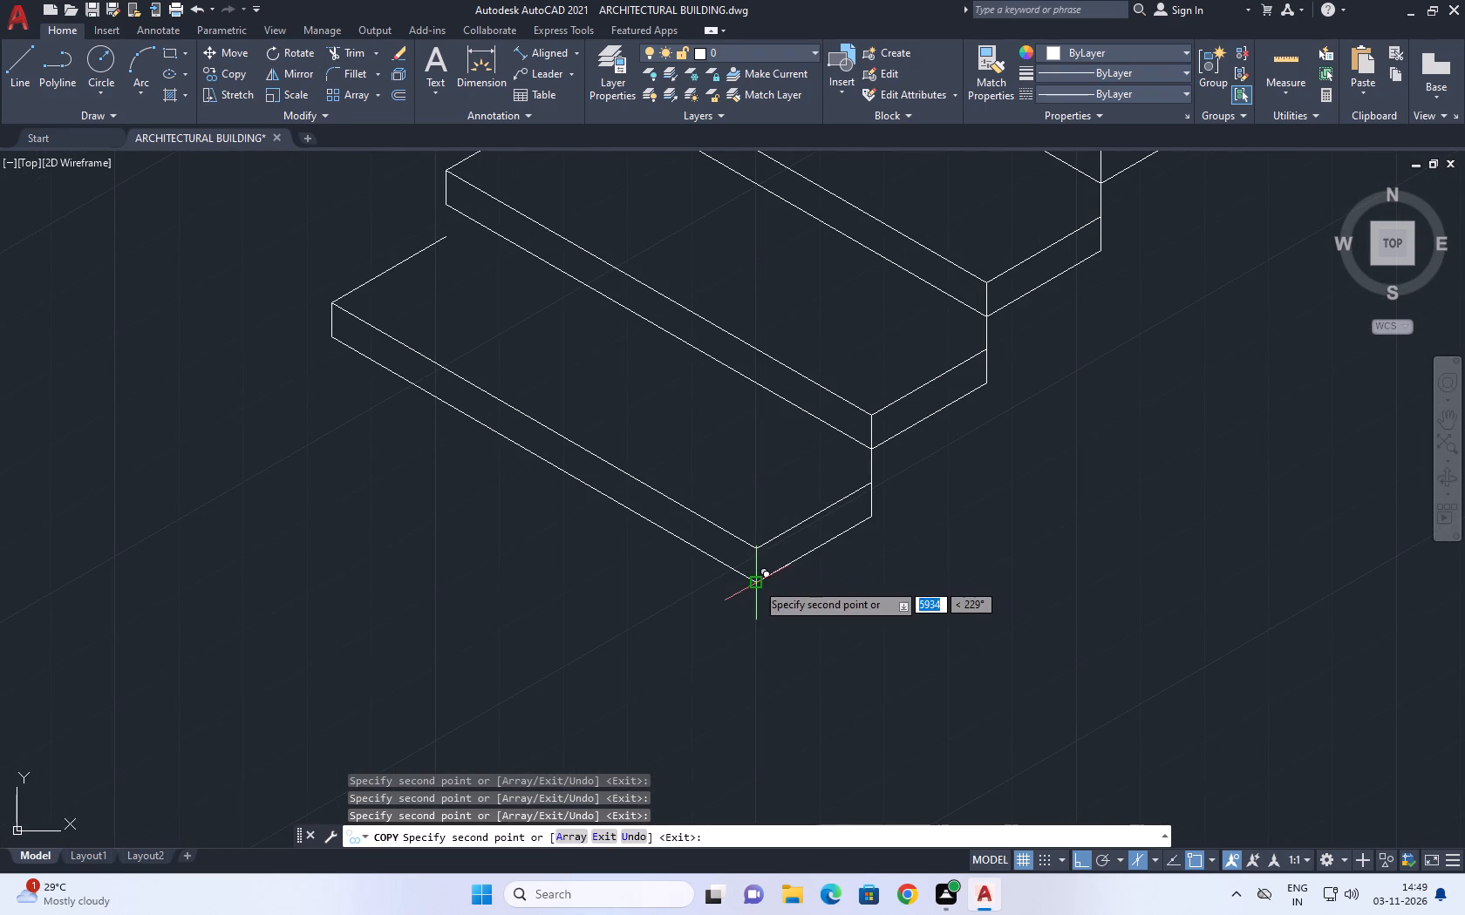
pyautogui.click(756, 582)
pyautogui.scroll(-6, 869, 573)
pyautogui.scroll(6, 856, 591)
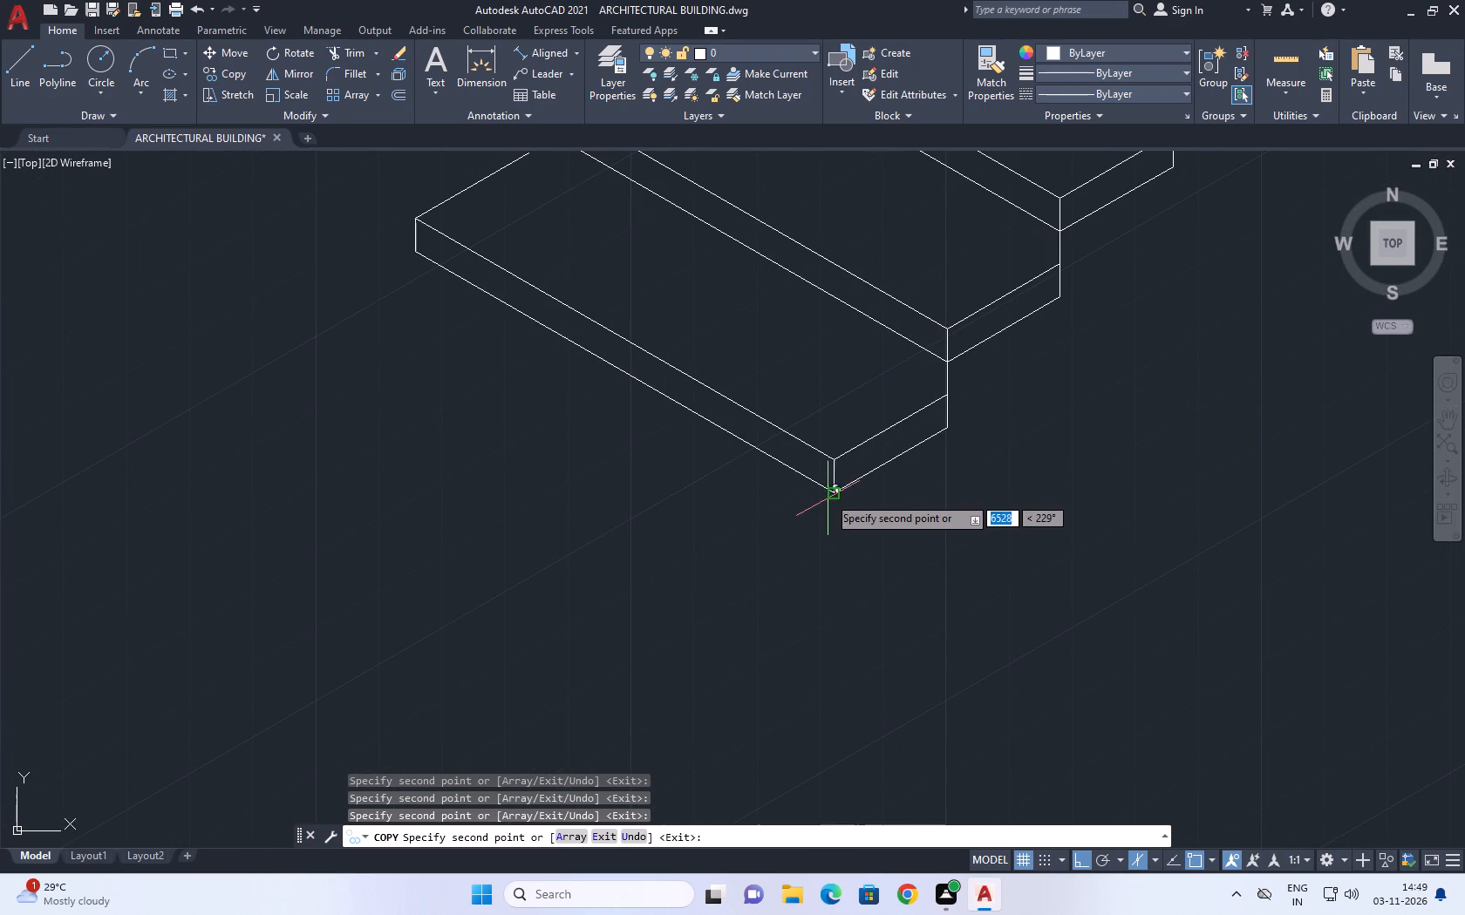
pyautogui.click(829, 490)
pyautogui.press('space')
# Examine the flight of copied steps in relation to the slab and the surrounding walls.
pyautogui.scroll(-7, 841, 567)
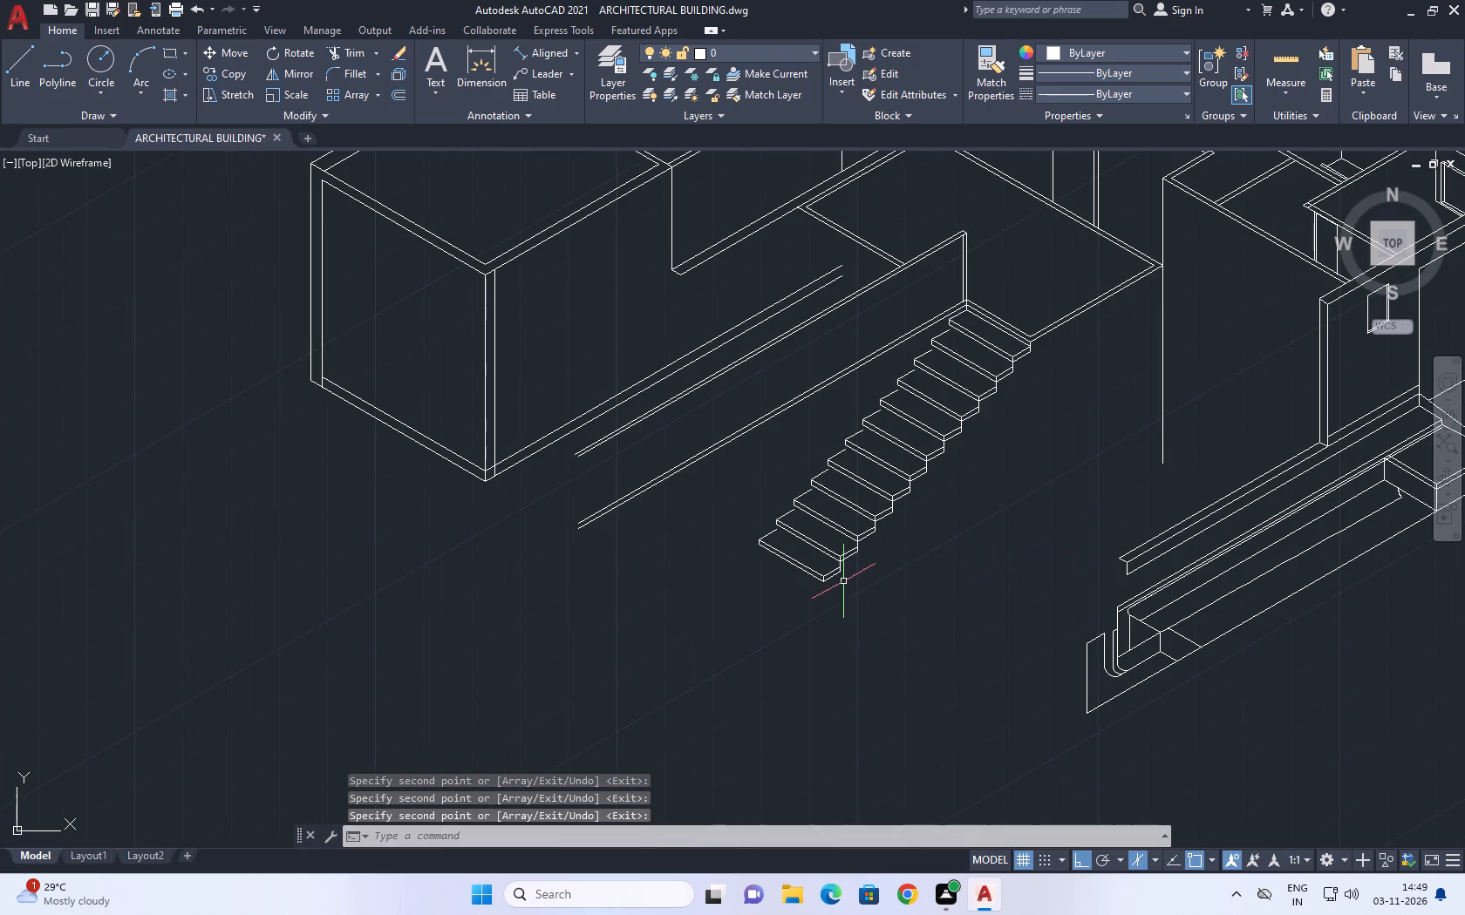
pyautogui.moveTo(928, 322); pyautogui.dragTo(594, 505, button='middle')
pyautogui.moveTo(654, 532); pyautogui.dragTo(753, 463, button='middle')
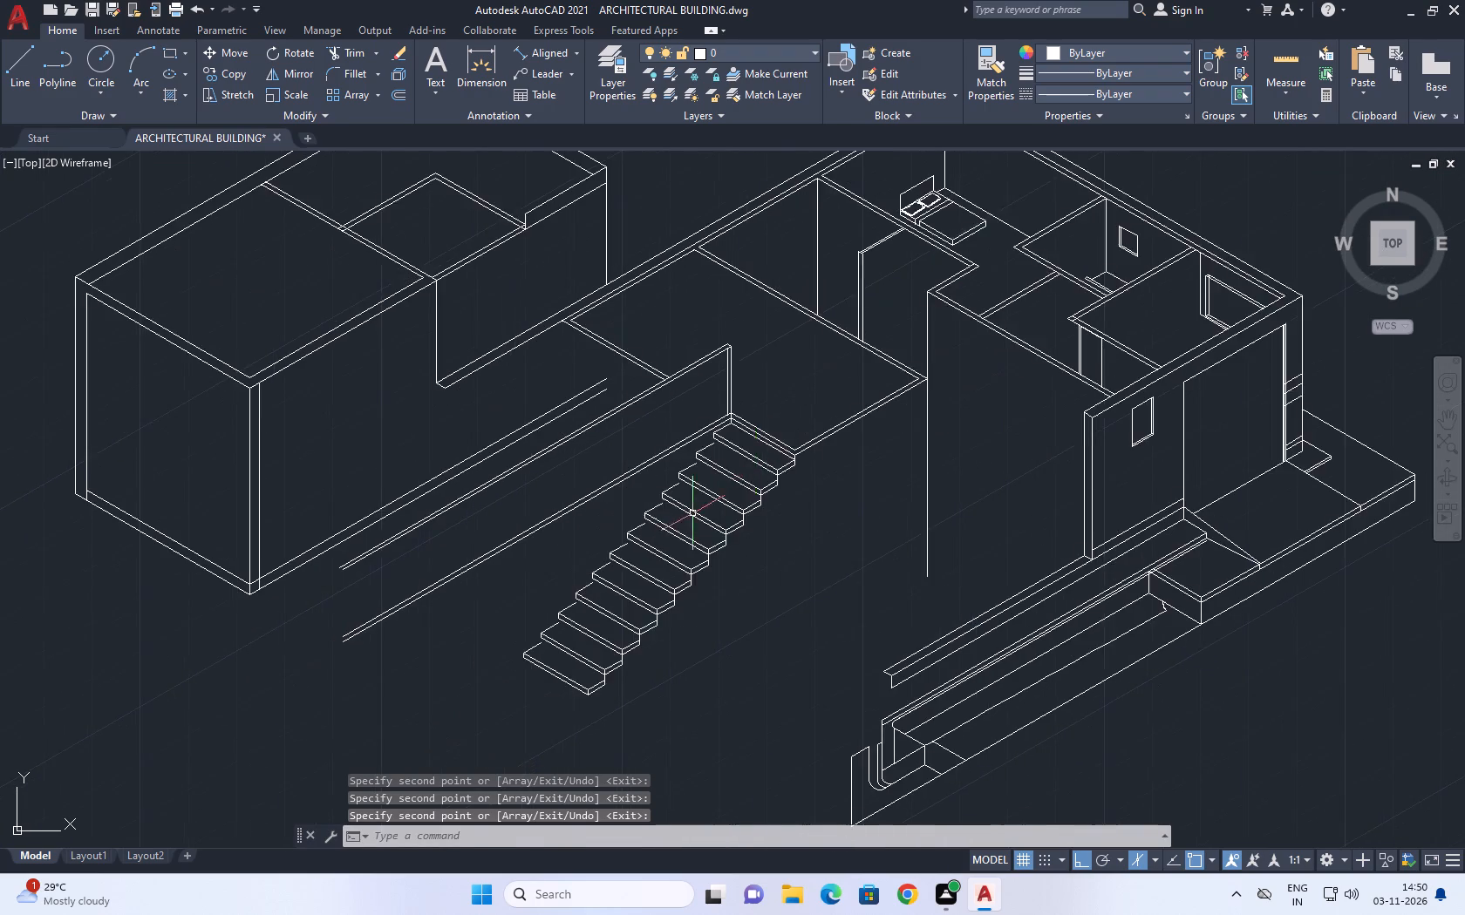
pyautogui.scroll(2, 684, 516)
pyautogui.moveTo(760, 477); pyautogui.dragTo(744, 454, button='middle')
pyautogui.scroll(-3, 788, 426)
pyautogui.moveTo(857, 454); pyautogui.dragTo(763, 454, button='middle')
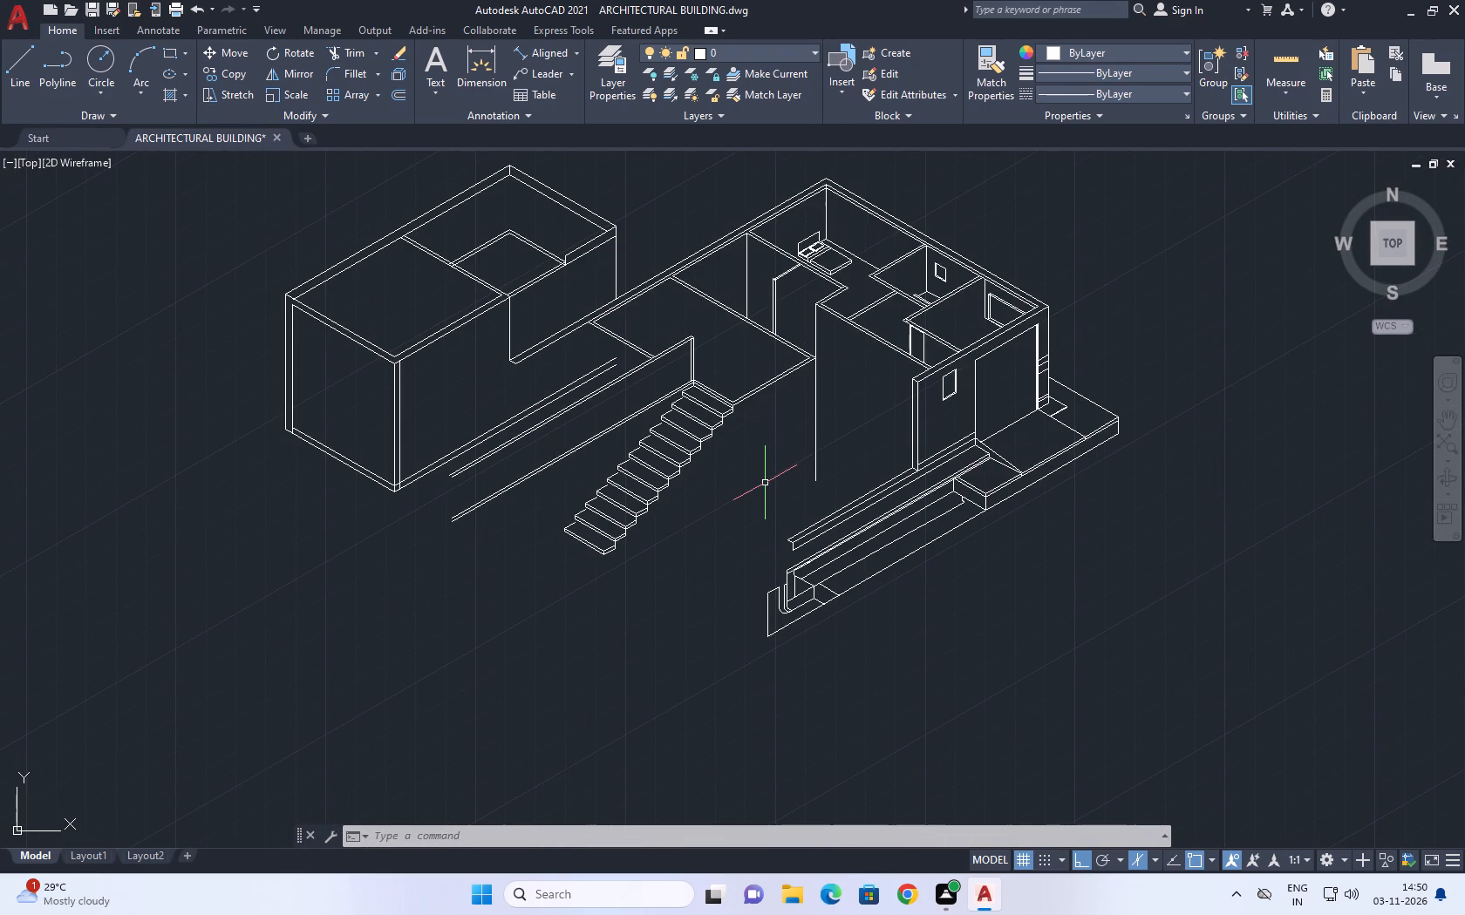
pyautogui.scroll(2, 709, 447)
pyautogui.moveTo(791, 440); pyautogui.dragTo(791, 432, button='middle')
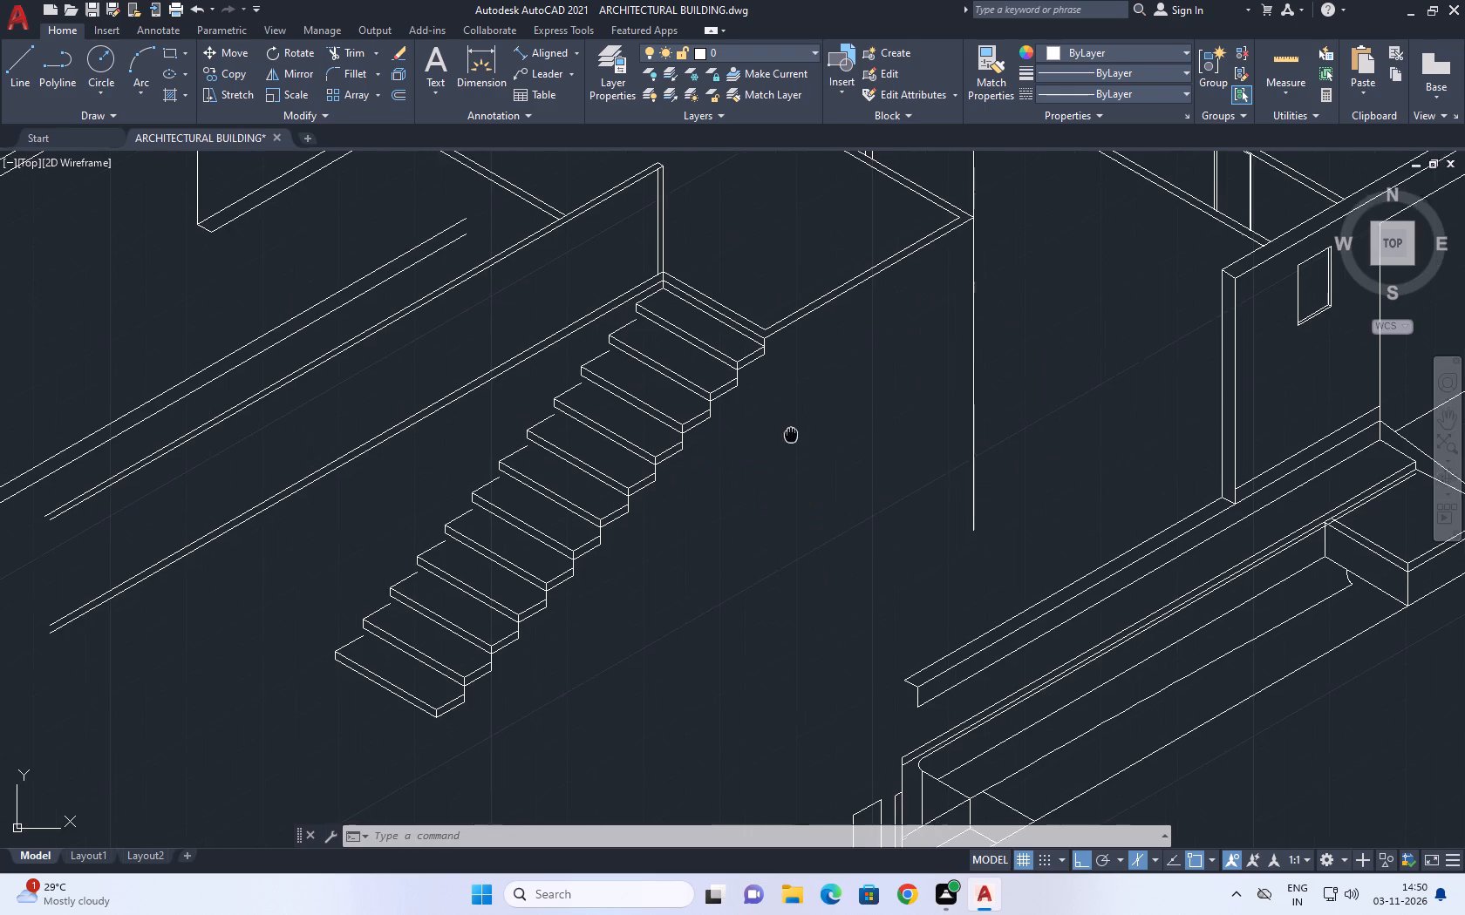
pyautogui.moveTo(791, 432); pyautogui.dragTo(792, 417, button='middle')
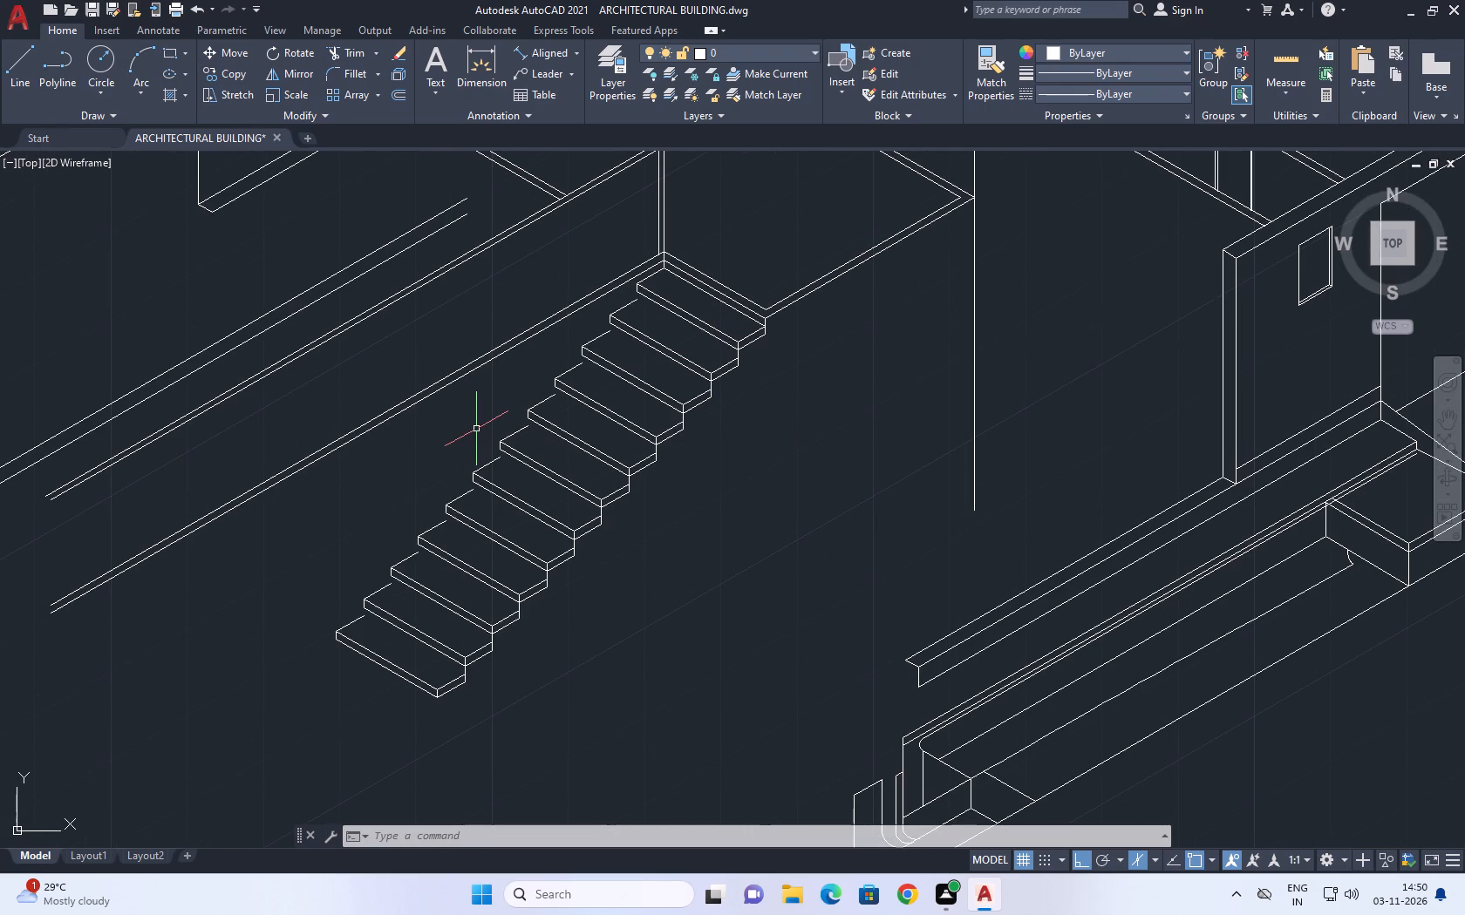
pyautogui.moveTo(859, 435); pyautogui.dragTo(861, 426, button='middle')
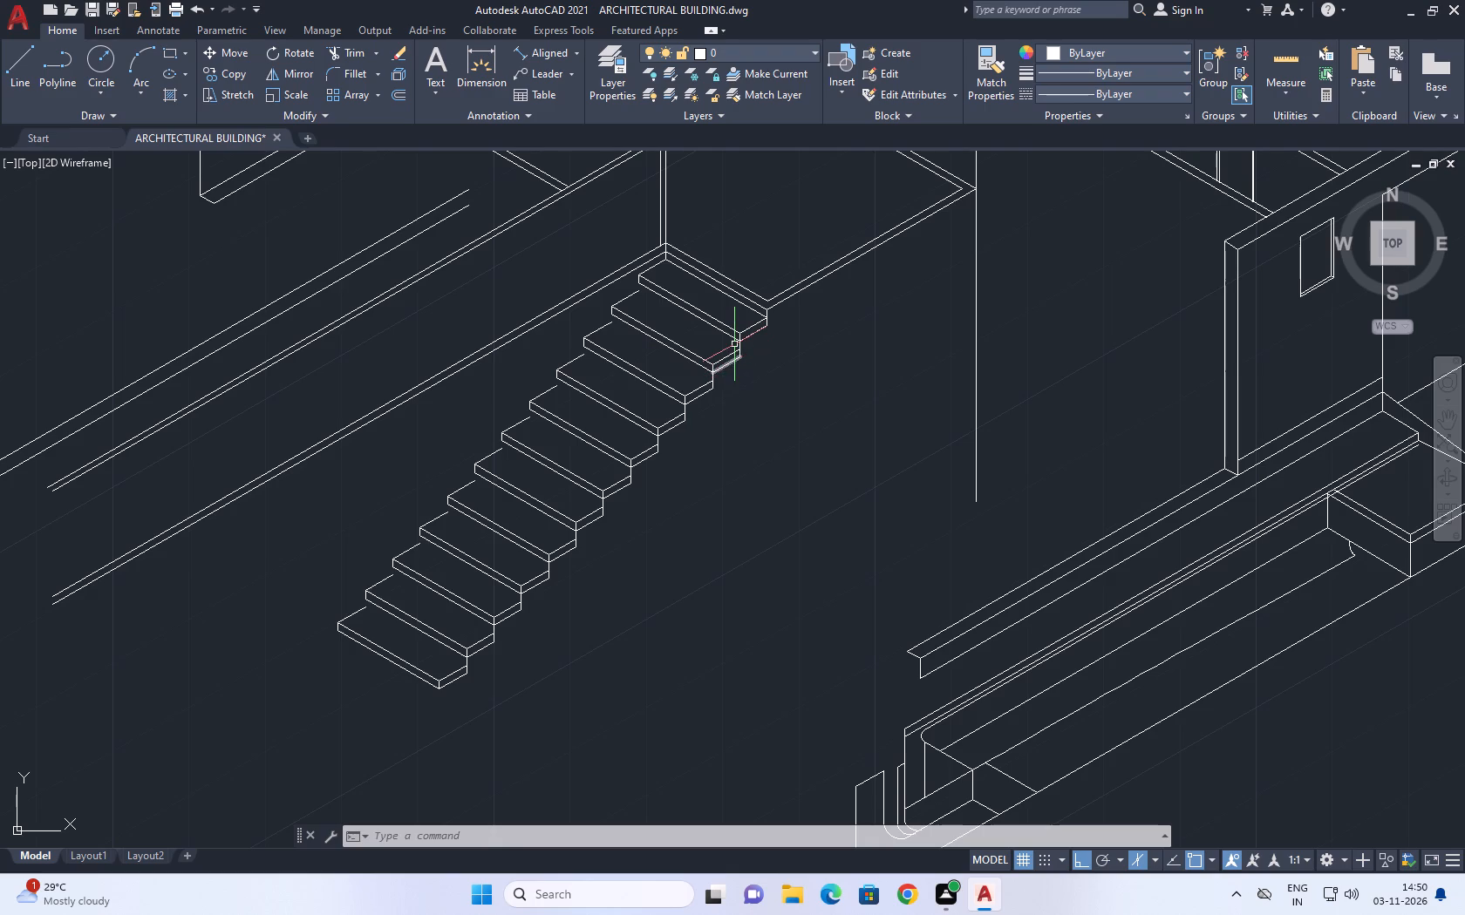
# Extend the short wall-side top edges of the second, third and fourth steps to meet the step above each.
pyautogui.press('e')
pyautogui.press('x')
pyautogui.press('space')
pyautogui.scroll(1, 643, 260)
pyautogui.click(632, 311)
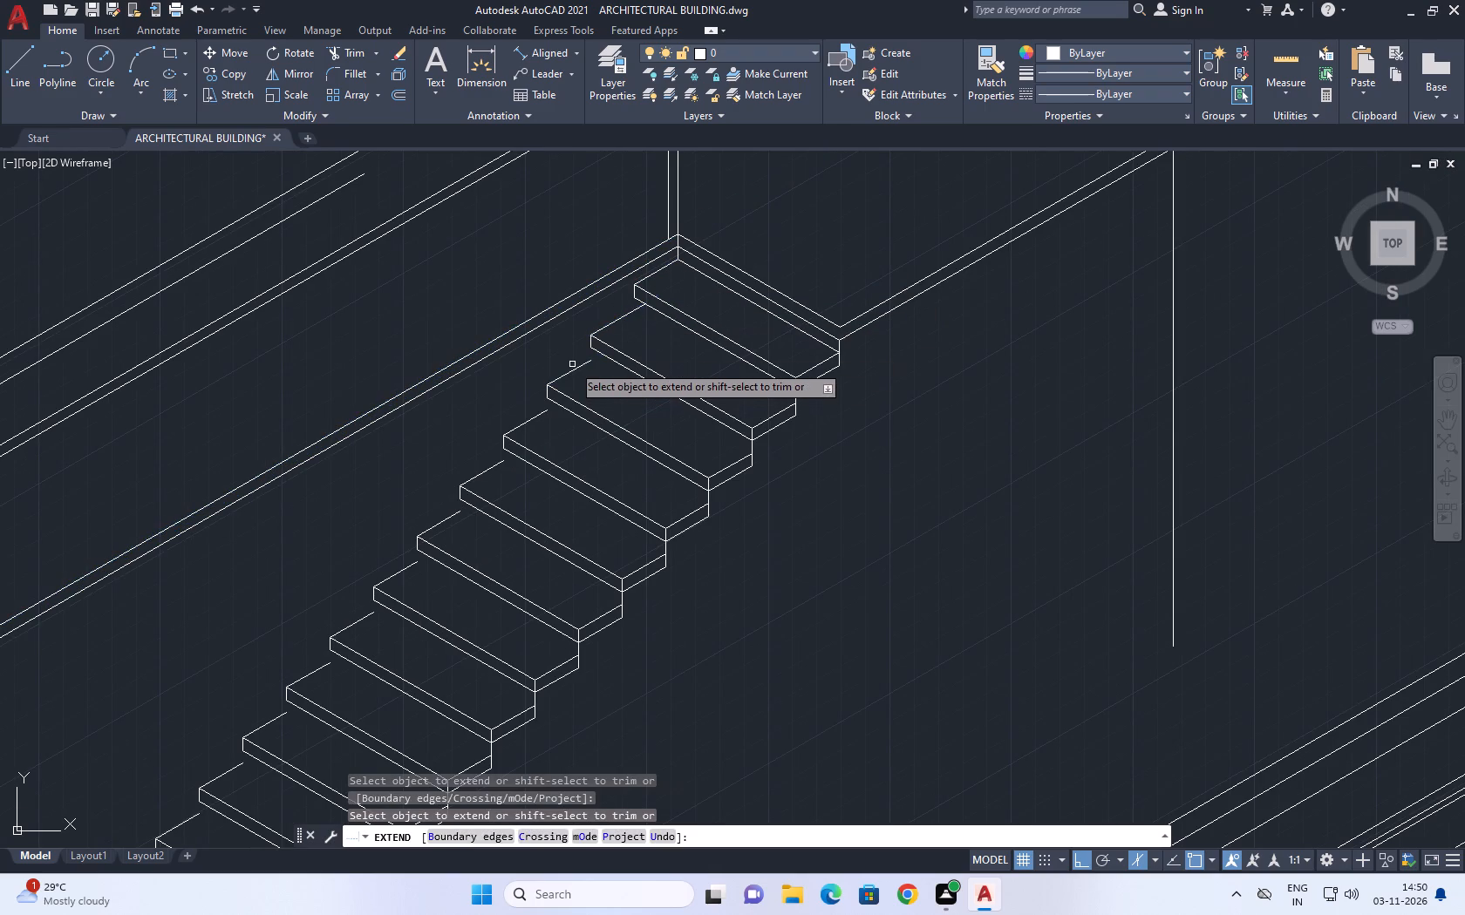
pyautogui.click(577, 369)
pyautogui.scroll(1, 529, 425)
pyautogui.click(532, 411)
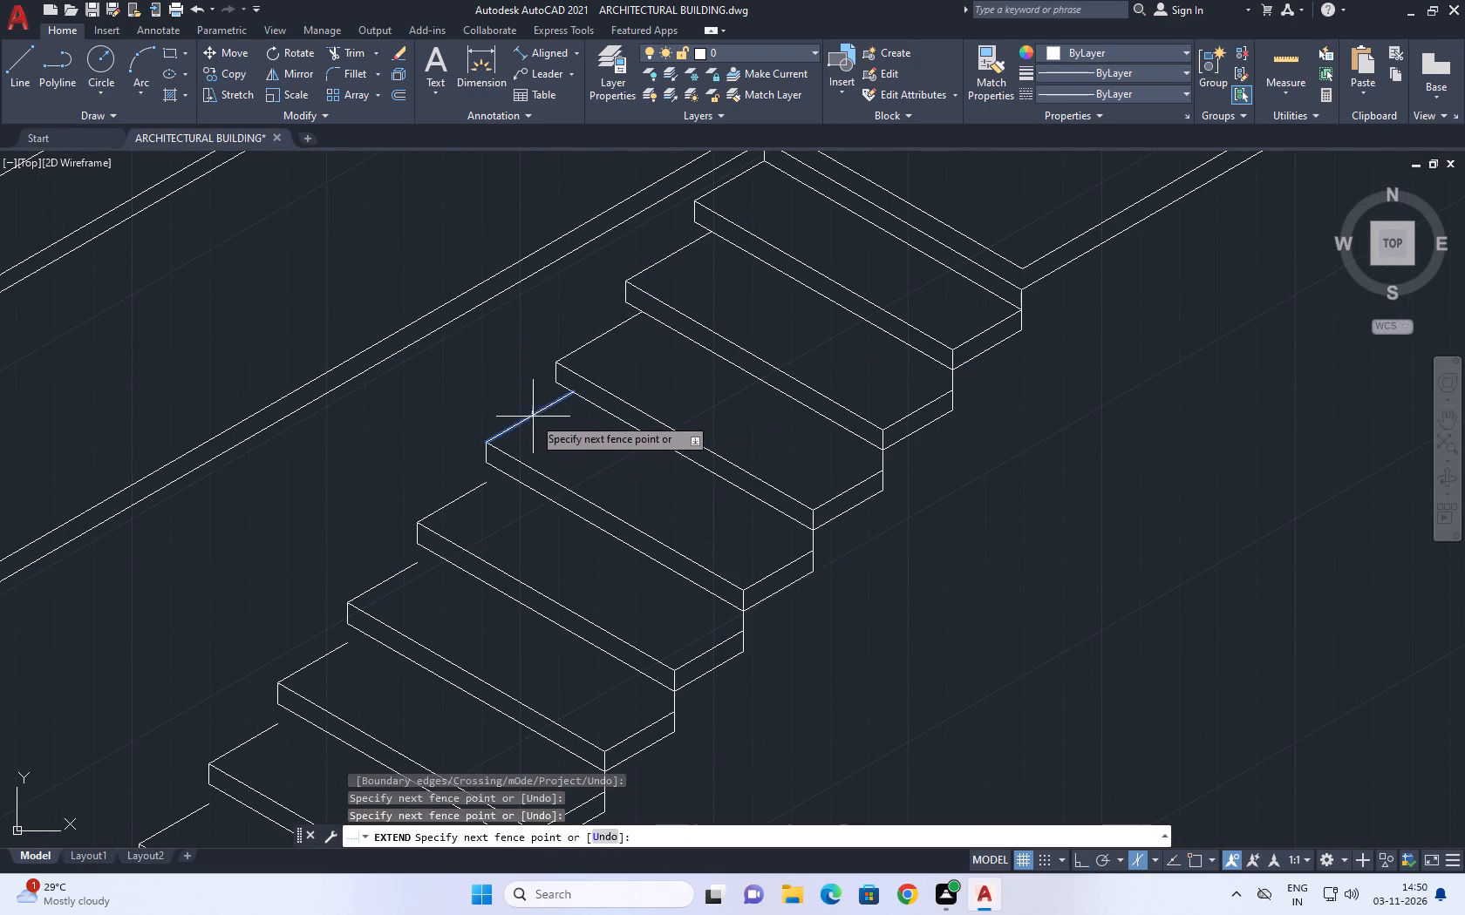
pyautogui.click(537, 424)
# Extend the short wall-side top edges of the fifth to eighth steps to meet the step above each.
pyautogui.moveTo(508, 503); pyautogui.dragTo(633, 439, button='middle')
pyautogui.scroll(1, 552, 491)
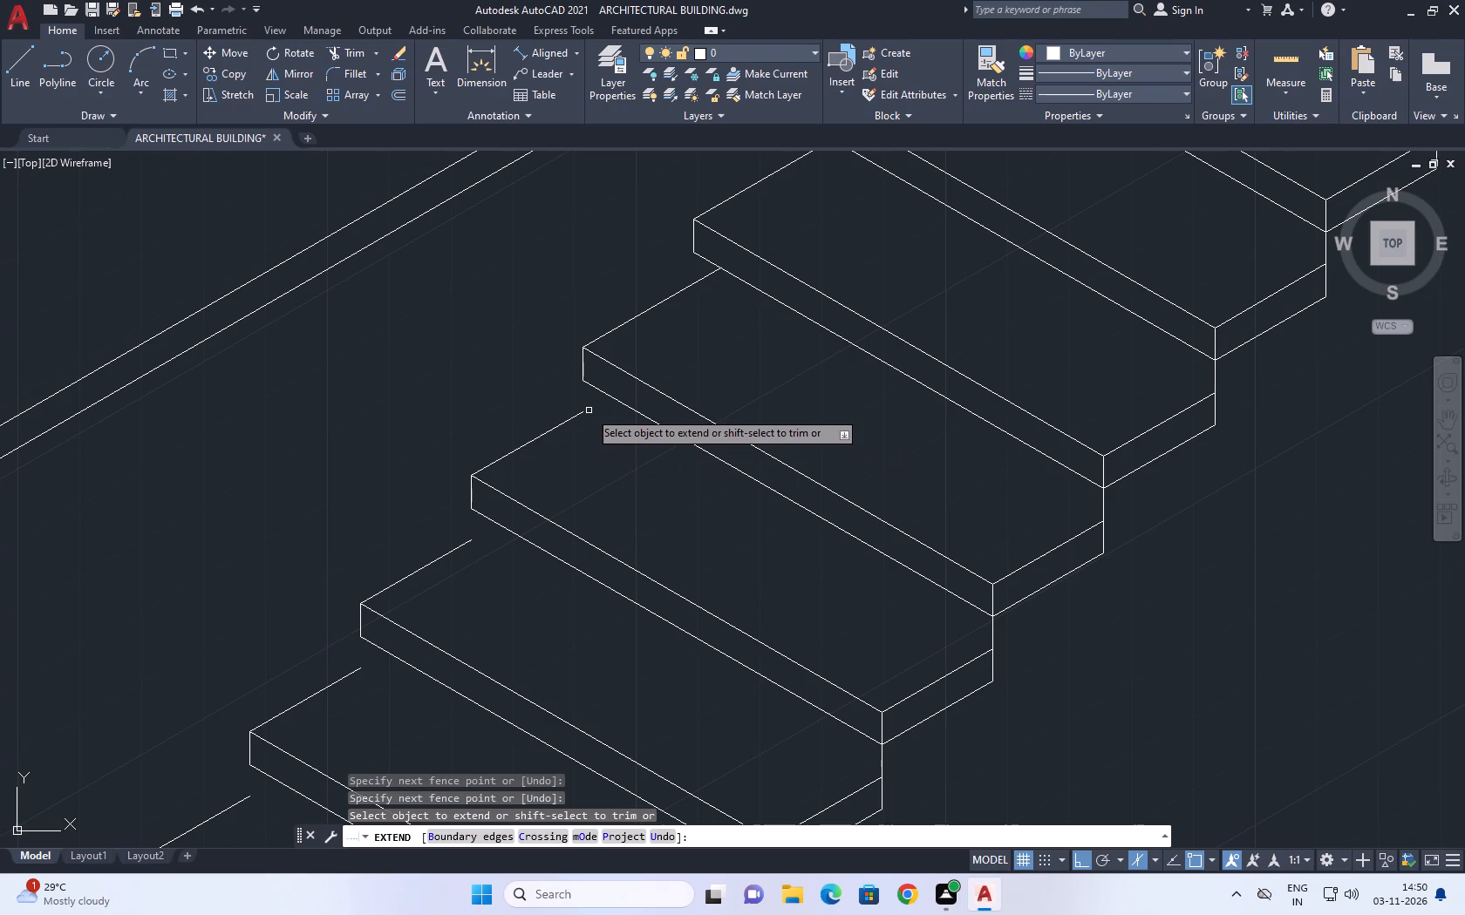
pyautogui.click(564, 415)
pyautogui.click(583, 441)
pyautogui.moveTo(588, 456); pyautogui.dragTo(654, 371, button='middle')
pyautogui.click(530, 454)
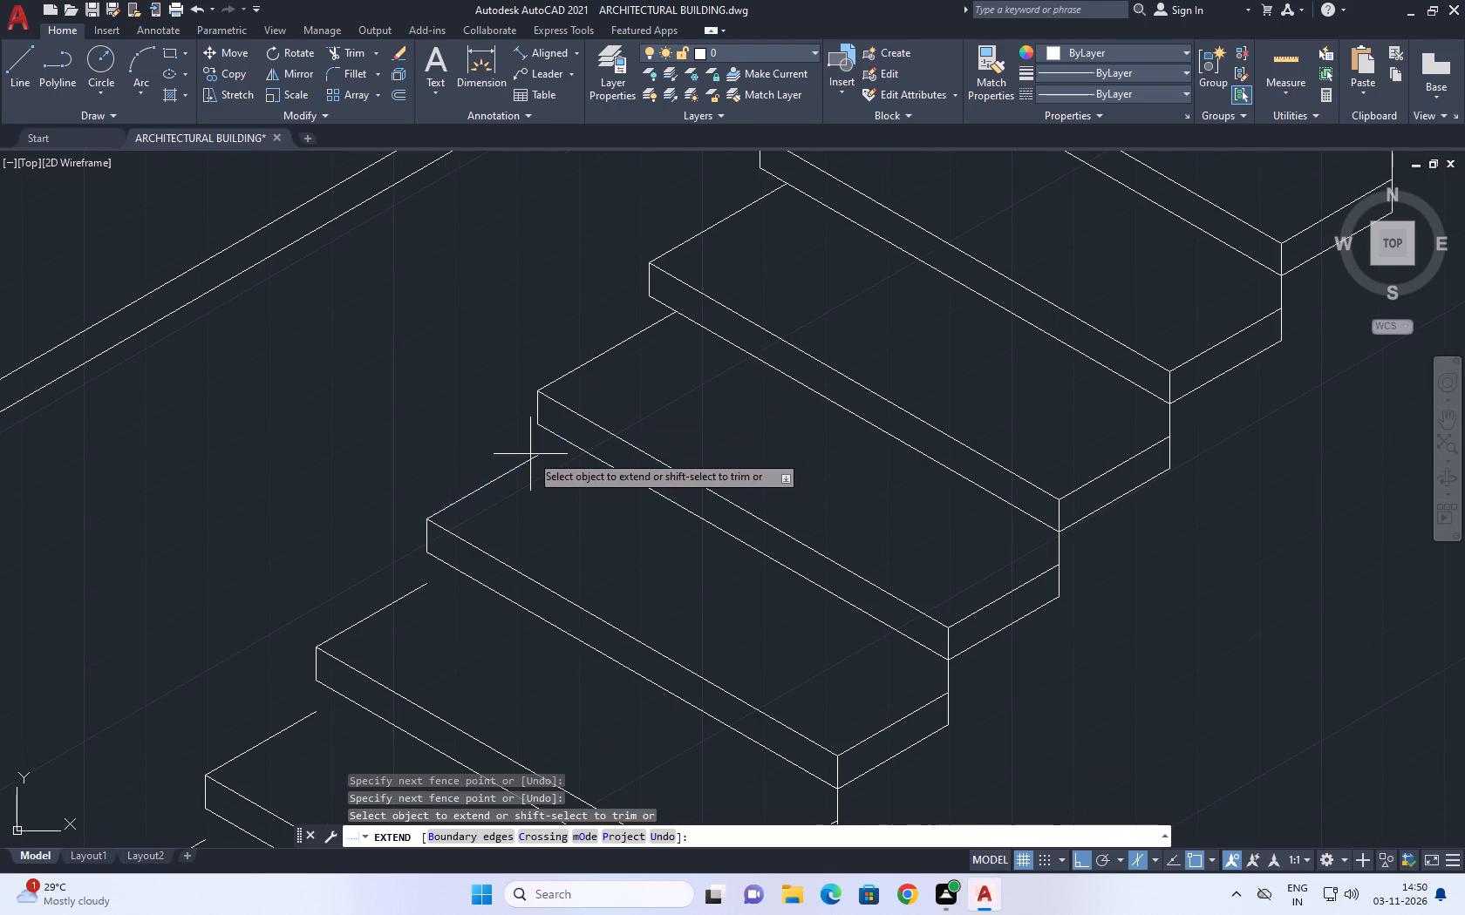
pyautogui.click(540, 472)
pyautogui.moveTo(561, 500); pyautogui.dragTo(629, 426, button='middle')
pyautogui.click(457, 491)
pyautogui.click(492, 535)
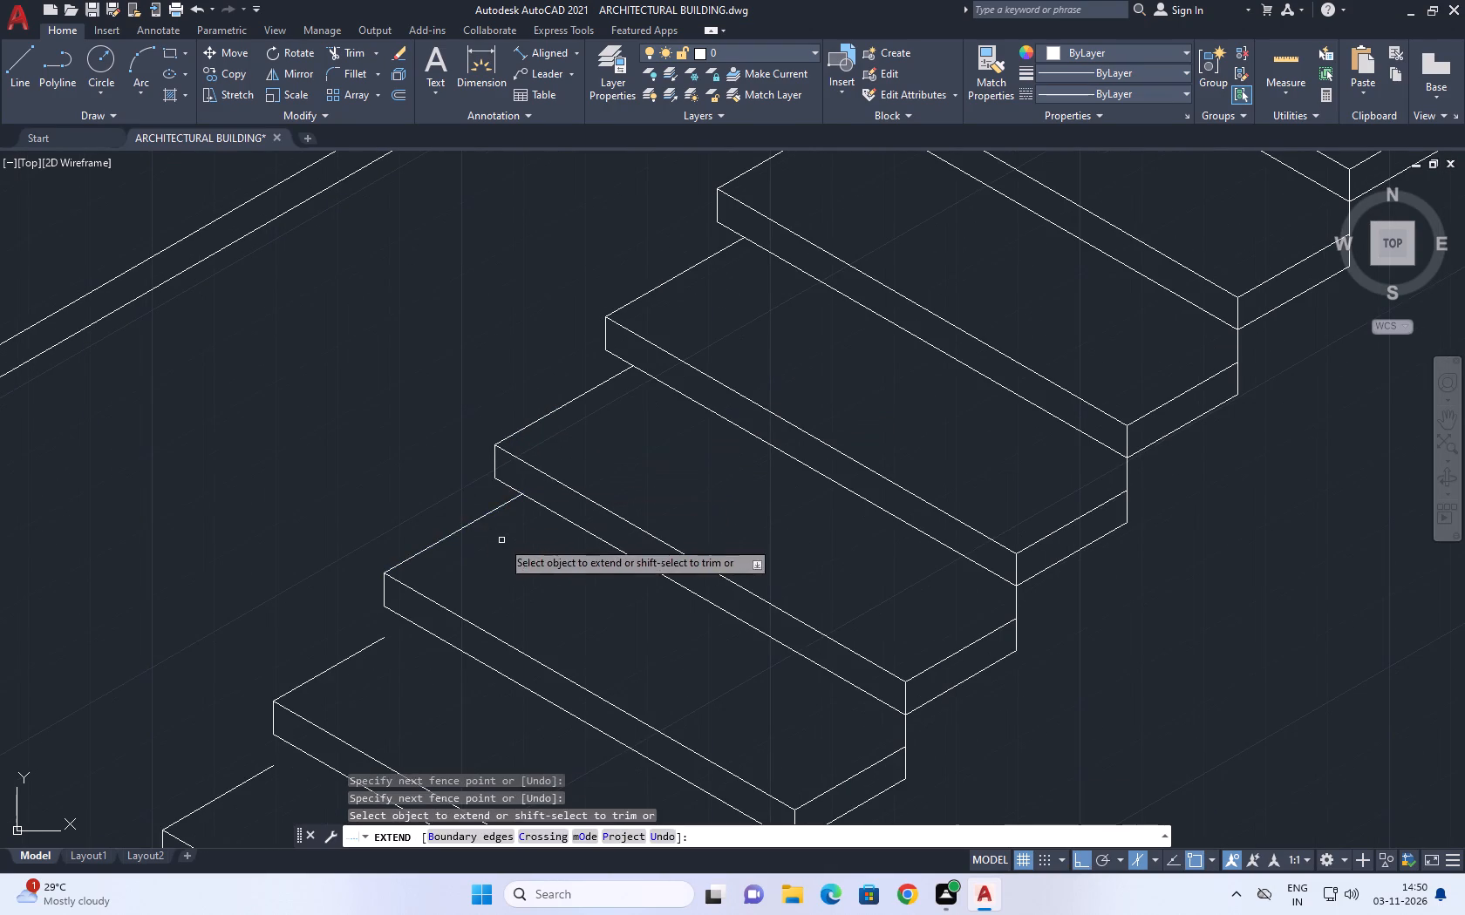
pyautogui.moveTo(505, 539); pyautogui.dragTo(595, 425, button='middle')
pyautogui.click(426, 506)
pyautogui.click(492, 549)
# Extend the short wall-side top edges of the ninth to twelfth steps to meet the step above each and end the command.
pyautogui.moveTo(493, 551); pyautogui.dragTo(659, 453, button='middle')
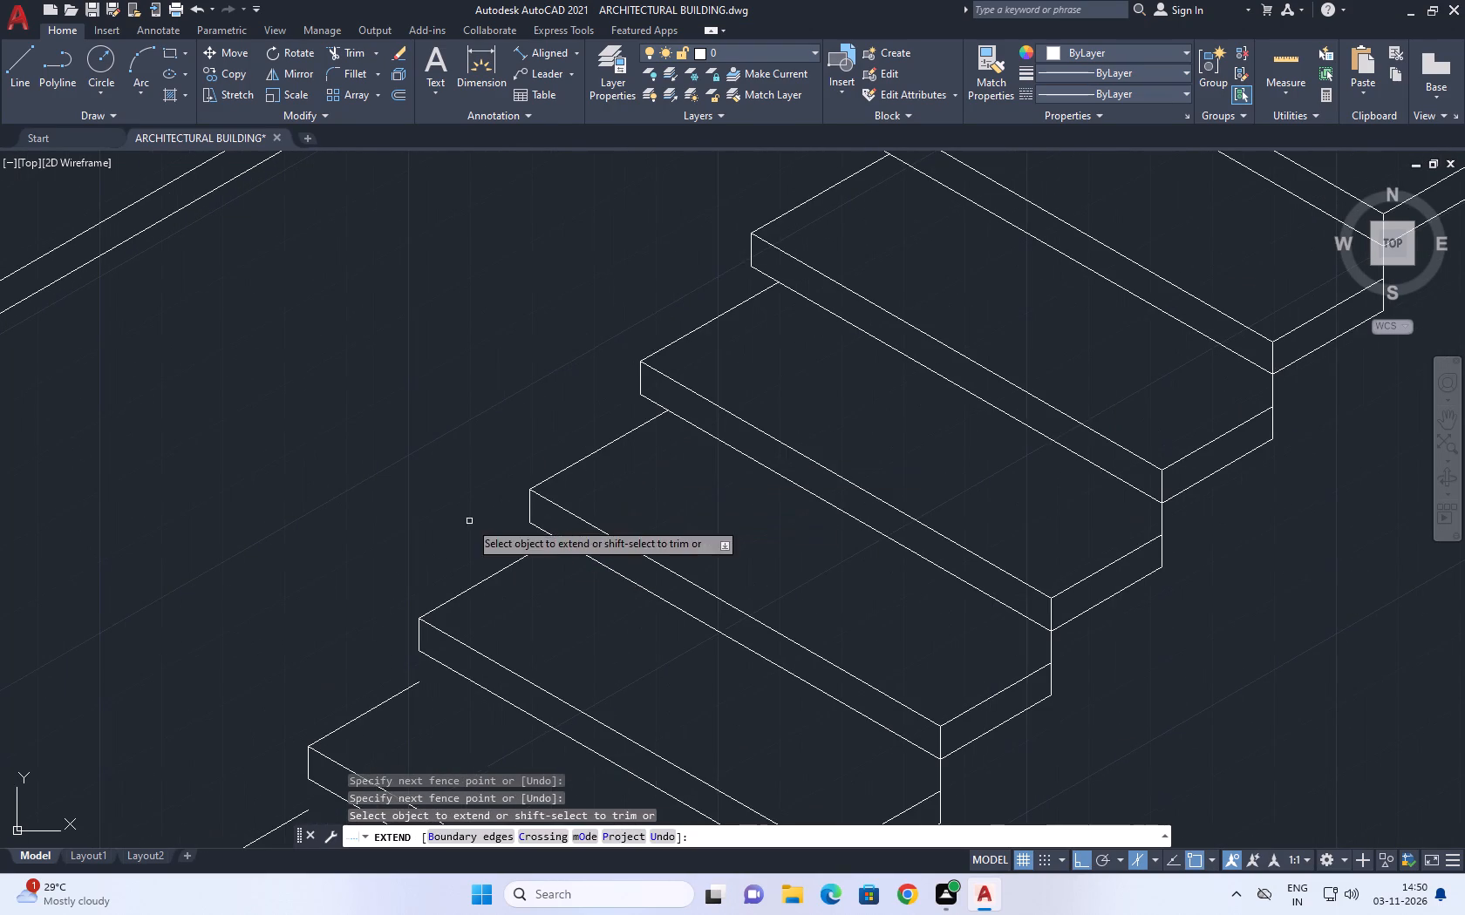
pyautogui.click(469, 521)
pyautogui.click(526, 579)
pyautogui.moveTo(514, 575); pyautogui.dragTo(590, 412, button='middle')
pyautogui.moveTo(419, 519); pyautogui.dragTo(433, 523)
pyautogui.click(502, 559)
pyautogui.moveTo(533, 562); pyautogui.dragTo(617, 444, button='middle')
pyautogui.moveTo(420, 526); pyautogui.dragTo(445, 538)
pyautogui.click(490, 560)
pyautogui.moveTo(497, 553); pyautogui.dragTo(604, 409, button='middle')
pyautogui.moveTo(422, 509); pyautogui.dragTo(454, 518)
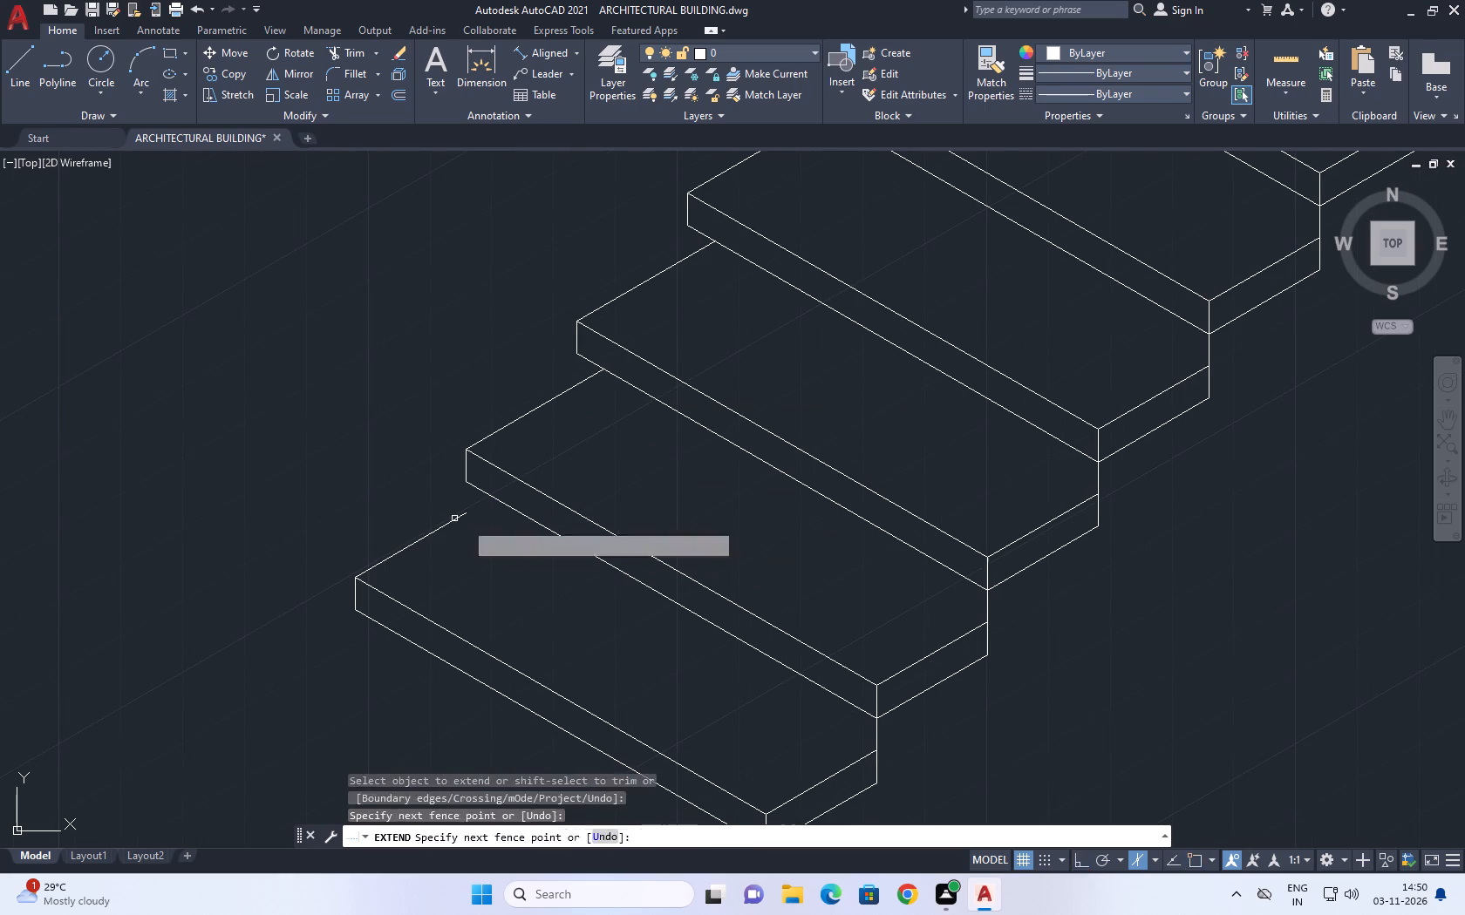
pyautogui.click(481, 541)
pyautogui.click(412, 505)
pyautogui.rightClick(559, 466)
pyautogui.click(617, 504)
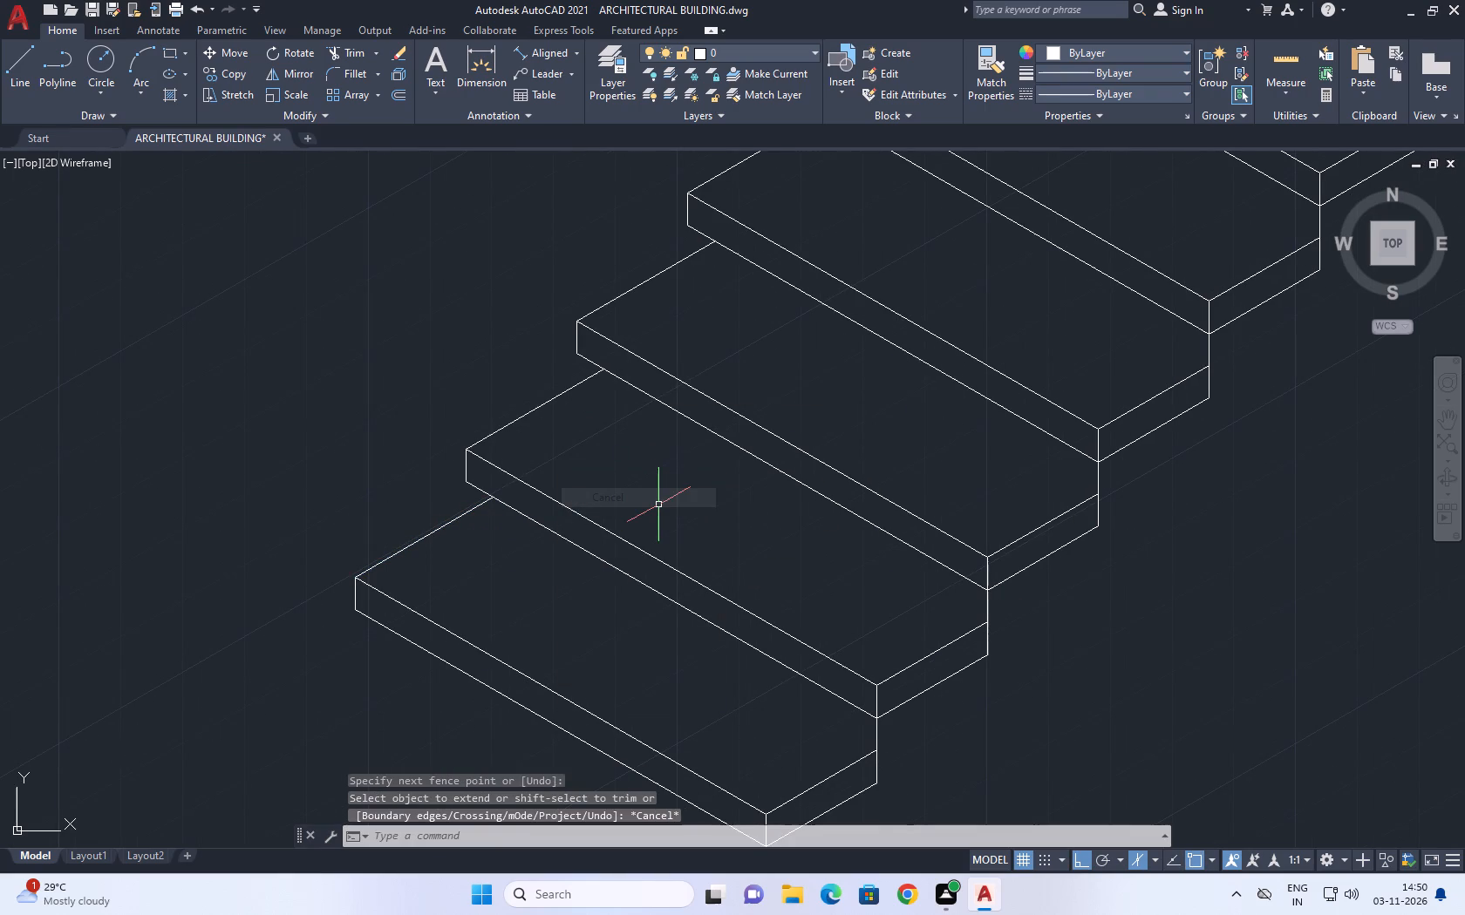
# Draw a line about 4038 long at 30° from the top step's lowest outer corner, parallel to the slab's long edge and past the vertical wall line.
pyautogui.scroll(-1, 930, 555)
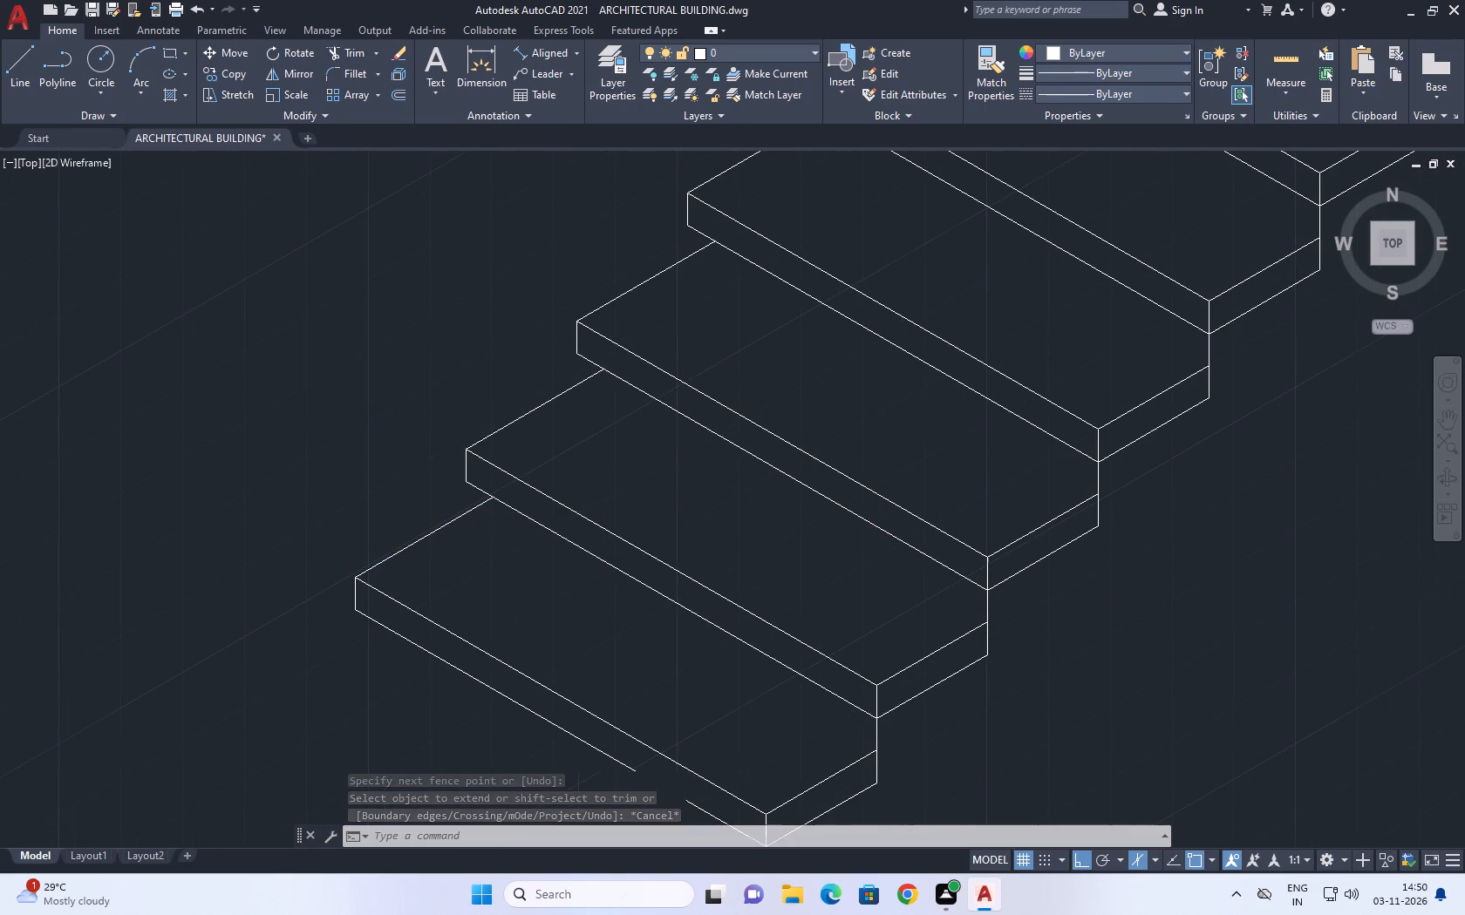
pyautogui.scroll(-1, 939, 562)
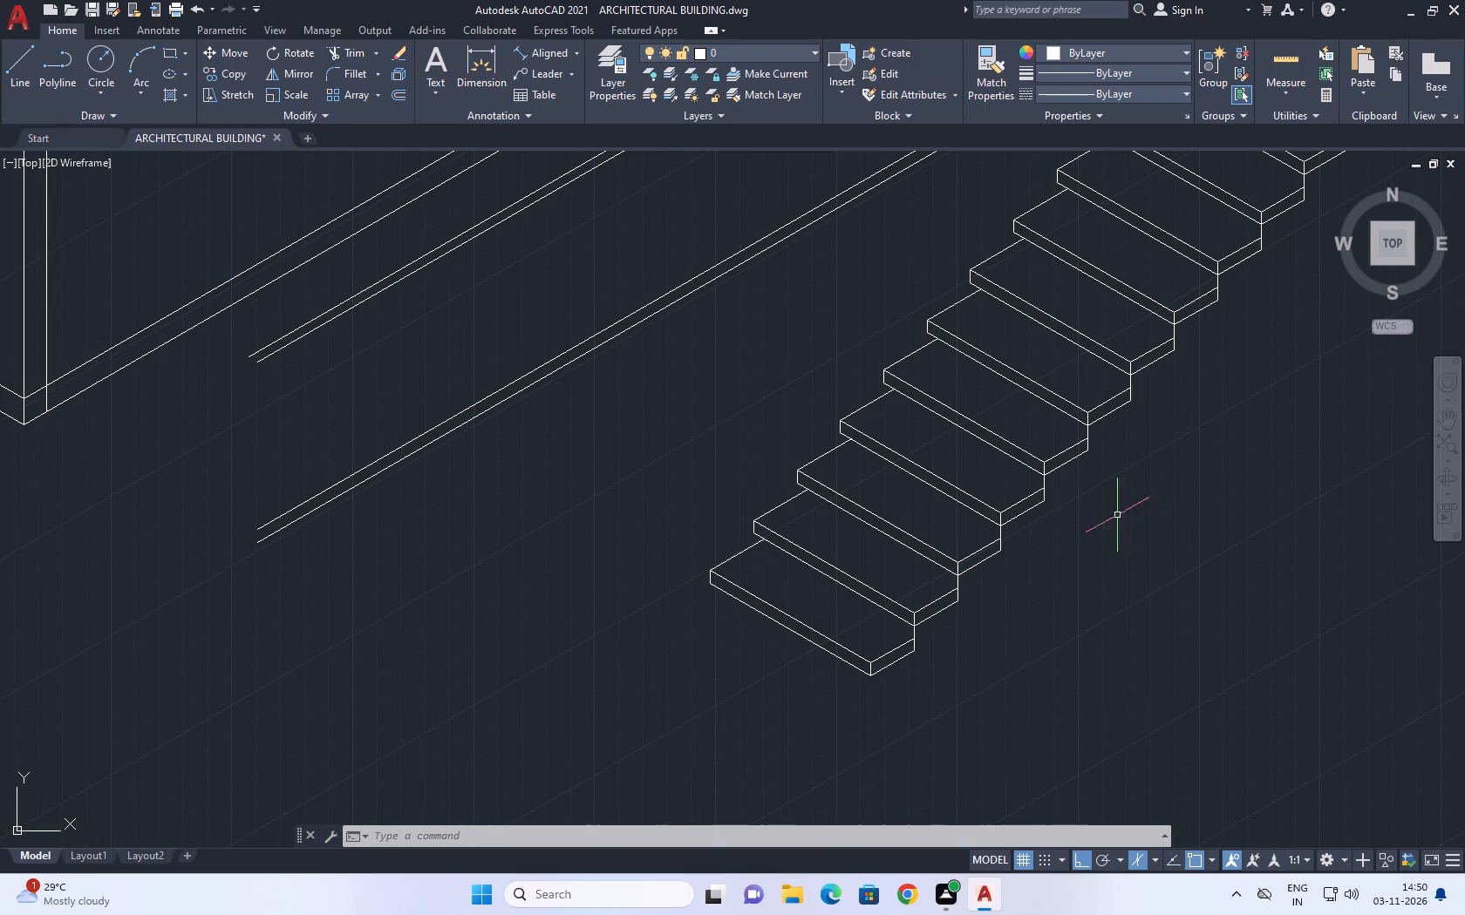
pyautogui.scroll(-3, 878, 599)
pyautogui.scroll(3, 993, 485)
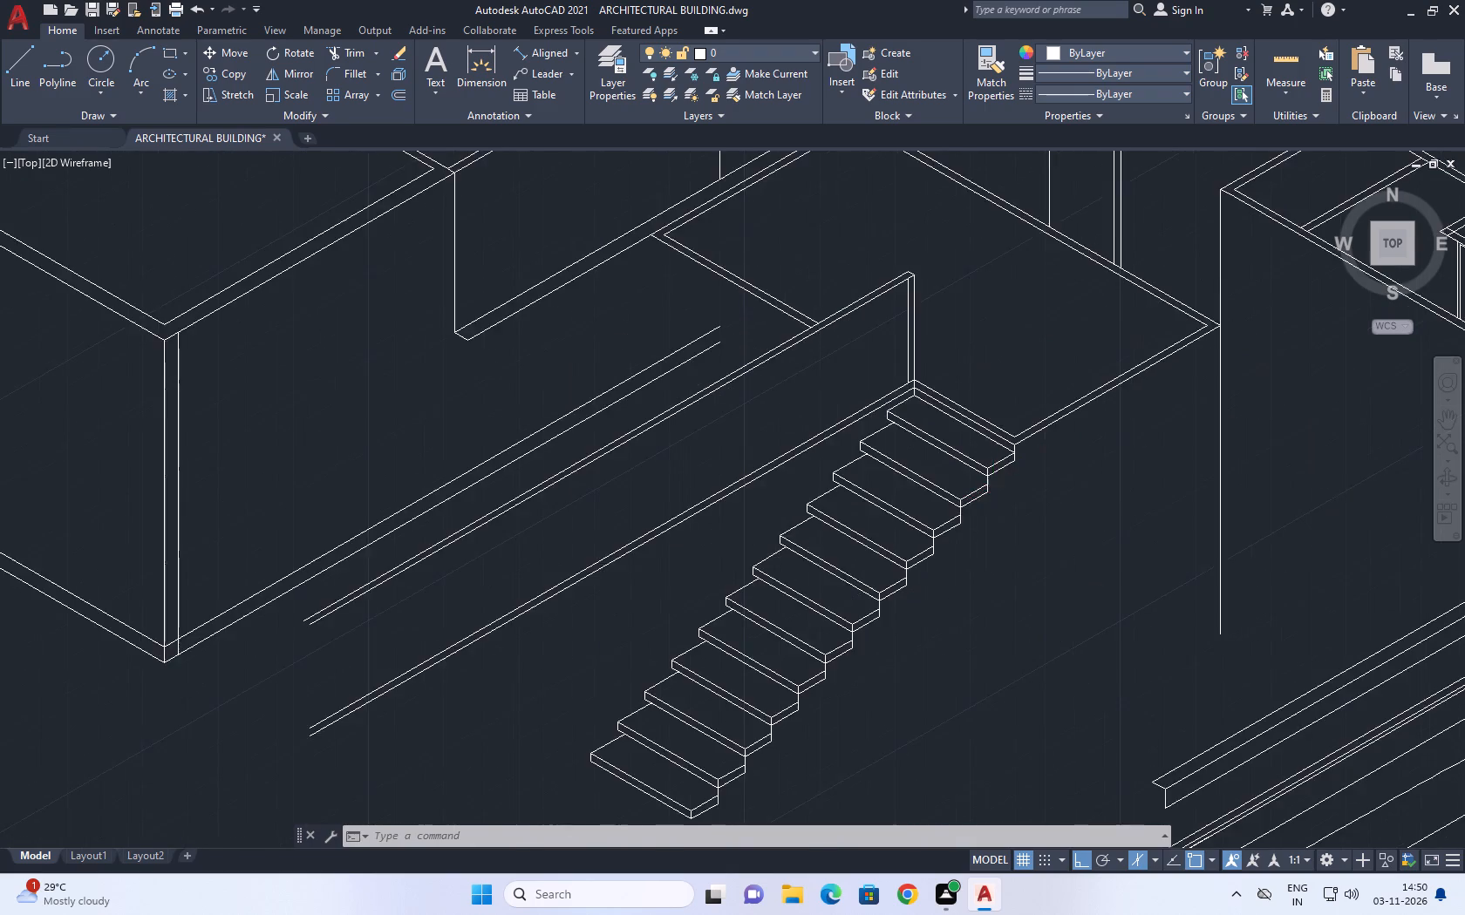
pyautogui.scroll(2, 993, 485)
pyautogui.moveTo(1093, 447); pyautogui.dragTo(785, 597, button='middle')
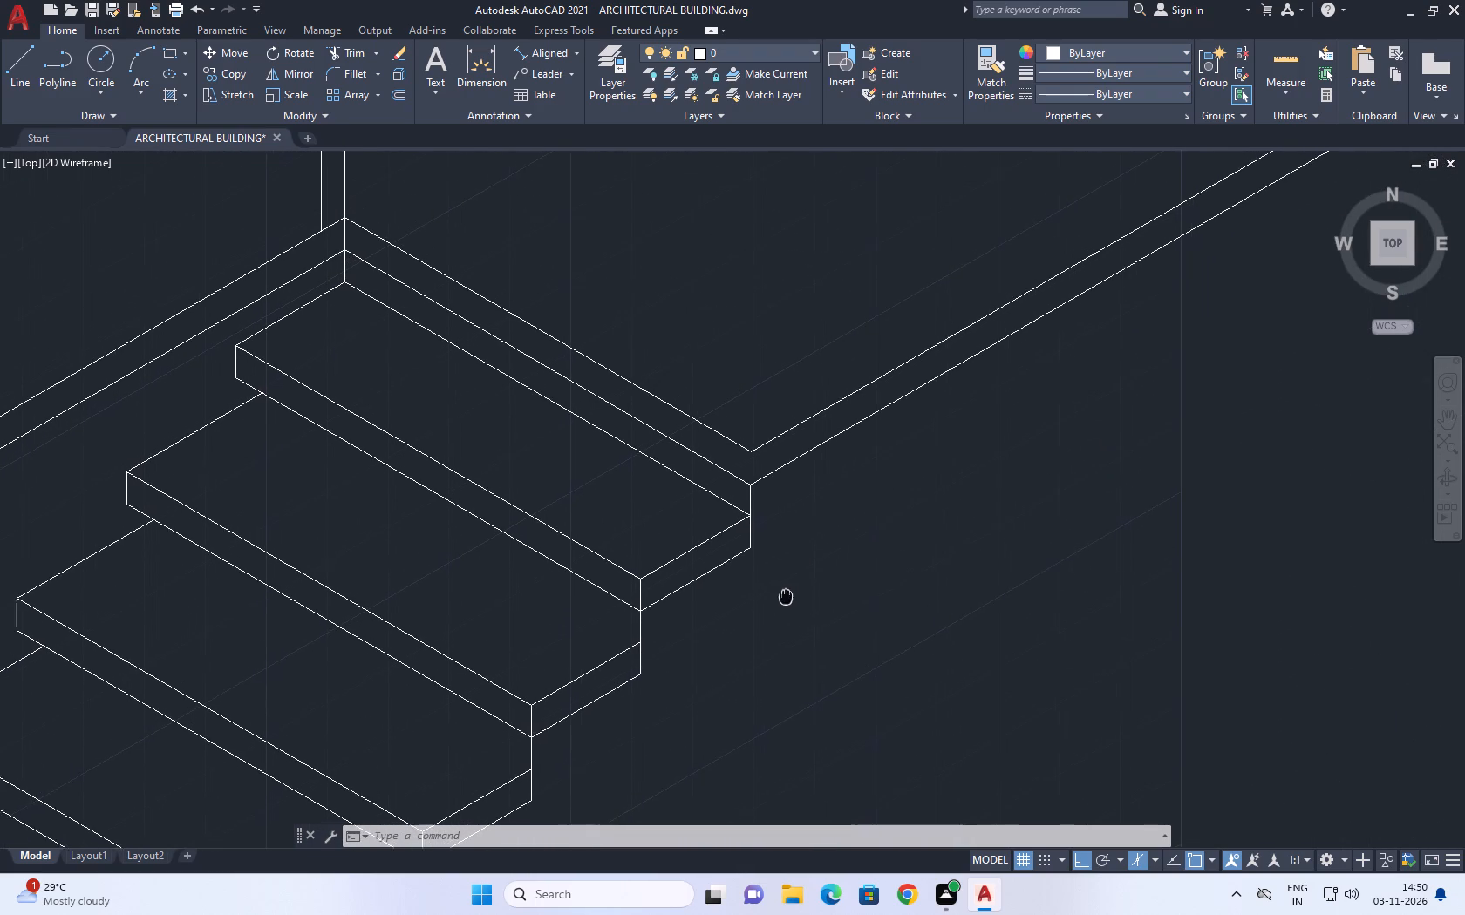
pyautogui.moveTo(785, 597); pyautogui.dragTo(783, 598, button='middle')
pyautogui.moveTo(803, 463); pyautogui.dragTo(707, 471, button='middle')
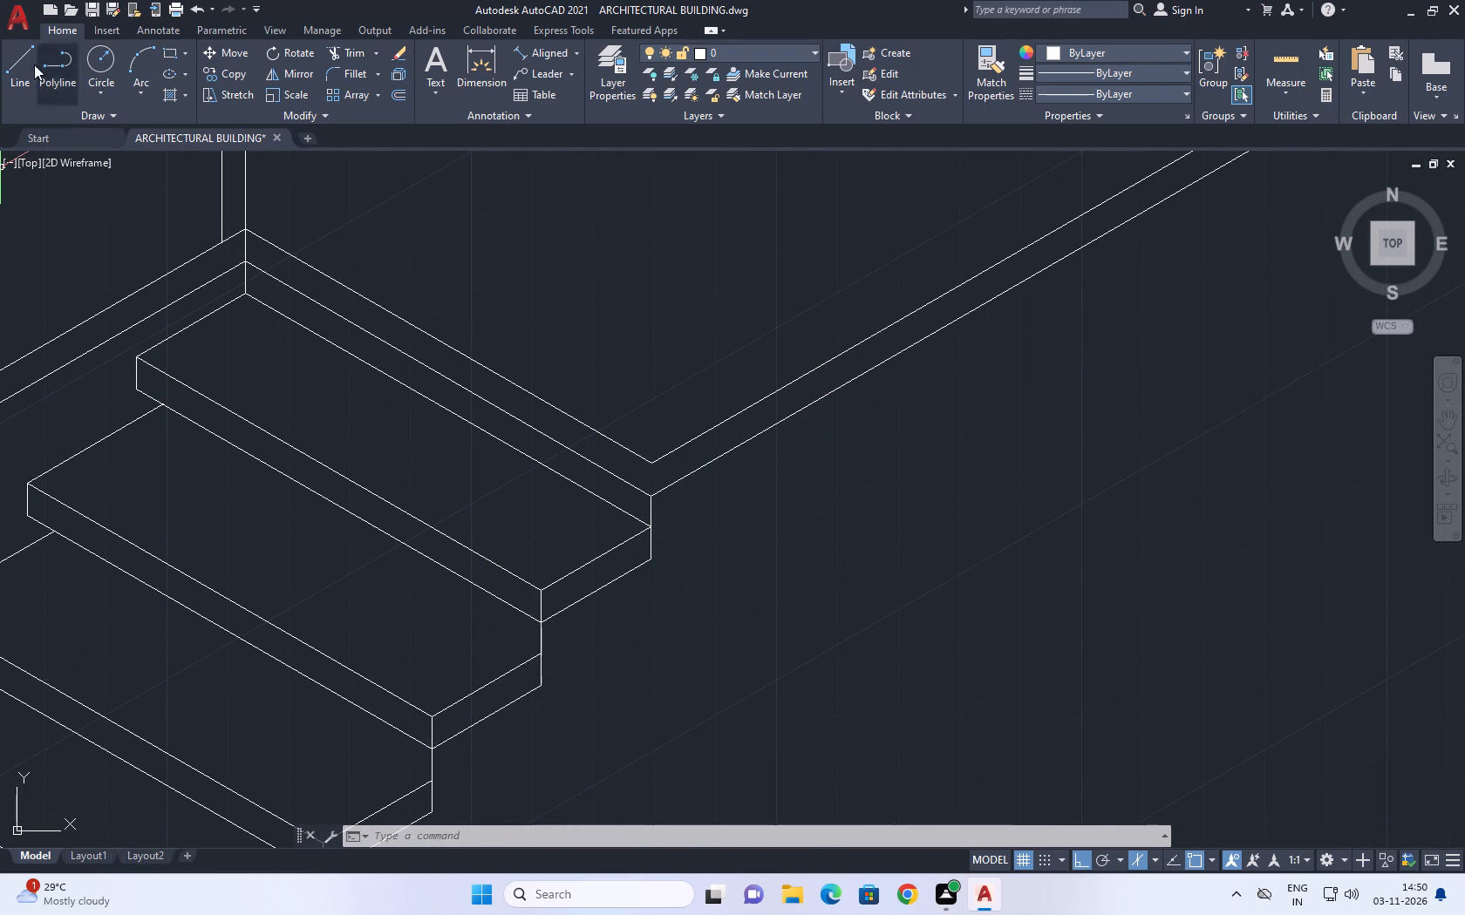
pyautogui.click(15, 79)
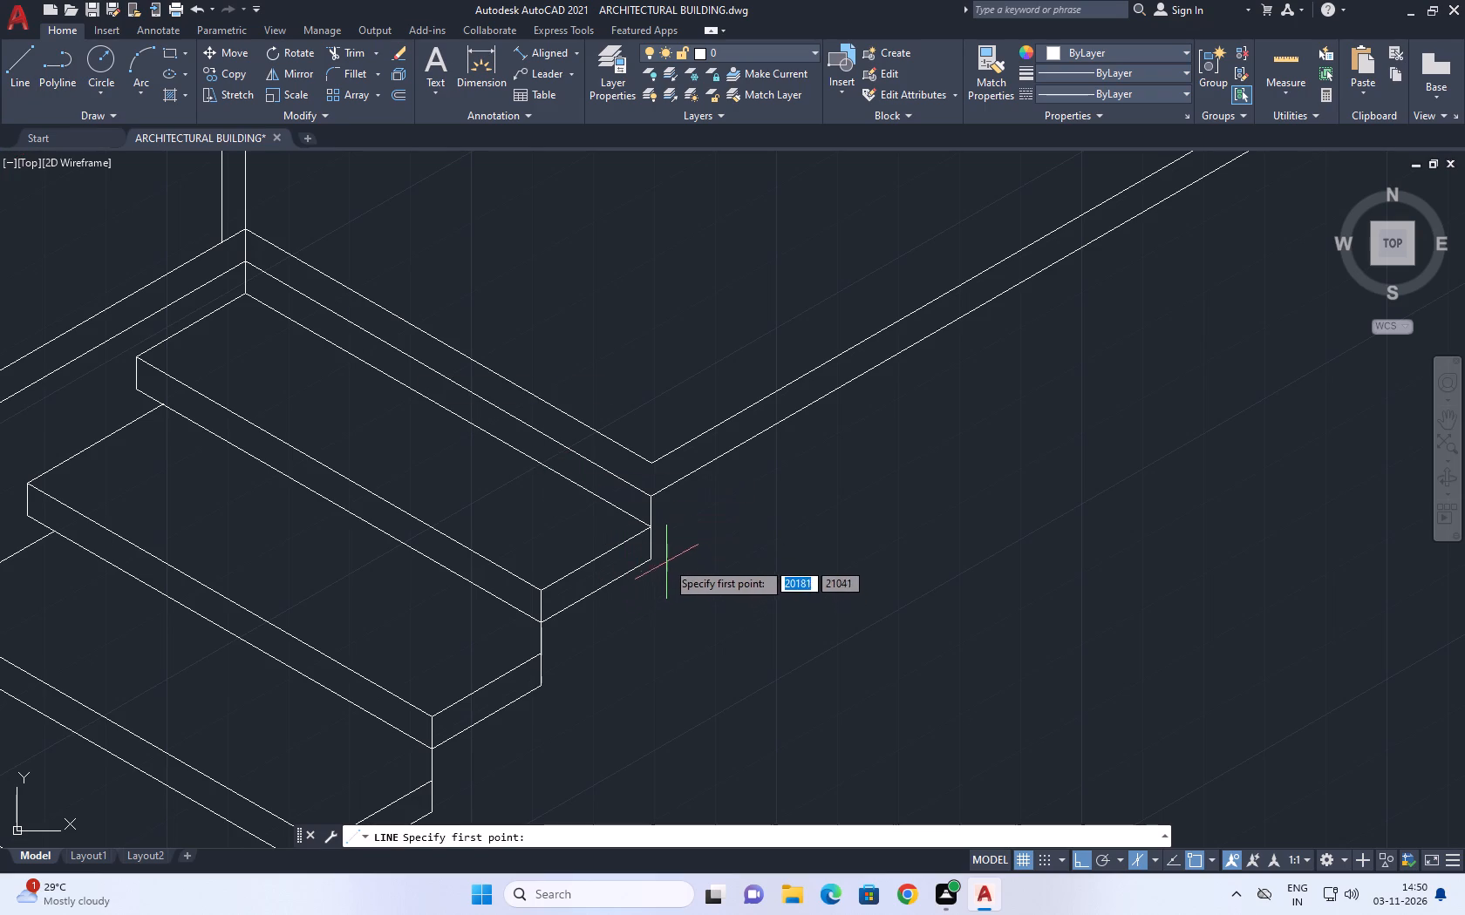
pyautogui.click(655, 559)
pyautogui.scroll(-3, 801, 503)
pyautogui.moveTo(976, 410); pyautogui.dragTo(904, 437, button='middle')
pyautogui.scroll(1, 906, 457)
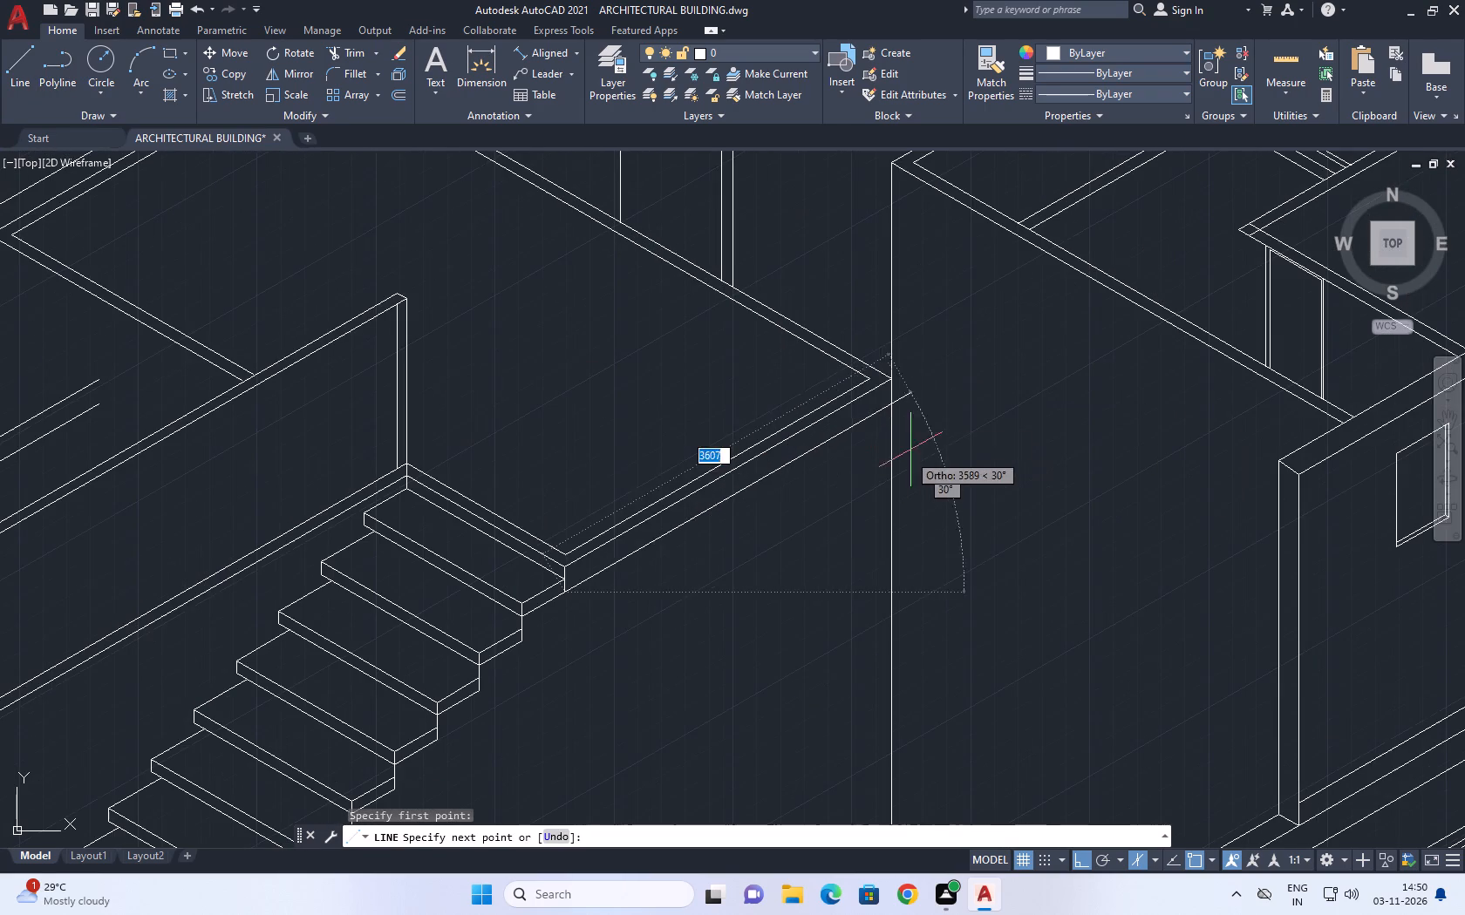
pyautogui.click(950, 390)
pyautogui.rightClick(989, 363)
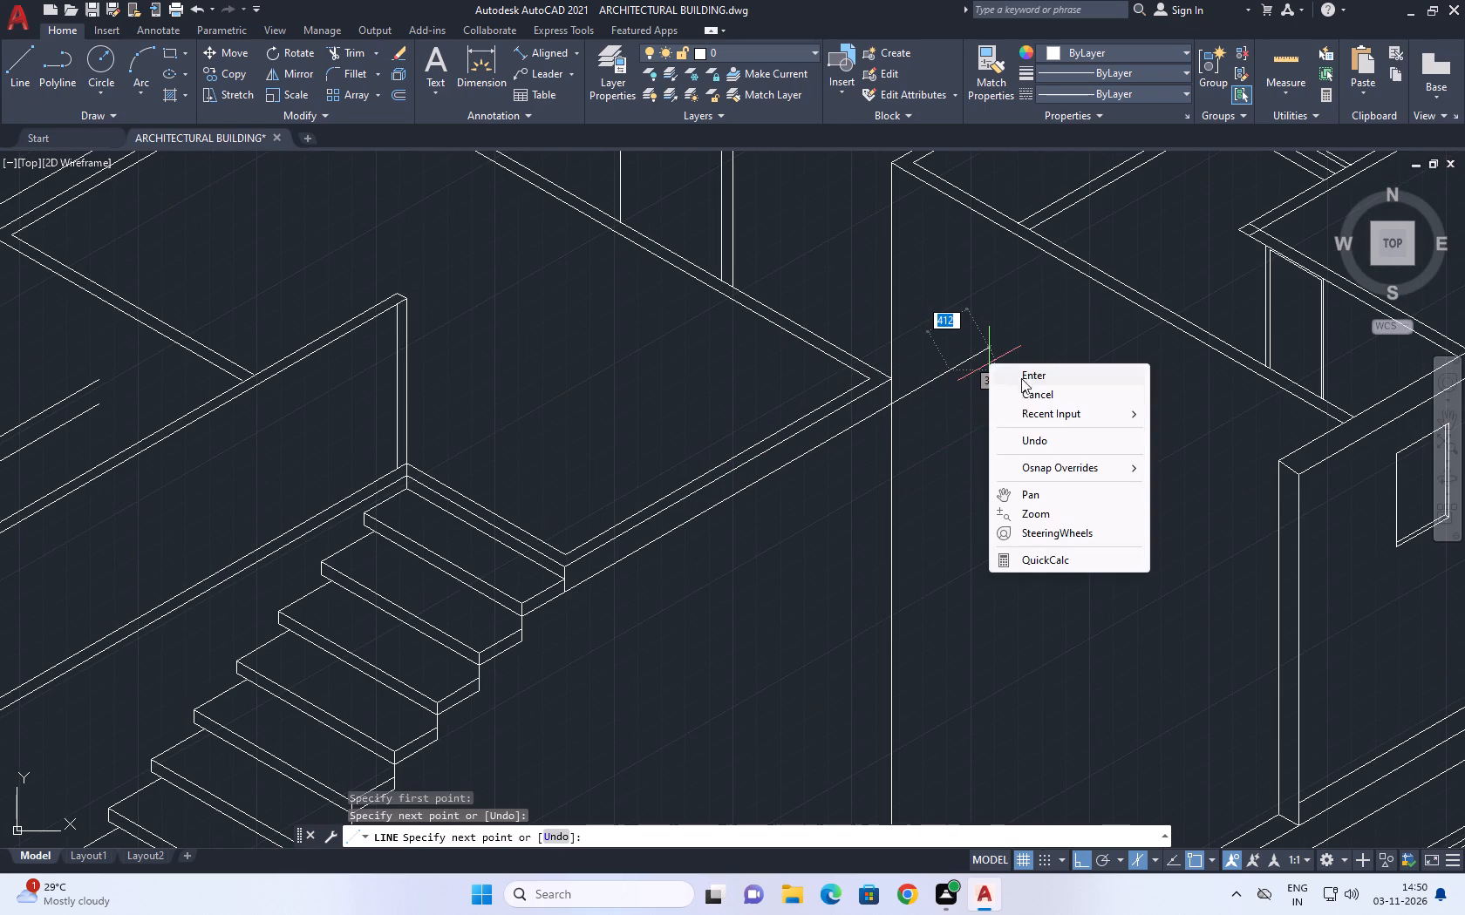
pyautogui.click(1035, 402)
# Trim the end of the new slab underside line that overshoots the vertical wall line at the slab's far corner.
pyautogui.click(353, 57)
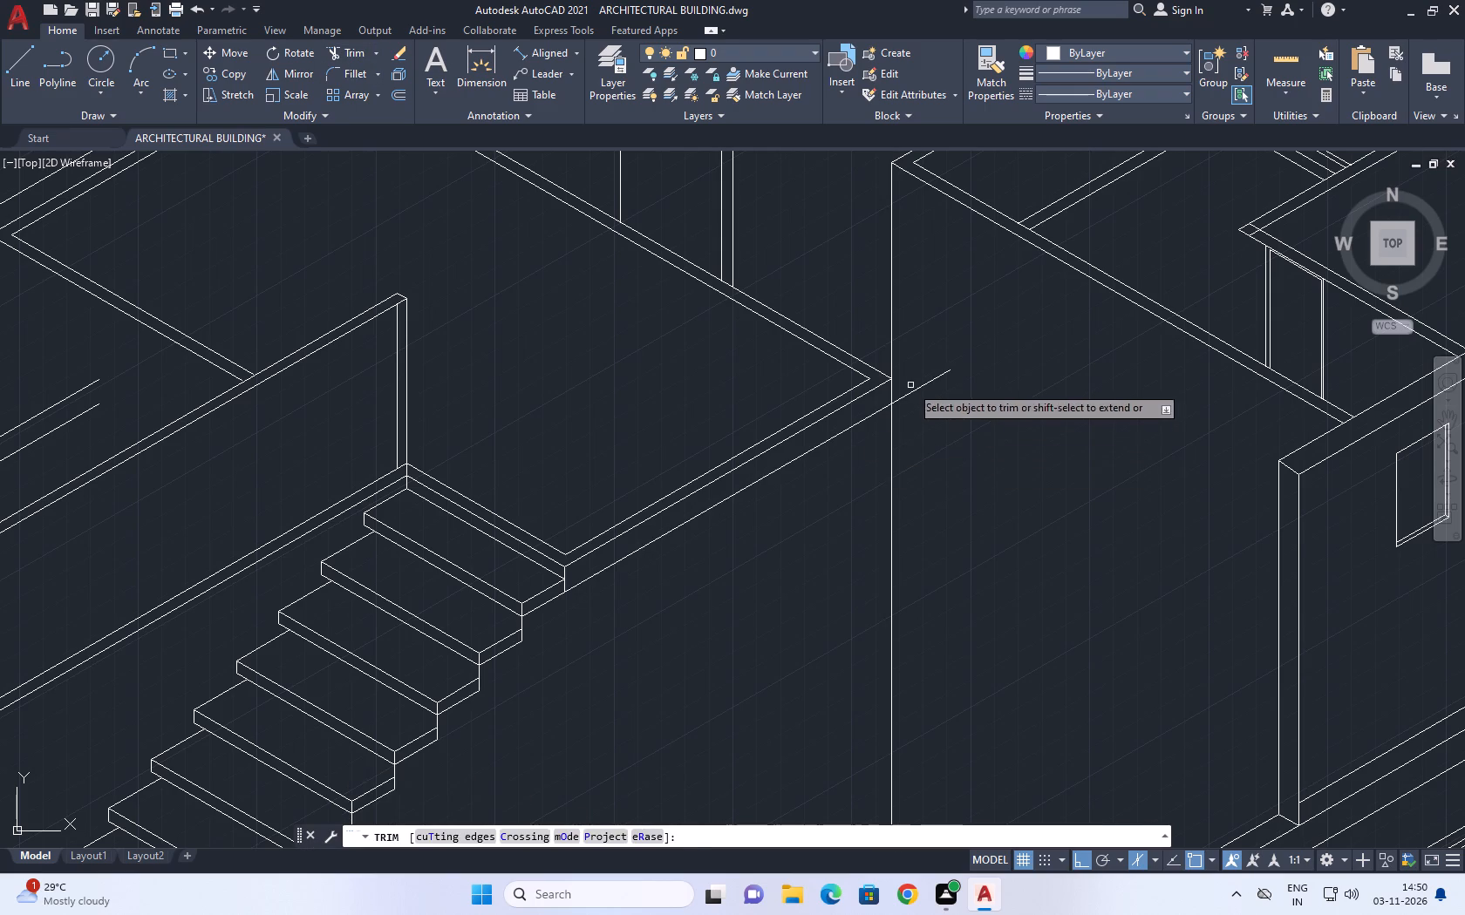
pyautogui.click(910, 382)
pyautogui.click(928, 432)
pyautogui.rightClick(913, 369)
pyautogui.click(969, 401)
# Trim the vertical wall line at the slab's far corner below the slab's underside line.
pyautogui.scroll(-2, 912, 315)
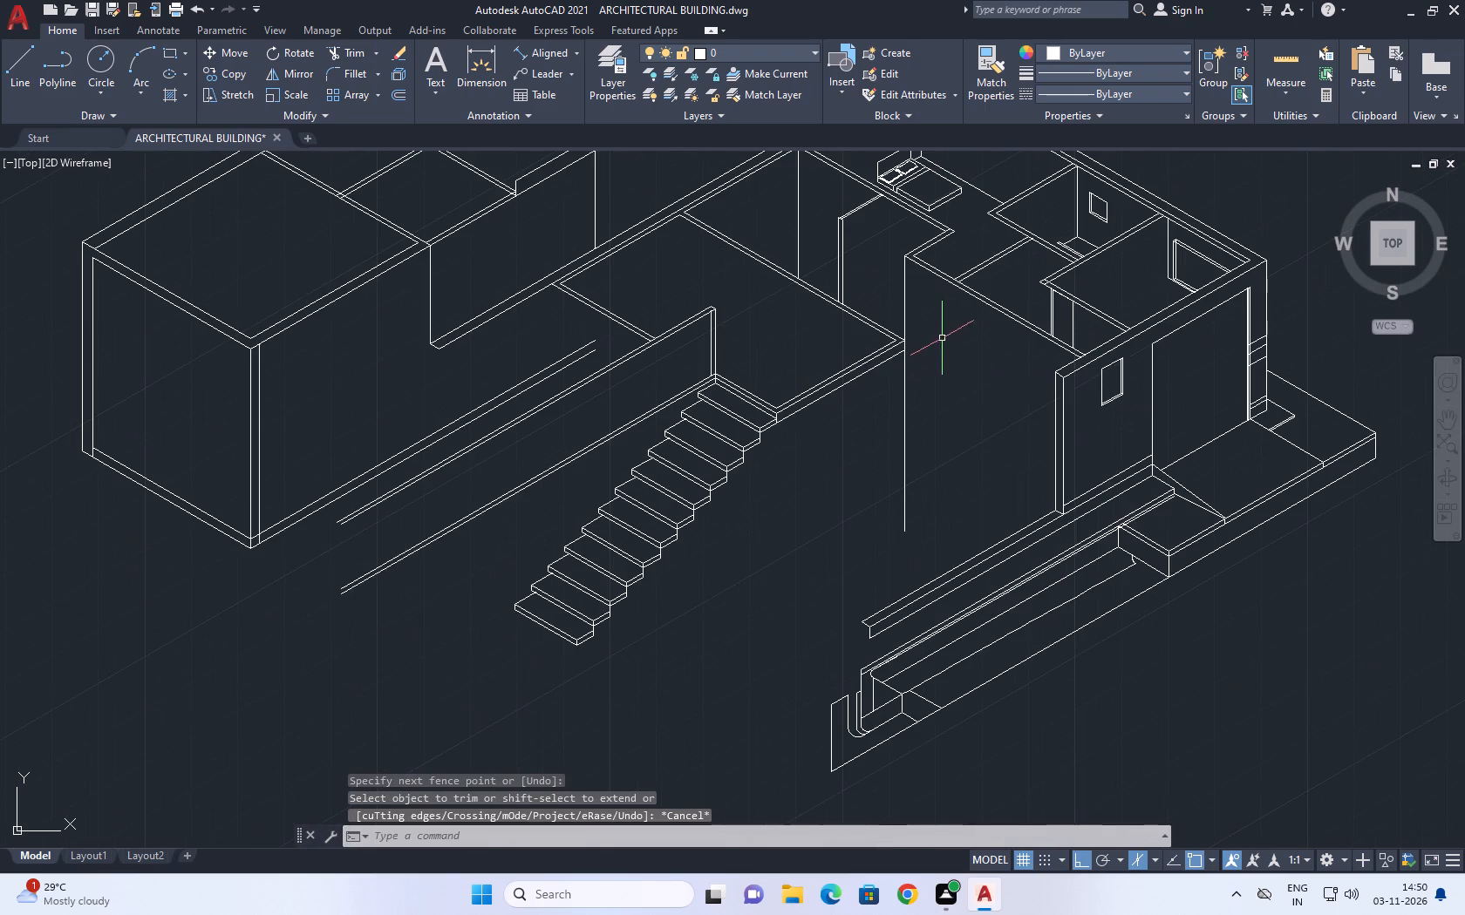
pyautogui.rightClick(936, 348)
pyautogui.click(1016, 359)
pyautogui.click(943, 407)
pyautogui.click(892, 434)
pyautogui.moveTo(924, 379); pyautogui.dragTo(916, 379, button='right')
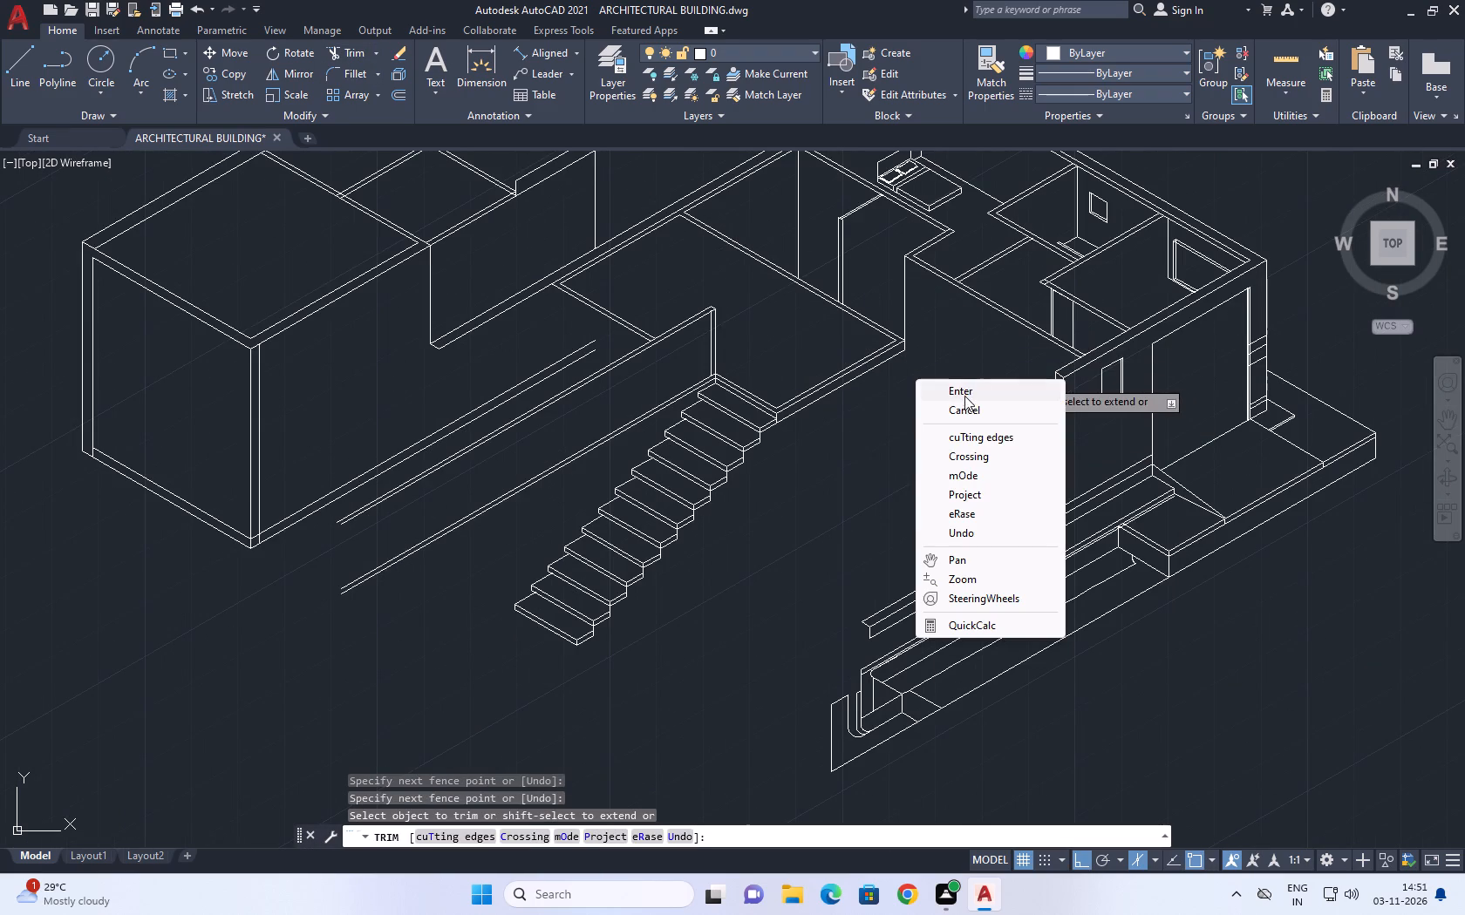
pyautogui.click(967, 404)
# Start a polyline at the top step's lowest outer corner and run it through the matching corners of the second, third and fourth steps.
pyautogui.scroll(-1, 948, 383)
pyautogui.scroll(2, 768, 418)
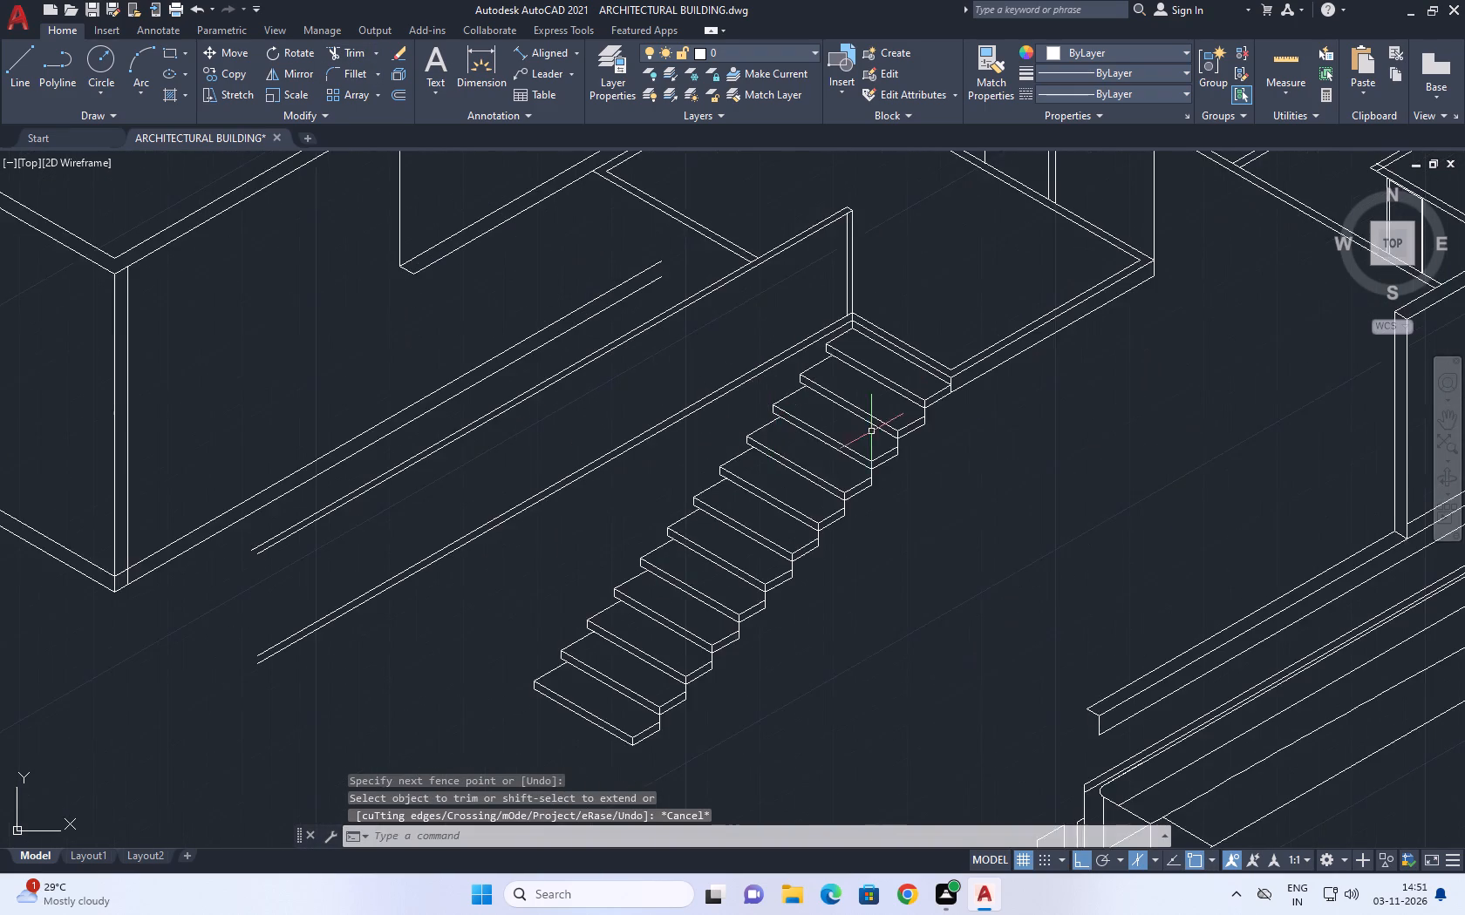
pyautogui.moveTo(931, 424); pyautogui.dragTo(833, 440, button='middle')
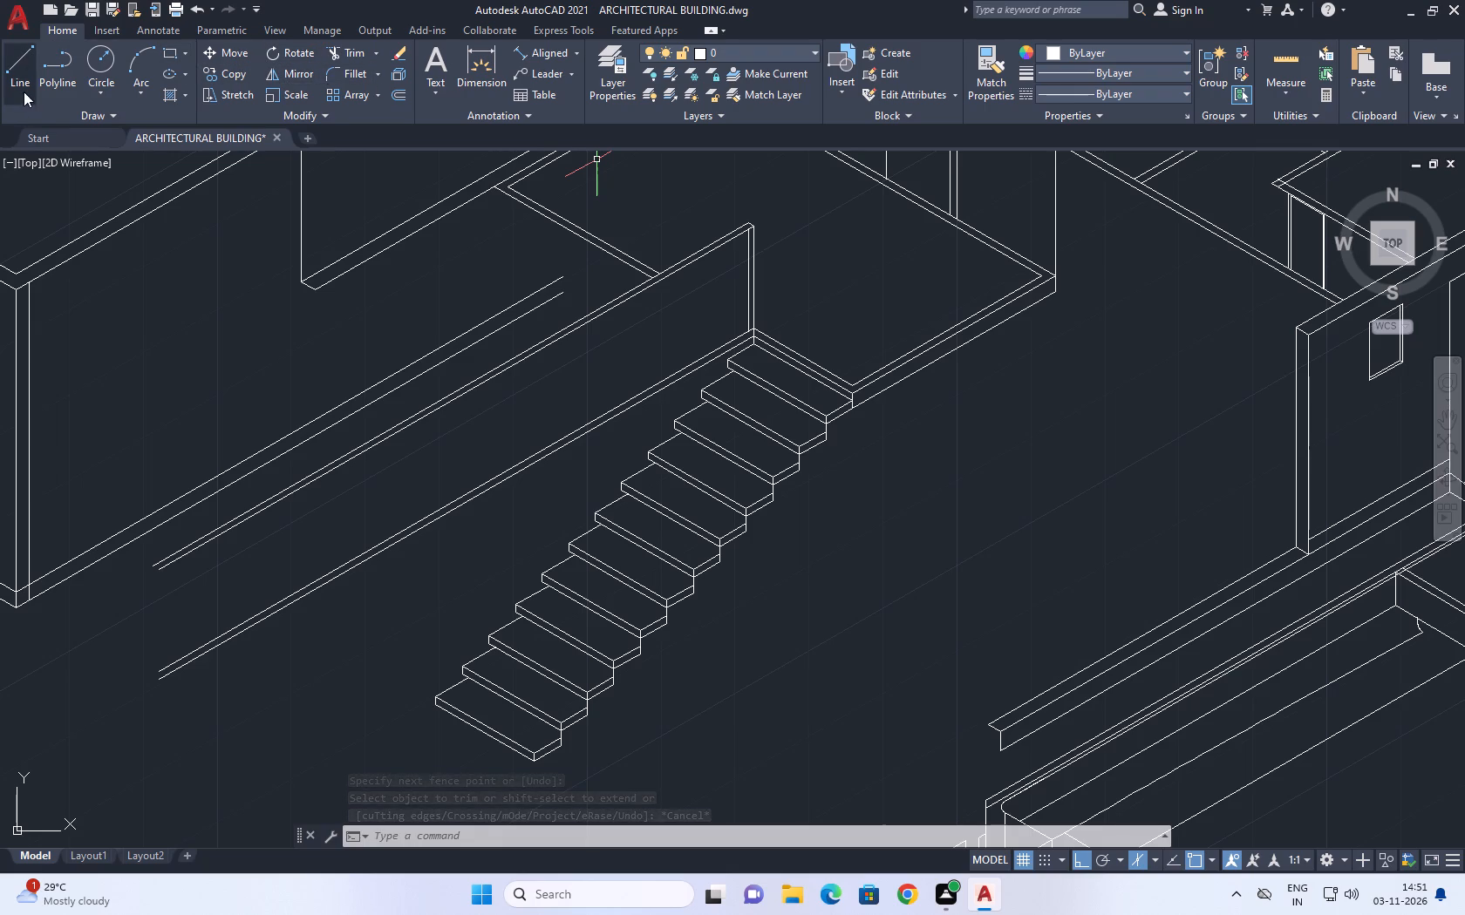
pyautogui.click(65, 66)
pyautogui.scroll(4, 850, 417)
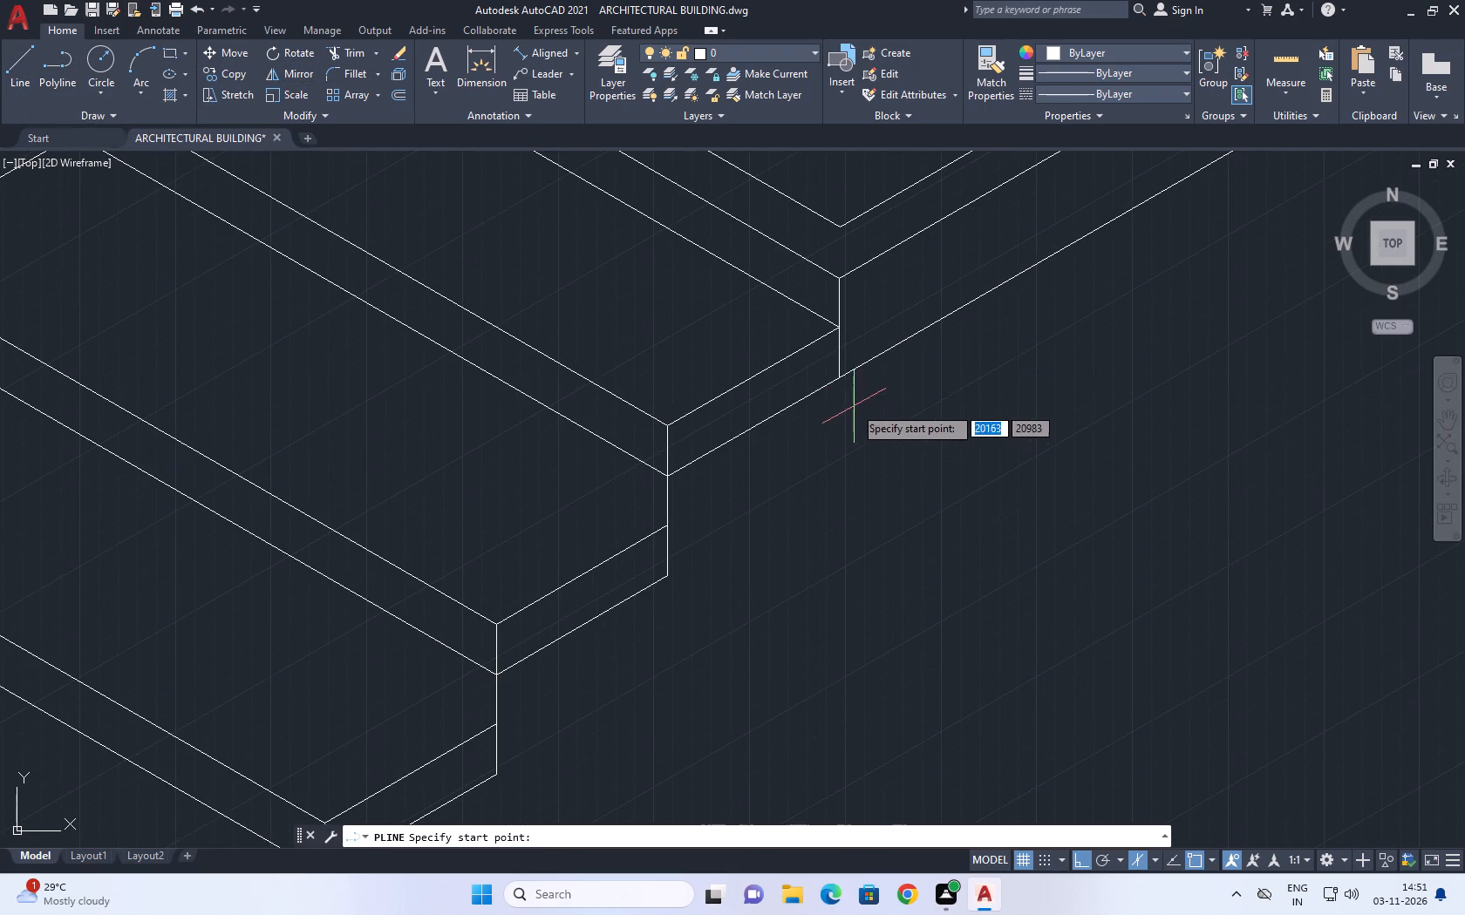
pyautogui.click(841, 376)
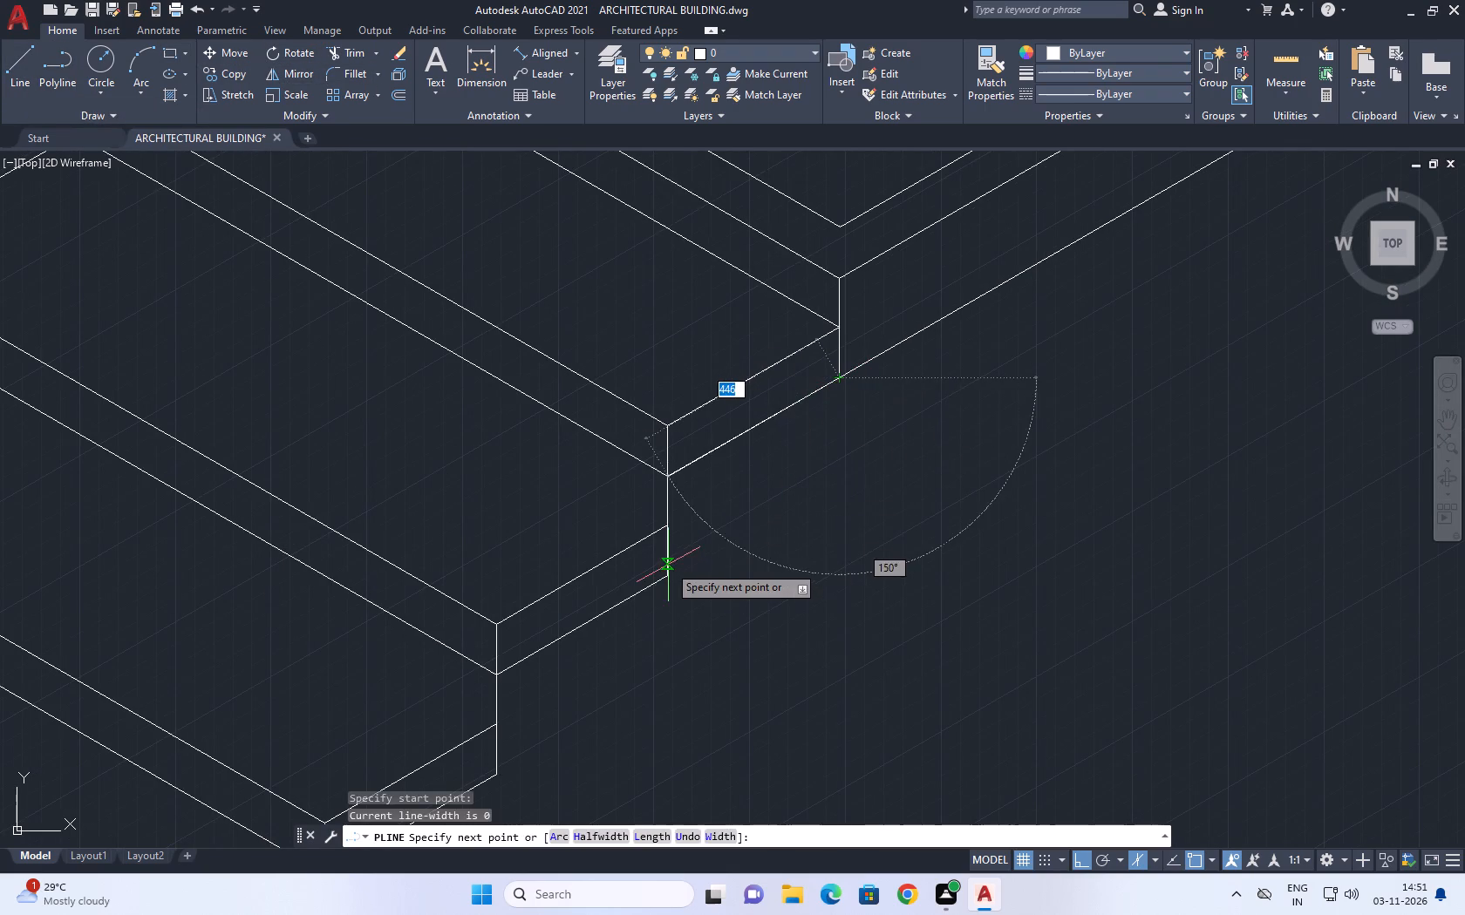
pyautogui.click(671, 572)
pyautogui.scroll(-2, 868, 417)
pyautogui.scroll(3, 710, 586)
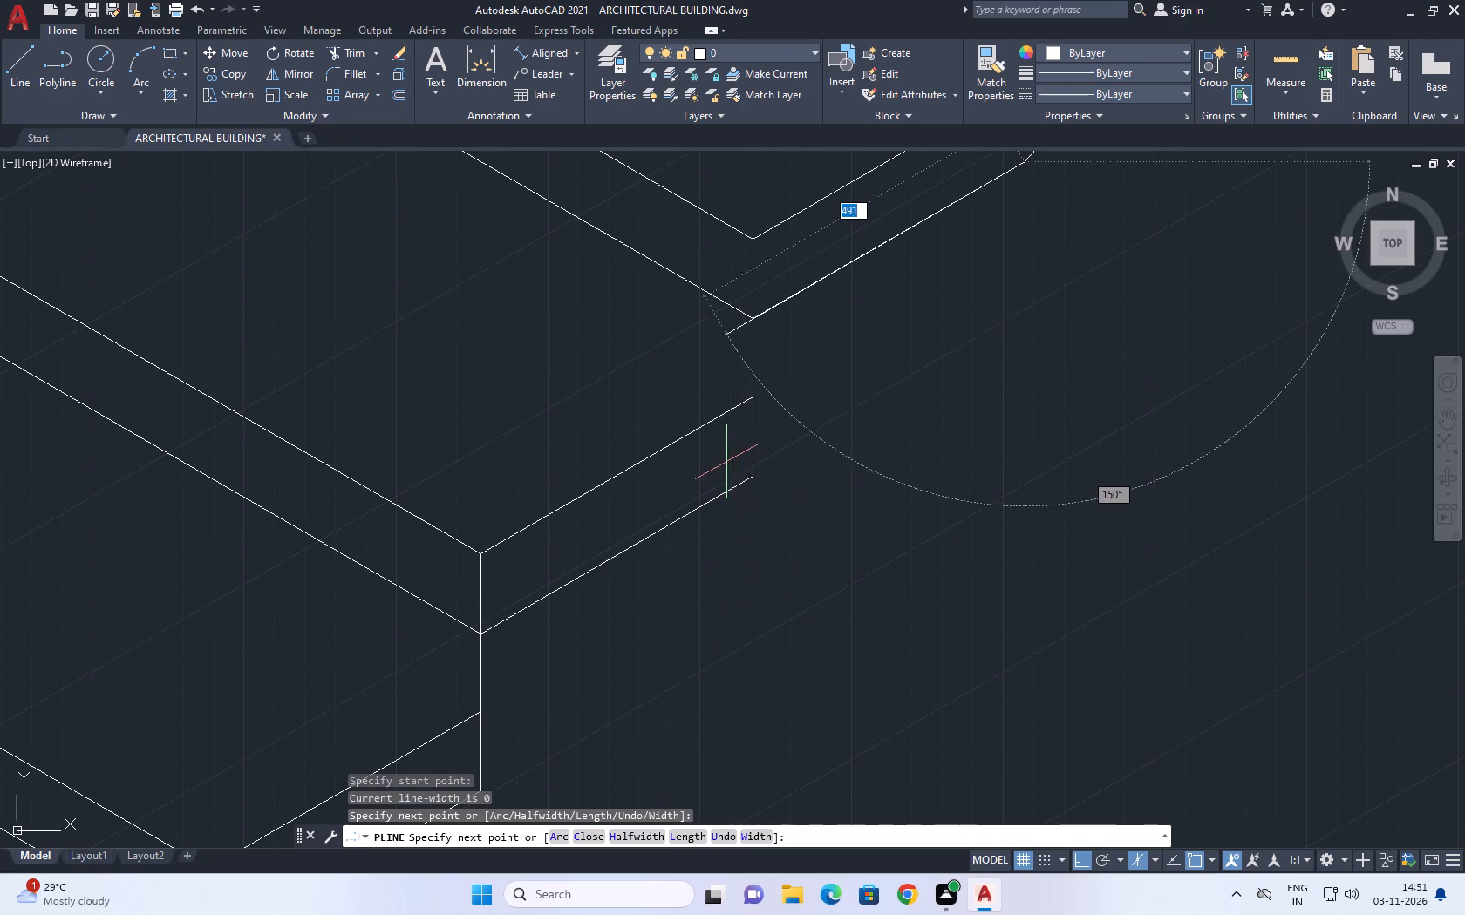
pyautogui.click(751, 475)
pyautogui.scroll(-3, 873, 376)
pyautogui.scroll(3, 792, 483)
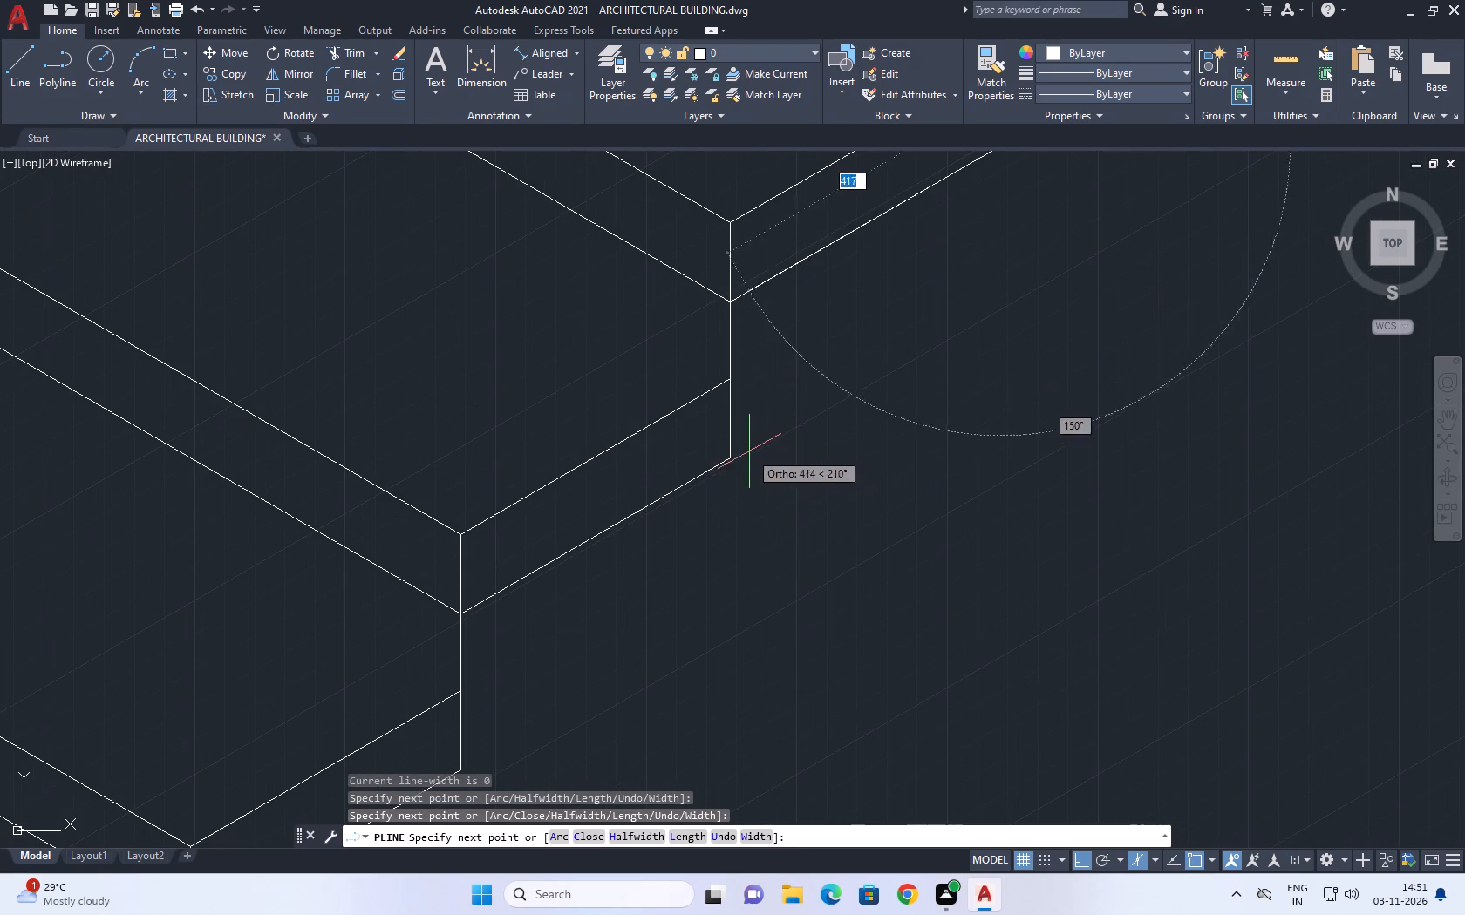
pyautogui.click(738, 457)
# Continue the sloping polyline through the lowest outer corners of the fifth, sixth and seventh steps.
pyautogui.scroll(-5, 861, 403)
pyautogui.scroll(5, 862, 458)
pyautogui.scroll(1, 770, 286)
pyautogui.moveTo(810, 232); pyautogui.dragTo(794, 486, button='middle')
pyautogui.click(877, 396)
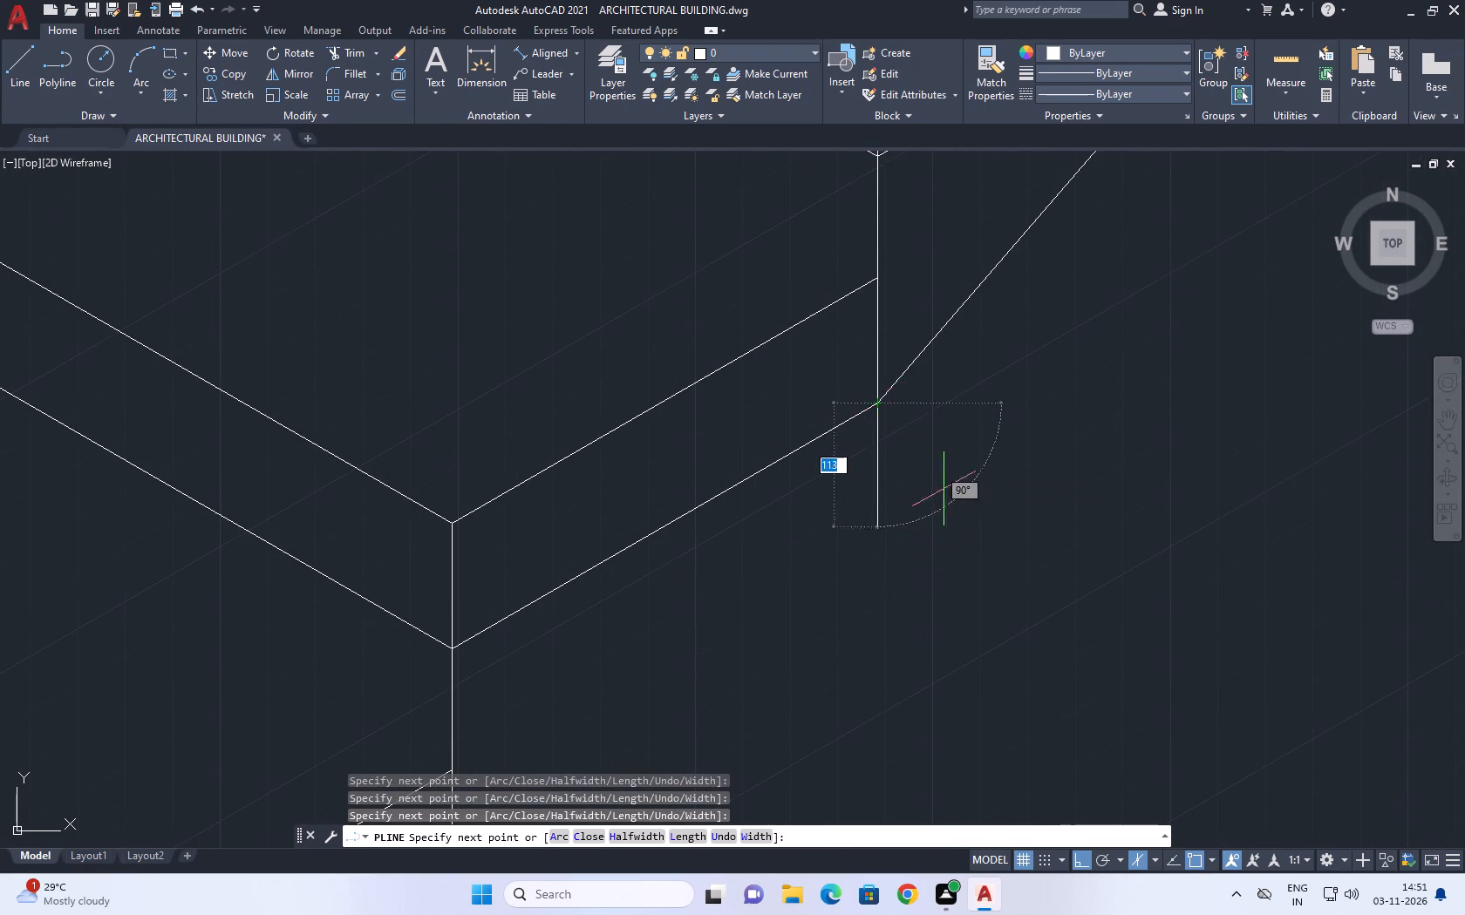
pyautogui.scroll(-4, 945, 494)
pyautogui.scroll(2, 877, 554)
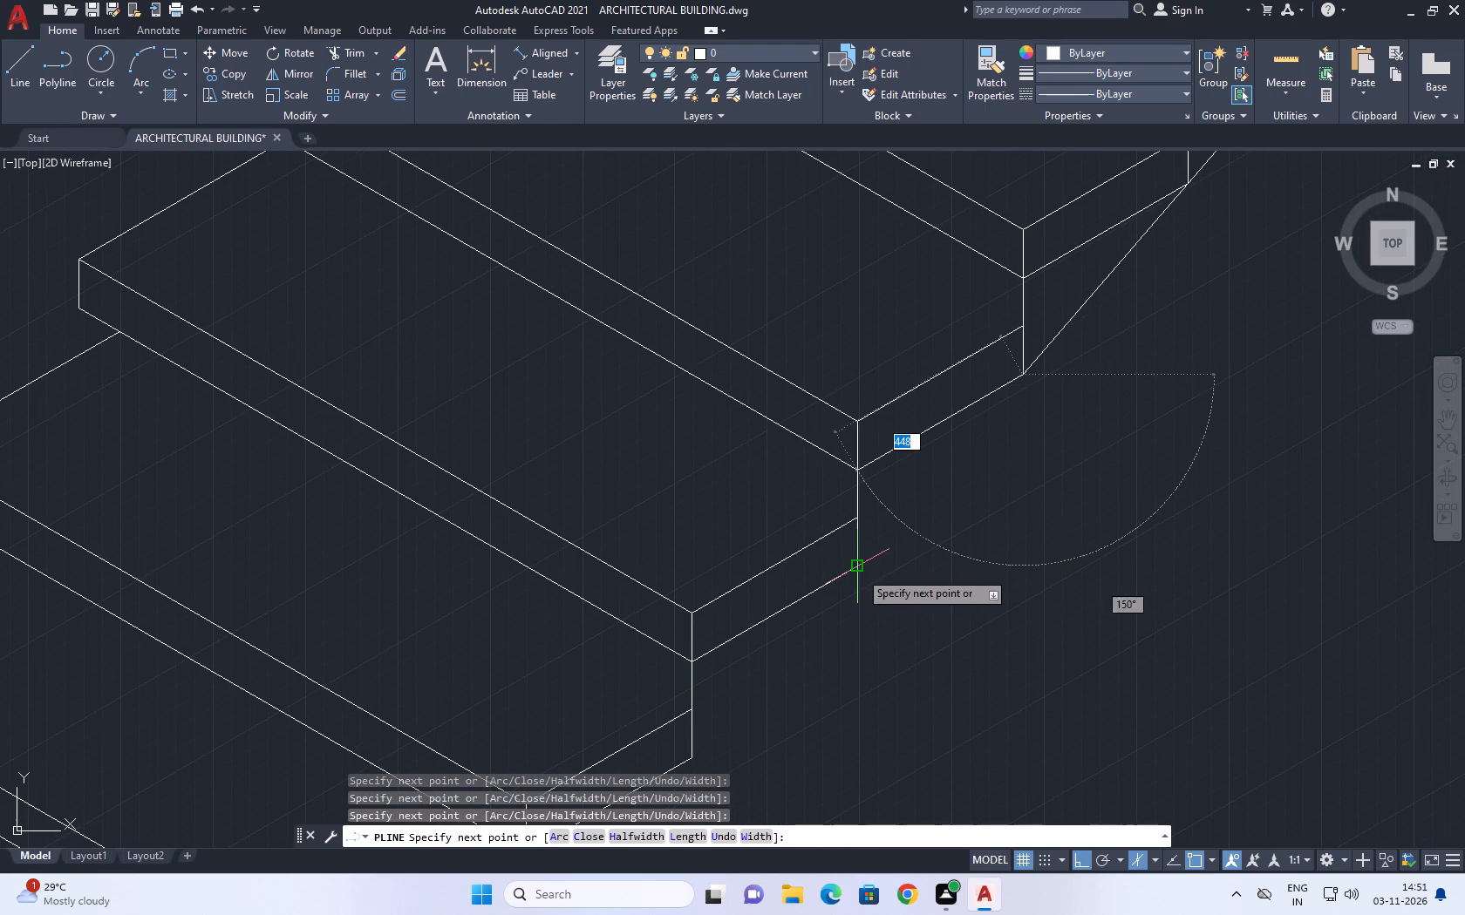
pyautogui.click(861, 569)
pyautogui.scroll(-4, 944, 484)
pyautogui.scroll(3, 857, 568)
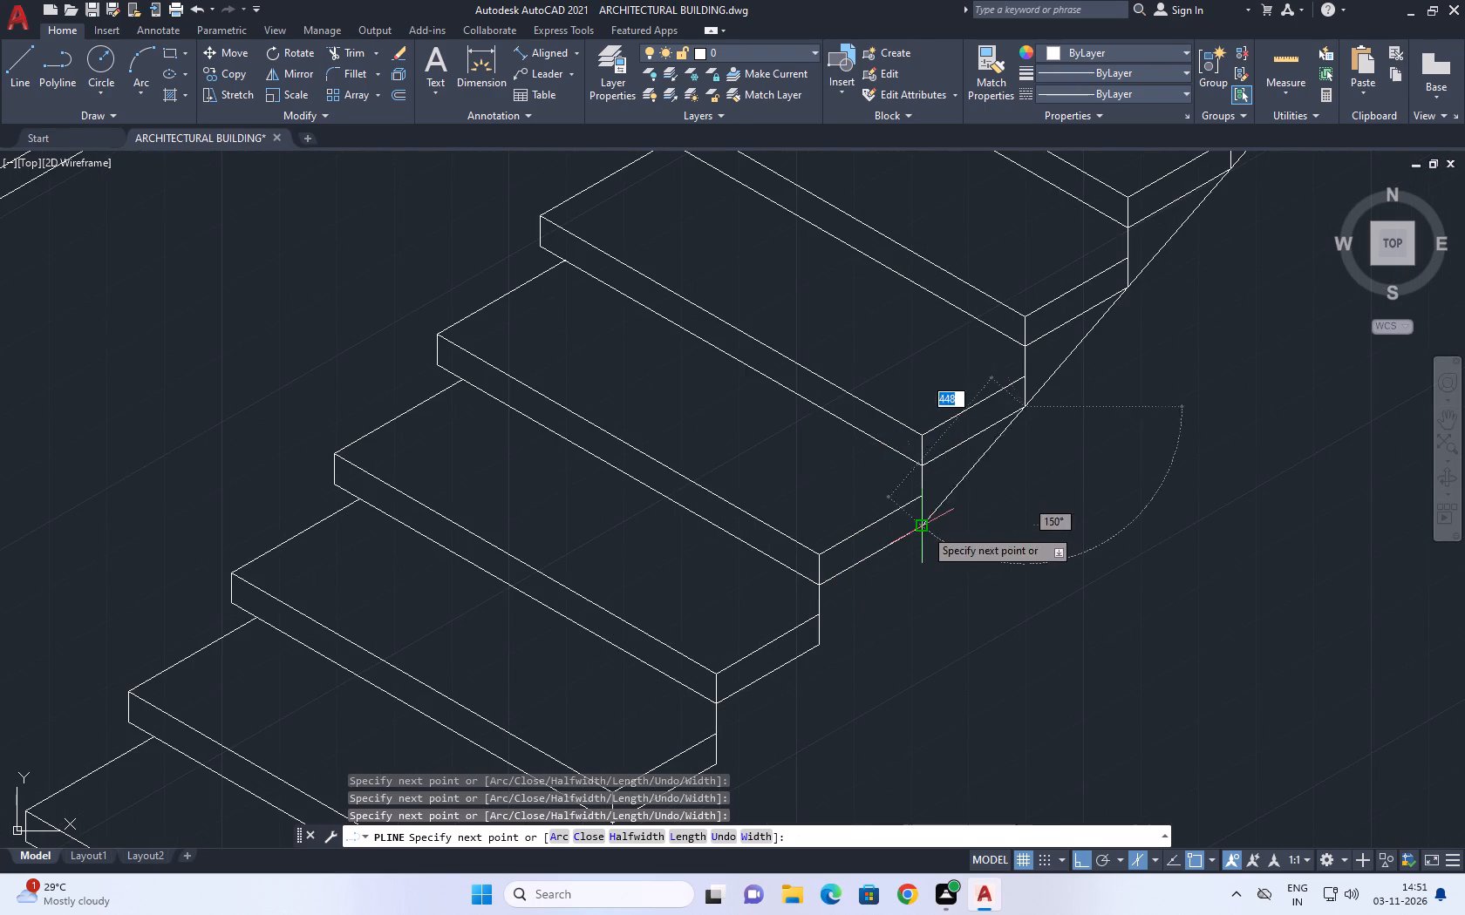
pyautogui.click(925, 526)
# Continue the sloping polyline through the lowest outer corners of the remaining five steps and end it at the bottom step.
pyautogui.moveTo(942, 553); pyautogui.dragTo(1041, 358, button='middle')
pyautogui.scroll(3, 948, 433)
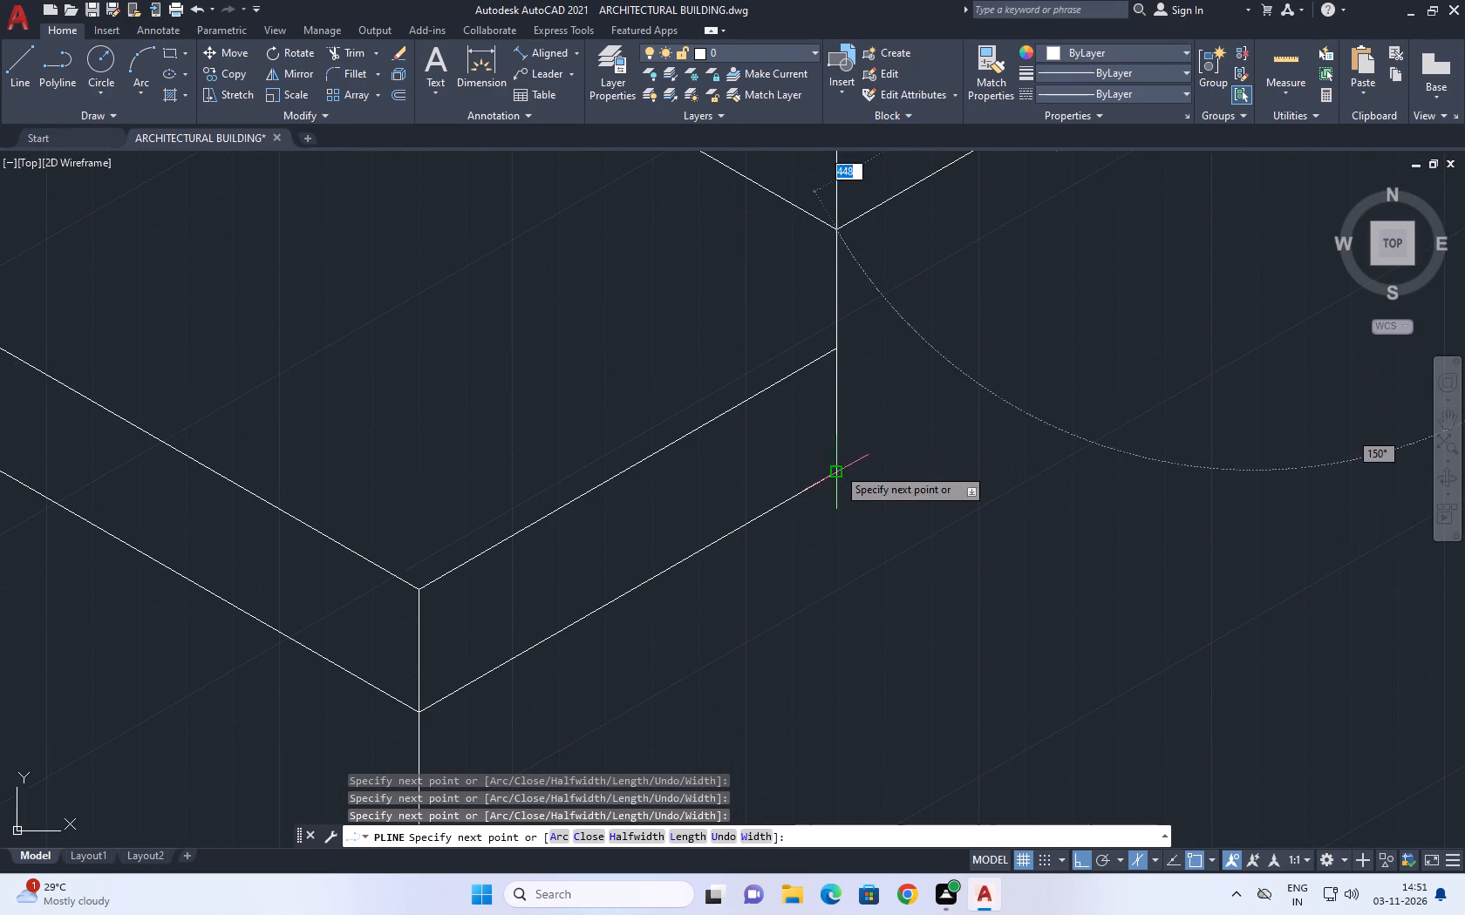
pyautogui.click(836, 467)
pyautogui.scroll(-4, 909, 368)
pyautogui.click(789, 512)
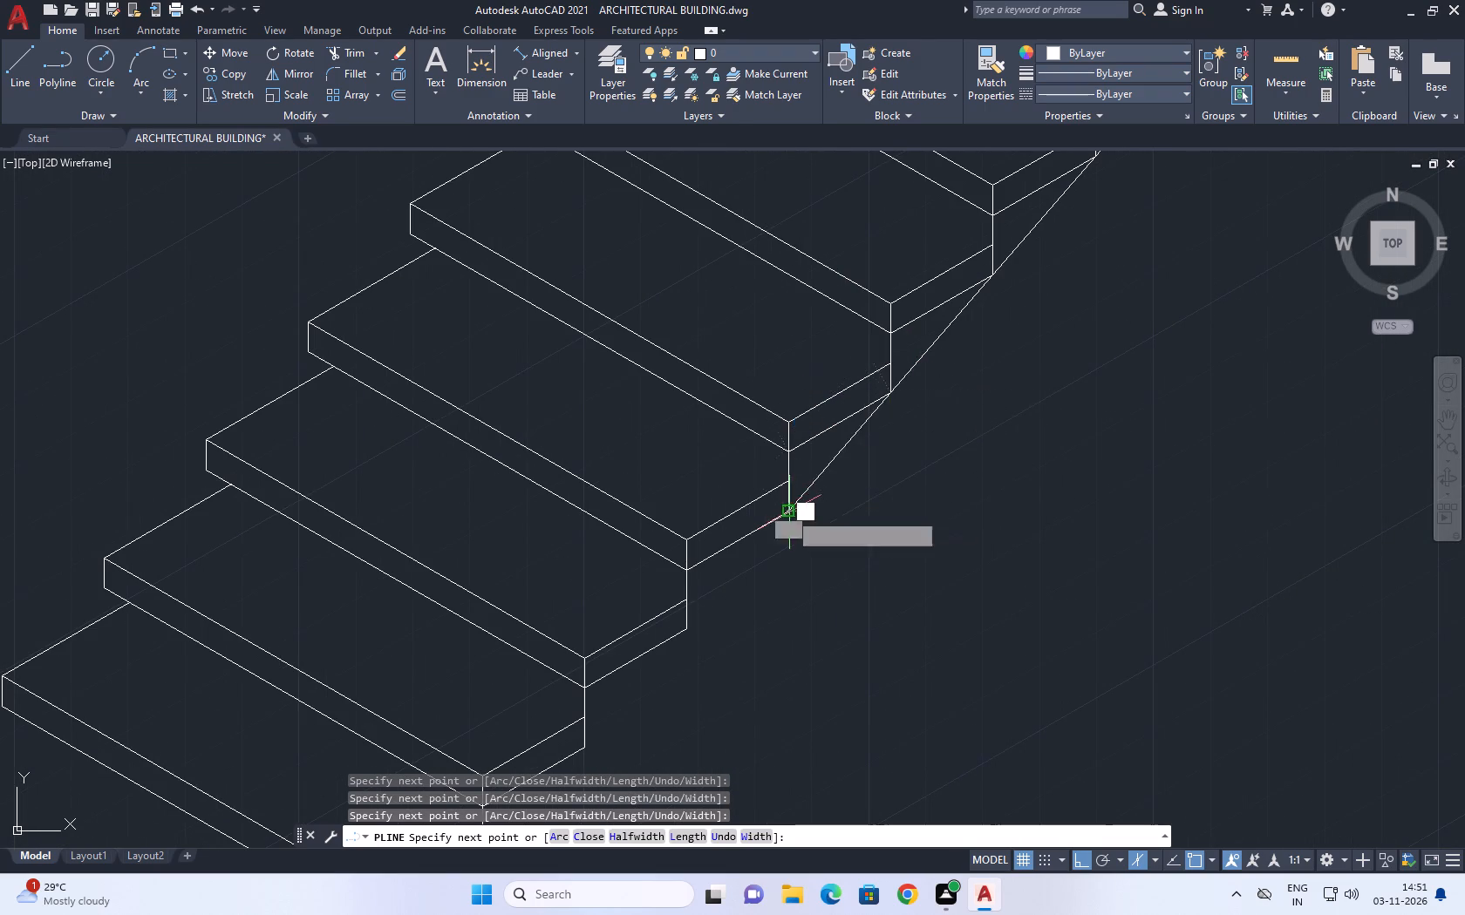
pyautogui.scroll(-2, 879, 381)
pyautogui.scroll(2, 792, 477)
pyautogui.click(822, 483)
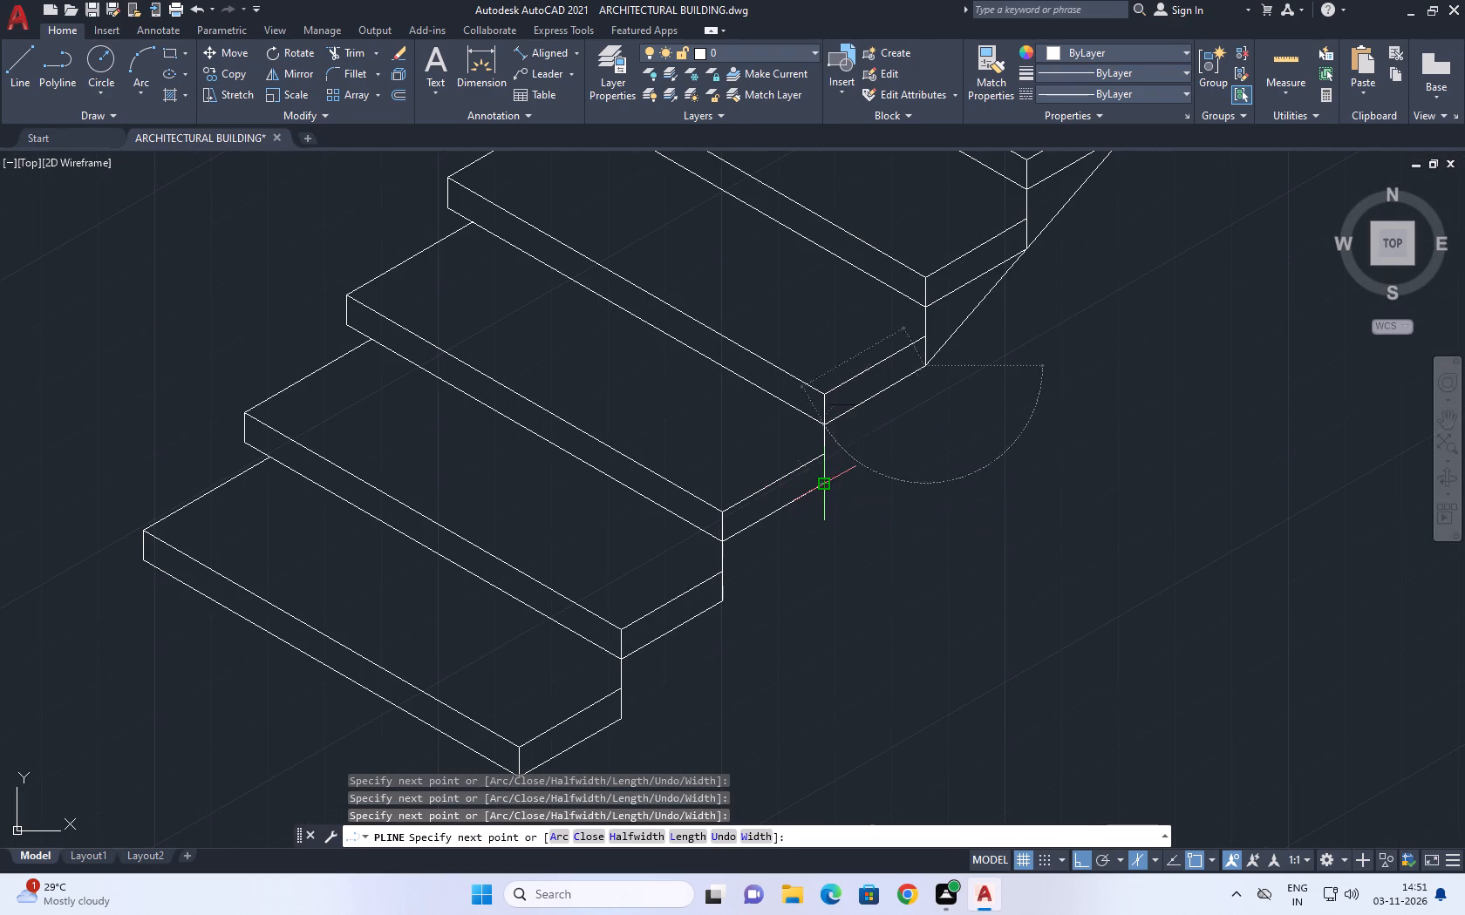
pyautogui.click(725, 600)
pyautogui.scroll(-3, 853, 484)
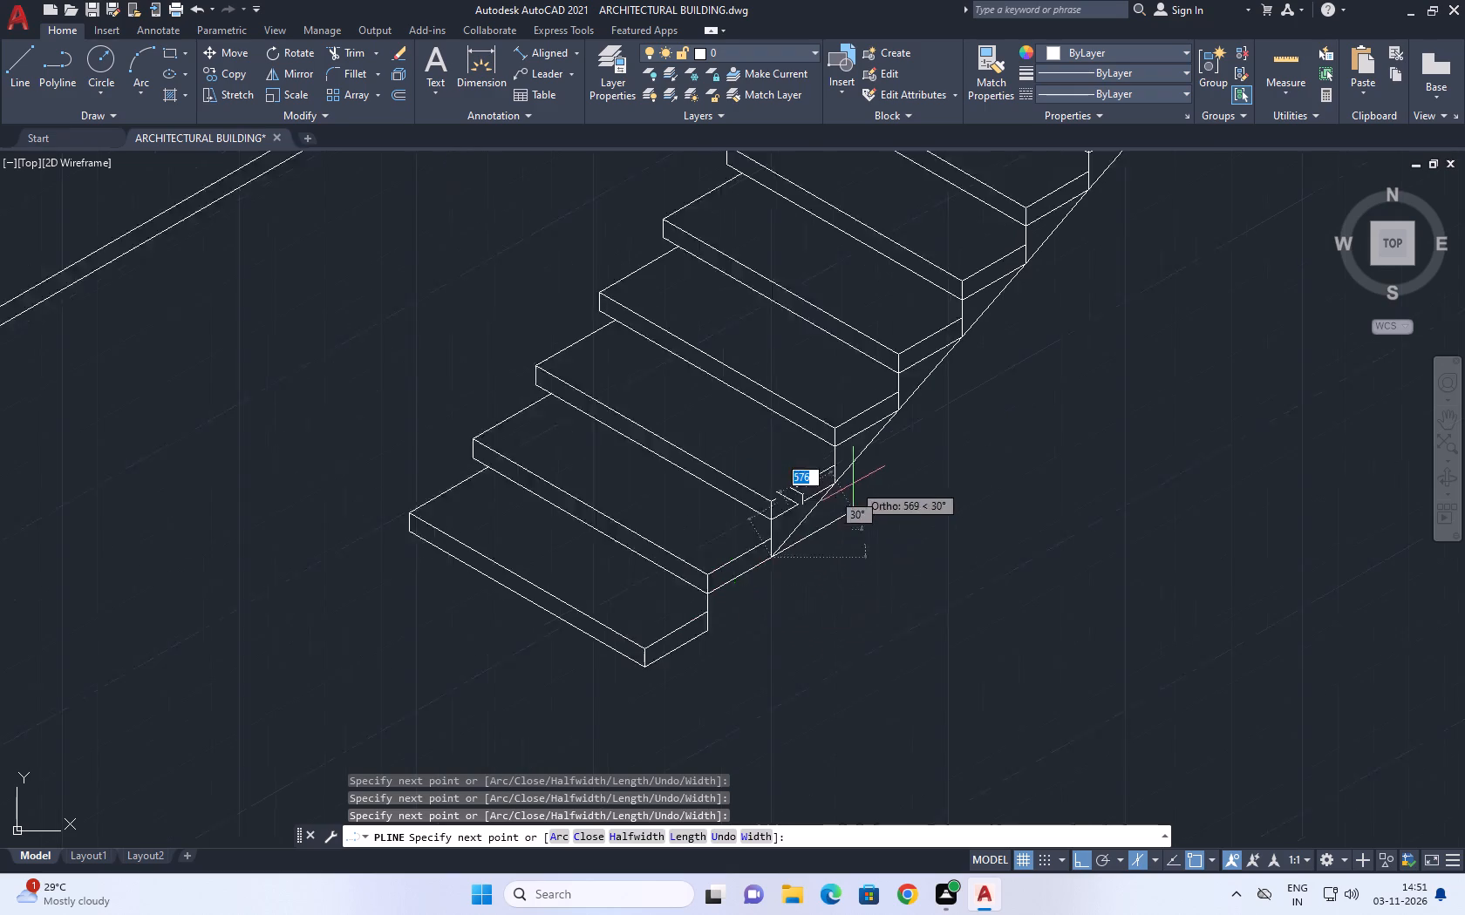
pyautogui.scroll(4, 828, 529)
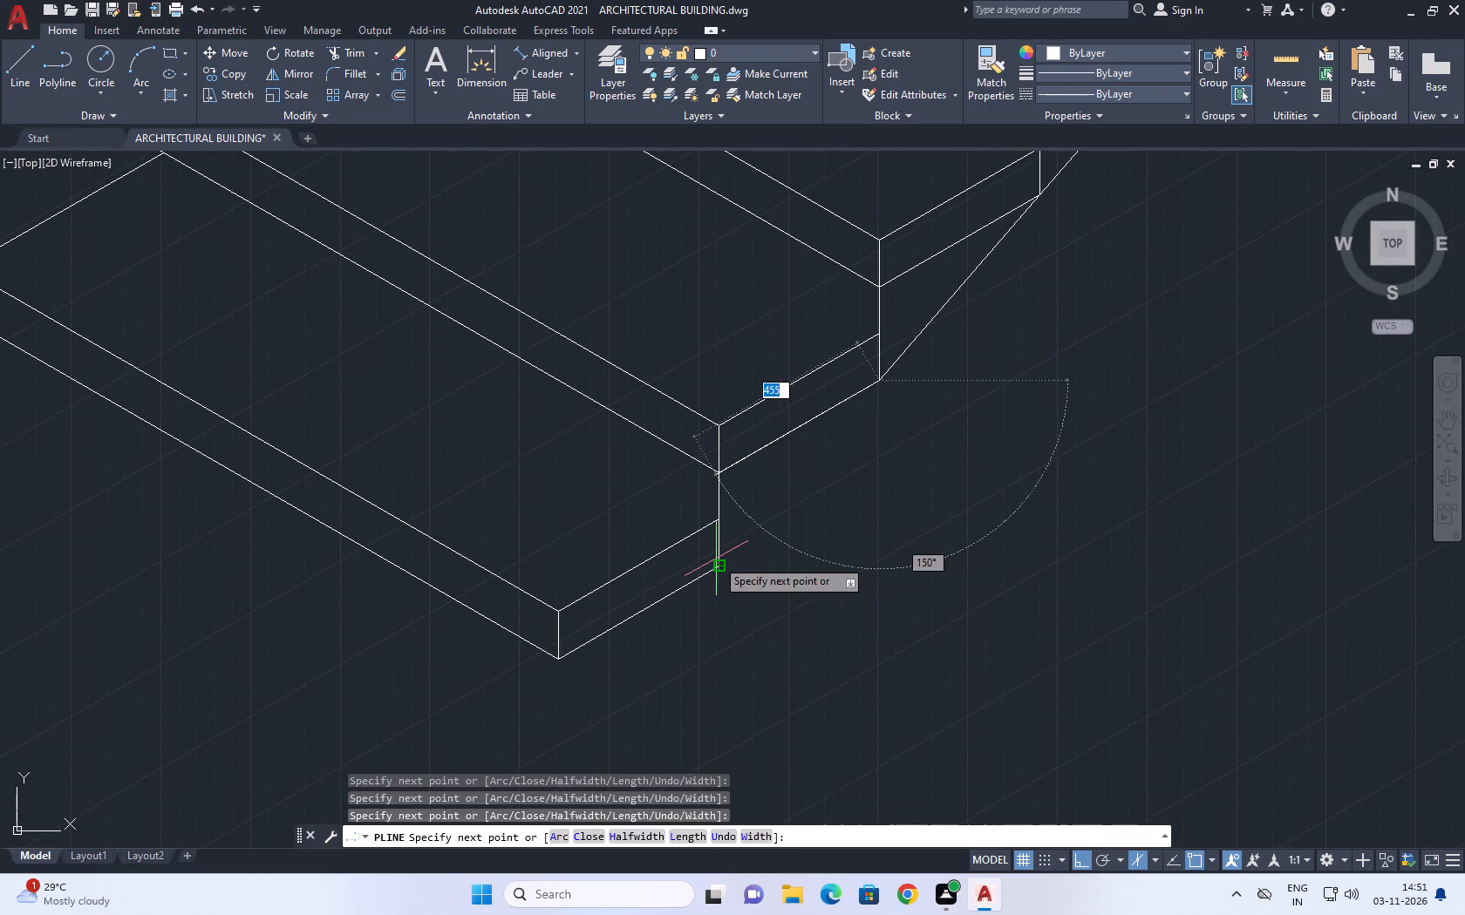
pyautogui.click(718, 560)
pyautogui.moveTo(841, 507); pyautogui.dragTo(833, 530, button='right')
pyautogui.click(896, 567)
# Copy the sloping polyline along the stair's outer side about 83 units straight down.
pyautogui.scroll(-3, 841, 521)
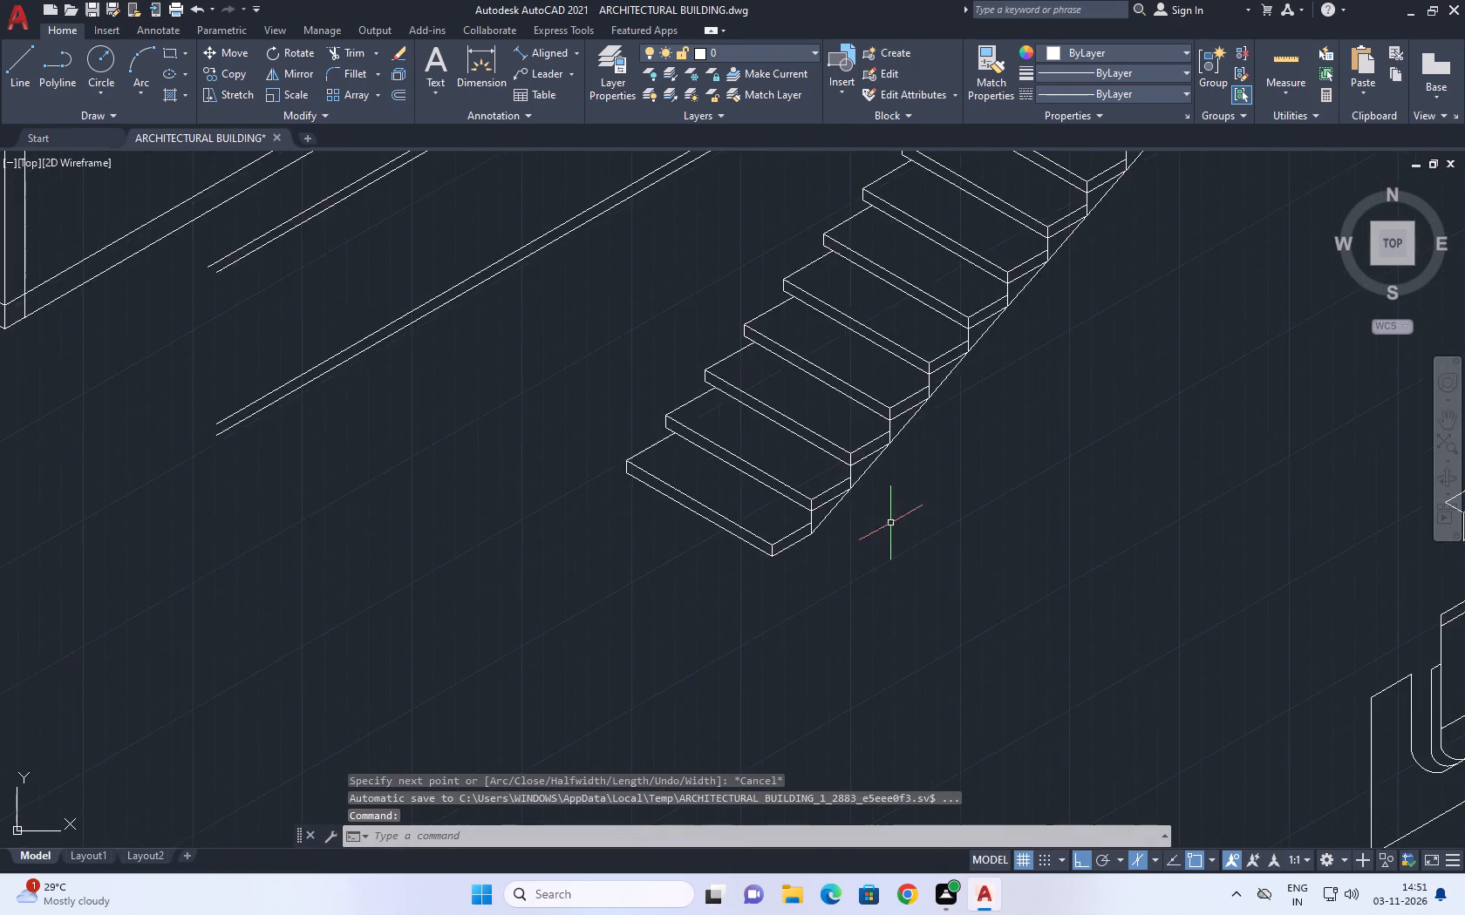
pyautogui.scroll(-3, 897, 494)
pyautogui.scroll(3, 934, 436)
pyautogui.moveTo(943, 422); pyautogui.dragTo(932, 455, button='middle')
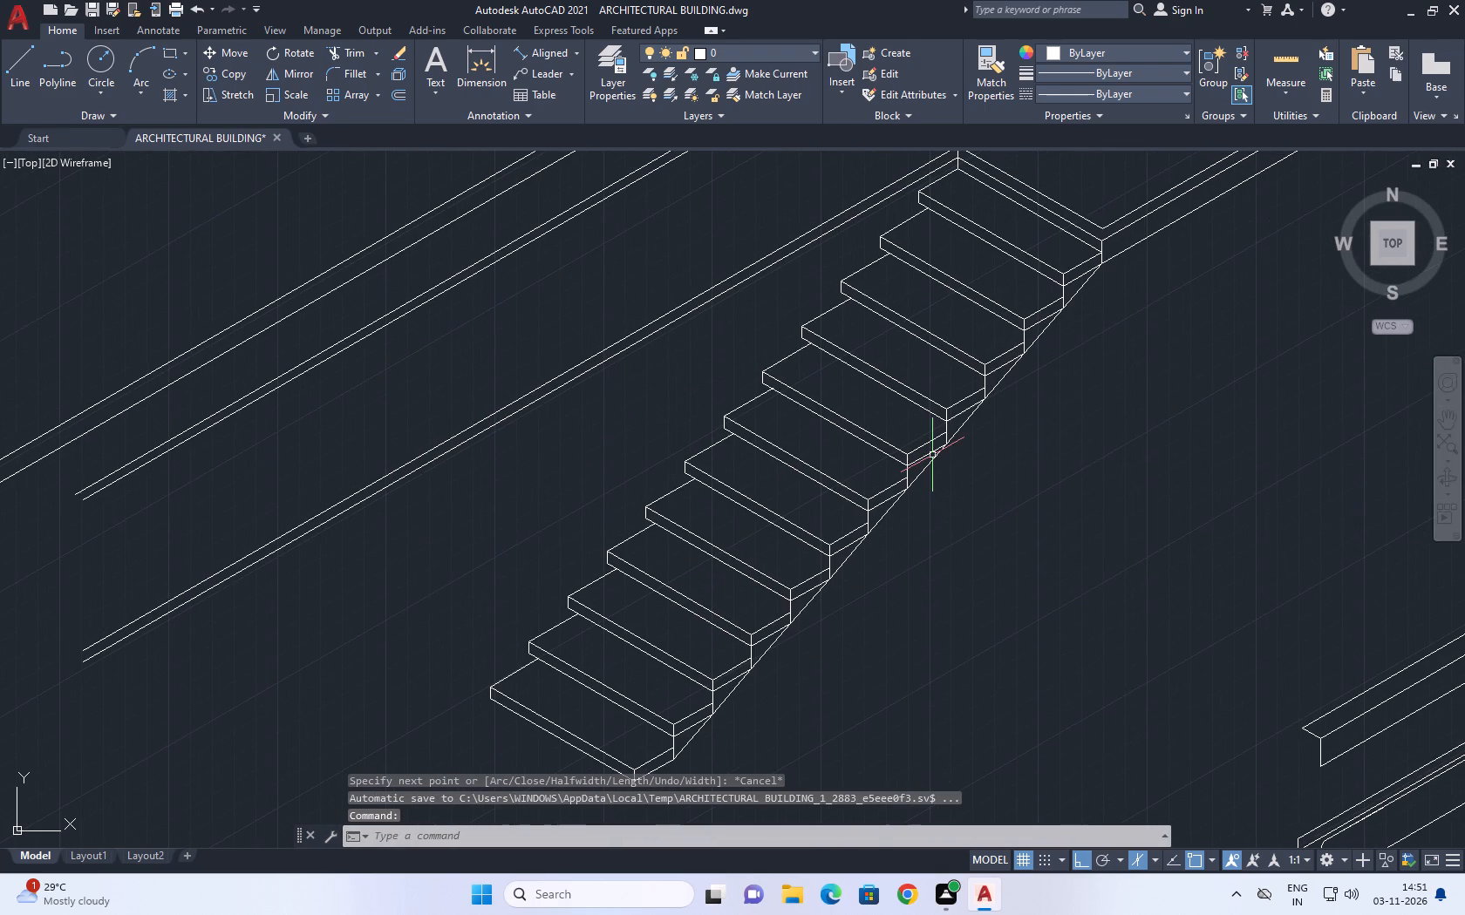
pyautogui.scroll(2, 924, 467)
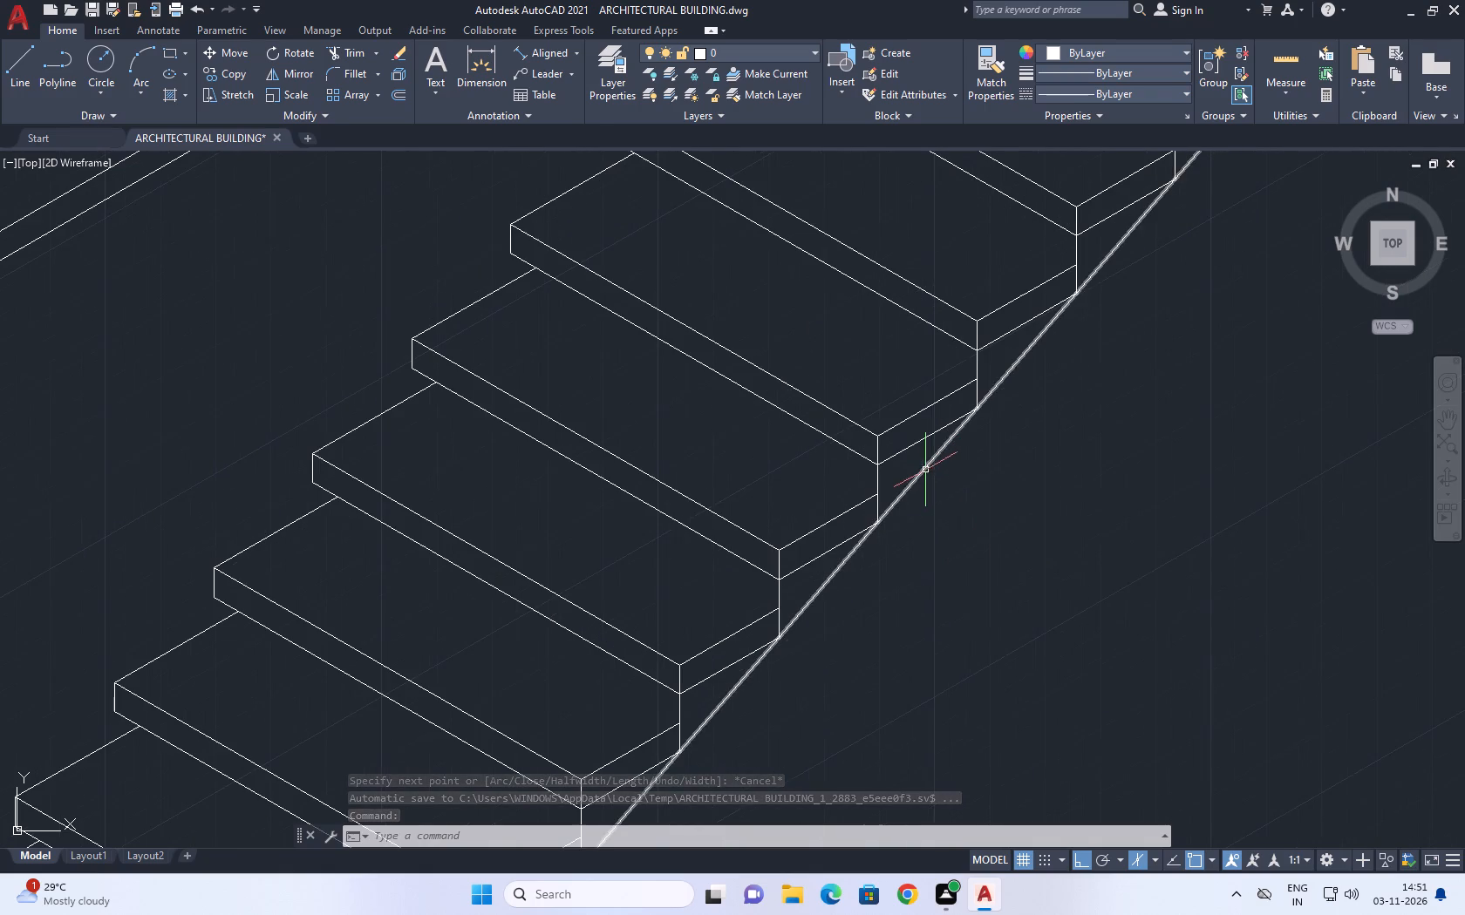
pyautogui.click(924, 470)
pyautogui.click(235, 70)
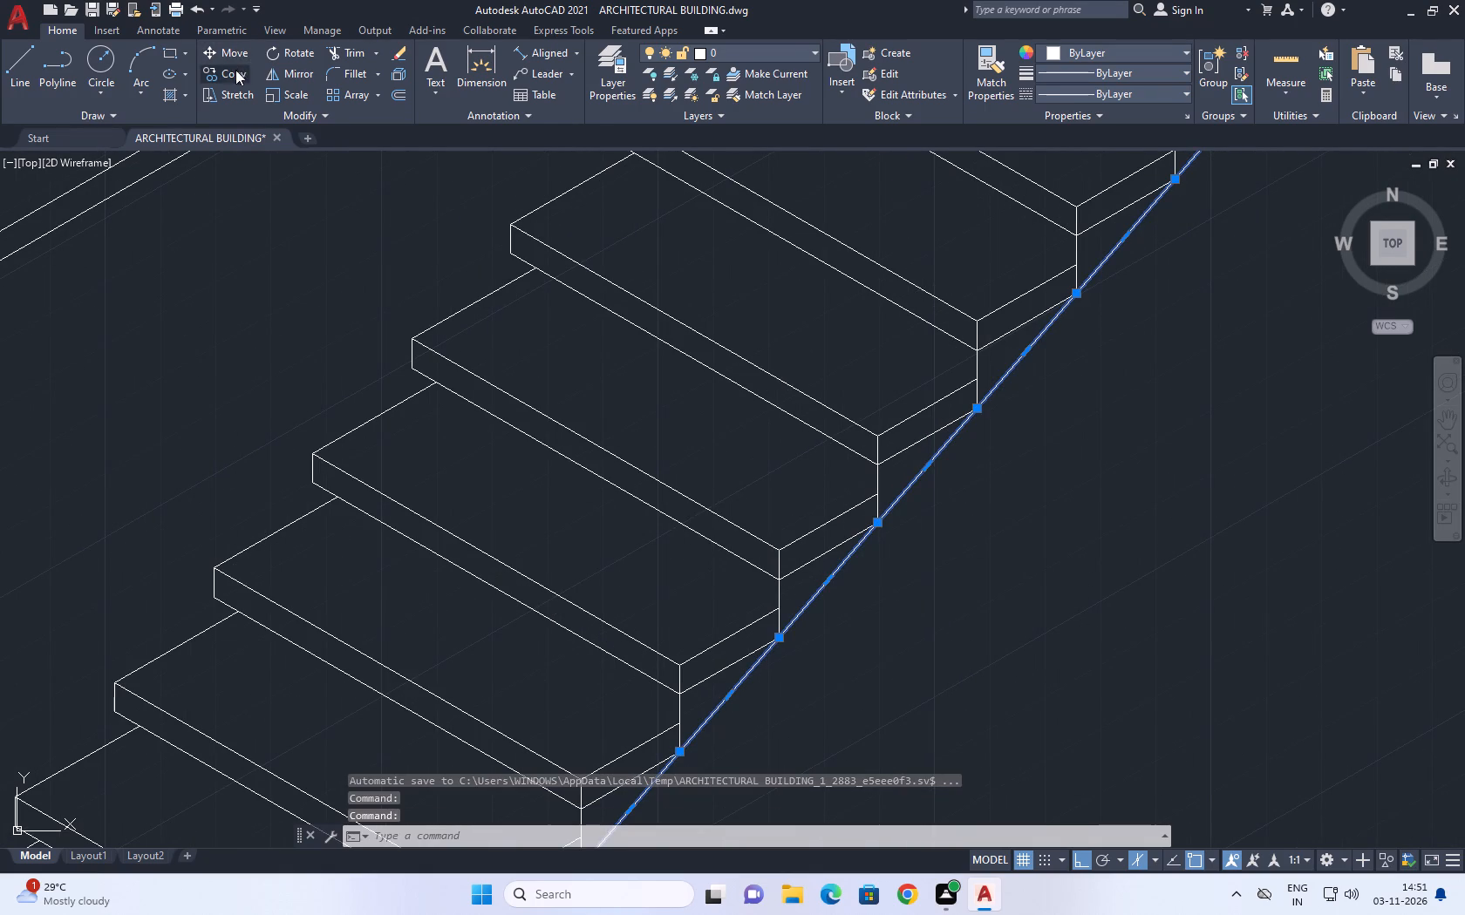
pyautogui.moveTo(964, 459); pyautogui.dragTo(787, 384, button='middle')
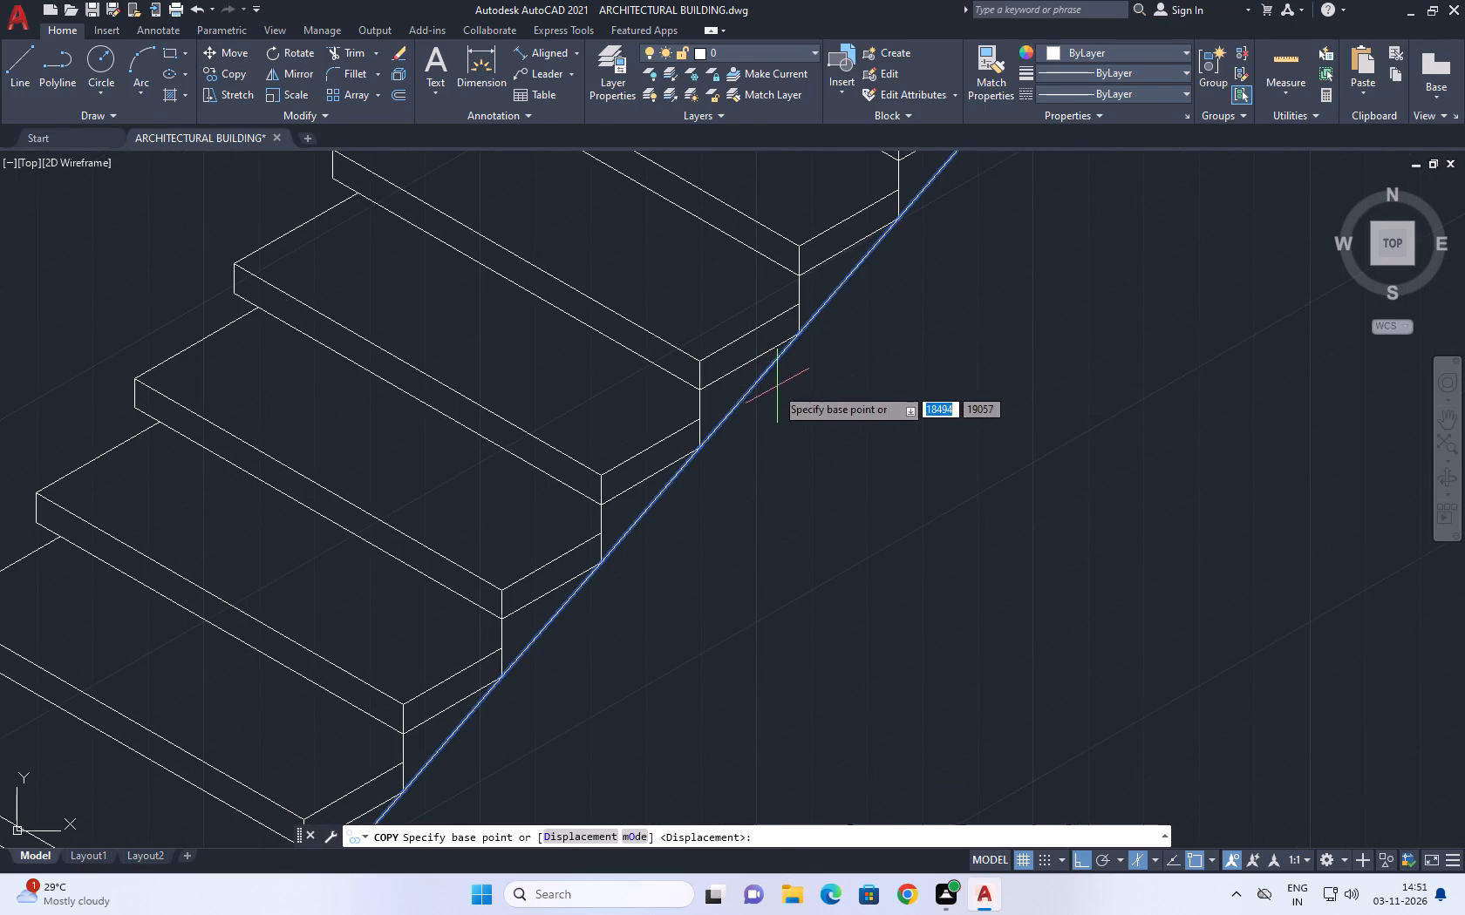
pyautogui.click(769, 387)
pyautogui.scroll(-2, 793, 391)
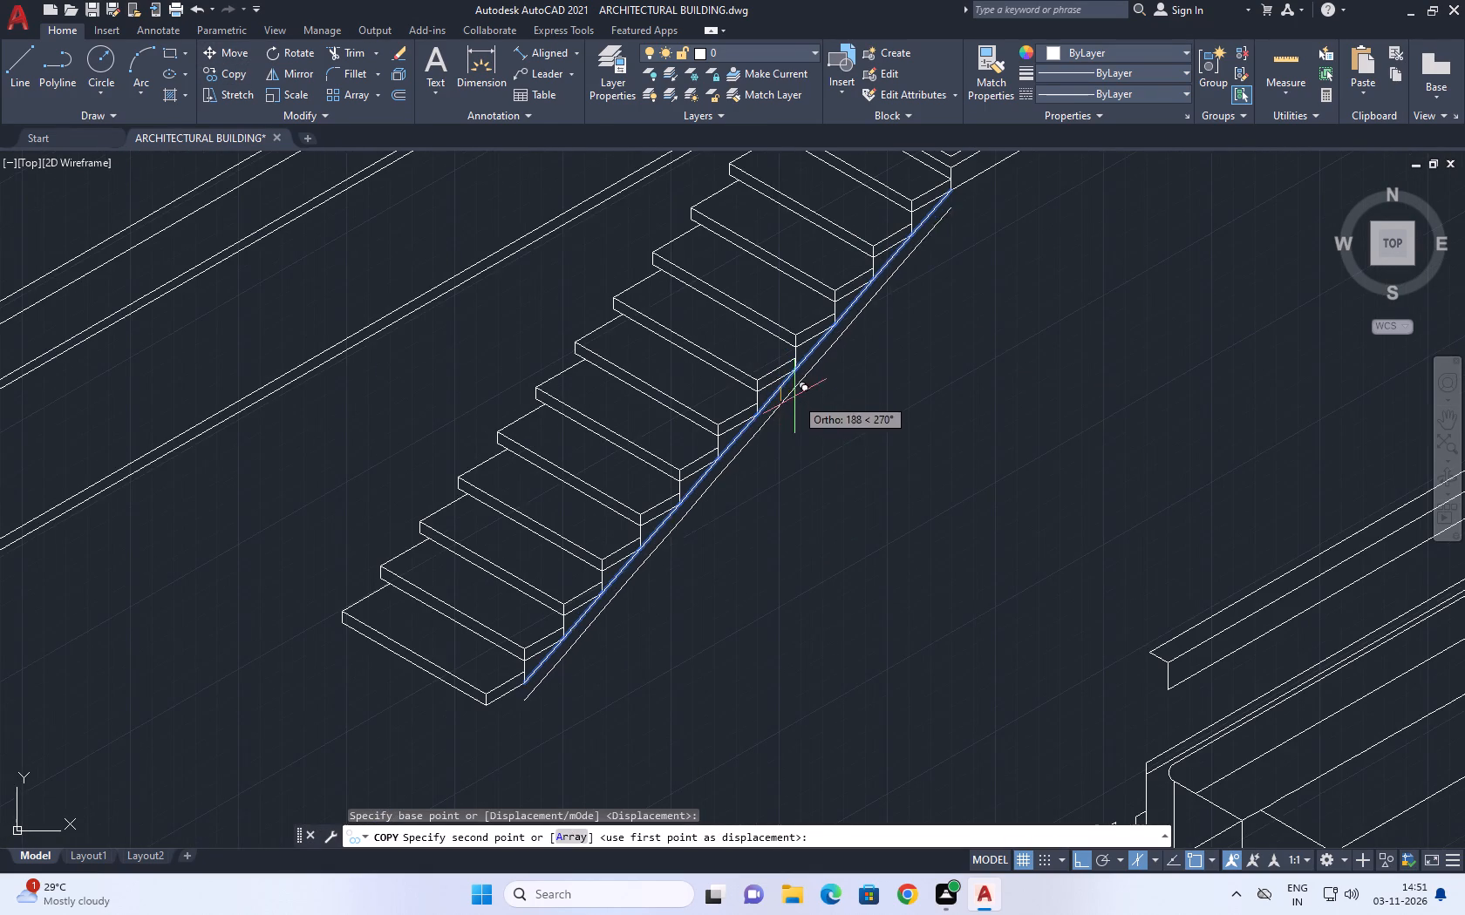
pyautogui.scroll(5, 784, 408)
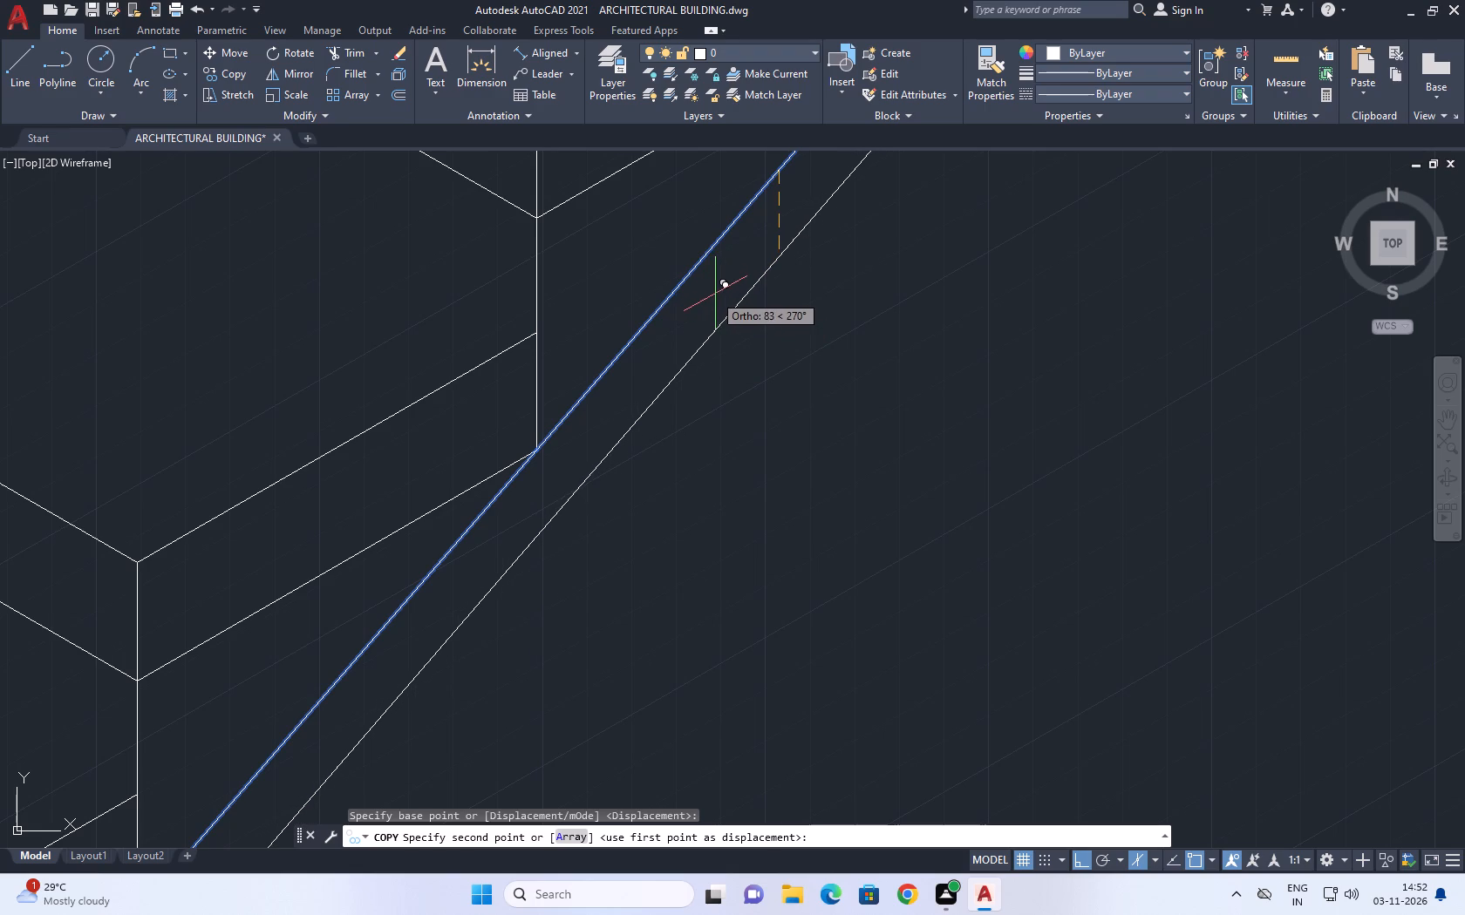
pyautogui.click(719, 299)
pyautogui.scroll(-6, 800, 373)
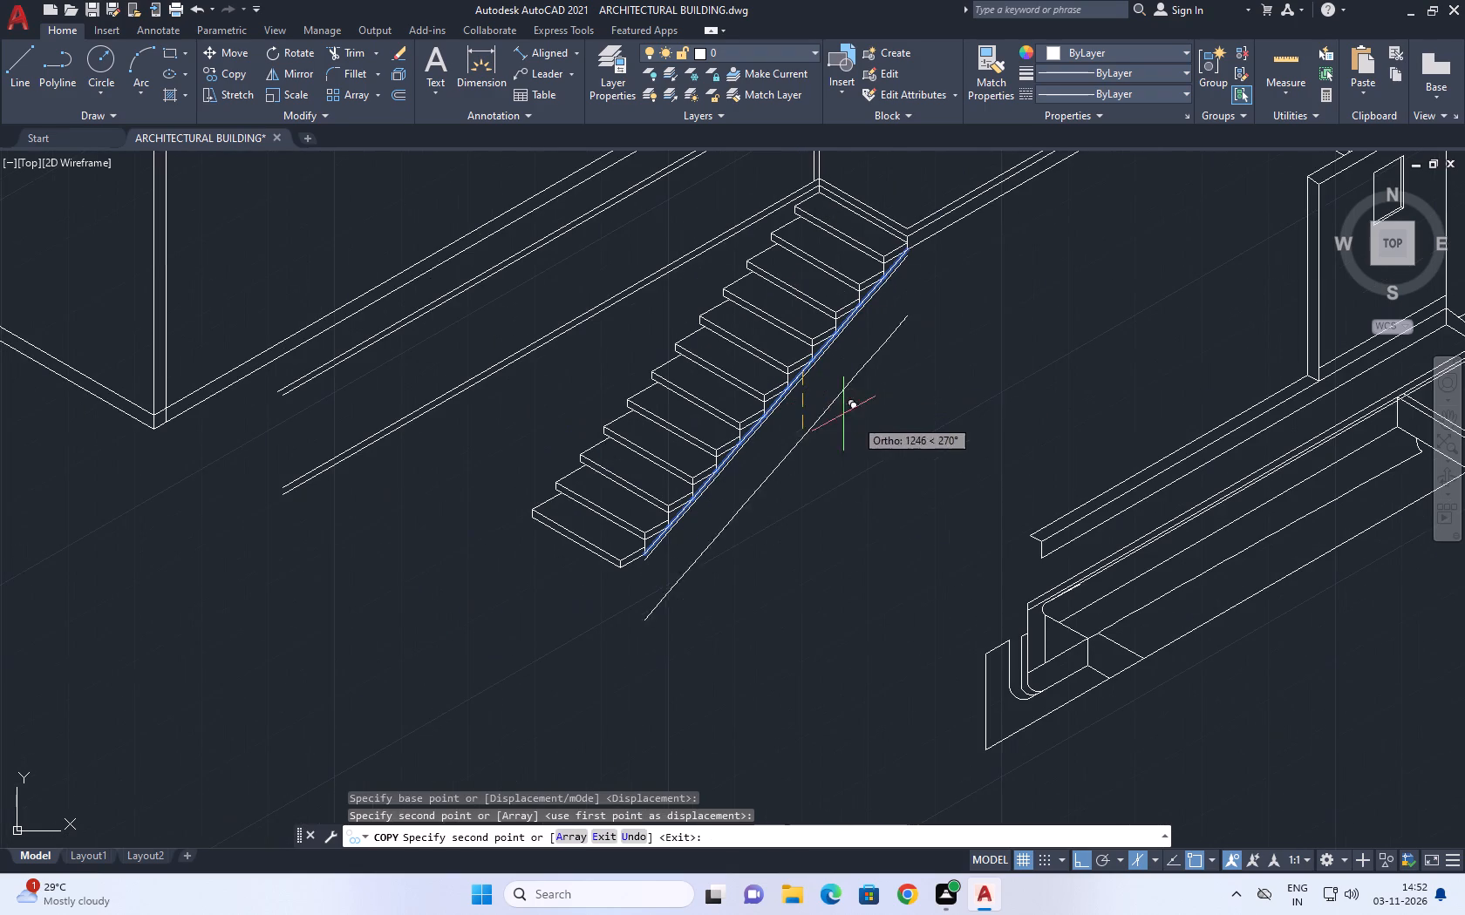
pyautogui.rightClick(924, 322)
pyautogui.click(1025, 352)
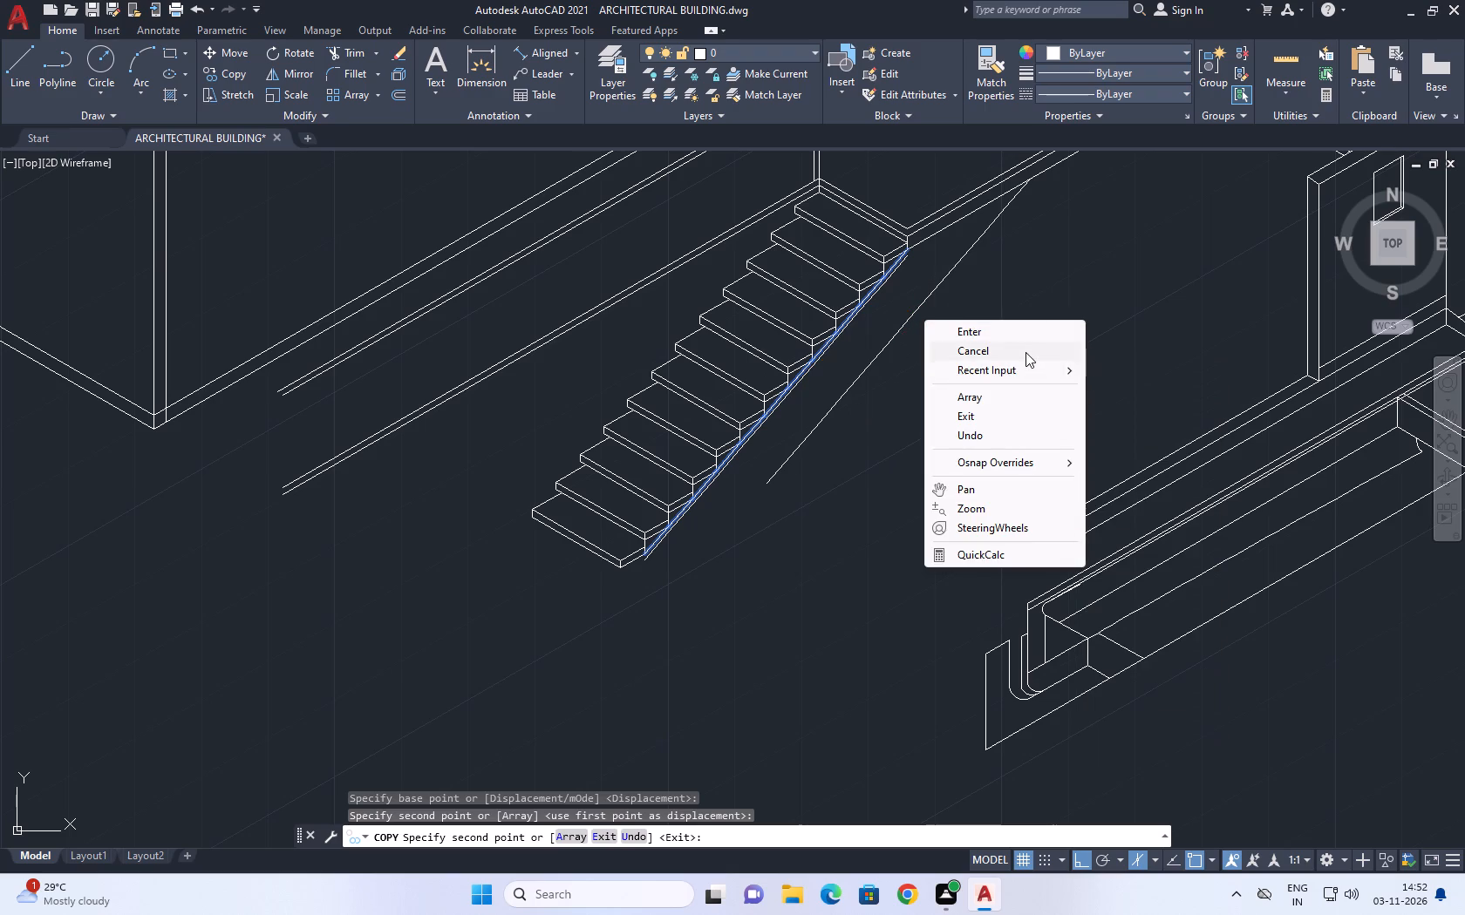
# Move the copied sloping polyline about 28 units straight up, closer to the steps' lowest corners.
pyautogui.scroll(2, 850, 309)
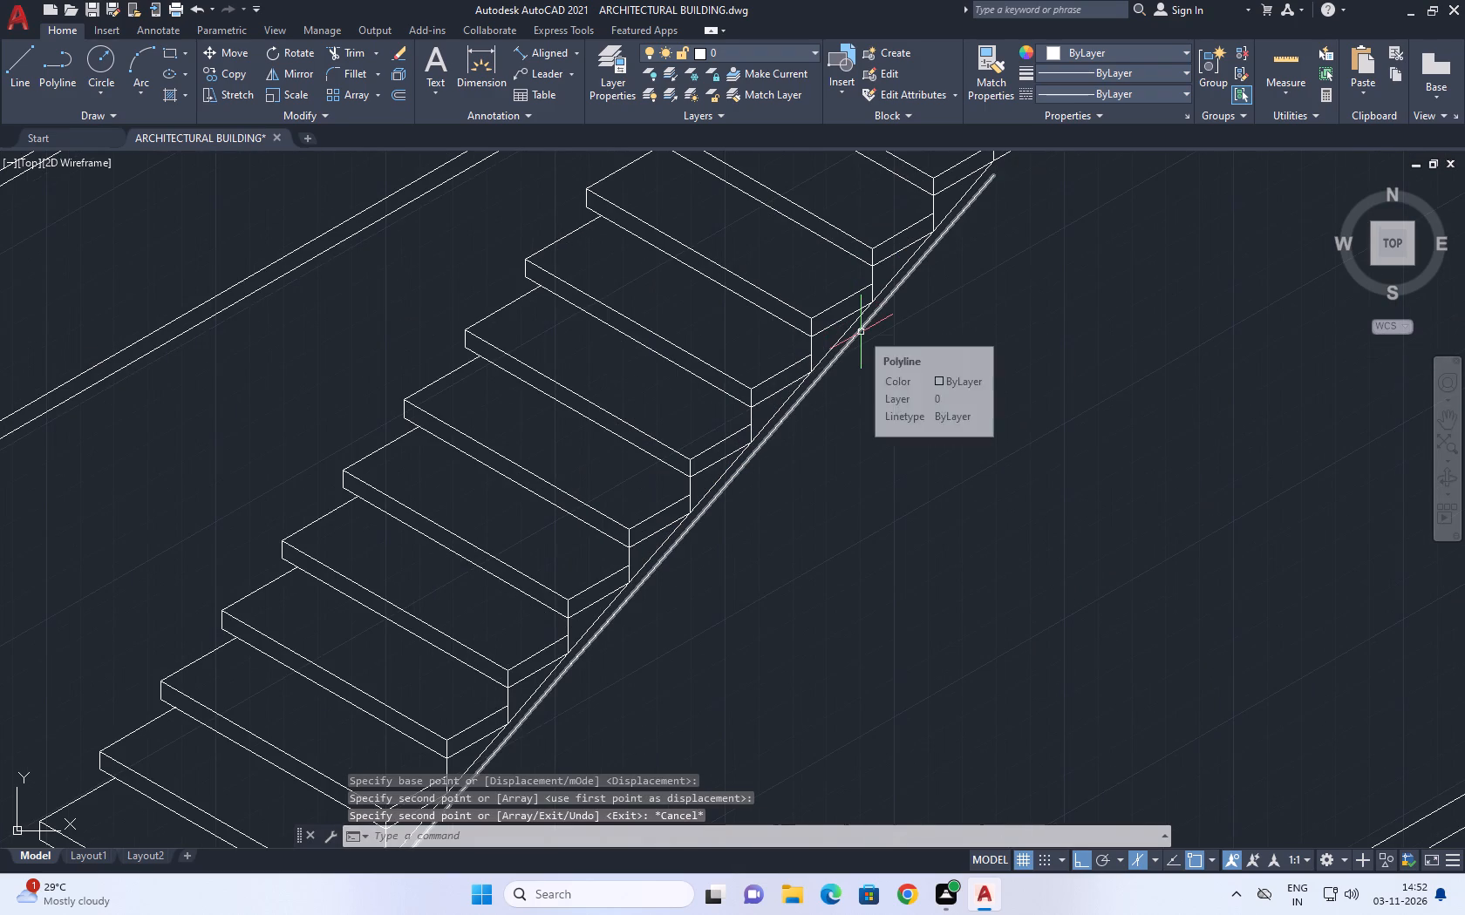
pyautogui.scroll(2, 905, 260)
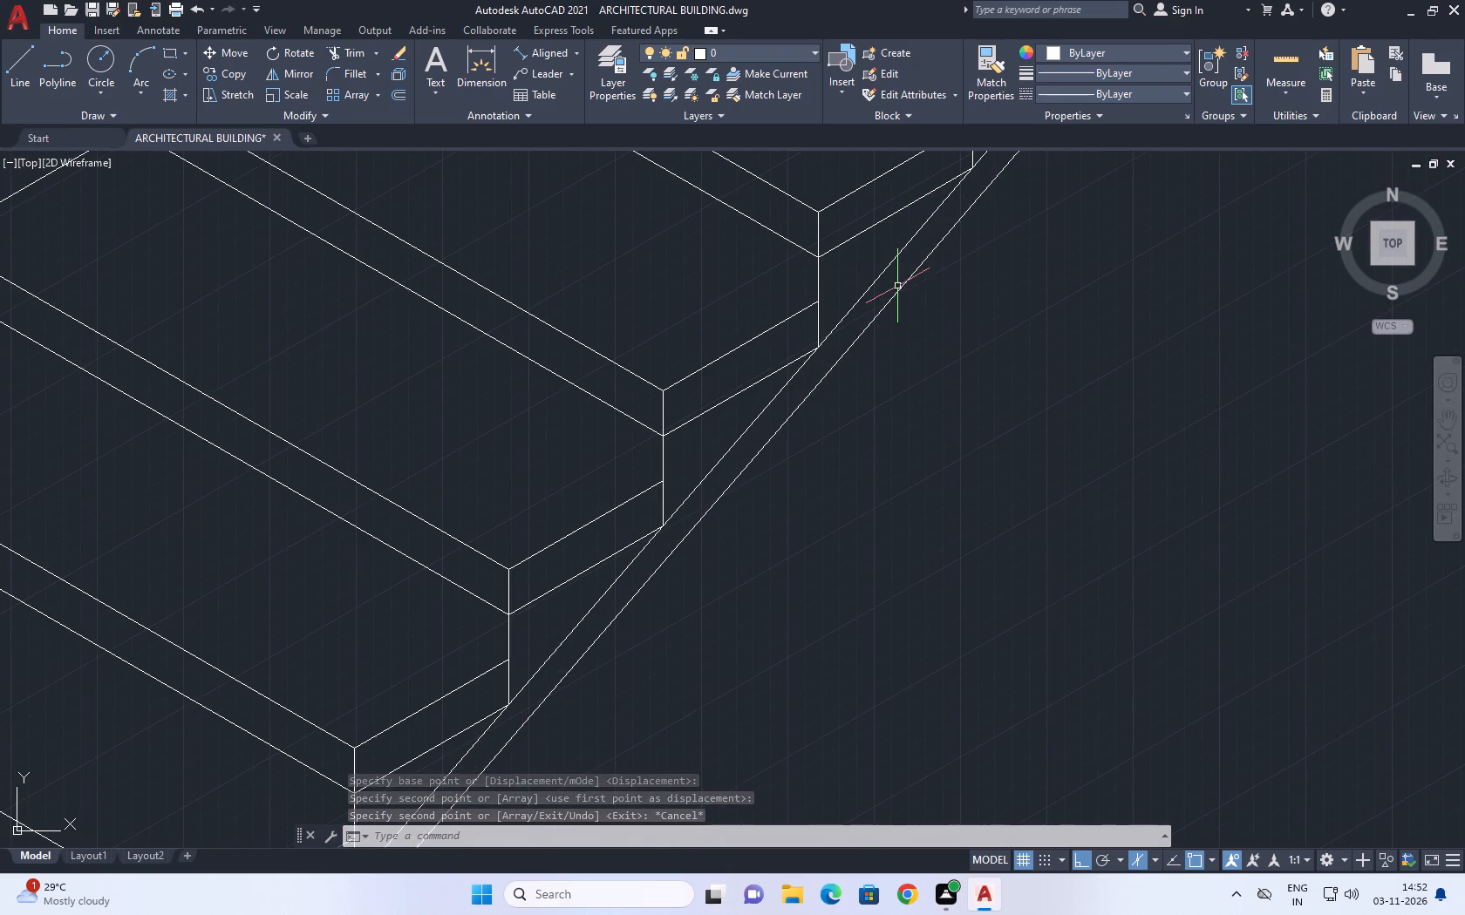
pyautogui.click(897, 286)
pyautogui.moveTo(883, 318); pyautogui.dragTo(881, 328)
pyautogui.click(240, 54)
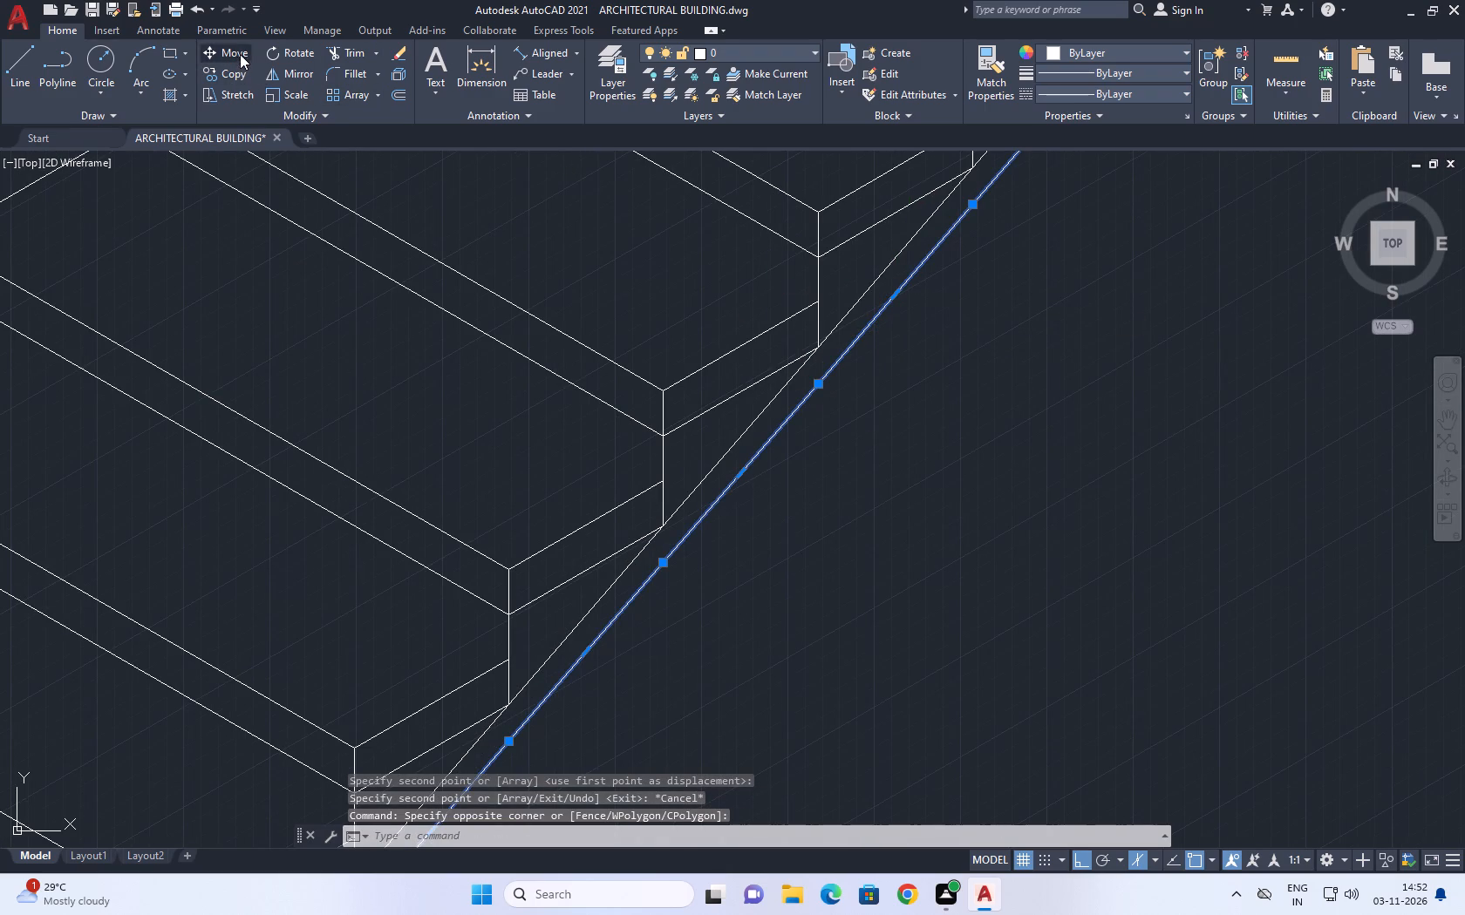
pyautogui.scroll(3, 734, 424)
pyautogui.click(793, 456)
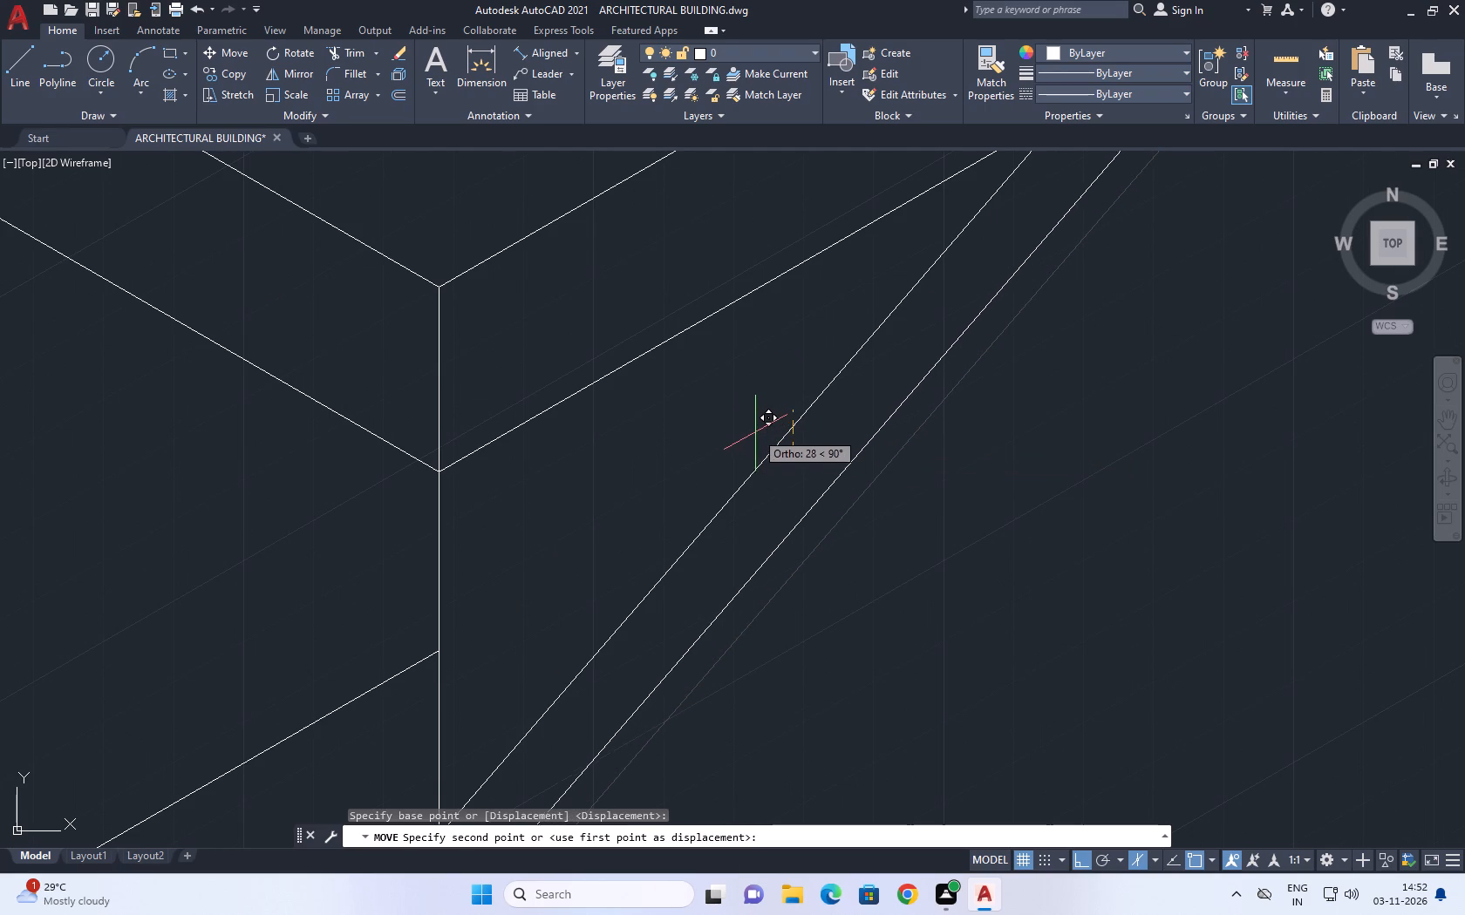
pyautogui.click(755, 429)
# Copy the second sloping polyline about 184 units straight down to form the stair's lower edge.
pyautogui.scroll(-3, 828, 459)
pyautogui.click(828, 457)
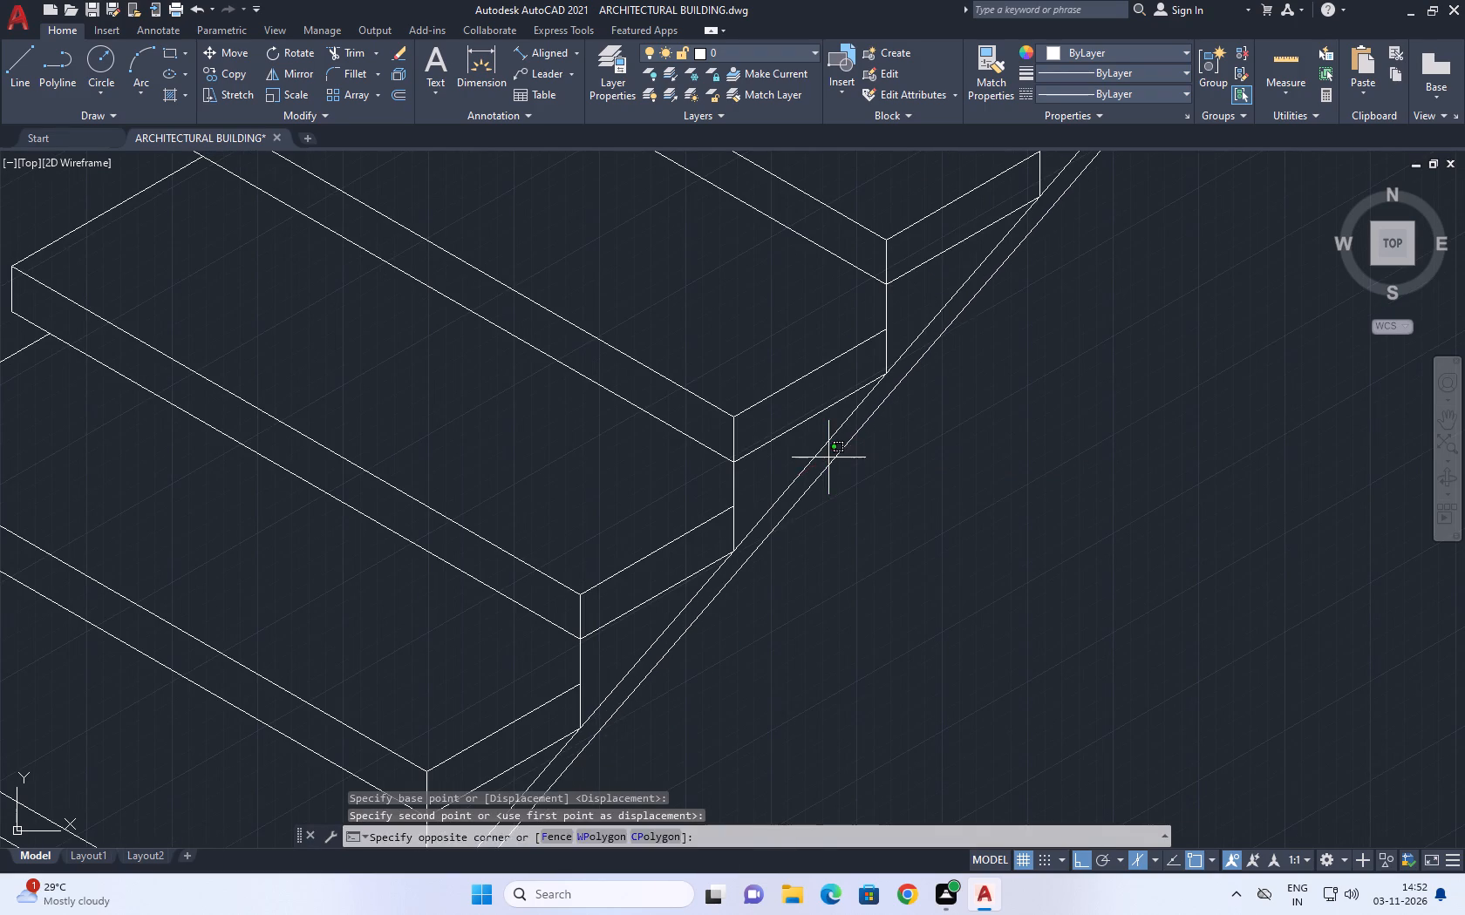
pyautogui.click(826, 469)
pyautogui.click(231, 71)
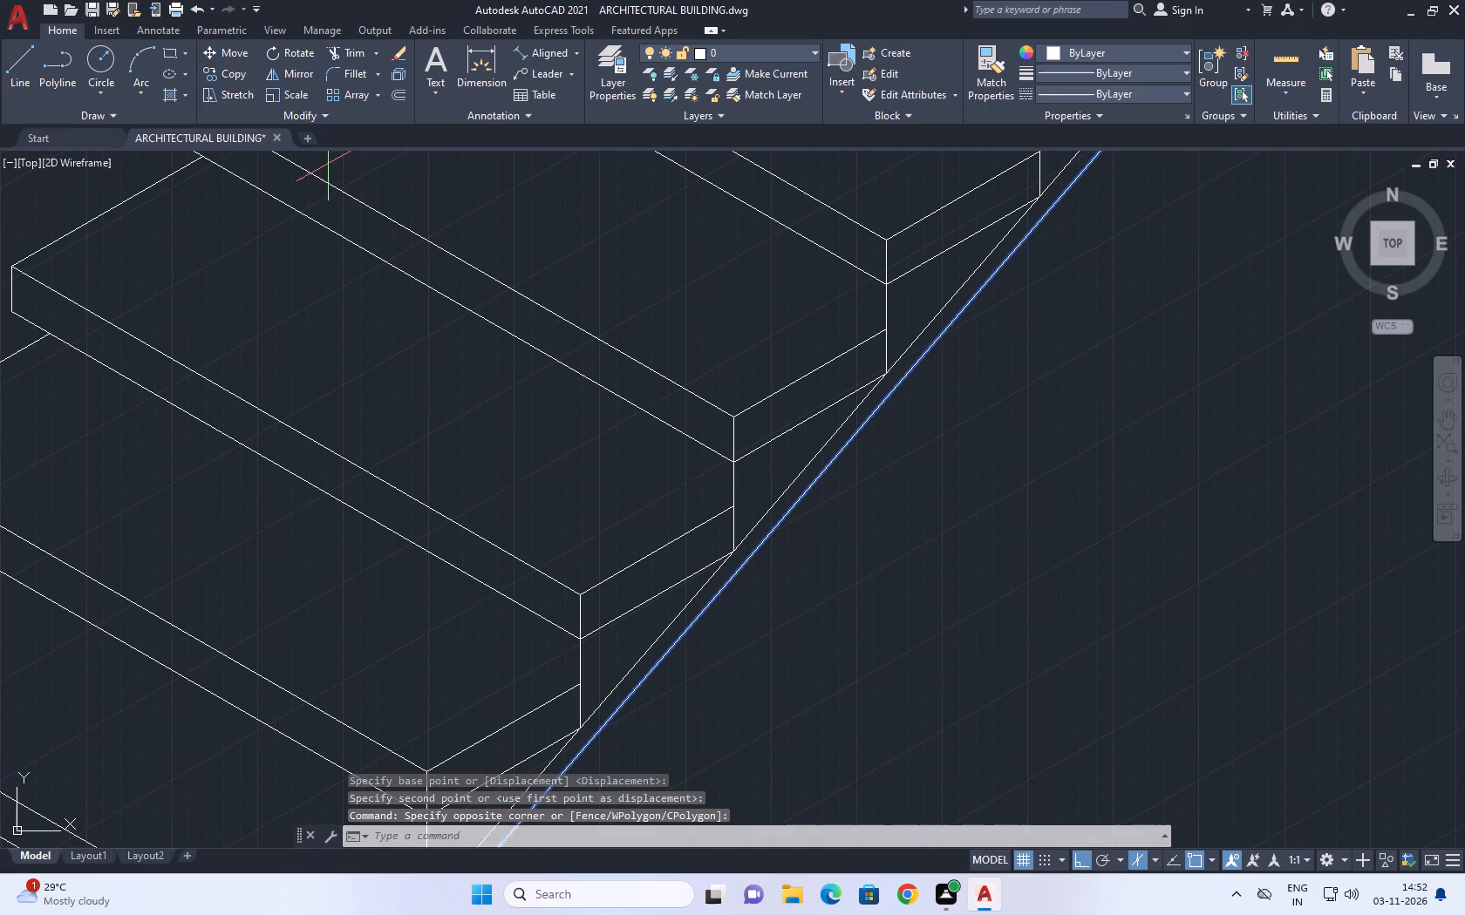
pyautogui.scroll(-1, 809, 612)
pyautogui.scroll(2, 933, 493)
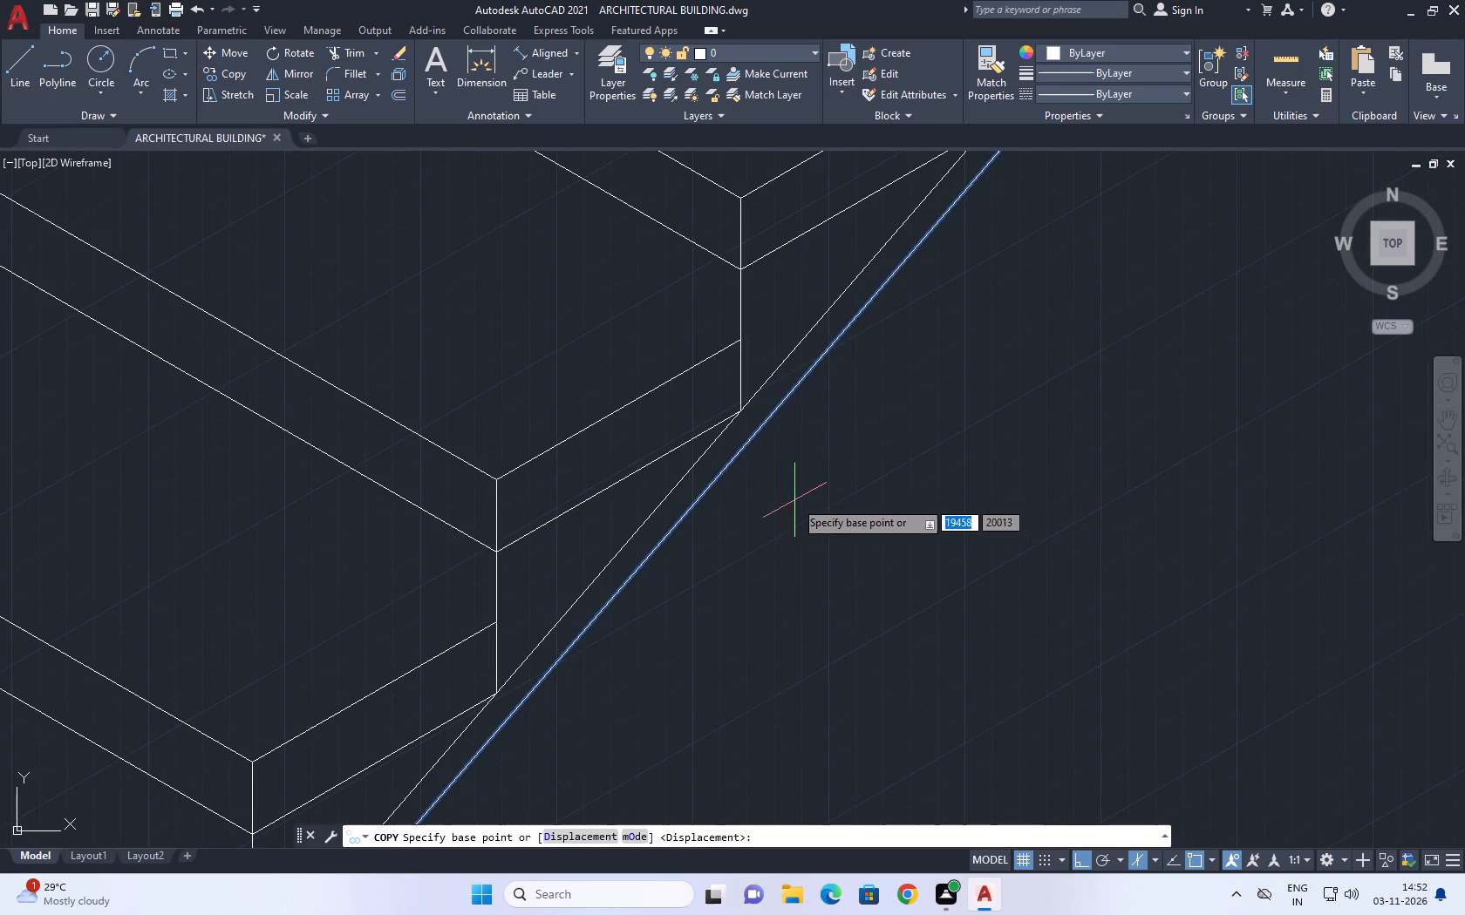
pyautogui.click(765, 500)
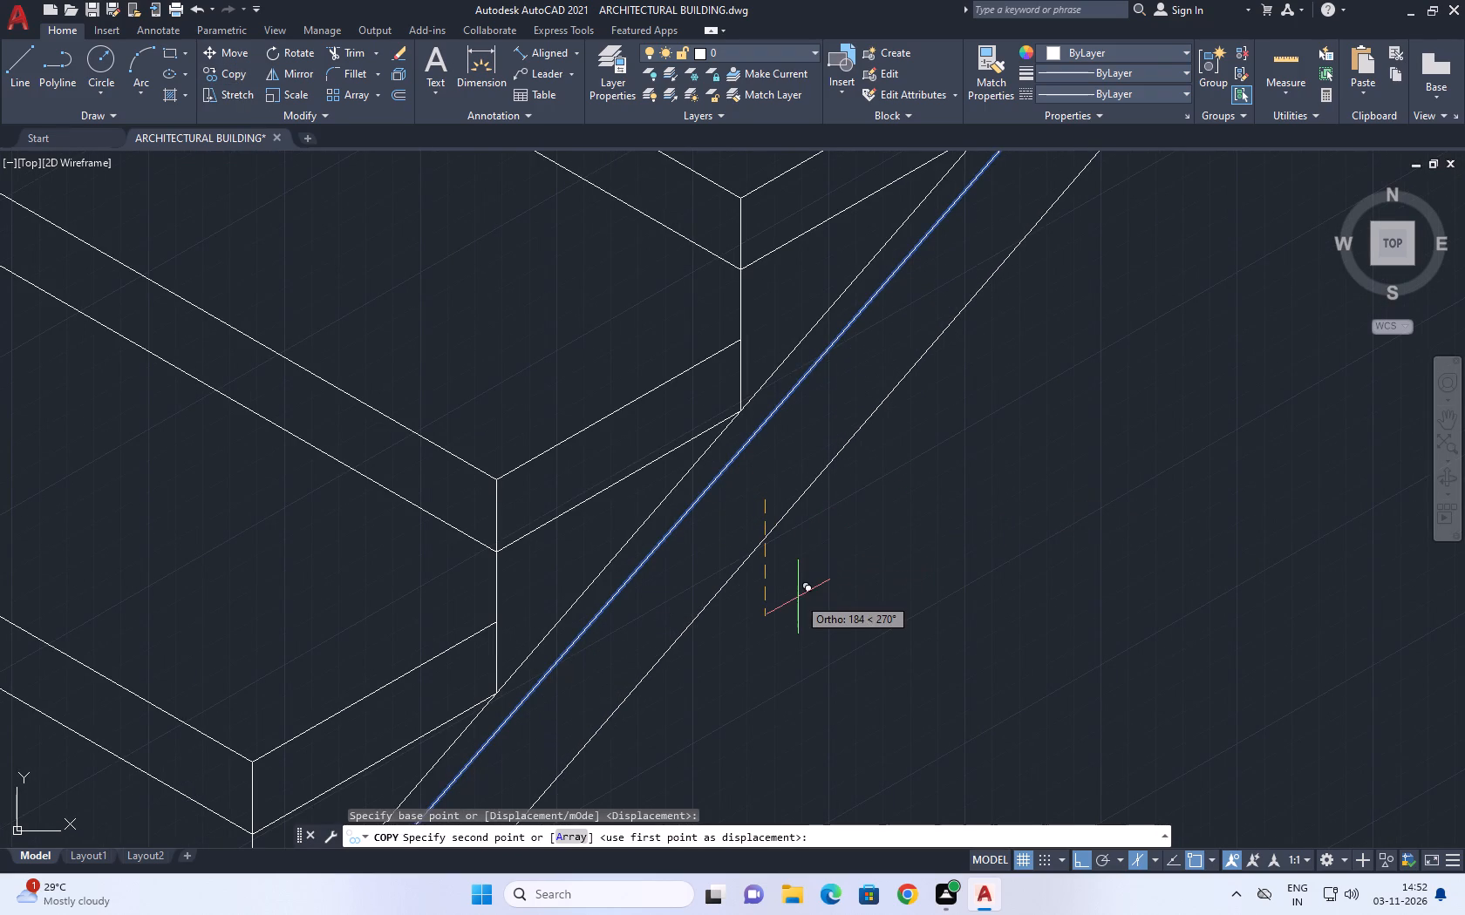
pyautogui.click(798, 597)
pyautogui.moveTo(883, 485); pyautogui.dragTo(884, 498, button='right')
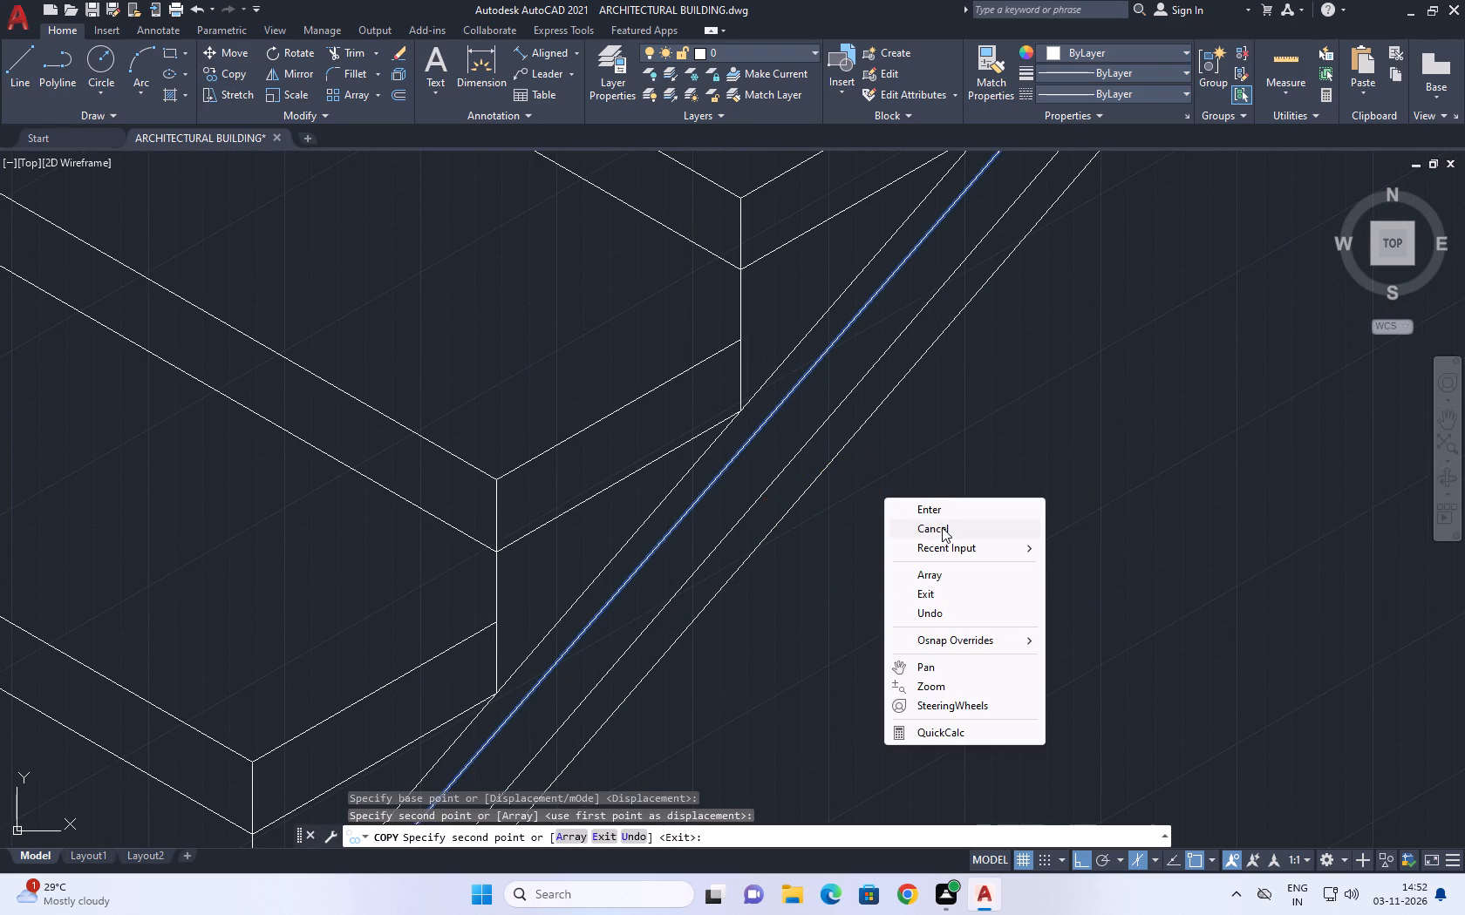
pyautogui.click(942, 526)
# Extend the vertical edge at the slab corner by the top step down to the lowest sloping line.
pyautogui.scroll(-4, 876, 459)
pyautogui.moveTo(1029, 353); pyautogui.dragTo(989, 360, button='middle')
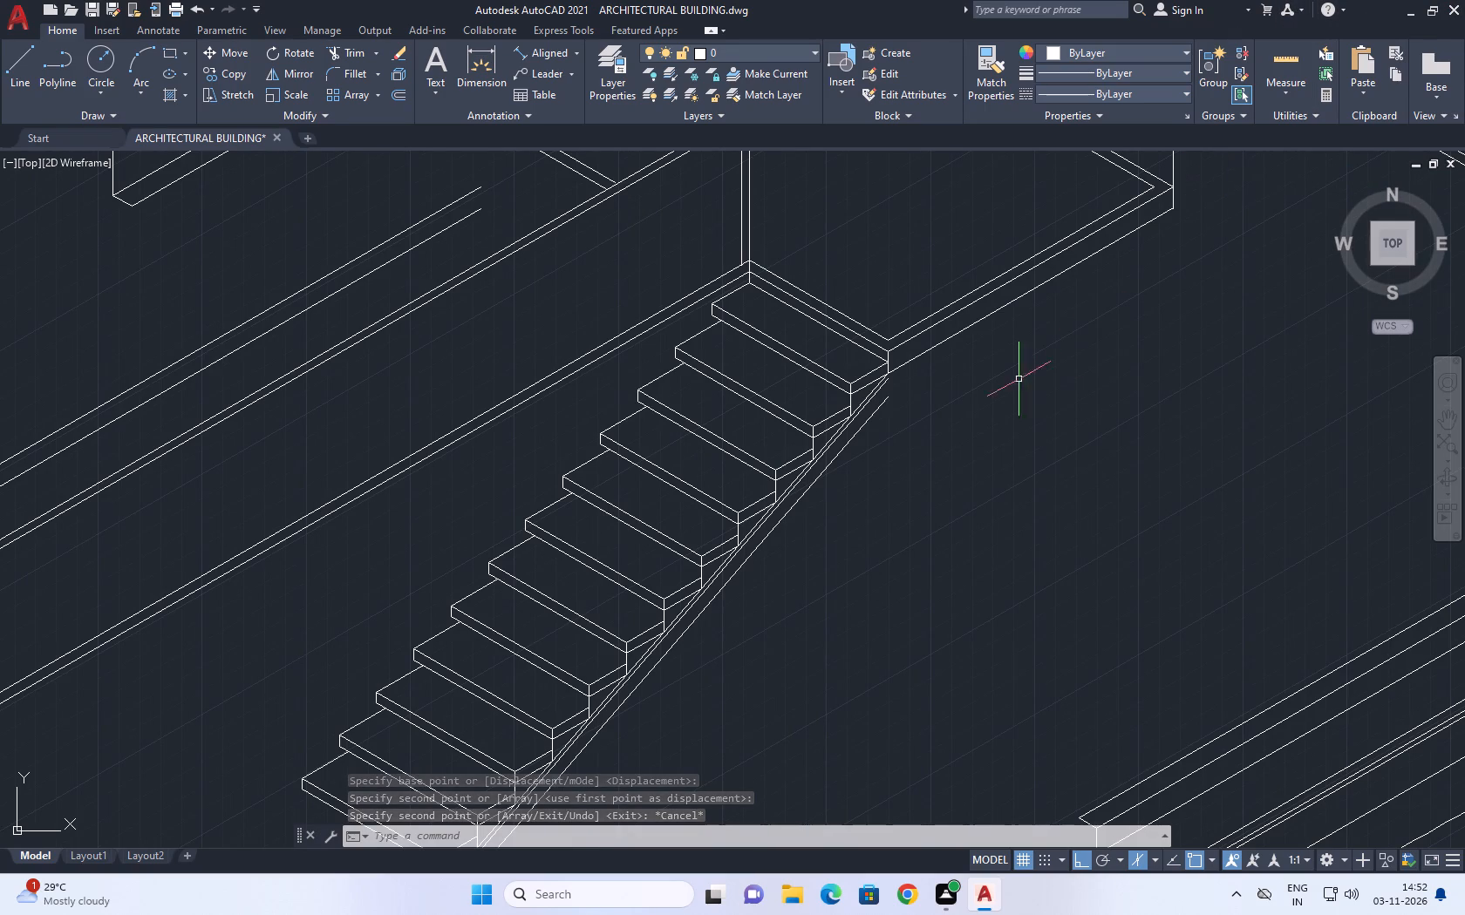
pyautogui.scroll(1, 887, 382)
pyautogui.scroll(1, 940, 317)
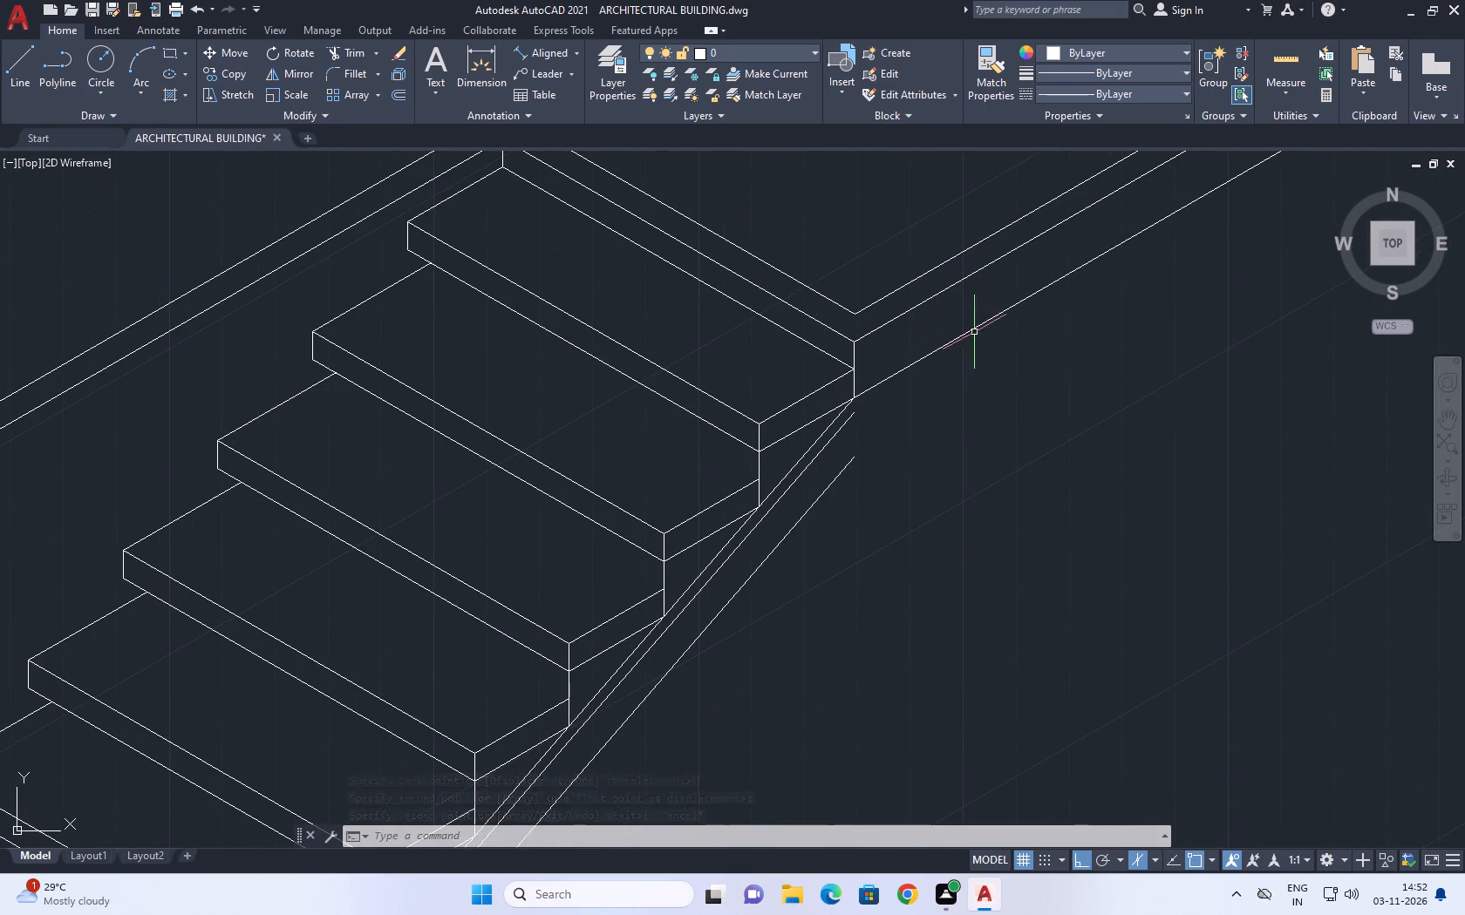
pyautogui.scroll(-2, 976, 341)
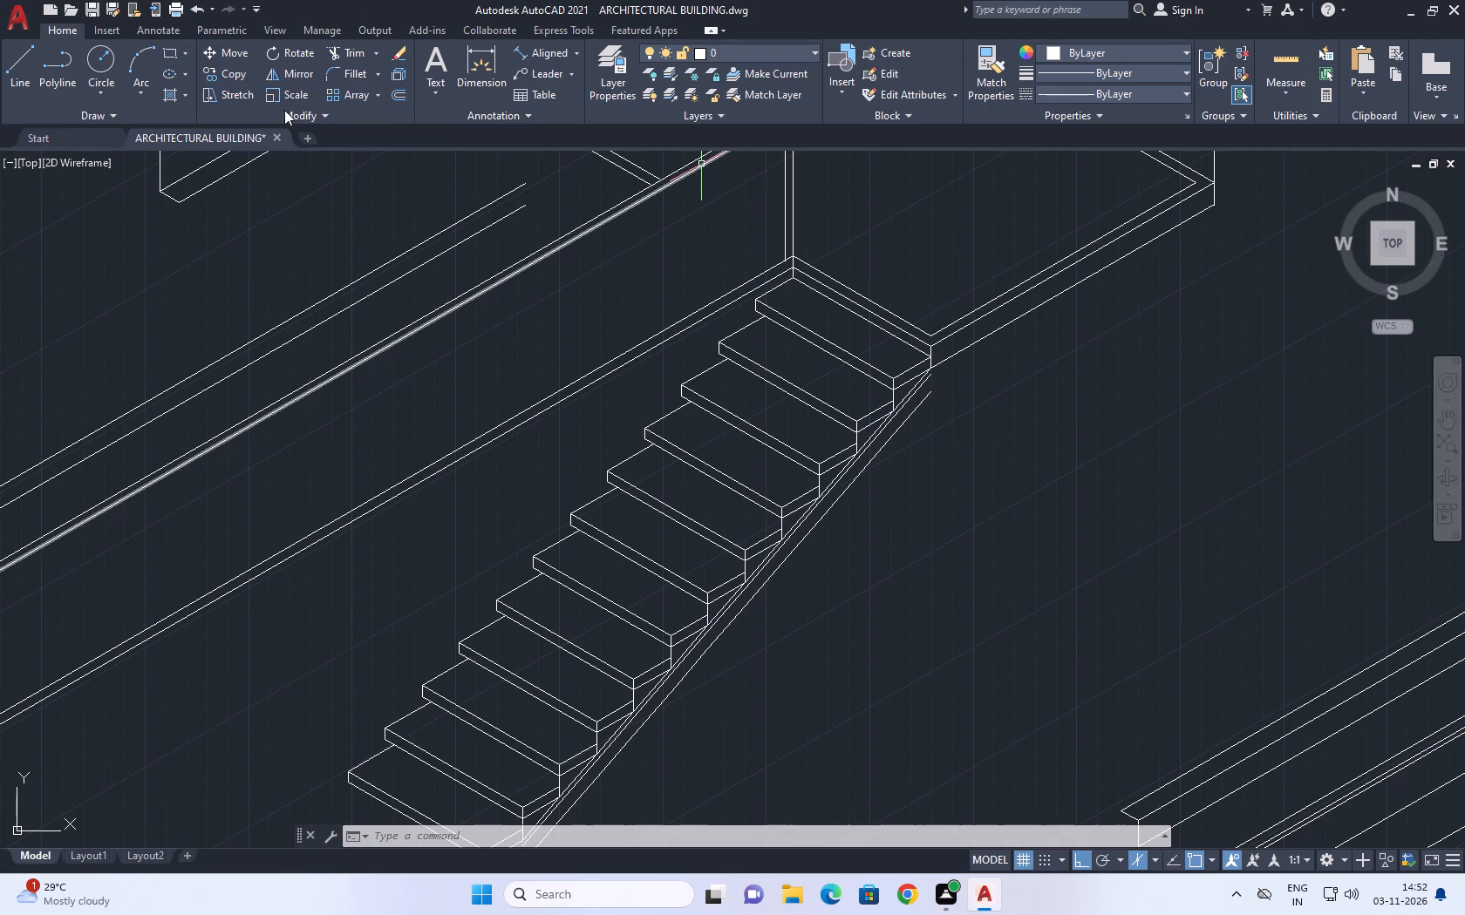
pyautogui.press('e')
pyautogui.press('x')
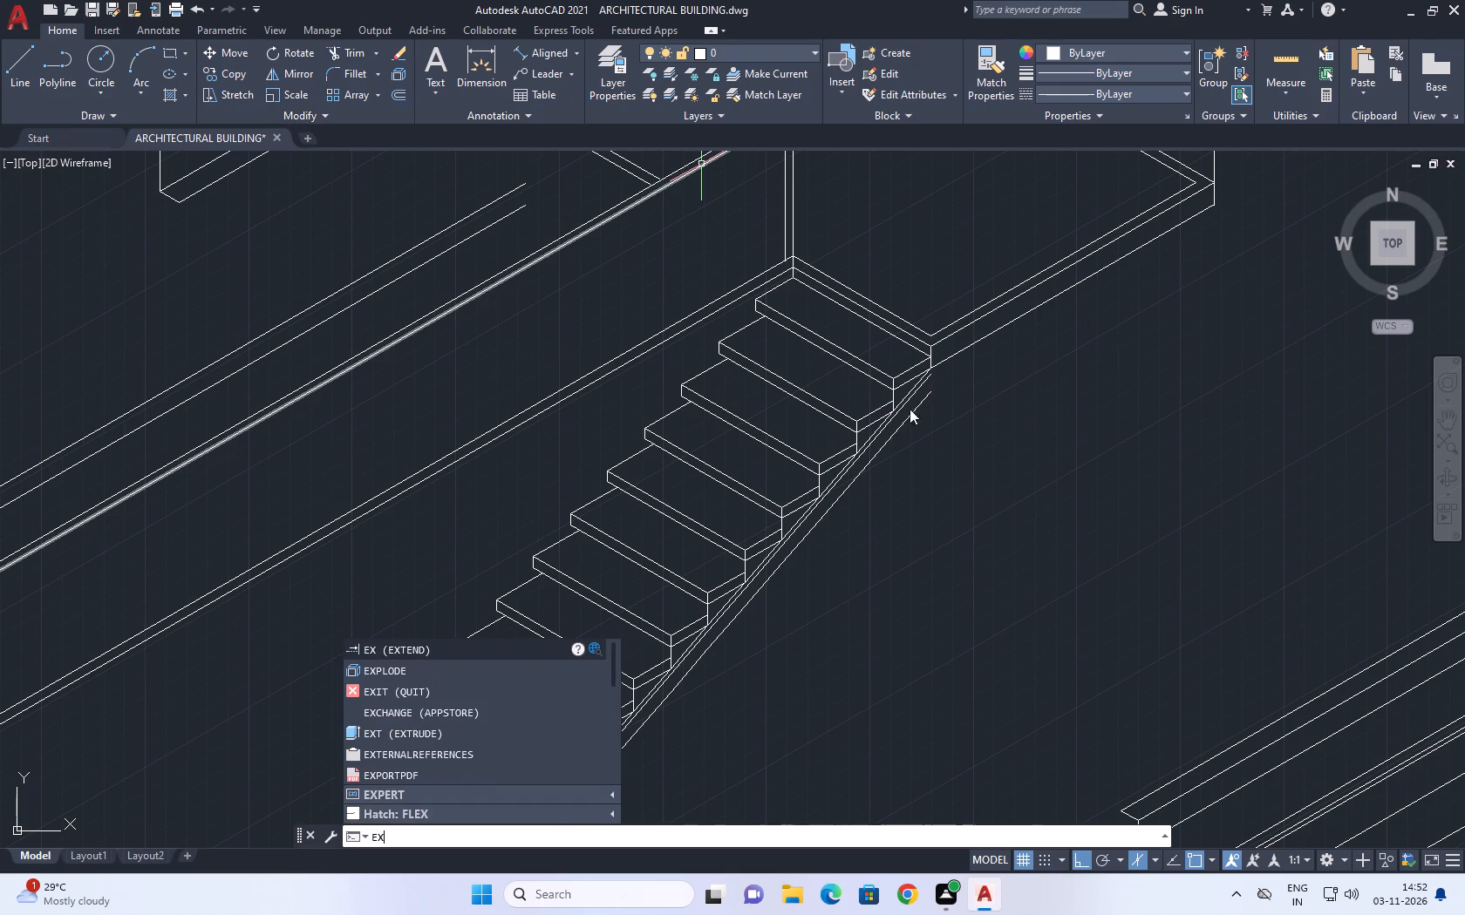
pyautogui.press('space')
pyautogui.scroll(2, 964, 356)
pyautogui.scroll(1, 881, 375)
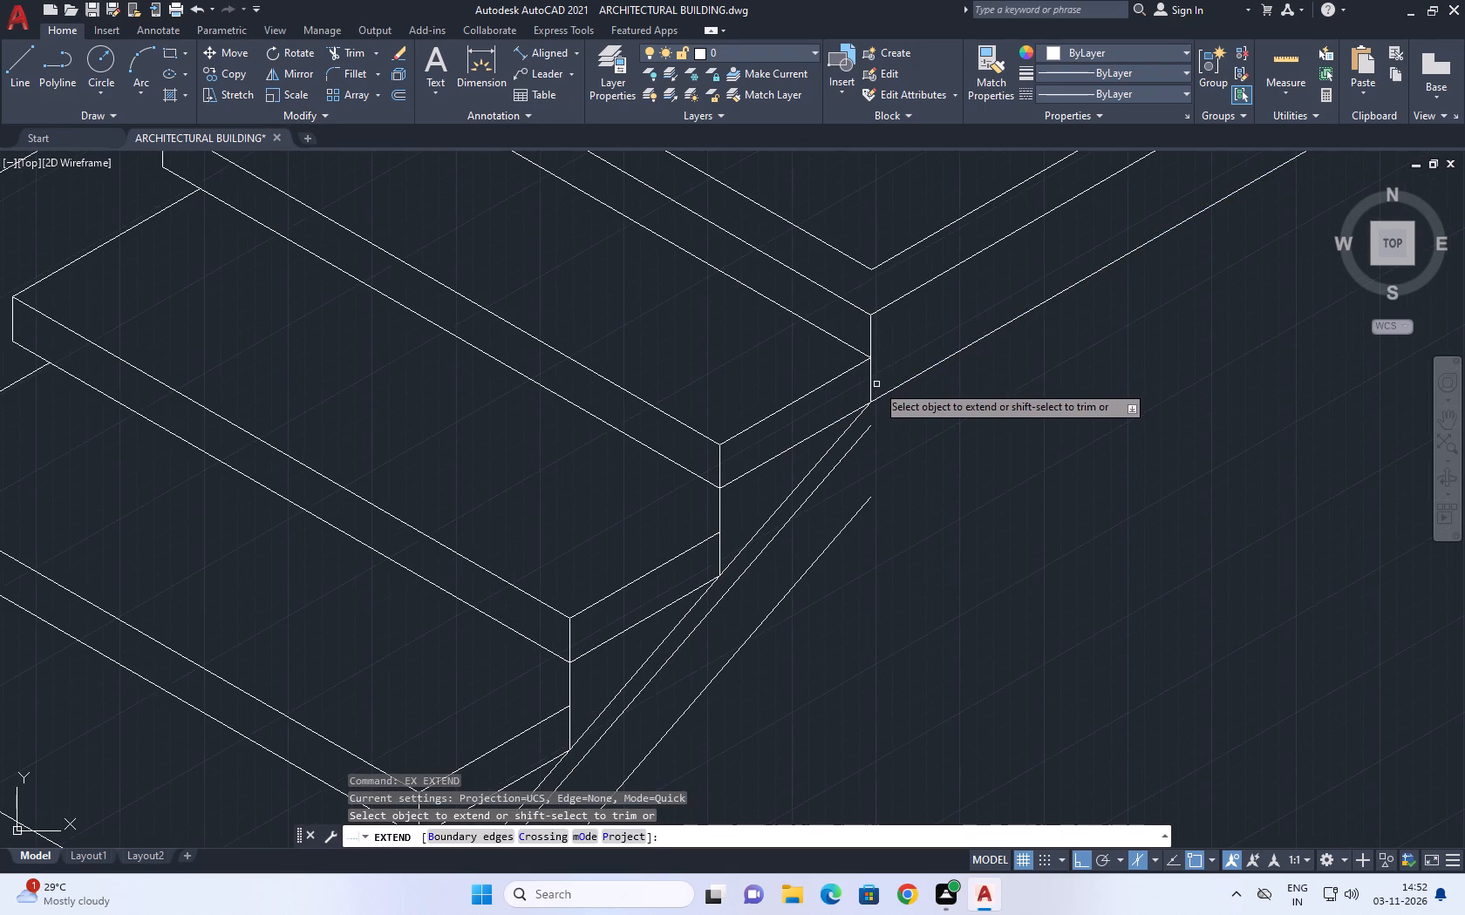
pyautogui.click(870, 388)
pyautogui.click(869, 394)
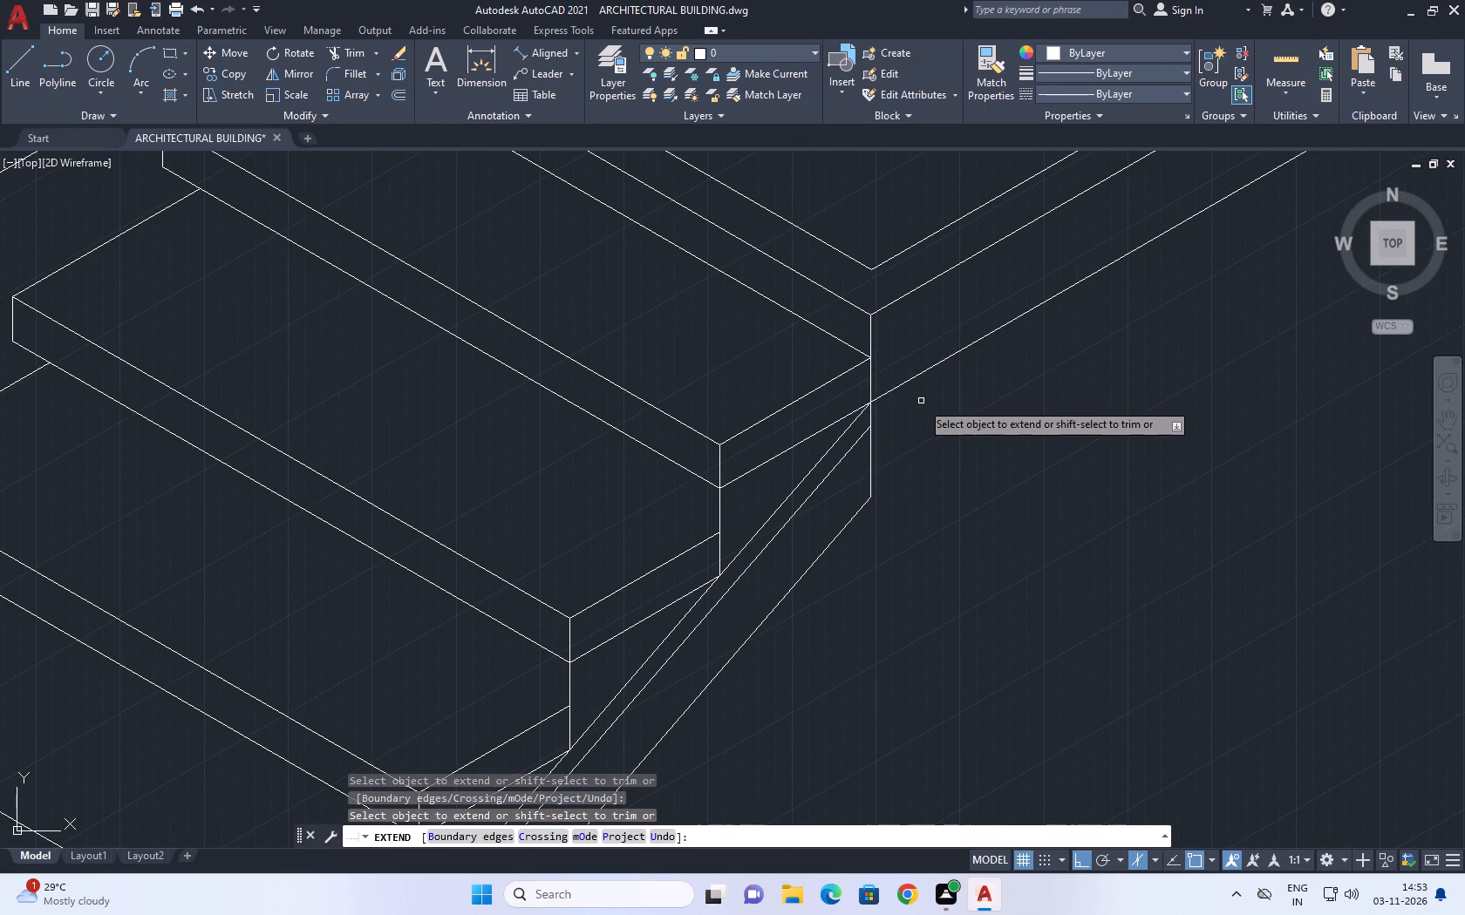
pyautogui.press('space')
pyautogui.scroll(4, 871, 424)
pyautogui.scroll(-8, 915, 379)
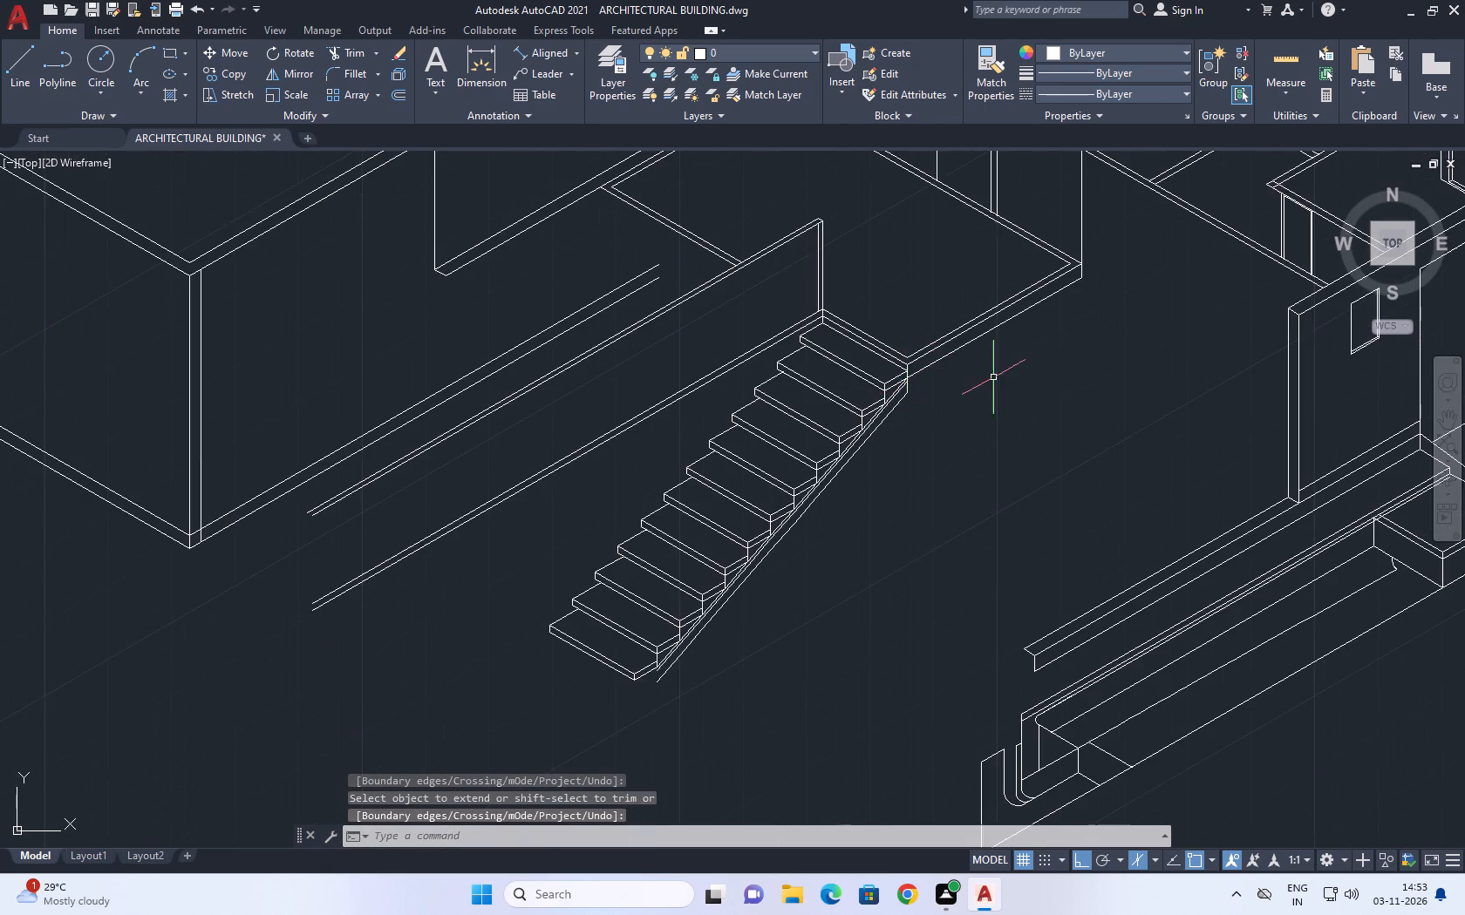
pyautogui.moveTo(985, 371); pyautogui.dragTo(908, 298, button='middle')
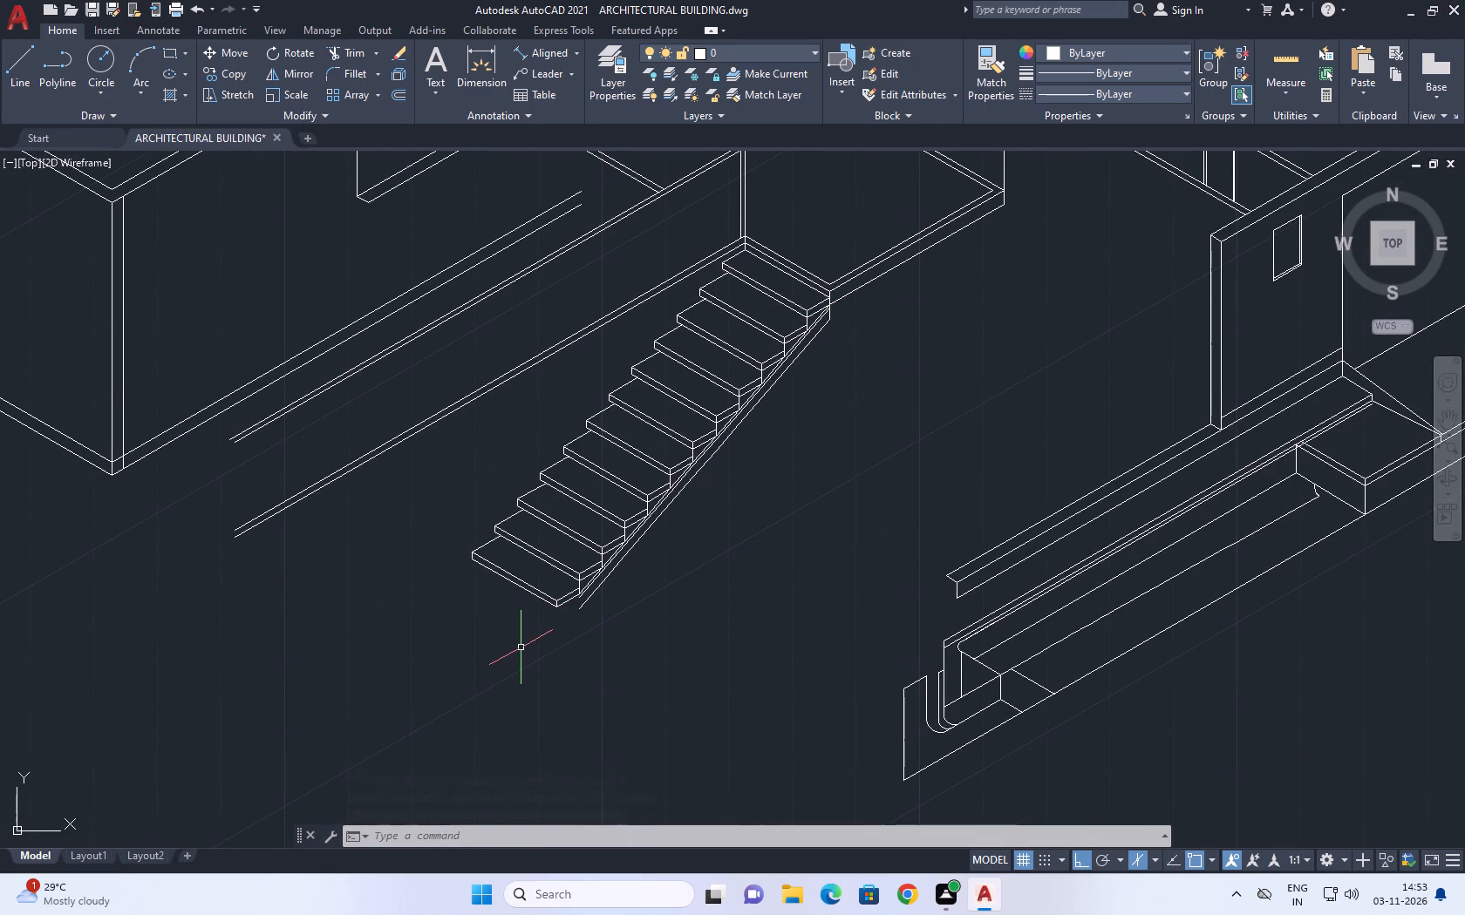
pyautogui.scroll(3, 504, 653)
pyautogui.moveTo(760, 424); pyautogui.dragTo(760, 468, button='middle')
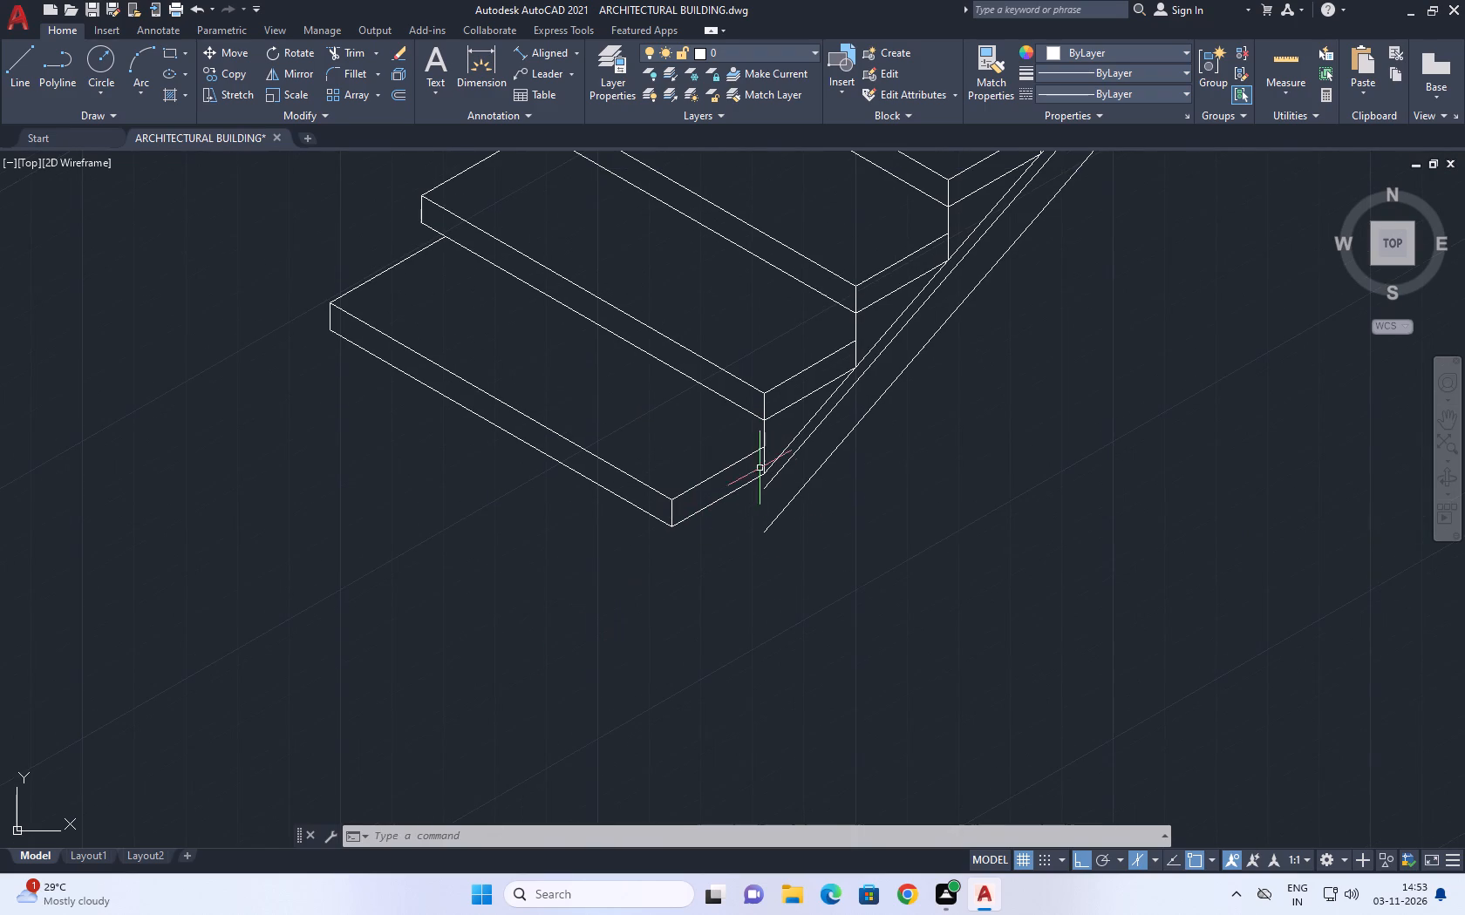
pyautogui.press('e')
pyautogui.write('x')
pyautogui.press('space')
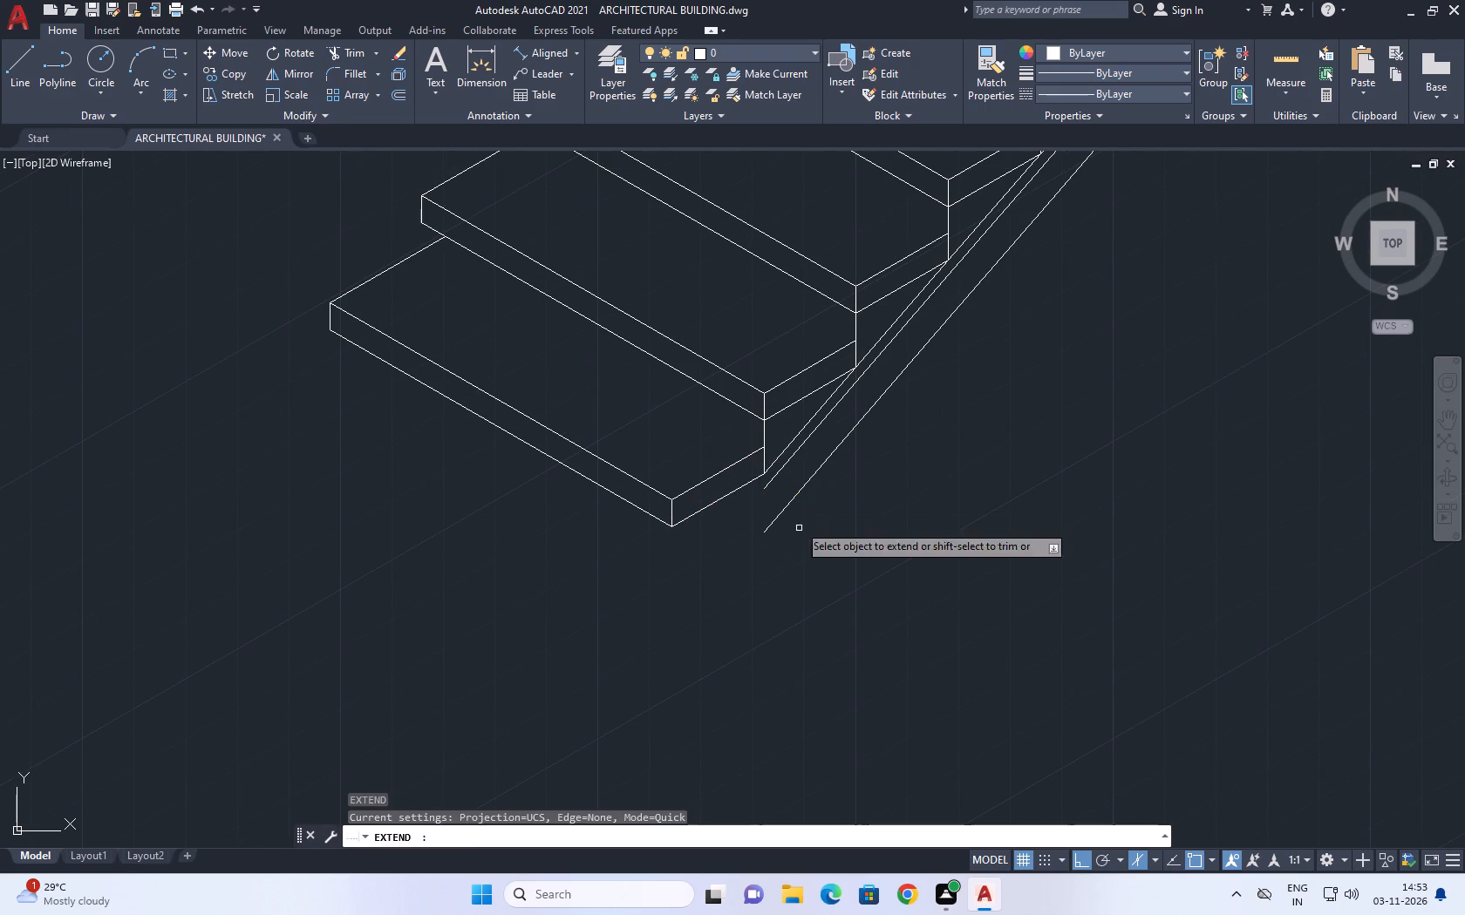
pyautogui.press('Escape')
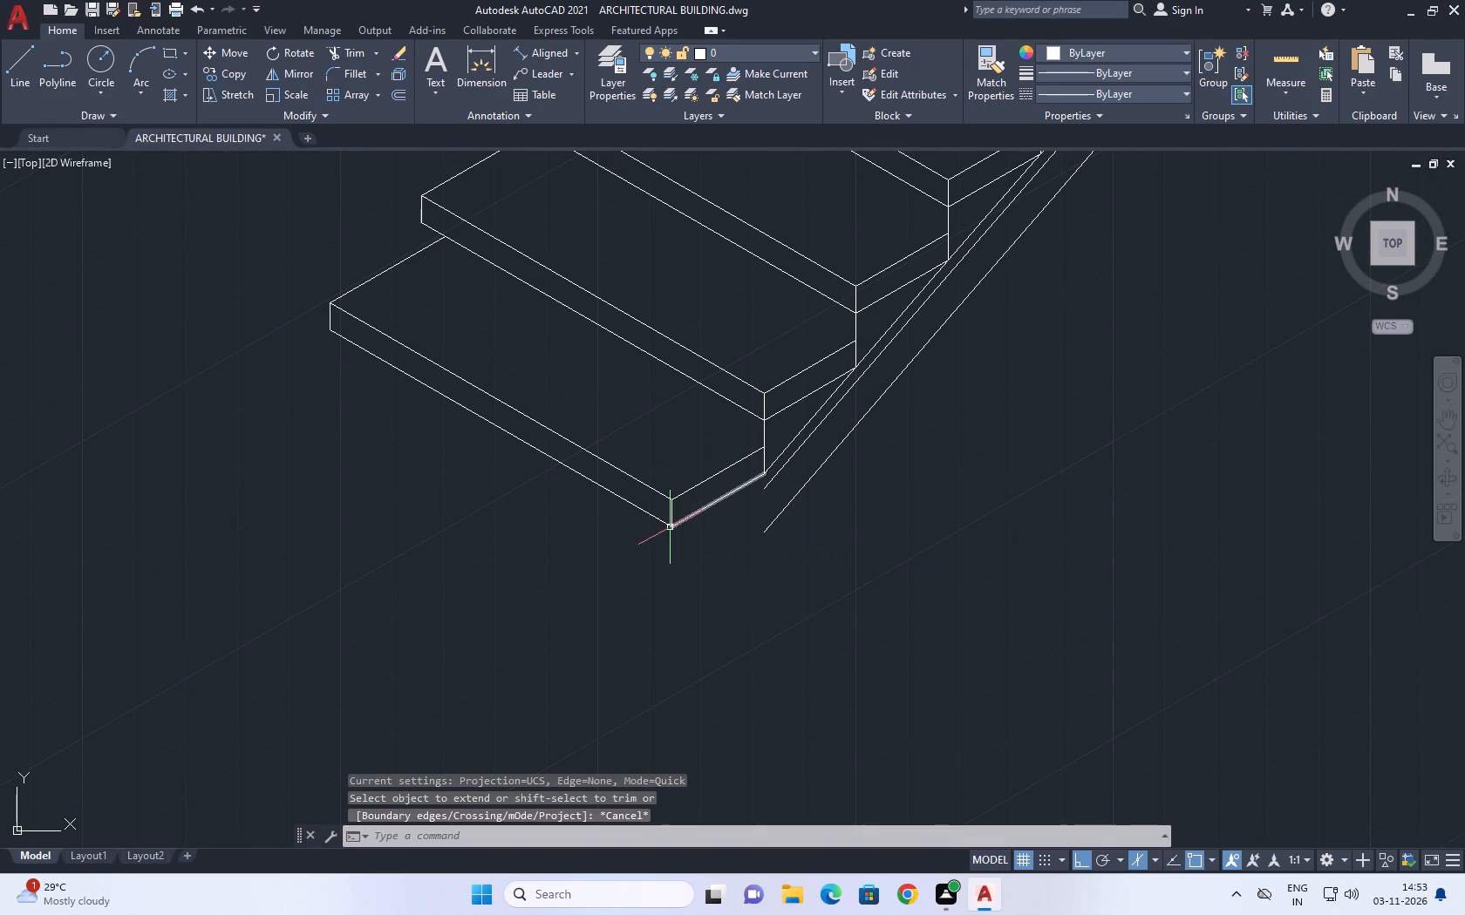
# Draw a vertical line straight down from the bottom step's lowest front corner, past the level of the sloping lines.
pyautogui.press('l')
pyautogui.press('space')
pyautogui.click(676, 526)
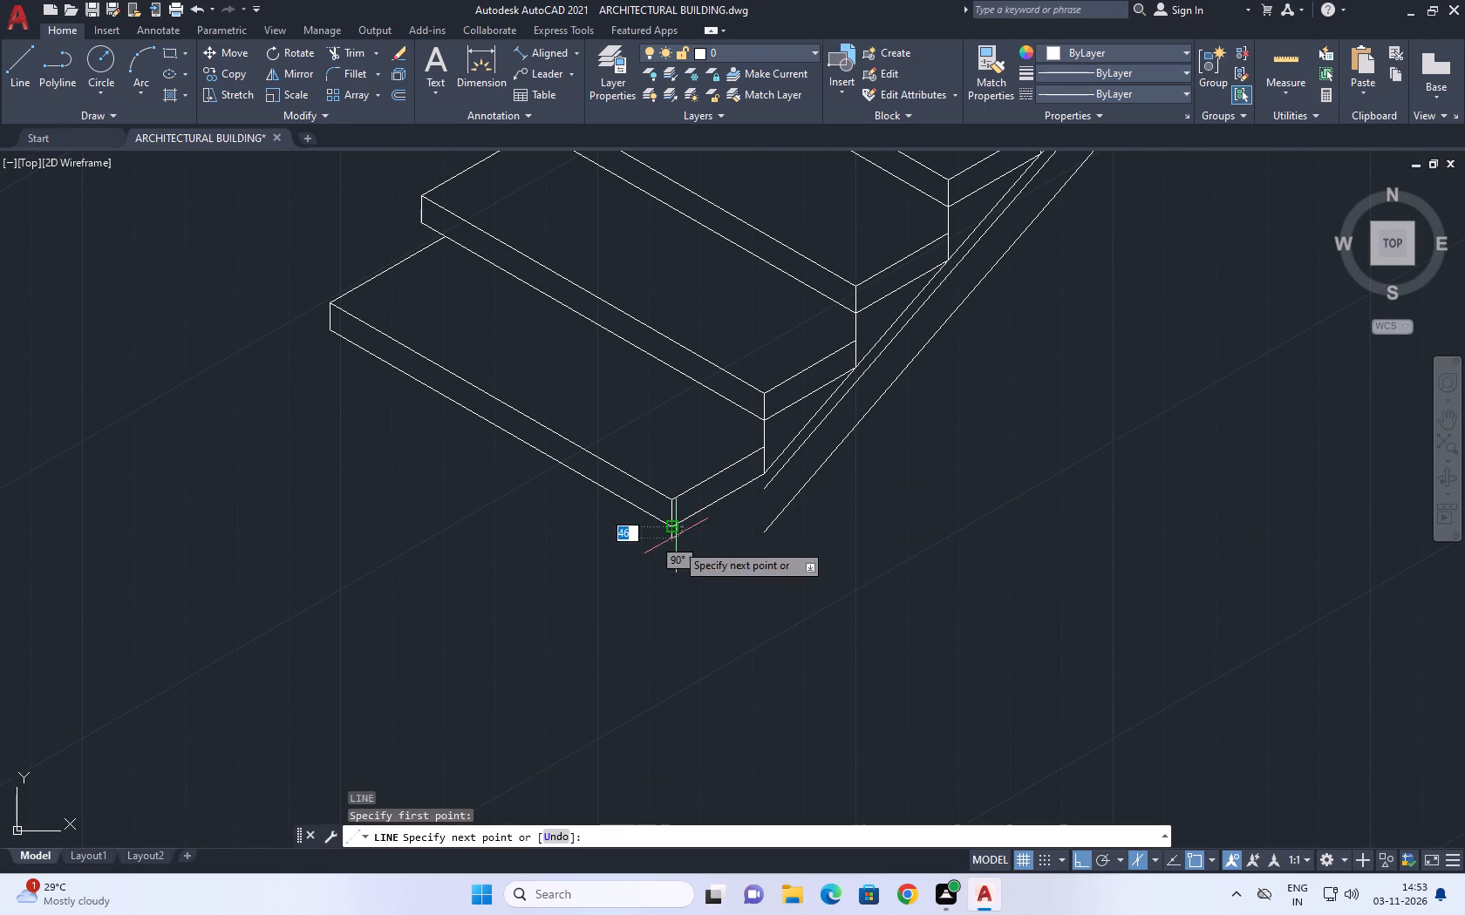
pyautogui.click(709, 701)
pyautogui.press('Escape')
# Extend the three sloping lines at the stair's foot to the vertical line below the bottom step.
pyautogui.press('e')
pyautogui.press('x')
pyautogui.press('space')
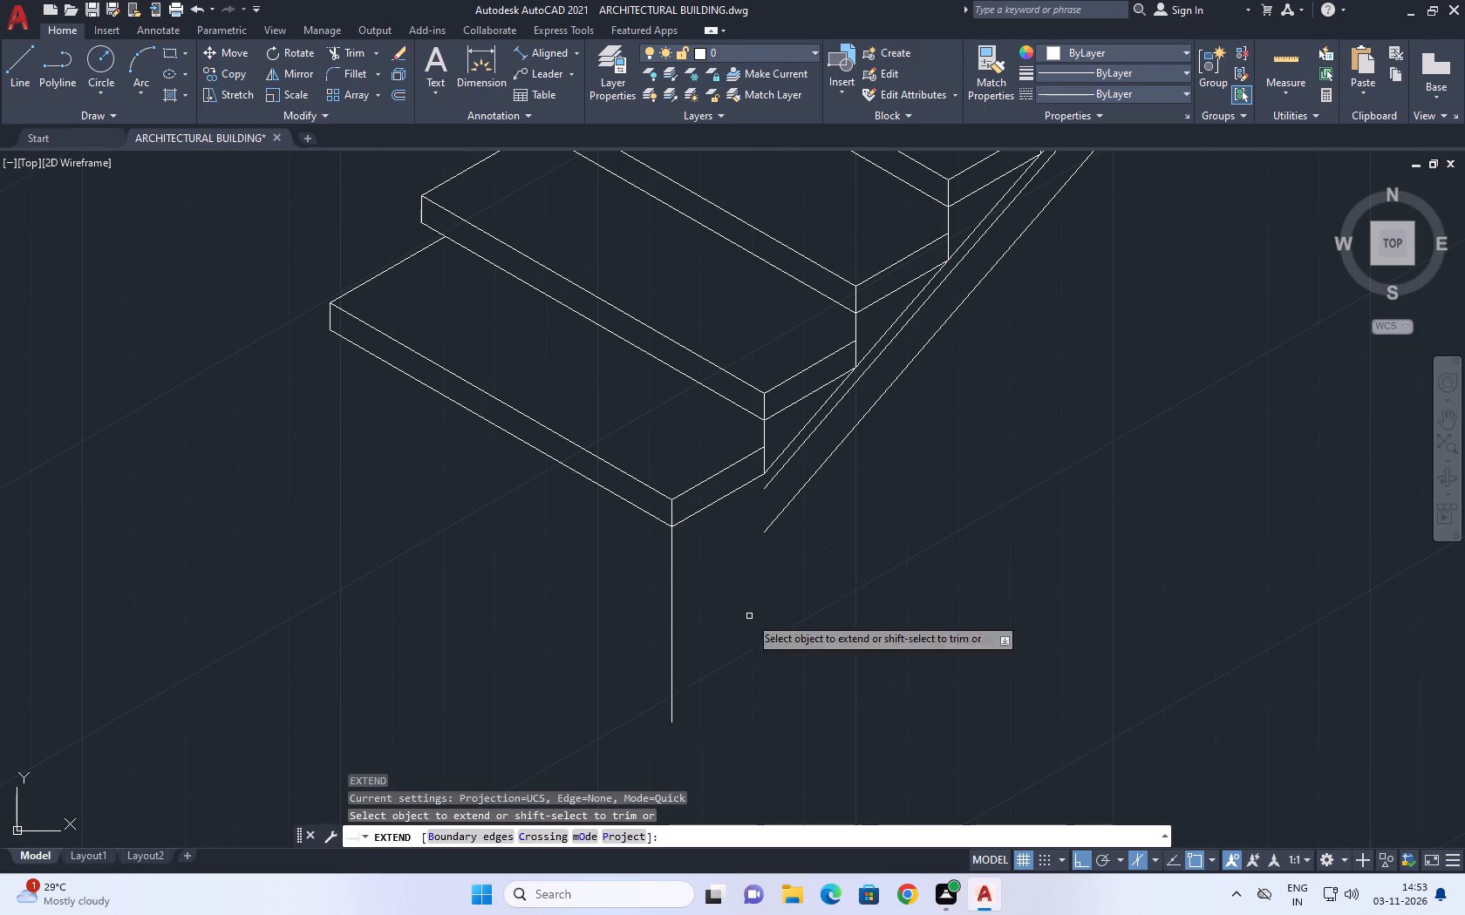
pyautogui.click(786, 439)
pyautogui.click(808, 532)
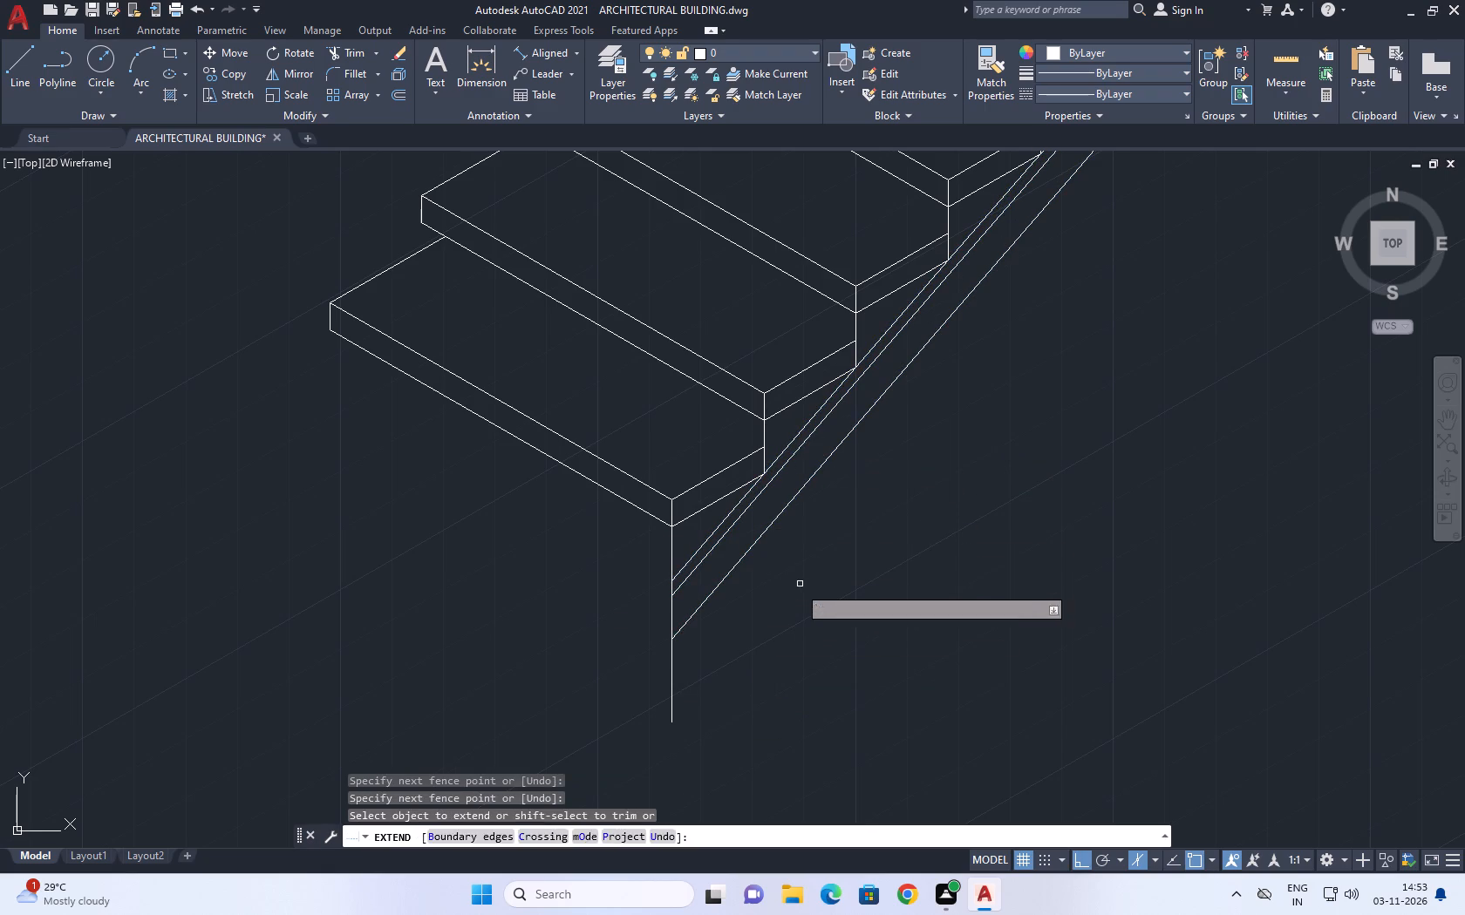
pyautogui.press('Escape')
# Trim the vertical line under the bottom step where it runs past the lowest sloping line.
pyautogui.scroll(-2, 767, 562)
pyautogui.write('tr')
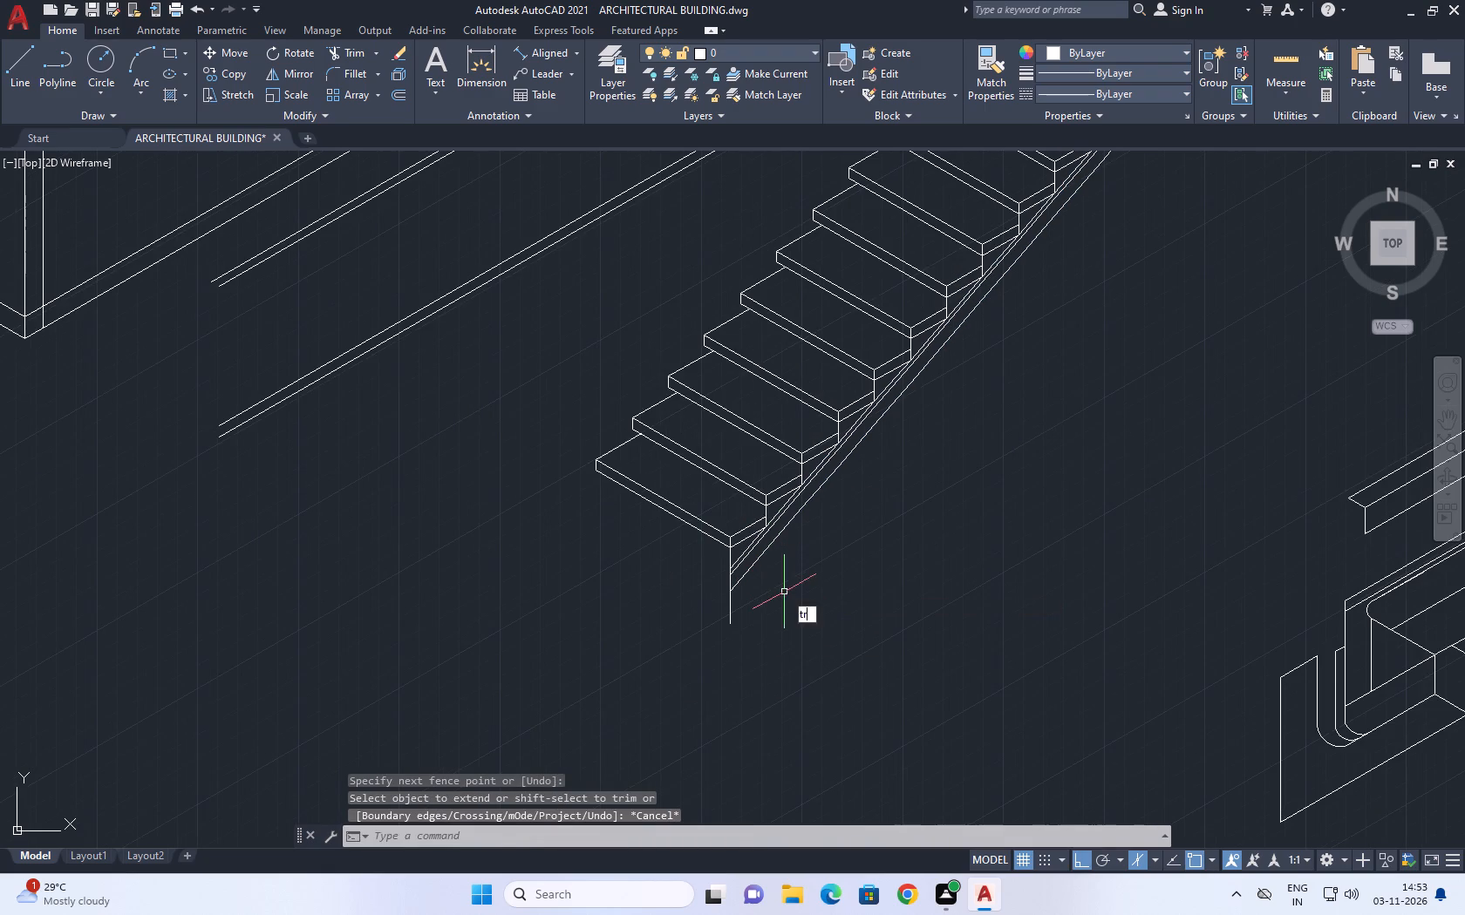
pyautogui.press('space')
pyautogui.moveTo(757, 591); pyautogui.dragTo(747, 592)
pyautogui.moveTo(685, 628); pyautogui.dragTo(687, 644)
pyautogui.scroll(-3, 766, 601)
pyautogui.press('Escape')
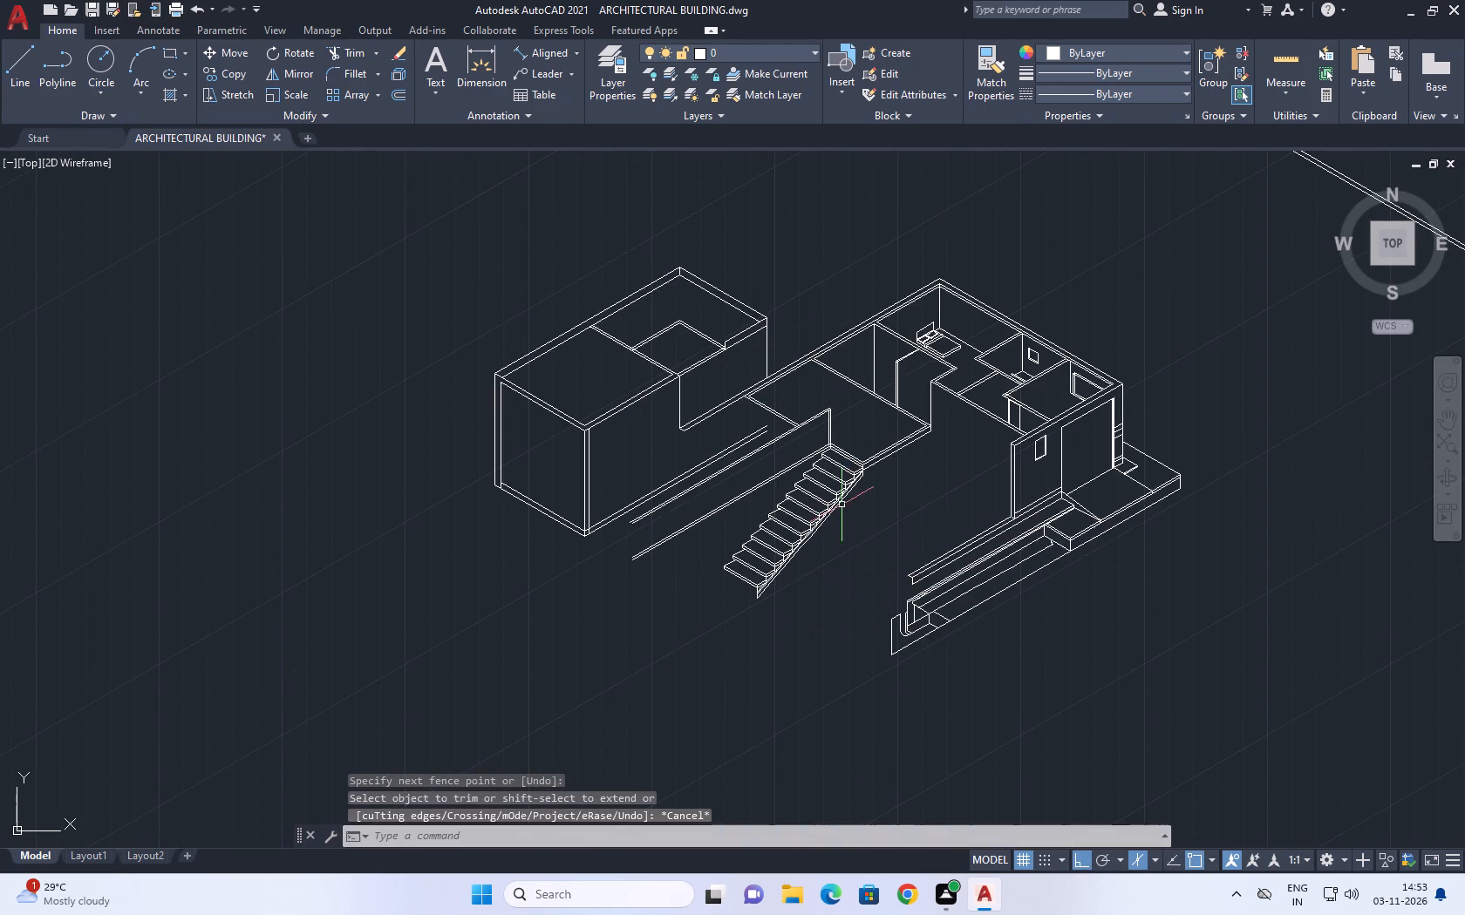
pyautogui.scroll(2, 795, 550)
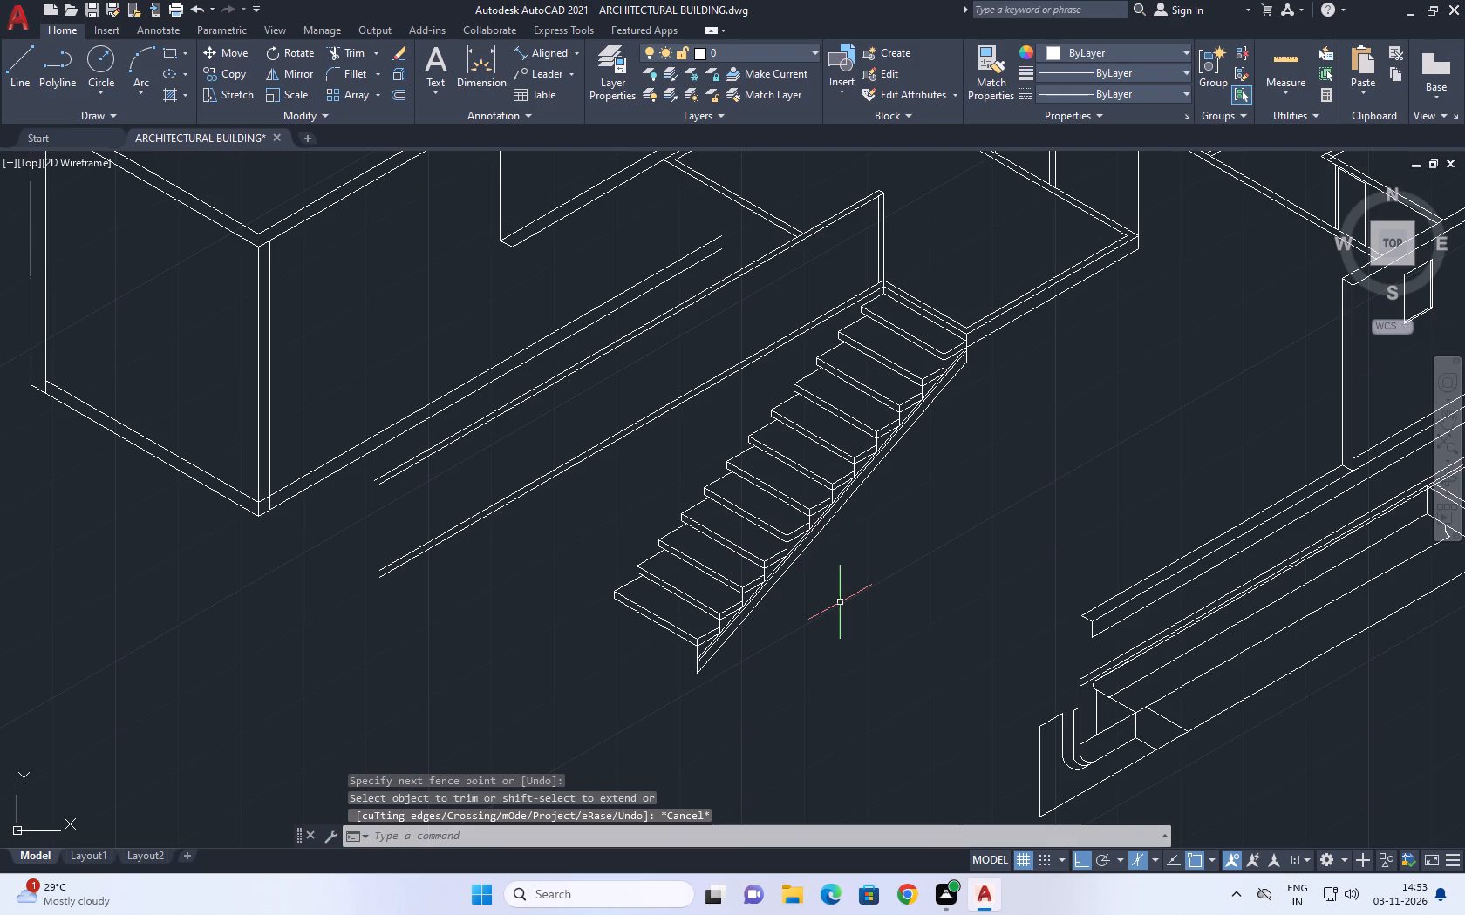
# Examine the stair flight and the top corner where its sloping lines meet the slab edge.
pyautogui.moveTo(684, 626); pyautogui.dragTo(704, 661, button='middle')
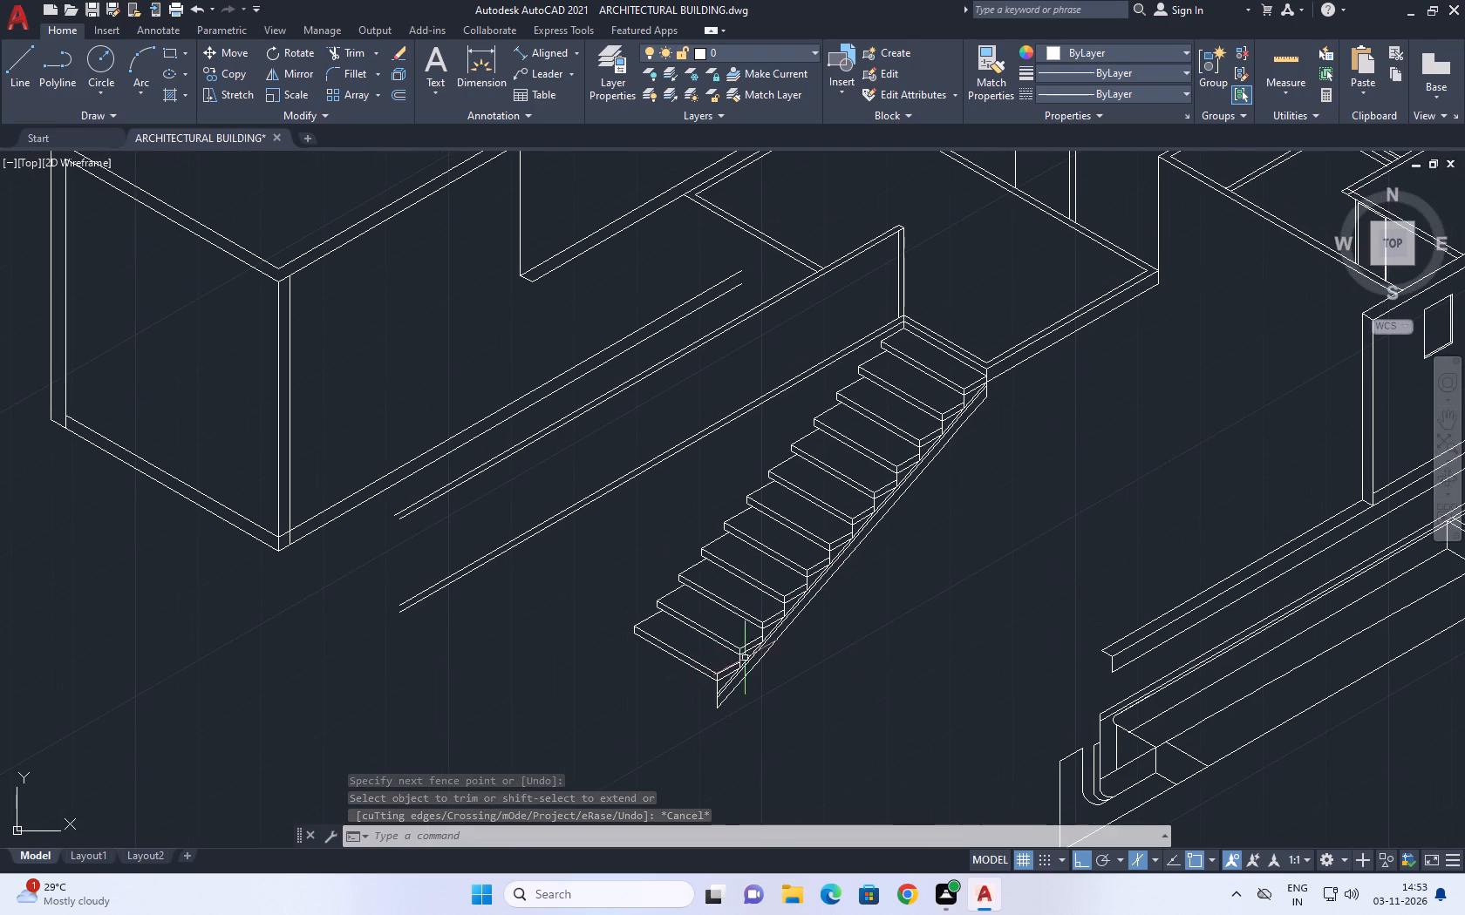
pyautogui.moveTo(1029, 425); pyautogui.dragTo(966, 410, button='middle')
pyautogui.scroll(3, 912, 347)
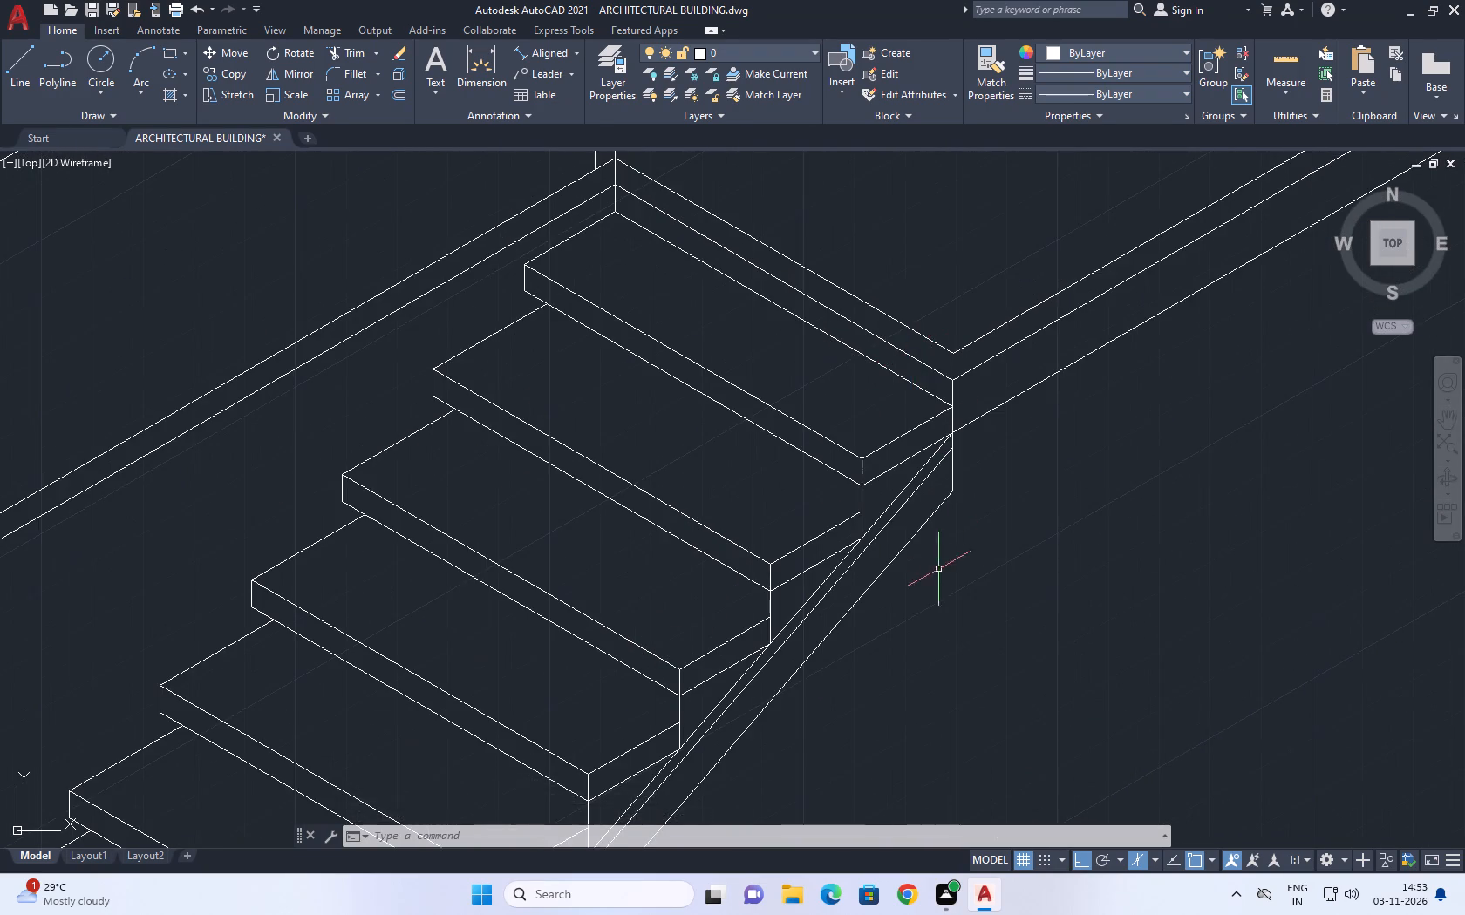
pyautogui.scroll(1, 885, 541)
pyautogui.scroll(3, 971, 394)
pyautogui.scroll(4, 1039, 336)
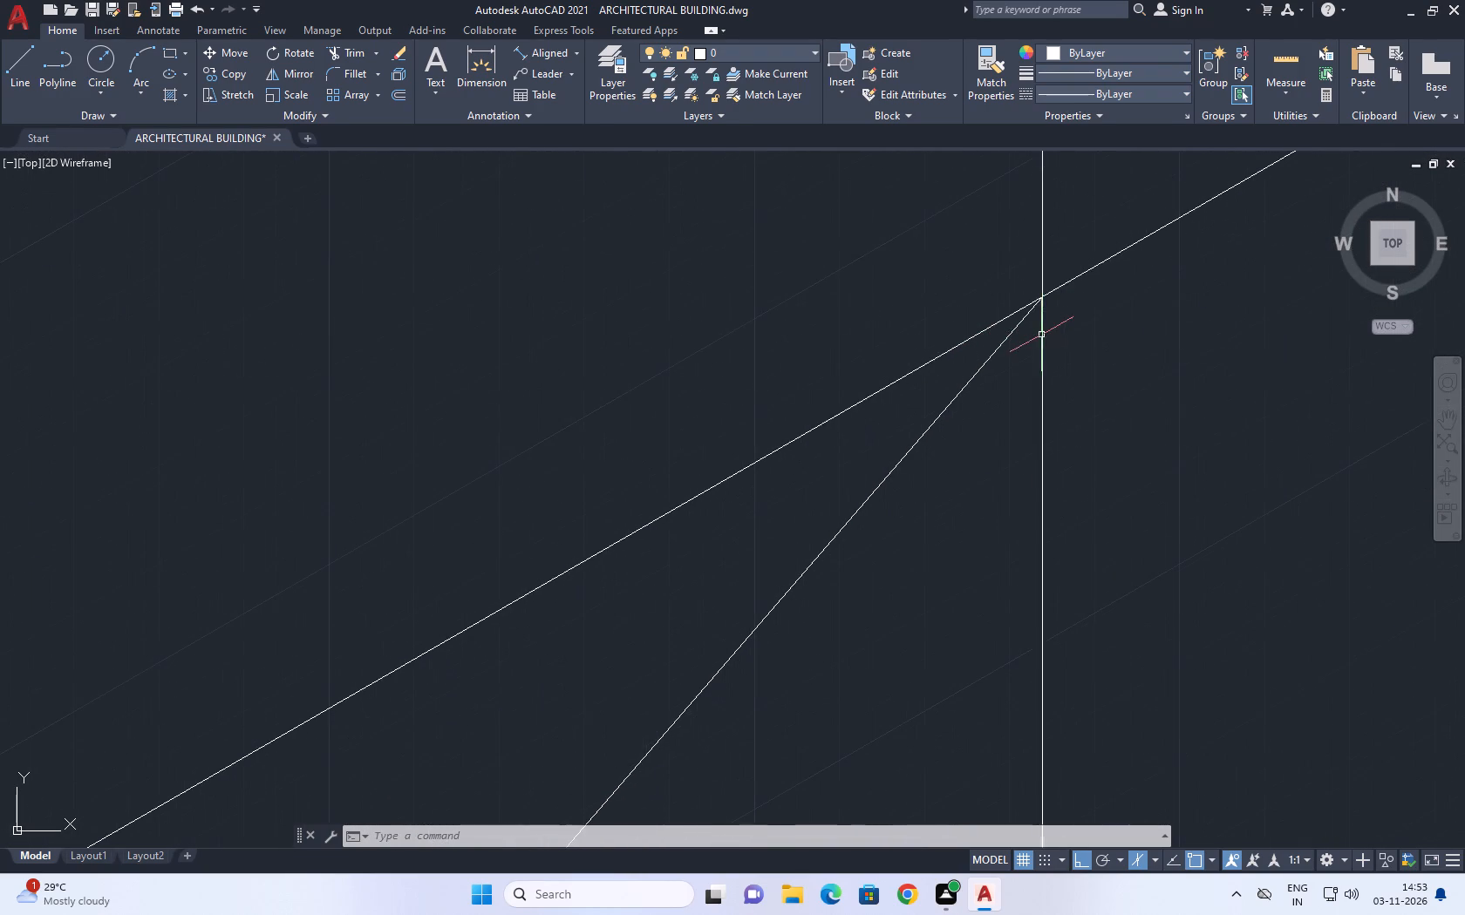
pyautogui.scroll(-11, 1077, 297)
pyautogui.moveTo(1138, 298); pyautogui.dragTo(1067, 340, button='middle')
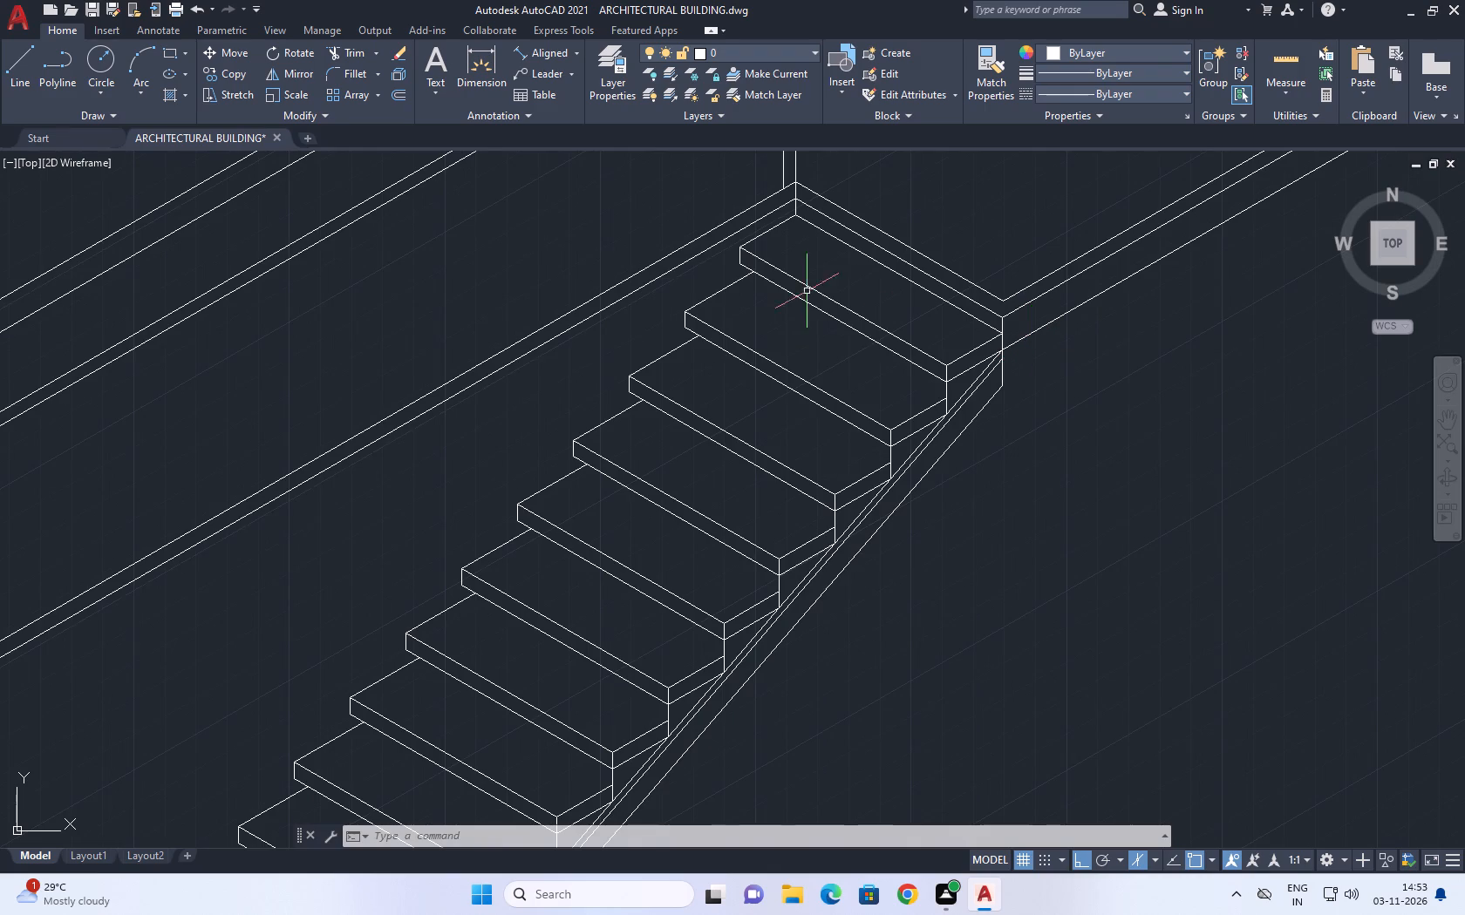
pyautogui.moveTo(874, 288); pyautogui.dragTo(933, 358, button='middle')
pyautogui.scroll(-2, 944, 369)
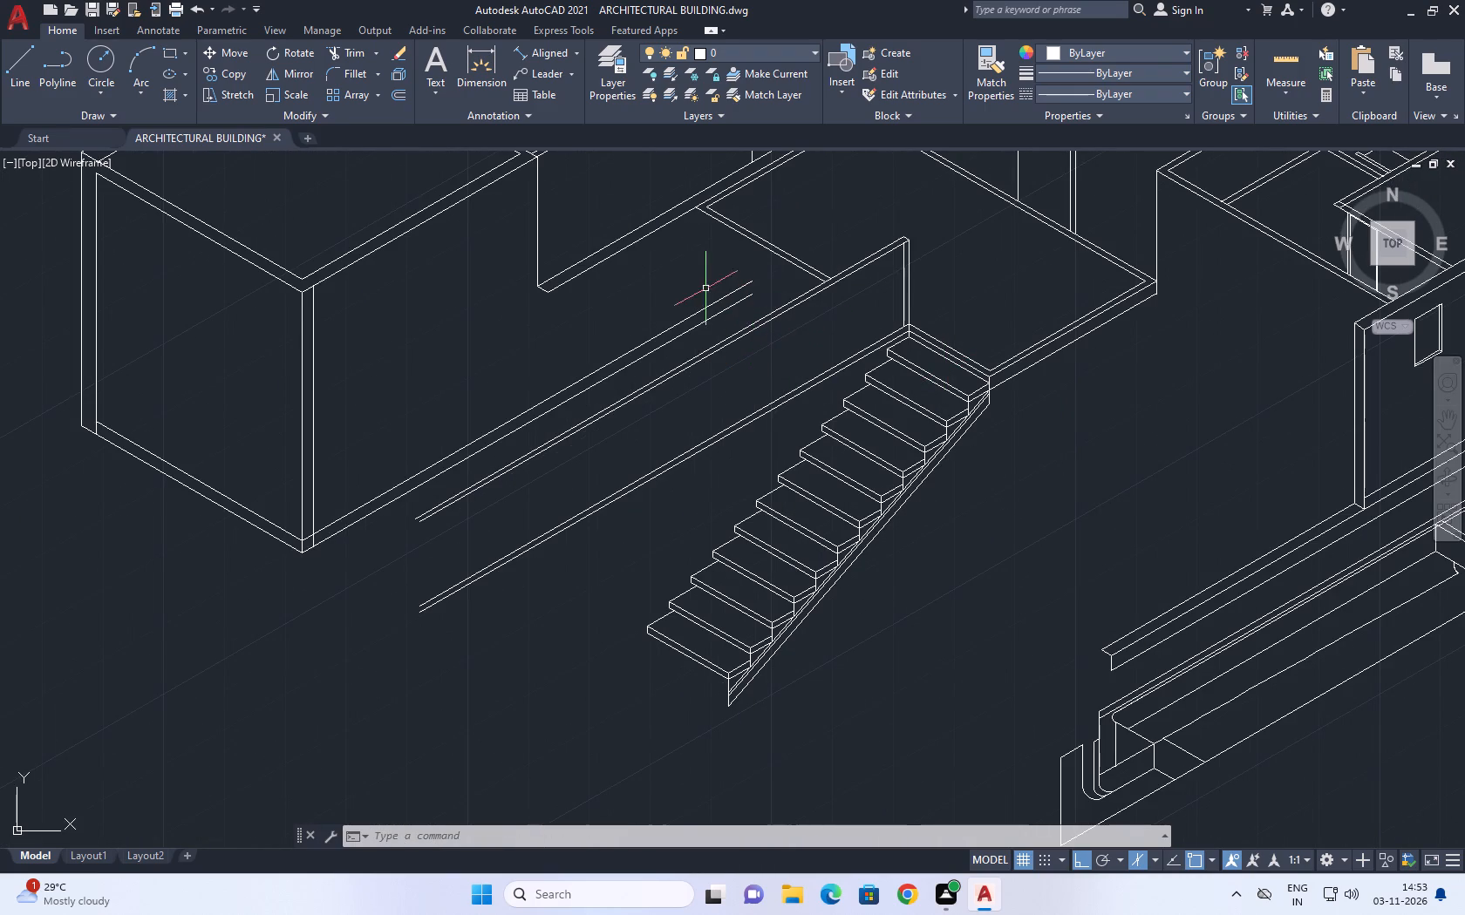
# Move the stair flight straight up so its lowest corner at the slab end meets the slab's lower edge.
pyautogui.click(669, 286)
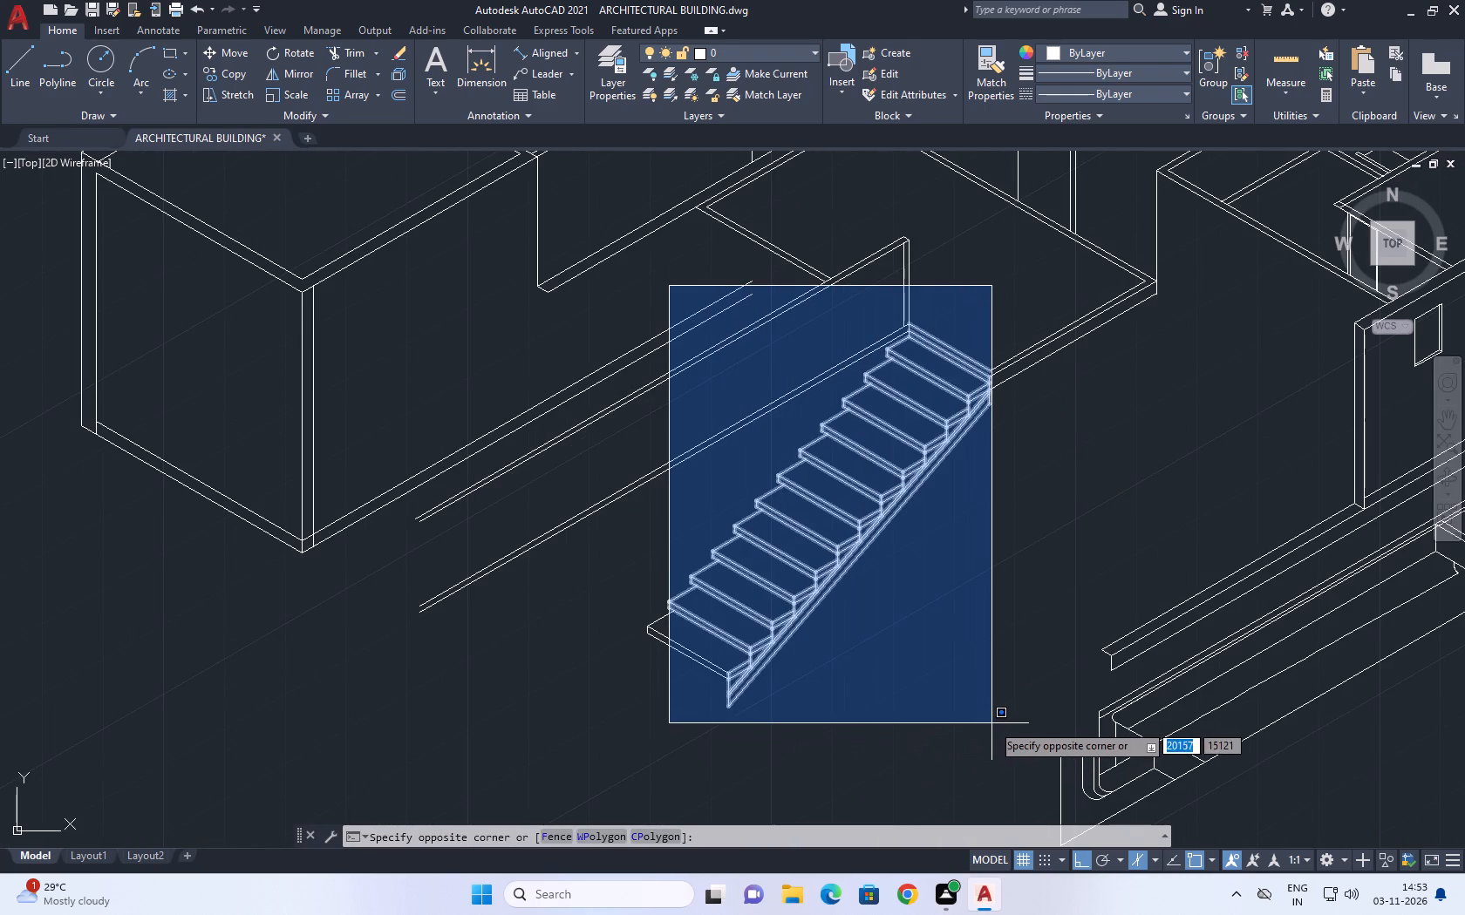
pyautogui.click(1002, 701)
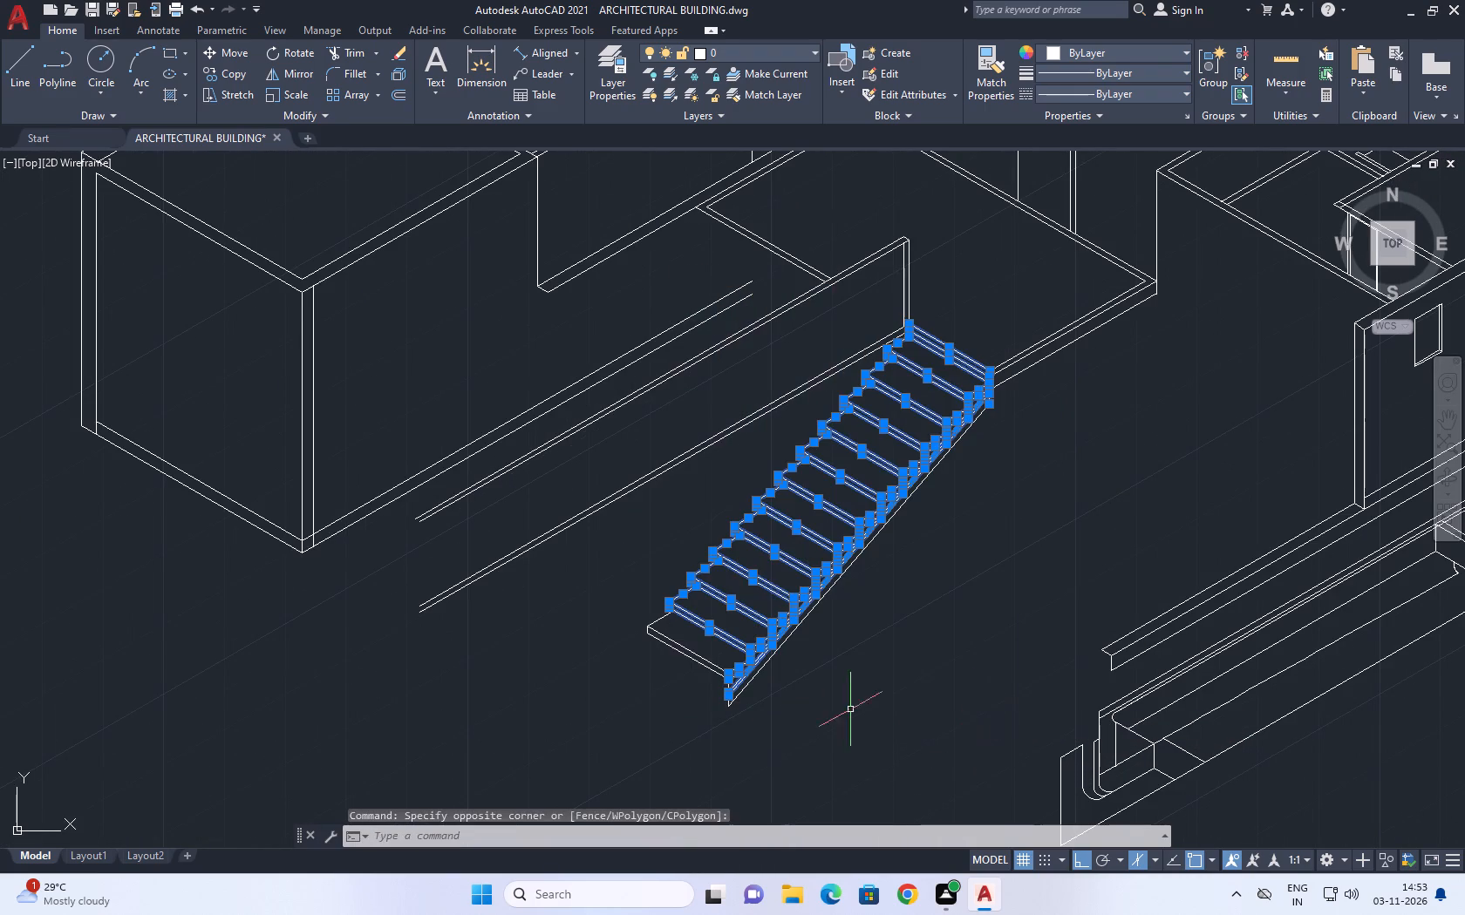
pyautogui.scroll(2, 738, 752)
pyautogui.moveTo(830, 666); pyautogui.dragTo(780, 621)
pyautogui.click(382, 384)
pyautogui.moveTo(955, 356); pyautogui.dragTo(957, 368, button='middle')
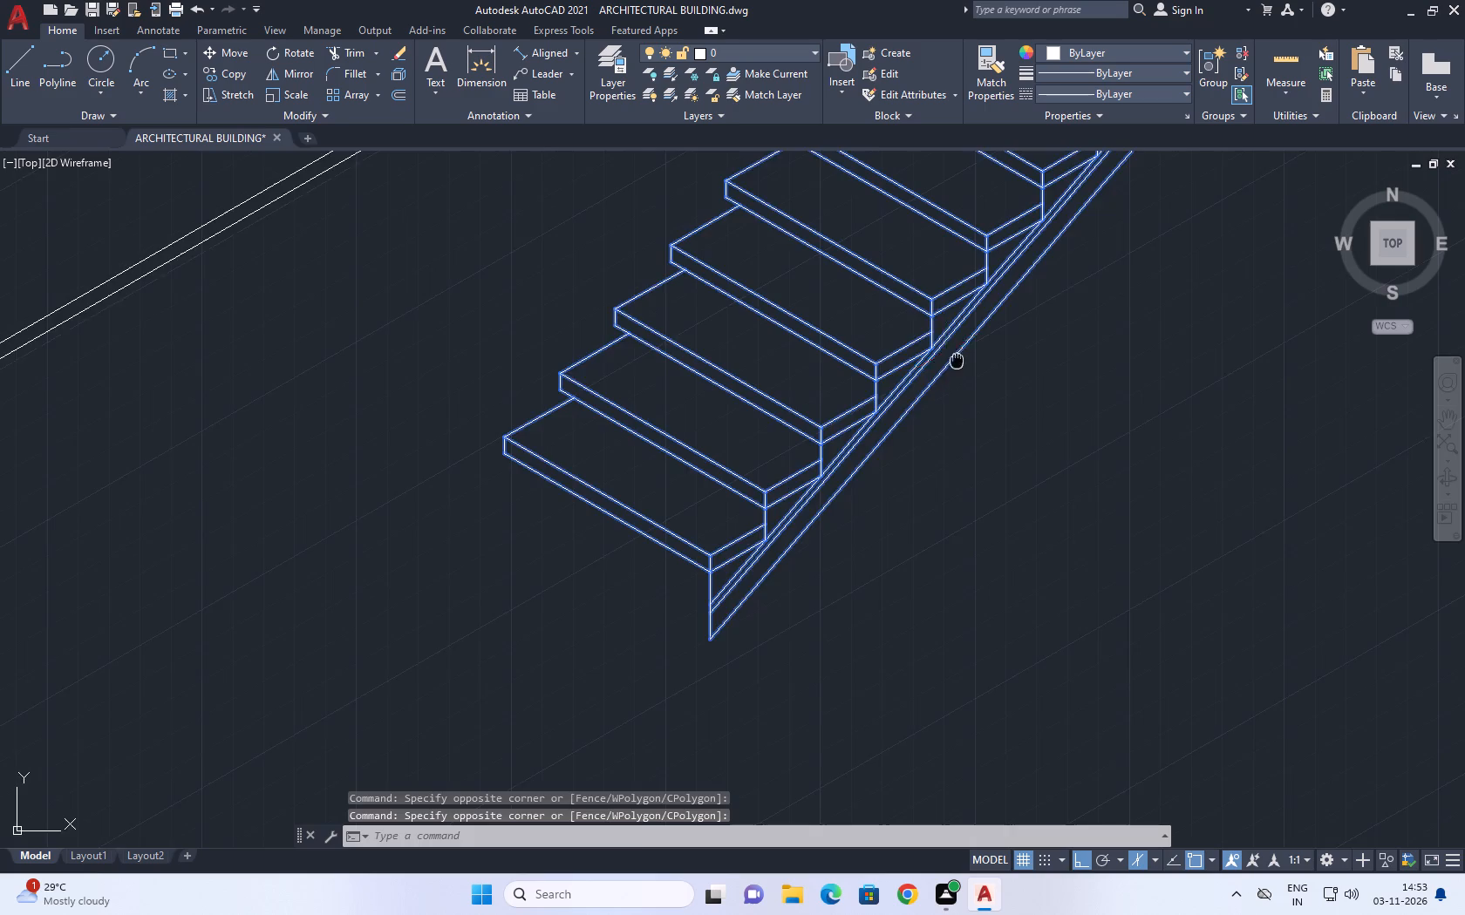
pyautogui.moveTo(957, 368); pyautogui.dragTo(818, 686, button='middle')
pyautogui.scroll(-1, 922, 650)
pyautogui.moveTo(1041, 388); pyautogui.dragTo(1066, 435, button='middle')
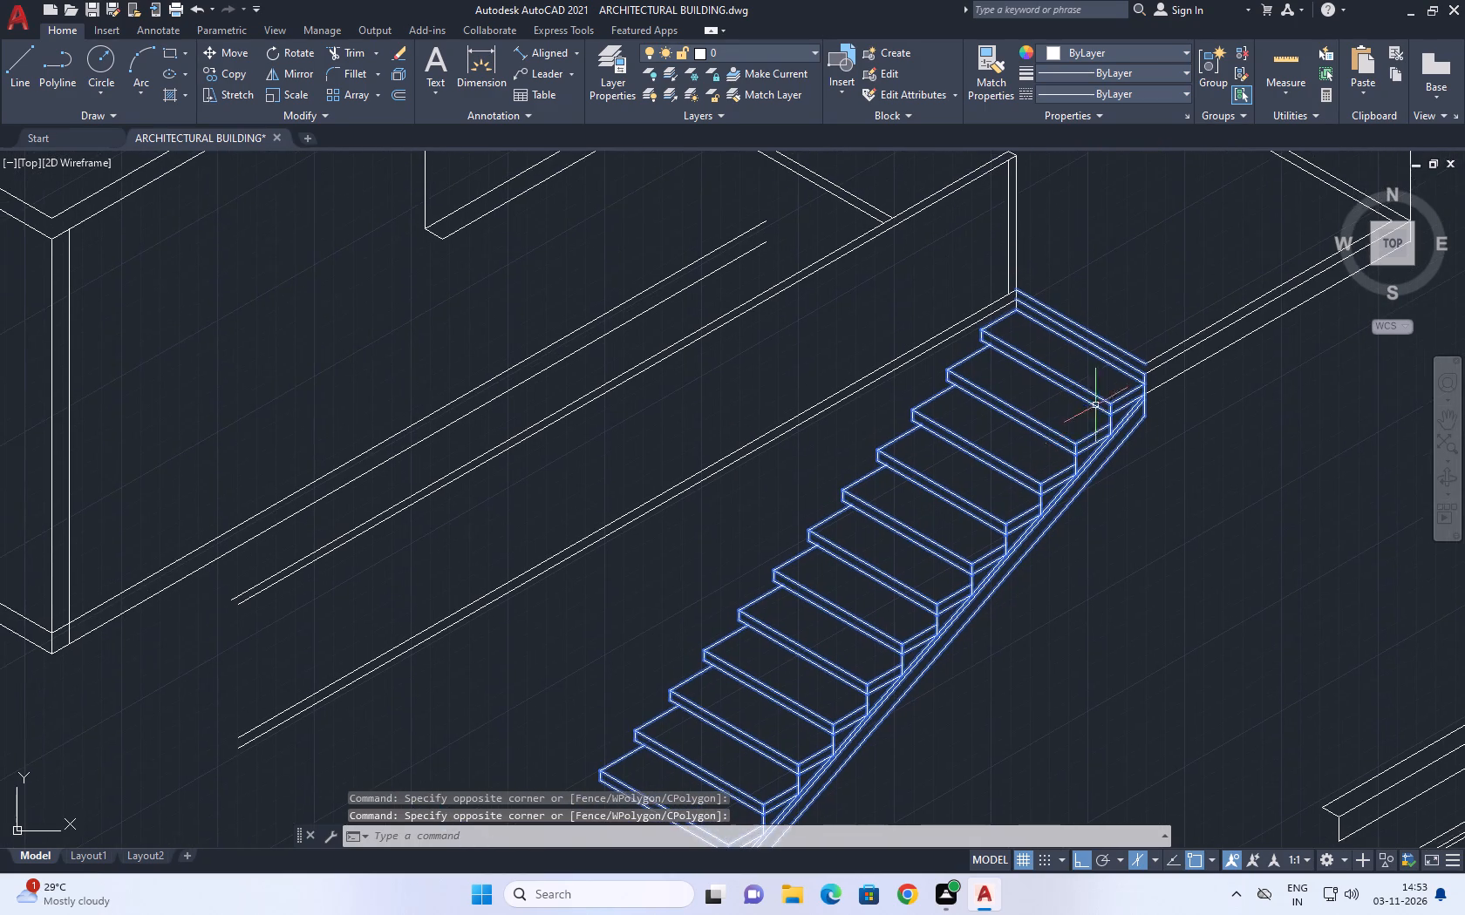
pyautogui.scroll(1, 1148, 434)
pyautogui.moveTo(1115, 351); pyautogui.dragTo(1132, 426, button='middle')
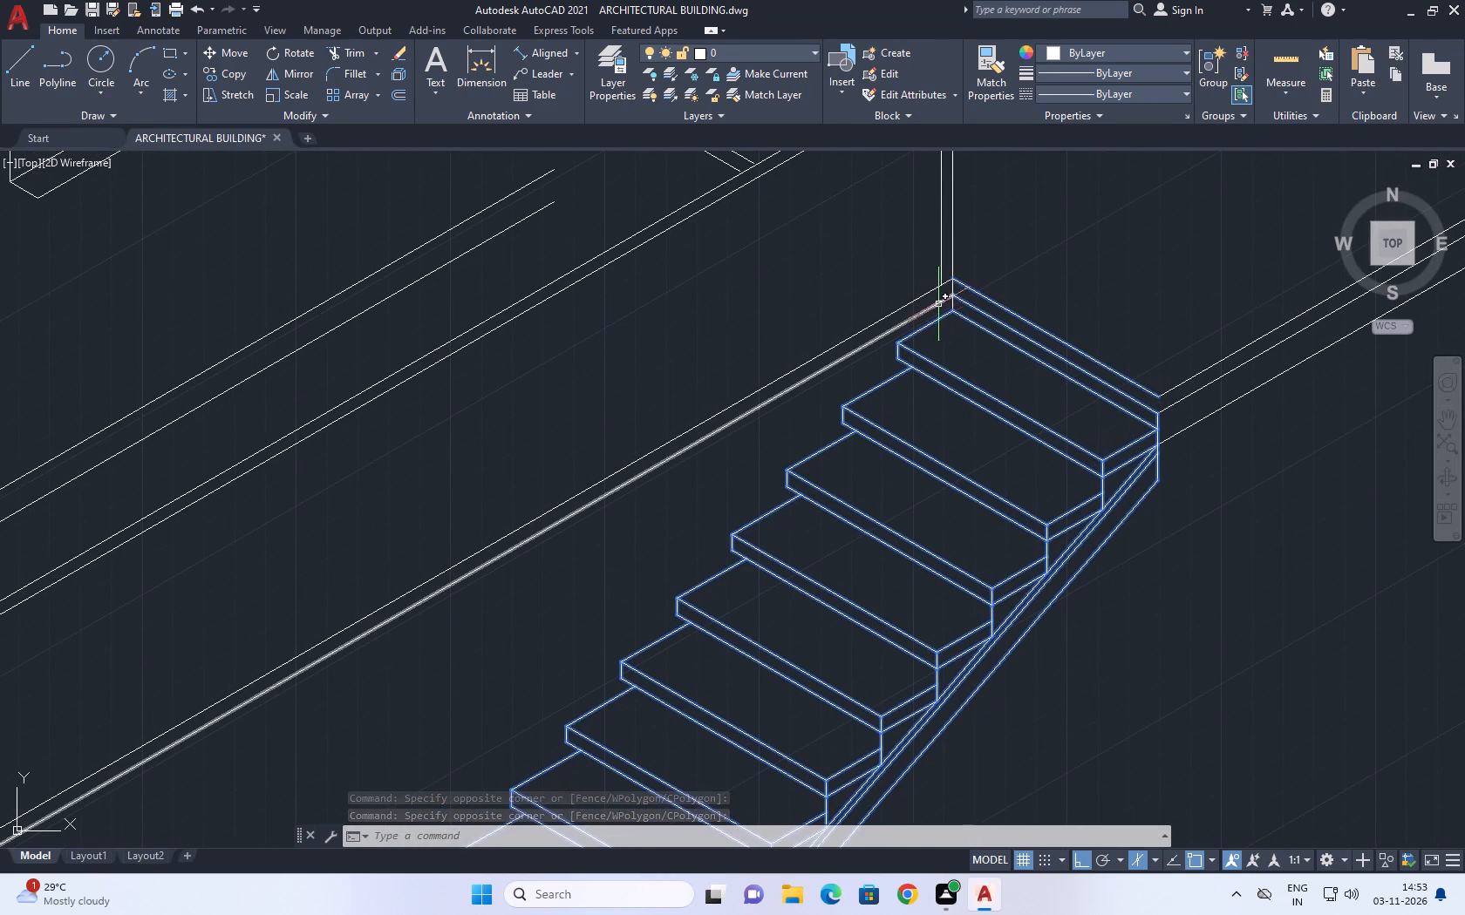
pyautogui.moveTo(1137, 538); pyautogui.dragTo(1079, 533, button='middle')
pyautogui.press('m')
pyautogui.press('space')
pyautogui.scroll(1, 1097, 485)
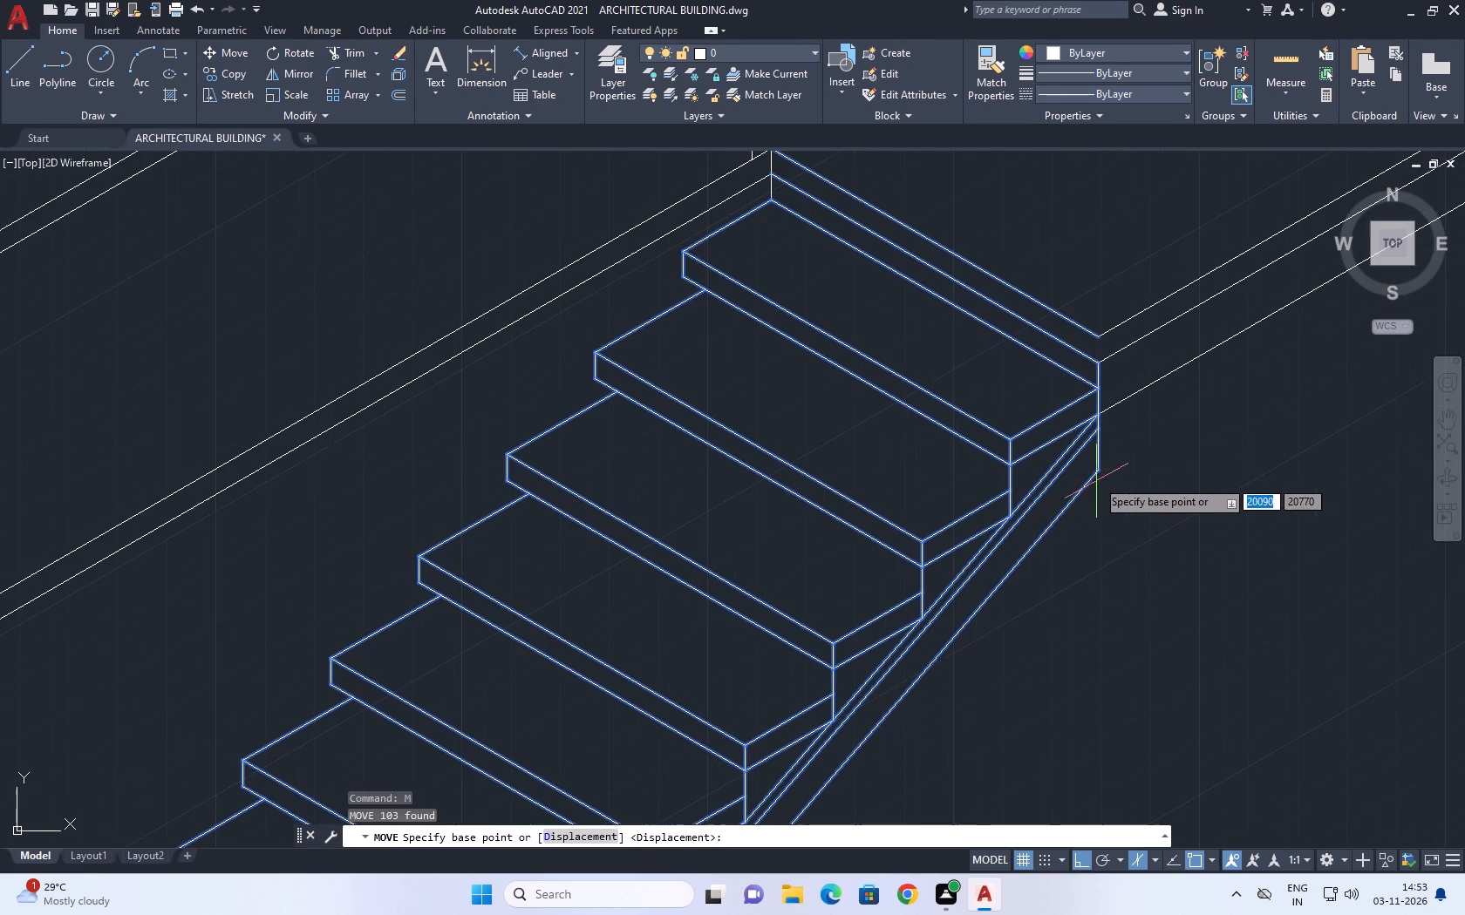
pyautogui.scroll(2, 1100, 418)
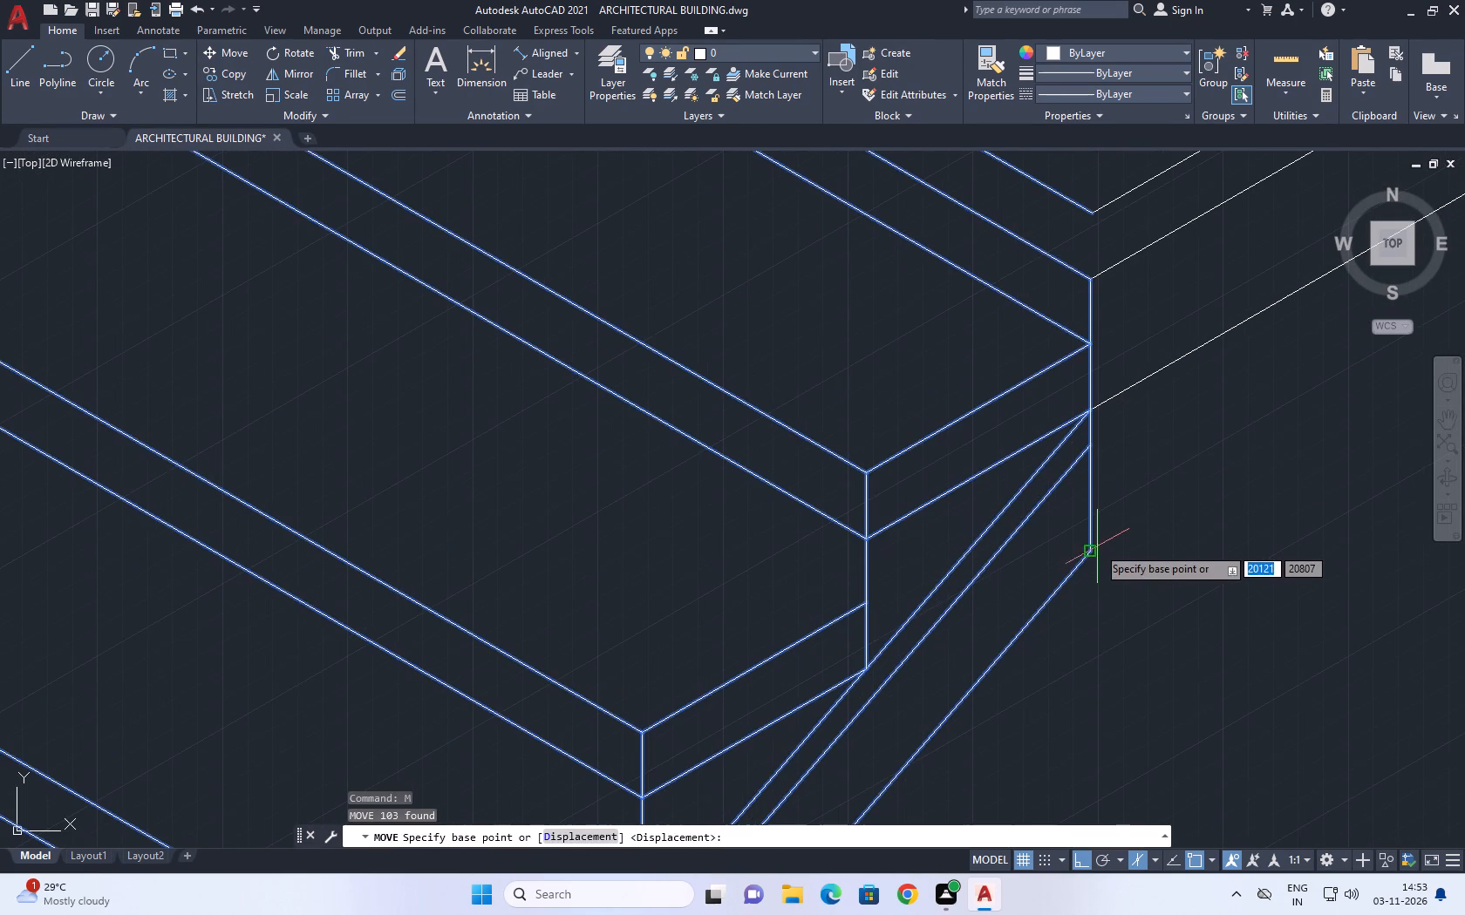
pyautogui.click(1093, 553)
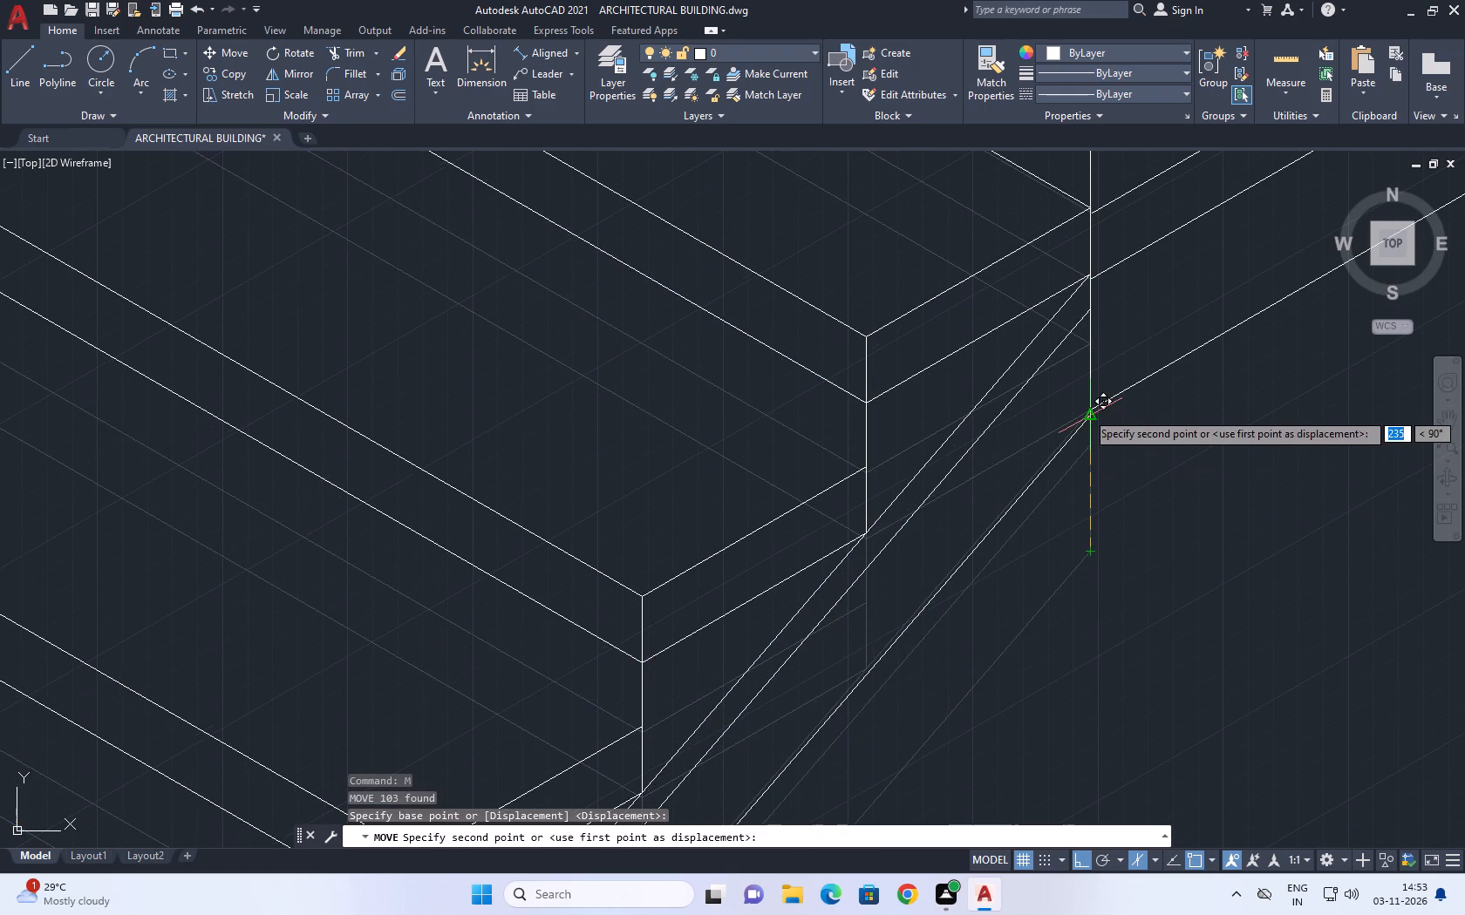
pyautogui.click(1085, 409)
# Examine how the moved stair flight fits against the slab corner and the adjoining wall.
pyautogui.scroll(-4, 1088, 473)
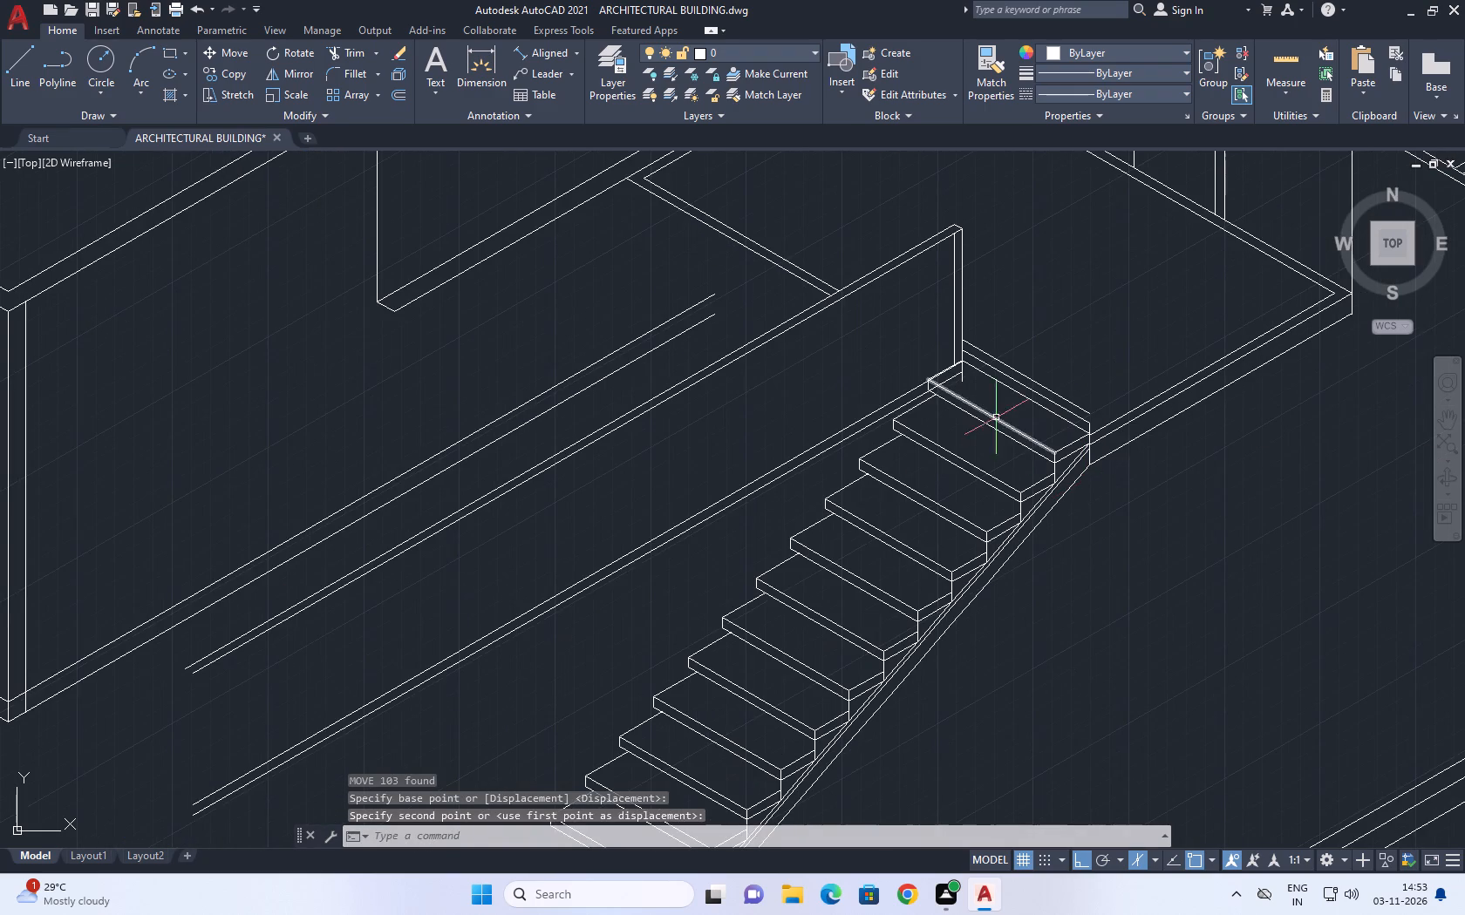
pyautogui.scroll(2, 937, 379)
pyautogui.moveTo(966, 367); pyautogui.dragTo(973, 406, button='middle')
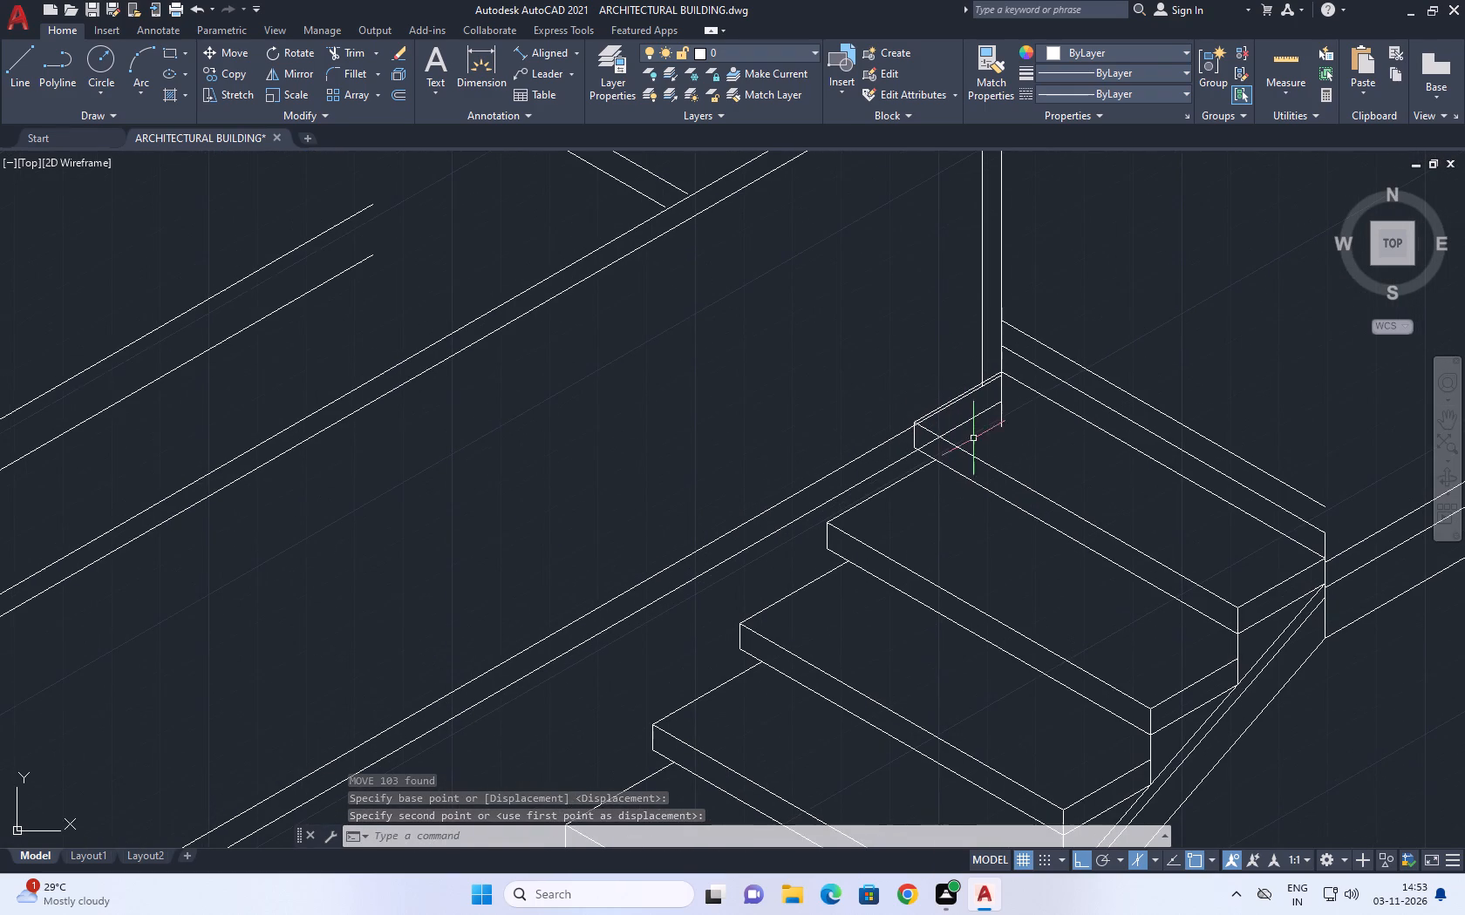
pyautogui.moveTo(1202, 410); pyautogui.dragTo(1082, 427, button='middle')
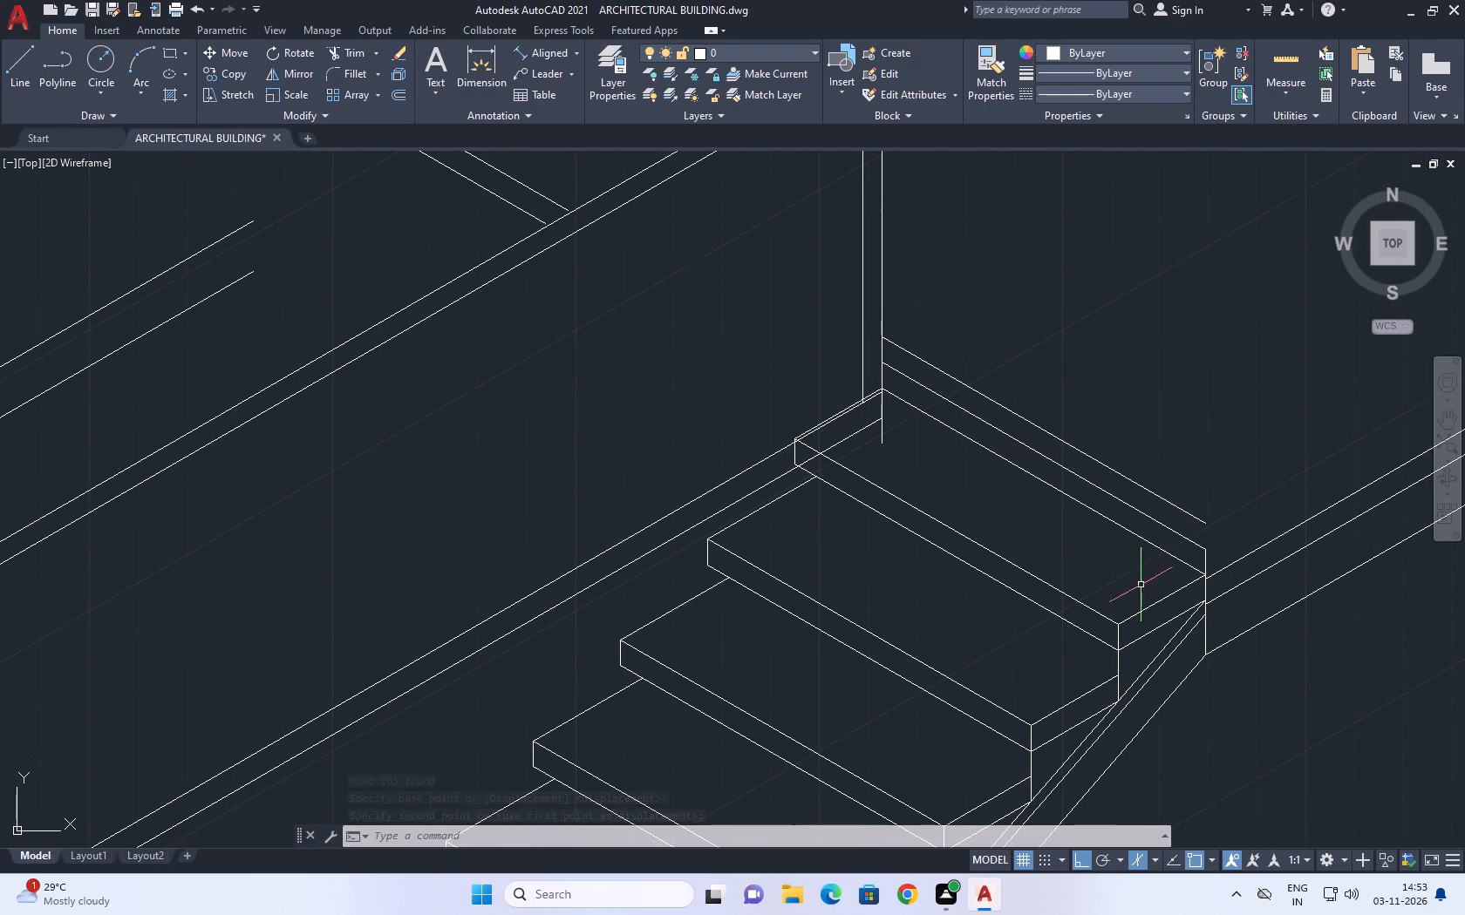
pyautogui.moveTo(1212, 550); pyautogui.dragTo(1147, 586, button='middle')
pyautogui.scroll(1, 1161, 637)
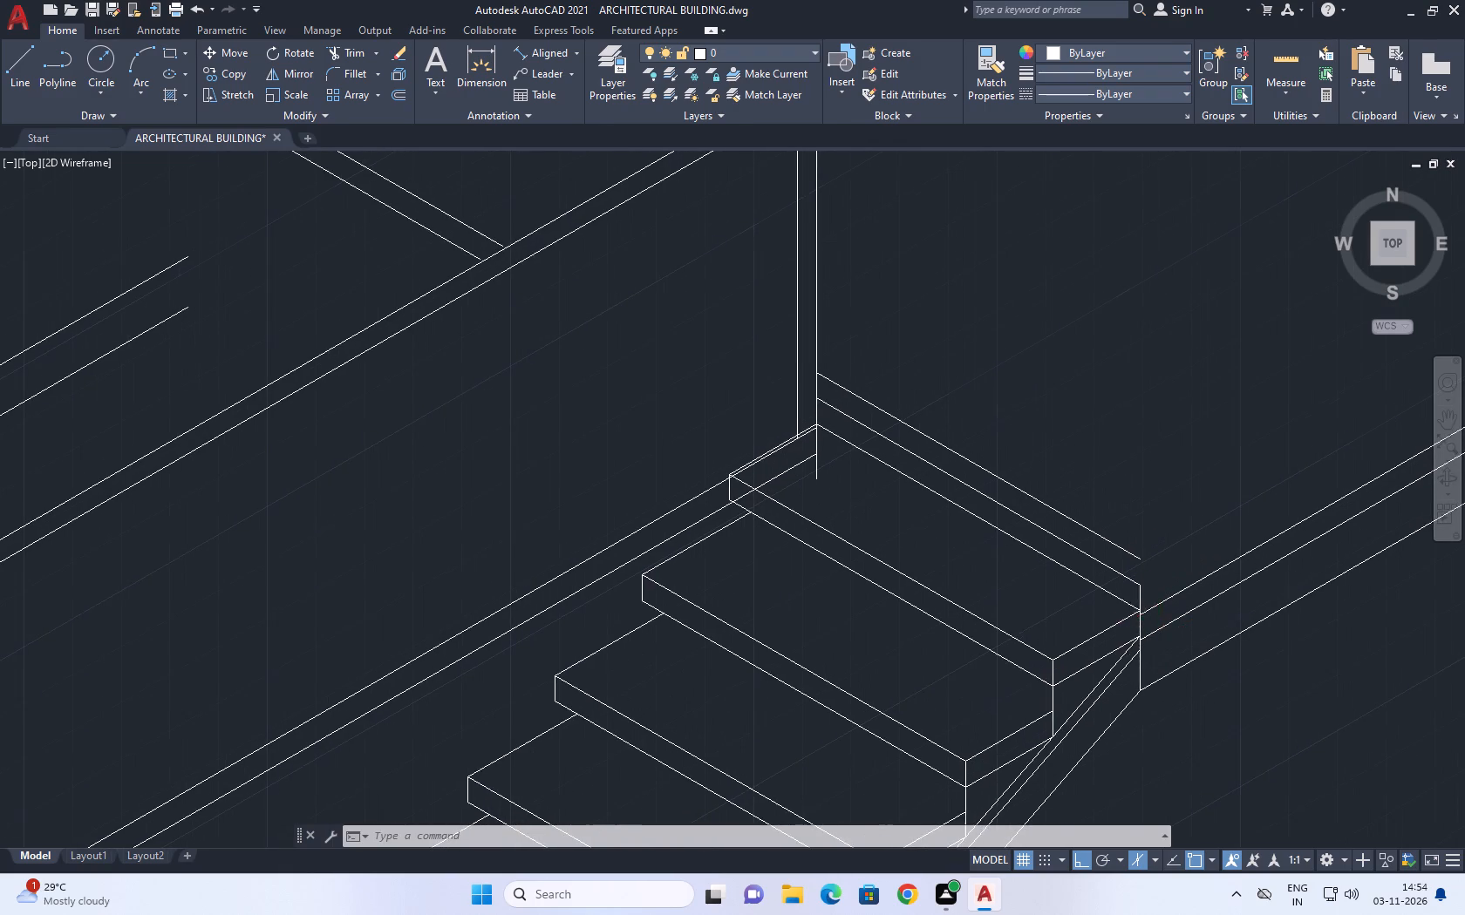
pyautogui.scroll(1, 1161, 637)
pyautogui.scroll(-1, 1158, 635)
pyautogui.moveTo(1158, 635); pyautogui.dragTo(1132, 505, button='middle')
pyautogui.scroll(-1, 1115, 440)
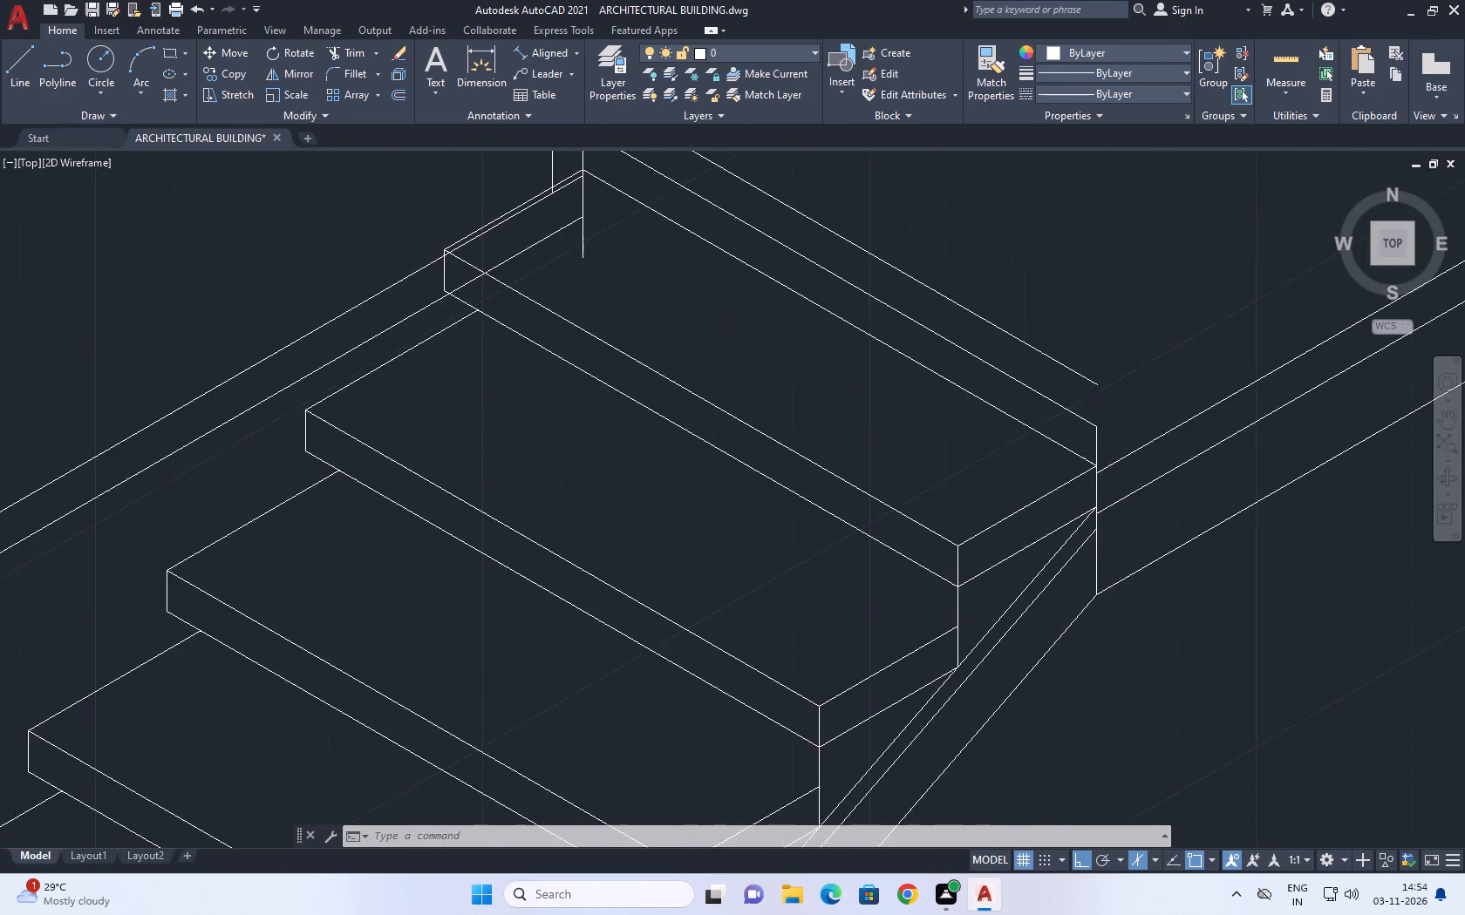
pyautogui.scroll(-1, 1115, 440)
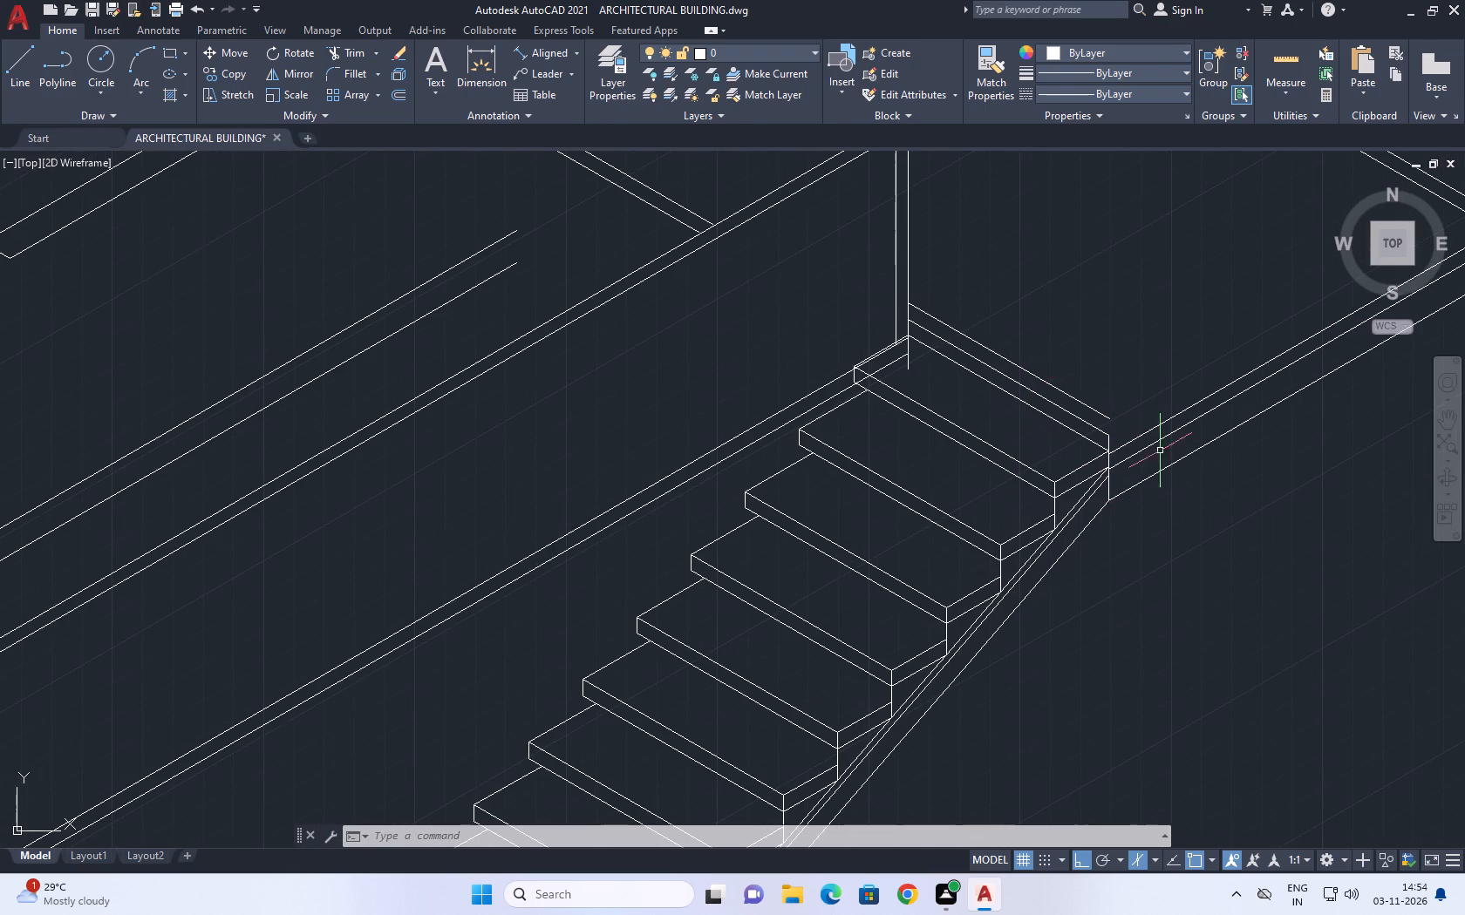
pyautogui.moveTo(1159, 450); pyautogui.dragTo(1112, 459, button='middle')
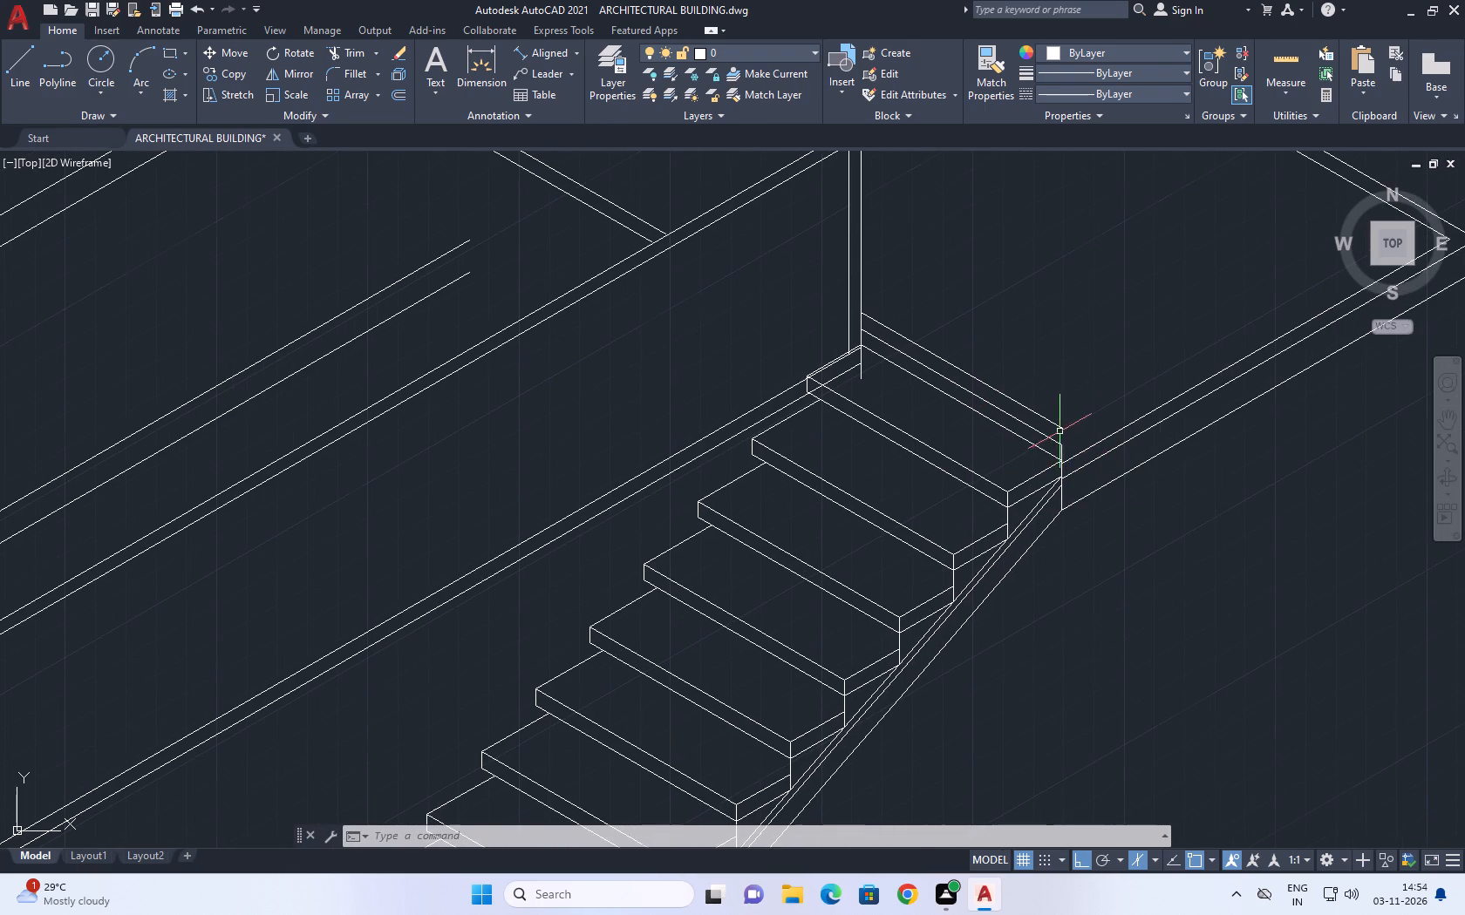
pyautogui.scroll(2, 1060, 432)
pyautogui.moveTo(1040, 482); pyautogui.dragTo(871, 553, button='middle')
pyautogui.scroll(-3, 836, 566)
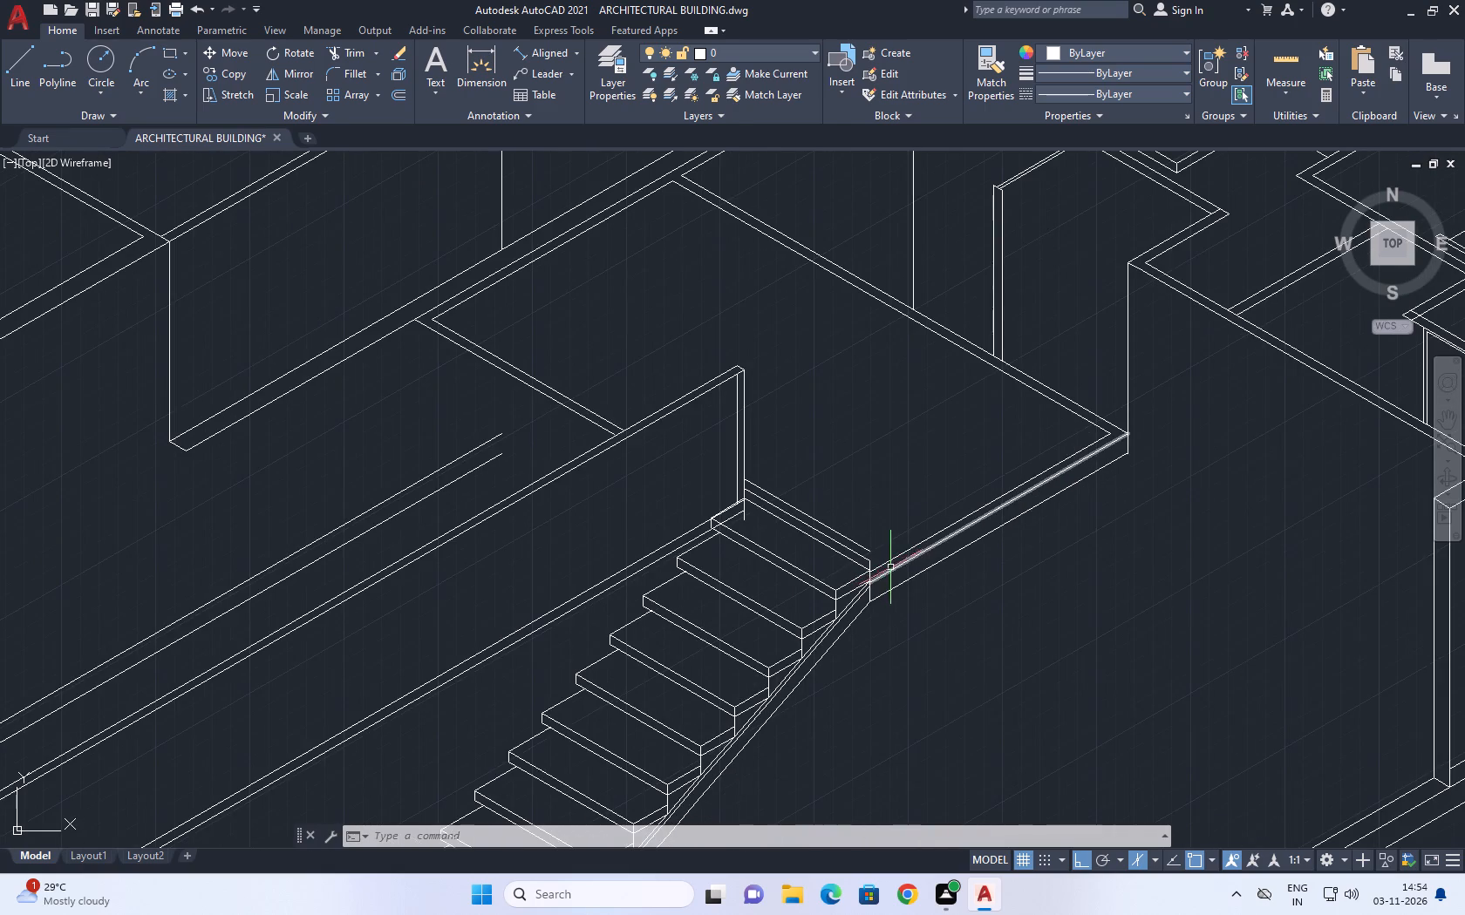
pyautogui.scroll(3, 864, 573)
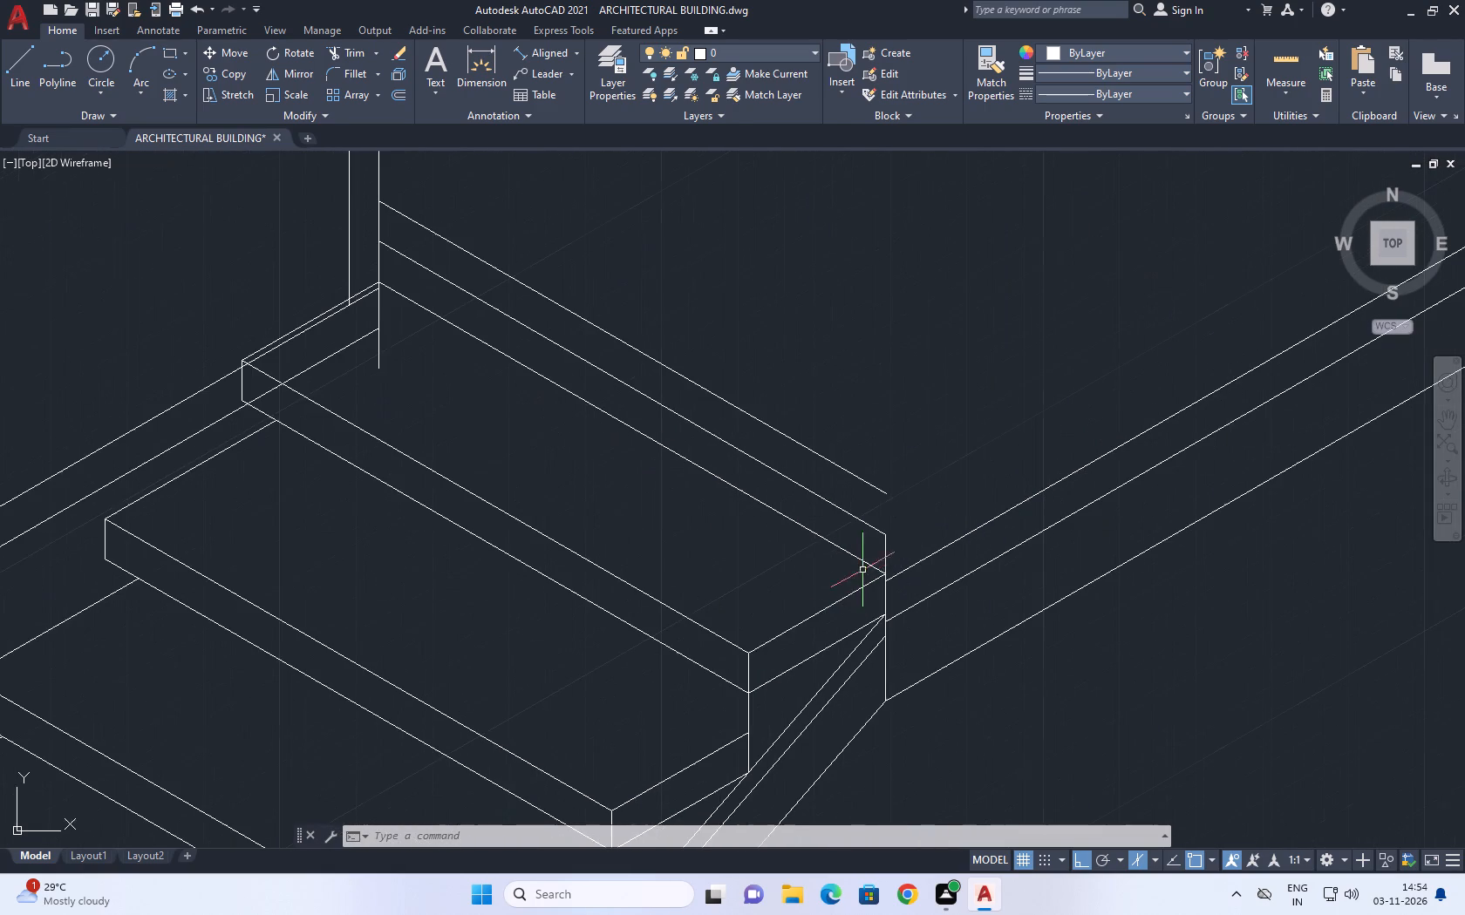
pyautogui.scroll(-6, 865, 550)
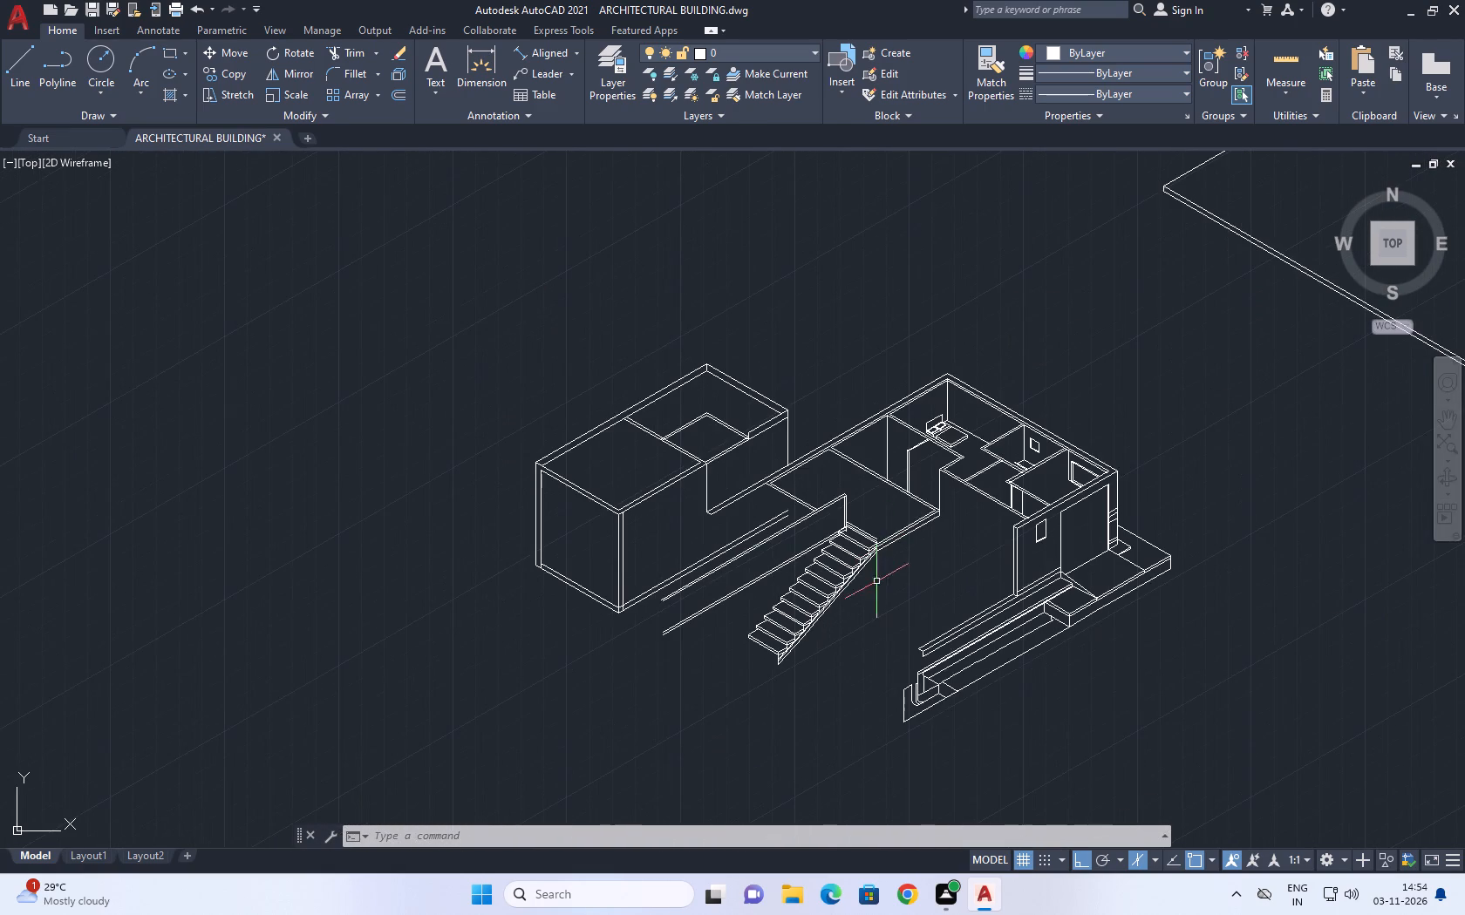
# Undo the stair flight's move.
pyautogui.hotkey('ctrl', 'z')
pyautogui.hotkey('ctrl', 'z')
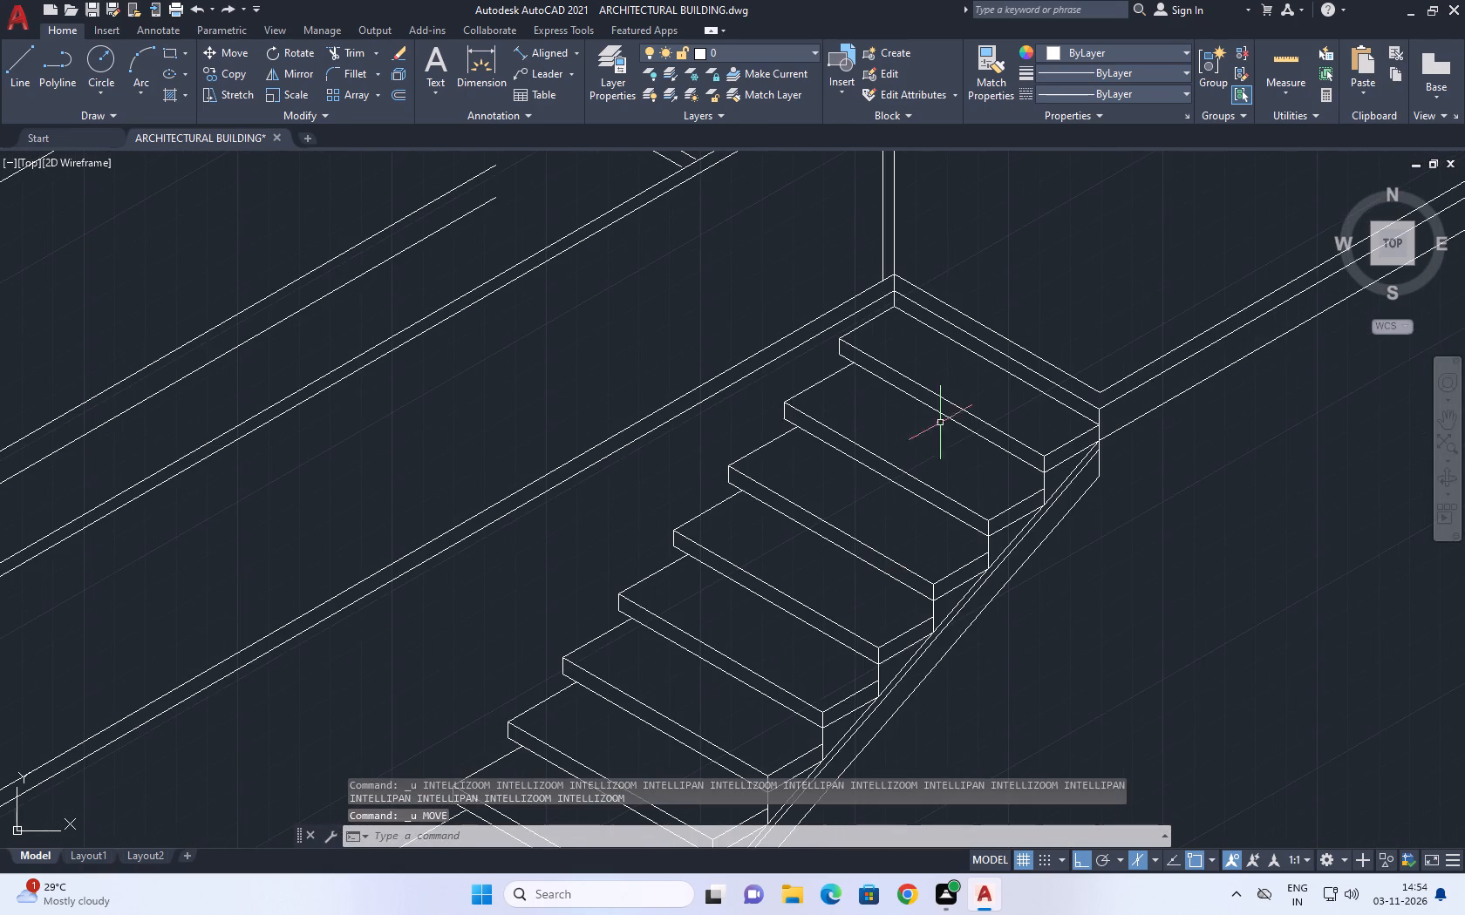
# Erase the two long parallel lines running from the wall's foot at the stair's top inner corner.
pyautogui.scroll(-2, 992, 332)
pyautogui.scroll(2, 1026, 376)
pyautogui.moveTo(1066, 326); pyautogui.dragTo(1028, 318, button='middle')
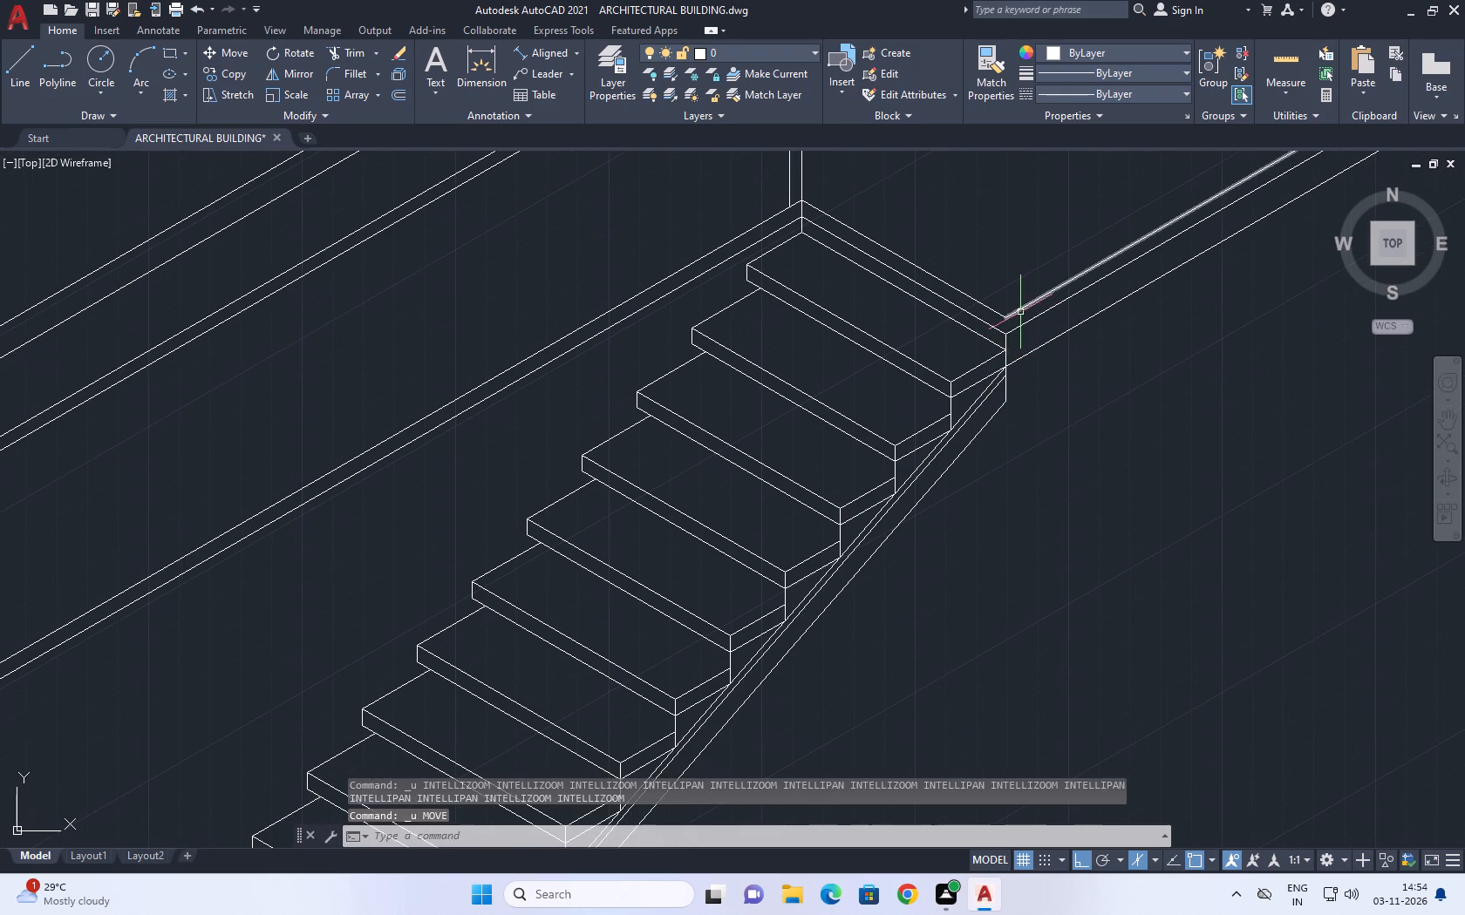
pyautogui.scroll(-2, 916, 254)
pyautogui.scroll(3, 903, 241)
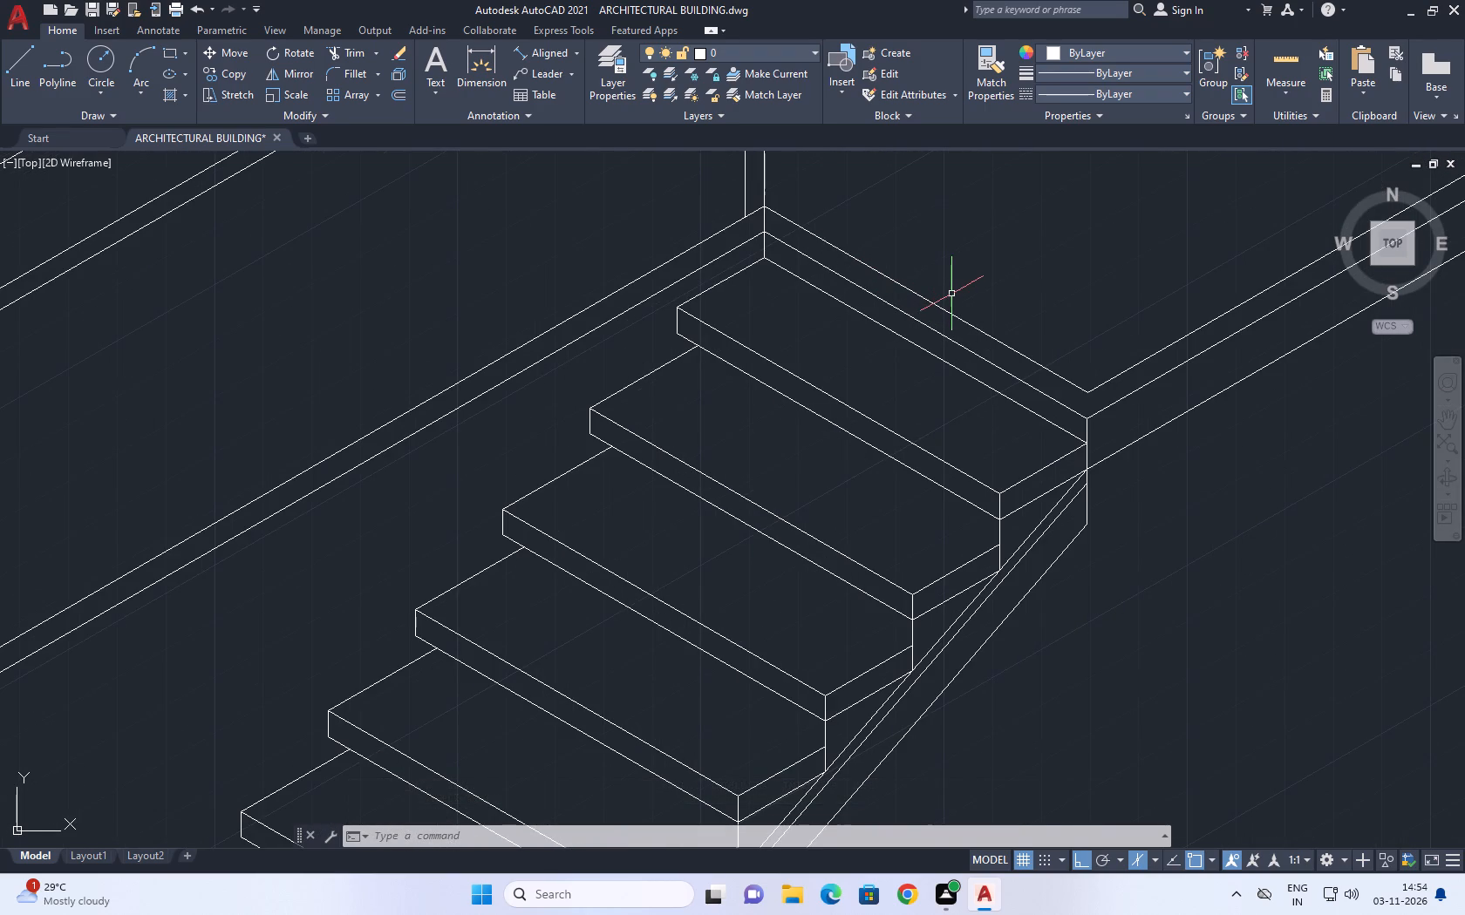
pyautogui.click(705, 279)
pyautogui.click(672, 228)
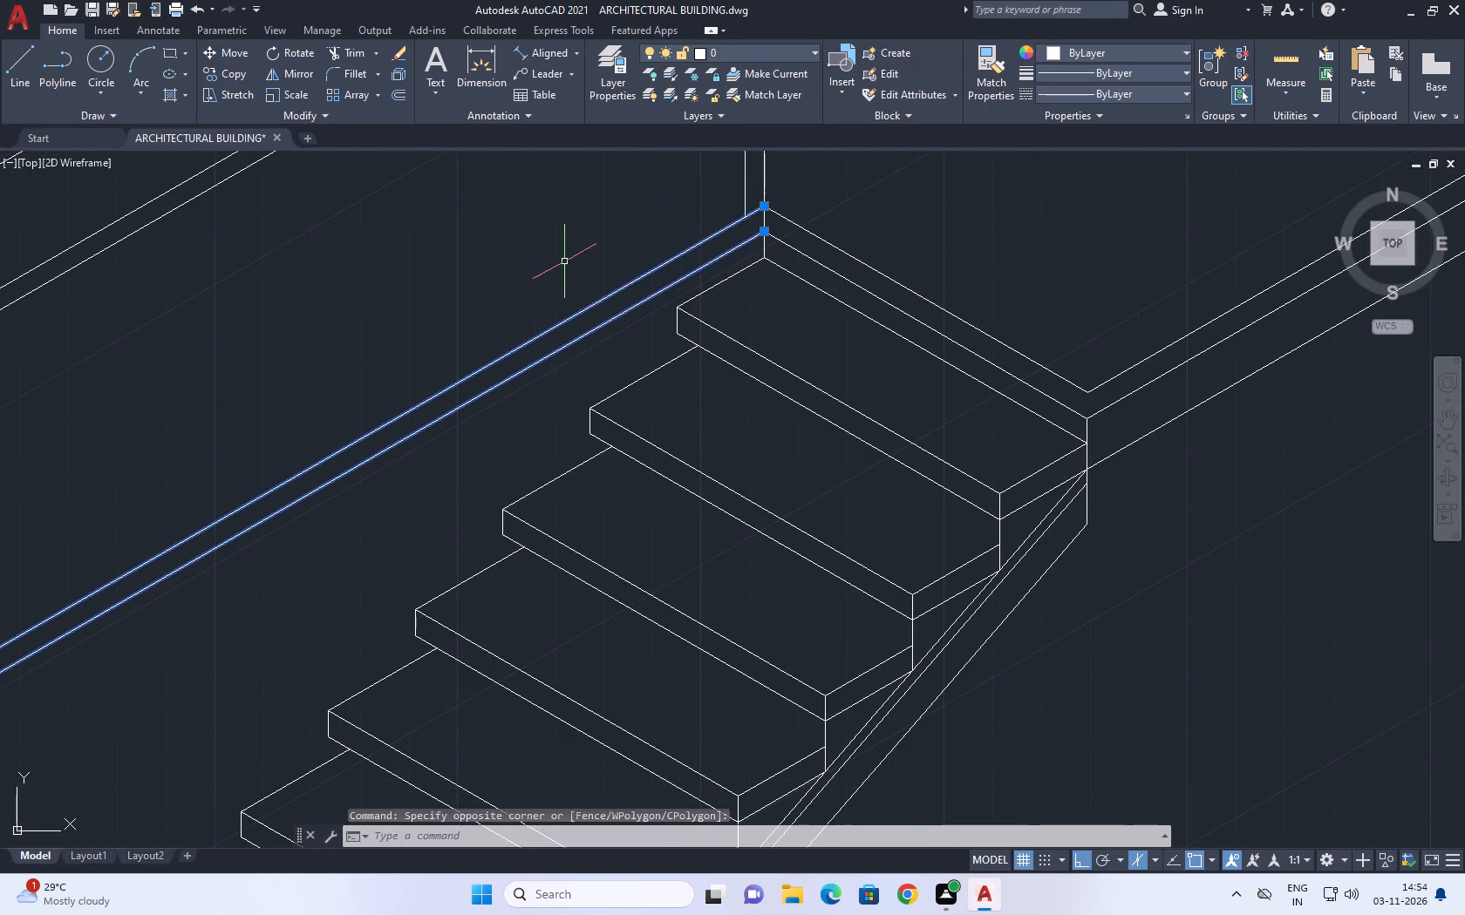
pyautogui.moveTo(564, 261); pyautogui.dragTo(559, 225, button='right')
pyautogui.click(628, 330)
# Move the whole stair flight straight up so its lowest corner at the slab end meets the end of the slab's lower edge.
pyautogui.scroll(-2, 801, 378)
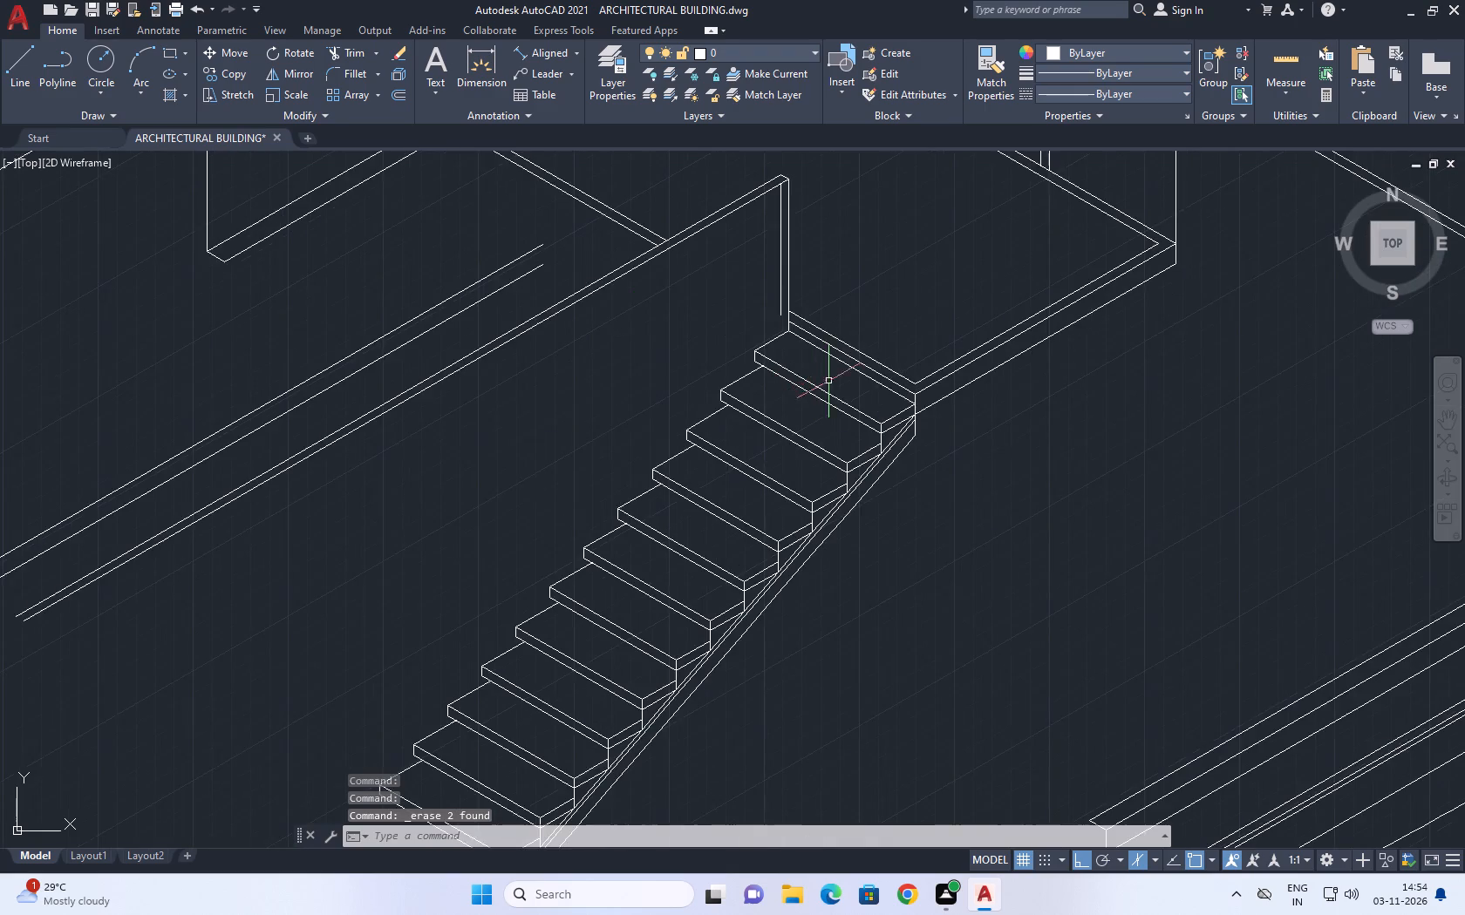
pyautogui.moveTo(842, 394); pyautogui.dragTo(853, 323, button='middle')
pyautogui.scroll(-1, 651, 342)
pyautogui.click(682, 252)
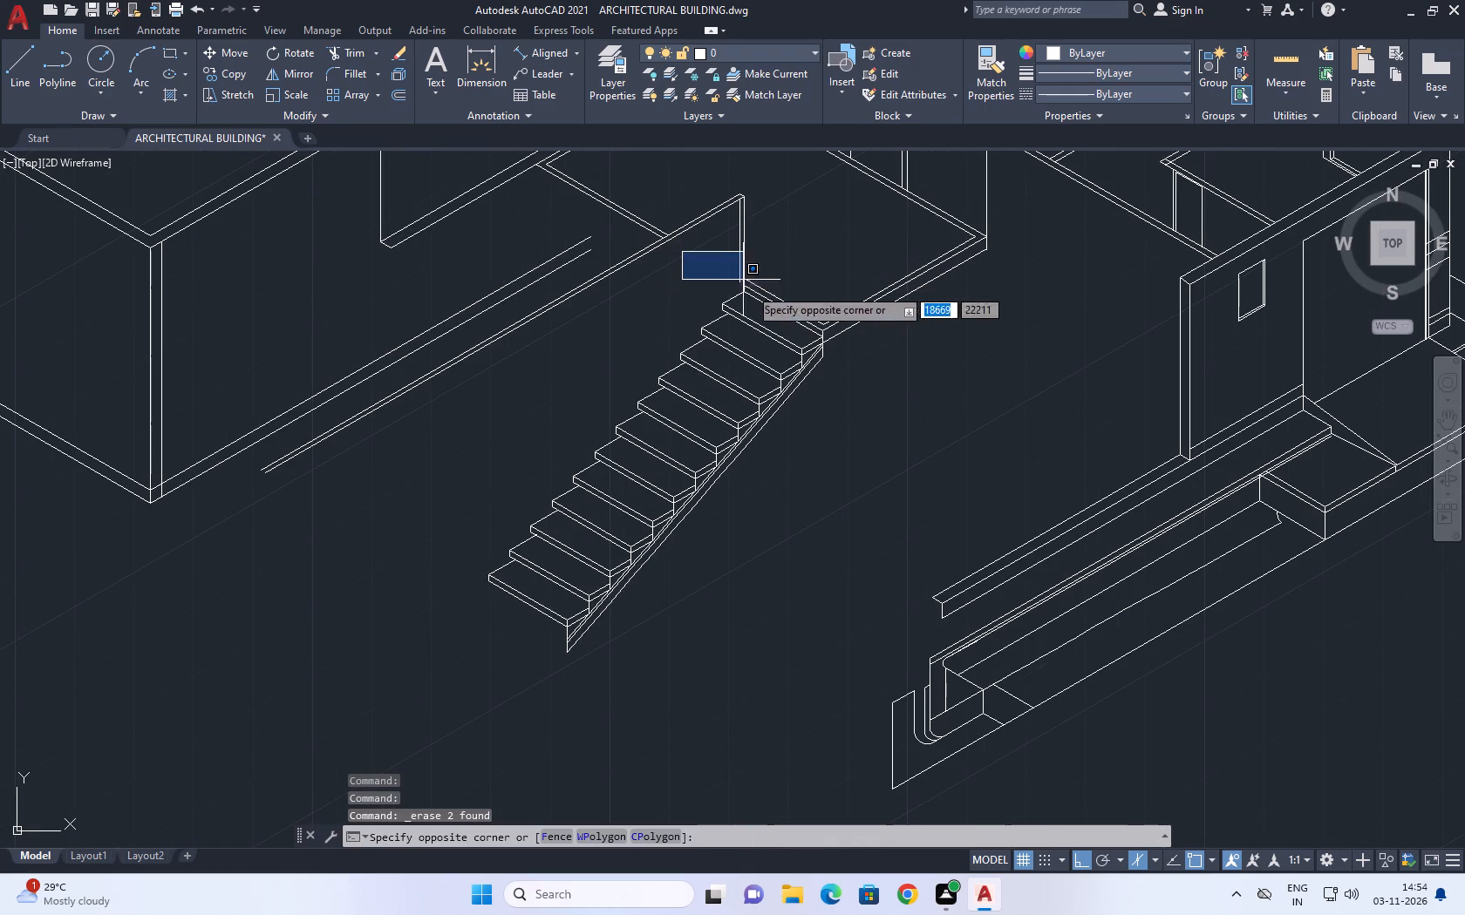
pyautogui.click(839, 457)
pyautogui.click(599, 313)
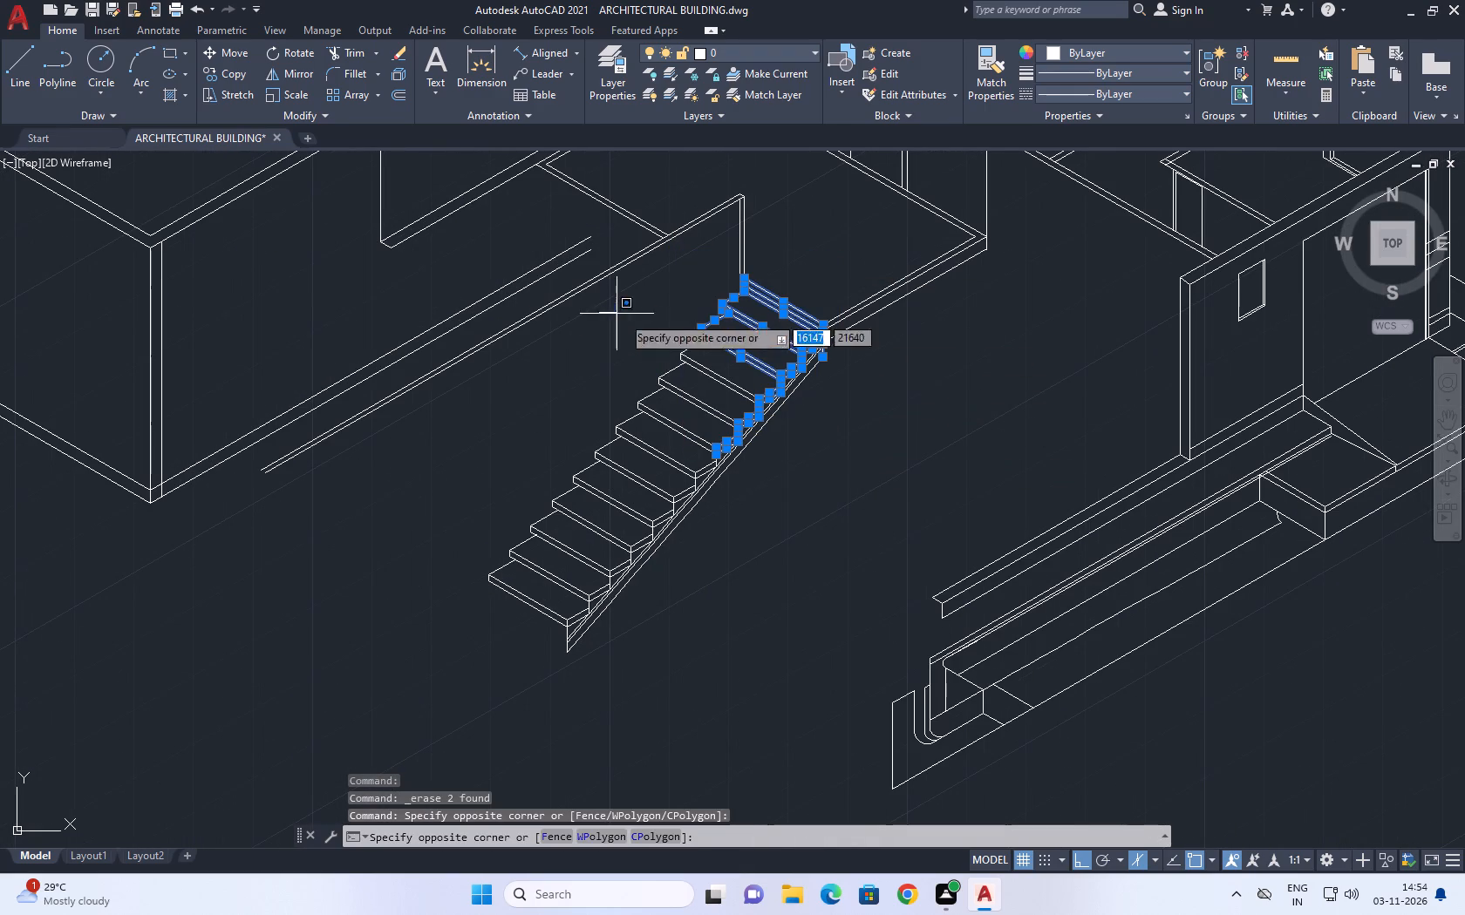
pyautogui.click(839, 537)
pyautogui.click(504, 417)
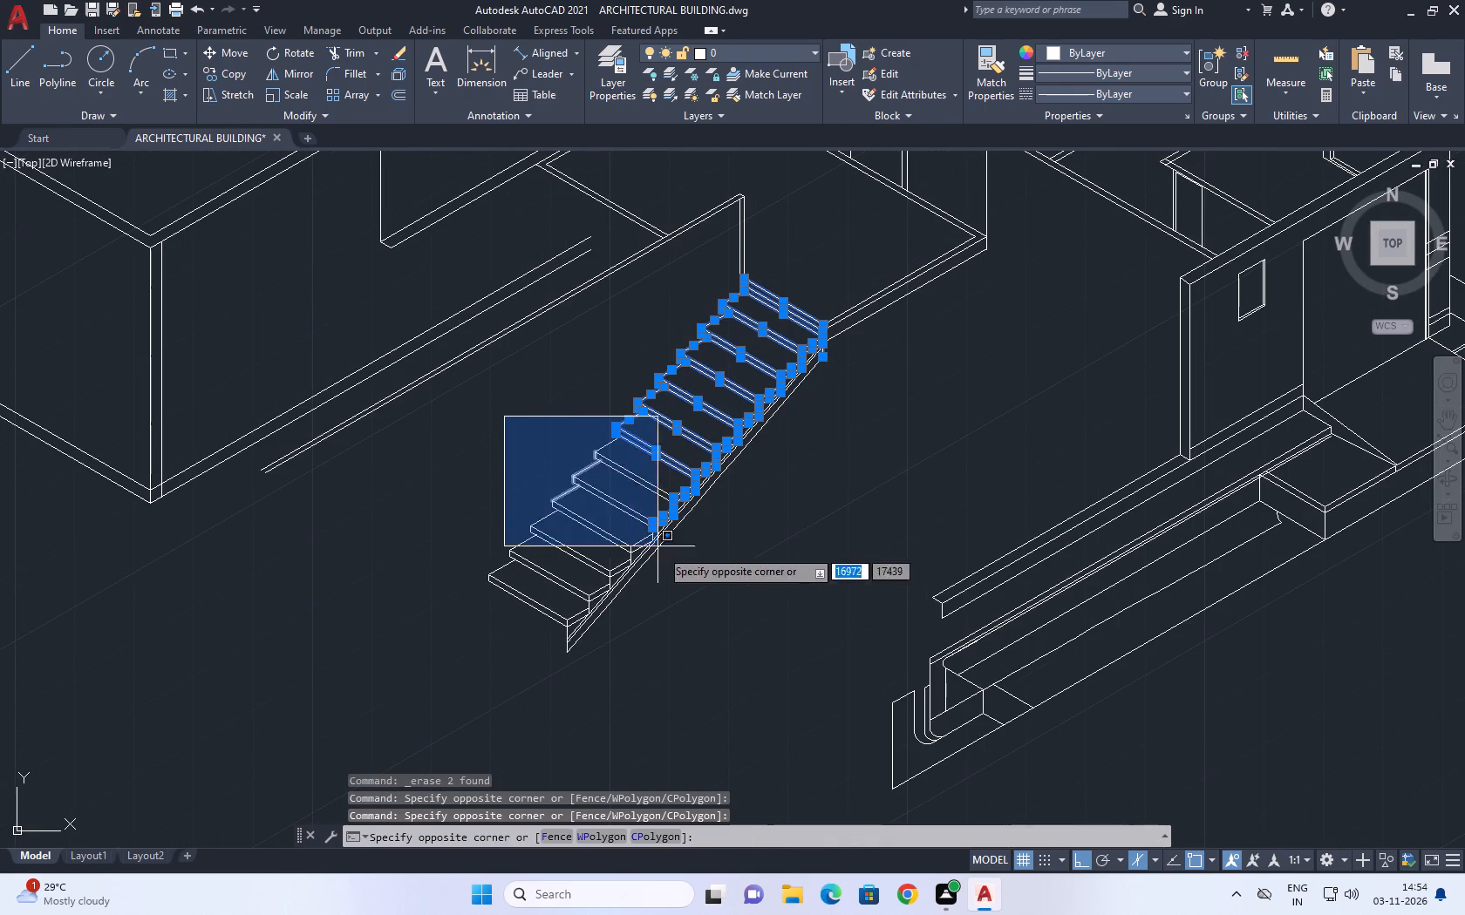
pyautogui.moveTo(696, 595); pyautogui.dragTo(720, 650)
pyautogui.click(433, 458)
pyautogui.moveTo(646, 672); pyautogui.dragTo(651, 683)
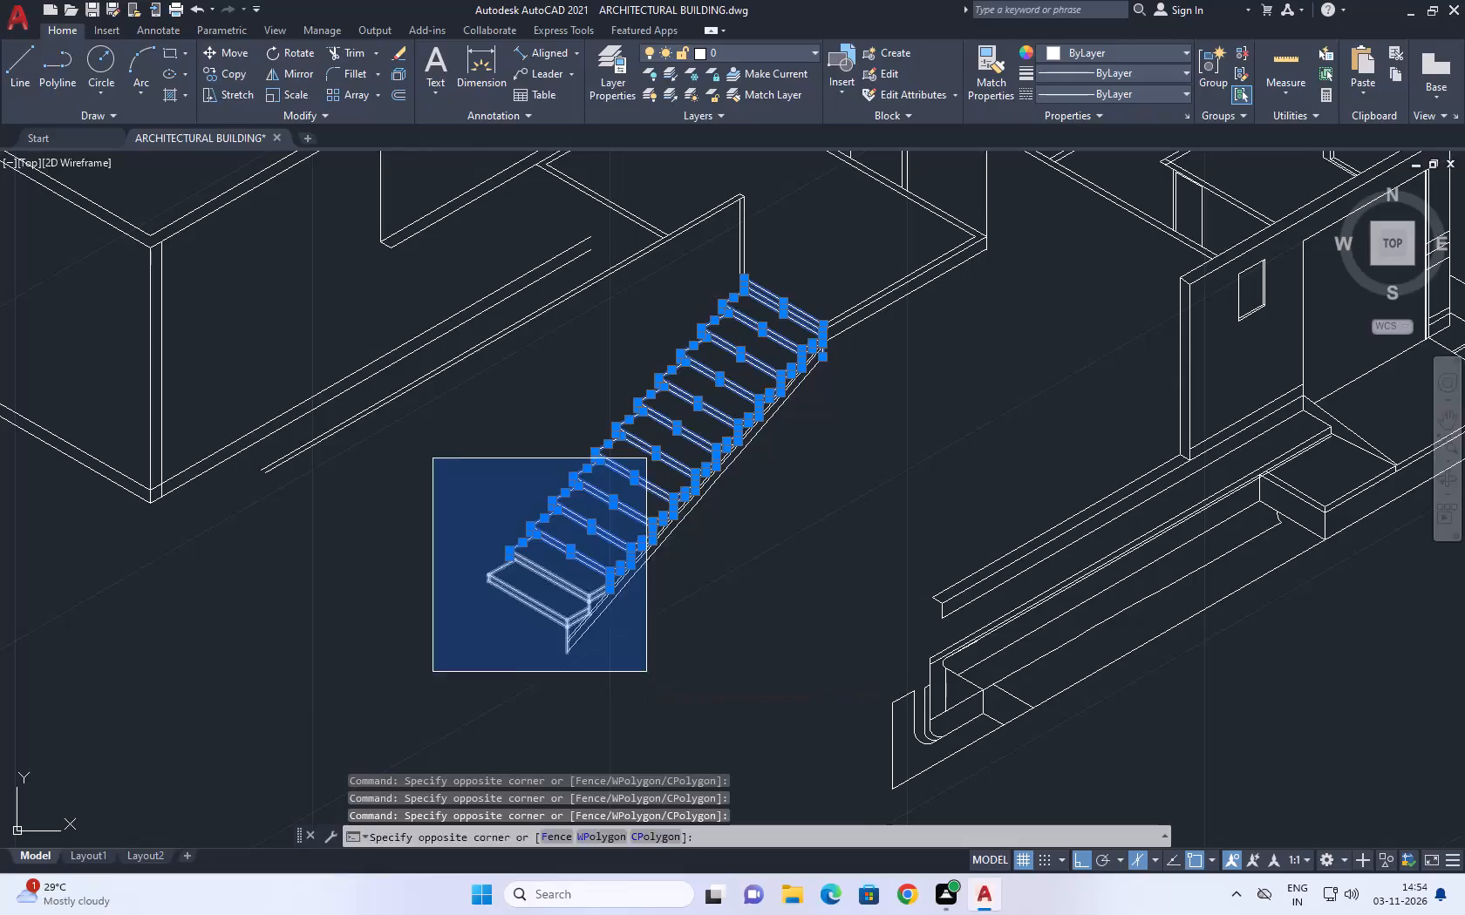
pyautogui.moveTo(651, 683); pyautogui.dragTo(651, 687)
pyautogui.click(686, 620)
pyautogui.click(529, 486)
pyautogui.scroll(2, 811, 348)
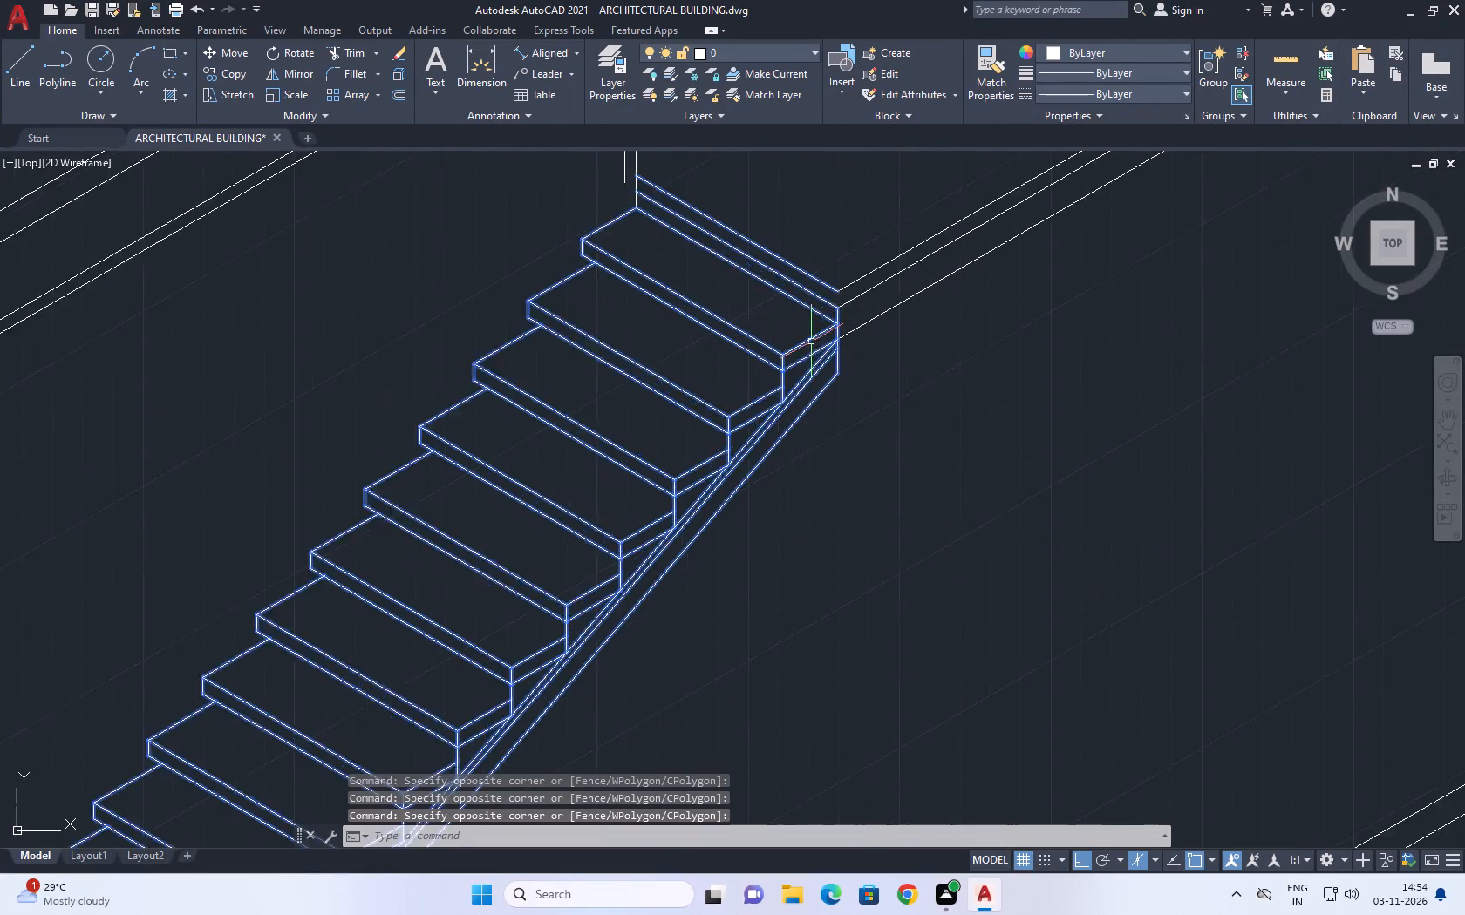
pyautogui.scroll(1, 811, 342)
pyautogui.moveTo(879, 369); pyautogui.dragTo(912, 492, button='middle')
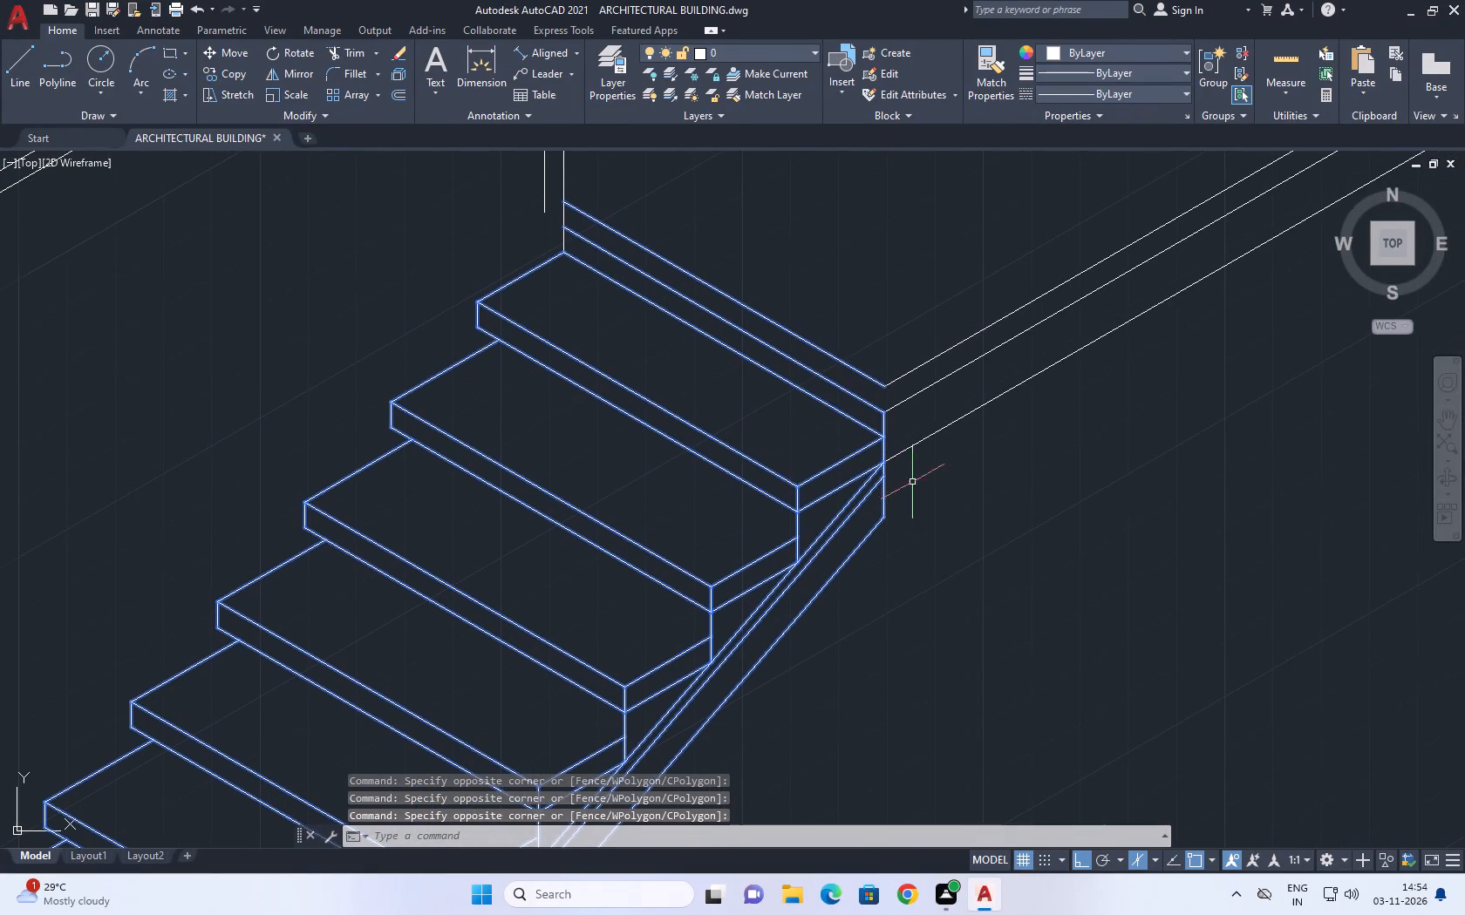
pyautogui.click(226, 58)
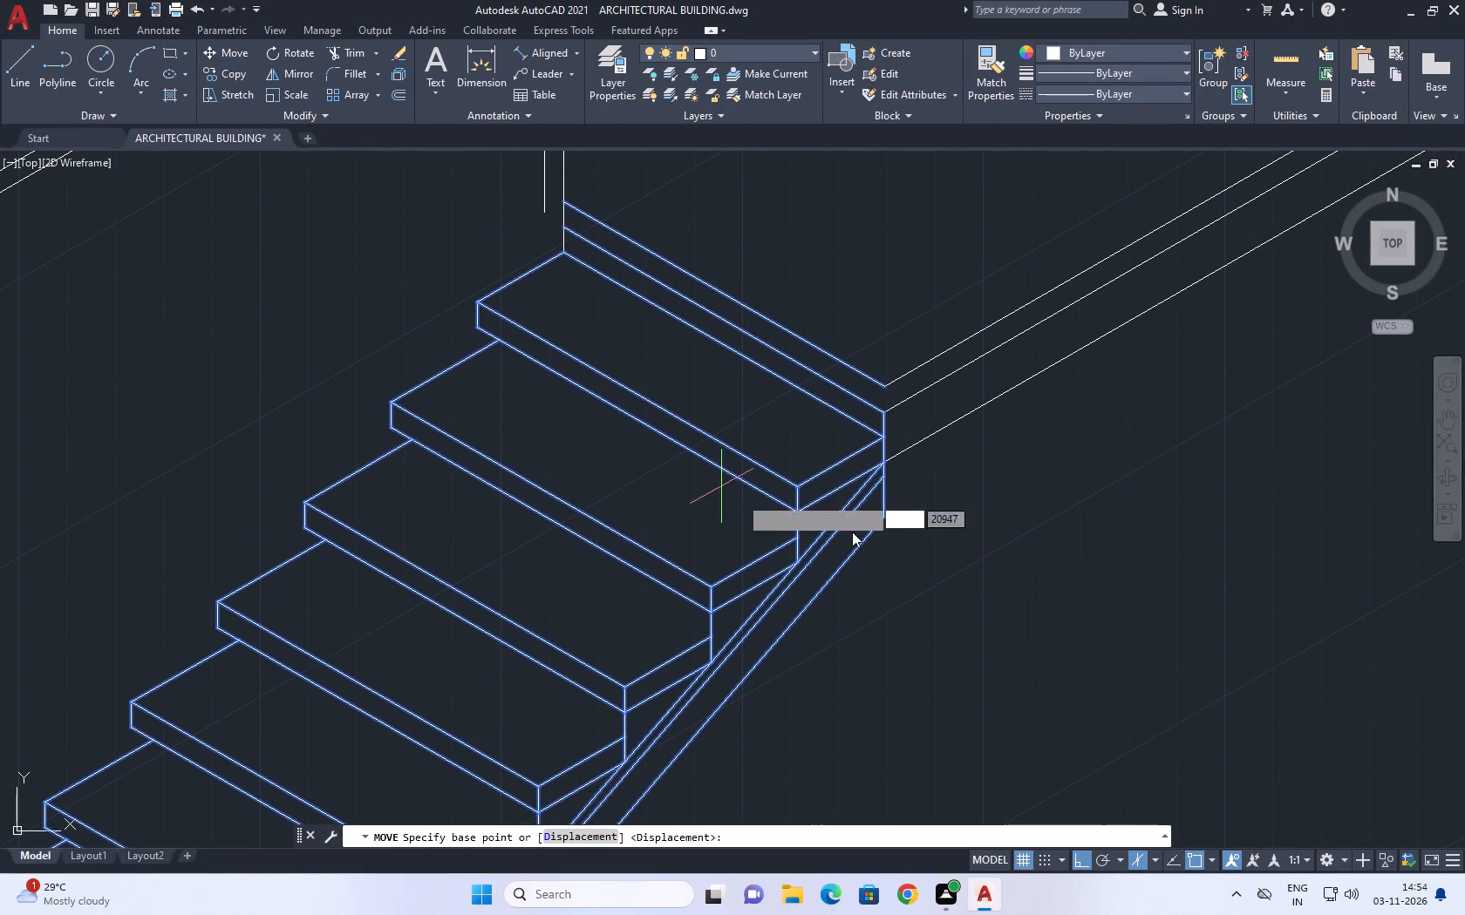
pyautogui.scroll(2, 907, 527)
pyautogui.click(861, 510)
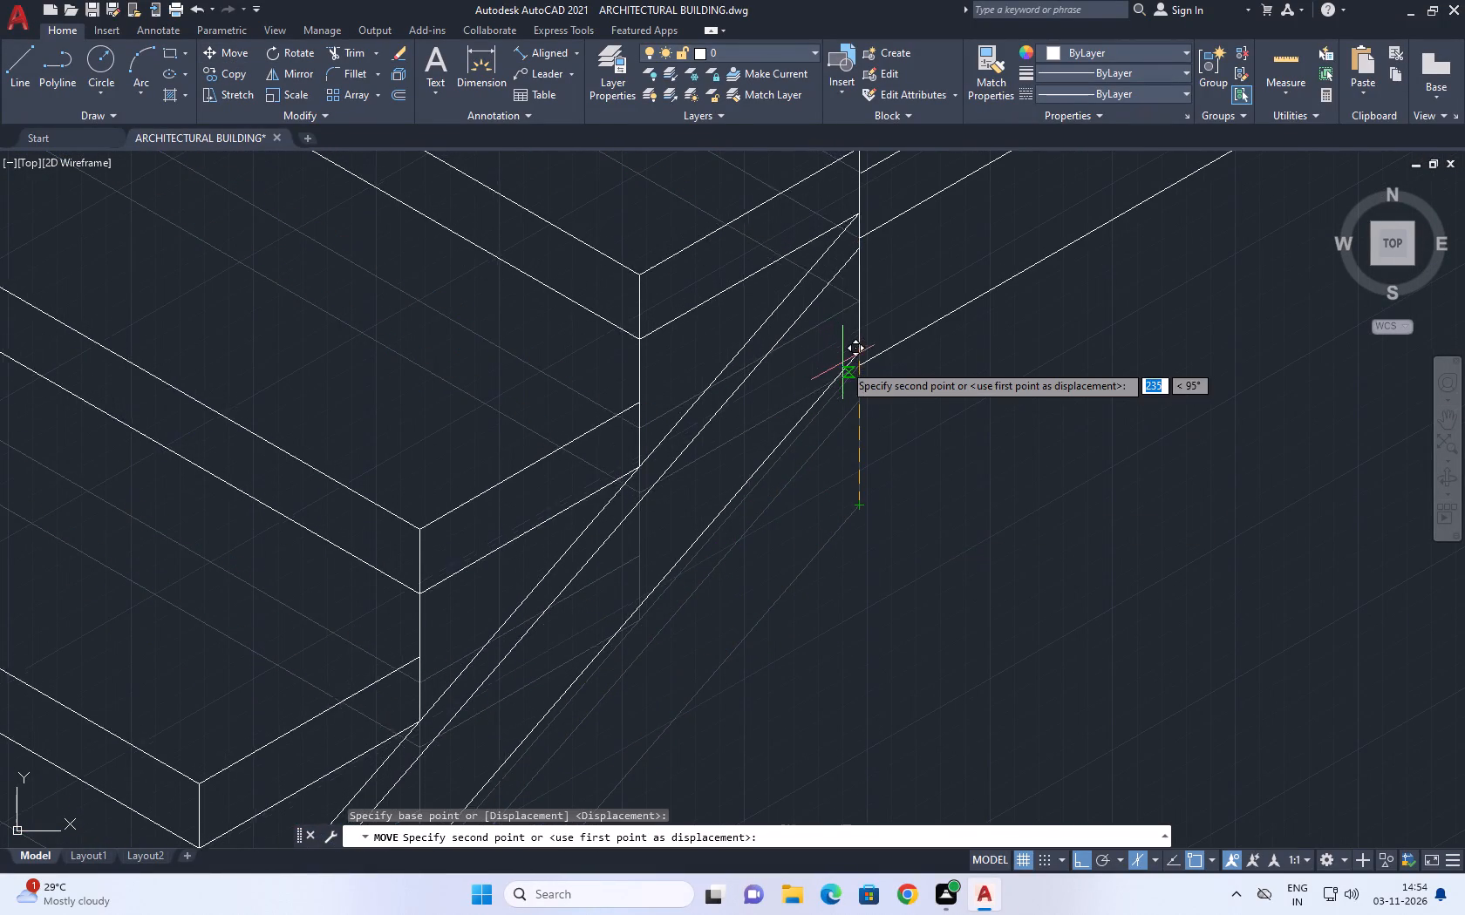
pyautogui.click(857, 363)
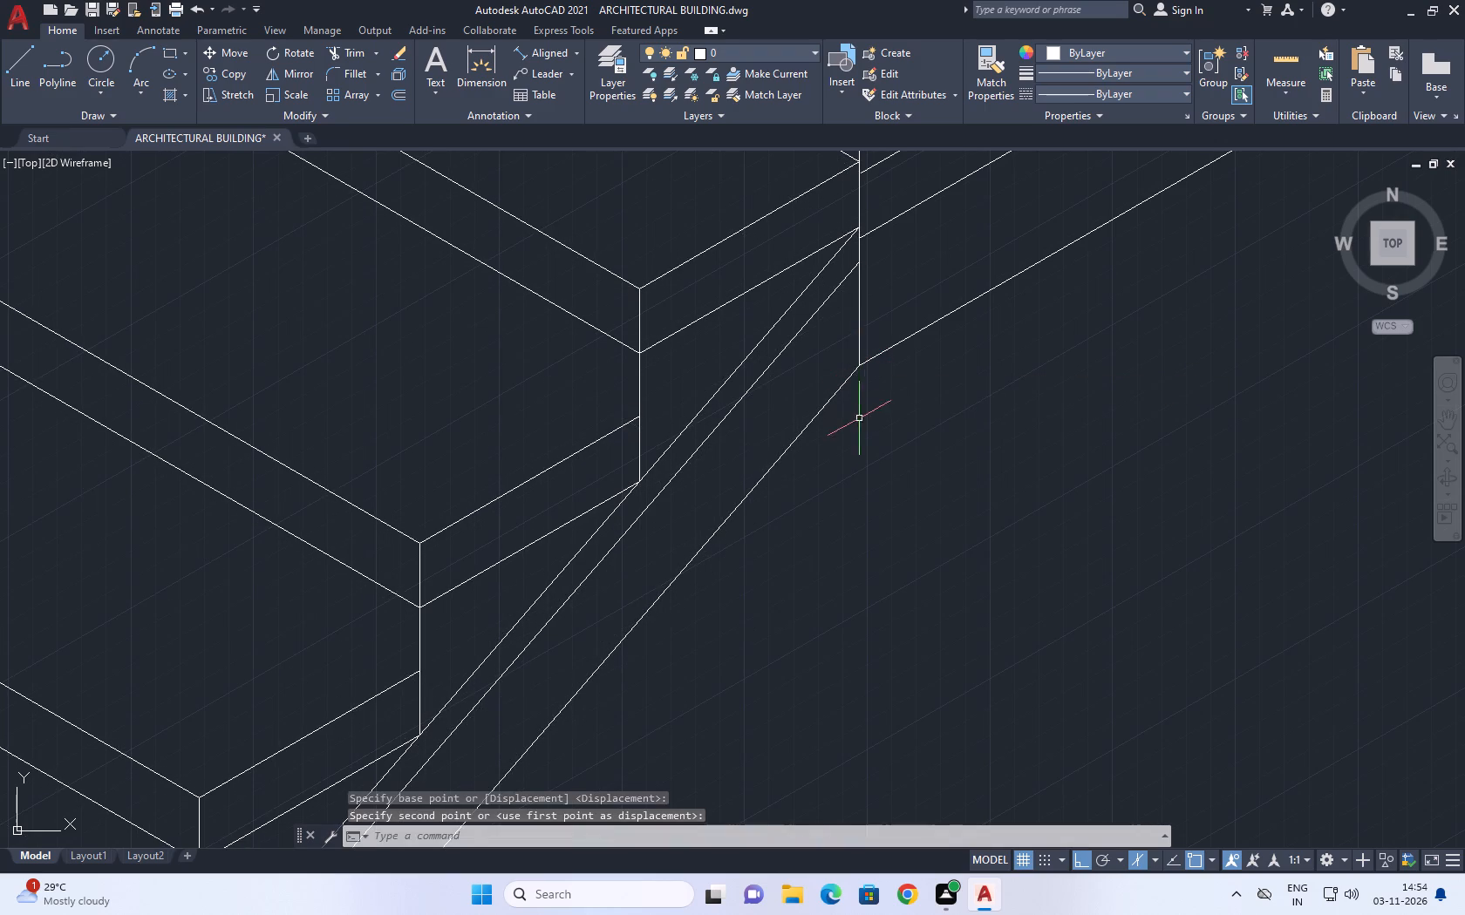
# Move the whole stair flight slightly down so the top tread's outer back corner meets the end of the slab's inner edge line.
pyautogui.scroll(-2, 858, 423)
pyautogui.moveTo(923, 337); pyautogui.dragTo(840, 494, button='middle')
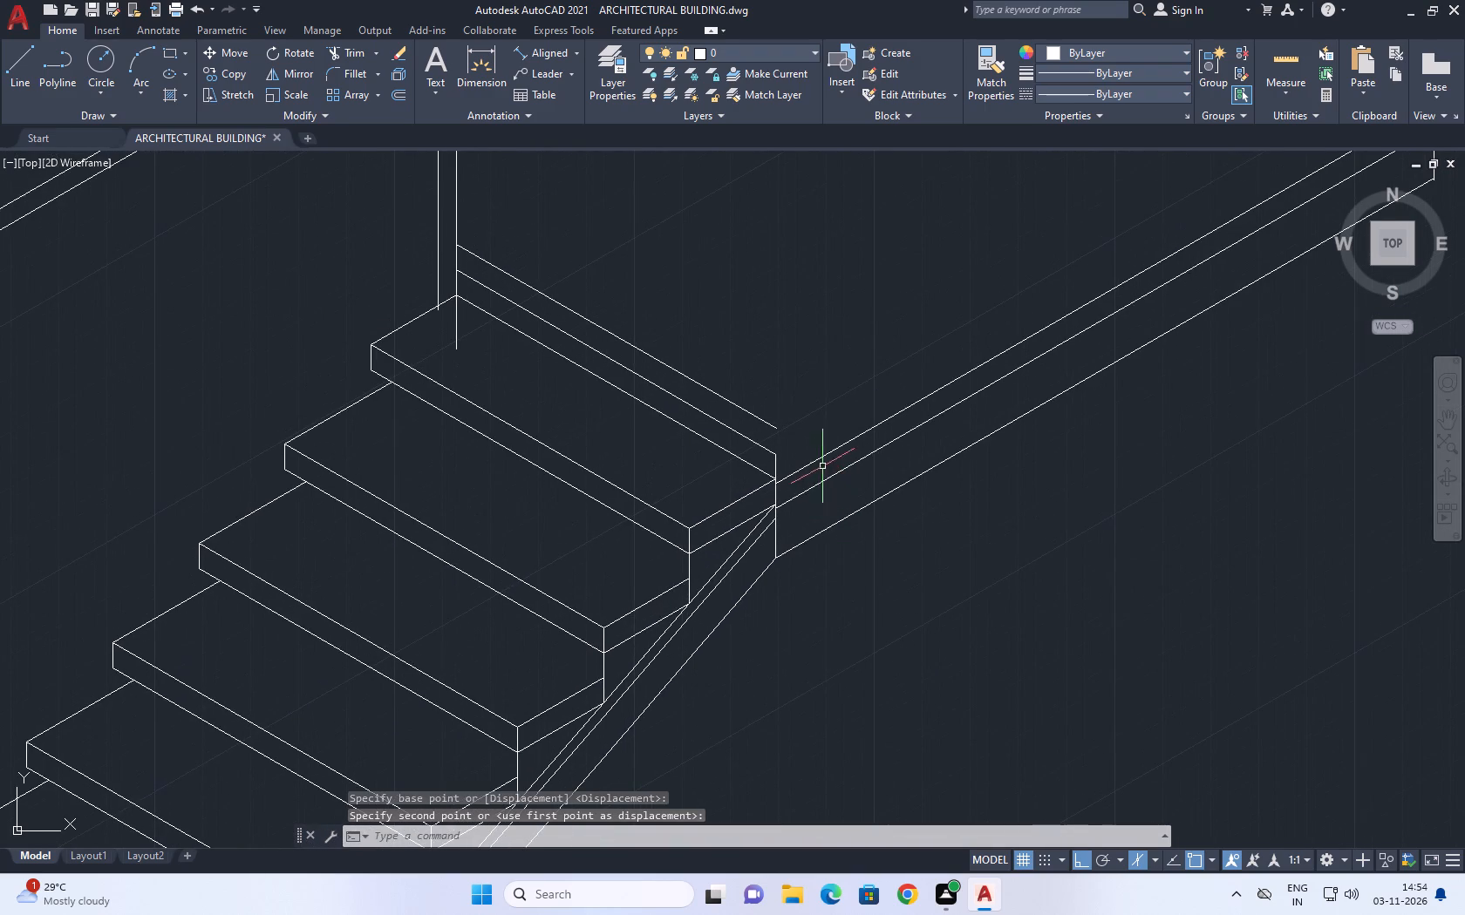
pyautogui.scroll(2, 804, 492)
pyautogui.click(774, 415)
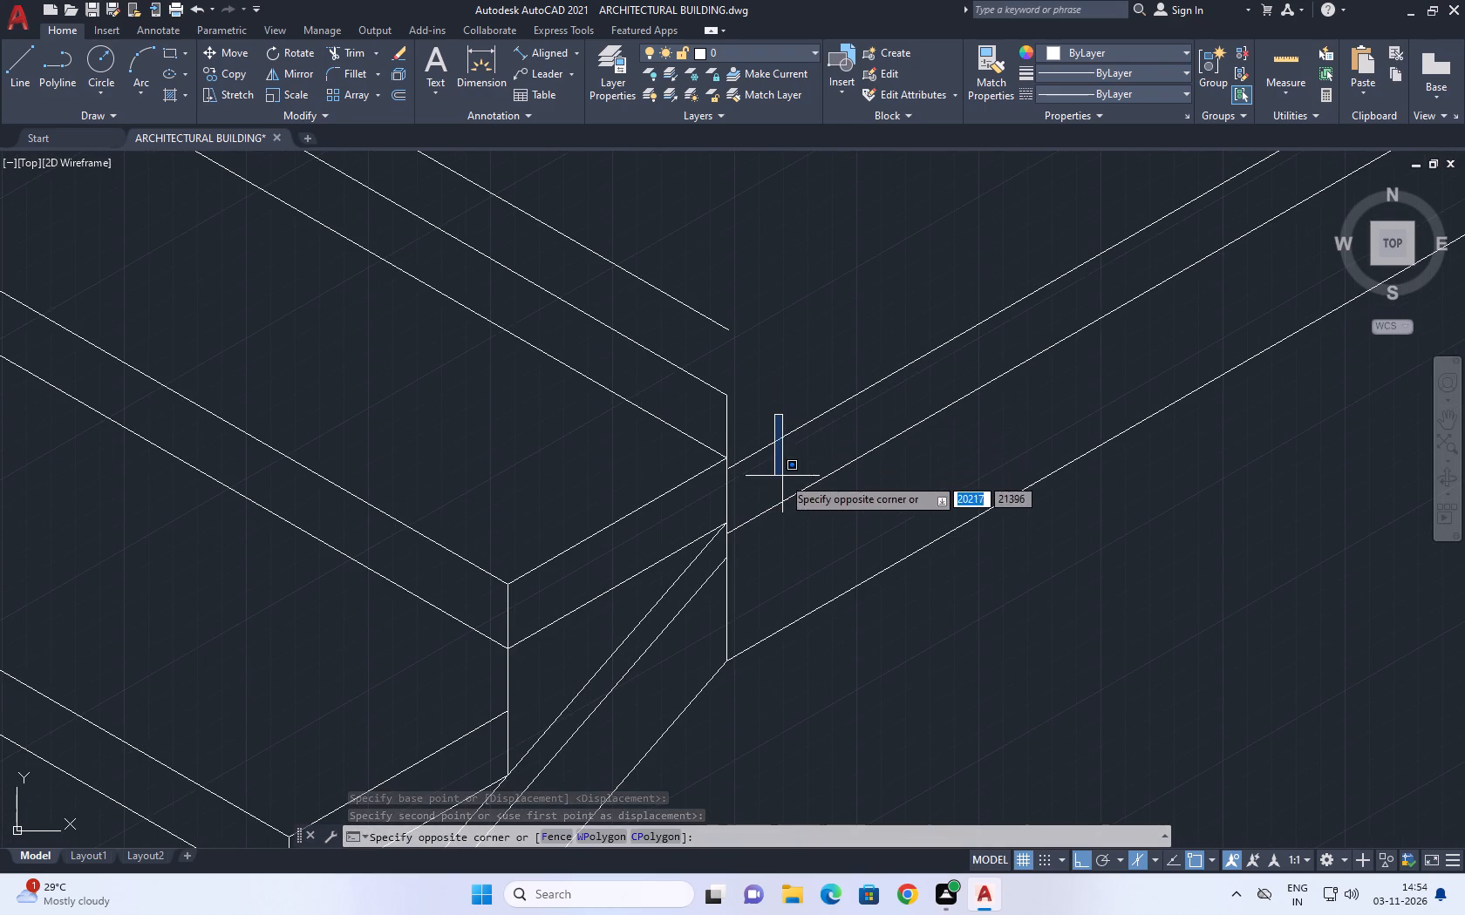
pyautogui.click(776, 431)
pyautogui.scroll(-3, 807, 380)
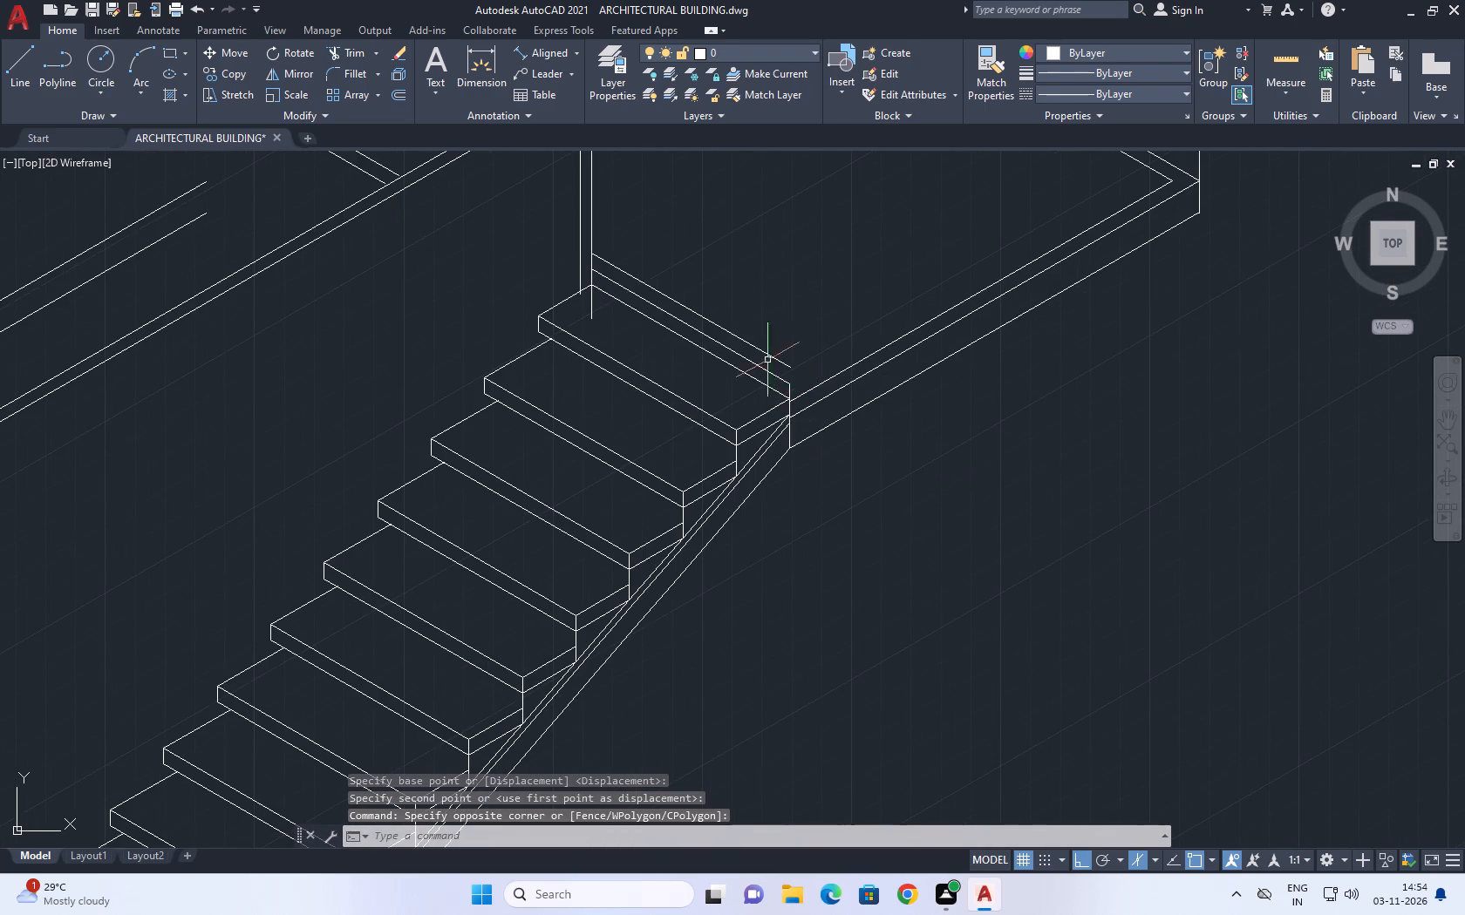
pyautogui.click(529, 223)
pyautogui.click(833, 548)
pyautogui.moveTo(787, 548); pyautogui.dragTo(818, 545, button='middle')
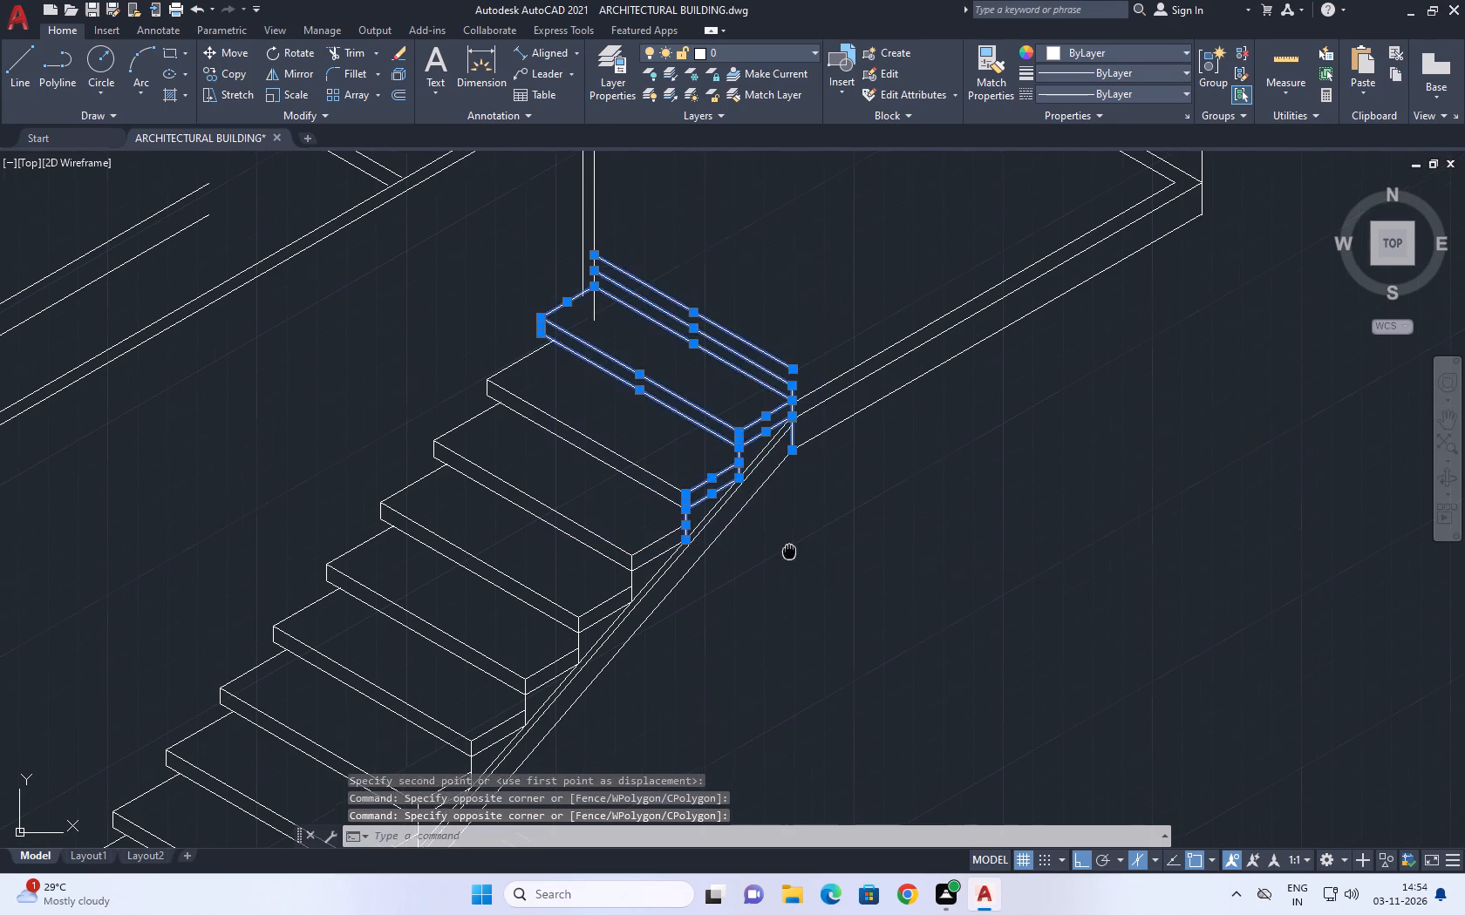
pyautogui.moveTo(818, 545); pyautogui.dragTo(1060, 472, button='middle')
pyautogui.scroll(-2, 1072, 415)
pyautogui.click(924, 329)
pyautogui.click(1071, 530)
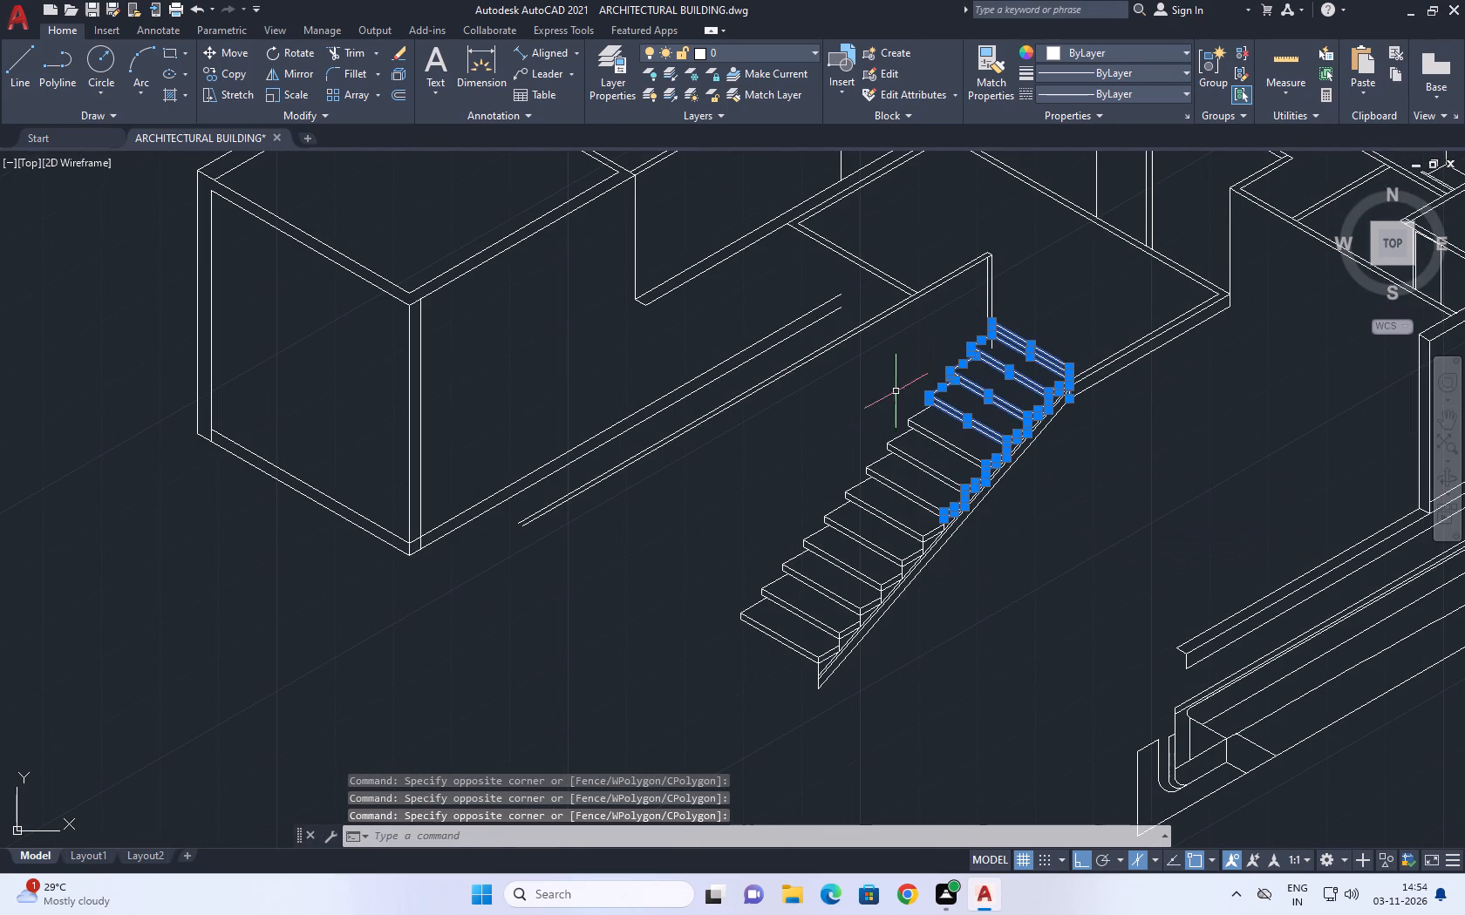
pyautogui.click(864, 379)
pyautogui.click(1038, 603)
pyautogui.click(800, 457)
pyautogui.click(1012, 678)
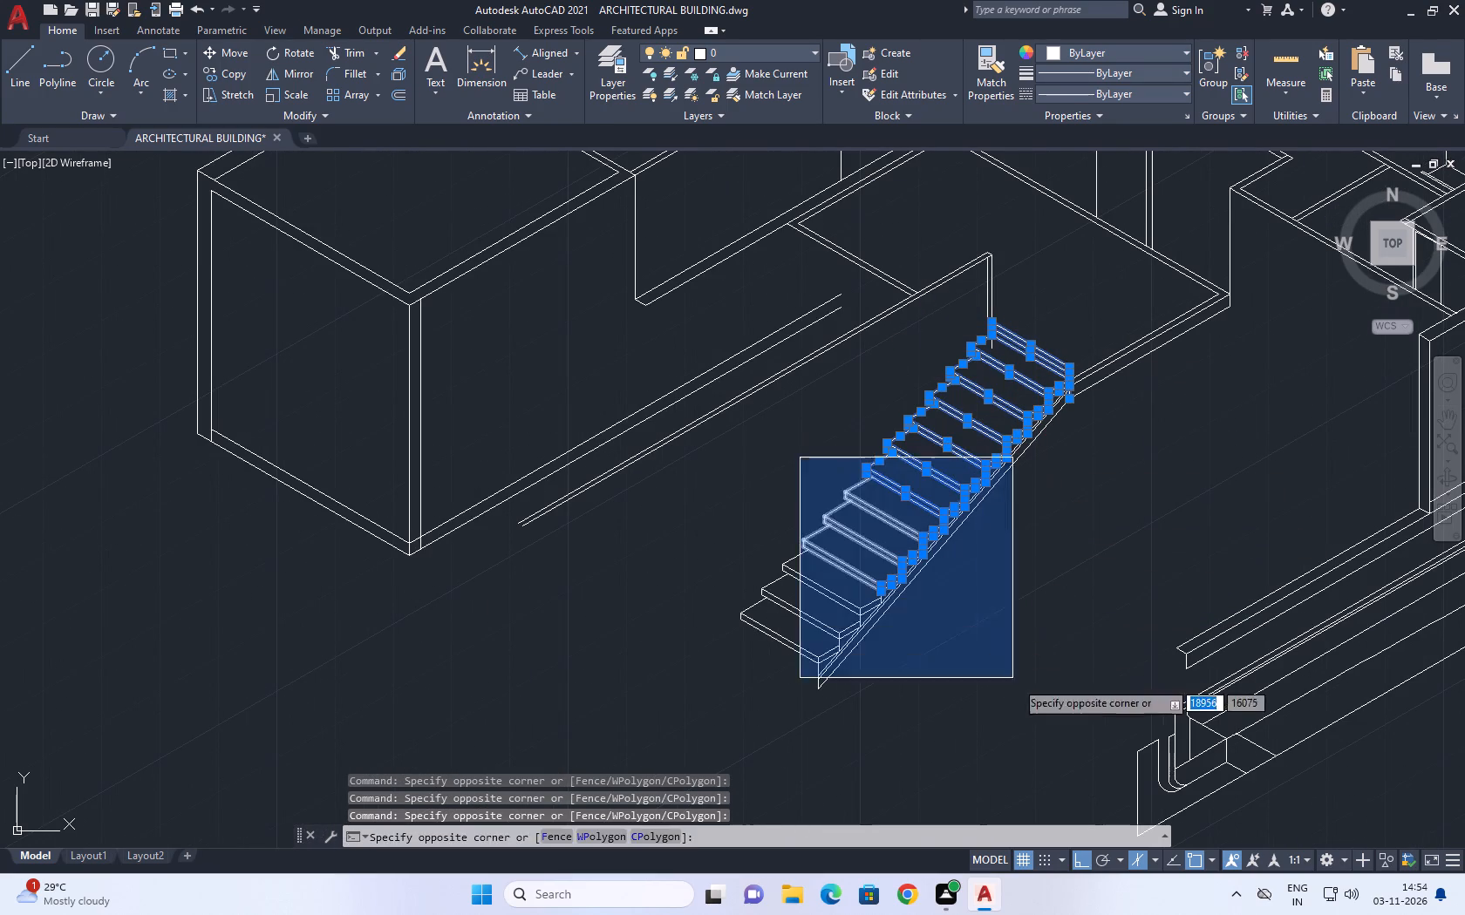
pyautogui.click(741, 516)
pyautogui.click(890, 698)
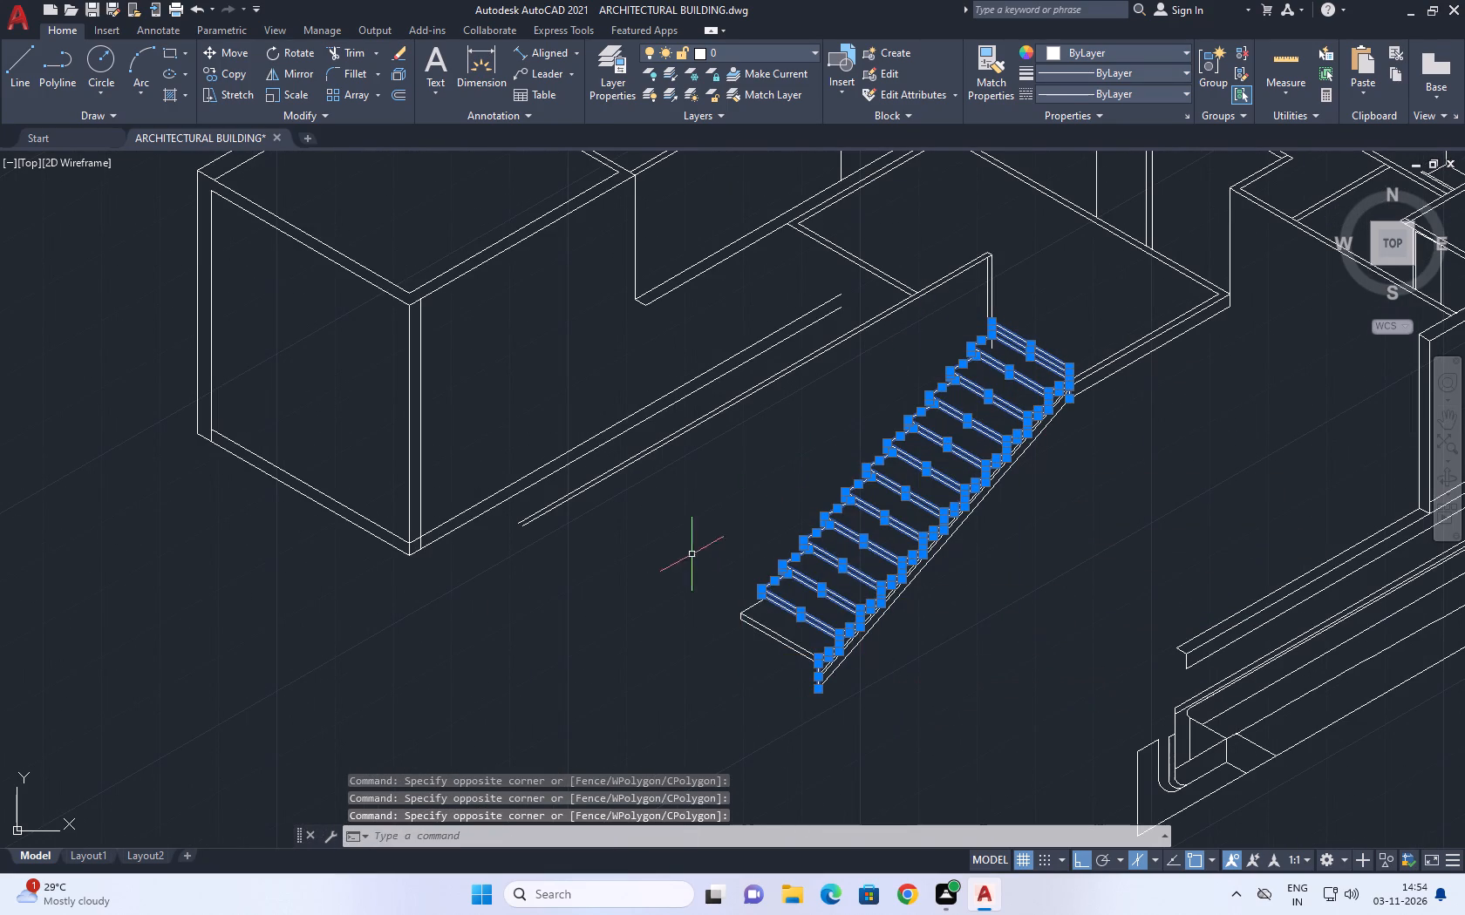
pyautogui.click(691, 552)
pyautogui.click(863, 713)
pyautogui.scroll(2, 923, 647)
pyautogui.moveTo(963, 745); pyautogui.dragTo(889, 658)
pyautogui.click(680, 467)
pyautogui.scroll(-2, 739, 487)
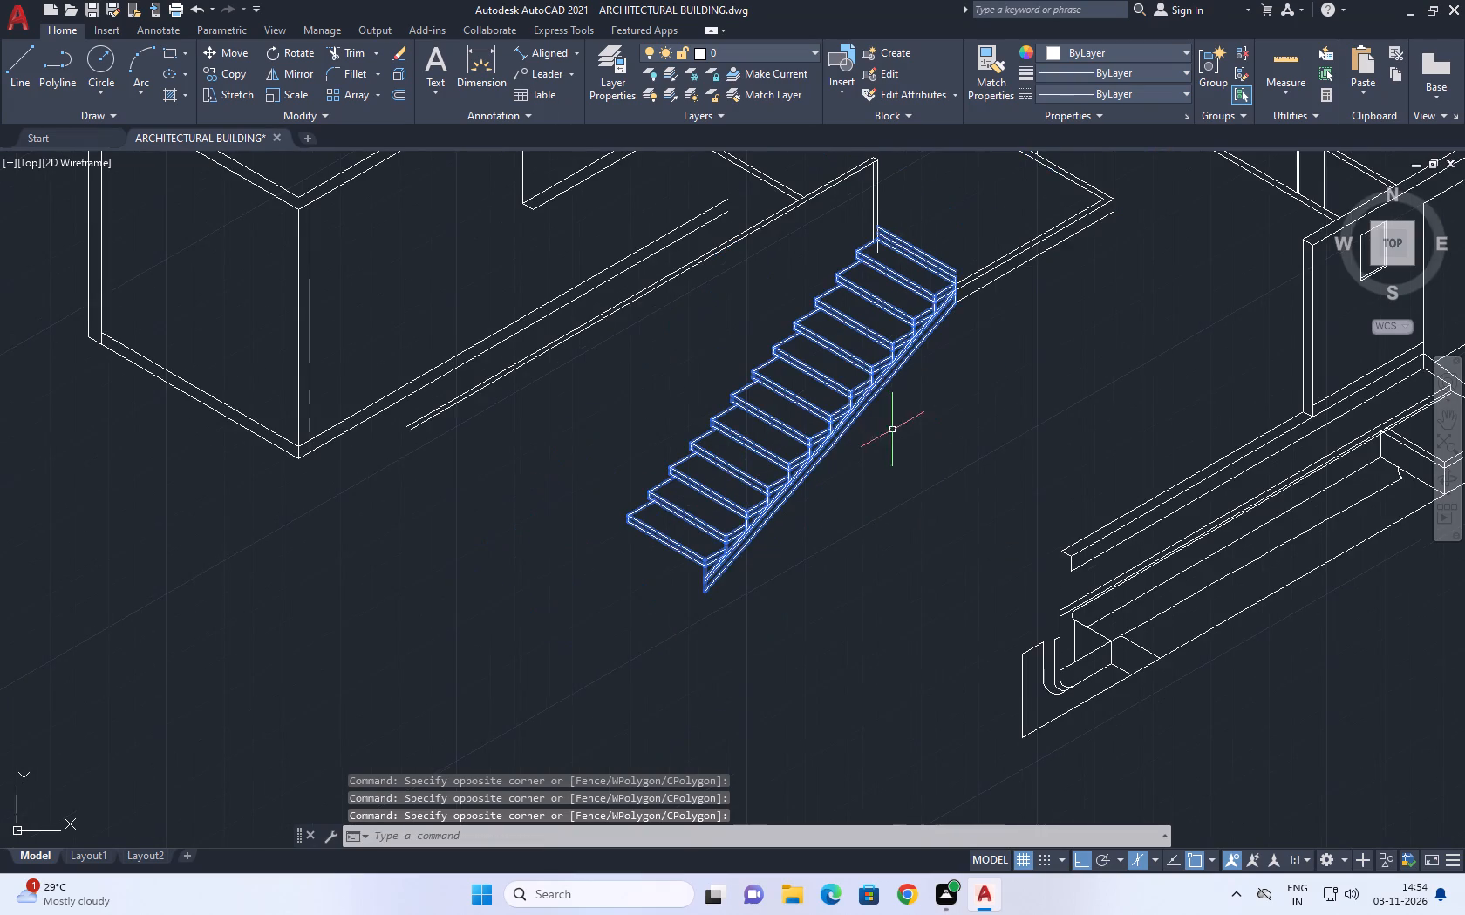
pyautogui.moveTo(893, 429); pyautogui.dragTo(845, 512, button='middle')
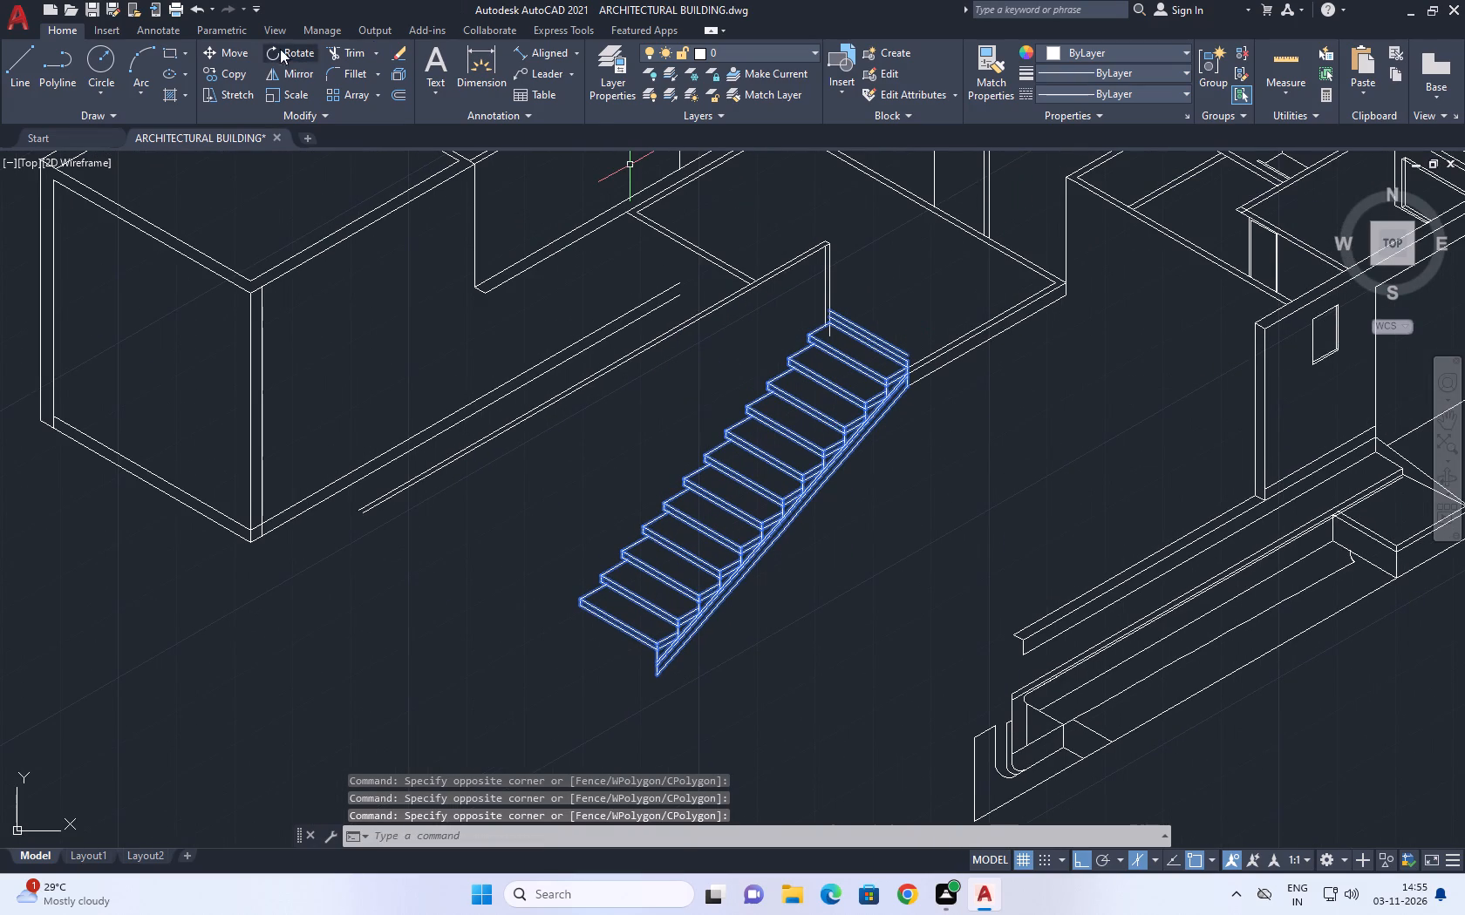
pyautogui.click(235, 50)
pyautogui.scroll(4, 944, 348)
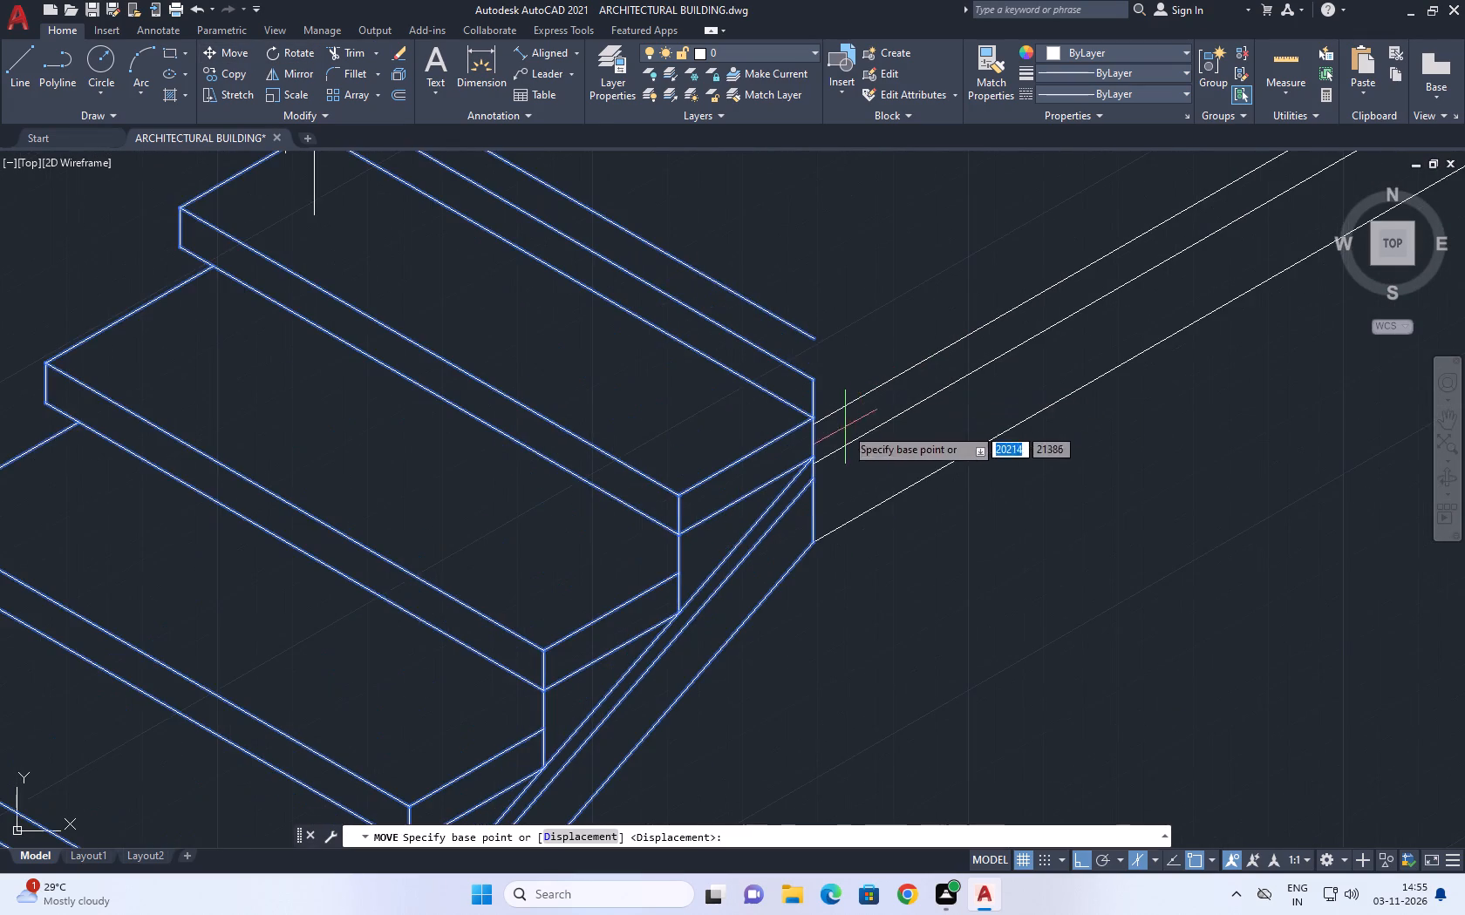
pyautogui.scroll(2, 791, 505)
pyautogui.scroll(2, 842, 283)
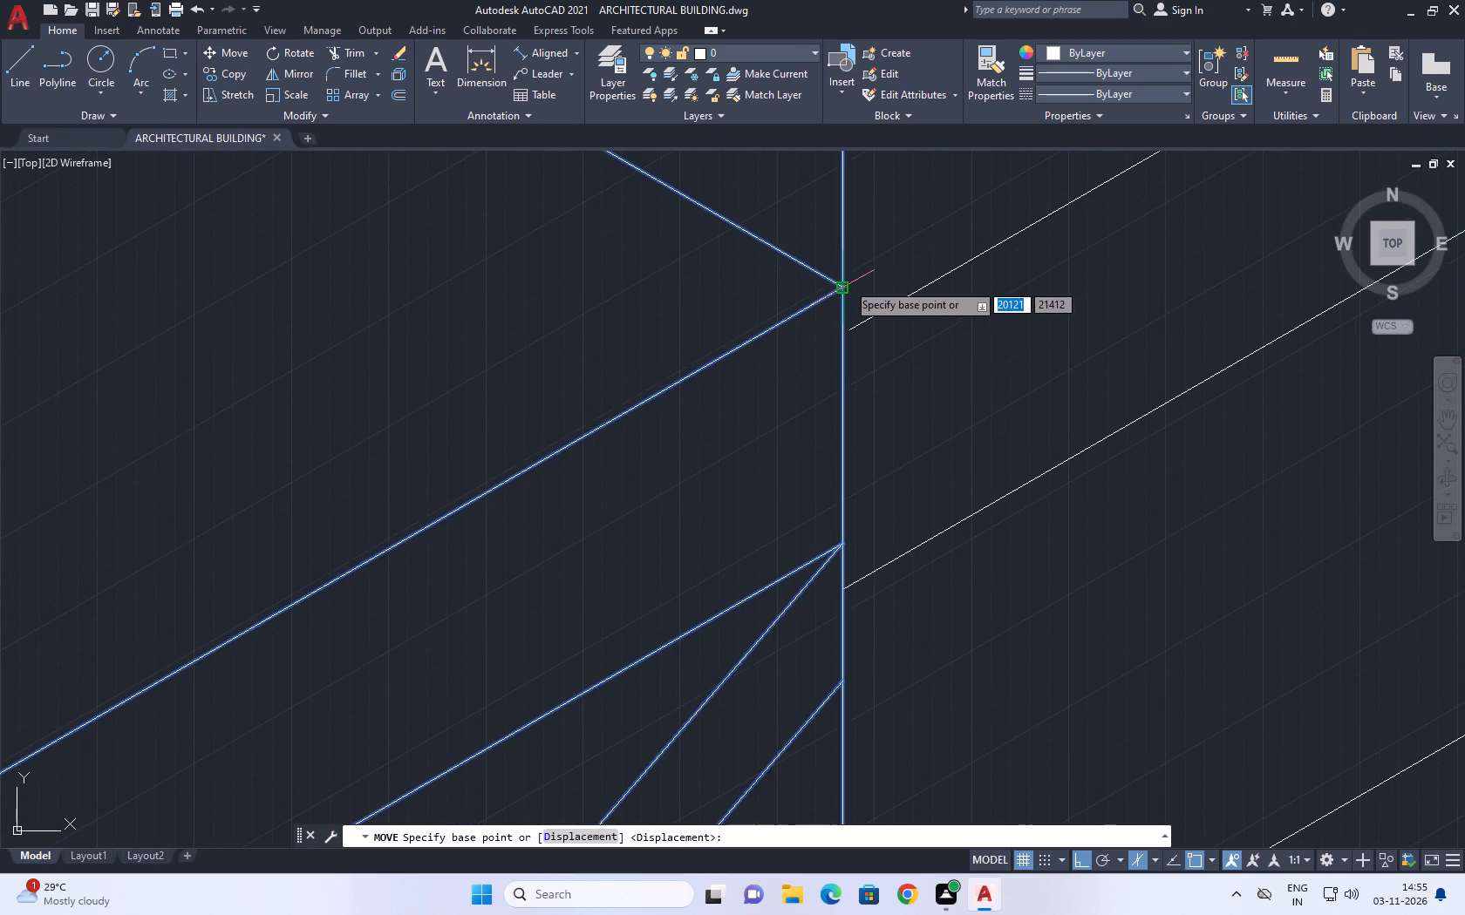
pyautogui.click(847, 282)
pyautogui.click(851, 331)
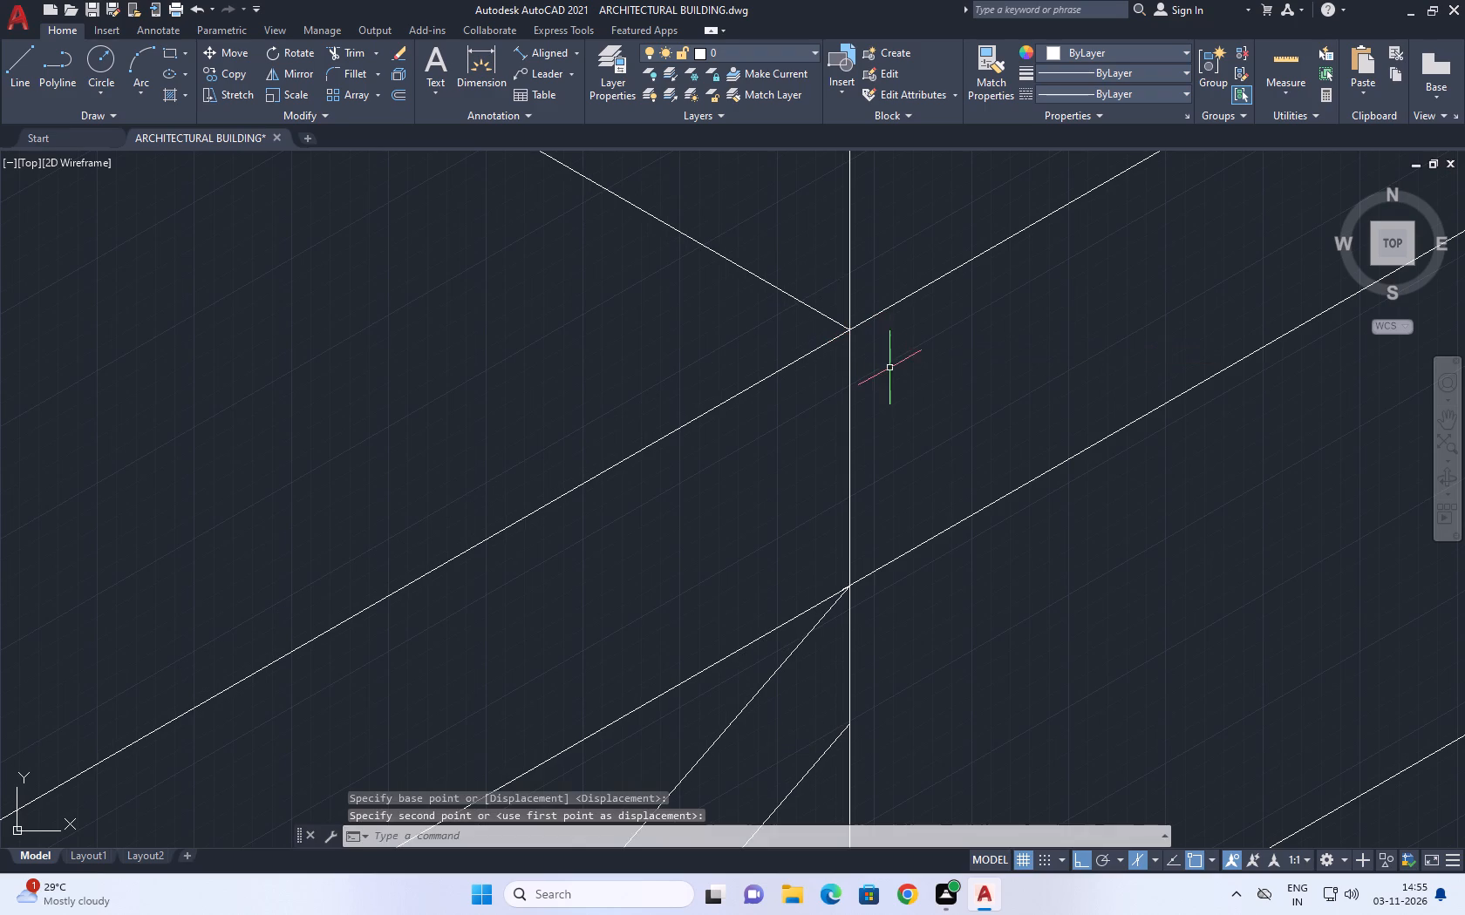
# Move the slab's lower edge line down so its stair end meets the stair flight's lowest corner at the slab.
pyautogui.scroll(6, 847, 577)
pyautogui.scroll(-4, 870, 624)
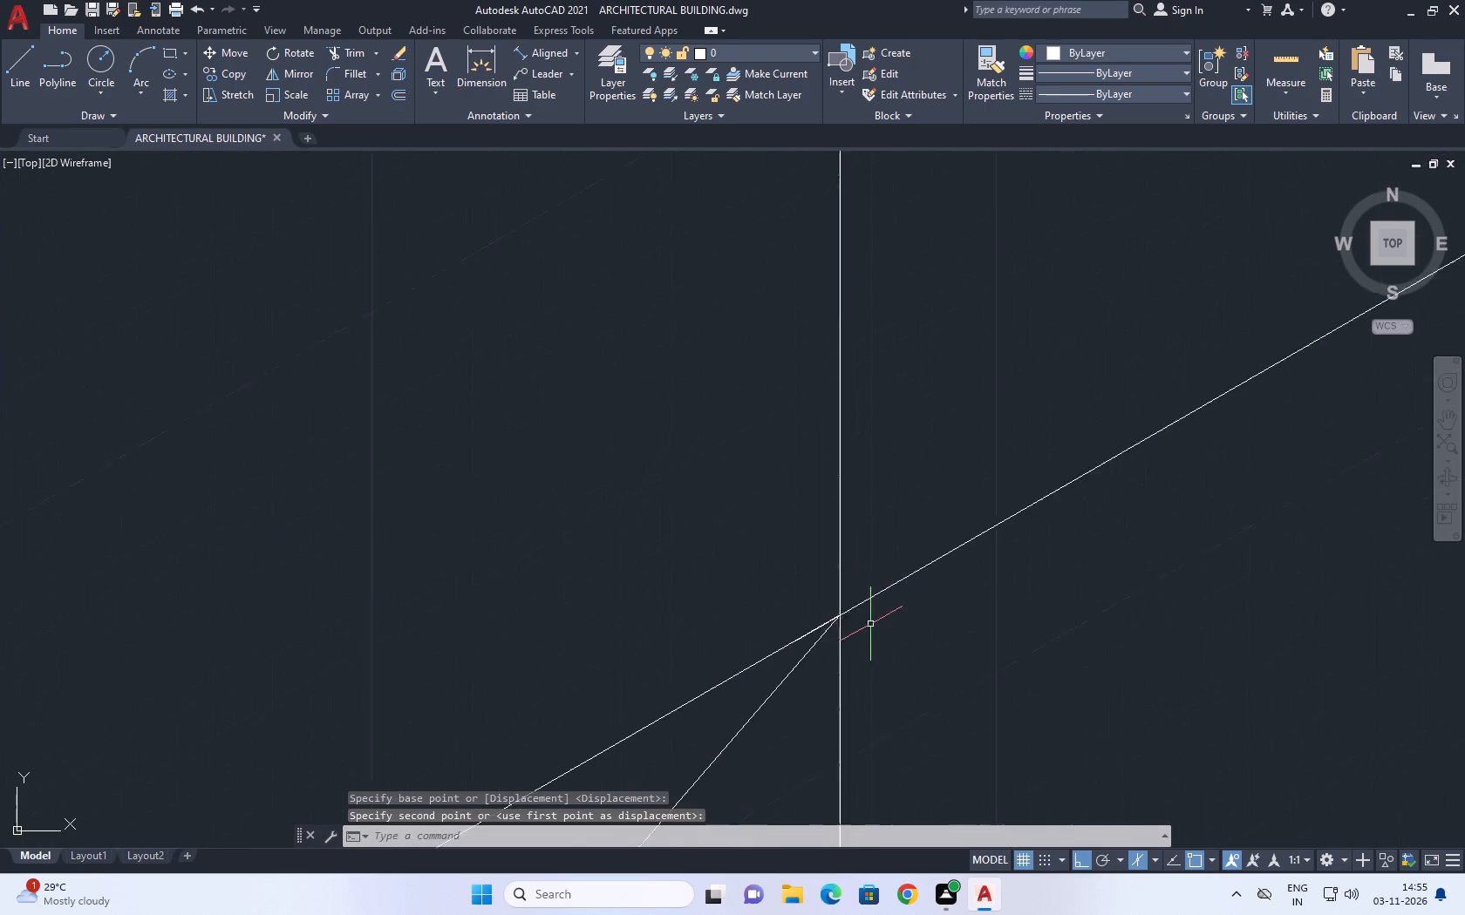
pyautogui.scroll(-9, 872, 625)
pyautogui.scroll(2, 971, 618)
pyautogui.scroll(-2, 999, 489)
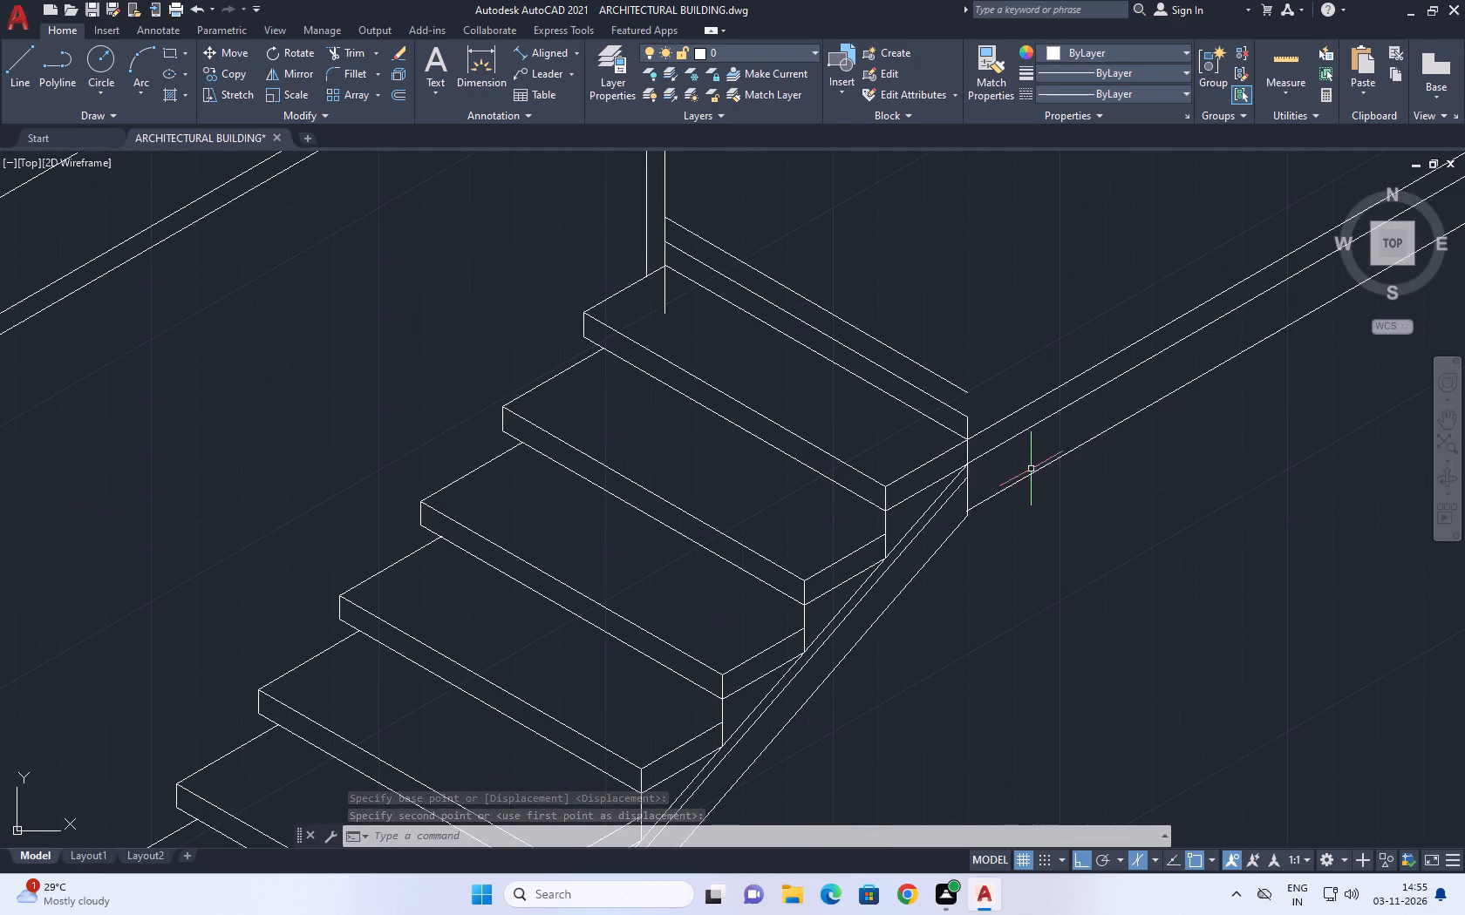
pyautogui.click(1031, 469)
pyautogui.click(997, 511)
pyautogui.moveTo(1035, 500); pyautogui.dragTo(841, 575, button='middle')
pyautogui.scroll(-2, 671, 607)
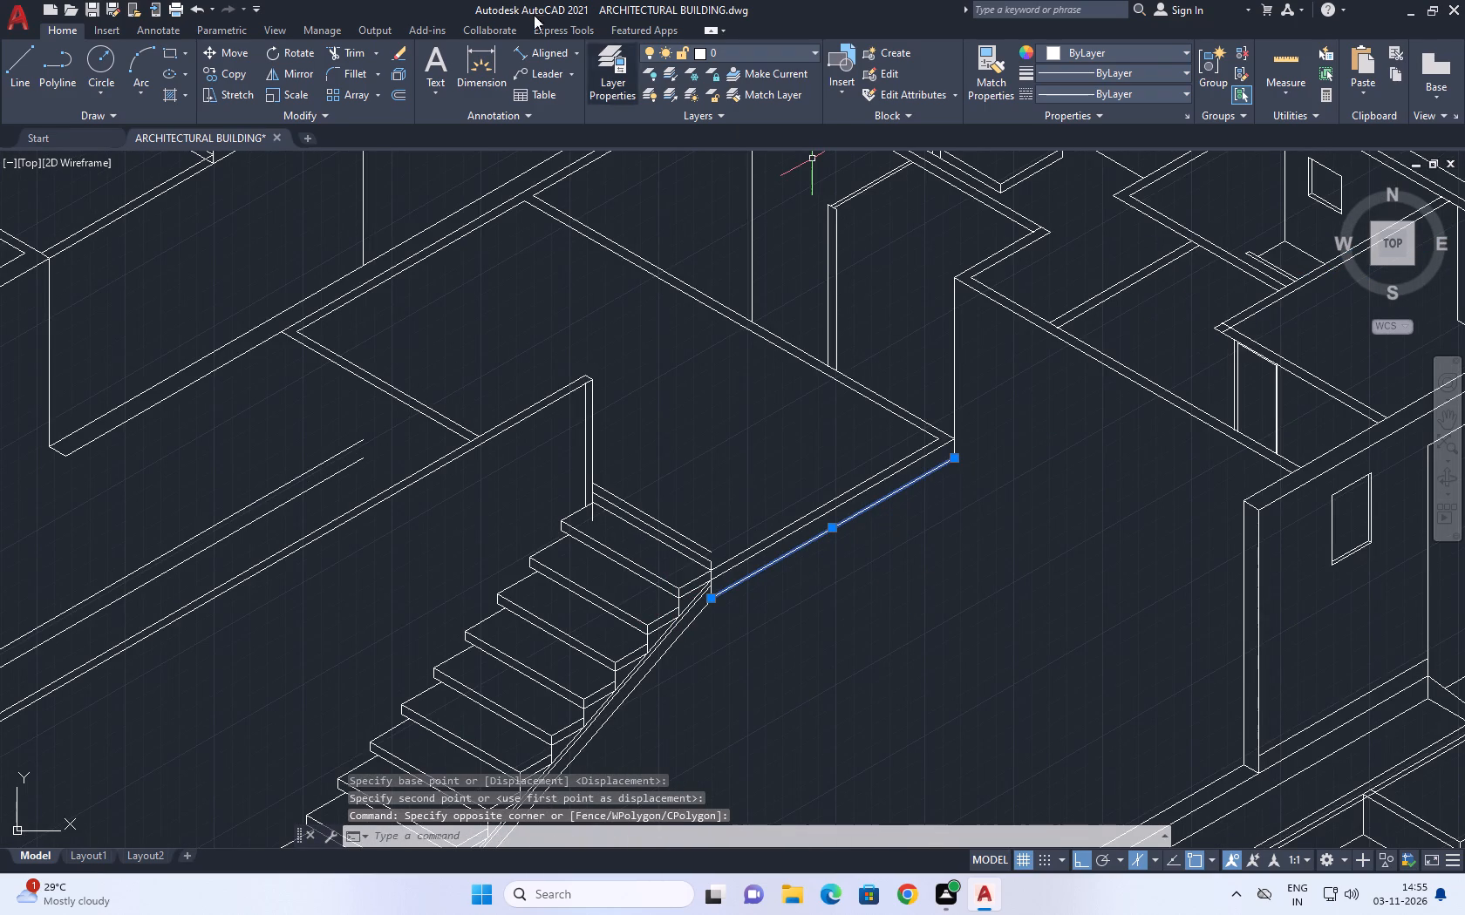
pyautogui.click(236, 50)
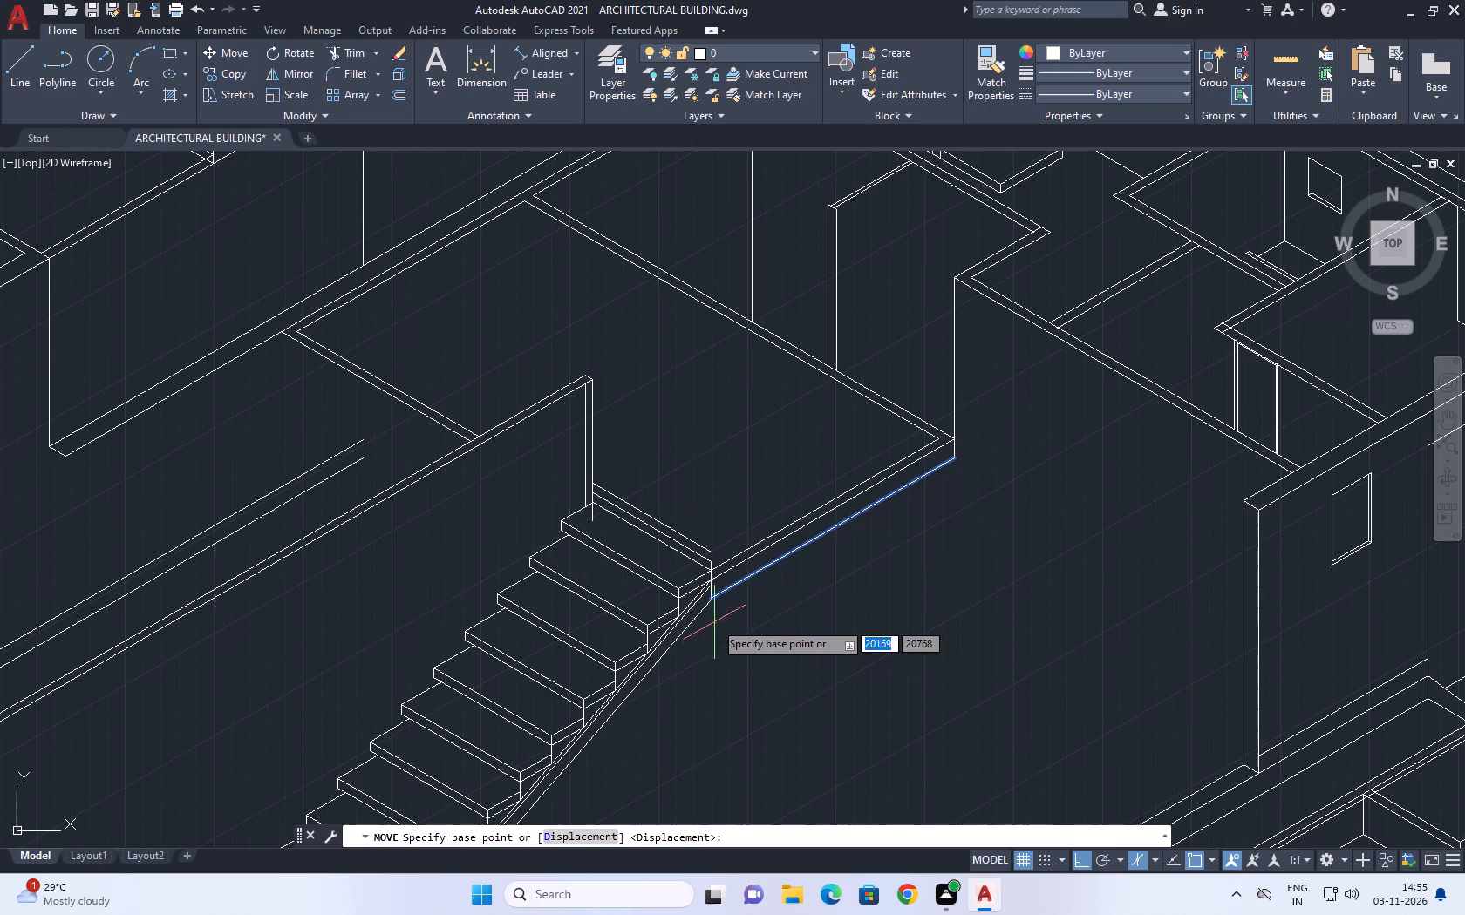
pyautogui.scroll(3, 714, 619)
pyautogui.scroll(3, 696, 539)
pyautogui.click(658, 590)
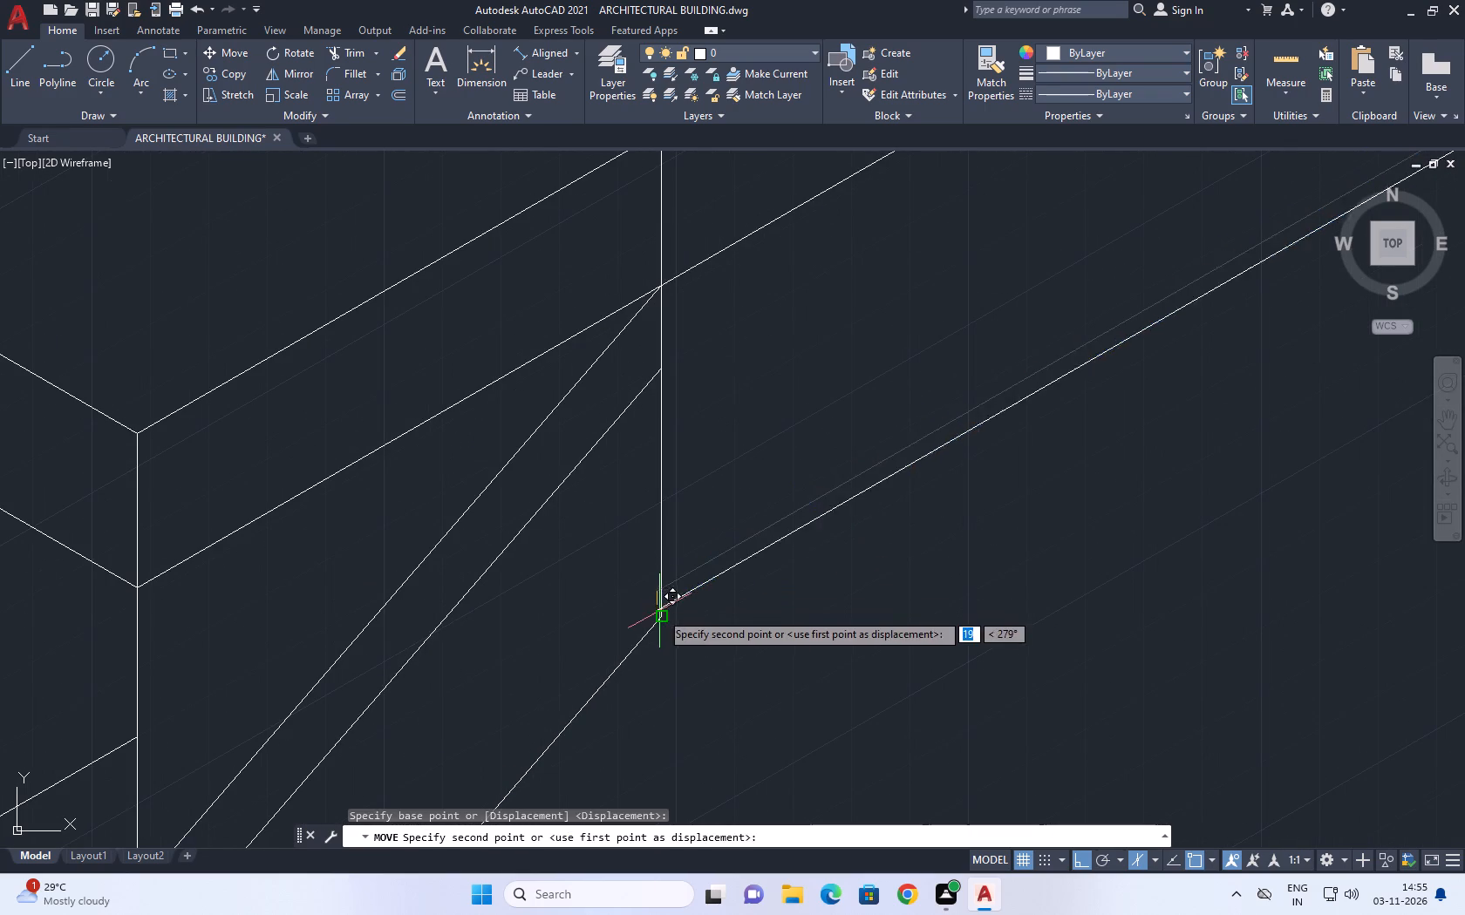
pyautogui.click(661, 613)
# Fillet the slab's lower edge line with the vertical wall line at its far corner to close the gap.
pyautogui.scroll(-5, 707, 575)
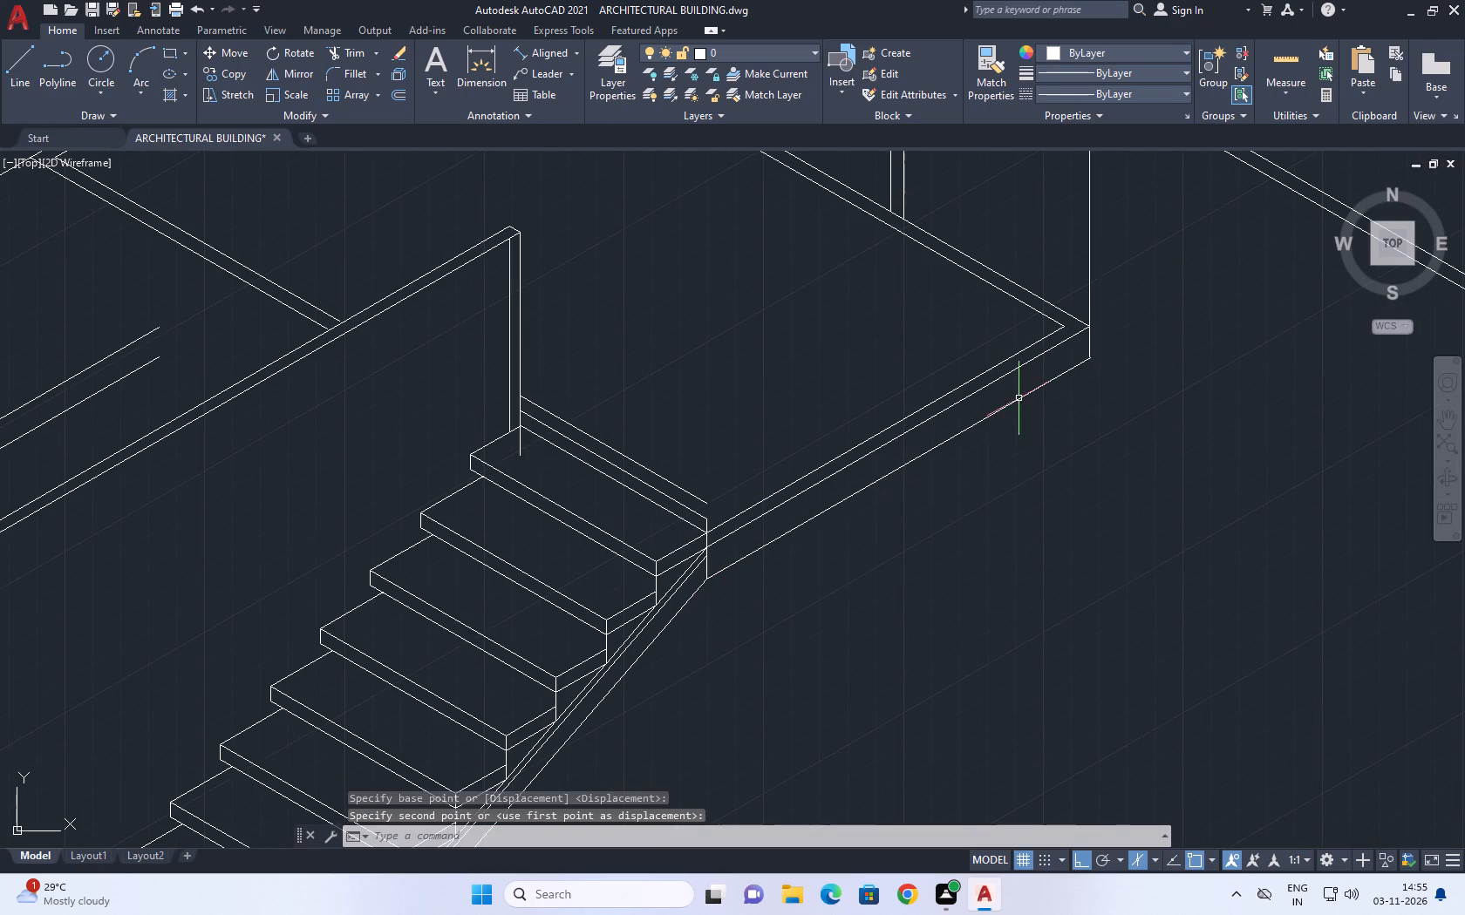
pyautogui.moveTo(1103, 369); pyautogui.dragTo(832, 513, button='middle')
pyautogui.click(347, 67)
pyautogui.scroll(3, 855, 527)
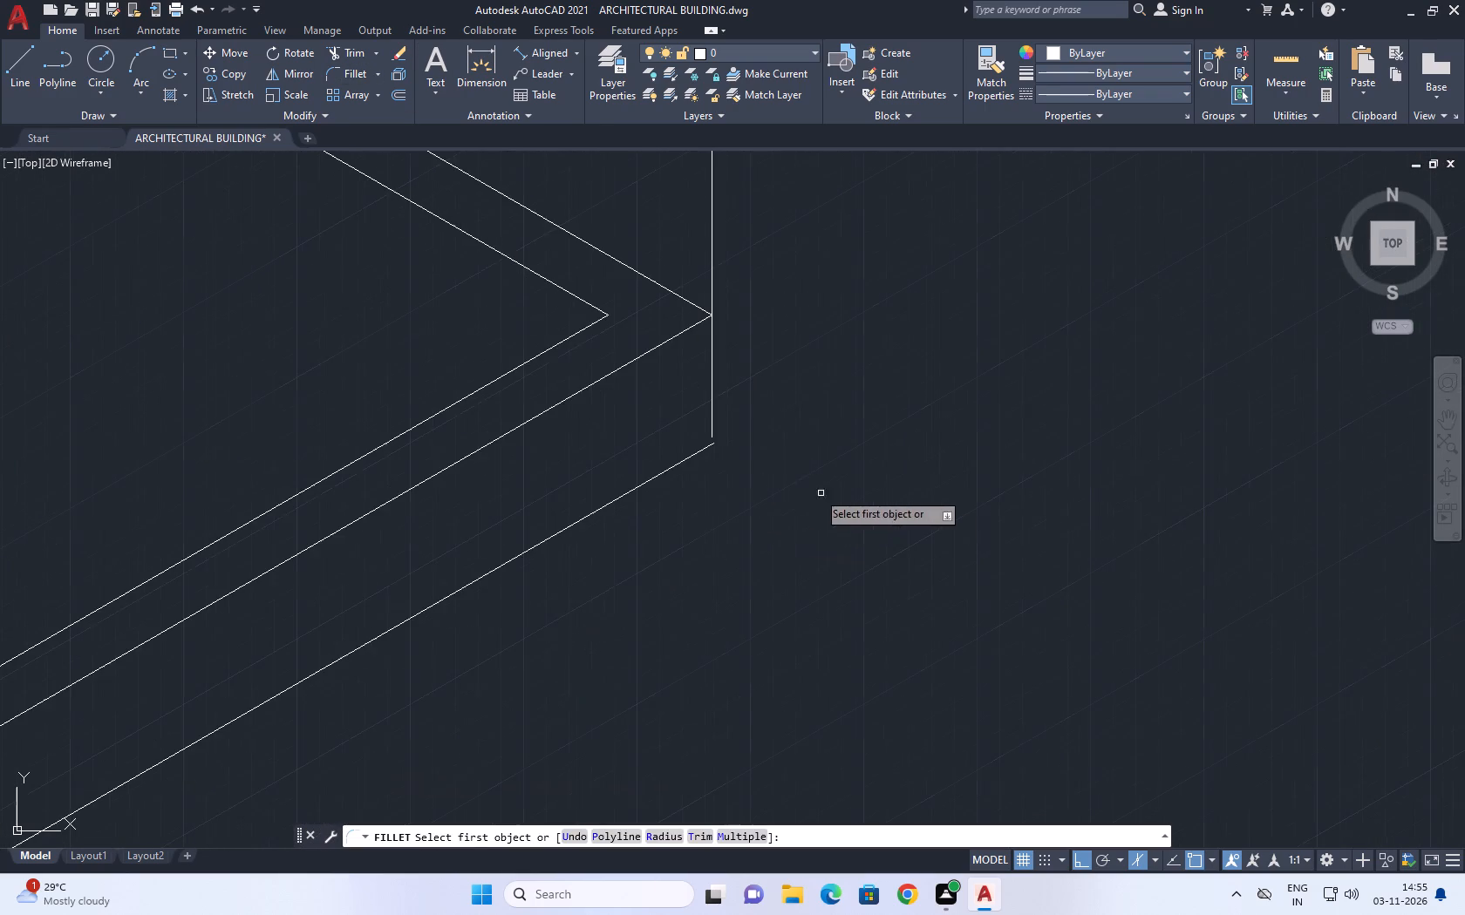
pyautogui.scroll(1, 707, 422)
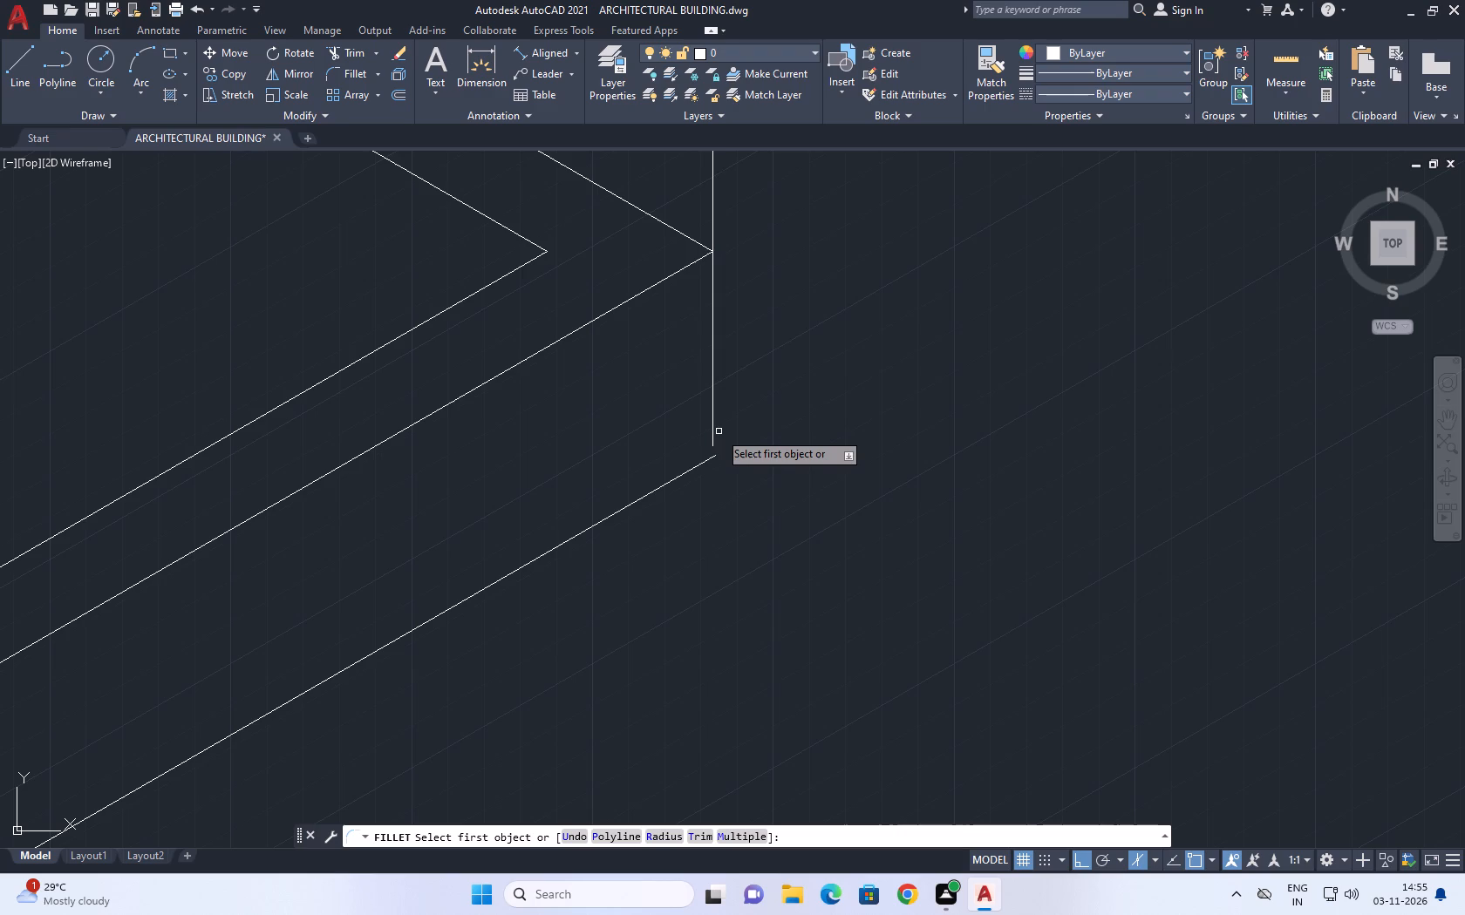
pyautogui.click(714, 432)
pyautogui.click(708, 459)
# Stretch the vertical line at the stair's top outer corner up to the end of the uppermost riser line.
pyautogui.scroll(-5, 812, 473)
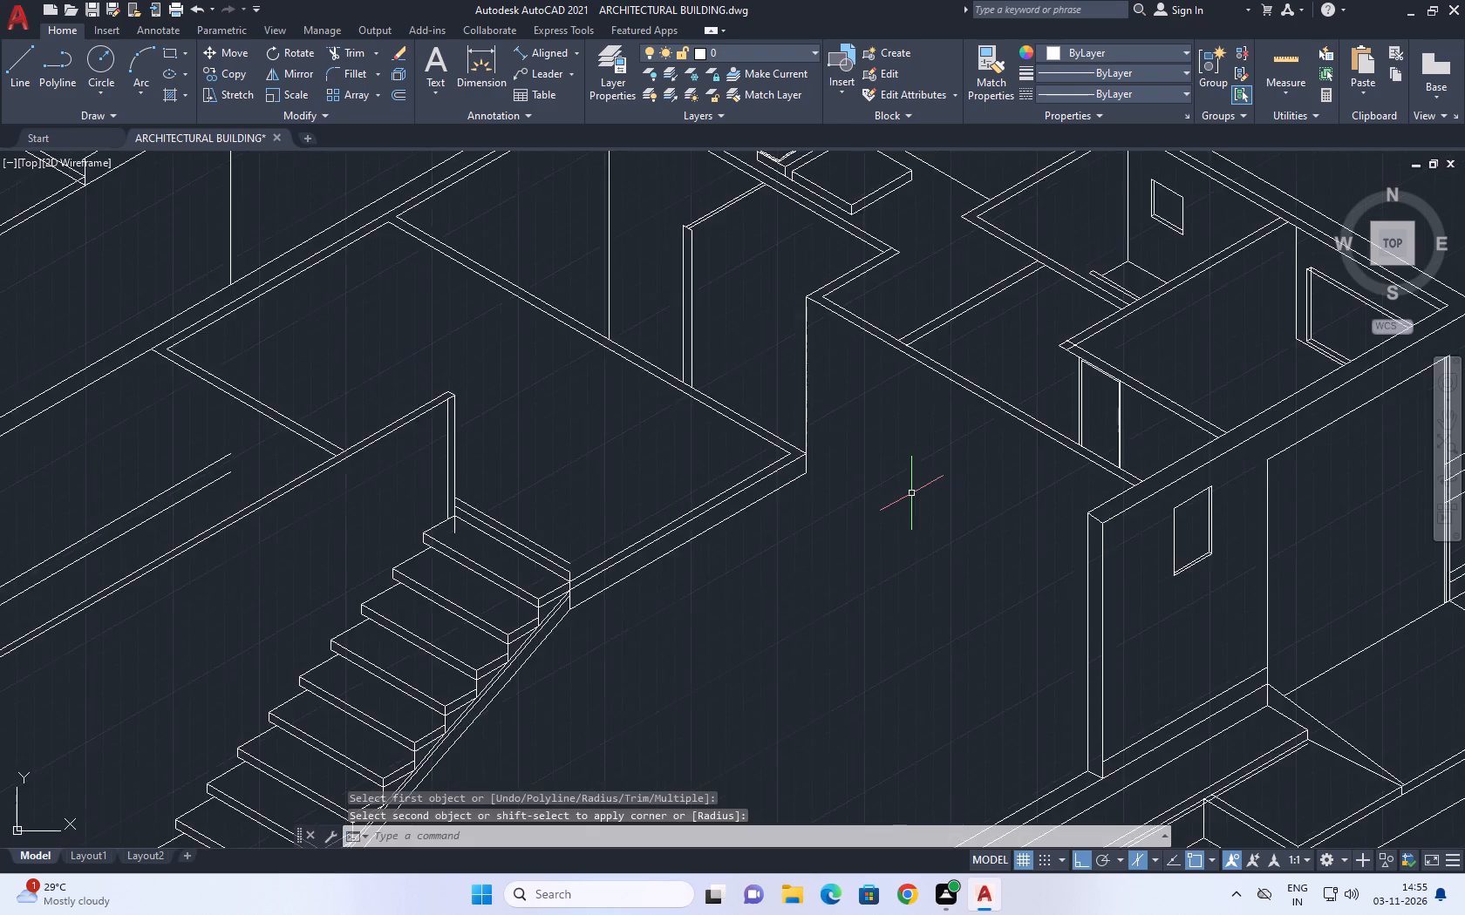
pyautogui.scroll(-3, 911, 493)
pyautogui.scroll(6, 833, 511)
pyautogui.moveTo(744, 466); pyautogui.dragTo(751, 472, button='middle')
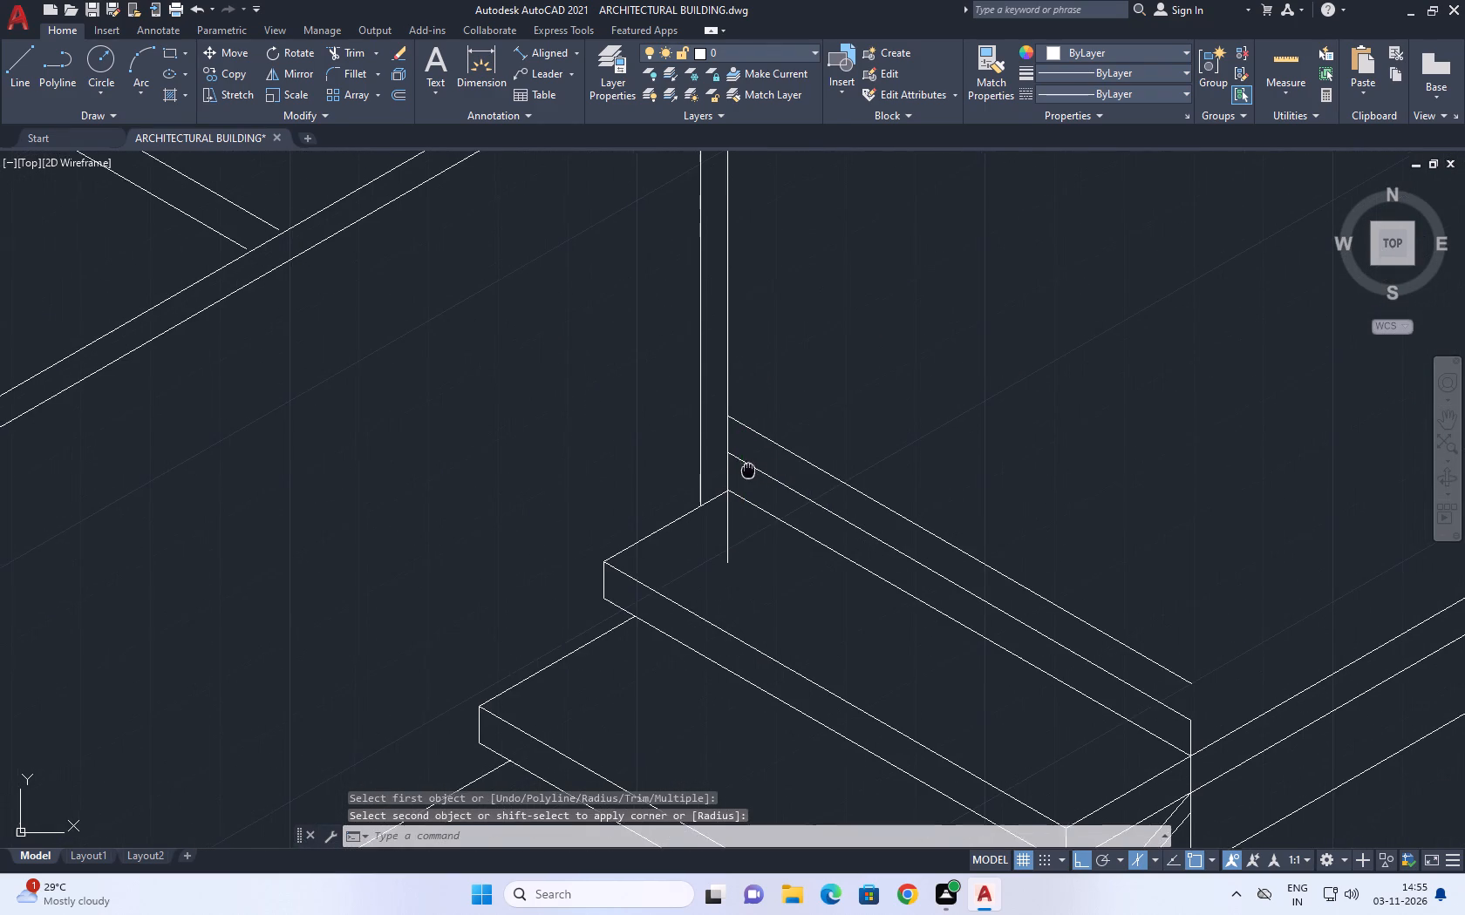
pyautogui.moveTo(751, 472); pyautogui.dragTo(754, 477, button='middle')
pyautogui.scroll(-1, 824, 498)
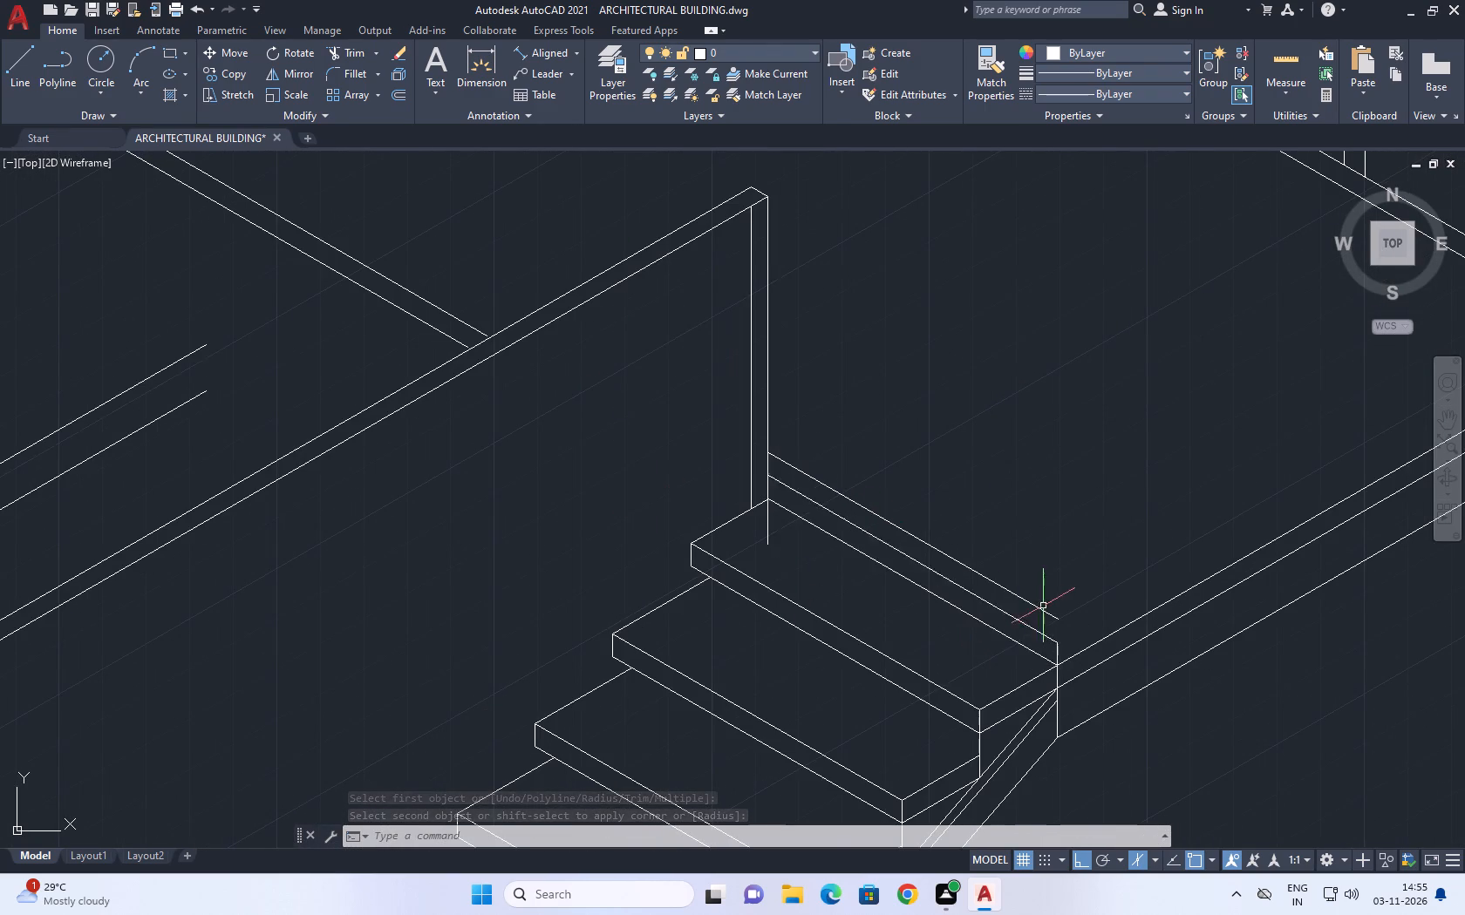
pyautogui.scroll(2, 1046, 613)
pyautogui.click(1073, 700)
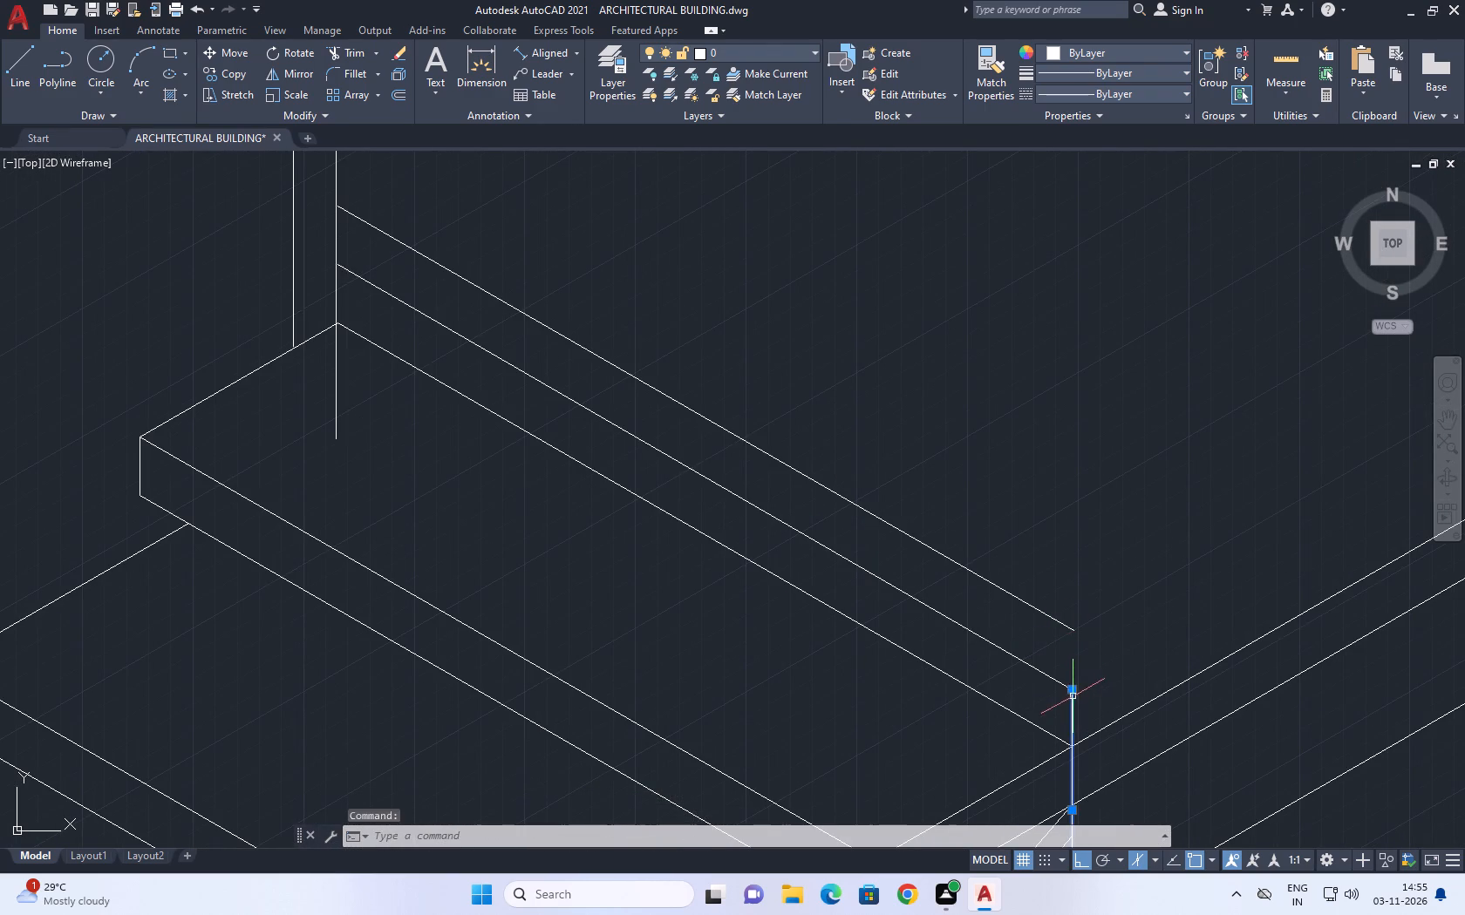
pyautogui.click(1072, 694)
pyautogui.click(1072, 631)
pyautogui.rightClick(1050, 496)
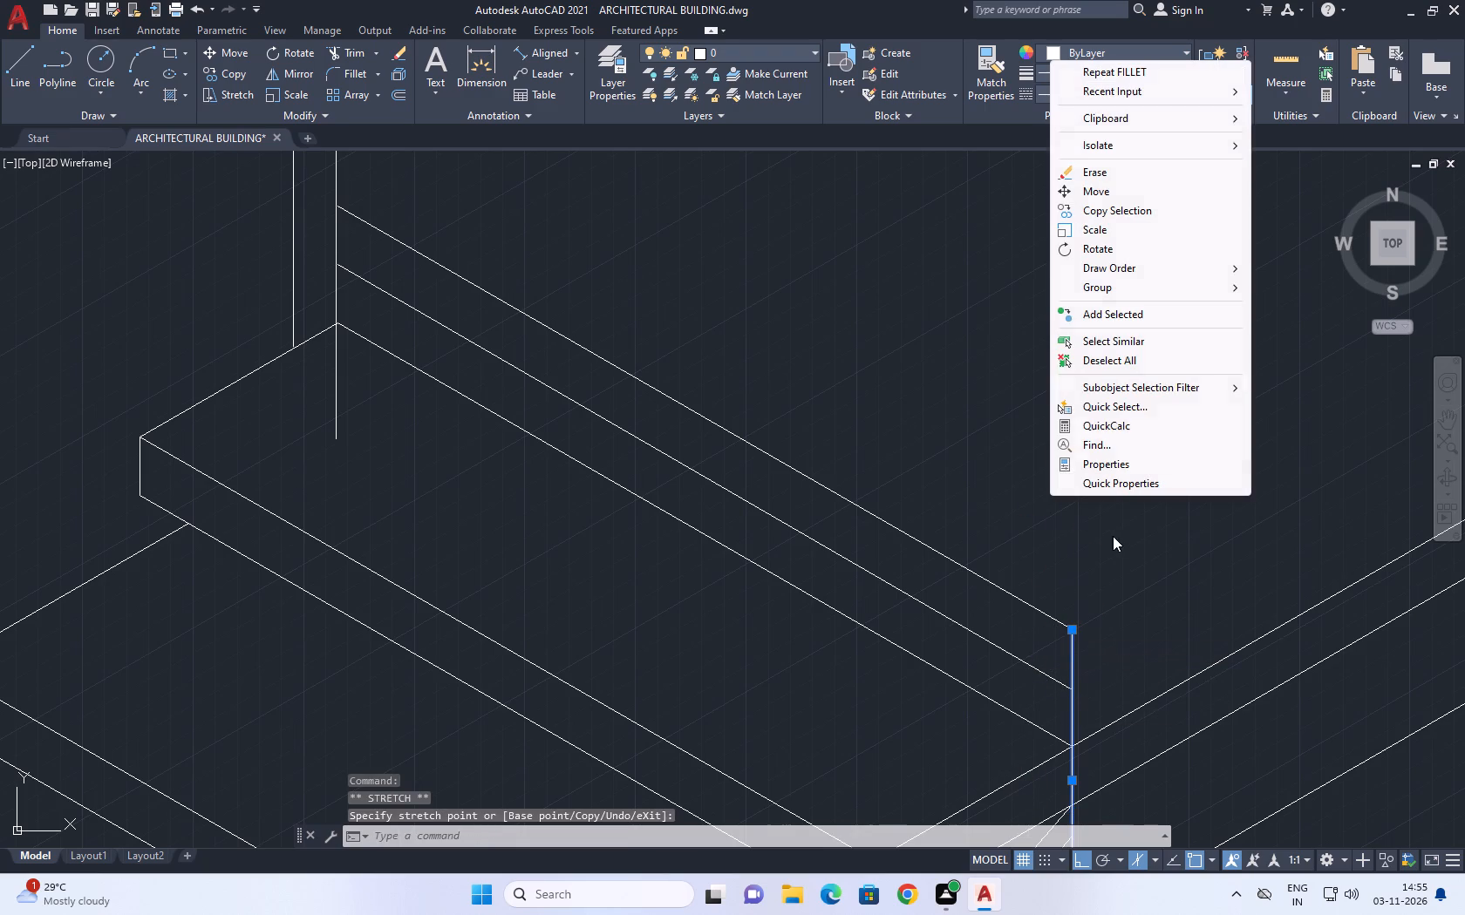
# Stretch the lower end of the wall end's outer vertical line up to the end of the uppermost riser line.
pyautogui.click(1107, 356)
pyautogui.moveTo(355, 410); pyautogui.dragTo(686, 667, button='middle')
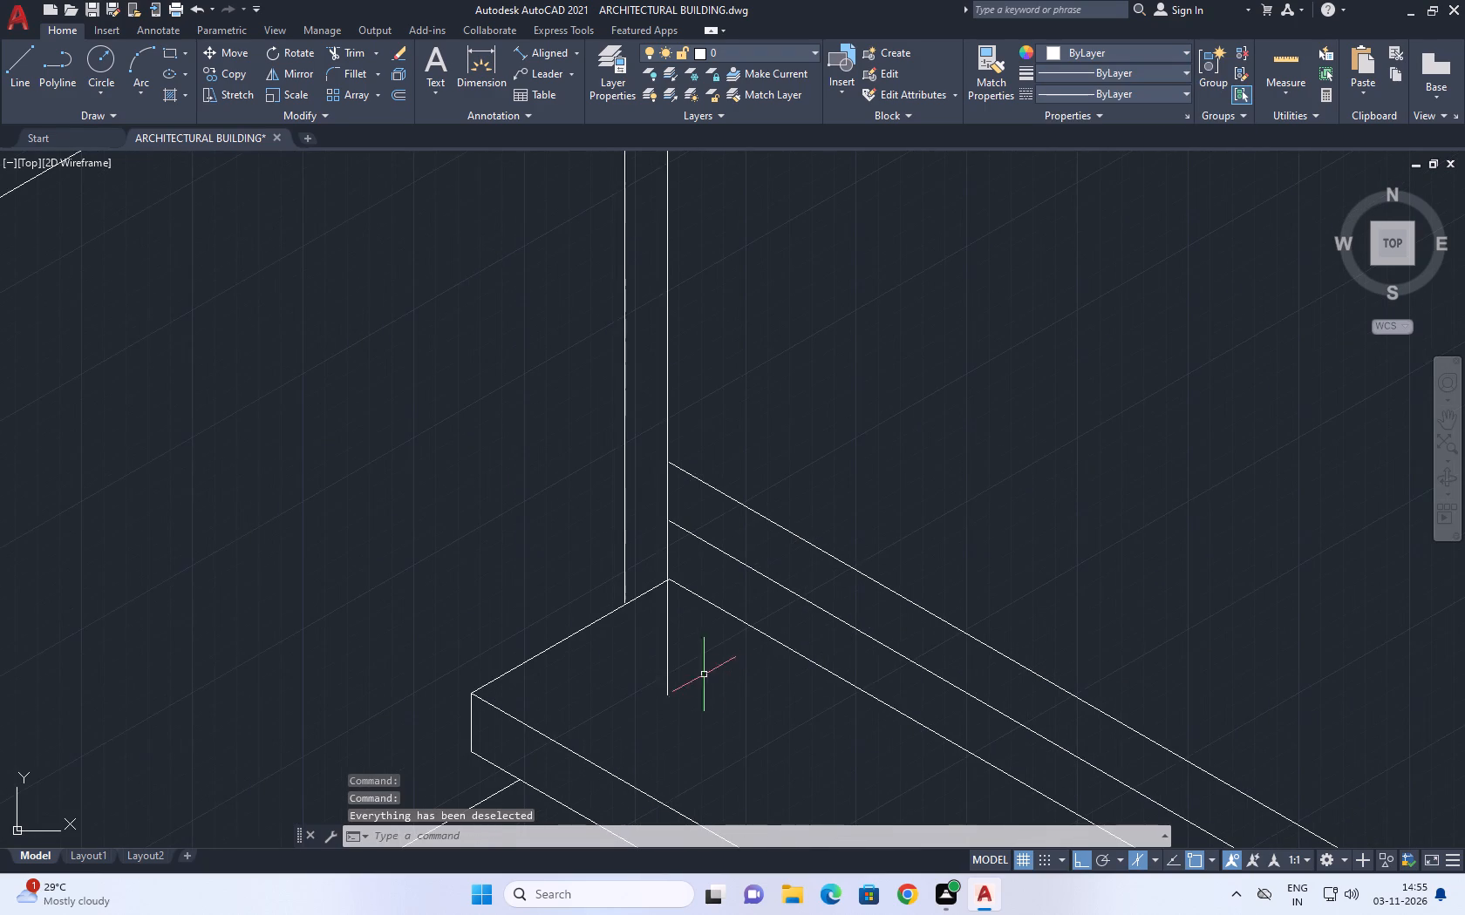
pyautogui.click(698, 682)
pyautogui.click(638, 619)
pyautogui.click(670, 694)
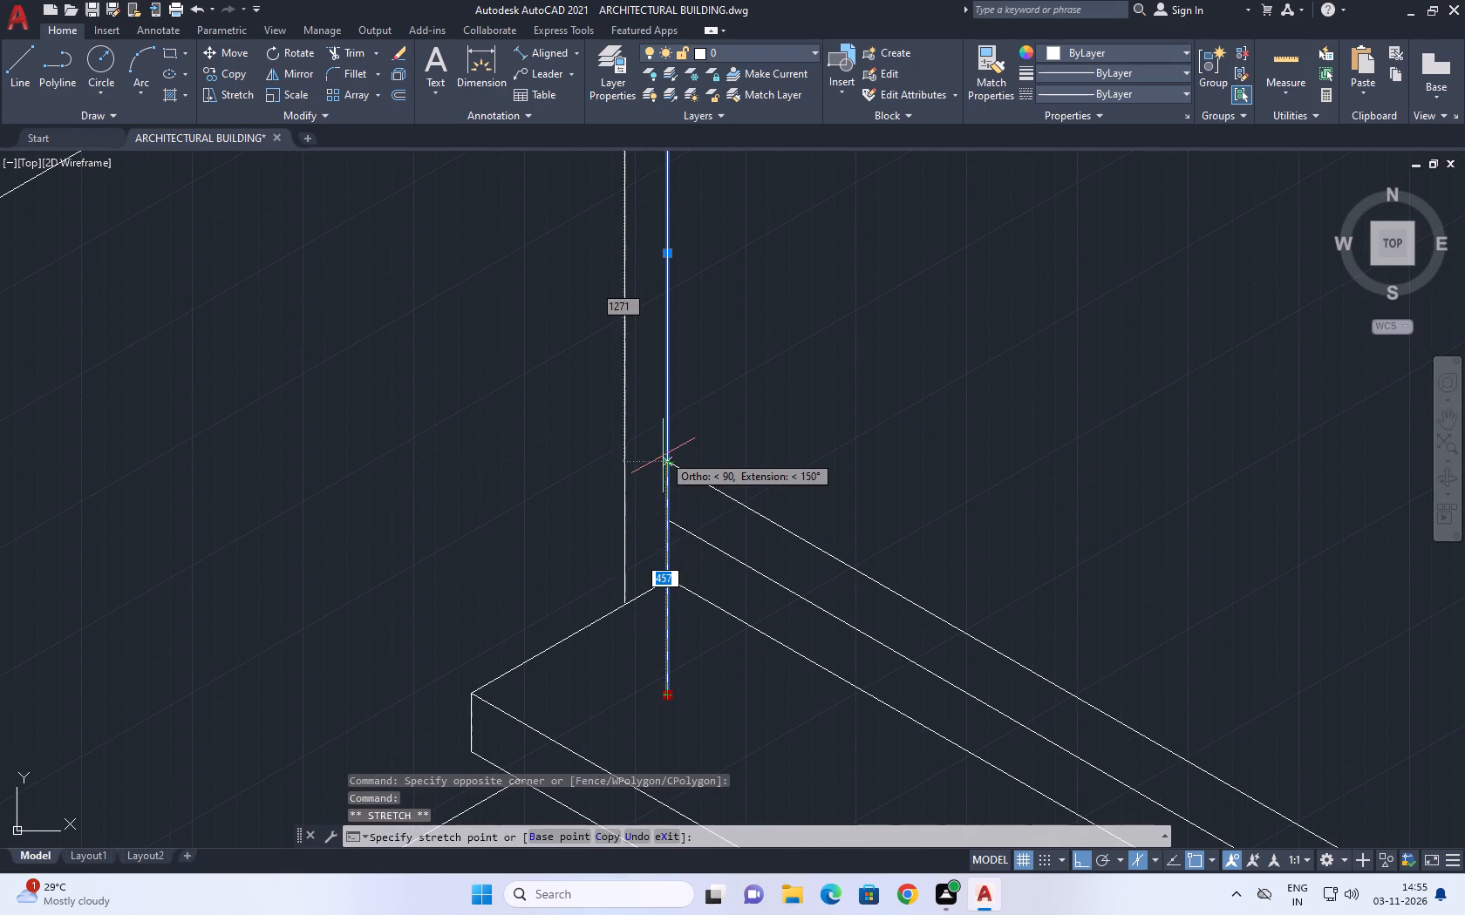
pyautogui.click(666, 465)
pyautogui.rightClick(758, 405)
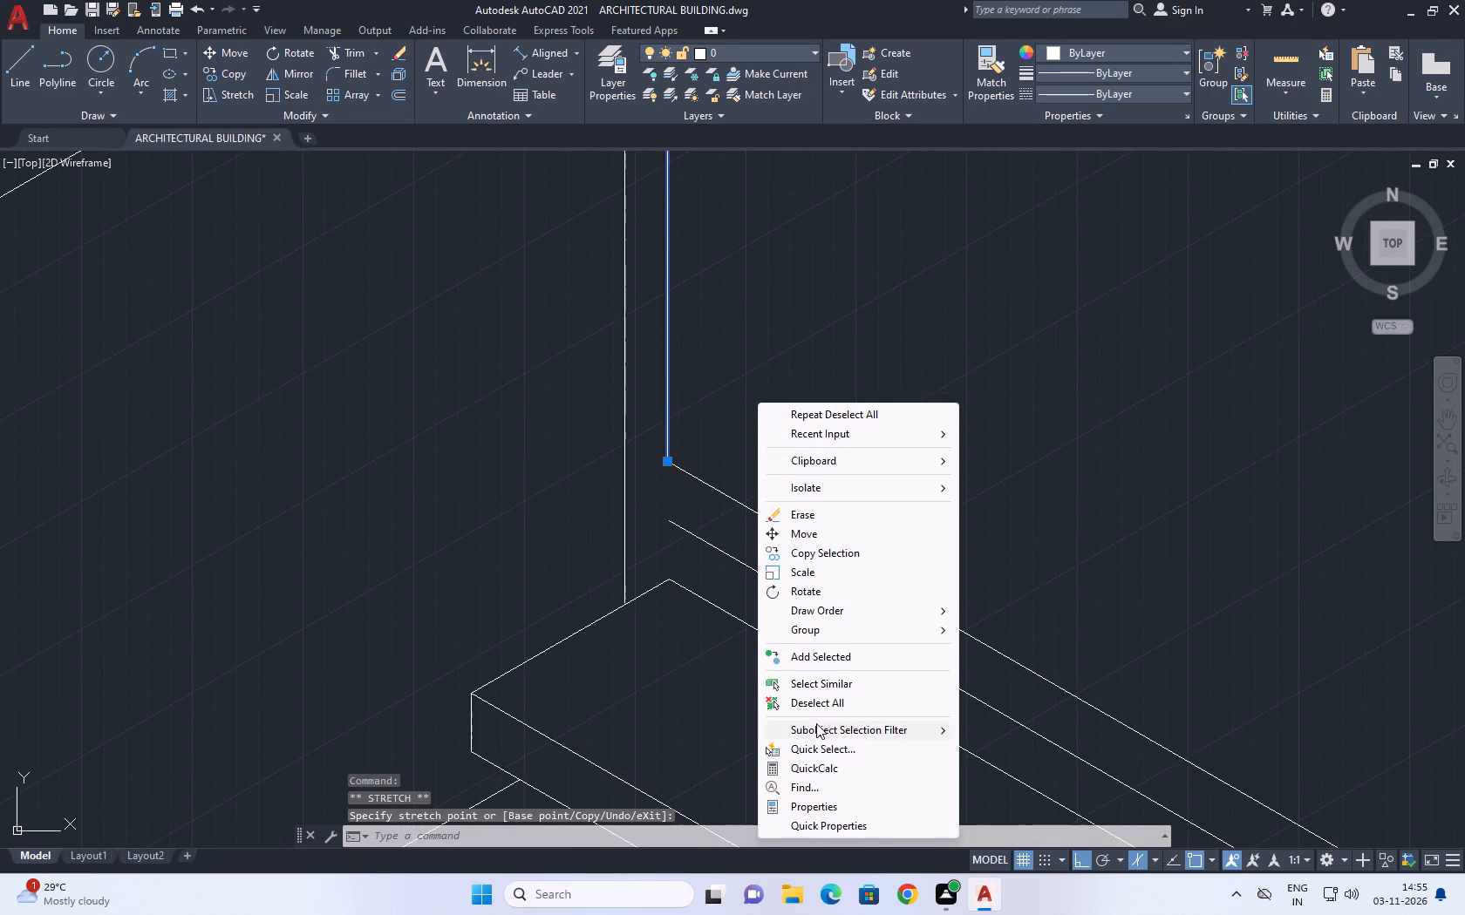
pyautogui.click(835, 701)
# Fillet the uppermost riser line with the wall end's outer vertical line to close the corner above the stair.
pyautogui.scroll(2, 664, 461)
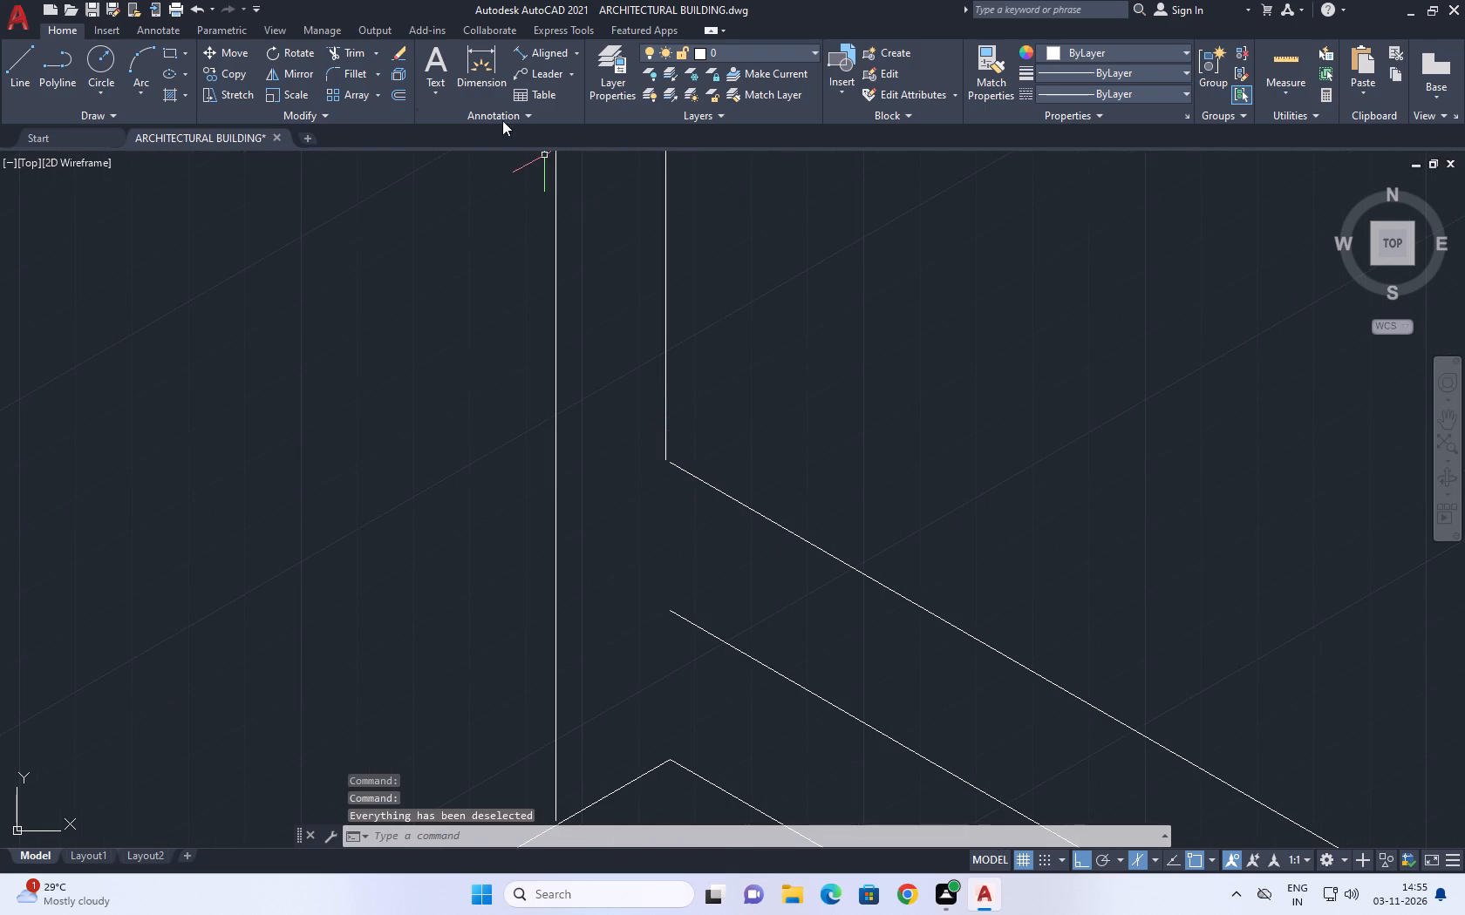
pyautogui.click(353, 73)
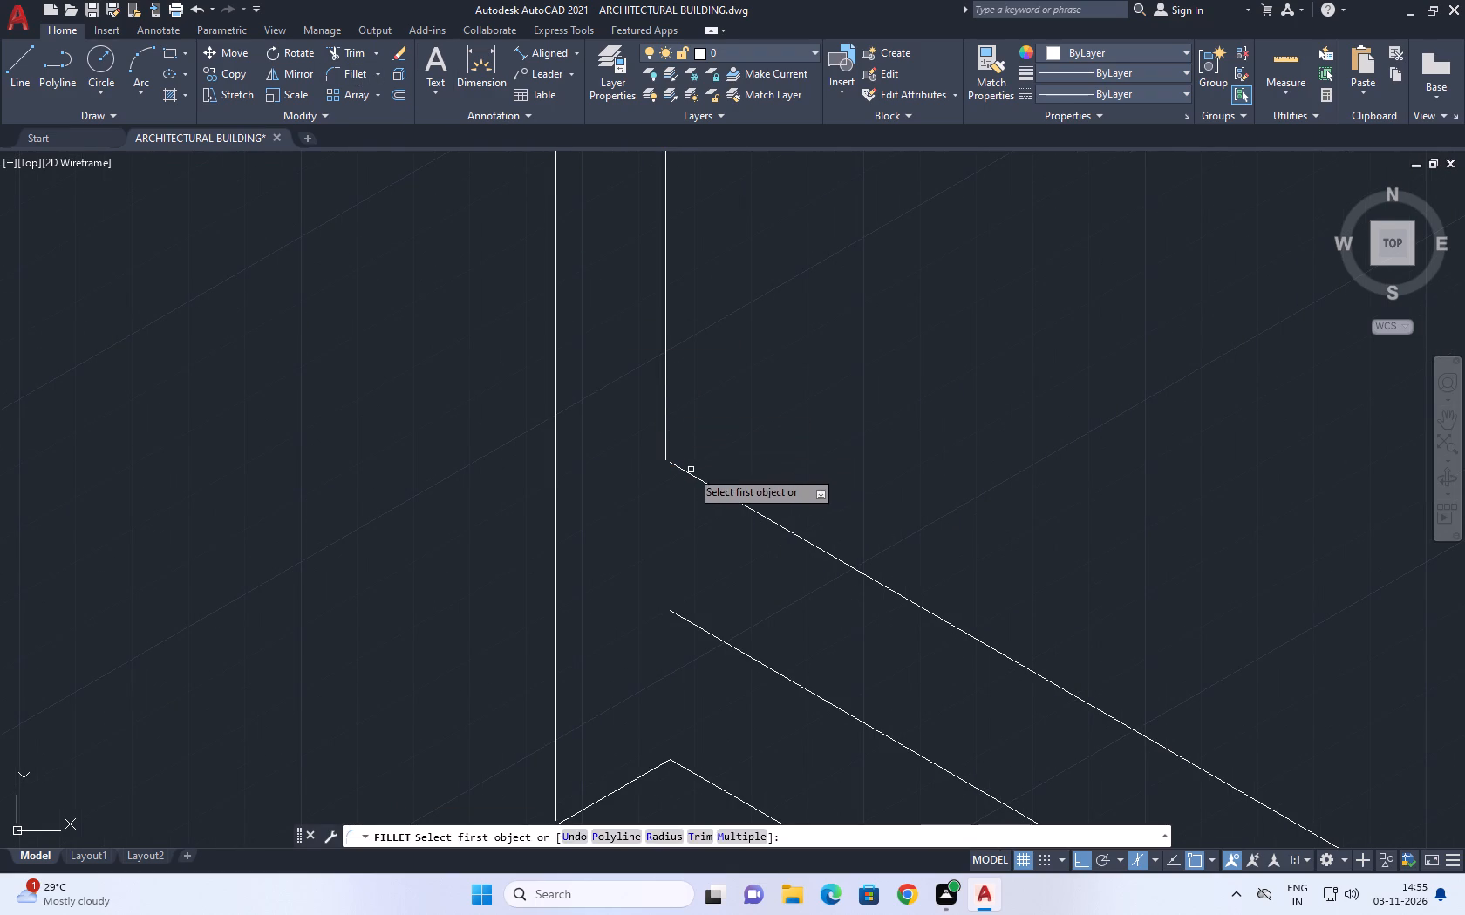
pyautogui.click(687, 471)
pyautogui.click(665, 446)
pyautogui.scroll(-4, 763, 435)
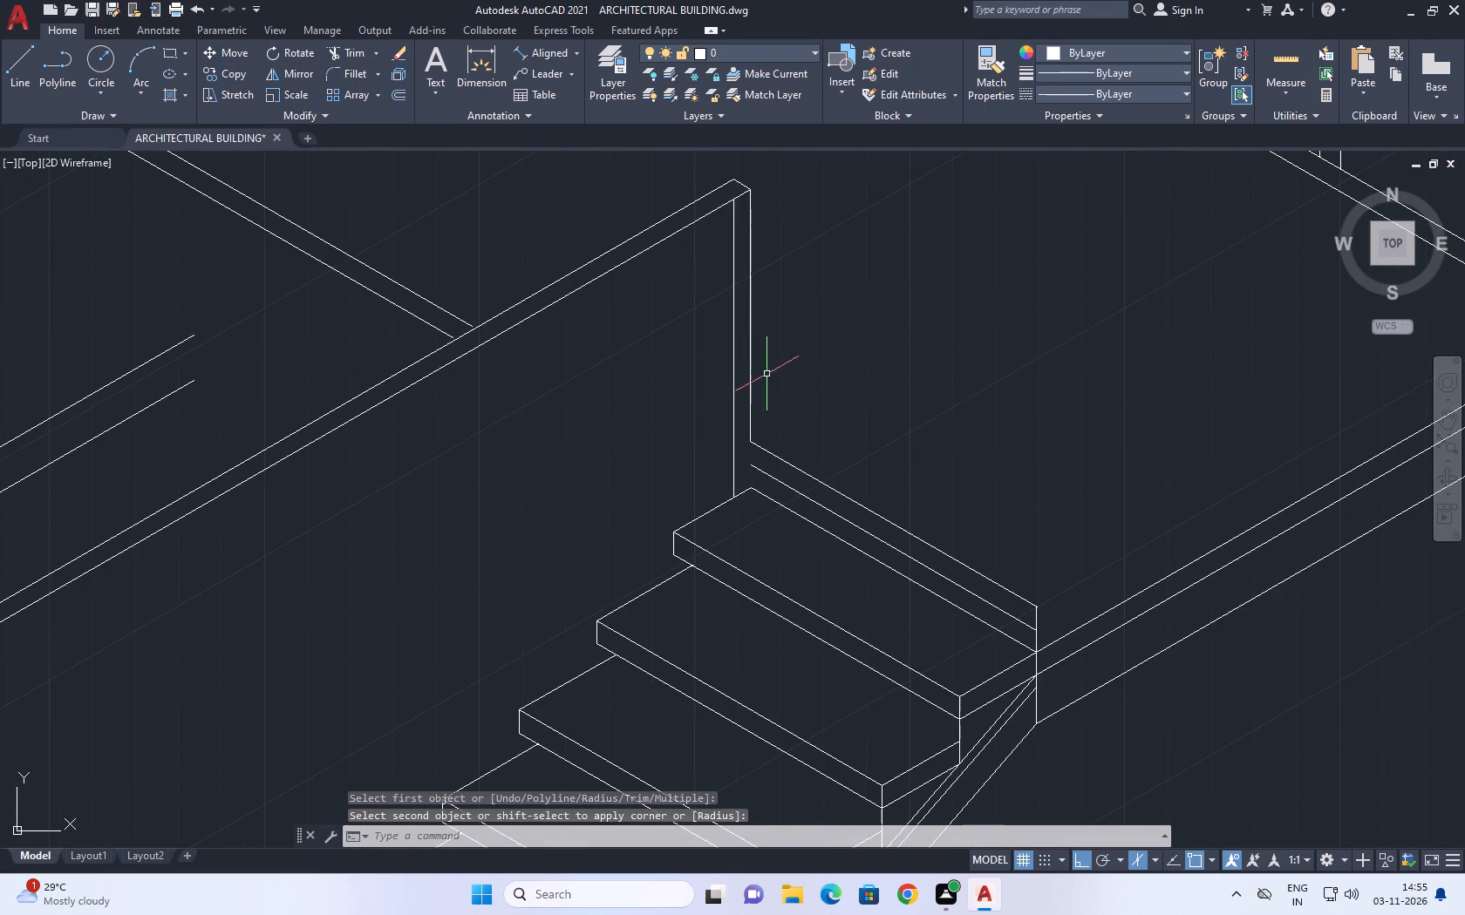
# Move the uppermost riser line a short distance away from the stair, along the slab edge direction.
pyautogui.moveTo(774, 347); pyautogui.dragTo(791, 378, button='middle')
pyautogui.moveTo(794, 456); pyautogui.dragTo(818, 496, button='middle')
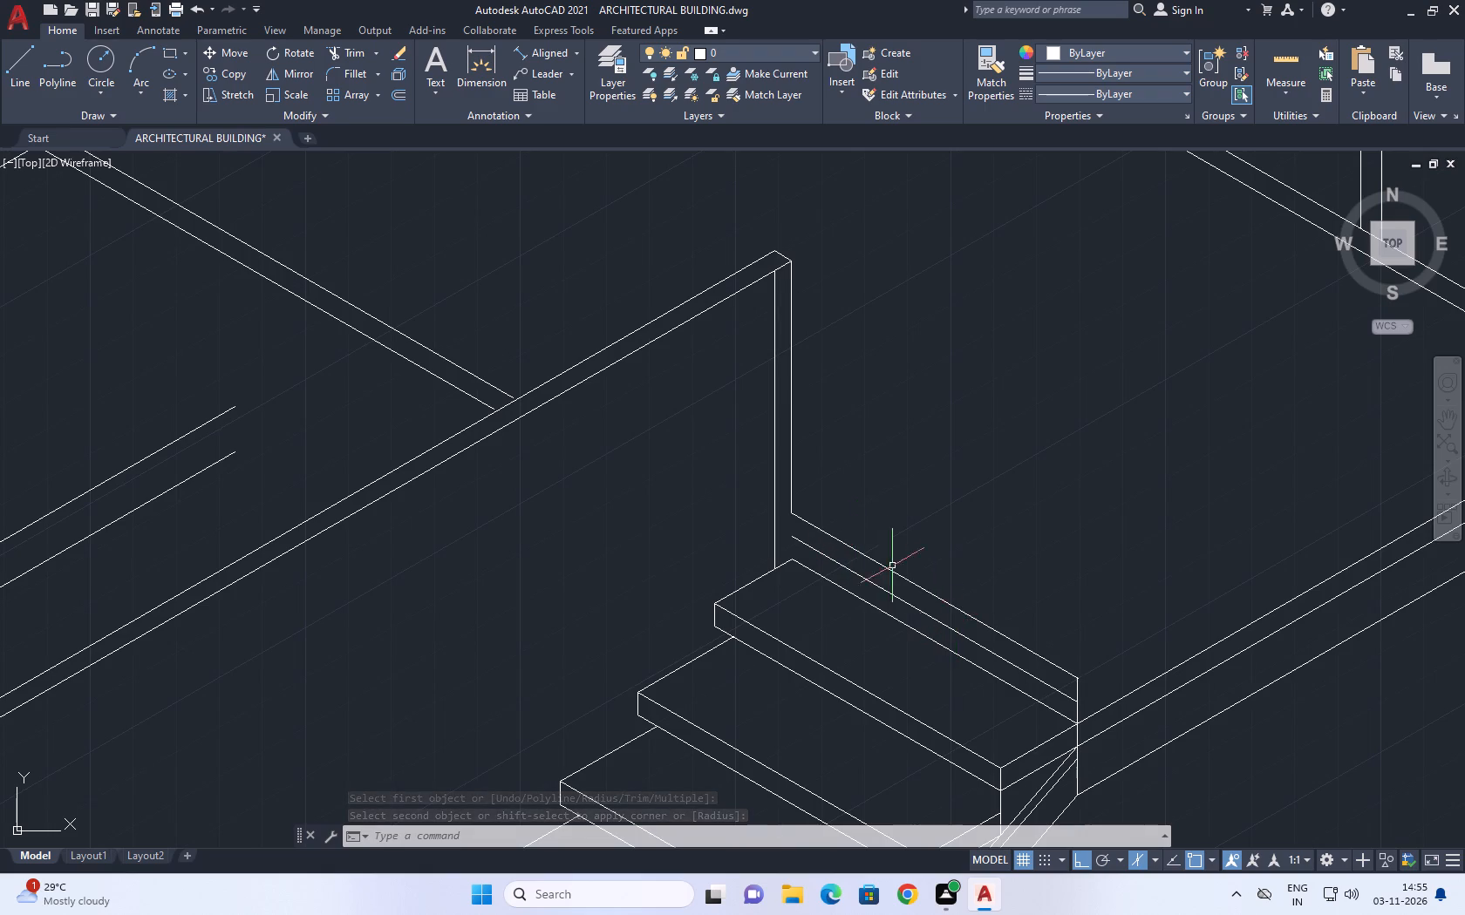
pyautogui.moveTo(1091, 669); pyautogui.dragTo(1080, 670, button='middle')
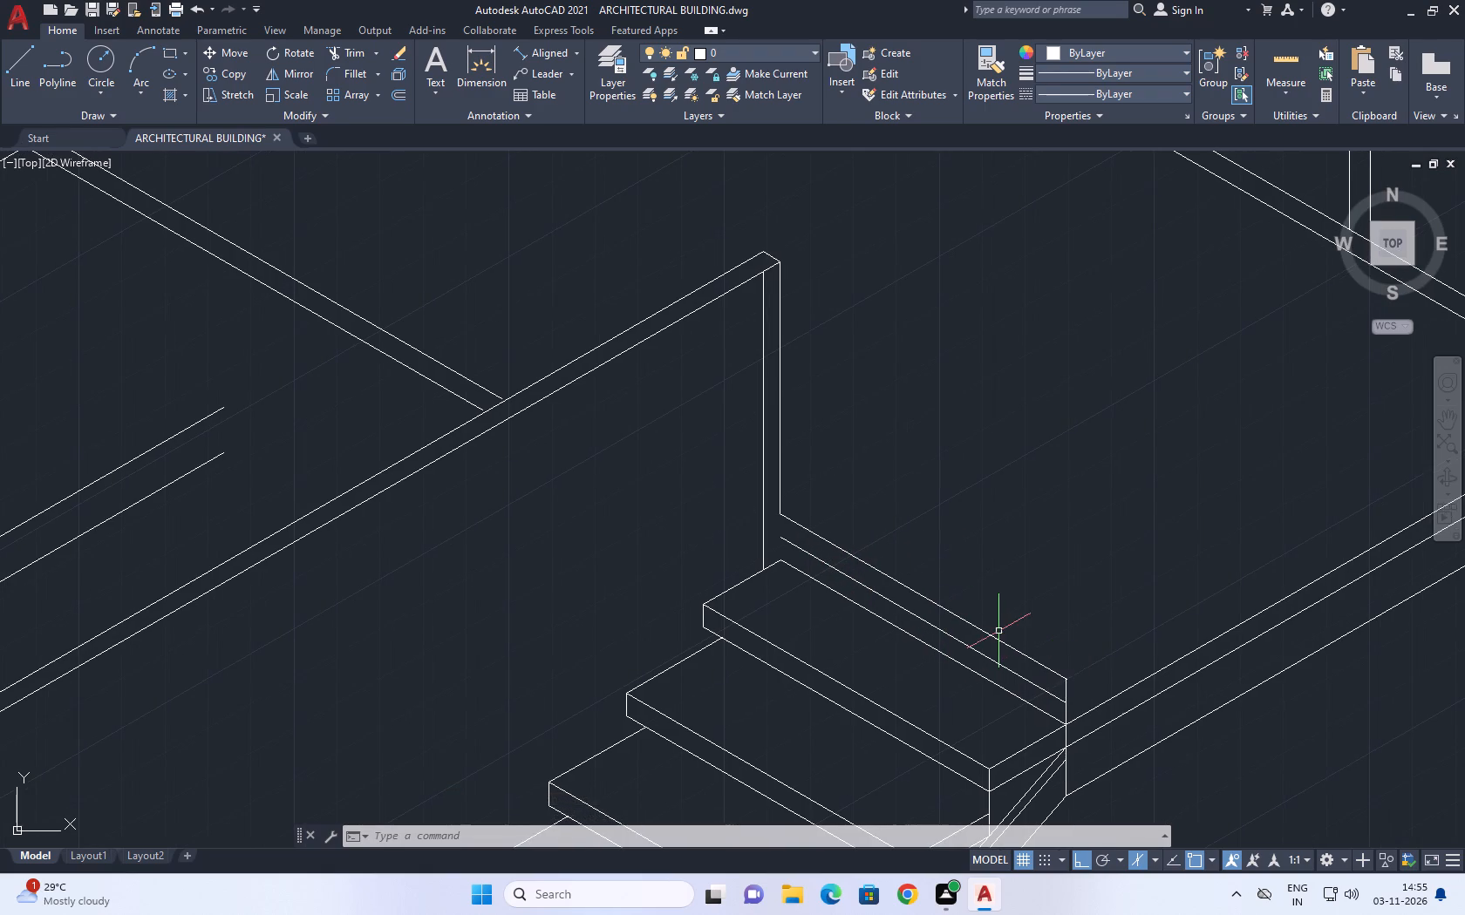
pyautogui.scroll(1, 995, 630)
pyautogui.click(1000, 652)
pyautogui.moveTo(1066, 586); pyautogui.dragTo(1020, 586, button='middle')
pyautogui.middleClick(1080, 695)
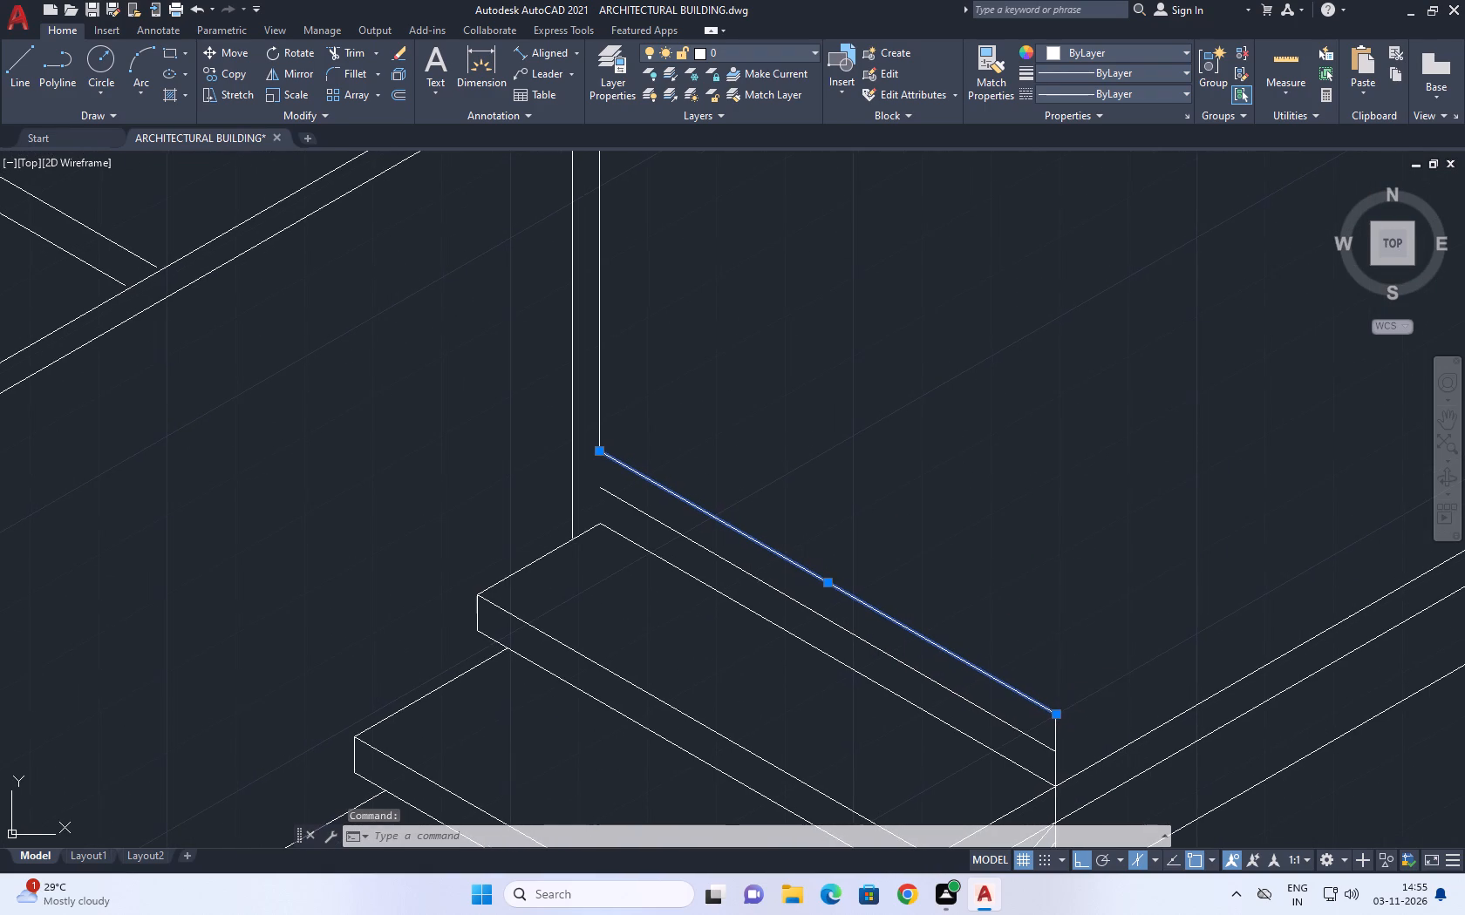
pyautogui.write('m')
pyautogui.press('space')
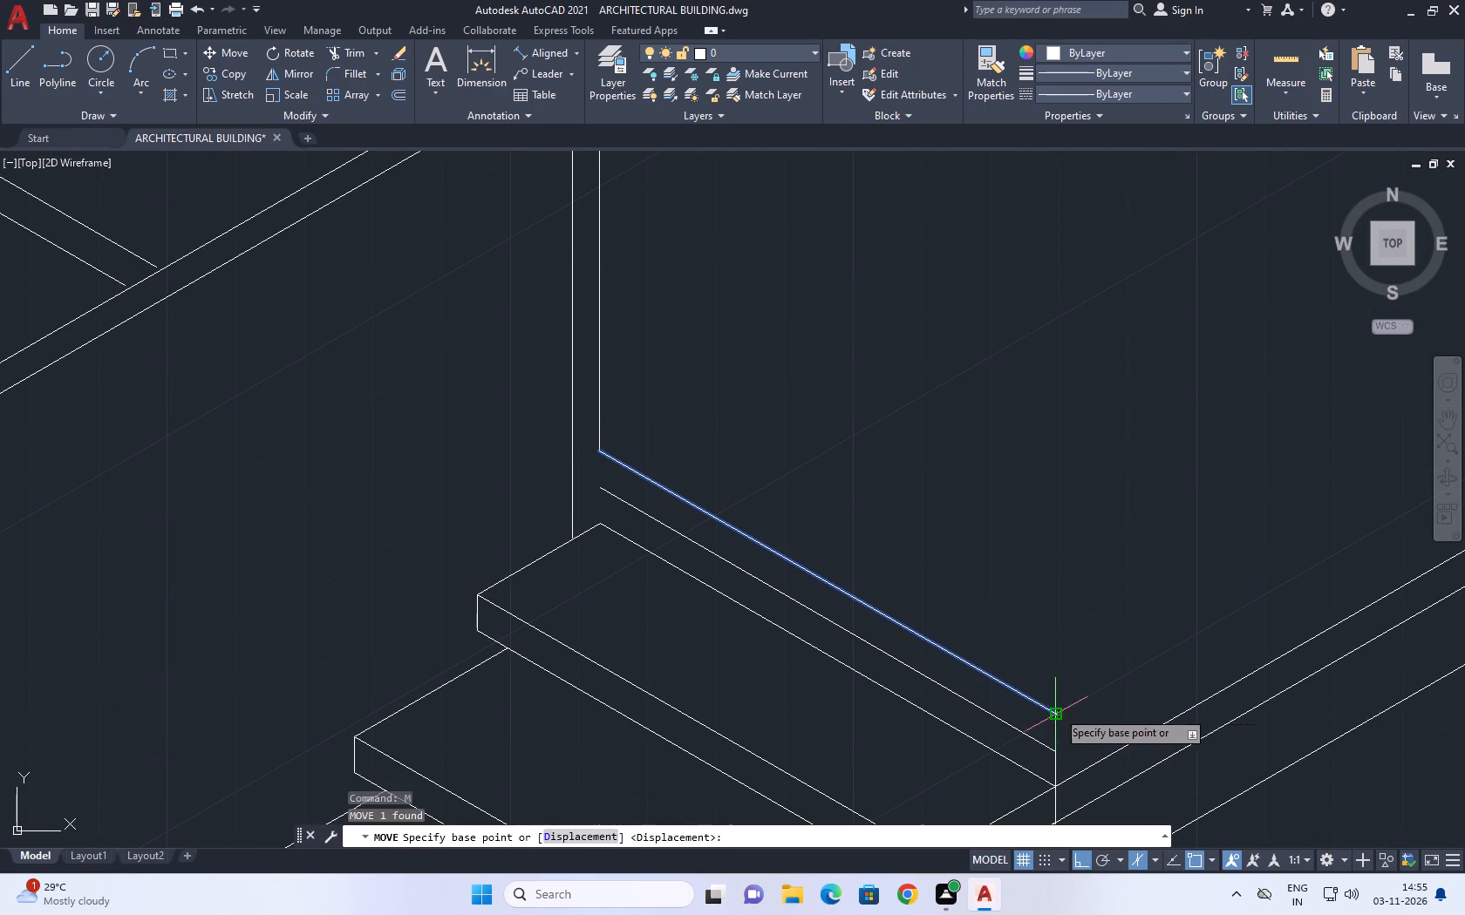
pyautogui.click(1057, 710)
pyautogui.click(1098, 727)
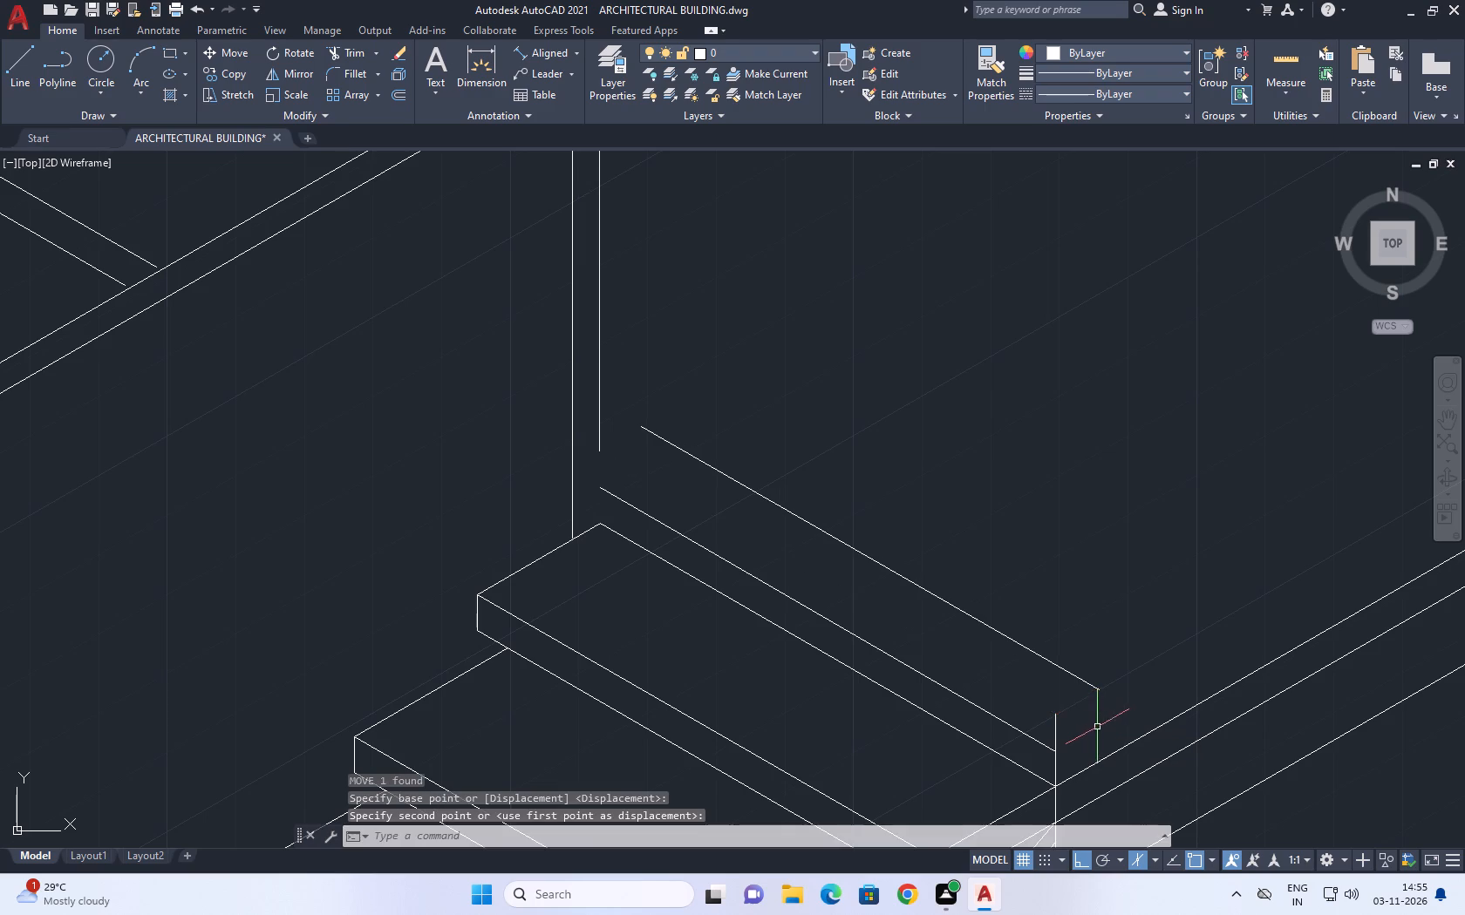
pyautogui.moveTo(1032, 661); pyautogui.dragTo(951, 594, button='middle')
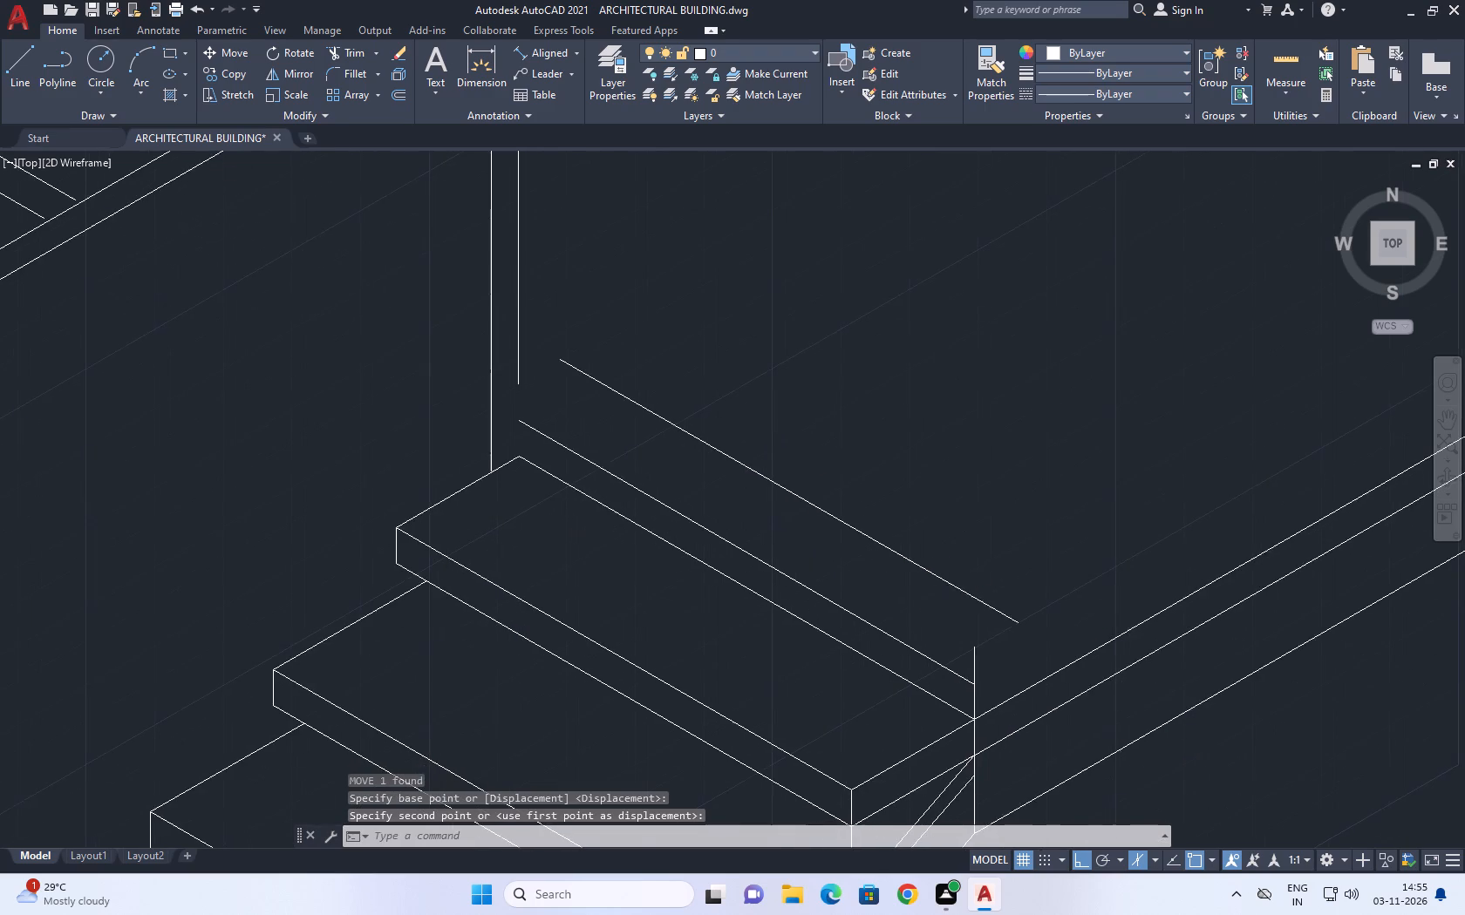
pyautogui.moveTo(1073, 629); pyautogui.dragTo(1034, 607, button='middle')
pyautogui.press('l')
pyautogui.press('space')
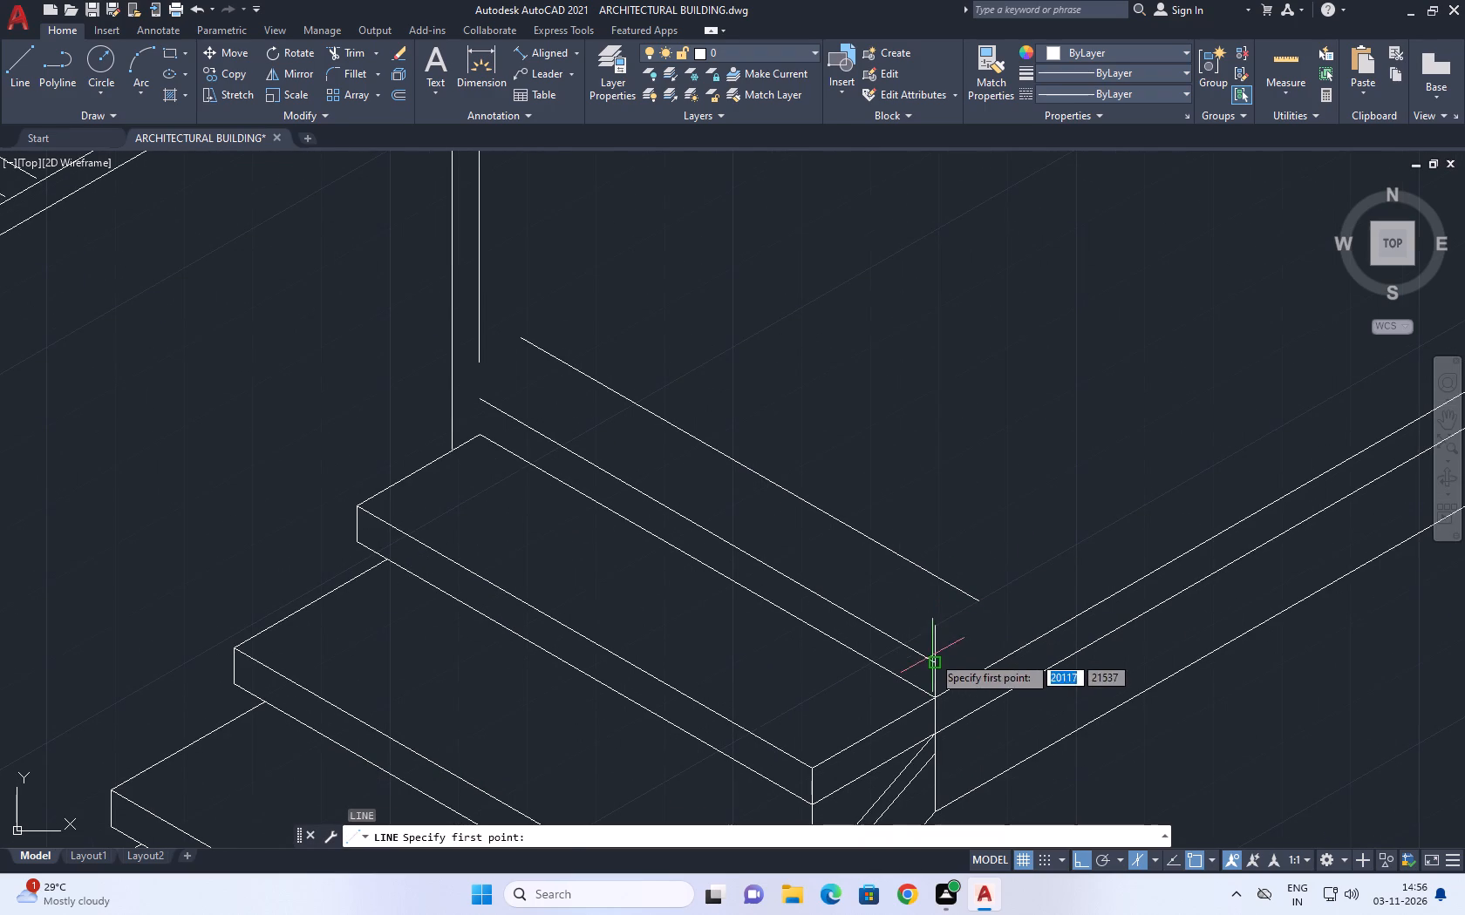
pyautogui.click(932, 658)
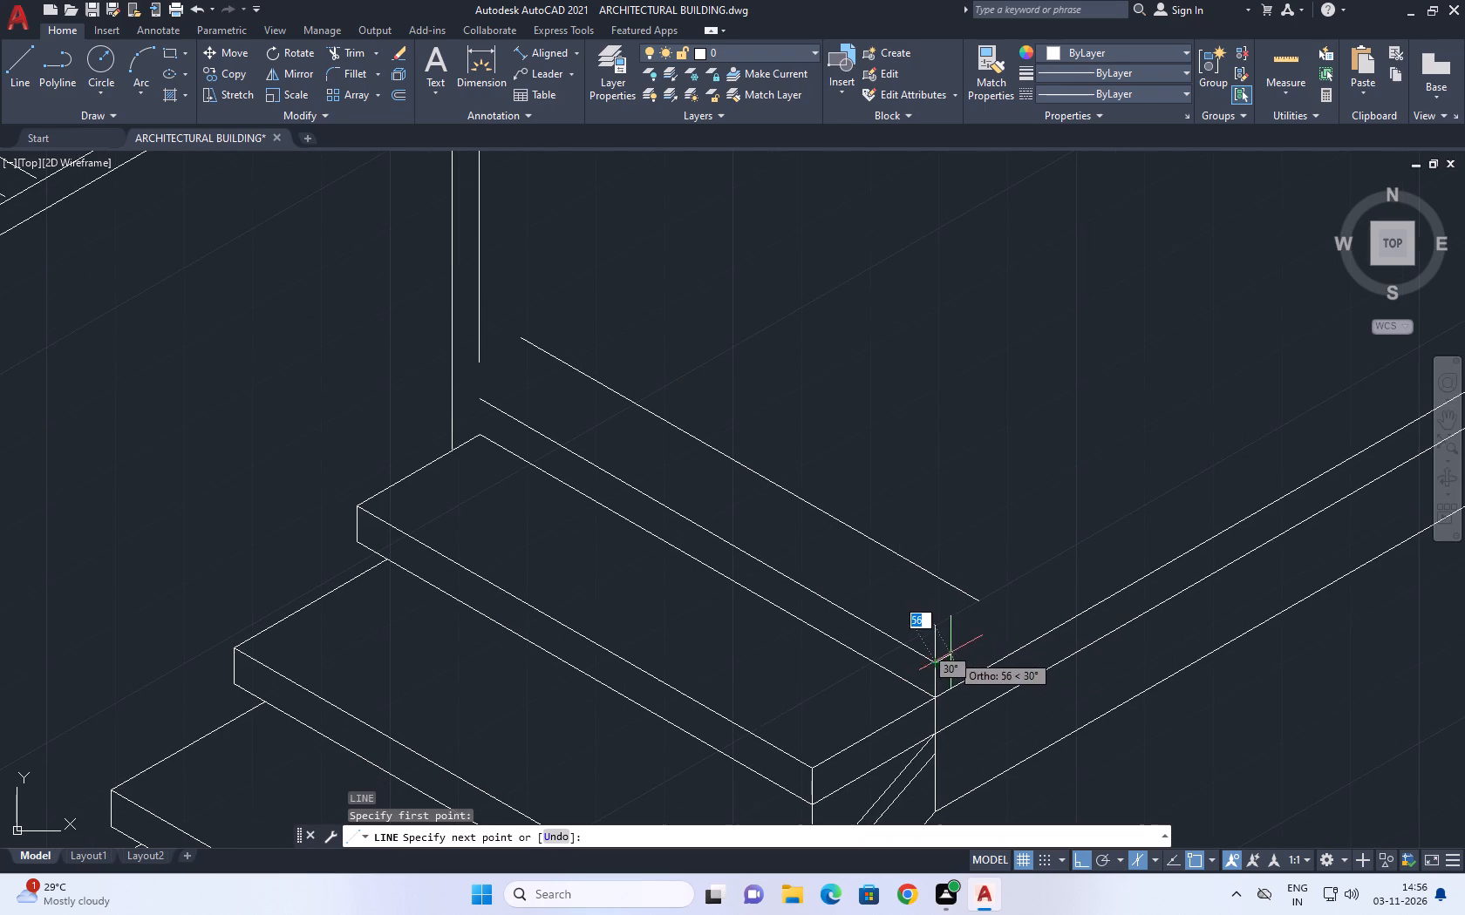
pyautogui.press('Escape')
# Erase the displaced uppermost line, keeping the riser line just above the top tread.
pyautogui.click(985, 574)
pyautogui.click(888, 589)
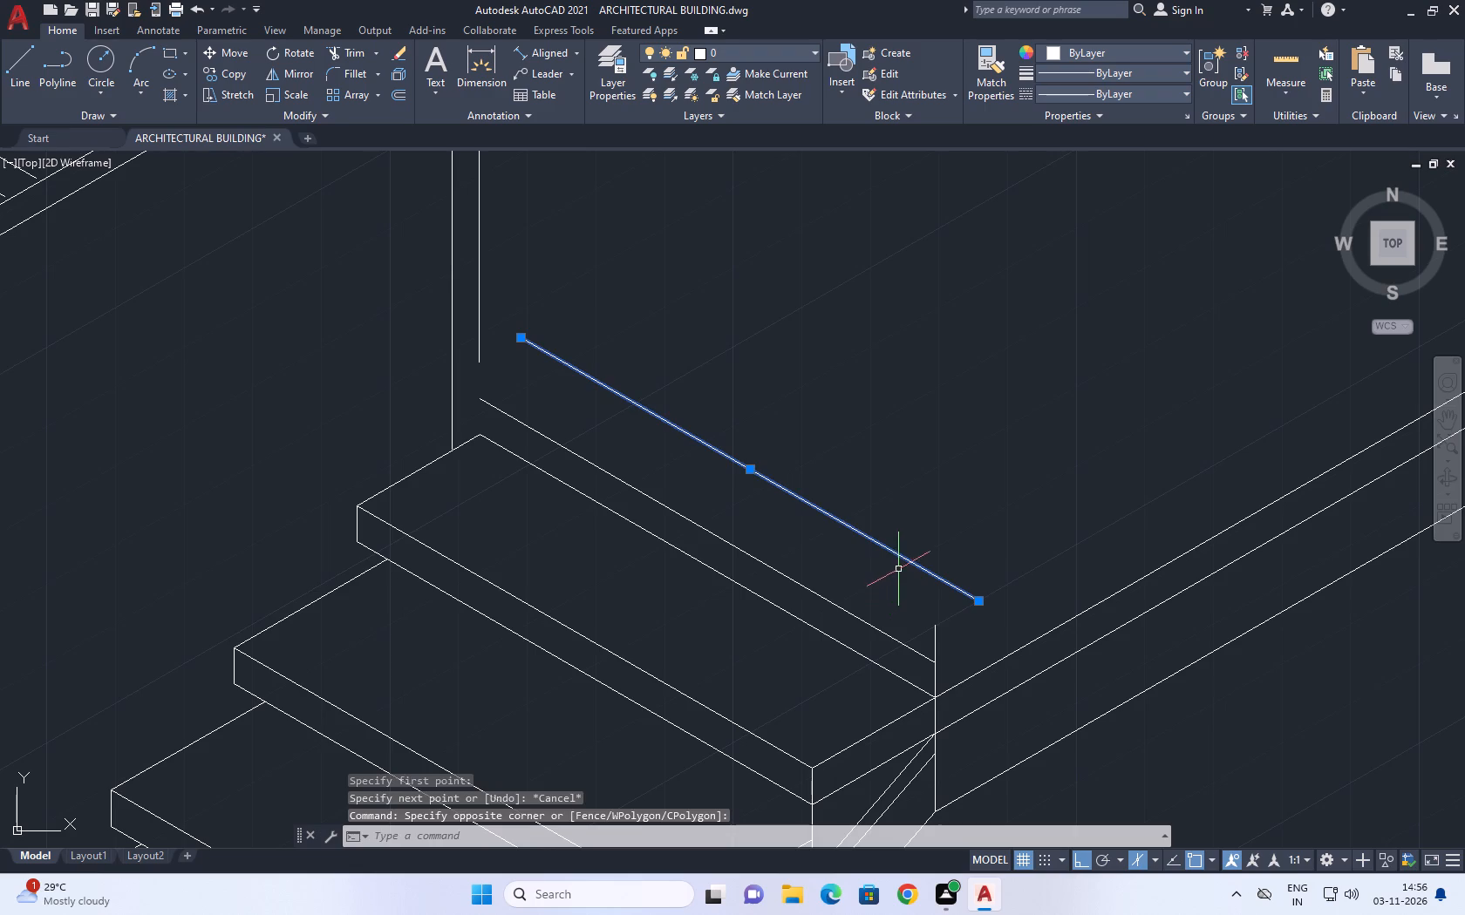
pyautogui.press('Delete')
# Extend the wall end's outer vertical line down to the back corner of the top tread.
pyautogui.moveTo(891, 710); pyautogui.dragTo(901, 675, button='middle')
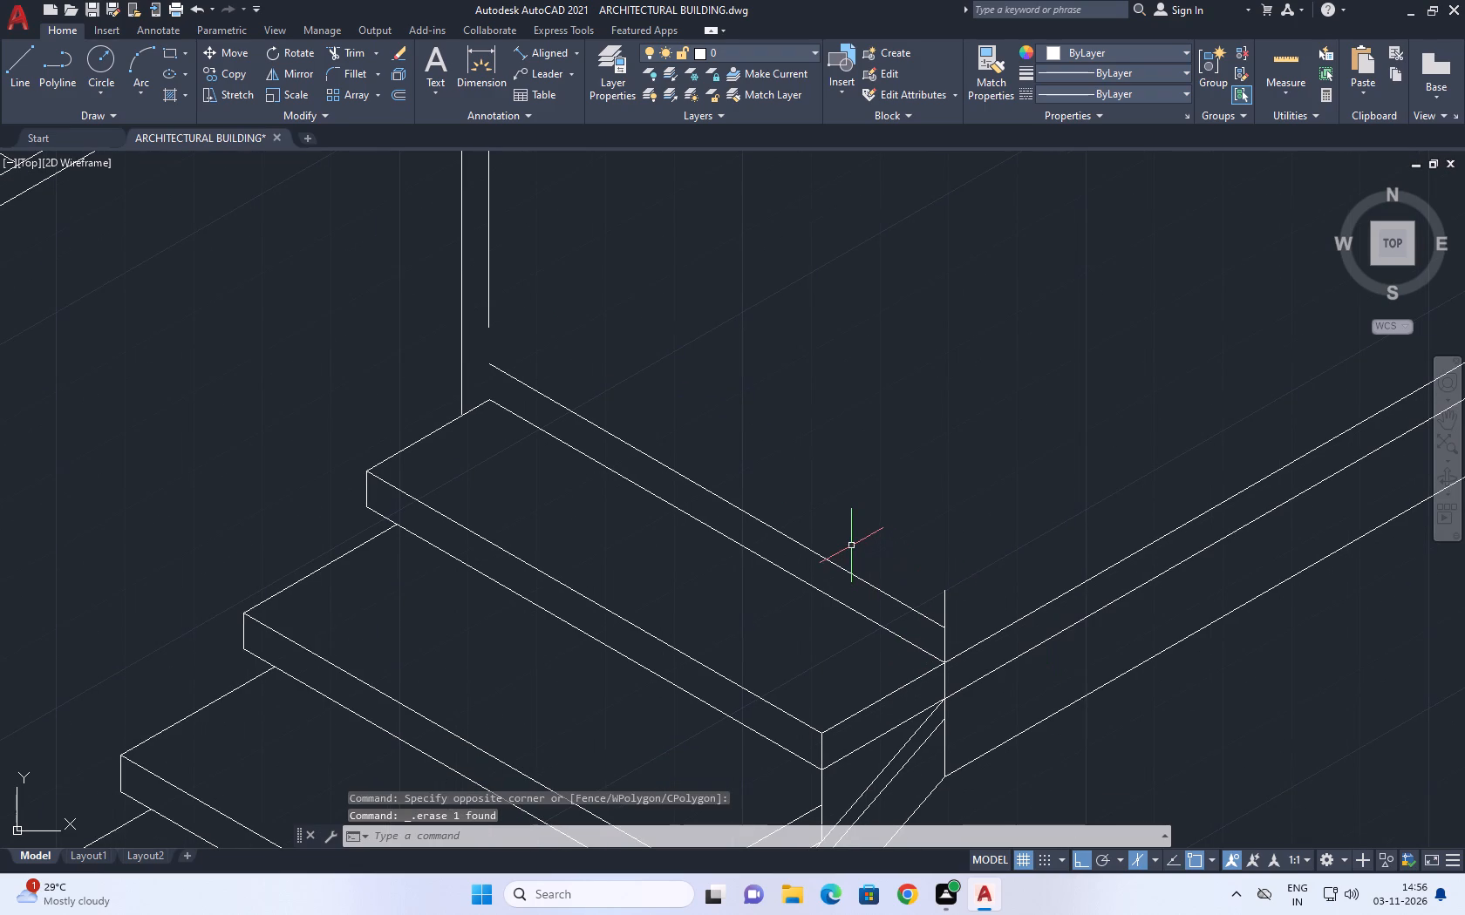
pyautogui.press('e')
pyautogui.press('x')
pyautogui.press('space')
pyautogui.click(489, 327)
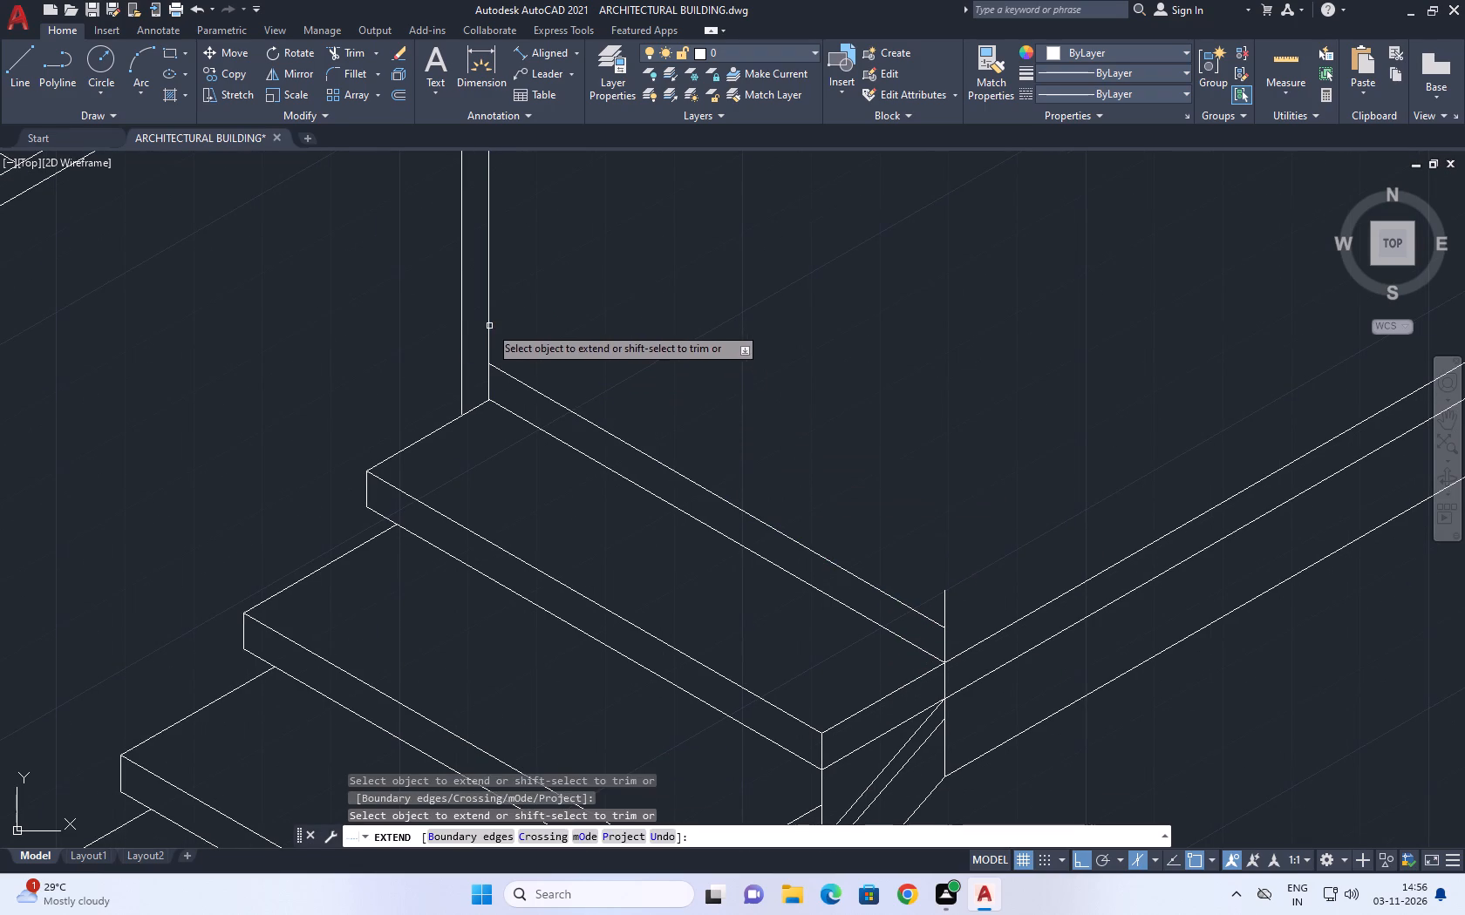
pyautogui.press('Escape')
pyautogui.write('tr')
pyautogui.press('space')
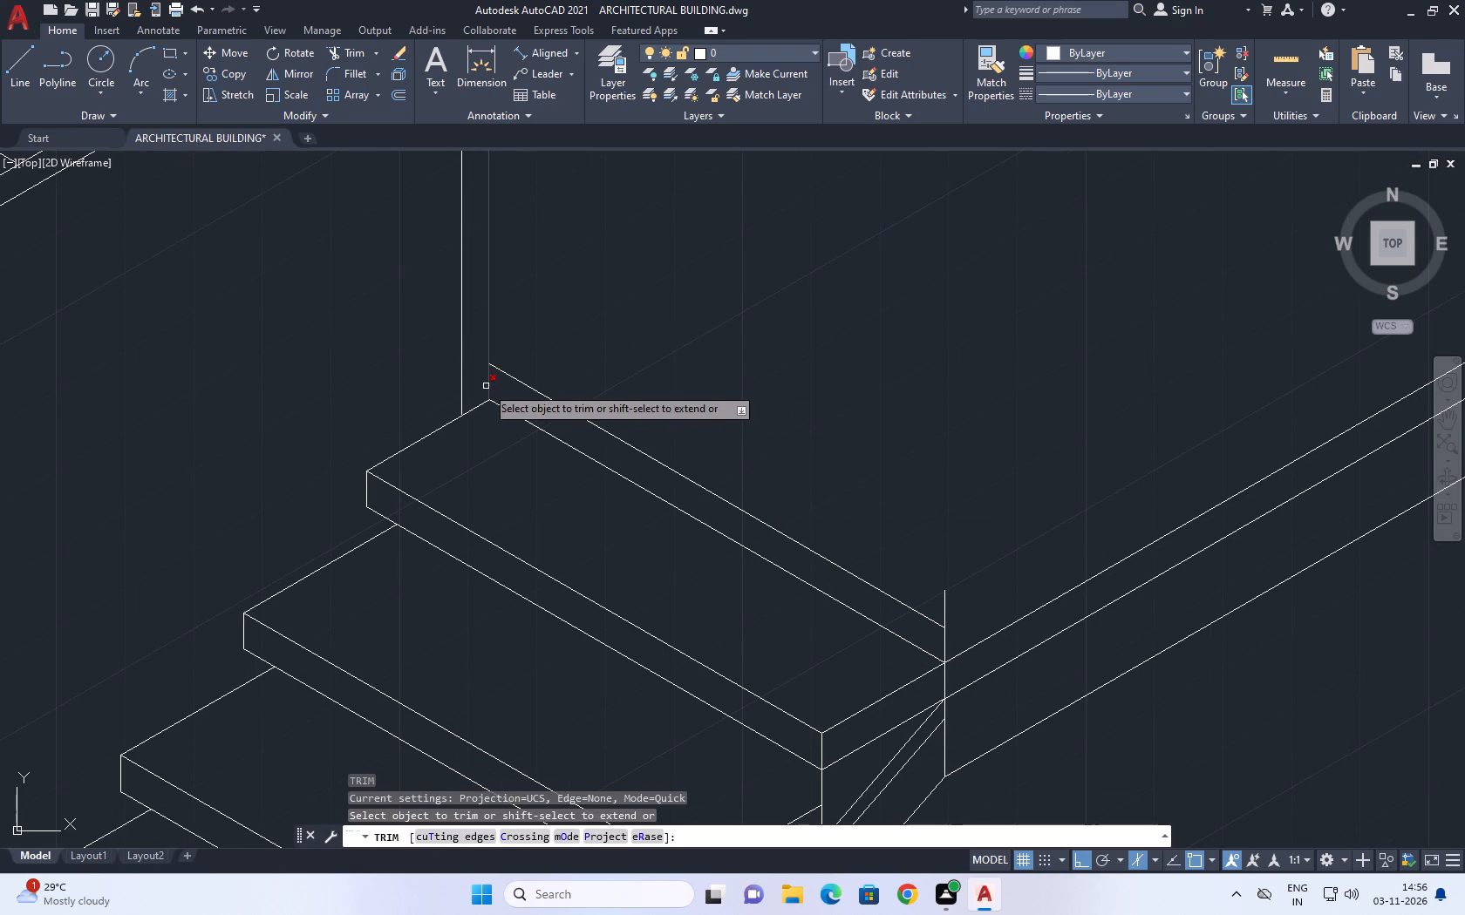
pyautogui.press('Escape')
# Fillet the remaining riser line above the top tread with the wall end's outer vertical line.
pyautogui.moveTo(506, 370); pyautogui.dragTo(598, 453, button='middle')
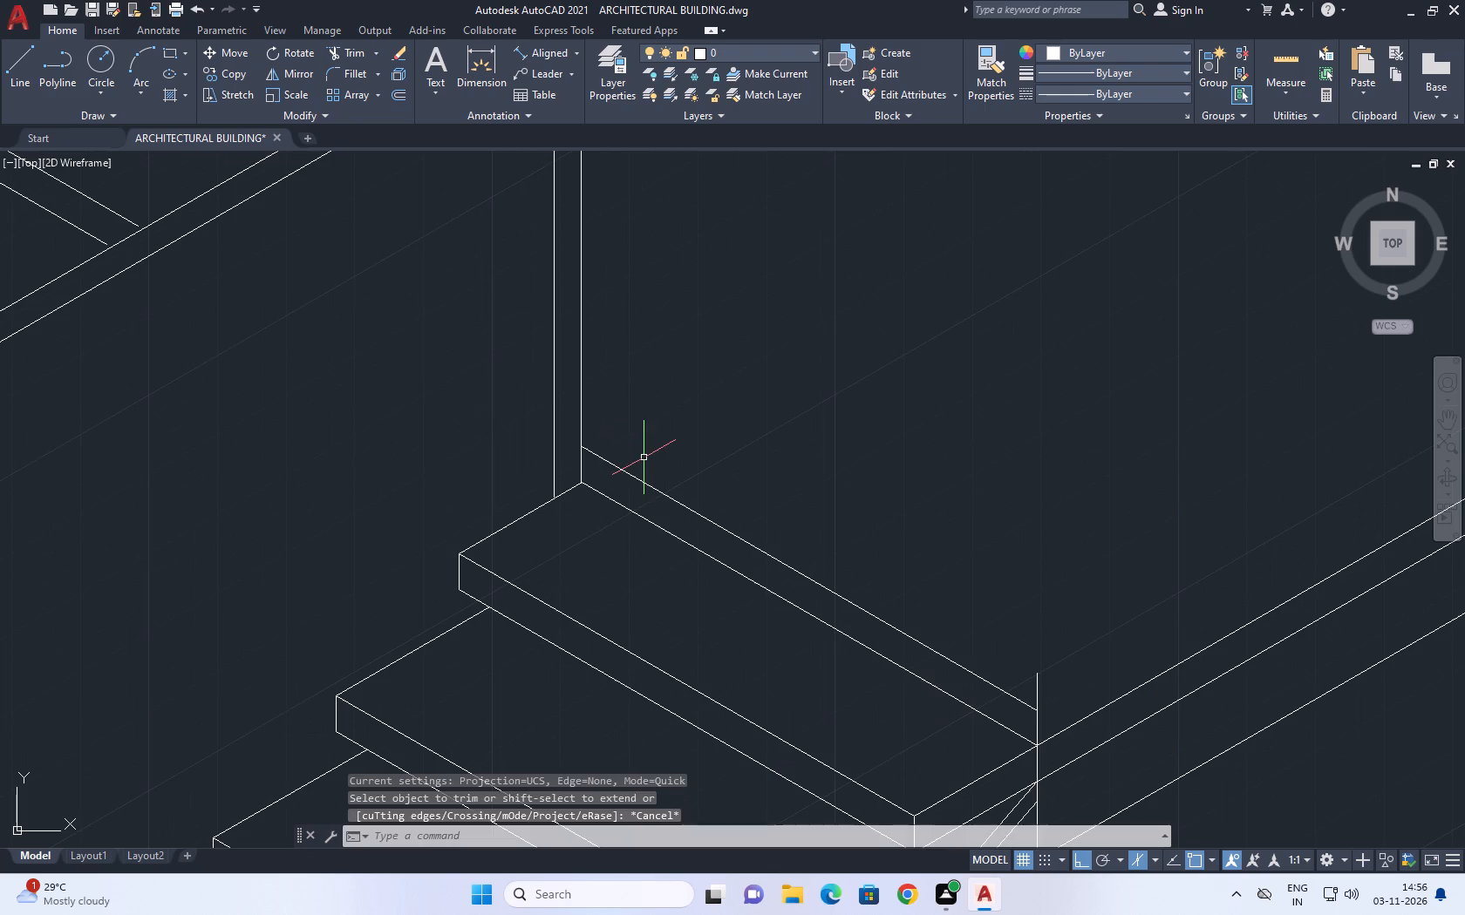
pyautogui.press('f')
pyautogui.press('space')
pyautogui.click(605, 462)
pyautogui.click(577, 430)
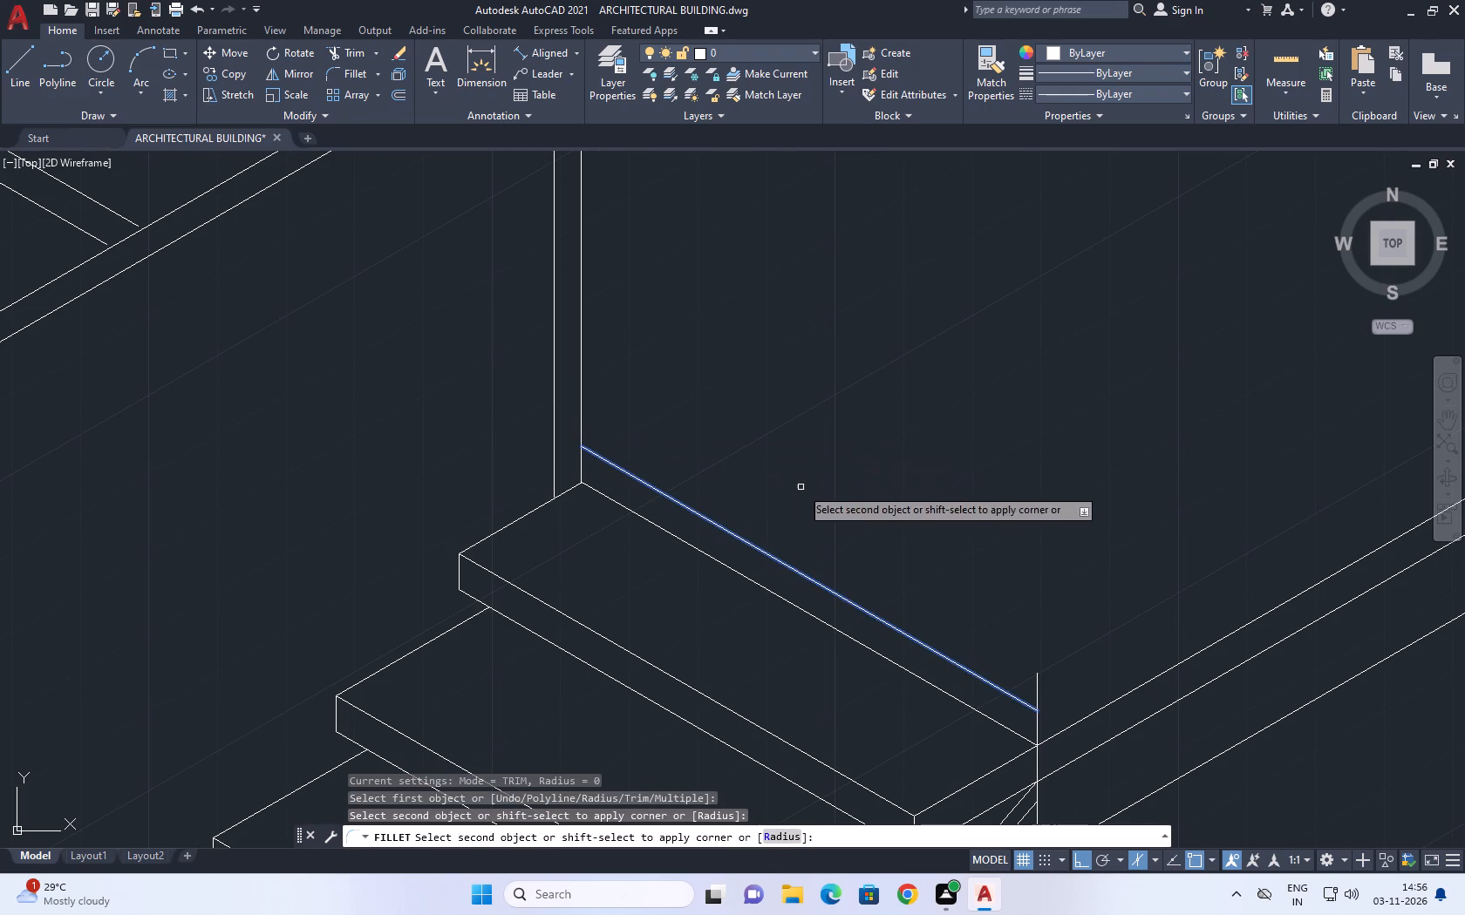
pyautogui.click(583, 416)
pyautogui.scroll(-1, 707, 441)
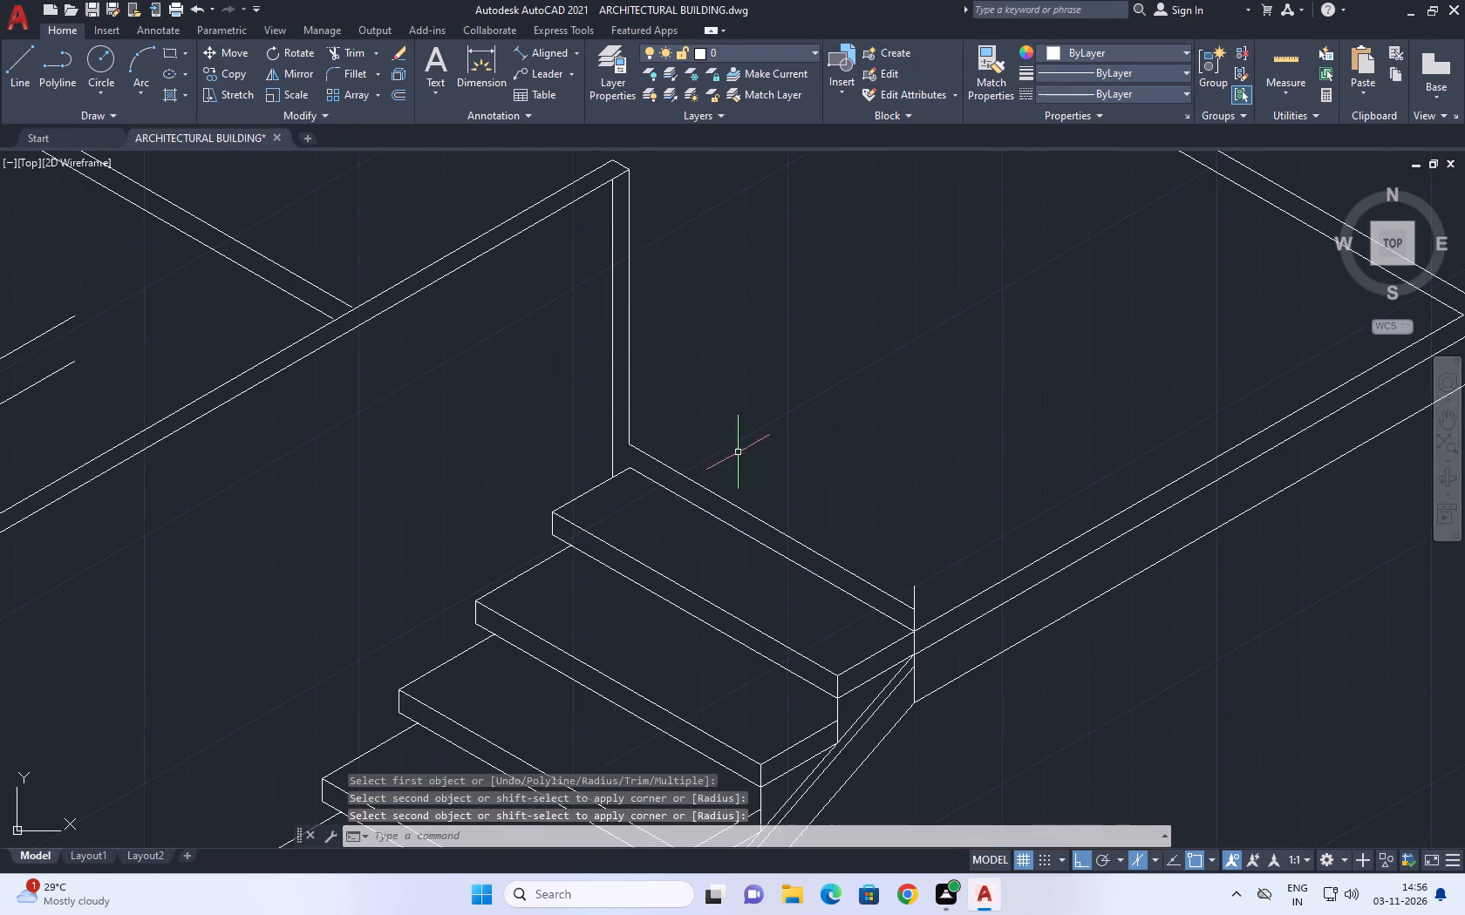
# Trim the vertical line's stub projecting above the remaining riser line at the stair's top outer corner.
pyautogui.moveTo(643, 375); pyautogui.dragTo(676, 407, button='middle')
pyautogui.press('t')
pyautogui.press('r')
pyautogui.press('space')
pyautogui.scroll(1, 934, 612)
pyautogui.click(955, 646)
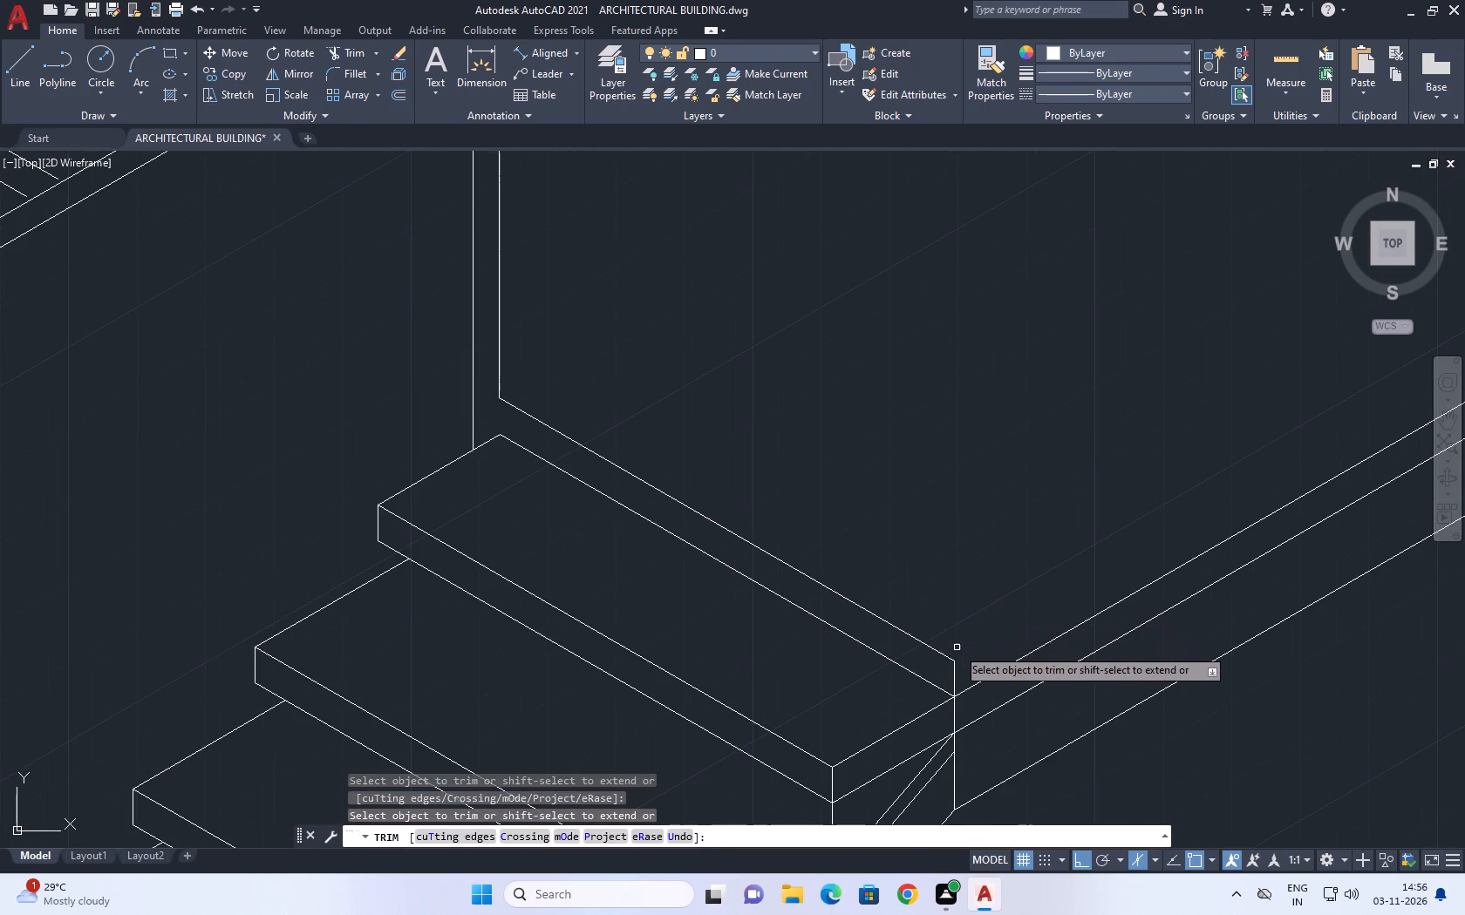
pyautogui.scroll(-6, 958, 582)
pyautogui.press('Escape')
pyautogui.scroll(6, 964, 595)
pyautogui.scroll(-4, 963, 571)
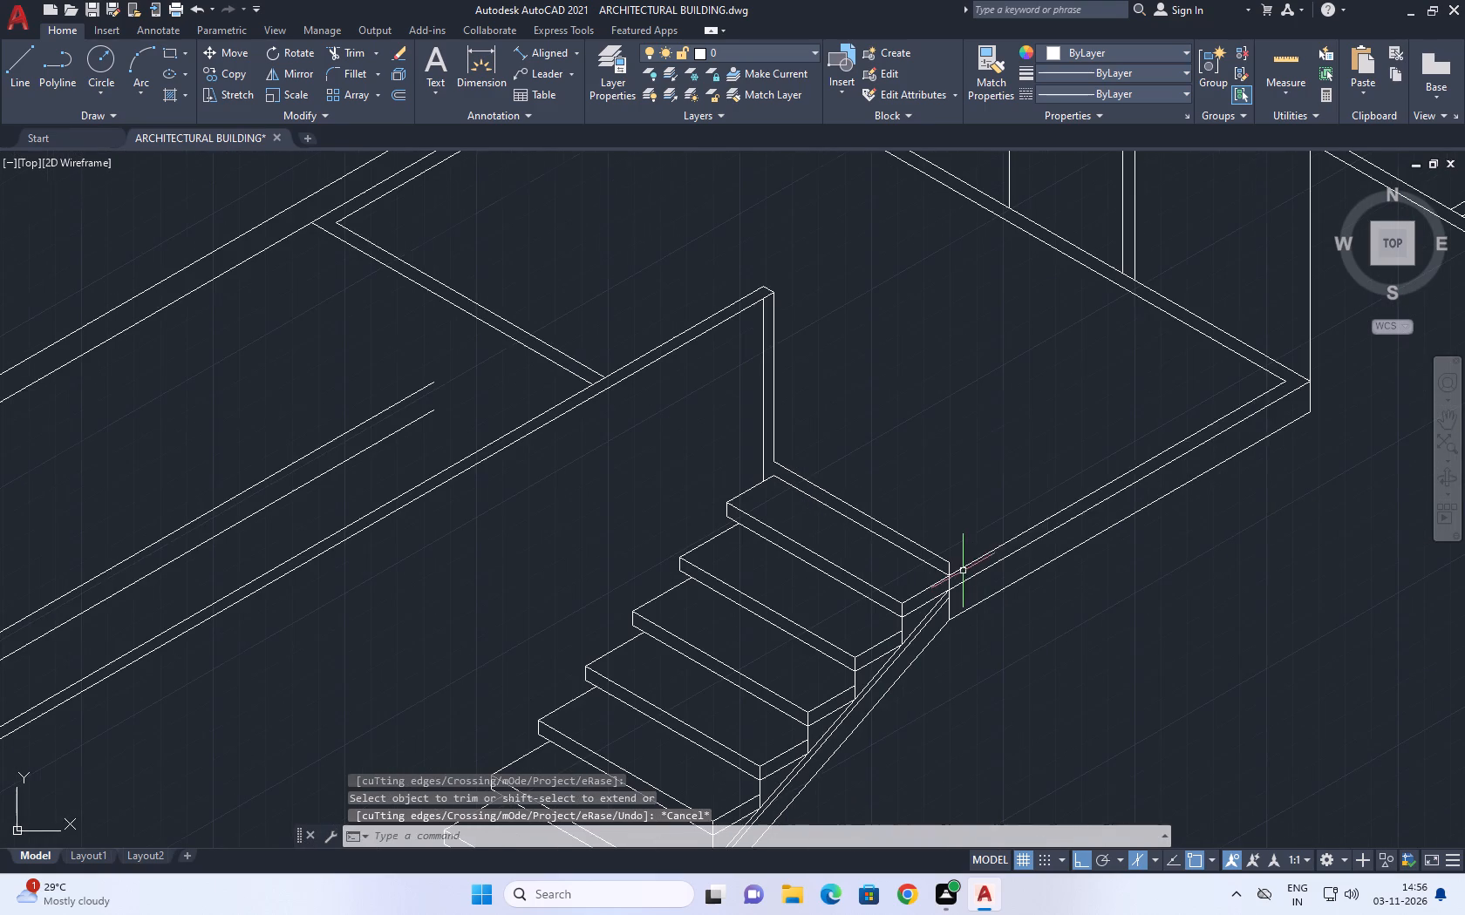
pyautogui.scroll(-3, 976, 571)
pyautogui.middleClick(1016, 591)
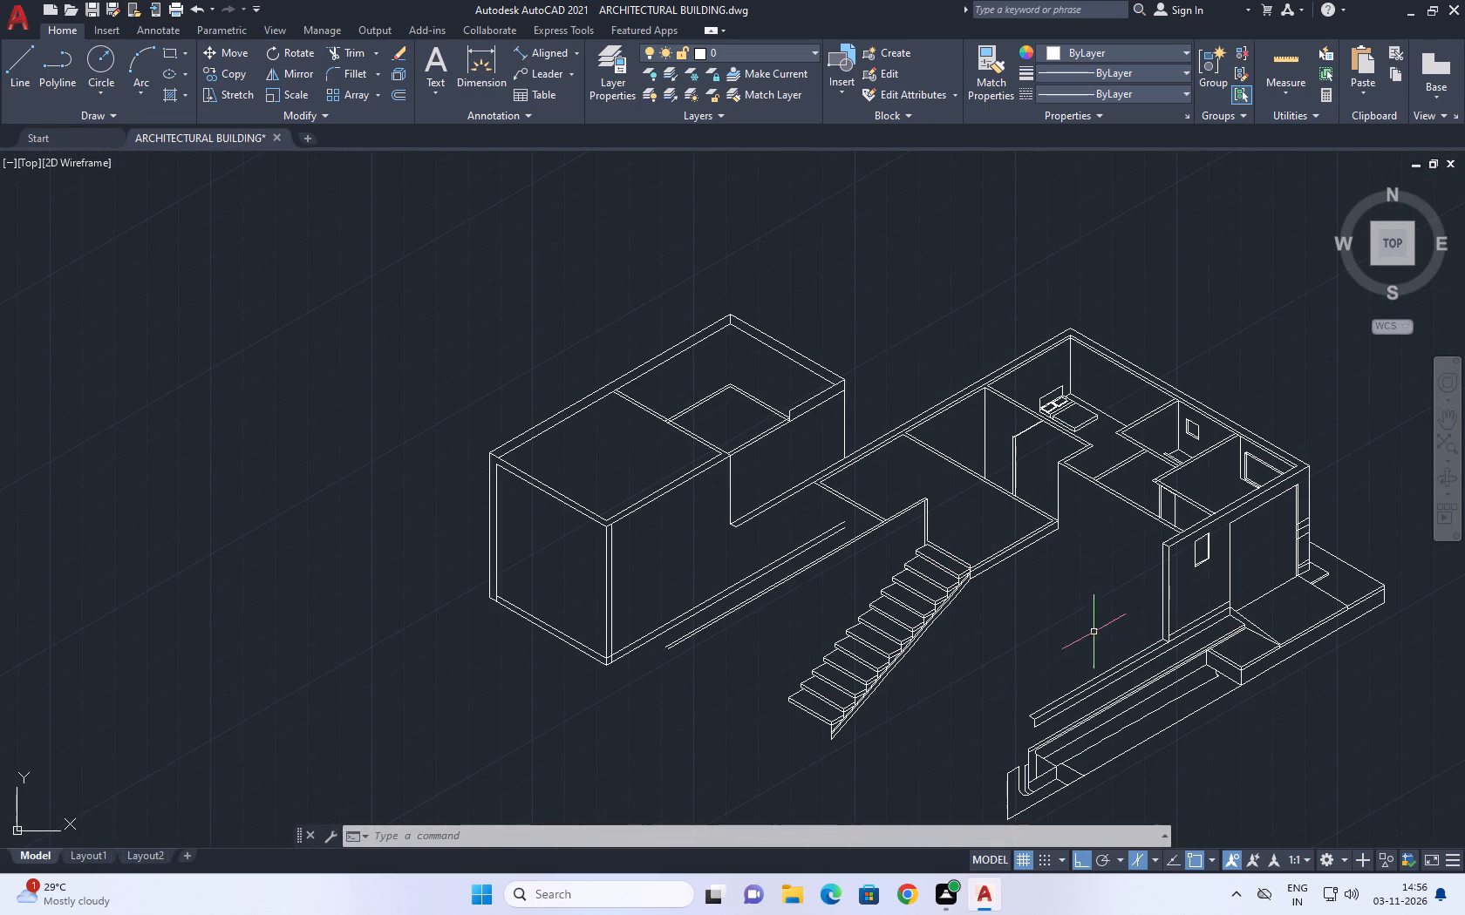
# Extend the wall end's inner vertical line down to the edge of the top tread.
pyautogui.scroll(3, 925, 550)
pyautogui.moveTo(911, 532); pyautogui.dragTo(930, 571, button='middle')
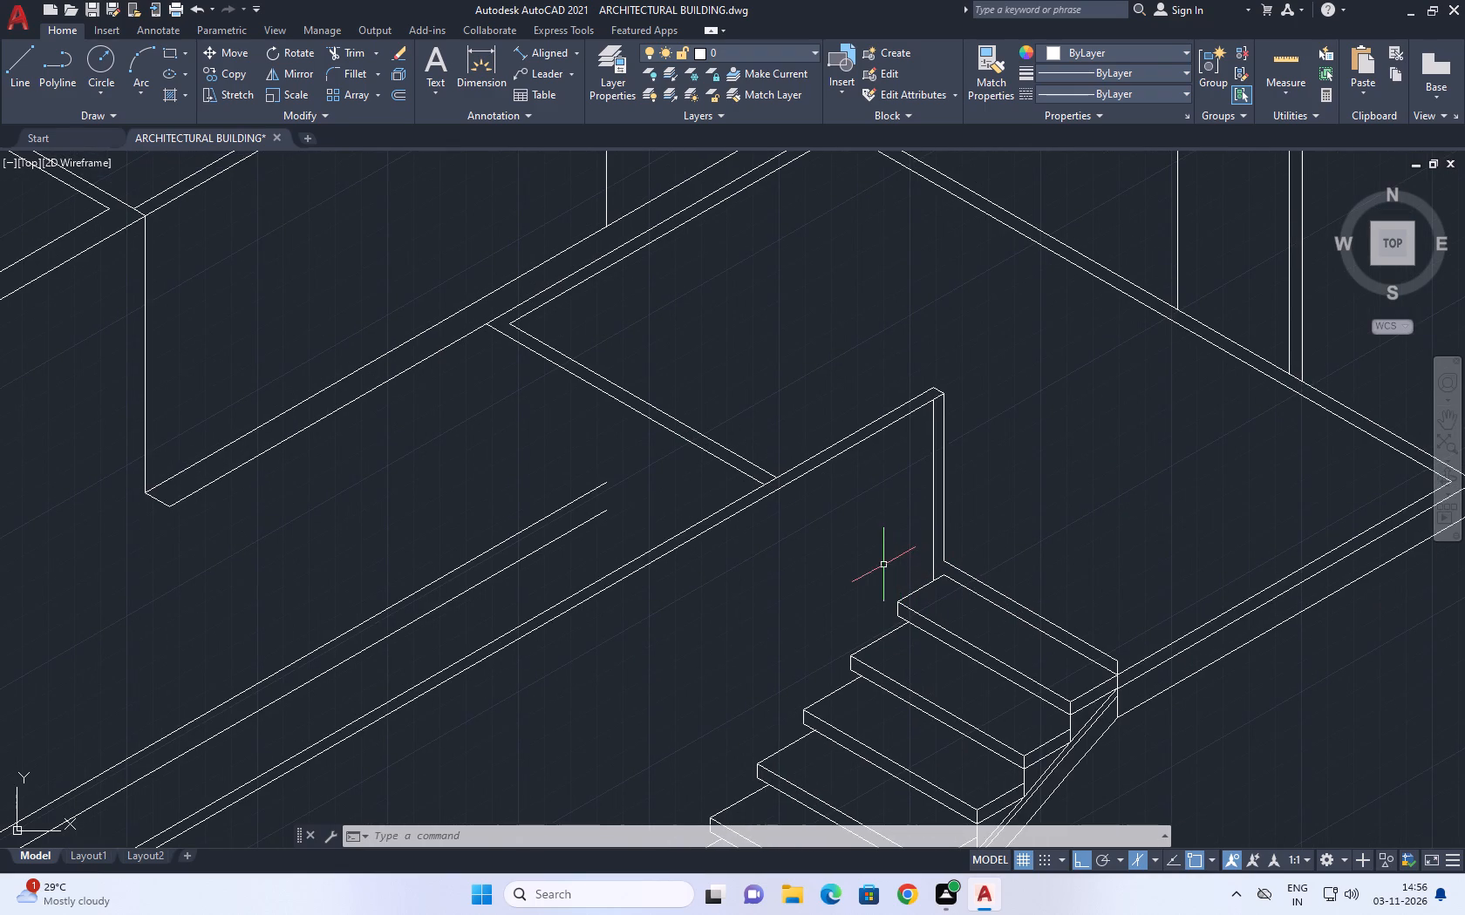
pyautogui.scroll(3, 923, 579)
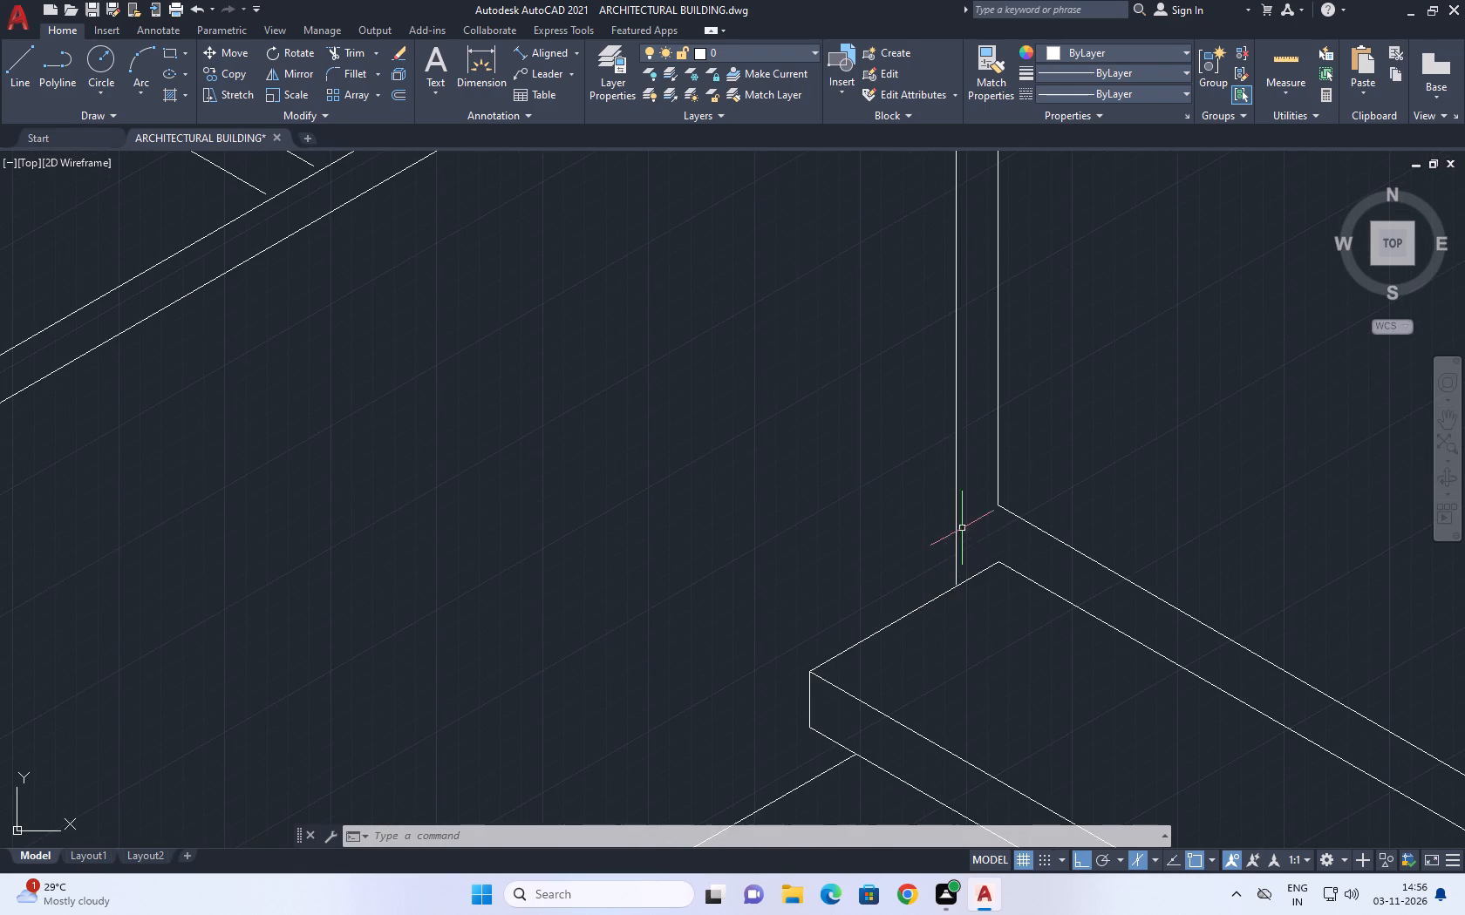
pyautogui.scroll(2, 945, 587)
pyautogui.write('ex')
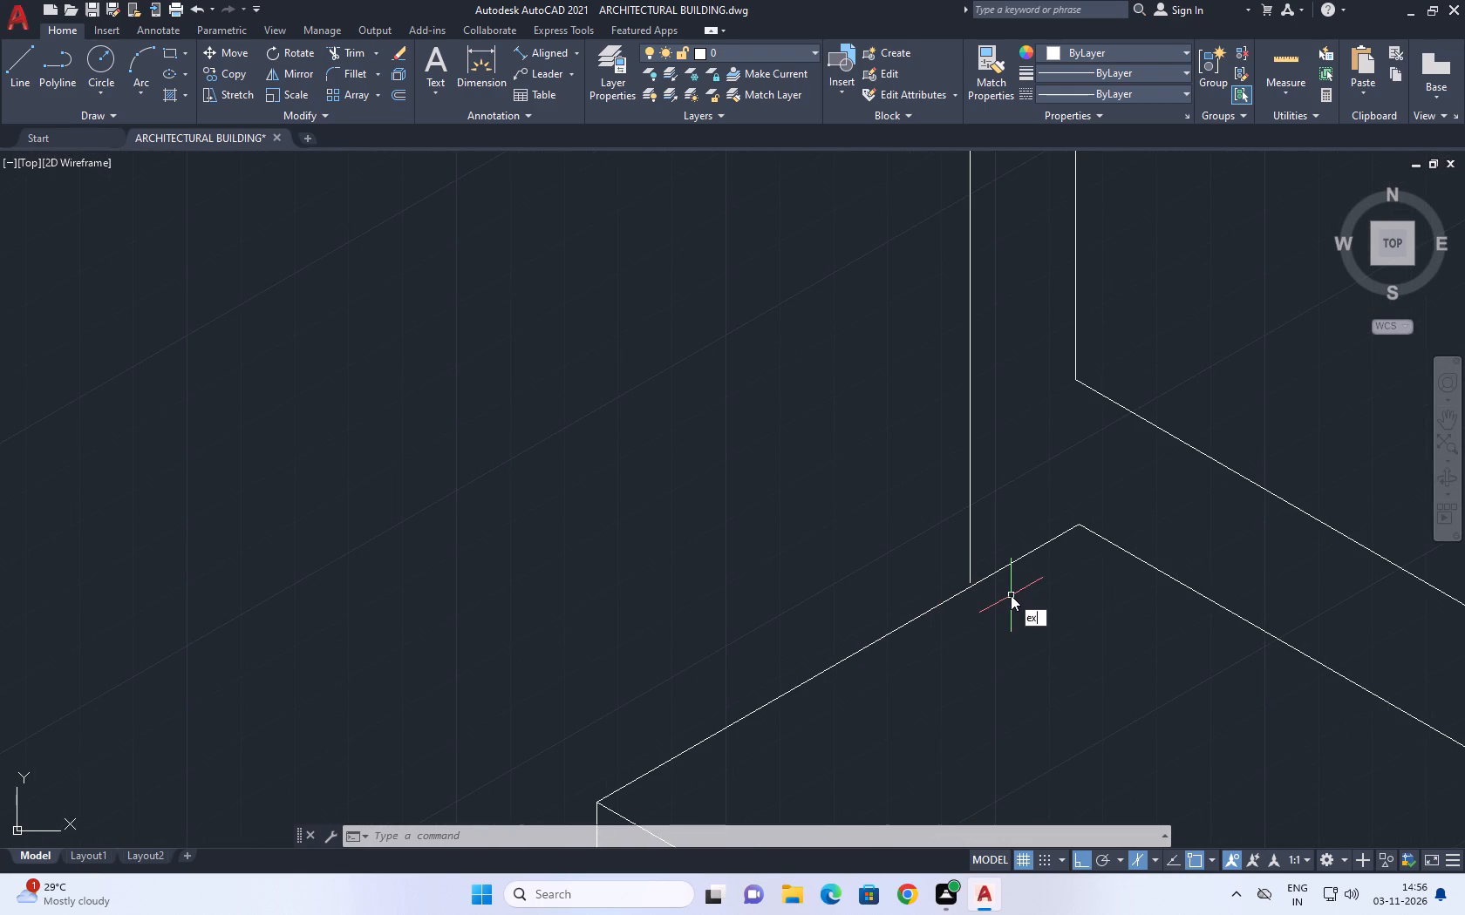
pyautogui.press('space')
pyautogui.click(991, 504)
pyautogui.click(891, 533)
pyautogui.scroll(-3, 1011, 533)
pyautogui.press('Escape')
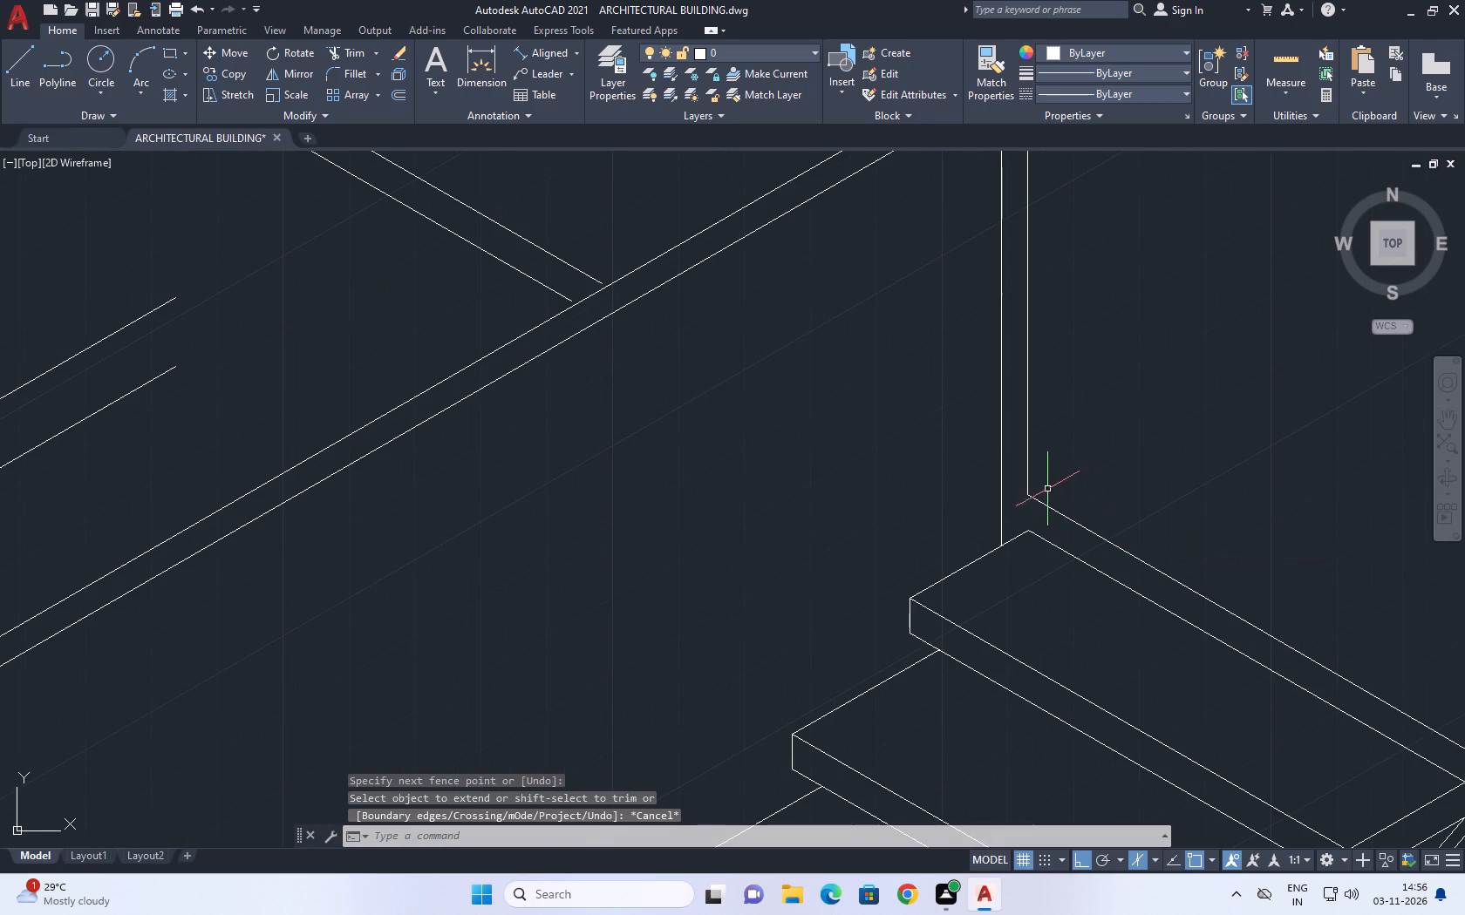
# Delete the two vertical lines at the end of the wall above the top tread.
pyautogui.moveTo(1047, 489); pyautogui.dragTo(995, 599, button='middle')
pyautogui.scroll(-2, 995, 585)
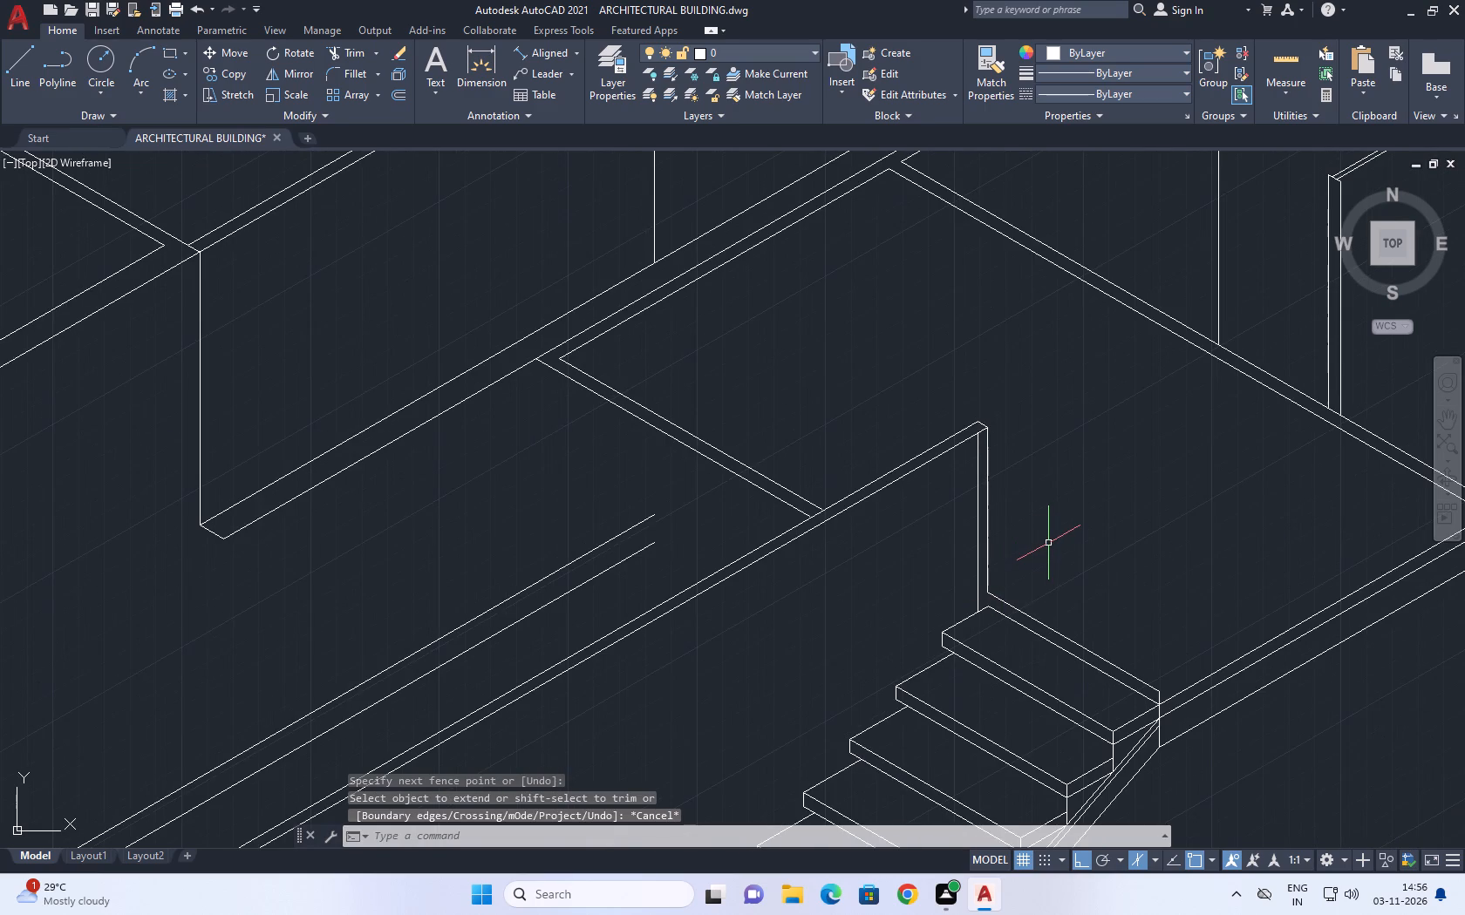
pyautogui.click(1038, 503)
pyautogui.click(937, 541)
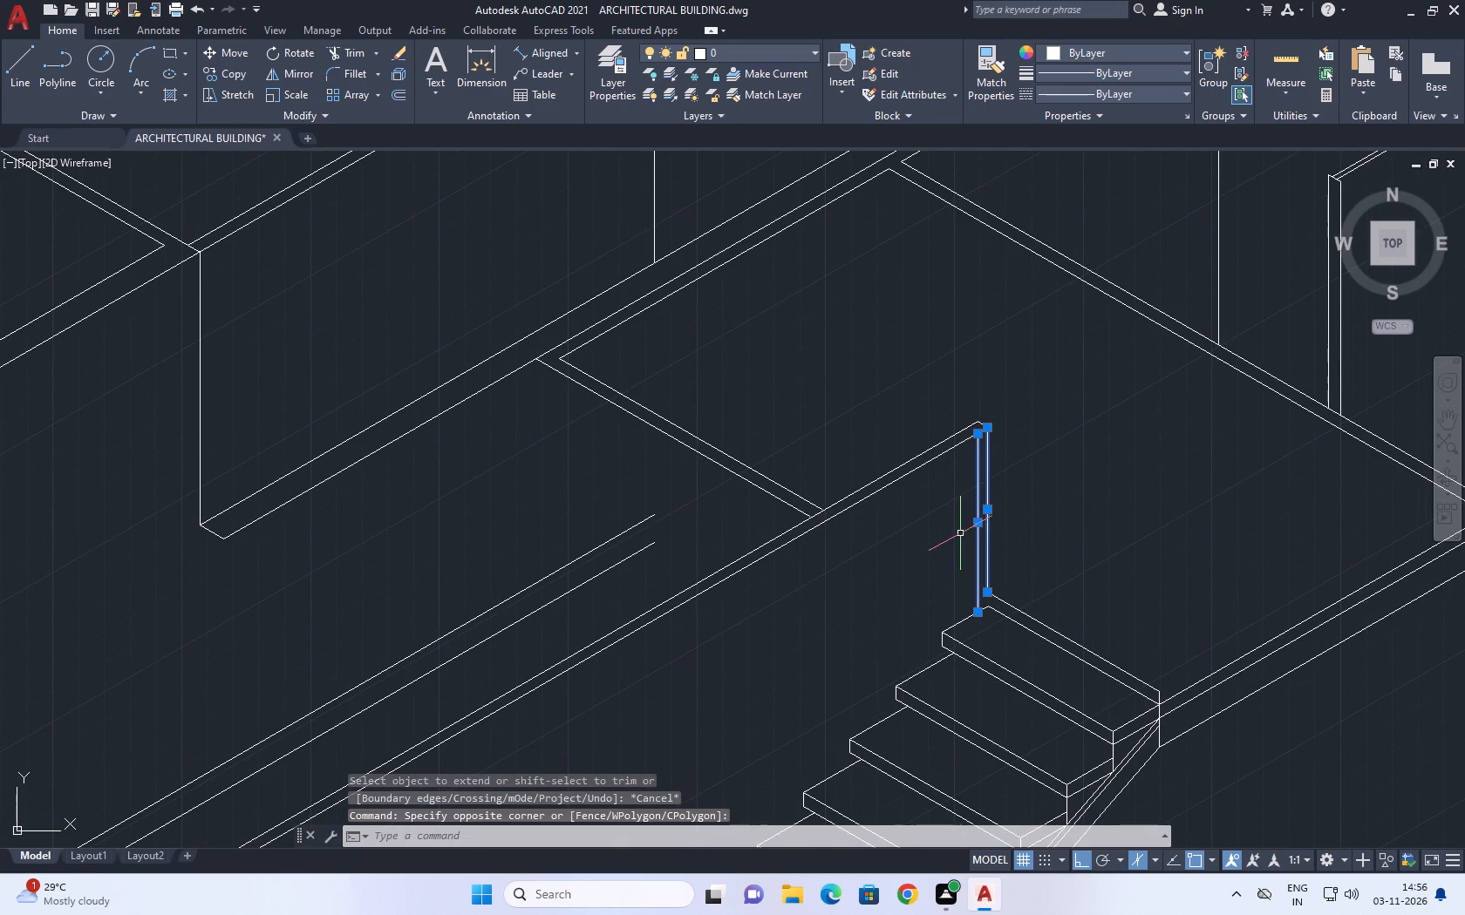
pyautogui.press('Delete')
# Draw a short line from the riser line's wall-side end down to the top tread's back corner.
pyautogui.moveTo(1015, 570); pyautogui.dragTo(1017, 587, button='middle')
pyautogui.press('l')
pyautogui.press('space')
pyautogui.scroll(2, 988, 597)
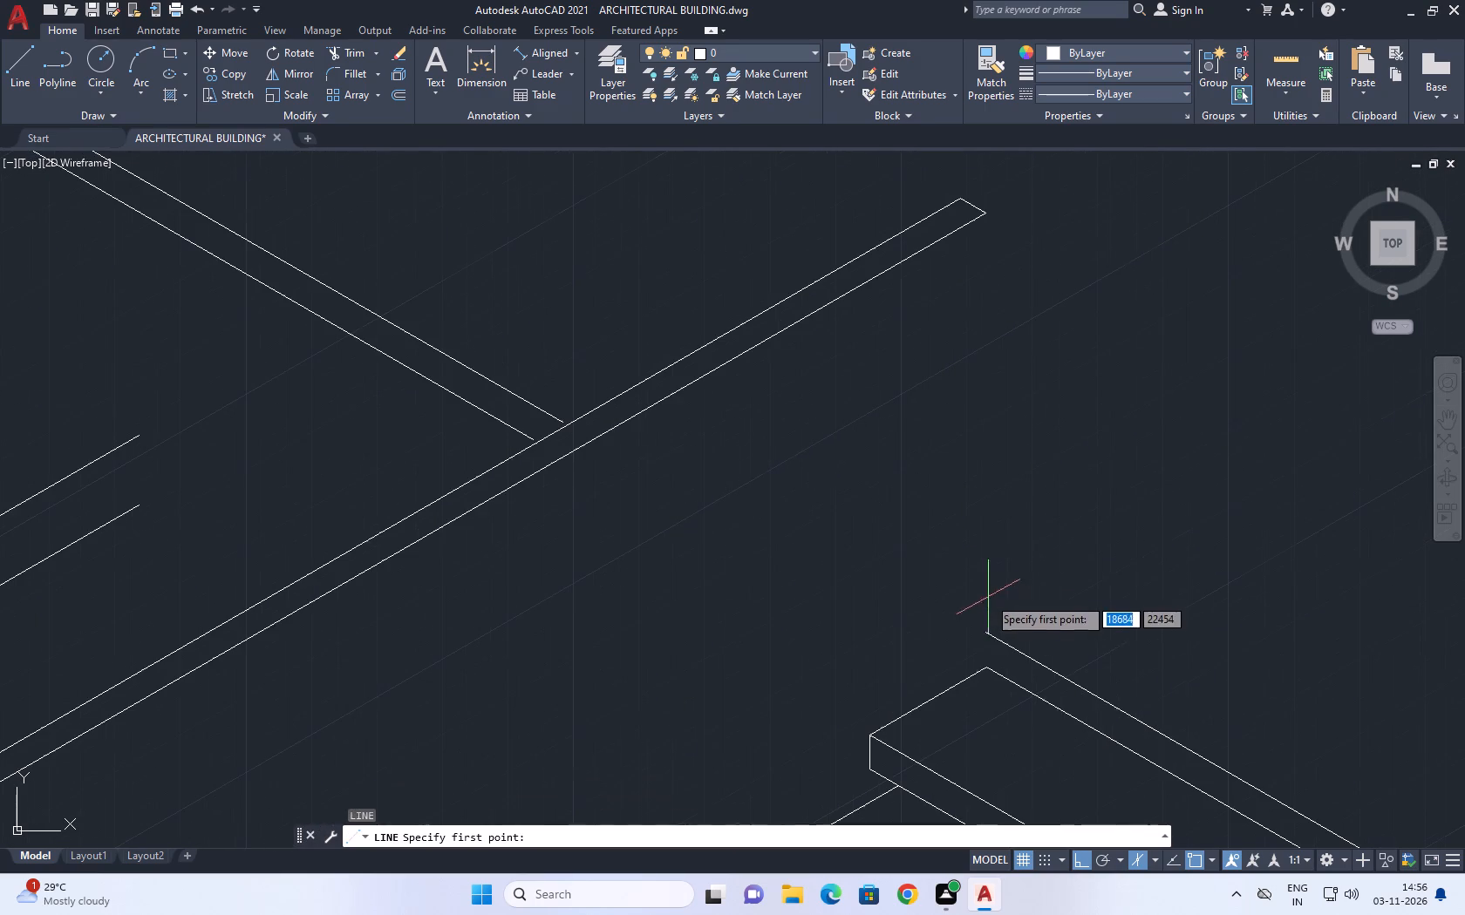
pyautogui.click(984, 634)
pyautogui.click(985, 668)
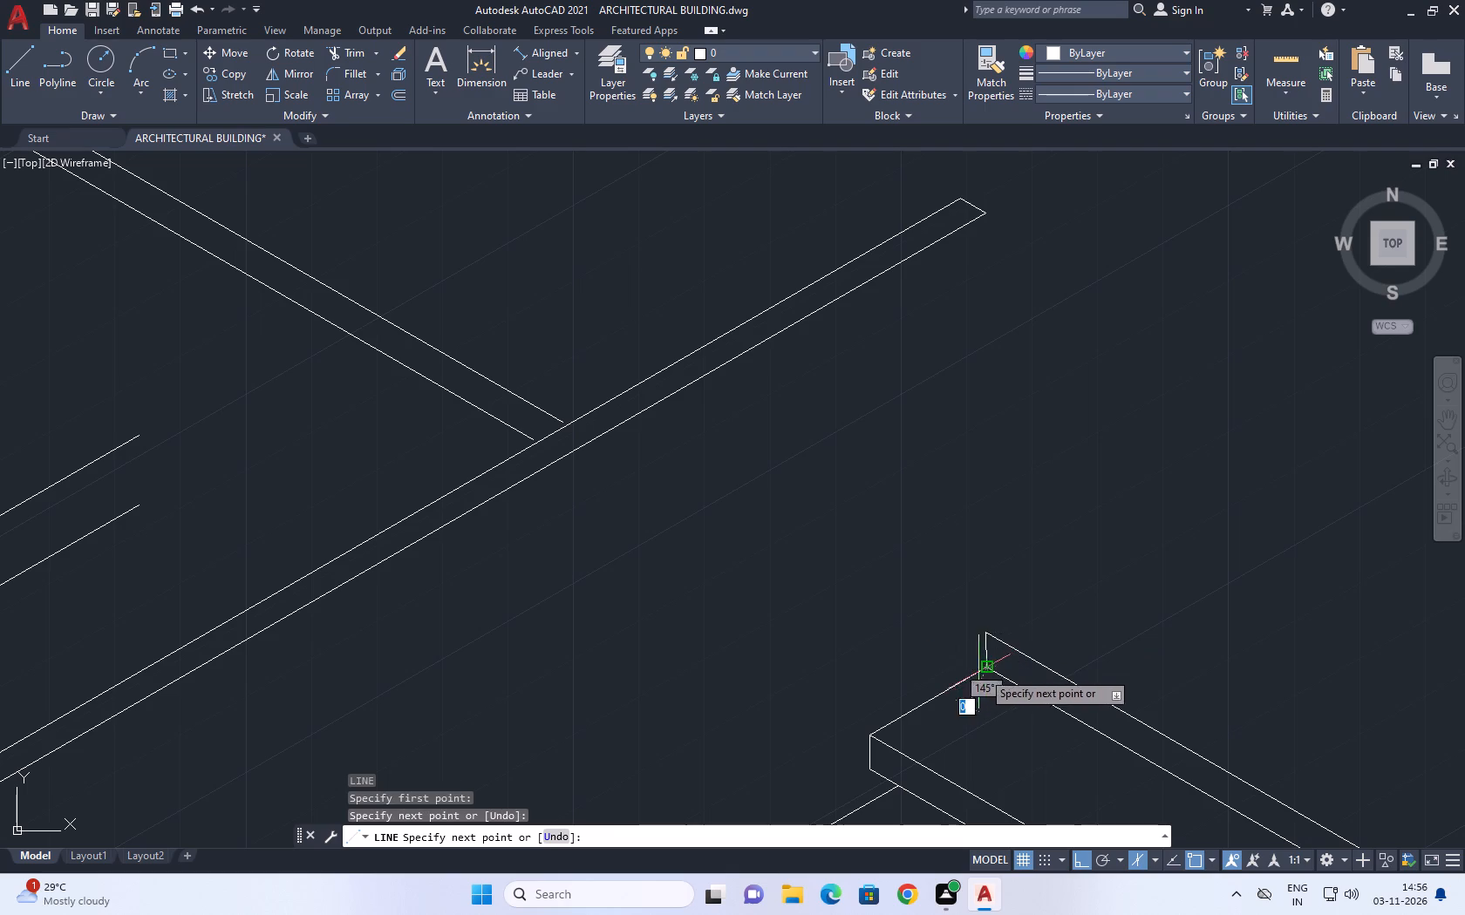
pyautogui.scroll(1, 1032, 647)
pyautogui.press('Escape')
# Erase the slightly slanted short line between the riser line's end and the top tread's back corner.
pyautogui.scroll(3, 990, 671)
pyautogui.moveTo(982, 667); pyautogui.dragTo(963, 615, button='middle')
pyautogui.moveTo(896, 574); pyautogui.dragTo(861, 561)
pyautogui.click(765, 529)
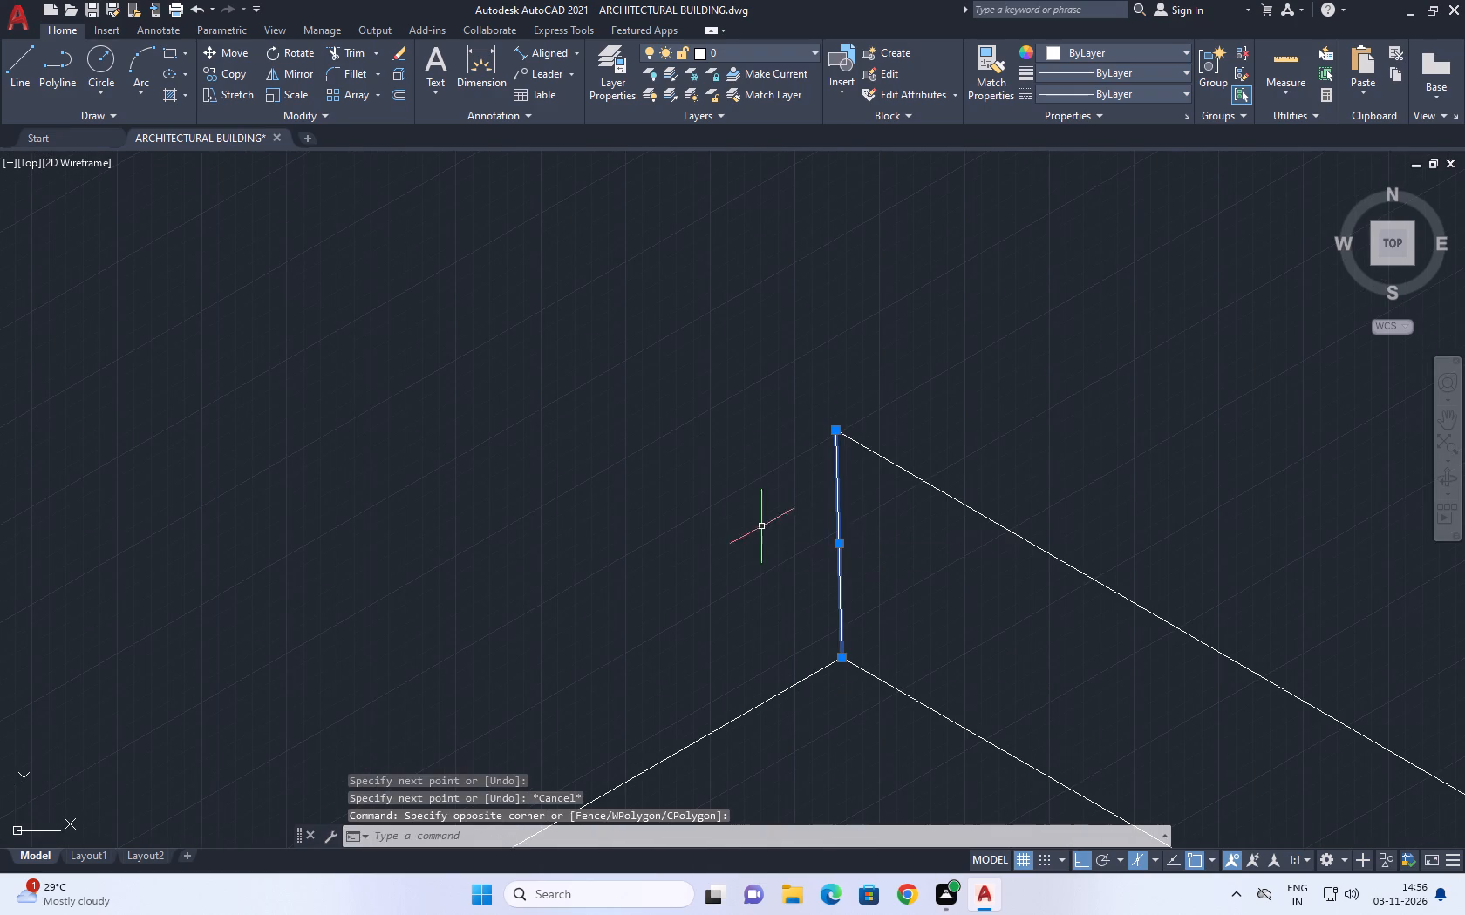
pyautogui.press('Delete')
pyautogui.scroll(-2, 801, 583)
# Draw a vertical line up from the top tread's back corner, past the end of the riser line.
pyautogui.press('l')
pyautogui.press('space')
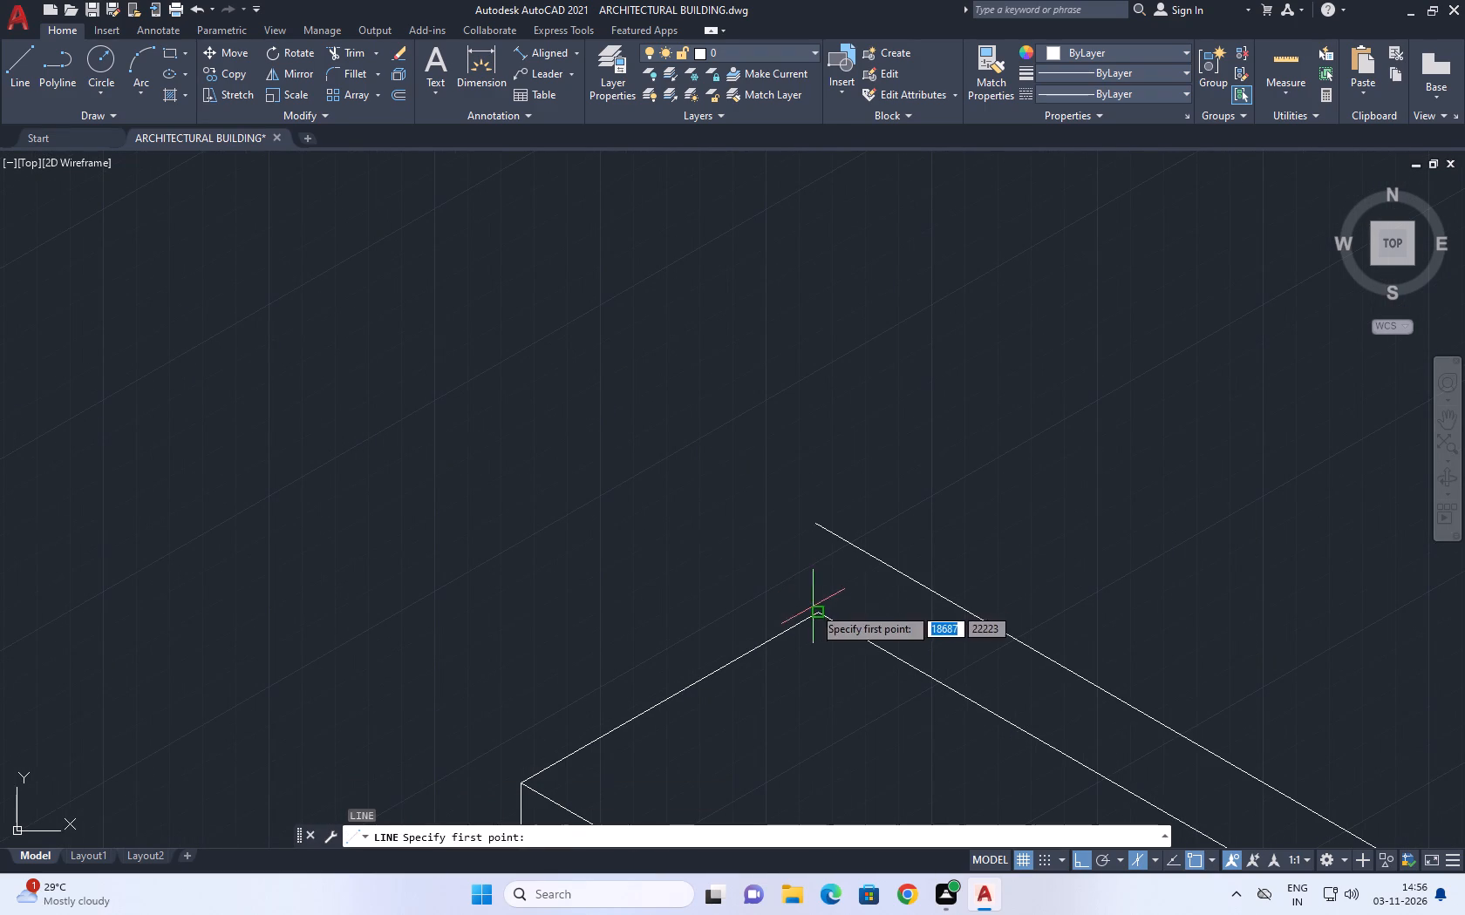
pyautogui.click(818, 613)
pyautogui.click(827, 356)
pyautogui.press('Escape')
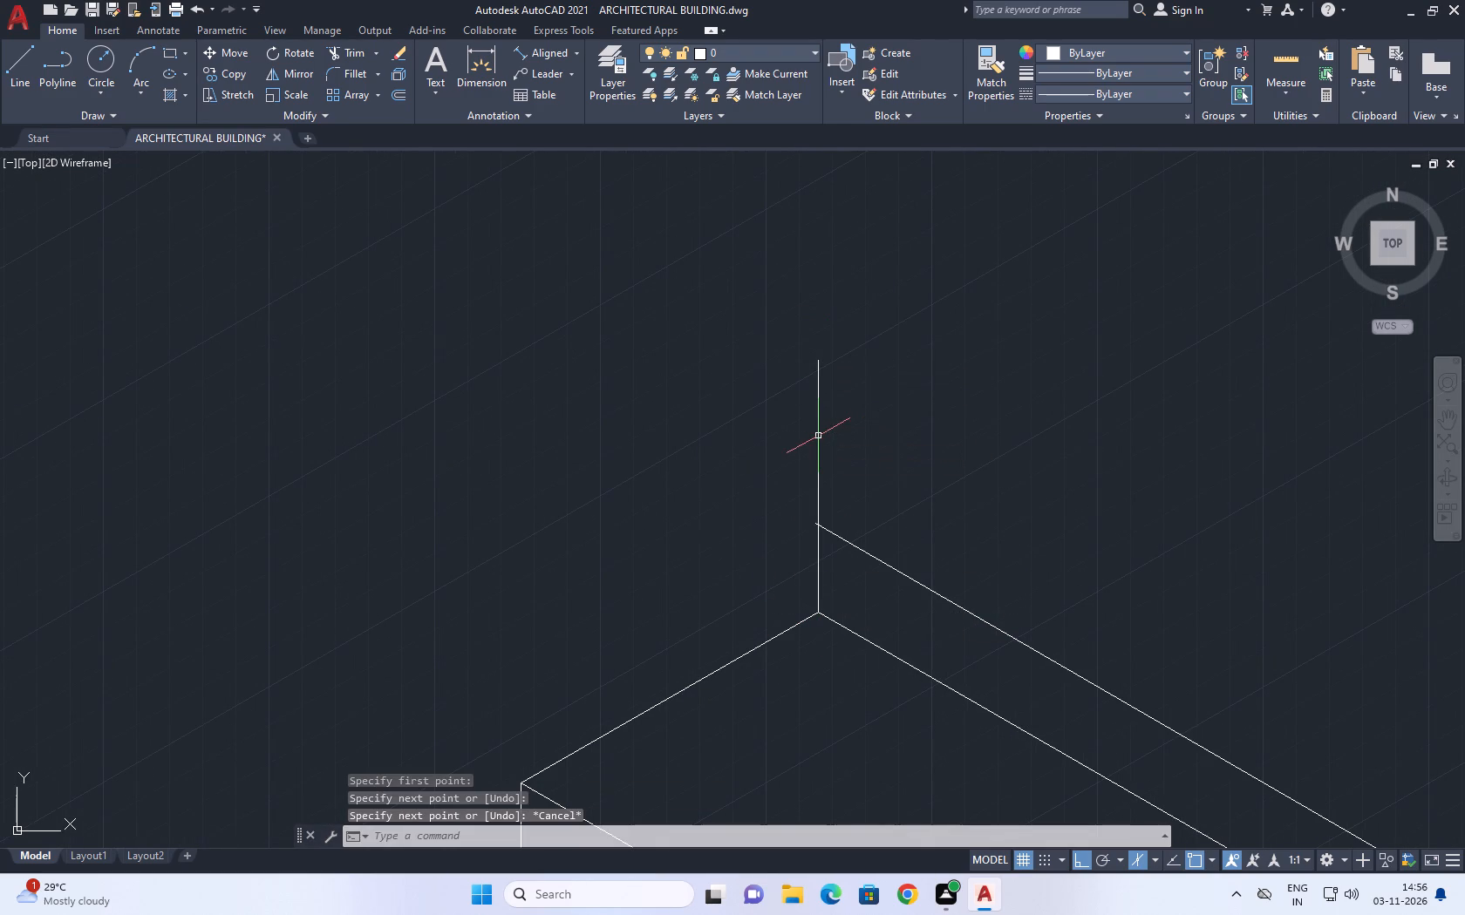
# Trim the vertical line above the riser line and the riser line's overshoot at the top tread's back corner.
pyautogui.press('t')
pyautogui.write('r')
pyautogui.press('space')
pyautogui.scroll(4, 804, 543)
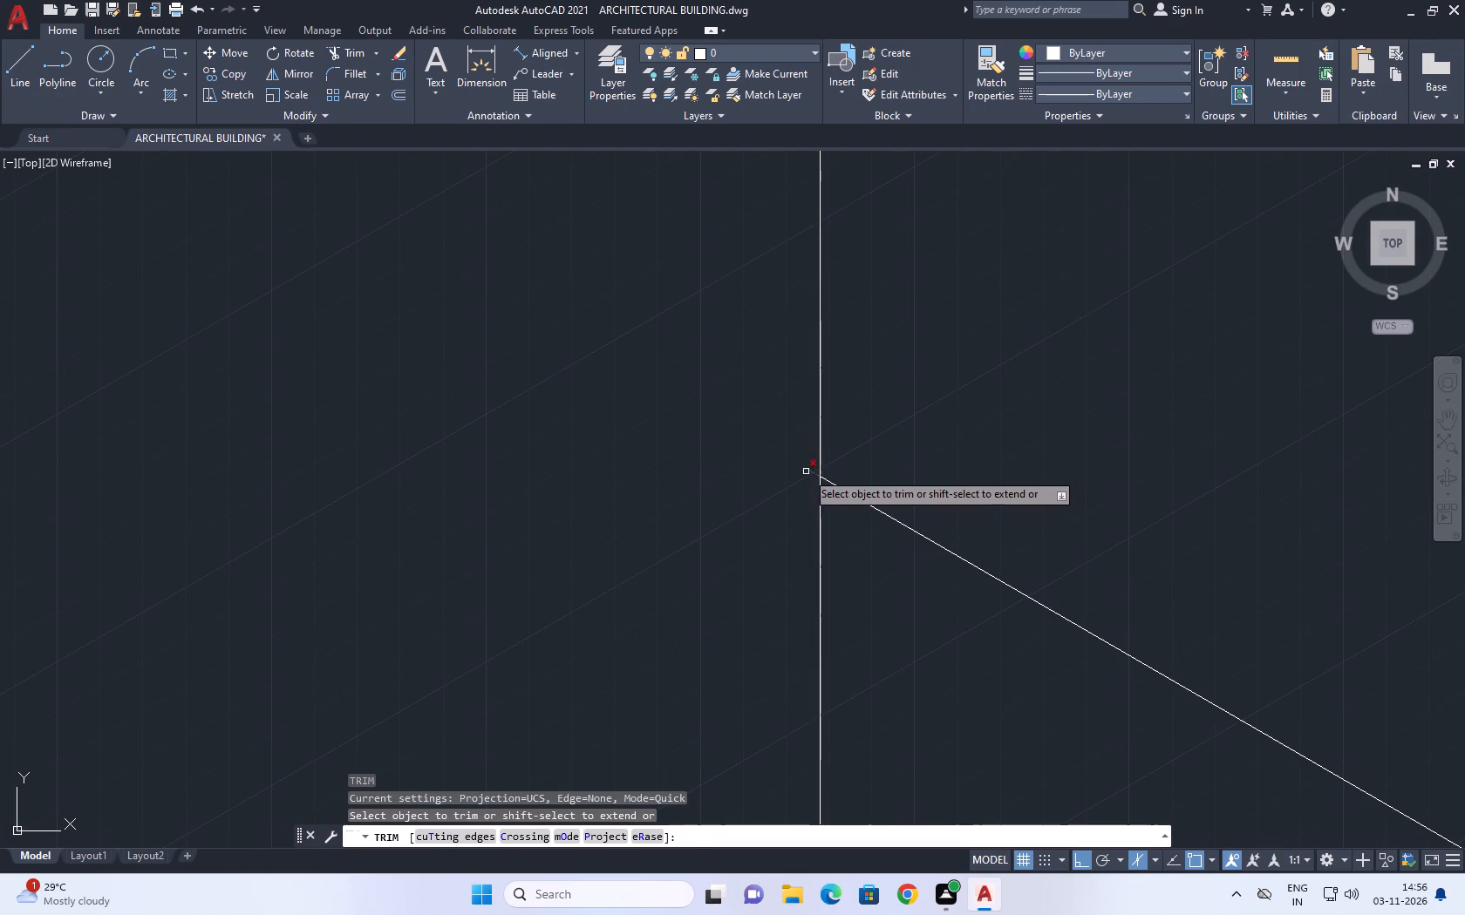
pyautogui.click(807, 469)
pyautogui.click(821, 454)
pyautogui.scroll(-8, 906, 448)
pyautogui.press('Escape')
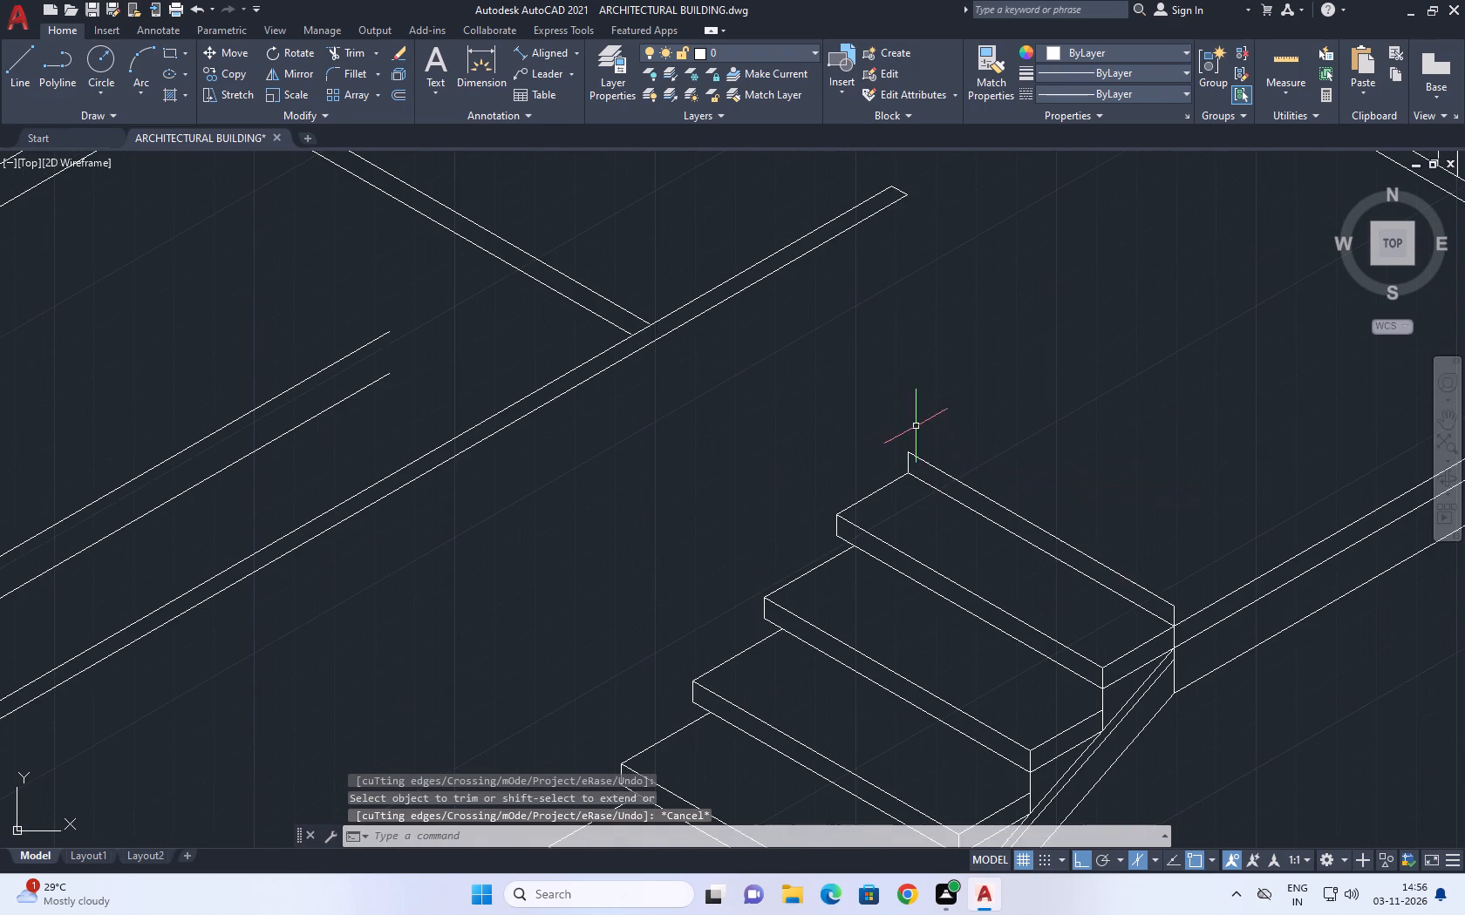
# Draw a long line at 210° from the top tread's wall-side front corner, parallel to the adjacent wall.
pyautogui.moveTo(916, 426); pyautogui.dragTo(930, 466, button='middle')
pyautogui.scroll(-1, 921, 433)
pyautogui.moveTo(864, 396); pyautogui.dragTo(889, 497, button='middle')
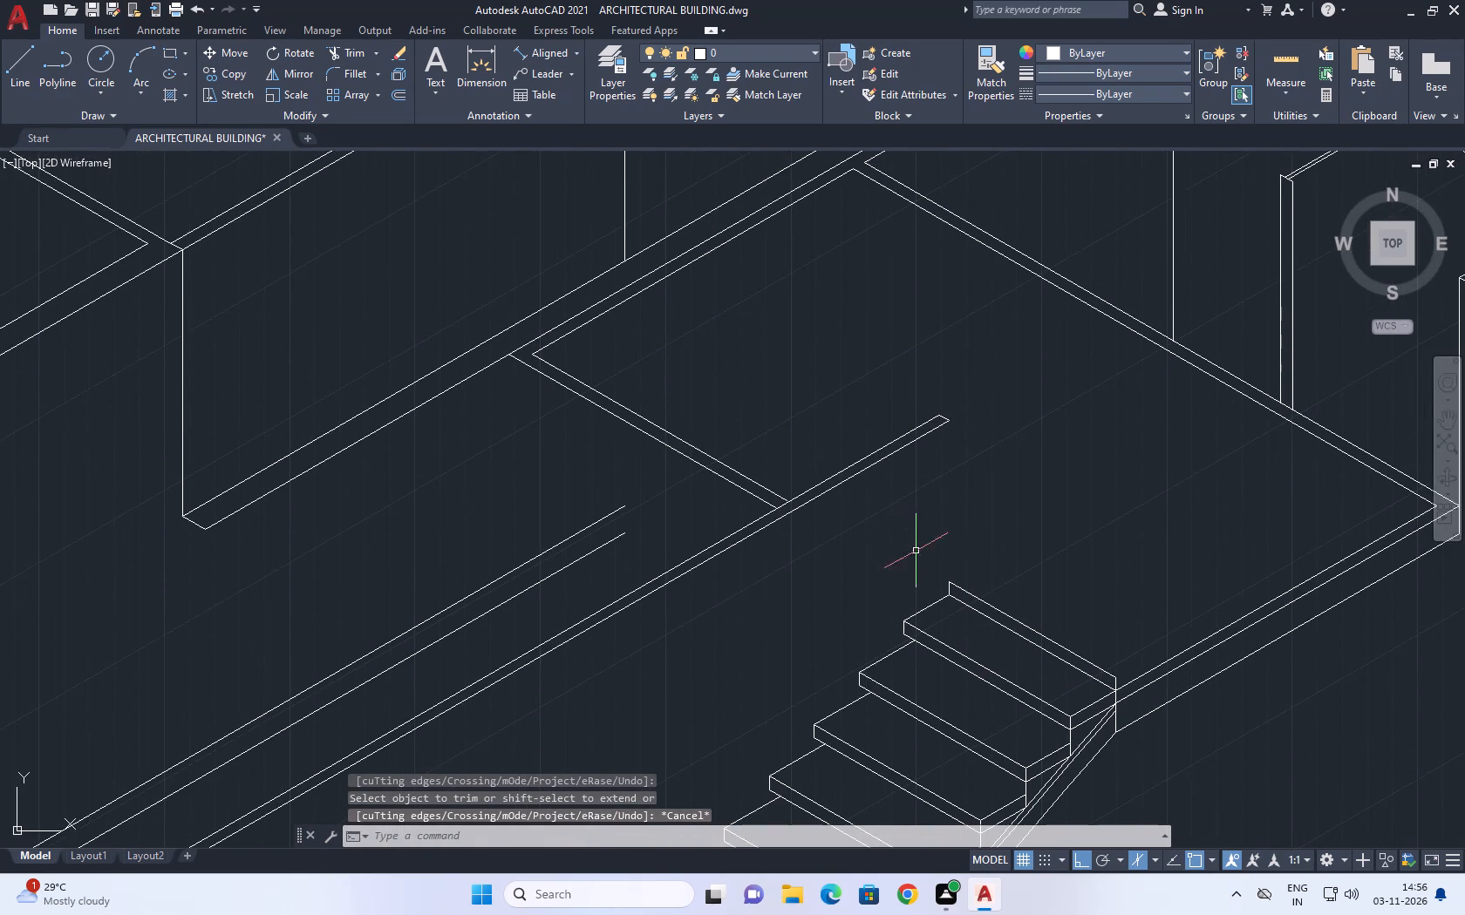
pyautogui.middleClick(956, 538)
pyautogui.press('l')
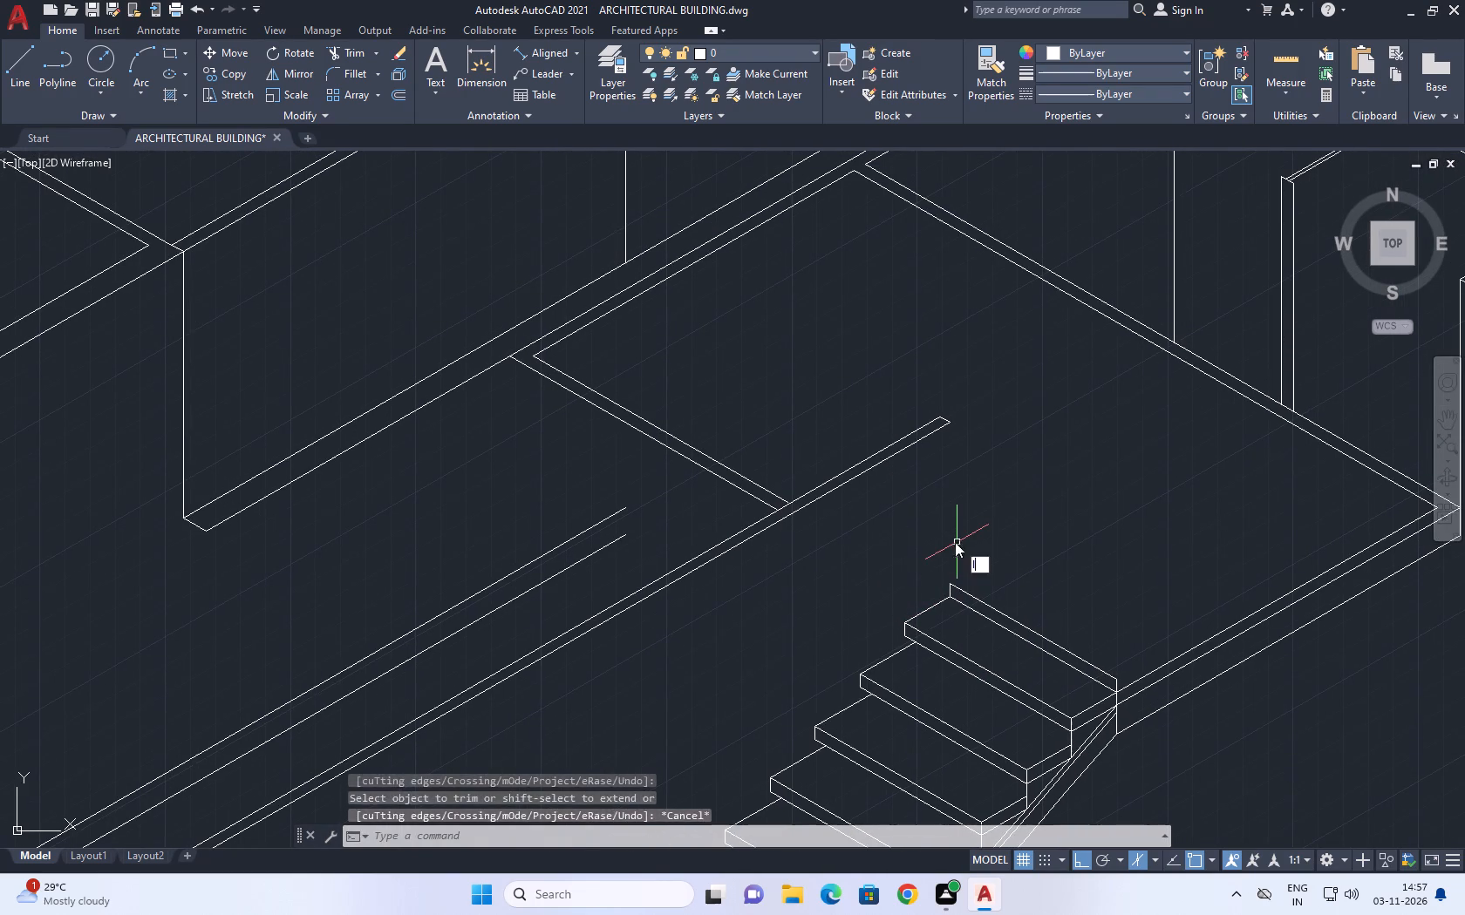
pyautogui.press('space')
pyautogui.click(908, 619)
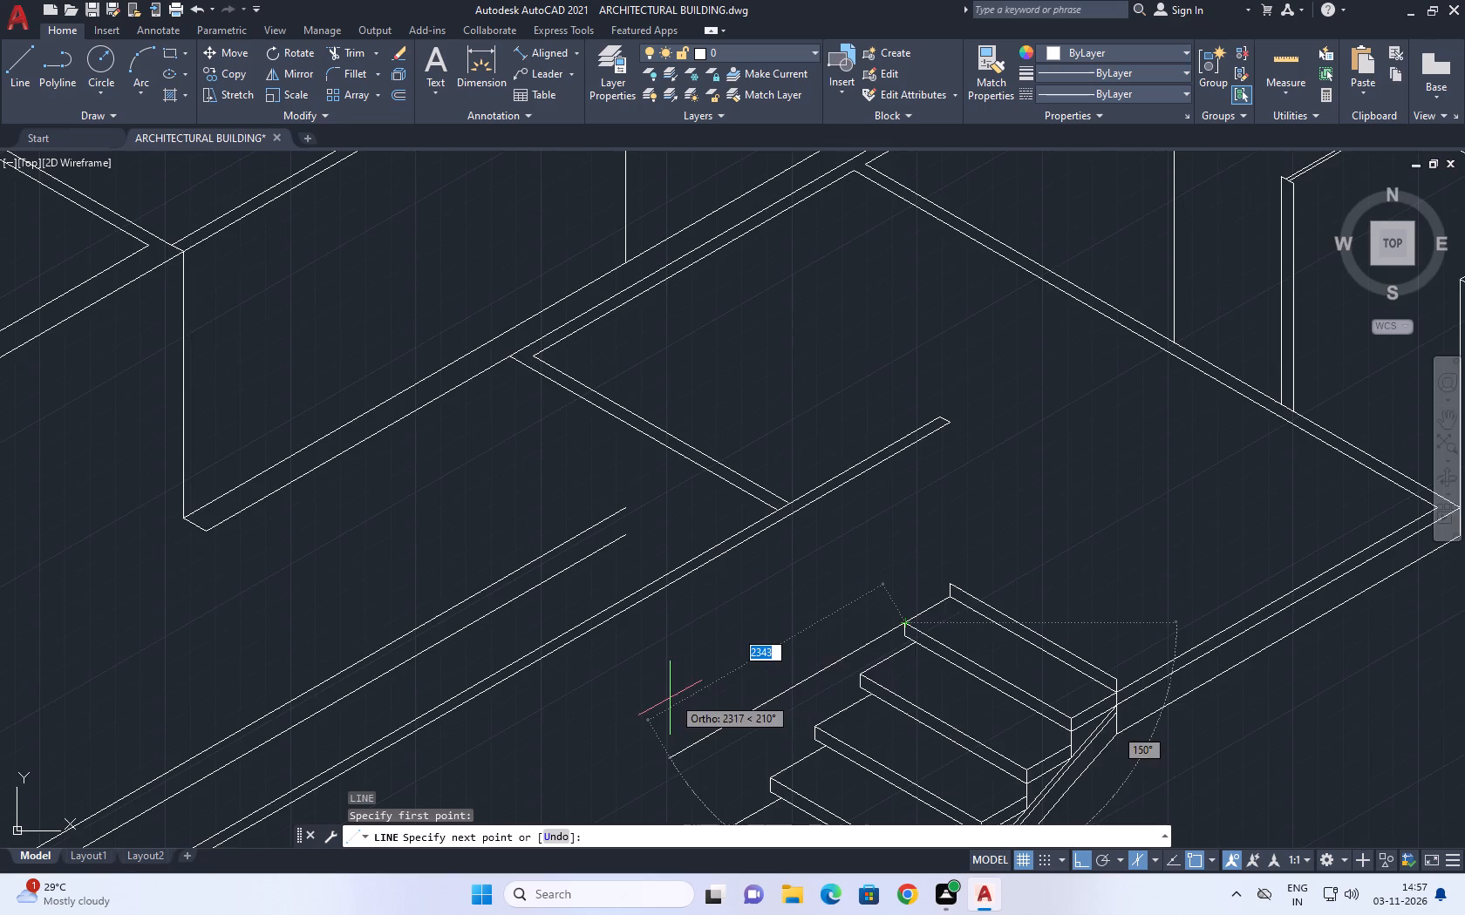
pyautogui.moveTo(665, 703); pyautogui.dragTo(913, 559, button='middle')
pyautogui.scroll(-1, 912, 532)
pyautogui.click(649, 716)
pyautogui.press('Escape')
pyautogui.moveTo(941, 540); pyautogui.dragTo(935, 548, button='middle')
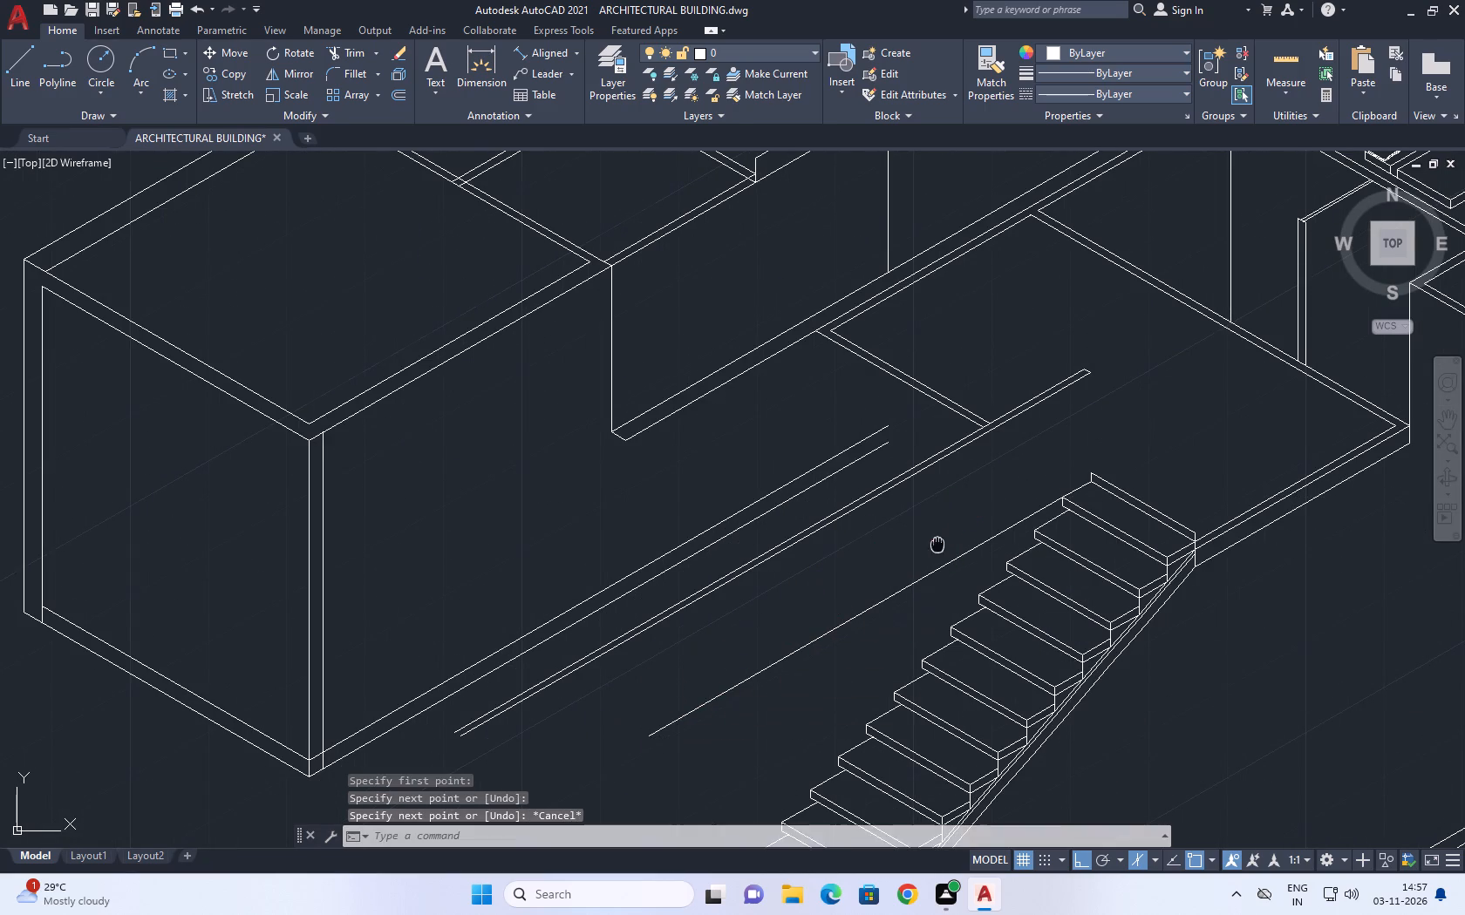
# Draw a short vertical line up from the riser line's wall-side end, continuing with a long 210° line parallel to the wall.
pyautogui.moveTo(935, 548); pyautogui.dragTo(819, 627, button='middle')
pyautogui.scroll(1, 978, 532)
pyautogui.press('space')
pyautogui.scroll(1, 967, 599)
pyautogui.moveTo(967, 532); pyautogui.dragTo(971, 463, button='middle')
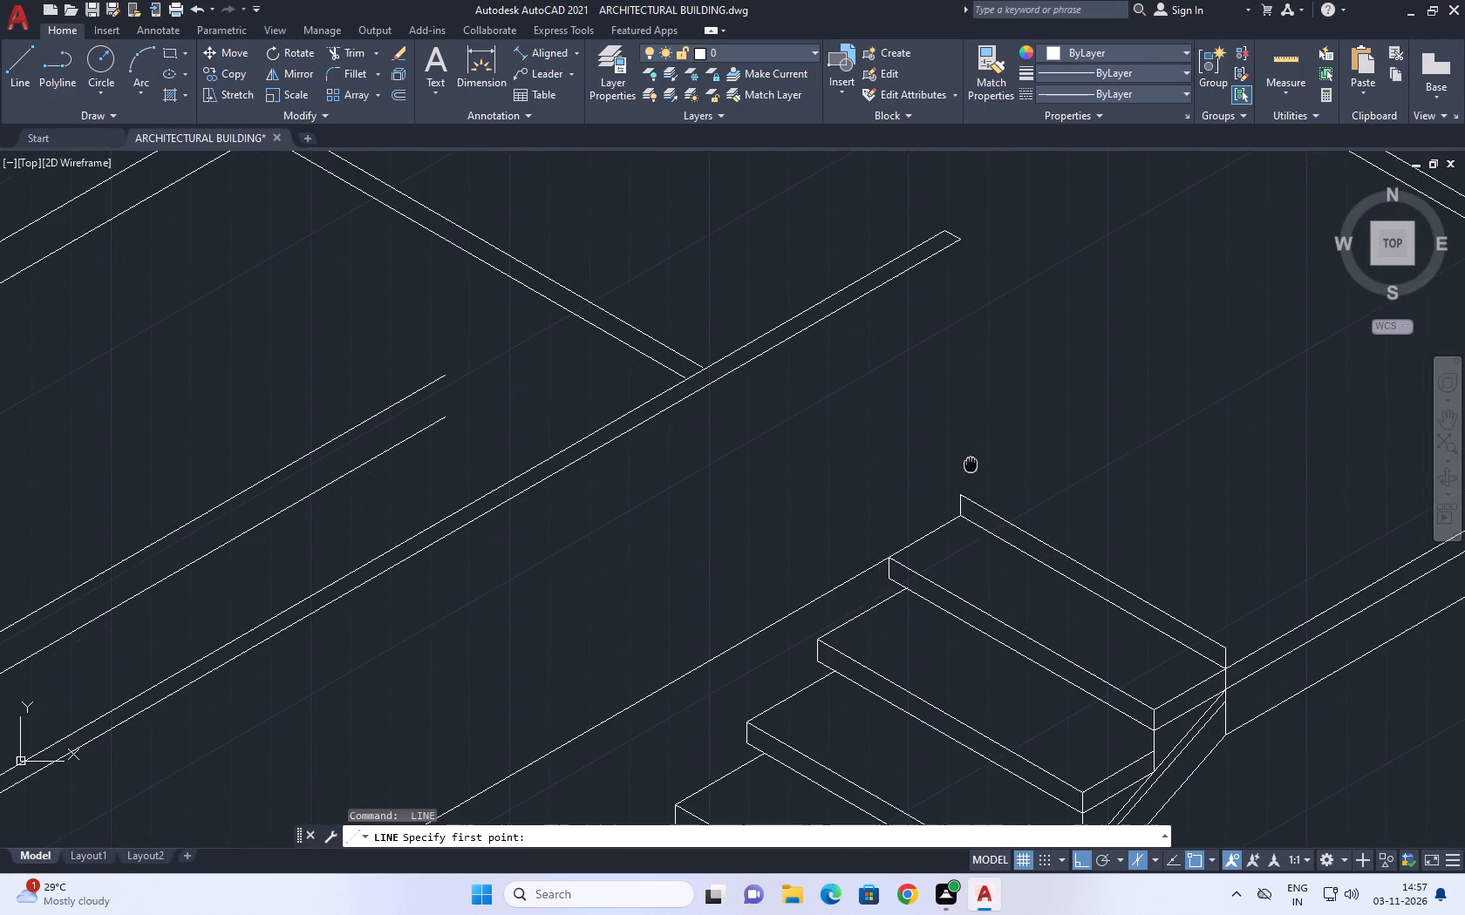
pyautogui.scroll(1, 959, 497)
pyautogui.click(959, 497)
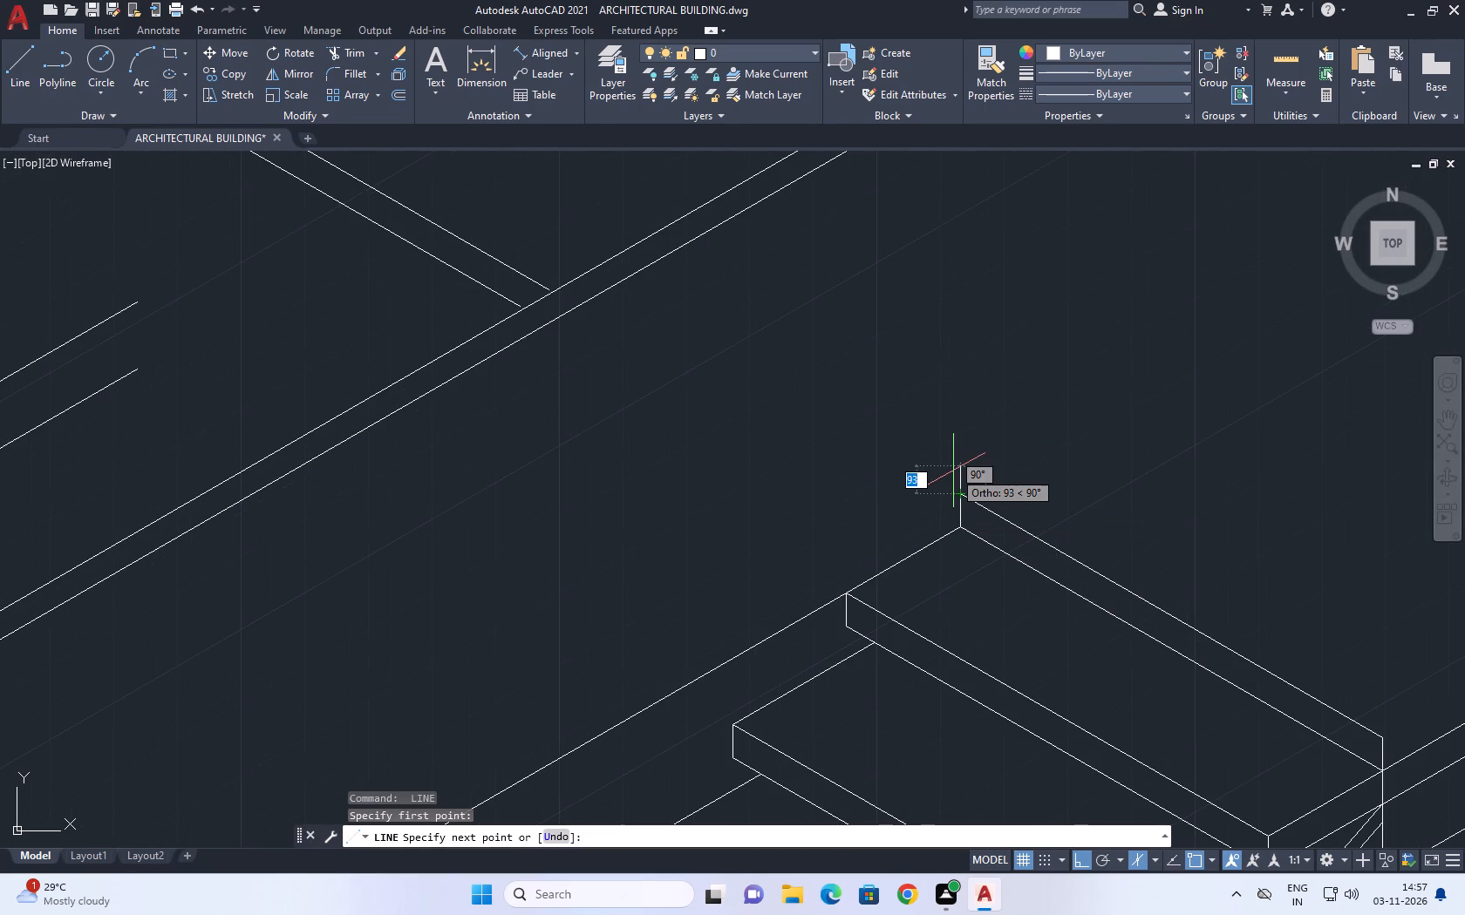
pyautogui.click(958, 480)
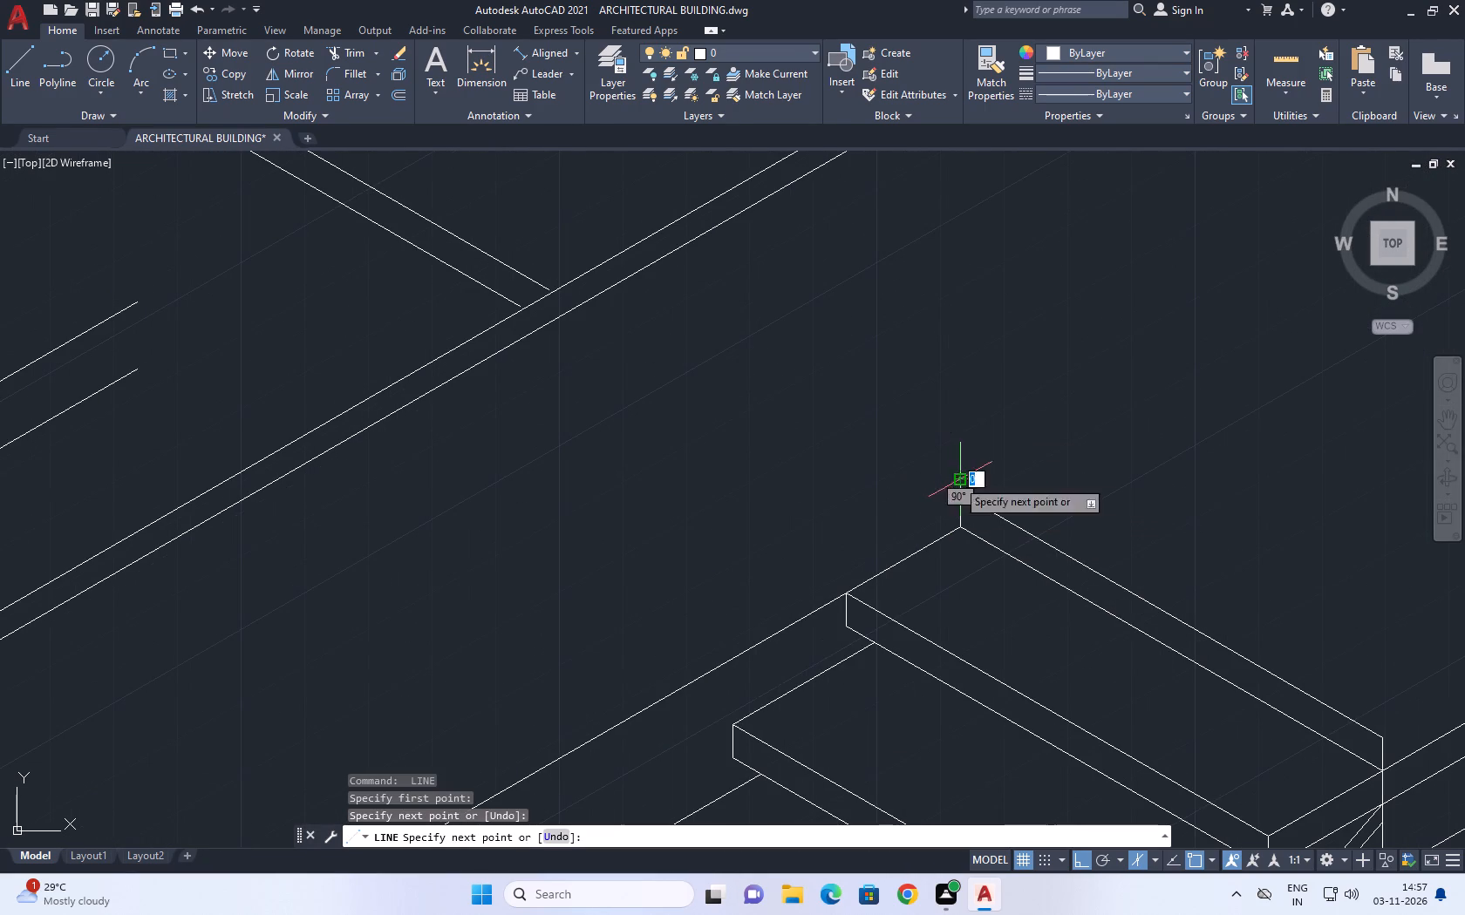
pyautogui.scroll(-1, 755, 566)
pyautogui.moveTo(650, 653); pyautogui.dragTo(973, 394, button='middle')
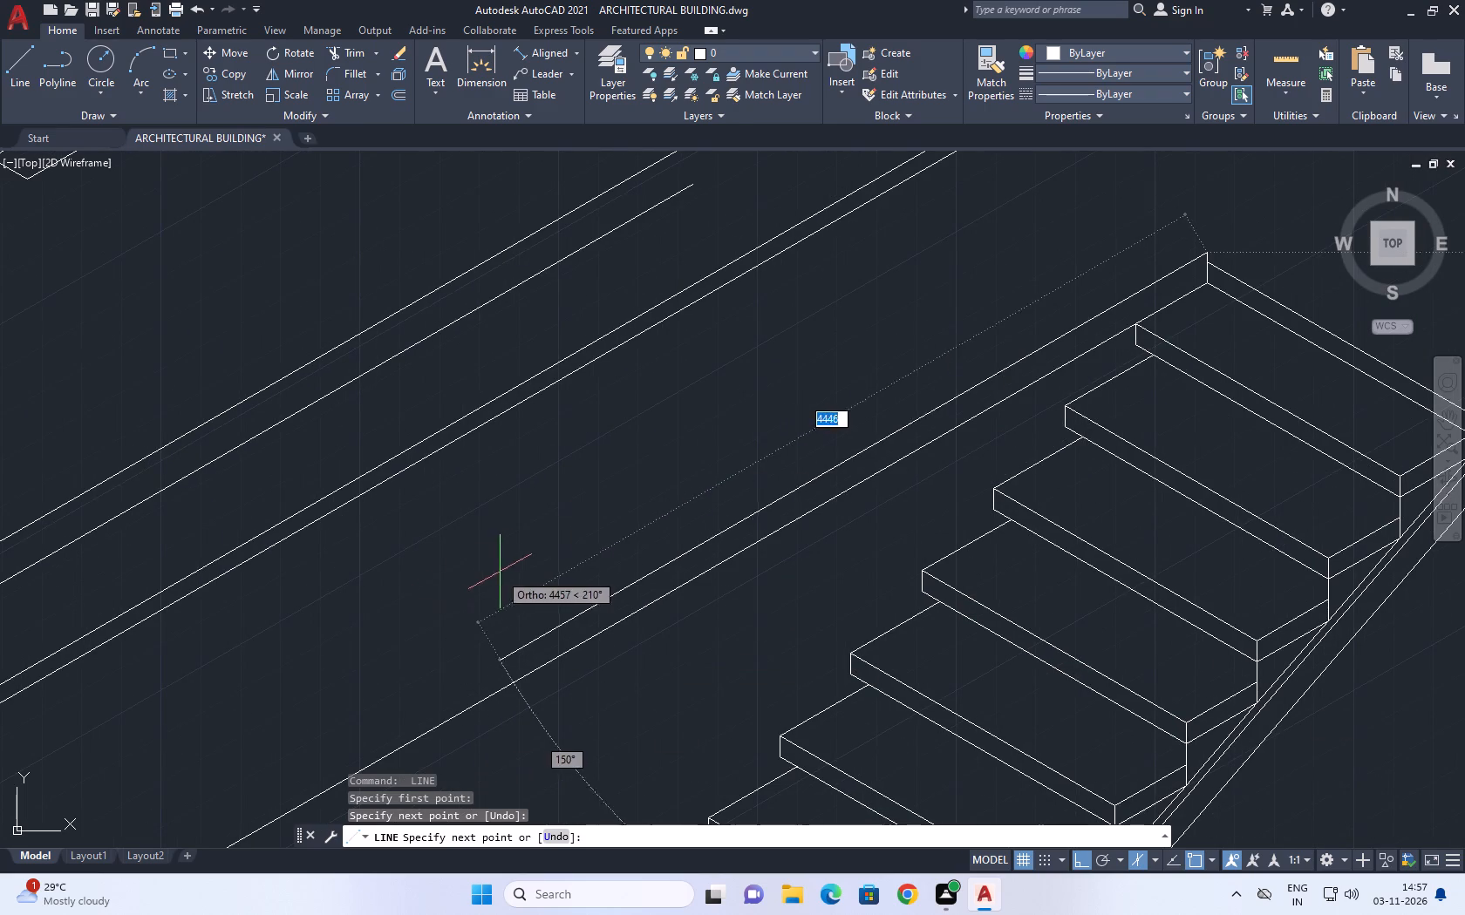
pyautogui.click(437, 581)
pyautogui.press('space')
# Start a line at the short vertical's top end with a 50-unit segment at 30°, after trying and undoing lengths 20 and 12.
pyautogui.moveTo(734, 374); pyautogui.dragTo(561, 489, button='middle')
pyautogui.moveTo(807, 433); pyautogui.dragTo(589, 605, button='middle')
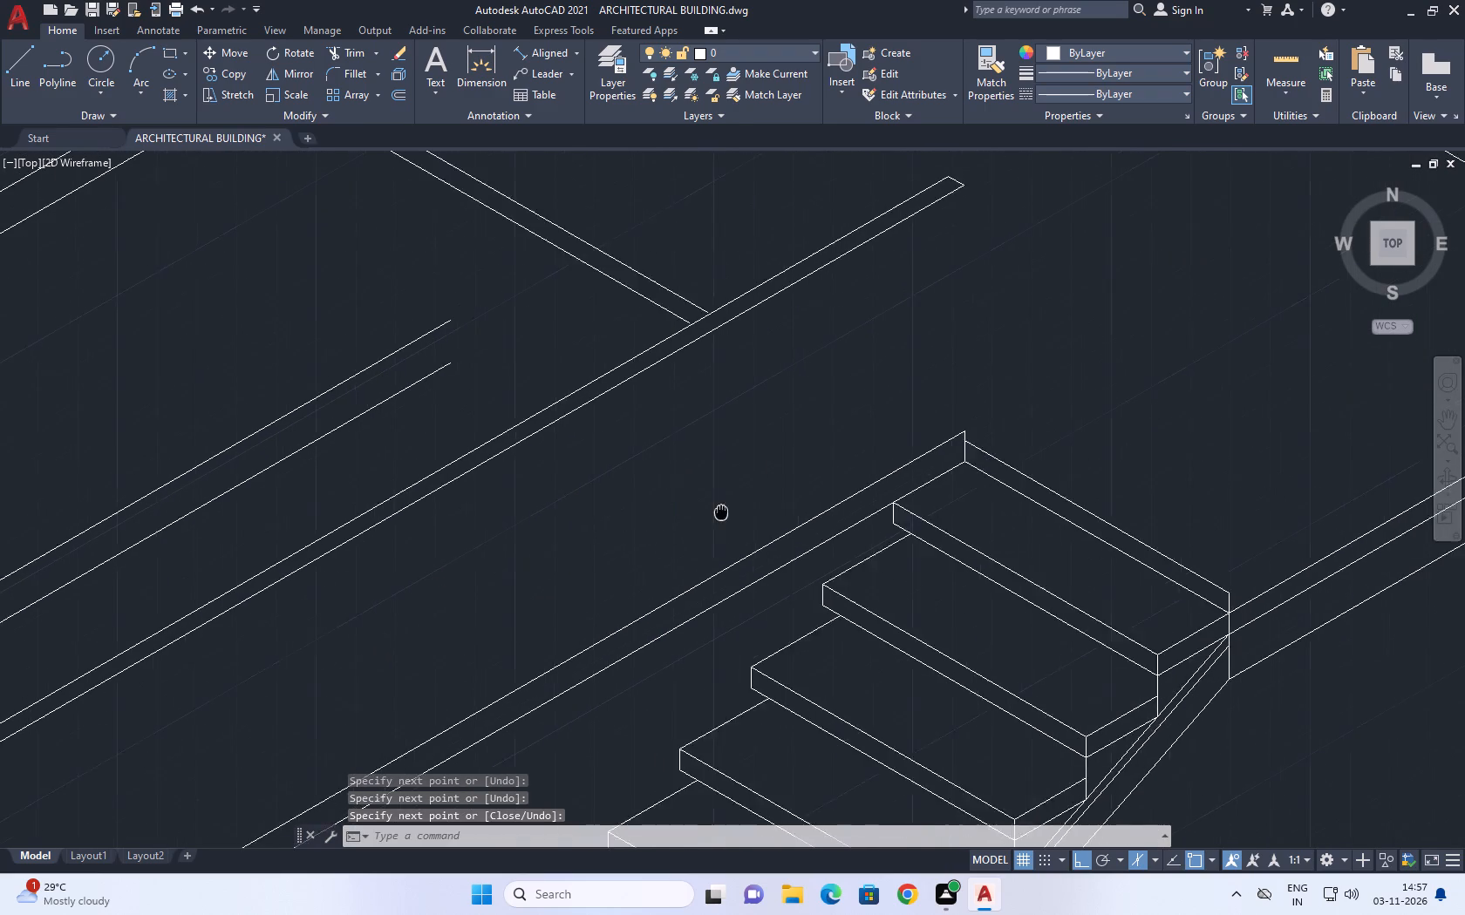
pyautogui.press('space')
pyautogui.scroll(1, 814, 536)
pyautogui.click(812, 541)
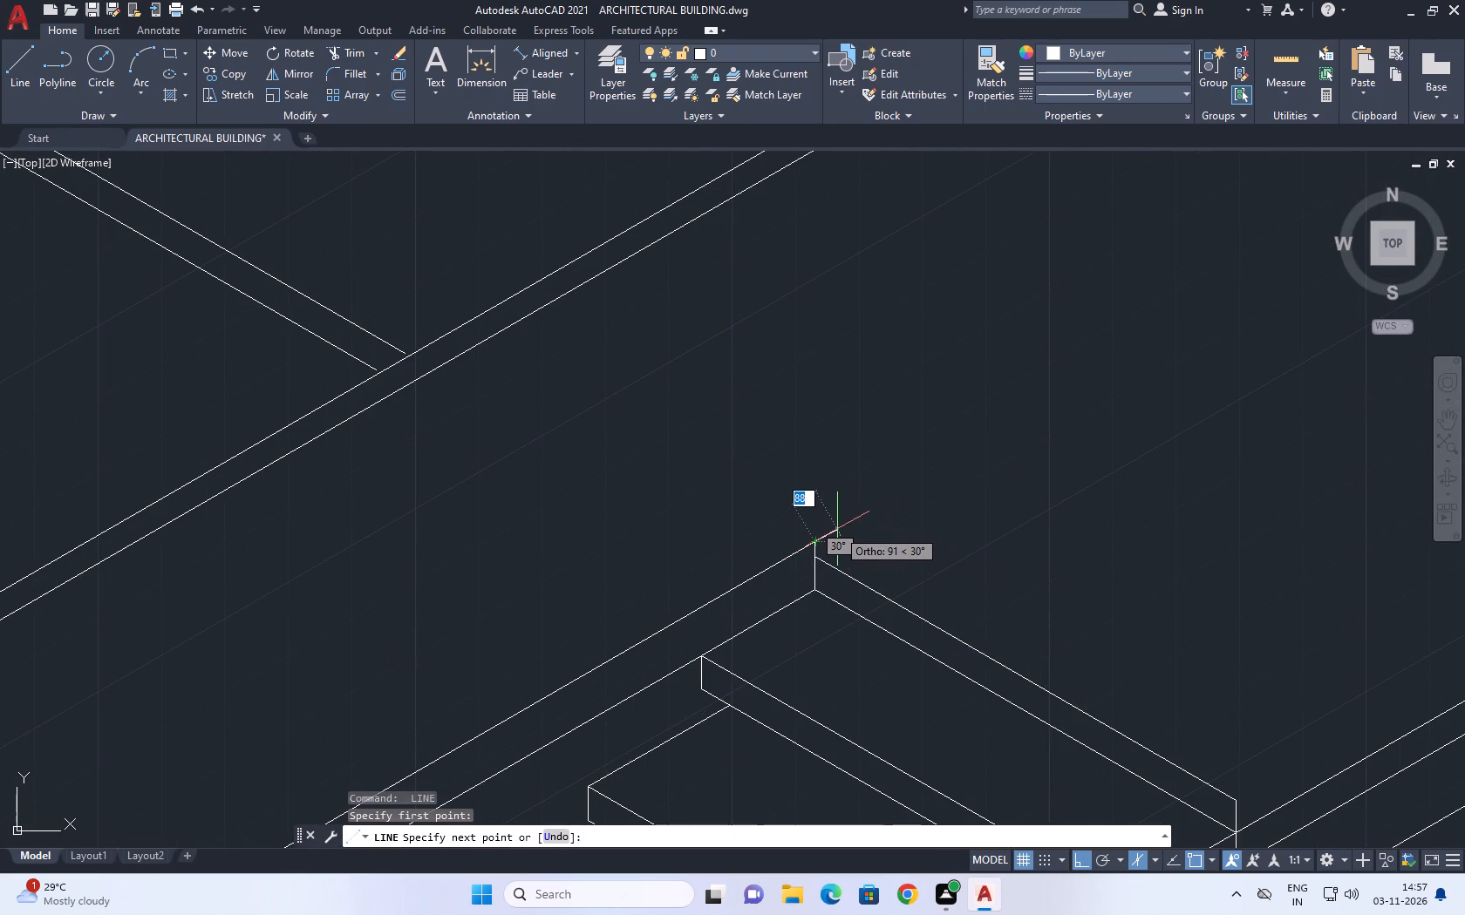
pyautogui.press('2')
pyautogui.write('0')
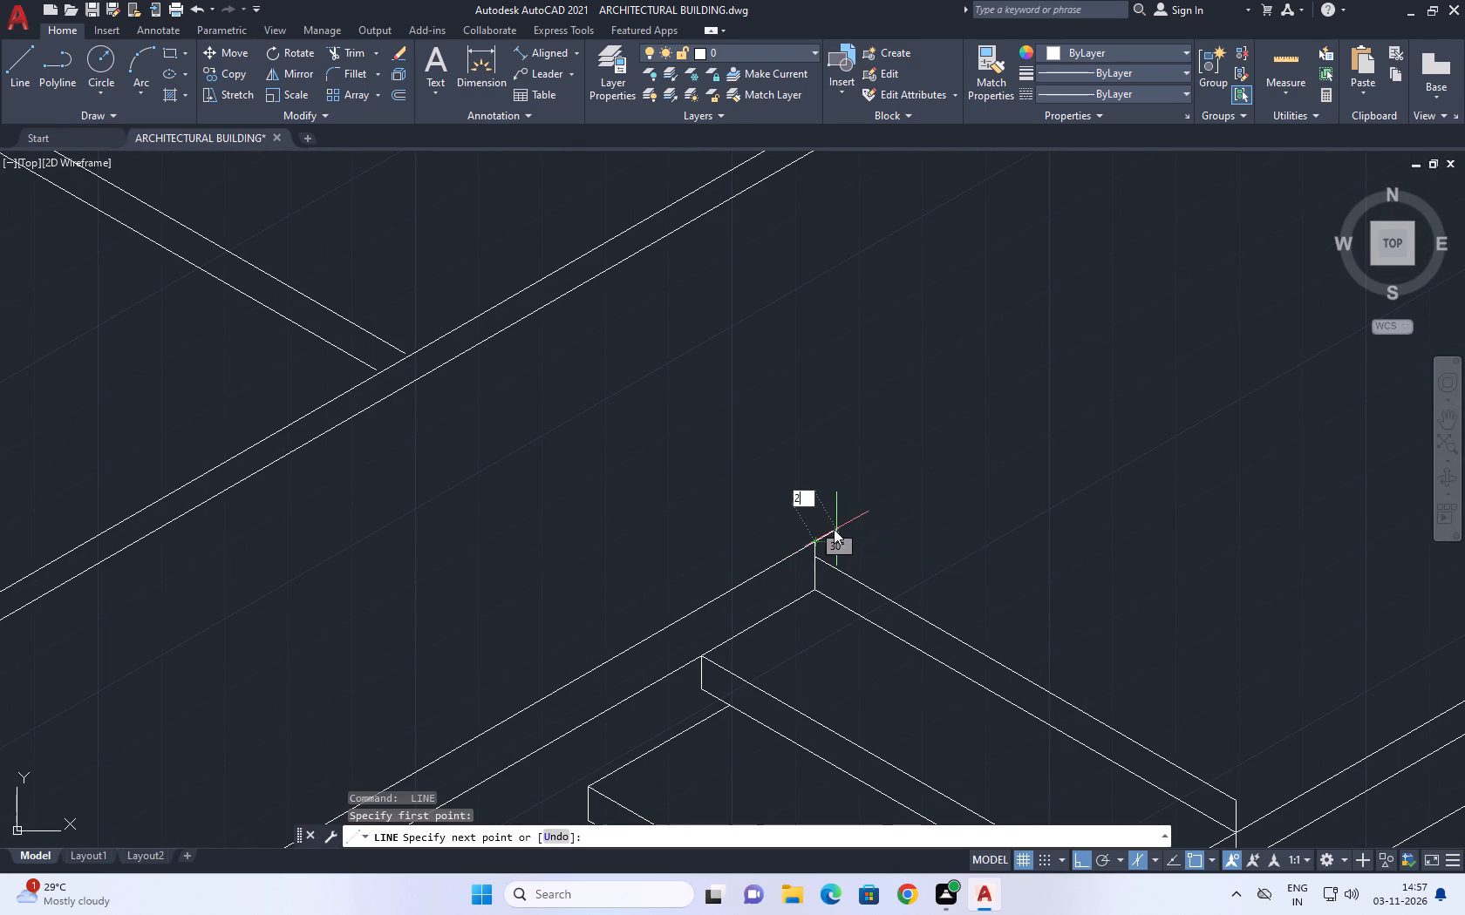
pyautogui.press('space')
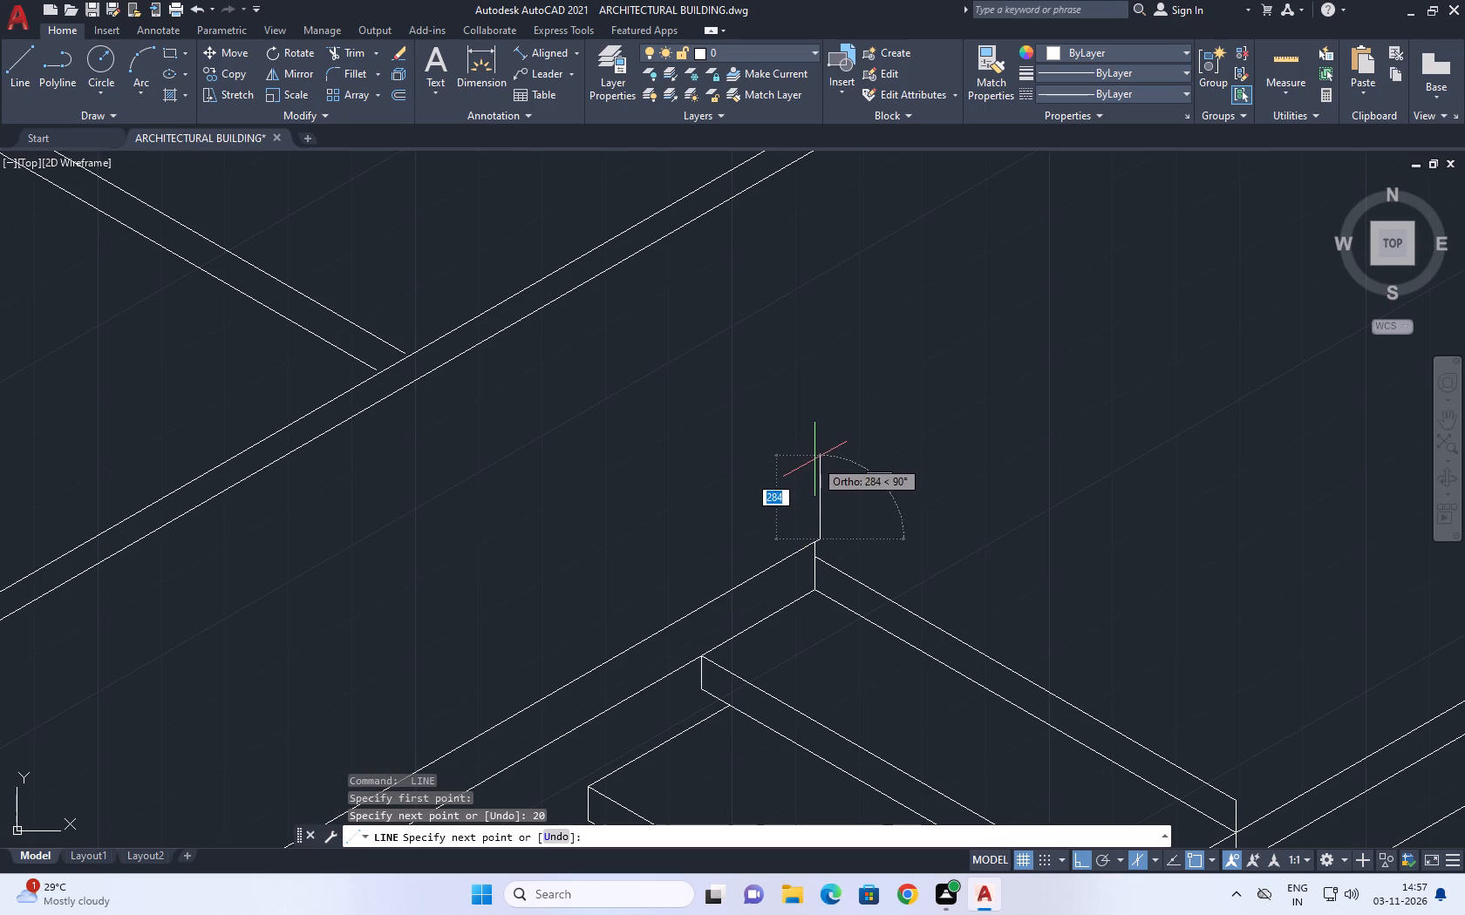
pyautogui.hotkey('ctrl', 'z')
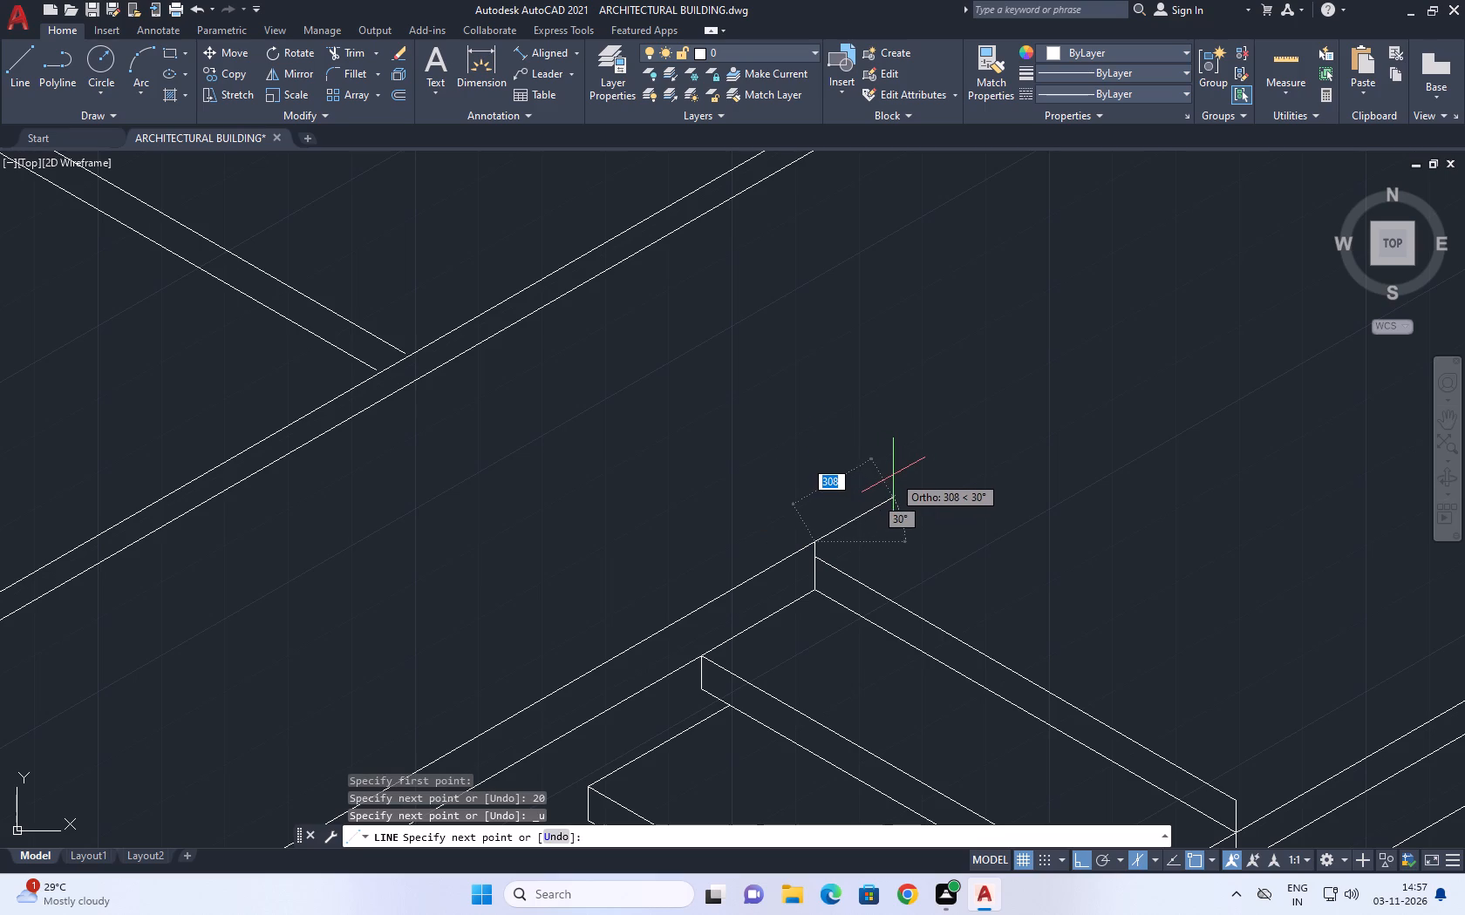
pyautogui.write('12')
pyautogui.press('space')
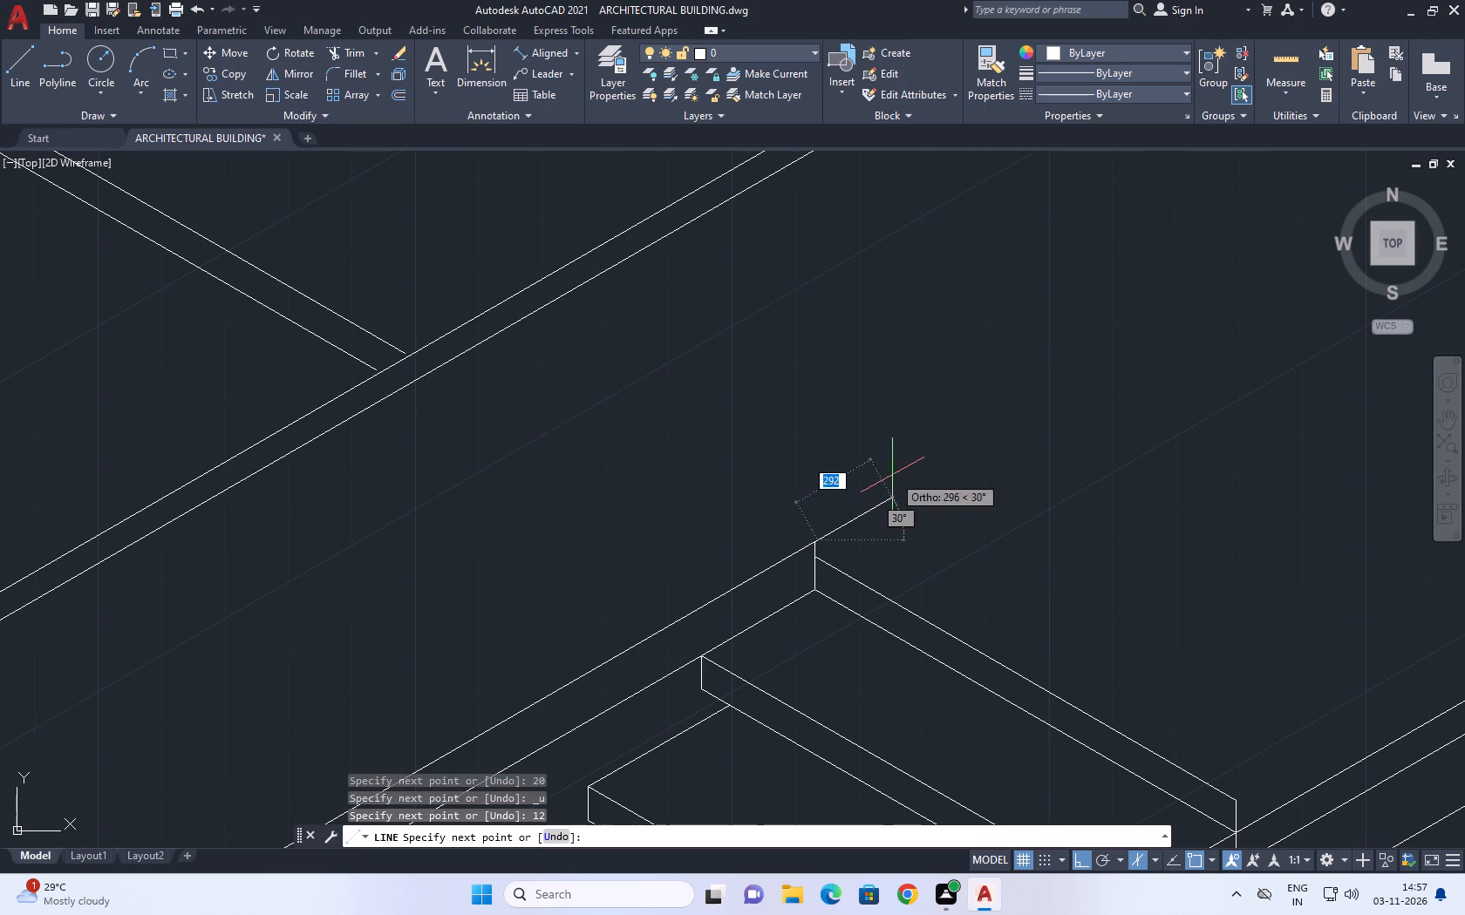
pyautogui.scroll(1, 880, 467)
pyautogui.hotkey('ctrl', 'z')
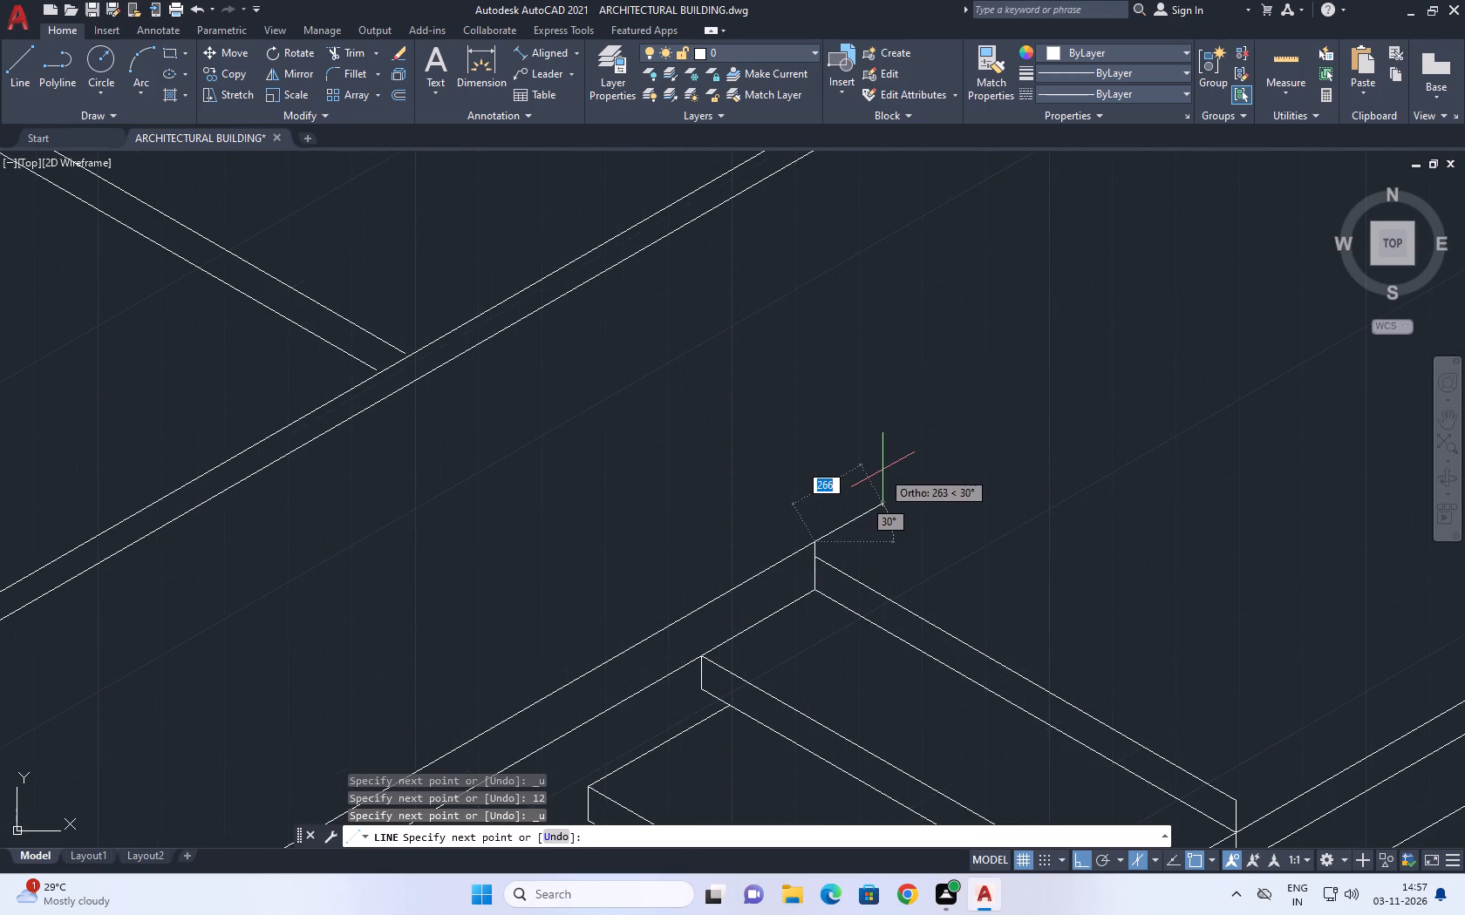
pyautogui.press('5')
pyautogui.press('0')
pyautogui.press('space')
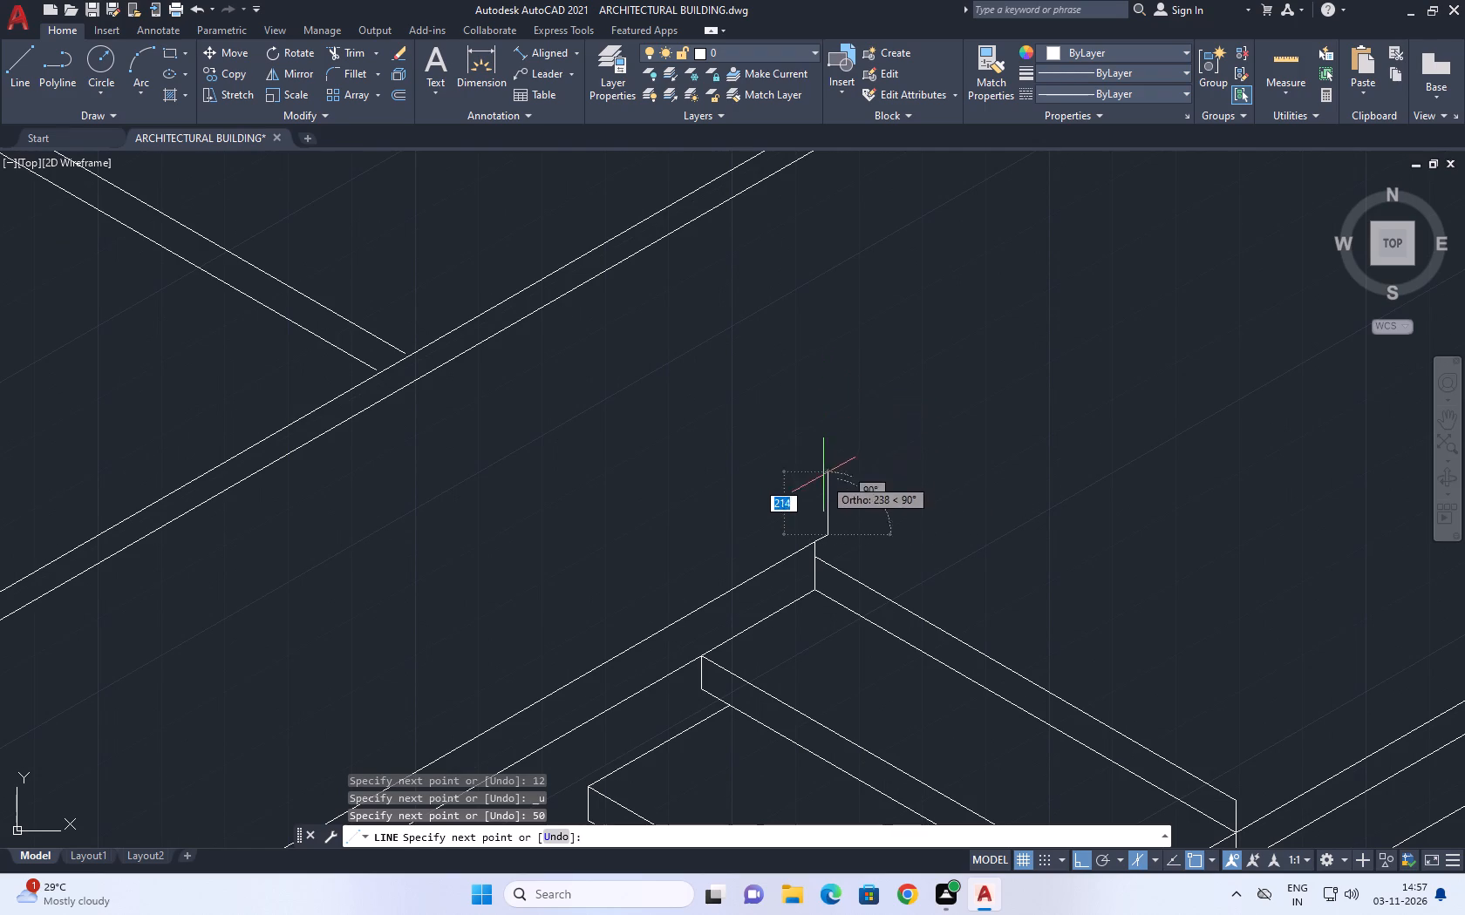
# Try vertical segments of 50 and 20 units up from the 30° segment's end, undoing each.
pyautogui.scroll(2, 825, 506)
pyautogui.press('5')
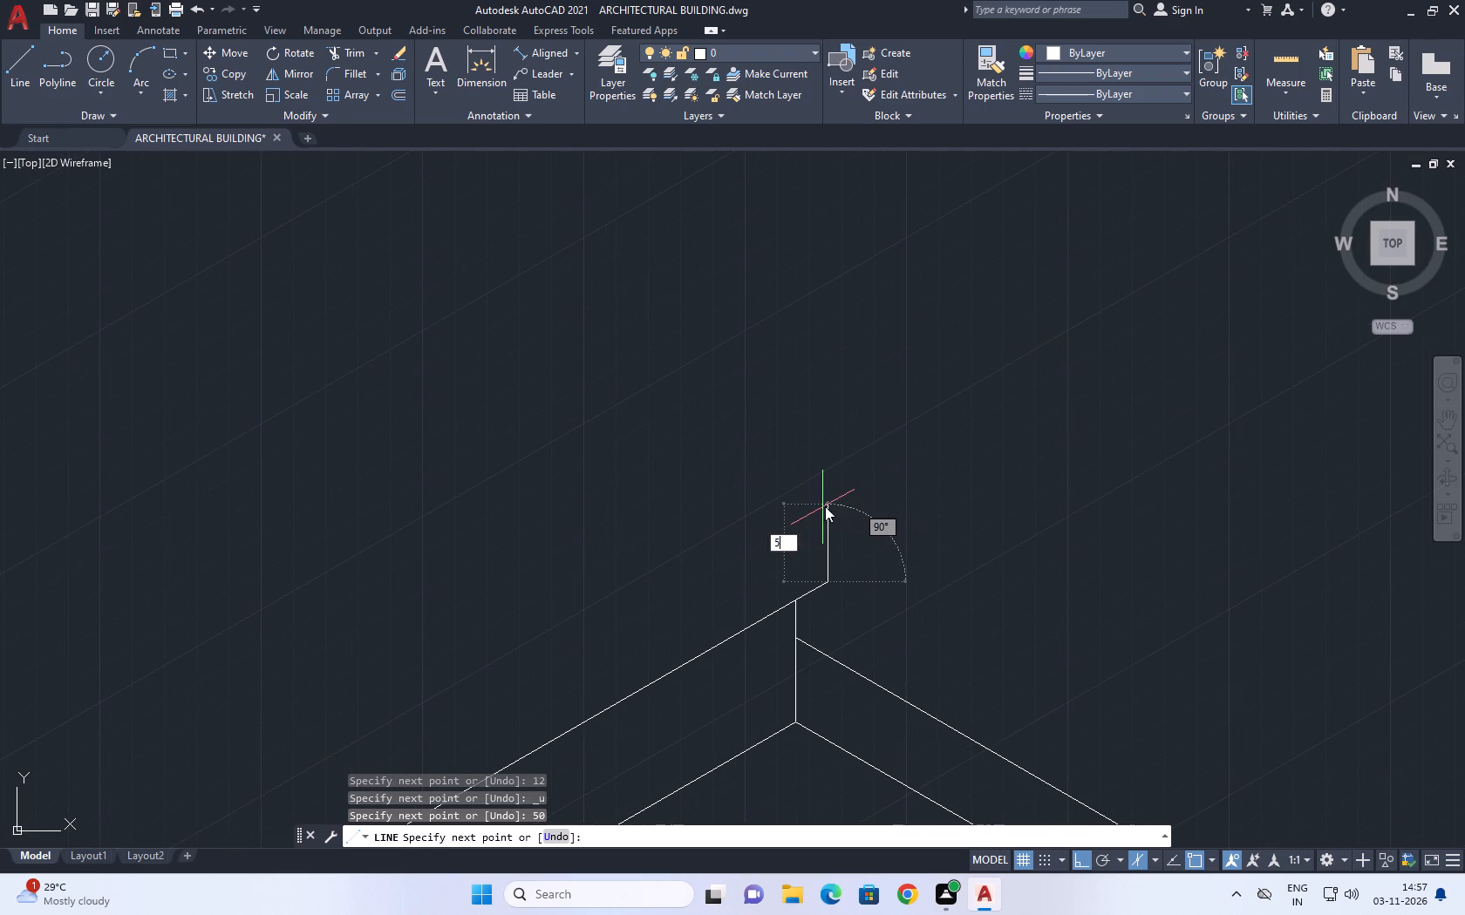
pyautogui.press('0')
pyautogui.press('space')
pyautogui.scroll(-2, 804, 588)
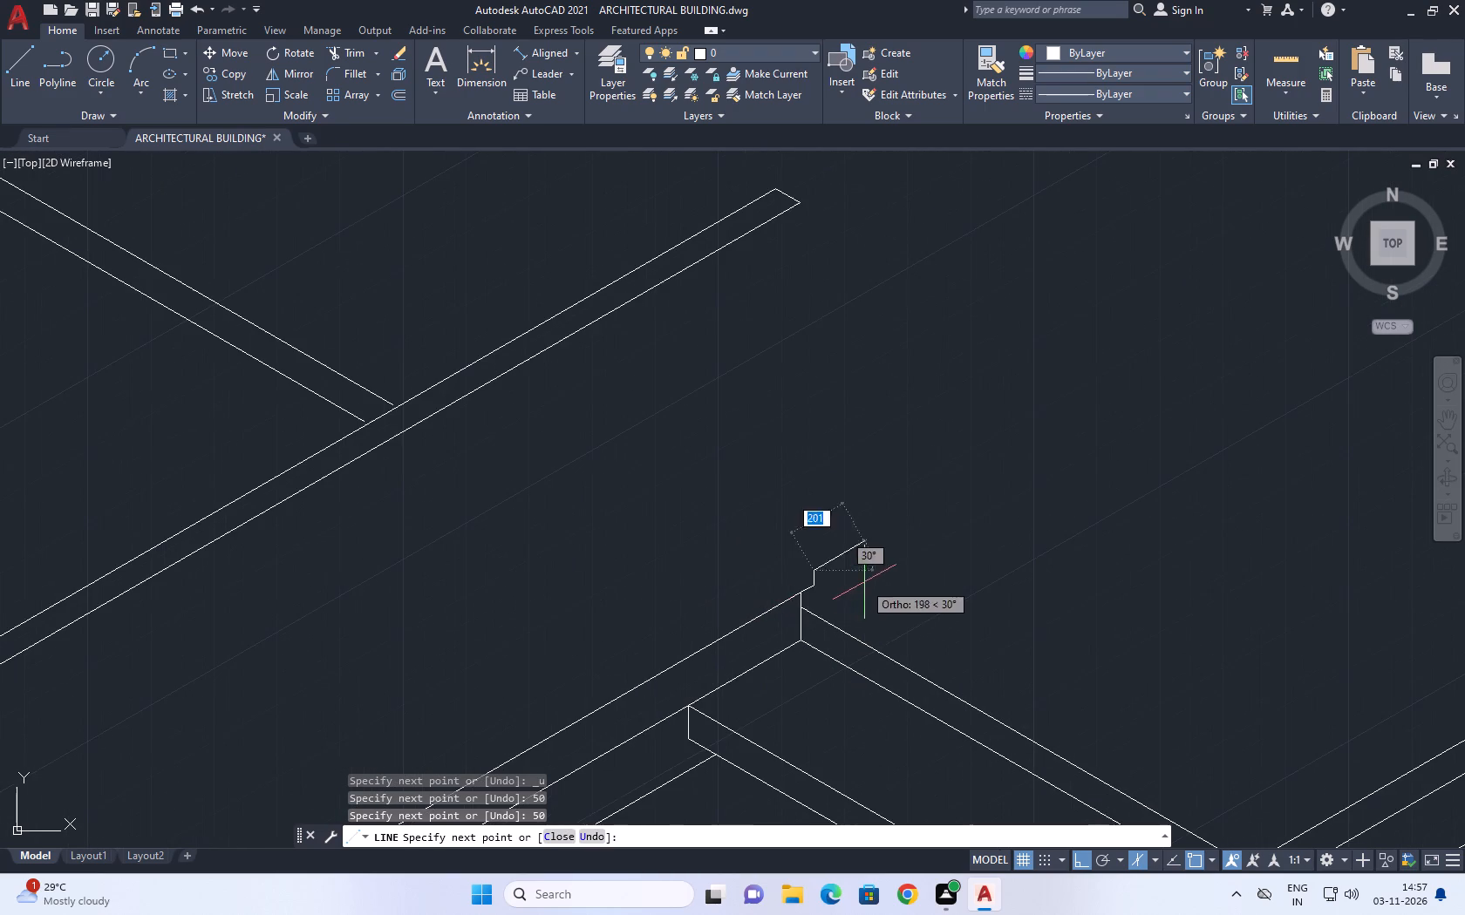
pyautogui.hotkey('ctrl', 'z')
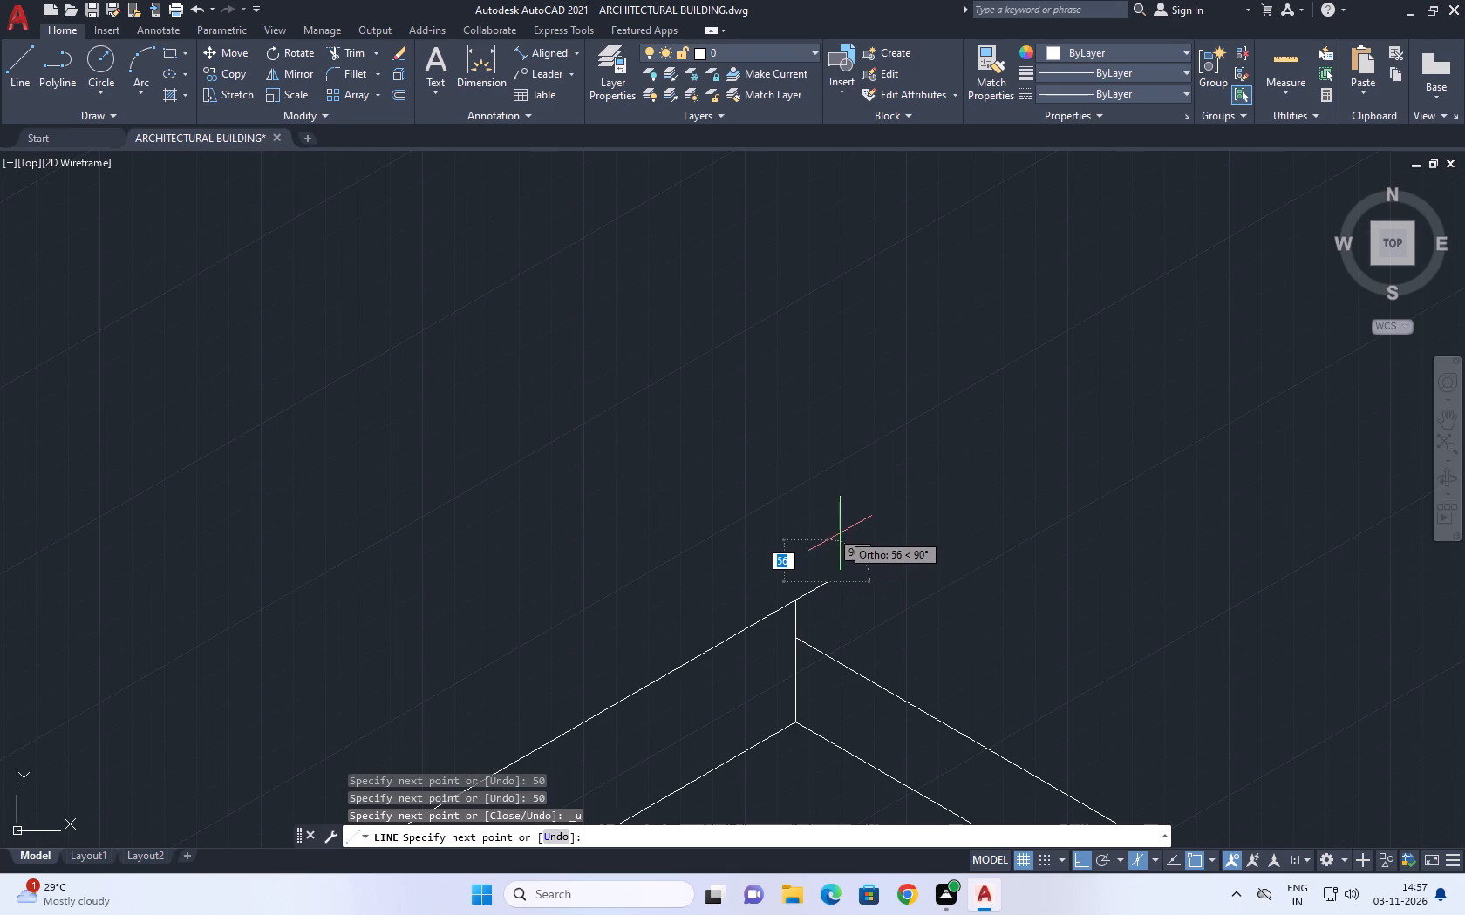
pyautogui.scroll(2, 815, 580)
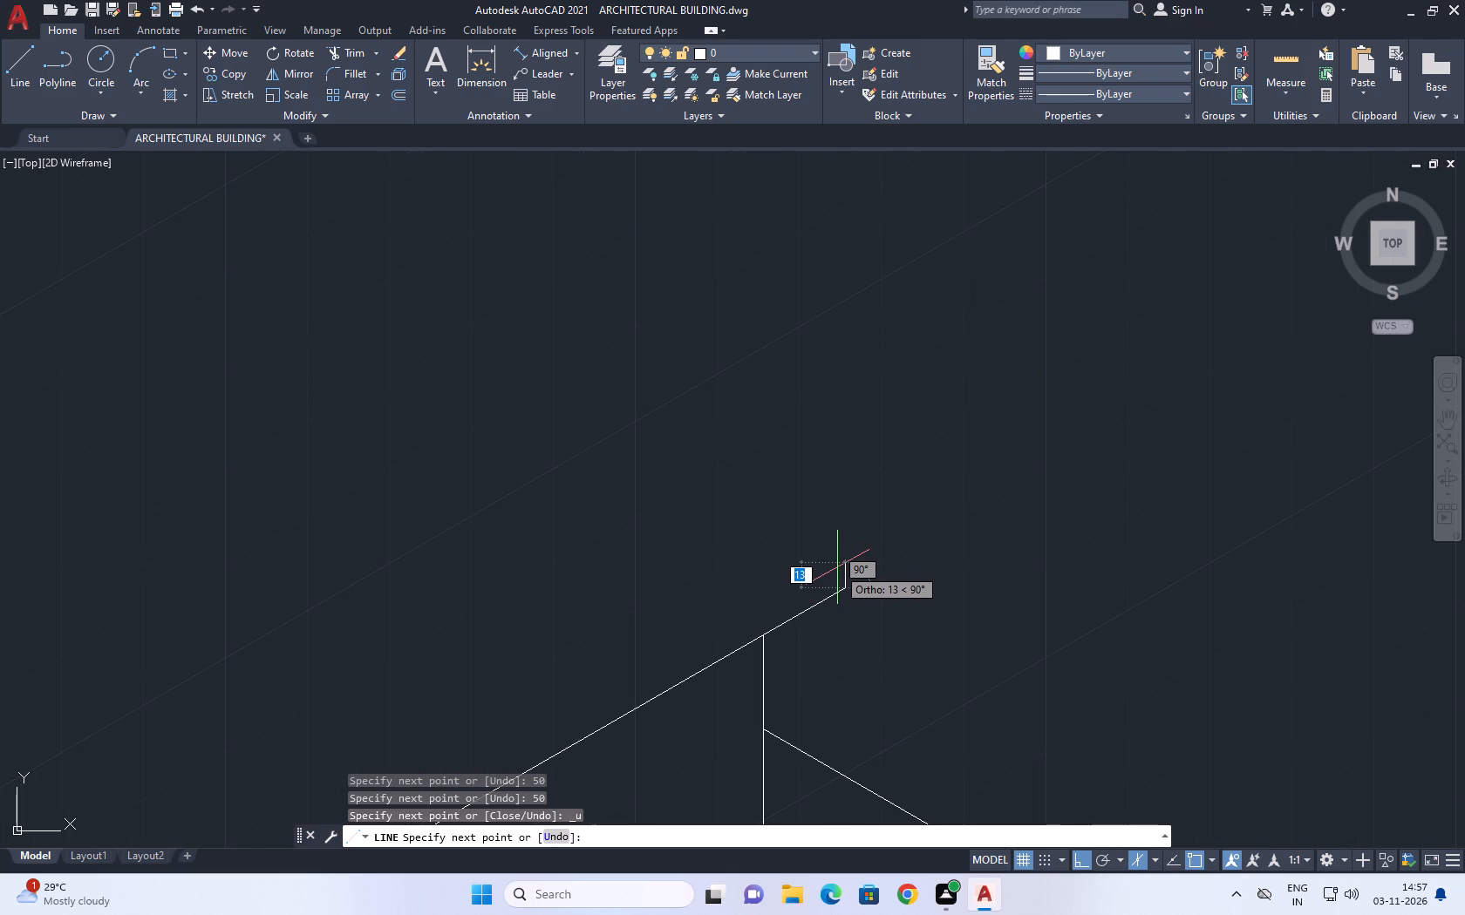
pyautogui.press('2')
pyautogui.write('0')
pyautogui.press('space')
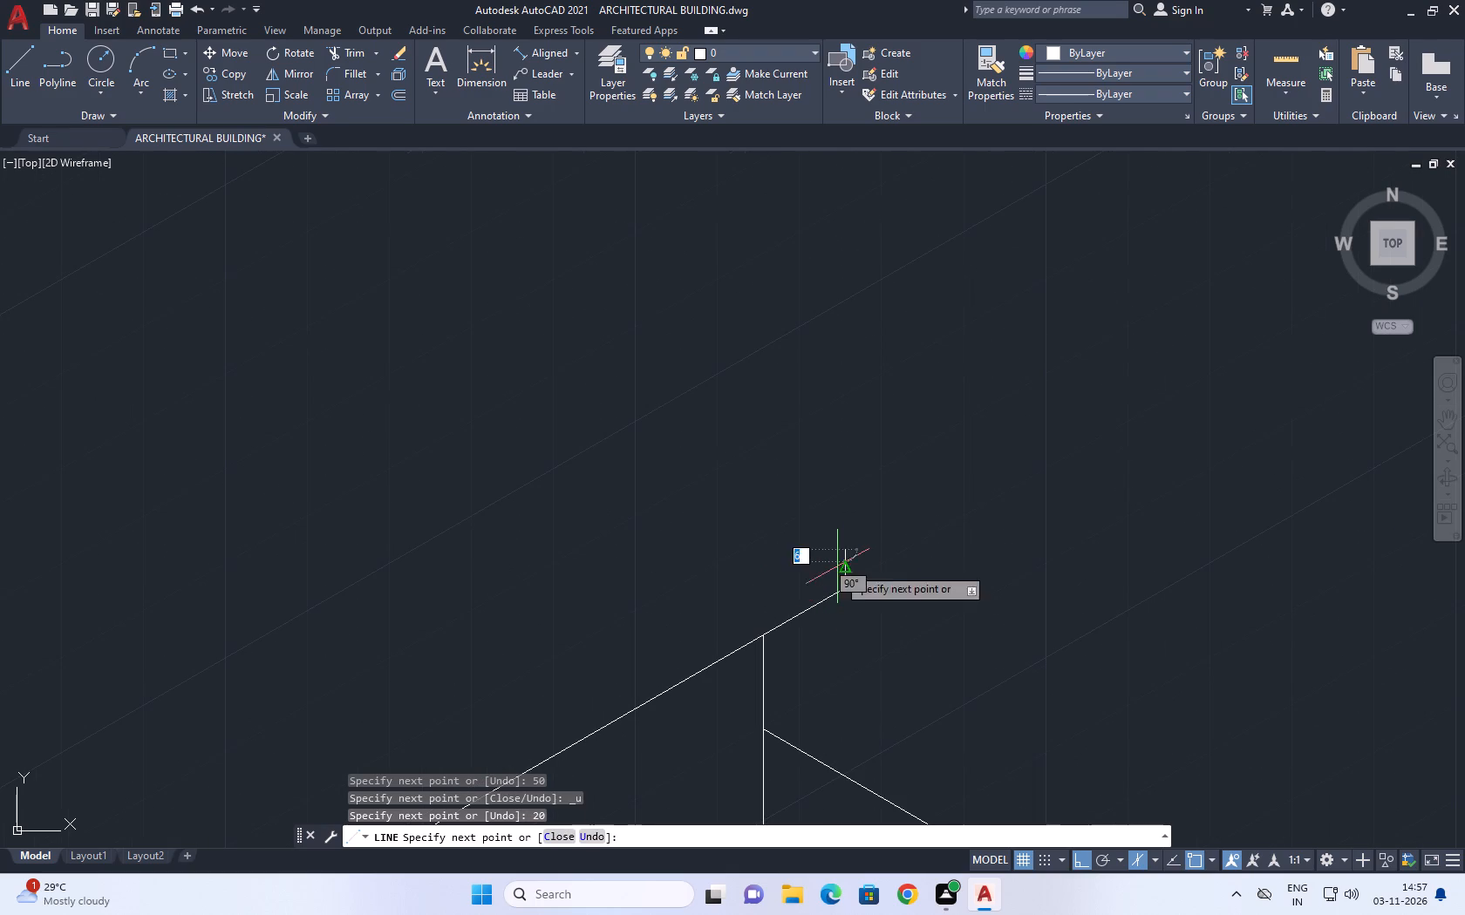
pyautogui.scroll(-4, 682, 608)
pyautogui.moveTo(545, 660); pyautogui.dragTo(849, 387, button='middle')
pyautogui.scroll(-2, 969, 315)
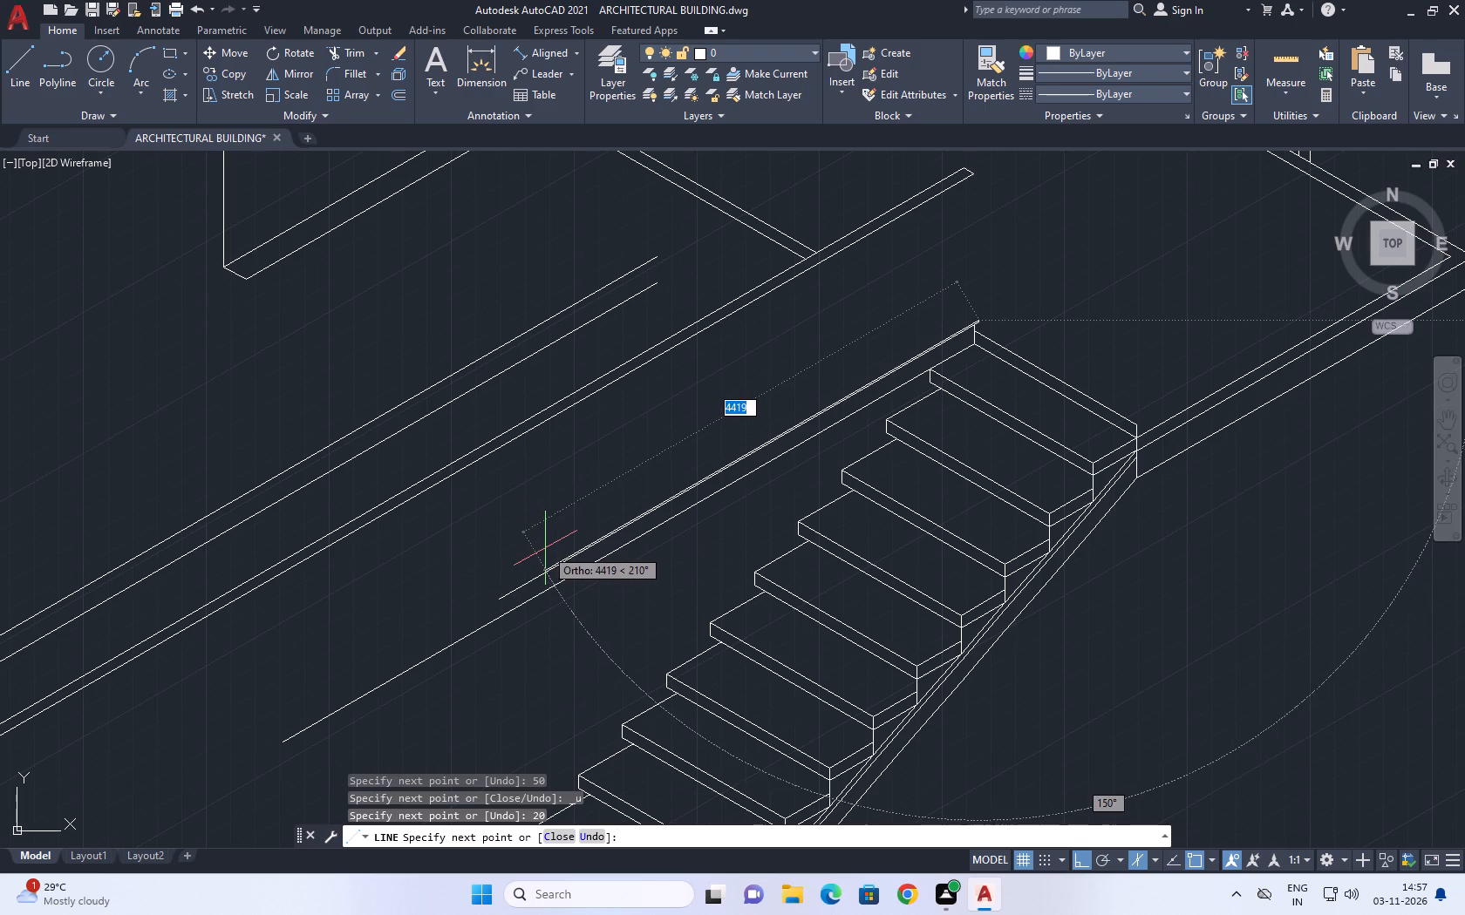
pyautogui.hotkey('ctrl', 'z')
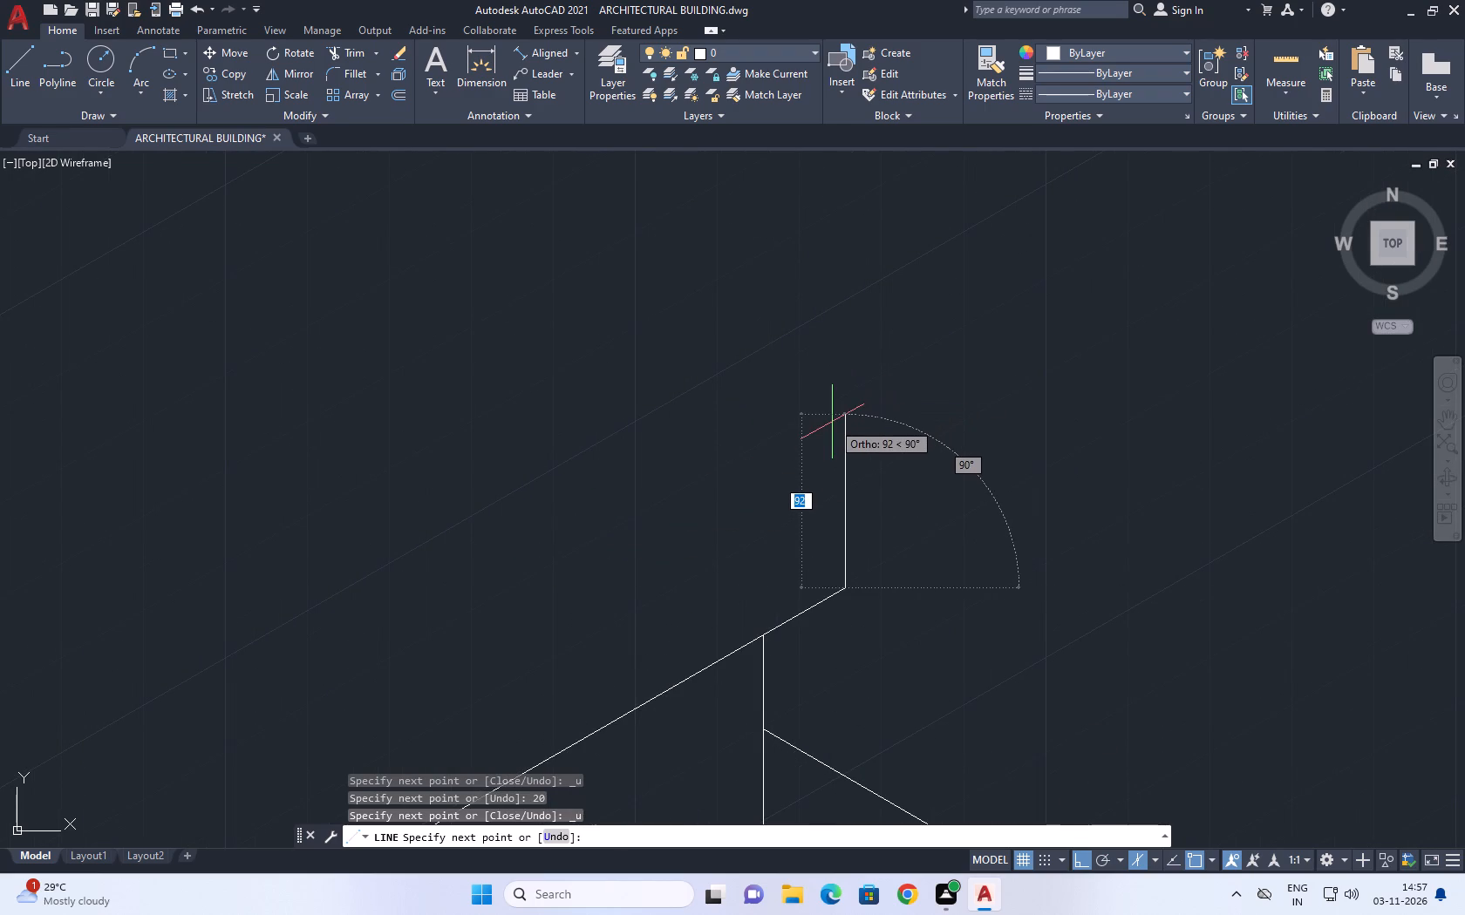
# Draw a 40-unit vertical segment up from the 30° segment's end, continuing with a long 210° line beside the stair.
pyautogui.press('4')
pyautogui.press('0')
pyautogui.hotkey('ctrl', 'alt', 'space')
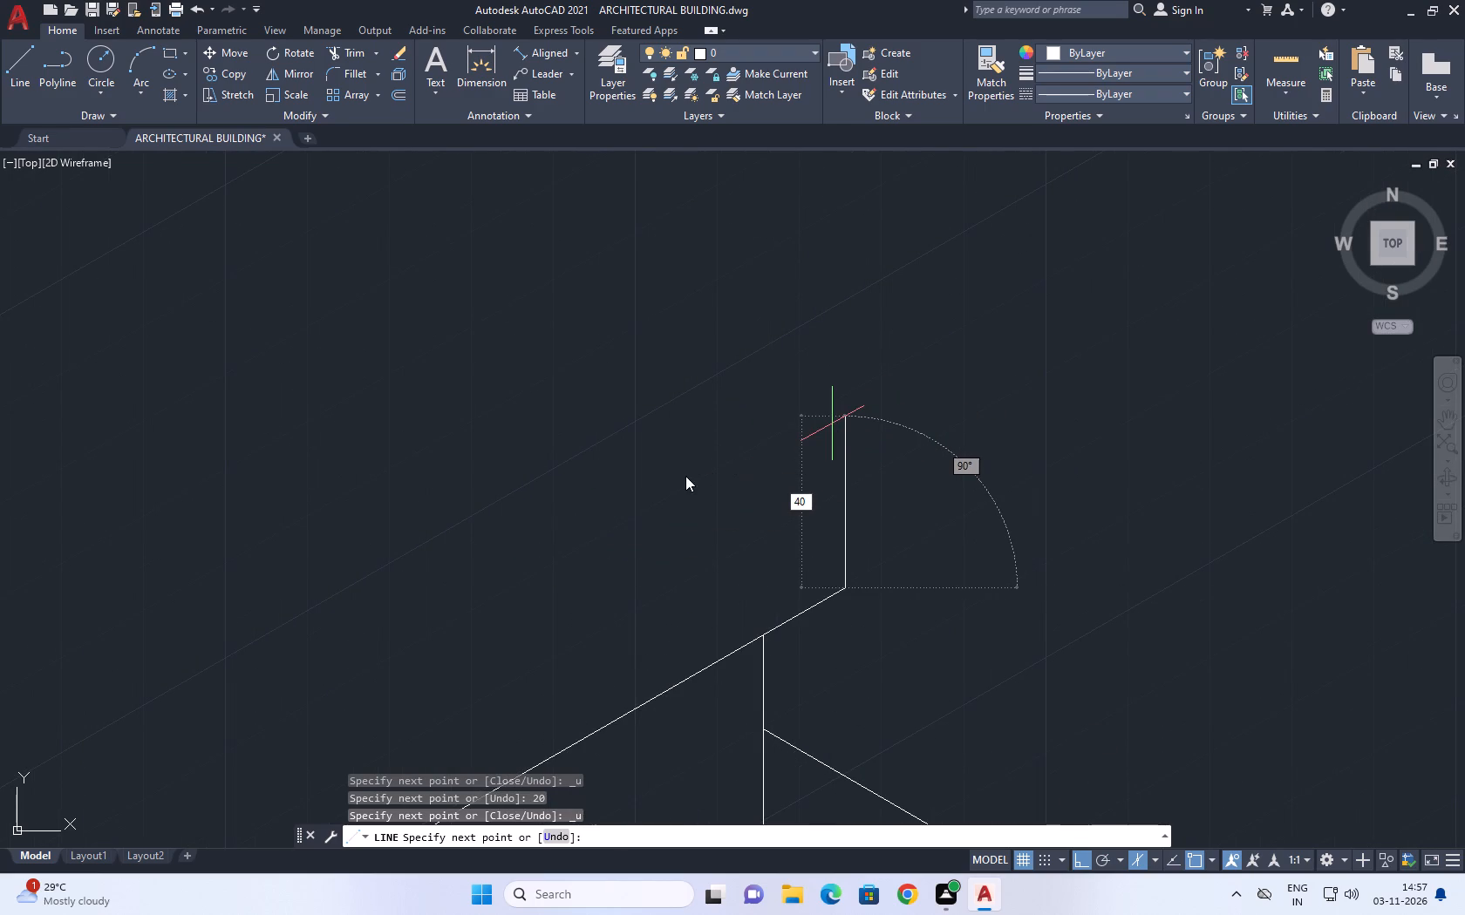
pyautogui.press('space')
pyautogui.scroll(-2, 835, 430)
pyautogui.scroll(-5, 755, 463)
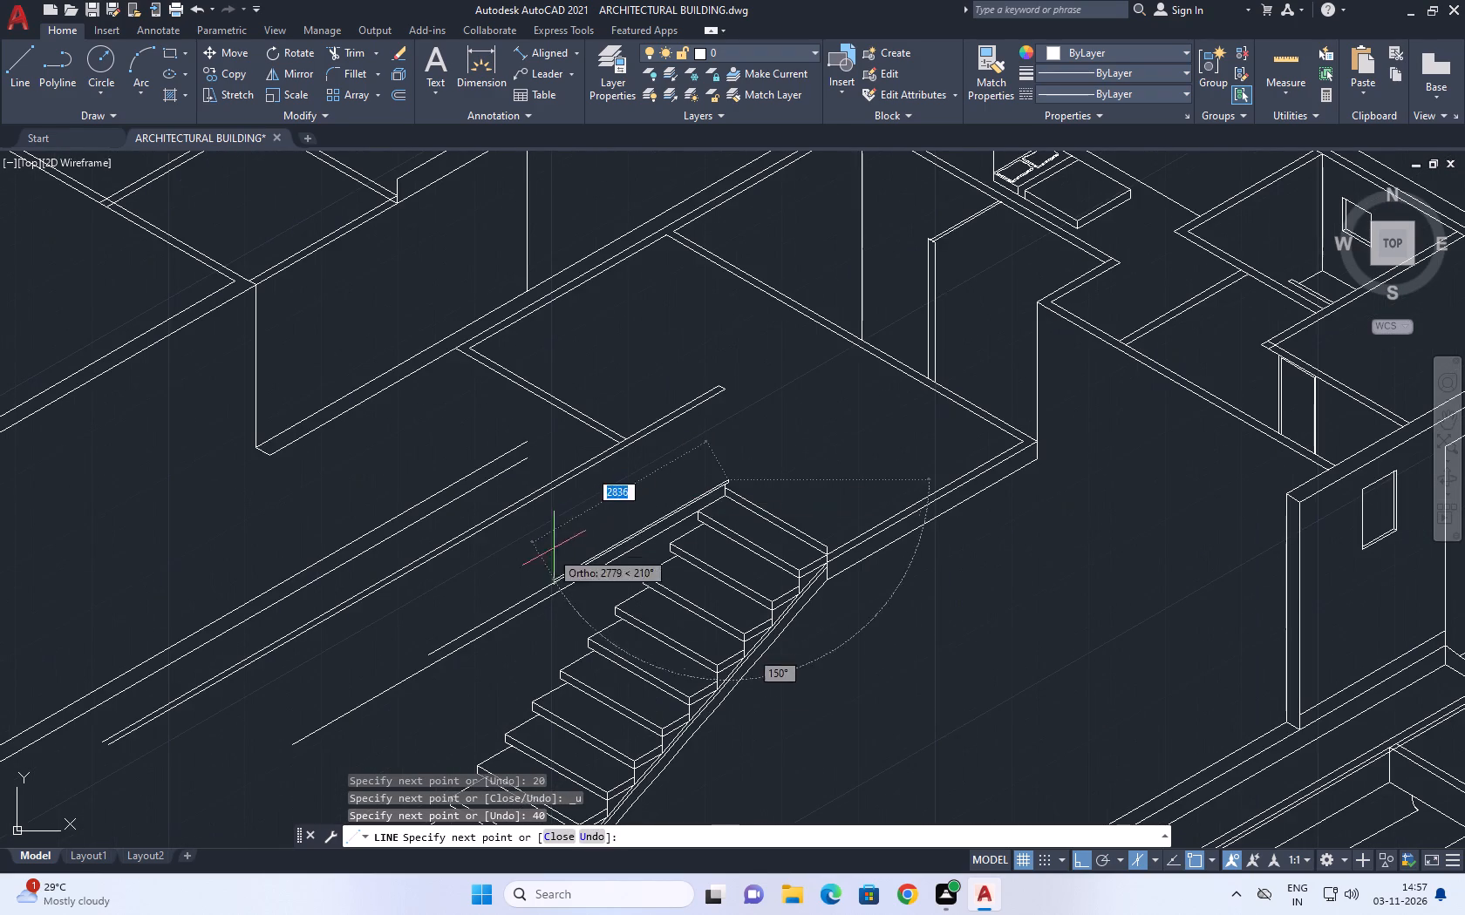
pyautogui.moveTo(410, 607); pyautogui.dragTo(448, 586, button='middle')
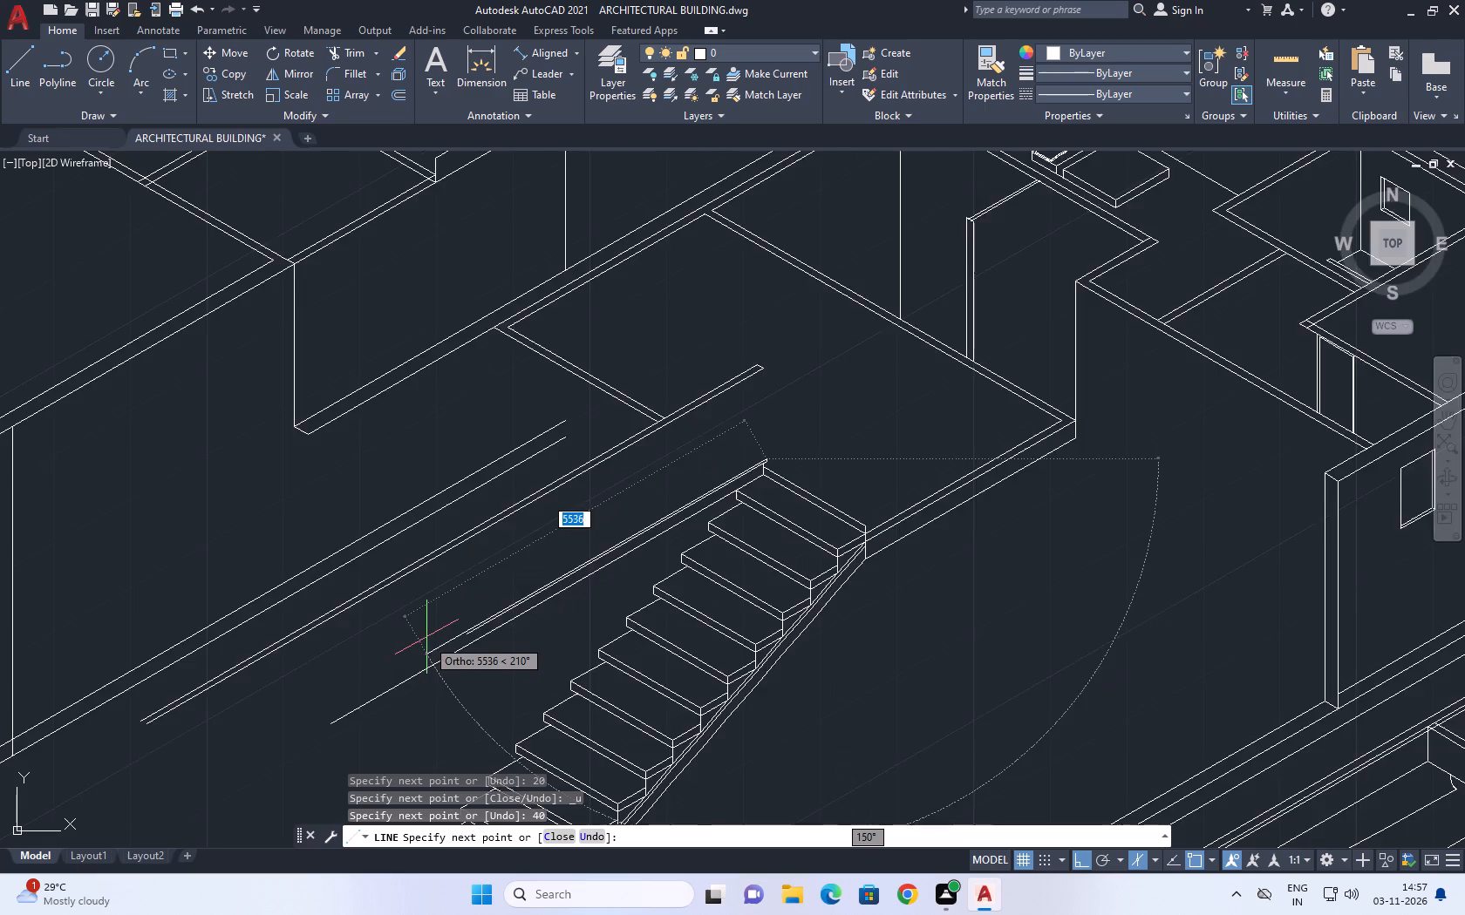
pyautogui.scroll(3, 426, 637)
pyautogui.moveTo(409, 614); pyautogui.dragTo(397, 620)
pyautogui.scroll(-5, 549, 563)
pyautogui.press('Escape')
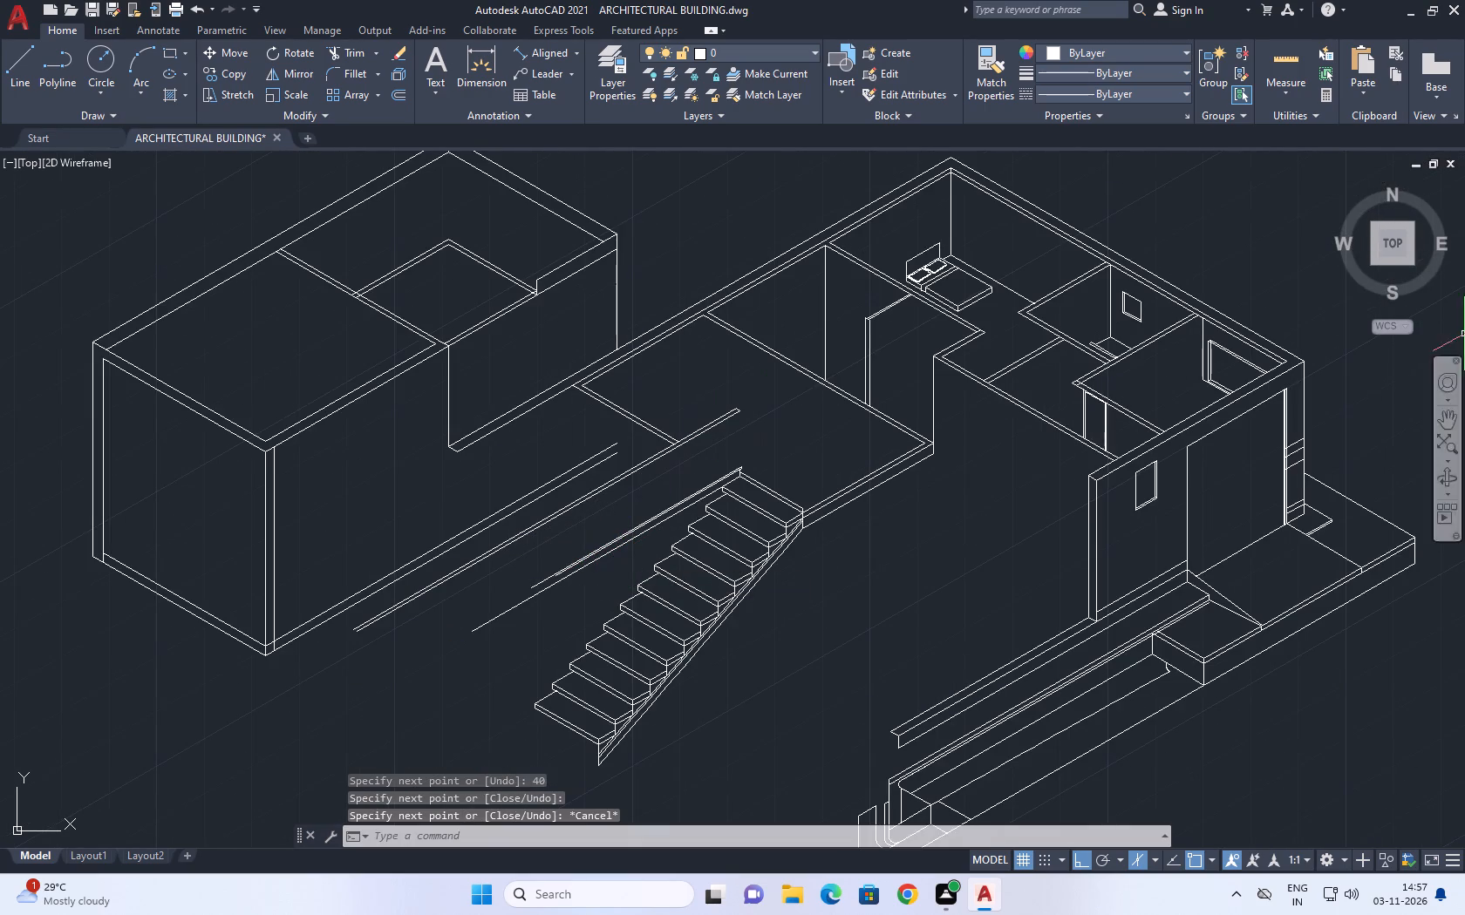
# Draw a vertical line up from the 40-unit segment's top end, past the height of the nearby wall end.
pyautogui.scroll(2, 713, 474)
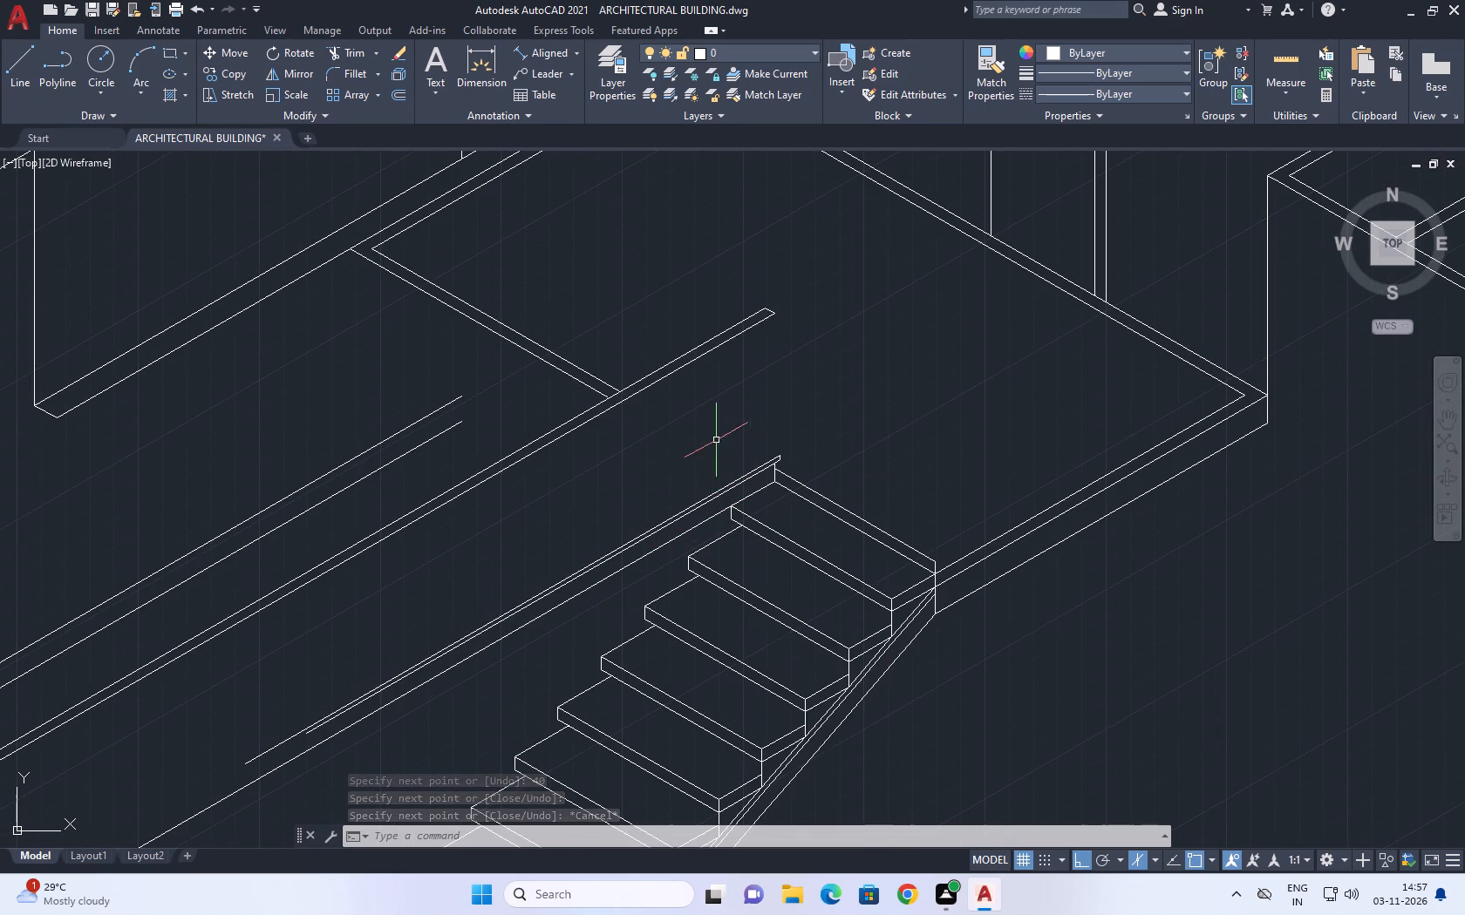
pyautogui.moveTo(747, 453); pyautogui.dragTo(771, 534, button='middle')
pyautogui.scroll(1, 771, 528)
pyautogui.press('l')
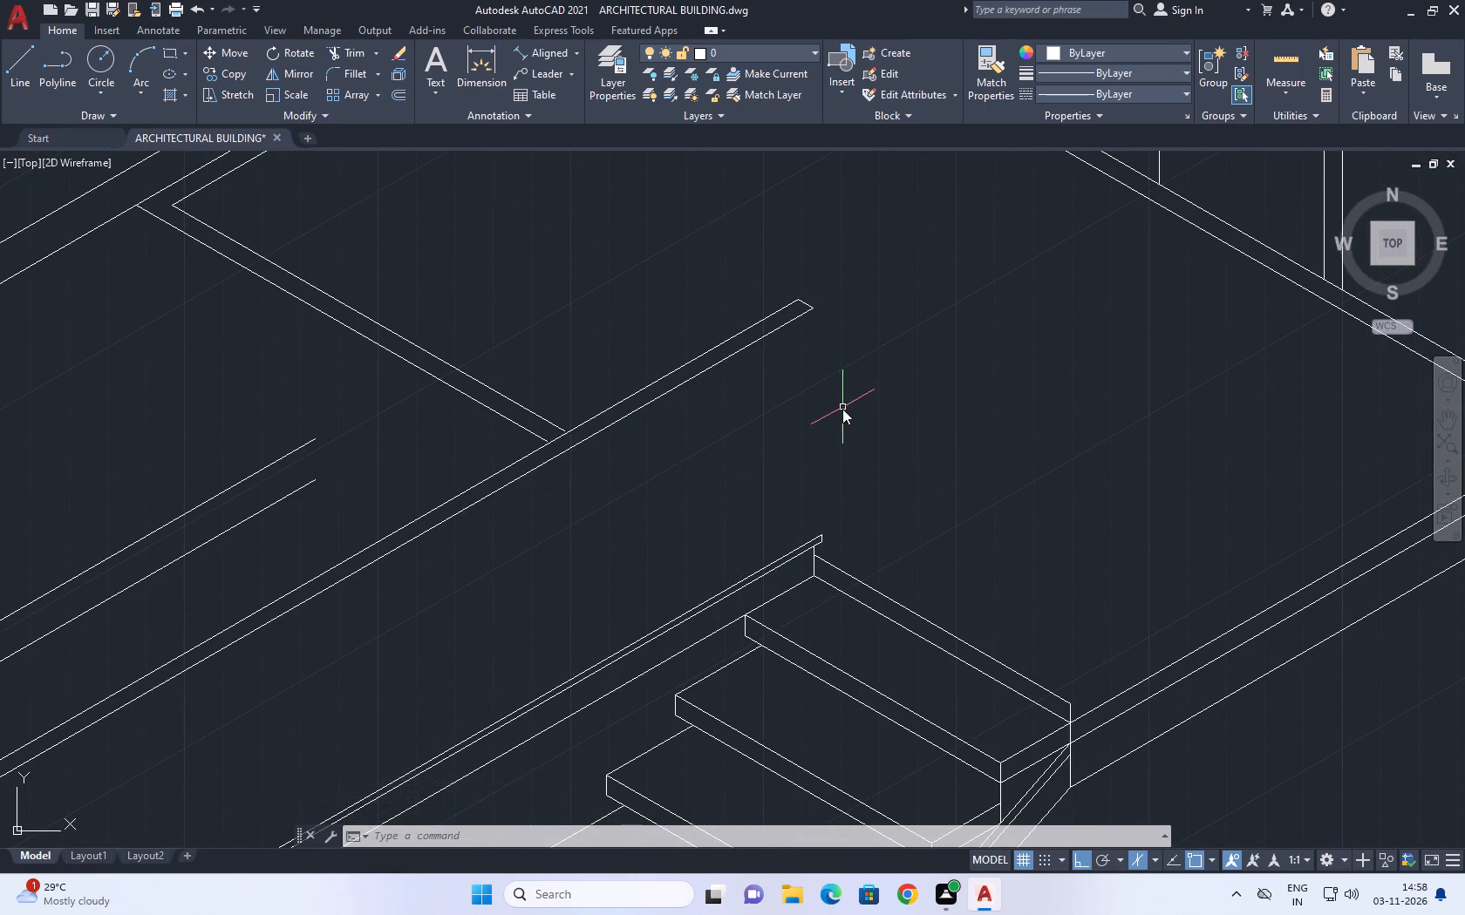
pyautogui.press('space')
pyautogui.scroll(2, 837, 548)
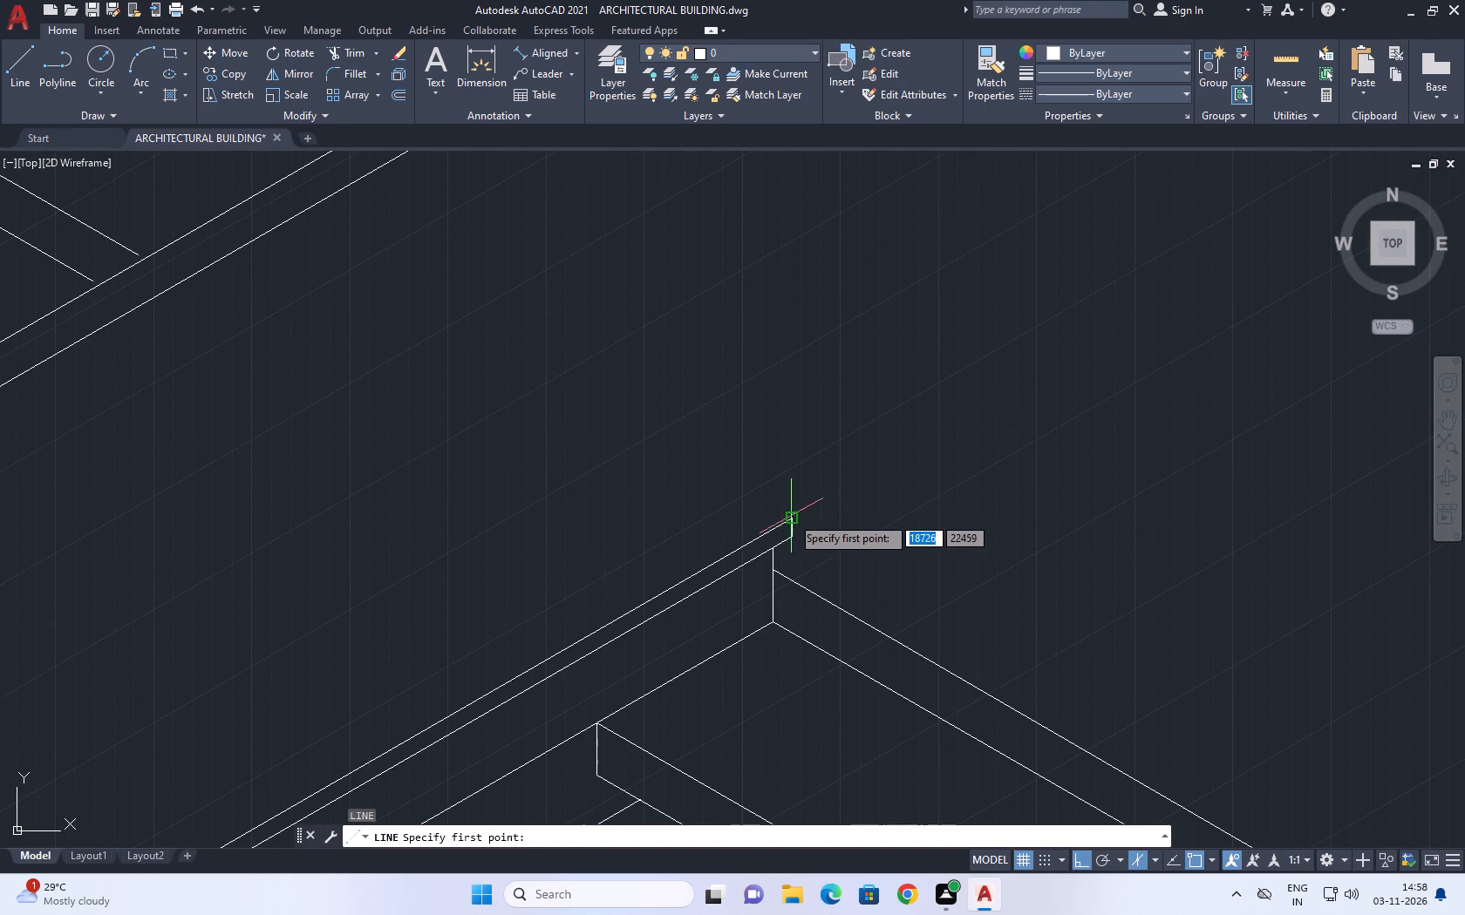
pyautogui.click(791, 516)
pyautogui.moveTo(798, 323); pyautogui.dragTo(844, 480, button='middle')
pyautogui.scroll(-2, 845, 483)
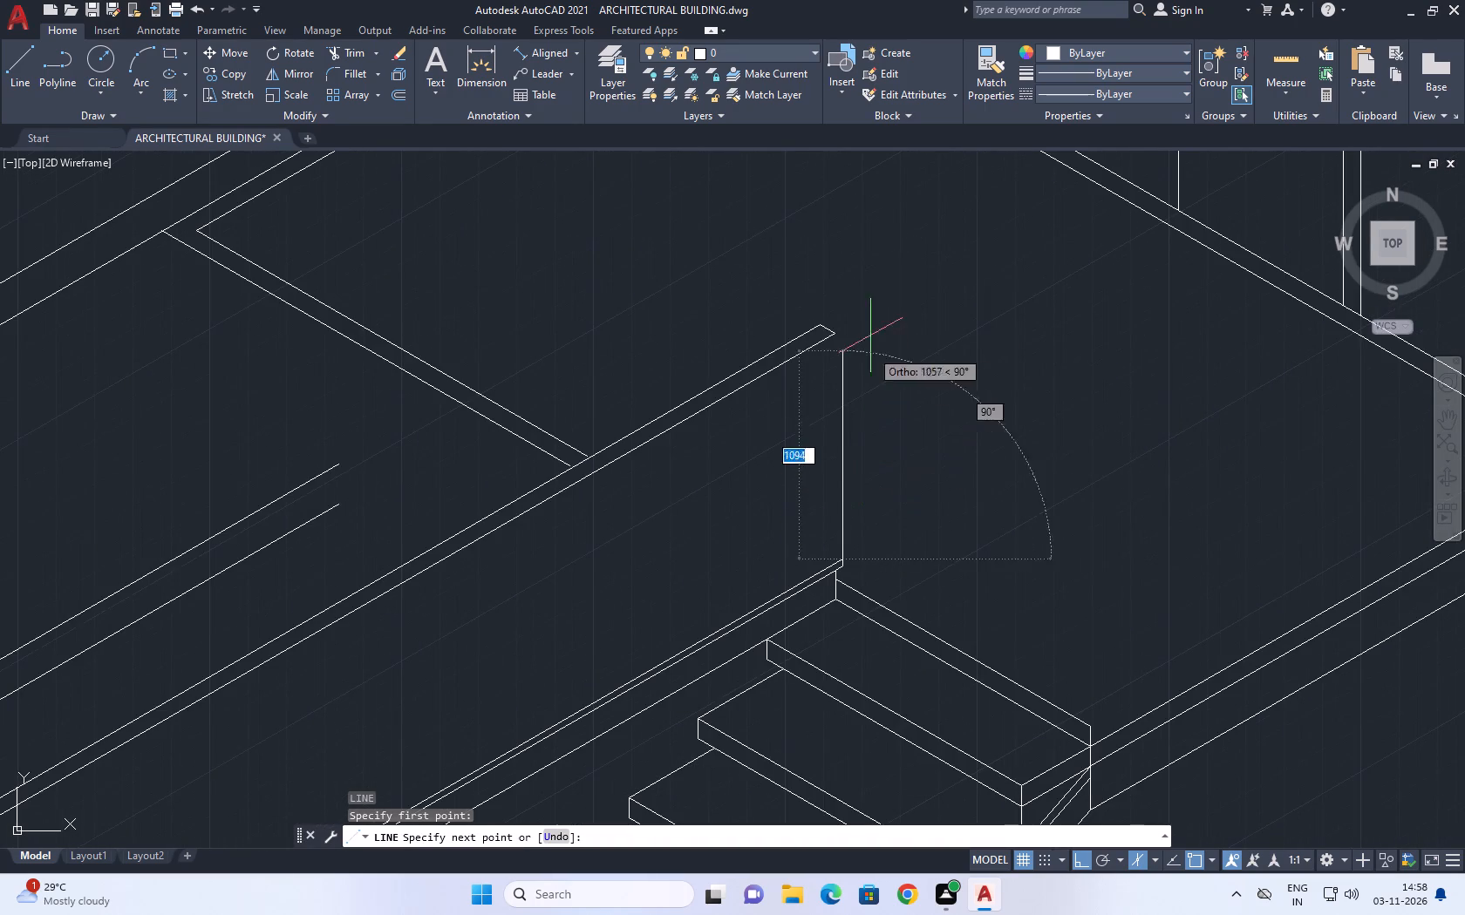
pyautogui.click(856, 262)
pyautogui.press('Escape')
# Copy the tall vertical line at the stair's top to near the lower end of the long 210° line beside the stair.
pyautogui.click(850, 376)
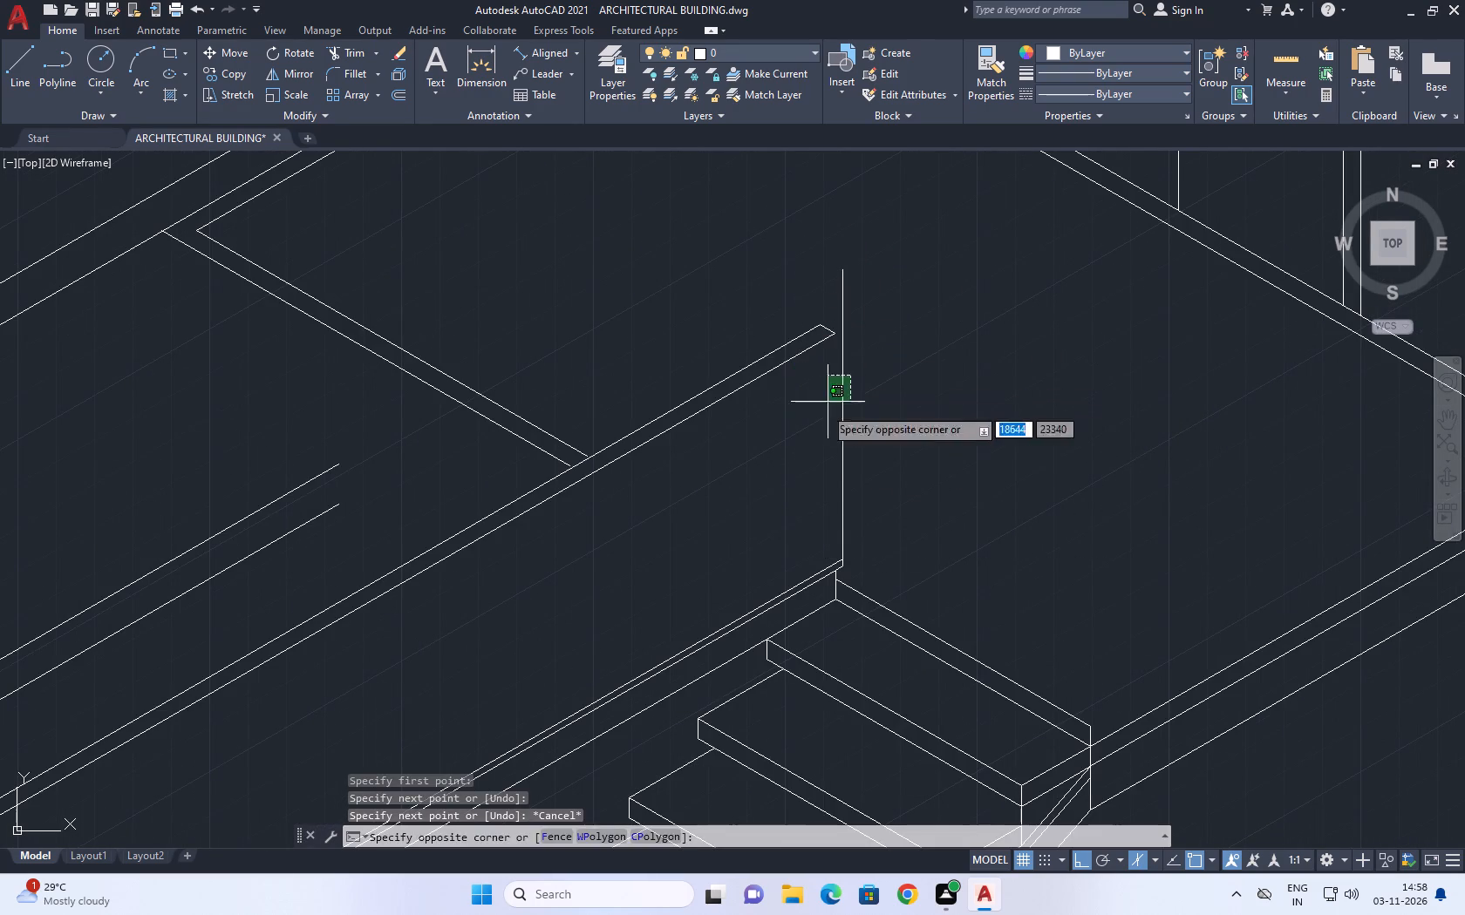
pyautogui.click(813, 438)
pyautogui.moveTo(890, 435); pyautogui.dragTo(888, 513, button='middle')
pyautogui.scroll(1, 888, 513)
pyautogui.press('c')
pyautogui.press('o')
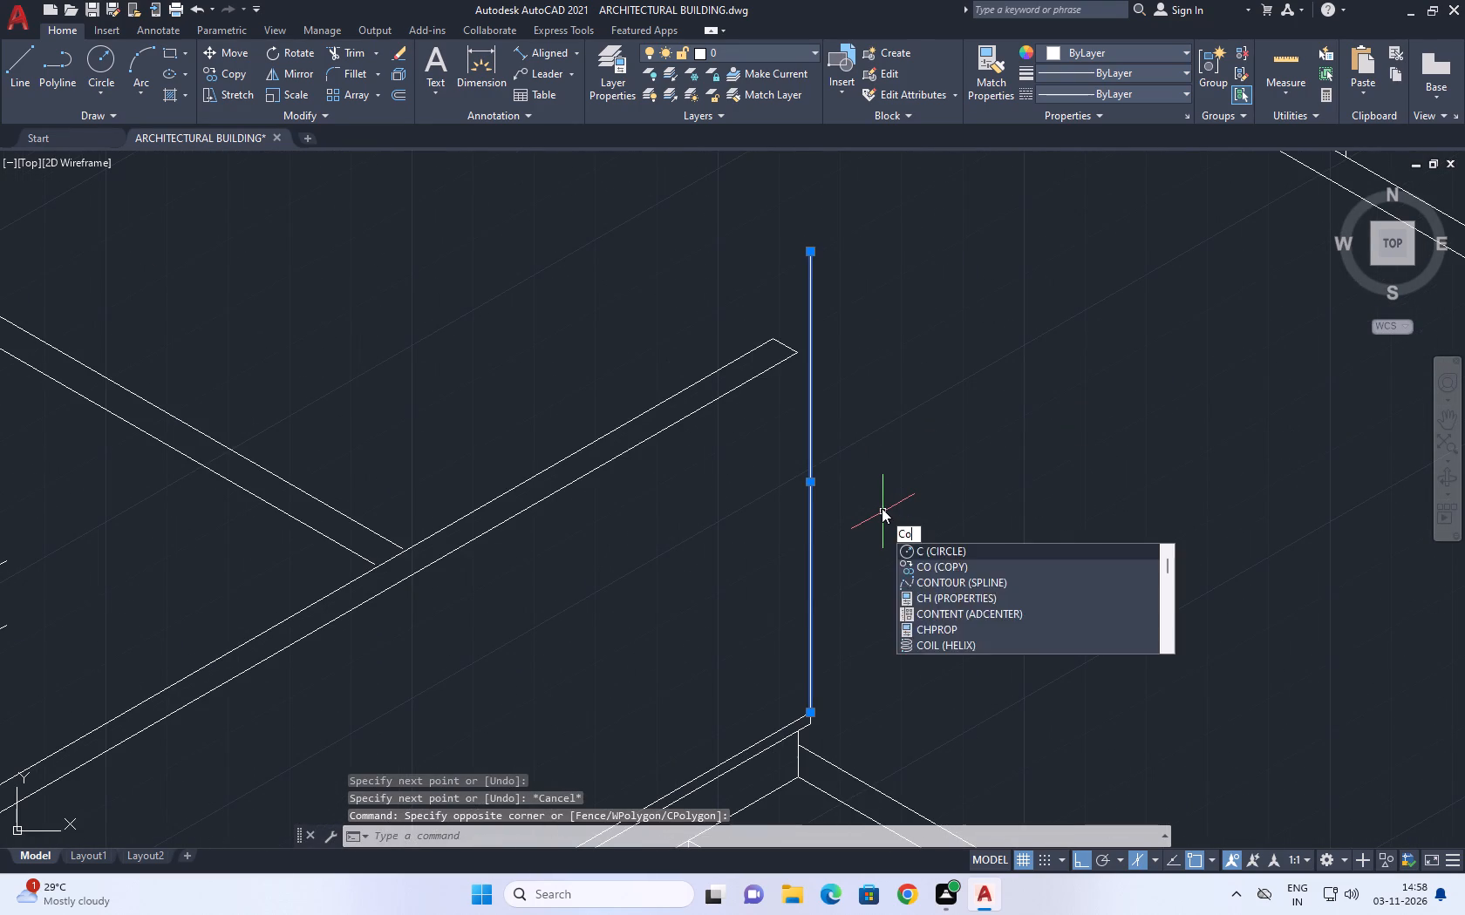
pyautogui.press('space')
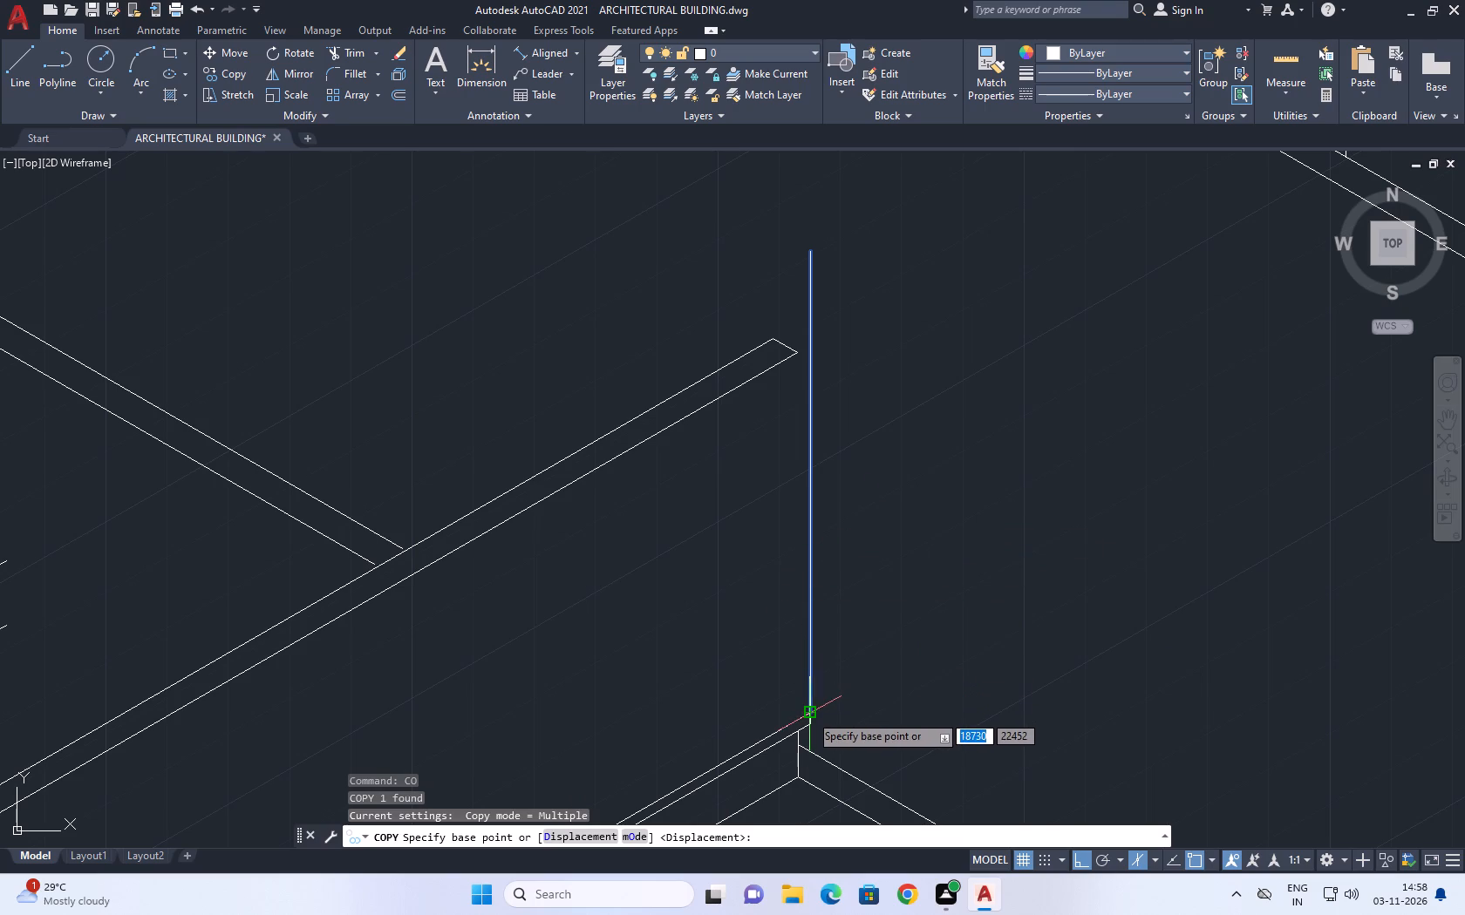
pyautogui.click(808, 715)
pyautogui.scroll(-4, 876, 530)
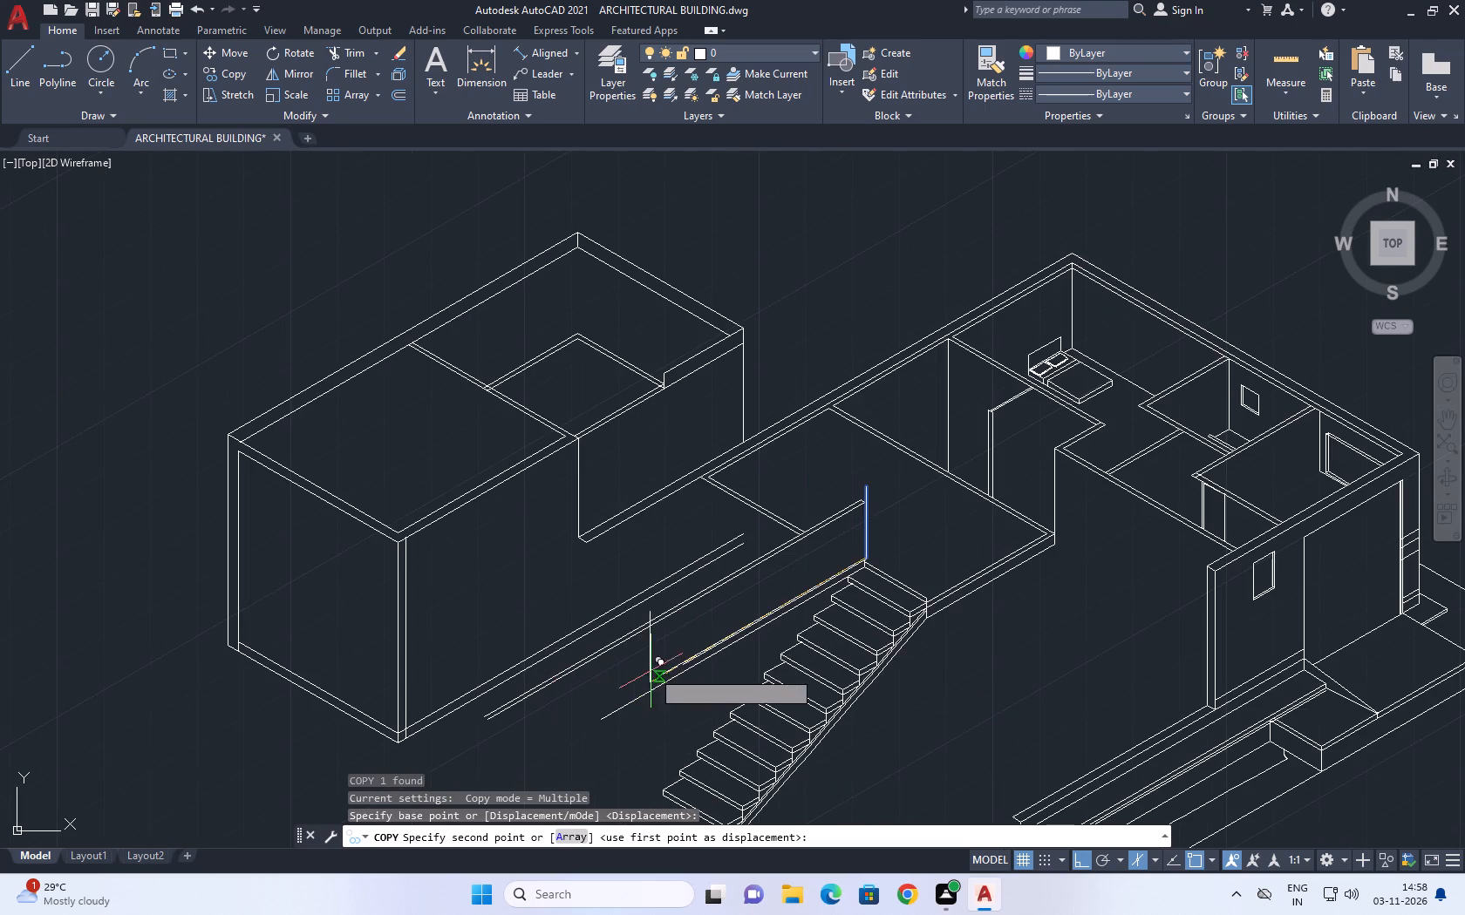
pyautogui.scroll(3, 657, 664)
pyautogui.click(625, 681)
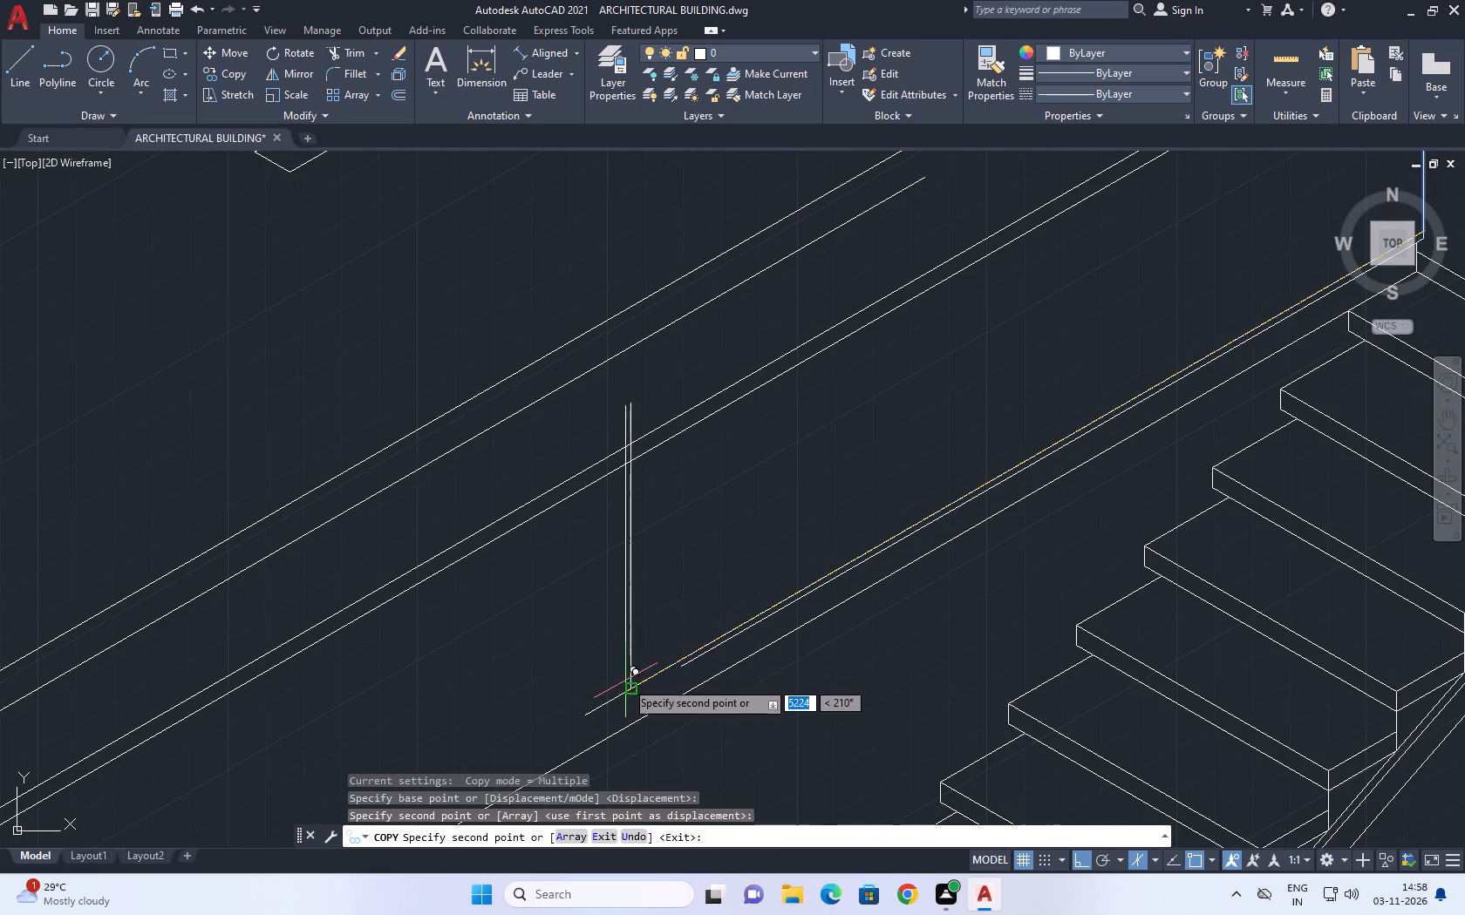
pyautogui.press('Escape')
# Erase the pair of long parallel wall lines ending beside the stair-top vertical, together with their short end cap.
pyautogui.scroll(-2, 721, 575)
pyautogui.click(944, 390)
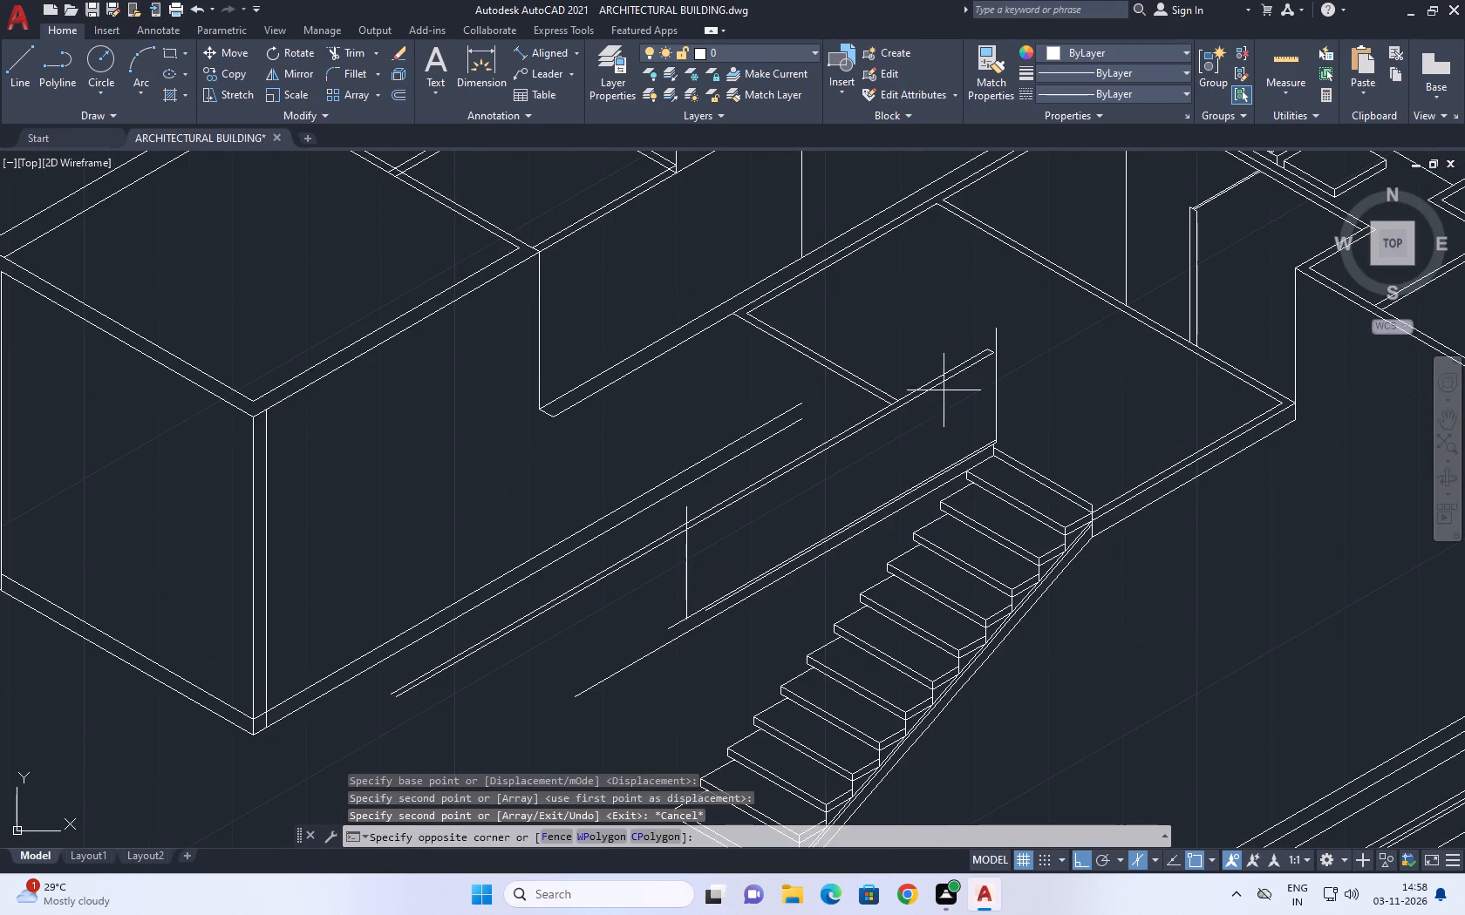
pyautogui.click(933, 346)
pyautogui.moveTo(939, 349); pyautogui.dragTo(830, 457, button='middle')
pyautogui.scroll(2, 840, 449)
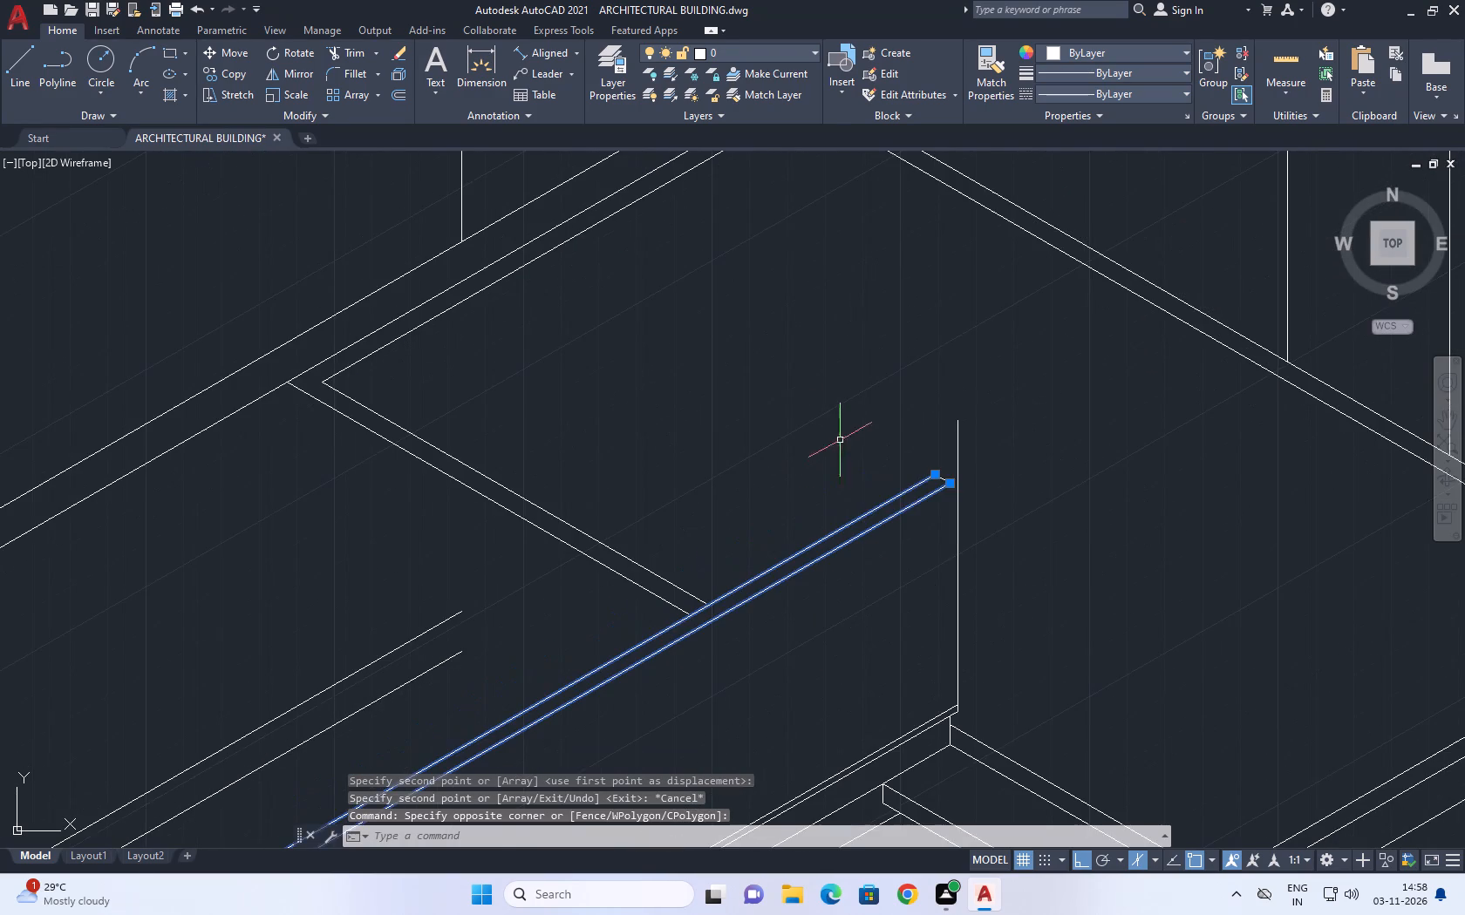
pyautogui.click(834, 383)
pyautogui.moveTo(961, 520); pyautogui.dragTo(966, 531)
pyautogui.press('Delete')
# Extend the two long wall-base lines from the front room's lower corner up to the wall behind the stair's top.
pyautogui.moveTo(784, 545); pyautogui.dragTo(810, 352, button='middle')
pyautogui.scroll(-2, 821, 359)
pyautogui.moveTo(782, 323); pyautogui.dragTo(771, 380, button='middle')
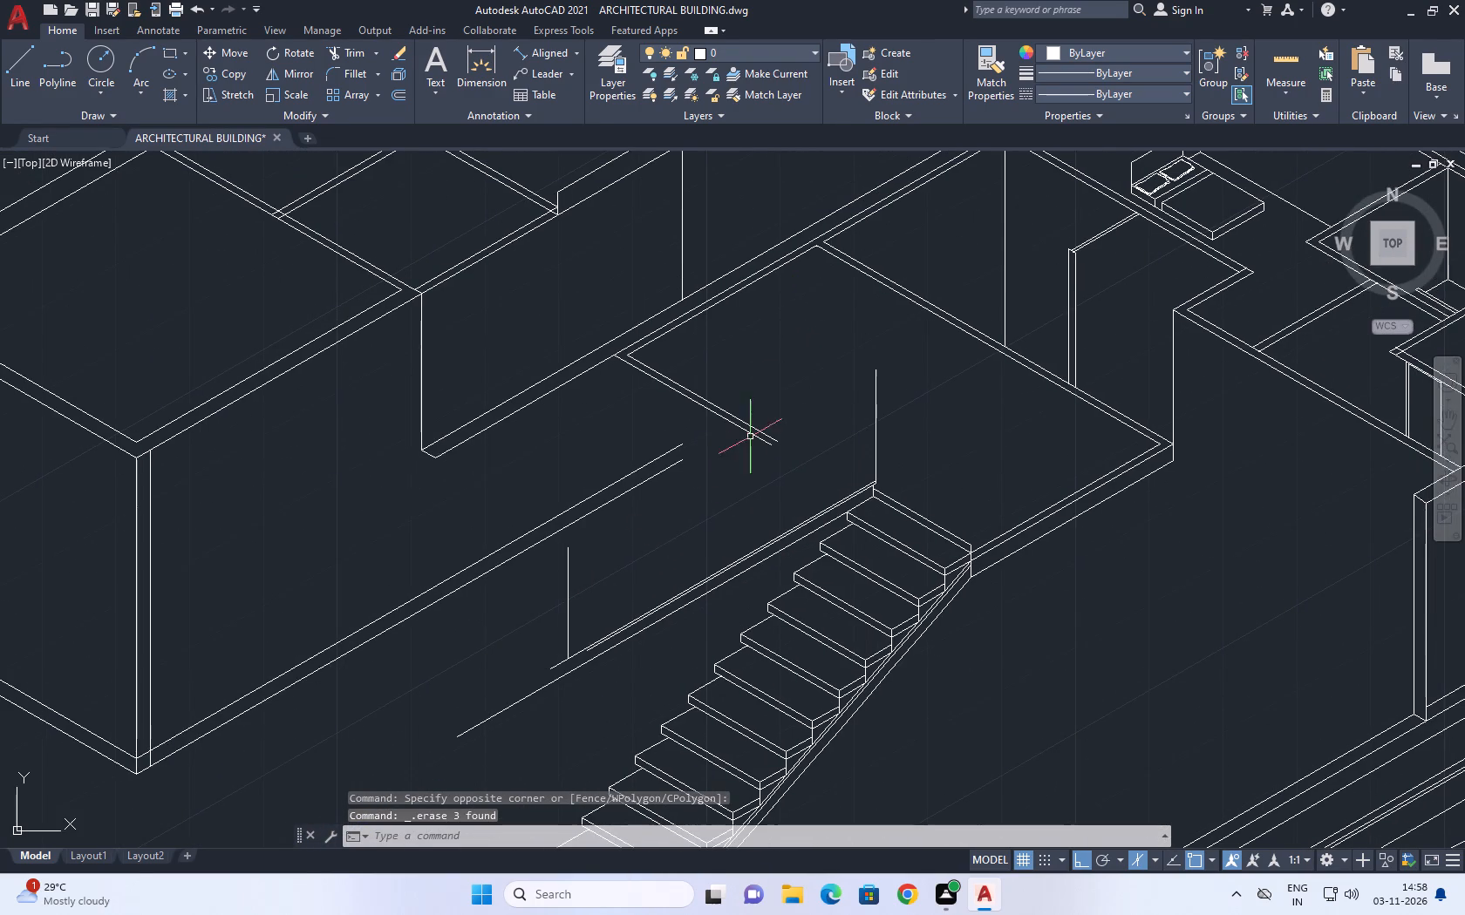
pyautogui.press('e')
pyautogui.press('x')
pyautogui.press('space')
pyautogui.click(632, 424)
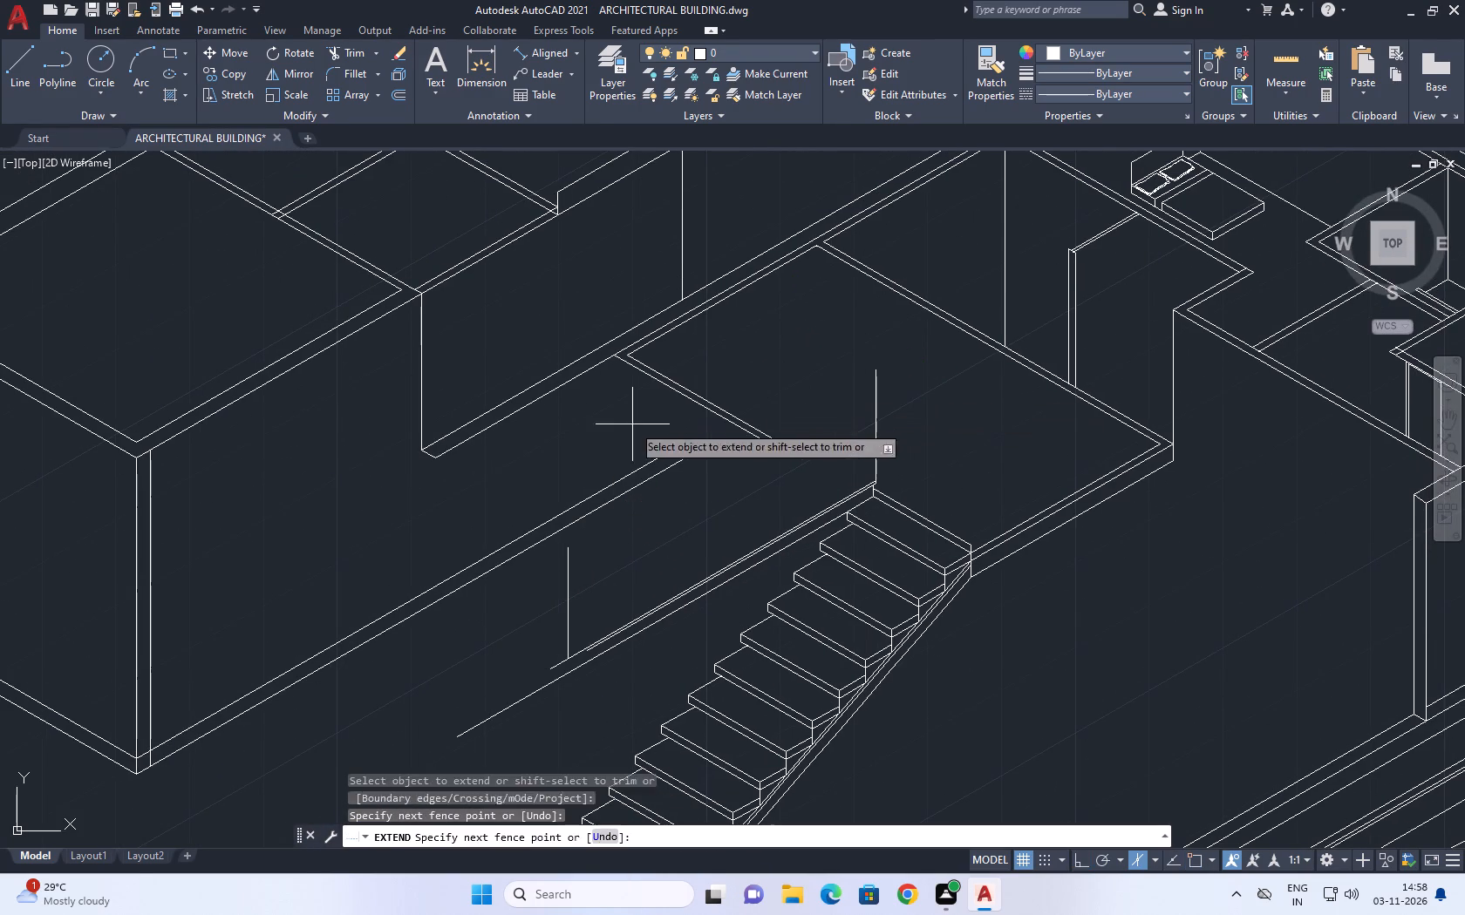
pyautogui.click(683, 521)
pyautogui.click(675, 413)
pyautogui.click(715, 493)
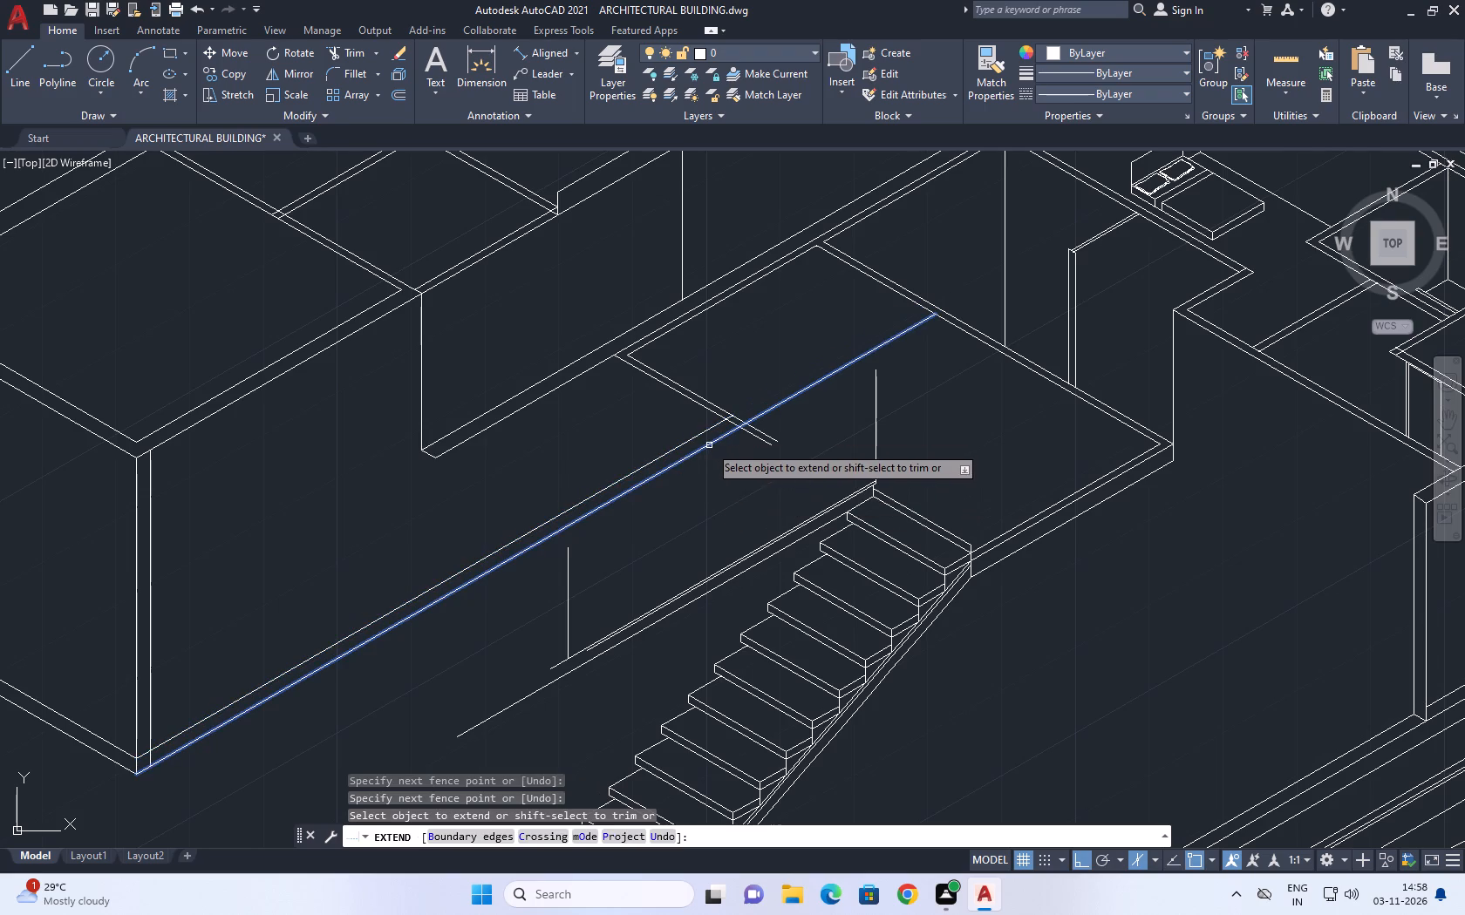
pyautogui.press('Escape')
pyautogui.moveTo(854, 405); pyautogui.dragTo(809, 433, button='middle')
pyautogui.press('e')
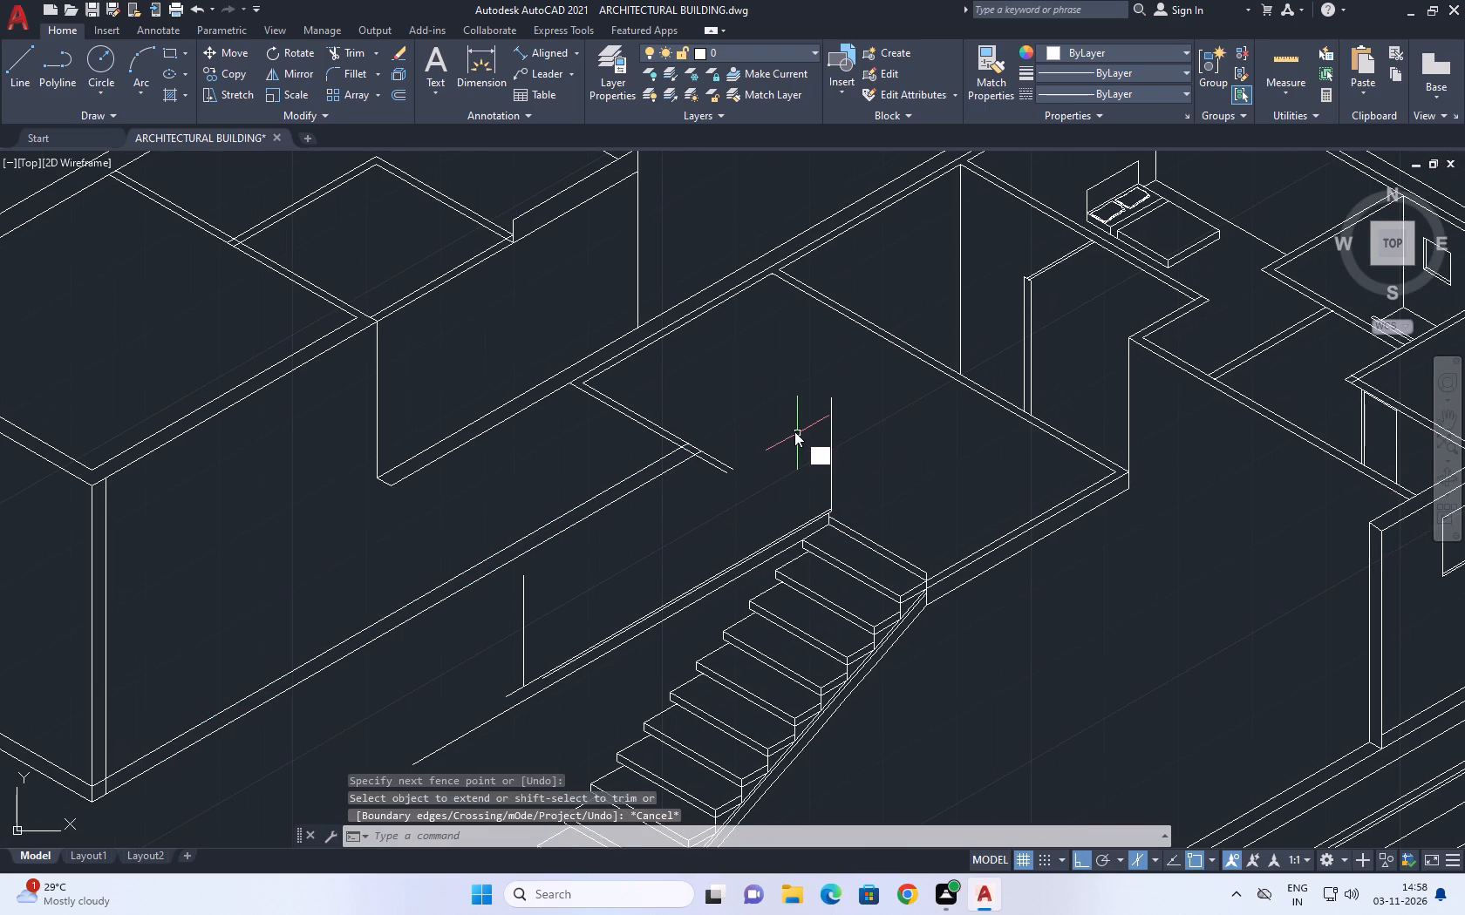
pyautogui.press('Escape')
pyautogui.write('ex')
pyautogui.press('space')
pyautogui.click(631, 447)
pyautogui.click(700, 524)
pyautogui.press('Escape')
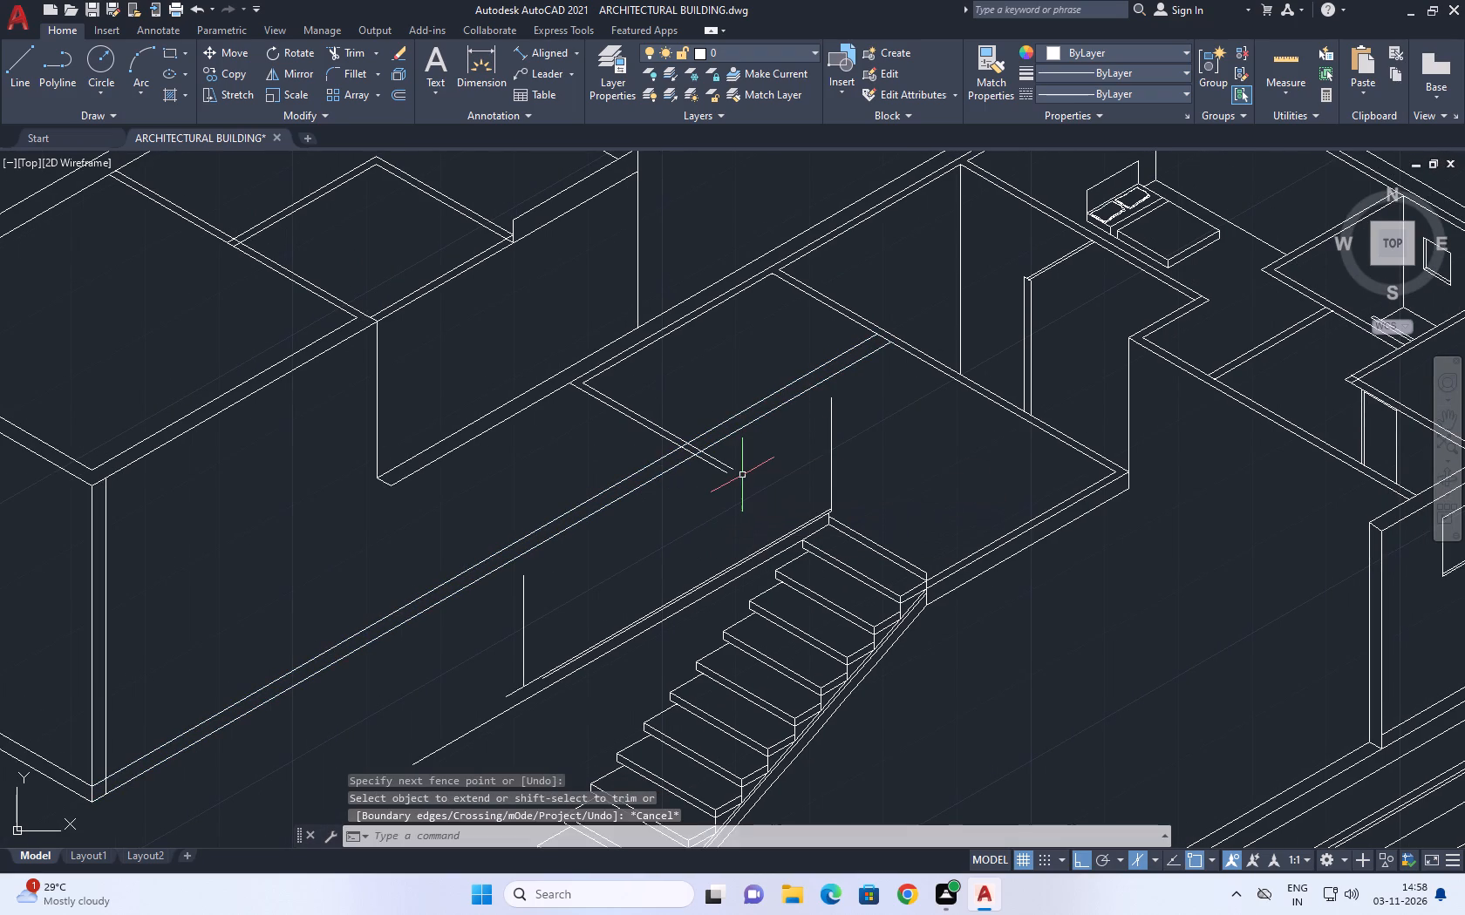
# Extend the vertical line at the stair's top upward to the nearer extended wall-base line.
pyautogui.press('r')
pyautogui.press('Escape')
pyautogui.press('e')
pyautogui.press('x')
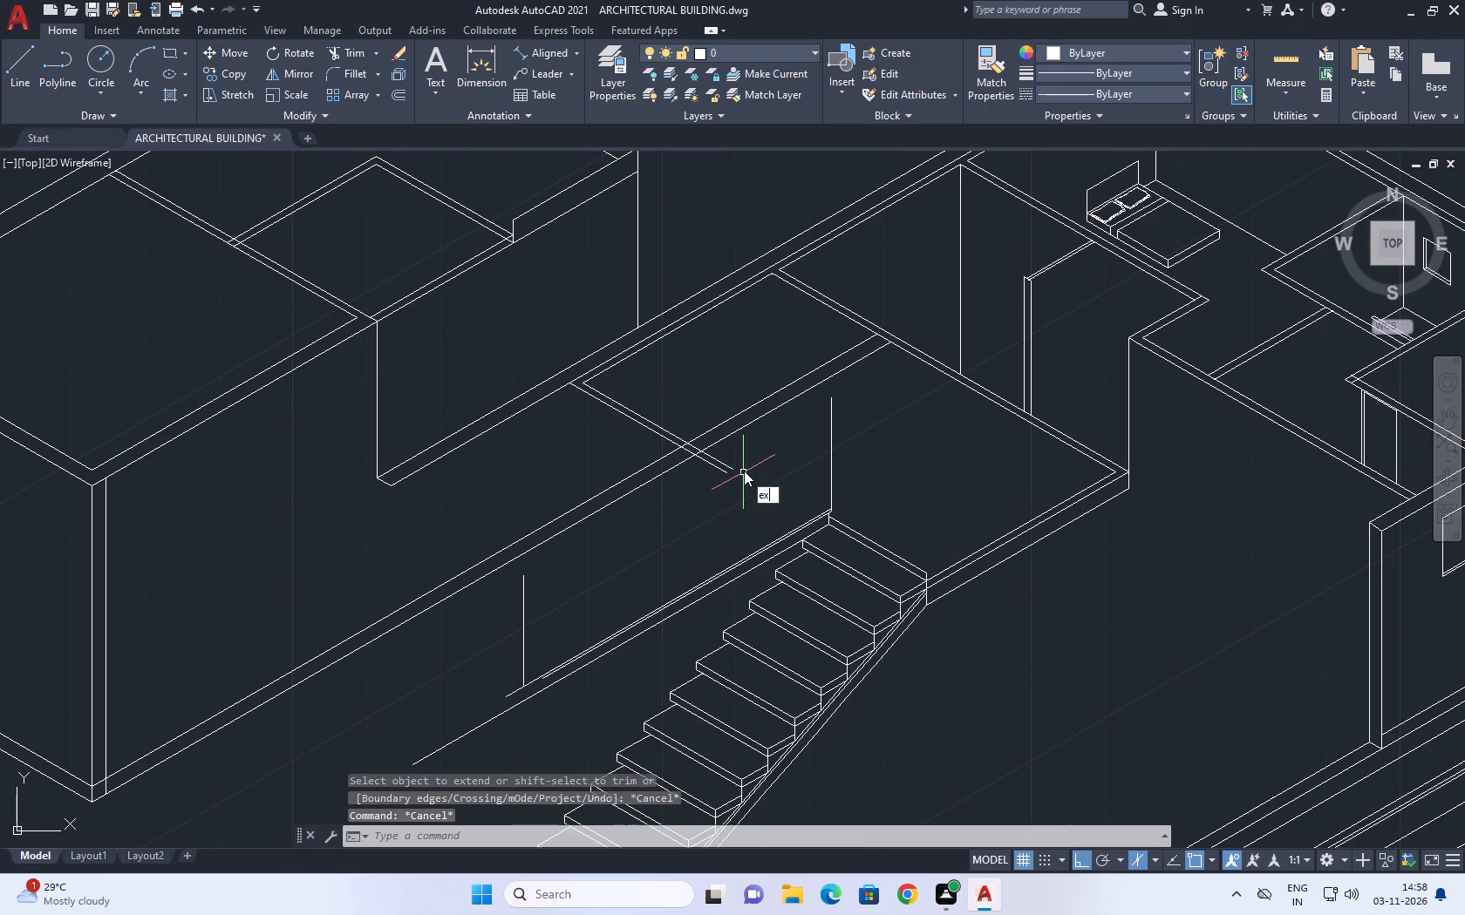
pyautogui.press('space')
pyautogui.click(830, 459)
pyautogui.click(850, 439)
pyautogui.click(804, 434)
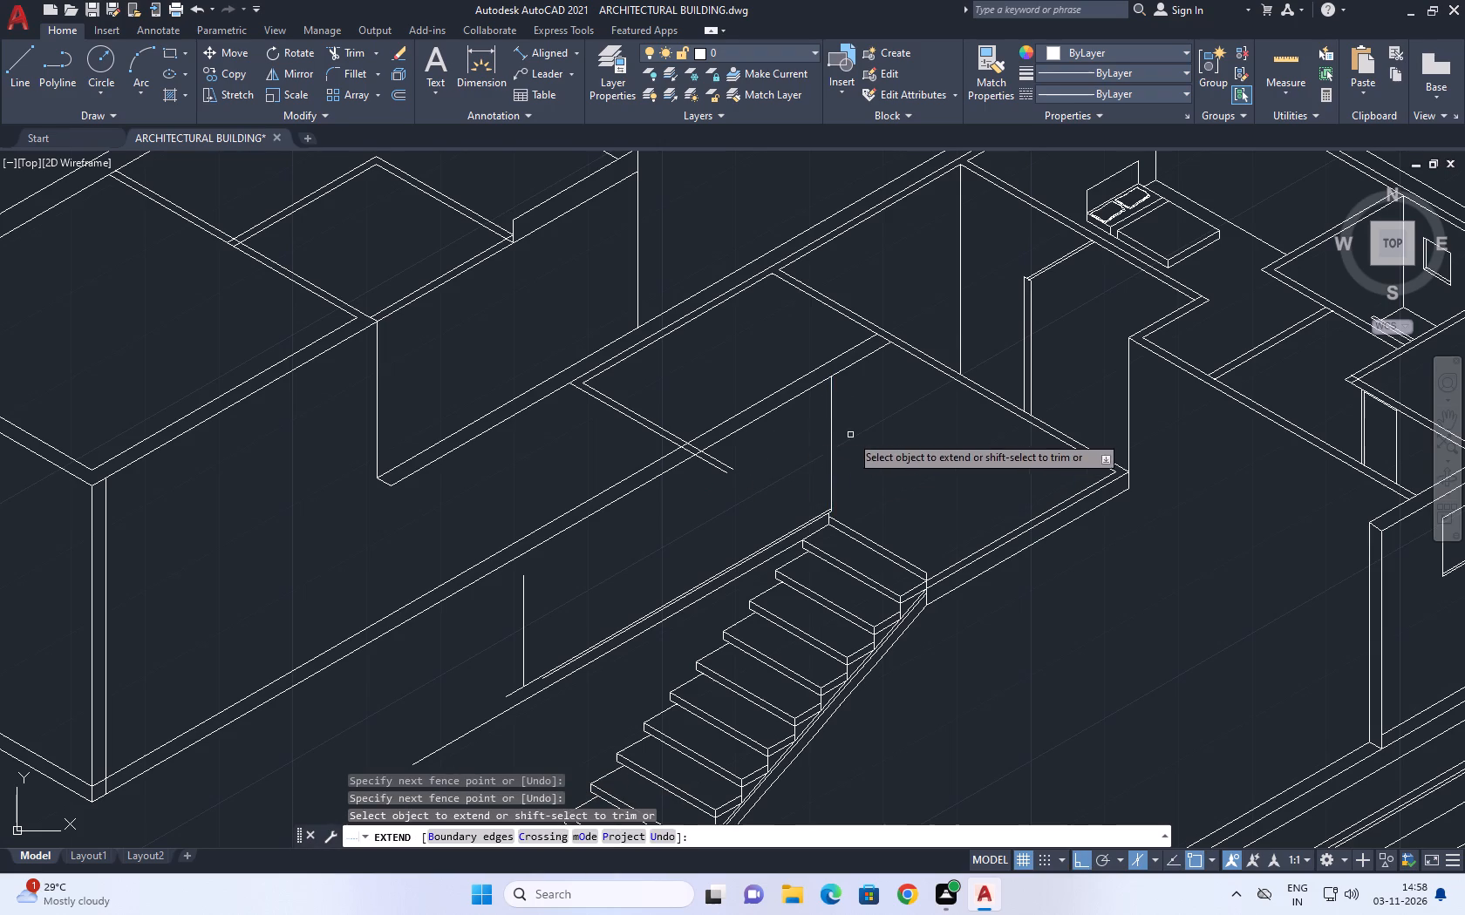
pyautogui.scroll(-2, 858, 434)
pyautogui.press('Escape')
# Erase the two long extended wall-base lines crossing the short partition wall.
pyautogui.scroll(3, 592, 578)
pyautogui.scroll(-1, 572, 518)
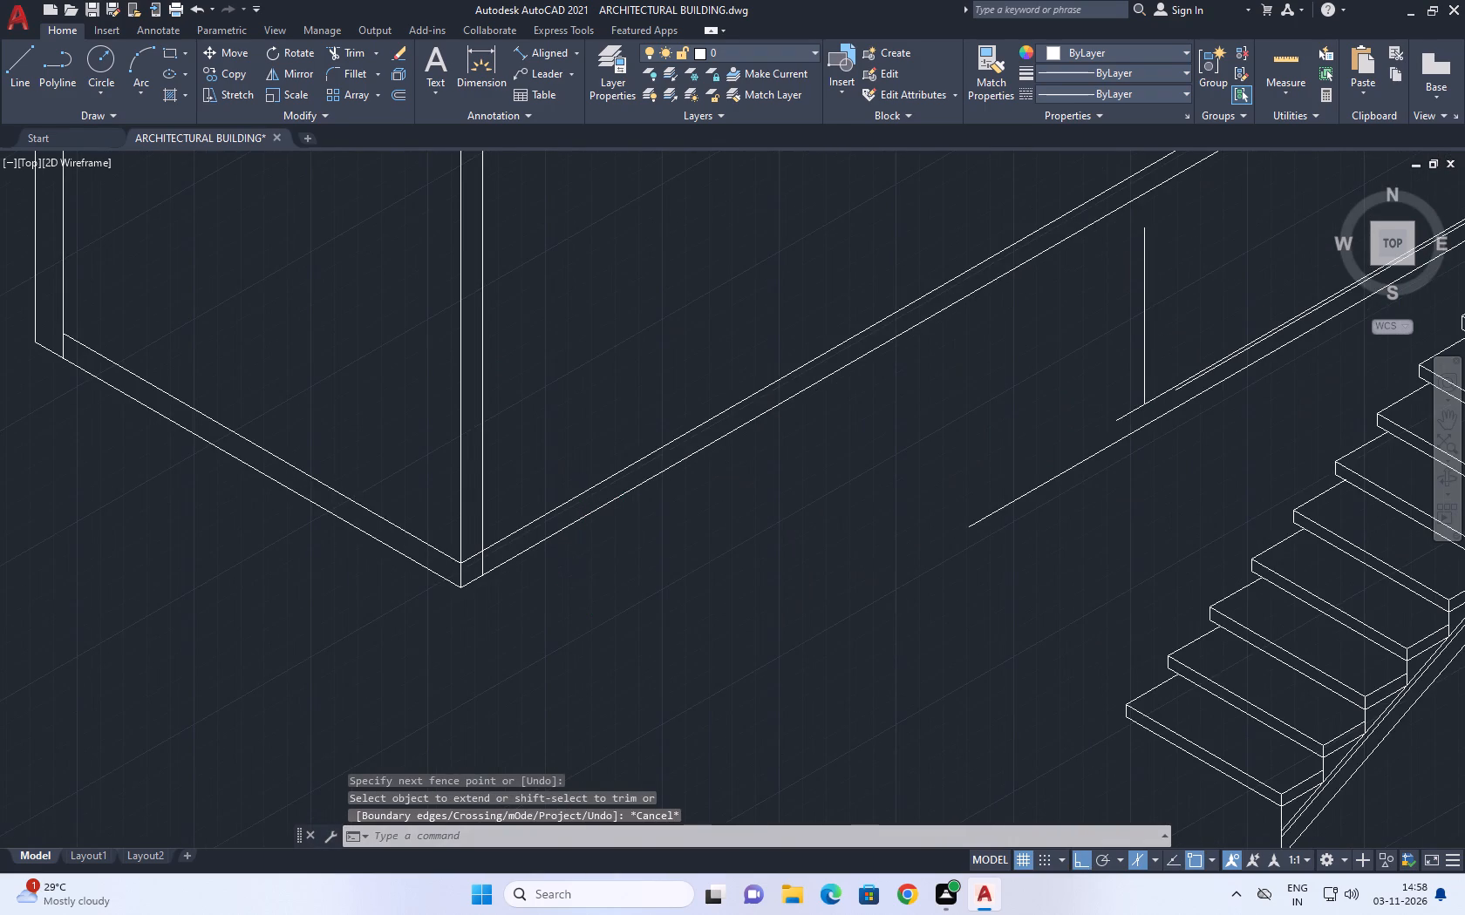
pyautogui.scroll(-1, 572, 518)
pyautogui.moveTo(861, 361); pyautogui.dragTo(788, 451, button='middle')
pyautogui.scroll(4, 832, 437)
pyautogui.moveTo(960, 313); pyautogui.dragTo(955, 303)
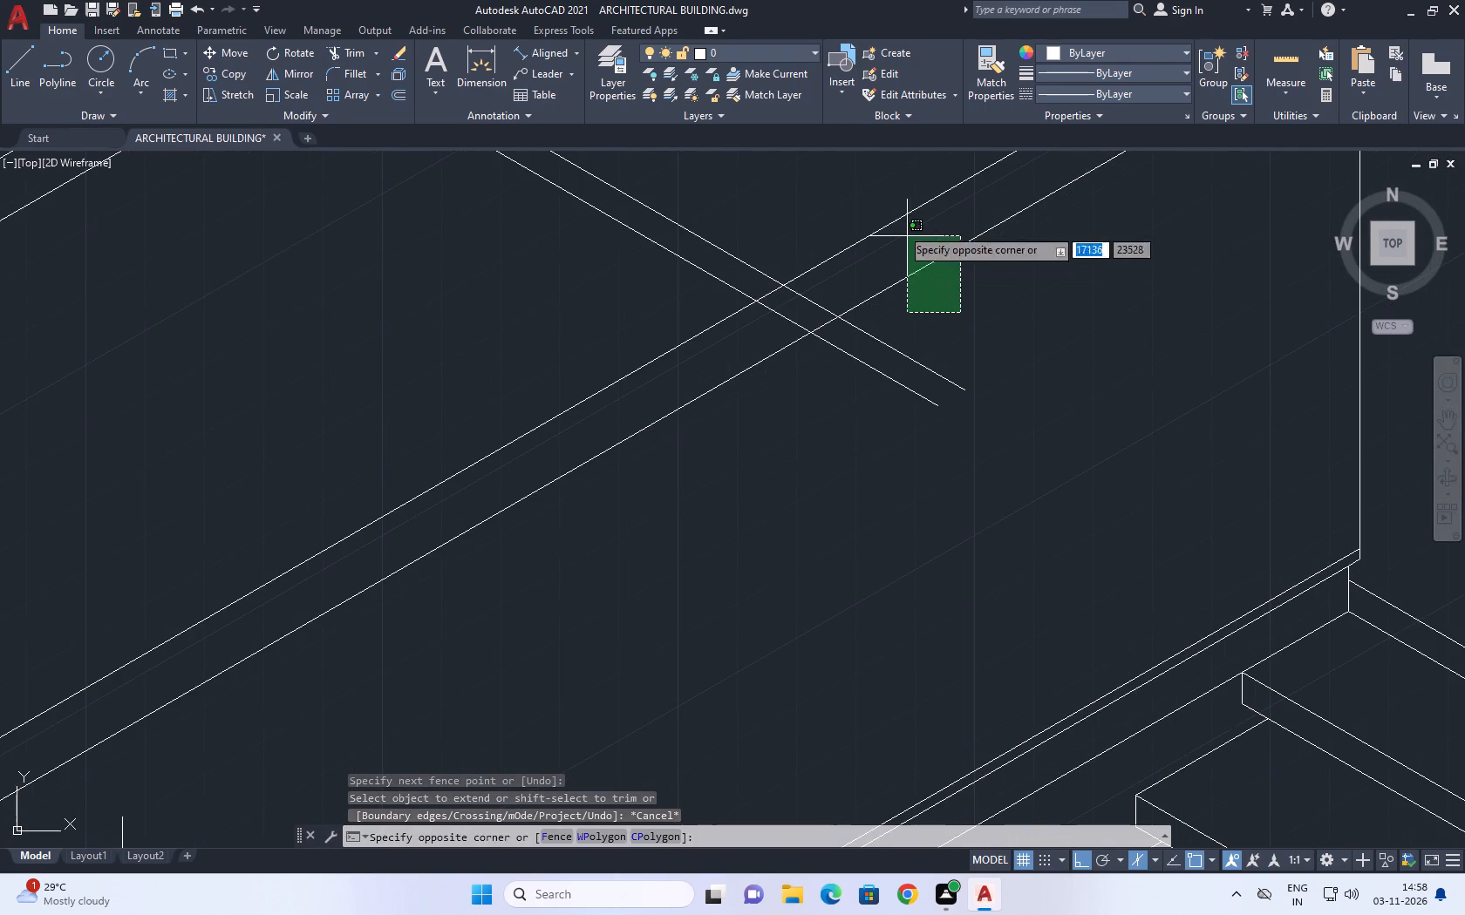
pyautogui.moveTo(854, 177); pyautogui.dragTo(845, 173)
pyautogui.moveTo(848, 266); pyautogui.dragTo(708, 661, button='middle')
pyautogui.scroll(-4, 718, 679)
pyautogui.press('Delete')
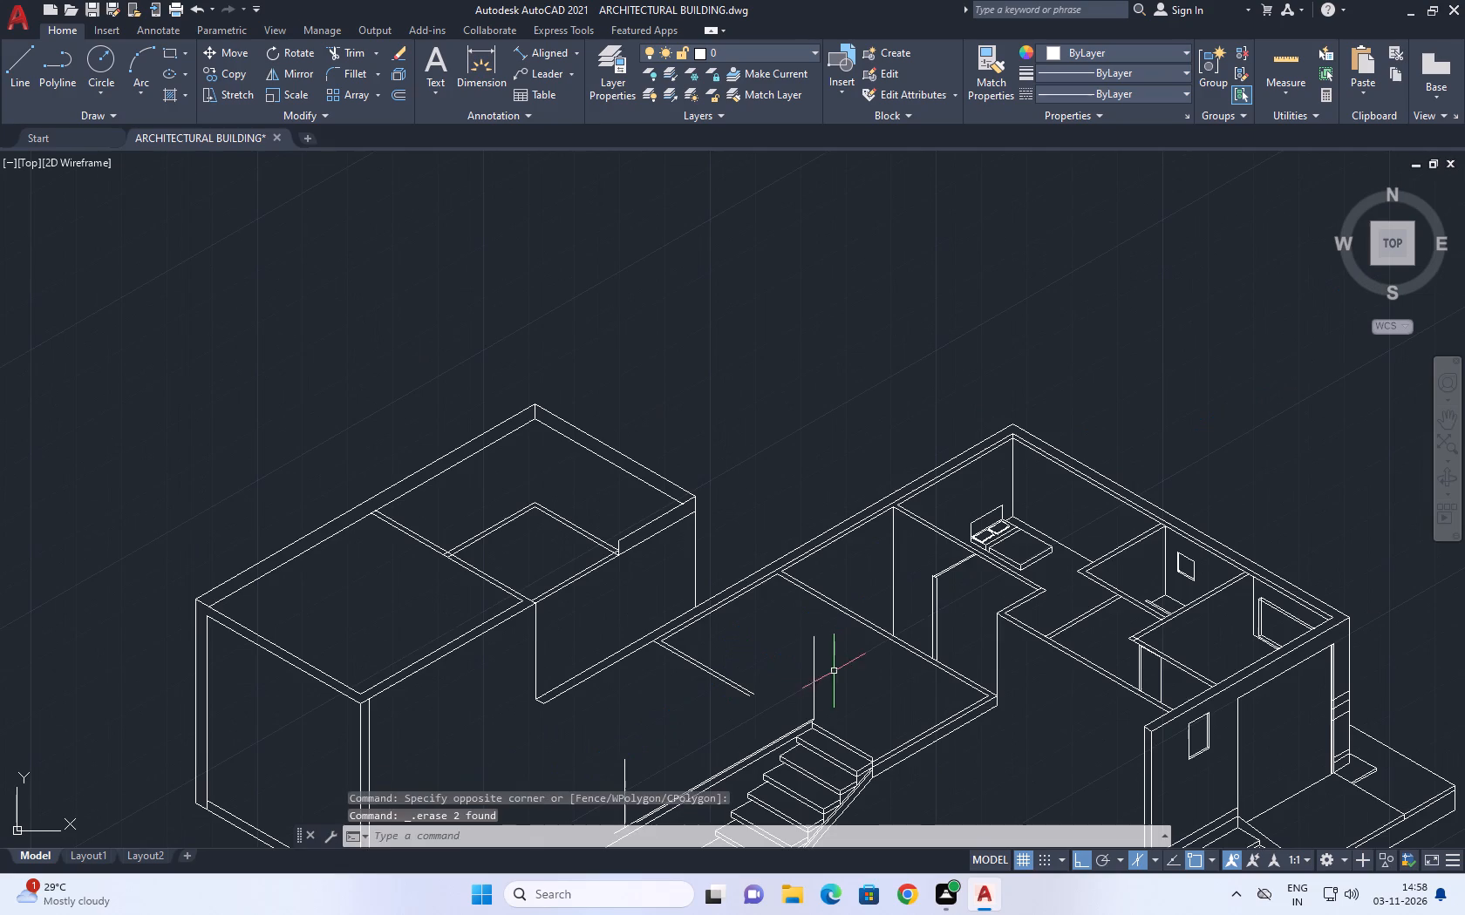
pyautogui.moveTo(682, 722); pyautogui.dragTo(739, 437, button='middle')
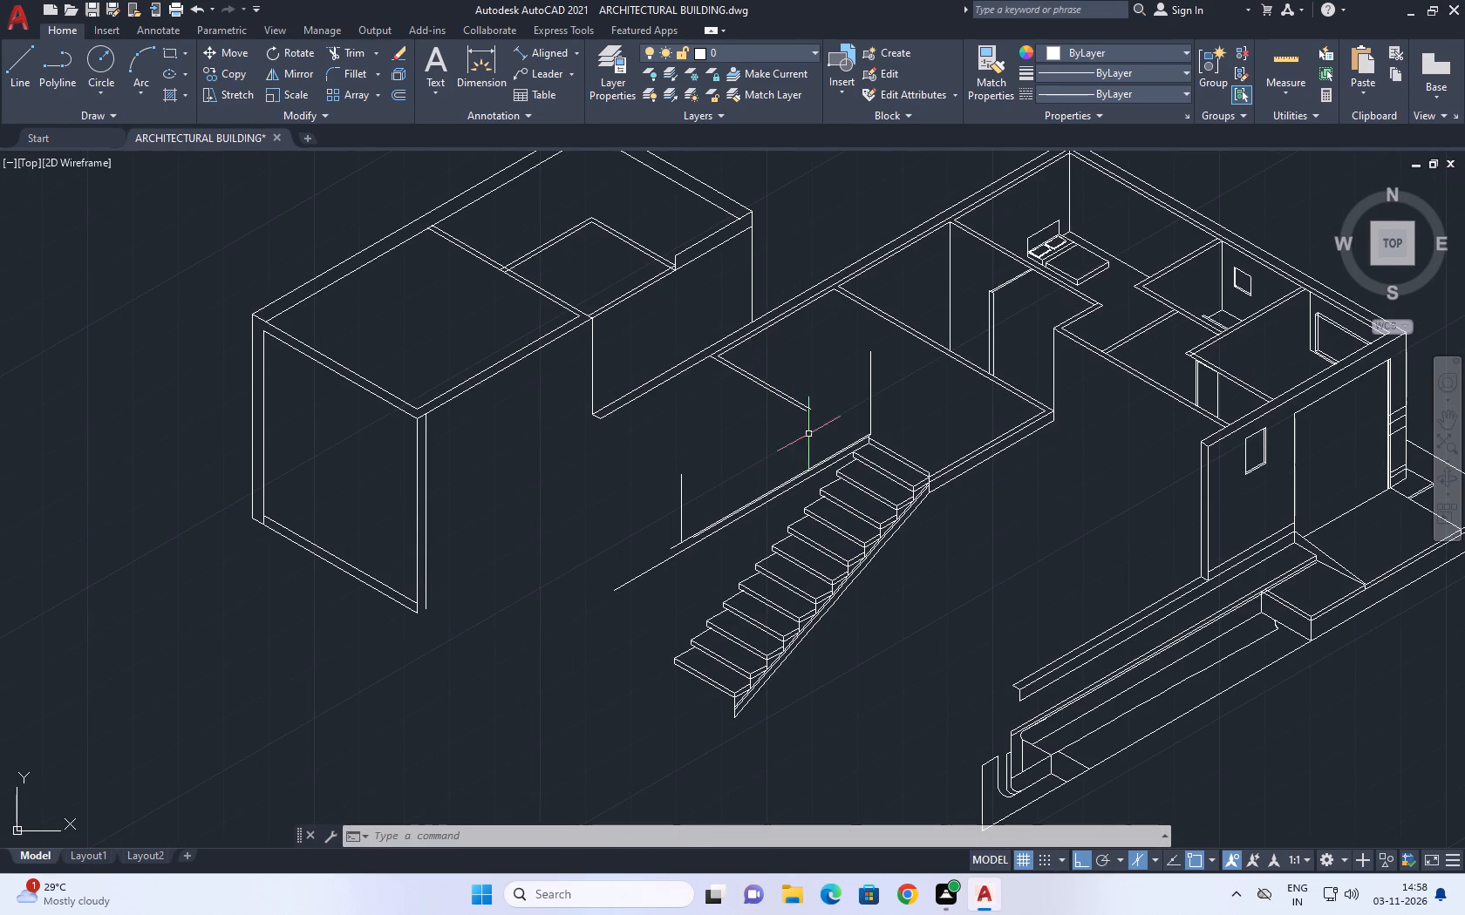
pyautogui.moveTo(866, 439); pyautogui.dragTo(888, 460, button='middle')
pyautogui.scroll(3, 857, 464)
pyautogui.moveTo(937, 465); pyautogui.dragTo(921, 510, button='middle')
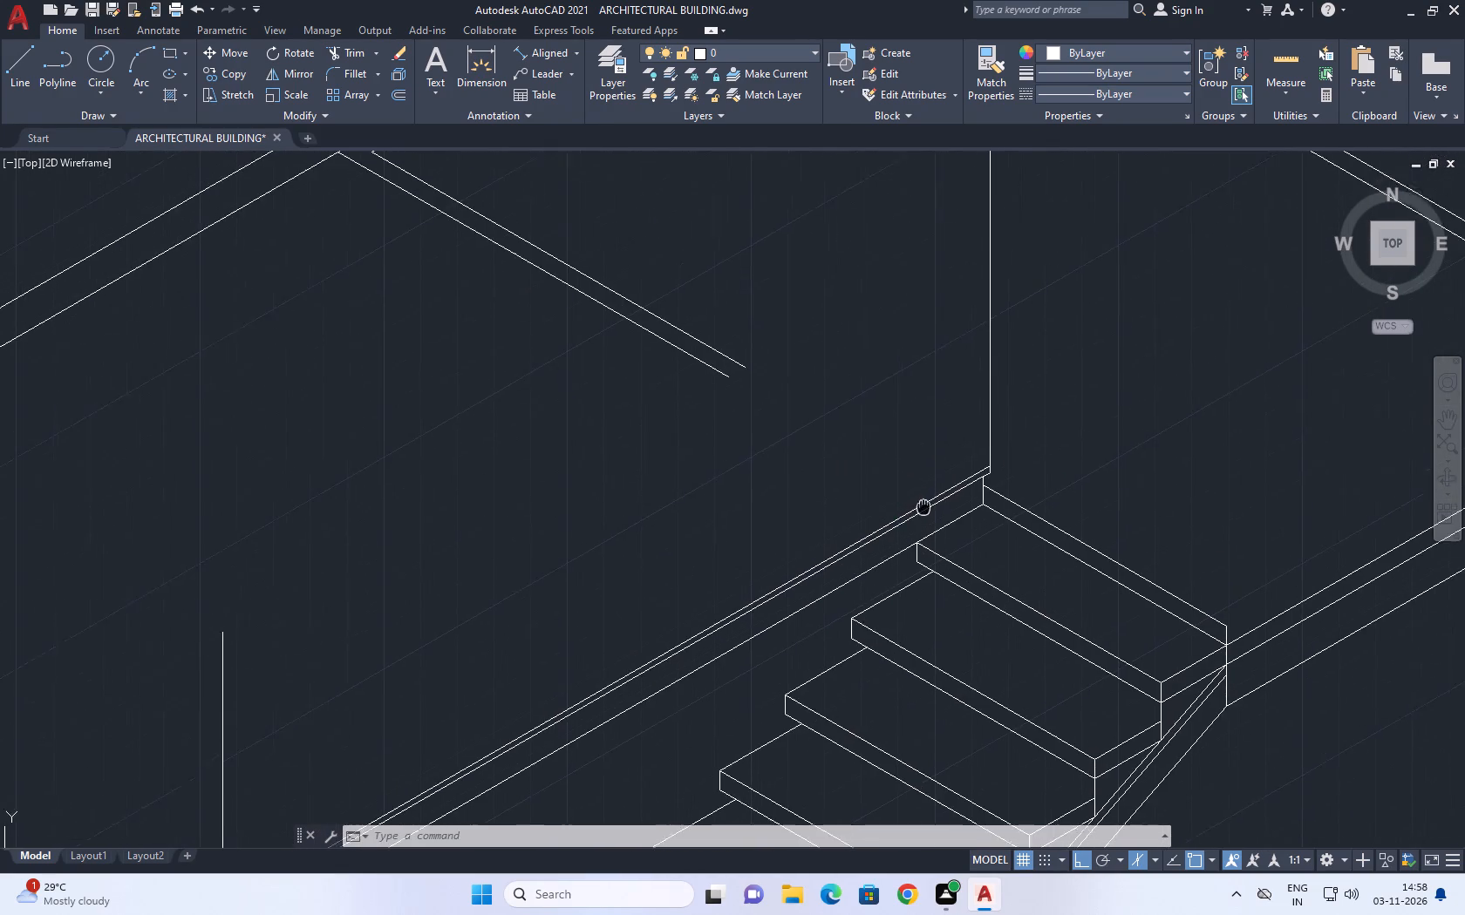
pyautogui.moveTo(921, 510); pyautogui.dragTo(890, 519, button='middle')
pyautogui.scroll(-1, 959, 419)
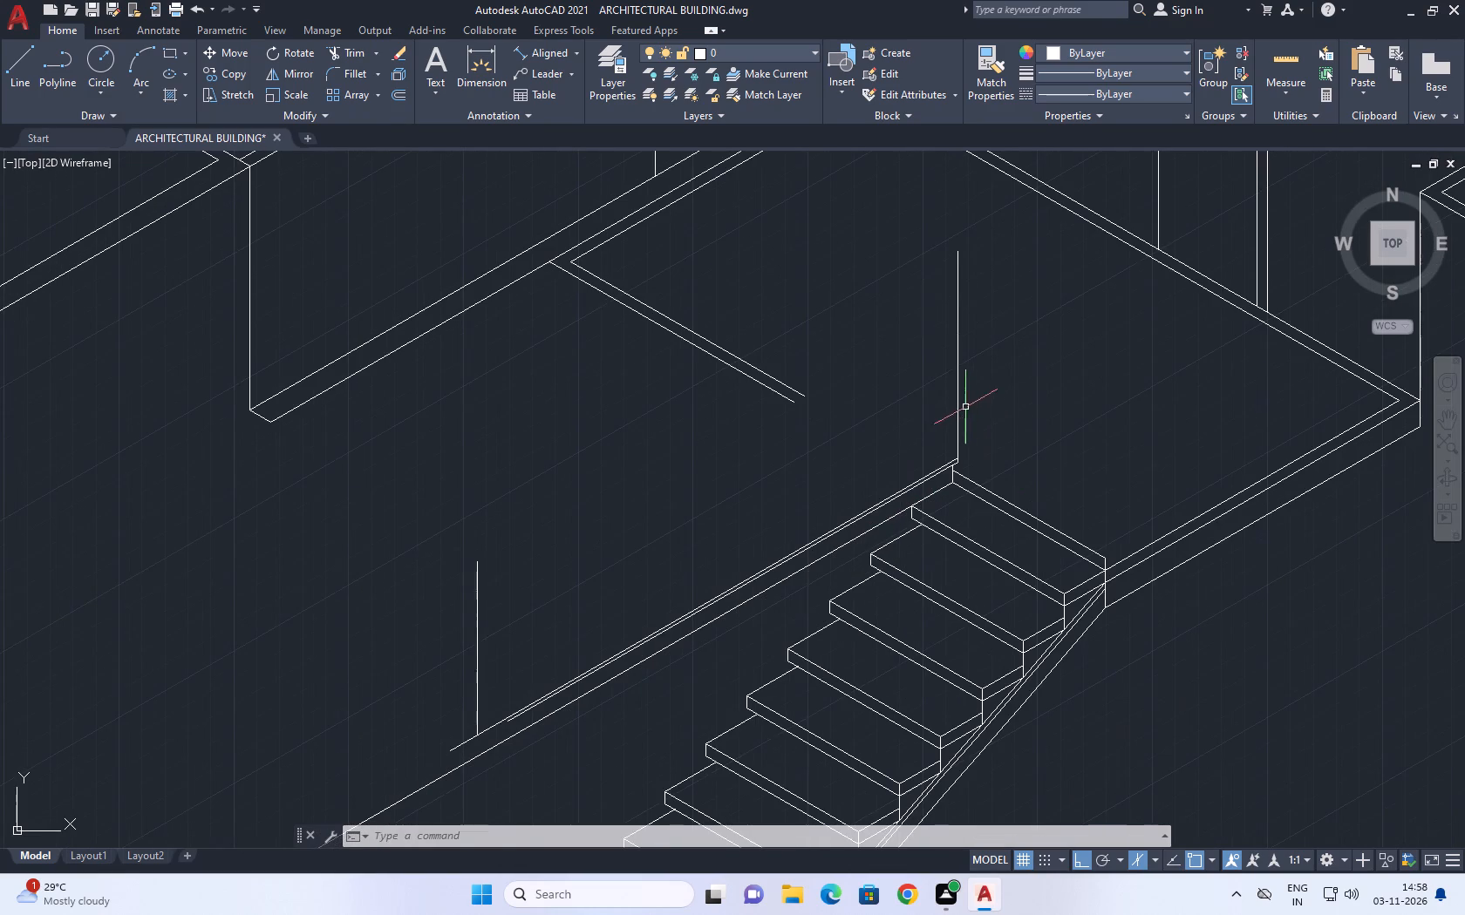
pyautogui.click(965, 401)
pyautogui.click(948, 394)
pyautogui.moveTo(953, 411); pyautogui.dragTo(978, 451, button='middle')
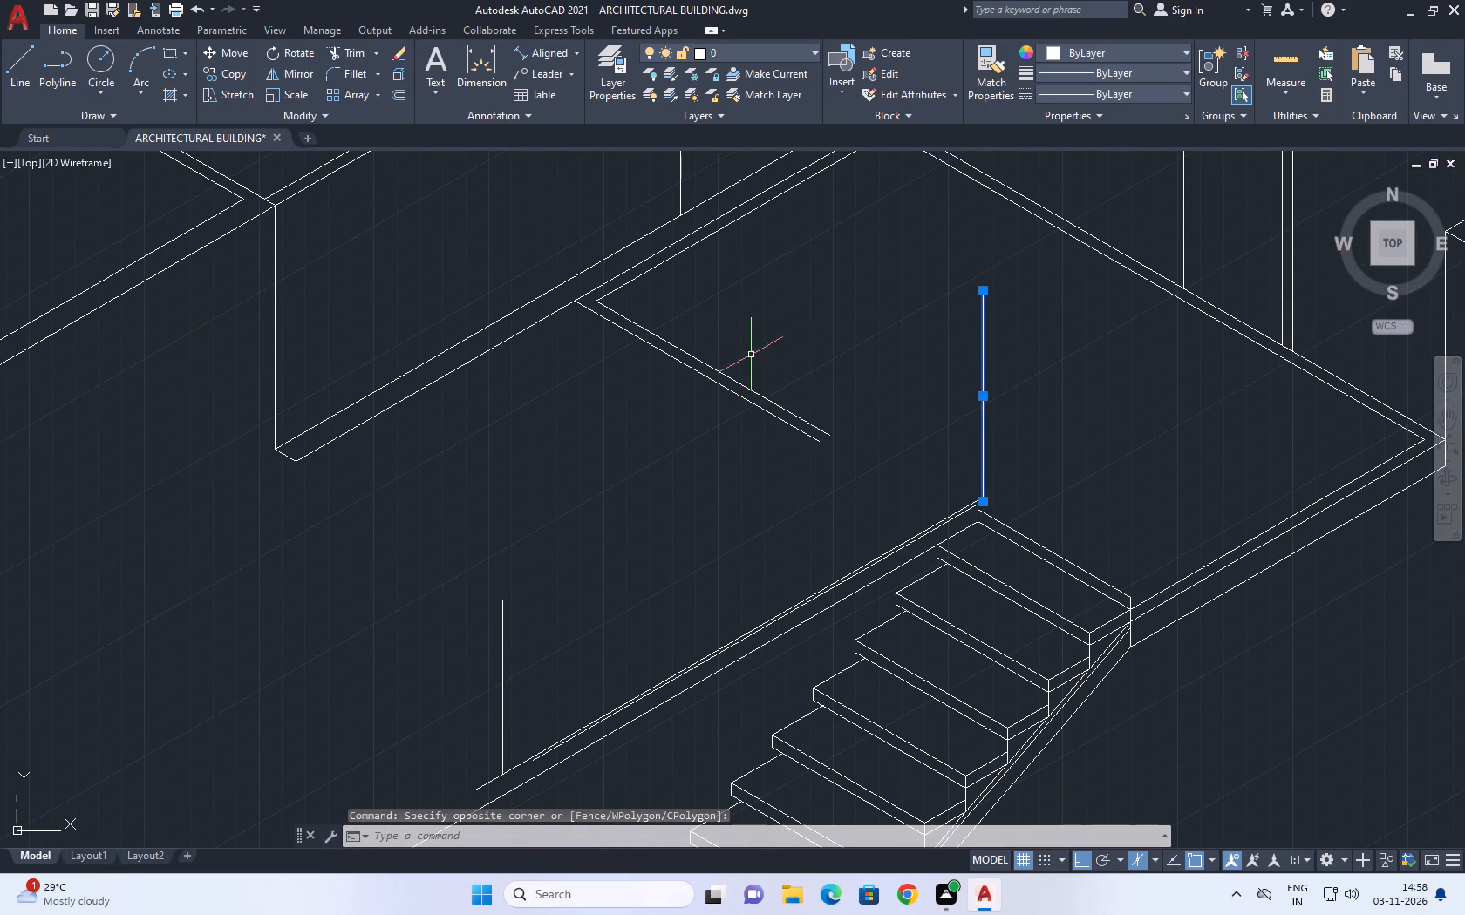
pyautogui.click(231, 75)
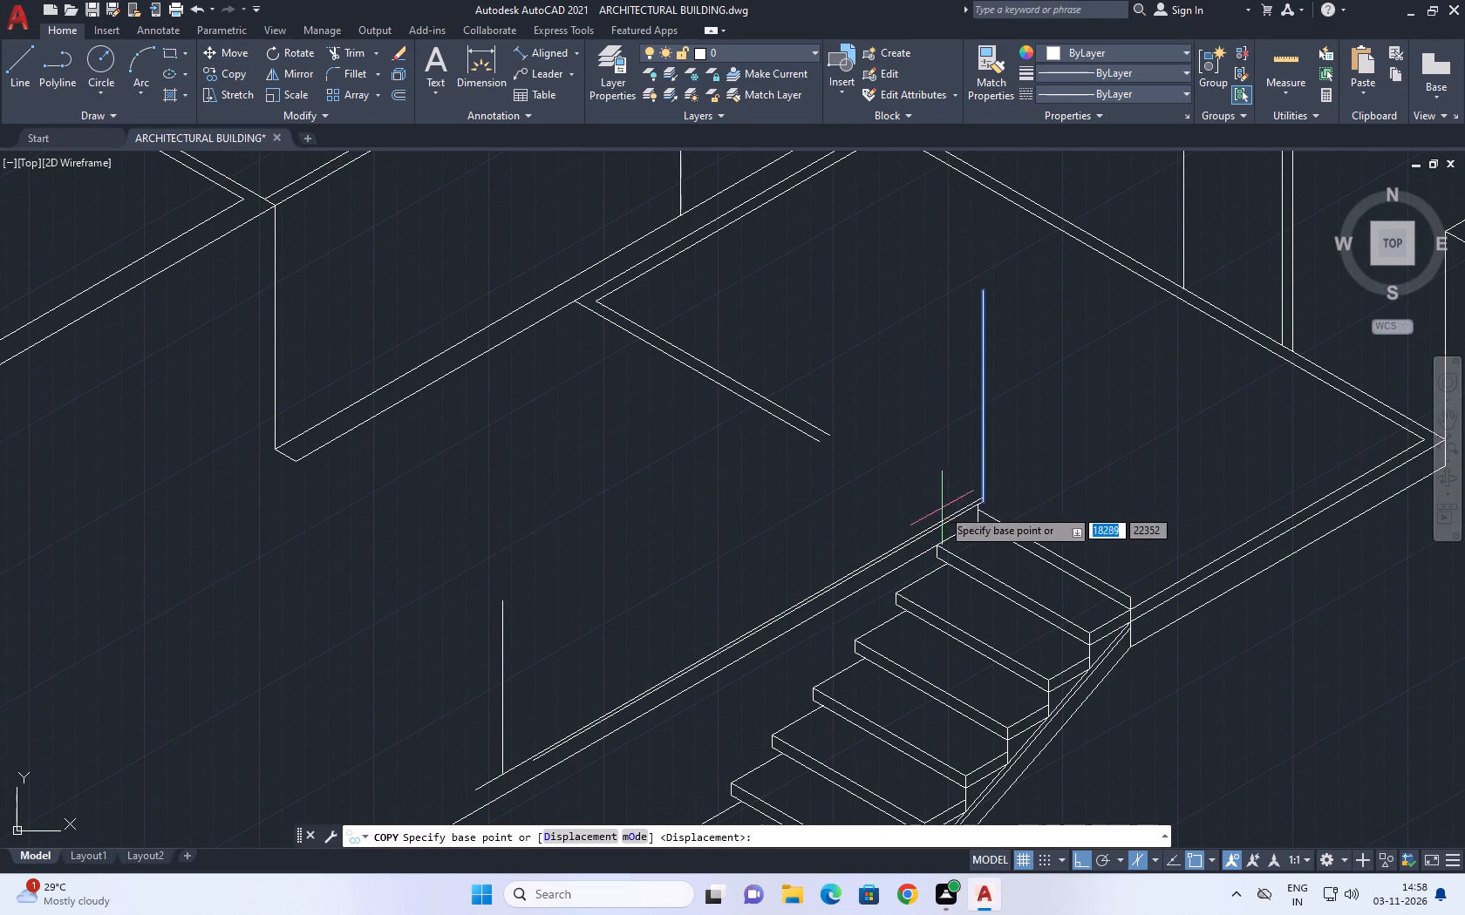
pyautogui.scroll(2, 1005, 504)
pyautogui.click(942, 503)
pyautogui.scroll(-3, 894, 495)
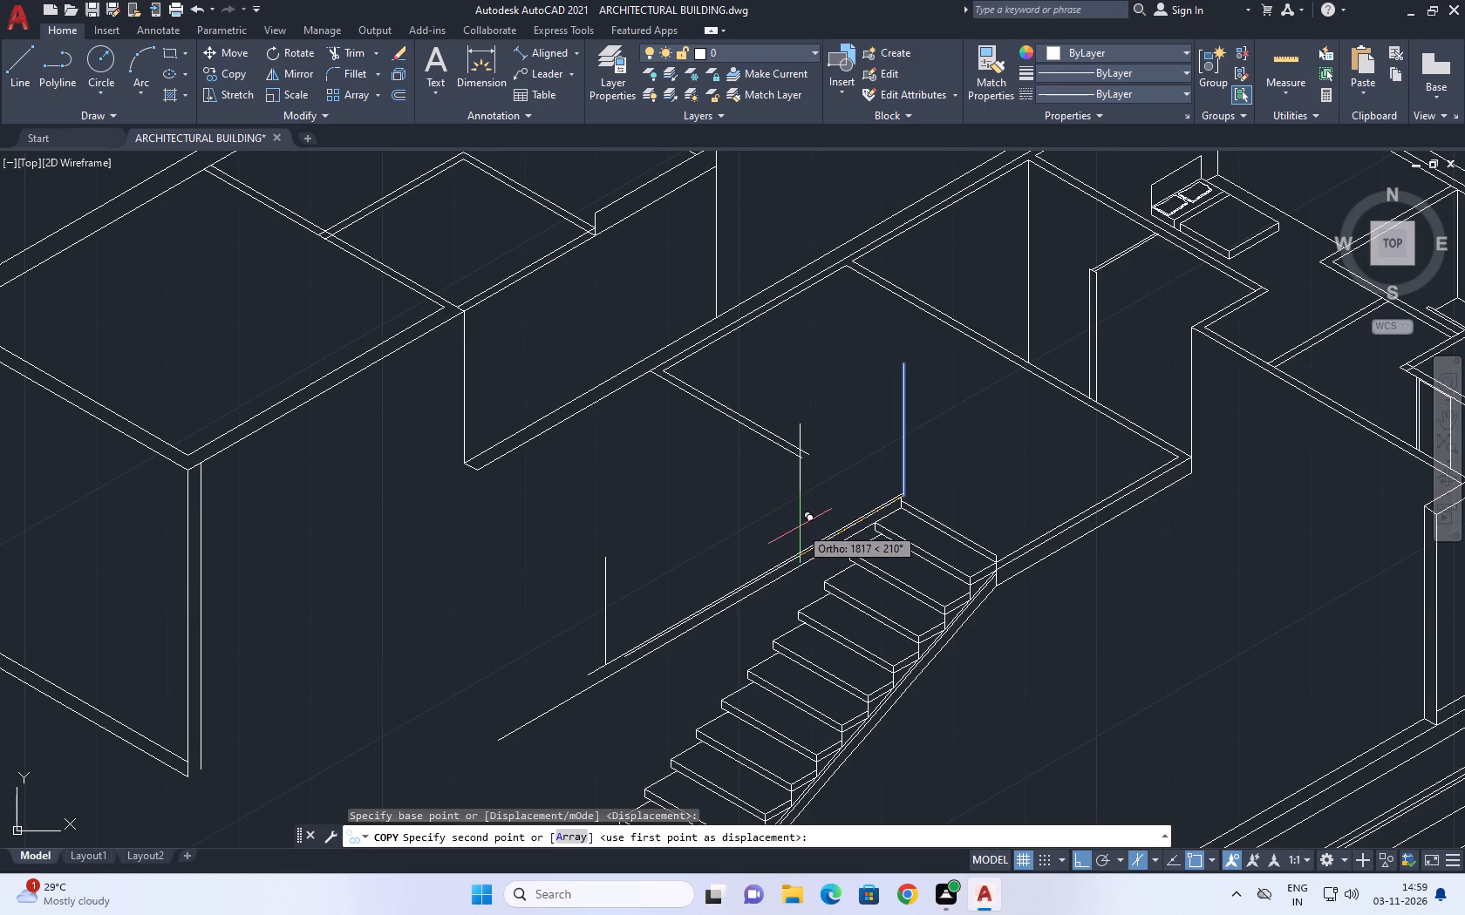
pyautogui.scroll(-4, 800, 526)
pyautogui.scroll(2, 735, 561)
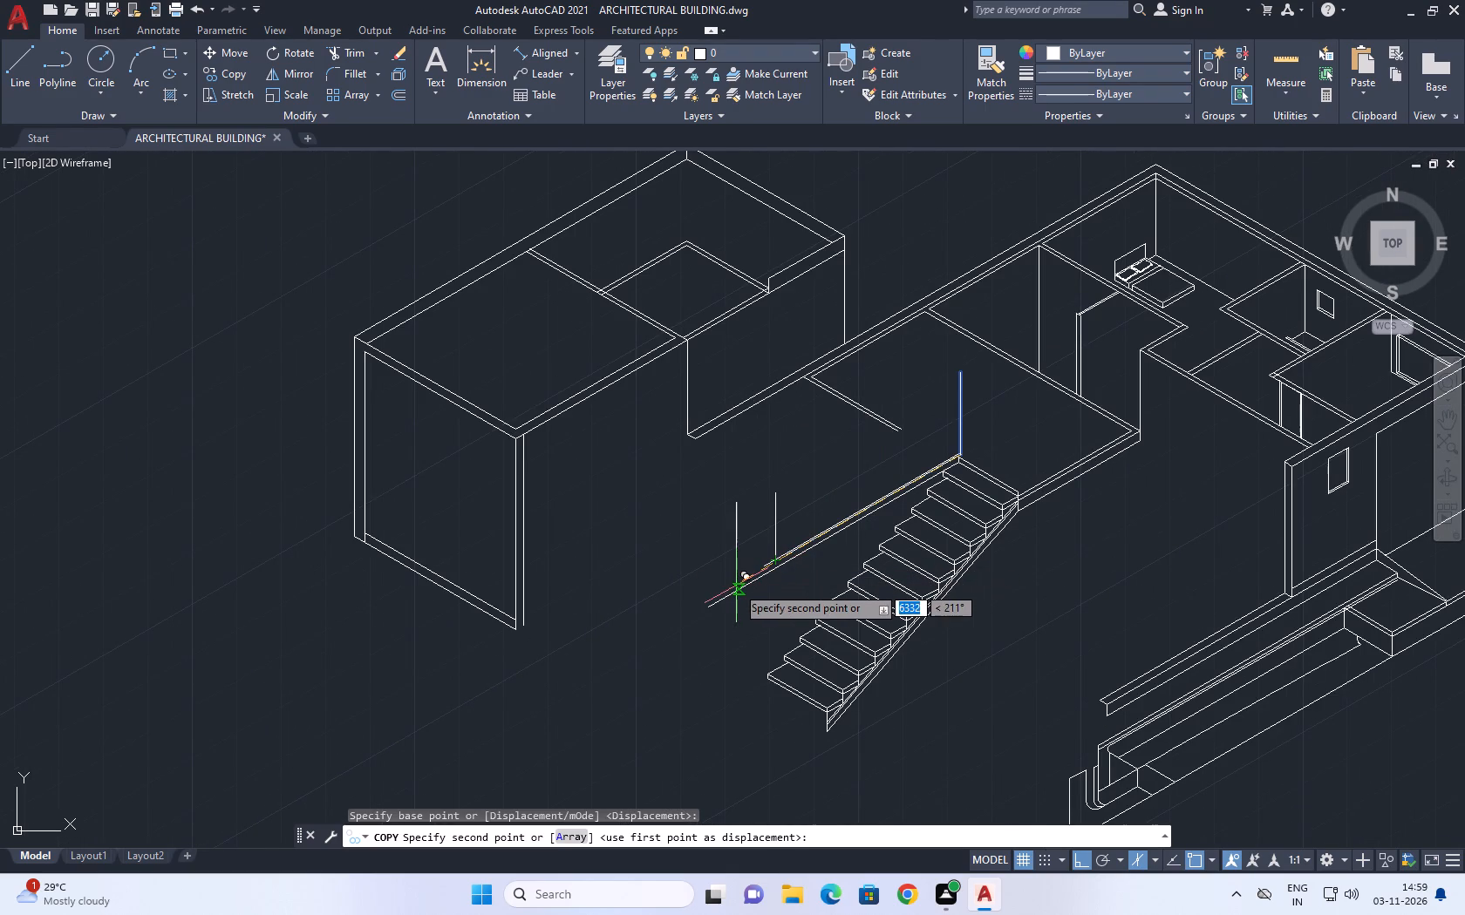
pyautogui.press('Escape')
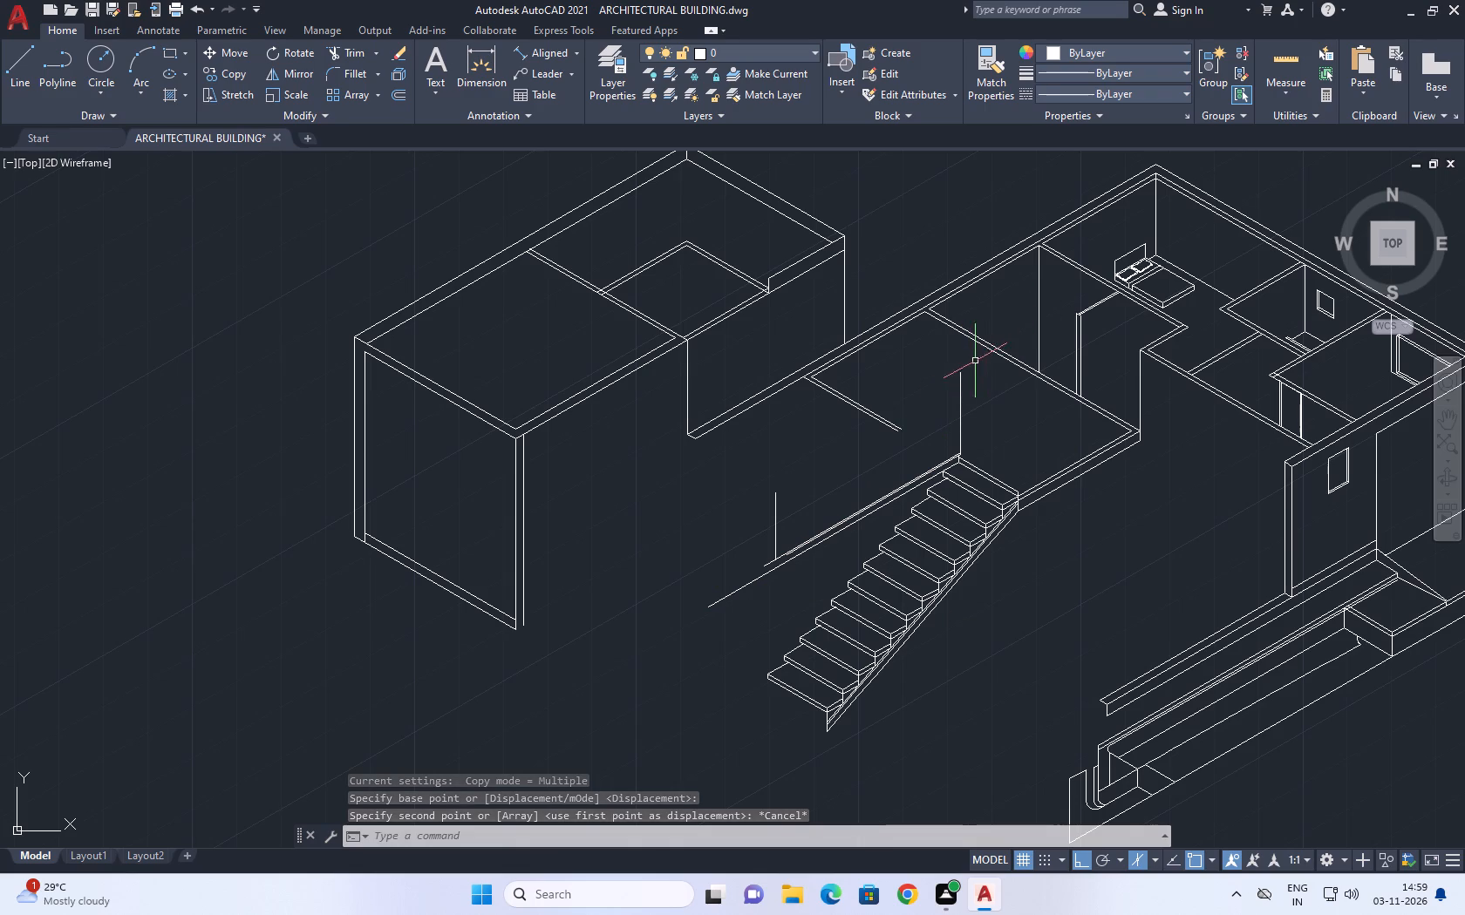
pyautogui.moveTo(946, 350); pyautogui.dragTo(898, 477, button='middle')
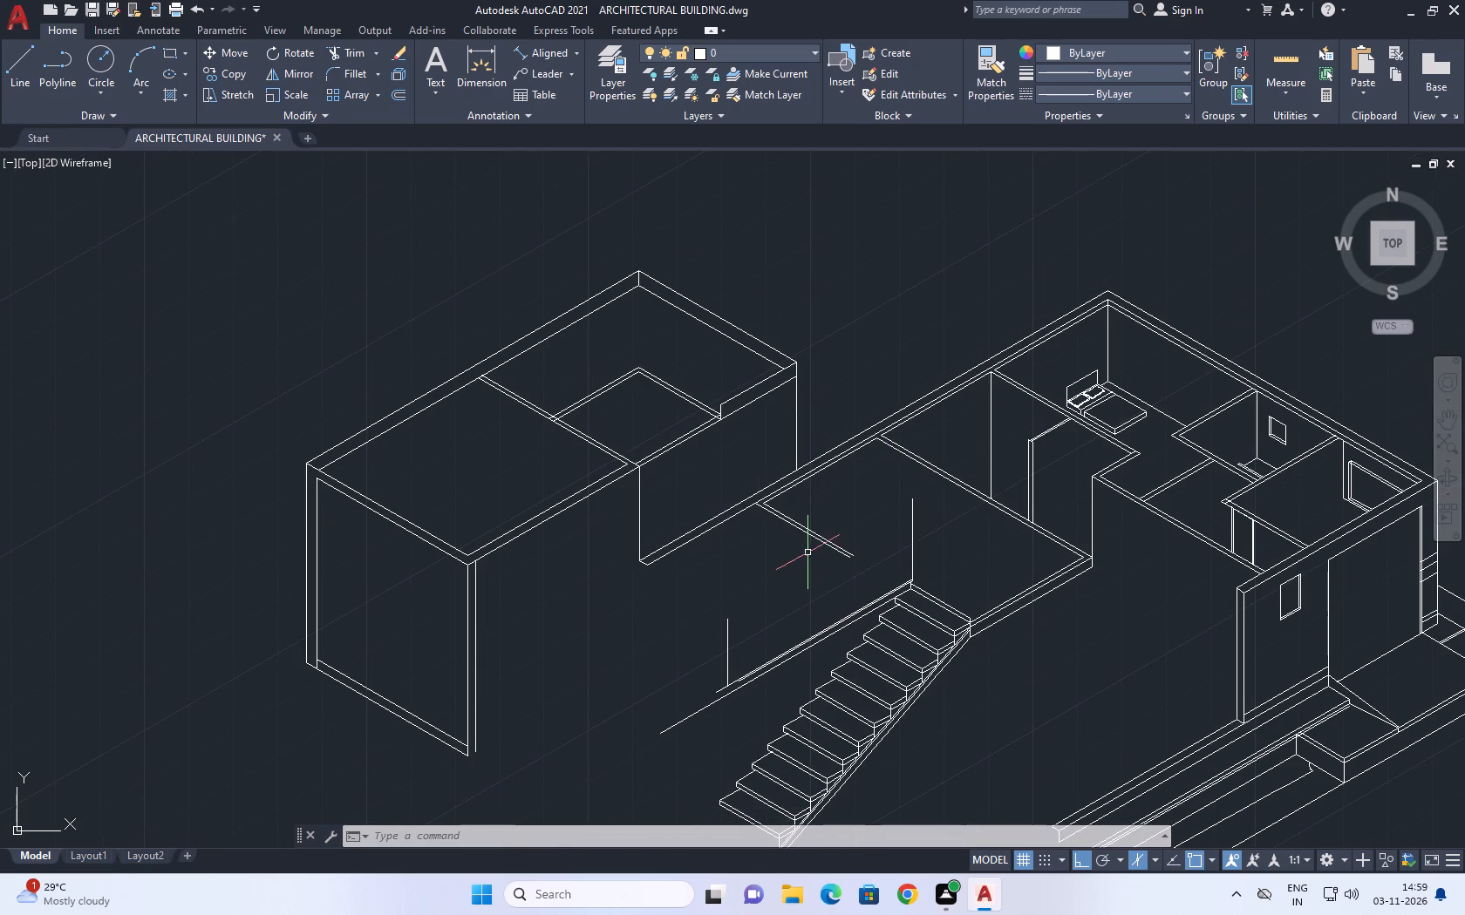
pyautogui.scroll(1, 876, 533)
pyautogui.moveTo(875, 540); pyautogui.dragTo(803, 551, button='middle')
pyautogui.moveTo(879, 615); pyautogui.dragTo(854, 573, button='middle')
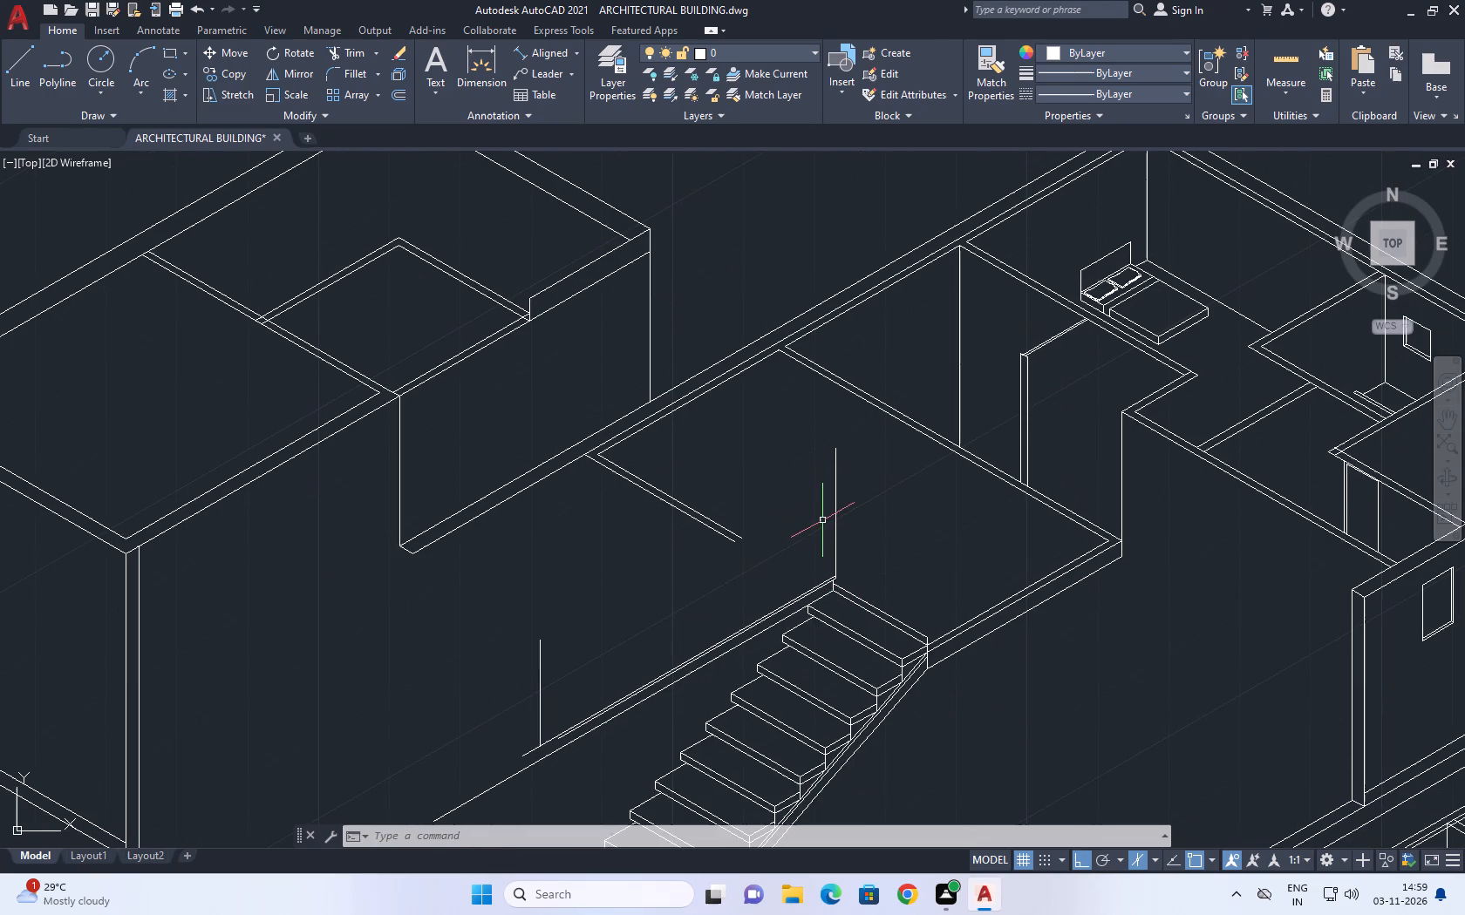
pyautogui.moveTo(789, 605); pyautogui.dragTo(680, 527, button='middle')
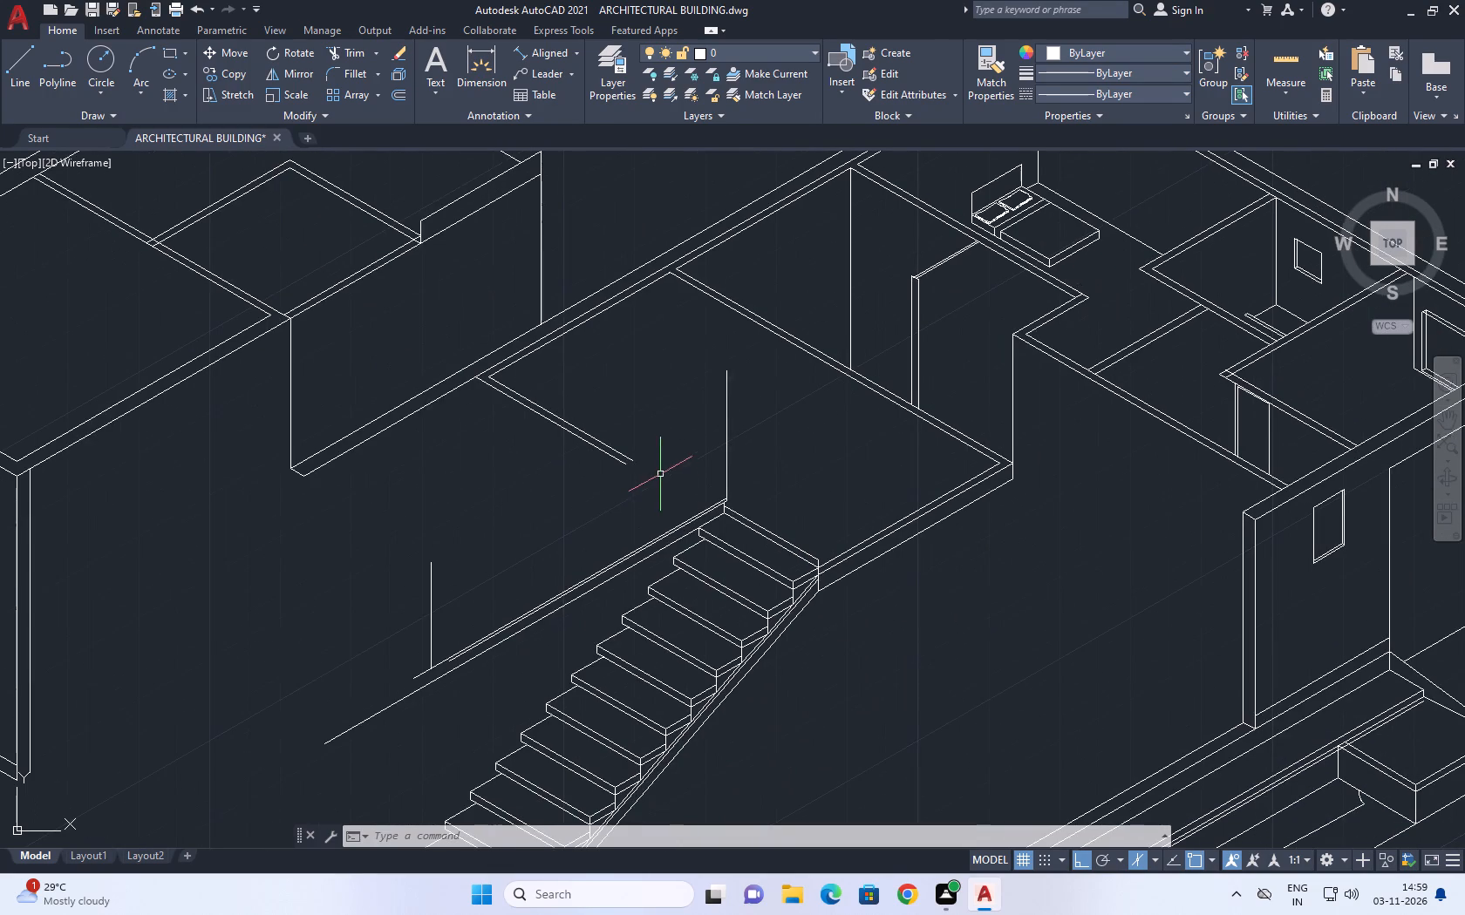
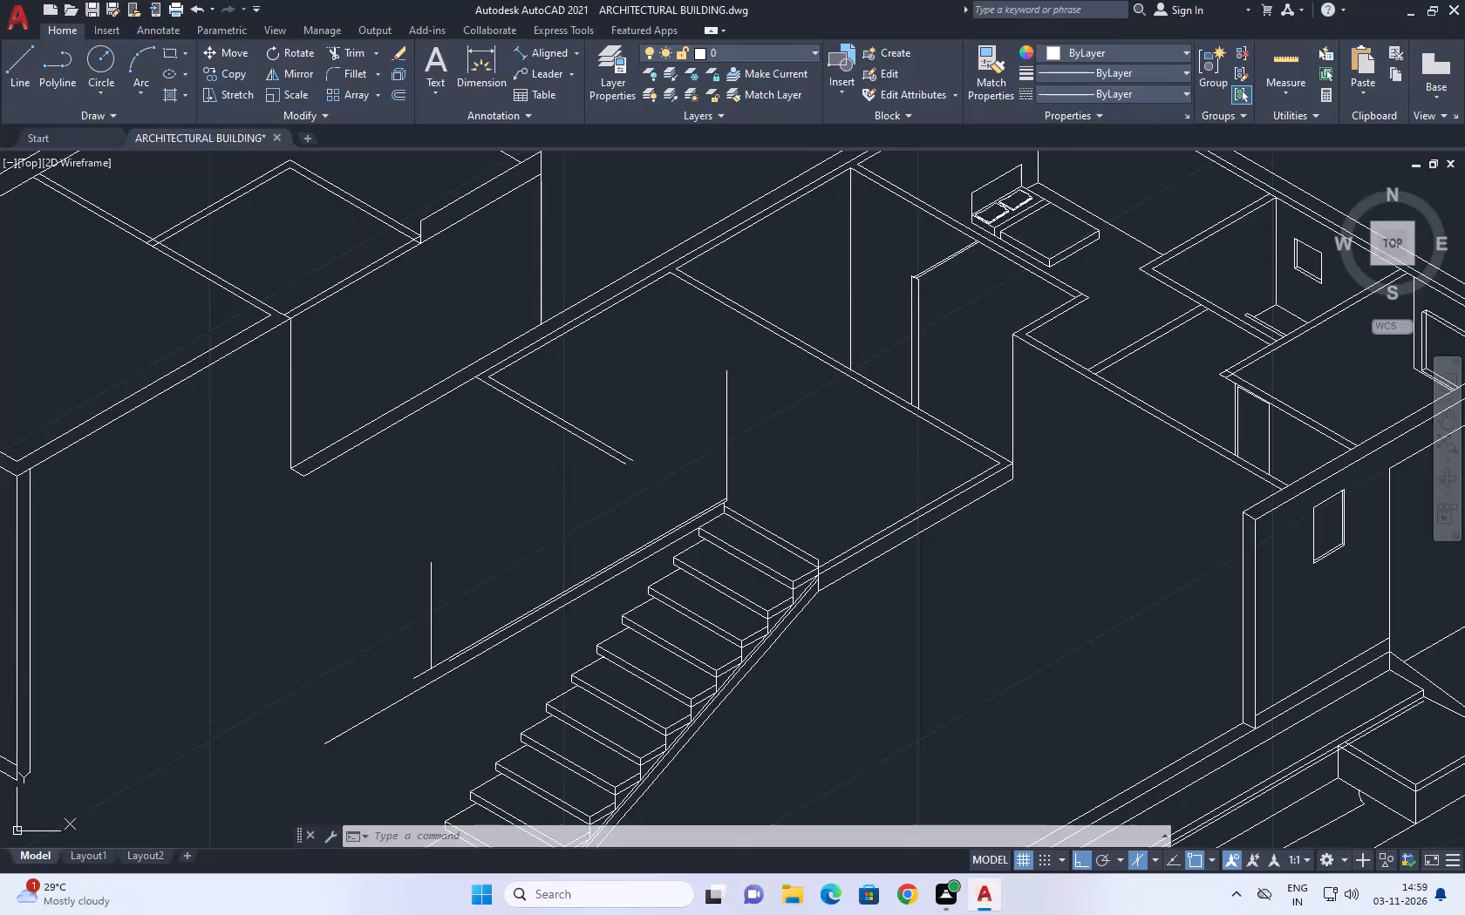
# Extend the two short wall lines beside the stair opening until they meet the long sloping line at the stair top.
pyautogui.click(632, 412)
pyautogui.click(521, 525)
pyautogui.moveTo(603, 397); pyautogui.dragTo(601, 389, button='right')
pyautogui.click(651, 418)
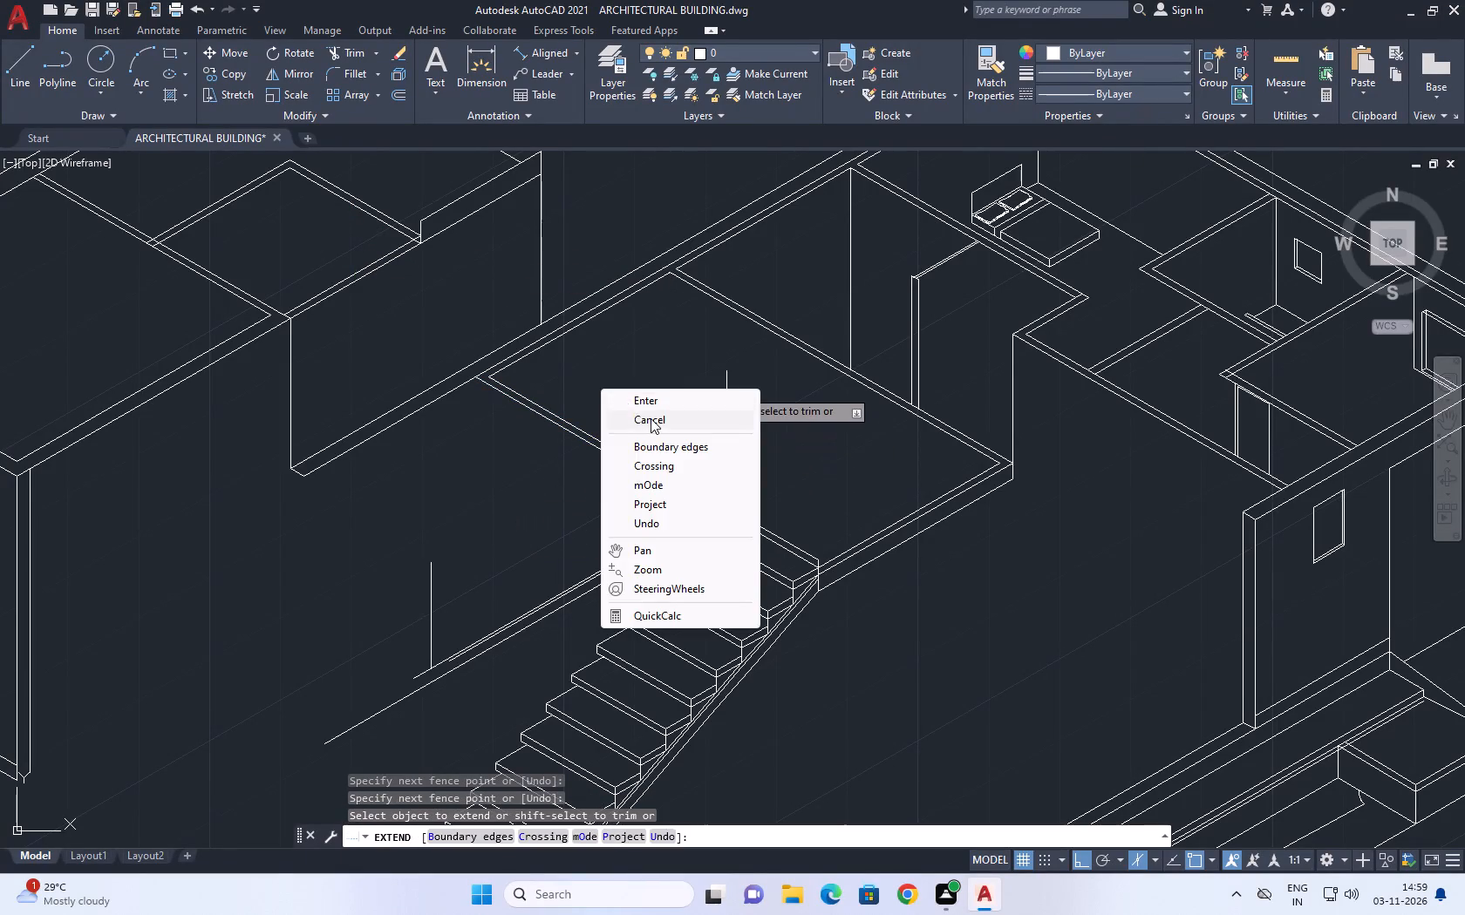
# Move the whole staircase with its side lines and vertical post line from the post's base corner to the end of the lower wall line.
pyautogui.click(691, 350)
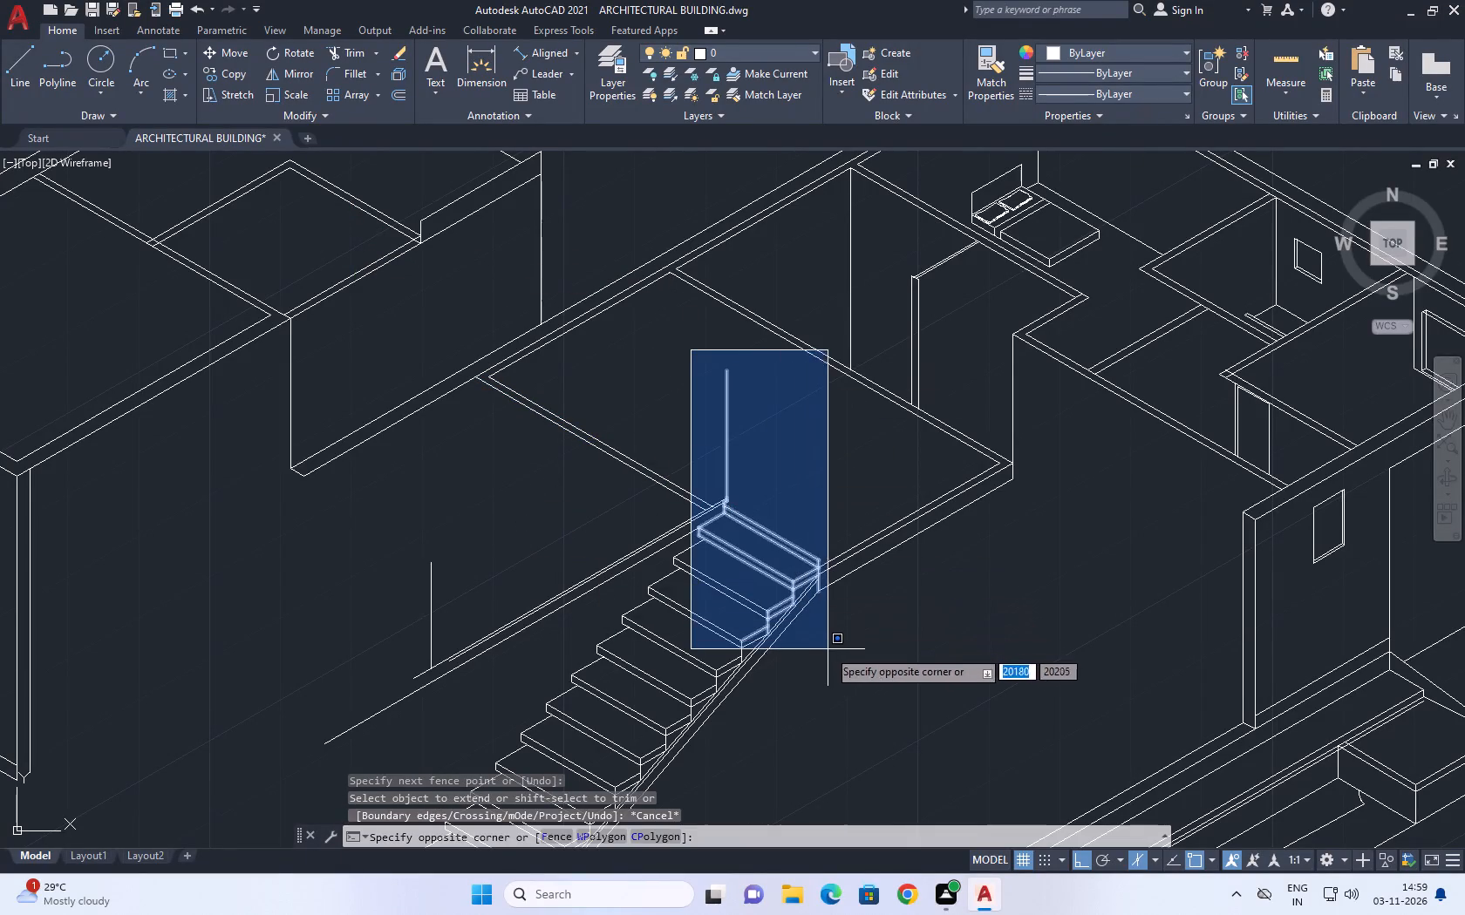
pyautogui.click(833, 651)
pyautogui.moveTo(767, 616); pyautogui.dragTo(776, 480, button='middle')
pyautogui.moveTo(782, 663); pyautogui.dragTo(703, 622)
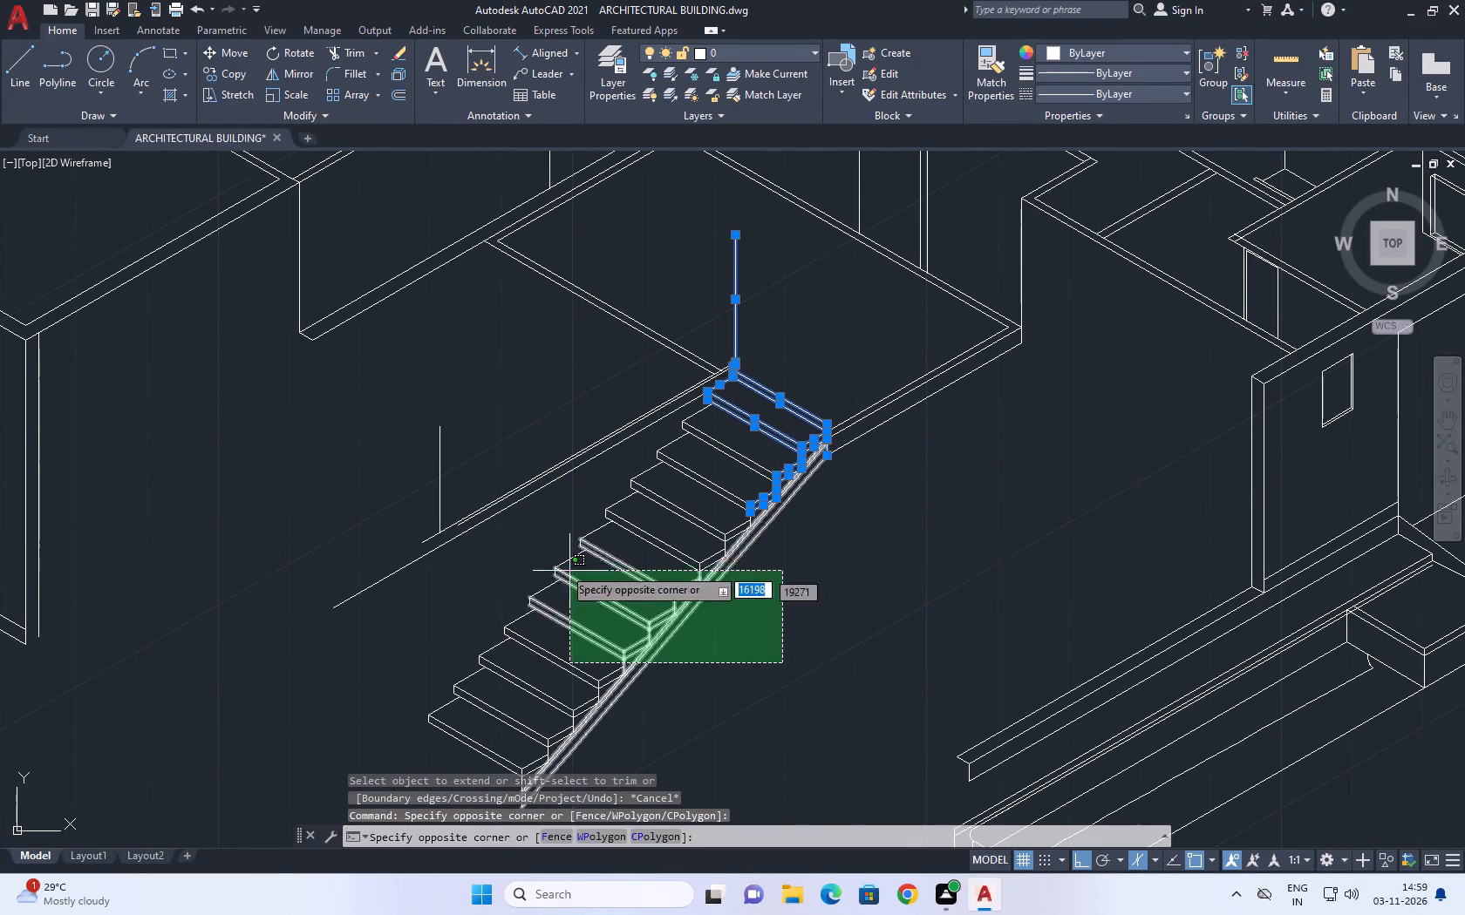
pyautogui.click(518, 449)
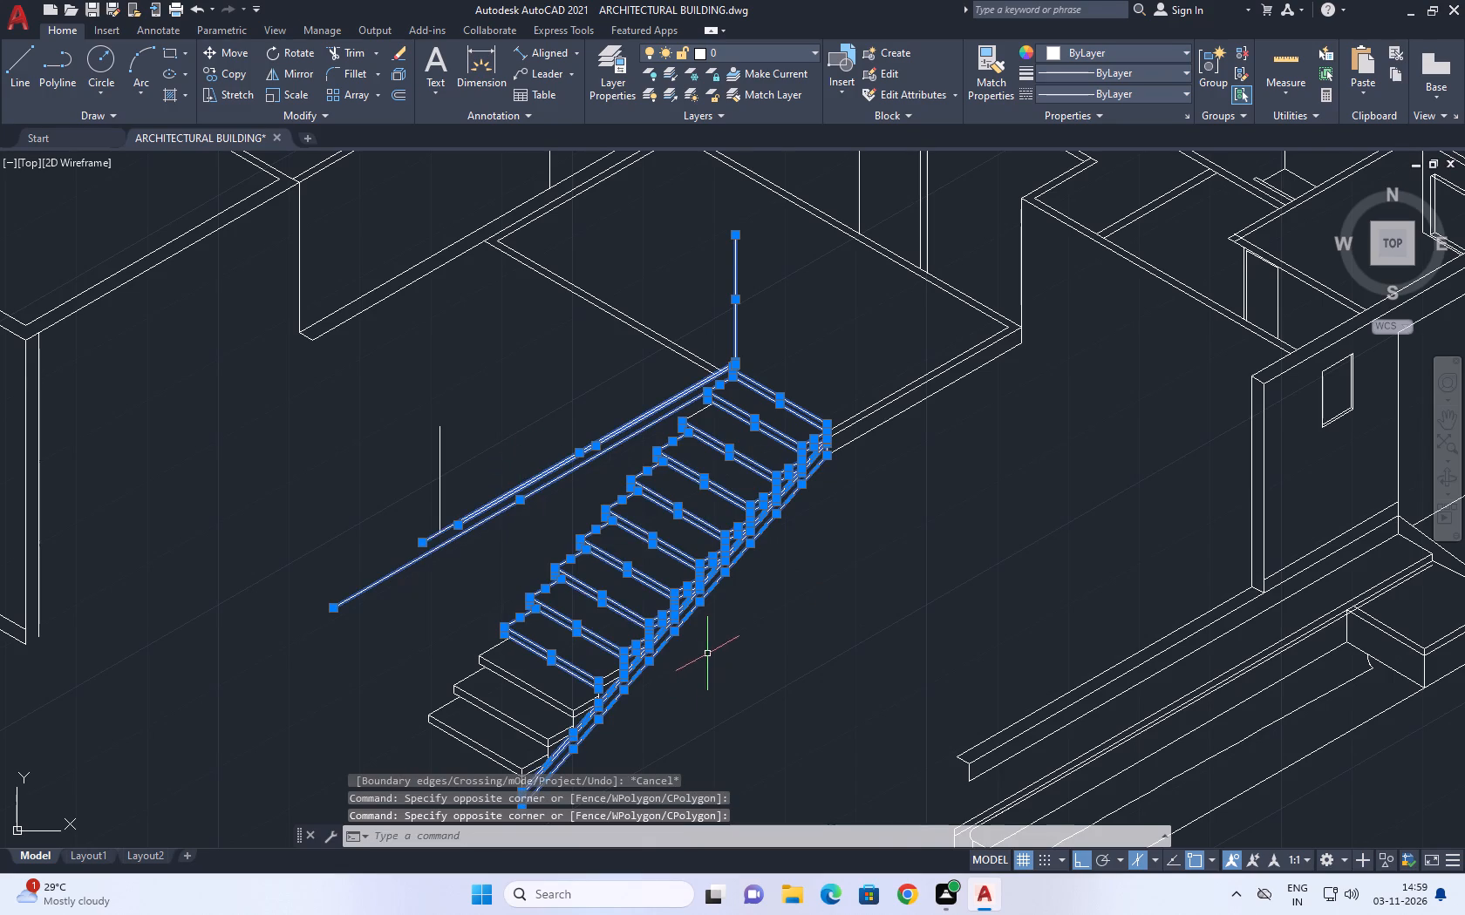
pyautogui.moveTo(698, 633); pyautogui.dragTo(671, 482, button='middle')
pyautogui.scroll(1, 668, 463)
pyautogui.moveTo(609, 671); pyautogui.dragTo(569, 668)
pyautogui.click(308, 470)
pyautogui.moveTo(447, 587); pyautogui.dragTo(560, 463, button='middle')
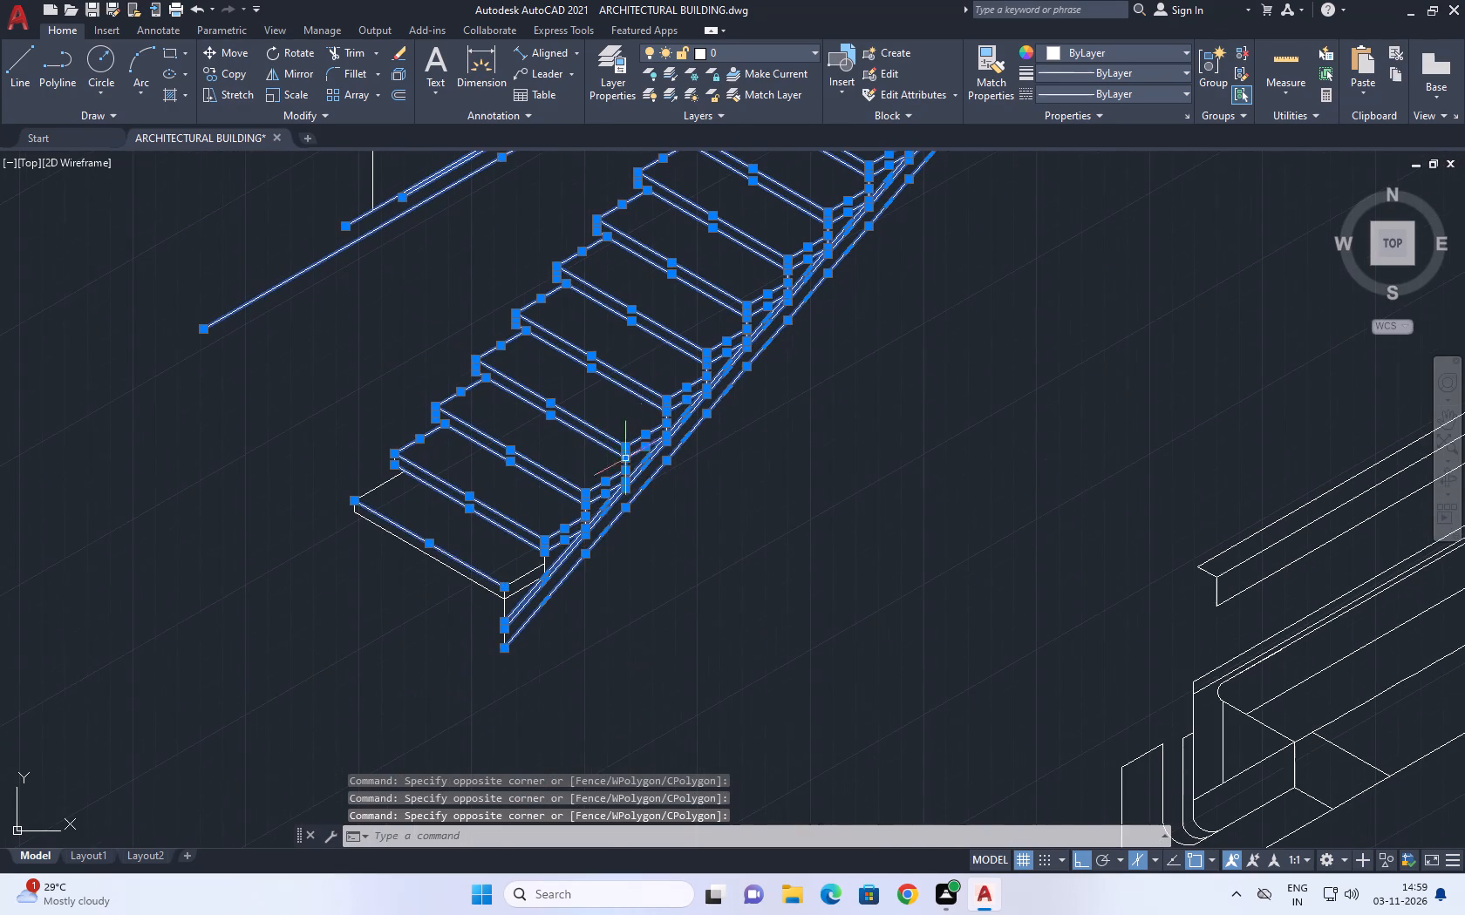
pyautogui.moveTo(637, 662); pyautogui.dragTo(461, 580)
pyautogui.moveTo(336, 426); pyautogui.dragTo(303, 417)
pyautogui.scroll(-3, 616, 533)
pyautogui.scroll(4, 701, 407)
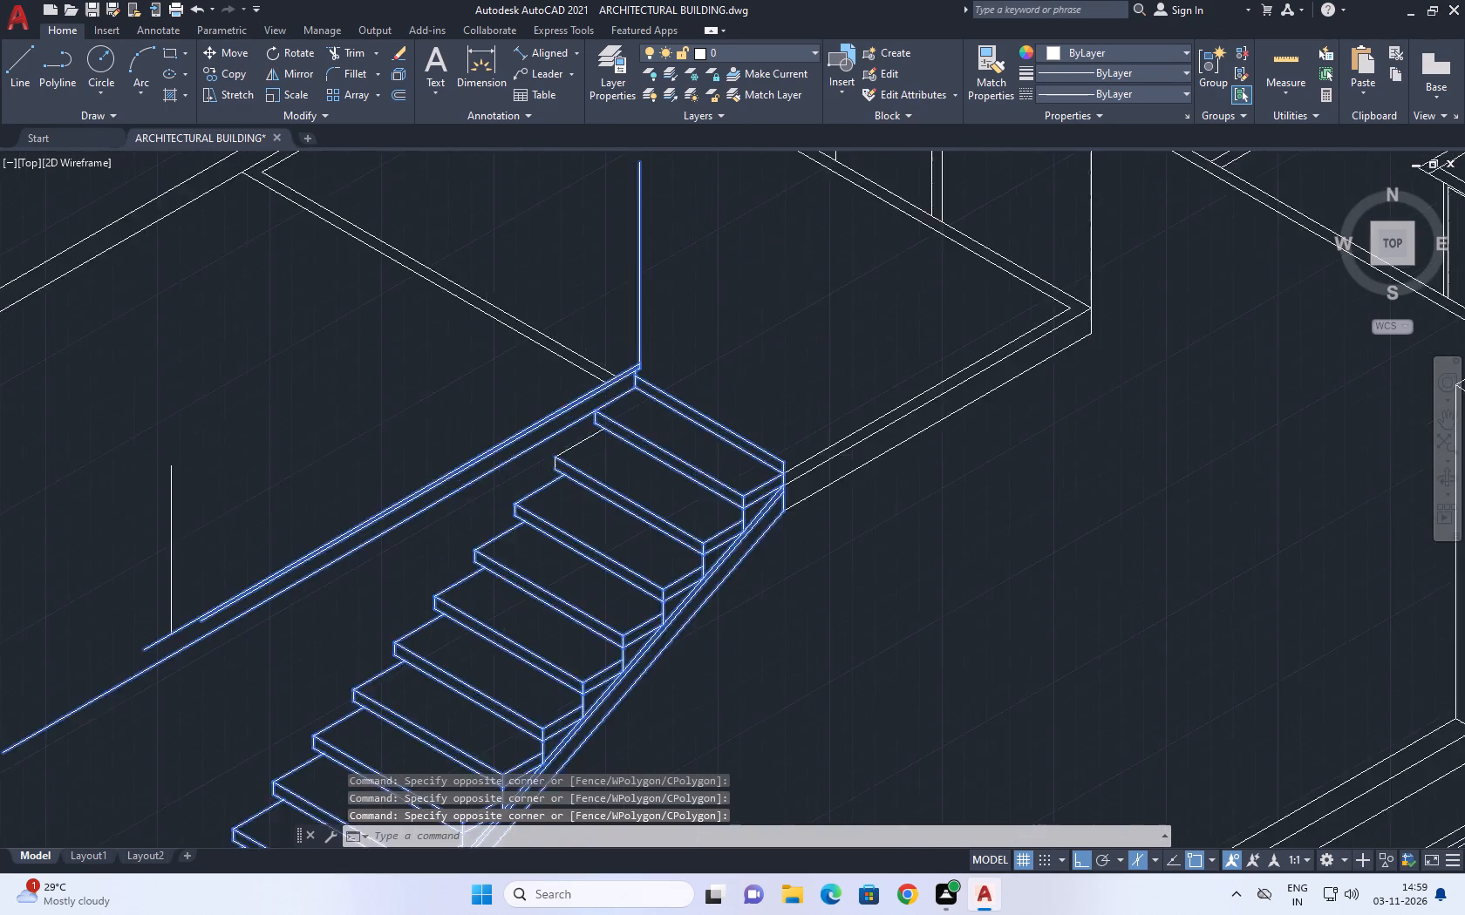
pyautogui.click(358, 384)
pyautogui.click(649, 595)
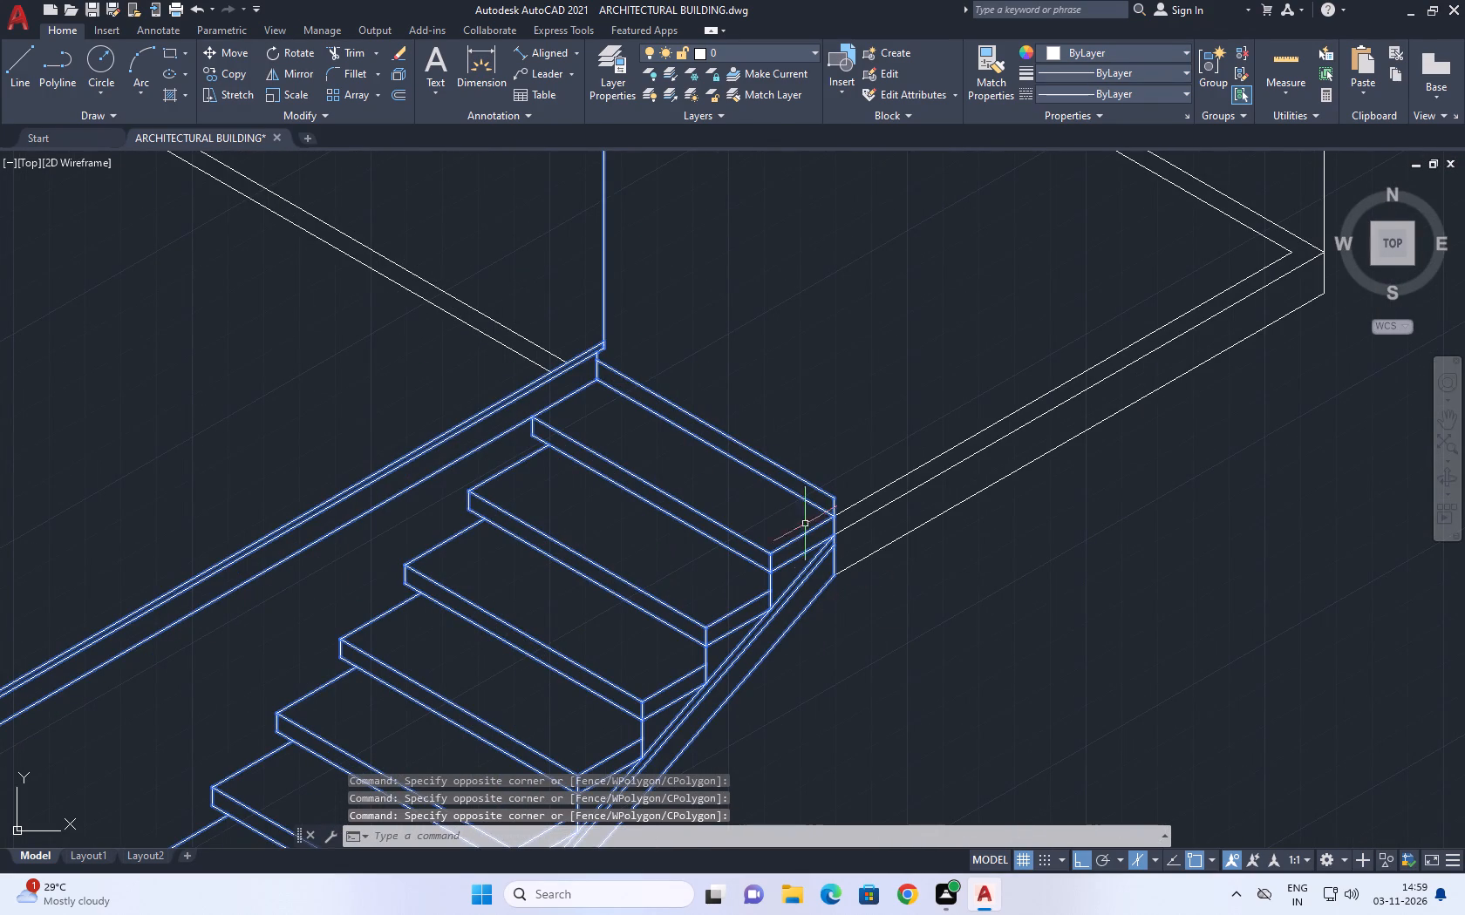
pyautogui.moveTo(721, 539); pyautogui.dragTo(892, 513, button='middle')
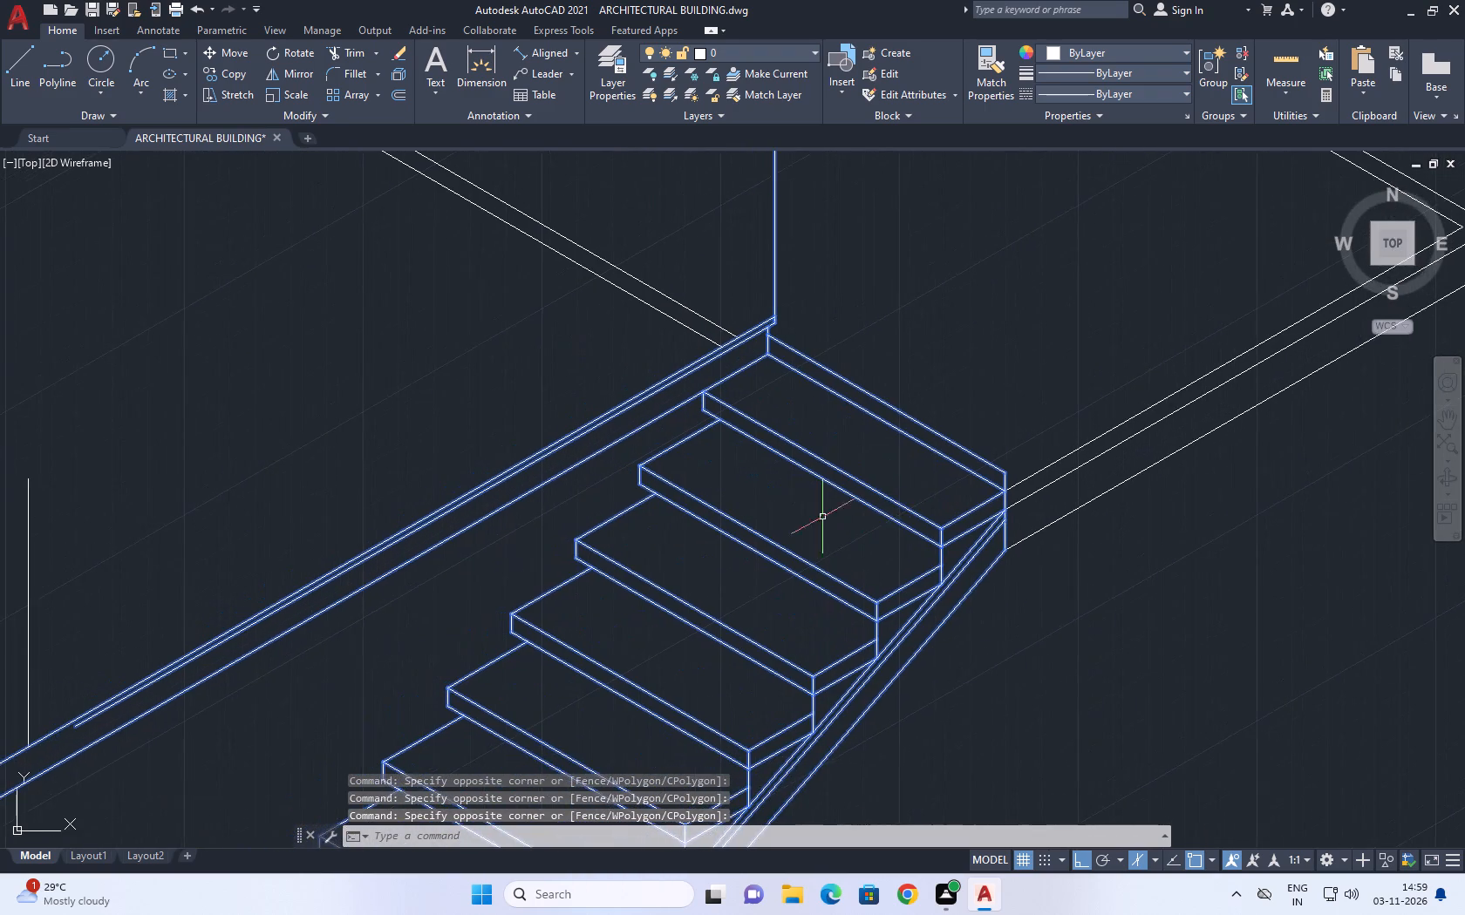
pyautogui.scroll(-1, 782, 394)
pyautogui.scroll(-2, 683, 307)
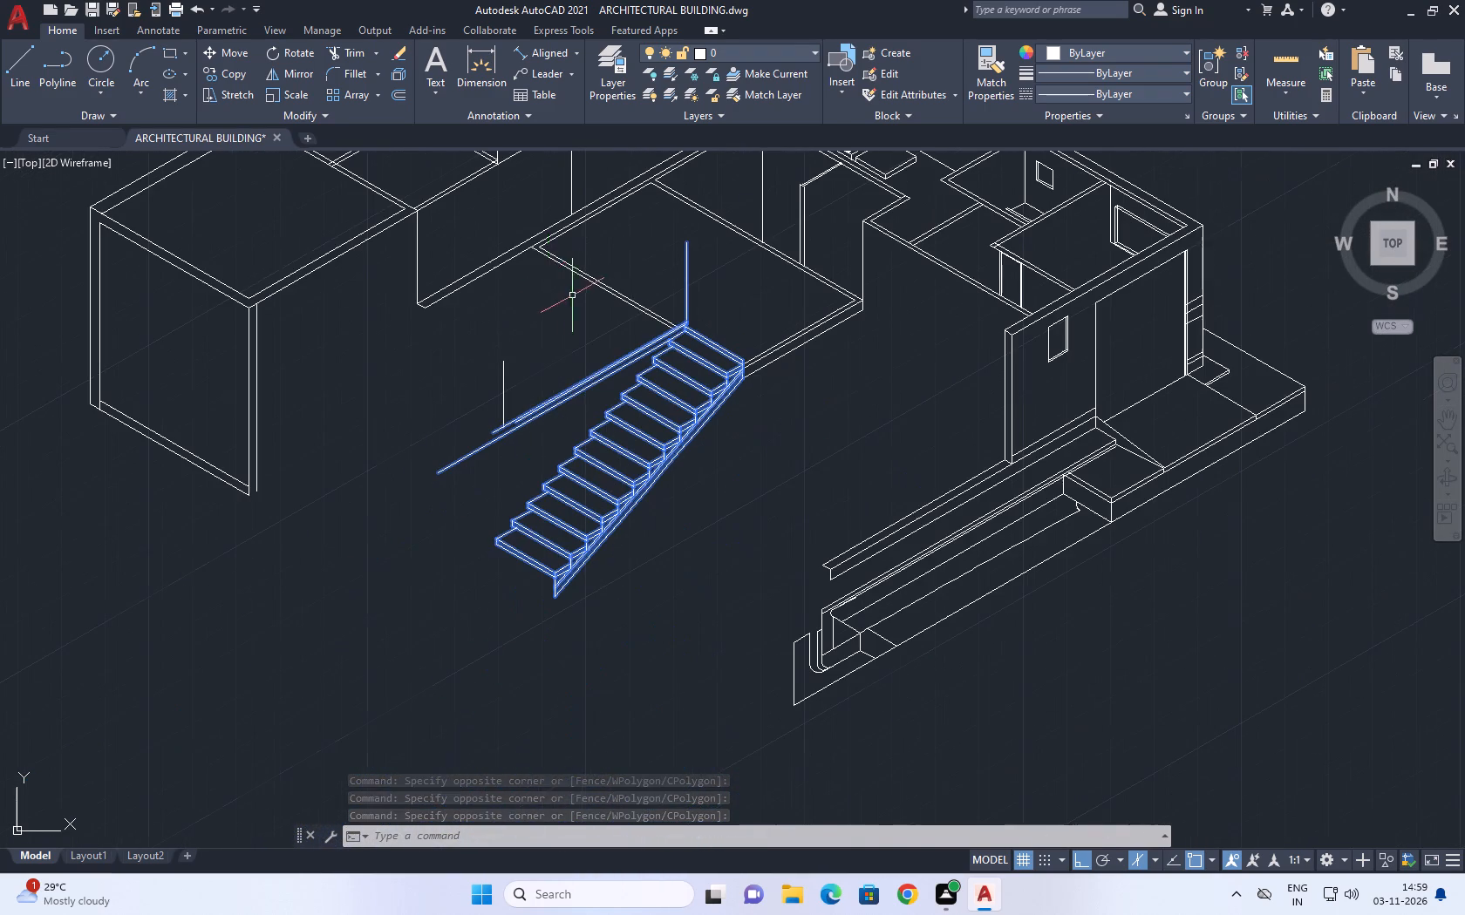
pyautogui.click(234, 46)
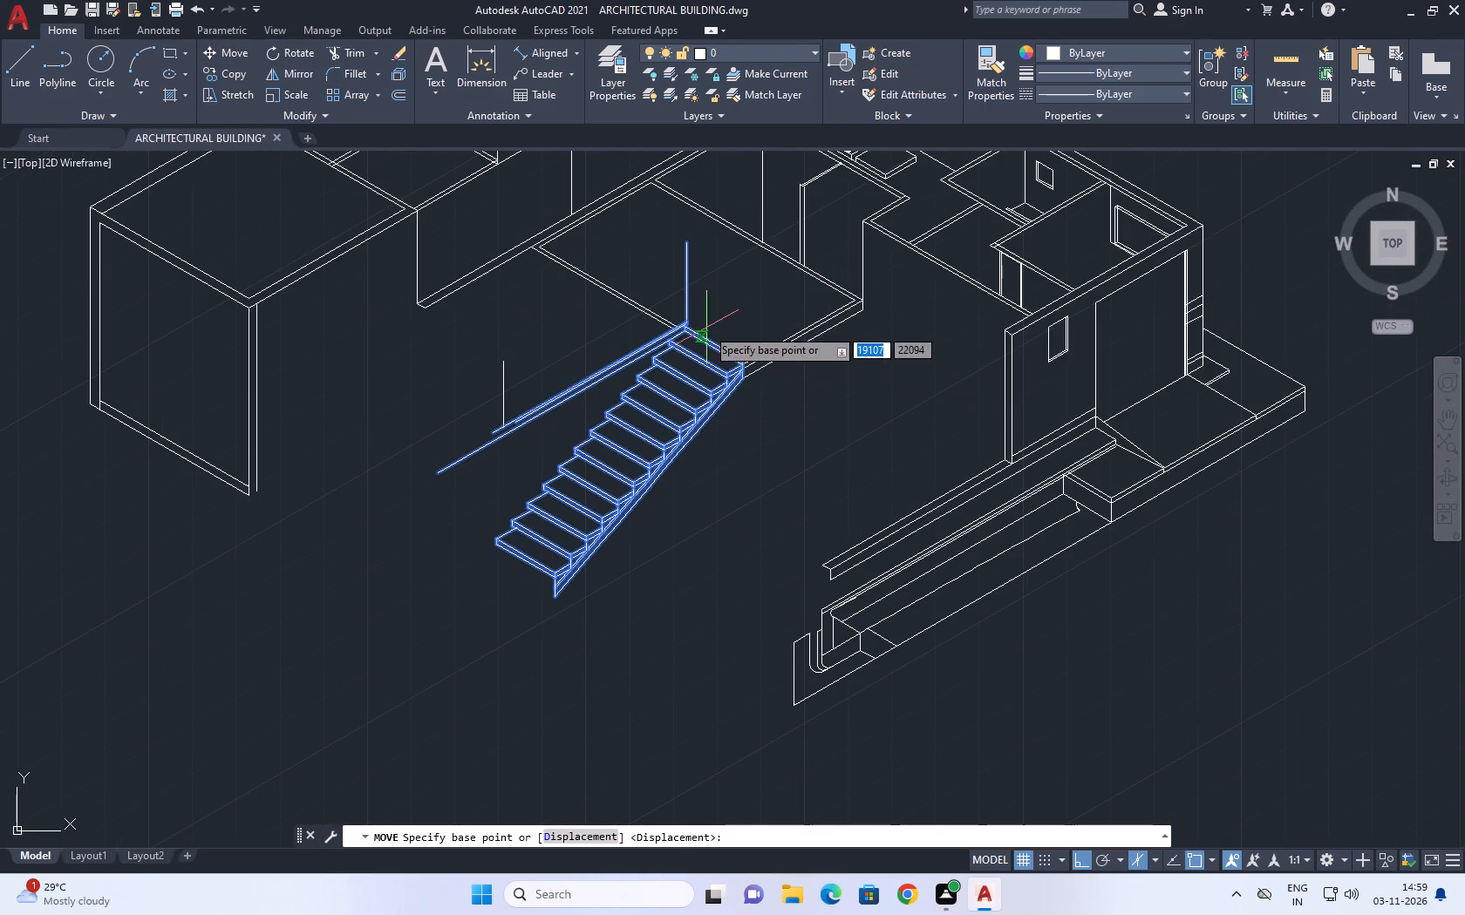
pyautogui.scroll(1, 658, 326)
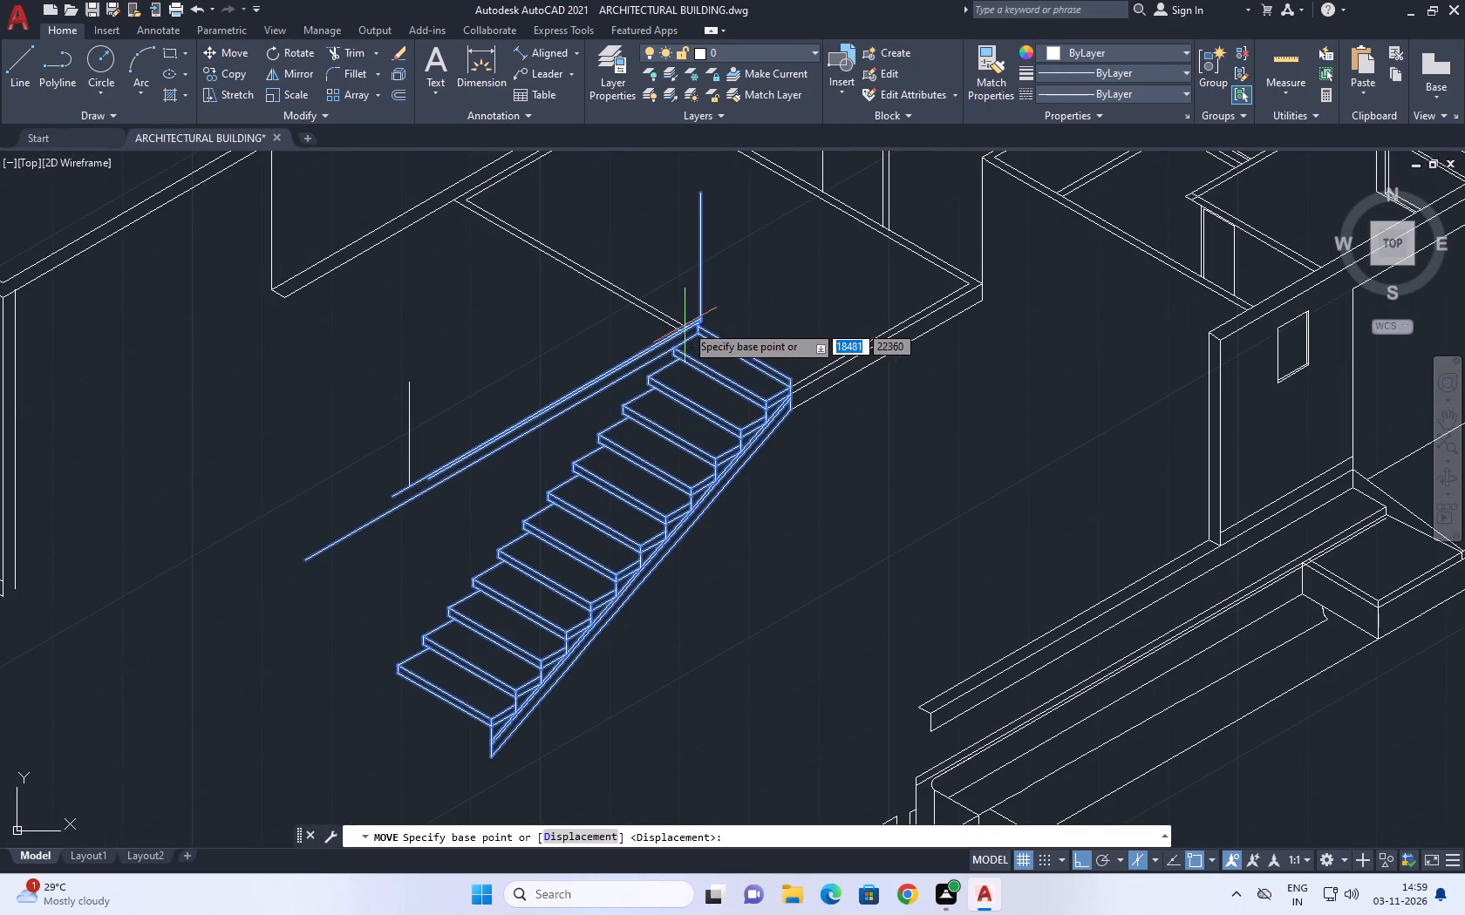
pyautogui.scroll(4, 695, 312)
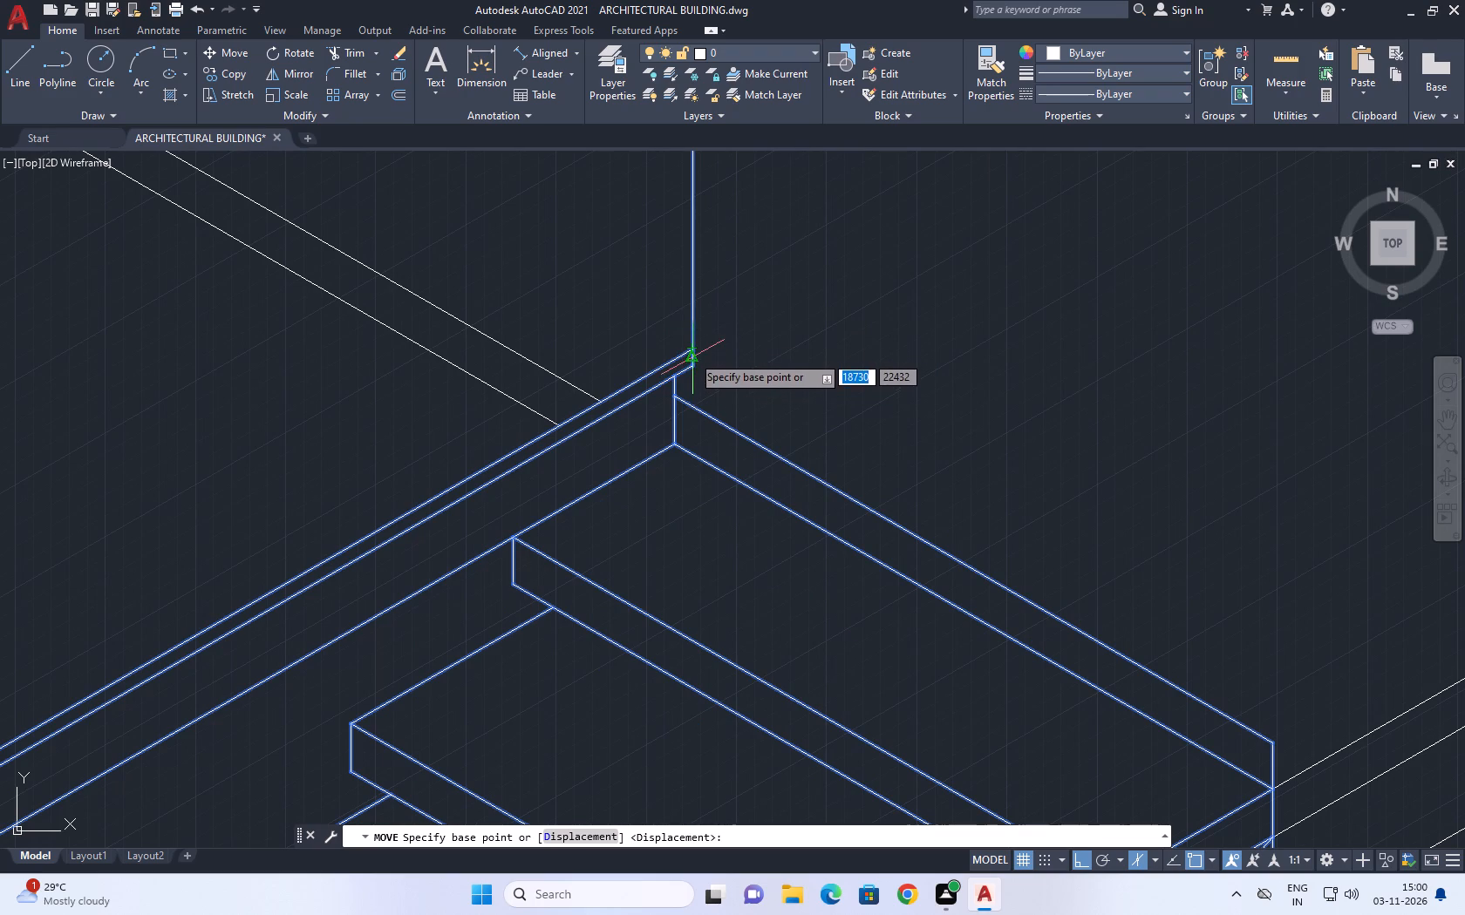
pyautogui.click(691, 349)
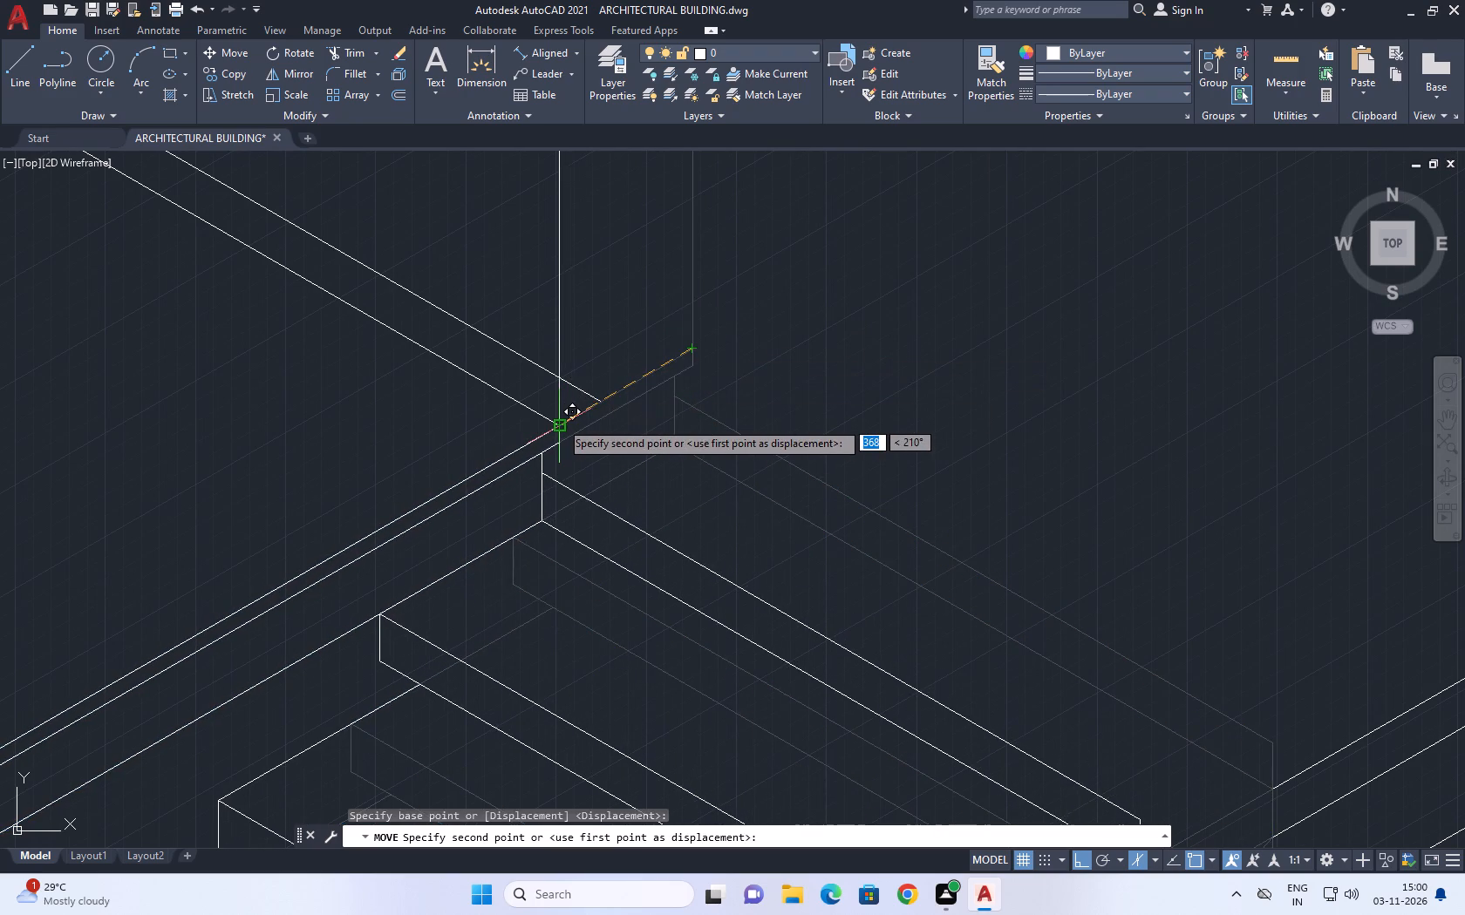
pyautogui.scroll(2, 559, 424)
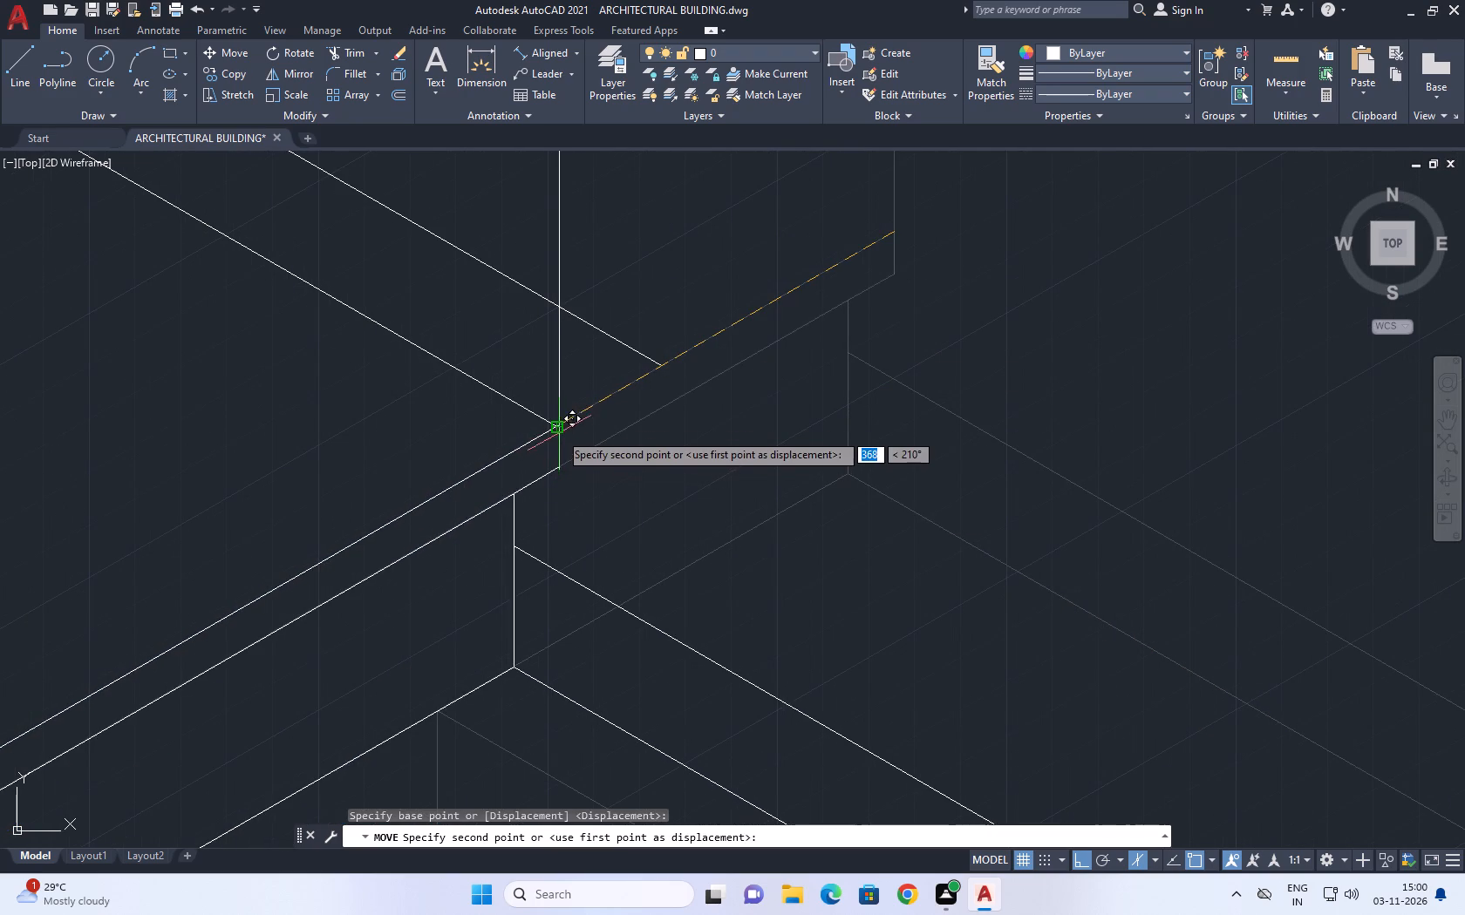
pyautogui.click(559, 427)
pyautogui.scroll(-5, 577, 478)
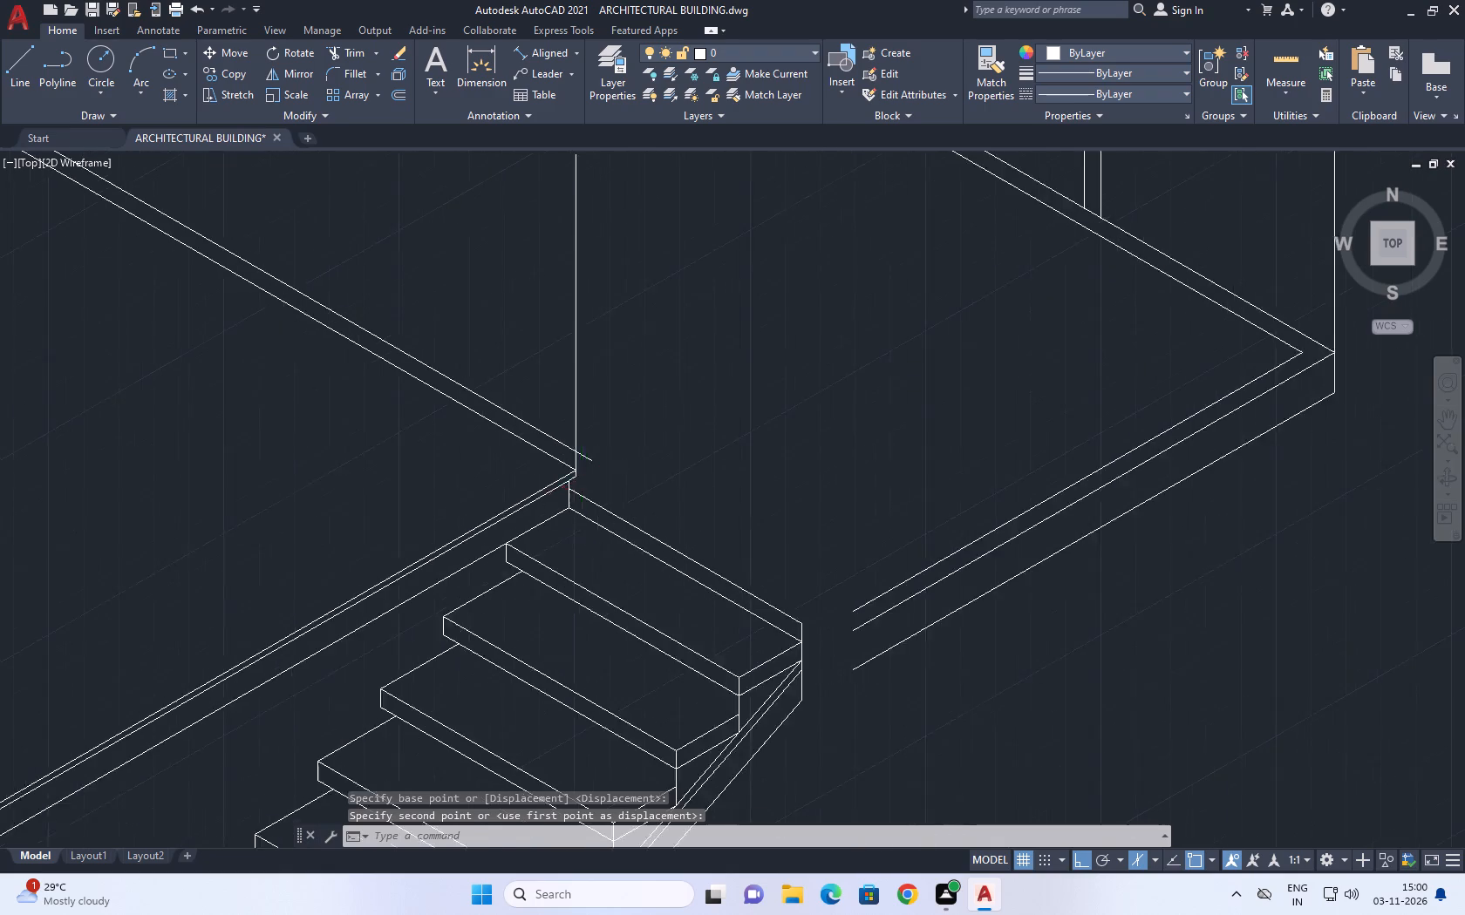
# Trim the wall line's overhang beyond the vertical post line at the top of the stairs.
pyautogui.moveTo(827, 539); pyautogui.dragTo(787, 537, button='middle')
pyautogui.scroll(3, 514, 462)
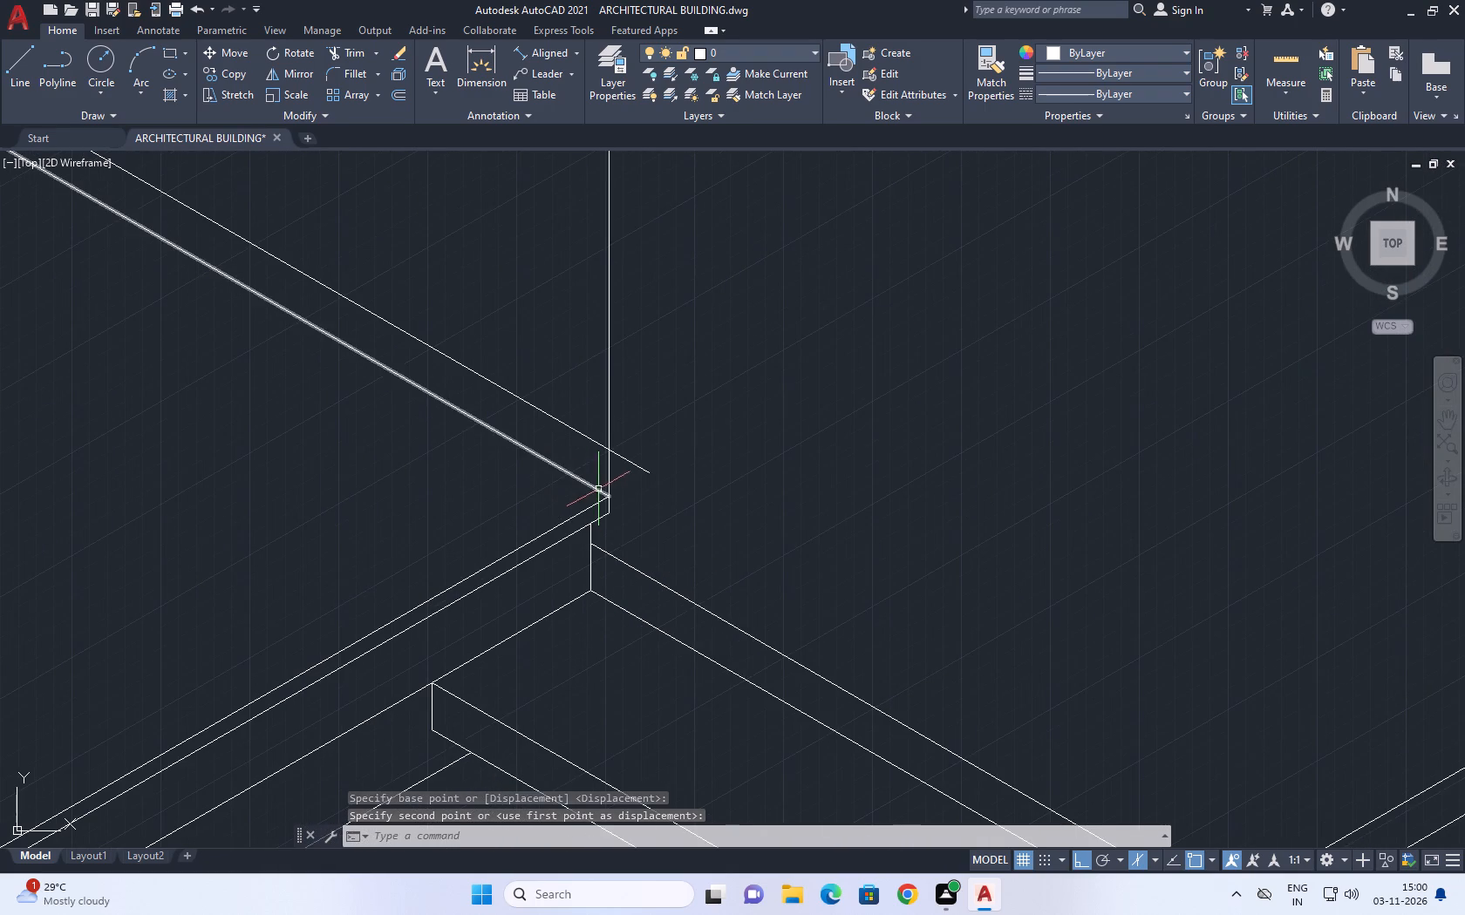
pyautogui.write('tr')
pyautogui.press('space')
pyautogui.click(651, 453)
pyautogui.click(630, 478)
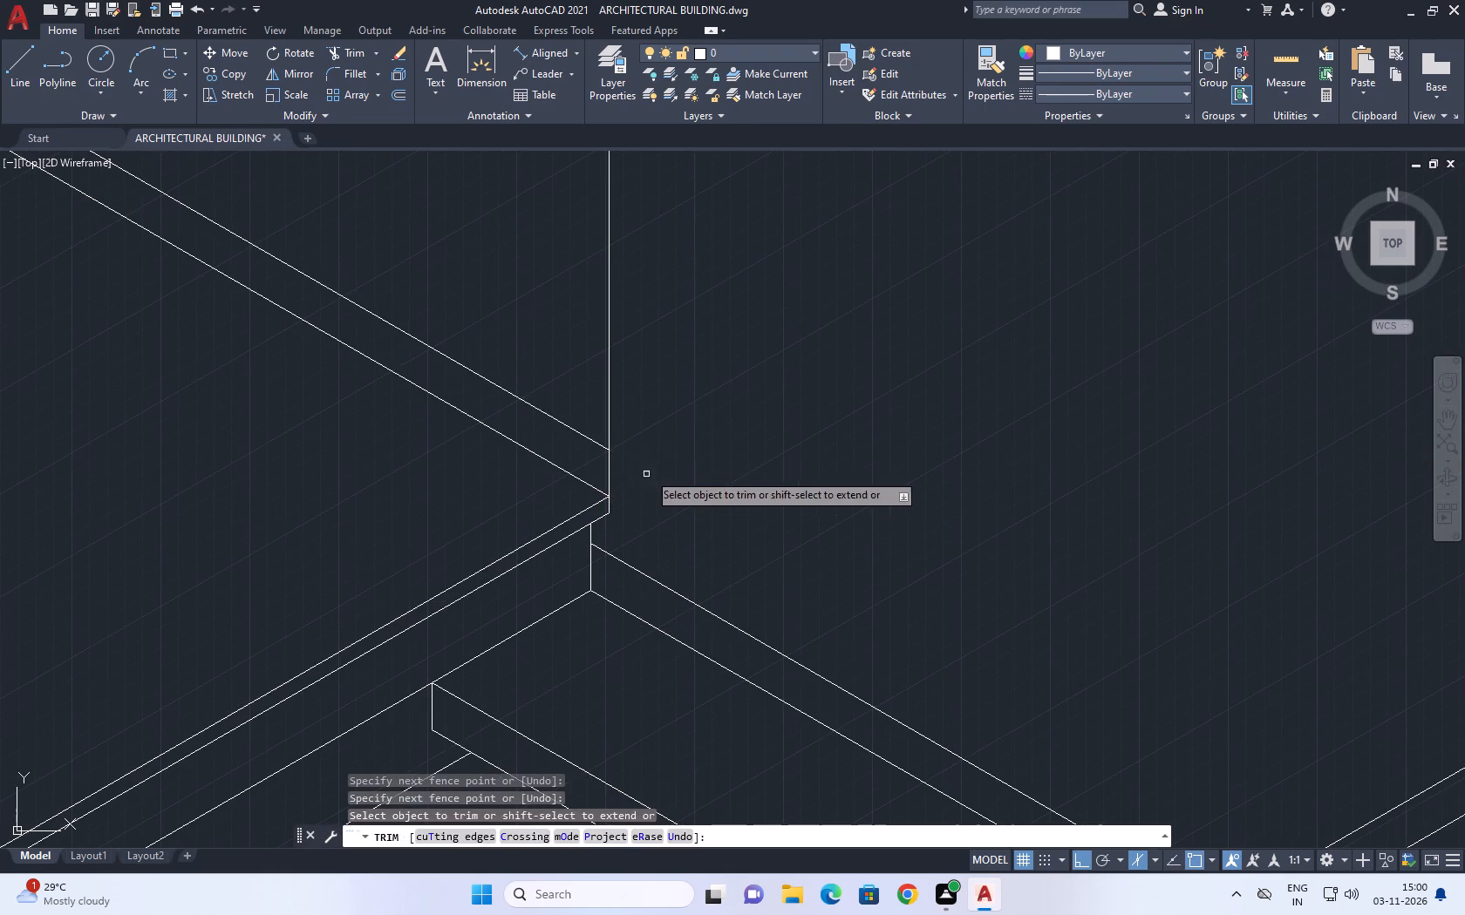
pyautogui.scroll(-5, 668, 423)
pyautogui.press('Escape')
# Extend the three floor edge lines beside the staircase to meet its top step.
pyautogui.write('ex')
pyautogui.press('space')
pyautogui.scroll(2, 739, 487)
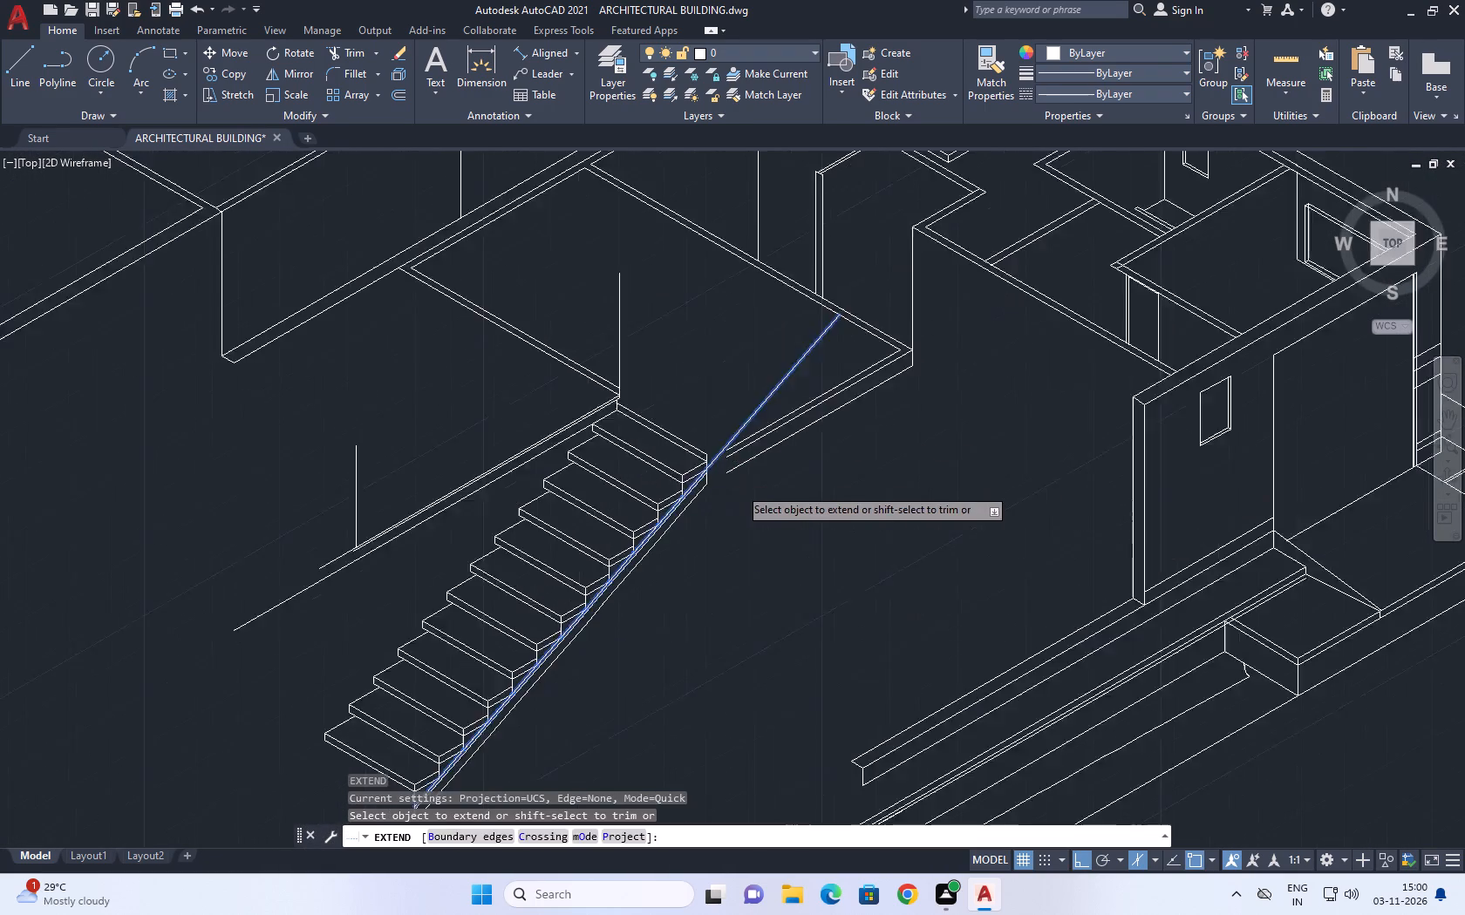
pyautogui.scroll(1, 745, 491)
pyautogui.click(719, 324)
pyautogui.click(735, 471)
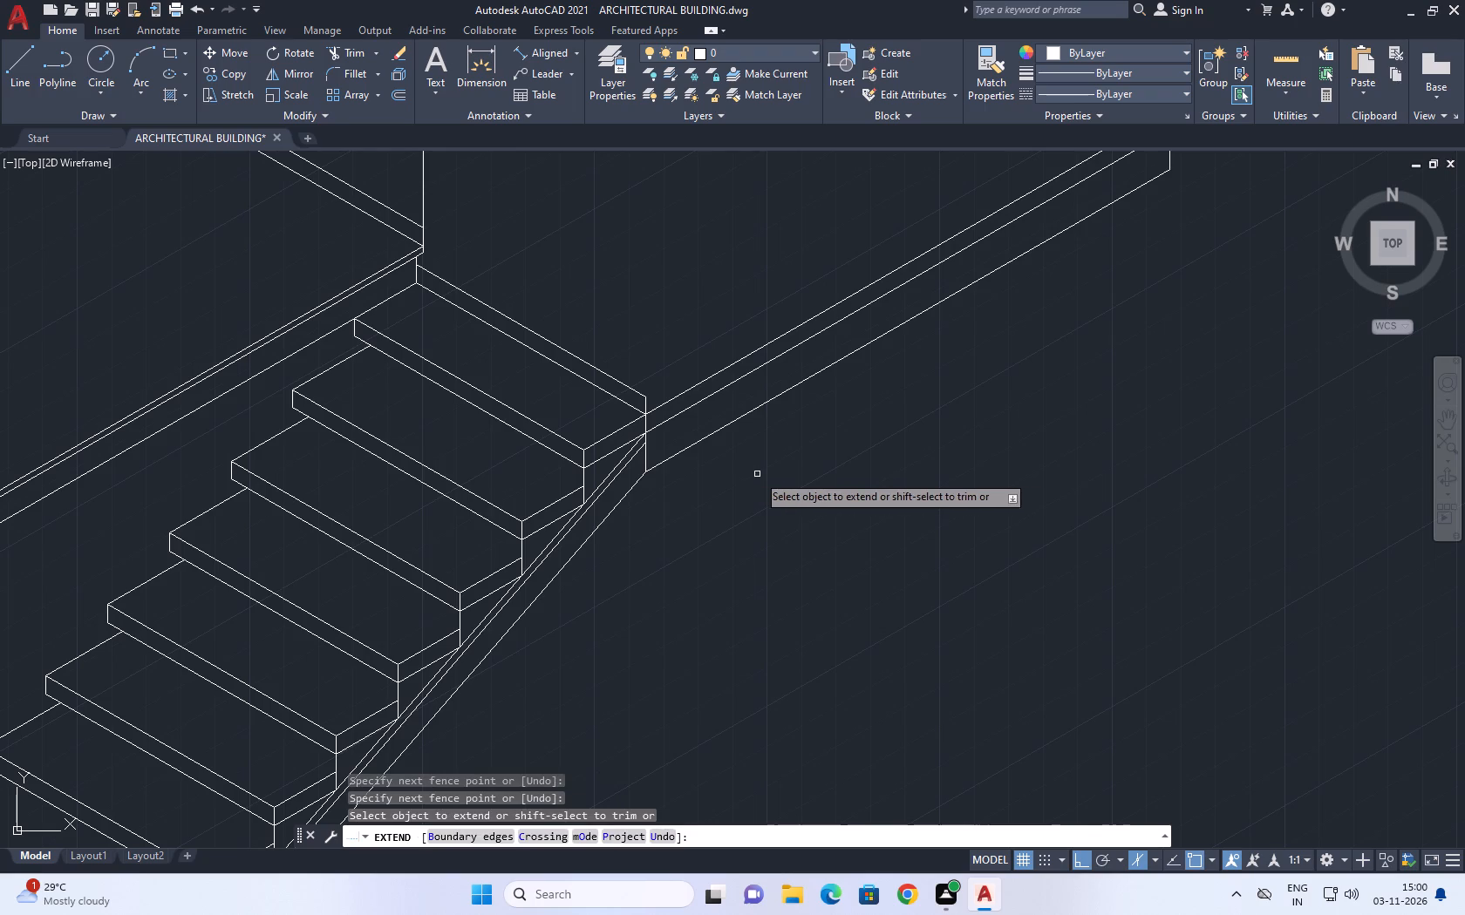
pyautogui.press('Escape')
# Copy the vertical post line at the stair top about 25 units at 210° along the short edge at its base.
pyautogui.scroll(-1, 891, 478)
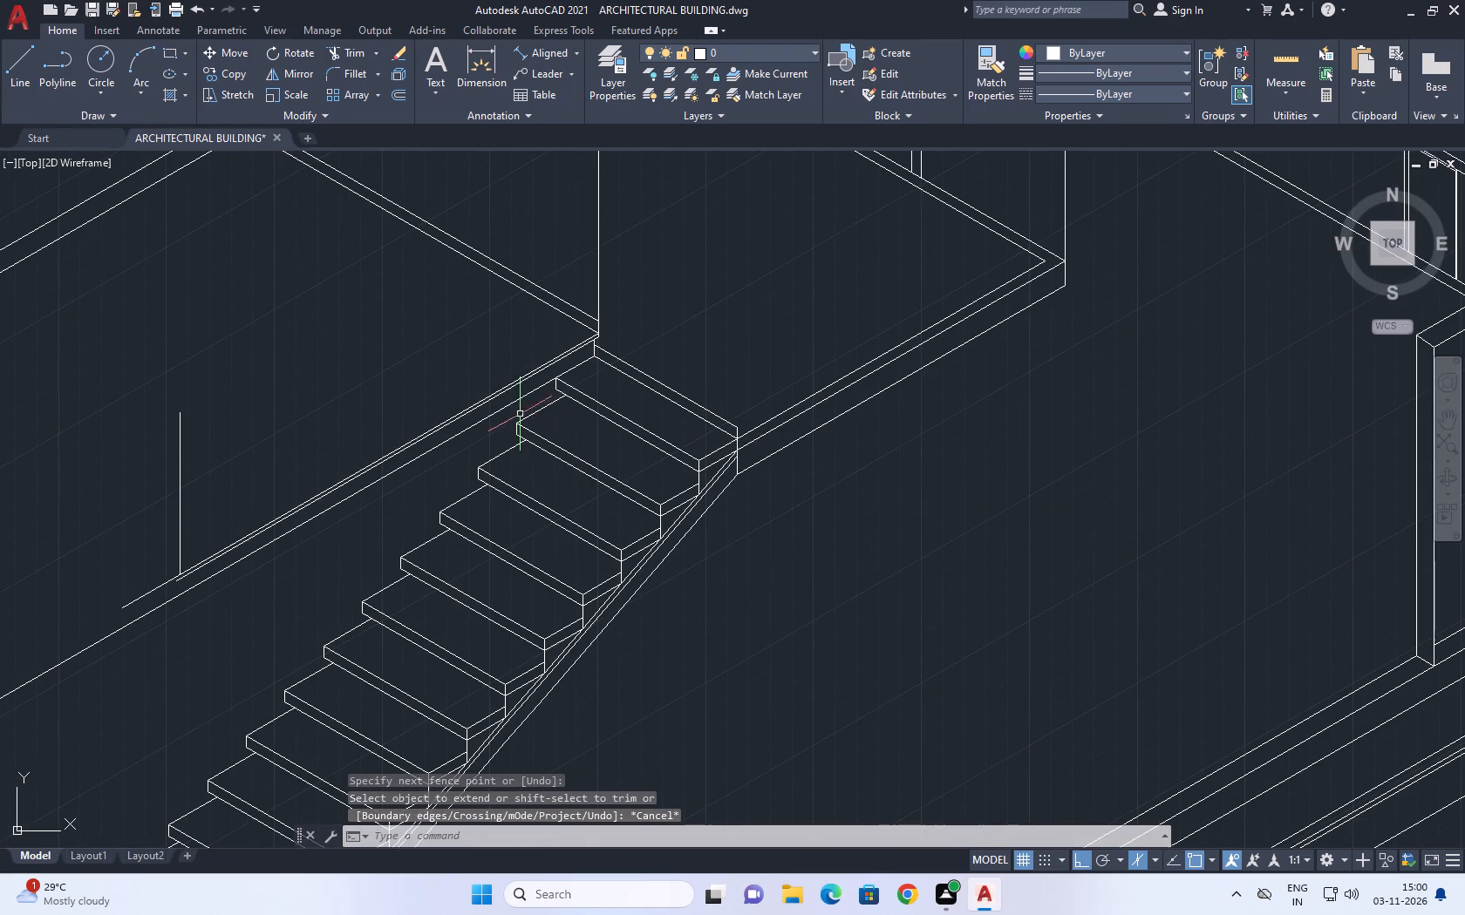
pyautogui.scroll(-1, 607, 439)
pyautogui.scroll(3, 614, 351)
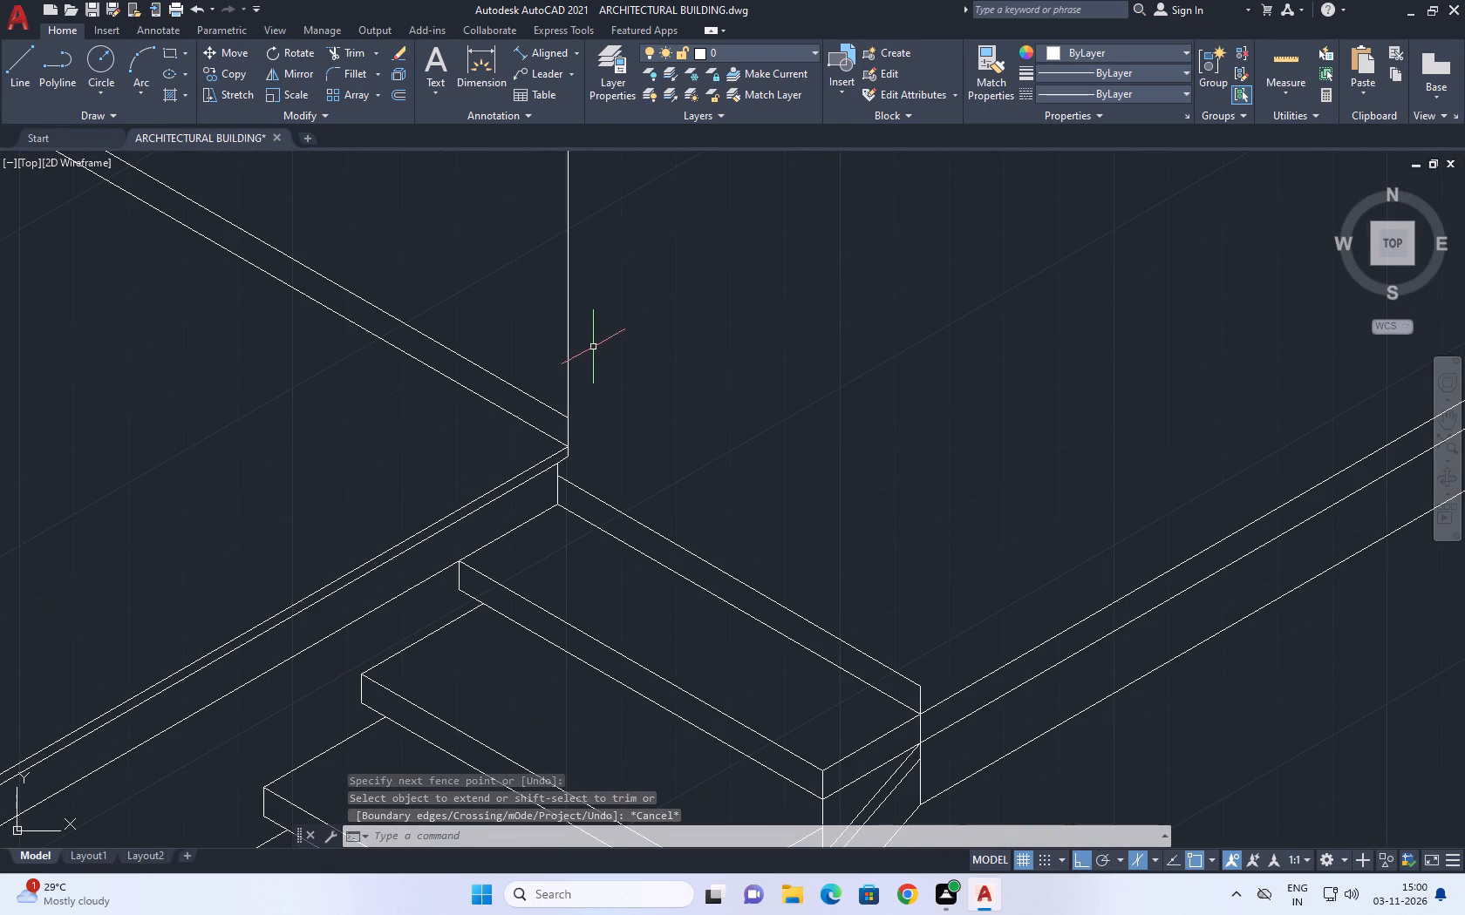
pyautogui.moveTo(553, 323); pyautogui.dragTo(586, 373, button='middle')
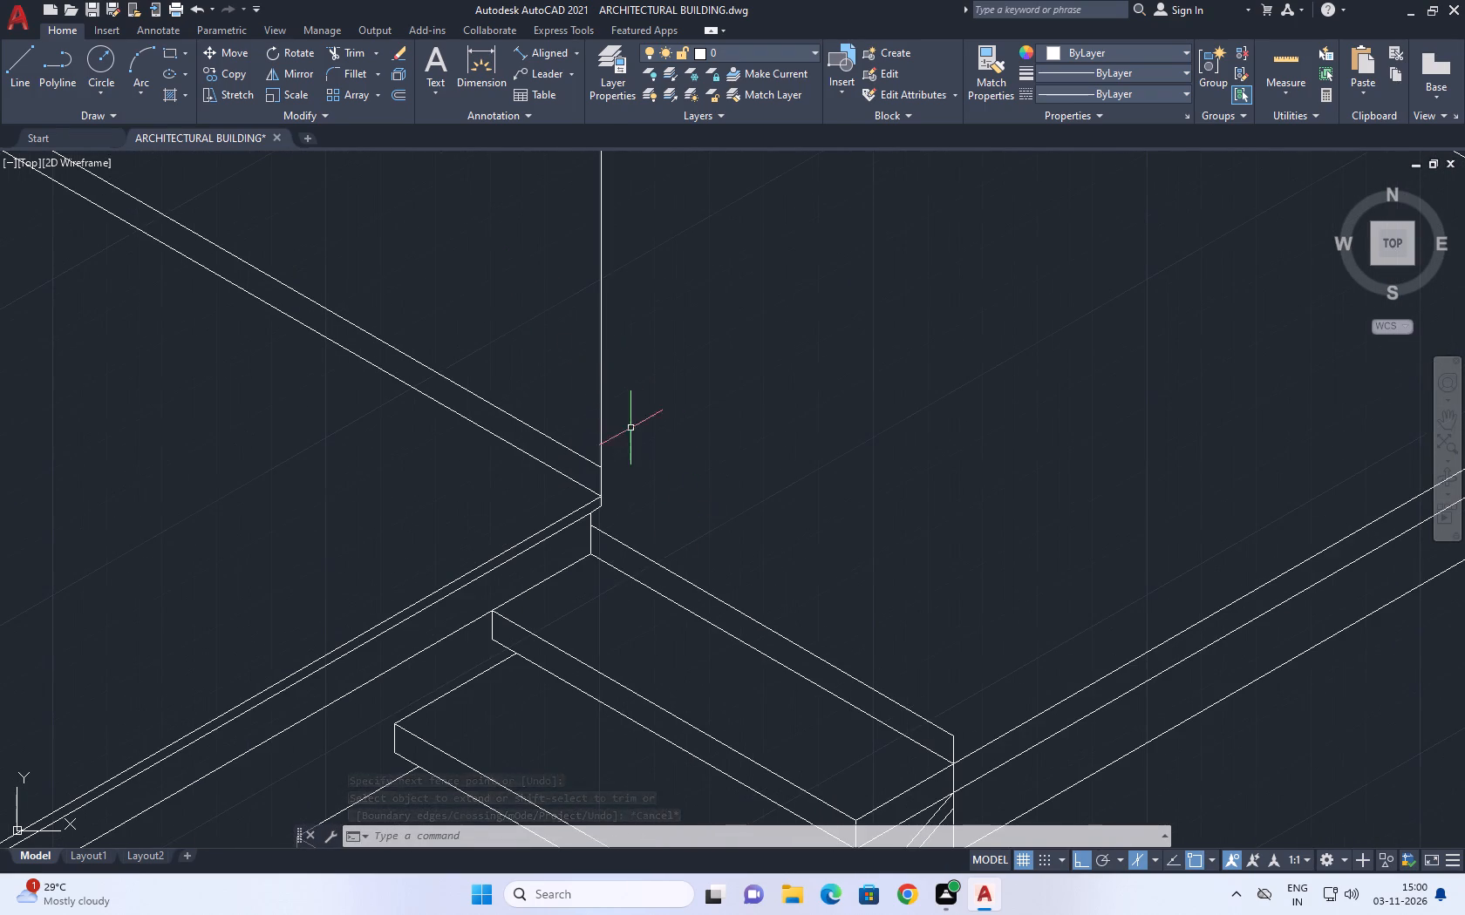
pyautogui.scroll(-3, 619, 379)
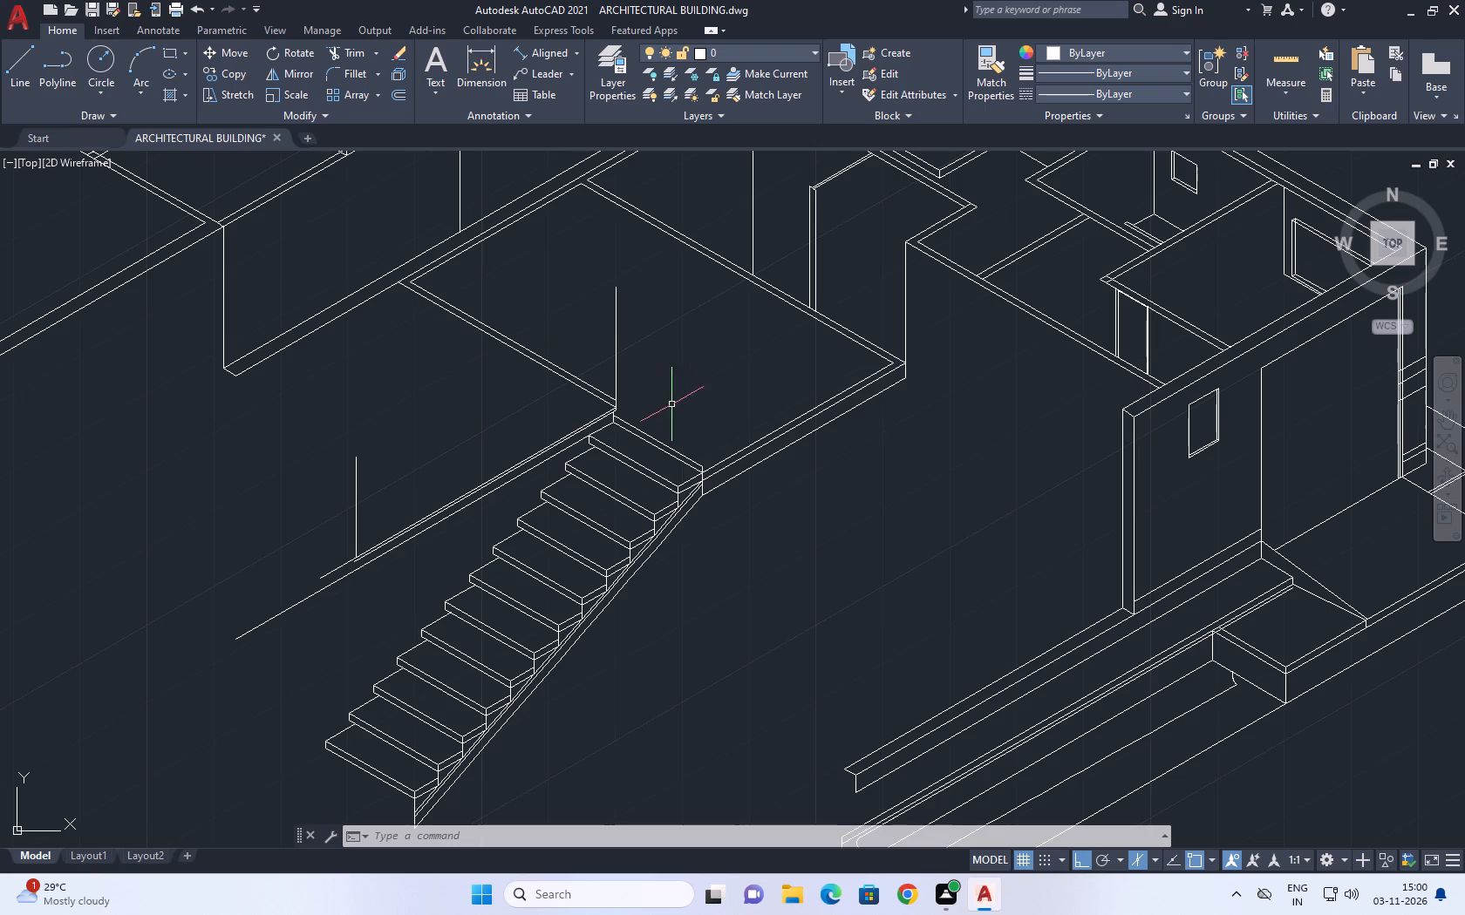
pyautogui.moveTo(635, 253); pyautogui.dragTo(723, 410, button='middle')
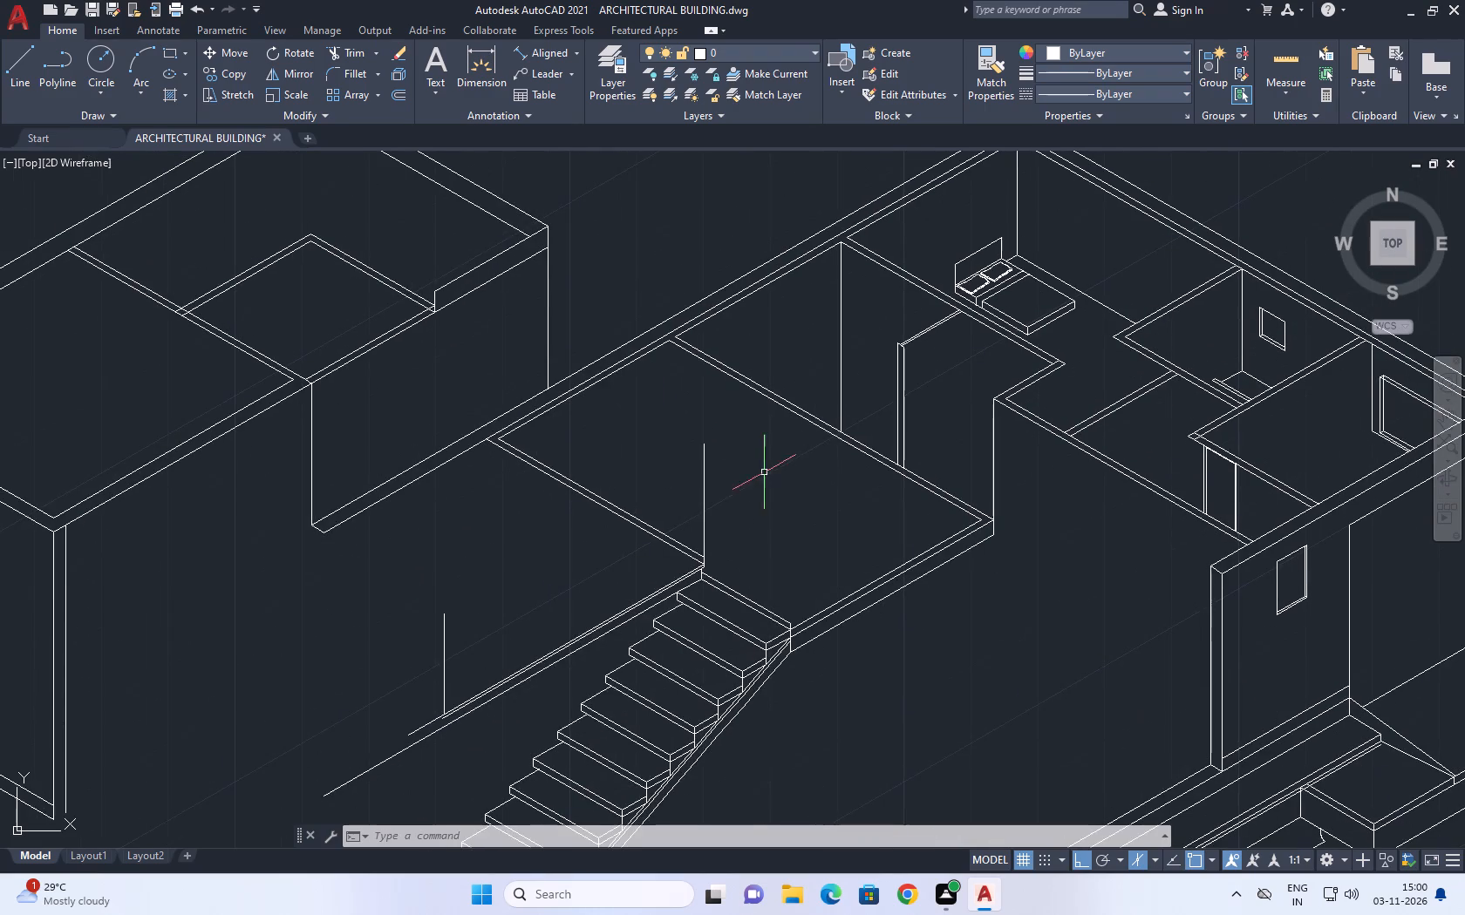
pyautogui.click(700, 474)
pyautogui.click(705, 479)
pyautogui.scroll(2, 706, 492)
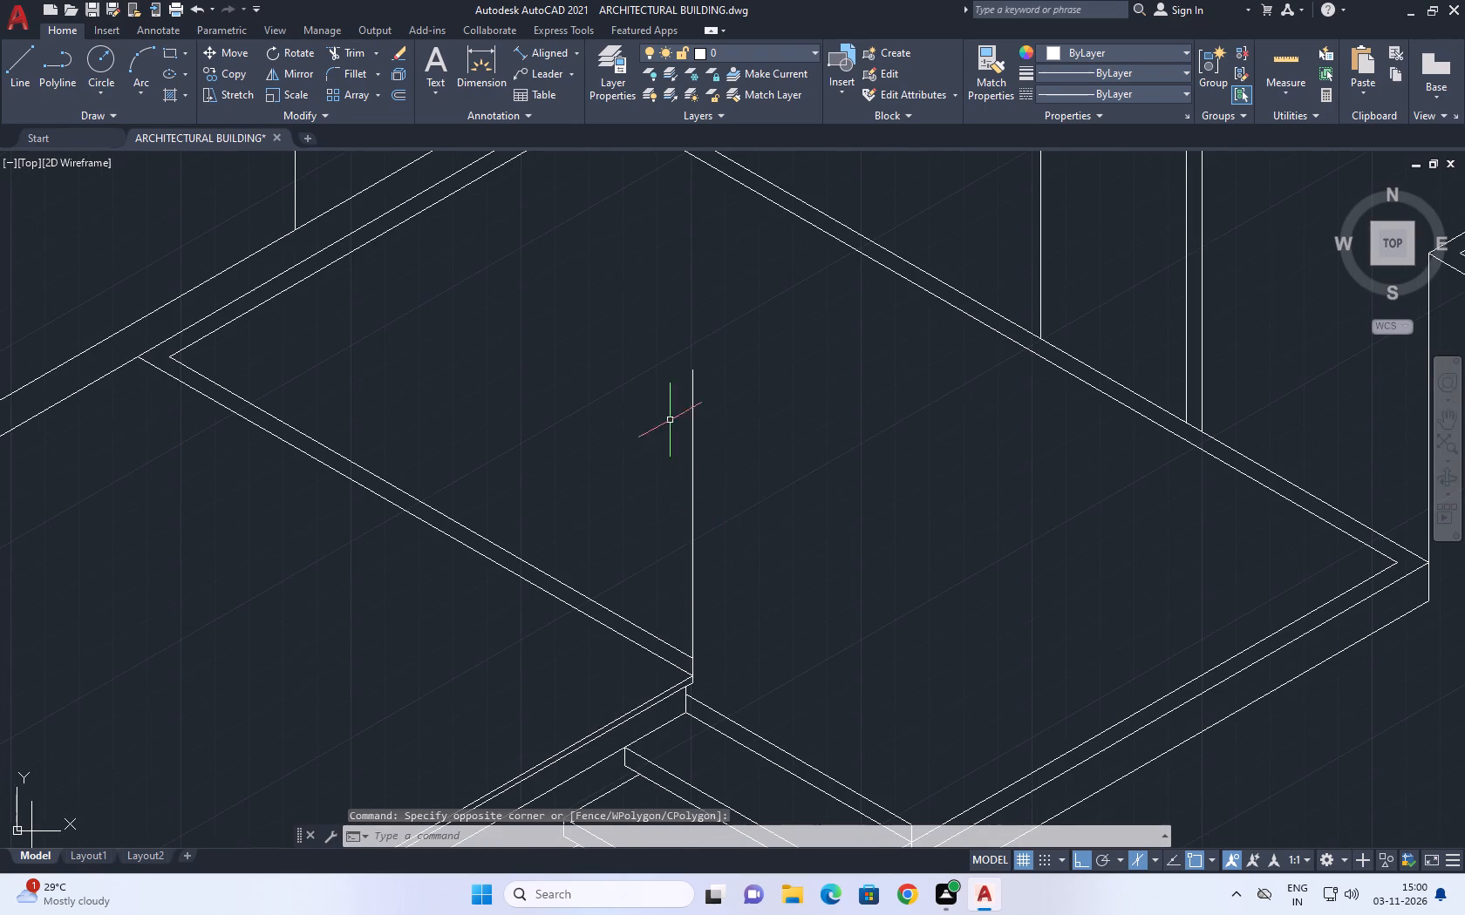
pyautogui.click(665, 410)
pyautogui.click(762, 517)
pyautogui.moveTo(754, 450); pyautogui.dragTo(728, 419)
pyautogui.click(672, 342)
pyautogui.moveTo(711, 382); pyautogui.dragTo(809, 409, button='middle')
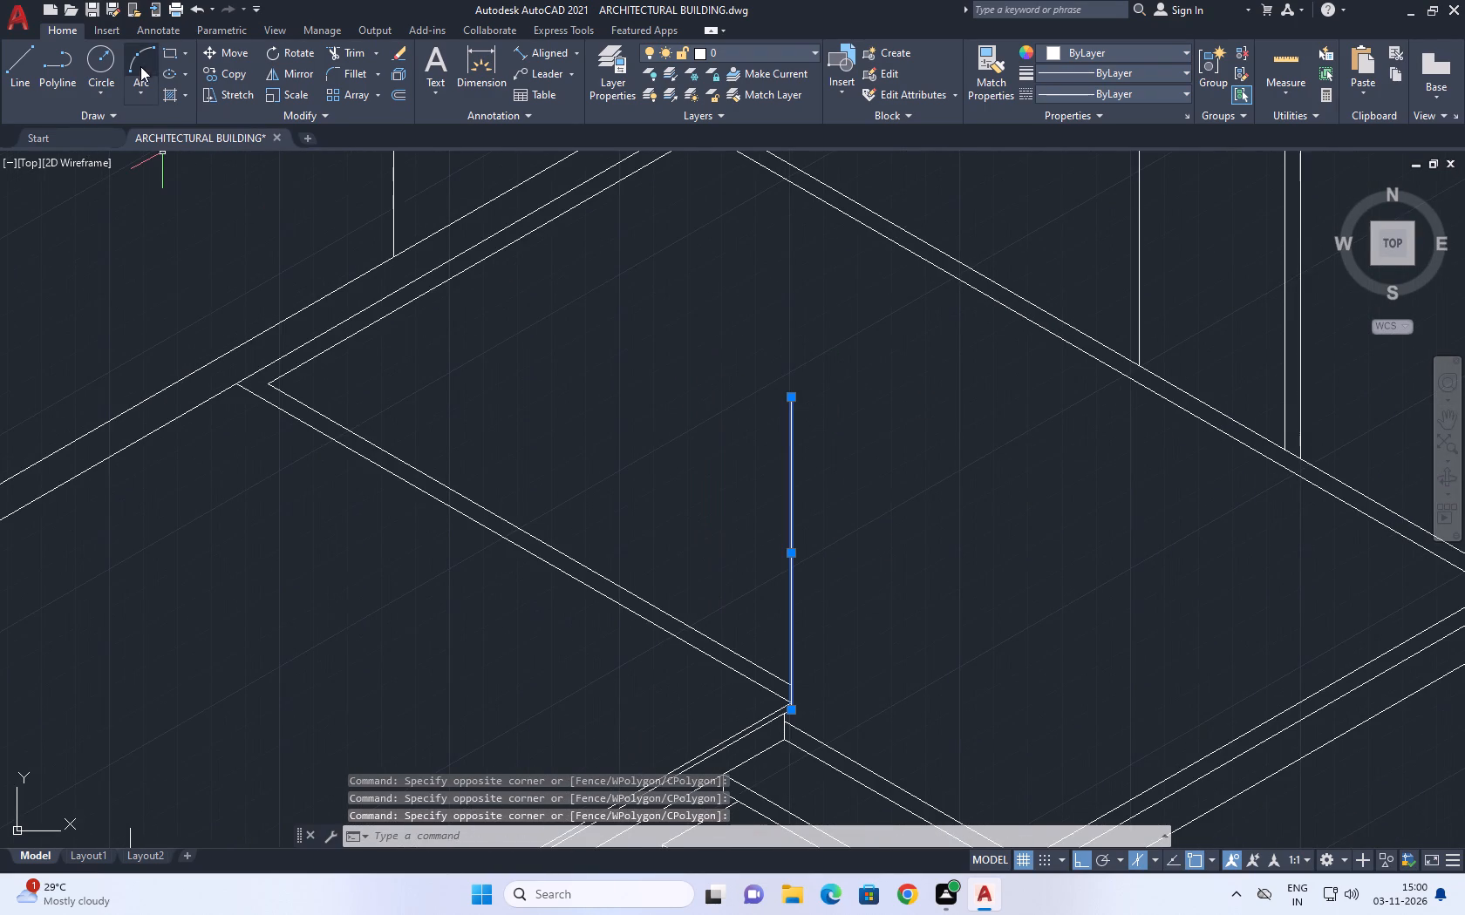
pyautogui.click(228, 83)
pyautogui.moveTo(625, 522); pyautogui.dragTo(671, 366, button='middle')
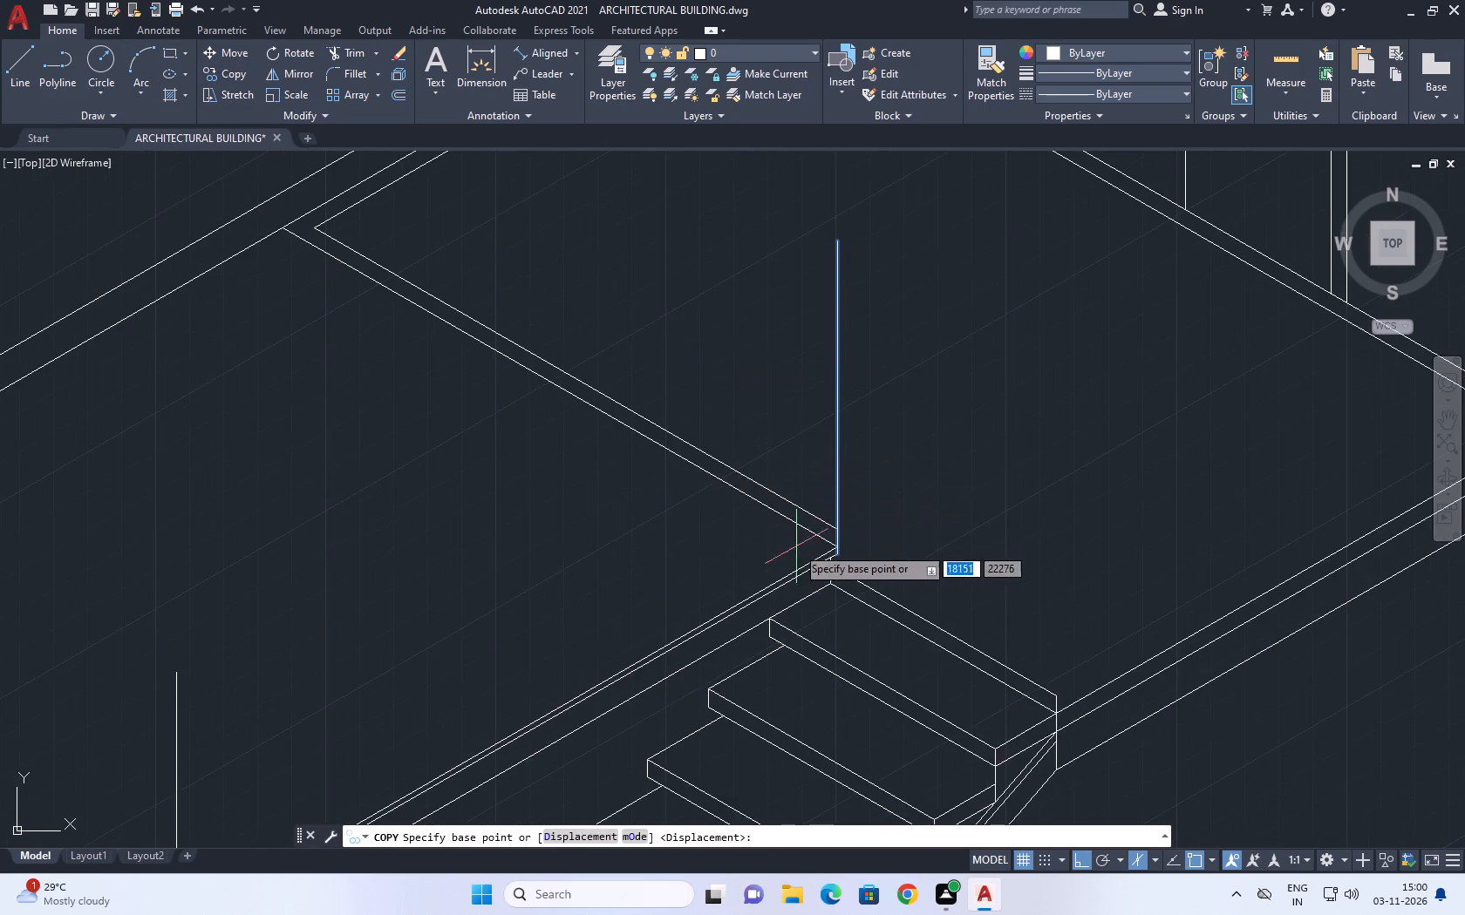
pyautogui.scroll(5, 830, 560)
pyautogui.click(854, 515)
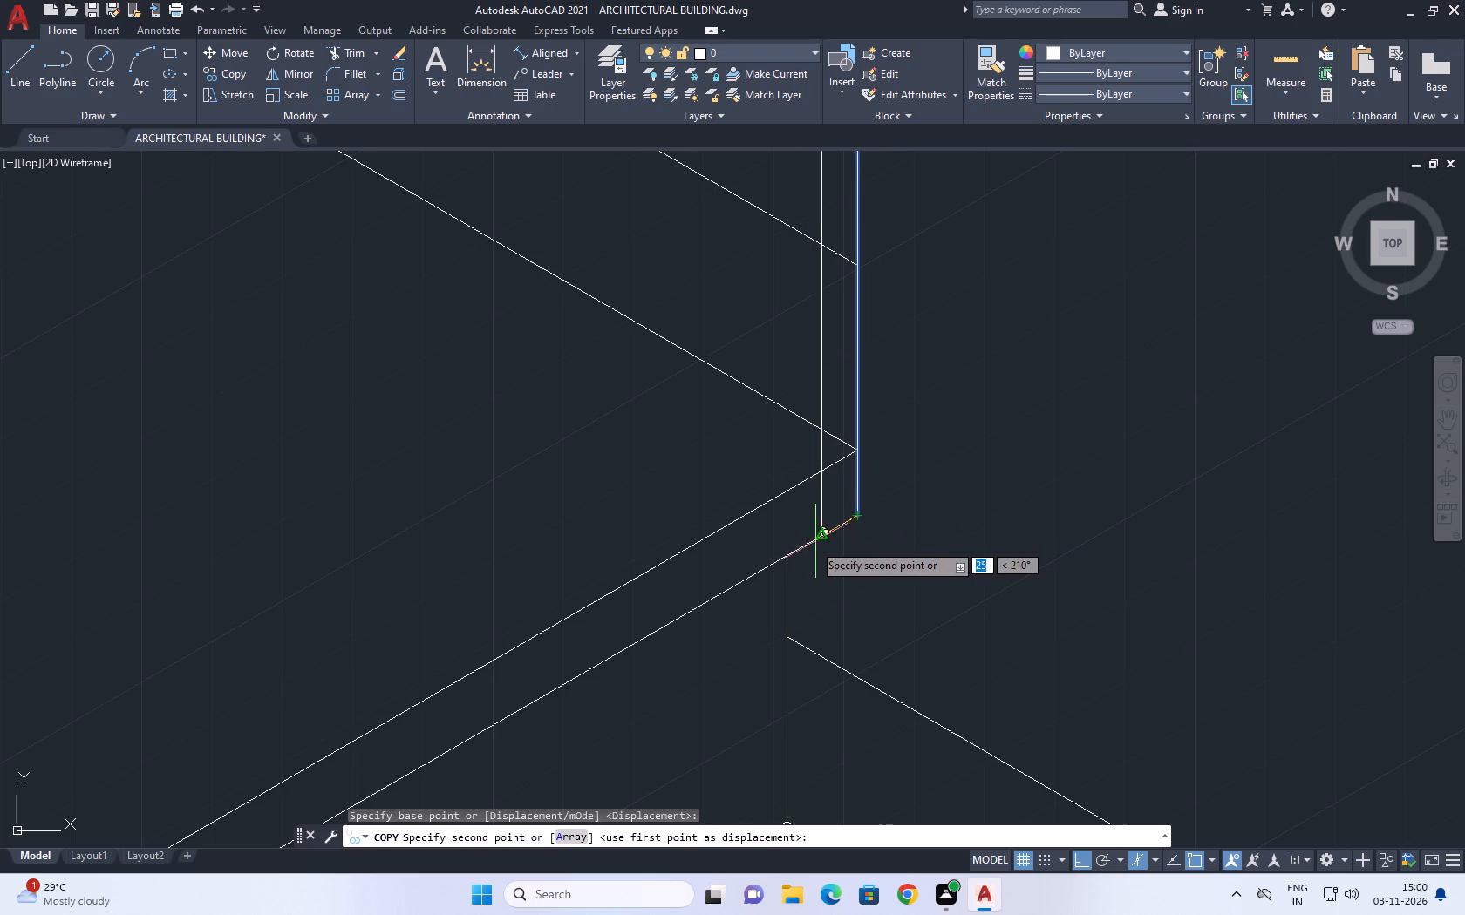
pyautogui.click(820, 539)
pyautogui.scroll(-1, 687, 512)
pyautogui.press('Escape')
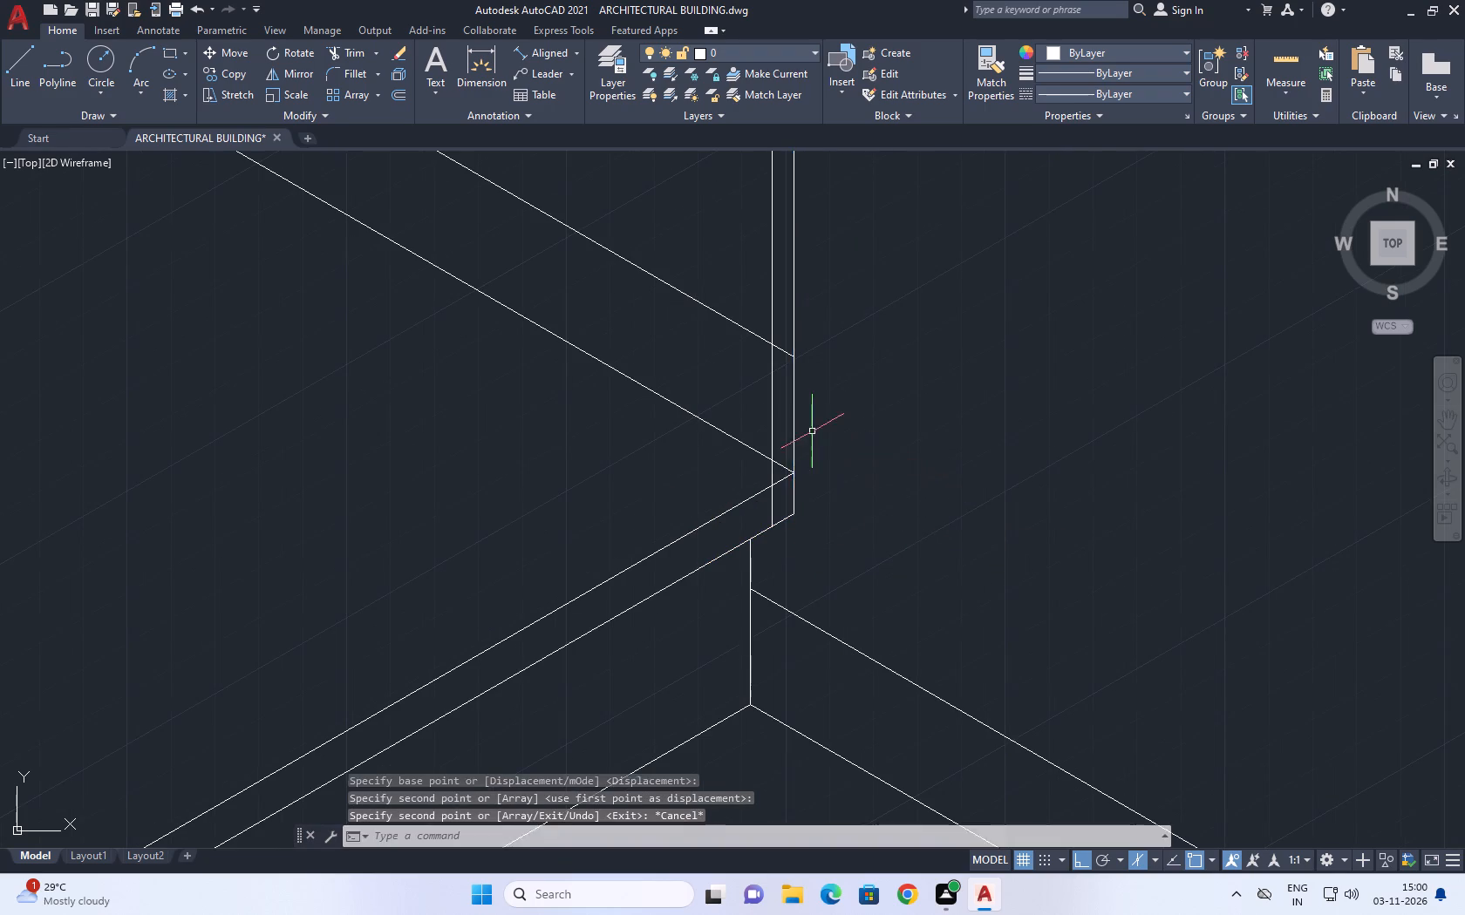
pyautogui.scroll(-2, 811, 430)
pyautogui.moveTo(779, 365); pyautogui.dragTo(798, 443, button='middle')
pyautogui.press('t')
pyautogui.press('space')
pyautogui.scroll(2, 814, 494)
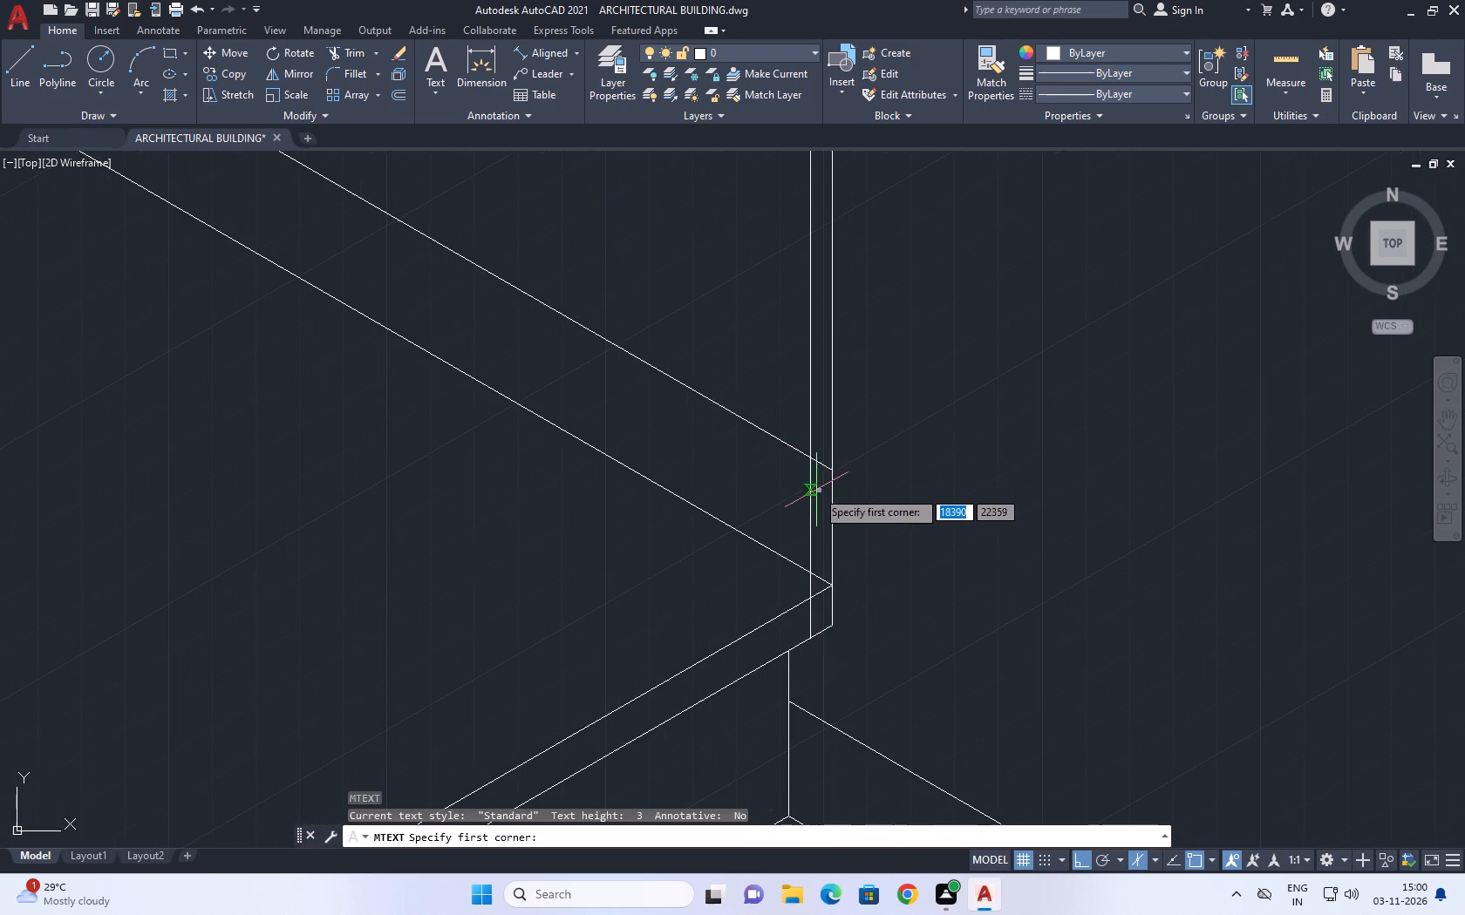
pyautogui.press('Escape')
# Trim the wall lines and the upper sloping line where they cross between the two vertical post lines.
pyautogui.press('t')
pyautogui.press('r')
pyautogui.press('space')
pyautogui.click(822, 468)
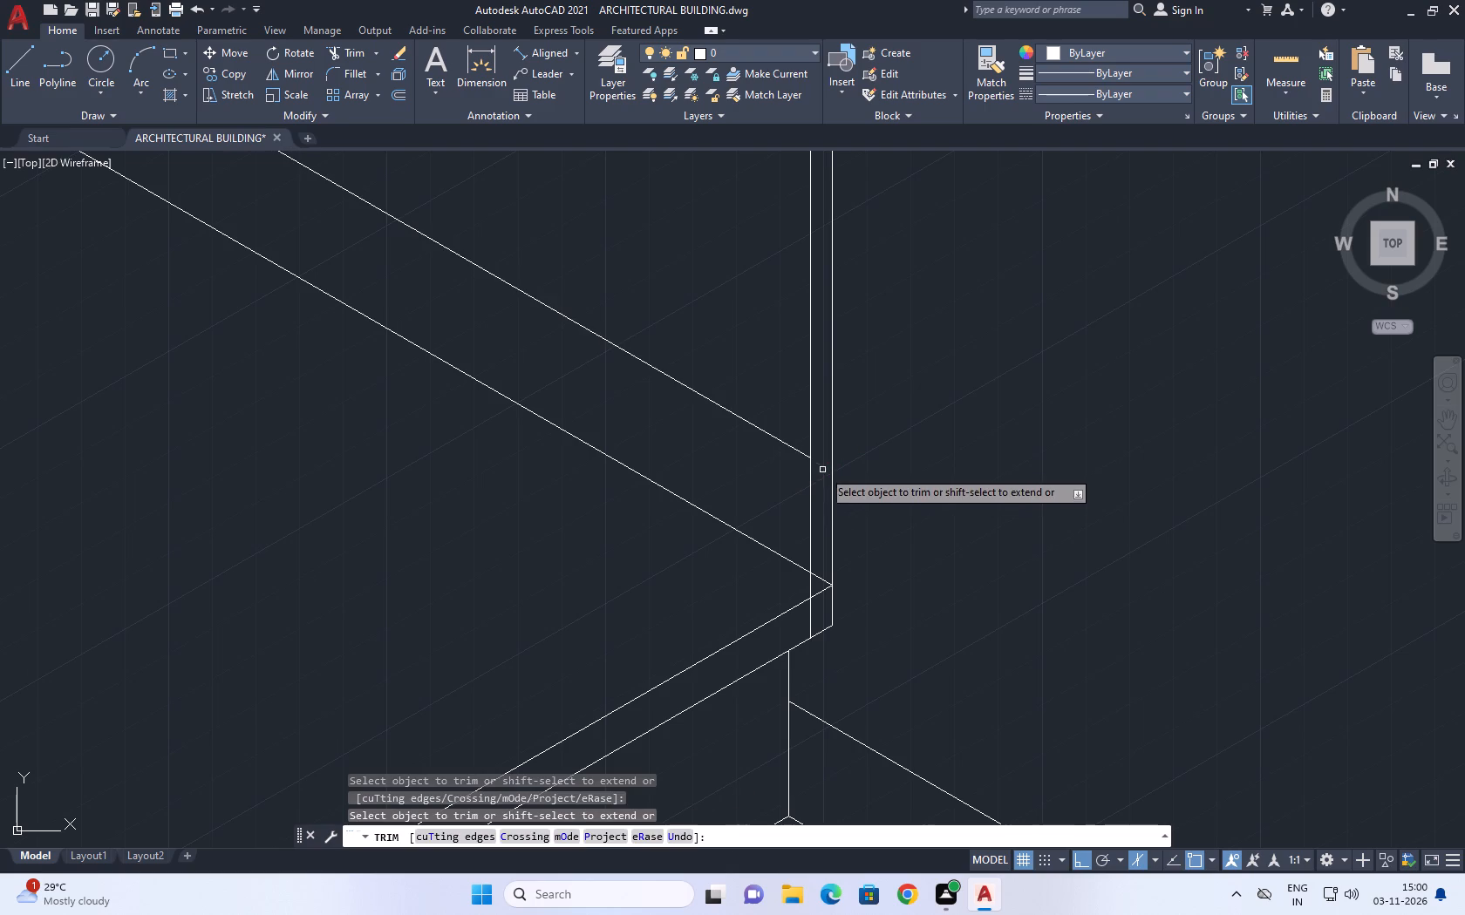
pyautogui.moveTo(826, 601); pyautogui.dragTo(820, 584)
pyautogui.click(817, 557)
pyautogui.scroll(-4, 819, 600)
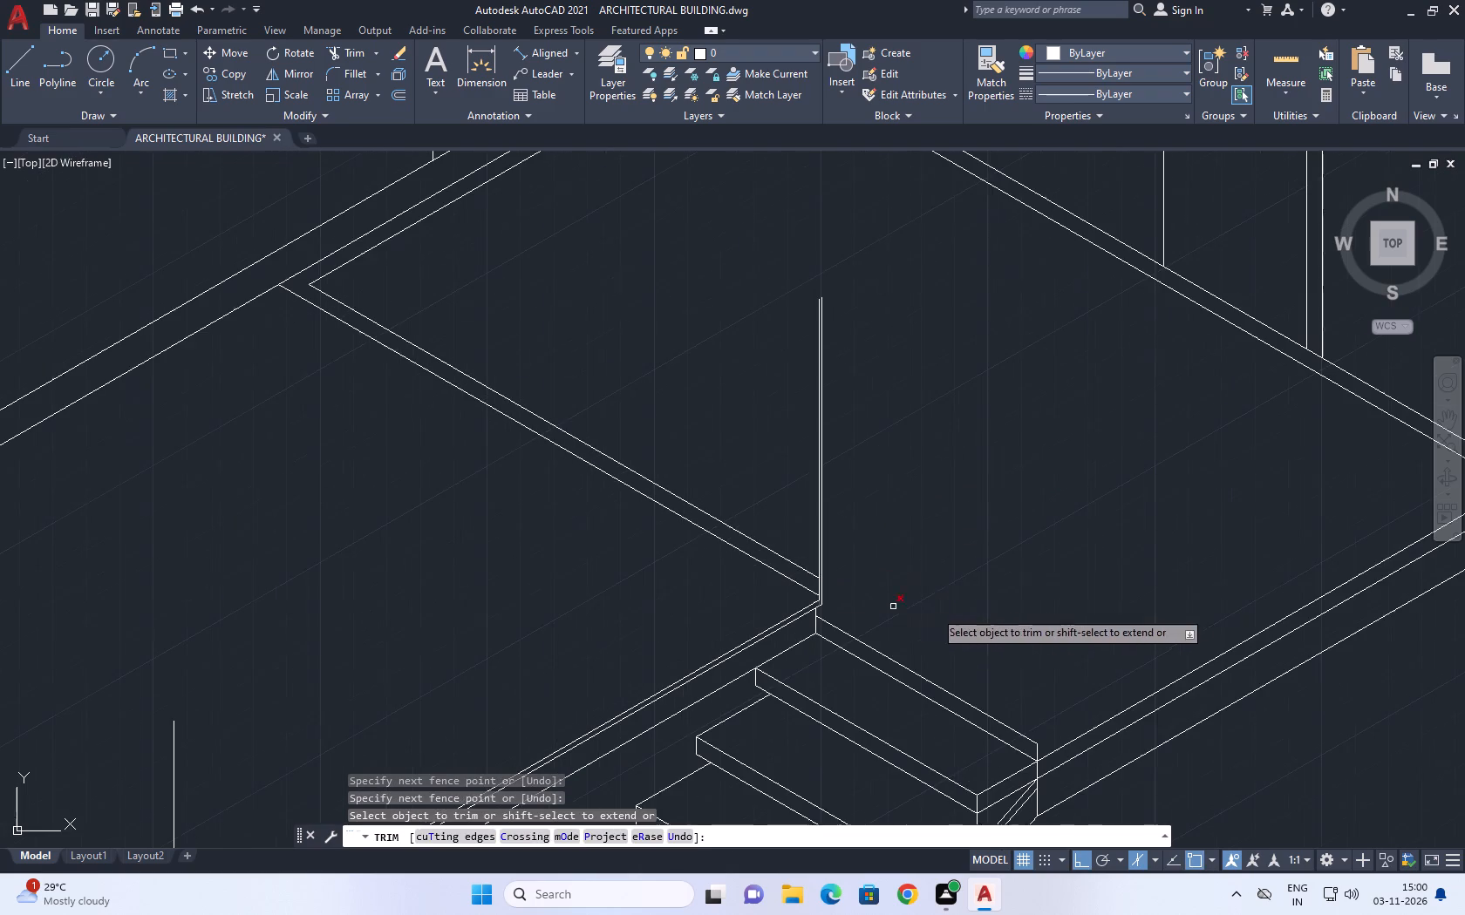
pyautogui.press('Escape')
# Move the copied vertical post line slightly farther from the original, toward the corner of the top step.
pyautogui.scroll(4, 833, 605)
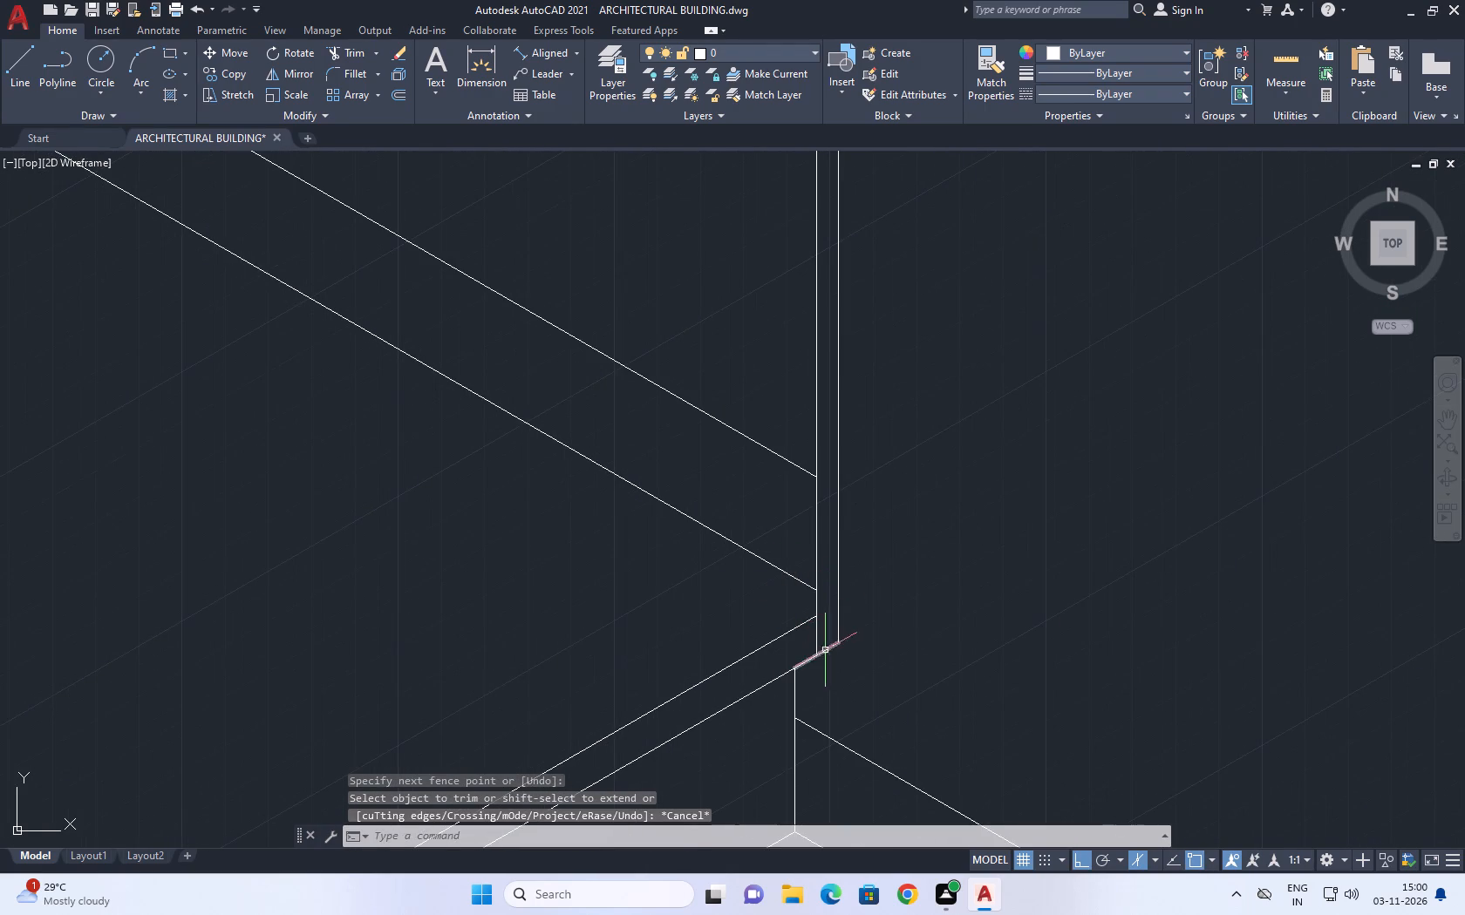
pyautogui.click(824, 636)
pyautogui.click(798, 647)
pyautogui.press('m')
pyautogui.press('space')
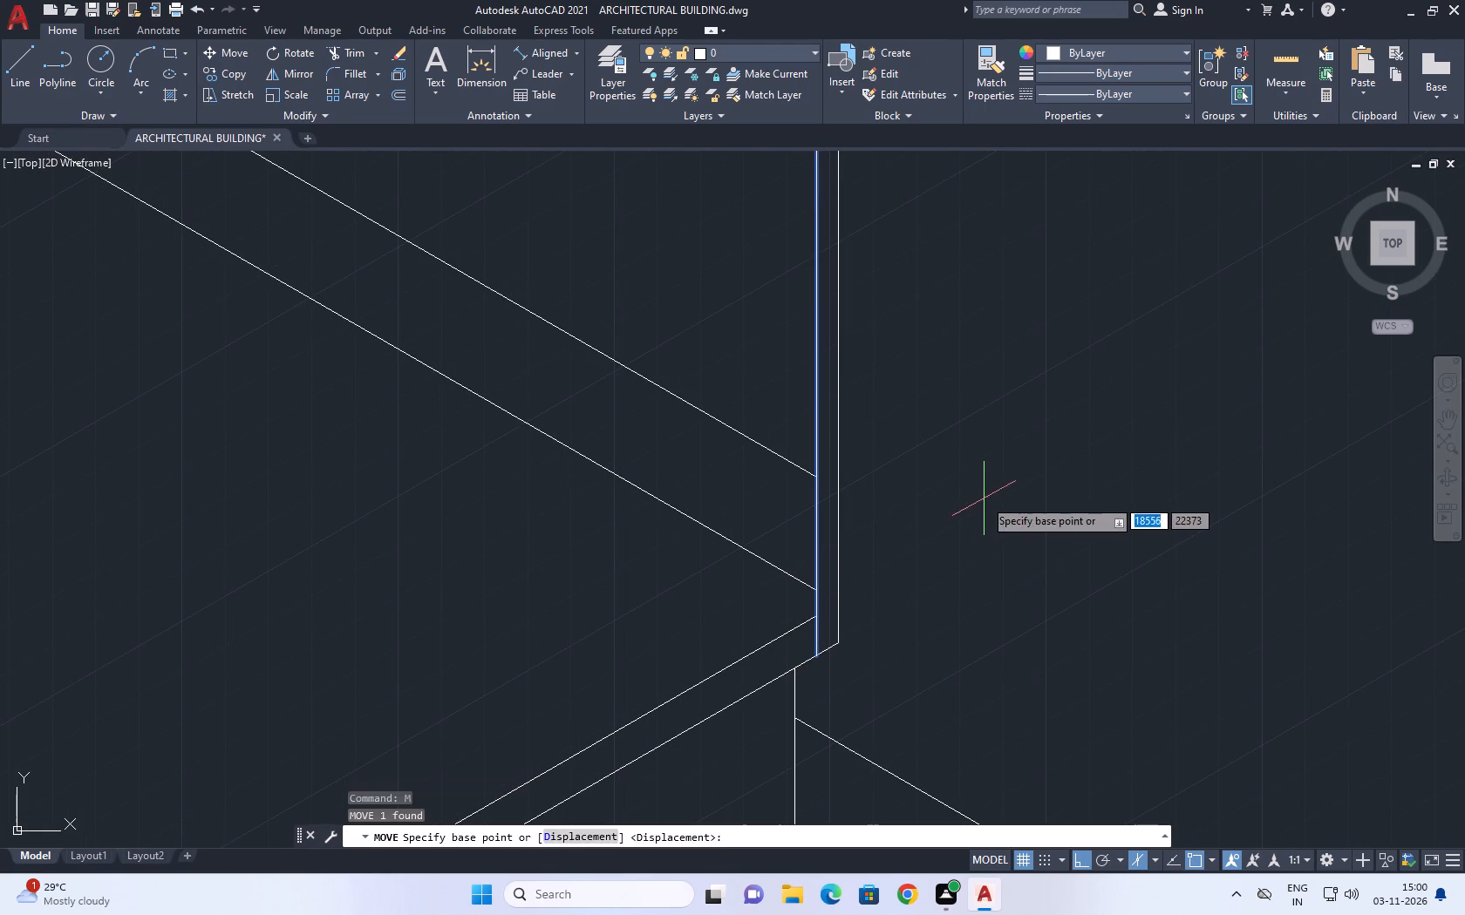
pyautogui.click(985, 498)
pyautogui.click(965, 513)
pyautogui.scroll(3, 791, 673)
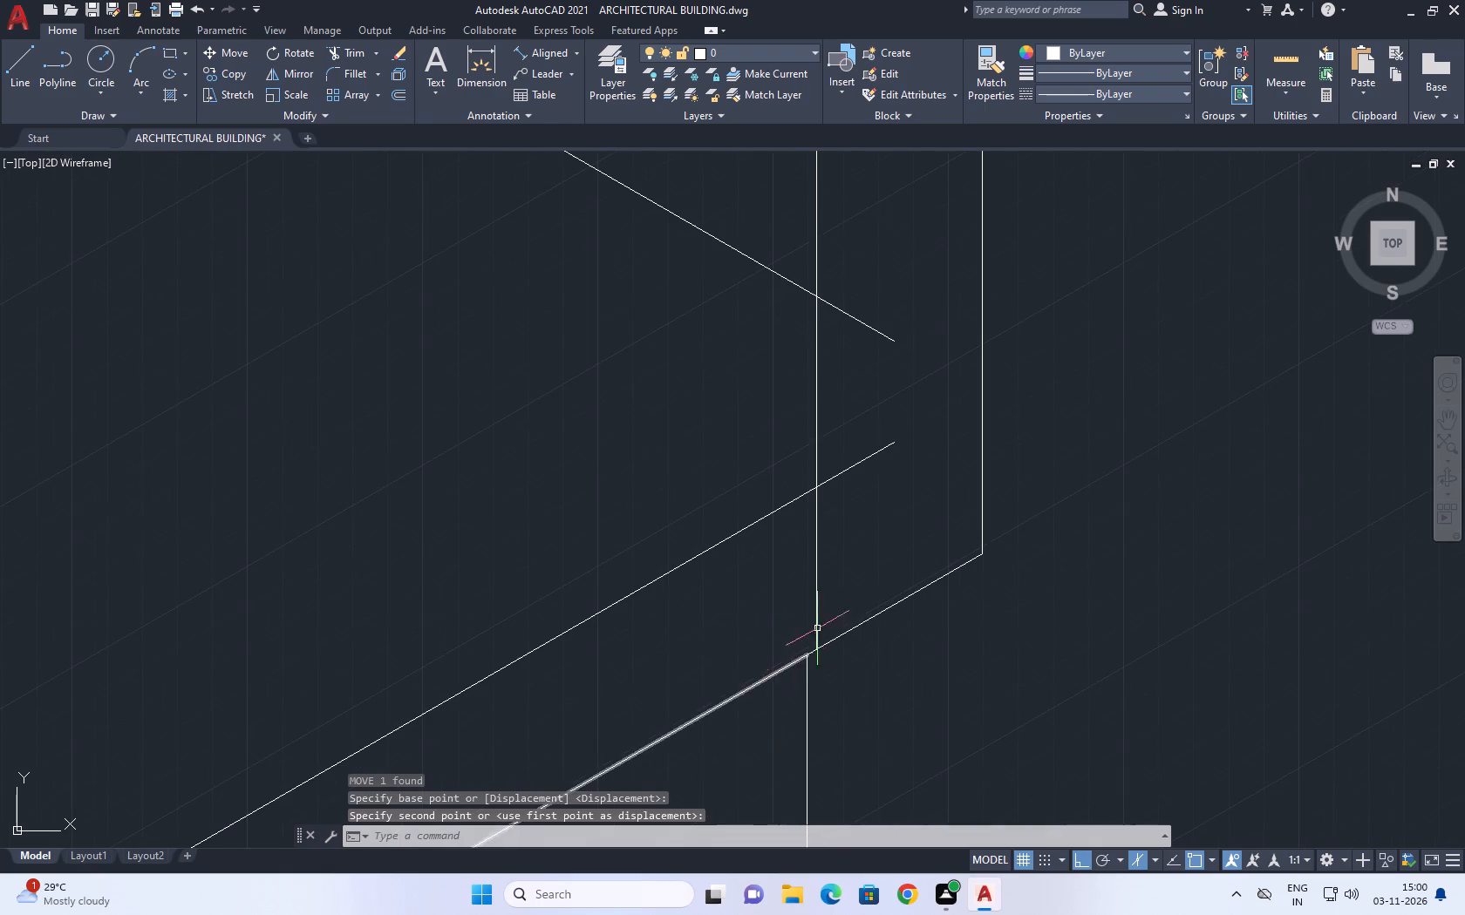
# Move the copied vertical post line by its base onto the corner of the staircase's top step.
pyautogui.click(825, 612)
pyautogui.click(742, 605)
pyautogui.press('m')
pyautogui.press('space')
pyautogui.scroll(2, 815, 651)
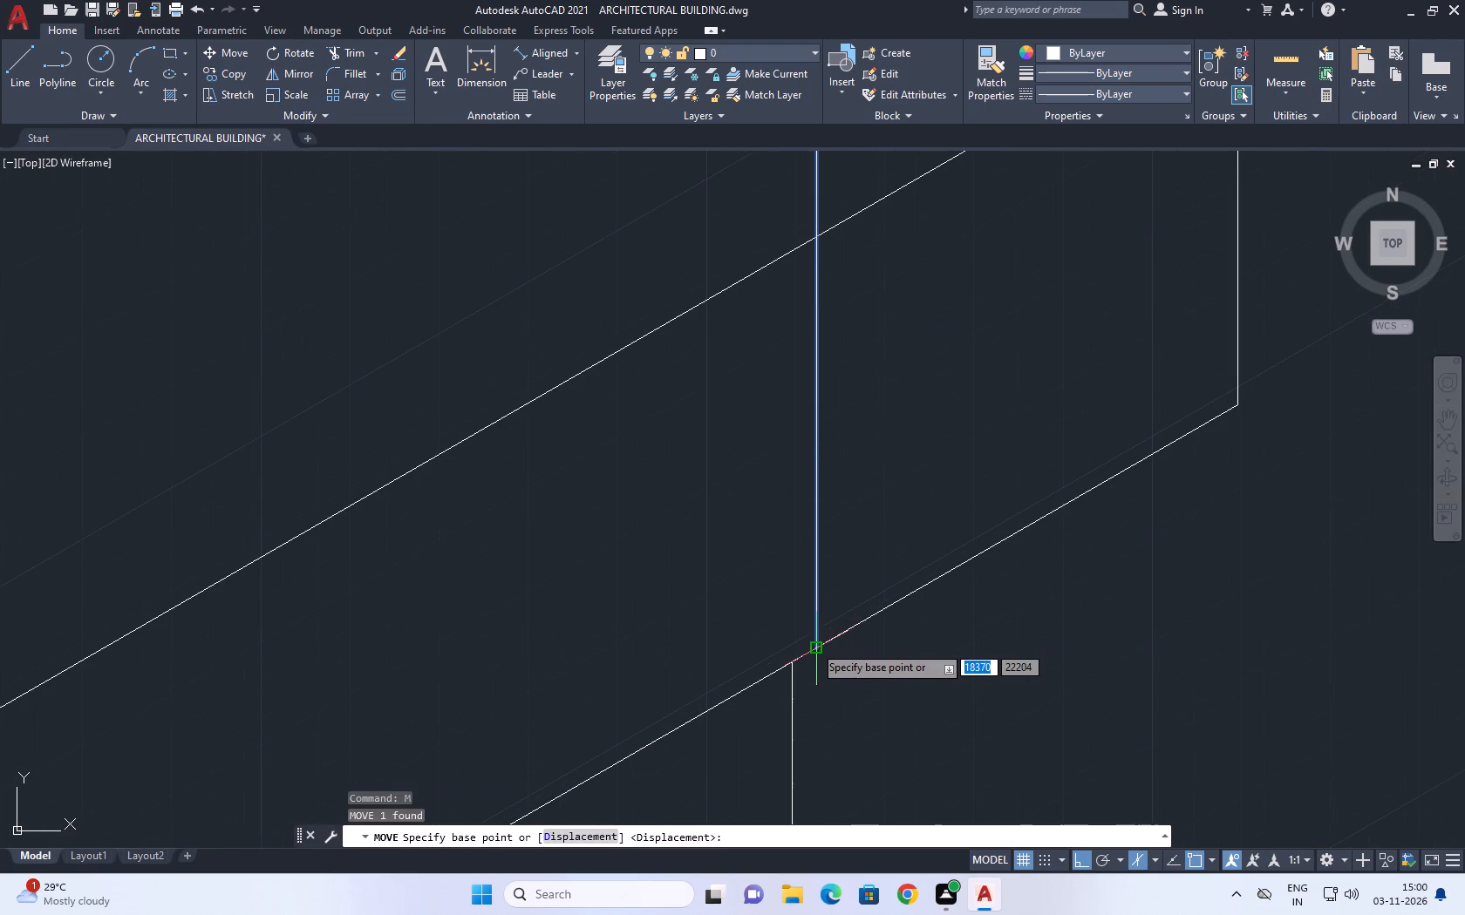
pyautogui.click(818, 648)
pyautogui.click(785, 665)
pyautogui.scroll(-6, 860, 647)
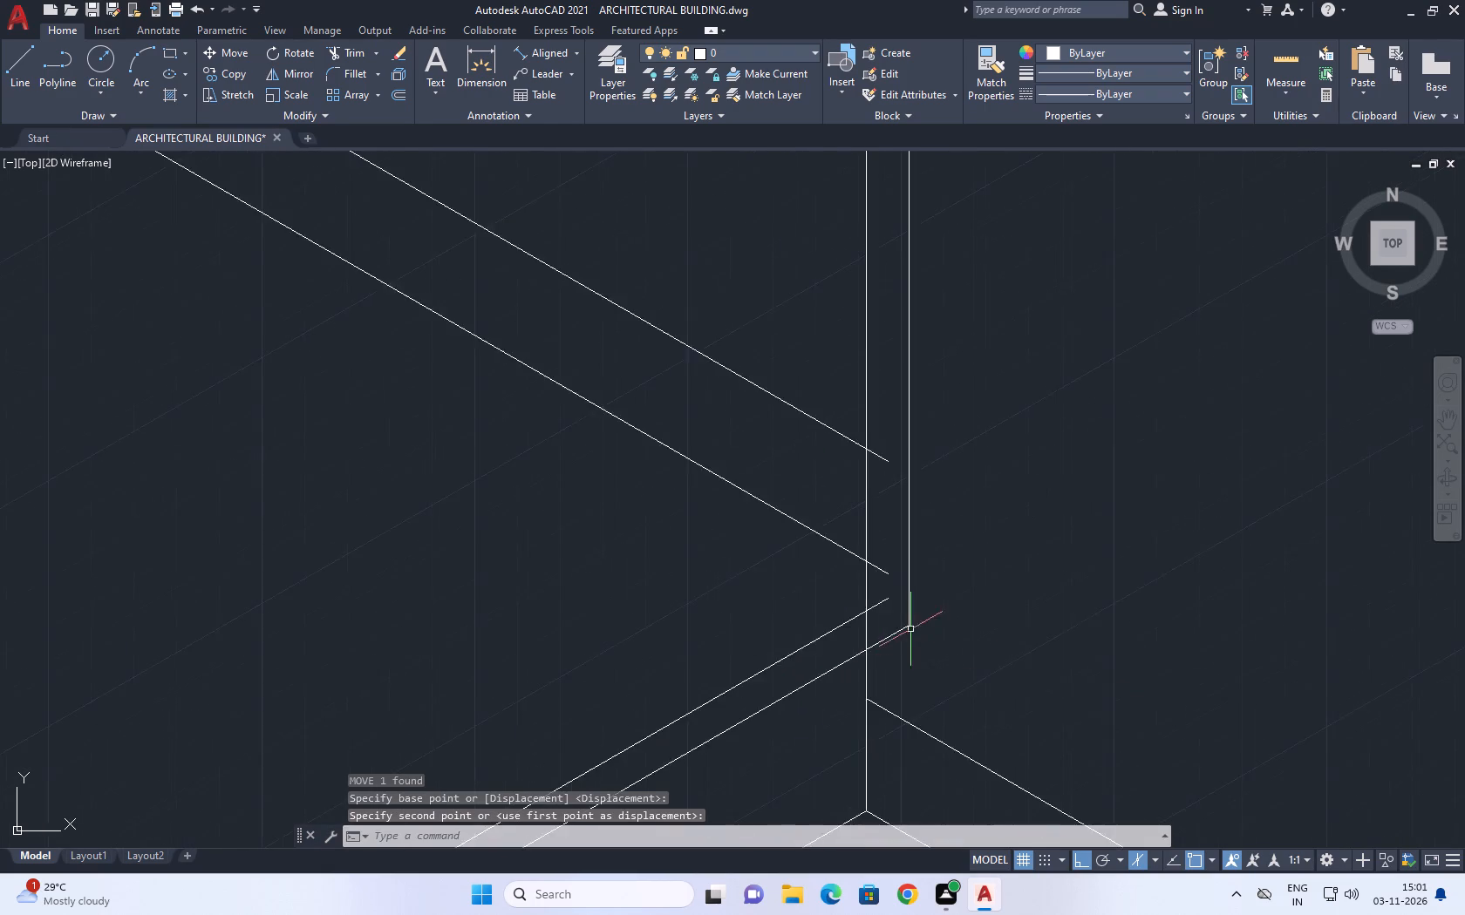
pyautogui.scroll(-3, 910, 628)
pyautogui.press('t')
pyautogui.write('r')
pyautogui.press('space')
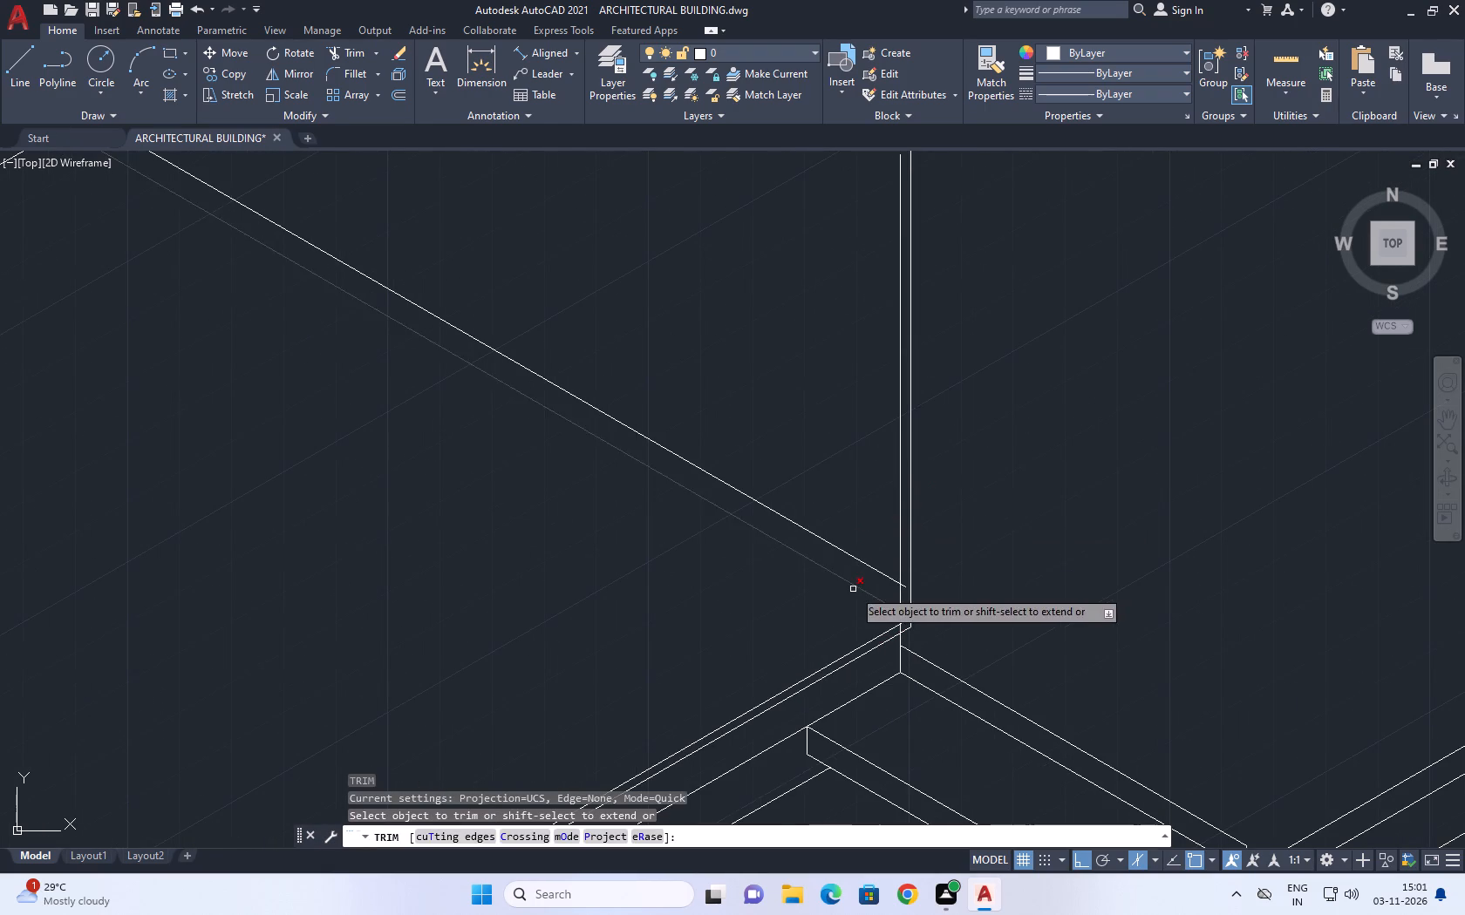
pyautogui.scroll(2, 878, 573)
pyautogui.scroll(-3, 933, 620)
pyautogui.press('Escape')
# Erase the two parallel sloping lines running from the upper wall down to the post at the stair top.
pyautogui.click(803, 474)
pyautogui.click(714, 559)
pyautogui.scroll(-4, 791, 525)
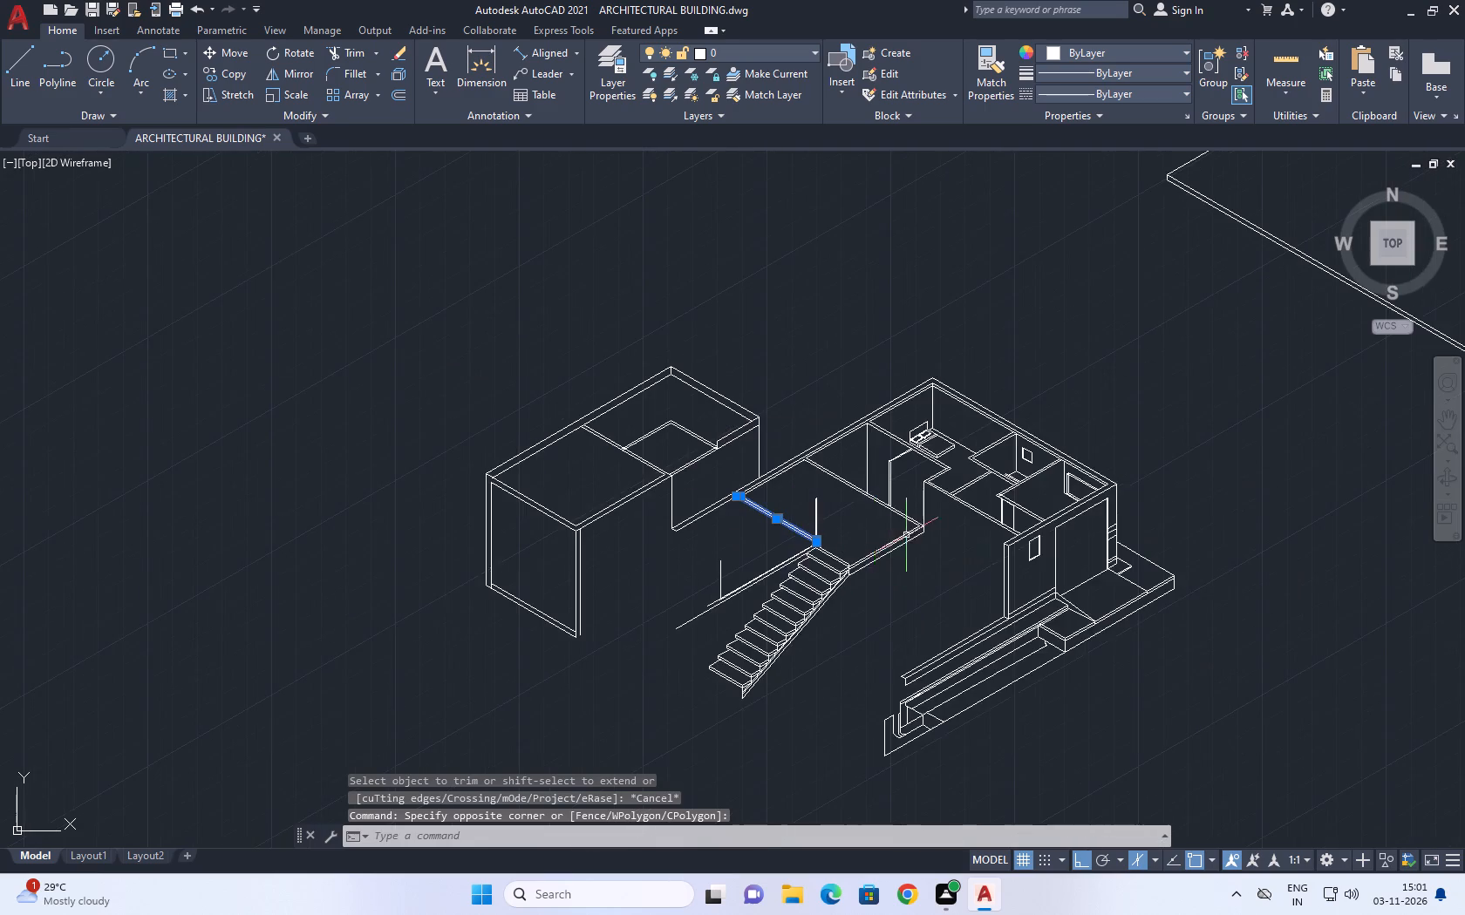
pyautogui.scroll(3, 819, 549)
pyautogui.press('Delete')
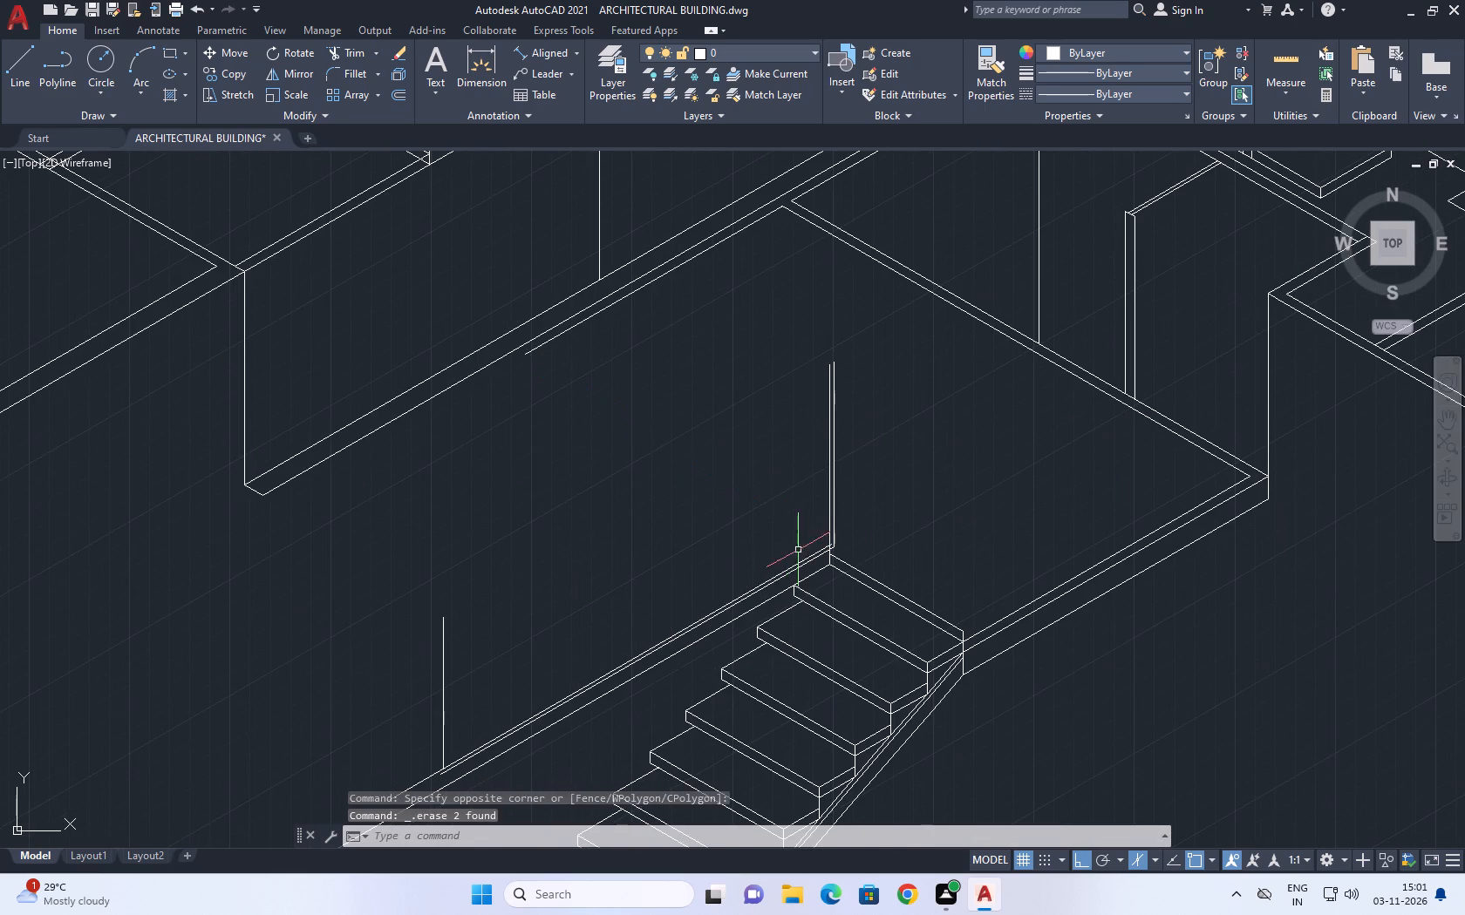
# Trim the upper floor edge line past the inner post line, and the inner post line between the two floor edges.
pyautogui.scroll(4, 814, 586)
pyautogui.write('tr')
pyautogui.press('space')
pyautogui.scroll(2, 876, 444)
pyautogui.click(833, 417)
pyautogui.click(805, 471)
pyautogui.click(828, 452)
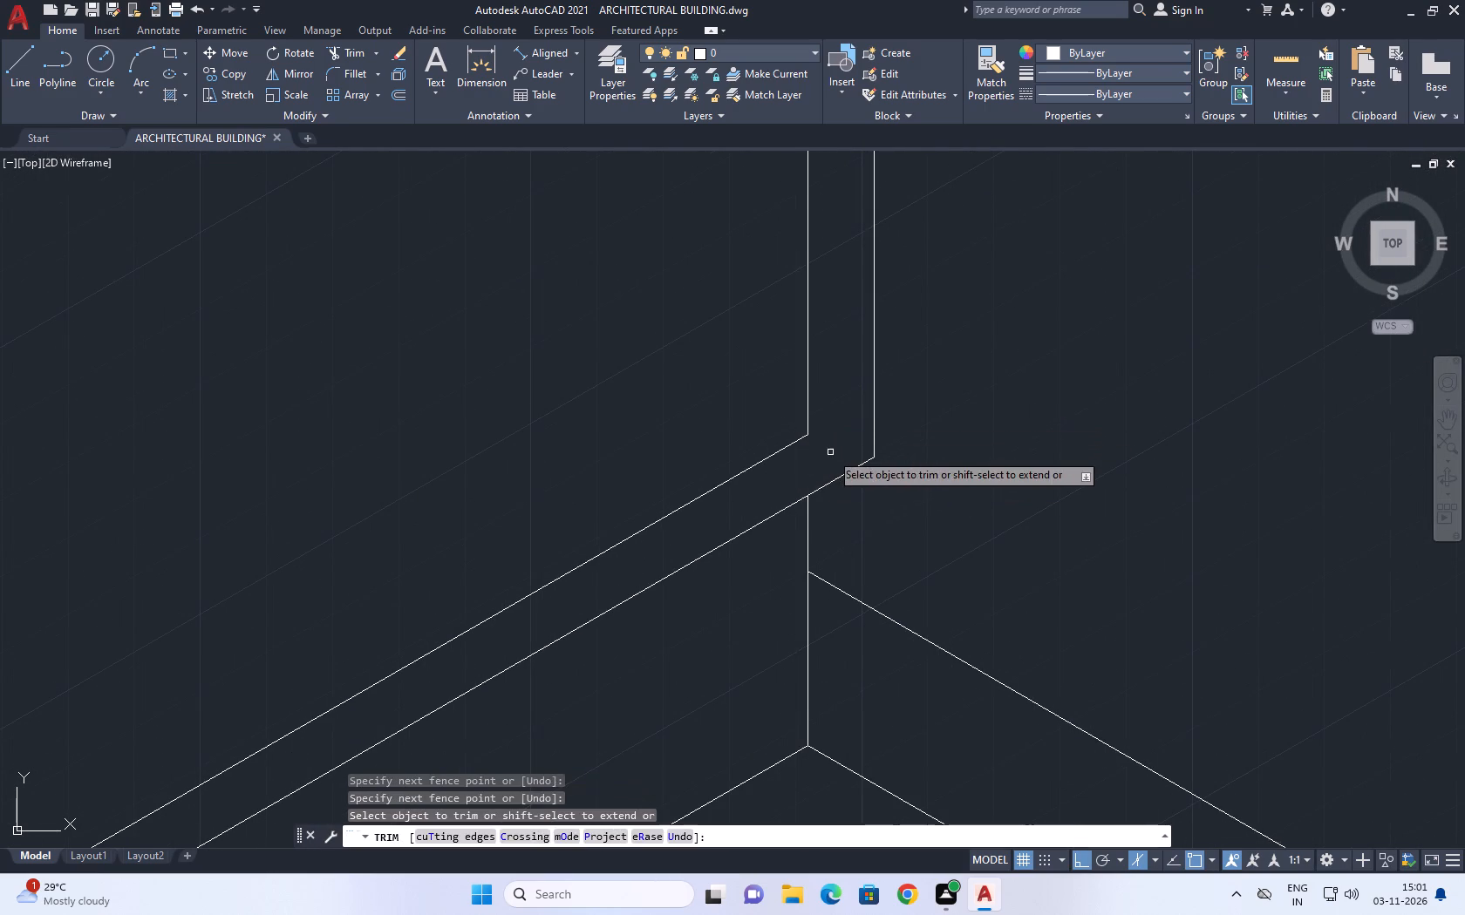
pyautogui.scroll(-5, 817, 457)
pyautogui.press('Escape')
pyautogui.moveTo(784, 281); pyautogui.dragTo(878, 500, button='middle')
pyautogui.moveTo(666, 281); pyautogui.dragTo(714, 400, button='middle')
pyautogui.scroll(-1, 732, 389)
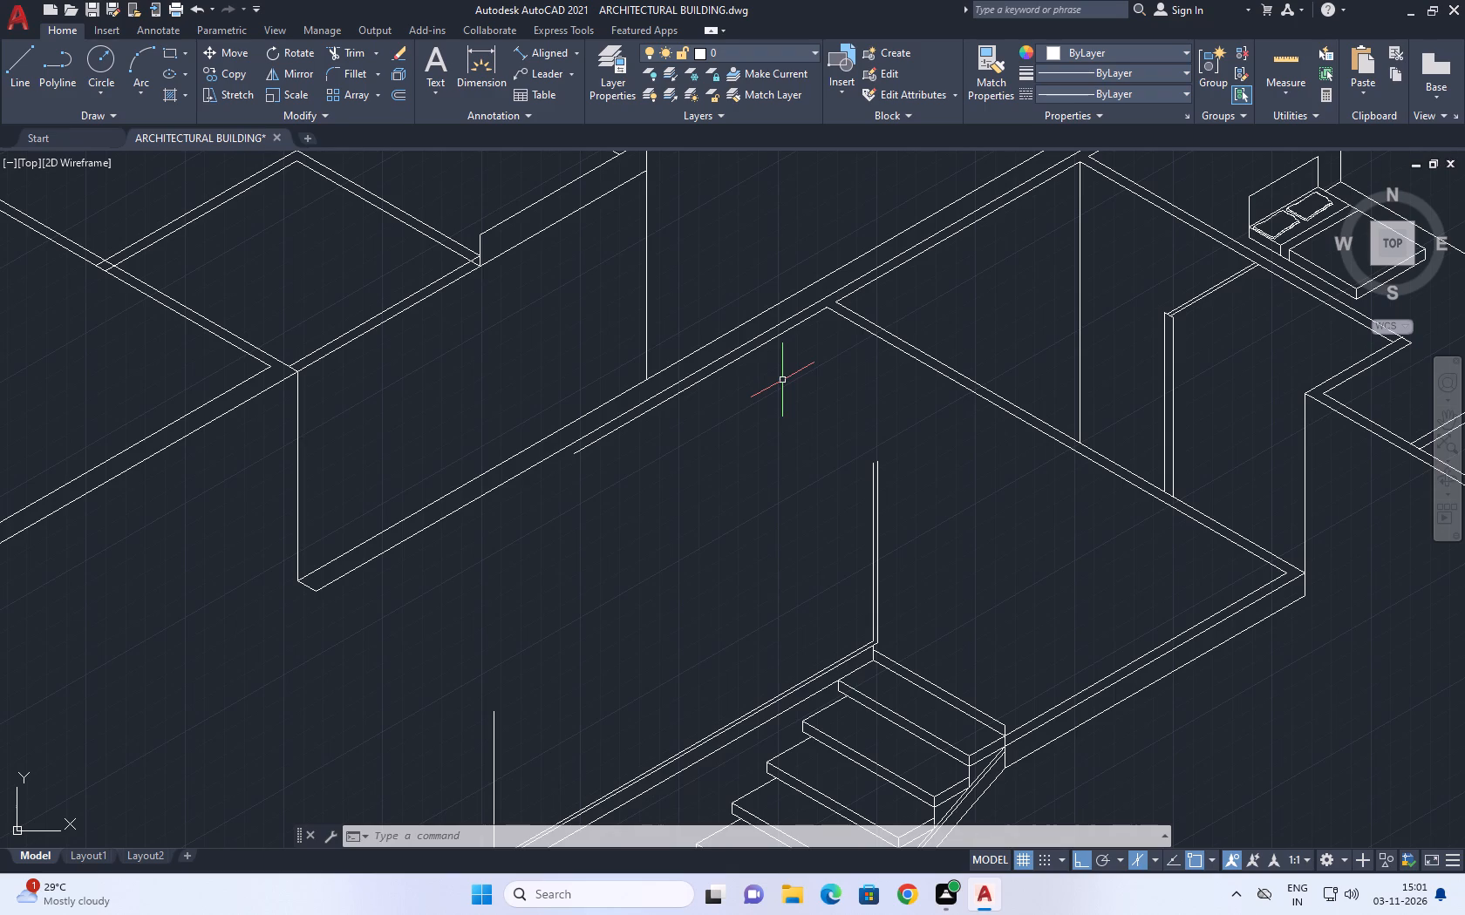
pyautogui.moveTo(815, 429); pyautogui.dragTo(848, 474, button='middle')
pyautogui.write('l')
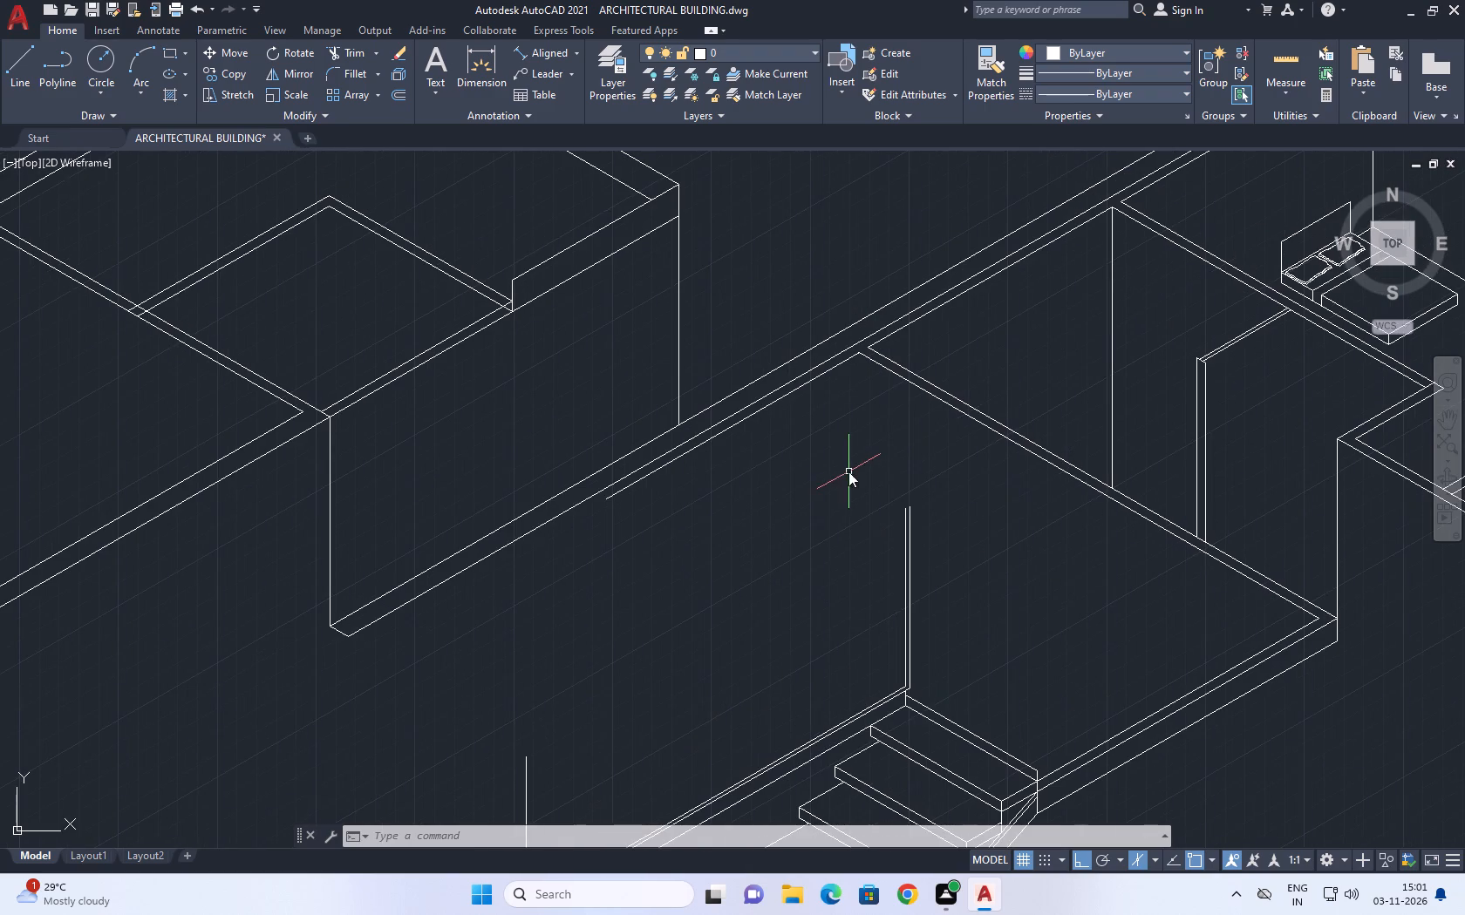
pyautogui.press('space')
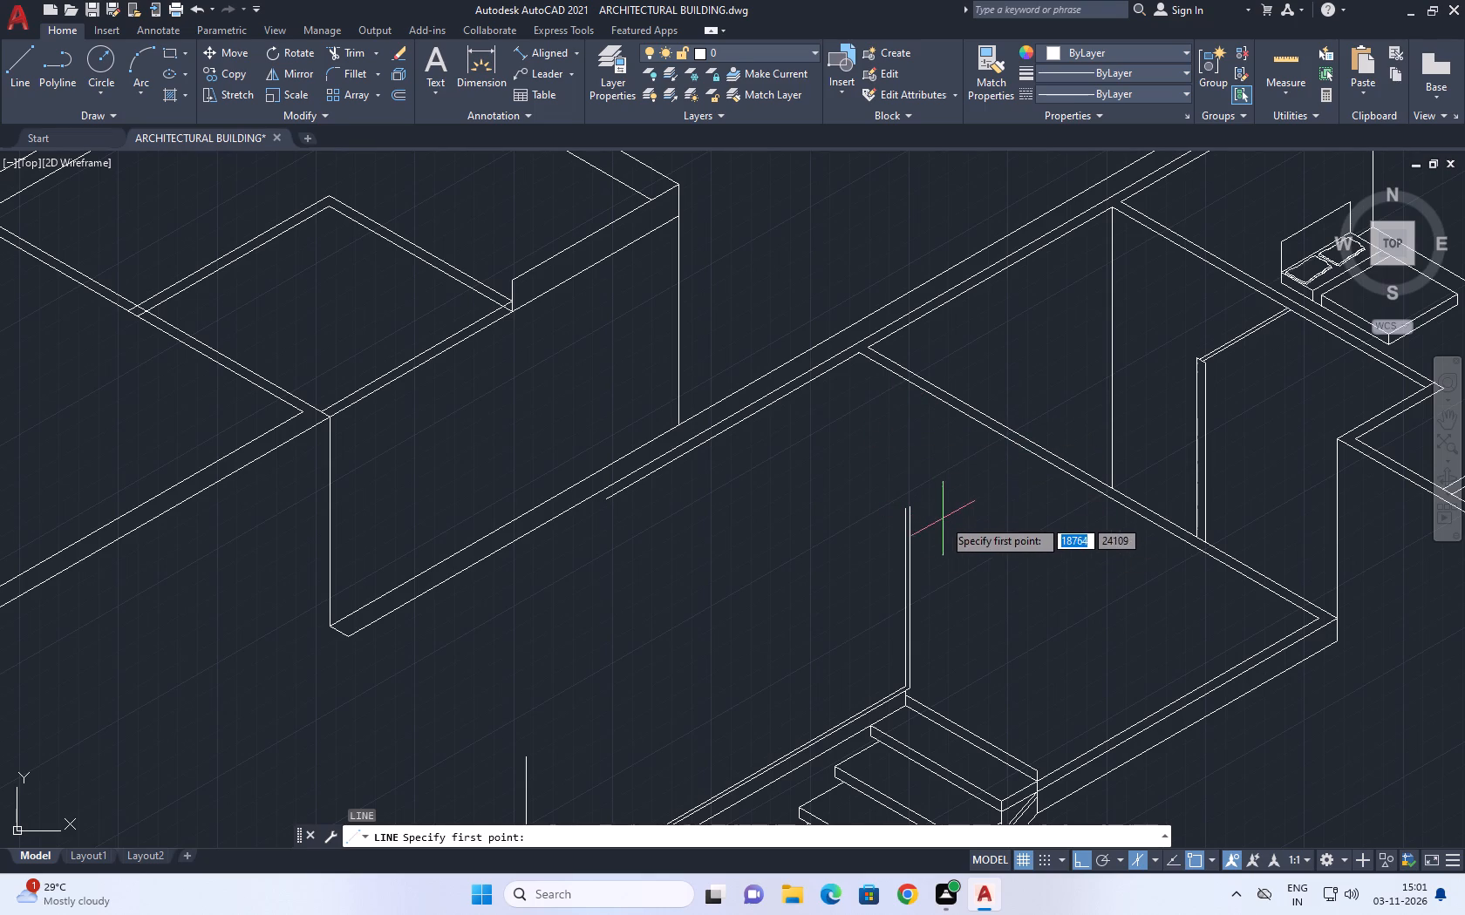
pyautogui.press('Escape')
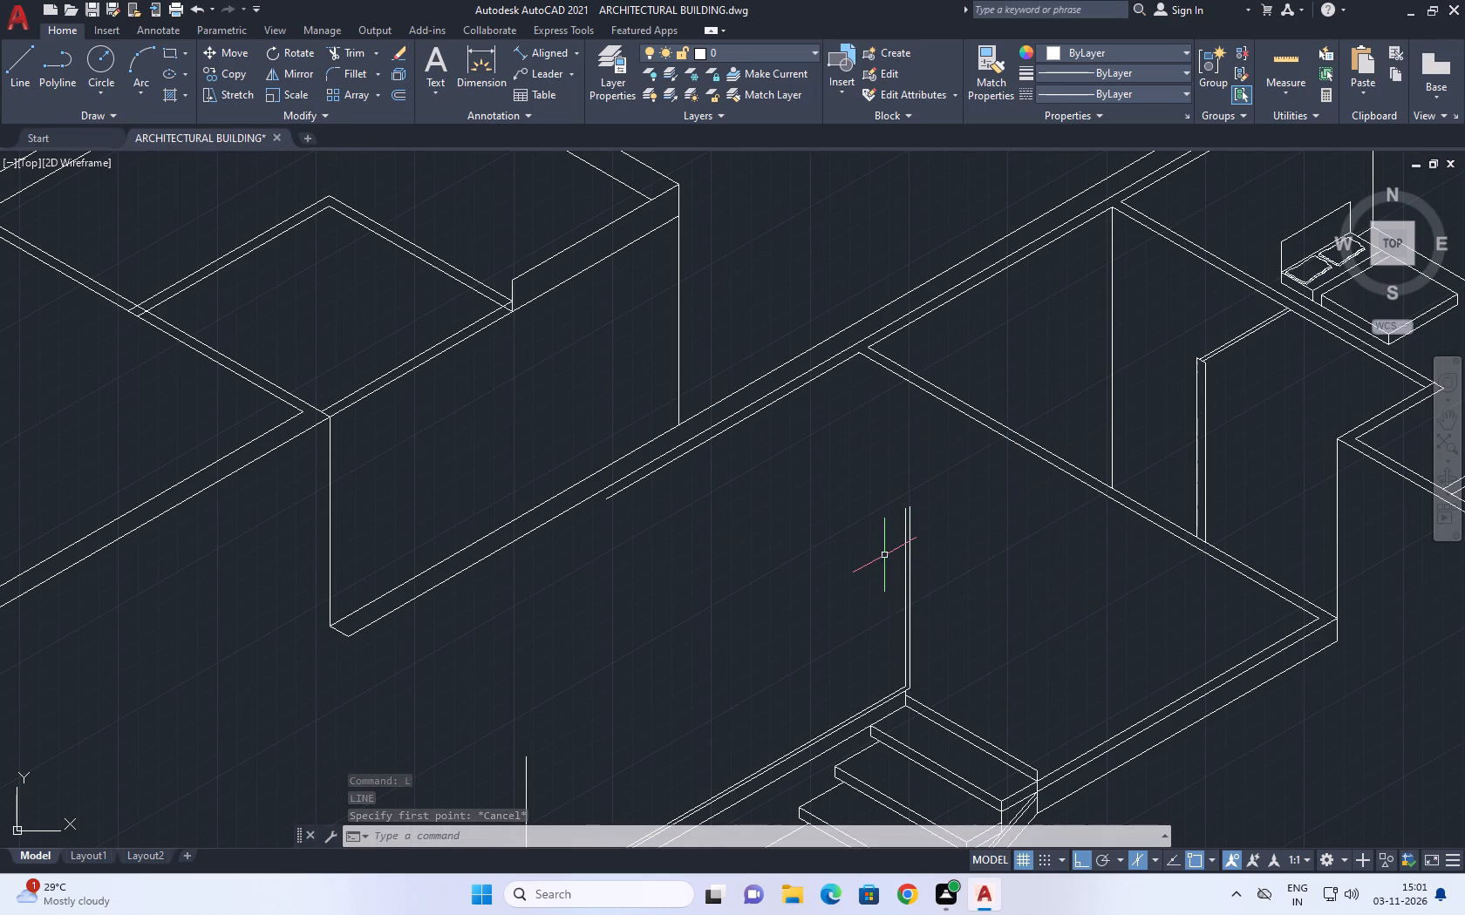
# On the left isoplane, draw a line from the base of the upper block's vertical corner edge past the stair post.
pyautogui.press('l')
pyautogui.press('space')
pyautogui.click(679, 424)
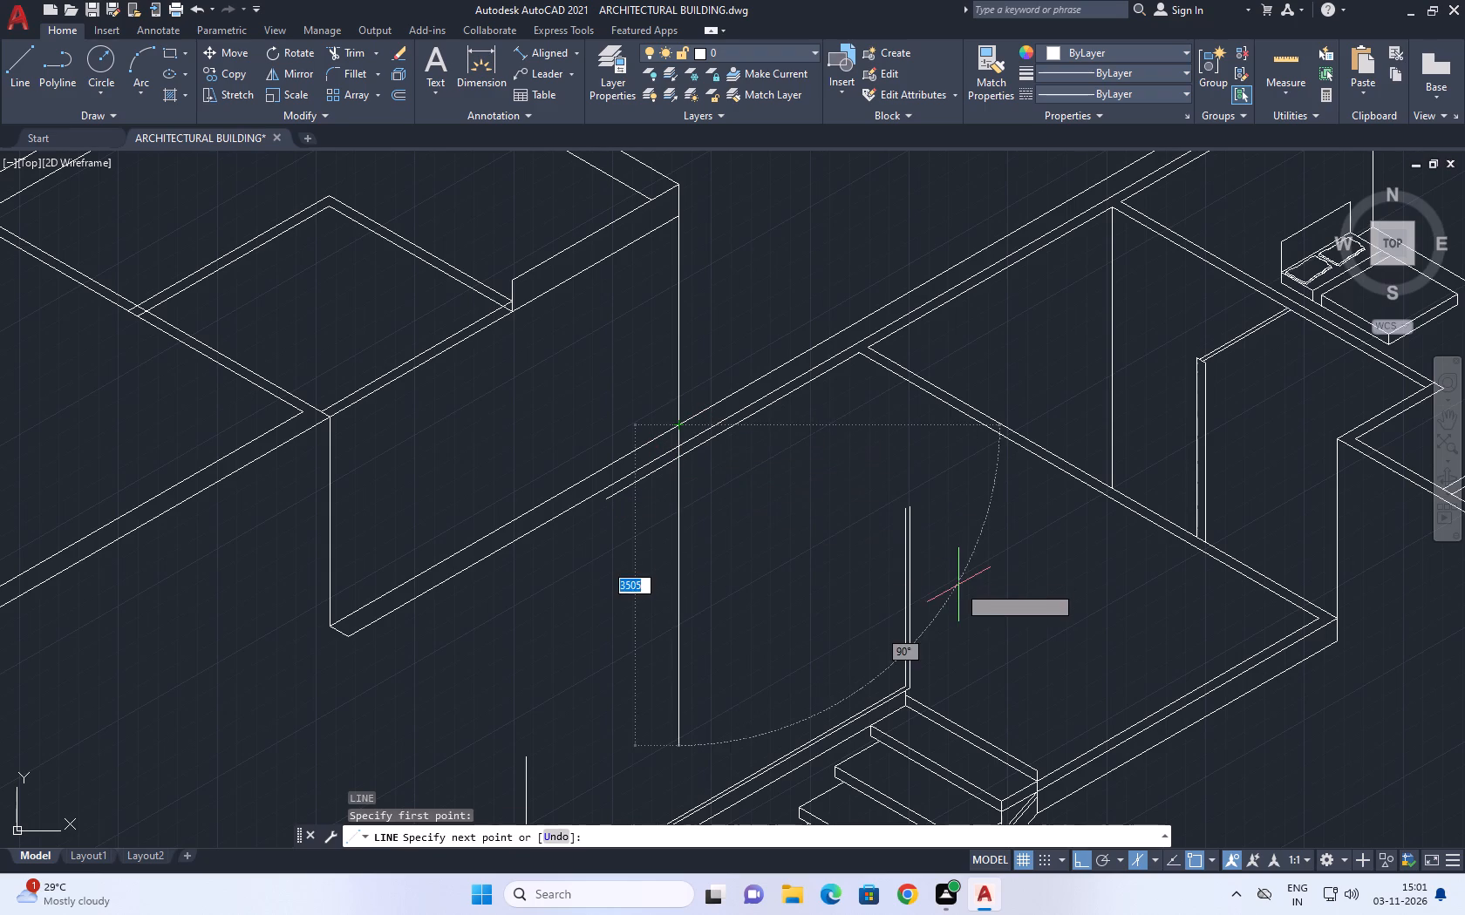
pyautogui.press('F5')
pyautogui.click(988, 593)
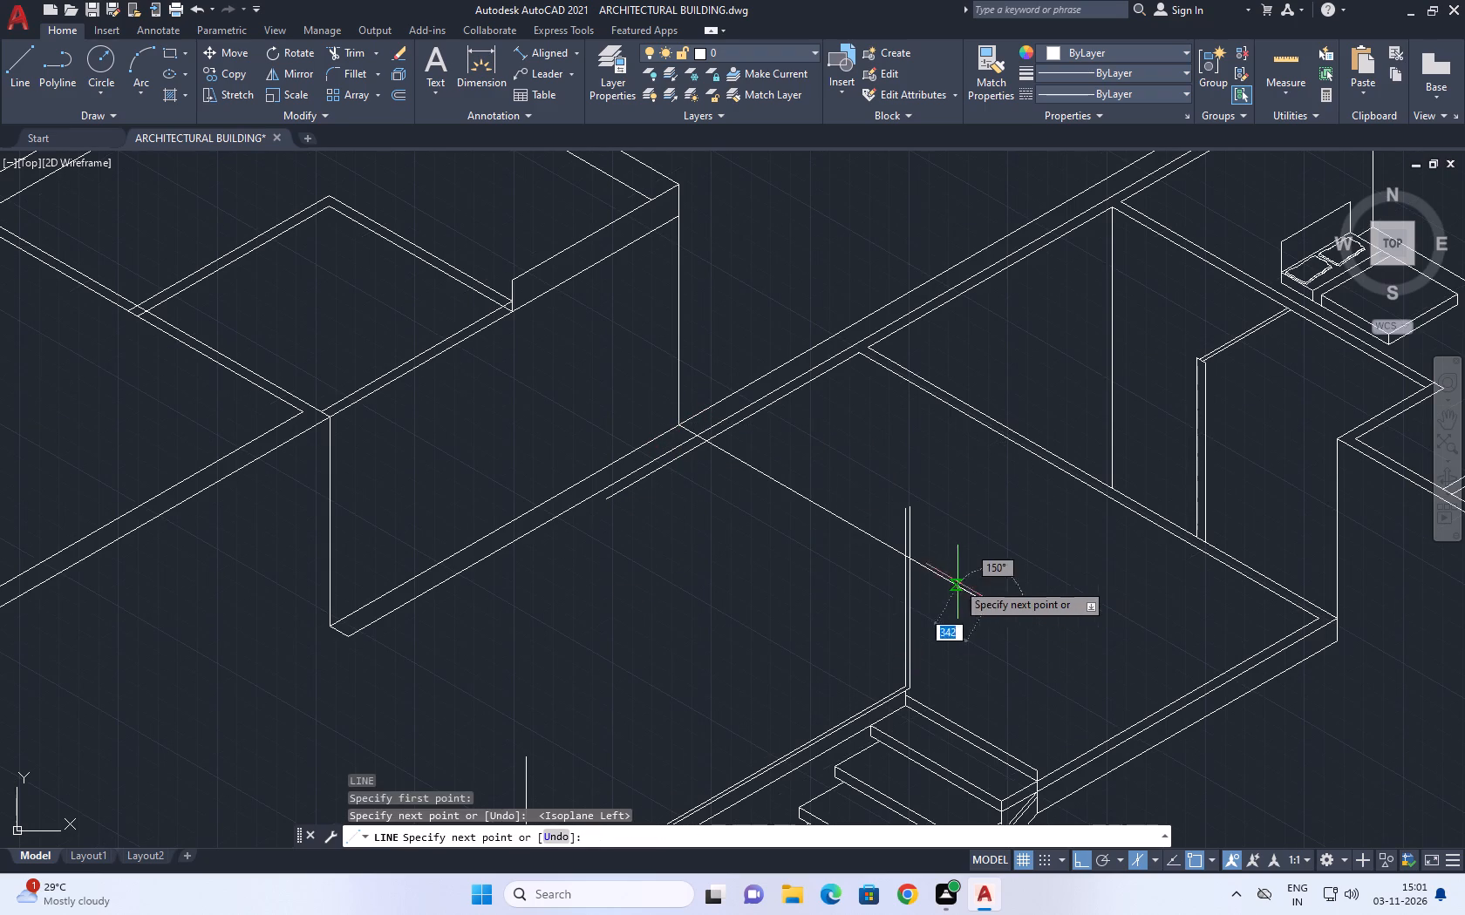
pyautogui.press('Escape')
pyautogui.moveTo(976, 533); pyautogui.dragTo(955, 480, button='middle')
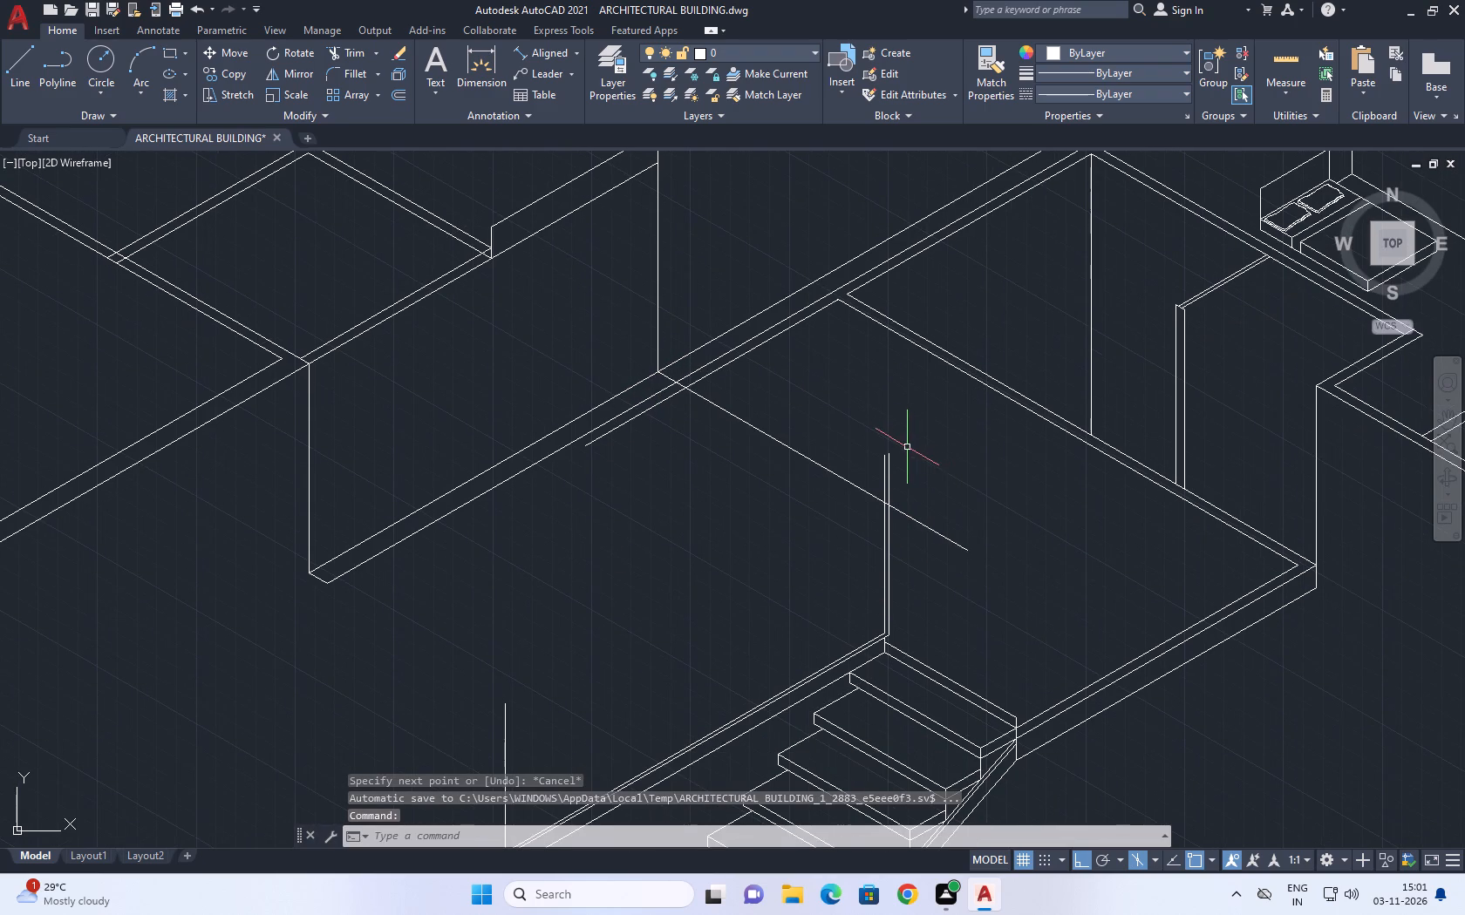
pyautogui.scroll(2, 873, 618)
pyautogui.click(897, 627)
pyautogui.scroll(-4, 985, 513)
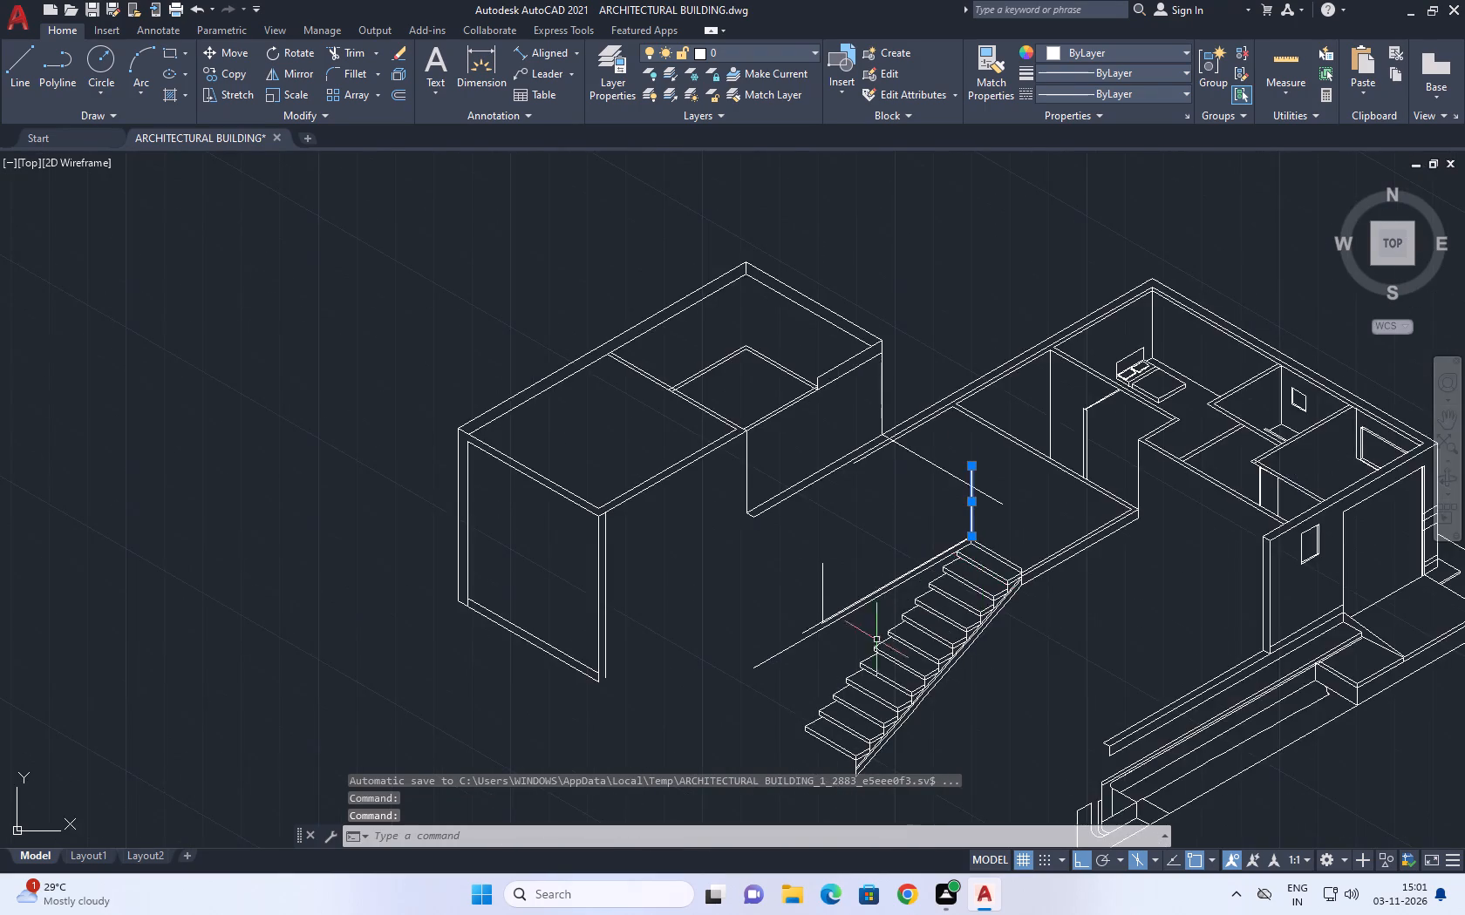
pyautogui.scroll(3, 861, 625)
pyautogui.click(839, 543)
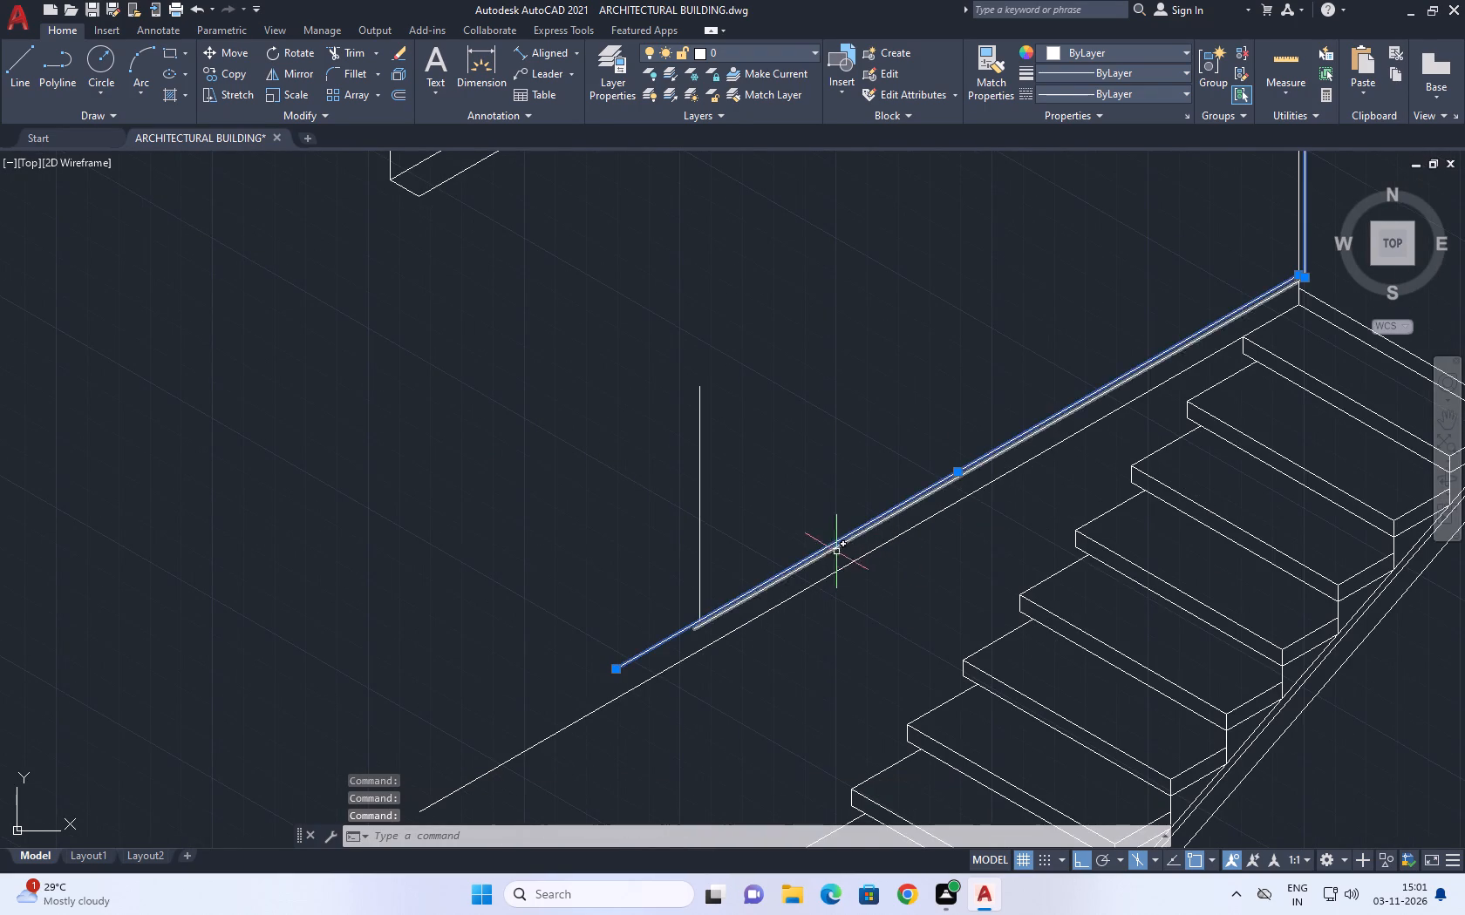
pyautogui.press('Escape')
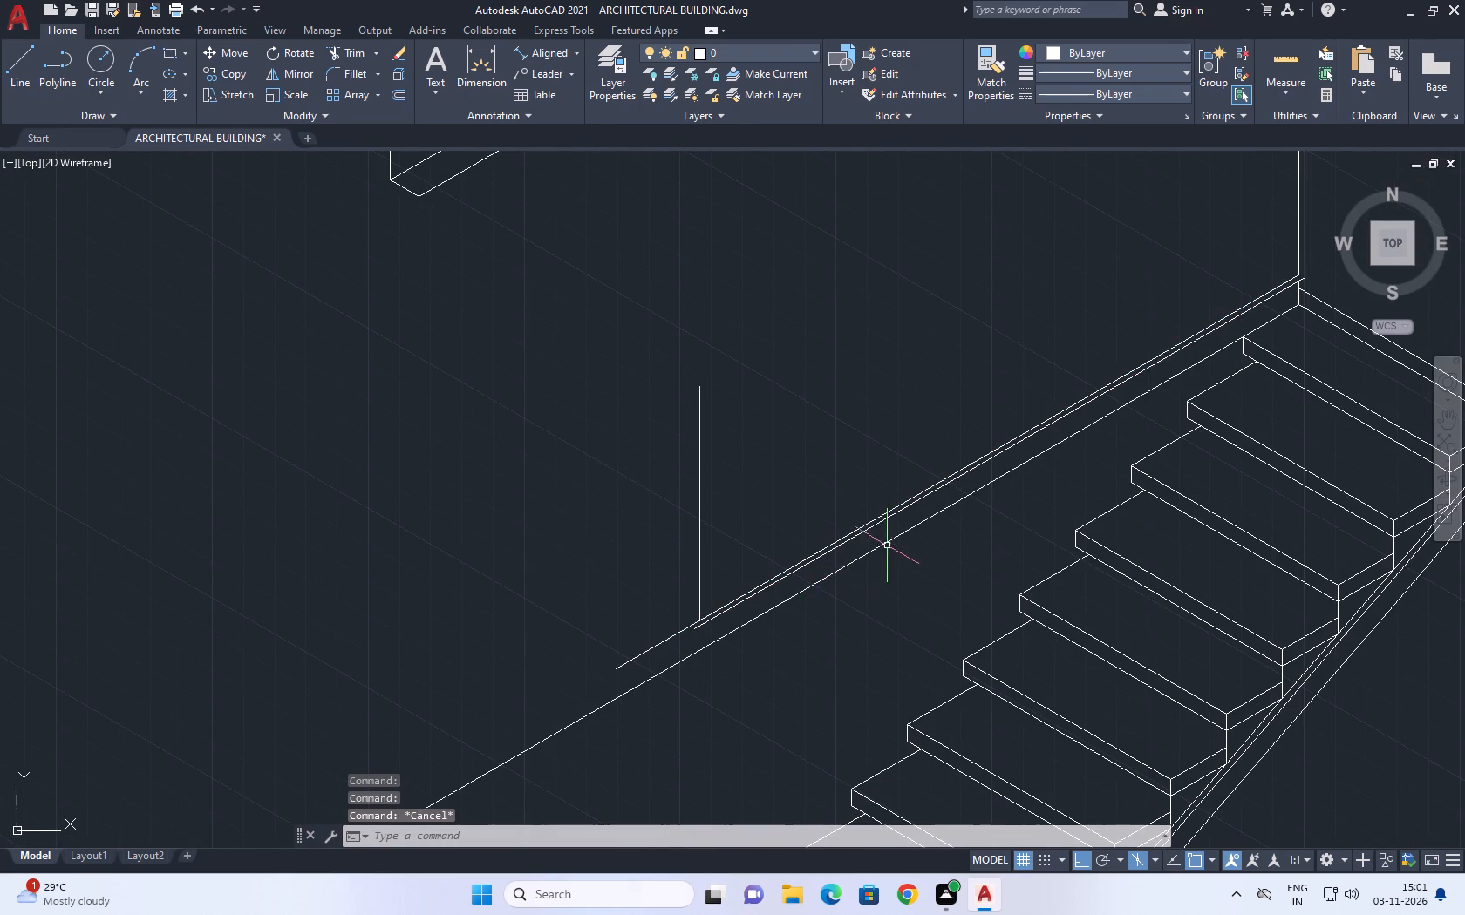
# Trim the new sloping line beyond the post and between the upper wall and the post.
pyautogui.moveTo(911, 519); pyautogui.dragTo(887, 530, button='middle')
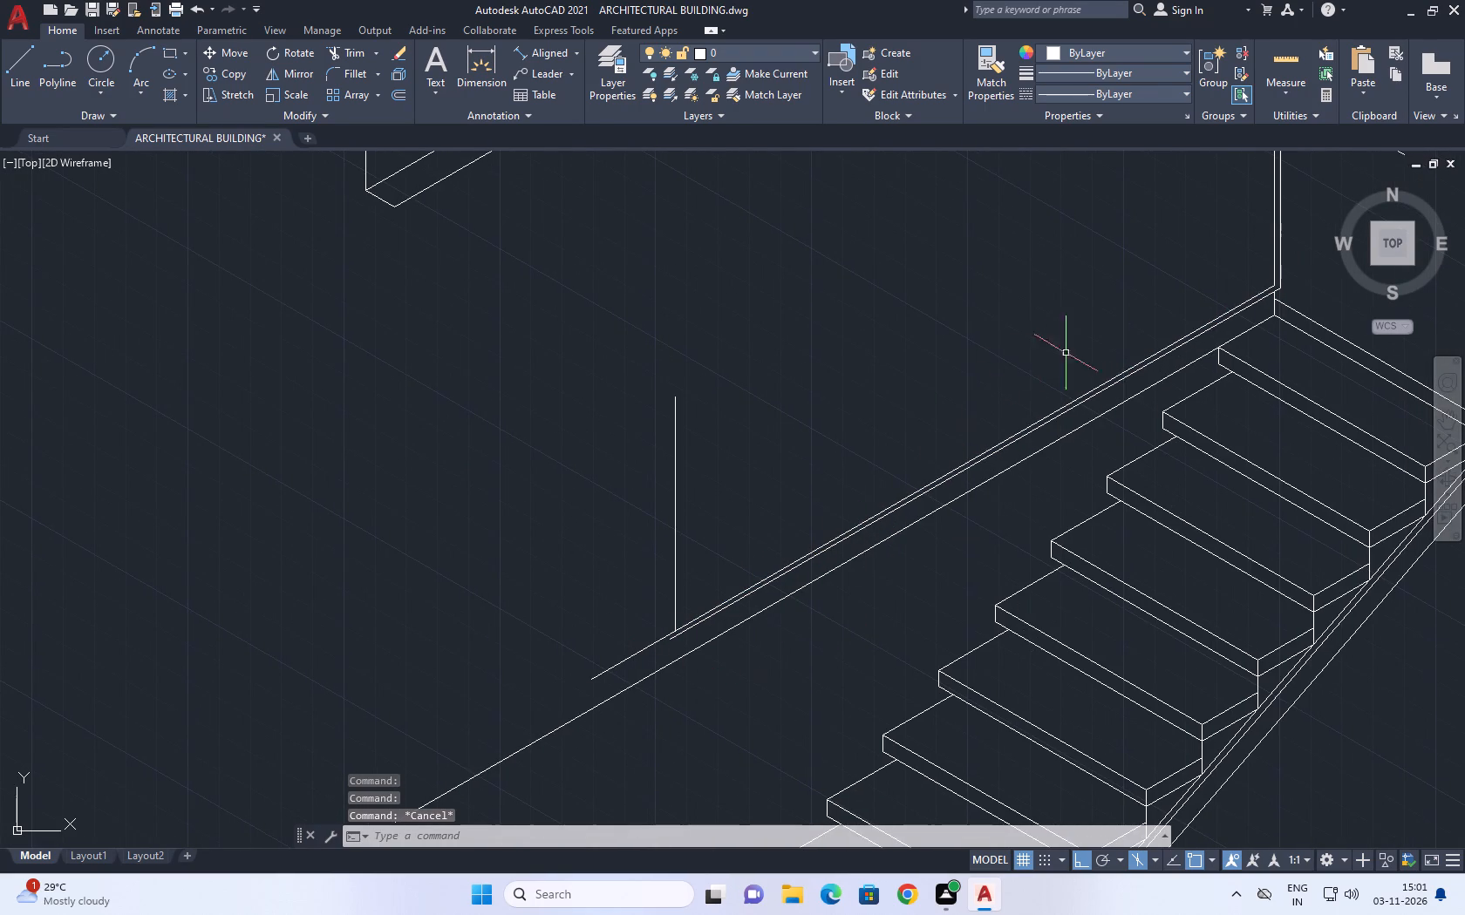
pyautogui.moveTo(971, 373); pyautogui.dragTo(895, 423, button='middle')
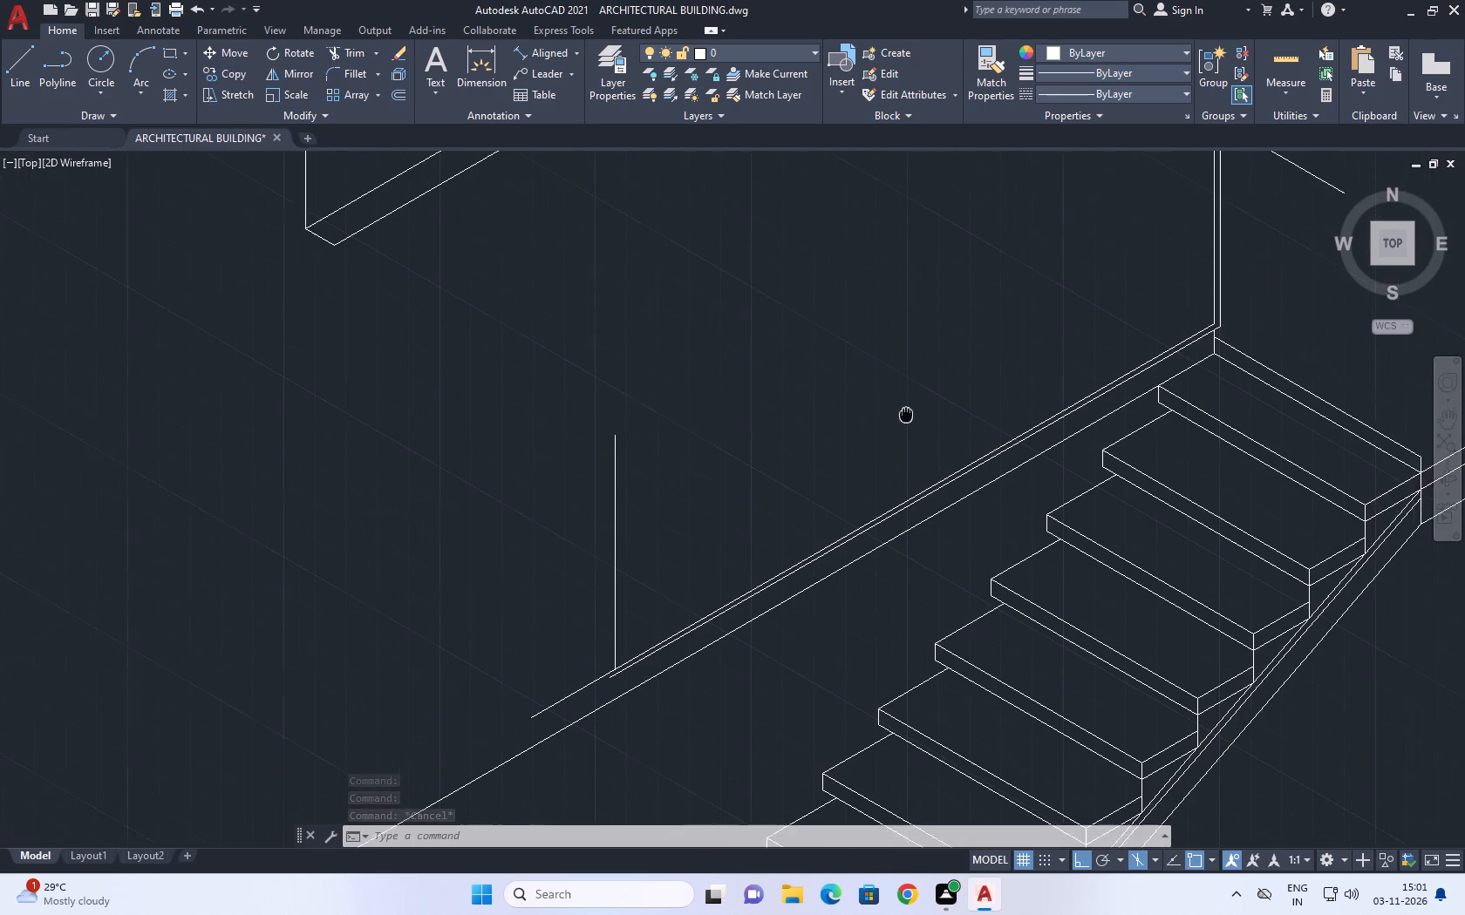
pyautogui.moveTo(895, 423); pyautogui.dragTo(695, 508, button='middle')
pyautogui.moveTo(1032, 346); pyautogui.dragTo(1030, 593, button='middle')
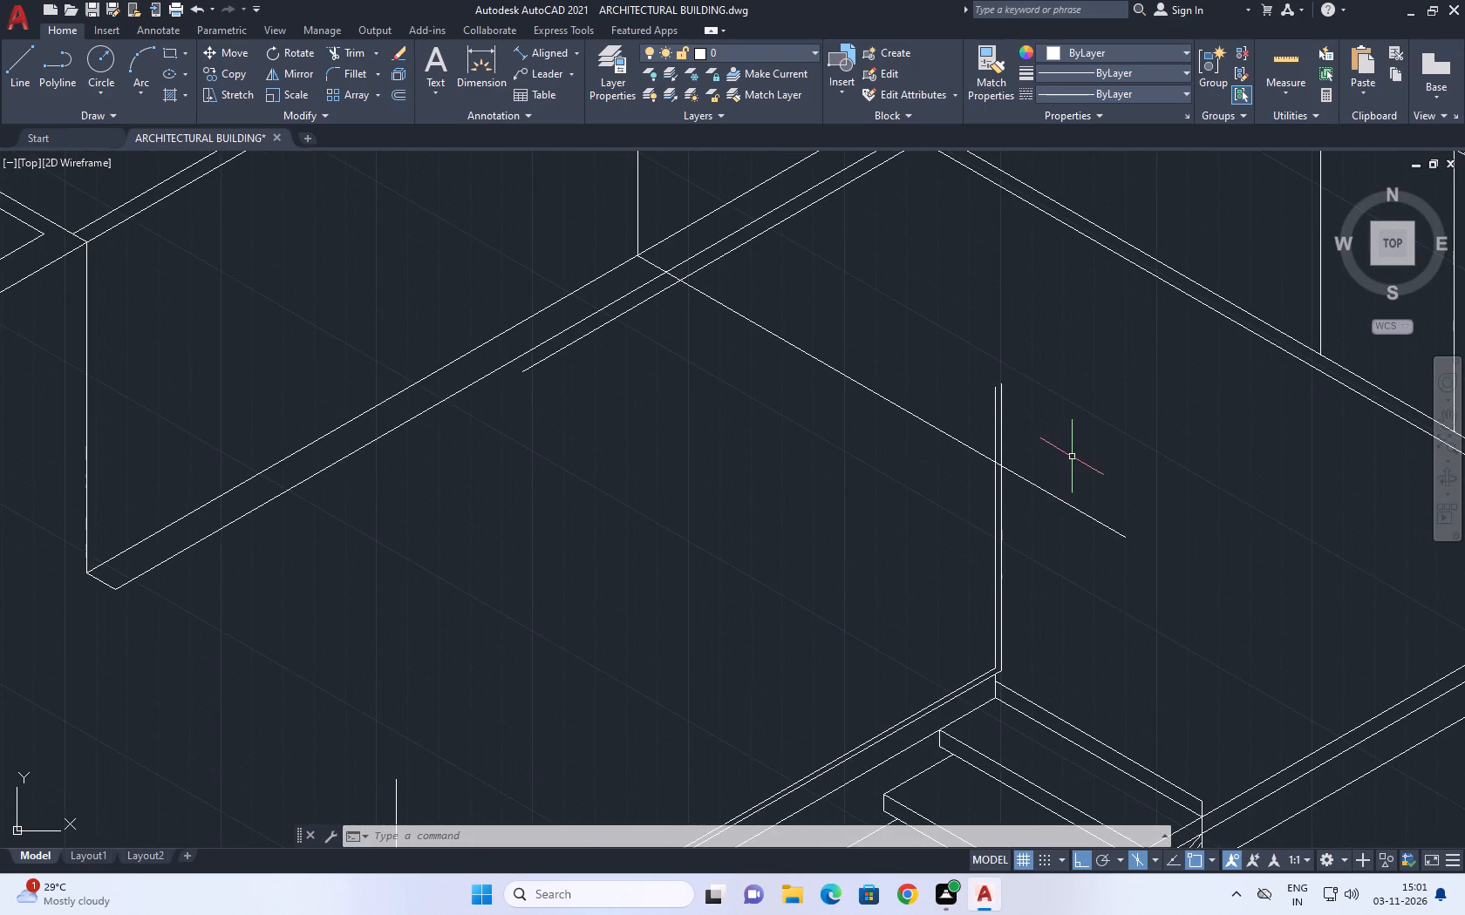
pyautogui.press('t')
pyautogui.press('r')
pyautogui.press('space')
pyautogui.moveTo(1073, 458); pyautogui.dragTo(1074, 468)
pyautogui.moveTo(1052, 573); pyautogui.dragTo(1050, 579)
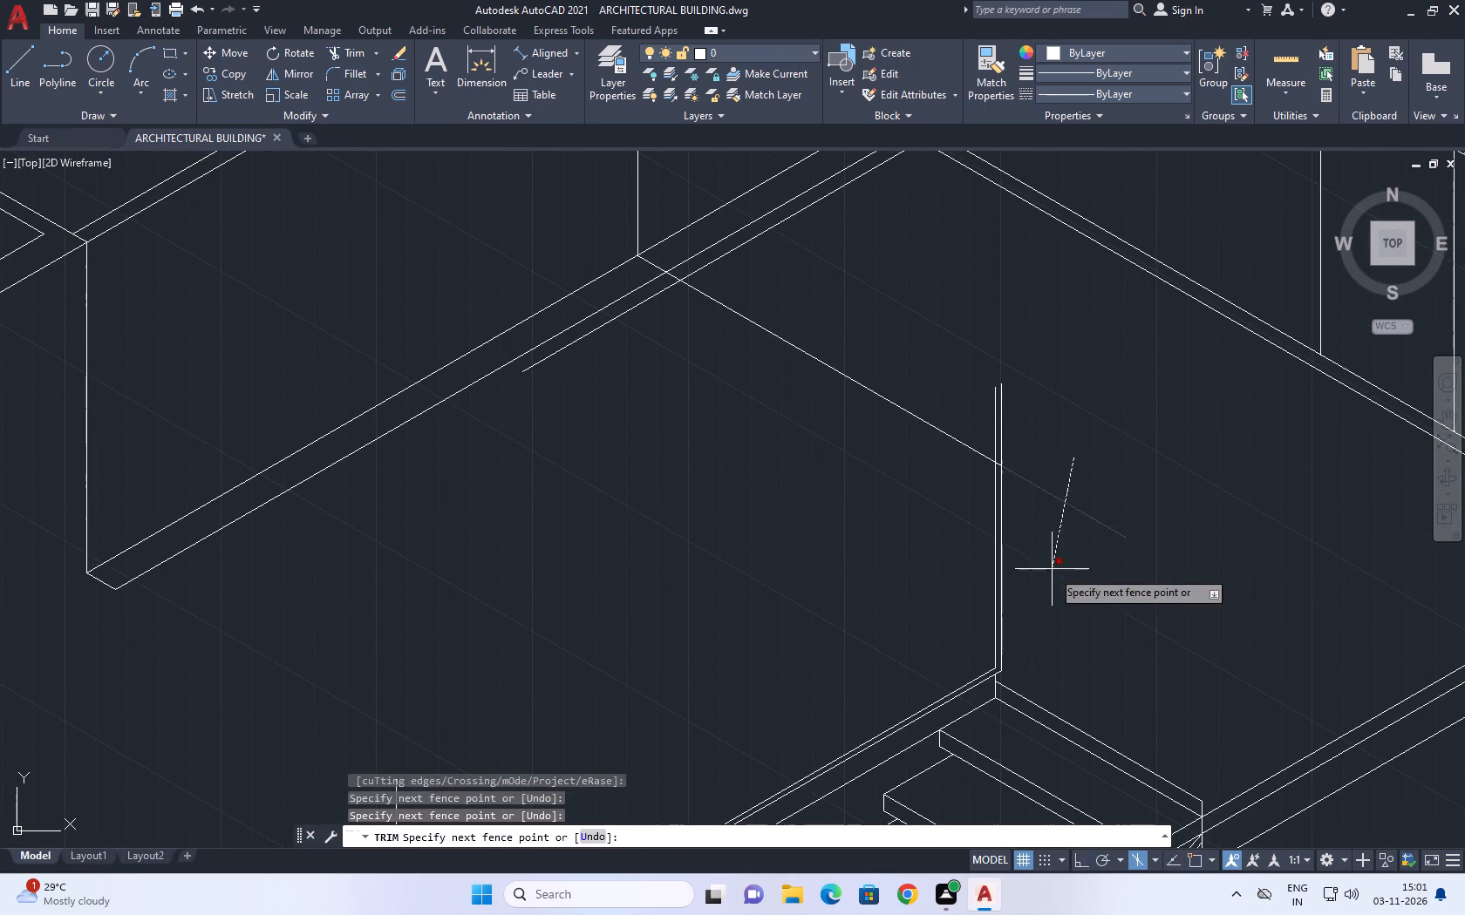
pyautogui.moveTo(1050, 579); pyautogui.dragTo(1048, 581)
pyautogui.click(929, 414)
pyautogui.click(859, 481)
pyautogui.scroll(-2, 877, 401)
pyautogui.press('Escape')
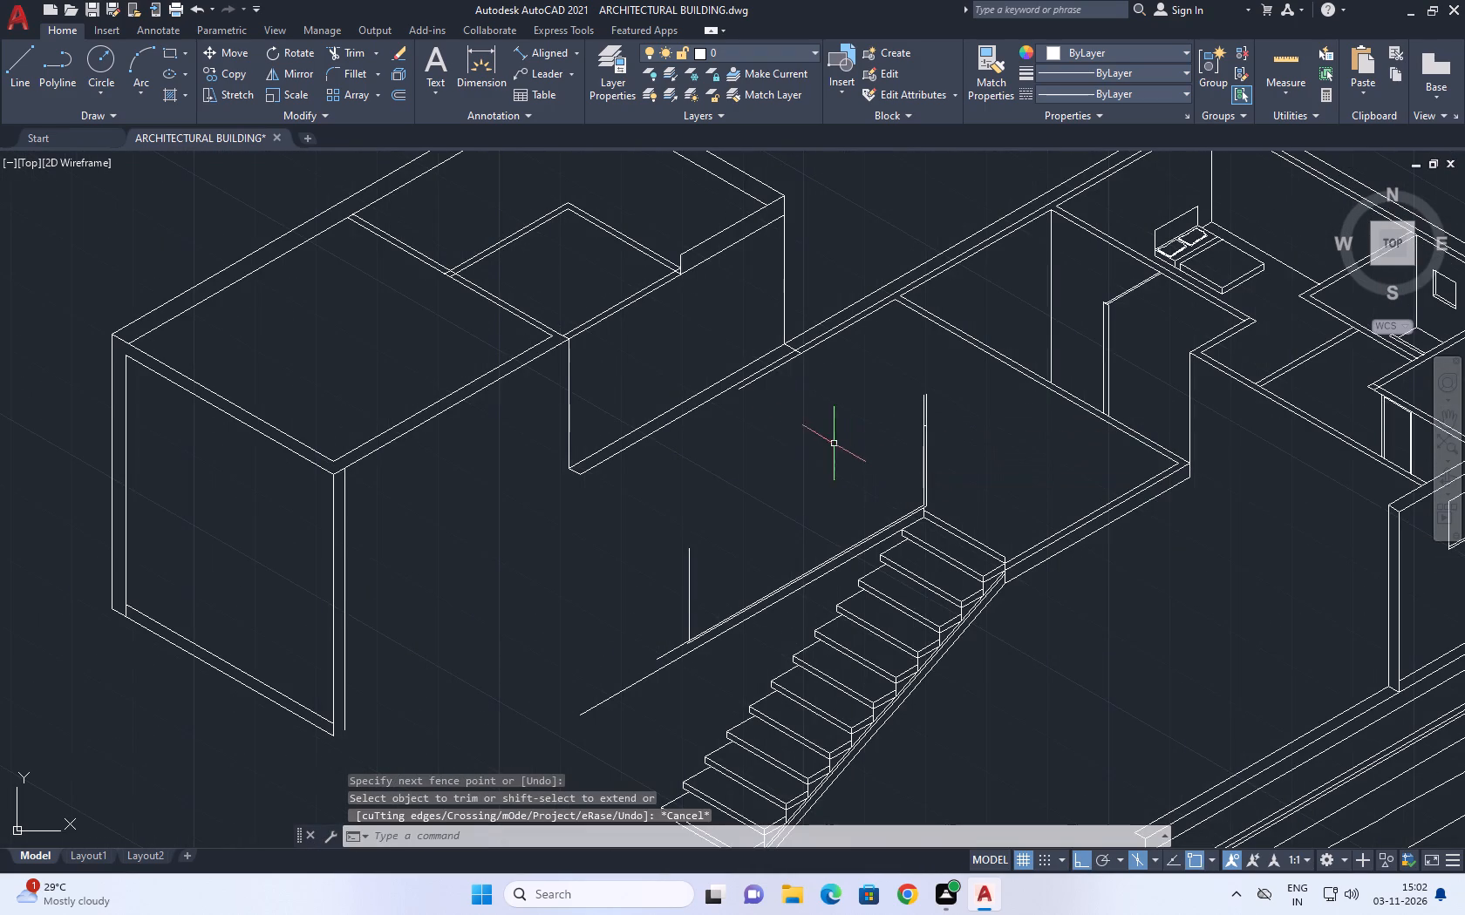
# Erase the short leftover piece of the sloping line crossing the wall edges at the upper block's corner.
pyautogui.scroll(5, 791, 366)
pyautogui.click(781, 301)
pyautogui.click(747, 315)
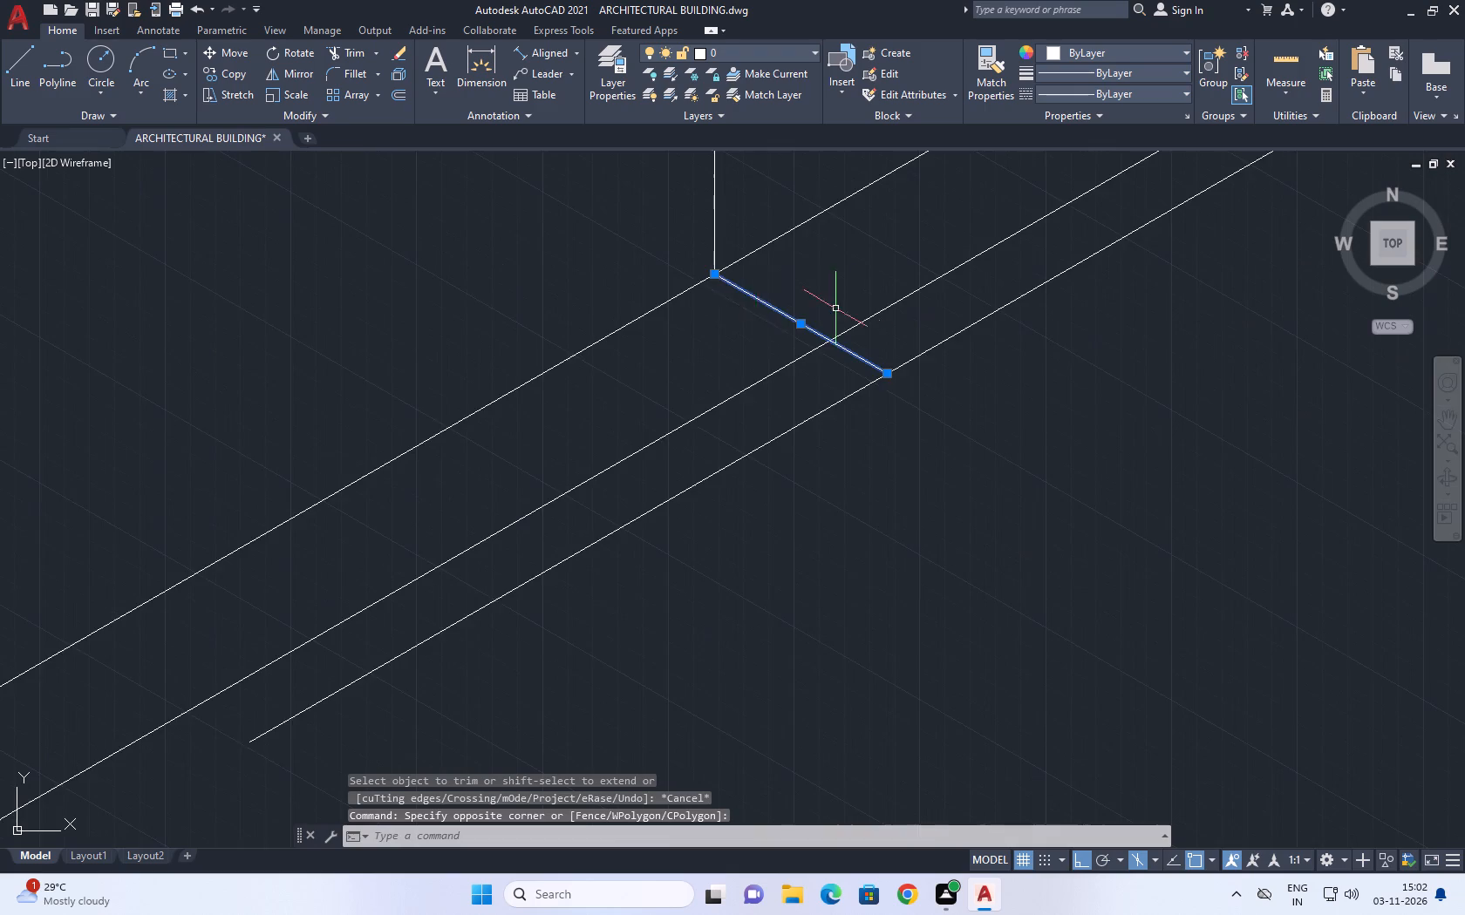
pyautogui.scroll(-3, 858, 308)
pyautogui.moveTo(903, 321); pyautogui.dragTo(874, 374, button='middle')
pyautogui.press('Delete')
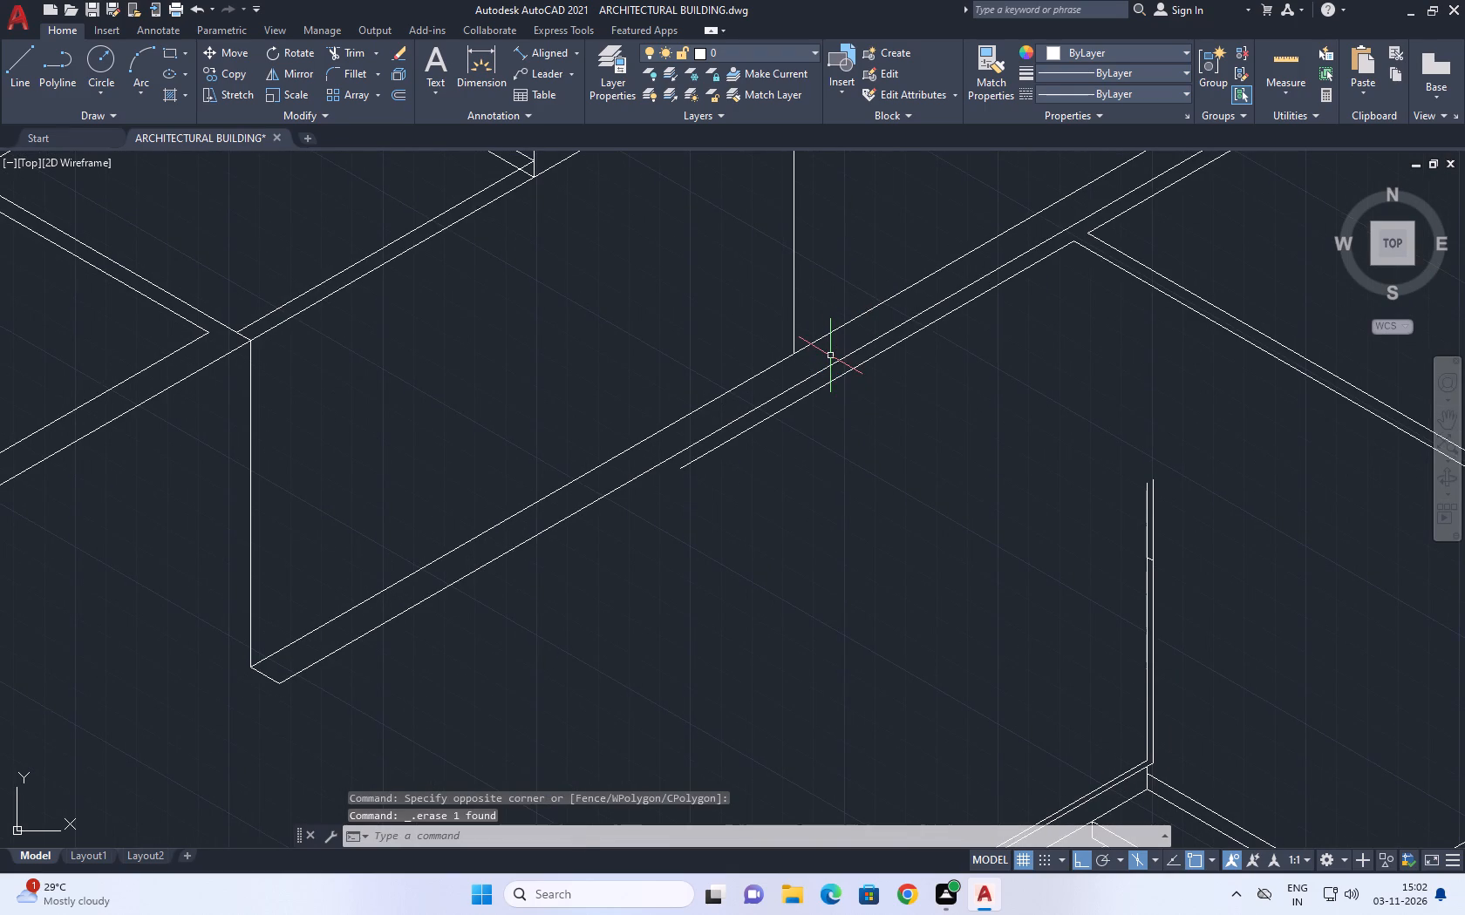
# Draw an isometric line from the block's vertical corner edge across the wall top, and a vertical line down over the floor edge.
pyautogui.write('l')
pyautogui.press('space')
pyautogui.scroll(2, 825, 354)
pyautogui.click(746, 354)
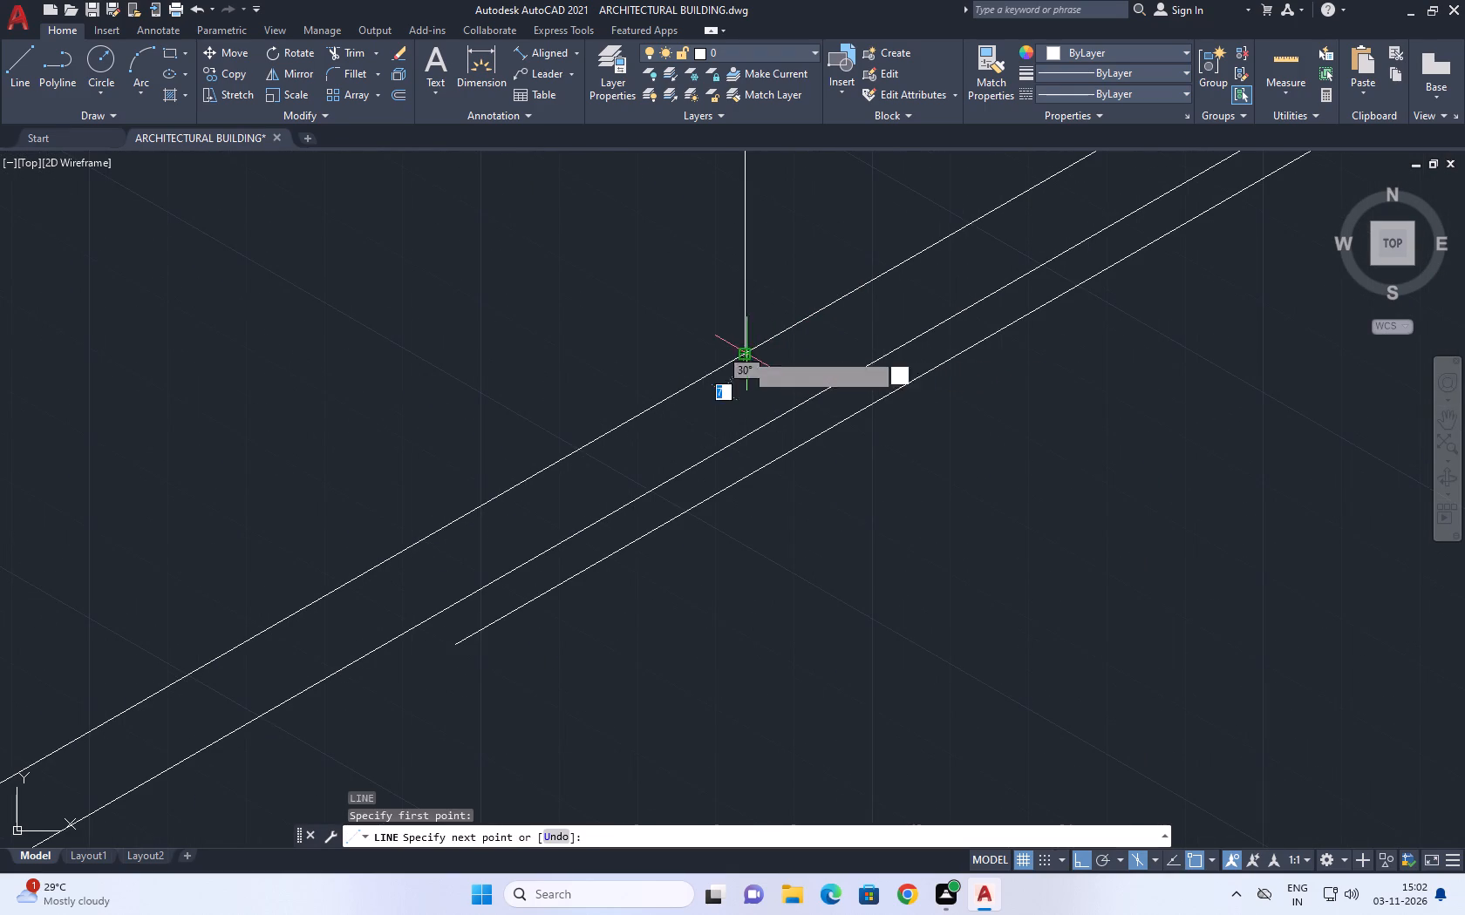
pyautogui.scroll(1, 811, 403)
pyautogui.click(837, 407)
pyautogui.press('space')
pyautogui.scroll(2, 816, 396)
pyautogui.press('space')
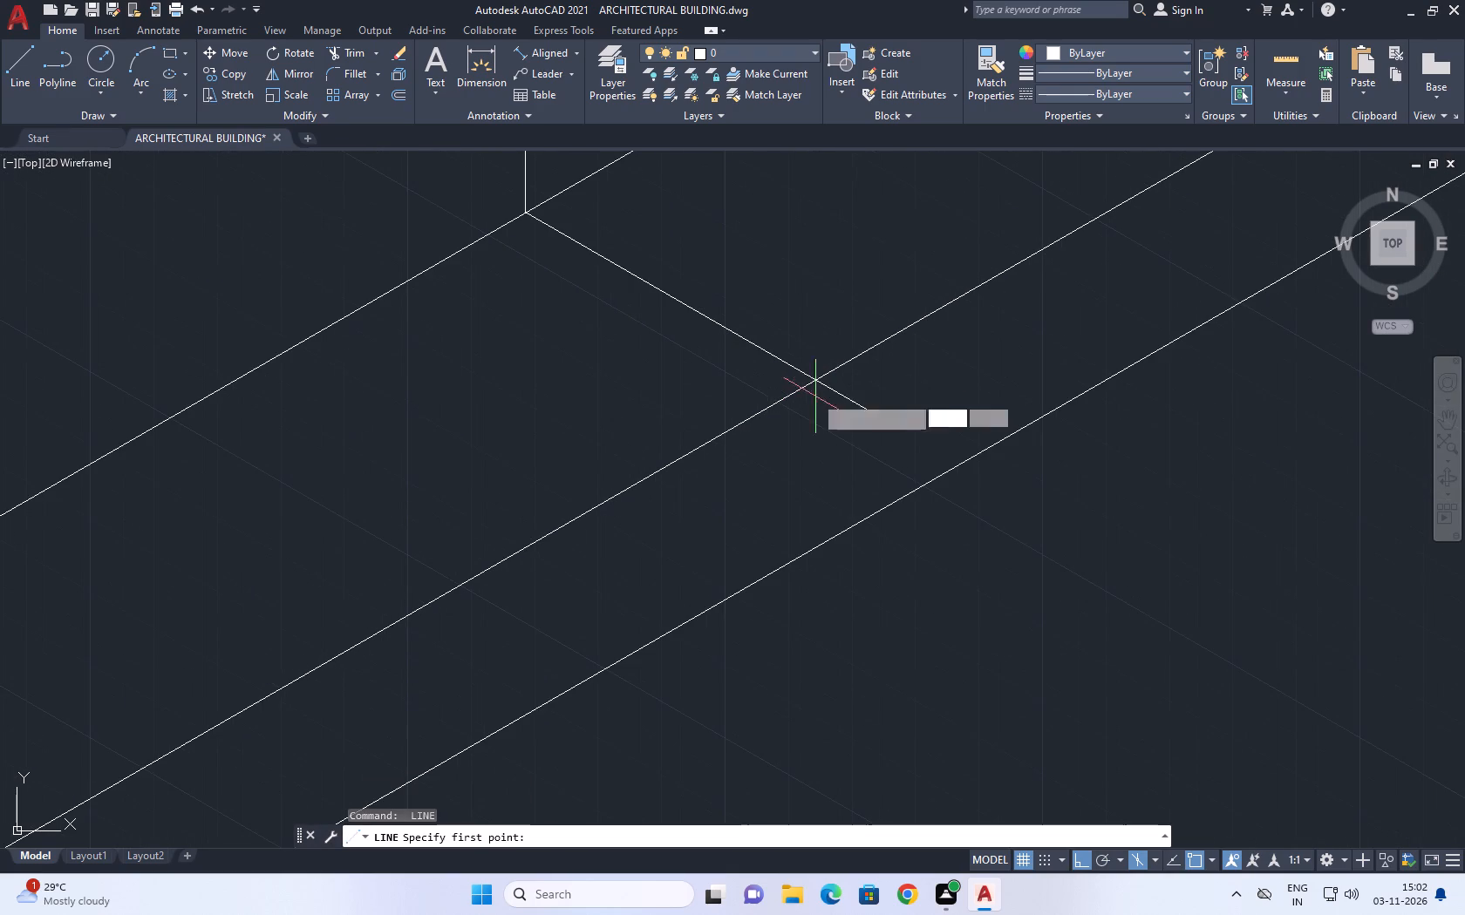
pyautogui.click(819, 377)
pyautogui.click(814, 627)
pyautogui.press('Escape')
# Trim the overhanging ends of the short isometric line and the short vertical line at the wall edges.
pyautogui.press('t')
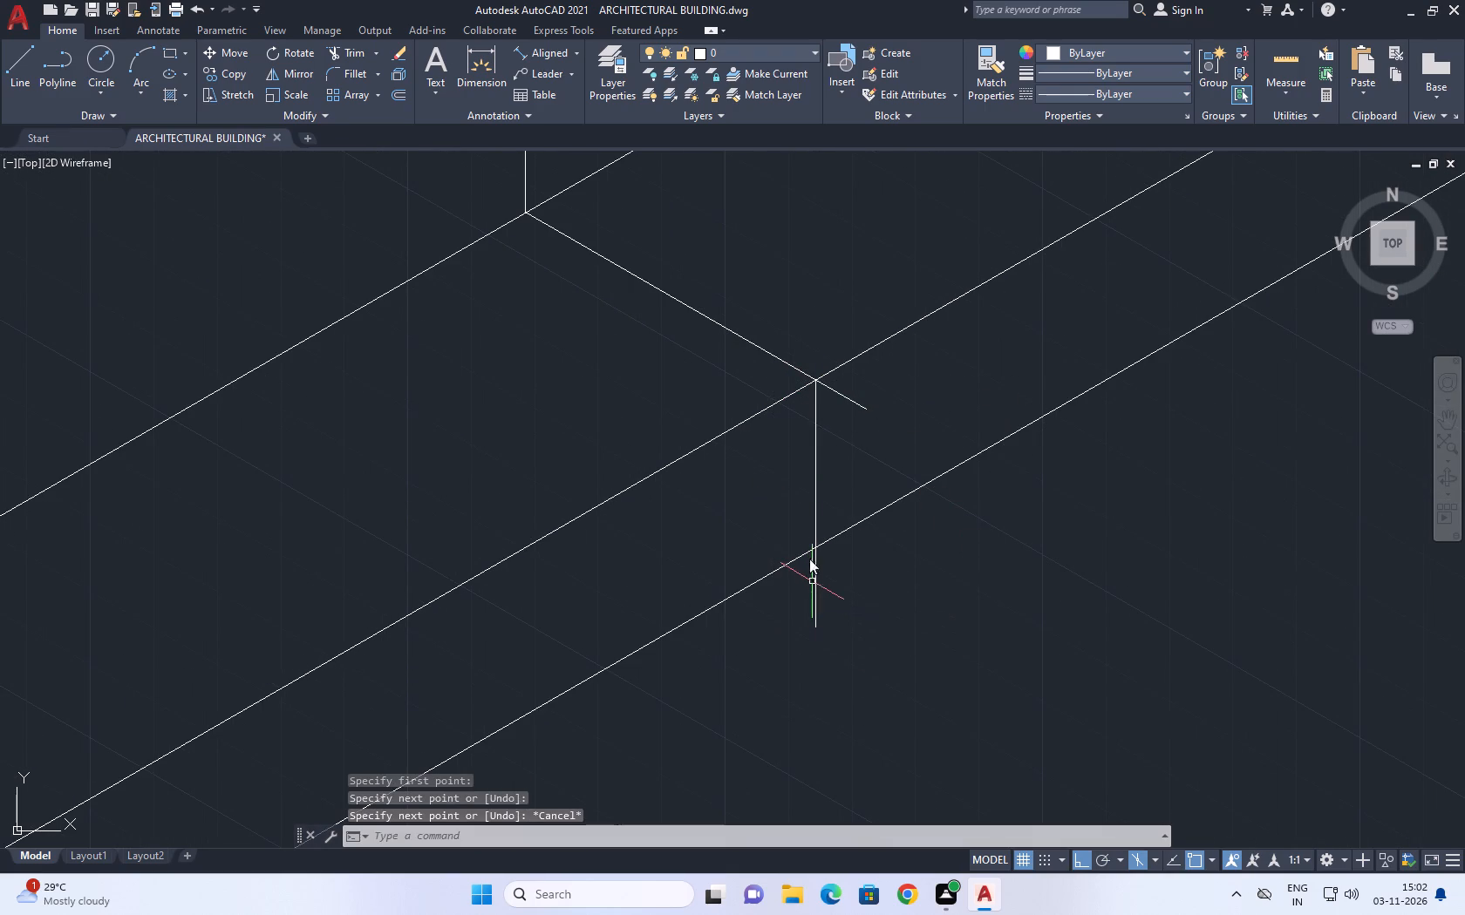
pyautogui.press('r')
pyautogui.press('space')
pyautogui.click(842, 396)
pyautogui.click(862, 593)
pyautogui.click(768, 608)
pyautogui.scroll(-6, 909, 549)
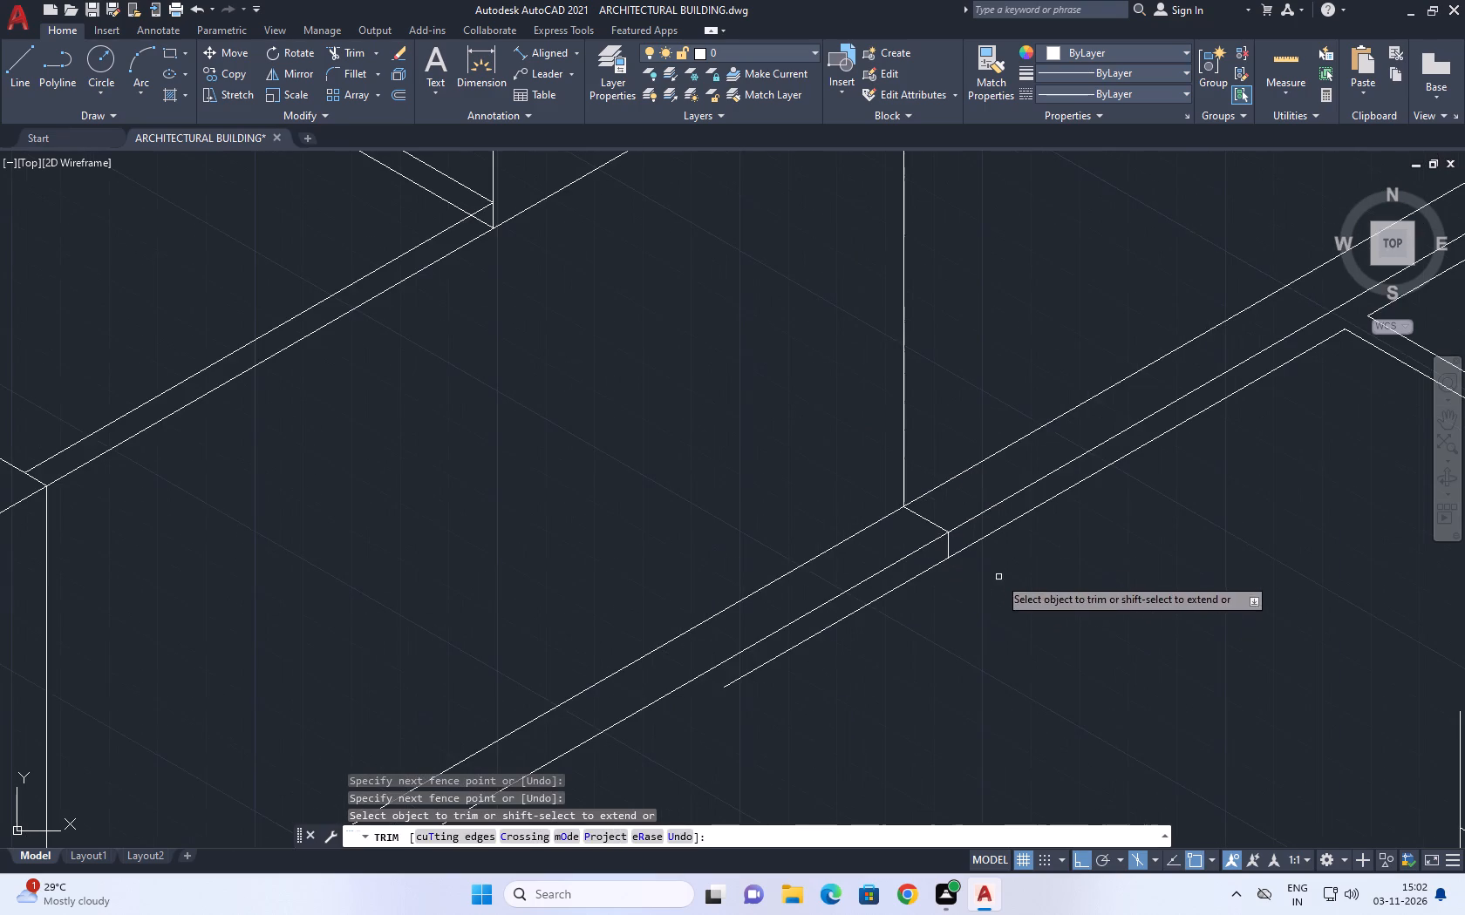
pyautogui.press('Escape')
# Draw an isometric line from the lower end of the short vertical edge across and beyond the stair post.
pyautogui.scroll(-4, 962, 590)
pyautogui.moveTo(1004, 607); pyautogui.dragTo(954, 552, button='middle')
pyautogui.scroll(2, 974, 559)
pyautogui.moveTo(1056, 579); pyautogui.dragTo(1006, 548, button='middle')
pyautogui.write('l')
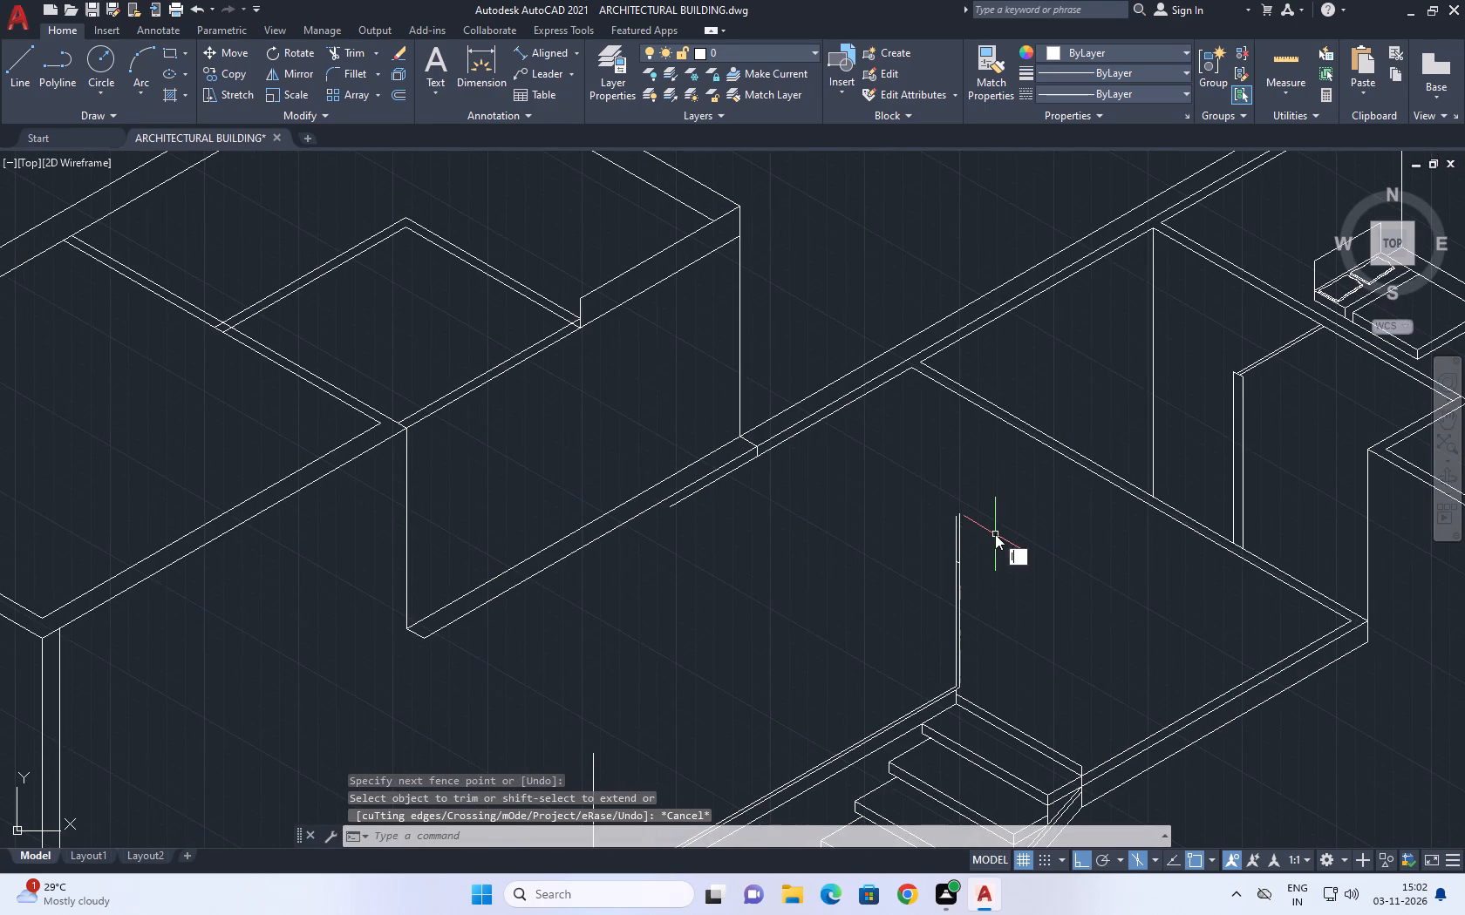
pyautogui.press('space')
pyautogui.scroll(1, 773, 478)
pyautogui.click(750, 444)
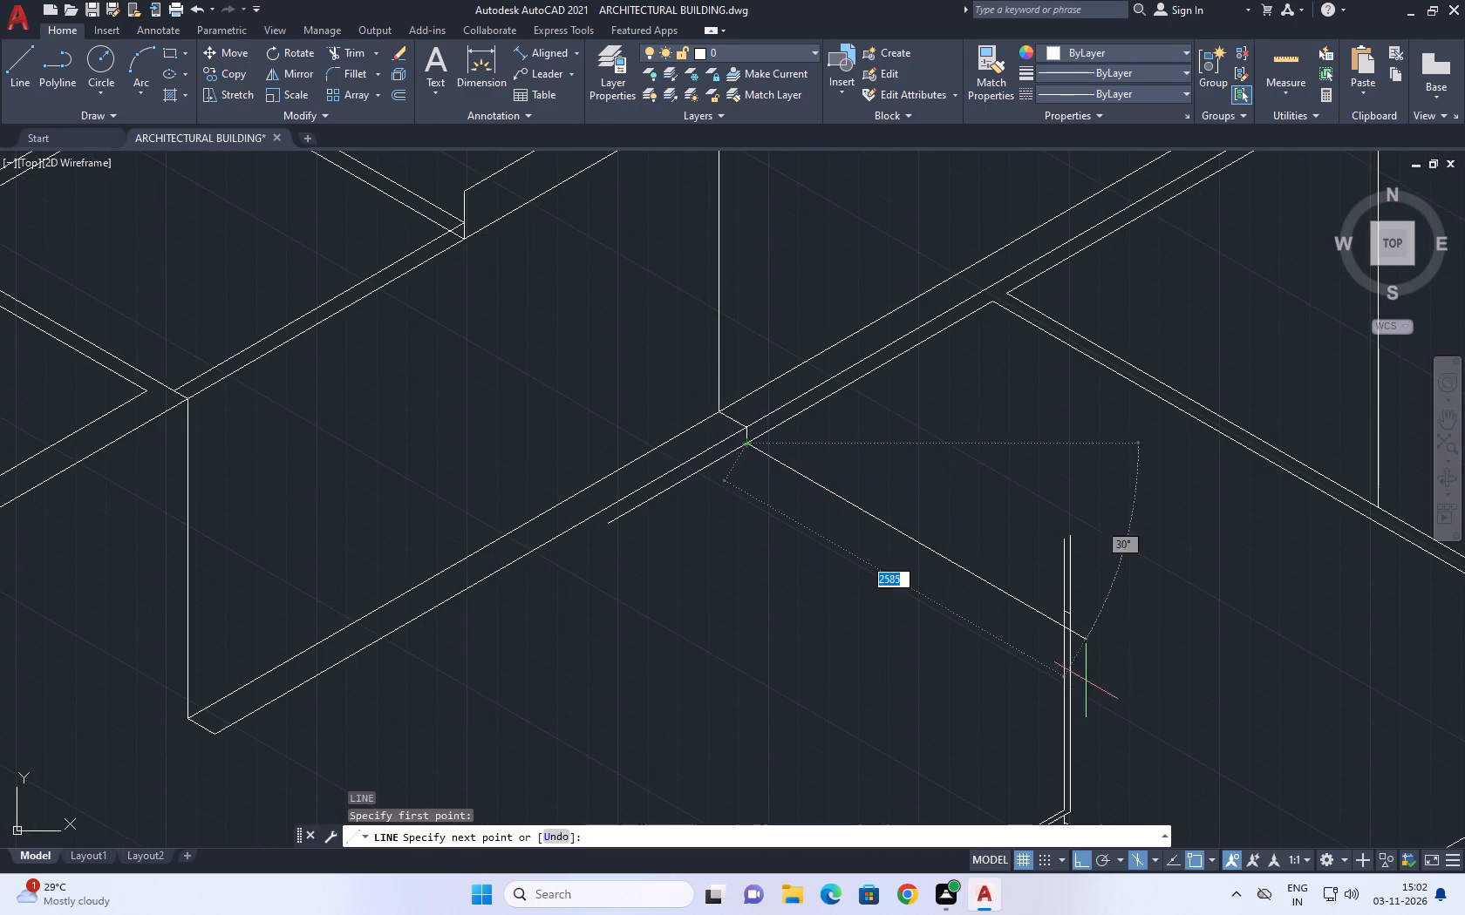
pyautogui.moveTo(1202, 717); pyautogui.dragTo(1033, 662, button='middle')
pyautogui.click(1186, 733)
pyautogui.press('Escape')
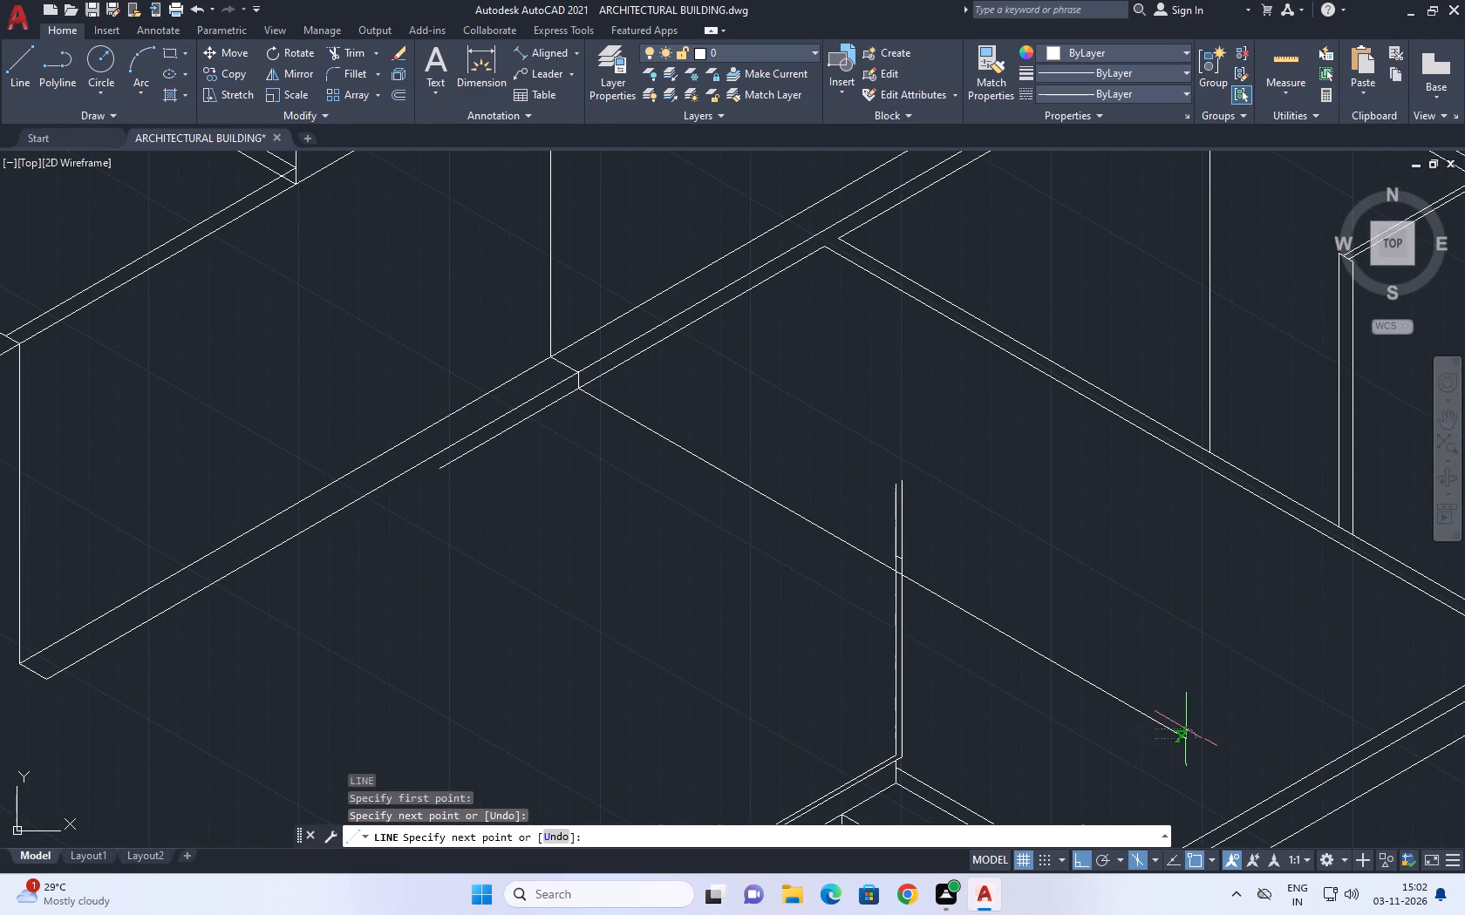
# Trim both post lines above the new sloping line, the sloping line beyond the post, and the leftover bits at their junction.
pyautogui.press('t')
pyautogui.press('r')
pyautogui.press('space')
pyautogui.click(871, 516)
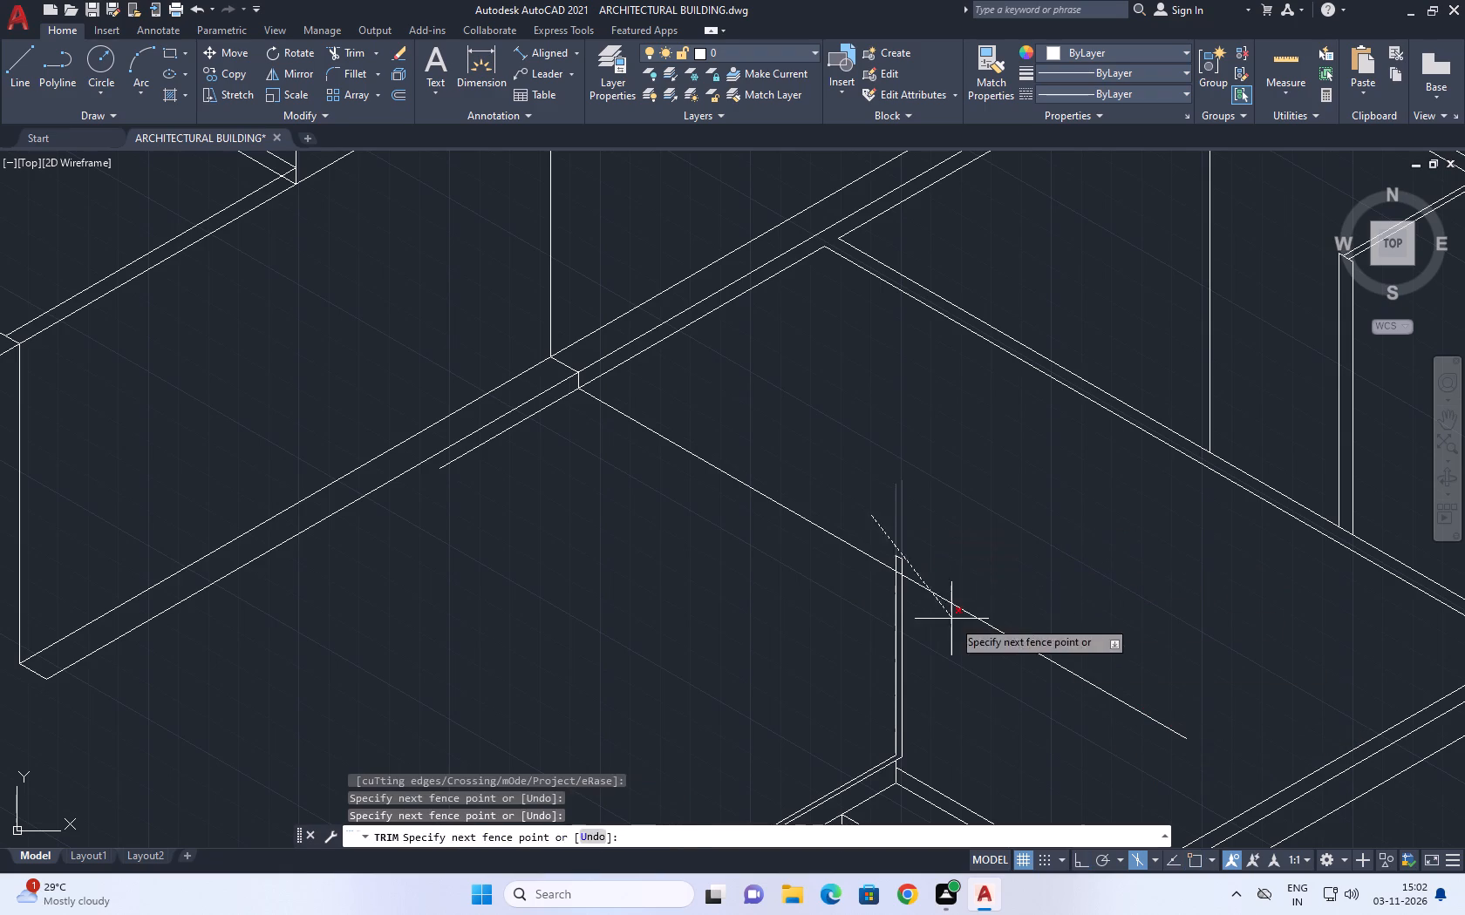
pyautogui.click(978, 684)
pyautogui.scroll(2, 905, 566)
pyautogui.click(896, 559)
pyautogui.click(876, 552)
pyautogui.scroll(-5, 921, 525)
pyautogui.press('Escape')
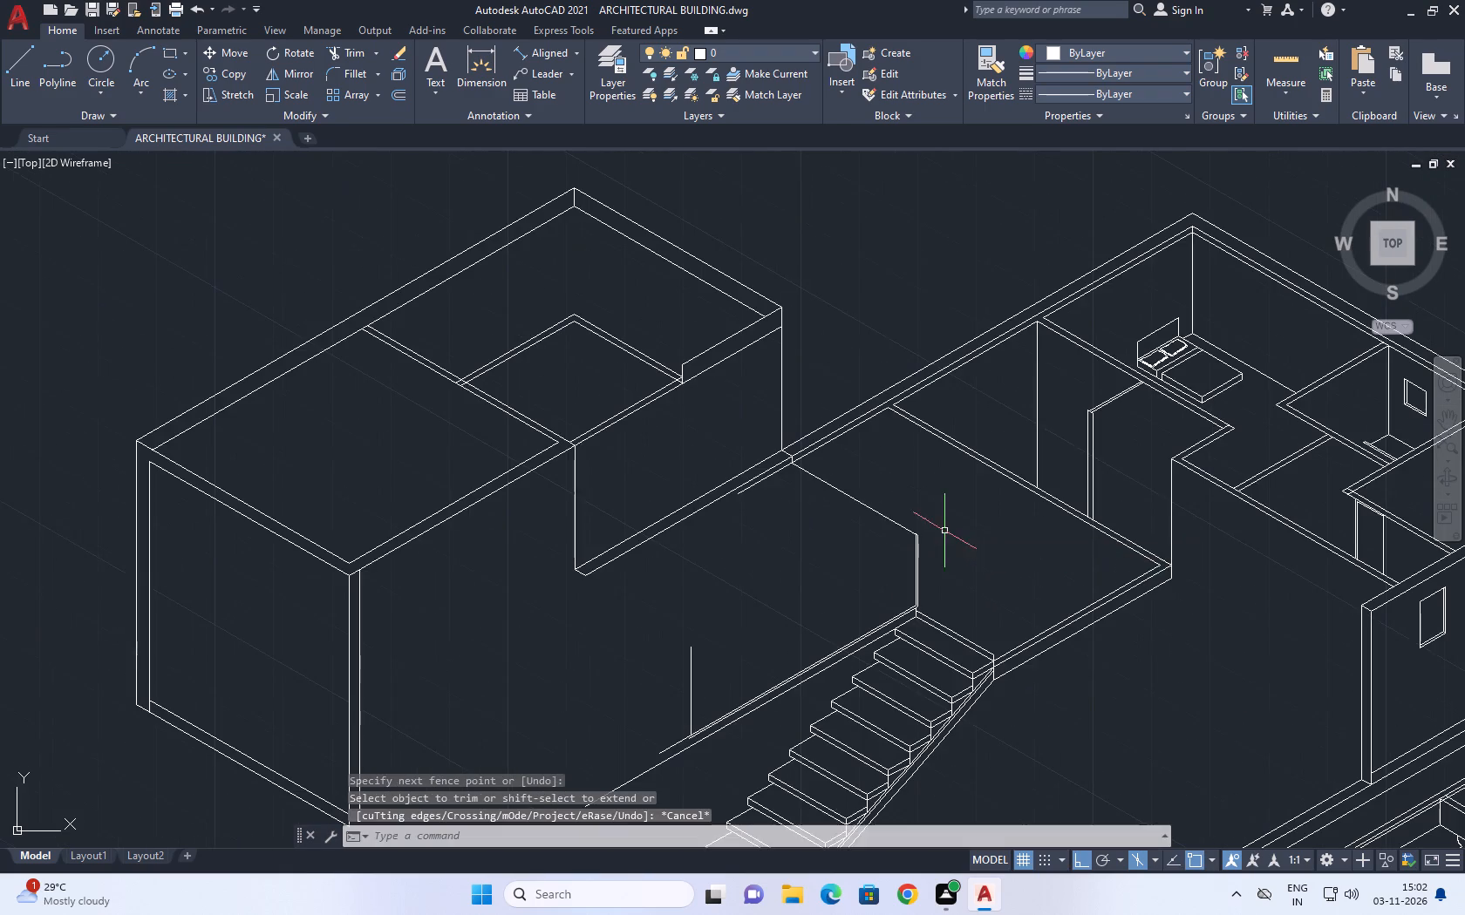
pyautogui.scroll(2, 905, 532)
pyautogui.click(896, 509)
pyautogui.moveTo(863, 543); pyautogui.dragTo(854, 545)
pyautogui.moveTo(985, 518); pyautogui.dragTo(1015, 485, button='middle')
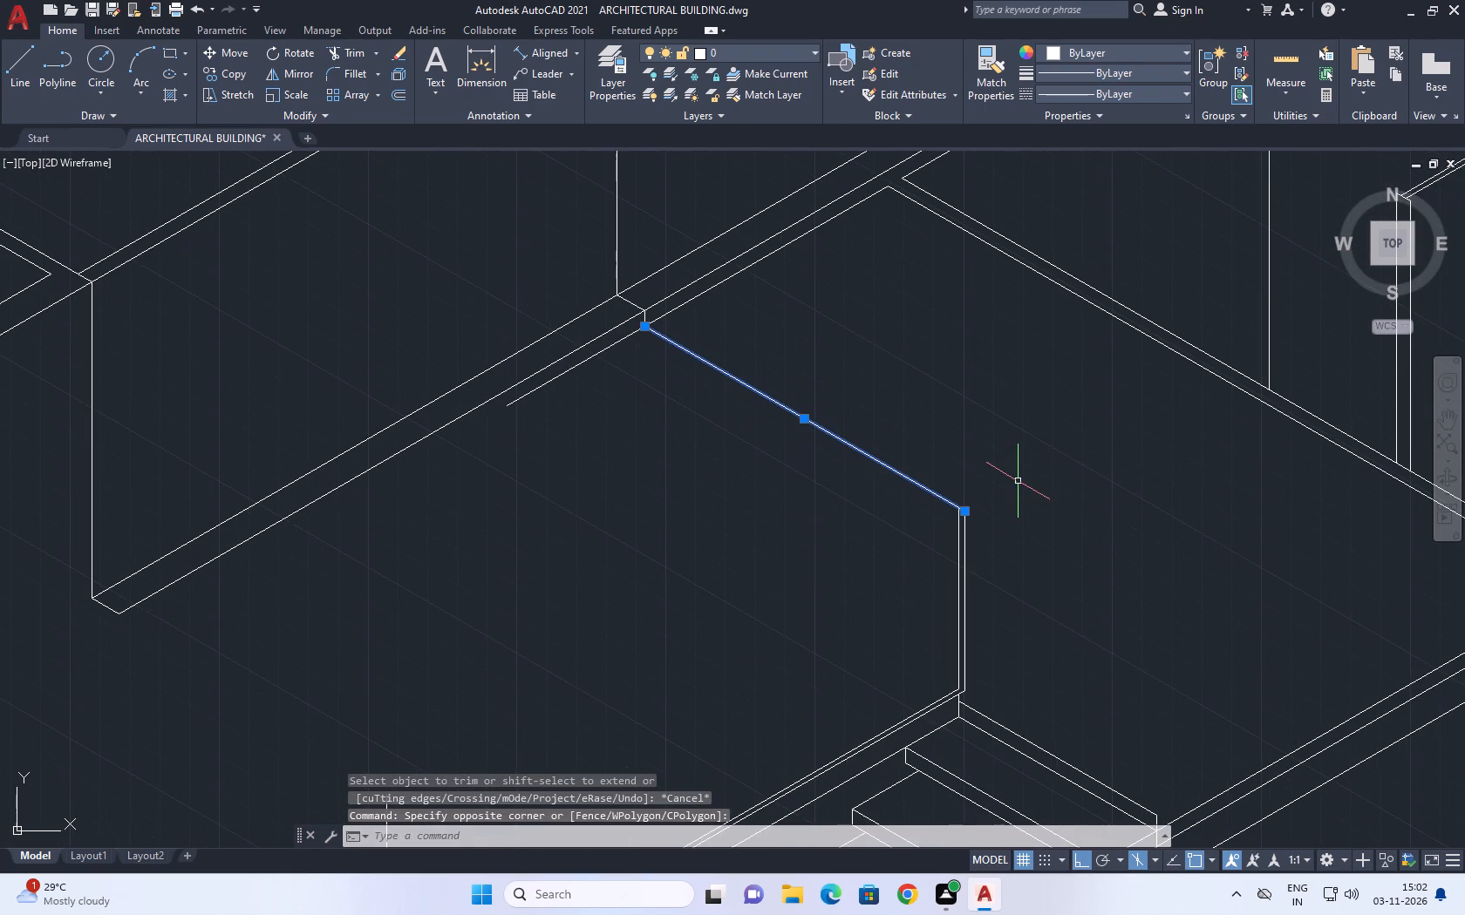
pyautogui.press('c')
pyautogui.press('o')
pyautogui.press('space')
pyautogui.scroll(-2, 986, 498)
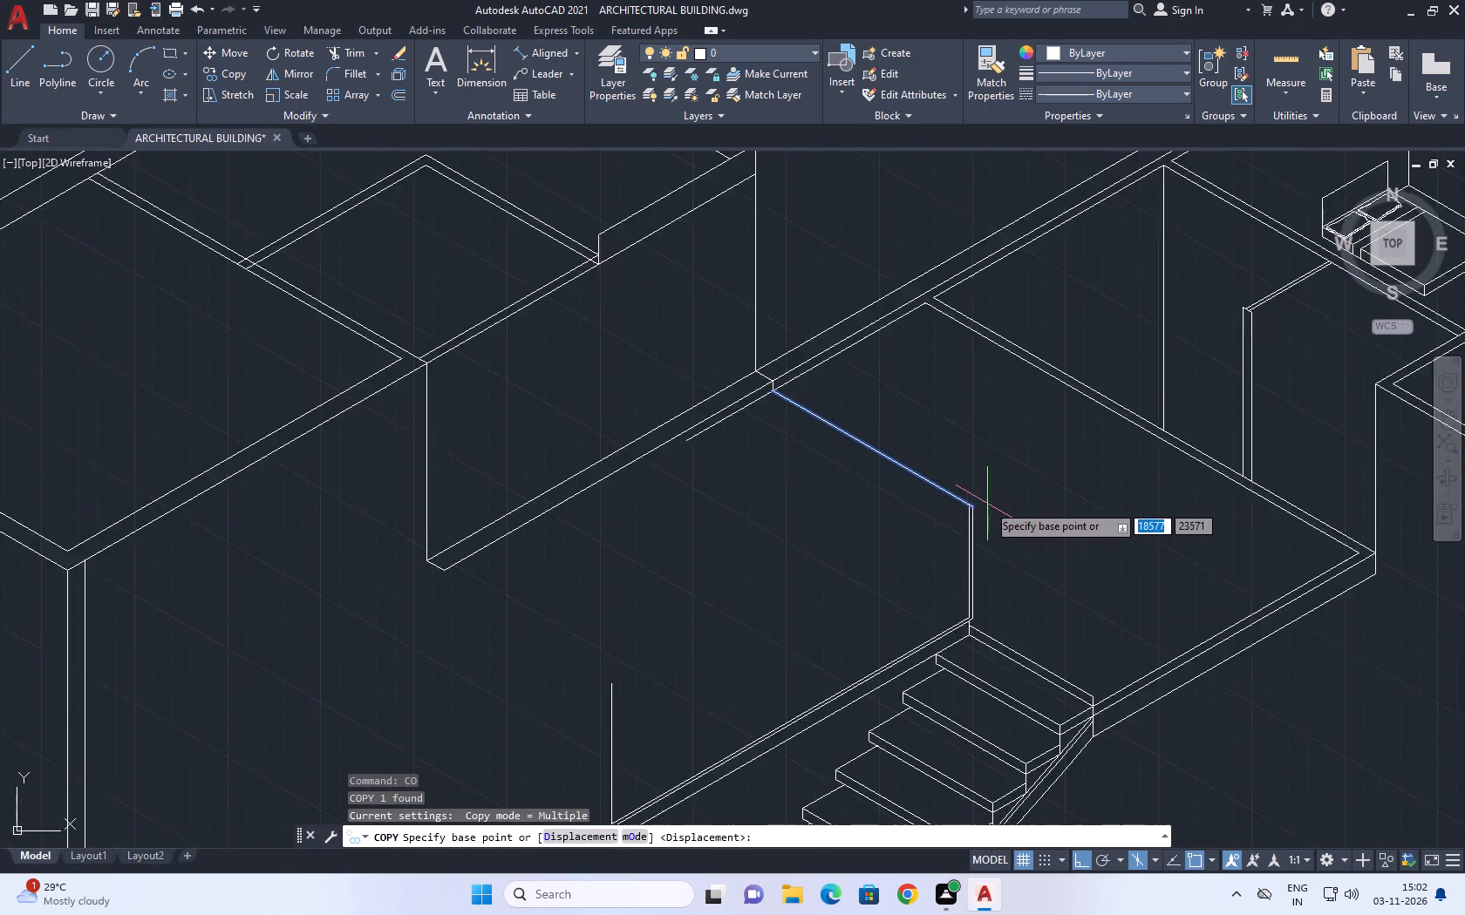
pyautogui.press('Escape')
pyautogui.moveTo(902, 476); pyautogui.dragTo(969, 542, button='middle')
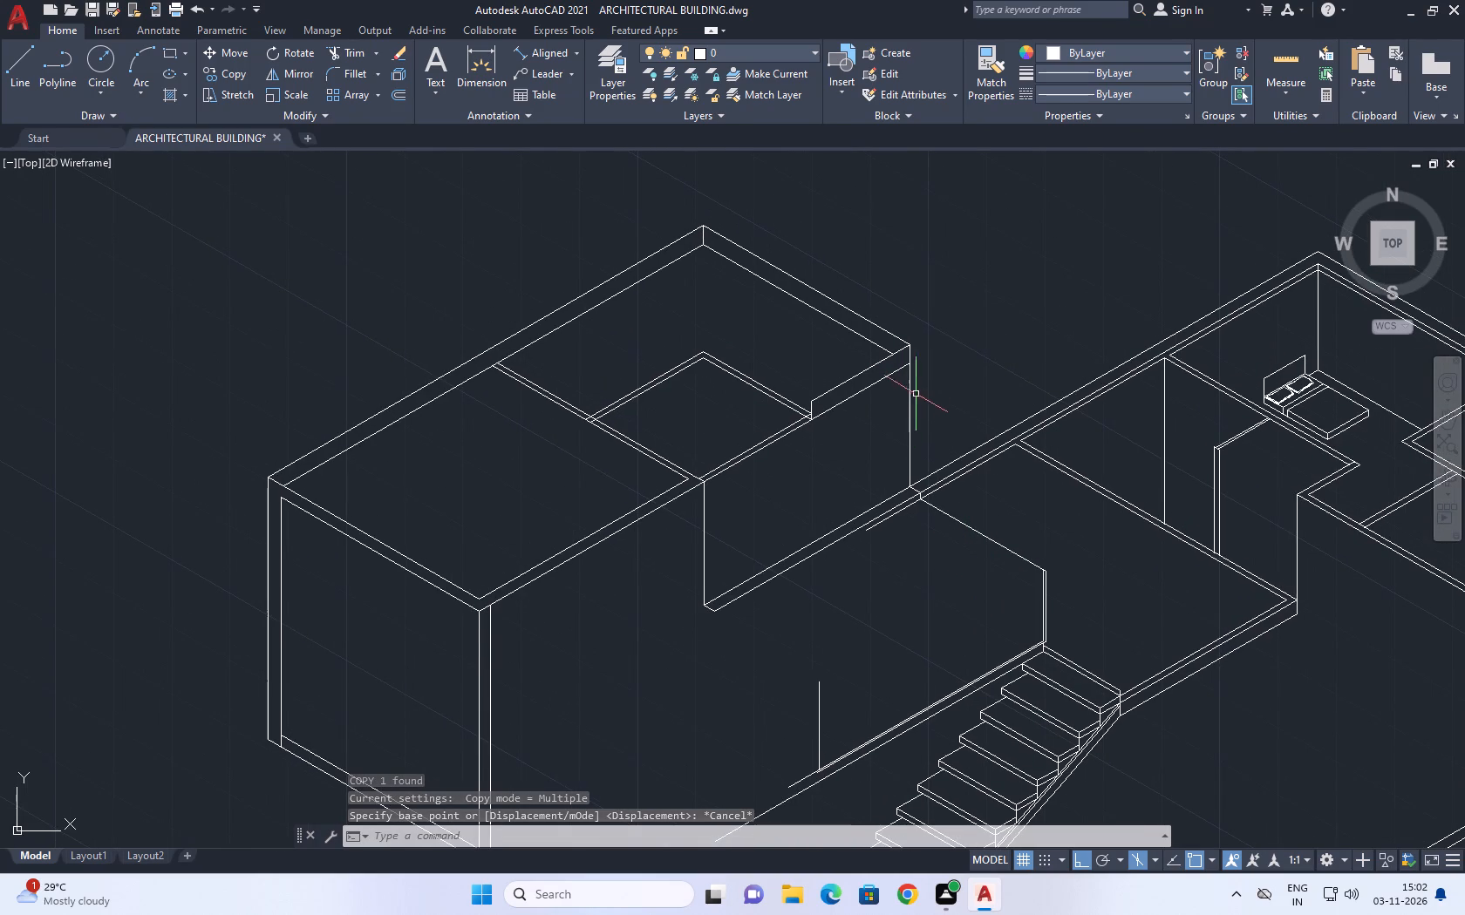
# Move the entire raised block from its outer top corner beside the stair wall onto the lower wall's corner where the stair wall begins.
pyautogui.scroll(-1, 950, 460)
pyautogui.moveTo(960, 523); pyautogui.dragTo(972, 436, button='middle')
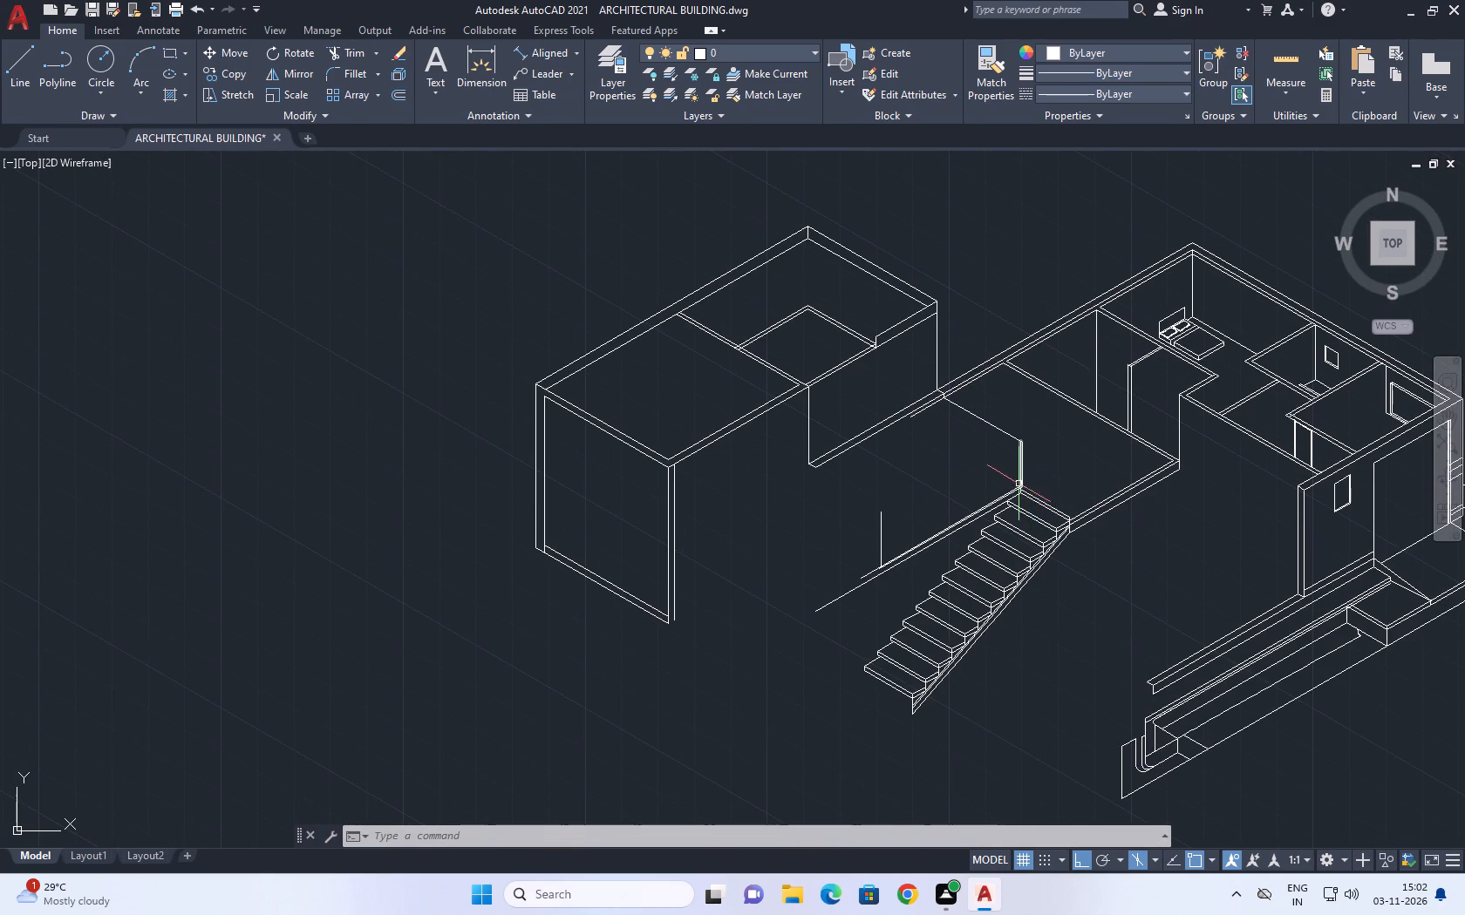
pyautogui.moveTo(910, 329); pyautogui.dragTo(968, 399, button='middle')
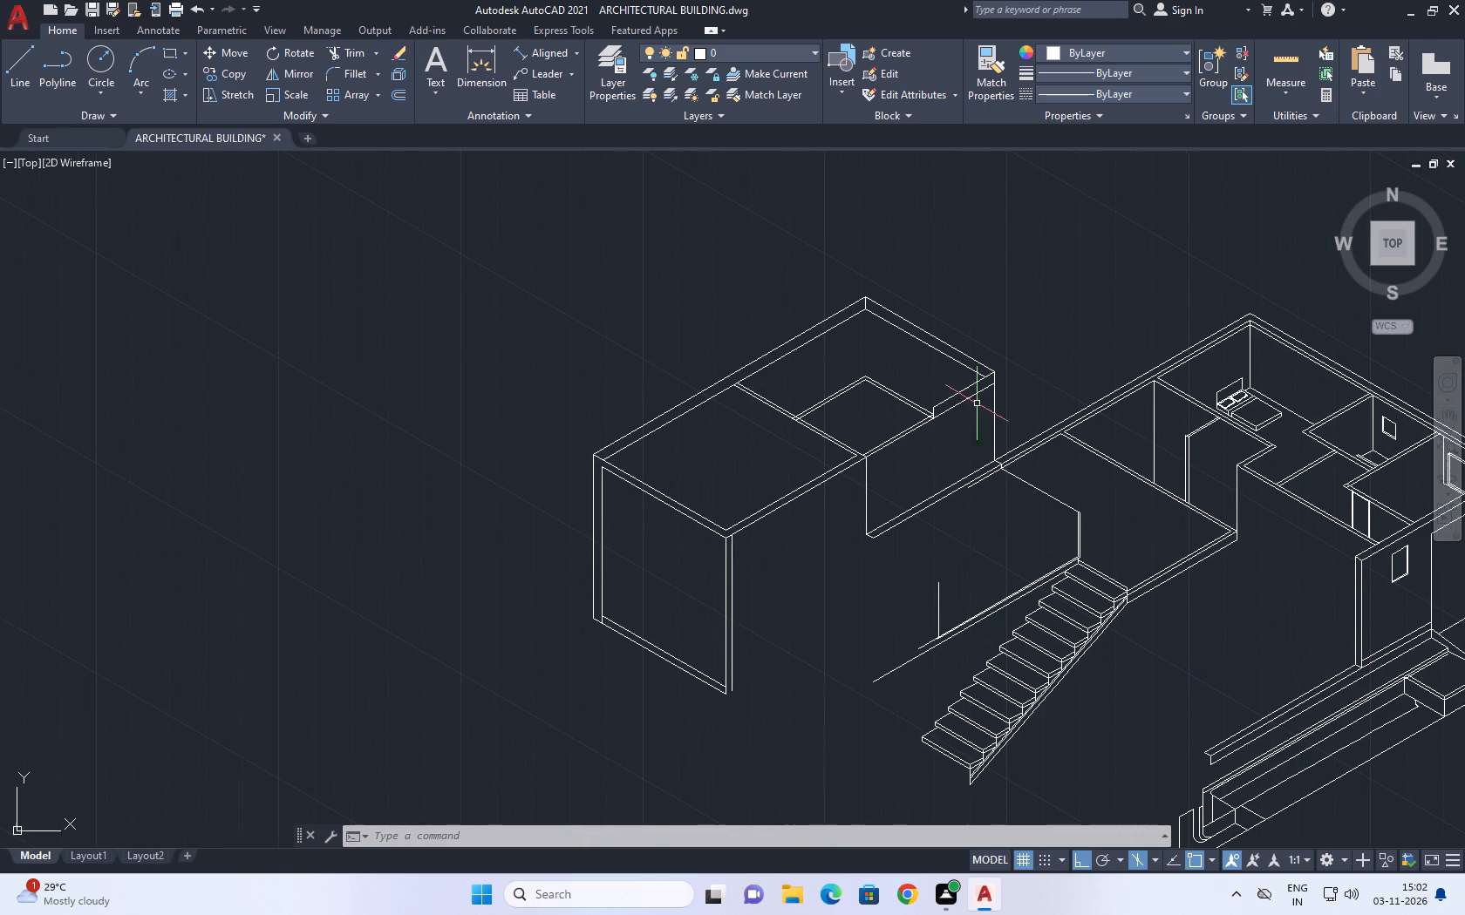
pyautogui.click(1031, 308)
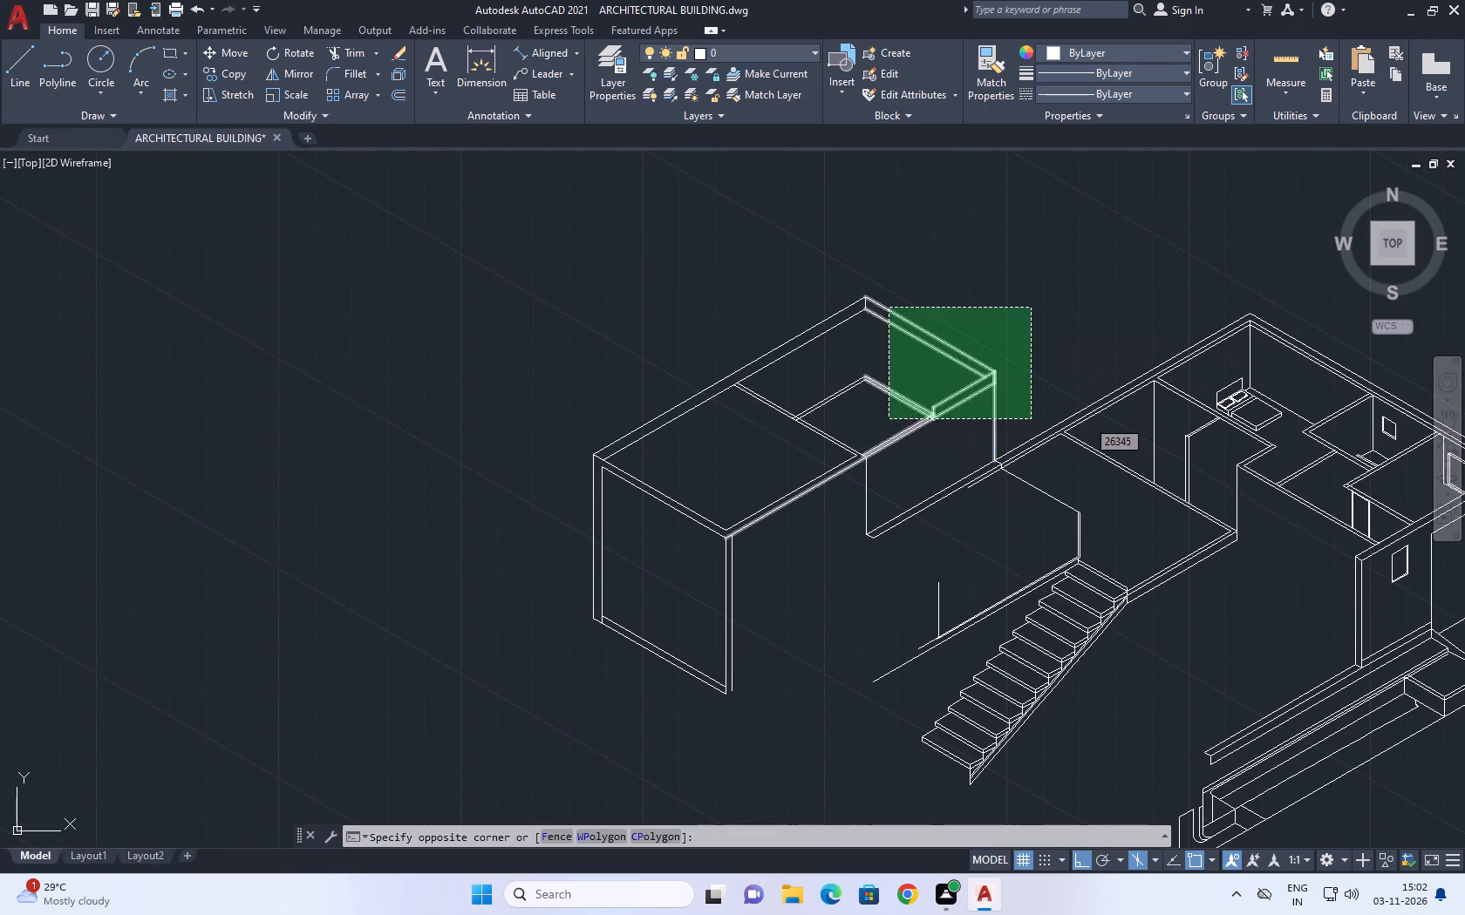
pyautogui.click(889, 419)
pyautogui.click(920, 246)
pyautogui.moveTo(814, 435); pyautogui.dragTo(810, 421)
pyautogui.scroll(2, 859, 498)
pyautogui.moveTo(837, 519); pyautogui.dragTo(773, 452)
pyautogui.moveTo(591, 248); pyautogui.dragTo(574, 239)
pyautogui.scroll(-1, 639, 338)
pyautogui.moveTo(671, 603); pyautogui.dragTo(515, 479)
pyautogui.click(228, 186)
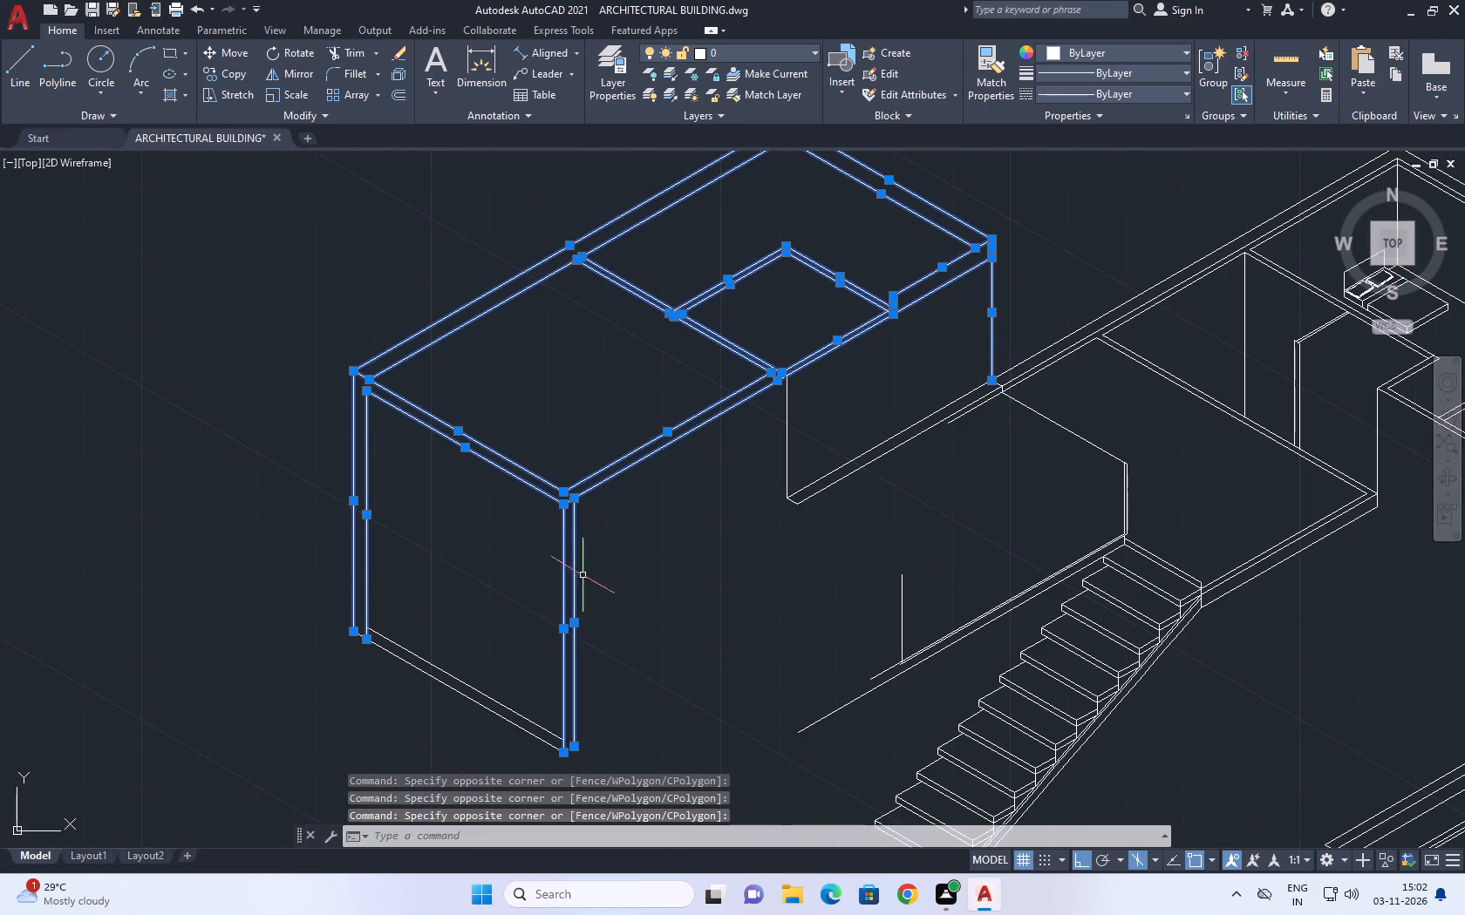
pyautogui.moveTo(627, 520); pyautogui.dragTo(636, 383, button='middle')
pyautogui.moveTo(643, 559); pyautogui.dragTo(476, 504)
pyautogui.moveTo(454, 514); pyautogui.dragTo(420, 489)
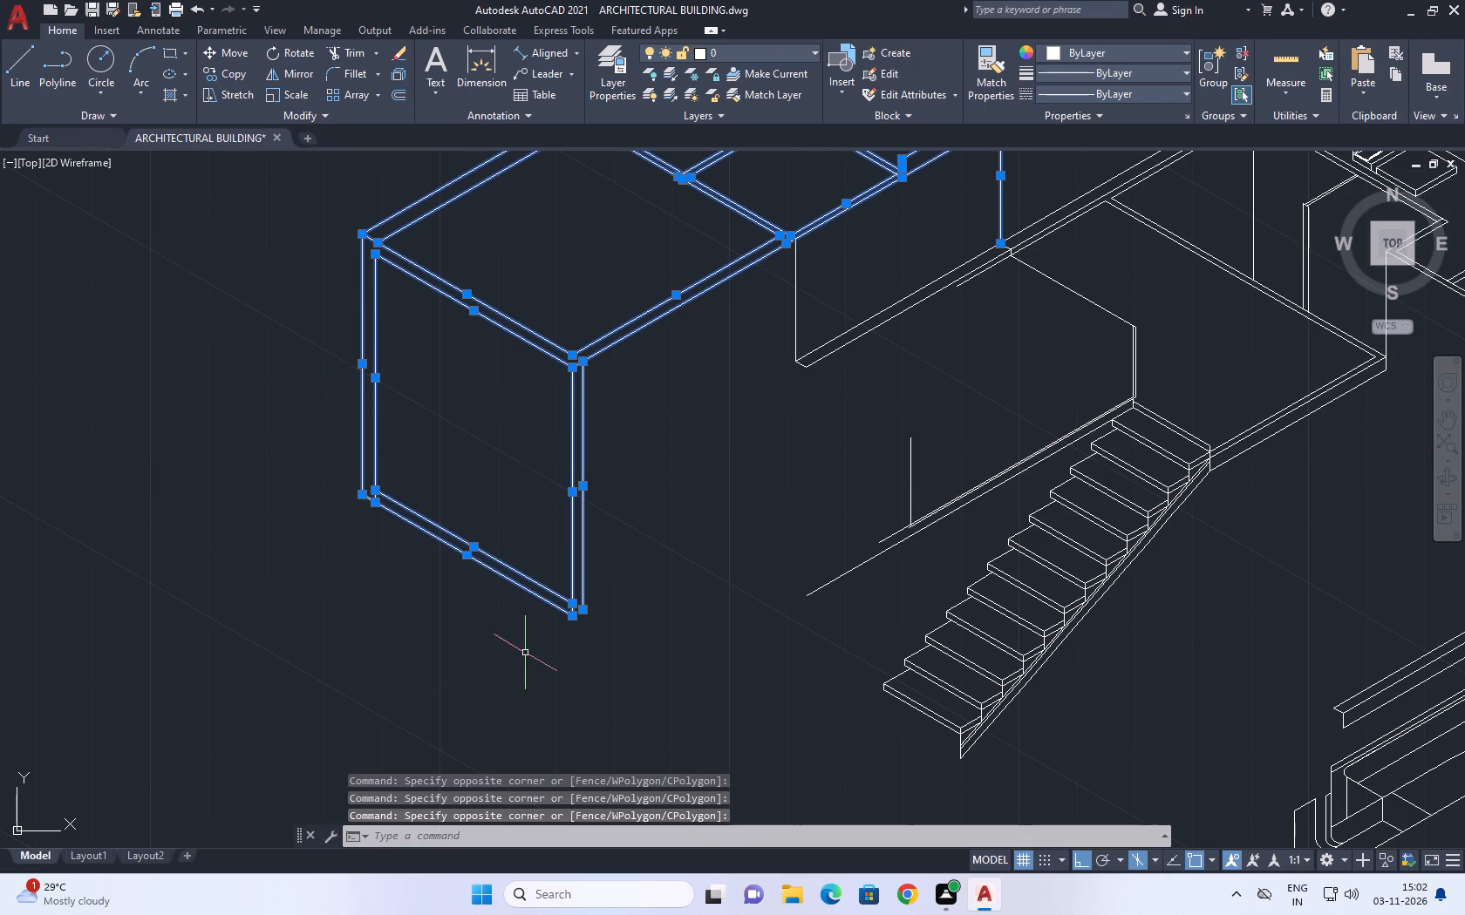
pyautogui.moveTo(549, 688); pyautogui.dragTo(480, 544)
pyautogui.moveTo(346, 358); pyautogui.dragTo(338, 349)
pyautogui.scroll(-2, 432, 397)
pyautogui.scroll(2, 558, 366)
pyautogui.moveTo(739, 288); pyautogui.dragTo(788, 382, button='middle')
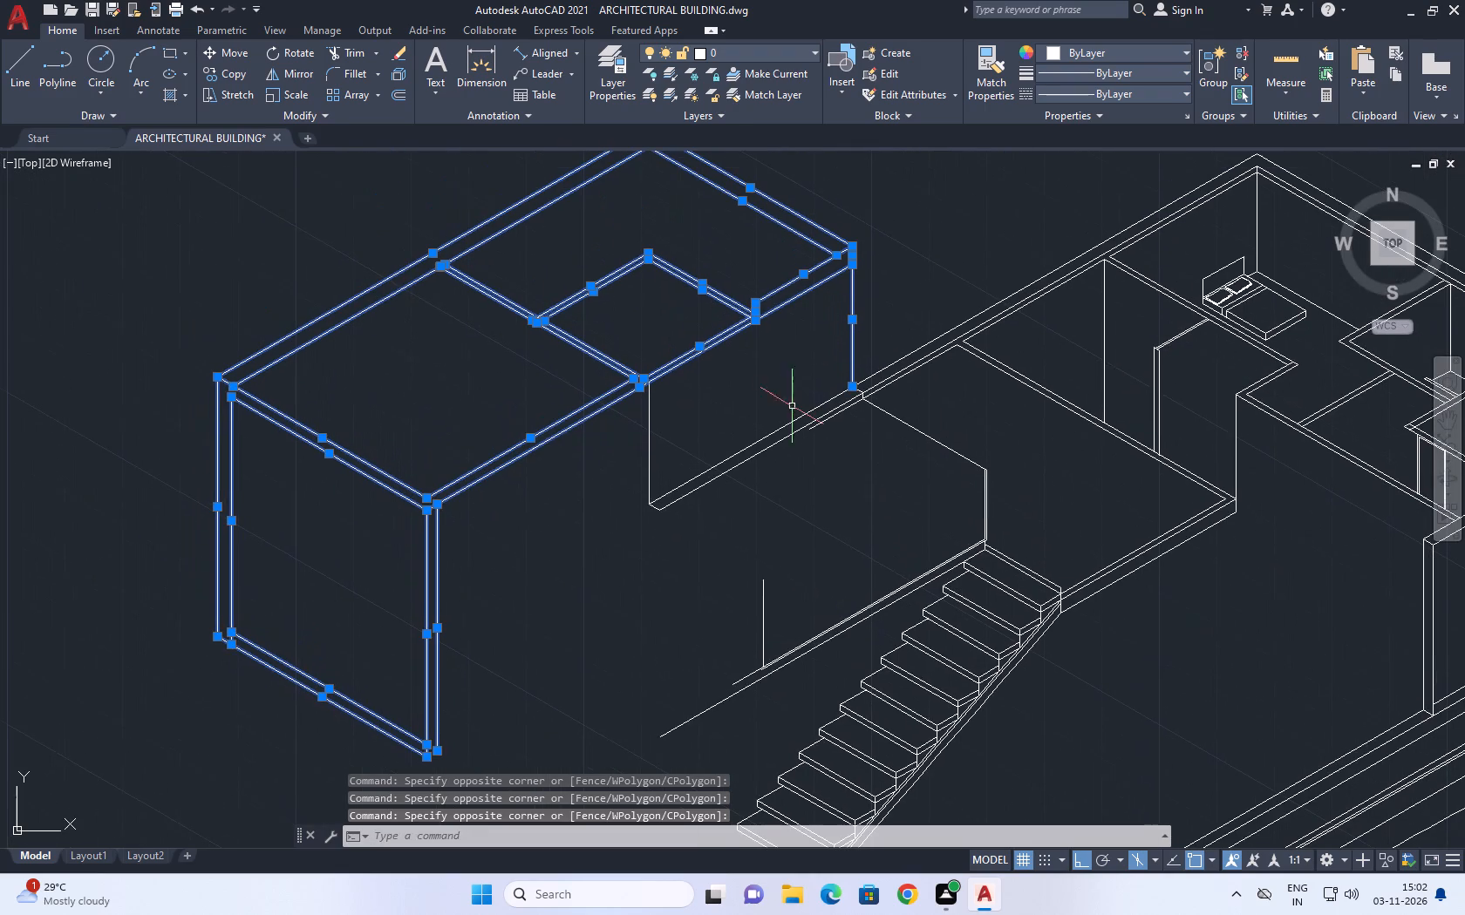
pyautogui.press('m')
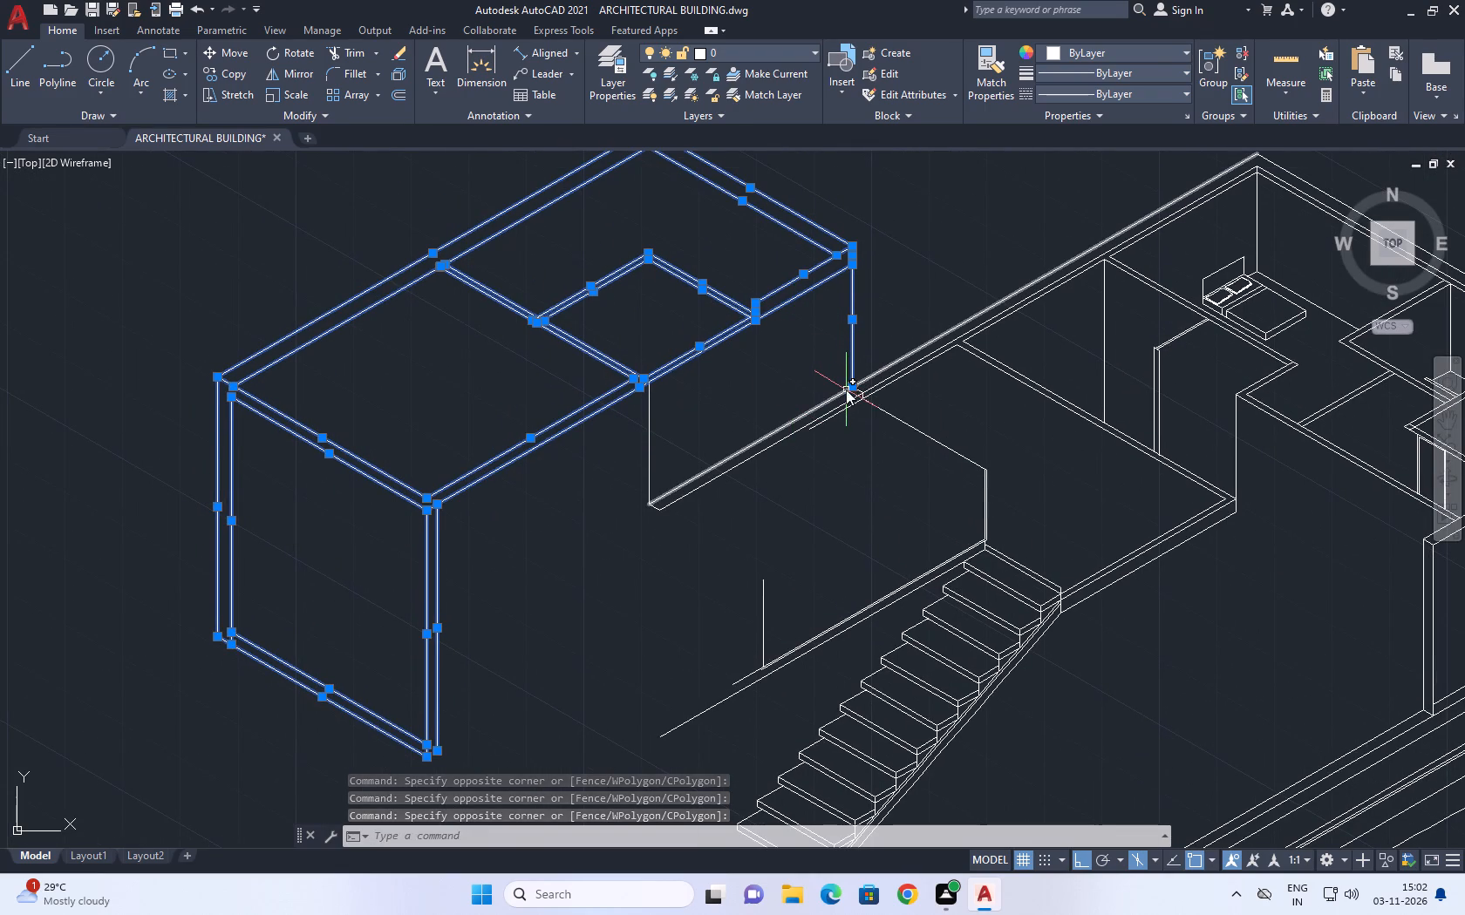
pyautogui.press('space')
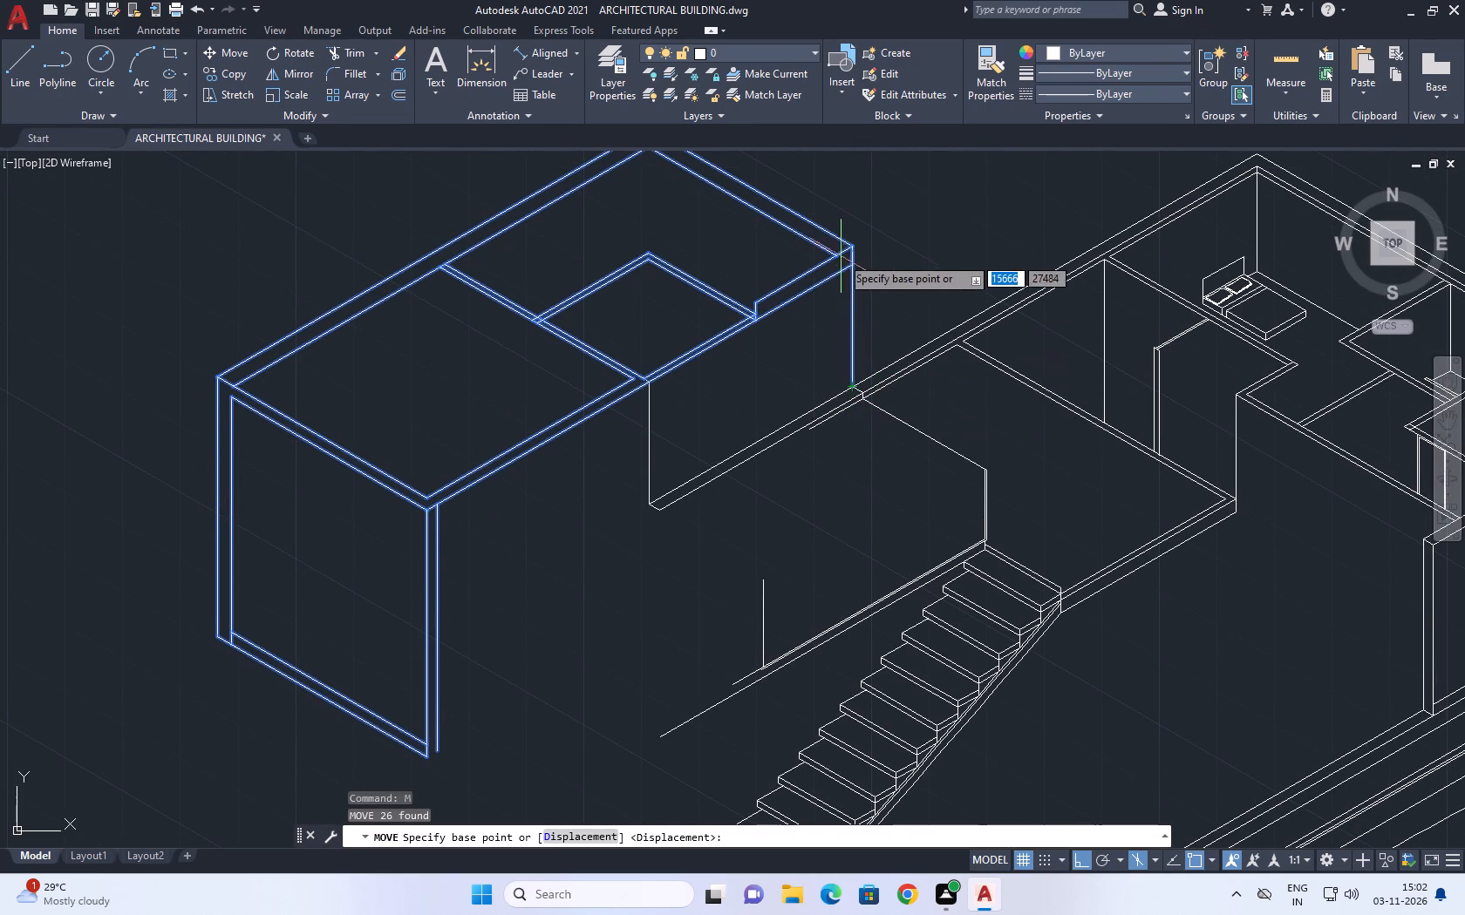
pyautogui.scroll(1, 849, 247)
pyautogui.click(850, 246)
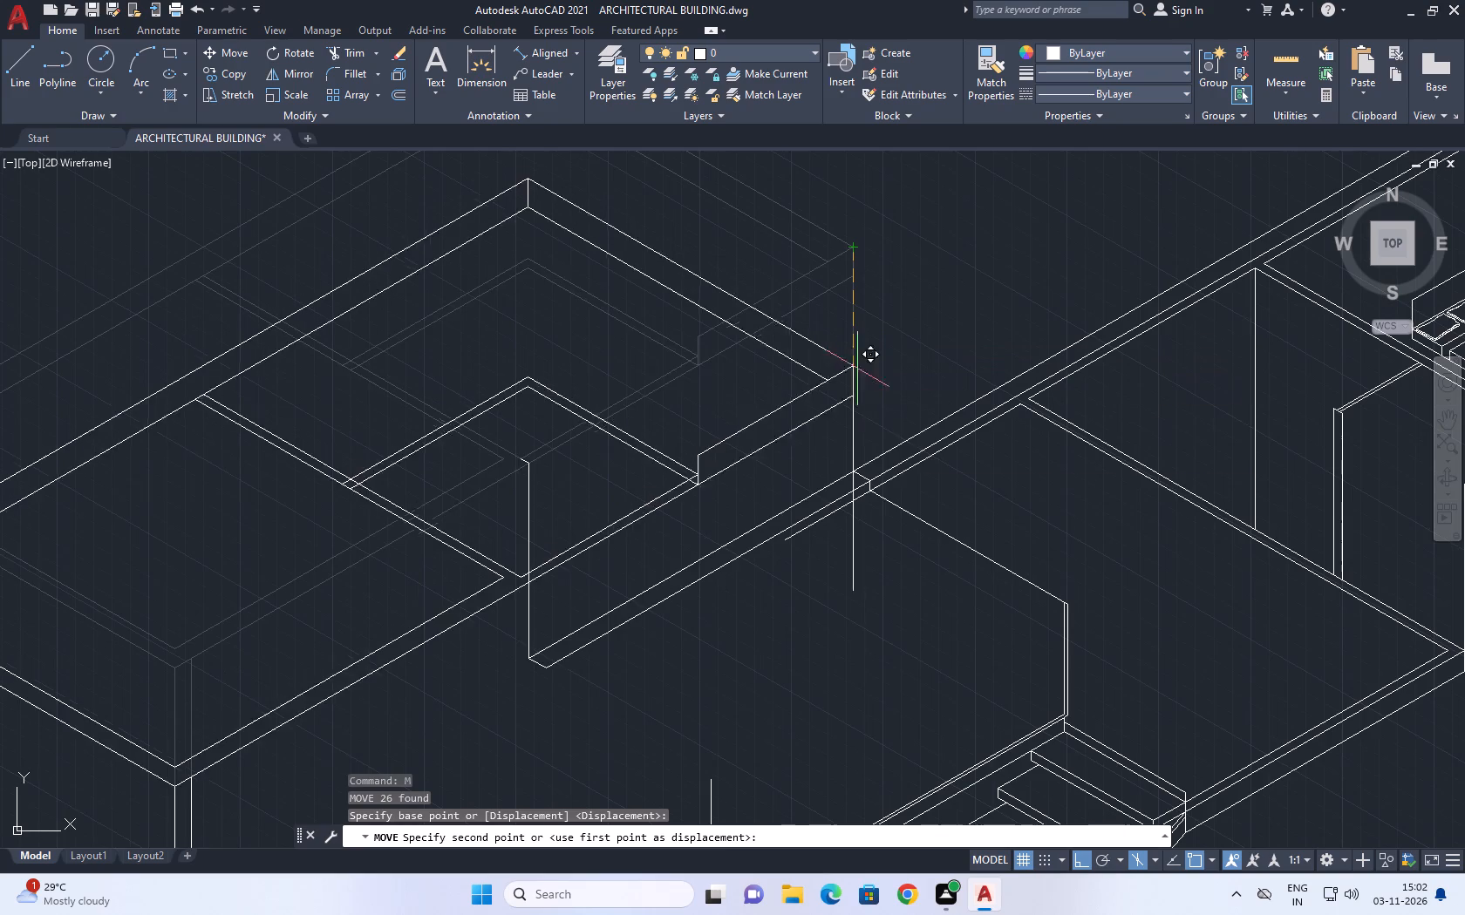
pyautogui.scroll(4, 867, 502)
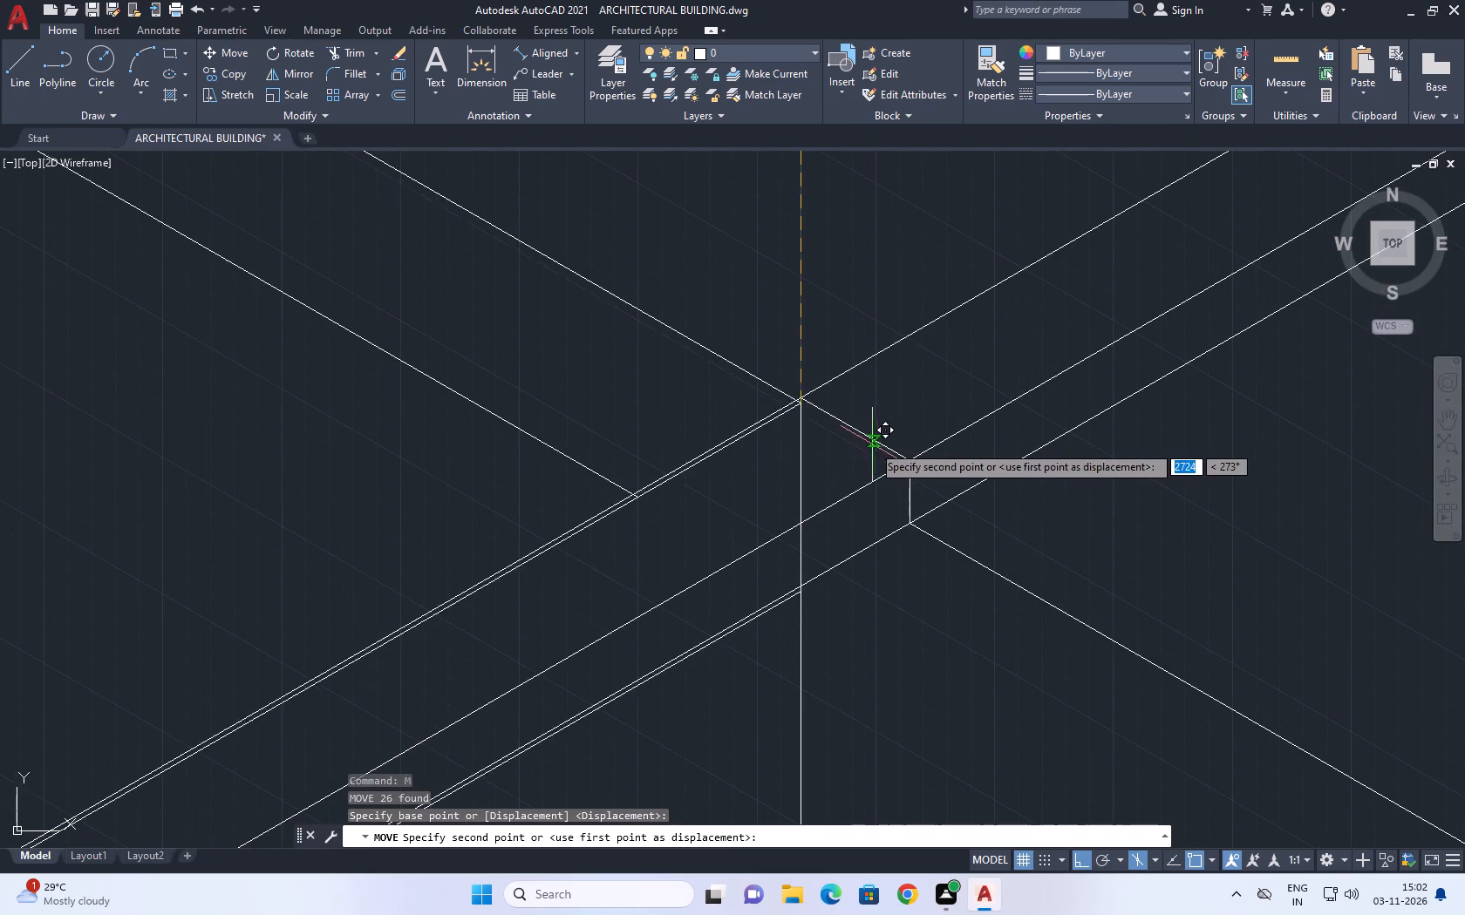
pyautogui.click(908, 460)
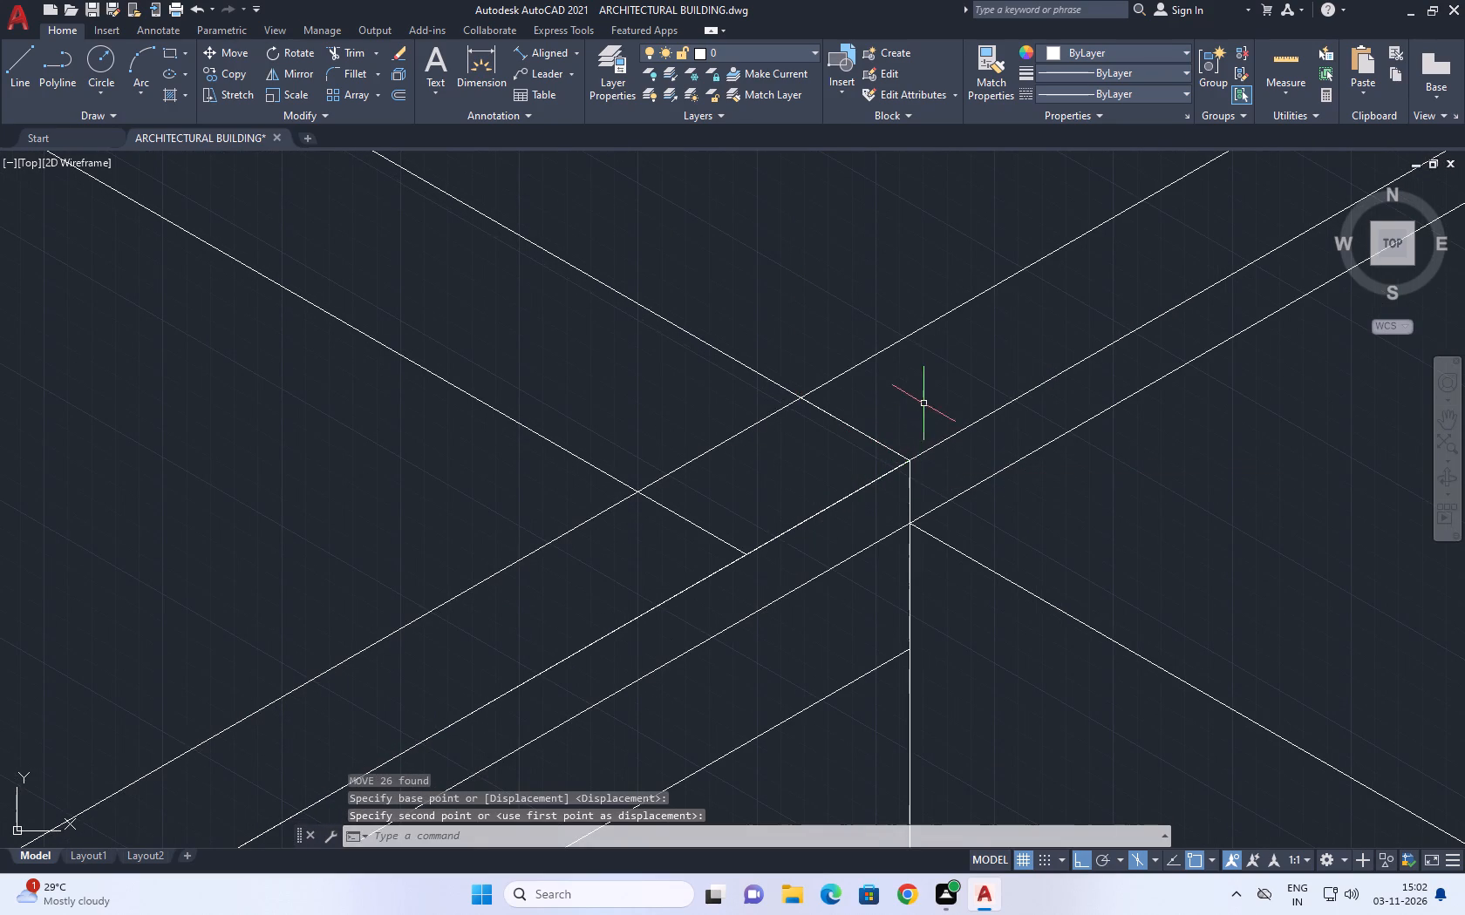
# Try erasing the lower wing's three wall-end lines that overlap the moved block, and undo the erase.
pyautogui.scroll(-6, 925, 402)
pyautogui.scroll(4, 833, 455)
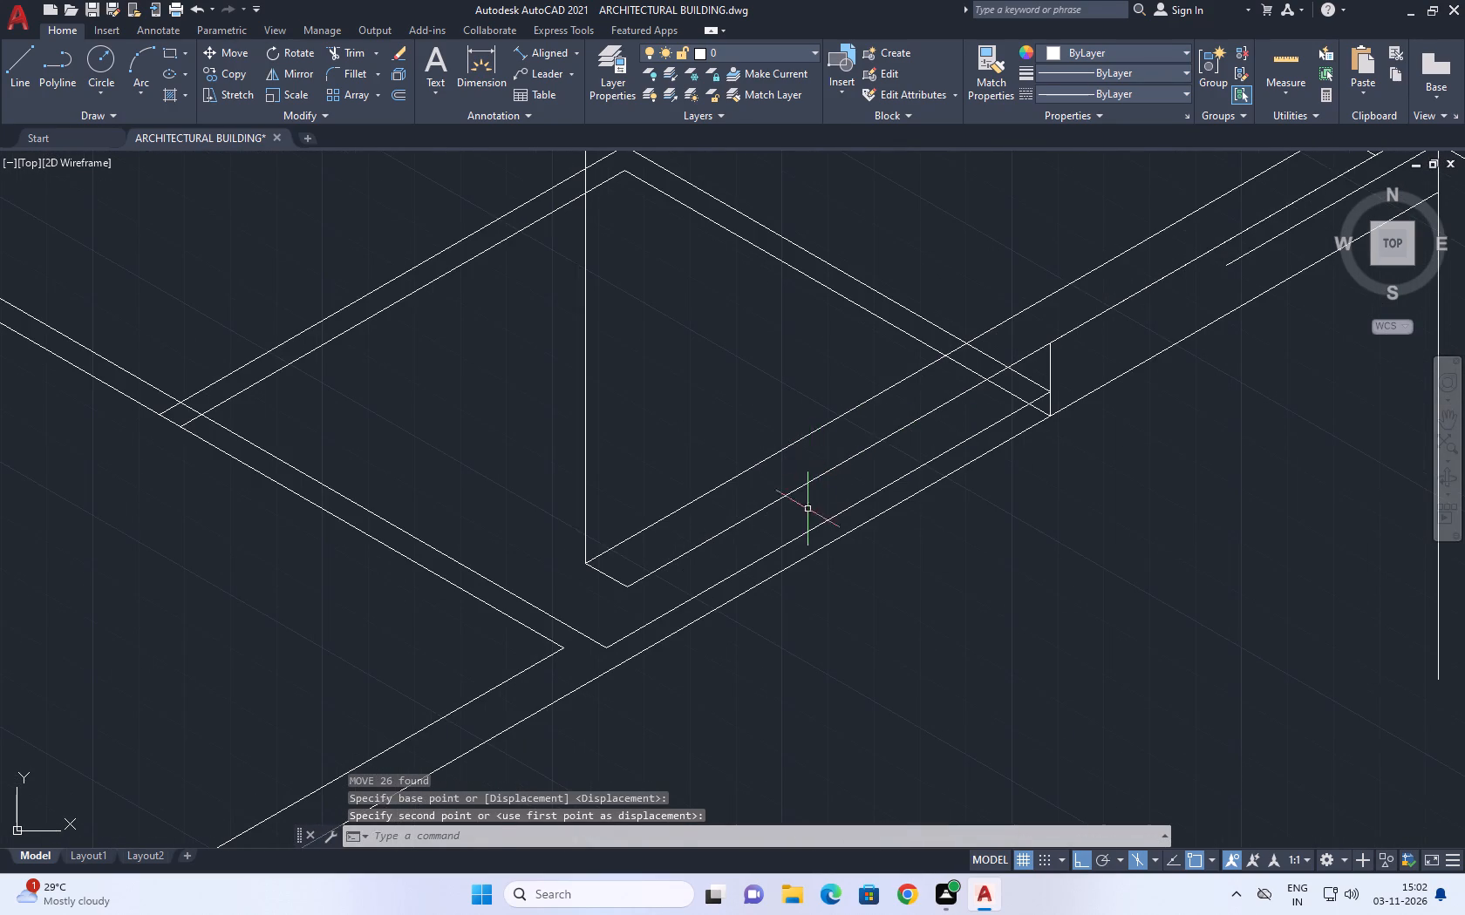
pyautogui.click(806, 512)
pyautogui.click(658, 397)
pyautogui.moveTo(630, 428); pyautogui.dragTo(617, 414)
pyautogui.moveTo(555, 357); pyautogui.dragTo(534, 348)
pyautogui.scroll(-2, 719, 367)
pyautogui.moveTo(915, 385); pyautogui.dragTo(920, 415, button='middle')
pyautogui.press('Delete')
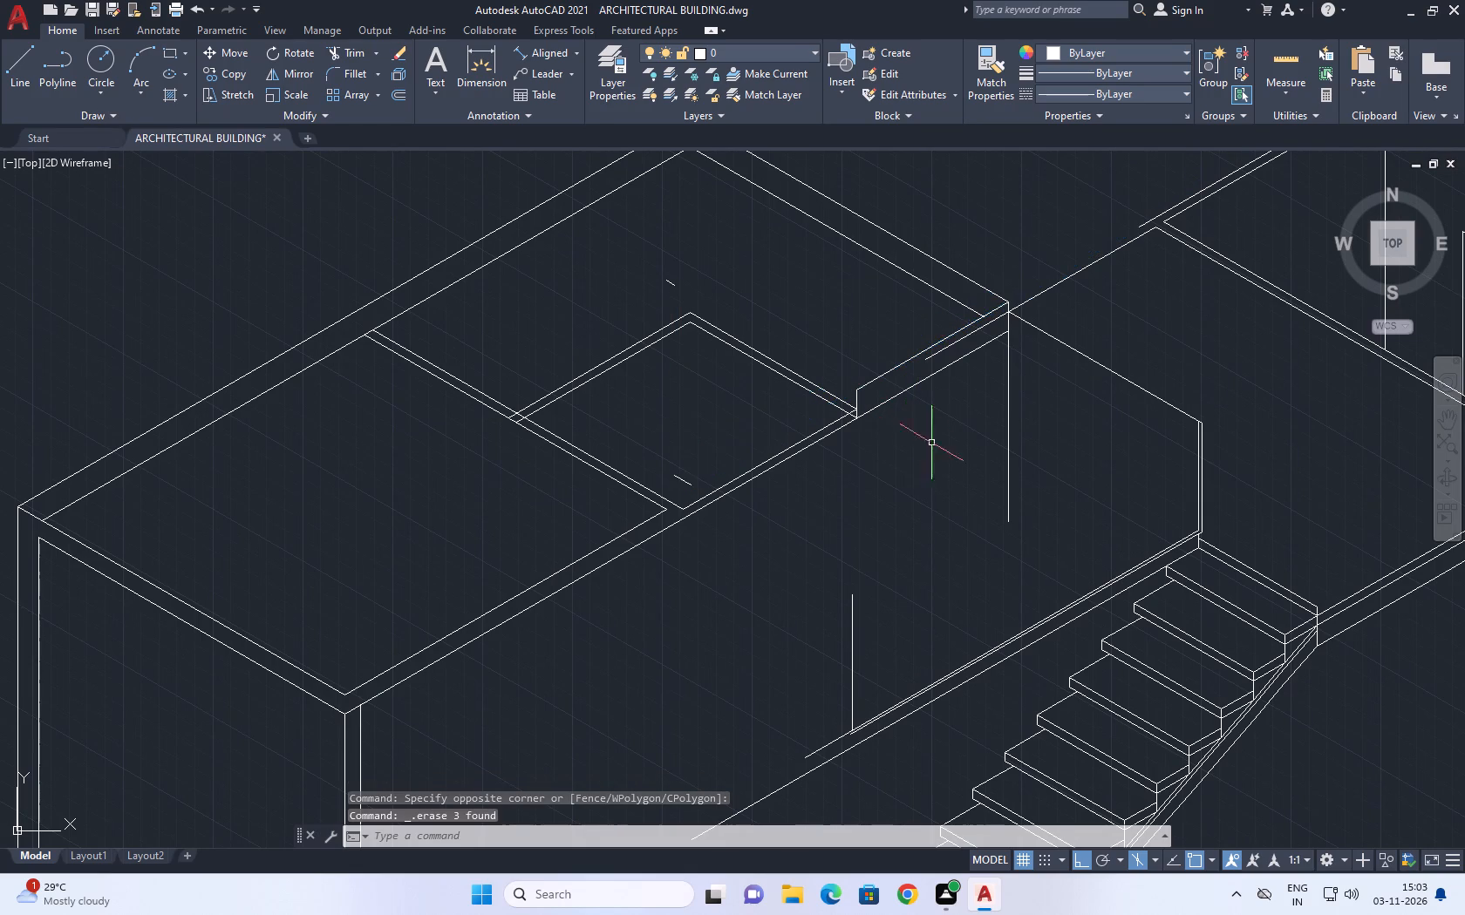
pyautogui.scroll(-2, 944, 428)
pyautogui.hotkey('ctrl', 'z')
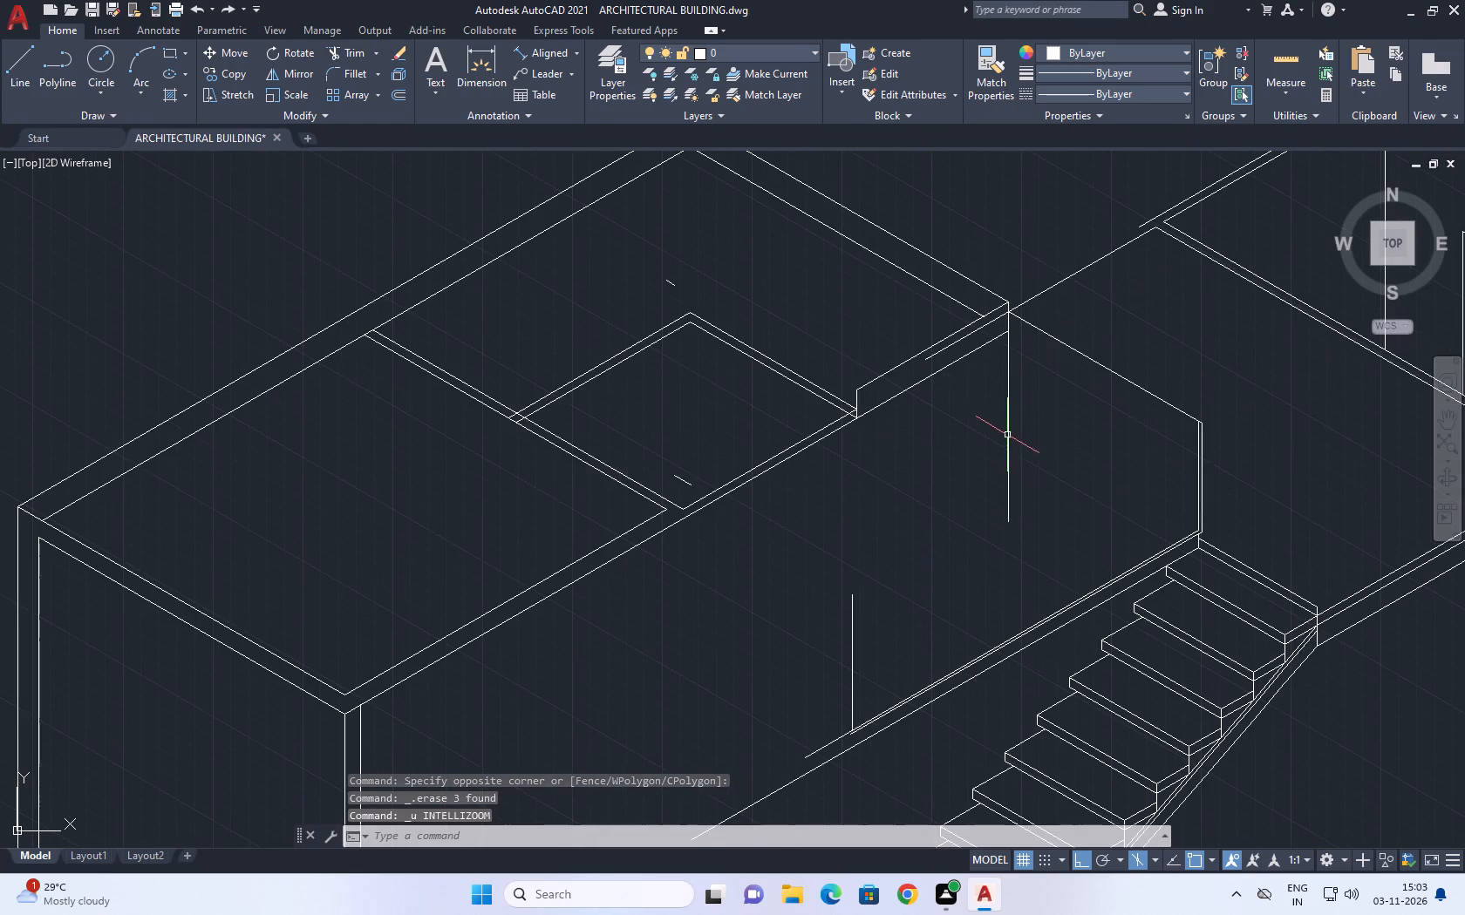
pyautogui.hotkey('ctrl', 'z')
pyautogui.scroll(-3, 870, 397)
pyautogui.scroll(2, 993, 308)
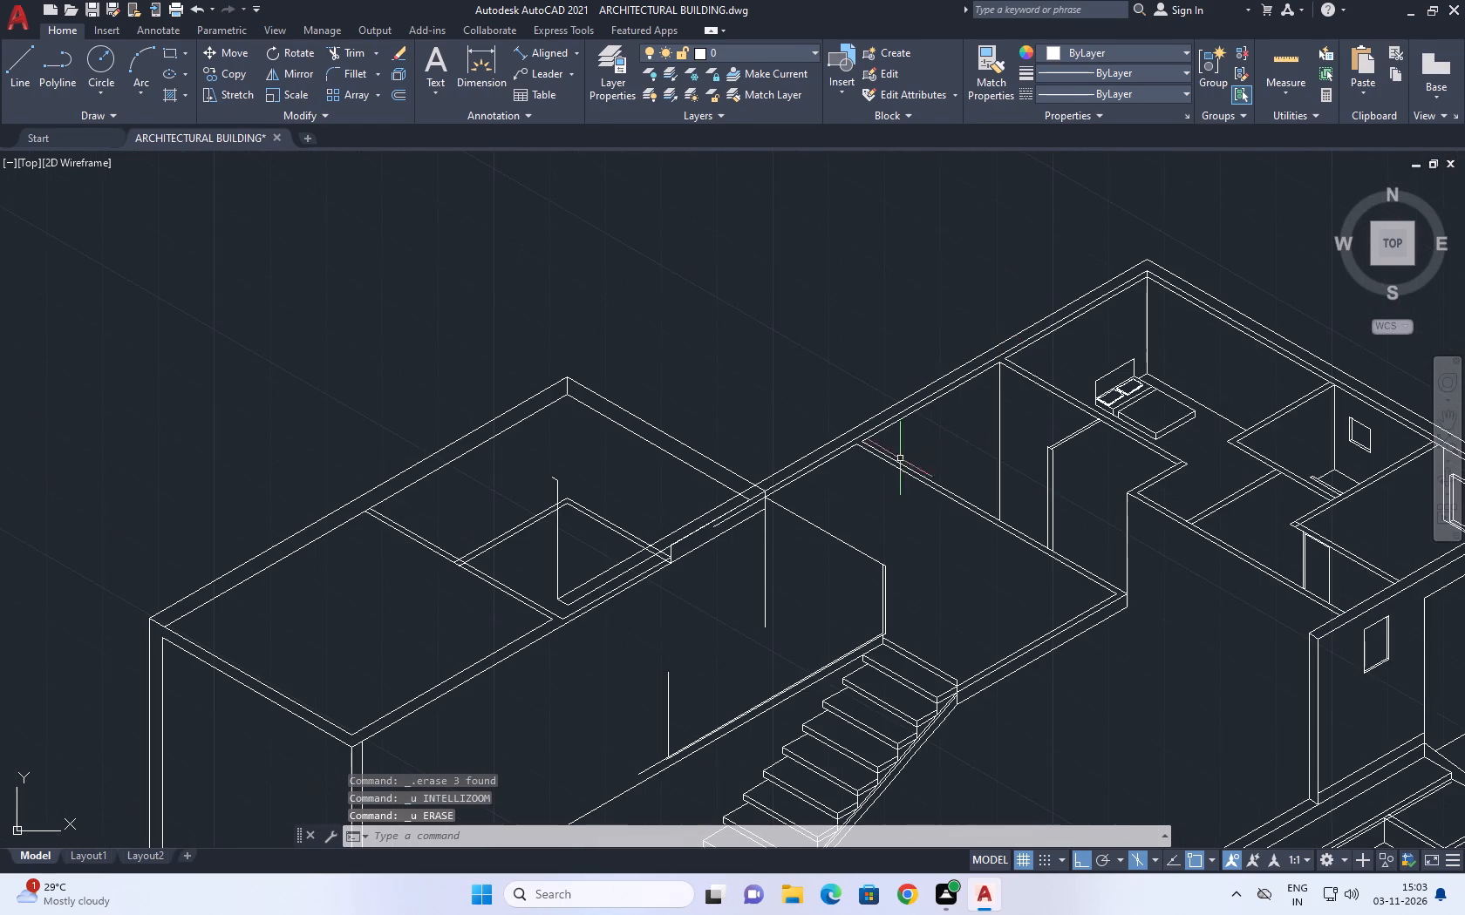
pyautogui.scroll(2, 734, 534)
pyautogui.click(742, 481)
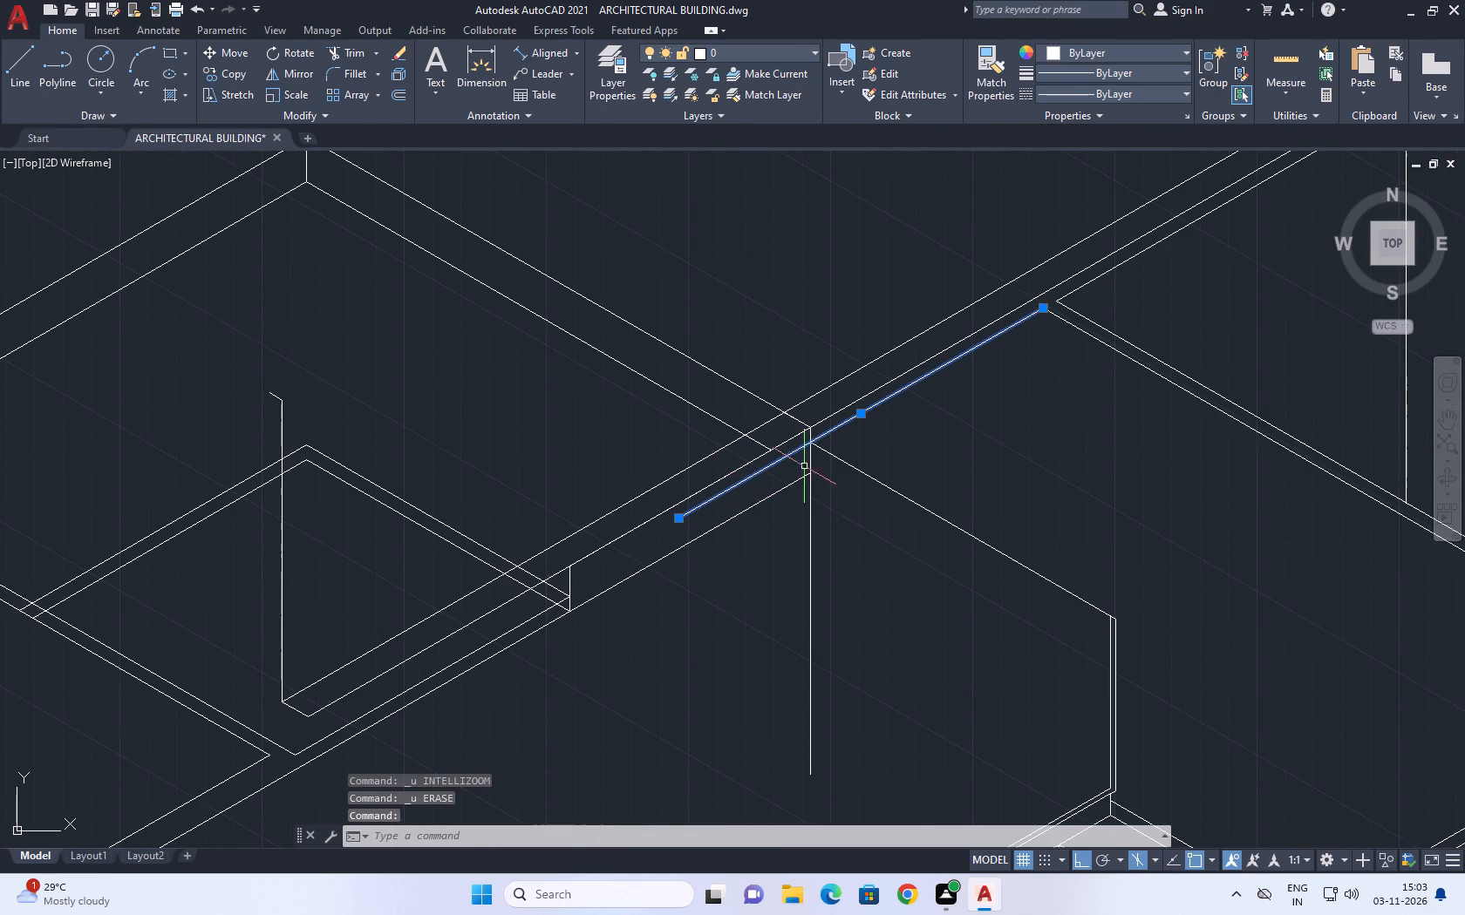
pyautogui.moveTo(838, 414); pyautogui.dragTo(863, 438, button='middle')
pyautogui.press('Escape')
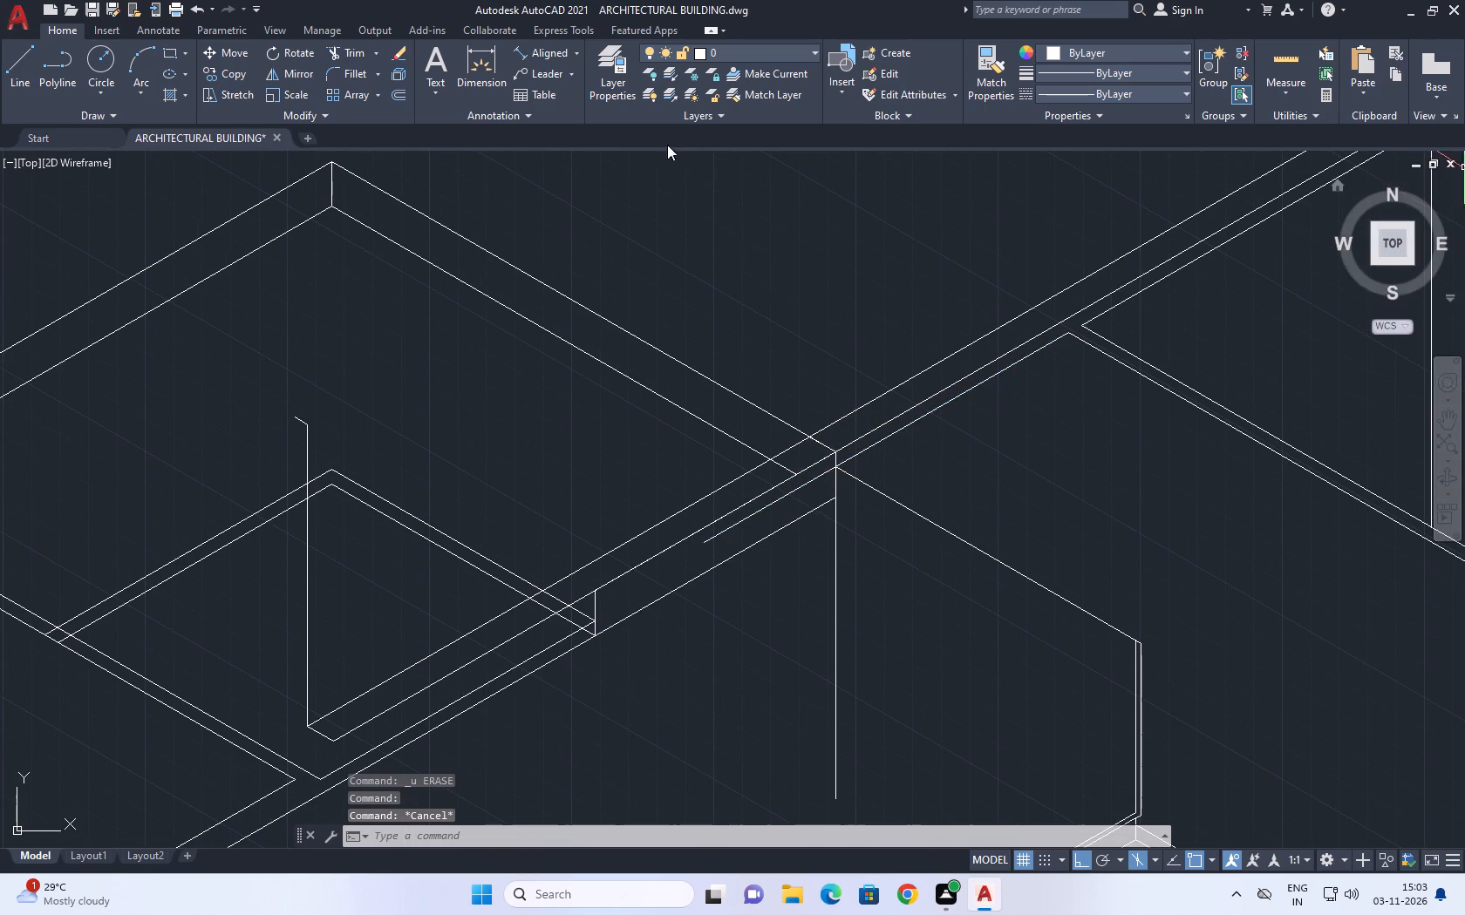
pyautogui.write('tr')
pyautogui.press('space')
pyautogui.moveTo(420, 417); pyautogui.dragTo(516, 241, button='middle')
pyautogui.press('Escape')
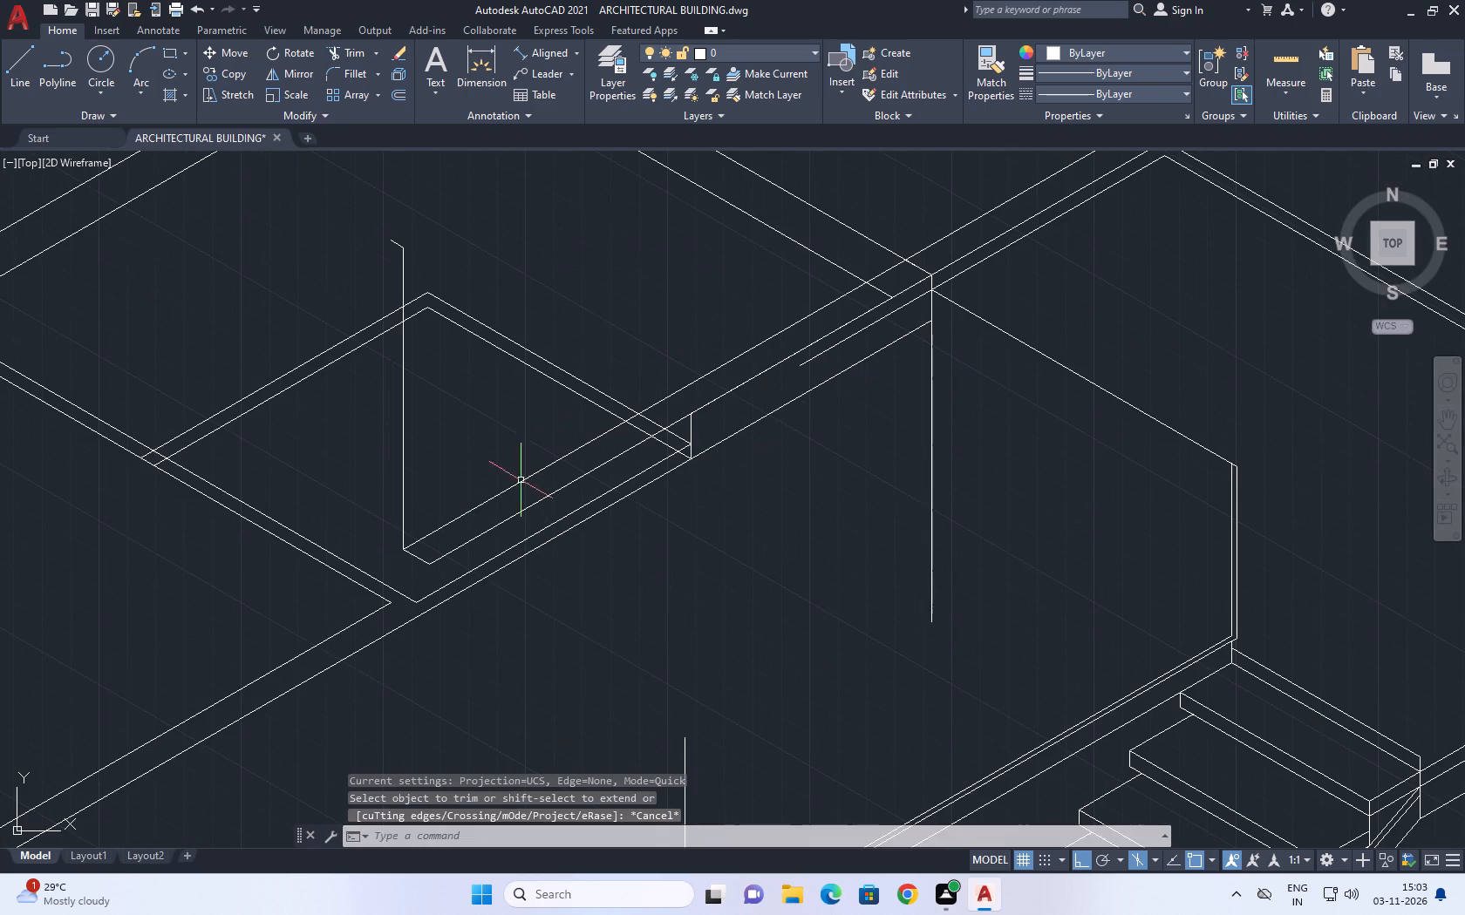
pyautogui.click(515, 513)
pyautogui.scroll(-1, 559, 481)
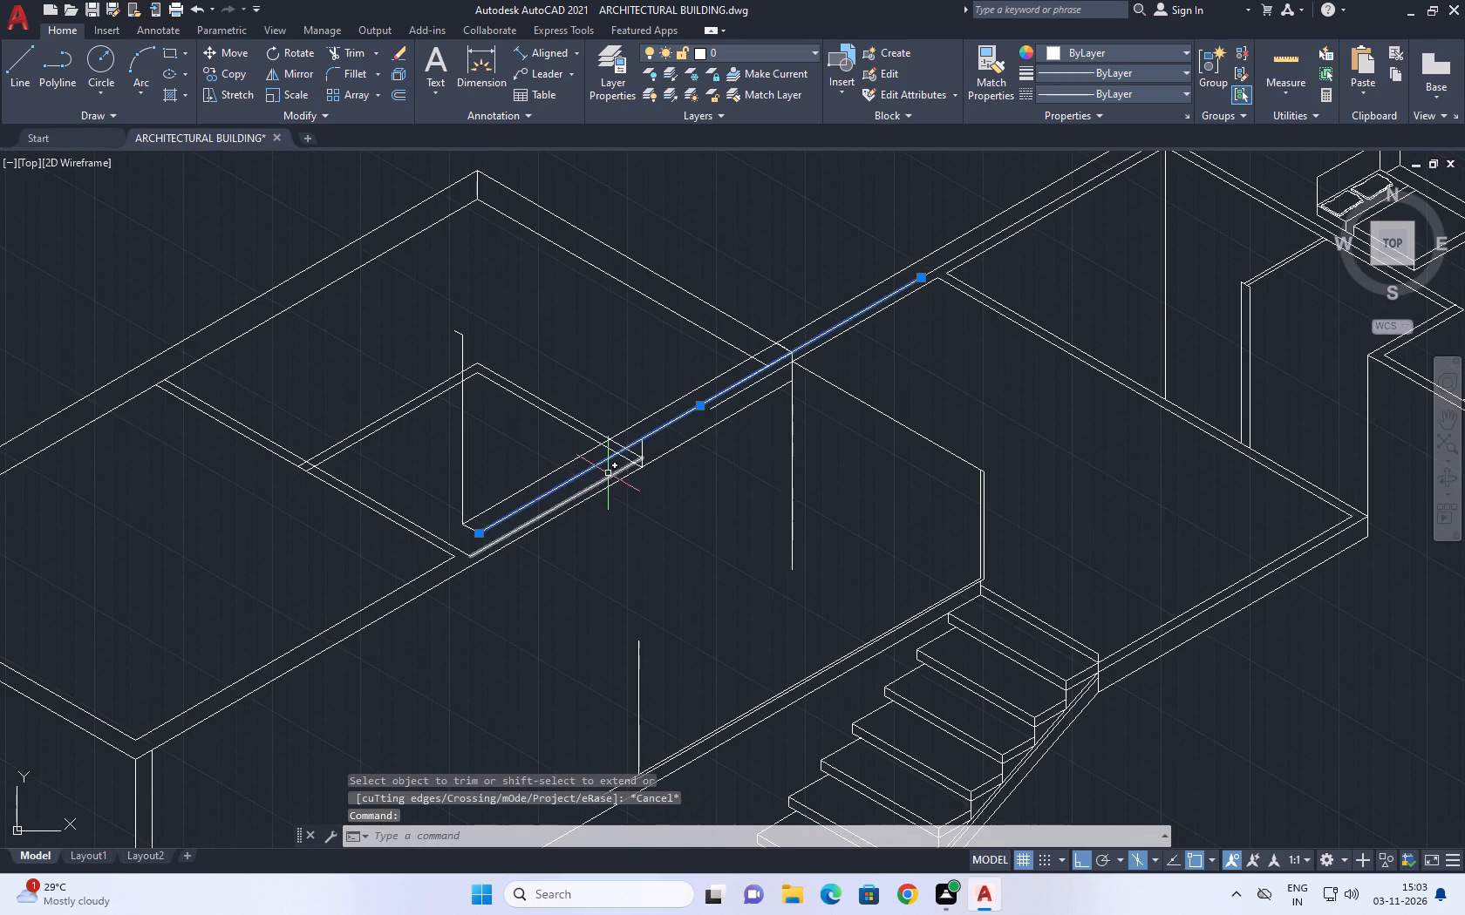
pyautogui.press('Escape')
# Move the lower wall's vertical end edge and short top line down to the block corner where the partition meets the front wall.
pyautogui.click(471, 434)
pyautogui.click(453, 444)
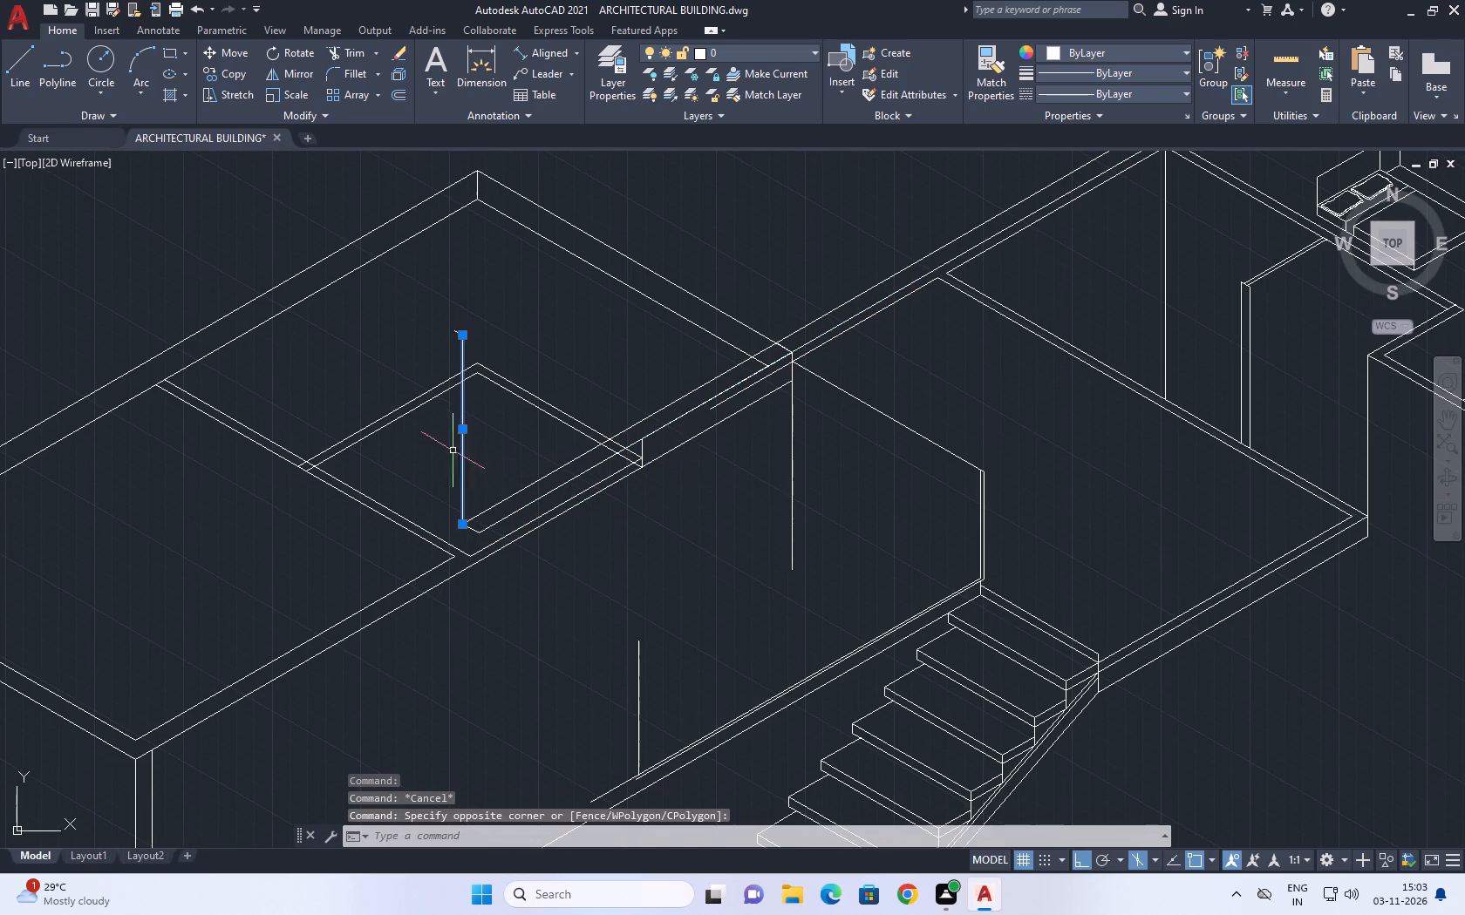
pyautogui.scroll(1, 426, 310)
pyautogui.moveTo(453, 325); pyautogui.dragTo(471, 331)
pyautogui.click(538, 448)
pyautogui.moveTo(543, 440); pyautogui.dragTo(603, 285, button='middle')
pyautogui.write('m')
pyautogui.press('space')
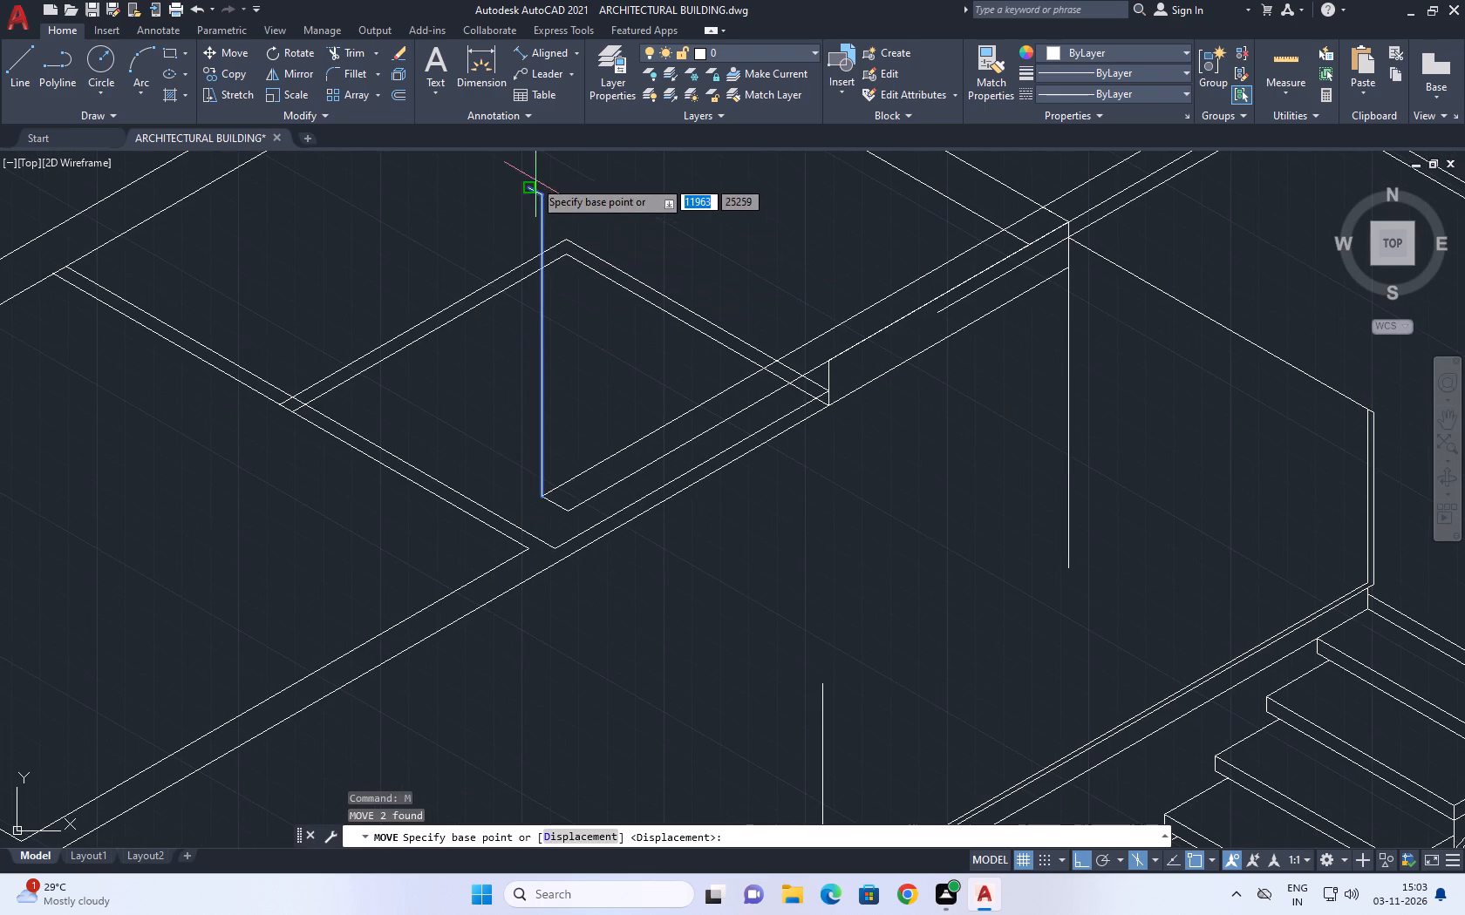
pyautogui.click(524, 186)
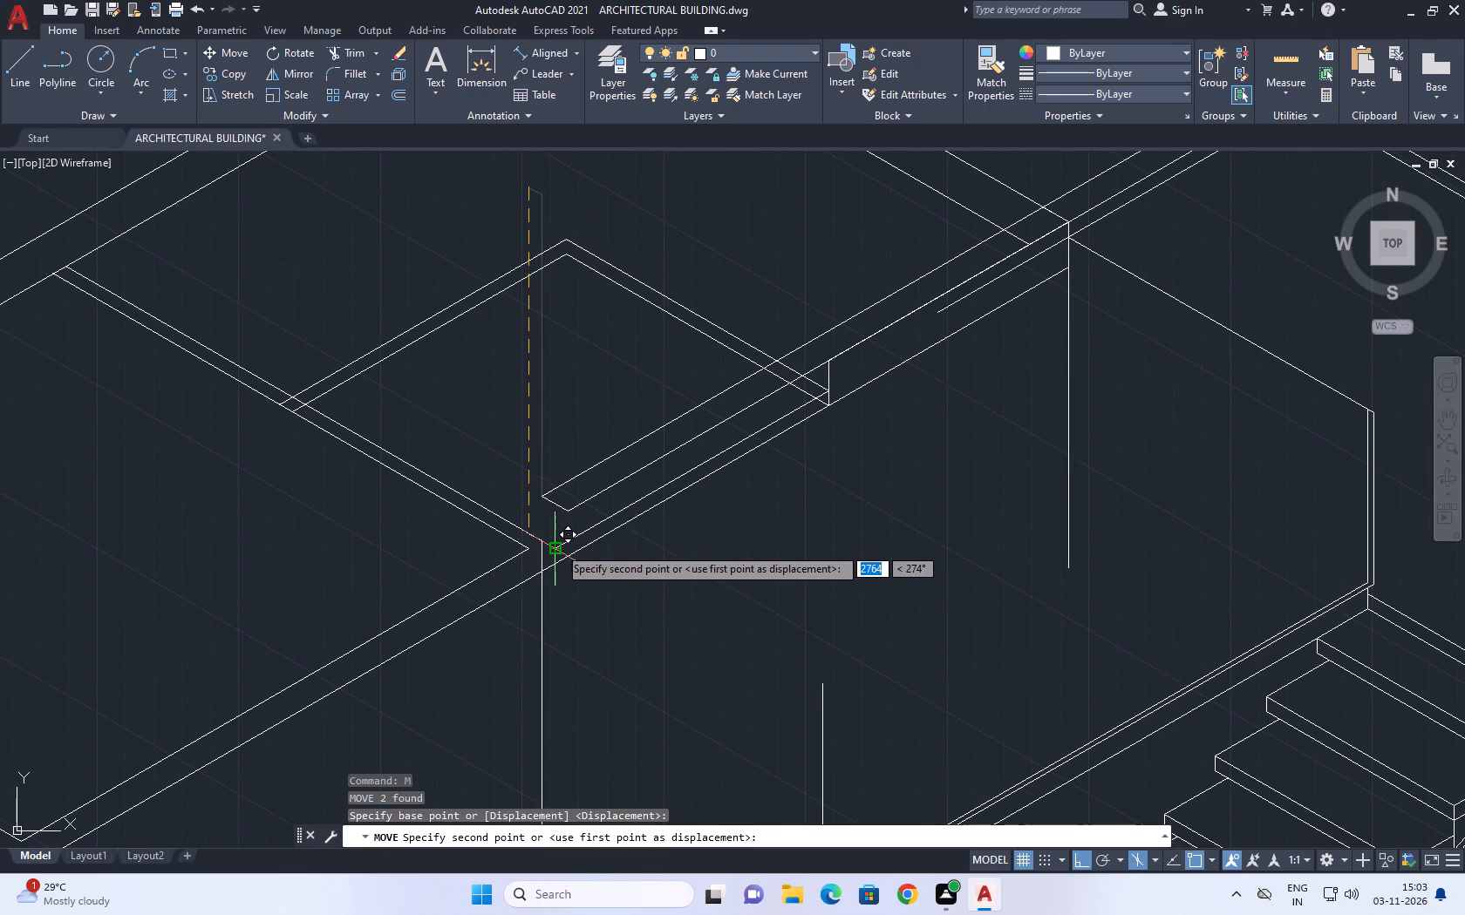
pyautogui.click(555, 546)
pyautogui.scroll(-2, 731, 431)
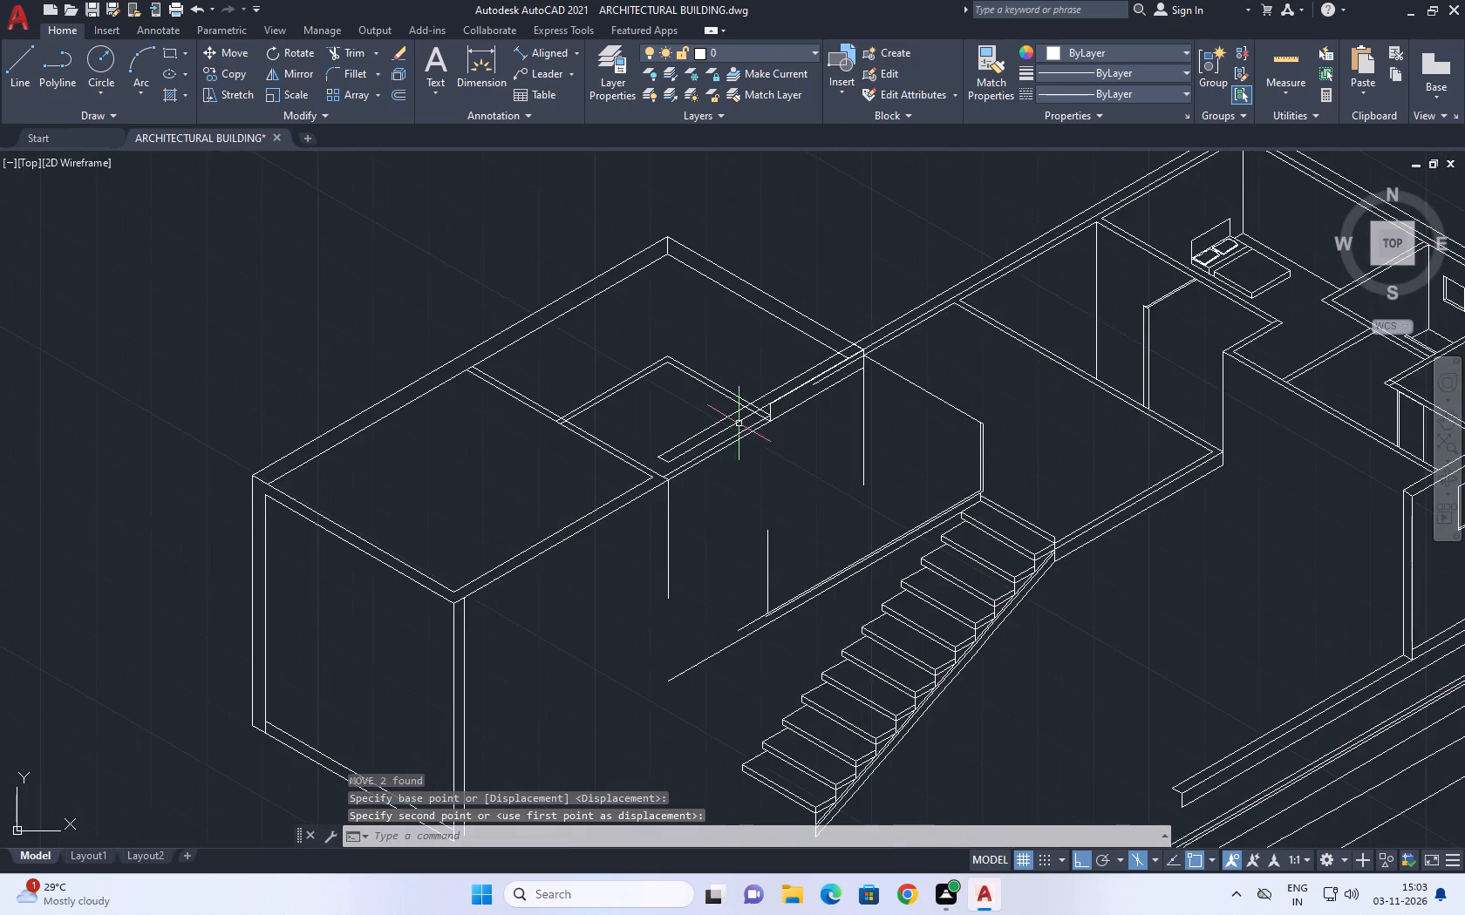
# Trim the parallel wall lines and their short end line overlapping the block's inner recess.
pyautogui.scroll(2, 736, 424)
pyautogui.press('t')
pyautogui.press('r')
pyautogui.press('space')
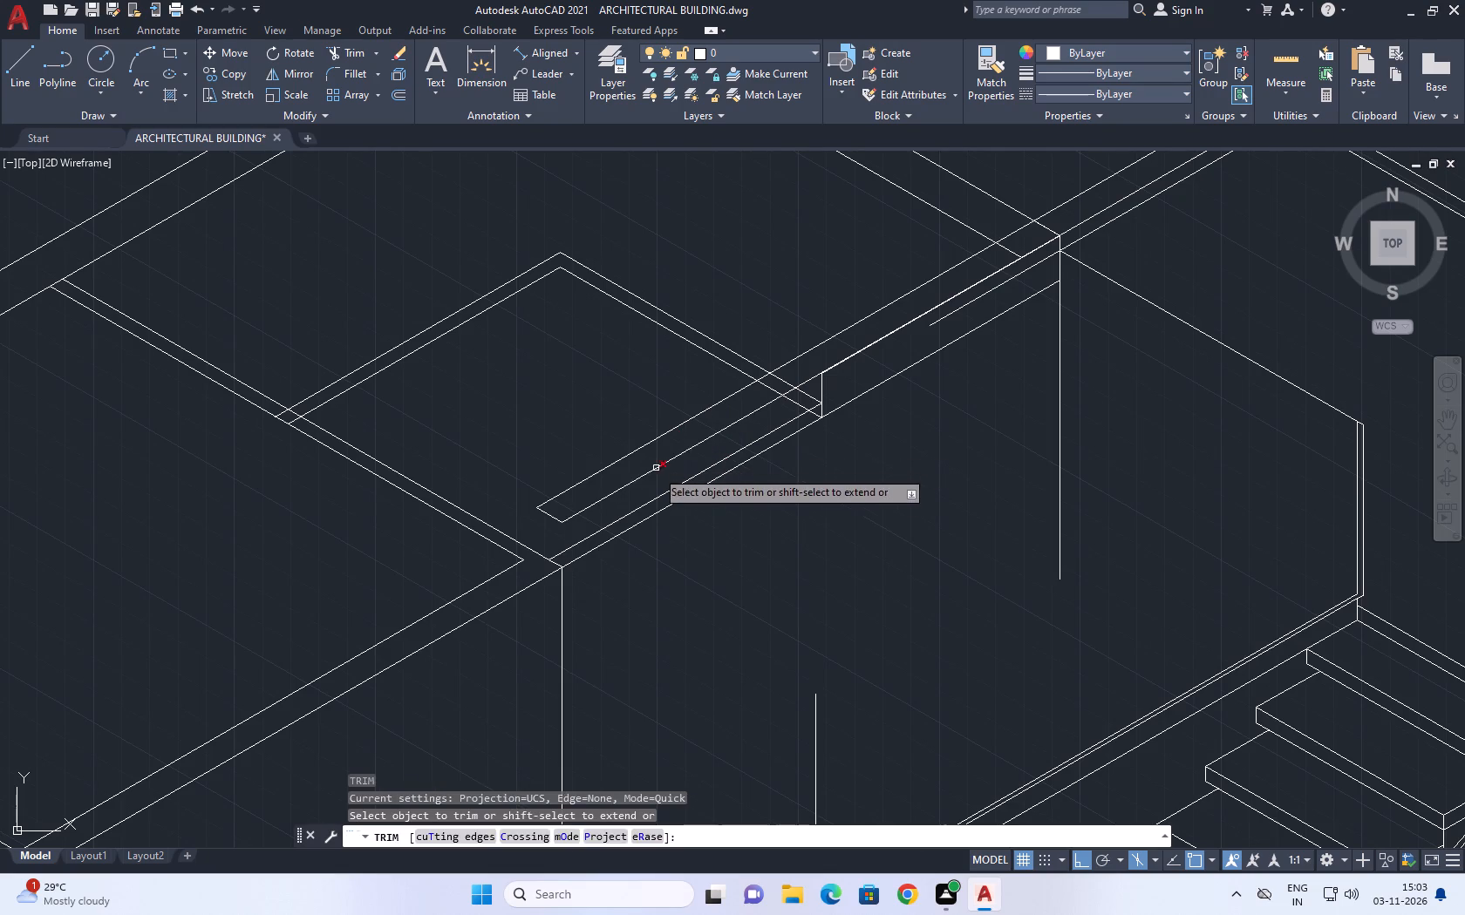
pyautogui.click(656, 478)
pyautogui.click(600, 413)
pyautogui.click(571, 513)
pyautogui.click(553, 522)
# Trim the short vertical edge and leftover stubs at the recess's near corner, plus the wall lines between it and the block's outer corner.
pyautogui.scroll(1, 867, 384)
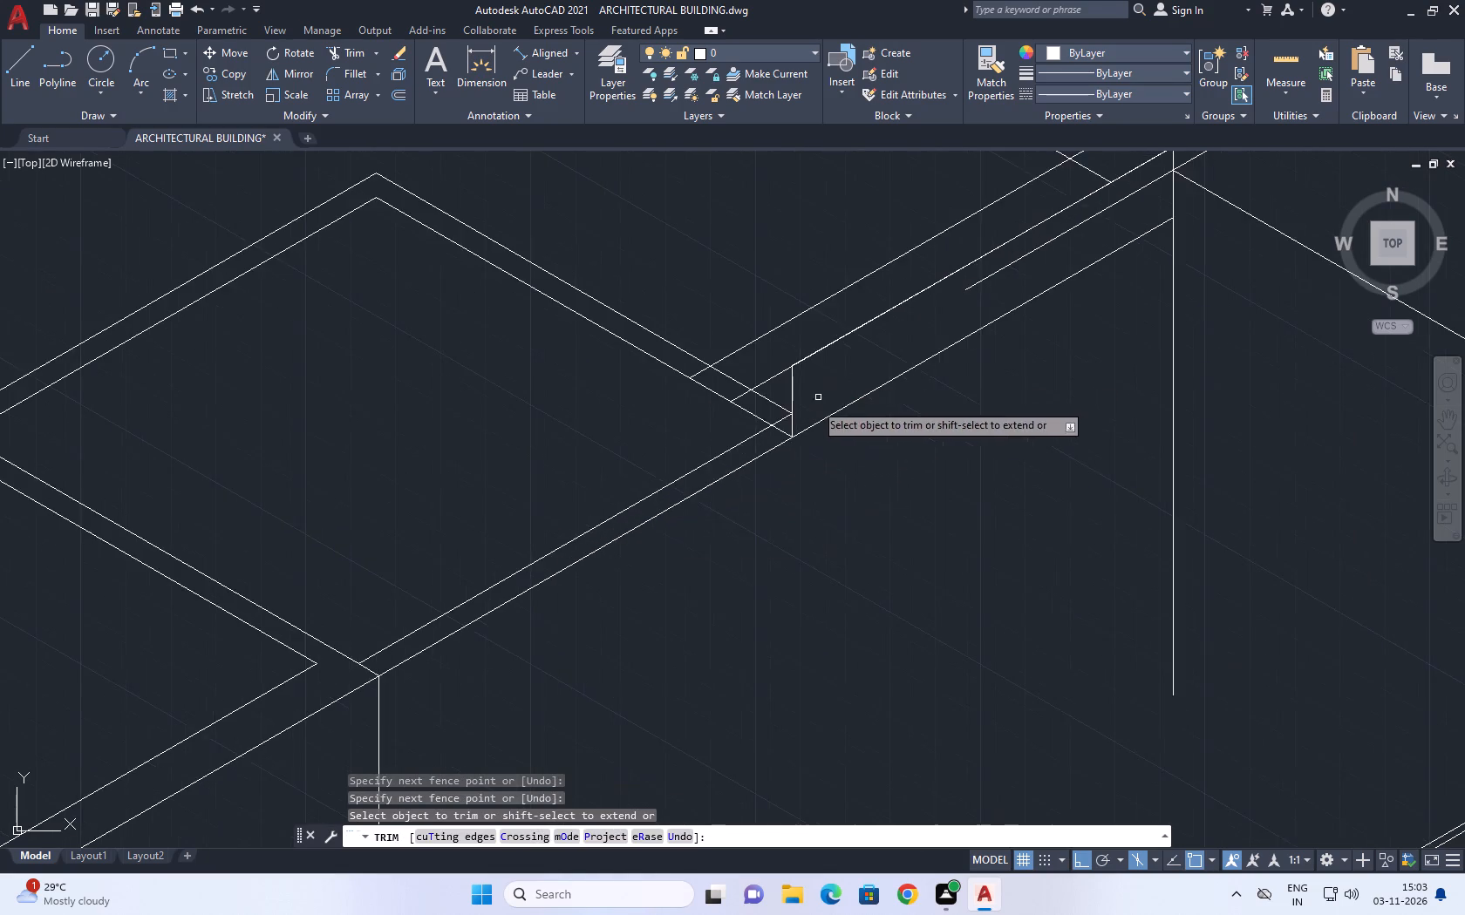
pyautogui.scroll(1, 740, 439)
pyautogui.click(821, 420)
pyautogui.click(812, 430)
pyautogui.scroll(-2, 843, 383)
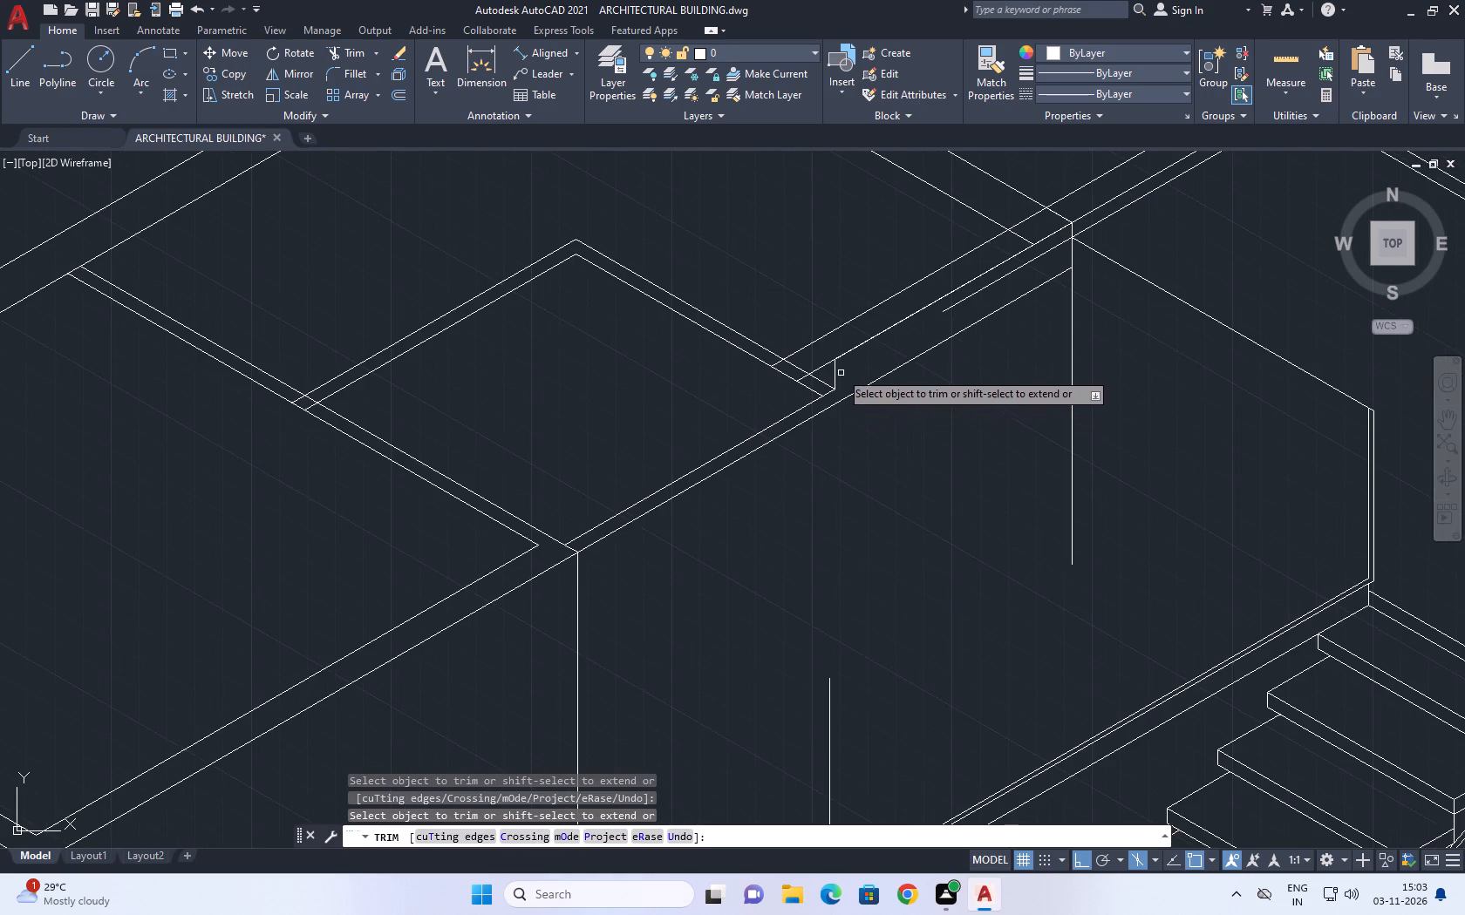
pyautogui.moveTo(821, 301); pyautogui.dragTo(828, 444, button='middle')
pyautogui.click(901, 475)
pyautogui.click(848, 406)
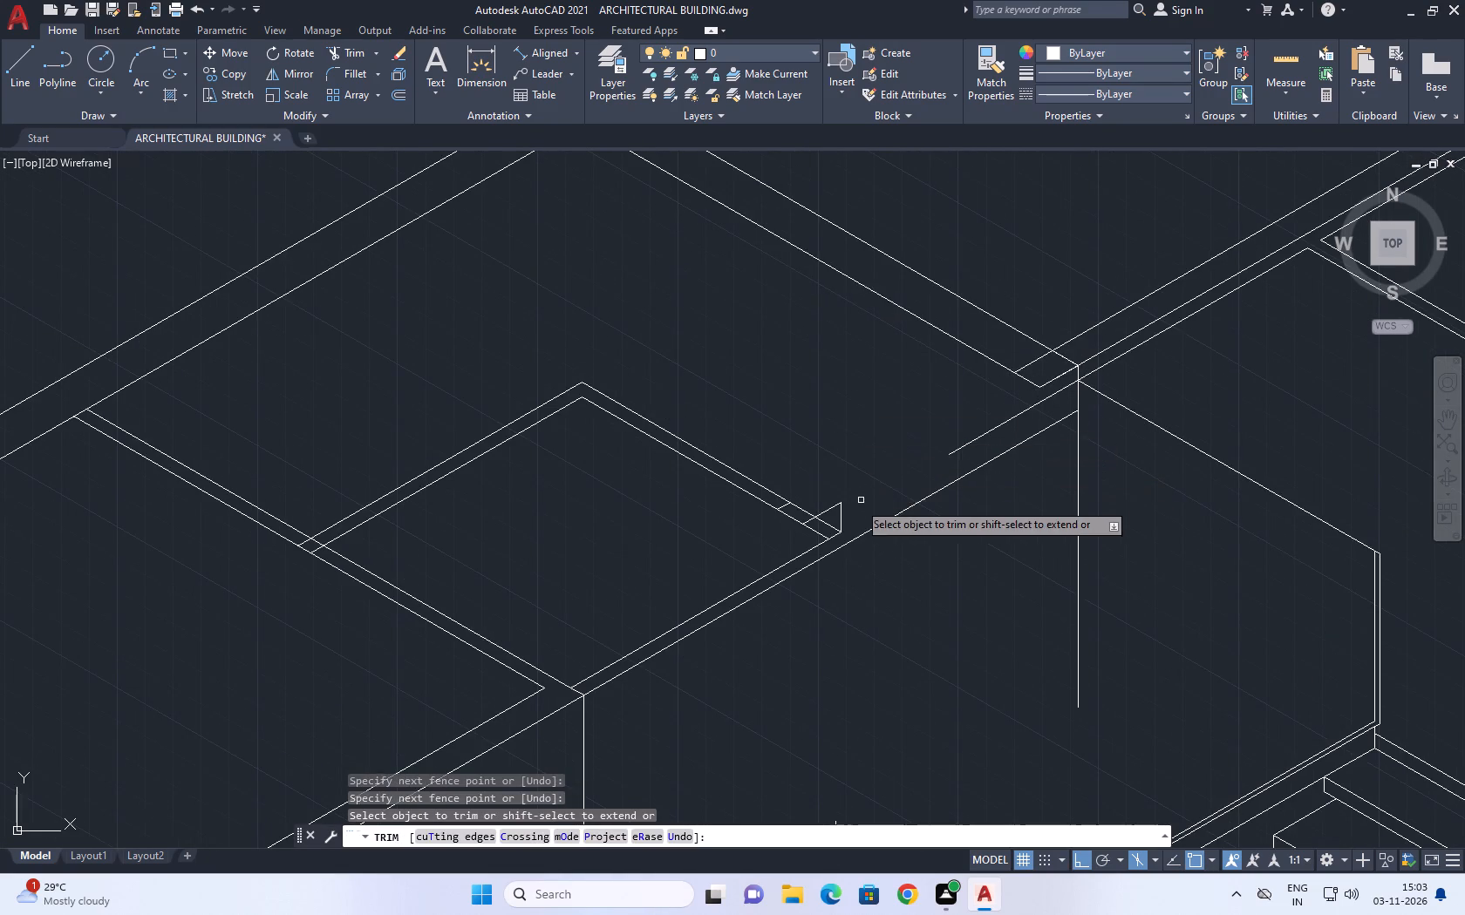
pyautogui.scroll(2, 831, 514)
pyautogui.click(699, 489)
pyautogui.click(800, 547)
pyautogui.click(857, 512)
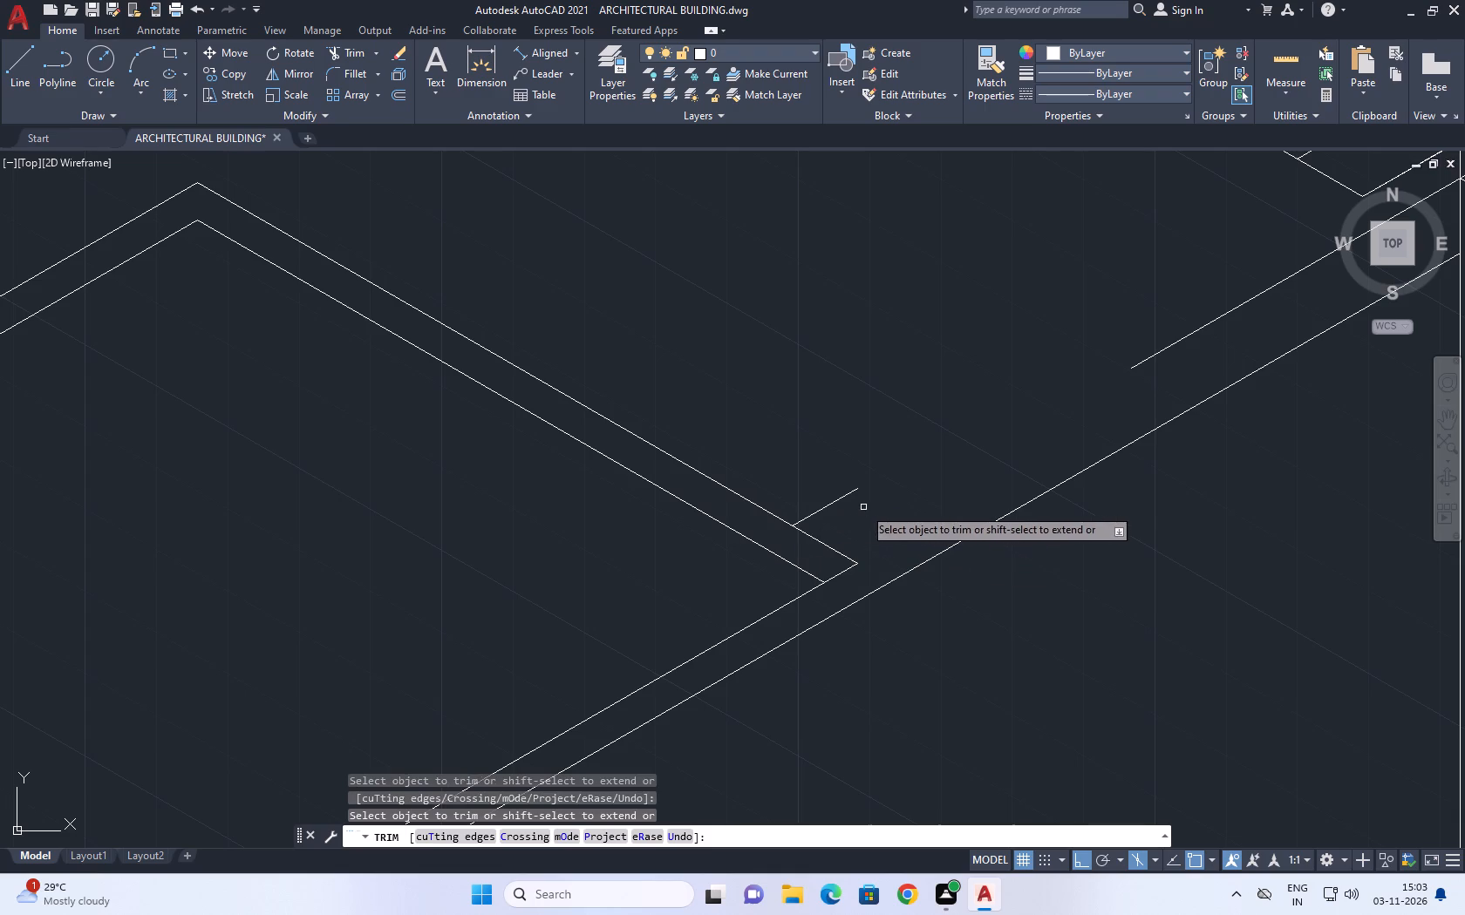
pyautogui.moveTo(857, 503); pyautogui.dragTo(845, 497)
pyautogui.click(799, 471)
# Trim the overhanging ends of the adjoining wing's wall lines at the block's outer corner.
pyautogui.scroll(-6, 871, 457)
pyautogui.scroll(3, 938, 378)
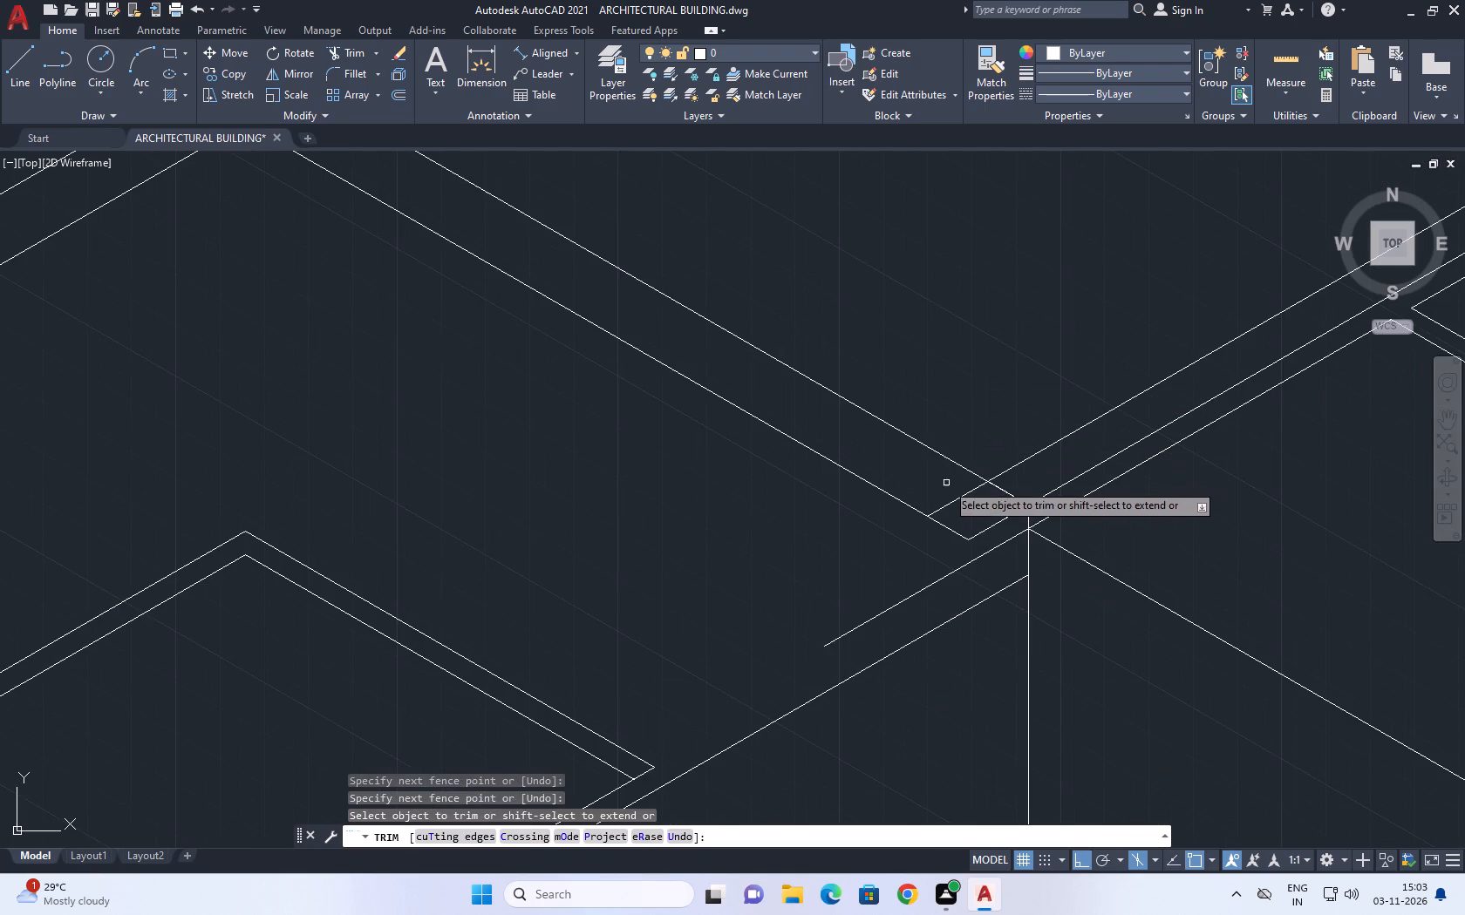
pyautogui.click(945, 482)
pyautogui.click(970, 510)
pyautogui.click(956, 567)
pyautogui.scroll(-5, 1044, 505)
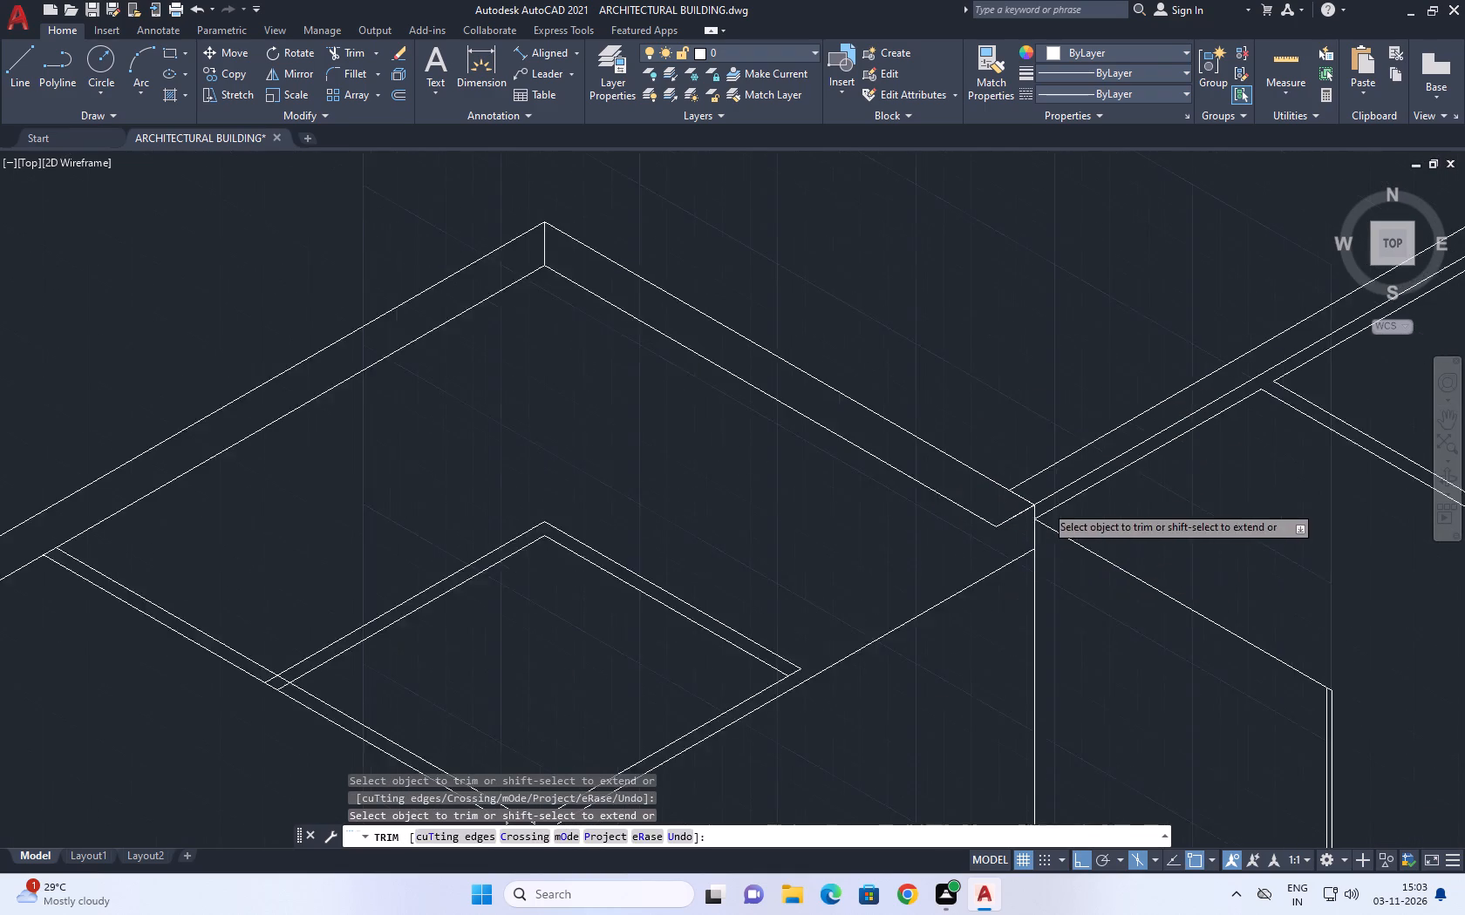
pyautogui.press('Escape')
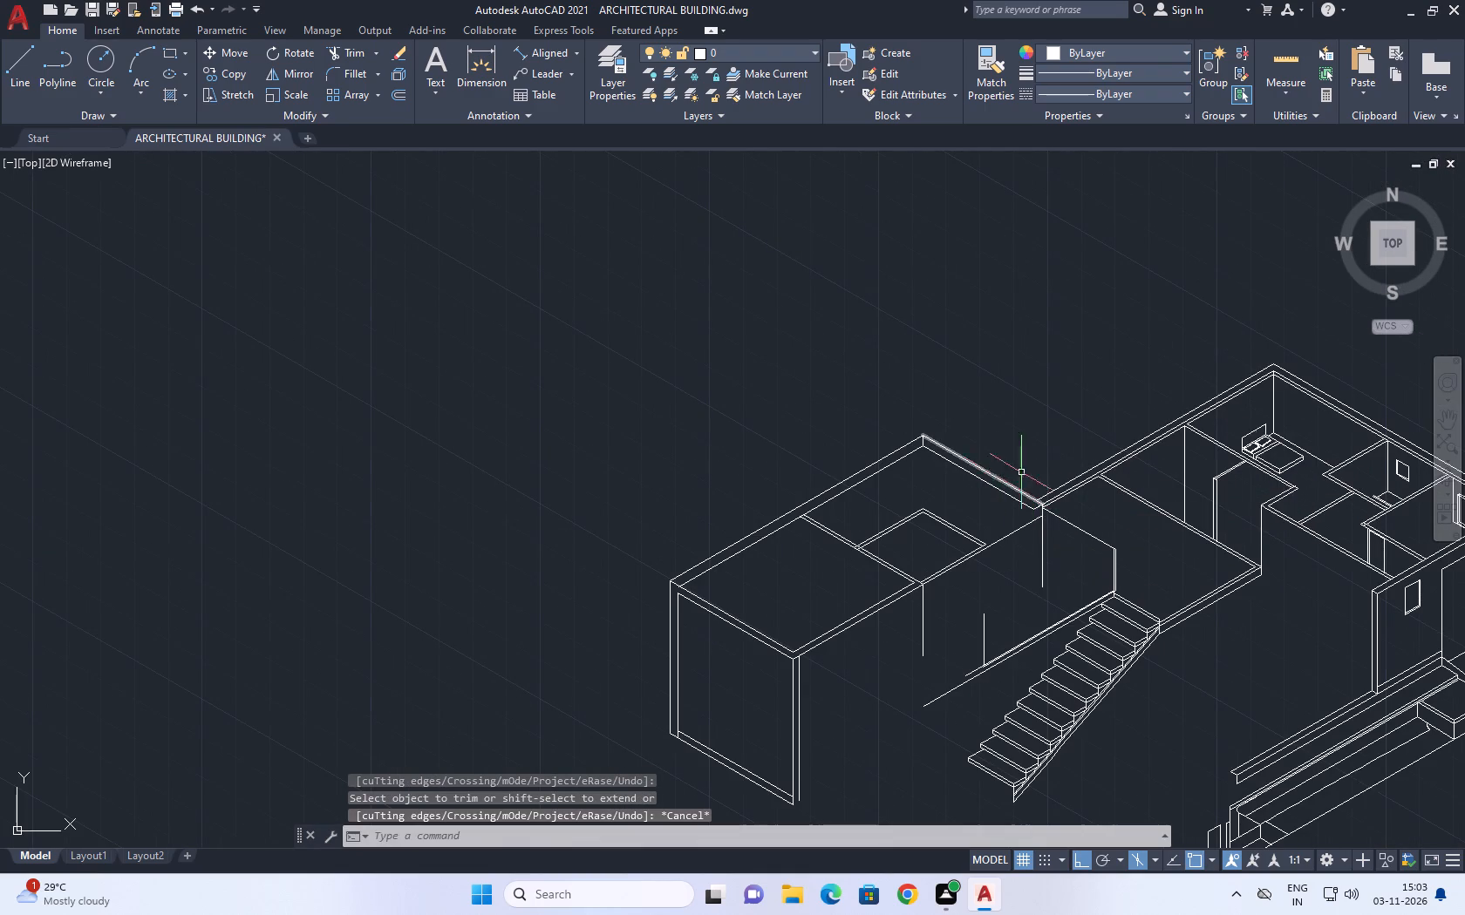
# Extend the adjoining wing's parallel wall lines to meet the recess wall and the block's inner wall line.
pyautogui.press('e')
pyautogui.press('x')
pyautogui.press('space')
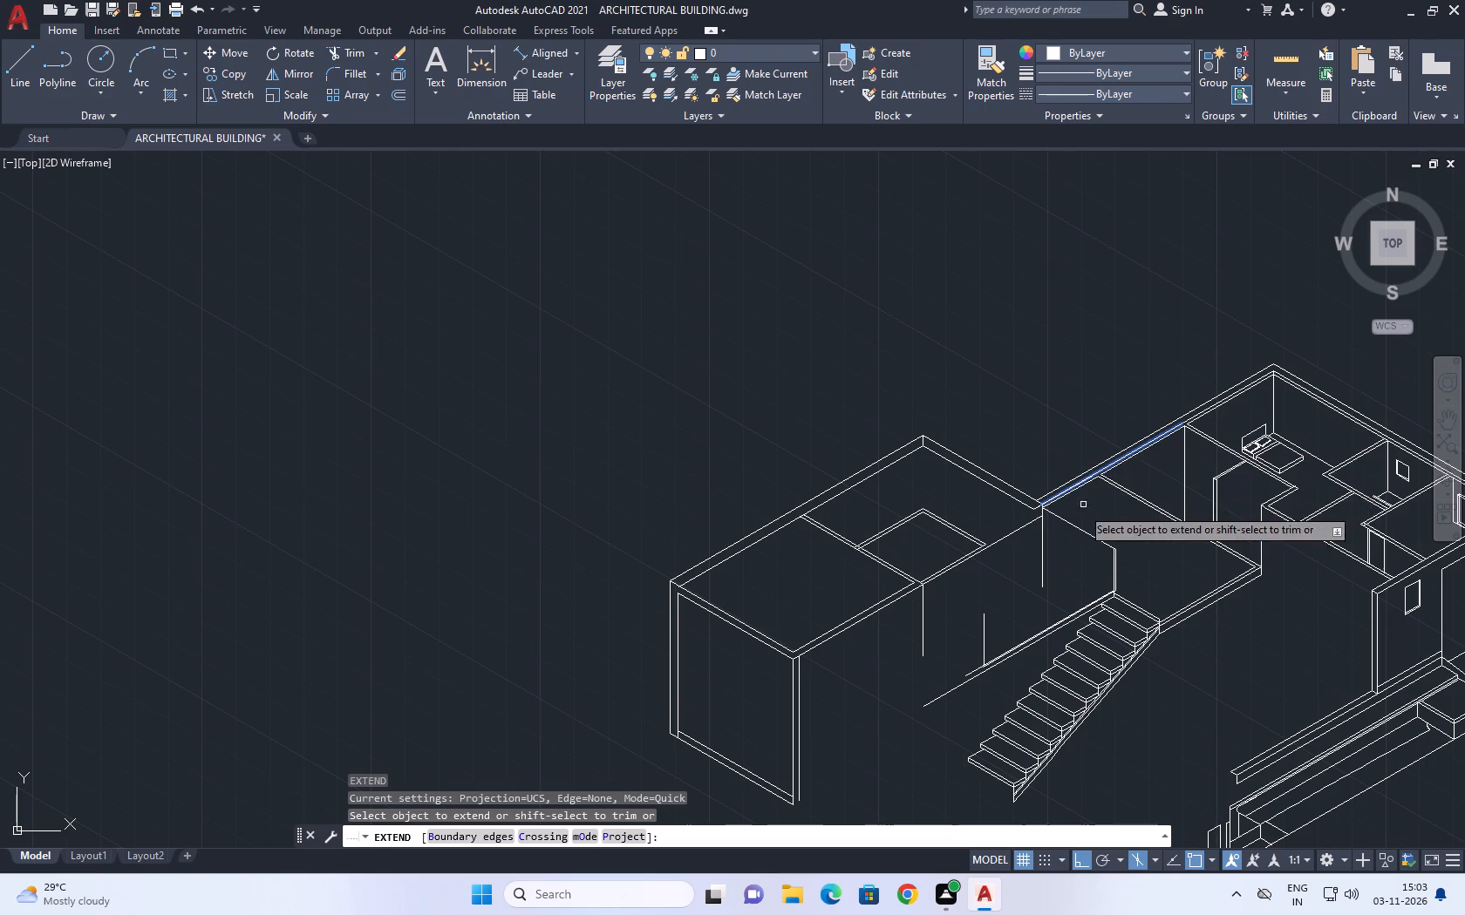
pyautogui.scroll(2, 1040, 507)
pyautogui.click(1028, 514)
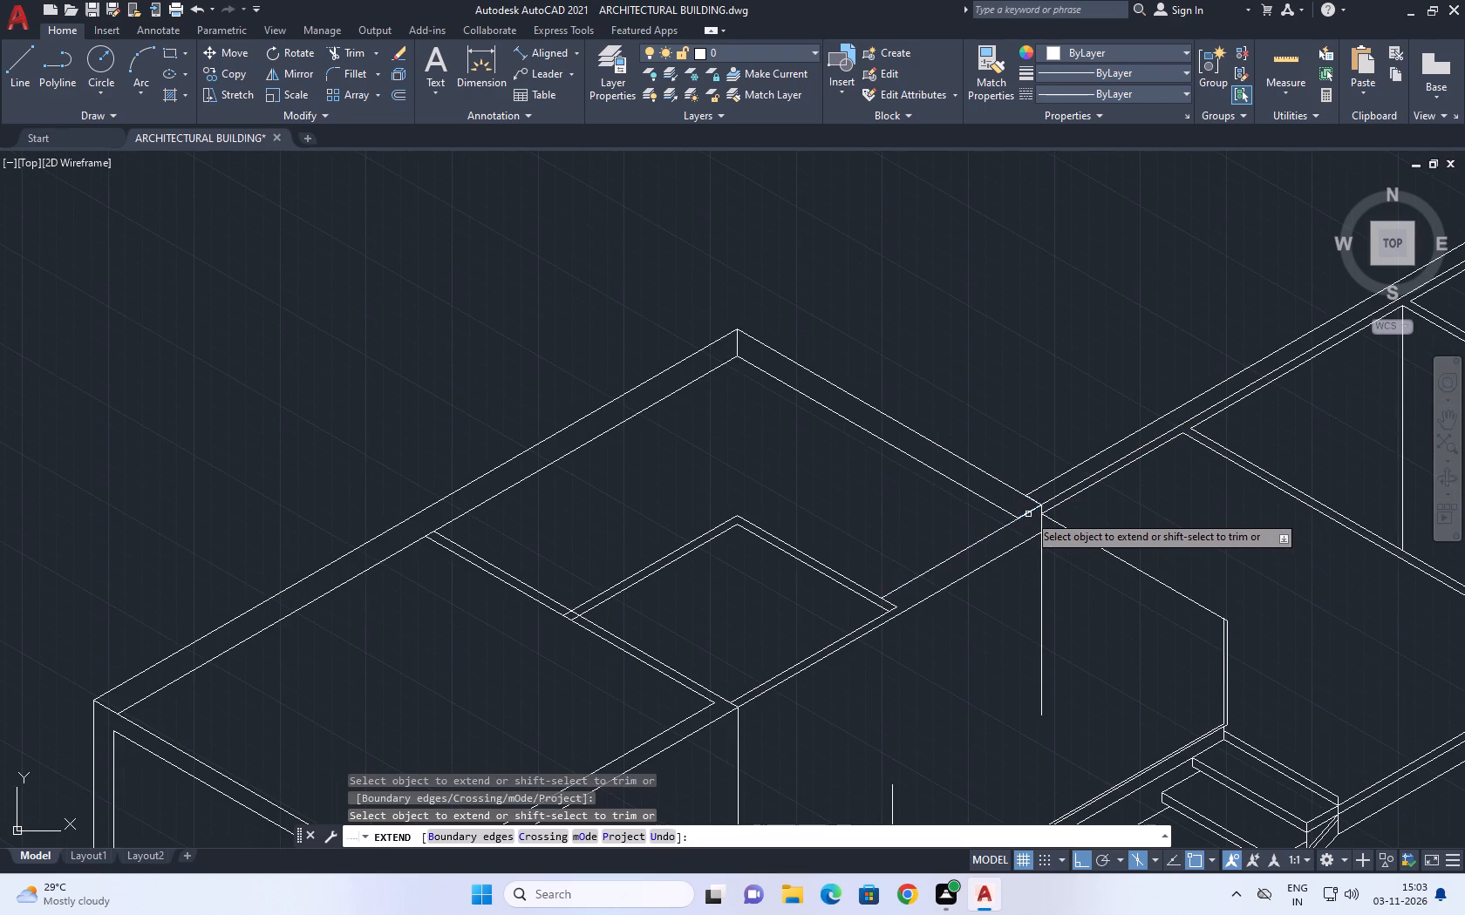
pyautogui.click(1038, 488)
pyautogui.click(1023, 496)
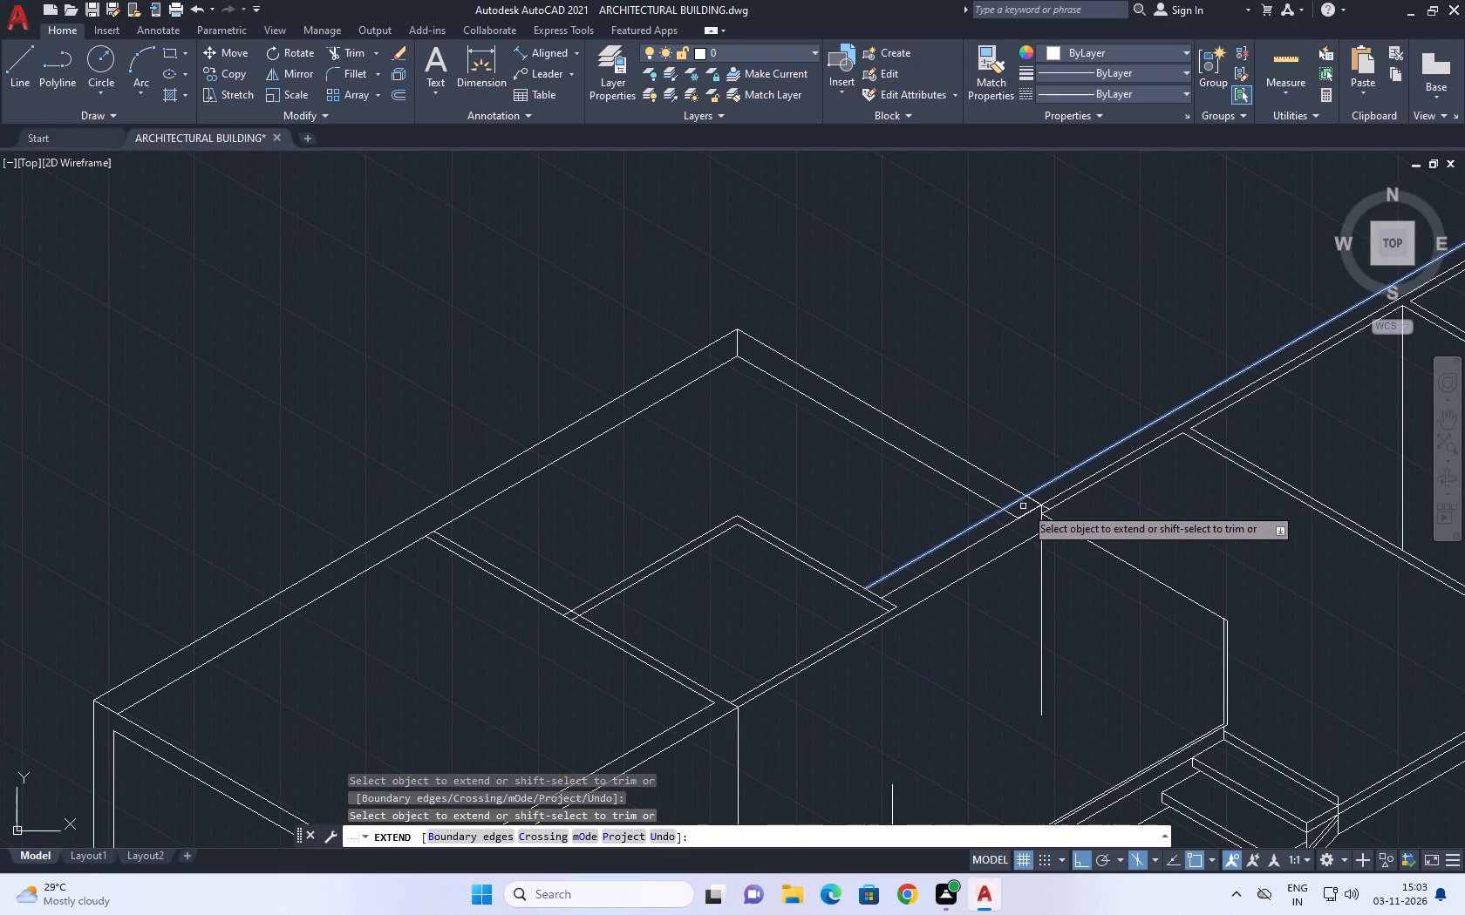
pyautogui.click(1053, 506)
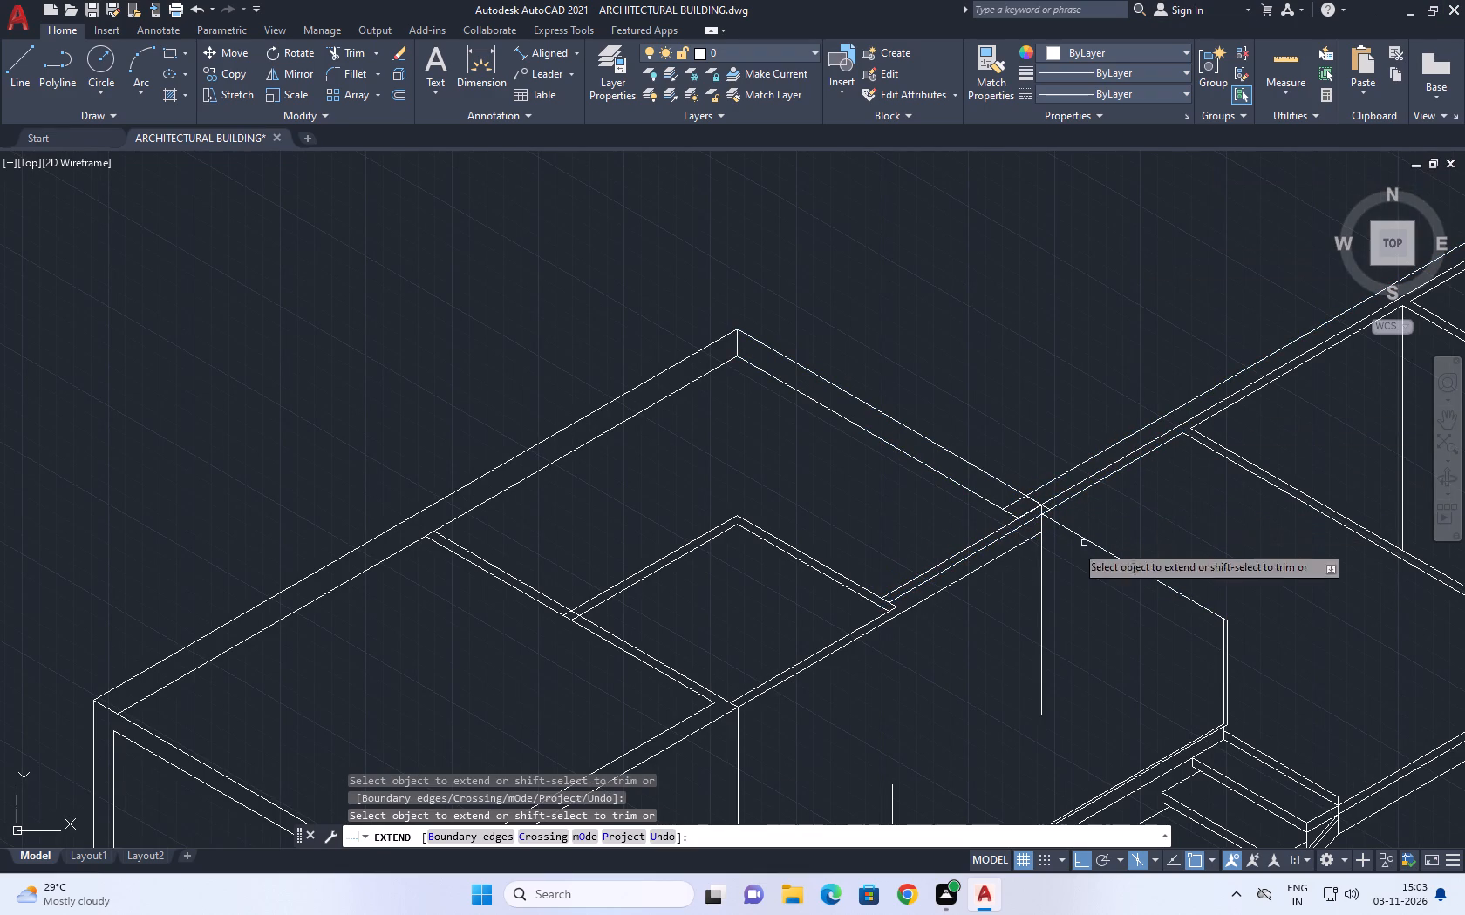
pyautogui.press('Escape')
# Erase the lower wall line running from the recess to the vertical edge below the block's outer corner.
pyautogui.scroll(2, 1033, 552)
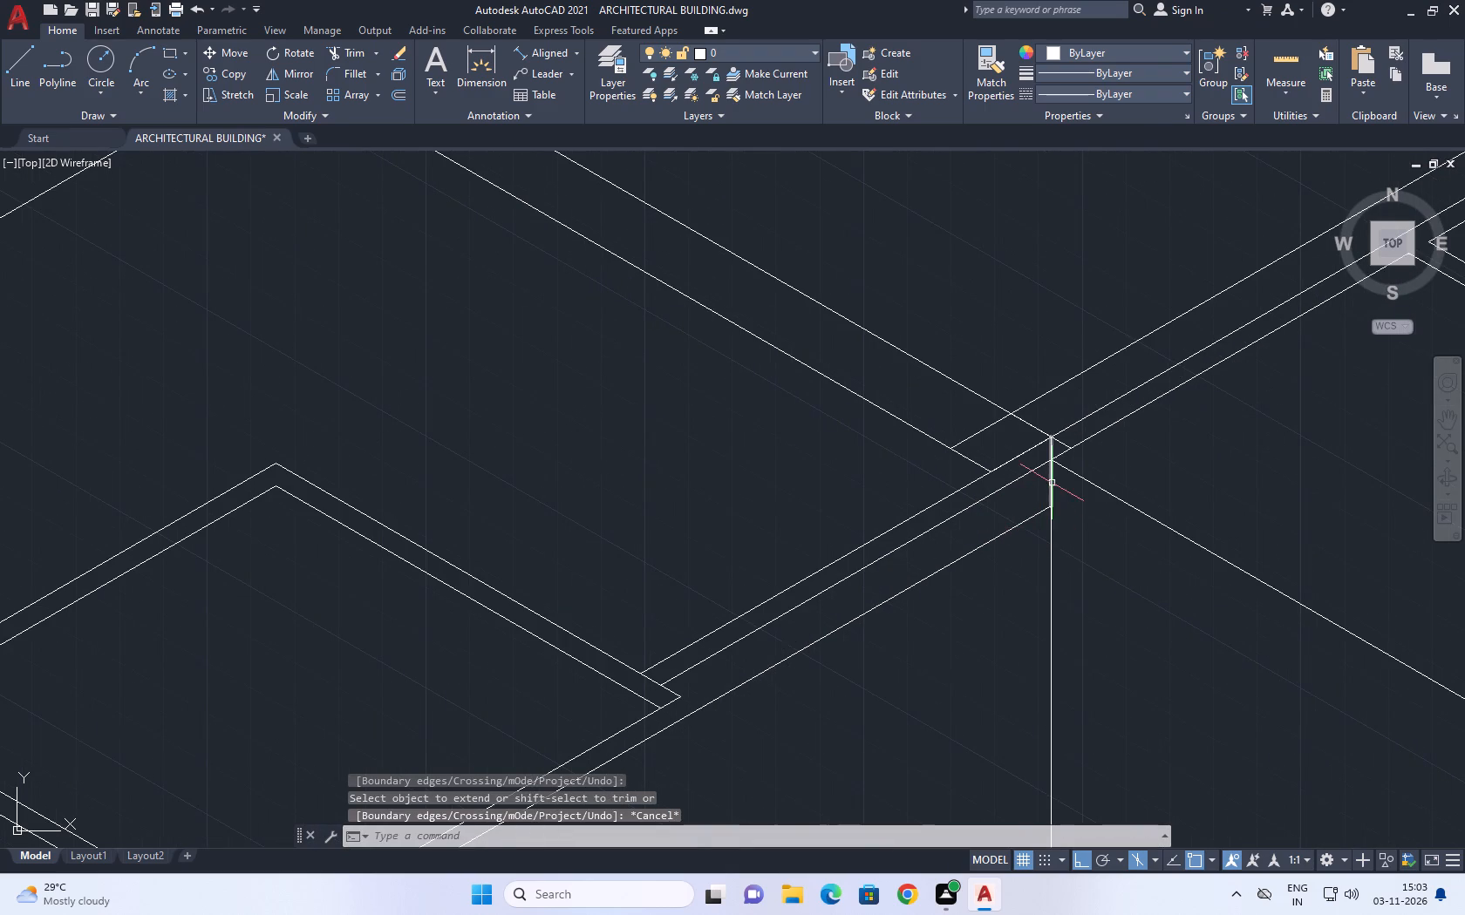
pyautogui.scroll(1, 1052, 483)
pyautogui.click(1034, 522)
pyautogui.click(928, 613)
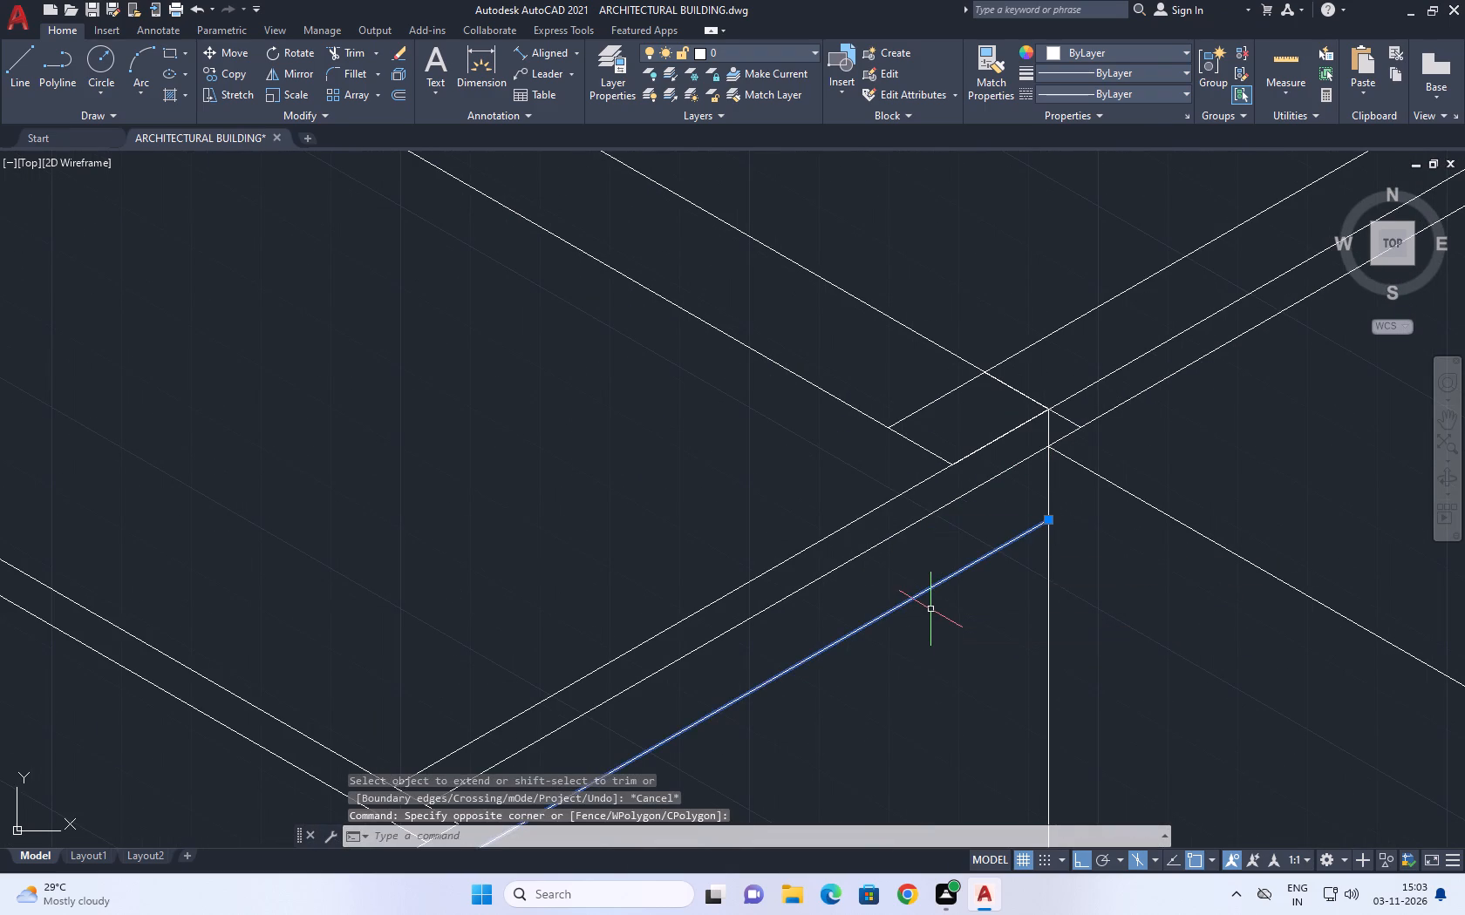
pyautogui.press('Delete')
# Trim the short stub projecting past the vertical edge at the block's outer corner.
pyautogui.moveTo(1094, 467); pyautogui.dragTo(1053, 494, button='middle')
pyautogui.write('tr')
pyautogui.press('space')
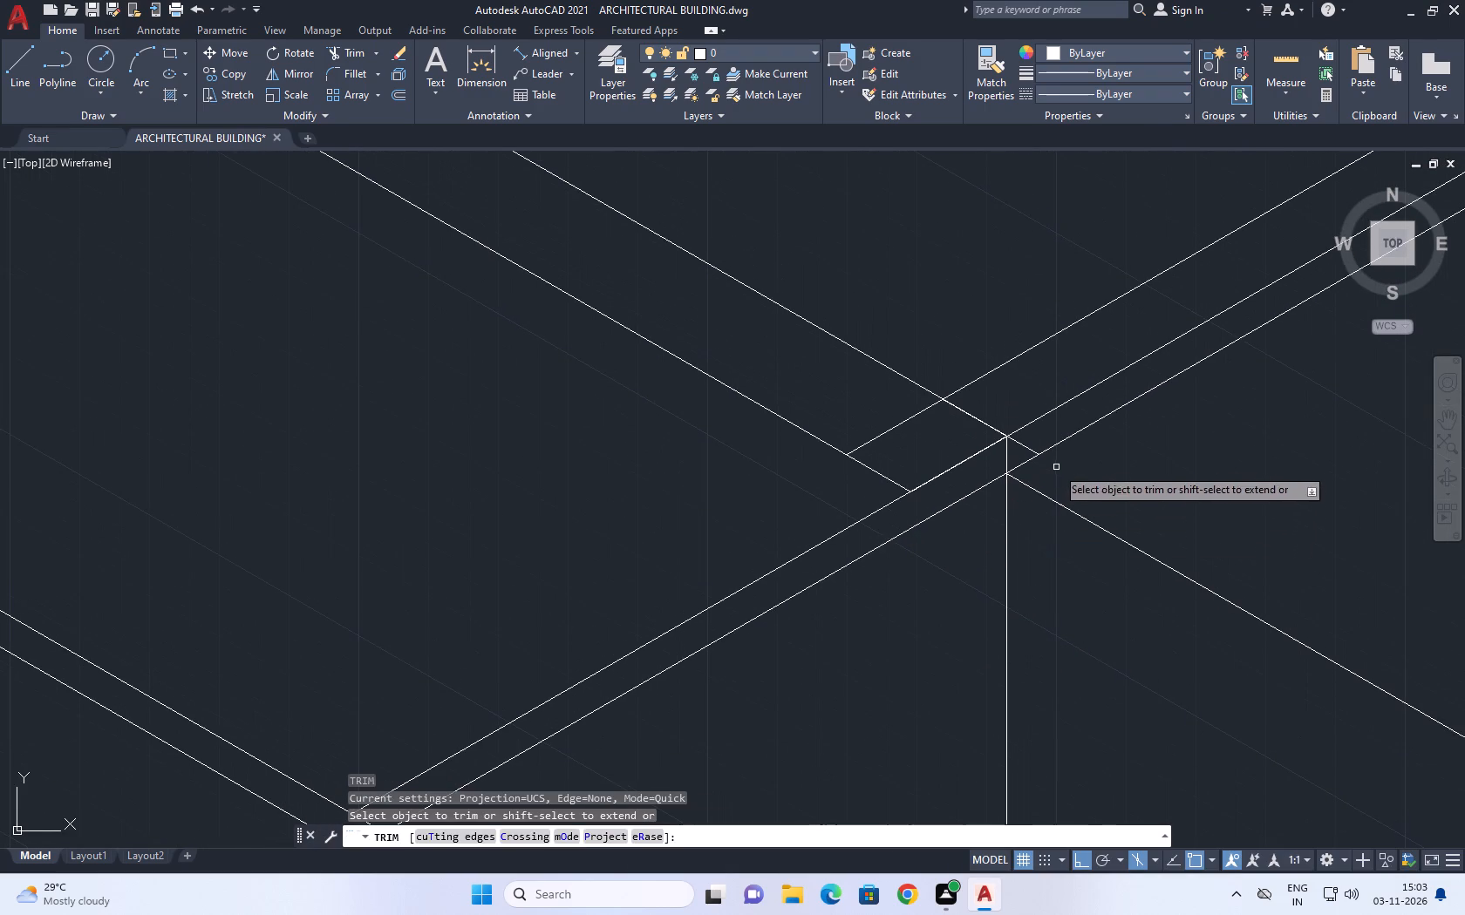
pyautogui.click(1029, 444)
pyautogui.click(1018, 454)
pyautogui.scroll(-3, 1032, 434)
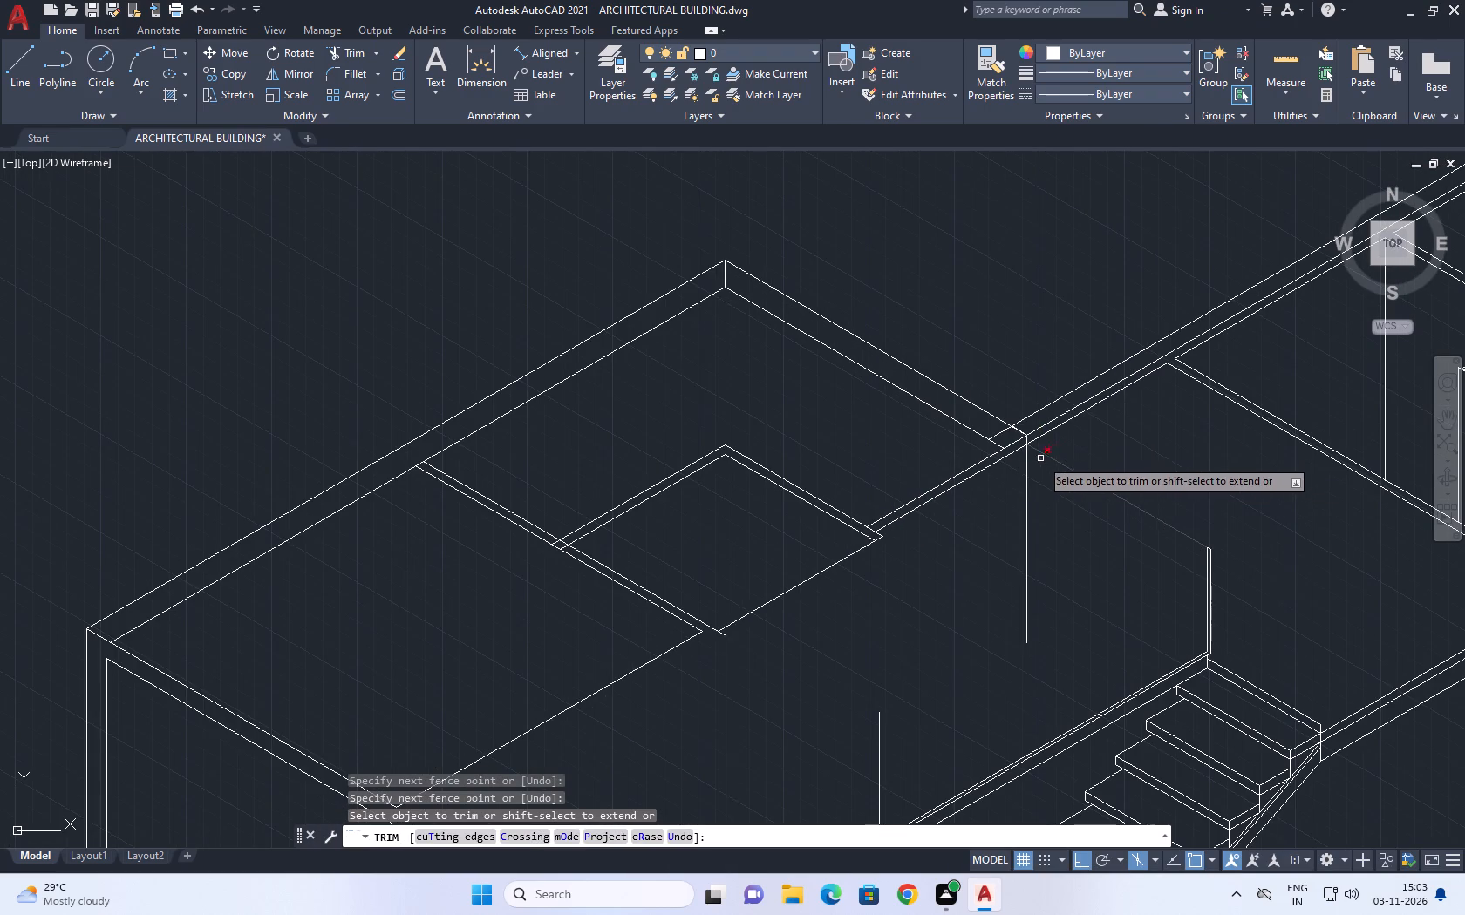
pyautogui.moveTo(893, 520); pyautogui.dragTo(893, 440, button='middle')
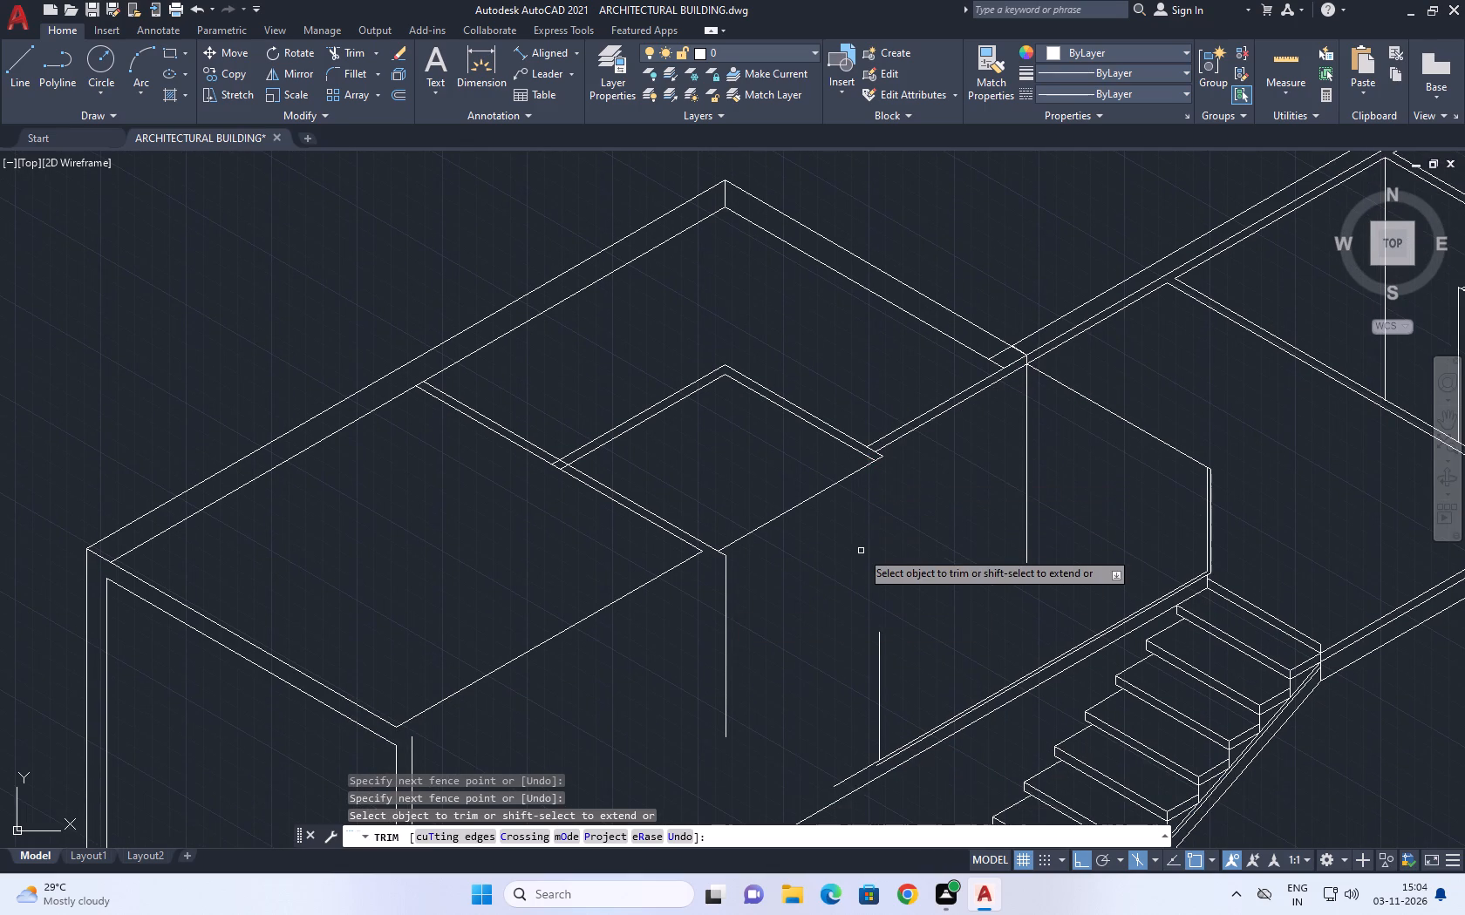
pyautogui.rightClick(924, 474)
pyautogui.click(958, 505)
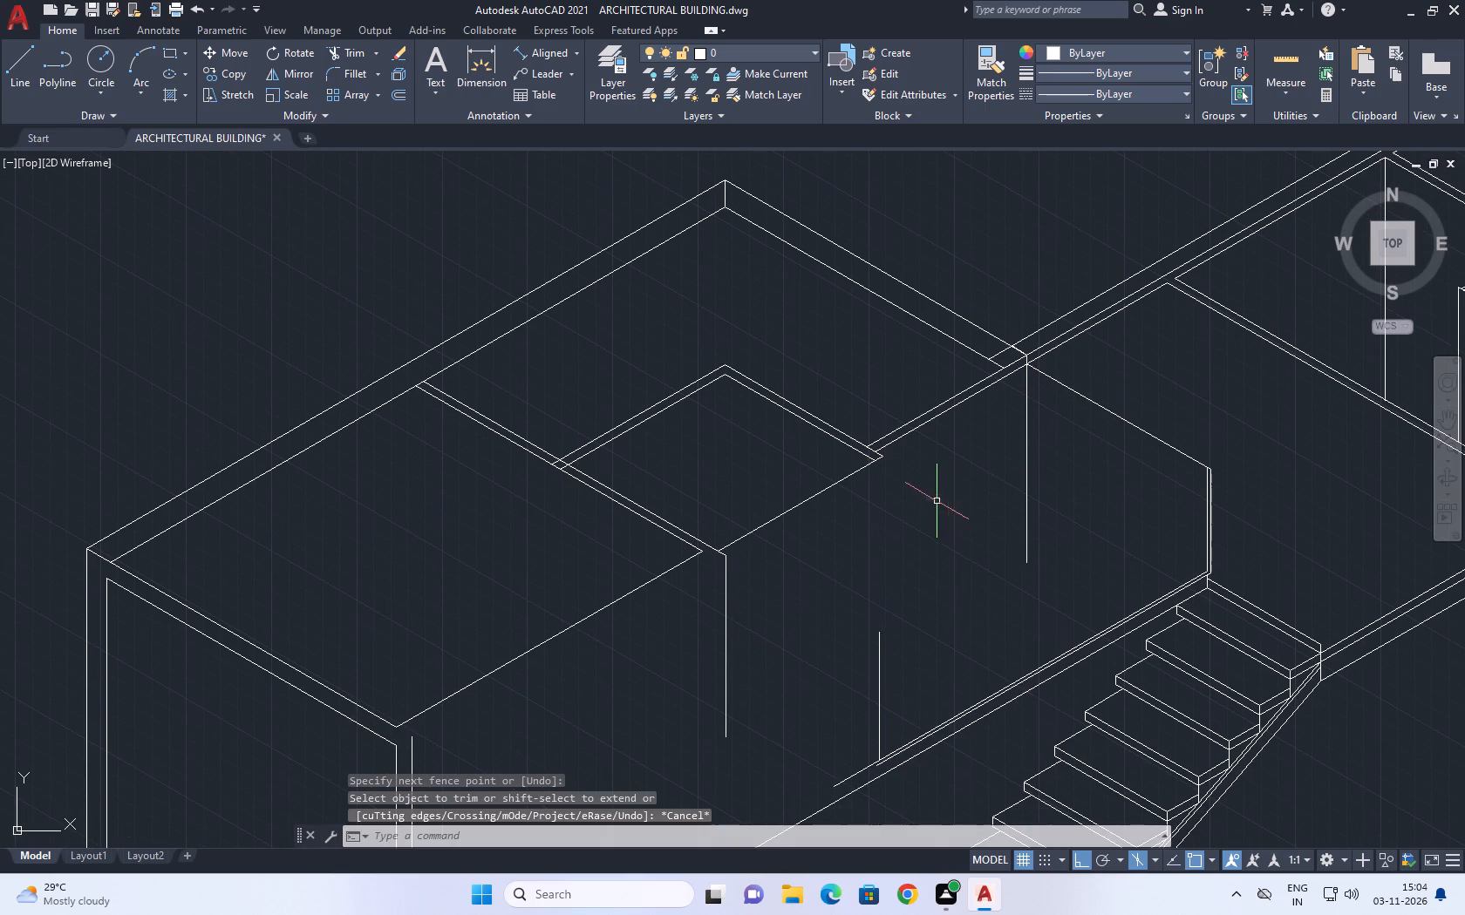
# Erase the short leftover line pieces at the block's outer corner, above the long vertical edge.
pyautogui.scroll(1, 1040, 341)
pyautogui.scroll(2, 943, 346)
pyautogui.click(1053, 258)
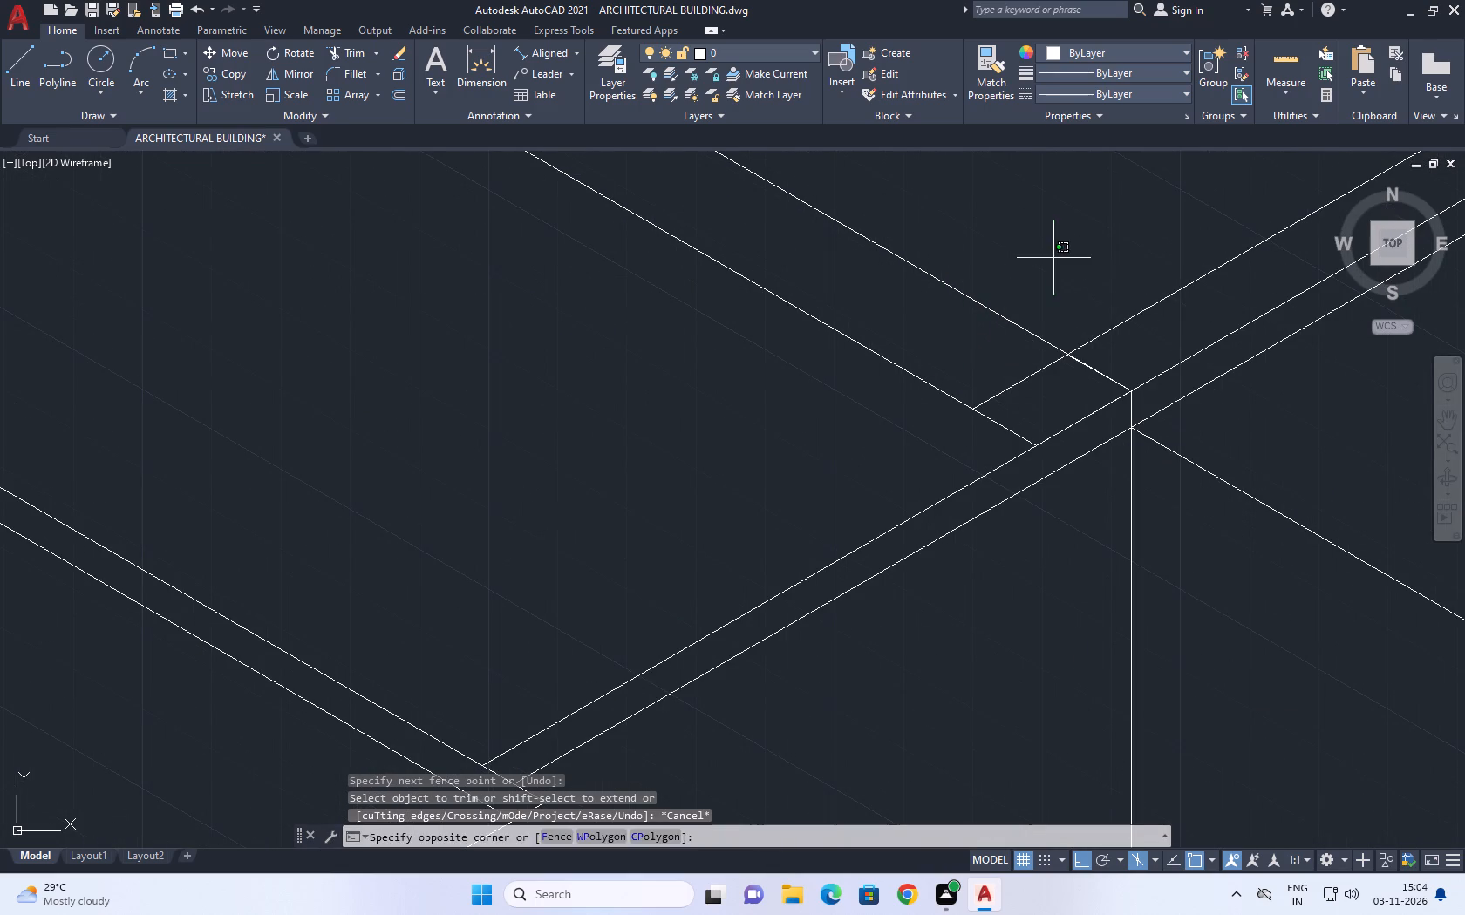
pyautogui.click(1234, 515)
pyautogui.moveTo(1034, 351); pyautogui.dragTo(951, 432, button='middle')
pyautogui.moveTo(932, 303); pyautogui.dragTo(922, 281, button='right')
pyautogui.click(998, 402)
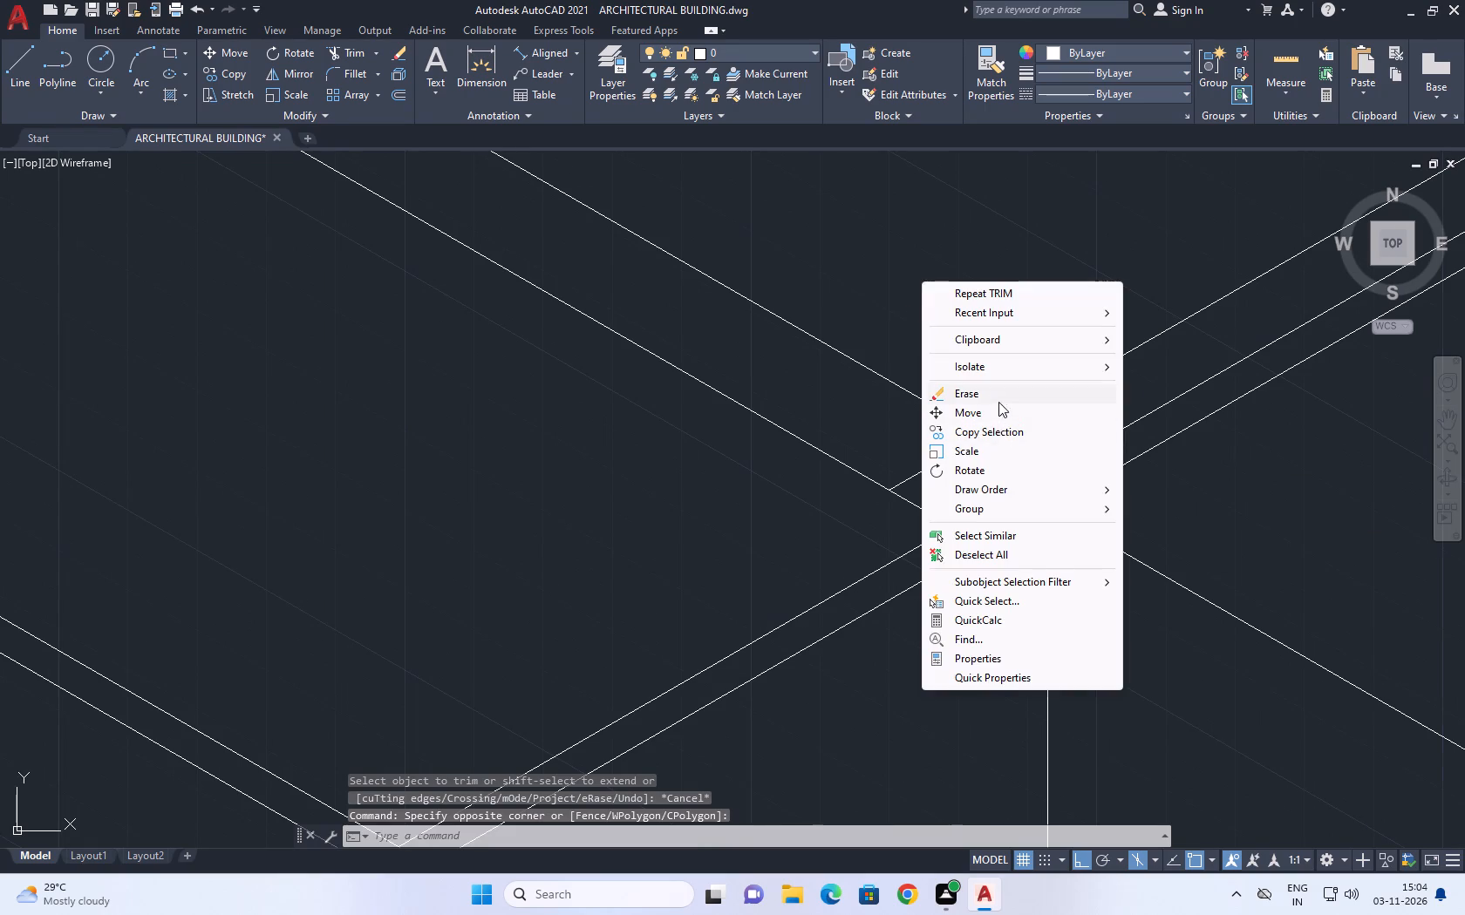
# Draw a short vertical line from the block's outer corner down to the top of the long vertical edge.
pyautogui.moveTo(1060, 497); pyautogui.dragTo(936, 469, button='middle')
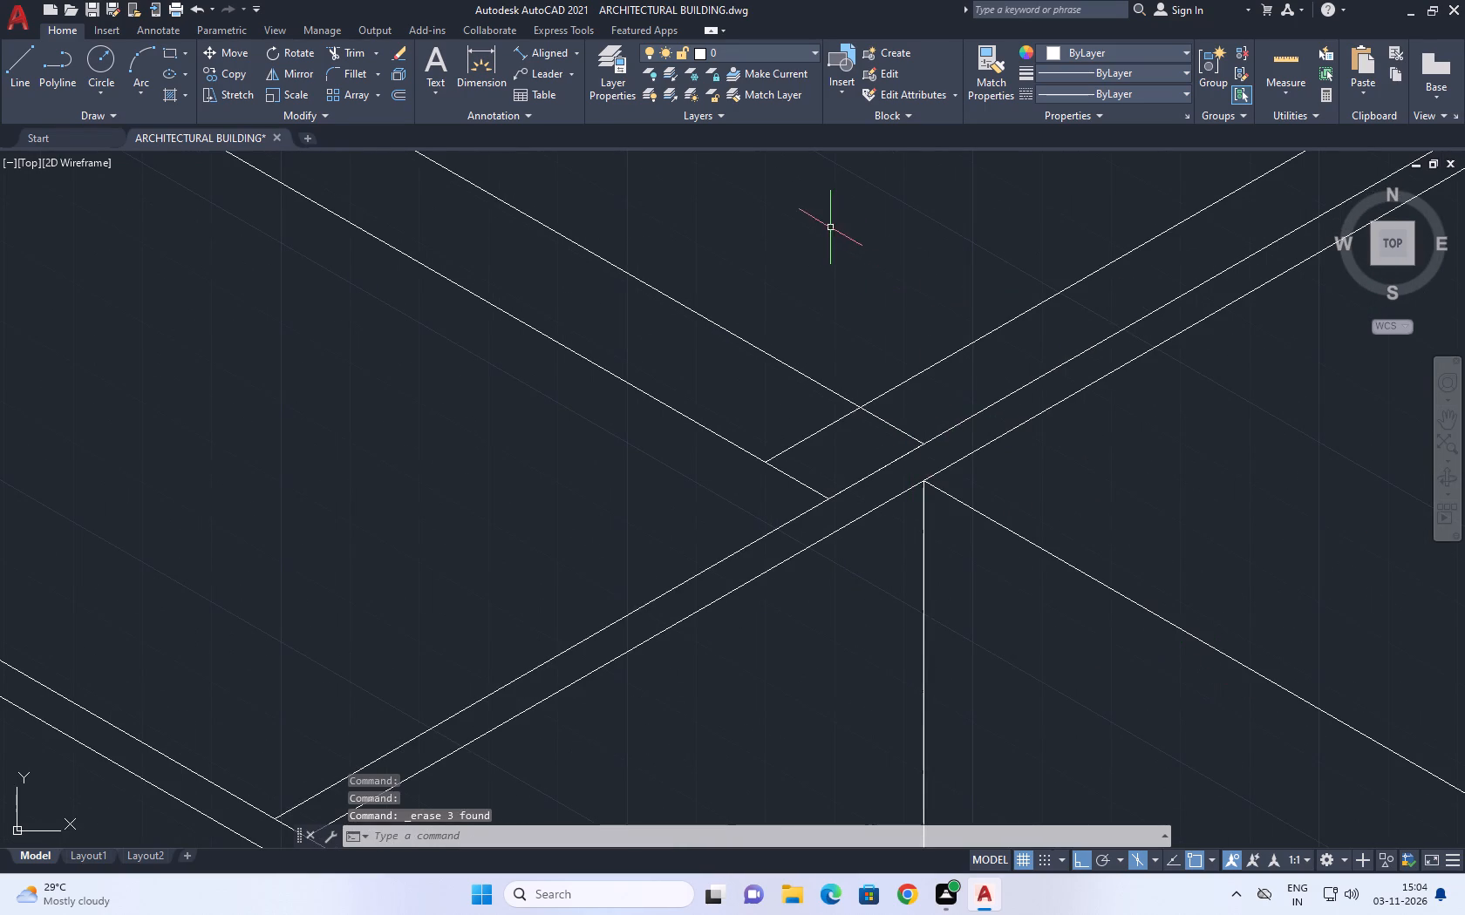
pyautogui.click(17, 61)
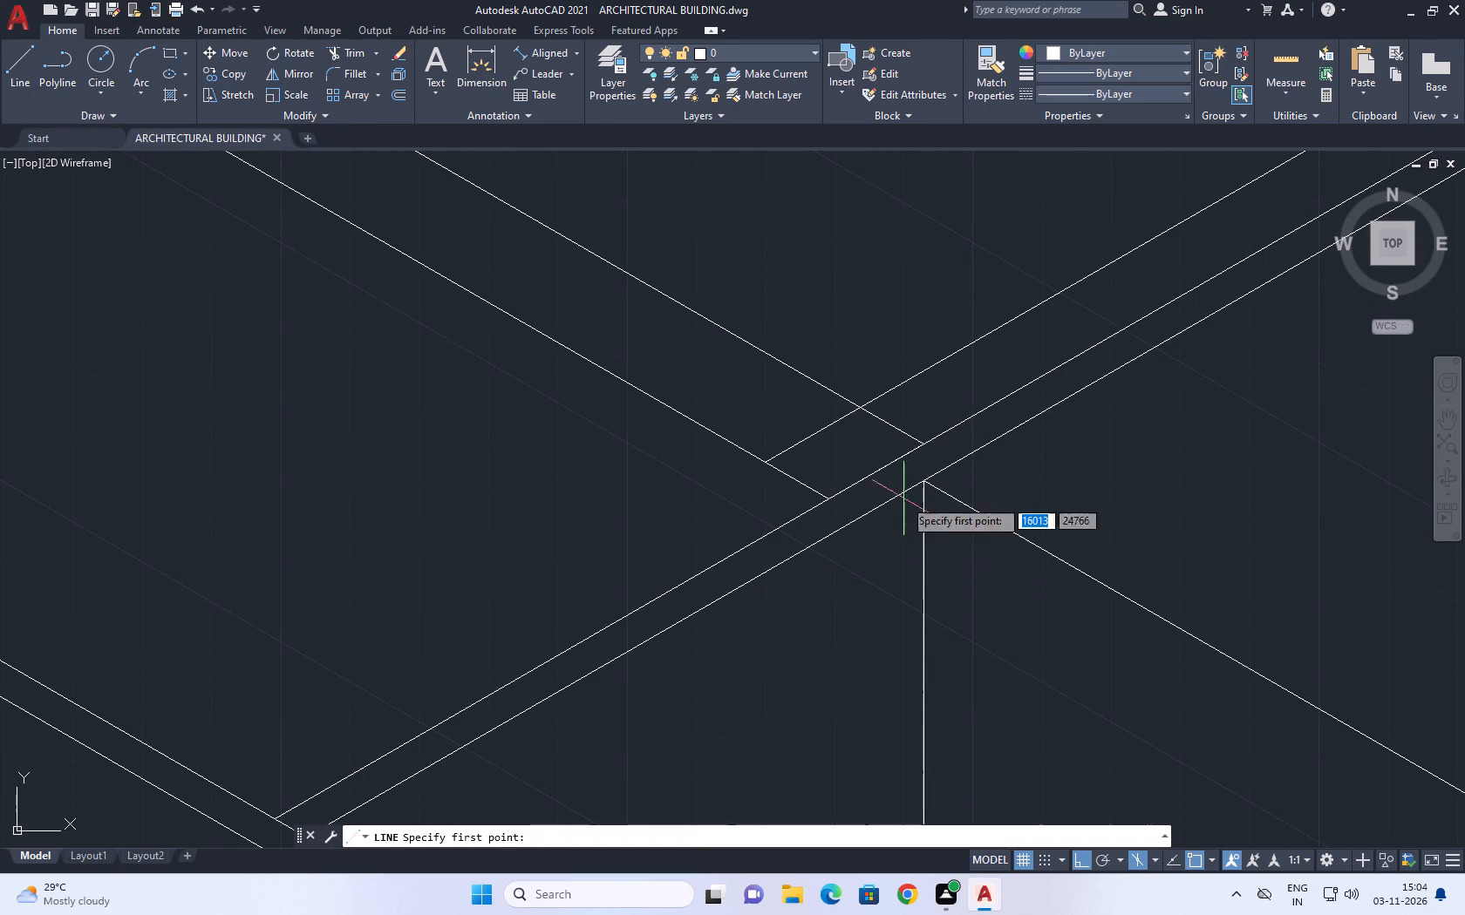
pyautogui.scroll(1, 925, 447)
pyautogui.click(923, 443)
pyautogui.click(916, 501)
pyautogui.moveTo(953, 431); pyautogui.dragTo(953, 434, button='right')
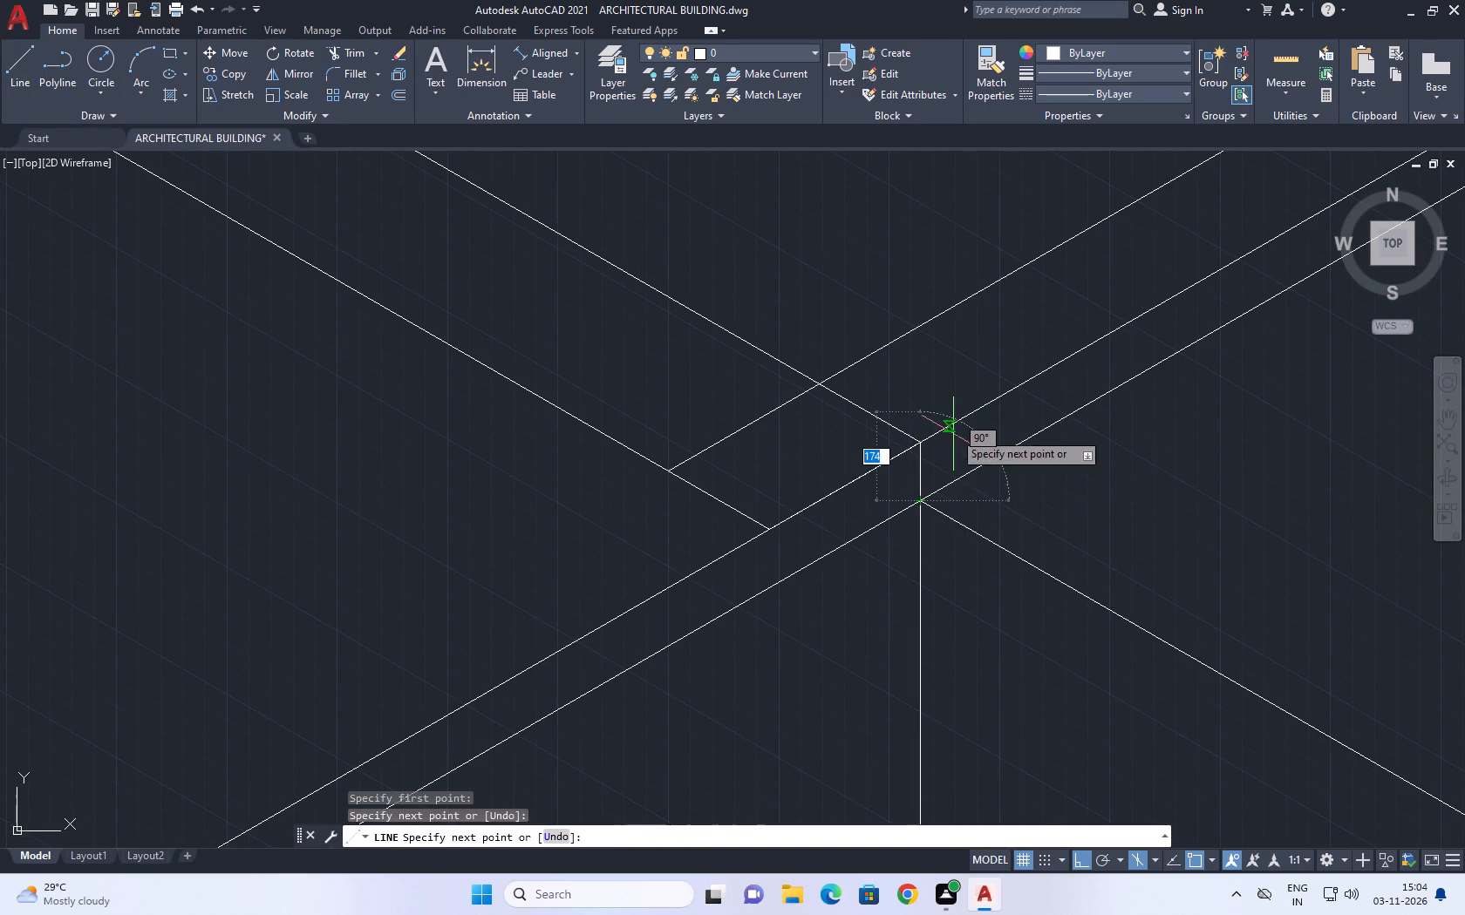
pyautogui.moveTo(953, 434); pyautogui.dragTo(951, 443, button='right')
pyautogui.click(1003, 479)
# Stretch the top end of the long vertical edge up to the block's outer corner.
pyautogui.scroll(1, 927, 555)
pyautogui.click(937, 554)
pyautogui.click(855, 537)
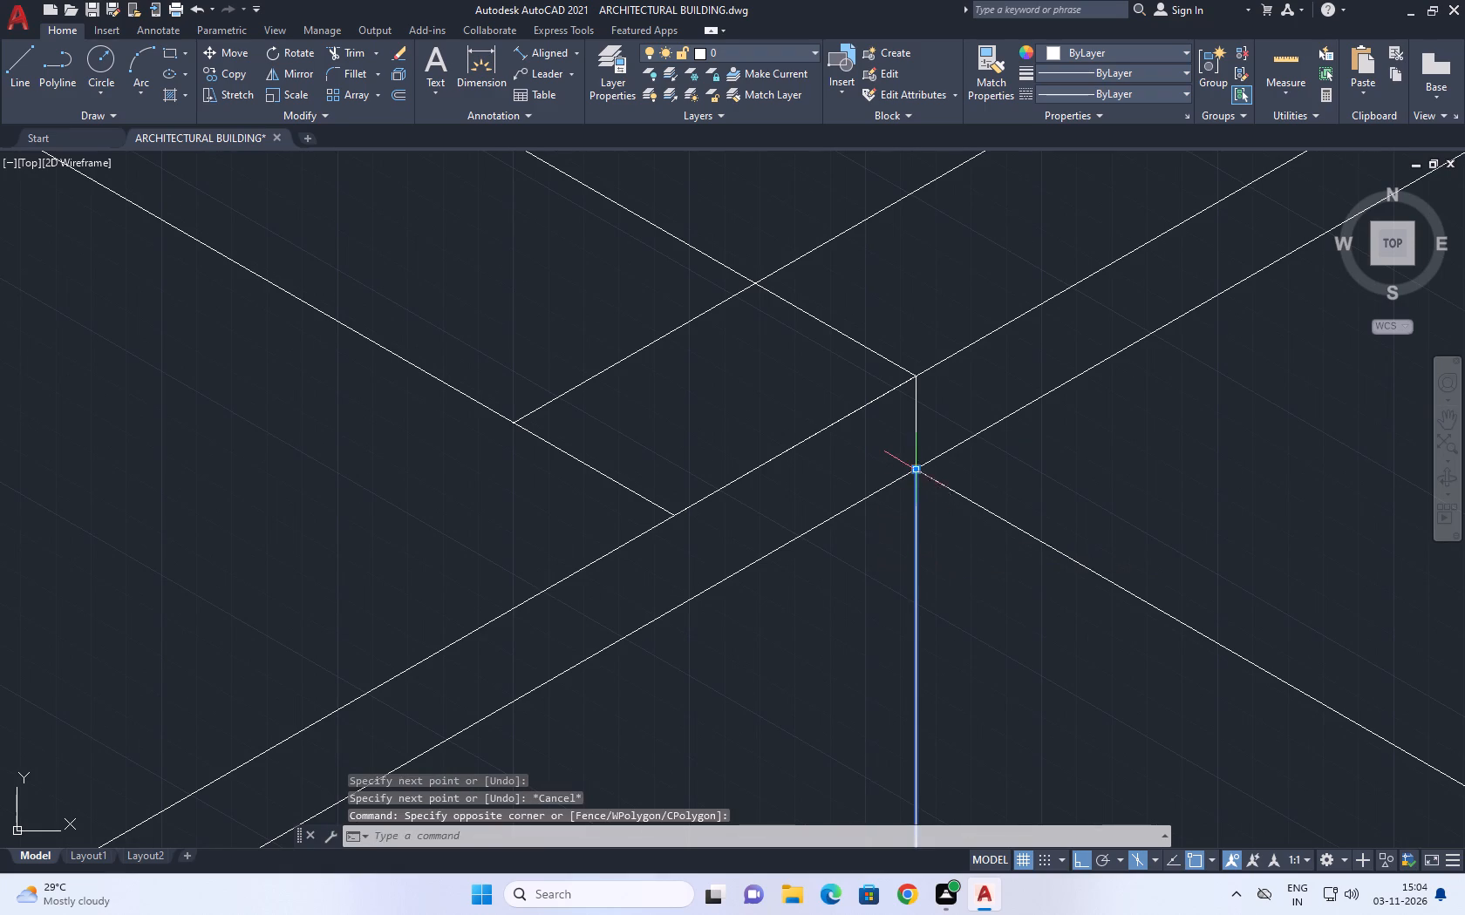
pyautogui.click(916, 467)
pyautogui.click(918, 376)
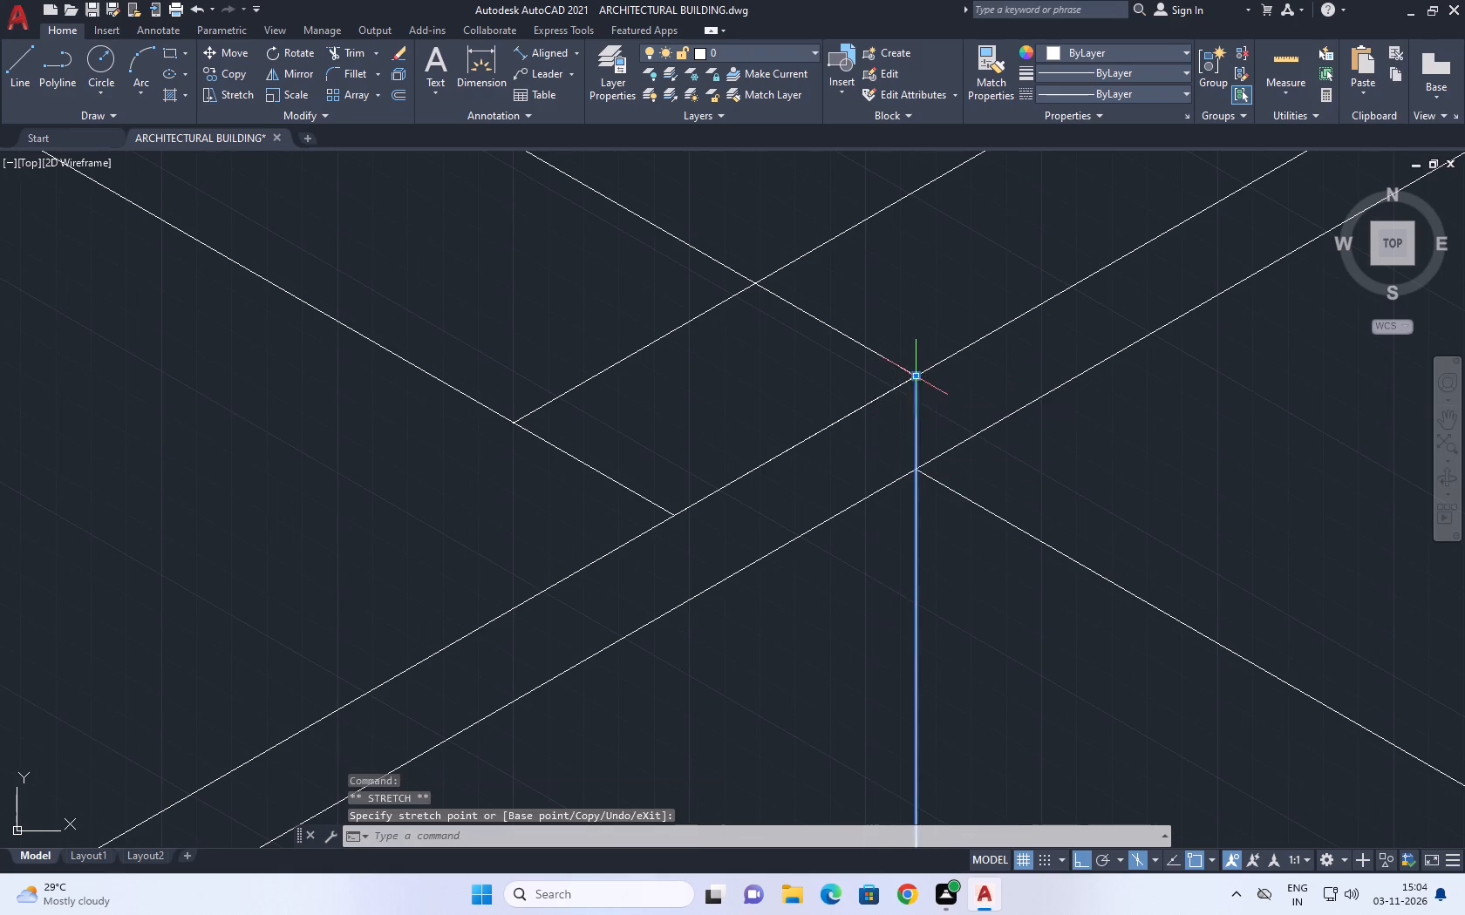
pyautogui.rightClick(883, 274)
pyautogui.click(989, 561)
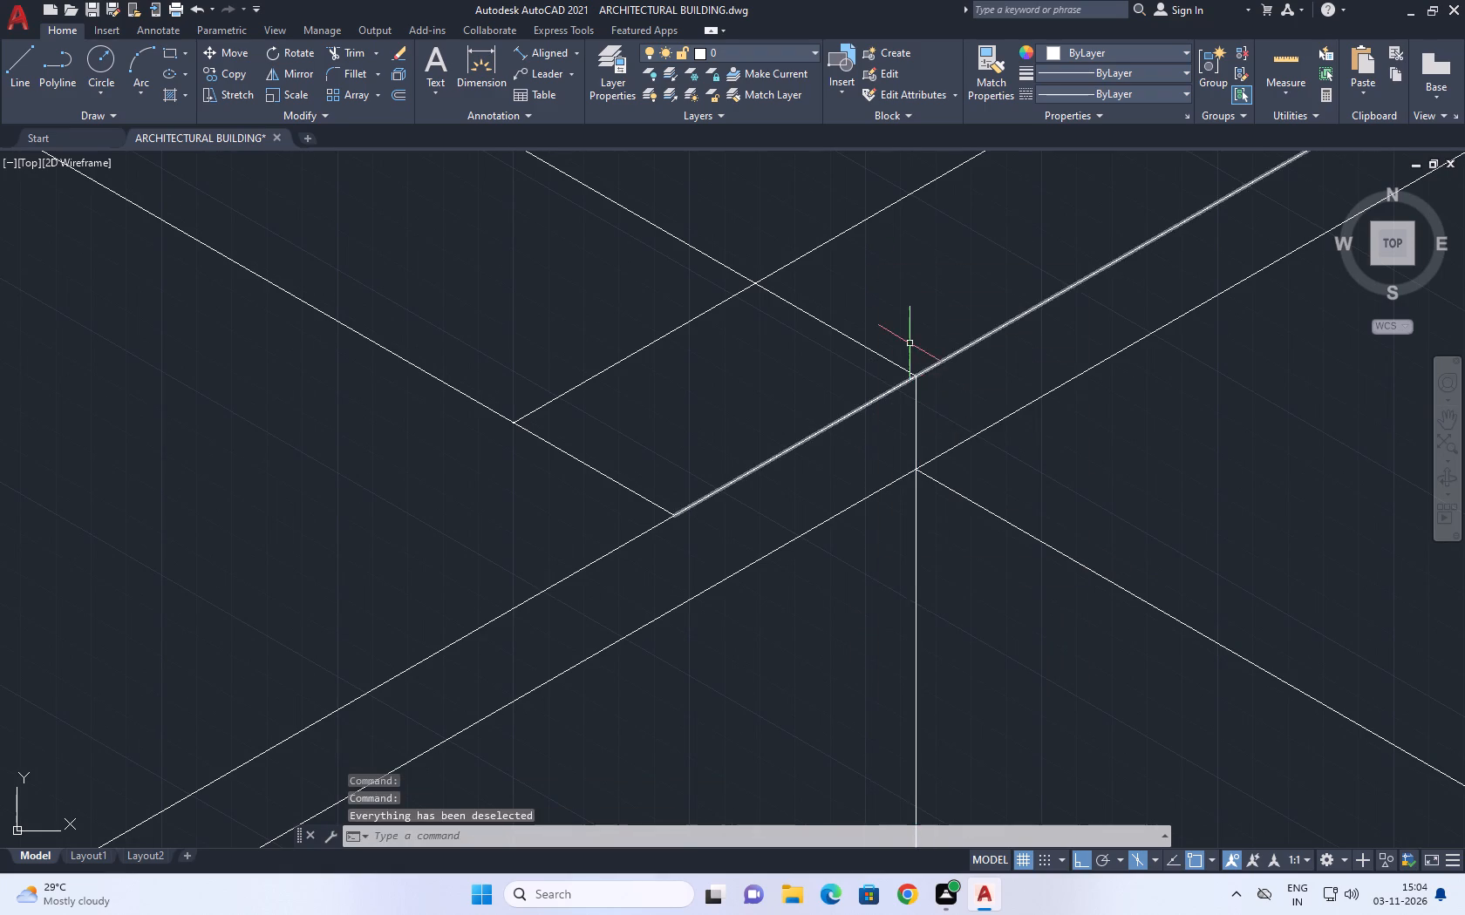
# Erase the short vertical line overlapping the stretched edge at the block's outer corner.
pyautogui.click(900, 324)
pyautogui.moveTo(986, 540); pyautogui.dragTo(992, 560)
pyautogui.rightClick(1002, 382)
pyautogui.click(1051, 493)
# Move the inner recess's double wall lines and front line so their outer corner meets the end of the lower extended wing wall line.
pyautogui.scroll(-5, 1019, 444)
pyautogui.moveTo(771, 584); pyautogui.dragTo(930, 549, button='middle')
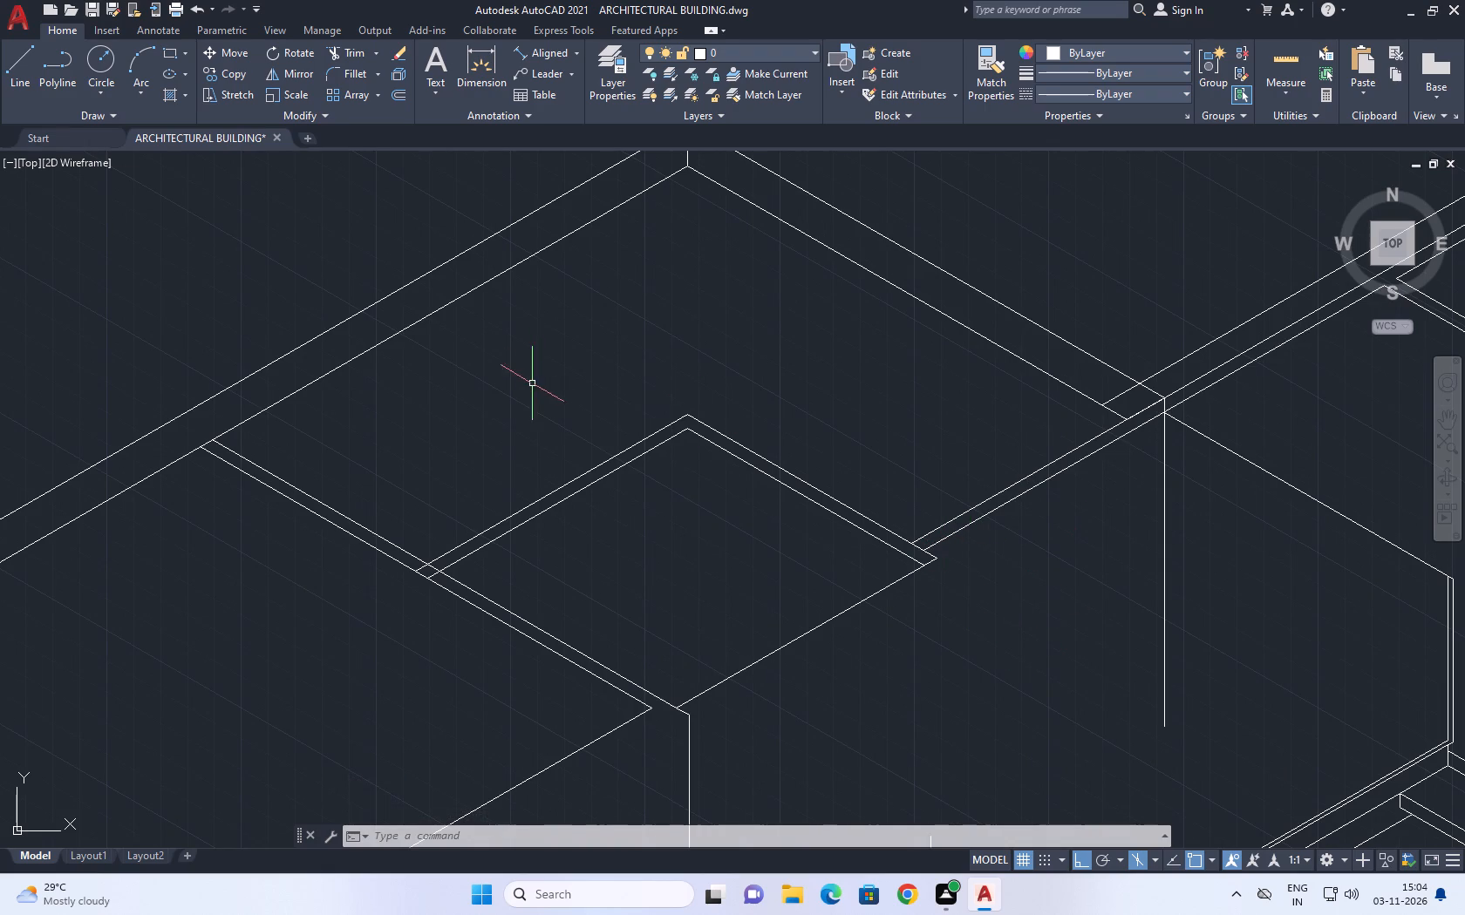
pyautogui.click(236, 289)
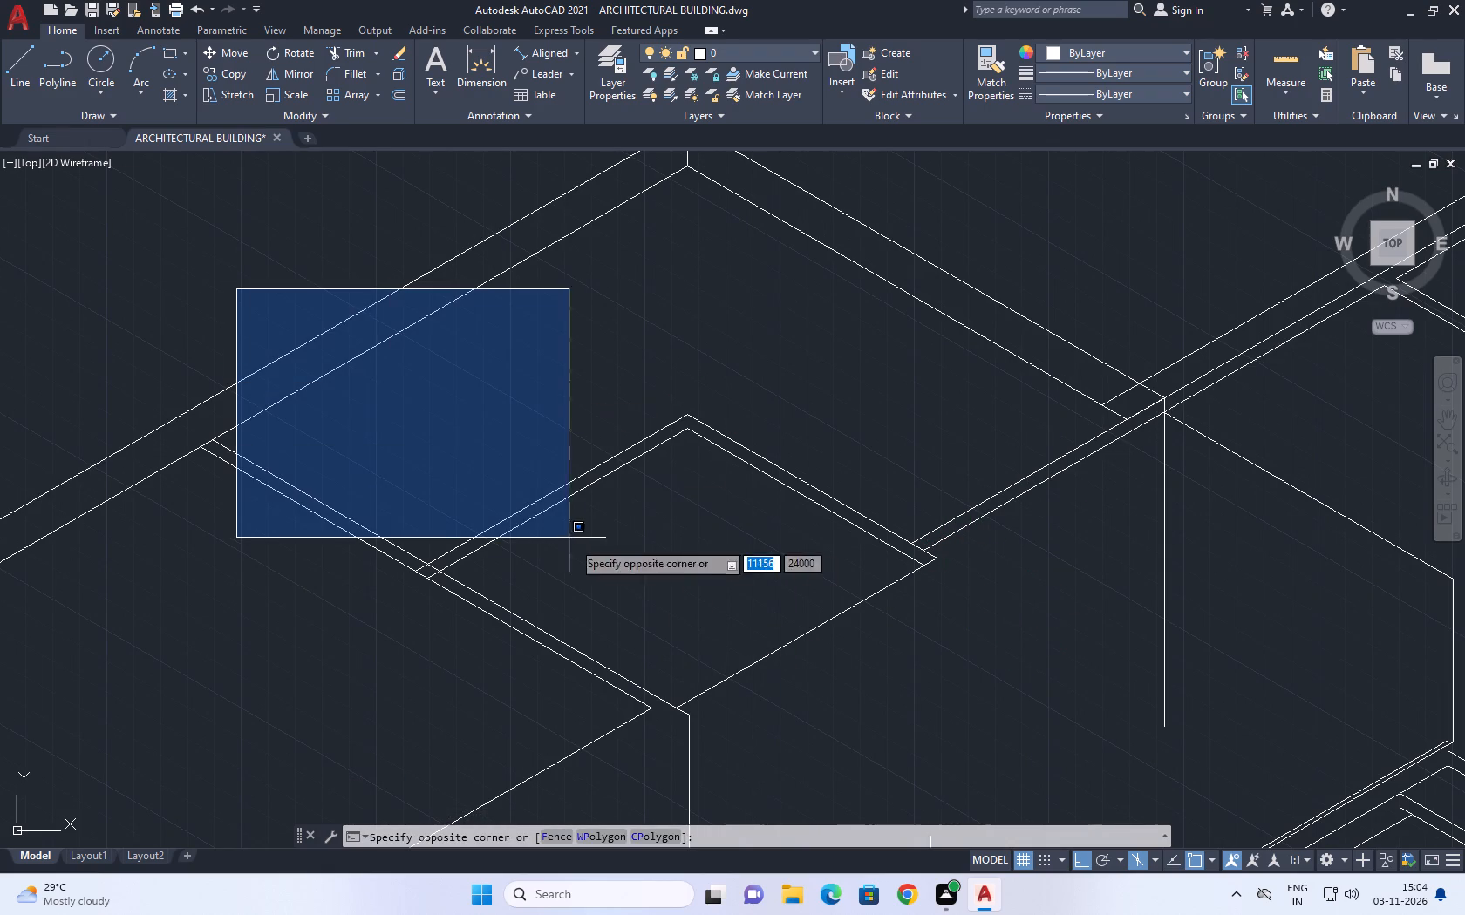
pyautogui.click(966, 711)
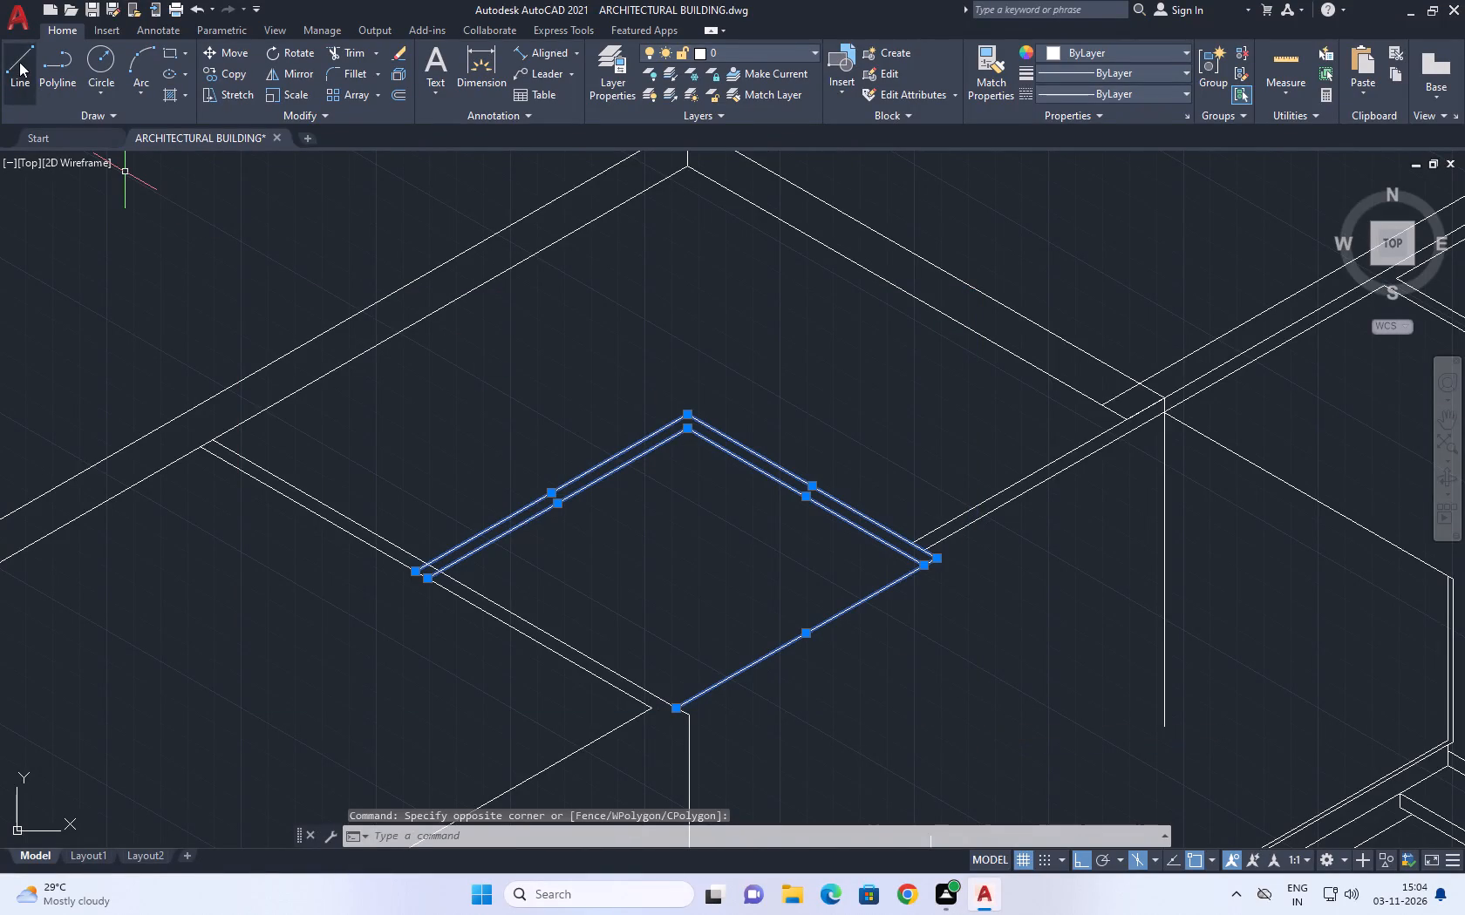
pyautogui.click(221, 47)
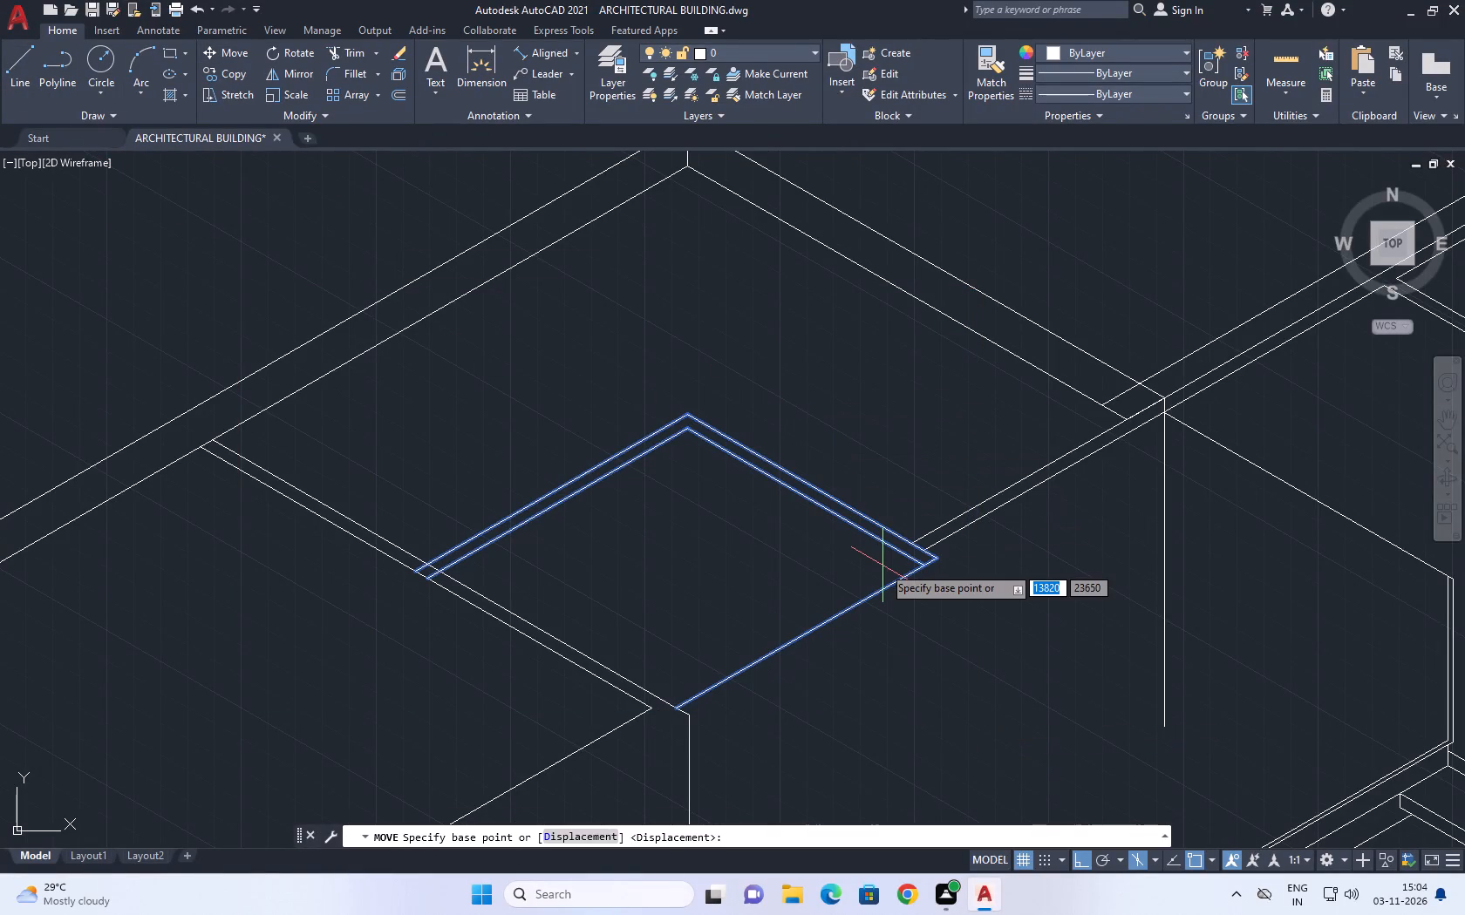
pyautogui.scroll(2, 964, 555)
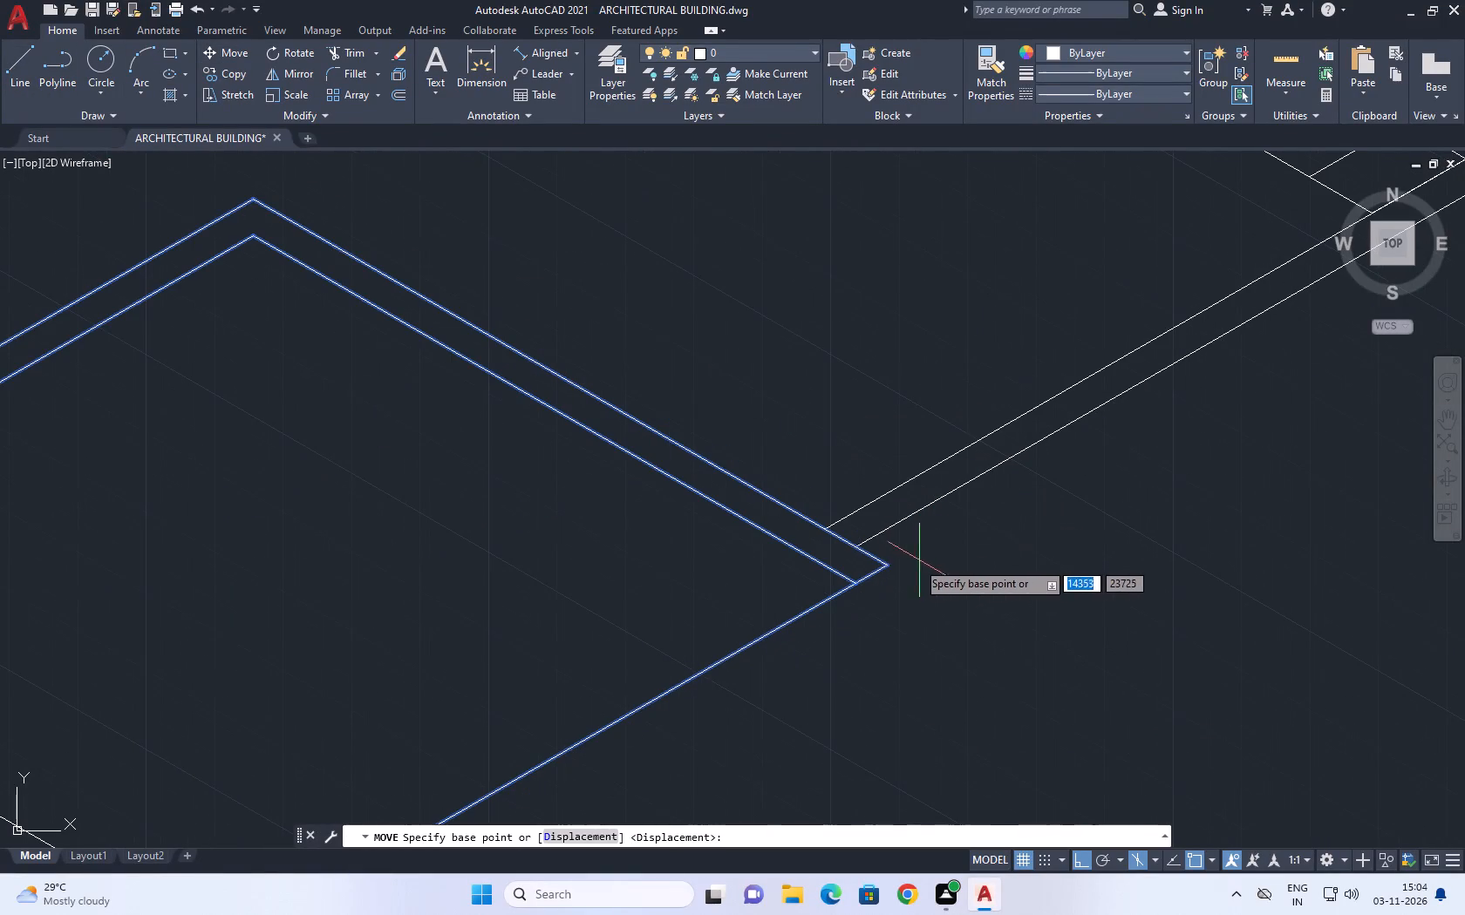
pyautogui.click(885, 568)
pyautogui.click(849, 547)
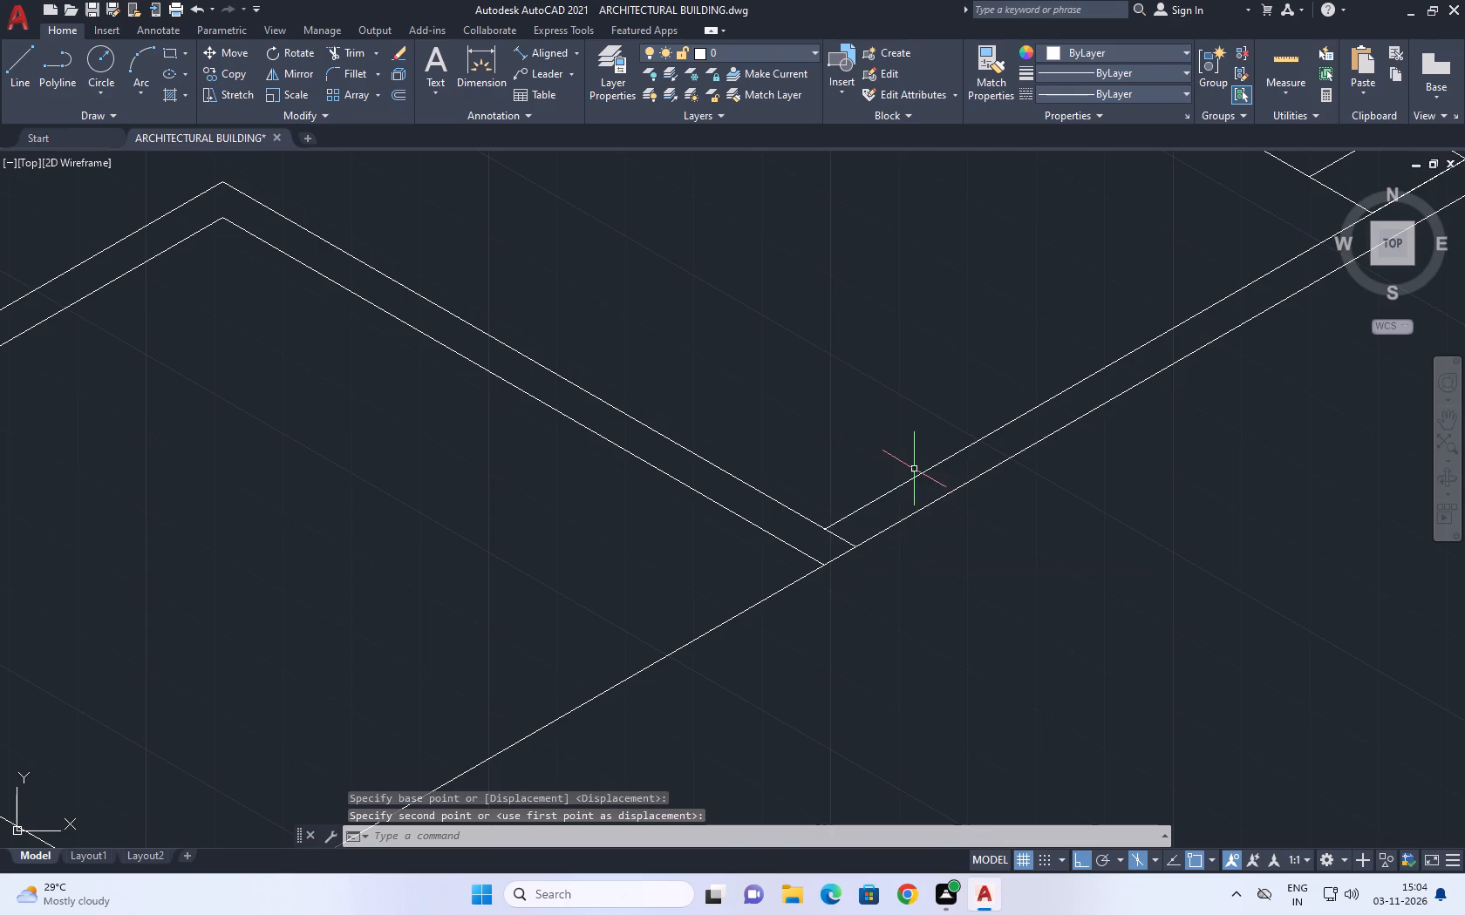
# Stretch the lower end of the overlapping wing wall line back to the block's outer corner.
pyautogui.scroll(-6, 911, 464)
pyautogui.scroll(3, 975, 423)
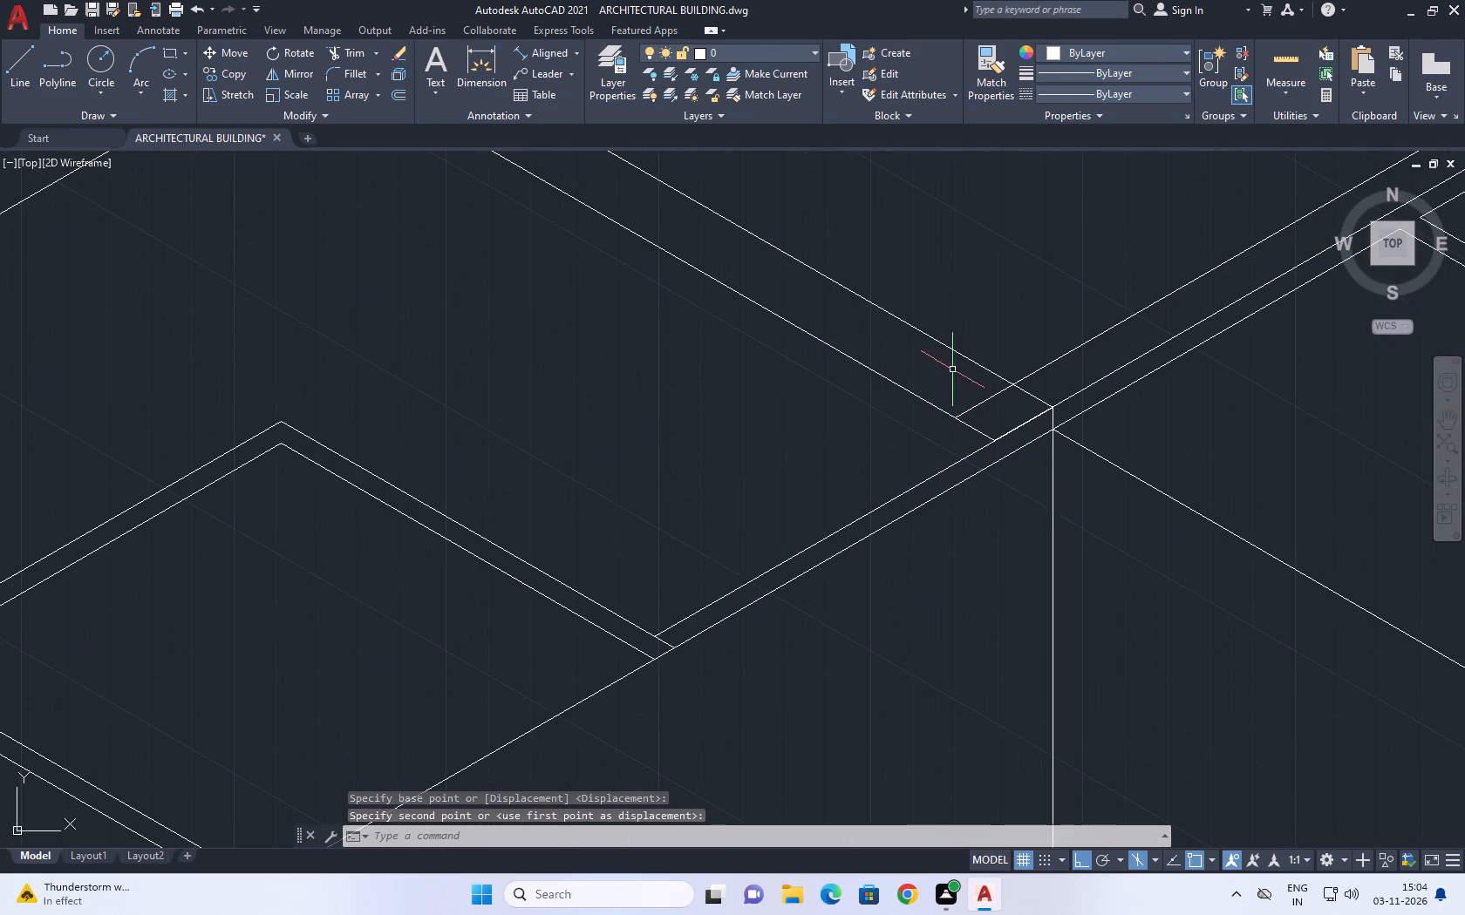
pyautogui.click(921, 257)
pyautogui.click(1098, 515)
pyautogui.scroll(3, 1016, 417)
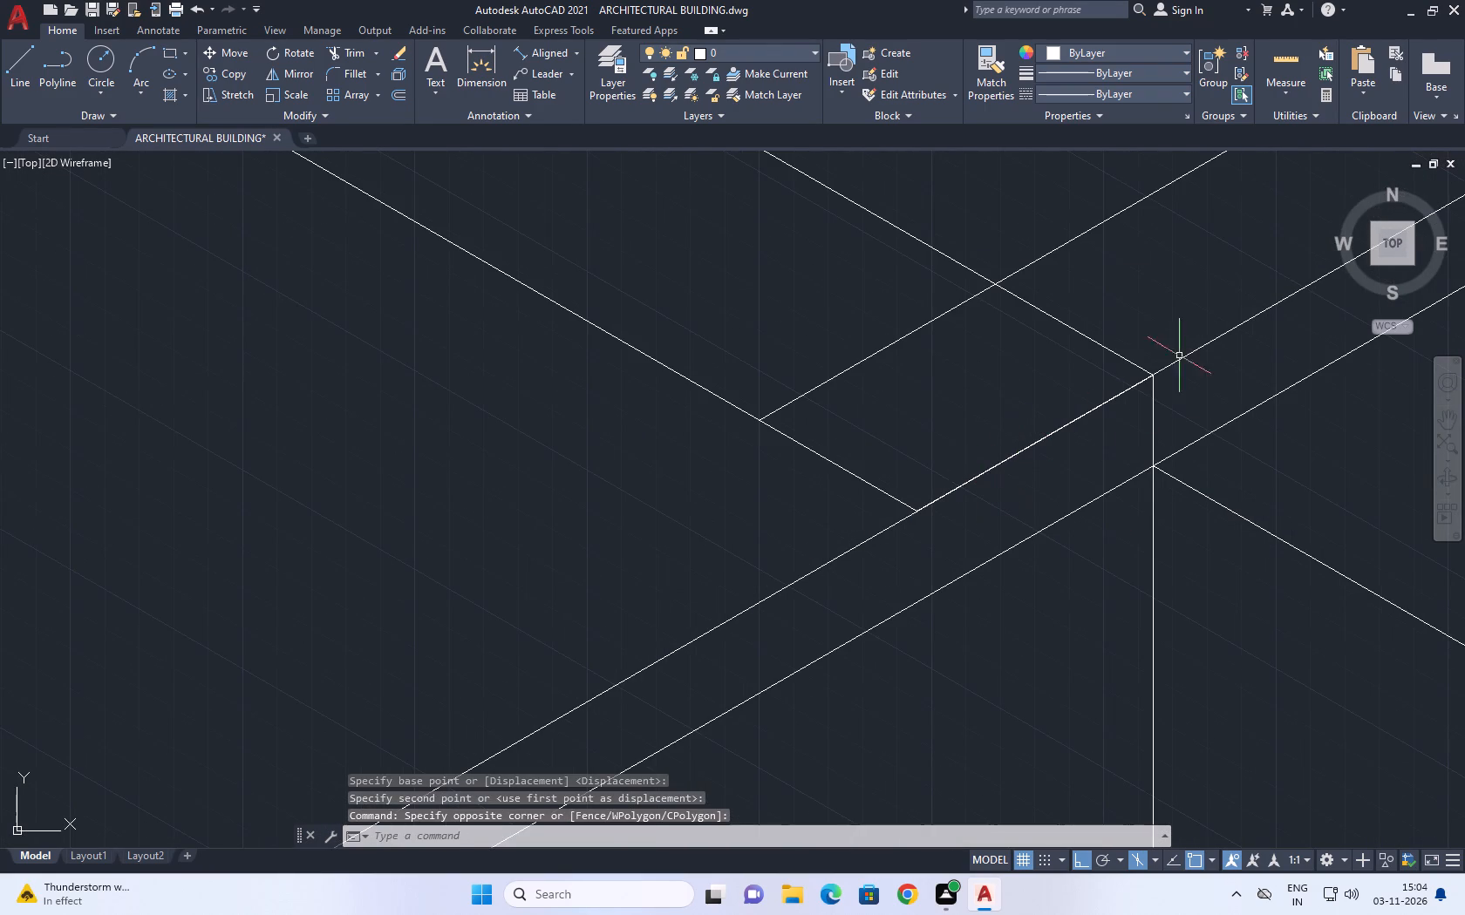
pyautogui.click(1197, 359)
pyautogui.click(1178, 337)
pyautogui.moveTo(1183, 352); pyautogui.dragTo(1057, 420, button='middle')
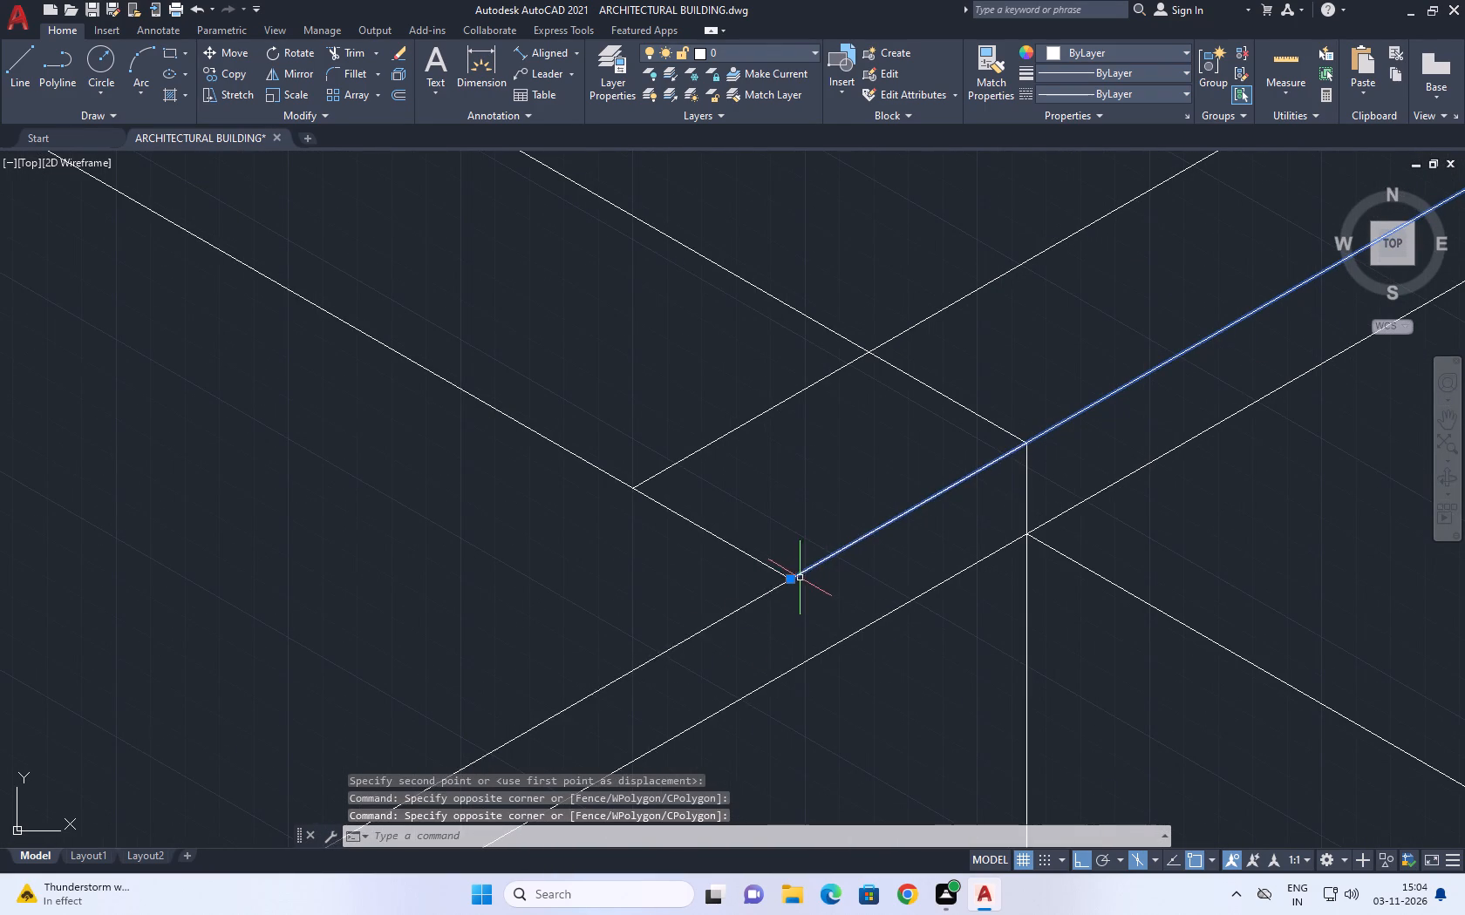
pyautogui.click(793, 578)
pyautogui.click(1021, 446)
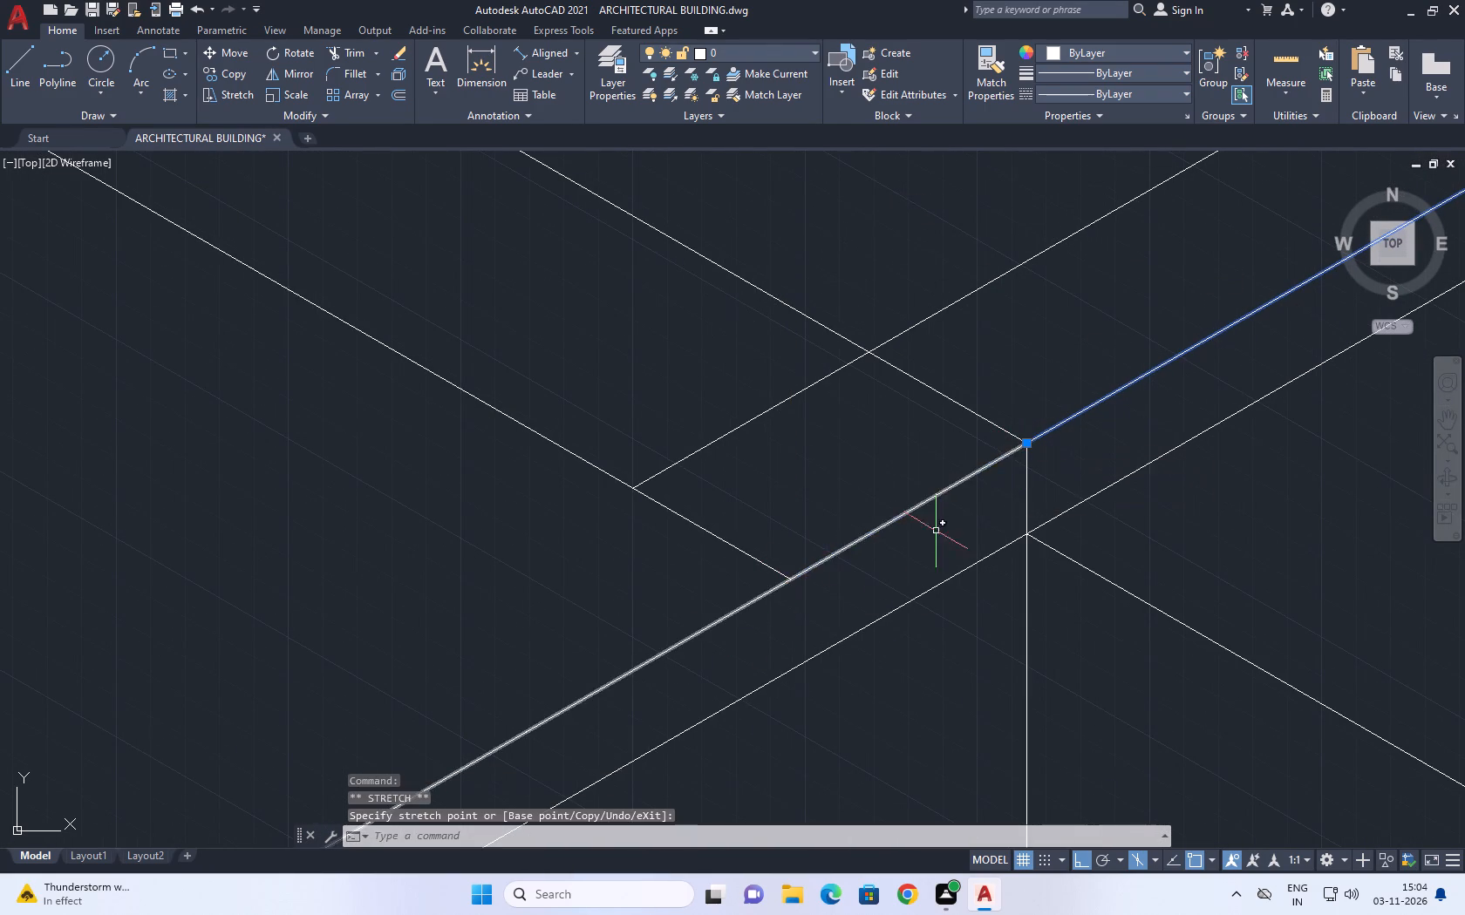
pyautogui.rightClick(903, 444)
pyautogui.click(982, 310)
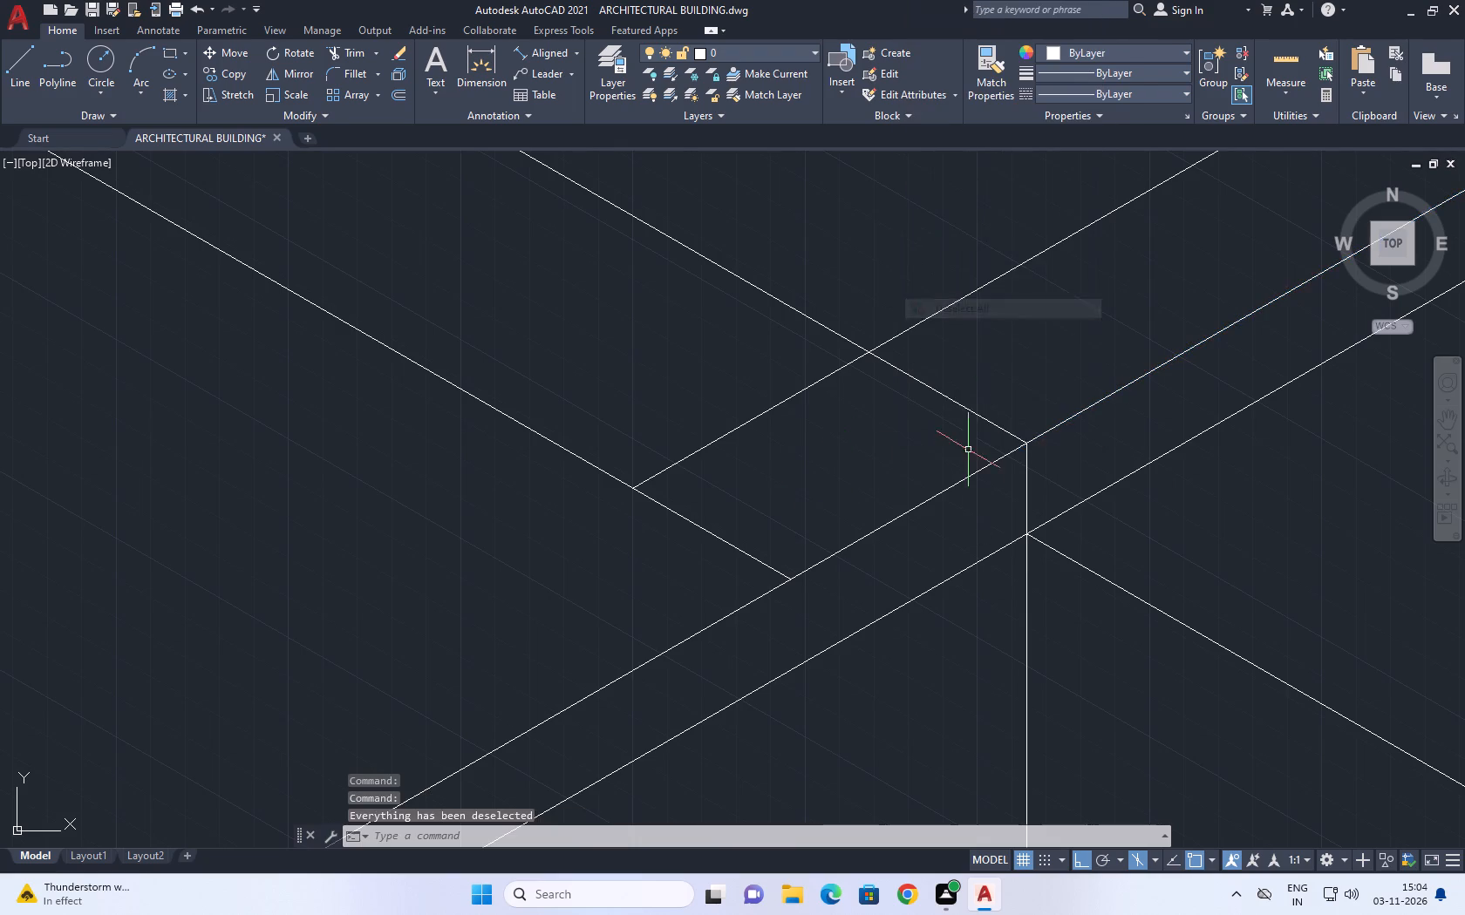
# Erase the vertical edge and the short line at its top, where the partition meets the block's front wall.
pyautogui.scroll(-4, 964, 474)
pyautogui.moveTo(1068, 447); pyautogui.dragTo(1025, 474, button='middle')
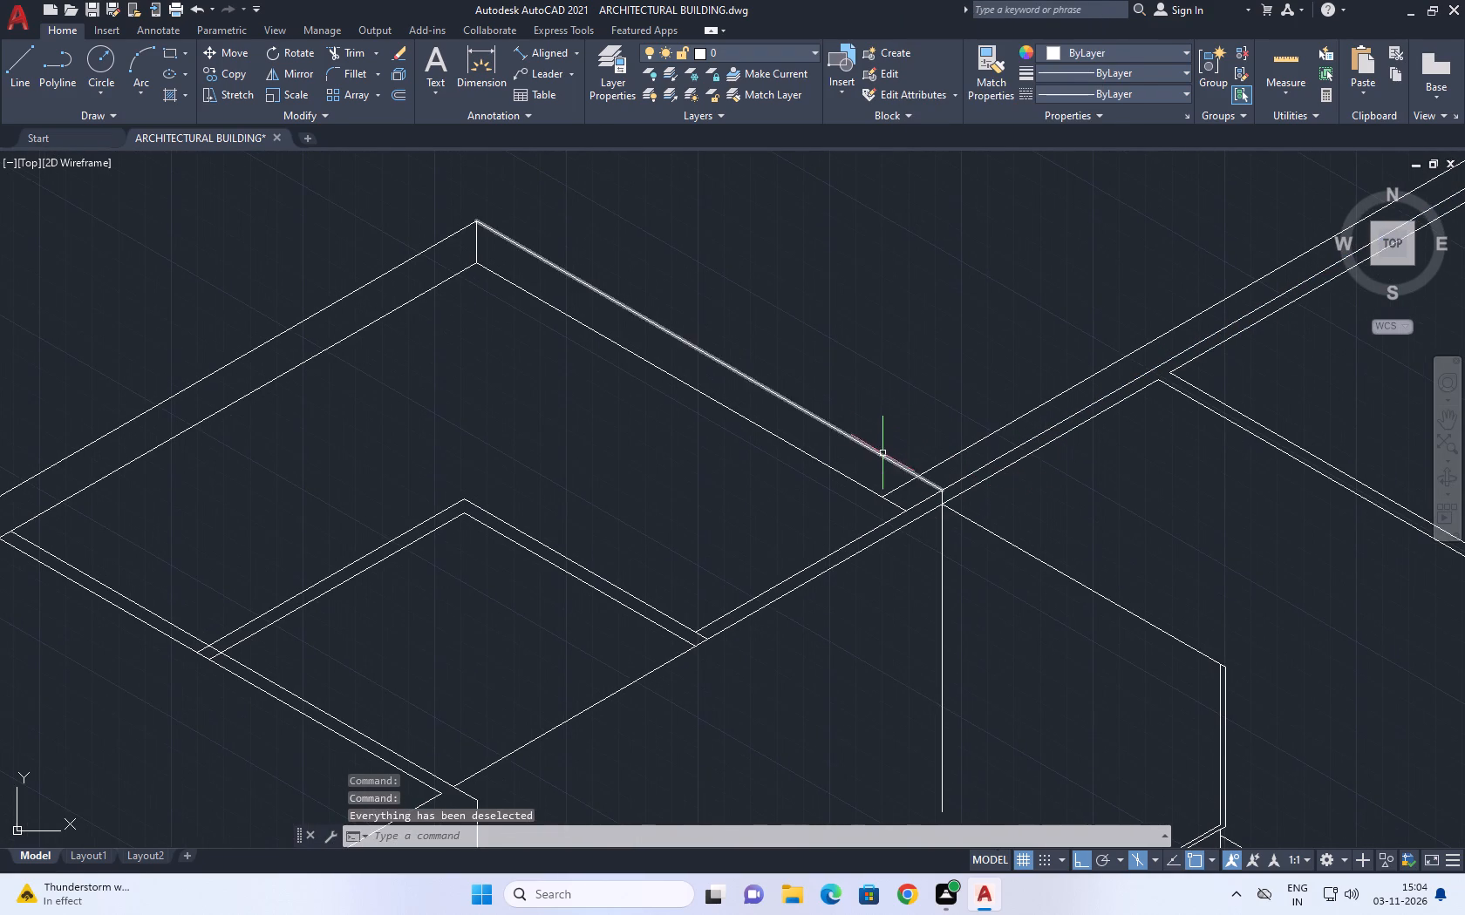
pyautogui.scroll(-2, 883, 485)
pyautogui.moveTo(1056, 566); pyautogui.dragTo(1021, 532, button='middle')
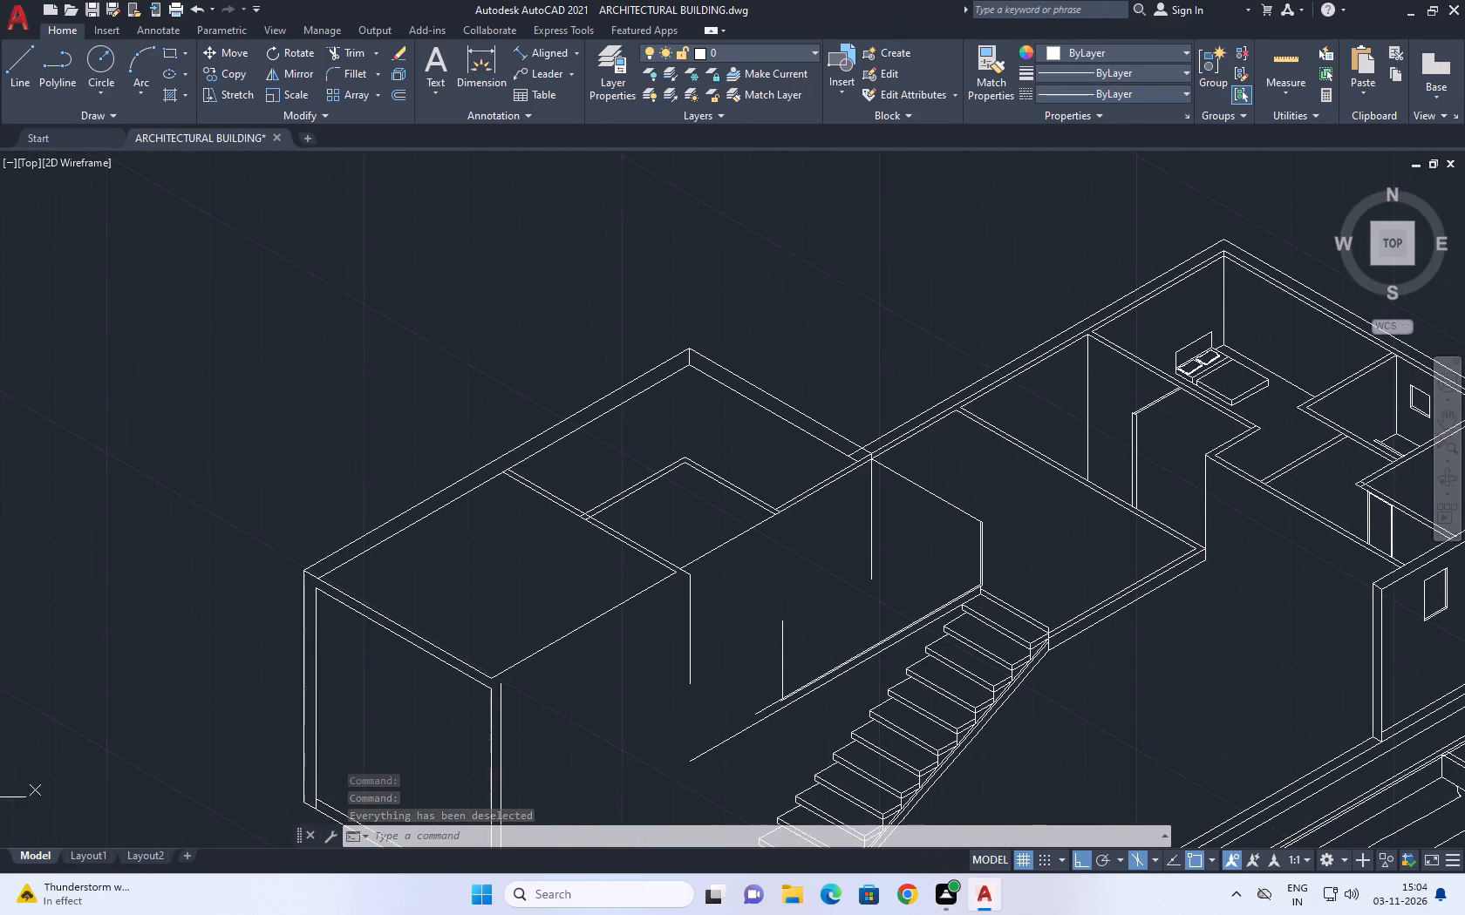
pyautogui.scroll(-1, 868, 421)
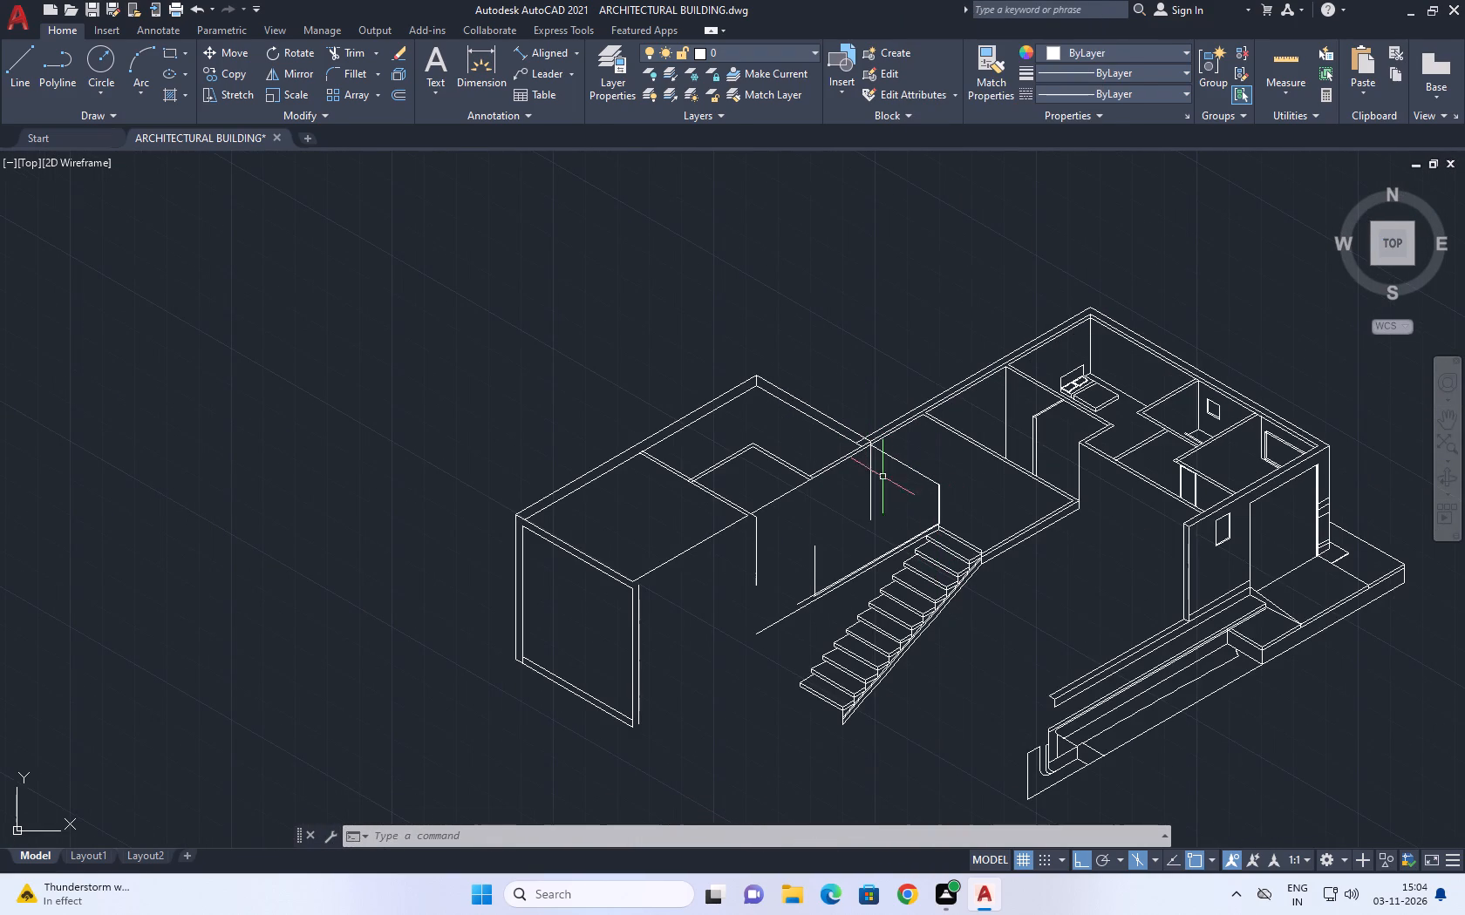
pyautogui.scroll(3, 787, 543)
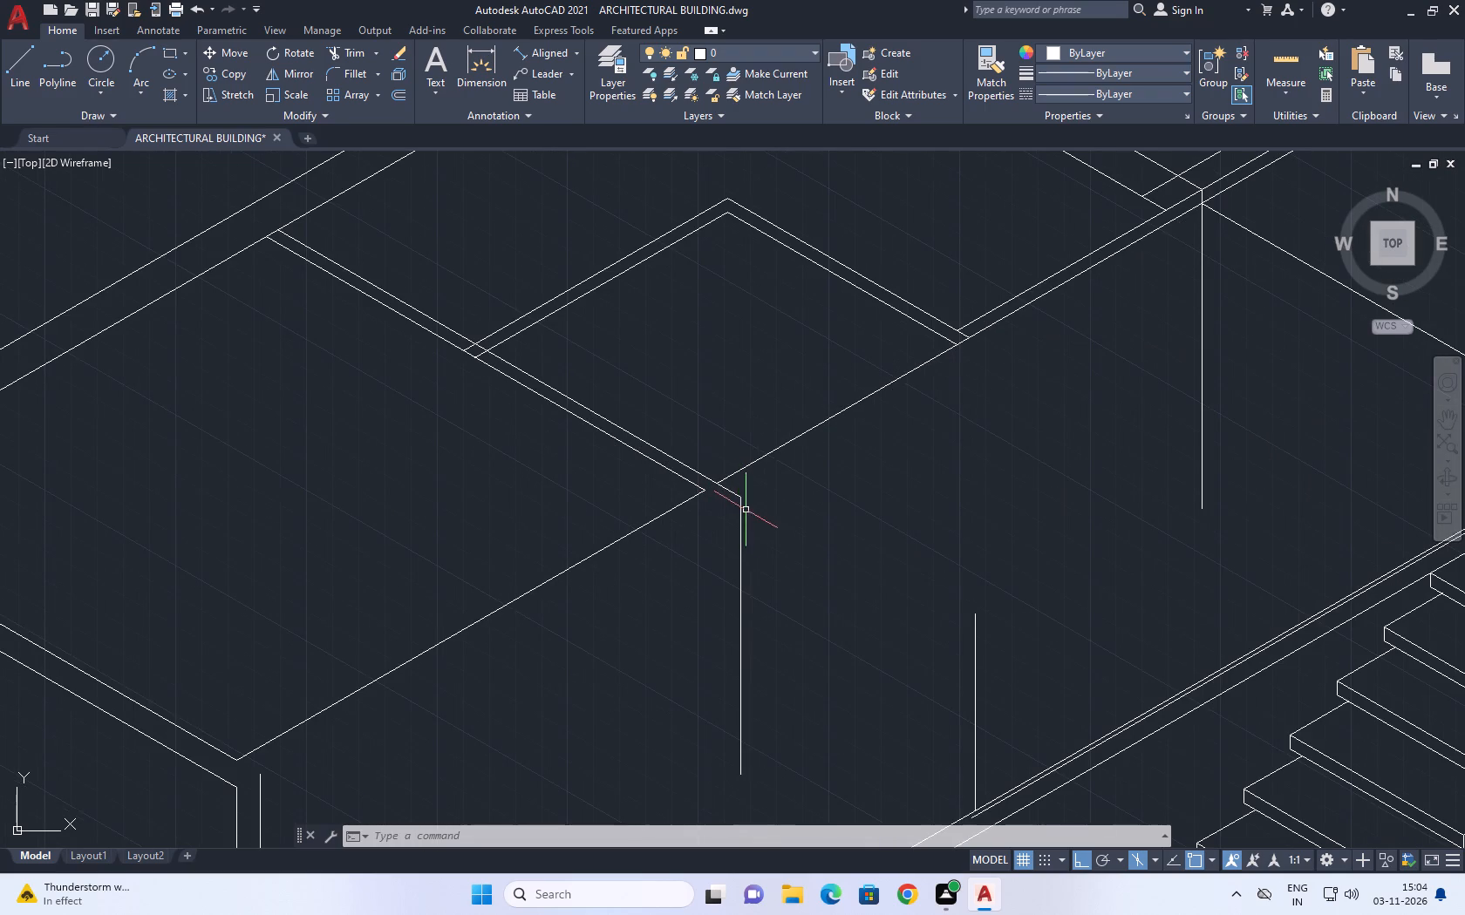
pyautogui.click(758, 497)
pyautogui.click(735, 535)
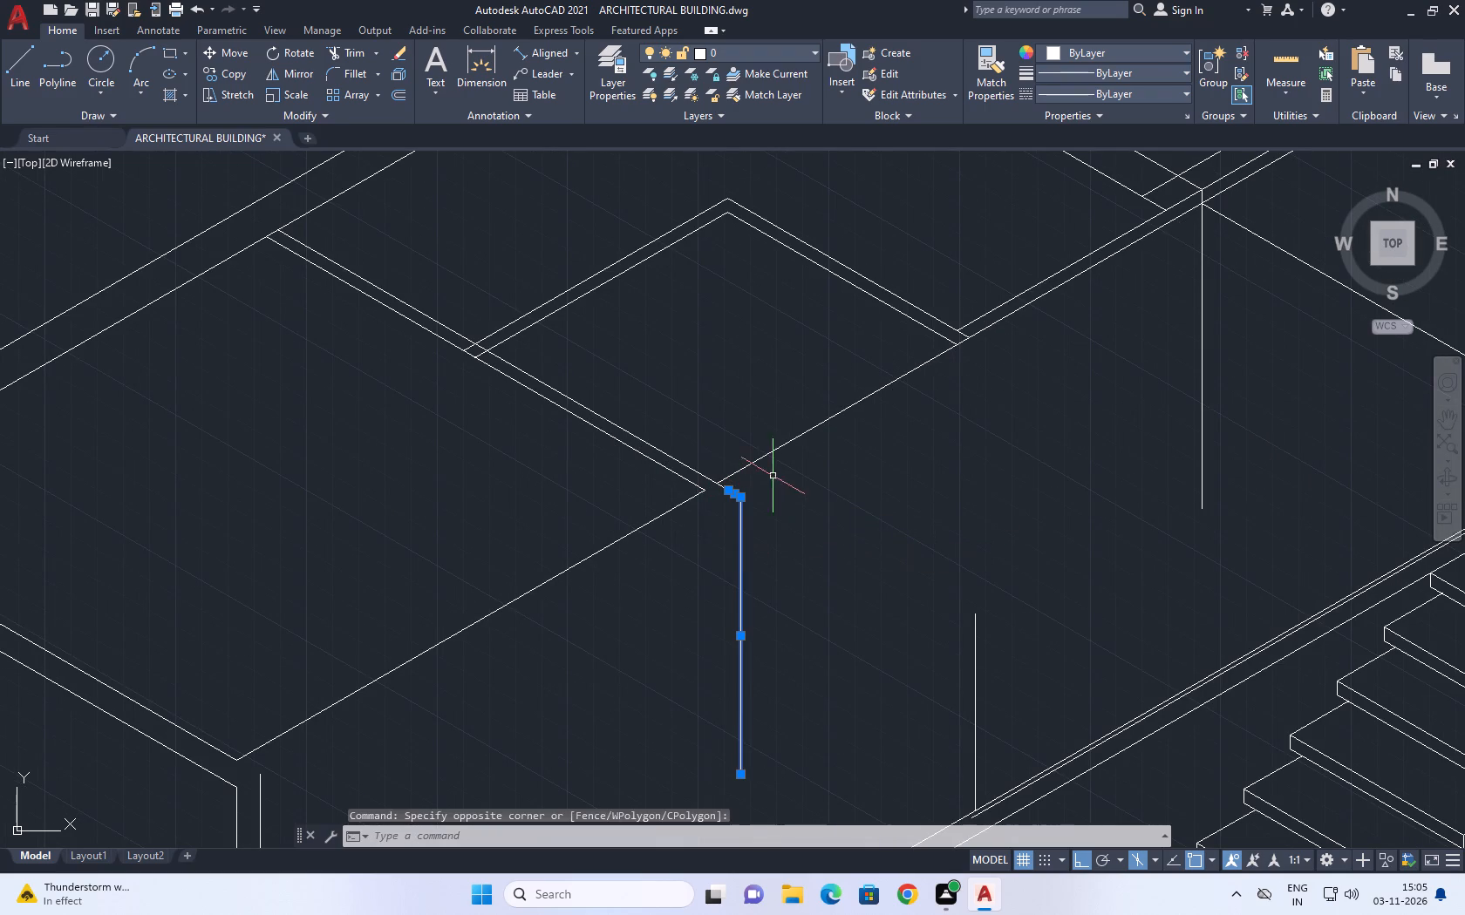
pyautogui.rightClick(784, 470)
pyautogui.click(824, 169)
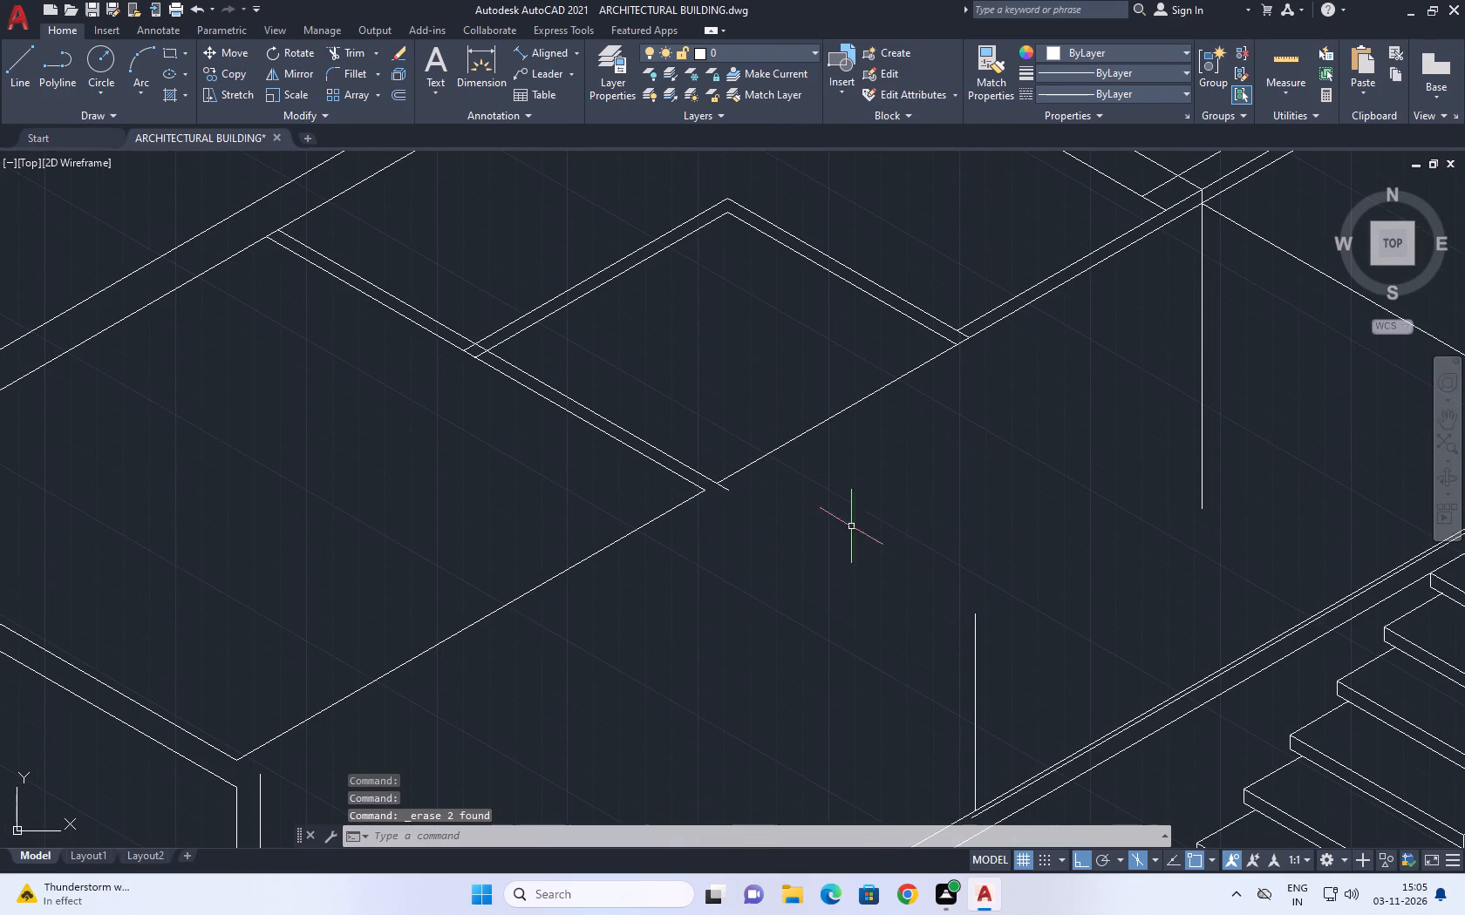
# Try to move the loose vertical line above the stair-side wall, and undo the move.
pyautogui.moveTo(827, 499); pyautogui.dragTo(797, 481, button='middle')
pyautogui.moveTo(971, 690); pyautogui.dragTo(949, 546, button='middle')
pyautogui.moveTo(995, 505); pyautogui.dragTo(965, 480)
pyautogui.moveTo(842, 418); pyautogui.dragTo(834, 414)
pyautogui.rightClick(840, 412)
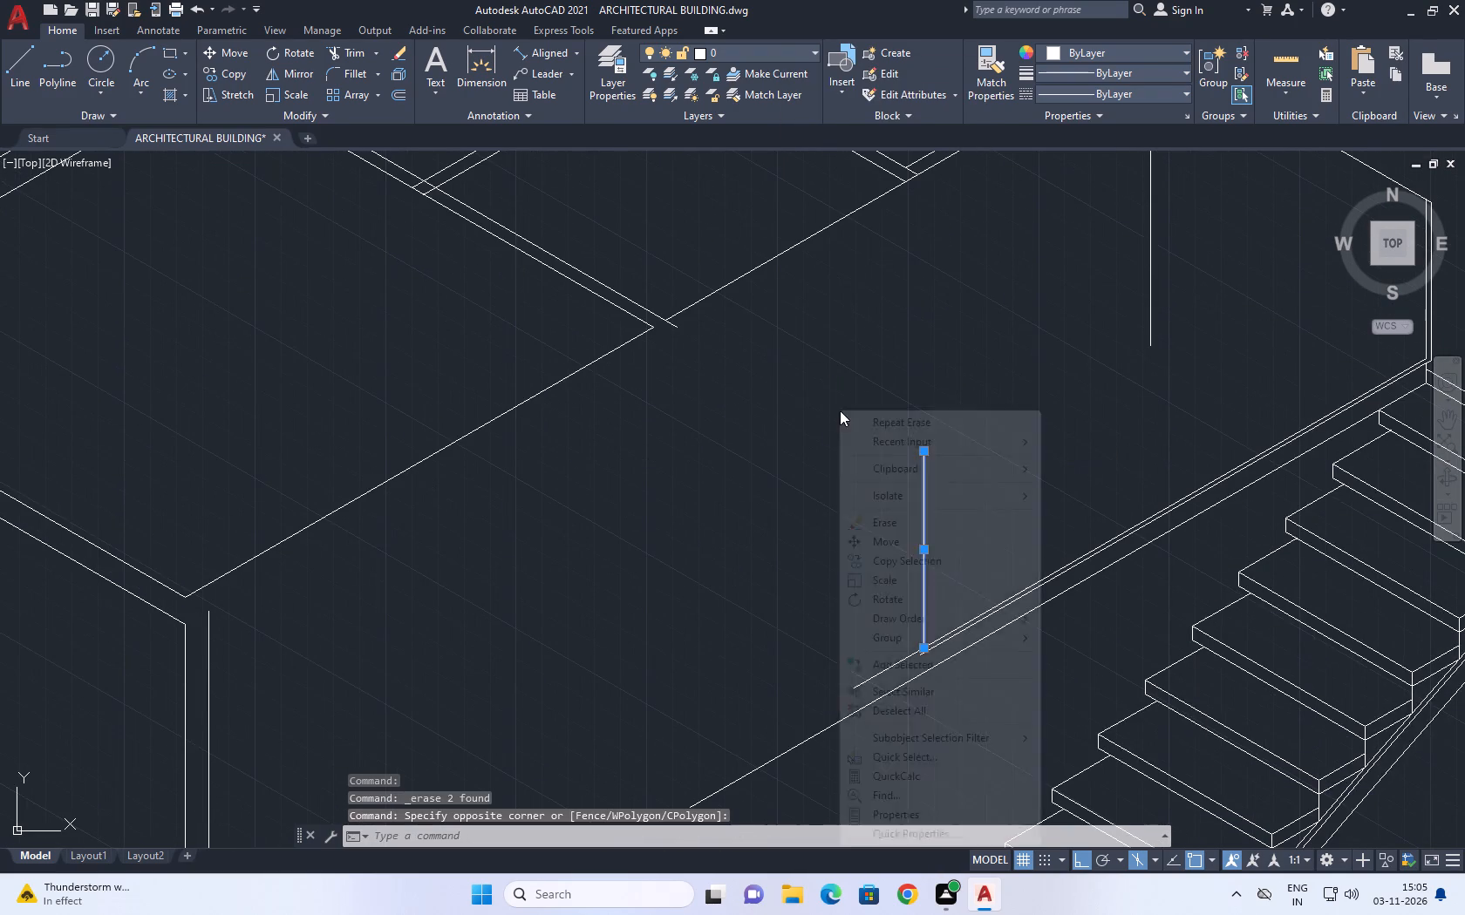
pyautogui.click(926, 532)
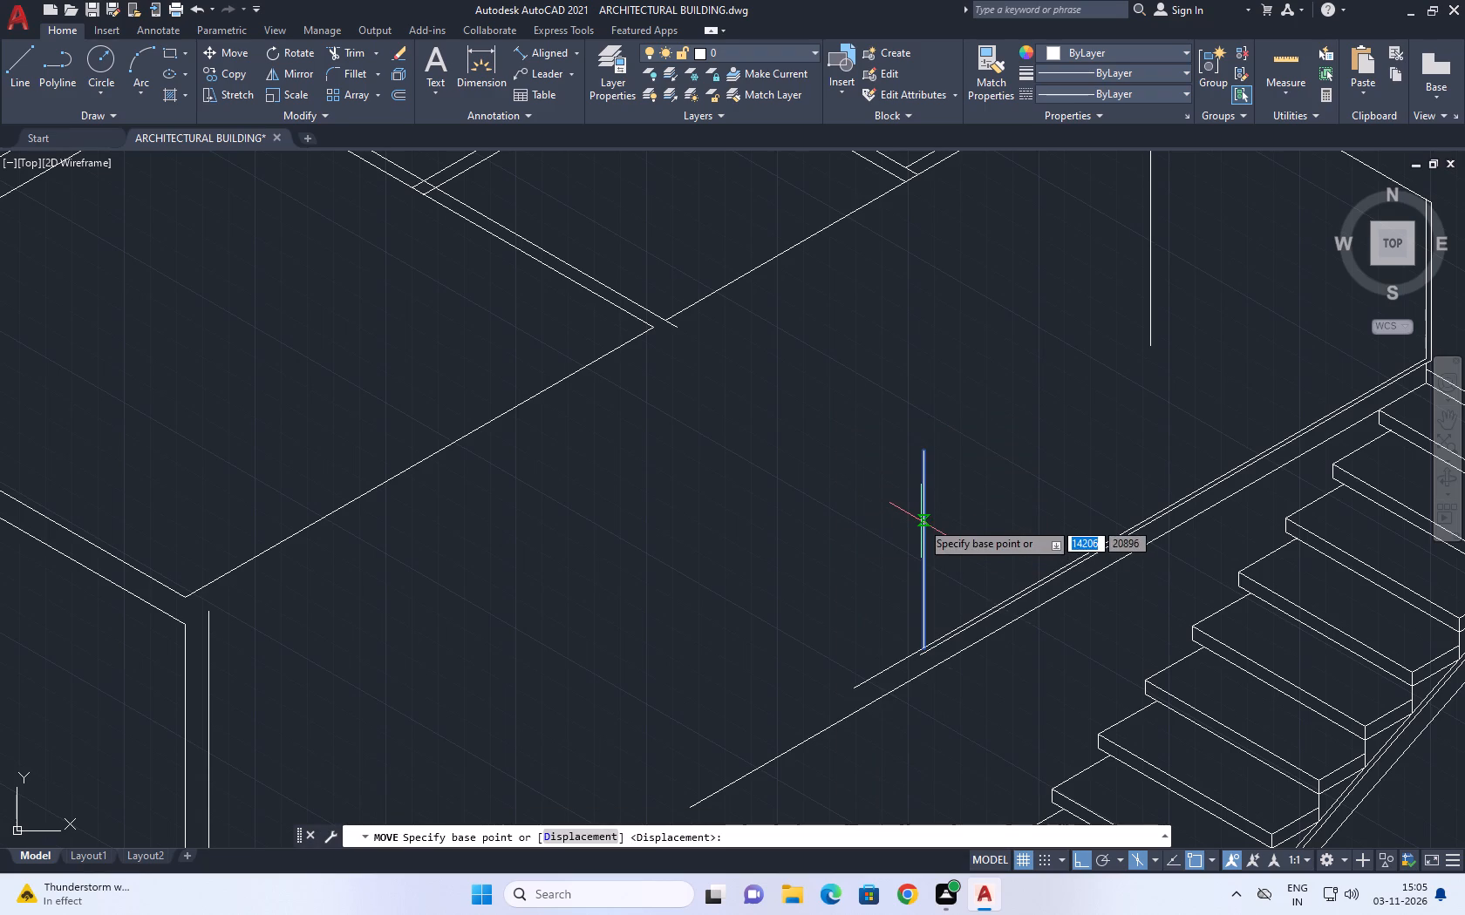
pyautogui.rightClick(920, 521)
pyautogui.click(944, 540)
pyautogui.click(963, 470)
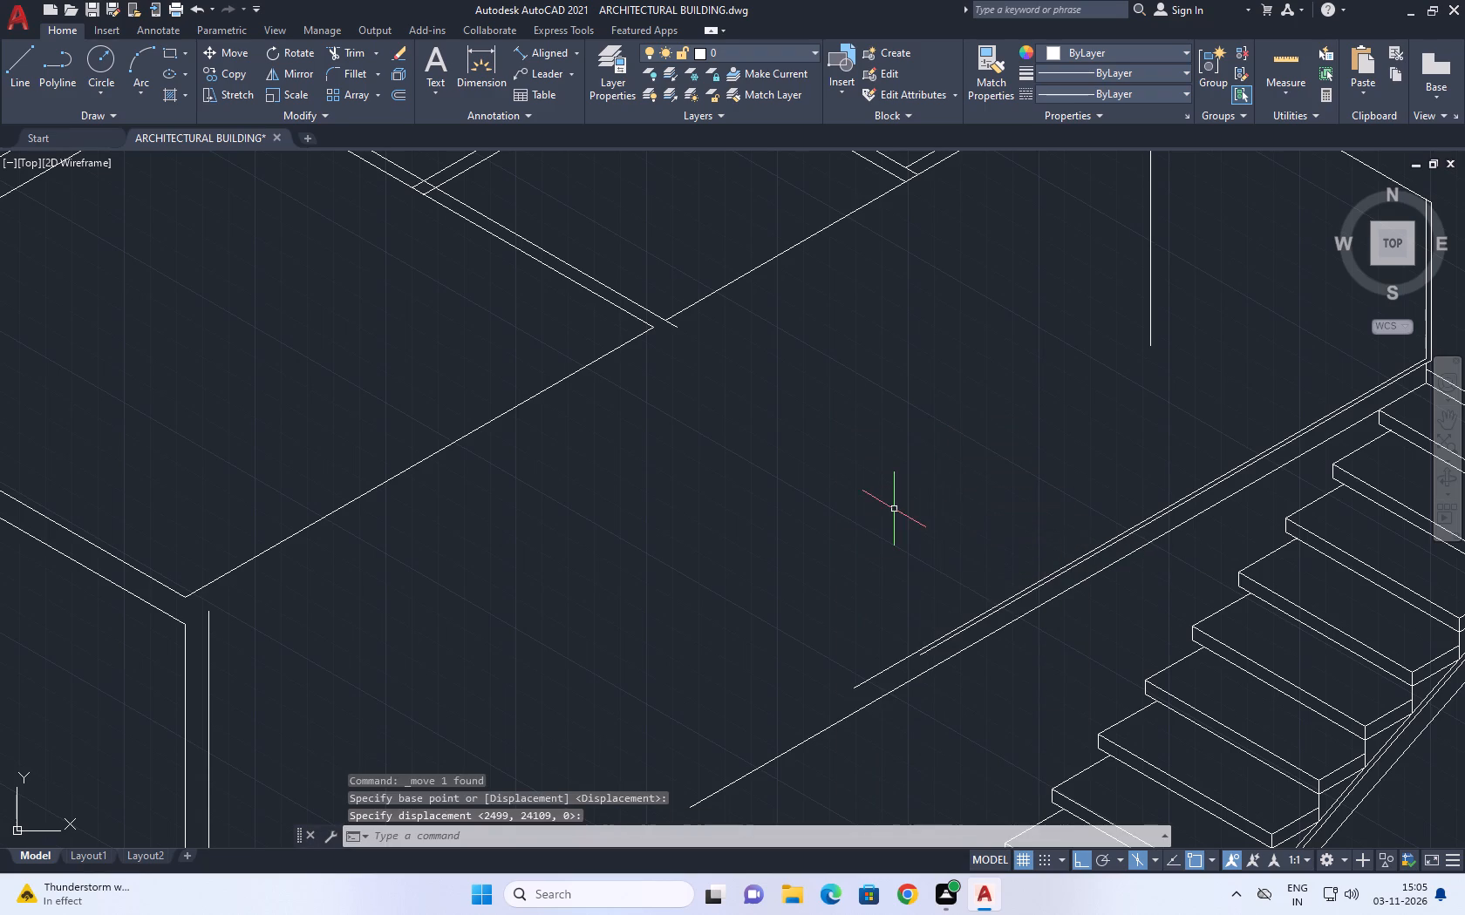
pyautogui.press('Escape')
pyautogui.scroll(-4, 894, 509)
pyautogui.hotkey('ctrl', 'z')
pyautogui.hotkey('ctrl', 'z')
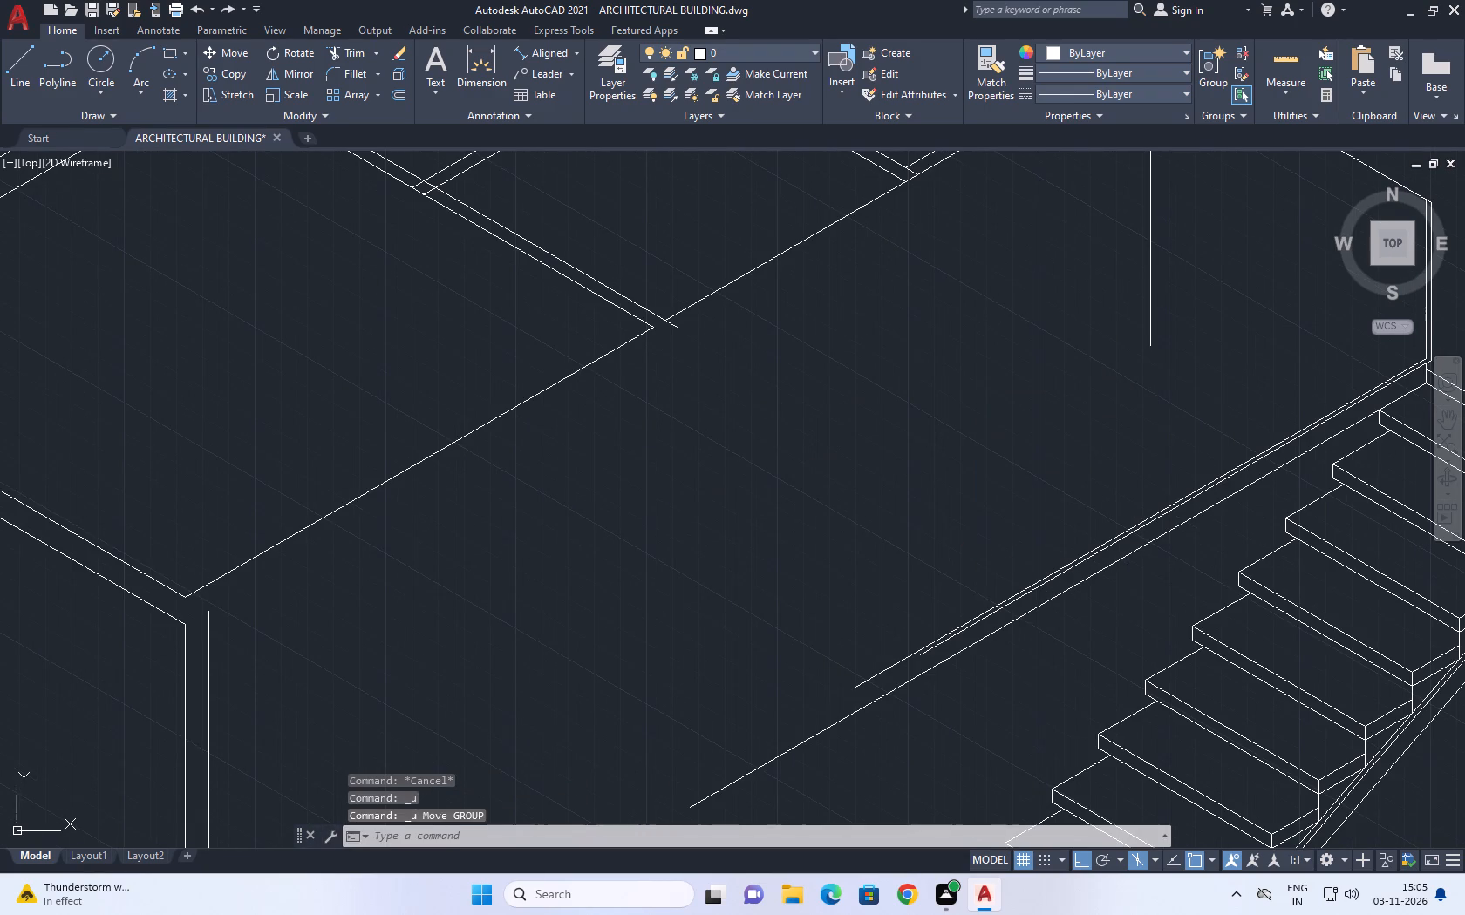
# Erase the loose vertical line standing above the stair-side wall lines.
pyautogui.click(942, 427)
pyautogui.moveTo(826, 509); pyautogui.dragTo(813, 511)
pyautogui.scroll(-2, 896, 509)
pyautogui.press('Delete')
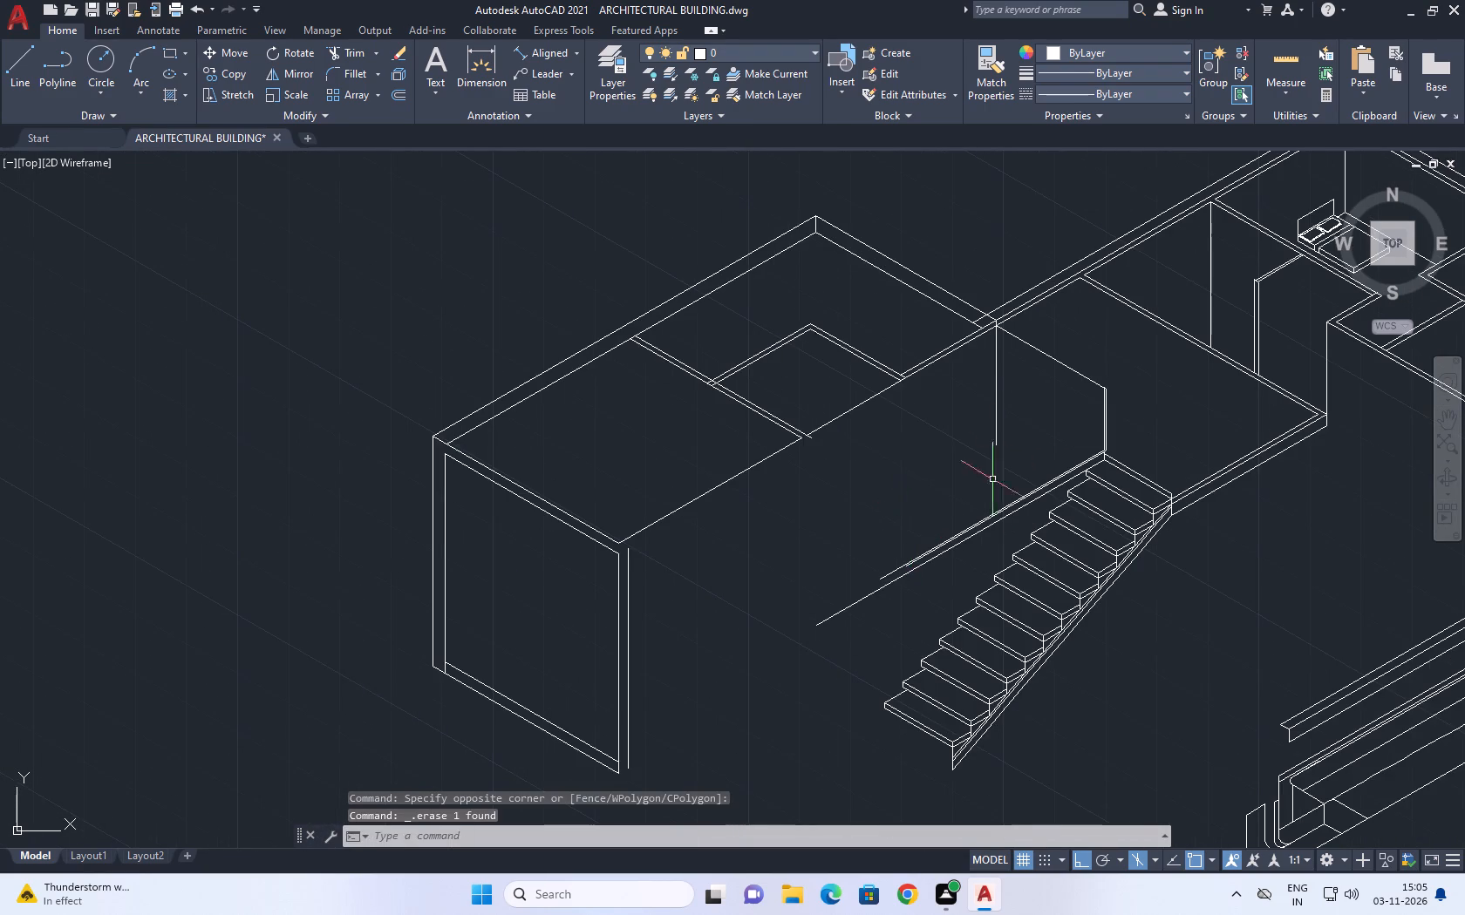
# Draw a line in the top isoplane from the top of the short vertical edge above the stair, parallel to the block's front wall.
pyautogui.scroll(2, 1088, 415)
pyautogui.scroll(2, 1131, 332)
pyautogui.scroll(-1, 1122, 420)
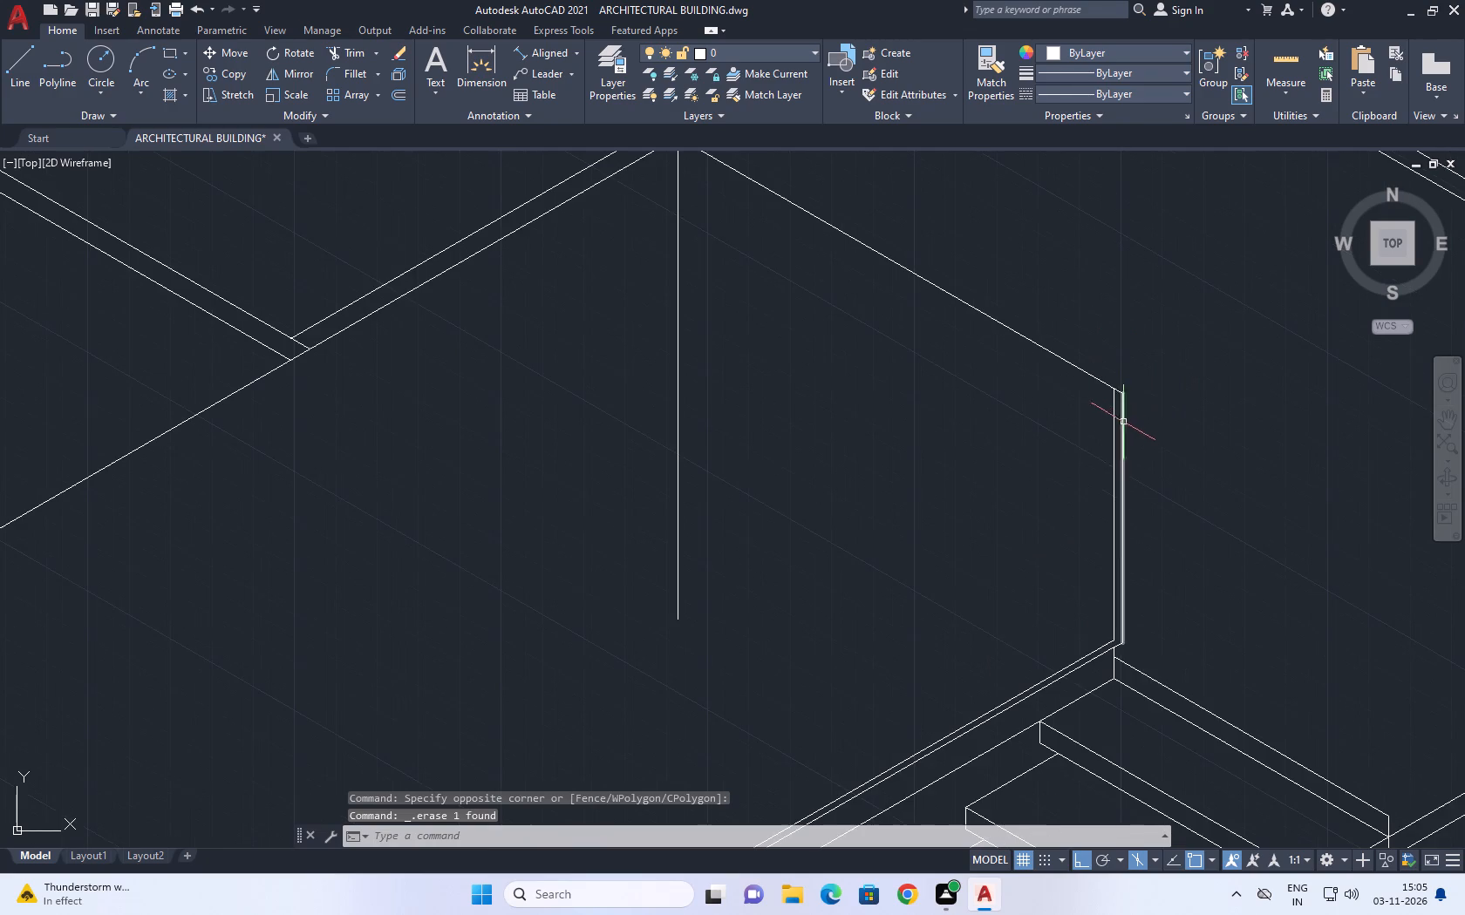
pyautogui.scroll(-2, 1128, 430)
pyautogui.moveTo(1128, 424); pyautogui.dragTo(1116, 379, button='middle')
pyautogui.write('l')
pyautogui.press('space')
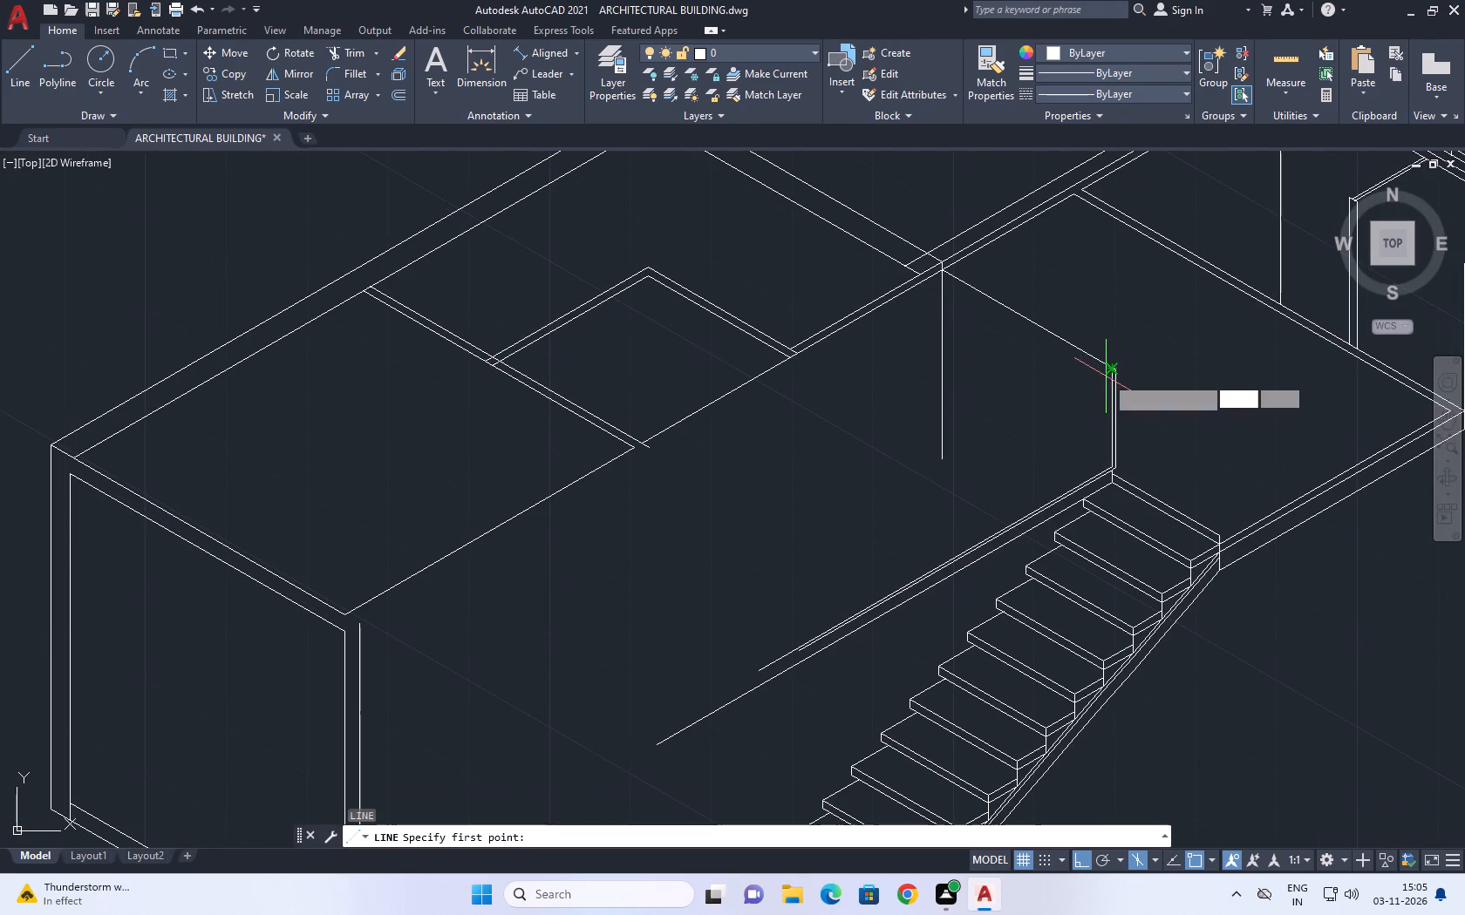
pyautogui.click(1110, 370)
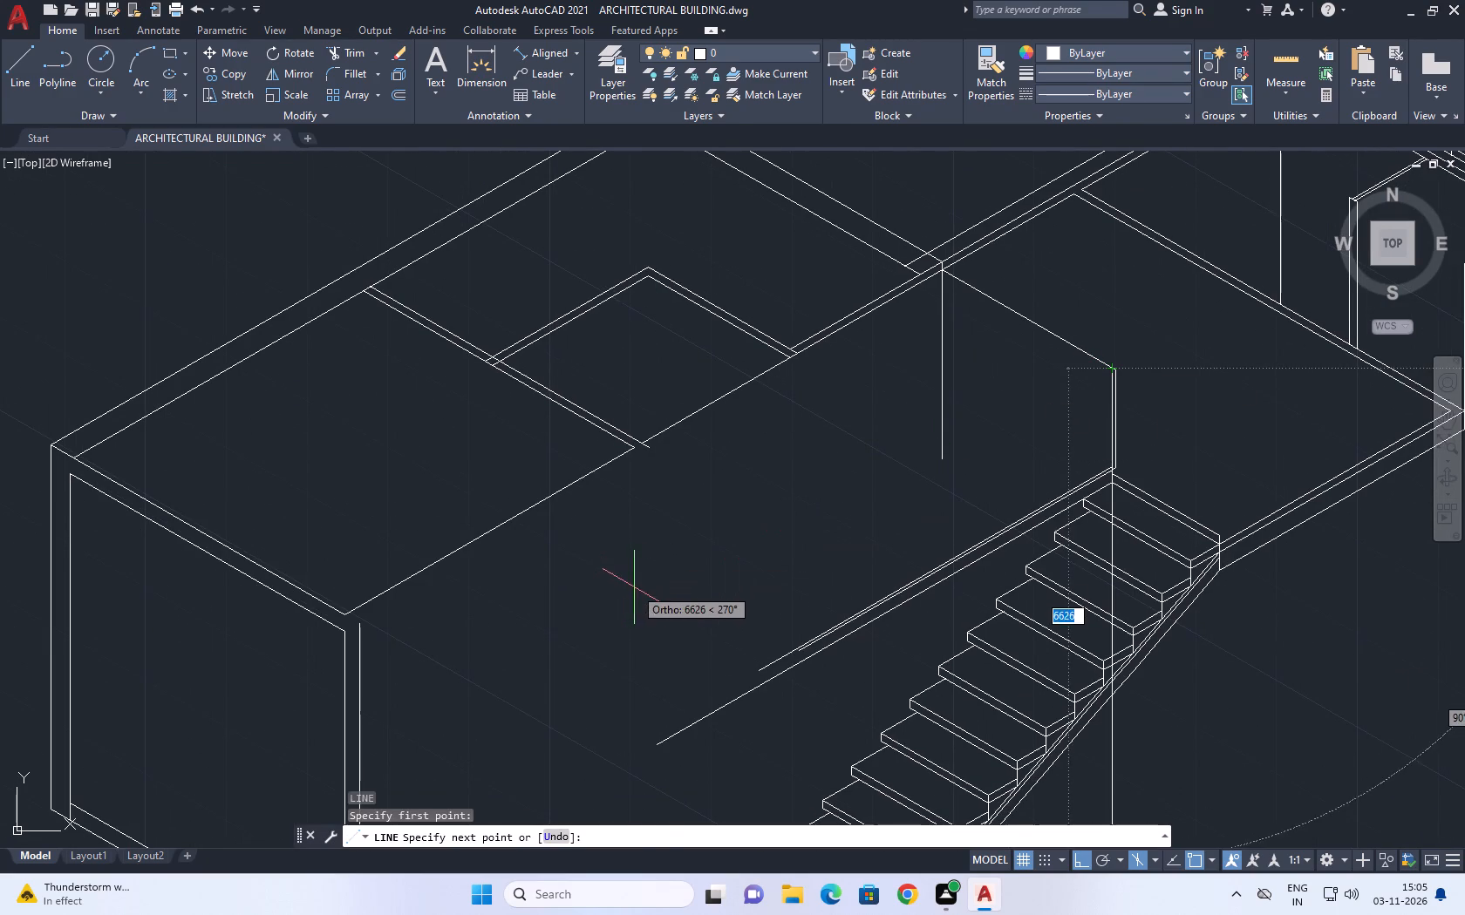
pyautogui.press('F5')
pyautogui.moveTo(647, 623); pyautogui.dragTo(861, 462, button='middle')
pyautogui.click(630, 573)
pyautogui.press('Escape')
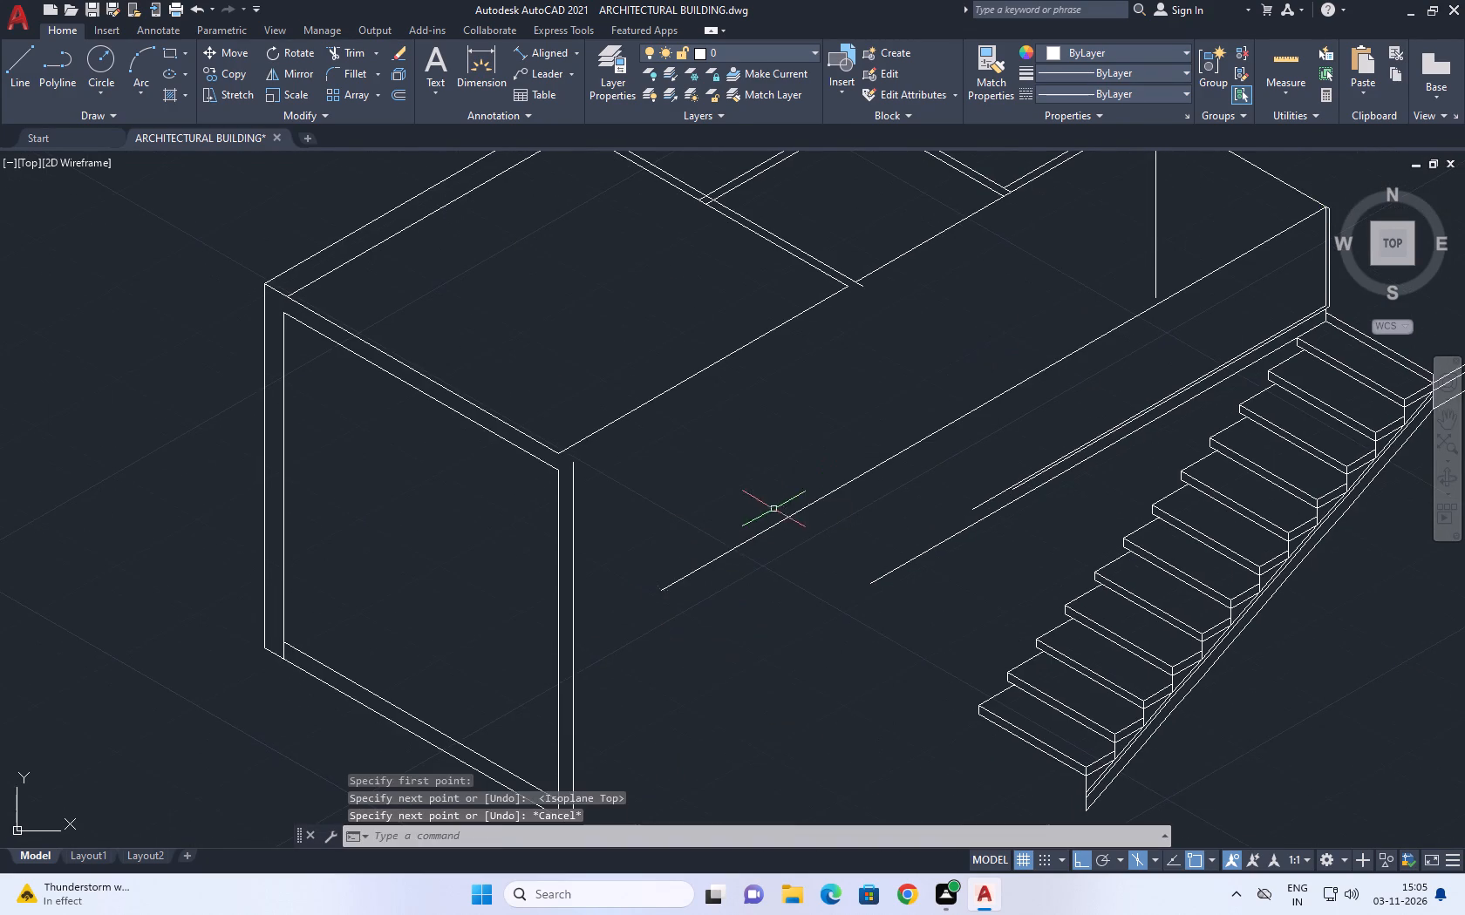
# Fillet the end wall's upper top line with its outer vertical edge at radius 0 to form the front corner.
pyautogui.moveTo(904, 507); pyautogui.dragTo(751, 557, button='middle')
pyautogui.scroll(-2, 755, 525)
pyautogui.scroll(1, 574, 546)
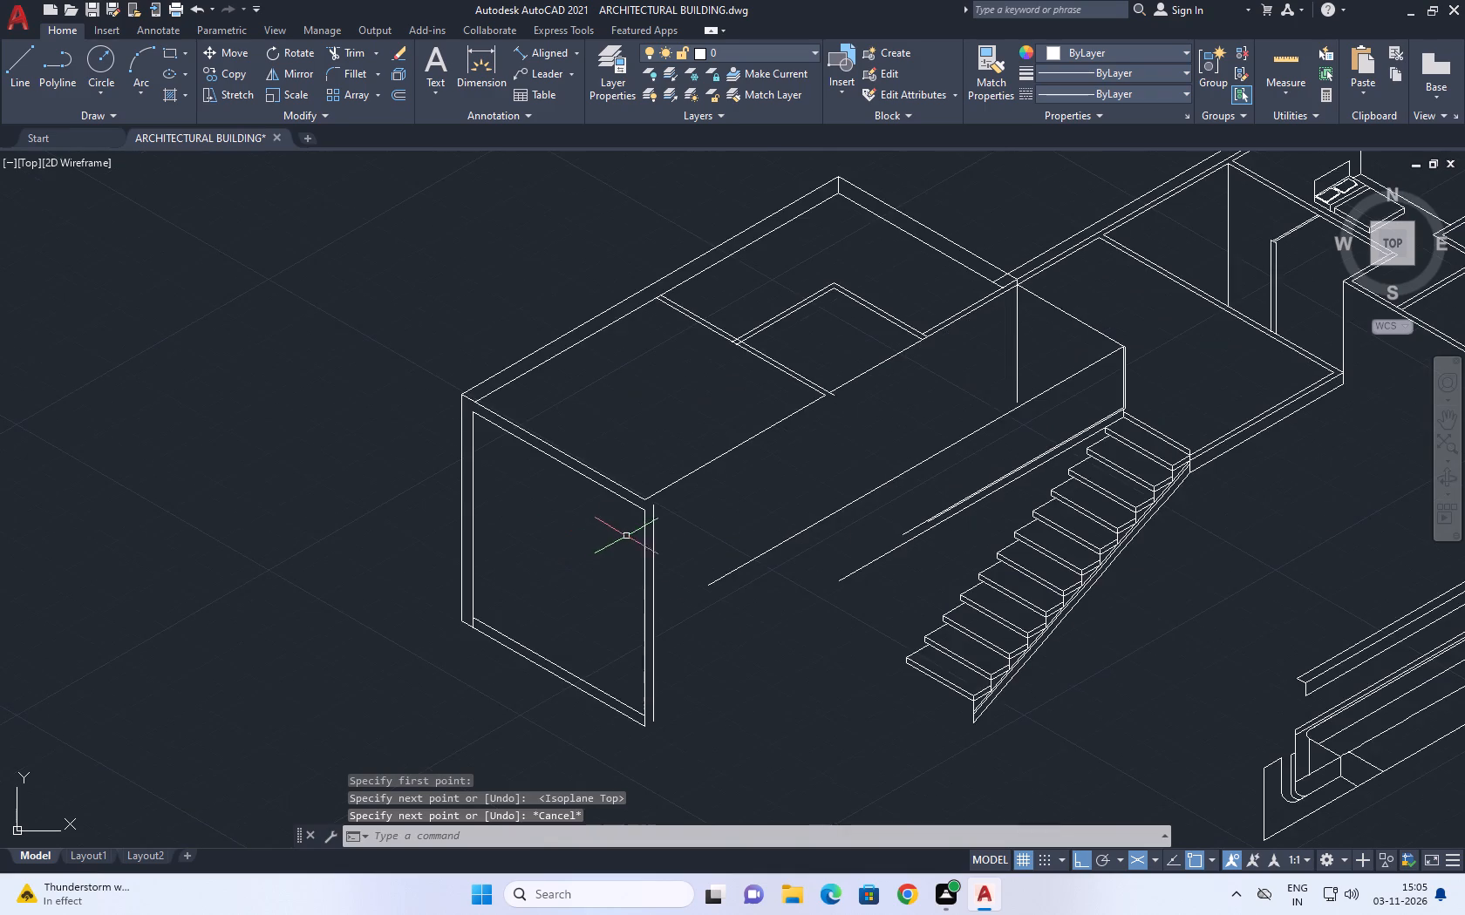
pyautogui.scroll(2, 639, 498)
pyautogui.write('f')
pyautogui.press('space')
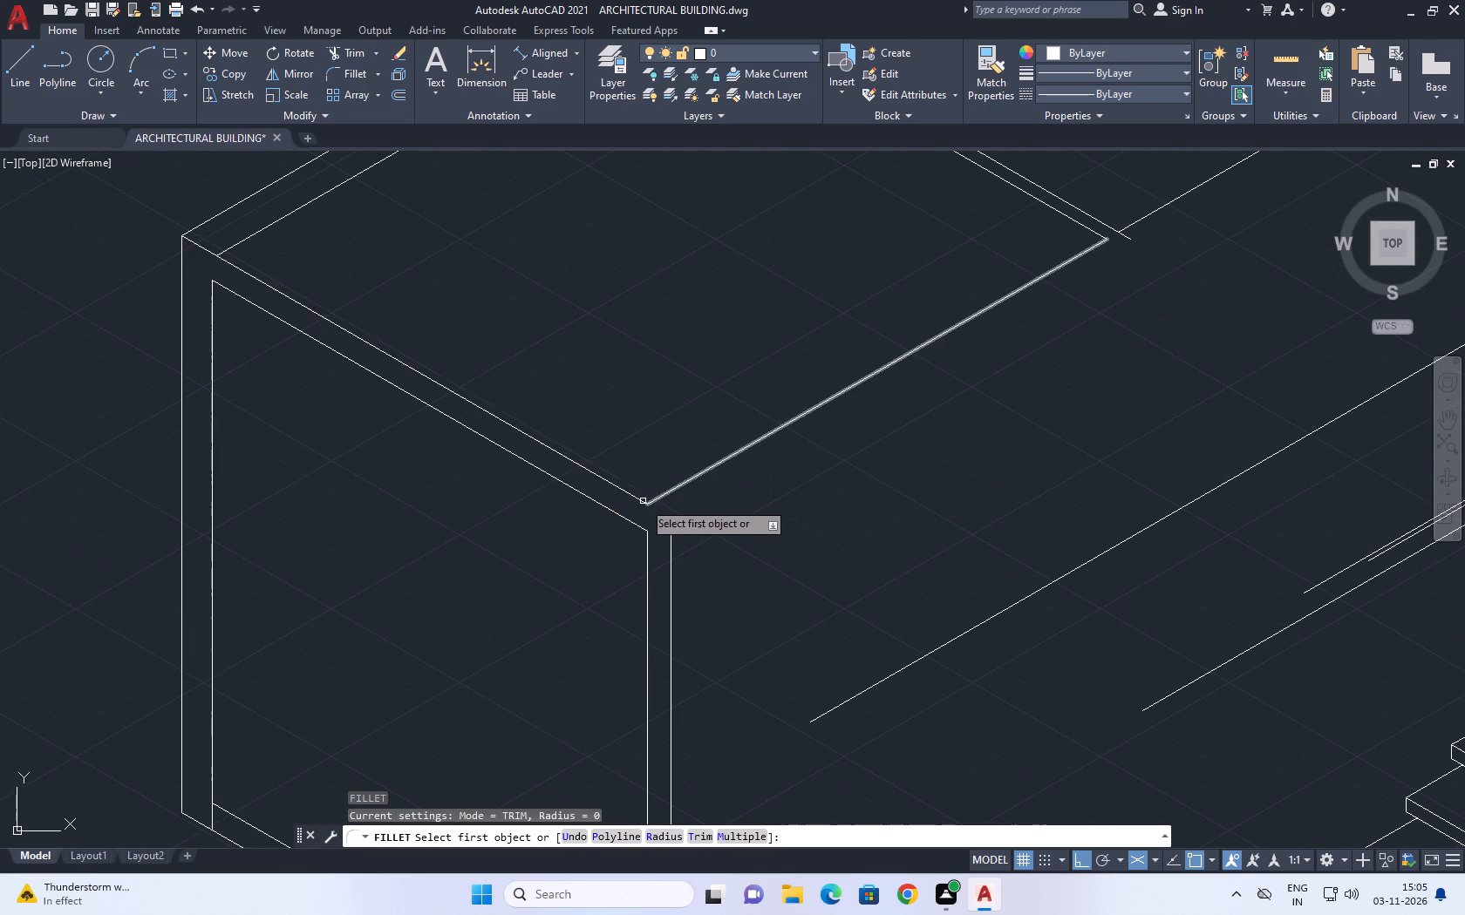
pyautogui.click(643, 499)
pyautogui.click(673, 539)
pyautogui.click(669, 526)
pyautogui.scroll(-4, 723, 491)
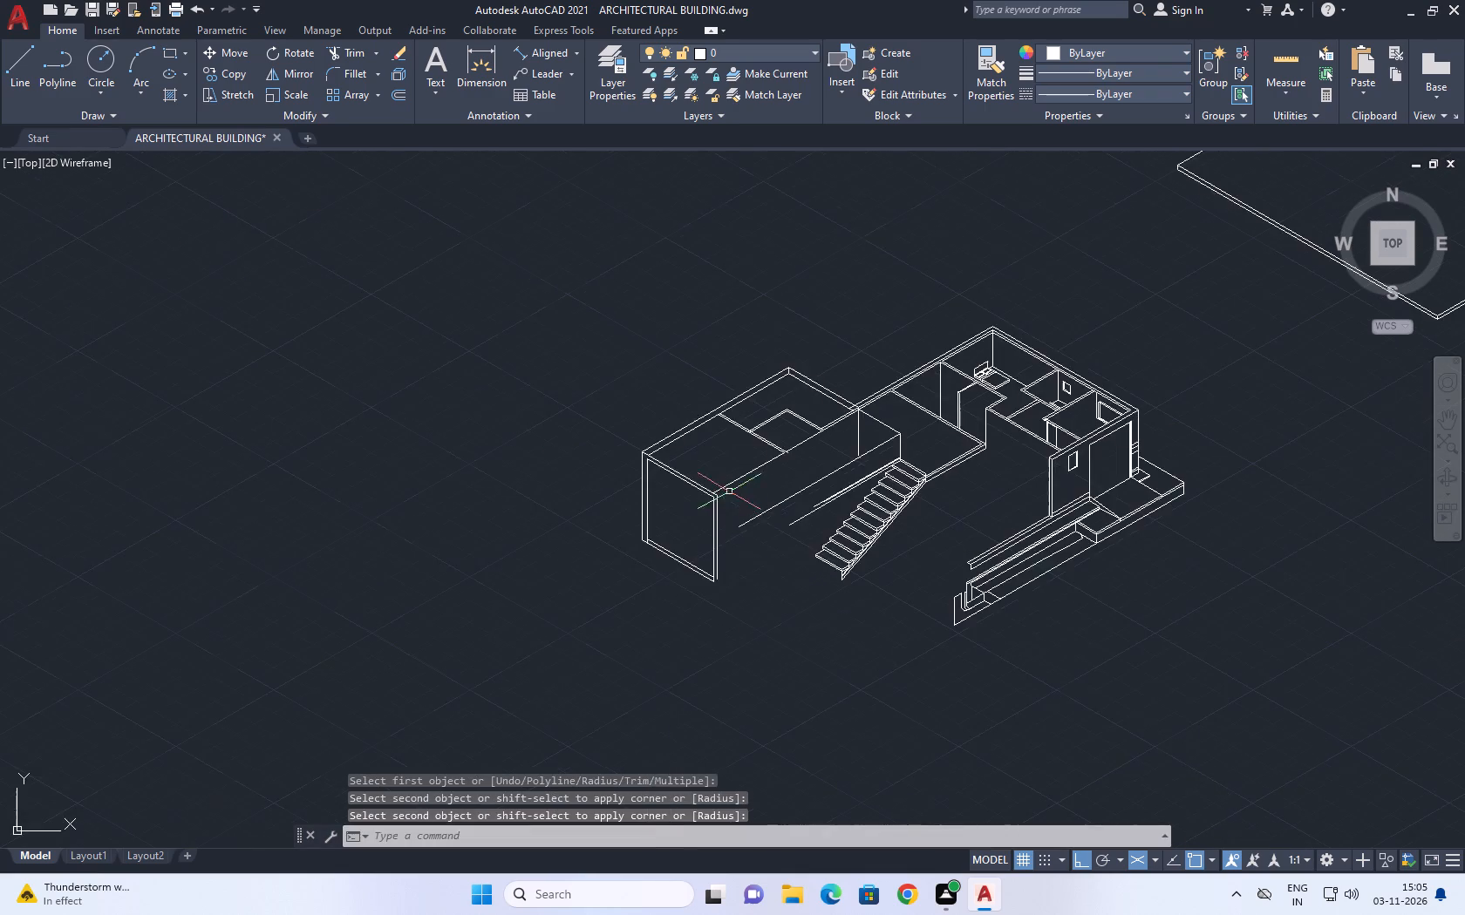
# Draw a short isometric line from the end wall's bottom front corner and trim it at the outer vertical edge.
pyautogui.press('space')
pyautogui.scroll(5, 701, 586)
pyautogui.press('Escape')
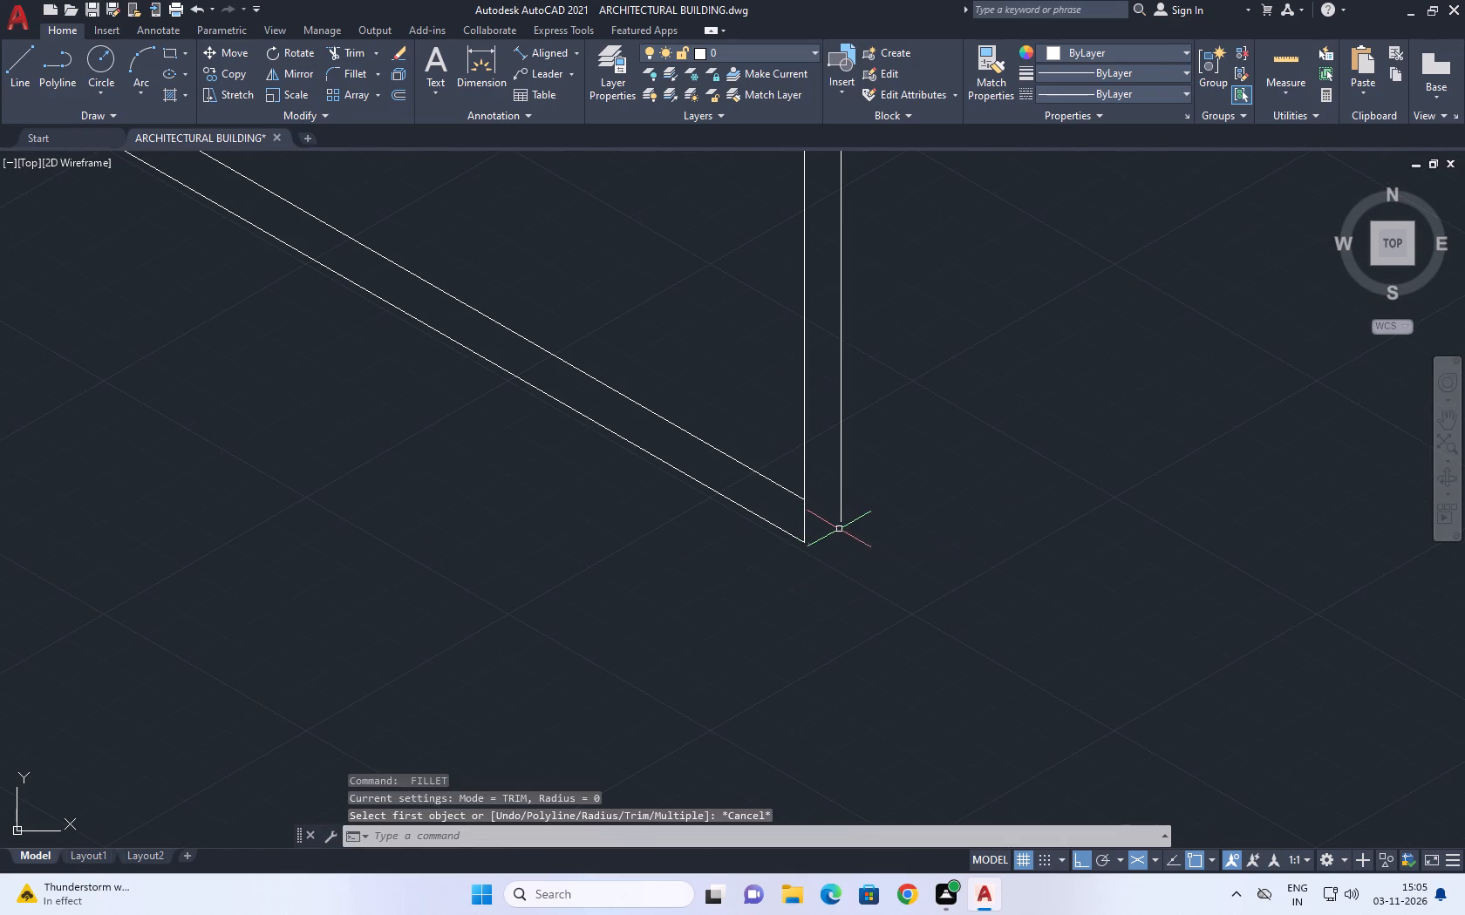
pyautogui.press('l')
pyautogui.press('space')
pyautogui.moveTo(807, 541); pyautogui.dragTo(814, 533)
pyautogui.click(969, 481)
pyautogui.press('Escape')
pyautogui.press('t')
pyautogui.write('r')
pyautogui.press('space')
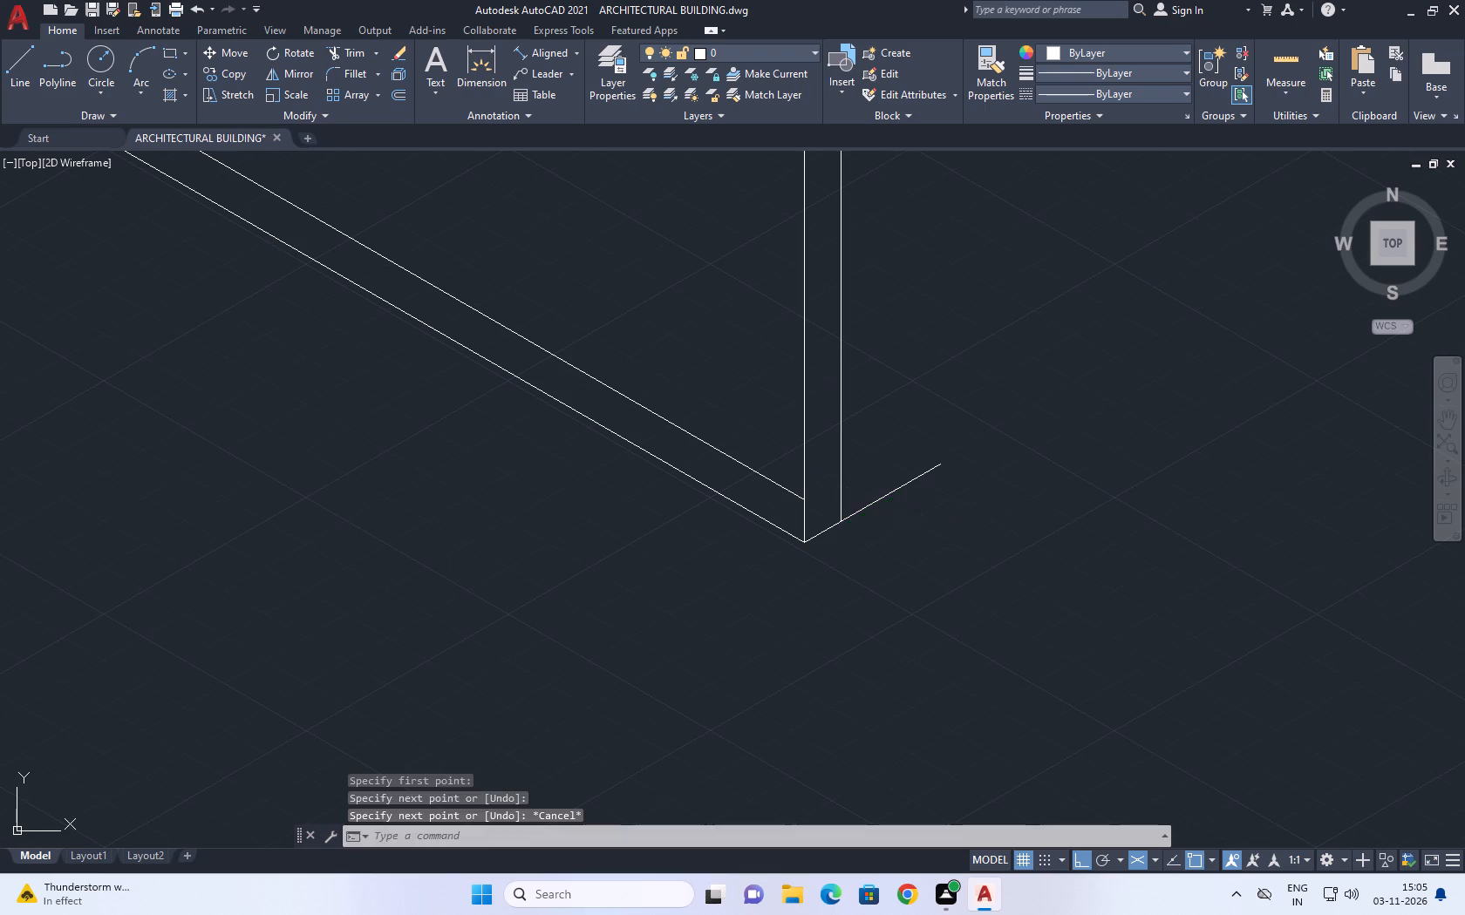
pyautogui.click(877, 507)
pyautogui.click(872, 471)
pyautogui.scroll(-4, 875, 484)
pyautogui.press('Escape')
pyautogui.moveTo(863, 376); pyautogui.dragTo(779, 431, button='middle')
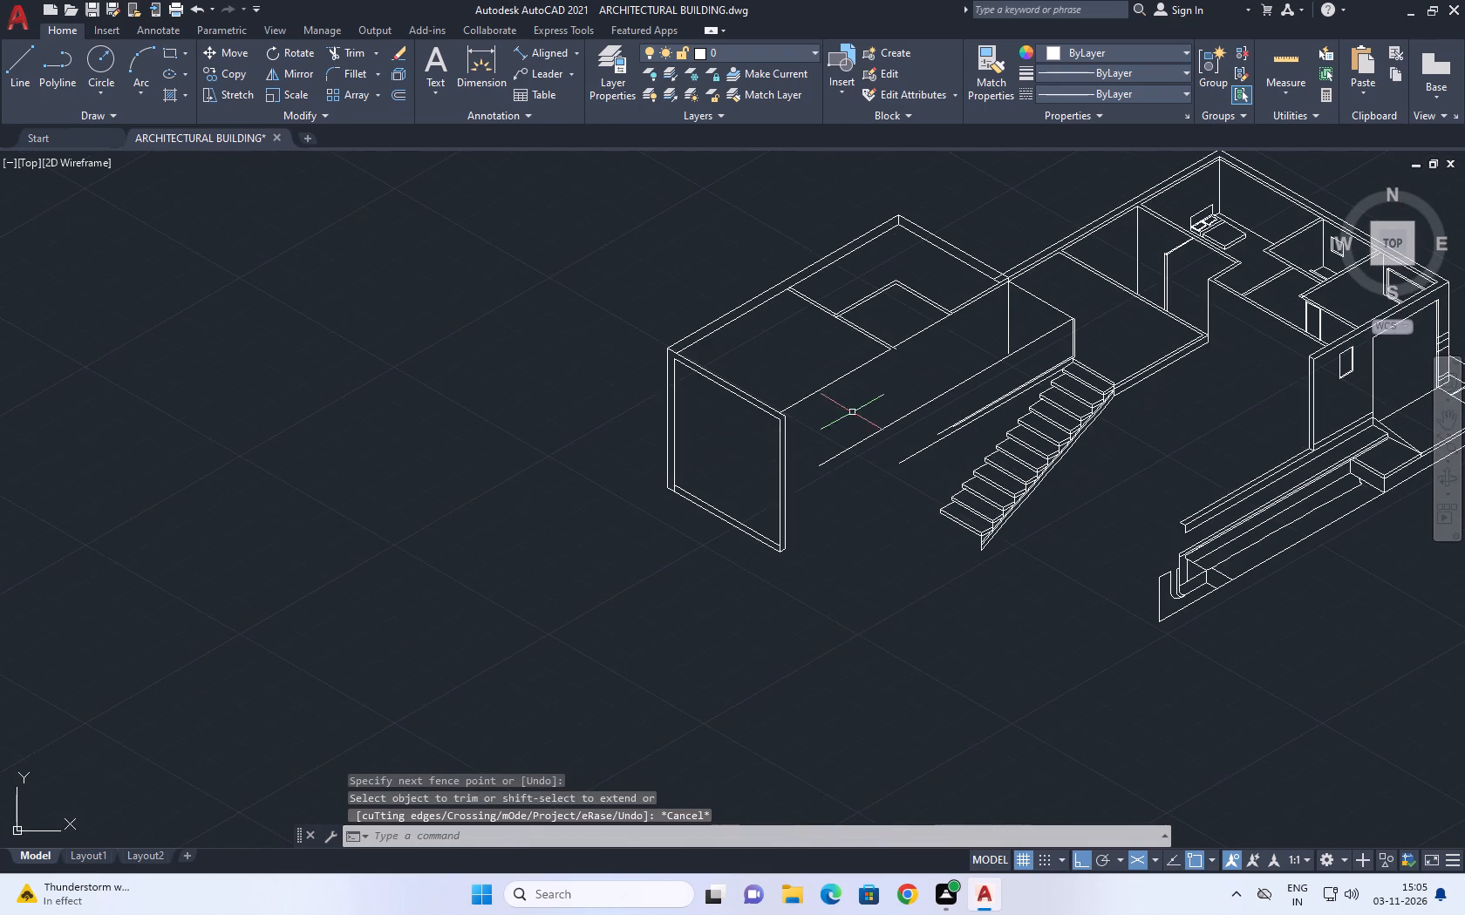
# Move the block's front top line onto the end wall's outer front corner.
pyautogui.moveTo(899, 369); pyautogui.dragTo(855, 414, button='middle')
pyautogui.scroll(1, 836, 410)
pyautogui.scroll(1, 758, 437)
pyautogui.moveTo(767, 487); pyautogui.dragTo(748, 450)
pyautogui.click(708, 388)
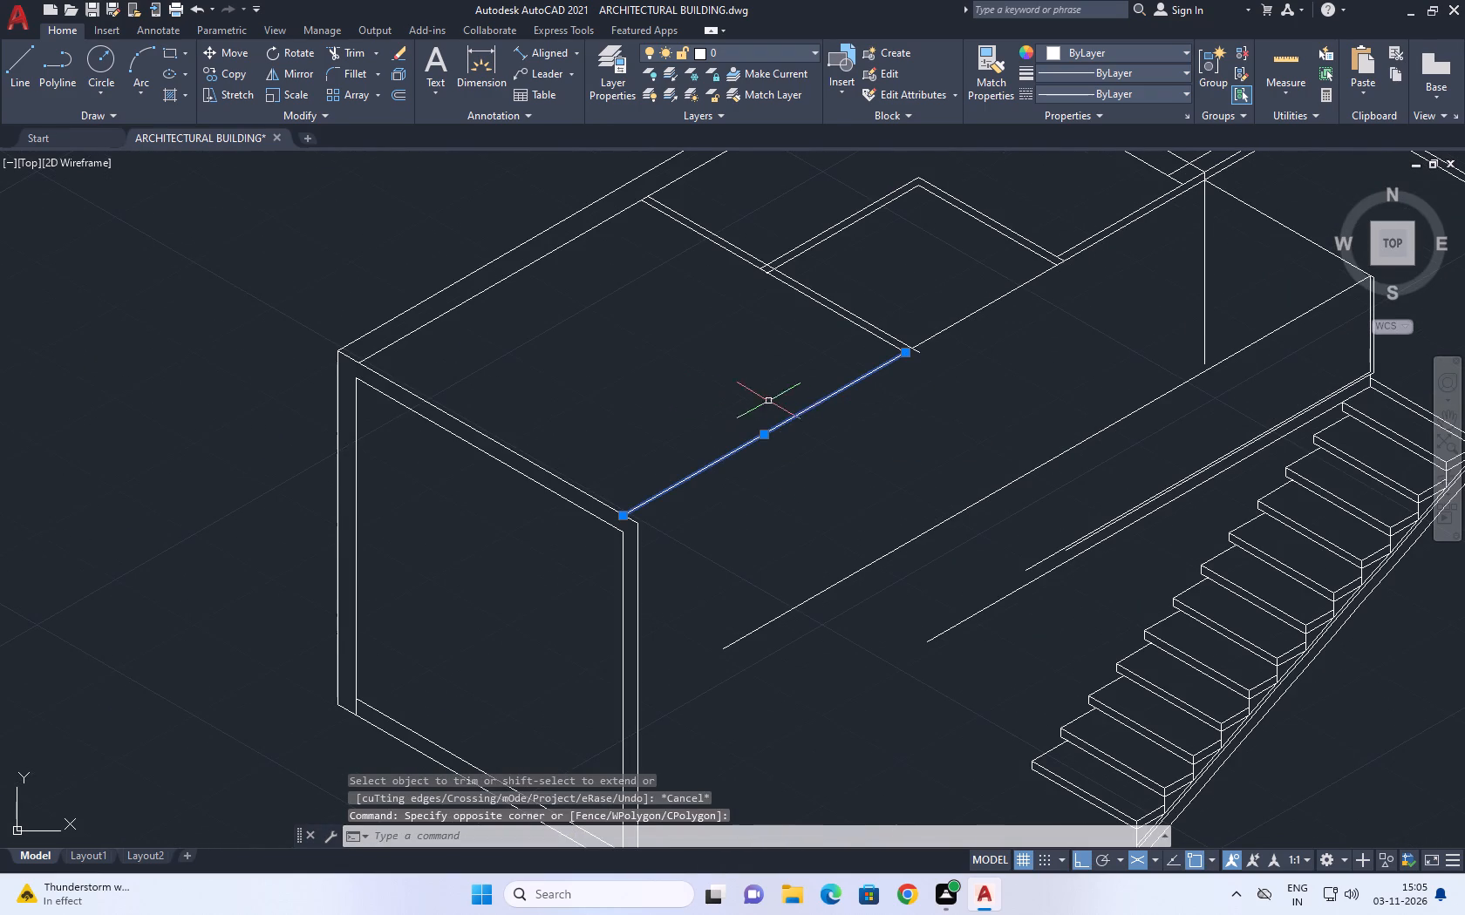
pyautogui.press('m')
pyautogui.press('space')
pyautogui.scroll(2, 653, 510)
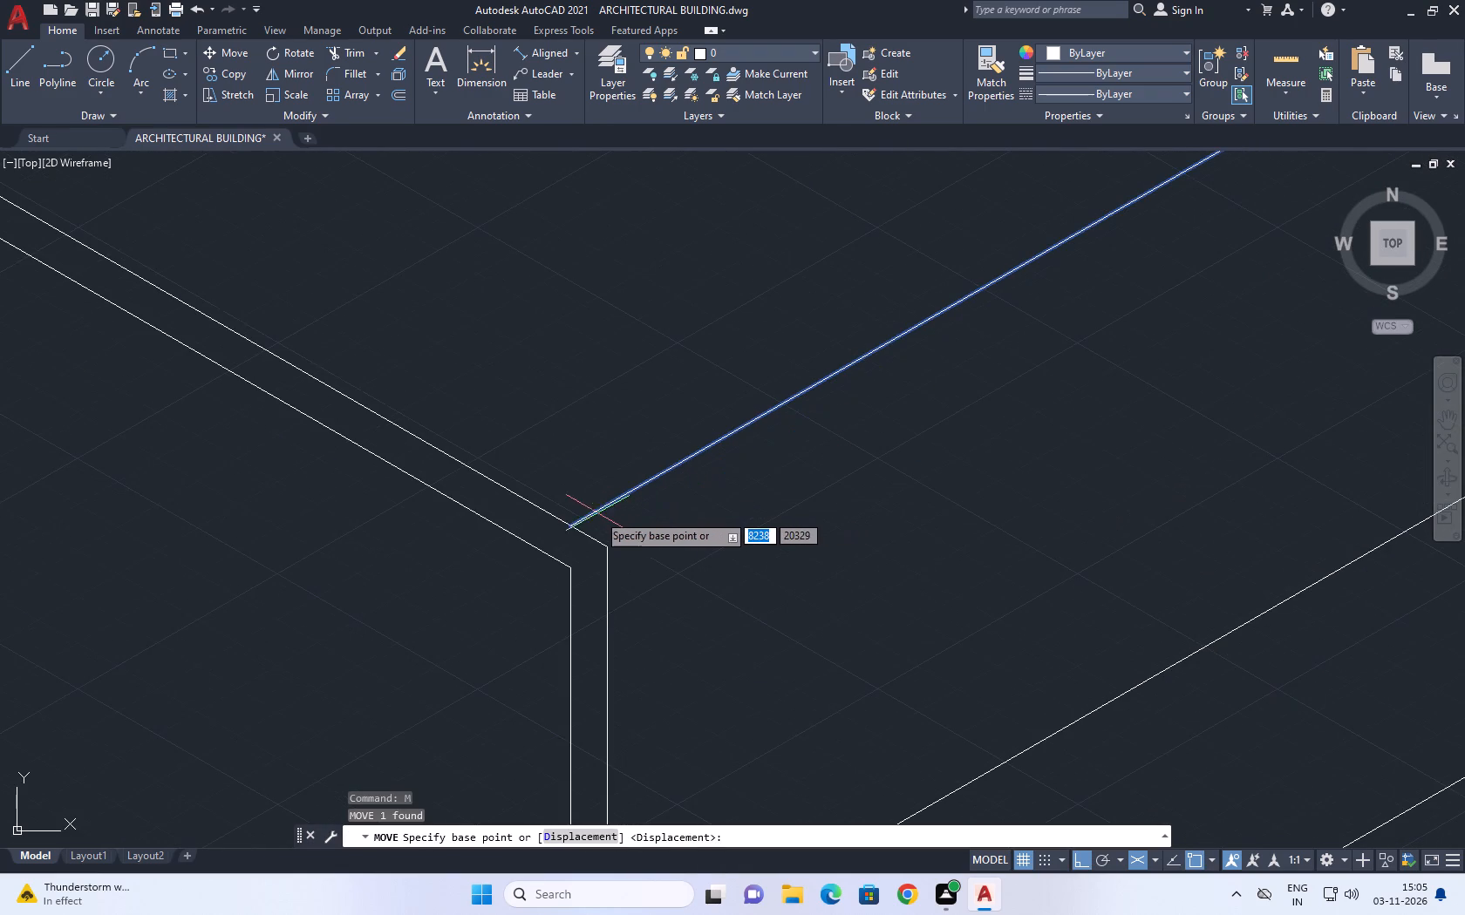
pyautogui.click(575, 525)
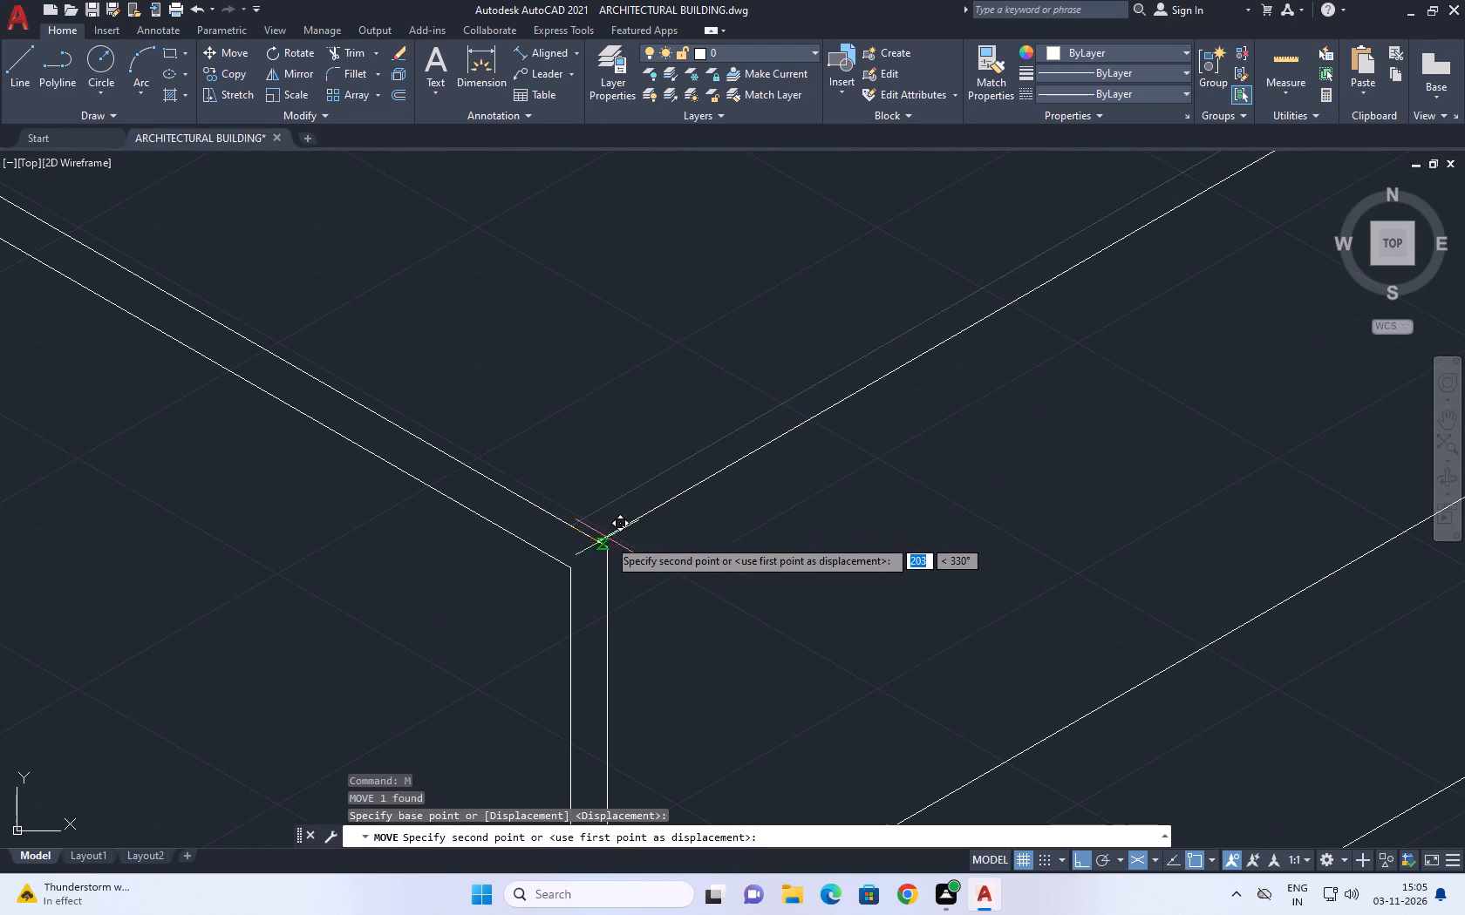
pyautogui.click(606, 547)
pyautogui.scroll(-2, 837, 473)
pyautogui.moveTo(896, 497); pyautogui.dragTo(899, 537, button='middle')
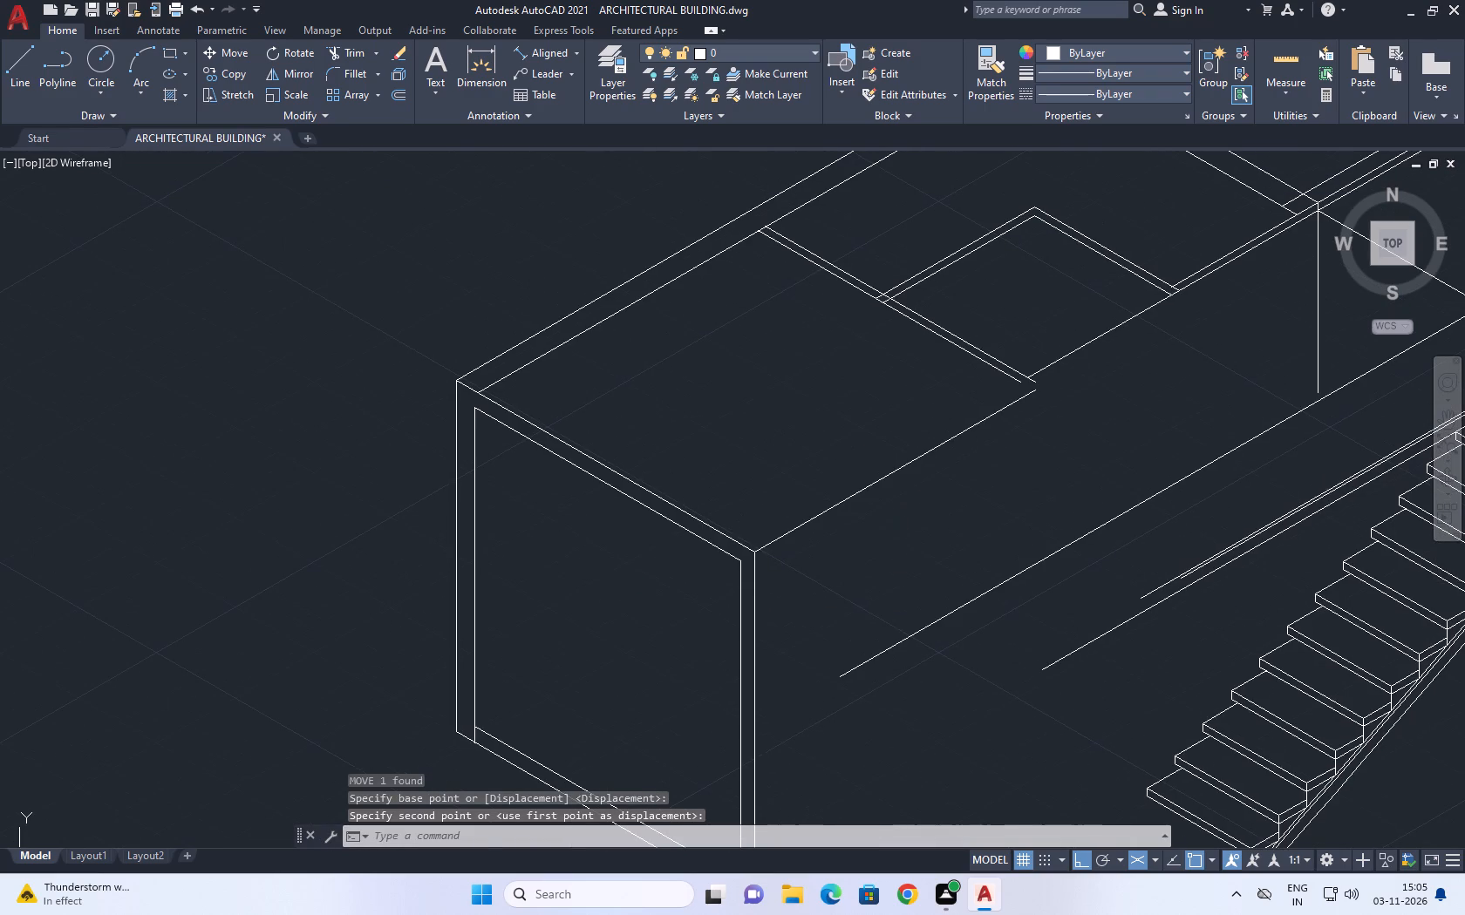
# Extend the lower end of the front top line to the end wall's inner vertical edge.
pyautogui.write('ex')
pyautogui.press('space')
pyautogui.click(779, 472)
pyautogui.click(787, 601)
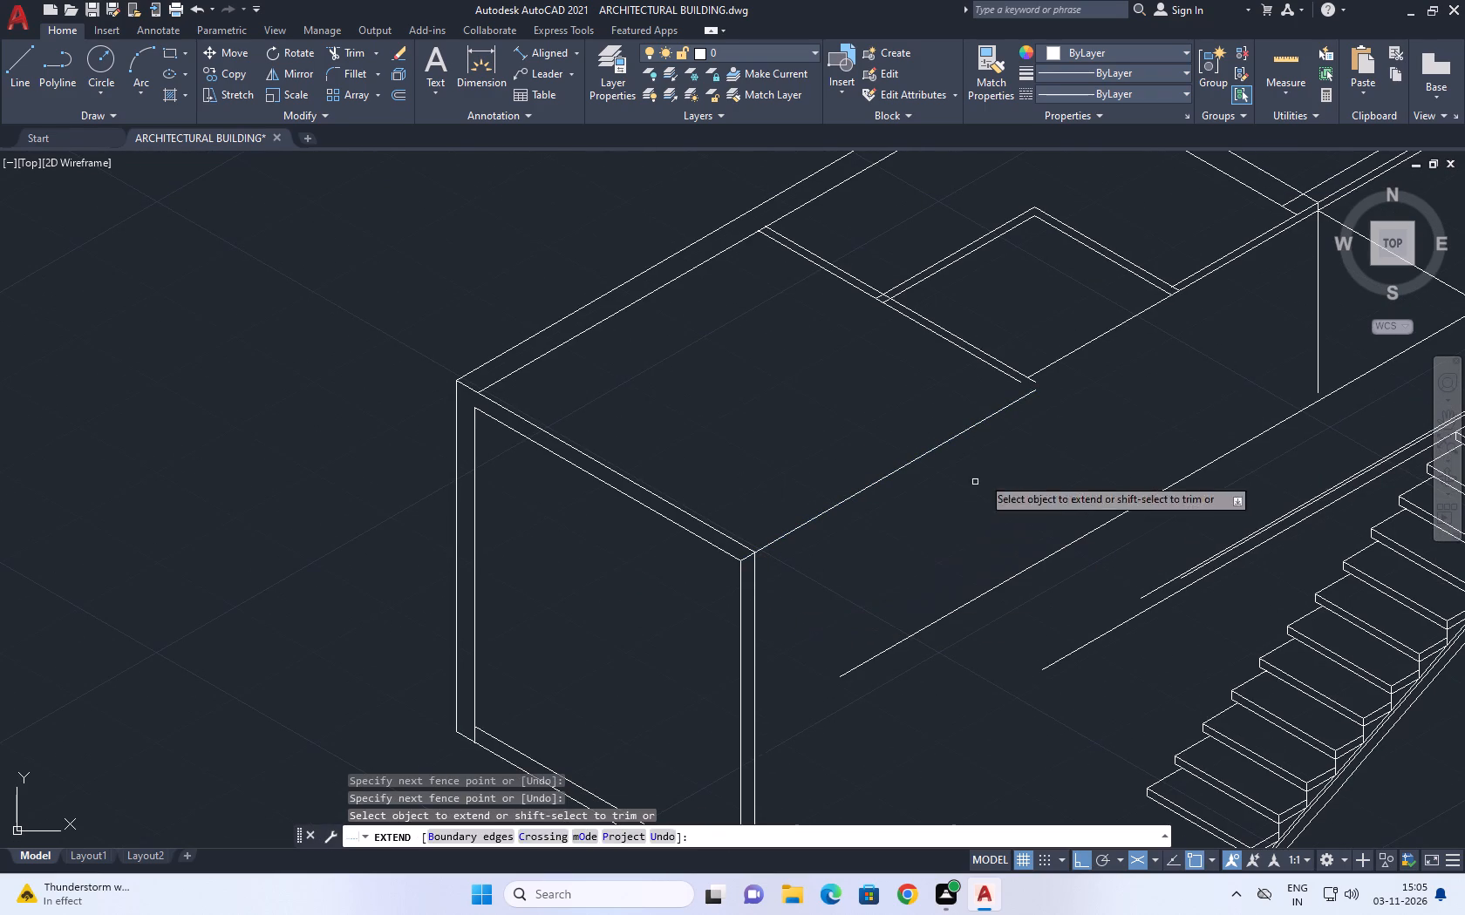
pyautogui.press('Escape')
pyautogui.moveTo(1092, 369); pyautogui.dragTo(978, 489, button='middle')
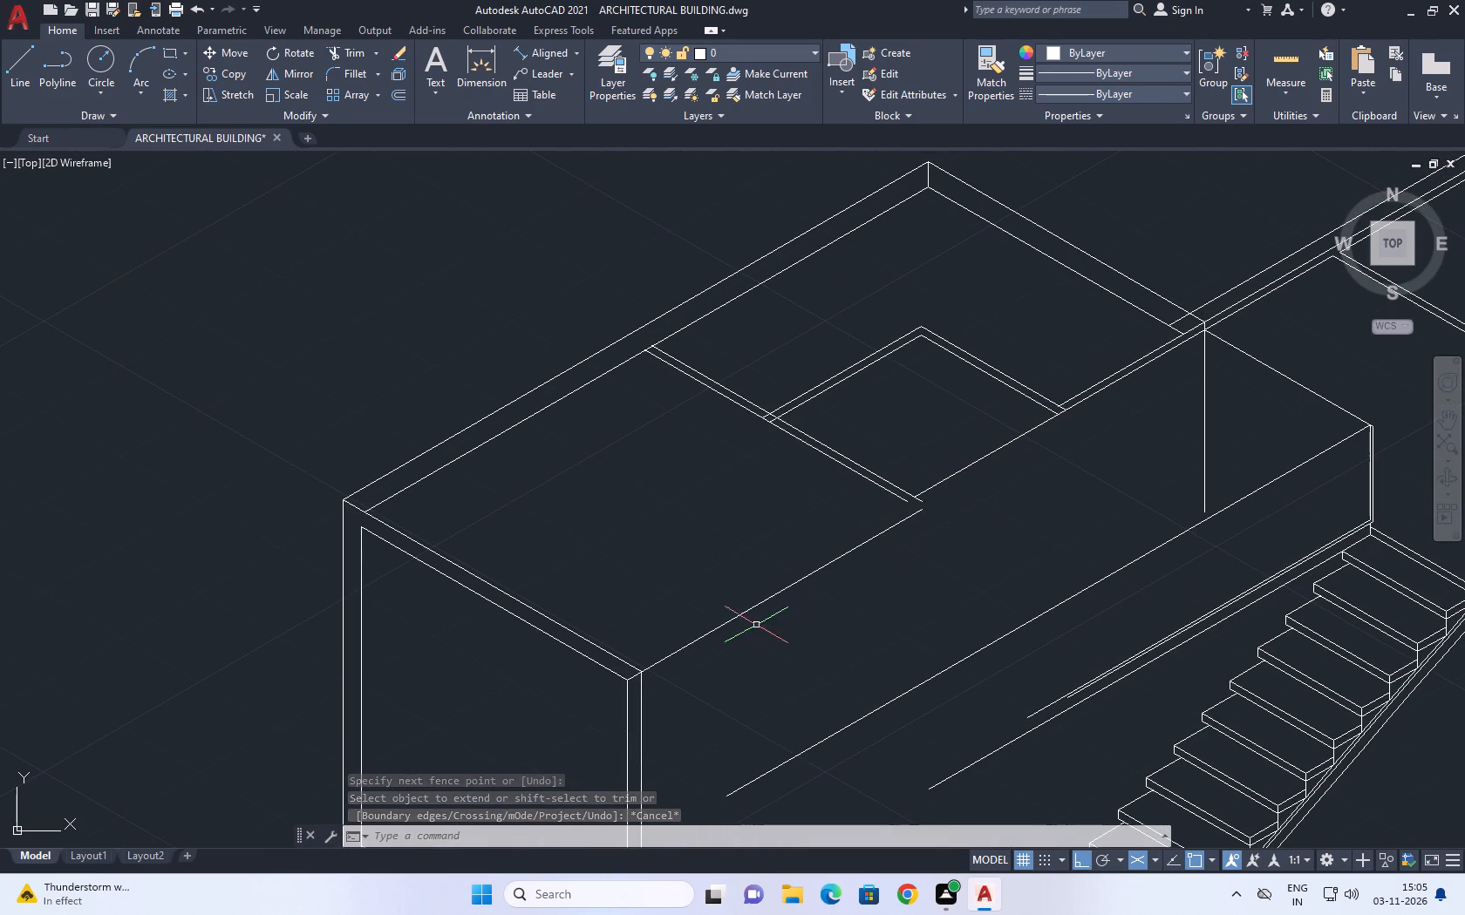
# Move the front top line so its upper end meets the adjoining wall line's end at the partition.
pyautogui.moveTo(743, 596); pyautogui.dragTo(742, 457, button='middle')
pyautogui.click(776, 514)
pyautogui.click(718, 437)
pyautogui.middleClick(596, 280)
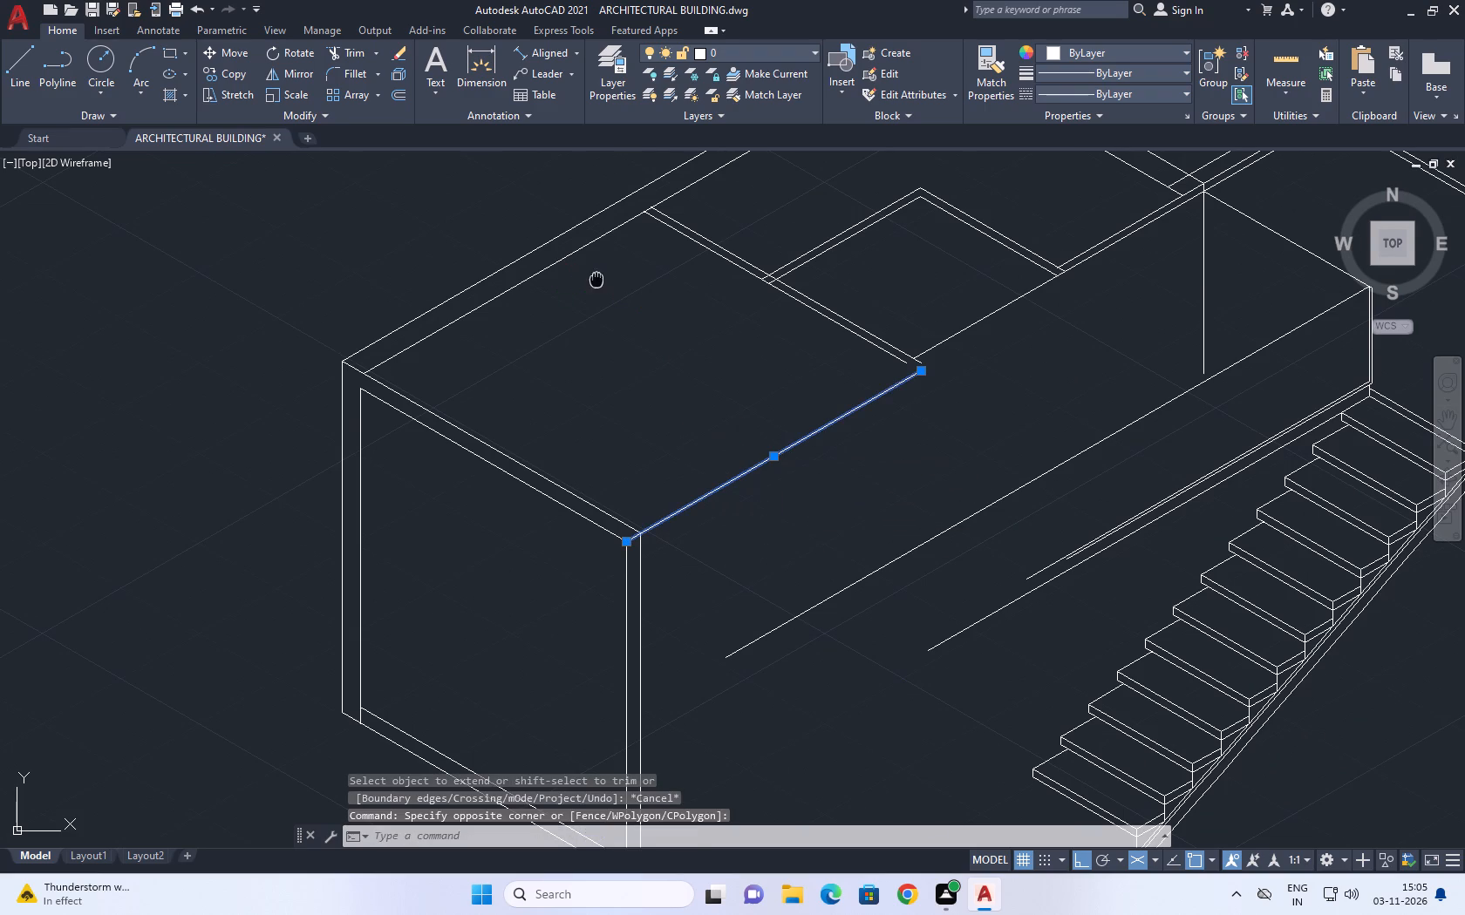
pyautogui.press('m')
pyautogui.press('space')
pyautogui.scroll(1, 947, 366)
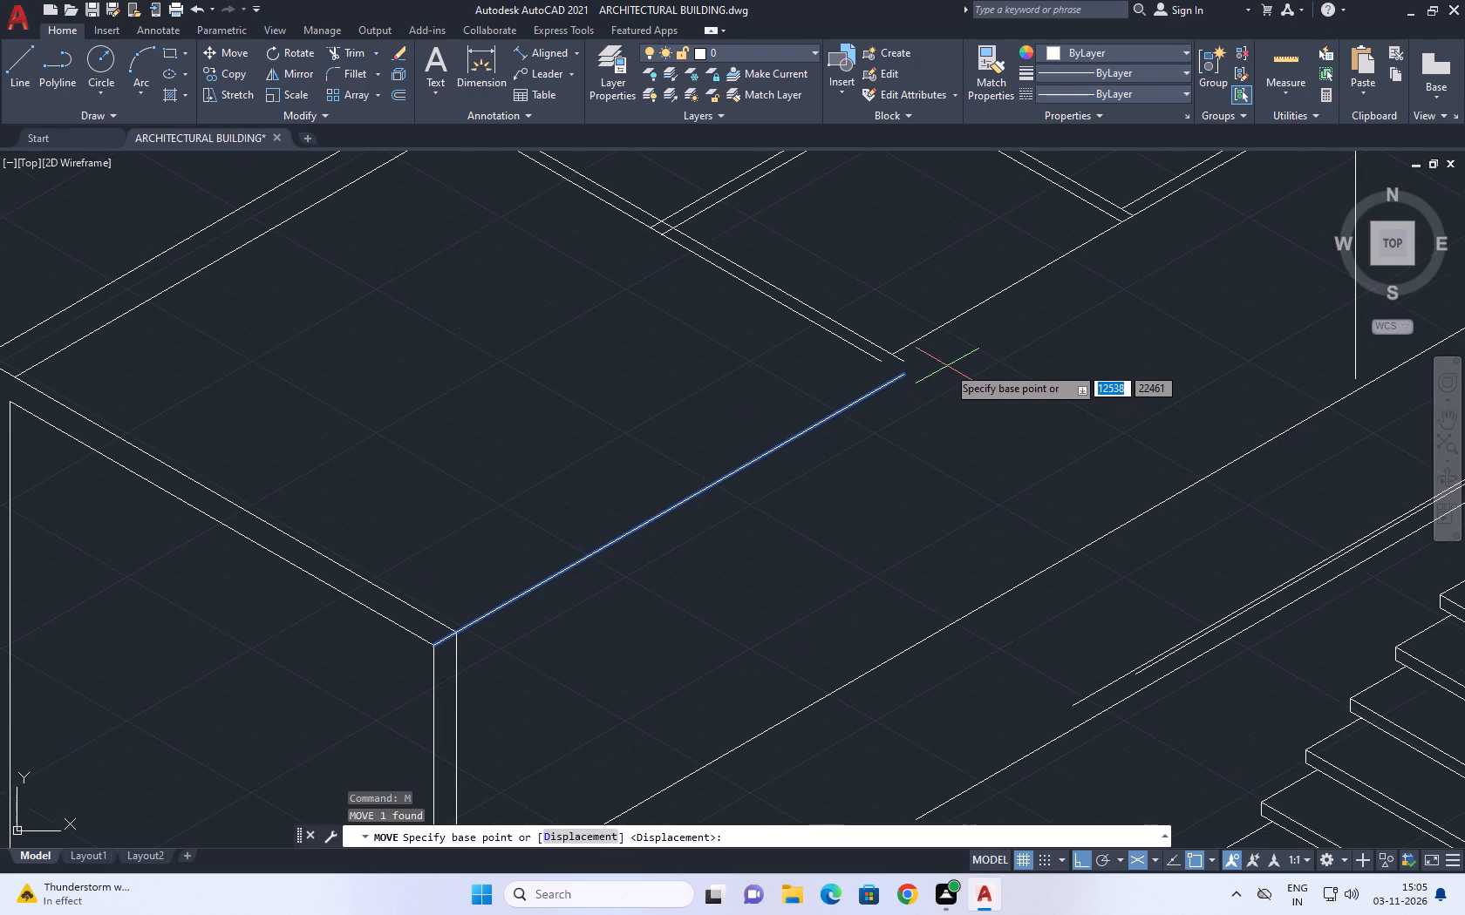
pyautogui.click(904, 375)
pyautogui.click(890, 356)
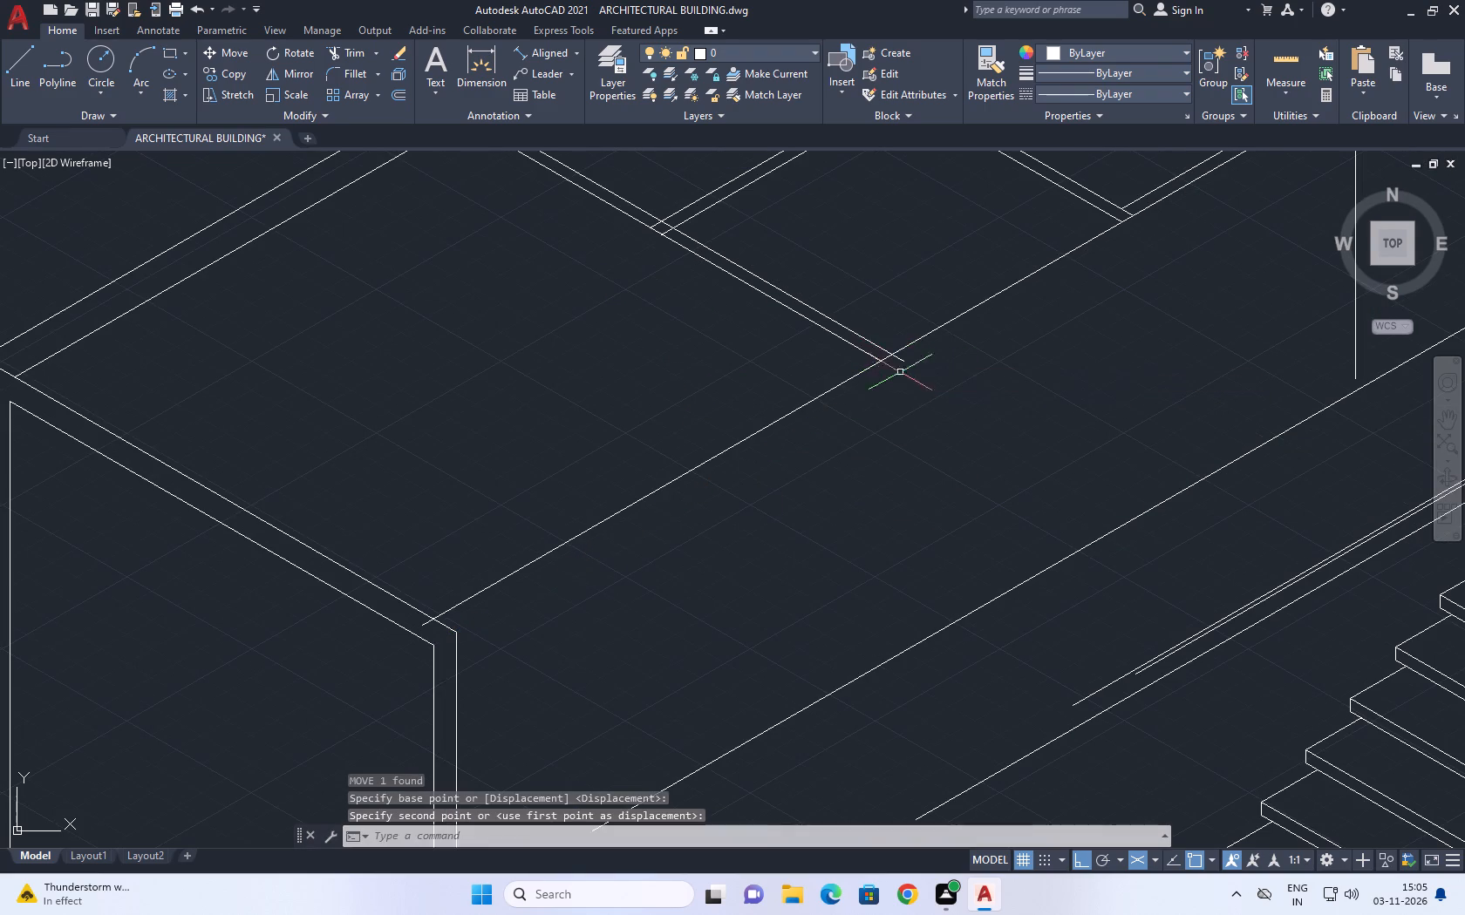
# Trim the partition line's overrun past the joined front wall line.
pyautogui.scroll(2, 860, 359)
pyautogui.scroll(1, 953, 335)
pyautogui.moveTo(953, 367); pyautogui.dragTo(948, 388, button='middle')
pyautogui.write('tr')
pyautogui.press('space')
pyautogui.click(984, 390)
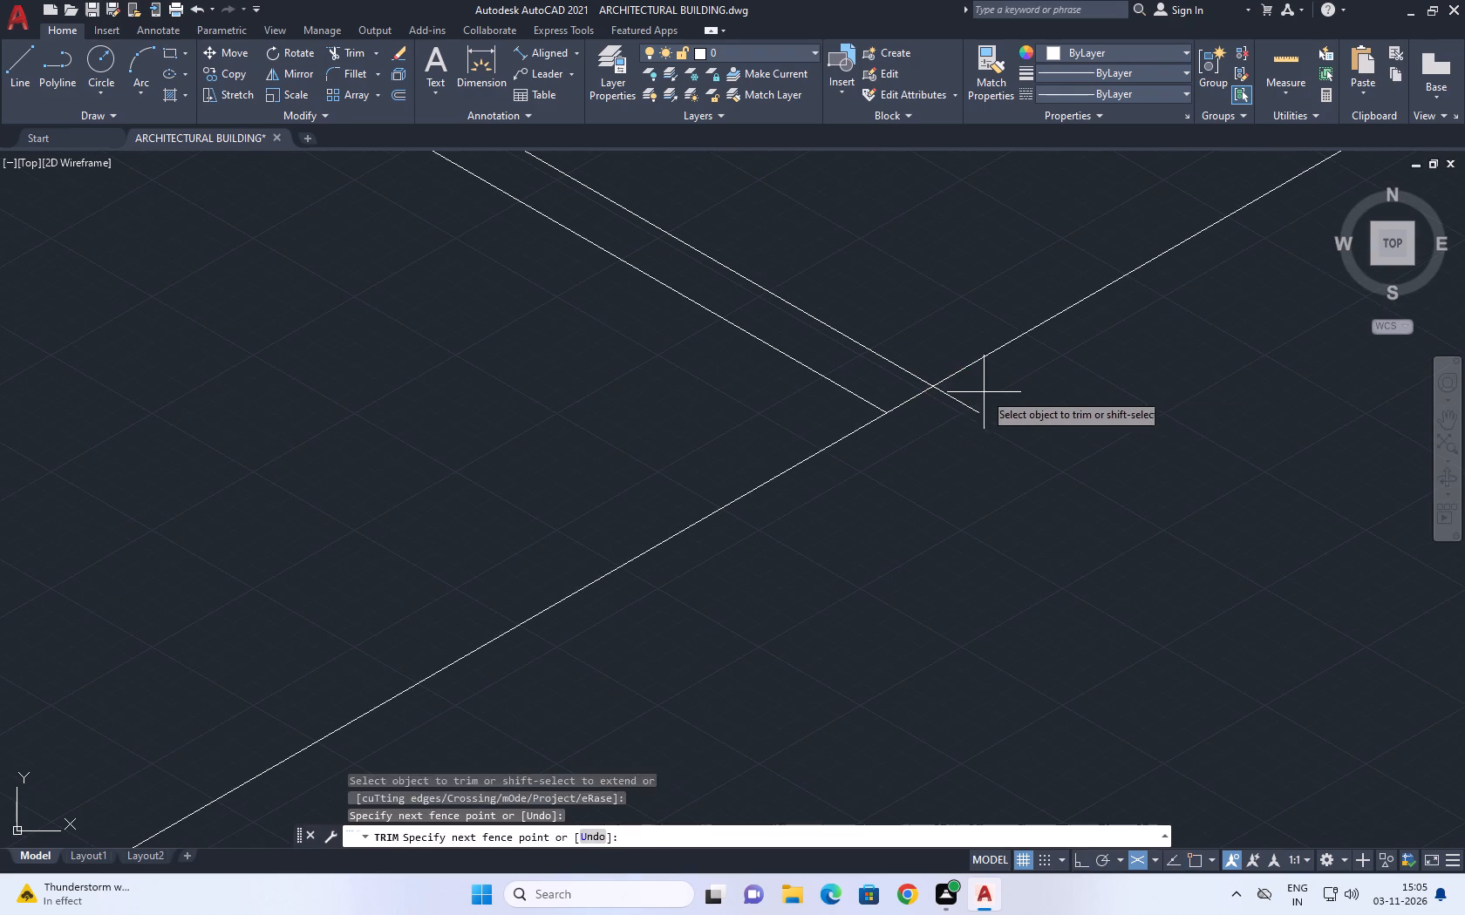
pyautogui.click(916, 427)
pyautogui.scroll(-6, 1040, 395)
pyautogui.press('Escape')
# Move the whole end wall frame so its outer front top corner lies on the front wall line.
pyautogui.moveTo(811, 452); pyautogui.dragTo(837, 289, button='middle')
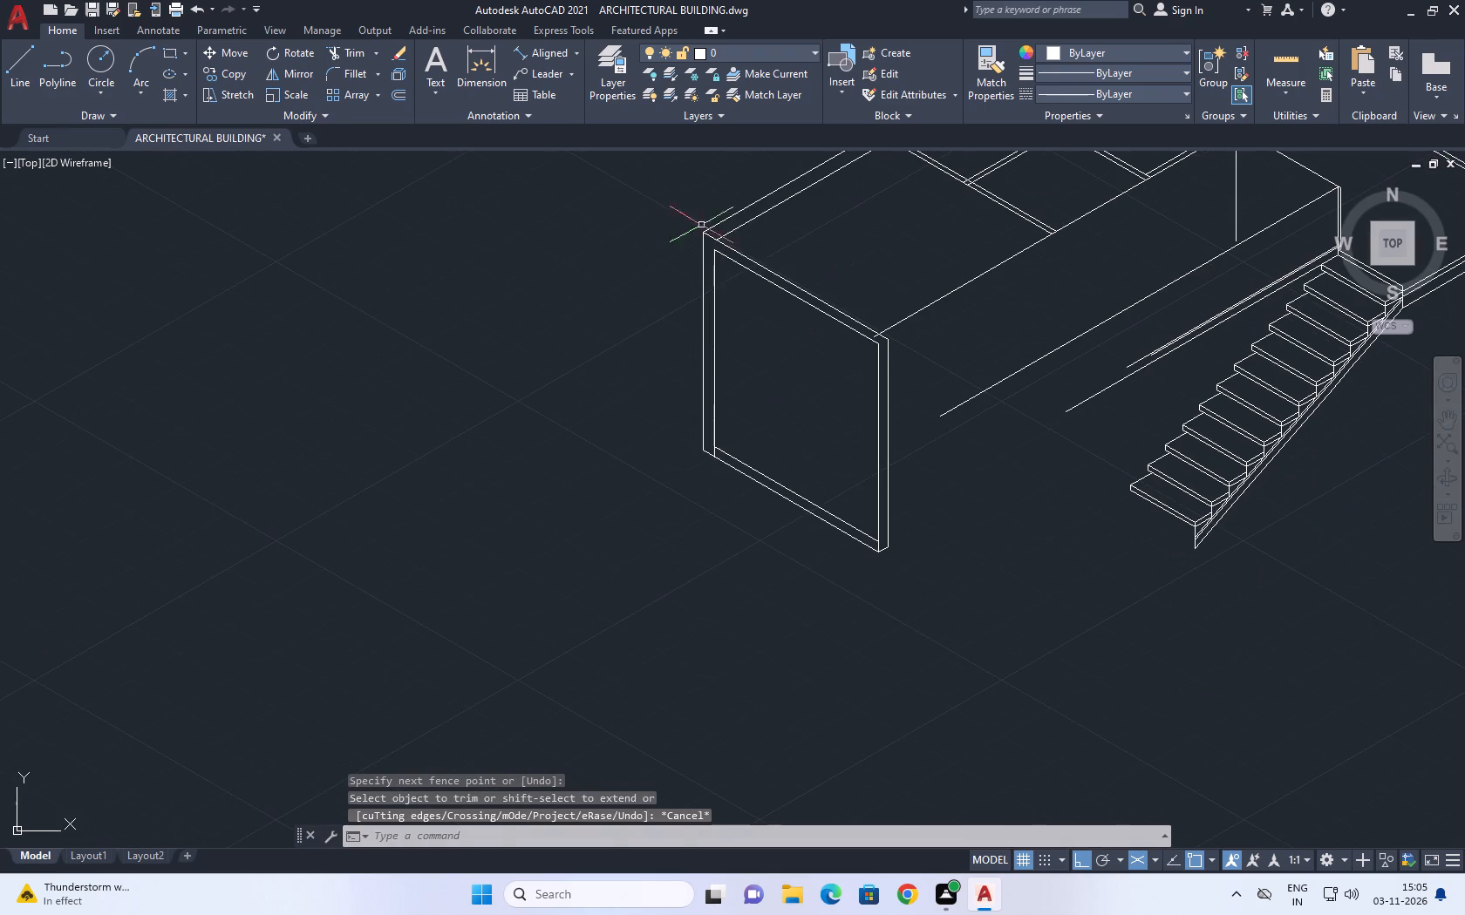
pyautogui.click(664, 183)
pyautogui.click(951, 633)
pyautogui.moveTo(858, 448); pyautogui.dragTo(891, 583, button='middle')
pyautogui.press('m')
pyautogui.press('space')
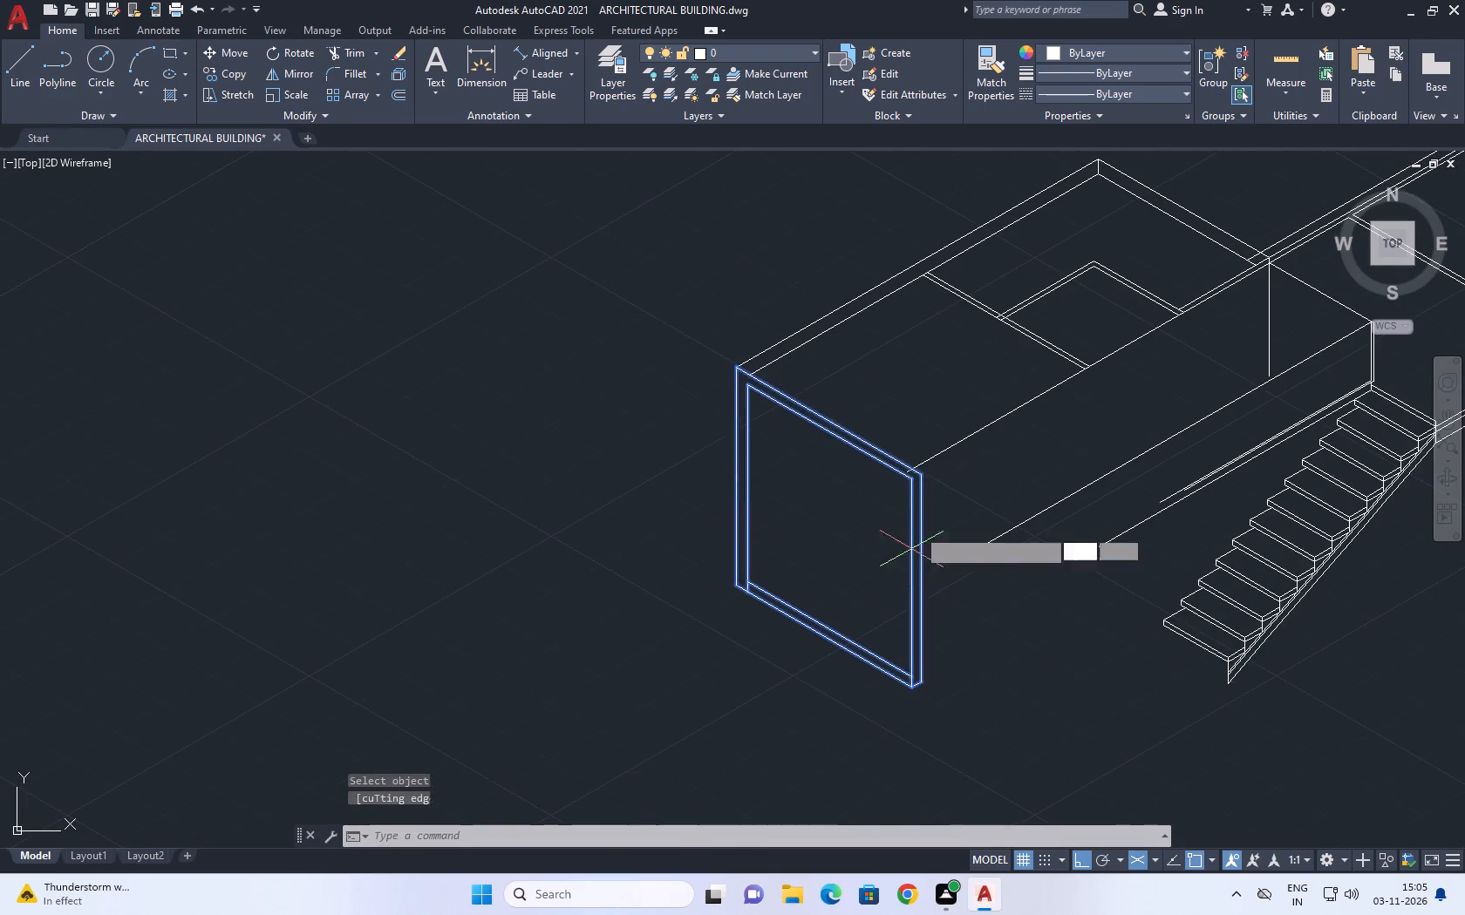
pyautogui.scroll(3, 914, 424)
pyautogui.click(936, 639)
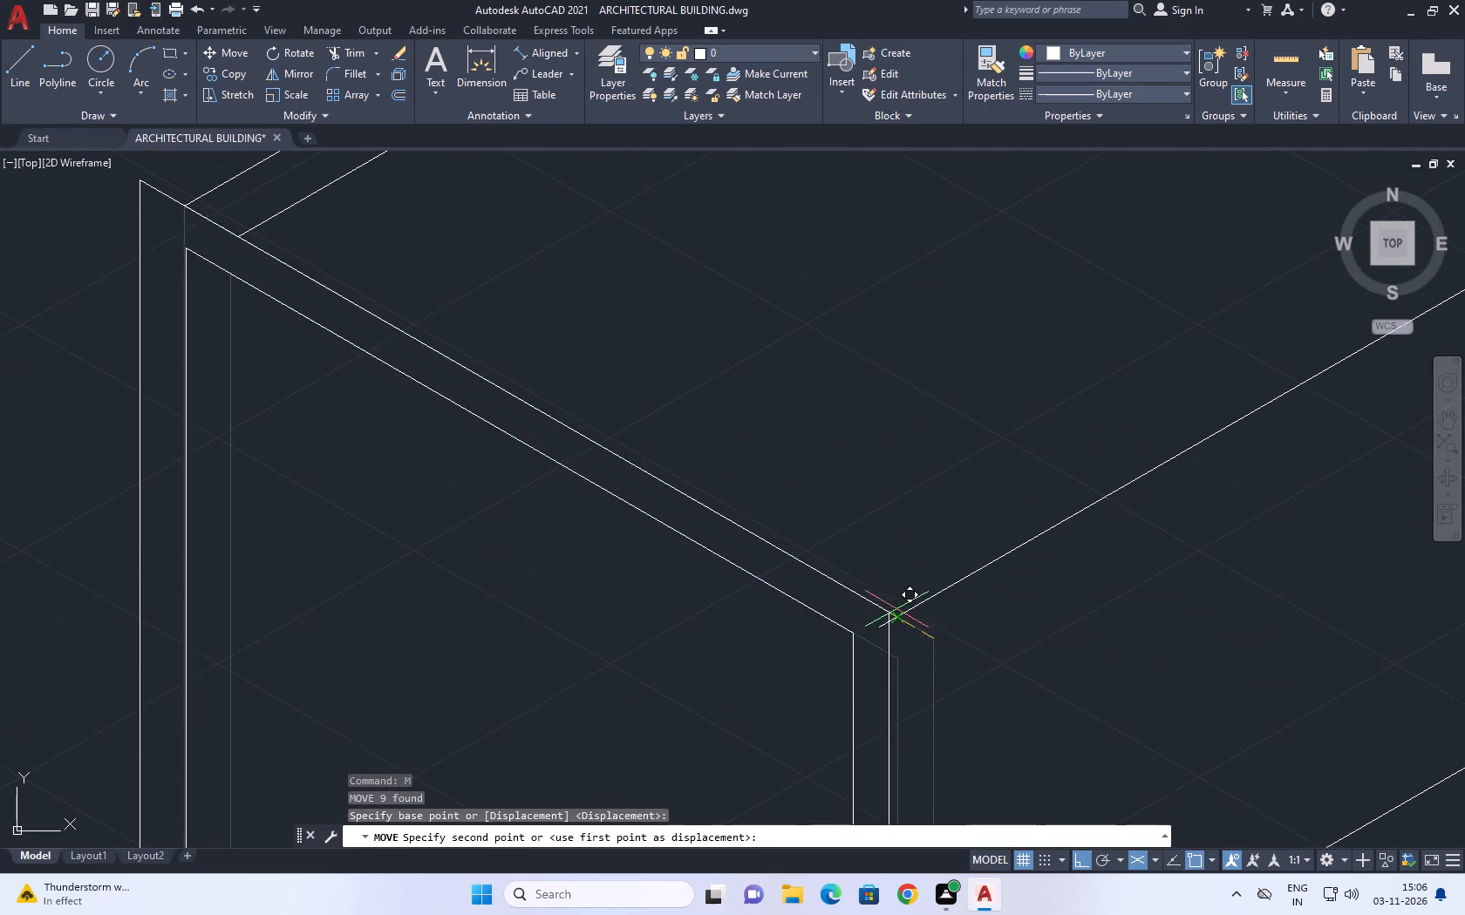
pyautogui.click(897, 617)
# Trim the stub of the front wall line that projects past the end wall's front top corner.
pyautogui.moveTo(916, 611); pyautogui.dragTo(916, 534, button='middle')
pyautogui.press('t')
pyautogui.press('r')
pyautogui.press('space')
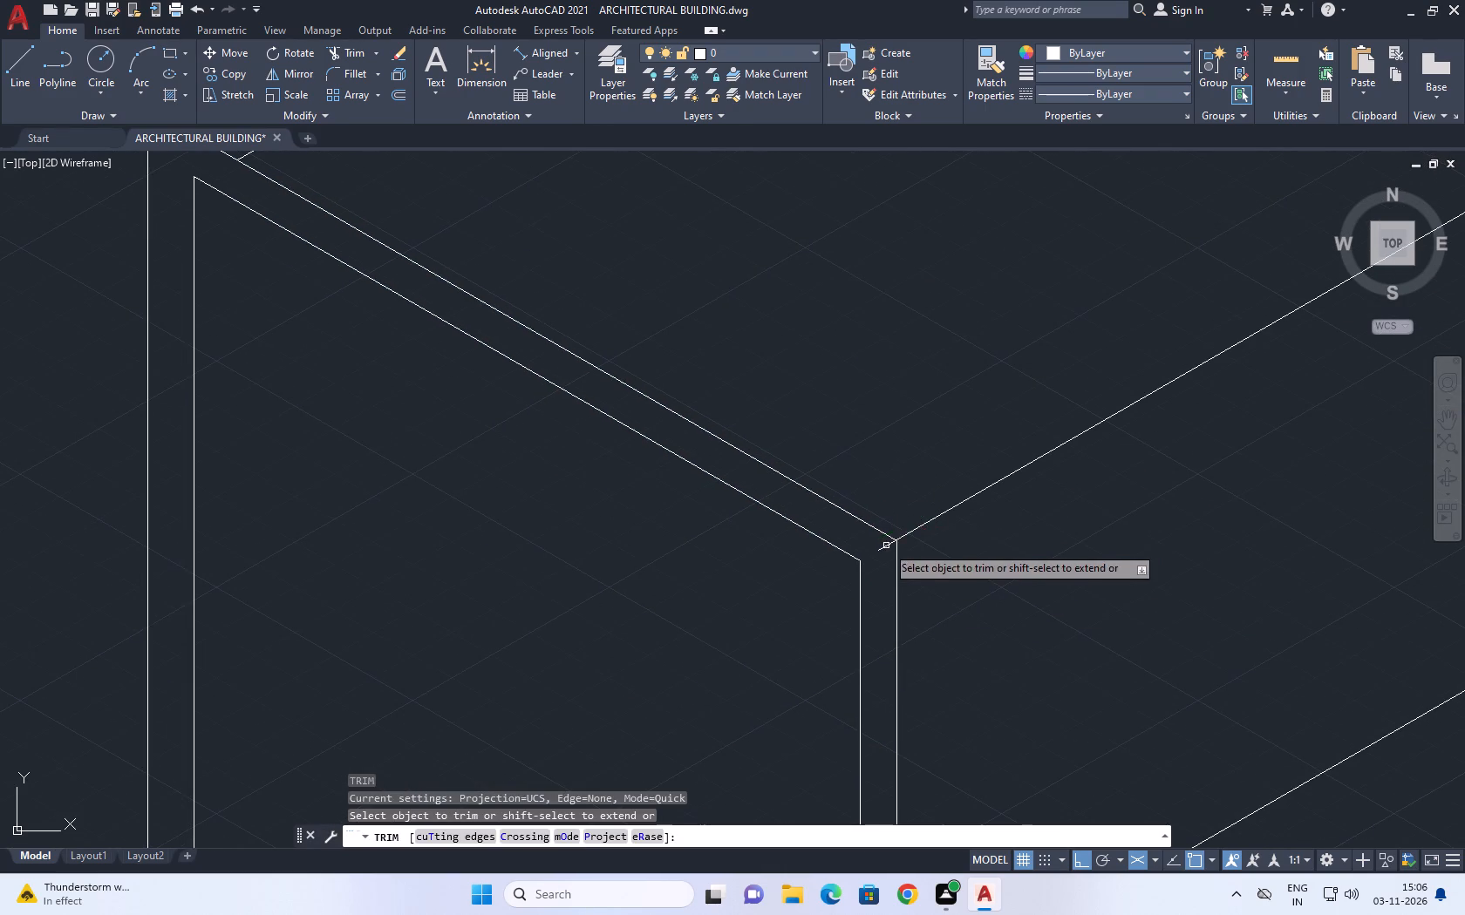
pyautogui.click(881, 549)
pyautogui.scroll(-4, 930, 503)
pyautogui.scroll(-1, 876, 598)
pyautogui.press('Escape')
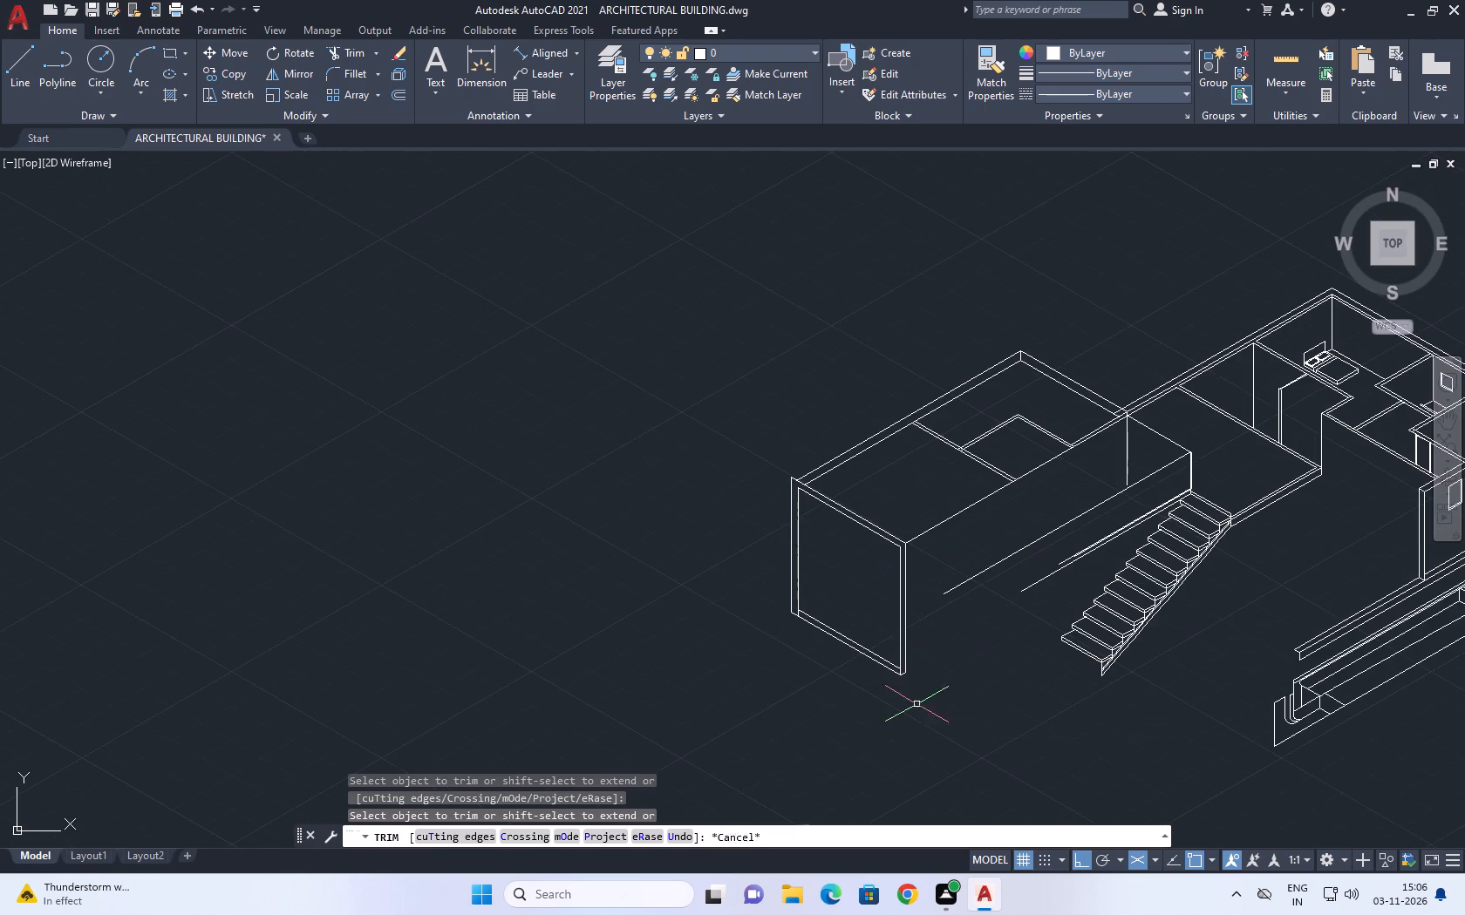
# Erase the outer and inner vertical edges at the far side of the end wall frame.
pyautogui.scroll(3, 778, 501)
pyautogui.middleClick(871, 421)
pyautogui.click(810, 458)
pyautogui.click(764, 474)
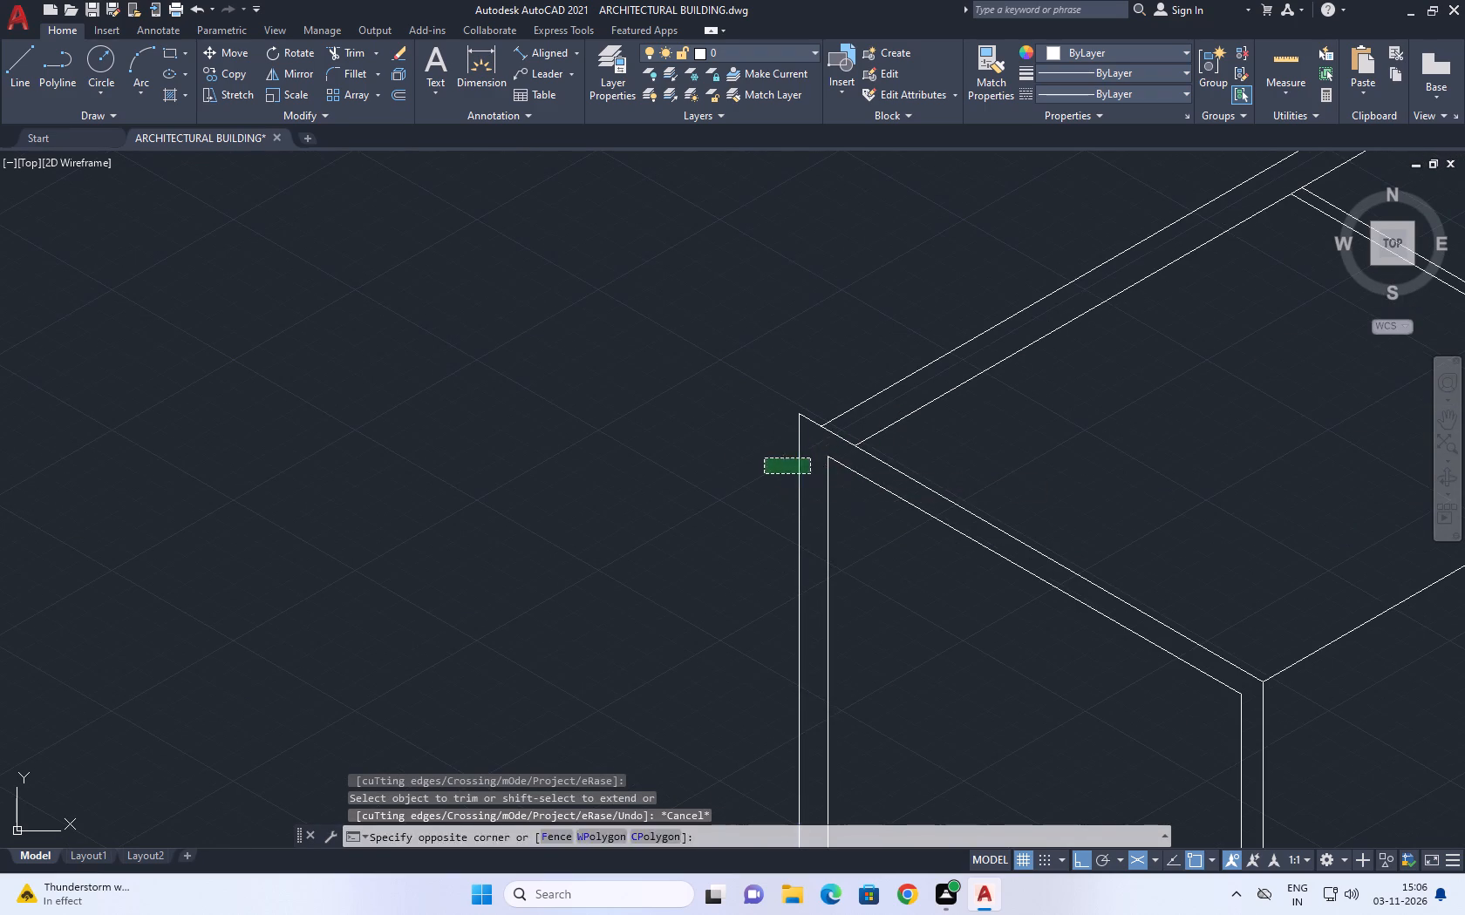
pyautogui.scroll(-3, 904, 476)
pyautogui.press('Delete')
pyautogui.scroll(2, 881, 547)
pyautogui.click(920, 479)
pyautogui.moveTo(846, 450); pyautogui.dragTo(837, 436)
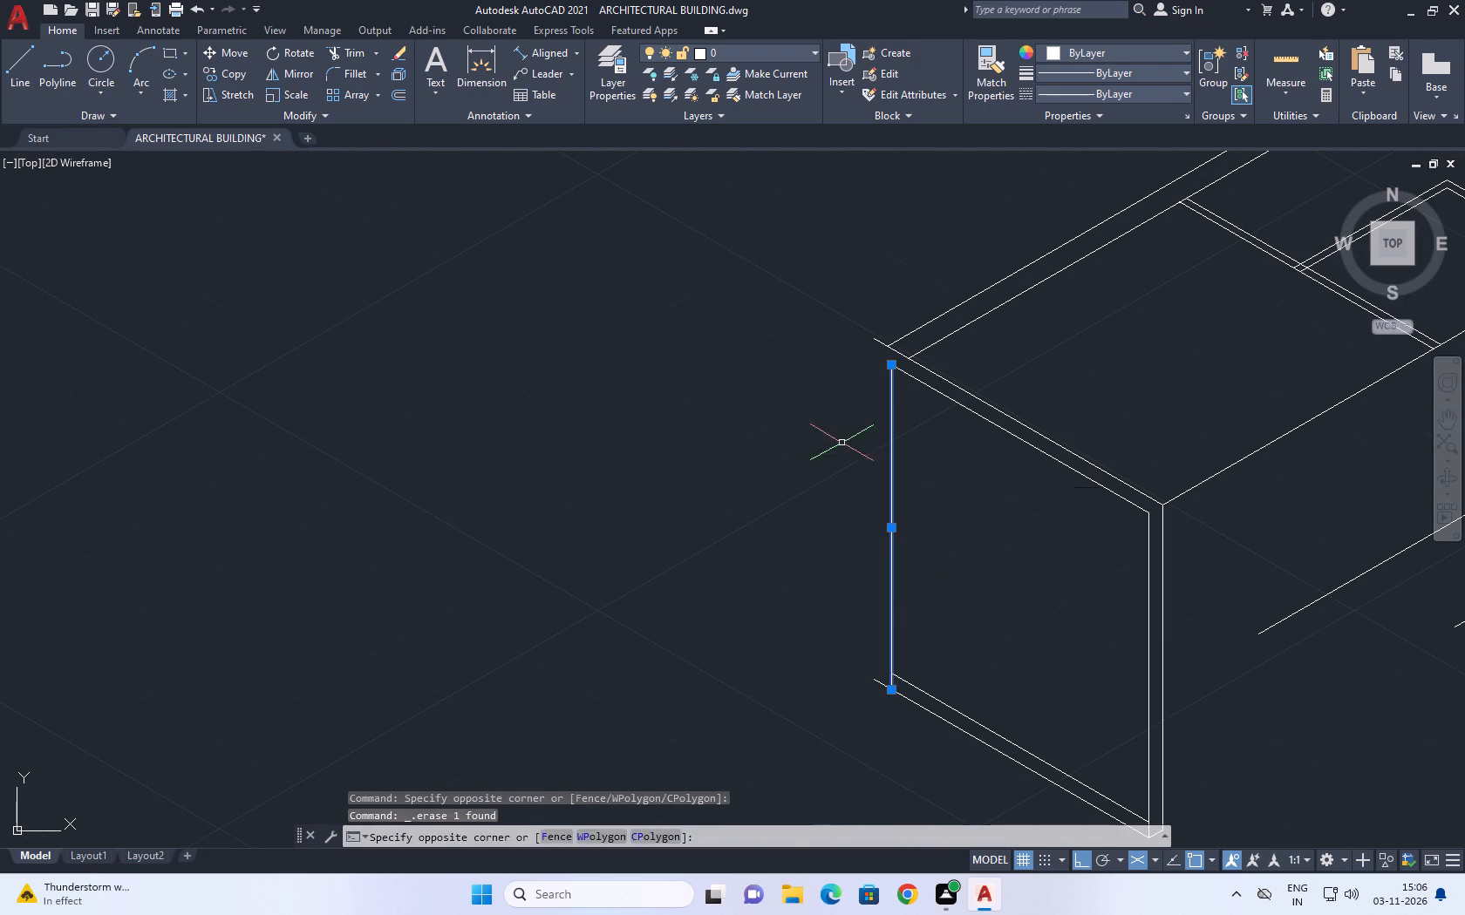
pyautogui.moveTo(837, 436); pyautogui.dragTo(837, 435)
pyautogui.press('Delete')
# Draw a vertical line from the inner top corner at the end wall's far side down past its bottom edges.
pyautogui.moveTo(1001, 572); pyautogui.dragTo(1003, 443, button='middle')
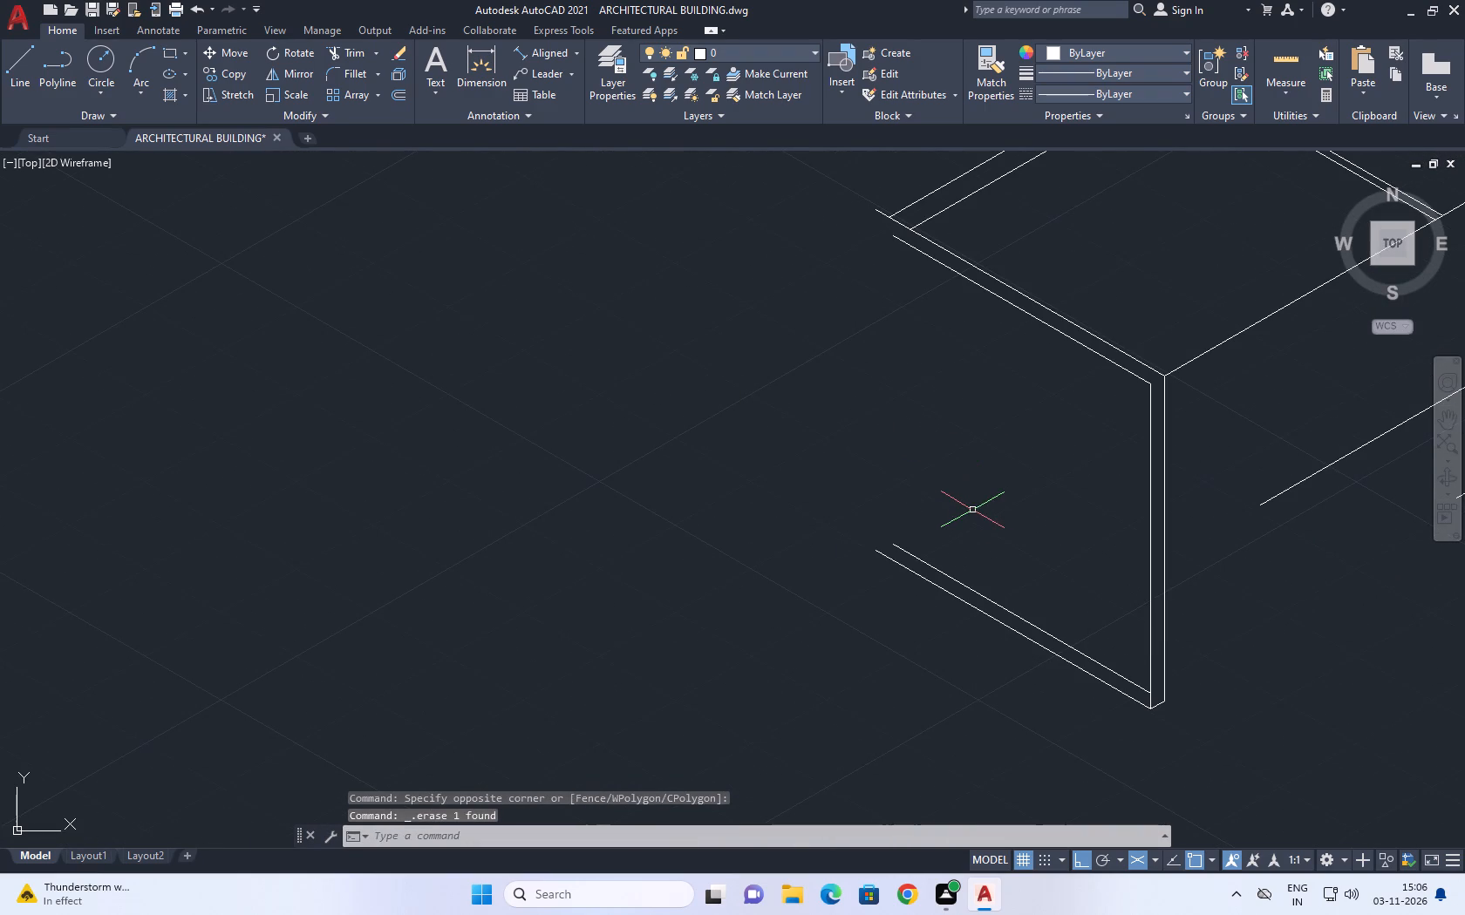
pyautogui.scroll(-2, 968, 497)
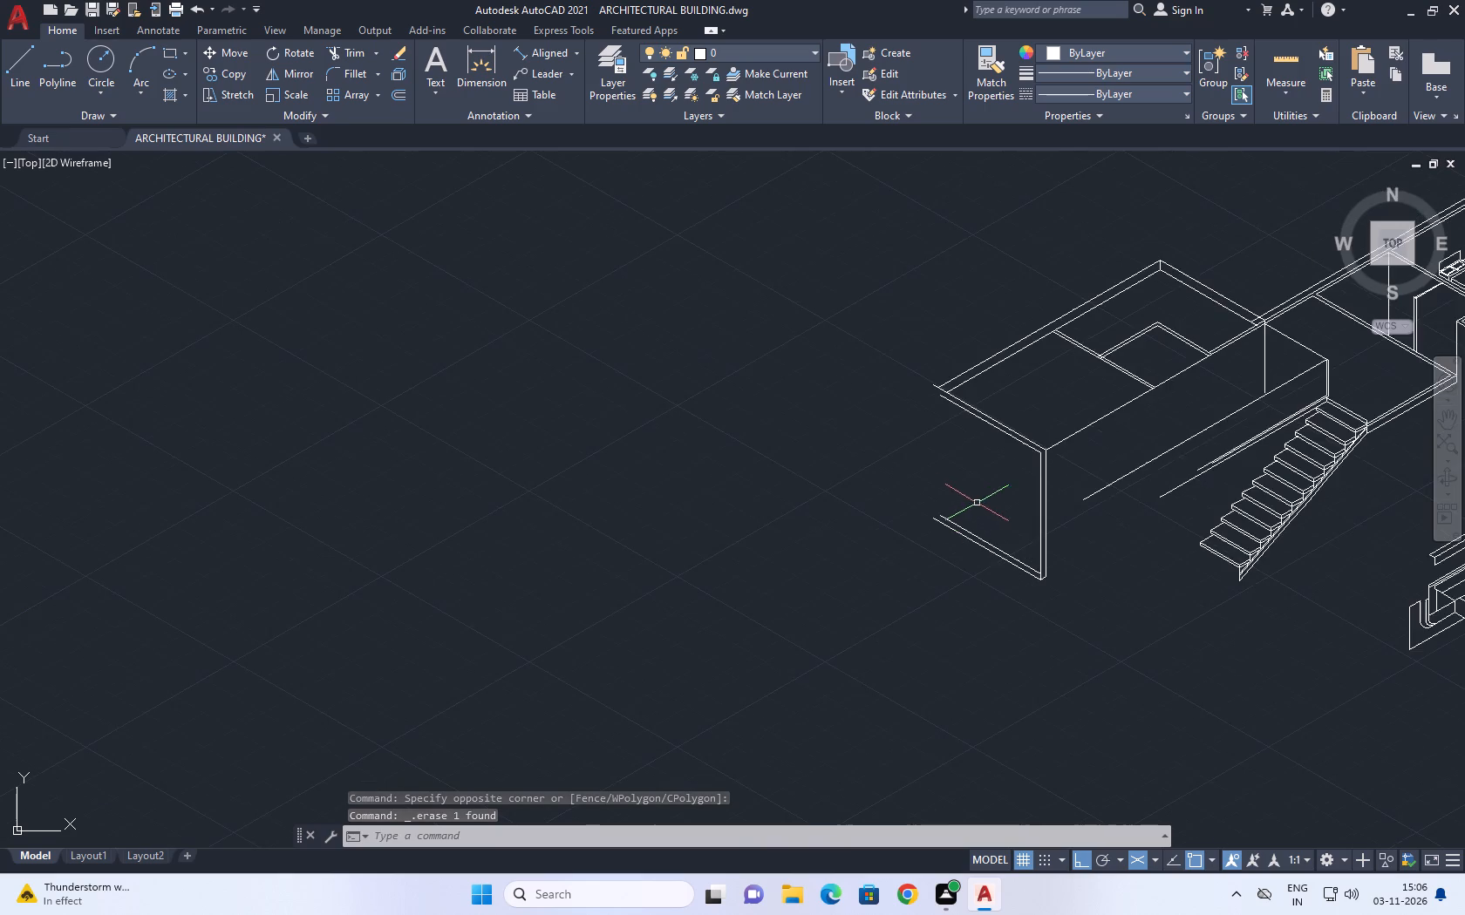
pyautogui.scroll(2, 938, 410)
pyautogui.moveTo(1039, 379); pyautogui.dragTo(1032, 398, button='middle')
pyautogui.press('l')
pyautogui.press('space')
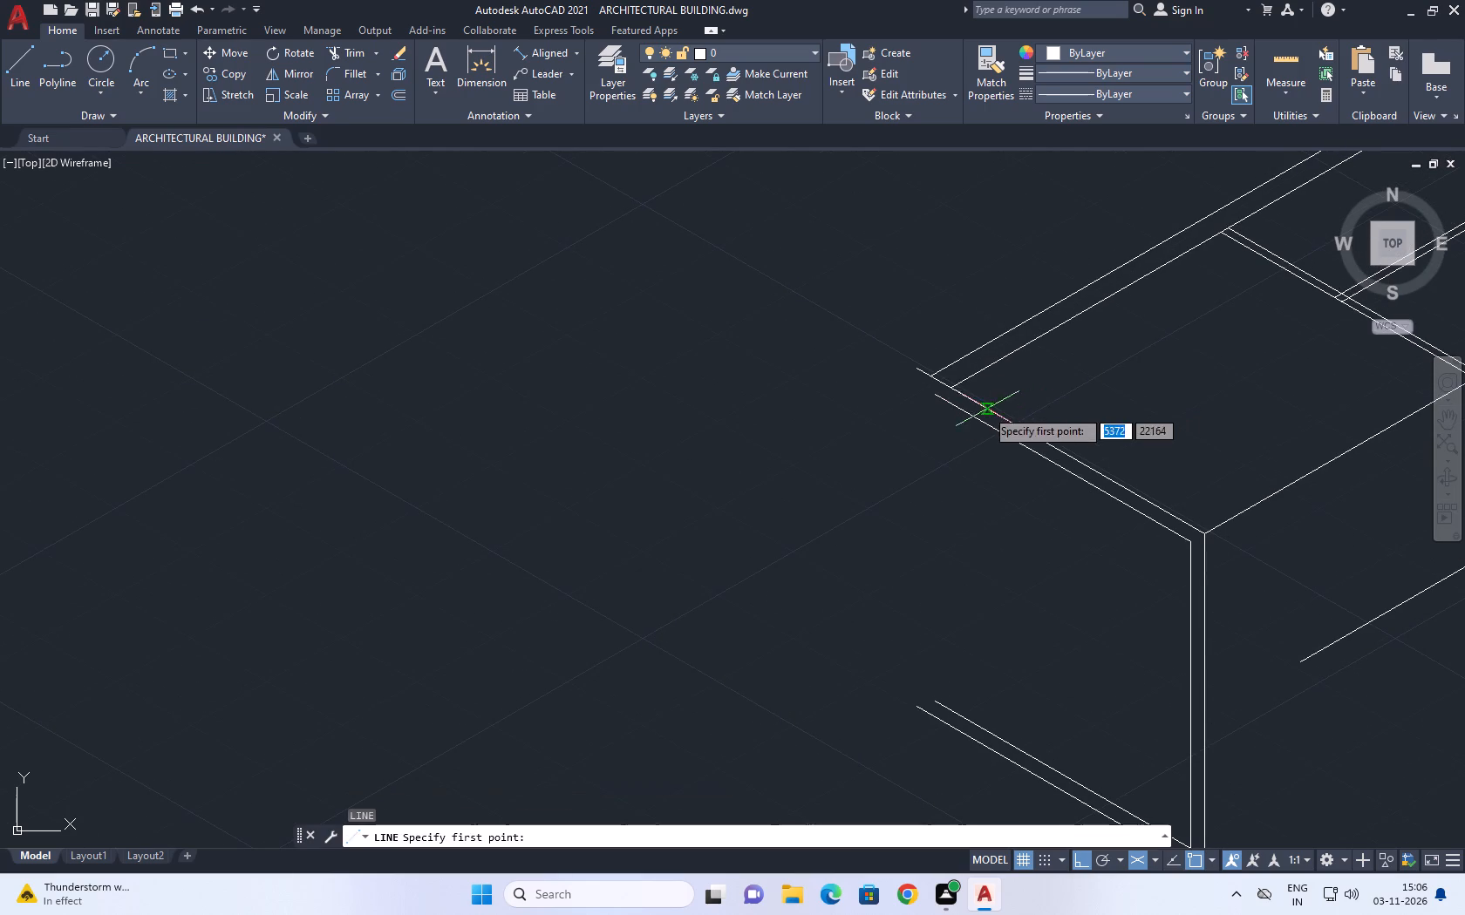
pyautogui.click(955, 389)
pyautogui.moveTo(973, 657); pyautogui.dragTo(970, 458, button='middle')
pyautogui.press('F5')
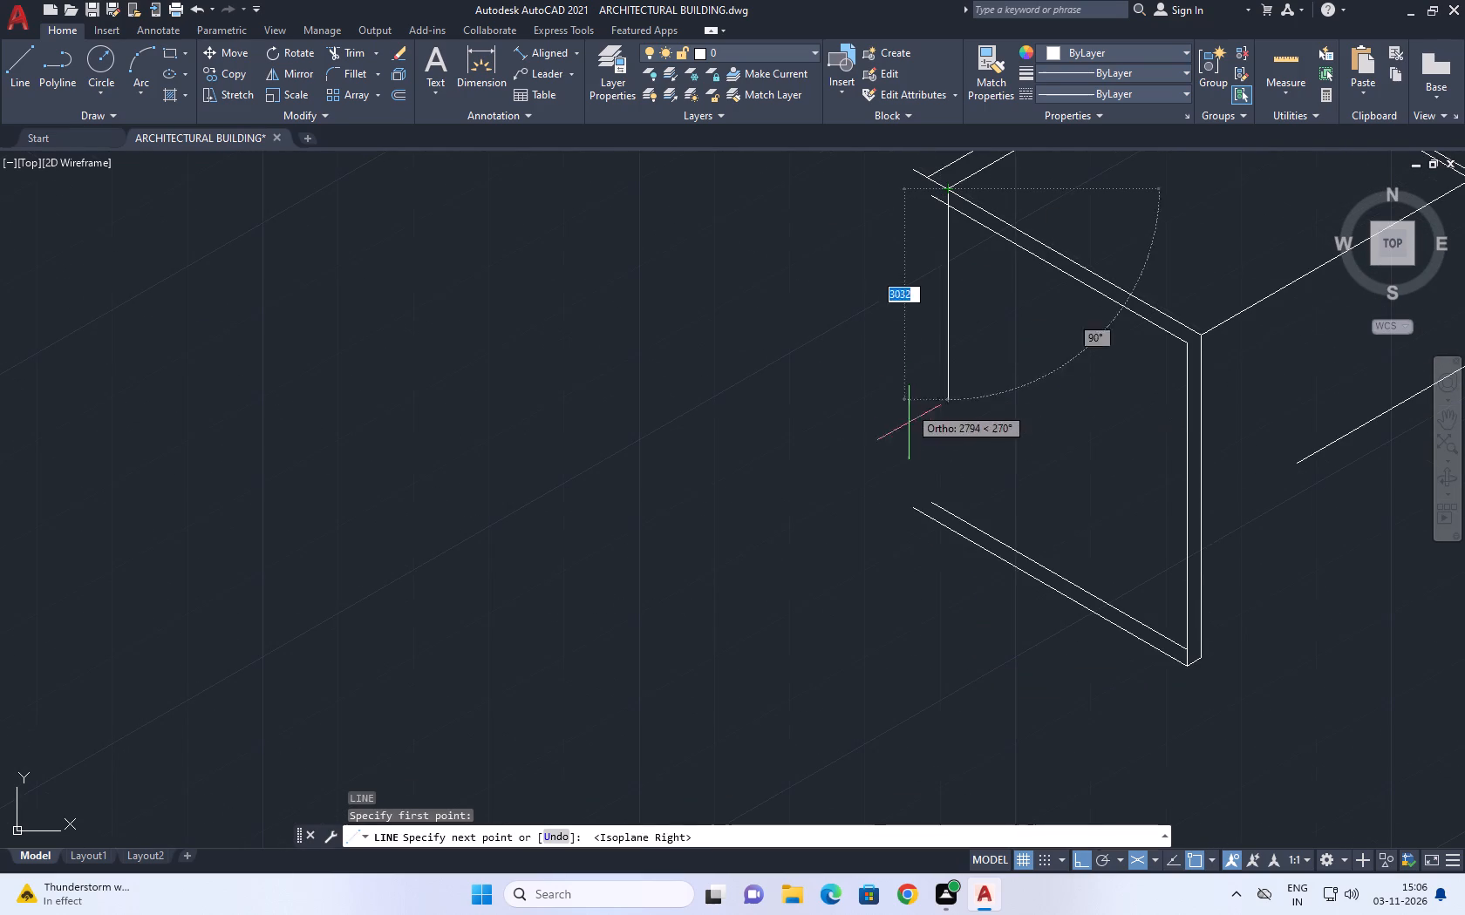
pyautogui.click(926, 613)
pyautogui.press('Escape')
# Draw the outer vertical edge from the far outer top corner of the end wall down past its bottom edges.
pyautogui.moveTo(973, 308); pyautogui.dragTo(989, 417, button='middle')
pyautogui.press('space')
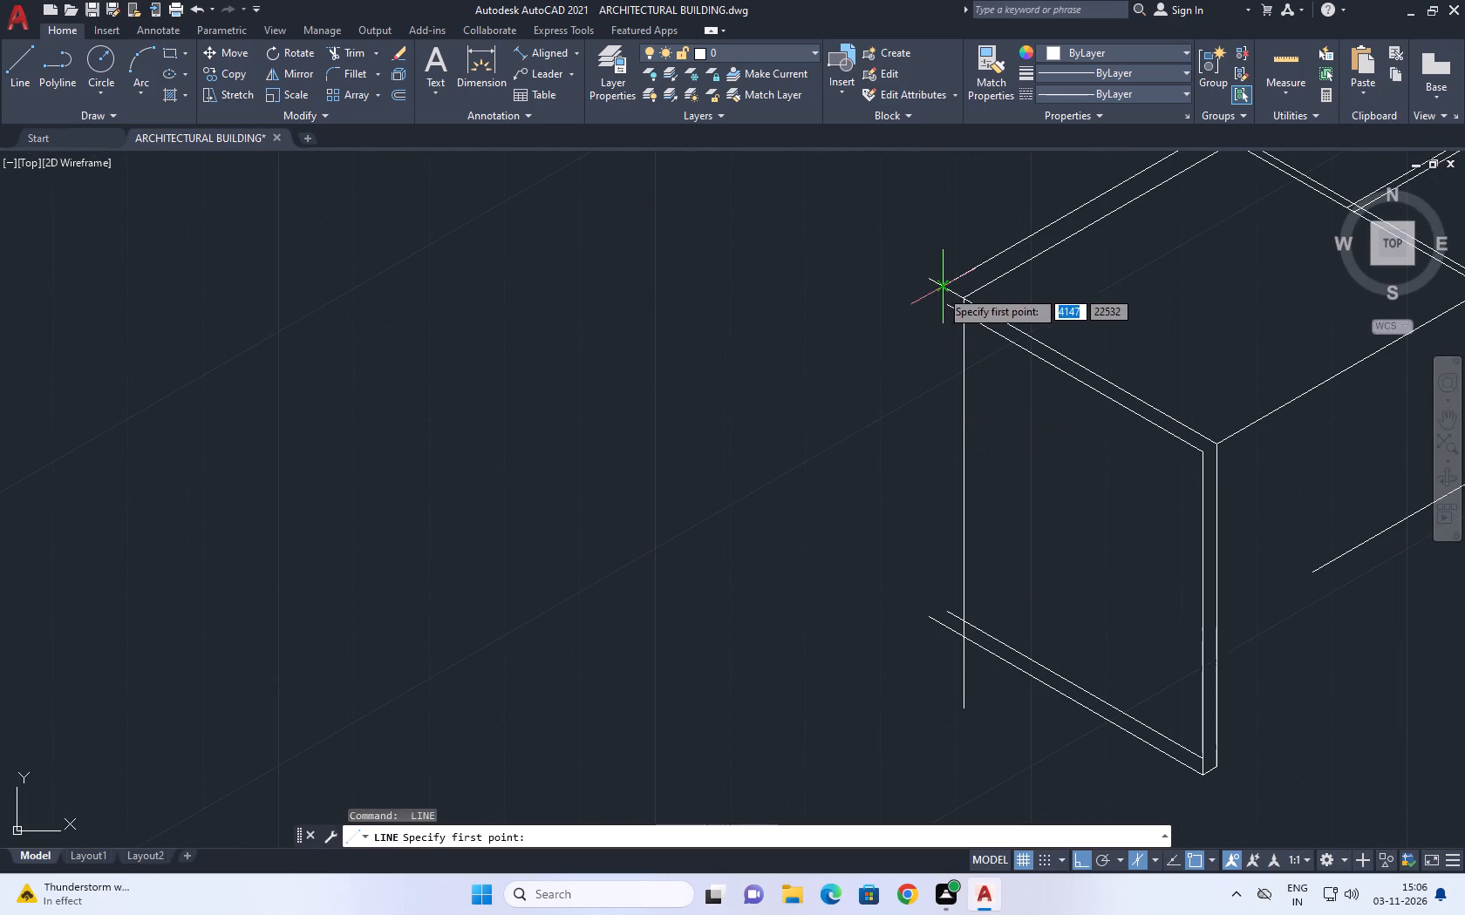
pyautogui.click(942, 288)
pyautogui.click(940, 692)
pyautogui.press('Escape')
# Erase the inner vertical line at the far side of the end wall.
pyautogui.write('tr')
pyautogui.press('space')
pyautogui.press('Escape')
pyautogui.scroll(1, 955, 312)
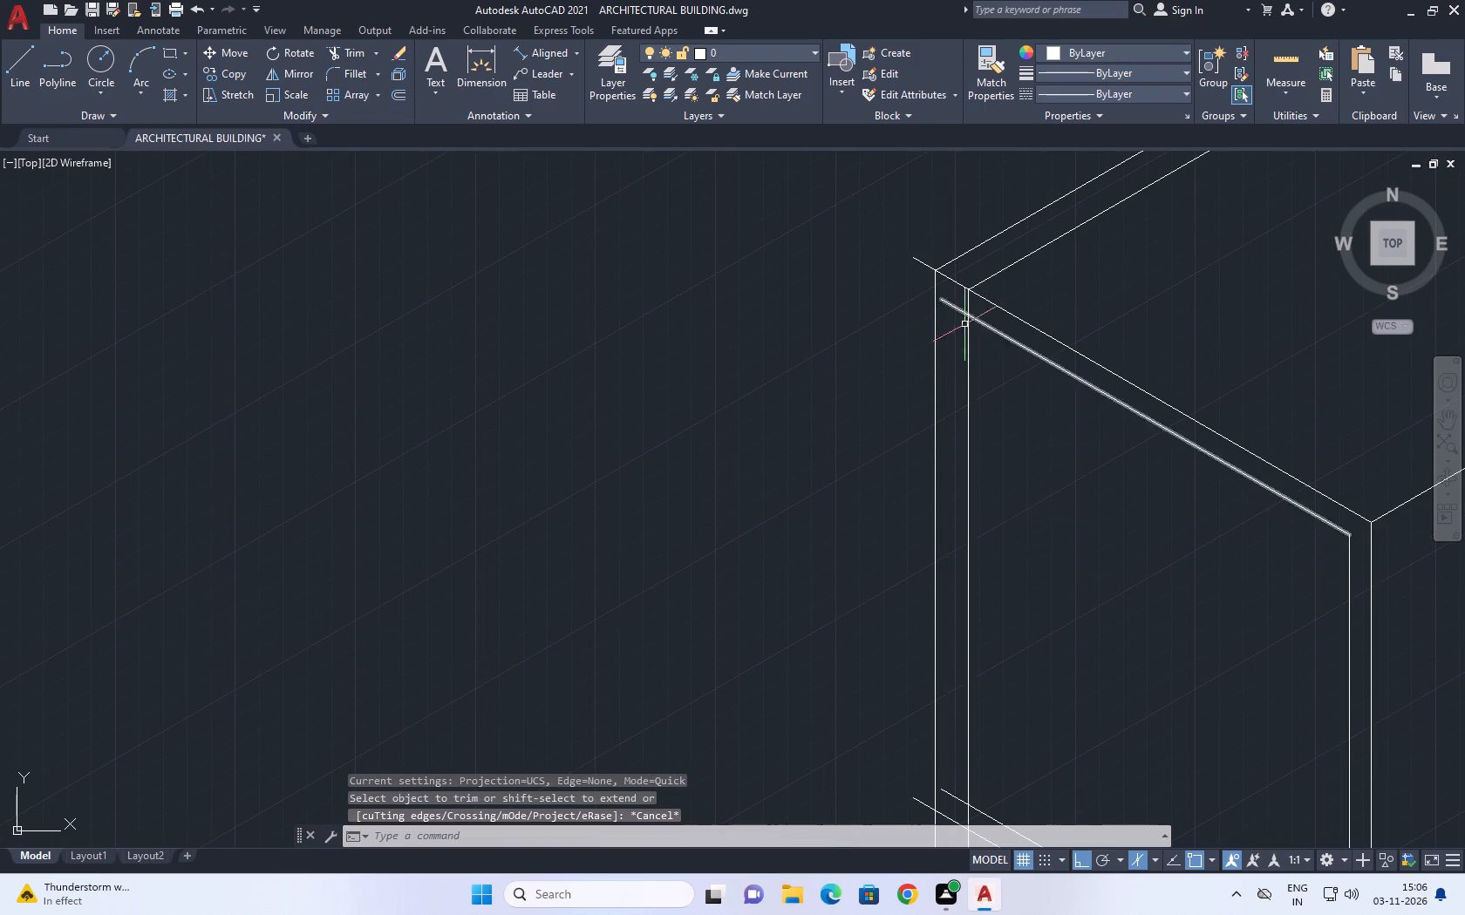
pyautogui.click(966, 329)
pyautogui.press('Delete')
# Trim the overruns of the outer bottom edge and the new vertical edge at the end wall's far bottom corner.
pyautogui.moveTo(963, 277); pyautogui.dragTo(953, 277, button='middle')
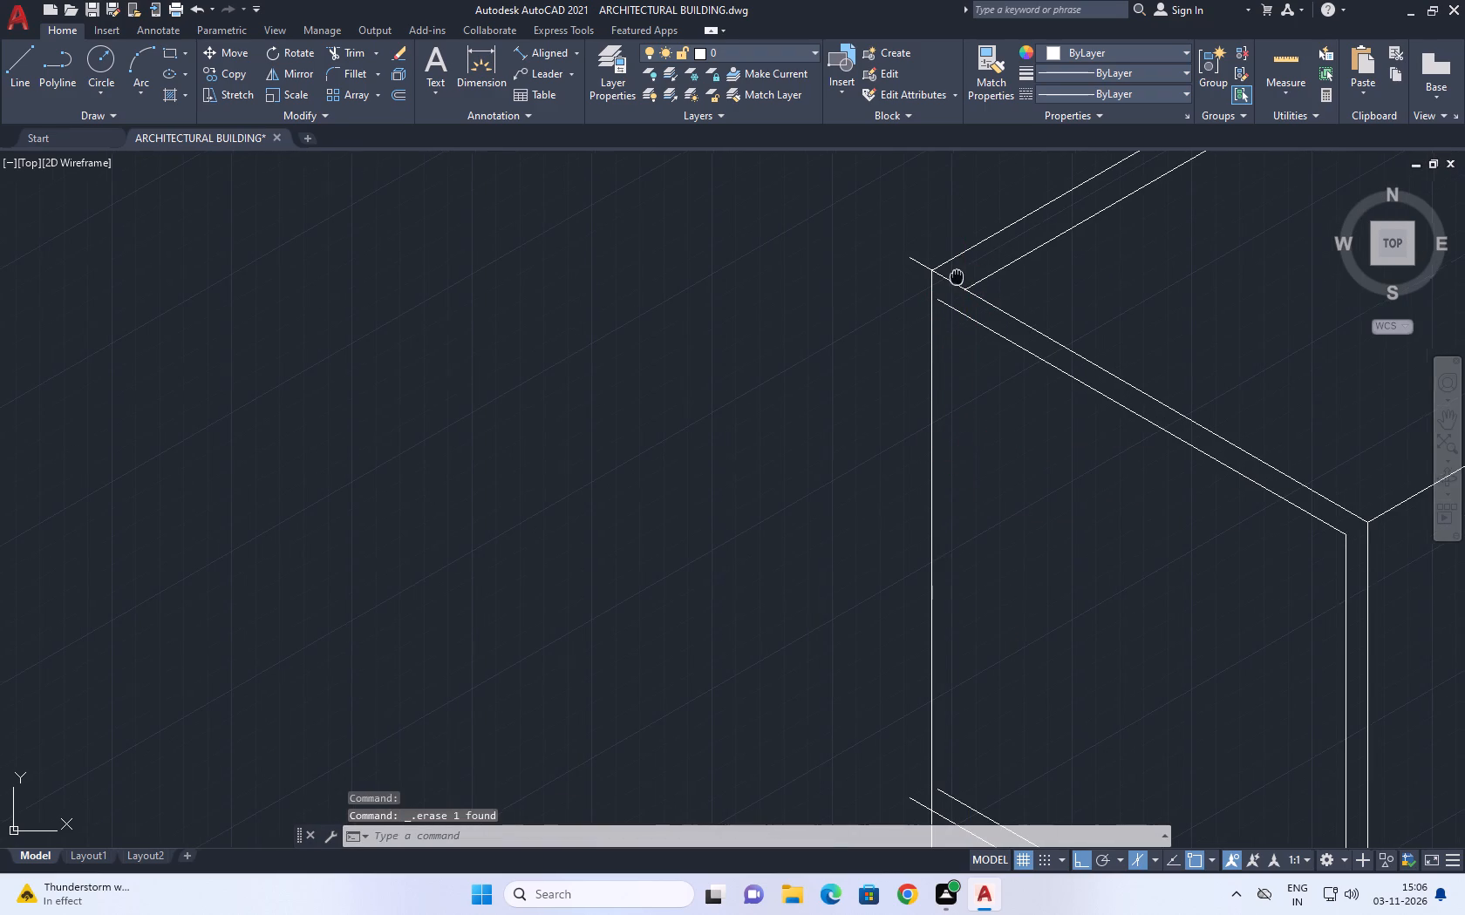
pyautogui.moveTo(953, 277); pyautogui.dragTo(944, 269, button='middle')
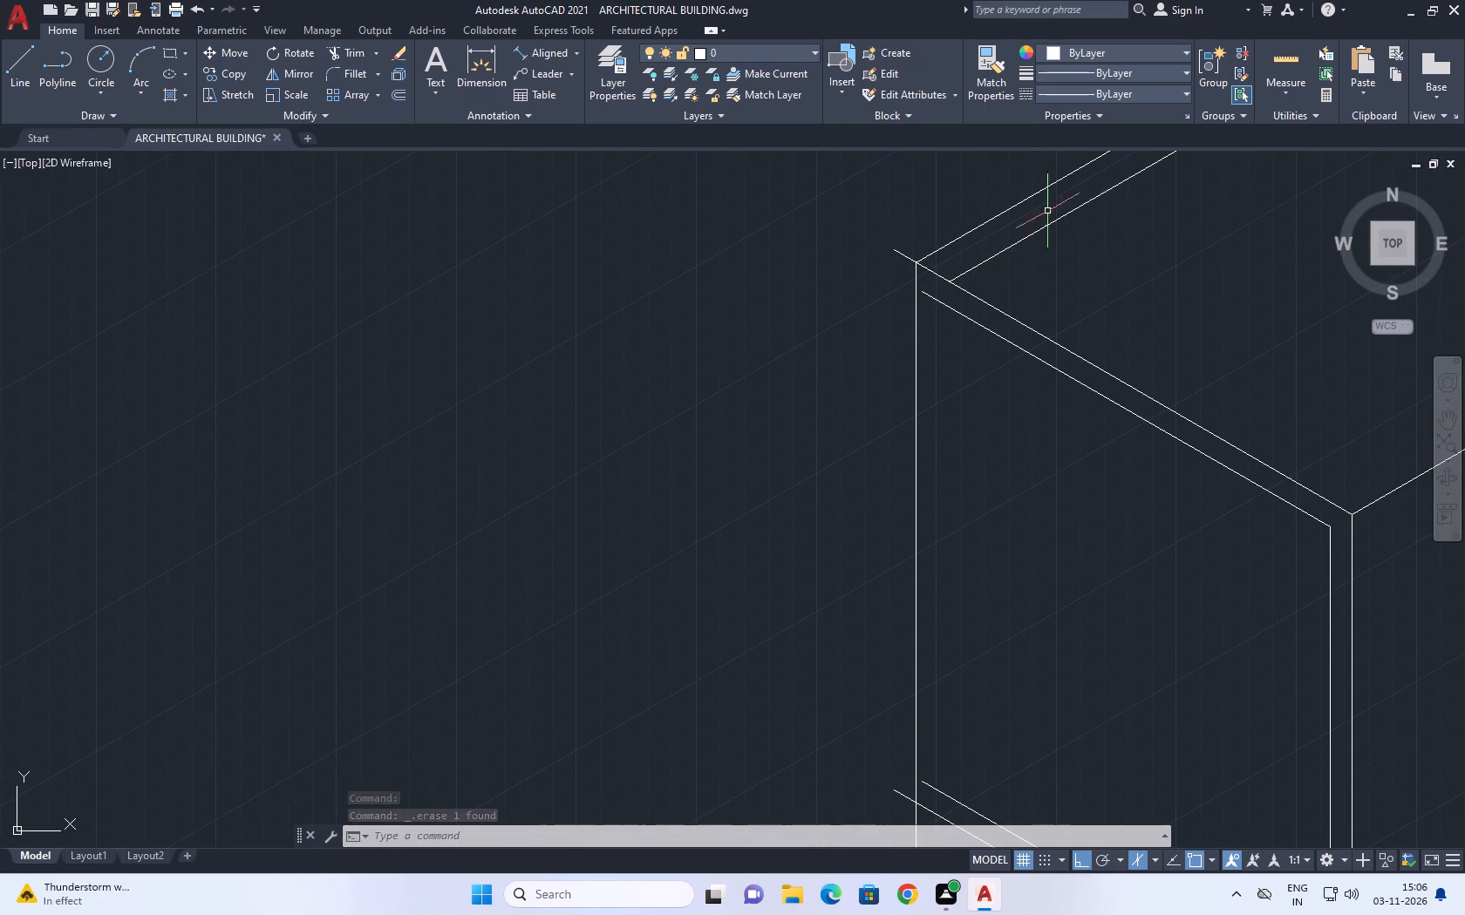
pyautogui.moveTo(993, 329); pyautogui.dragTo(862, 315, button='middle')
pyautogui.moveTo(971, 336); pyautogui.dragTo(937, 249, button='middle')
pyautogui.scroll(-1, 882, 530)
pyautogui.moveTo(881, 536); pyautogui.dragTo(936, 316, button='middle')
pyautogui.press('t')
pyautogui.press('r')
pyautogui.press('space')
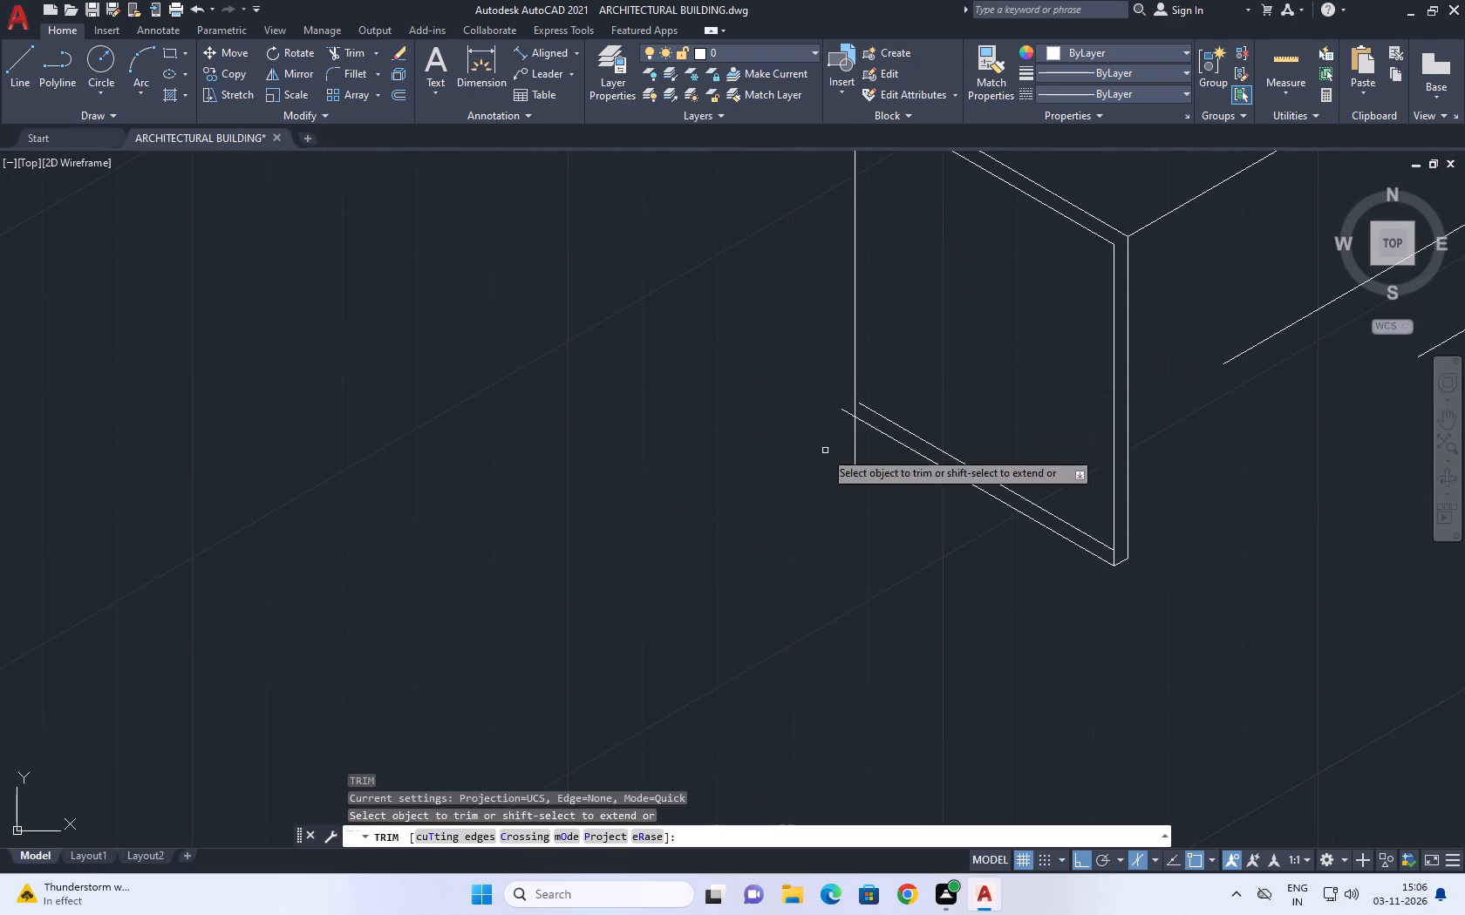
pyautogui.scroll(2, 824, 451)
pyautogui.click(867, 369)
pyautogui.scroll(-4, 841, 424)
pyautogui.click(848, 445)
pyautogui.click(862, 457)
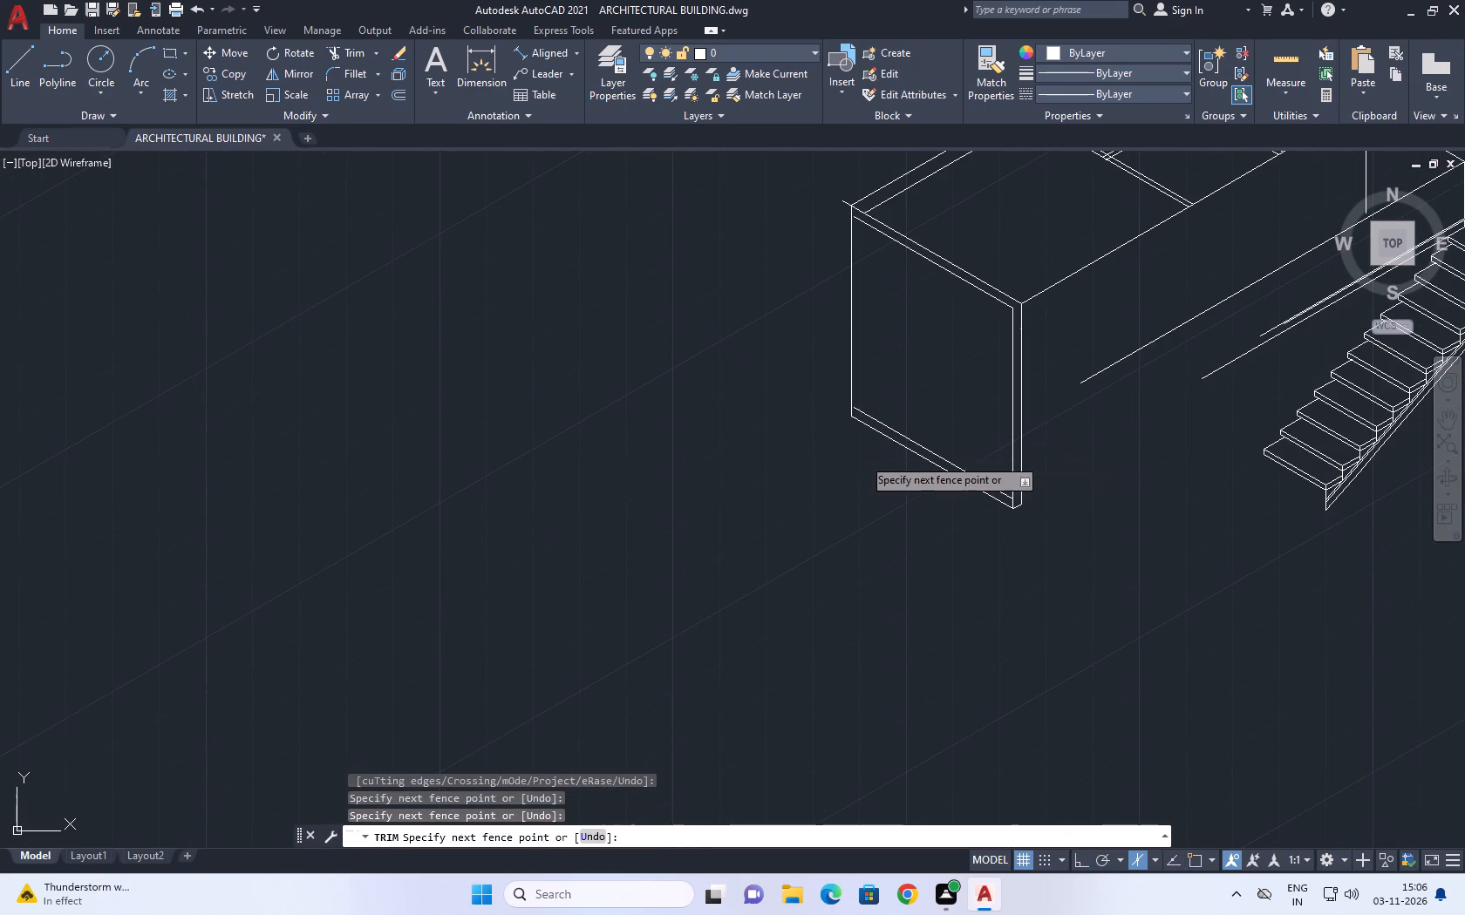
pyautogui.press('Escape')
# Extend the end wall's inner bottom and inner top lines to the new far vertical edge.
pyautogui.write('ex')
pyautogui.press('space')
pyautogui.click(863, 416)
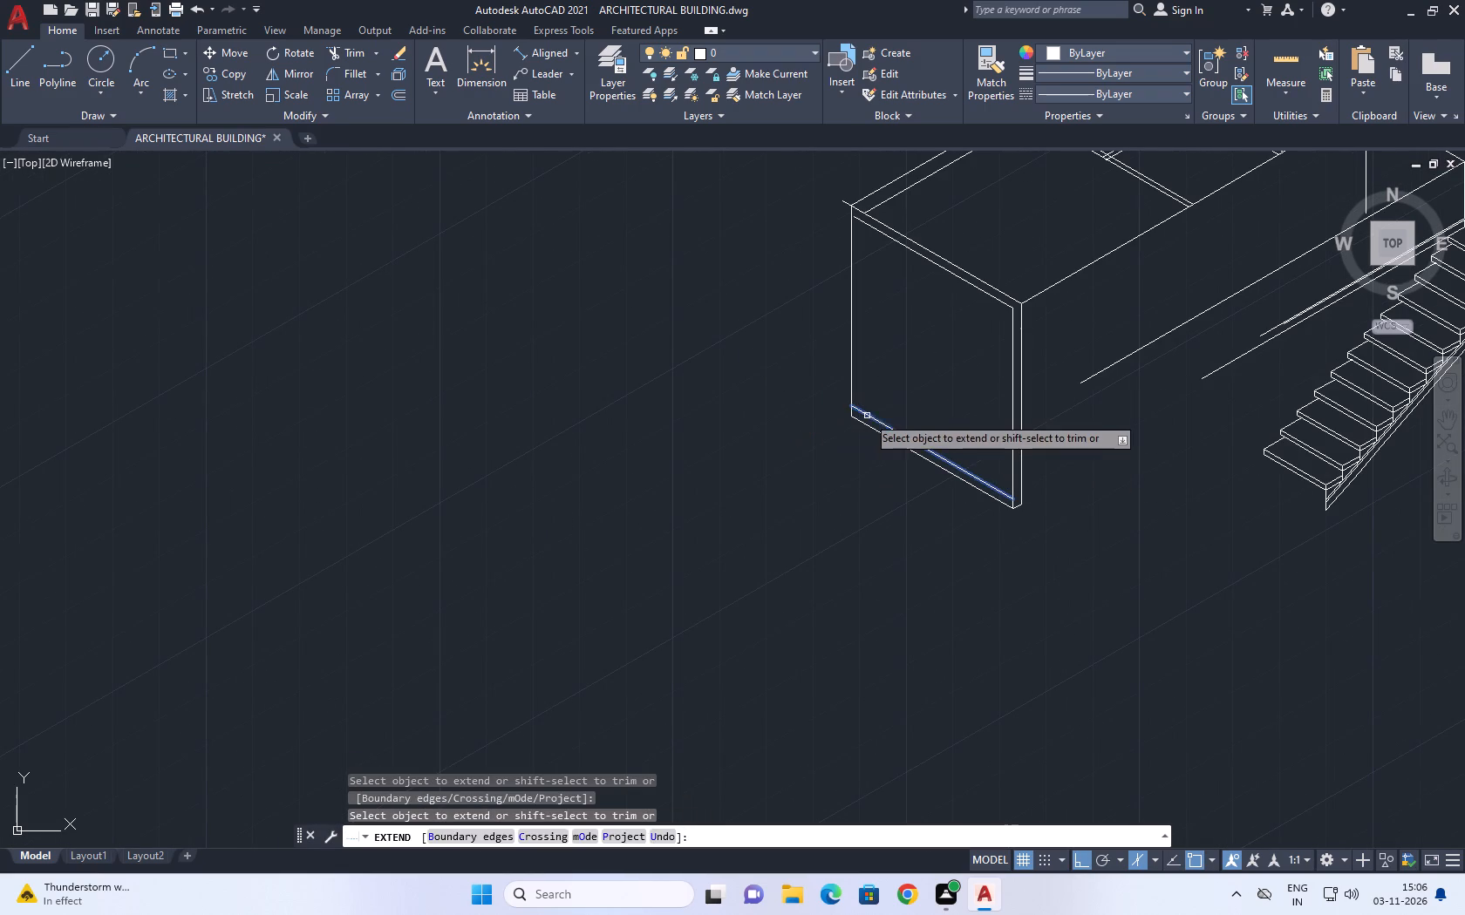
pyautogui.moveTo(858, 183); pyautogui.dragTo(870, 379, button='middle')
pyautogui.scroll(1, 882, 404)
pyautogui.click(875, 429)
pyautogui.press('Escape')
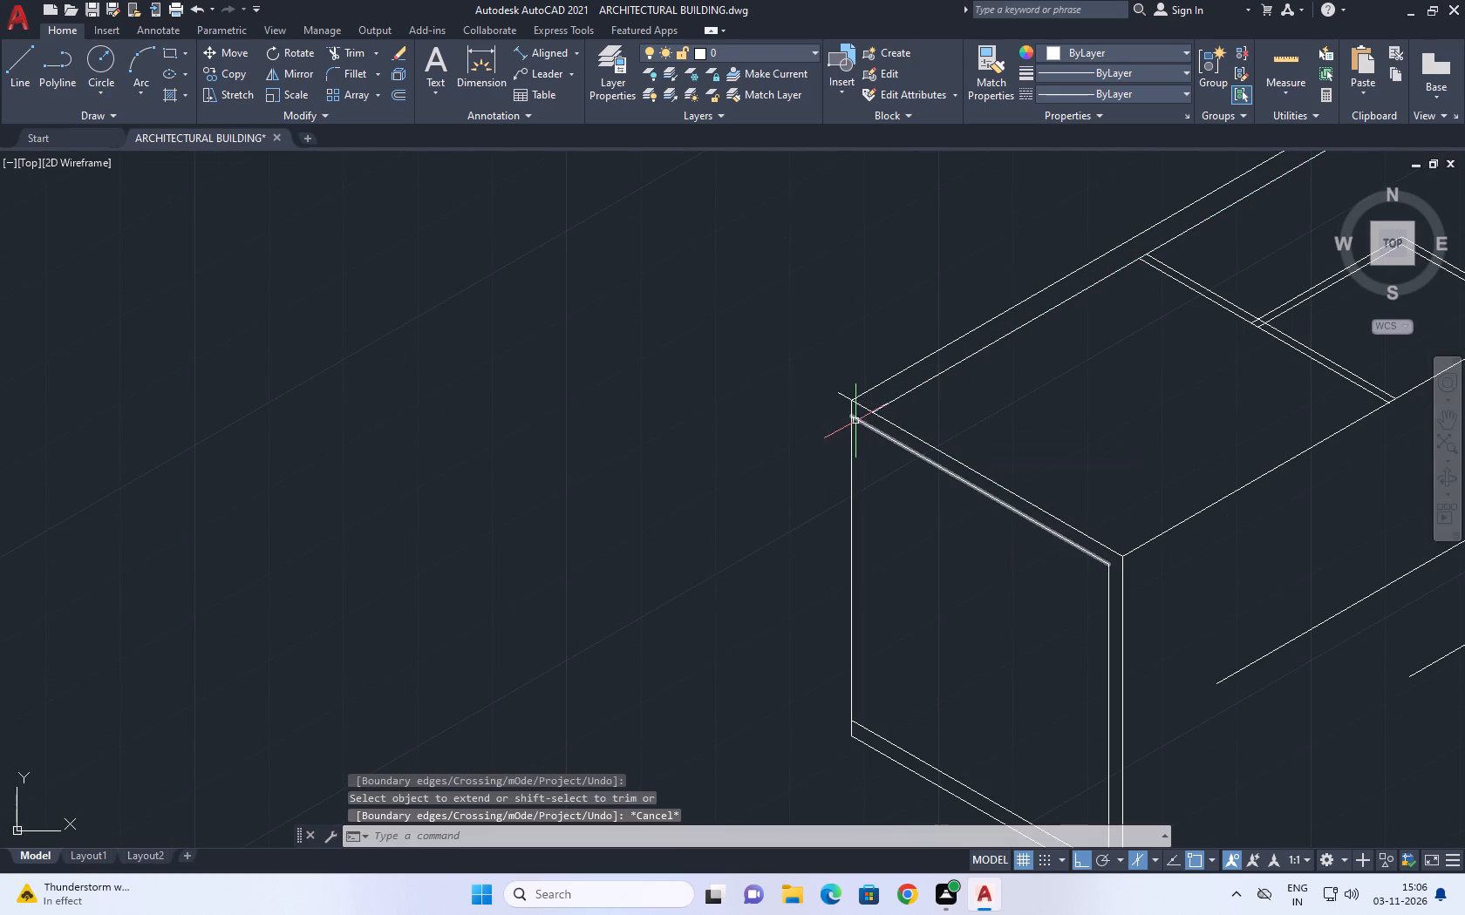
# Trim the stub of the end wall's outer top edge that projects past the far vertical edge.
pyautogui.press('t')
pyautogui.press('r')
pyautogui.press('space')
pyautogui.scroll(2, 852, 410)
pyautogui.click(838, 376)
pyautogui.click(822, 411)
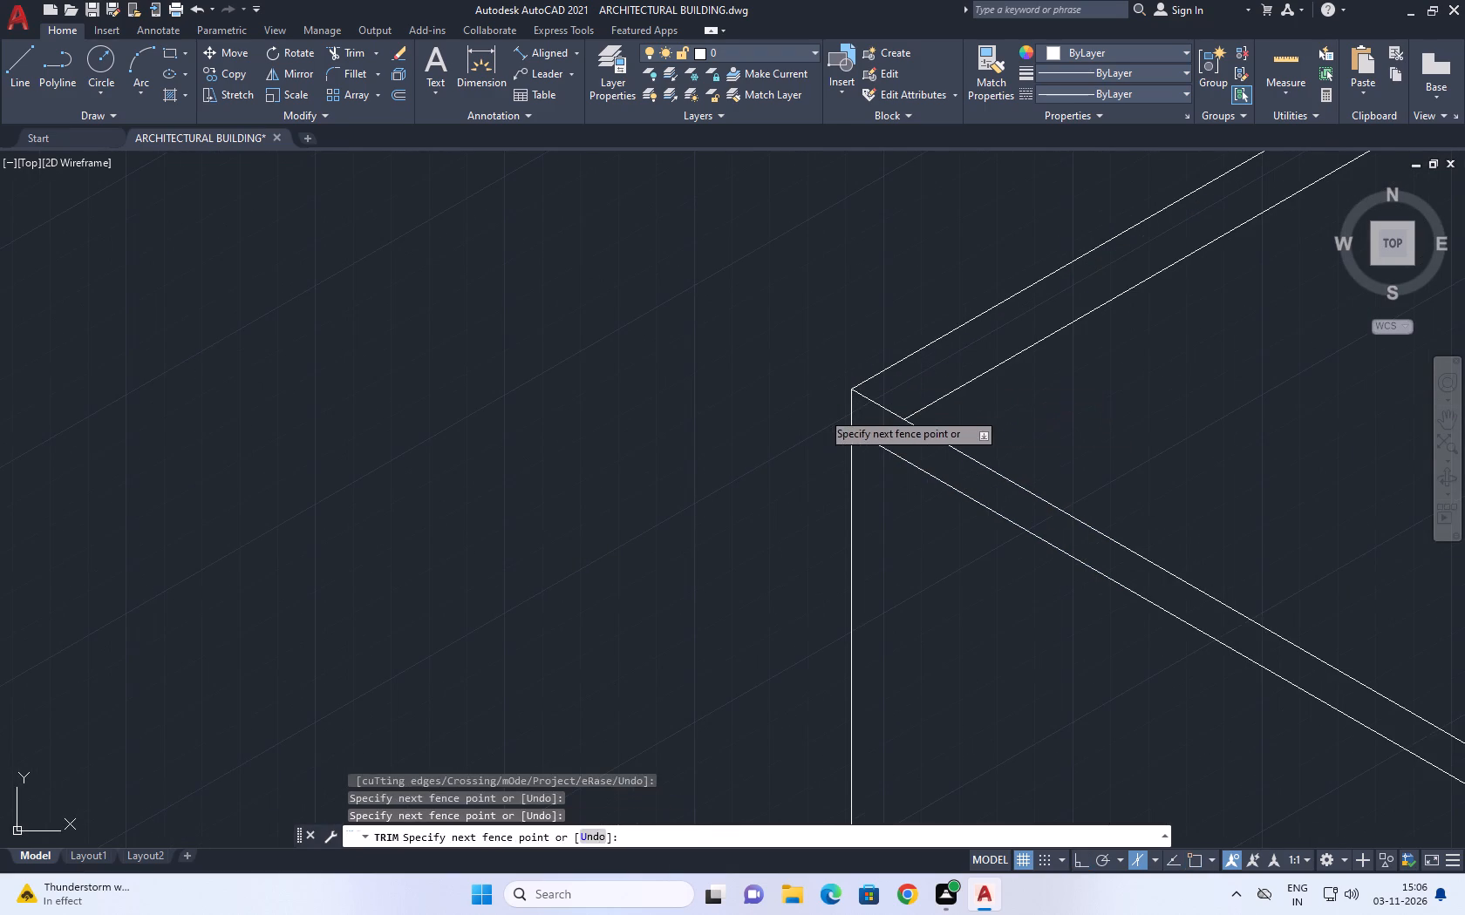
pyautogui.click(876, 407)
pyautogui.scroll(-4, 910, 404)
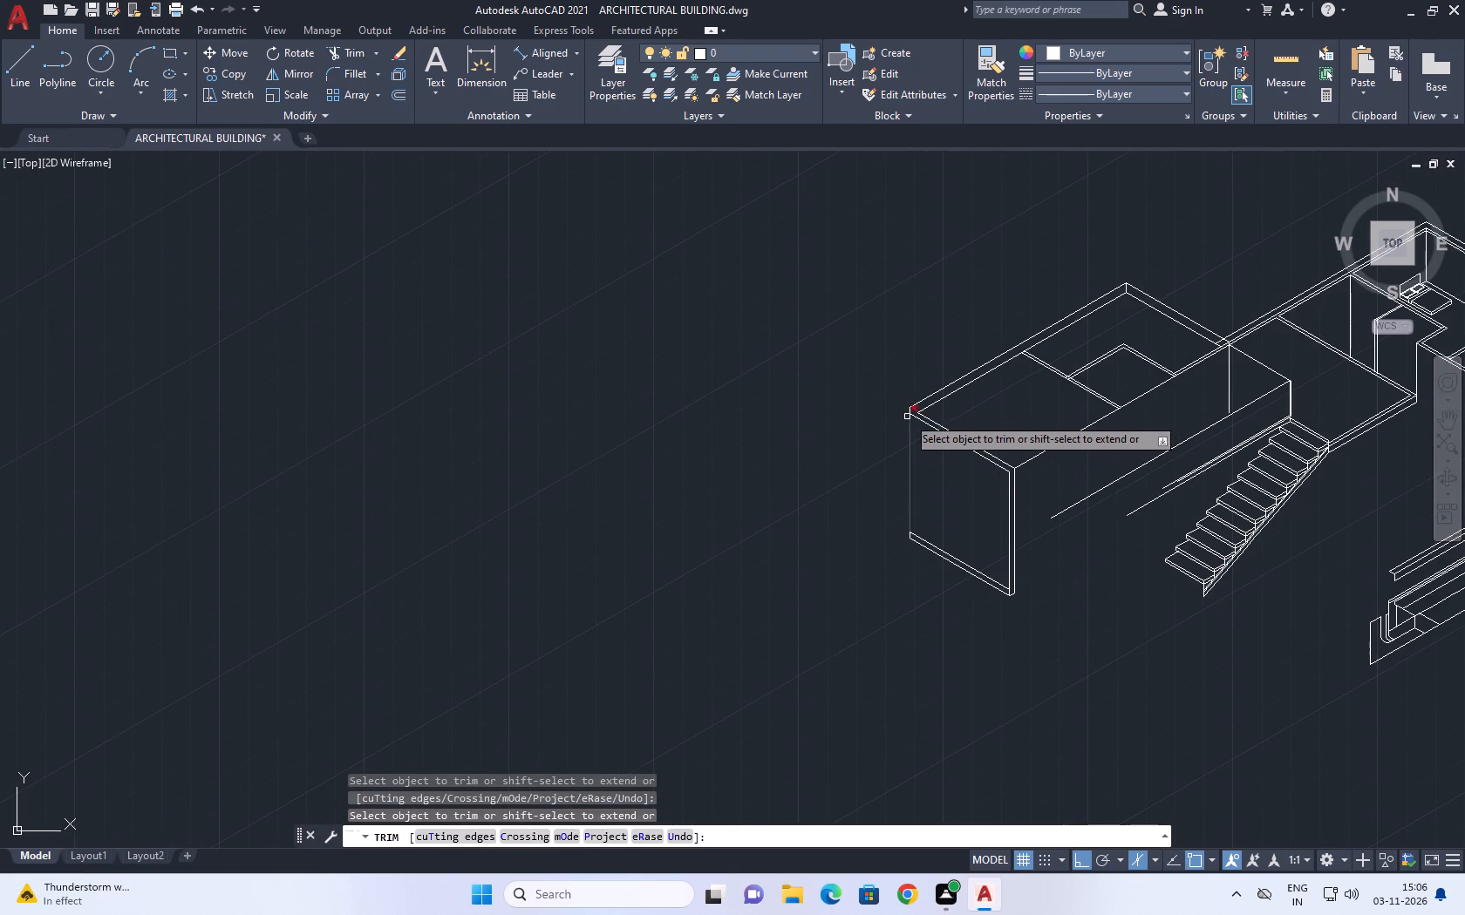
pyautogui.hotkey('ctrl', 'z')
pyautogui.press('Escape')
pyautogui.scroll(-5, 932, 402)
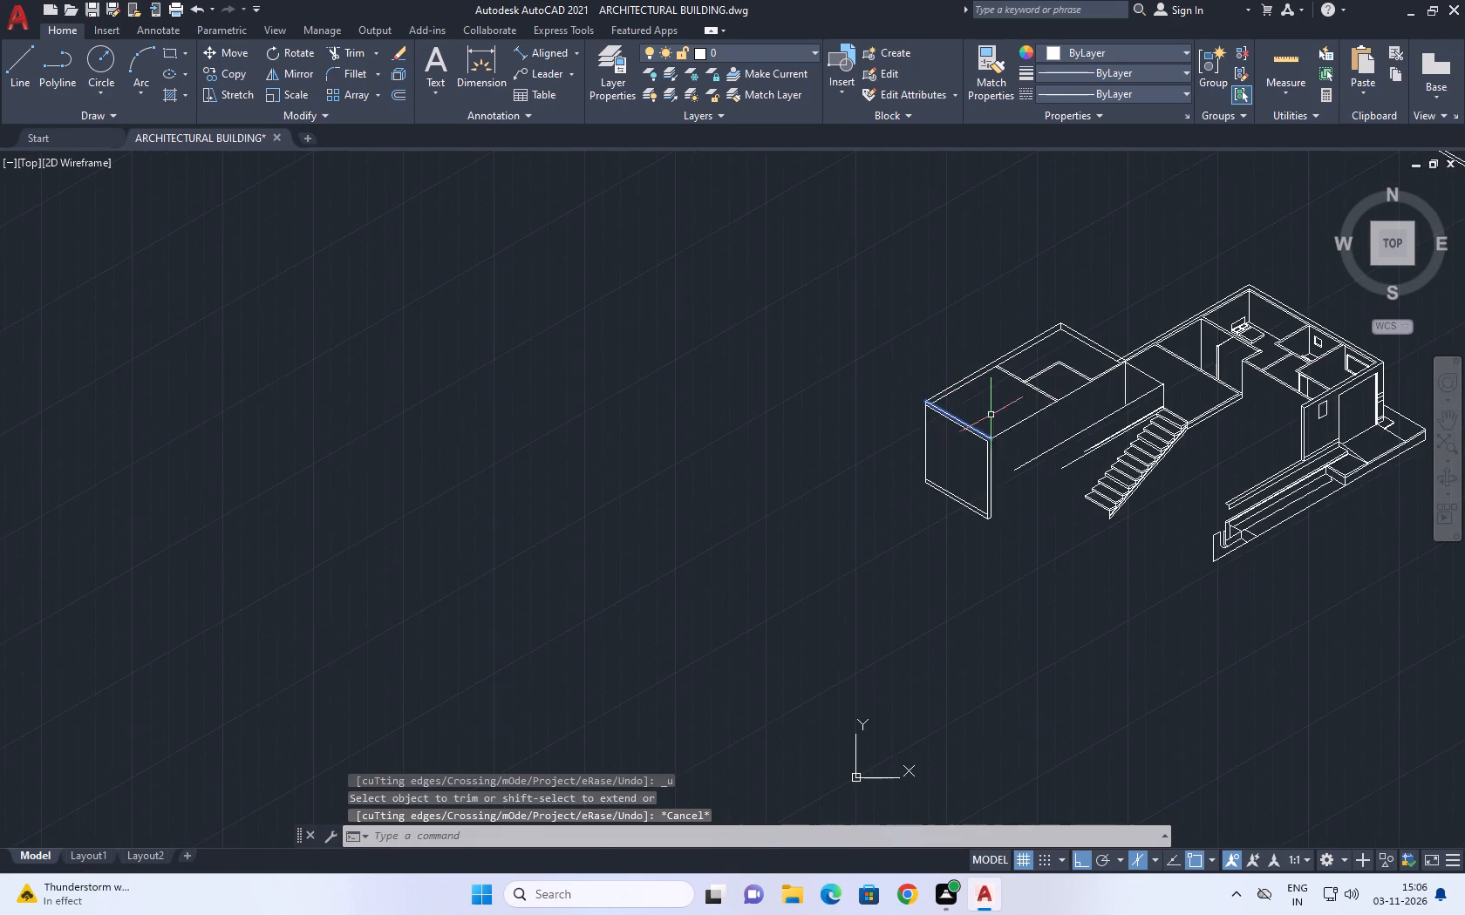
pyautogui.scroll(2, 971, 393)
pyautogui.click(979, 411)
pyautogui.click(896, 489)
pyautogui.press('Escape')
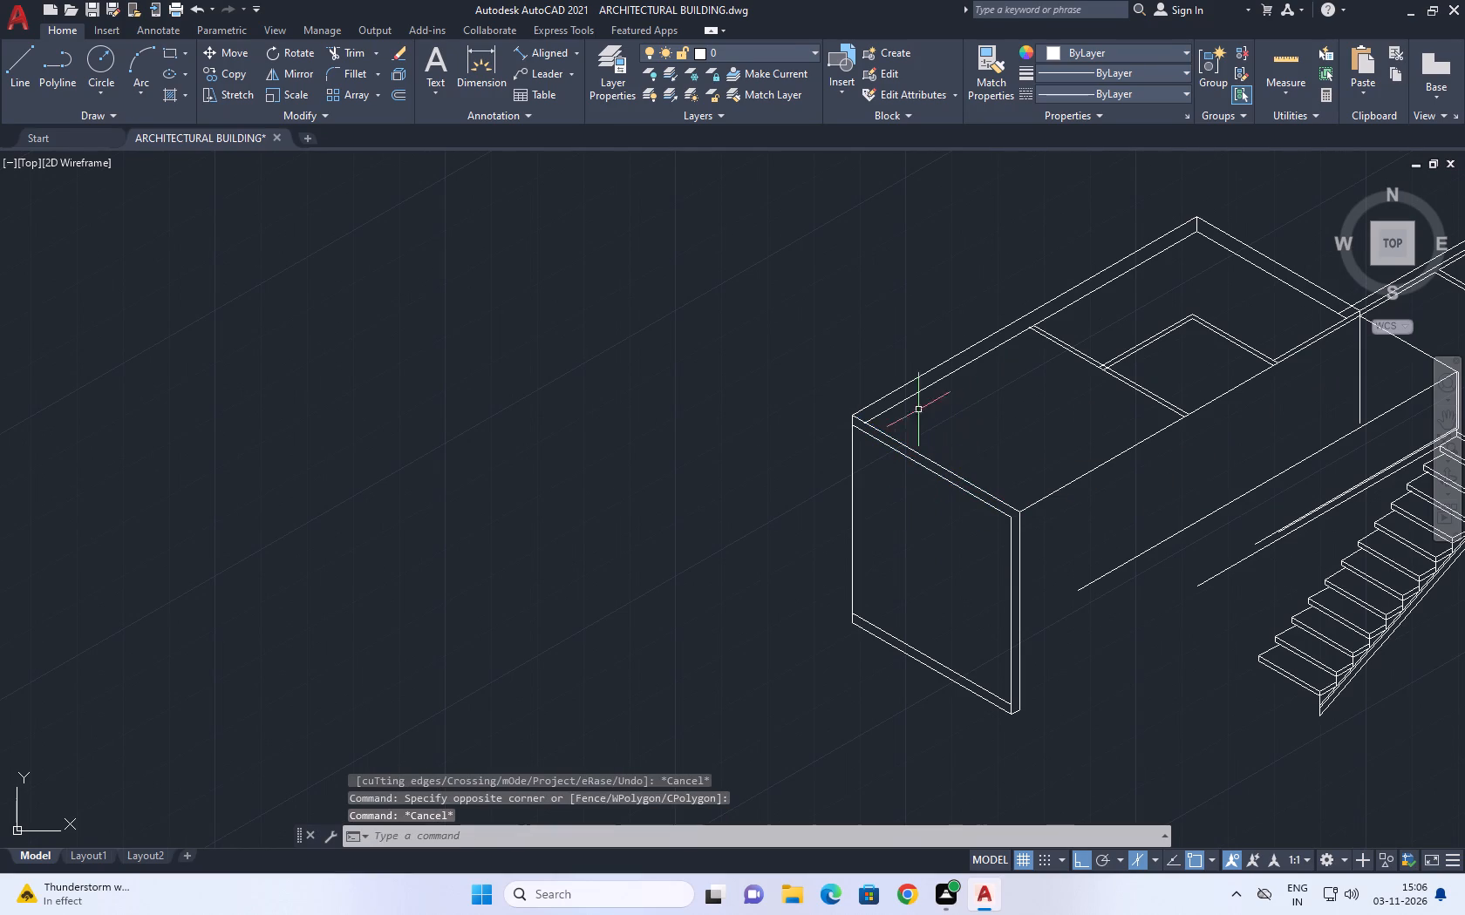
# Clean up the small inner room's junction with the partition by trimming the wall overruns and the partition line between them.
pyautogui.moveTo(1076, 716); pyautogui.dragTo(906, 511, button='middle')
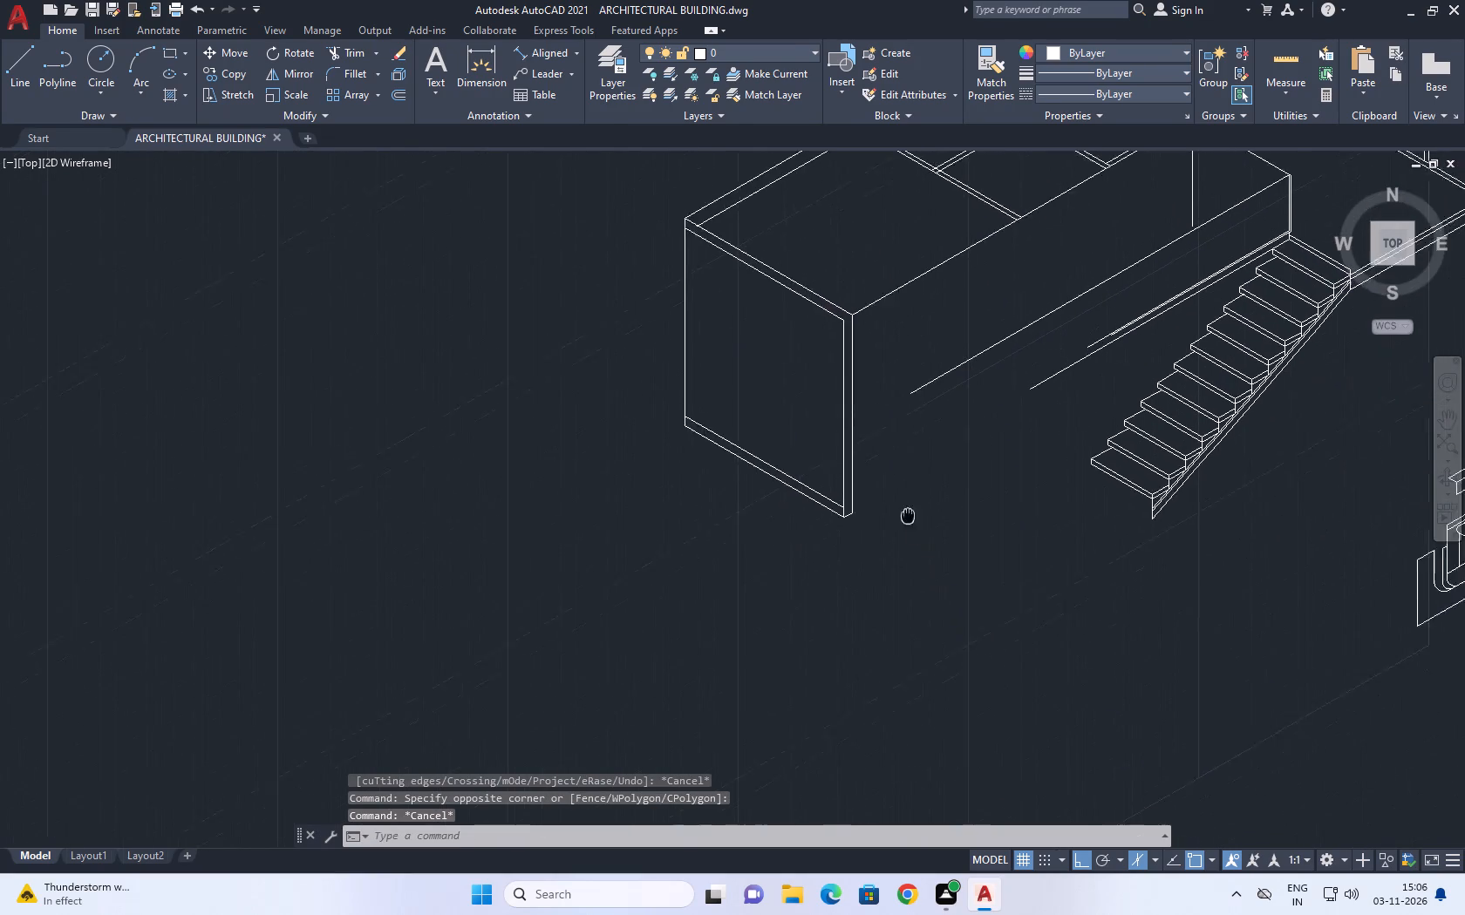
pyautogui.moveTo(906, 511); pyautogui.dragTo(895, 472, button='middle')
pyautogui.scroll(-1, 899, 500)
pyautogui.moveTo(1060, 196); pyautogui.dragTo(1039, 286, button='middle')
pyautogui.scroll(-1, 1037, 306)
pyautogui.scroll(3, 1038, 317)
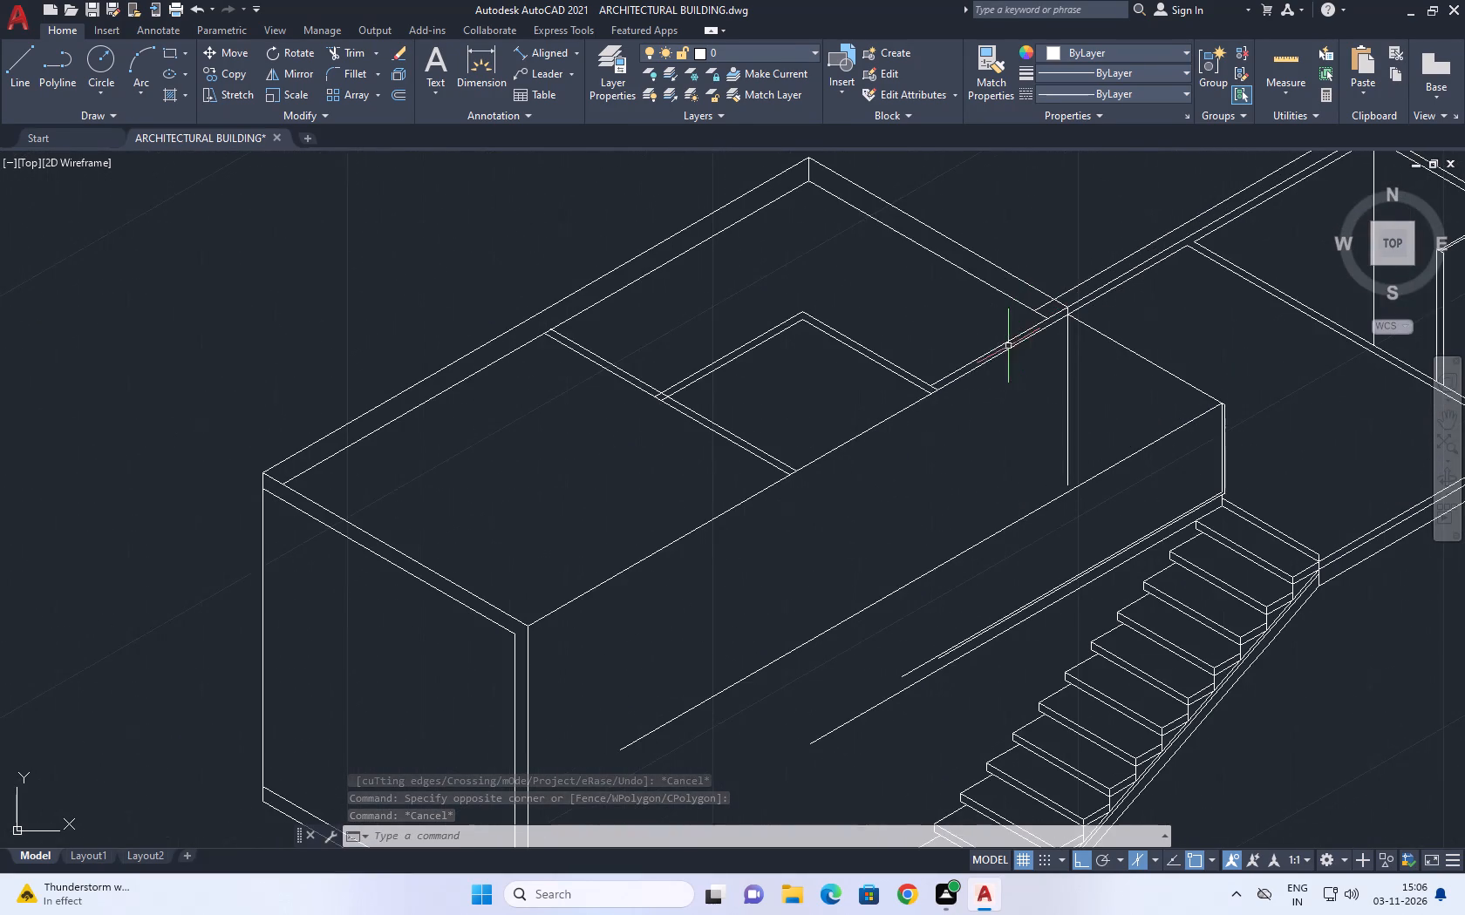
pyautogui.moveTo(999, 319); pyautogui.dragTo(1019, 404, button='middle')
pyautogui.press('t')
pyautogui.press('r')
pyautogui.press('space')
pyautogui.scroll(2, 1072, 405)
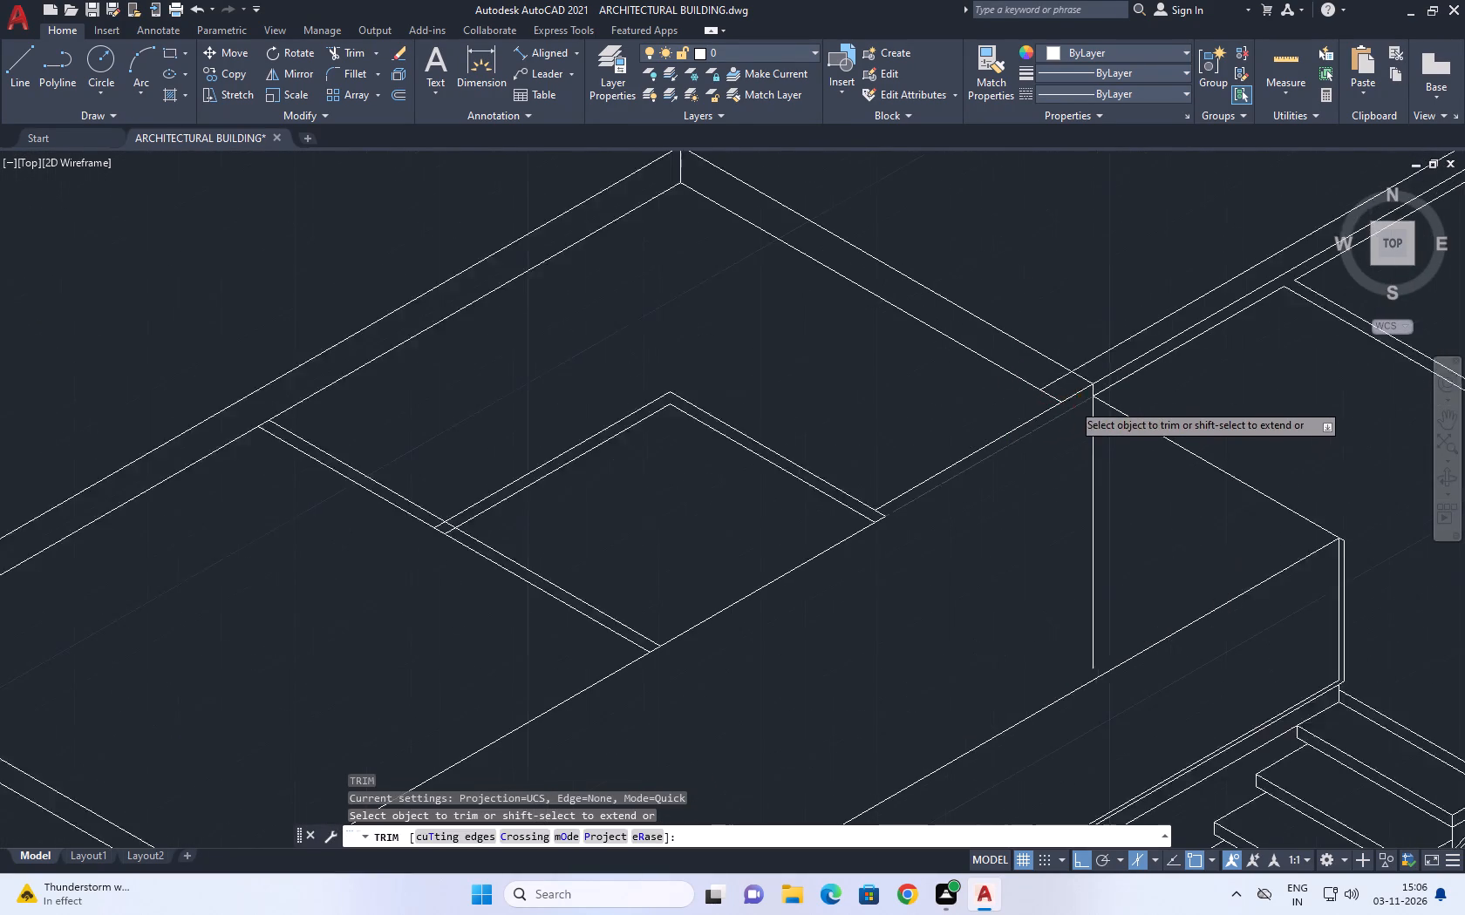
pyautogui.scroll(-3, 928, 462)
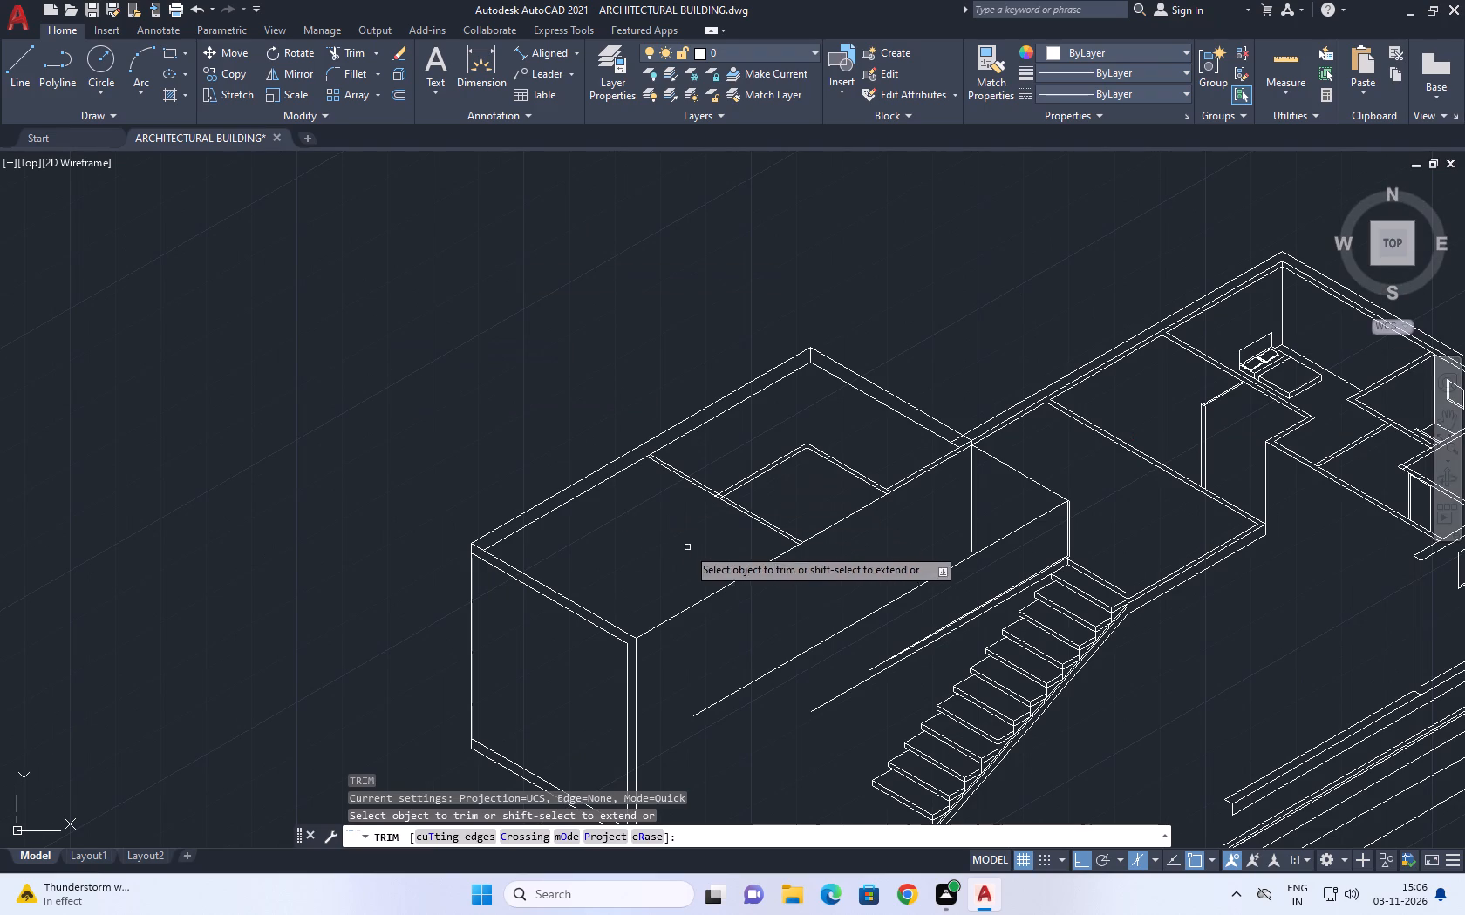
pyautogui.scroll(6, 691, 499)
pyautogui.click(637, 389)
pyautogui.click(852, 498)
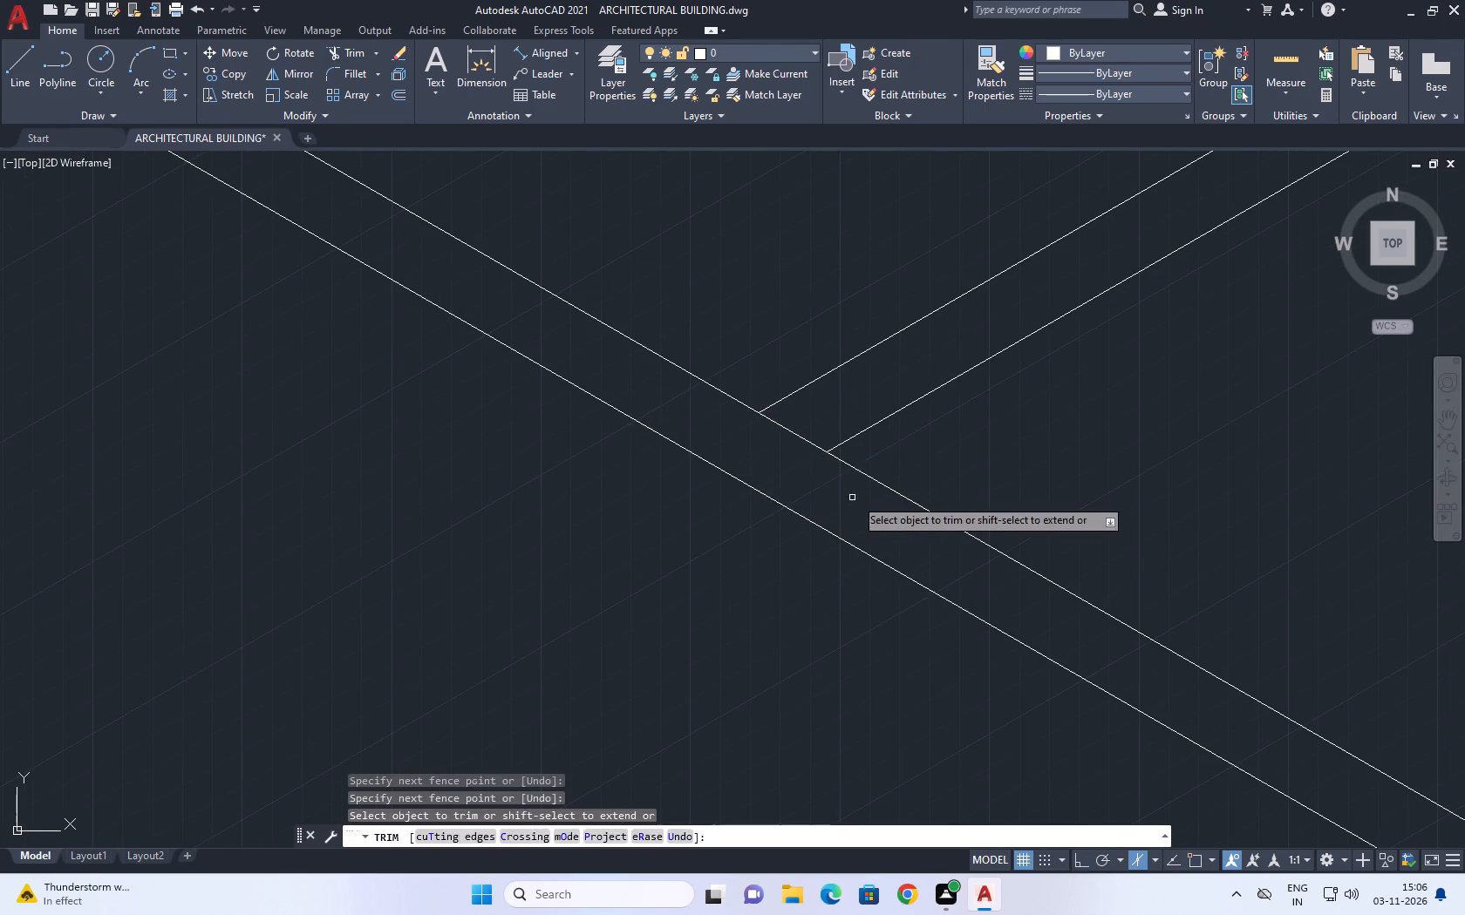
pyautogui.click(793, 444)
pyautogui.click(806, 434)
pyautogui.scroll(-8, 865, 427)
pyautogui.press('Escape')
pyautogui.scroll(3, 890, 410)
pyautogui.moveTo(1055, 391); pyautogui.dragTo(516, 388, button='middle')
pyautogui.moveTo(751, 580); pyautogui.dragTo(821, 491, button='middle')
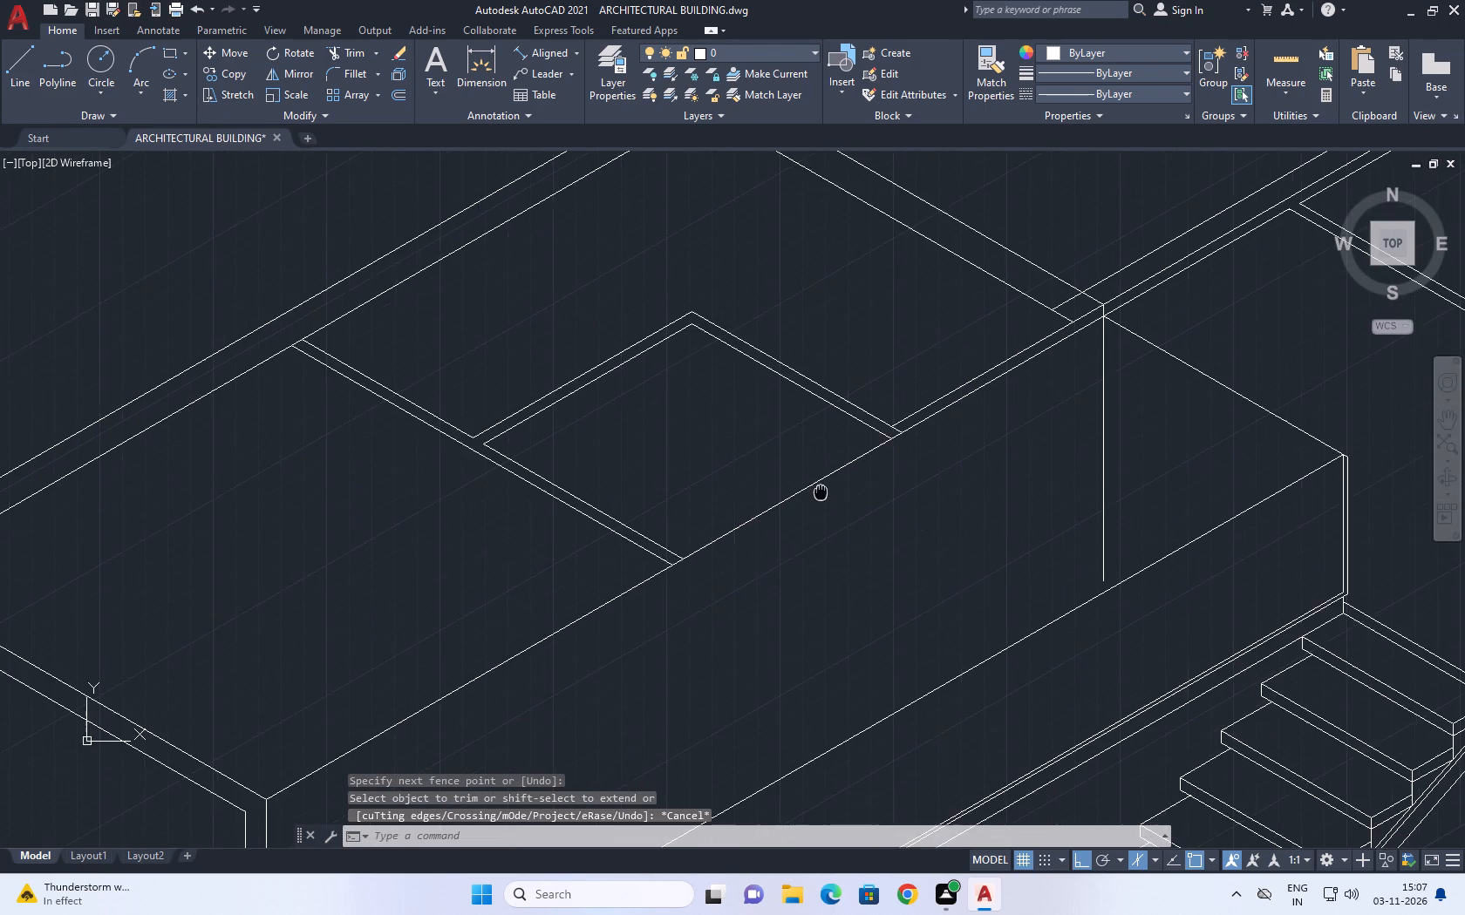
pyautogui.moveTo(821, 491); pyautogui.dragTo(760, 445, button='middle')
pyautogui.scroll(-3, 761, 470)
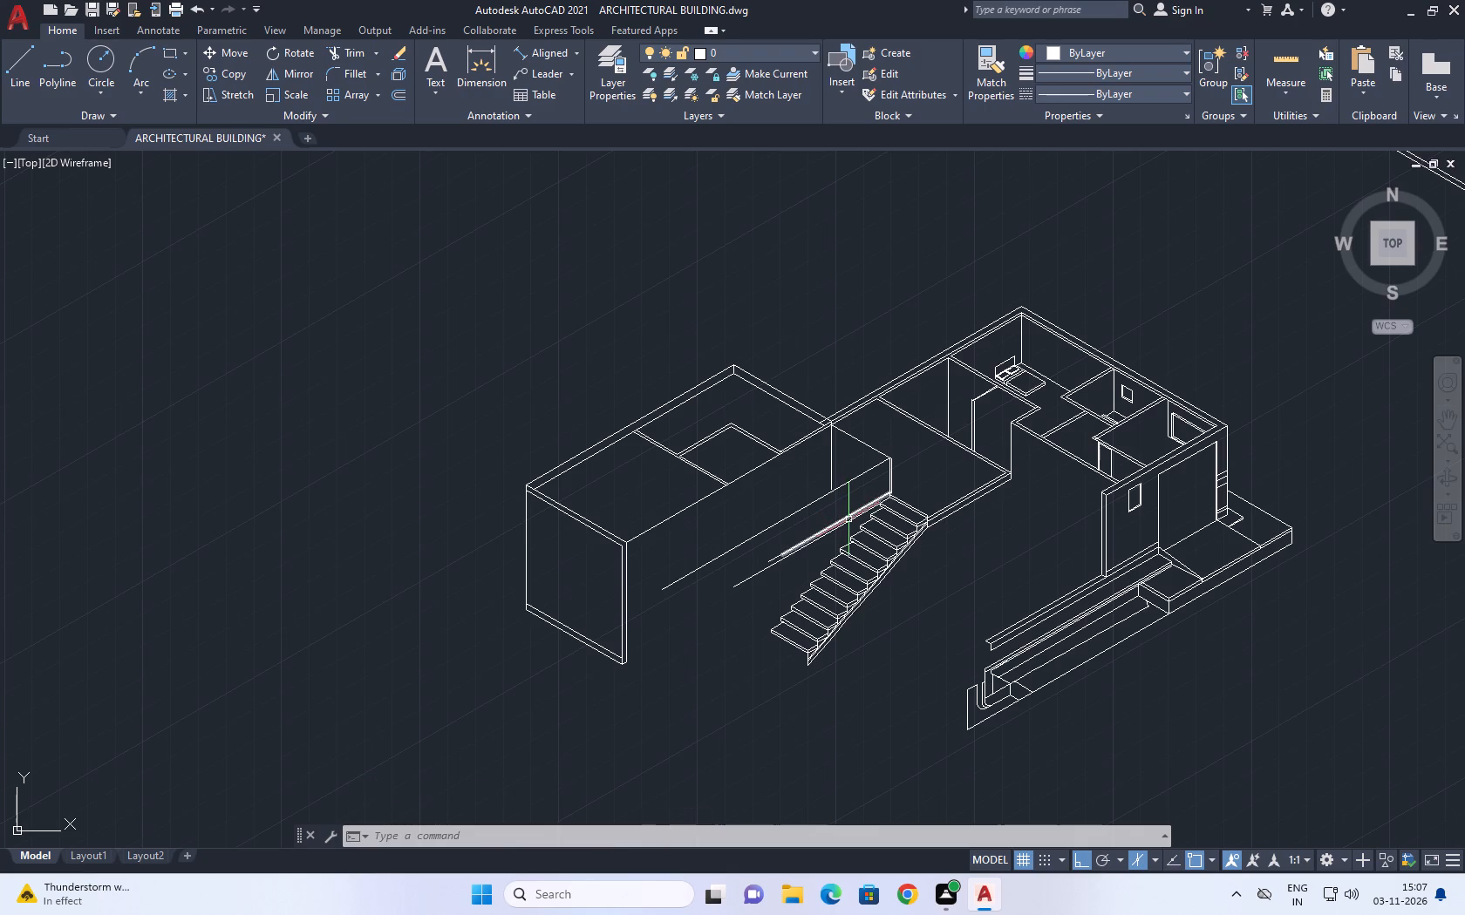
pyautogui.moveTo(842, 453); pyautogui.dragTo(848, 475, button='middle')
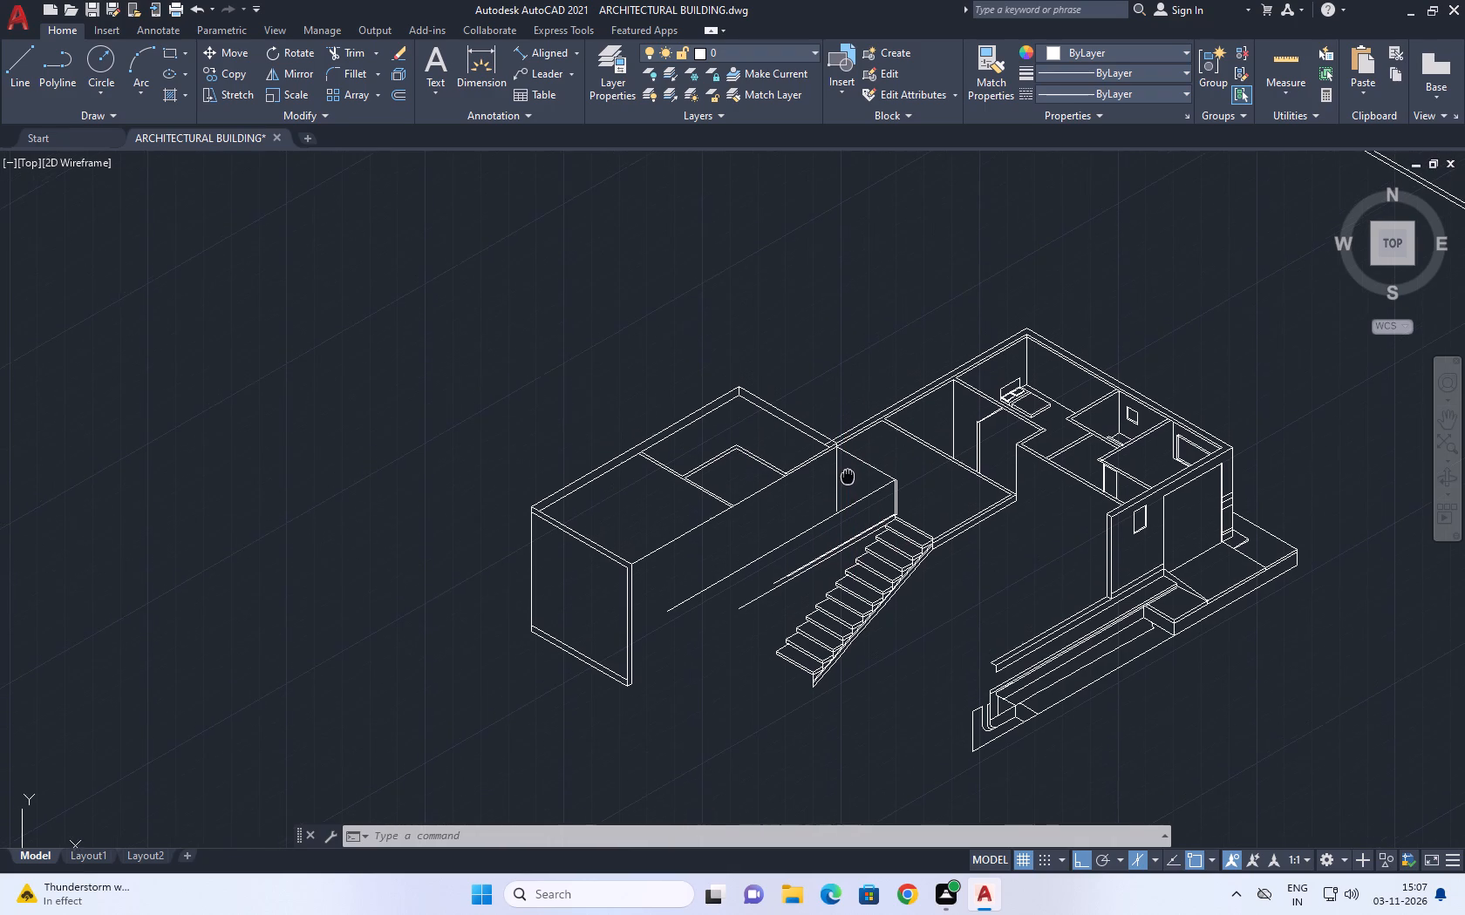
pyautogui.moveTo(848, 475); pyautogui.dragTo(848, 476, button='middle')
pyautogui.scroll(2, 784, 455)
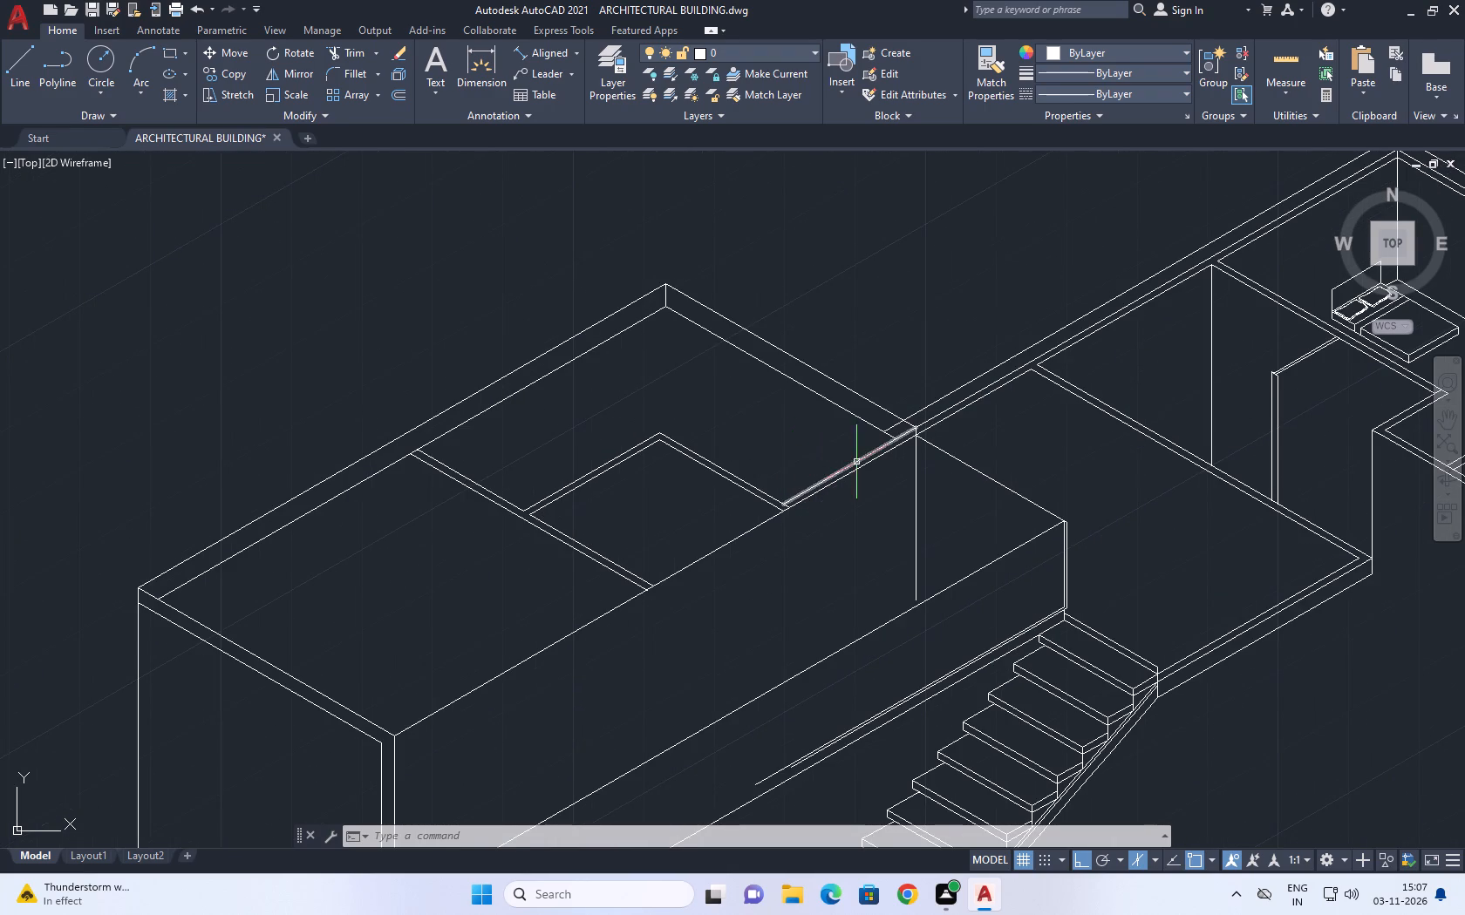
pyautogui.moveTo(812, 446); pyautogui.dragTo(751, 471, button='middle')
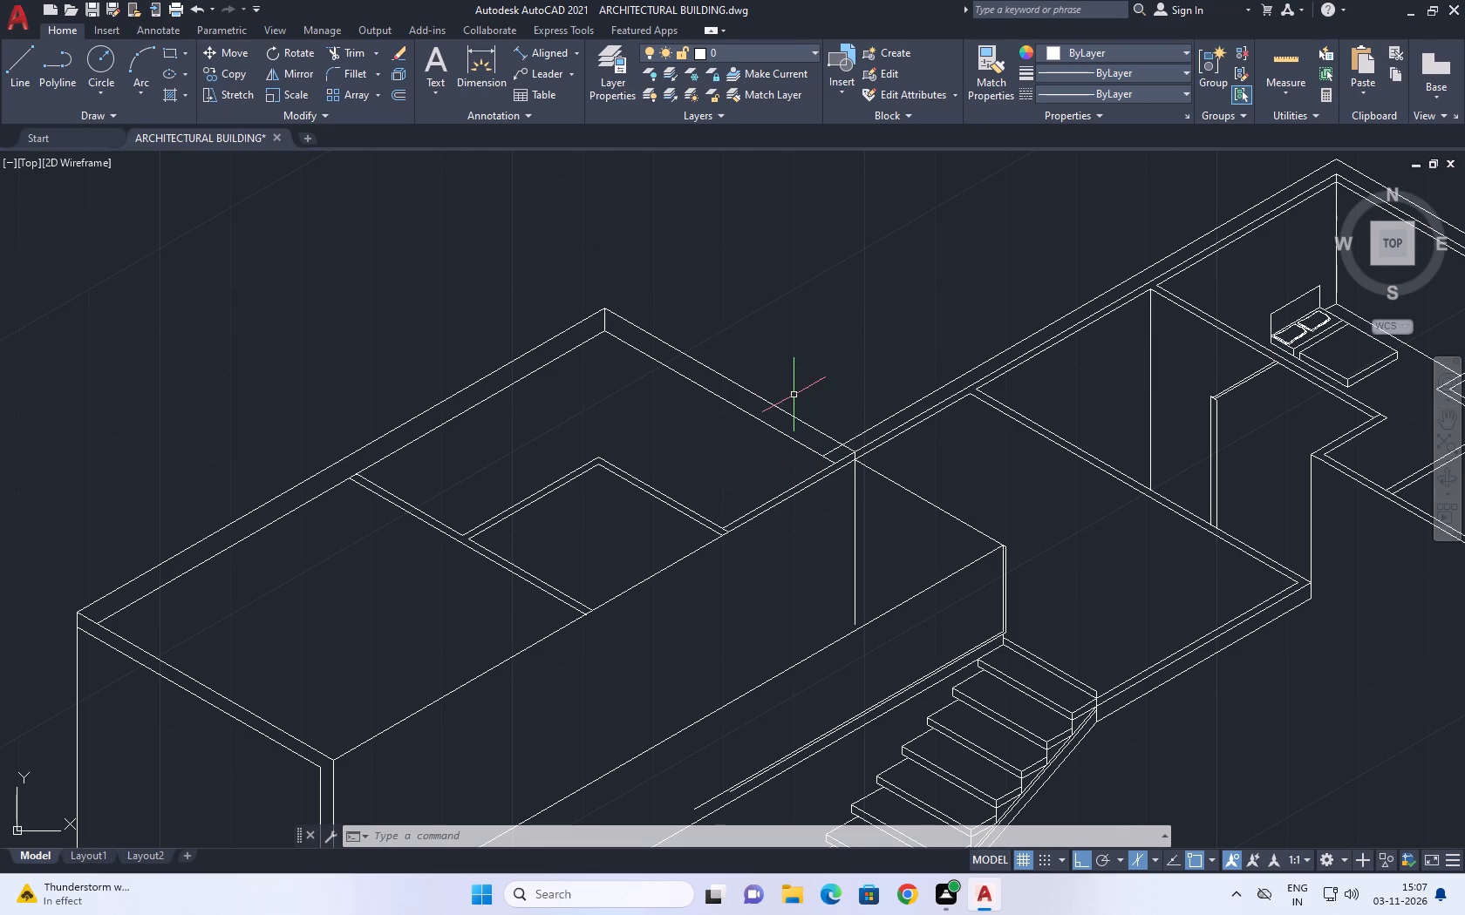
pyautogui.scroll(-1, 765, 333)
# Move the whole raised block, including its end wall, partition, small inner room and junction edge, 2580 along the wall line away from the wing.
pyautogui.click(753, 330)
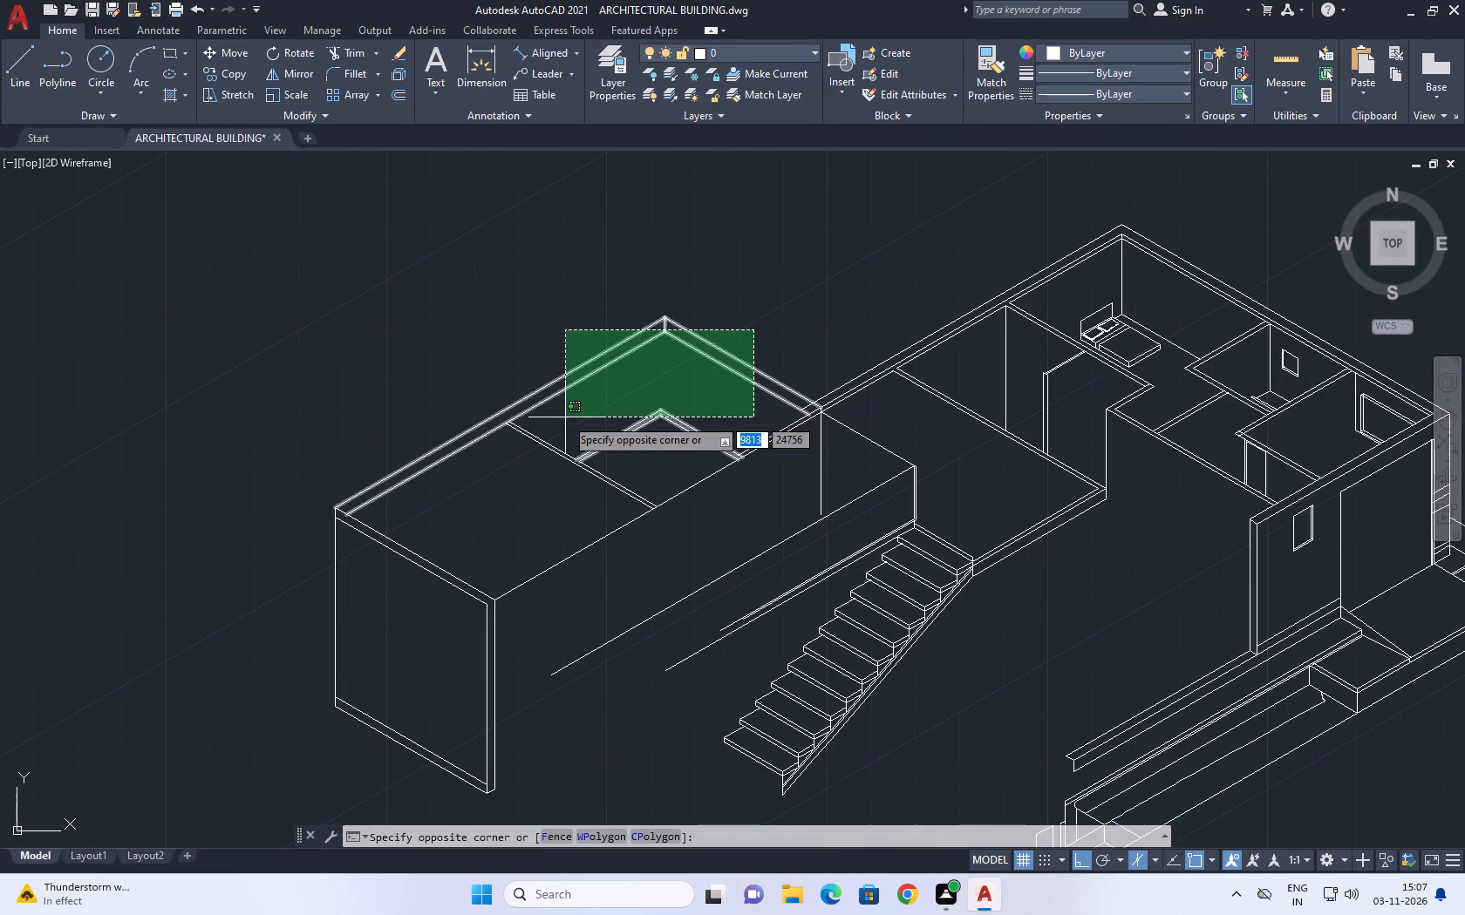
pyautogui.click(565, 417)
pyautogui.click(567, 433)
pyautogui.moveTo(504, 446); pyautogui.dragTo(494, 446)
pyautogui.click(548, 579)
pyautogui.moveTo(456, 546); pyautogui.dragTo(448, 543)
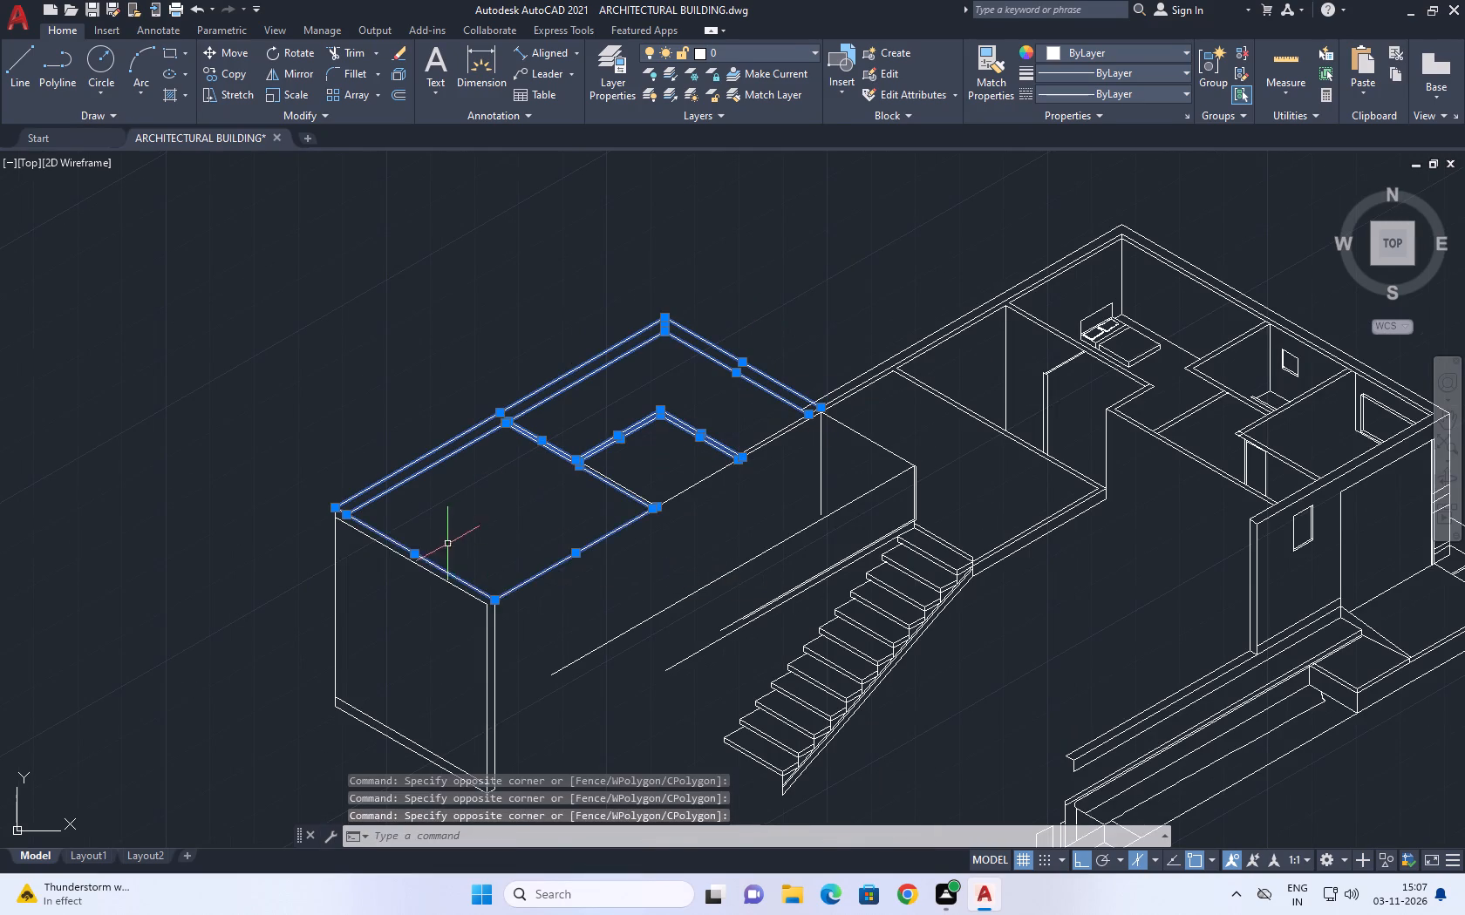
pyautogui.moveTo(462, 552); pyautogui.dragTo(545, 411, button='middle')
pyautogui.moveTo(634, 717); pyautogui.dragTo(521, 651)
pyautogui.click(488, 600)
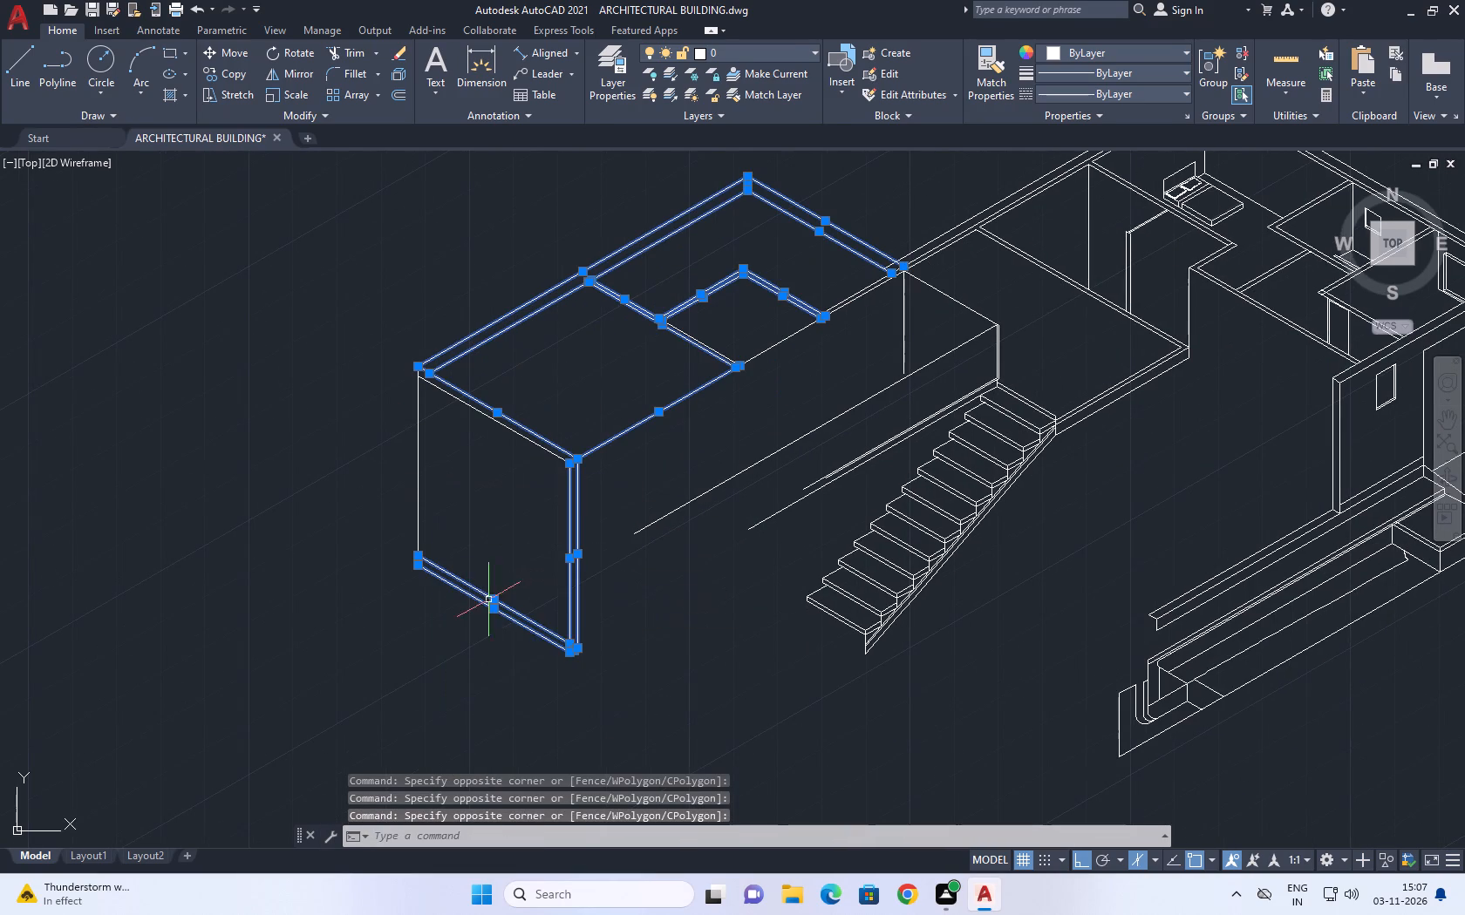
pyautogui.click(503, 375)
pyautogui.moveTo(392, 451); pyautogui.dragTo(344, 480)
pyautogui.scroll(3, 418, 383)
pyautogui.click(318, 274)
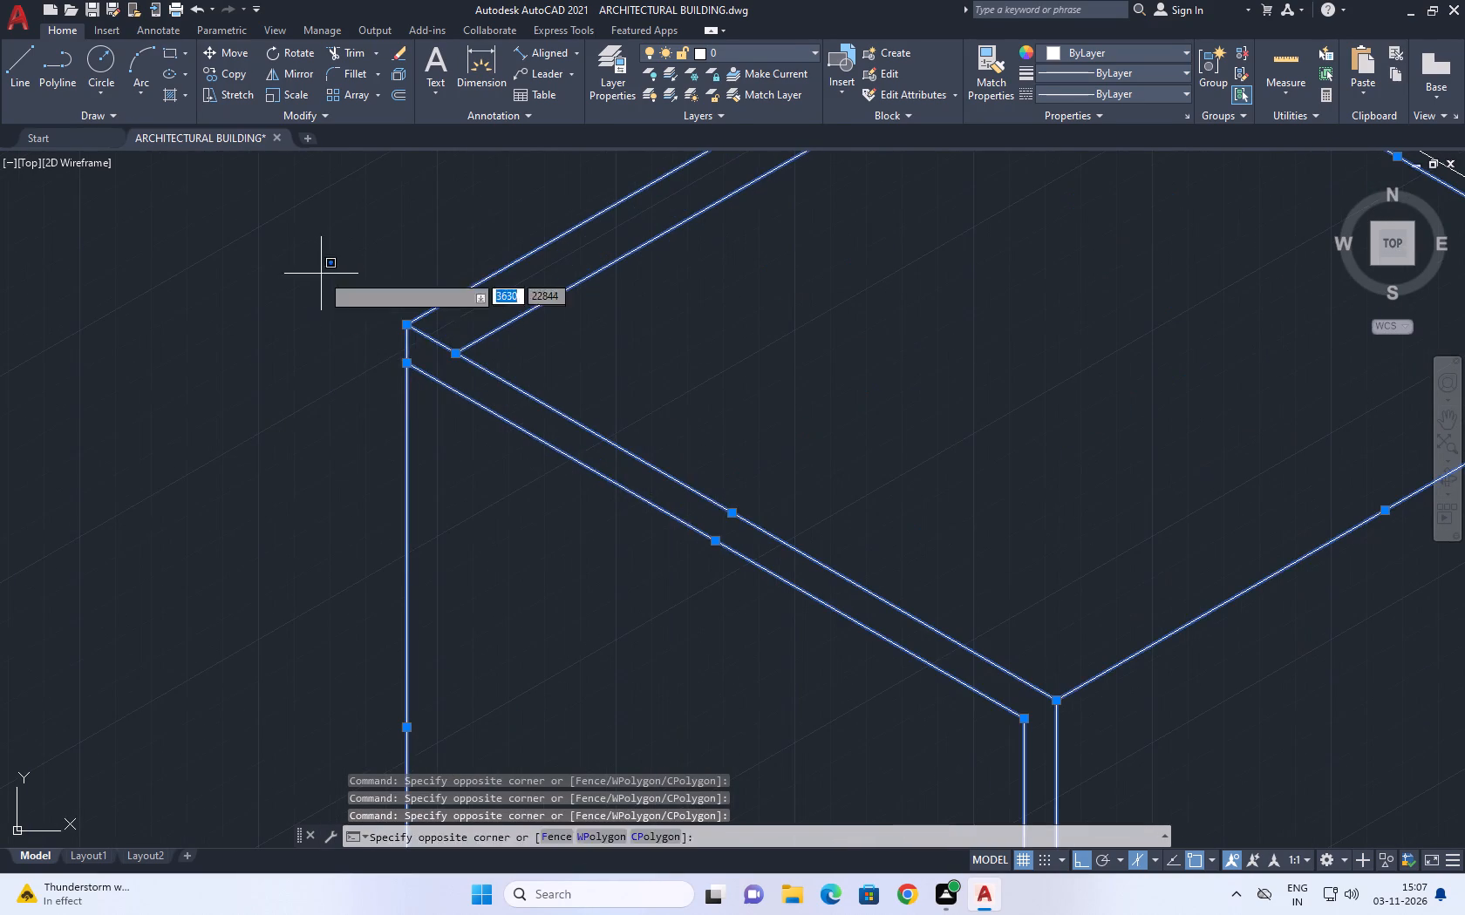
pyautogui.click(685, 616)
pyautogui.scroll(-3, 645, 551)
pyautogui.moveTo(882, 519); pyautogui.dragTo(789, 552, button='middle')
pyautogui.moveTo(618, 300); pyautogui.dragTo(632, 306)
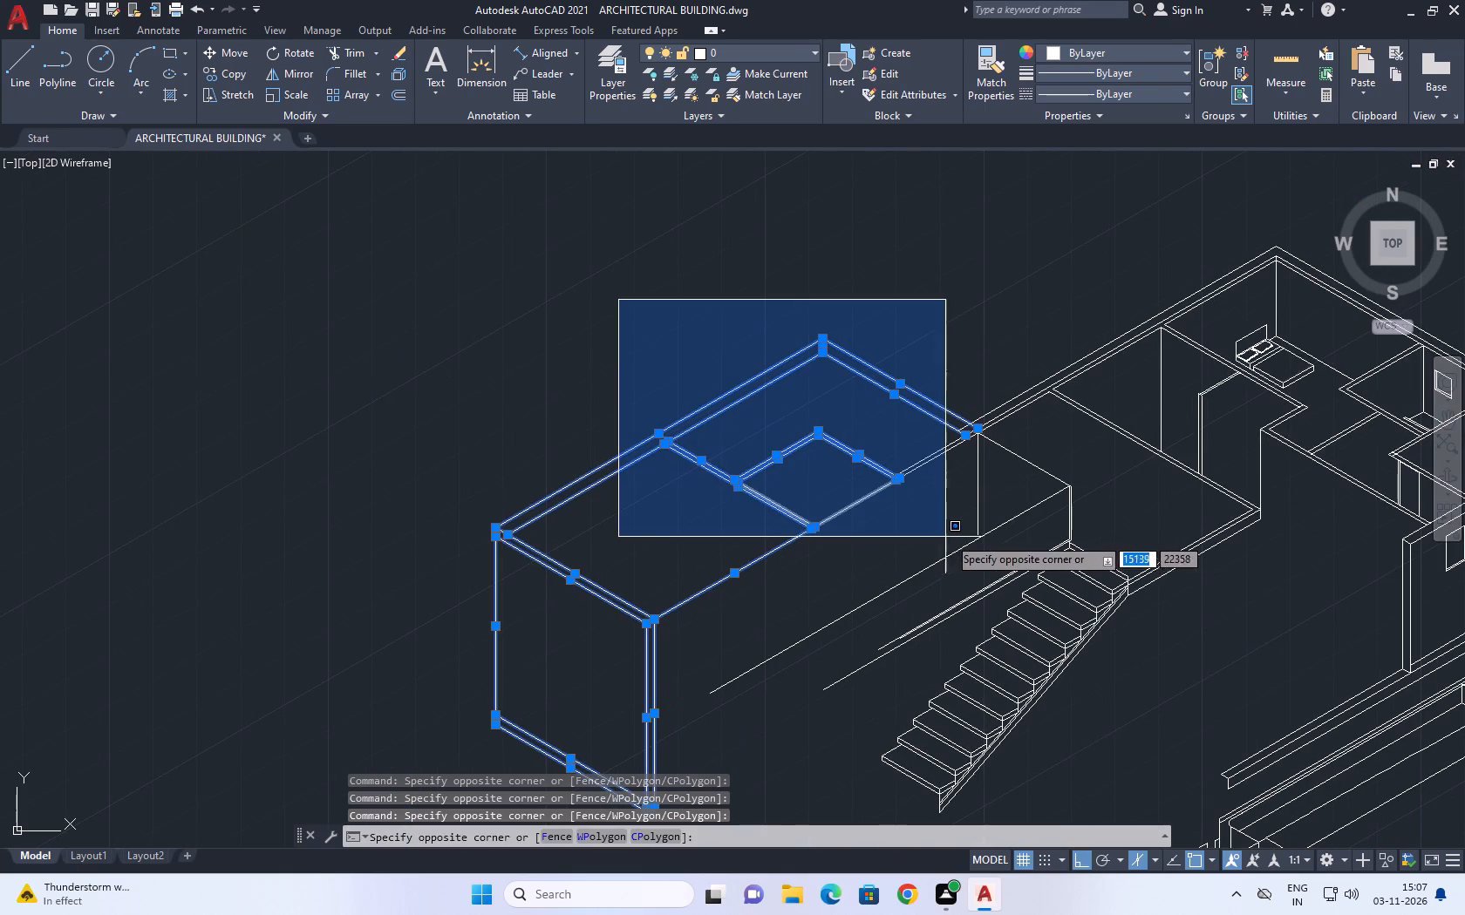
pyautogui.click(976, 536)
pyautogui.scroll(3, 981, 450)
pyautogui.scroll(2, 976, 368)
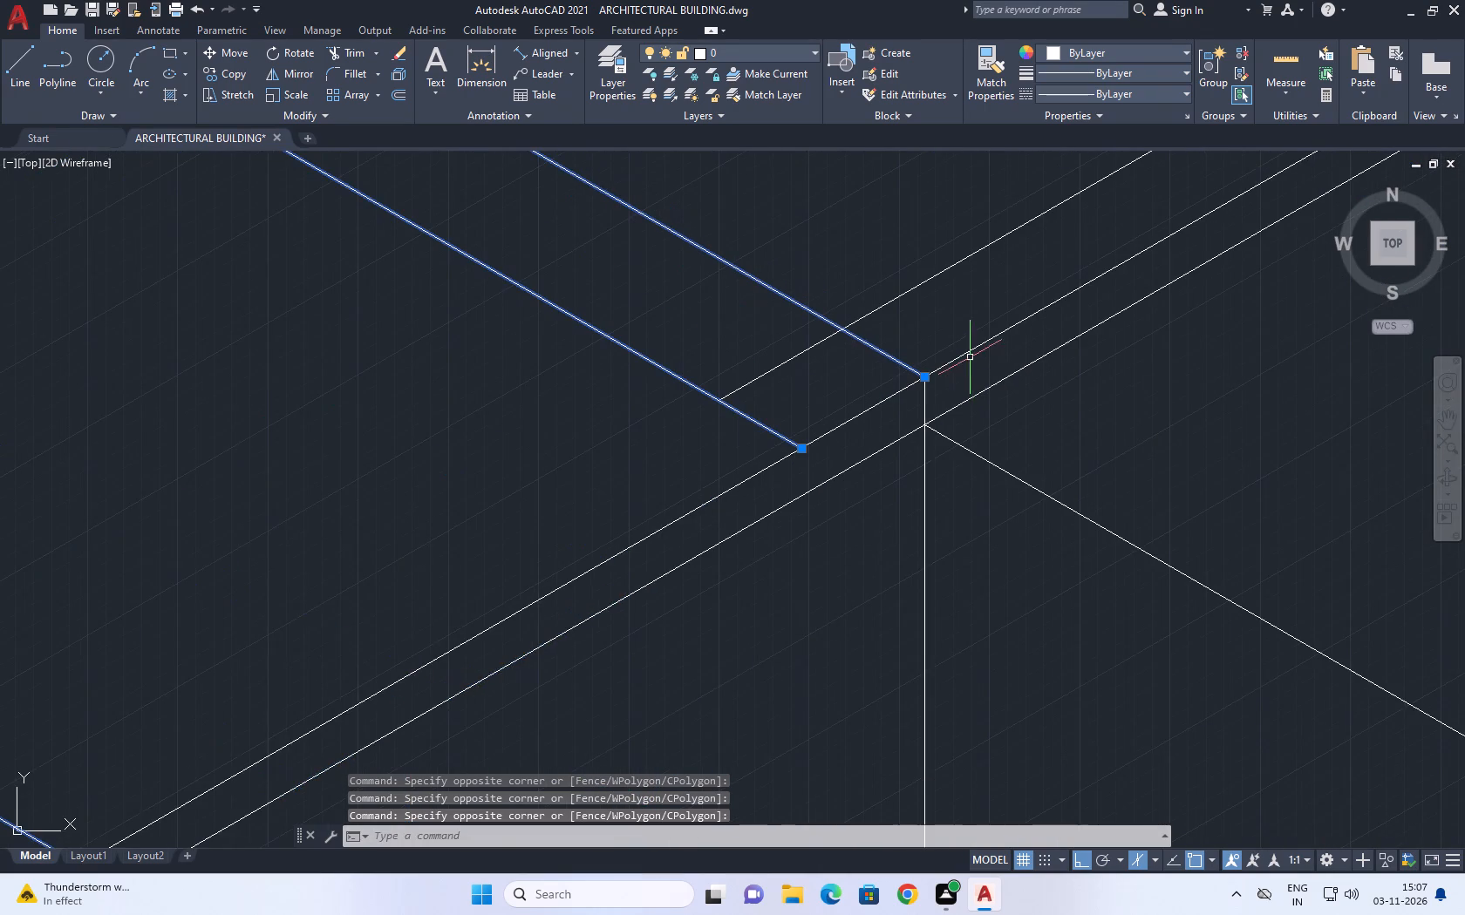
pyautogui.moveTo(971, 357); pyautogui.dragTo(973, 384, button='middle')
pyautogui.click(983, 566)
pyautogui.click(879, 584)
pyautogui.scroll(-3, 995, 573)
pyautogui.moveTo(1053, 531); pyautogui.dragTo(915, 492, button='middle')
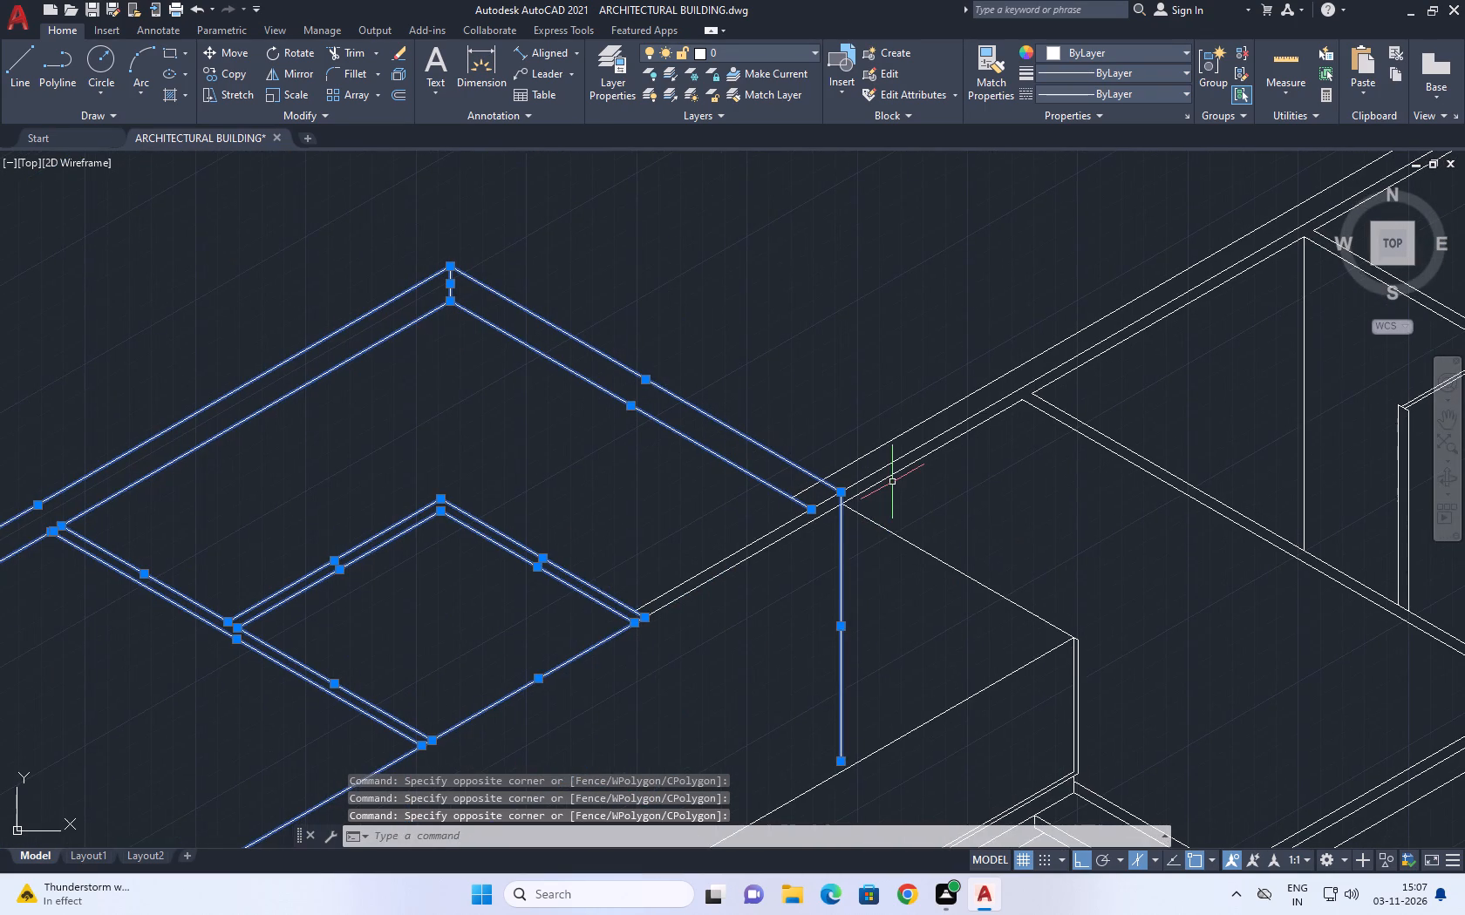
pyautogui.press('m')
pyautogui.press('space')
pyautogui.click(1007, 507)
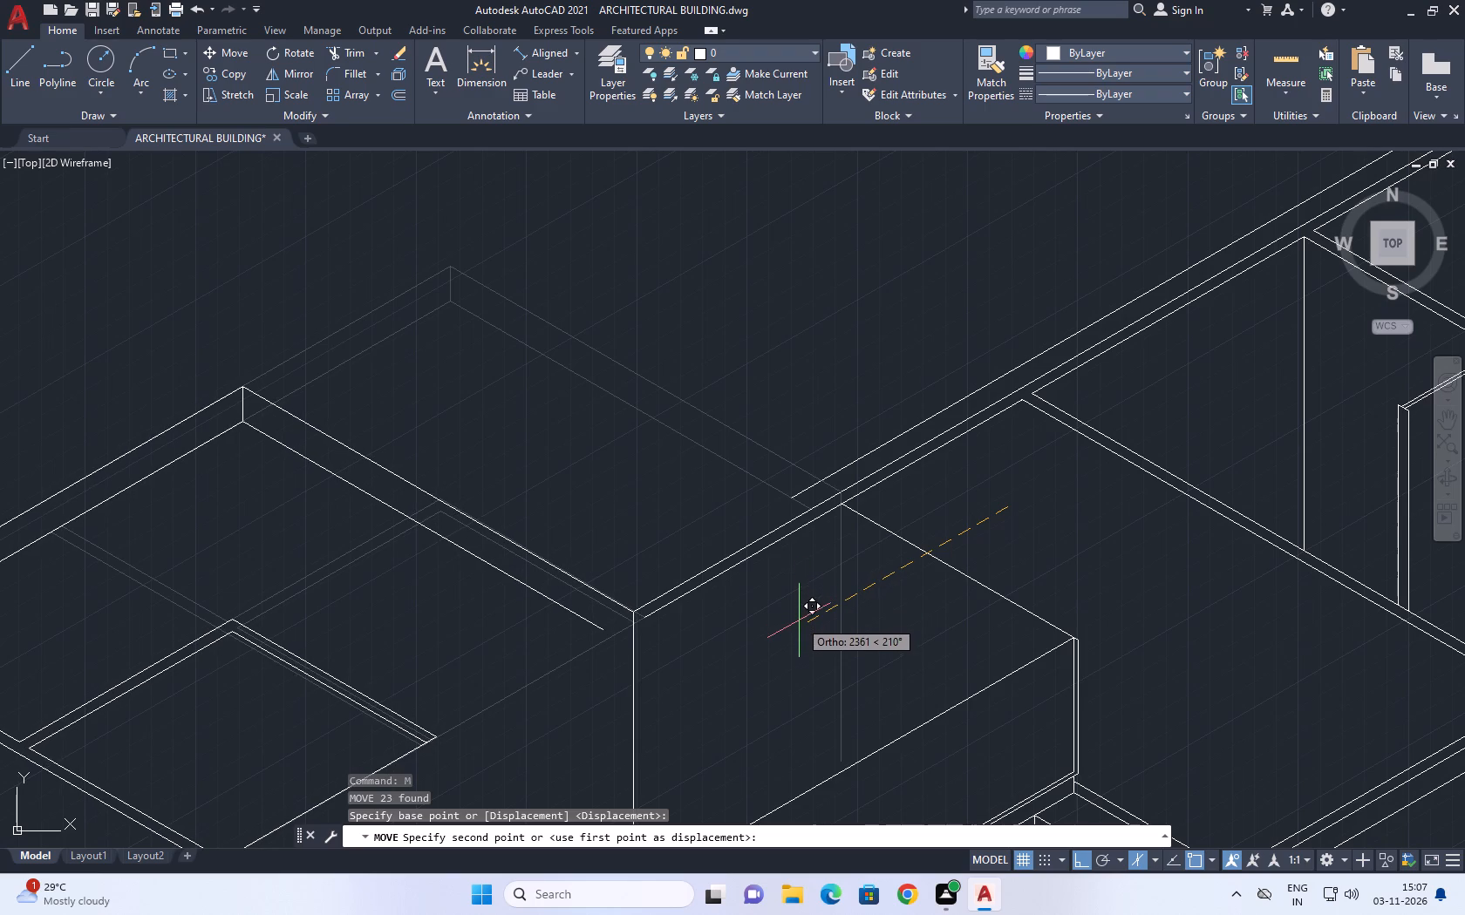
pyautogui.press('2')
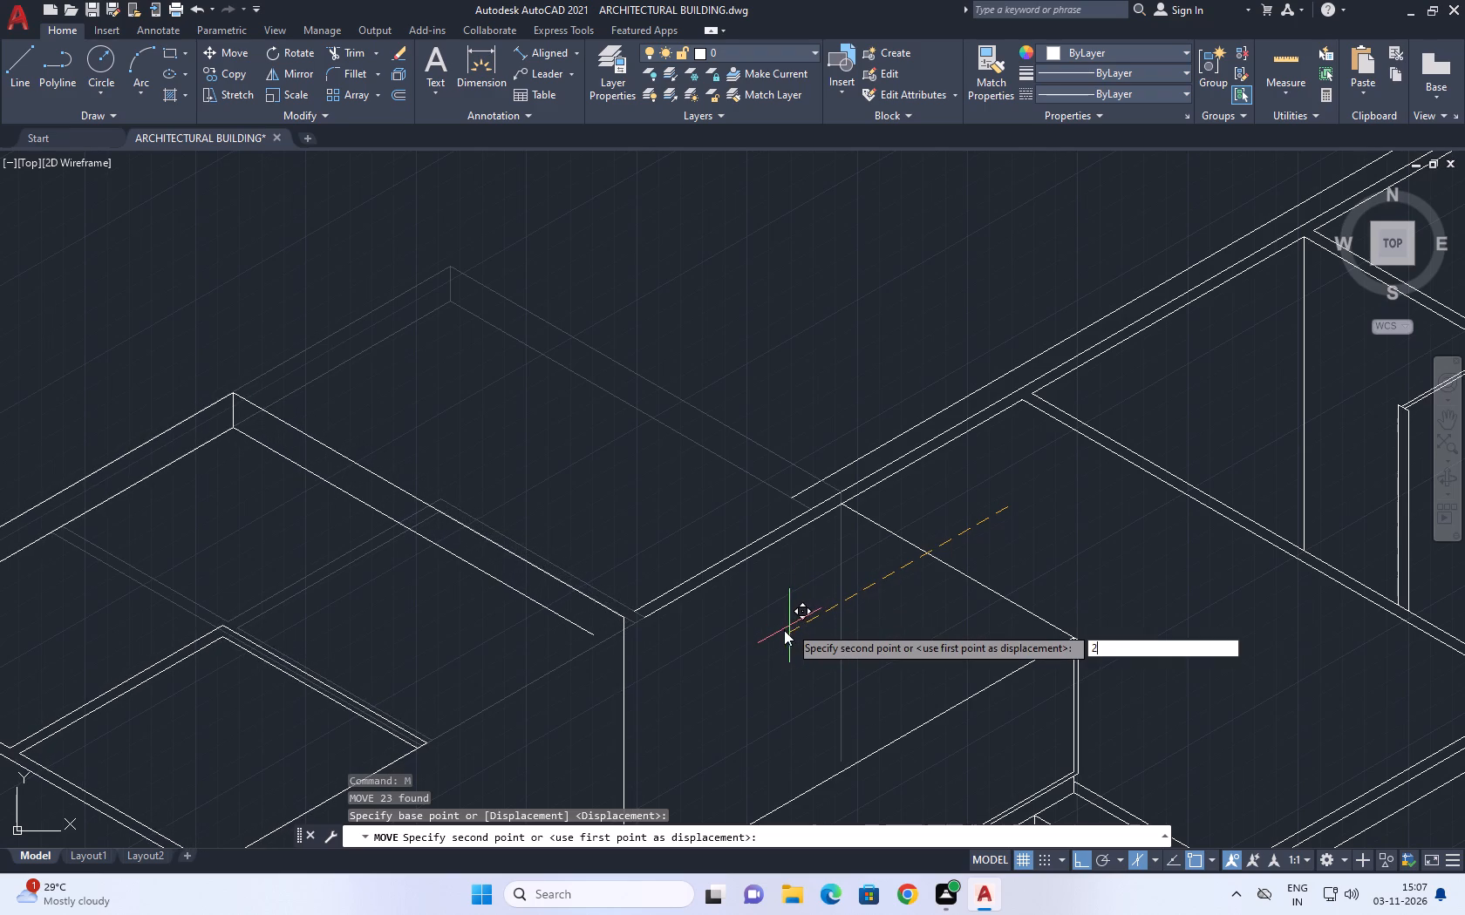
pyautogui.press('5')
pyautogui.write('80')
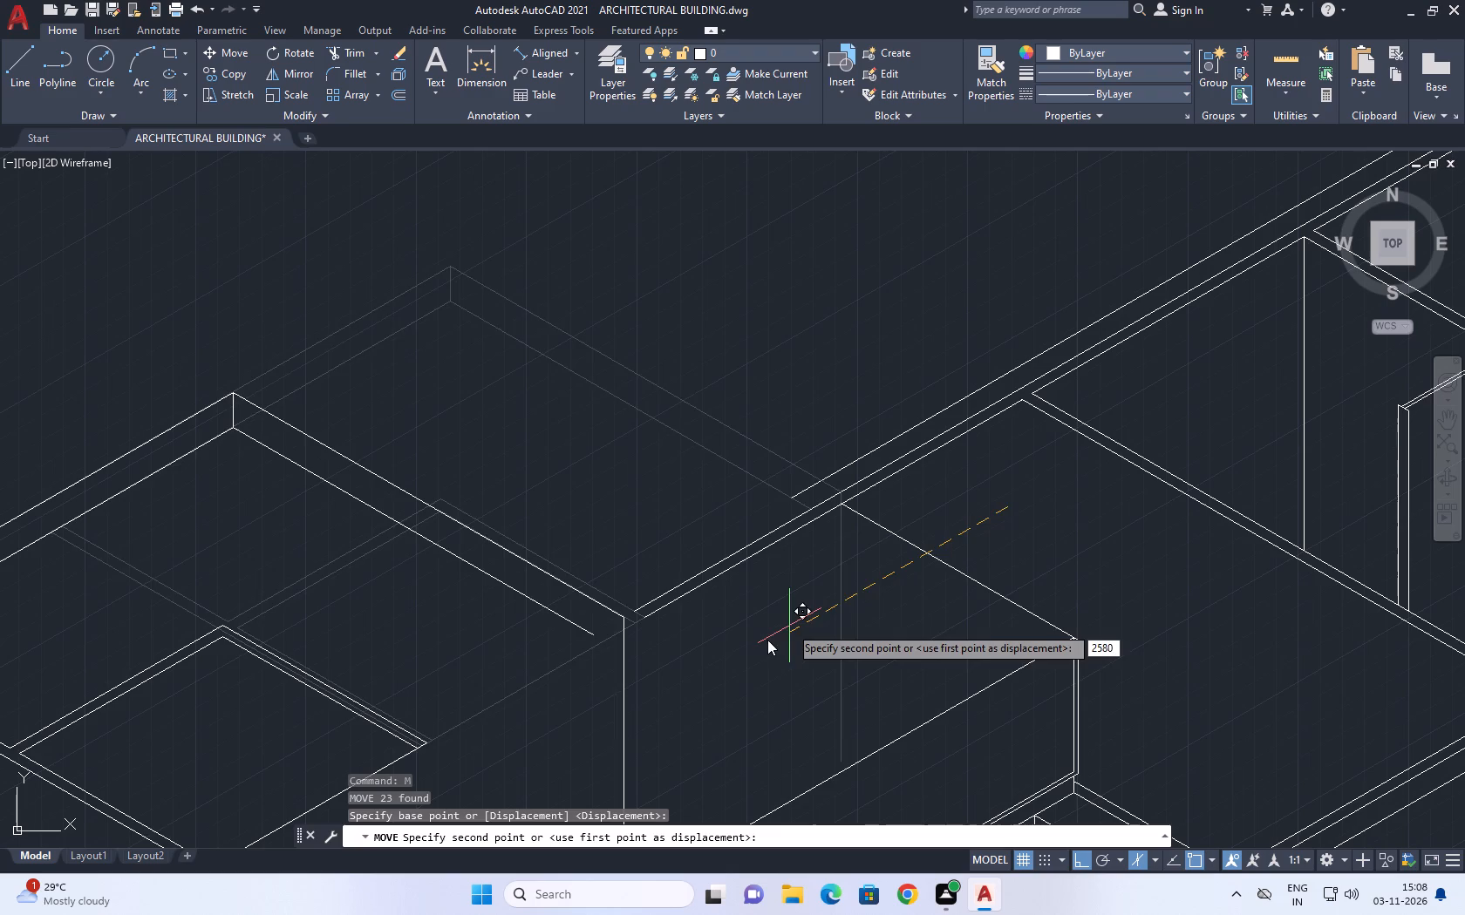
pyautogui.press('Return')
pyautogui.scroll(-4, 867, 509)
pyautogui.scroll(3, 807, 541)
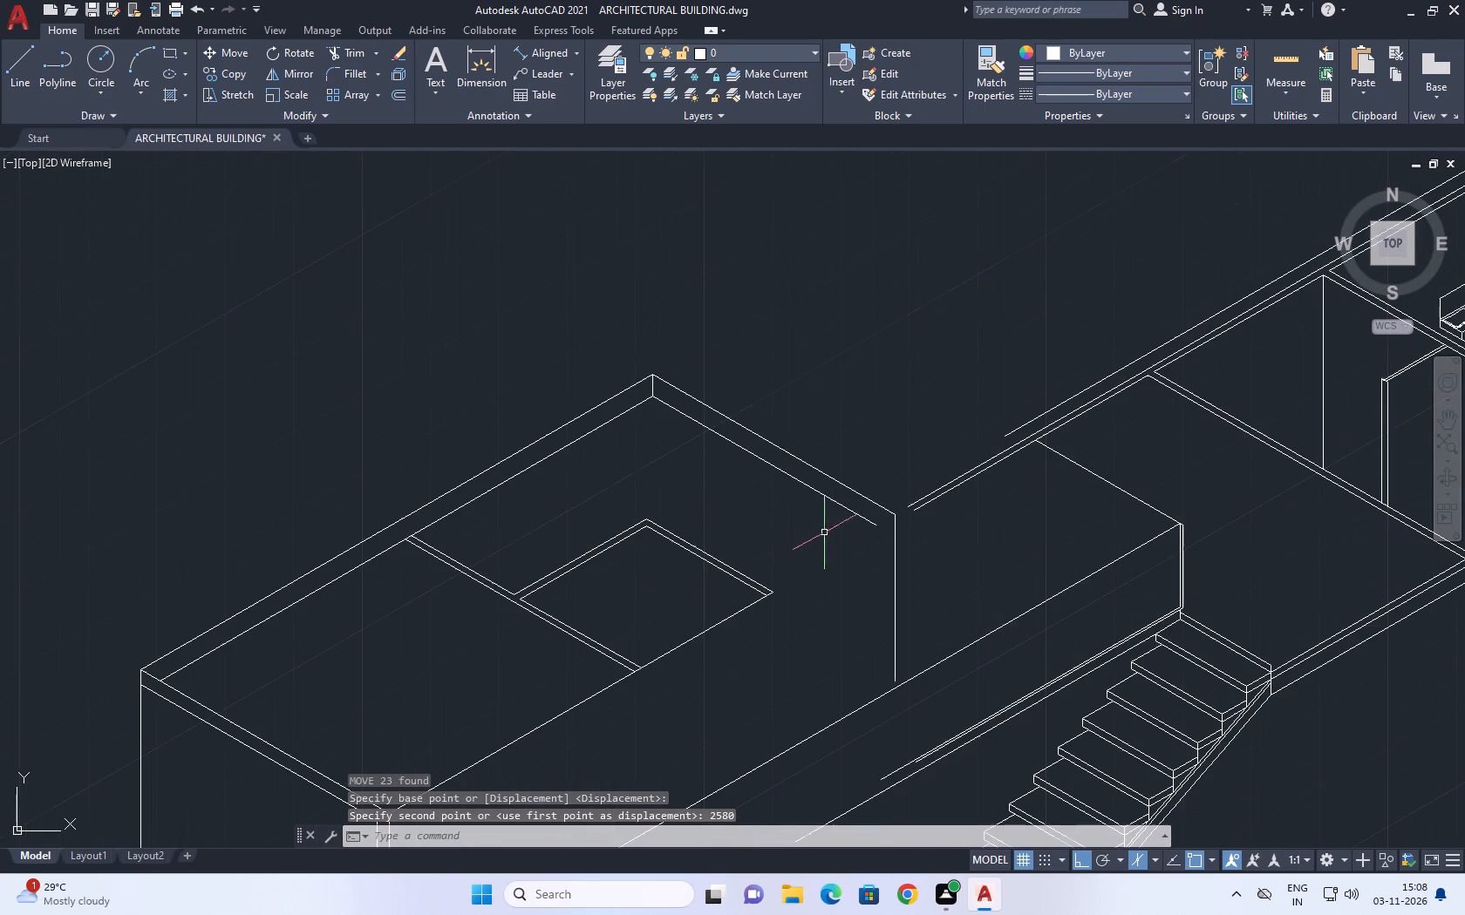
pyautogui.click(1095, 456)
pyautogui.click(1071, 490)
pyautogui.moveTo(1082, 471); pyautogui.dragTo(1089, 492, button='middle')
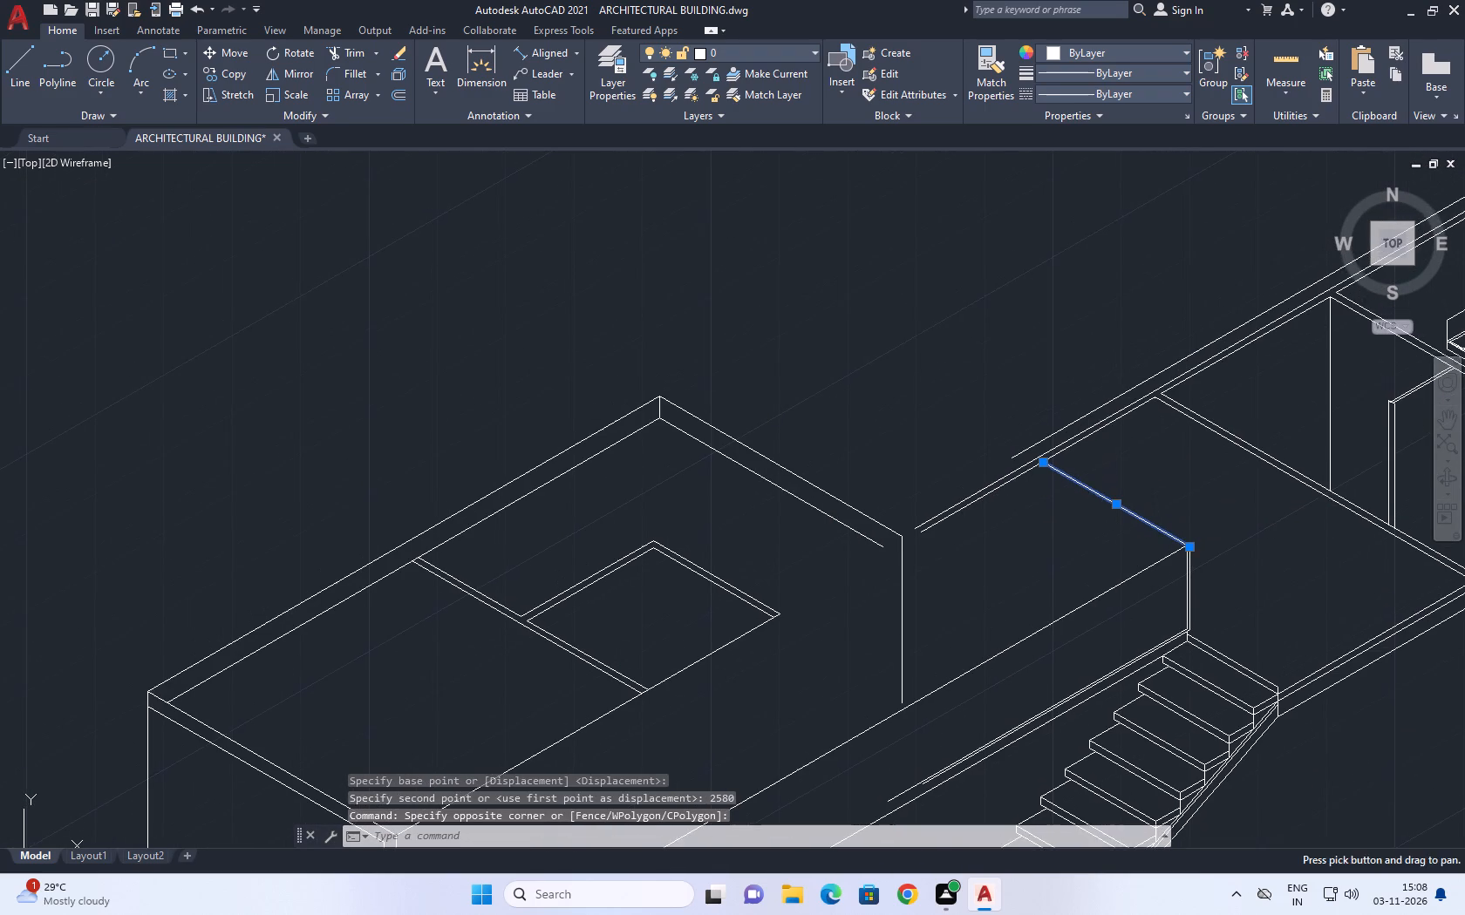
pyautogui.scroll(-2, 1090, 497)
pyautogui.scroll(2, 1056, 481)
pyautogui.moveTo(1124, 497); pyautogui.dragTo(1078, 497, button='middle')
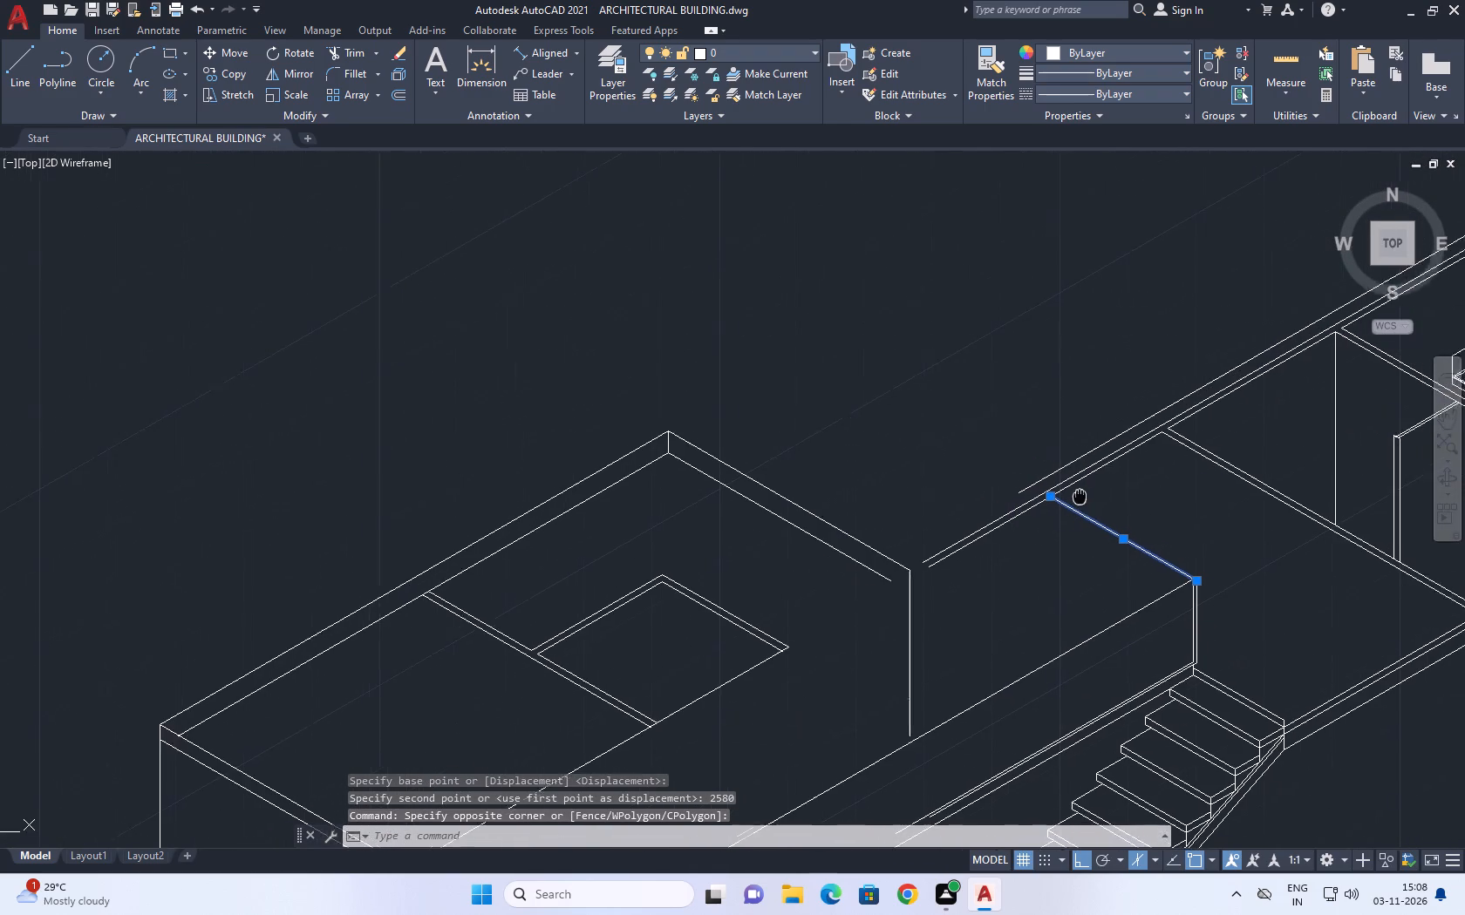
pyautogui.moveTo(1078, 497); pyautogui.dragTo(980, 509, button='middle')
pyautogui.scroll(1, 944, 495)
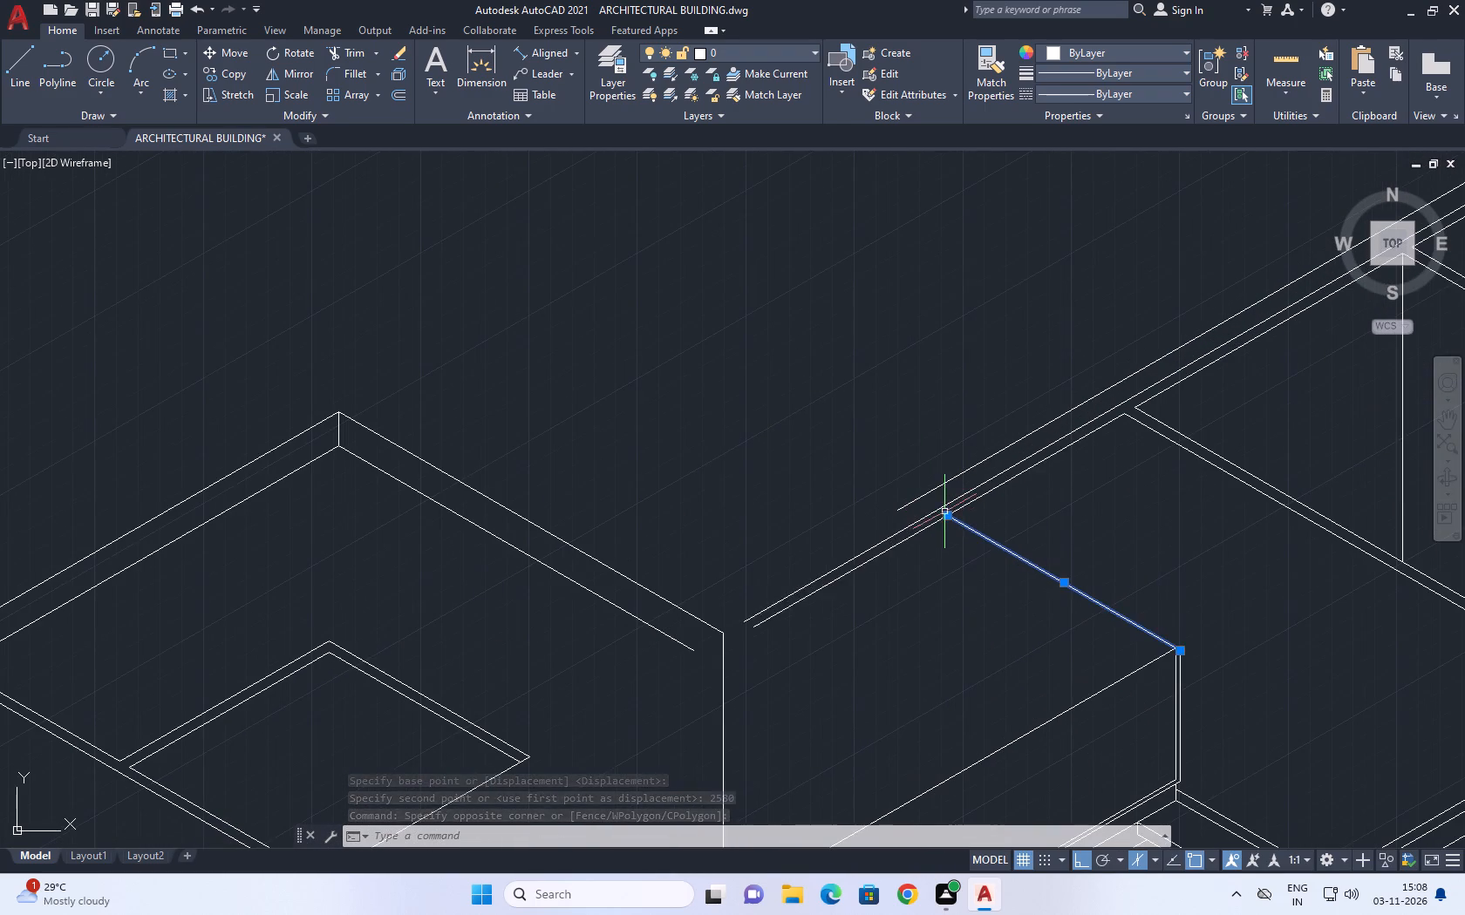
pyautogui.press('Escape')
# Extend the wing's three long wall lines across the gap into the moved block, up to the small inner room's wall.
pyautogui.write('ex')
pyautogui.press('space')
pyautogui.click(893, 483)
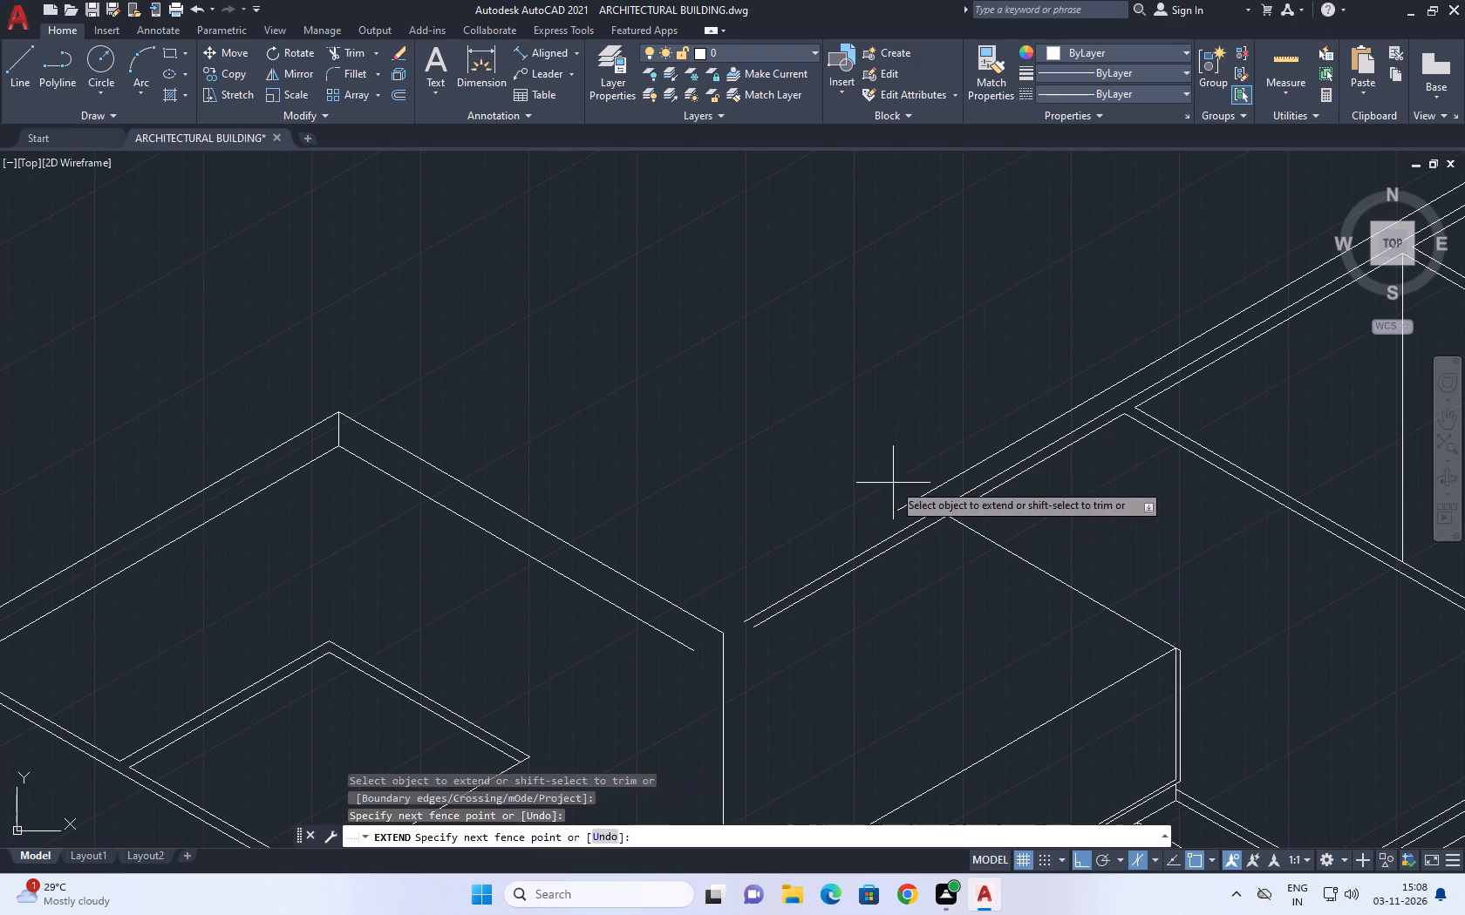
pyautogui.click(857, 602)
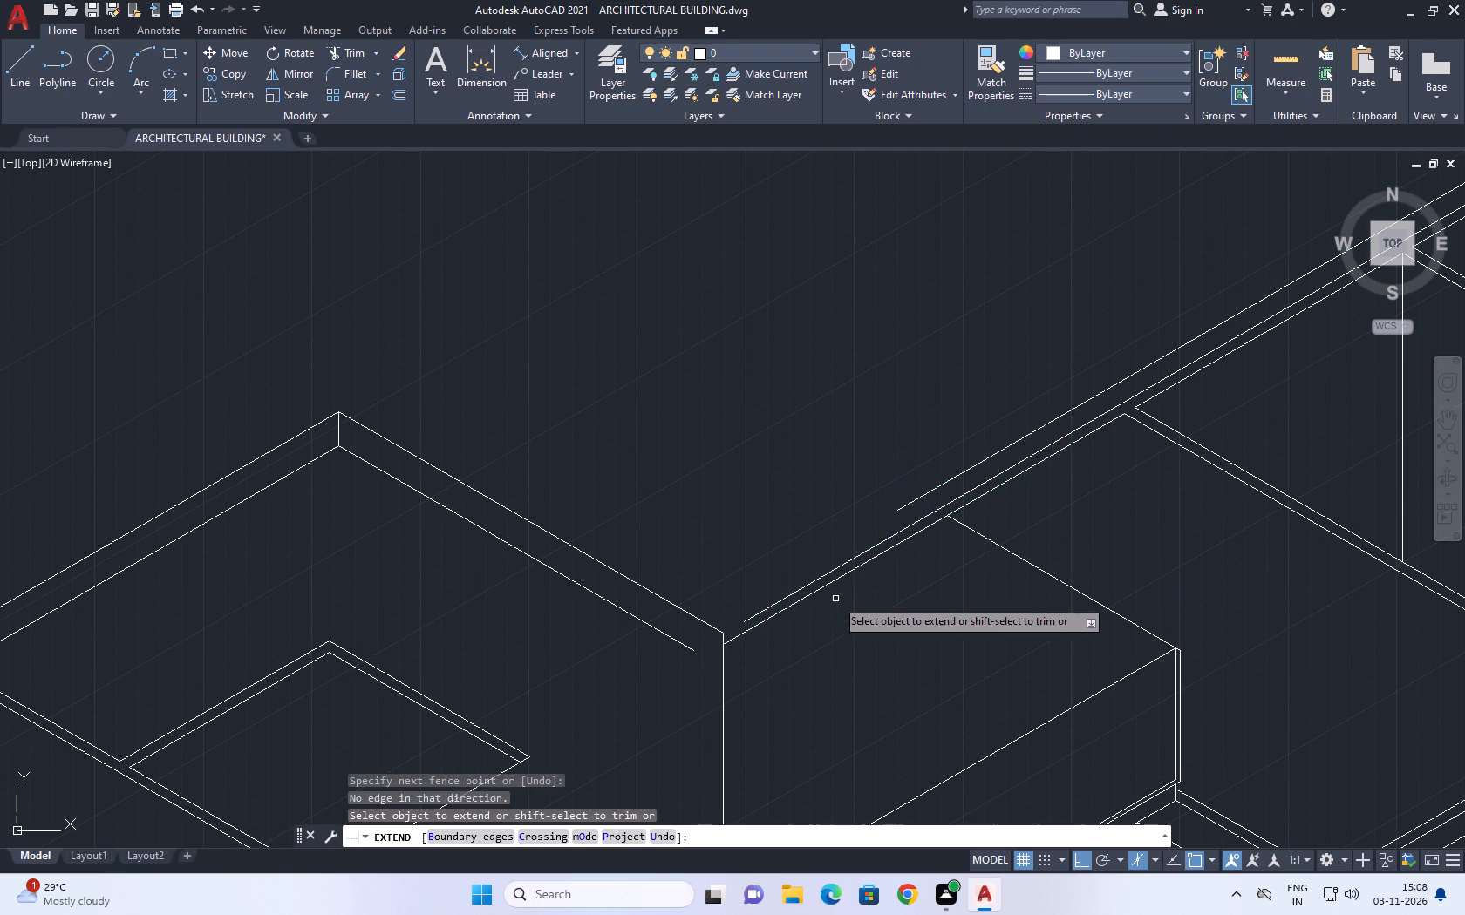
pyautogui.click(809, 584)
pyautogui.click(902, 510)
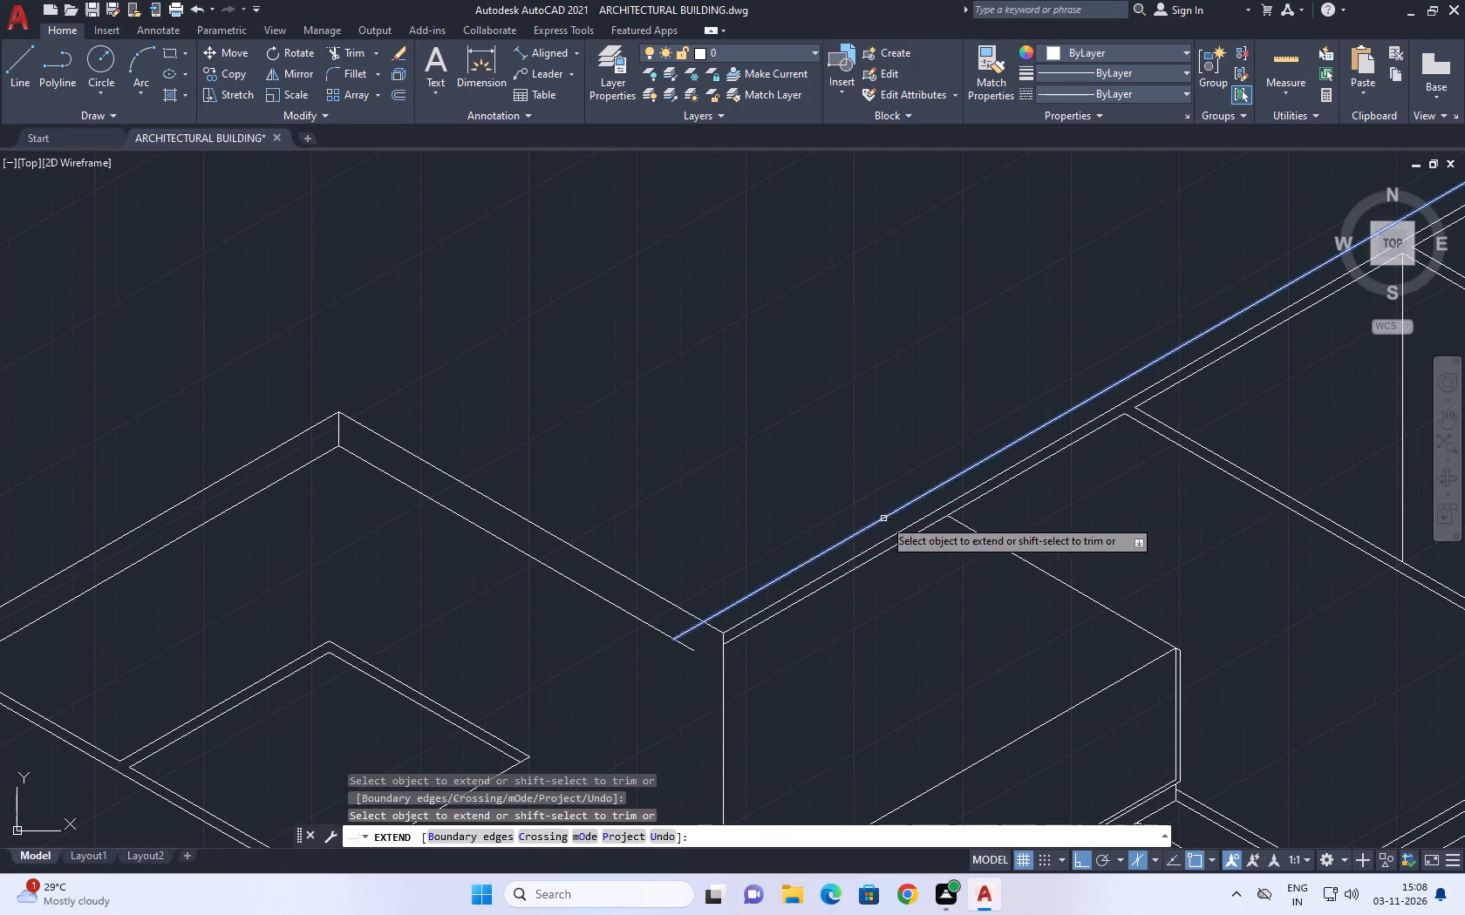
pyautogui.scroll(-3, 771, 544)
pyautogui.moveTo(785, 571); pyautogui.dragTo(789, 466, button='middle')
pyautogui.scroll(2, 772, 425)
pyautogui.click(772, 426)
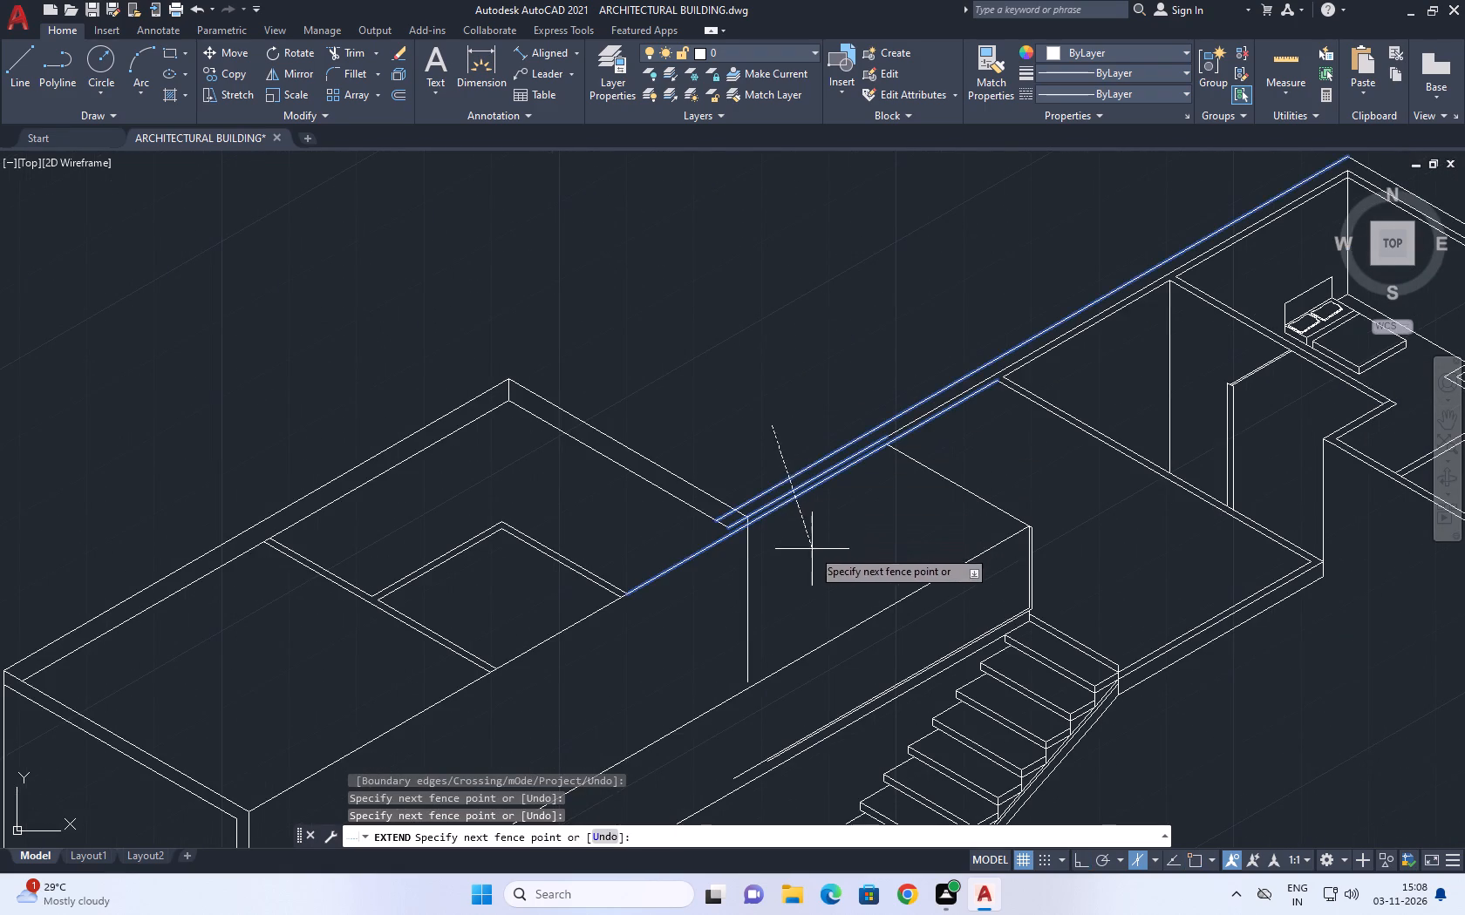
pyautogui.click(808, 554)
pyautogui.click(737, 524)
pyautogui.click(727, 513)
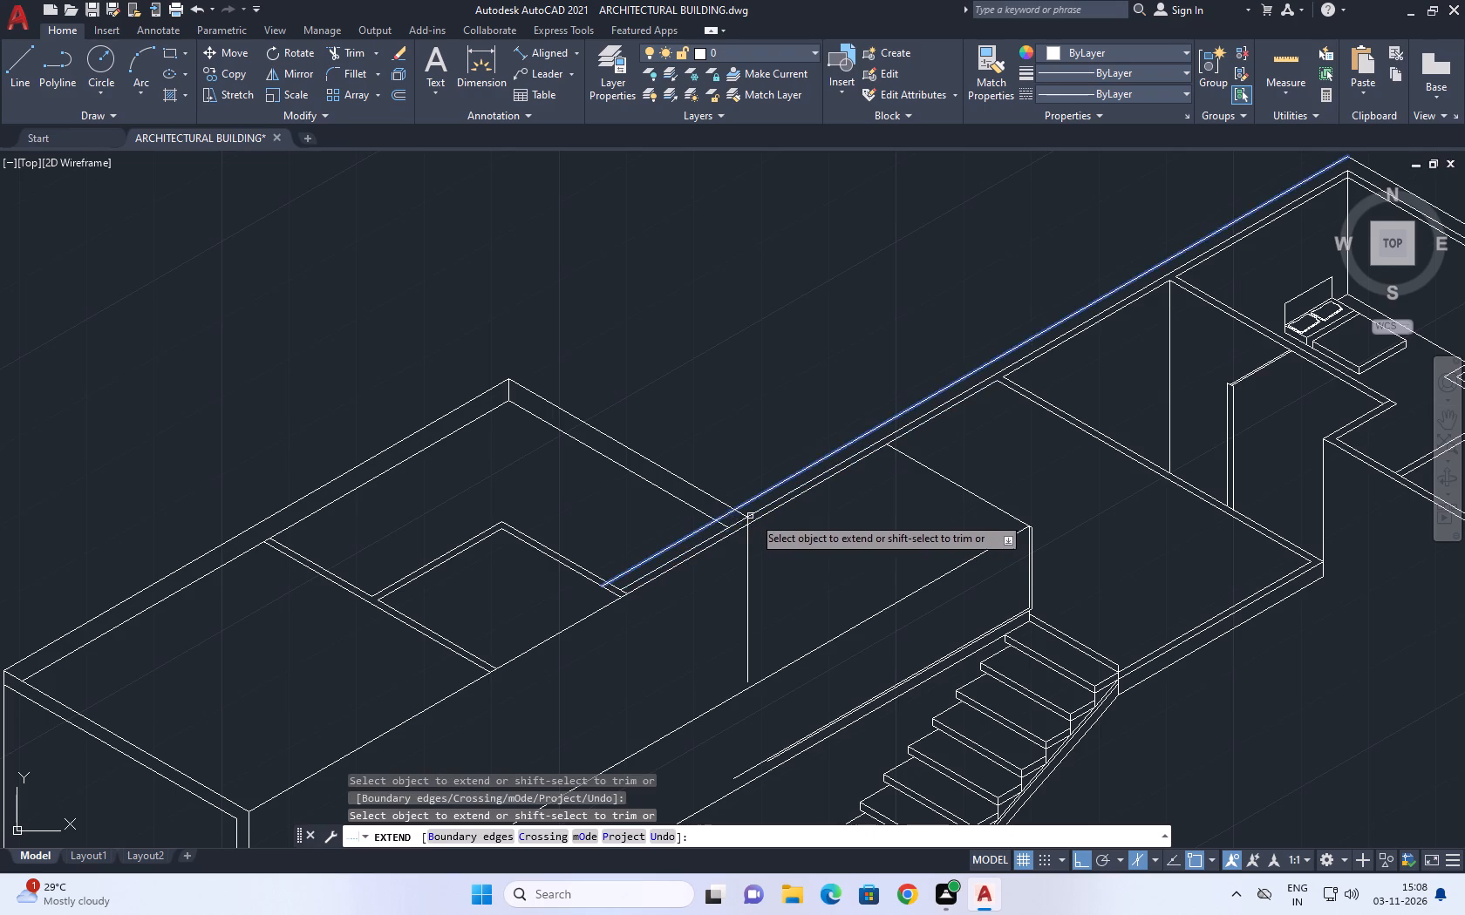
pyautogui.press('Escape')
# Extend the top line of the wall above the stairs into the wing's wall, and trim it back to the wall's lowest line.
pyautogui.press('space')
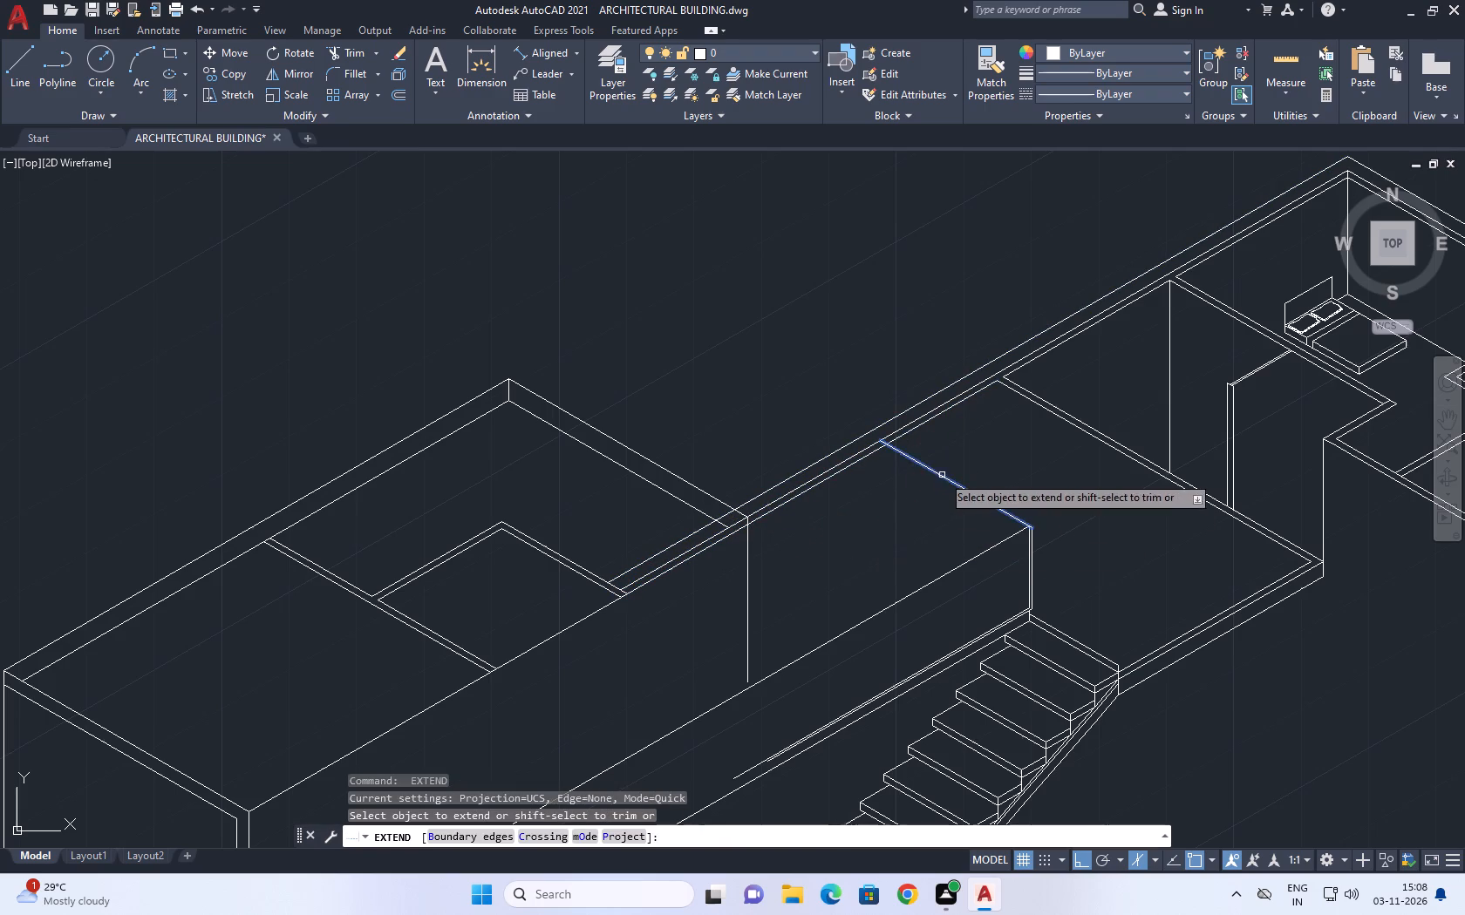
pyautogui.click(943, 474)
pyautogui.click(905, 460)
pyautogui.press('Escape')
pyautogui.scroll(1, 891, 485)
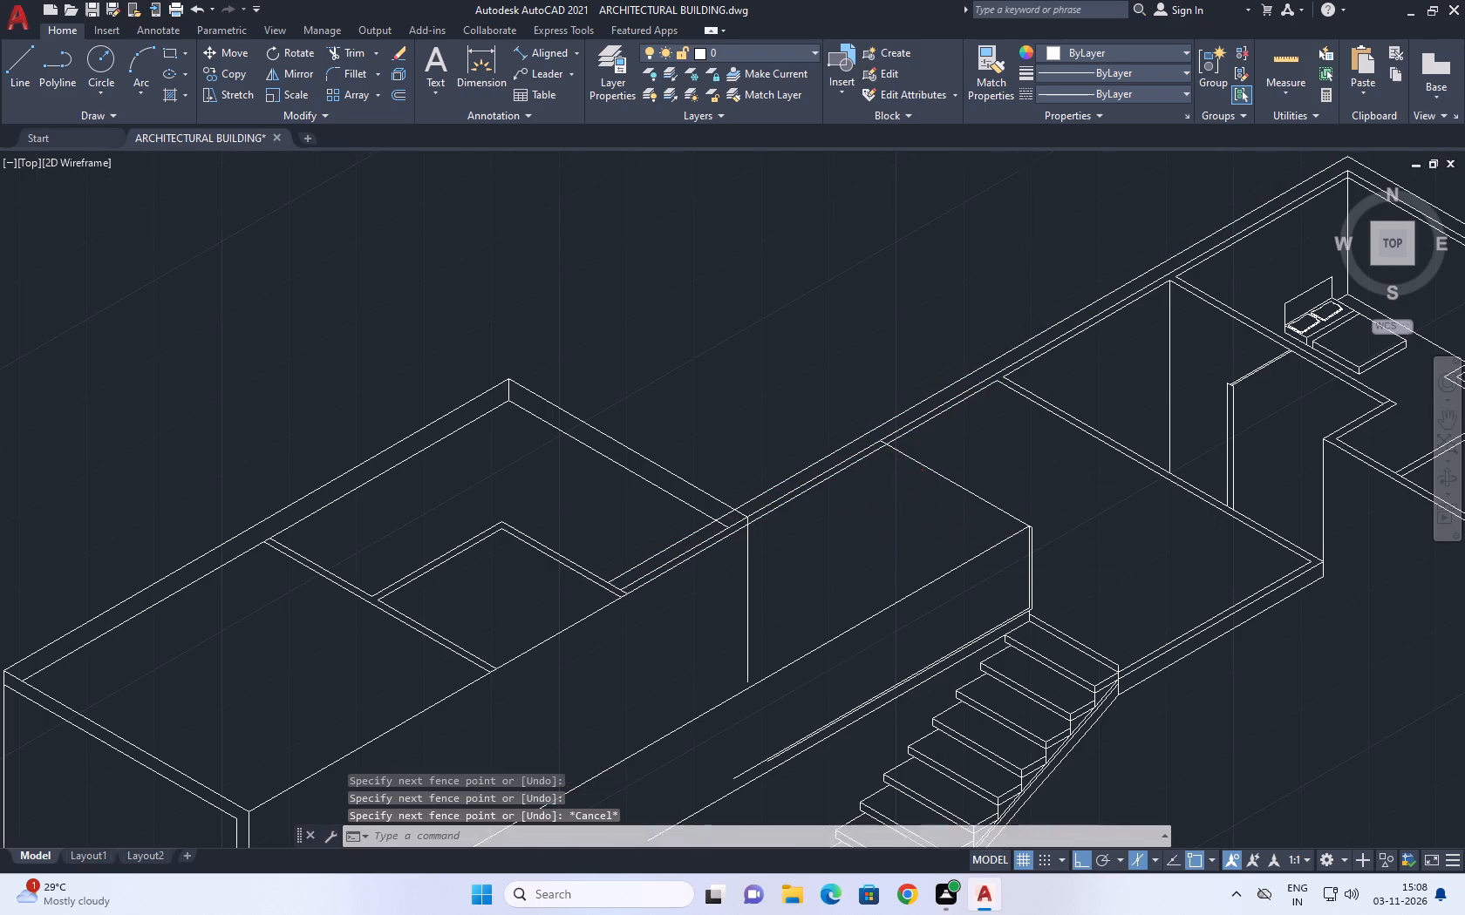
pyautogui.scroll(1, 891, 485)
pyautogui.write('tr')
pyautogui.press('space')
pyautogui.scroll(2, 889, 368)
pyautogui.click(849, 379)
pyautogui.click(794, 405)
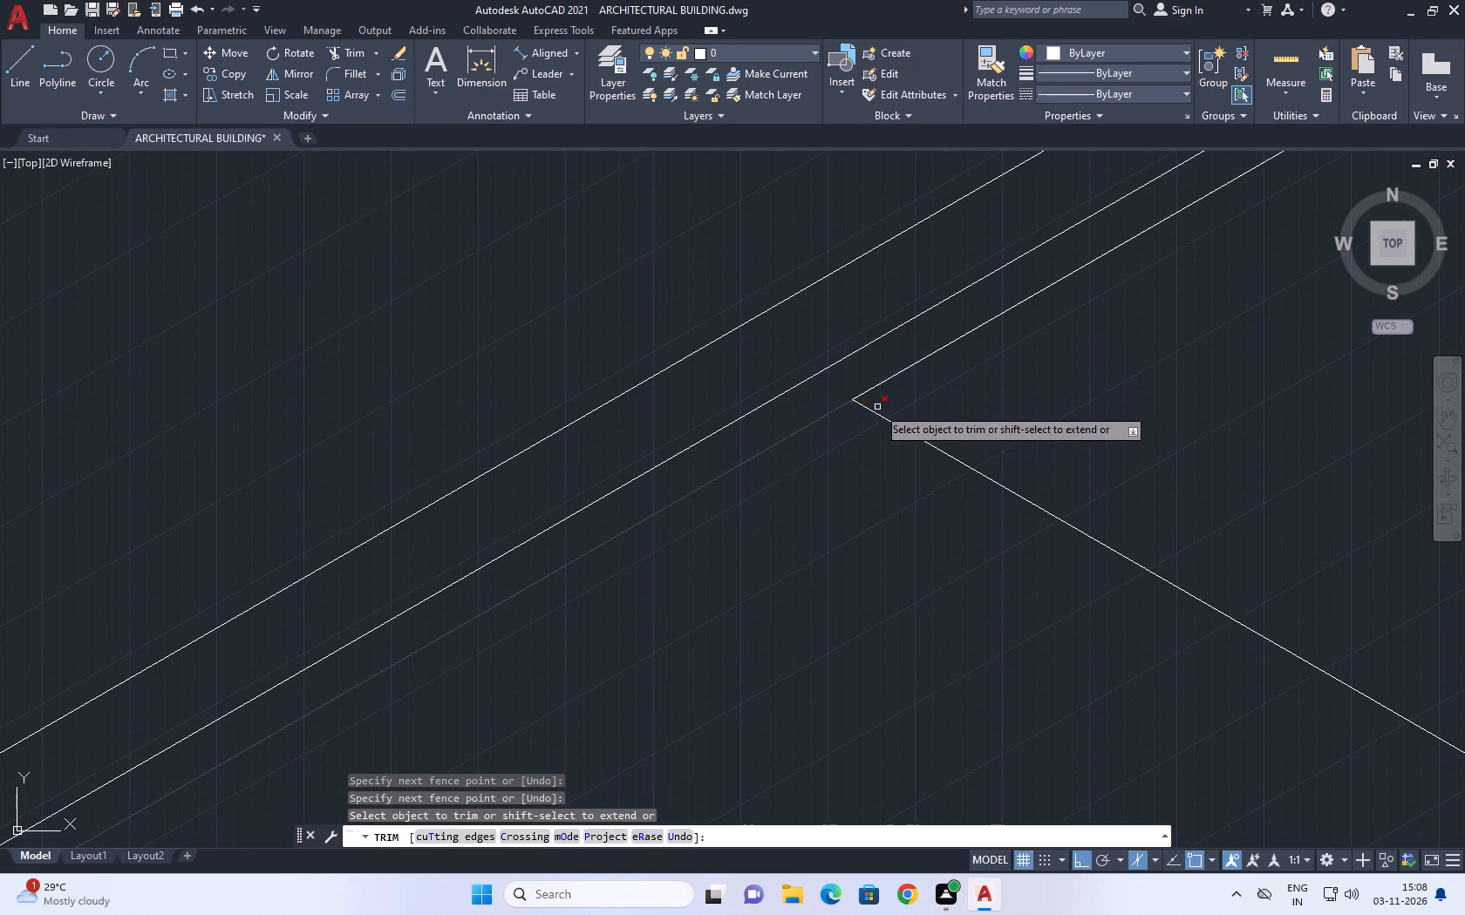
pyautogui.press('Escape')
# Draw a short vertical line up from that line's wall end to the wing's middle wall line, continuing across the wall past its outer line.
pyautogui.moveTo(928, 402); pyautogui.dragTo(944, 524, button='middle')
pyautogui.press('l')
pyautogui.press('space')
pyautogui.click(872, 524)
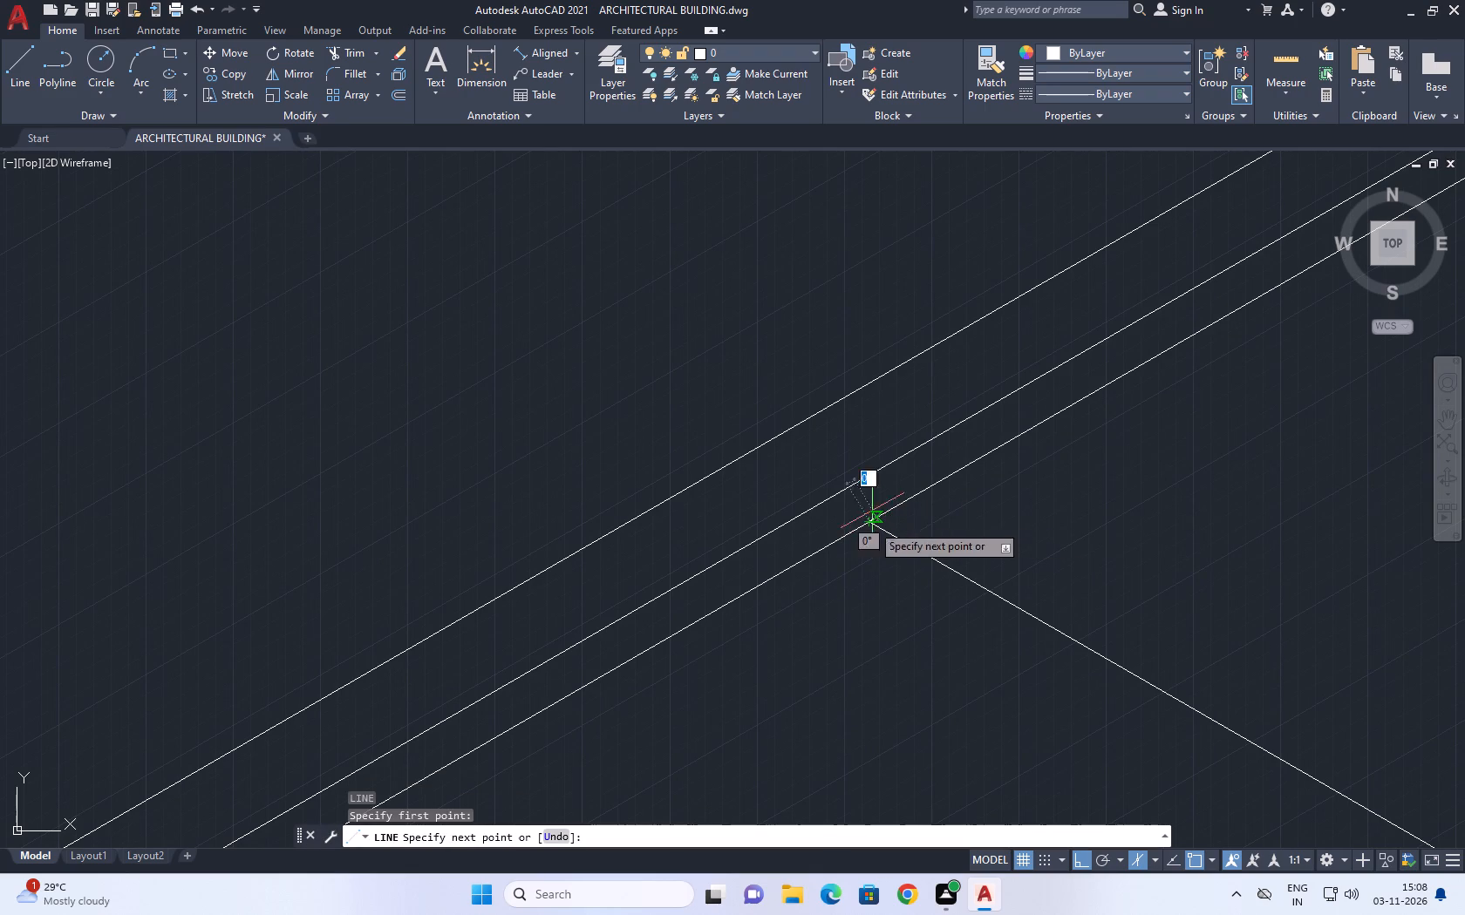
pyautogui.click(865, 477)
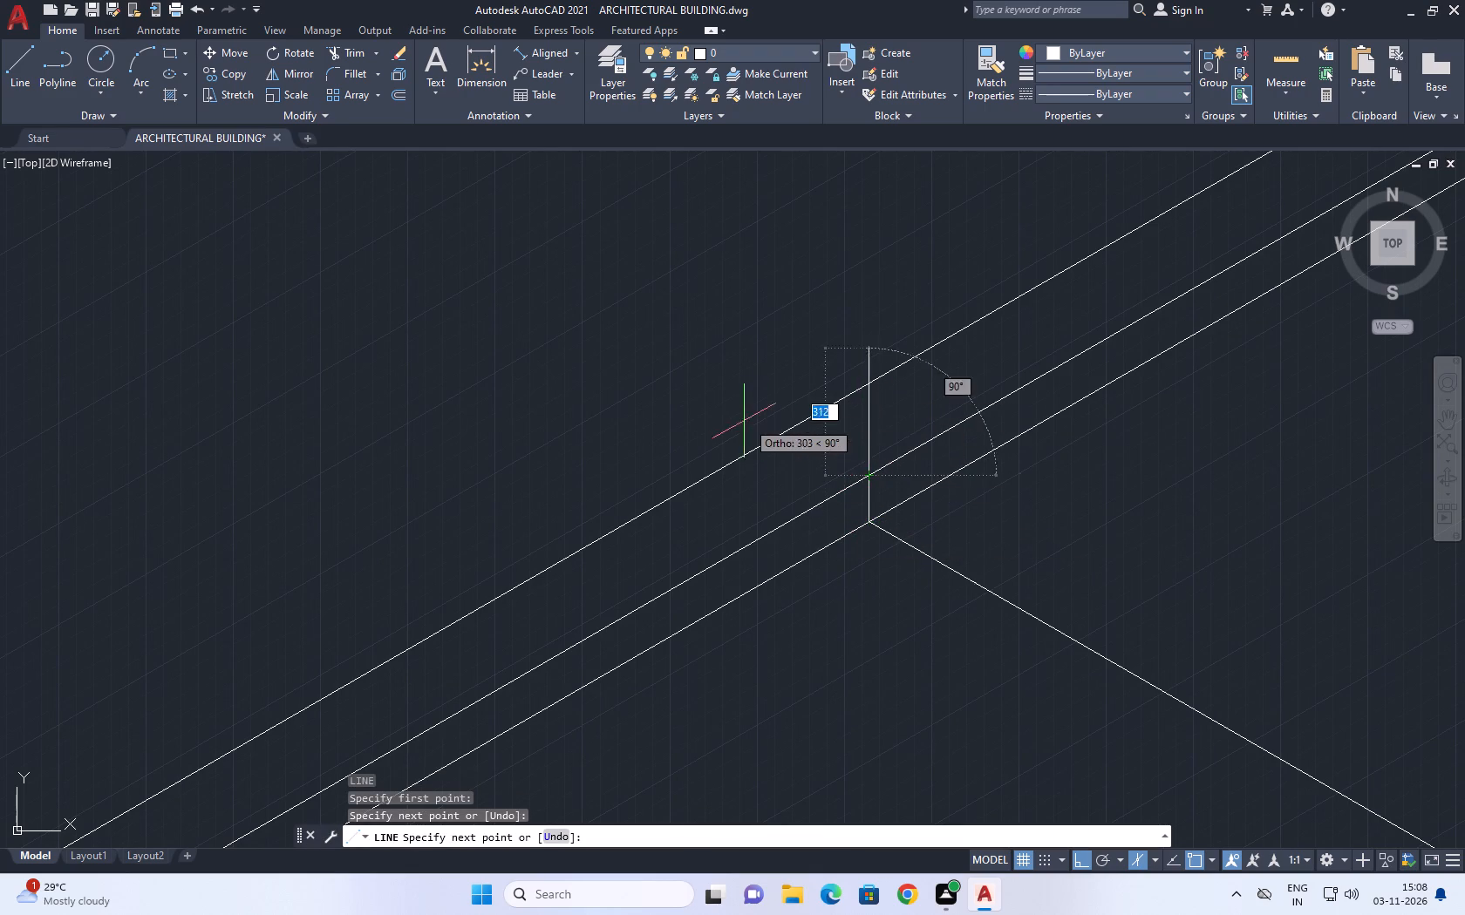
pyautogui.press('F5')
pyautogui.click(722, 423)
pyautogui.press('Escape')
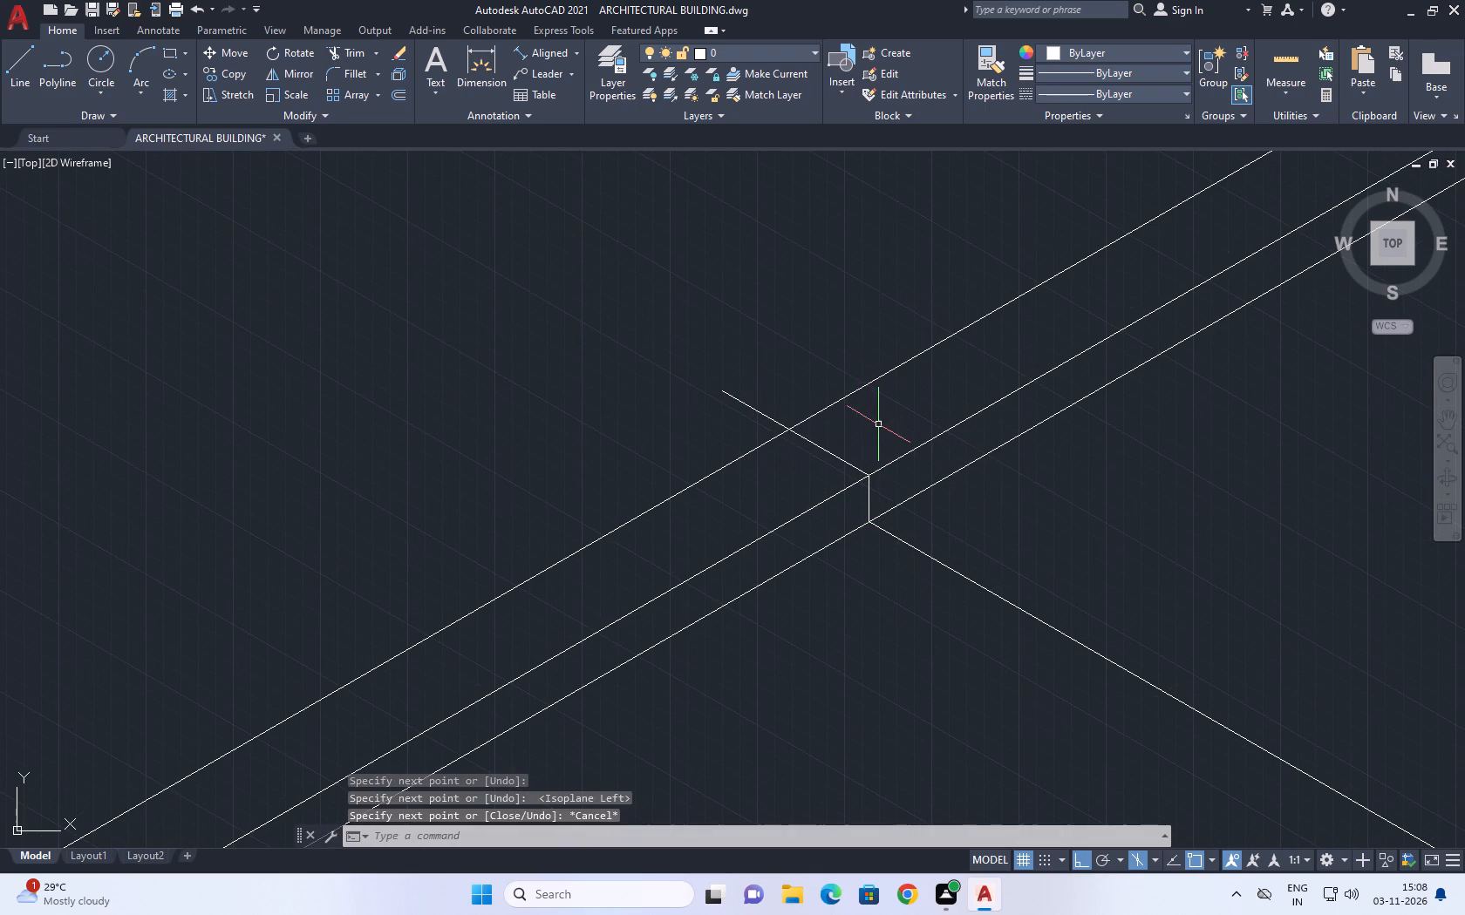
# Trim the overrun of the new cross line beyond the wing's outer wall line.
pyautogui.press('t')
pyautogui.press('r')
pyautogui.press('space')
pyautogui.moveTo(803, 399); pyautogui.dragTo(795, 402)
pyautogui.click(719, 444)
pyautogui.scroll(-4, 839, 426)
pyautogui.press('Escape')
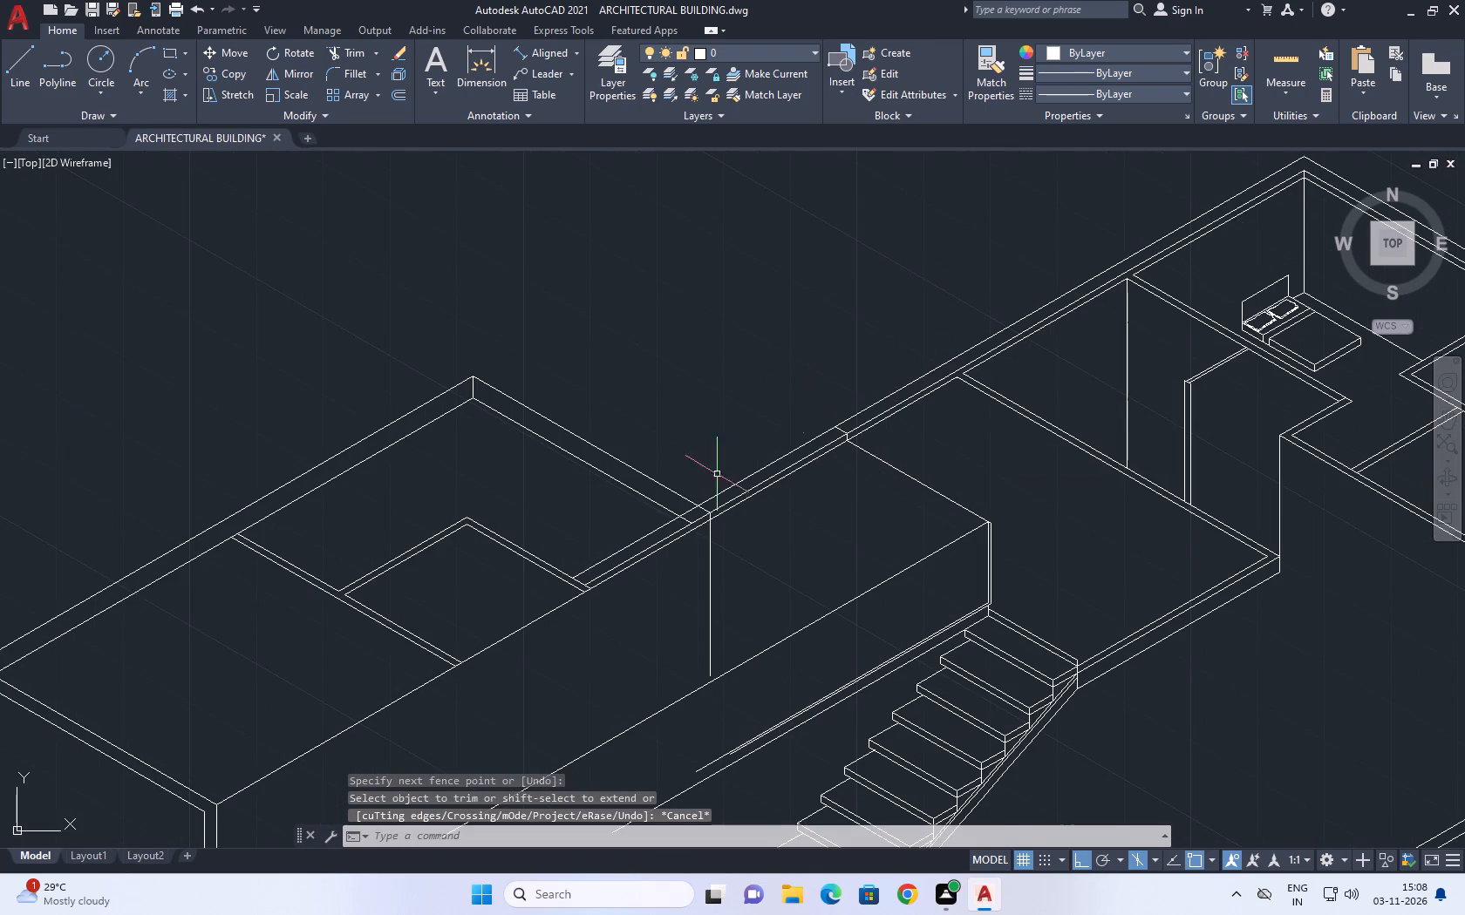
# Examine the wing's extended wall lines where they meet the moved block and the small inner room.
pyautogui.scroll(1, 713, 532)
pyautogui.moveTo(691, 675); pyautogui.dragTo(838, 577, button='middle')
pyautogui.scroll(4, 634, 549)
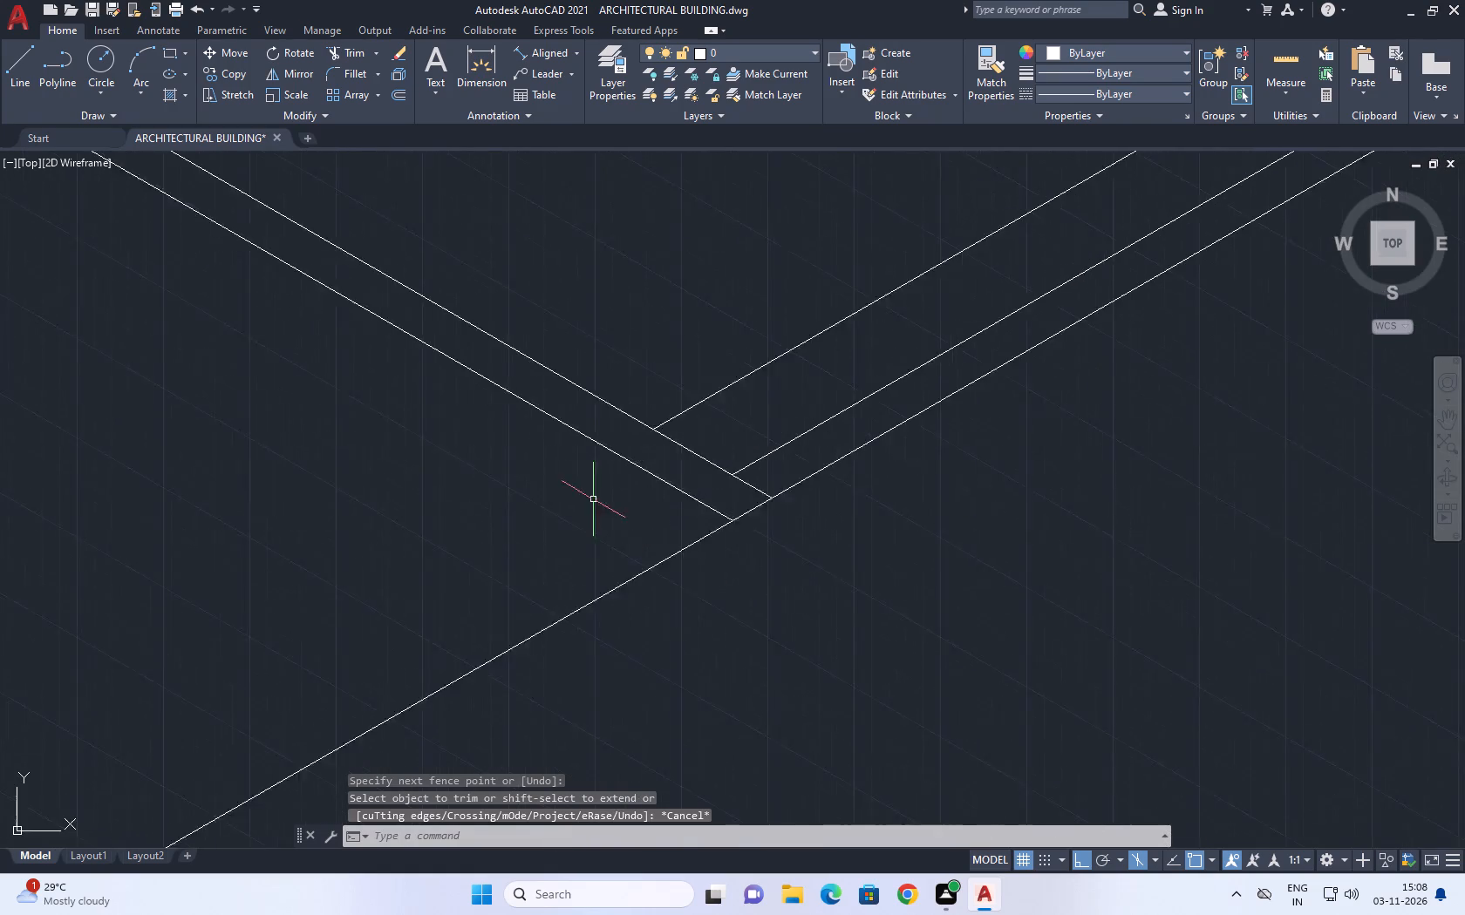
pyautogui.scroll(-7, 679, 525)
pyautogui.scroll(3, 718, 564)
pyautogui.middleClick(897, 498)
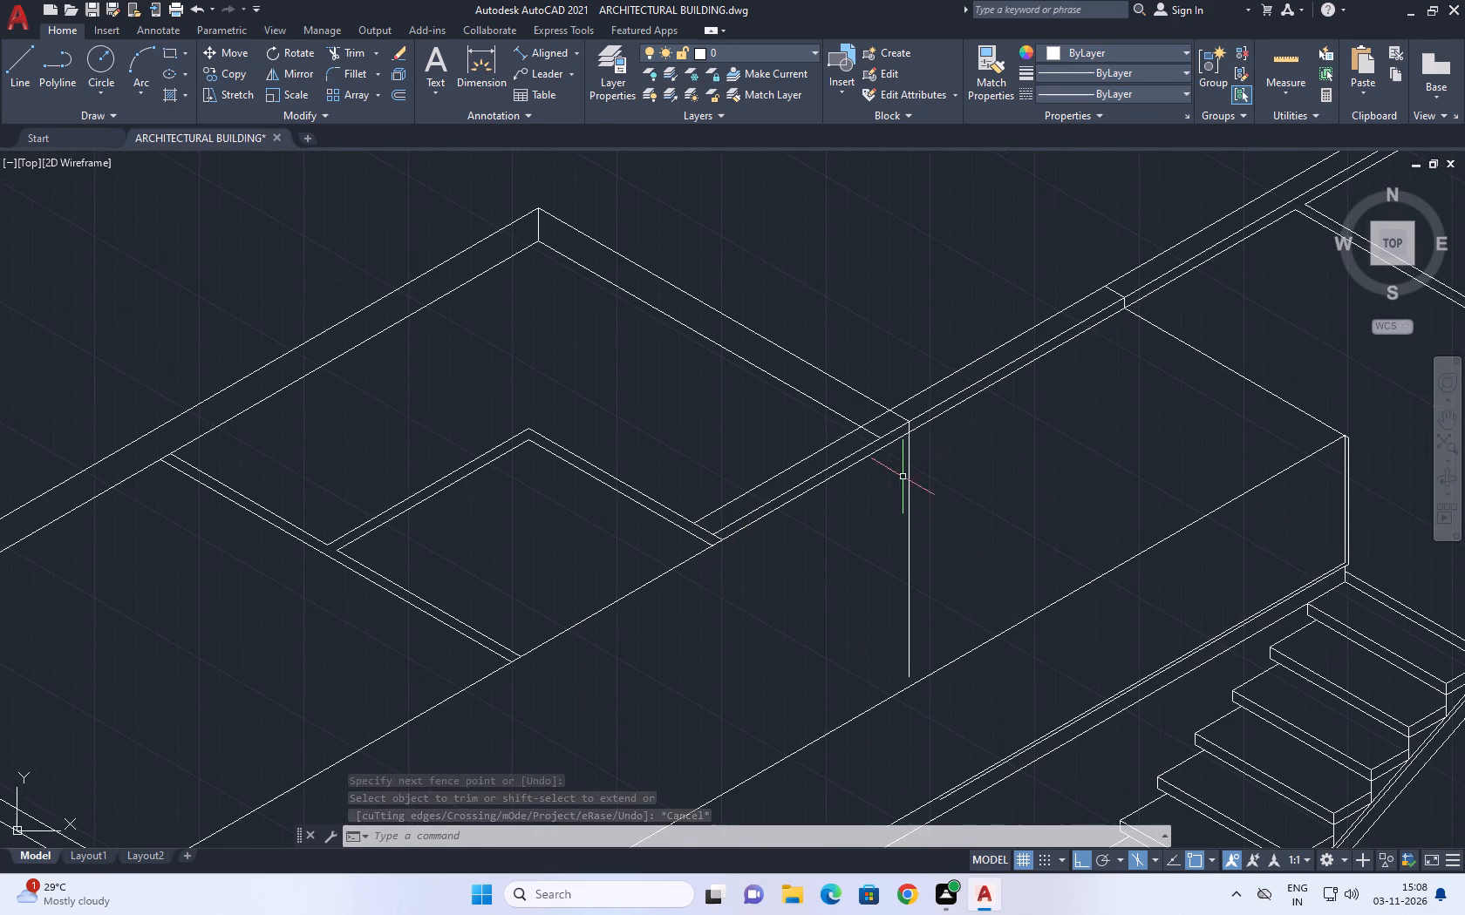
pyautogui.scroll(1, 906, 470)
pyautogui.click(912, 467)
pyautogui.click(873, 540)
pyautogui.press('Escape')
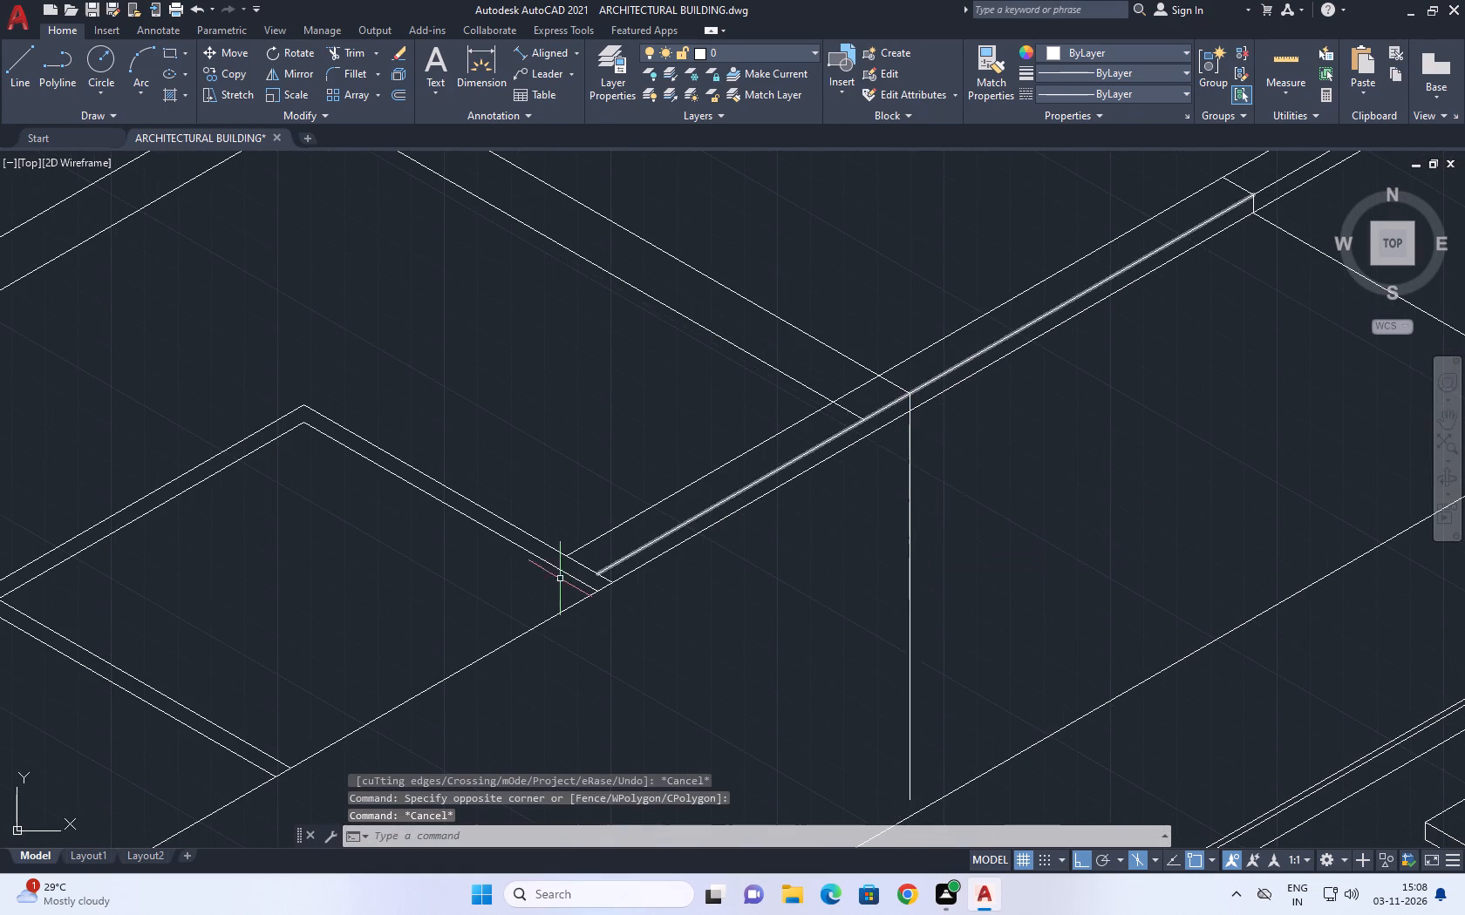
pyautogui.scroll(1, 748, 613)
pyautogui.scroll(-2, 775, 615)
pyautogui.moveTo(943, 477); pyautogui.dragTo(922, 505, button='middle')
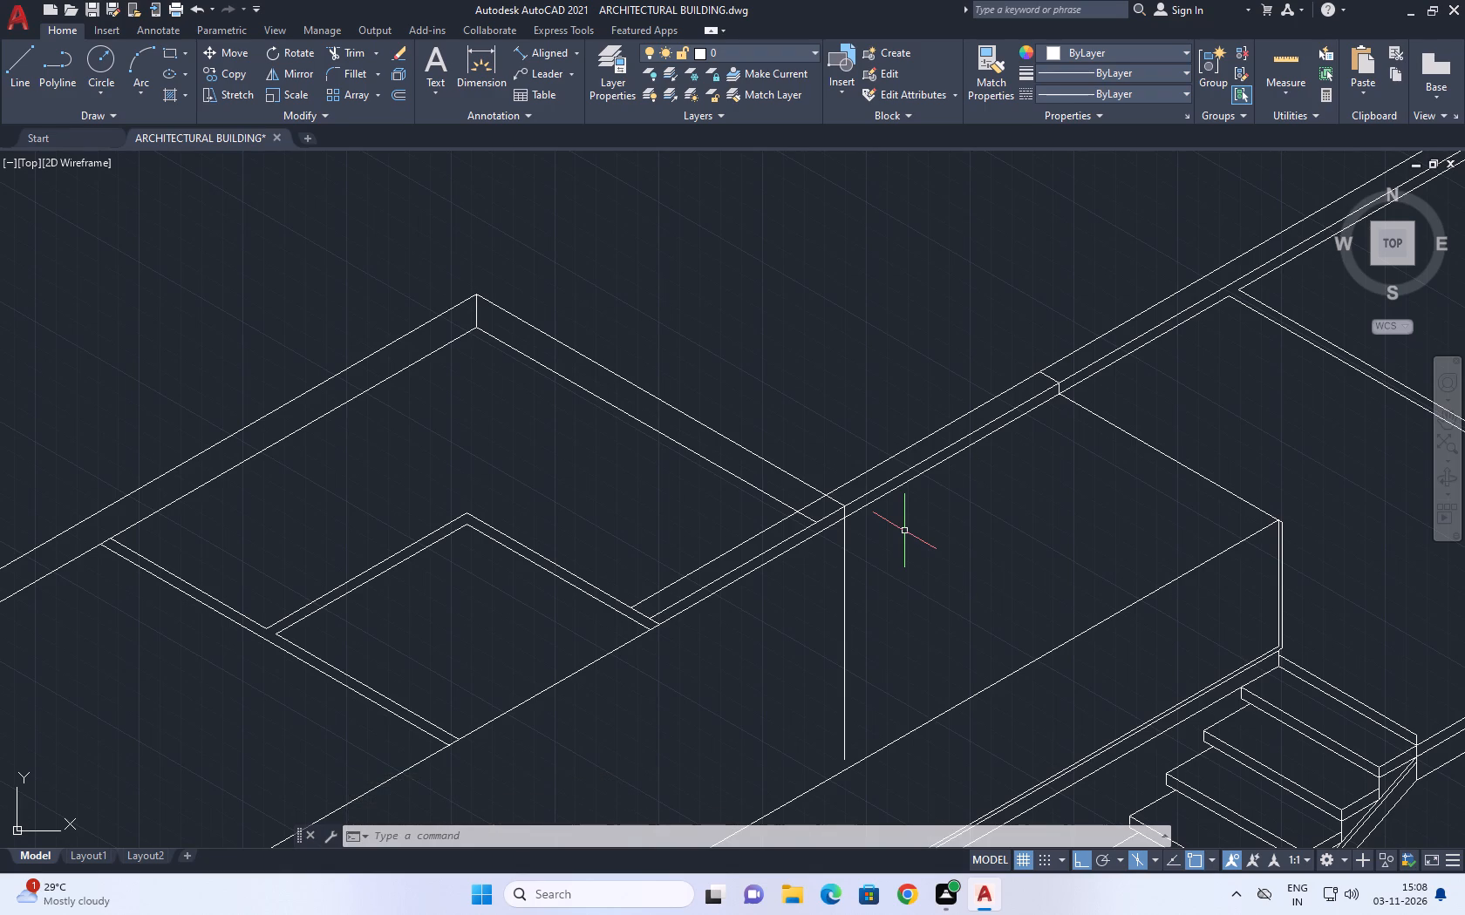
pyautogui.click(925, 436)
pyautogui.scroll(-2, 920, 427)
pyautogui.press('Escape')
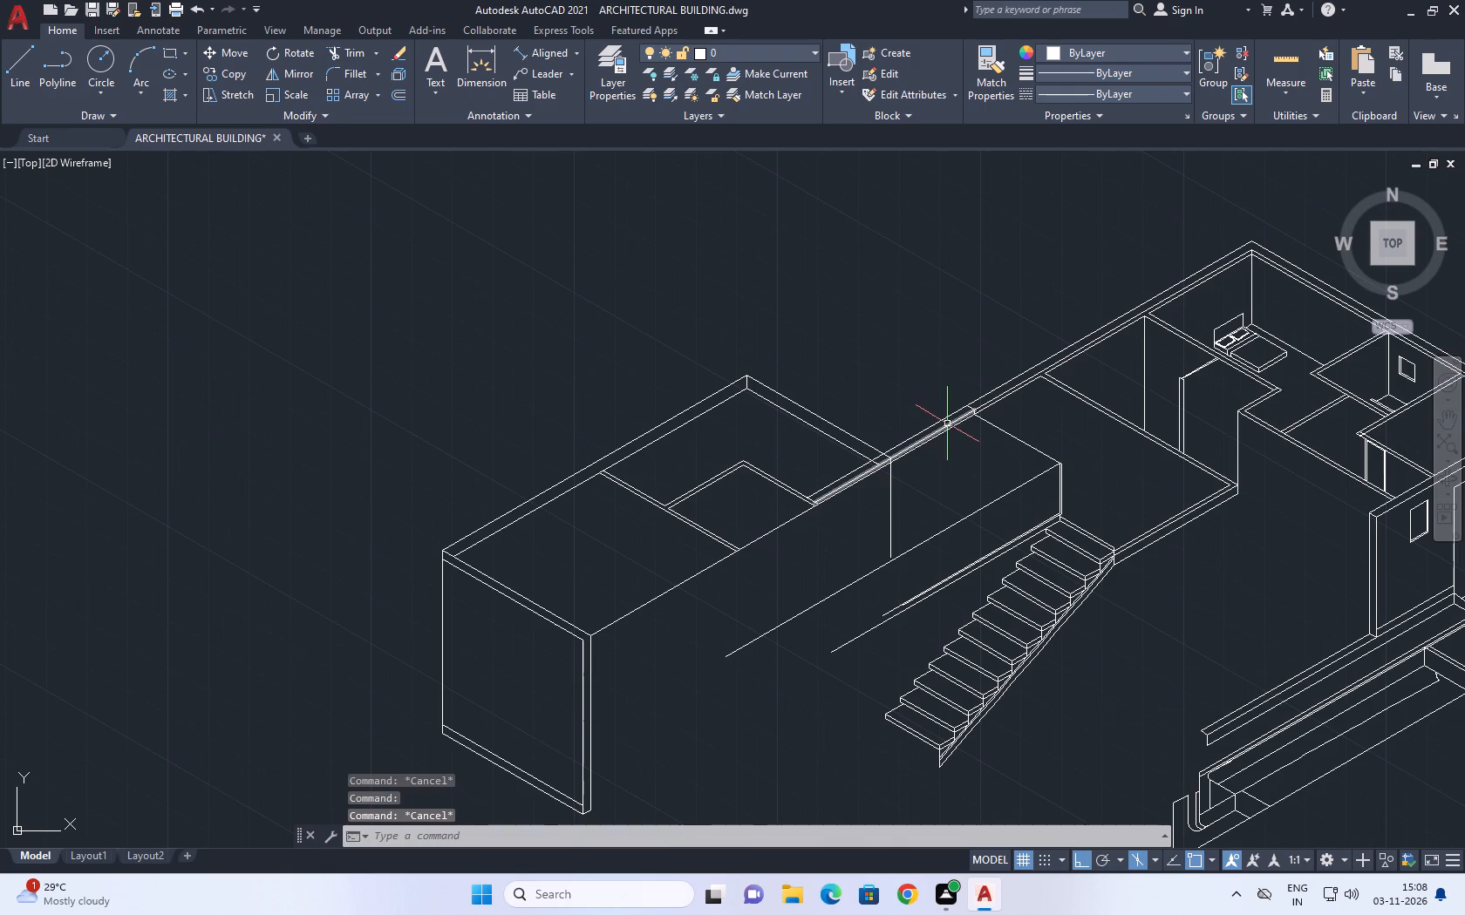
pyautogui.scroll(2, 845, 545)
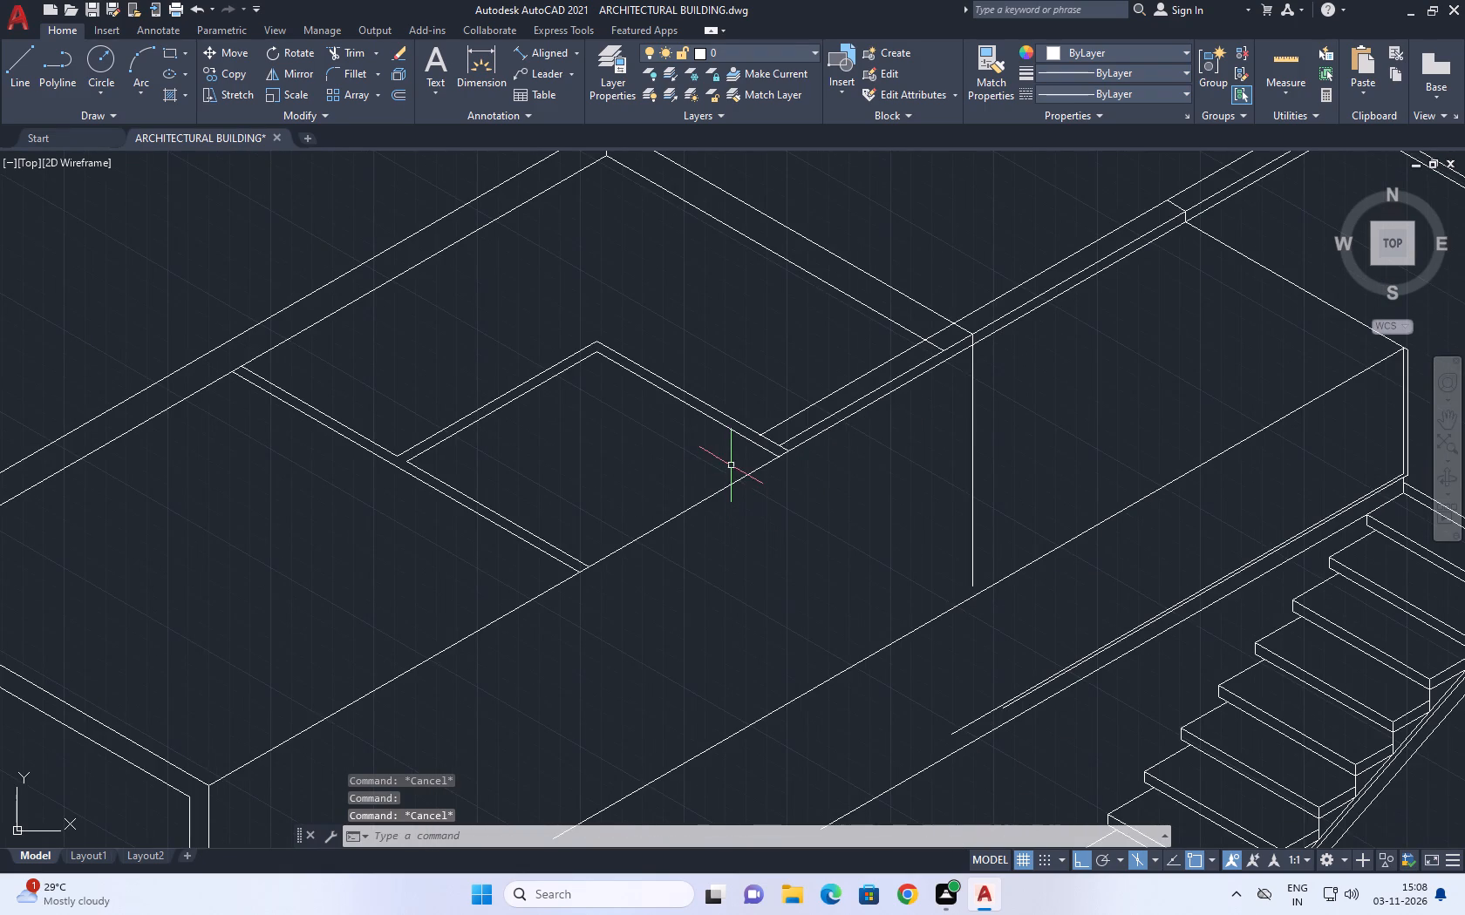
pyautogui.scroll(-1, 688, 486)
pyautogui.moveTo(920, 294); pyautogui.dragTo(923, 351, button='middle')
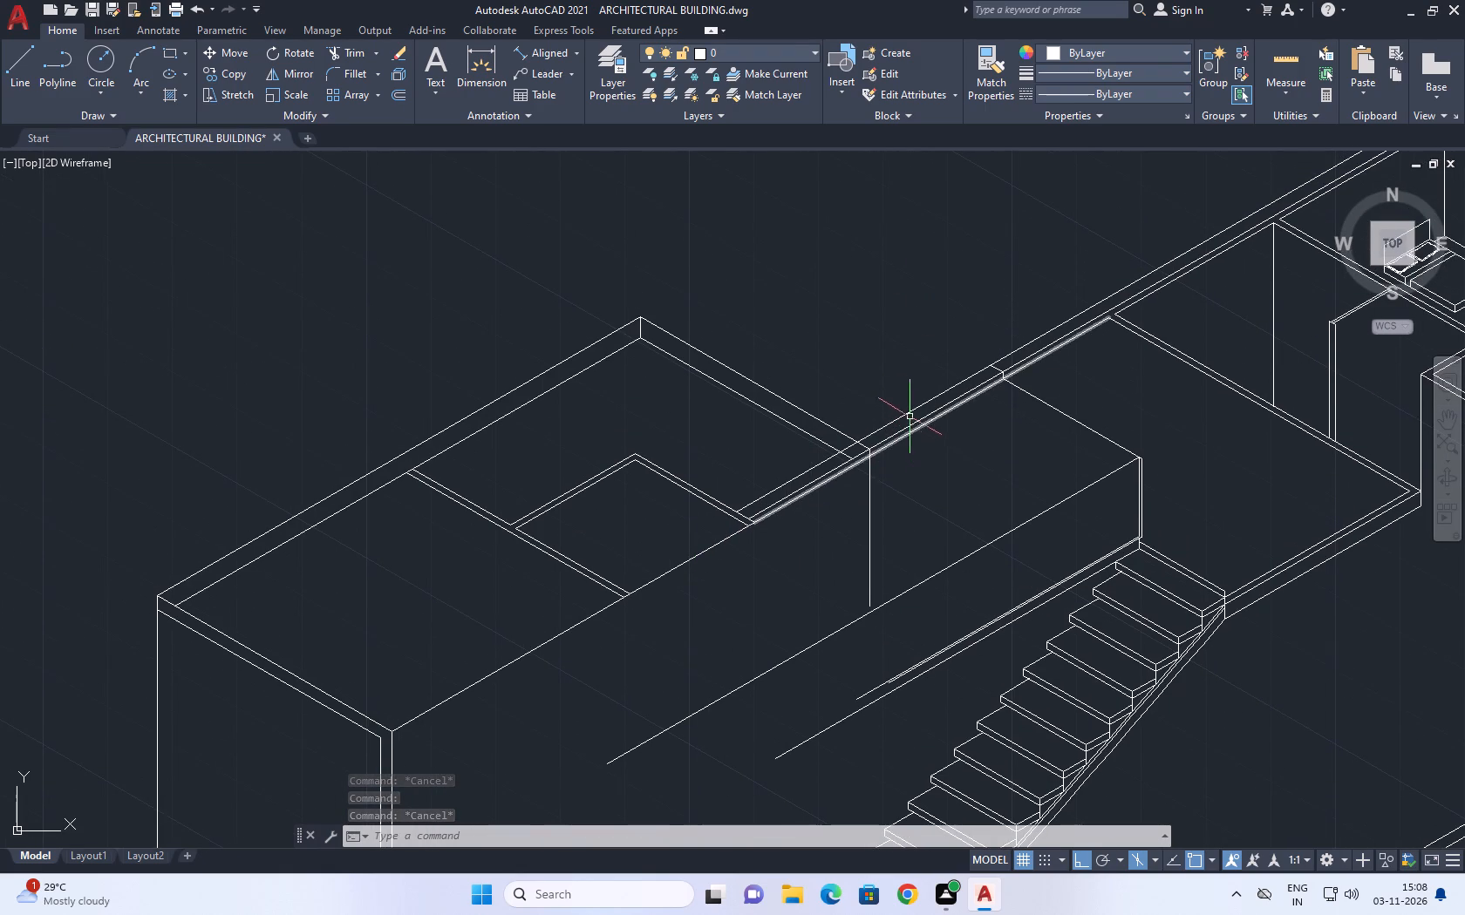
pyautogui.click(908, 410)
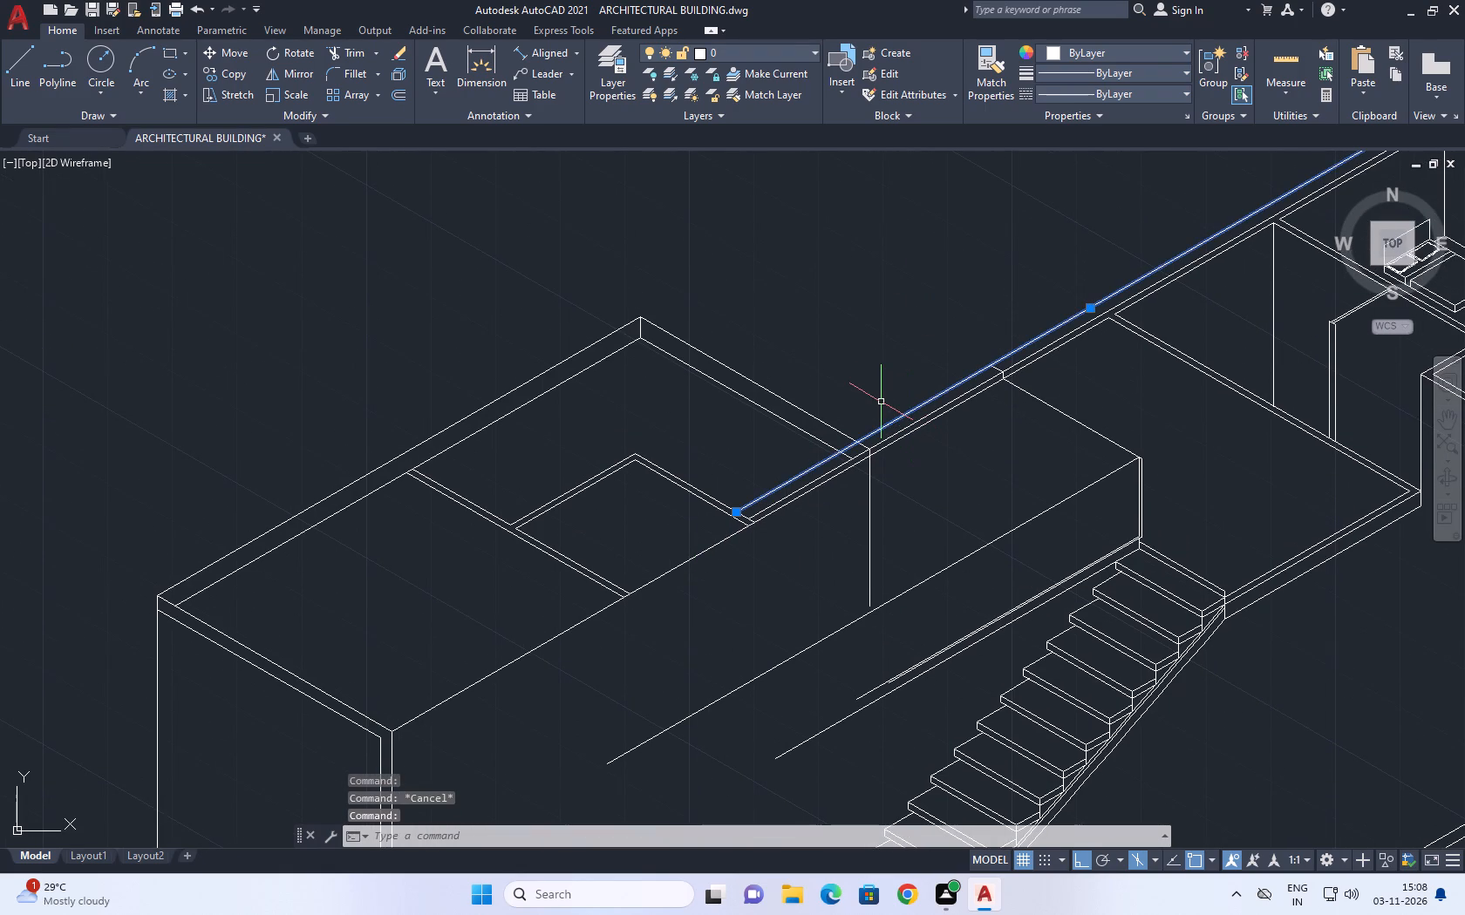
pyautogui.press('Escape')
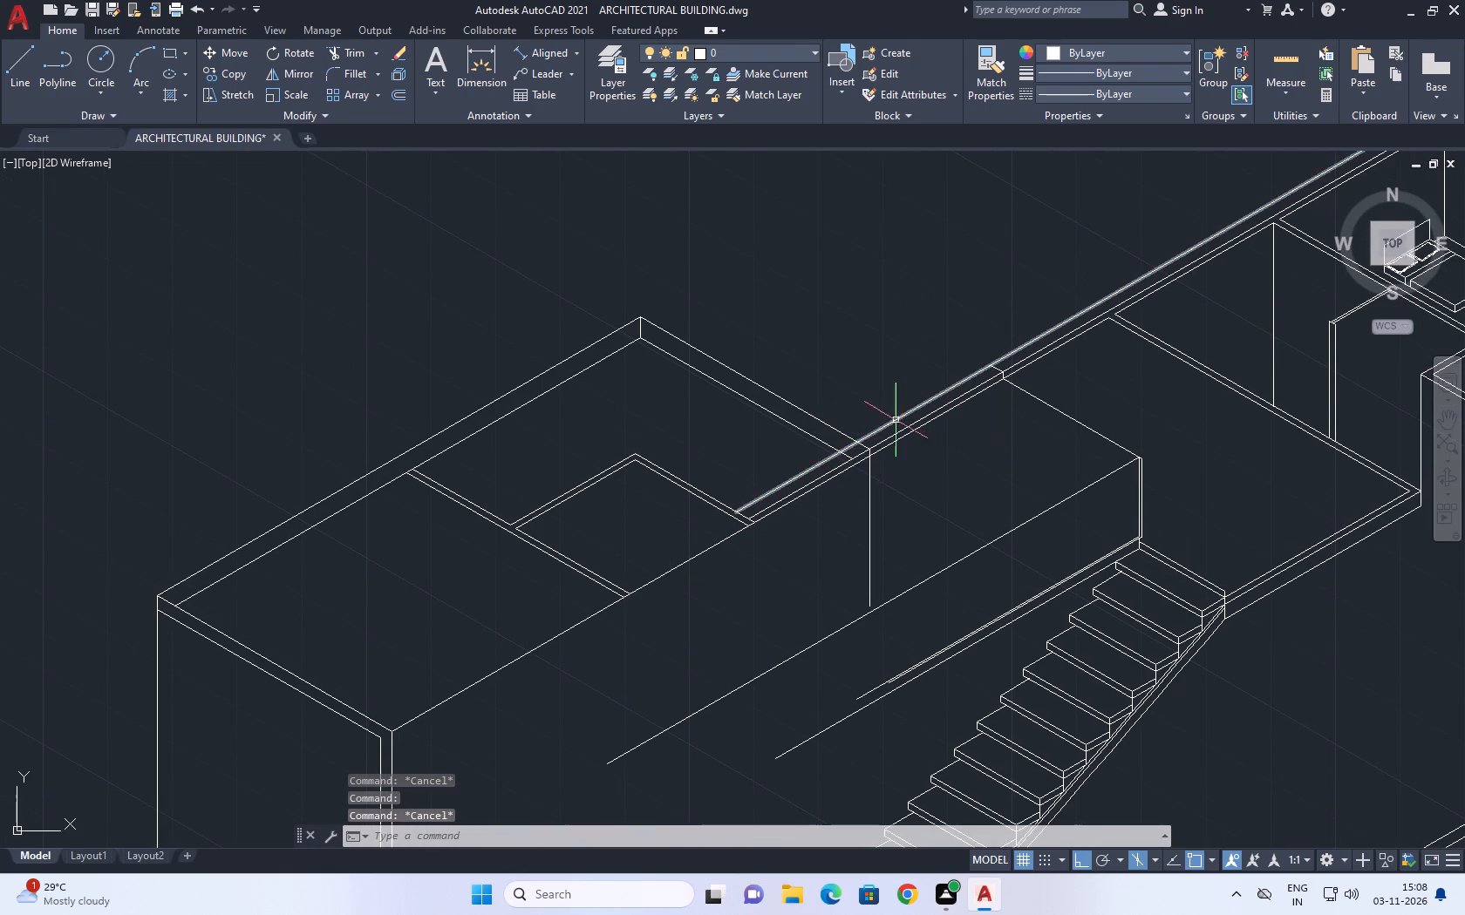
# Draw a line along the wing's outer wall line from the short cross line's end to the block's outer wall line, about 2580 units long.
pyautogui.write('l')
pyautogui.press('space')
pyautogui.scroll(3, 985, 362)
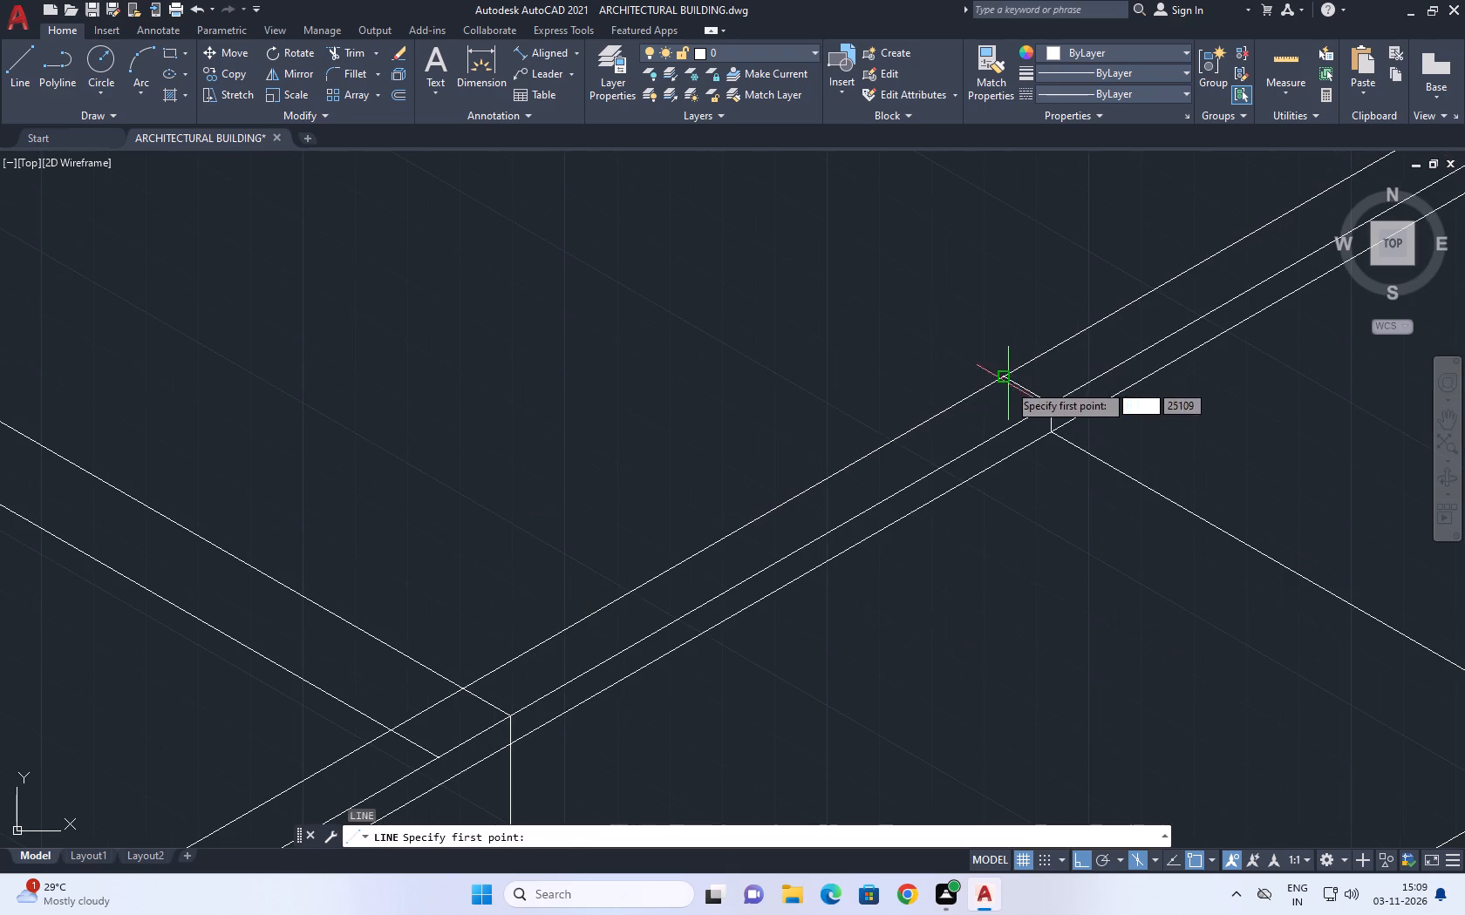
pyautogui.click(1010, 377)
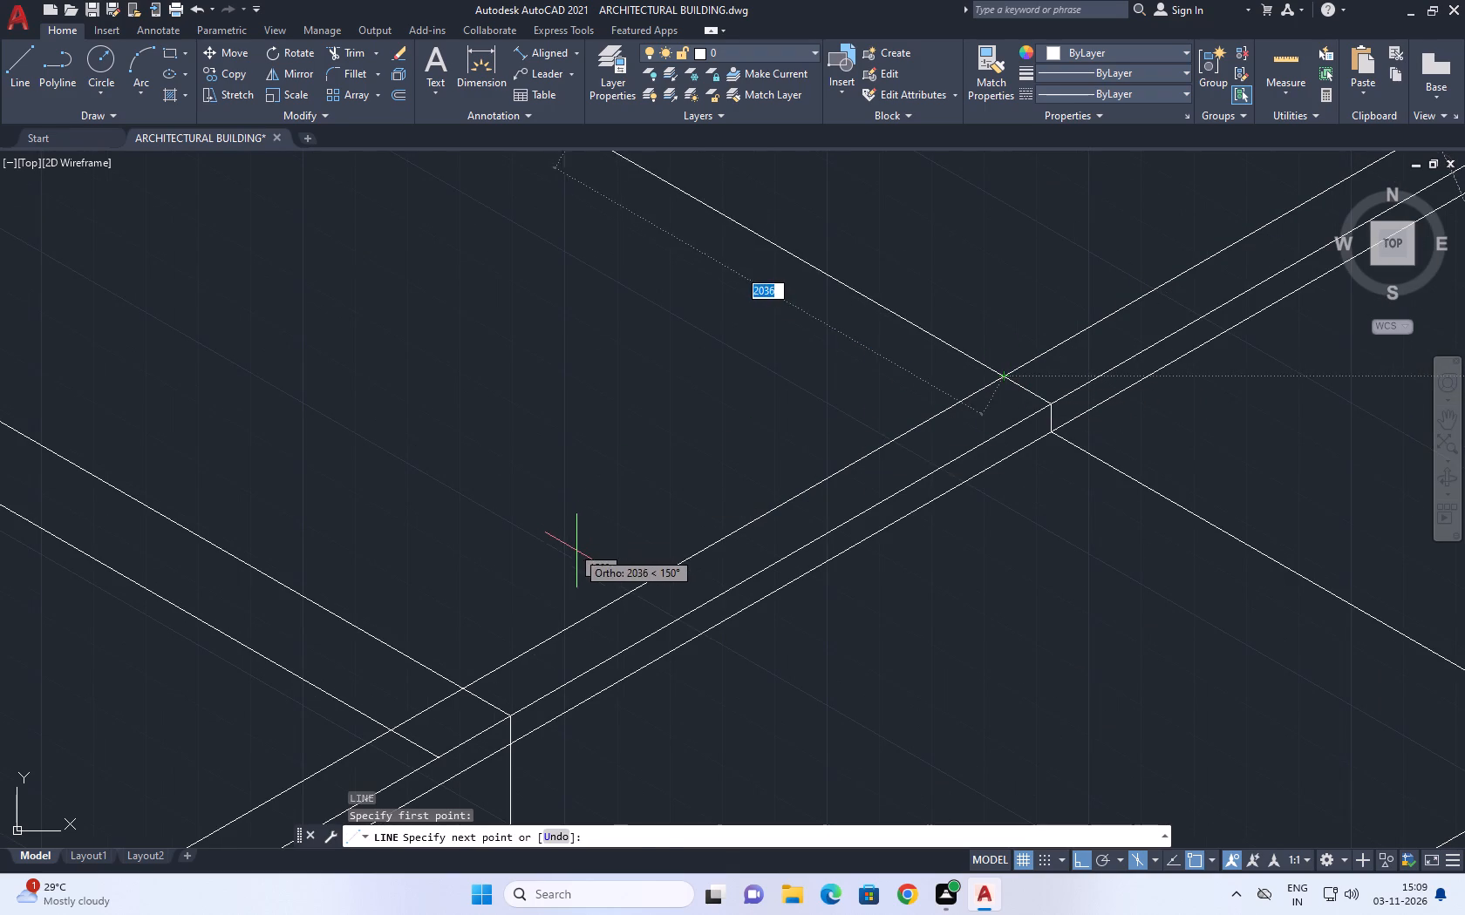
pyautogui.press('F5')
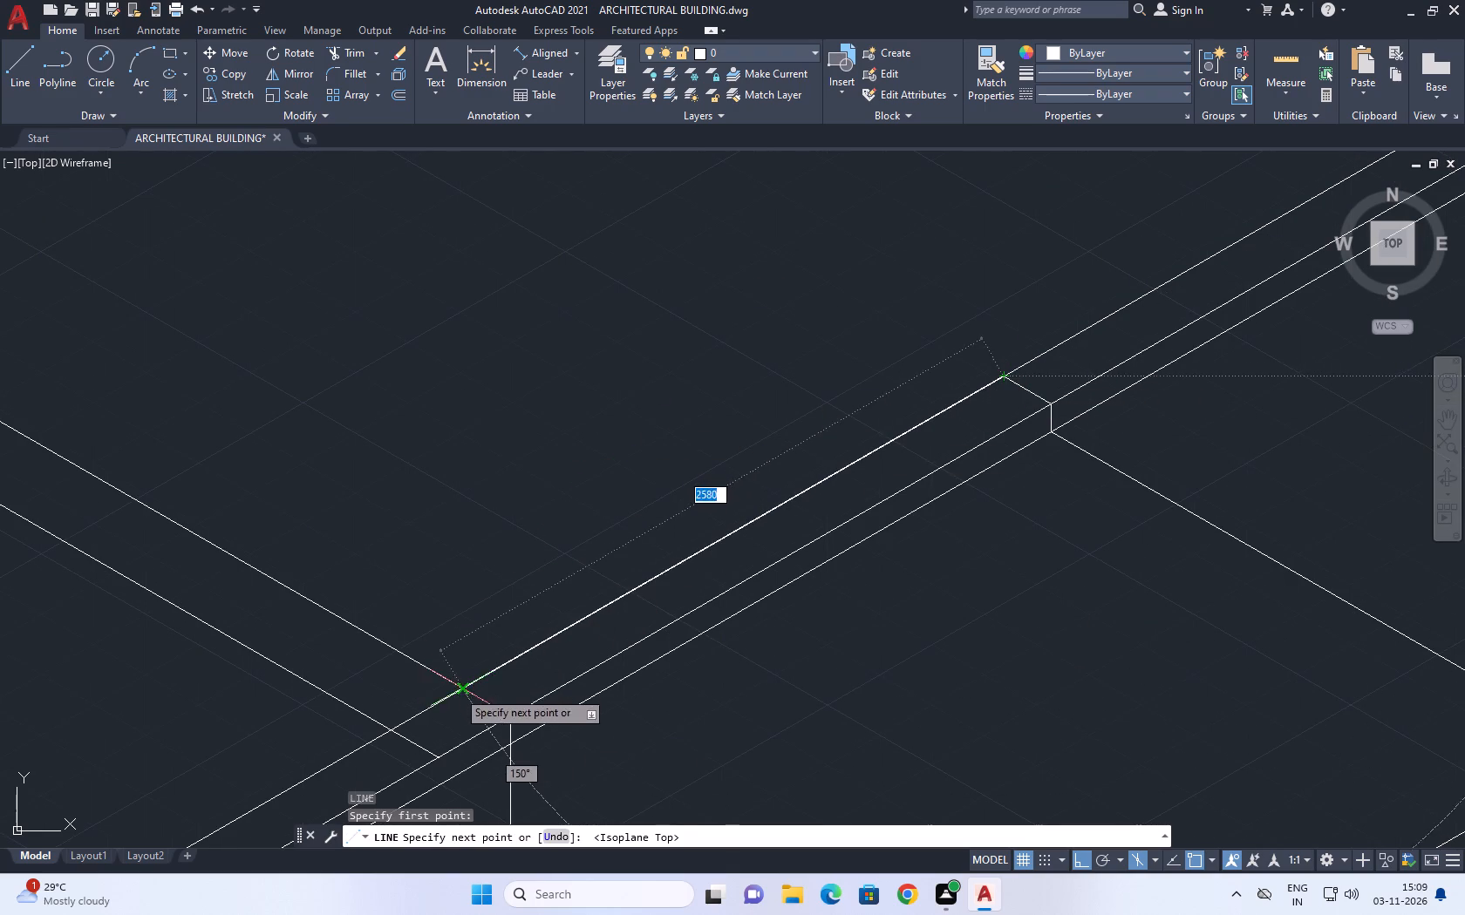
pyautogui.click(457, 690)
pyautogui.press('Escape')
# Copy the new line about 6591 units outward at 150°, into the open area behind the block.
pyautogui.click(477, 680)
pyautogui.moveTo(640, 462); pyautogui.dragTo(694, 535, button='middle')
pyautogui.write('co')
pyautogui.press('space')
pyautogui.moveTo(767, 544); pyautogui.dragTo(744, 520)
pyautogui.scroll(-2, 433, 345)
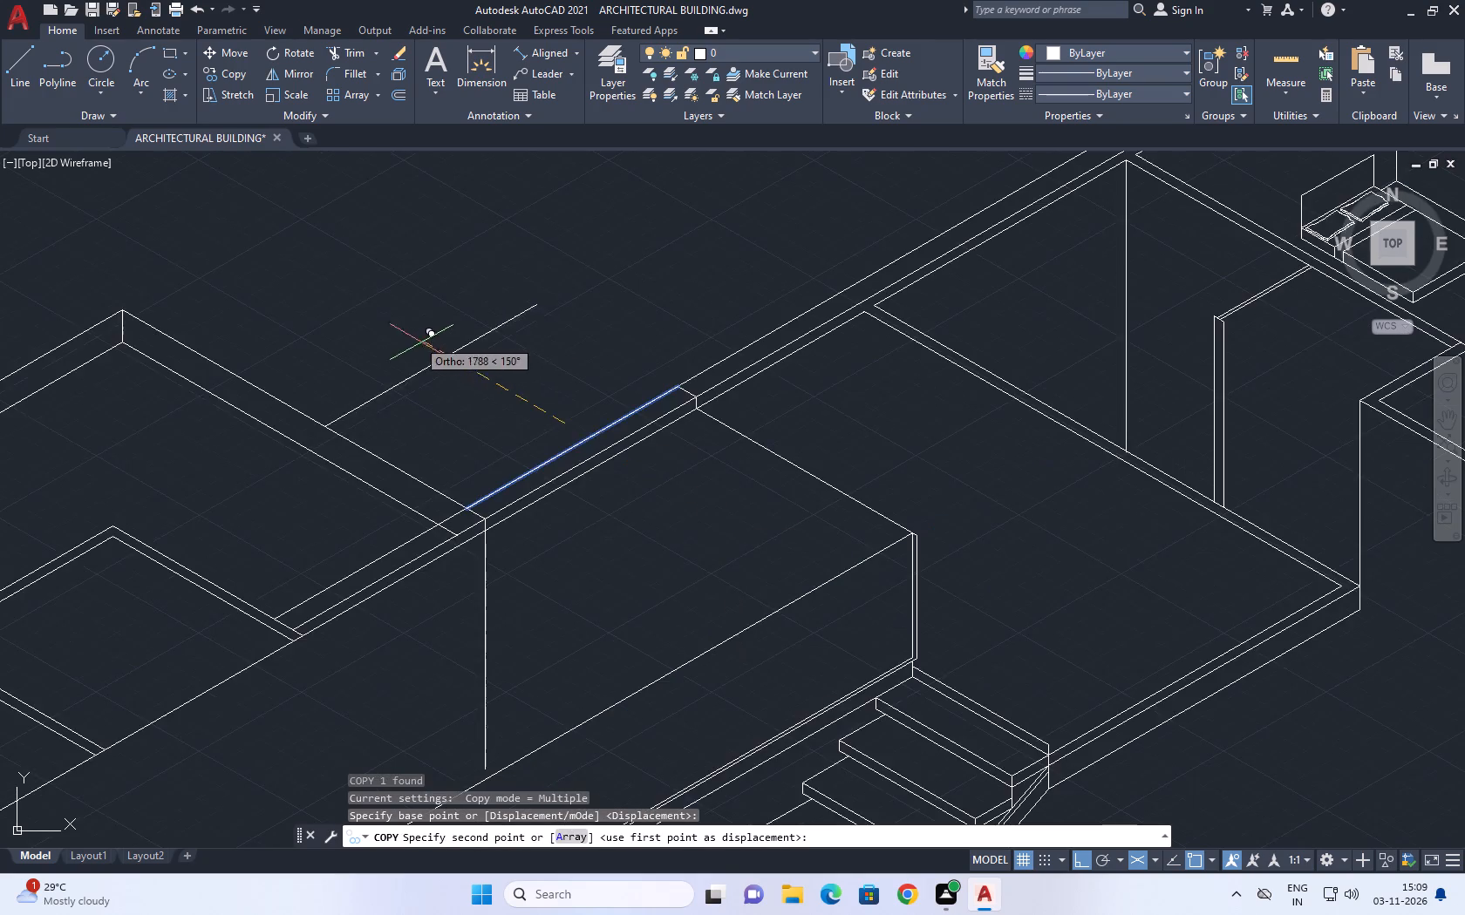
pyautogui.moveTo(420, 340); pyautogui.dragTo(608, 395, button='middle')
pyautogui.moveTo(423, 254); pyautogui.dragTo(588, 423, button='middle')
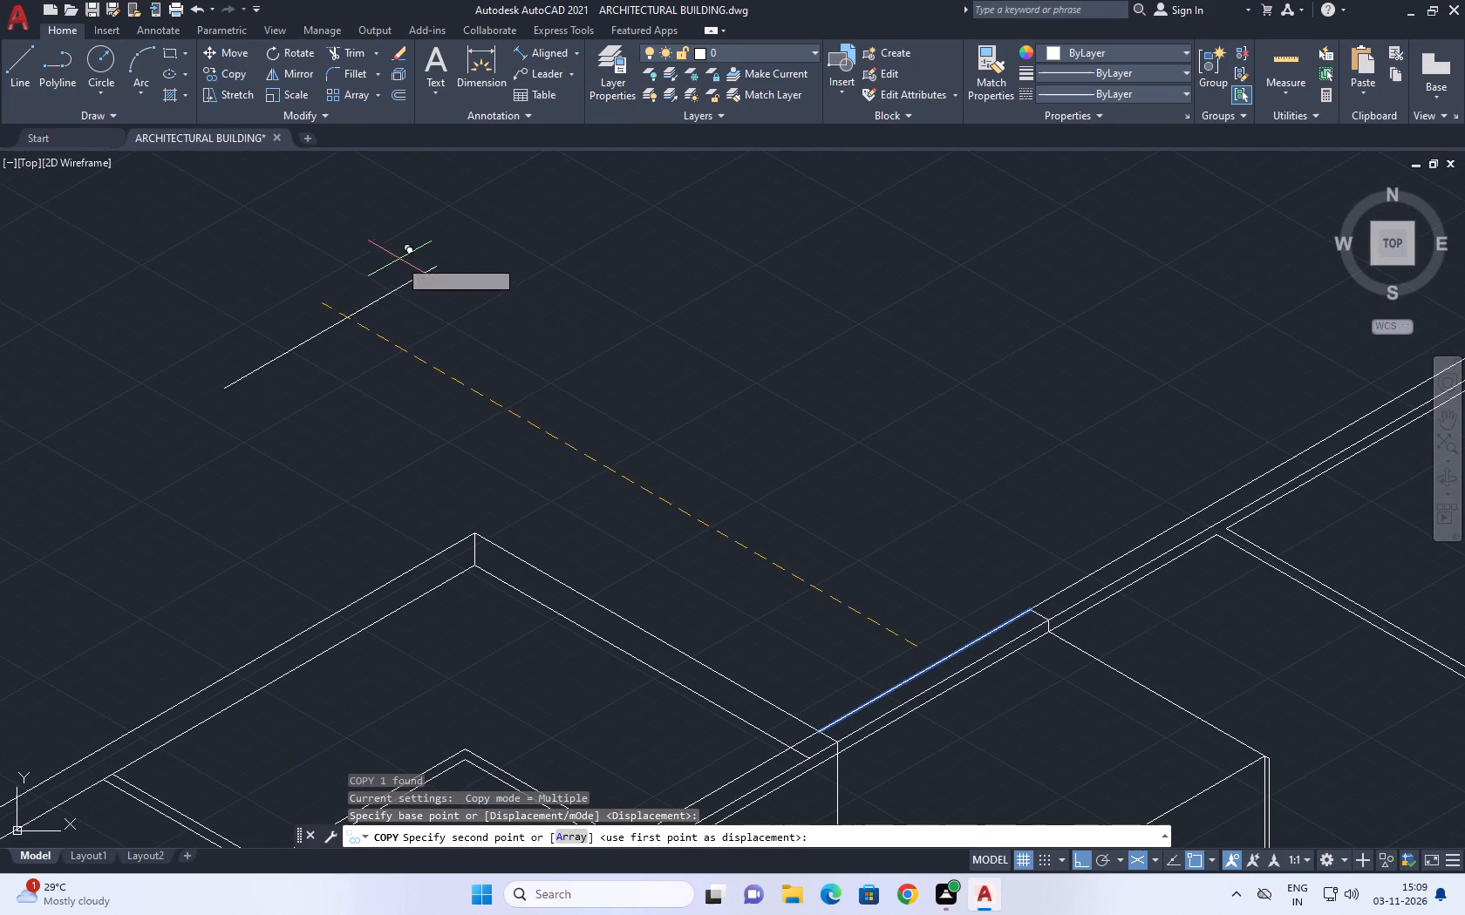
pyautogui.moveTo(380, 237); pyautogui.dragTo(480, 341, button='middle')
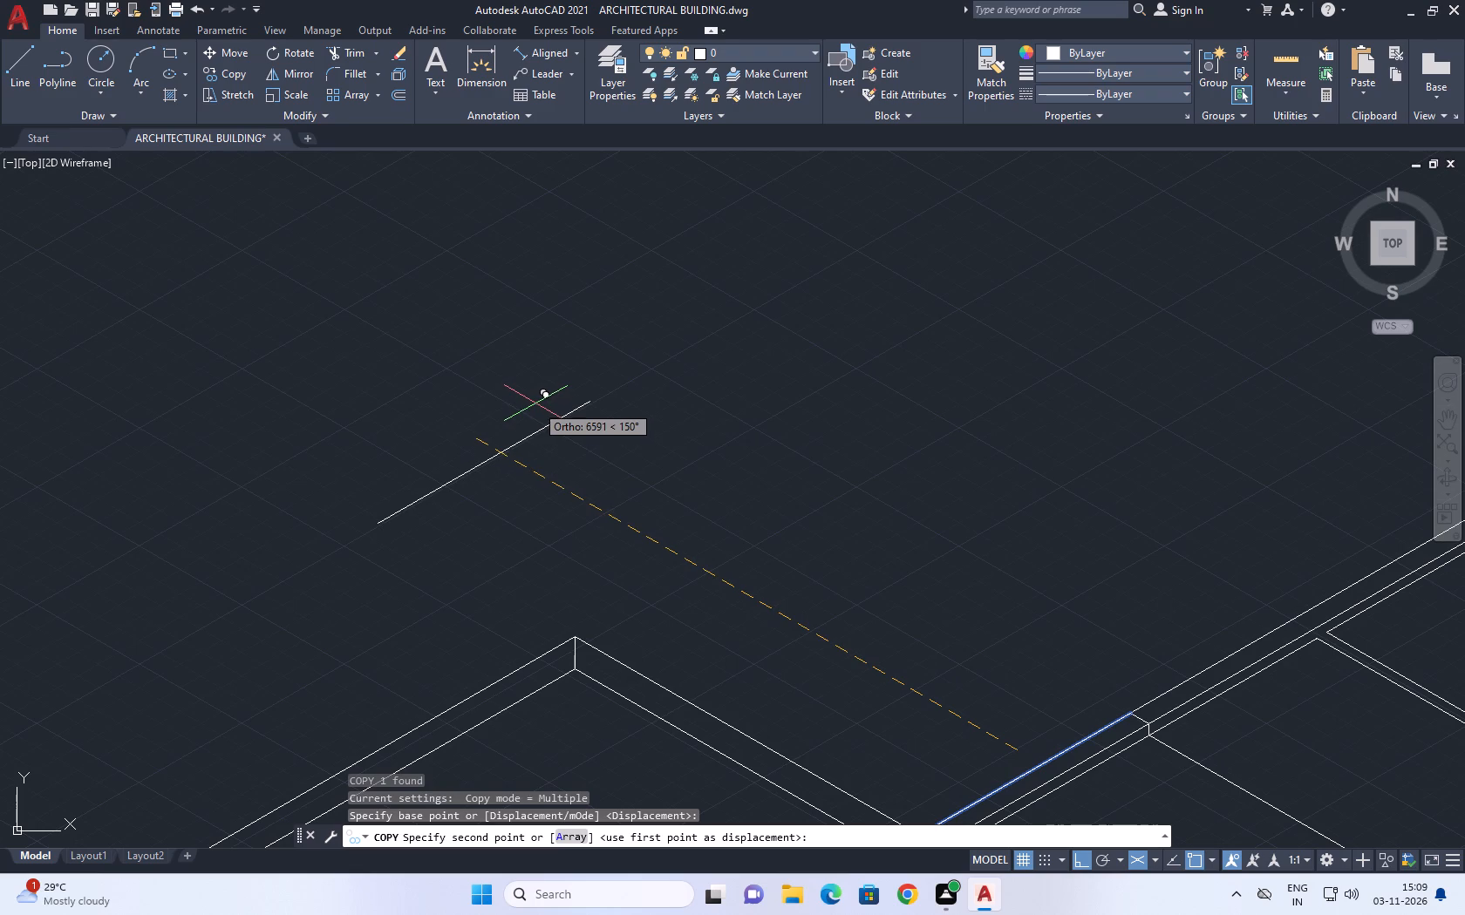
pyautogui.click(535, 403)
pyautogui.press('Escape')
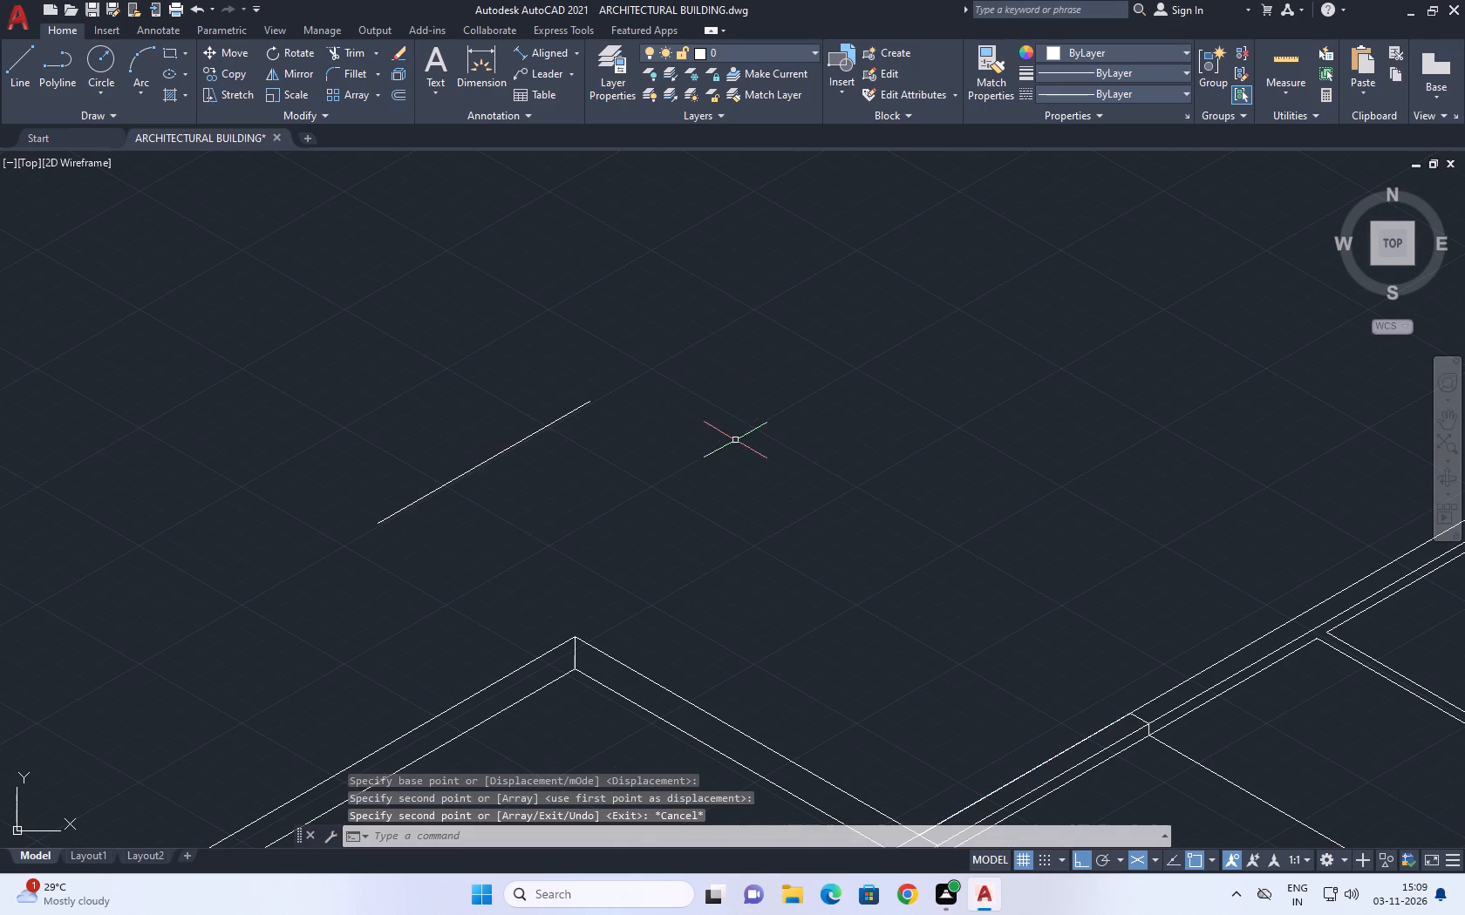
# Extend the short cross line and the block's outer rear wall line to the two ends of the copied line.
pyautogui.scroll(-1, 774, 467)
pyautogui.write('ex')
pyautogui.press('space')
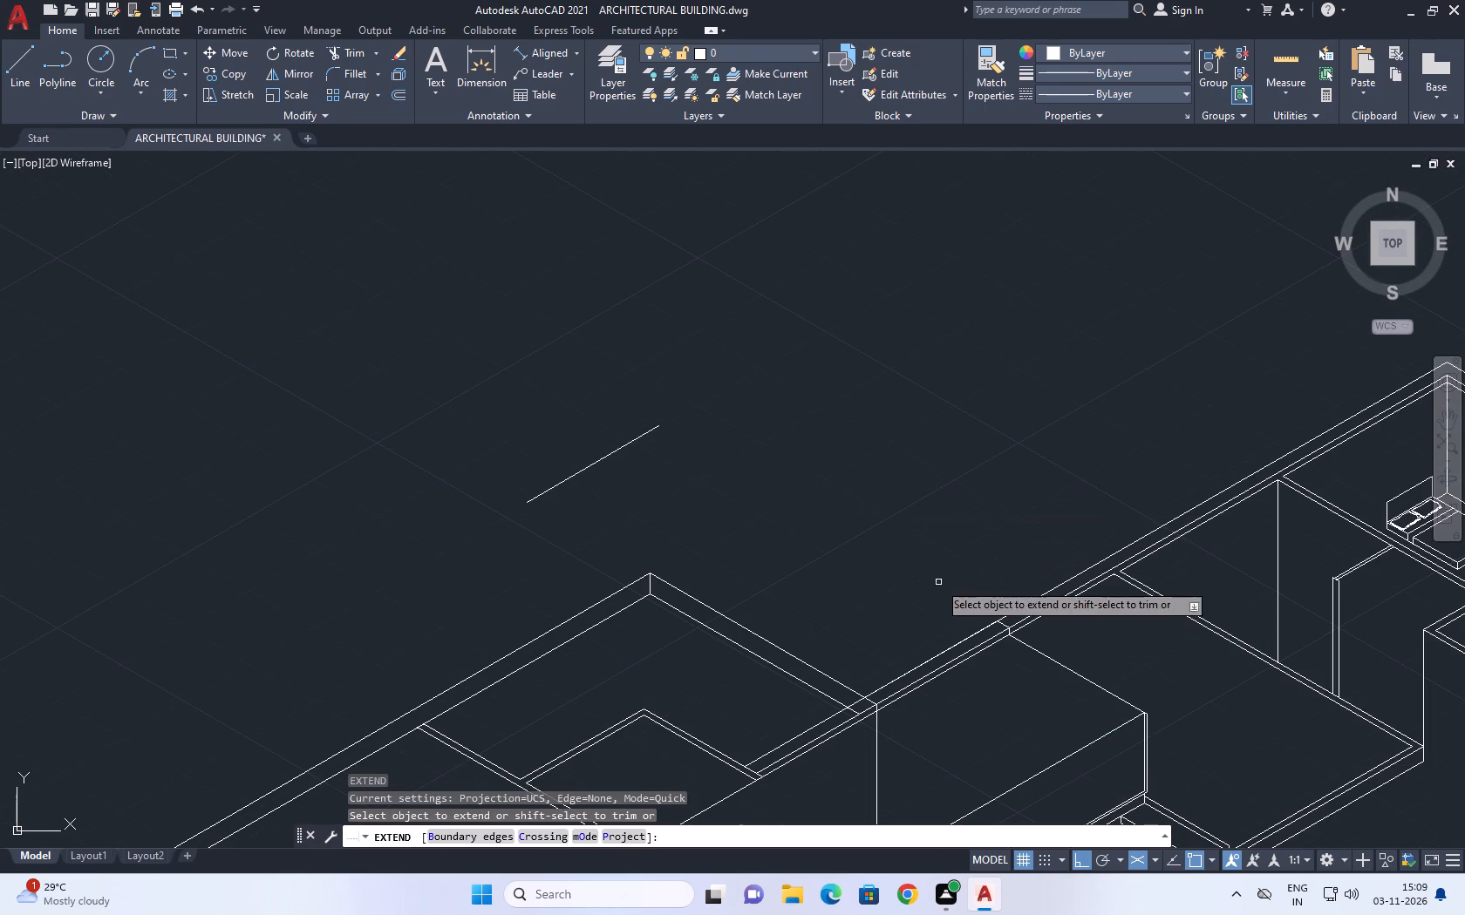
pyautogui.click(1002, 624)
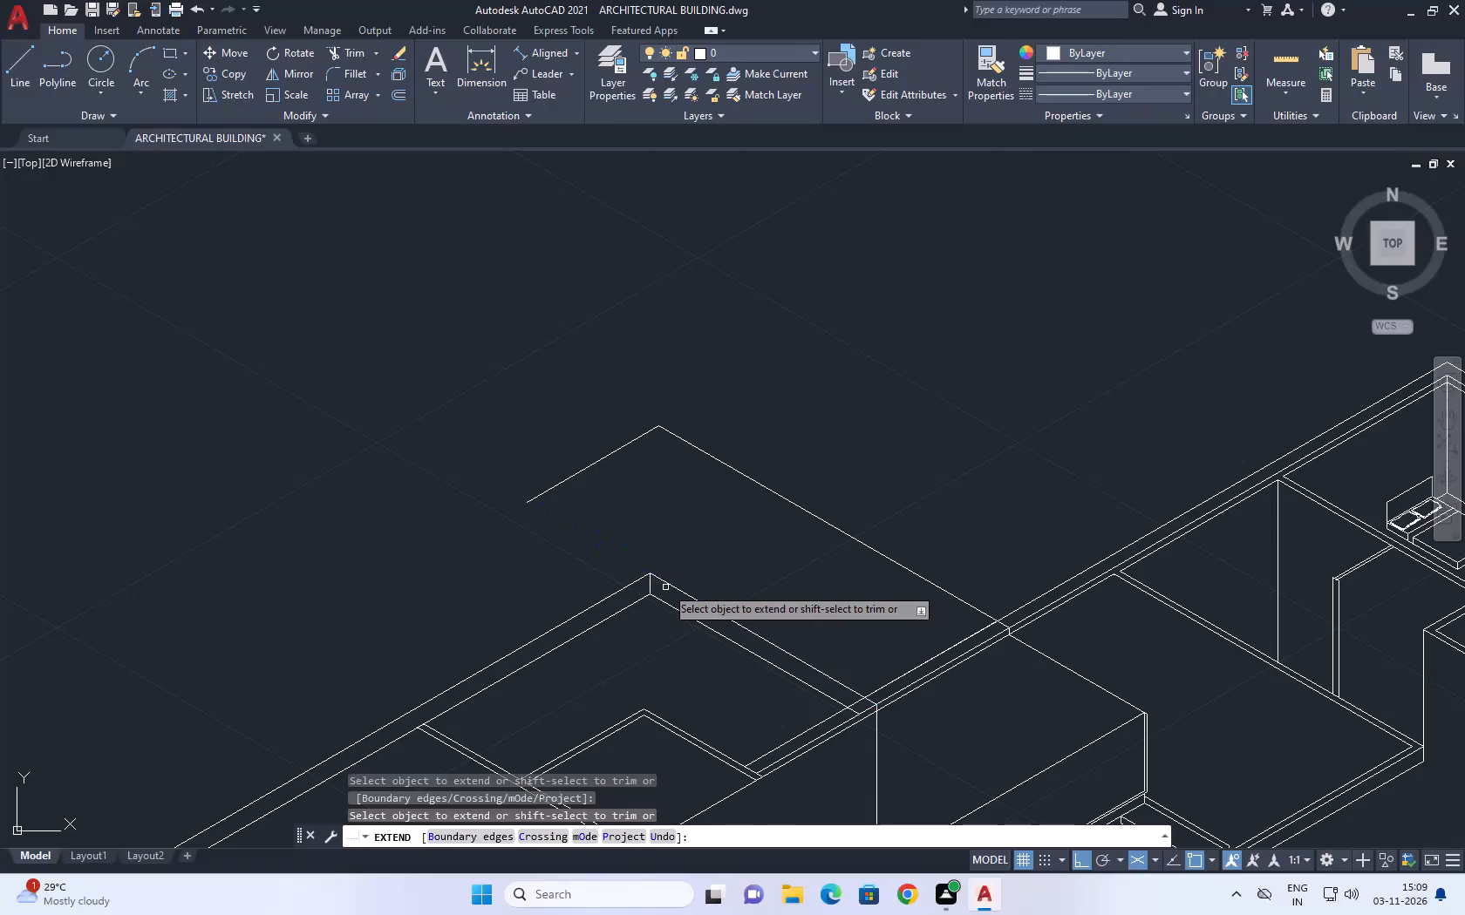
pyautogui.click(667, 583)
pyautogui.press('Escape')
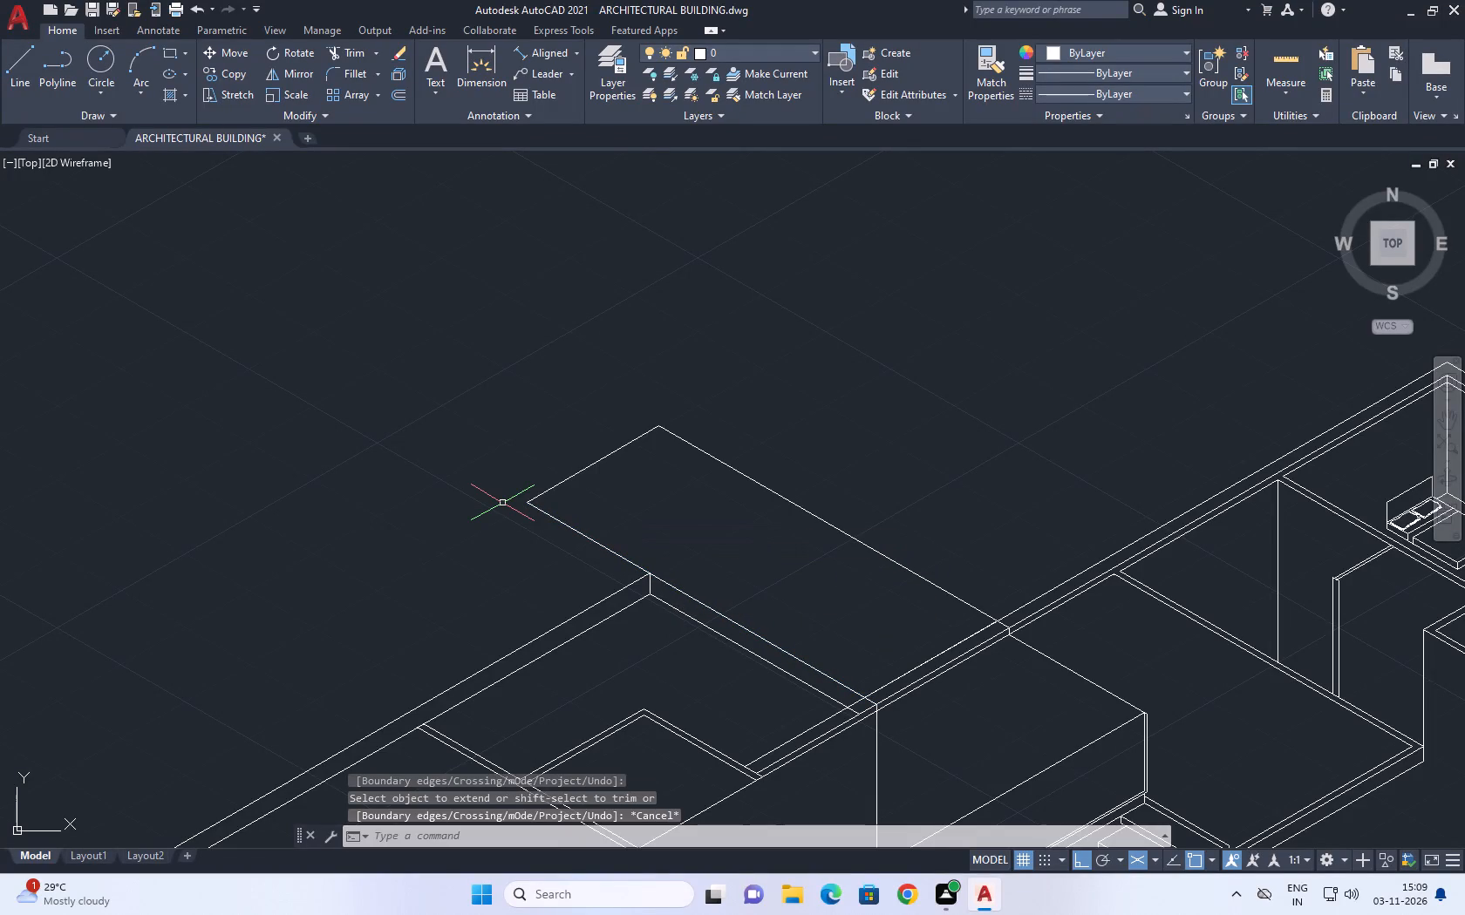
# Draw a 210° line from the copied line's near end, parallel to the block's long wall and past its front corner.
pyautogui.write('l')
pyautogui.press('space')
pyautogui.click(524, 499)
pyautogui.moveTo(203, 586); pyautogui.dragTo(683, 334, button='middle')
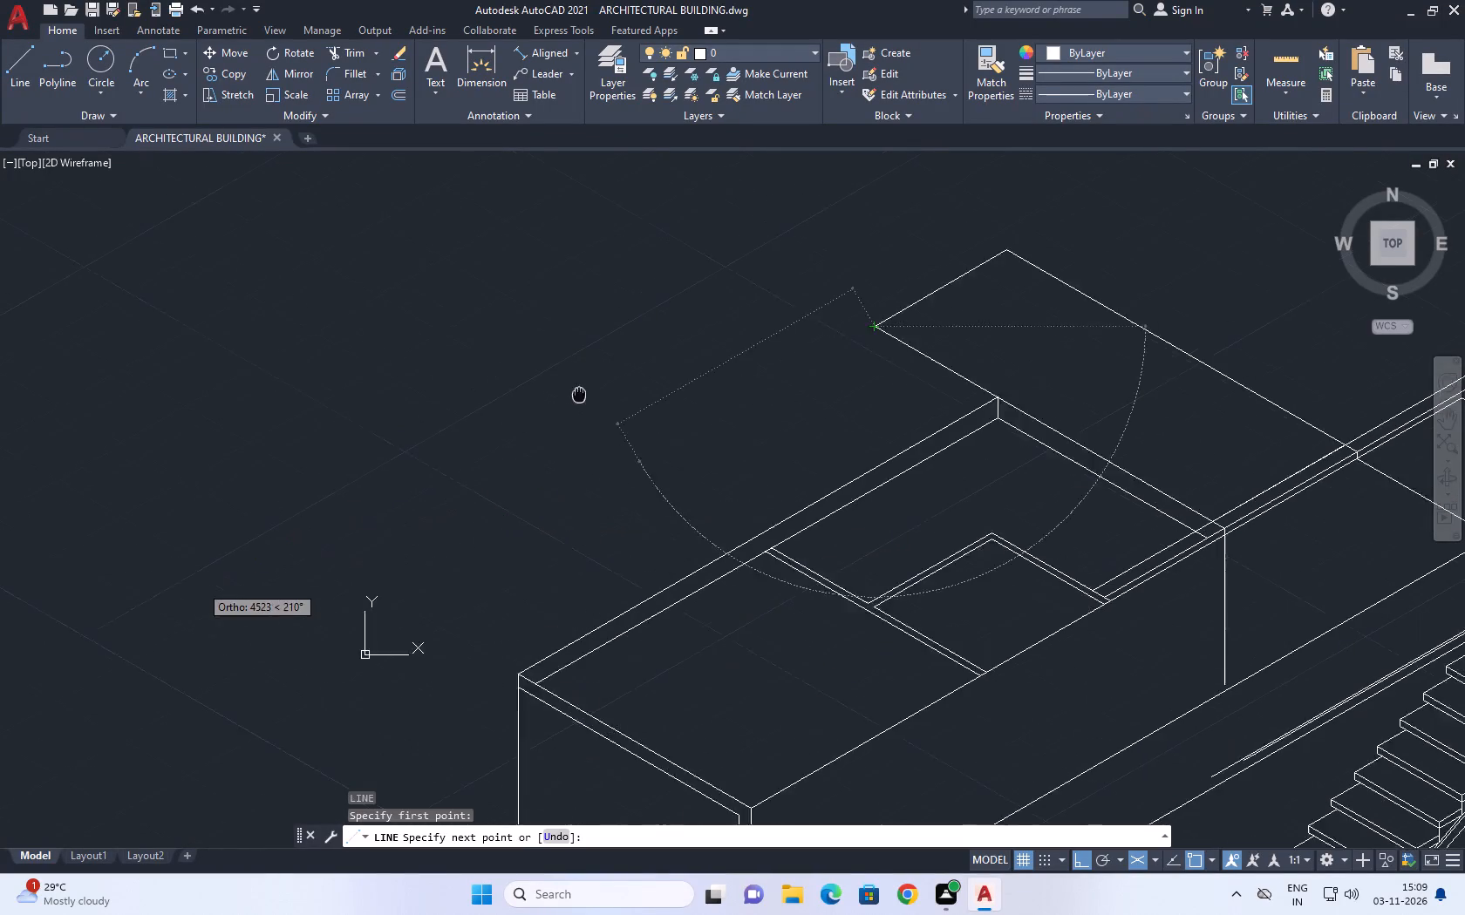
pyautogui.moveTo(683, 334); pyautogui.dragTo(662, 347, button='middle')
pyautogui.click(371, 540)
pyautogui.press('Escape')
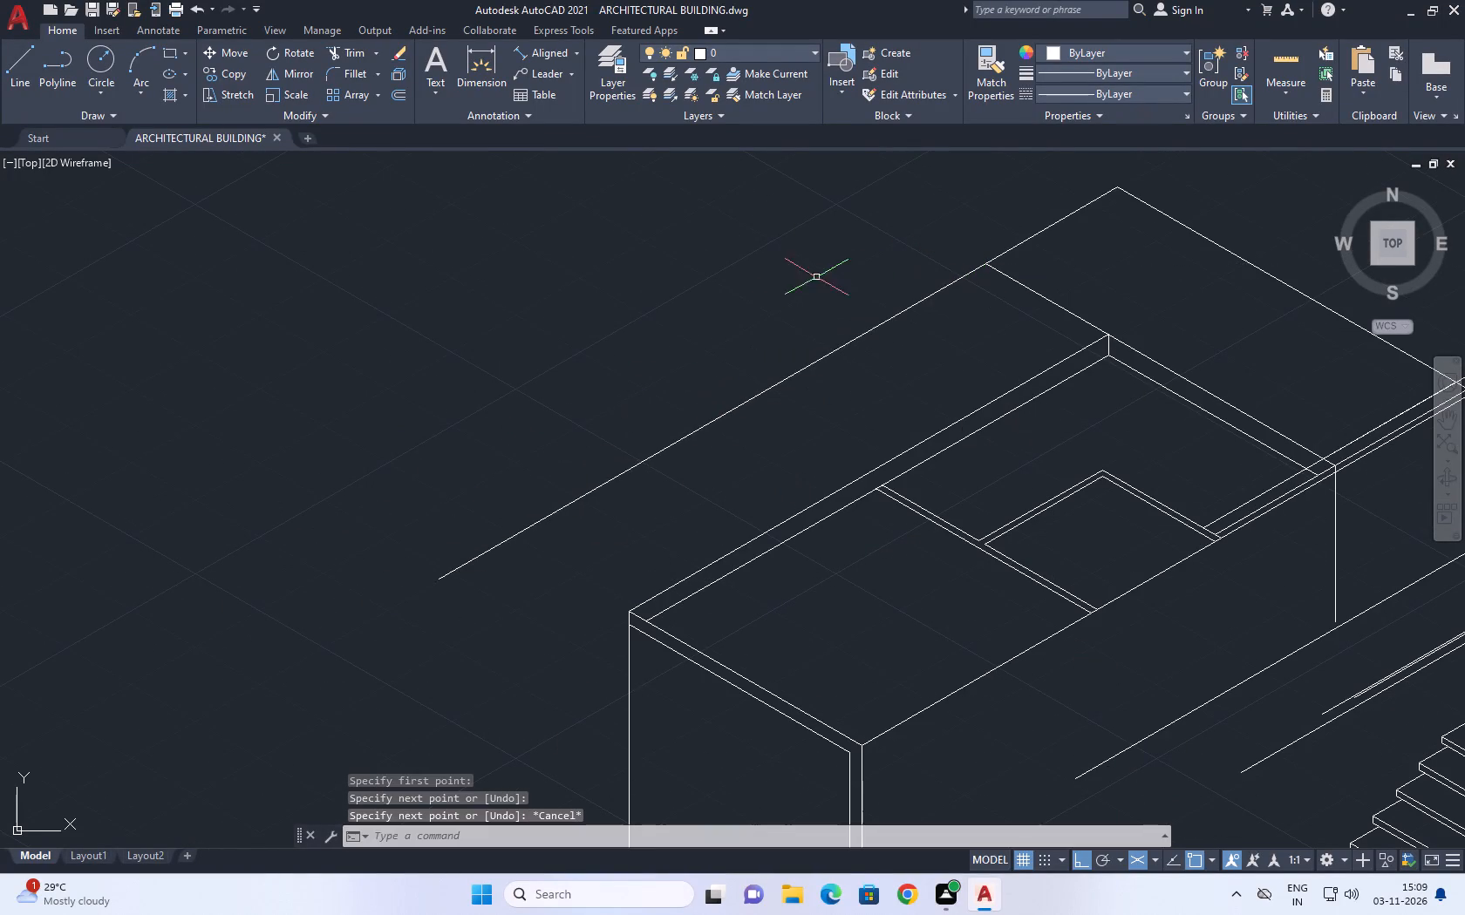
# Fillet the block's front top edge with the new outer line at radius 0 to form a closed corner.
pyautogui.moveTo(833, 341); pyautogui.dragTo(817, 268, button='middle')
pyautogui.press('f')
pyautogui.press('space')
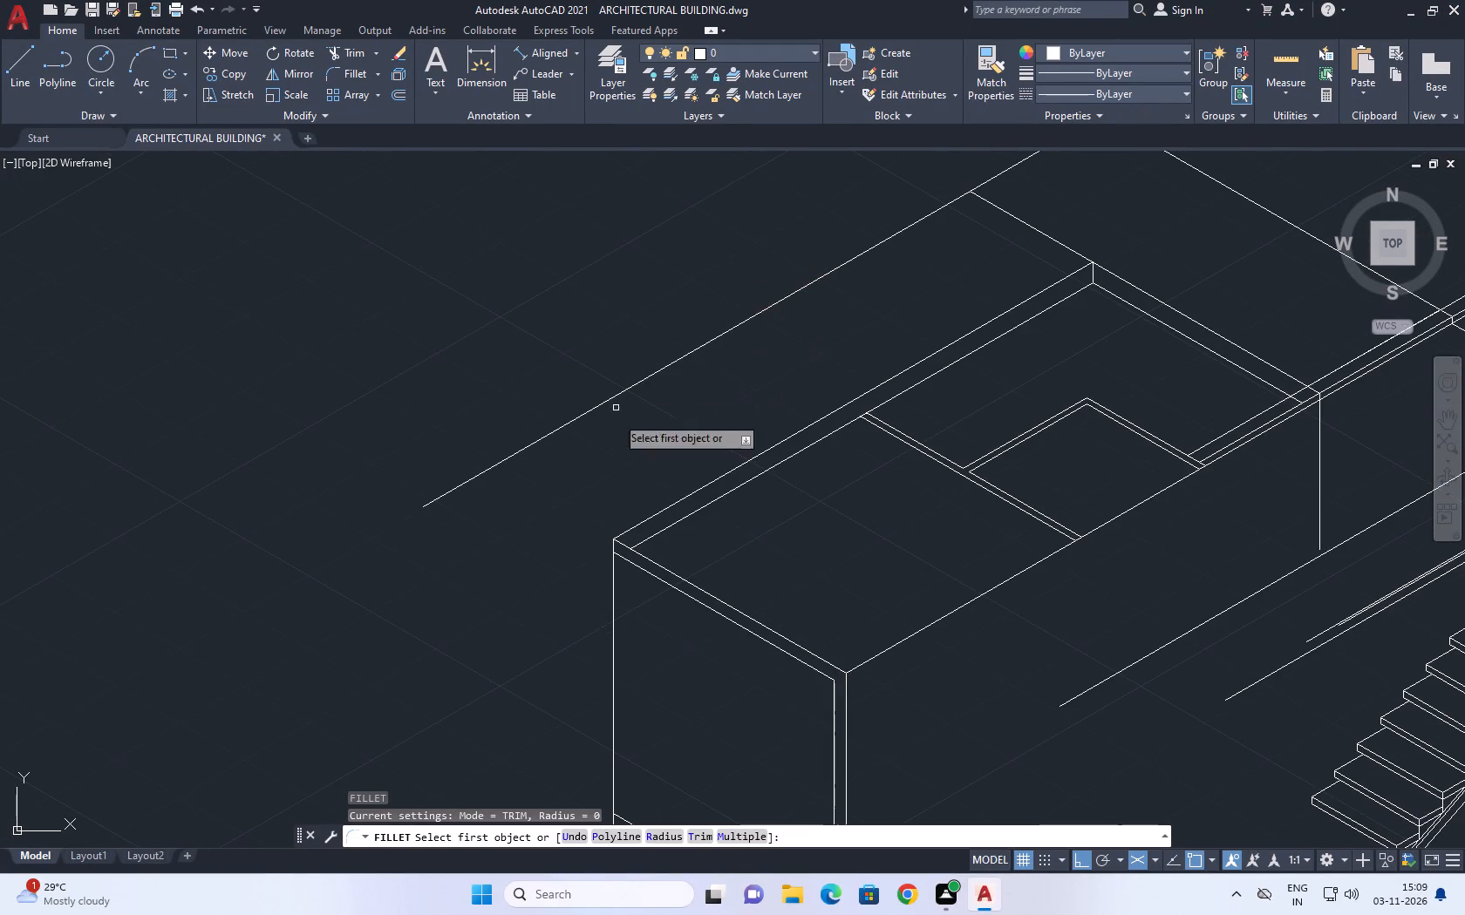
pyautogui.click(662, 567)
pyautogui.click(532, 444)
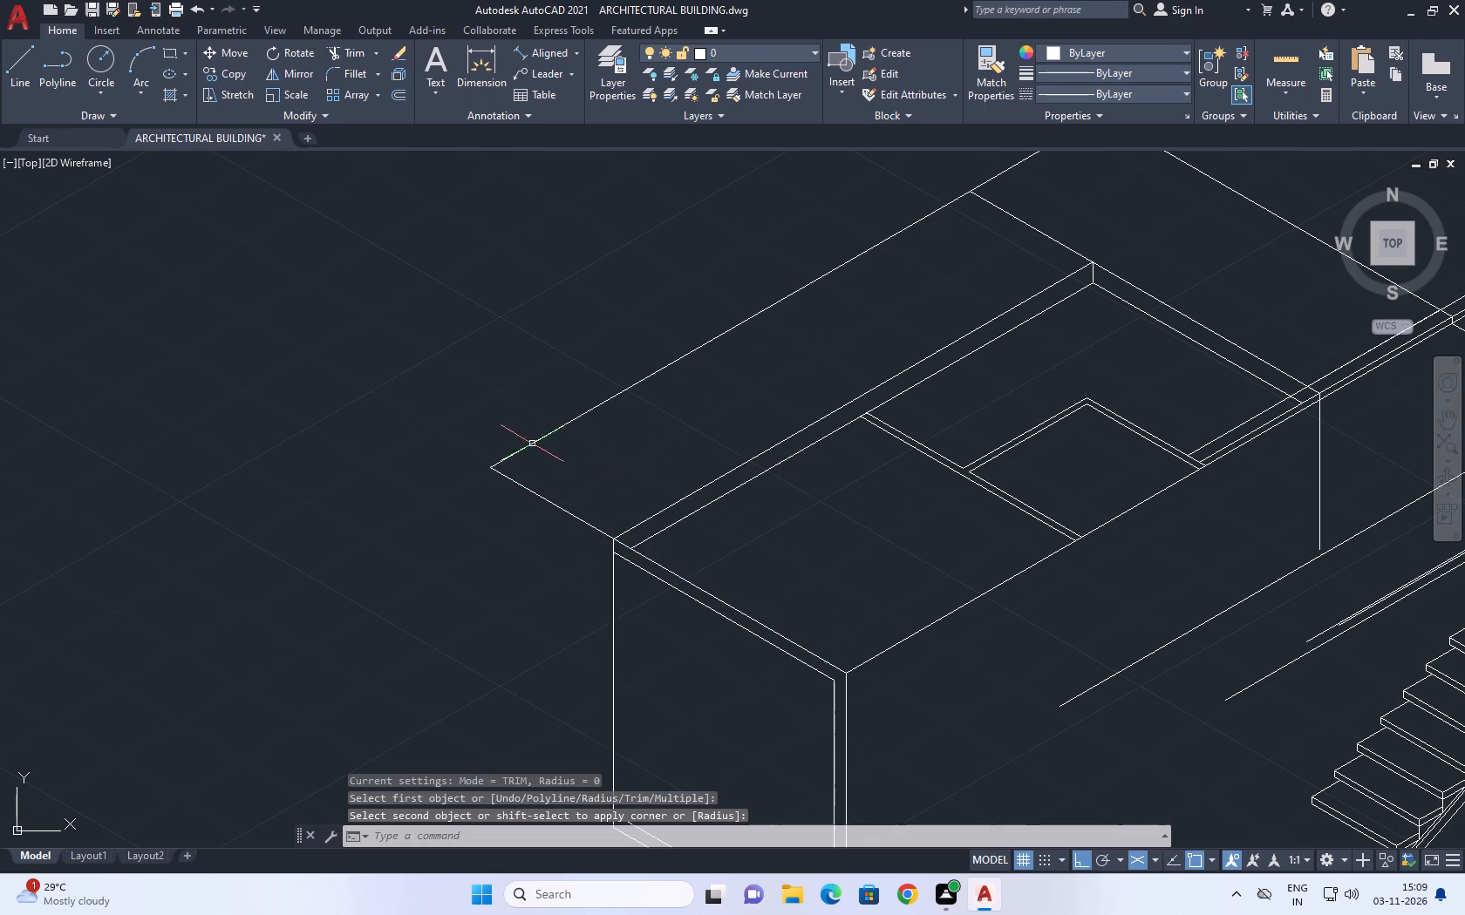
# Extend the inner vertical line of the block's front wall up to the wall's top edge.
pyautogui.moveTo(838, 716); pyautogui.dragTo(912, 586, button='middle')
pyautogui.scroll(2, 901, 561)
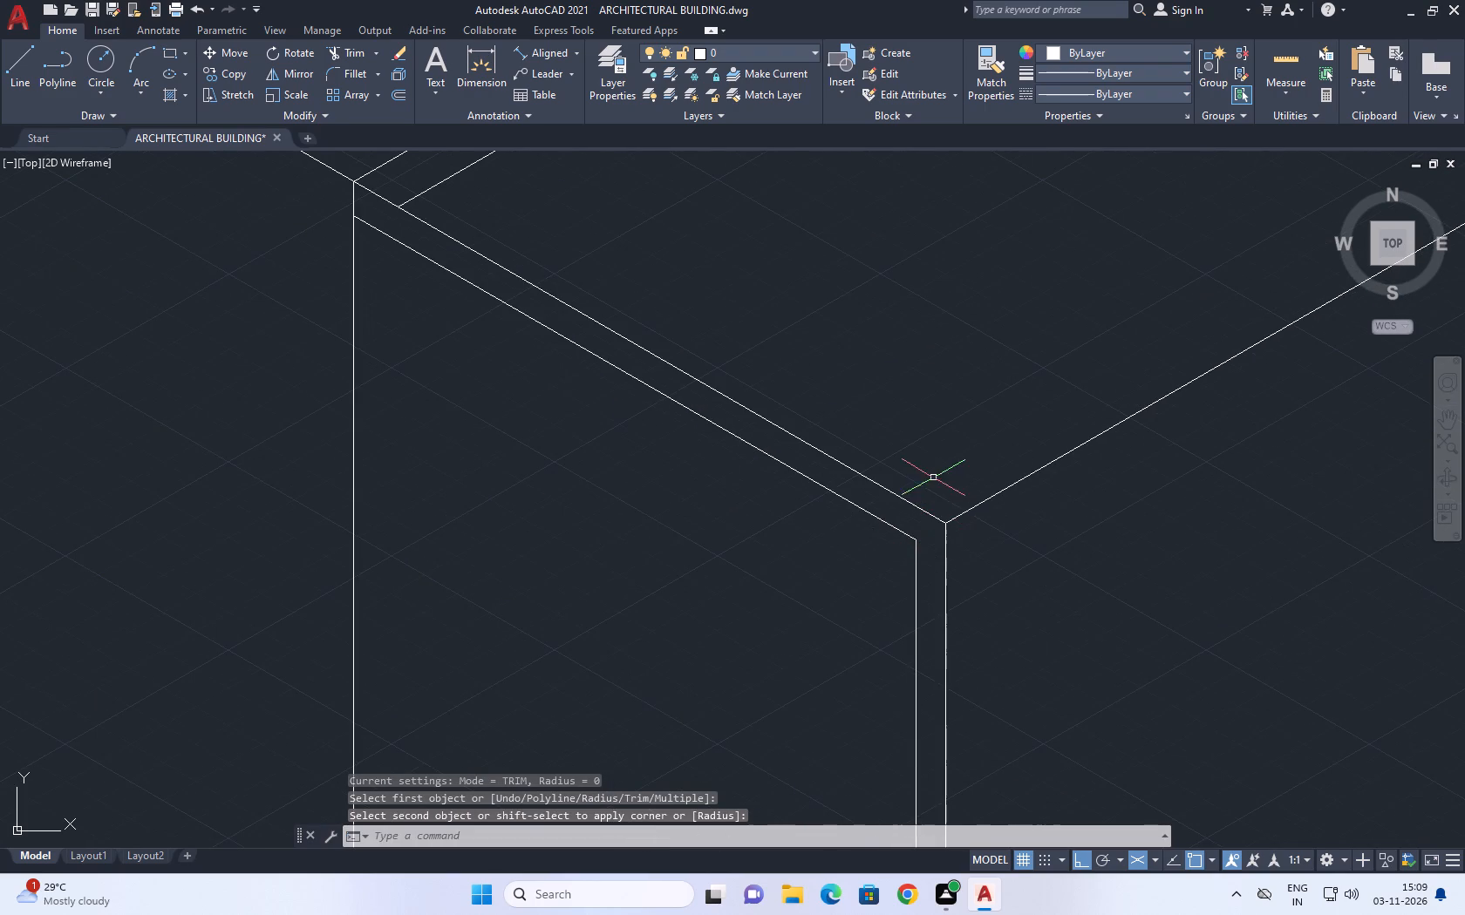
pyautogui.middleClick(938, 536)
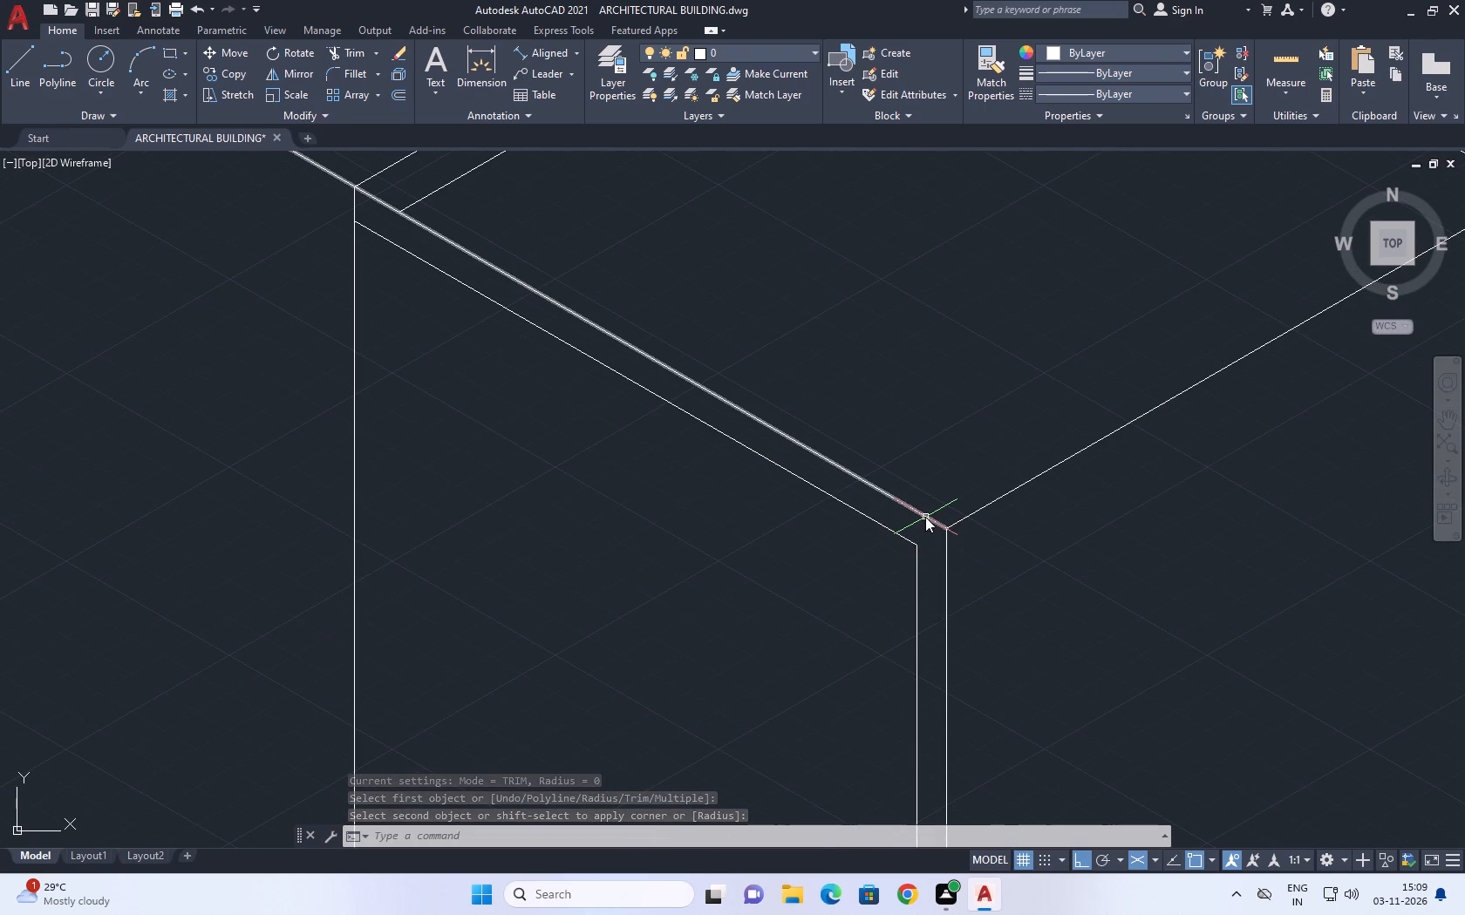
pyautogui.press('e')
pyautogui.press('x')
pyautogui.press('space')
pyautogui.click(920, 596)
pyautogui.moveTo(905, 590); pyautogui.dragTo(897, 598)
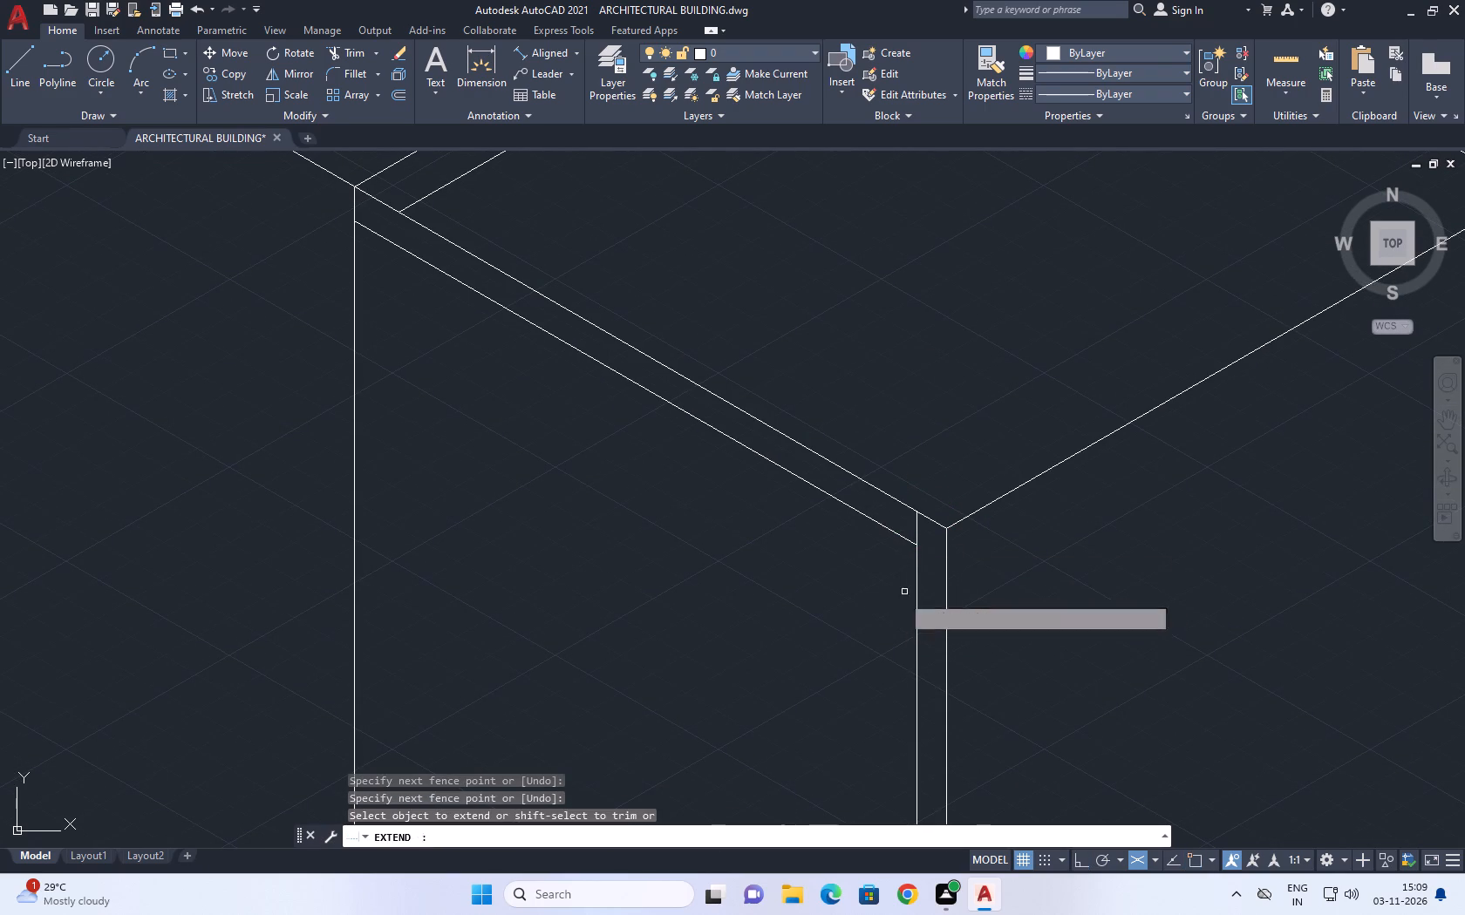
pyautogui.moveTo(897, 598); pyautogui.dragTo(892, 601)
pyautogui.scroll(-2, 937, 539)
pyautogui.press('Escape')
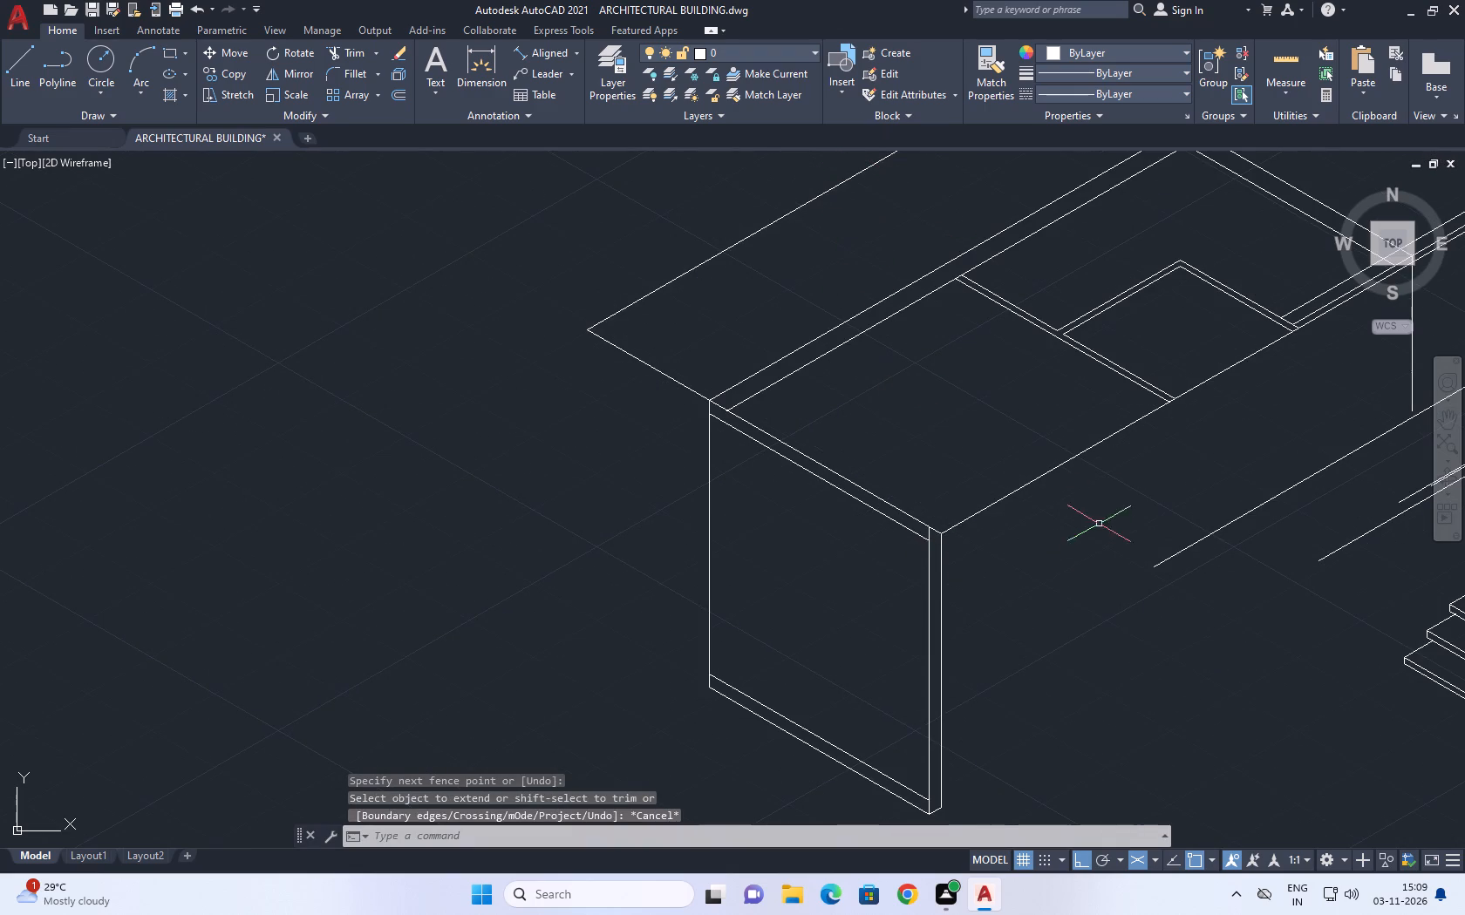
# Delete the vertical line dropping from the block's corner at the wing's wall.
pyautogui.moveTo(1023, 466); pyautogui.dragTo(1006, 466, button='middle')
pyautogui.middleClick(1052, 376)
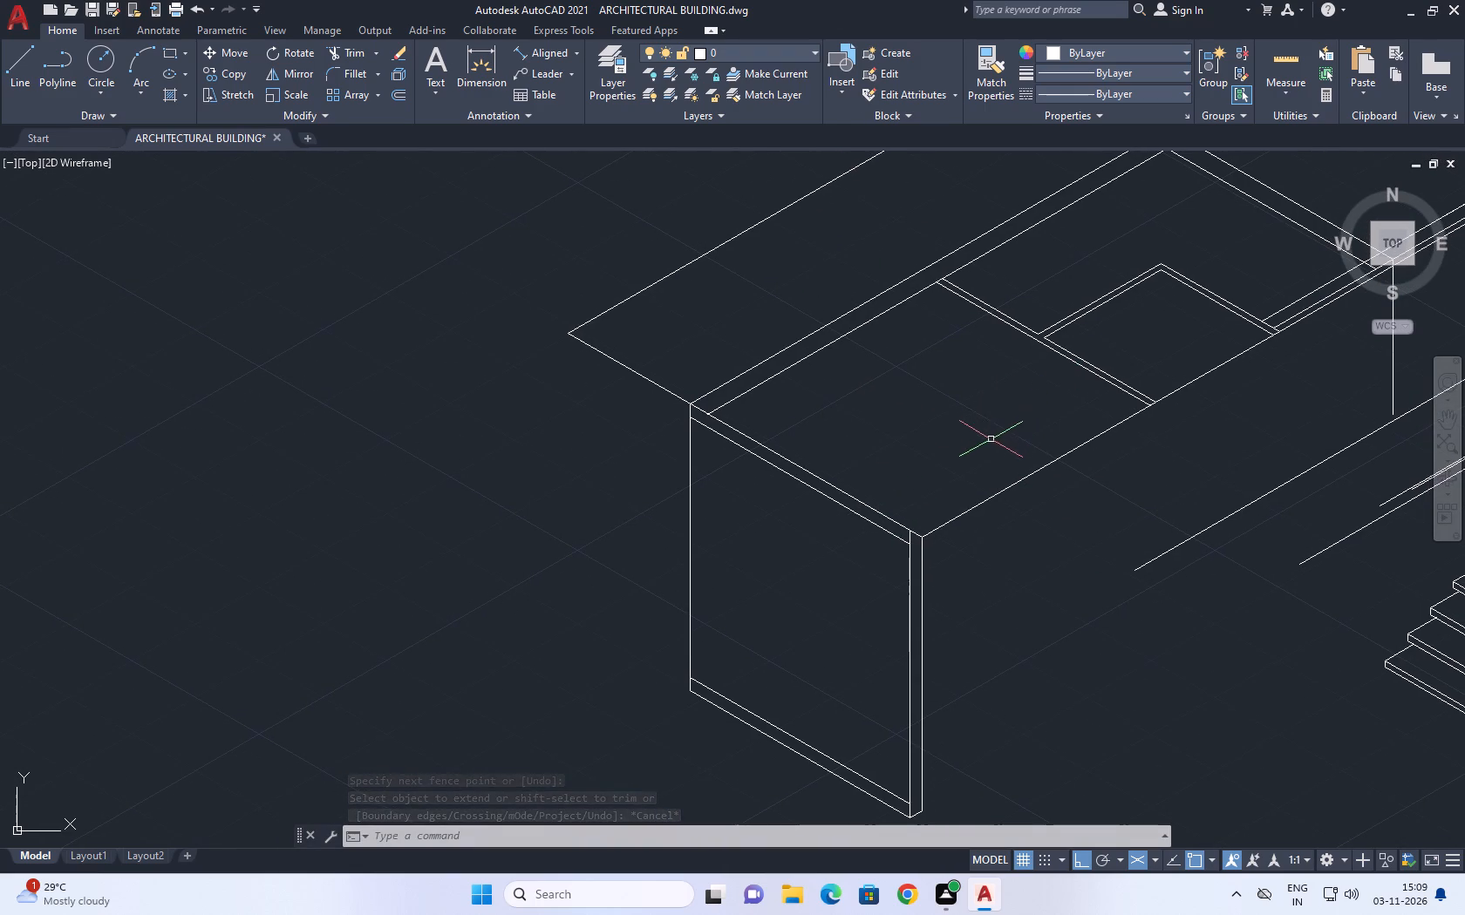
pyautogui.scroll(-1, 962, 448)
pyautogui.moveTo(1023, 420); pyautogui.dragTo(962, 456, button='middle')
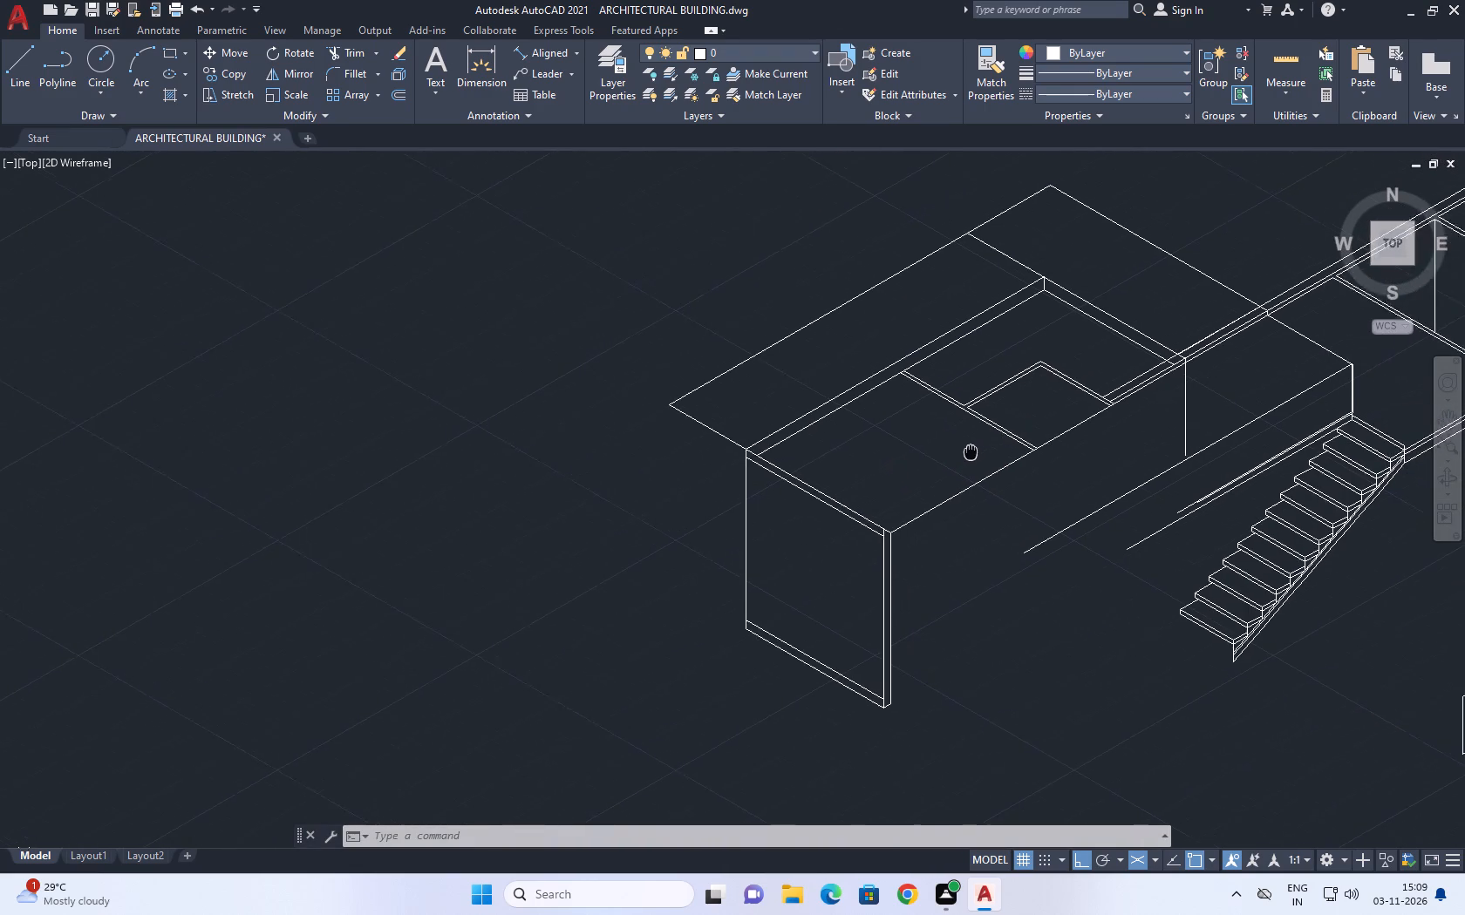
pyautogui.moveTo(962, 456); pyautogui.dragTo(910, 477, button='middle')
pyautogui.scroll(-1, 916, 476)
pyautogui.moveTo(1010, 370); pyautogui.dragTo(868, 440, button='middle')
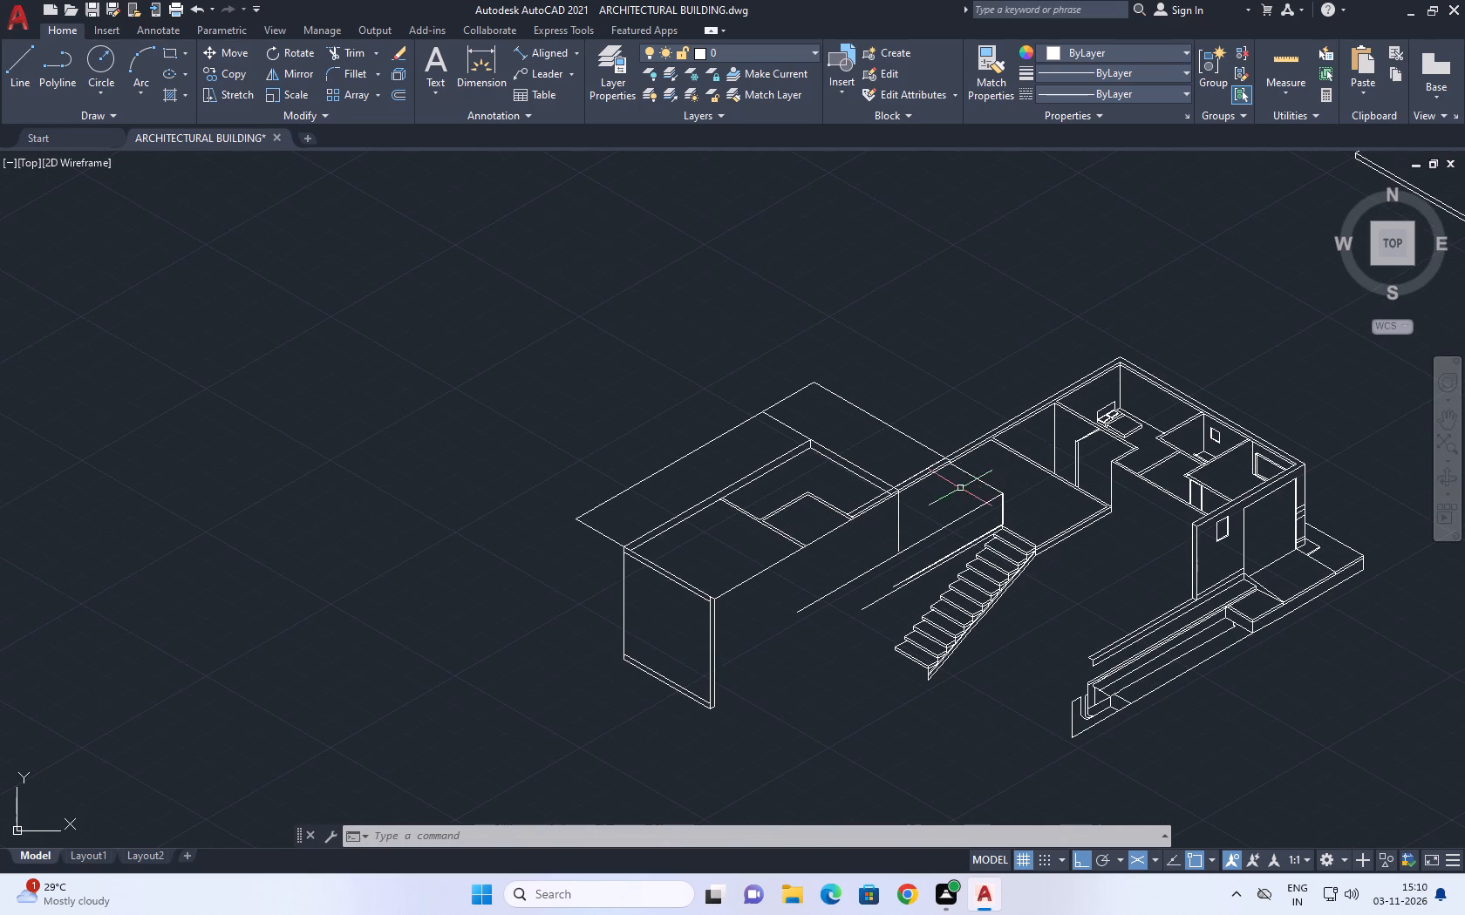
pyautogui.scroll(2, 898, 525)
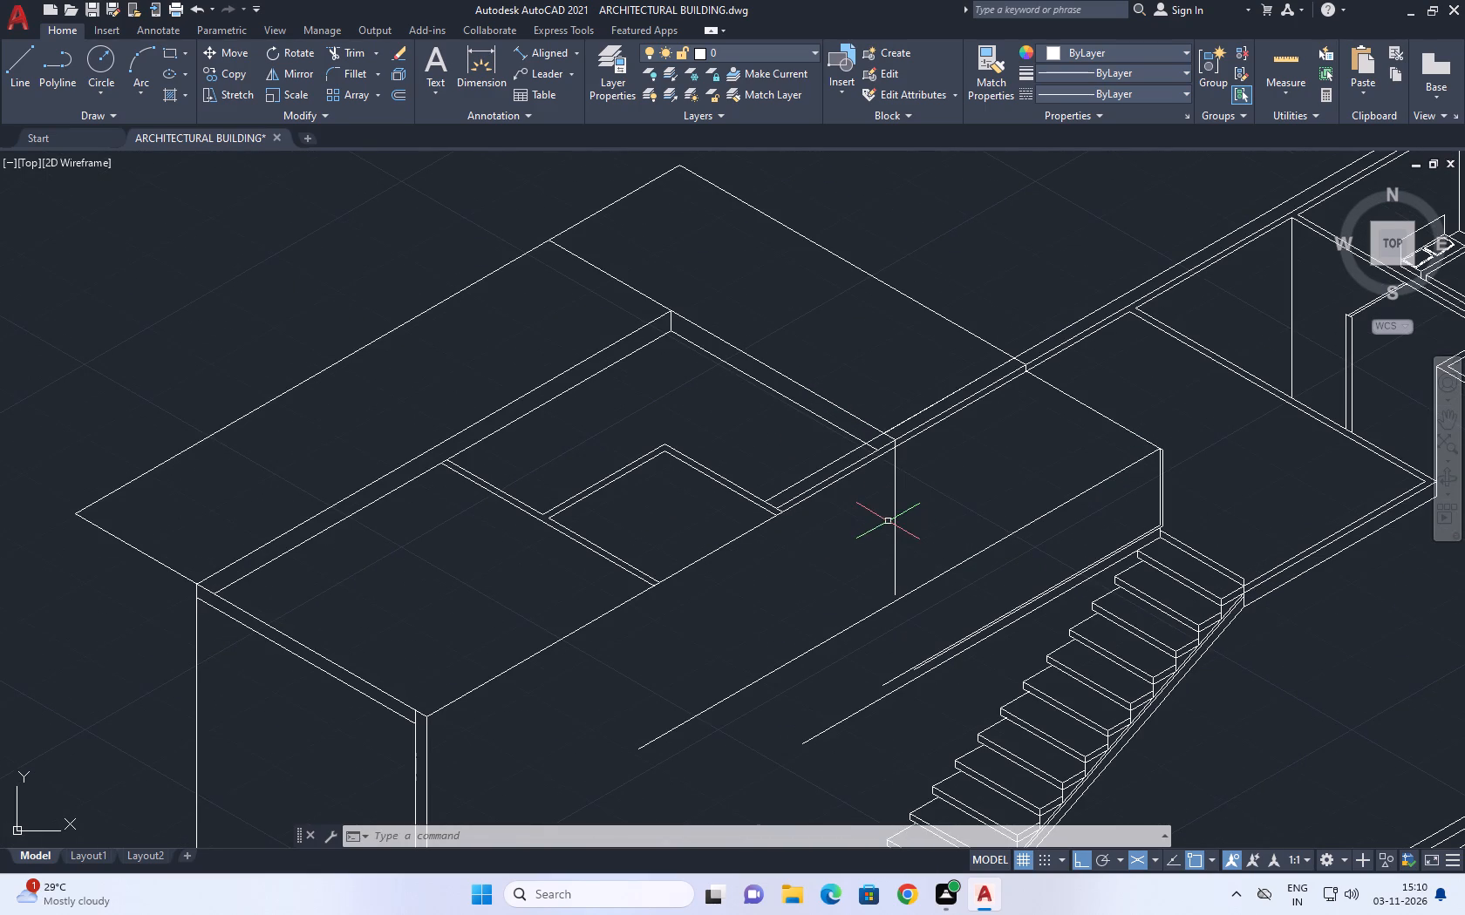
pyautogui.moveTo(847, 505); pyautogui.dragTo(943, 452, button='middle')
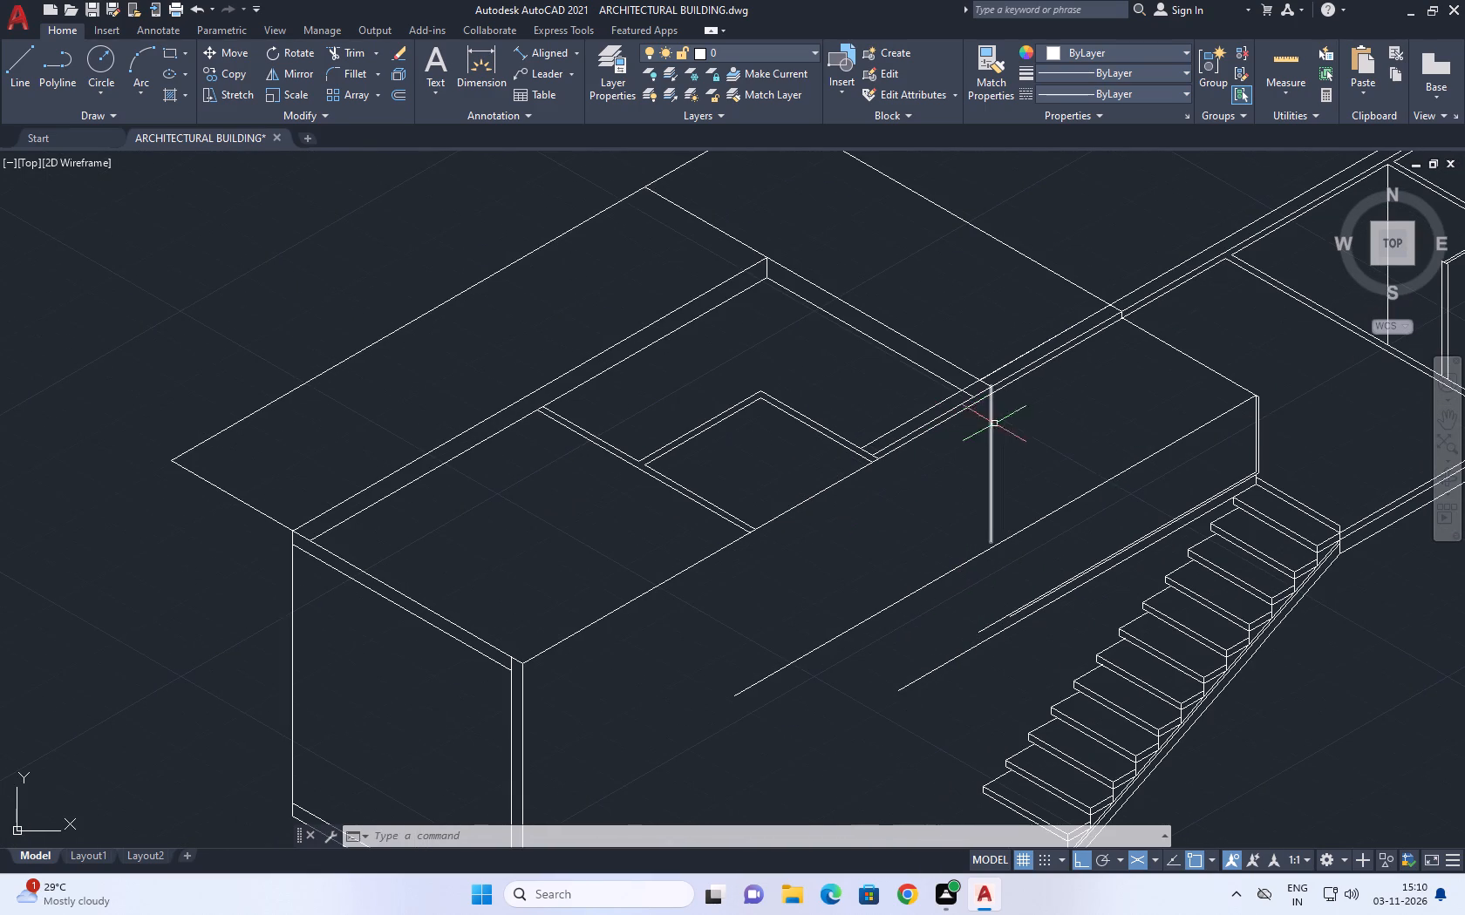
pyautogui.click(994, 424)
pyautogui.click(962, 457)
pyautogui.moveTo(1014, 454); pyautogui.dragTo(994, 508, button='middle')
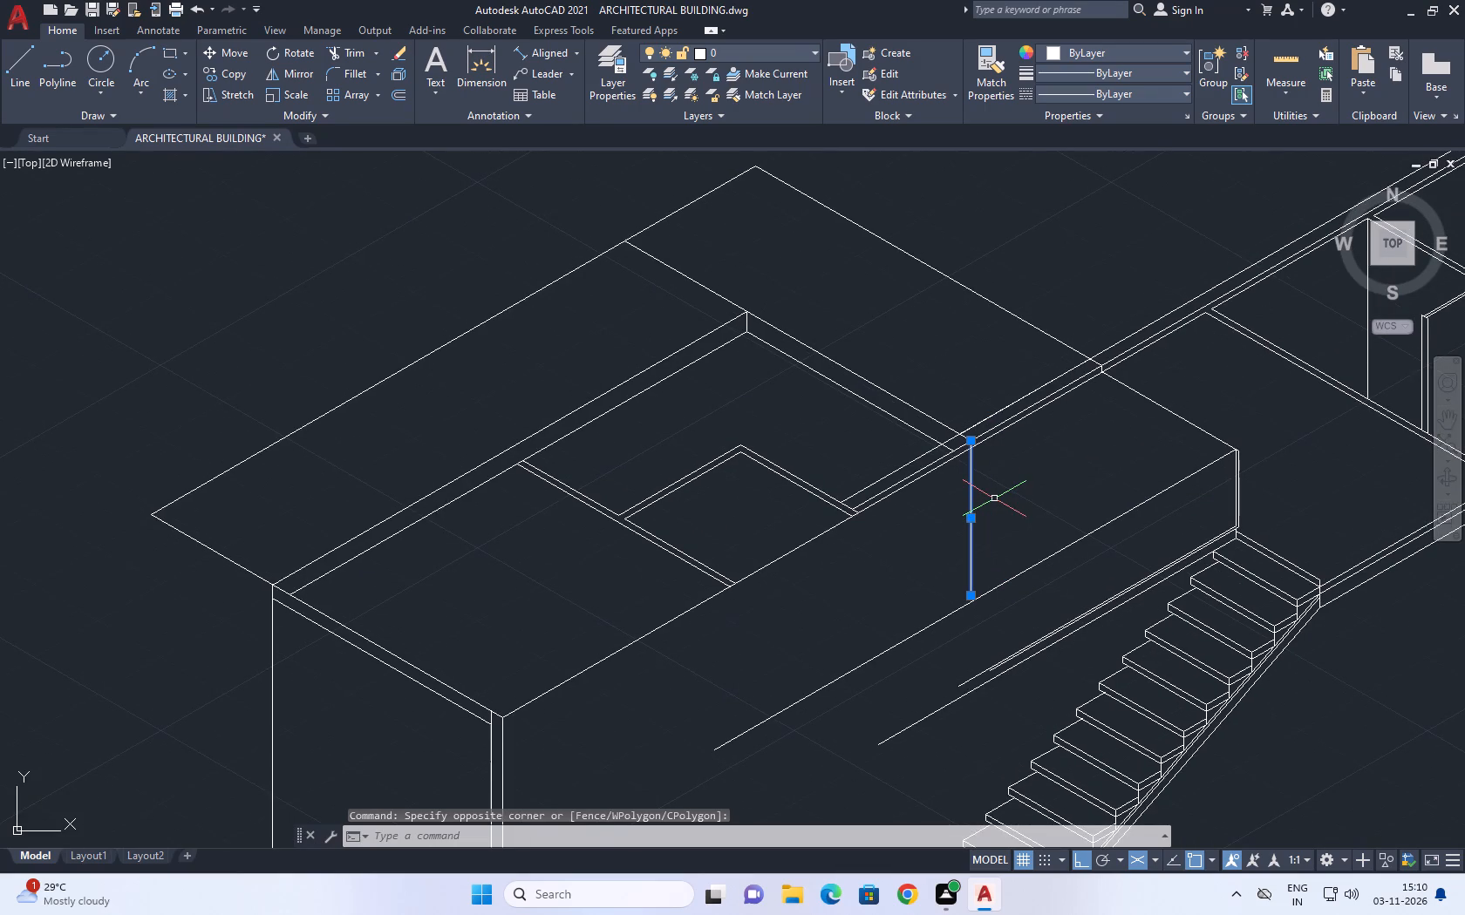
pyautogui.press('Delete')
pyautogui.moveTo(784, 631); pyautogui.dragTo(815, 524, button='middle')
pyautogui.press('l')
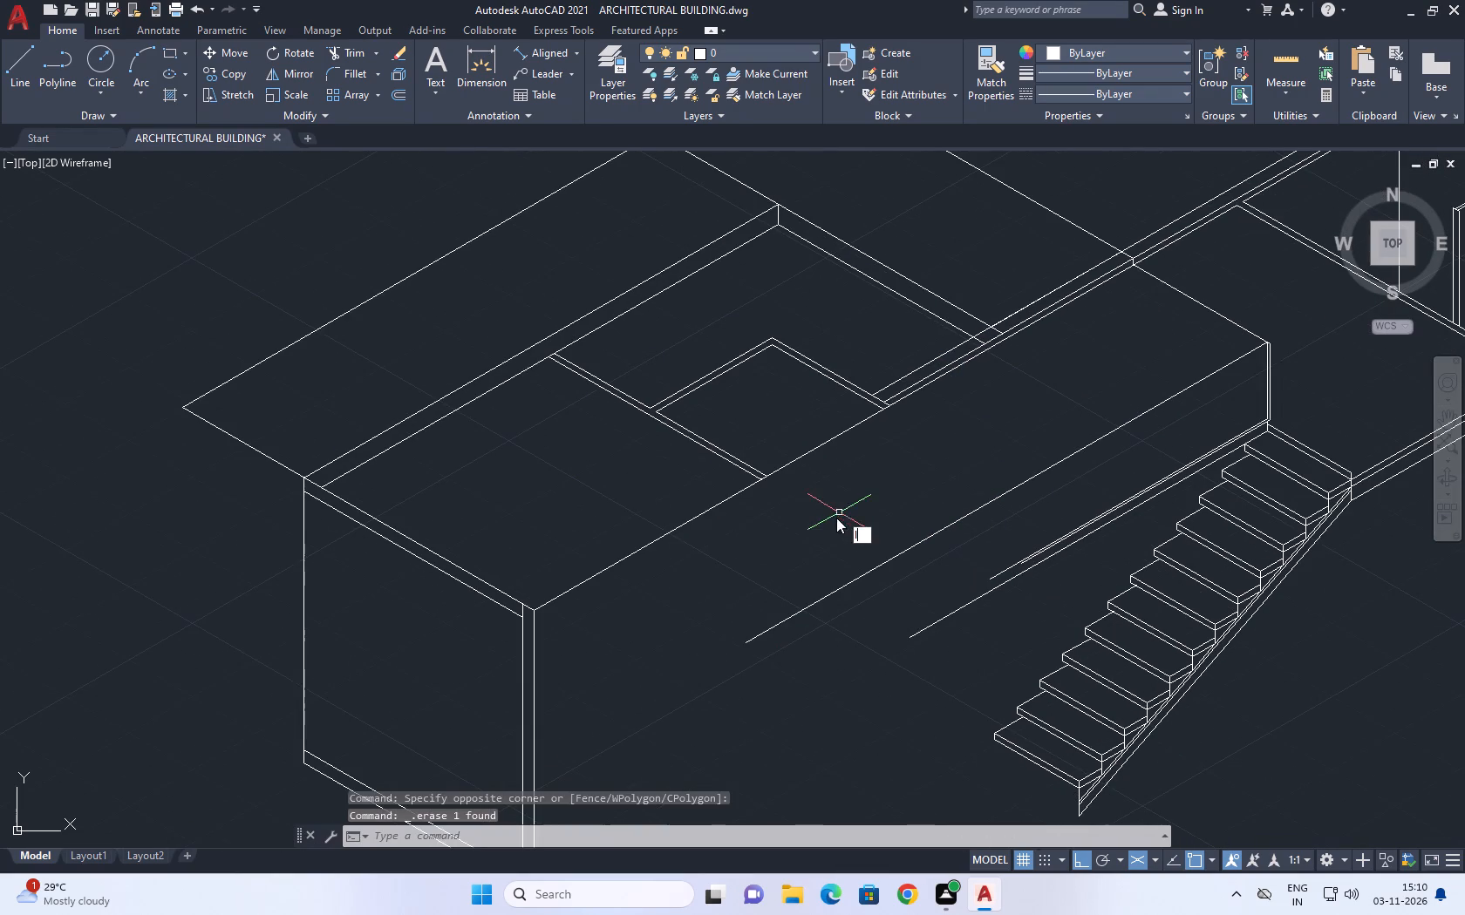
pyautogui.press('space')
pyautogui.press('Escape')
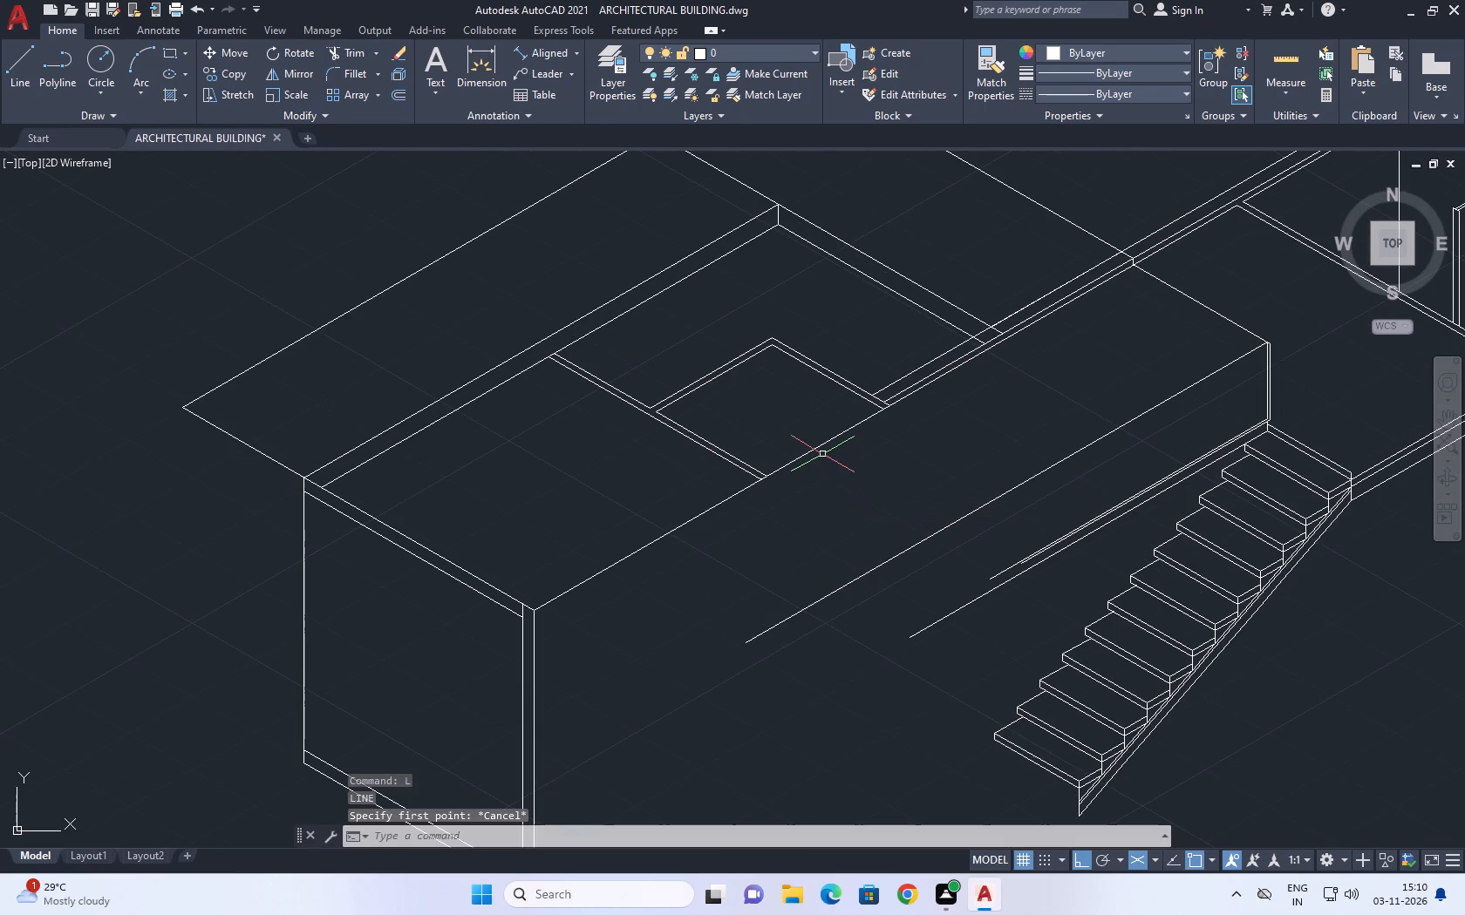
# Copy the small inner room's open-side wall line 114.3 units into the room at 150° to give that wall its thickness.
pyautogui.click(824, 447)
pyautogui.click(805, 429)
pyautogui.click(807, 455)
pyautogui.moveTo(840, 442); pyautogui.dragTo(843, 493, button='middle')
pyautogui.write('co')
pyautogui.press('space')
pyautogui.scroll(2, 783, 518)
pyautogui.click(786, 538)
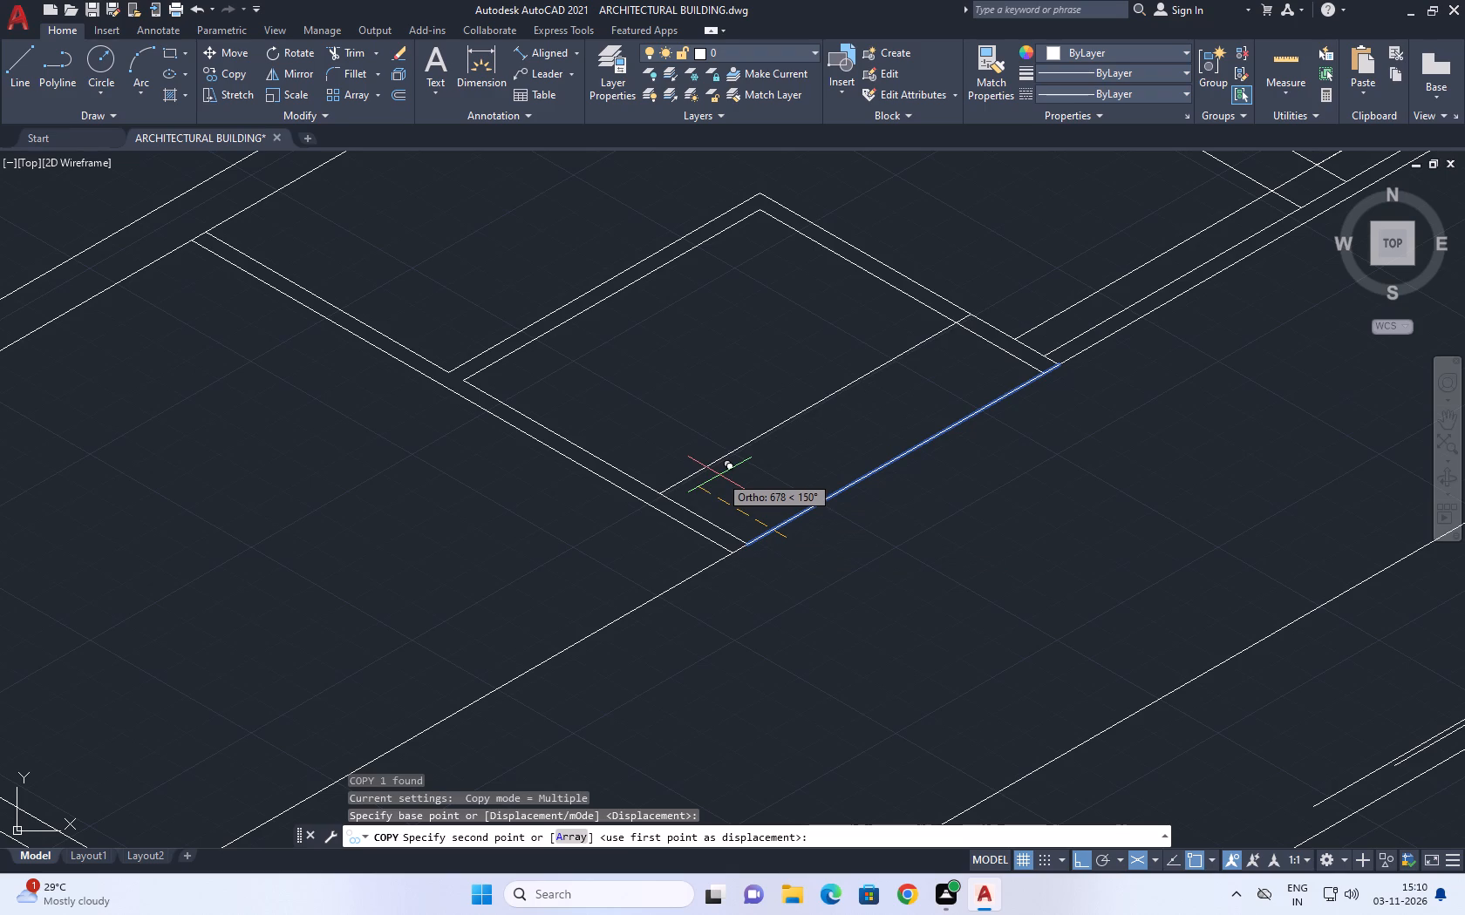
pyautogui.press('1')
pyautogui.write('14')
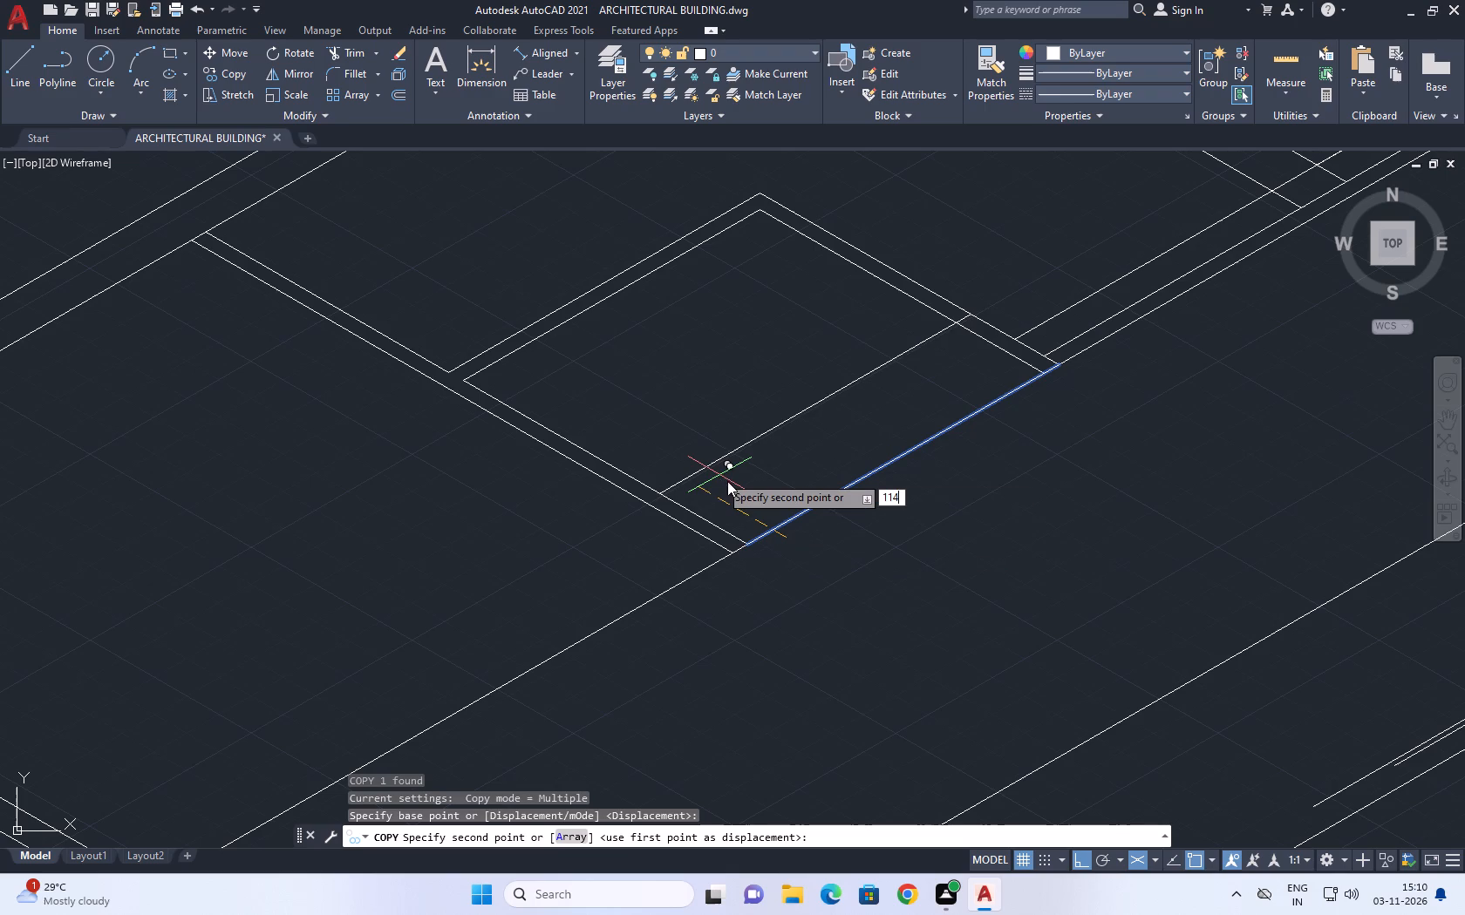
pyautogui.press('BackSpace')
pyautogui.press('BackSpace')
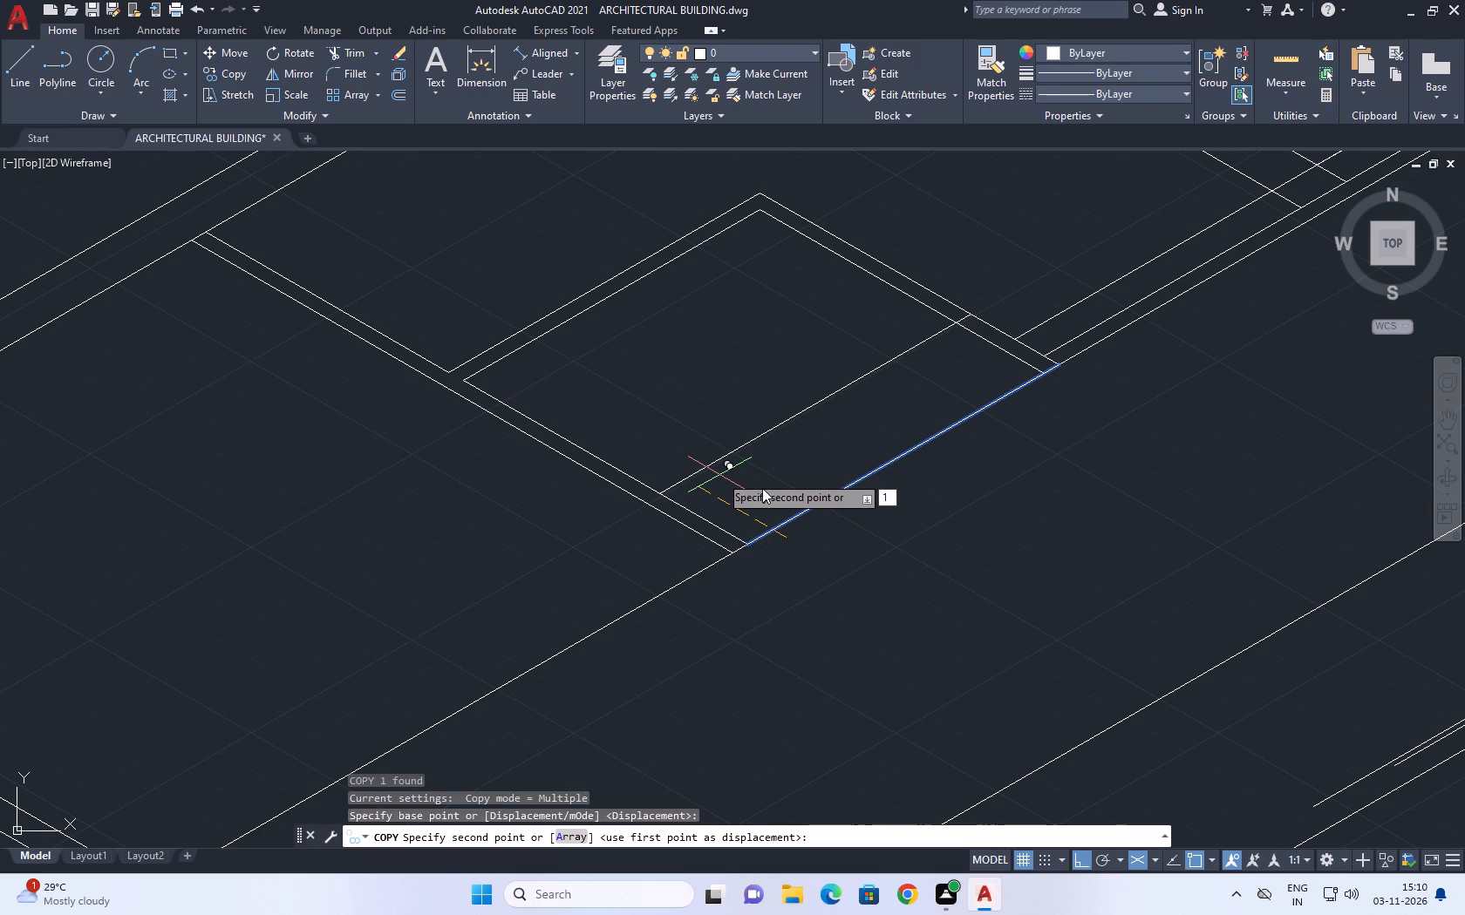
pyautogui.press('4')
pyautogui.press('BackSpace')
pyautogui.write('14.3')
pyautogui.press('Return')
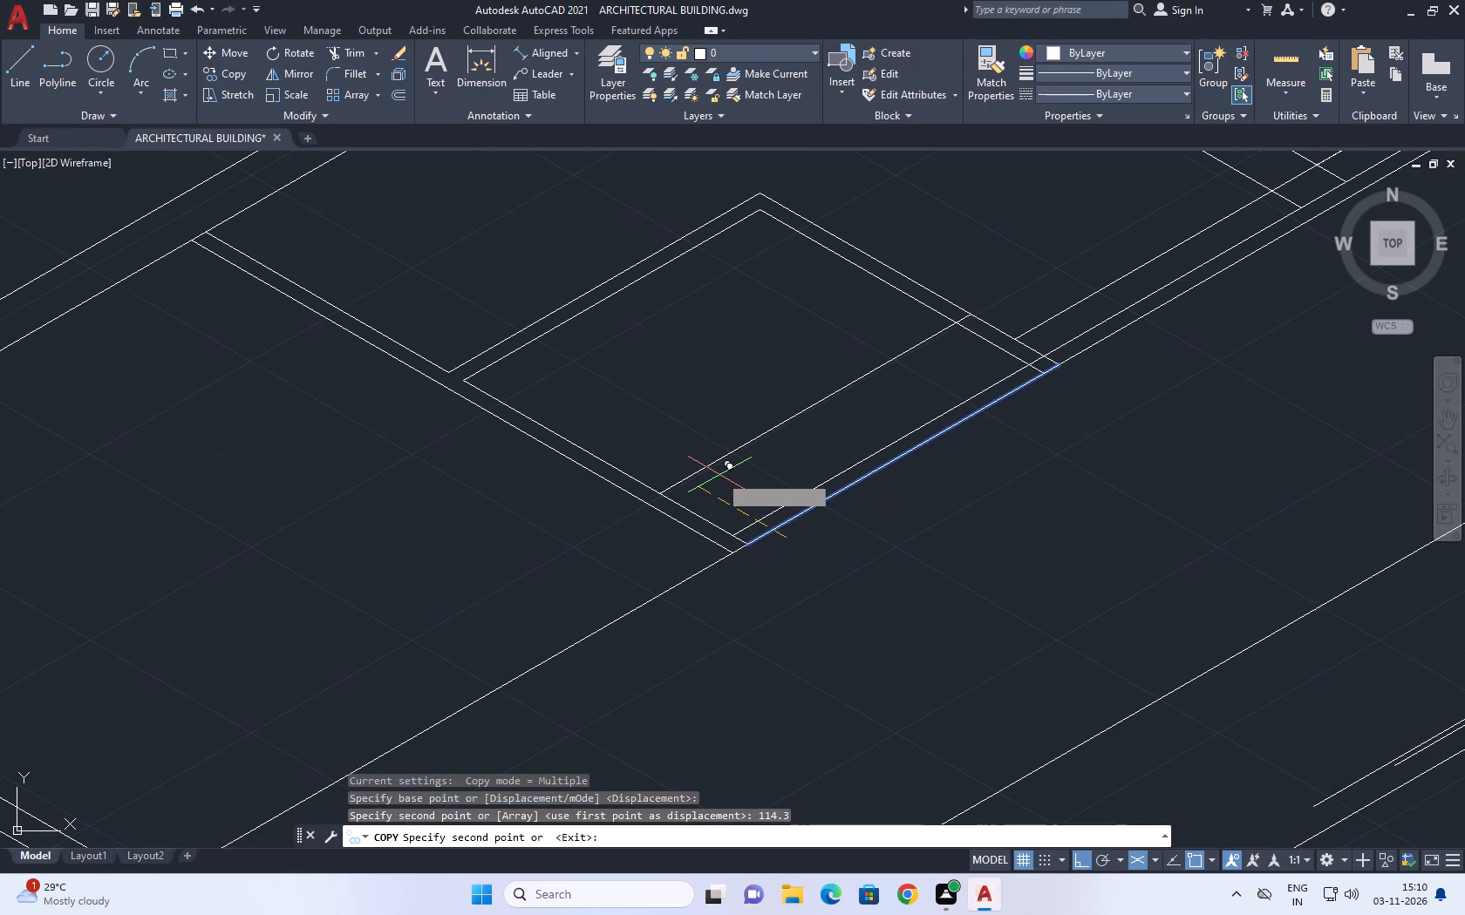
pyautogui.rightClick(733, 422)
pyautogui.click(777, 447)
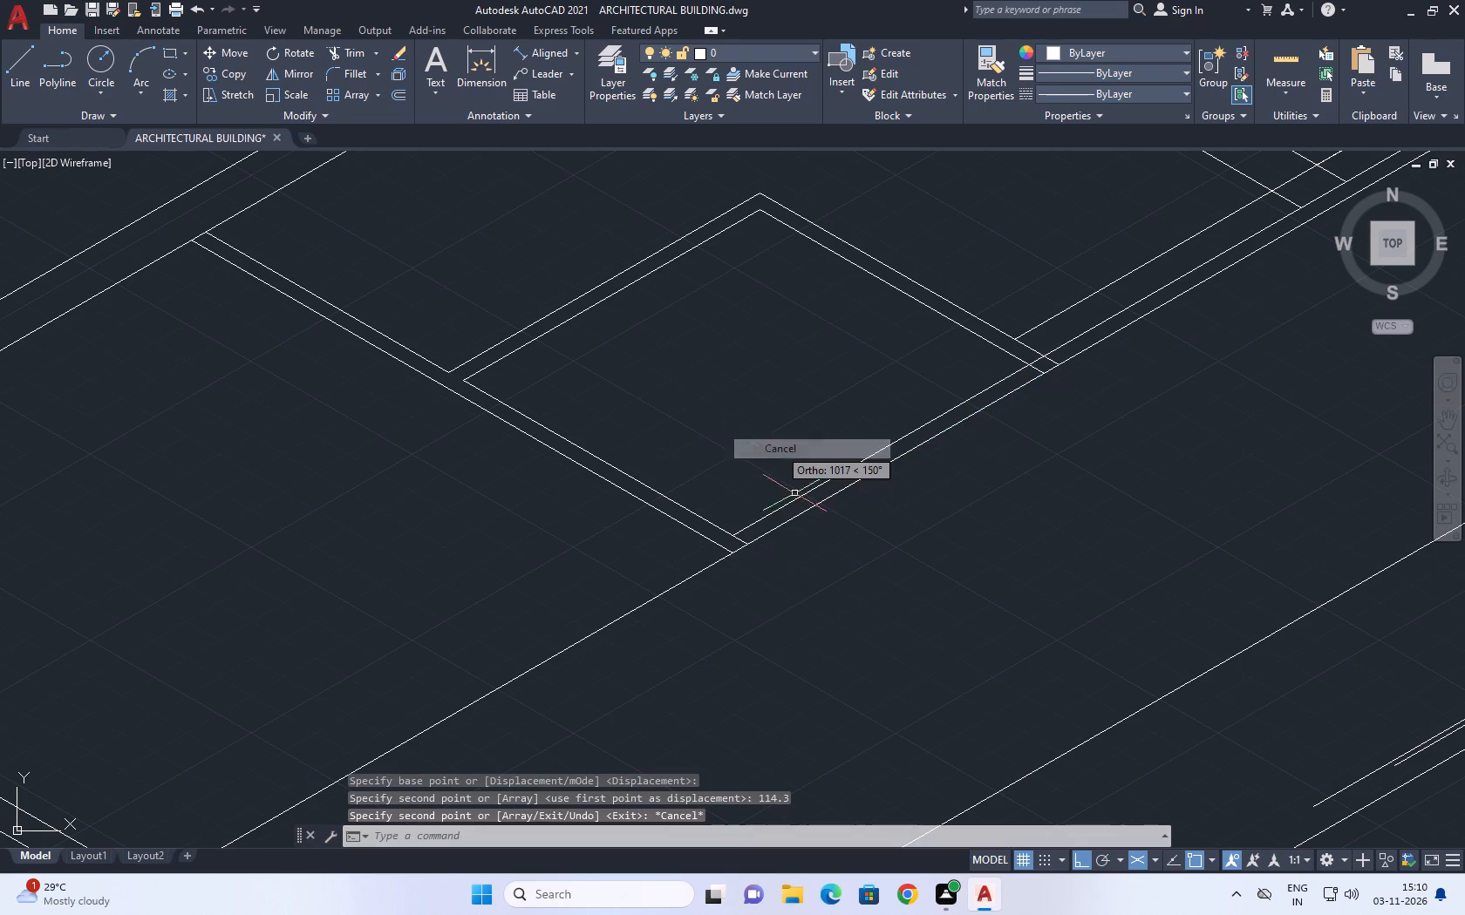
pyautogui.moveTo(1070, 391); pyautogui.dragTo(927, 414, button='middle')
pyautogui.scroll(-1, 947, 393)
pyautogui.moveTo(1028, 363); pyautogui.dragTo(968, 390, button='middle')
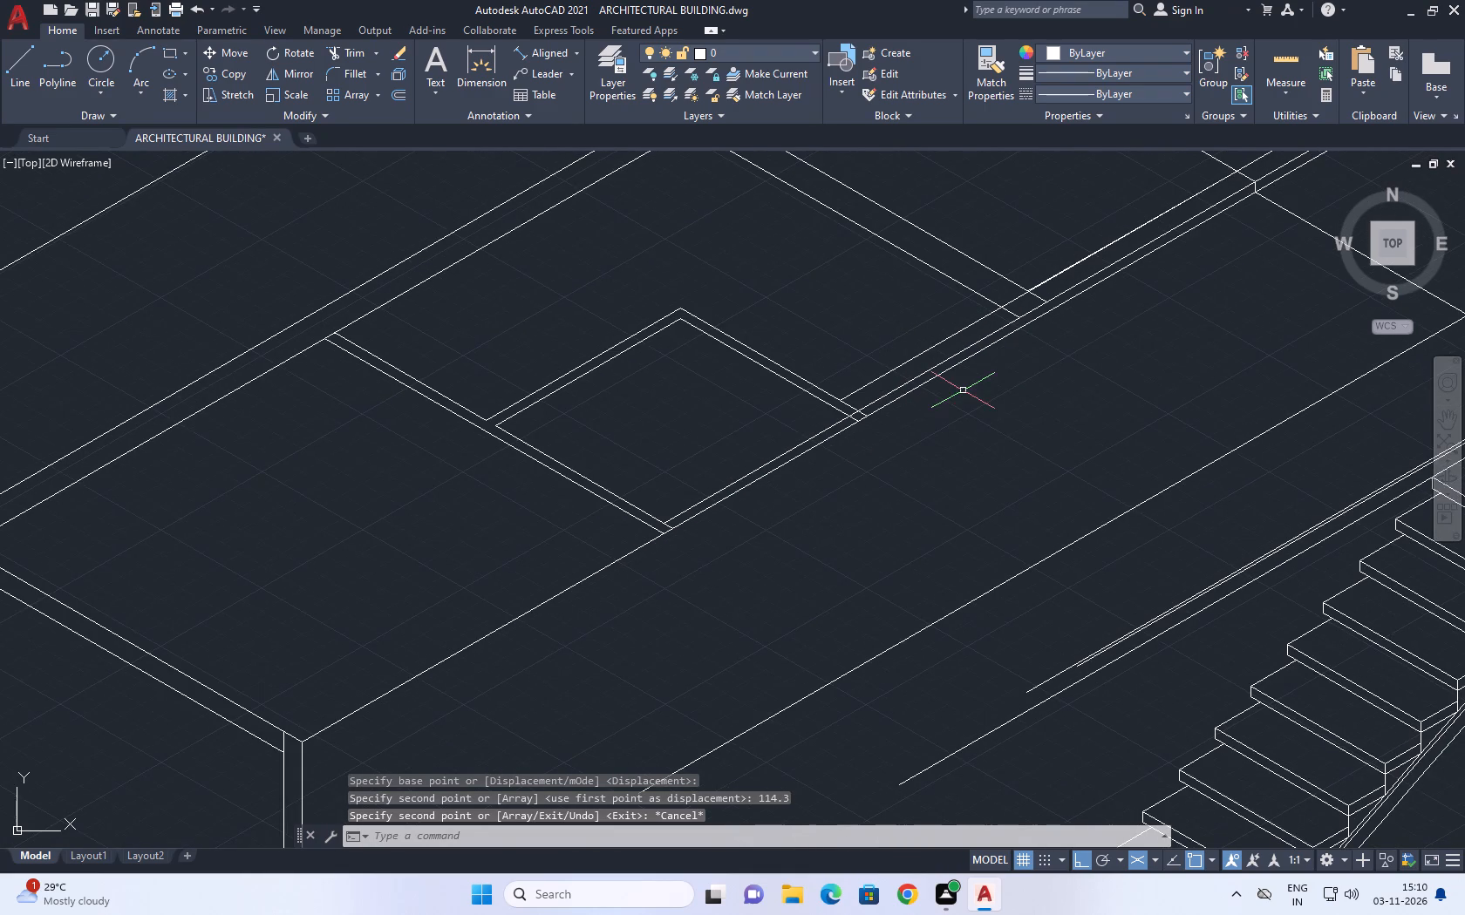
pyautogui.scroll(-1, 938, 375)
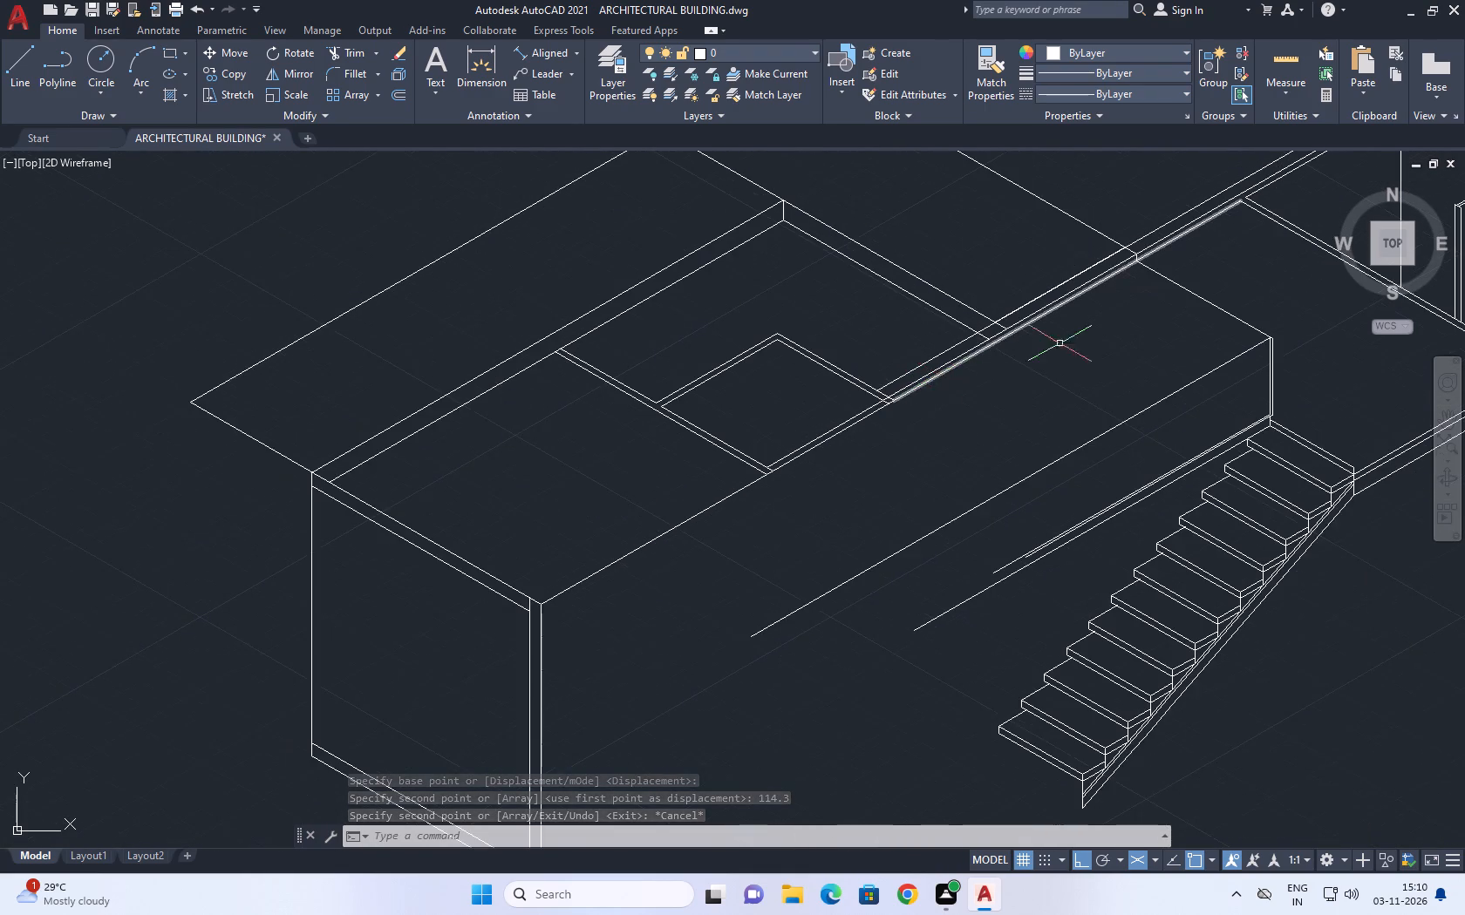
# Trim the copied 114.3 wall line between the small inner room and the block's end wall beside the wing.
pyautogui.moveTo(1049, 292); pyautogui.dragTo(1049, 334, button='middle')
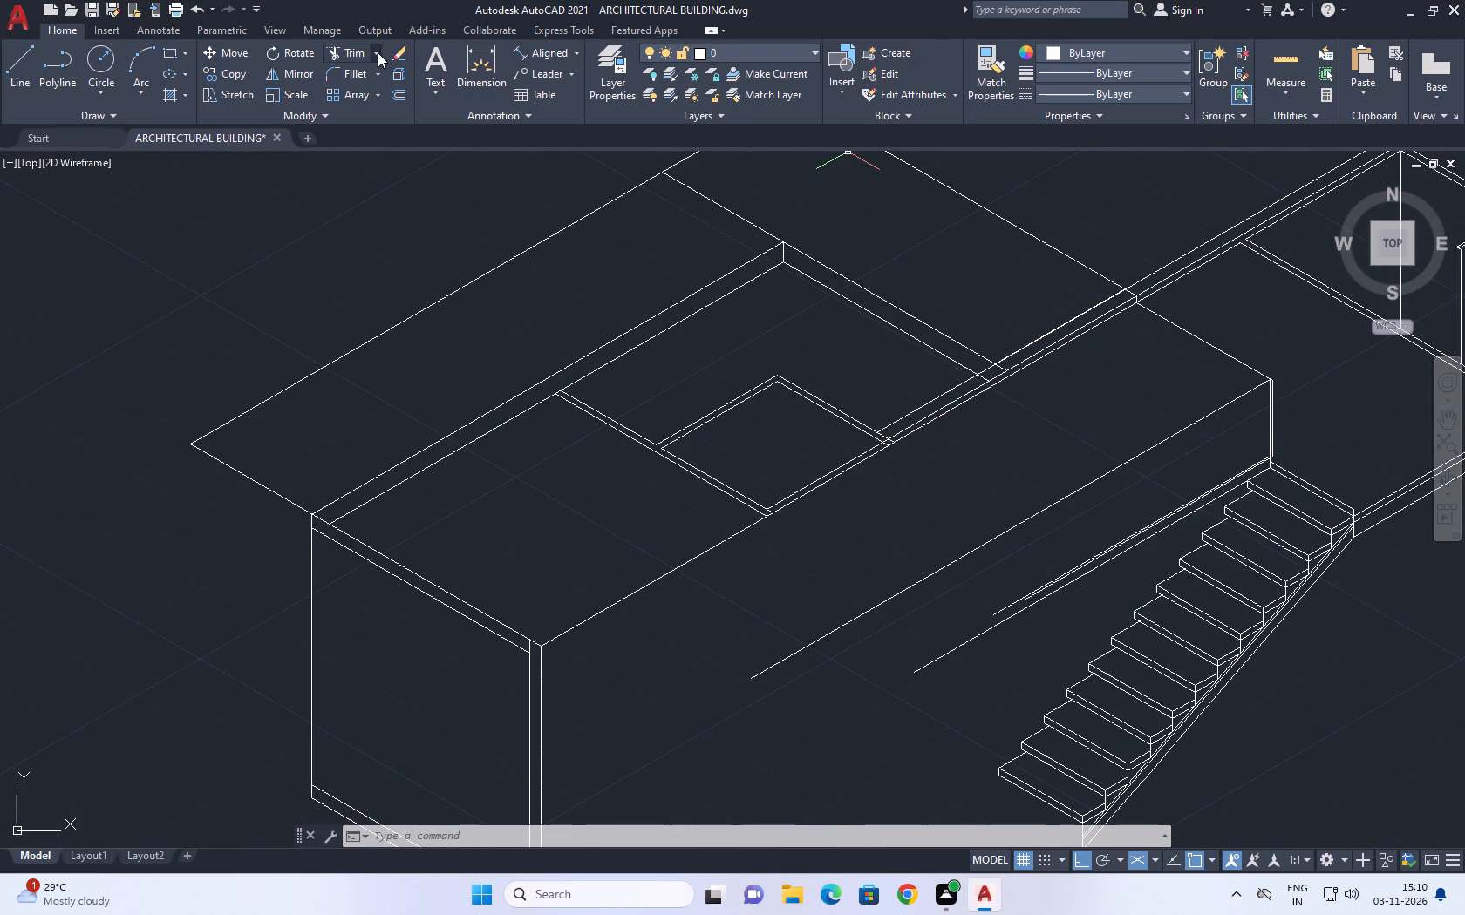
pyautogui.click(354, 51)
pyautogui.scroll(1, 984, 466)
pyautogui.click(861, 369)
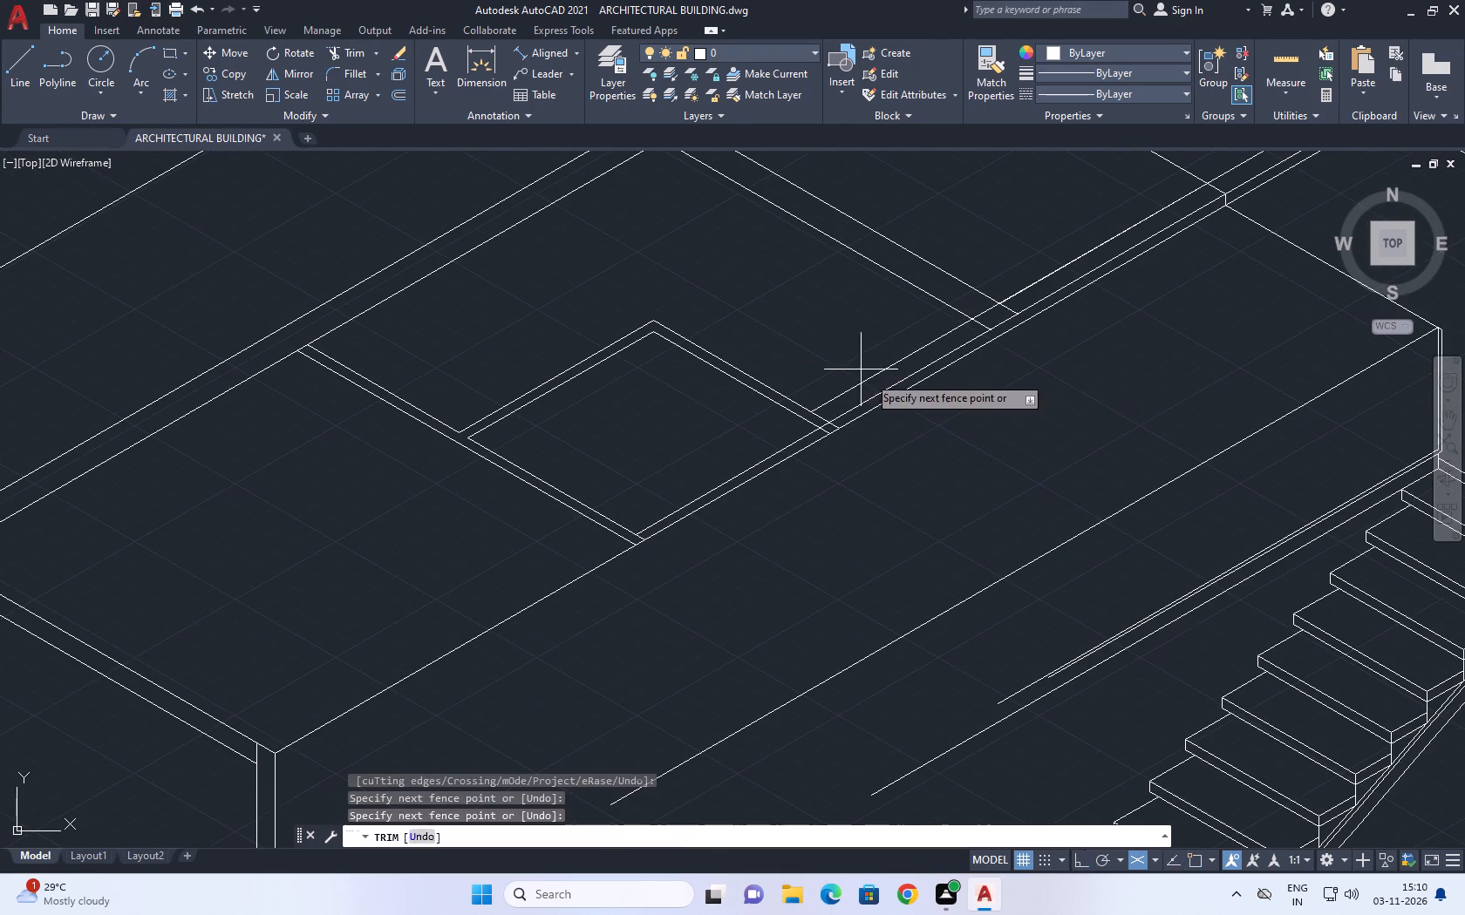
pyautogui.scroll(2, 892, 409)
pyautogui.click(854, 382)
pyautogui.scroll(-1, 862, 386)
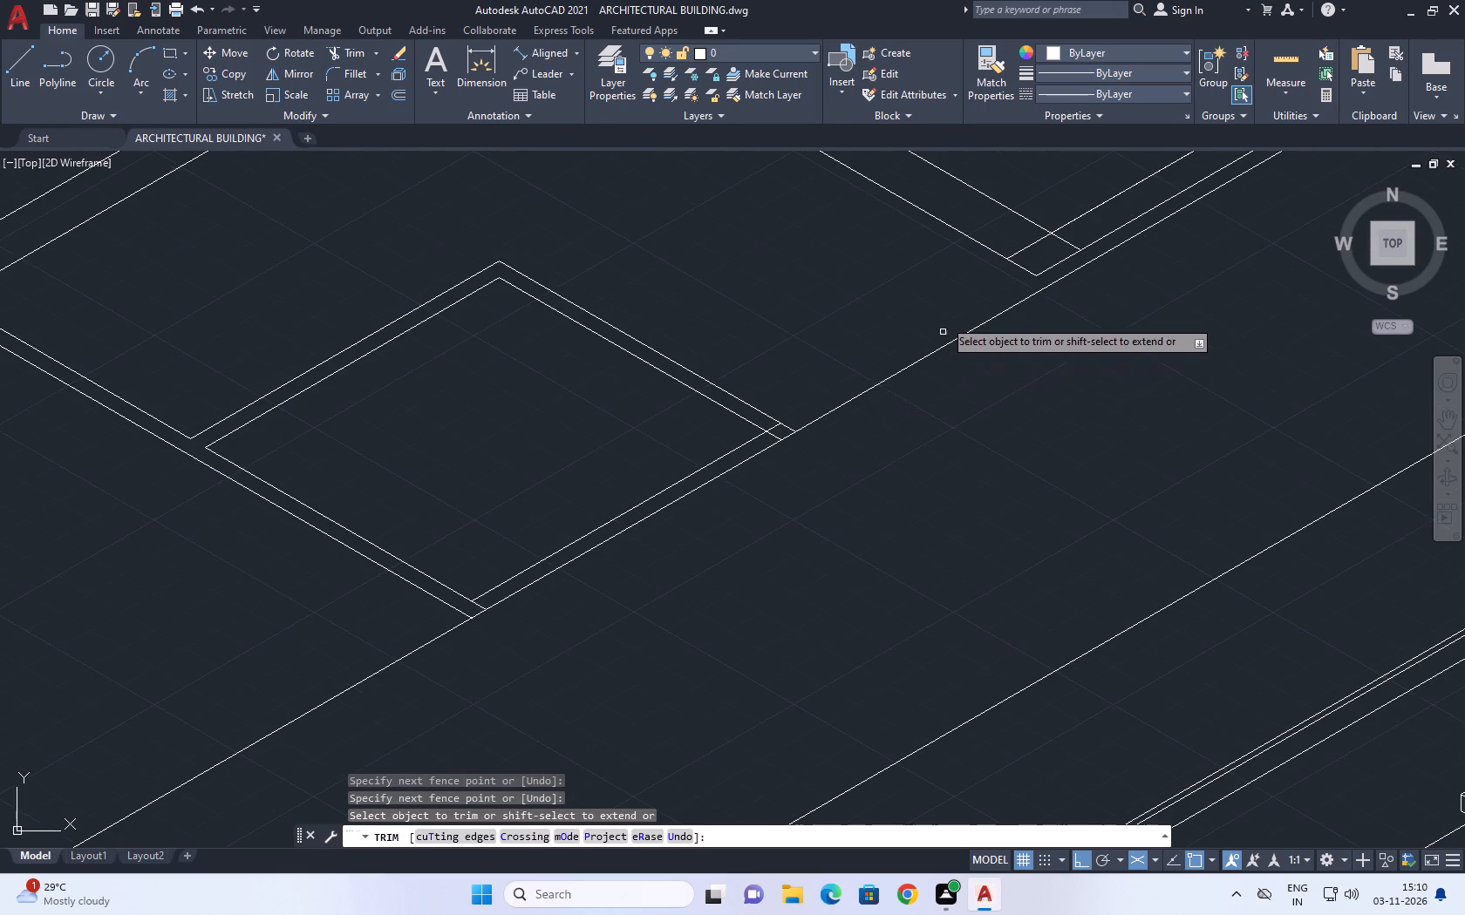
pyautogui.moveTo(947, 292); pyautogui.dragTo(920, 433, button='middle')
pyautogui.rightClick(1035, 460)
pyautogui.click(1105, 485)
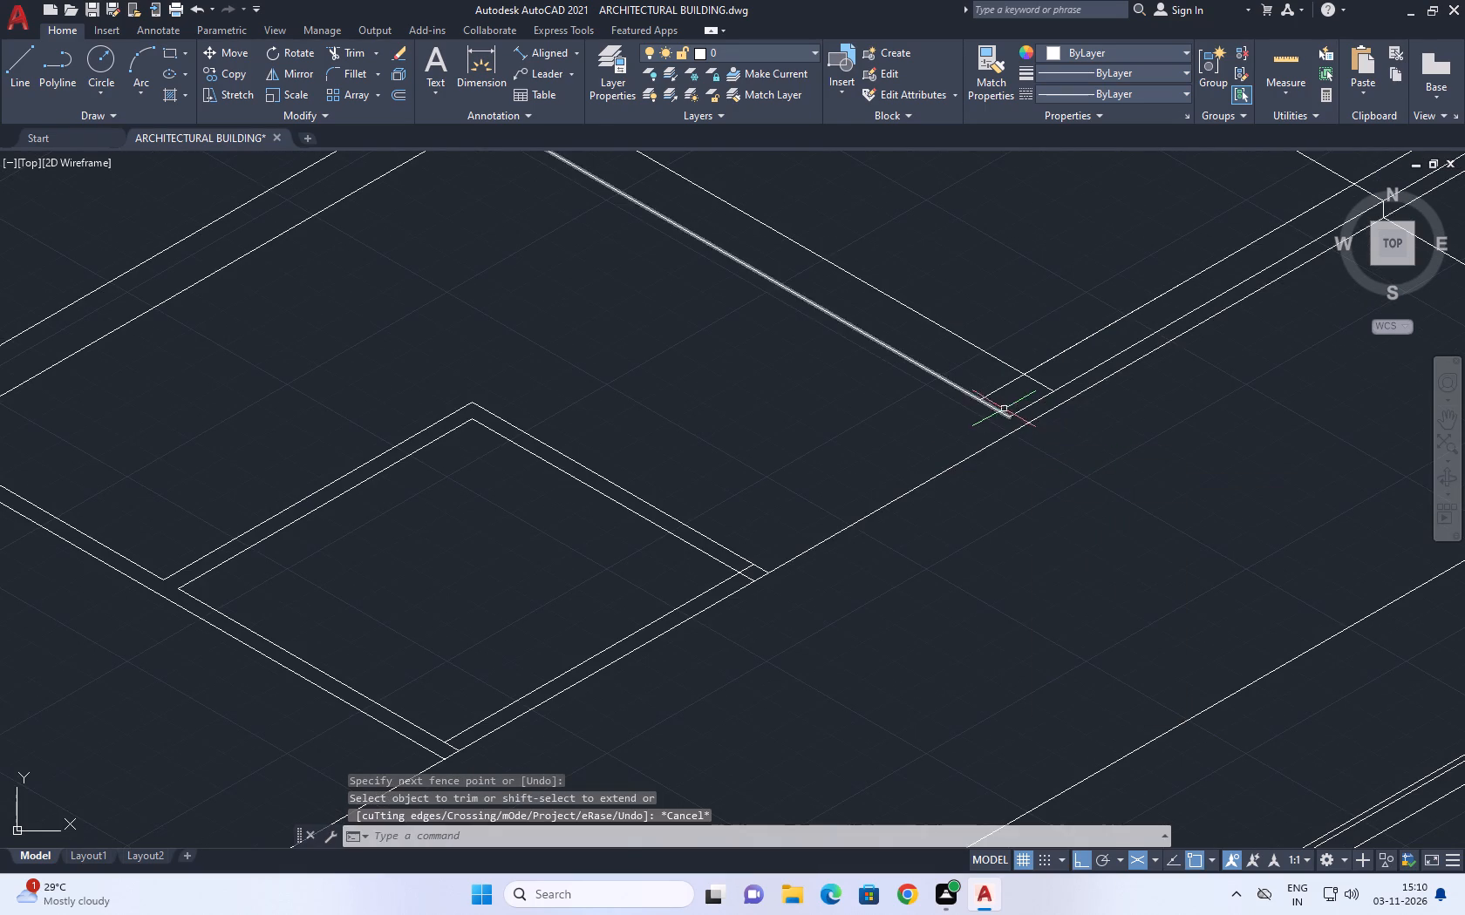
# Stretch the inner line of the block's end wall past the long front edge and trim it back to that edge.
pyautogui.scroll(-2, 1004, 409)
pyautogui.scroll(3, 1003, 409)
pyautogui.click(997, 412)
pyautogui.scroll(2, 1000, 425)
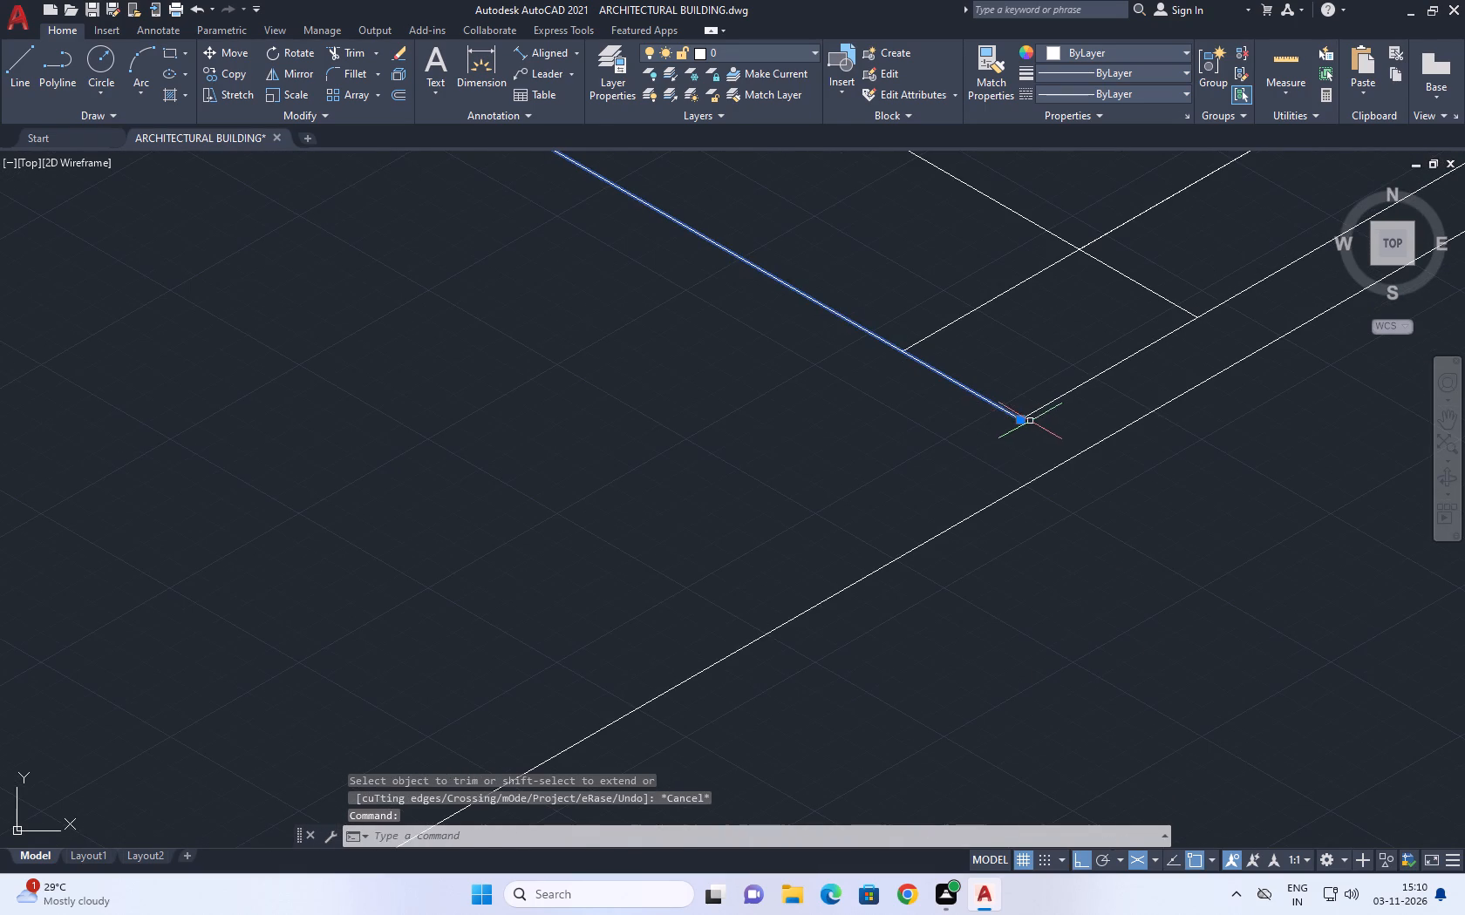
pyautogui.click(1019, 421)
pyautogui.click(1110, 509)
pyautogui.rightClick(1133, 464)
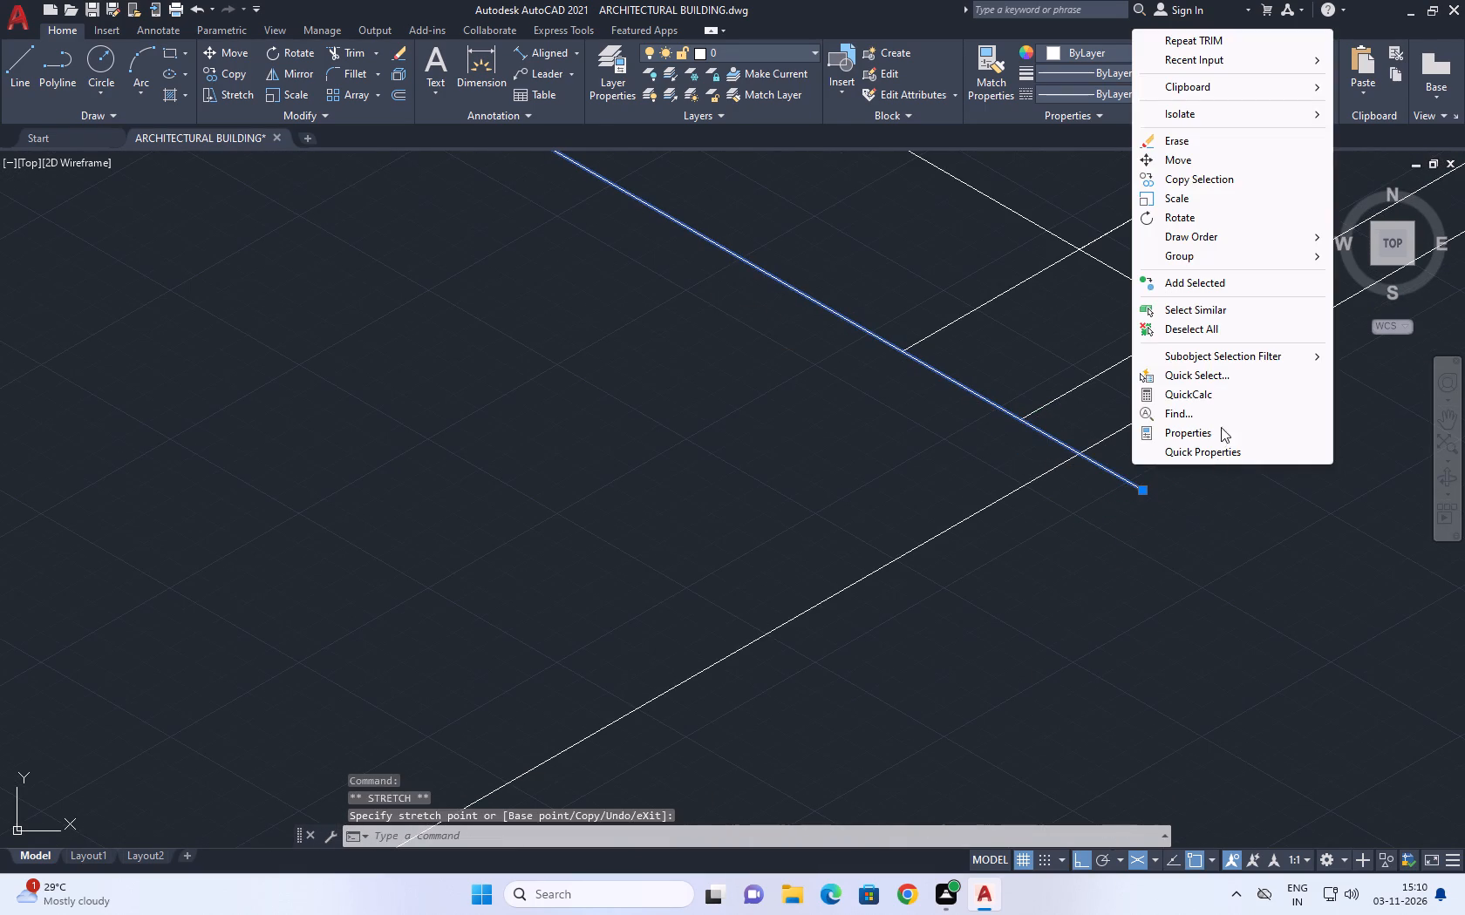
pyautogui.click(1196, 329)
pyautogui.moveTo(1123, 378); pyautogui.dragTo(919, 462, button='middle')
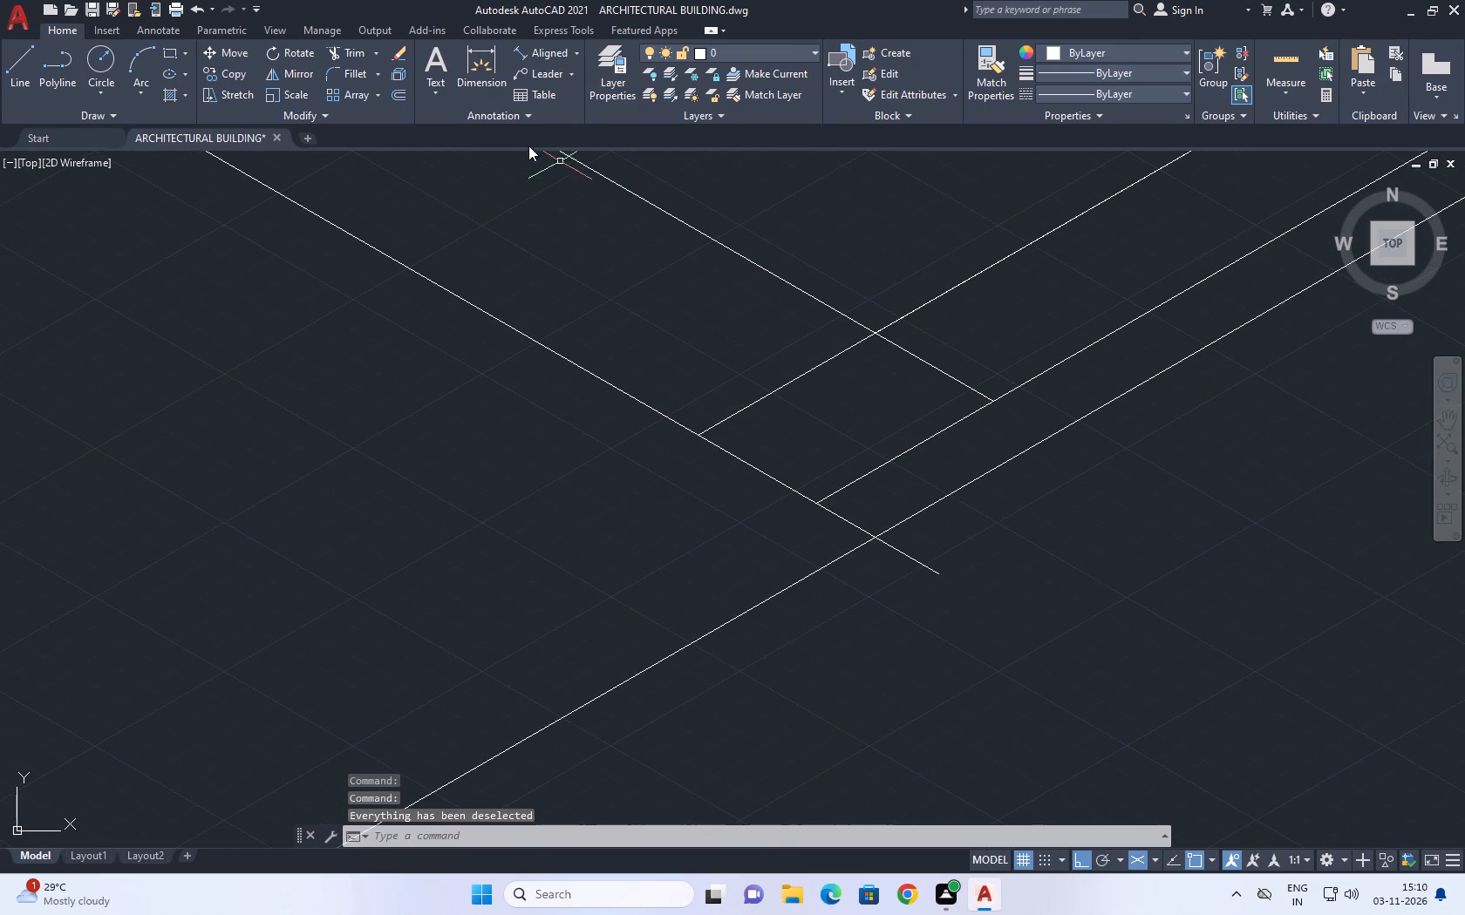
pyautogui.click(344, 57)
pyautogui.click(953, 539)
pyautogui.moveTo(874, 588); pyautogui.dragTo(874, 600)
pyautogui.rightClick(1013, 547)
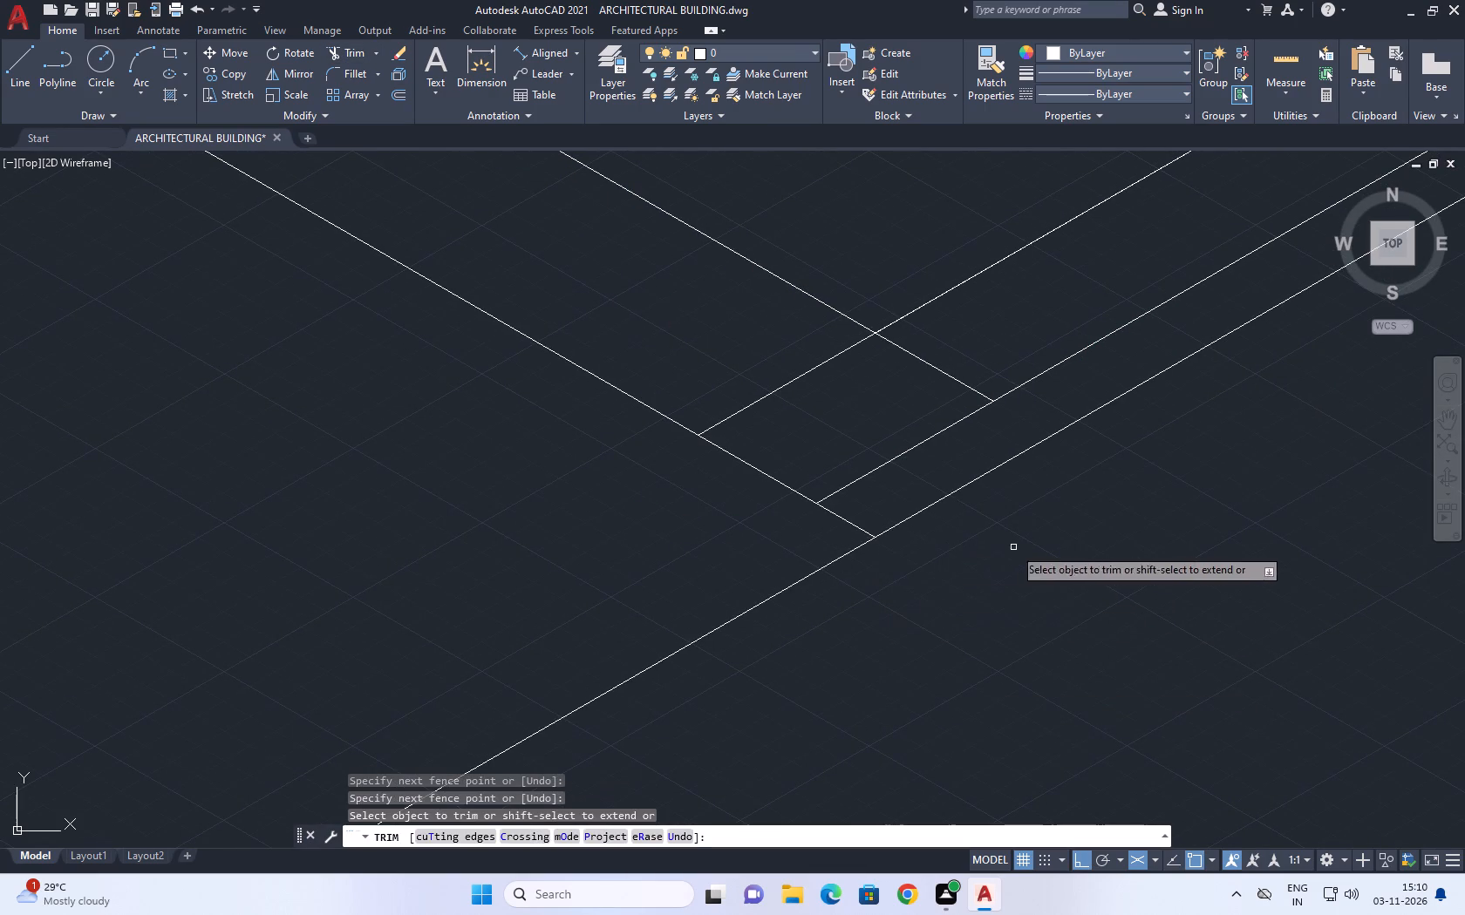
pyautogui.click(1042, 576)
# Stretch the outer line of the block's end wall until it crosses the long front edge beside the wing.
pyautogui.scroll(-2, 964, 522)
pyautogui.moveTo(1011, 457); pyautogui.dragTo(975, 505, button='middle')
pyautogui.scroll(1, 912, 504)
pyautogui.click(910, 507)
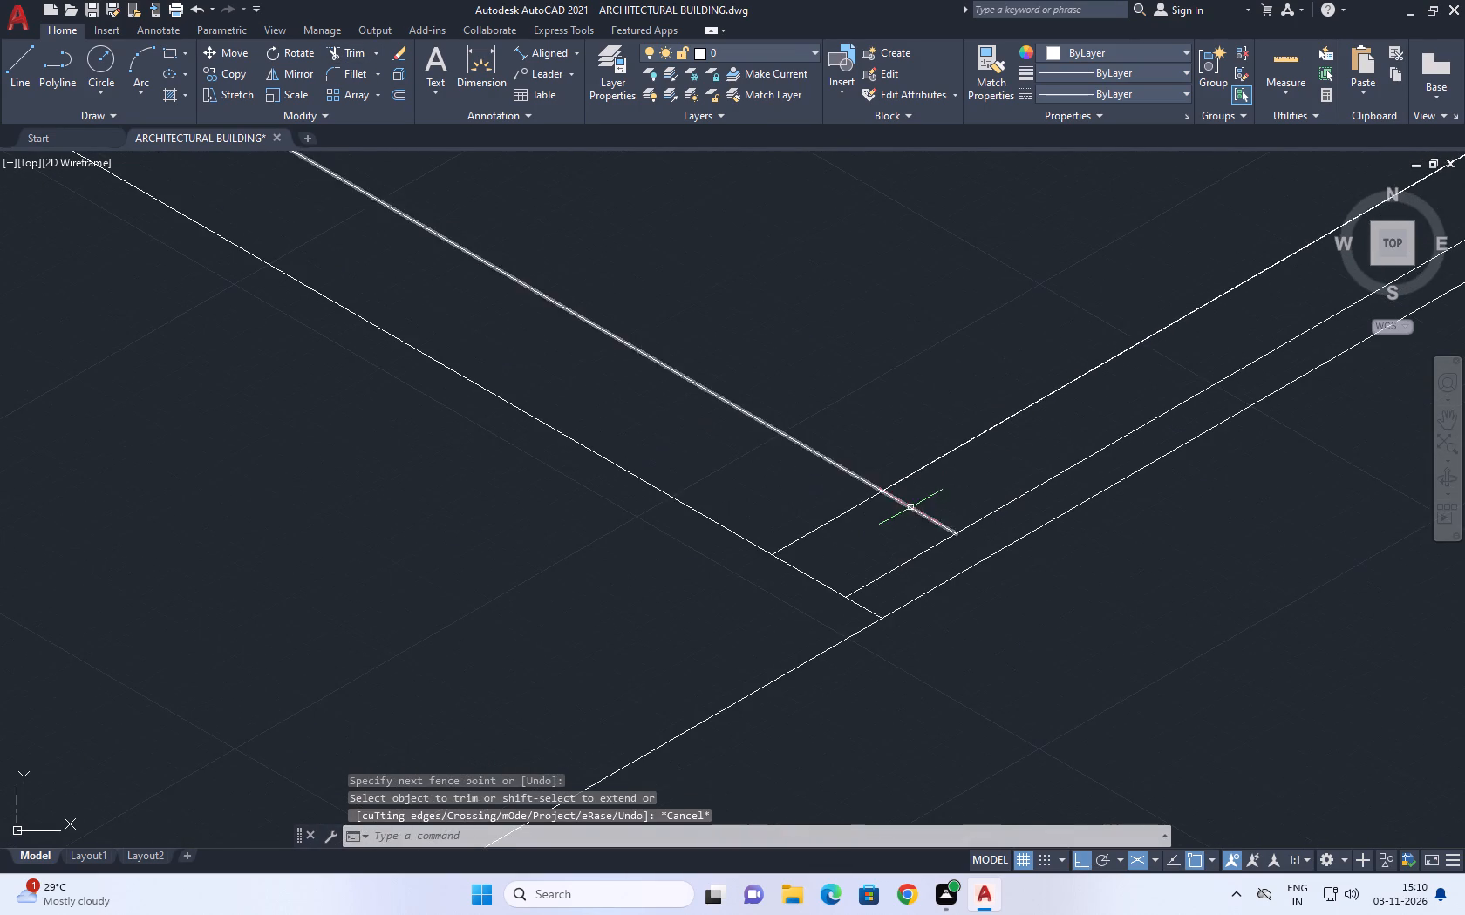
pyautogui.scroll(1, 948, 539)
pyautogui.click(961, 532)
pyautogui.click(1032, 580)
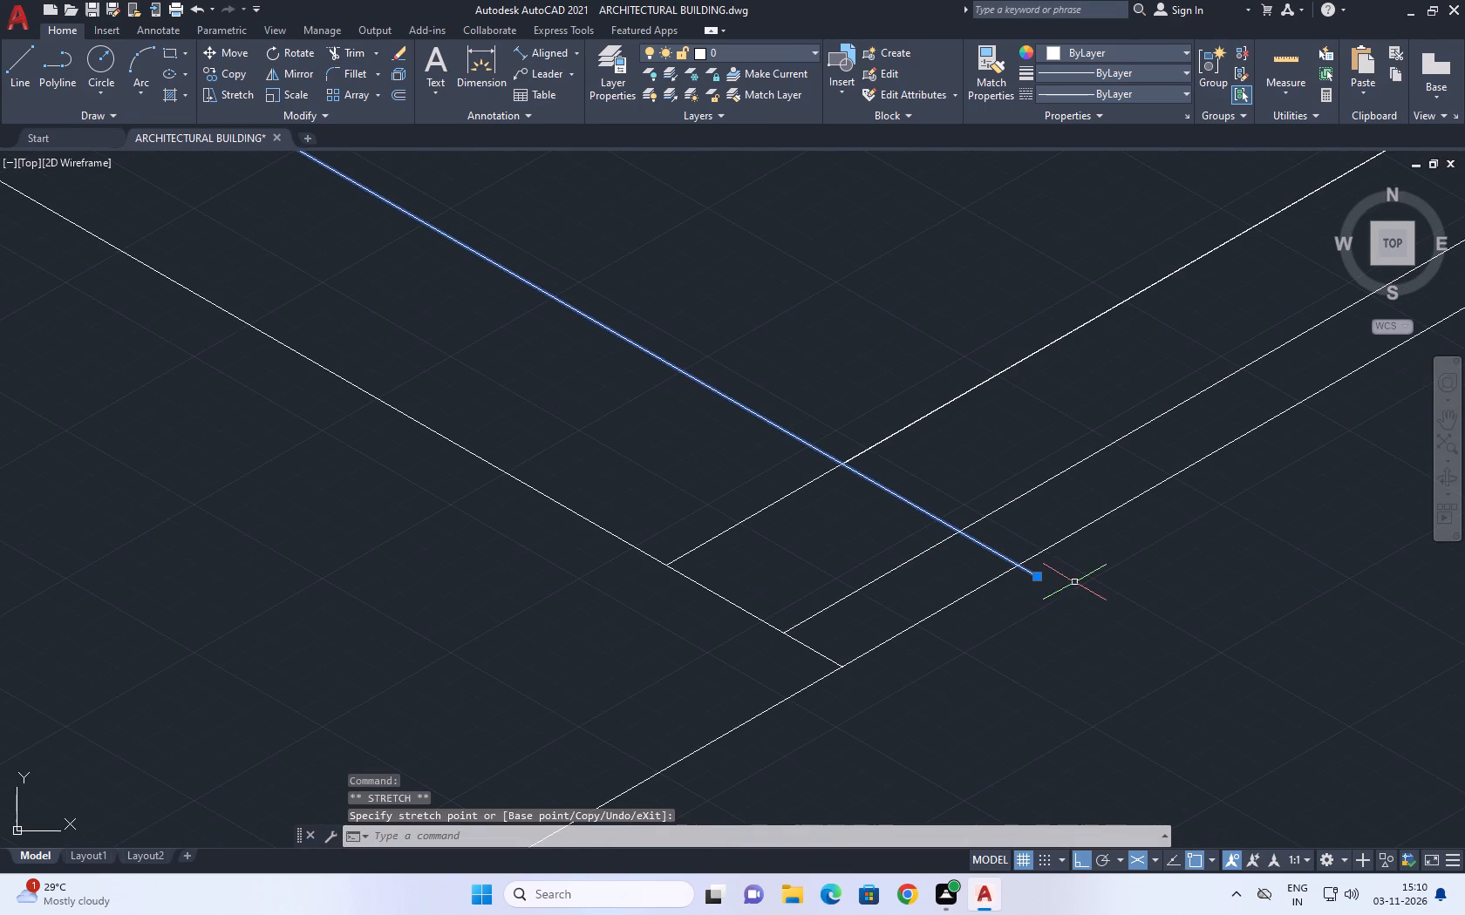
pyautogui.rightClick(1080, 580)
pyautogui.click(1157, 440)
pyautogui.scroll(-6, 1002, 443)
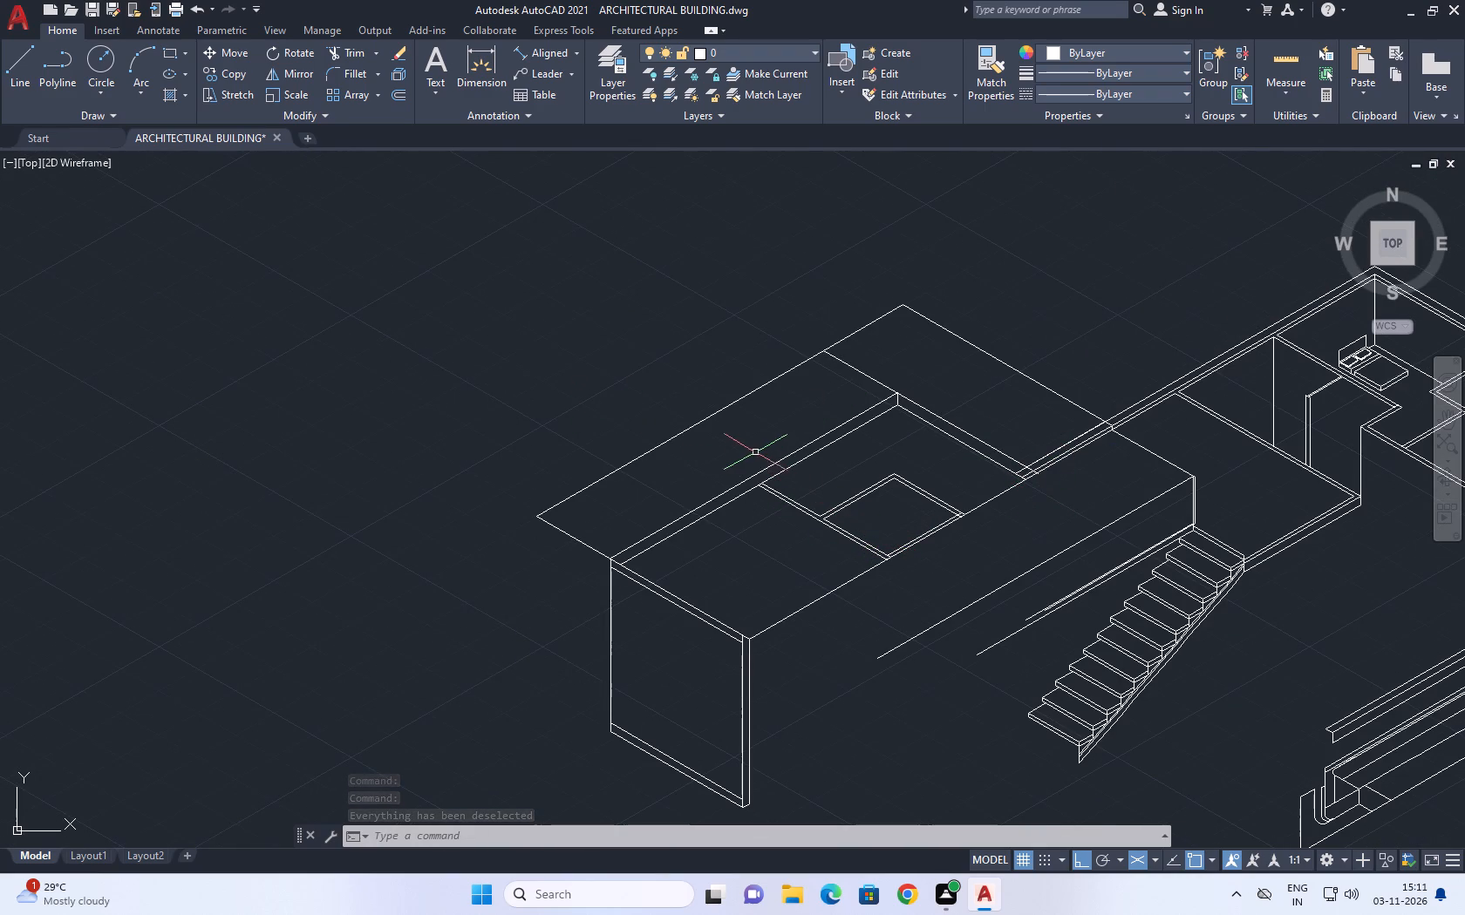
pyautogui.scroll(1, 840, 535)
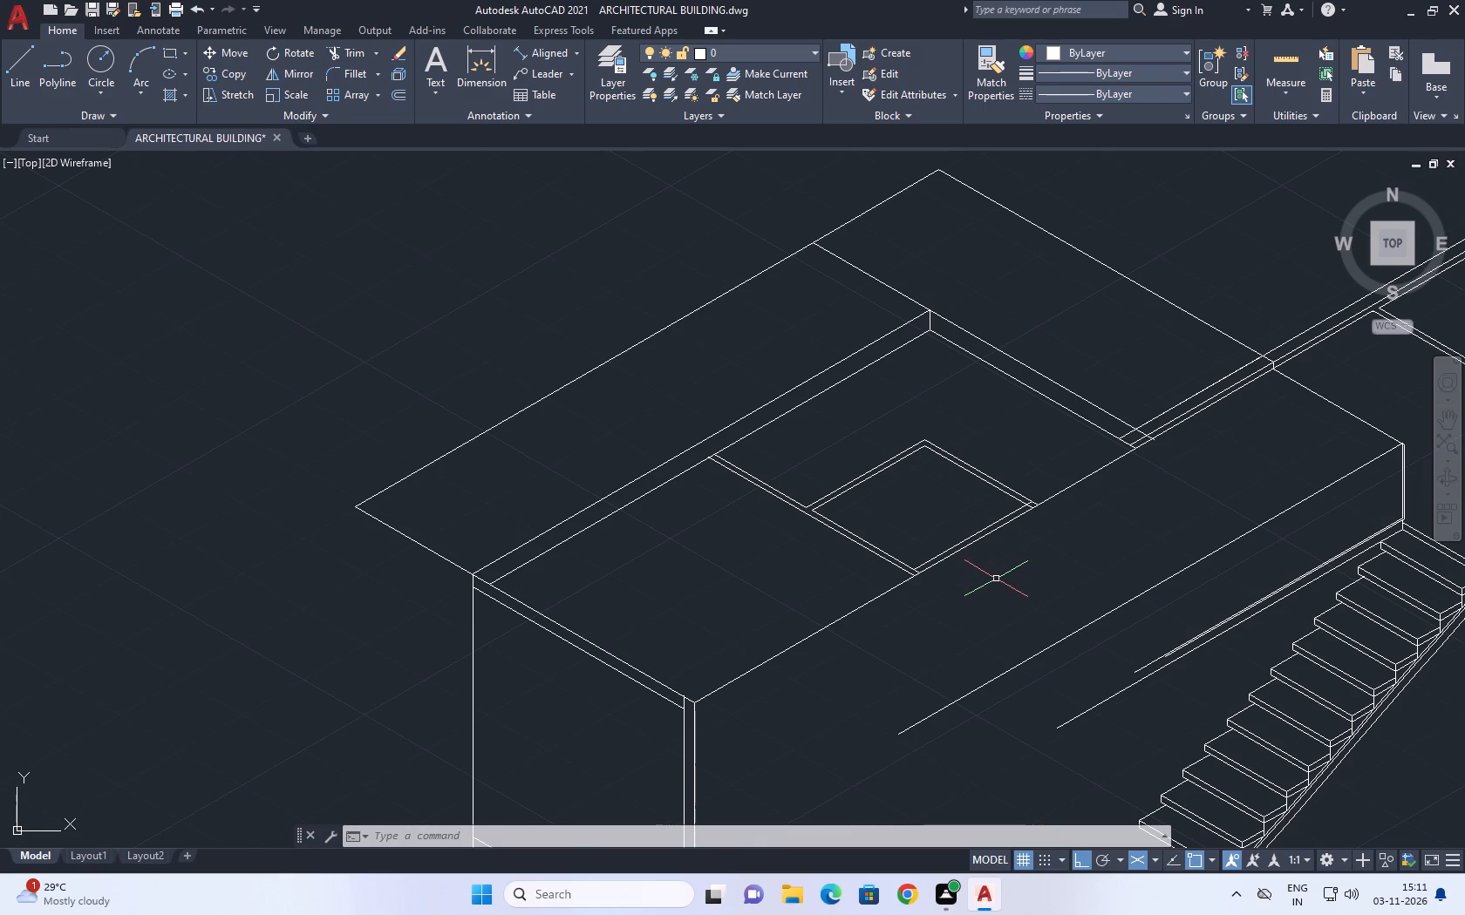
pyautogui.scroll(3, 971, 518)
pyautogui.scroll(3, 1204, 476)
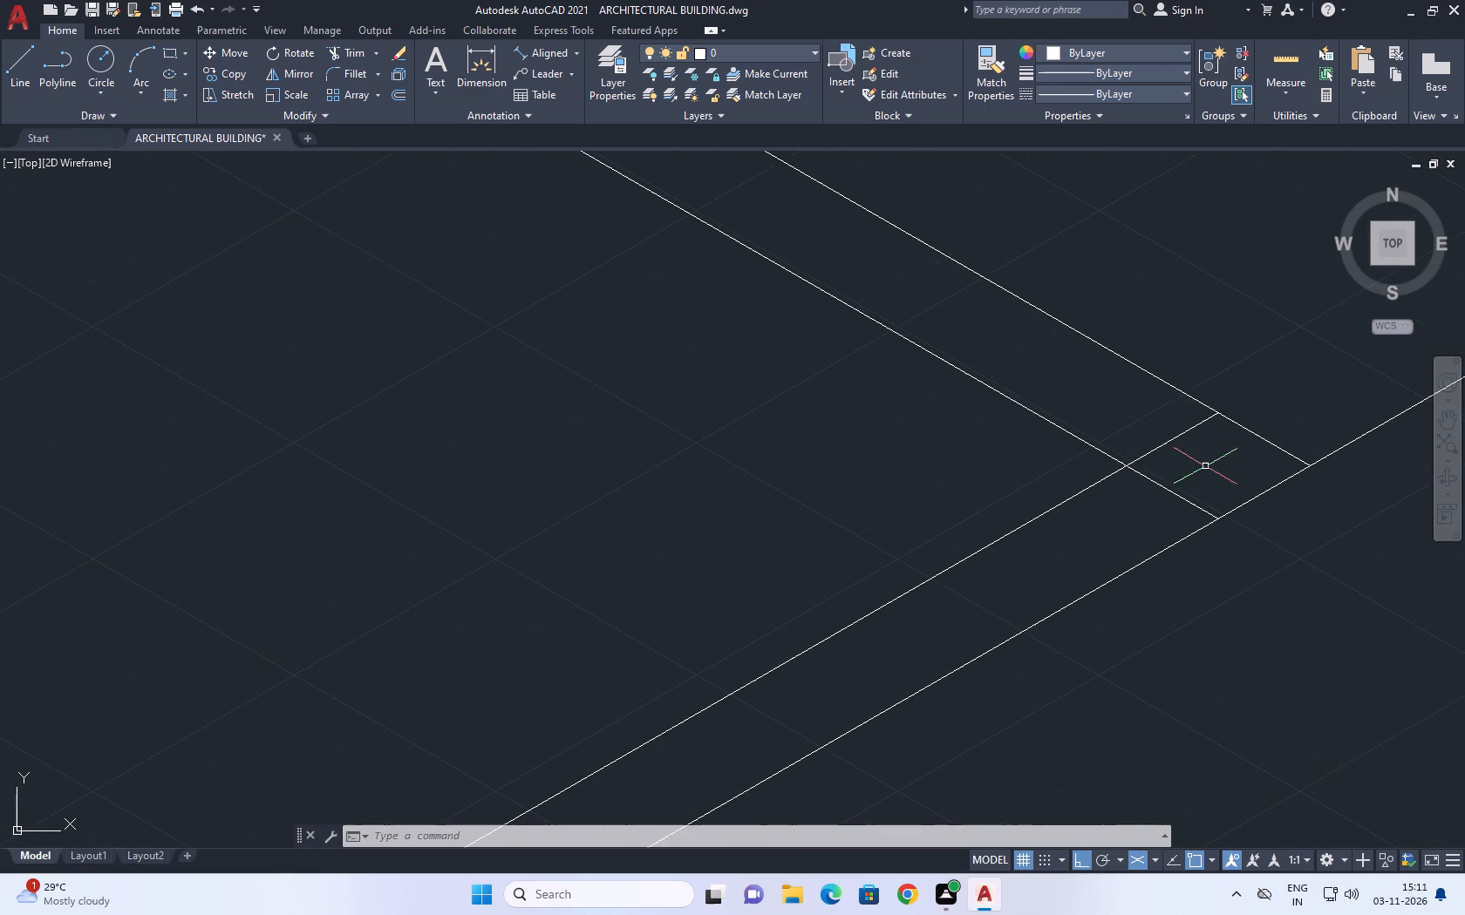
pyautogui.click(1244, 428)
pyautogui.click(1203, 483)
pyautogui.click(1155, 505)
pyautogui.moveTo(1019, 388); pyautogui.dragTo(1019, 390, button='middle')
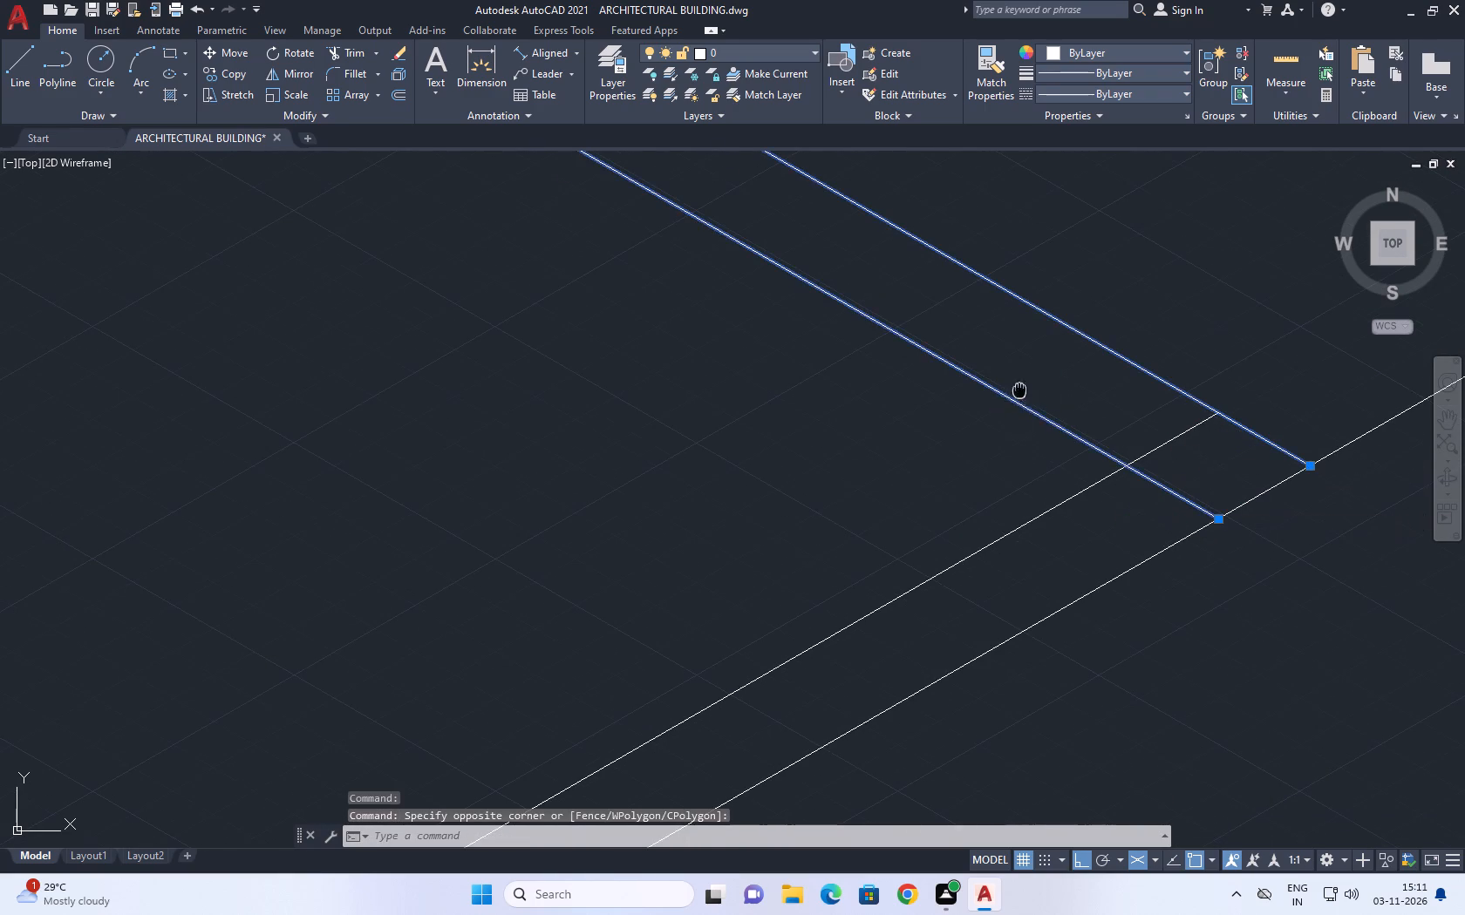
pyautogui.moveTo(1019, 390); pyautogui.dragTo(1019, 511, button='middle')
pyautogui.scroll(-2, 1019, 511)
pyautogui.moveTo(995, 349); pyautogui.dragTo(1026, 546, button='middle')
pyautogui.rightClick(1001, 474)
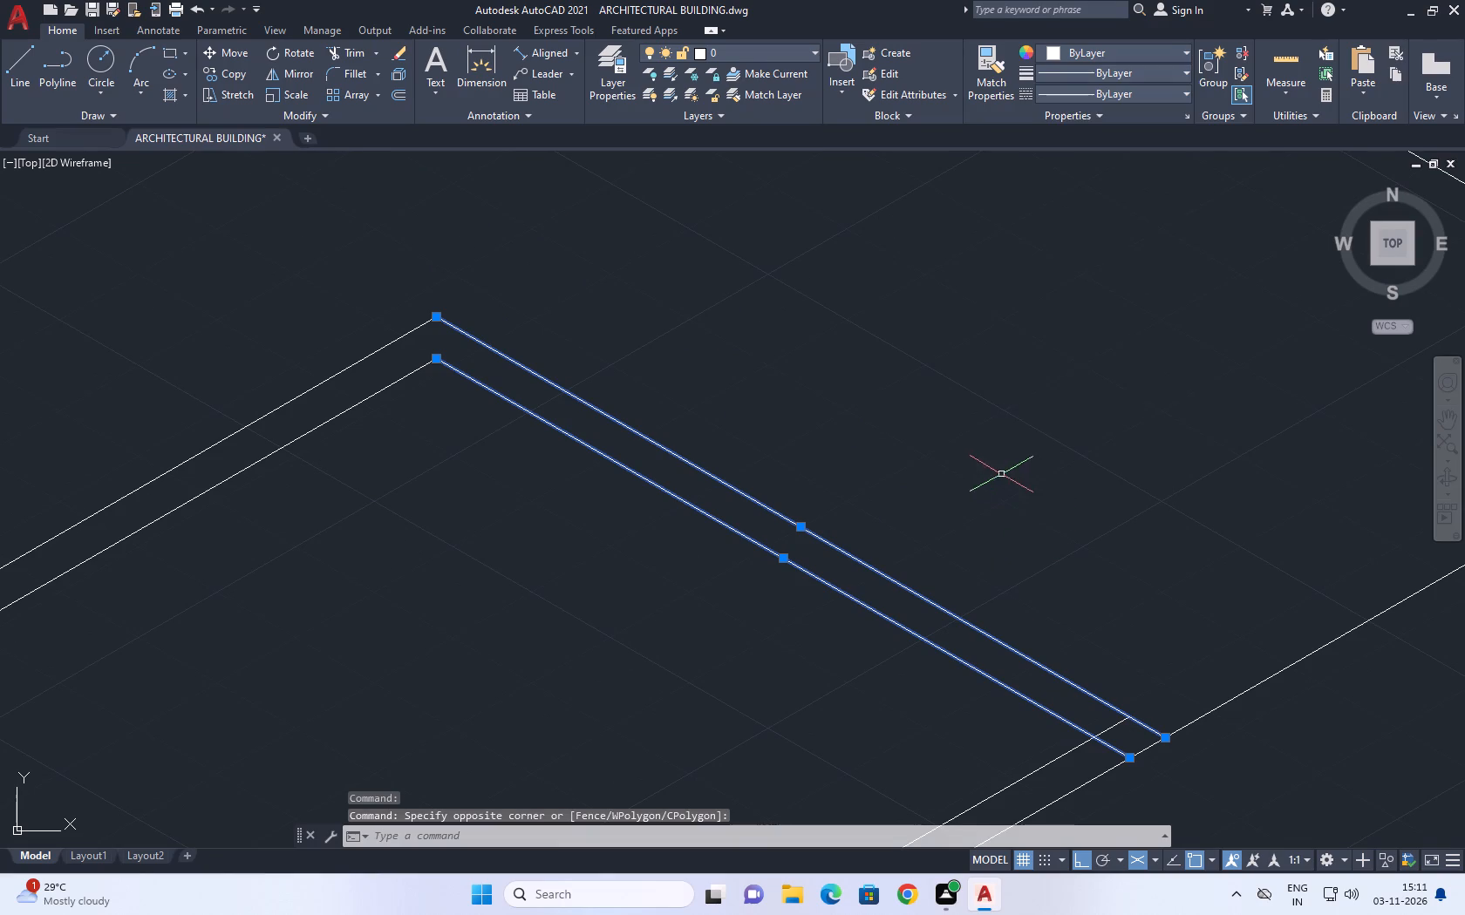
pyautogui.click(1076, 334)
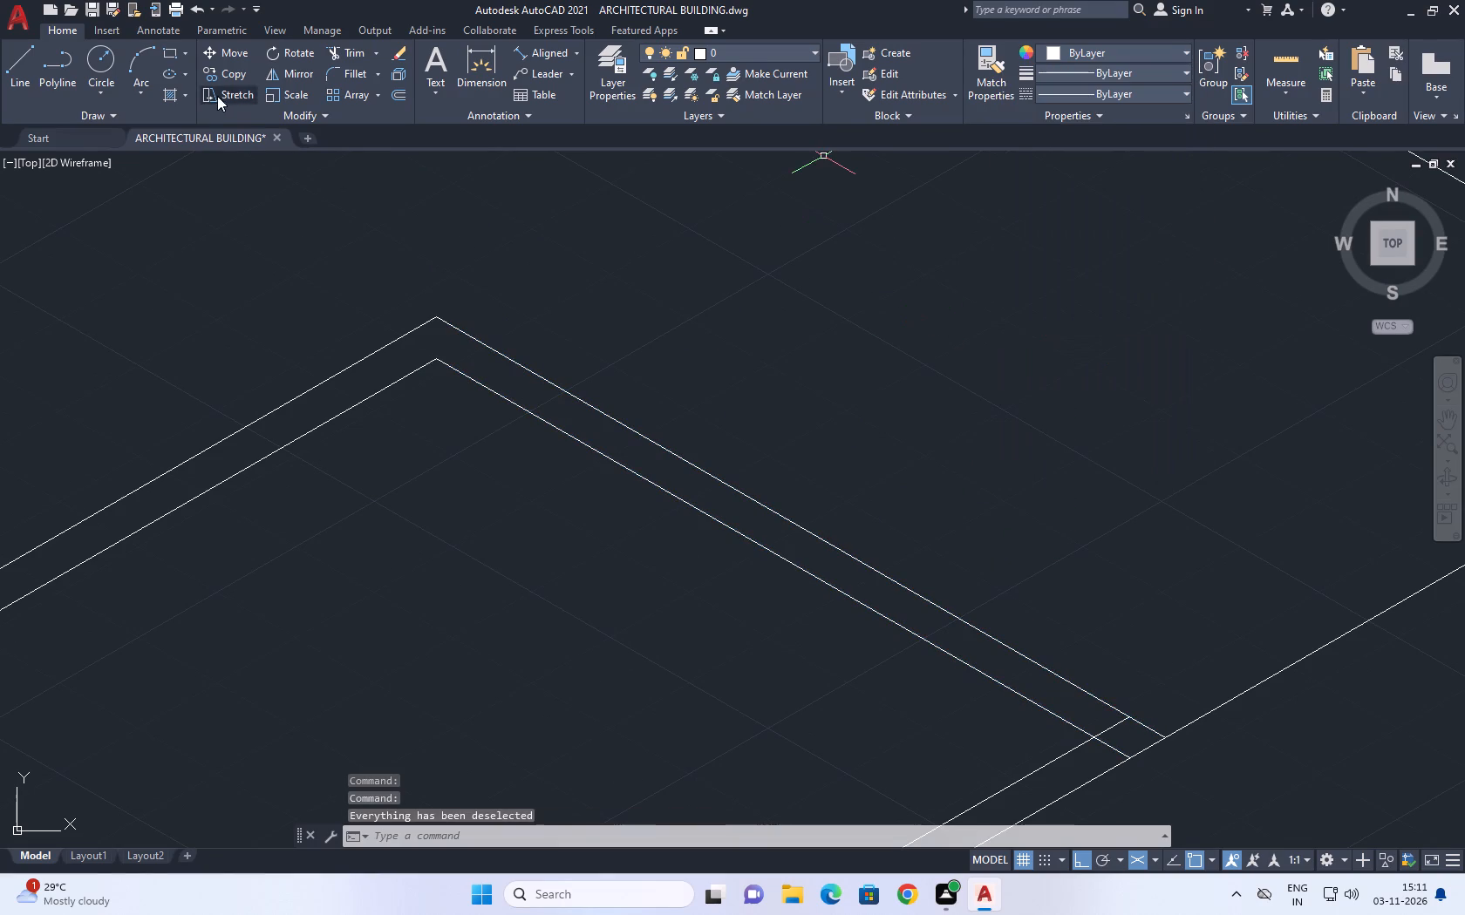
# Trim the crossing ends at the small inner room's front corner and remove the inner lines of its two projecting walls.
pyautogui.click(352, 49)
pyautogui.moveTo(944, 681); pyautogui.dragTo(916, 518, button='middle')
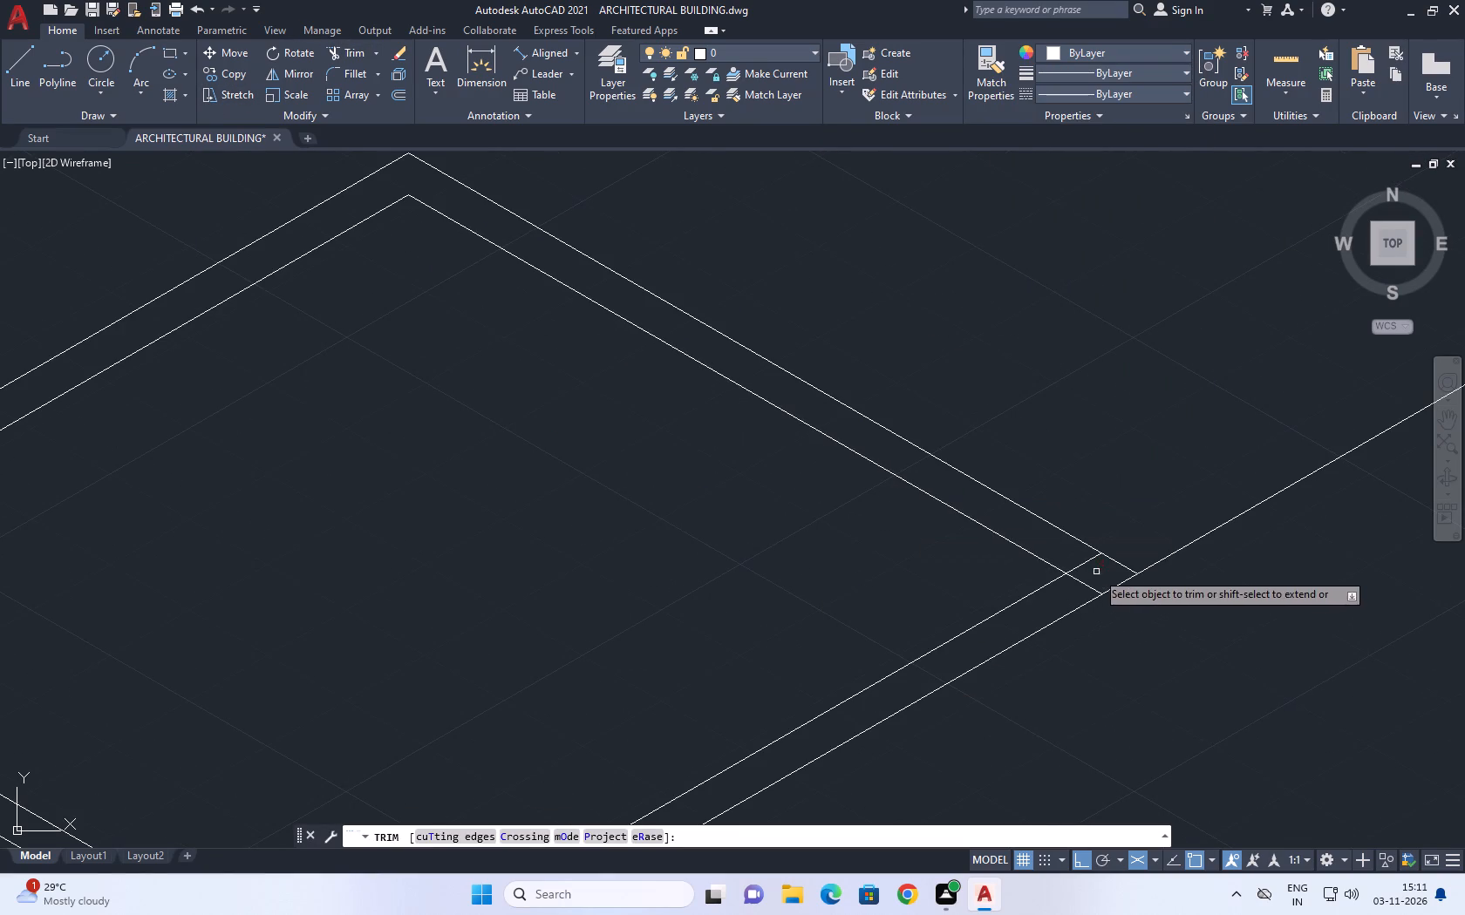
pyautogui.click(1096, 579)
pyautogui.click(1067, 603)
pyautogui.click(1014, 557)
pyautogui.click(983, 532)
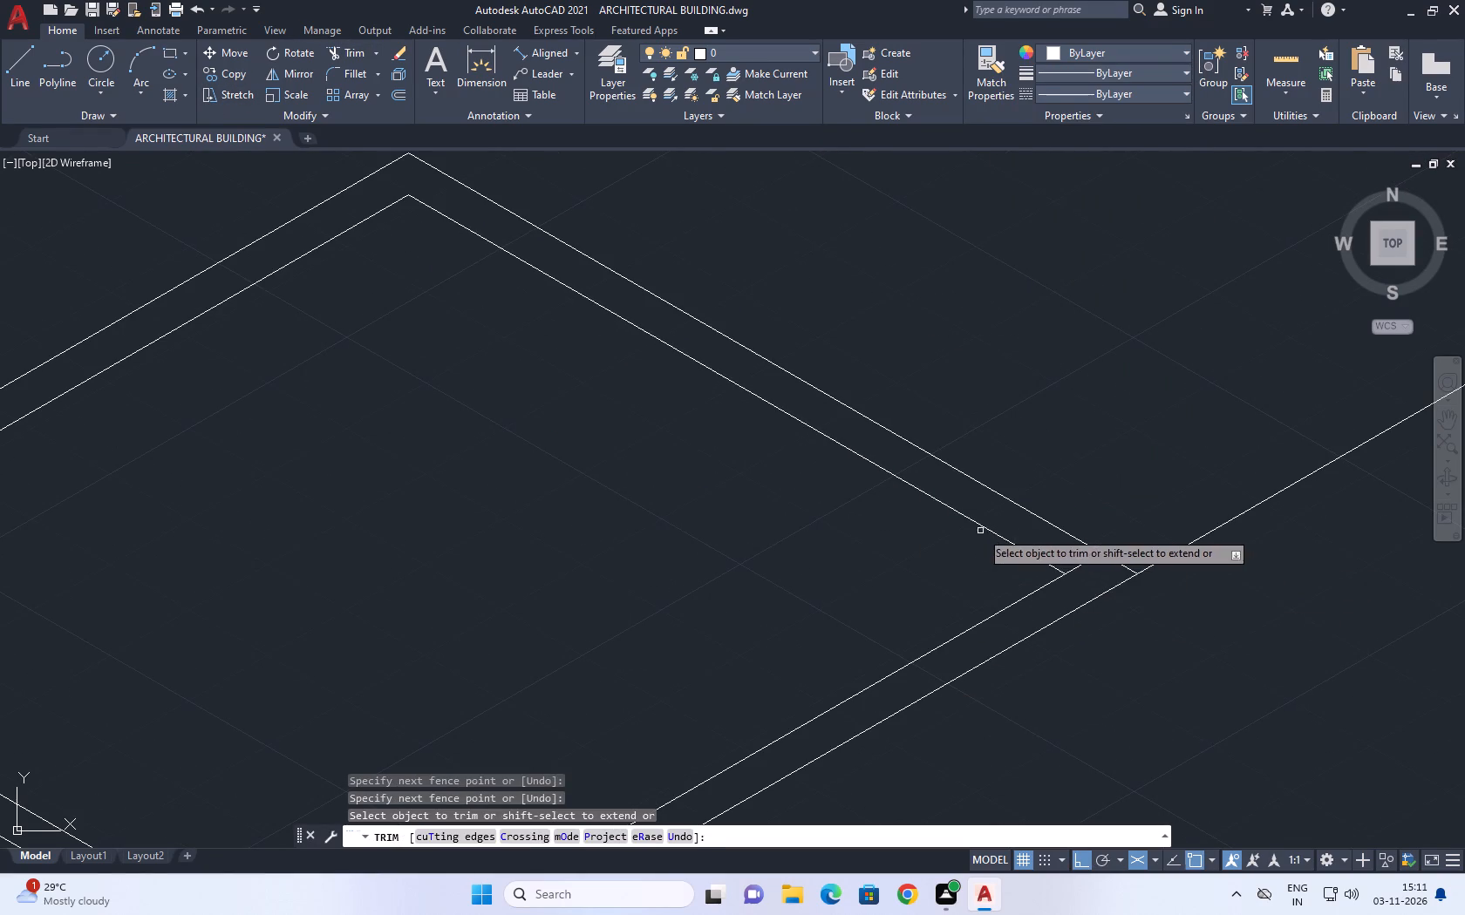
pyautogui.scroll(-4, 1022, 546)
pyautogui.scroll(1, 1023, 546)
pyautogui.click(1016, 542)
pyautogui.click(829, 485)
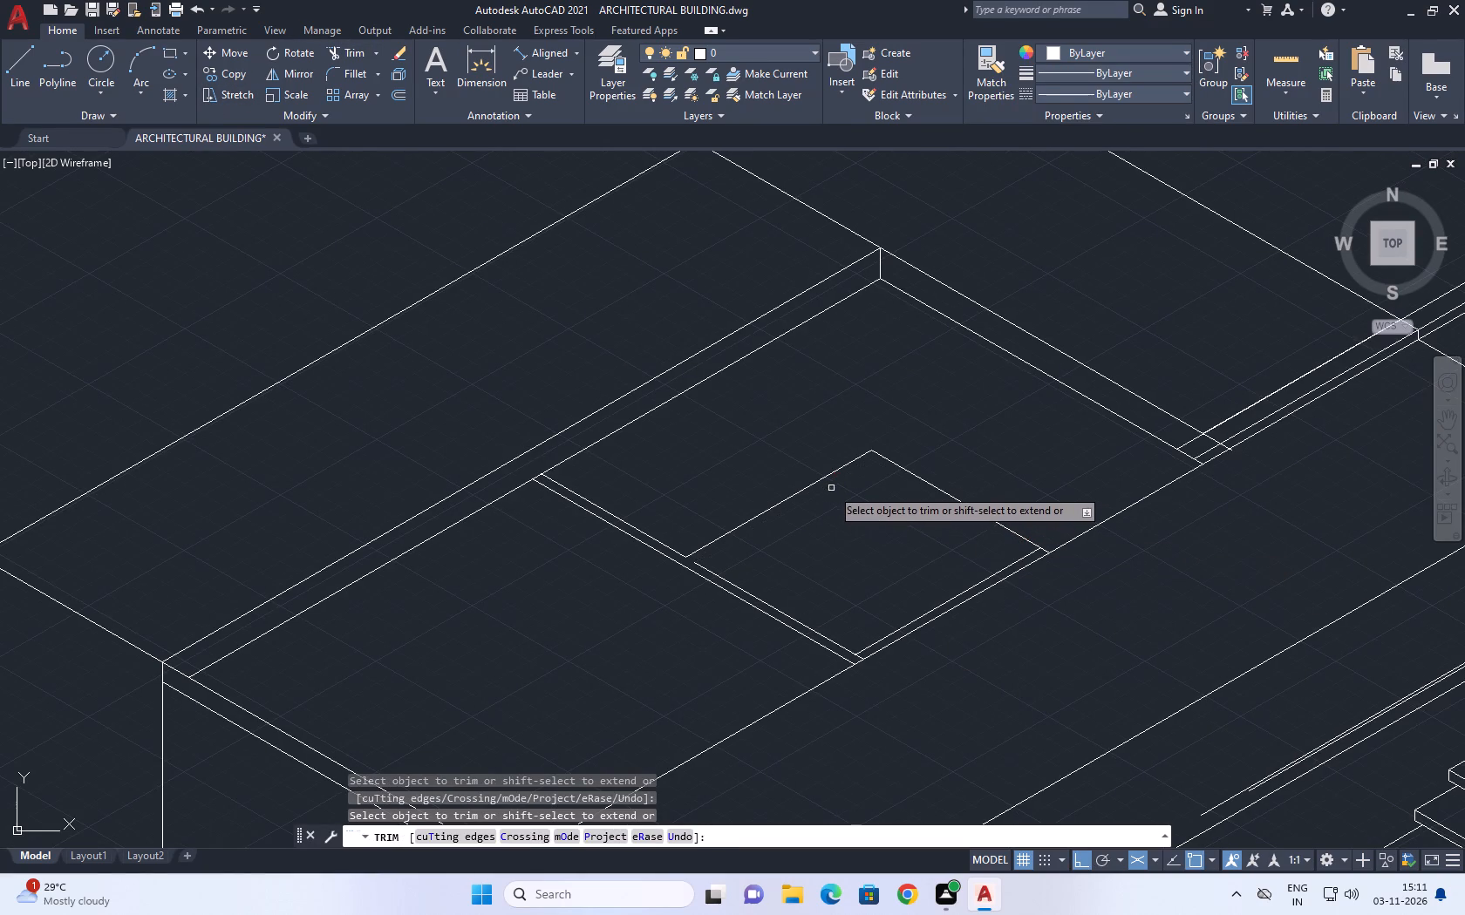
pyautogui.rightClick(955, 434)
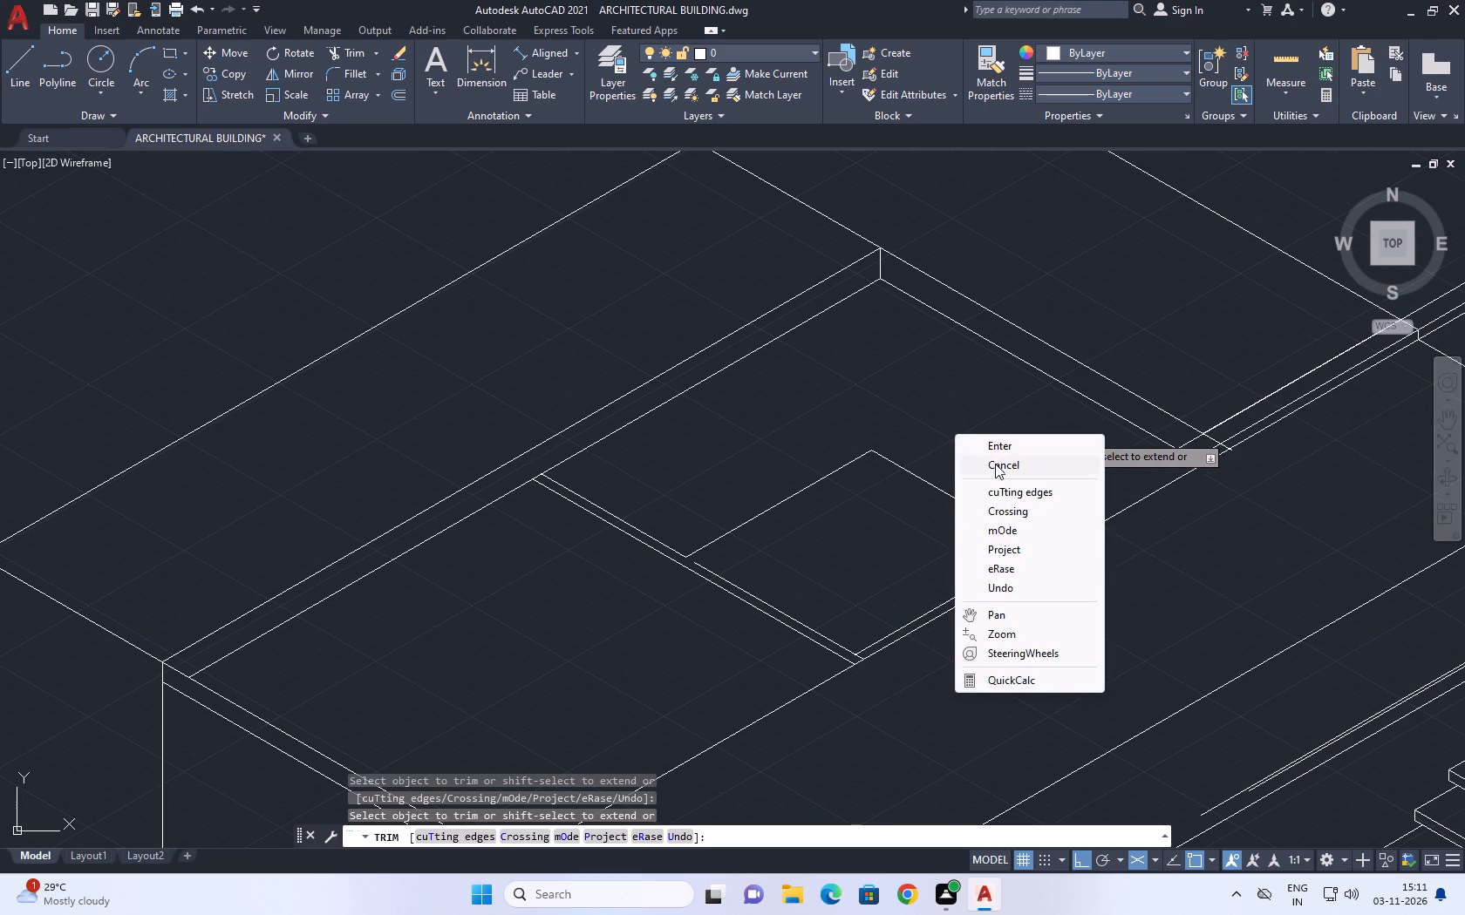
pyautogui.click(995, 464)
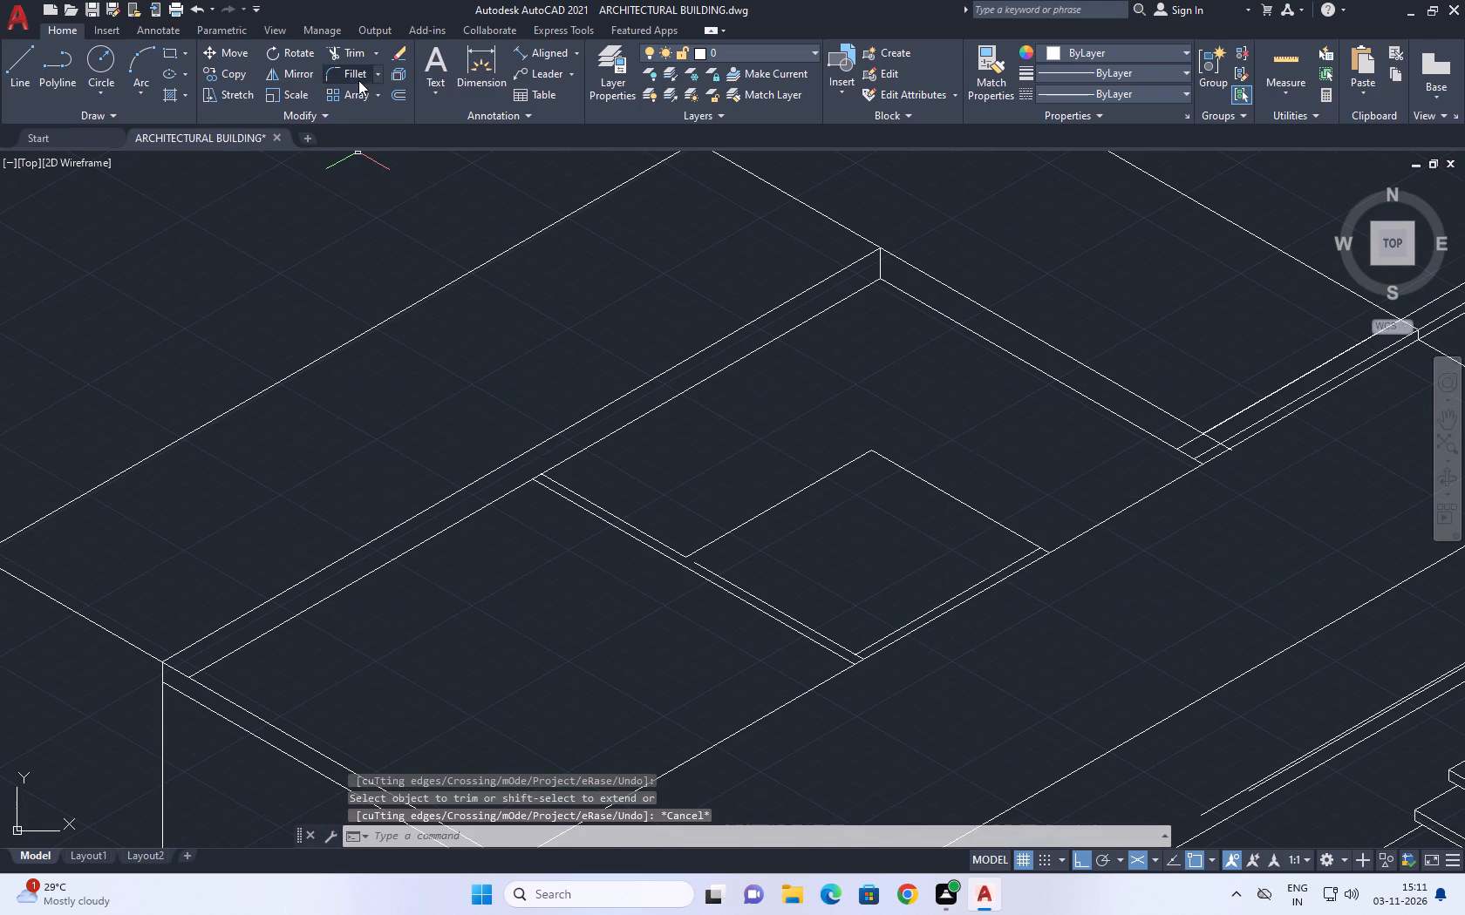
# Fillet the small room's remaining wall line with the adjacent partition line to close the gap where they meet.
pyautogui.click(358, 80)
pyautogui.click(712, 541)
pyautogui.click(697, 568)
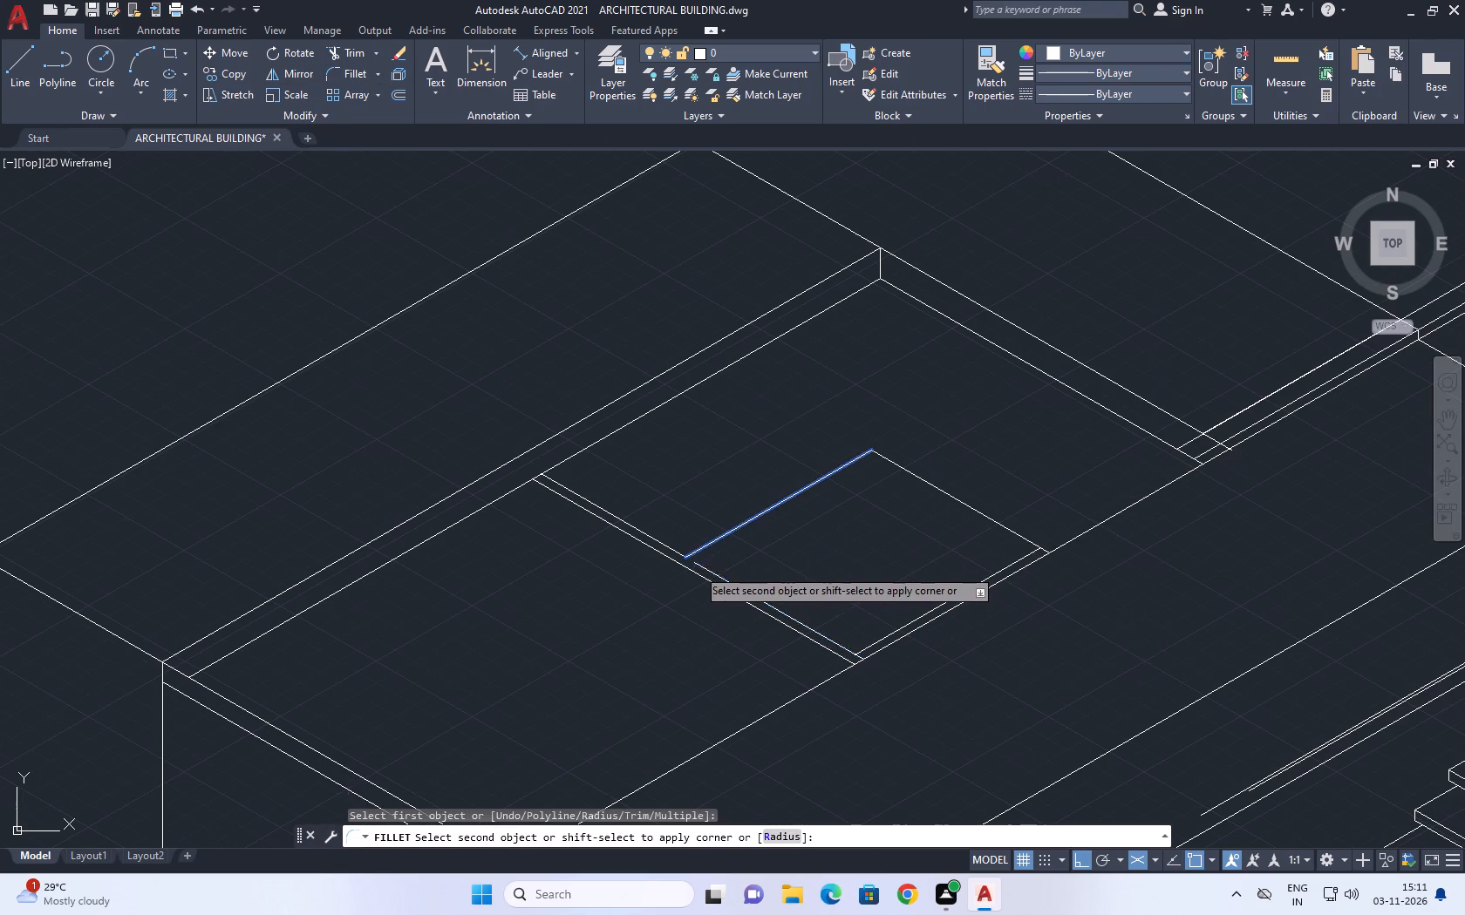
pyautogui.click(722, 574)
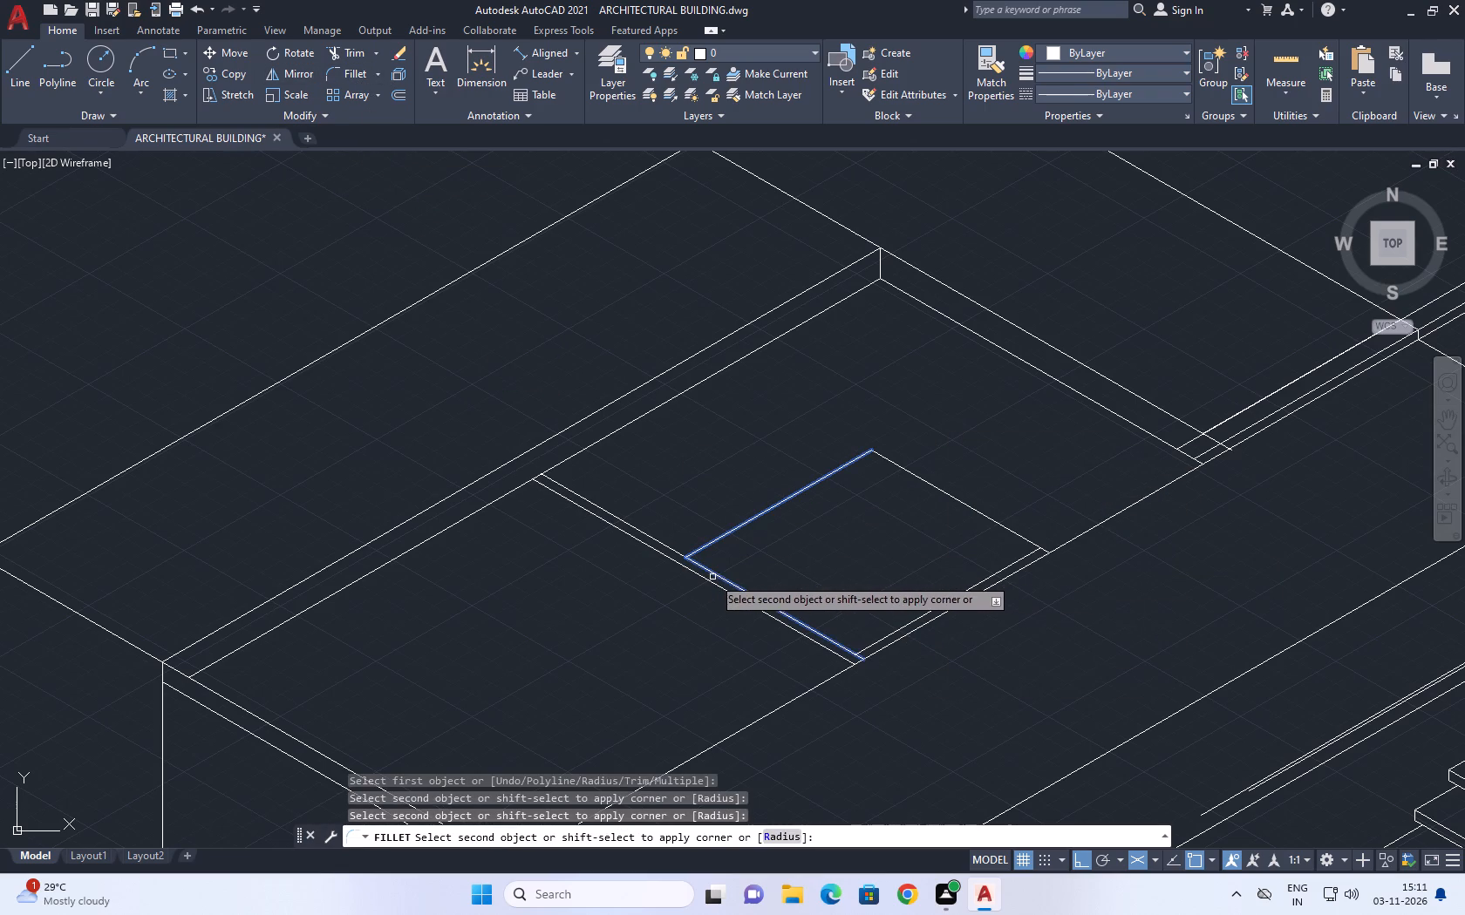
pyautogui.click(712, 574)
pyautogui.moveTo(964, 597); pyautogui.dragTo(881, 599, button='middle')
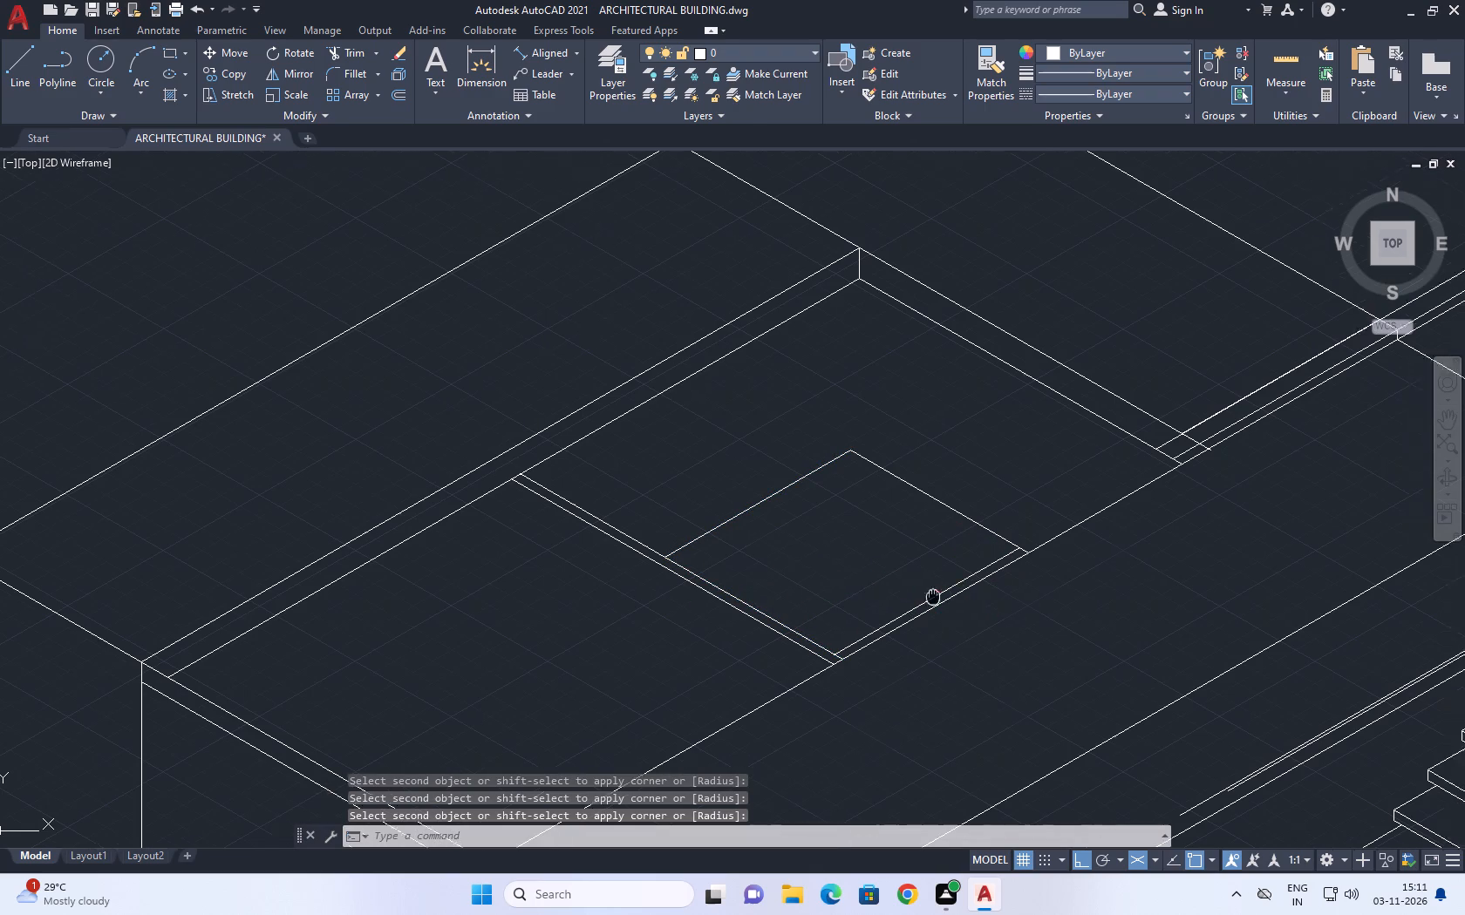
pyautogui.moveTo(881, 599); pyautogui.dragTo(843, 599, button='middle')
pyautogui.moveTo(577, 467); pyautogui.dragTo(658, 488, button='middle')
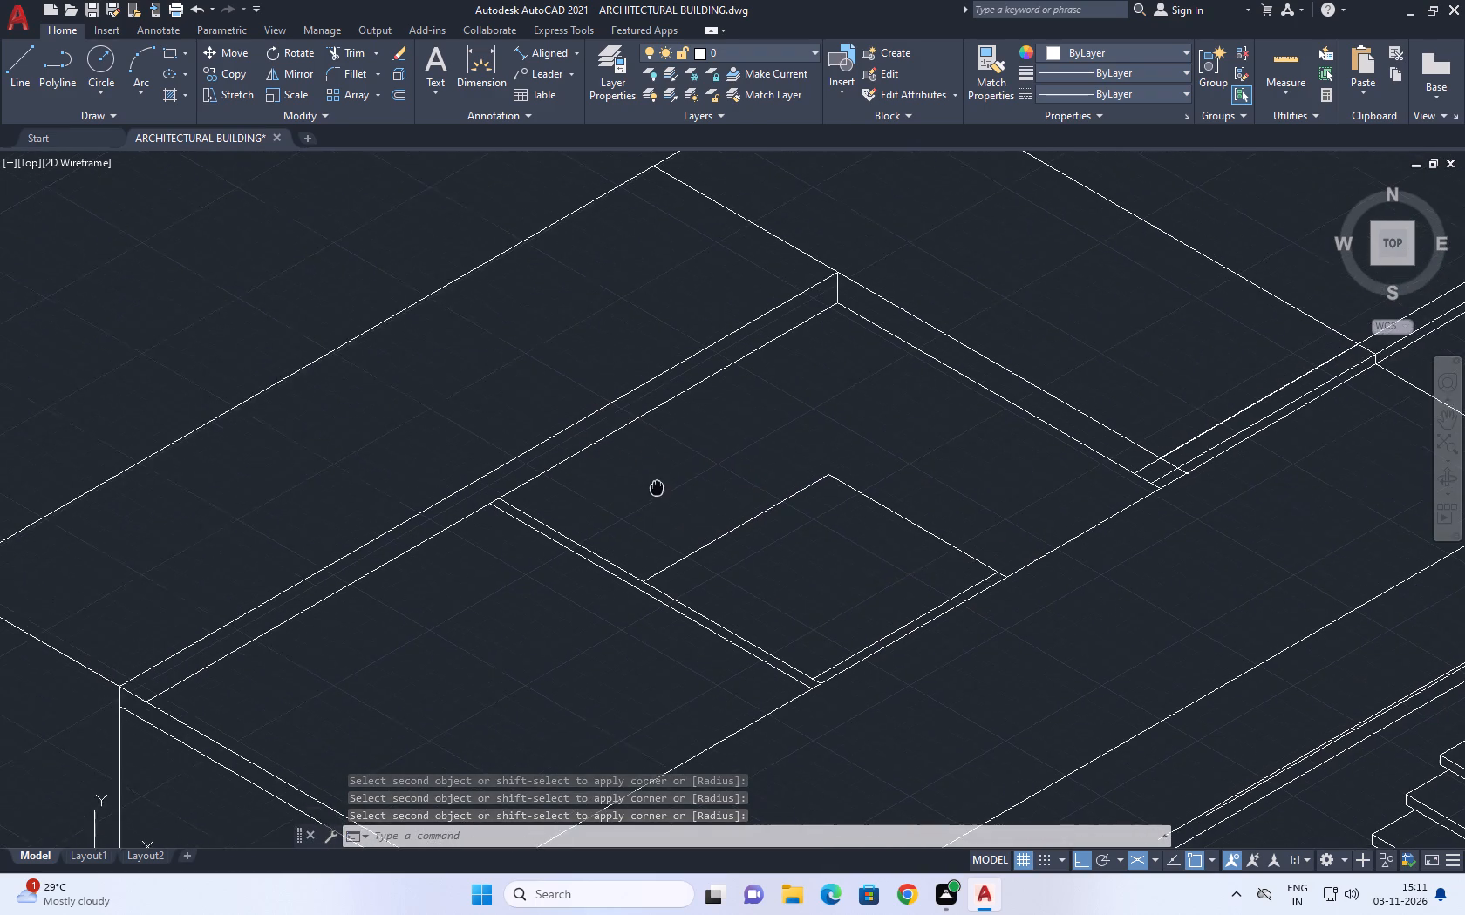
pyautogui.moveTo(658, 488); pyautogui.dragTo(672, 468, button='middle')
pyautogui.scroll(-2, 993, 582)
pyautogui.scroll(1, 890, 540)
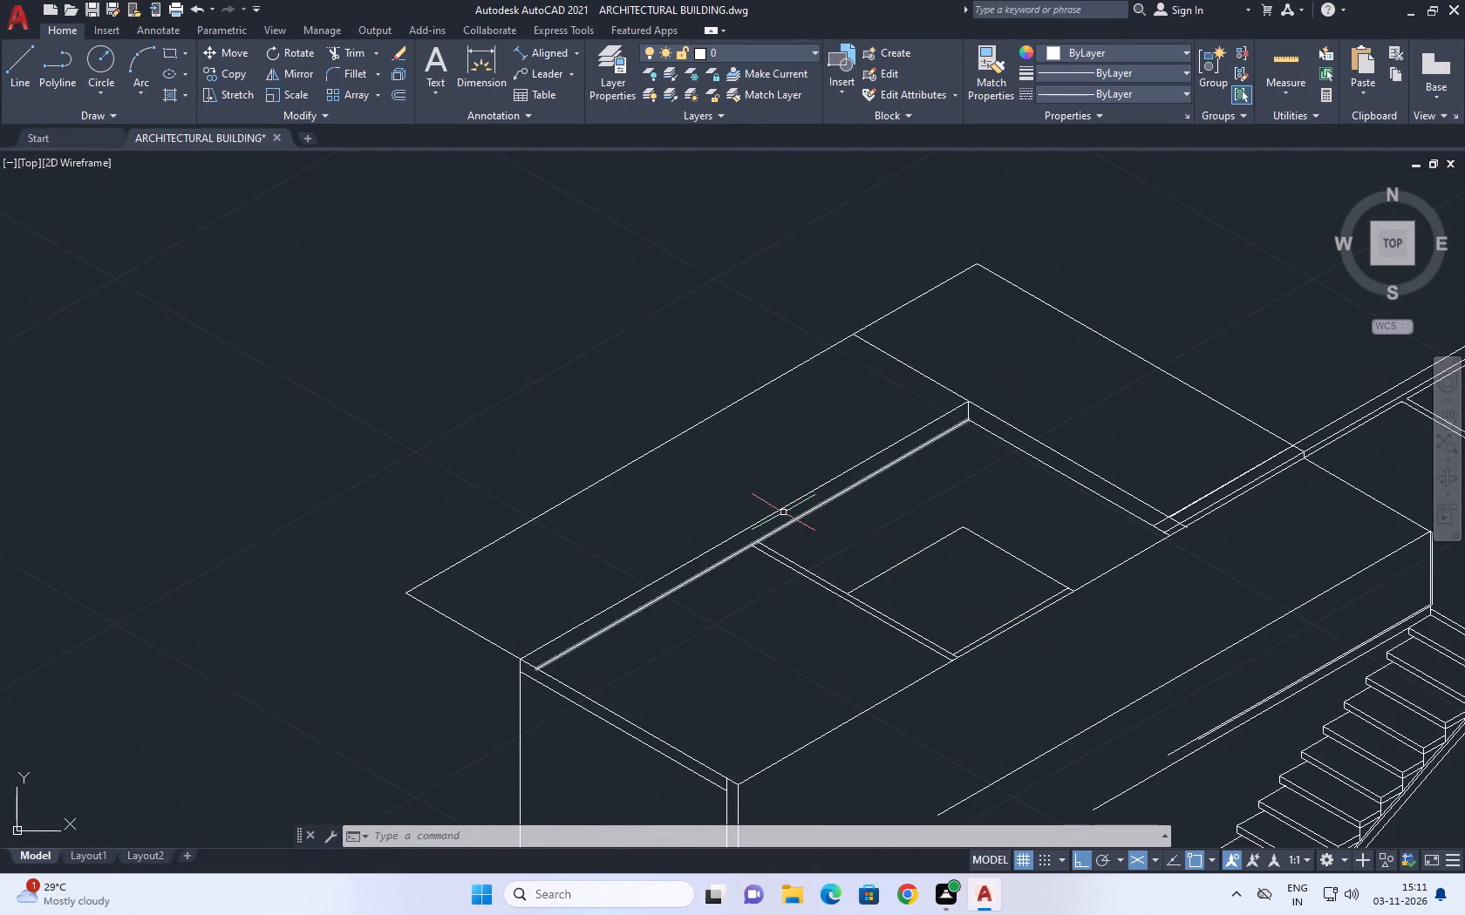
# Erase the small inner room's two remaining projecting wall lines.
pyautogui.click(802, 461)
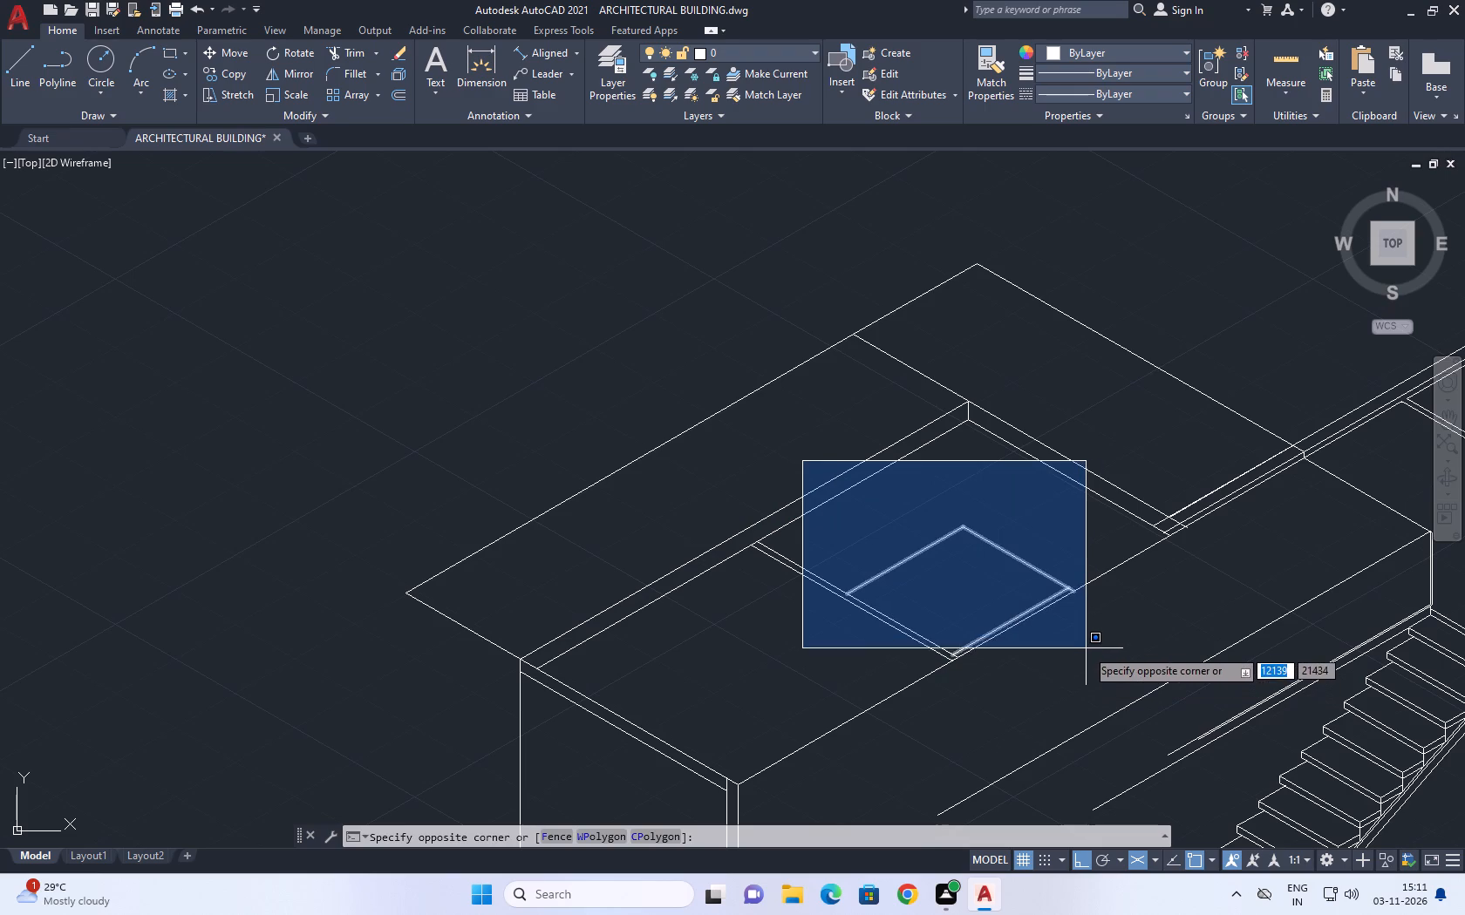
pyautogui.click(1086, 648)
pyautogui.rightClick(1005, 481)
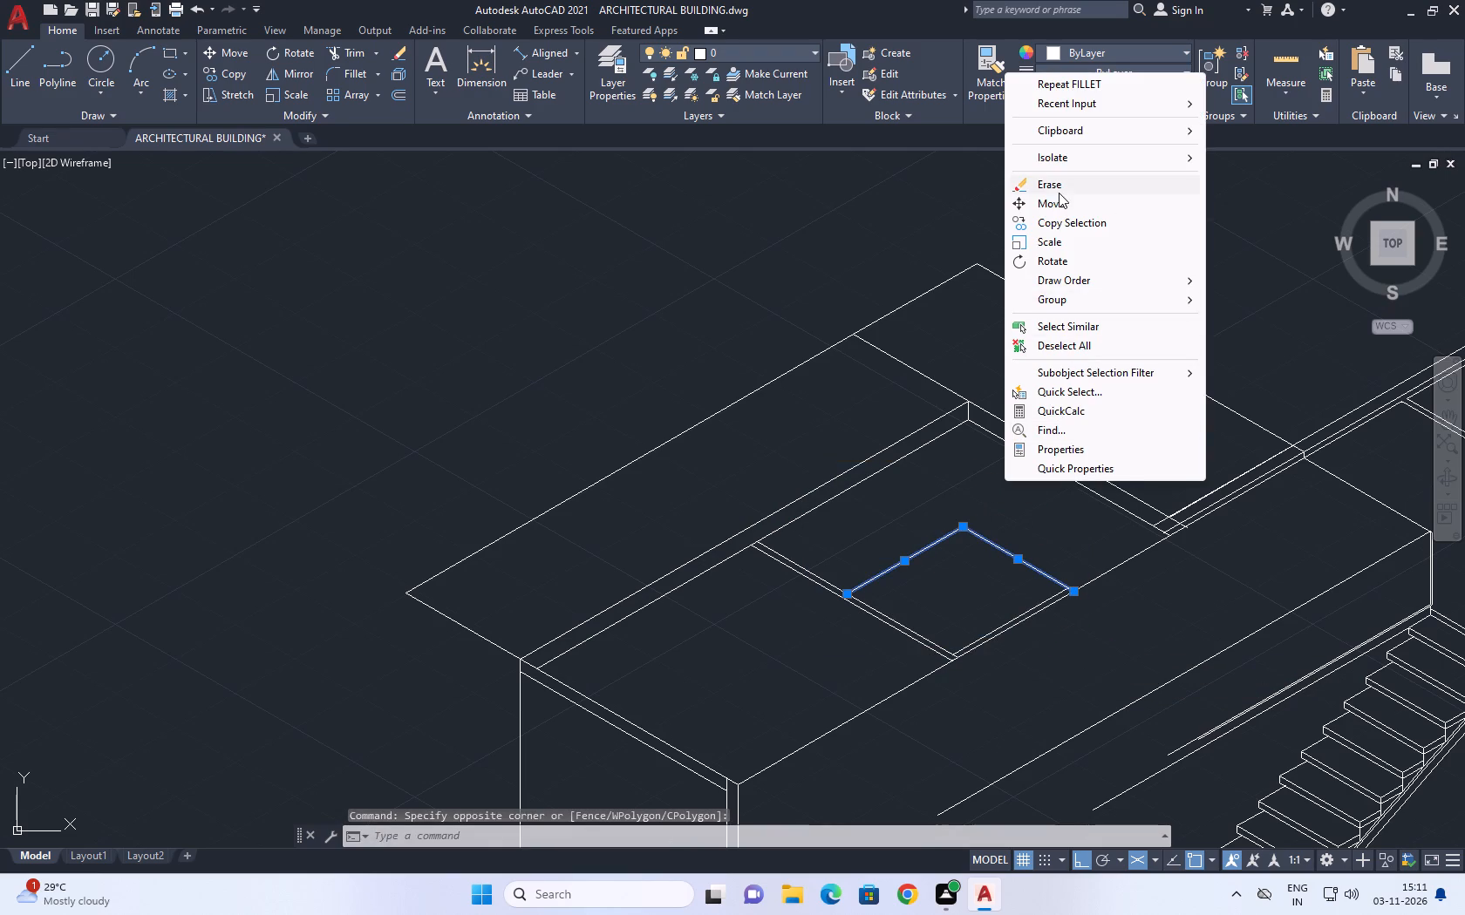
pyautogui.click(1058, 186)
# Check the front wall's thickness at the partition junction with an aligned dimension, without placing it.
pyautogui.scroll(2, 1030, 603)
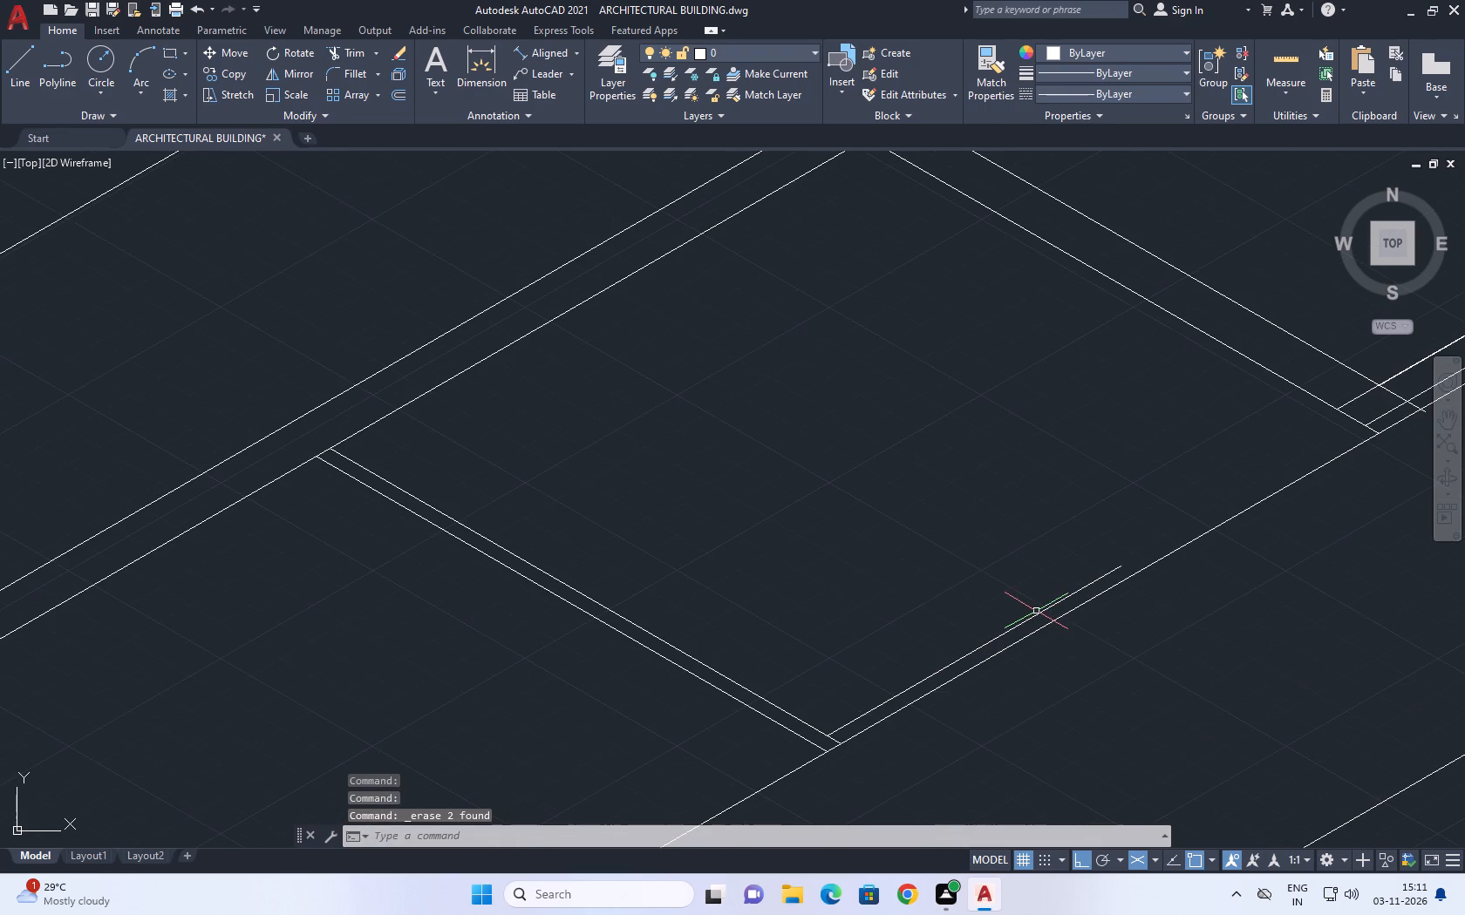
pyautogui.middleClick(1036, 611)
pyautogui.scroll(-2, 985, 625)
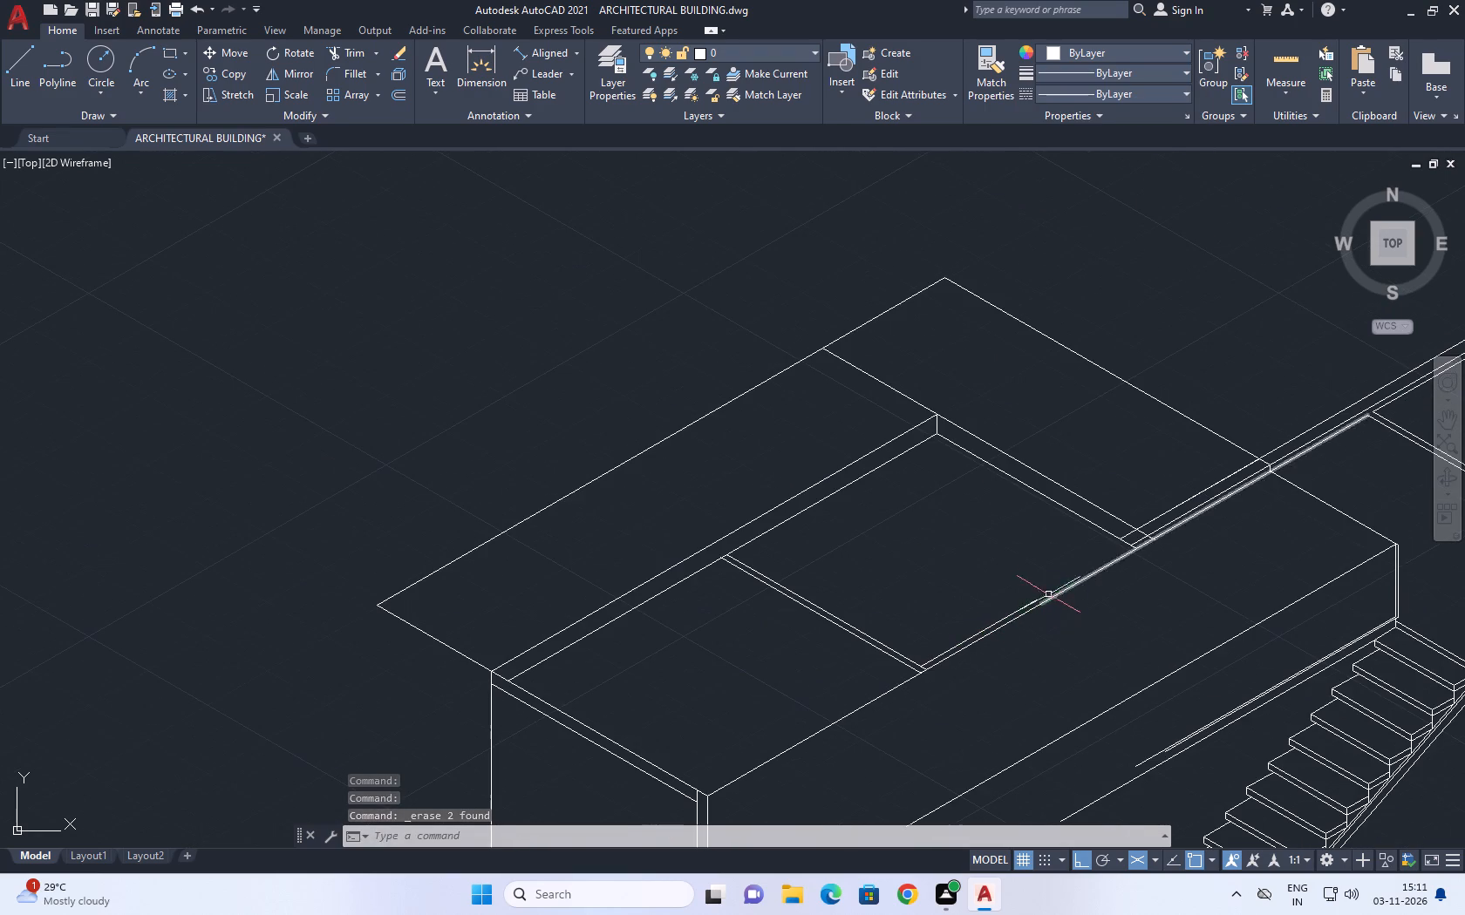
pyautogui.moveTo(1136, 588); pyautogui.dragTo(1035, 586, button='middle')
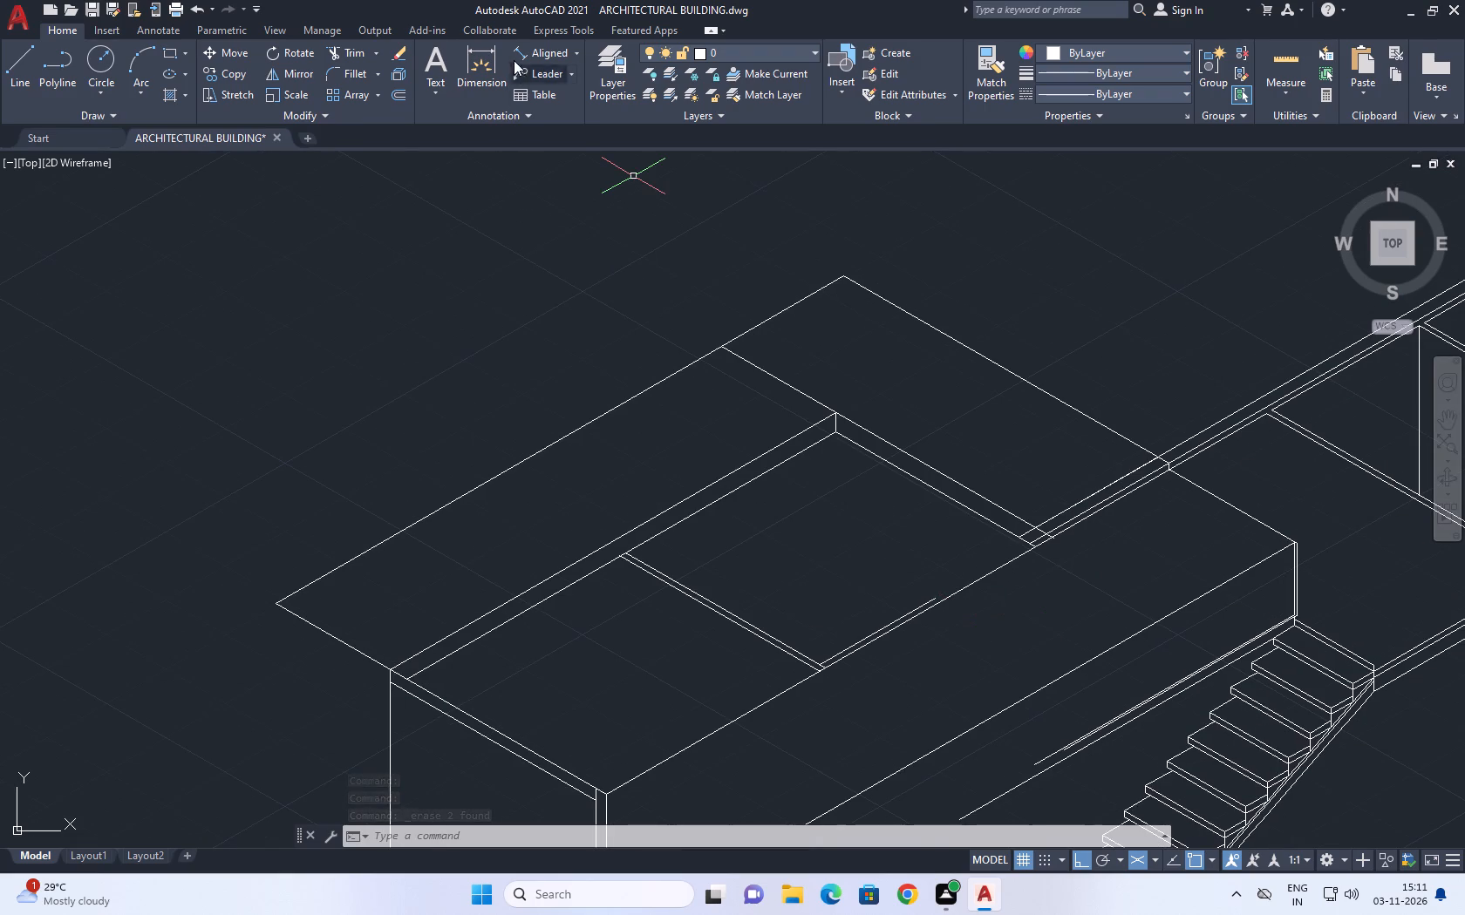
pyautogui.click(540, 53)
pyautogui.scroll(4, 799, 695)
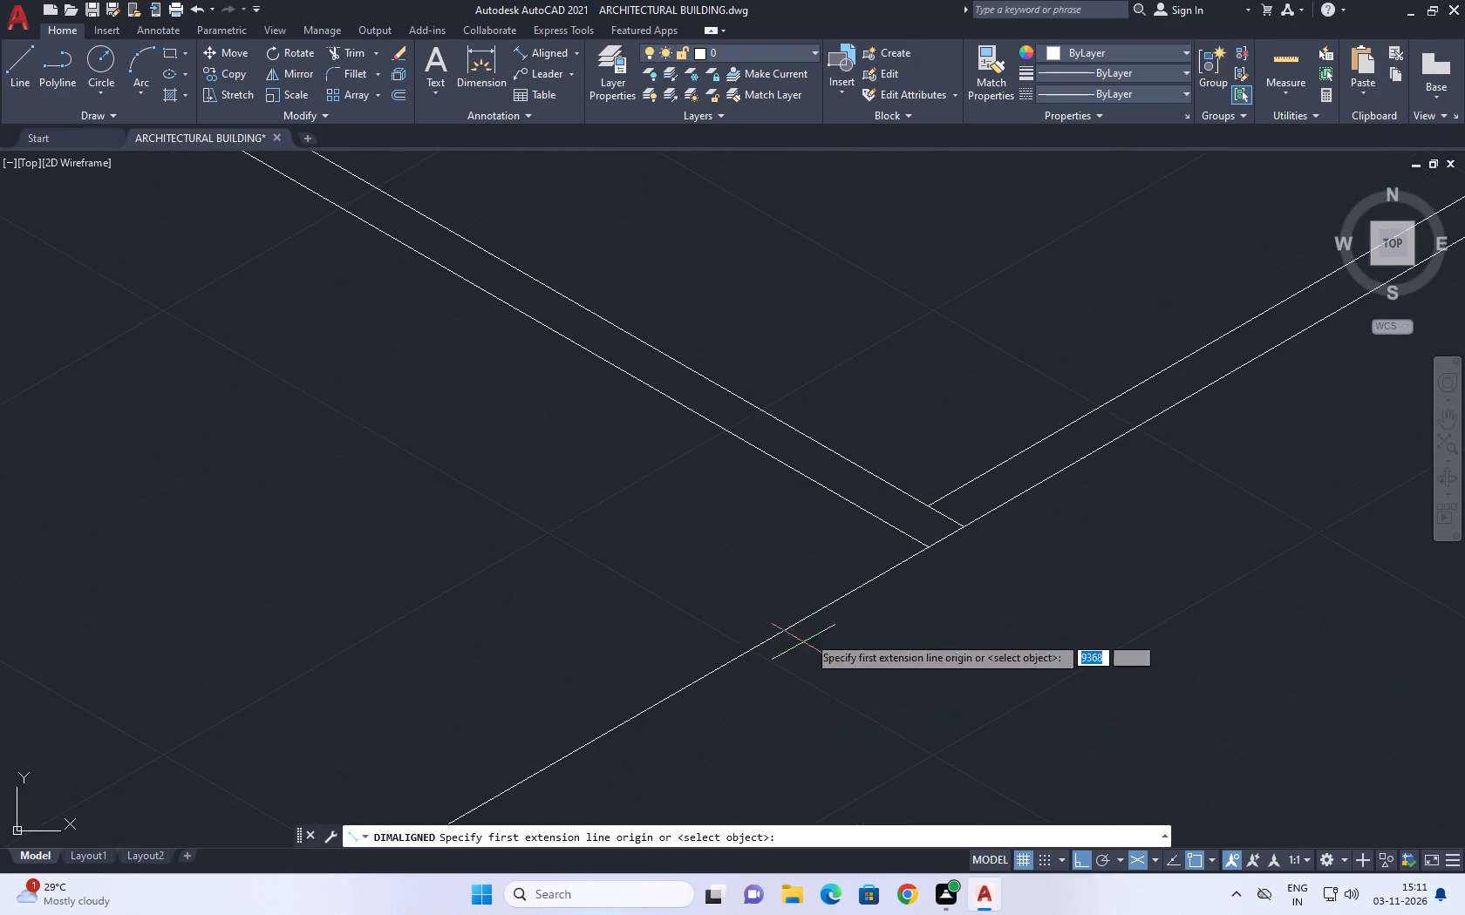
pyautogui.scroll(2, 923, 491)
pyautogui.click(933, 532)
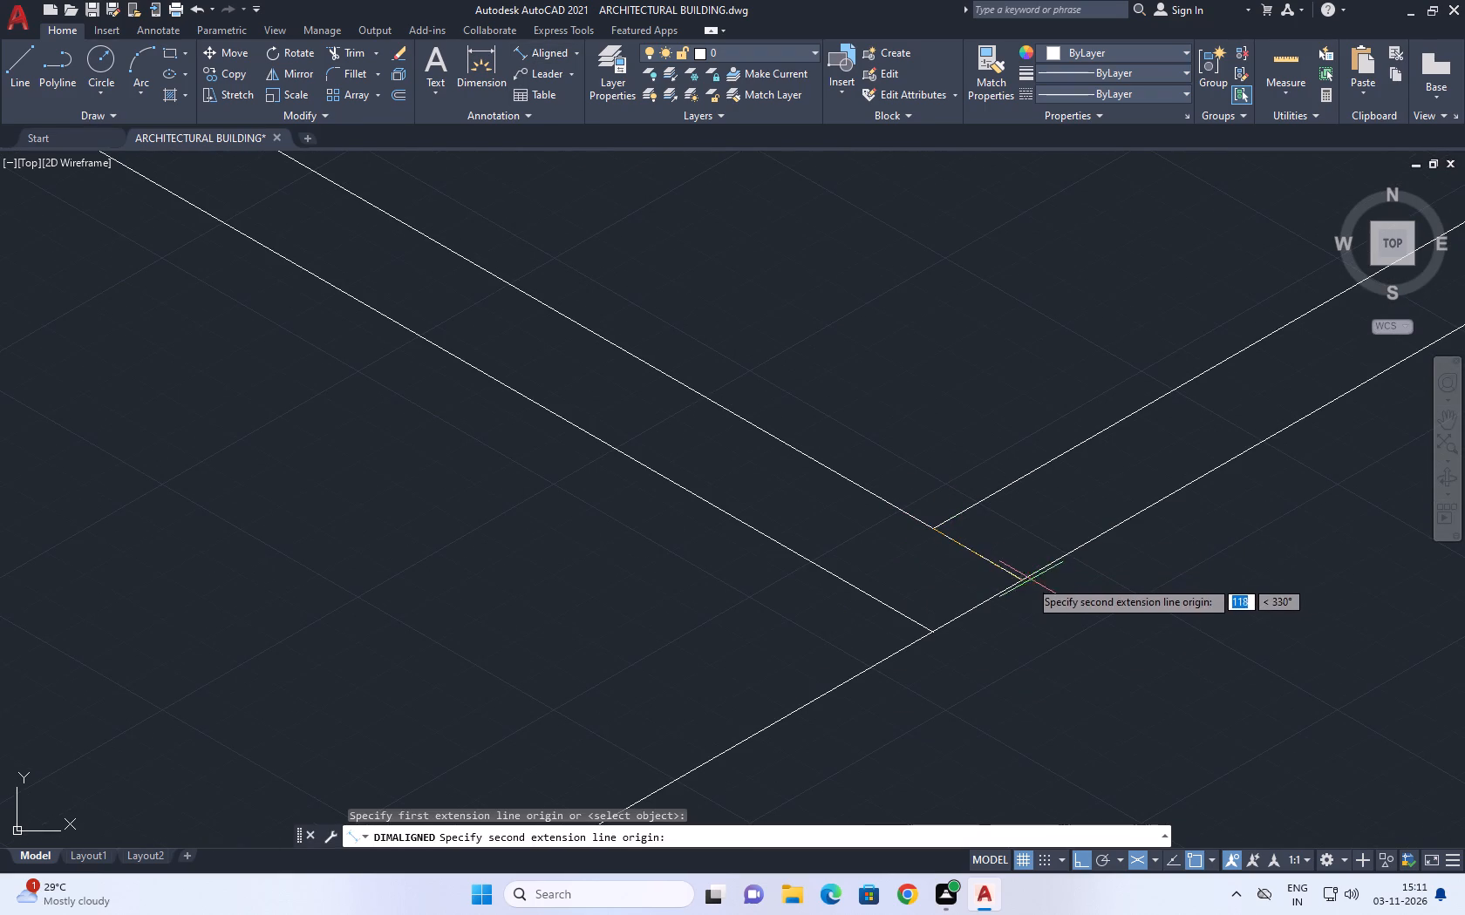
pyautogui.rightClick(1018, 577)
pyautogui.scroll(-1, 835, 478)
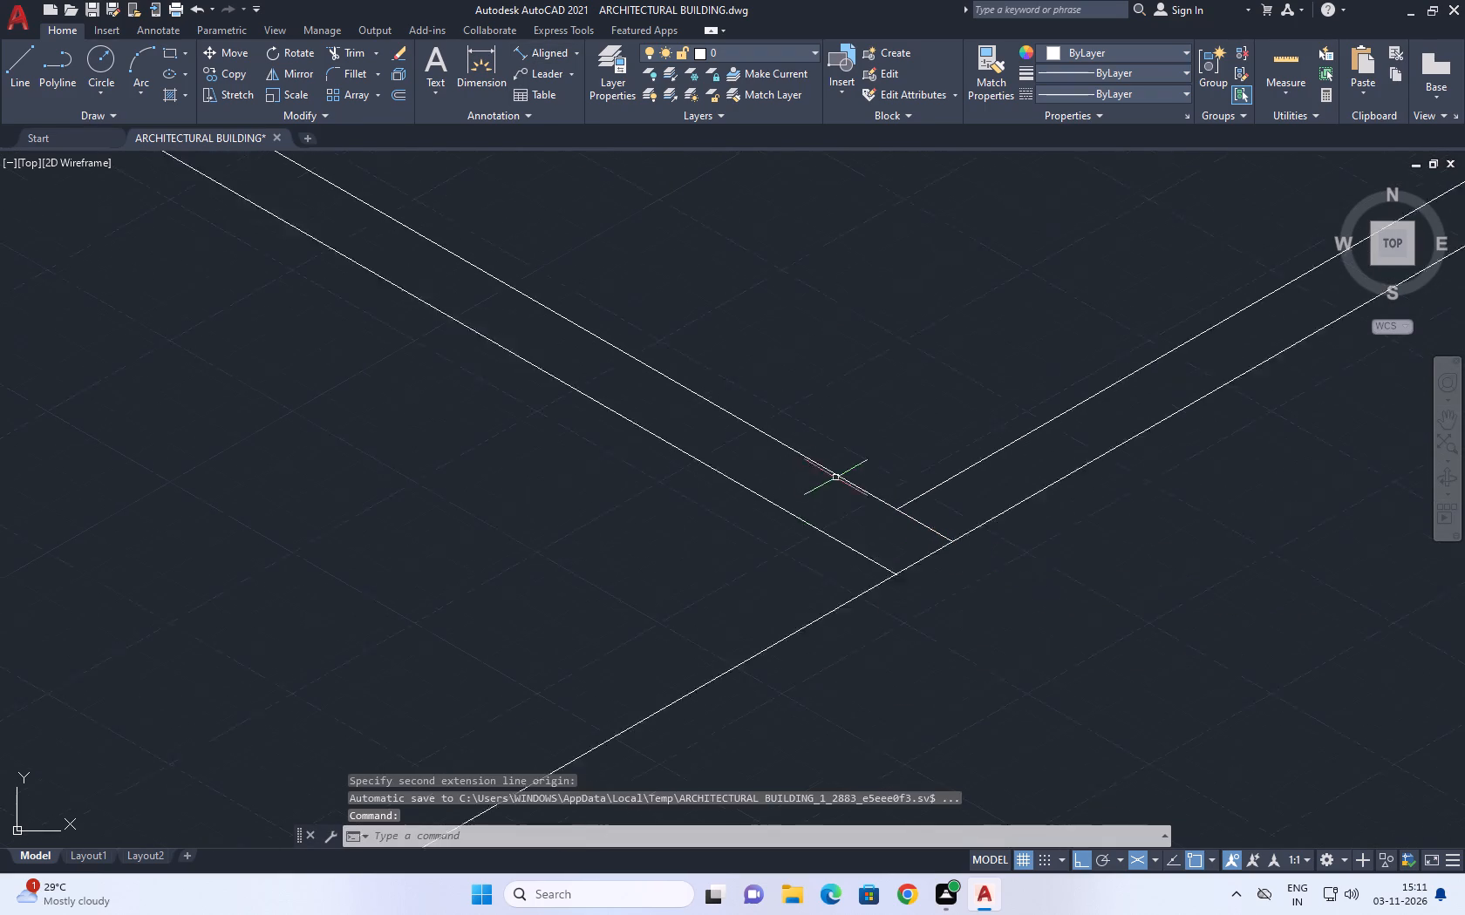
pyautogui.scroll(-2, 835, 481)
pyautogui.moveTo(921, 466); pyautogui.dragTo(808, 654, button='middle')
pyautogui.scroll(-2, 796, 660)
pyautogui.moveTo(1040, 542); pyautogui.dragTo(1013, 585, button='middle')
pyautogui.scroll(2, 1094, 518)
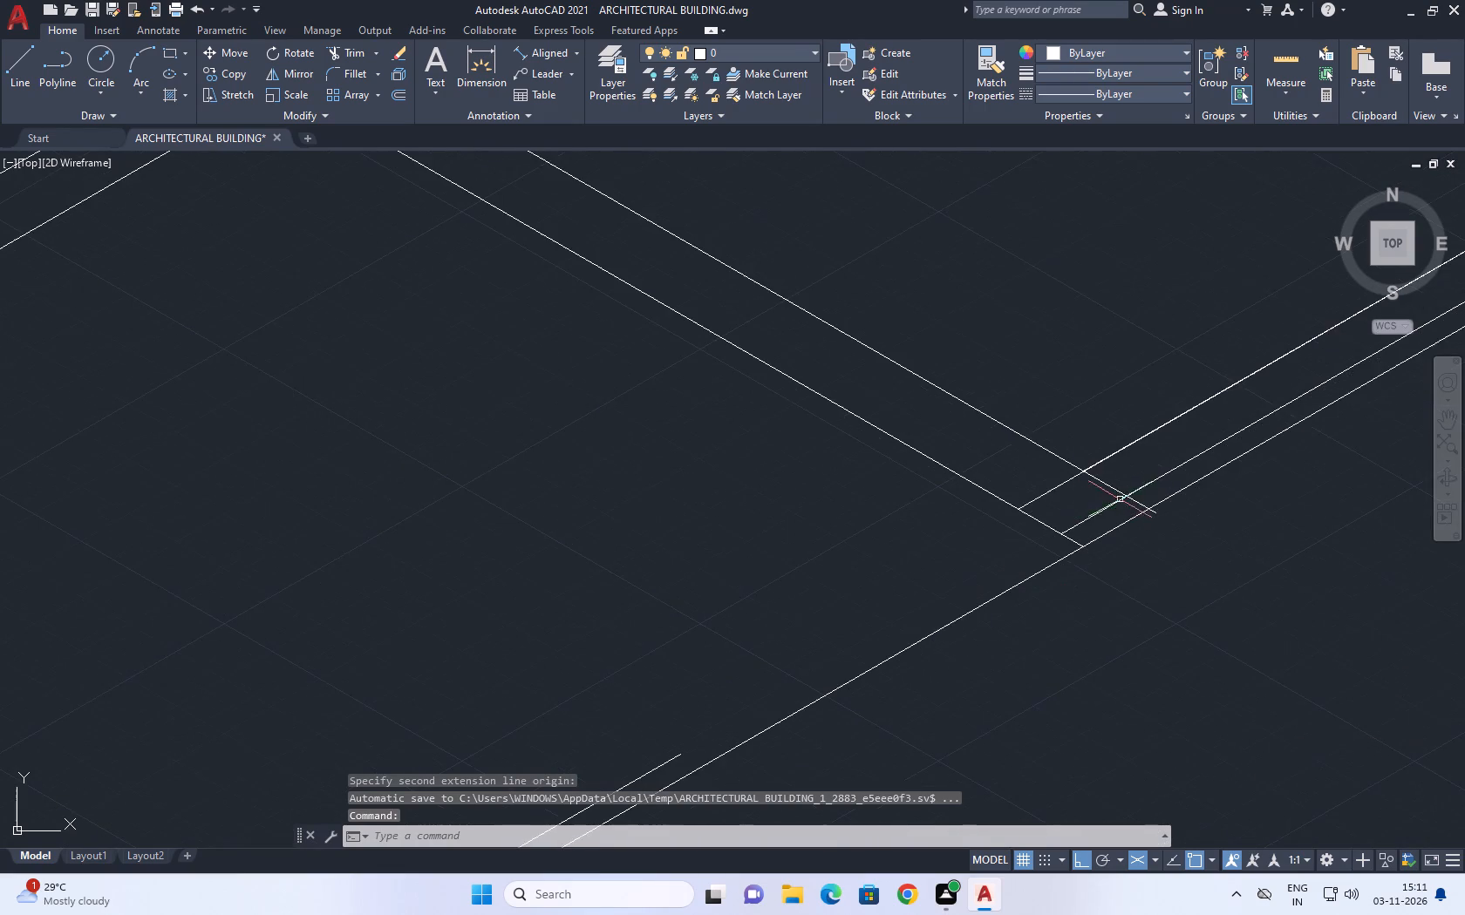
# Trim the overshoot of the thick partition's line where it runs past the front wall's outermost line.
pyautogui.scroll(1, 1014, 485)
pyautogui.moveTo(355, 57); pyautogui.dragTo(354, 68)
pyautogui.moveTo(972, 484); pyautogui.dragTo(594, 577, button='middle')
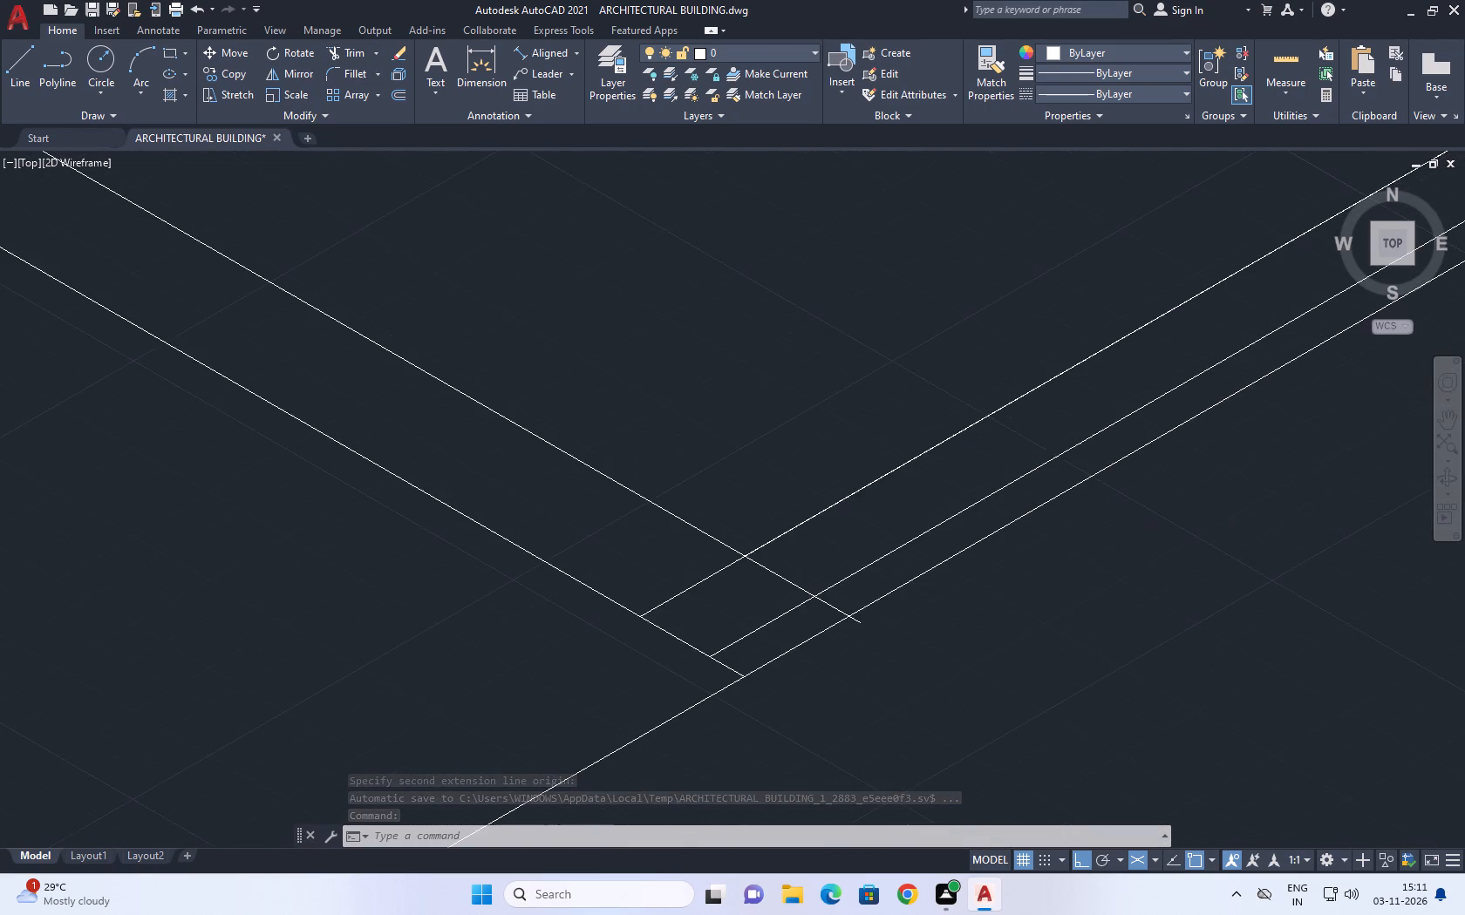
pyautogui.scroll(2, 859, 618)
pyautogui.click(358, 51)
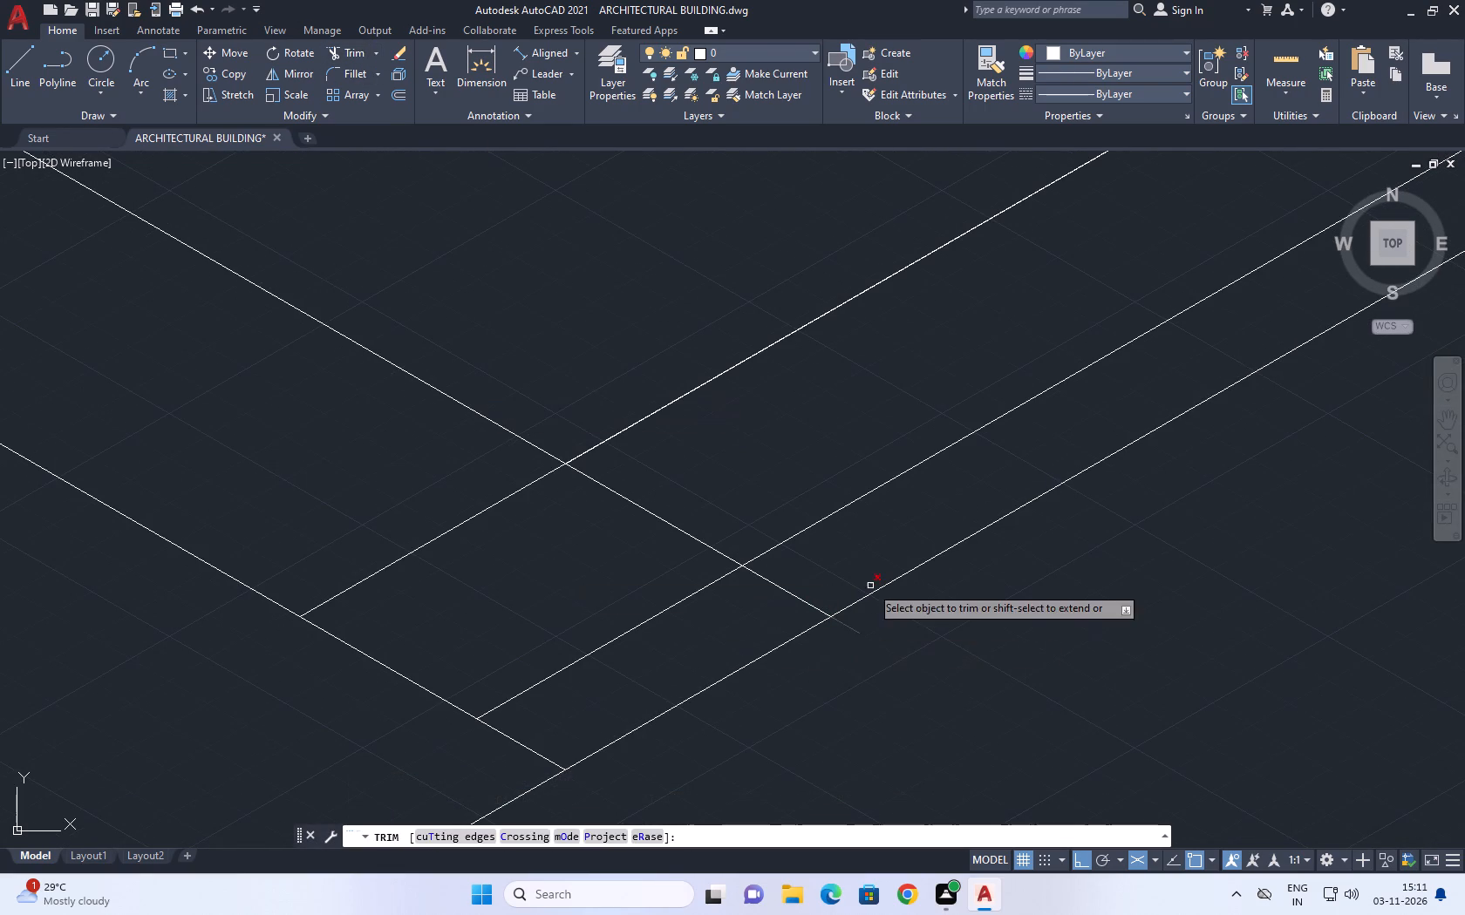
pyautogui.scroll(1, 832, 594)
pyautogui.click(862, 648)
pyautogui.scroll(-7, 842, 621)
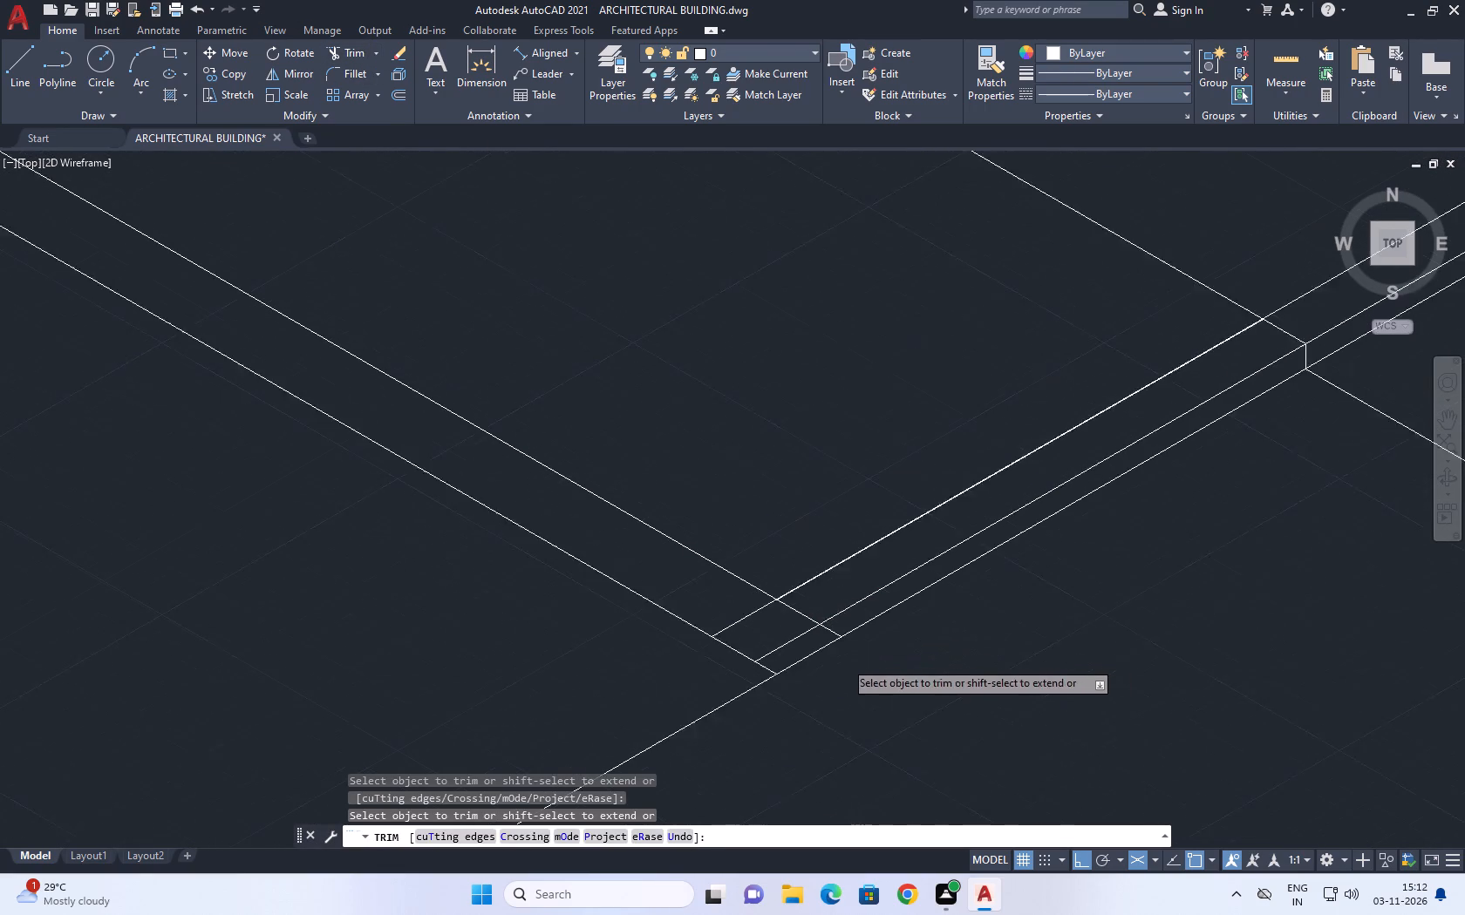
pyautogui.scroll(-1, 844, 661)
pyautogui.moveTo(1005, 583); pyautogui.dragTo(987, 558, button='middle')
pyautogui.scroll(1, 855, 607)
pyautogui.moveTo(848, 671); pyautogui.dragTo(858, 564, button='middle')
pyautogui.rightClick(875, 575)
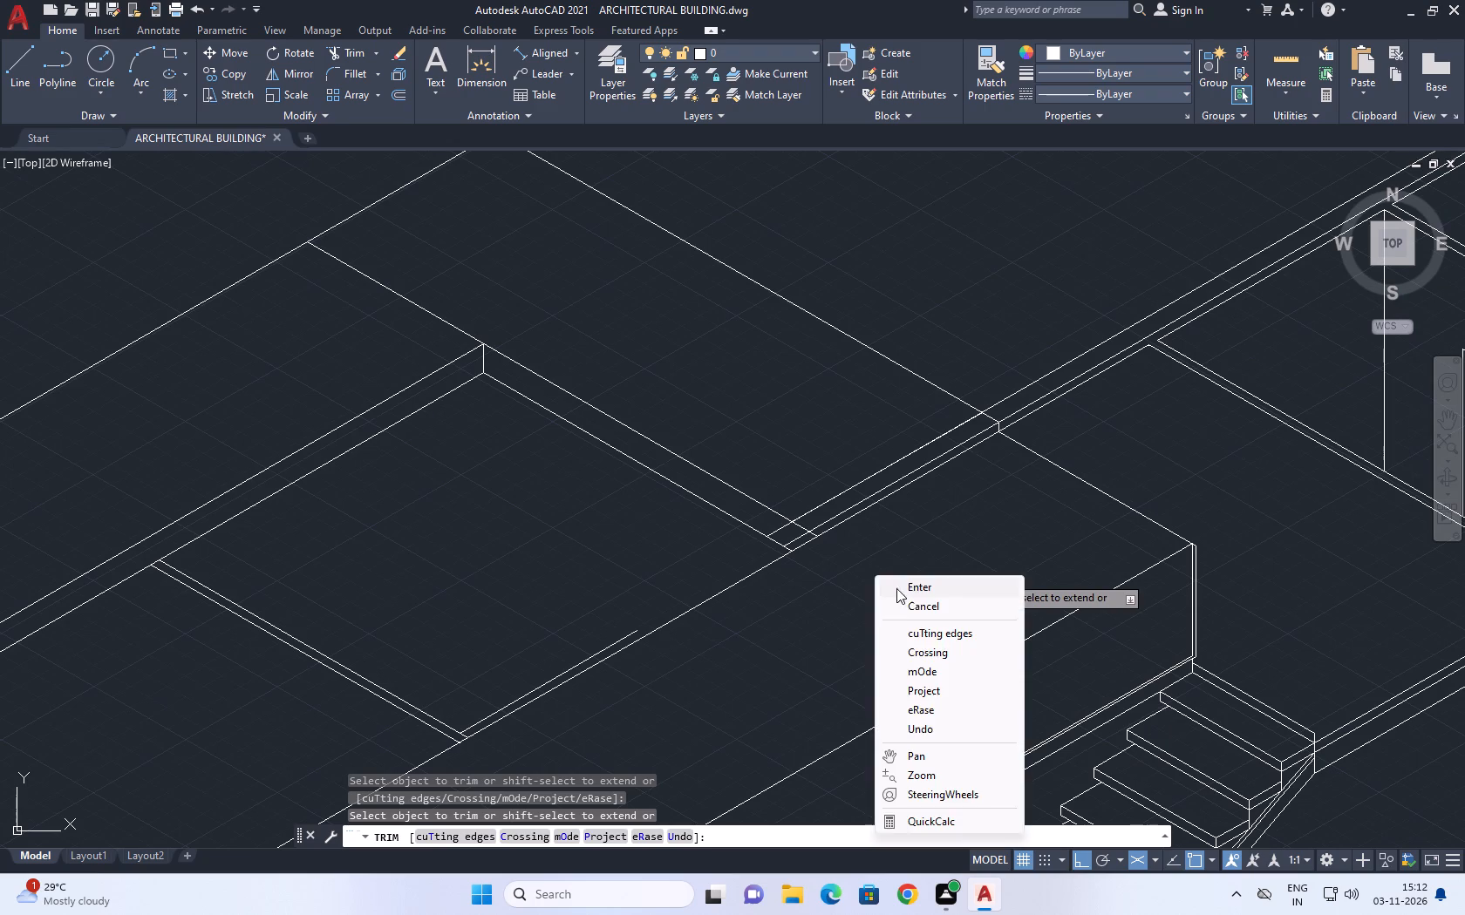
pyautogui.click(911, 603)
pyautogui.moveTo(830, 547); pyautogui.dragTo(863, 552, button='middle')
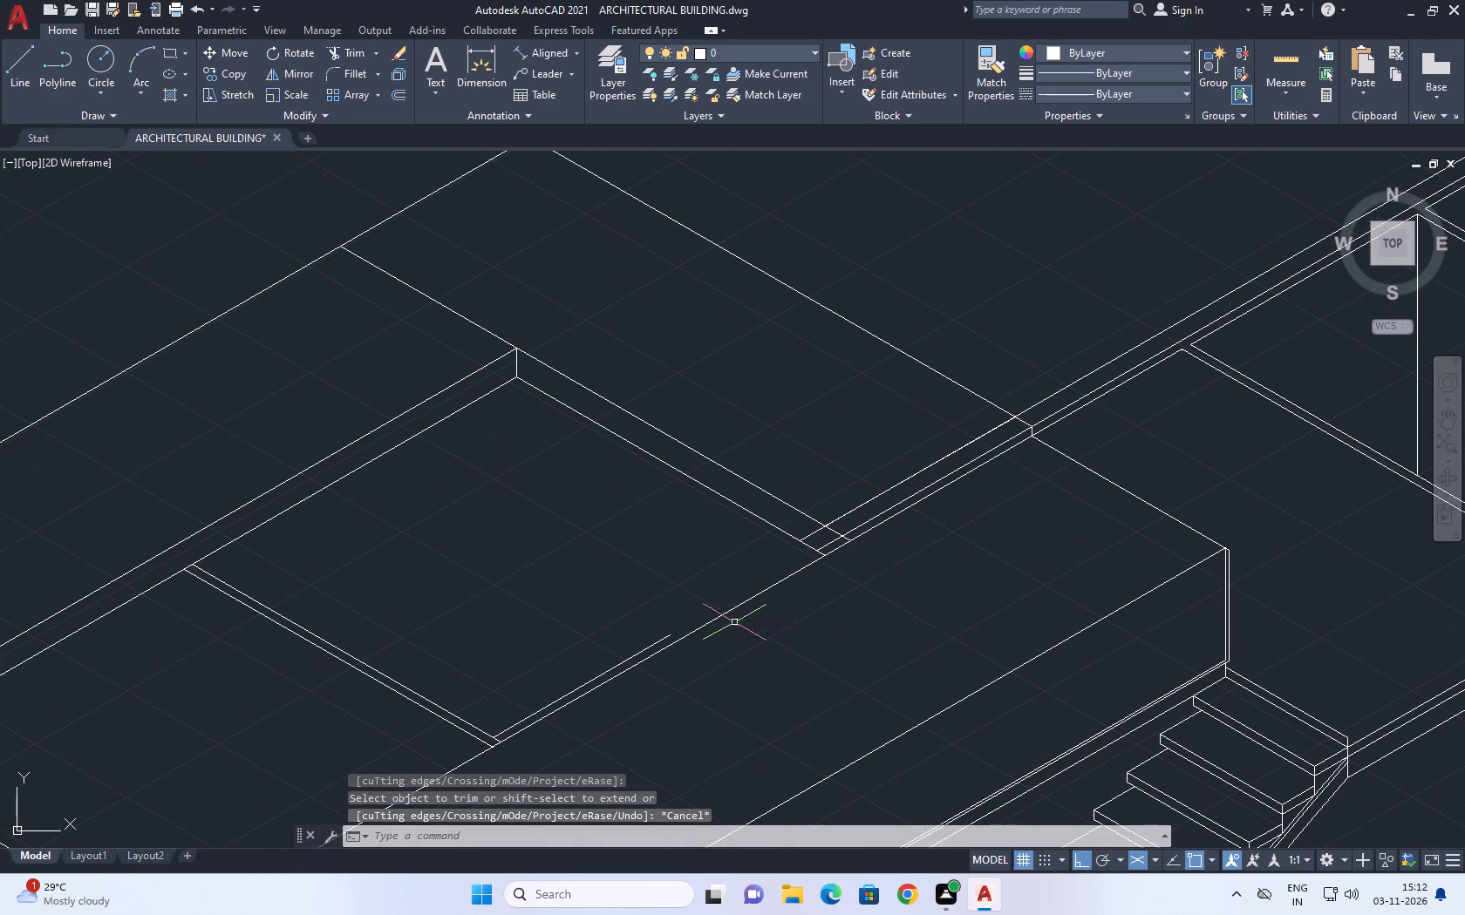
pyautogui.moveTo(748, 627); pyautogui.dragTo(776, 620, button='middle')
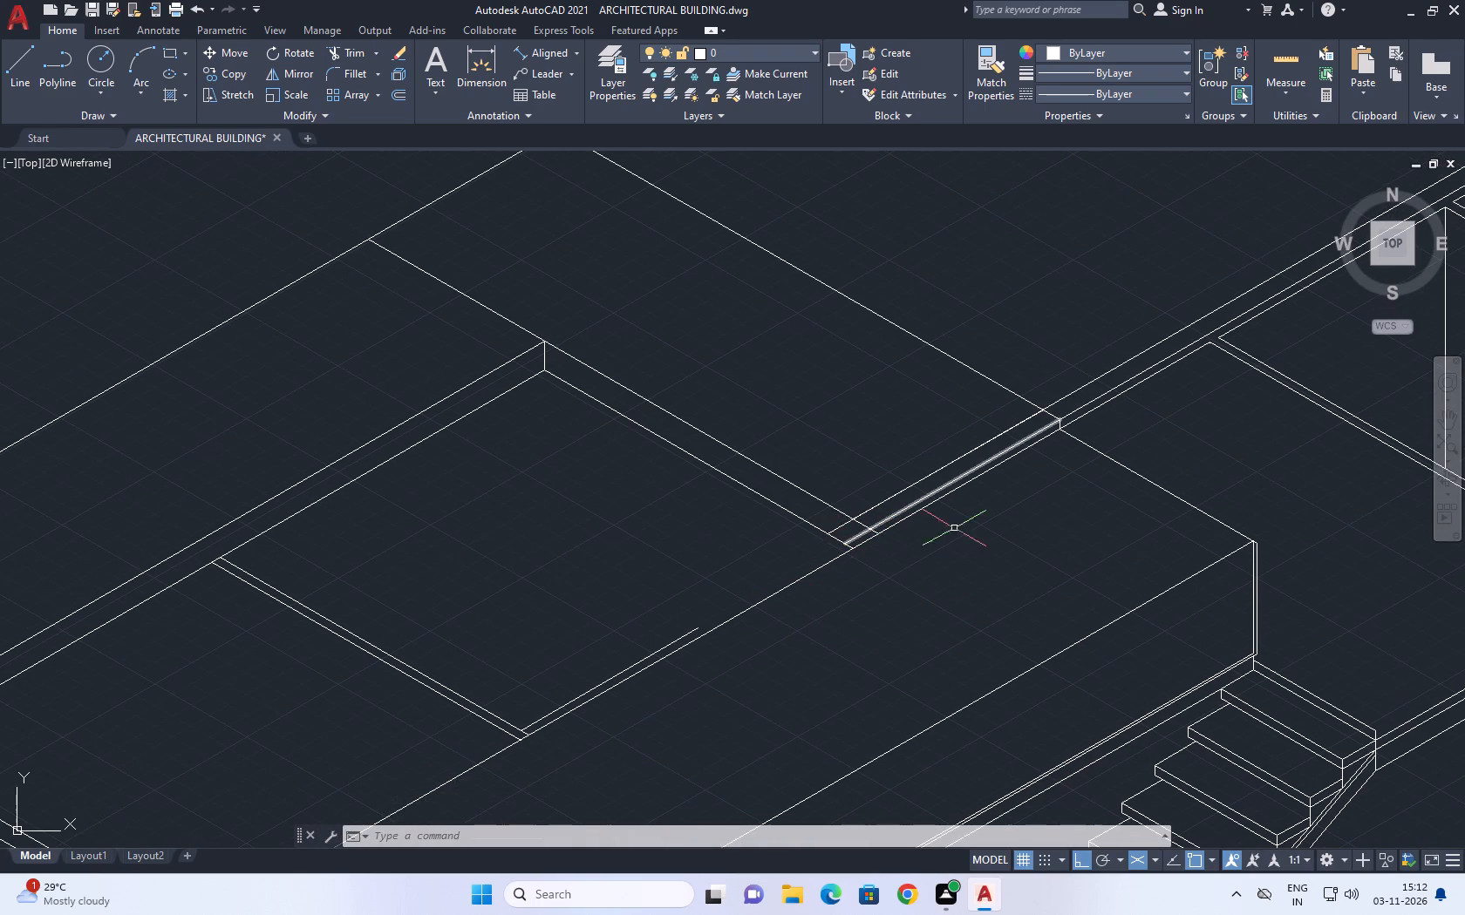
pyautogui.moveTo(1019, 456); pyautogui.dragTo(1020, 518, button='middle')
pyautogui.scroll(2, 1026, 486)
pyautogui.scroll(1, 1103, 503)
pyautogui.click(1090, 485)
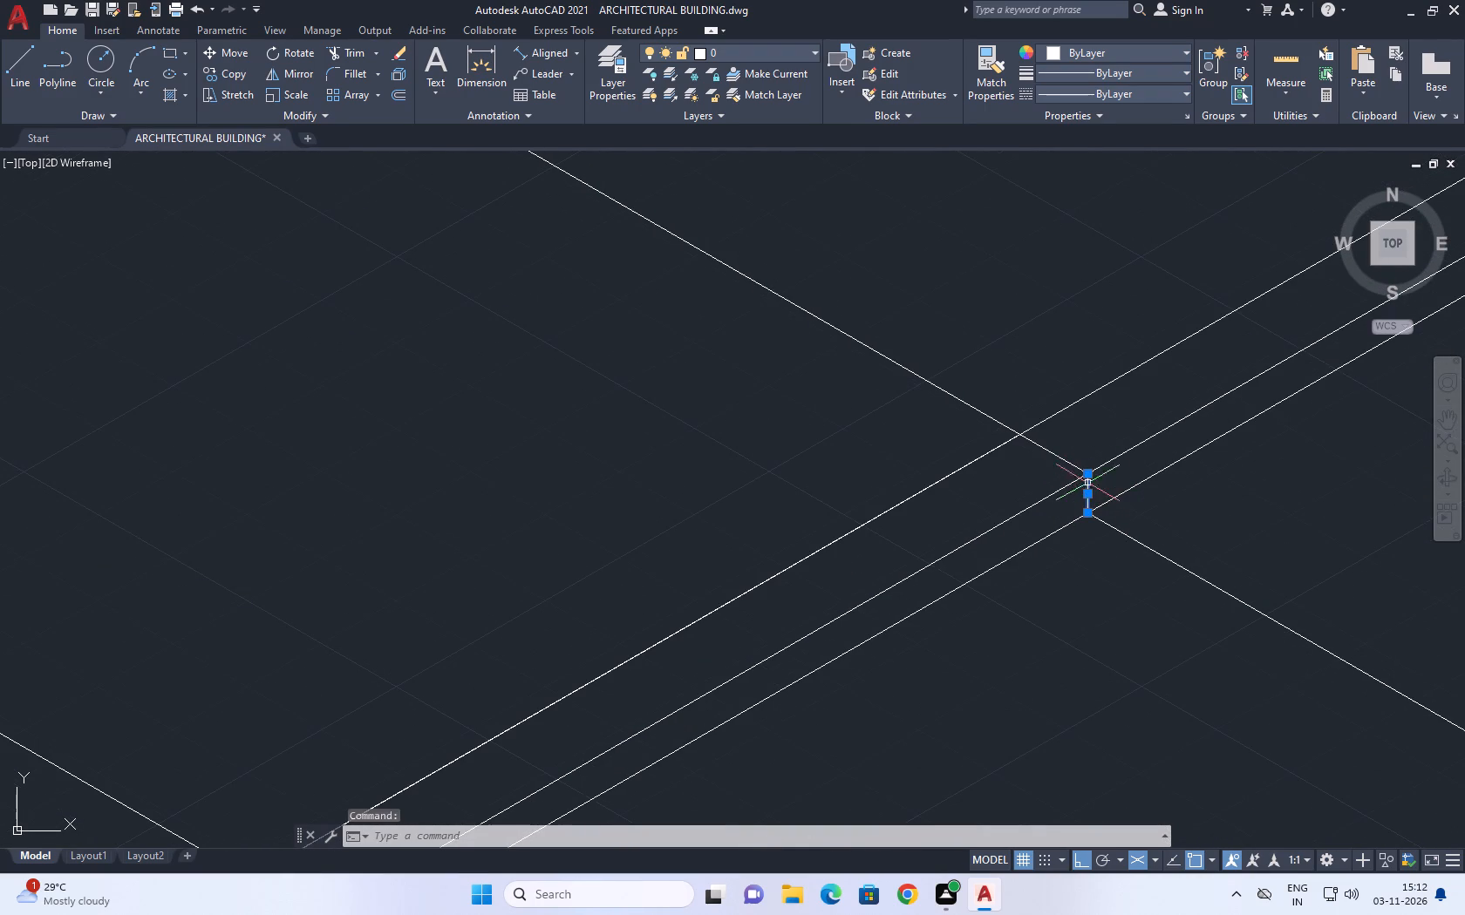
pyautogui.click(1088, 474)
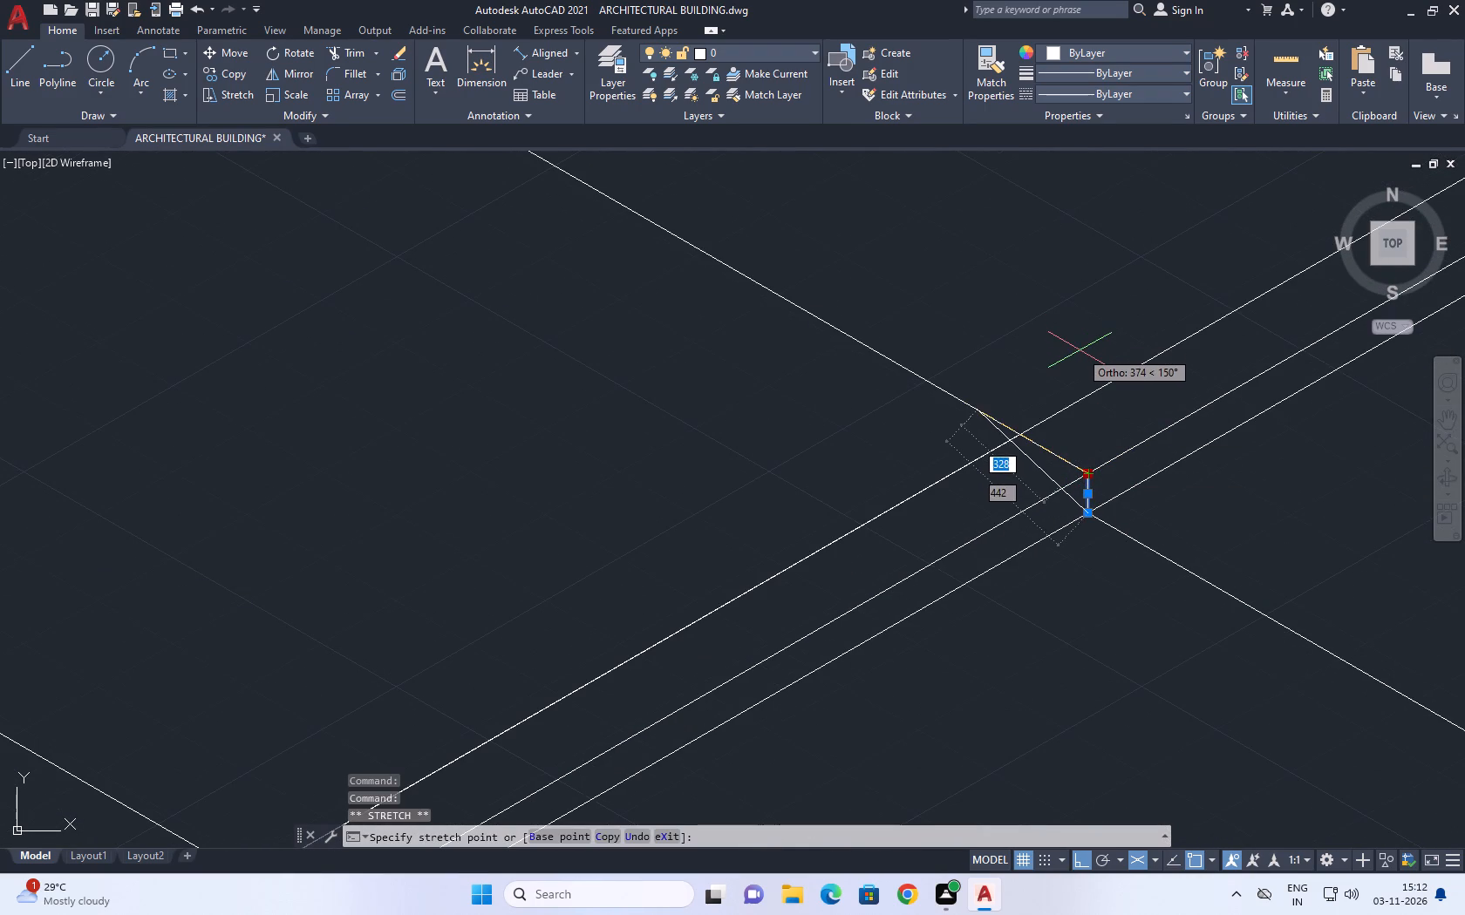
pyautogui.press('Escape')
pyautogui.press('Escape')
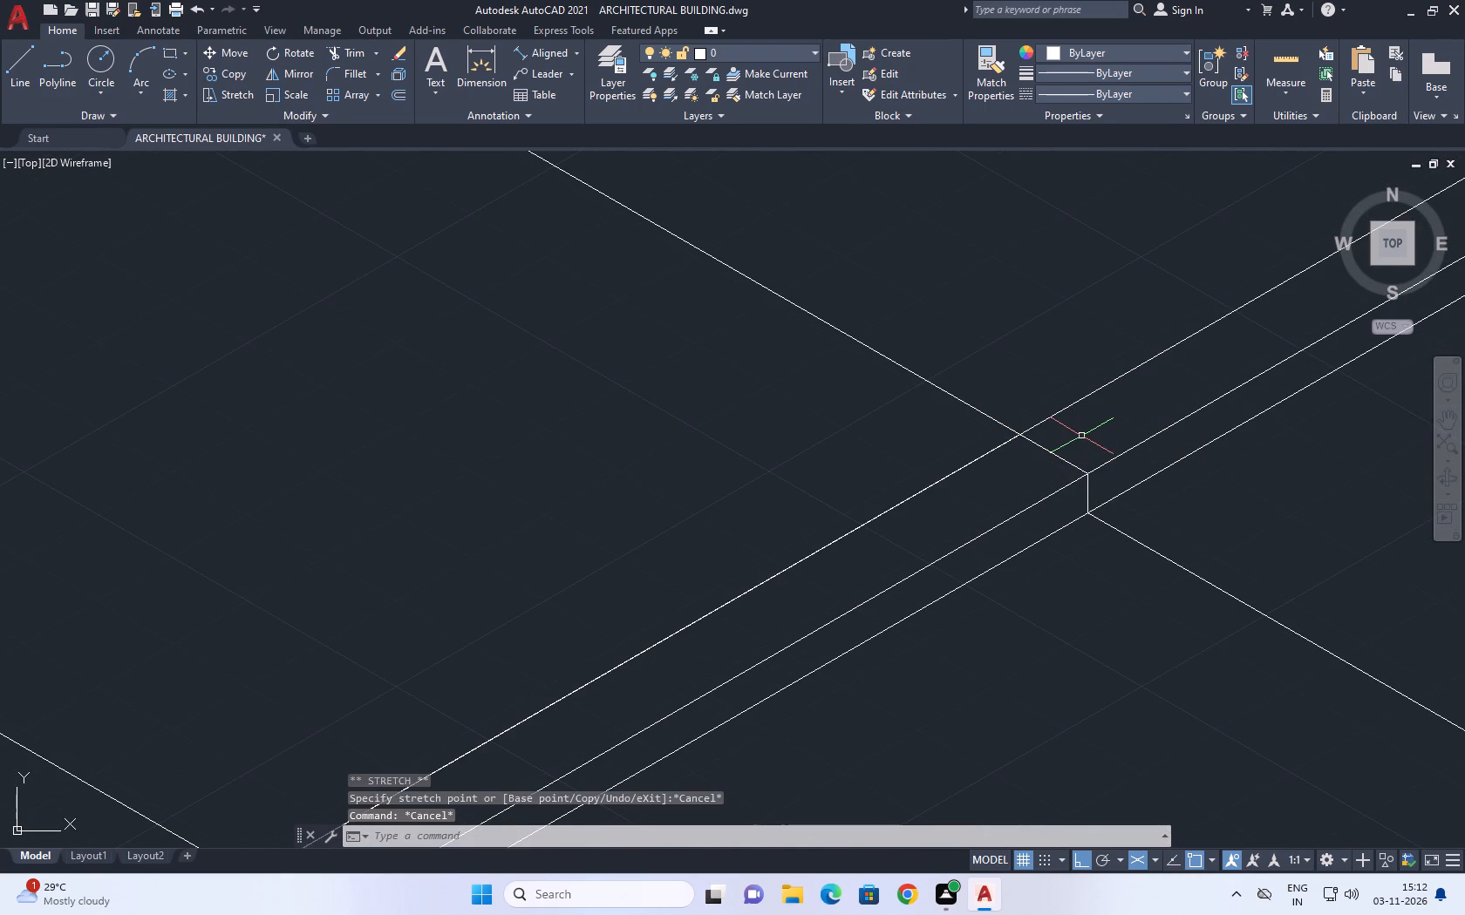
# Extend the short vertical line at the block's edge up to the adjoining wall's upper line.
pyautogui.press('e')
pyautogui.press('x')
pyautogui.press('space')
pyautogui.click(1090, 485)
pyautogui.press('Escape')
pyautogui.scroll(-2, 959, 469)
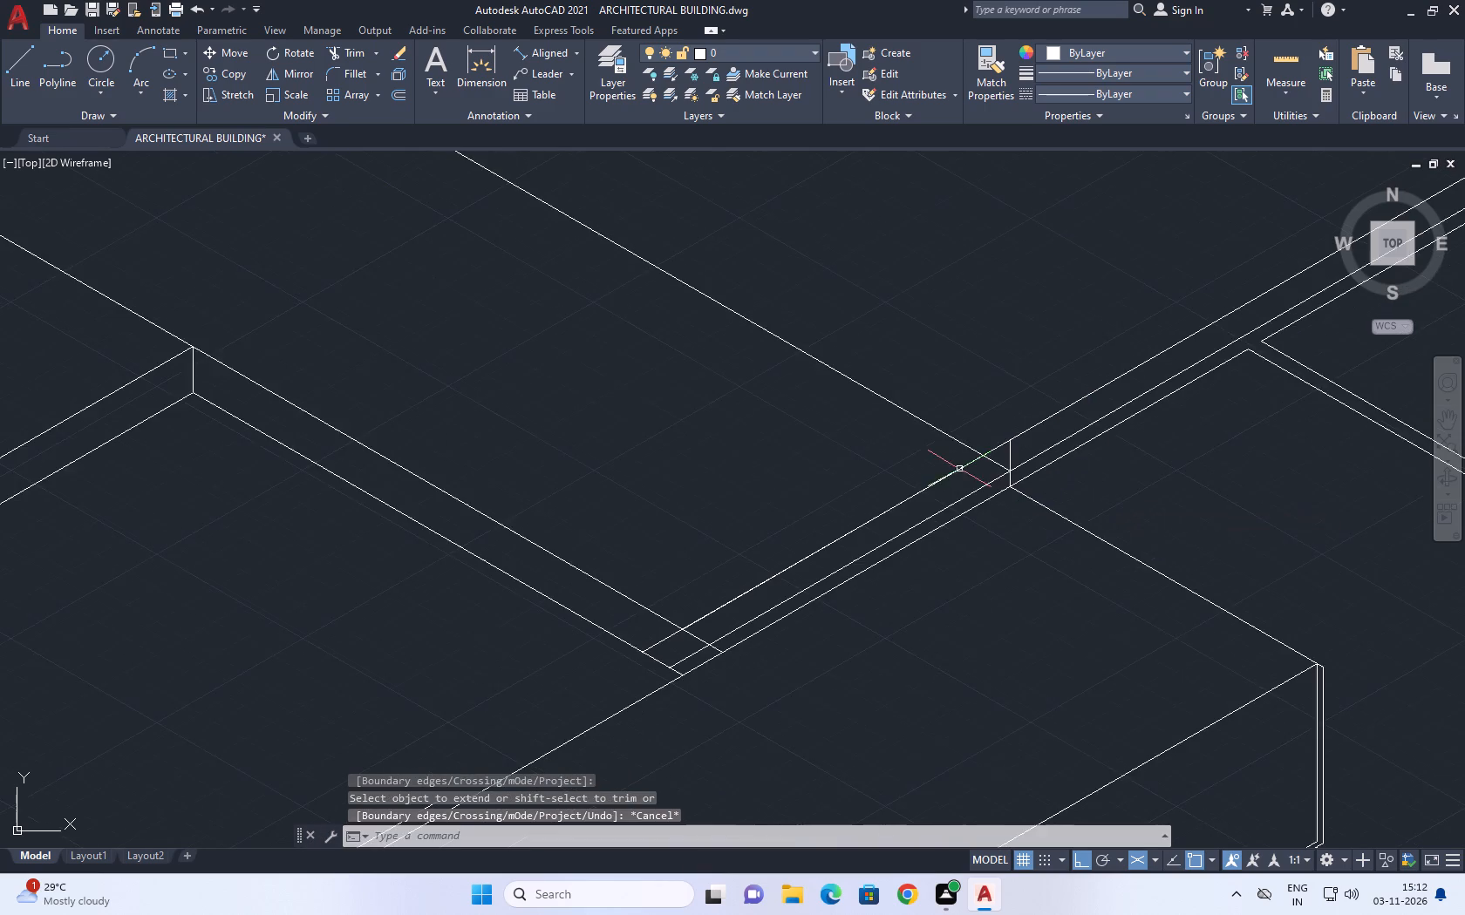
# Draw a vertical line about 1417 long up from the front corner where the thick partition meets the front wall.
pyautogui.moveTo(966, 587); pyautogui.dragTo(985, 452, button='middle')
pyautogui.write('l')
pyautogui.press('space')
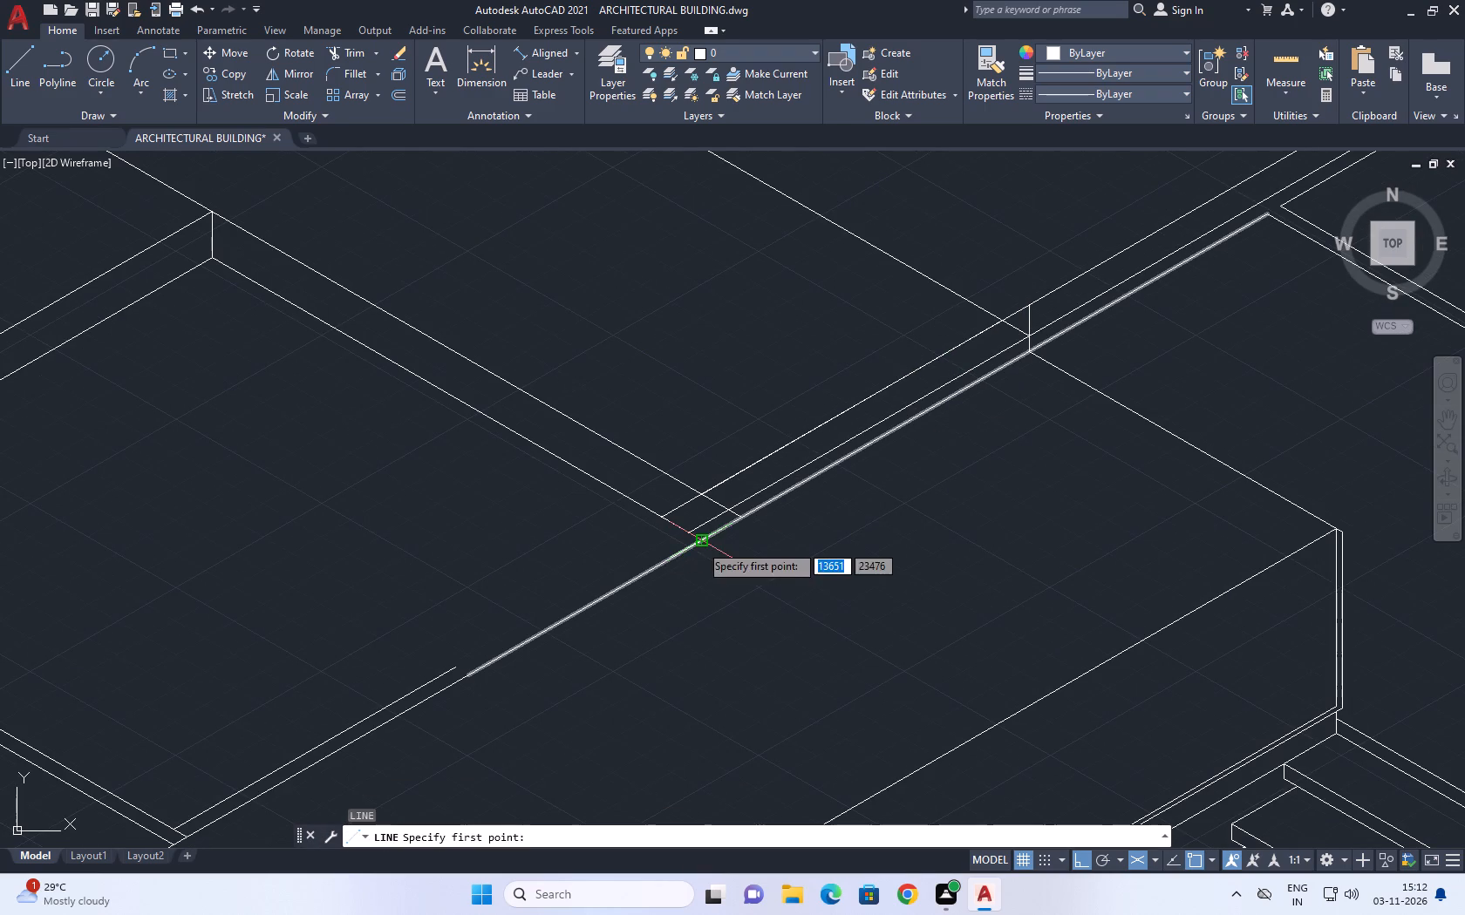
pyautogui.click(700, 544)
pyautogui.press('F5')
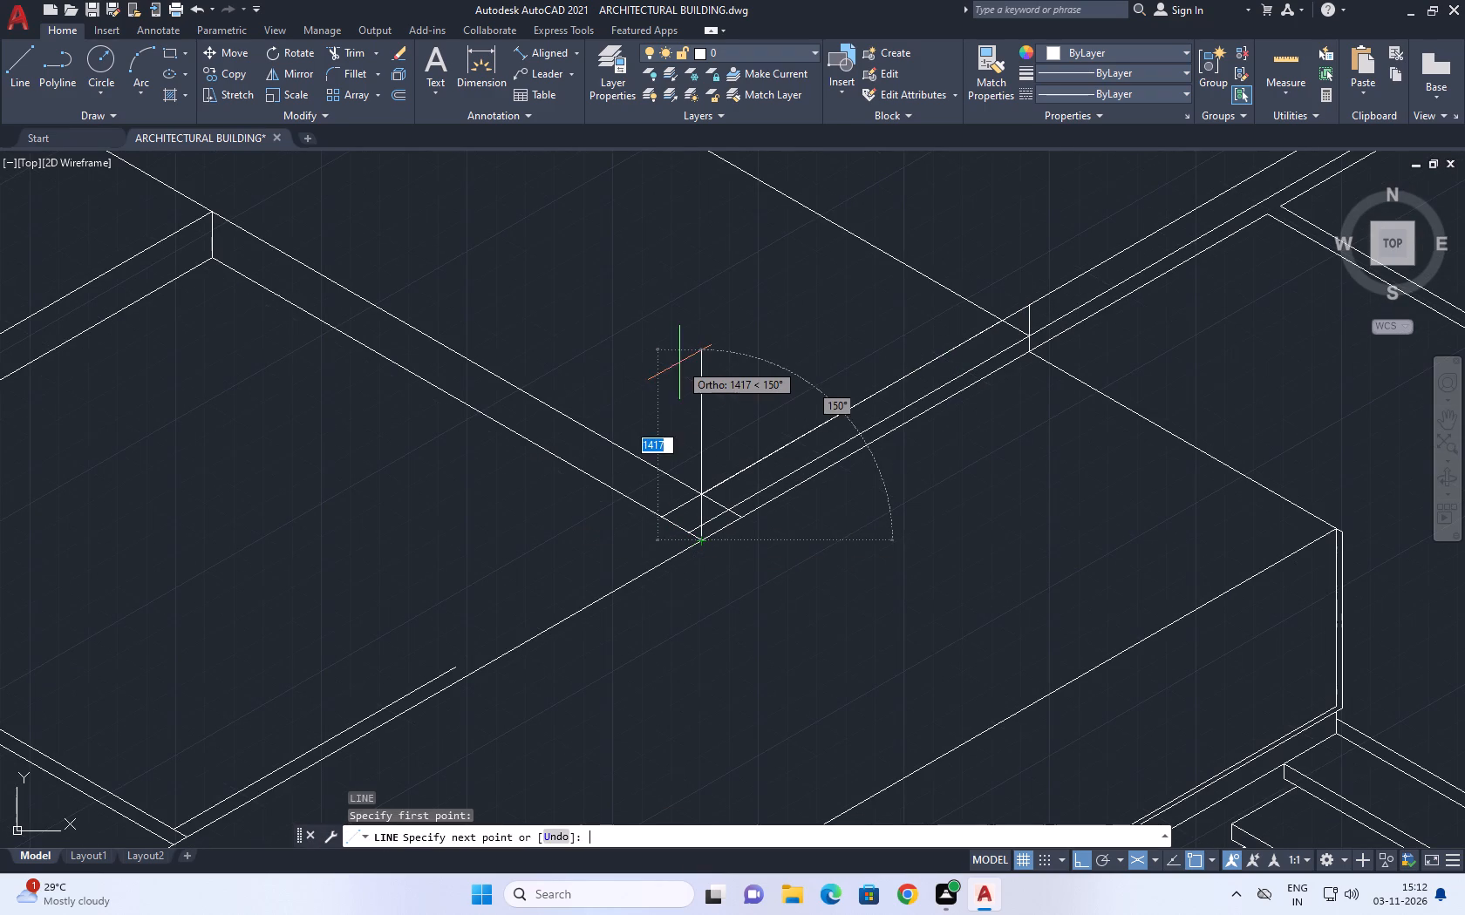
pyautogui.click(679, 363)
pyautogui.press('Escape')
# Trim the front wall line stubs and the partition line's overshoot around the new vertical corner line.
pyautogui.press('t')
pyautogui.press('r')
pyautogui.press('space')
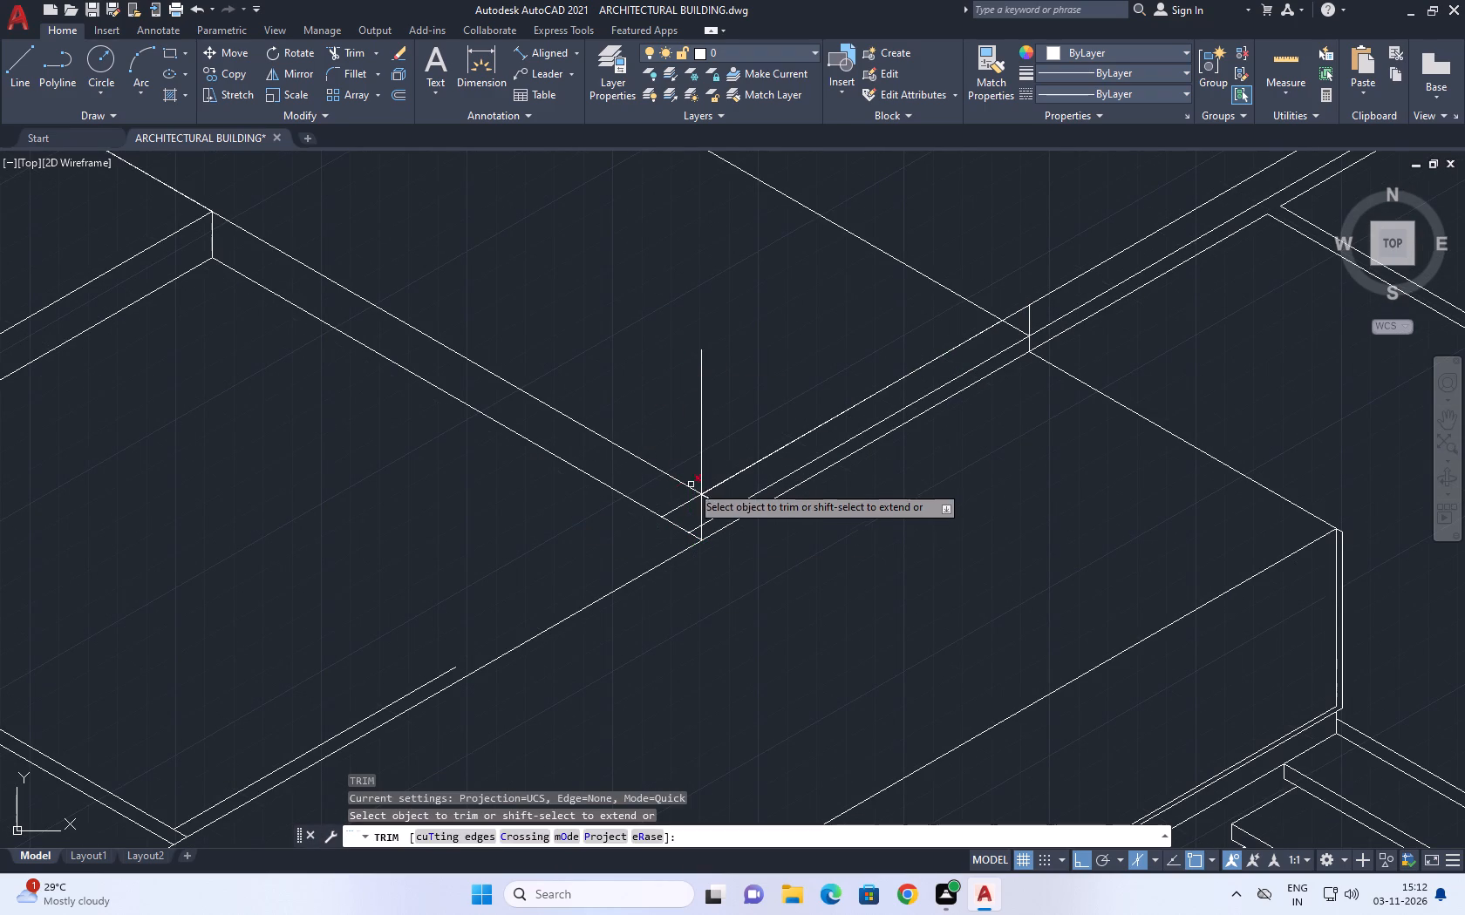
pyautogui.click(689, 493)
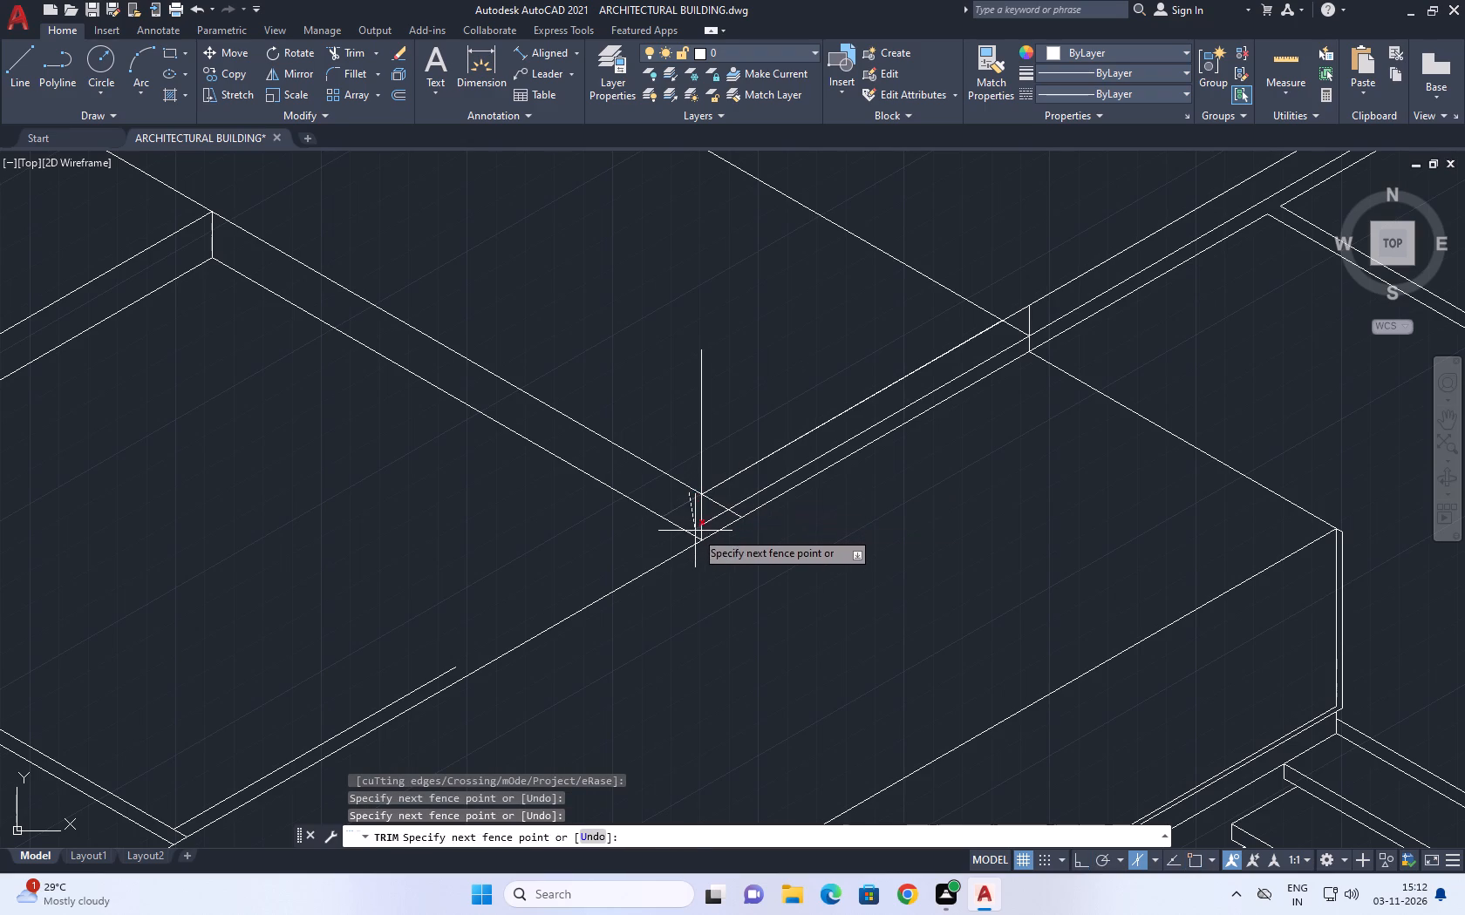
pyautogui.click(695, 531)
pyautogui.click(714, 521)
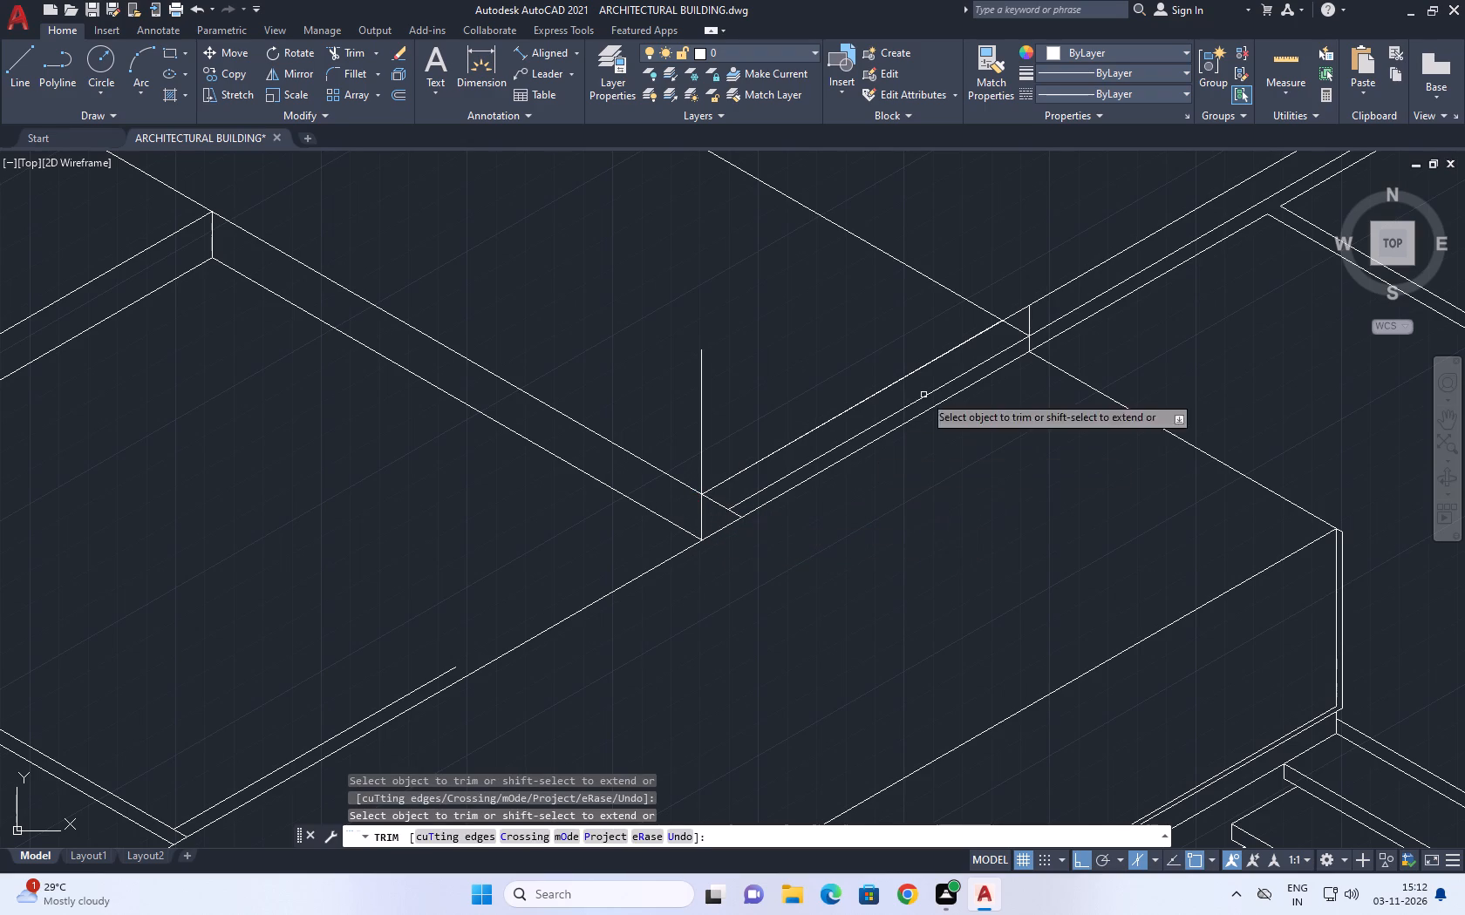
pyautogui.moveTo(937, 390); pyautogui.dragTo(936, 440, button='middle')
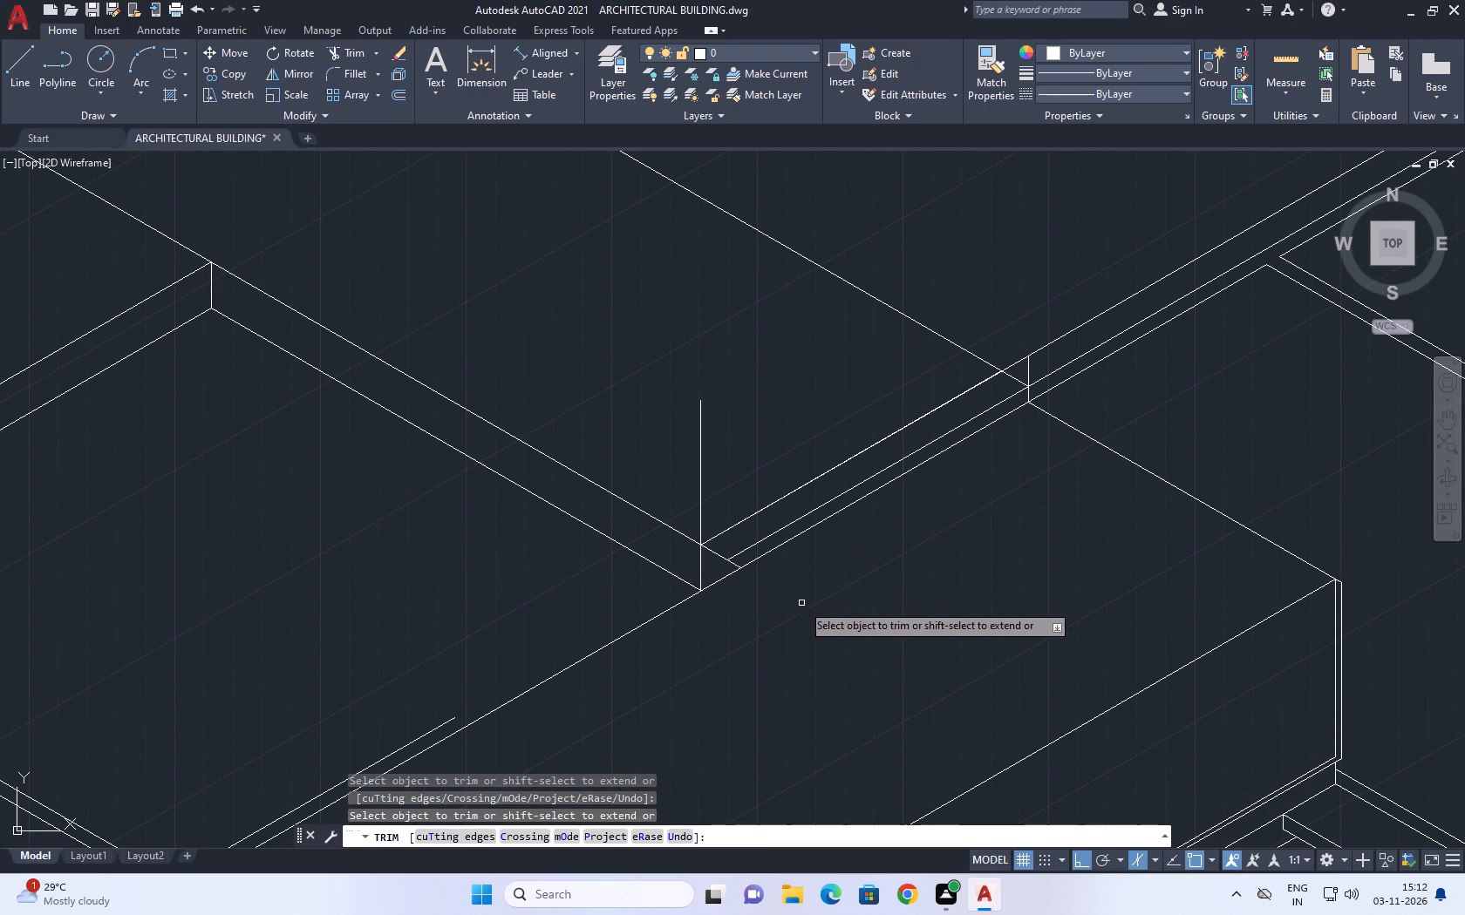
pyautogui.click(719, 559)
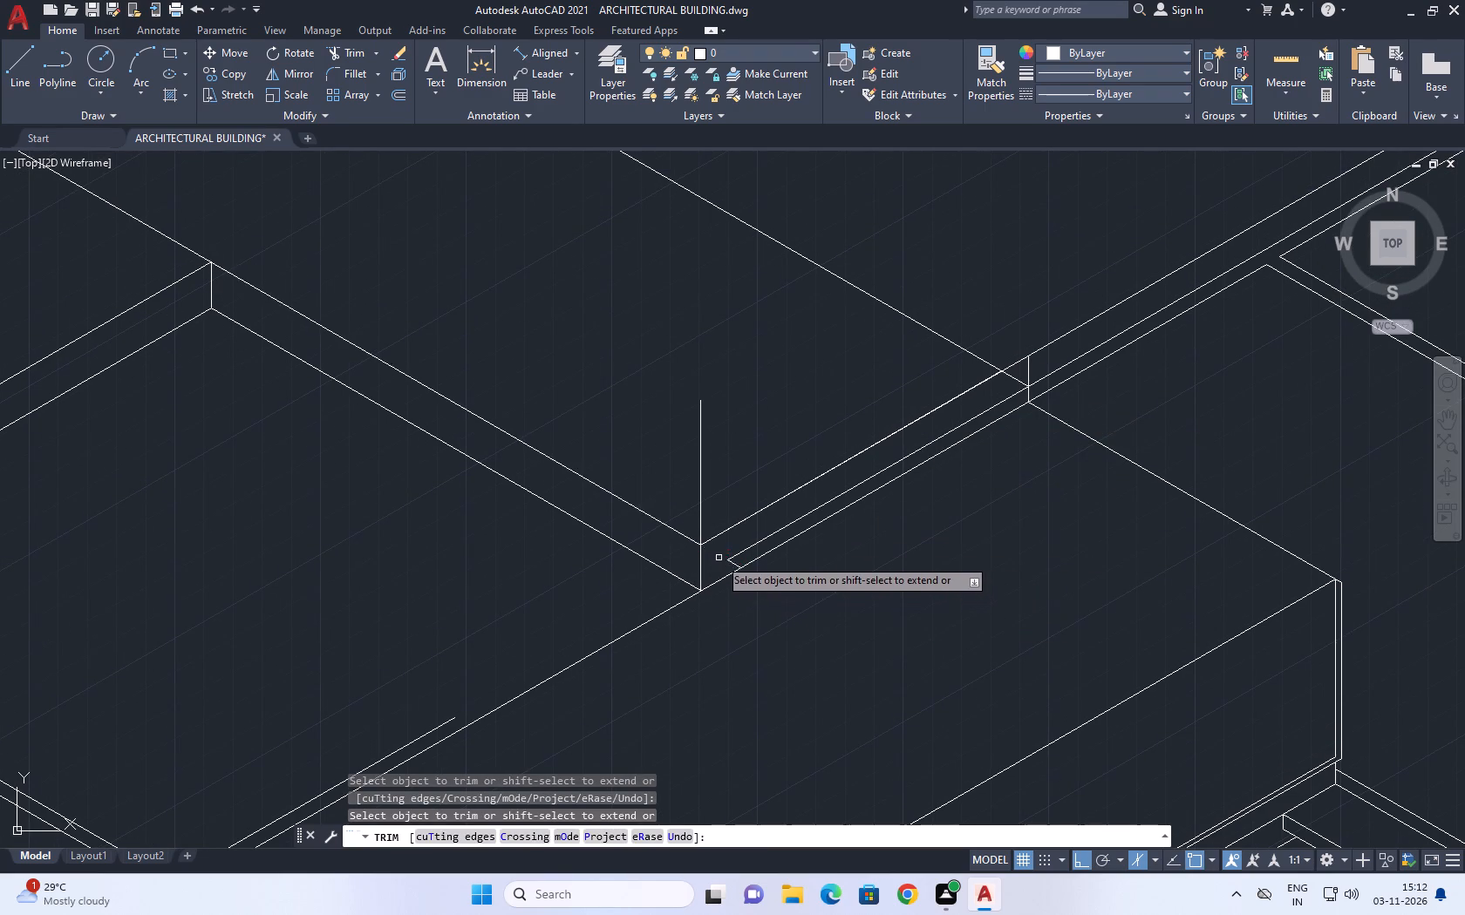
pyautogui.scroll(2, 736, 570)
pyautogui.click(728, 563)
pyautogui.click(736, 559)
pyautogui.scroll(-4, 747, 550)
pyautogui.press('Escape')
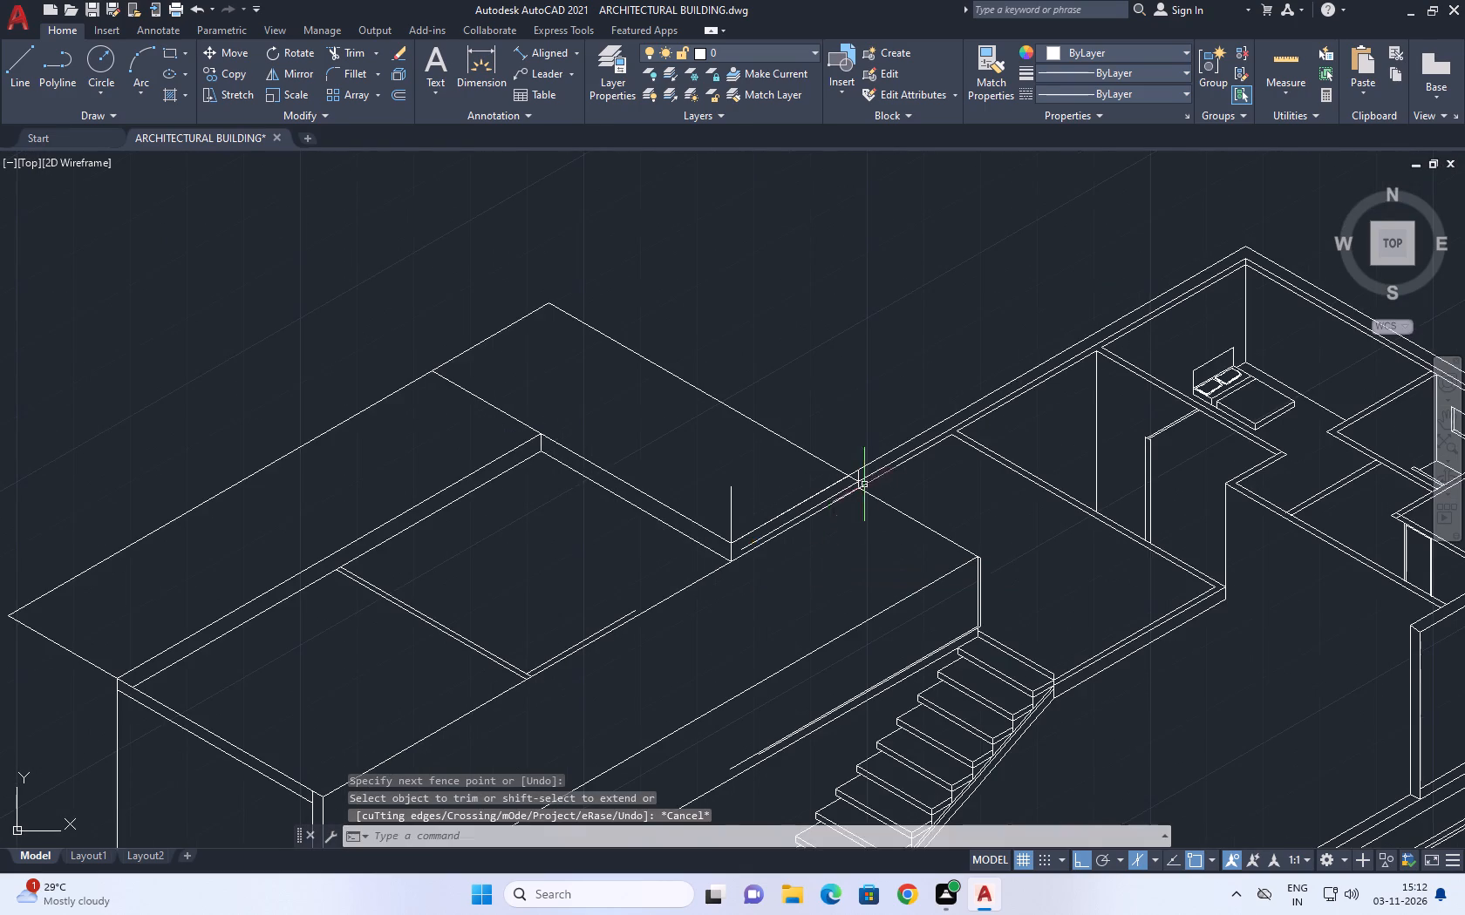
# Extend the front wall's middle line to the new vertical corner line, closing the gap.
pyautogui.scroll(3, 864, 477)
pyautogui.moveTo(736, 561); pyautogui.dragTo(852, 505, button='middle')
pyautogui.press('e')
pyautogui.press('x')
pyautogui.press('space')
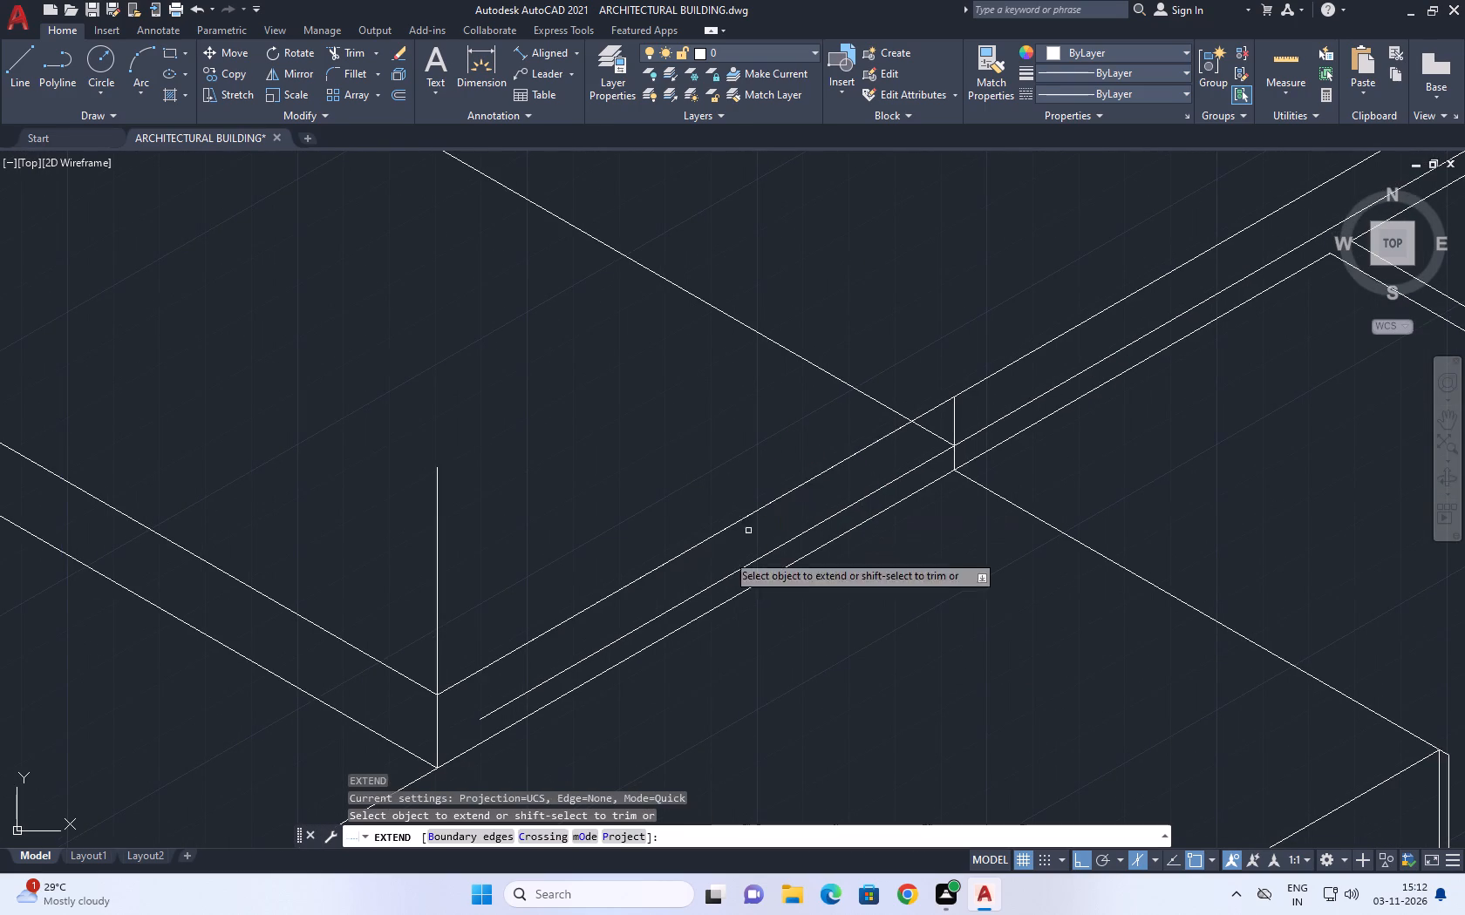
pyautogui.click(583, 664)
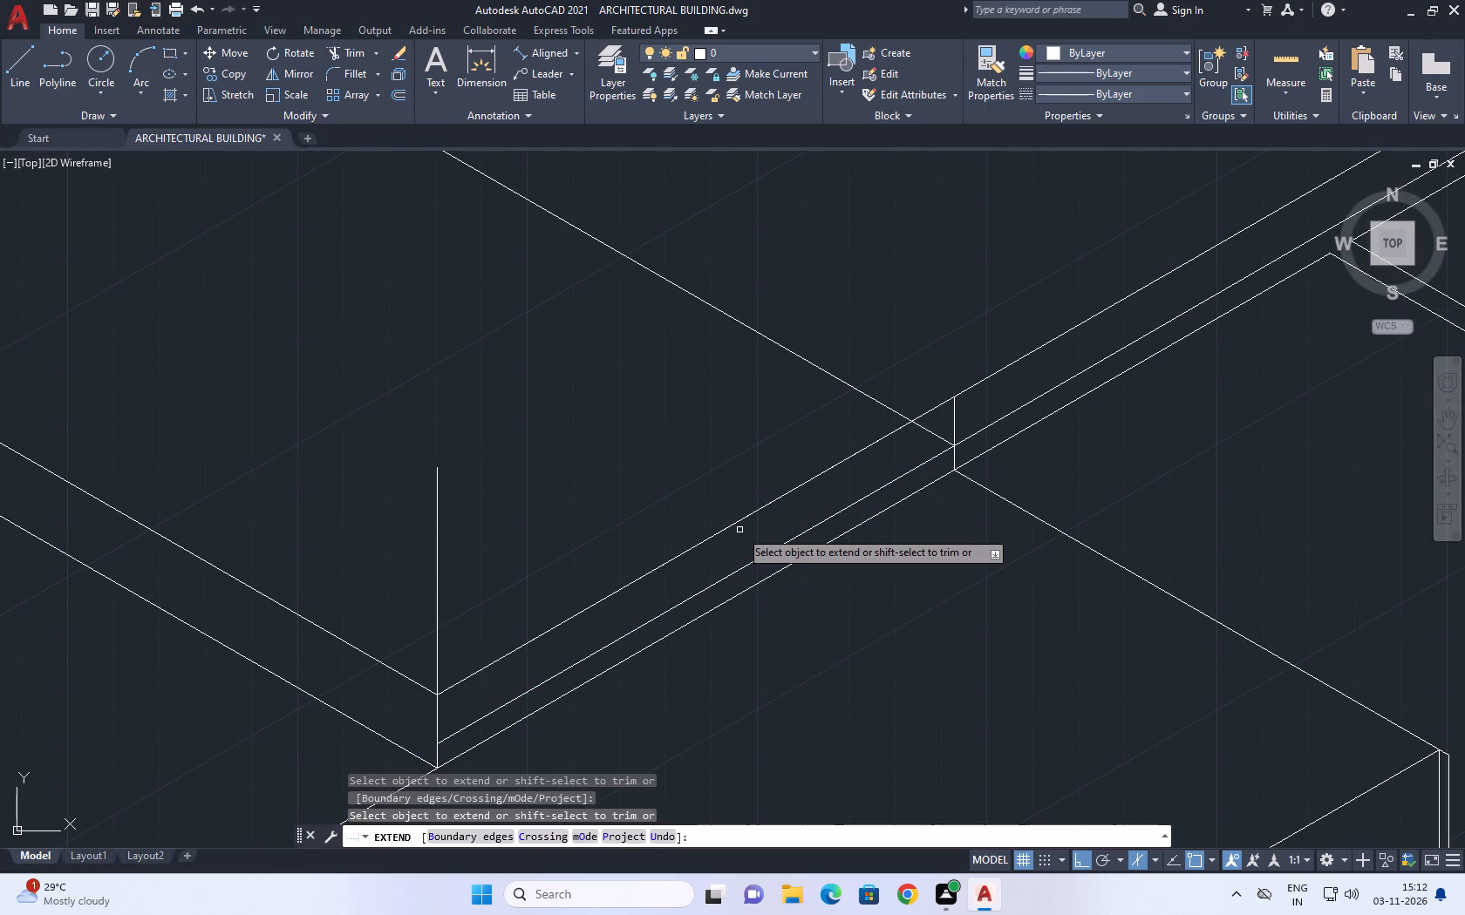
pyautogui.click(944, 437)
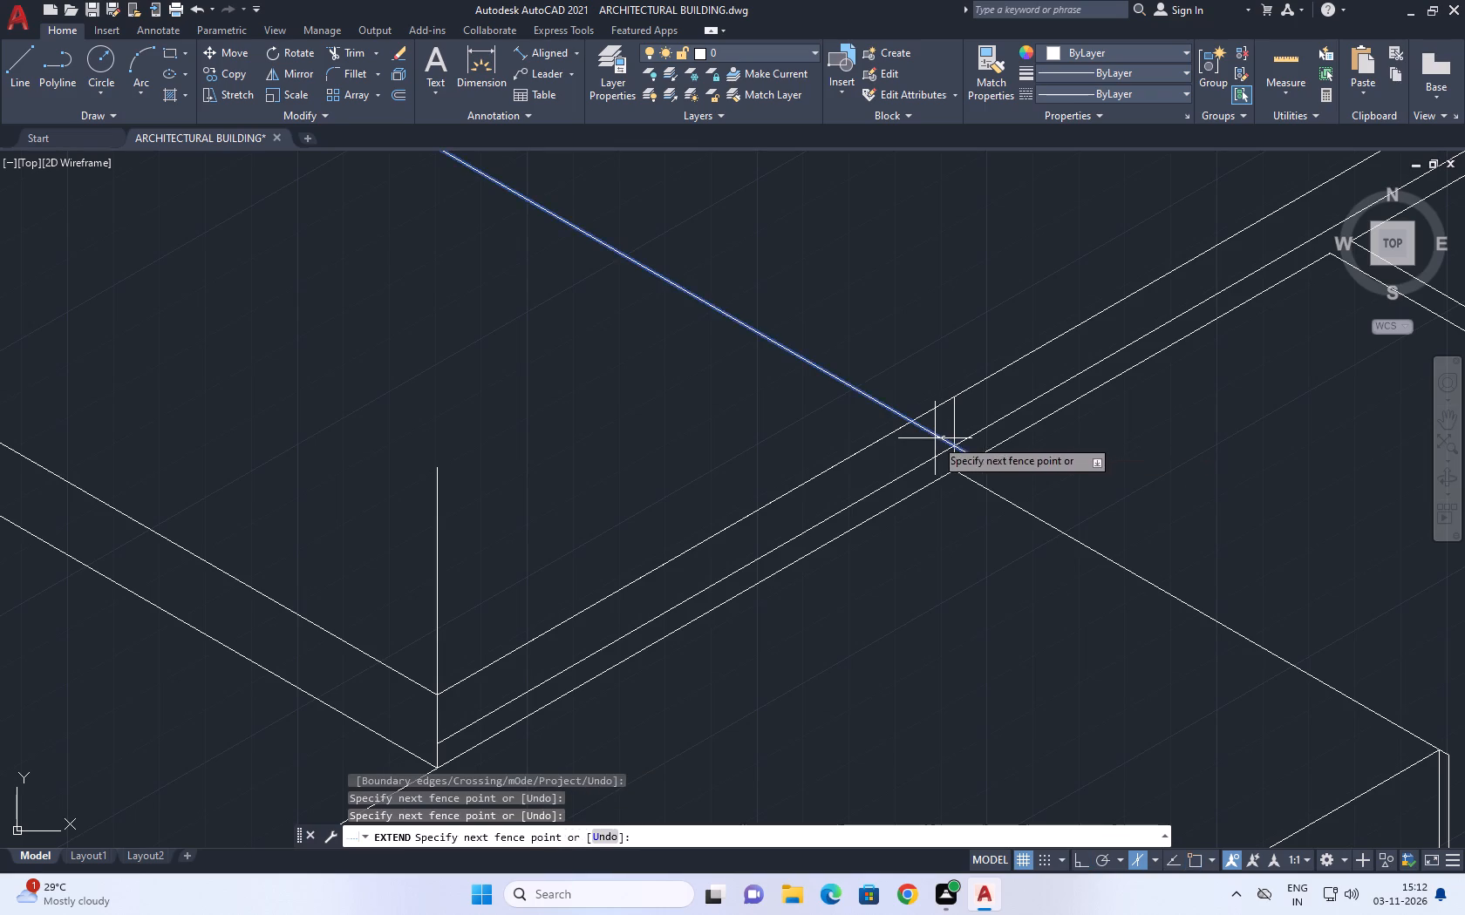
pyautogui.press('Escape')
# Trim the block's long edge line where it crosses past the wall's upper line beside the short vertical.
pyautogui.press('t')
pyautogui.press('r')
pyautogui.press('space')
pyautogui.click(938, 439)
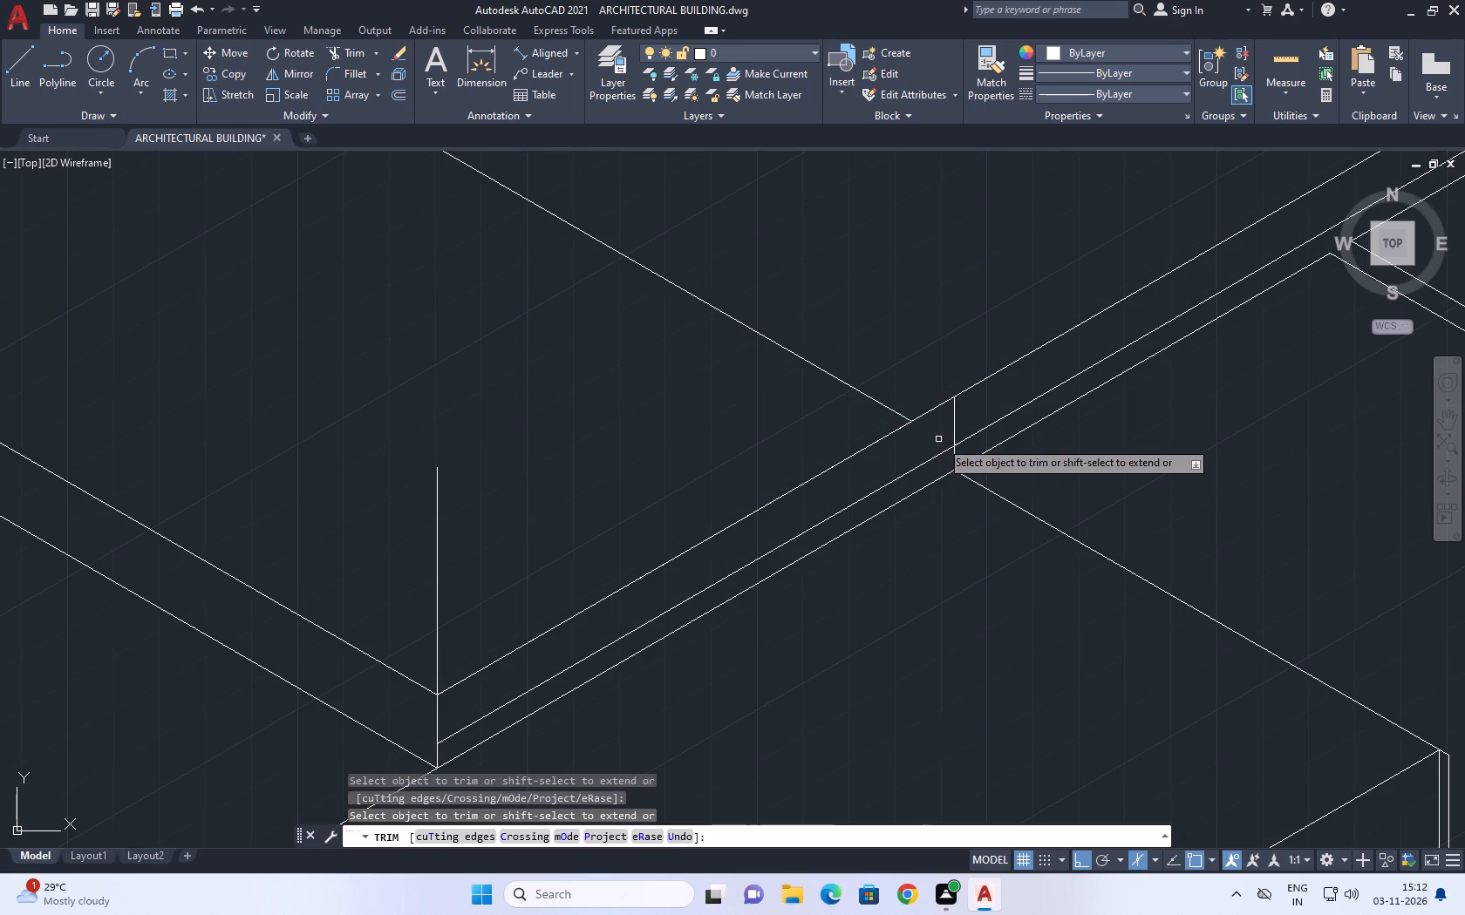
pyautogui.press('Escape')
# Trim the excess of the vertical corner line above the wall's top corner.
pyautogui.scroll(-2, 964, 465)
pyautogui.moveTo(1032, 491); pyautogui.dragTo(1044, 435, button='middle')
pyautogui.moveTo(952, 433); pyautogui.dragTo(955, 446, button='middle')
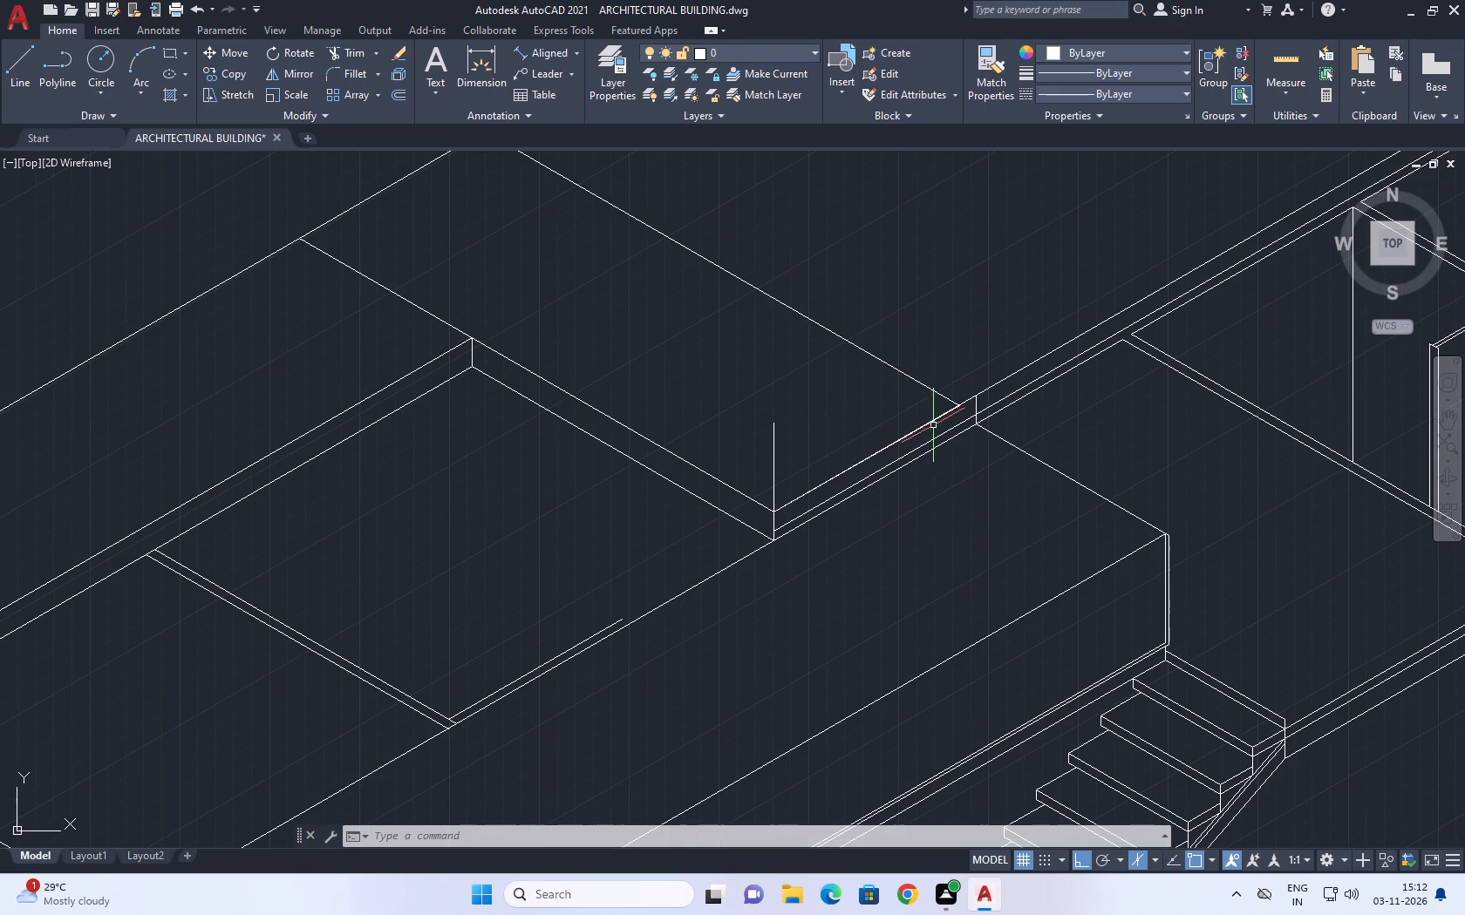
pyautogui.moveTo(817, 536); pyautogui.dragTo(855, 541, button='middle')
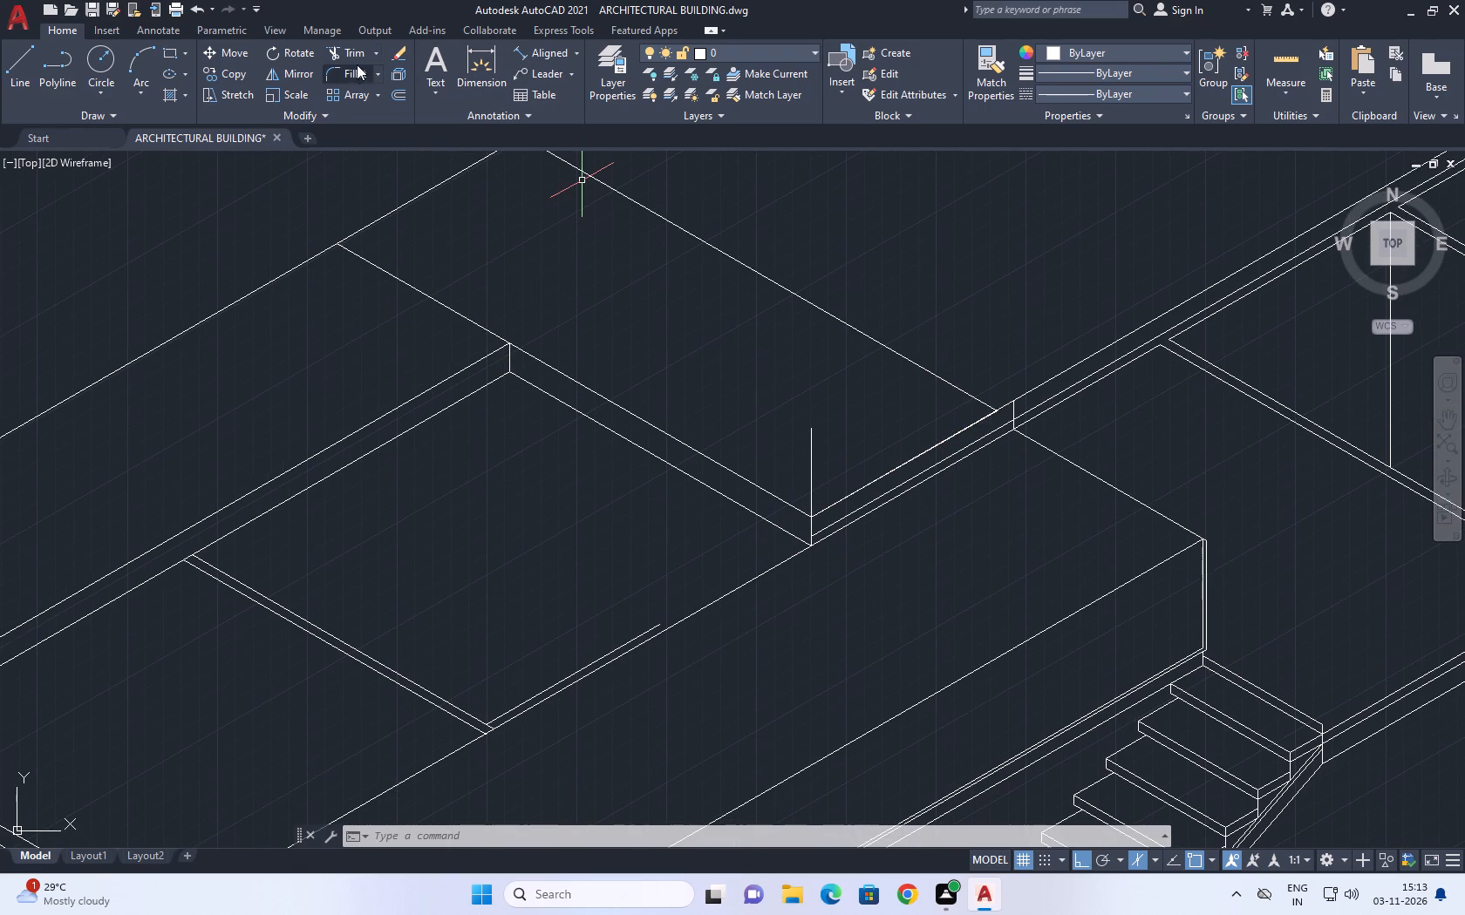
pyautogui.click(356, 55)
pyautogui.click(812, 461)
pyautogui.rightClick(807, 441)
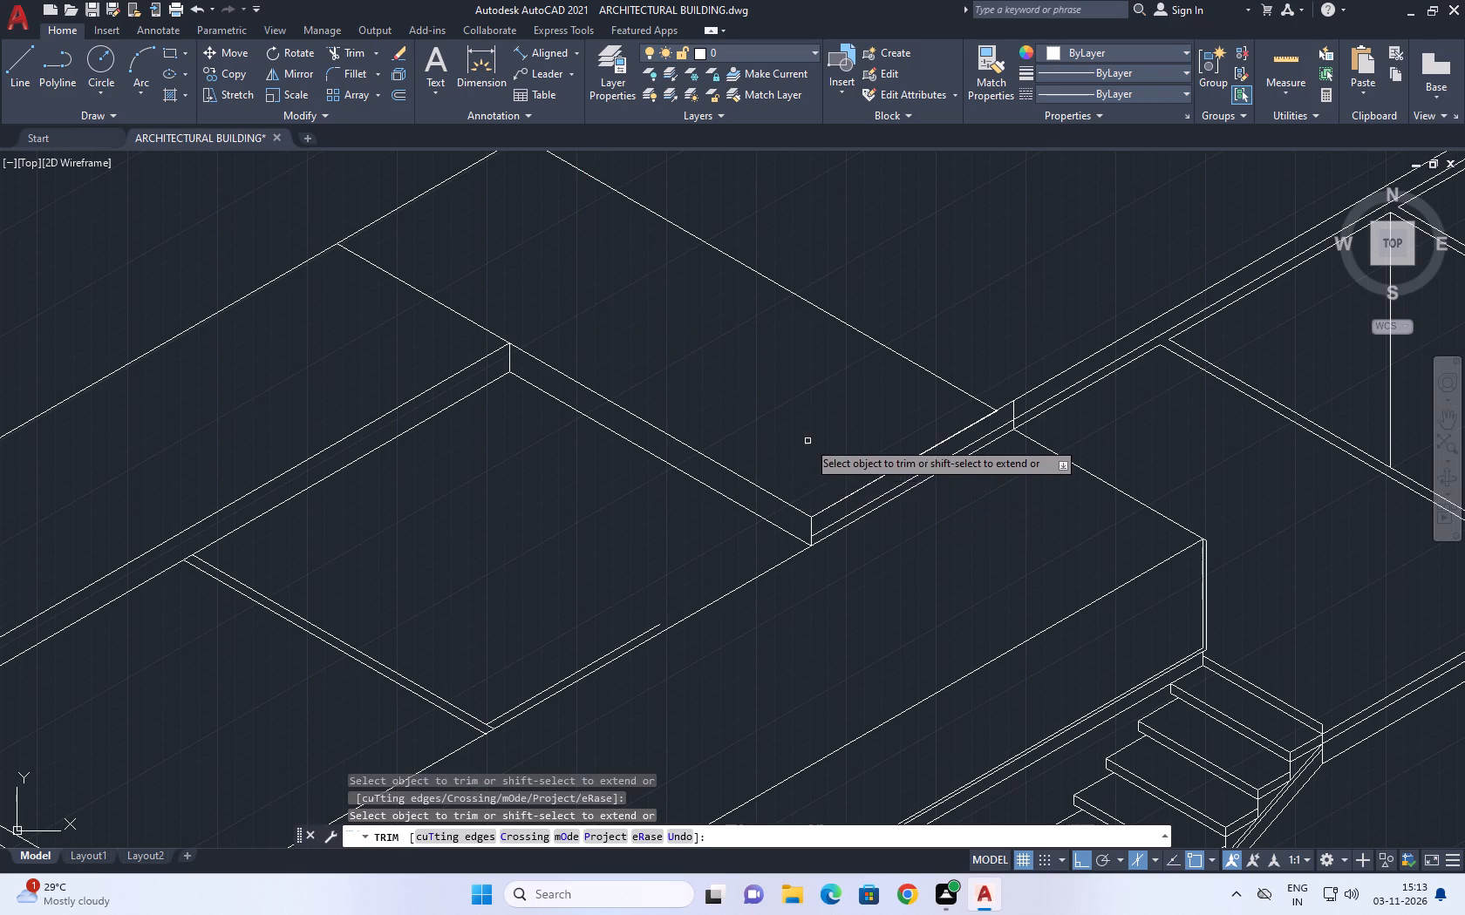
pyautogui.click(874, 466)
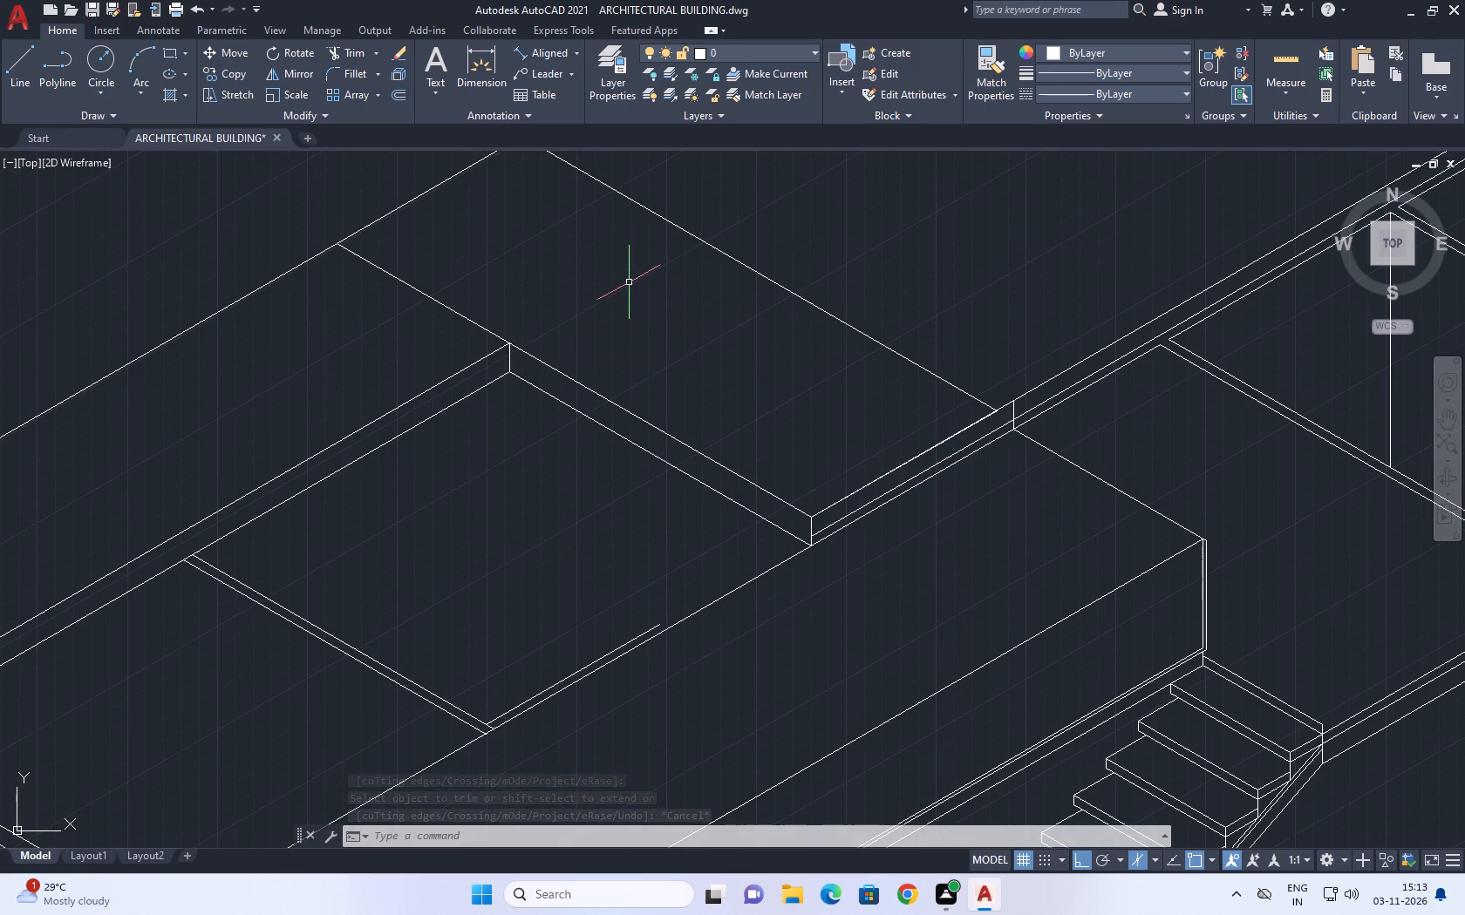
# Move the short wall's middle line up near its top line, aligning its end with the short vertical at the block's edge.
pyautogui.moveTo(592, 382); pyautogui.dragTo(647, 391, button='middle')
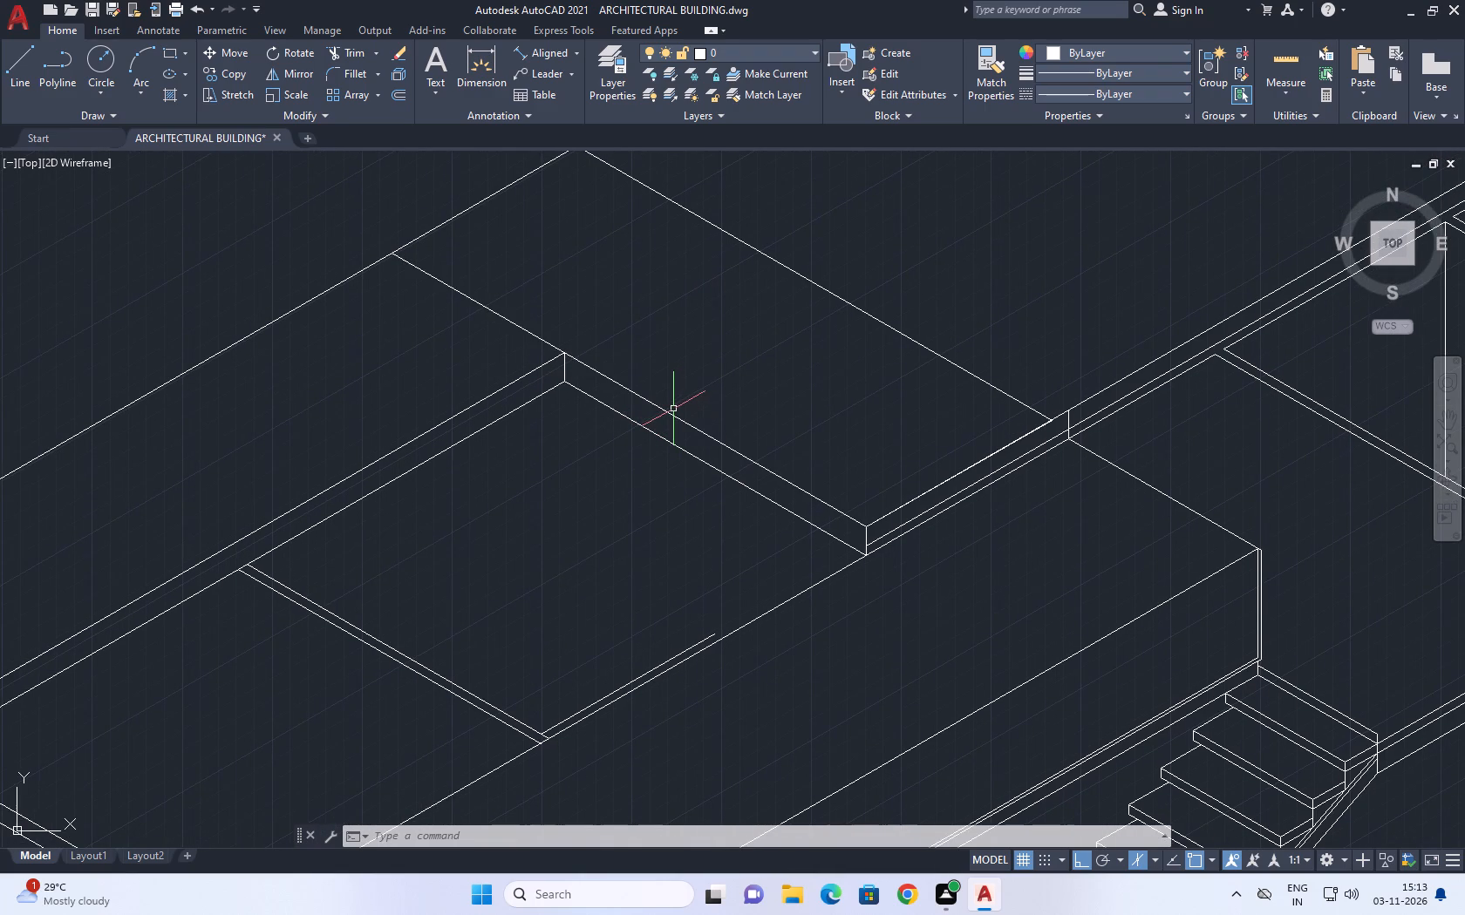
pyautogui.click(1024, 457)
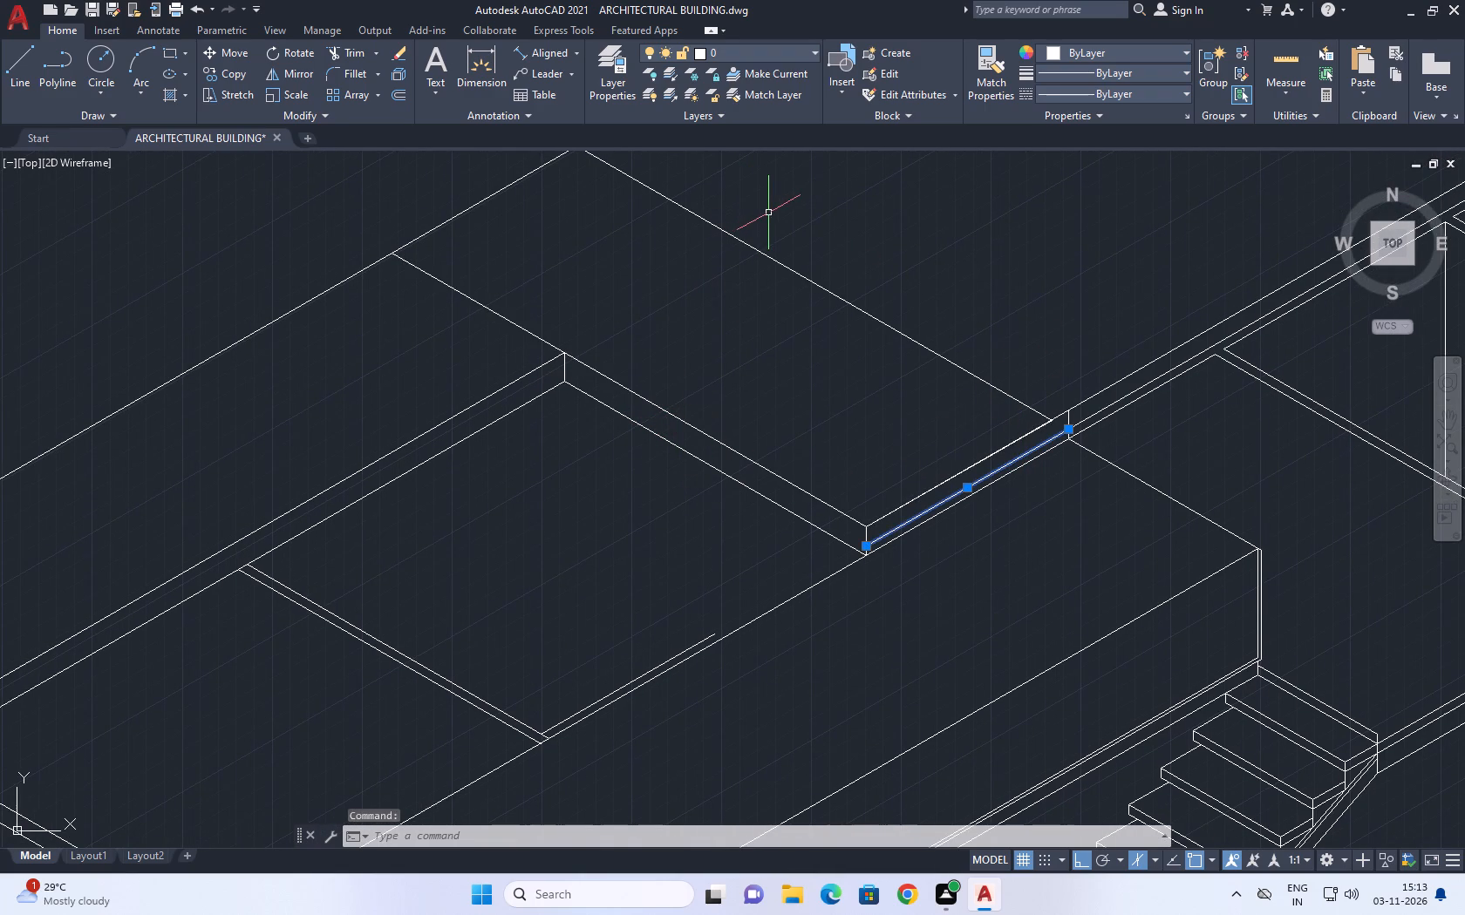
pyautogui.click(229, 56)
pyautogui.scroll(5, 1071, 425)
pyautogui.click(1080, 404)
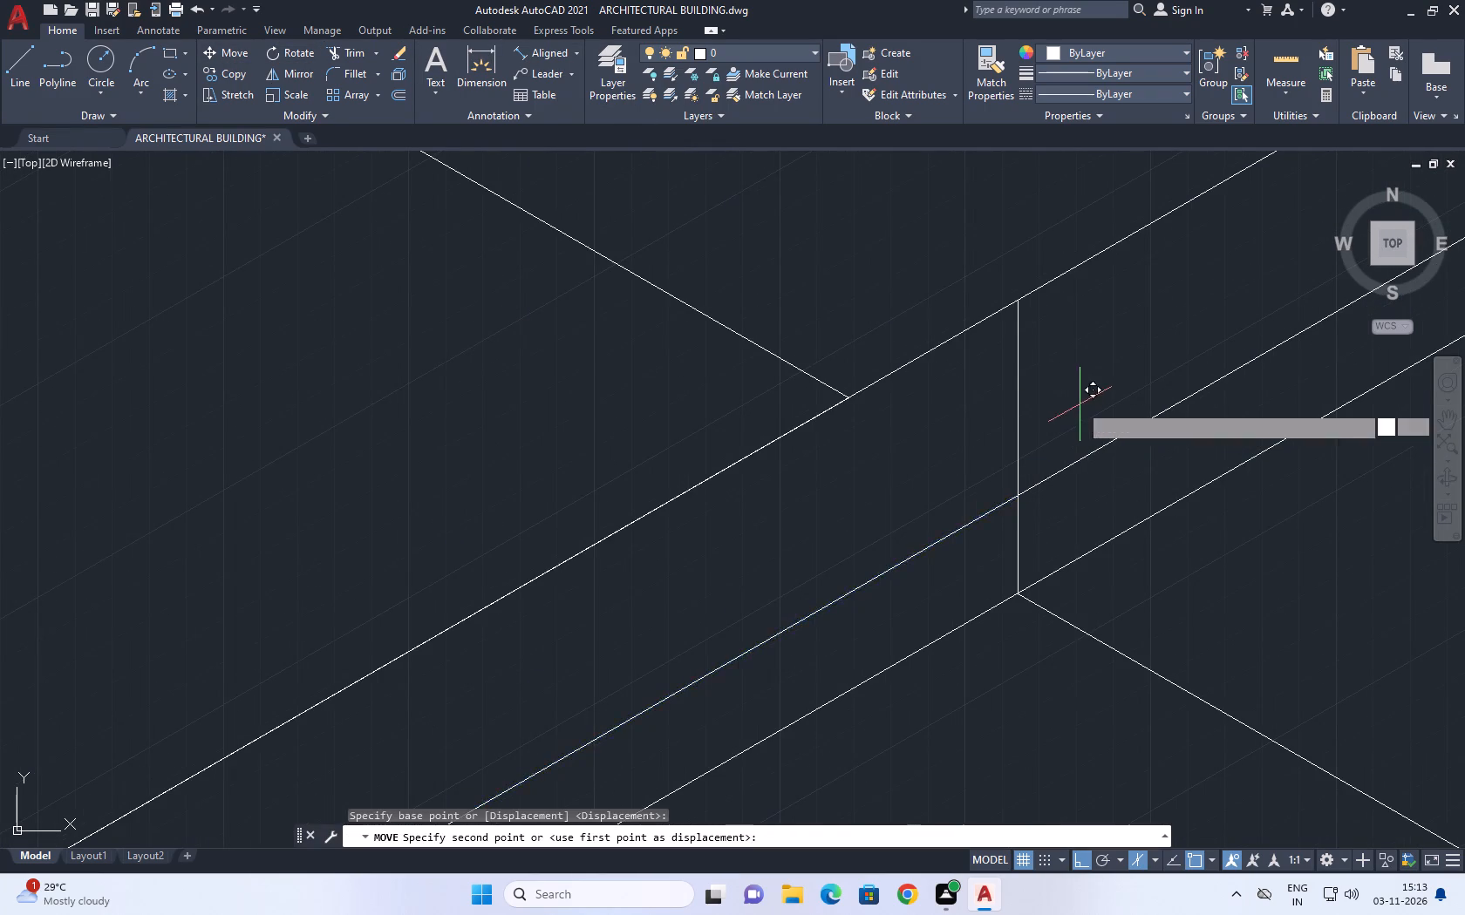
pyautogui.click(1039, 294)
pyautogui.scroll(1, 986, 372)
pyautogui.click(986, 421)
pyautogui.click(961, 377)
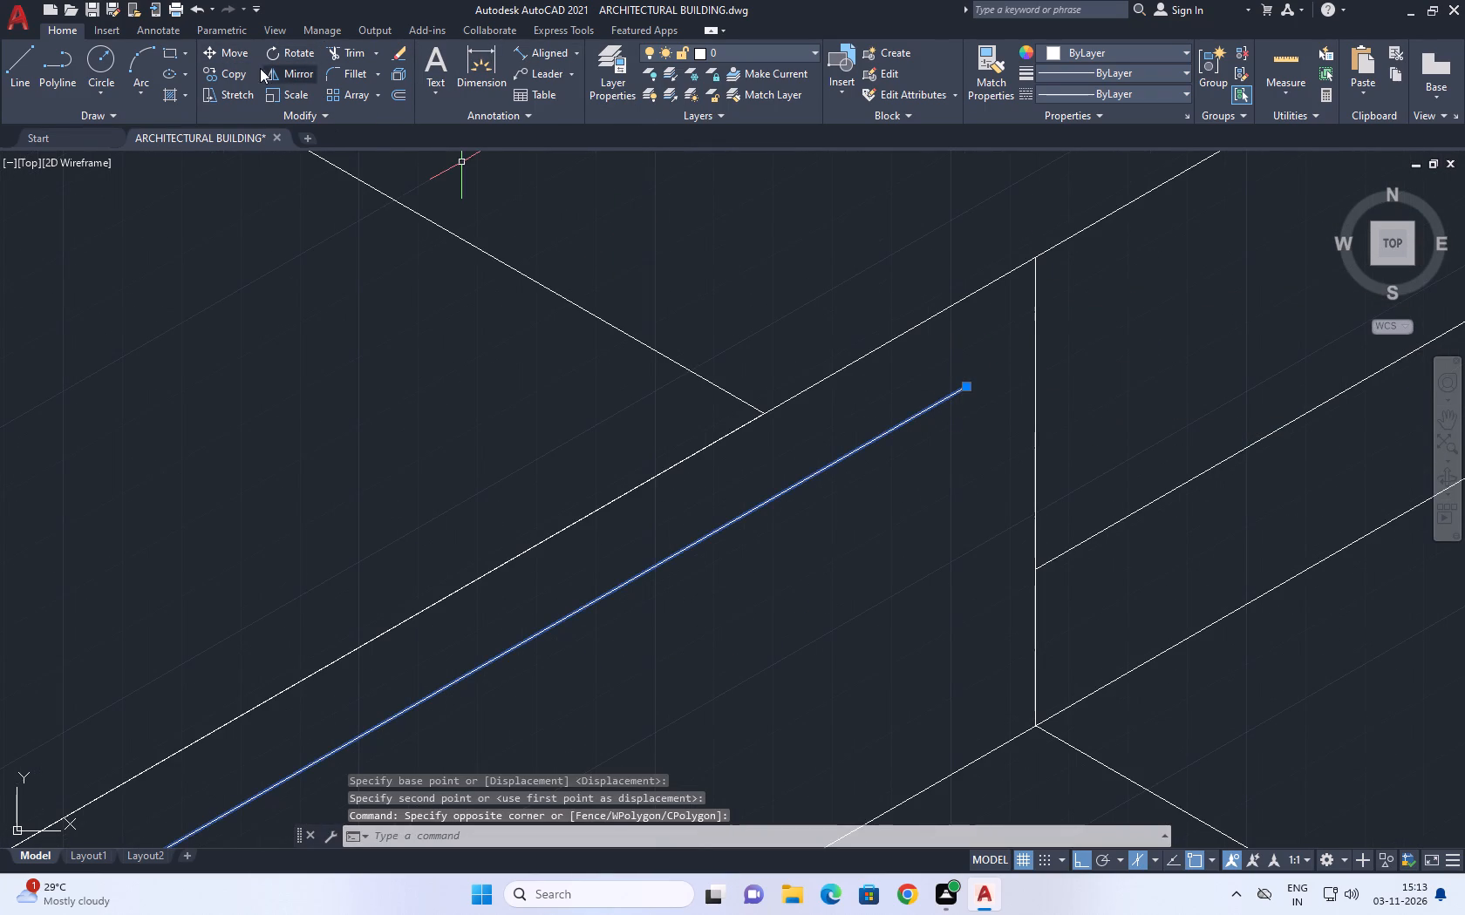
pyautogui.click(245, 53)
pyautogui.click(971, 387)
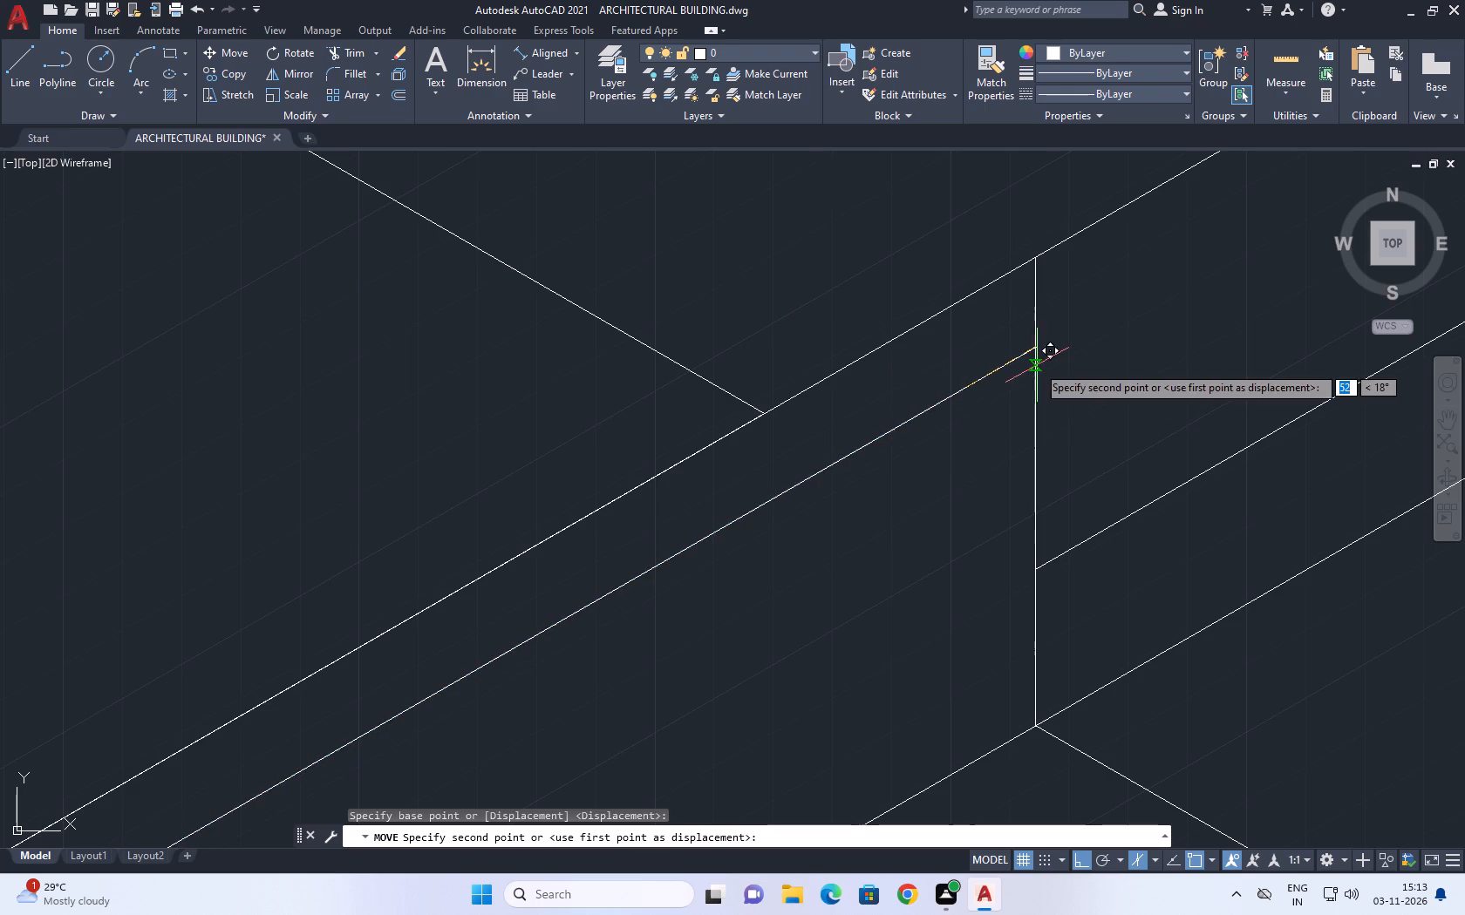
pyautogui.click(1037, 346)
# Stretch the loose inner line of the front wall up past the vertical corner edge where the cross wall meets it.
pyautogui.scroll(-4, 1073, 369)
pyautogui.moveTo(1033, 409); pyautogui.dragTo(1010, 285, button='middle')
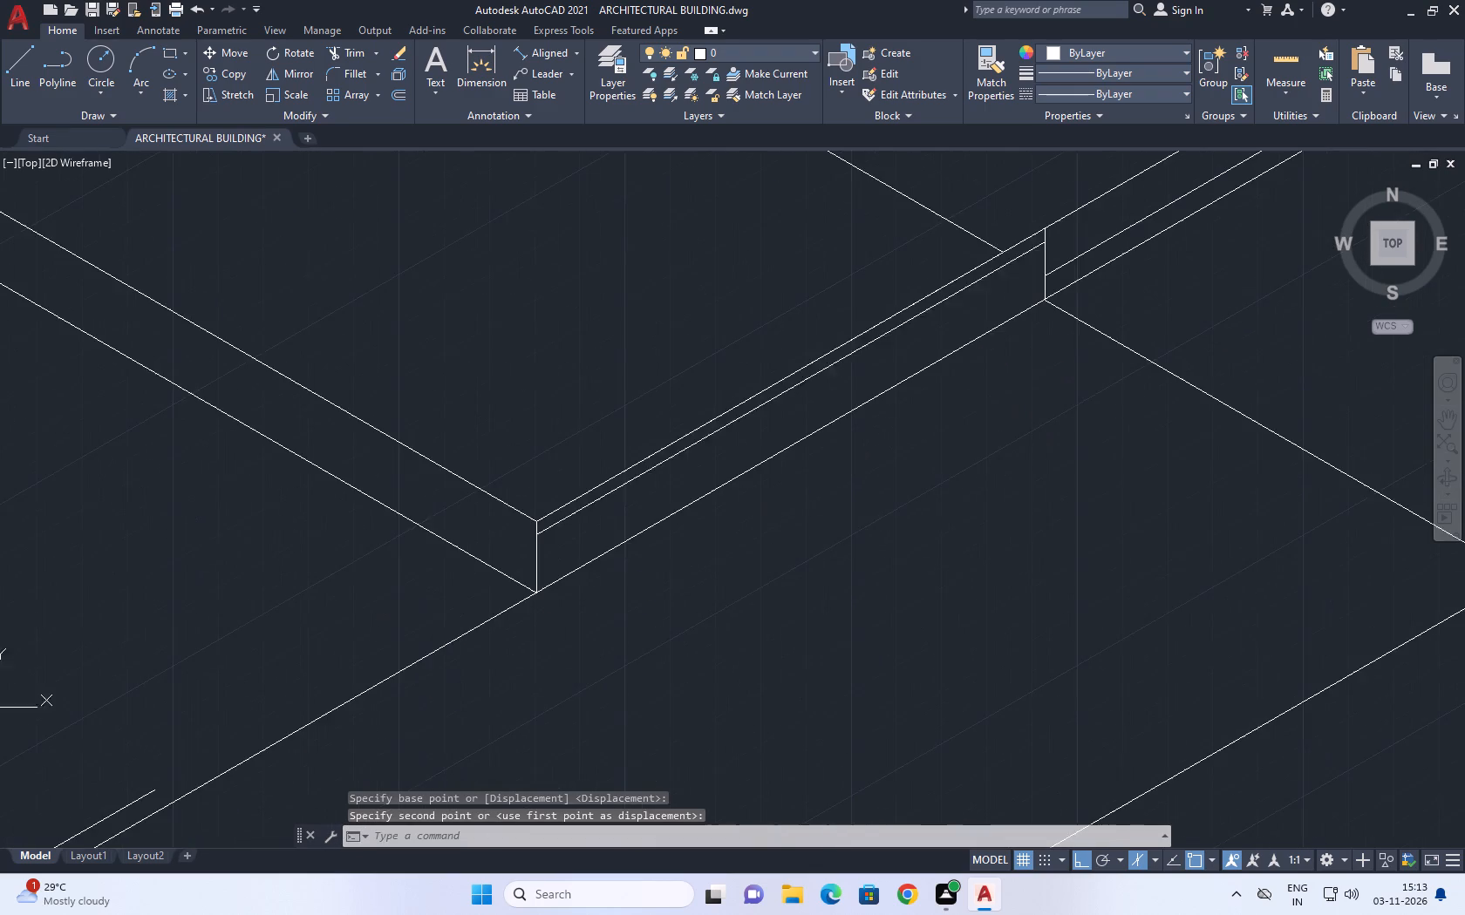
pyautogui.scroll(-2, 999, 339)
pyautogui.moveTo(1045, 283); pyautogui.dragTo(1065, 335, button='middle')
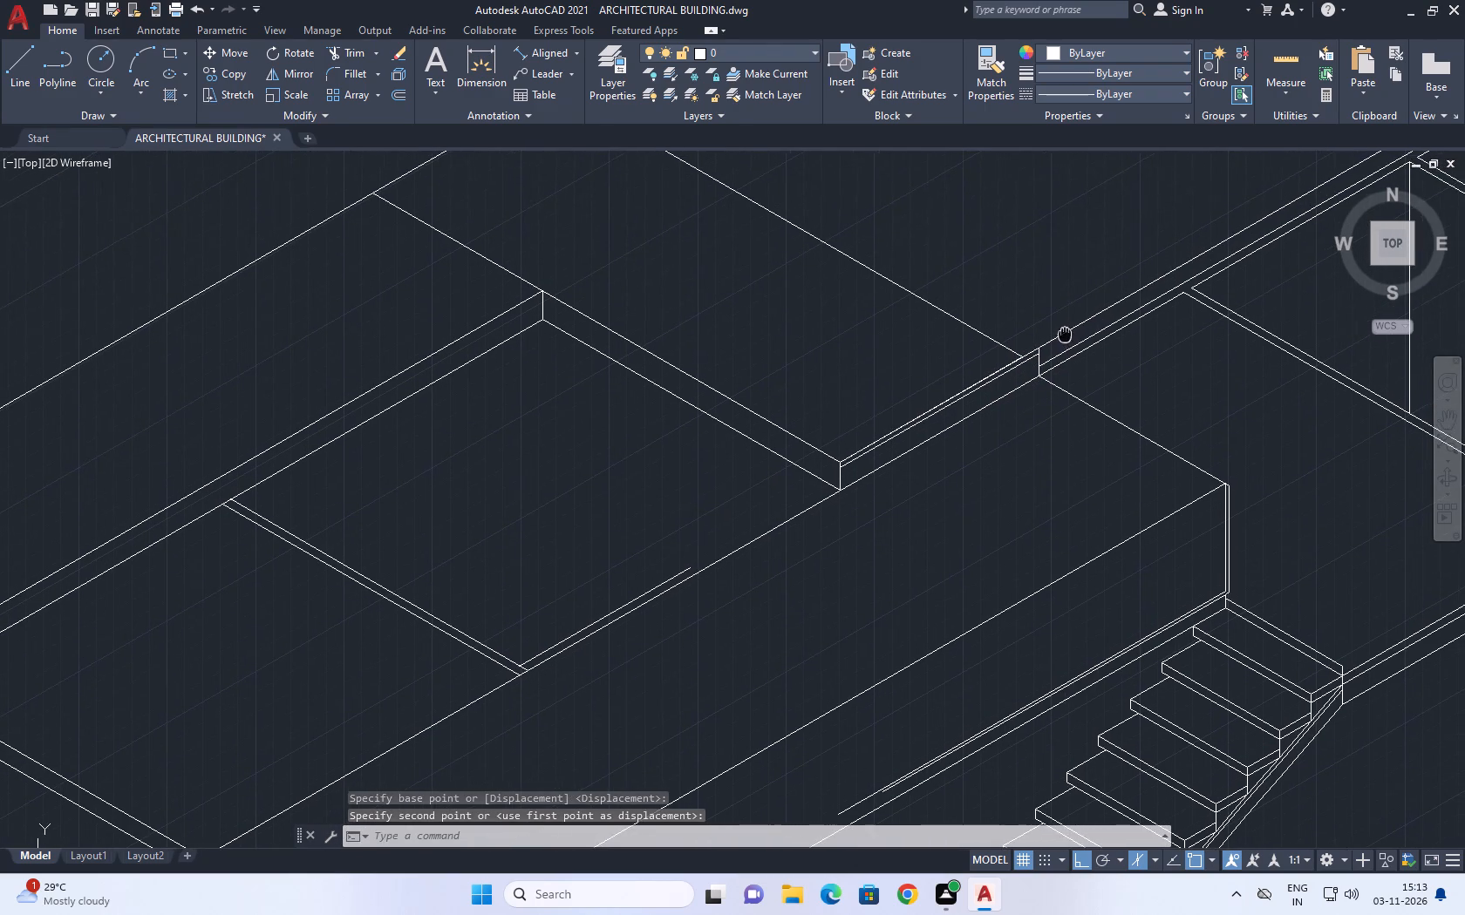
pyautogui.moveTo(1065, 335); pyautogui.dragTo(1064, 334, button='middle')
pyautogui.moveTo(549, 366); pyautogui.dragTo(712, 363, button='middle')
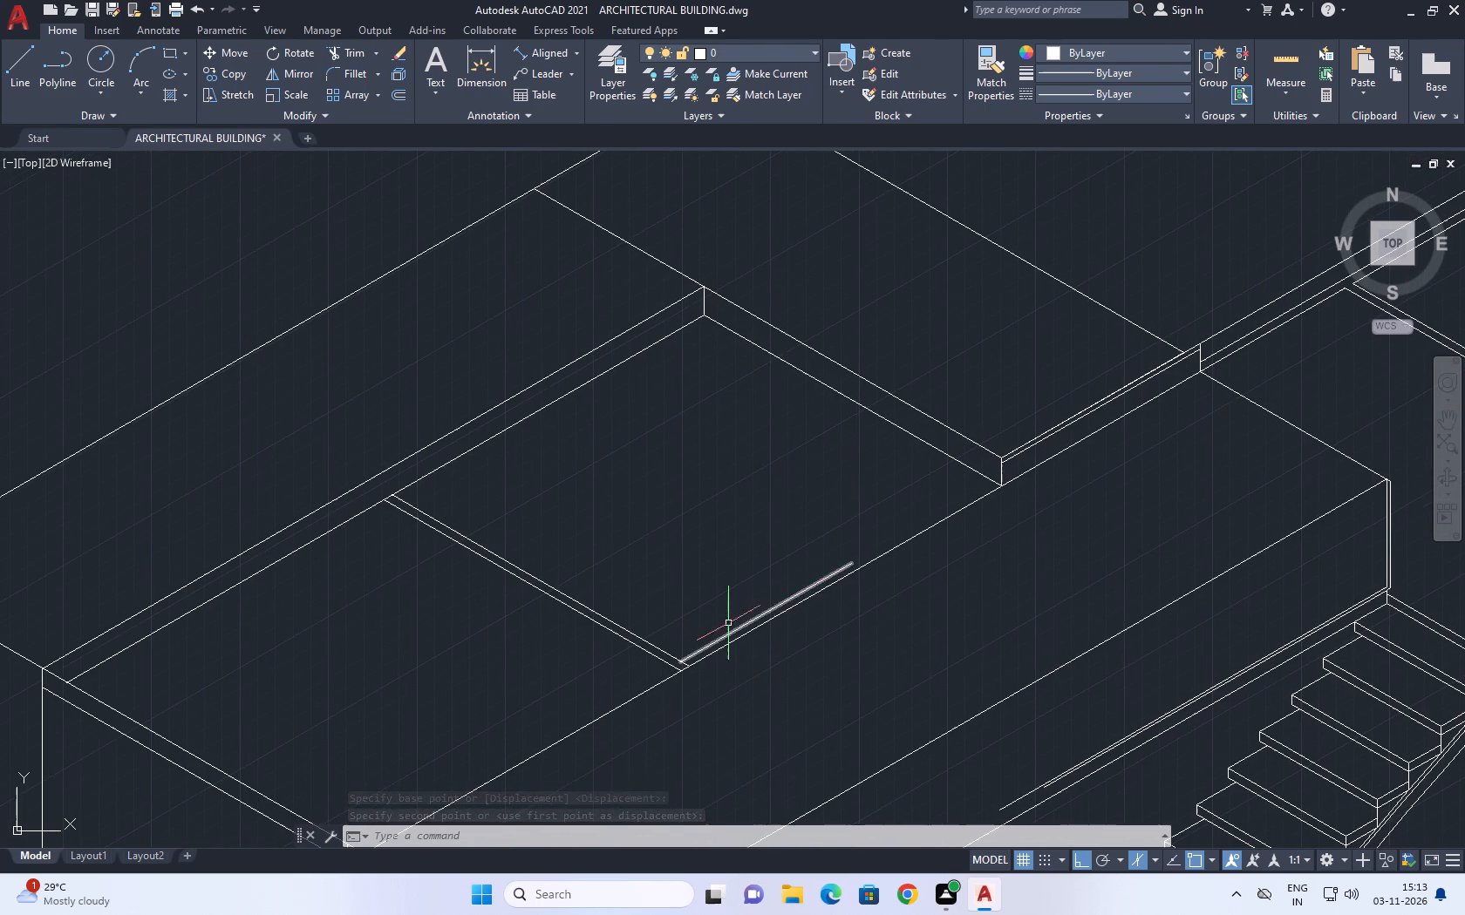
pyautogui.scroll(1, 709, 643)
pyautogui.middleClick(810, 533)
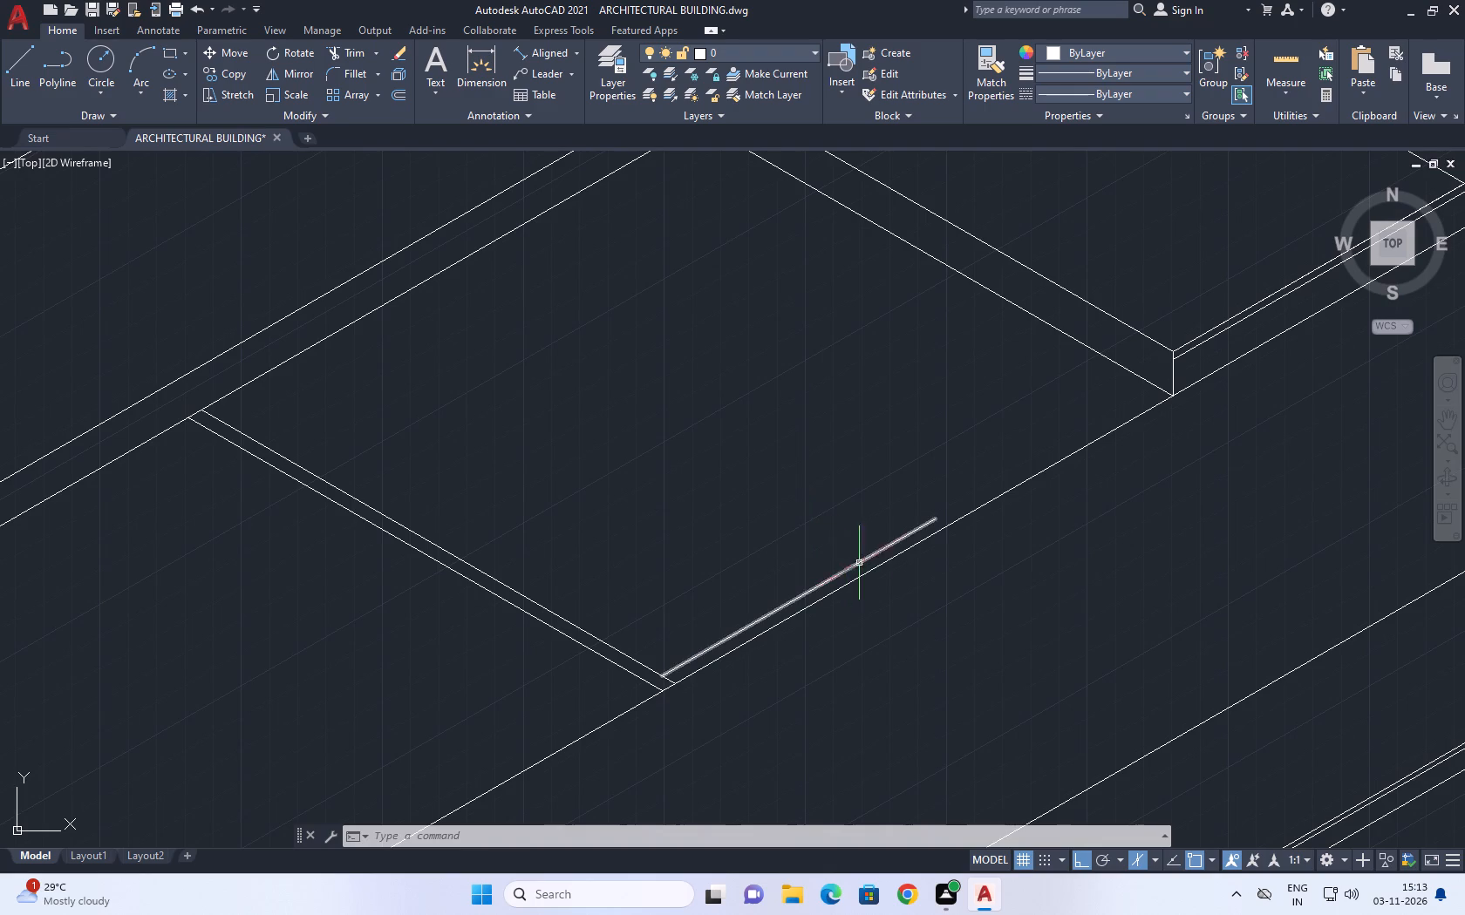
pyautogui.scroll(1, 891, 543)
pyautogui.click(951, 514)
pyautogui.click(937, 496)
pyautogui.click(930, 505)
pyautogui.moveTo(971, 469); pyautogui.dragTo(814, 522, button='middle')
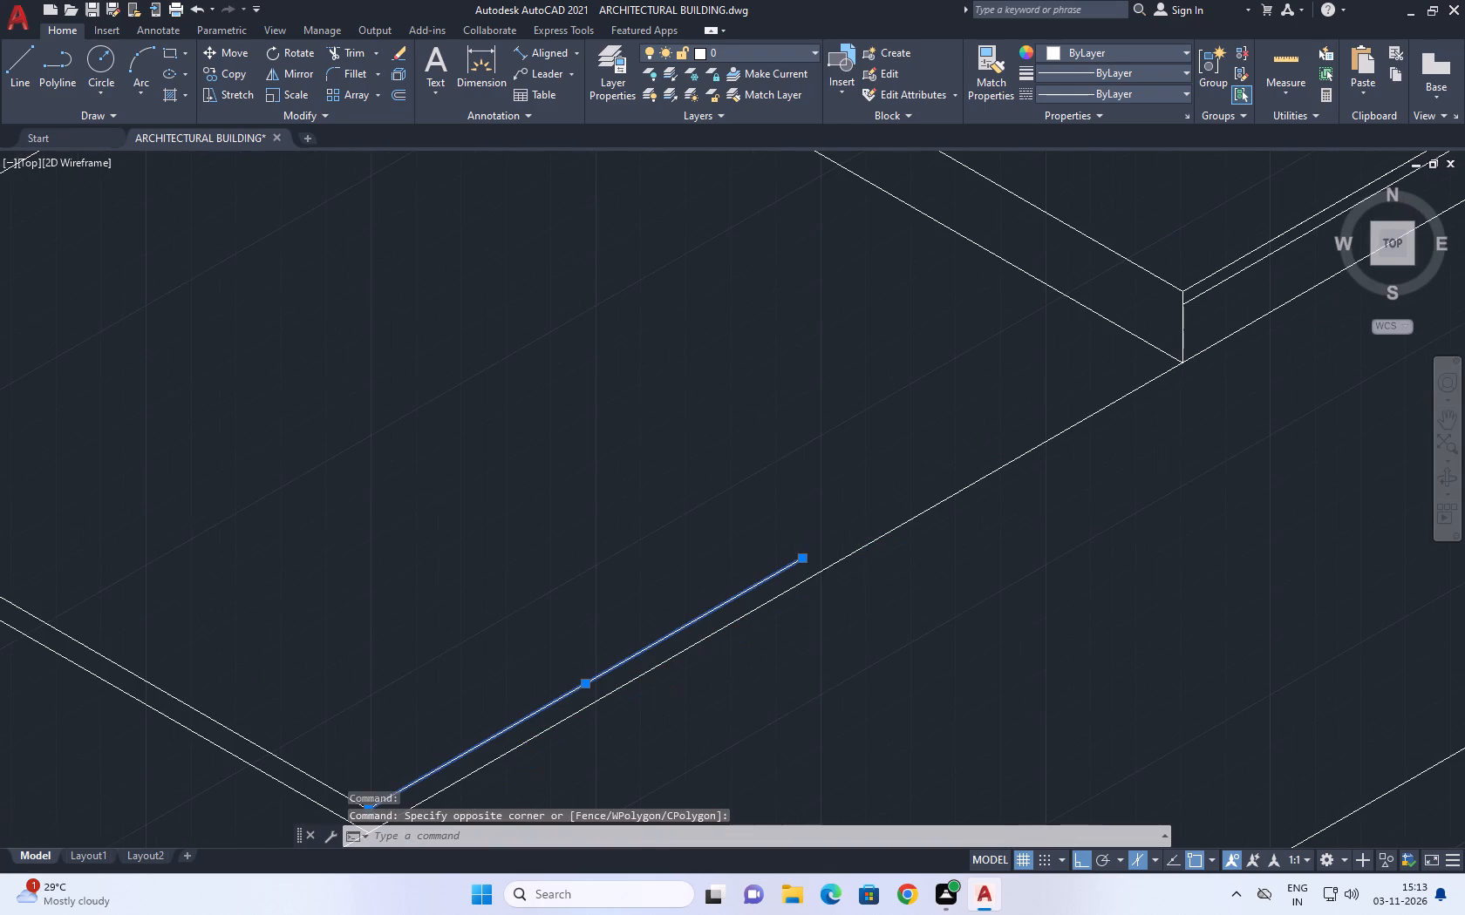
pyautogui.click(808, 557)
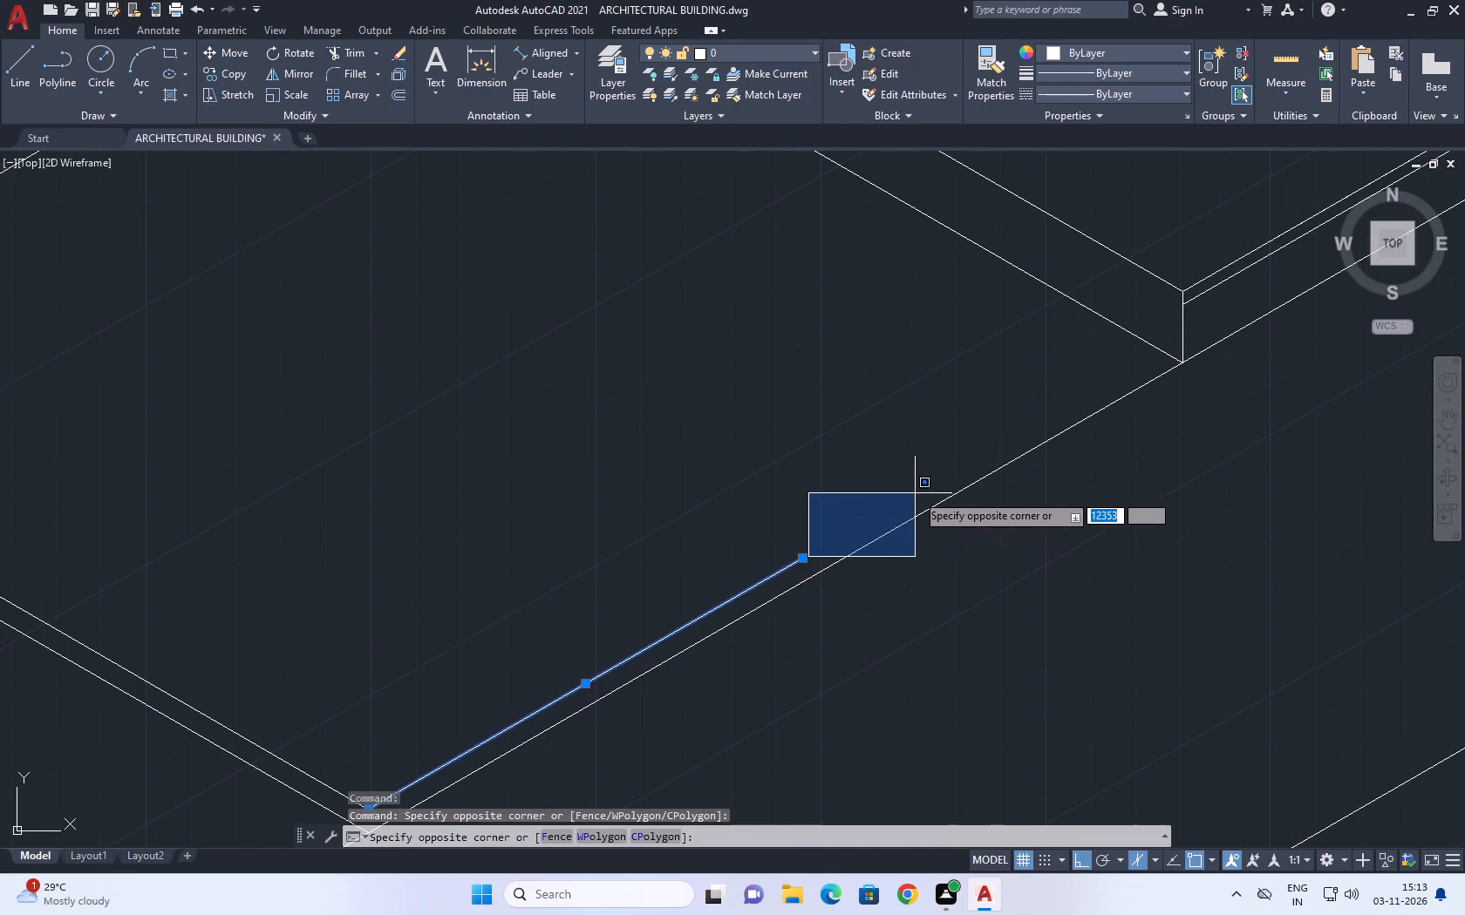
pyautogui.click(847, 474)
pyautogui.click(801, 558)
pyautogui.moveTo(1123, 372); pyautogui.dragTo(990, 473, button='middle')
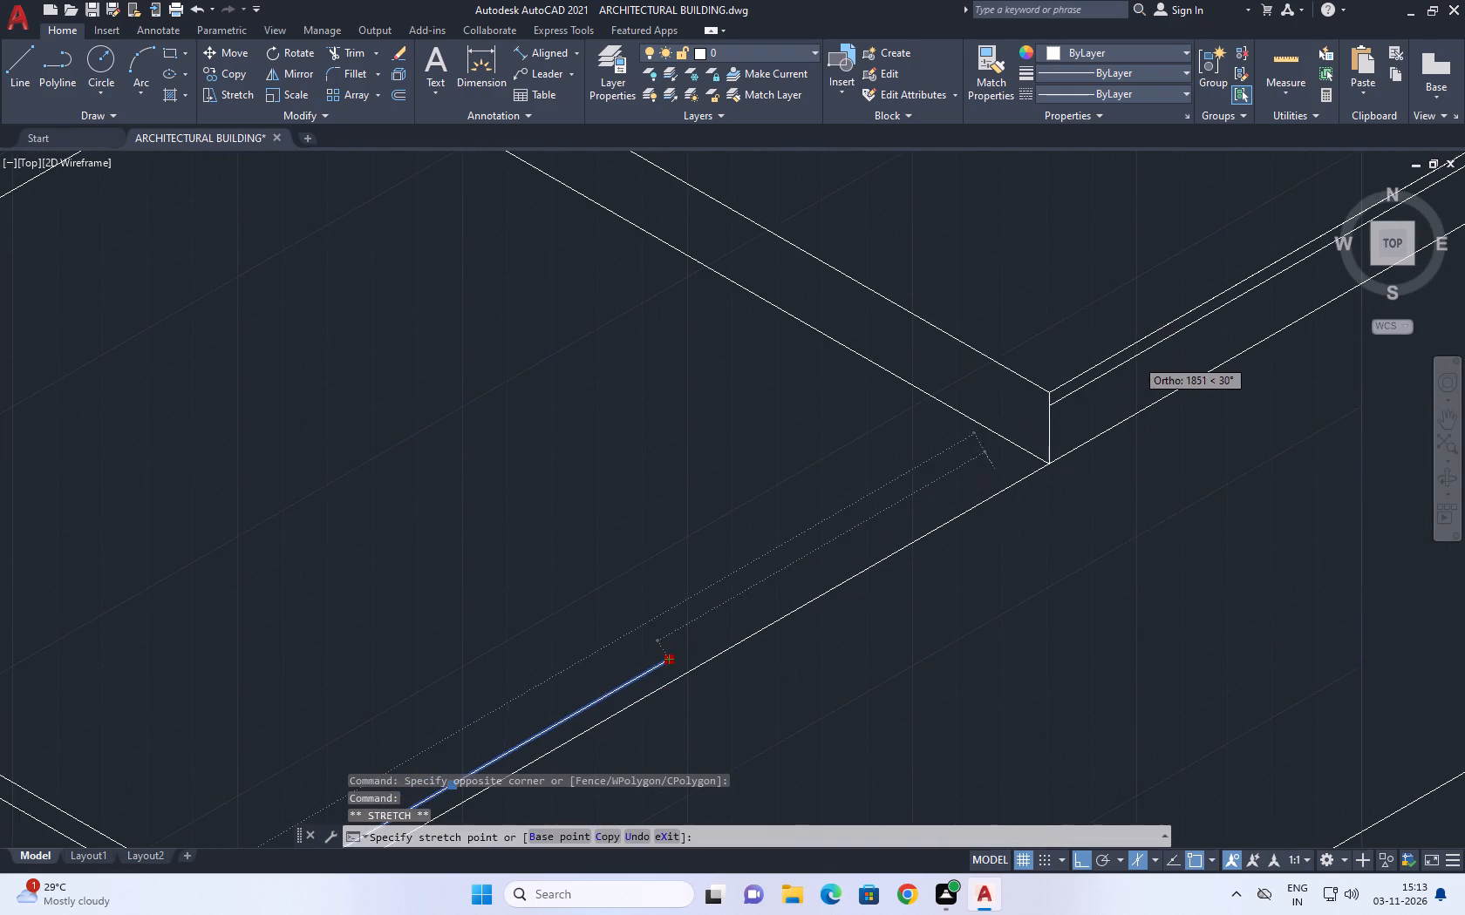
pyautogui.scroll(2, 1065, 421)
pyautogui.click(1065, 423)
pyautogui.rightClick(1094, 409)
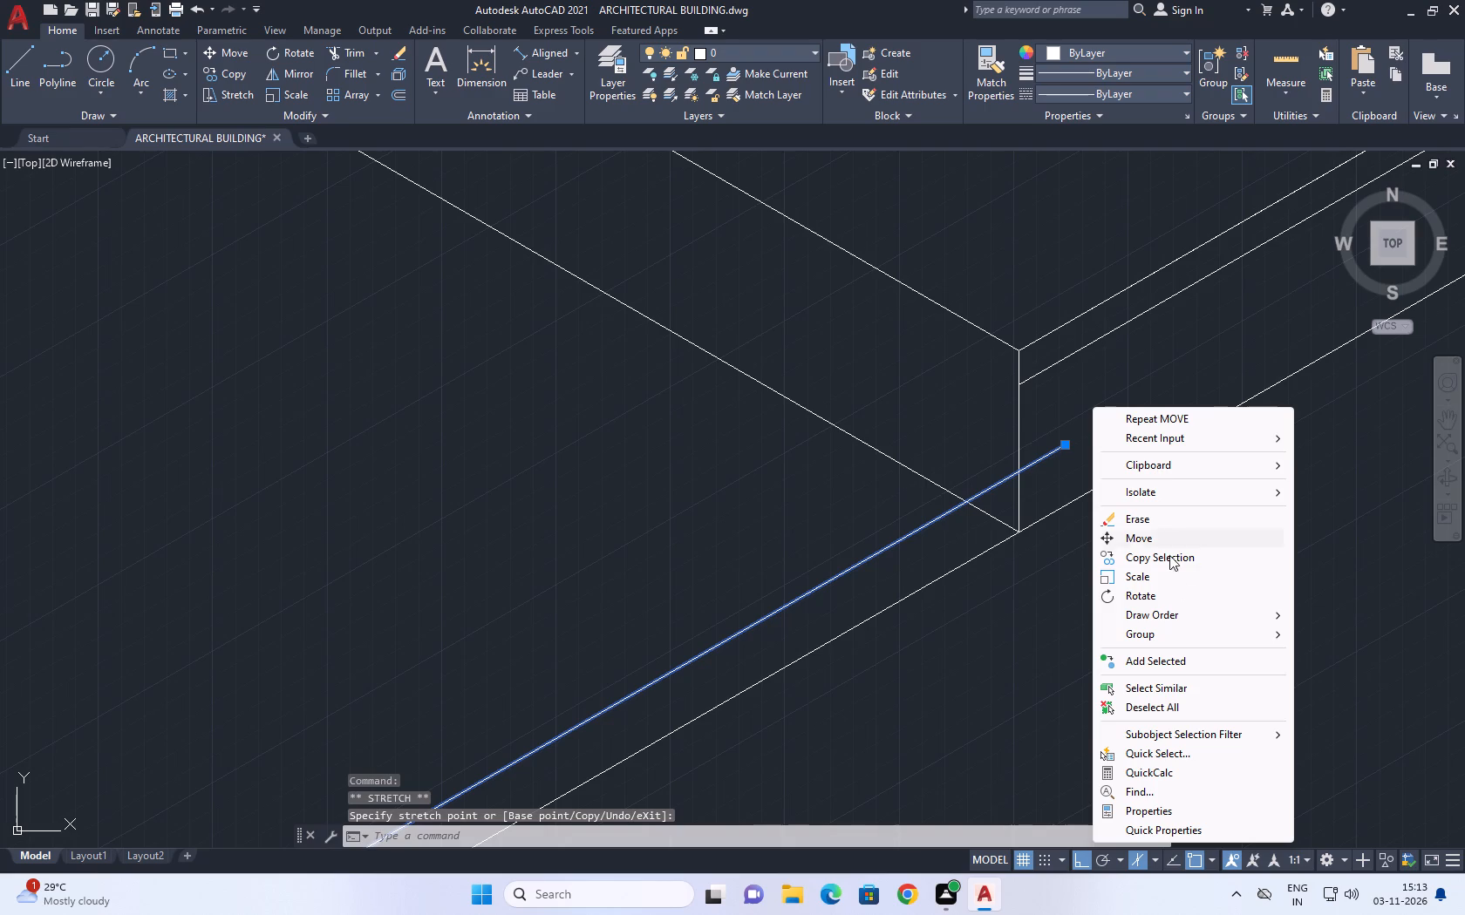
pyautogui.click(1175, 708)
# Trim the stretched inner line back to the cross wall's lower edge beside the vertical corner.
pyautogui.click(358, 56)
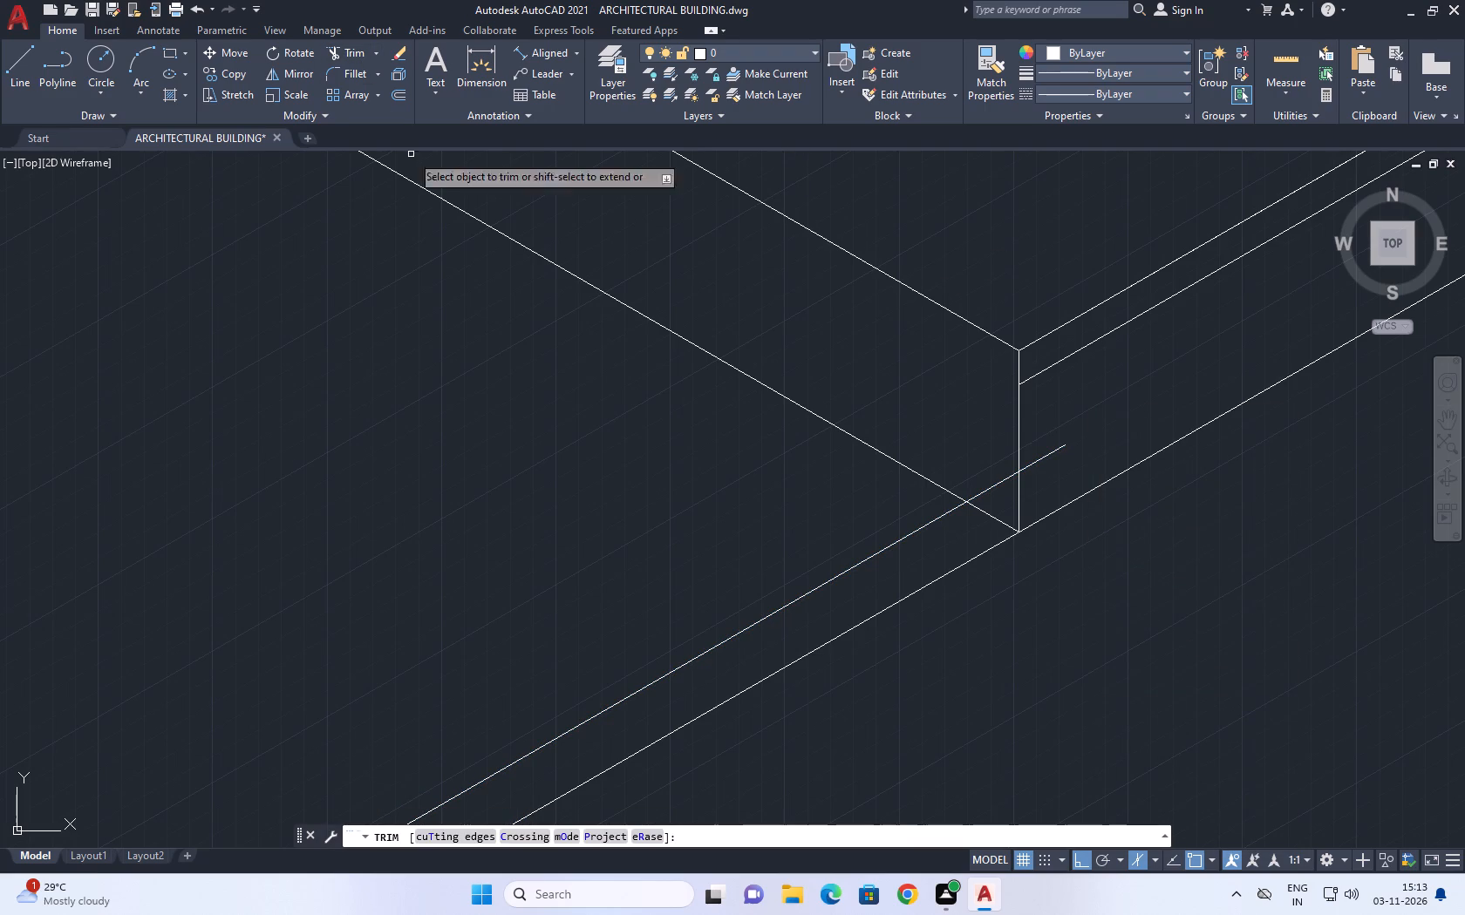
pyautogui.click(994, 486)
pyautogui.click(1035, 464)
pyautogui.moveTo(898, 378); pyautogui.dragTo(882, 353, button='right')
pyautogui.click(946, 379)
pyautogui.scroll(-5, 935, 409)
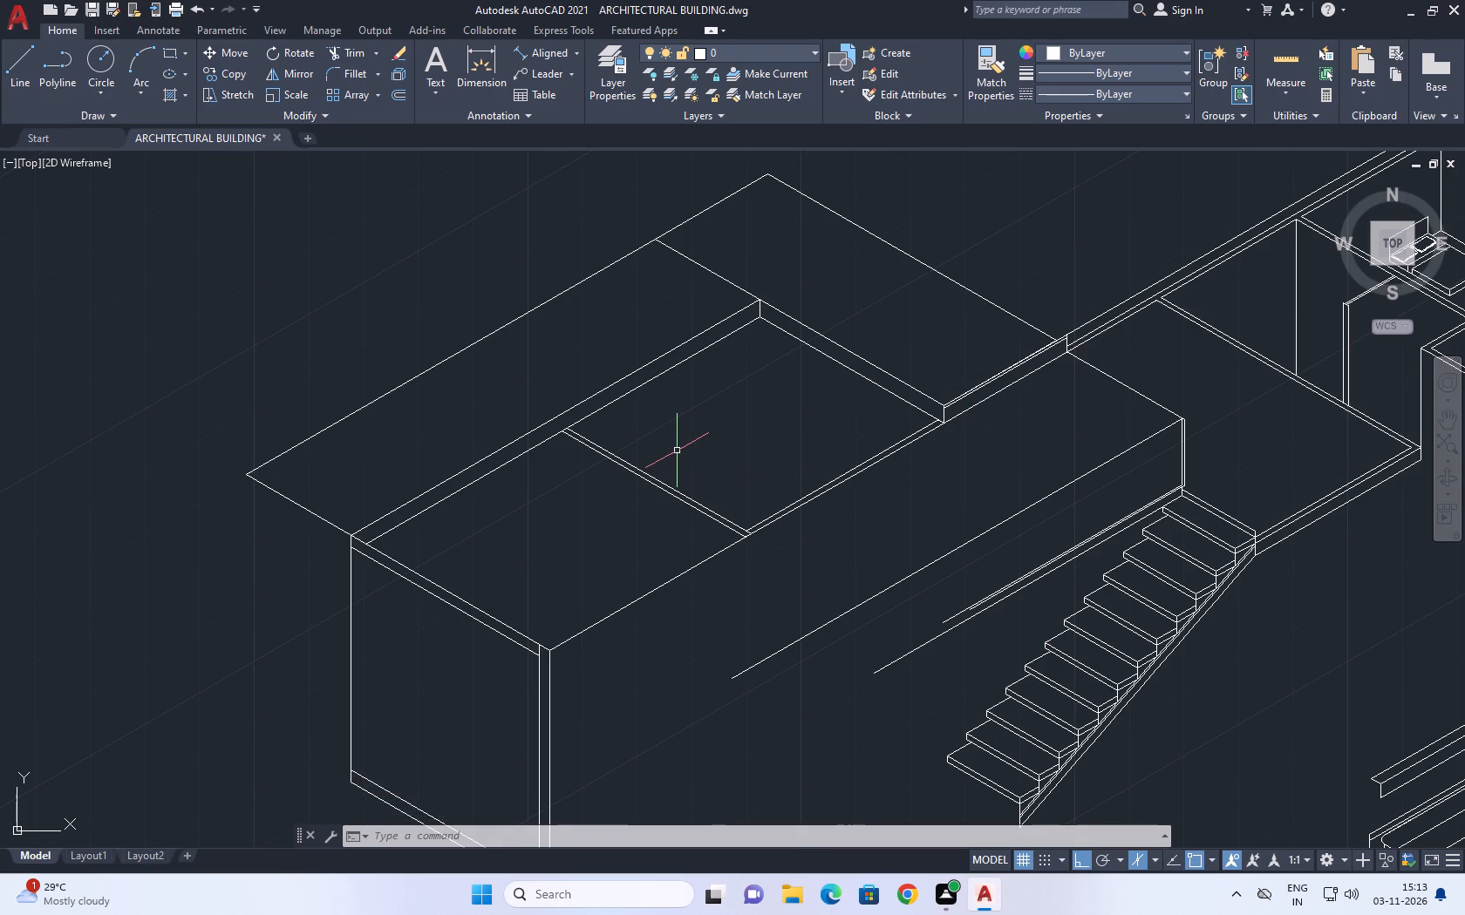
# Erase the separate half of the thin partition's upper line nearest the front wall.
pyautogui.moveTo(606, 514); pyautogui.dragTo(663, 450, button='middle')
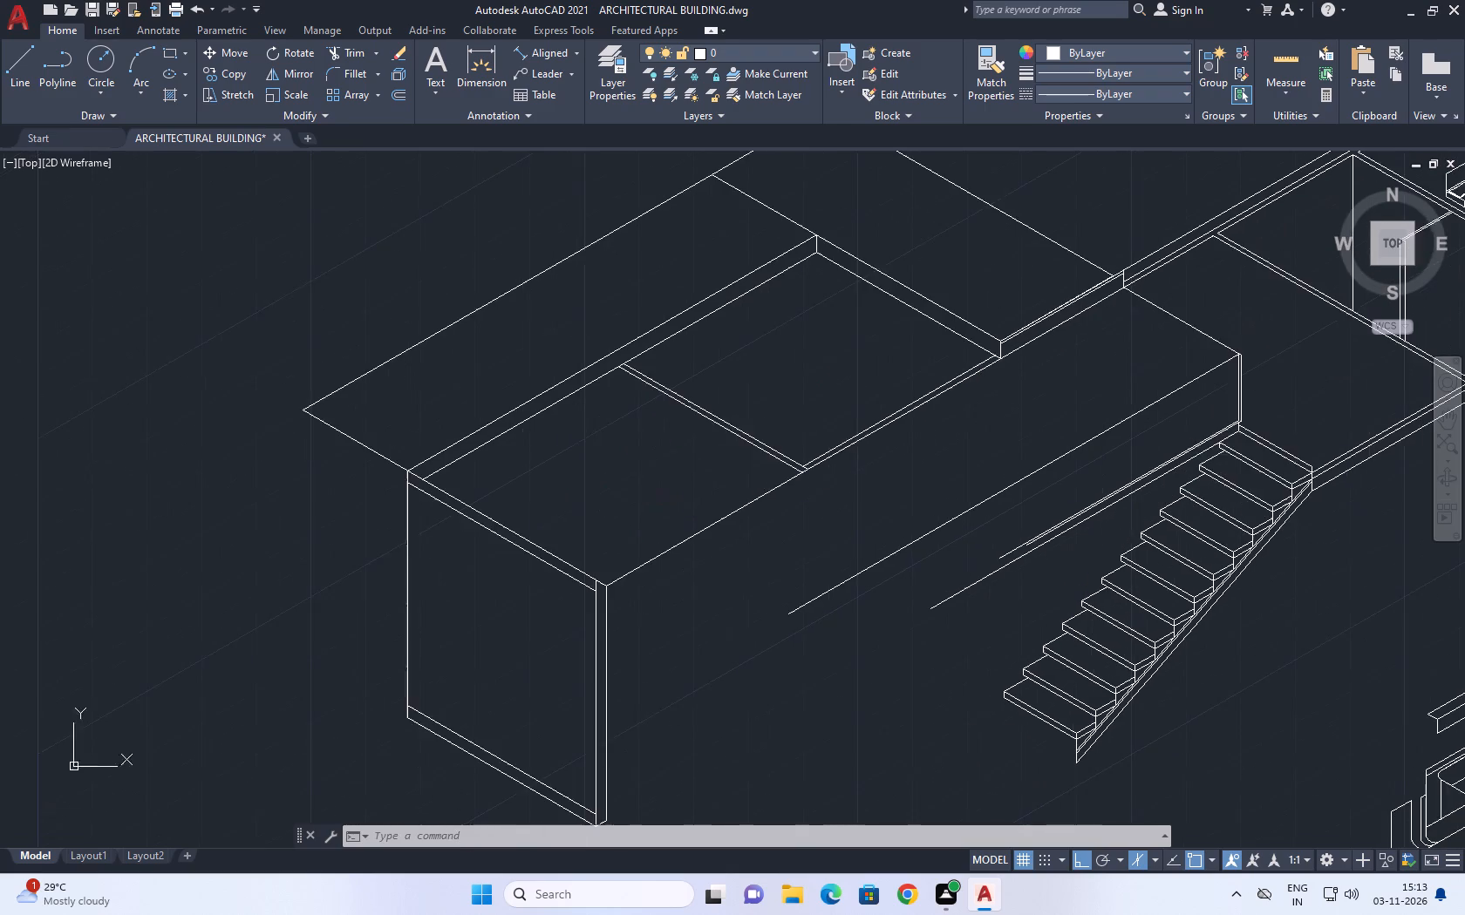
pyautogui.scroll(2, 742, 423)
pyautogui.moveTo(620, 349); pyautogui.dragTo(630, 353)
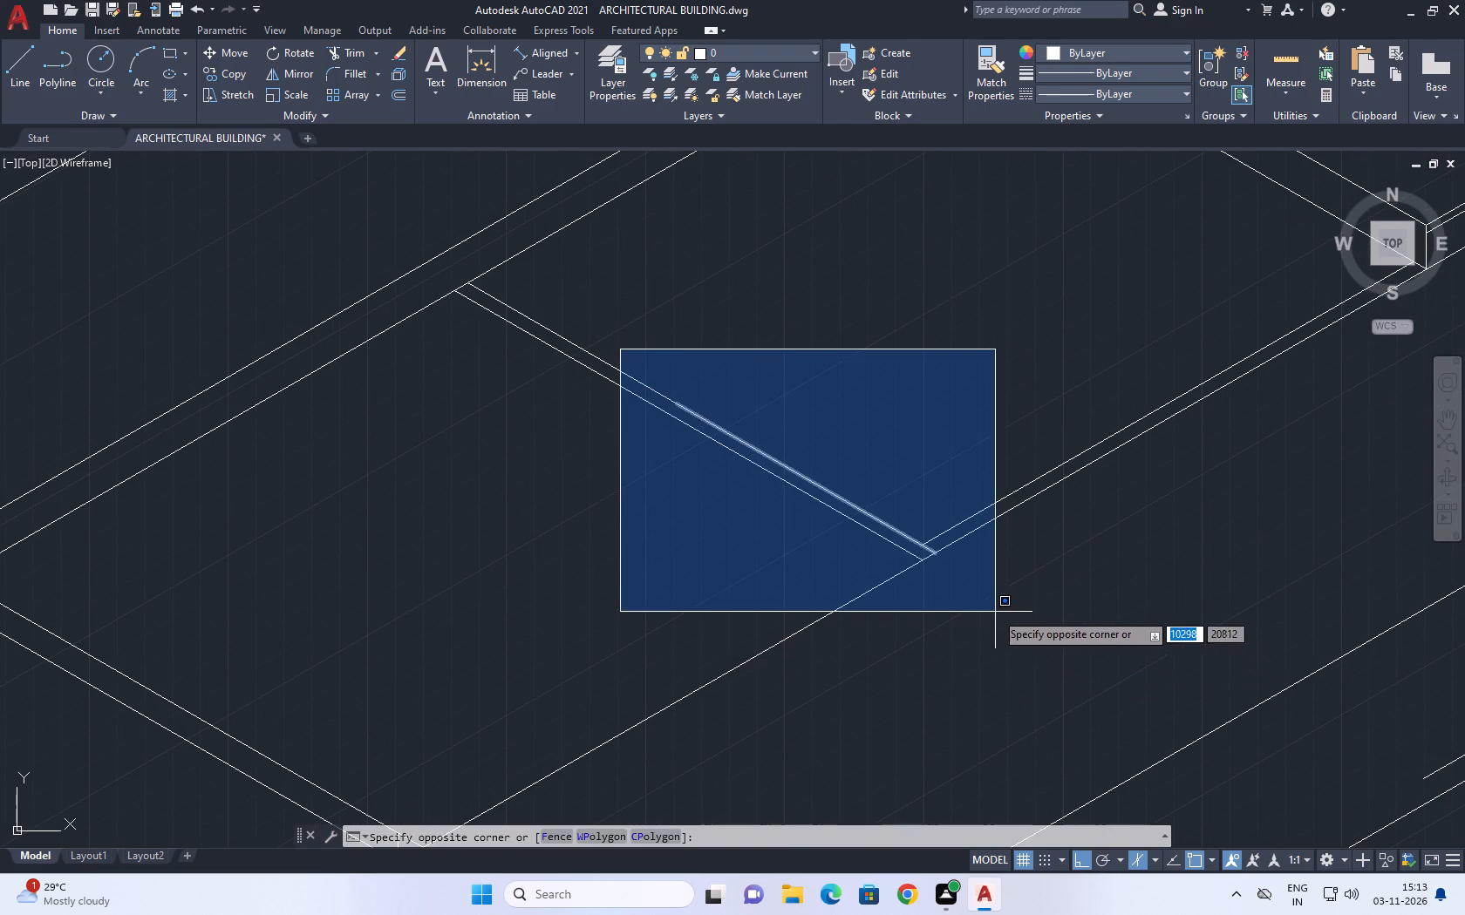
pyautogui.click(995, 612)
pyautogui.rightClick(885, 261)
pyautogui.click(948, 365)
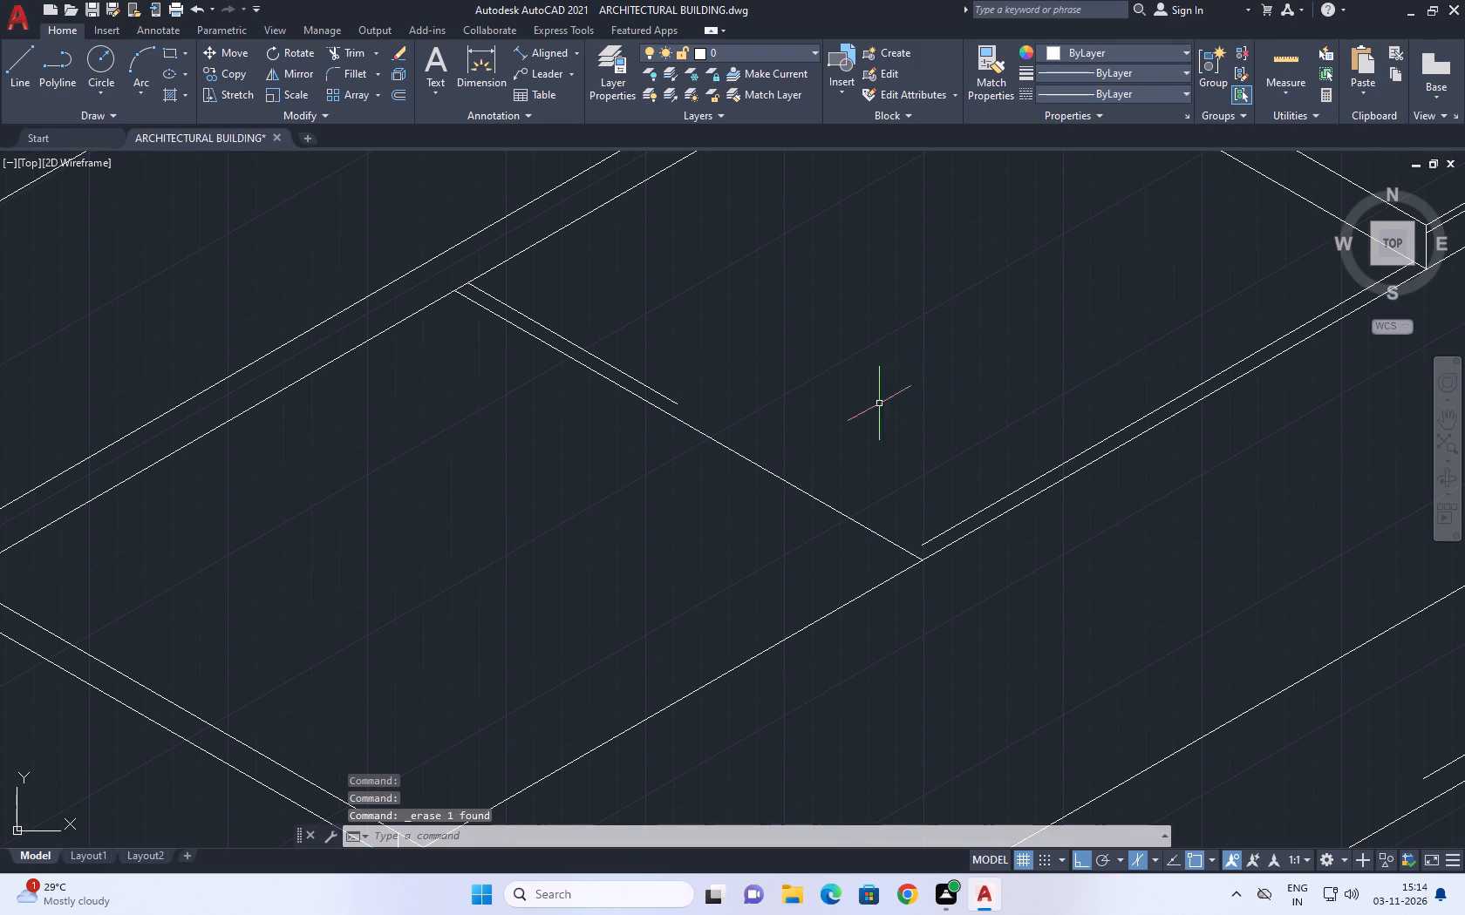
# Fillet the partition's remaining upper line with the front wall's inner line into a sharp corner.
pyautogui.click(365, 73)
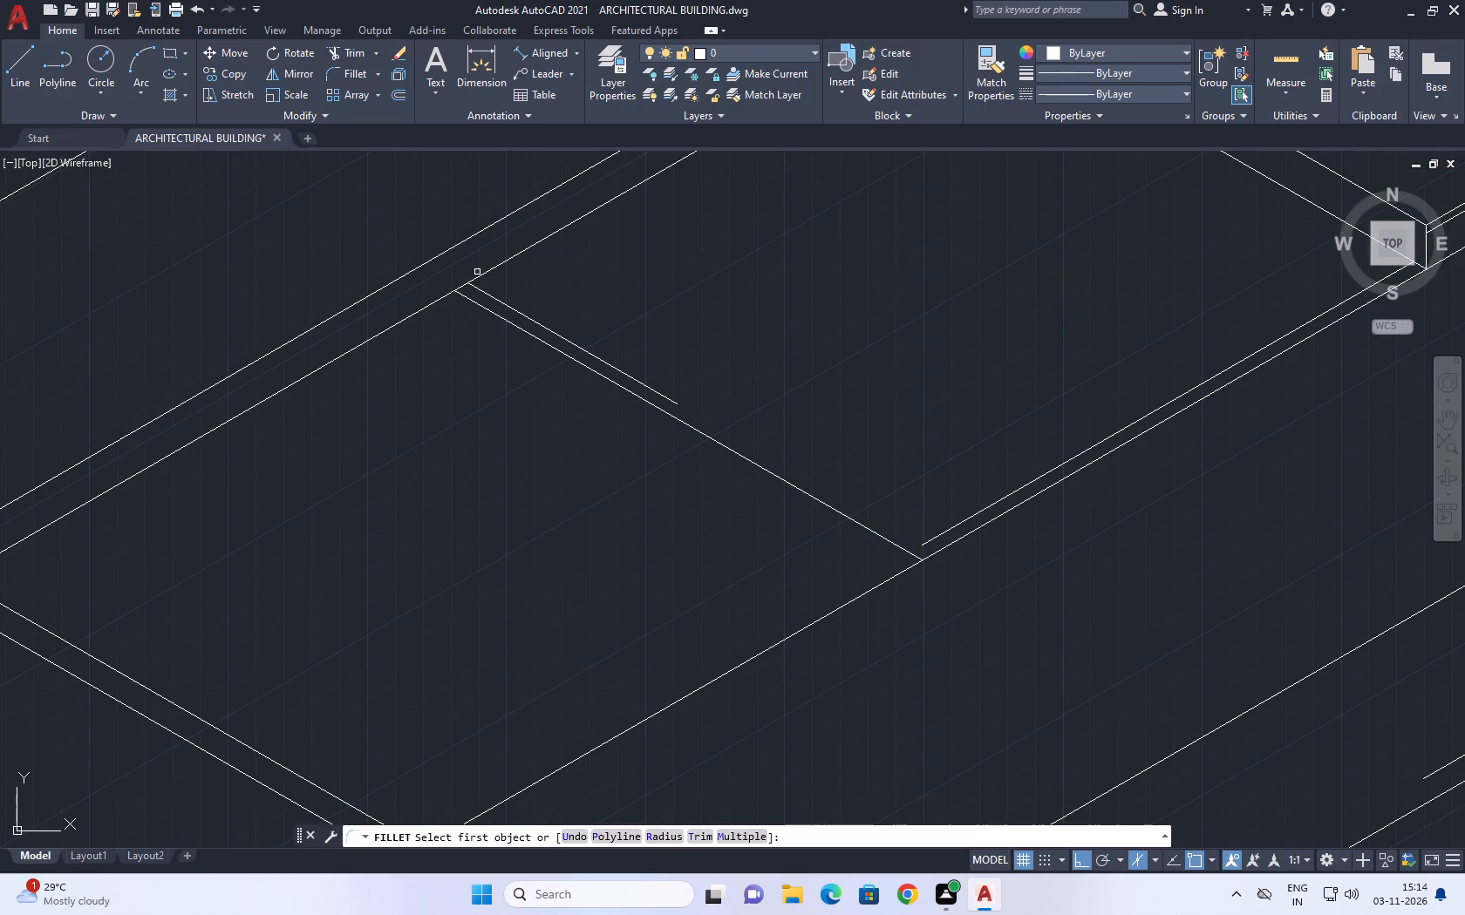
pyautogui.click(669, 399)
pyautogui.click(953, 528)
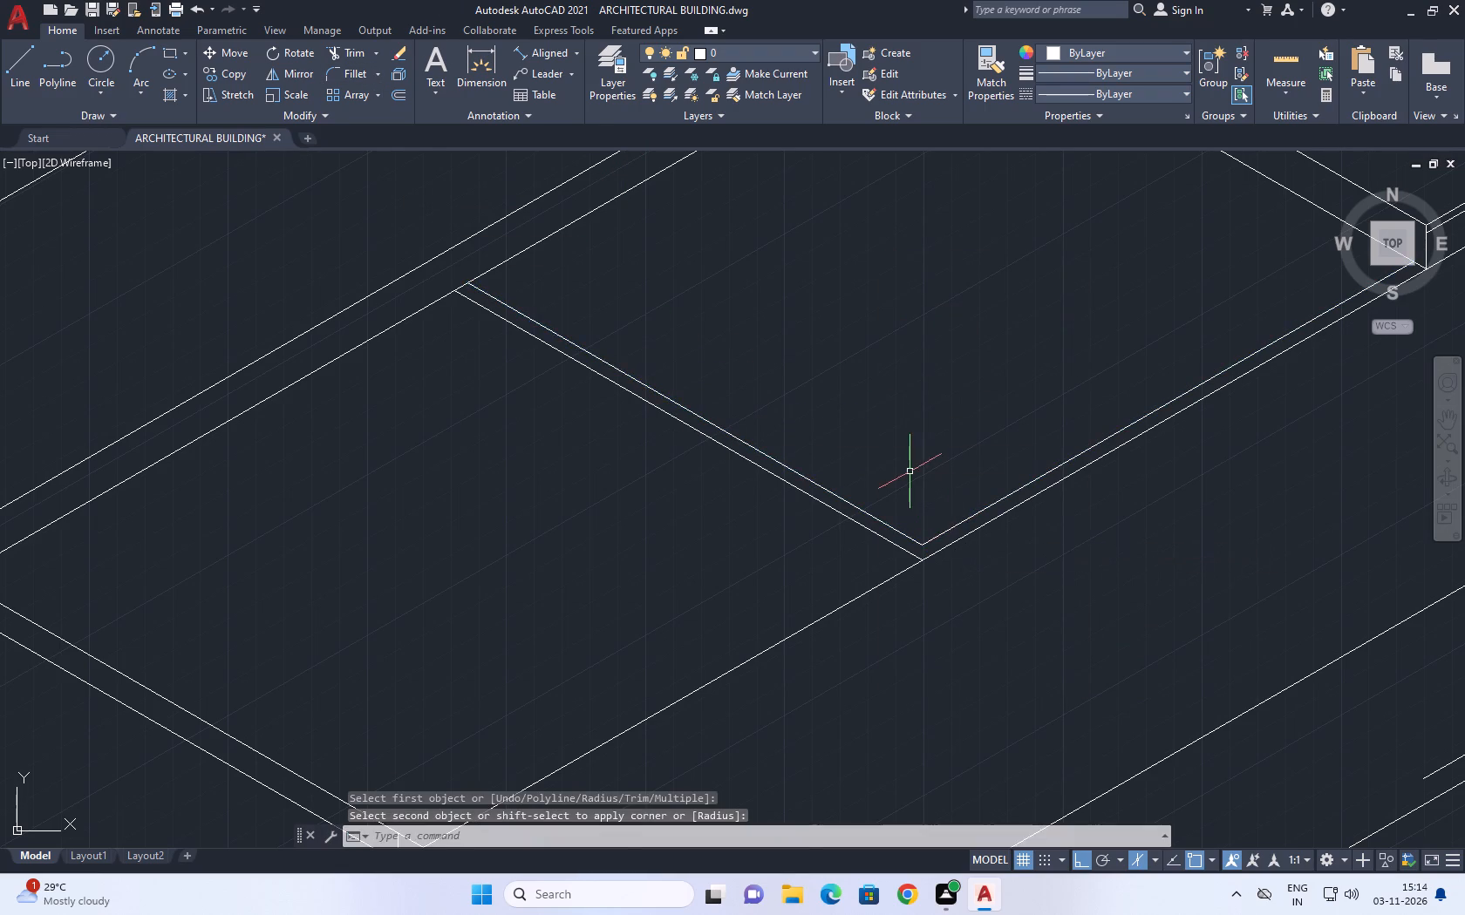
# Draw a vertical line from the partition and front wall's inner corner down past the long lower edge line.
pyautogui.scroll(-1, 908, 473)
pyautogui.moveTo(1026, 551); pyautogui.dragTo(992, 503, button='middle')
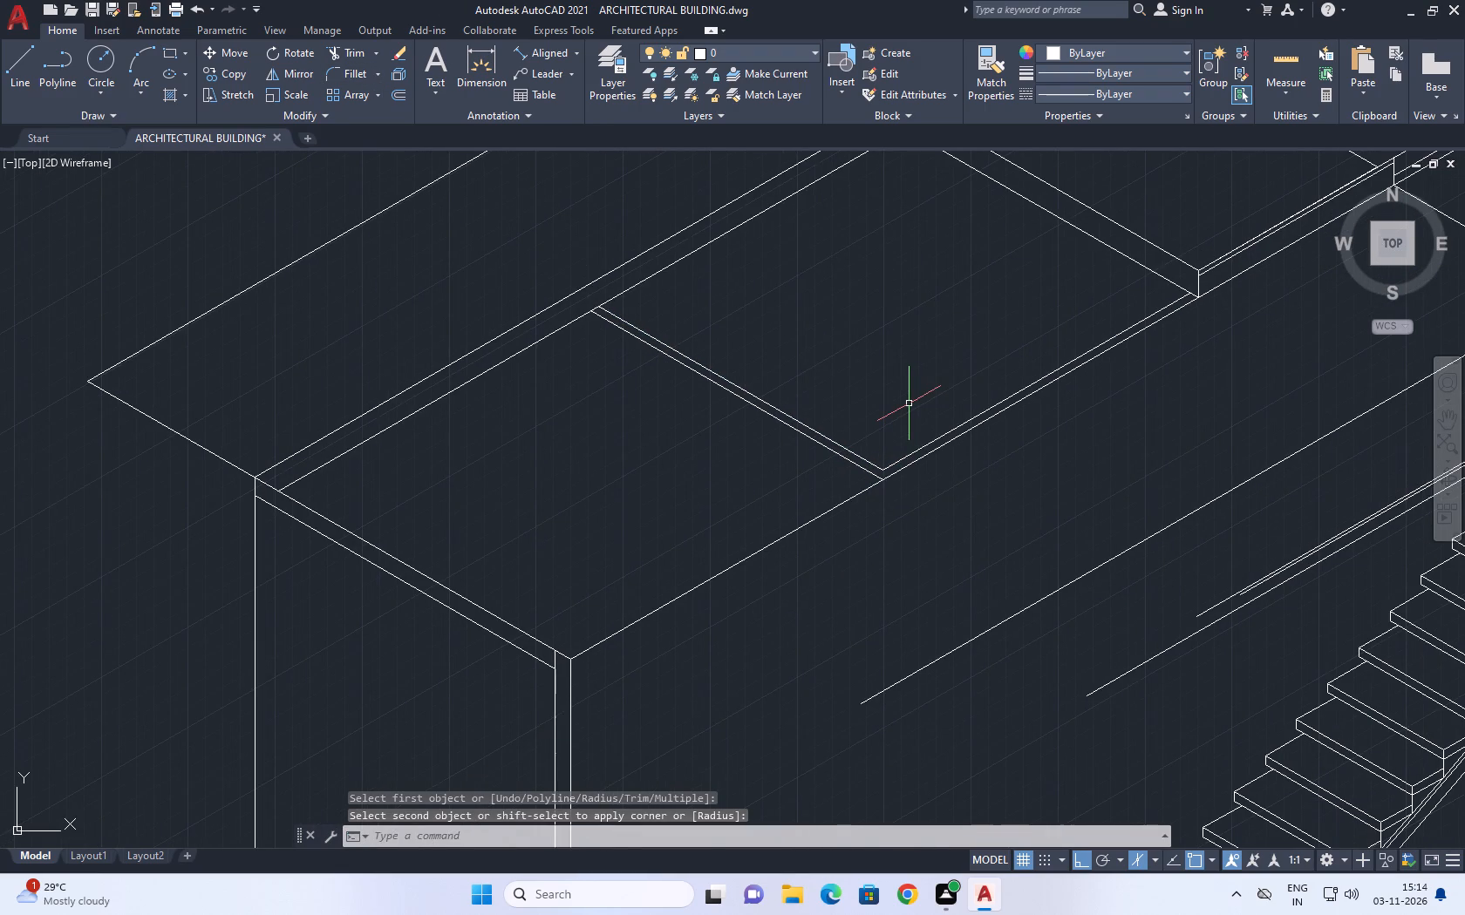
pyautogui.click(24, 72)
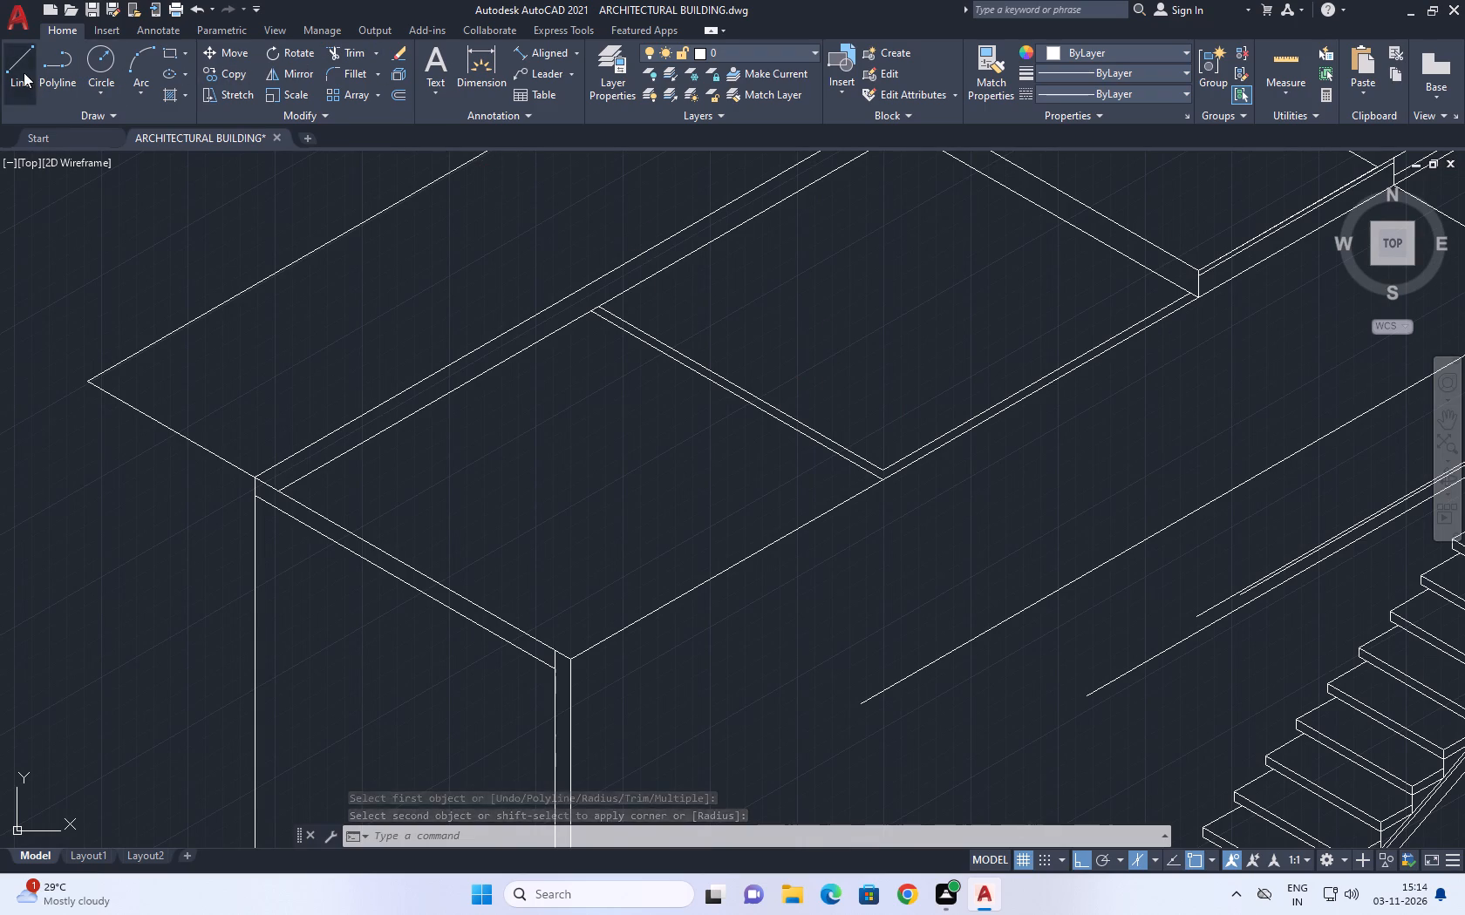
pyautogui.click(882, 468)
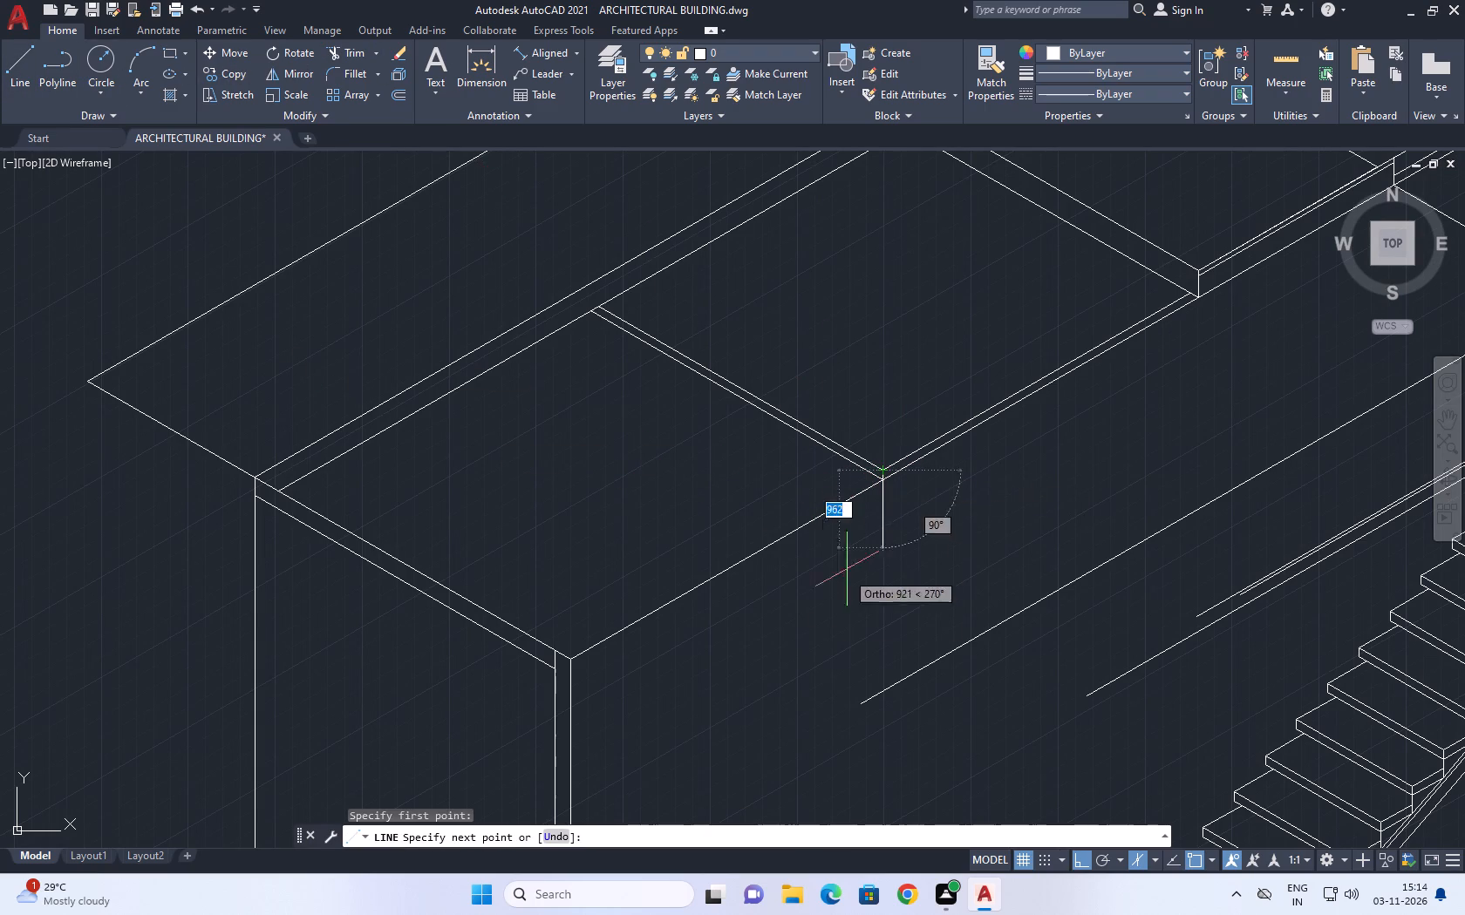
pyautogui.moveTo(891, 688); pyautogui.dragTo(897, 590, button='middle')
pyautogui.moveTo(882, 637); pyautogui.dragTo(881, 655)
pyautogui.rightClick(947, 494)
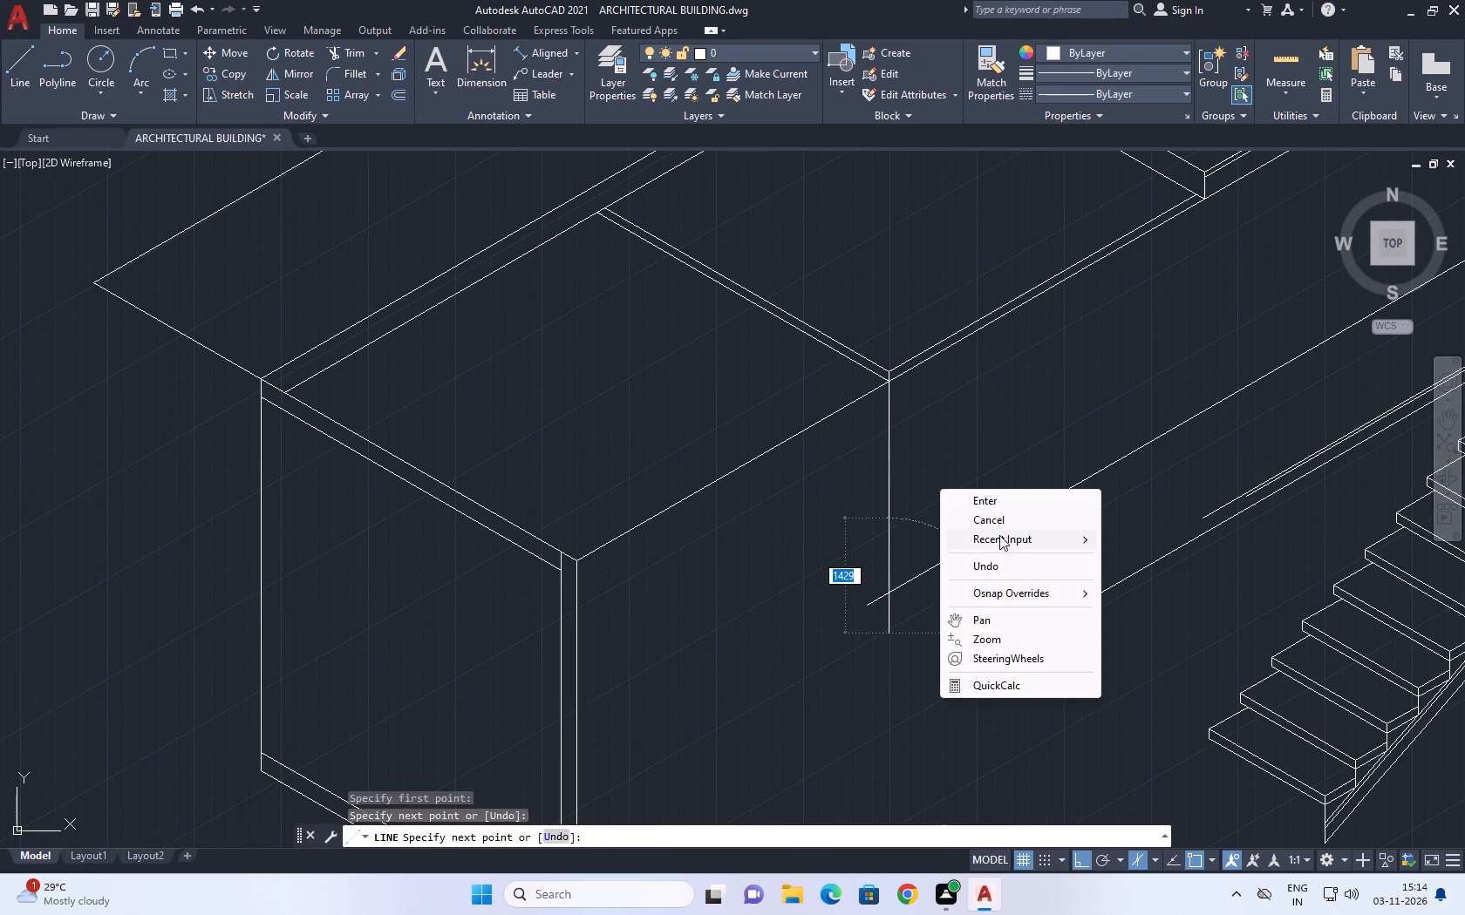
pyautogui.click(1008, 507)
# Trim the overshooting ends where the new vertical line and the long lower edge line cross.
pyautogui.click(350, 49)
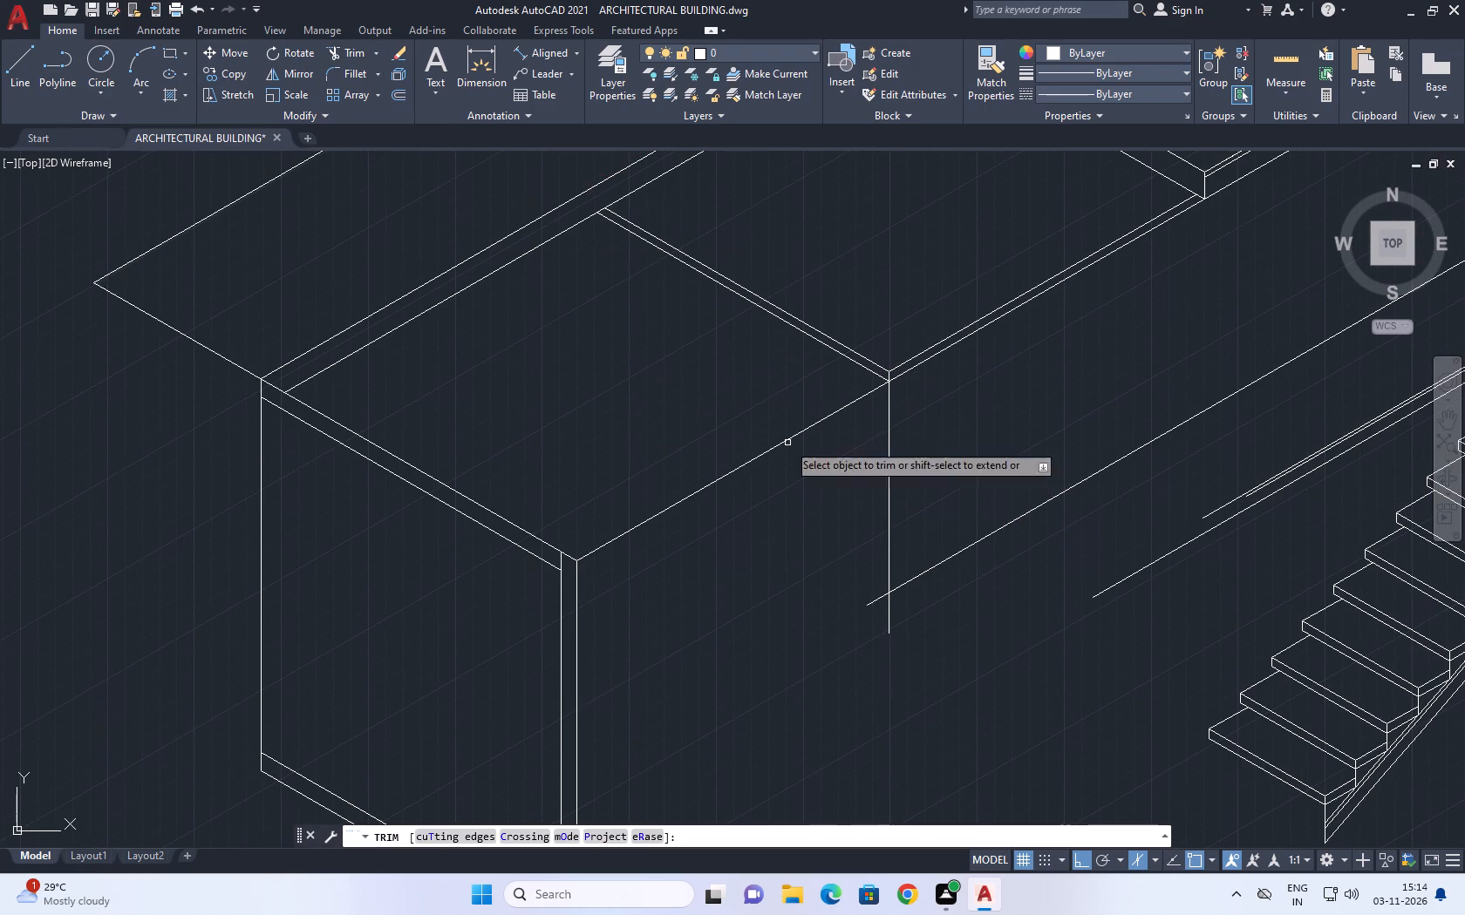
pyautogui.moveTo(862, 460); pyautogui.dragTo(806, 406, button='middle')
pyautogui.scroll(1, 851, 457)
pyautogui.click(870, 637)
pyautogui.click(814, 621)
pyautogui.rightClick(782, 507)
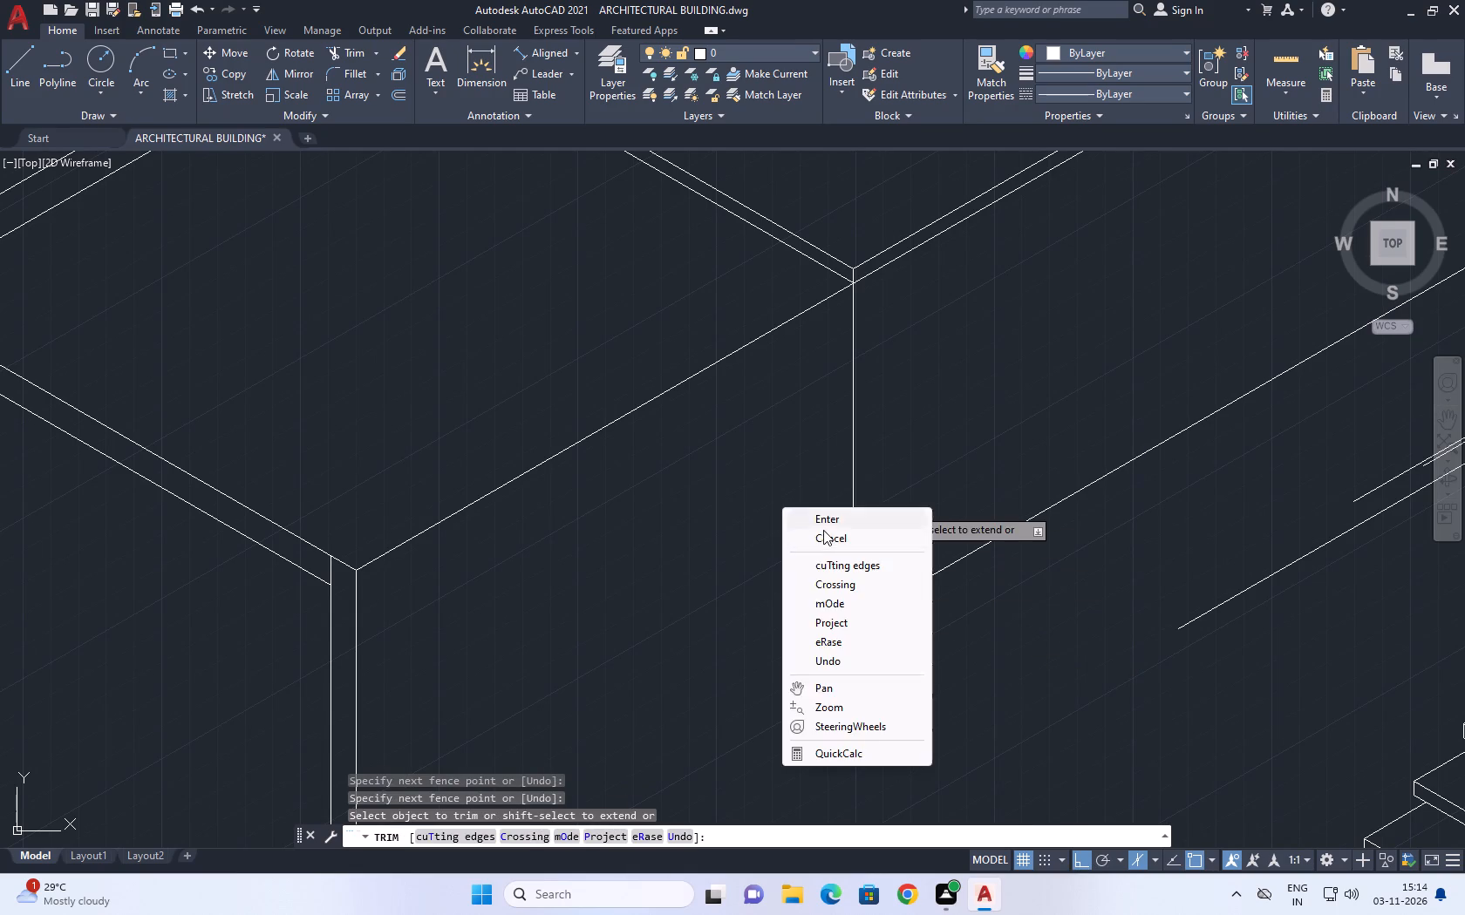
pyautogui.click(827, 536)
# Draw a vertical line from the base of the short vertical at the wing junction down past the long lower edge line.
pyautogui.scroll(-3, 833, 497)
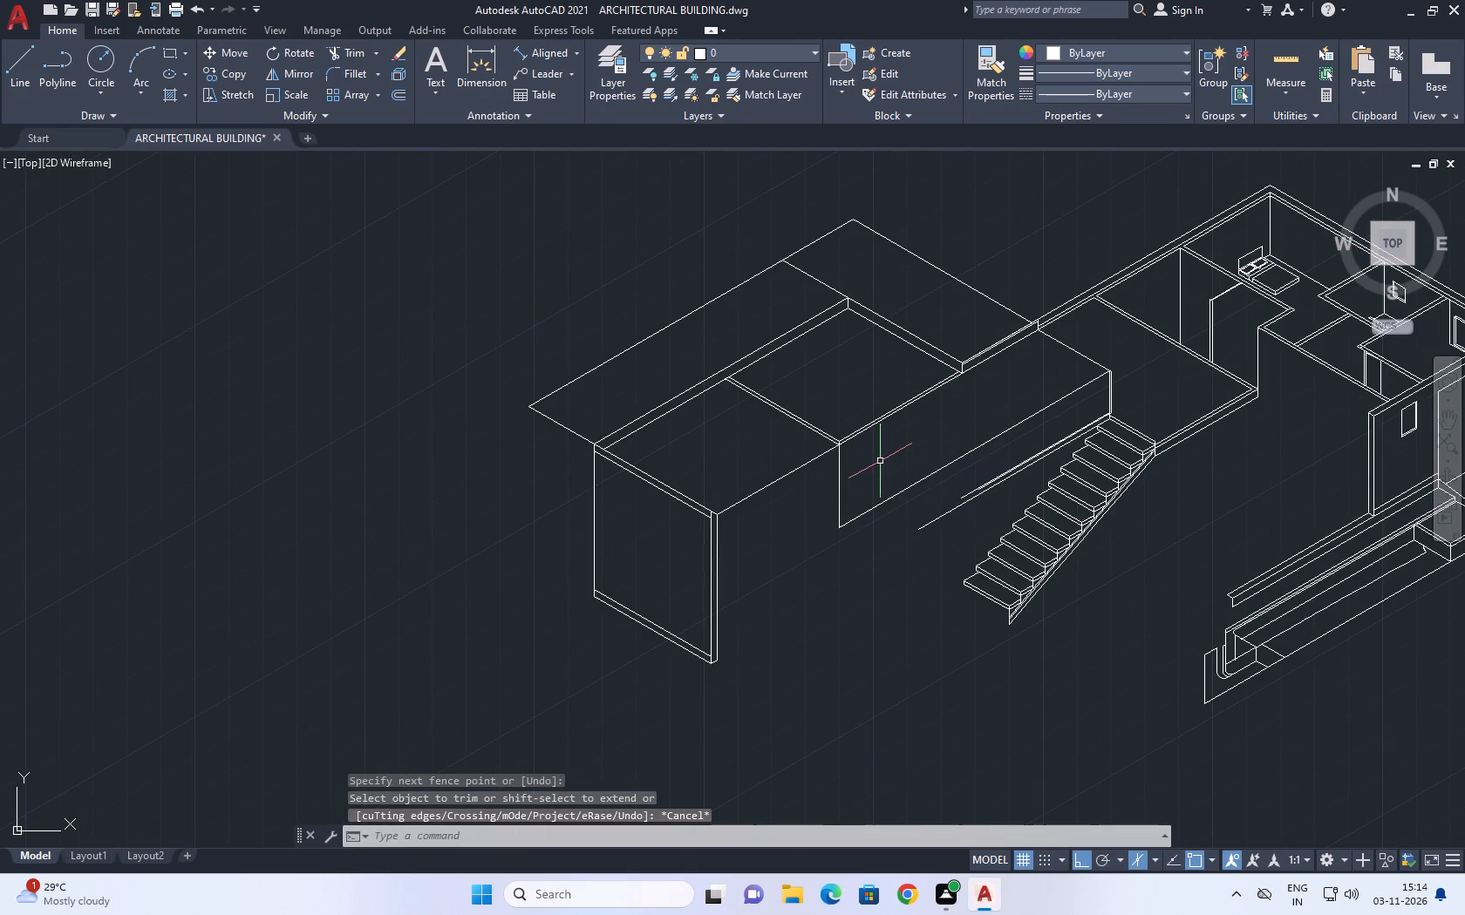
pyautogui.moveTo(945, 519); pyautogui.dragTo(935, 510, button='middle')
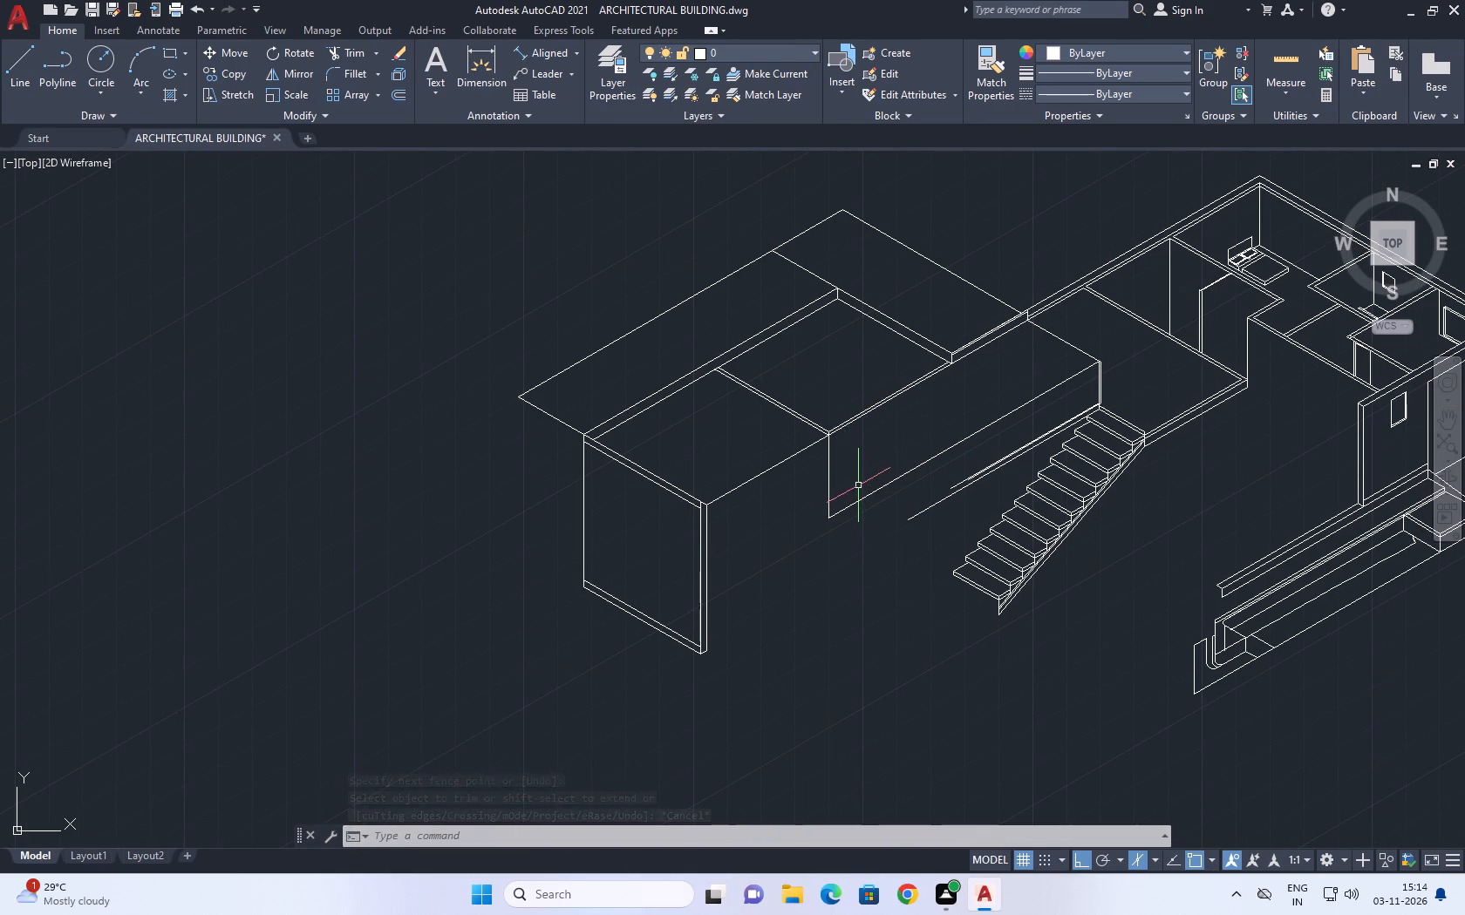
pyautogui.moveTo(1046, 350); pyautogui.dragTo(975, 437, button='middle')
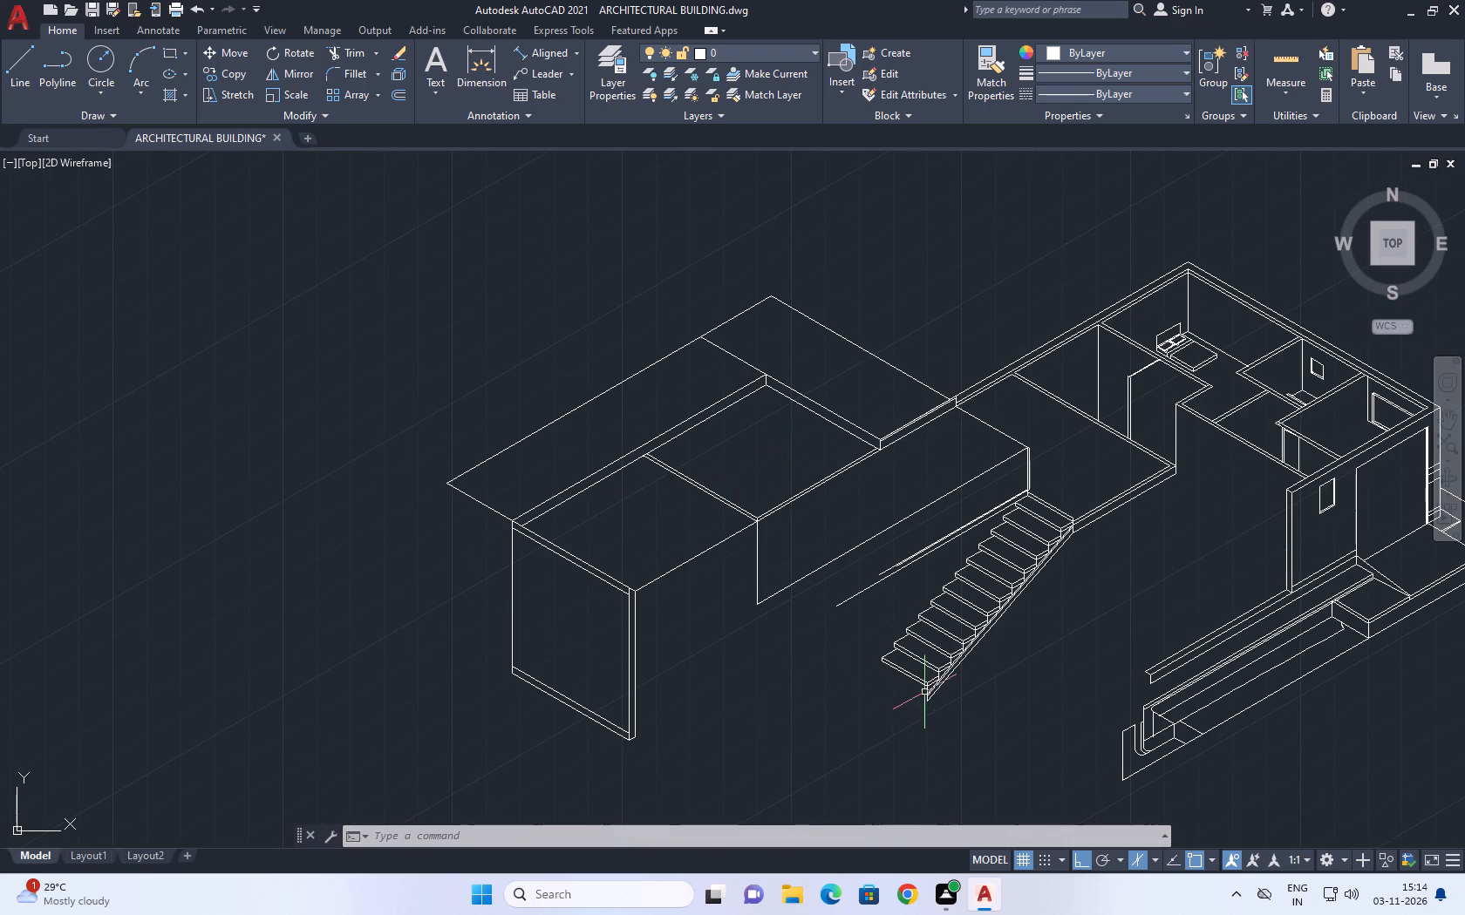
pyautogui.click(17, 57)
pyautogui.scroll(2, 973, 389)
pyautogui.click(929, 437)
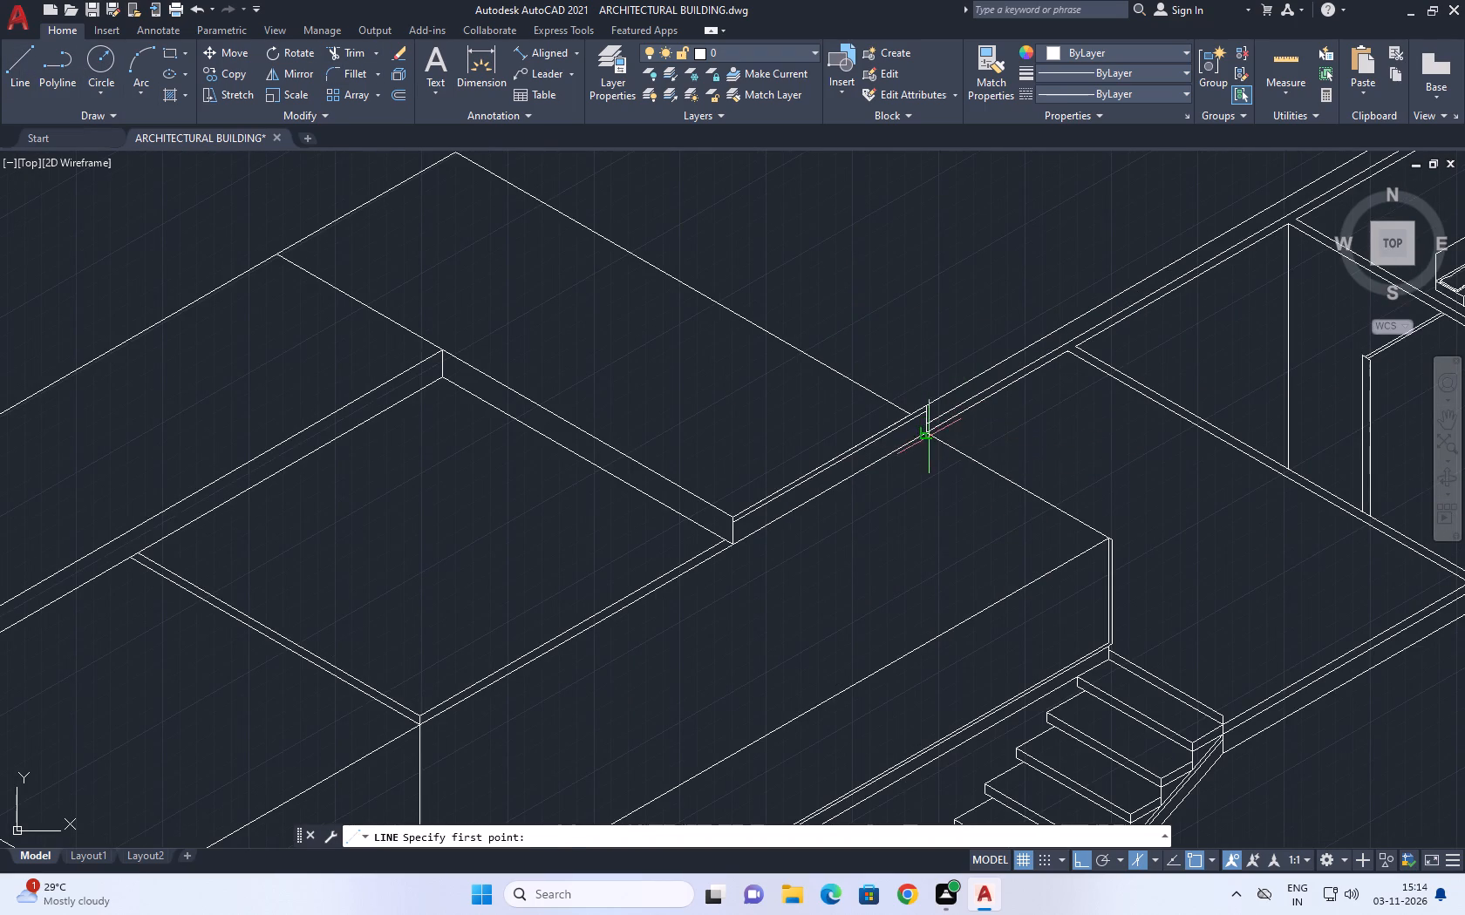
pyautogui.moveTo(930, 611); pyautogui.dragTo(928, 502, button='middle')
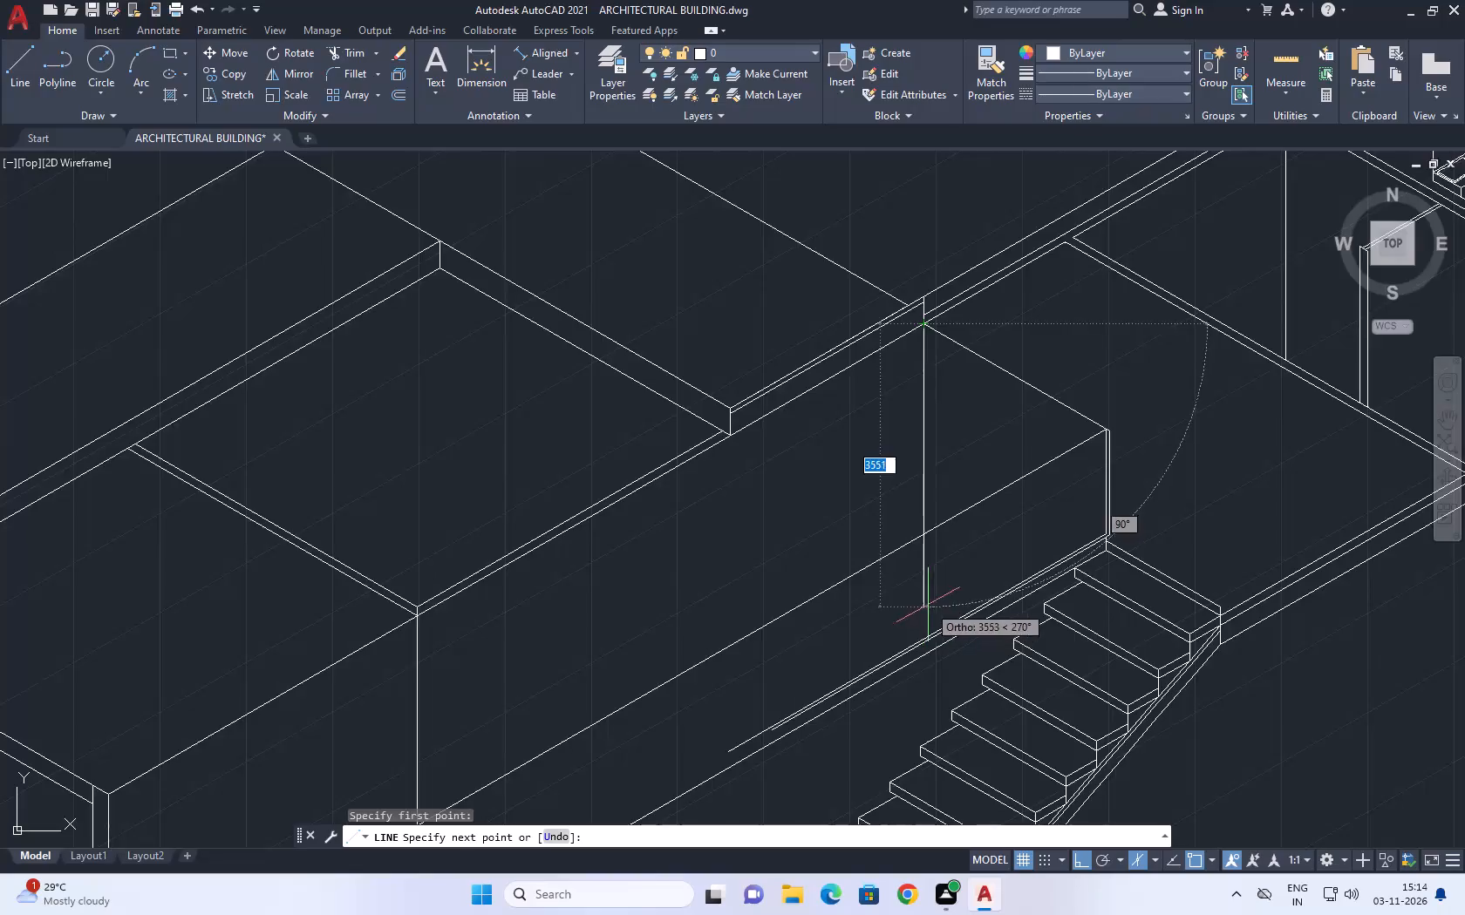
pyautogui.moveTo(930, 605); pyautogui.dragTo(953, 474, button='middle')
pyautogui.click(951, 436)
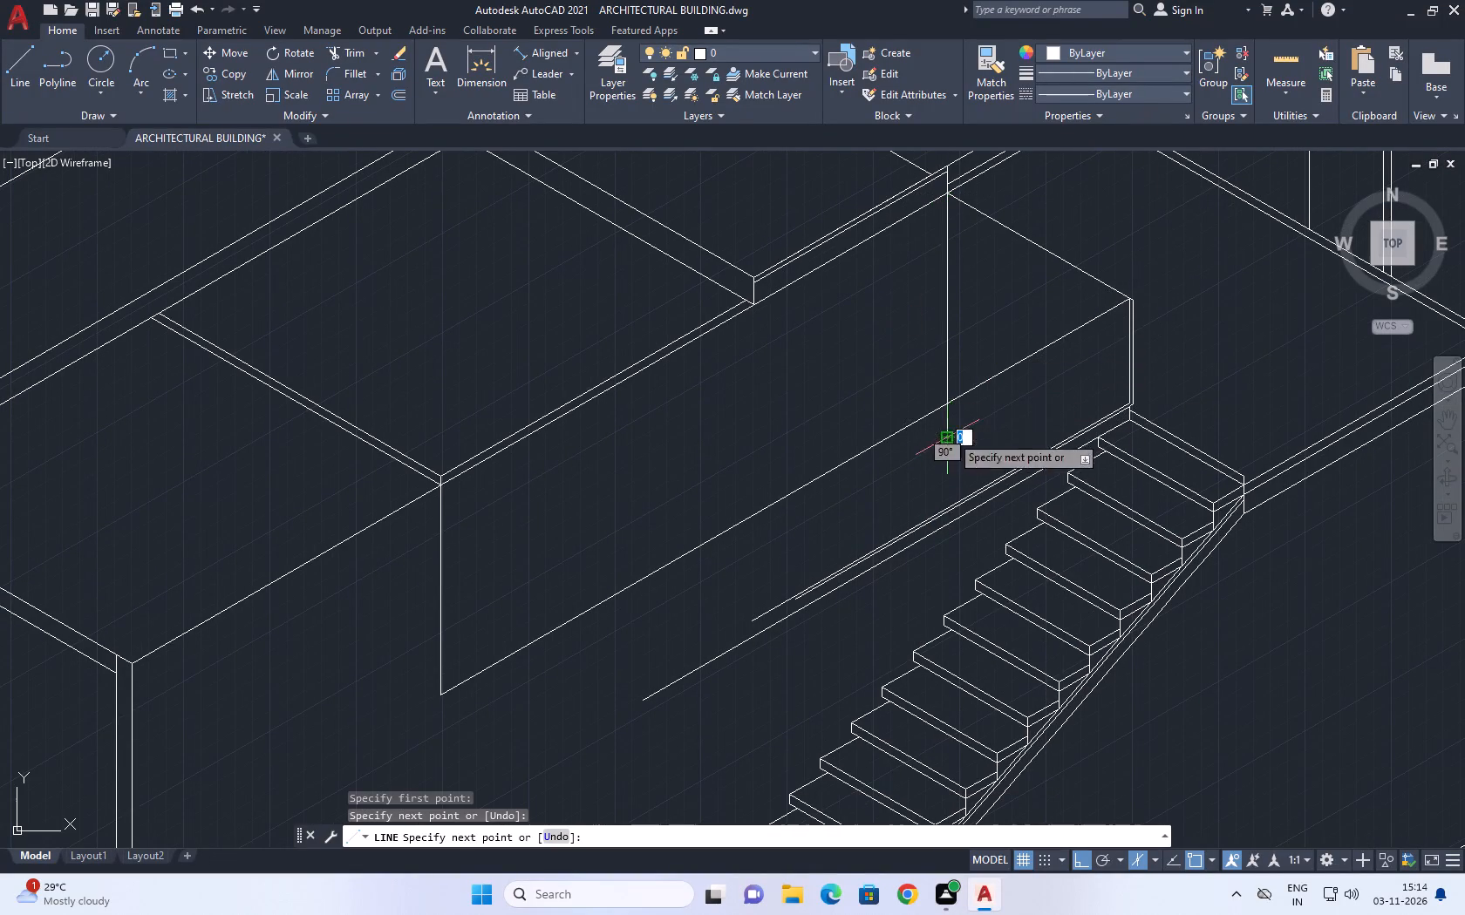
pyautogui.rightClick(956, 420)
pyautogui.click(1006, 454)
# Erase the slanted line joining the wing junction to the top of the short vertical edge above the stairs.
pyautogui.moveTo(1073, 356); pyautogui.dragTo(1009, 387, button='middle')
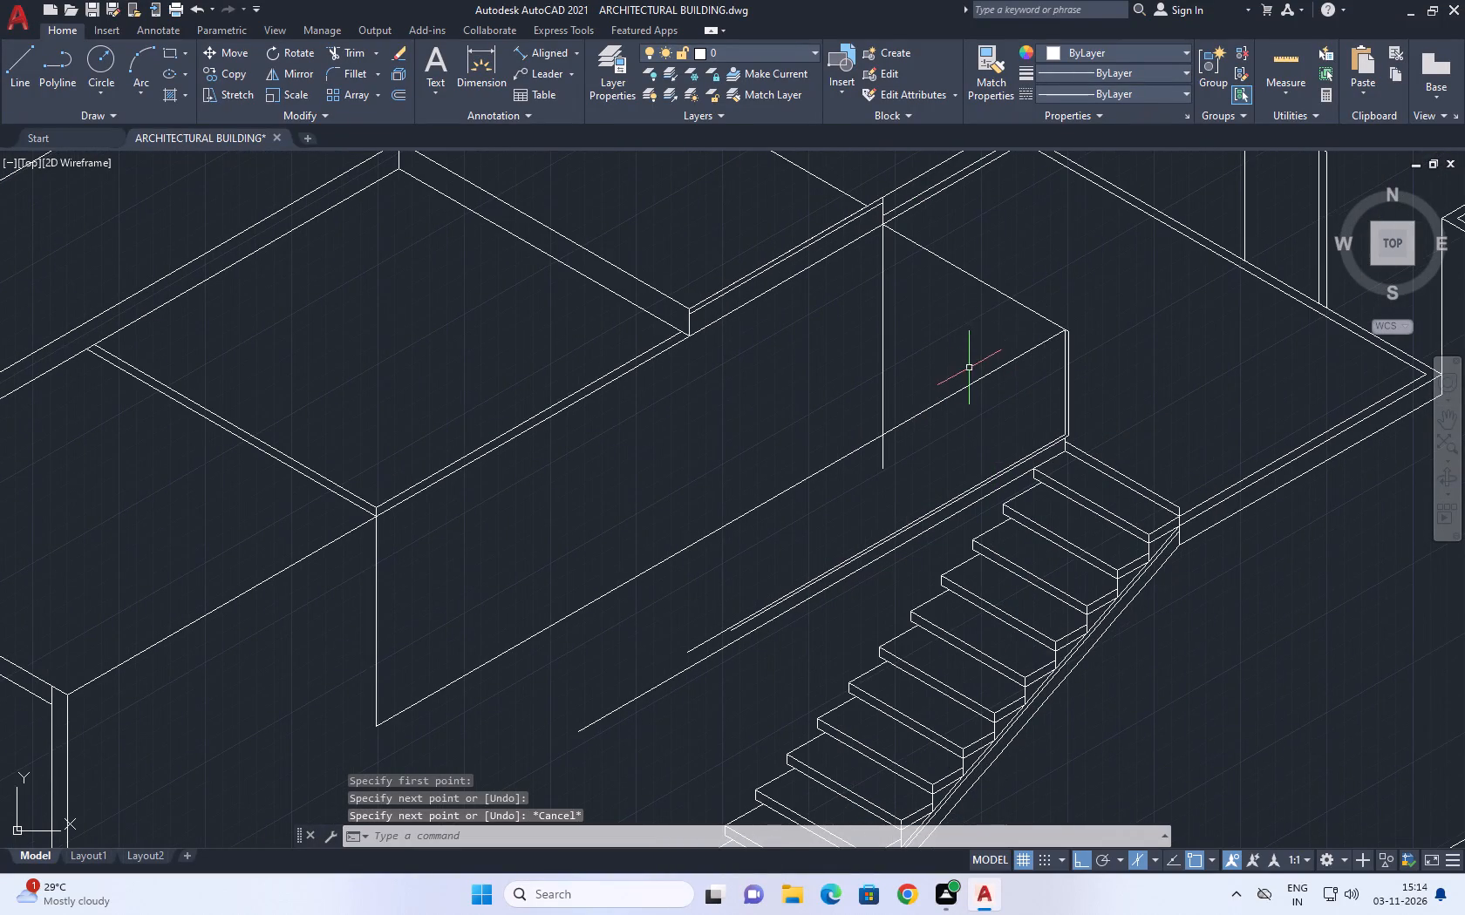
pyautogui.middleClick(801, 394)
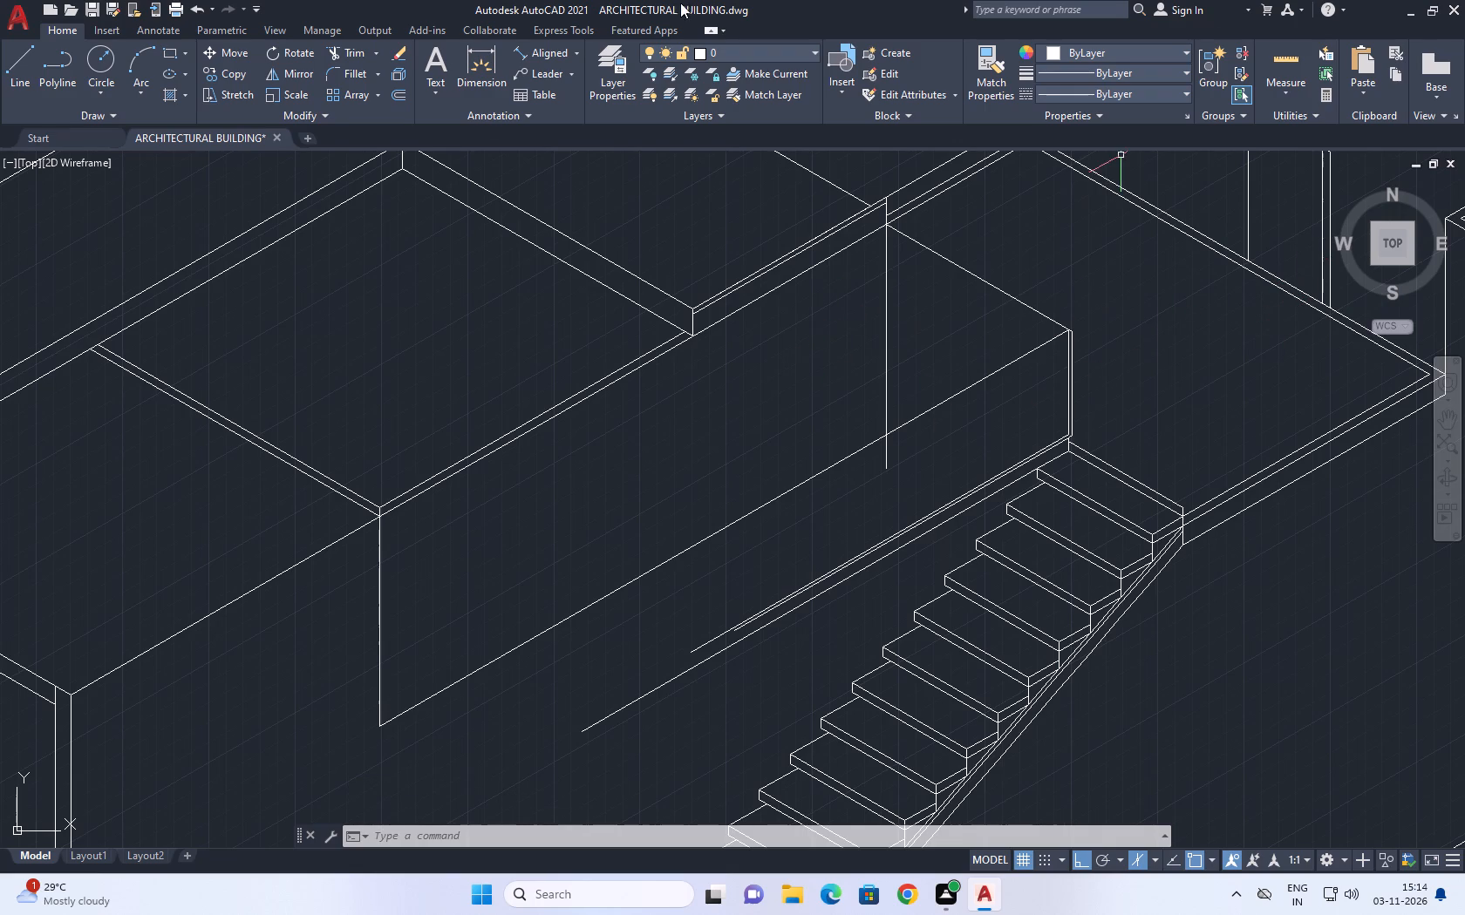
pyautogui.scroll(-1, 851, 437)
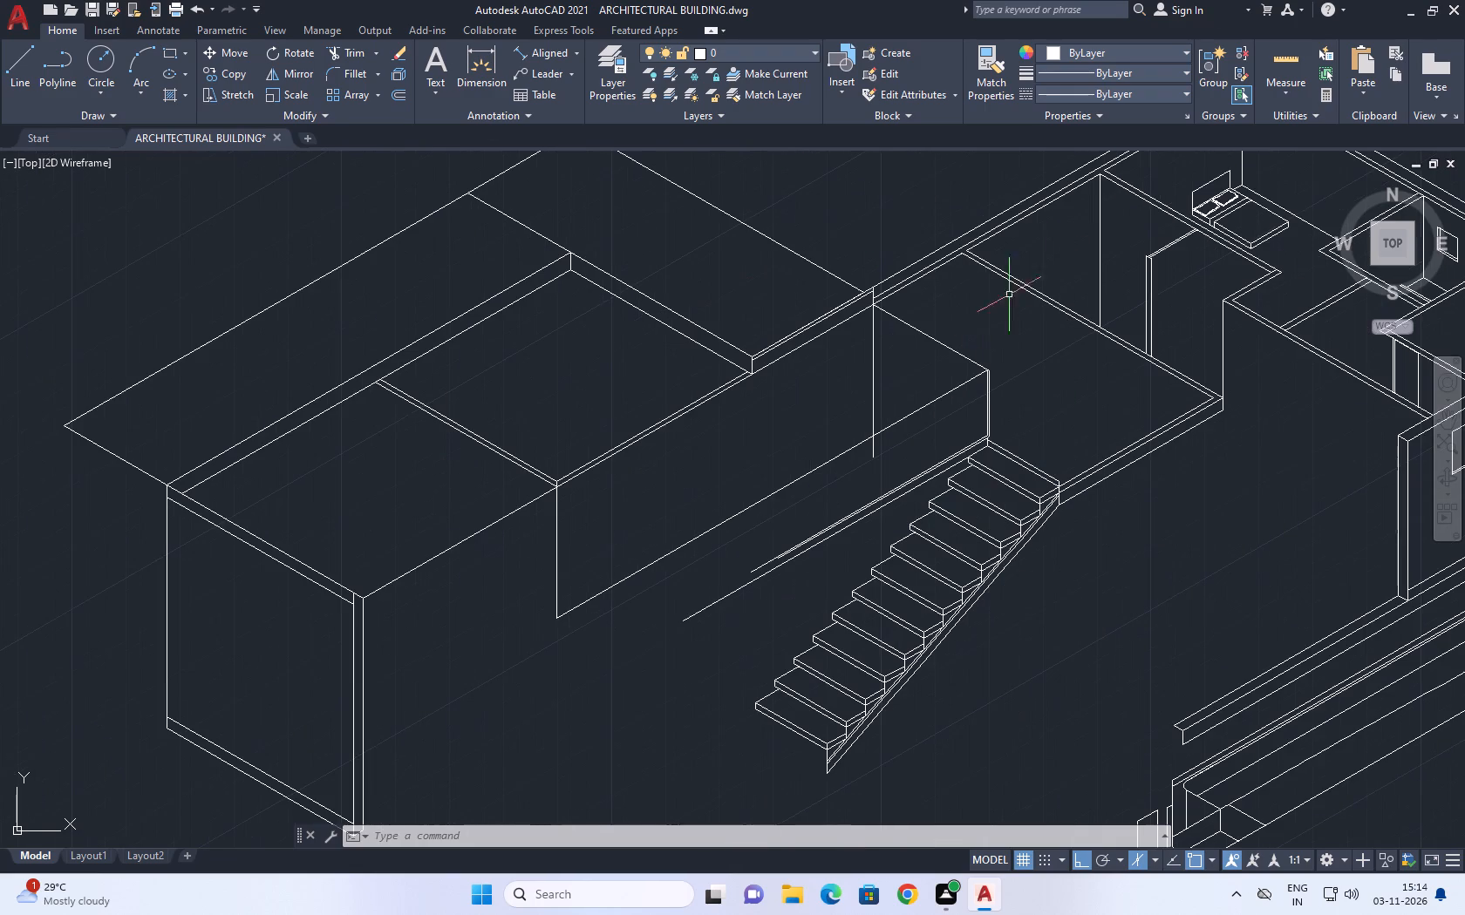
pyautogui.click(936, 337)
pyautogui.rightClick(1008, 309)
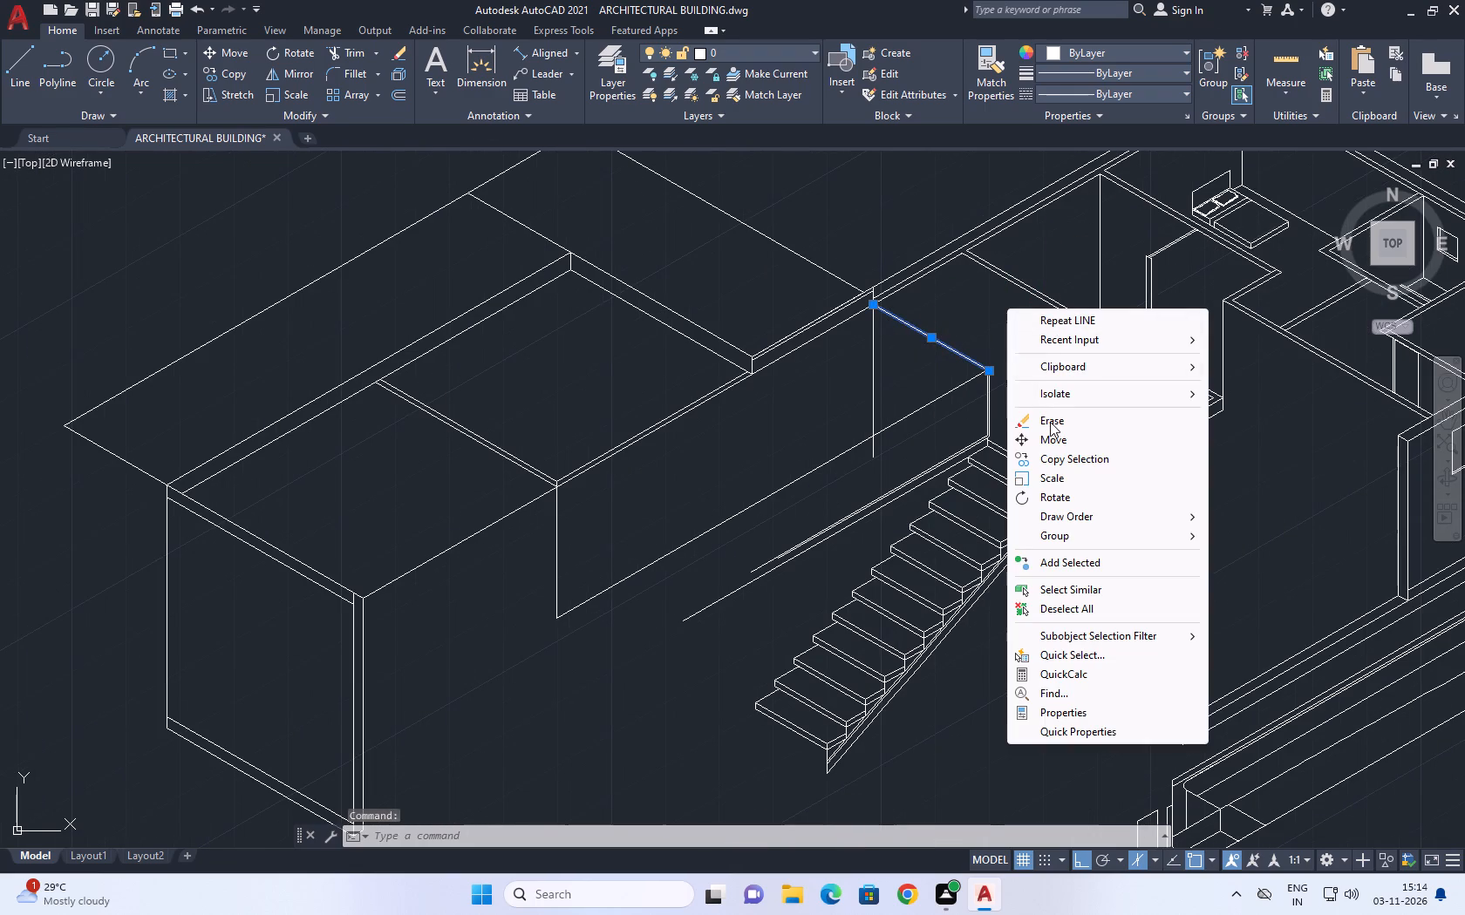
pyautogui.click(1050, 423)
# Fillet the long lower edge line with the outer of the two vertical lines above the stairs into a sharp corner.
pyautogui.moveTo(944, 389); pyautogui.dragTo(963, 424, button='middle')
pyautogui.scroll(3, 994, 420)
pyautogui.moveTo(1063, 370); pyautogui.dragTo(1022, 411, button='middle')
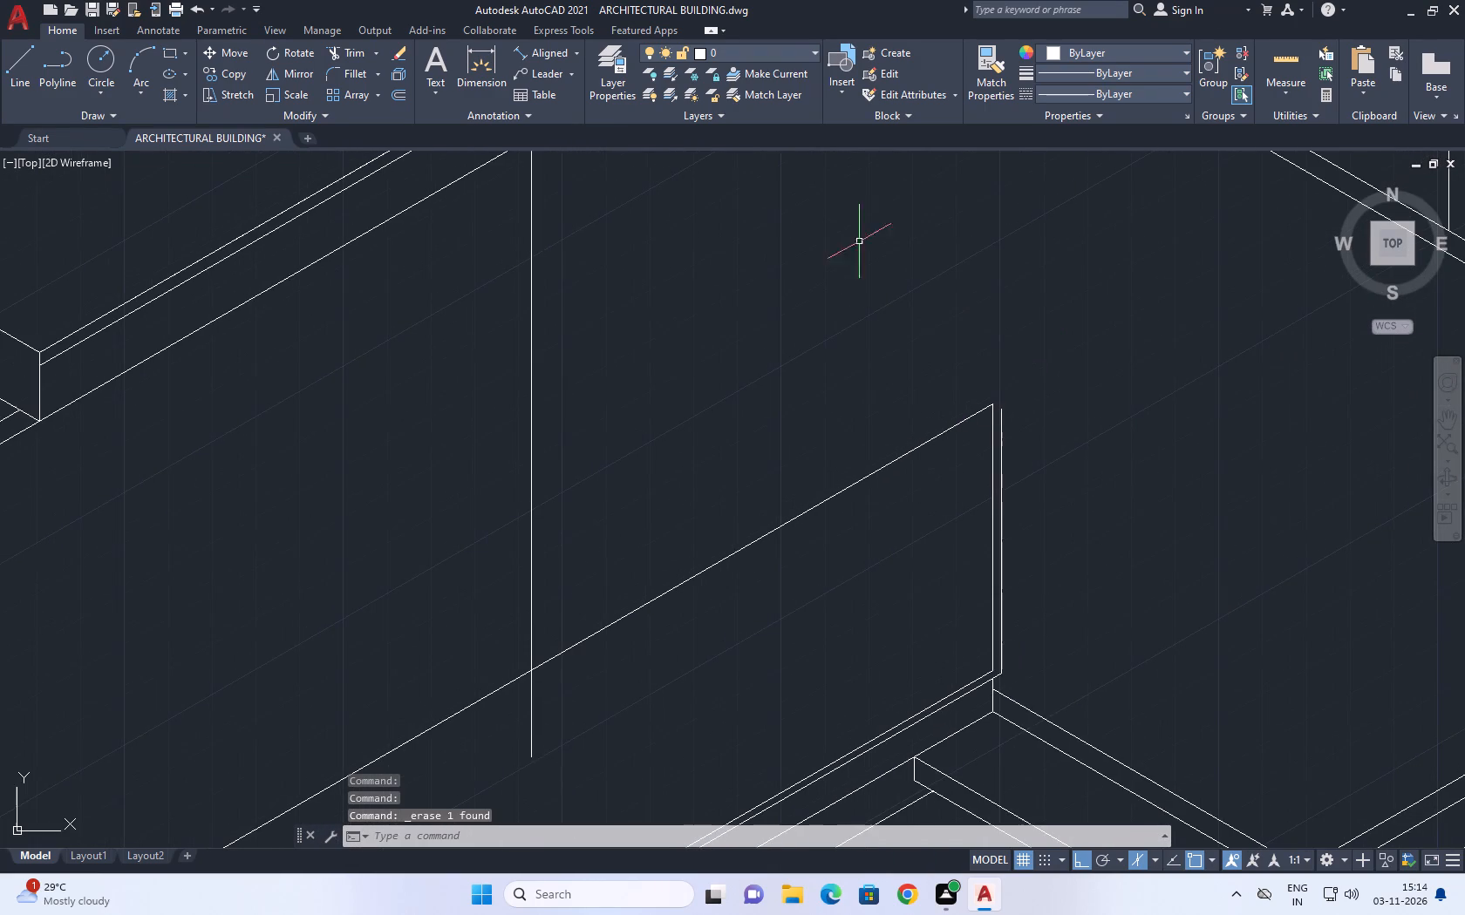
pyautogui.click(351, 71)
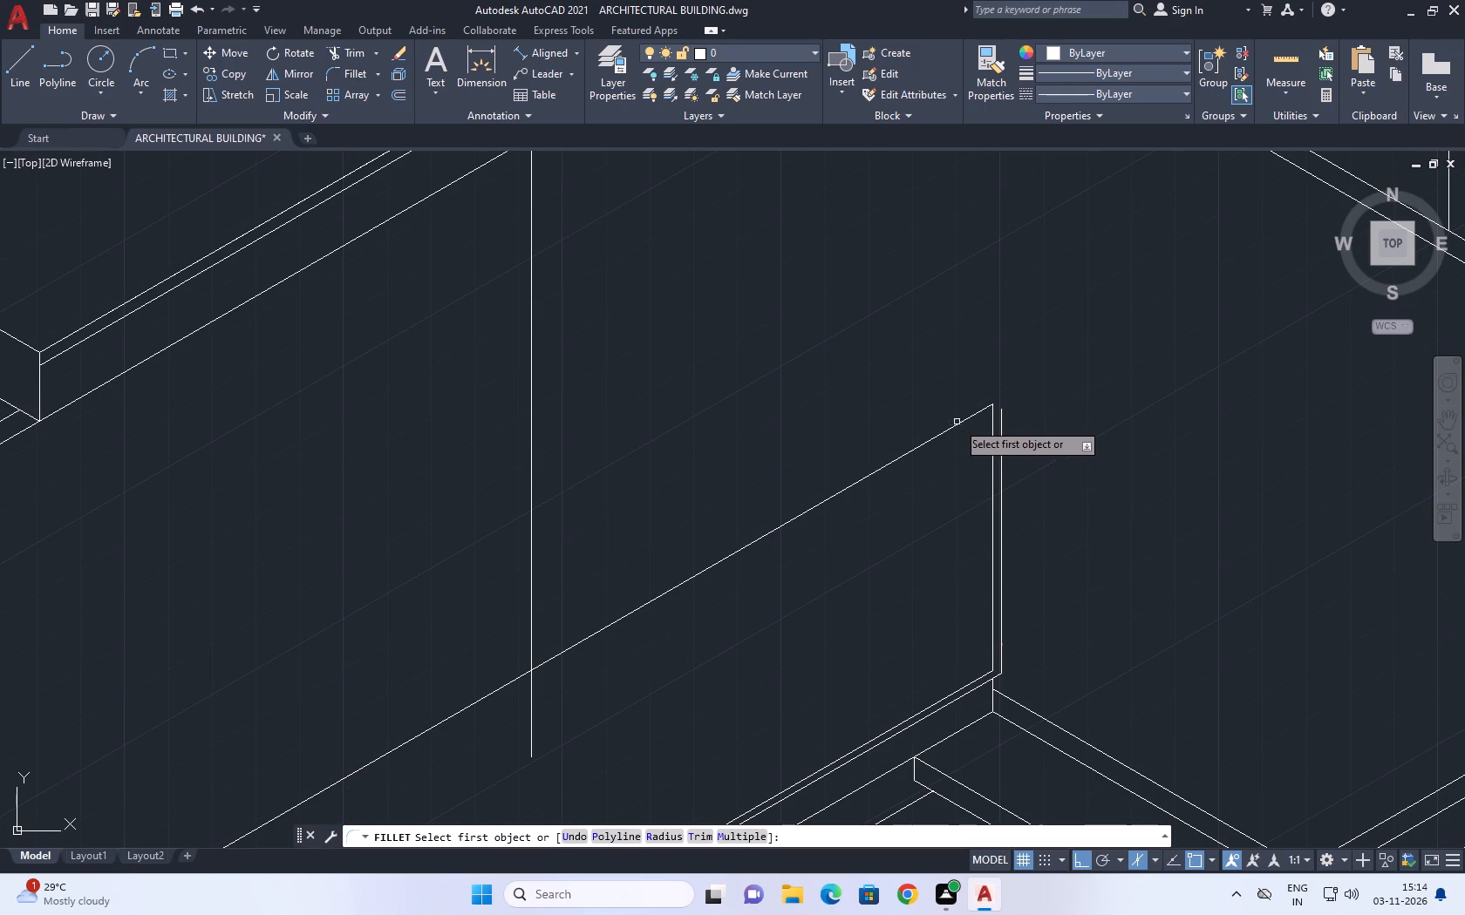
pyautogui.click(959, 427)
pyautogui.click(1002, 419)
pyautogui.scroll(-1, 1000, 431)
pyautogui.scroll(2, 991, 416)
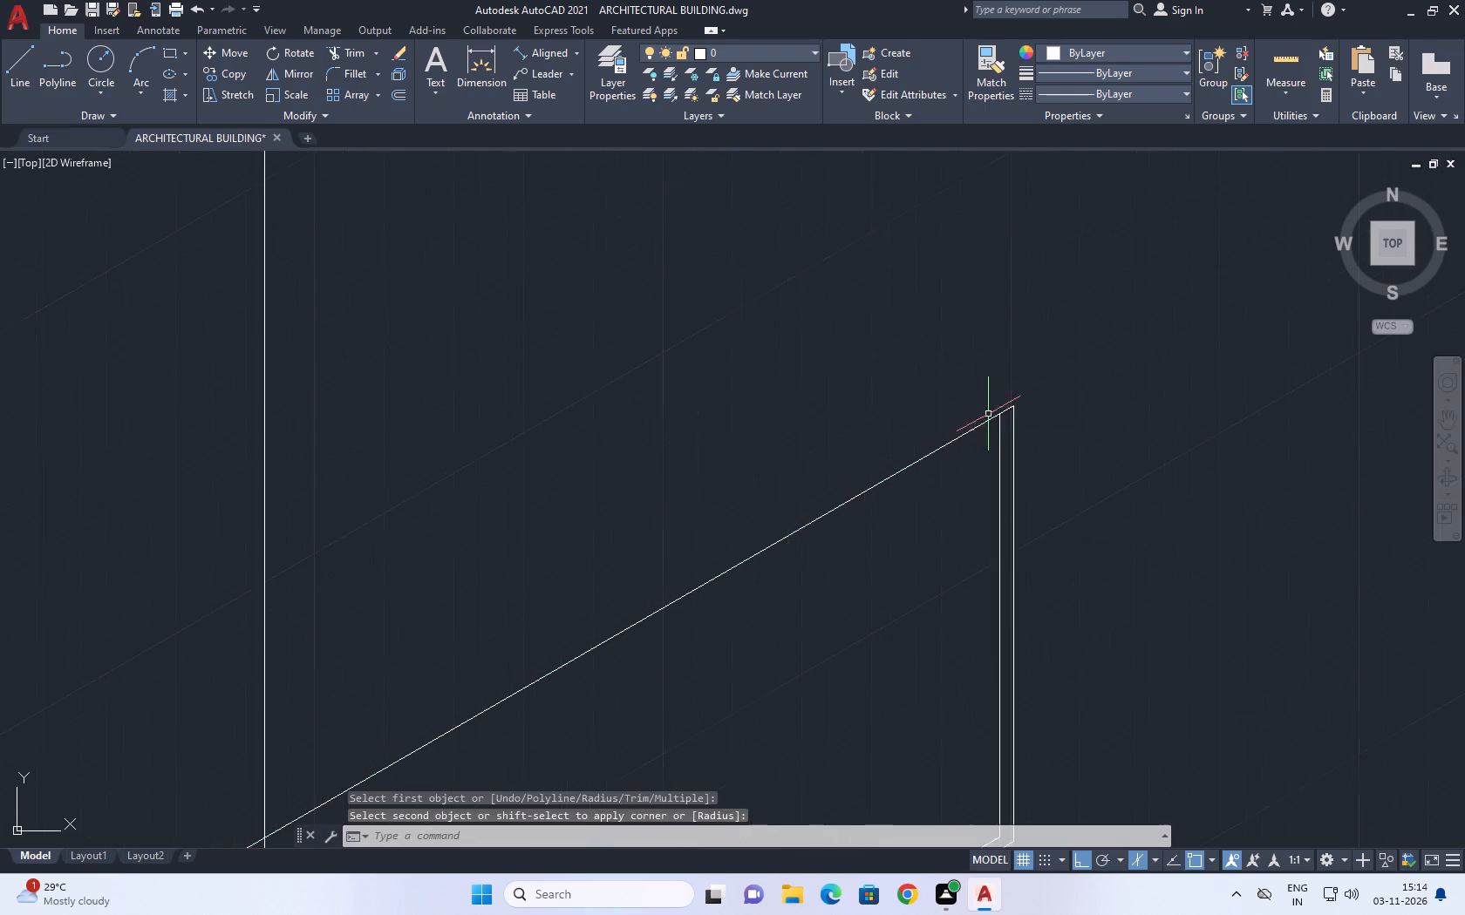
pyautogui.scroll(6, 988, 414)
pyautogui.scroll(-11, 1029, 408)
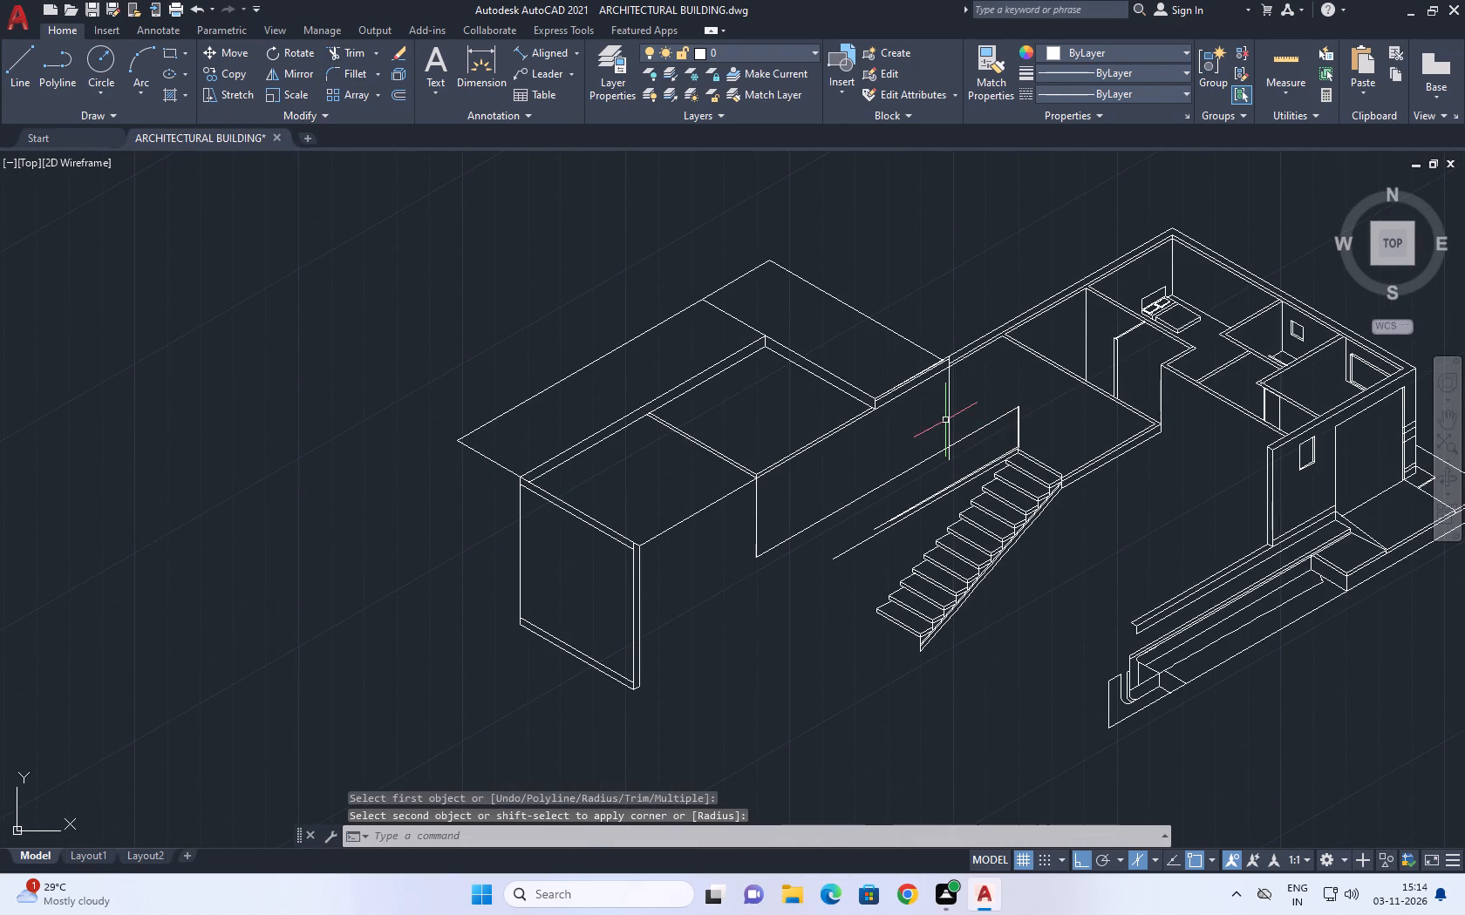
# Trim the end of the wing junction's vertical line that overshoots below the long lower edge line.
pyautogui.moveTo(916, 400); pyautogui.dragTo(923, 477, button='middle')
pyautogui.scroll(1, 955, 546)
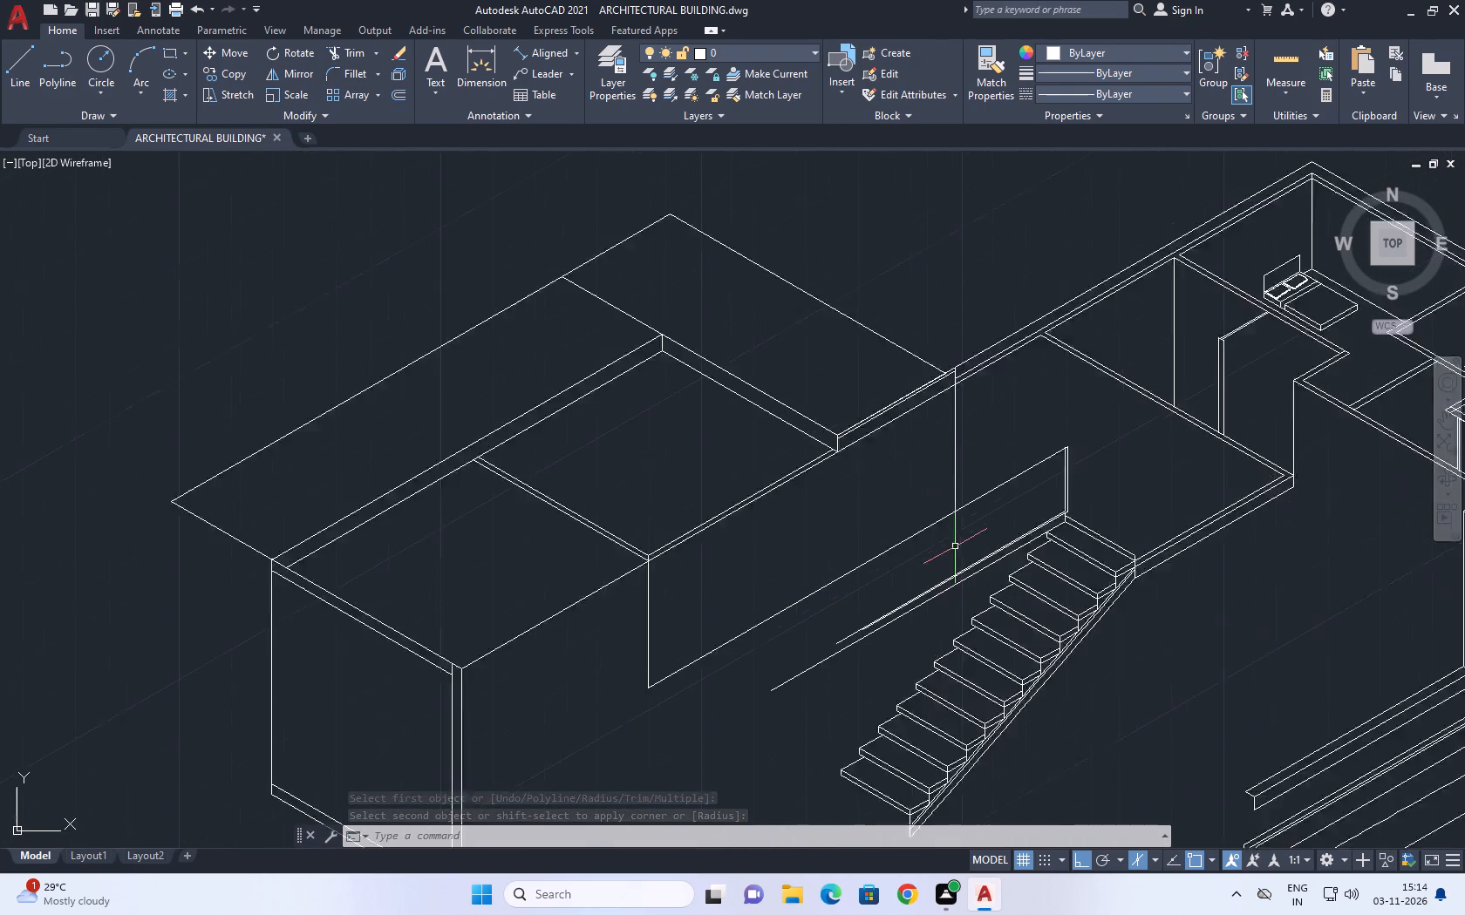
pyautogui.scroll(1, 955, 546)
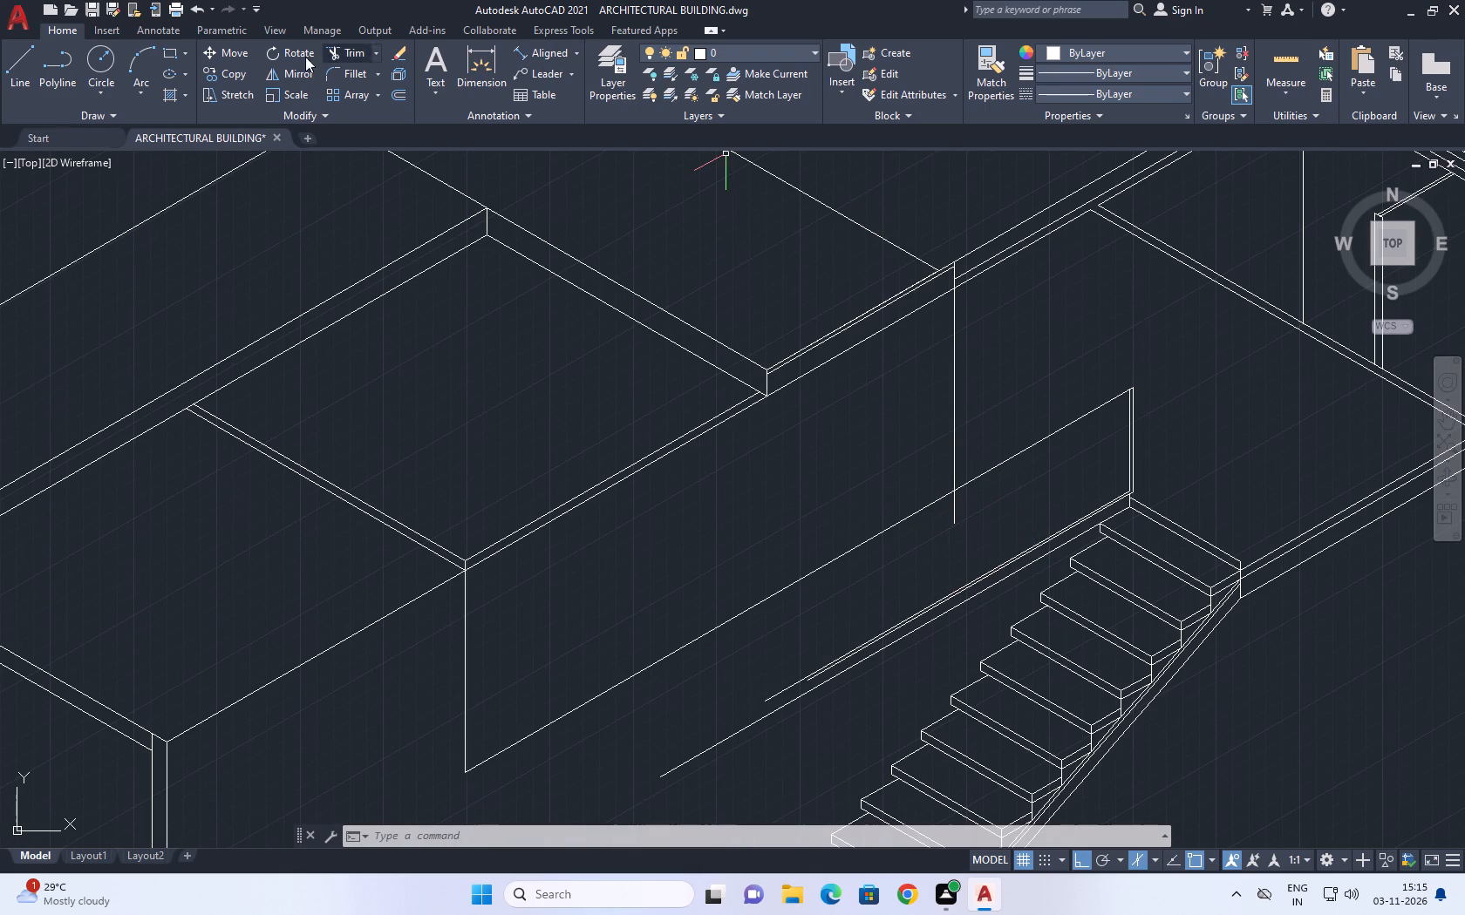
pyautogui.click(339, 52)
pyautogui.click(979, 503)
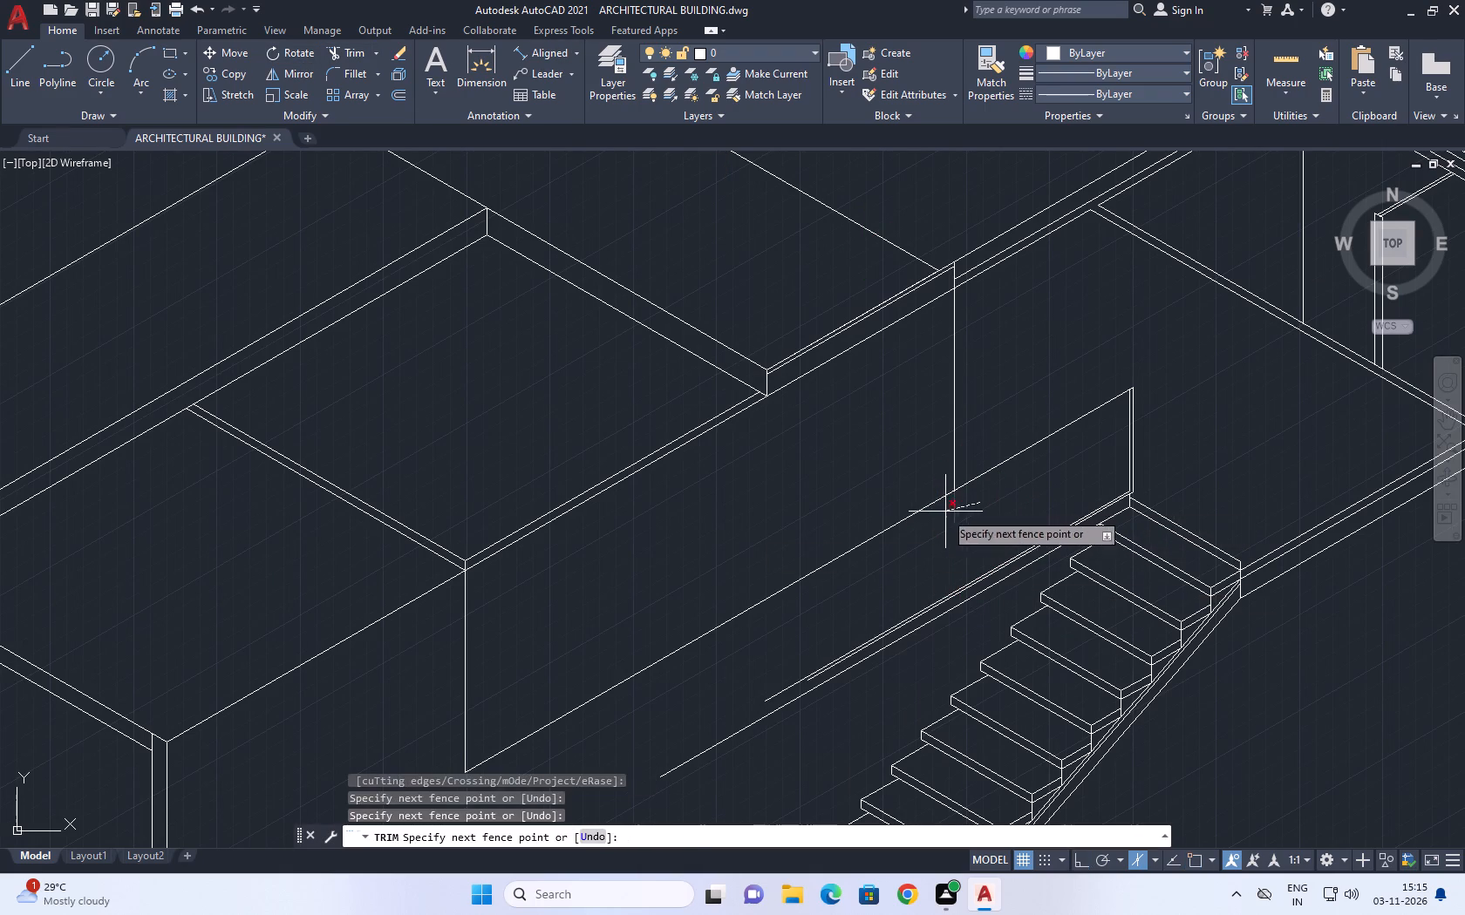
pyautogui.click(940, 519)
pyautogui.rightClick(838, 427)
pyautogui.click(898, 461)
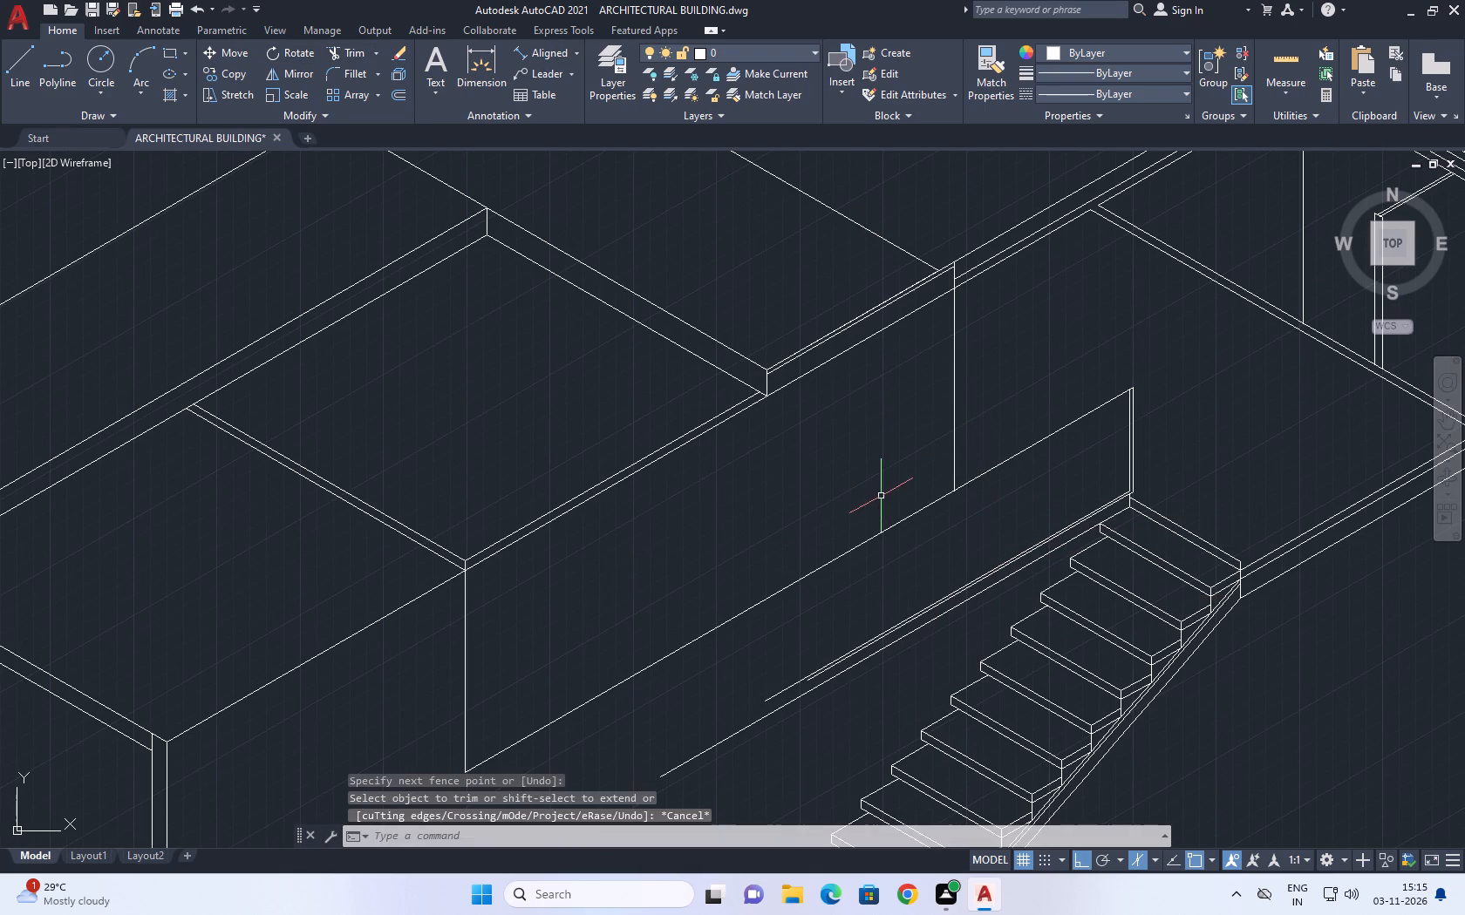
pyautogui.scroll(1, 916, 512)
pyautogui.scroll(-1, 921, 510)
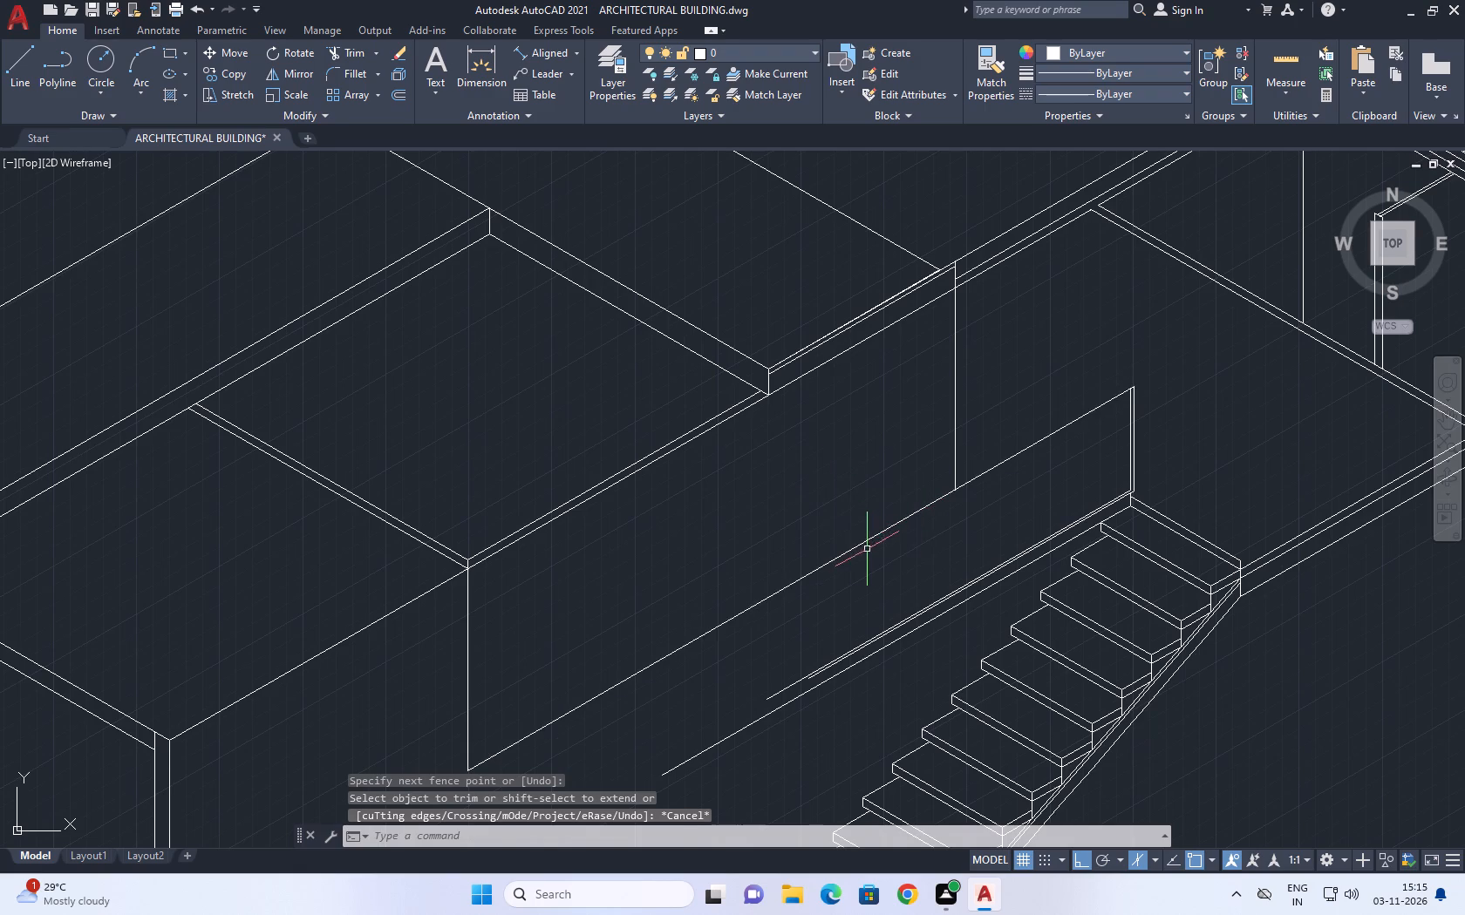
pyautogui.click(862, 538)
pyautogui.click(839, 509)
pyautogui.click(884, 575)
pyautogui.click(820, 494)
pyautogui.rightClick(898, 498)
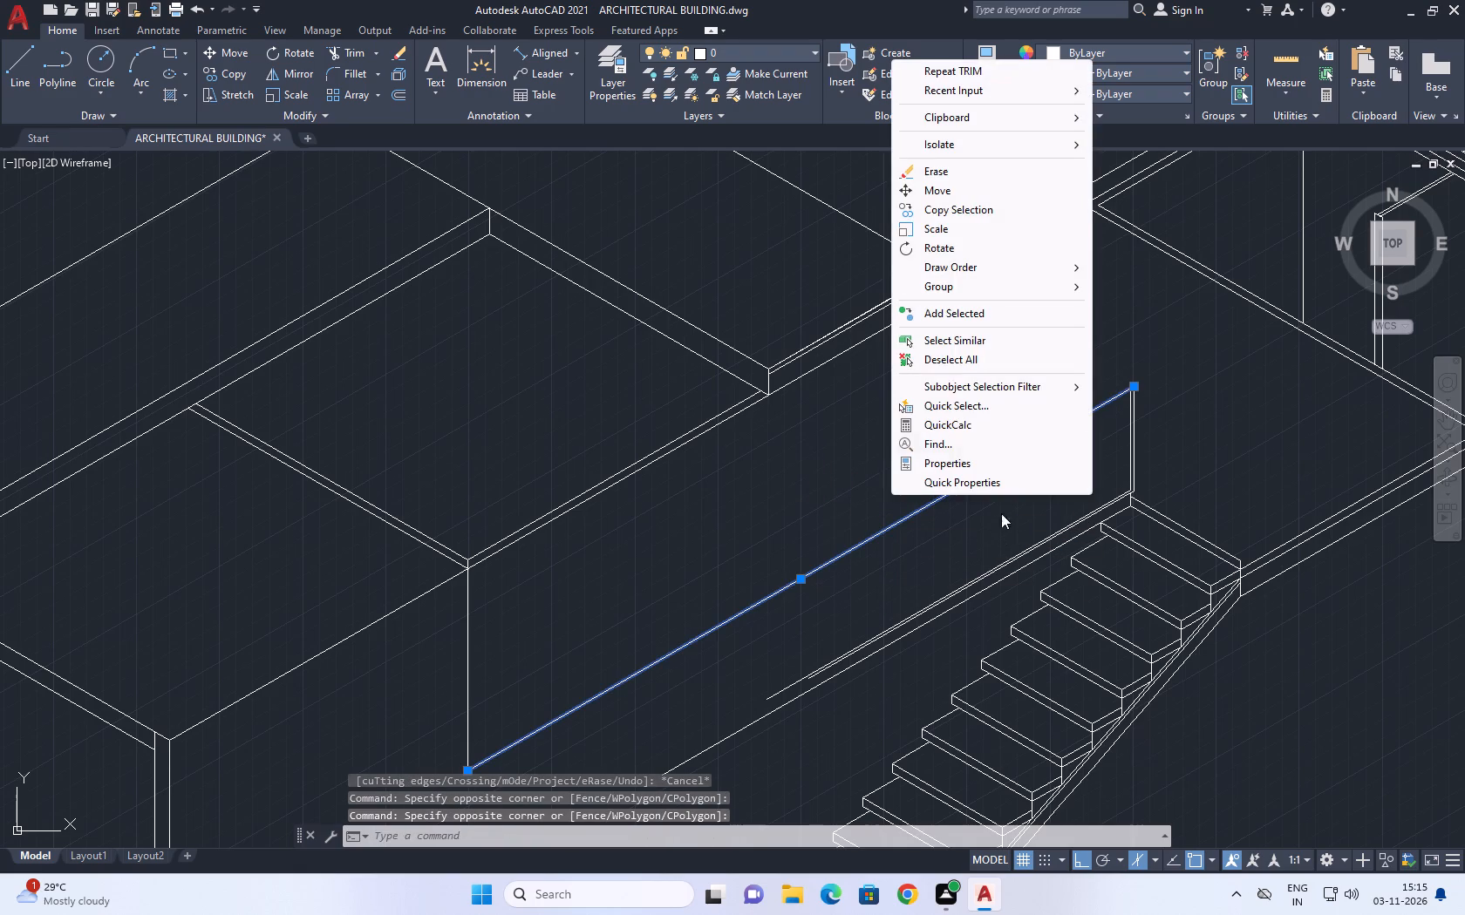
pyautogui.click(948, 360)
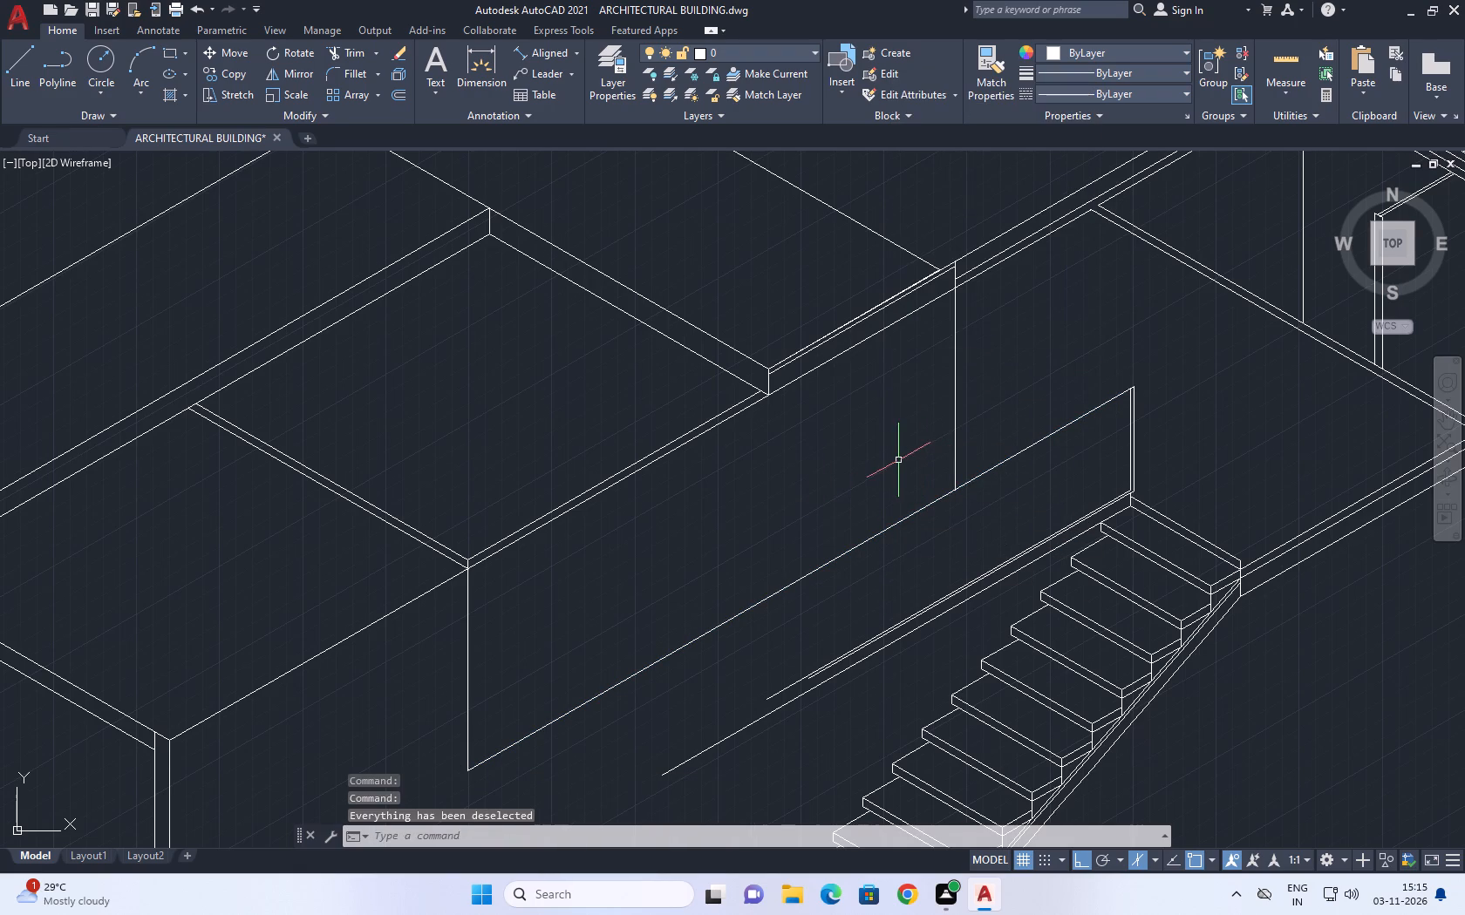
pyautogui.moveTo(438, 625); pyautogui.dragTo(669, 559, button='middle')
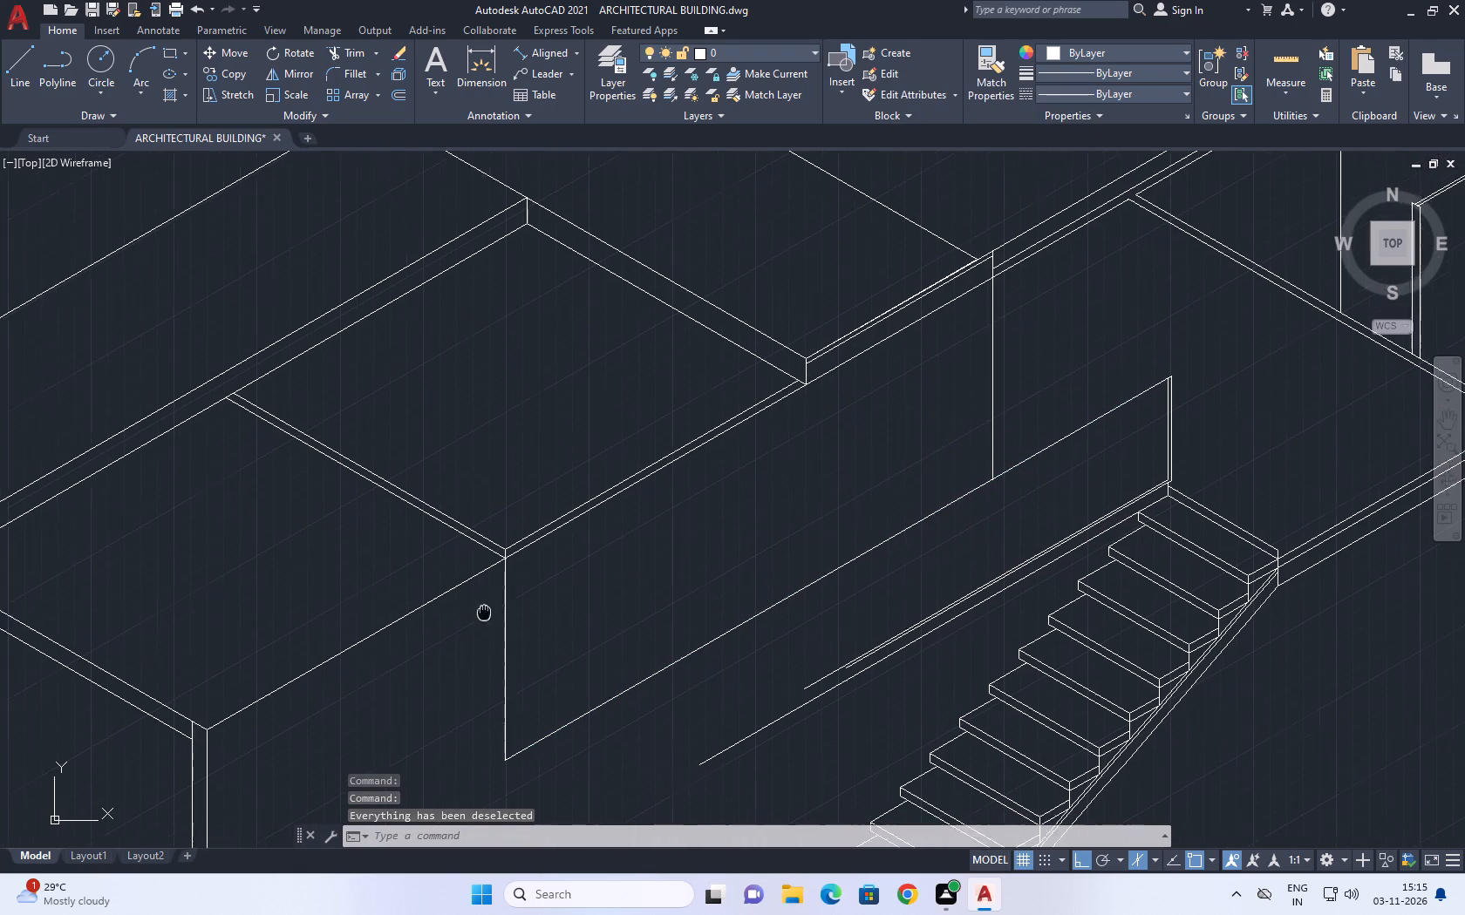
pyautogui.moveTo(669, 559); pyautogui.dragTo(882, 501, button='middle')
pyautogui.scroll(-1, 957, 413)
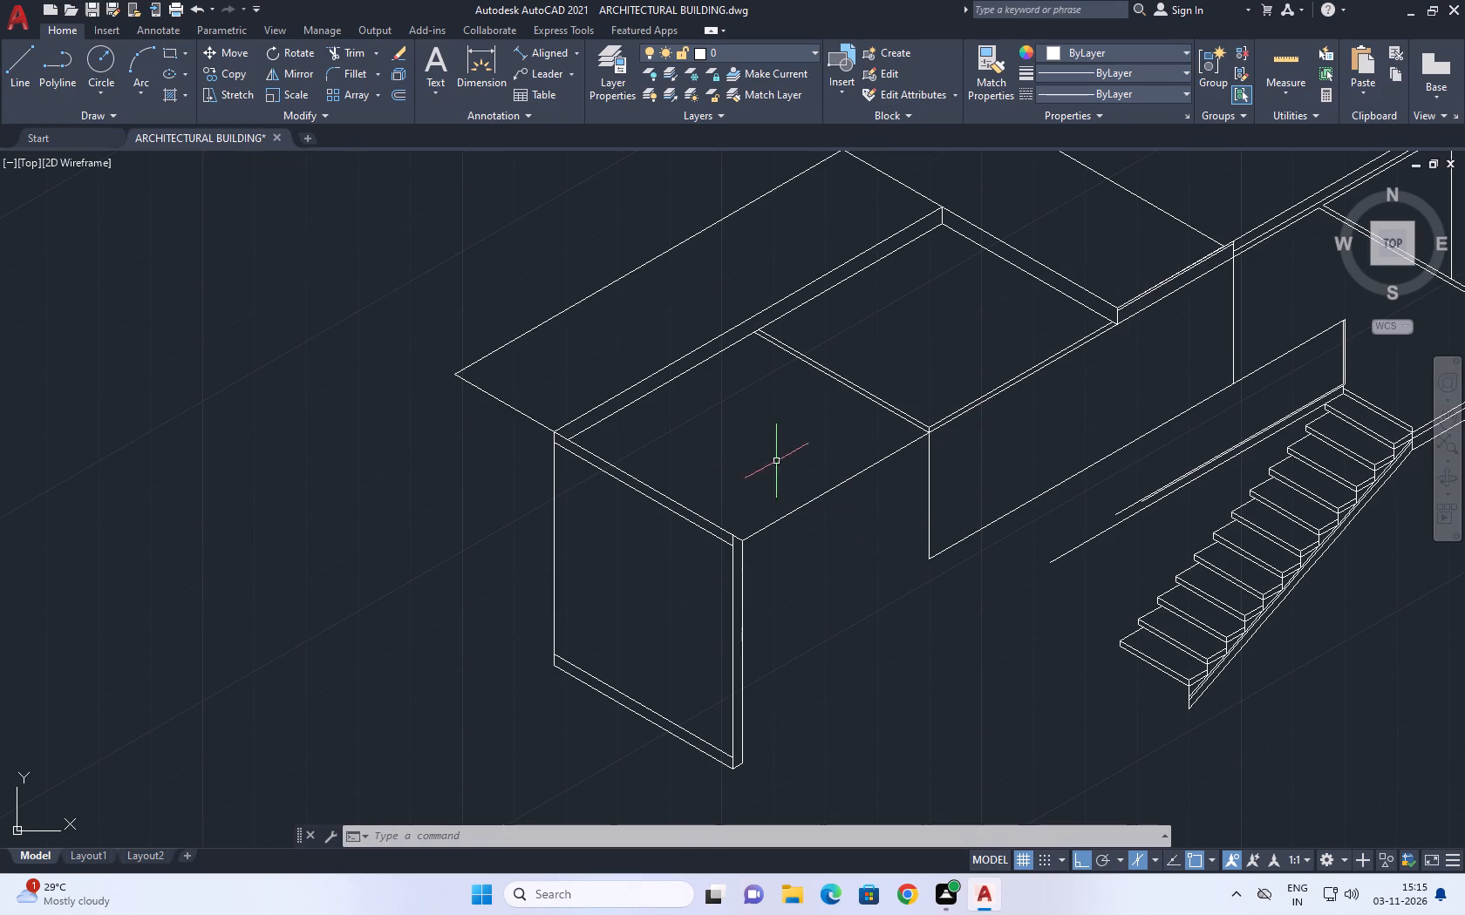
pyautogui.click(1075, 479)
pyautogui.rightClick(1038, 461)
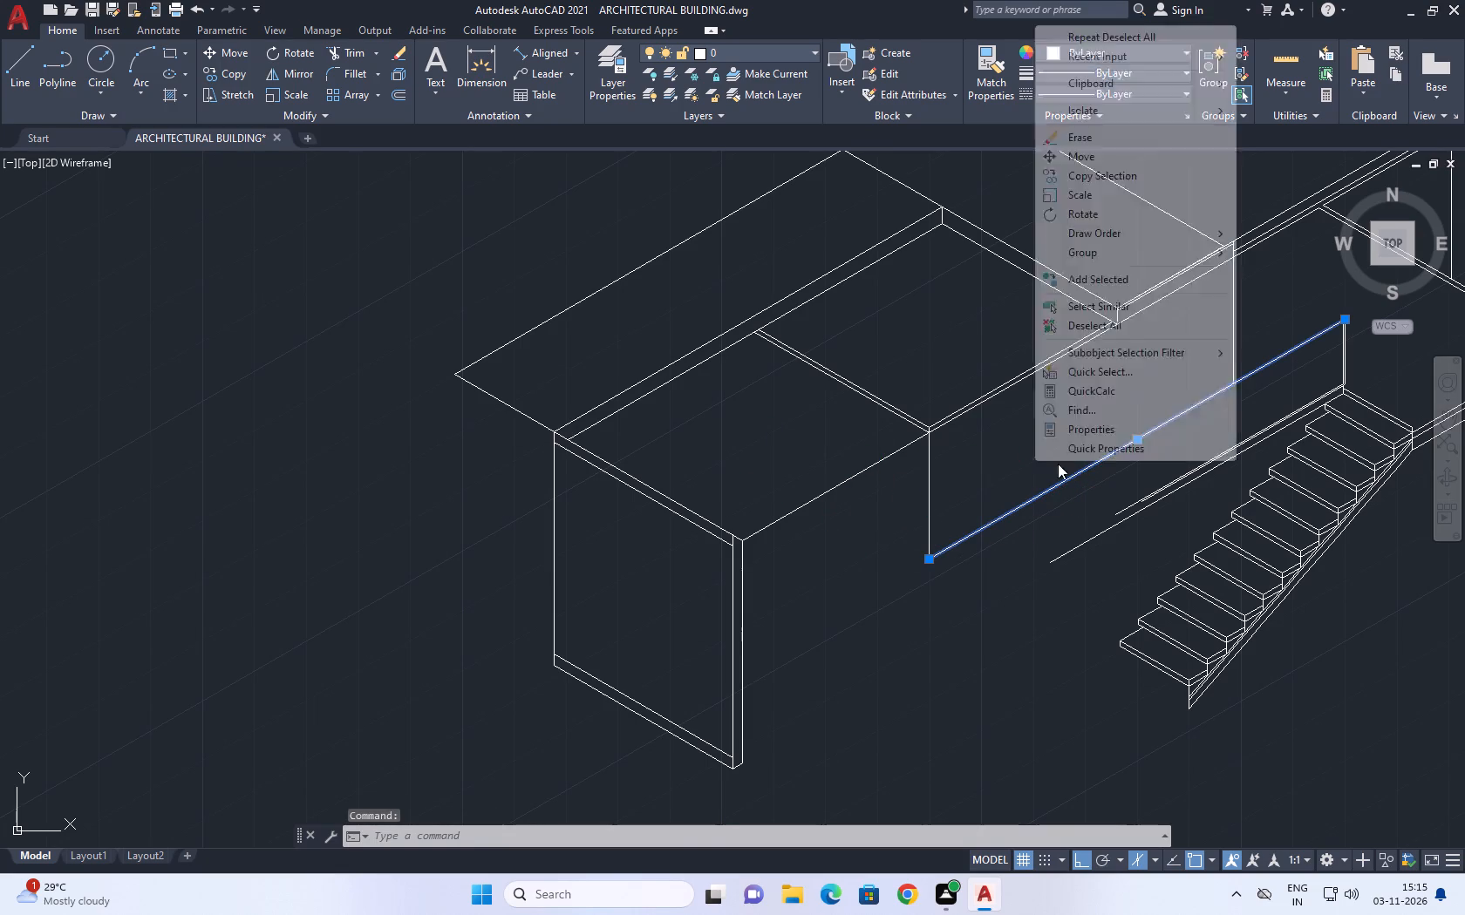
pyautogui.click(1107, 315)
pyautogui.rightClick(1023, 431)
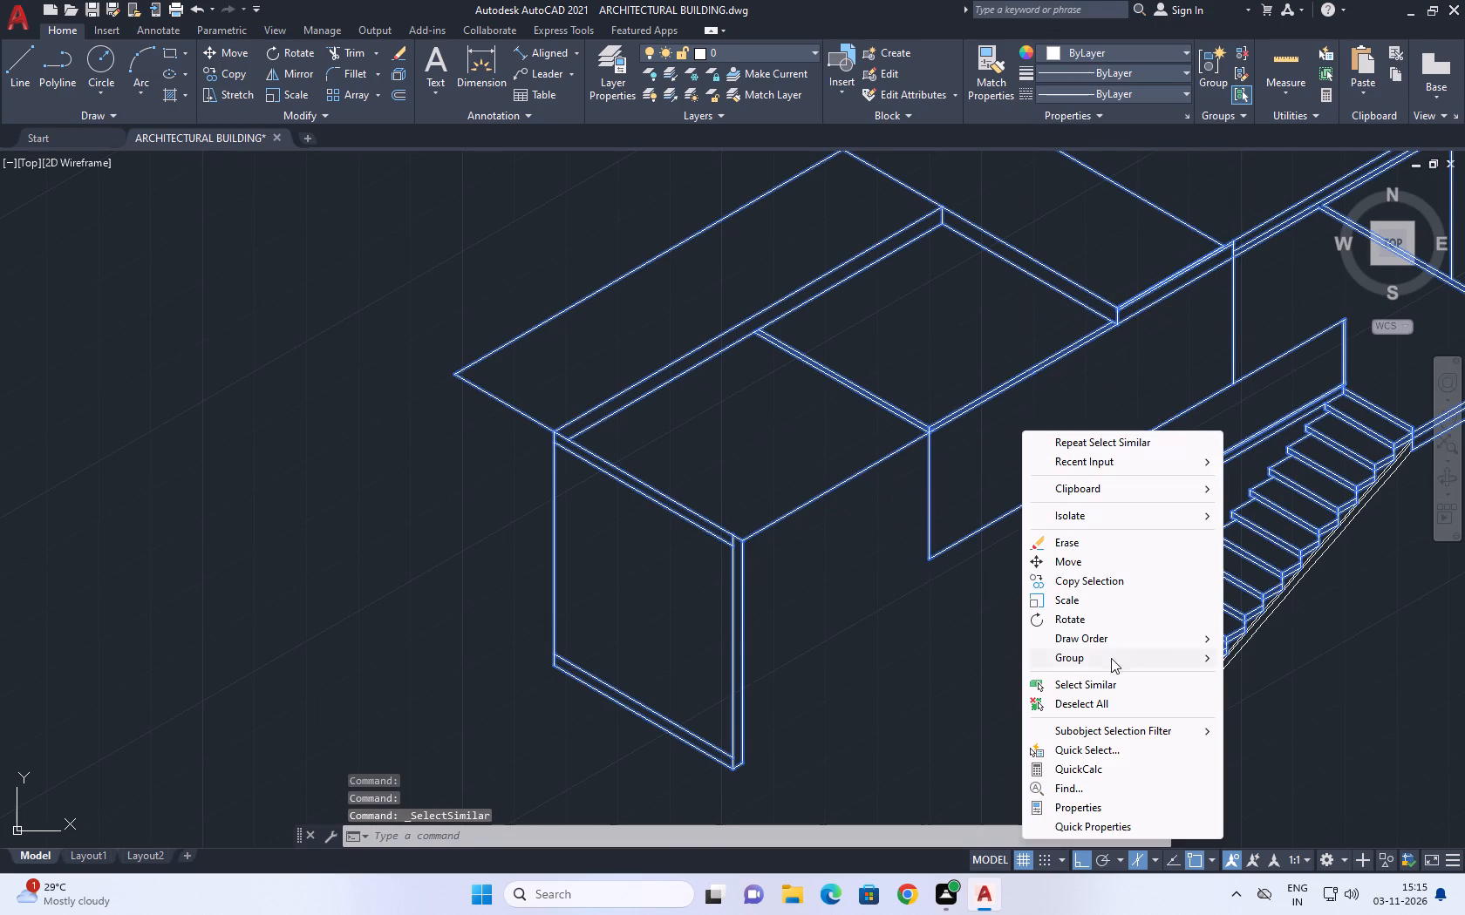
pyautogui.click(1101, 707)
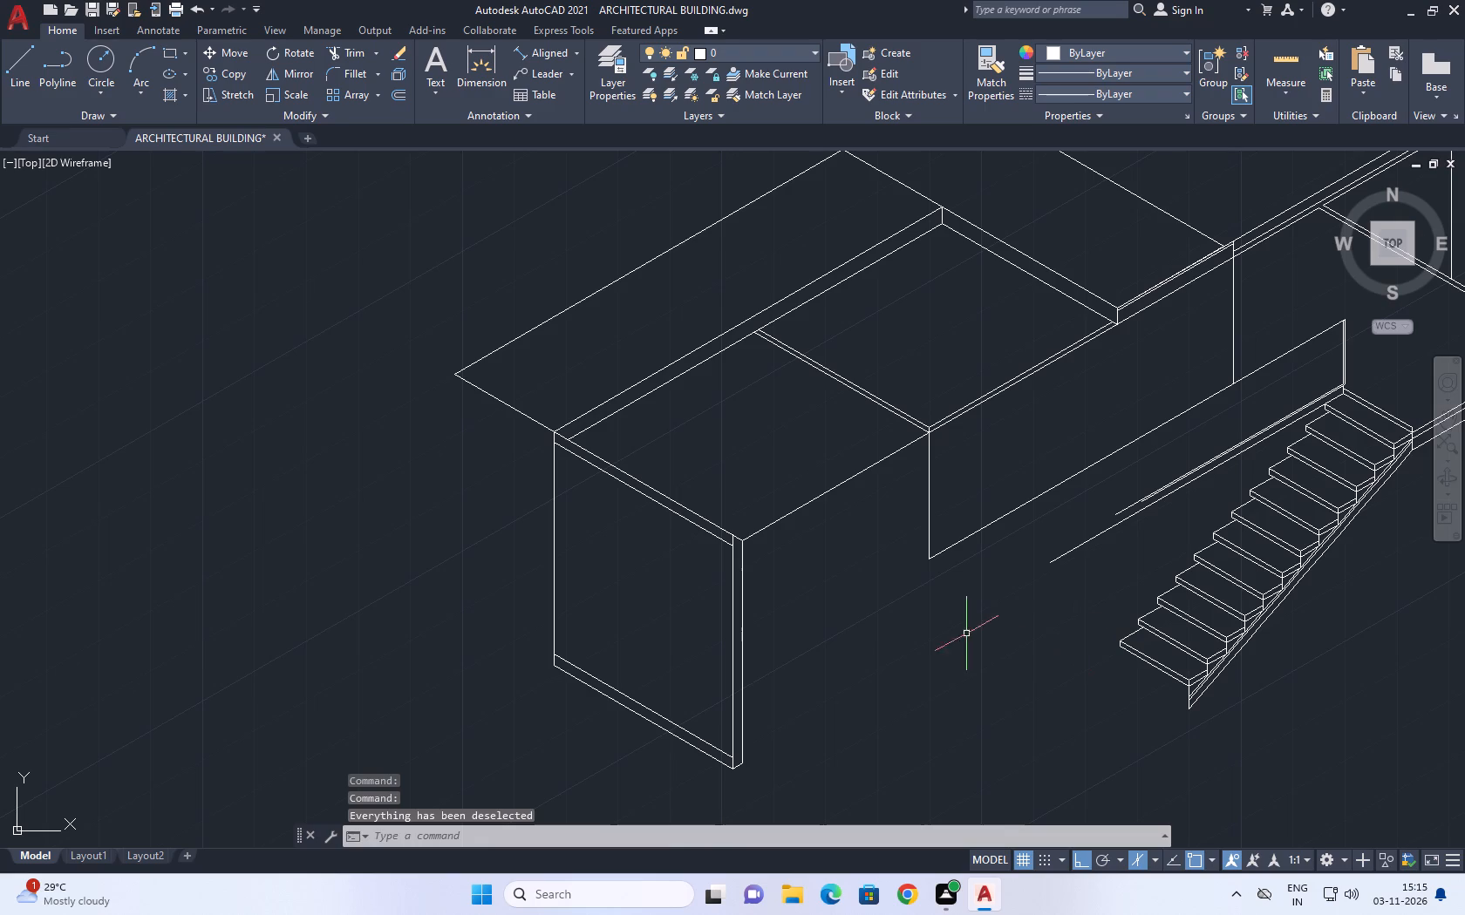
# Erase the slanted line joining the top of the end wall to the corner of the moved block's cross wall.
pyautogui.click(824, 511)
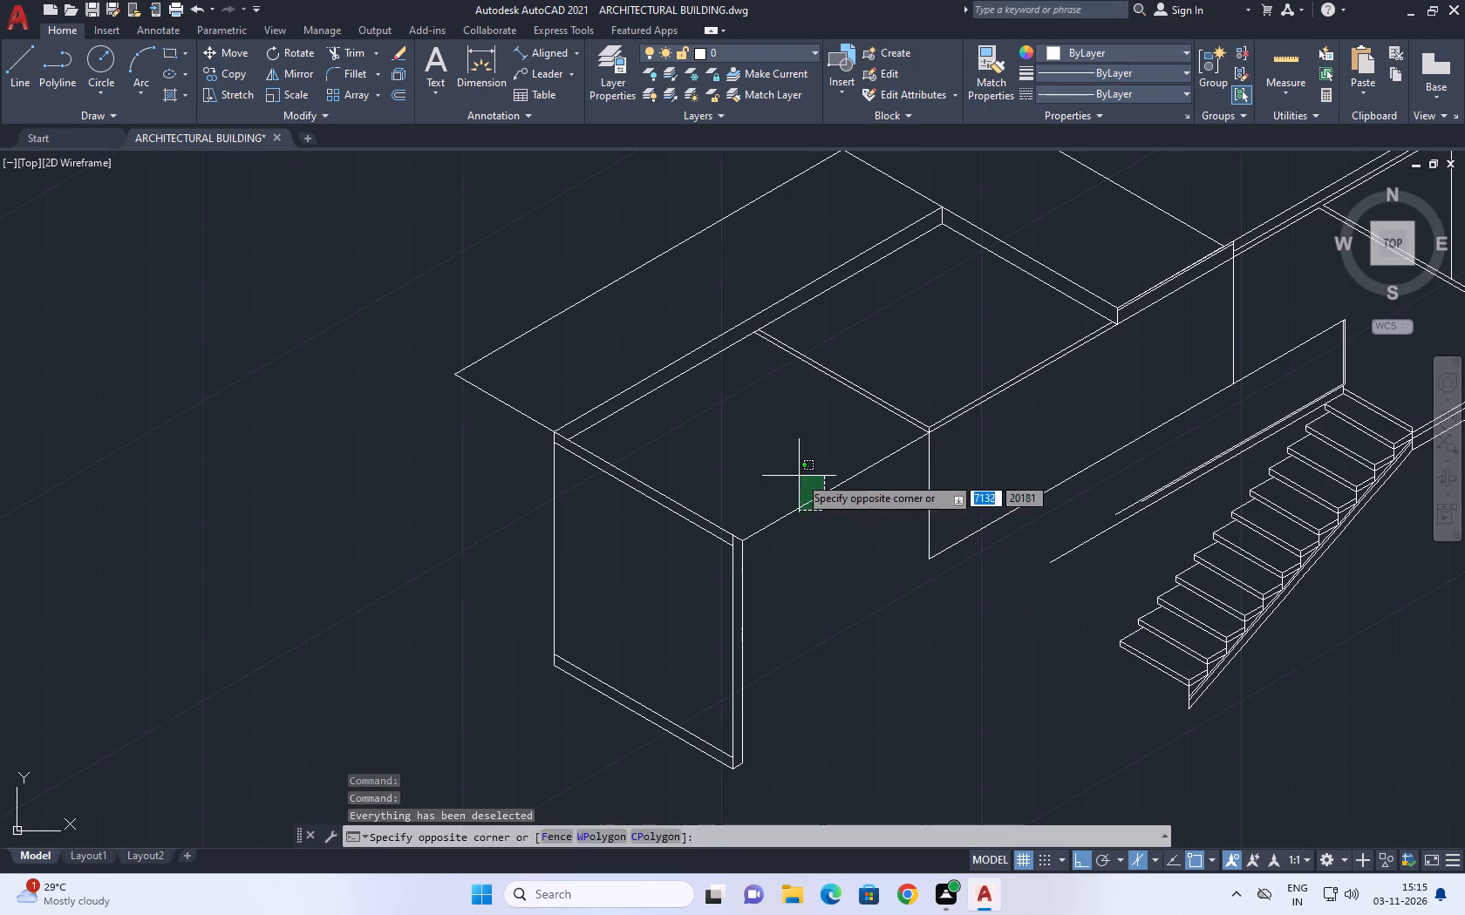
pyautogui.click(798, 475)
pyautogui.moveTo(788, 442); pyautogui.dragTo(780, 442, button='right')
pyautogui.click(842, 116)
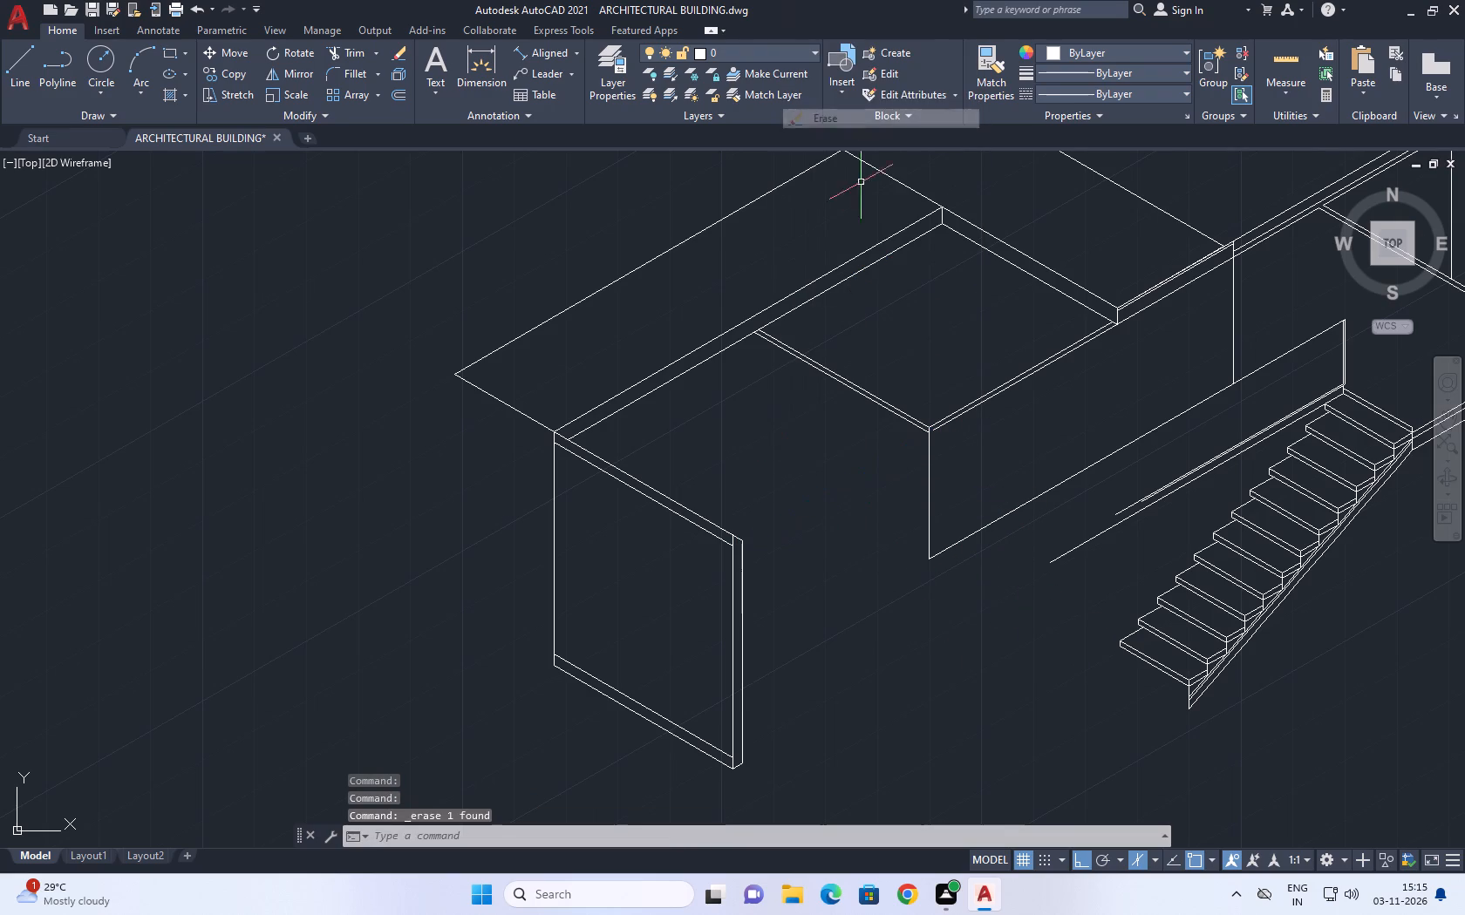
# Fillet the lower edge lines of the cross wall and the long wall into a sharp corner at the vertical edge.
pyautogui.scroll(4, 935, 430)
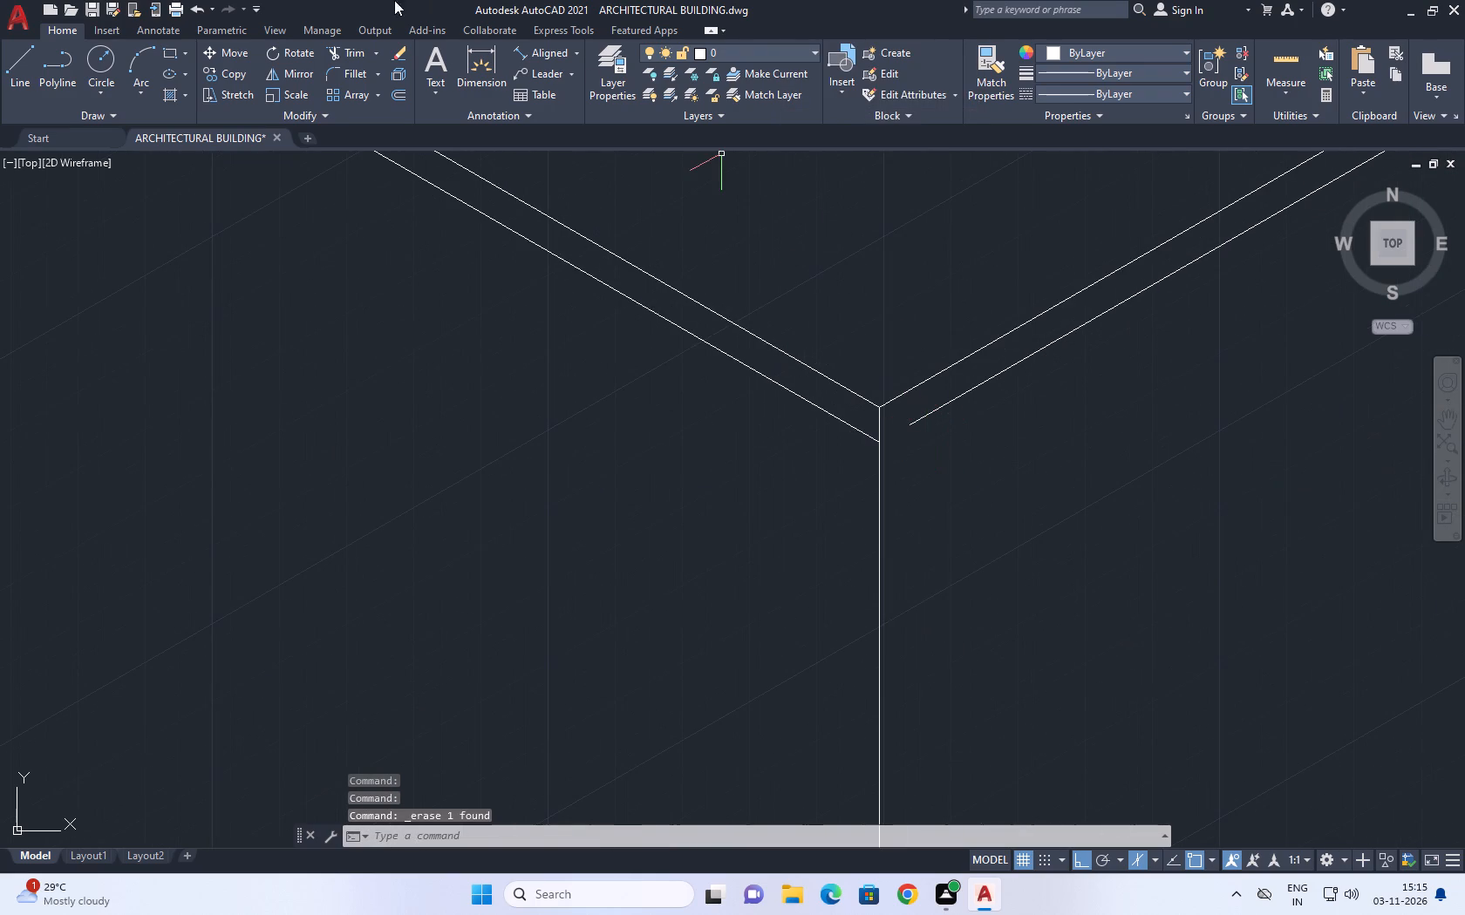
pyautogui.click(355, 73)
pyautogui.click(859, 428)
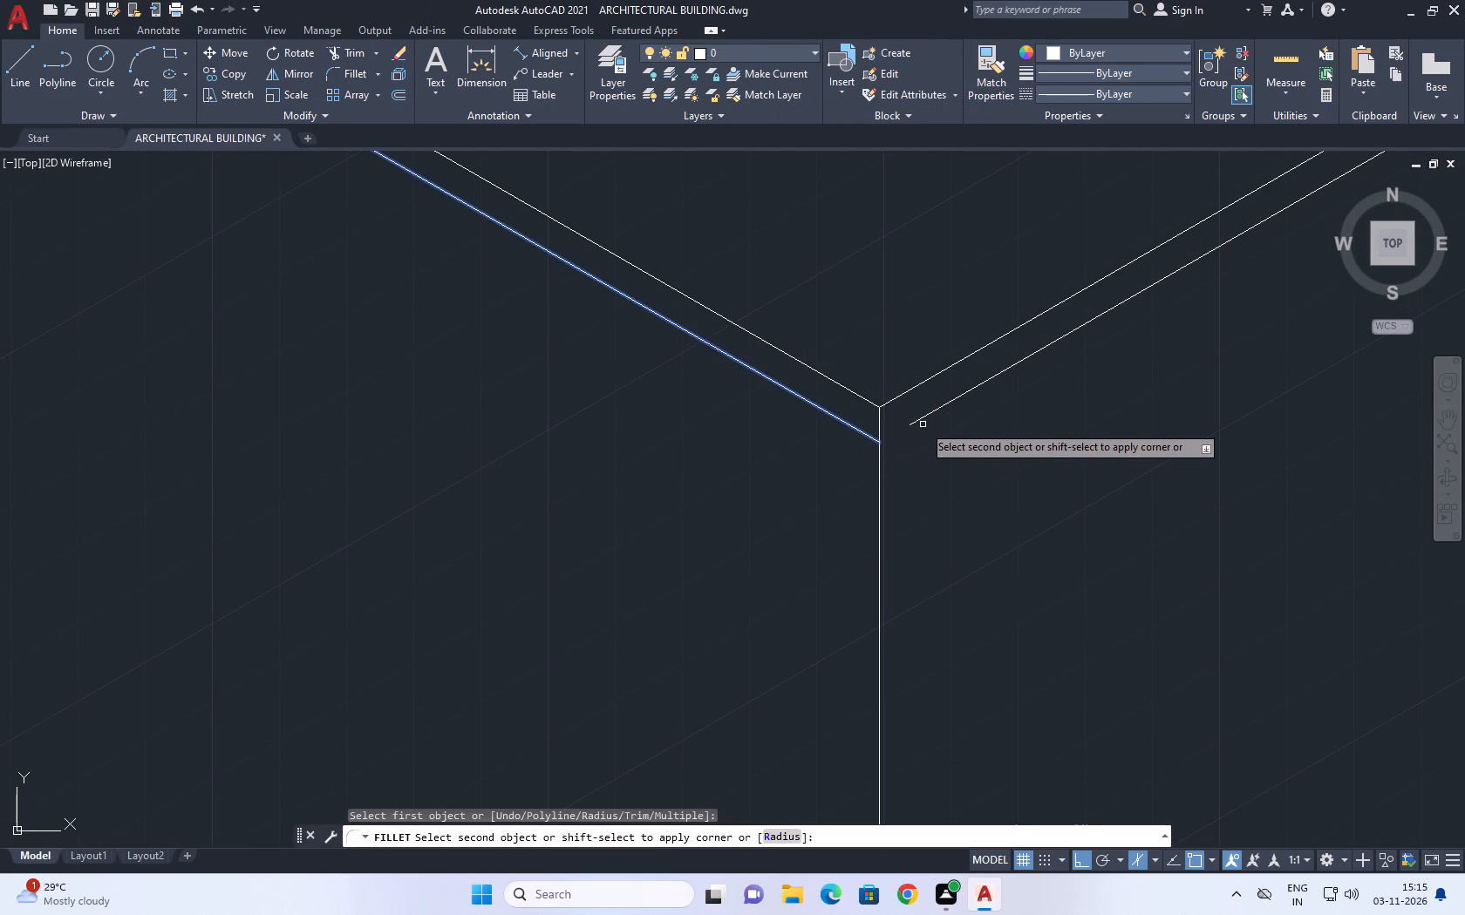
pyautogui.click(916, 421)
pyautogui.rightClick(930, 449)
pyautogui.click(835, 526)
pyautogui.click(800, 536)
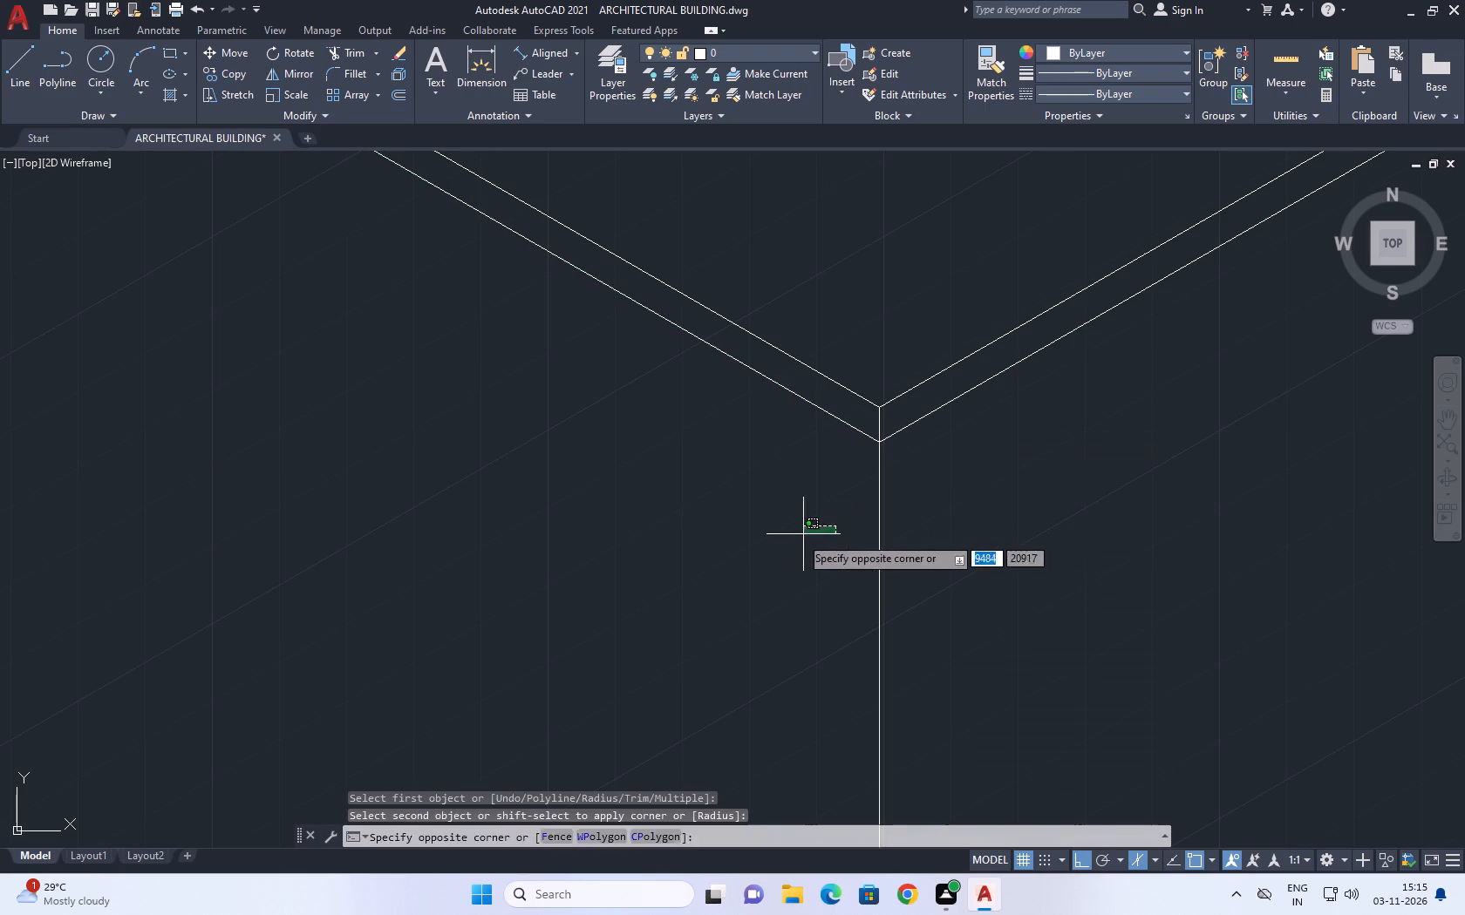
# Start a door outline on the long lower edge line with a 2300 vertical, undo that segment, and draw it 2000 high instead.
pyautogui.scroll(-1, 805, 532)
pyautogui.moveTo(893, 534); pyautogui.dragTo(870, 481, button='middle')
pyautogui.scroll(-3, 868, 471)
pyautogui.scroll(-1, 1064, 405)
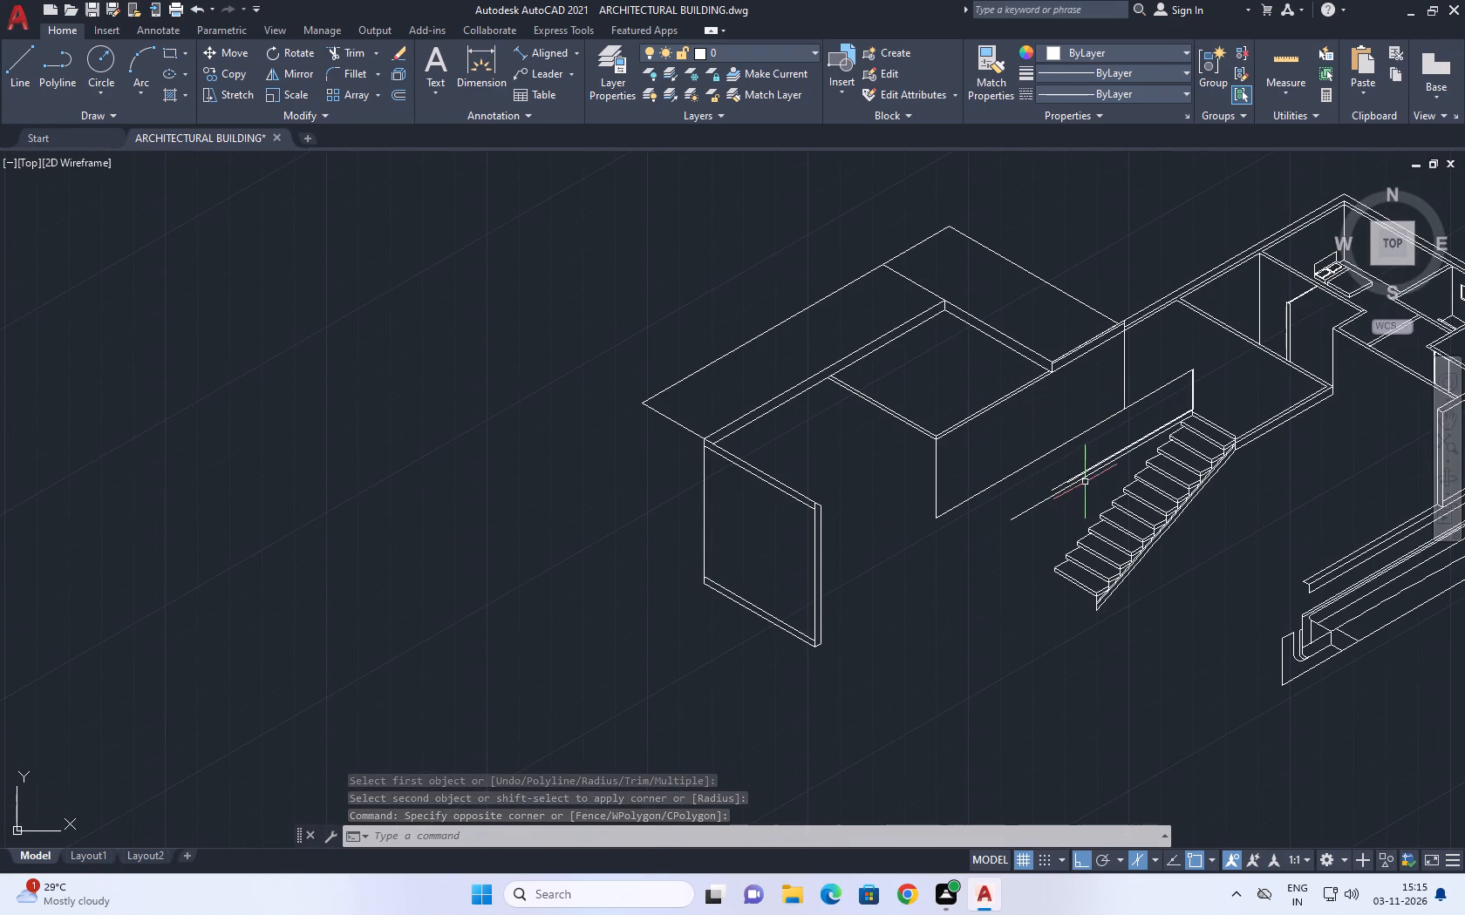
pyautogui.moveTo(1085, 507); pyautogui.dragTo(1061, 601, button='middle')
pyautogui.scroll(1, 1040, 651)
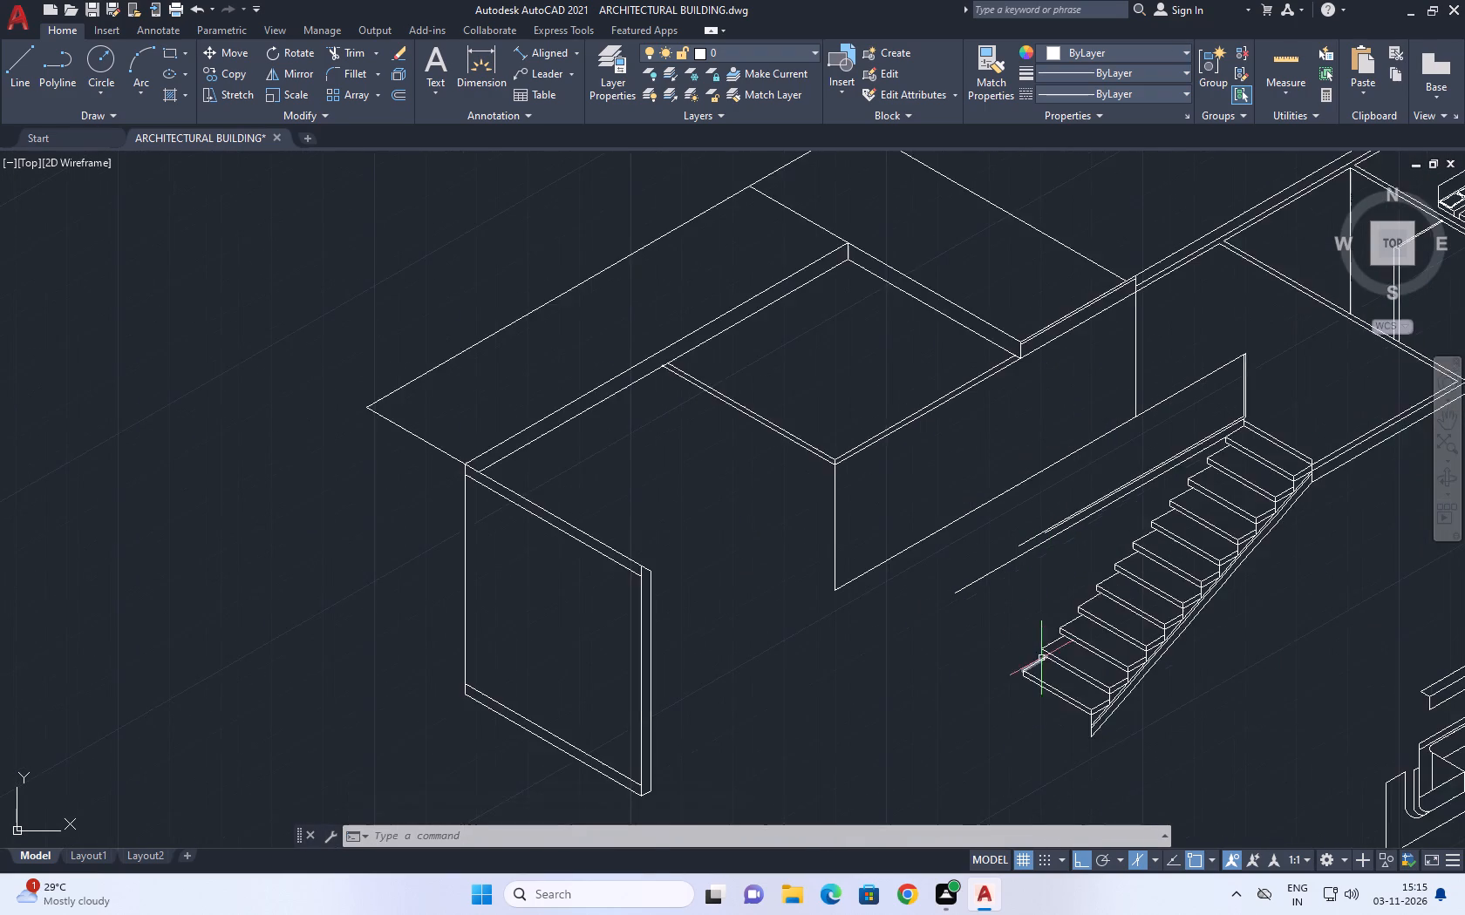
pyautogui.scroll(1, 1049, 672)
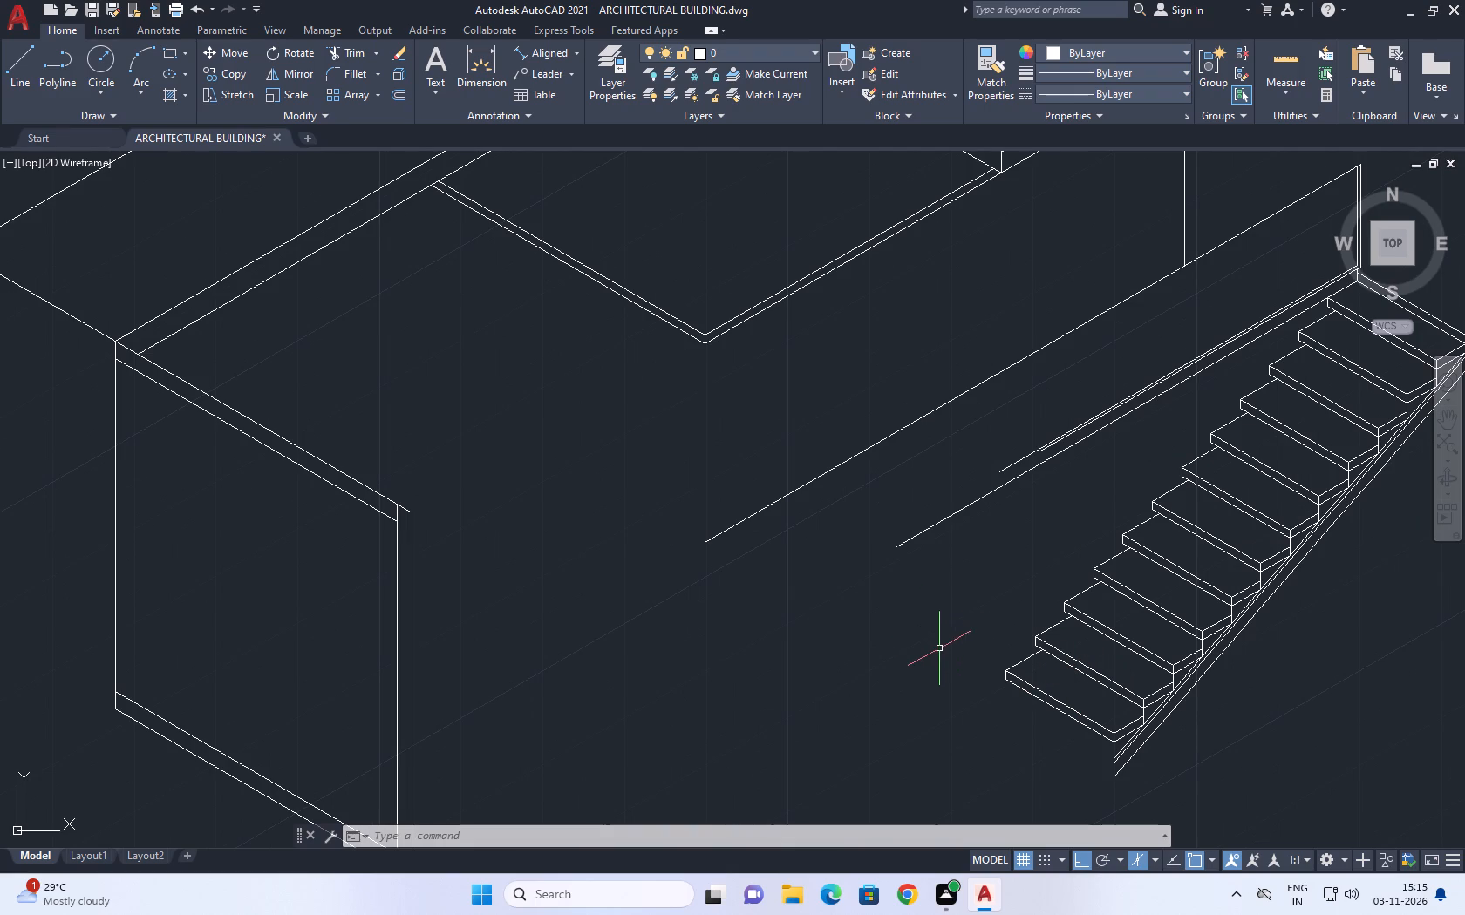
pyautogui.moveTo(741, 452); pyautogui.dragTo(784, 518, button='middle')
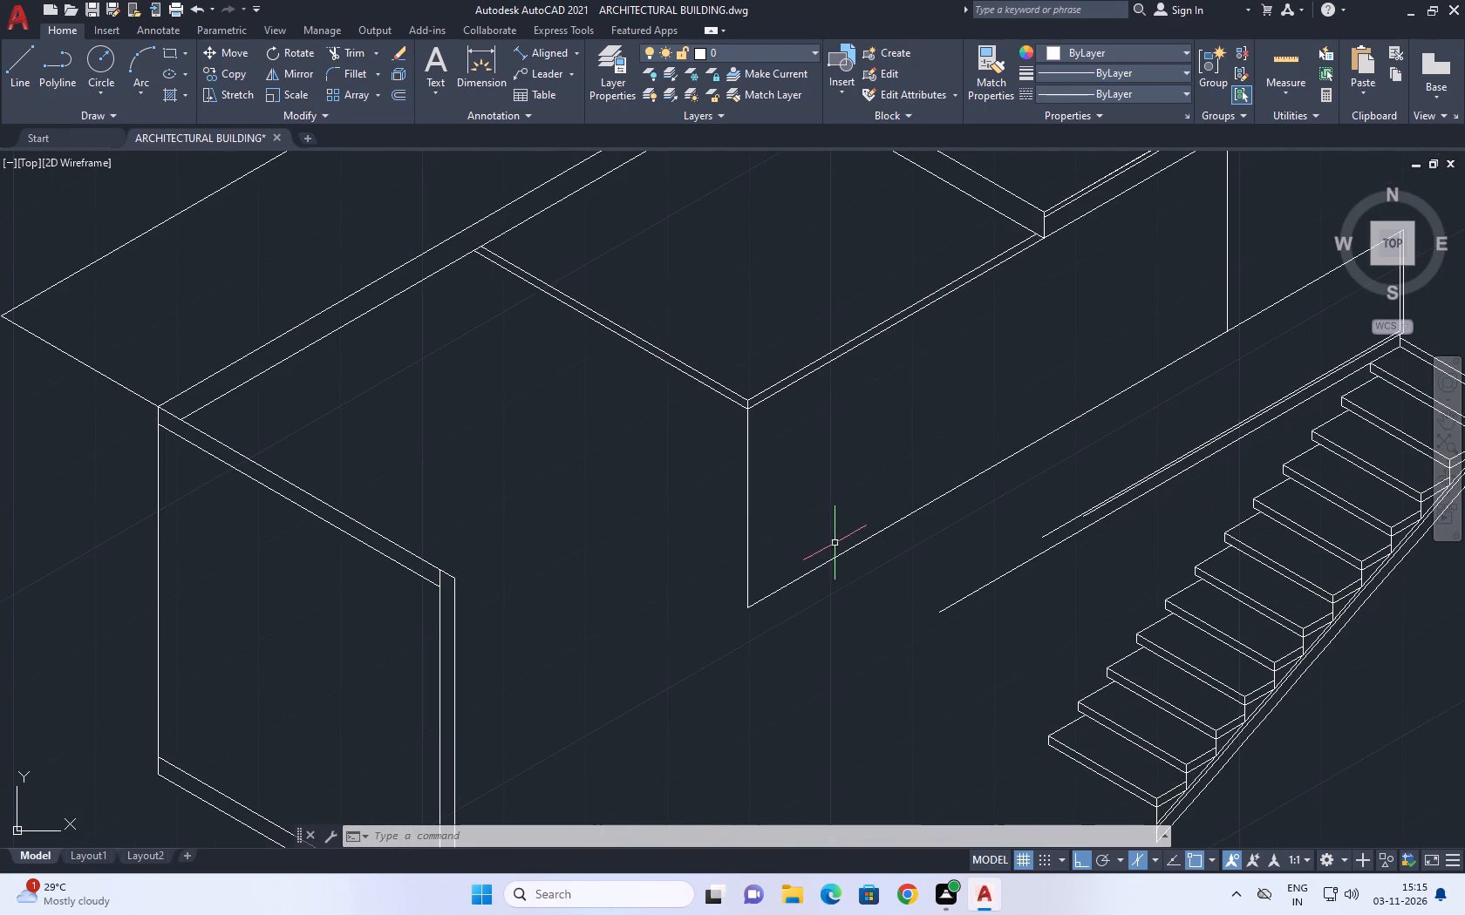
pyautogui.scroll(-1, 828, 581)
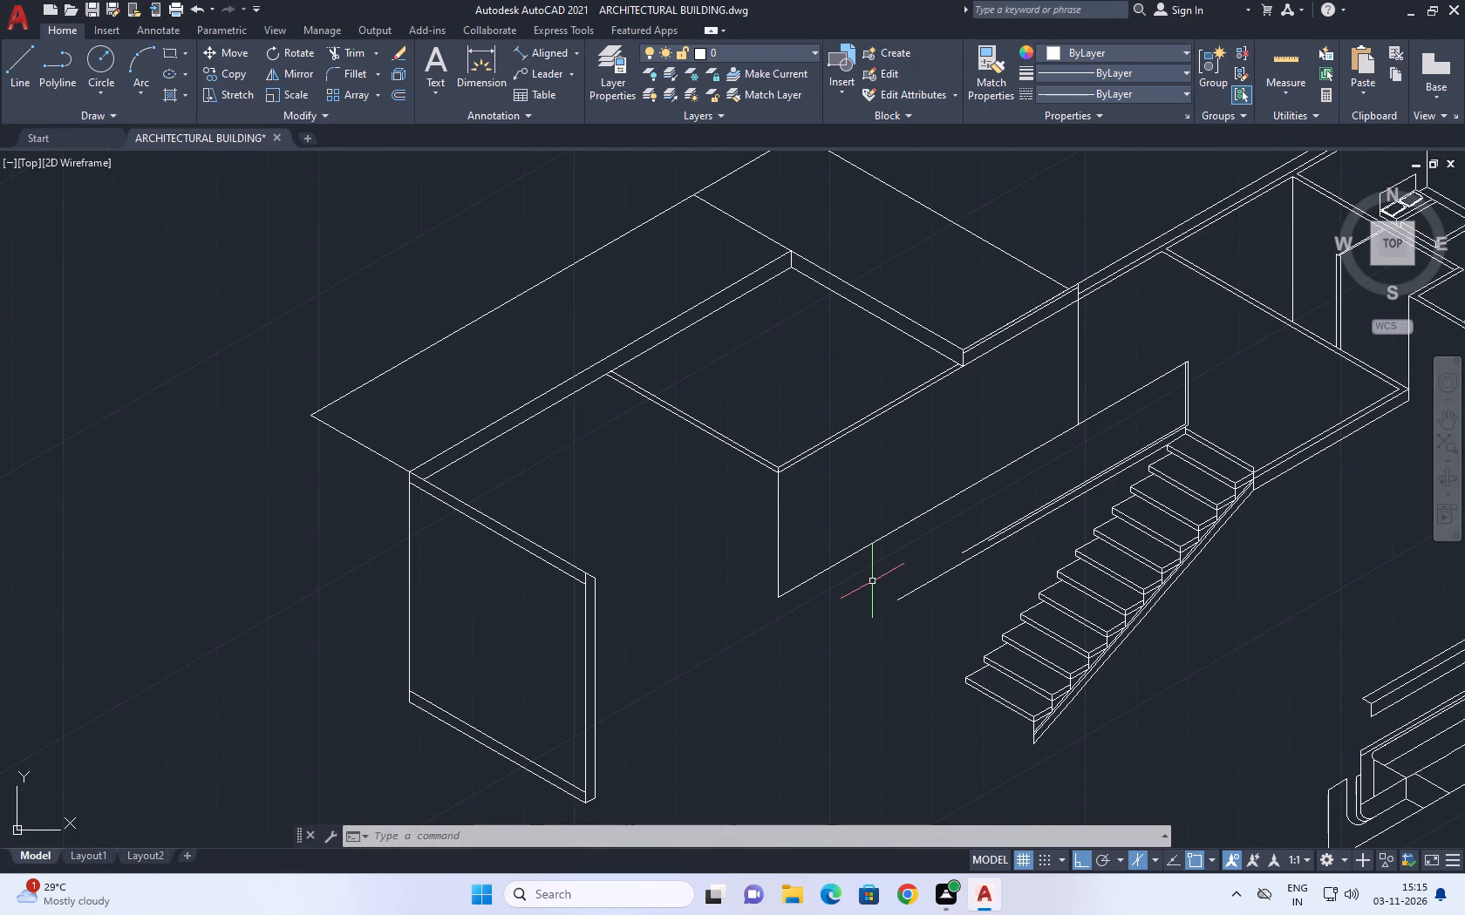
pyautogui.click(1, 74)
pyautogui.click(21, 54)
pyautogui.scroll(1, 893, 523)
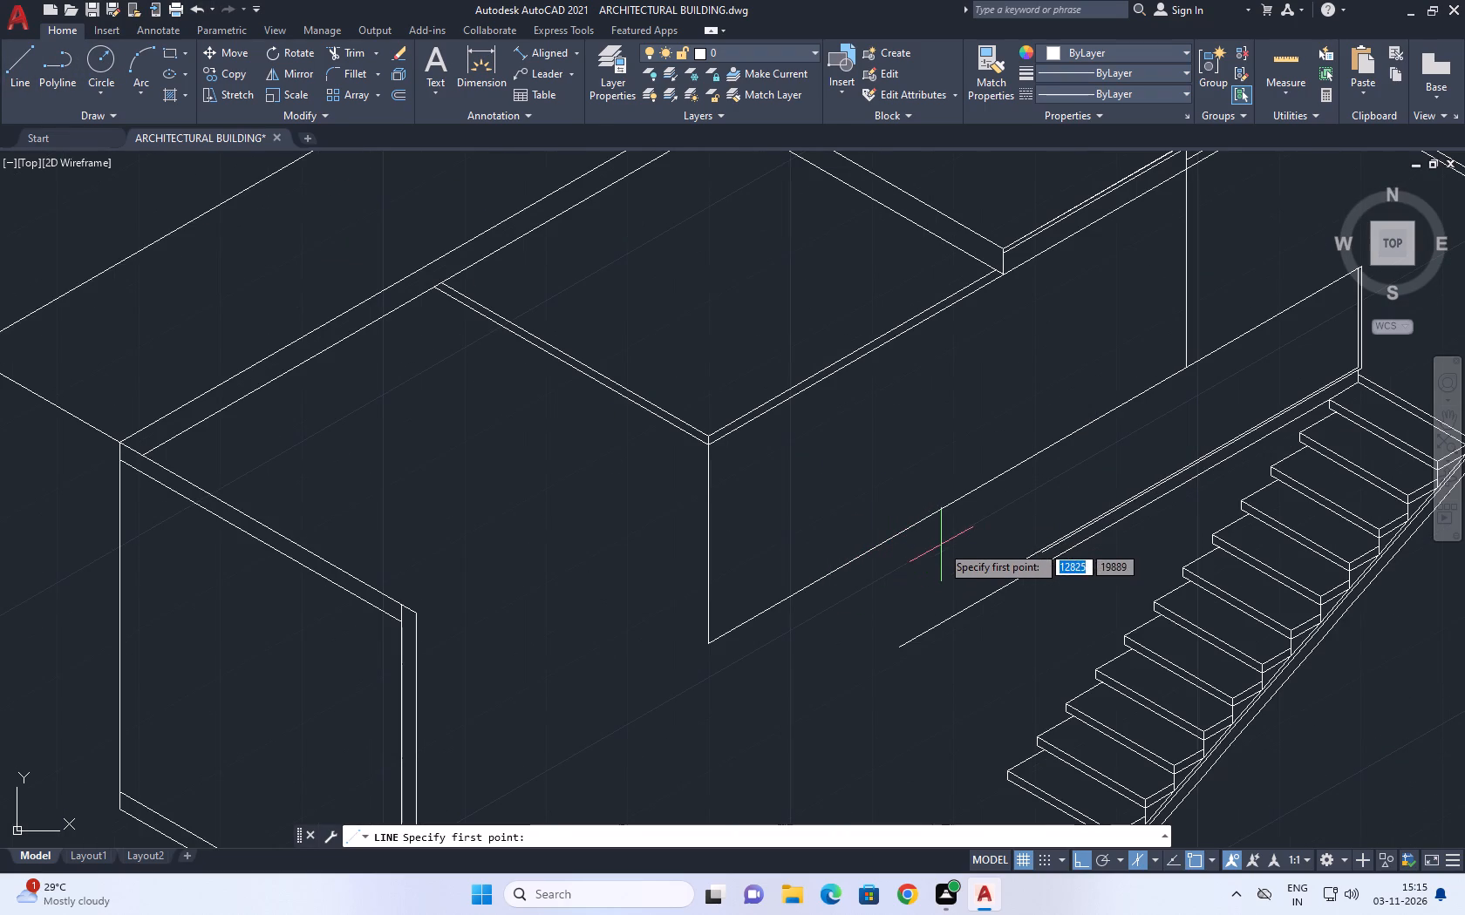
pyautogui.click(920, 520)
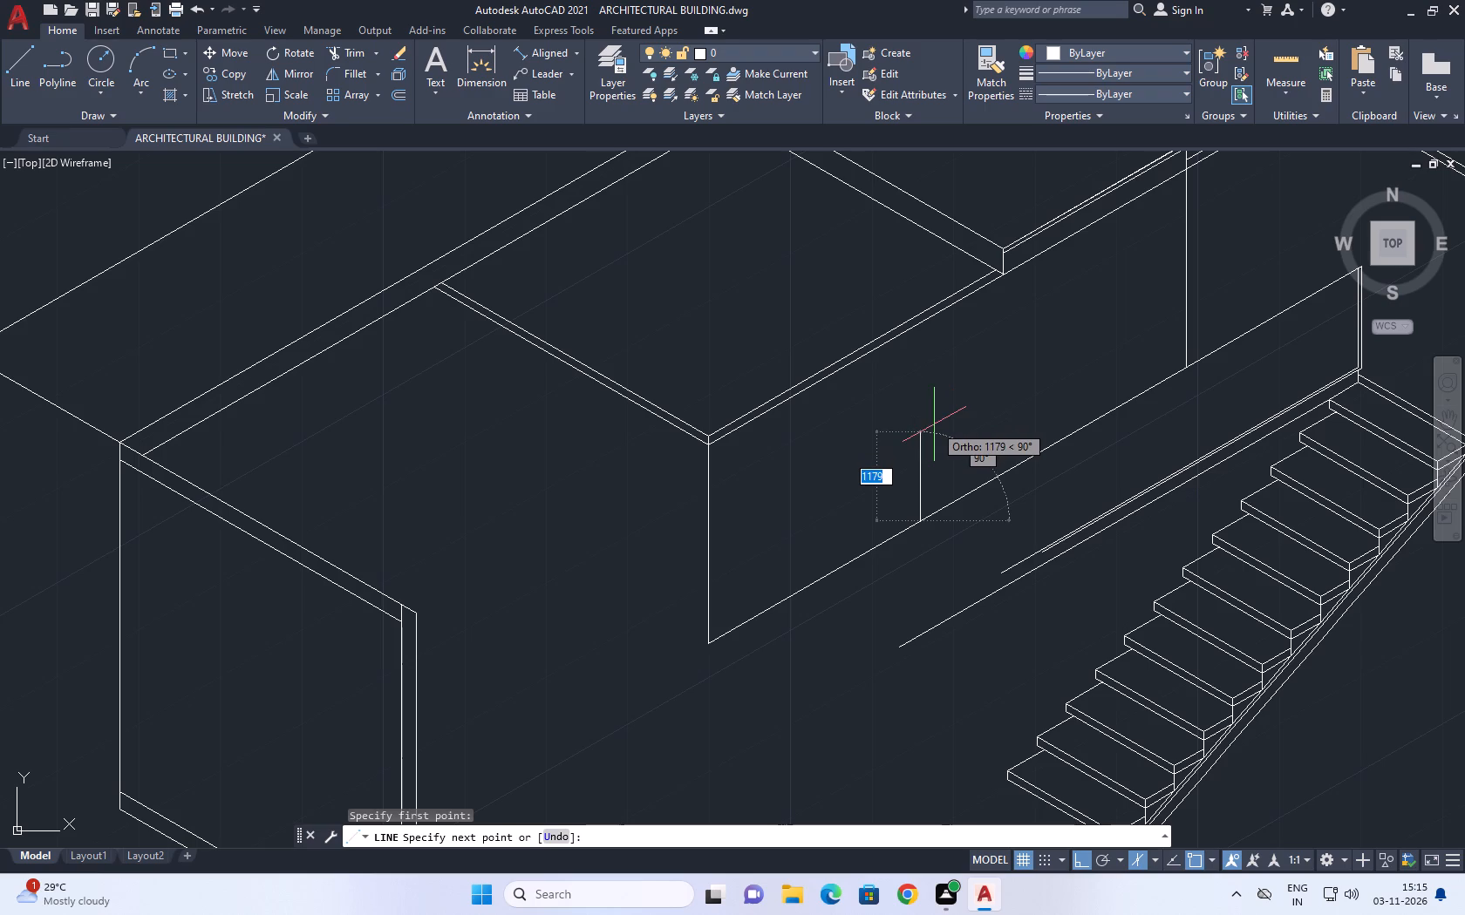
pyautogui.write('2300.')
pyautogui.press('Return')
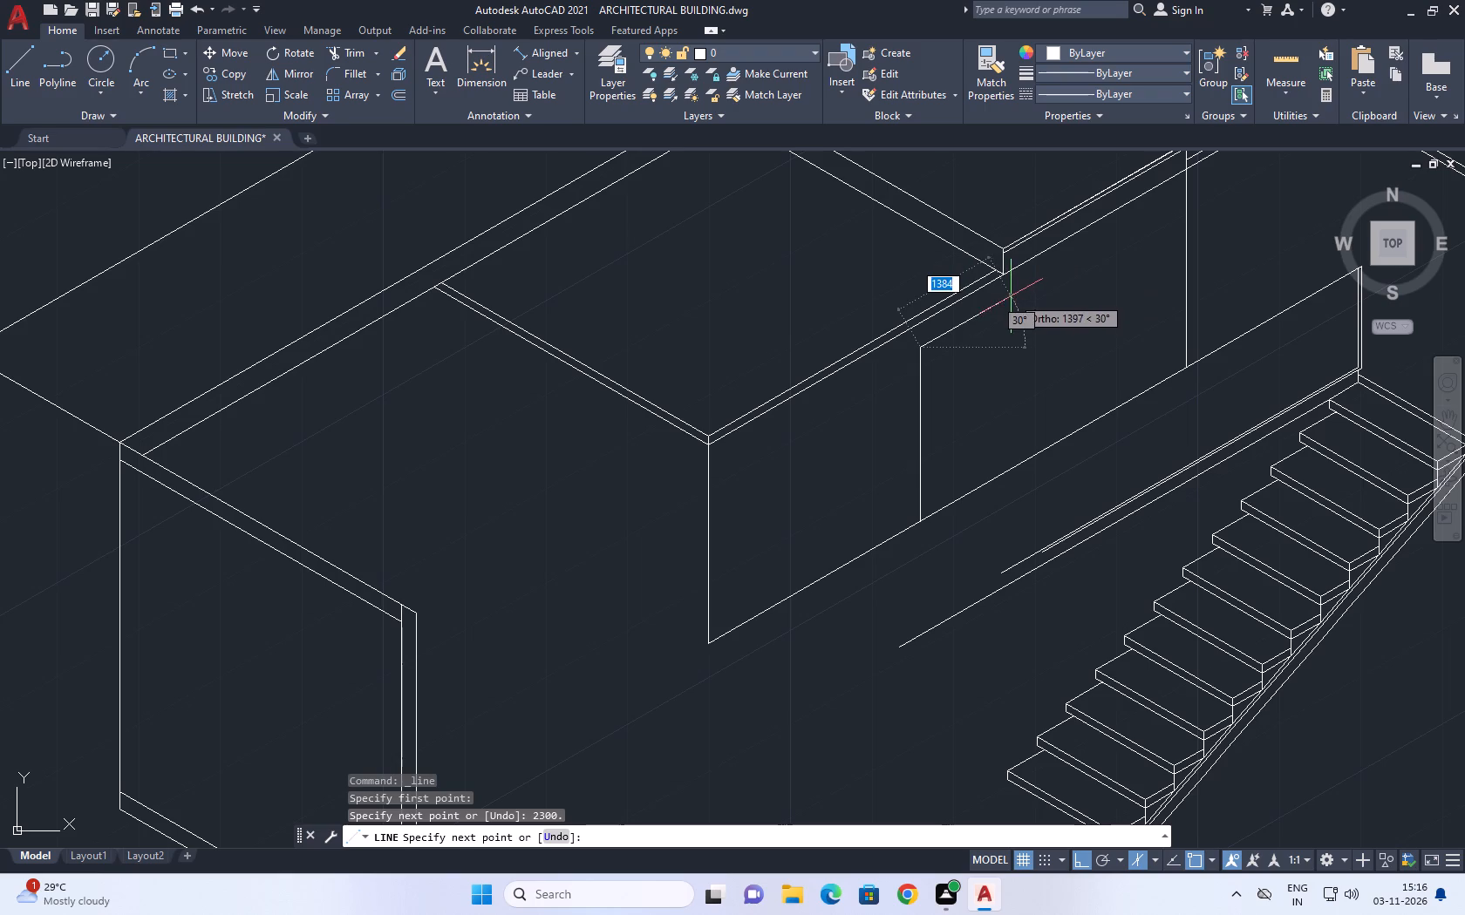
pyautogui.hotkey('ctrl', 'z')
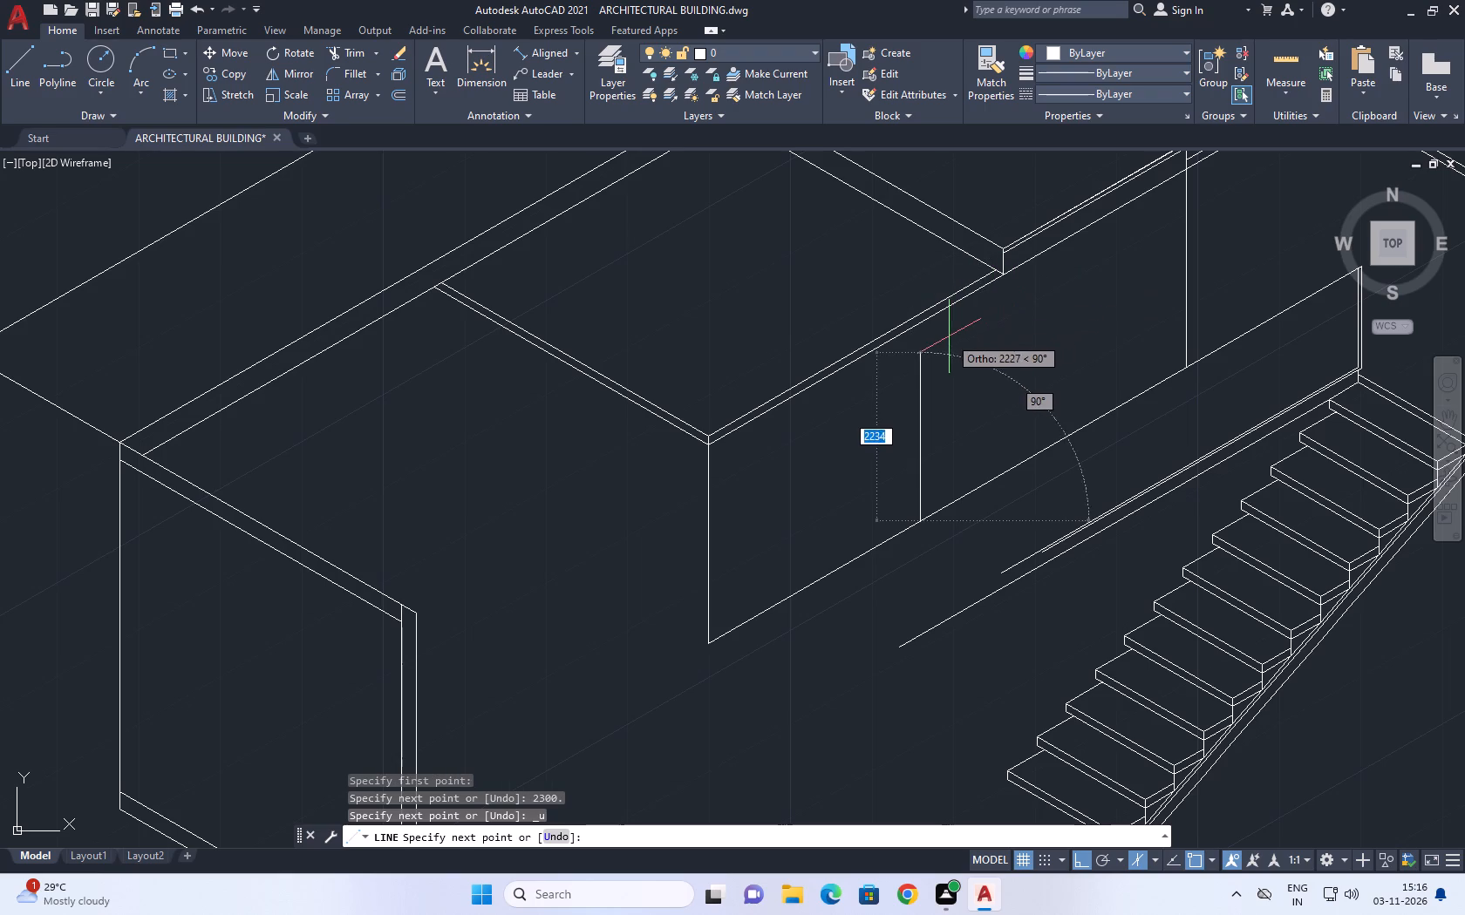
pyautogui.write('2000')
pyautogui.press('Return')
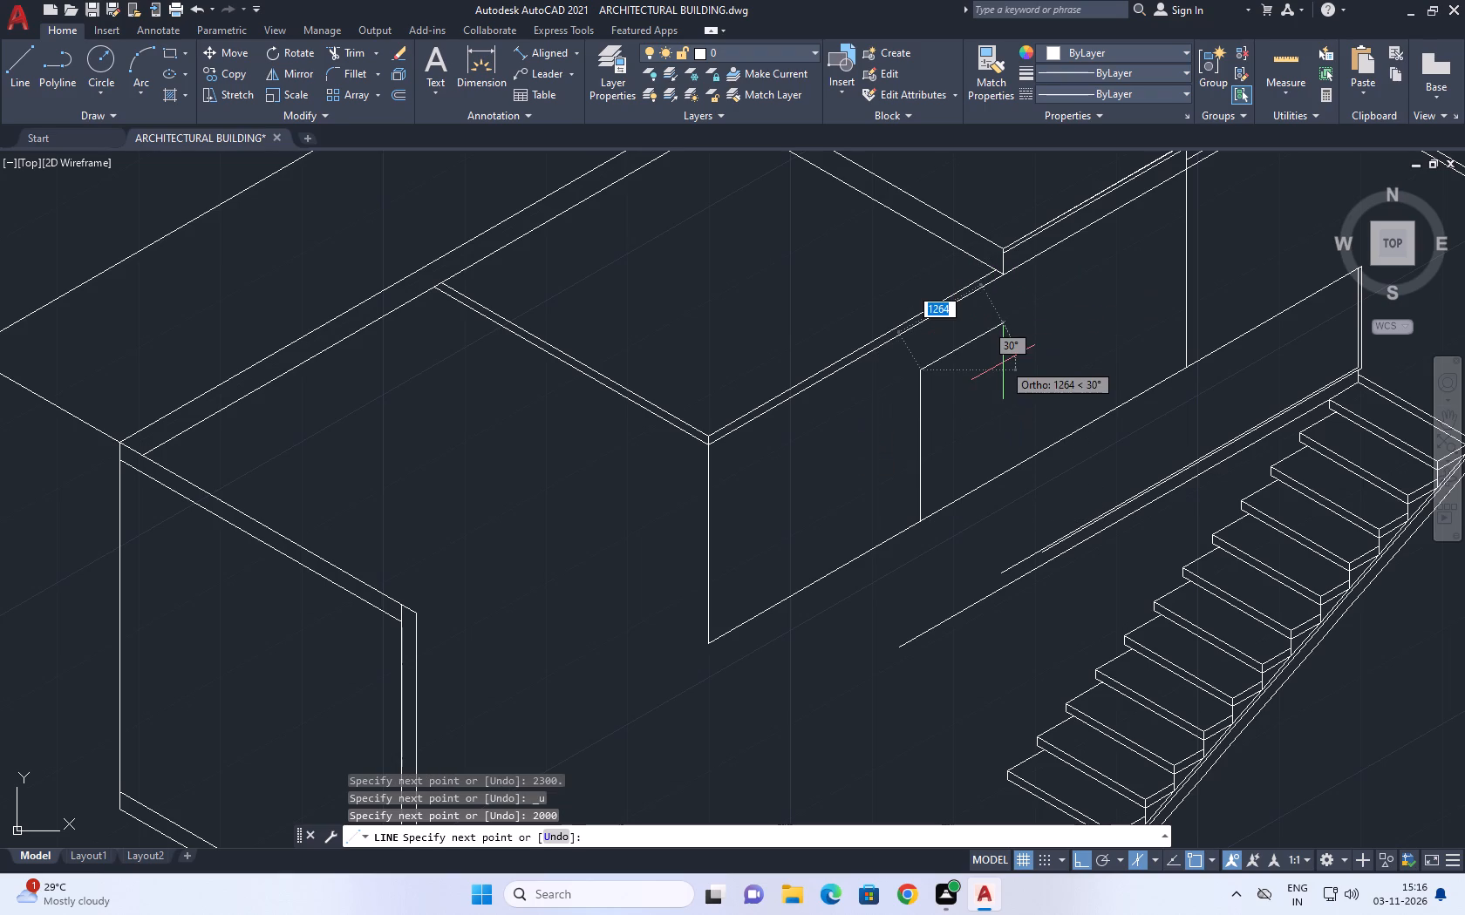
# Continue the door outline 1000 along the wall direction at 30°, and vertically down past the long lower edge line.
pyautogui.scroll(1, 961, 342)
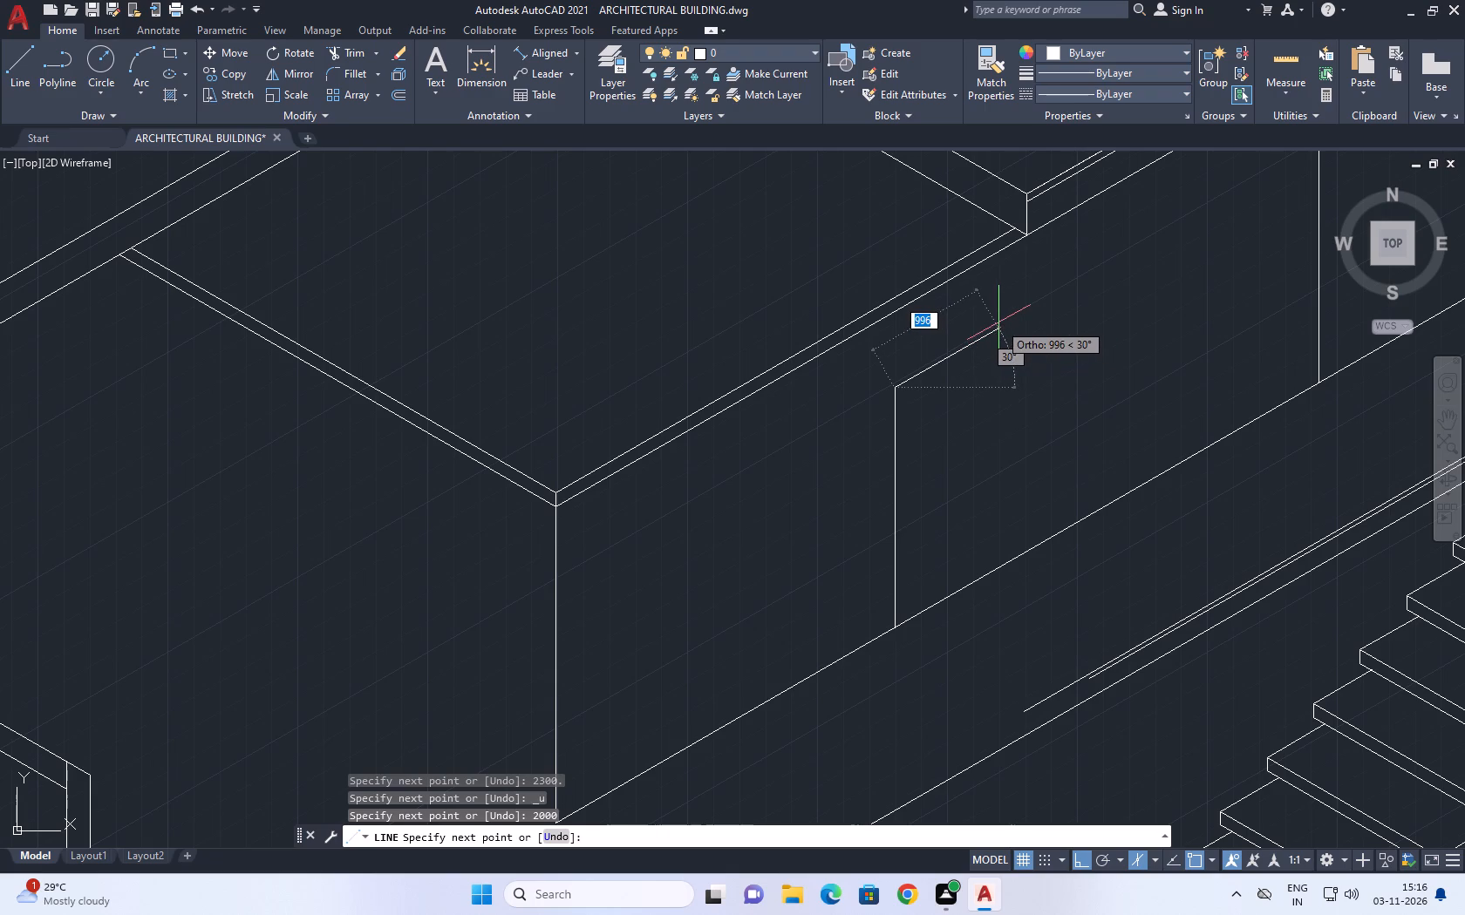
pyautogui.write('1000')
pyautogui.press('Return')
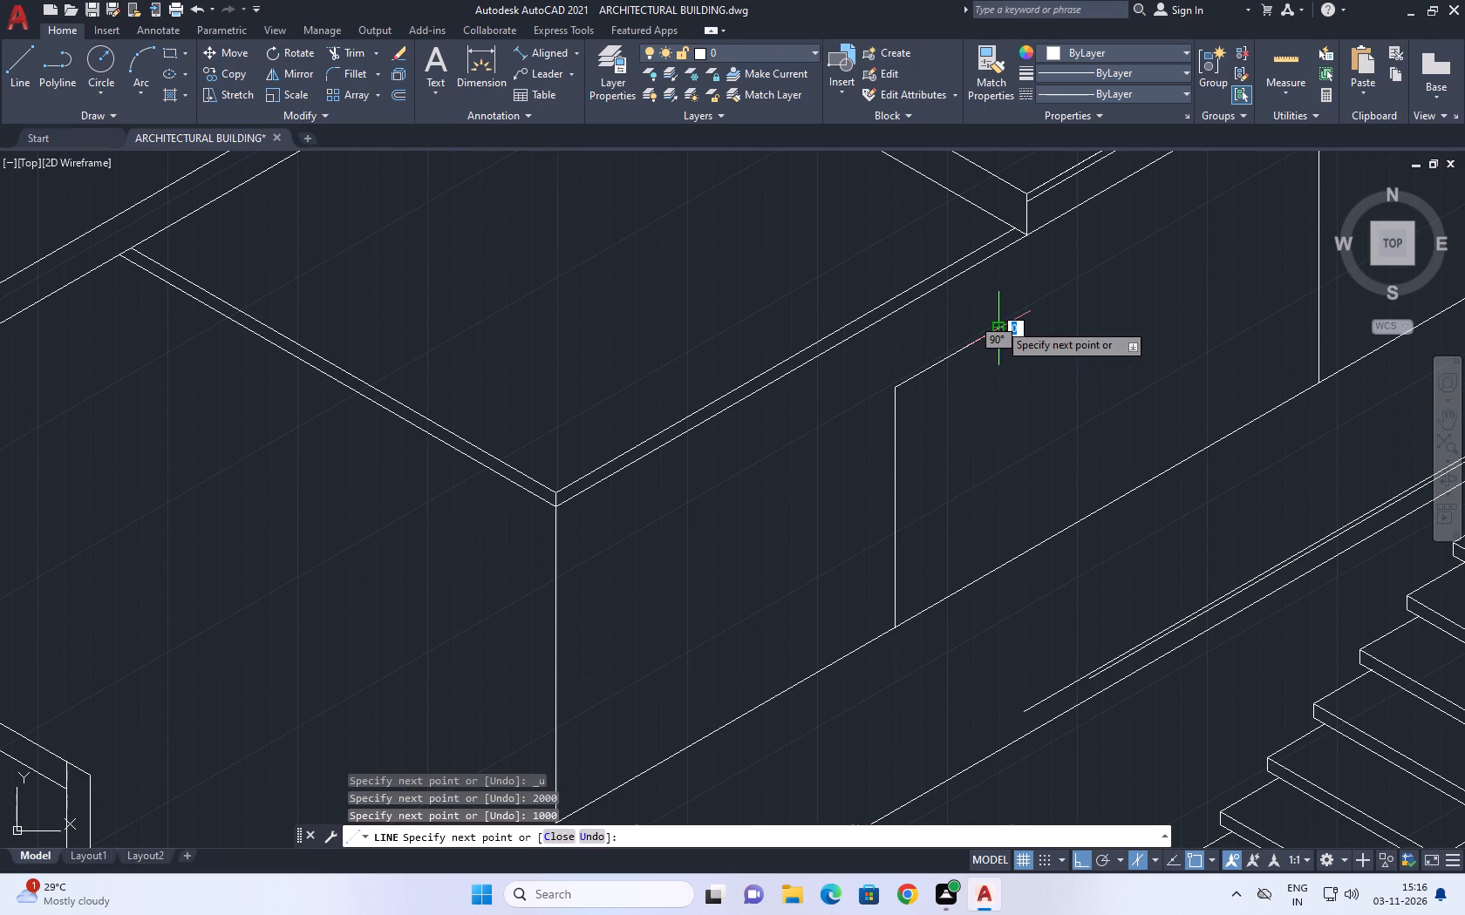
pyautogui.moveTo(1084, 578); pyautogui.dragTo(1064, 450, button='middle')
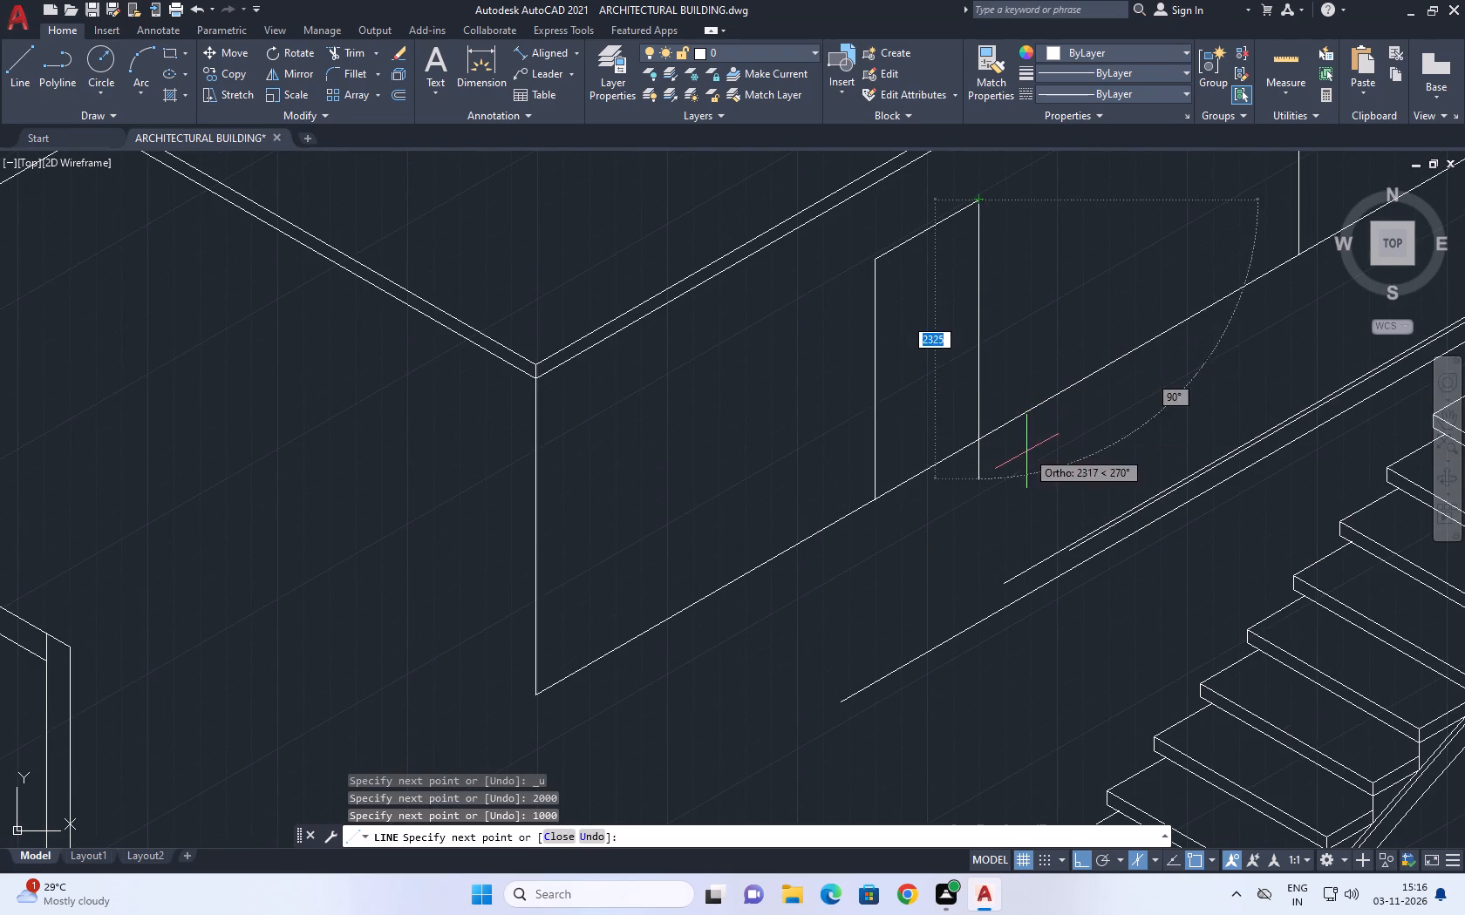
pyautogui.click(1018, 465)
pyautogui.rightClick(1031, 454)
pyautogui.click(1069, 481)
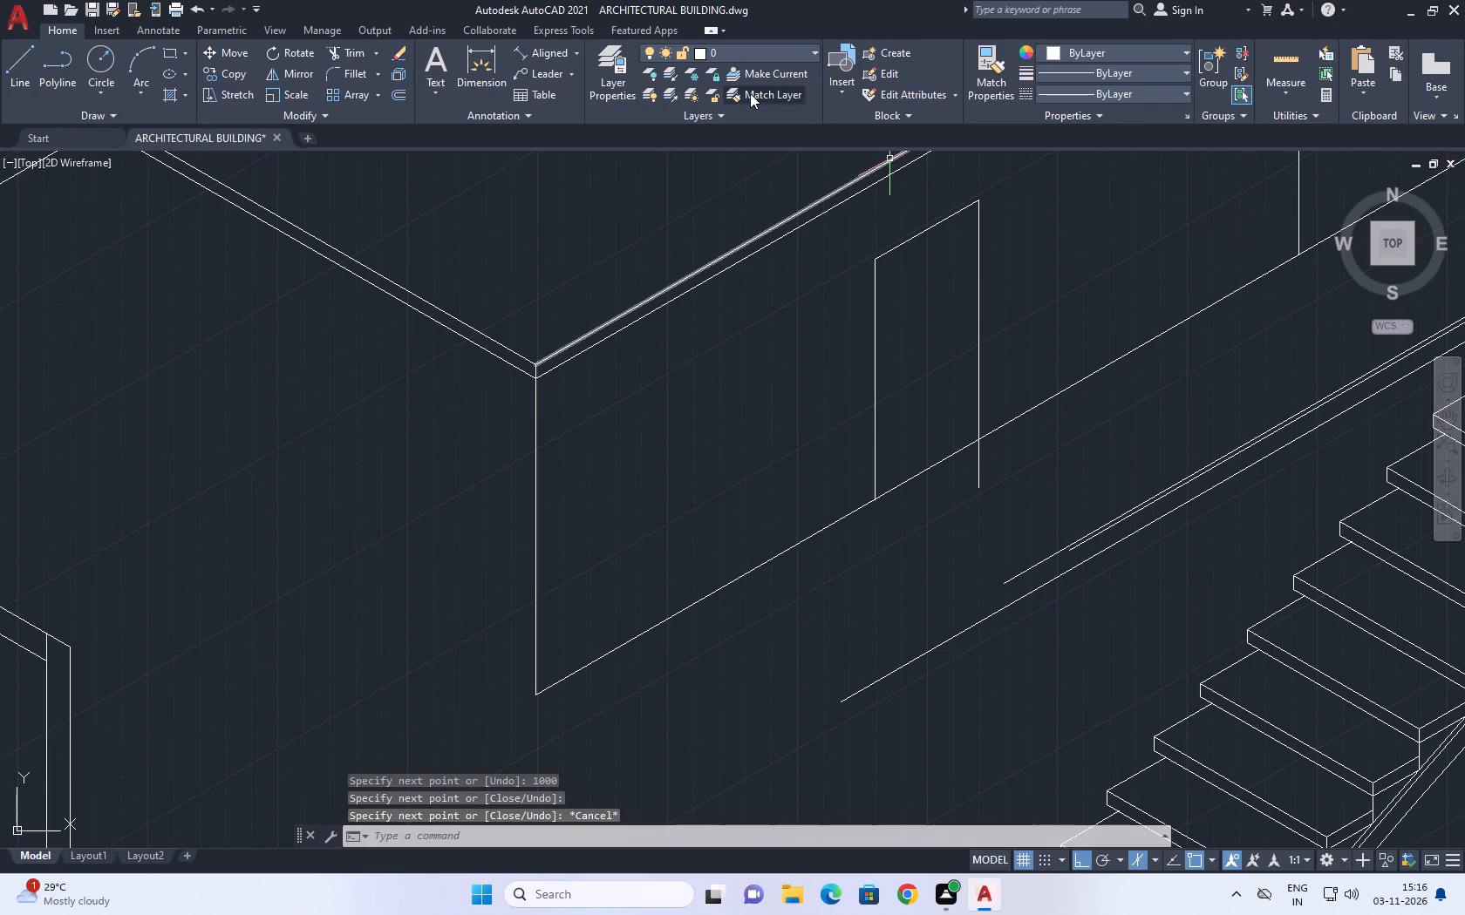
# Trim the door outline's second vertical line where it overshoots below the long lower edge line.
pyautogui.click(351, 51)
pyautogui.click(980, 471)
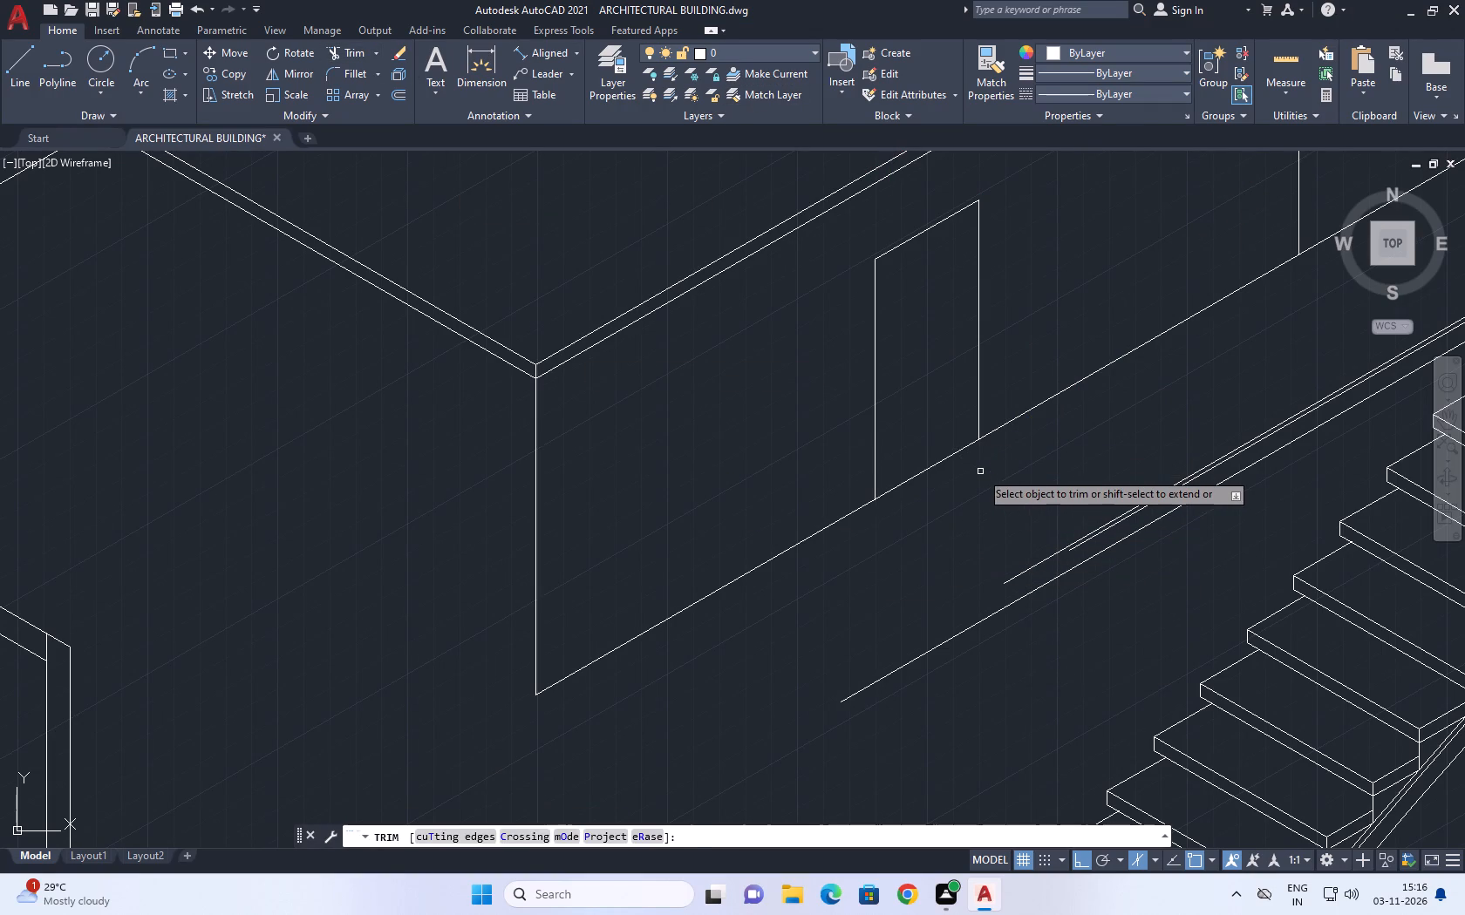
pyautogui.rightClick(978, 473)
pyautogui.click(1032, 512)
pyautogui.moveTo(964, 369); pyautogui.dragTo(1007, 491, button='middle')
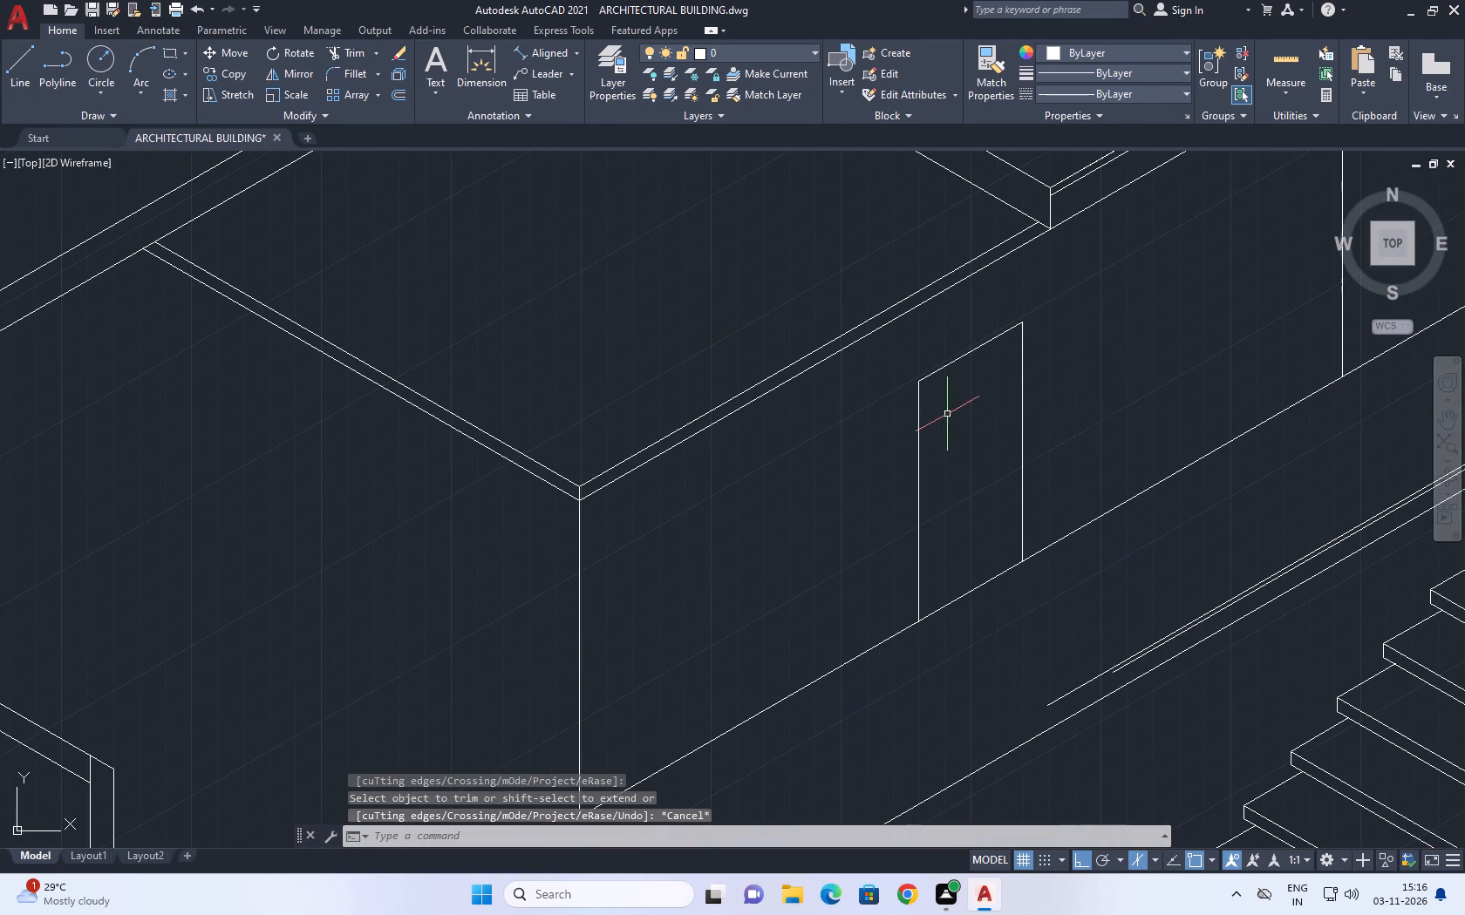
pyautogui.moveTo(1018, 516); pyautogui.dragTo(1066, 590, button='middle')
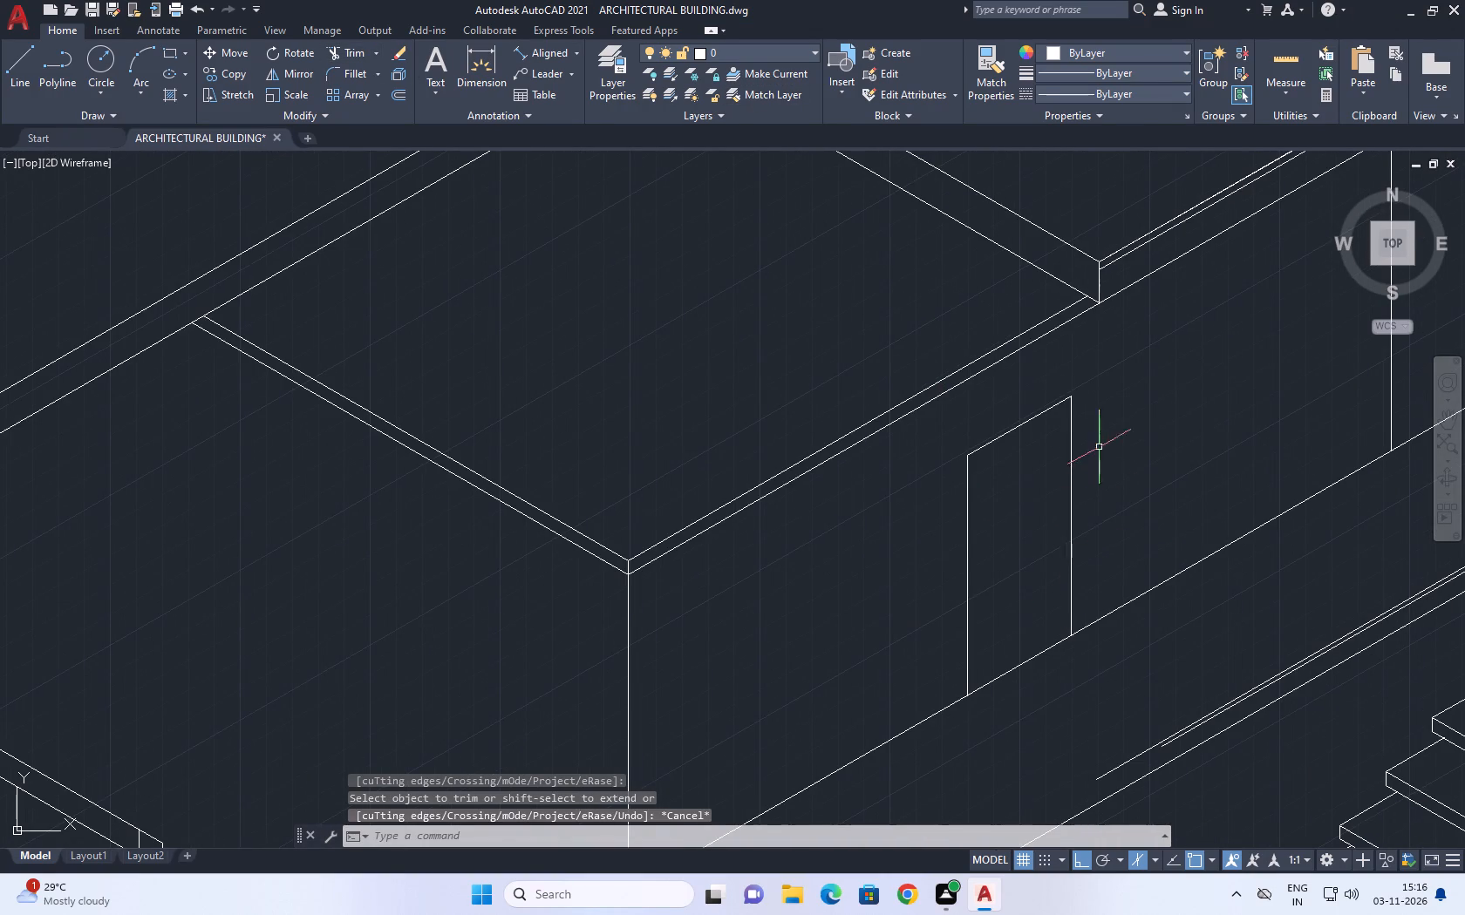
# Copy the door outline's second vertical line 50 inward along the wall direction at 210°.
pyautogui.click(1099, 447)
pyautogui.moveTo(1045, 491); pyautogui.dragTo(1043, 505)
pyautogui.click(232, 75)
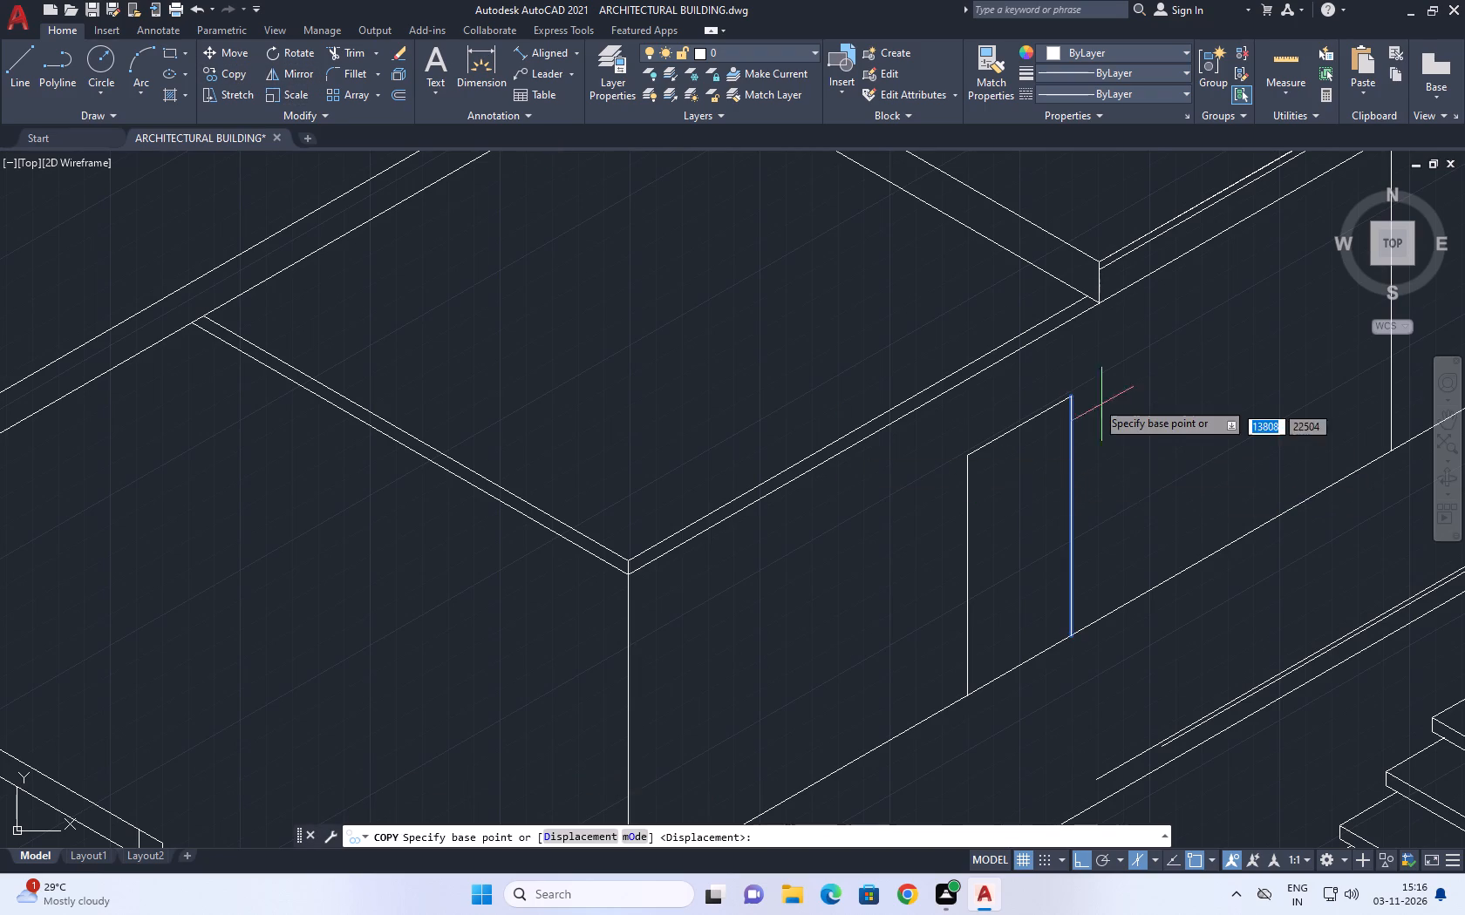
pyautogui.scroll(2, 1071, 395)
pyautogui.click(1073, 396)
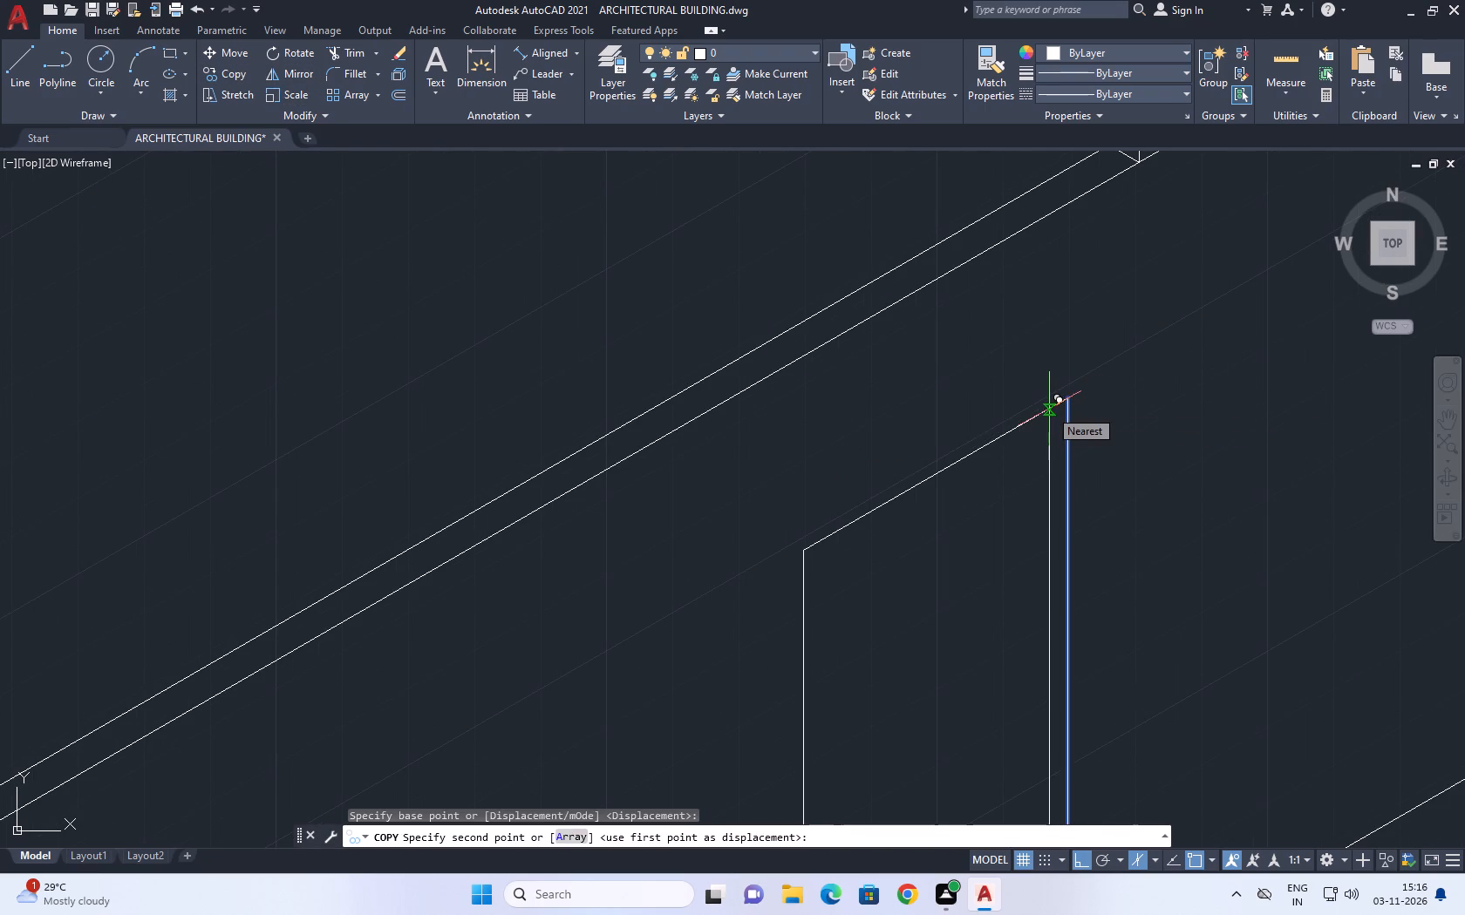
pyautogui.click(1053, 406)
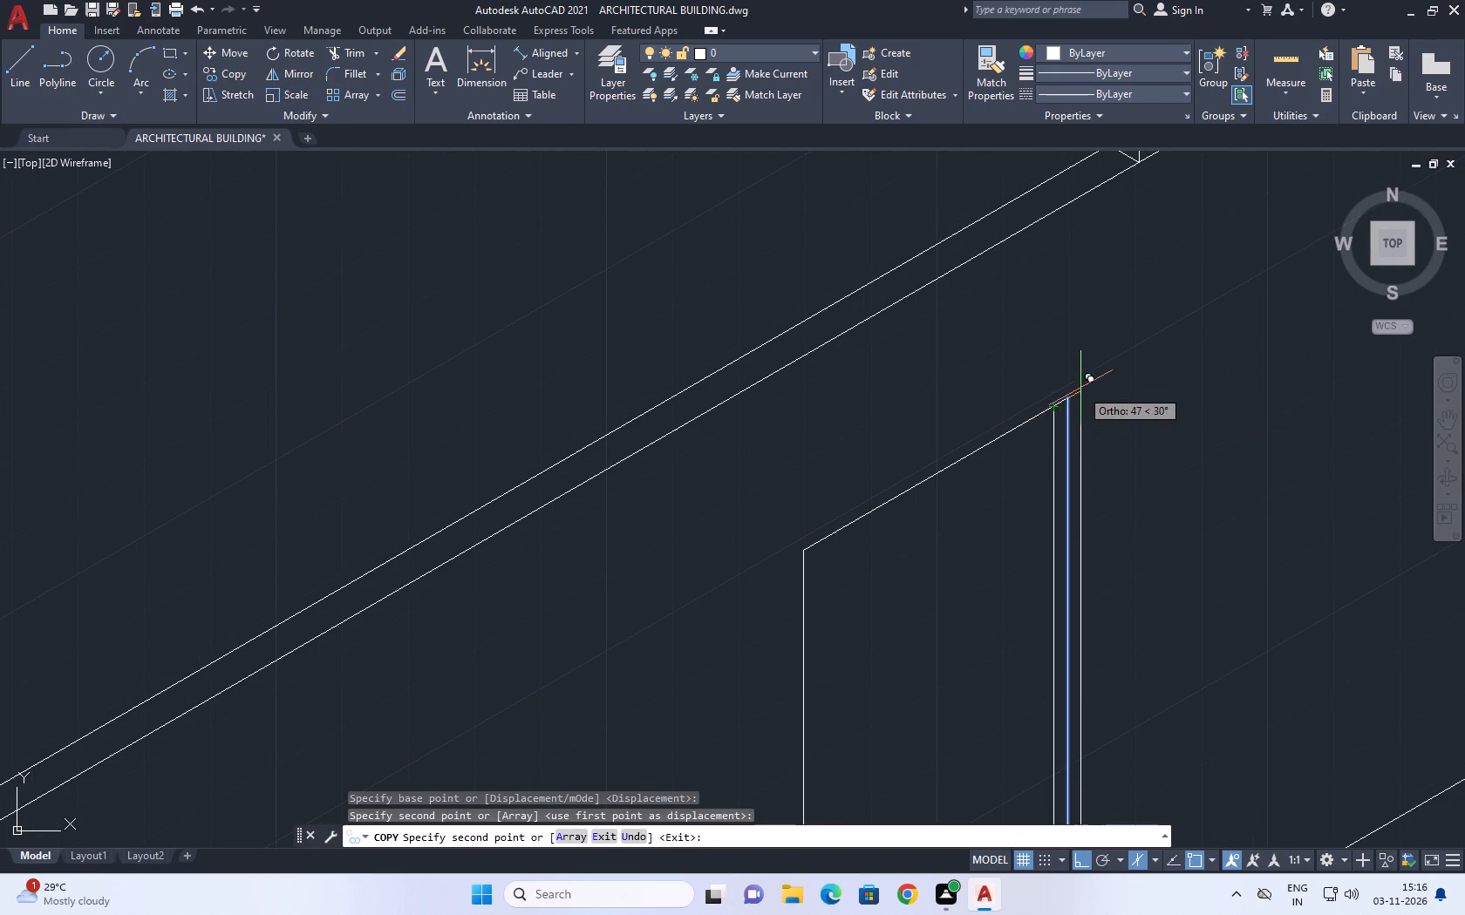
pyautogui.hotkey('ctrl', 'z')
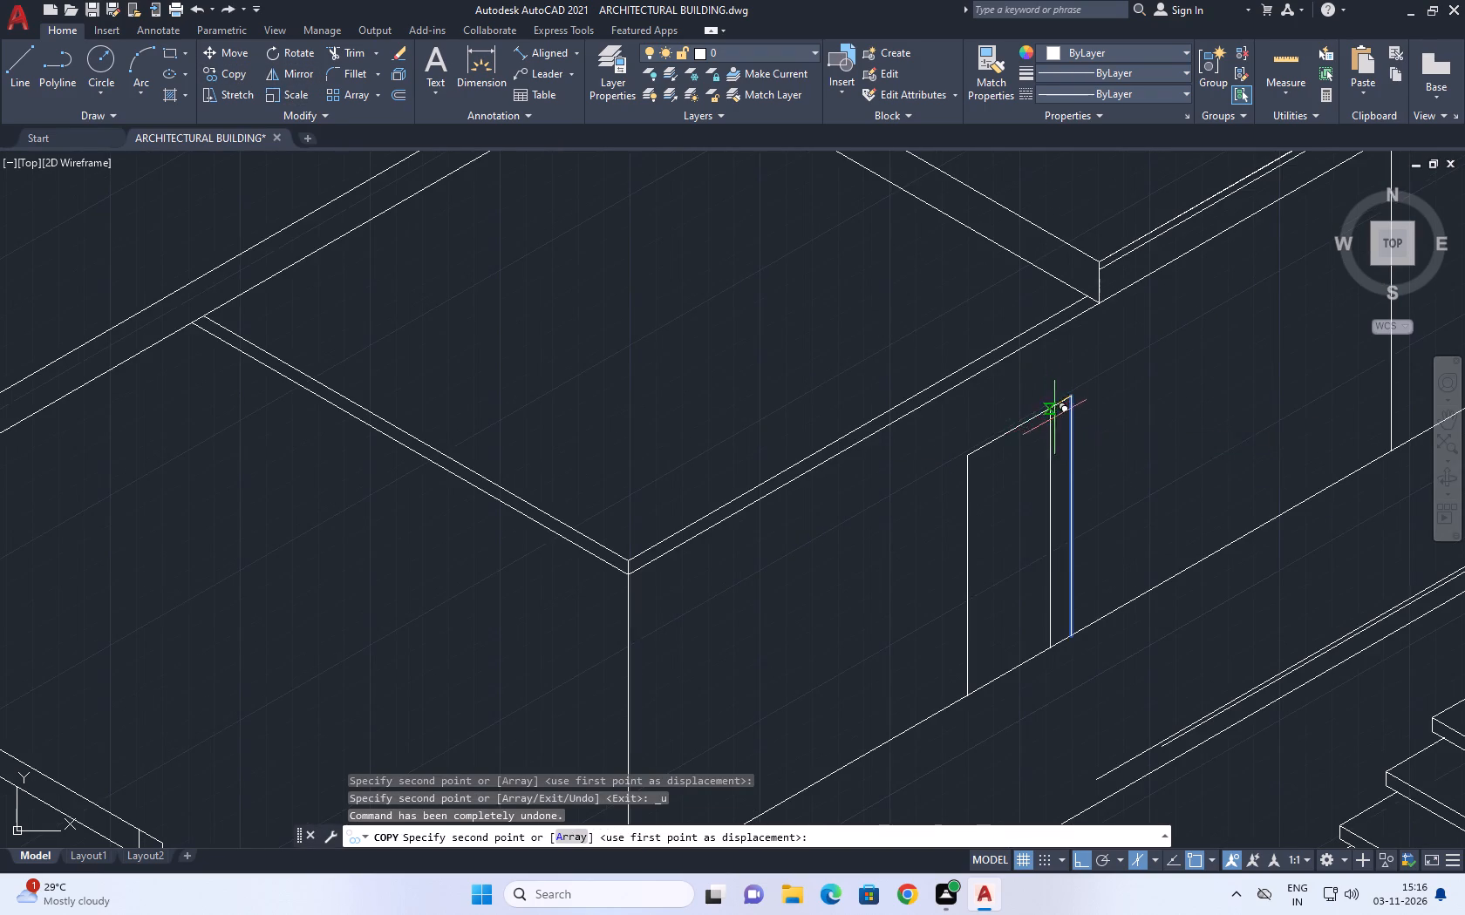
pyautogui.scroll(3, 1055, 413)
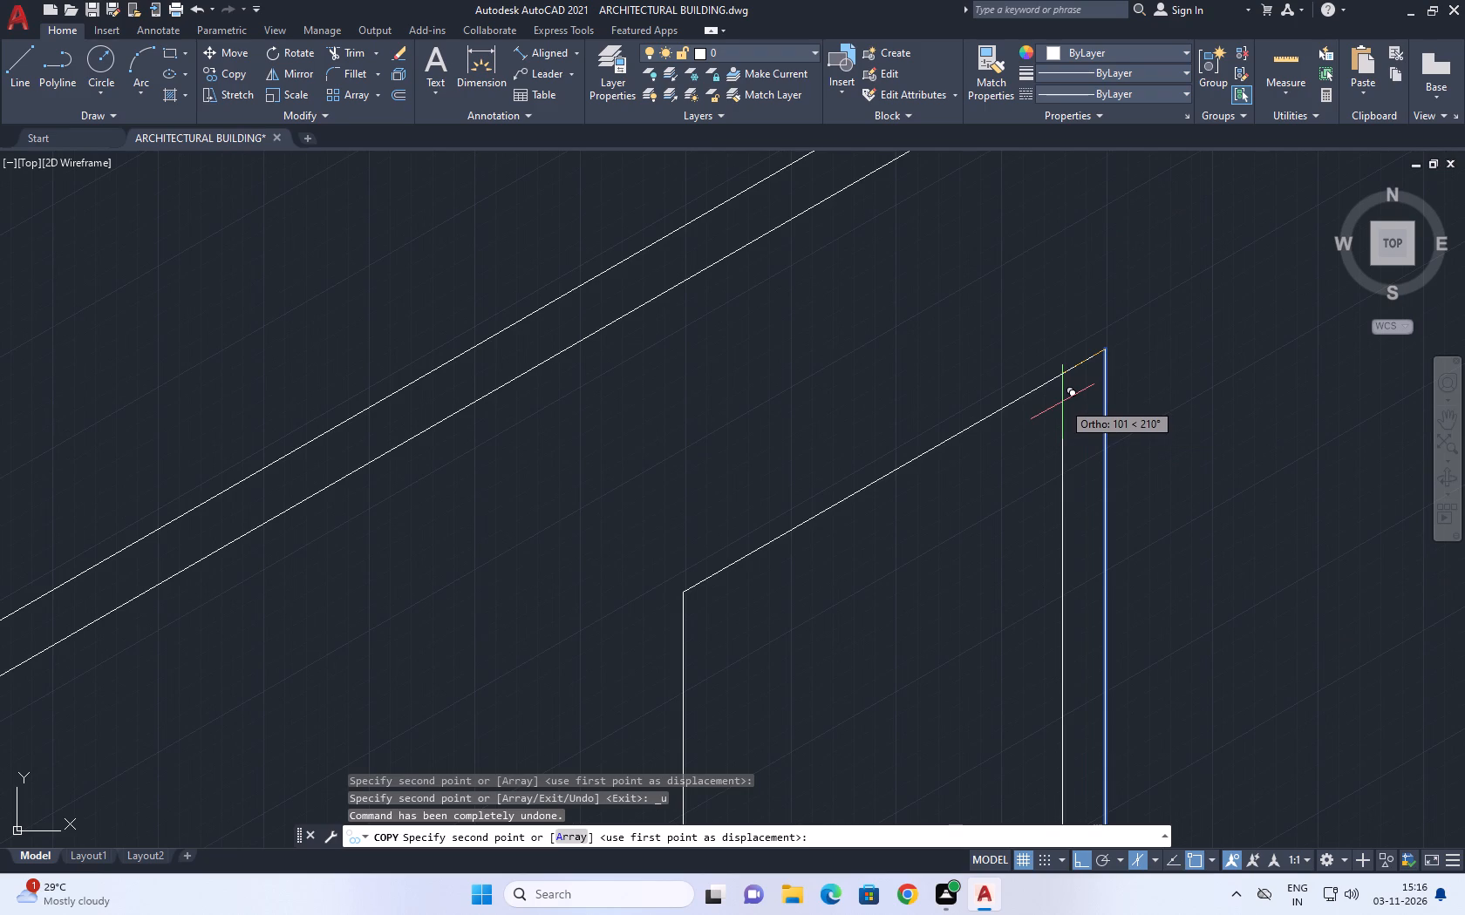
pyautogui.write('50')
pyautogui.press('Return')
pyautogui.press('Escape')
# Copy the door outline's sloping top line 50 vertically downward.
pyautogui.click(955, 445)
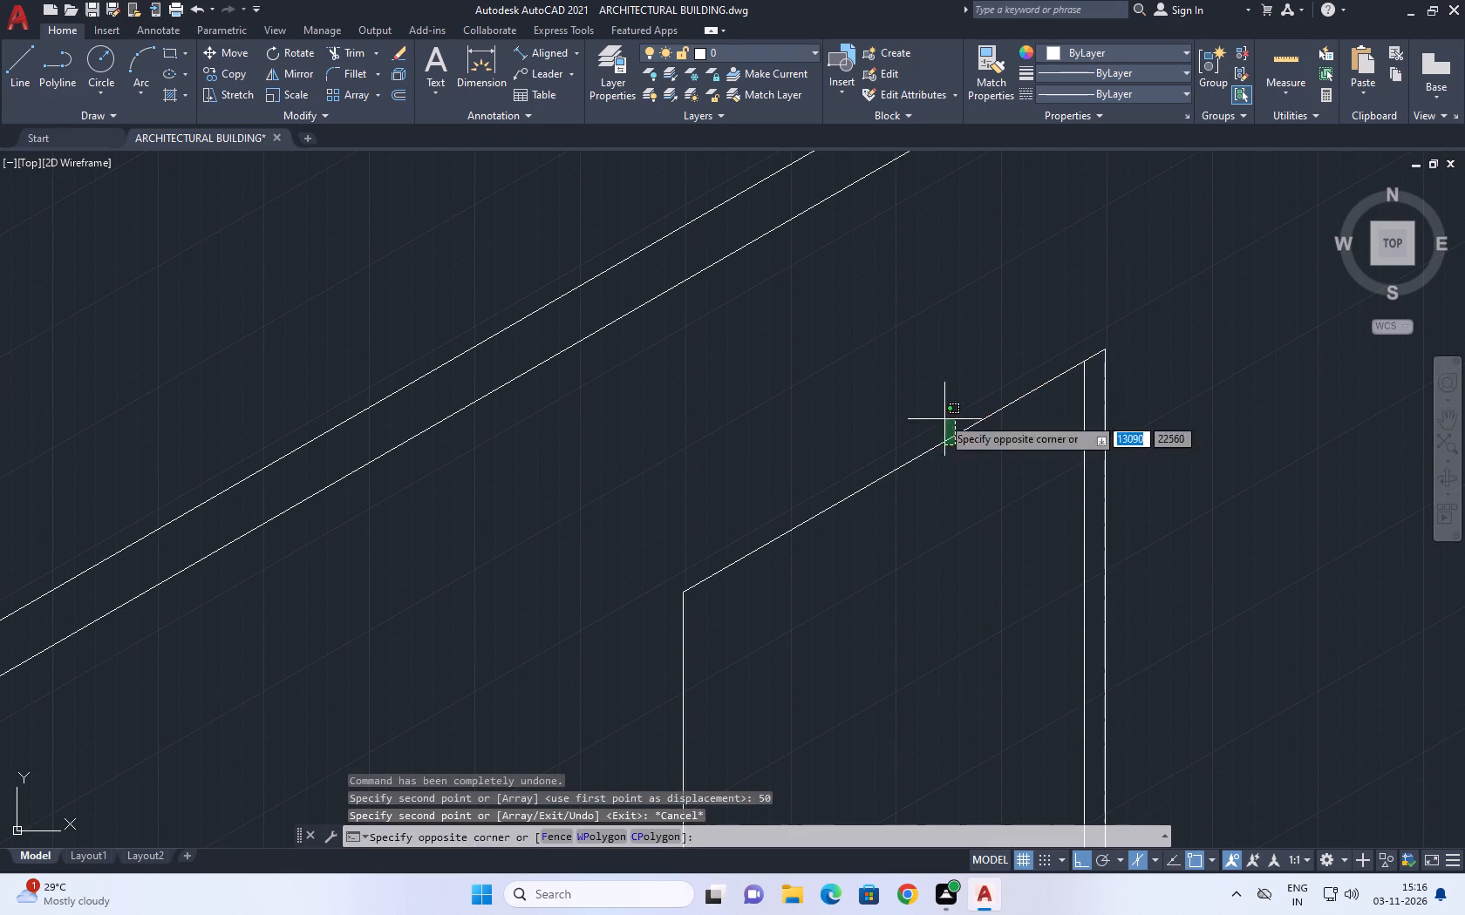
pyautogui.click(942, 417)
pyautogui.press('c')
pyautogui.press('o')
pyautogui.press('space')
pyautogui.click(963, 452)
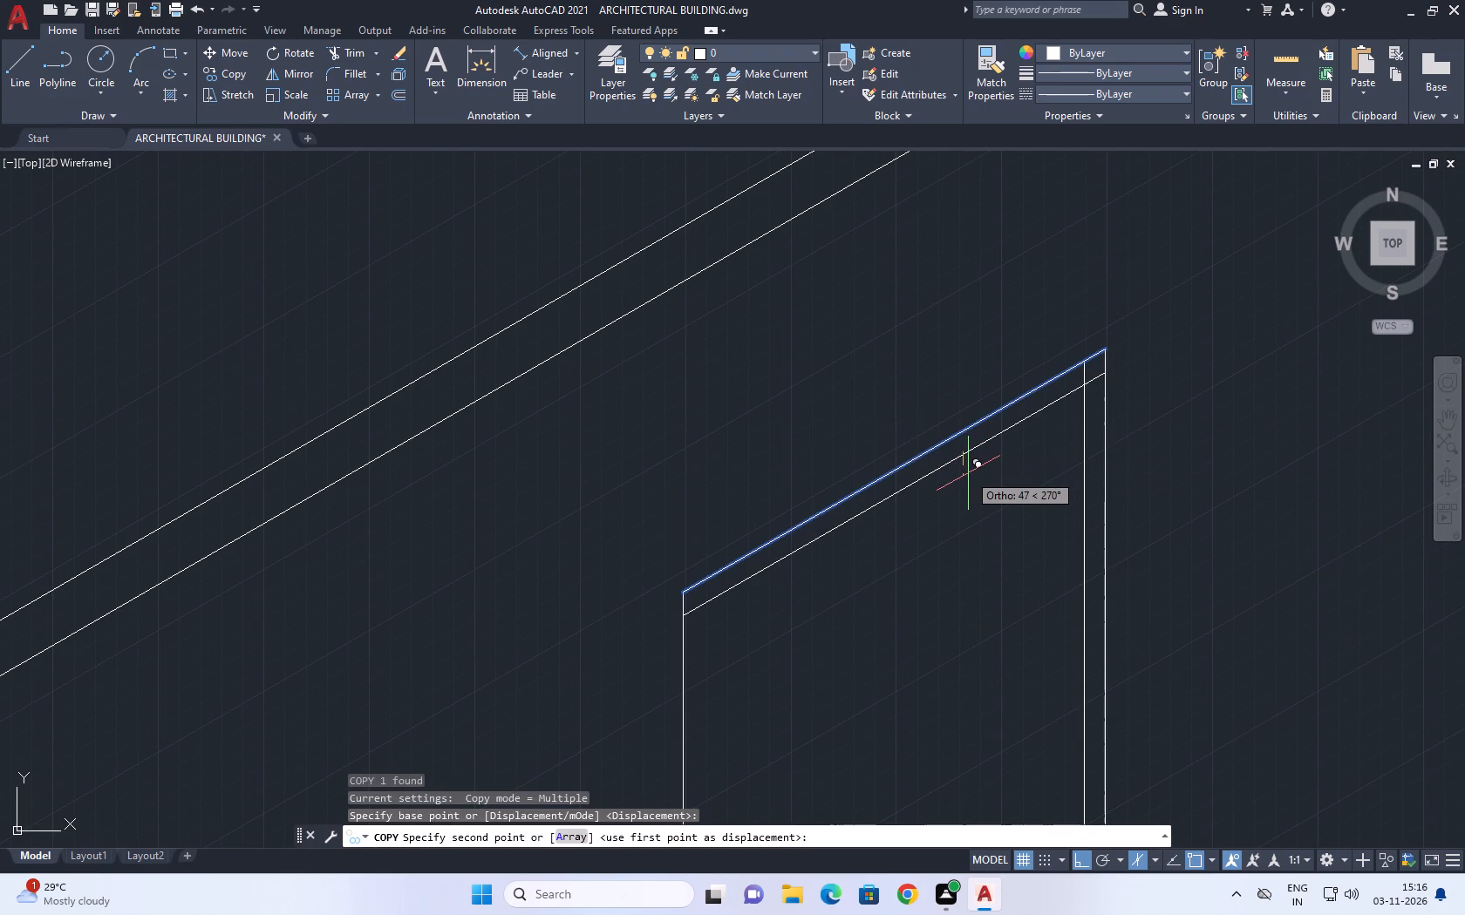
pyautogui.write('50')
pyautogui.press('Return')
pyautogui.scroll(-4, 1052, 398)
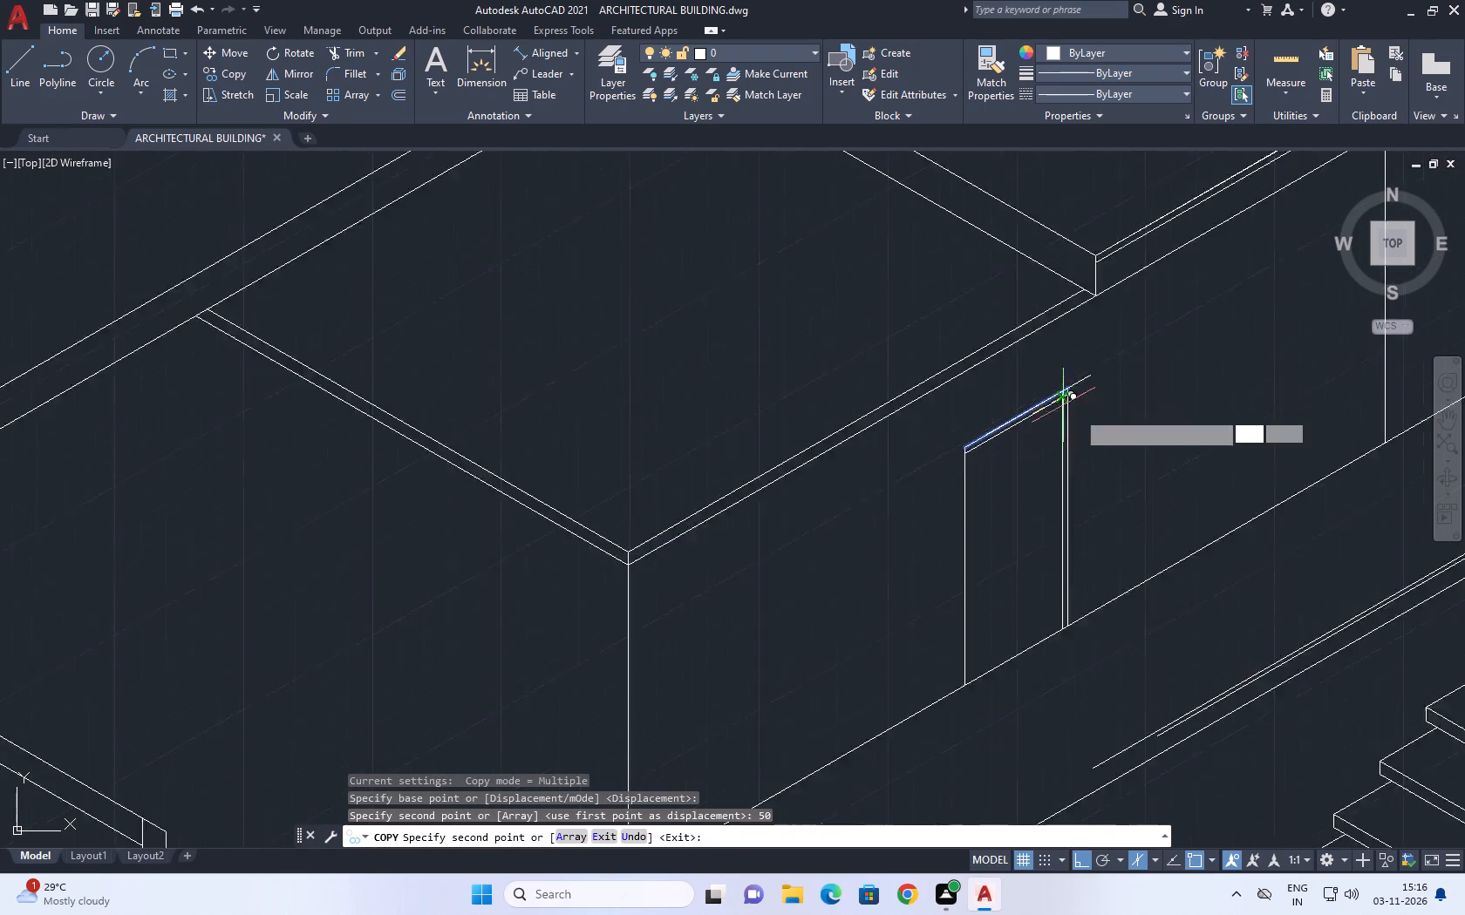
pyautogui.press('Escape')
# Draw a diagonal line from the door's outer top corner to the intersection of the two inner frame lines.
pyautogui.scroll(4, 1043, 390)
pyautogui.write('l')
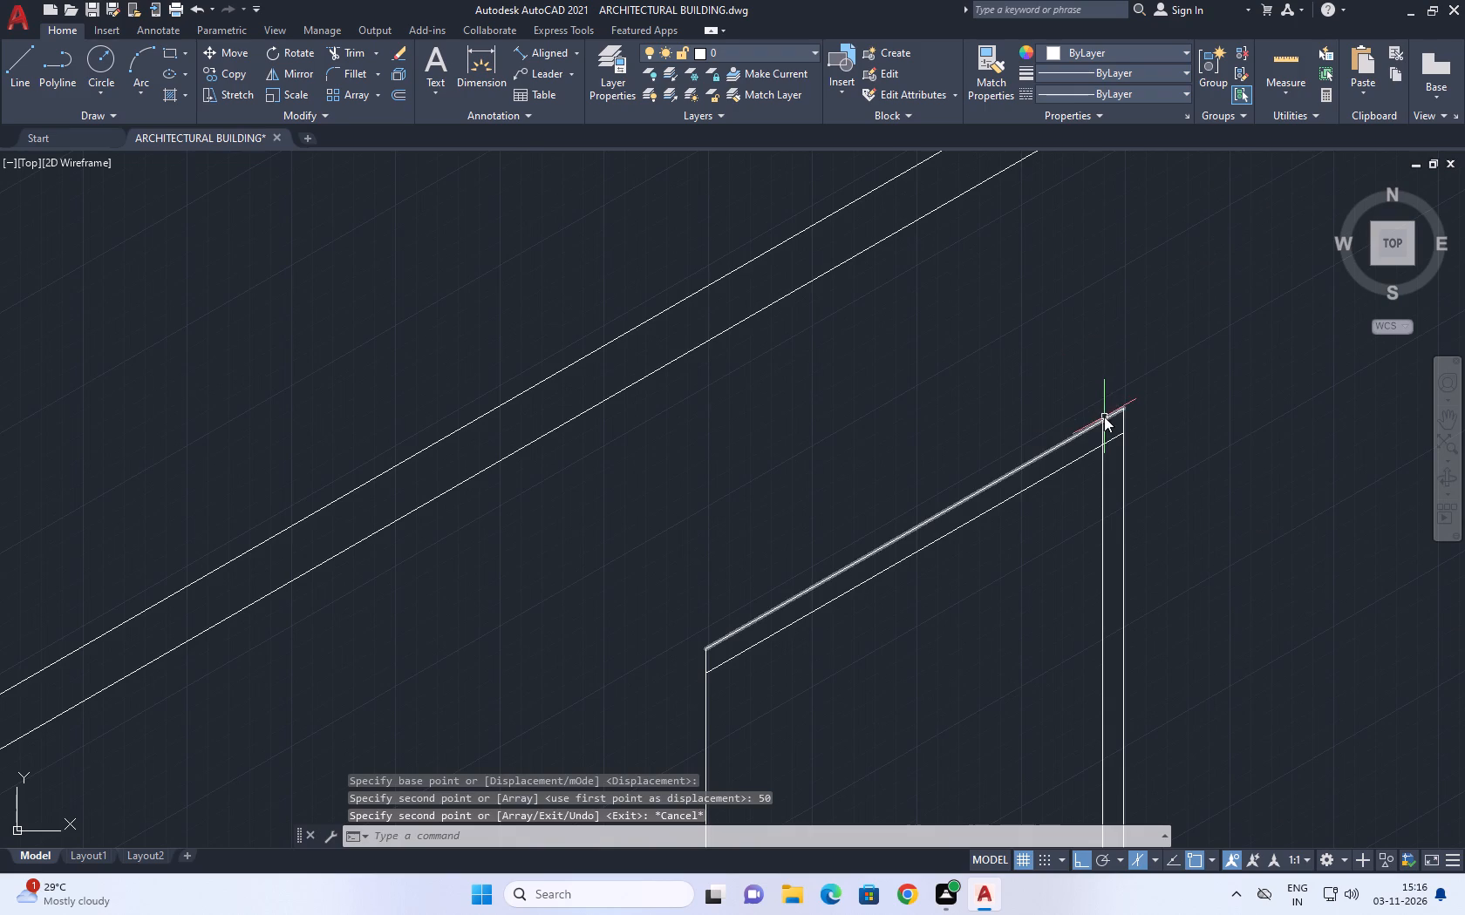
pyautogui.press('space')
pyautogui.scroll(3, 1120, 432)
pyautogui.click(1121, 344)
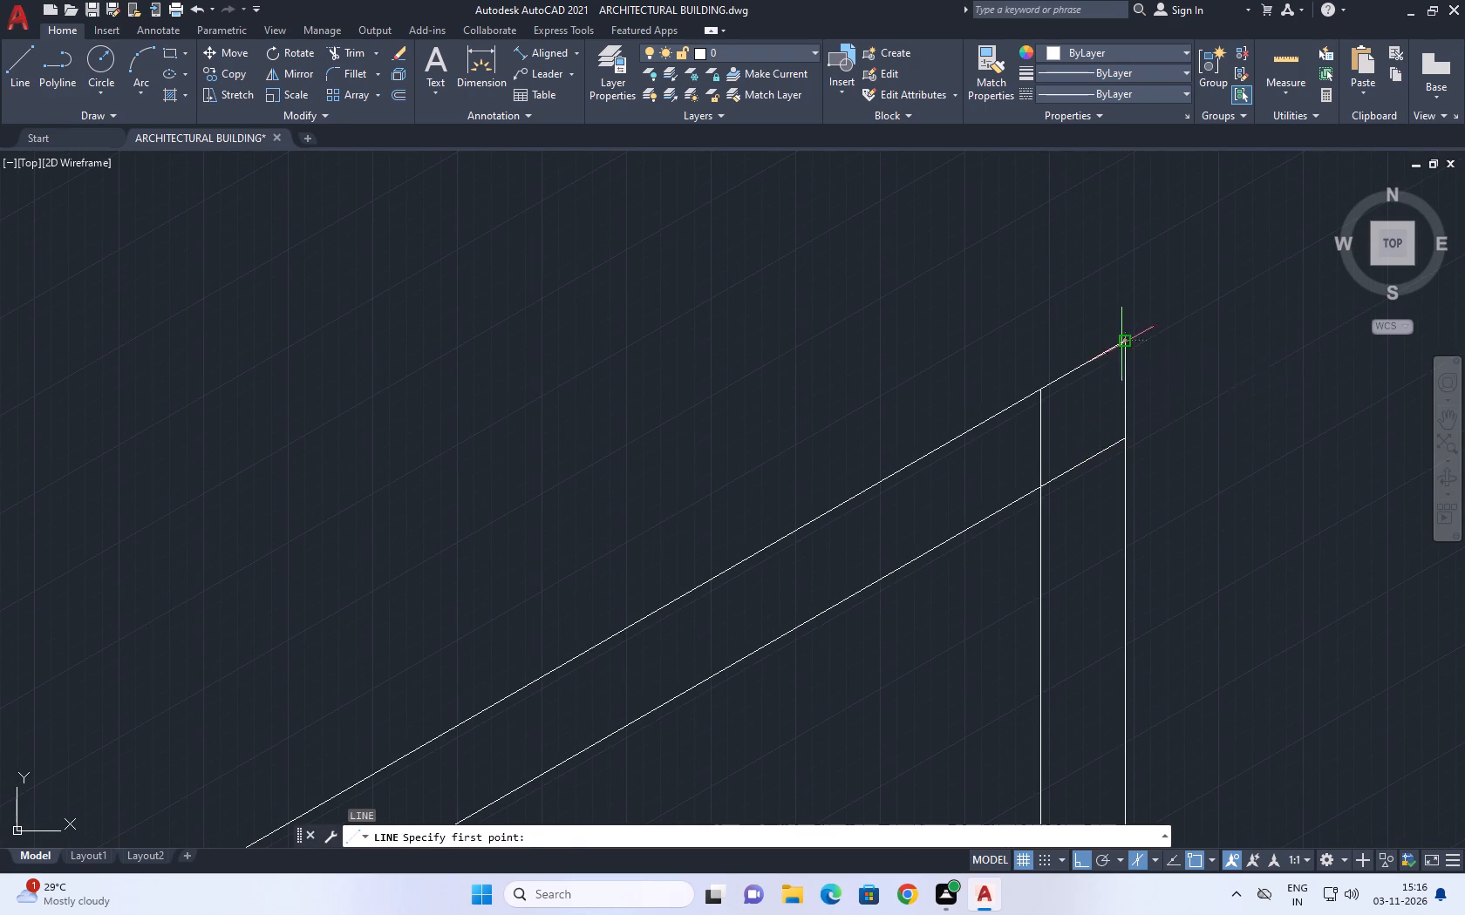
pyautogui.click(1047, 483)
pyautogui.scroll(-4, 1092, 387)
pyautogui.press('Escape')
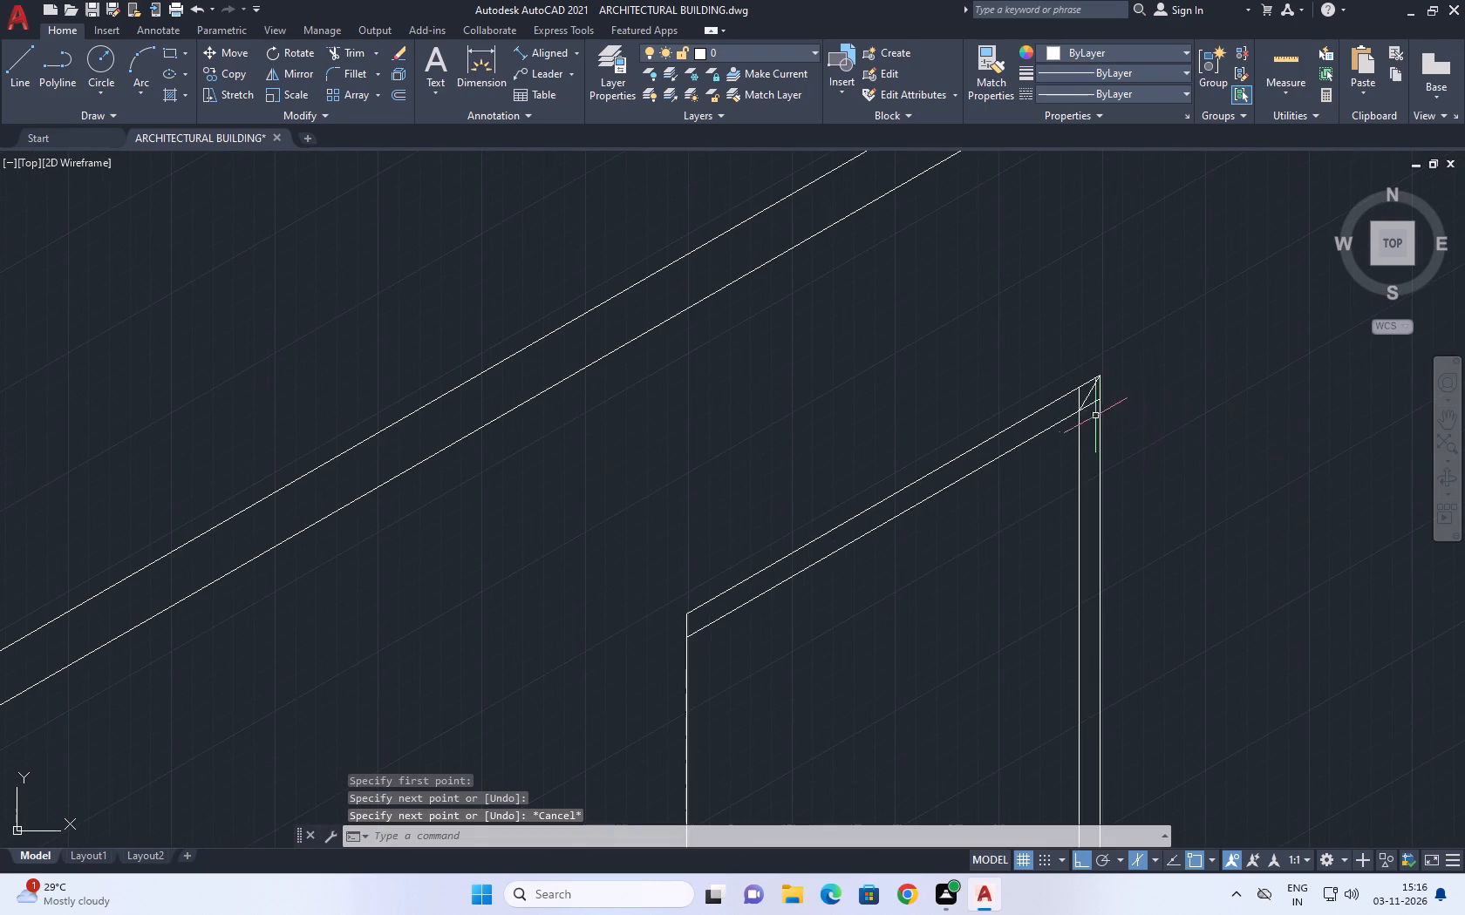
# Trim the inner vertical and inner top line where they extend past each other at the door frame's upper corner.
pyautogui.scroll(3, 1074, 407)
pyautogui.press('t')
pyautogui.press('r')
pyautogui.press('space')
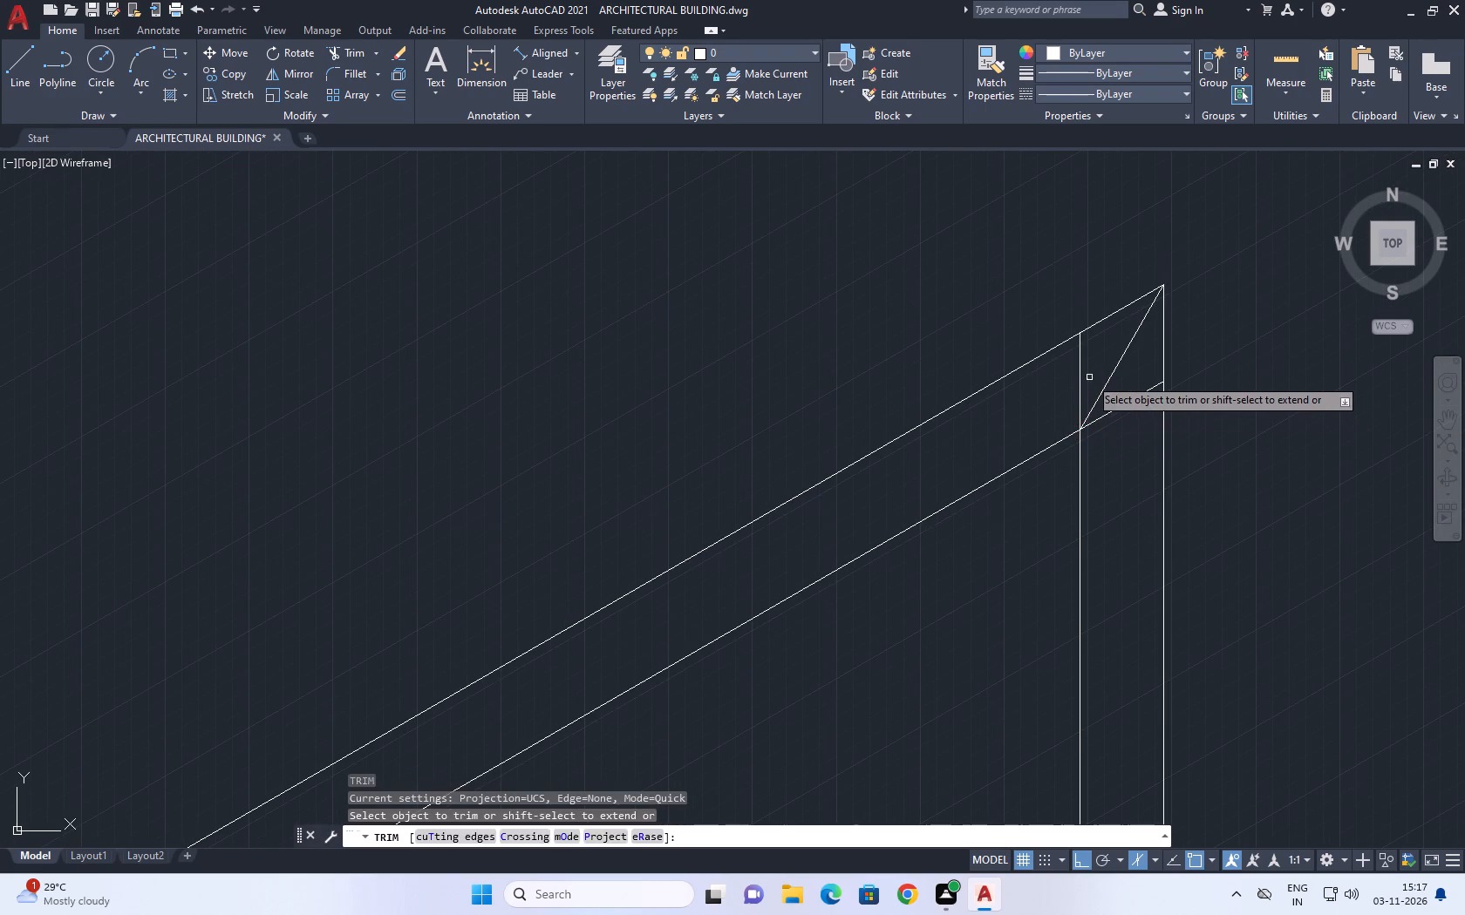
pyautogui.click(1070, 376)
pyautogui.click(1090, 361)
pyautogui.click(1111, 405)
pyautogui.click(1114, 427)
pyautogui.scroll(-6, 1119, 329)
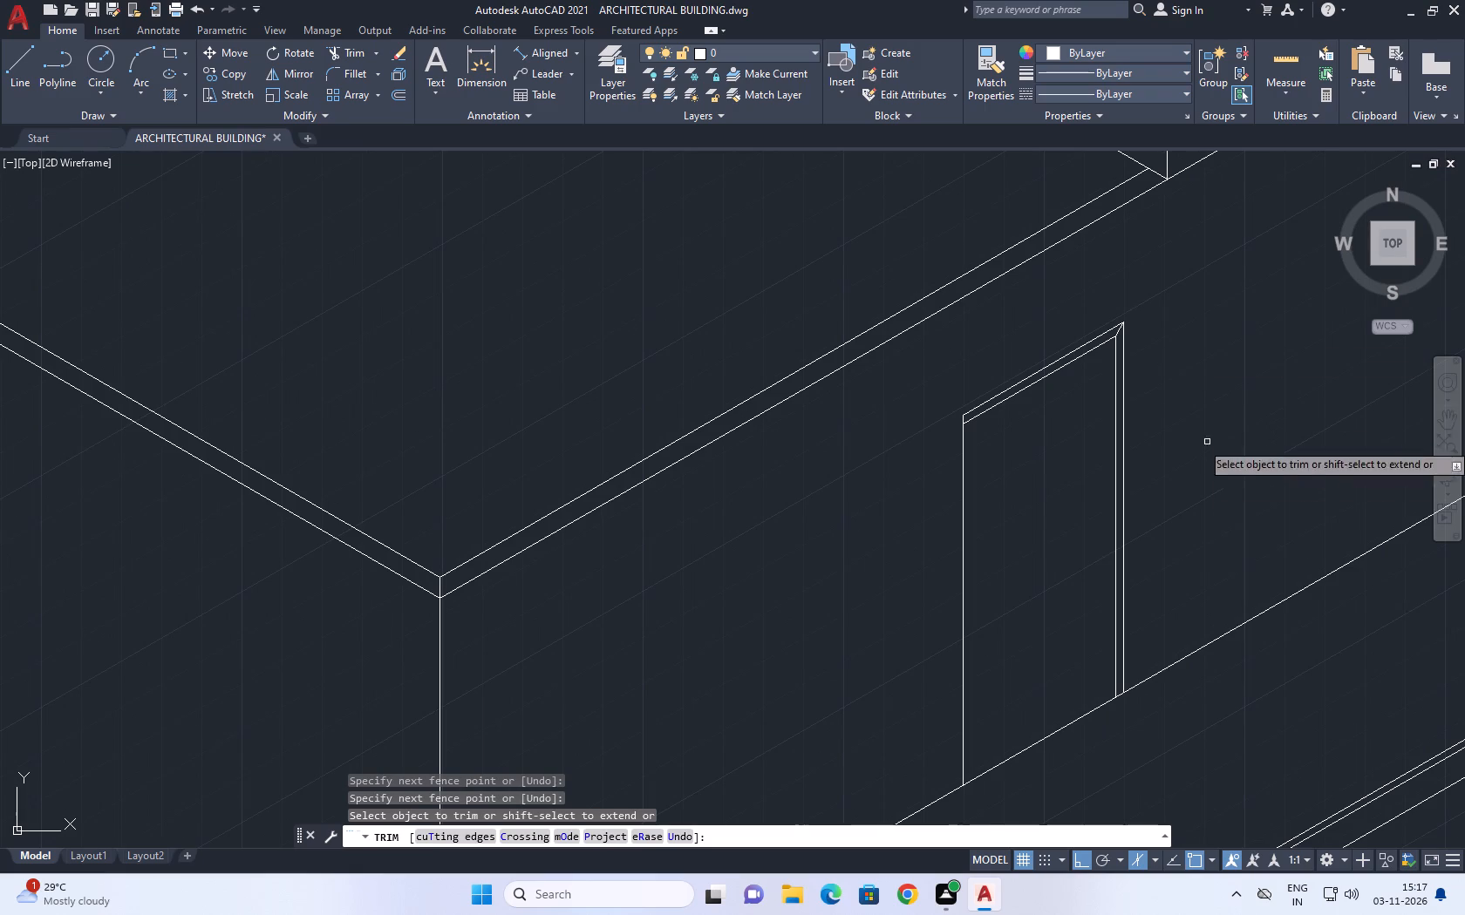
pyautogui.press('Escape')
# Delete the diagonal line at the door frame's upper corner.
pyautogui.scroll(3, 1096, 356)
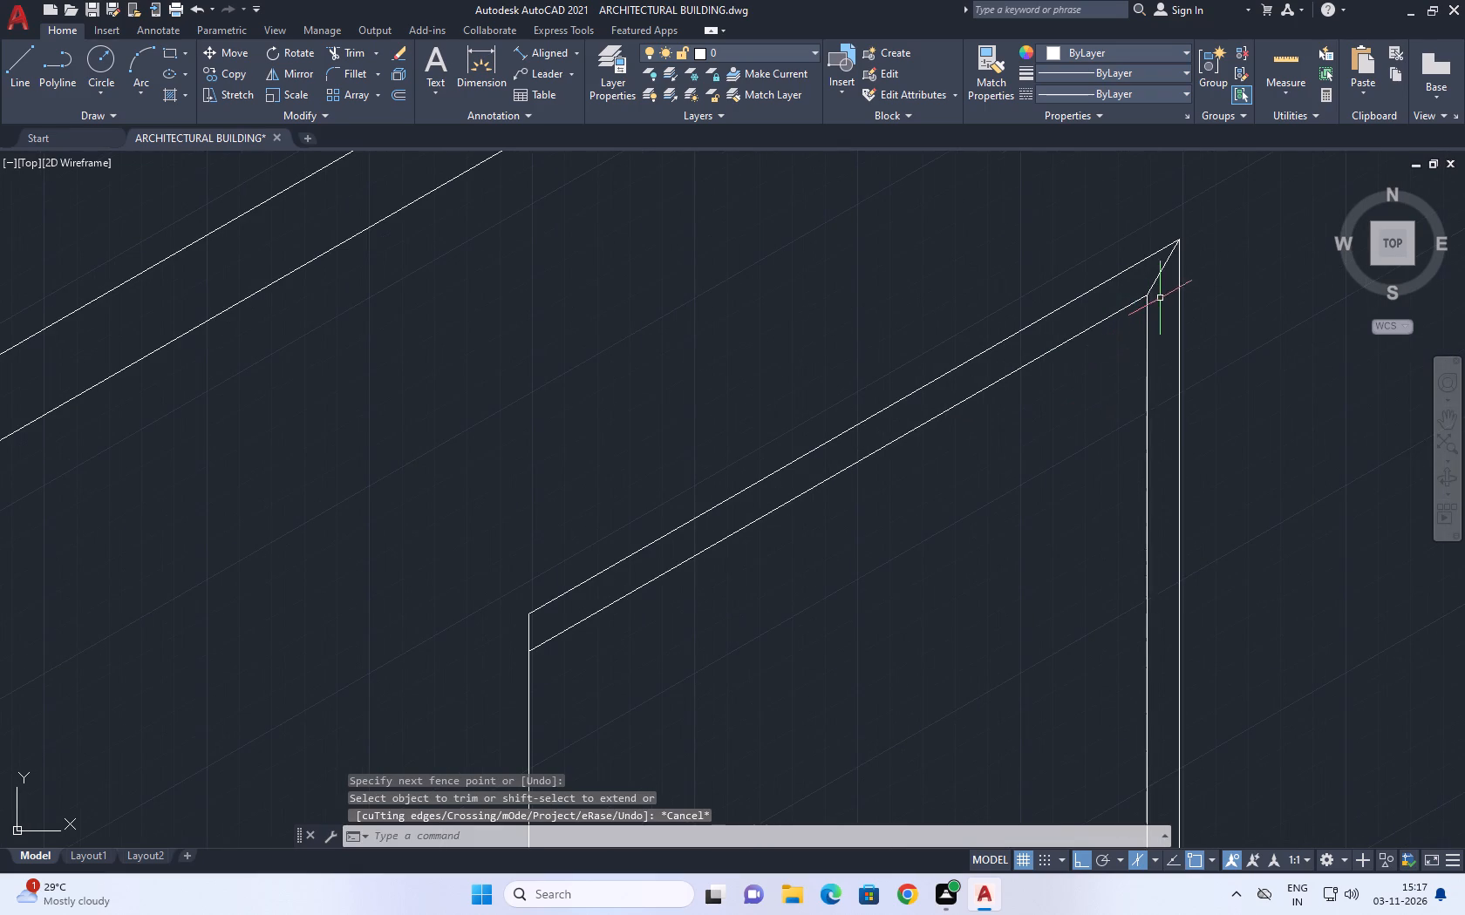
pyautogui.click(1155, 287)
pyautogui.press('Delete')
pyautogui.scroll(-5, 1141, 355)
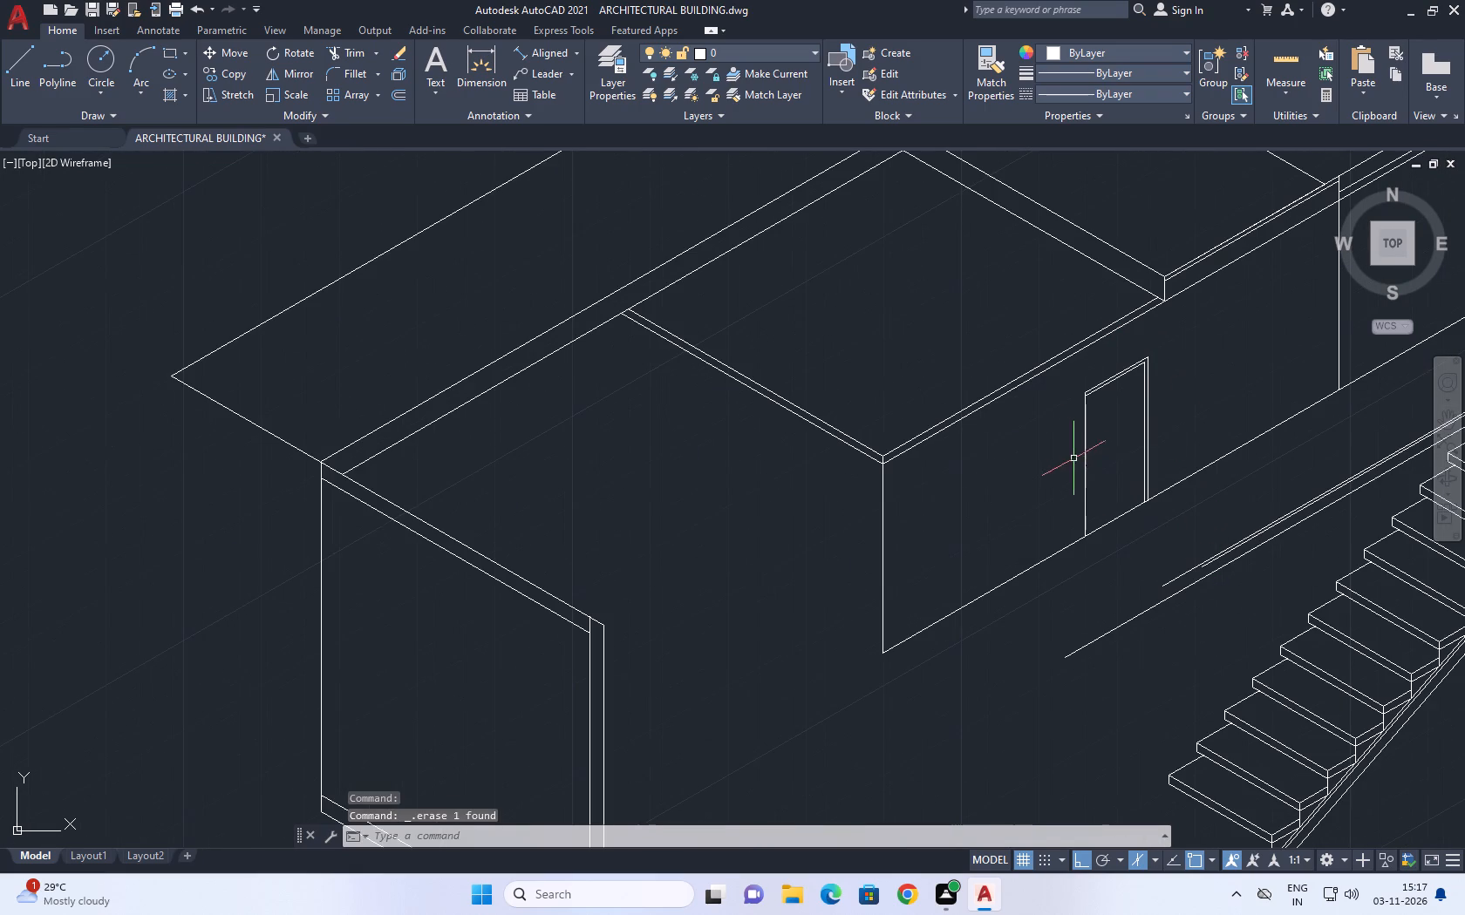
# Copy the door outline's first vertical line 20 inward along the wall direction at 30°.
pyautogui.moveTo(1100, 431); pyautogui.dragTo(1102, 448, button='middle')
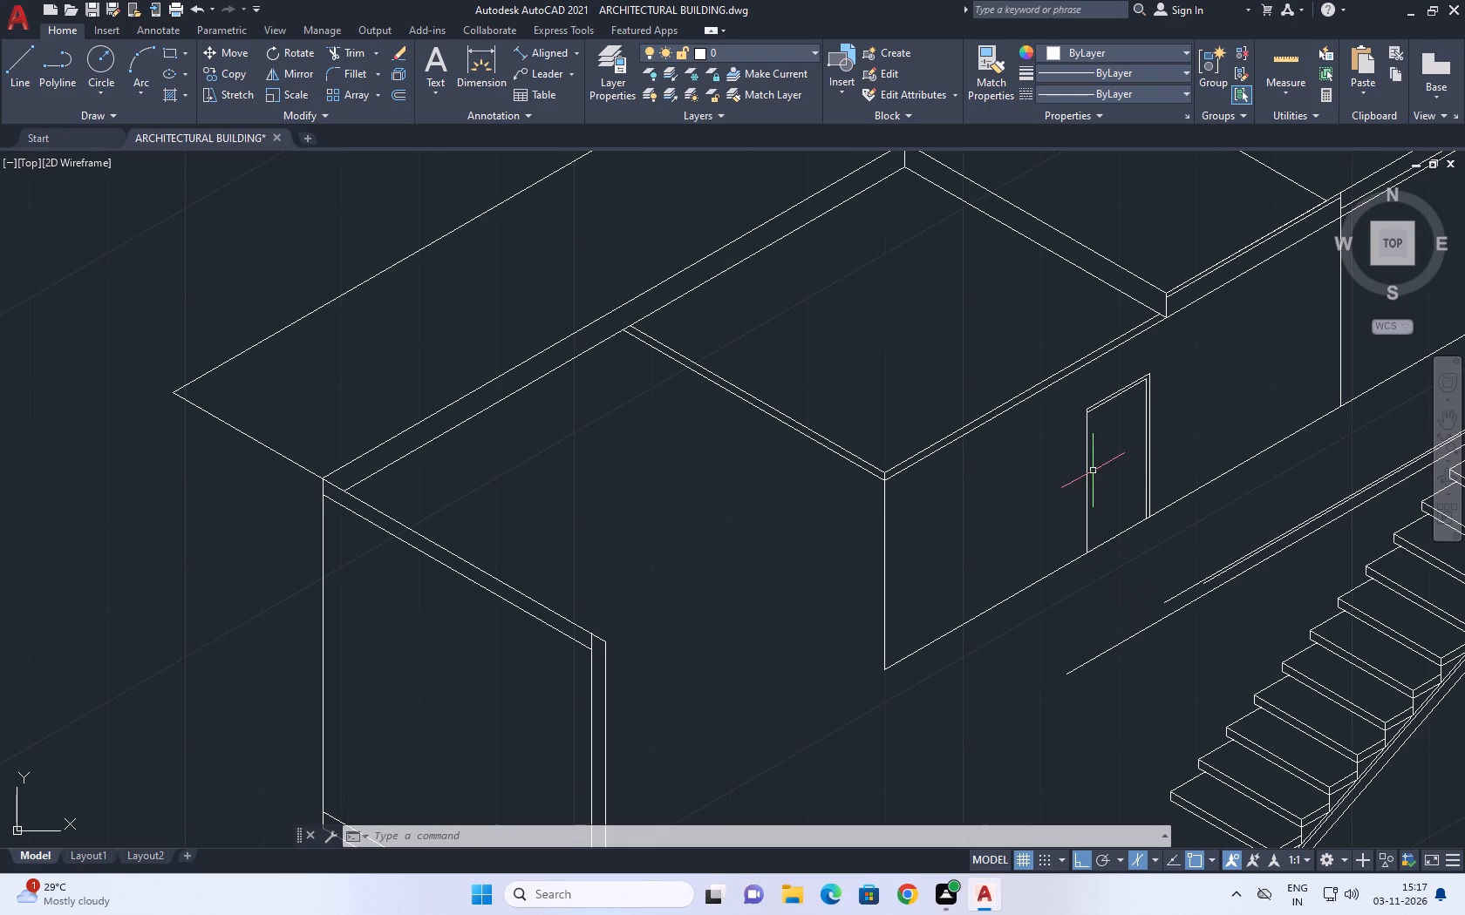
pyautogui.scroll(1, 1096, 496)
pyautogui.moveTo(1101, 503); pyautogui.dragTo(1060, 561, button='middle')
pyautogui.scroll(1, 1047, 506)
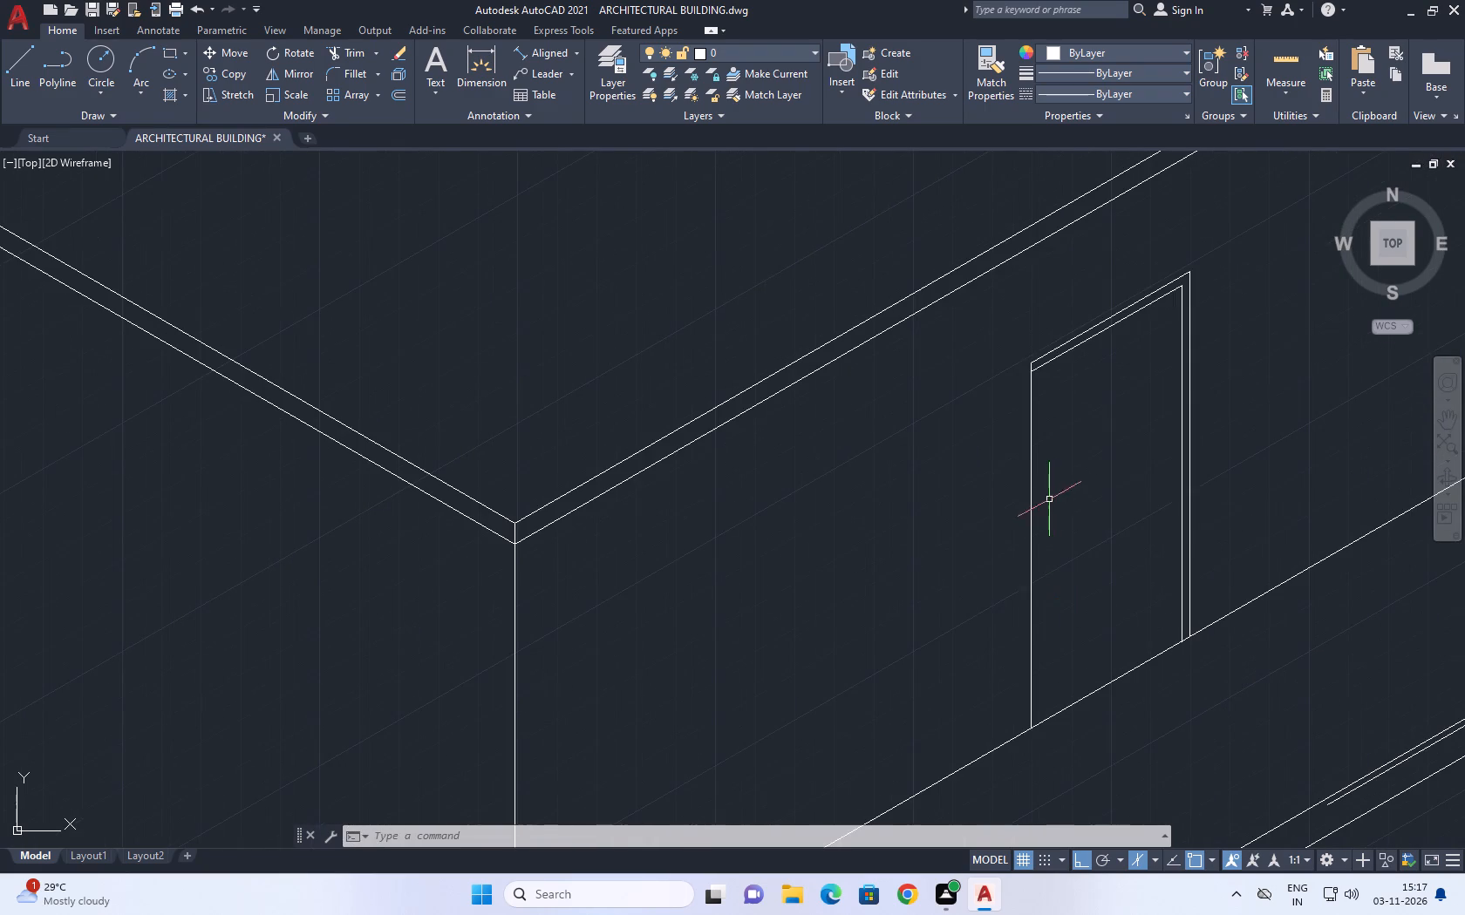
pyautogui.moveTo(1068, 485); pyautogui.dragTo(1056, 481)
pyautogui.moveTo(978, 512); pyautogui.dragTo(970, 516)
pyautogui.moveTo(1073, 512); pyautogui.dragTo(1027, 532, button='middle')
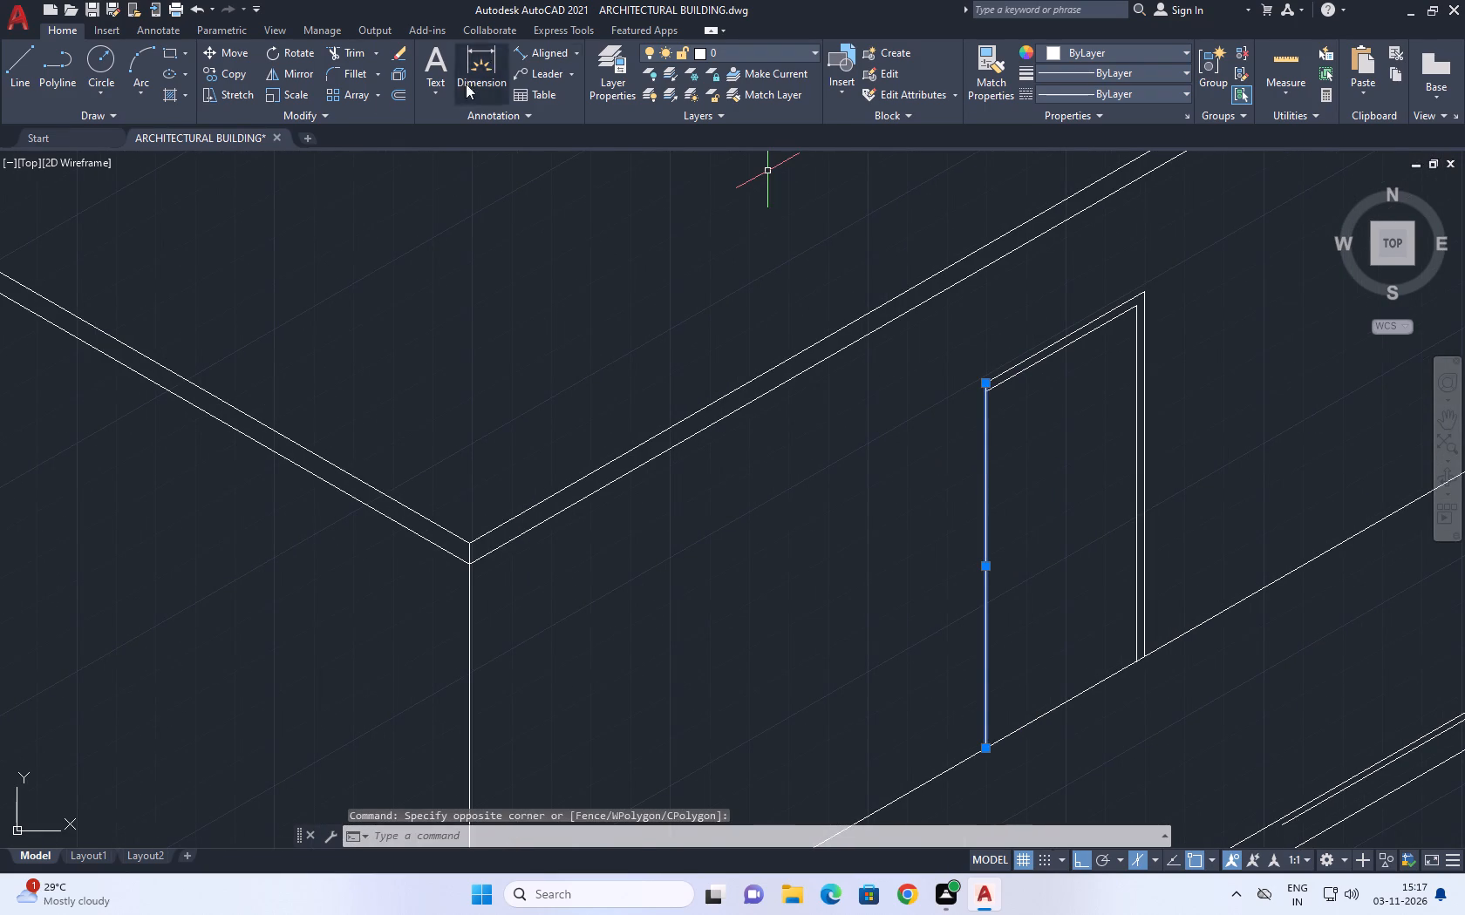
pyautogui.click(236, 78)
pyautogui.scroll(2, 1026, 517)
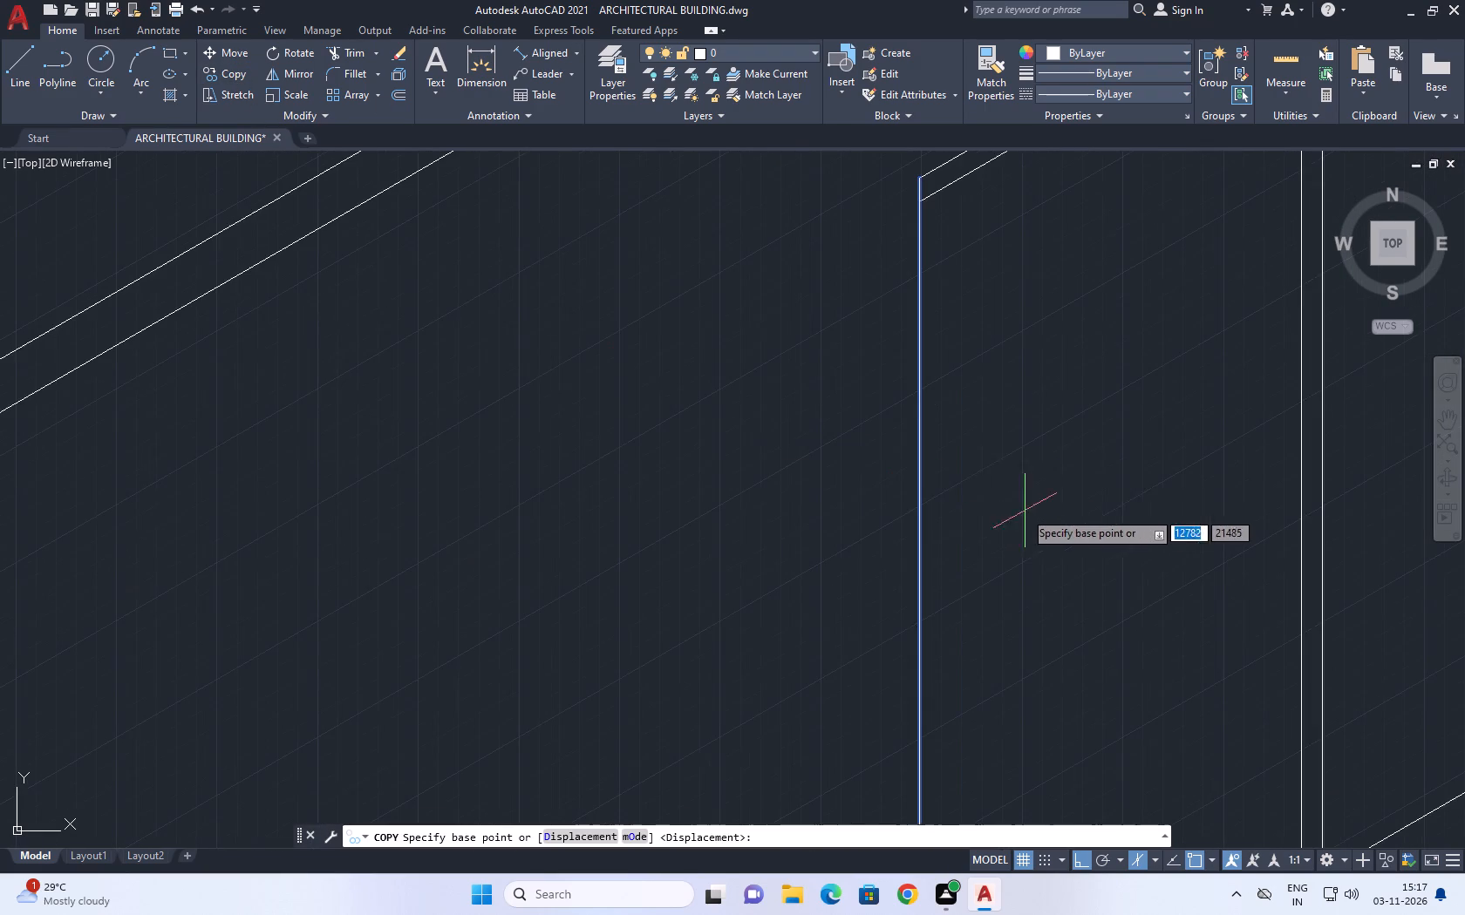
pyautogui.click(969, 476)
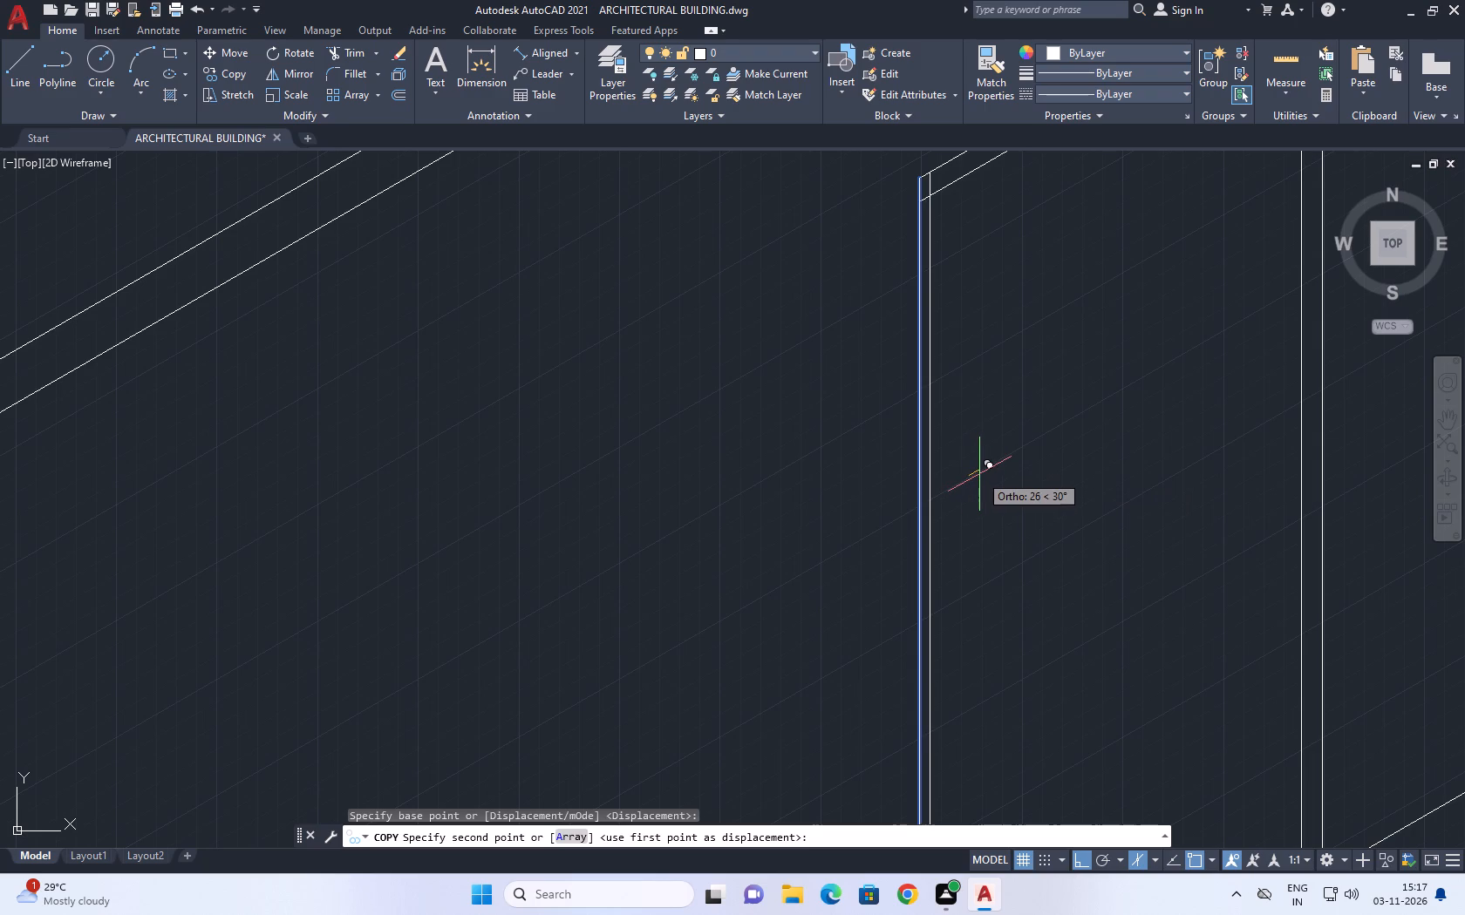
pyautogui.press('2')
pyautogui.press('0')
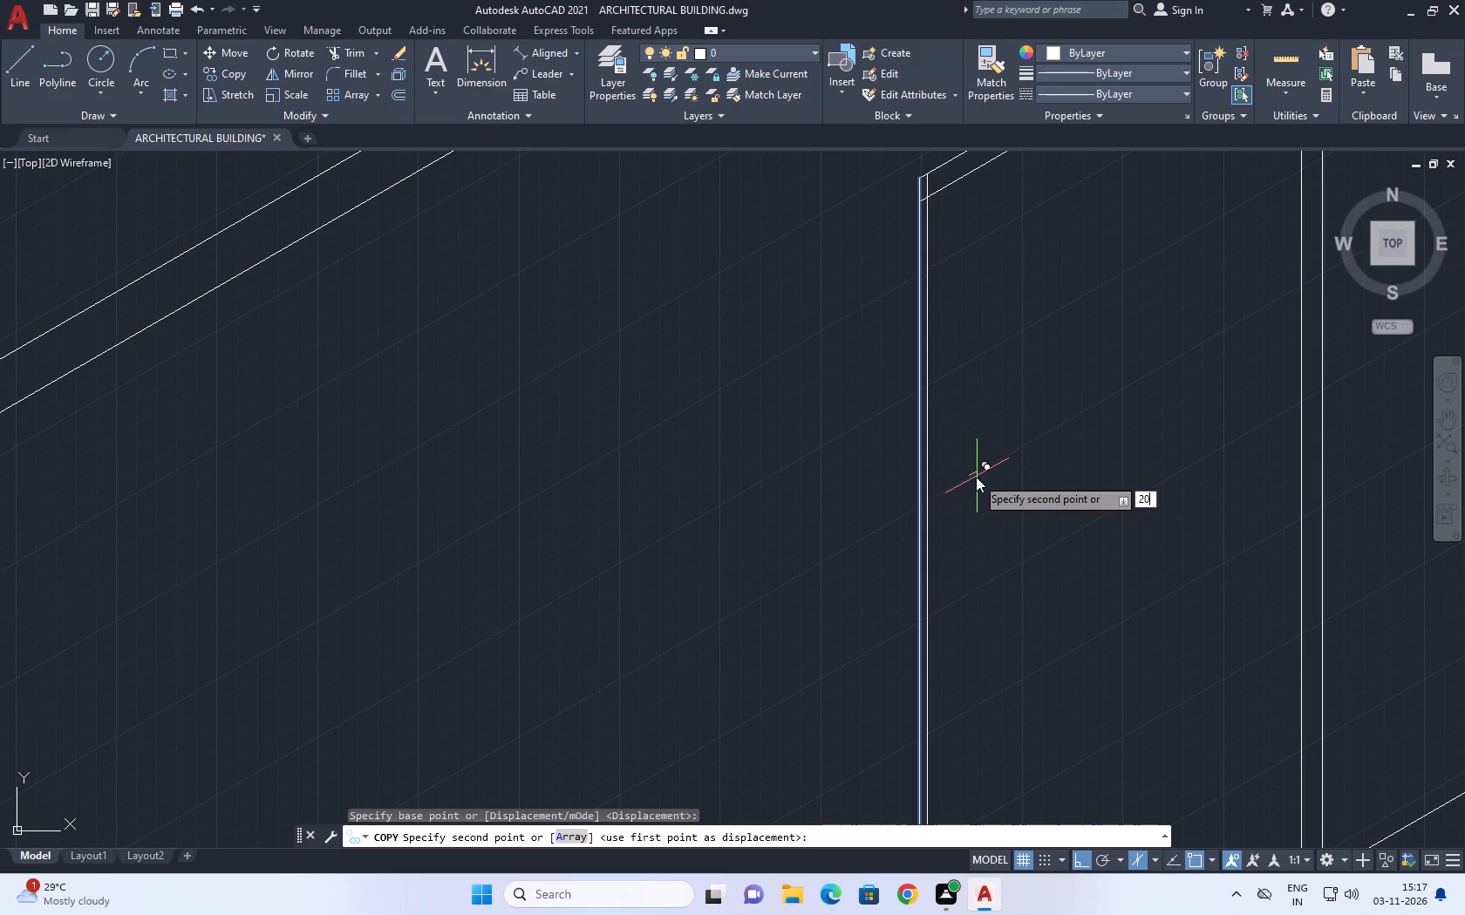
pyautogui.press('Return')
pyautogui.press('Escape')
# Trim the new inner vertical and the inner top line where they cross at the door frame's other upper corner.
pyautogui.moveTo(926, 383); pyautogui.dragTo(946, 517, button='middle')
pyautogui.press('t')
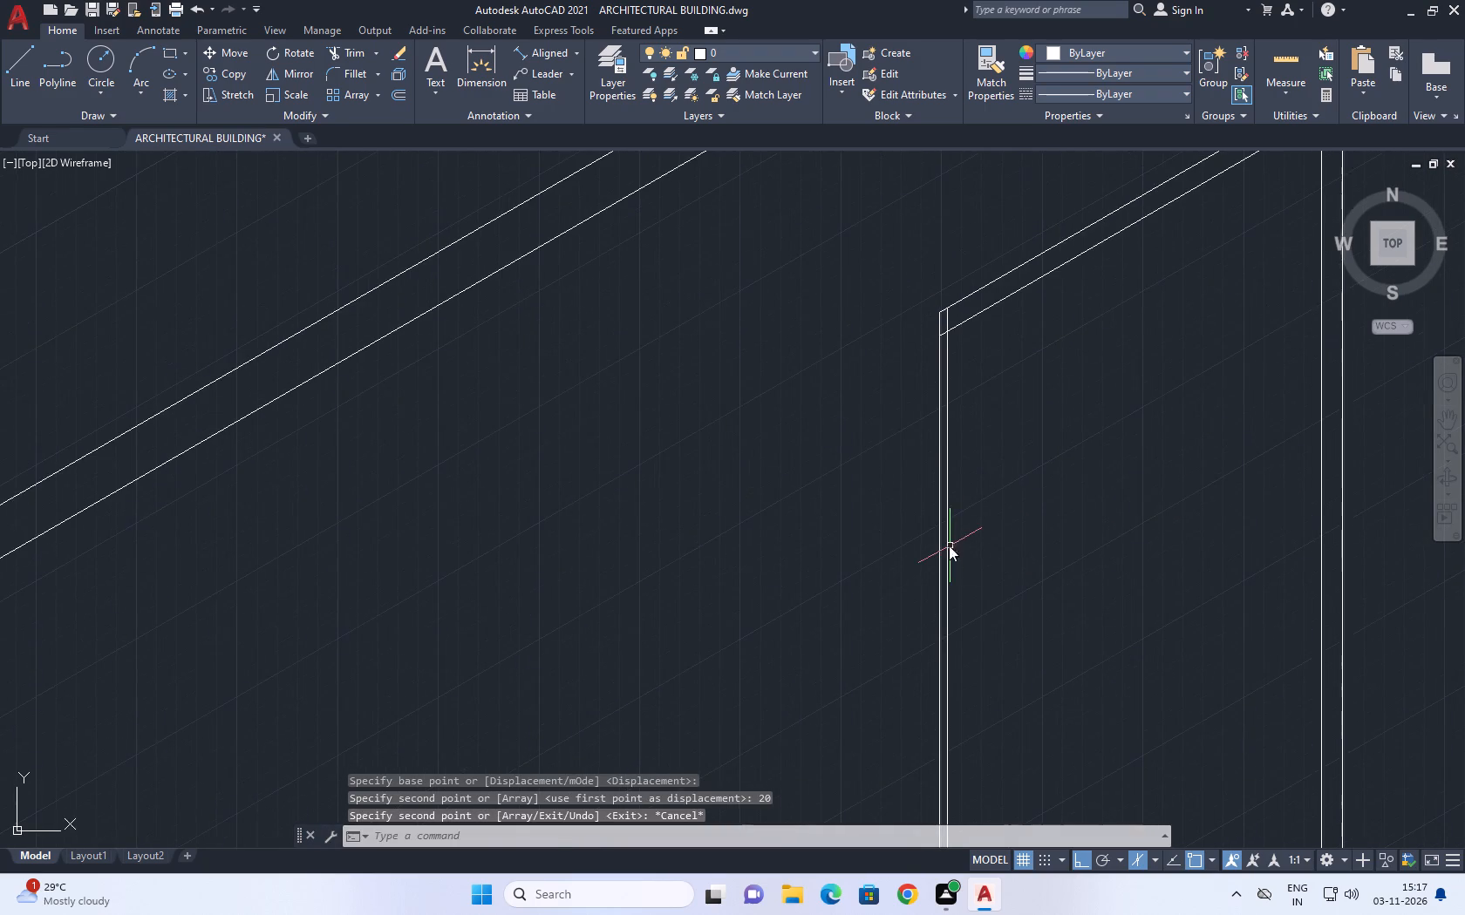
pyautogui.press('r')
pyautogui.press('space')
pyautogui.scroll(3, 962, 310)
pyautogui.scroll(2, 903, 376)
pyautogui.click(895, 344)
pyautogui.click(862, 479)
pyautogui.scroll(-3, 869, 449)
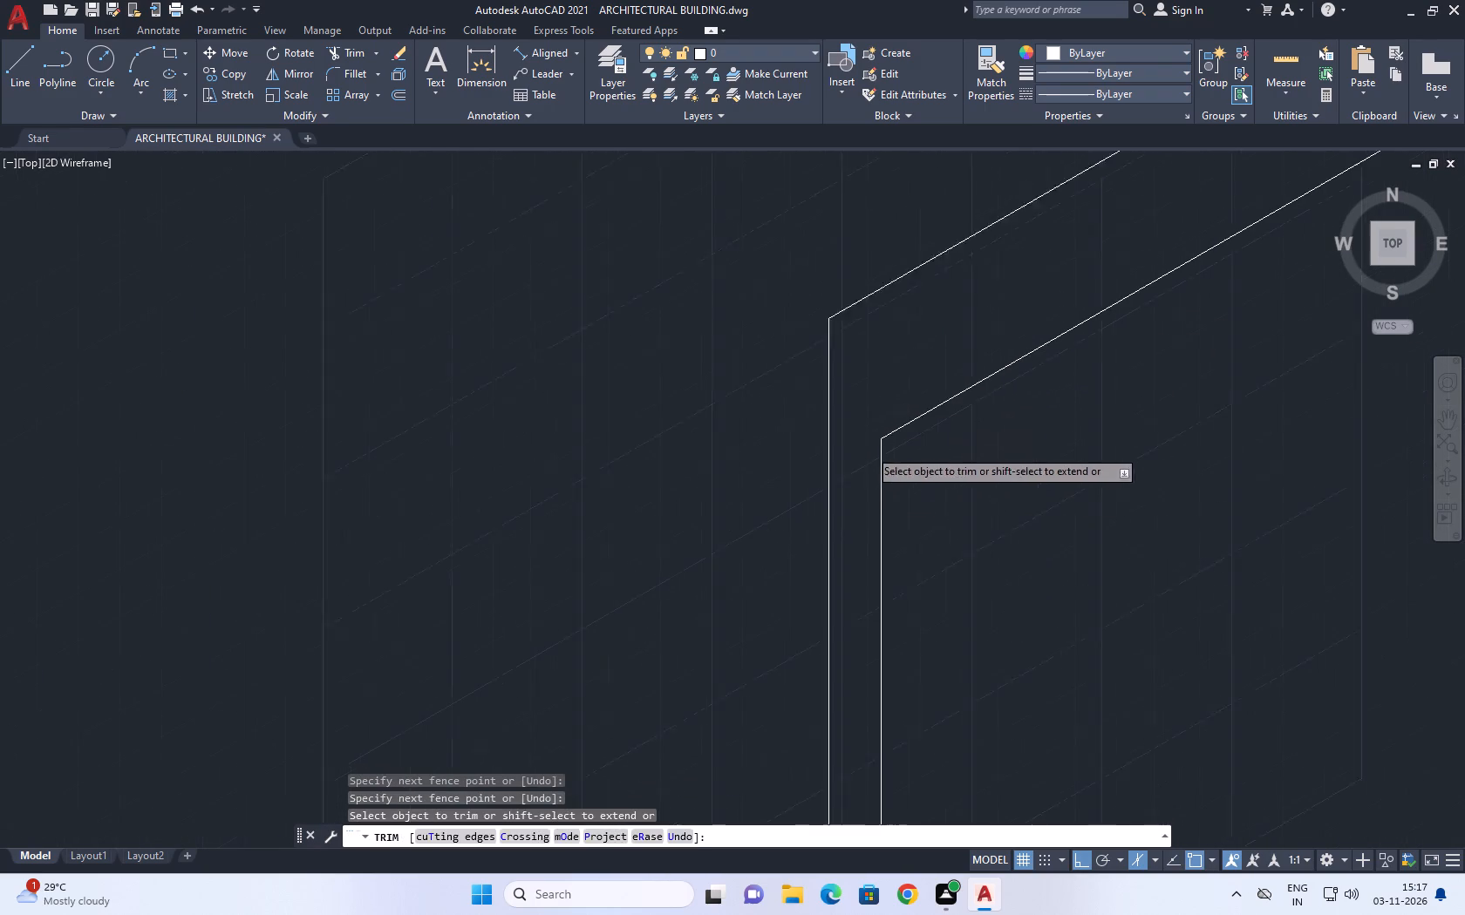
pyautogui.scroll(-2, 869, 449)
pyautogui.press('Escape')
pyautogui.scroll(-4, 956, 464)
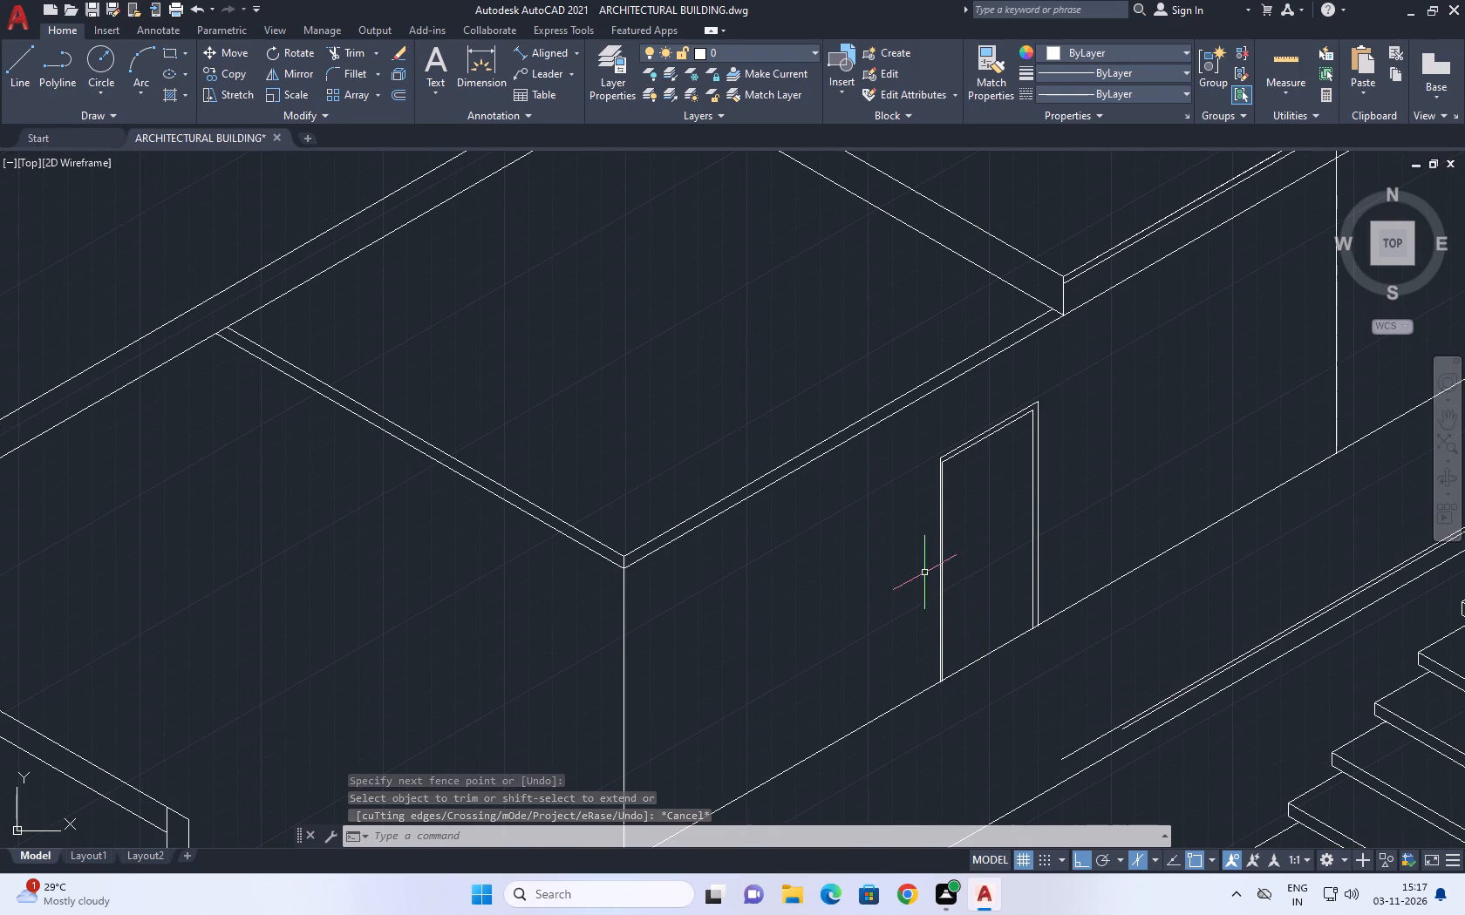
# Draw a small closed leaf-shaped spline as a door handle inside the door, beside its first vertical frame lines.
pyautogui.moveTo(1065, 676); pyautogui.dragTo(808, 701, button='middle')
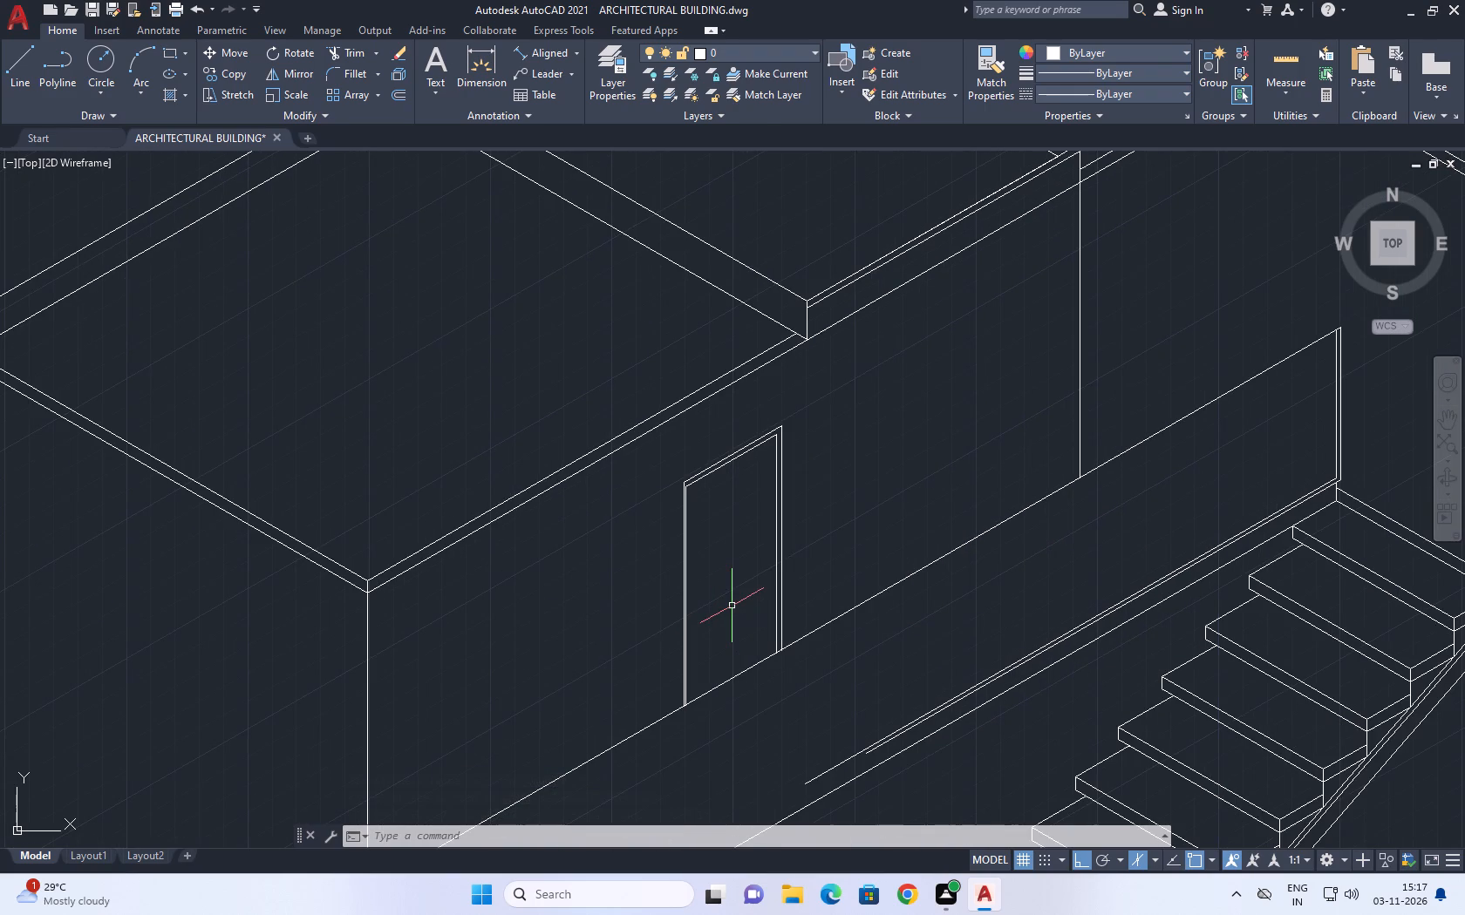
pyautogui.press('s')
pyautogui.write('pl')
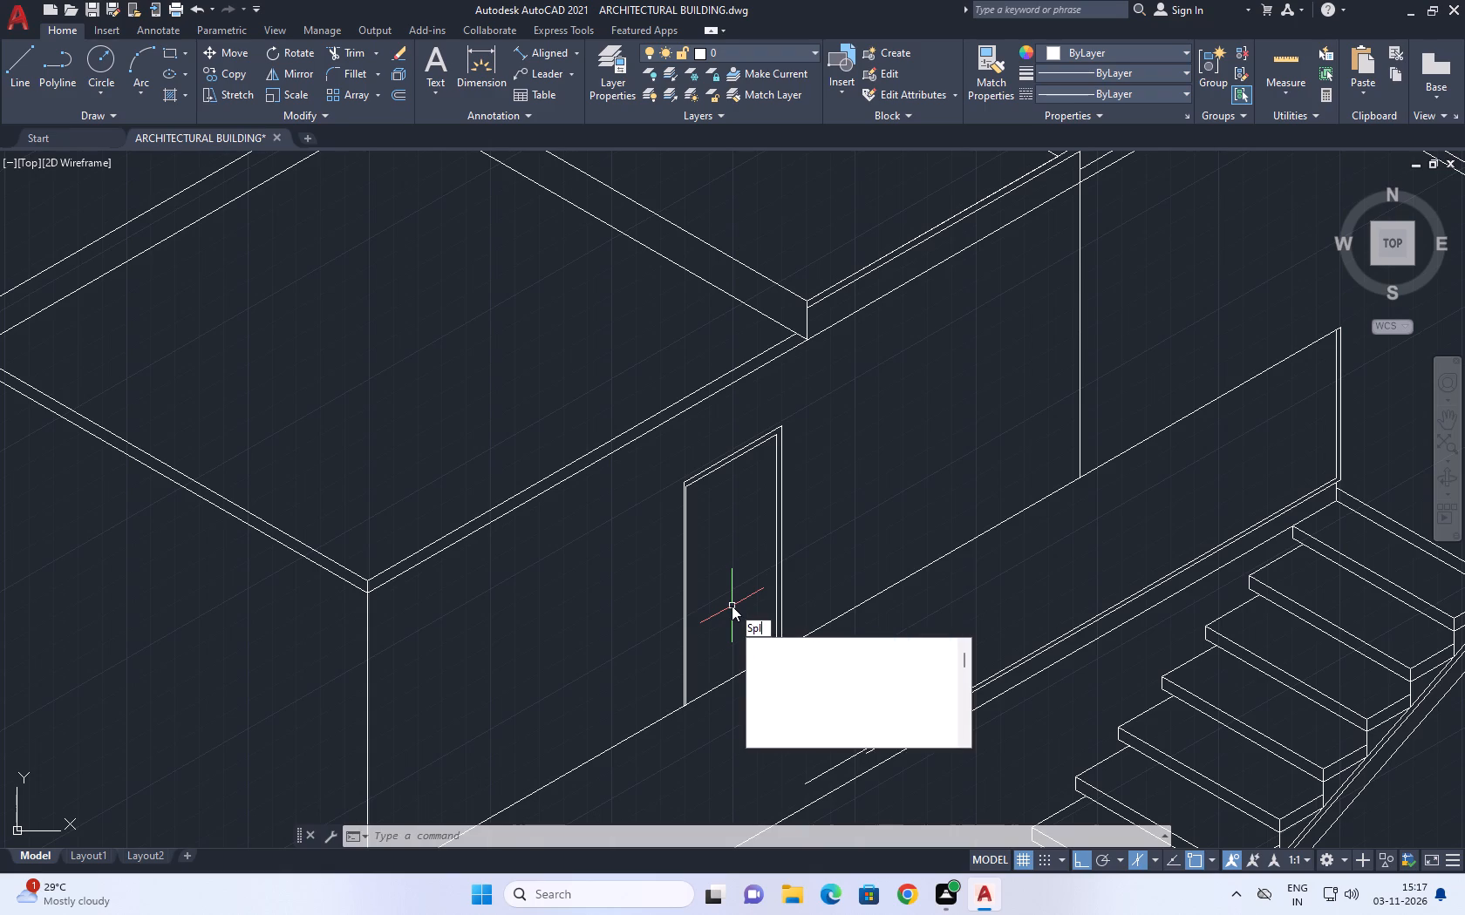
pyautogui.press('space')
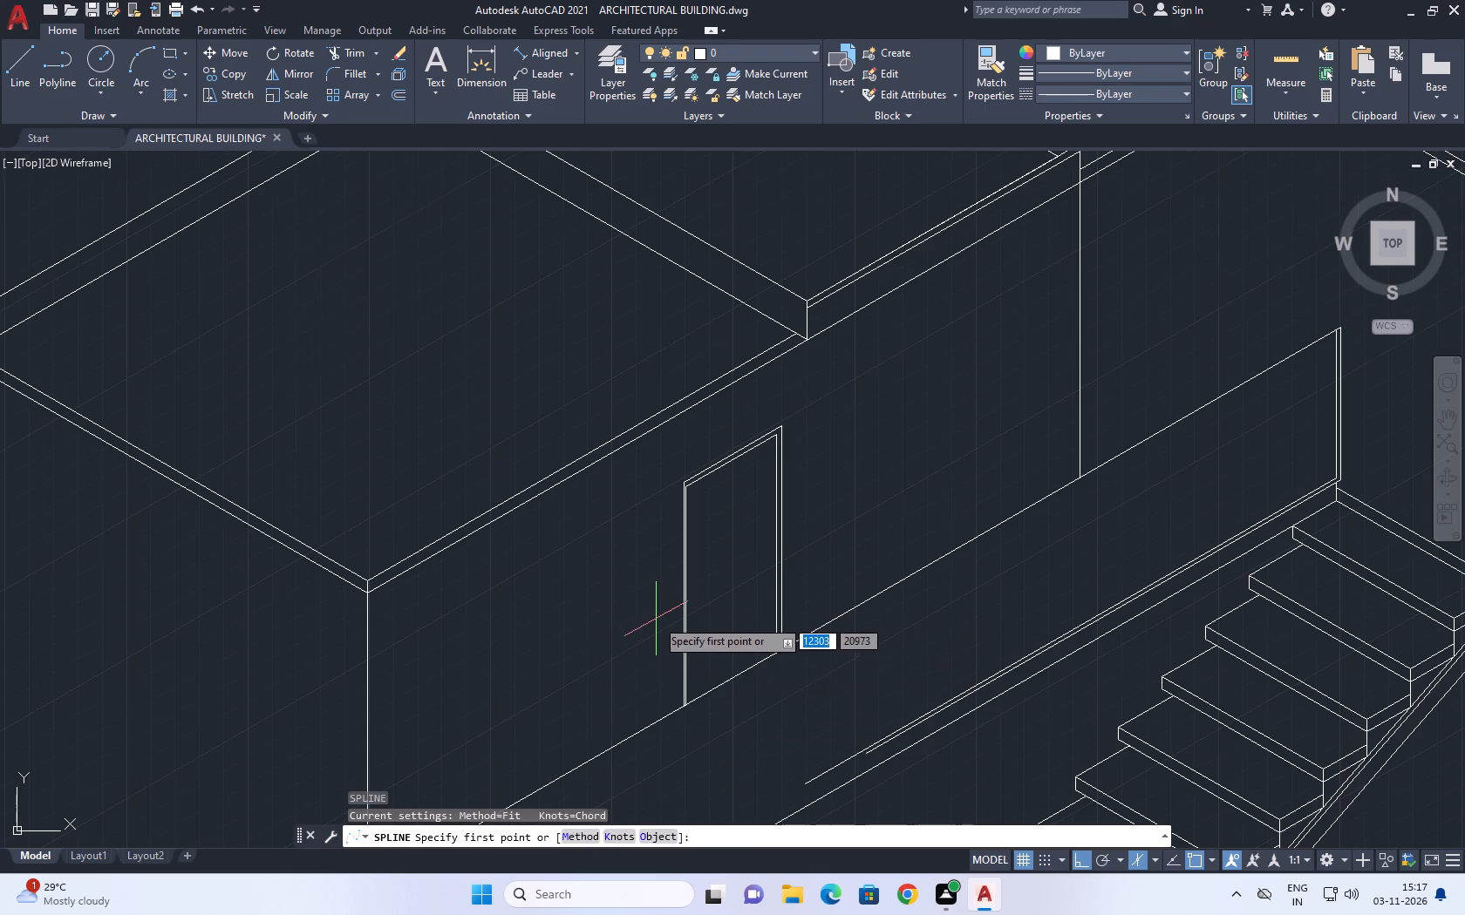
pyautogui.scroll(2, 656, 619)
pyautogui.scroll(3, 734, 598)
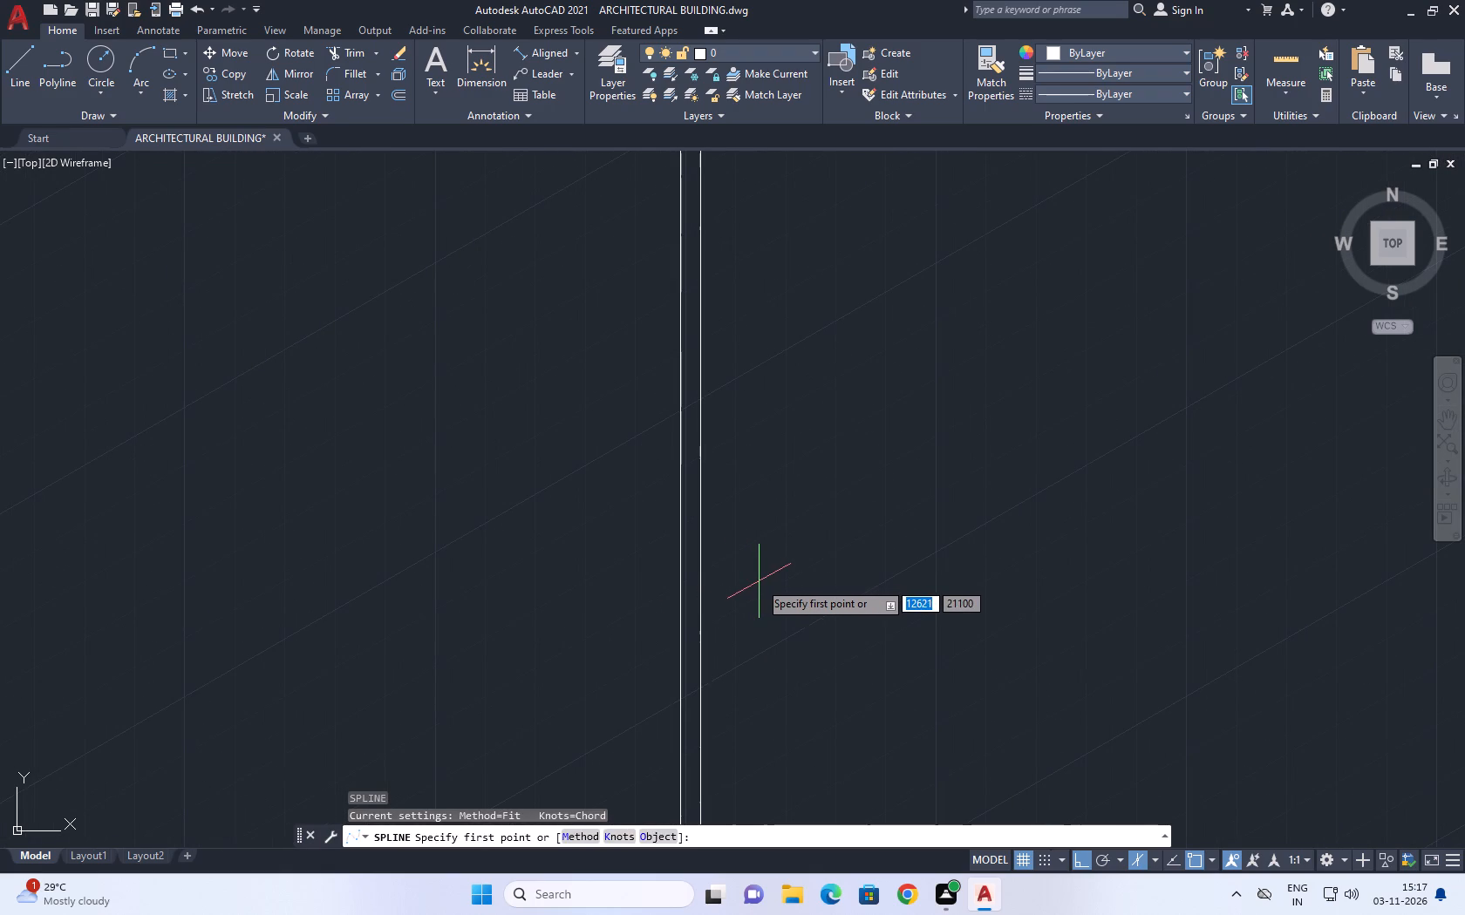
pyautogui.click(743, 610)
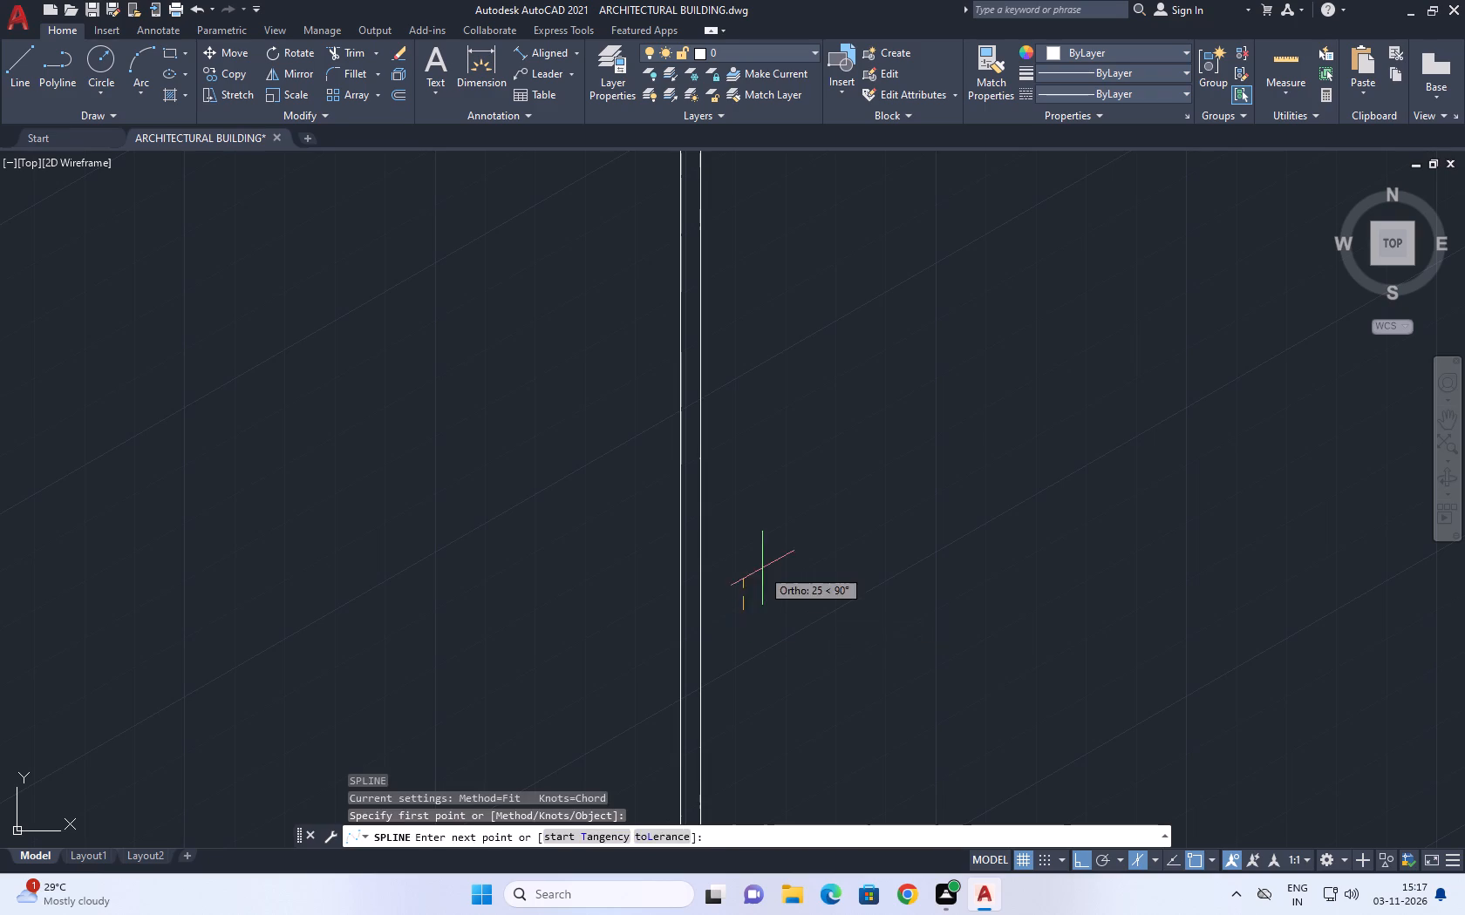
pyautogui.click(779, 559)
pyautogui.click(789, 571)
pyautogui.scroll(1, 778, 567)
pyautogui.click(765, 582)
pyautogui.click(719, 633)
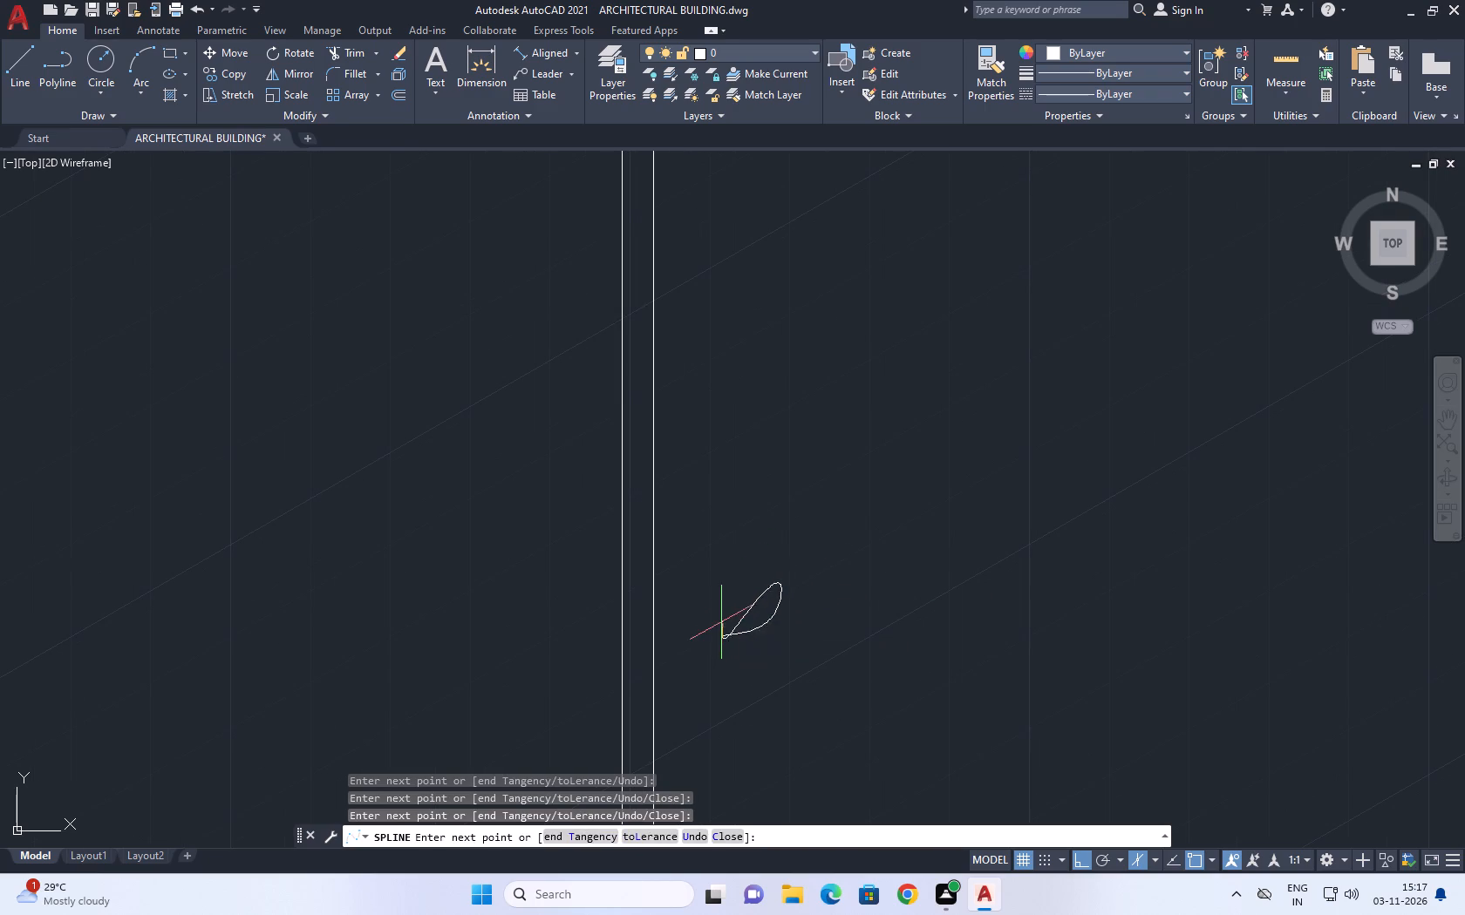
pyautogui.press('Return')
# Reshape the handle spline into a wider, rounder teardrop by moving its upper fit points outward.
pyautogui.scroll(3, 731, 603)
pyautogui.moveTo(804, 664); pyautogui.dragTo(799, 654)
pyautogui.moveTo(707, 518); pyautogui.dragTo(707, 502)
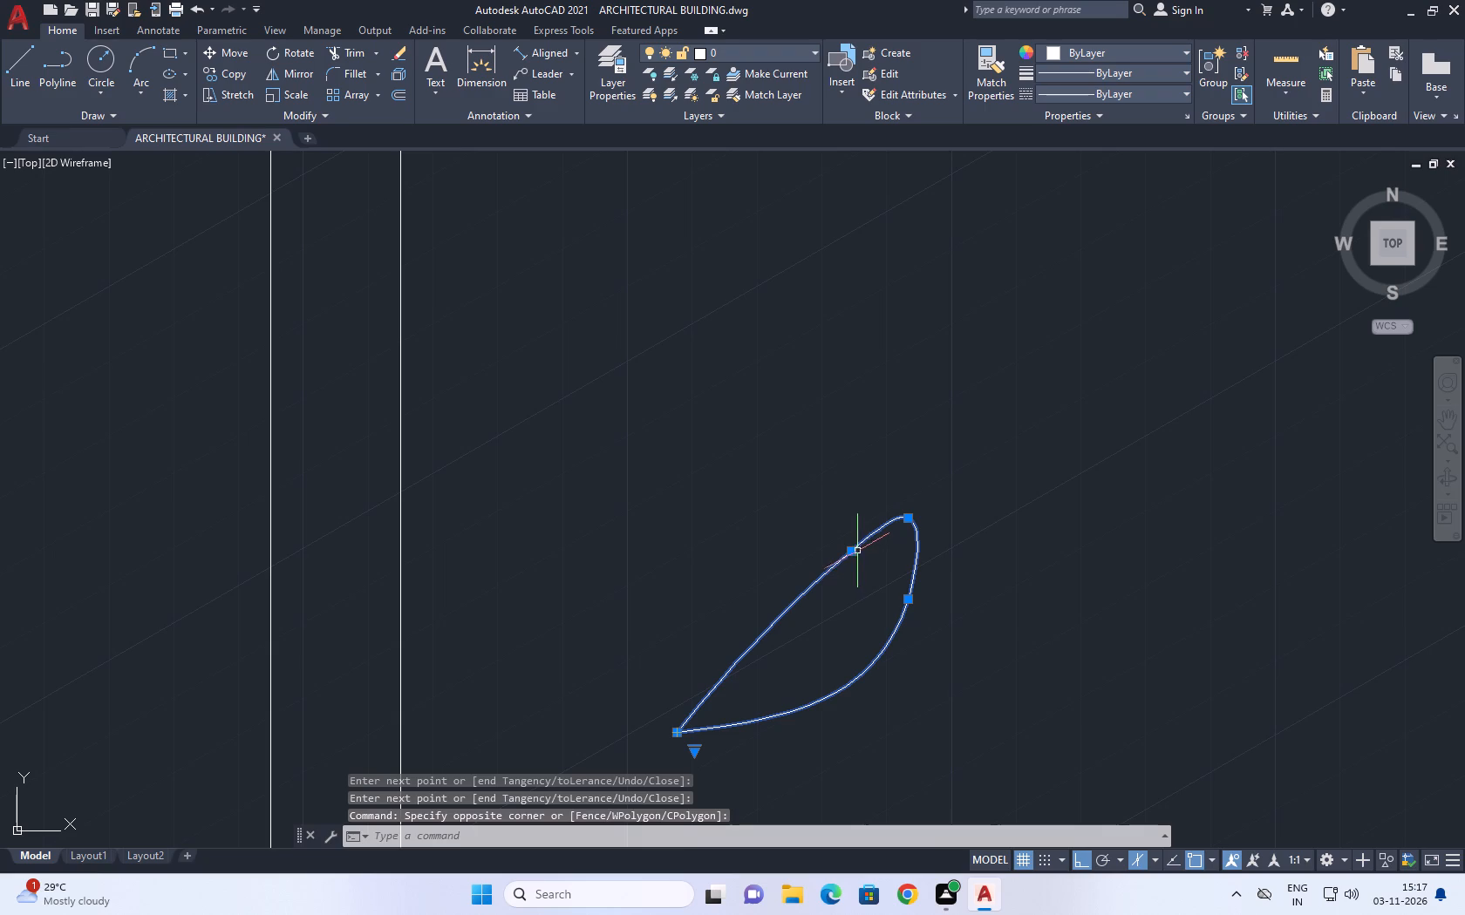
pyautogui.click(848, 550)
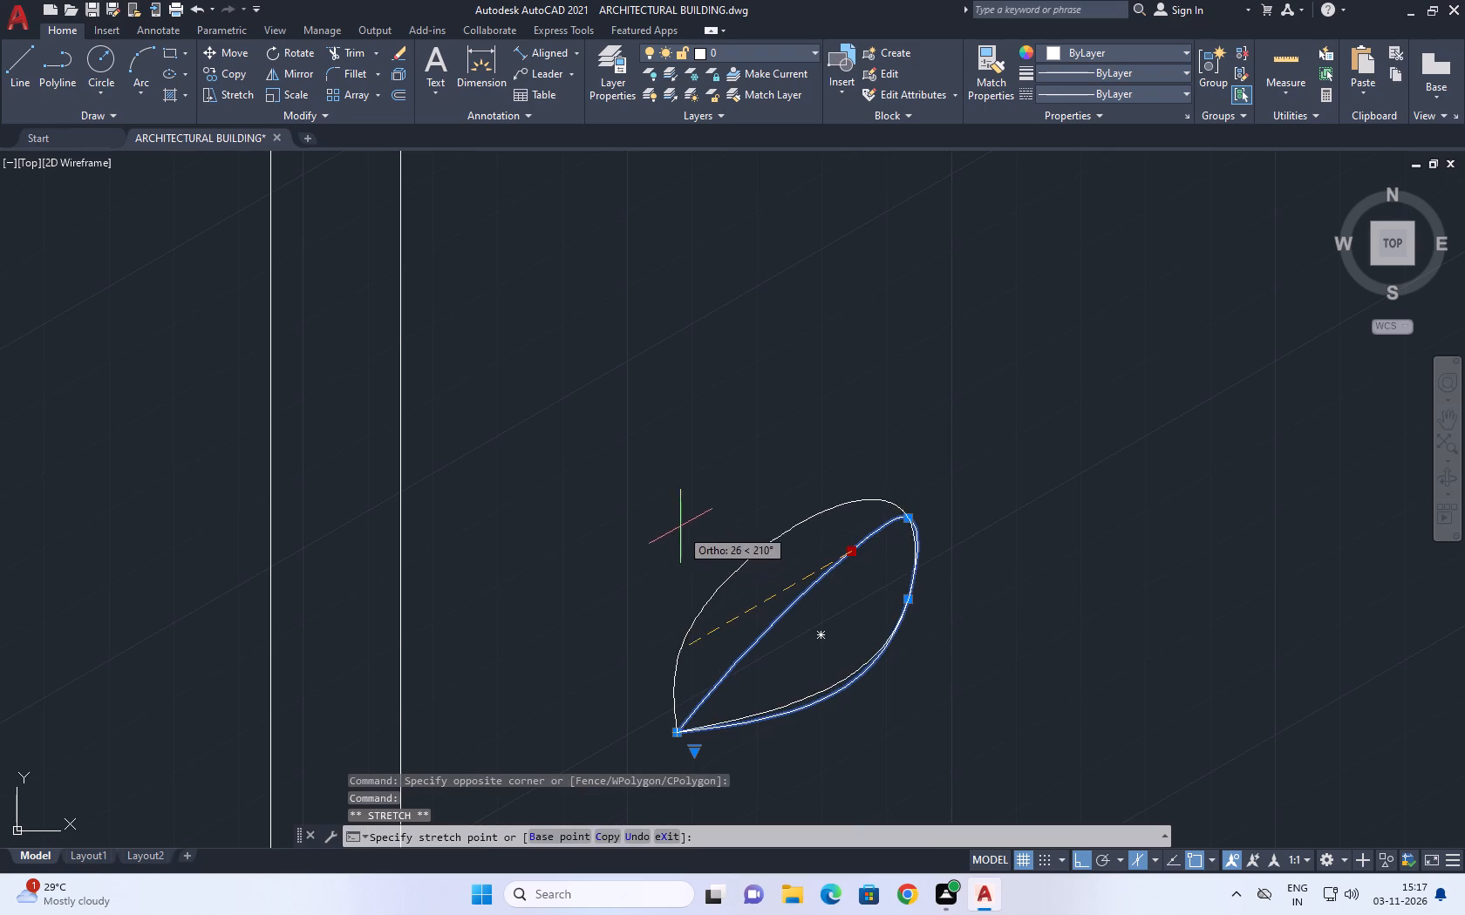
pyautogui.click(663, 446)
pyautogui.scroll(-3, 797, 412)
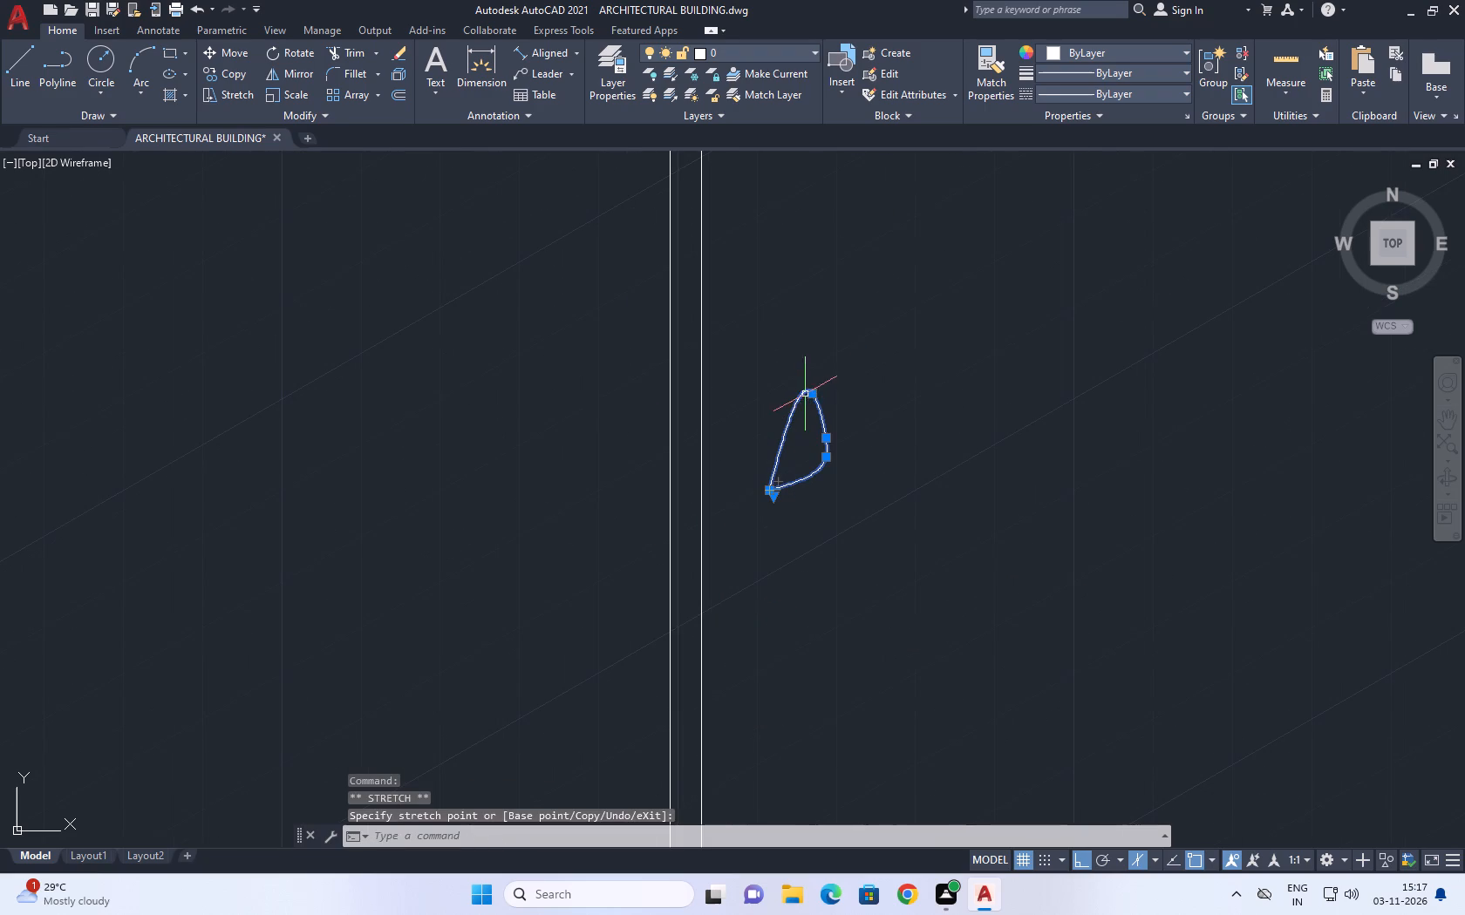
pyautogui.click(809, 391)
pyautogui.click(776, 439)
pyautogui.scroll(1, 774, 466)
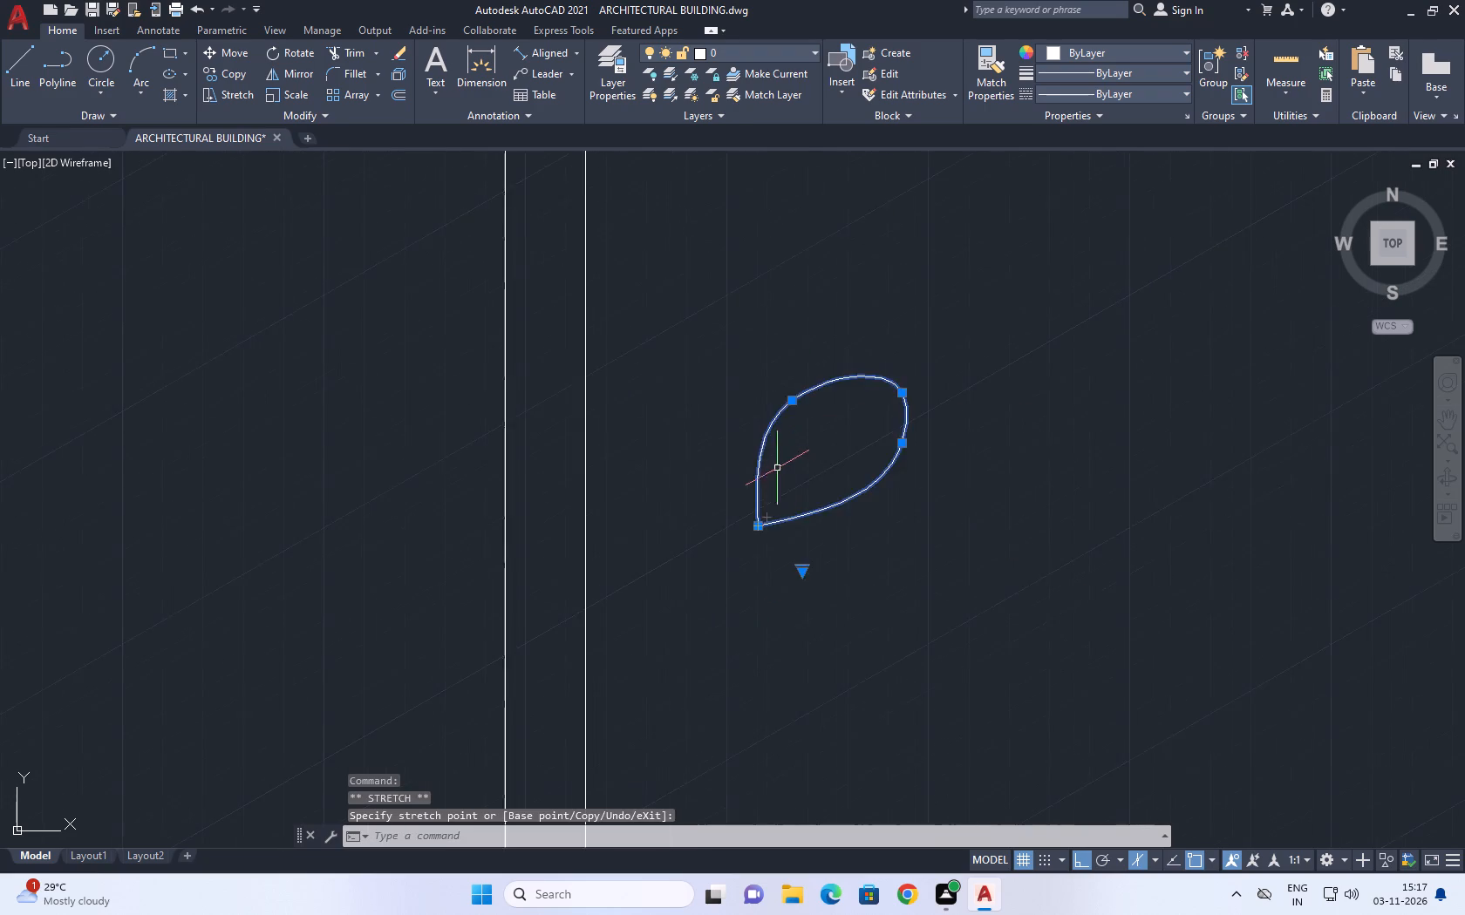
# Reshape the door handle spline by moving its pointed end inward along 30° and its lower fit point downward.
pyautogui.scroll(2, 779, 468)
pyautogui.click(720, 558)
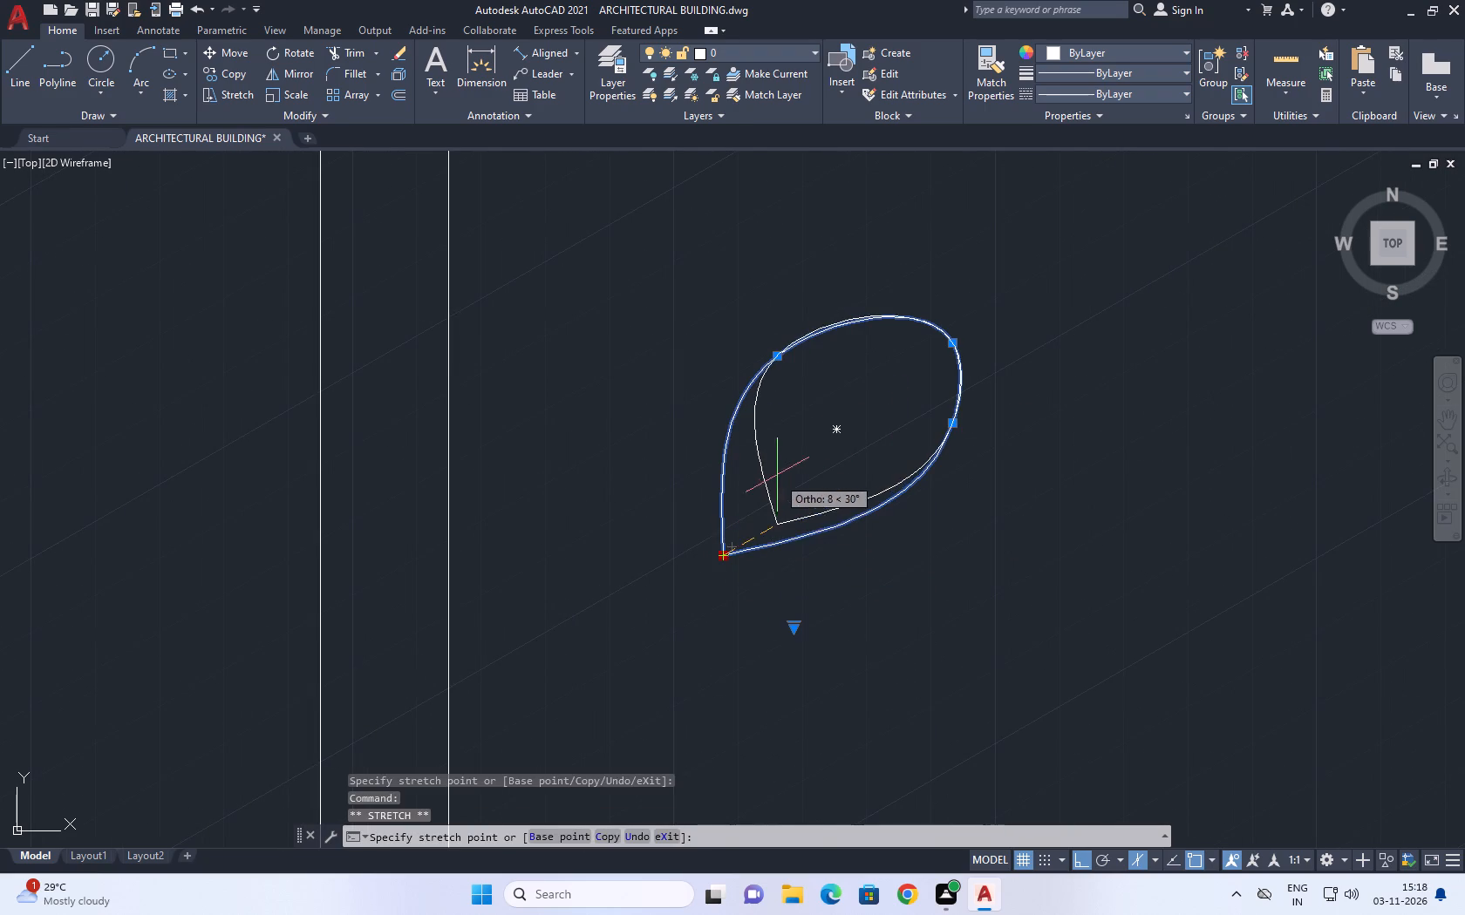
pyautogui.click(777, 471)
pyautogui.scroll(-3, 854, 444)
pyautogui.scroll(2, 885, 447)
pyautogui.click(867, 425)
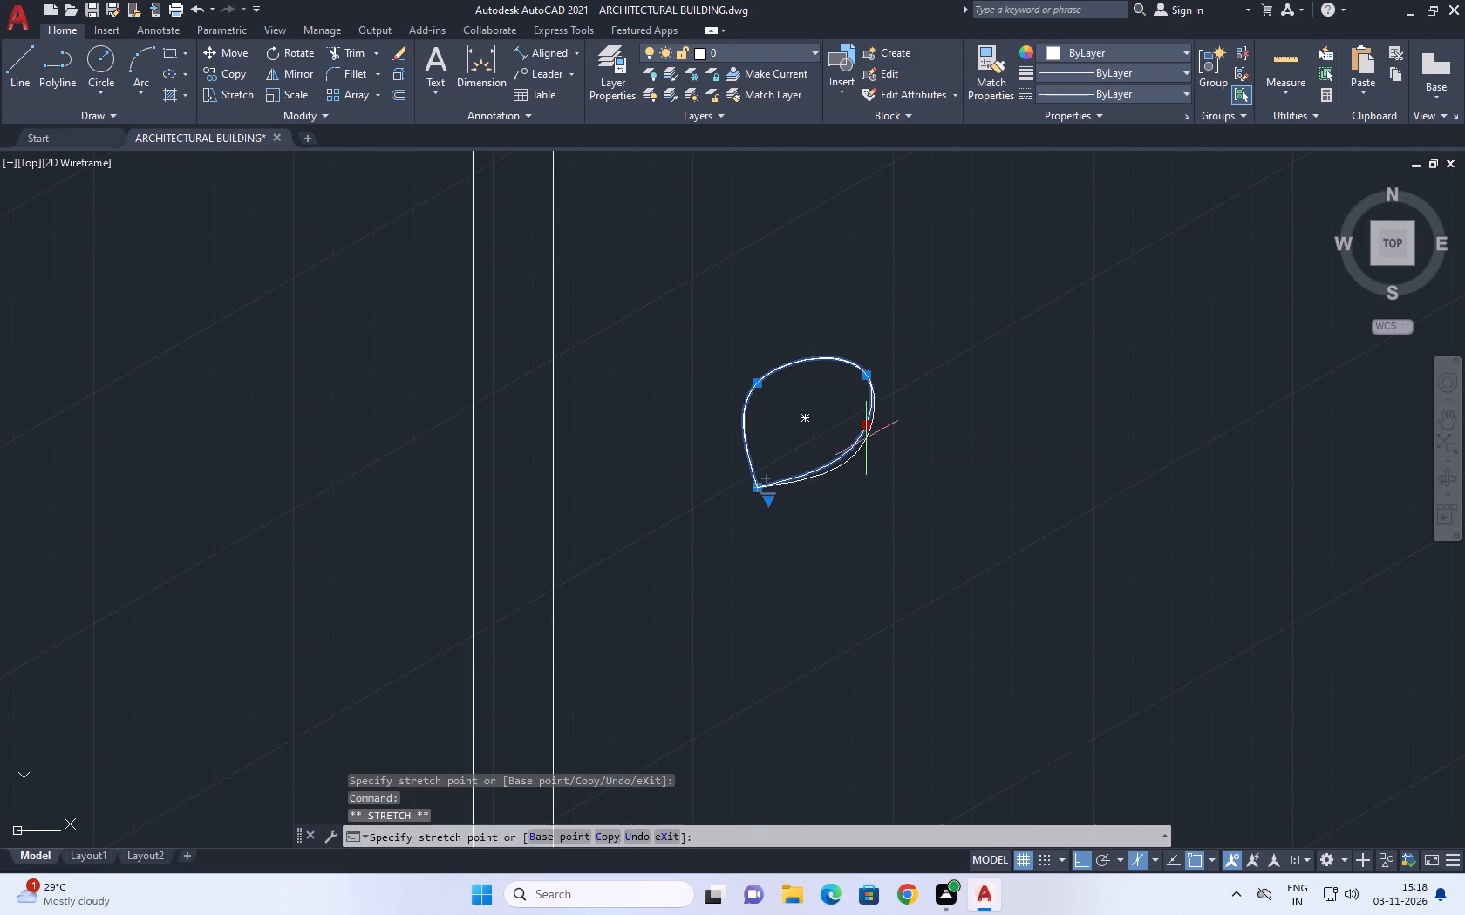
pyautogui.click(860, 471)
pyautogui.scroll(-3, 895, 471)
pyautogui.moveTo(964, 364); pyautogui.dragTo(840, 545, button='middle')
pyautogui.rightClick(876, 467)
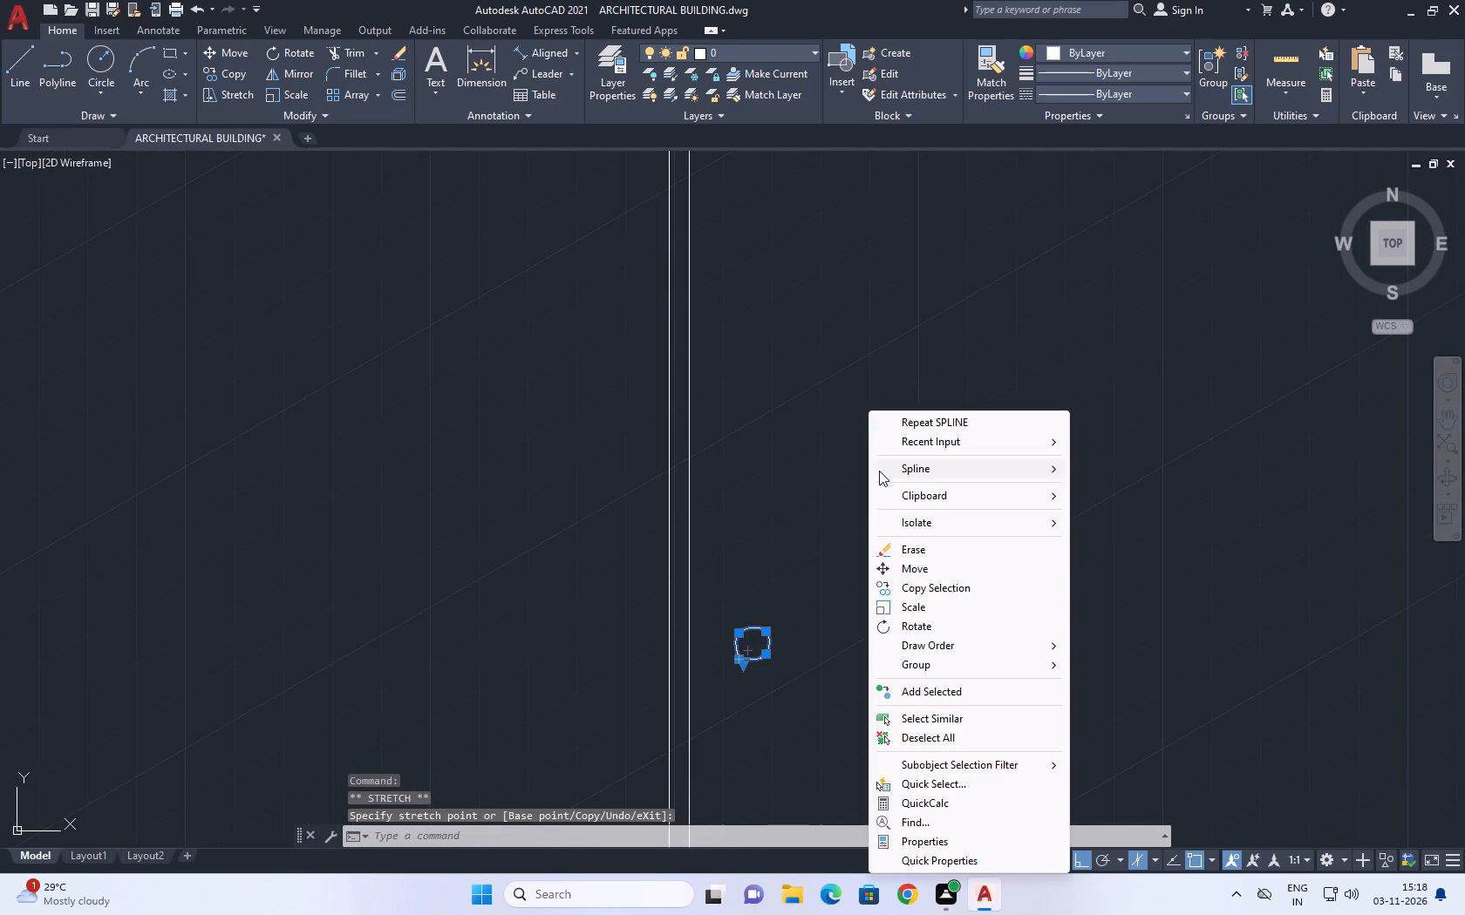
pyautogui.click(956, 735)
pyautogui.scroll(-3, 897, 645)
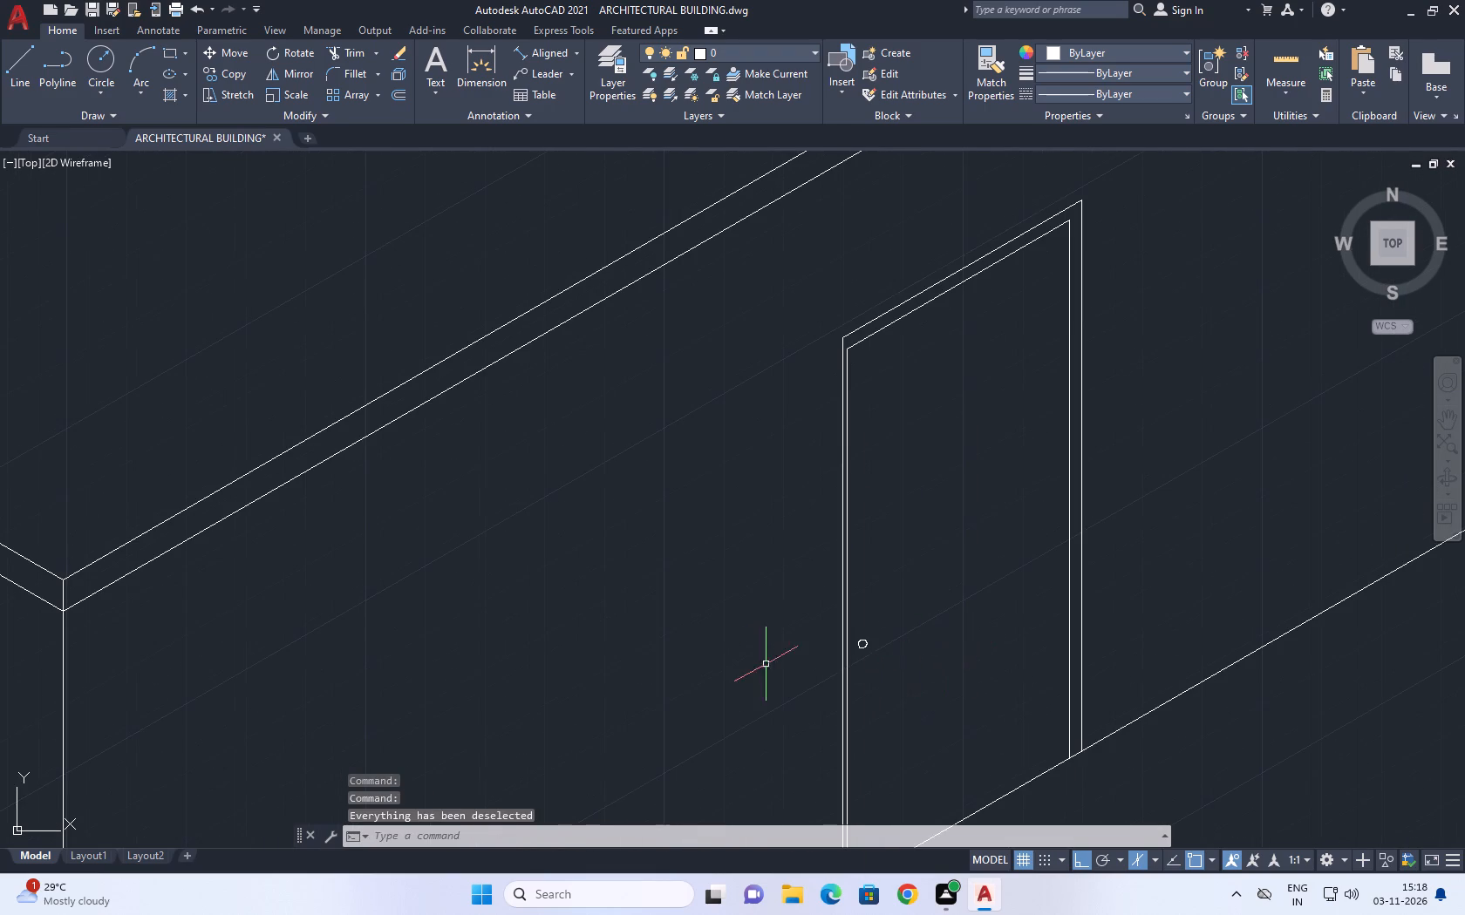
# Erase the spline door handle.
pyautogui.middleClick(846, 647)
pyautogui.scroll(3, 834, 647)
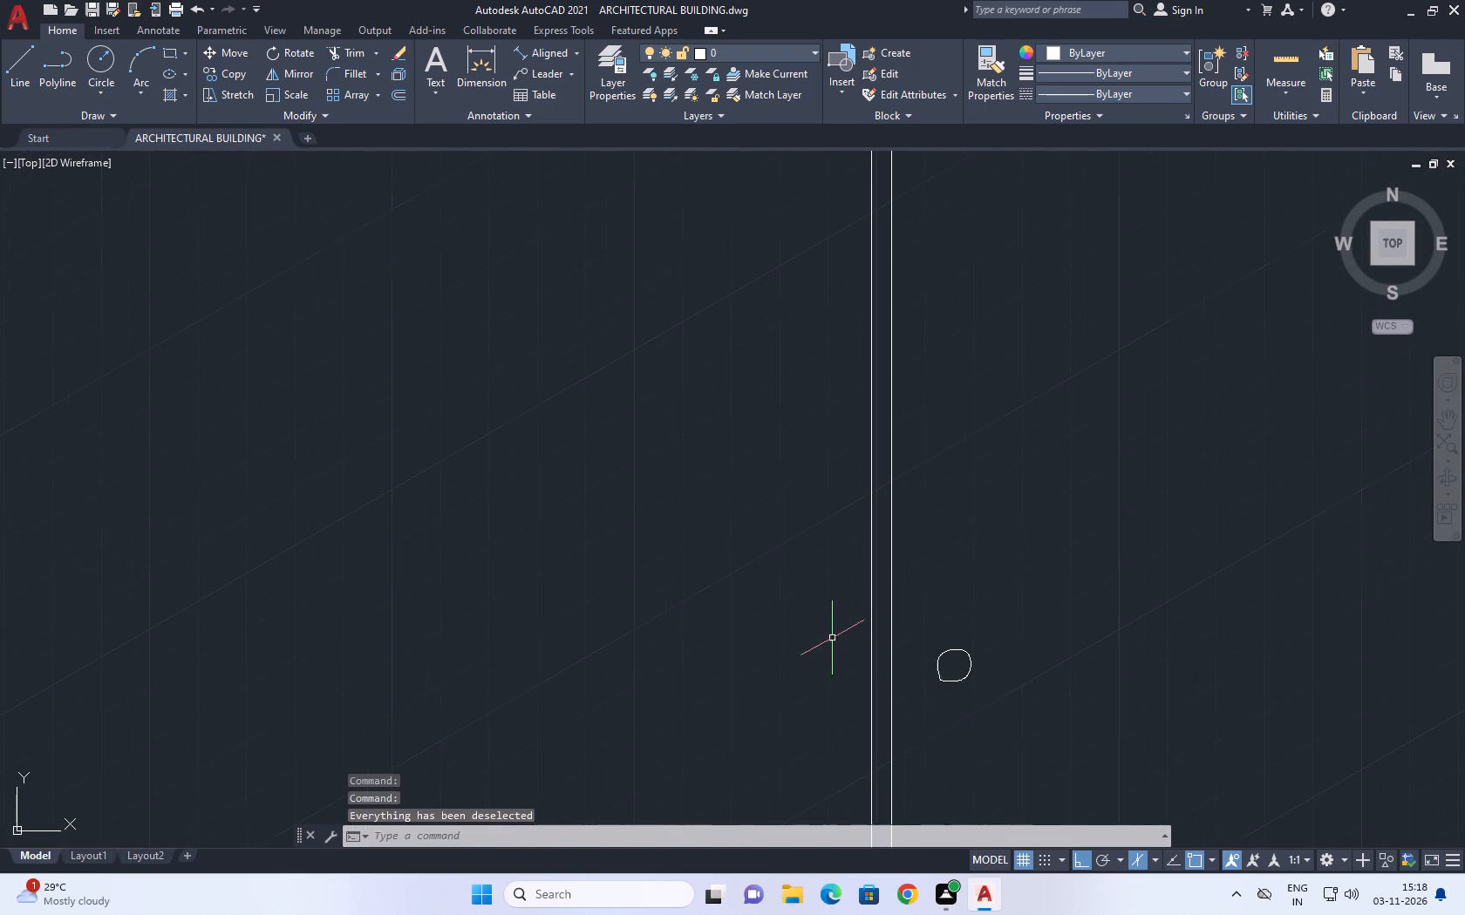
pyautogui.moveTo(951, 707); pyautogui.dragTo(948, 682)
pyautogui.click(930, 610)
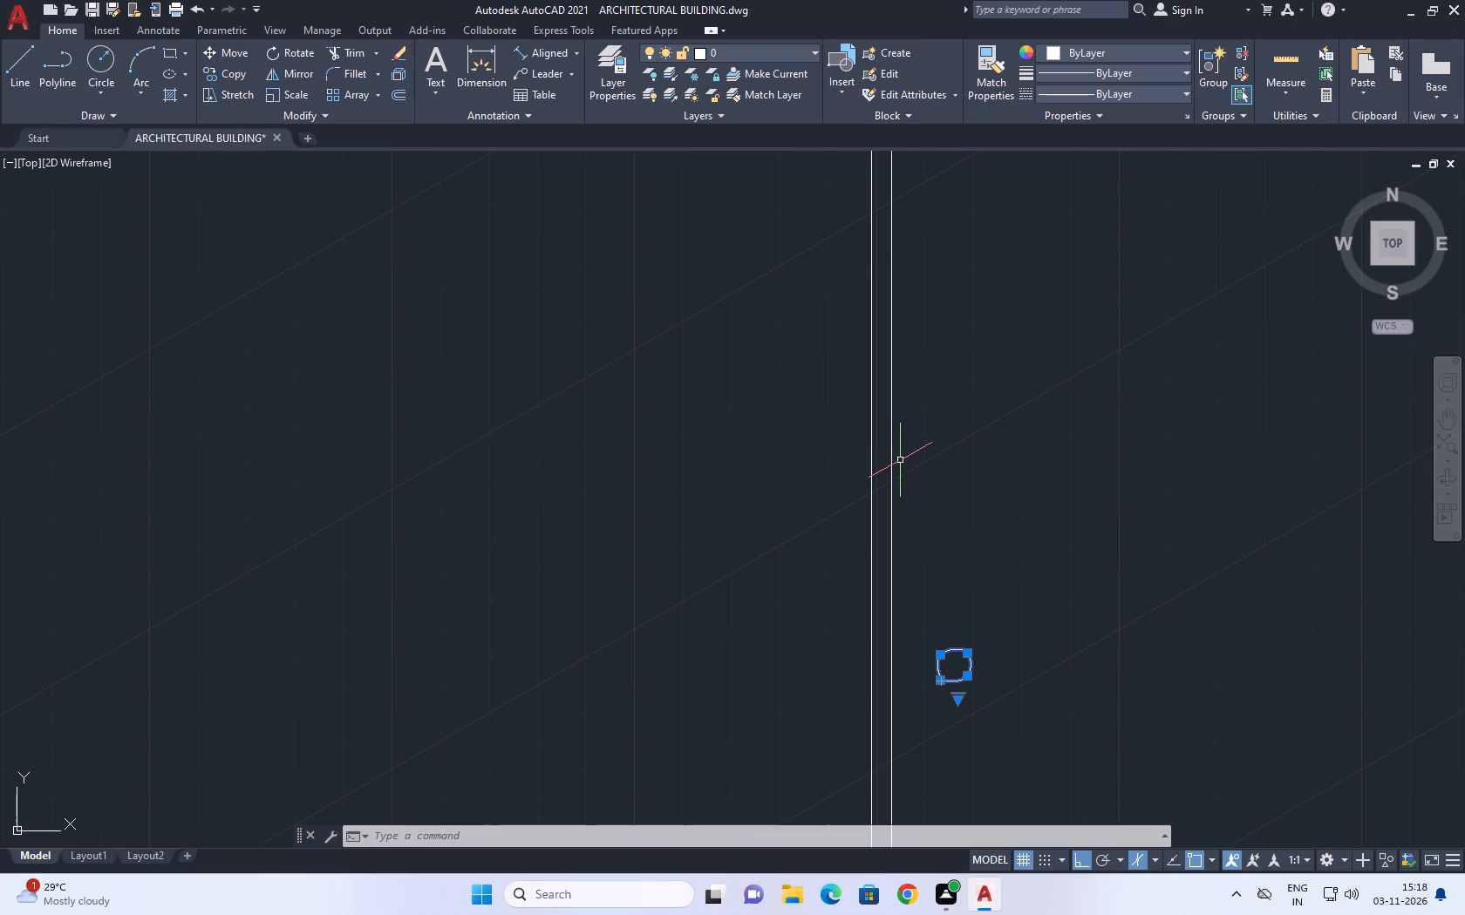
pyautogui.moveTo(993, 554); pyautogui.dragTo(986, 545, button='right')
pyautogui.click(1022, 217)
pyautogui.scroll(-1, 884, 516)
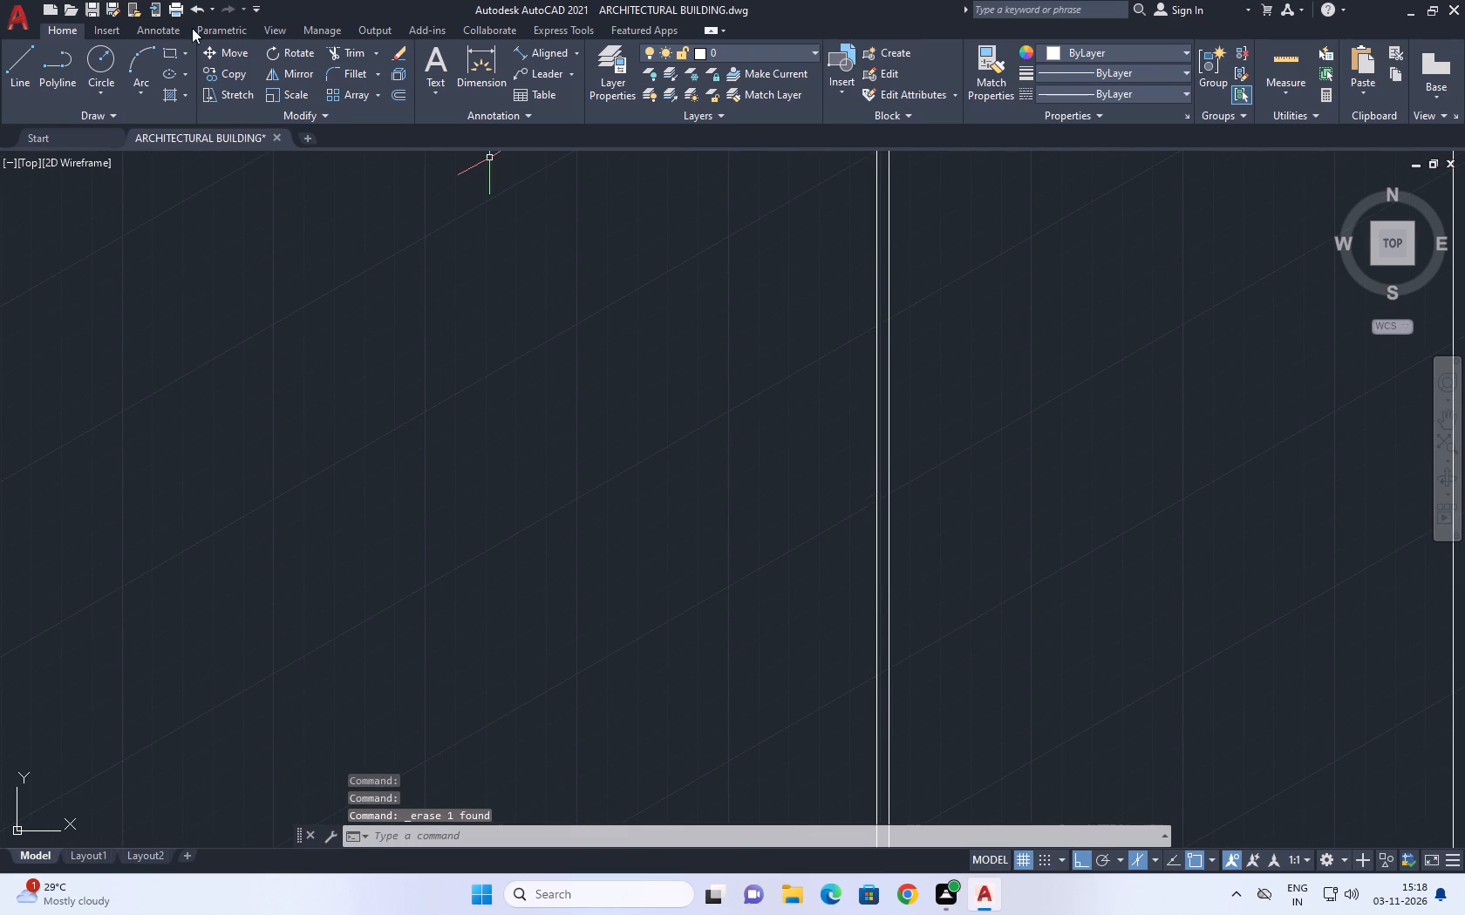
# Draw a small circle as the door handle inside the door, beside its first vertical frame lines.
pyautogui.click(107, 57)
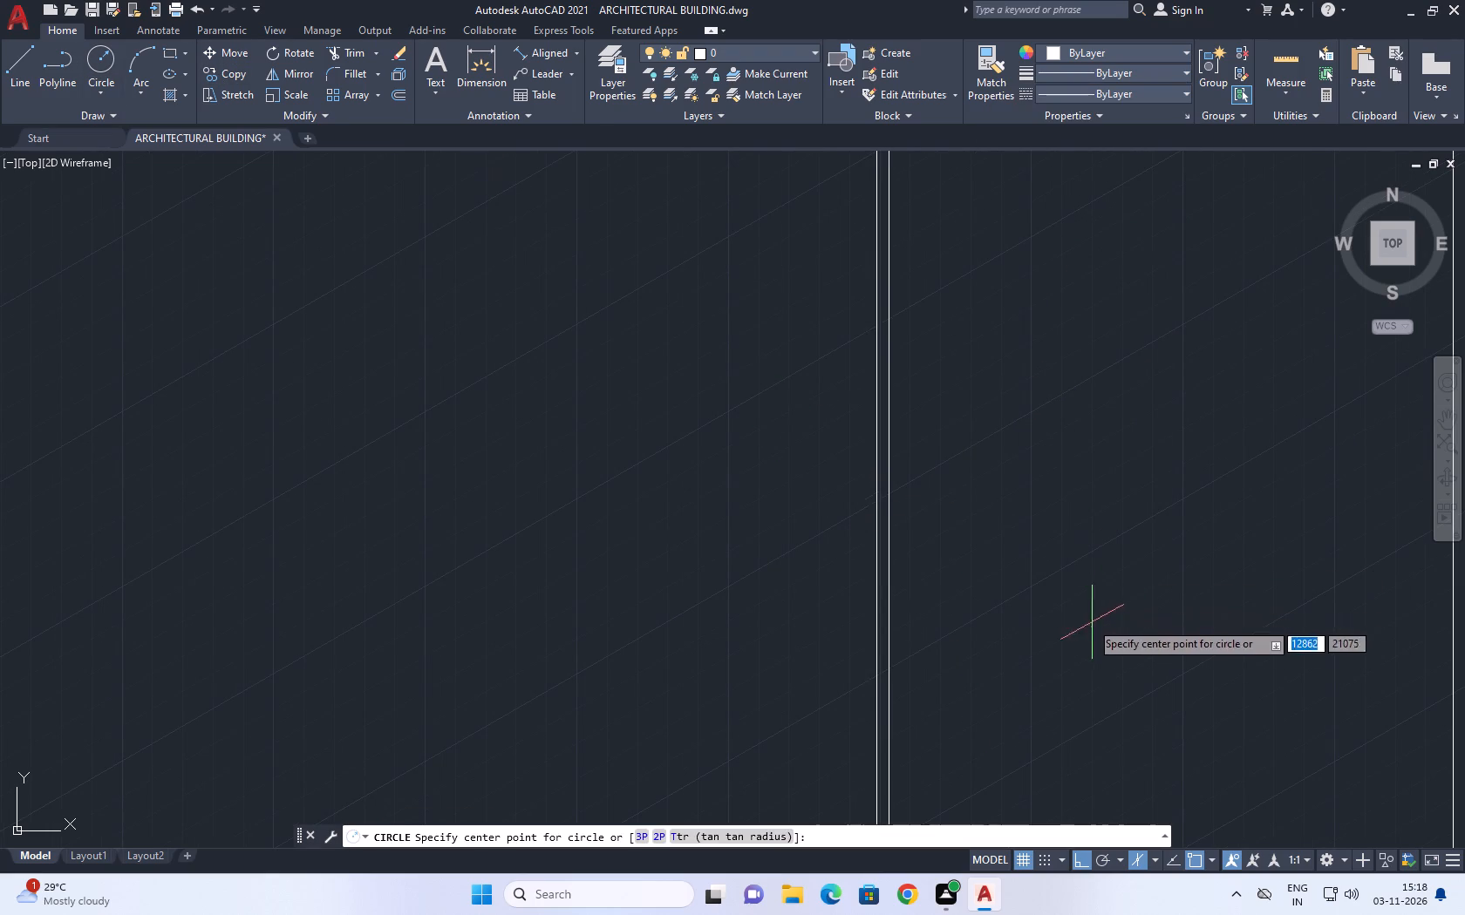
pyautogui.scroll(-4, 1073, 619)
pyautogui.scroll(3, 975, 584)
pyautogui.click(972, 603)
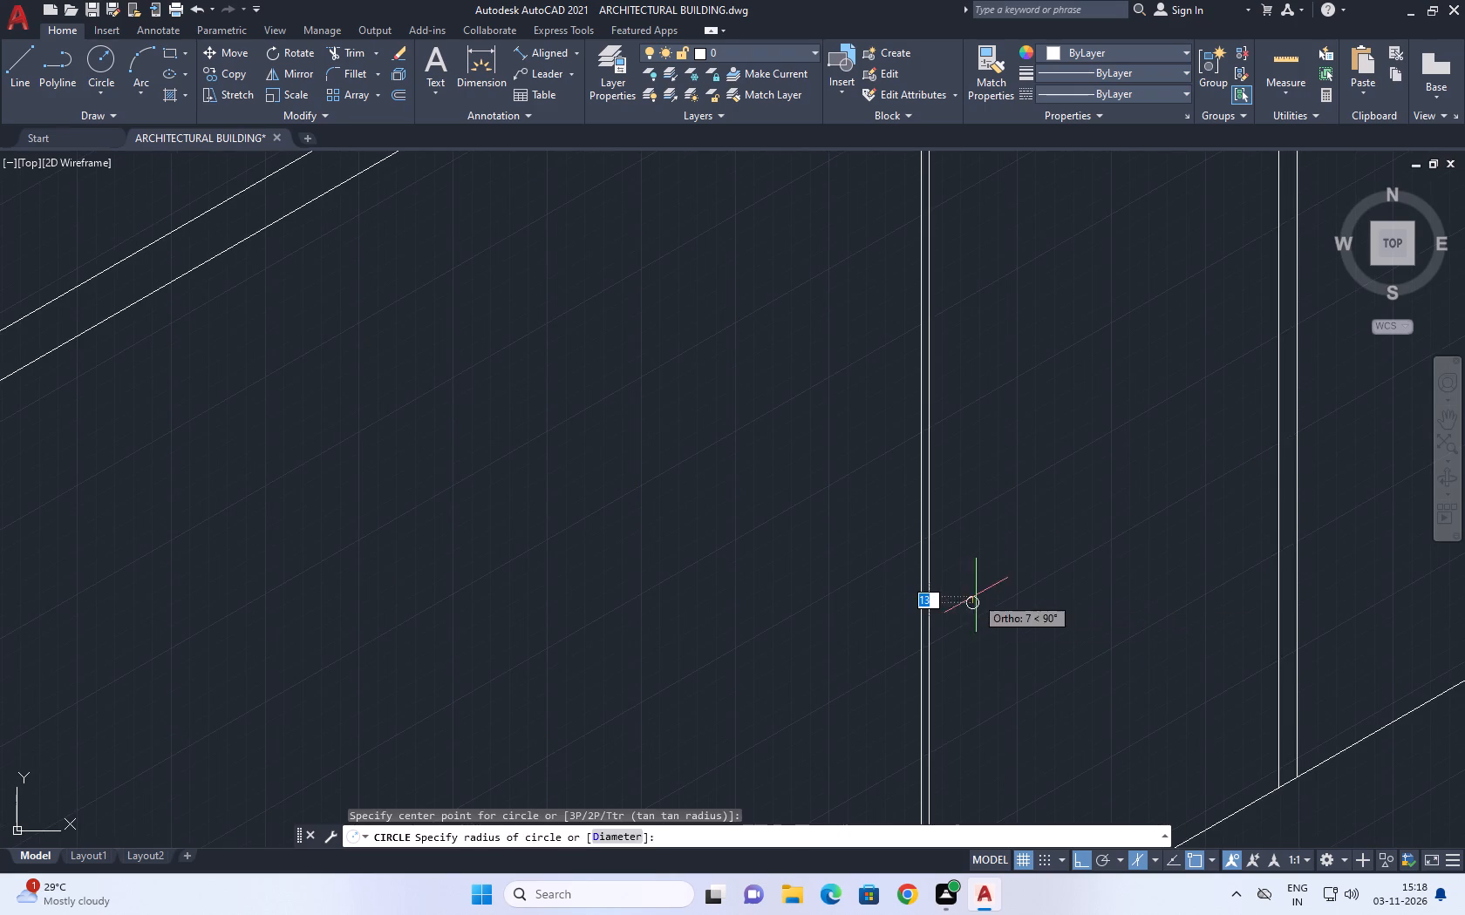
pyautogui.moveTo(981, 586); pyautogui.dragTo(980, 597)
pyautogui.scroll(-4, 991, 559)
pyautogui.moveTo(976, 580); pyautogui.dragTo(922, 569, button='middle')
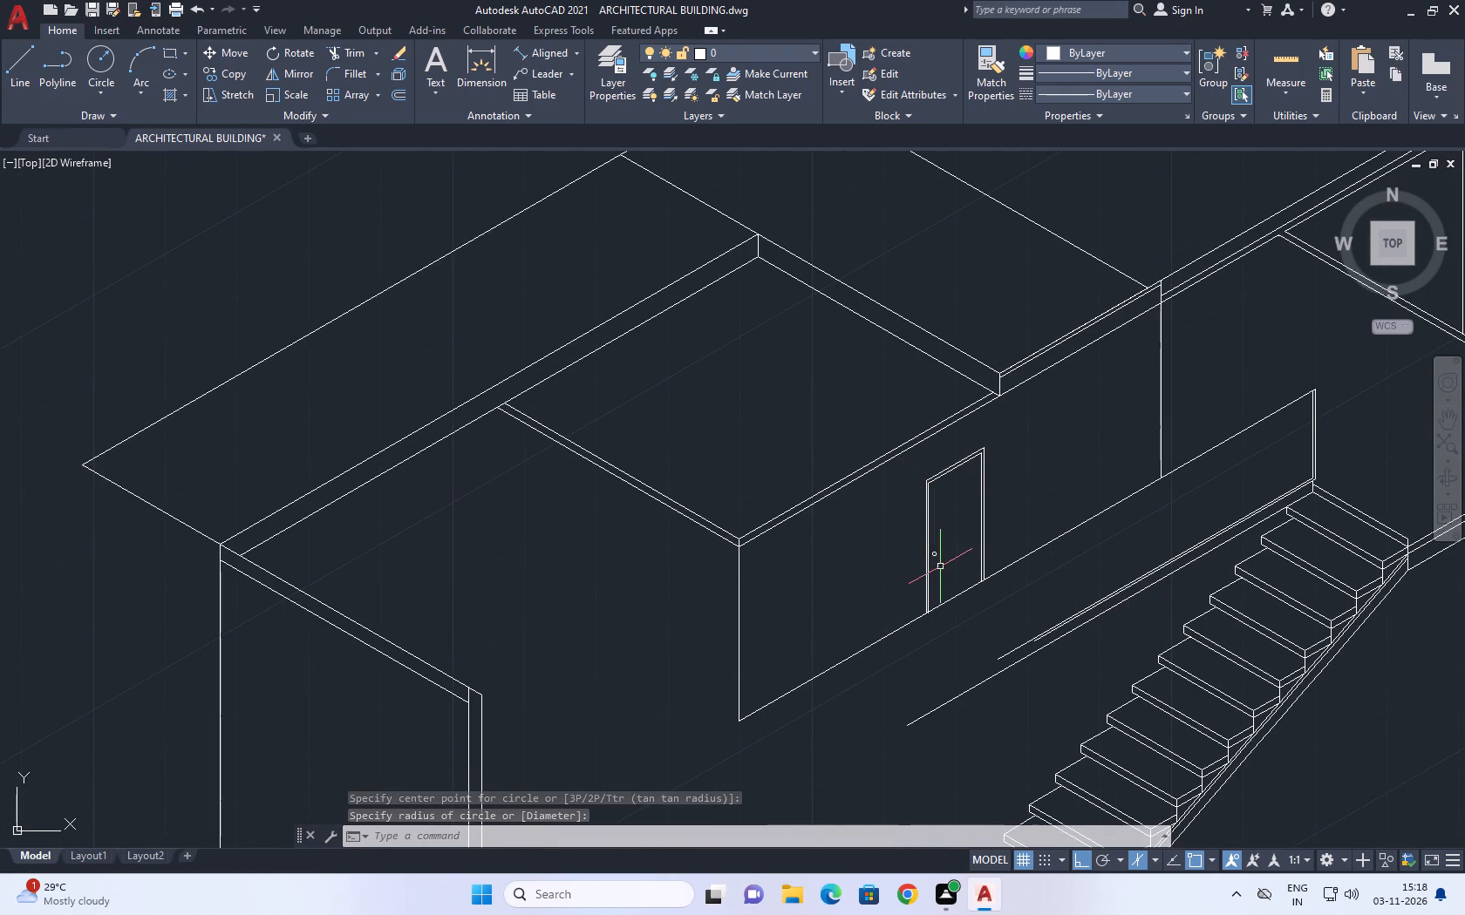
pyautogui.moveTo(899, 567); pyautogui.dragTo(884, 503, button='middle')
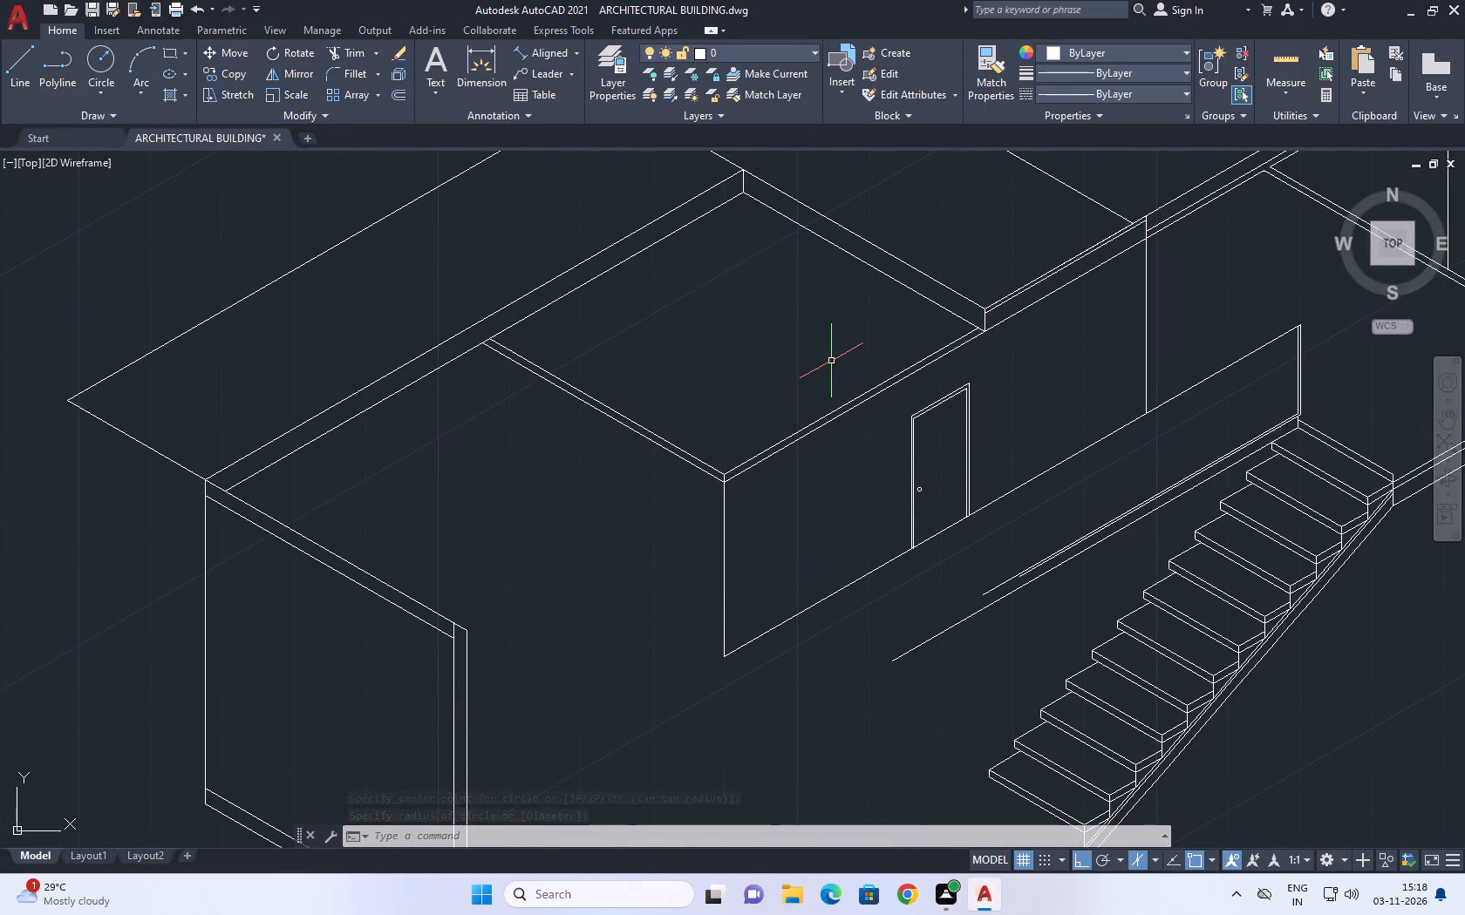
# Move the whole door with its handle along the 30° wall direction, closer to the wall's near vertical corner.
pyautogui.click(831, 361)
pyautogui.click(1016, 574)
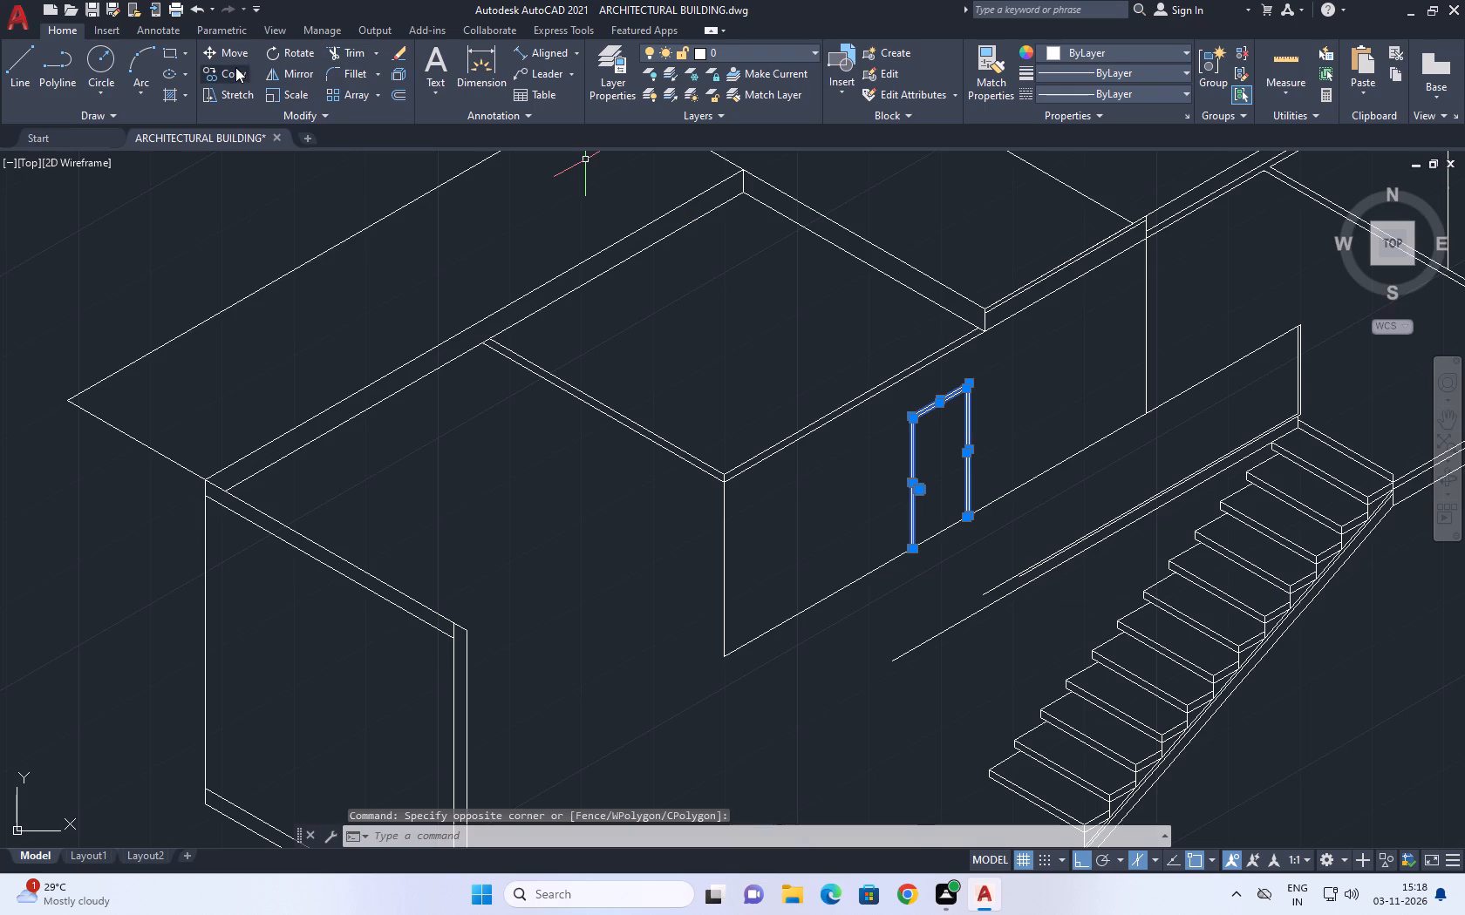
pyautogui.click(233, 54)
pyautogui.scroll(2, 838, 608)
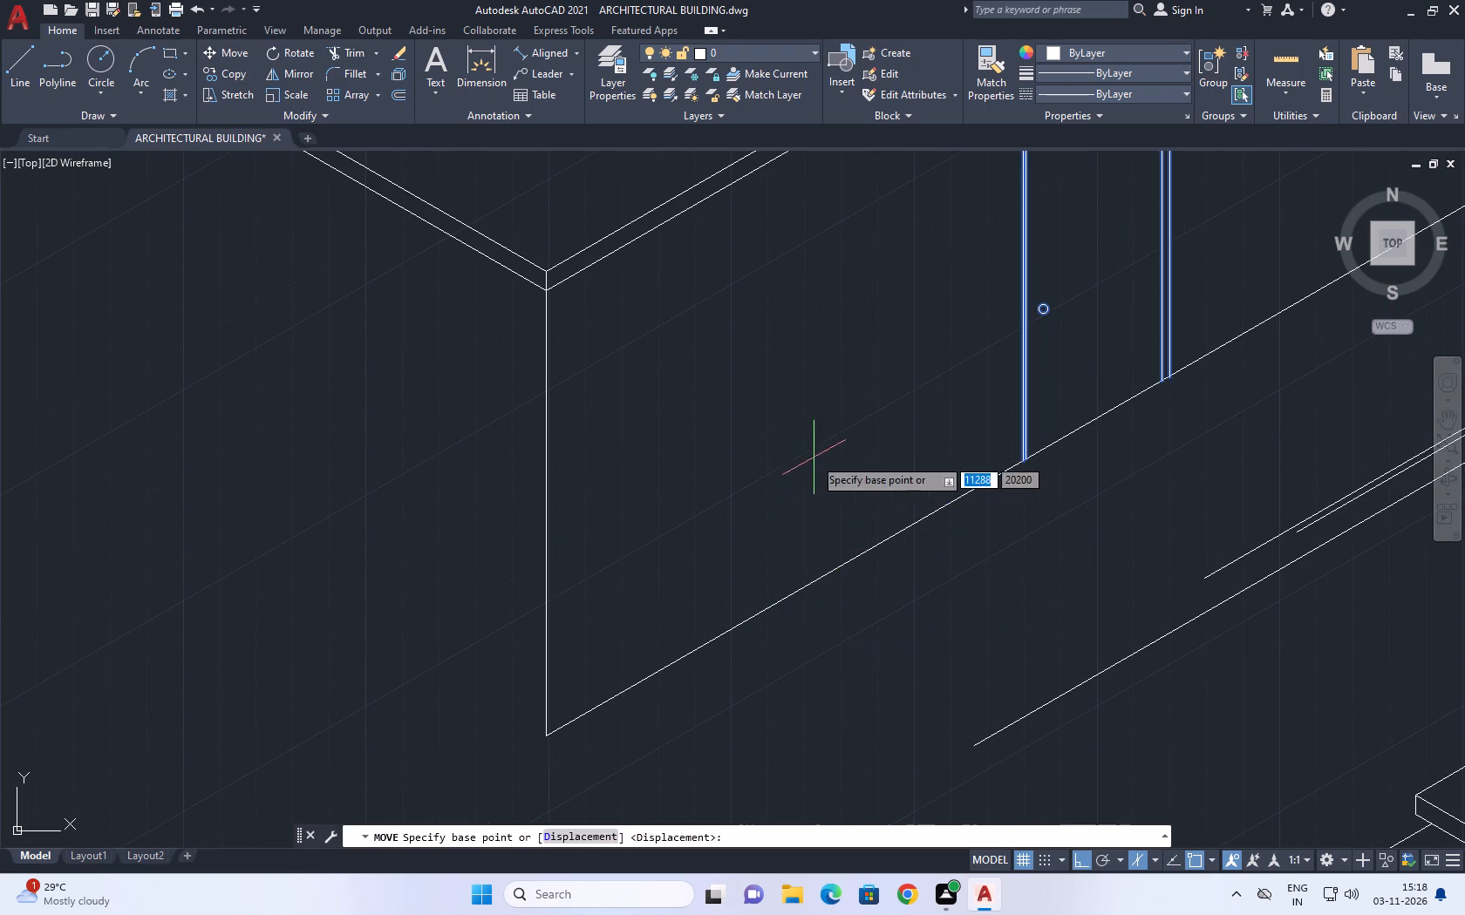
pyautogui.moveTo(817, 451); pyautogui.dragTo(819, 443)
pyautogui.click(638, 546)
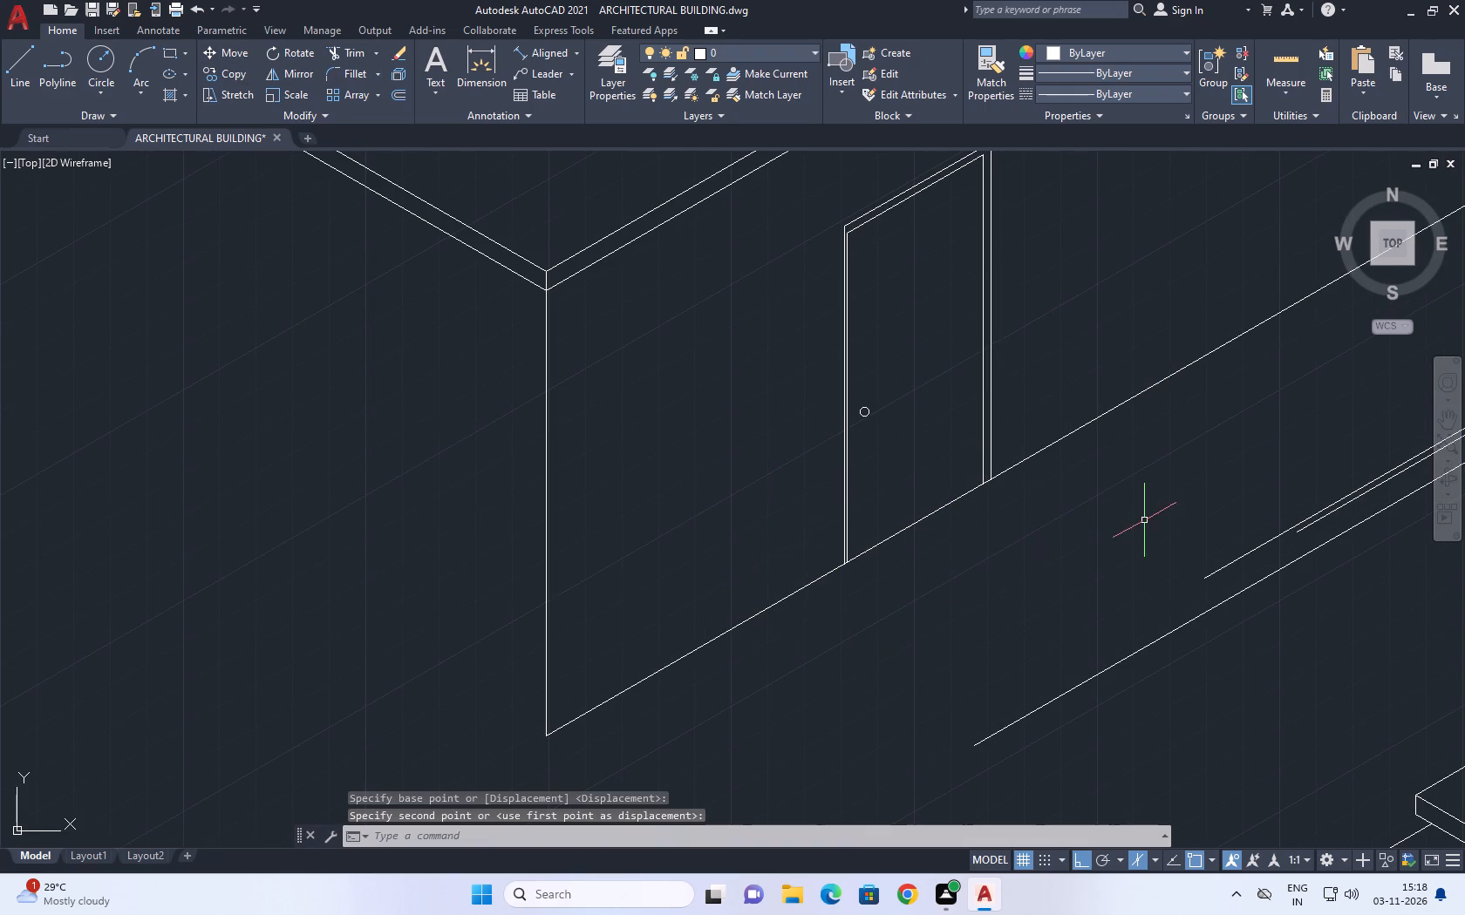
# Draw a base line from the long wall's bottom corner at 150°, extending past the opposite wall's top lines.
pyautogui.scroll(-5, 1145, 520)
pyautogui.scroll(1, 1006, 551)
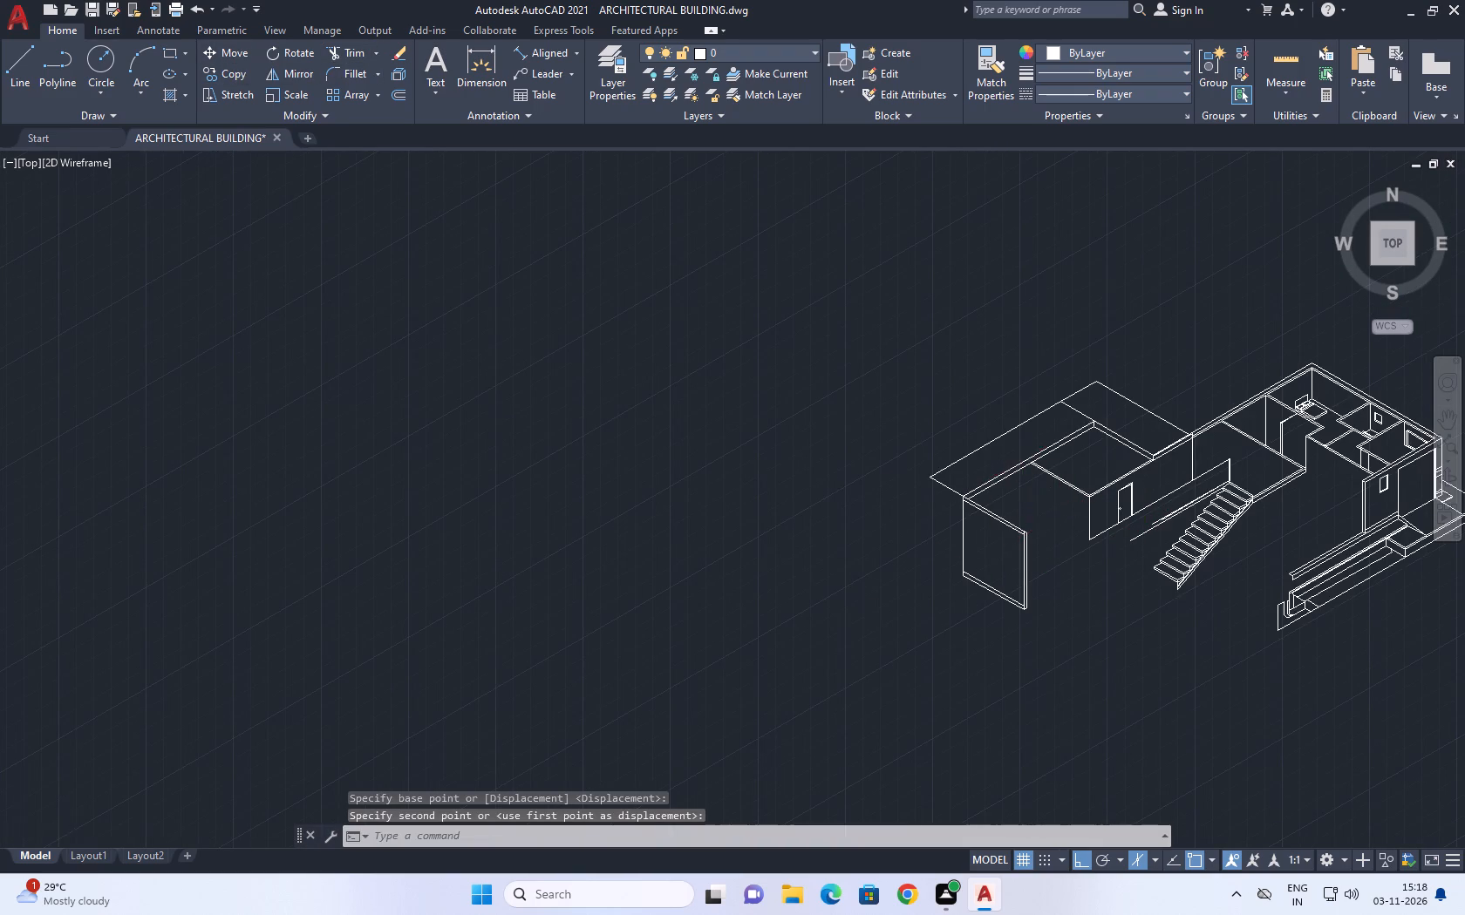
pyautogui.scroll(2, 1010, 551)
pyautogui.moveTo(1245, 510); pyautogui.dragTo(1118, 588, button='middle')
pyautogui.click(16, 87)
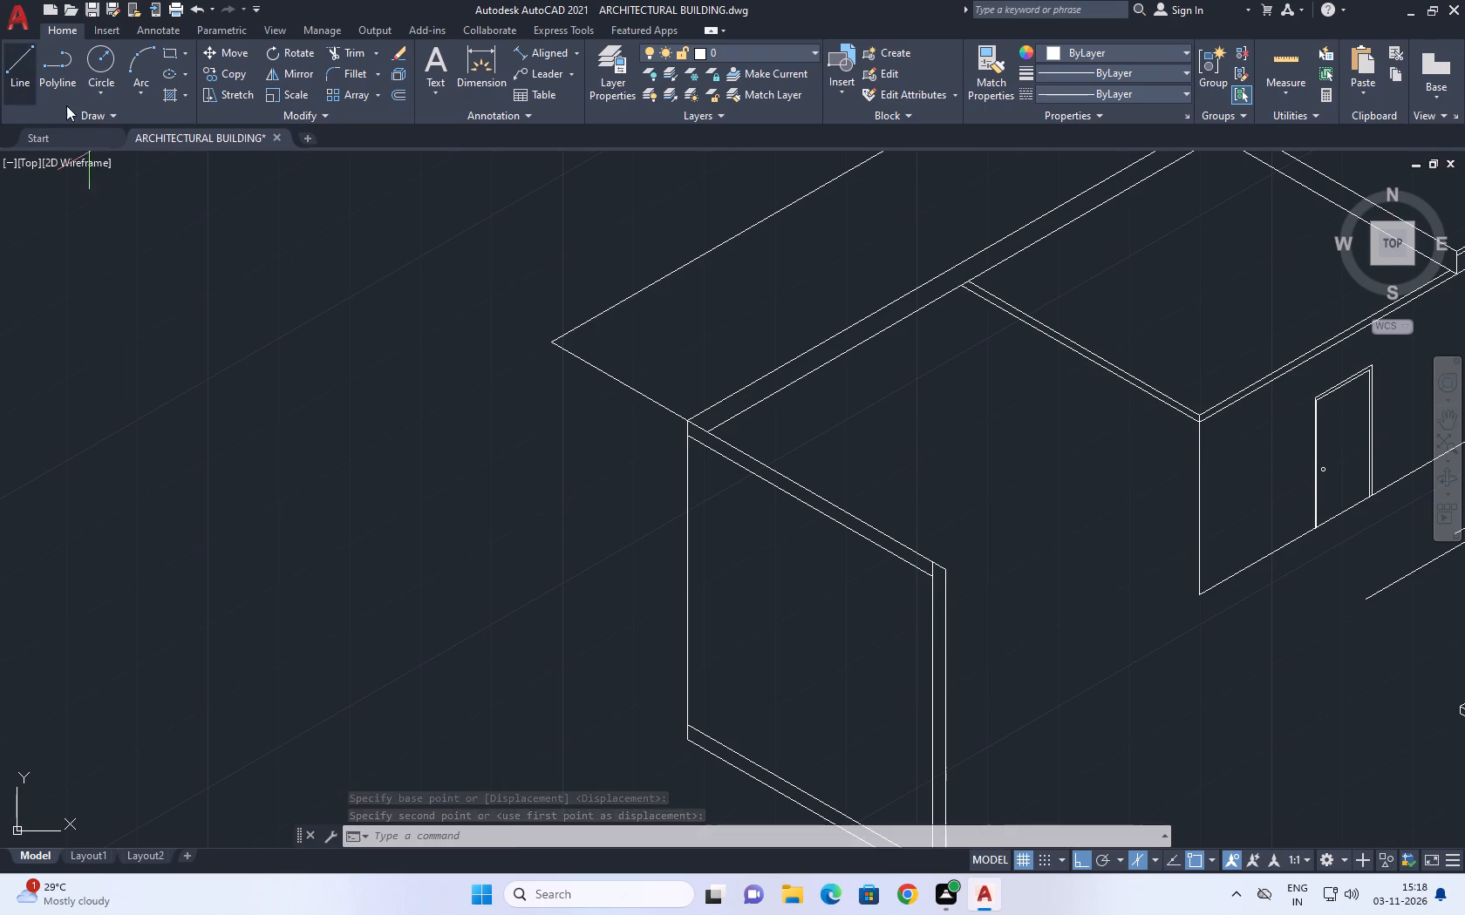
pyautogui.click(1203, 594)
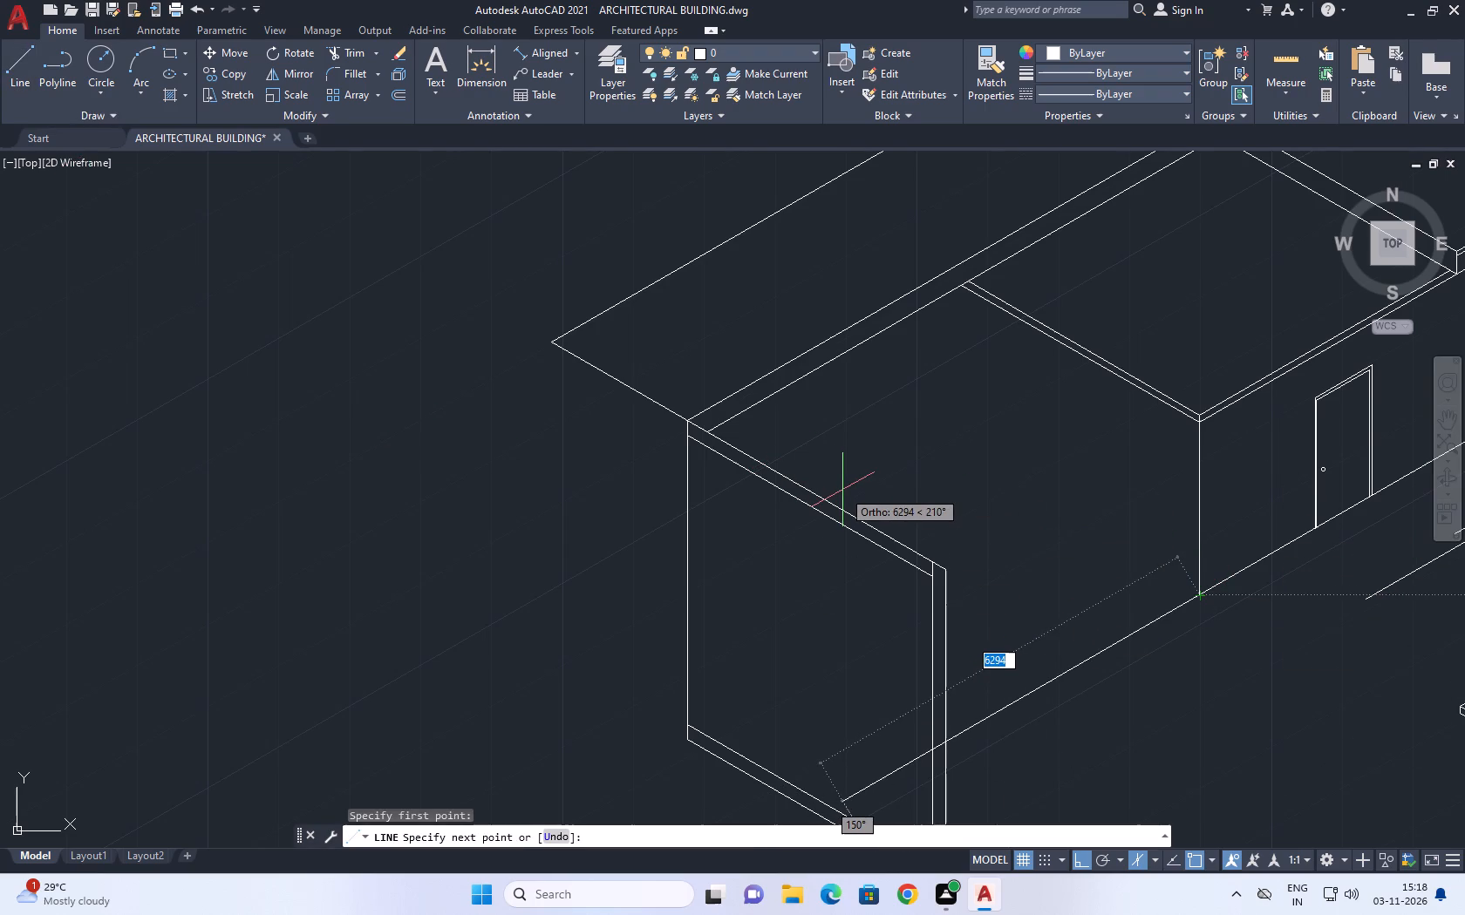
pyautogui.press('F5')
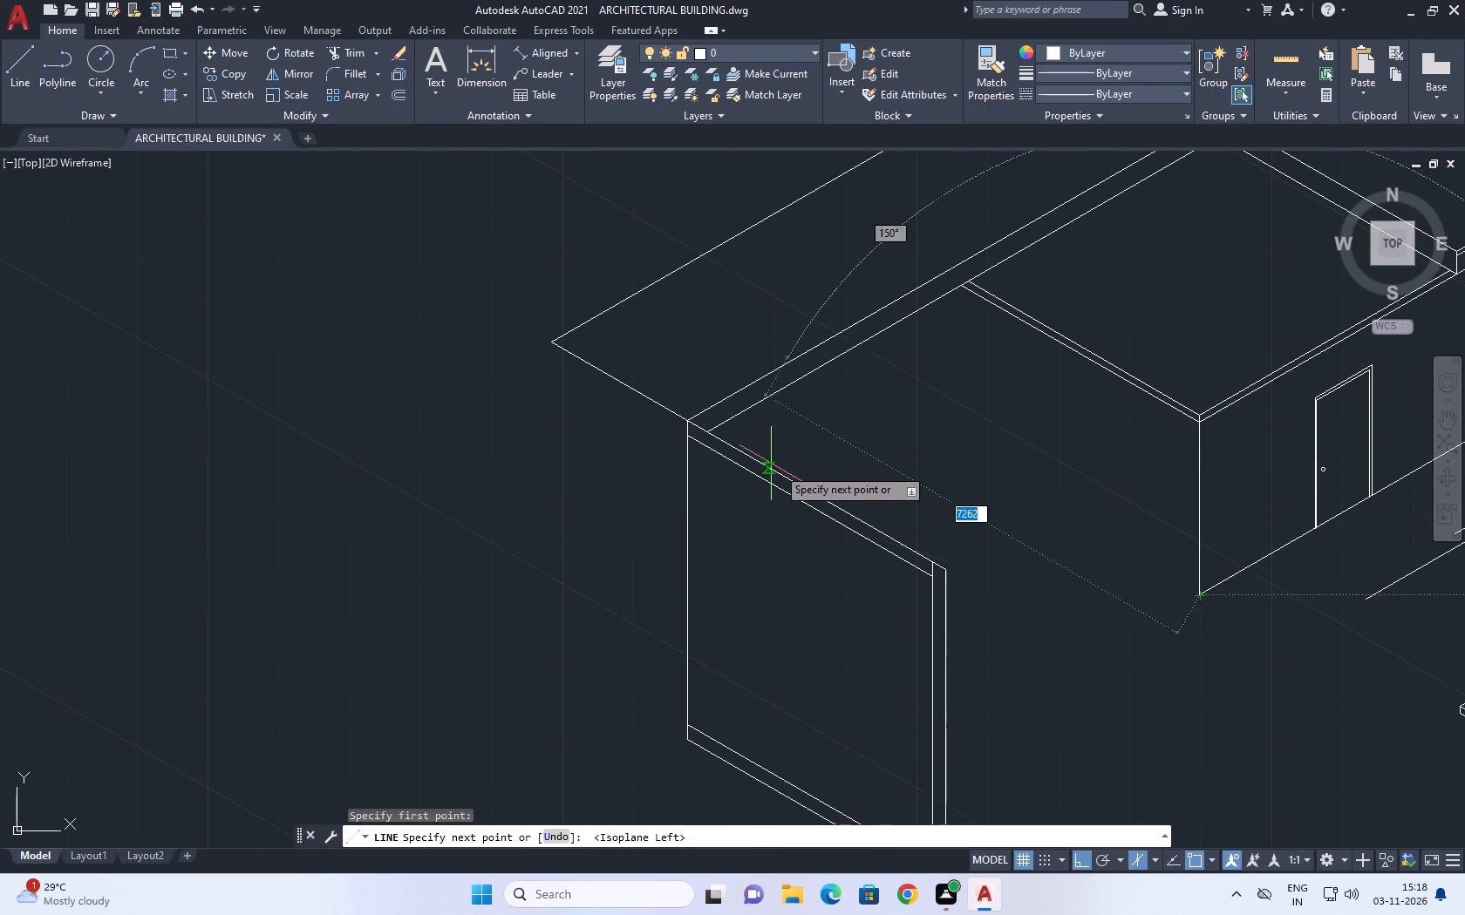
pyautogui.click(694, 343)
pyautogui.press('Escape')
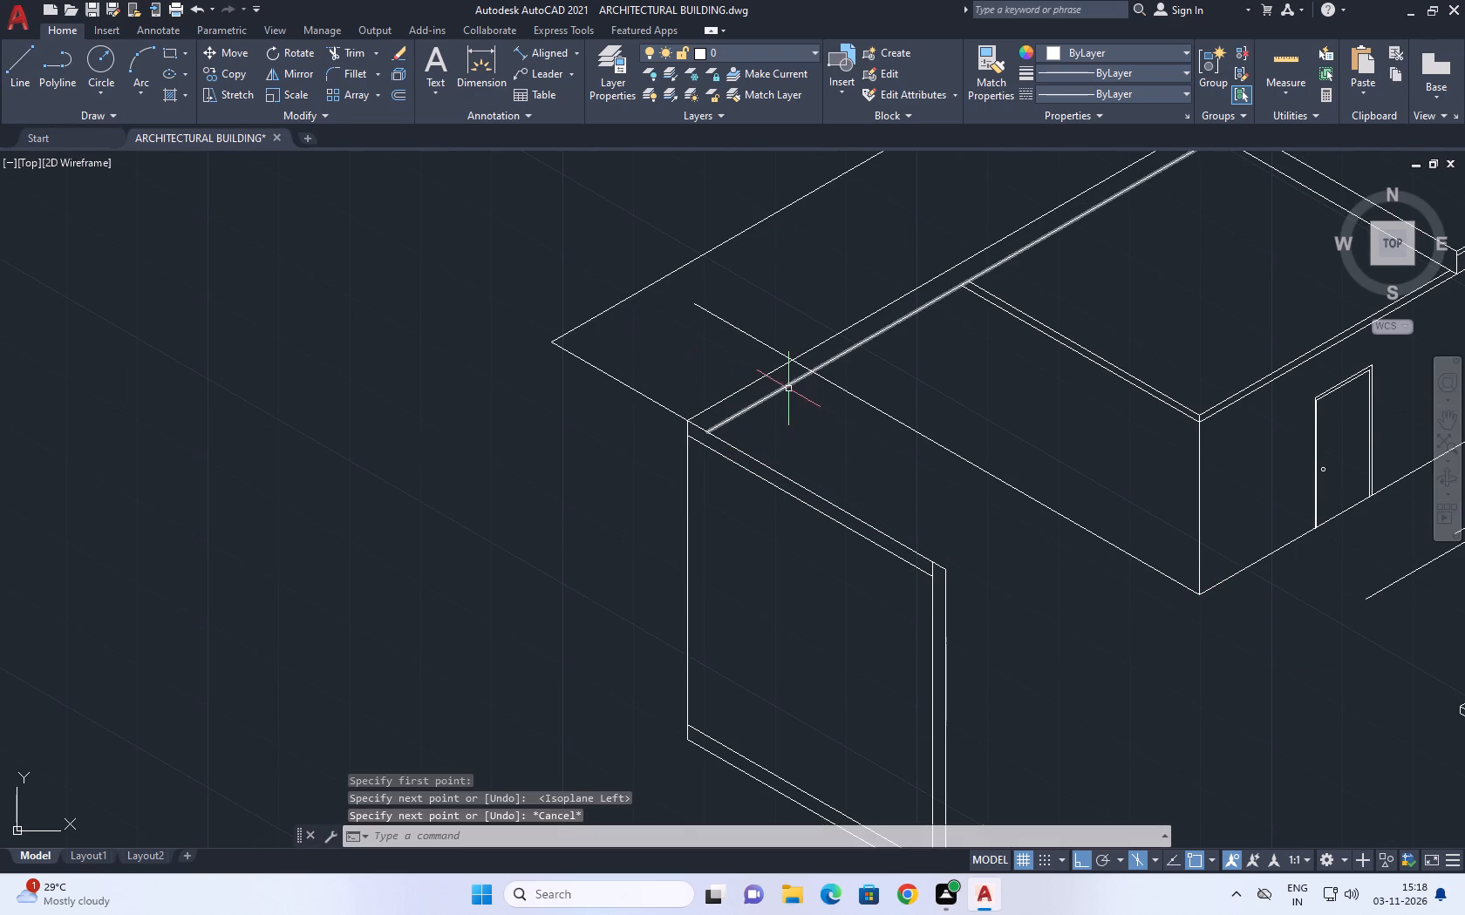
# Trim the part of the new base line that runs past the opposite wall's inner top line.
pyautogui.press('t')
pyautogui.write('r')
pyautogui.press('space')
pyautogui.click(755, 341)
pyautogui.scroll(2, 810, 364)
pyautogui.click(807, 368)
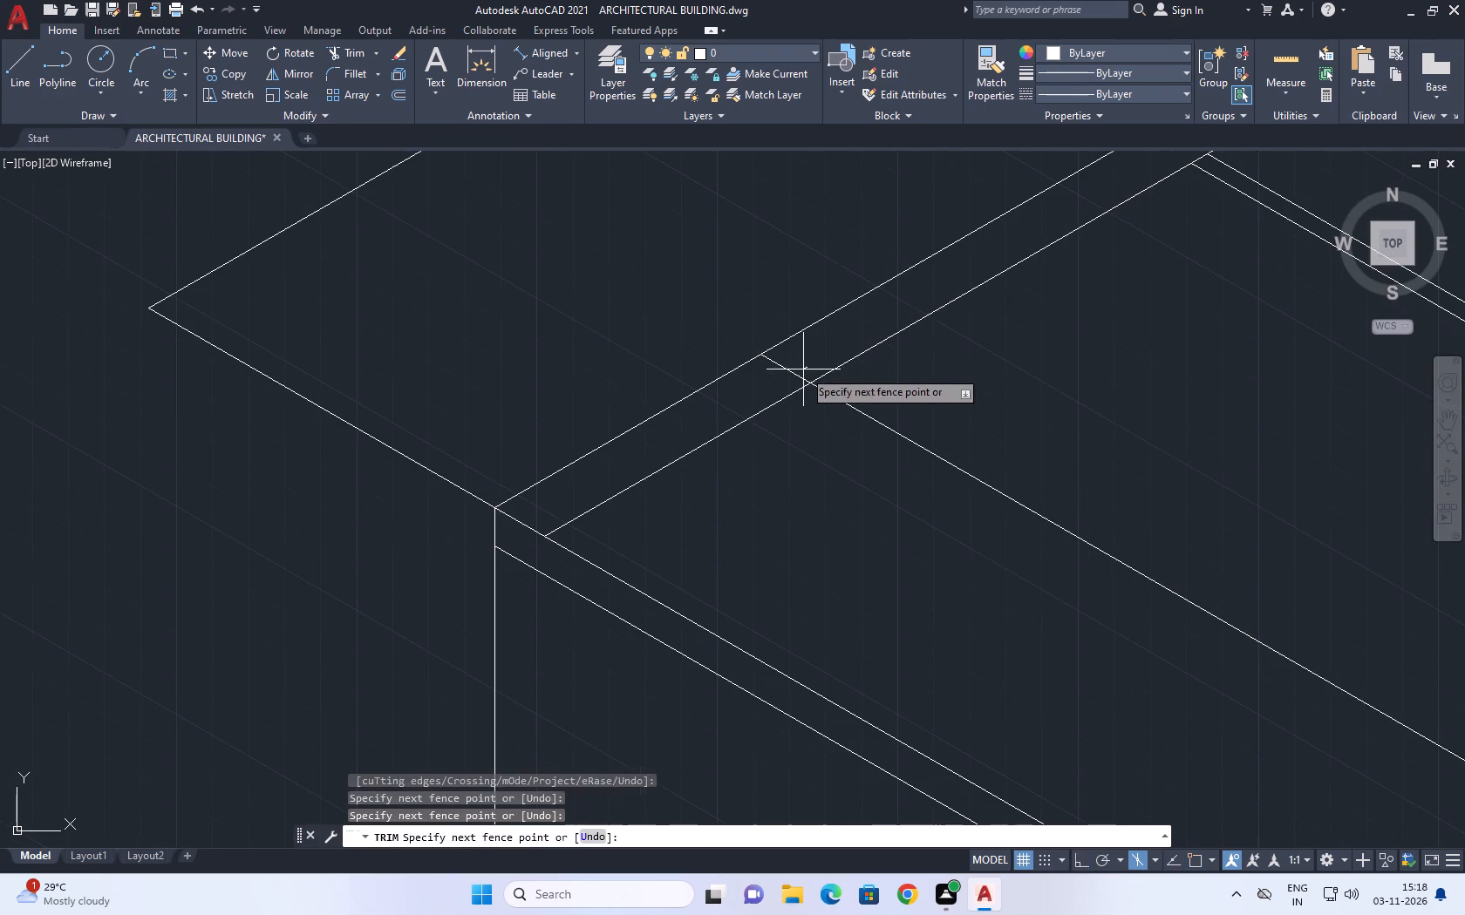
pyautogui.click(785, 380)
pyautogui.scroll(-2, 830, 386)
pyautogui.press('Escape')
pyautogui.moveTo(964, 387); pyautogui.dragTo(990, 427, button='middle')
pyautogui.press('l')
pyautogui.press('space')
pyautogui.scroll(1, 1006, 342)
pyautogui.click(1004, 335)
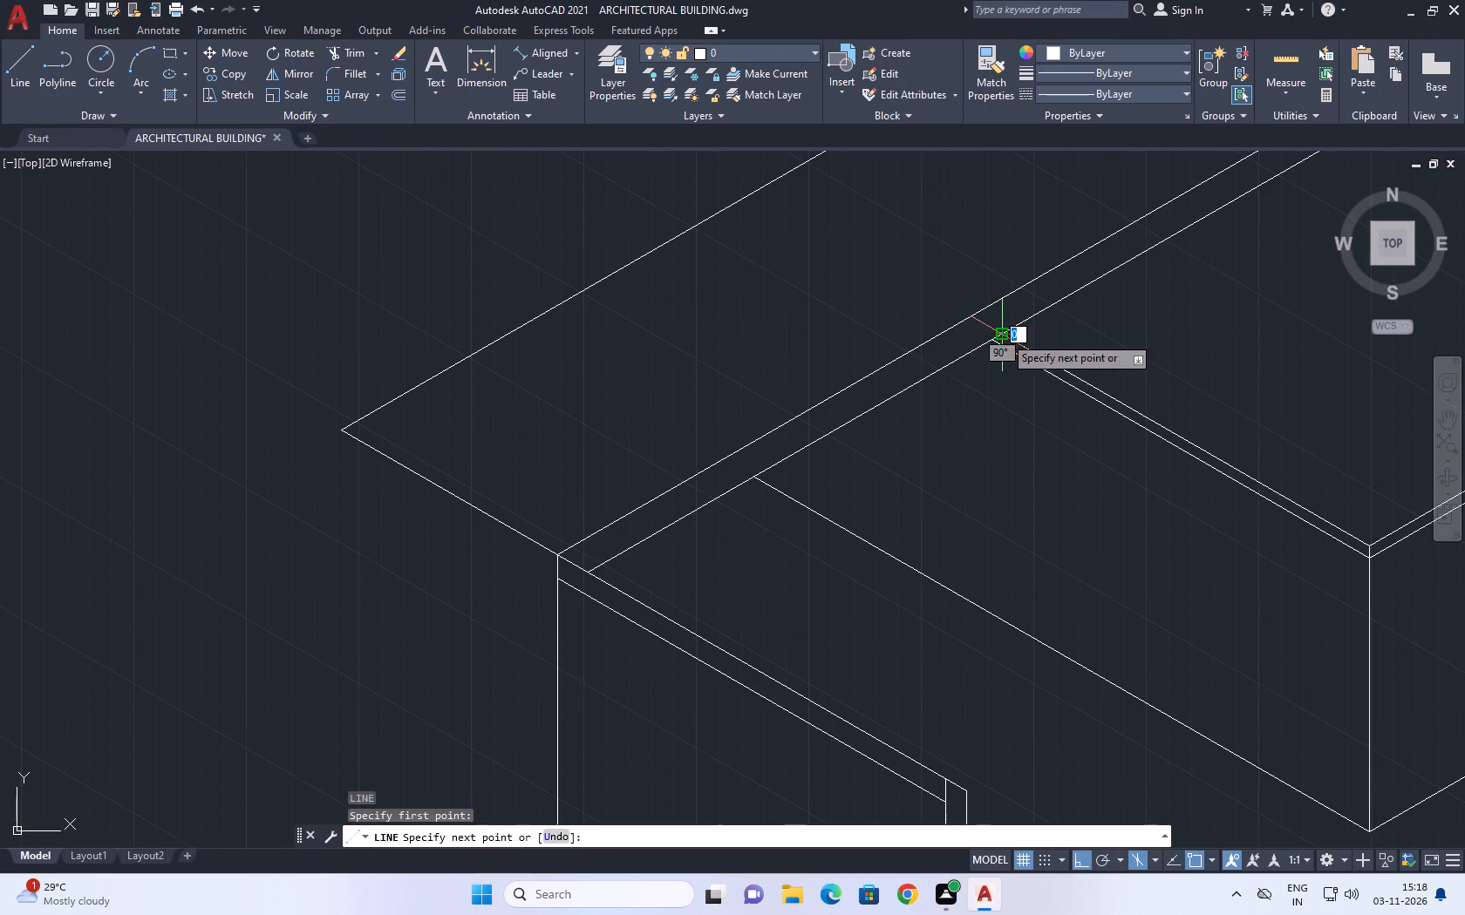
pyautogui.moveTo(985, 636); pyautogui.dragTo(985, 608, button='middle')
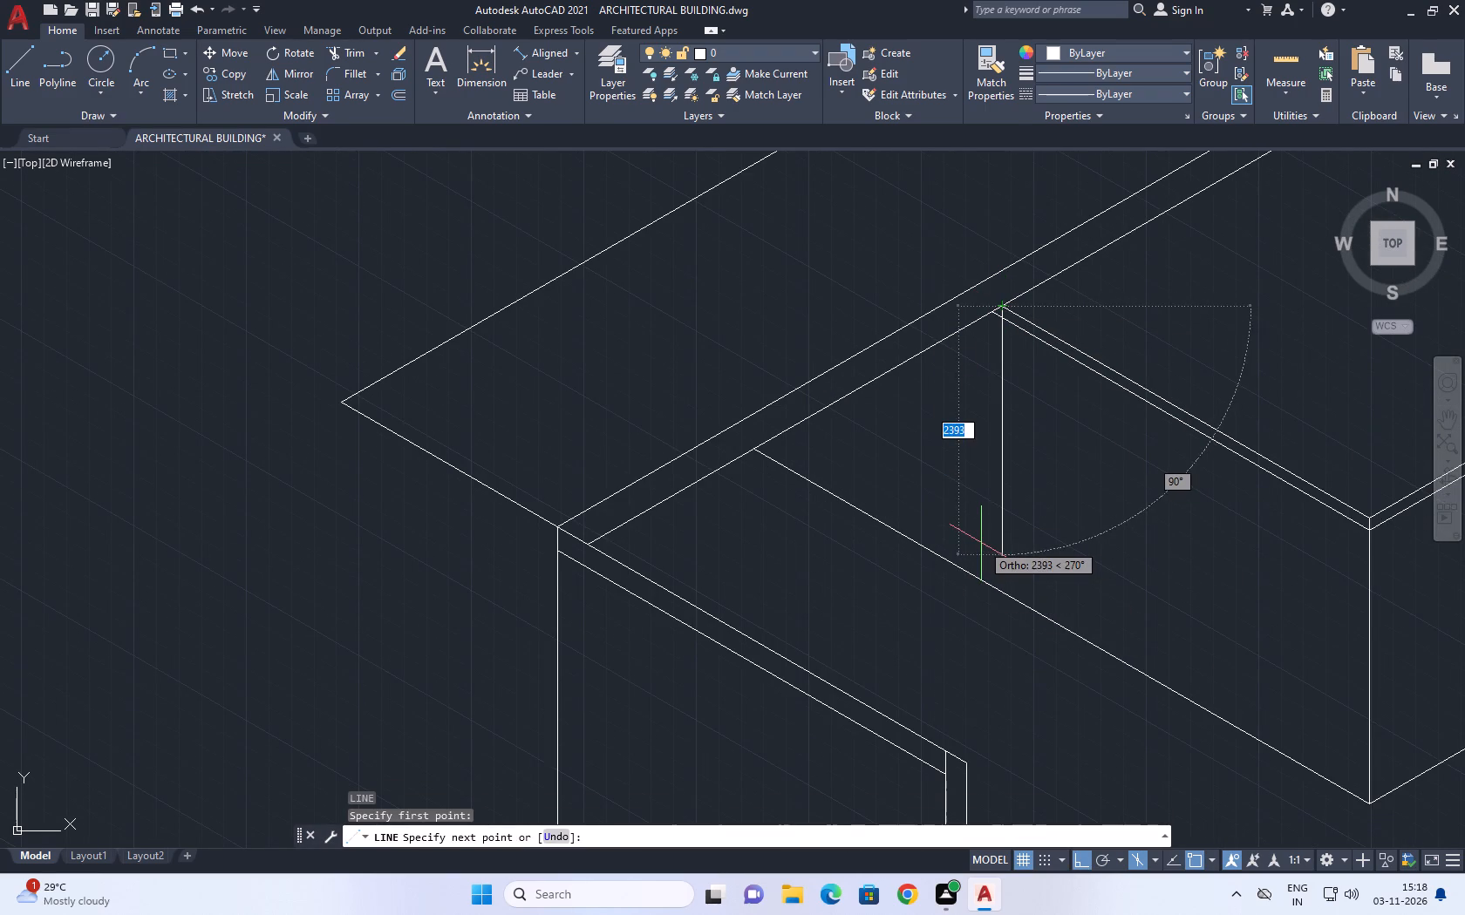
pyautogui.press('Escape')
# Draw a vertical line down from the cross wall's far top corner to beyond the new base line.
pyautogui.press('space')
pyautogui.click(995, 312)
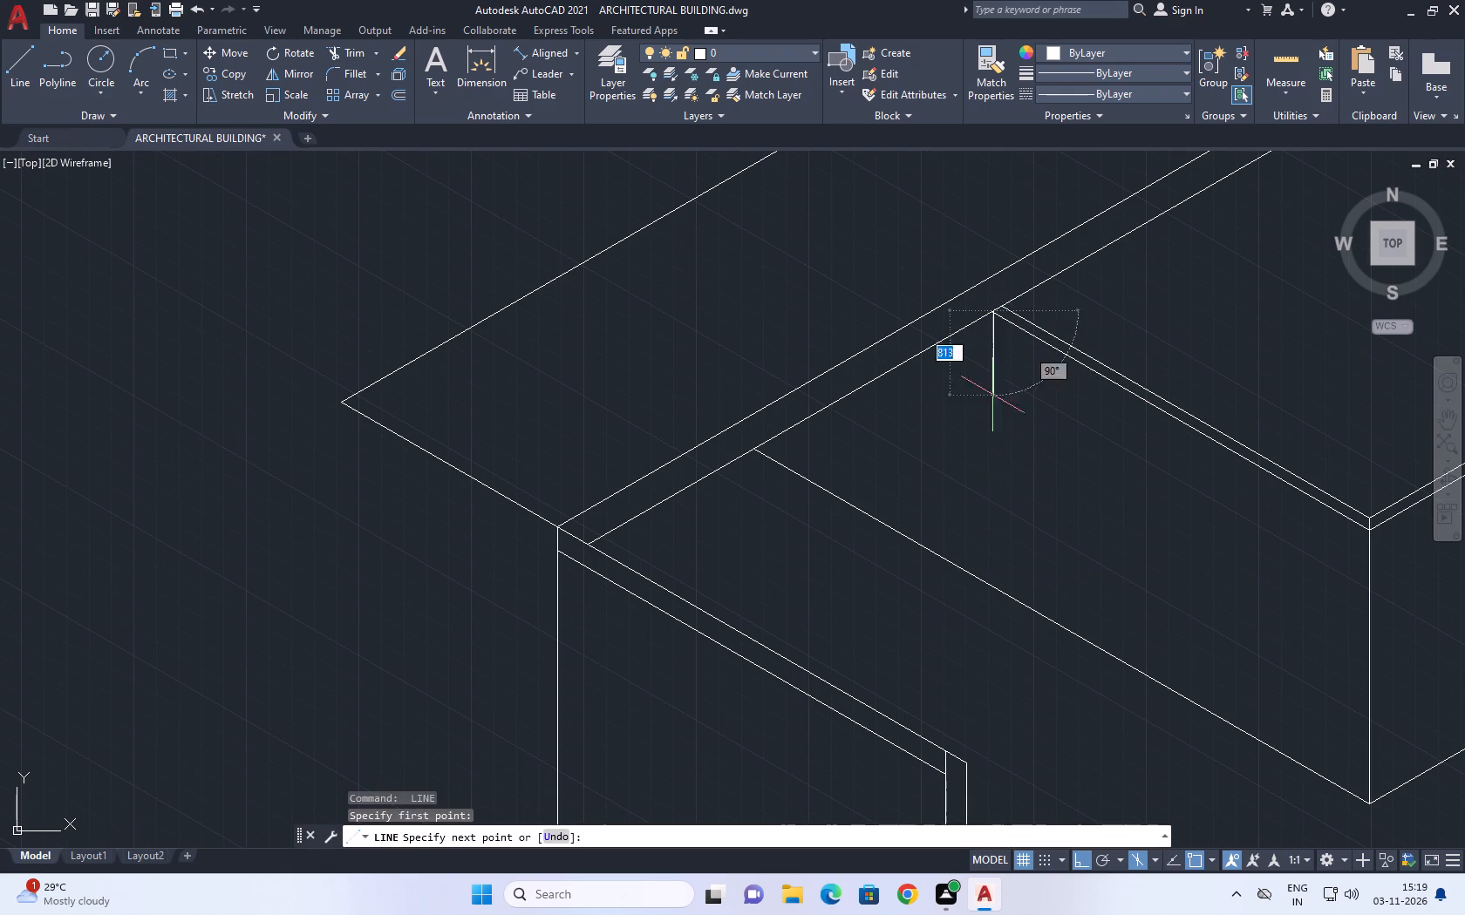
pyautogui.click(991, 660)
pyautogui.press('Escape')
# Trim the base line and the new vertical line beyond their crossing to form the cross wall's far bottom corner.
pyautogui.press('t')
pyautogui.press('r')
pyautogui.press('space')
pyautogui.click(948, 538)
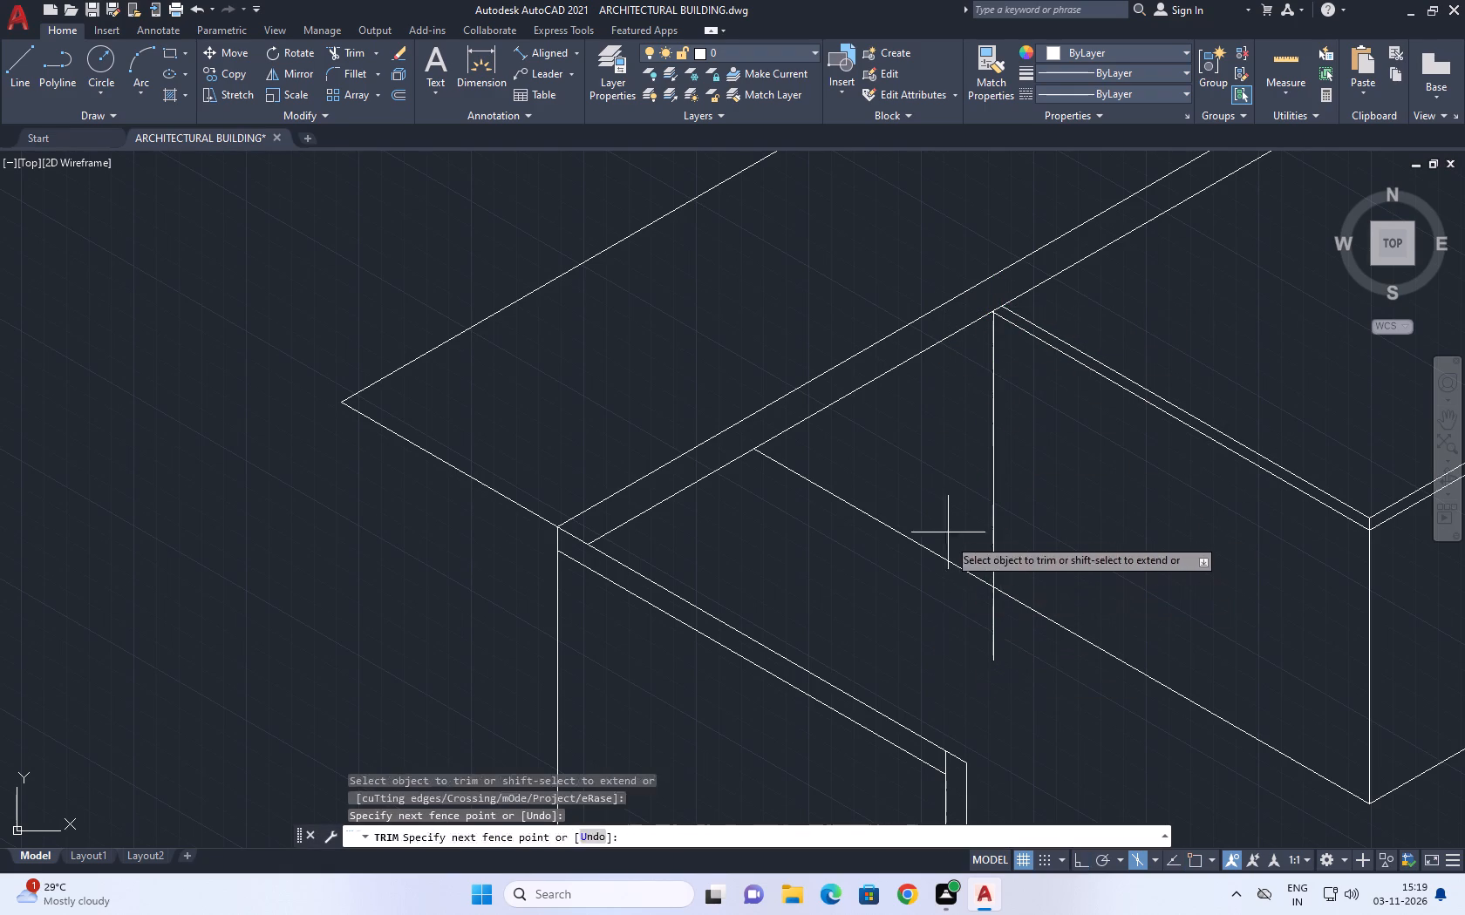
pyautogui.click(1014, 643)
pyautogui.press('Escape')
# Draw a floor line from the cross wall's far bottom corner at 210°, across the front wall's top edge.
pyautogui.moveTo(1090, 600); pyautogui.dragTo(919, 580, button='middle')
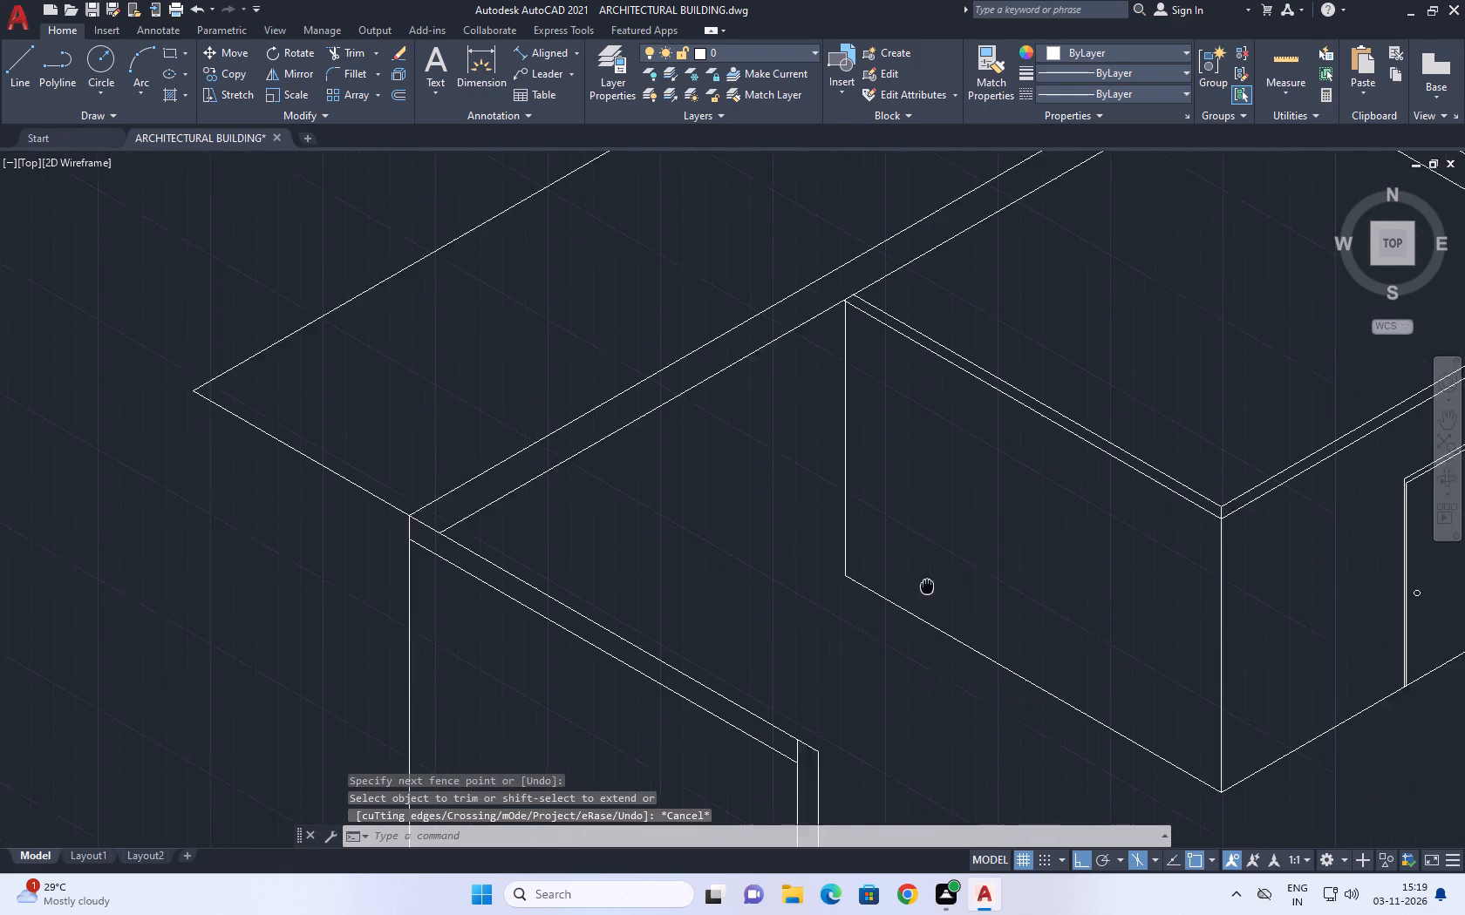
pyautogui.moveTo(919, 580); pyautogui.dragTo(913, 577, button='middle')
pyautogui.press('l')
pyautogui.press('space')
pyautogui.click(815, 564)
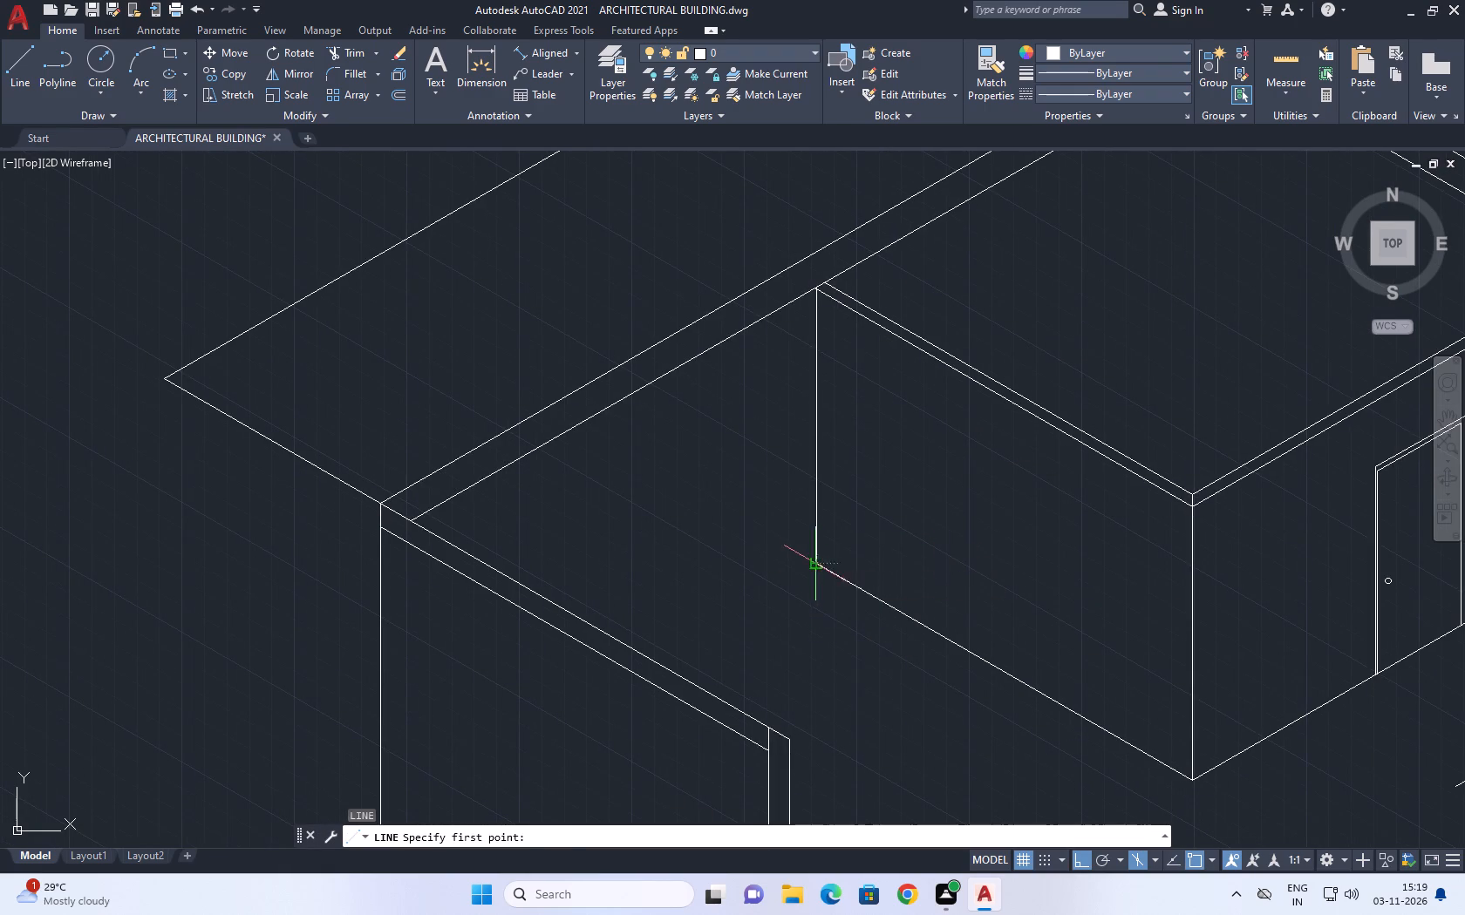
pyautogui.moveTo(526, 732); pyautogui.dragTo(728, 527, button='middle')
pyautogui.scroll(1, 676, 567)
pyautogui.press('F5')
pyautogui.click(639, 537)
pyautogui.press('Escape')
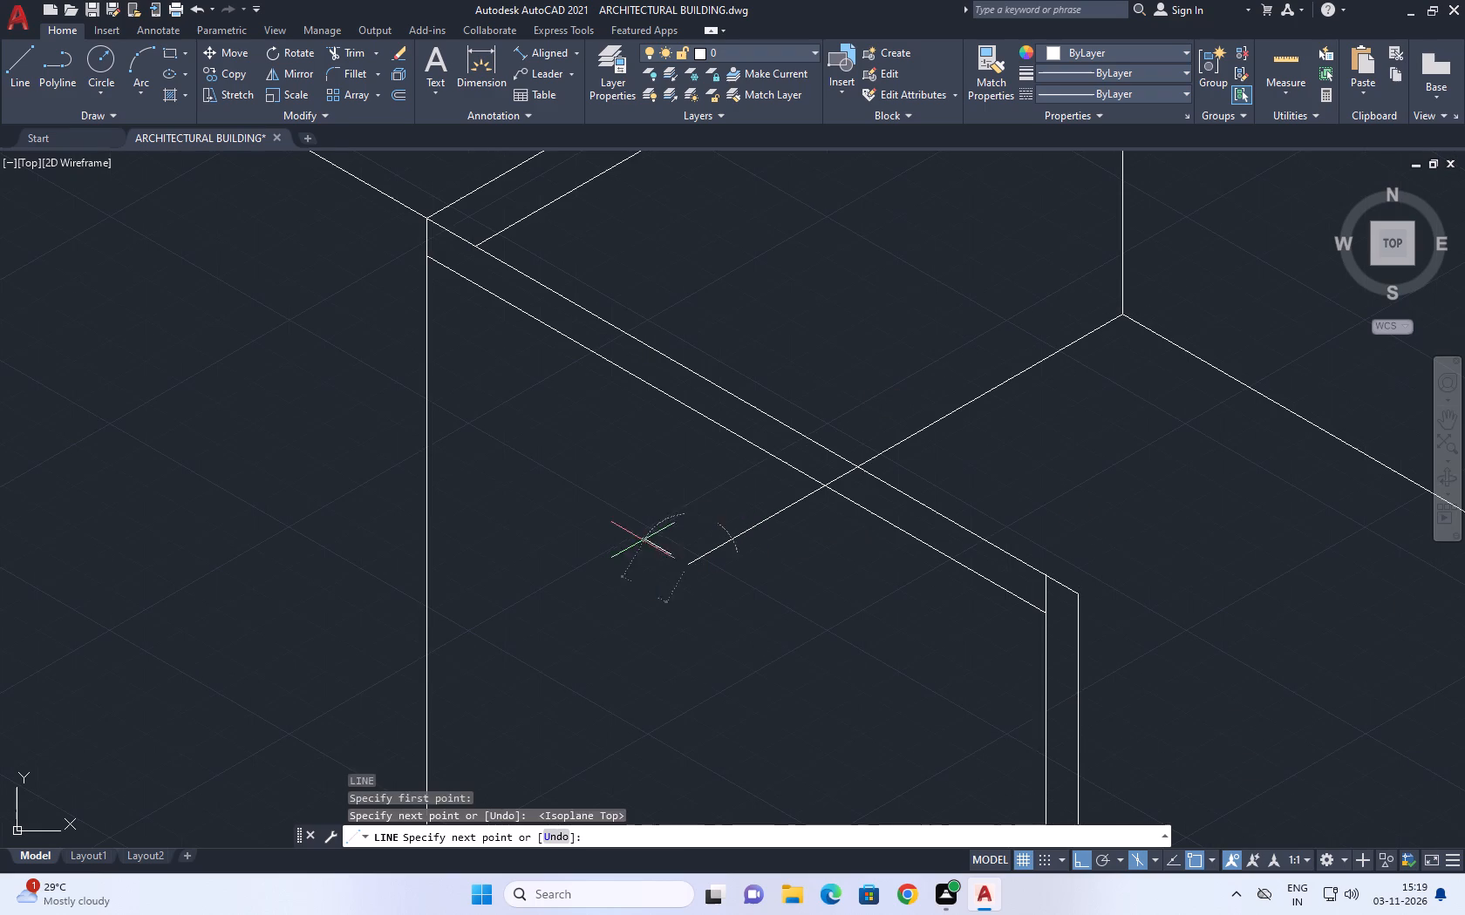
# Trim the new floor line back to the front wall's upper top line.
pyautogui.write('tr')
pyautogui.press('space')
pyautogui.click(712, 532)
pyautogui.click(766, 564)
pyautogui.moveTo(823, 473); pyautogui.dragTo(829, 474)
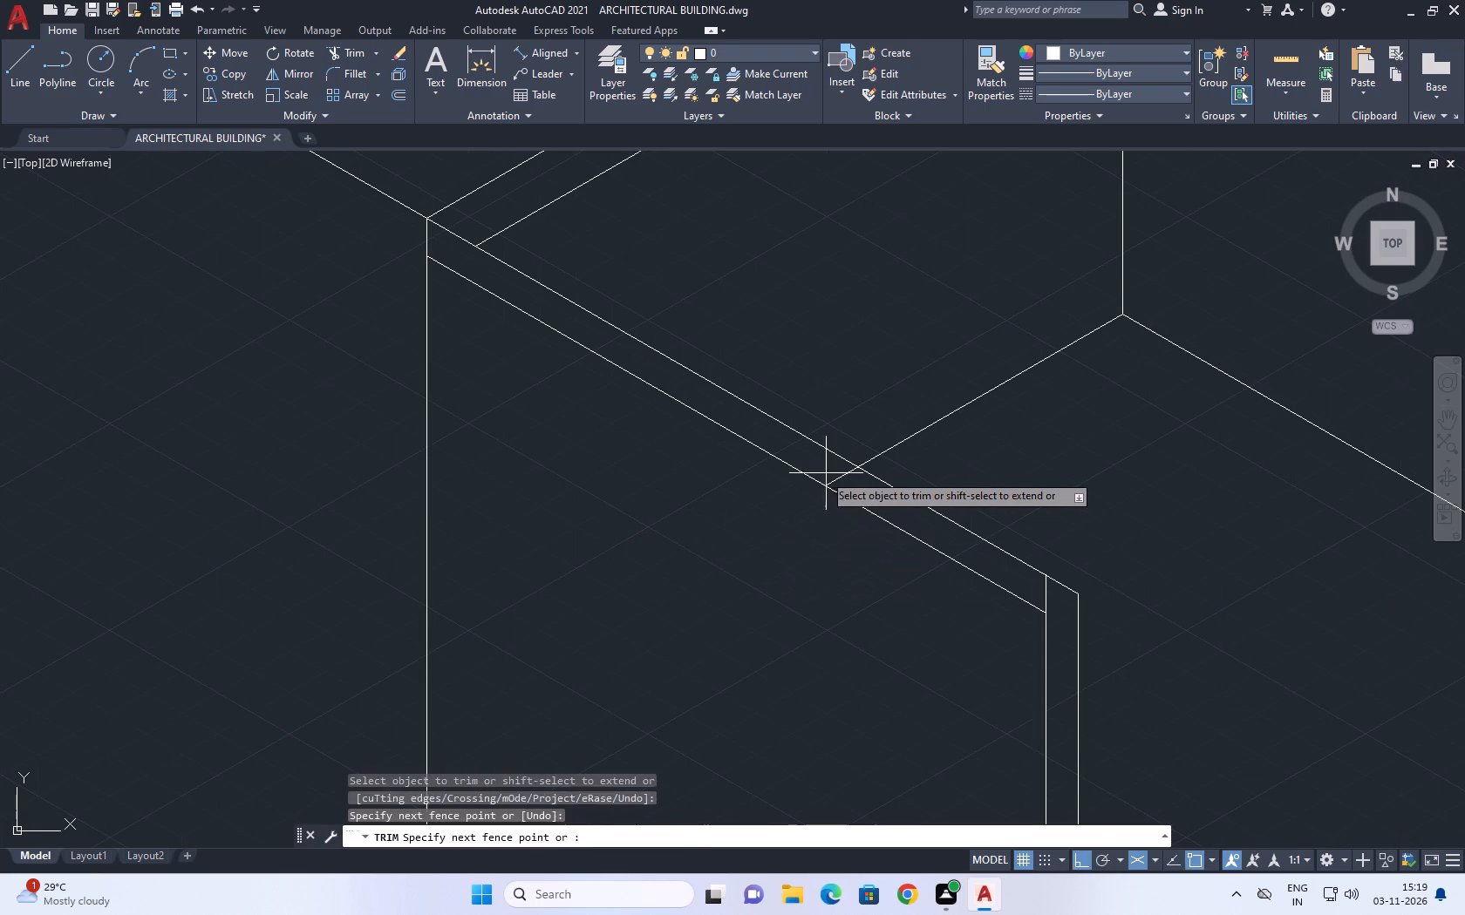
pyautogui.moveTo(829, 474); pyautogui.dragTo(832, 474)
pyautogui.click(844, 477)
pyautogui.scroll(-4, 876, 479)
pyautogui.press('Escape')
# Draw a door's first vertical side 2000 high, starting from a point on the cross wall's base line.
pyautogui.scroll(2, 959, 466)
pyautogui.moveTo(958, 471); pyautogui.dragTo(992, 522, button='middle')
pyautogui.write('l')
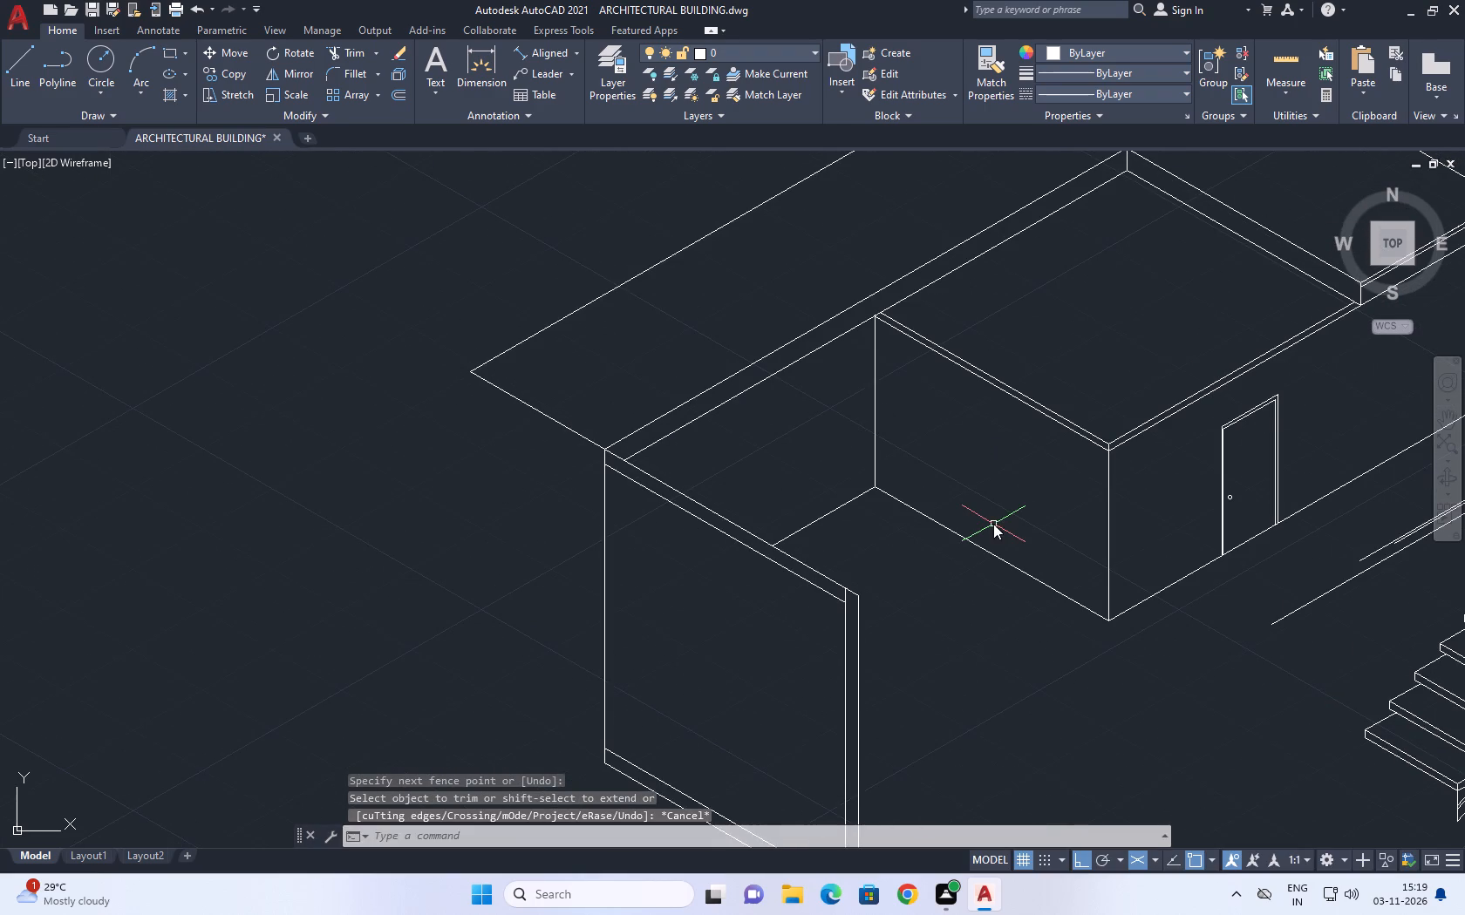
pyautogui.press('space')
pyautogui.scroll(2, 963, 537)
pyautogui.click(951, 535)
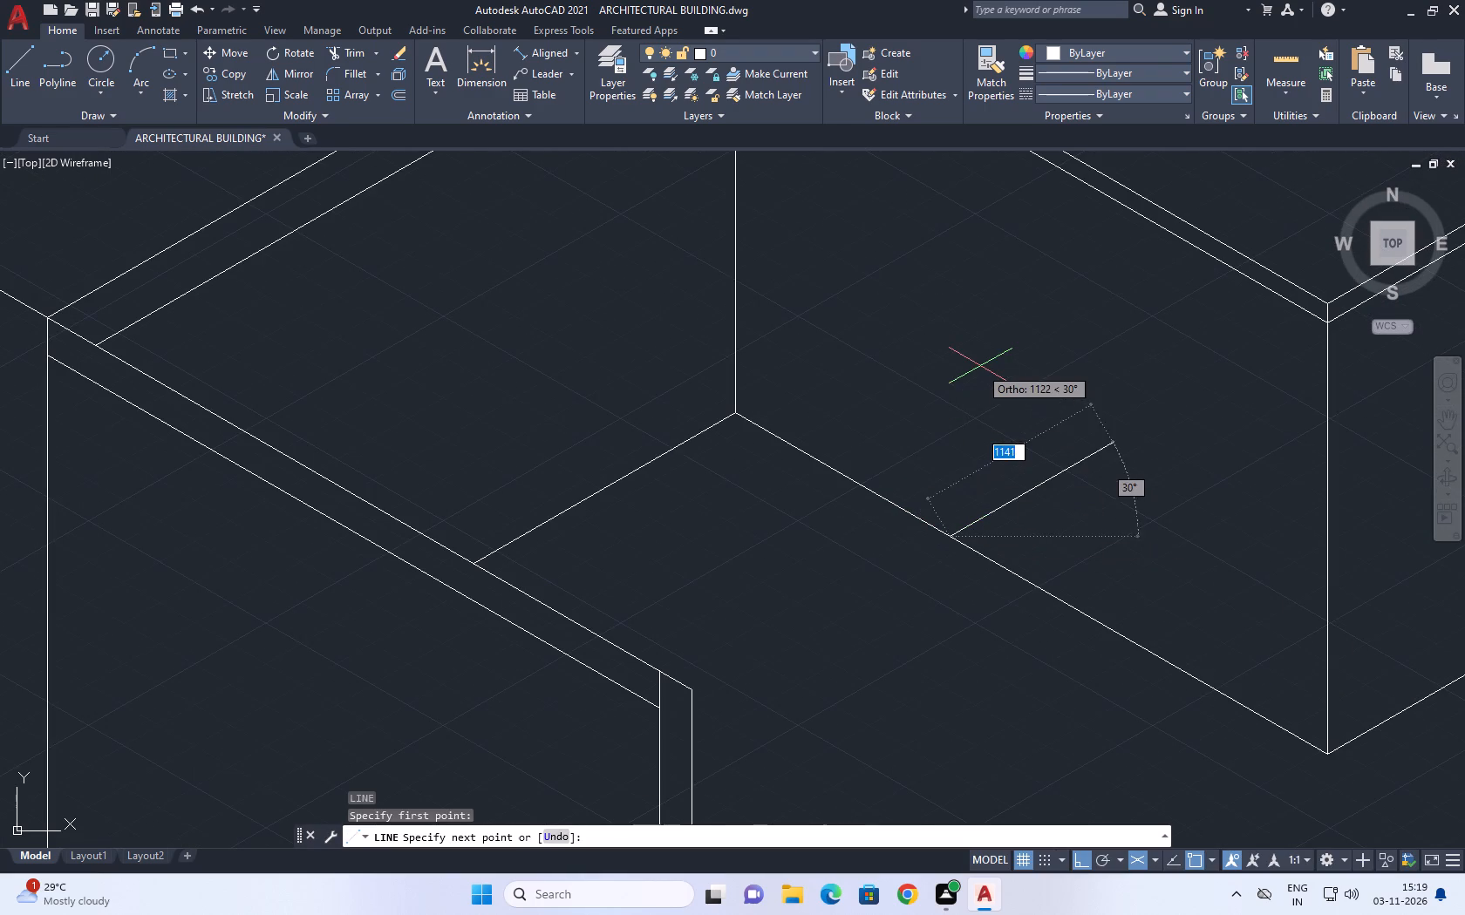
pyautogui.press('F5')
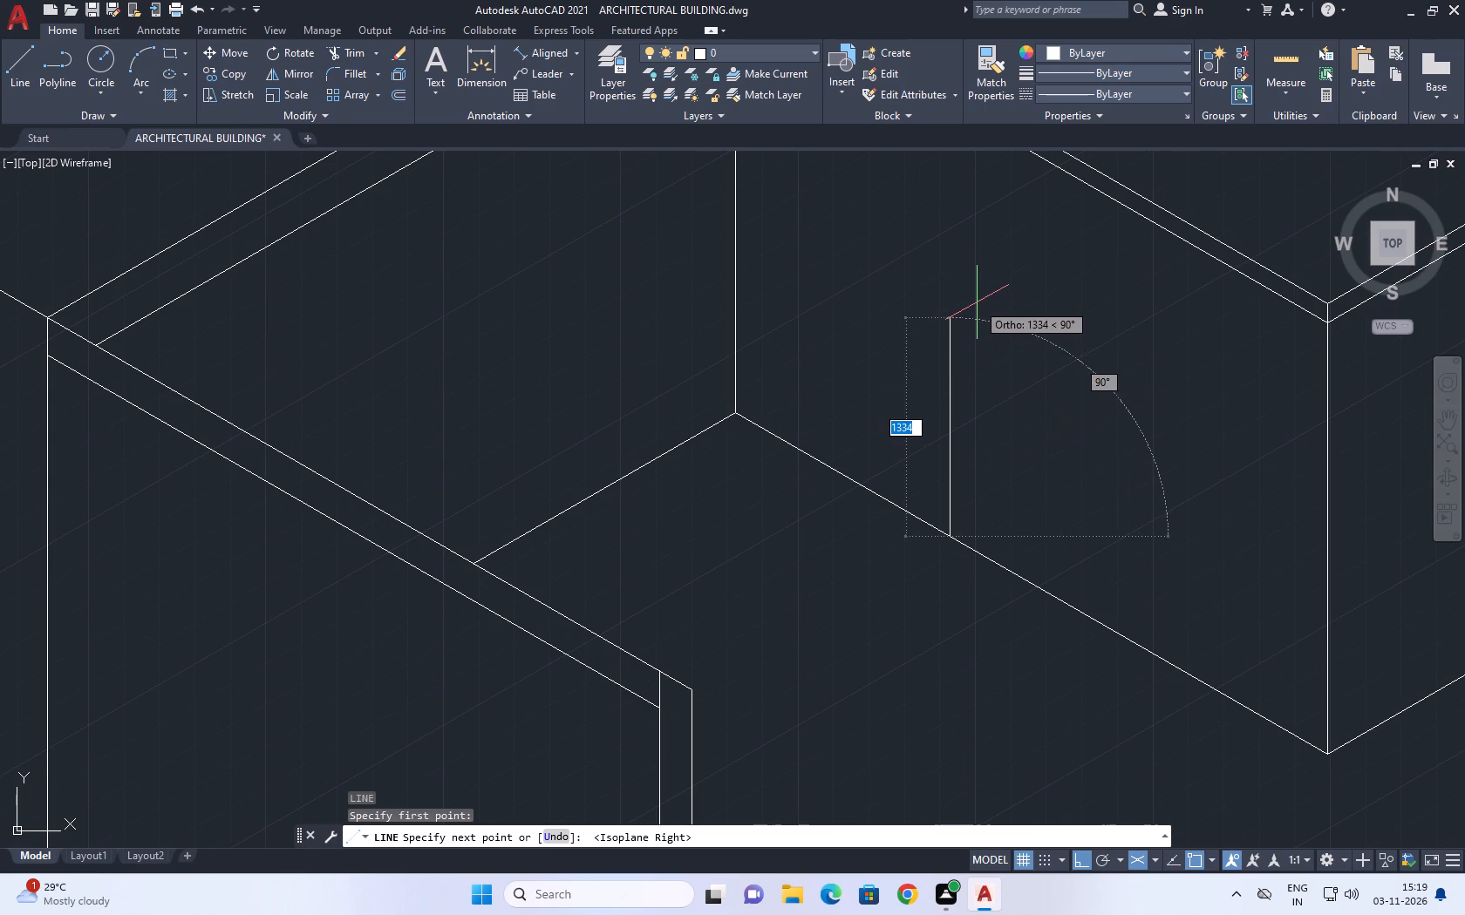
pyautogui.press('2')
pyautogui.press('0')
pyautogui.press('0')
pyautogui.press('0')
pyautogui.press('Return')
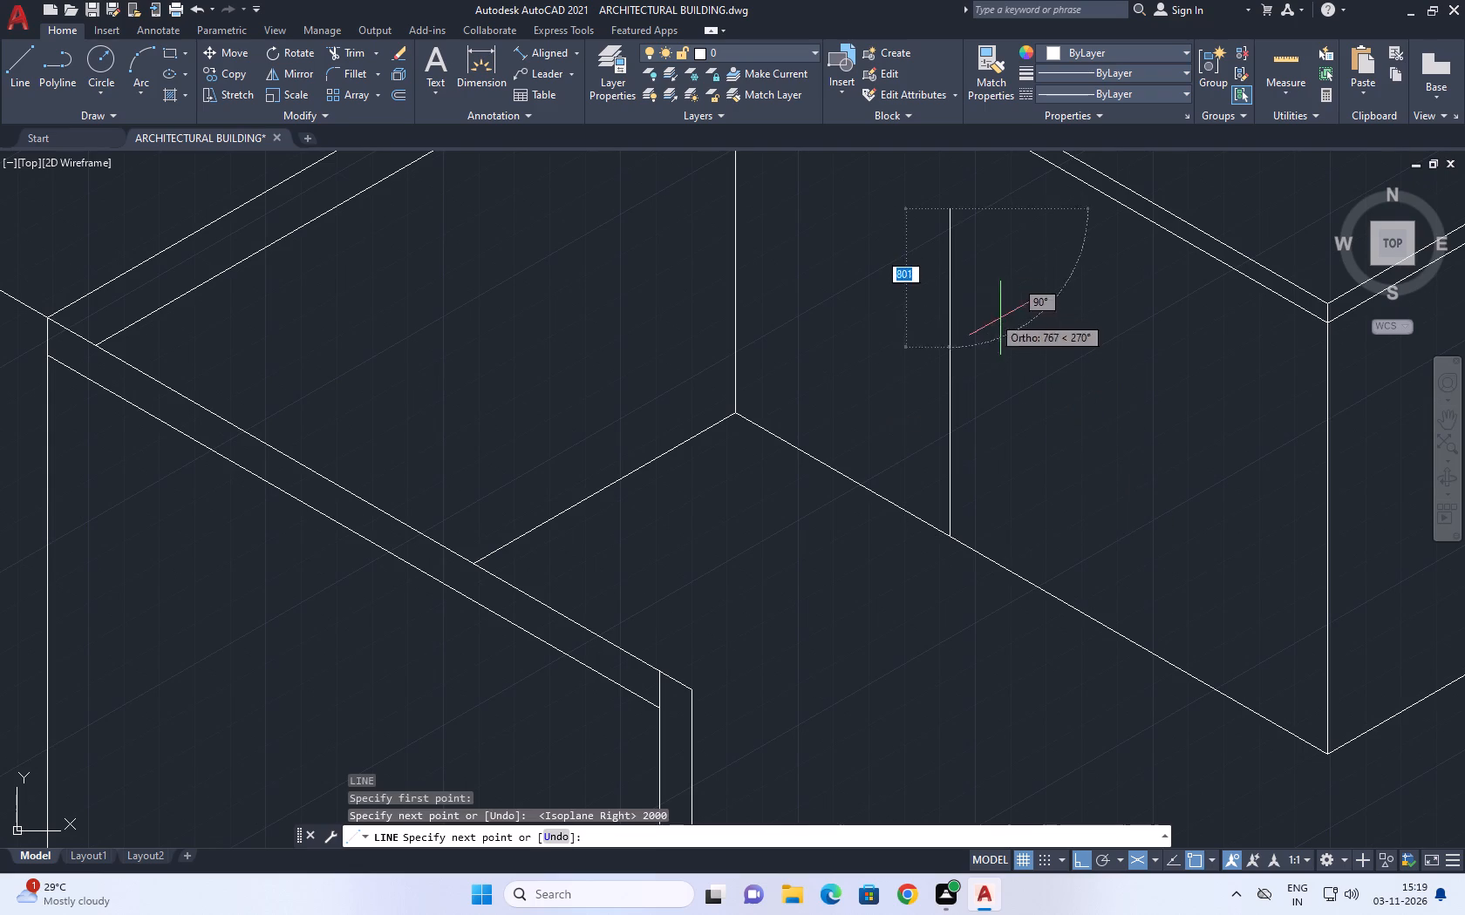
# Complete the door outline with a 1000 long top line at 330° and a second vertical side down past the base line.
pyautogui.scroll(-2, 1047, 325)
pyautogui.press('F5')
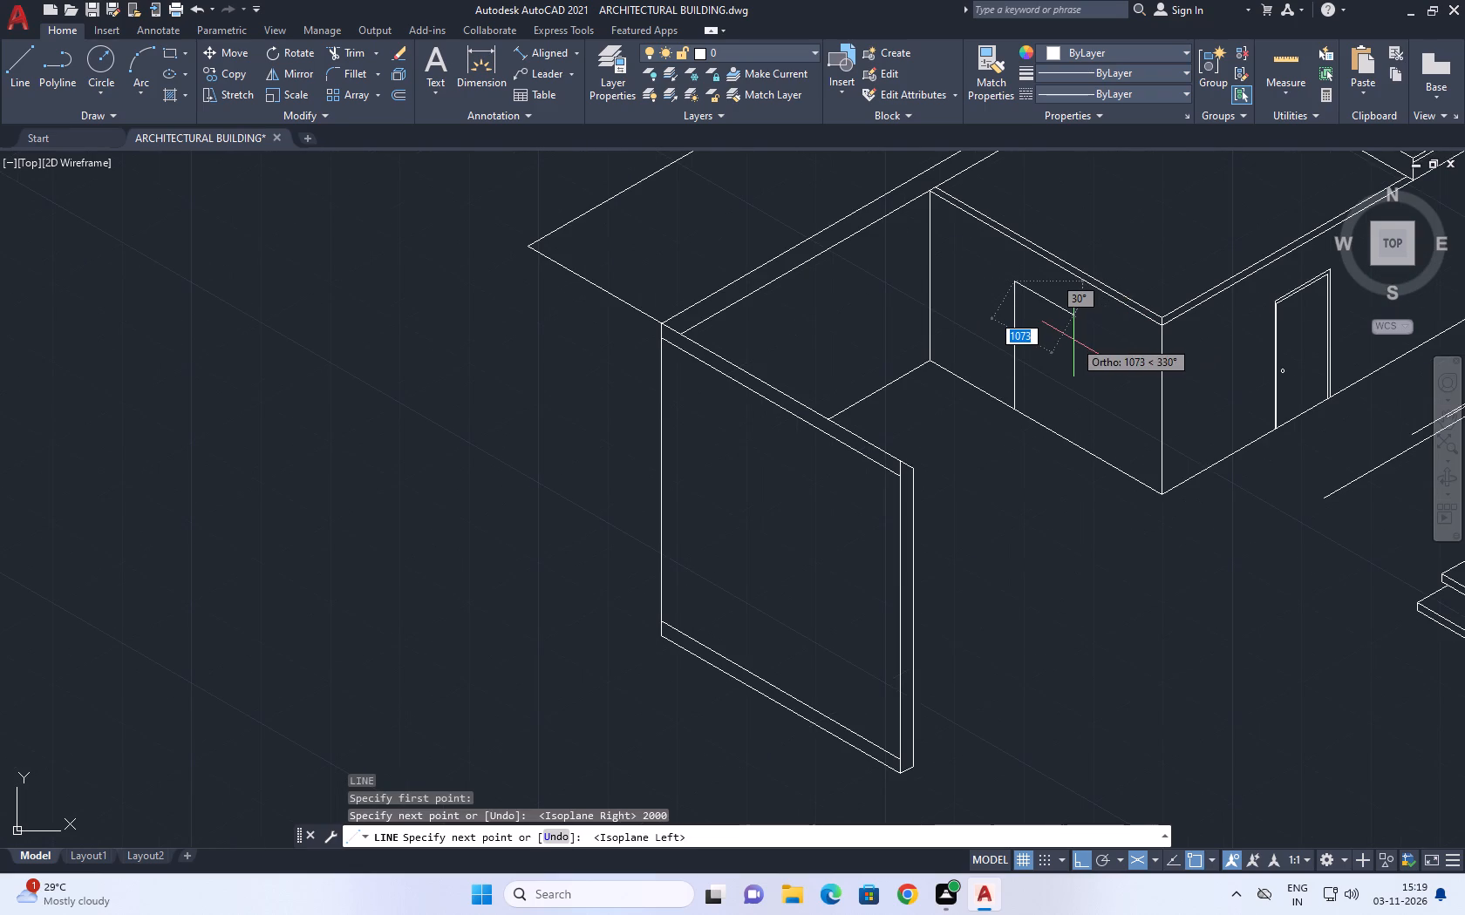
pyautogui.press('1')
pyautogui.press('0')
pyautogui.press('0')
pyautogui.press('0')
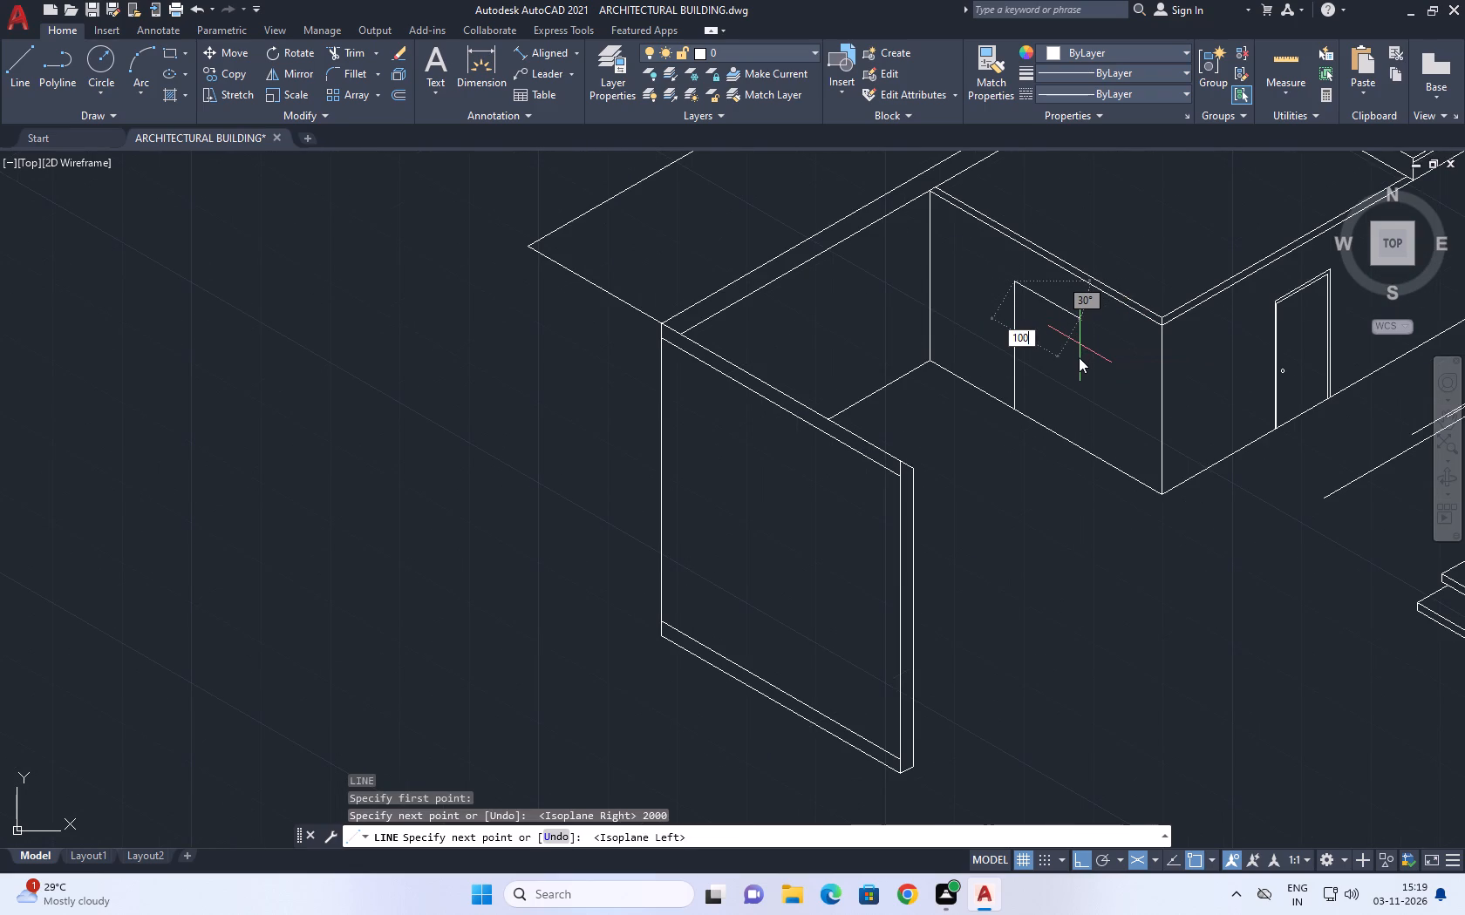
pyautogui.press('Return')
pyautogui.scroll(2, 1073, 429)
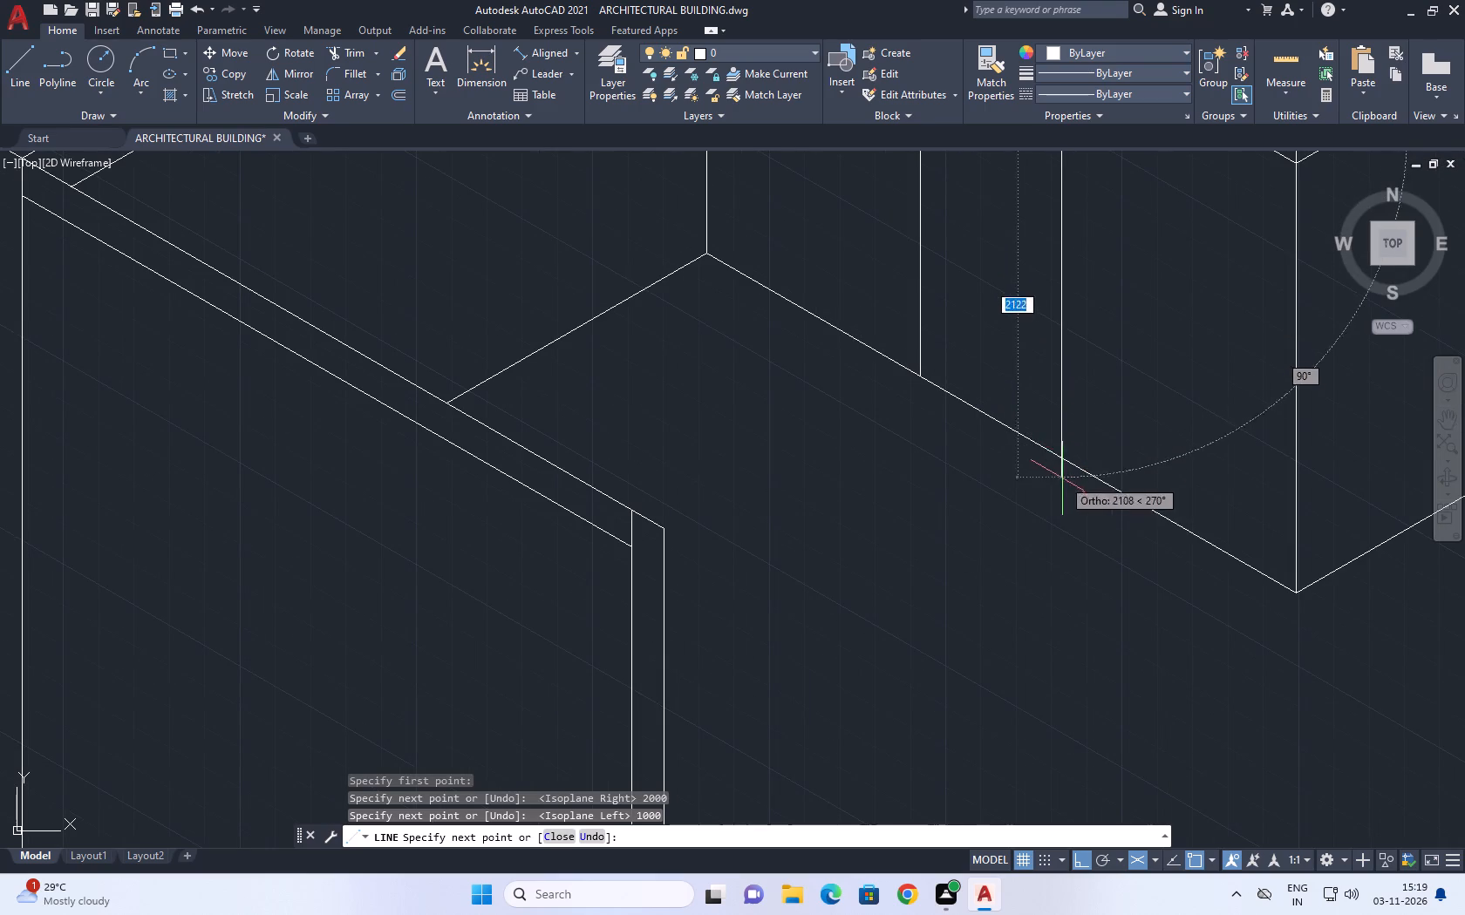
pyautogui.click(1060, 484)
pyautogui.press('Escape')
# Trim the door's second side where it overshoots the cross wall's base line.
pyautogui.press('t')
pyautogui.write('r')
pyautogui.press('space')
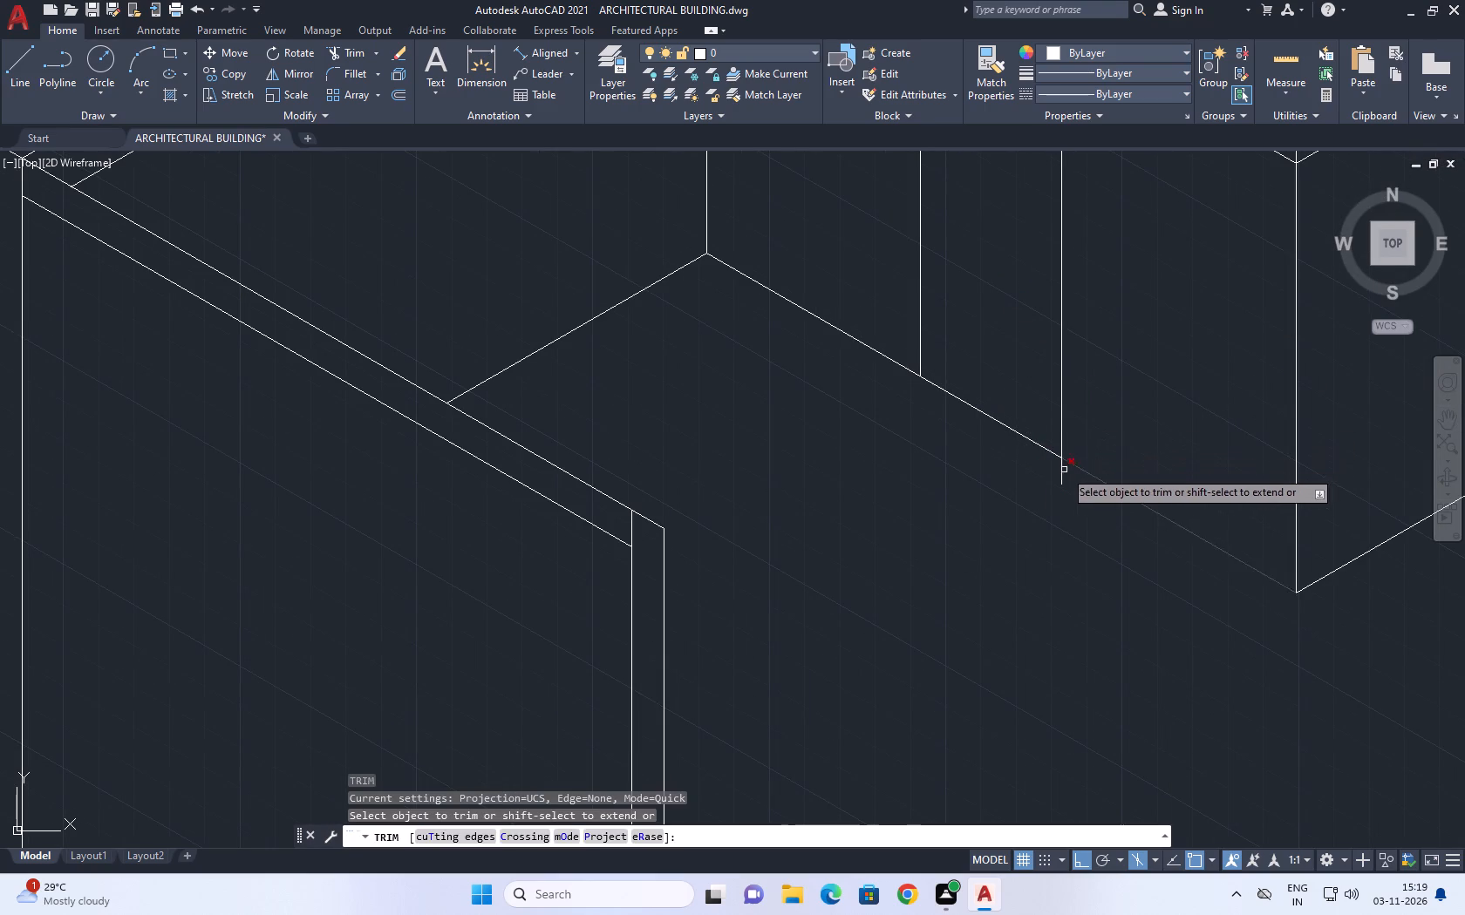
pyautogui.click(1058, 471)
pyautogui.click(1073, 499)
pyautogui.press('Escape')
# Copy the door's second vertical side 50 inward along the wall as a frame line.
pyautogui.moveTo(1010, 329); pyautogui.dragTo(1116, 568, button='middle')
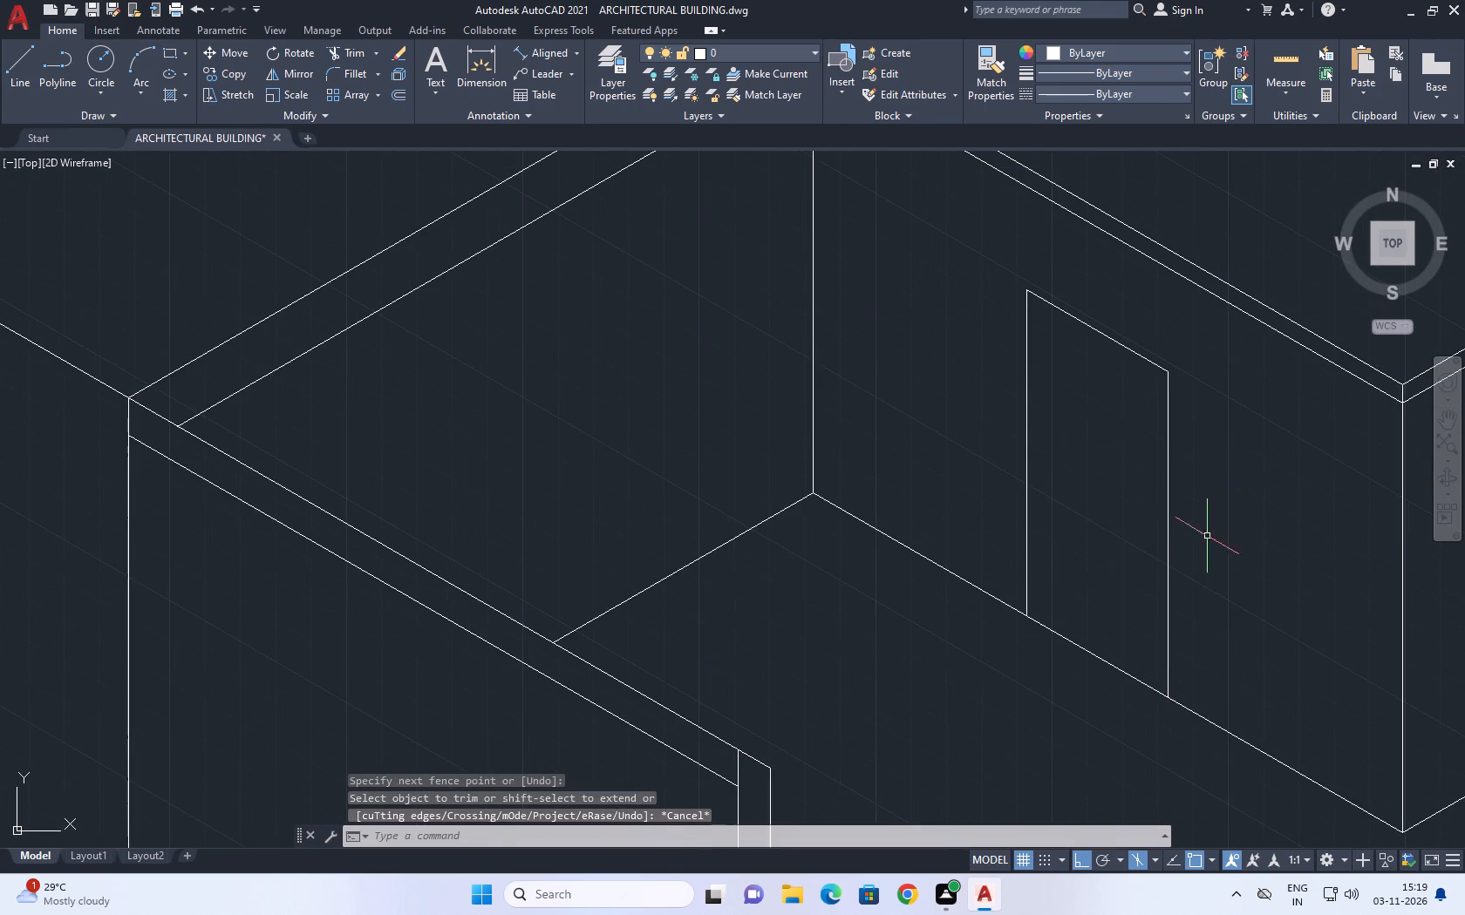
pyautogui.moveTo(1244, 536); pyautogui.dragTo(1196, 518)
pyautogui.click(1049, 475)
pyautogui.moveTo(1151, 498); pyautogui.dragTo(1084, 520, button='middle')
pyautogui.press('c')
pyautogui.press('o')
pyautogui.press('space')
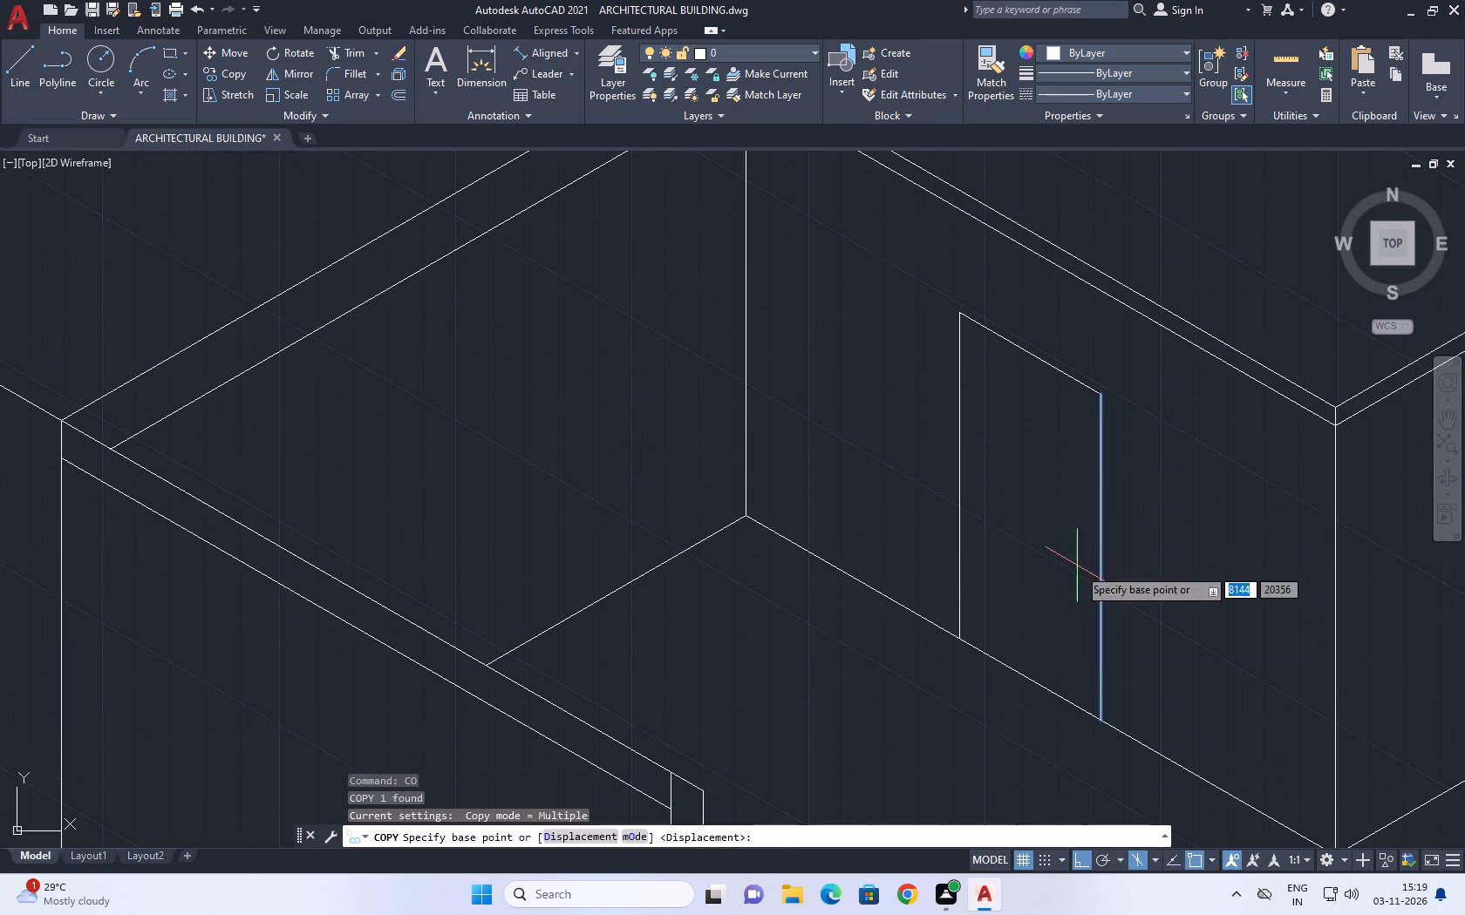
pyautogui.click(1079, 568)
pyautogui.write('50')
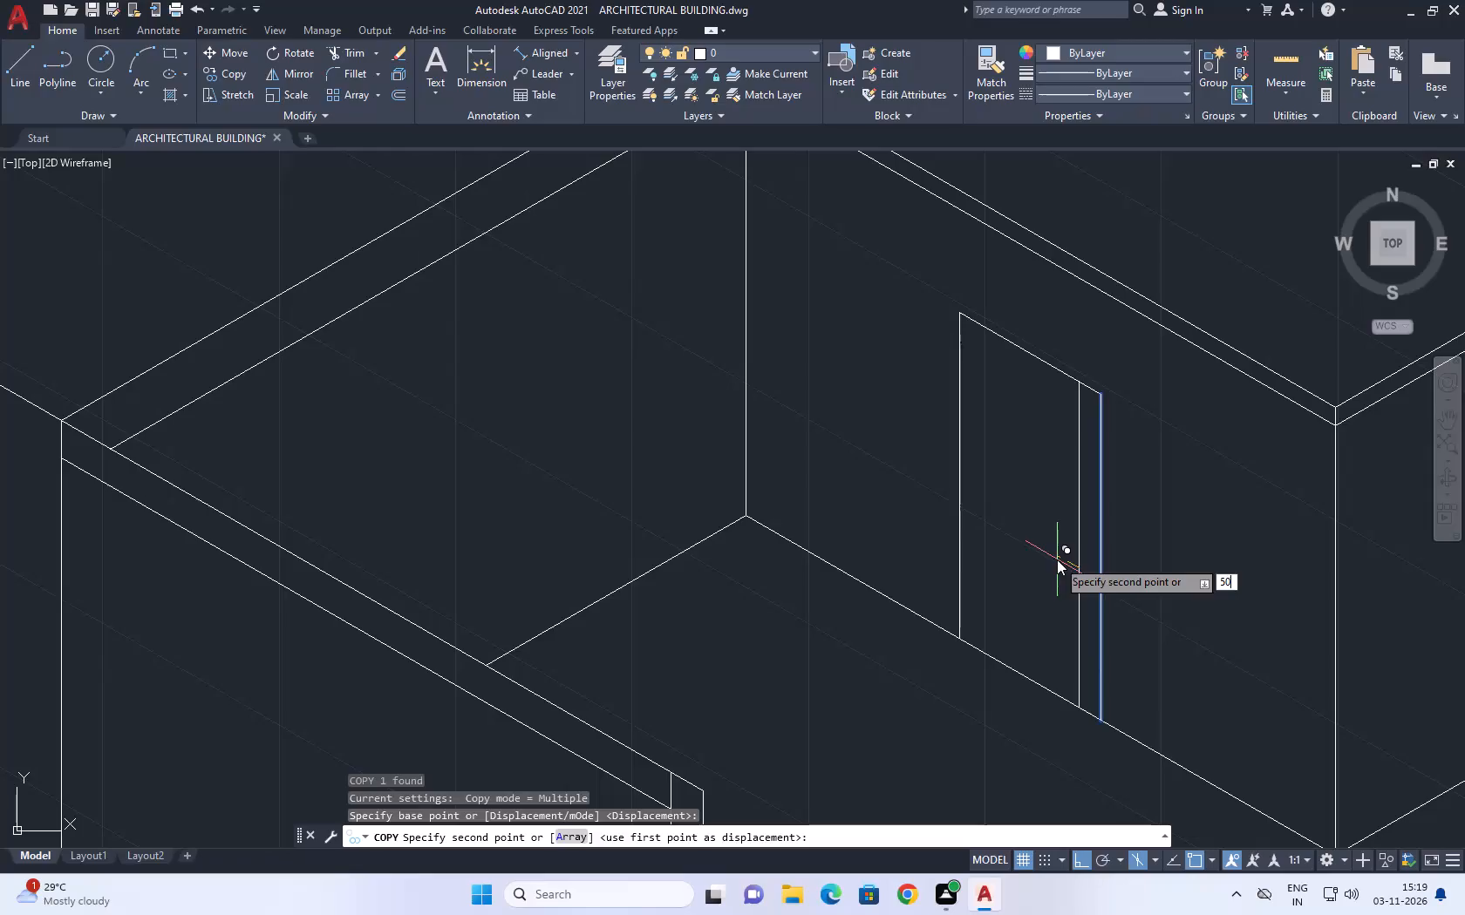
pyautogui.press('Return')
pyautogui.press('Escape')
# Copy the door's first vertical side 50 inward along the wall as the opposite frame line.
pyautogui.click(964, 381)
pyautogui.moveTo(950, 413); pyautogui.dragTo(931, 419)
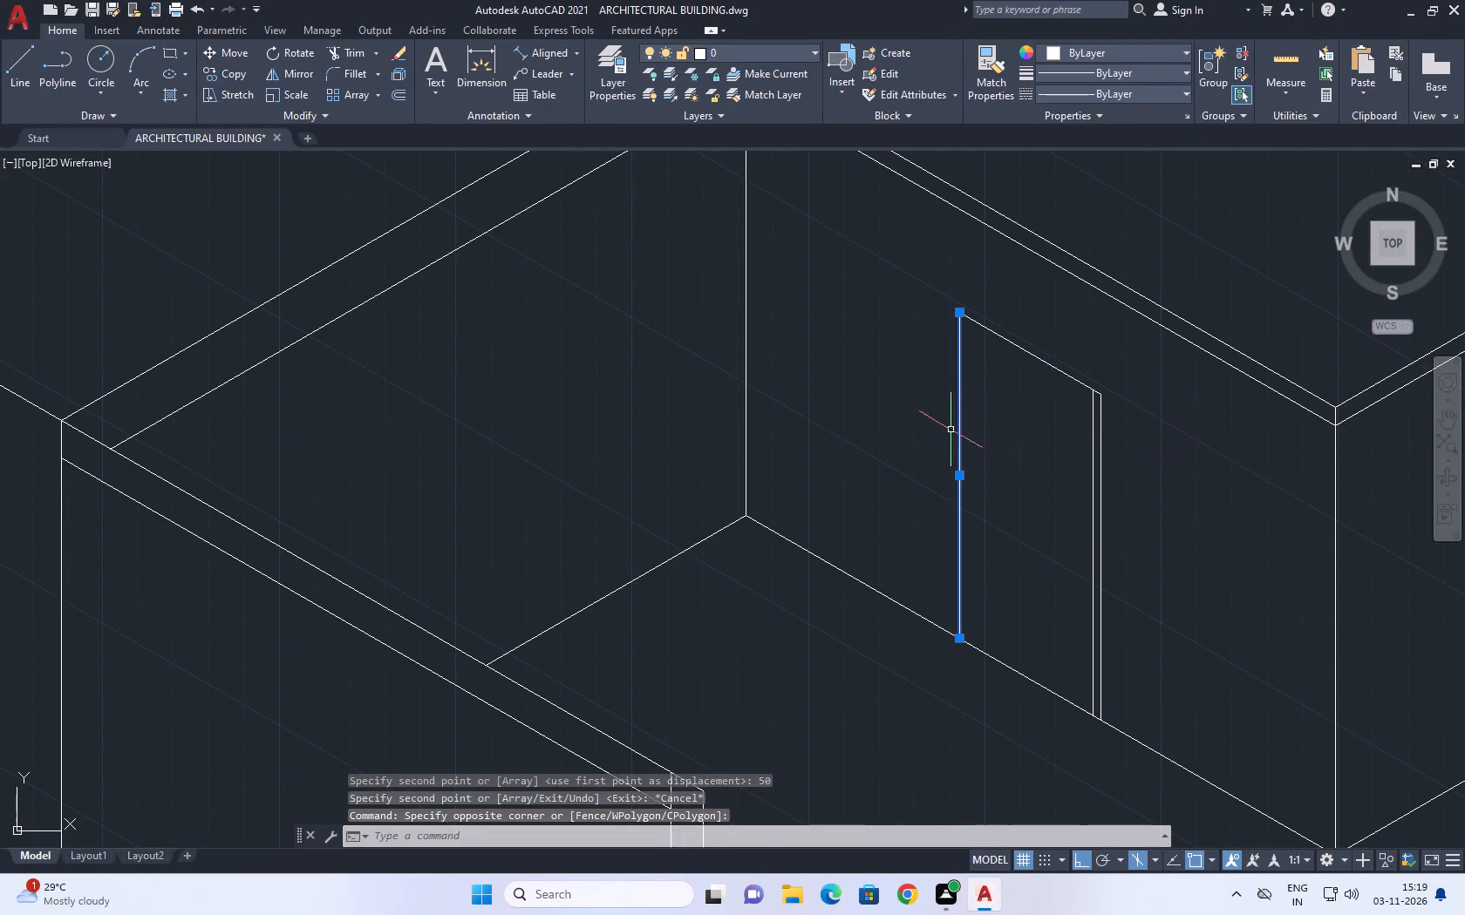
pyautogui.moveTo(964, 479); pyautogui.dragTo(971, 523, button='middle')
pyautogui.press('c')
pyautogui.press('o')
pyautogui.press('space')
pyautogui.scroll(1, 998, 536)
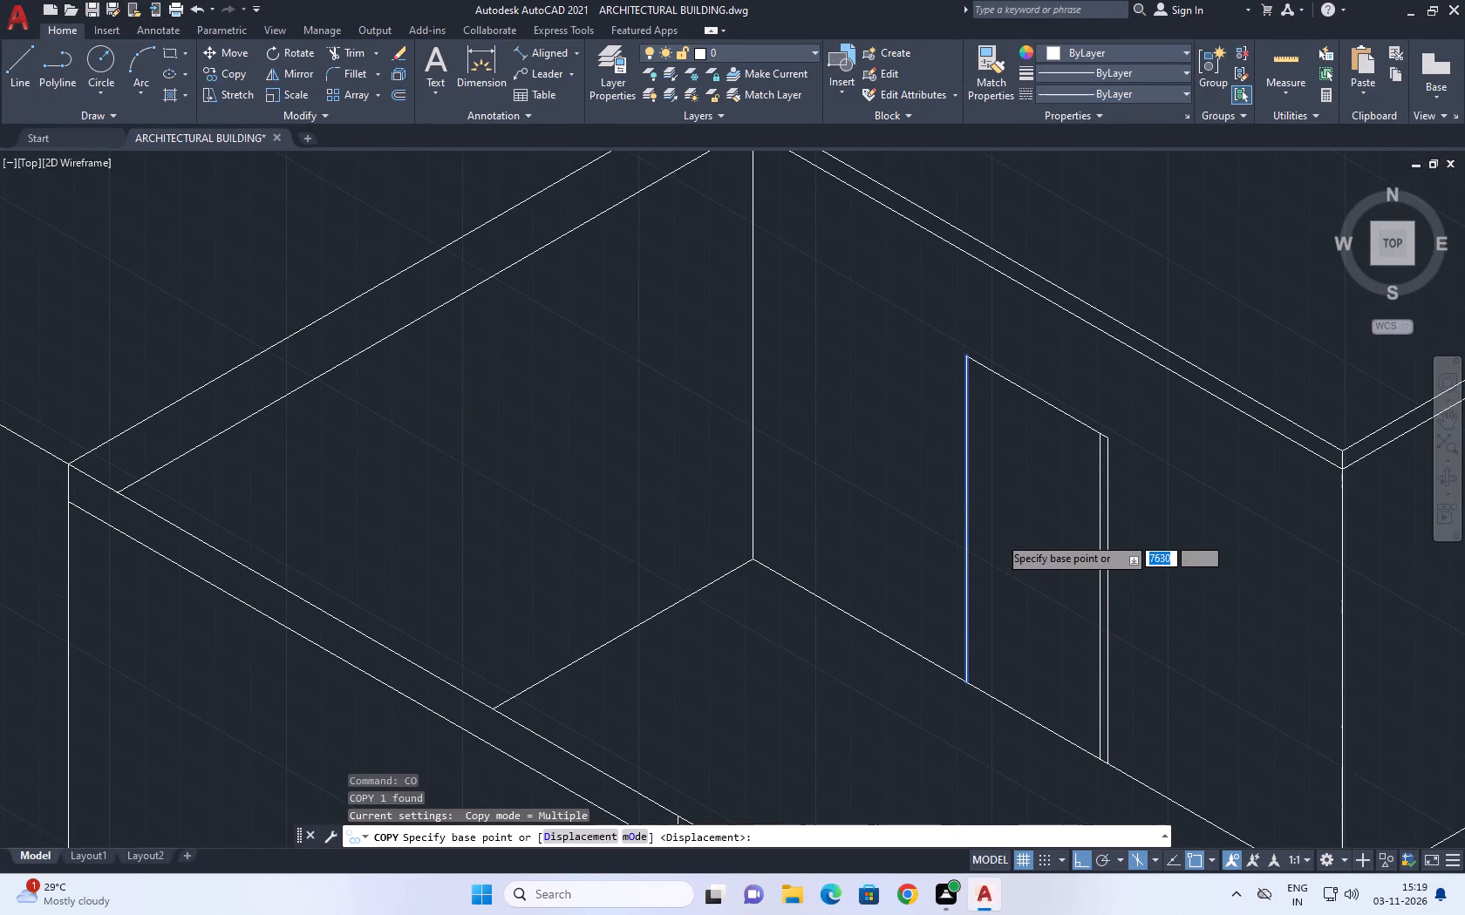
pyautogui.click(998, 515)
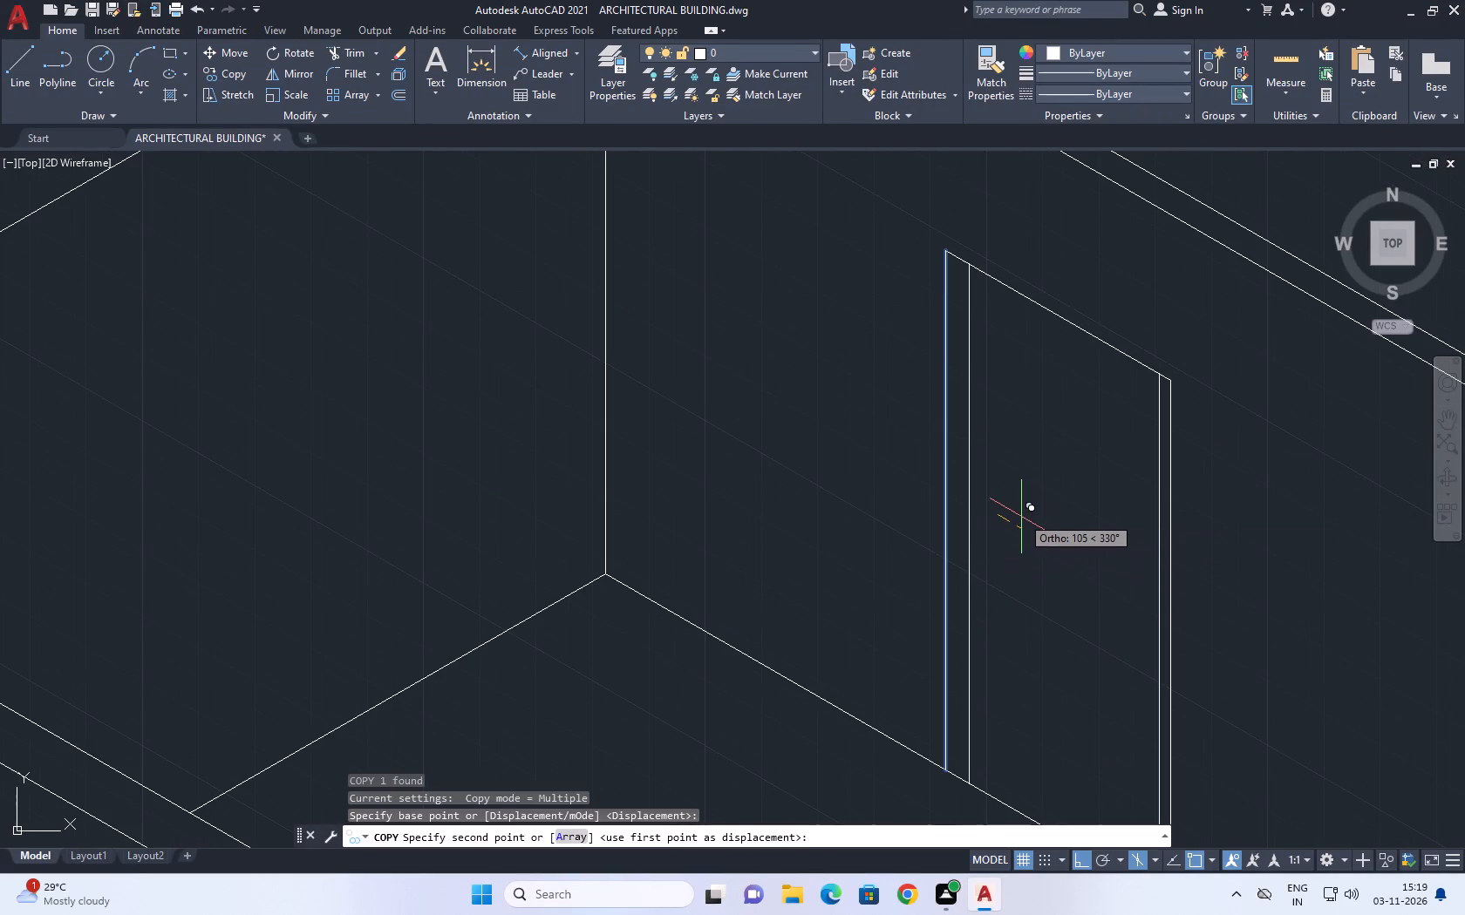
pyautogui.write('50')
pyautogui.press('Return')
pyautogui.press('Escape')
# Move the inner frame line beside the door's second side 20 toward the outer line.
pyautogui.click(1160, 514)
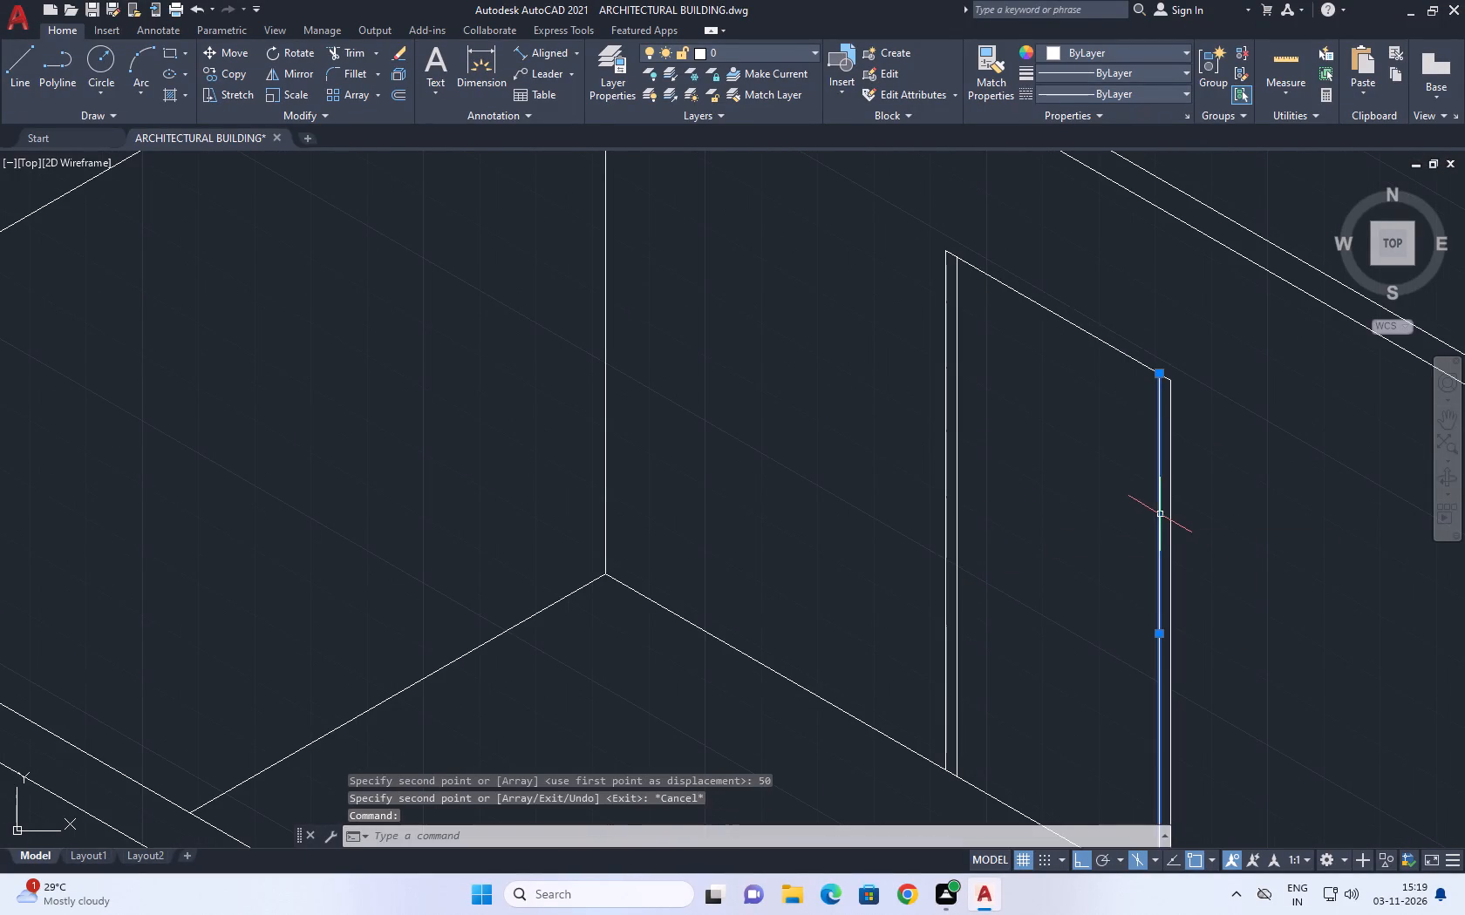
pyautogui.moveTo(1246, 554); pyautogui.dragTo(1071, 469, button='middle')
pyautogui.press('m')
pyautogui.press('space')
pyautogui.click(1036, 483)
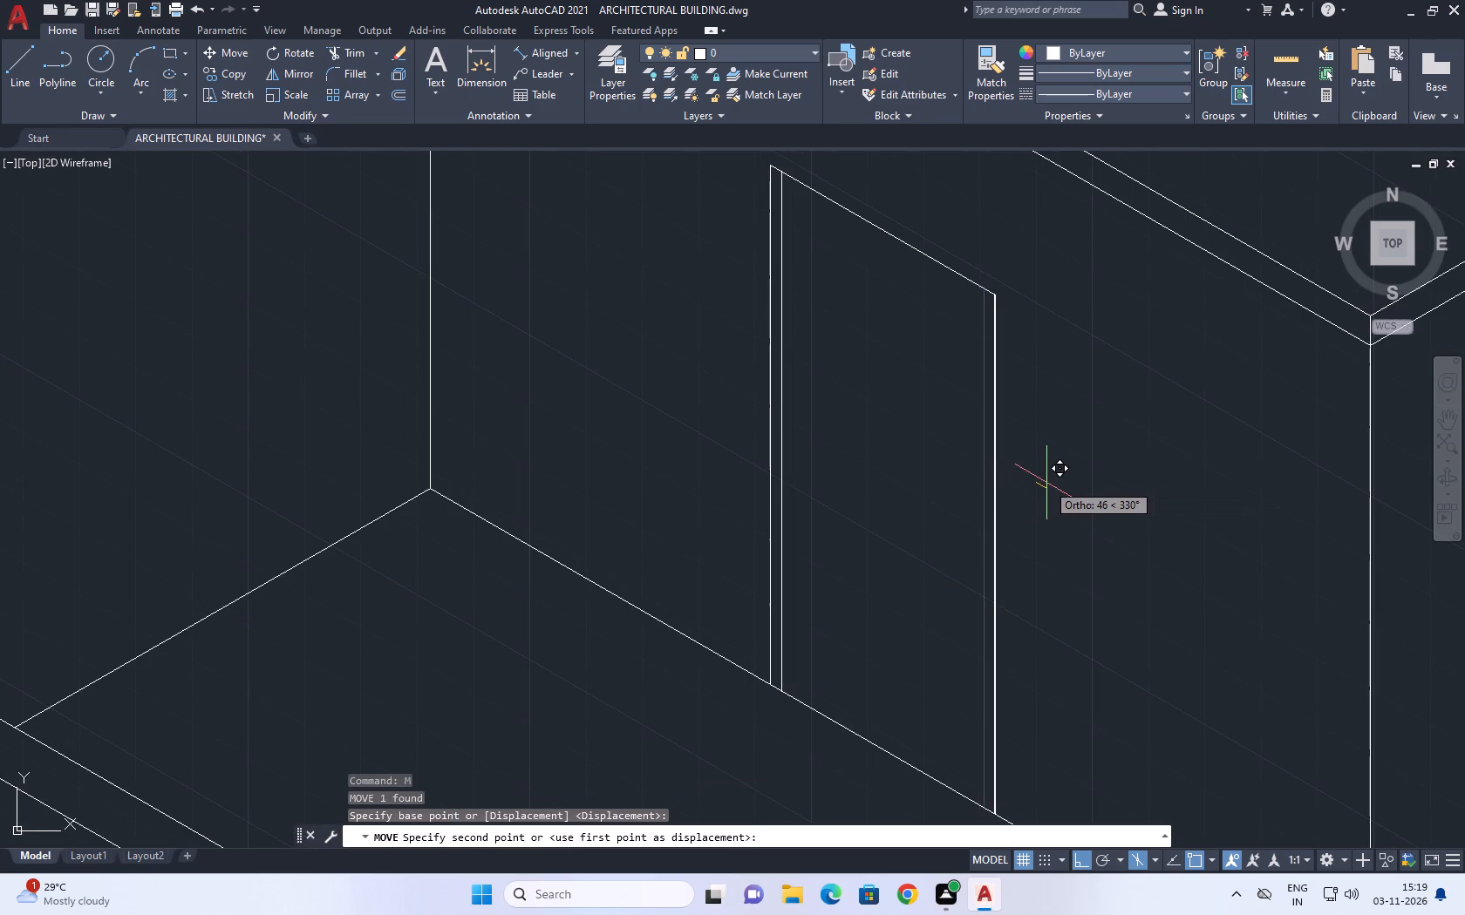
pyautogui.press('2')
pyautogui.press('0')
pyautogui.press('Return')
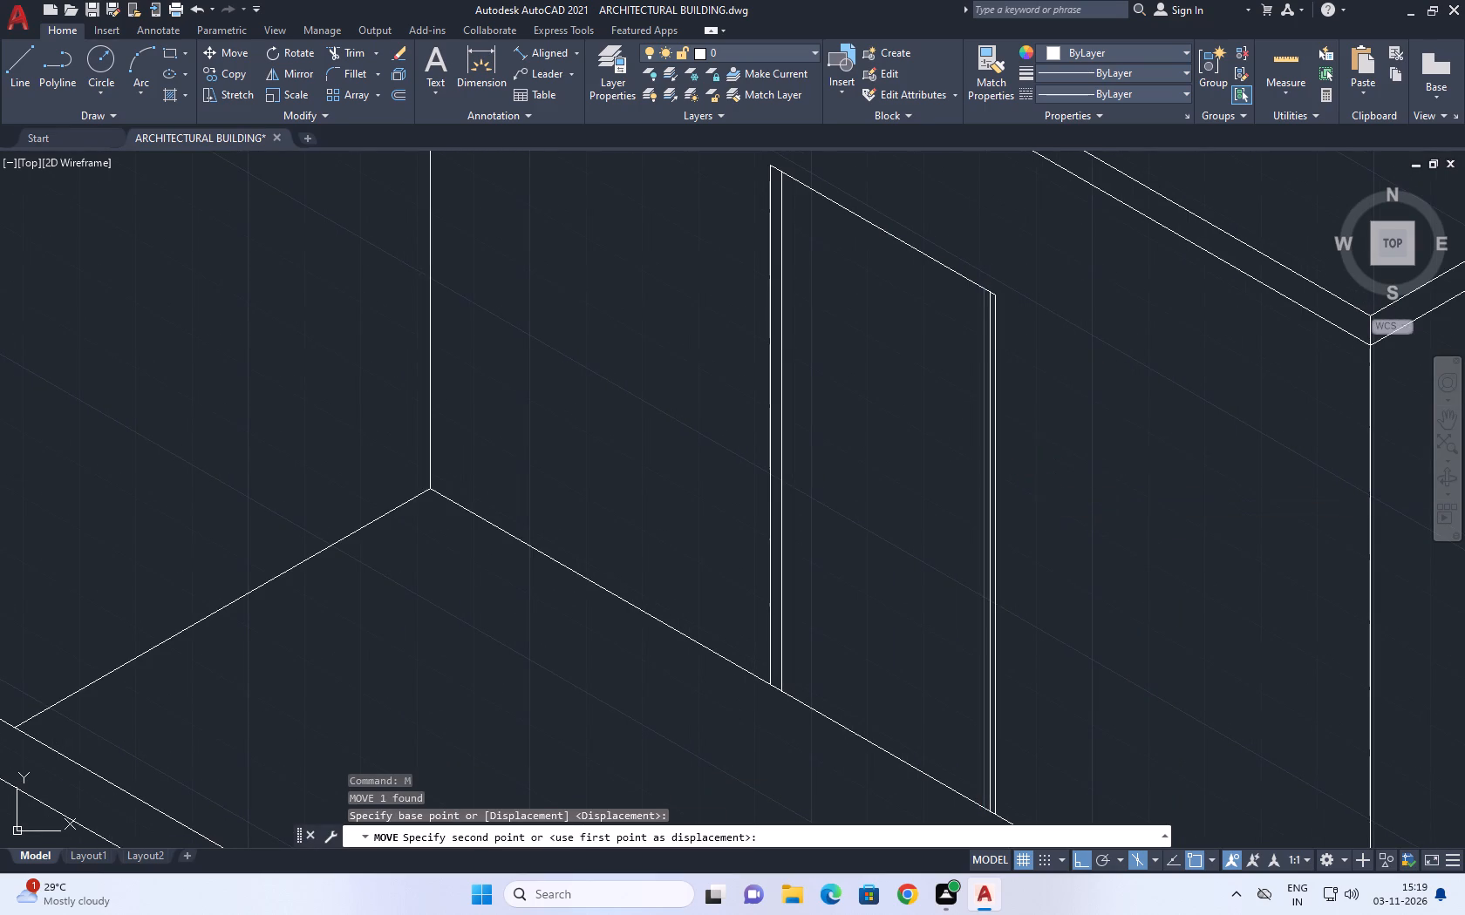
# Move the same inner frame line another 10 toward the door's outer second side.
pyautogui.moveTo(887, 327); pyautogui.dragTo(939, 426, button='middle')
pyautogui.scroll(2, 1046, 453)
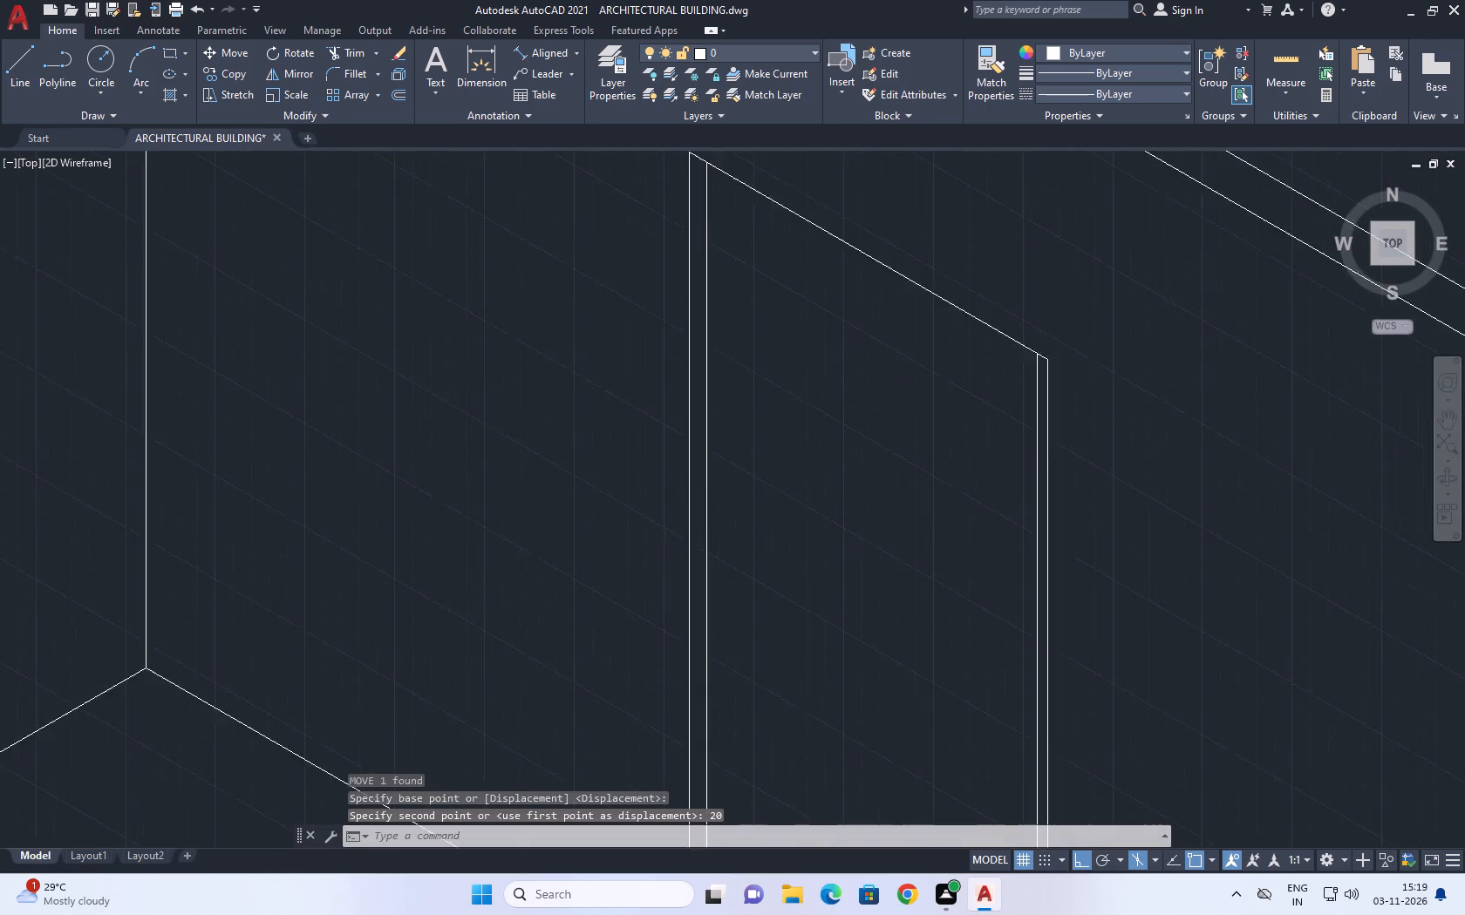
pyautogui.click(1039, 447)
pyautogui.click(1030, 449)
pyautogui.moveTo(1084, 457); pyautogui.dragTo(1000, 413, button='middle')
pyautogui.press('m')
pyautogui.press('space')
pyautogui.click(1033, 406)
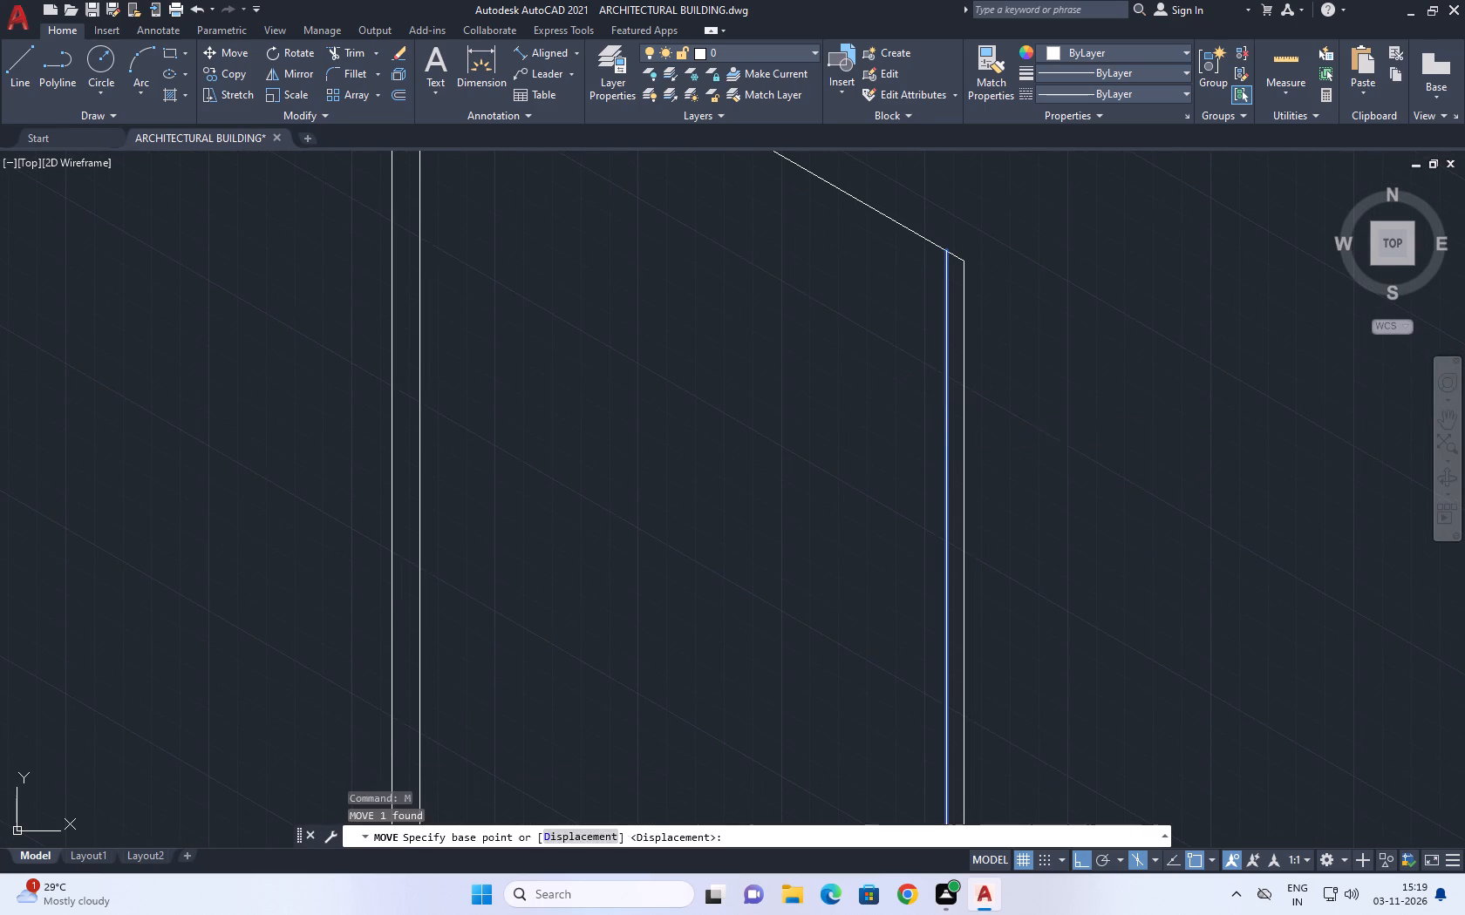
pyautogui.press('1')
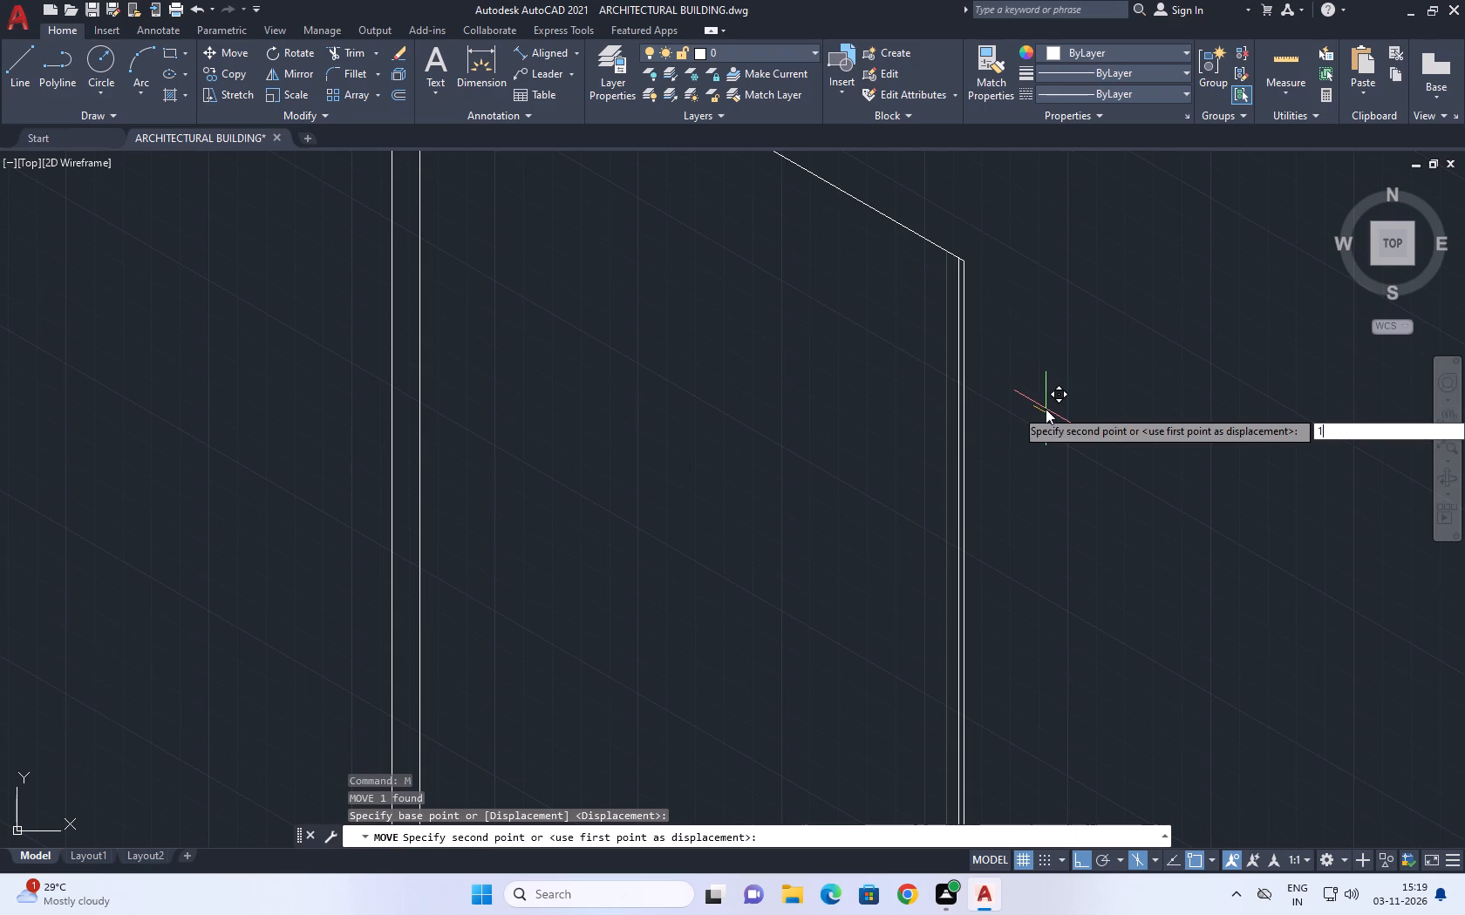
pyautogui.press('0')
pyautogui.press('Return')
pyautogui.click(1046, 409)
pyautogui.moveTo(845, 366); pyautogui.dragTo(996, 507, button='middle')
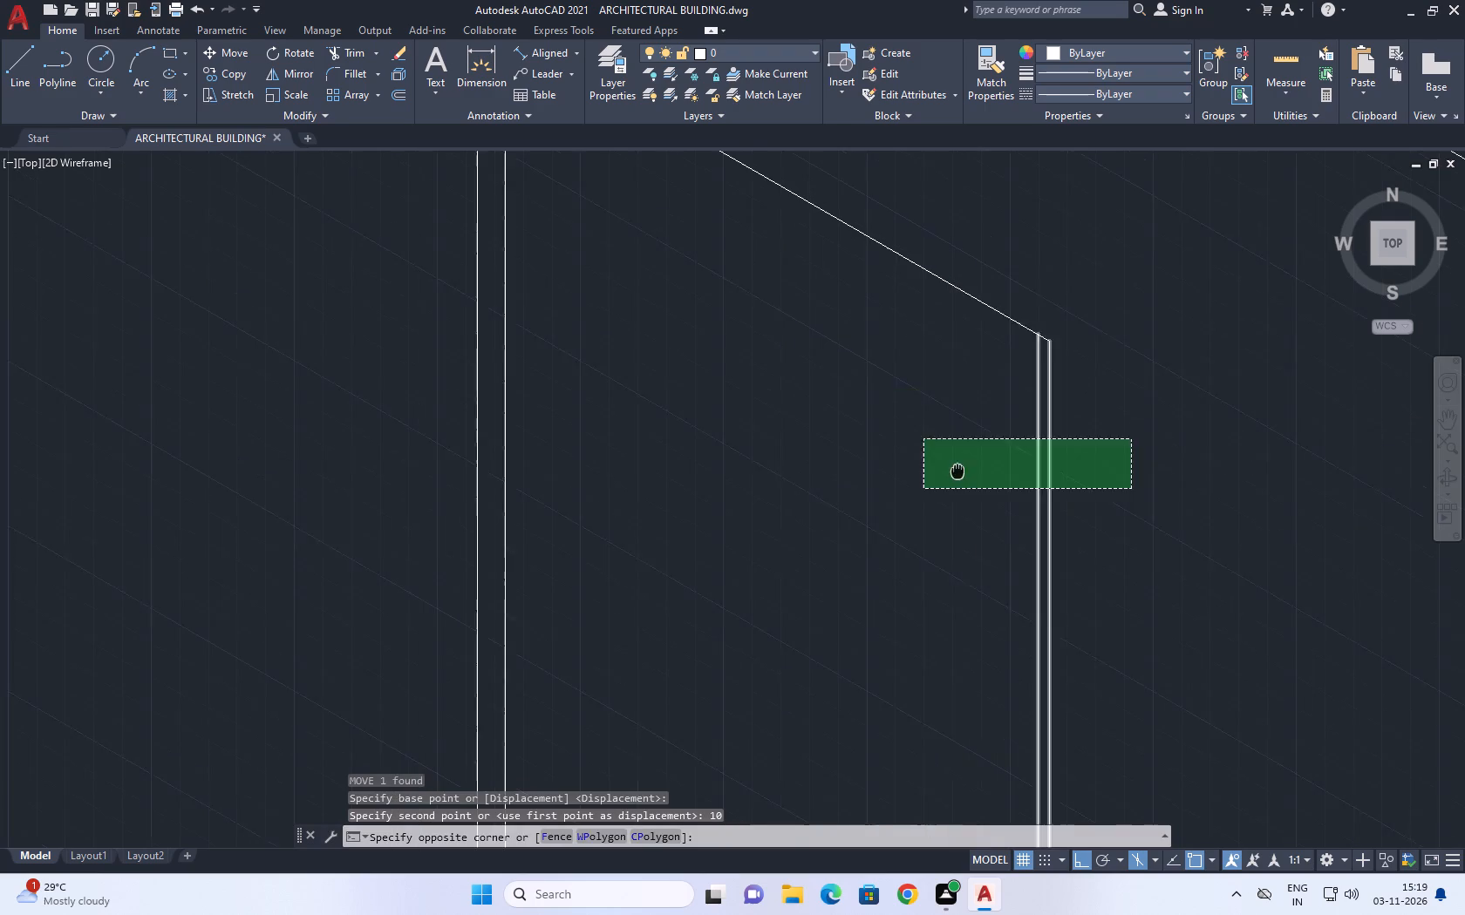
pyautogui.moveTo(996, 507); pyautogui.dragTo(1002, 513, button='middle')
pyautogui.press('Escape')
# Copy the door's top line 50 straight down as the frame's inner top line.
pyautogui.click(920, 329)
pyautogui.click(871, 265)
pyautogui.moveTo(910, 309); pyautogui.dragTo(914, 381, button='middle')
pyautogui.press('c')
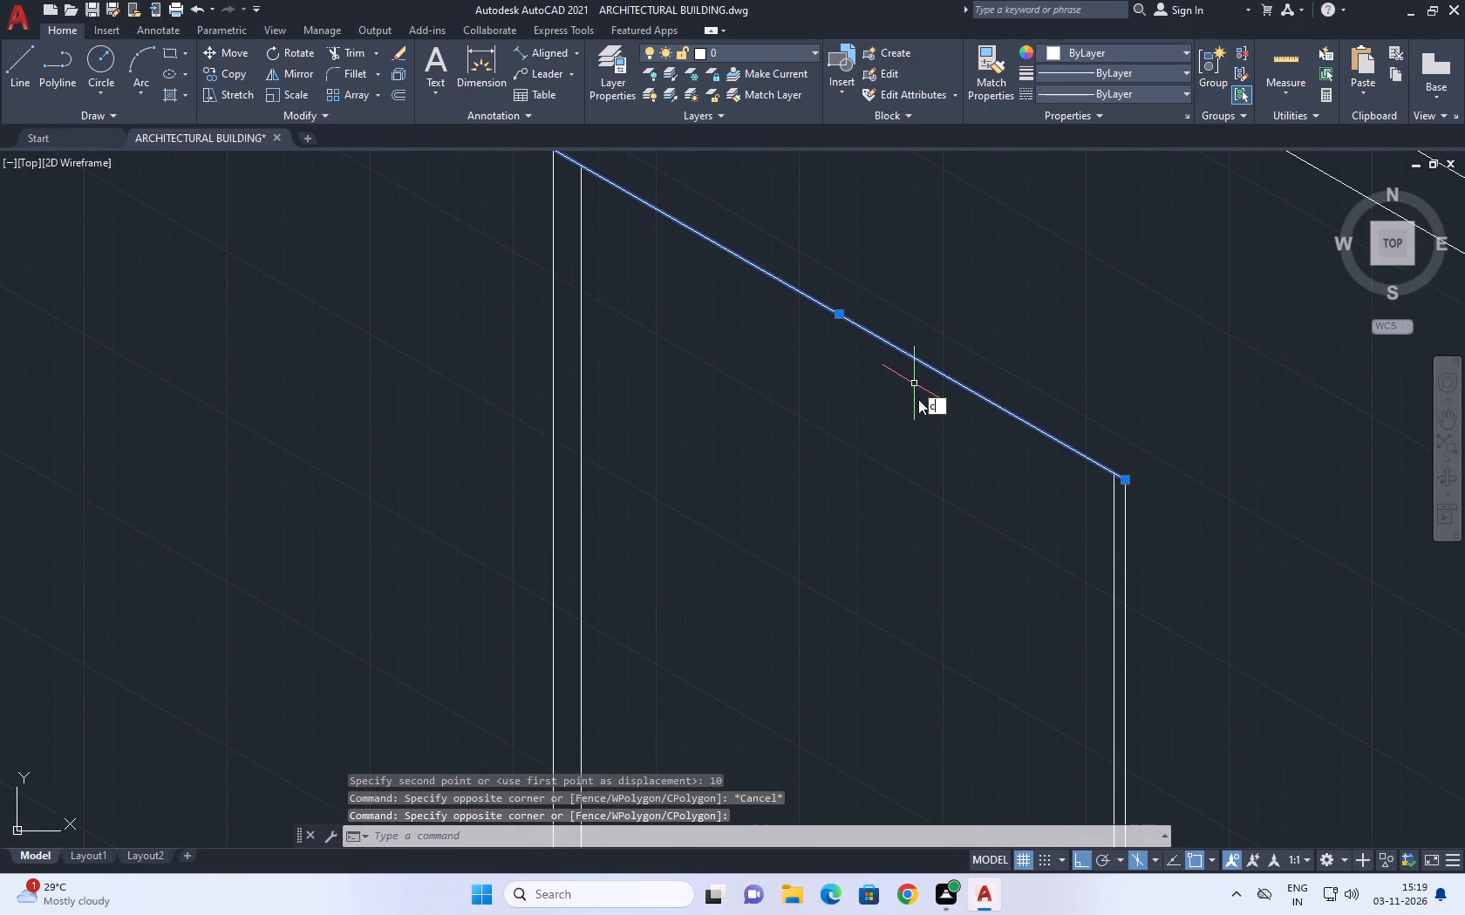
pyautogui.press('o')
pyautogui.press('space')
pyautogui.click(928, 431)
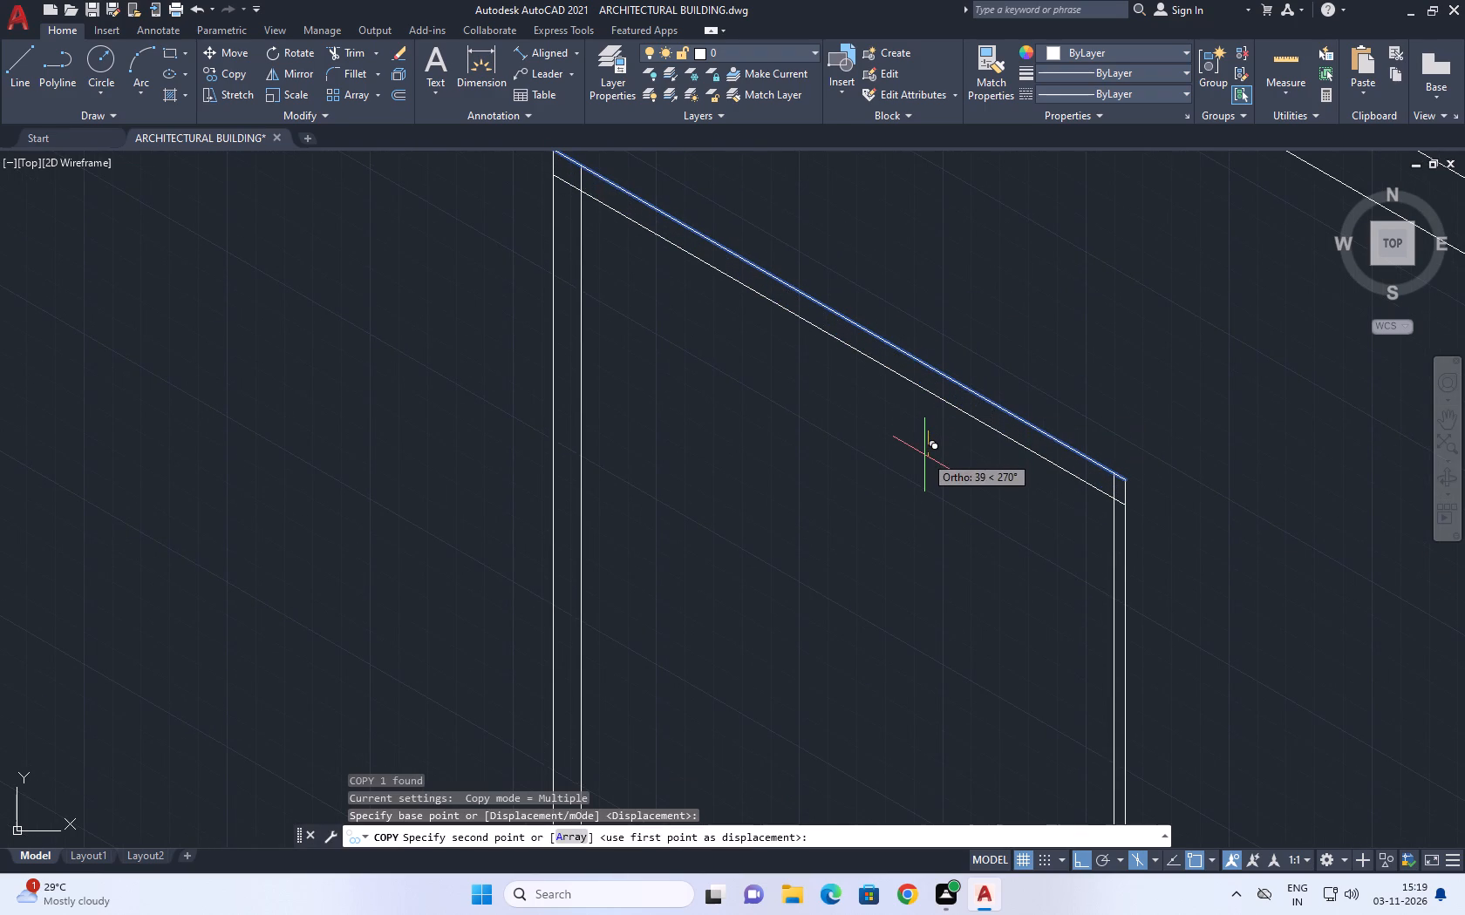
pyautogui.write('50')
pyautogui.press('Return')
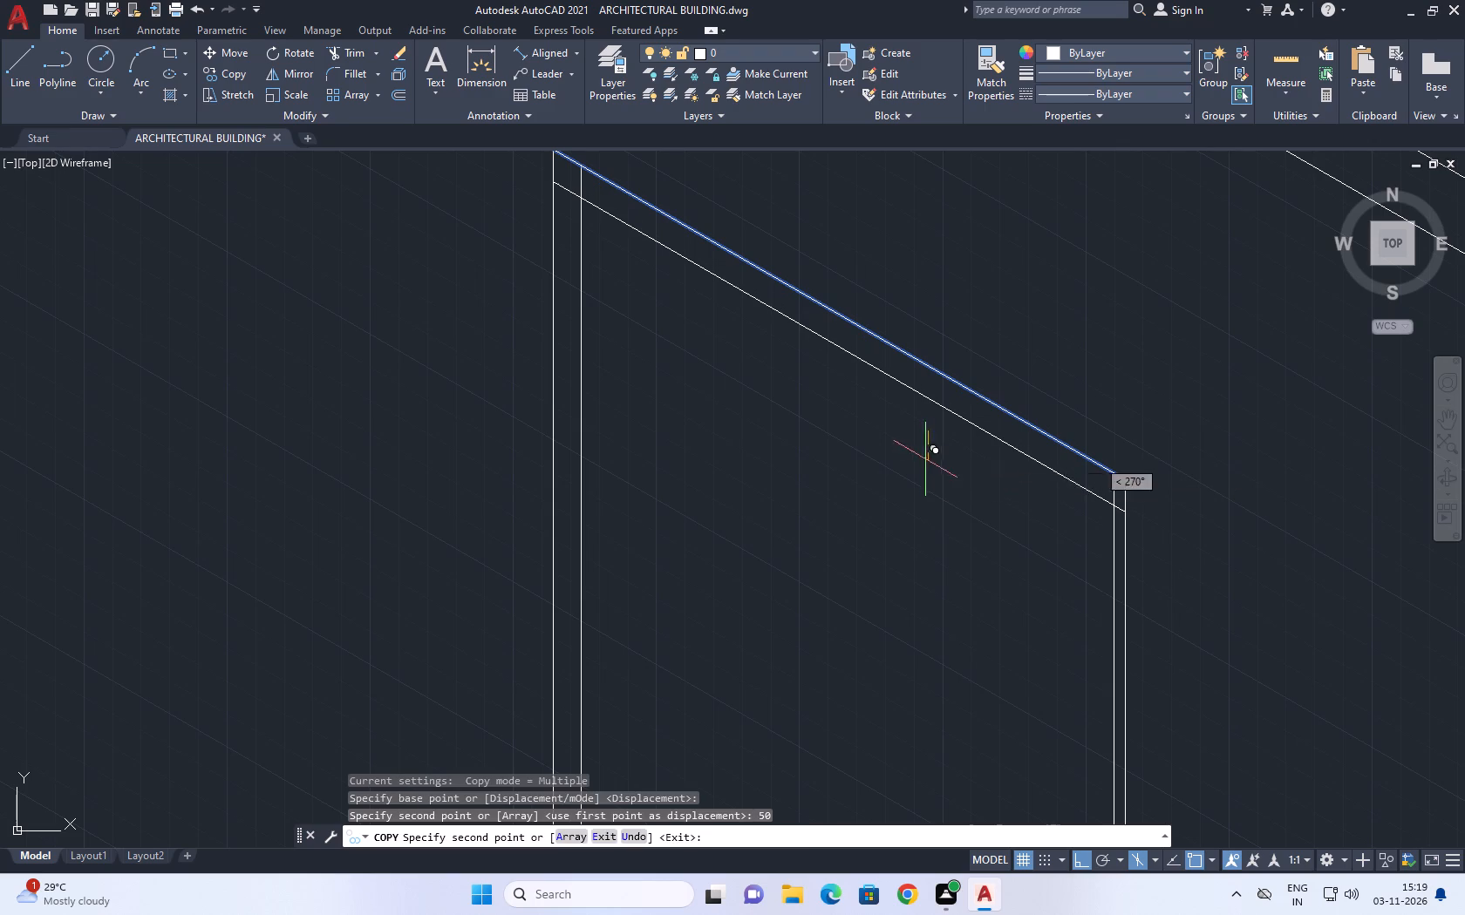
pyautogui.press('Escape')
# Trim the overlapping inner frame line ends at both upper corners of the door.
pyautogui.moveTo(799, 398); pyautogui.dragTo(838, 430, button='middle')
pyautogui.press('t')
pyautogui.press('r')
pyautogui.press('space')
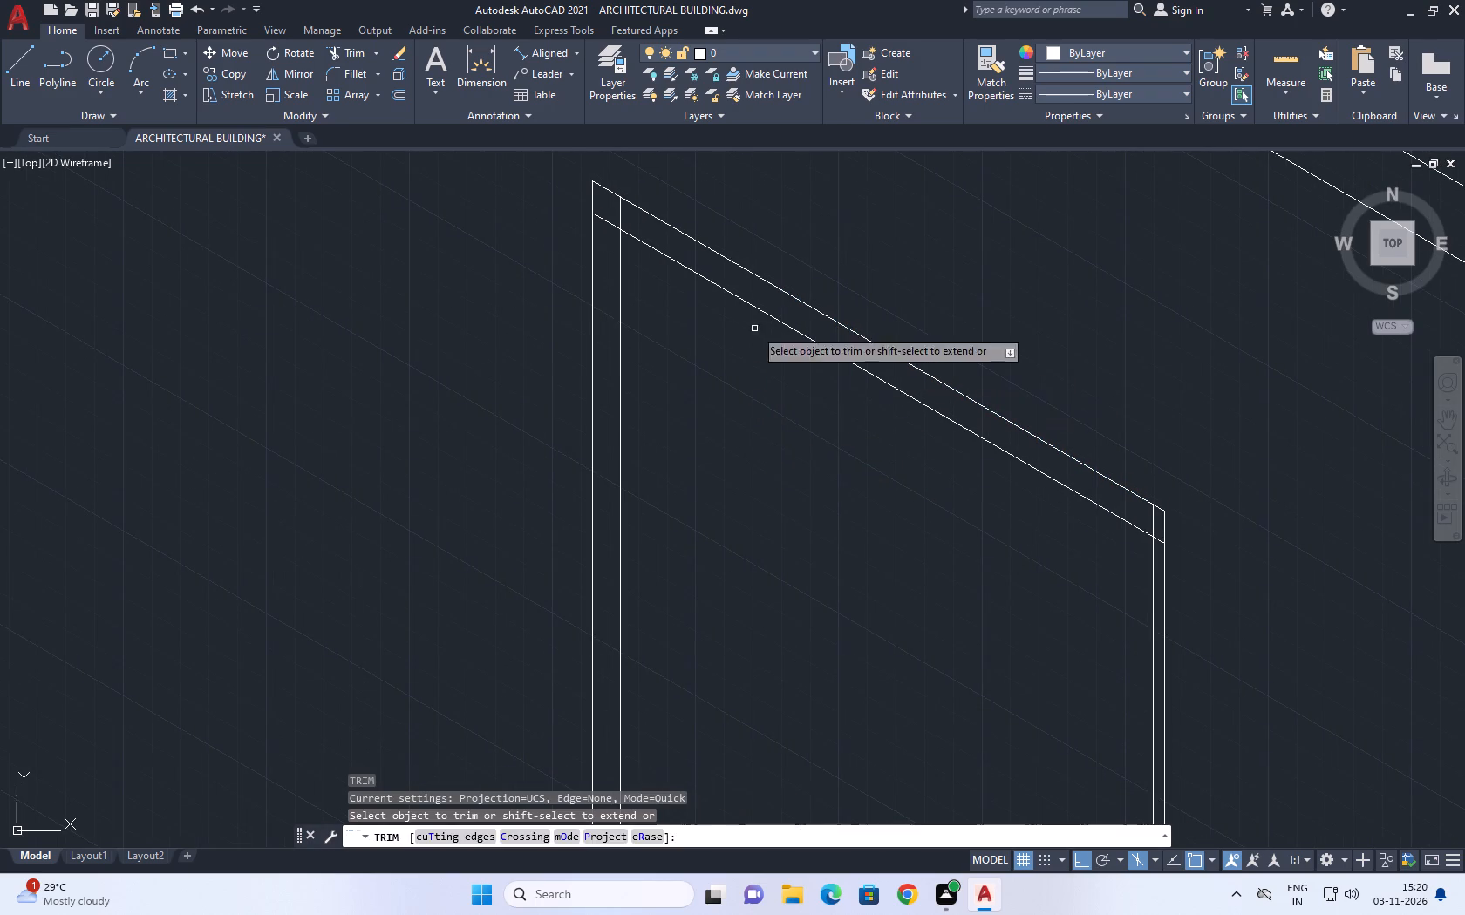
pyautogui.scroll(2, 651, 229)
pyautogui.click(555, 232)
pyautogui.click(579, 209)
pyautogui.scroll(-4, 596, 217)
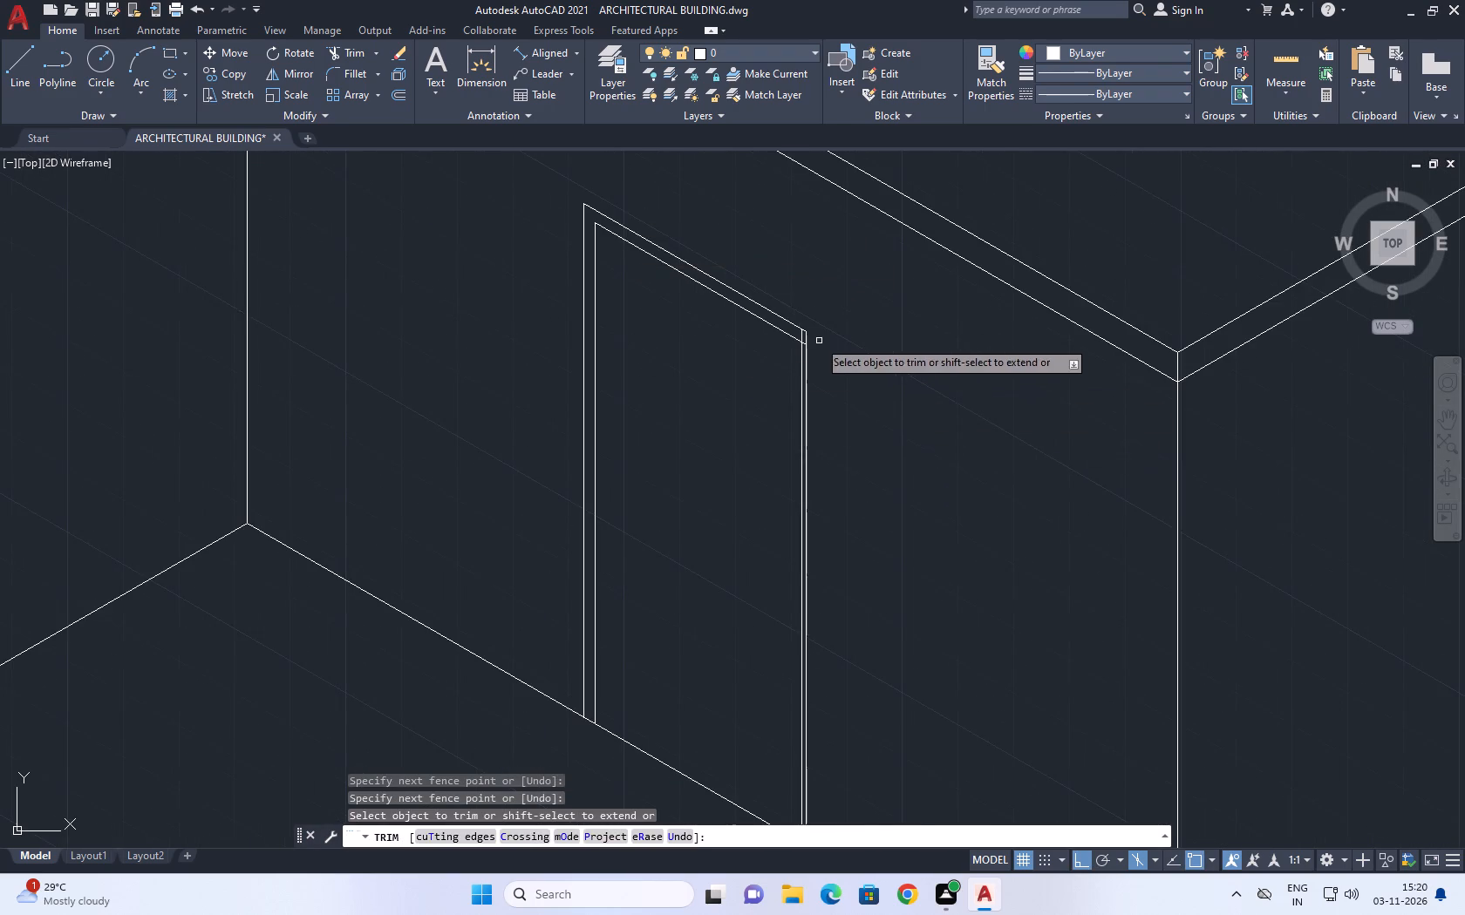
pyautogui.scroll(5, 813, 335)
pyautogui.click(758, 313)
pyautogui.click(729, 295)
pyautogui.click(767, 364)
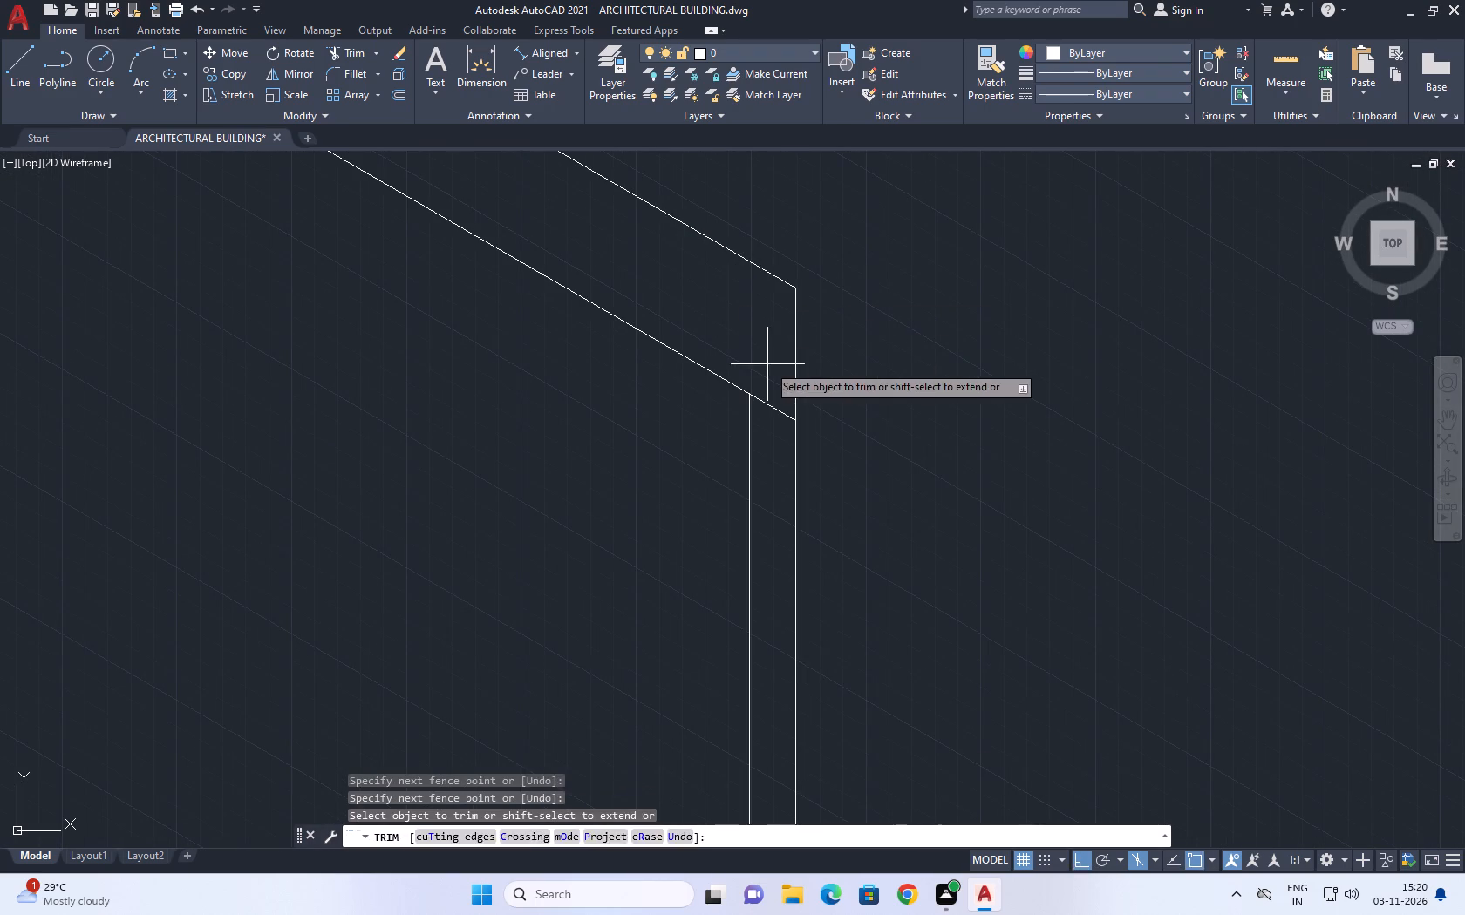
pyautogui.click(774, 447)
pyautogui.scroll(-6, 817, 358)
pyautogui.scroll(-3, 878, 405)
pyautogui.press('Escape')
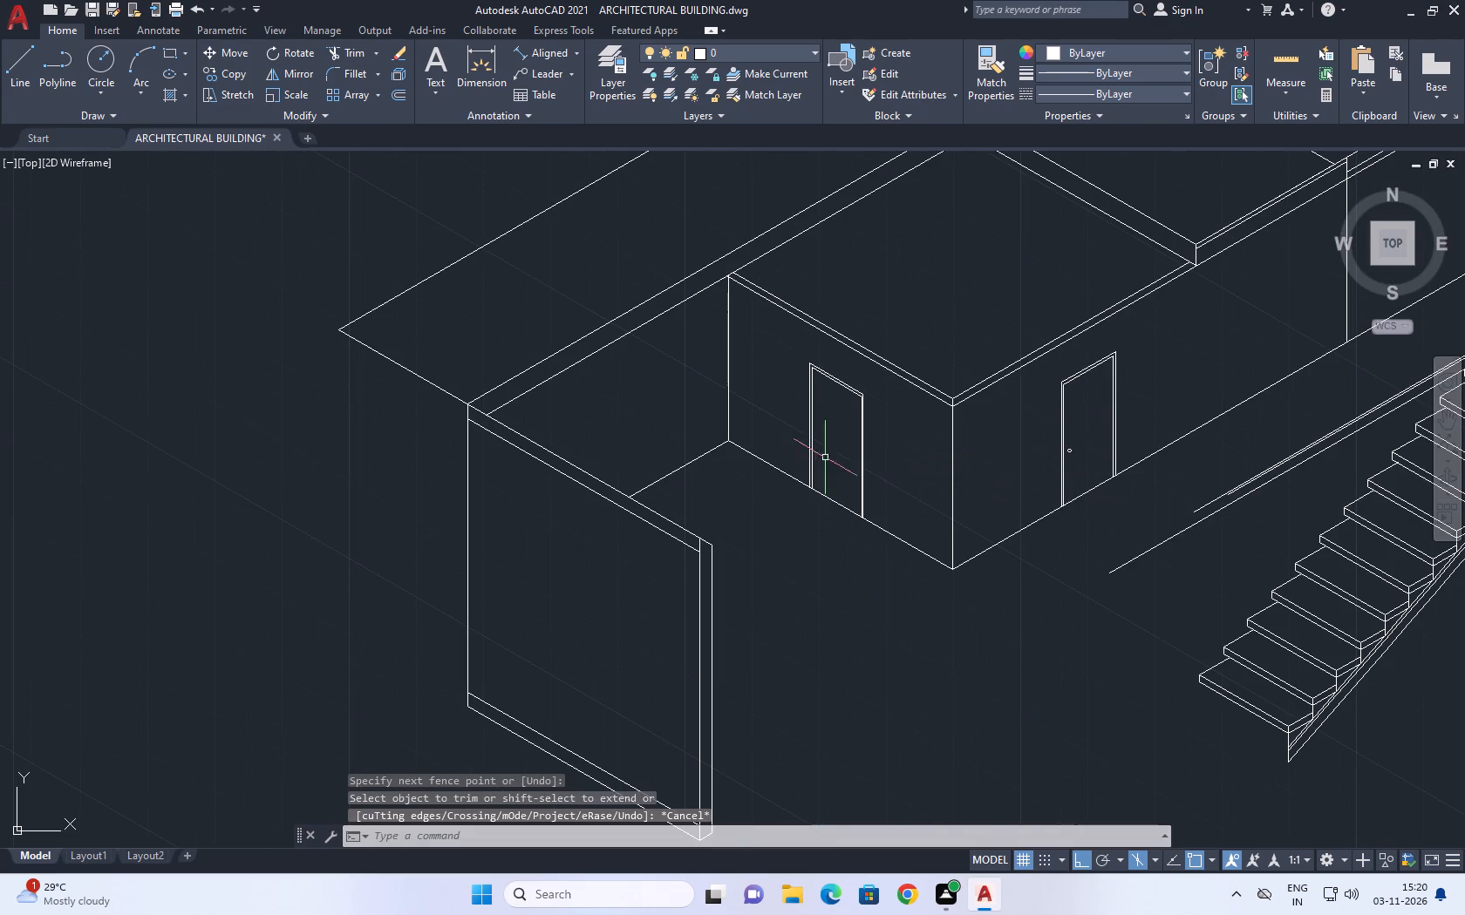
# Draw a small circle as the door handle inside the frame, near the door's second side.
pyautogui.scroll(2, 855, 451)
pyautogui.moveTo(850, 465); pyautogui.dragTo(881, 498, button='middle')
pyautogui.press('c')
pyautogui.press('space')
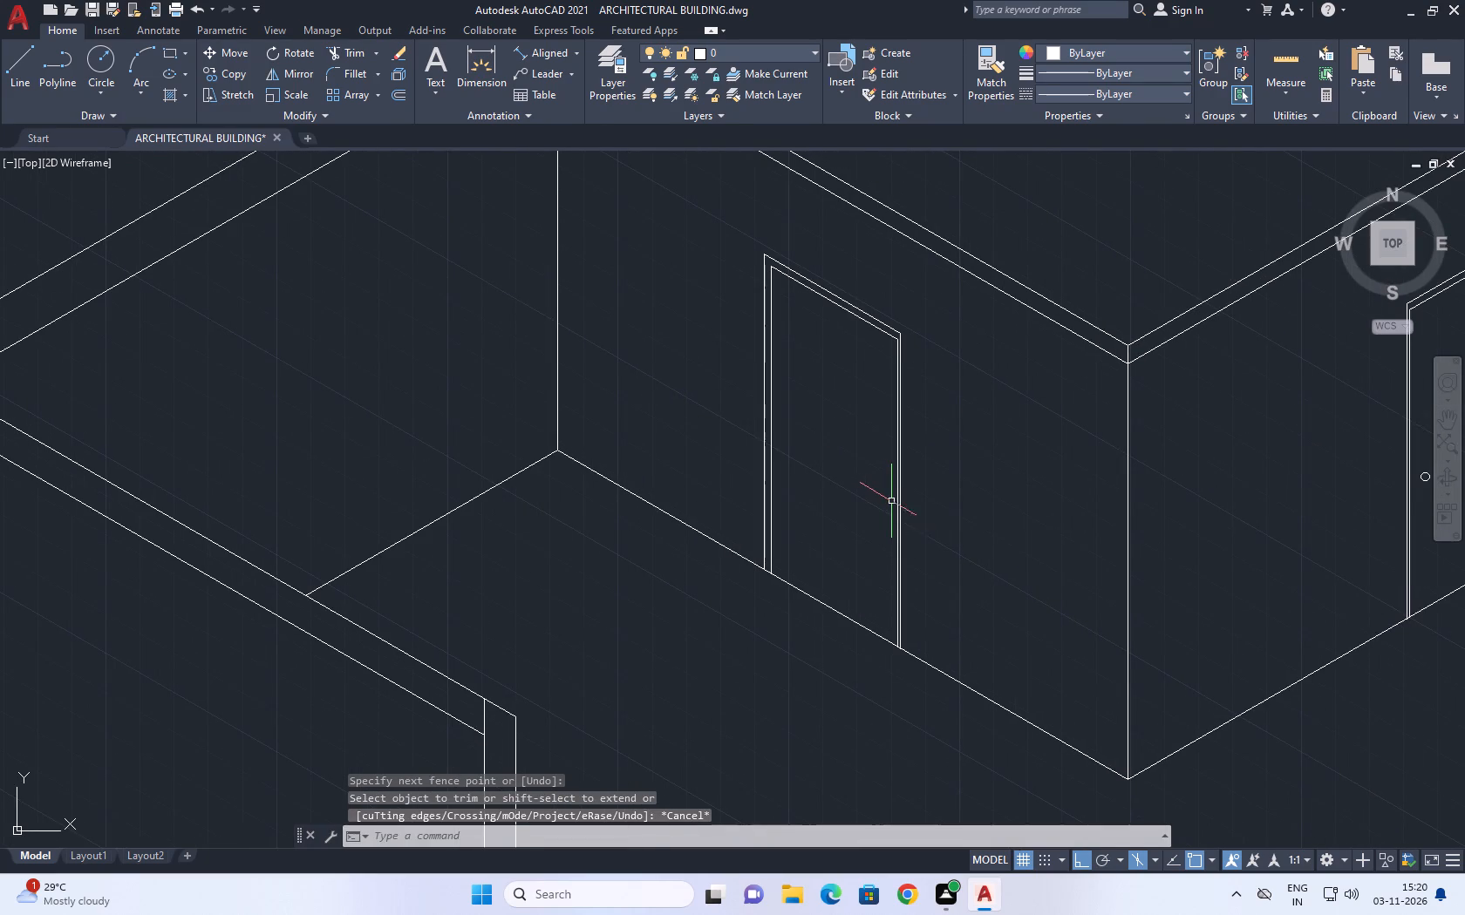
pyautogui.scroll(2, 884, 486)
pyautogui.click(889, 501)
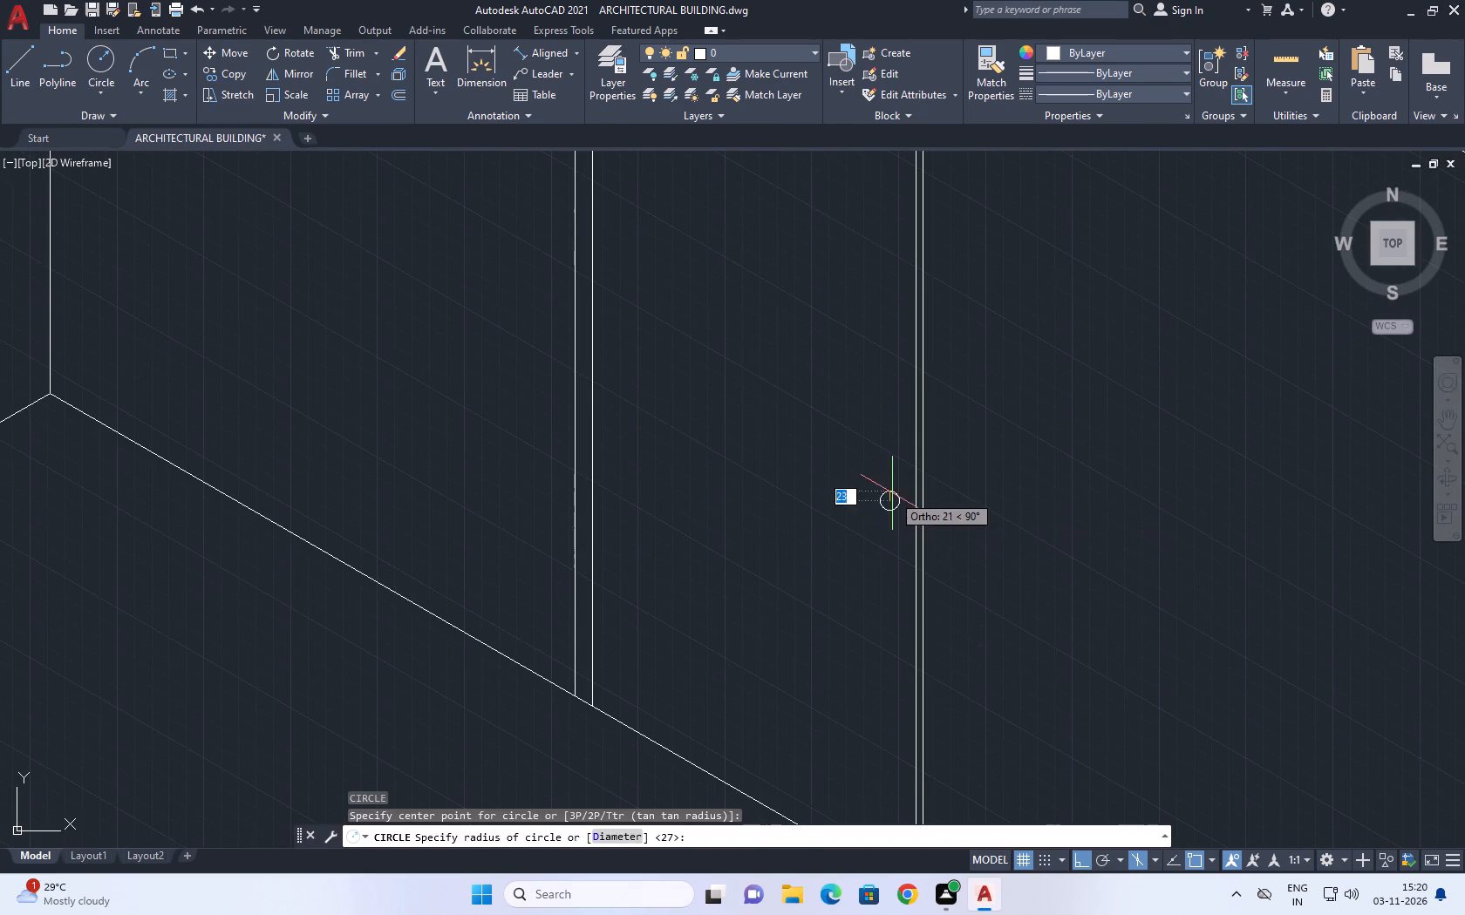
pyautogui.click(892, 493)
# Move the handle circle slightly straight up on the door.
pyautogui.scroll(-2, 964, 449)
pyautogui.scroll(3, 887, 462)
pyautogui.click(944, 419)
pyautogui.click(1184, 560)
pyautogui.moveTo(1120, 554); pyautogui.dragTo(1004, 598, button='middle')
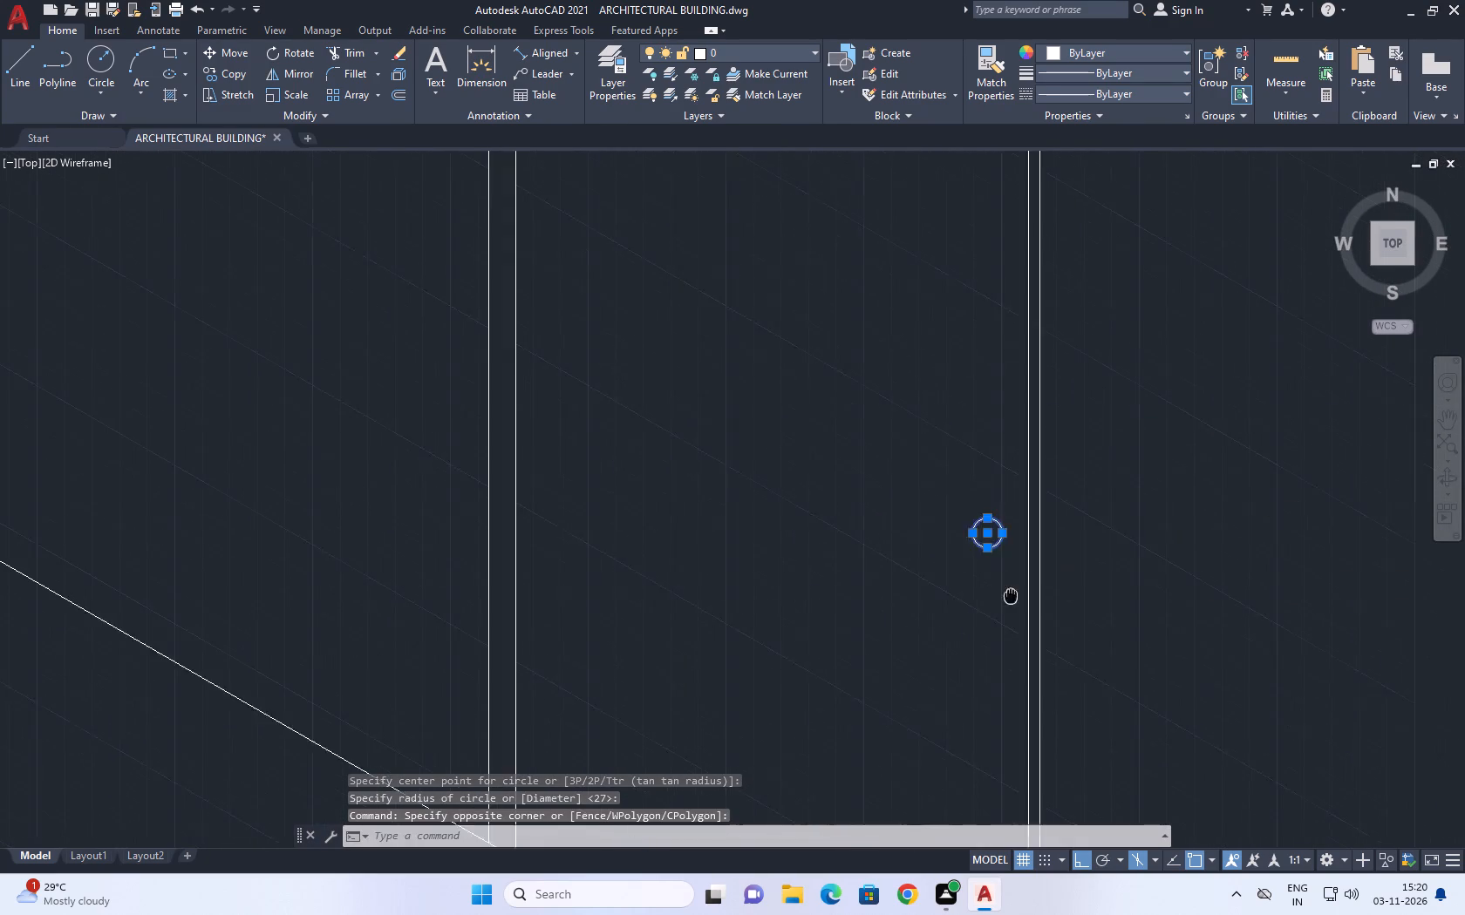
pyautogui.press('m')
pyautogui.press('space')
pyautogui.click(1099, 562)
pyautogui.click(1095, 519)
pyautogui.scroll(-6, 1087, 520)
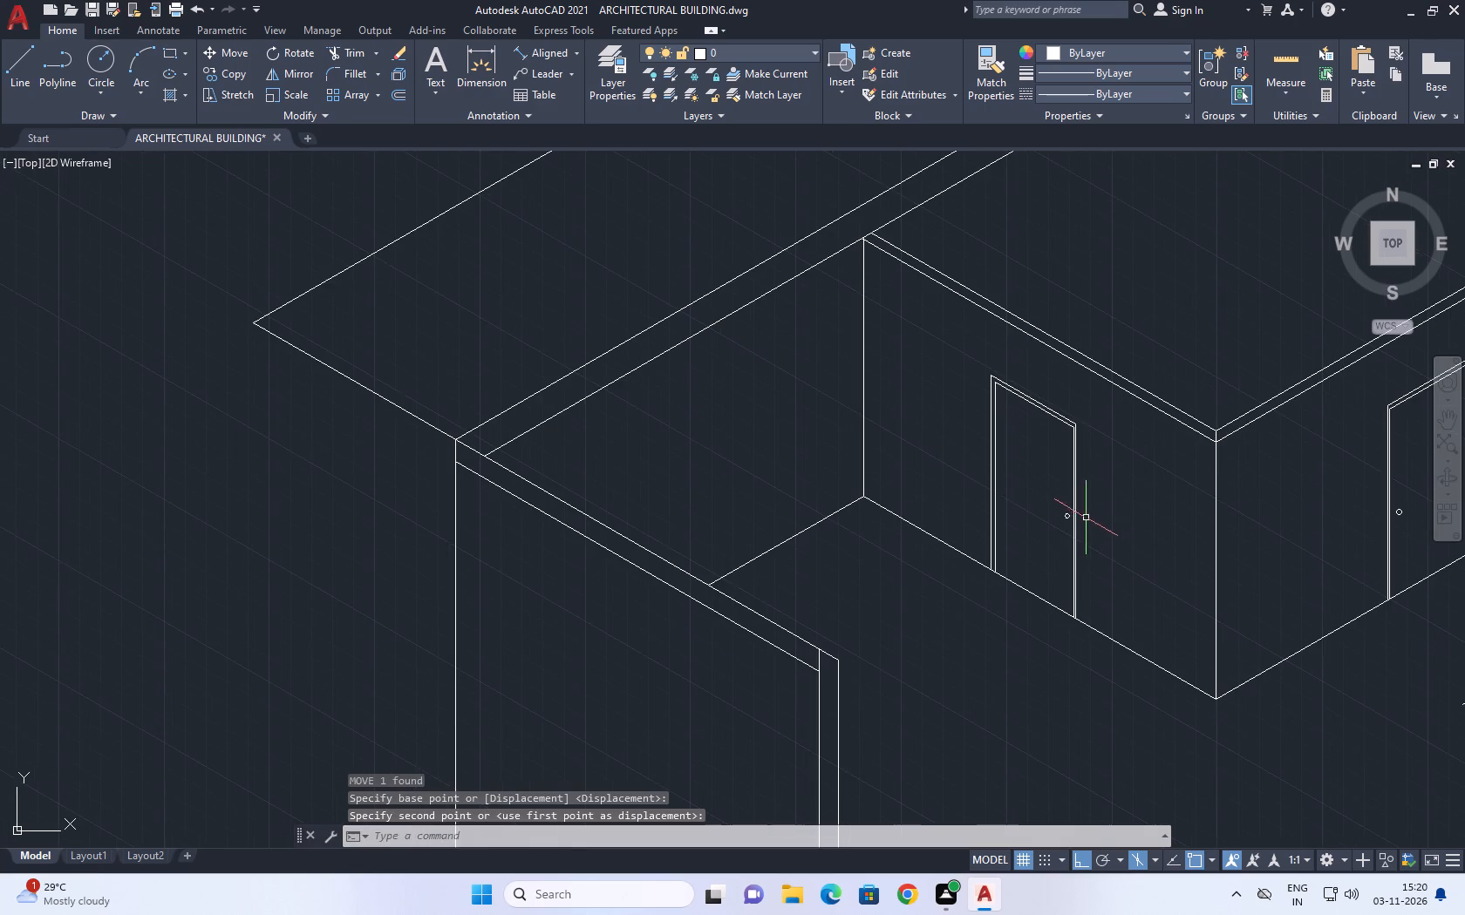
# Shorten the vertical corner line between the two door walls by stretching its top end down to the lower top-edge corner.
pyautogui.moveTo(1144, 465); pyautogui.dragTo(953, 506, button='middle')
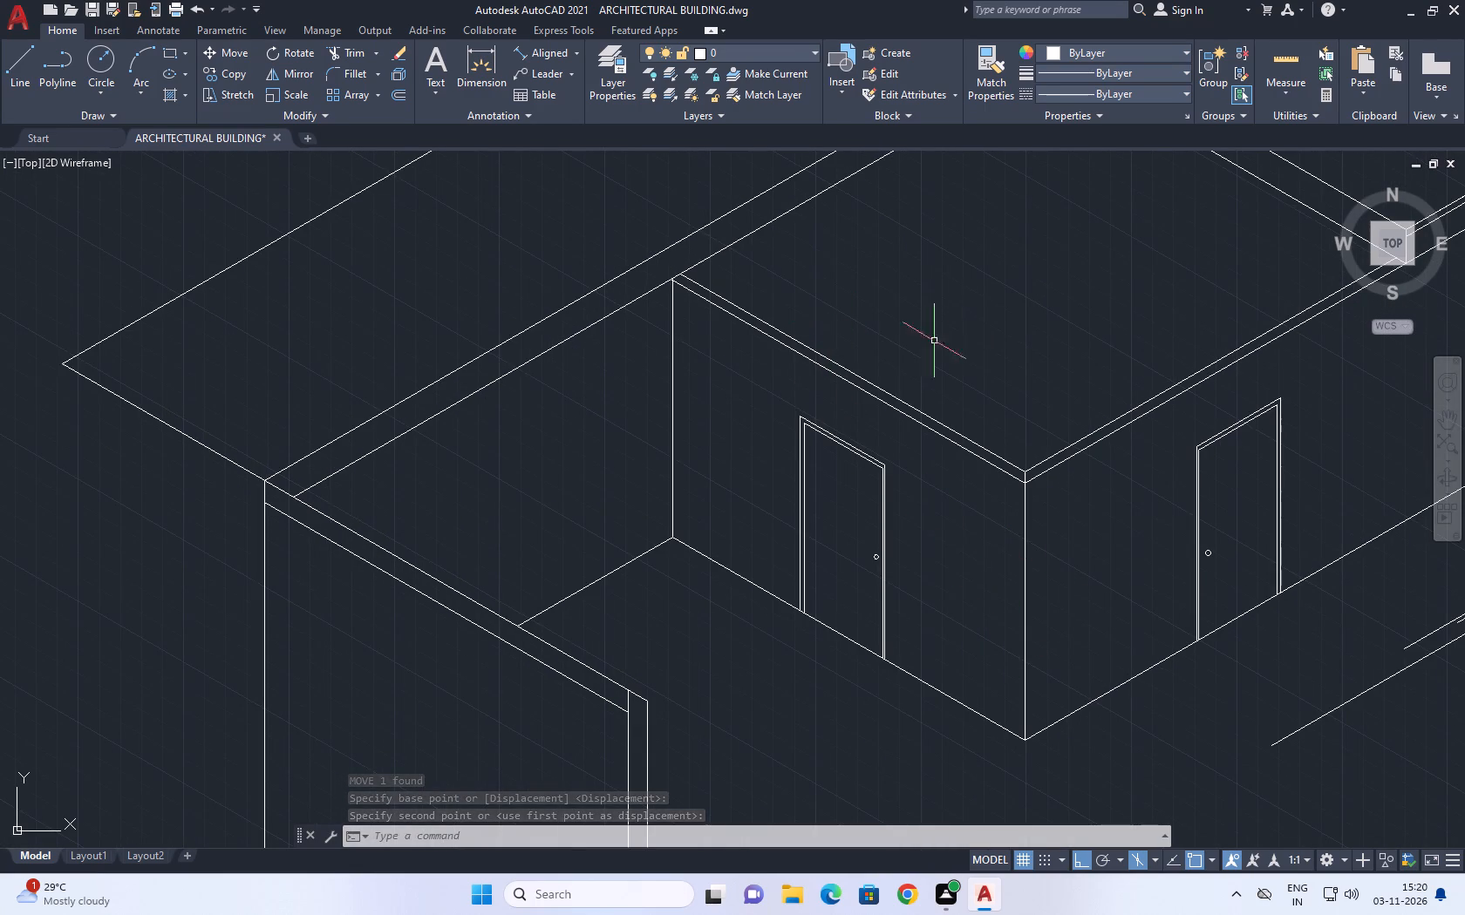
pyautogui.scroll(3, 1065, 544)
pyautogui.moveTo(1026, 386); pyautogui.dragTo(1017, 483, button='middle')
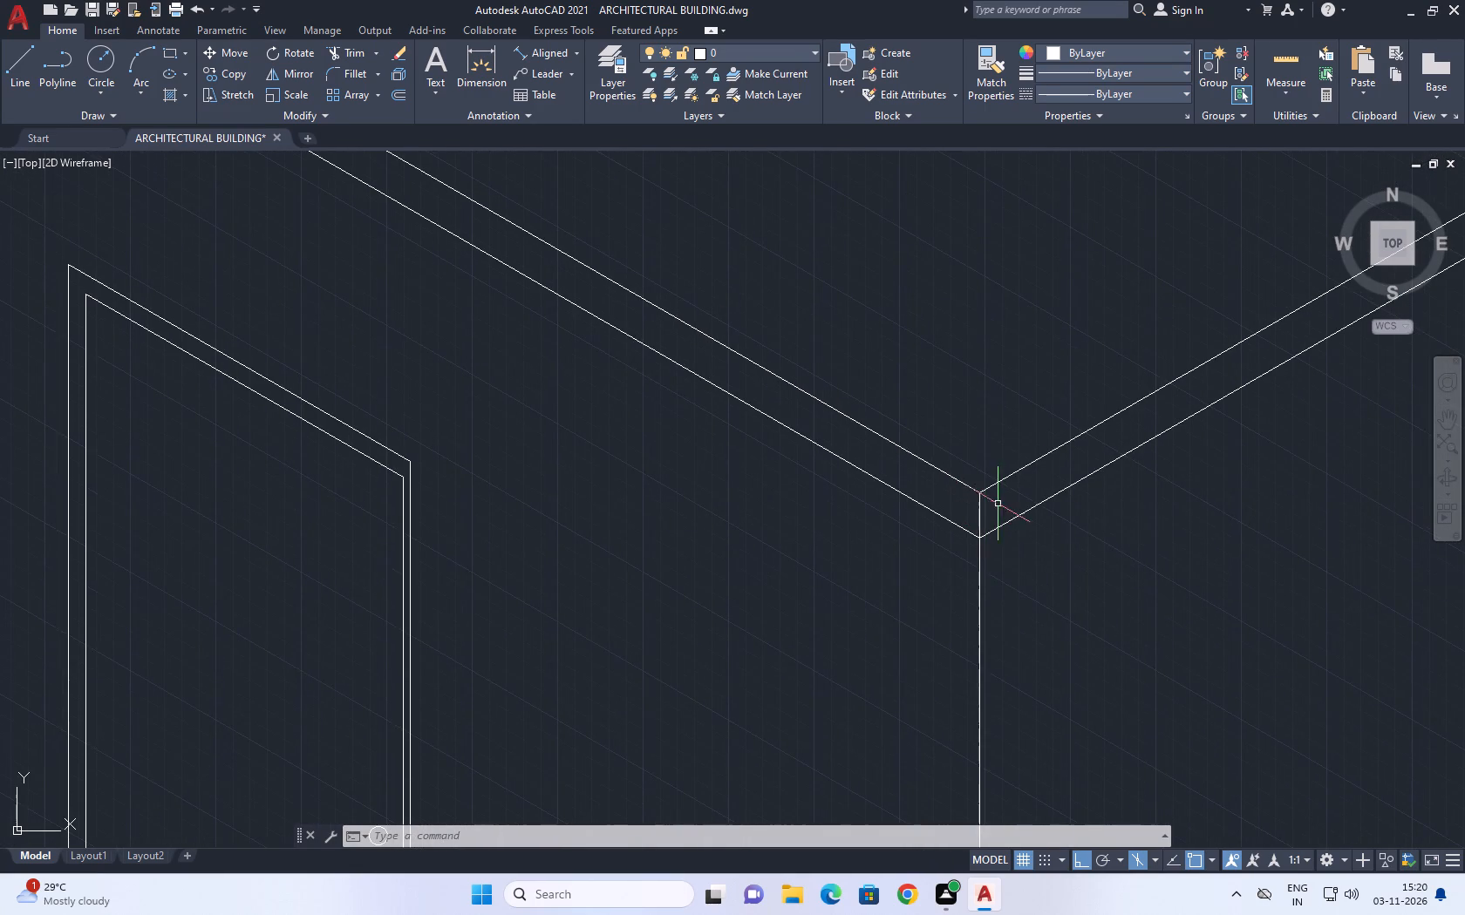
pyautogui.moveTo(1069, 459); pyautogui.dragTo(1054, 464, button='middle')
pyautogui.click(1042, 638)
pyautogui.click(945, 592)
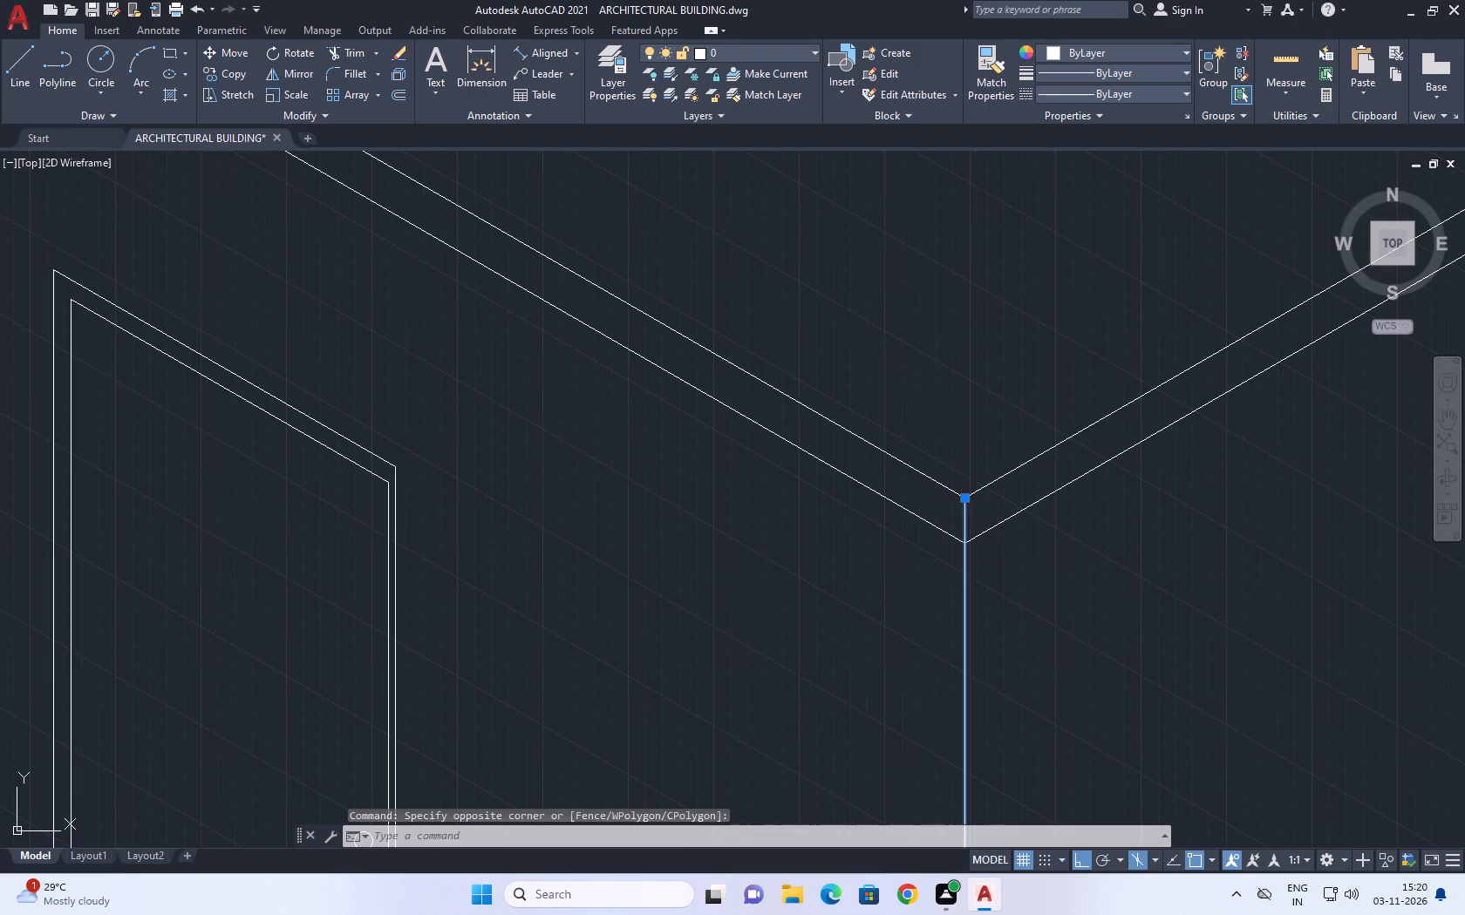
pyautogui.click(970, 491)
pyautogui.press('Escape')
pyautogui.click(967, 499)
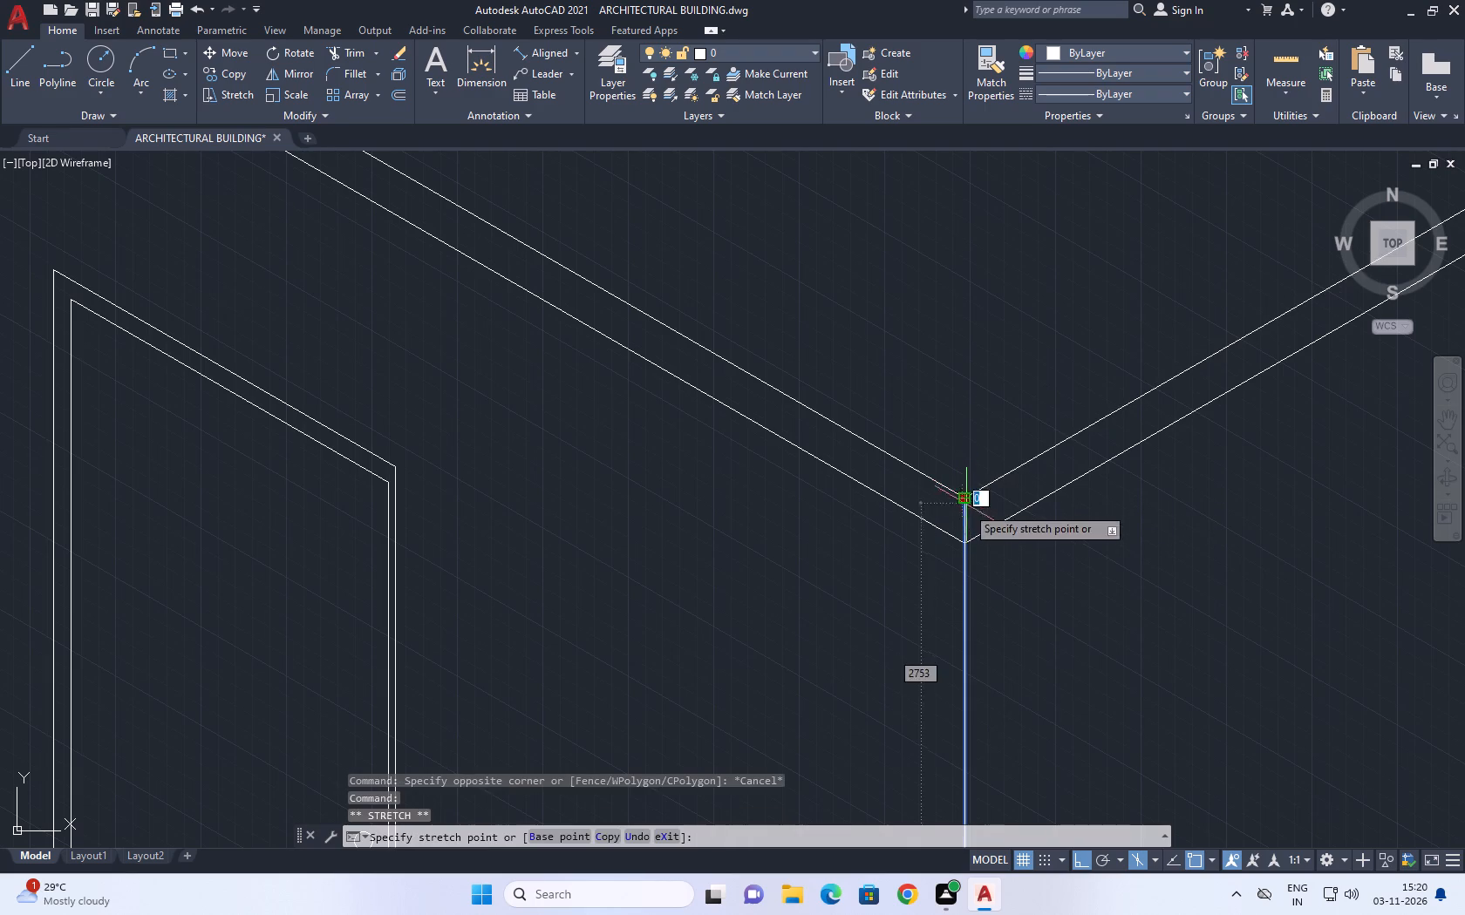
pyautogui.click(971, 539)
pyautogui.scroll(-2, 971, 496)
pyautogui.moveTo(1023, 454); pyautogui.dragTo(1000, 547, button='middle')
pyautogui.press('Escape')
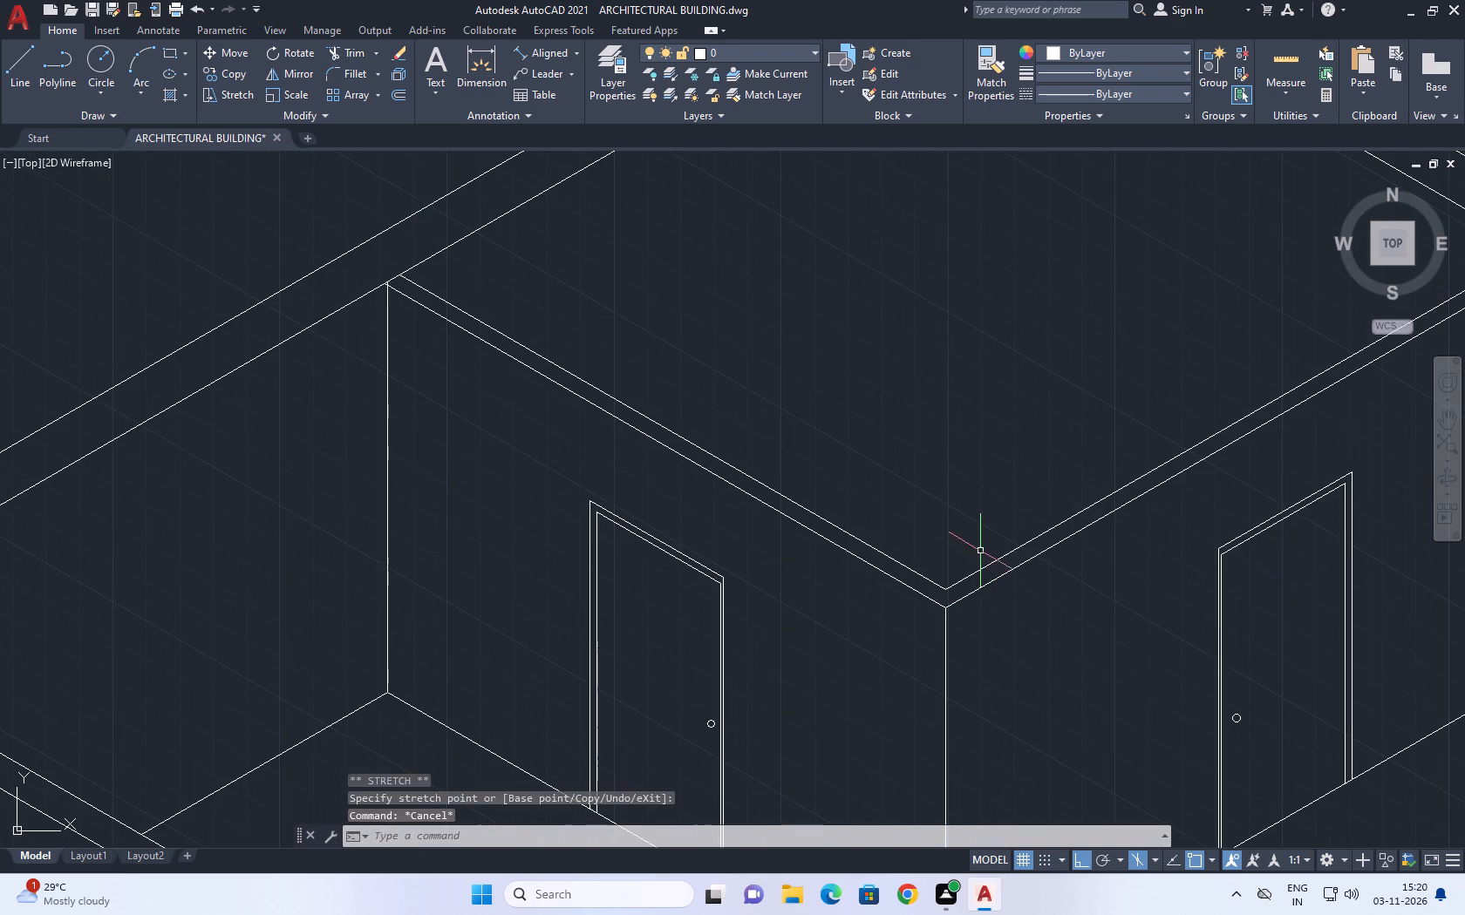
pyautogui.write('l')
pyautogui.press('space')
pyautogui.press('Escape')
# Extend both inner wall-top lines at the near corner across the wall thickness to the outer top edges.
pyautogui.write('ex')
pyautogui.press('space')
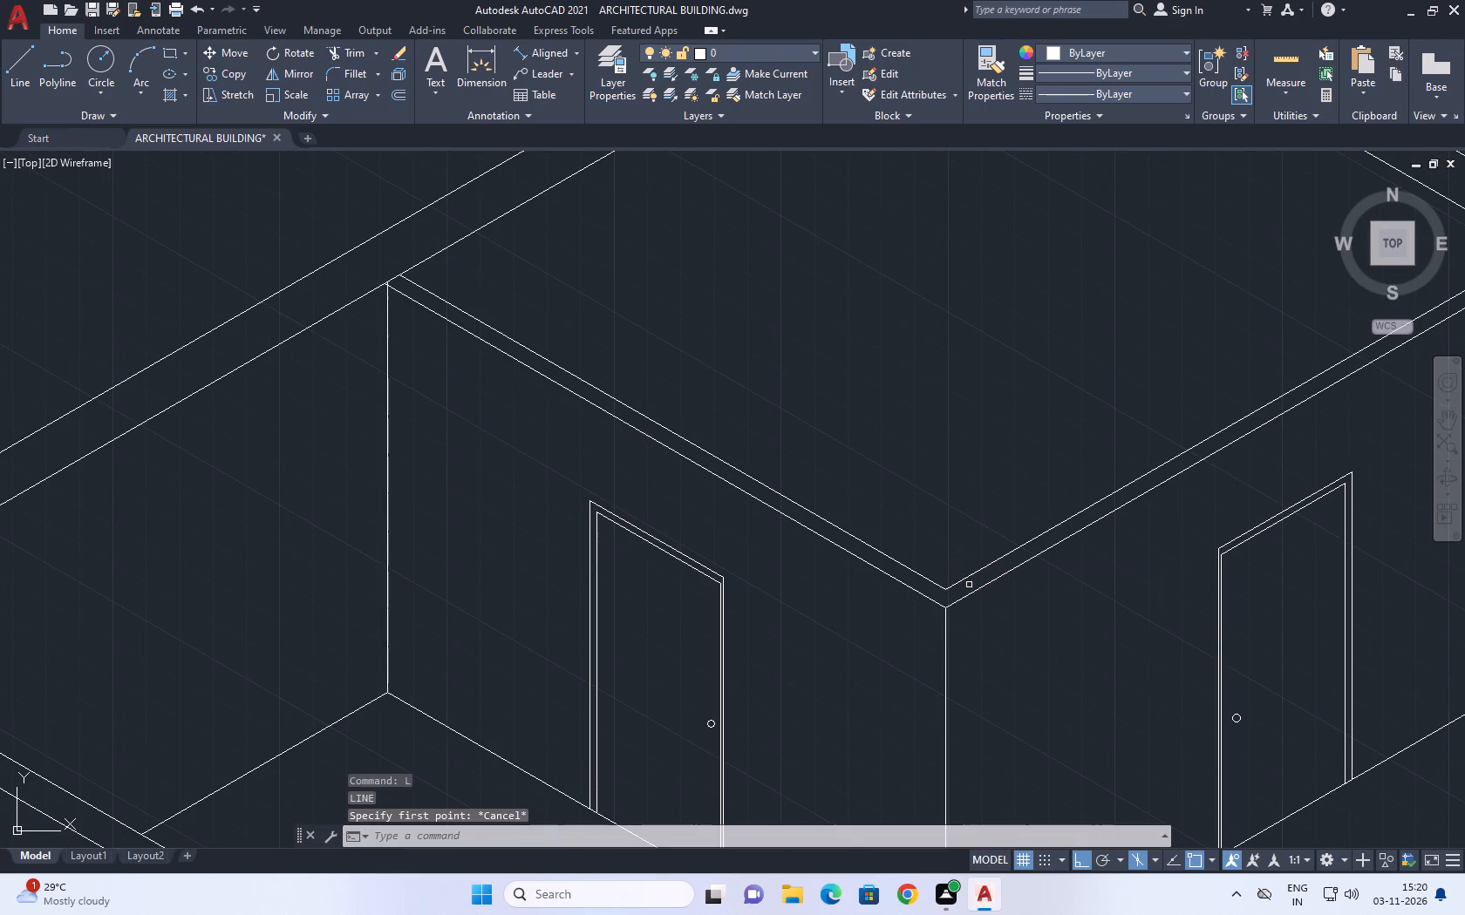
pyautogui.click(962, 580)
pyautogui.click(937, 586)
pyautogui.press('Escape')
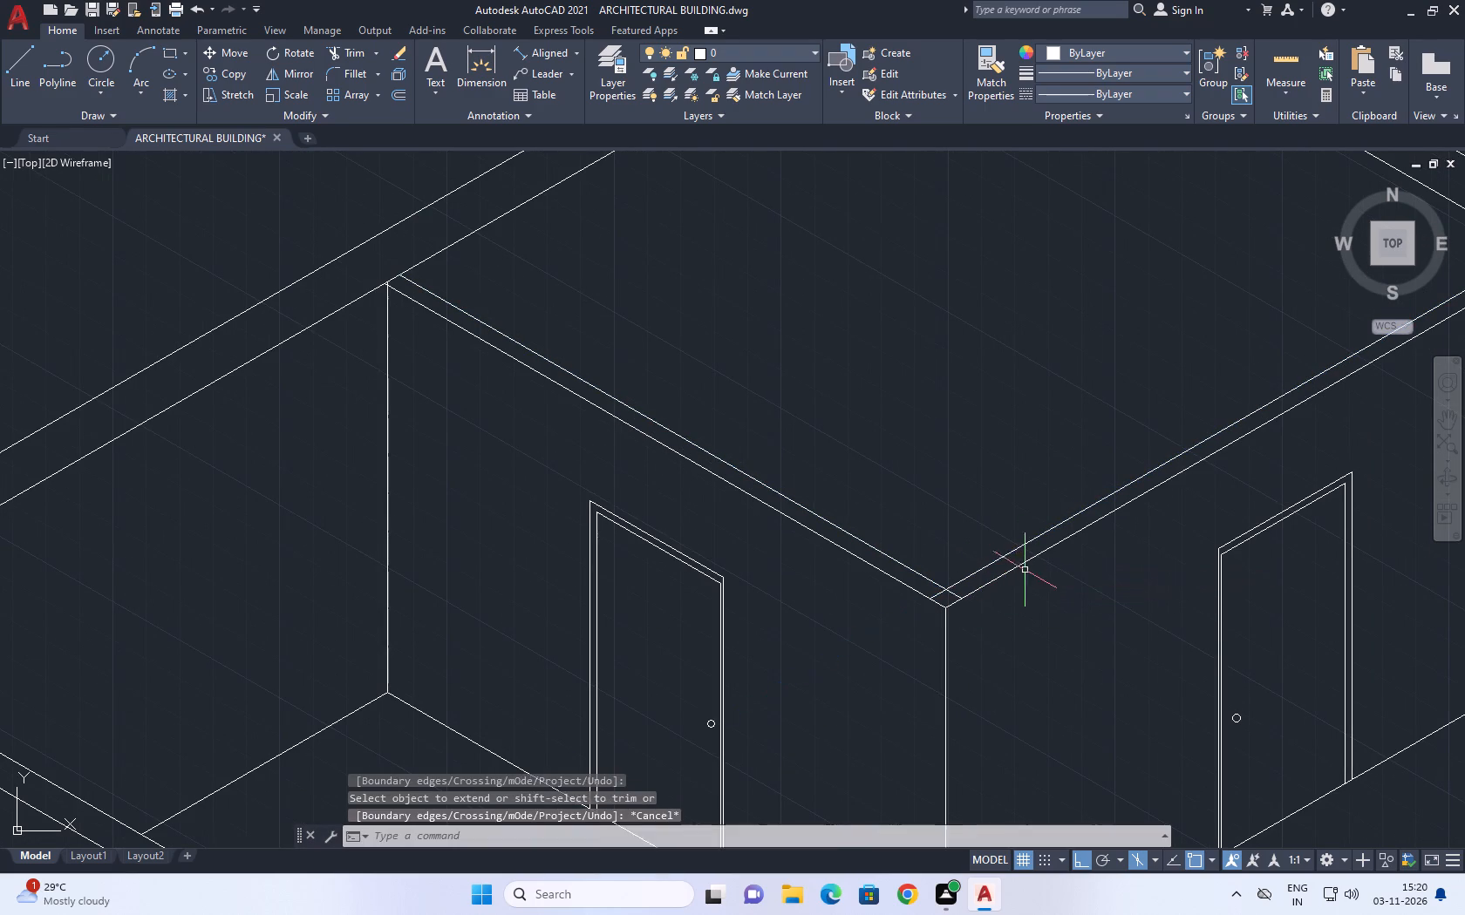
# Extend the long parallel floor and wall lines beside the staircase to the near vertical edge of the end wall.
pyautogui.scroll(-3, 1020, 573)
pyautogui.moveTo(1319, 558); pyautogui.dragTo(1116, 490, button='middle')
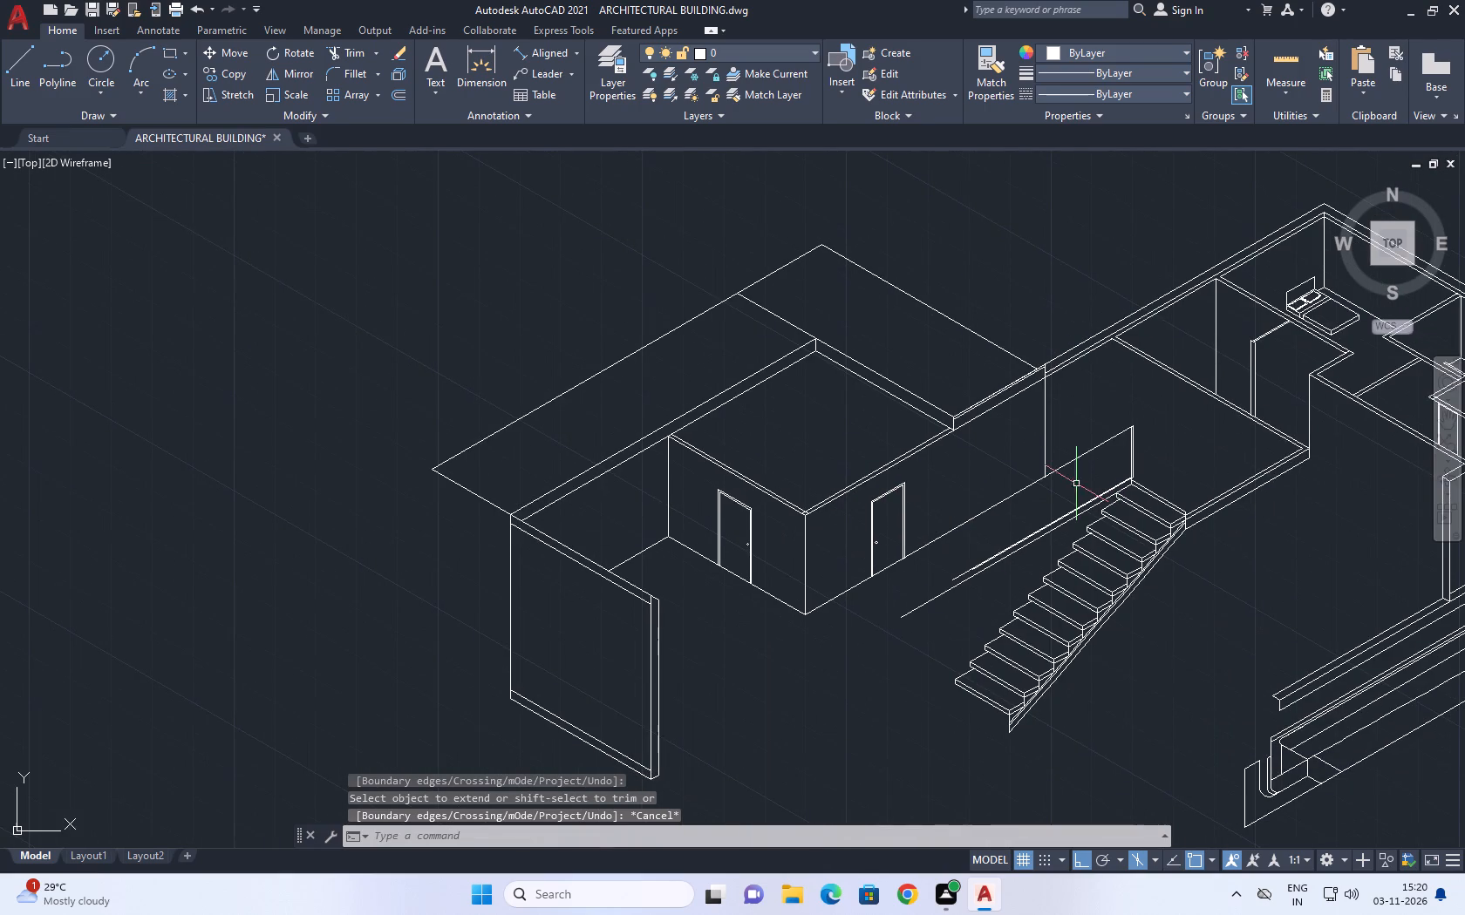
pyautogui.moveTo(926, 616); pyautogui.dragTo(943, 635, button='middle')
pyautogui.scroll(2, 1036, 584)
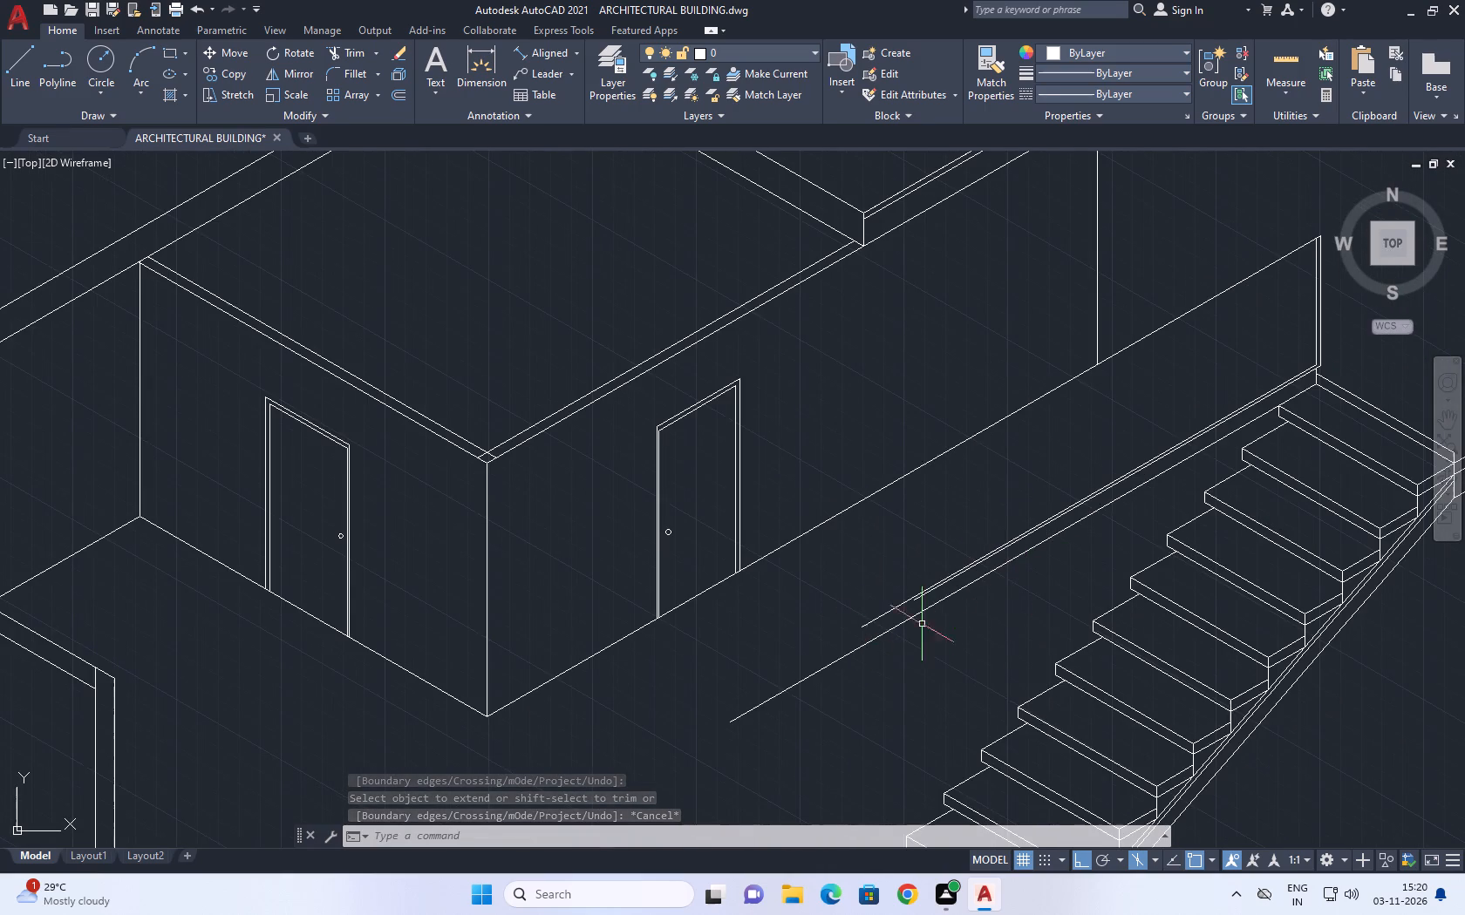
pyautogui.middleClick(1032, 615)
pyautogui.moveTo(904, 634); pyautogui.dragTo(941, 562, button='middle')
pyautogui.scroll(-3, 949, 519)
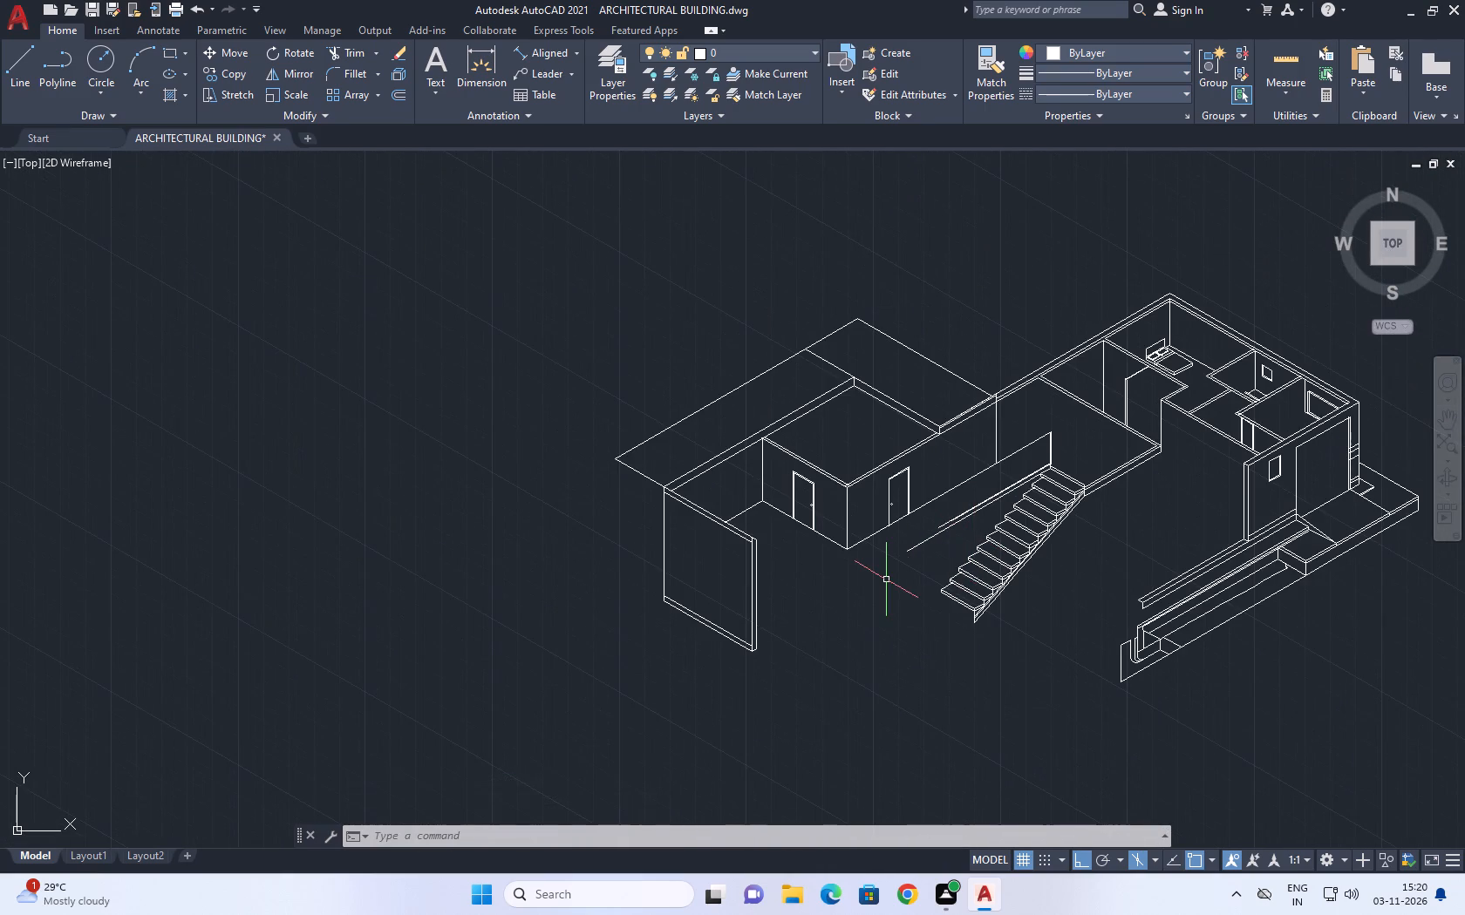
pyautogui.press('e')
pyautogui.press('x')
pyautogui.press('space')
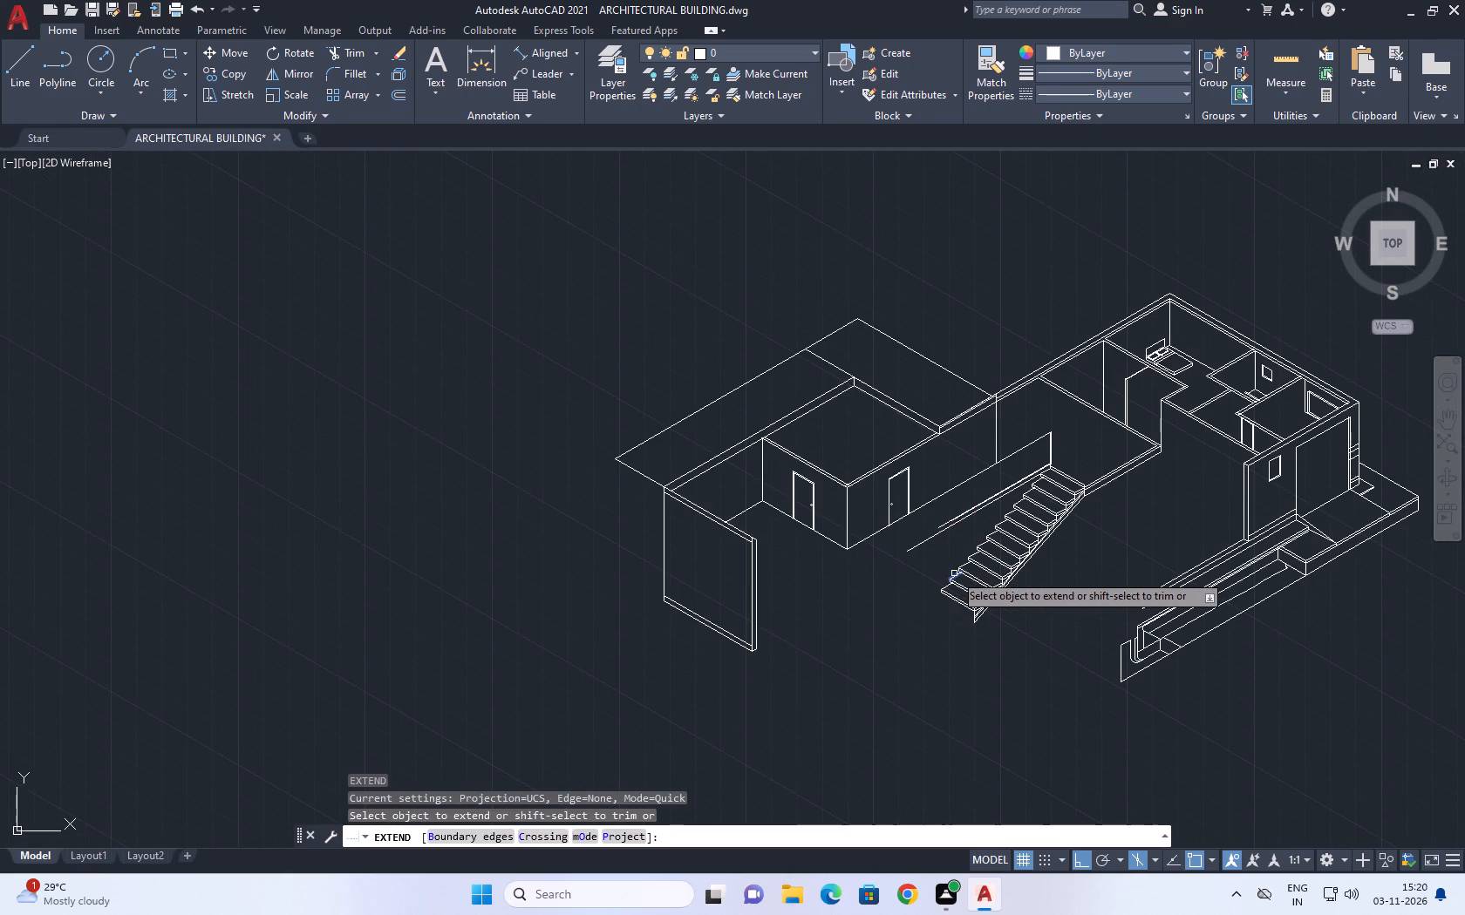
pyautogui.scroll(2, 958, 552)
pyautogui.click(937, 461)
pyautogui.click(963, 537)
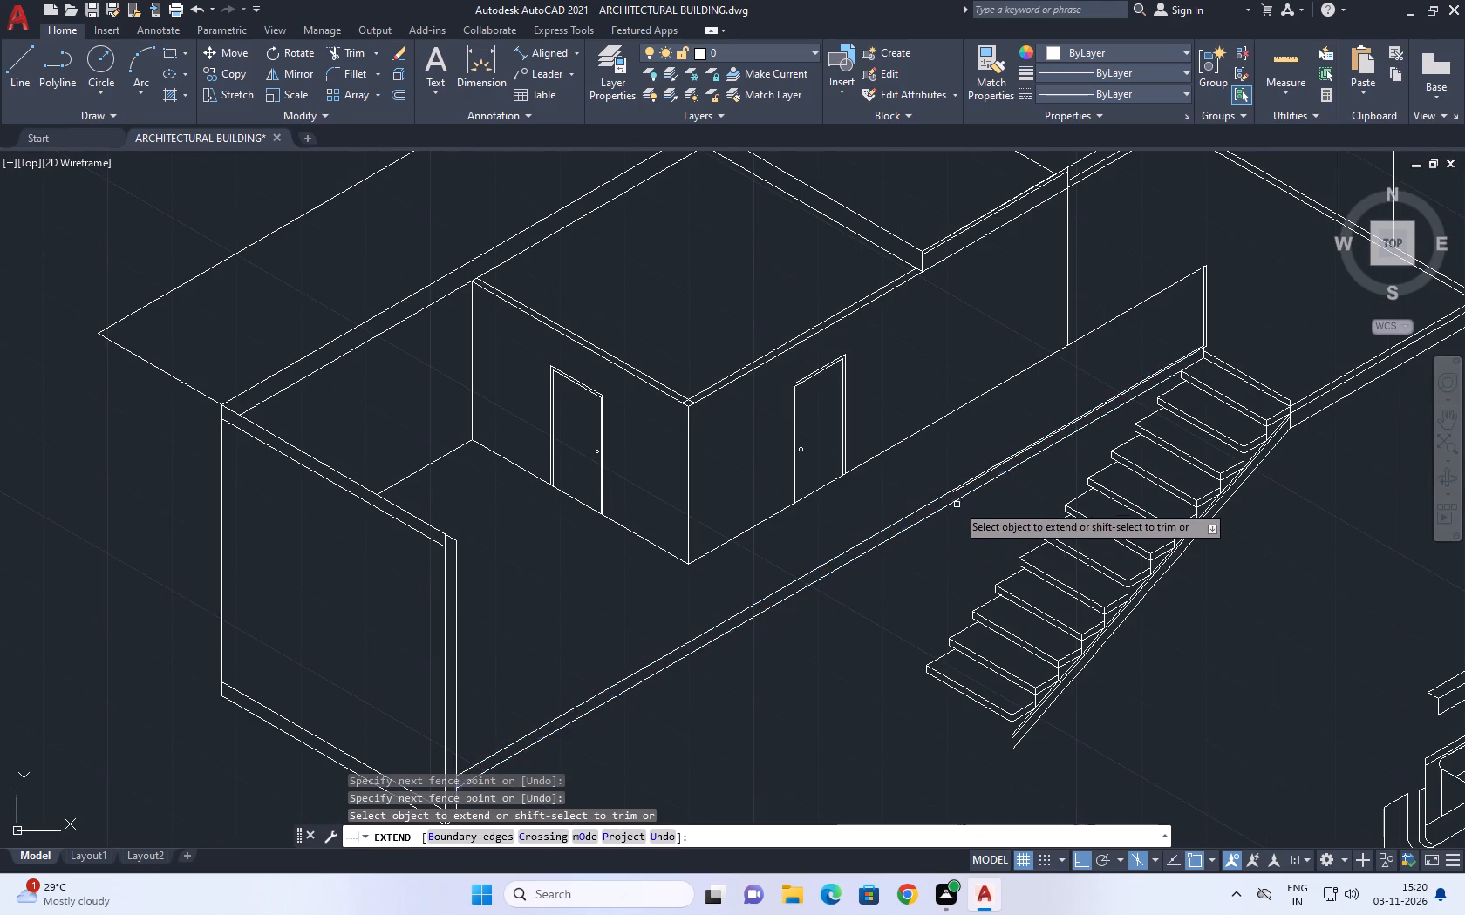
pyautogui.scroll(1, 958, 493)
pyautogui.click(957, 488)
pyautogui.scroll(-6, 957, 484)
pyautogui.press('Escape')
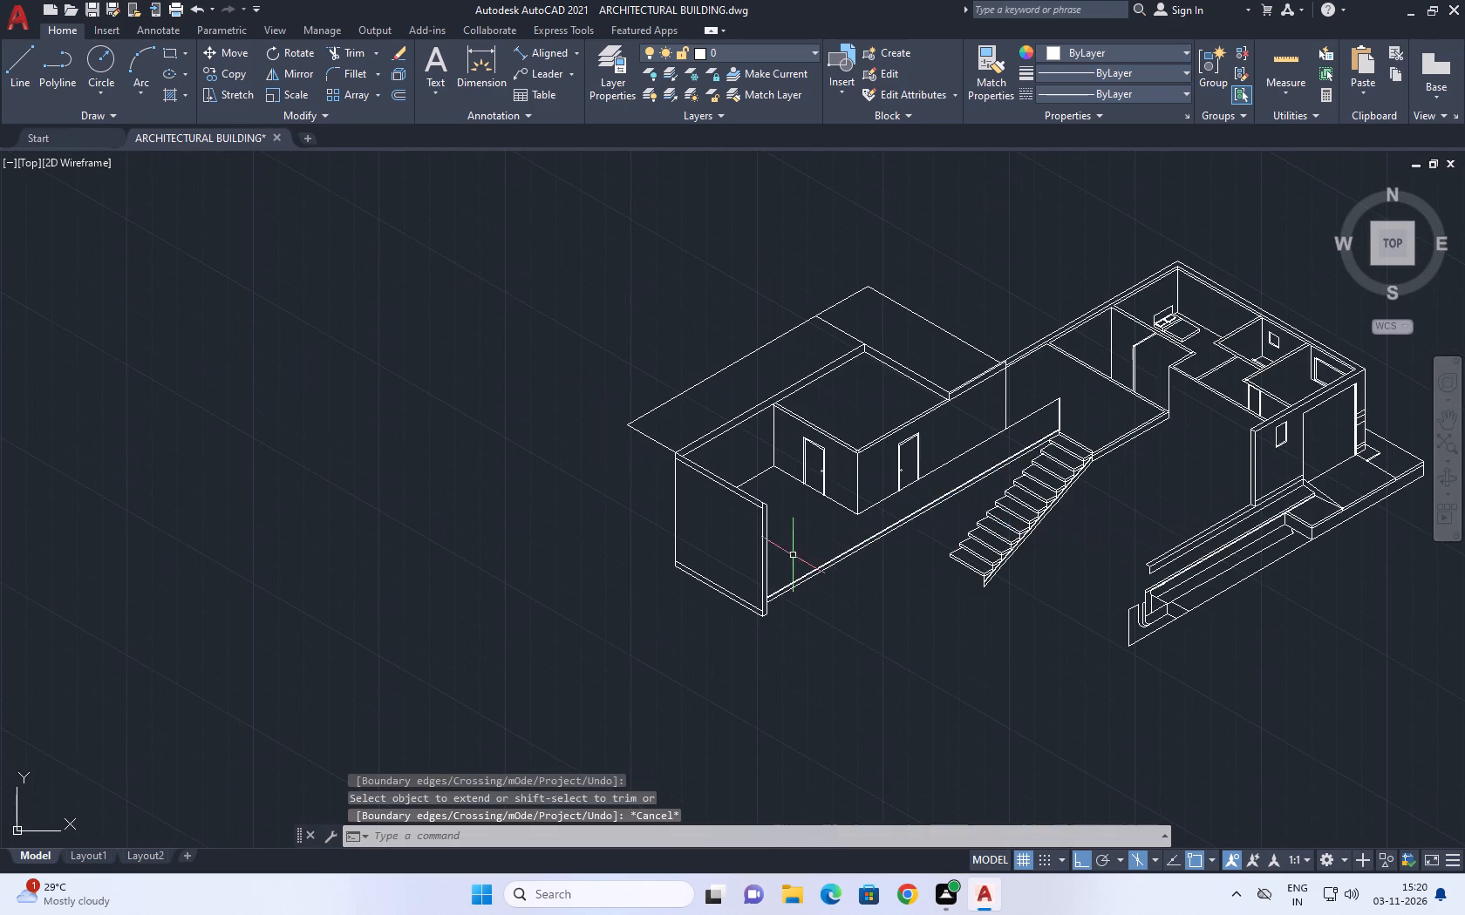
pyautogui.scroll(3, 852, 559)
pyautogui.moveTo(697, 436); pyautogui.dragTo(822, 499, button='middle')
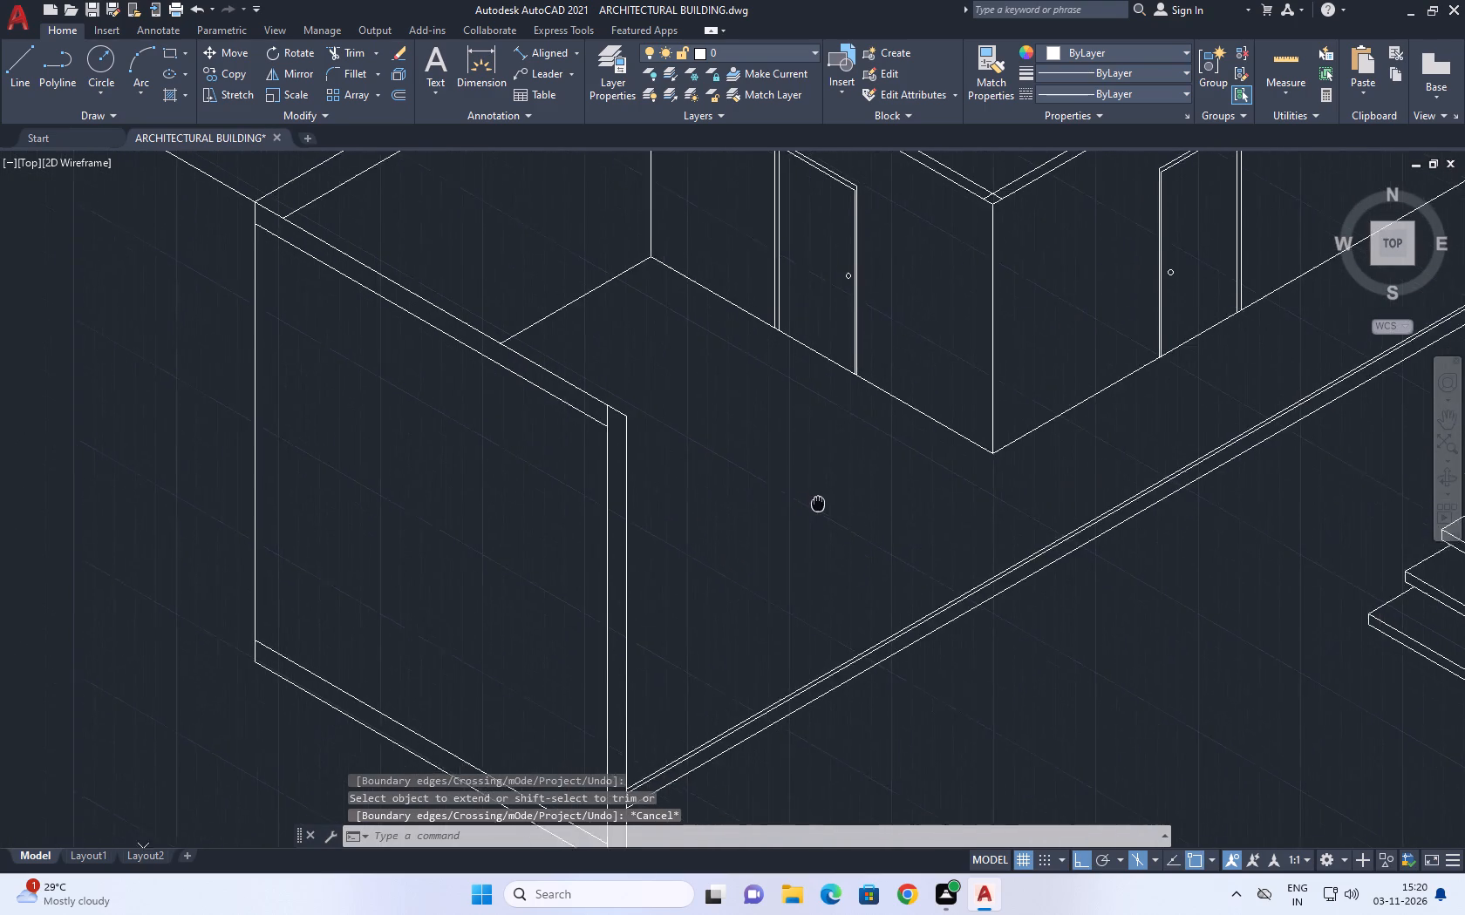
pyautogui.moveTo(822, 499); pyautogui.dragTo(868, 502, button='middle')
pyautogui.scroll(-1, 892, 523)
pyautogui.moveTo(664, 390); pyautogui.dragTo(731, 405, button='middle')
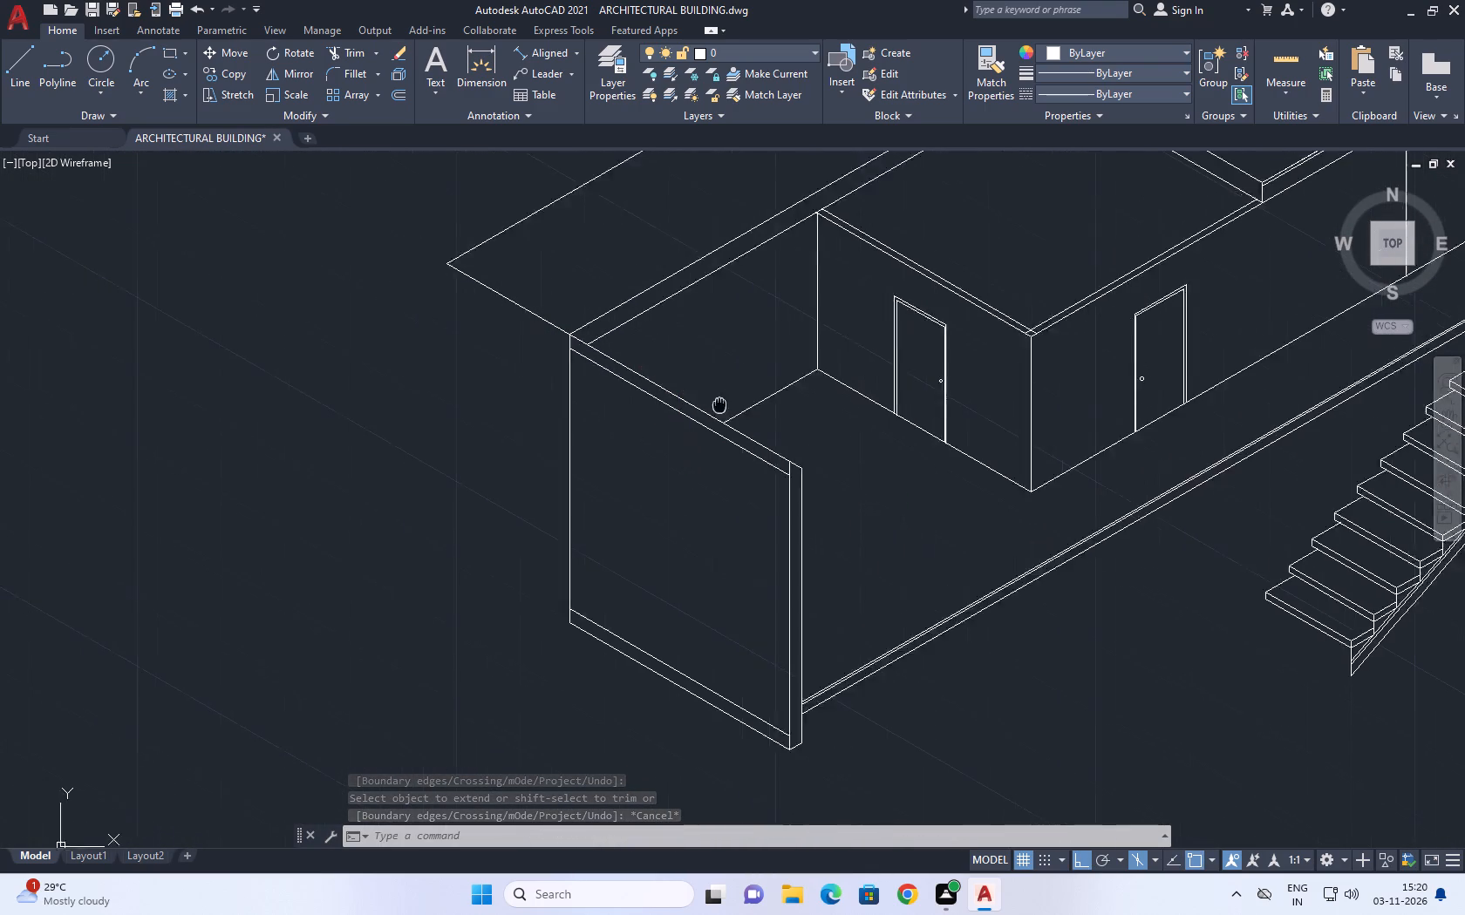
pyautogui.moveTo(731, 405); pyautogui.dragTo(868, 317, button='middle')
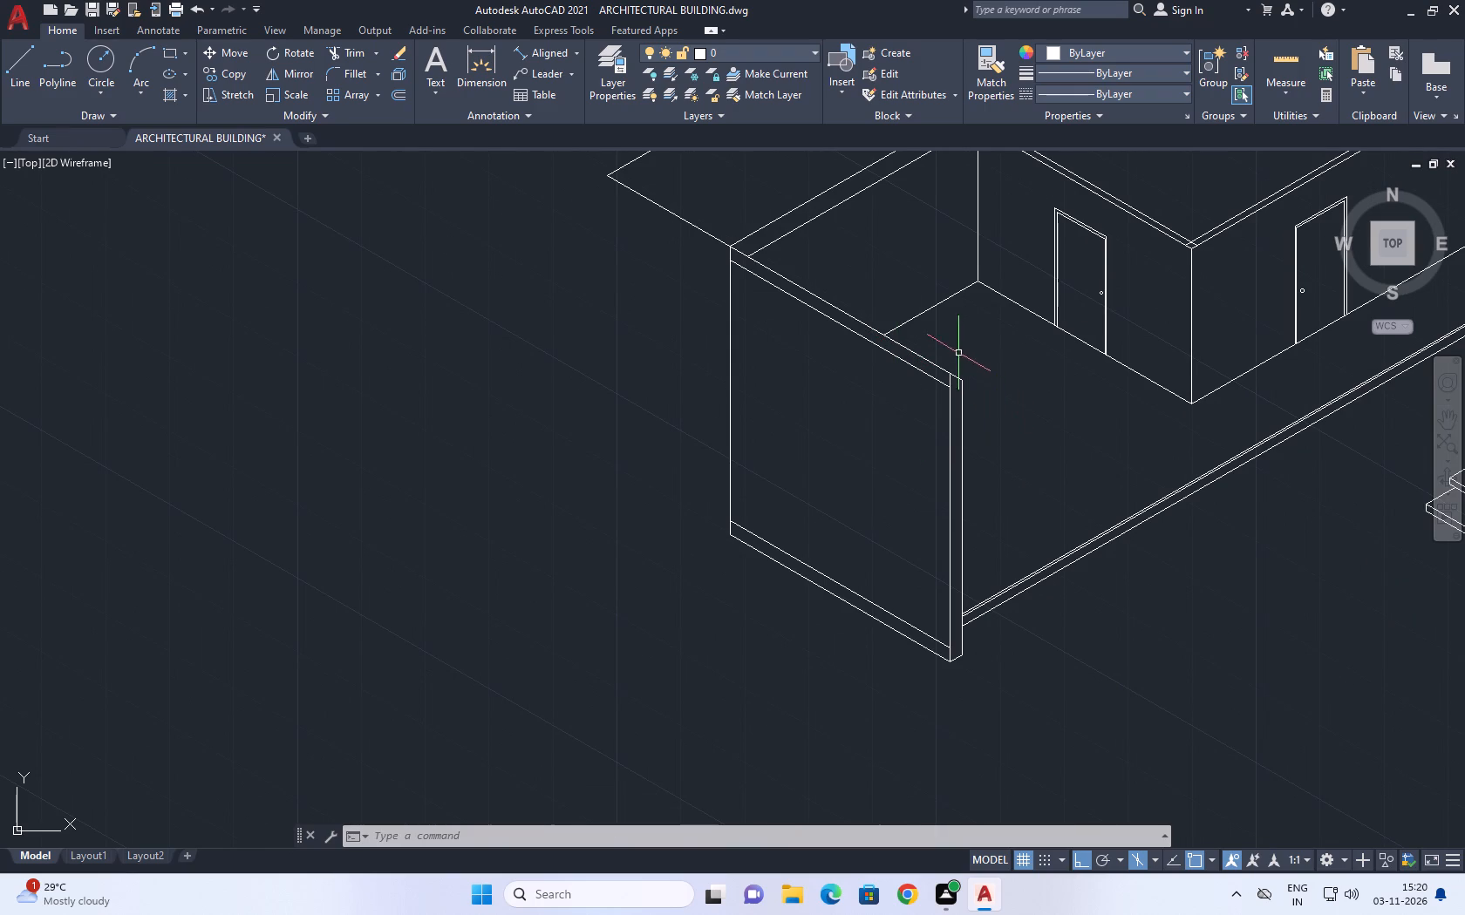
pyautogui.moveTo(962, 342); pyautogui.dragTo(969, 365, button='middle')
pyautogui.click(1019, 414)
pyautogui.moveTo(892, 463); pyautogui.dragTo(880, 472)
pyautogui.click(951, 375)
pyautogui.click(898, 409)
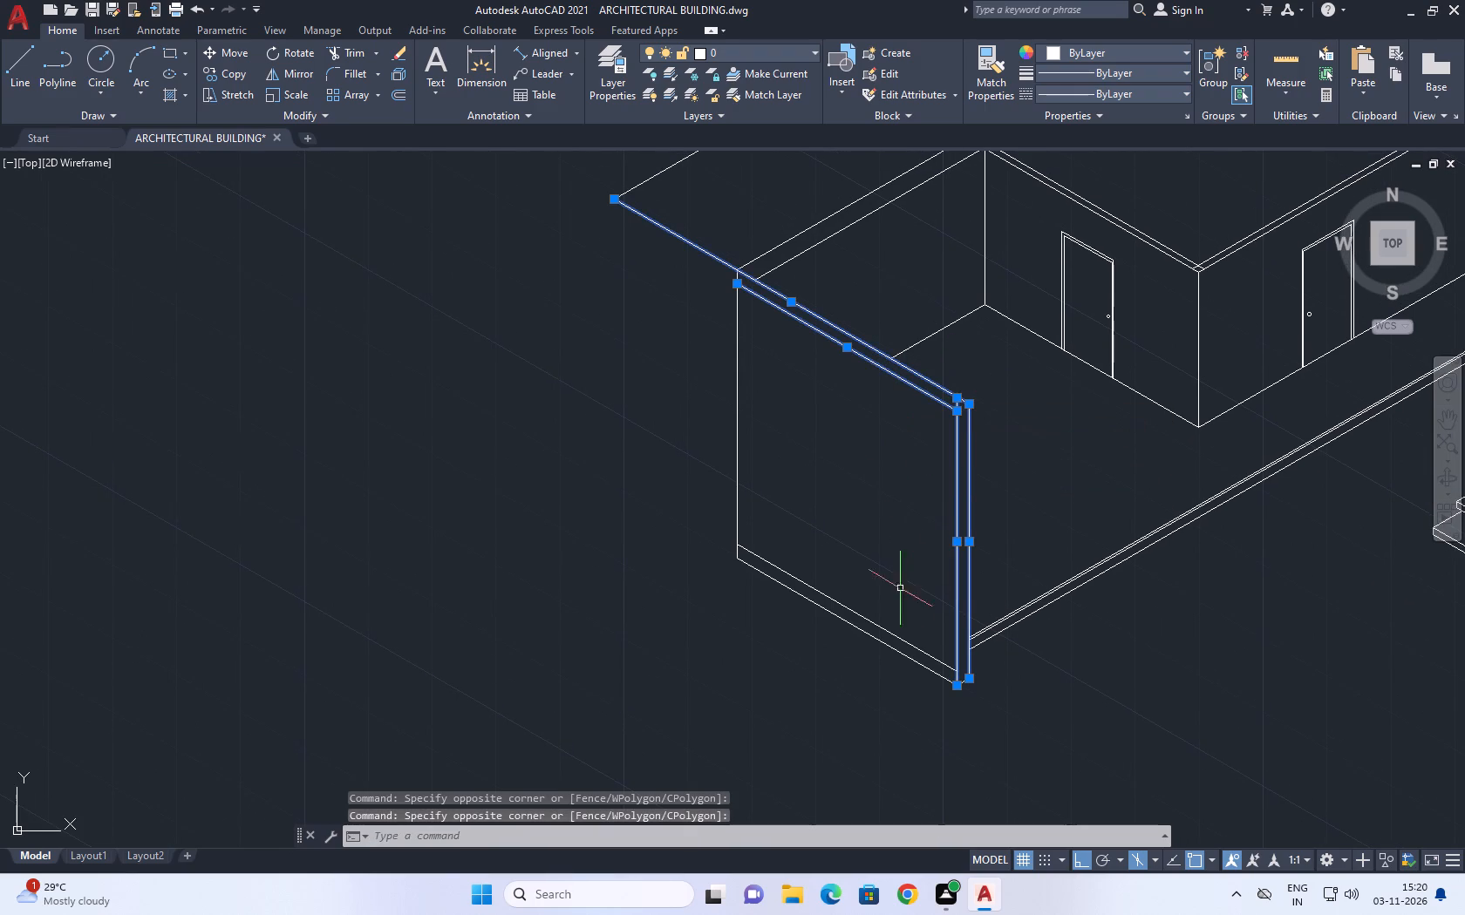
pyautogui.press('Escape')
# Move the end wall's seven face and thickness lines at 150° along its top line, toward the outer roof corner.
pyautogui.click(1000, 445)
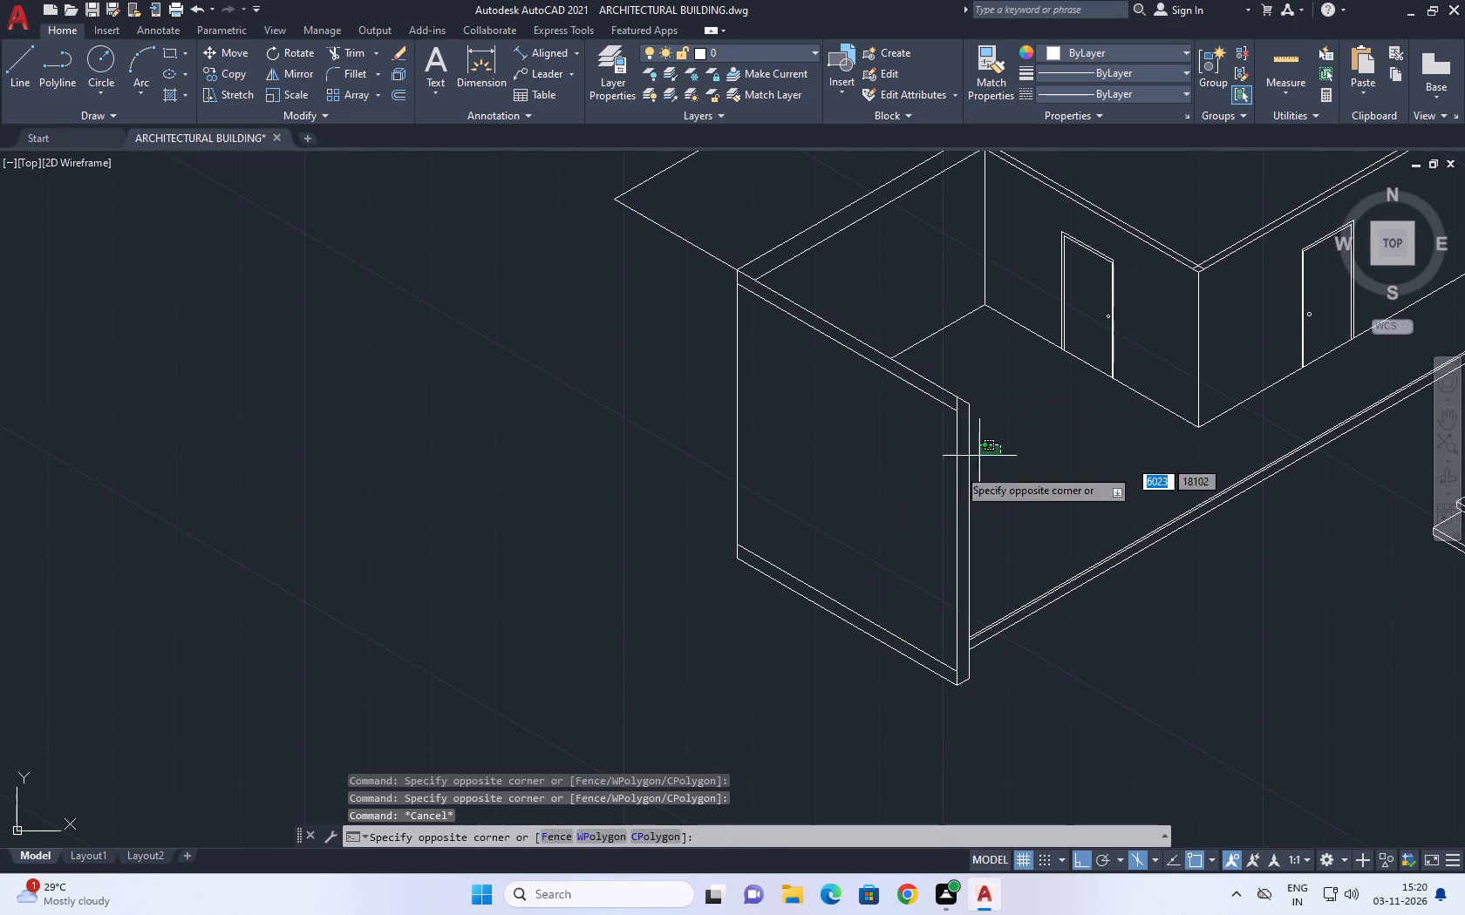
pyautogui.click(898, 507)
pyautogui.click(930, 396)
pyautogui.moveTo(896, 559); pyautogui.dragTo(887, 575)
pyautogui.click(845, 685)
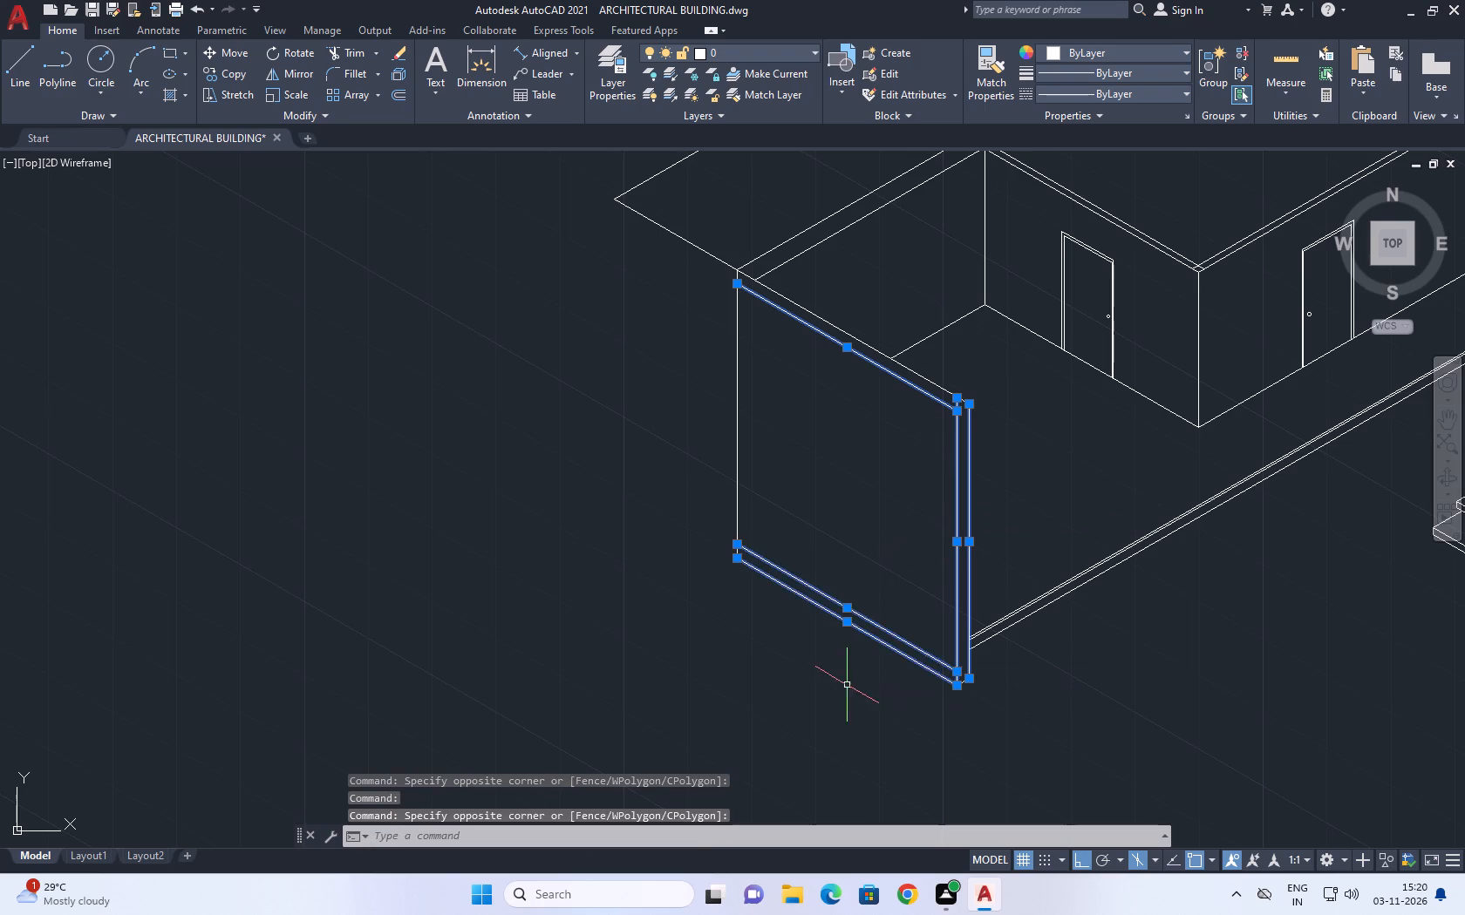
pyautogui.scroll(2, 916, 698)
pyautogui.click(894, 511)
pyautogui.click(1110, 729)
pyautogui.moveTo(862, 498); pyautogui.dragTo(1023, 580, button='middle')
pyautogui.scroll(-2, 1107, 513)
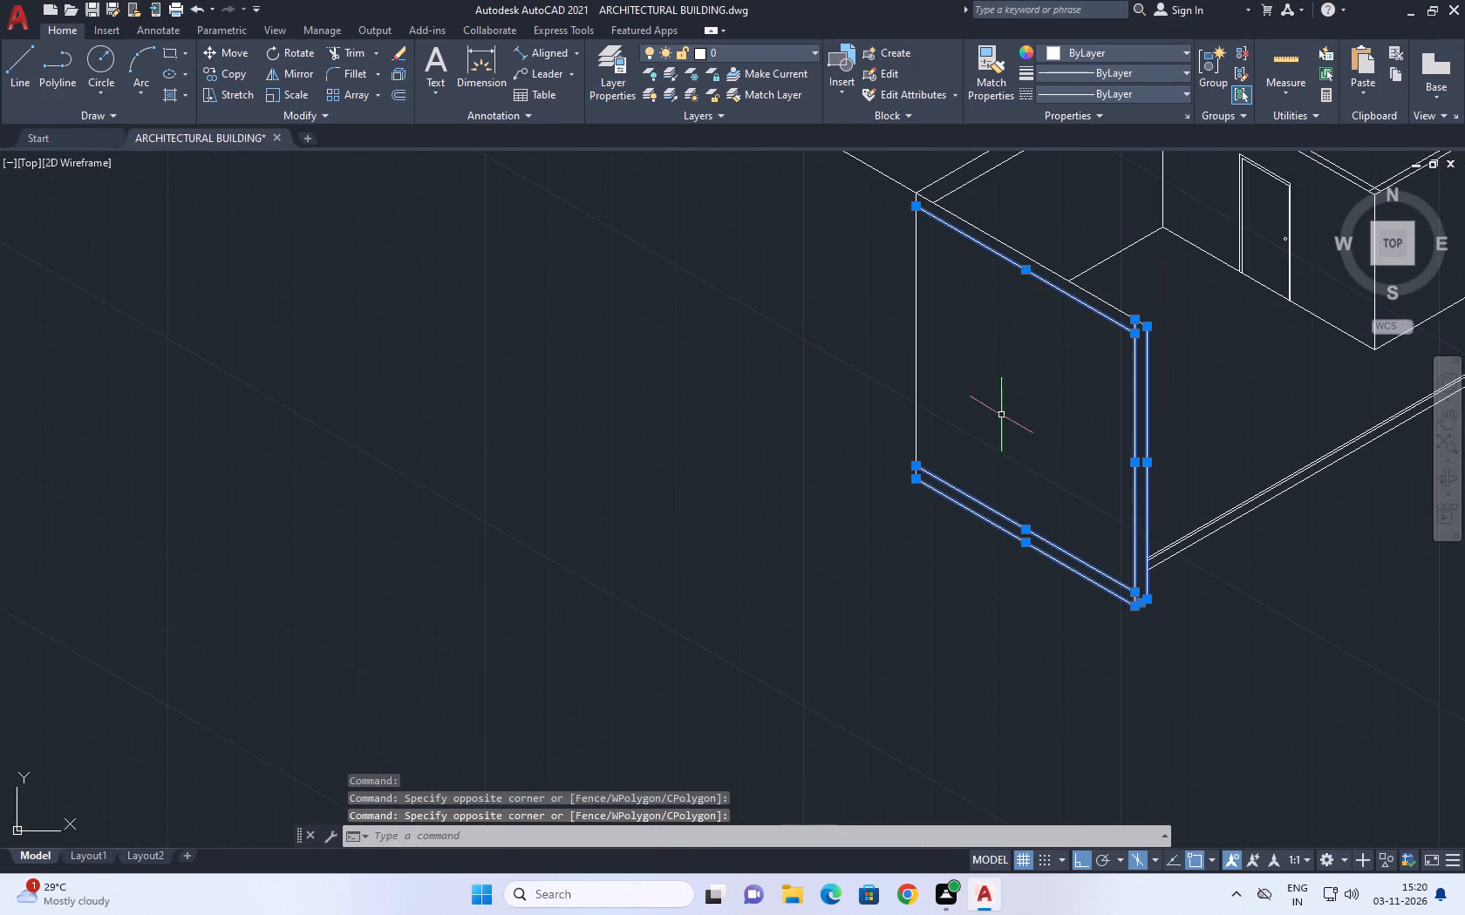
pyautogui.moveTo(980, 396); pyautogui.dragTo(971, 395)
pyautogui.moveTo(856, 383); pyautogui.dragTo(832, 383)
pyautogui.moveTo(953, 412); pyautogui.dragTo(970, 450, button='middle')
pyautogui.press('m')
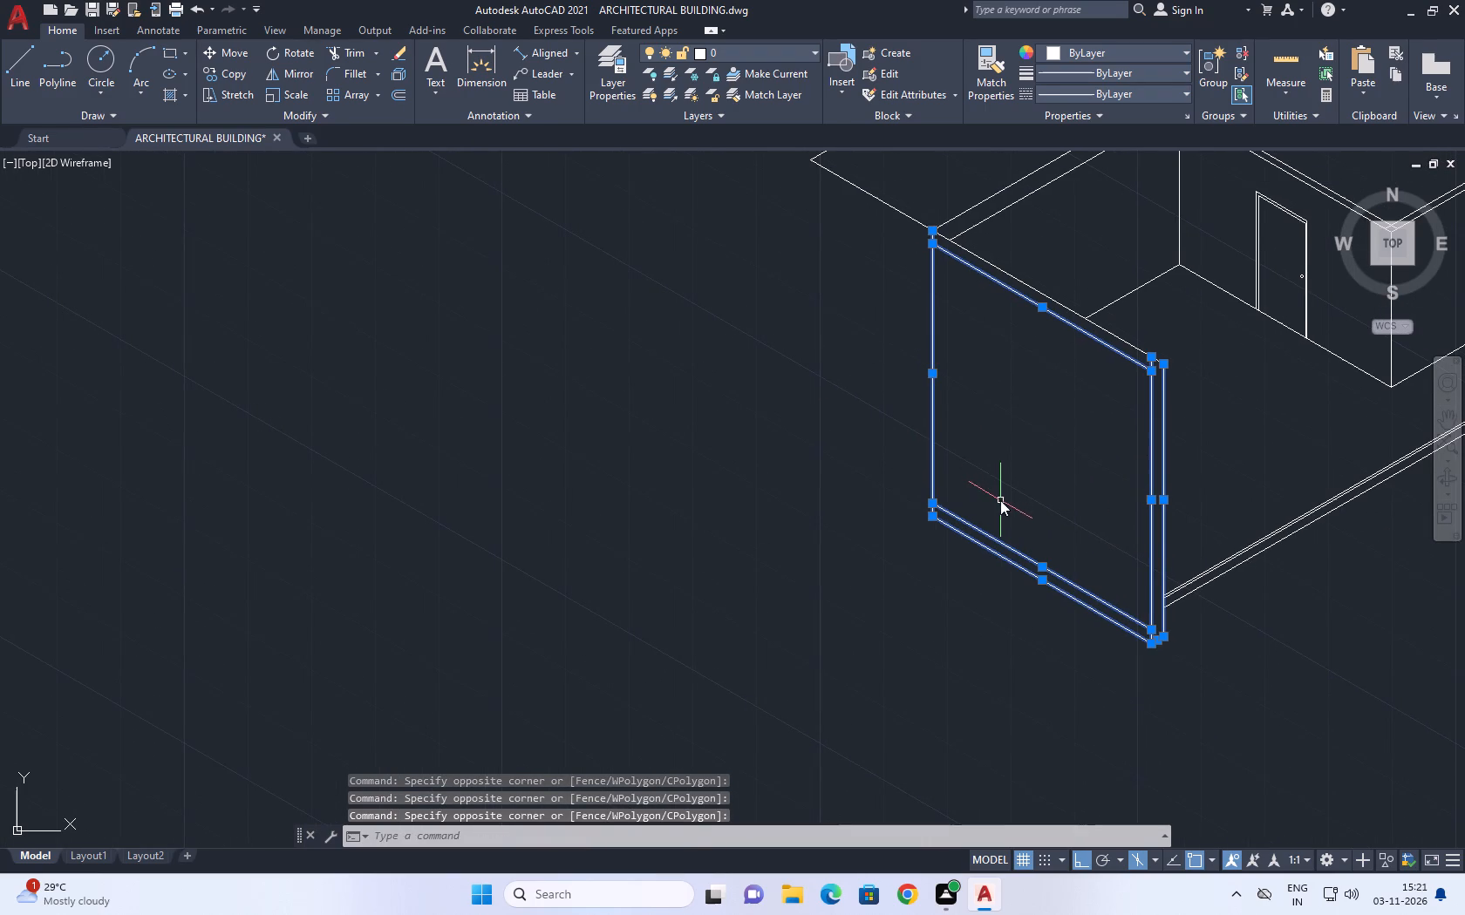
pyautogui.press('space')
pyautogui.moveTo(934, 339); pyautogui.dragTo(986, 468, button='middle')
pyautogui.scroll(2, 976, 365)
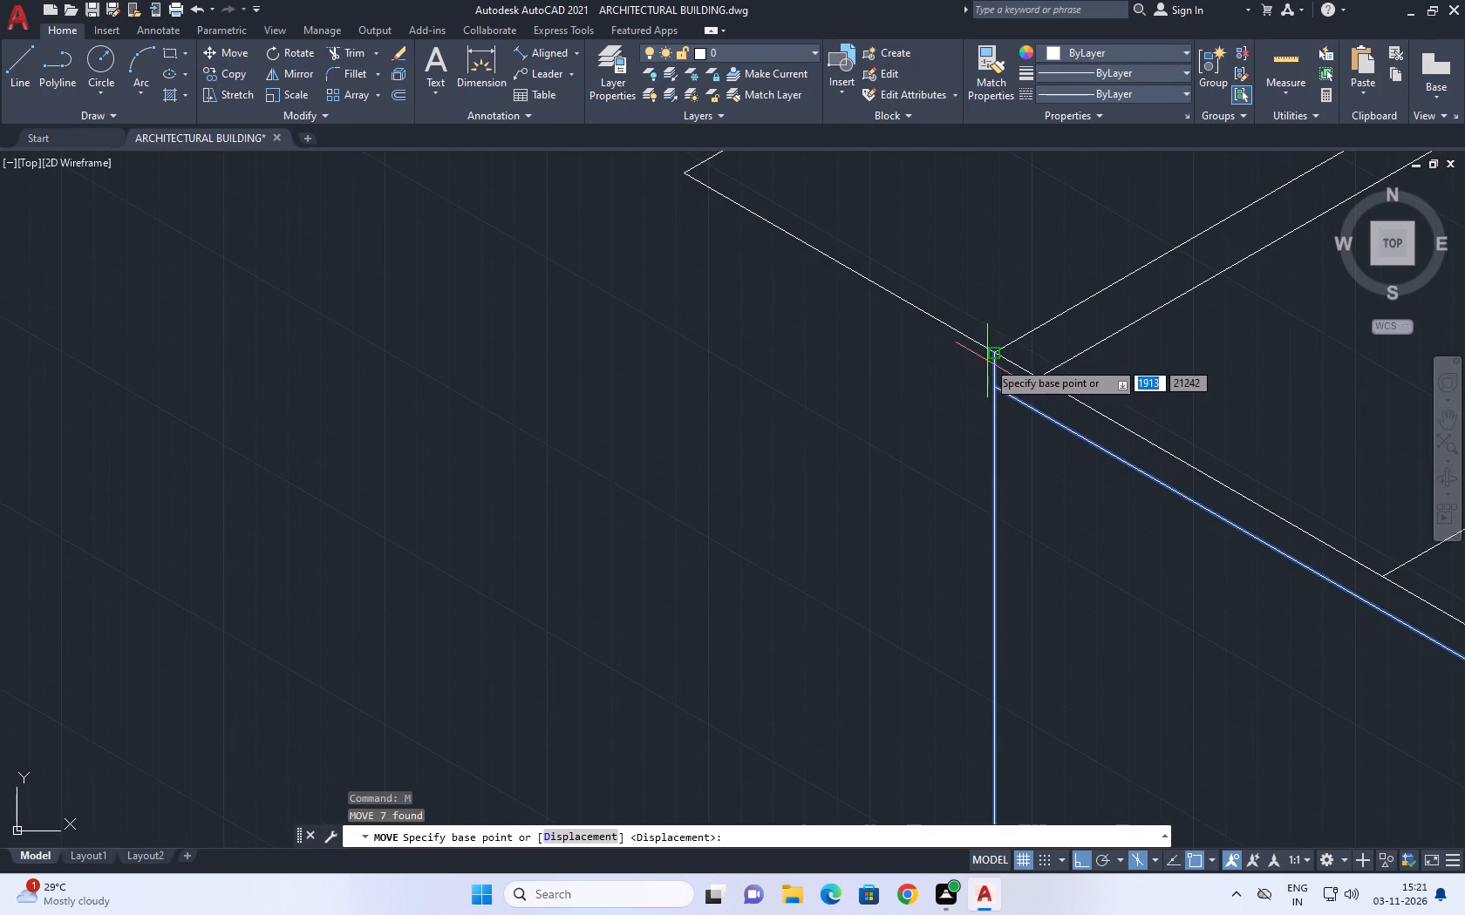
pyautogui.click(995, 356)
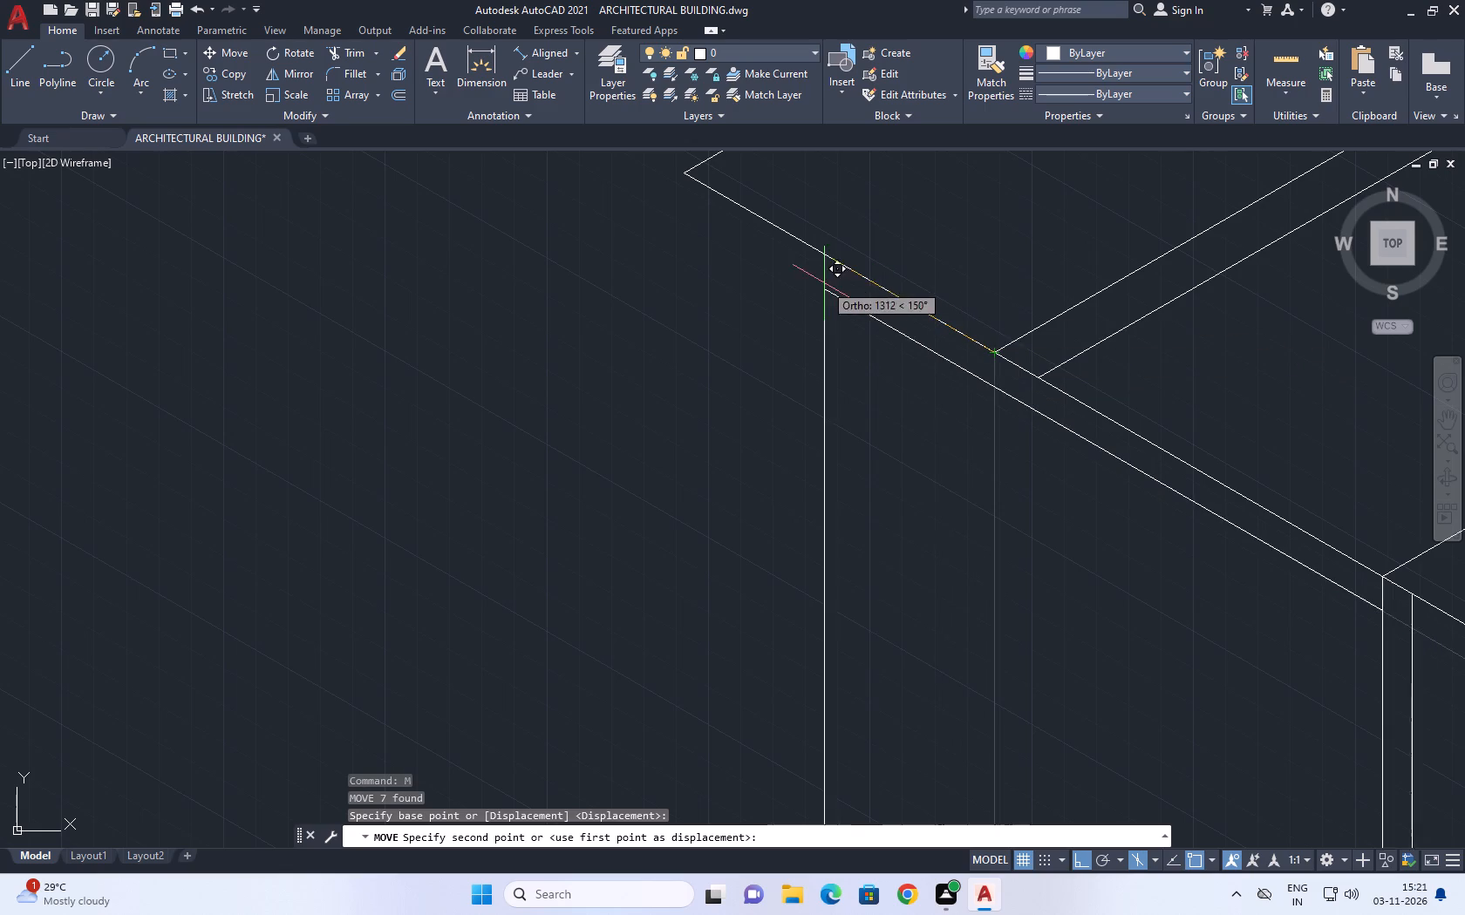
pyautogui.click(801, 244)
pyautogui.scroll(-2, 858, 319)
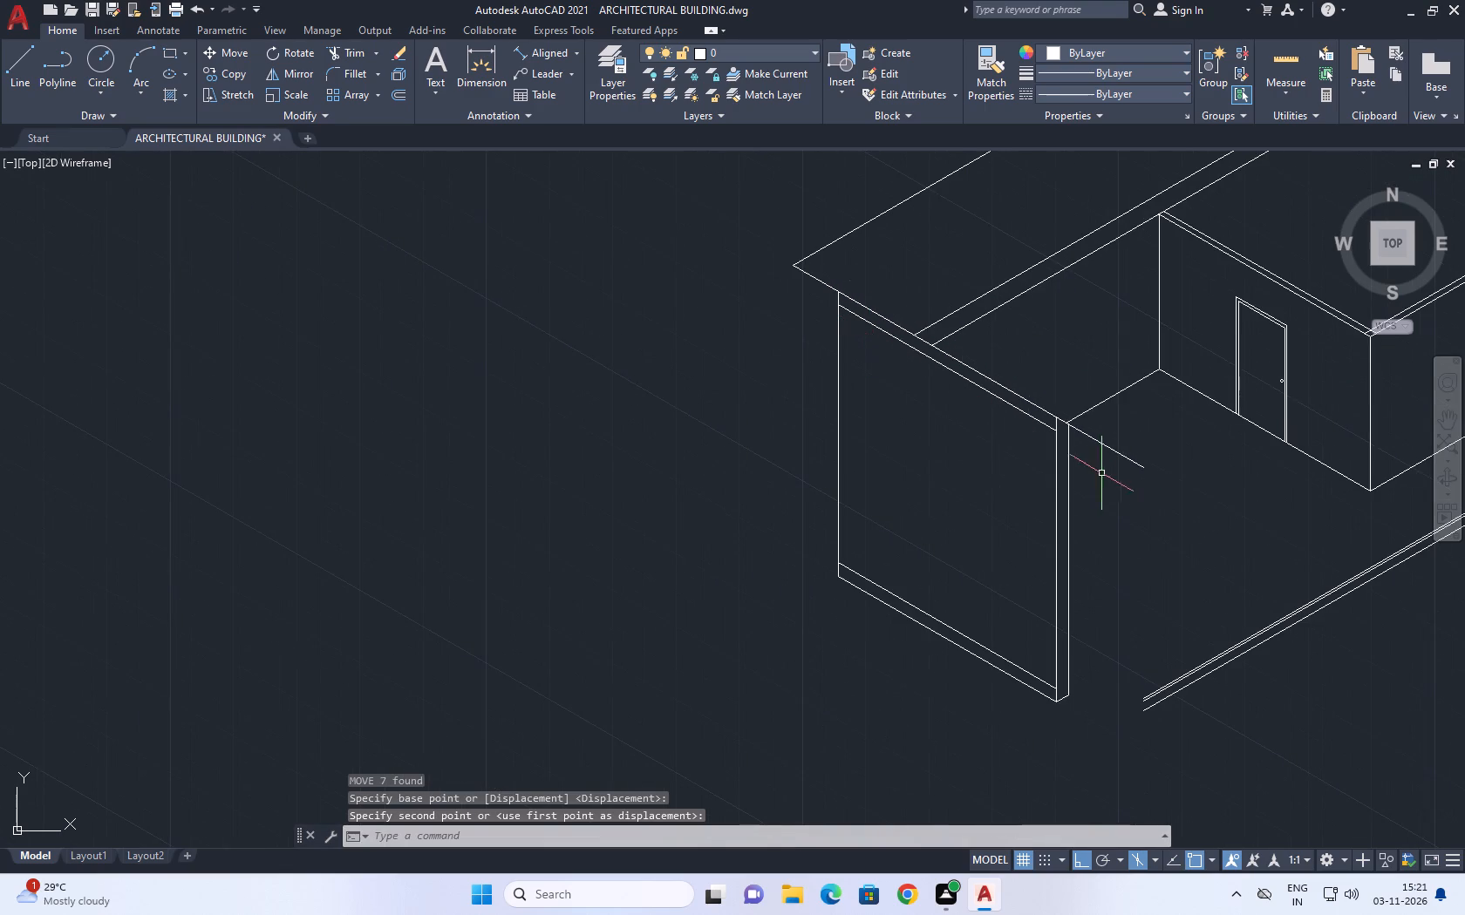
# Trim the end wall's top line where it overhangs past the wall's near vertical edge.
pyautogui.moveTo(1135, 463); pyautogui.dragTo(1049, 471, button='middle')
pyautogui.write('tr')
pyautogui.press('space')
pyautogui.click(1035, 451)
pyautogui.click(1030, 484)
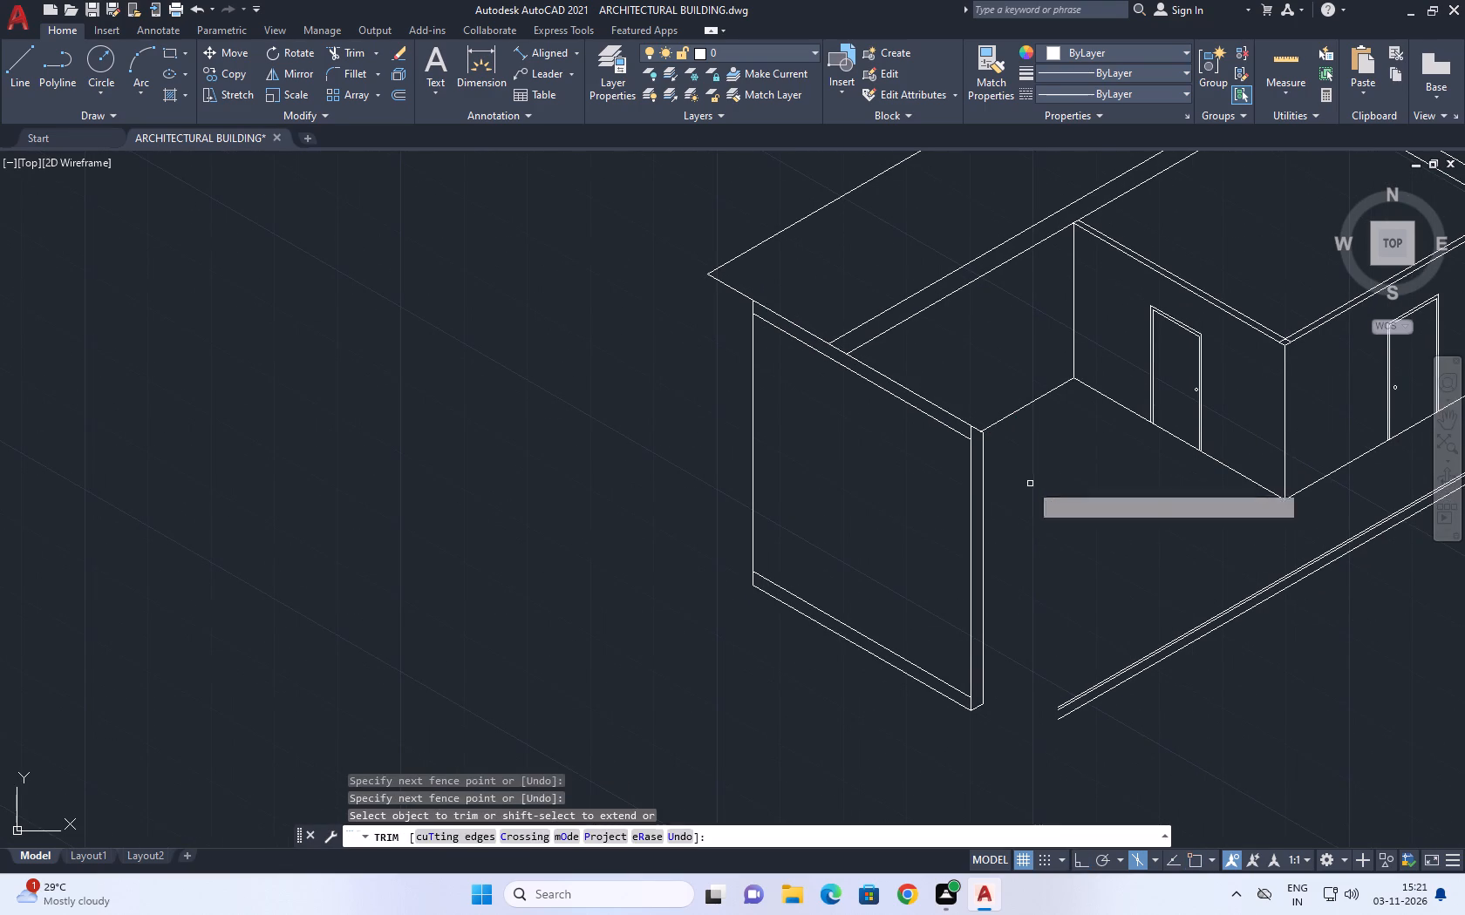
pyautogui.scroll(3, 987, 431)
pyautogui.scroll(-2, 1013, 471)
pyautogui.moveTo(1070, 500); pyautogui.dragTo(1019, 421, button='middle')
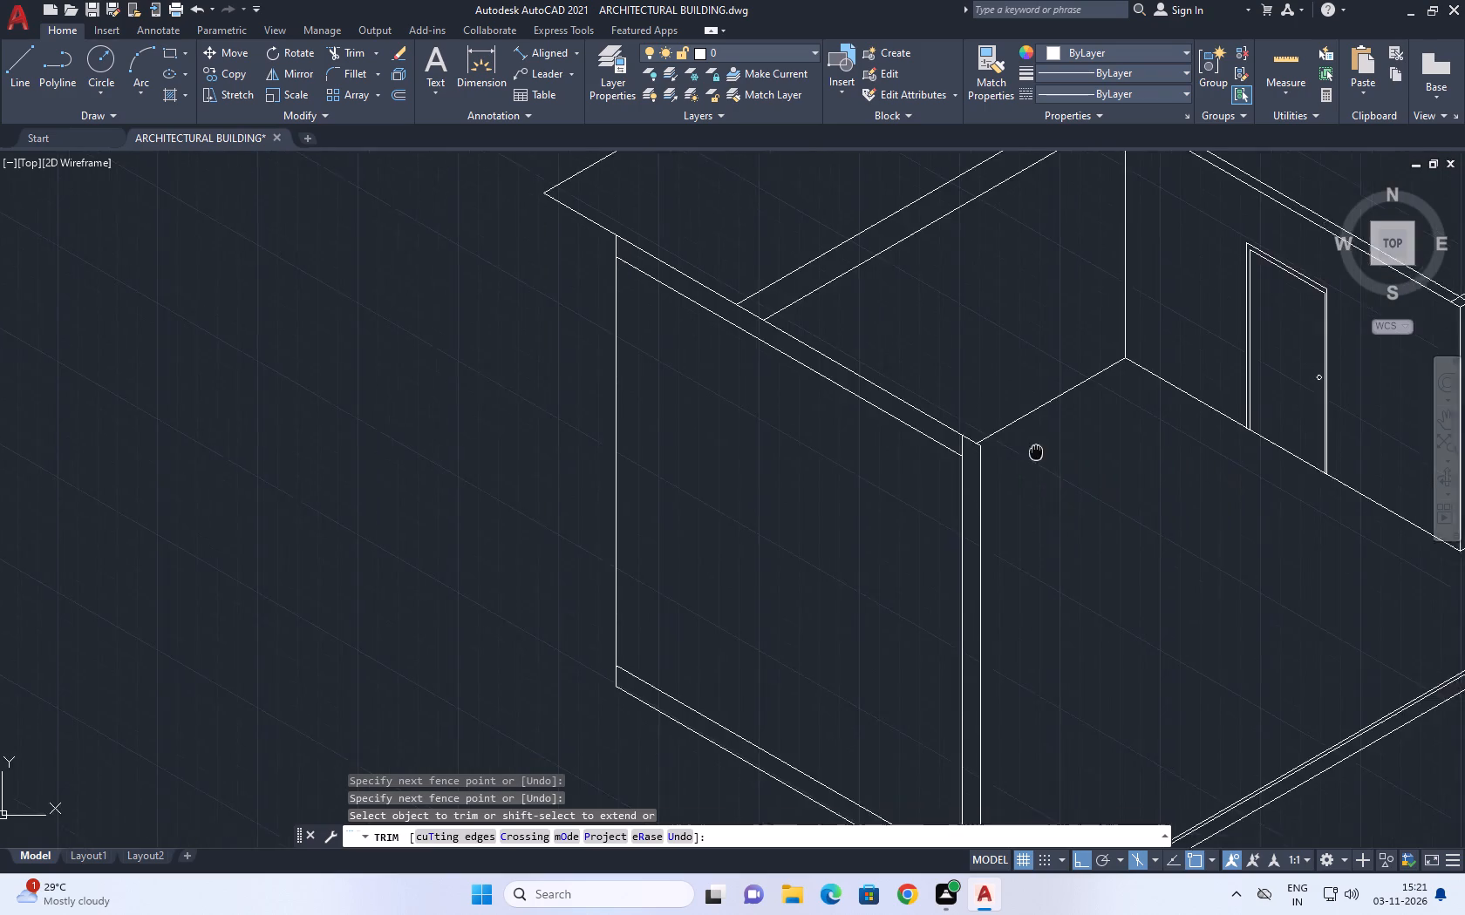
pyautogui.moveTo(1019, 421); pyautogui.dragTo(1019, 411, button='middle')
pyautogui.scroll(-2, 1039, 448)
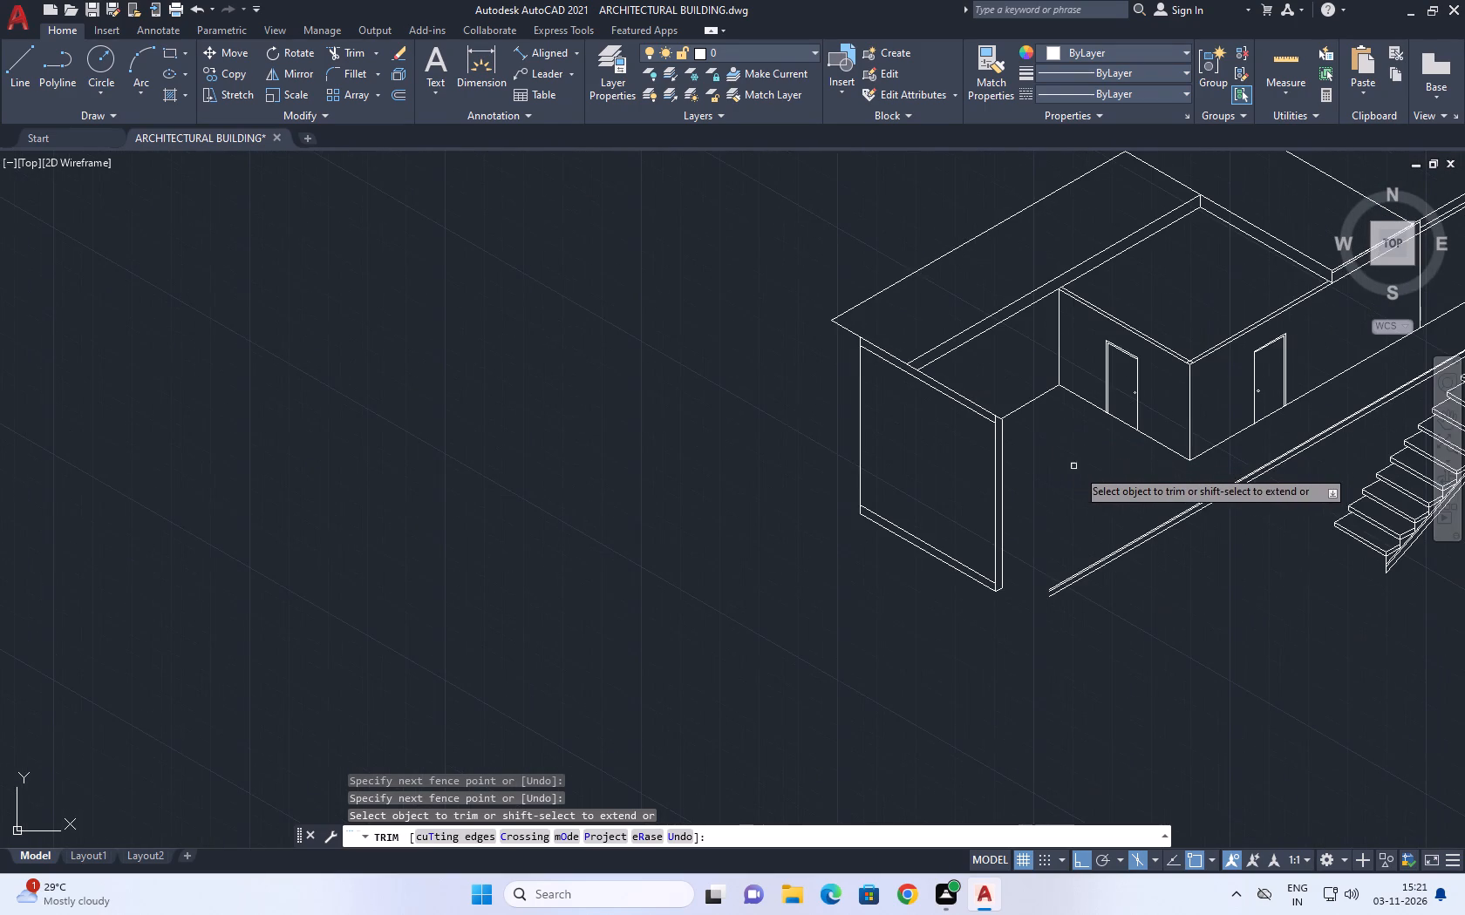
pyautogui.press('Escape')
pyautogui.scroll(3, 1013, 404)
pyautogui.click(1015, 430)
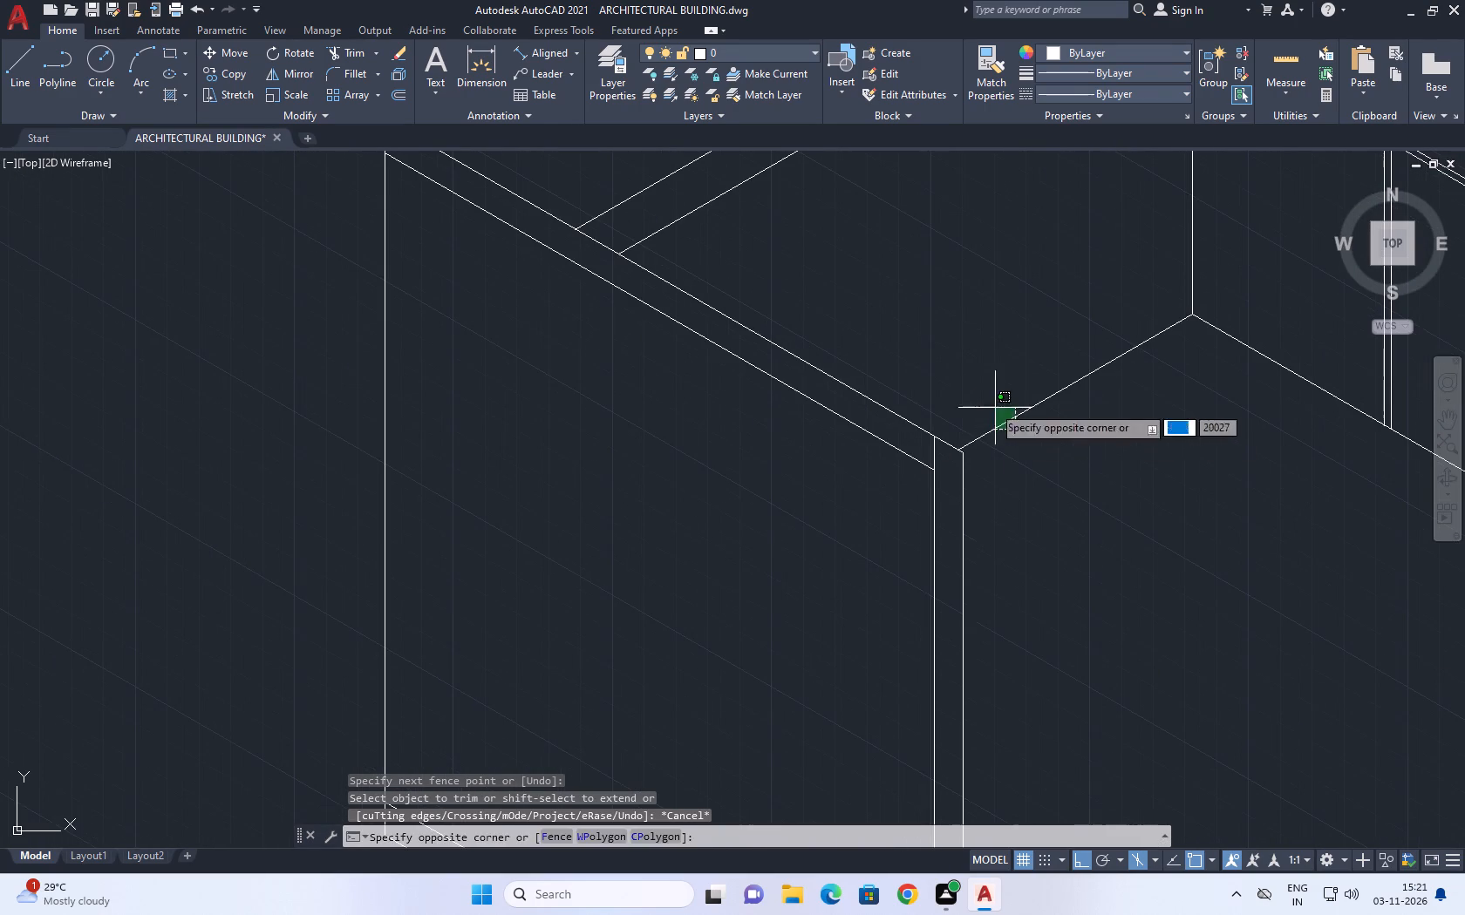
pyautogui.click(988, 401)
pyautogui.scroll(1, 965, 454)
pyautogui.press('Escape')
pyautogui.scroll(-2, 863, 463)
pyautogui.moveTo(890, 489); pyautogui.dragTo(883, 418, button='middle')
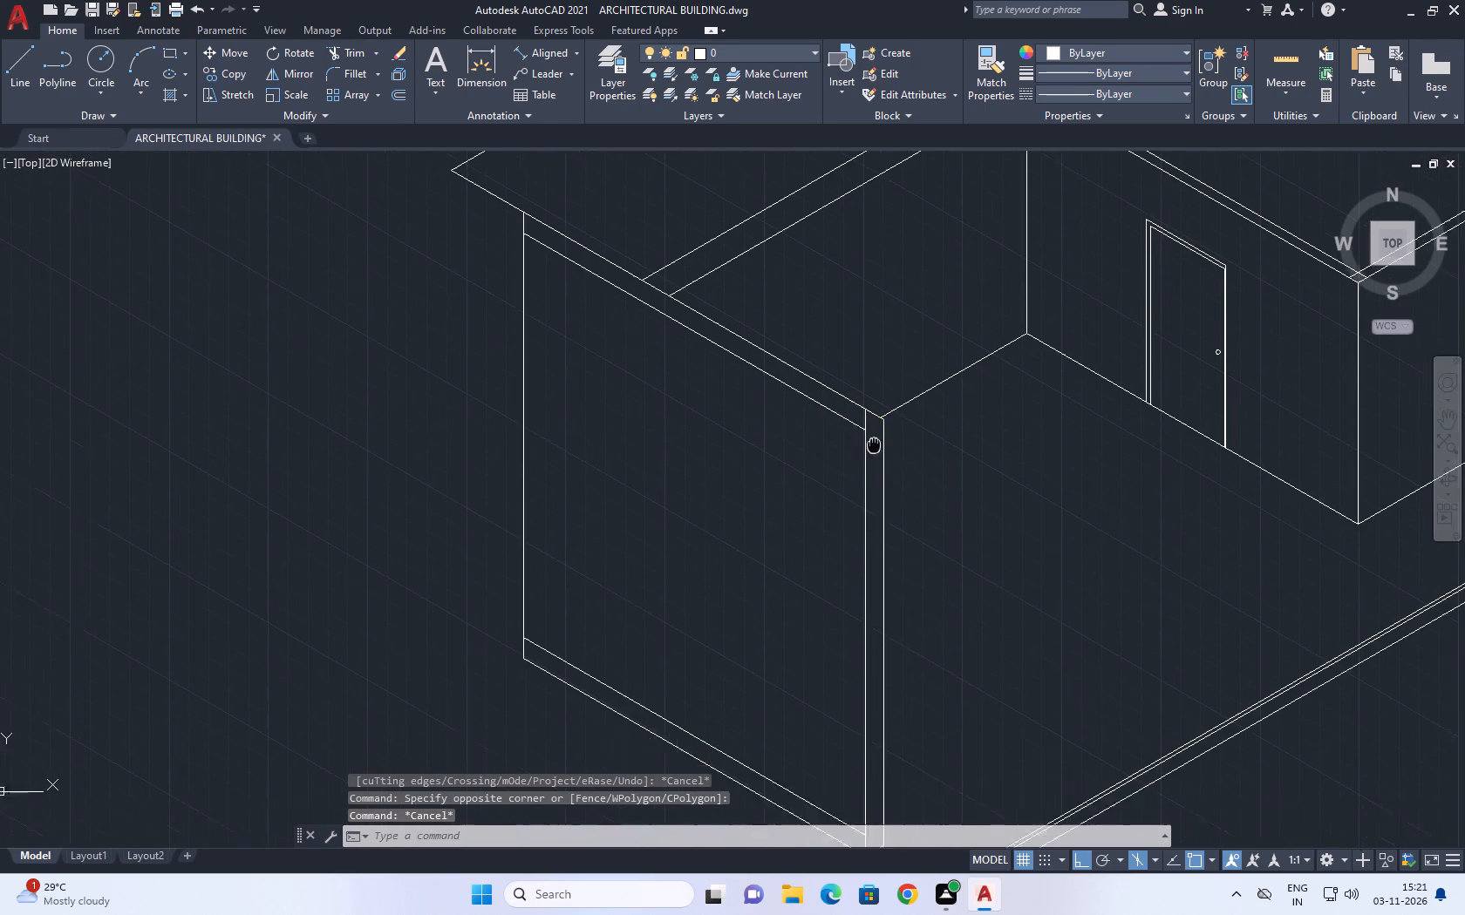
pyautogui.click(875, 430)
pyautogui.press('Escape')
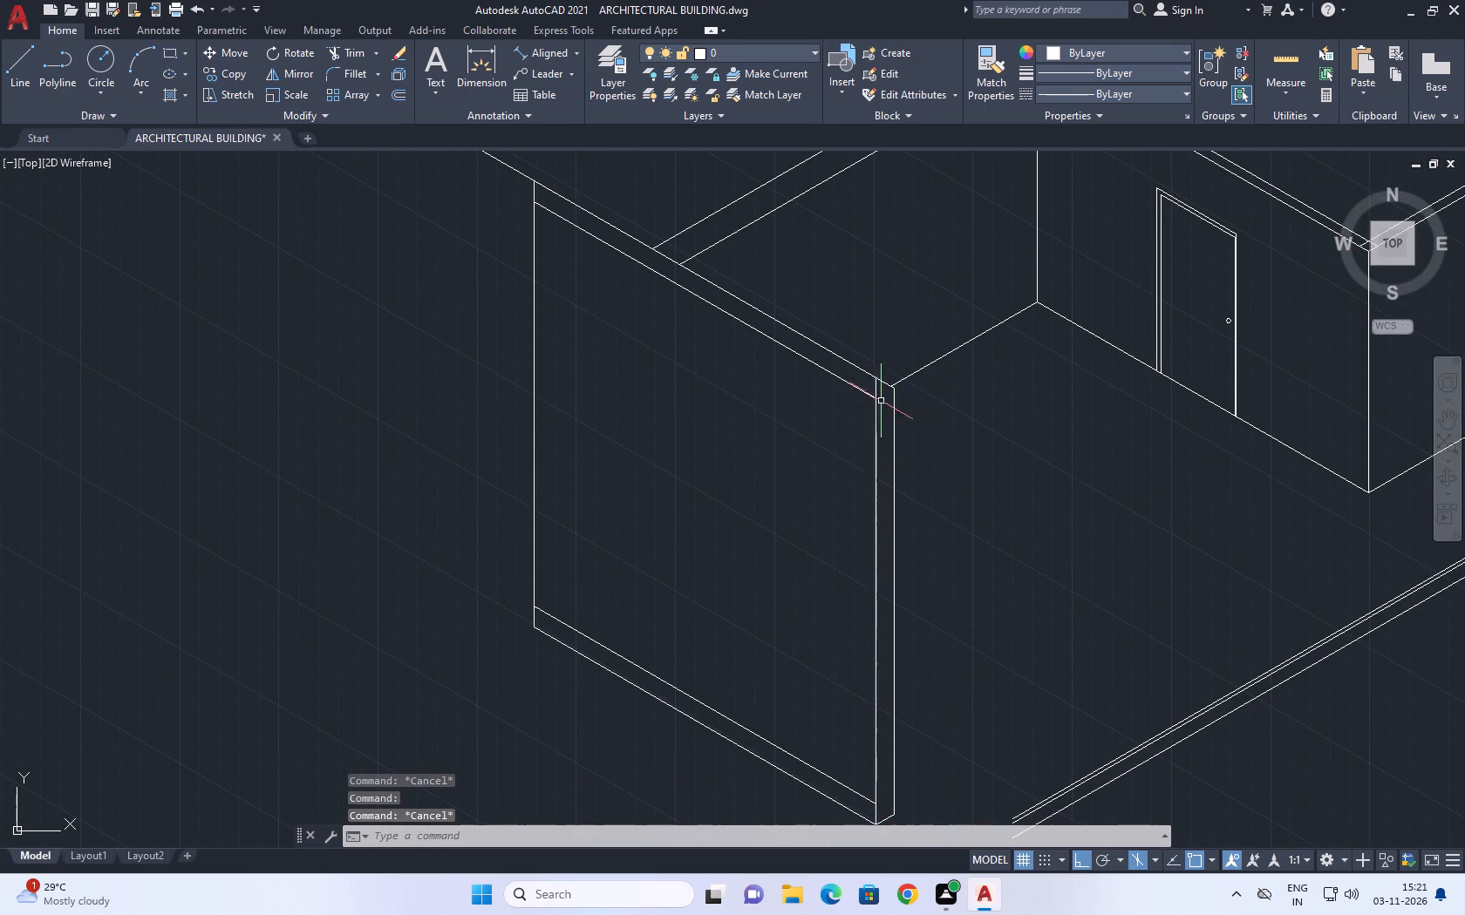
# Extend the inner floor line across the end wall's thickness to the outer vertical edge.
pyautogui.moveTo(895, 412); pyautogui.dragTo(928, 478, button='middle')
pyautogui.write('ex')
pyautogui.press('space')
pyautogui.click(955, 426)
pyautogui.click(980, 485)
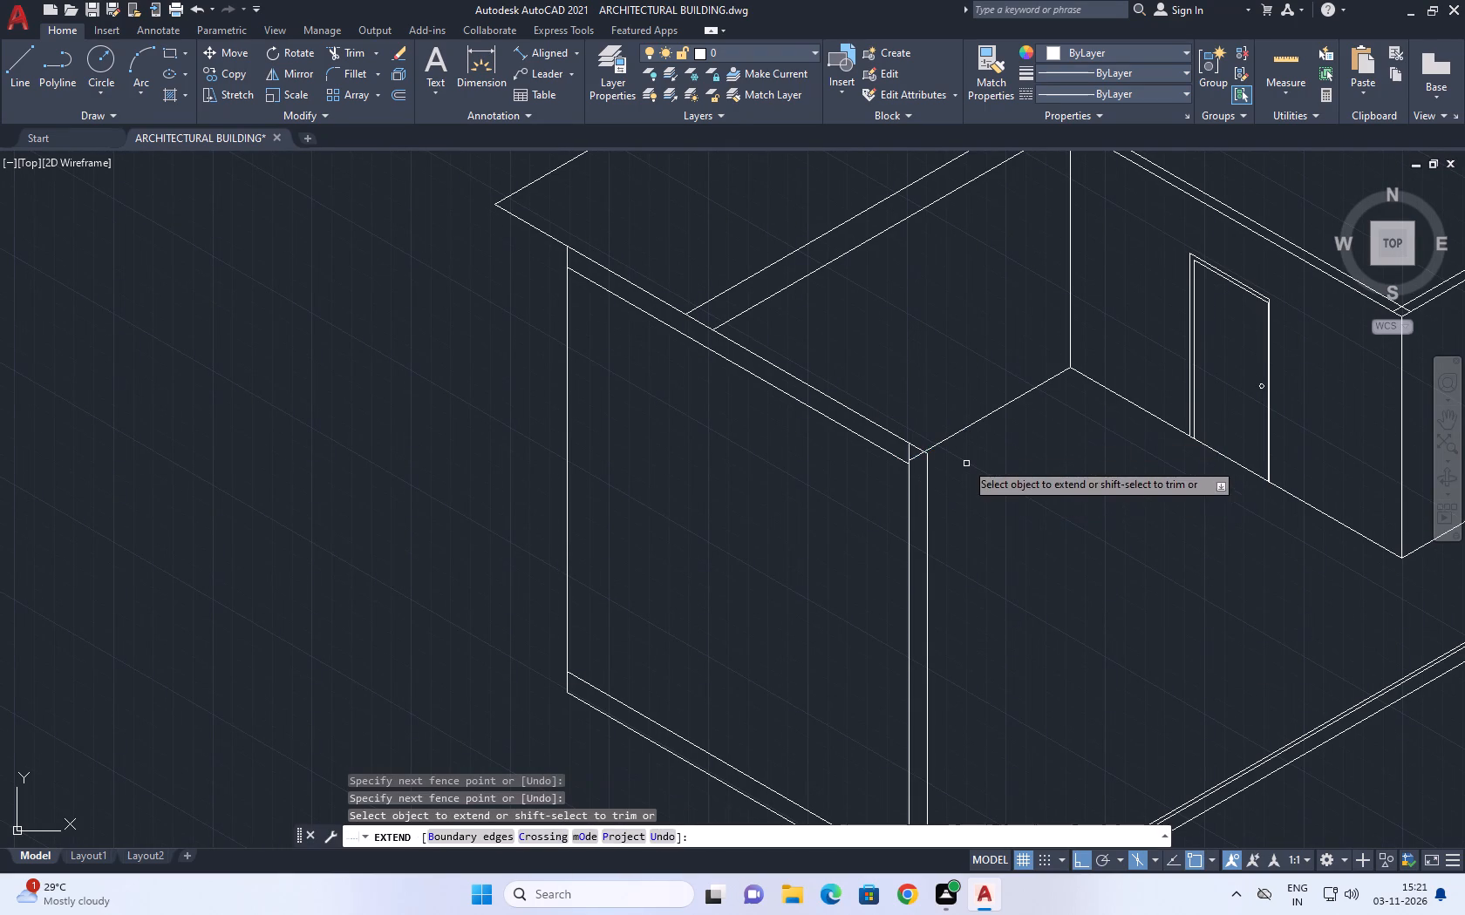
pyautogui.scroll(1, 952, 456)
pyautogui.press('Escape')
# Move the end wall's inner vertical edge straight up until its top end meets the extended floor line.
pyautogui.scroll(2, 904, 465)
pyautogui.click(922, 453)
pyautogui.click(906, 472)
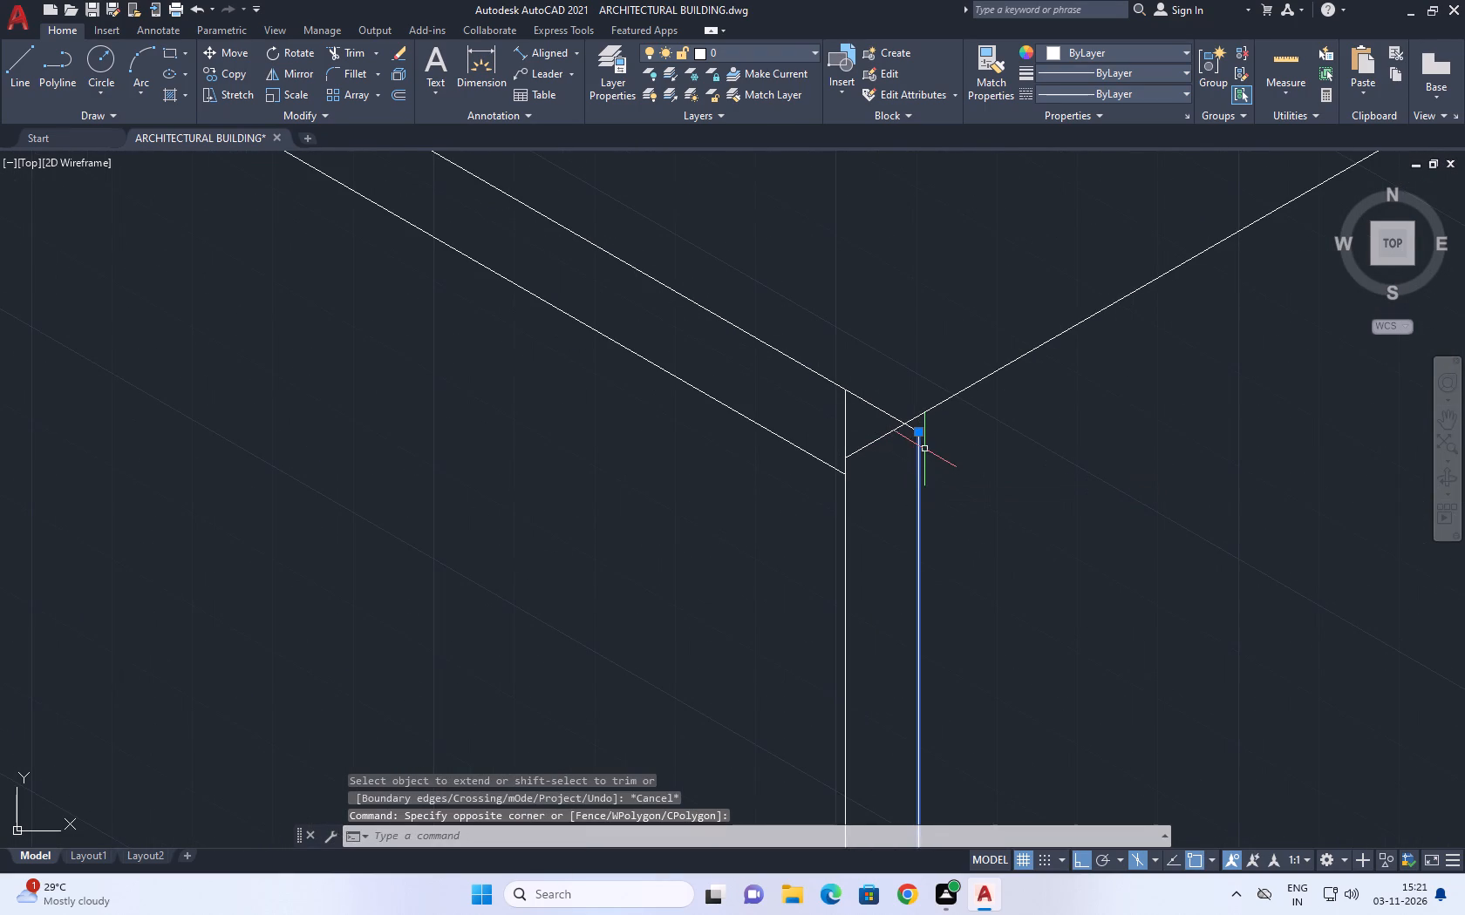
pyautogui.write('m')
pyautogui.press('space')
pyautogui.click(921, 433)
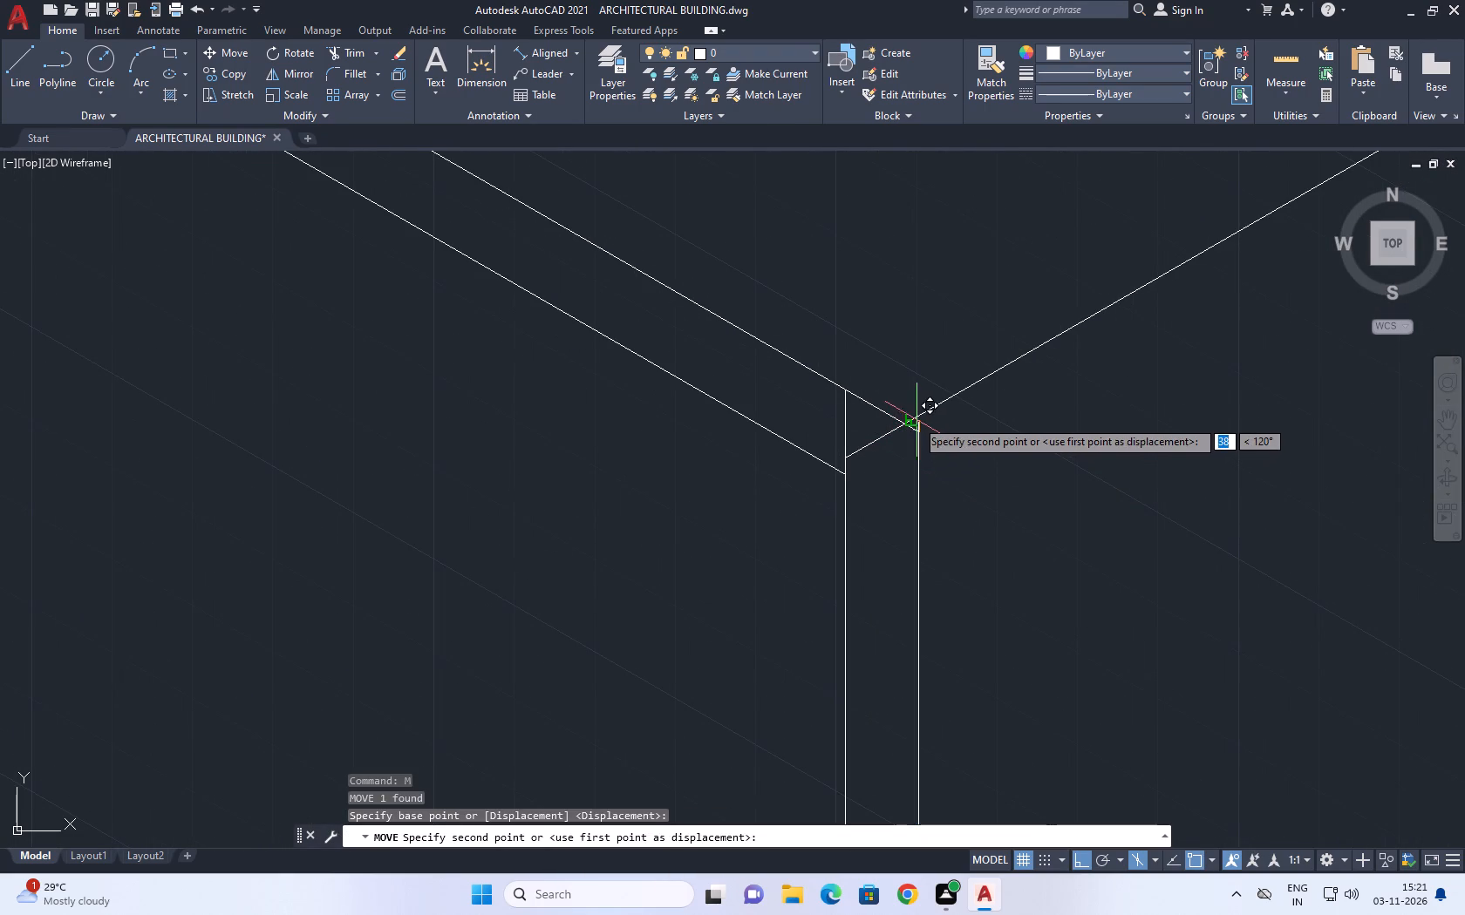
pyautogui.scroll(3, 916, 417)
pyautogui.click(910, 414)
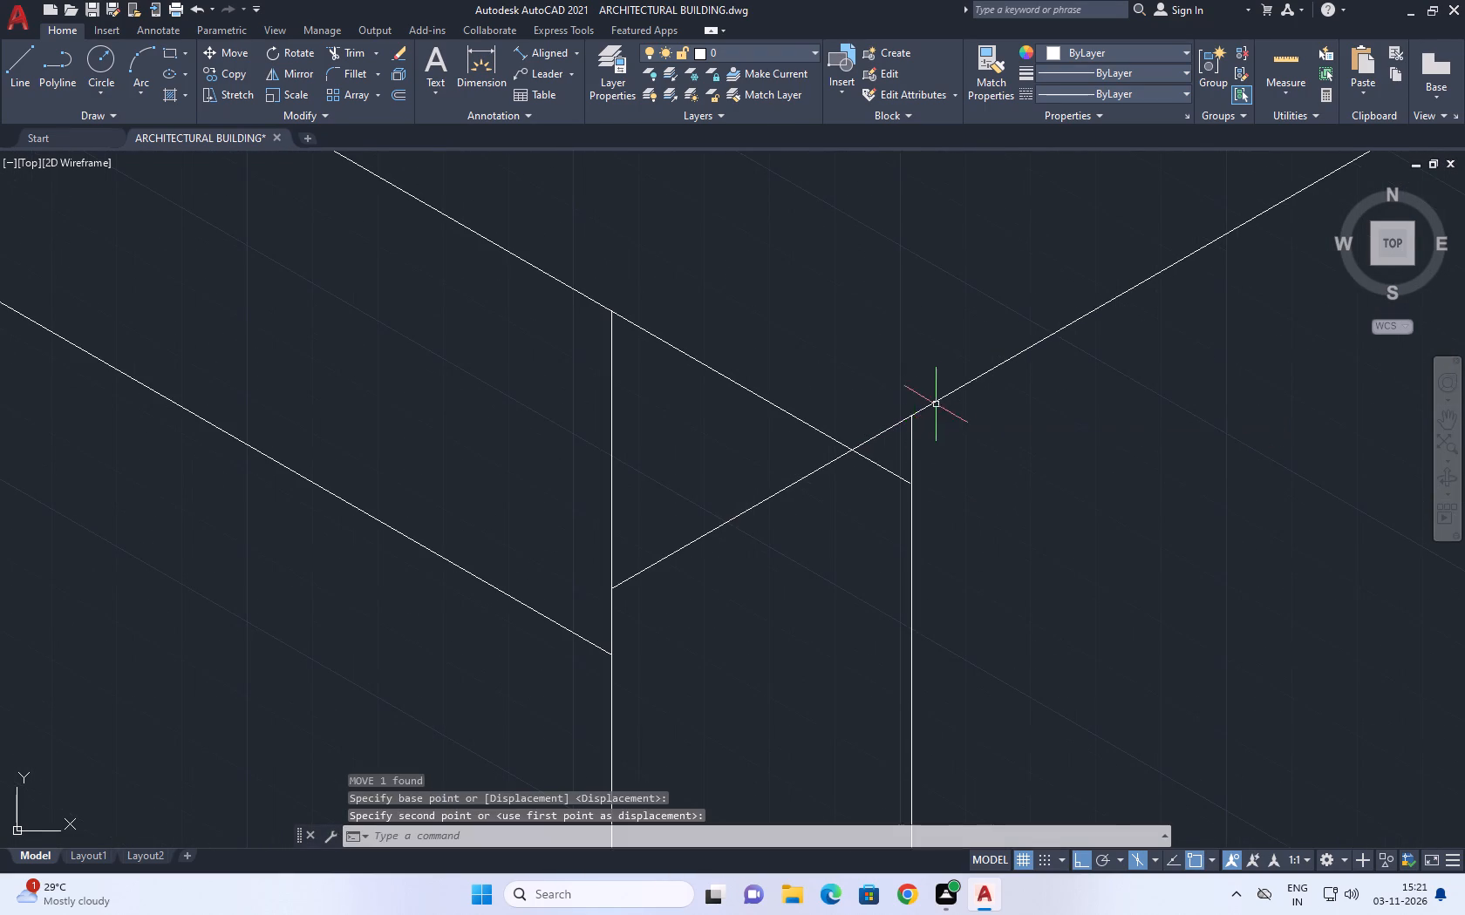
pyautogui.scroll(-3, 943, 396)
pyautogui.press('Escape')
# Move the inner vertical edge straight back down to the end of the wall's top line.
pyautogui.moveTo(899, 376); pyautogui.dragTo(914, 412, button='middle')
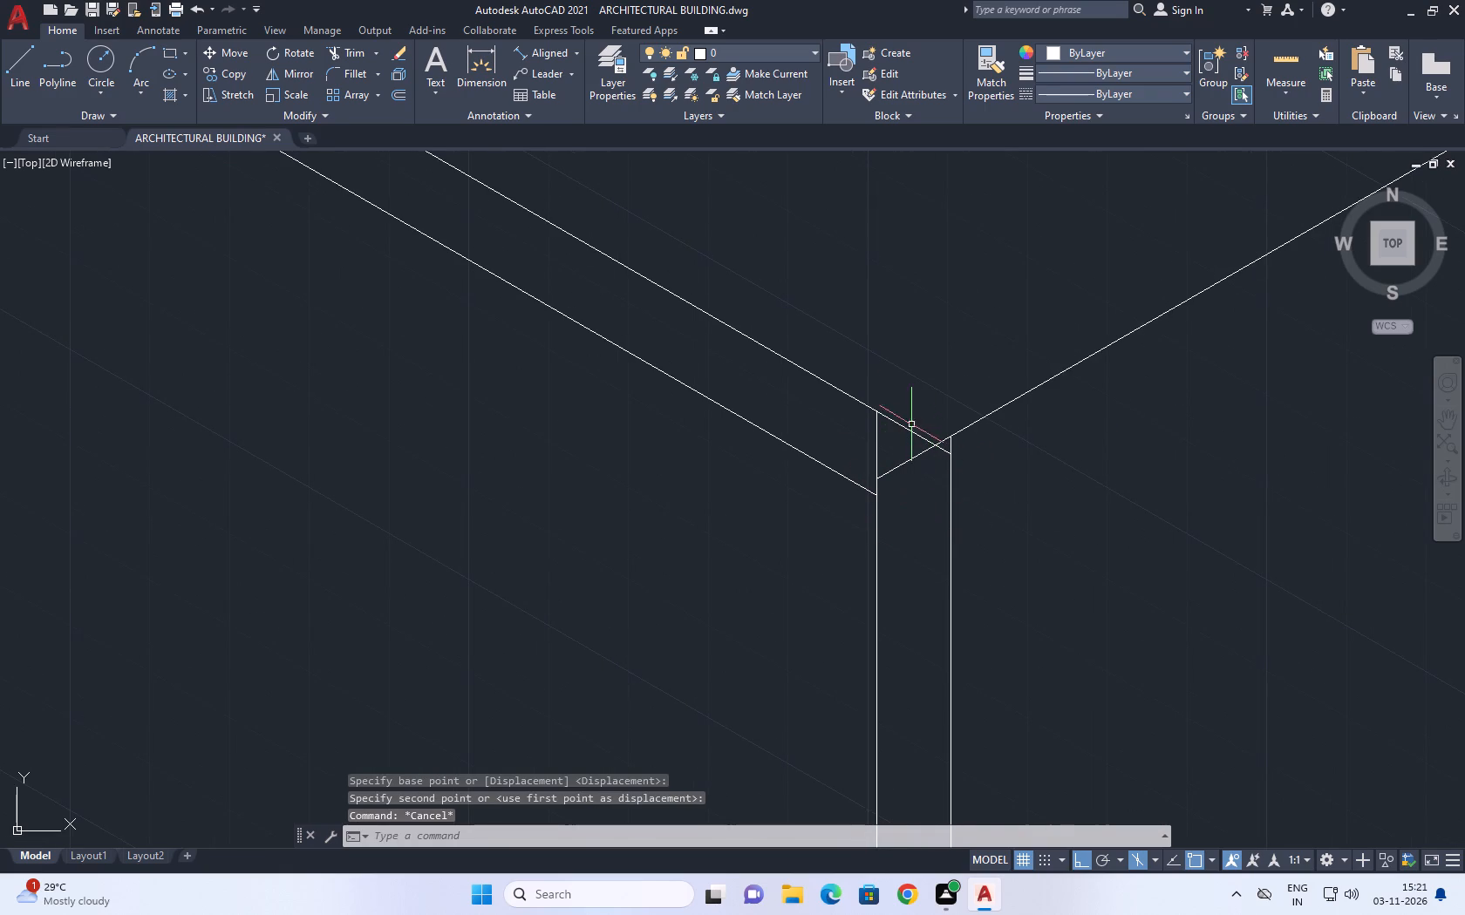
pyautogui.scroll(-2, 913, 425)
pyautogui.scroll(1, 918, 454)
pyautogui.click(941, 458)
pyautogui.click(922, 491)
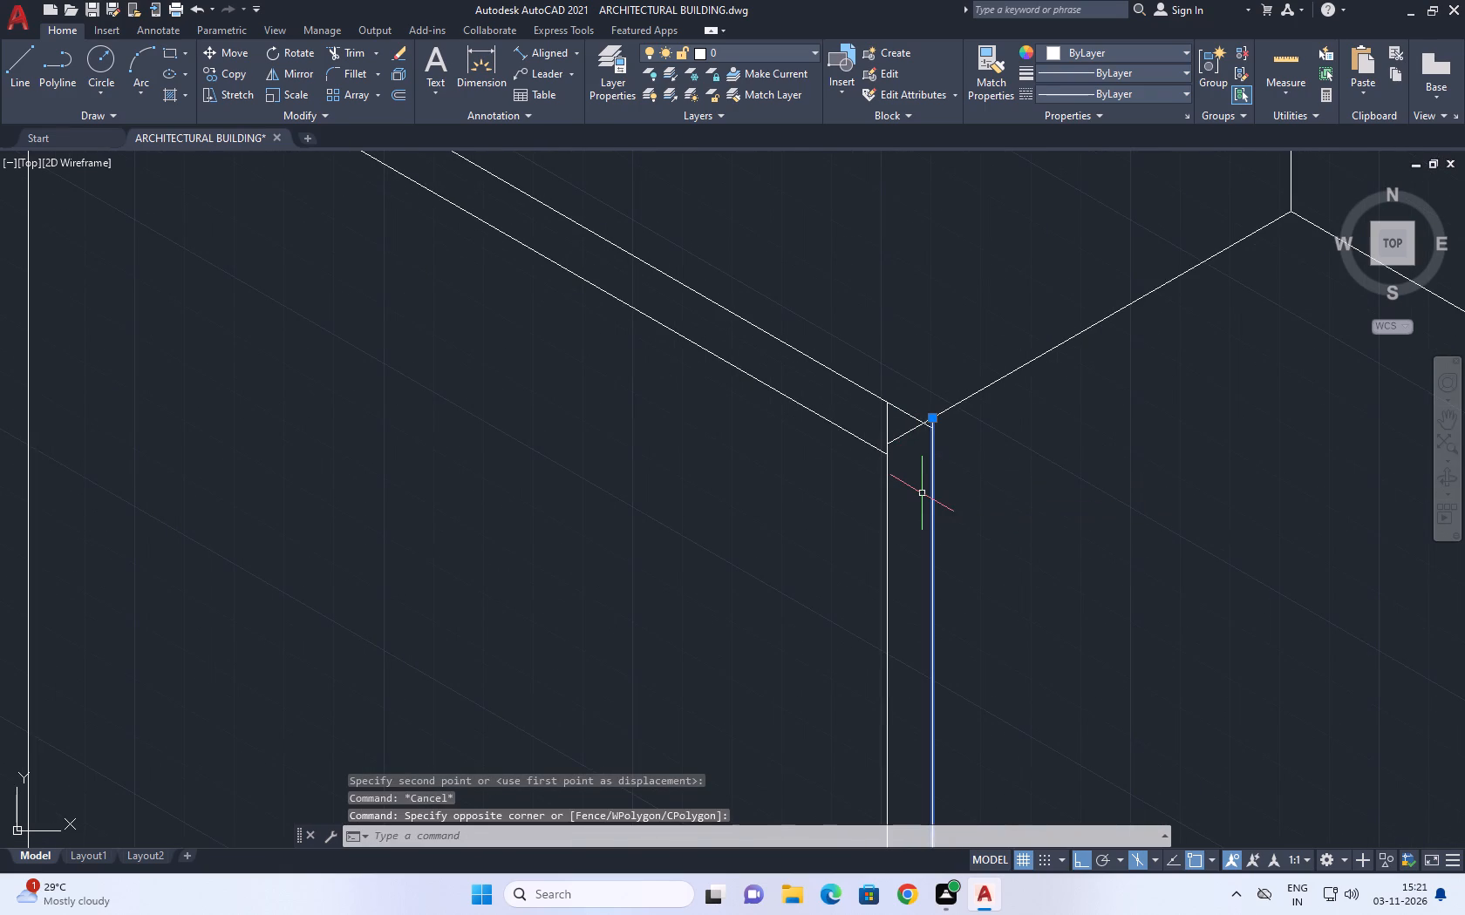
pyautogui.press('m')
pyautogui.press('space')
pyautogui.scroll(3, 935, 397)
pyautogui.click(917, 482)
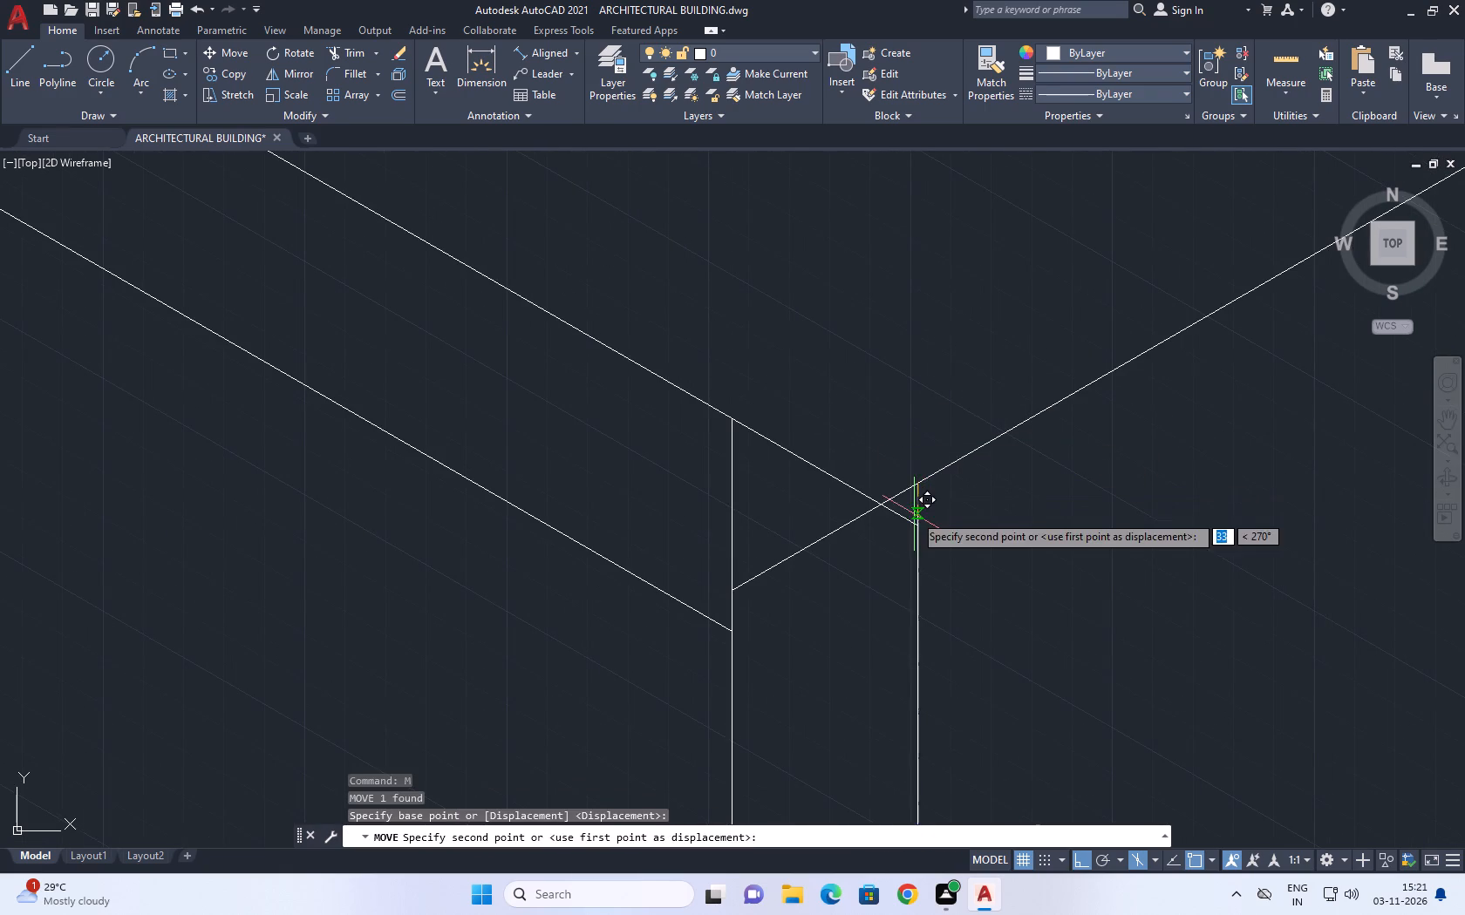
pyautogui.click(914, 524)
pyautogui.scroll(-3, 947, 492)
# Move the end wall's outer vertical edge straight down so its top meets the end of the lower top-edge line.
pyautogui.scroll(2, 896, 489)
pyautogui.click(902, 483)
pyautogui.click(833, 478)
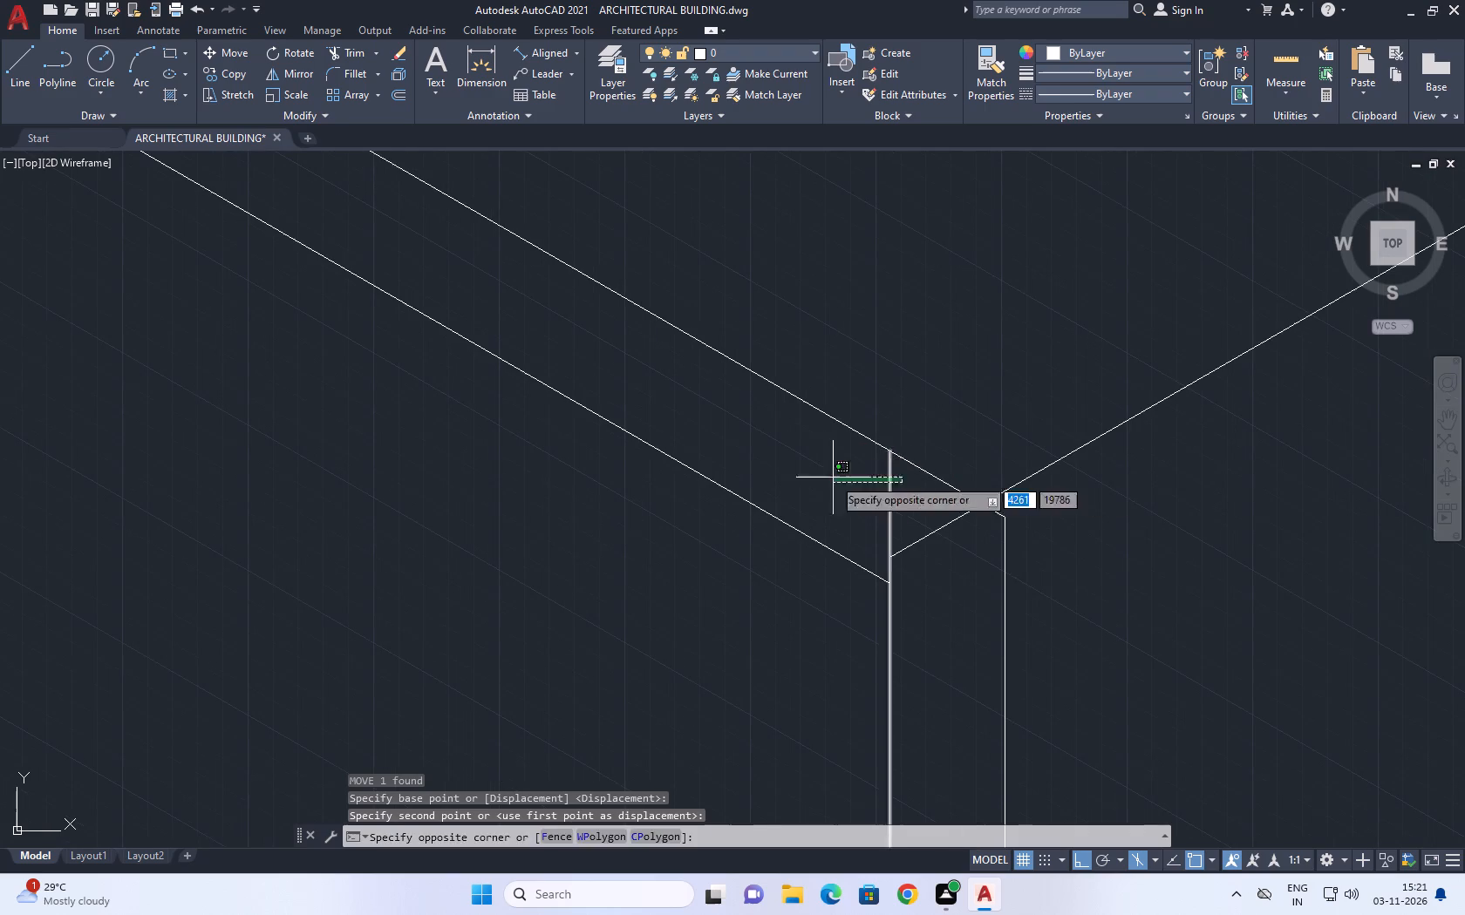
pyautogui.moveTo(913, 489); pyautogui.dragTo(933, 443, button='middle')
pyautogui.press('m')
pyautogui.press('space')
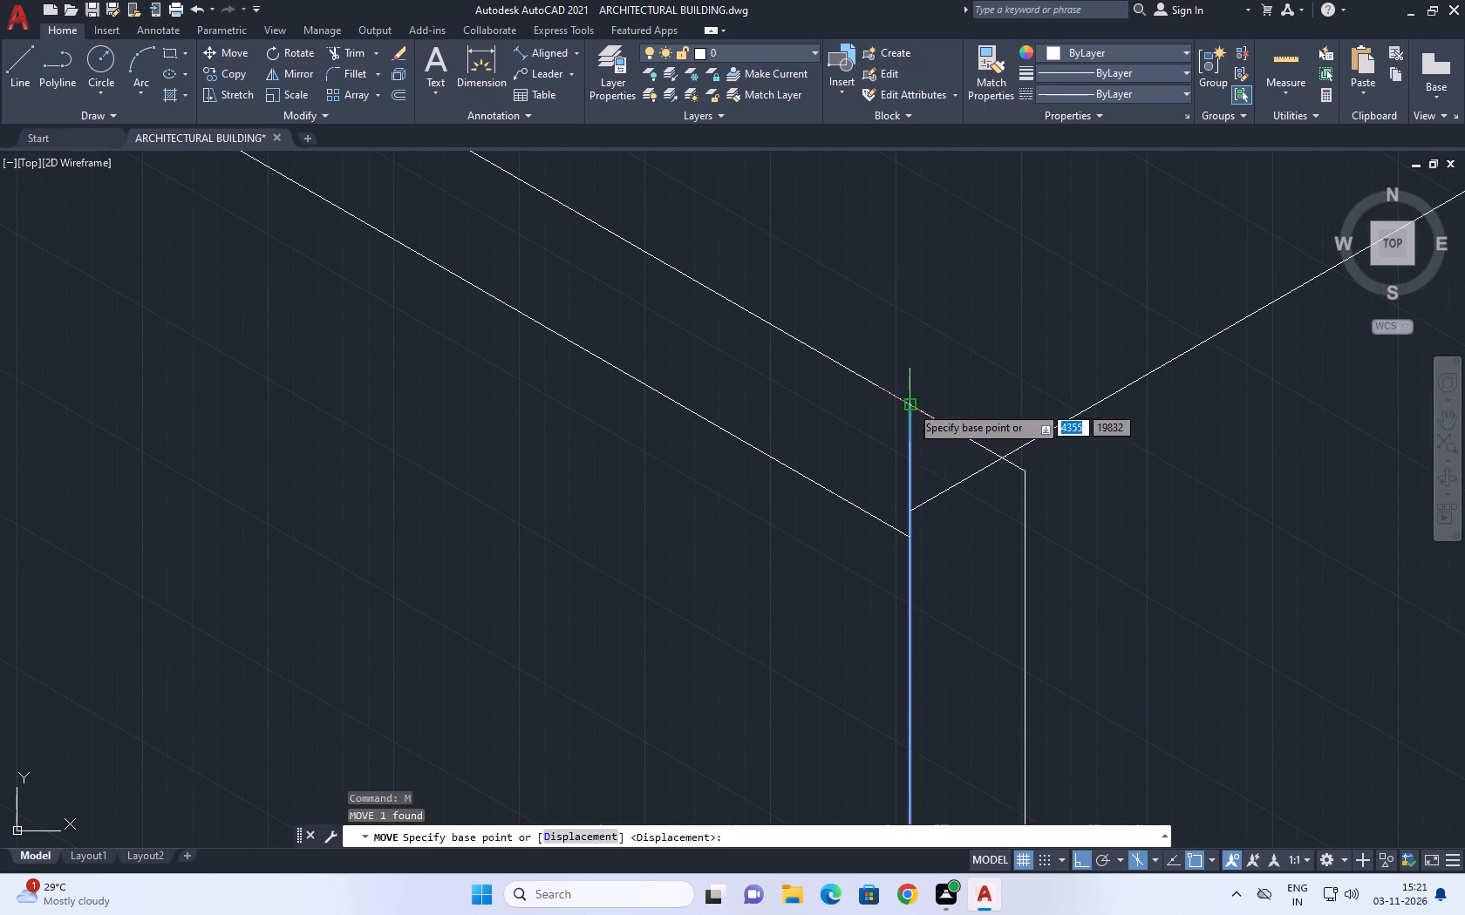
pyautogui.click(913, 403)
pyautogui.click(910, 535)
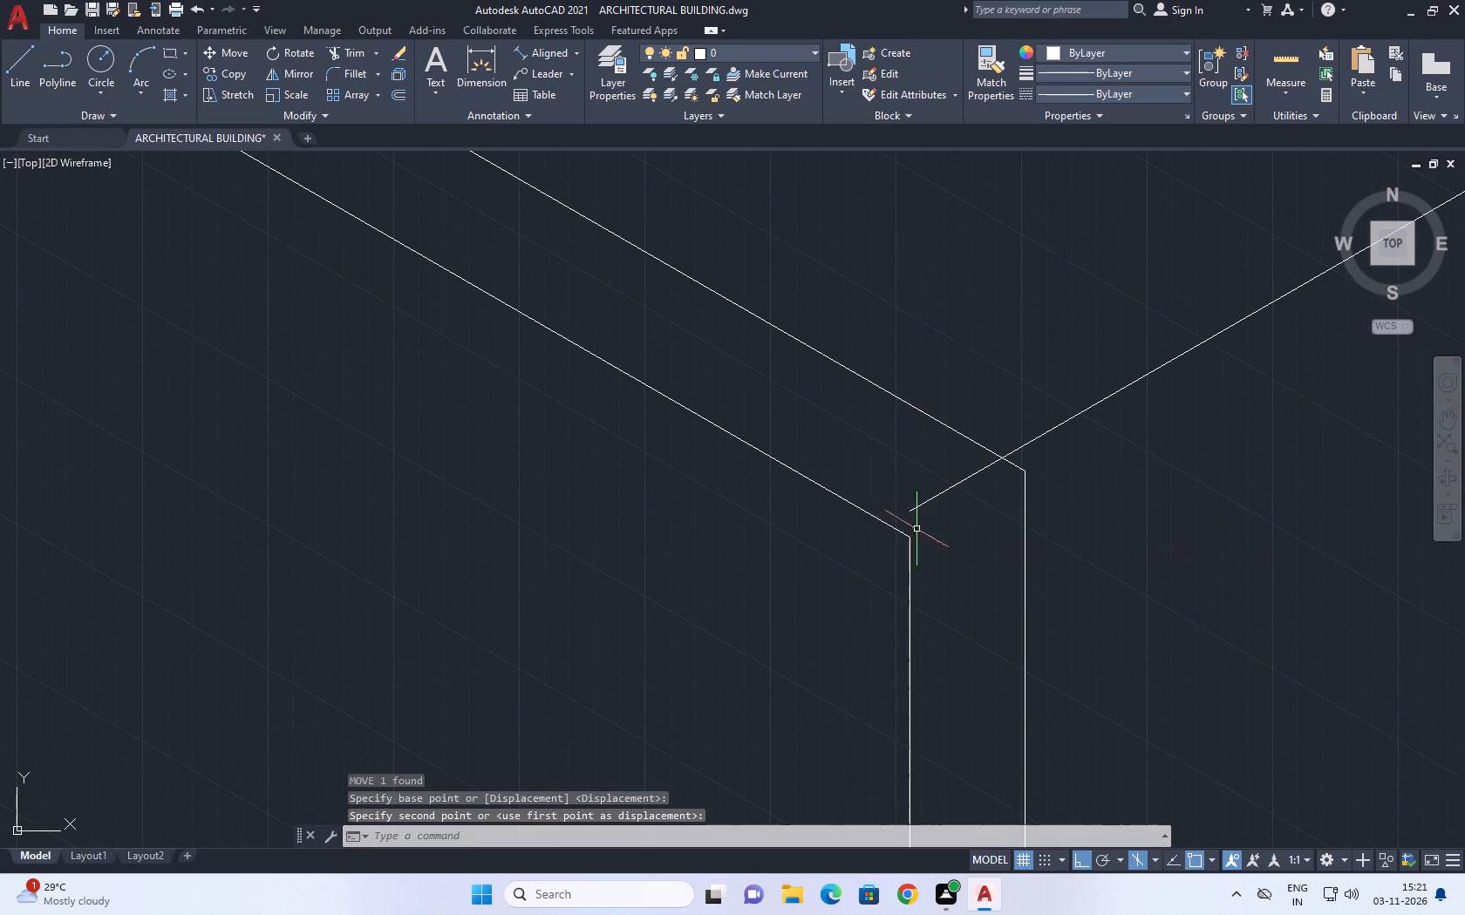
# Move both vertical edges of the end wall so the inner edge's top meets the crossing of the top-edge and floor lines.
pyautogui.scroll(-5, 1045, 449)
pyautogui.middleClick(1128, 397)
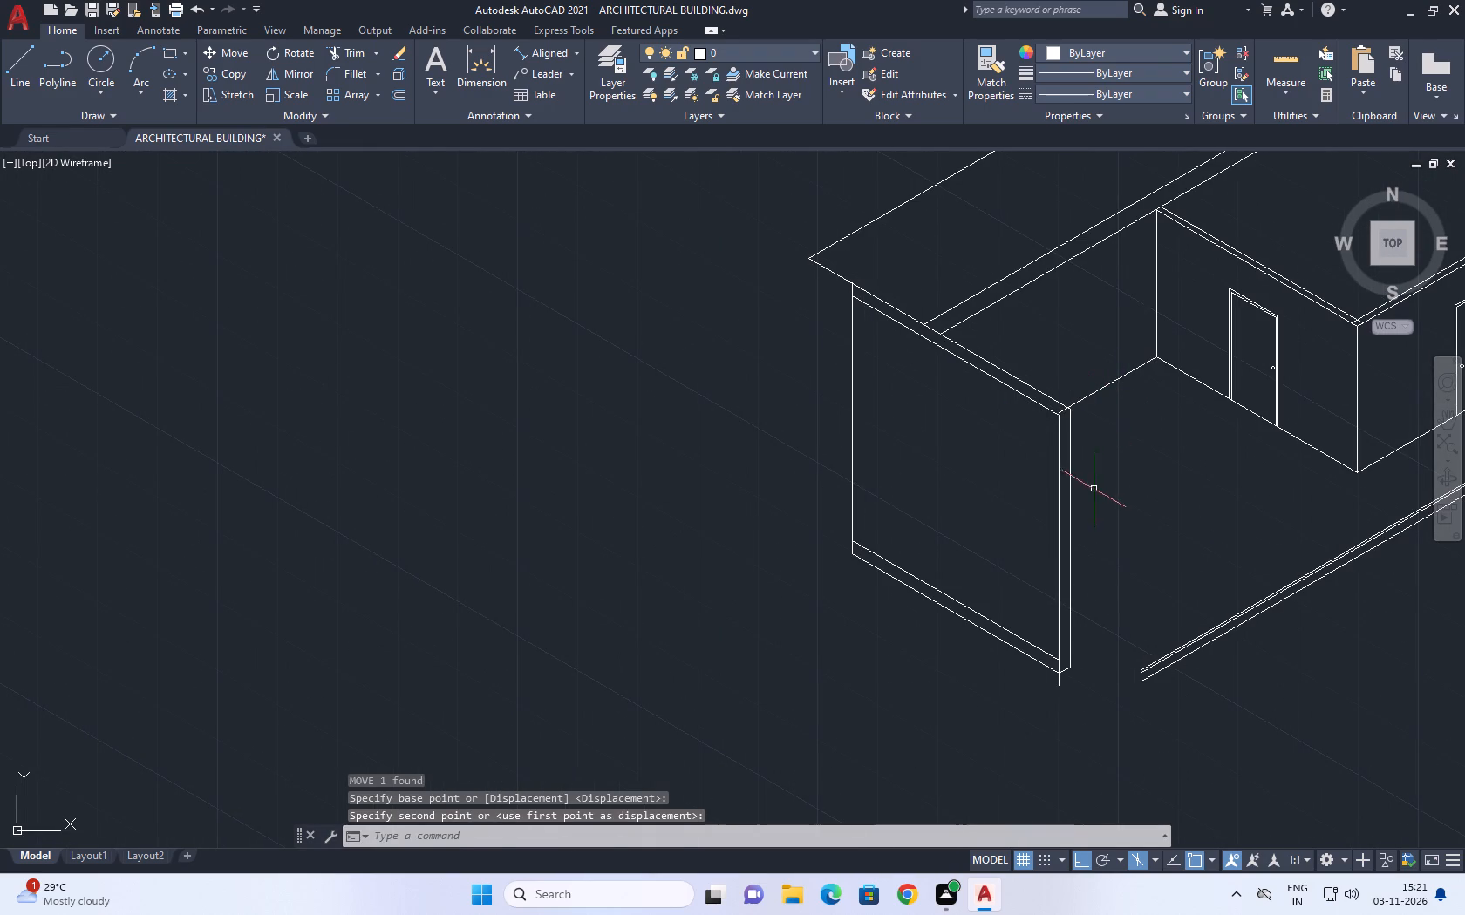
pyautogui.moveTo(1093, 489); pyautogui.dragTo(1085, 489)
pyautogui.click(971, 478)
pyautogui.moveTo(1081, 491); pyautogui.dragTo(1080, 512, button='middle')
pyautogui.press('m')
pyautogui.press('space')
pyautogui.scroll(3, 1054, 437)
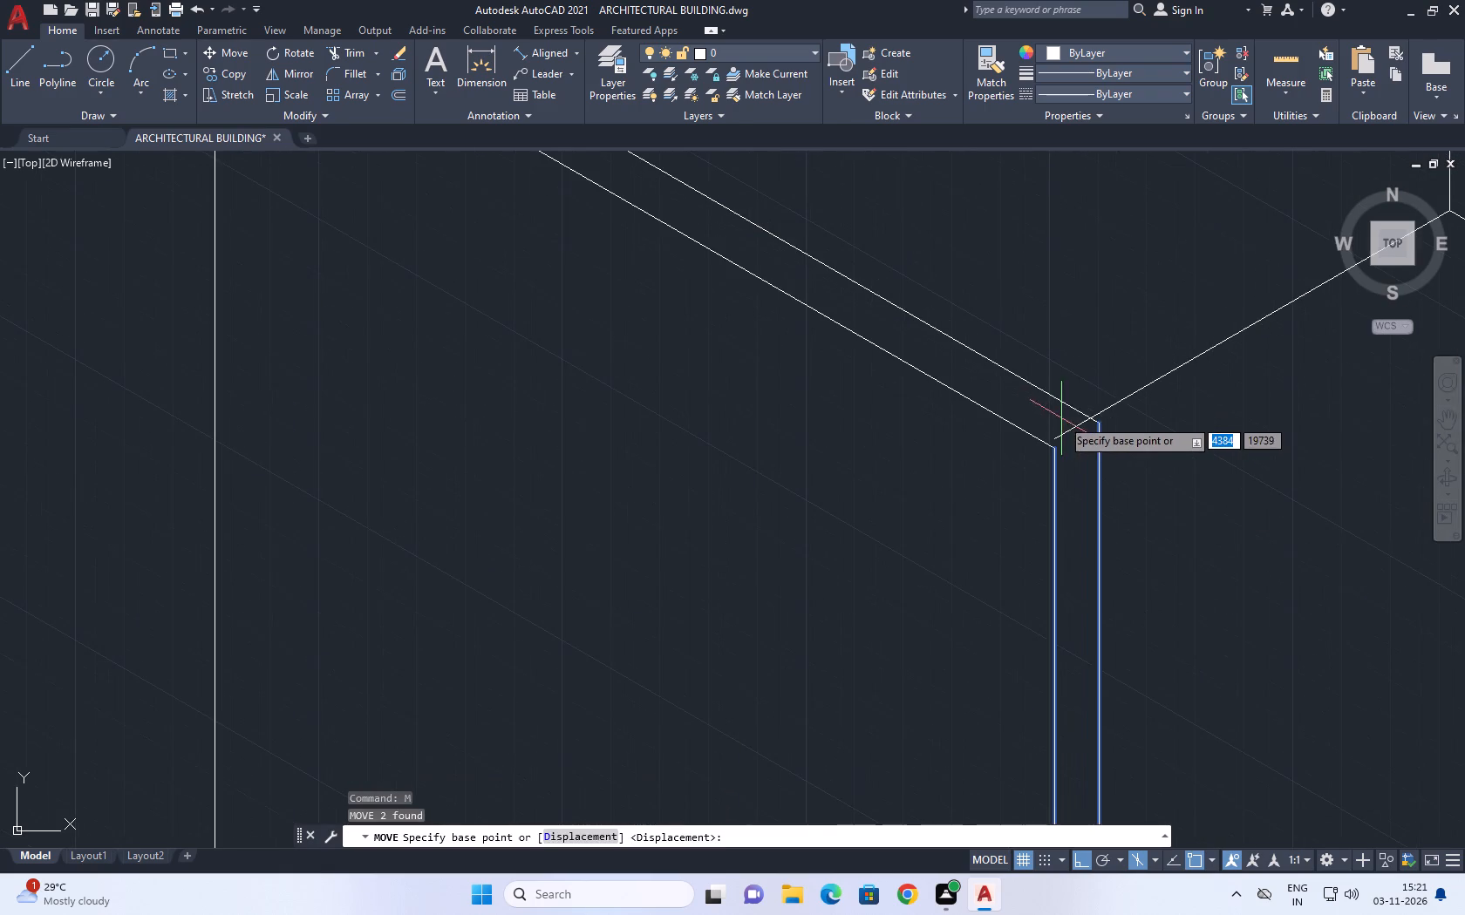
pyautogui.click(1100, 423)
pyautogui.click(1086, 419)
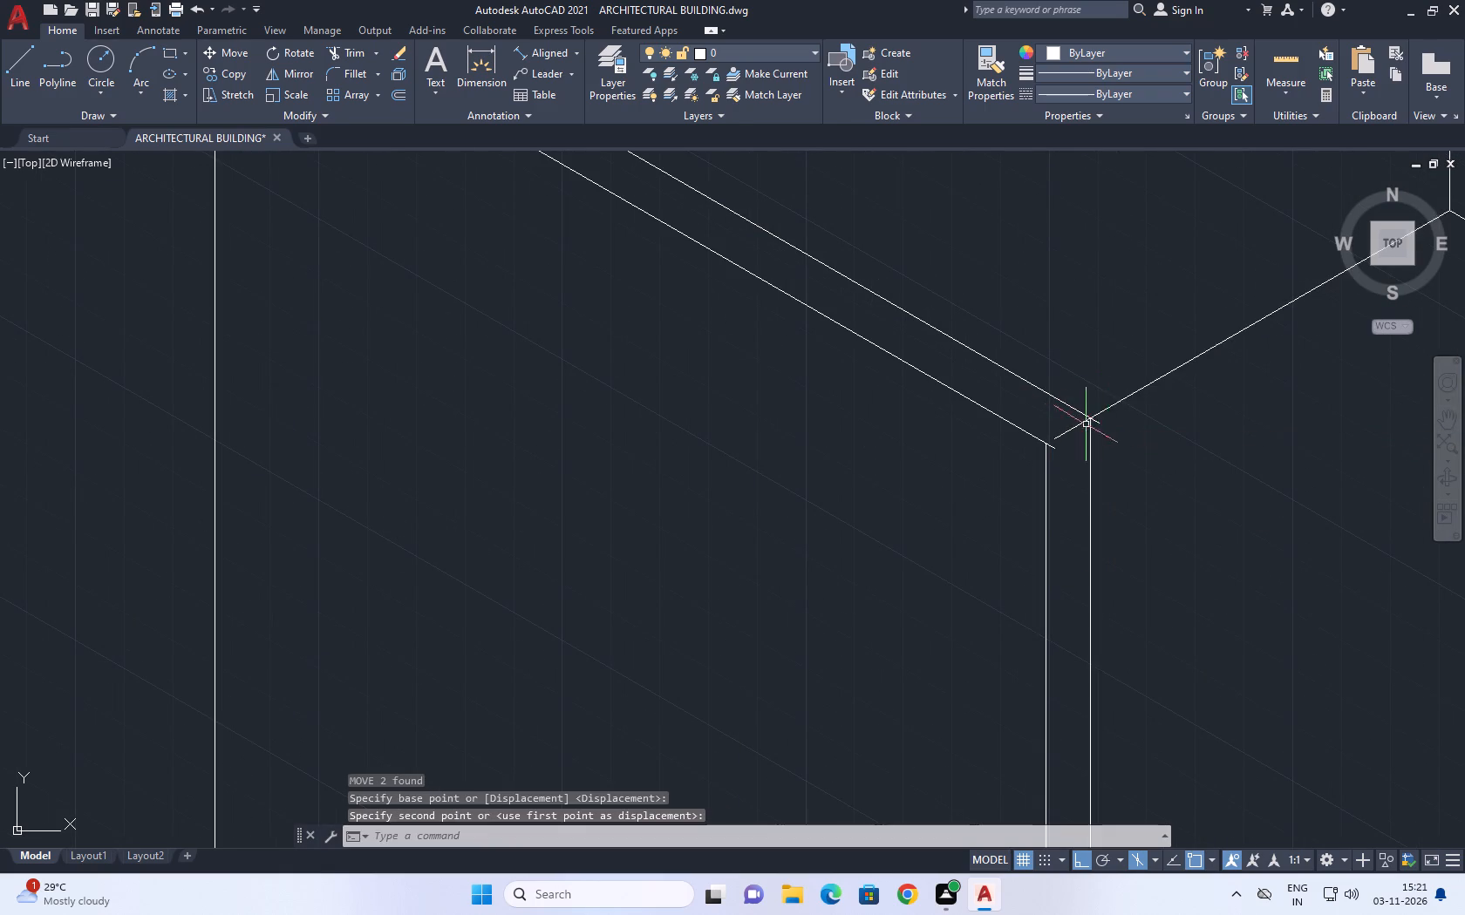
# Extend the inner floor line across the end wall's thickness to the top of the outer vertical edge.
pyautogui.scroll(3, 1075, 422)
pyautogui.moveTo(1134, 408); pyautogui.dragTo(1101, 379, button='middle')
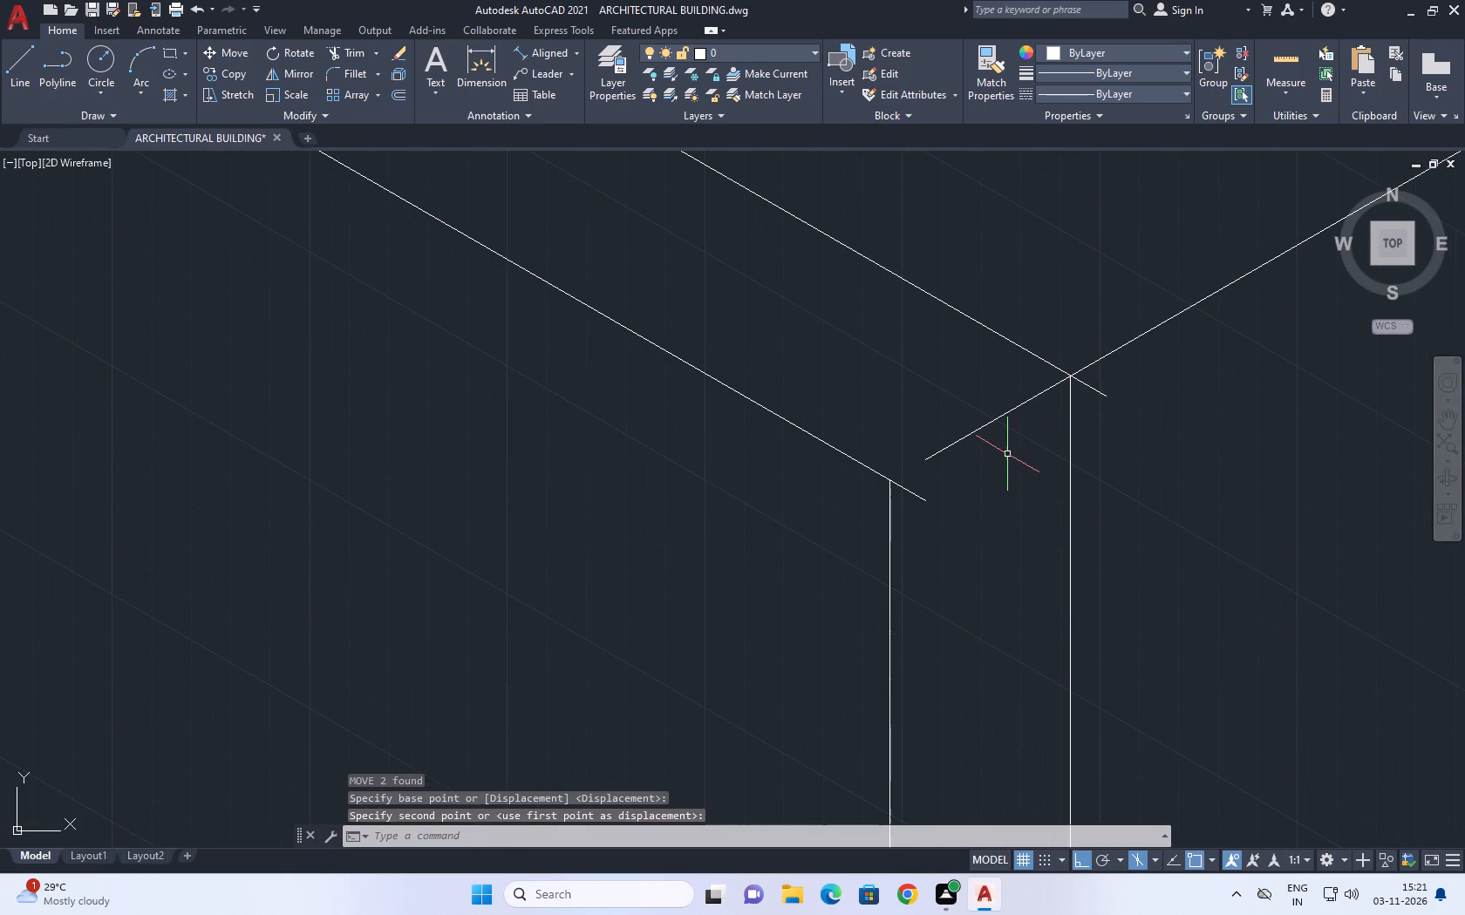
pyautogui.write('ex')
pyautogui.press('space')
pyautogui.click(945, 429)
pyautogui.click(967, 471)
pyautogui.press('Escape')
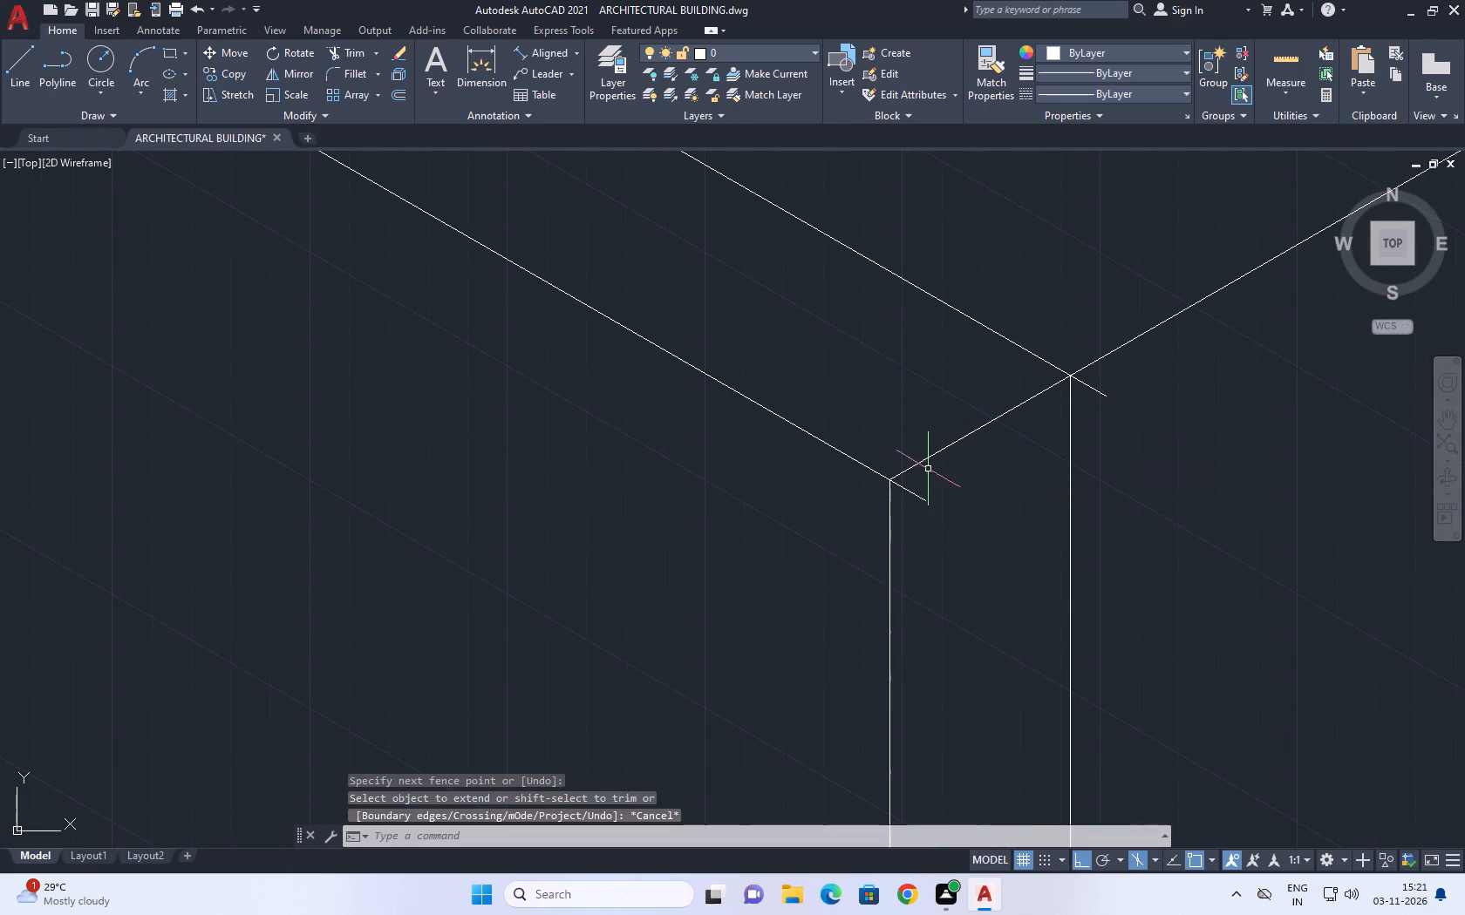
# Trim the overhanging ends of the end wall's two top-edge lines at the upper corner.
pyautogui.scroll(5, 908, 478)
pyautogui.scroll(-4, 999, 457)
pyautogui.scroll(-3, 1127, 466)
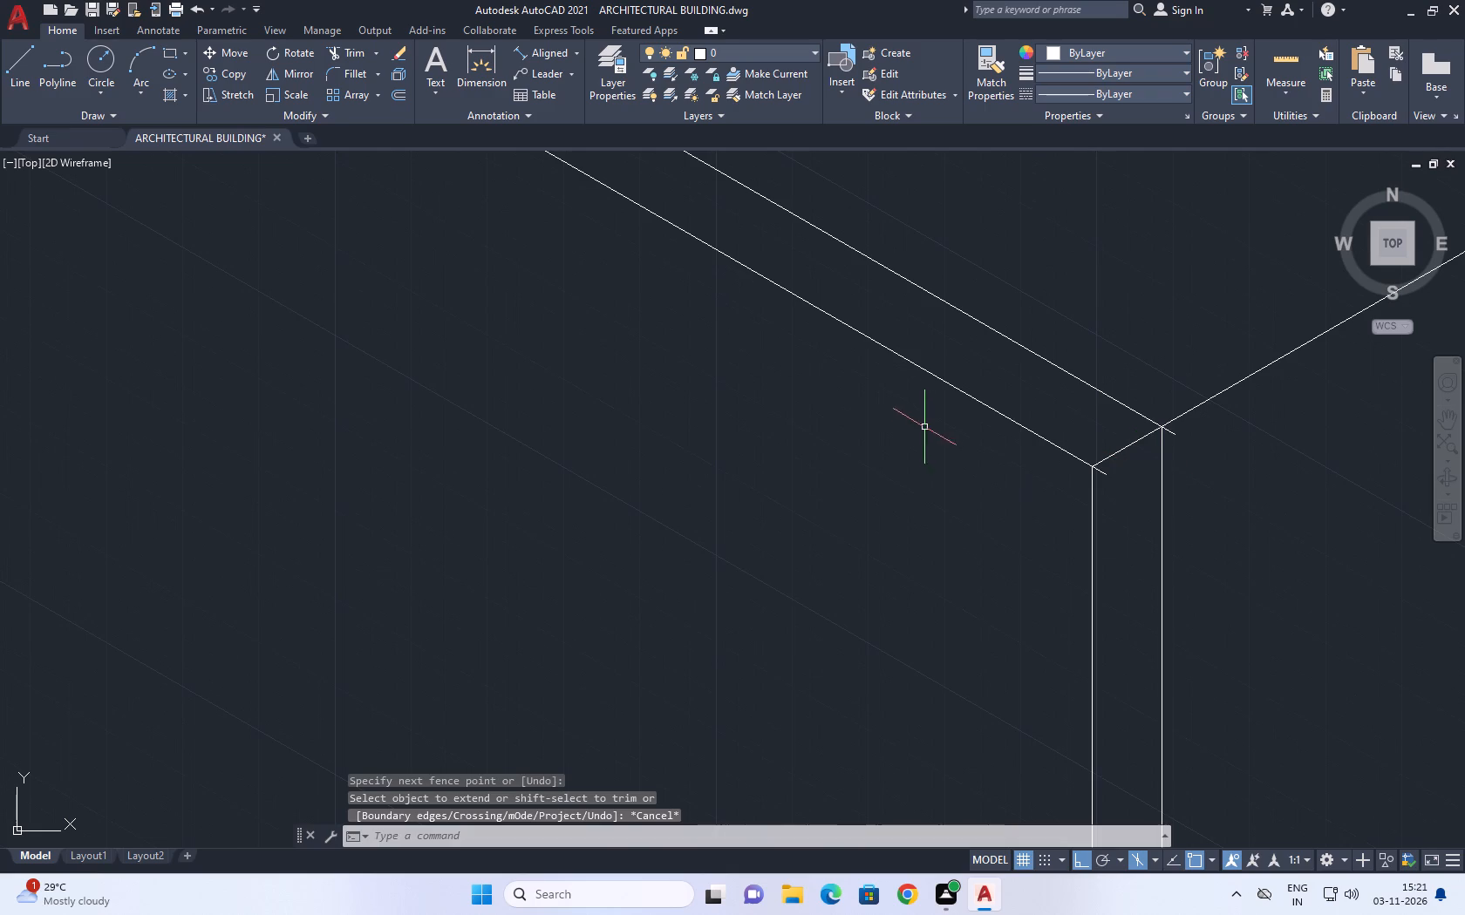
pyautogui.press('t')
pyautogui.press('r')
pyautogui.press('space')
pyautogui.click(1101, 471)
pyautogui.scroll(1, 1159, 452)
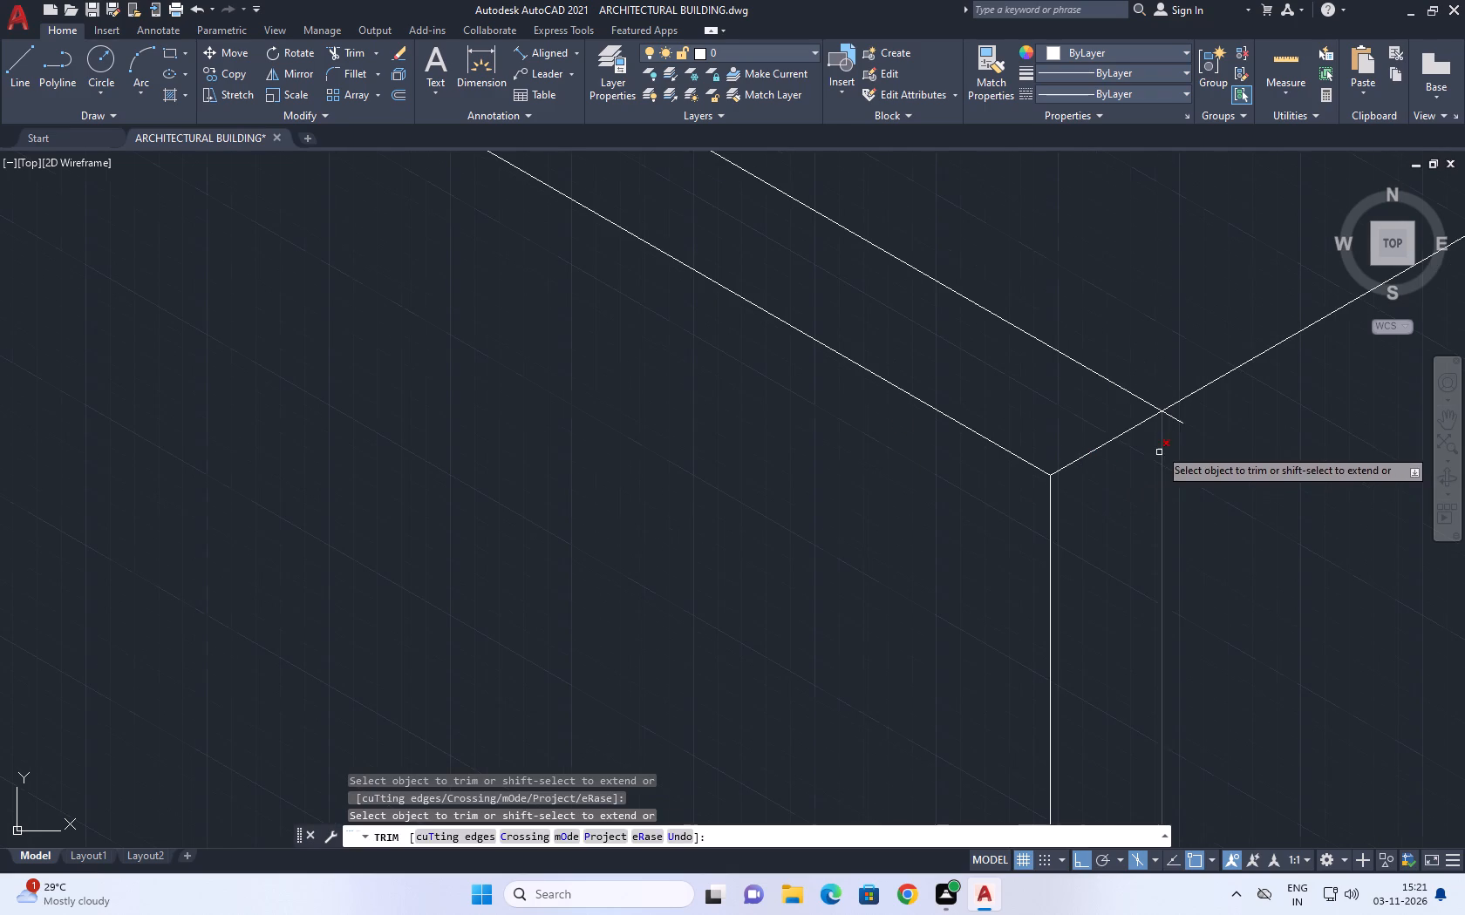
pyautogui.click(1175, 419)
pyautogui.scroll(-8, 1131, 403)
pyautogui.scroll(2, 1128, 491)
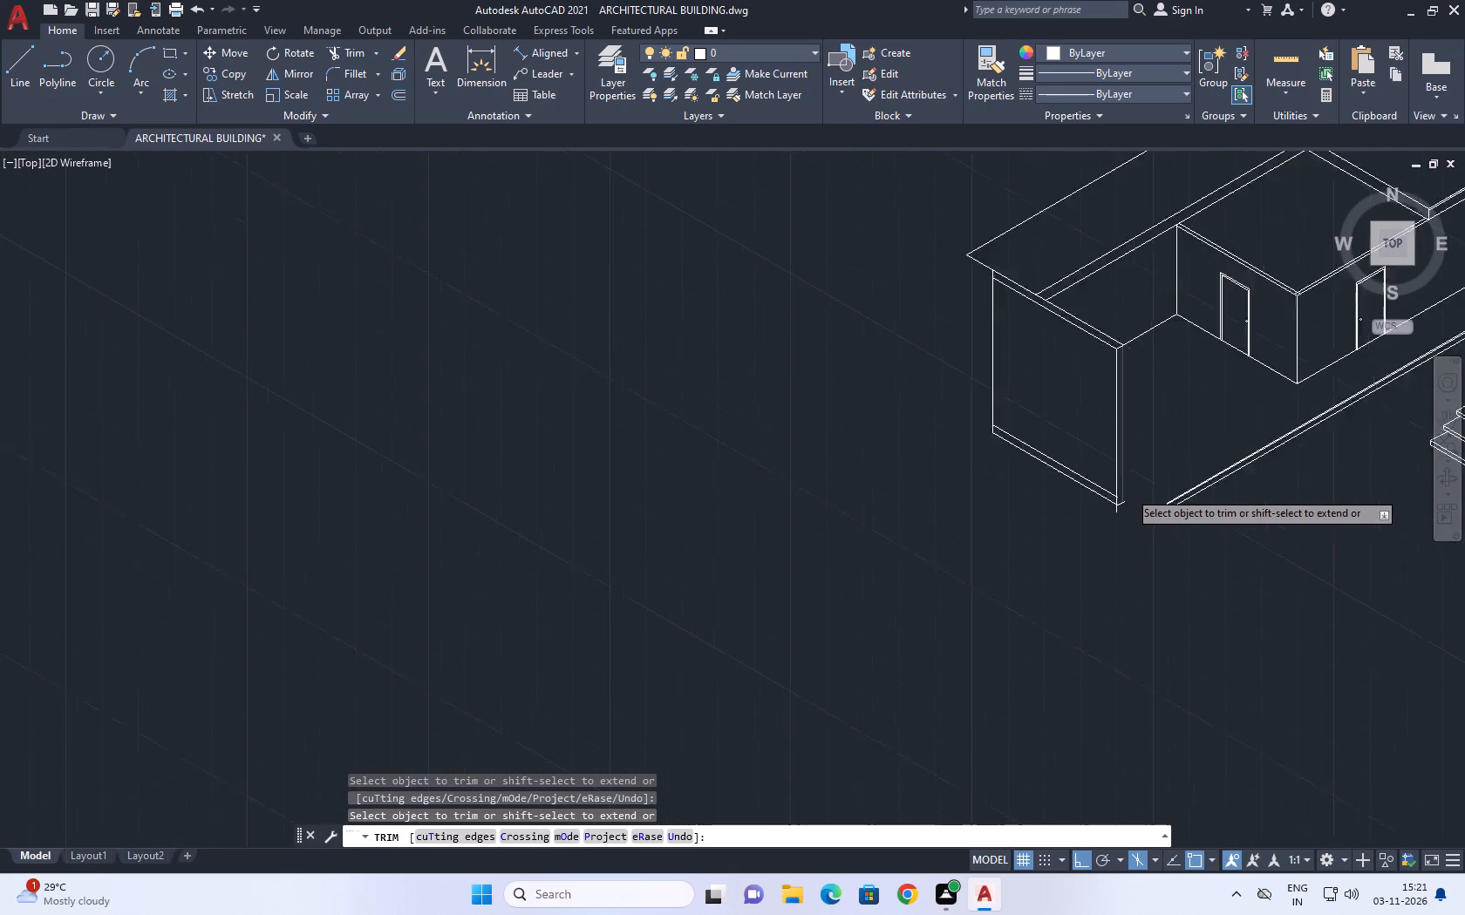
pyautogui.scroll(3, 1128, 491)
pyautogui.press('Escape')
# Fillet the end wall's upper base line and inner vertical edge into a sharp corner.
pyautogui.moveTo(1029, 440); pyautogui.dragTo(1049, 494, button='middle')
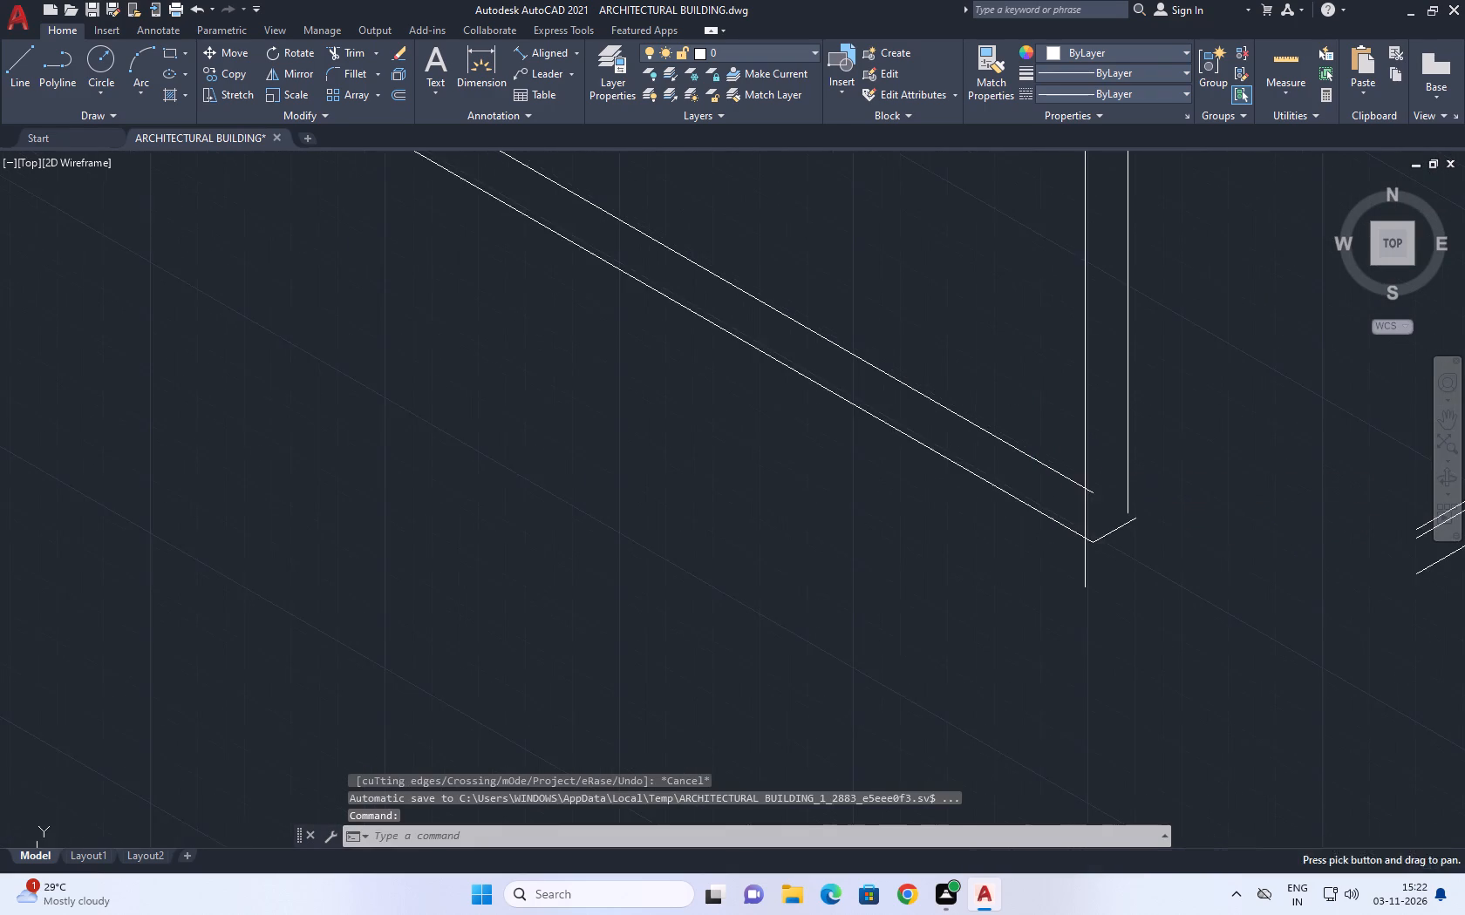
pyautogui.scroll(-1, 1110, 513)
pyautogui.moveTo(1141, 512); pyautogui.dragTo(1135, 543, button='middle')
pyautogui.press('f')
pyautogui.press('space')
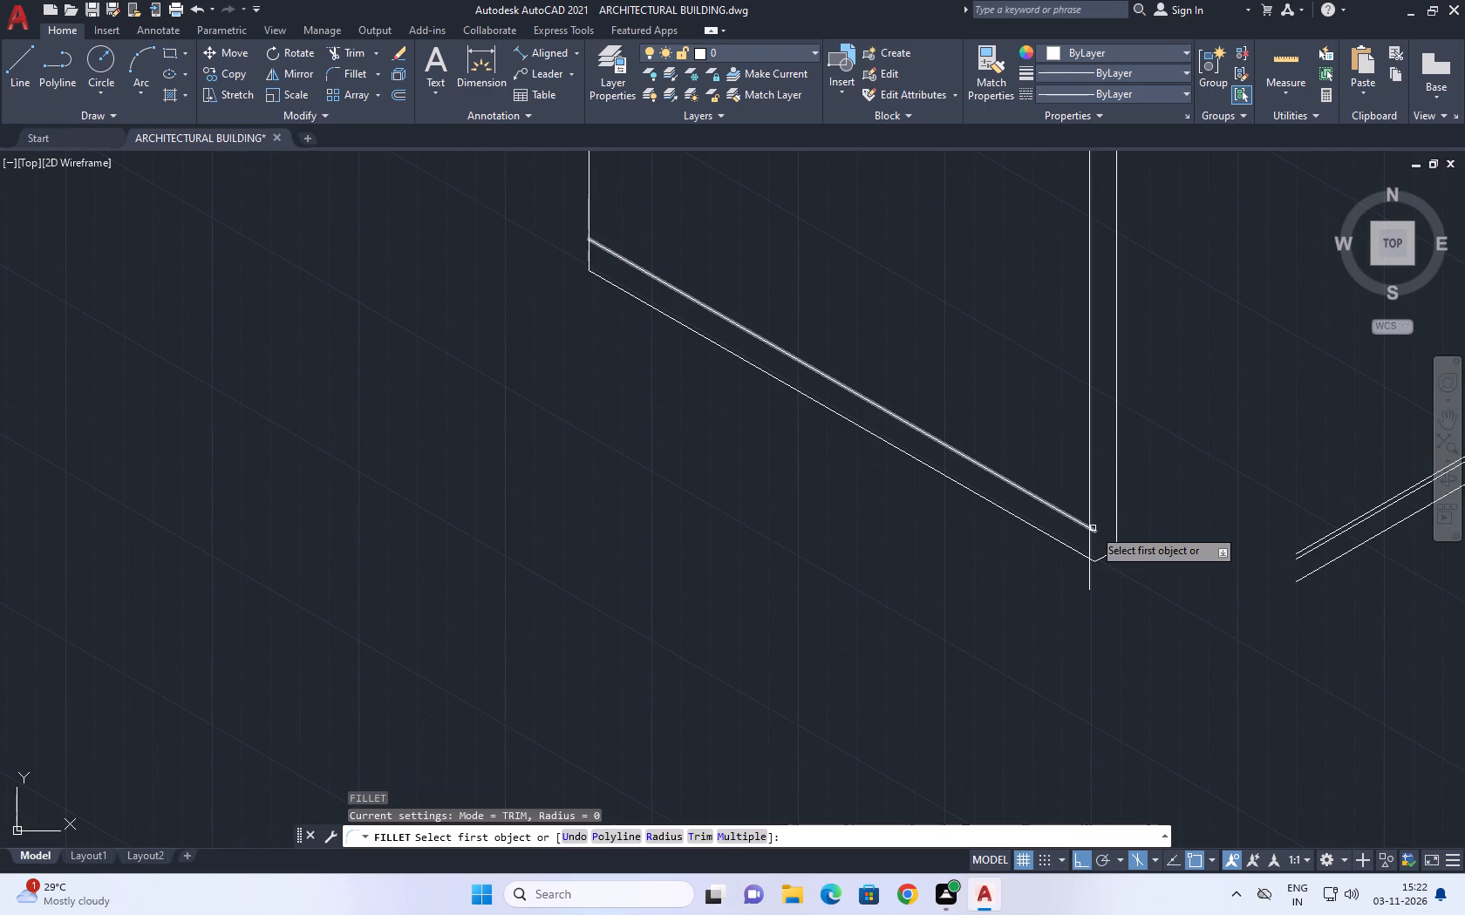
pyautogui.click(1096, 530)
pyautogui.click(1115, 535)
pyautogui.scroll(2, 1111, 550)
pyautogui.press('space')
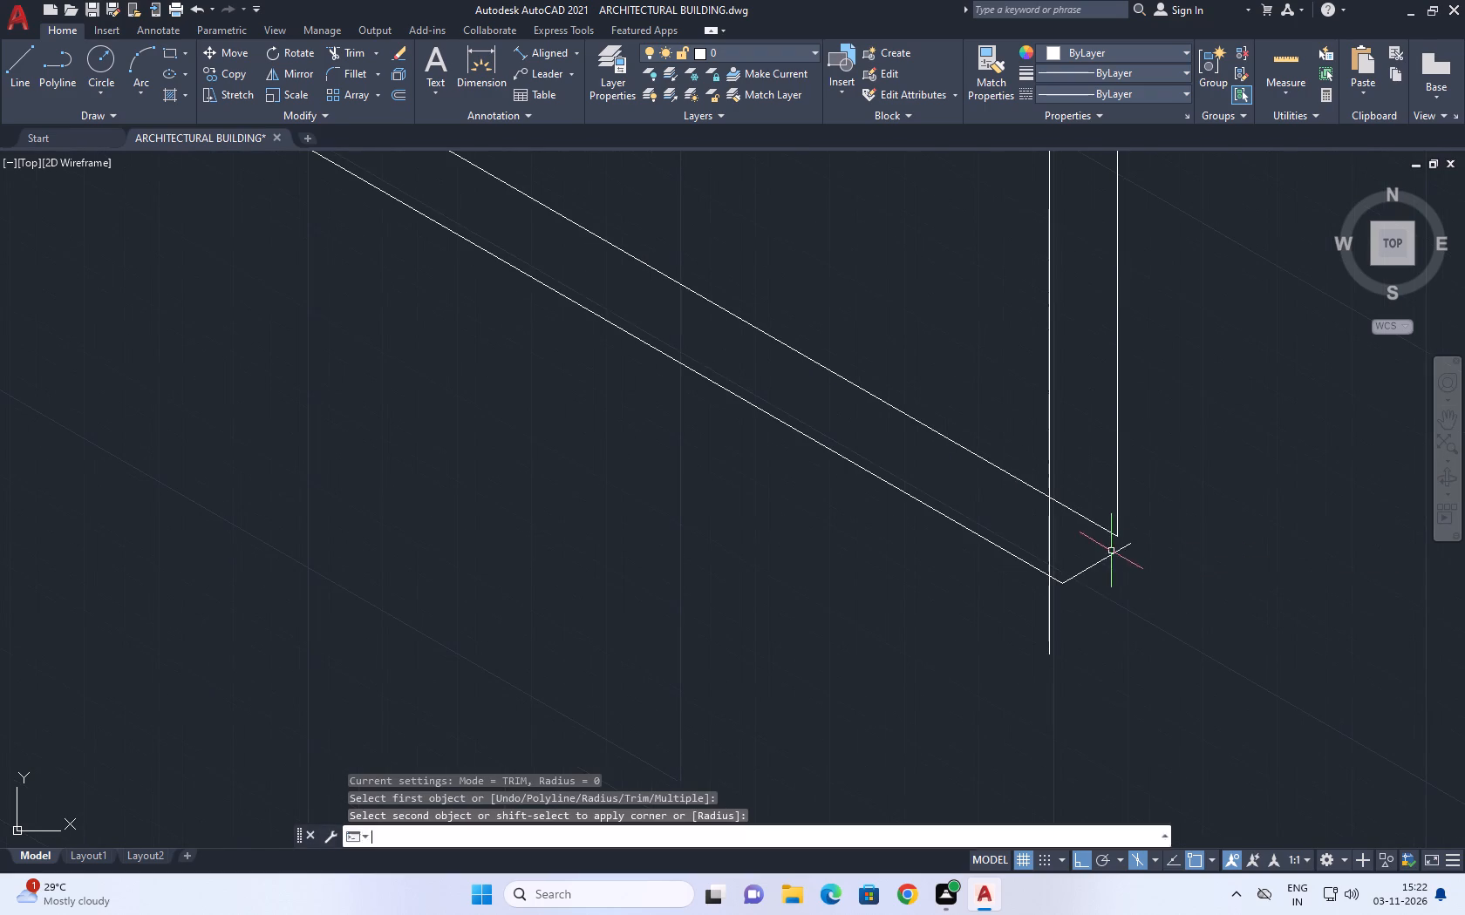
pyautogui.click(1115, 557)
pyautogui.press('Escape')
# Move the short base line across the end wall's thickness so its inner end meets the bottom of the inner vertical edge.
pyautogui.scroll(2, 1132, 568)
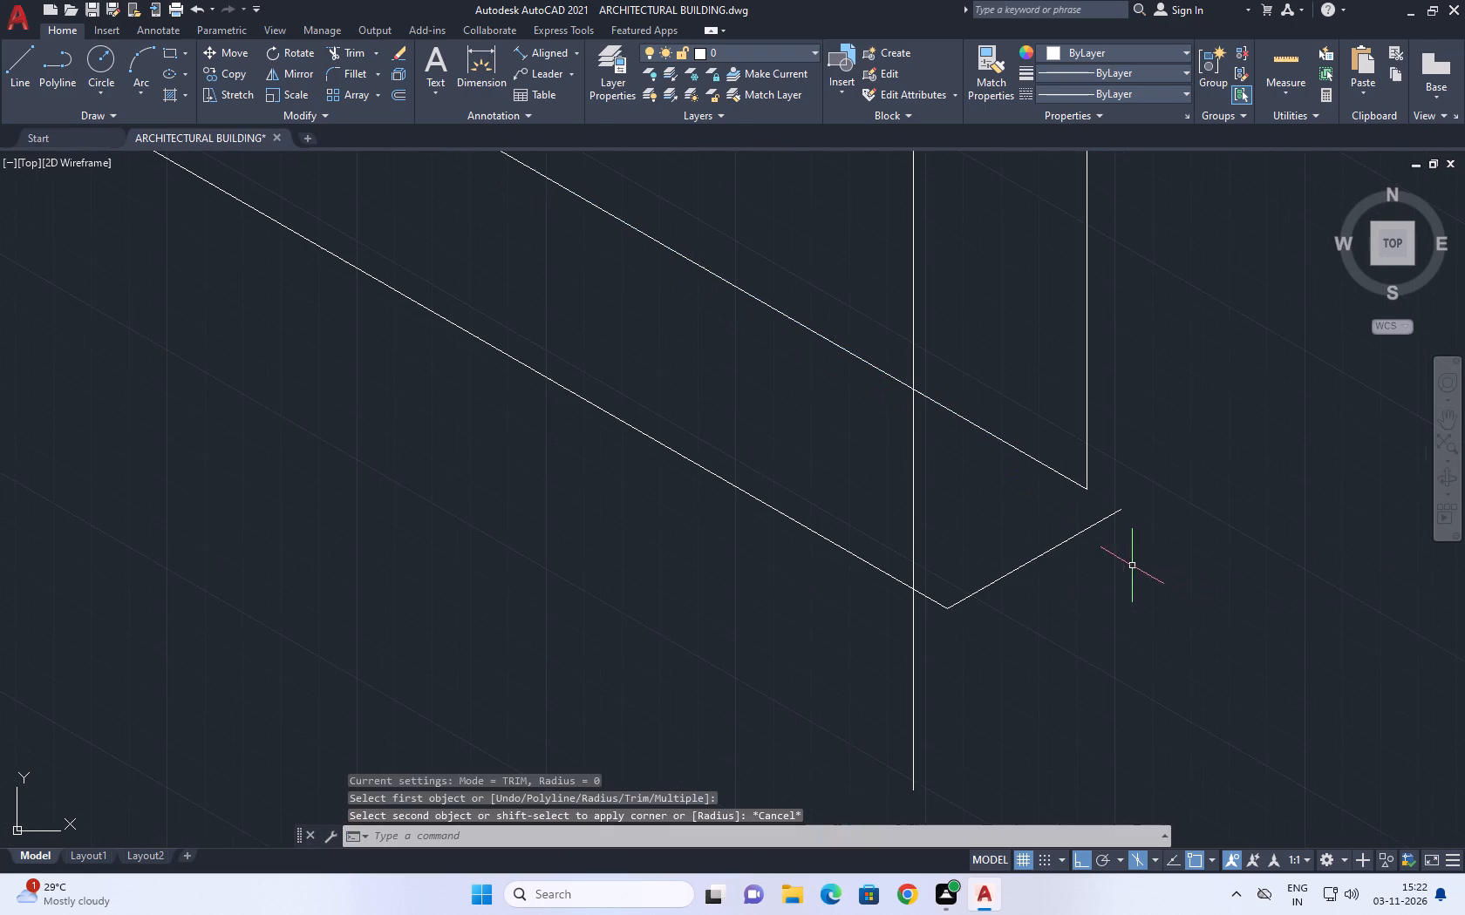
pyautogui.click(1098, 547)
pyautogui.click(990, 537)
pyautogui.moveTo(1024, 580); pyautogui.dragTo(1035, 622, button='middle')
pyautogui.press('m')
pyautogui.press('space')
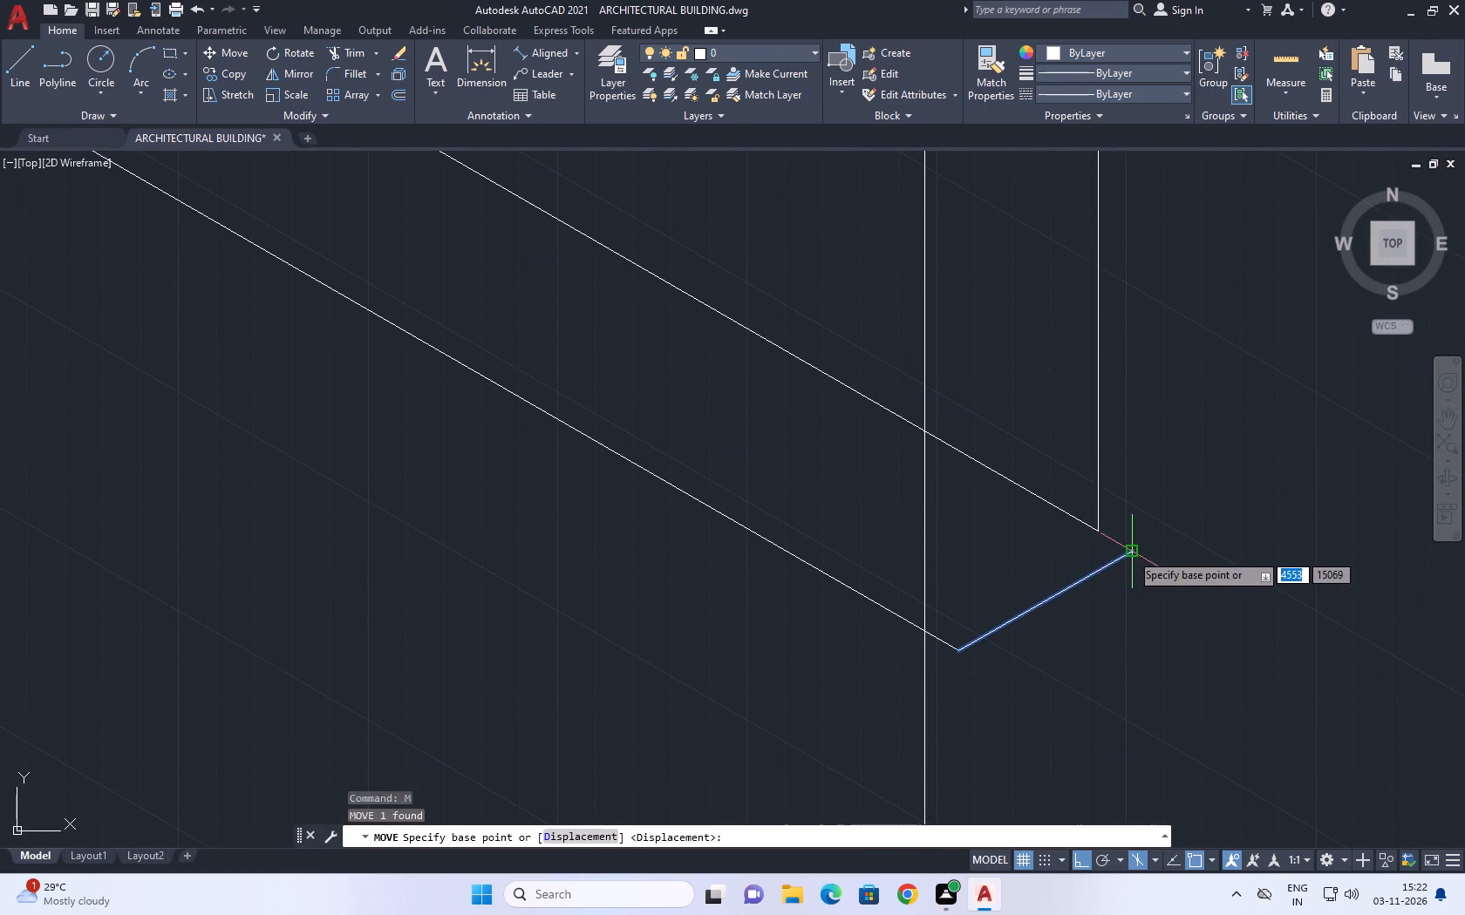
pyautogui.click(1131, 552)
pyautogui.click(1099, 535)
pyautogui.moveTo(930, 650); pyautogui.dragTo(1012, 654, button='middle')
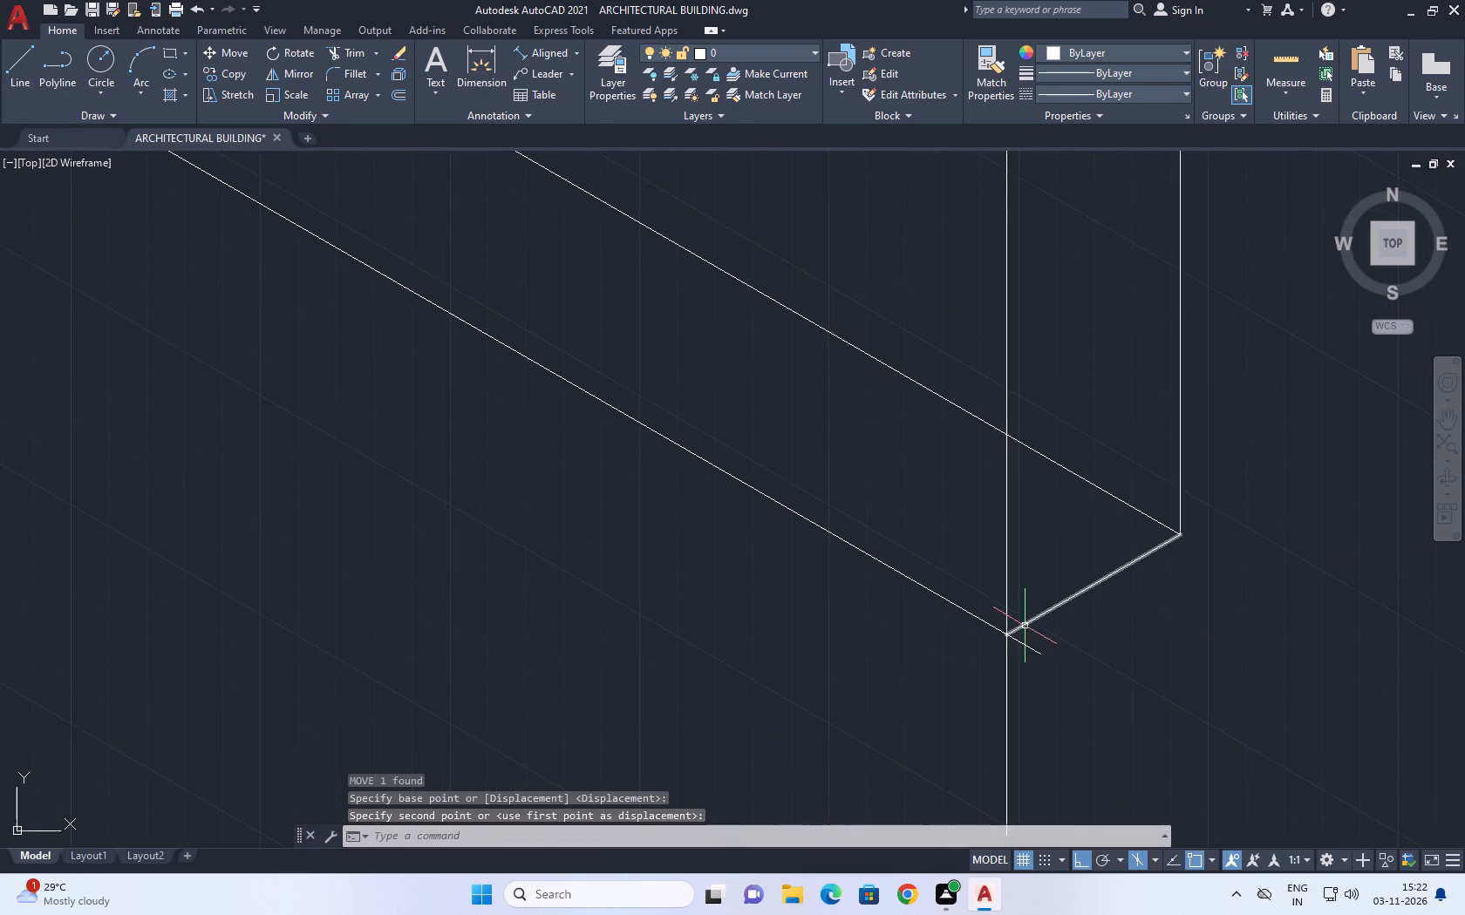
# Trim the outer vertical edge and lower base line where they overrun the end wall's bottom corner.
pyautogui.scroll(1, 1028, 632)
pyautogui.write('tr')
pyautogui.press('space')
pyautogui.click(1051, 649)
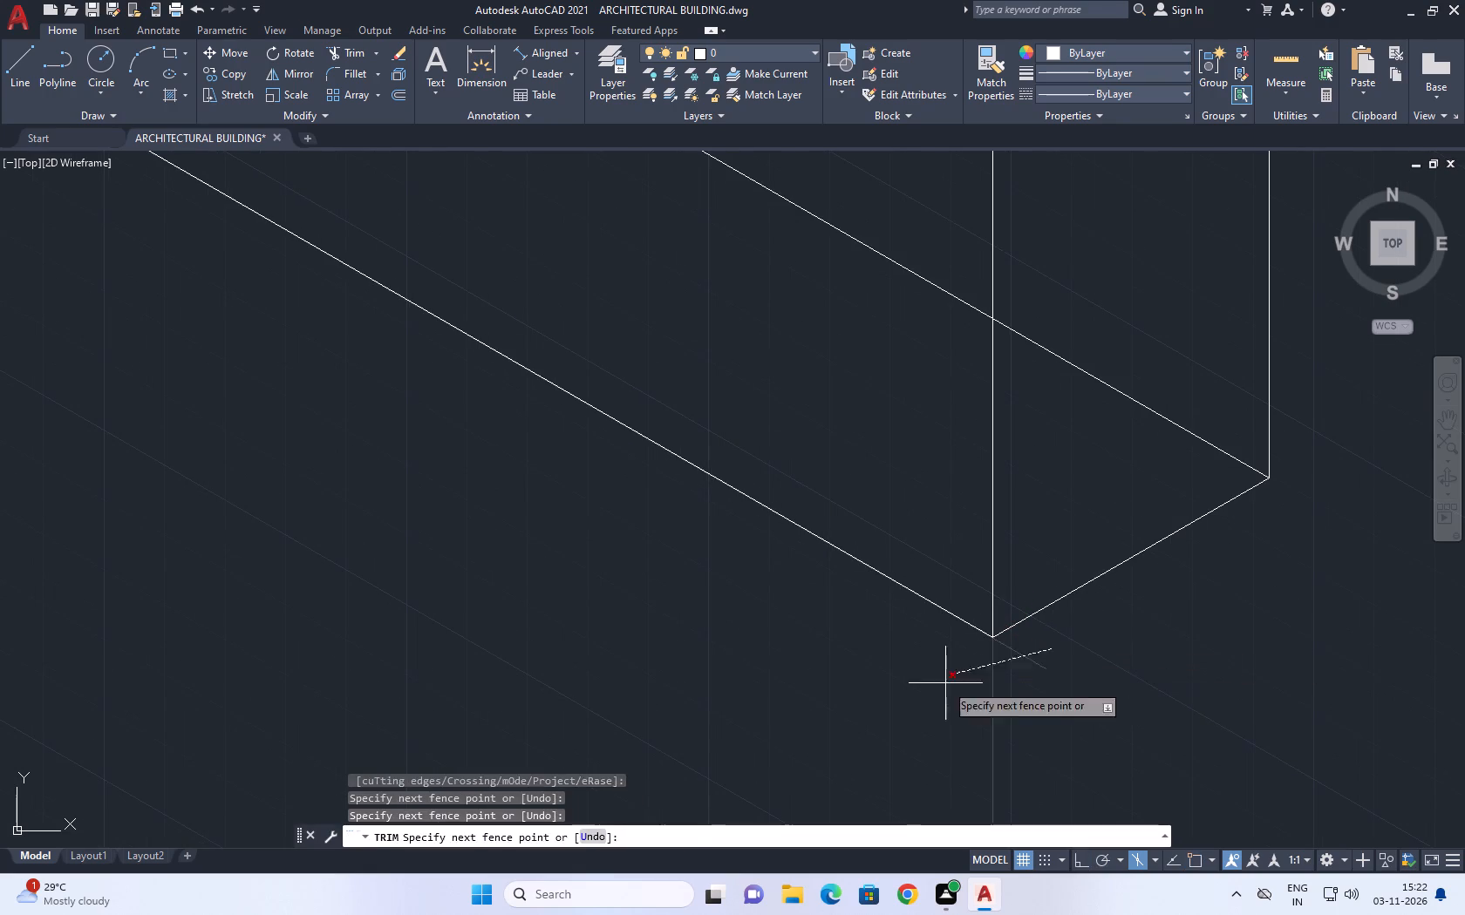
pyautogui.click(936, 691)
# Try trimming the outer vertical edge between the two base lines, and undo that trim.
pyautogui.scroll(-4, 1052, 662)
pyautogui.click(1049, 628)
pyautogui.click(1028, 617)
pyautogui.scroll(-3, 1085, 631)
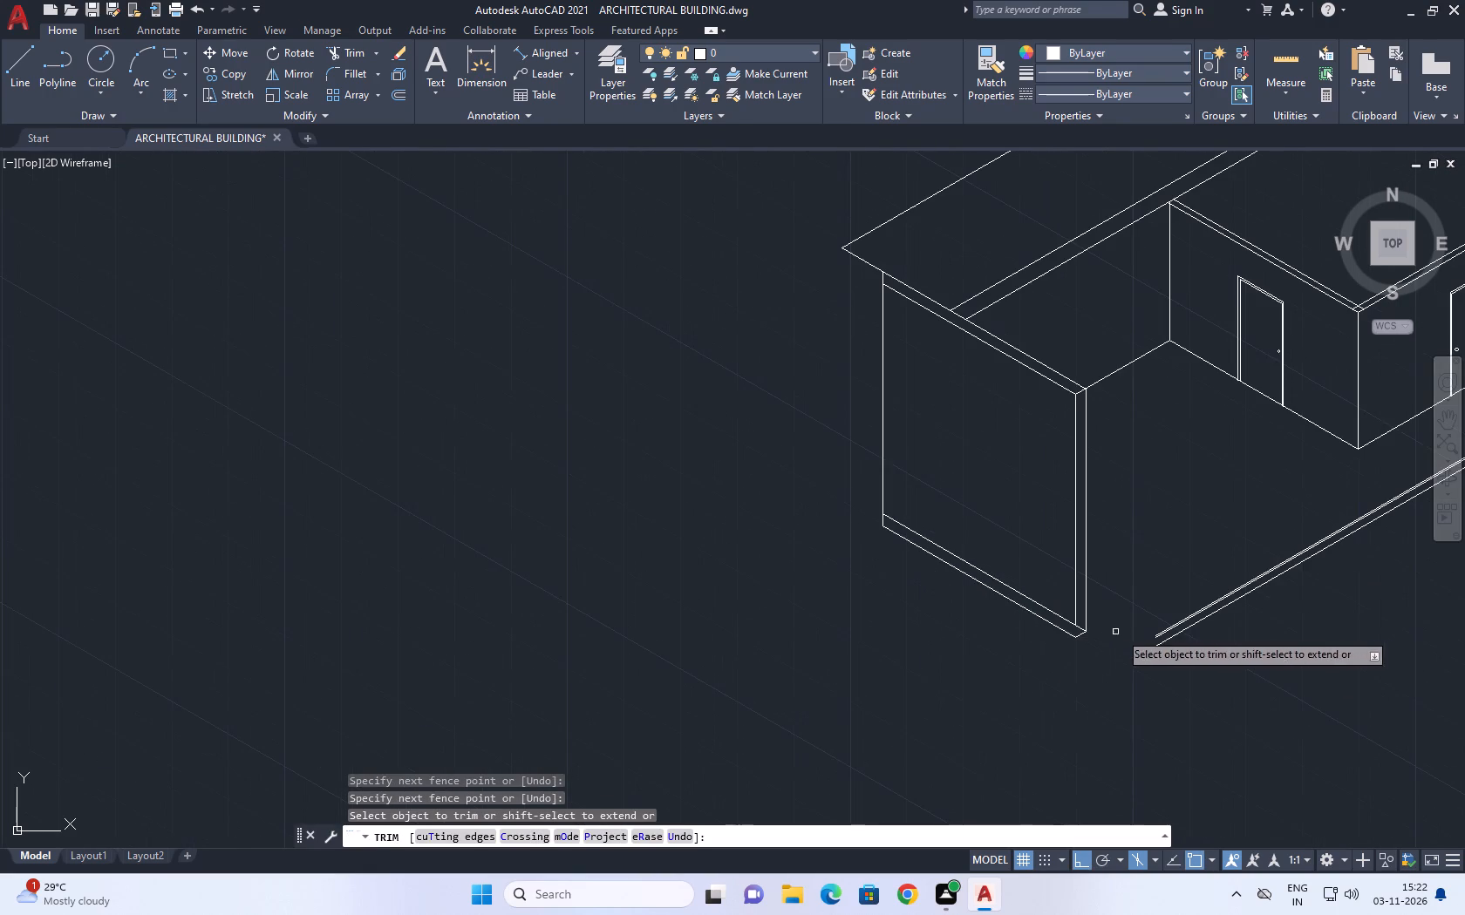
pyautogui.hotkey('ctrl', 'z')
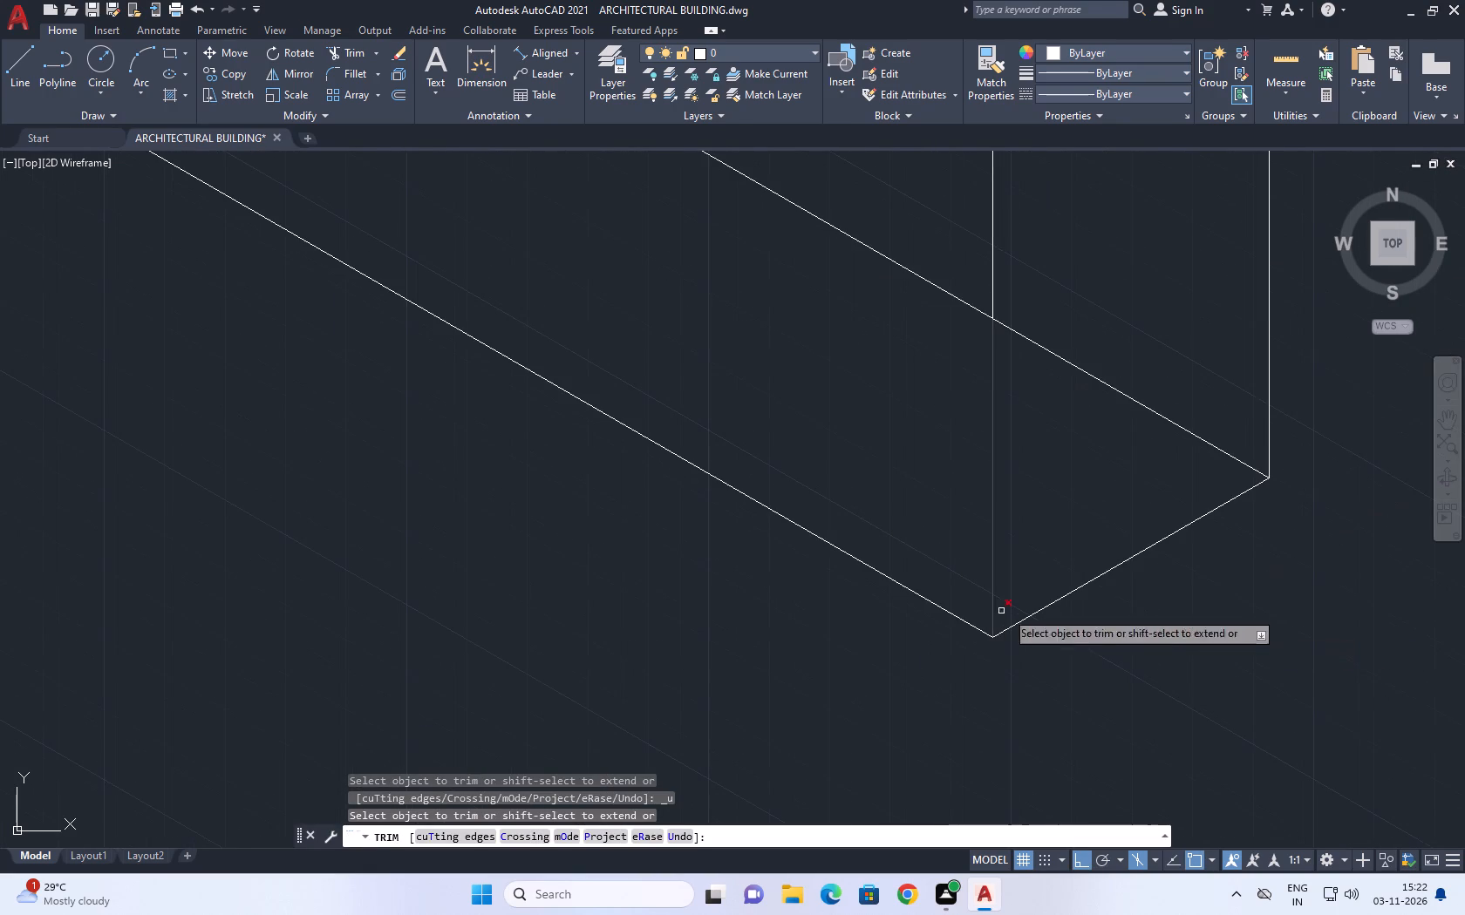
# Trim the upper base line's segment between the end wall's two vertical edges.
pyautogui.moveTo(1124, 283); pyautogui.dragTo(1128, 300)
pyautogui.click(1142, 406)
pyautogui.scroll(-5, 1097, 396)
pyautogui.press('space')
pyautogui.scroll(-4, 1093, 424)
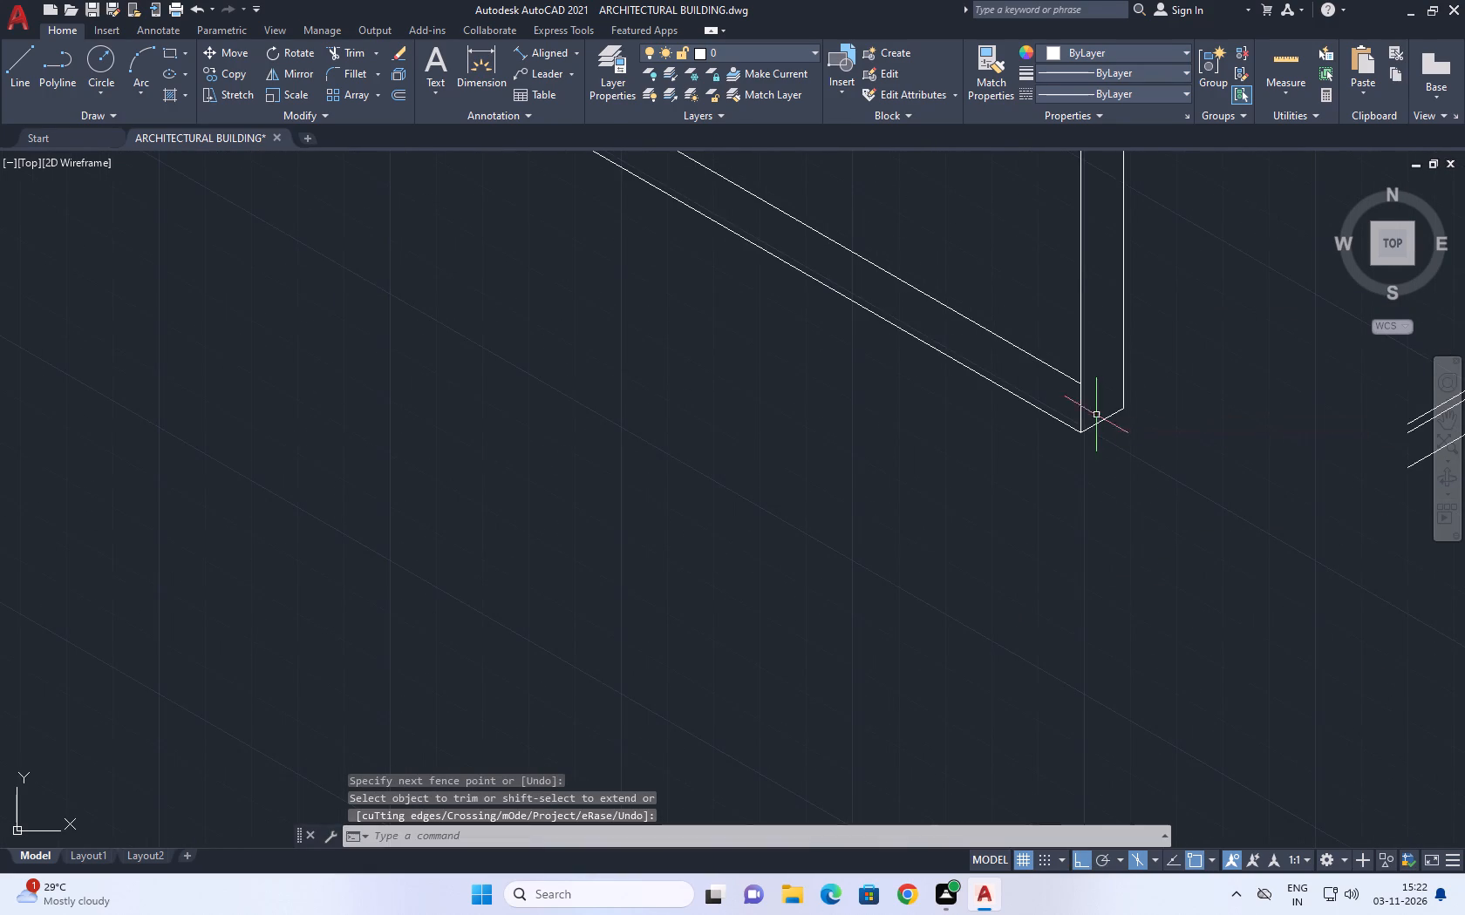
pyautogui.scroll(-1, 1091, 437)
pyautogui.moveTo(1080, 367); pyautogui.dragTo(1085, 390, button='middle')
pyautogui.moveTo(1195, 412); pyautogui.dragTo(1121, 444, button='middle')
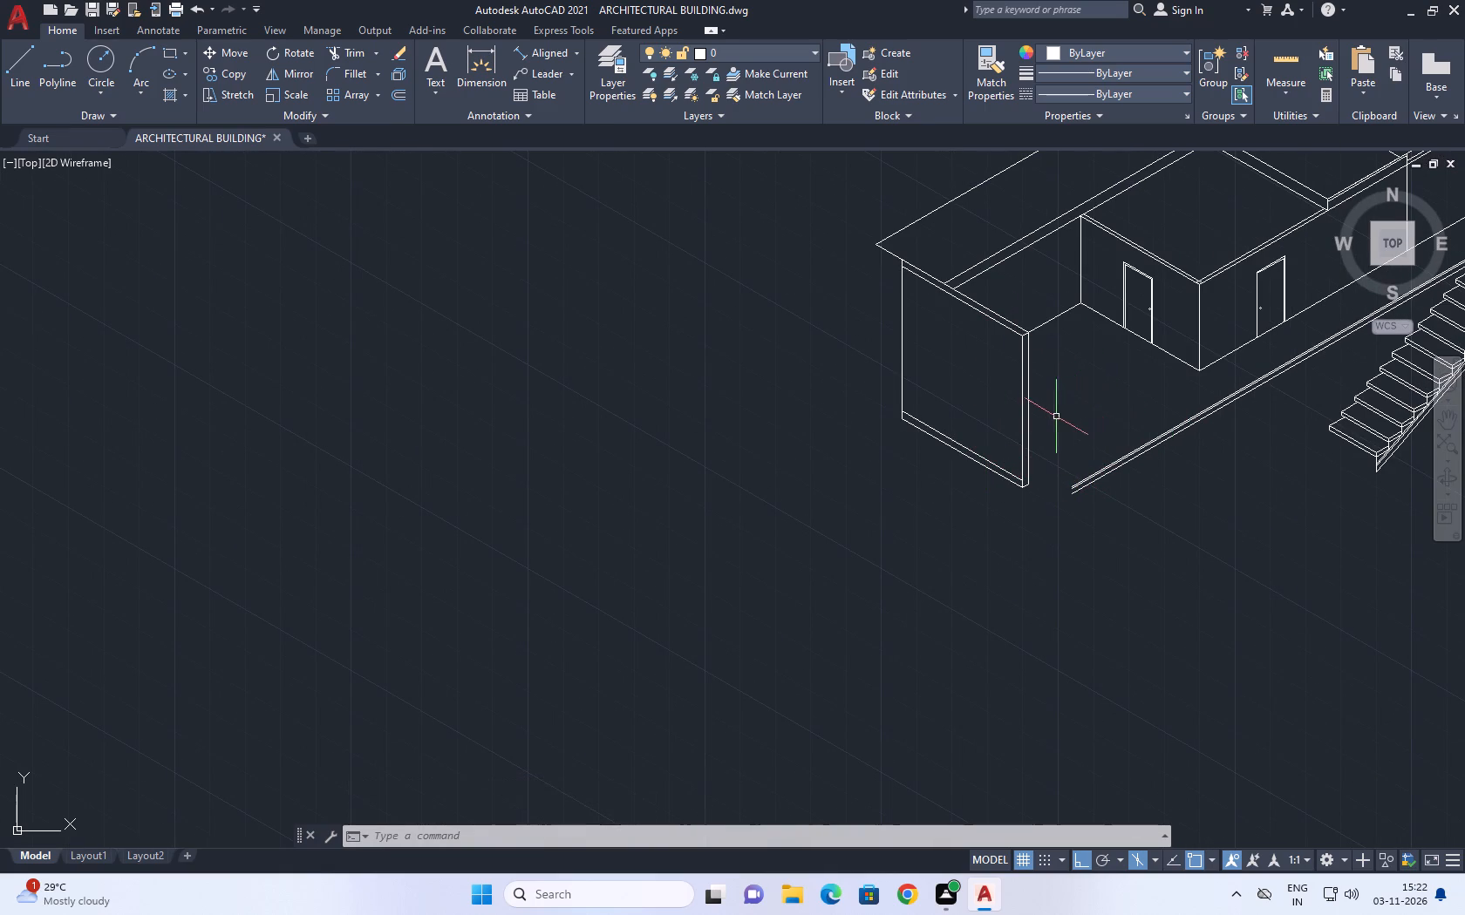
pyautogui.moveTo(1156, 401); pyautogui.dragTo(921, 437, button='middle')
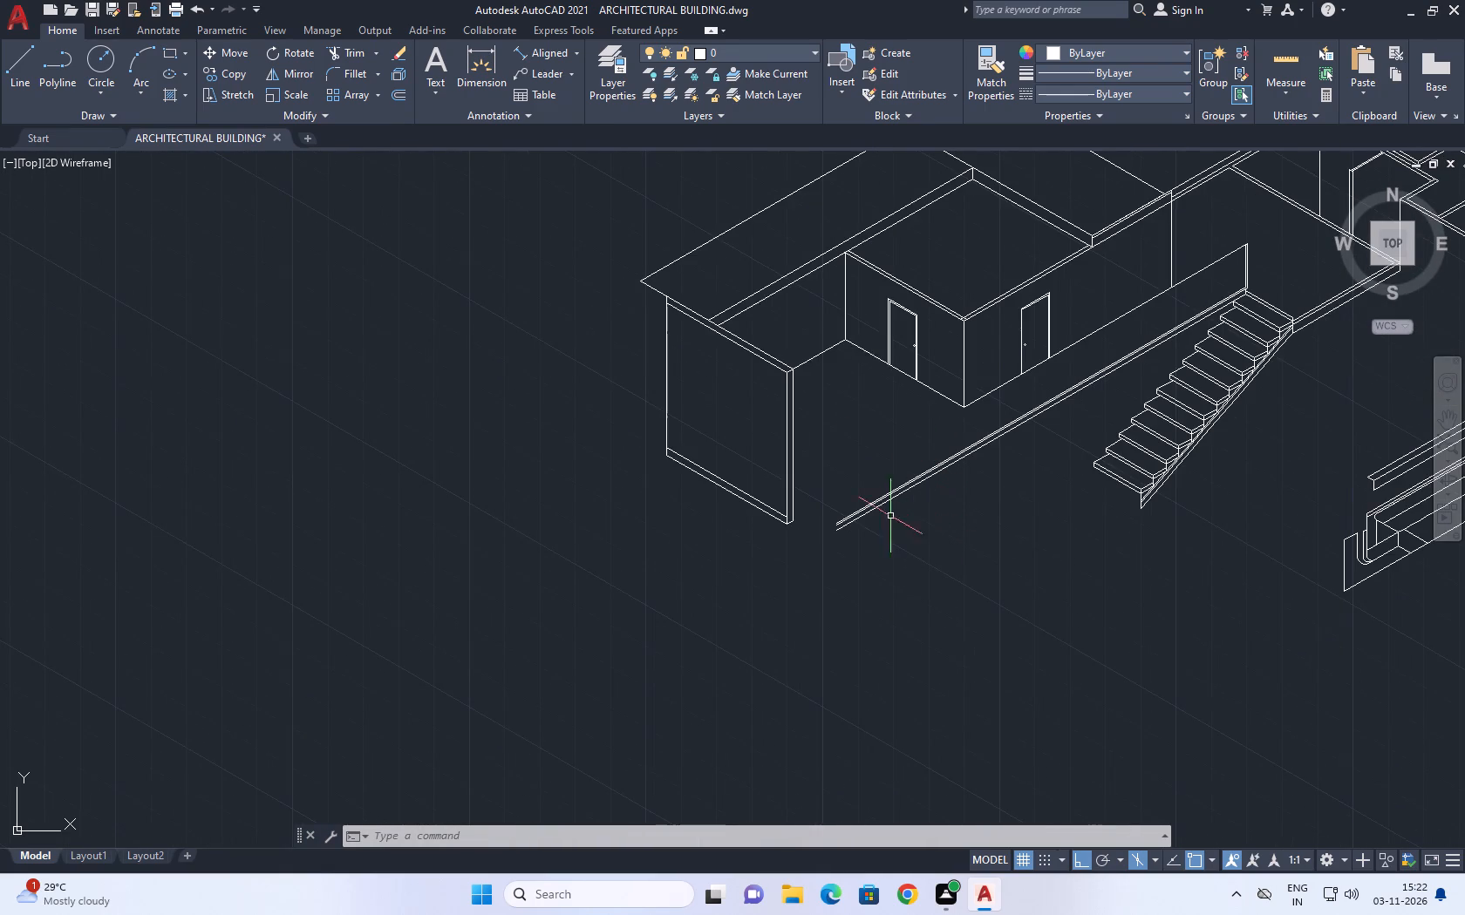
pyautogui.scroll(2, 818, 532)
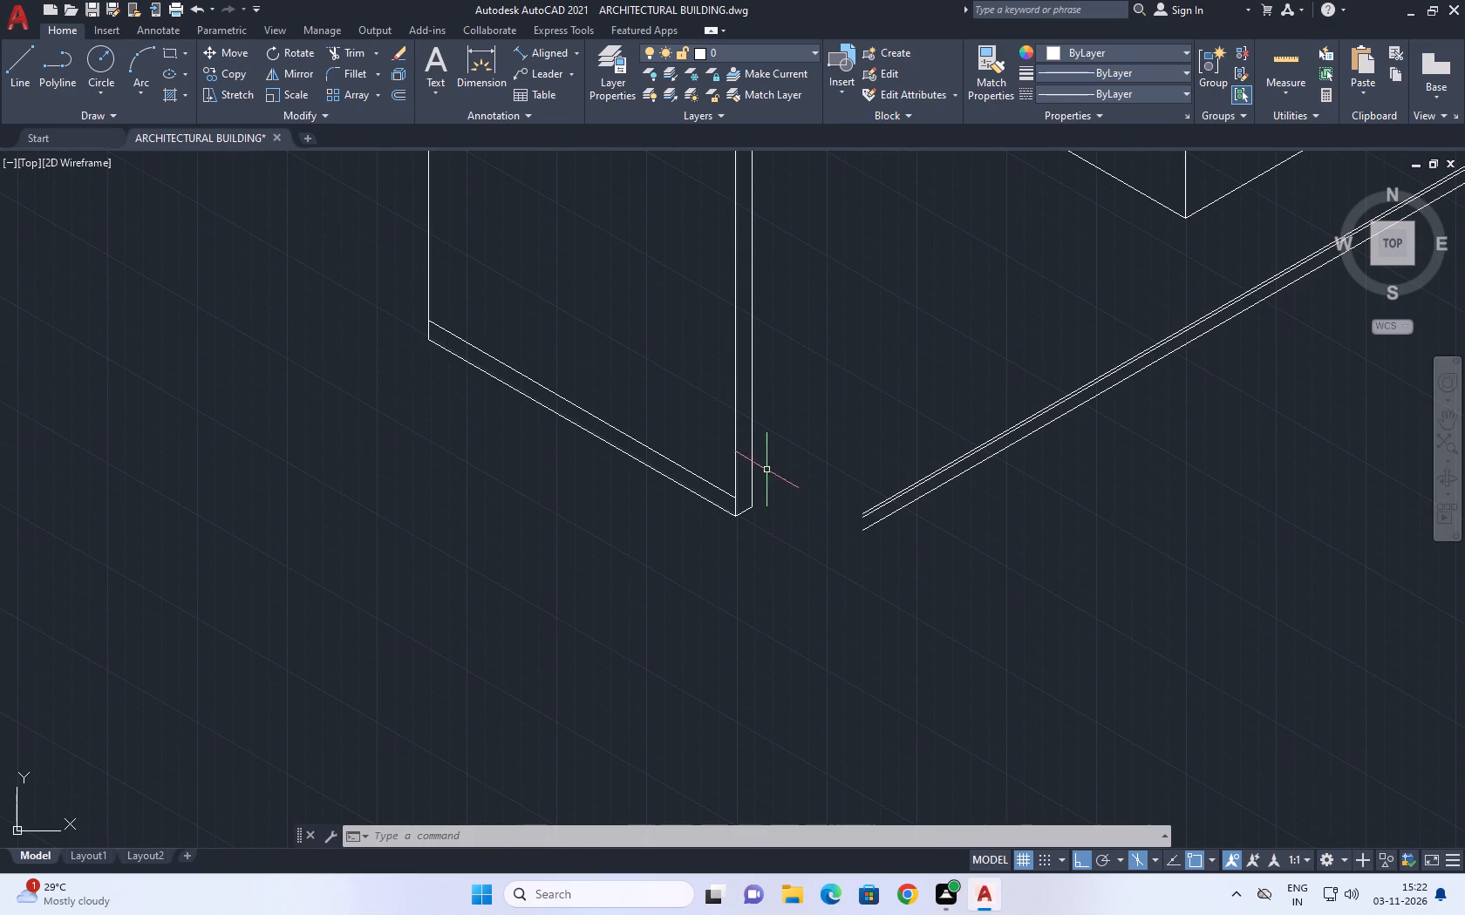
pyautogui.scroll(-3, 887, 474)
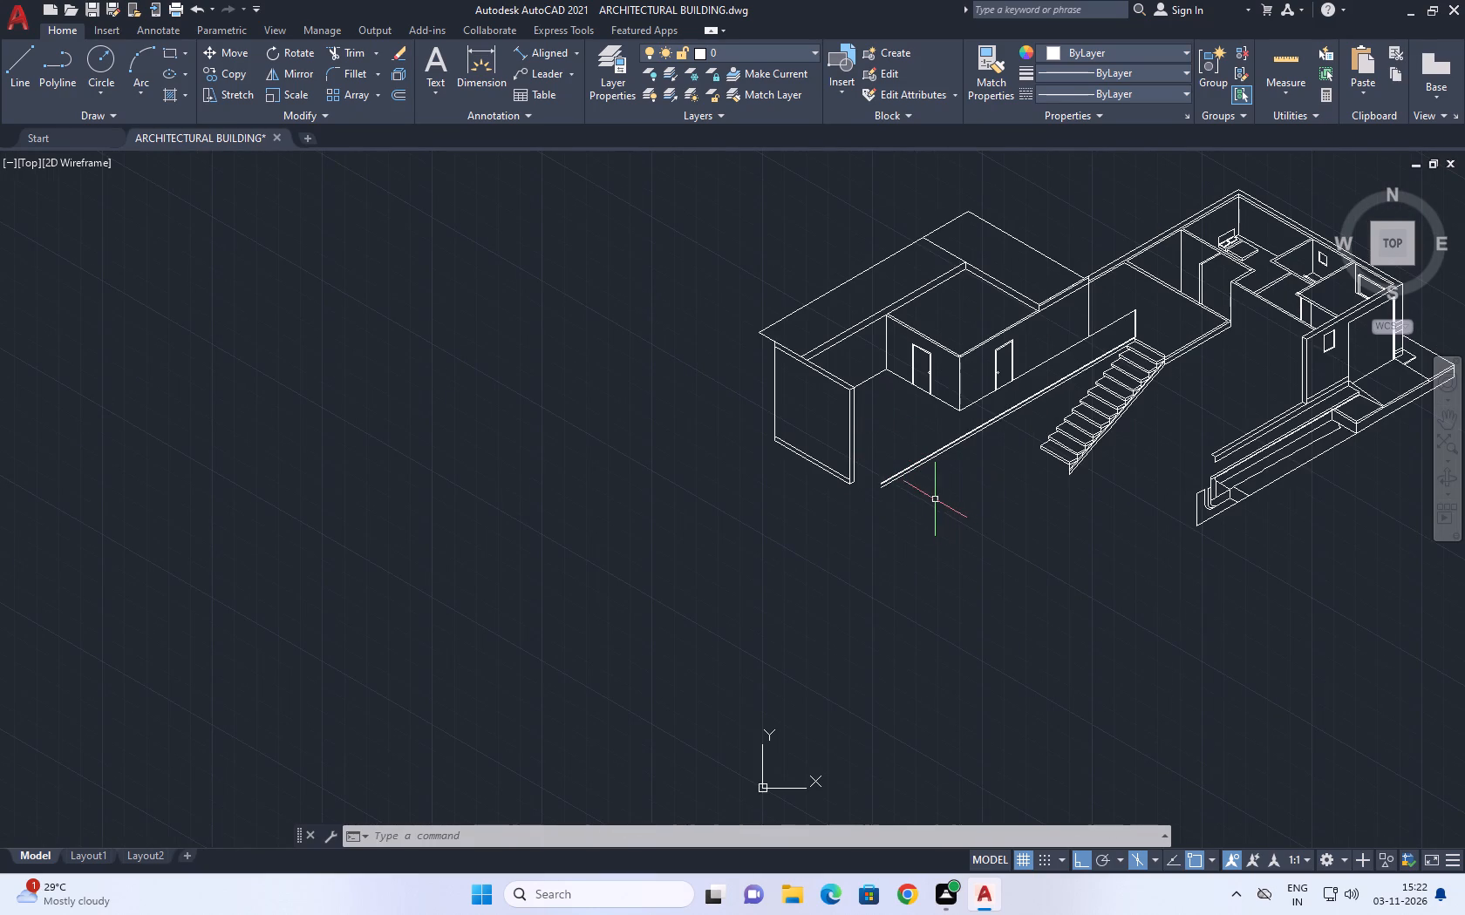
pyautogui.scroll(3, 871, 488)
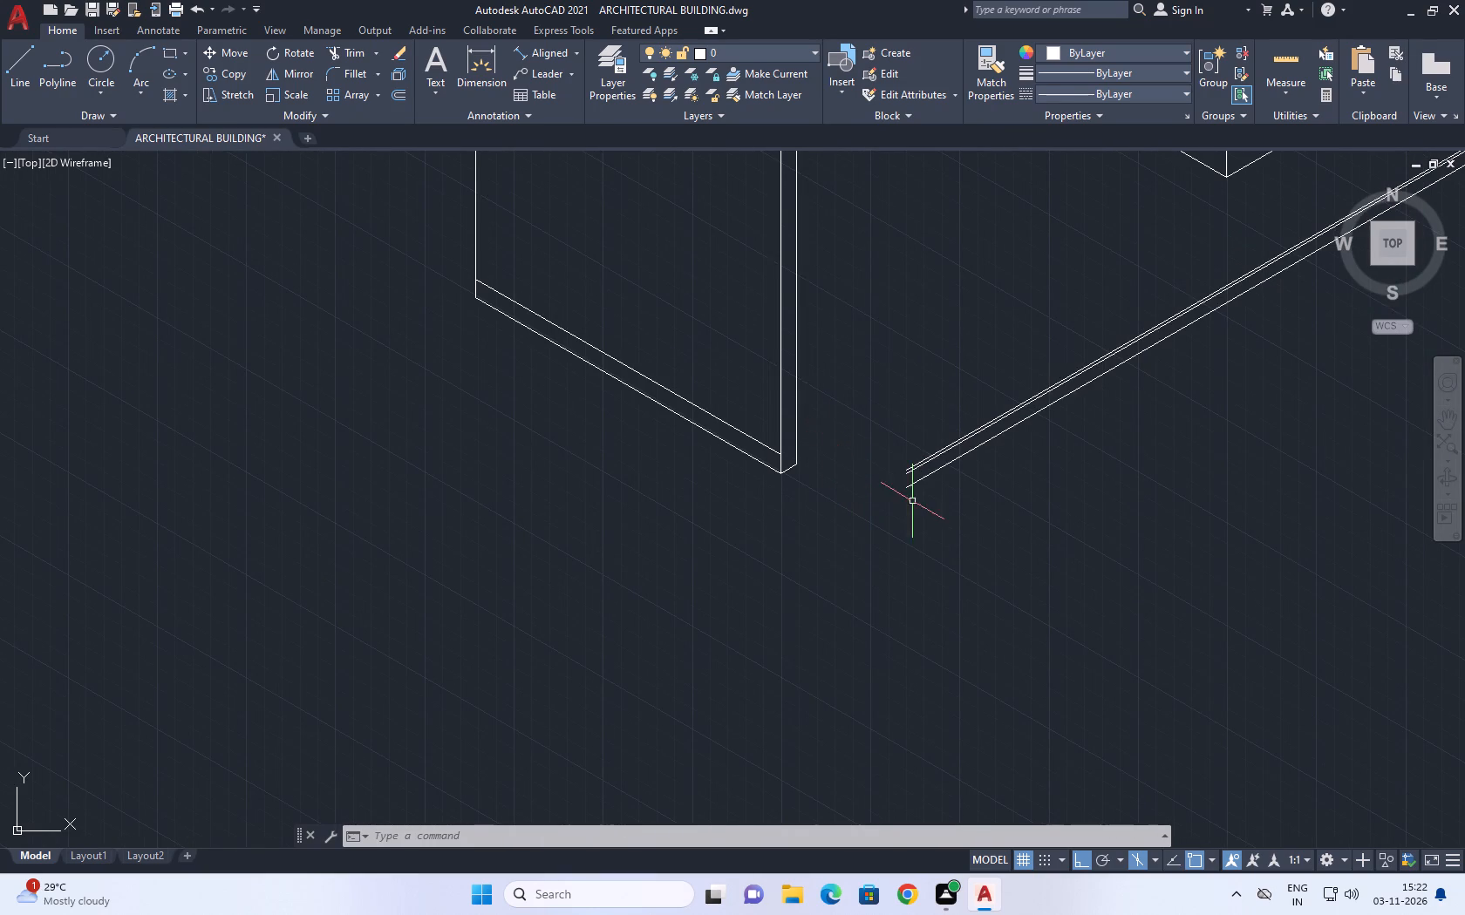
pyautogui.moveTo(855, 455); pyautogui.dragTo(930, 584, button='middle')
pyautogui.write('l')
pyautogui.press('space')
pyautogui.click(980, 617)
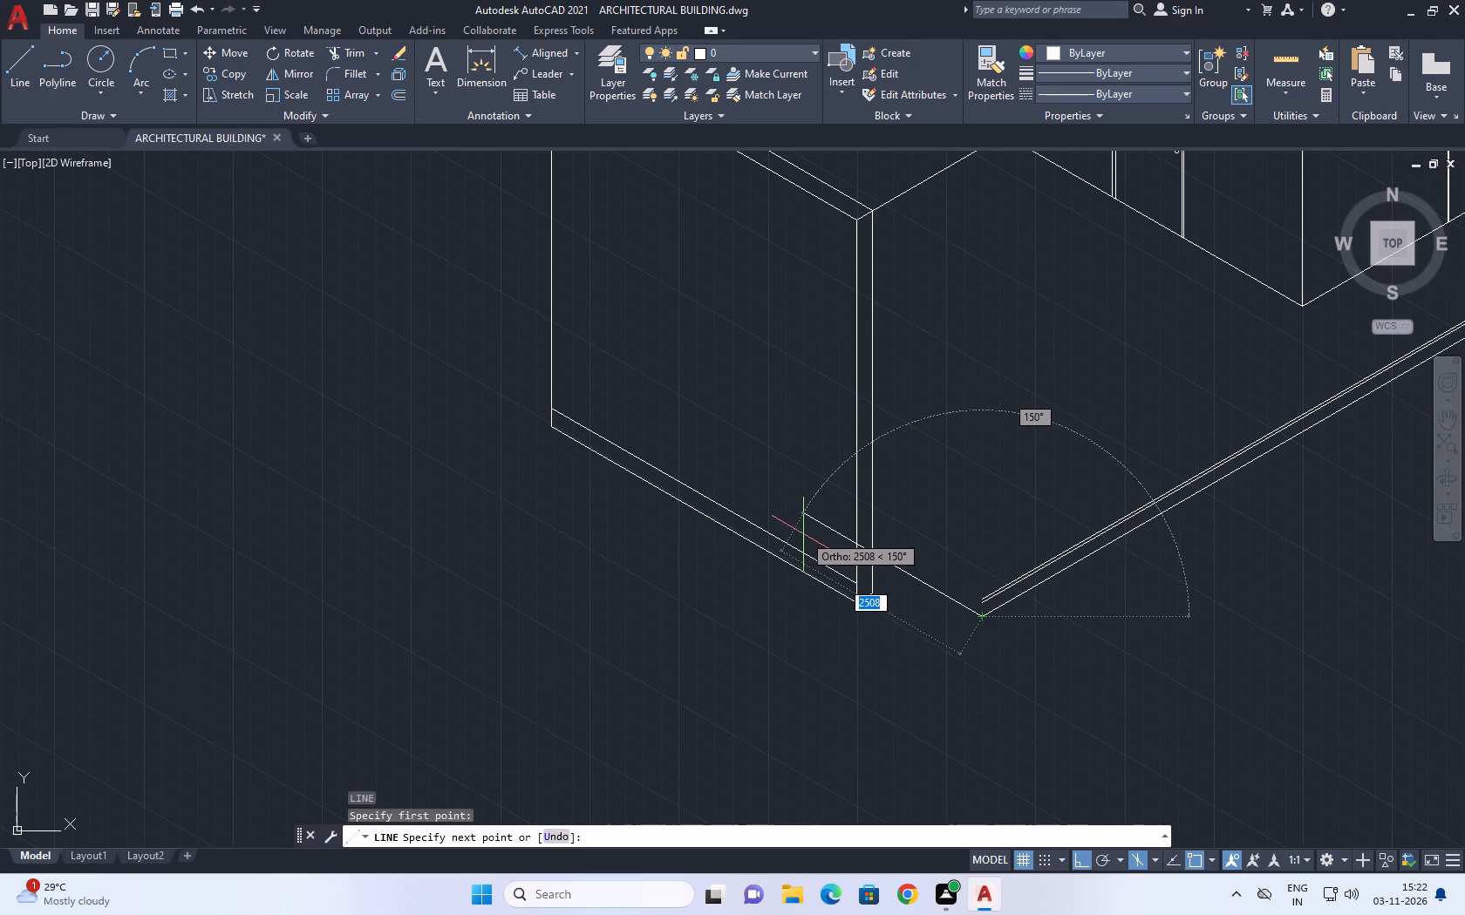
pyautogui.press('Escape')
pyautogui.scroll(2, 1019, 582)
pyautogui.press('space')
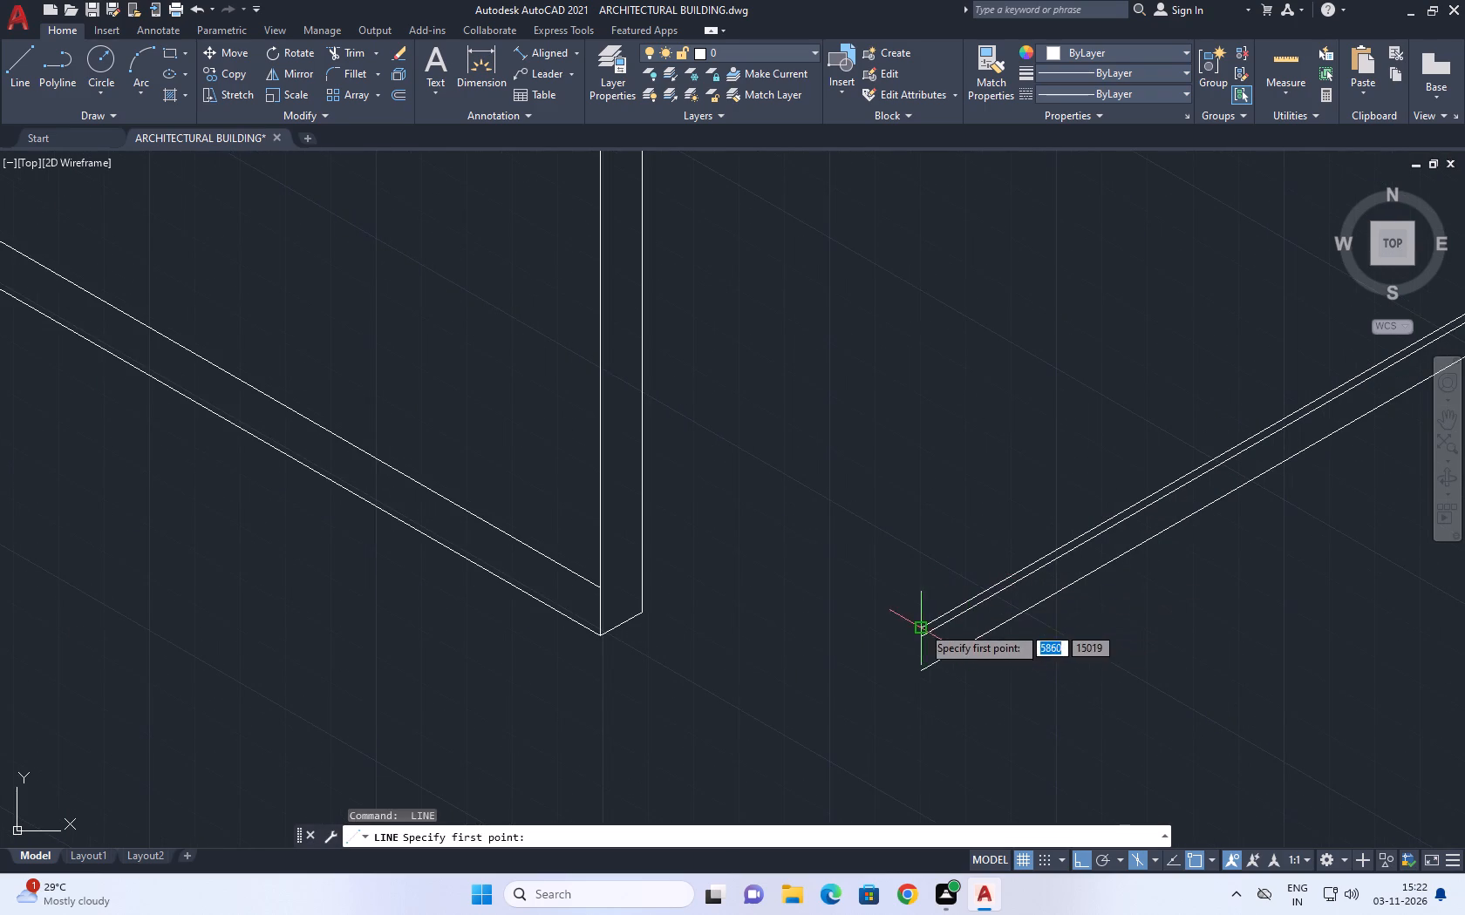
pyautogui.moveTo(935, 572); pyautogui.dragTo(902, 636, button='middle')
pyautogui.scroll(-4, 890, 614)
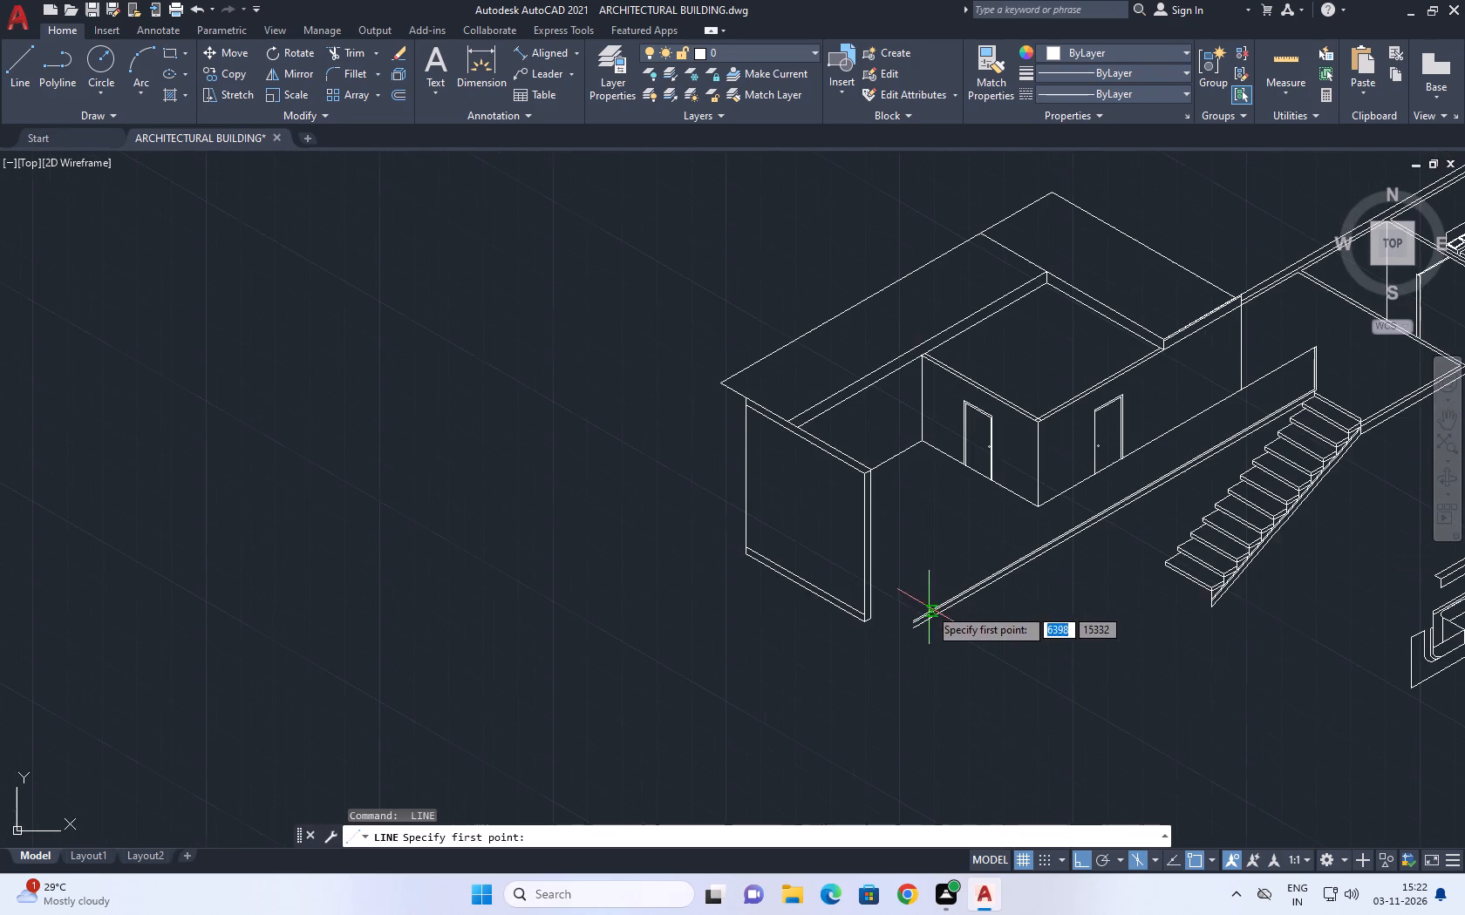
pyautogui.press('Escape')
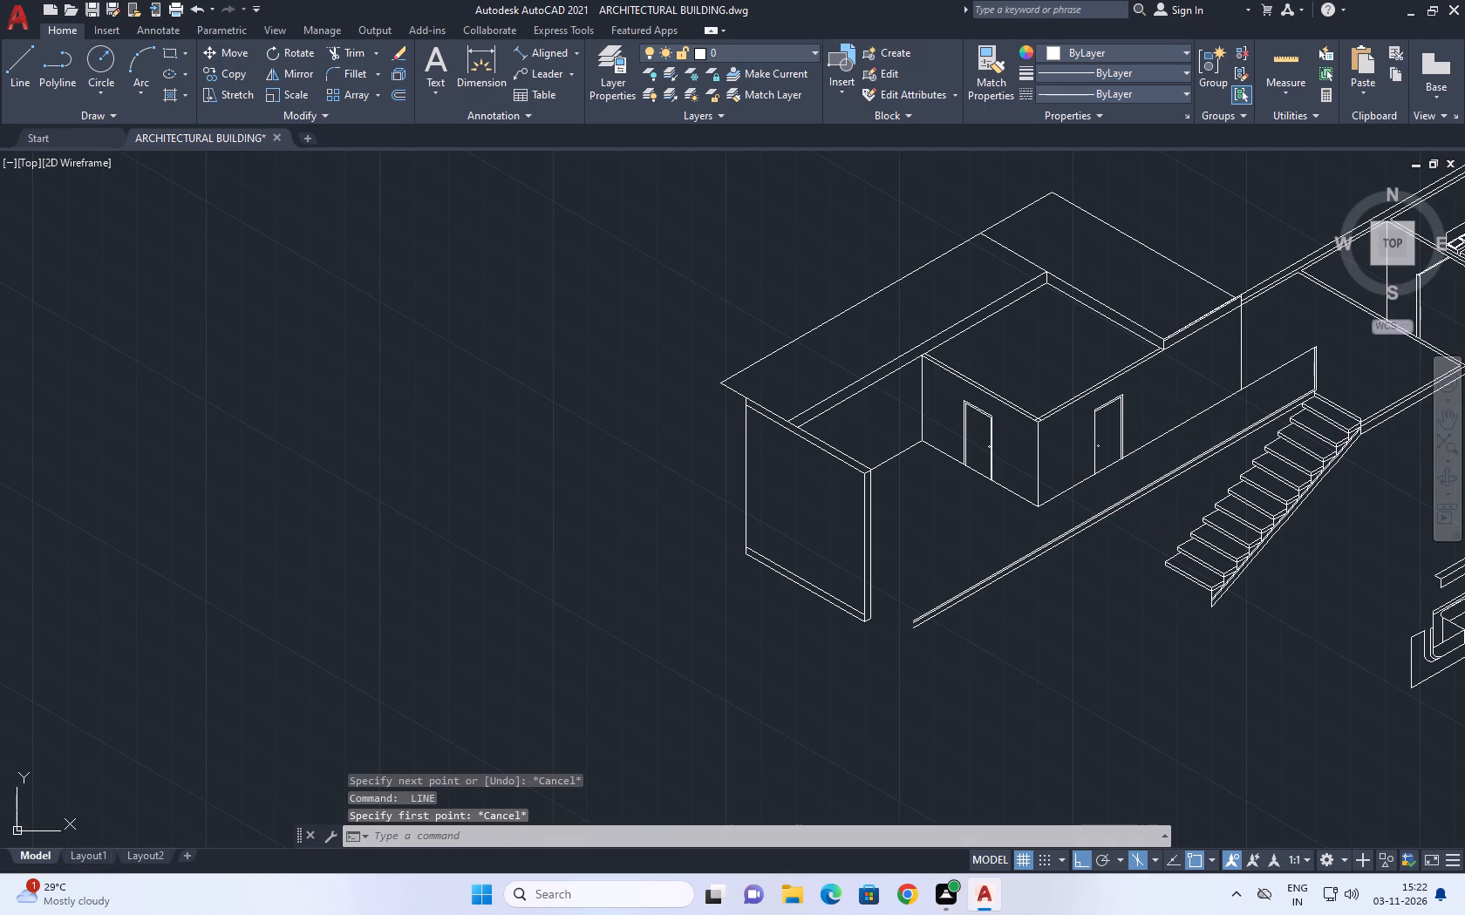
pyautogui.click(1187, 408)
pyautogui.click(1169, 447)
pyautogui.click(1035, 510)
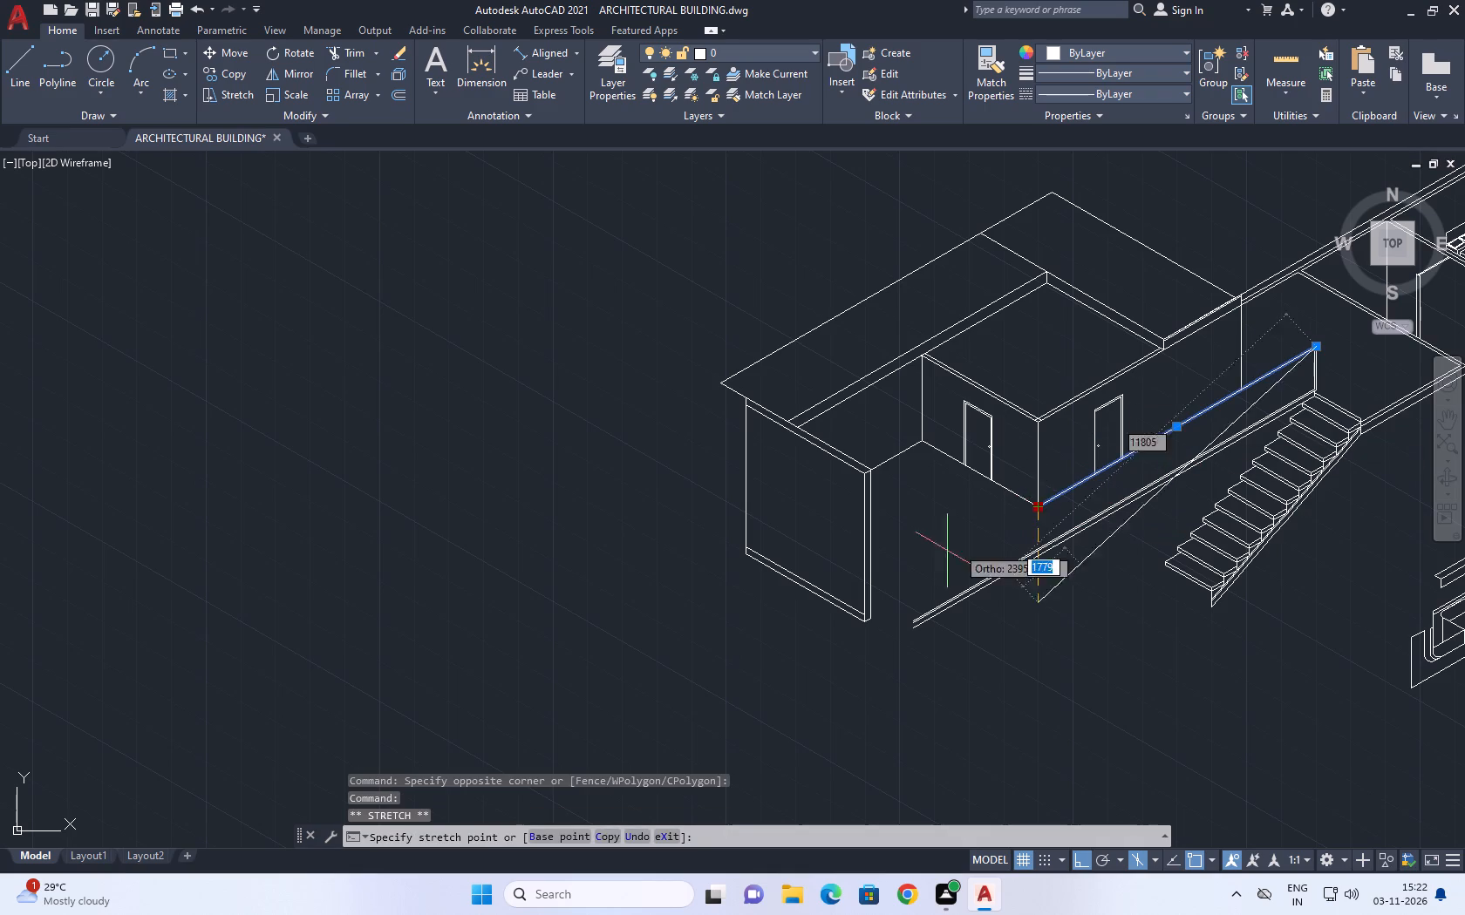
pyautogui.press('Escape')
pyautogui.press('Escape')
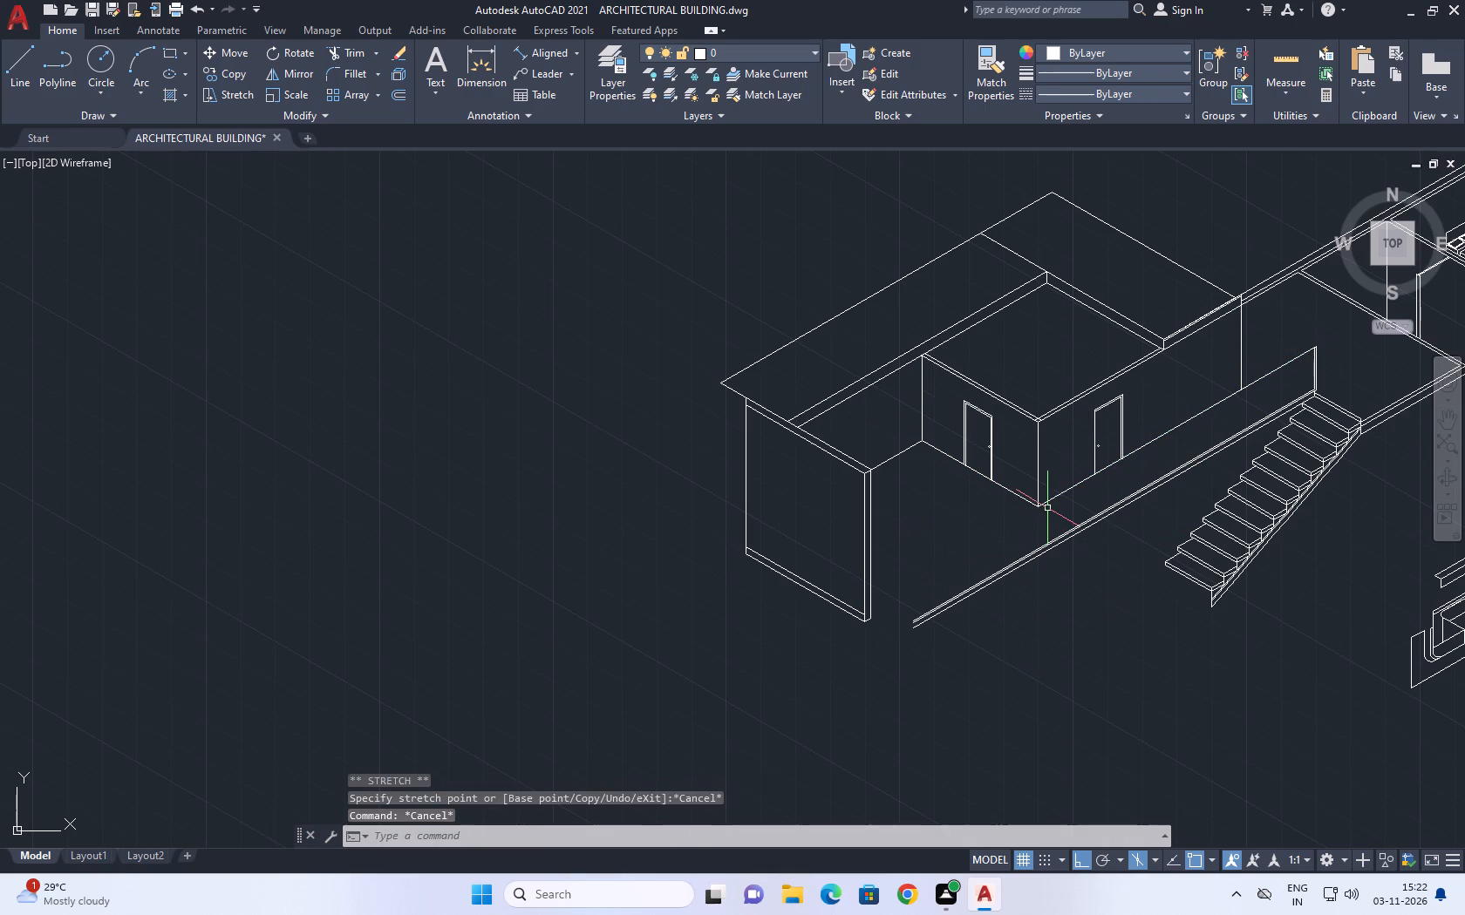
# Extend the base line of the door wall beside the staircase to the end wall's inner vertical edge.
pyautogui.write('ex')
pyautogui.press('space')
pyautogui.click(1053, 496)
pyautogui.press('Escape')
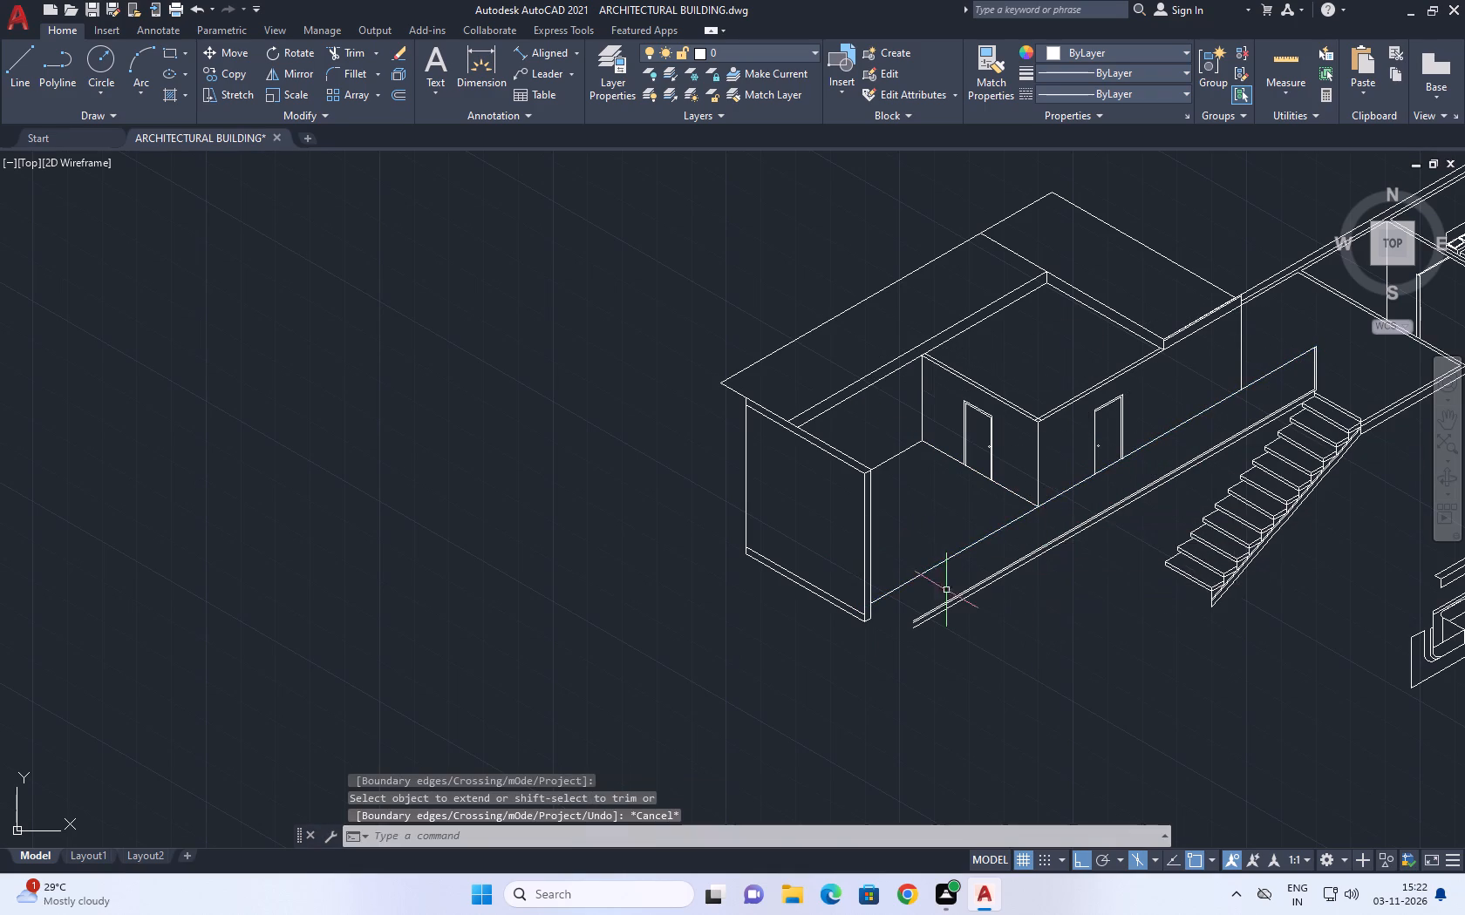
# Draw a vertical line from the free end of the long staircase-side wall's top line up past the extended base line.
pyautogui.scroll(-1, 872, 612)
pyautogui.scroll(2, 865, 621)
pyautogui.moveTo(941, 468); pyautogui.dragTo(921, 419, button='middle')
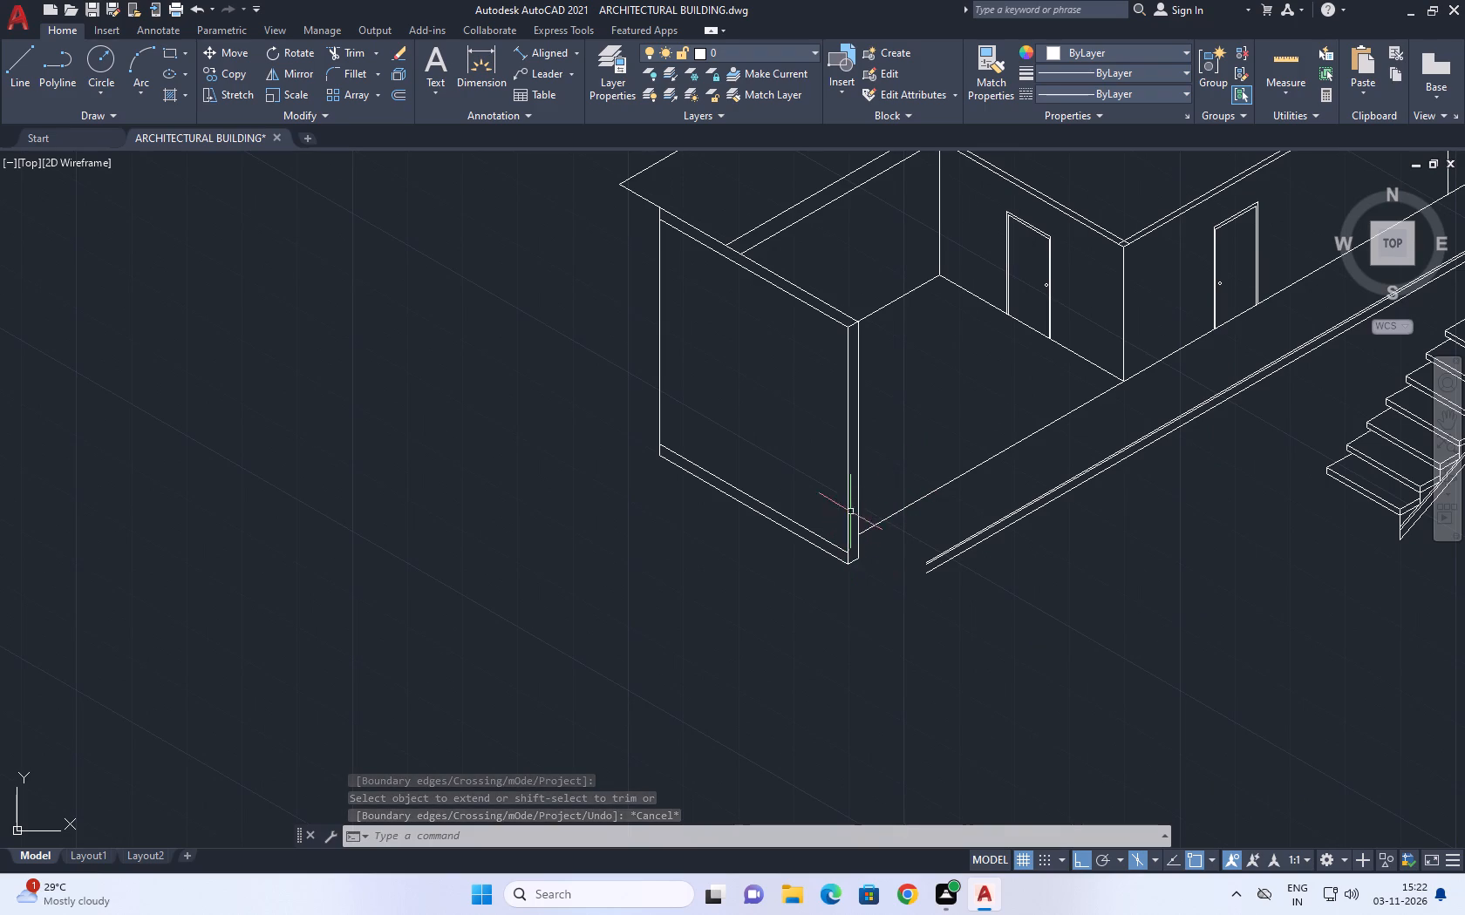
pyautogui.moveTo(948, 540); pyautogui.dragTo(939, 525, button='middle')
pyautogui.press('l')
pyautogui.press('space')
pyautogui.scroll(3, 923, 553)
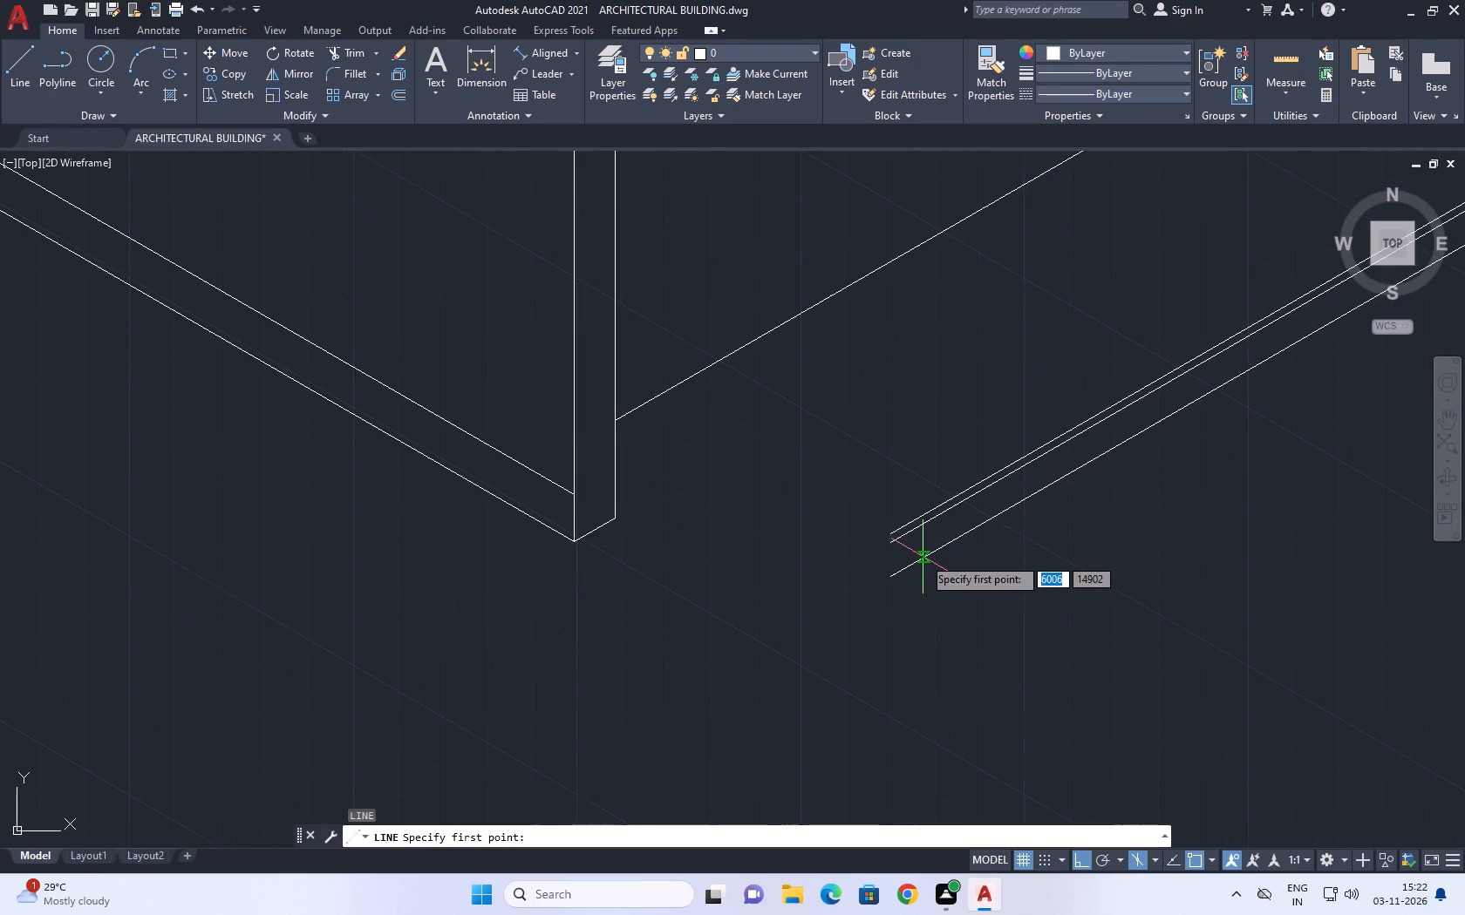
pyautogui.click(885, 535)
pyautogui.moveTo(870, 305); pyautogui.dragTo(871, 491, button='middle')
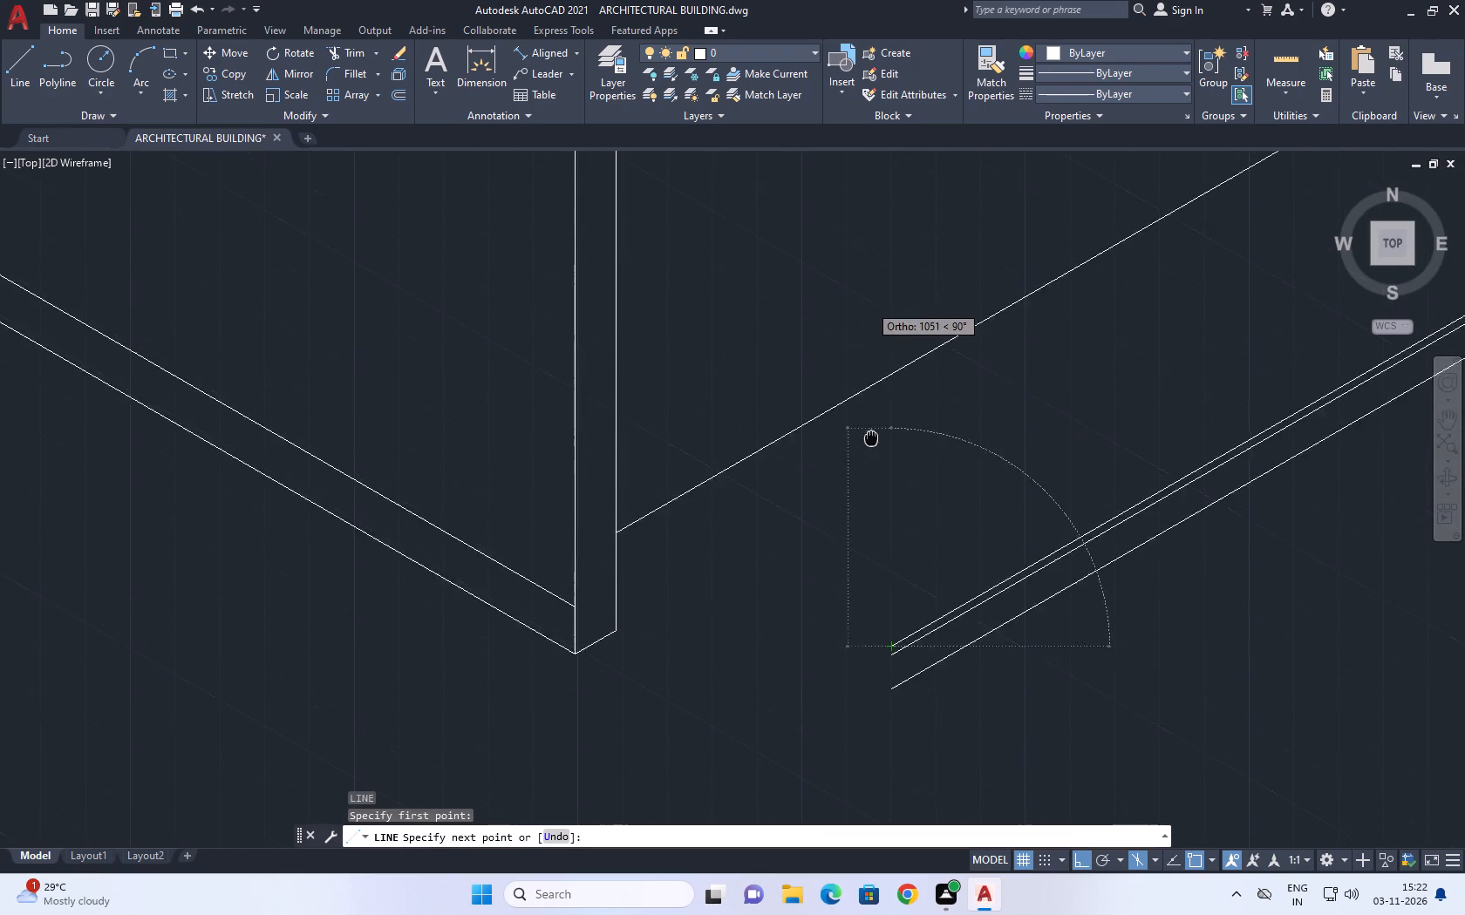
pyautogui.moveTo(871, 491); pyautogui.dragTo(871, 527, button='middle')
pyautogui.click(896, 398)
pyautogui.press('Escape')
pyautogui.moveTo(895, 579); pyautogui.dragTo(882, 445, button='middle')
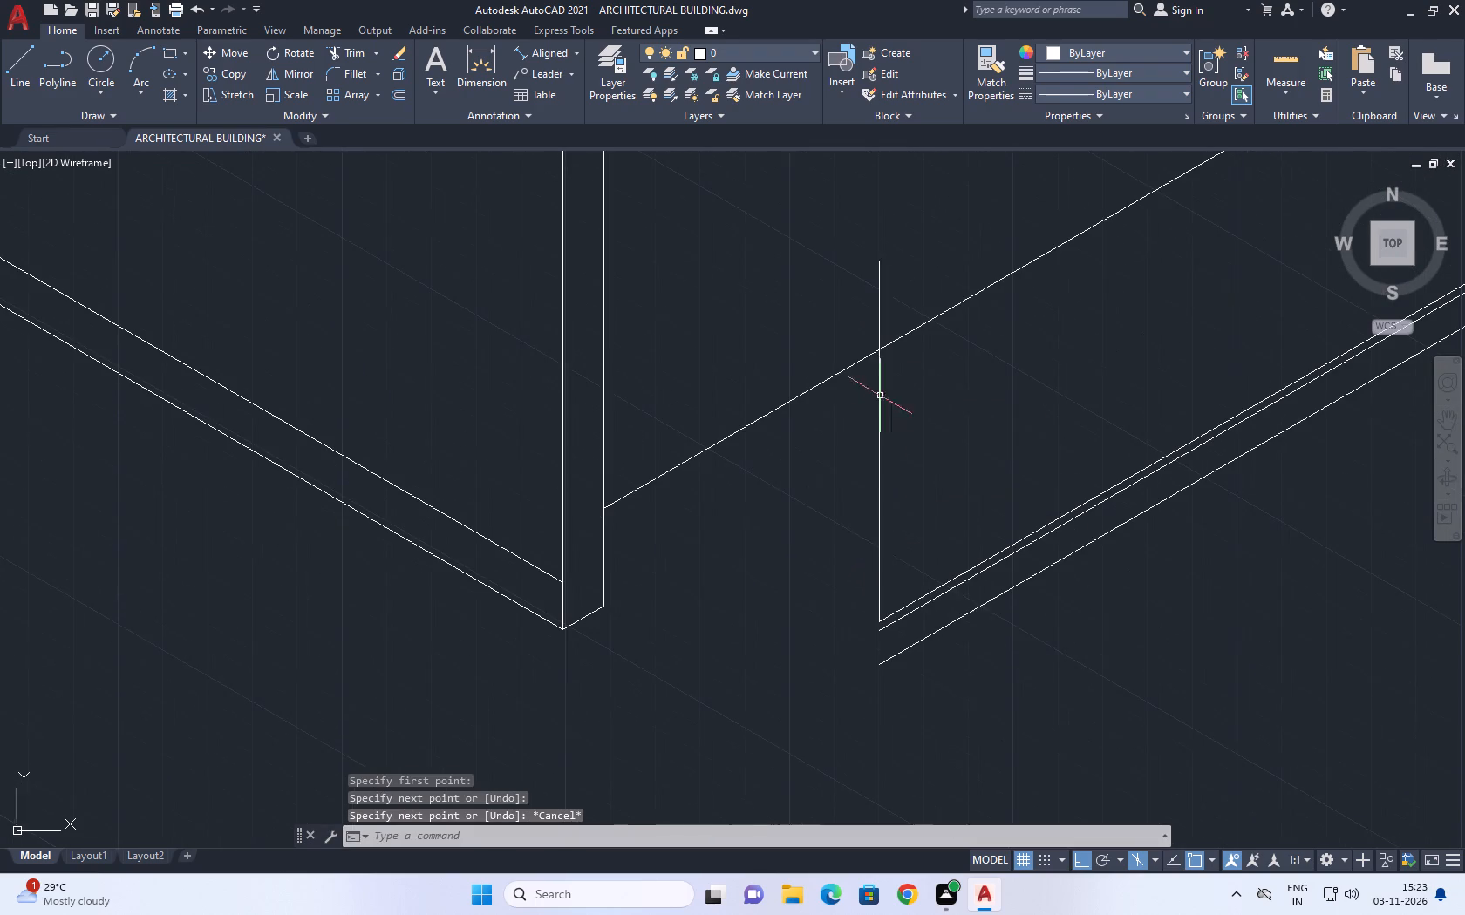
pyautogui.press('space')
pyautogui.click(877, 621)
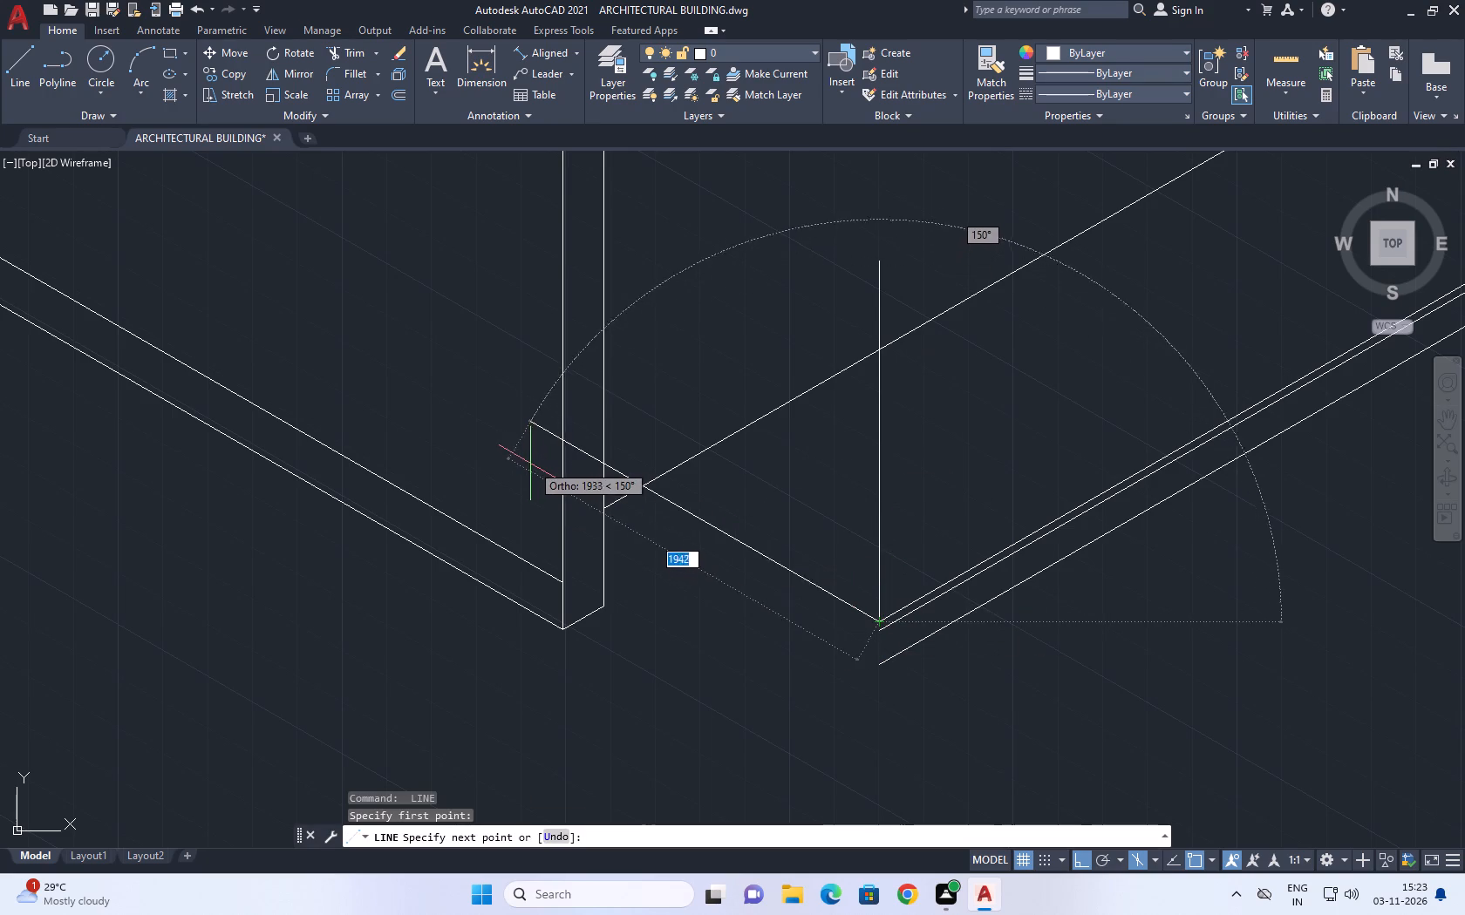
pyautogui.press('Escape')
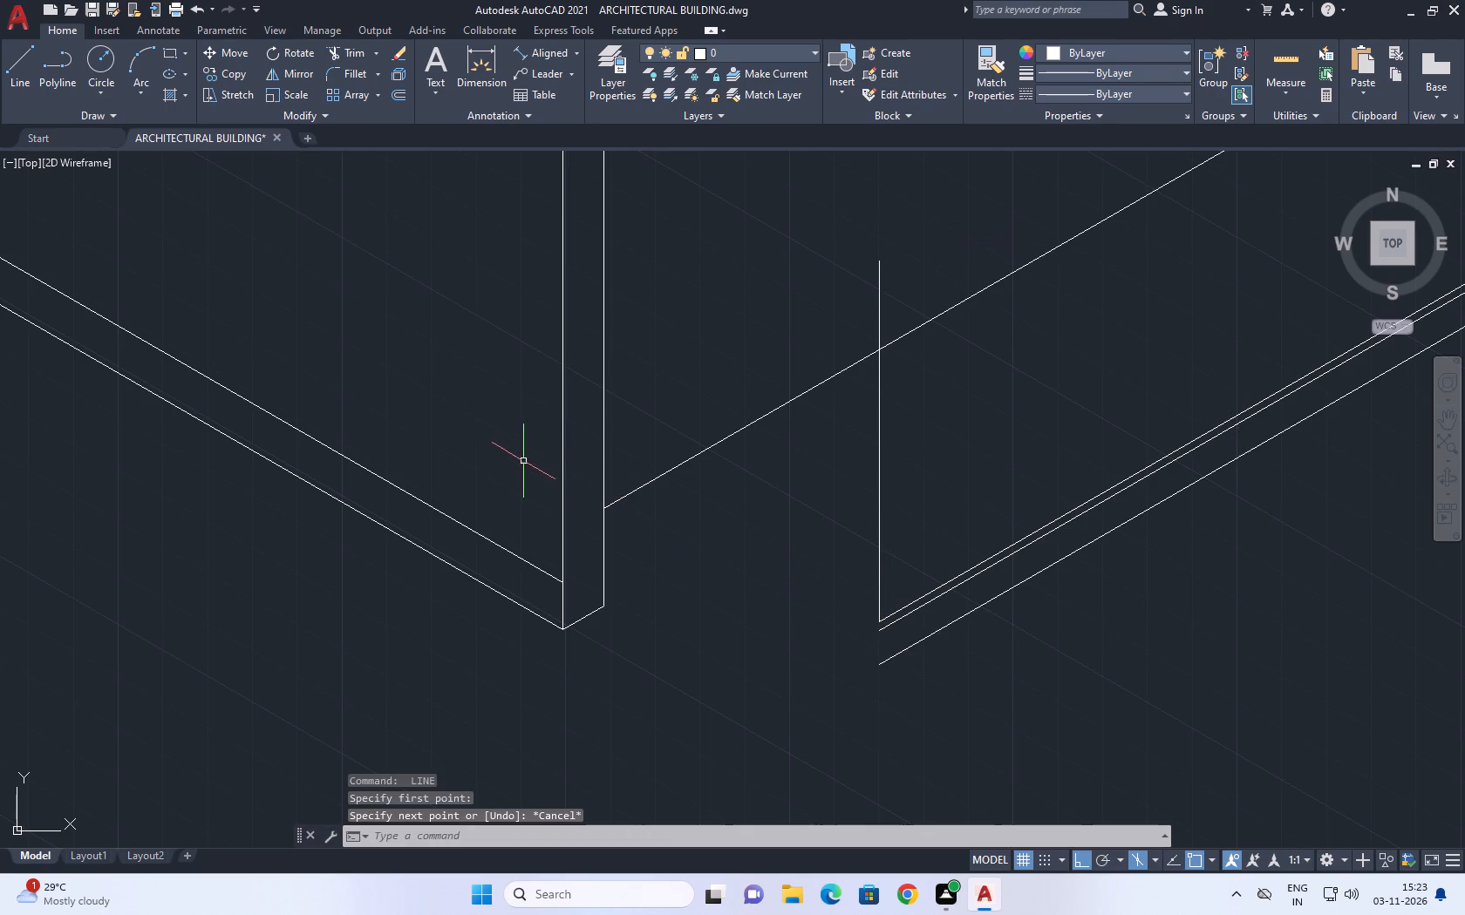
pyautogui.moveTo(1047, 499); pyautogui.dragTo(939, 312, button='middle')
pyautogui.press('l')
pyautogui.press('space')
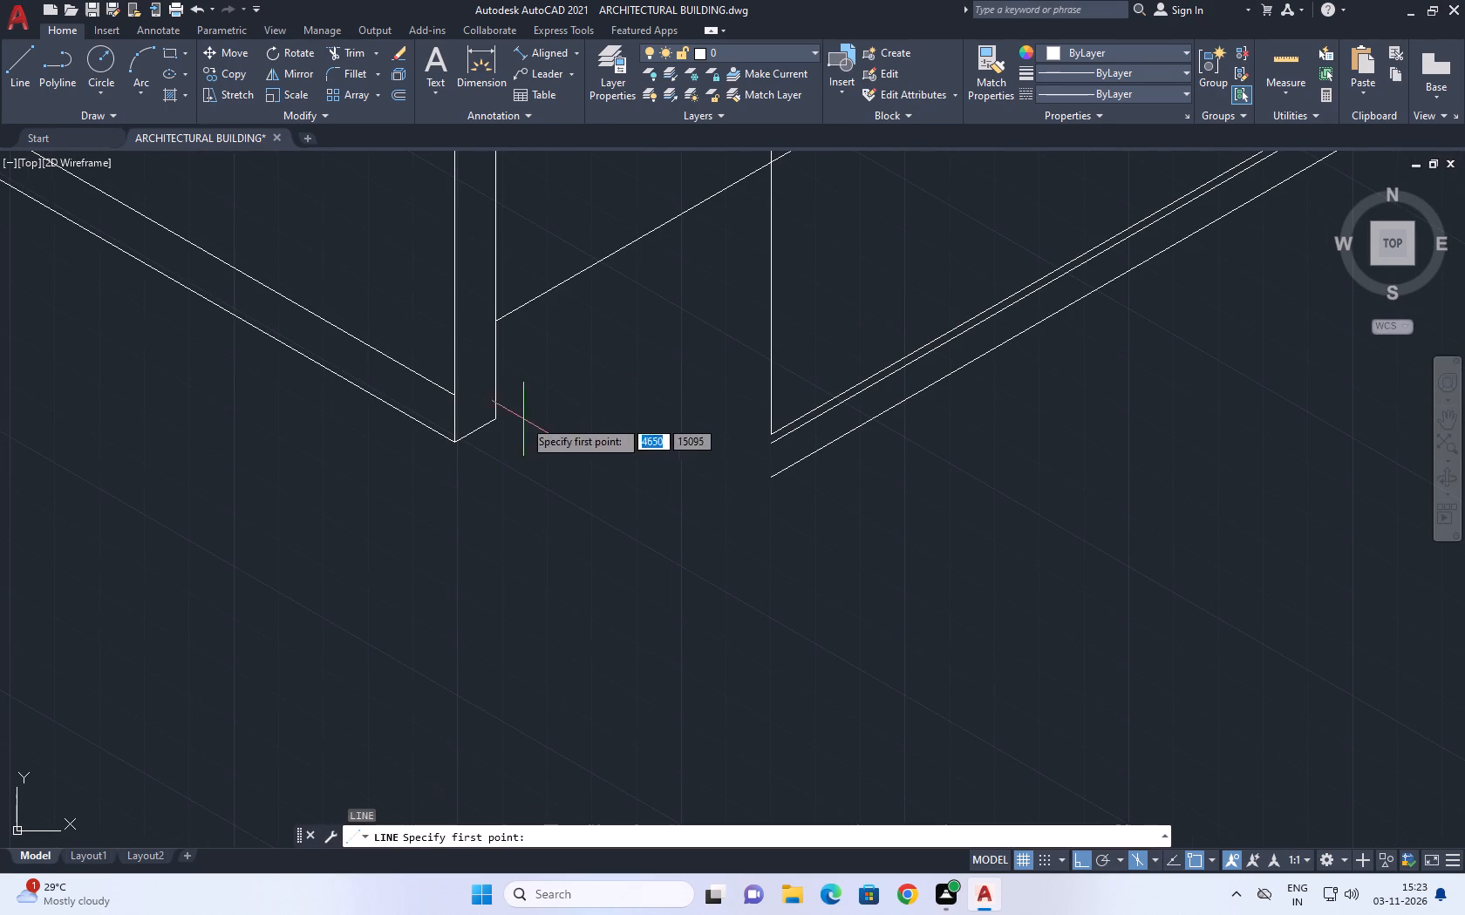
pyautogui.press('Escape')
# Copy the end wall's outer vertical edge along the 330° axis to just short of the staircase-side wall lines' free ends.
pyautogui.click(455, 332)
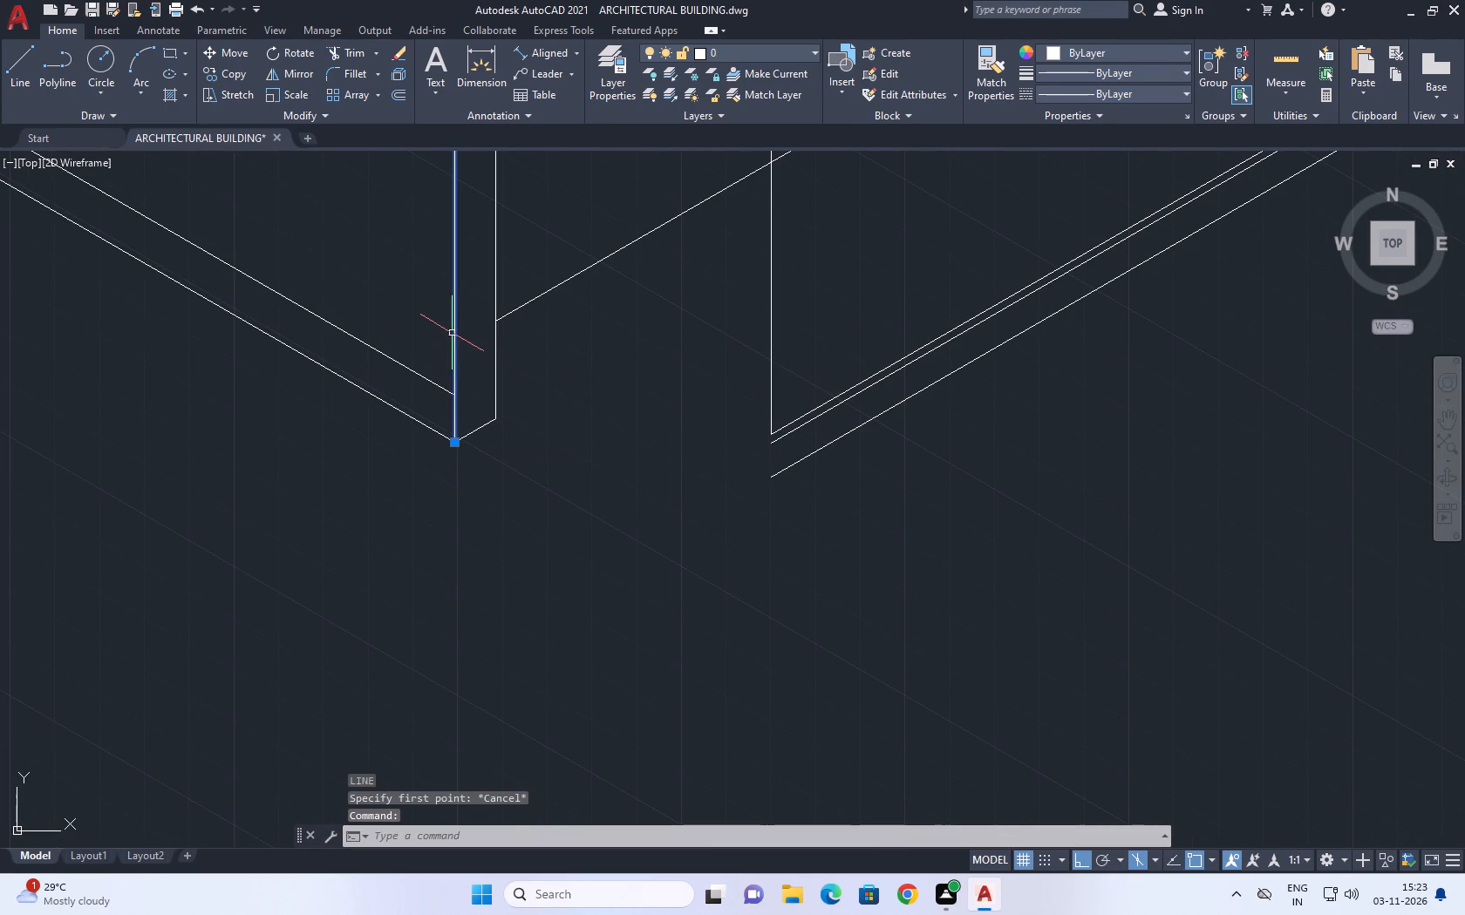
pyautogui.press('c')
pyautogui.press('o')
pyautogui.press('space')
pyautogui.click(549, 468)
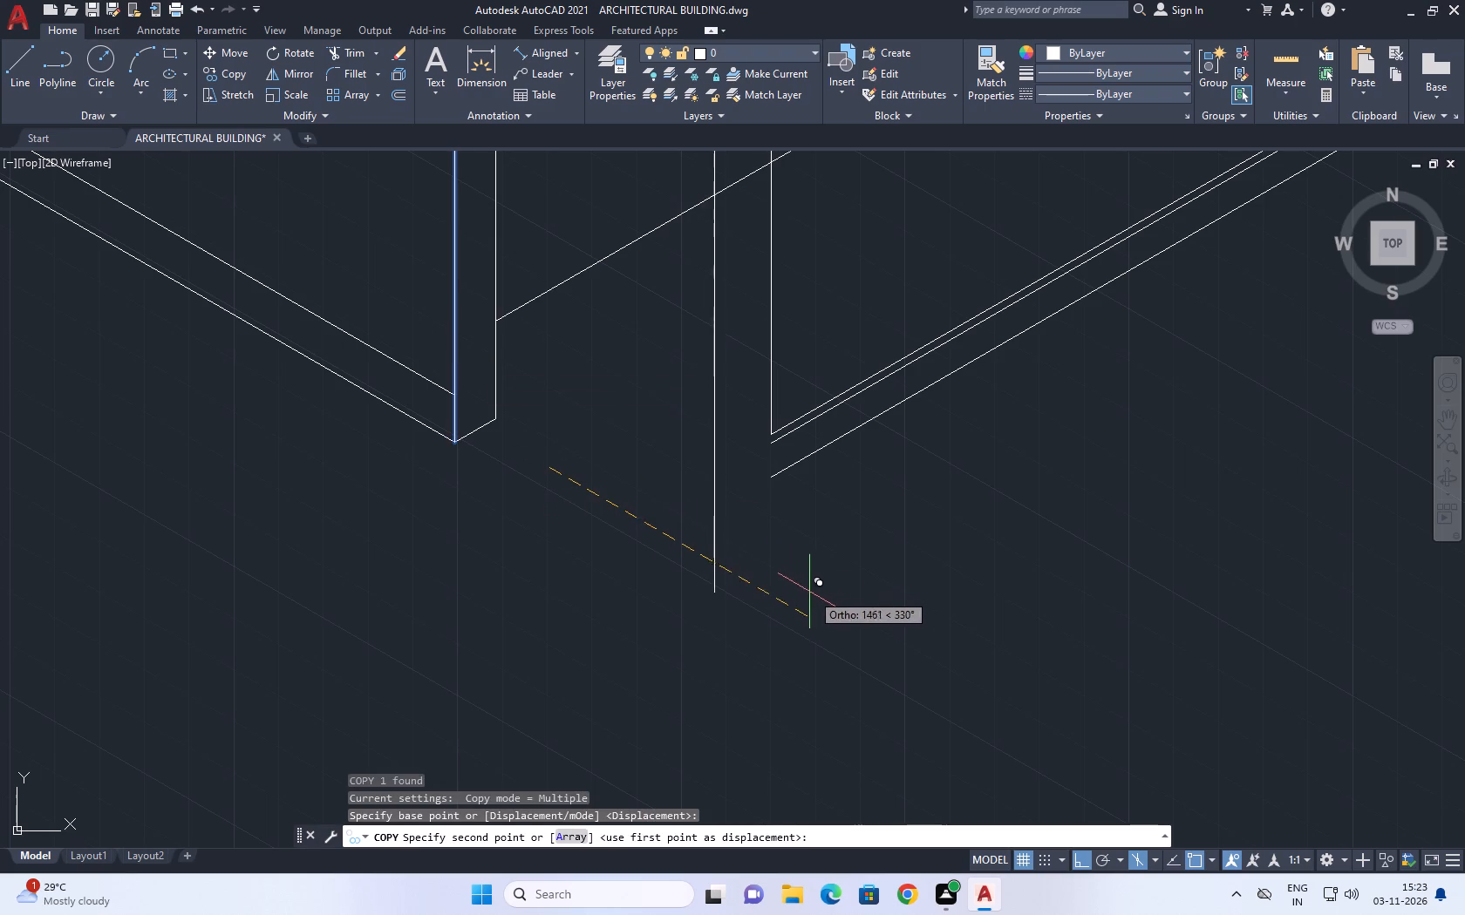
pyautogui.click(844, 613)
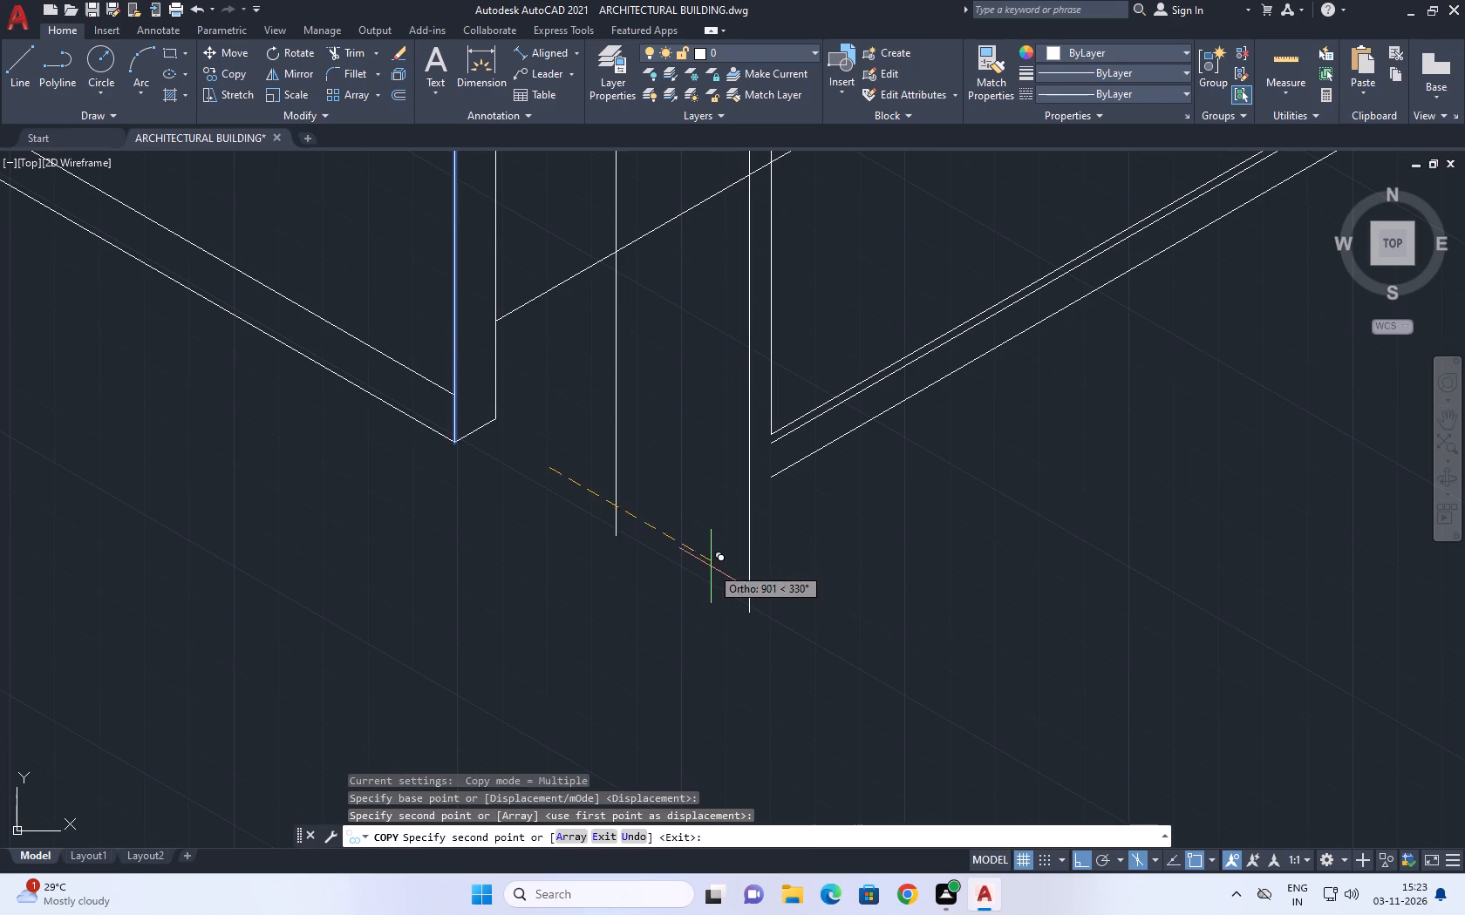
pyautogui.press('Escape')
pyautogui.moveTo(796, 401); pyautogui.dragTo(837, 523, button='middle')
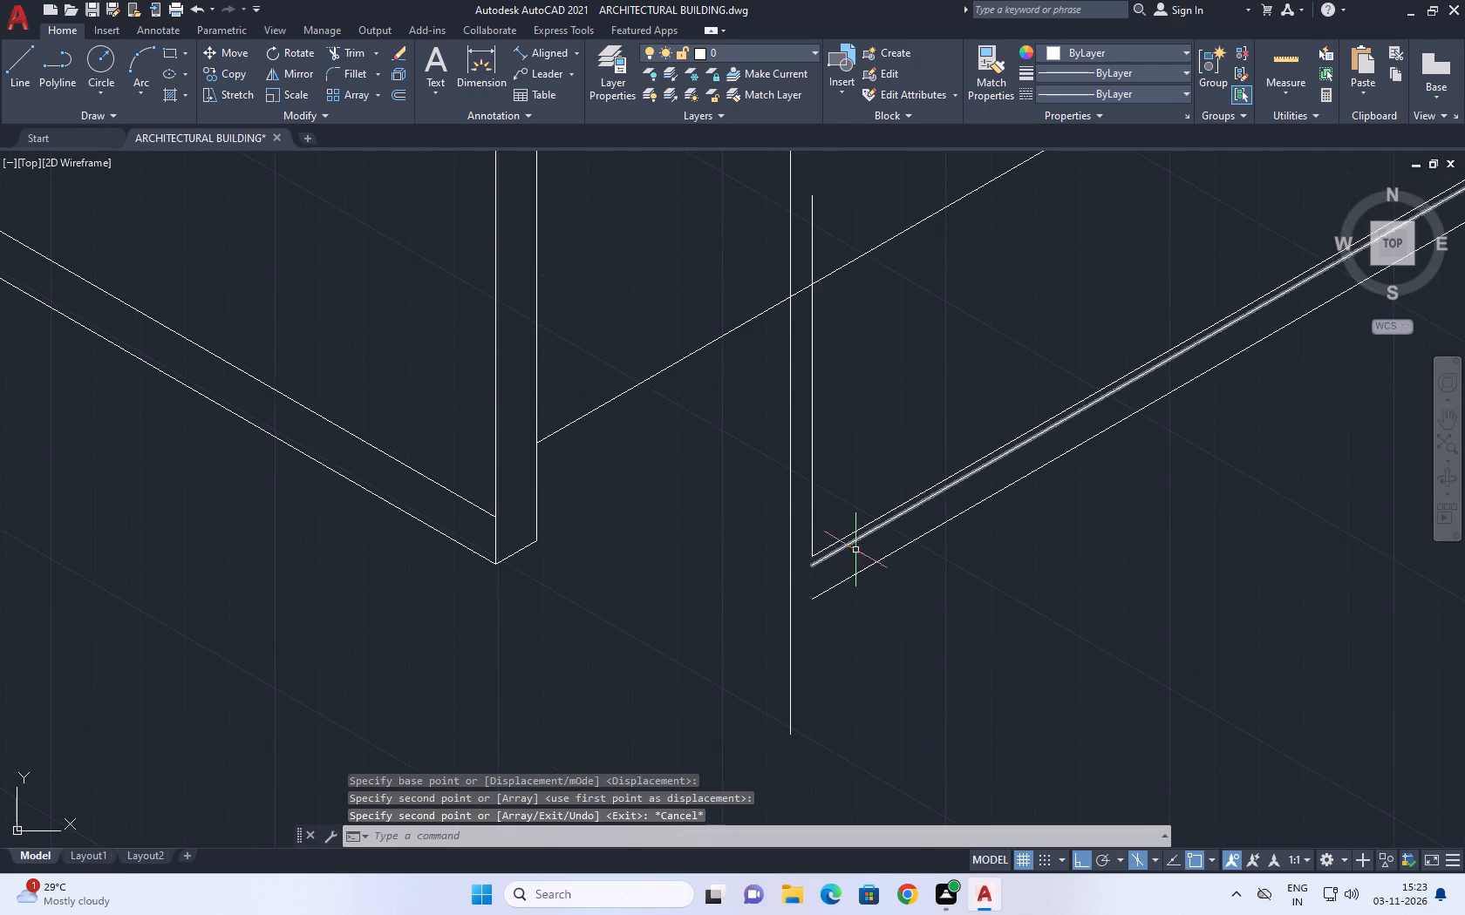
# Copy the end wall's inner vertical edge along the 330° axis to the staircase-side wall lines' free ends.
pyautogui.click(537, 391)
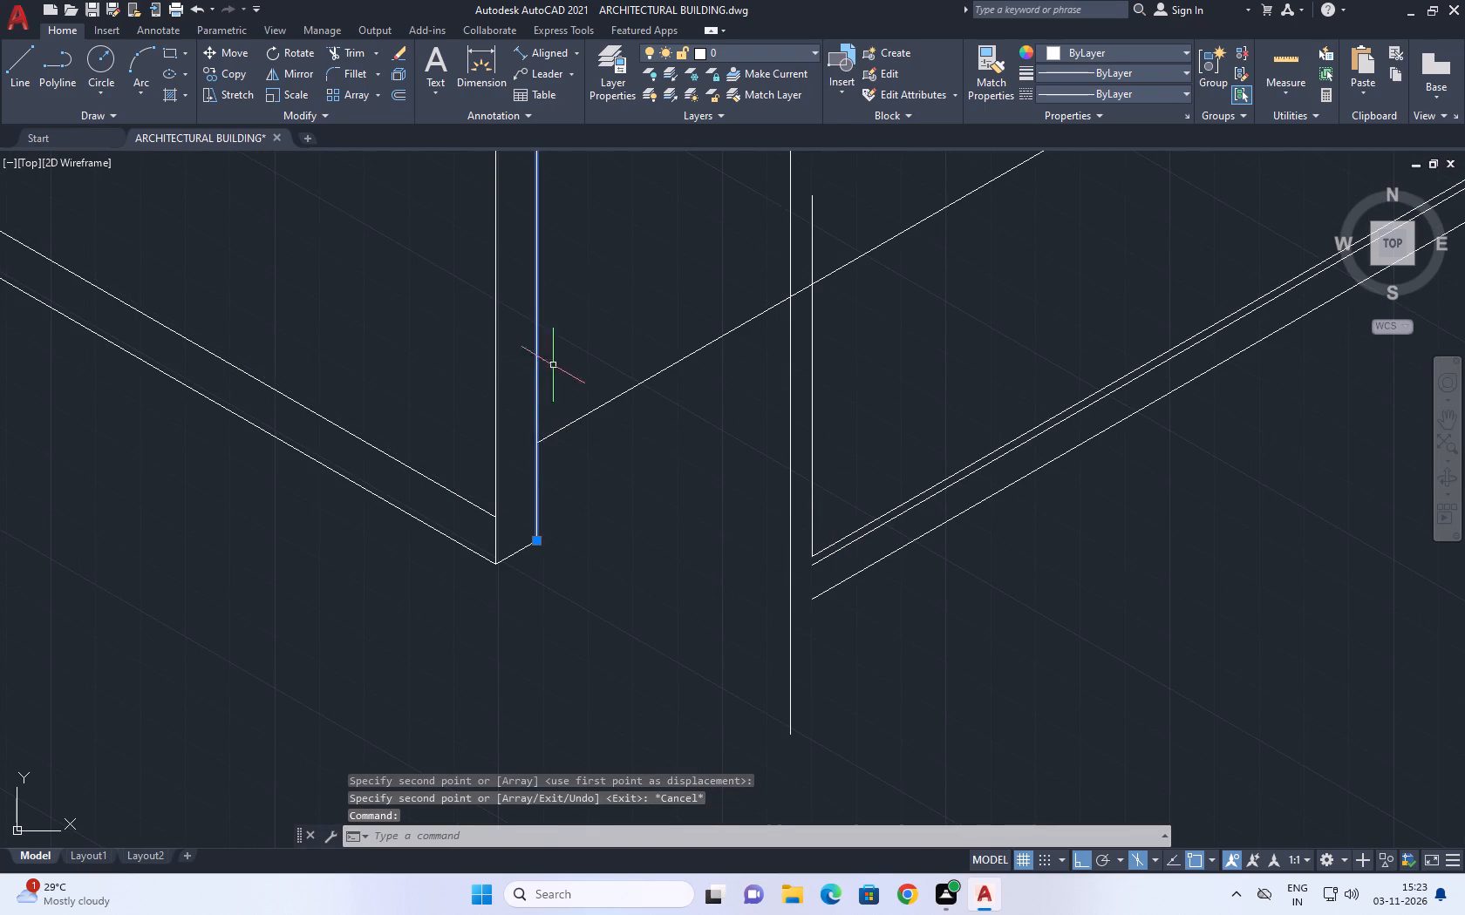
pyautogui.press('c')
pyautogui.press('o')
pyautogui.press('space')
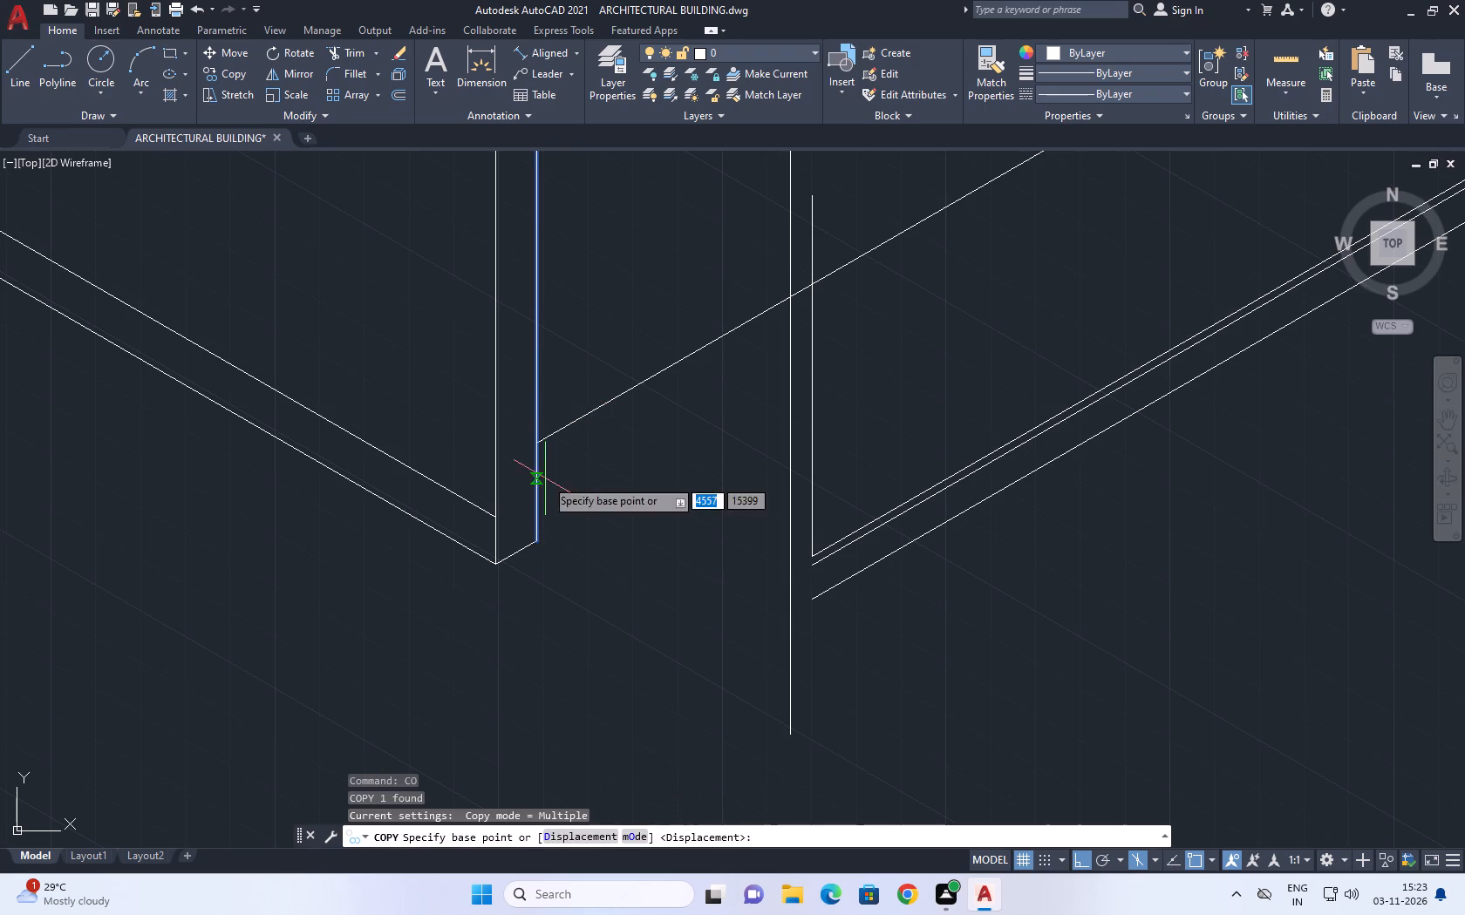
pyautogui.click(537, 542)
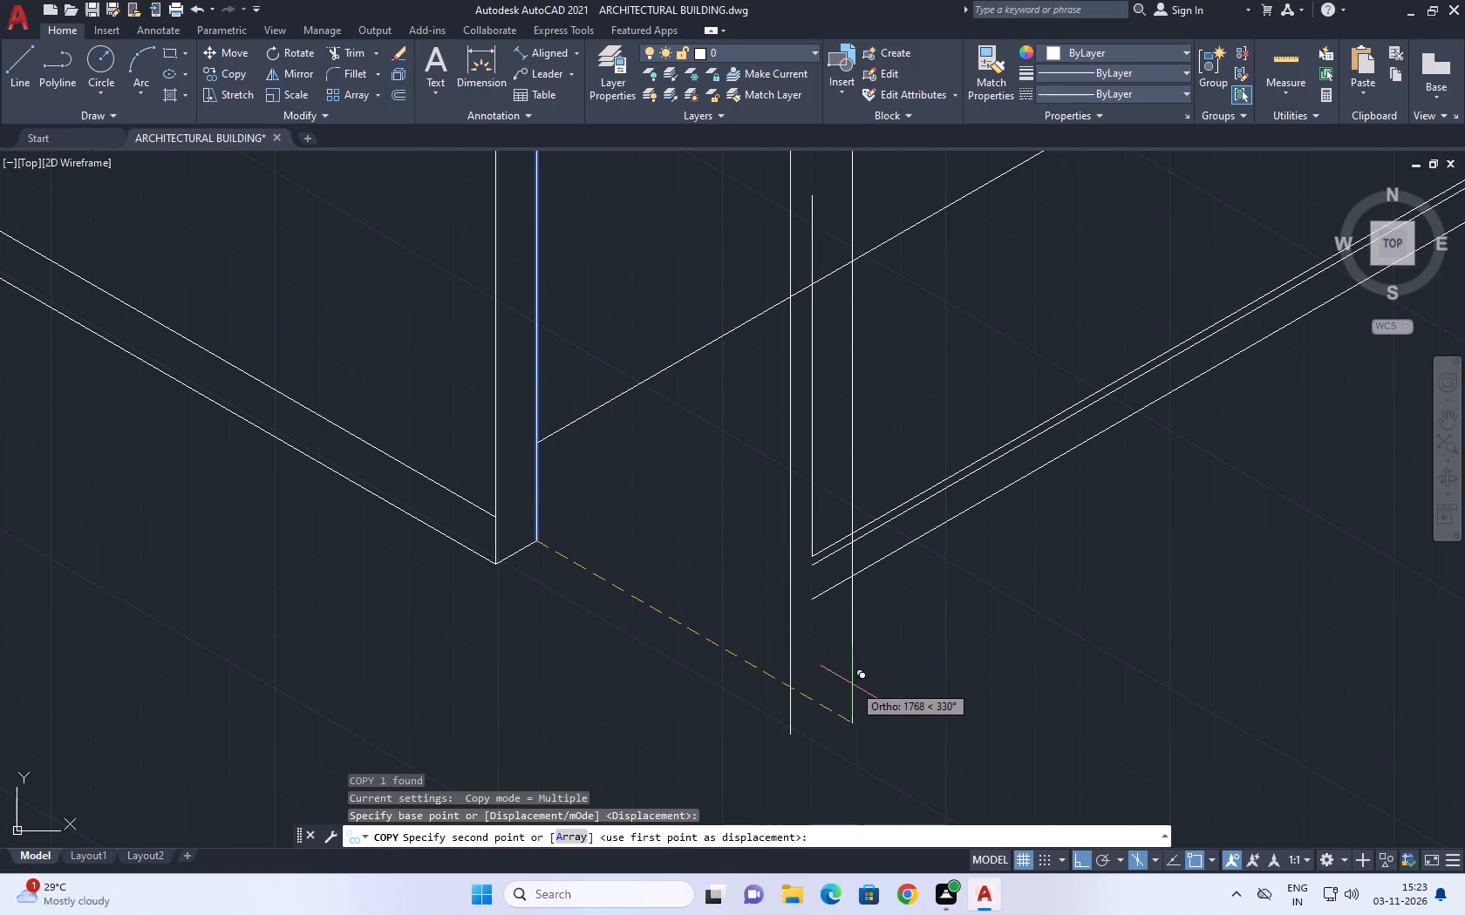
pyautogui.click(814, 671)
pyautogui.press('Escape')
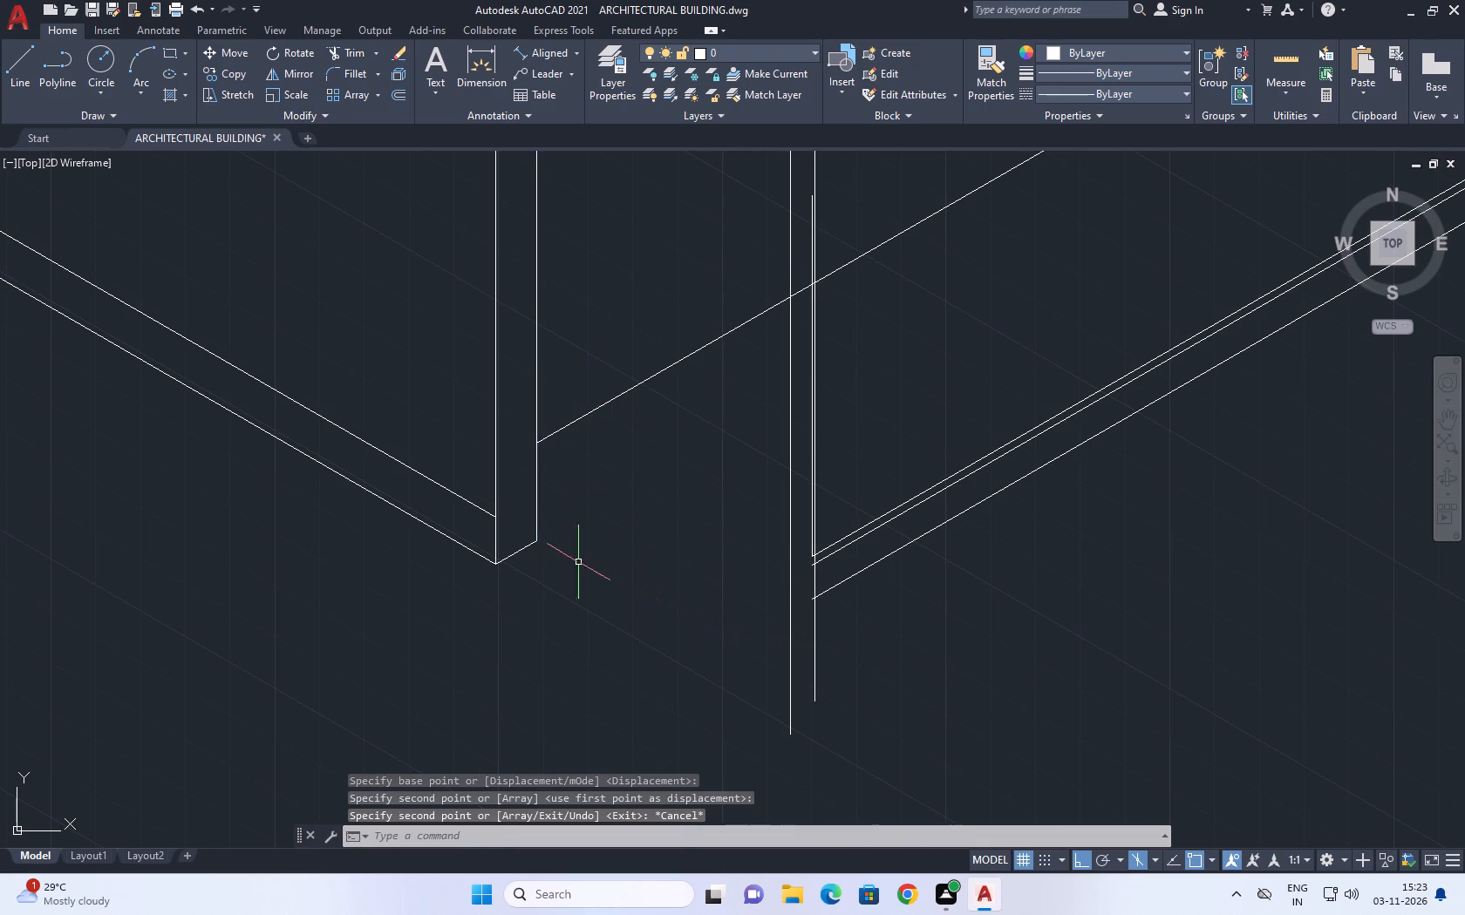
# Copy the short base line joining the end wall's two vertical edges to the foot of the copied outer edge.
pyautogui.click(508, 544)
pyautogui.click(508, 575)
pyautogui.press('c')
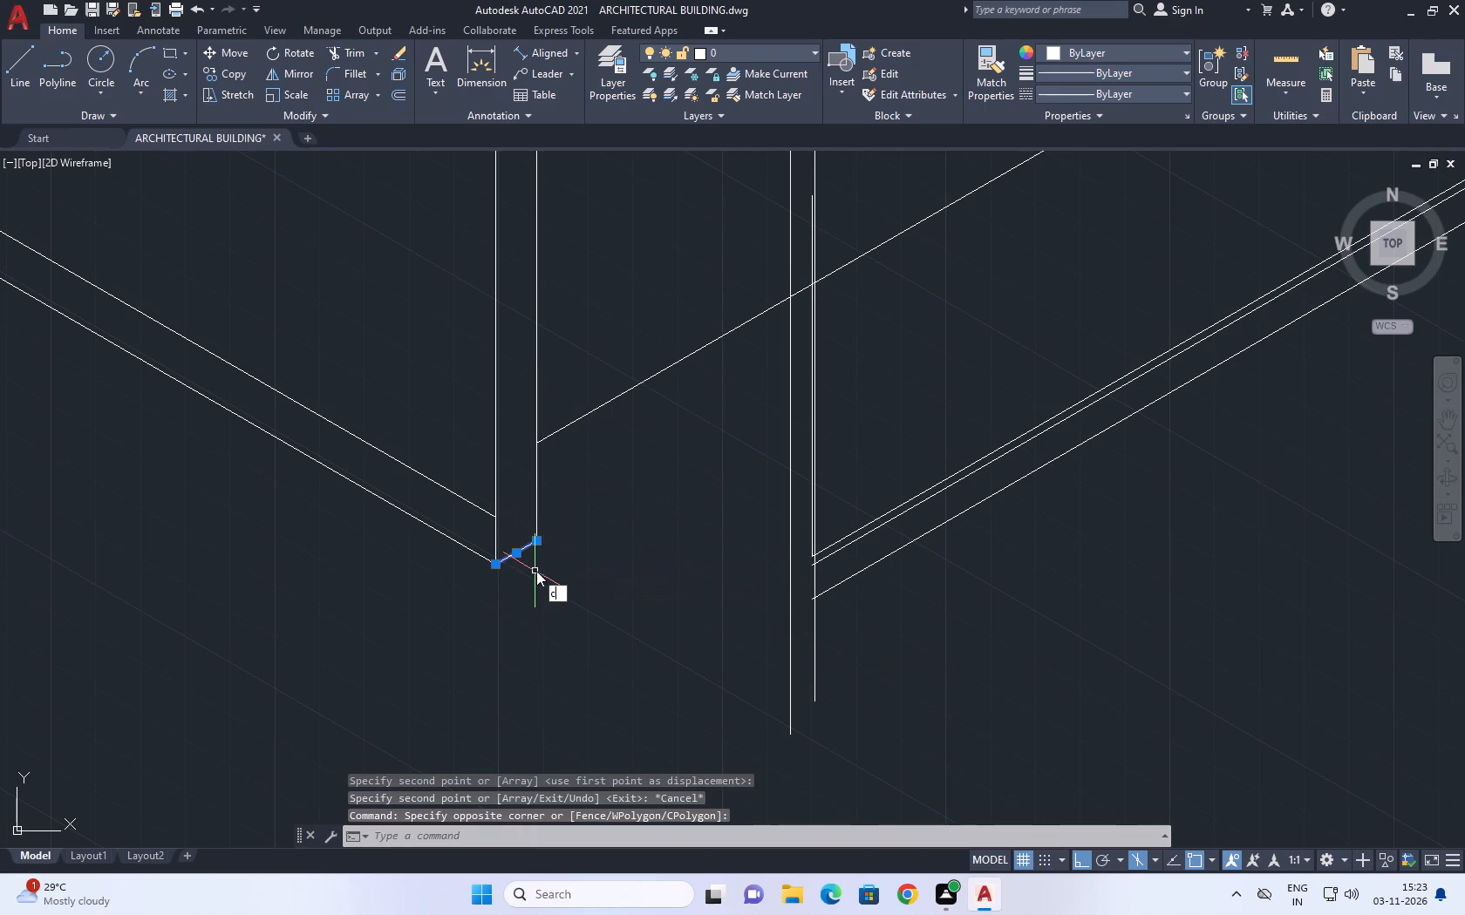
pyautogui.press('o')
pyautogui.press('space')
pyautogui.click(499, 566)
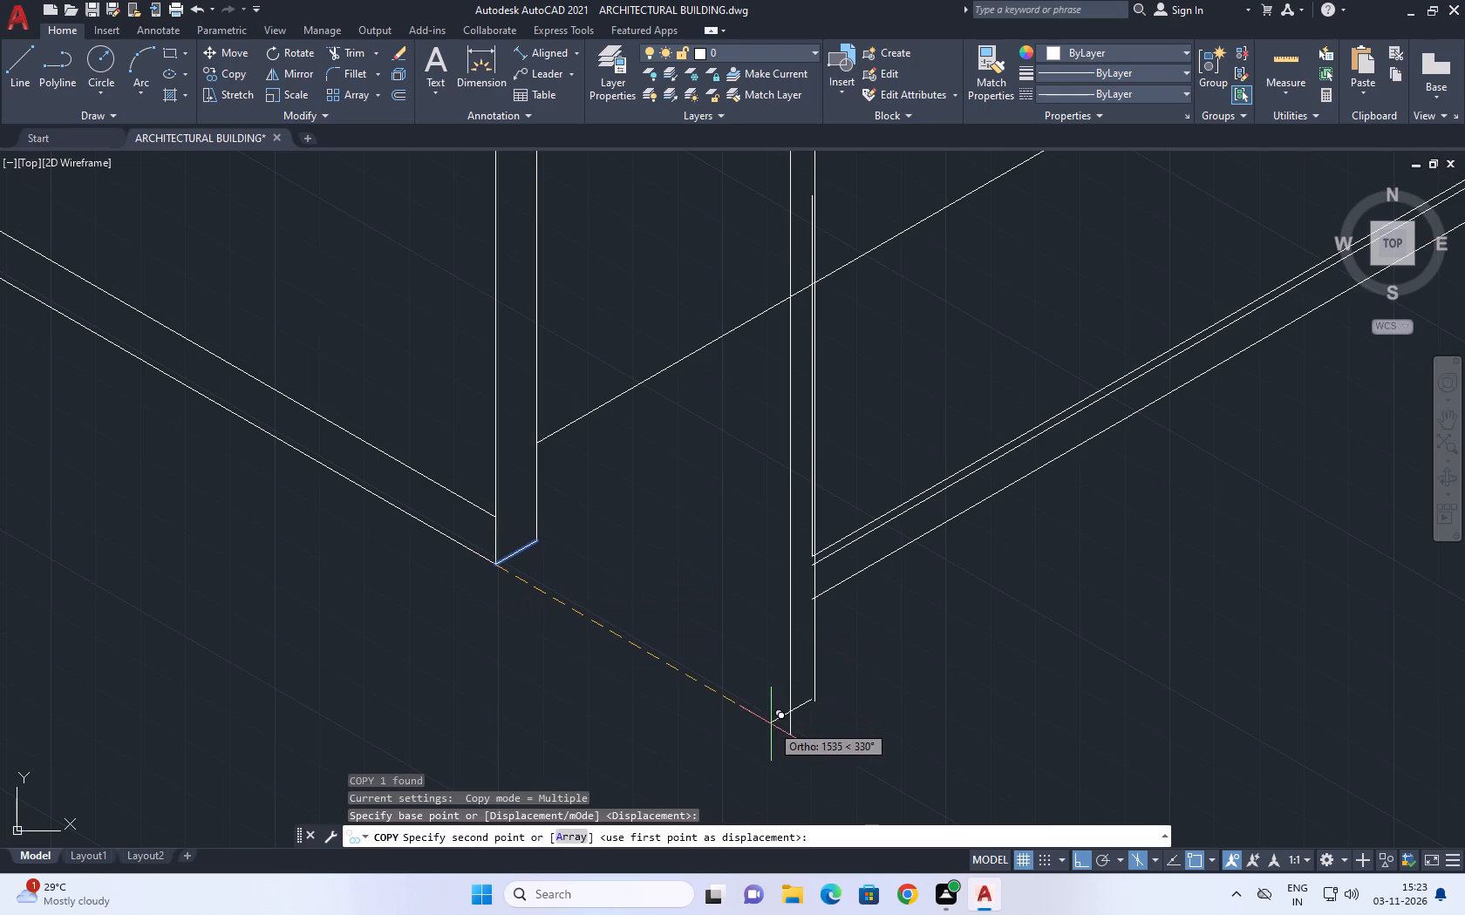
pyautogui.click(789, 739)
pyautogui.press('Escape')
# Move the copied inner vertical edge so its foot meets the free end of the copied short base line.
pyautogui.scroll(2, 821, 693)
pyautogui.click(821, 693)
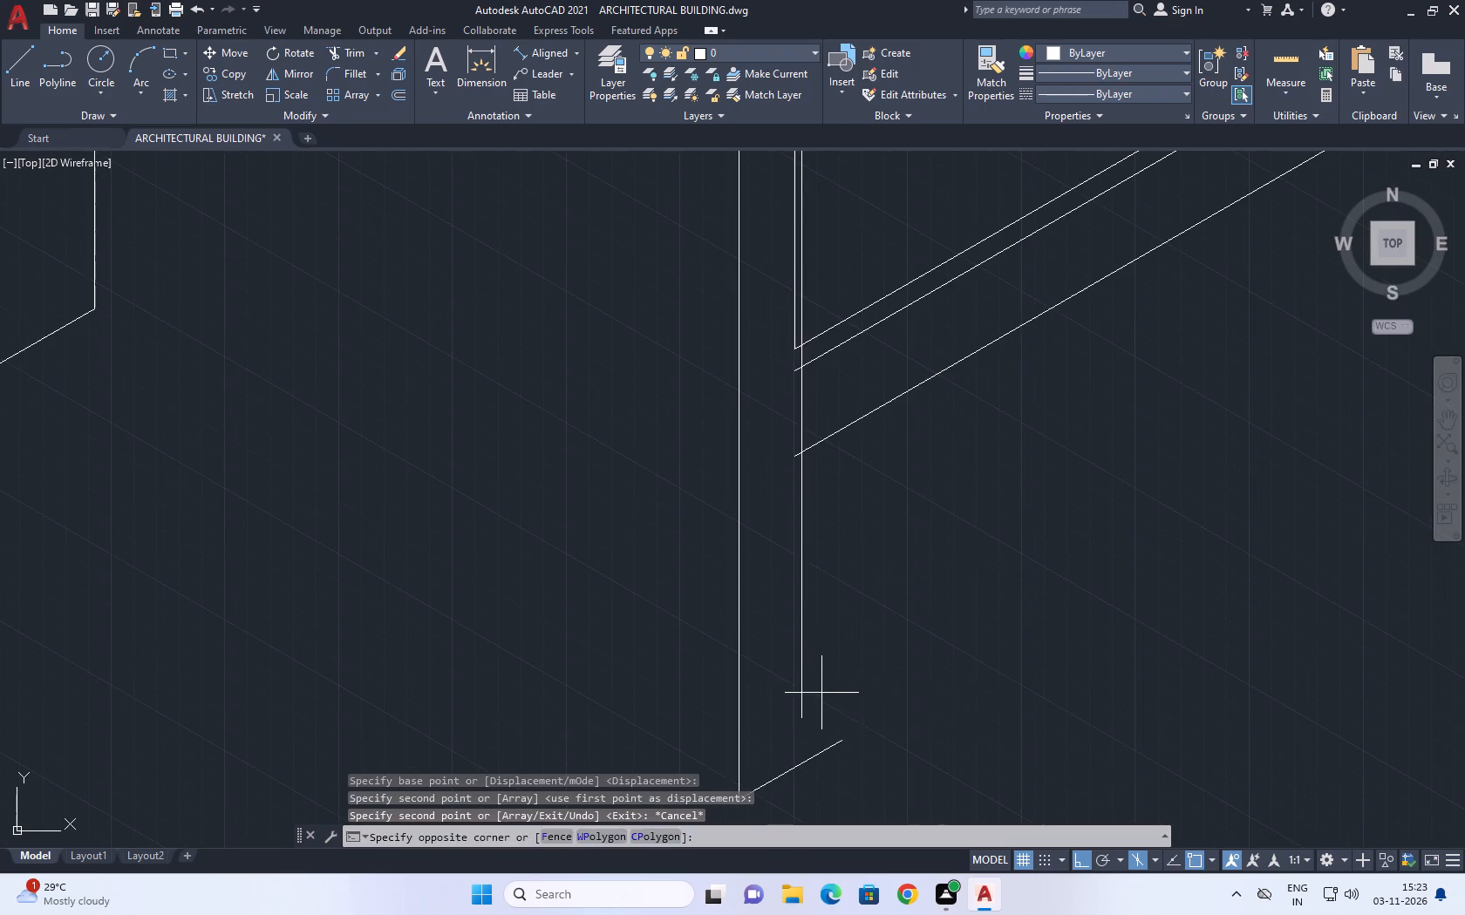
pyautogui.click(774, 665)
pyautogui.moveTo(861, 658); pyautogui.dragTo(857, 579, button='middle')
pyautogui.press('m')
pyautogui.press('space')
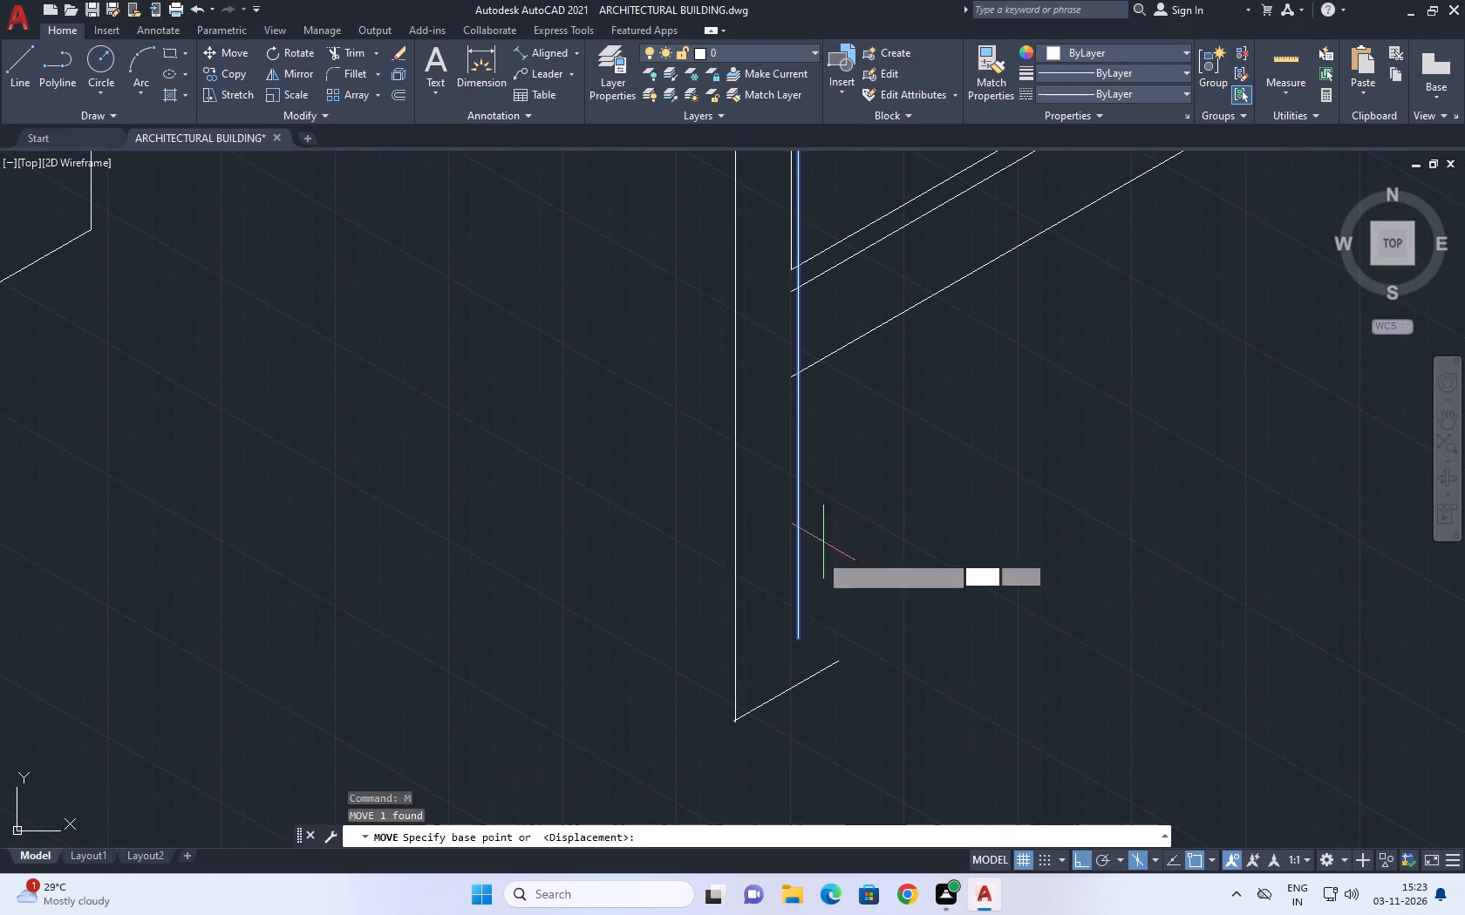
pyautogui.click(796, 642)
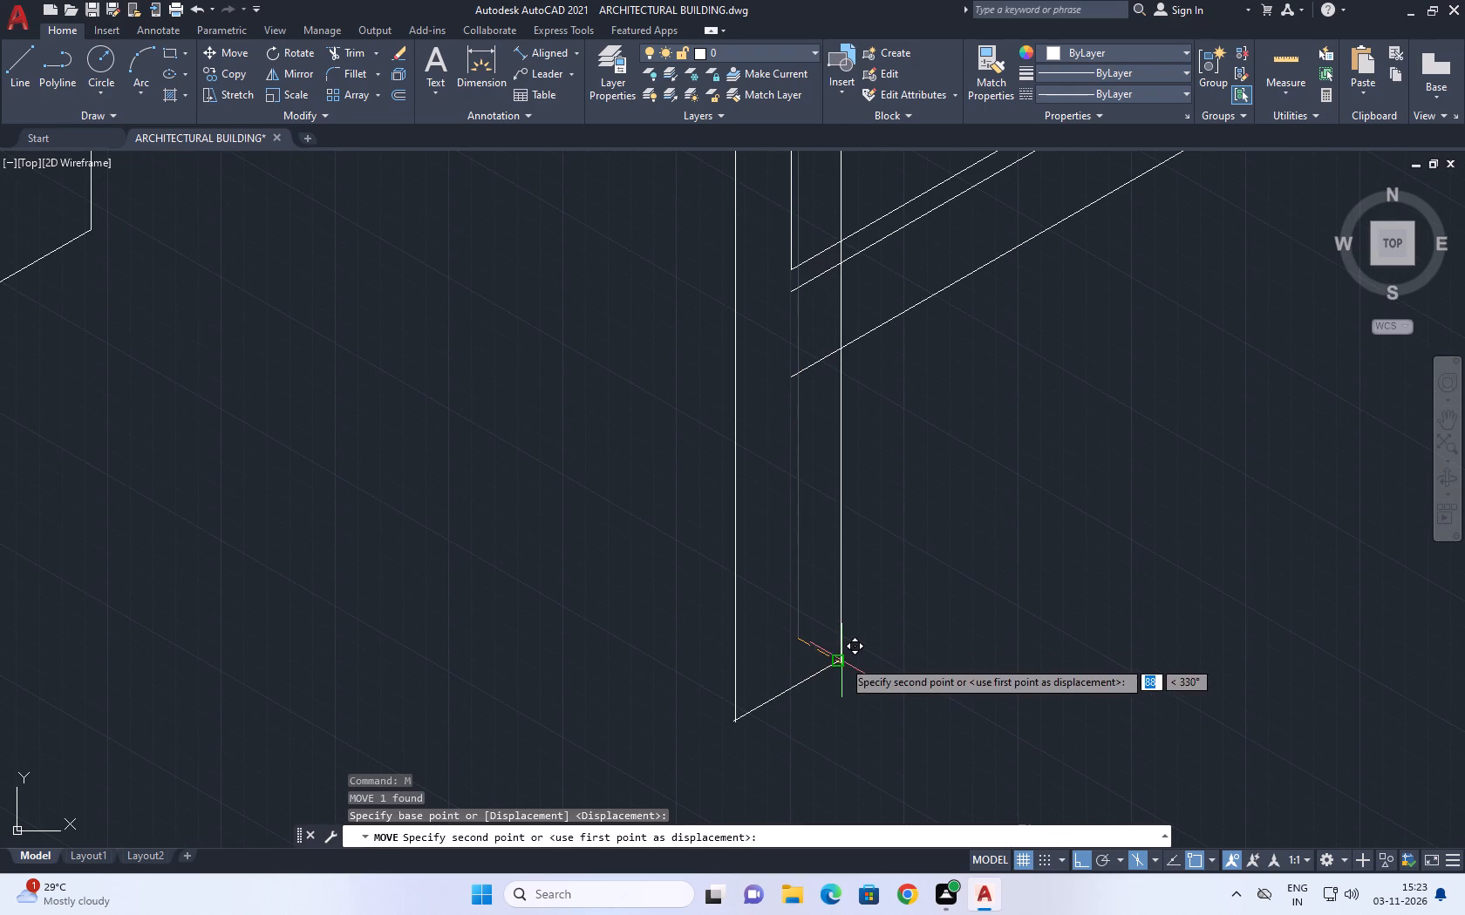
pyautogui.click(840, 658)
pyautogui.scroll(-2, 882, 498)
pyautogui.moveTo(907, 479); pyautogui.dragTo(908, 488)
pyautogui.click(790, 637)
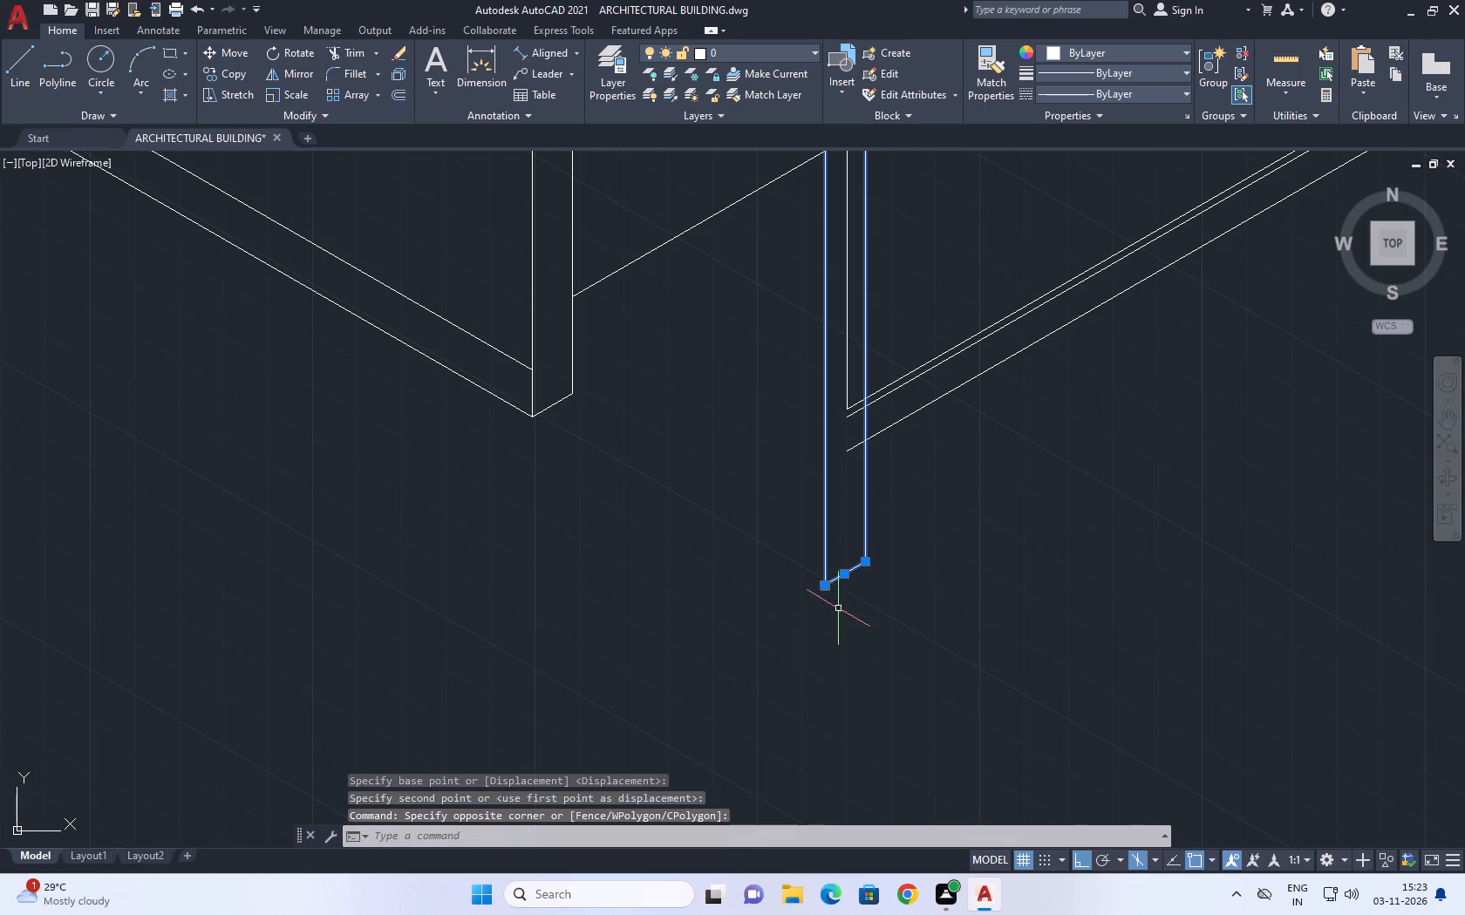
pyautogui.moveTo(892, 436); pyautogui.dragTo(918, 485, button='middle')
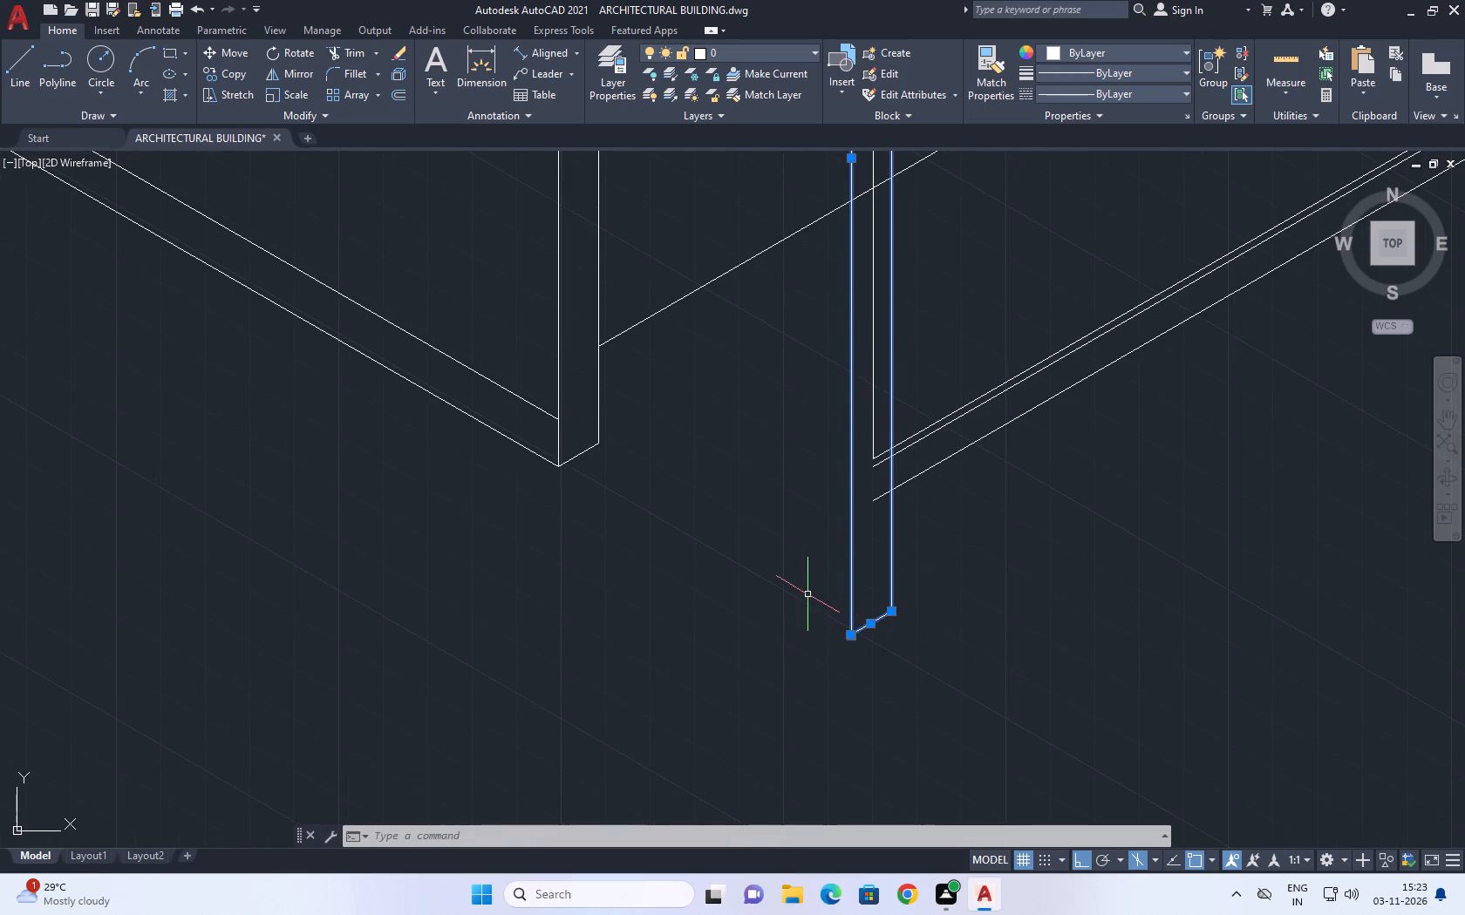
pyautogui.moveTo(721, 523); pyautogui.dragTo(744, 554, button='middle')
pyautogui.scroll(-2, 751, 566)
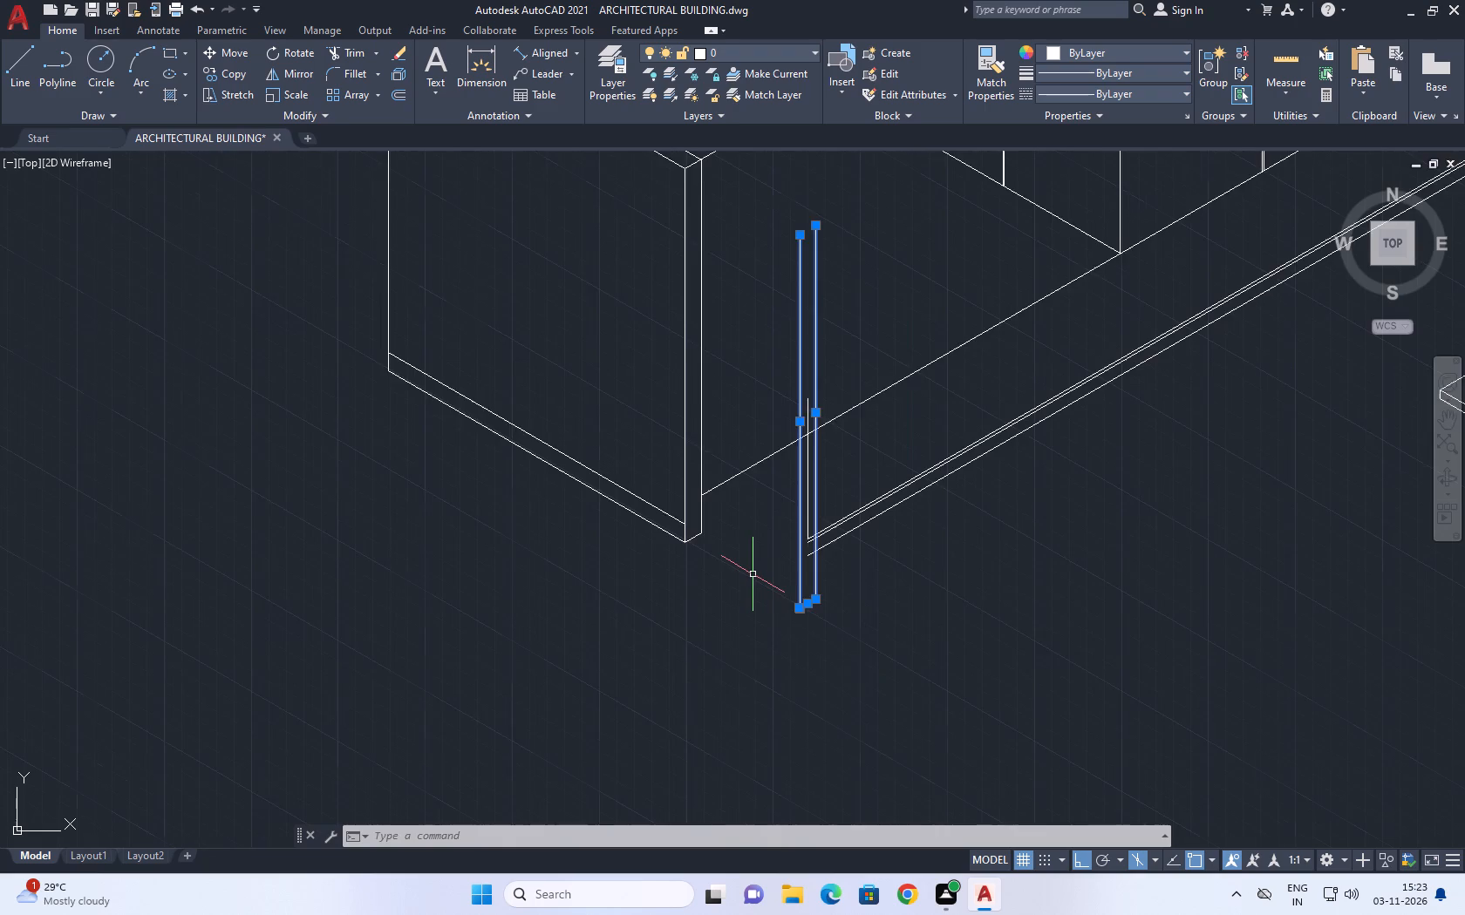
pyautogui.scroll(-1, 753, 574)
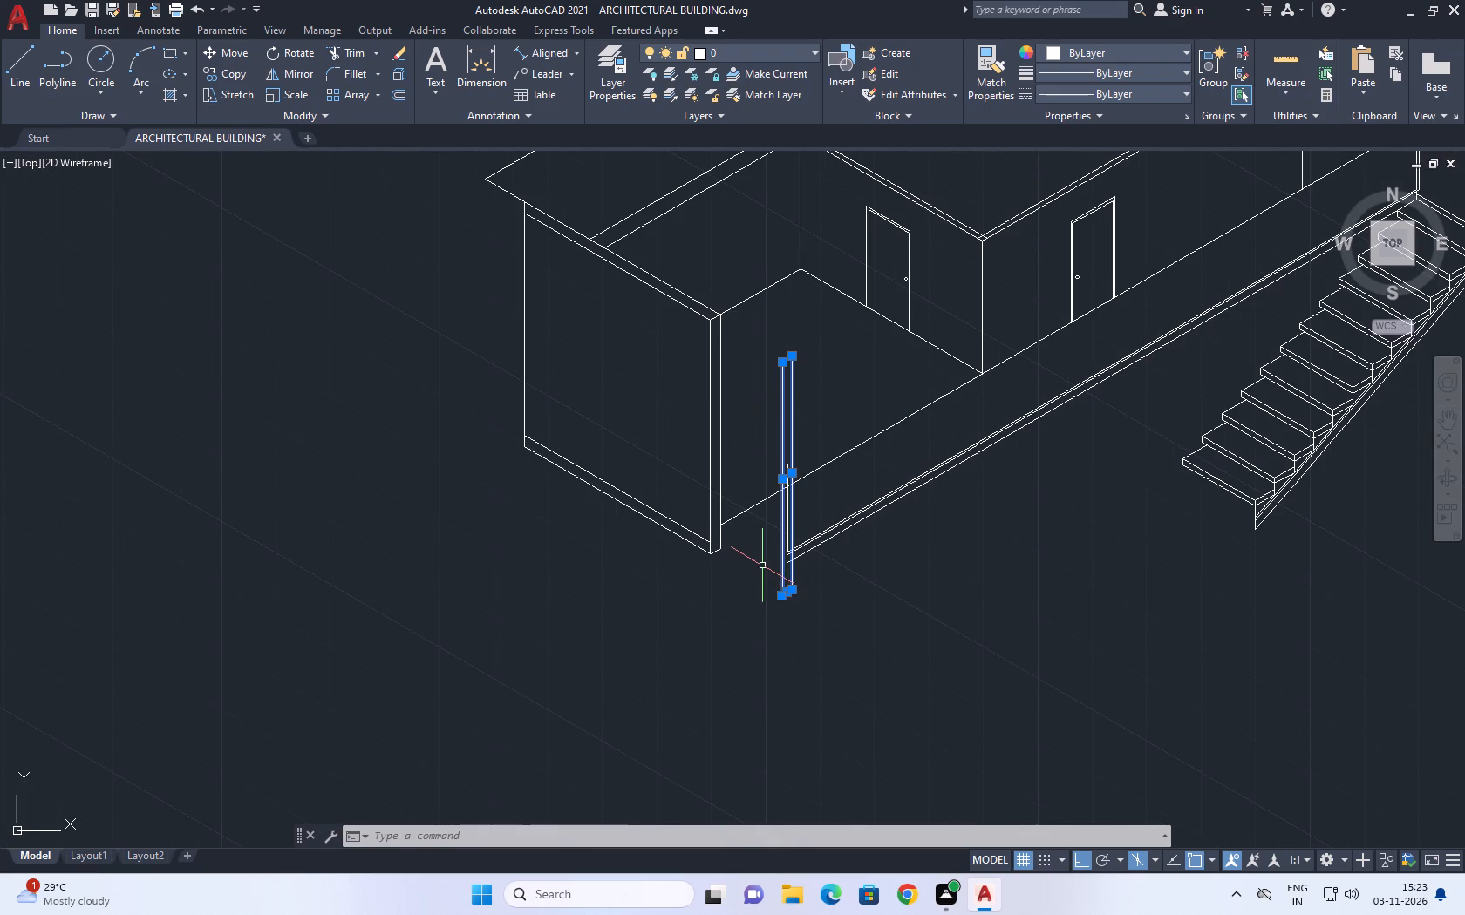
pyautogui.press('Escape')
# Extend the end wall's lower base line to the new outer vertical edge and its upper base line to the new inner edge.
pyautogui.scroll(2, 813, 536)
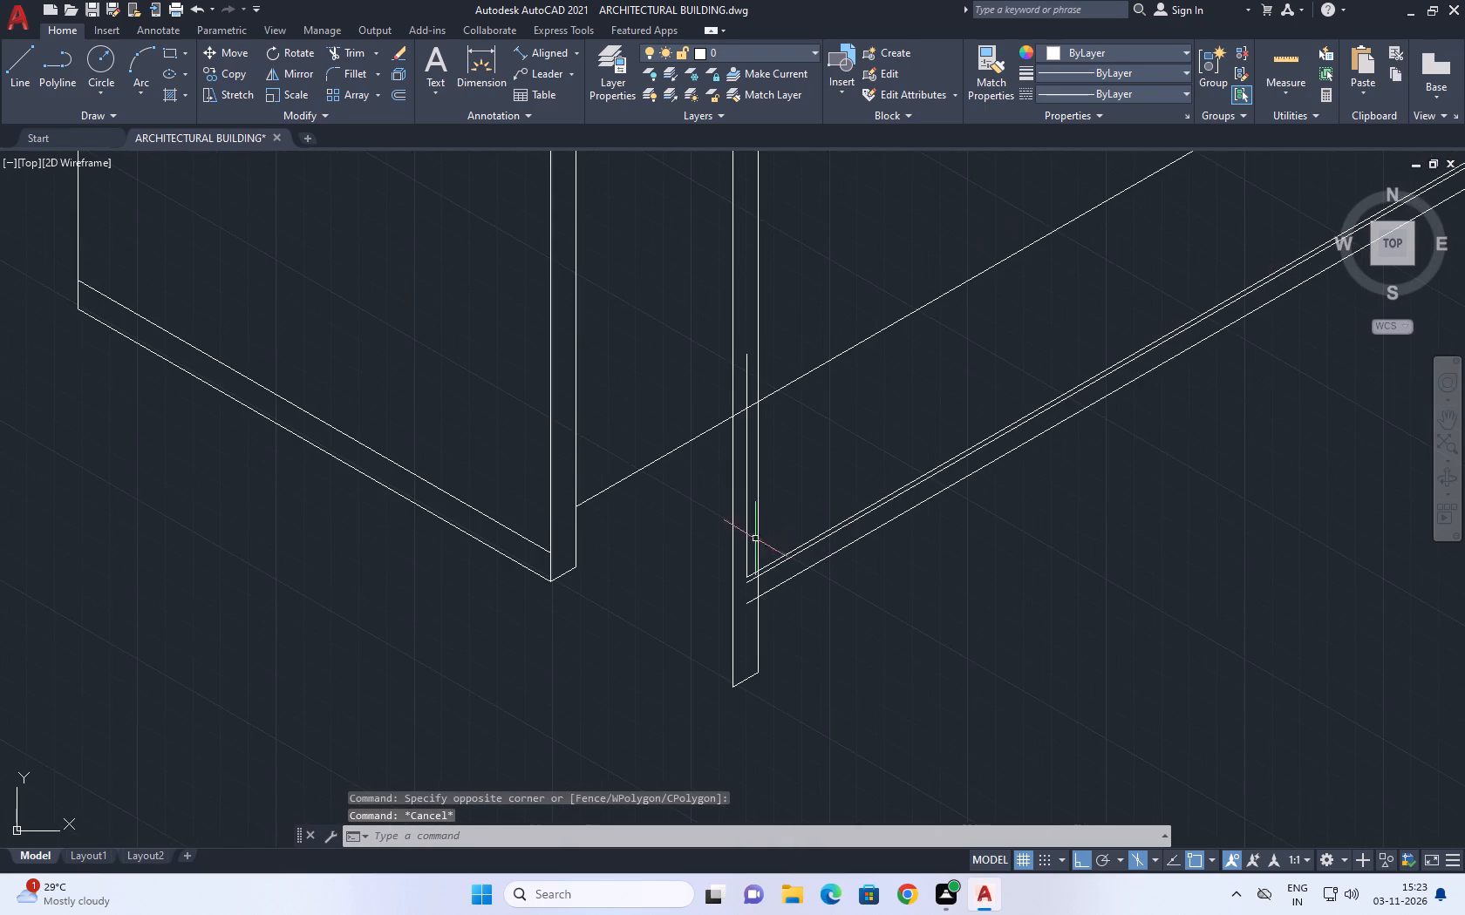
pyautogui.scroll(-2, 731, 436)
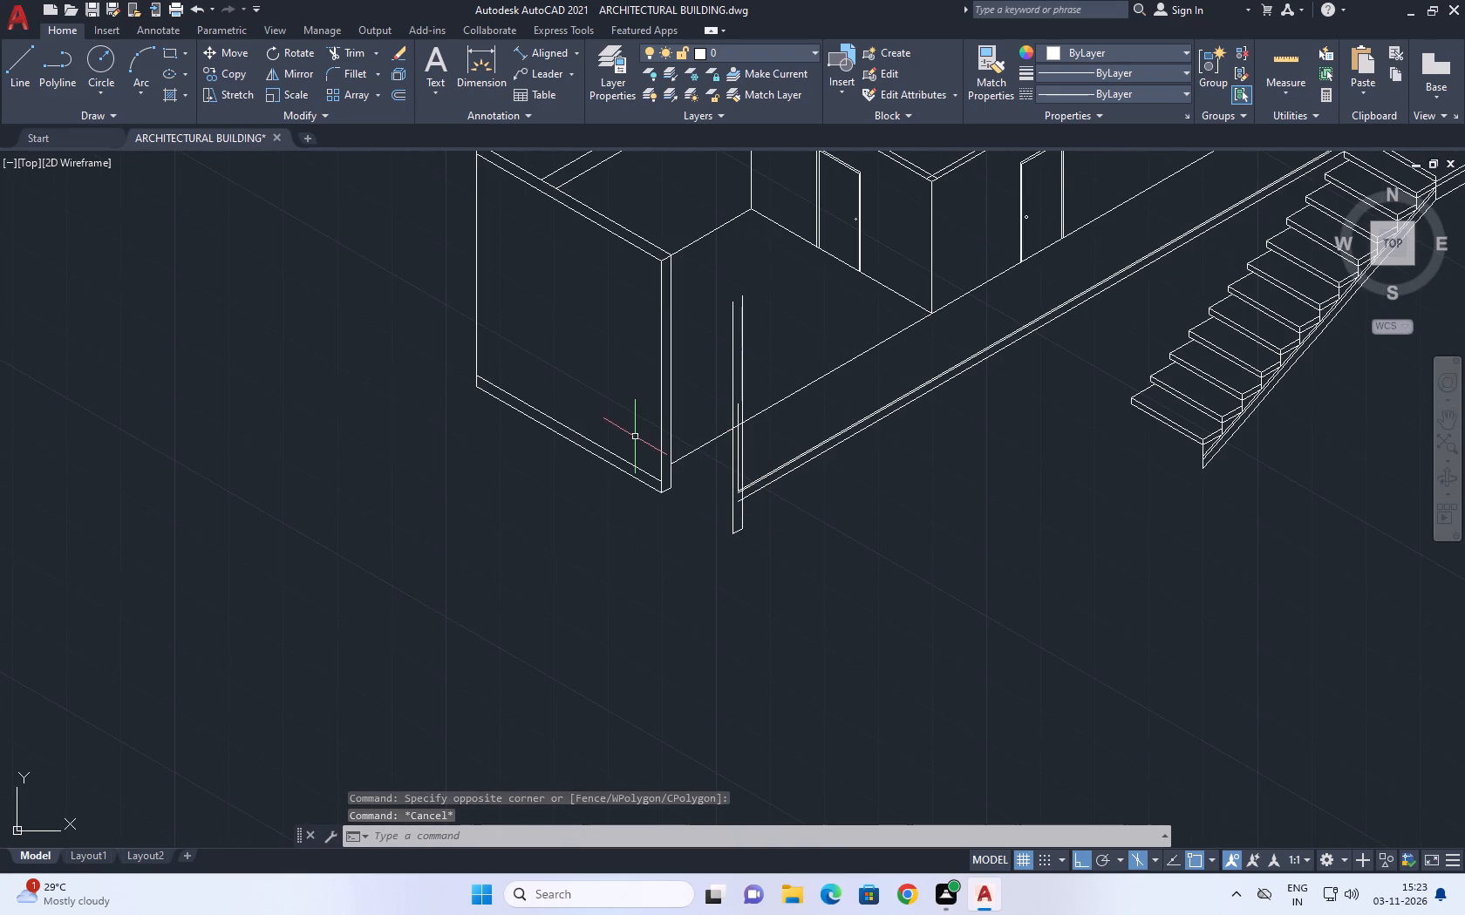
pyautogui.press('e')
pyautogui.press('x')
pyautogui.press('space')
pyautogui.click(626, 437)
pyautogui.click(594, 515)
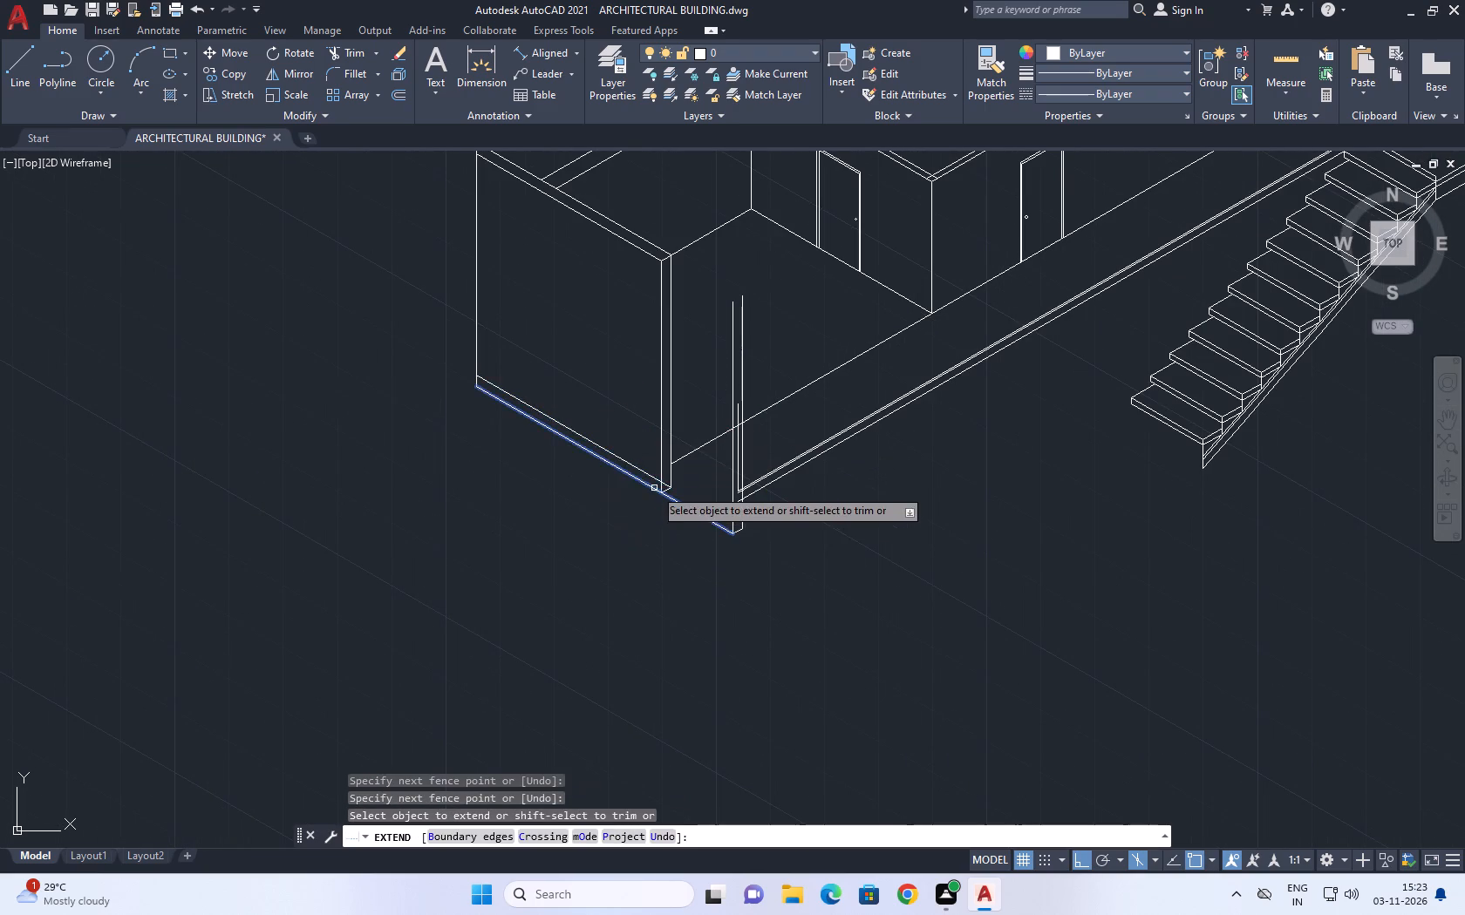
pyautogui.scroll(2, 662, 487)
pyautogui.click(660, 478)
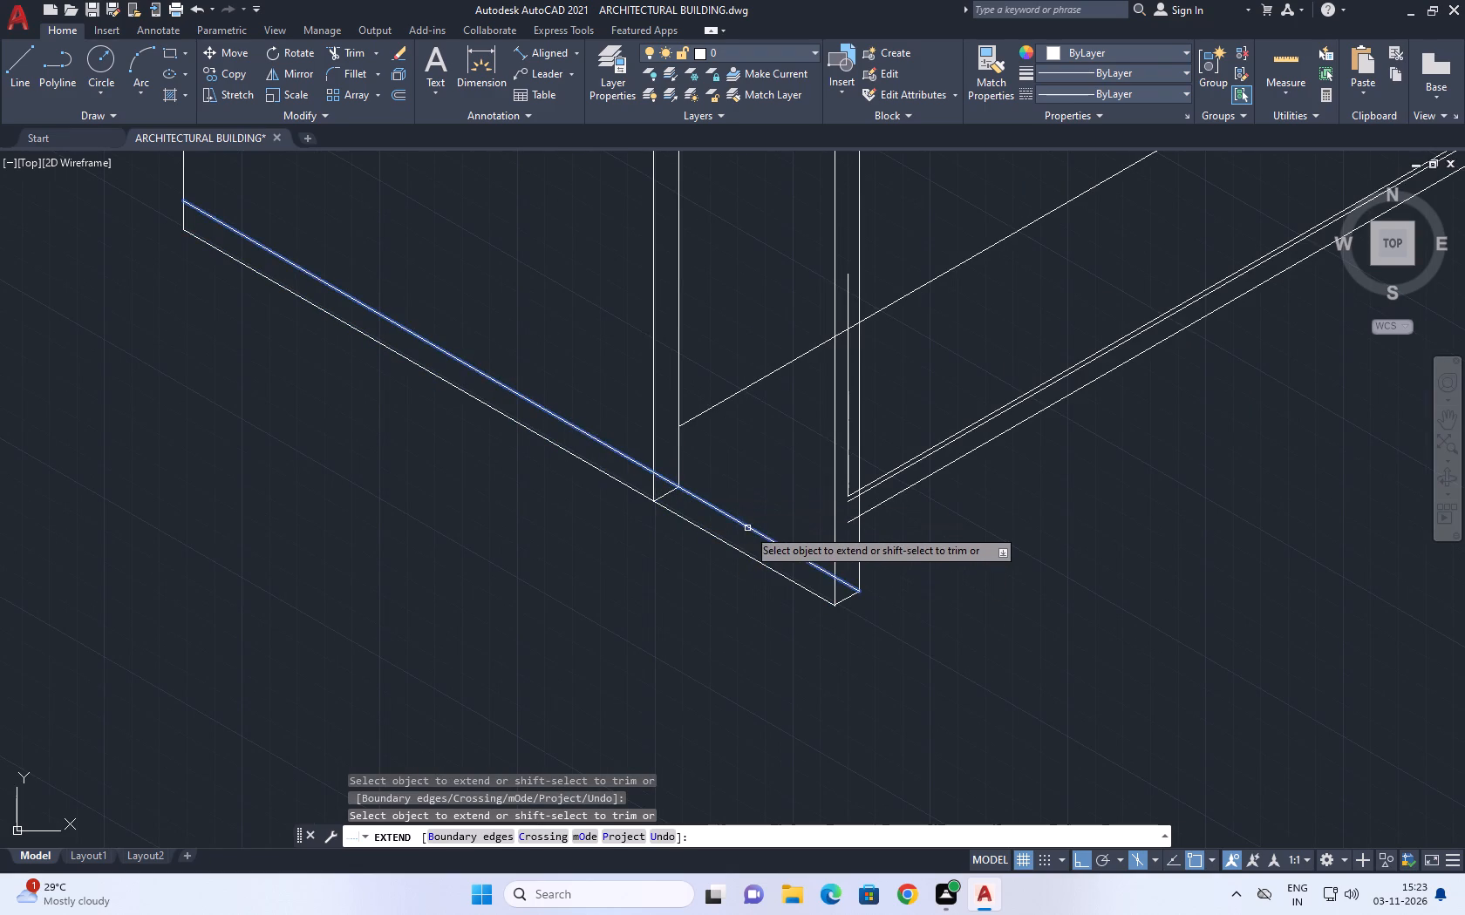
pyautogui.click(750, 528)
pyautogui.press('Escape')
# Delete the short vertical line rising from the free end of the staircase-side wall's top line.
pyautogui.scroll(-3, 695, 450)
pyautogui.scroll(1, 735, 427)
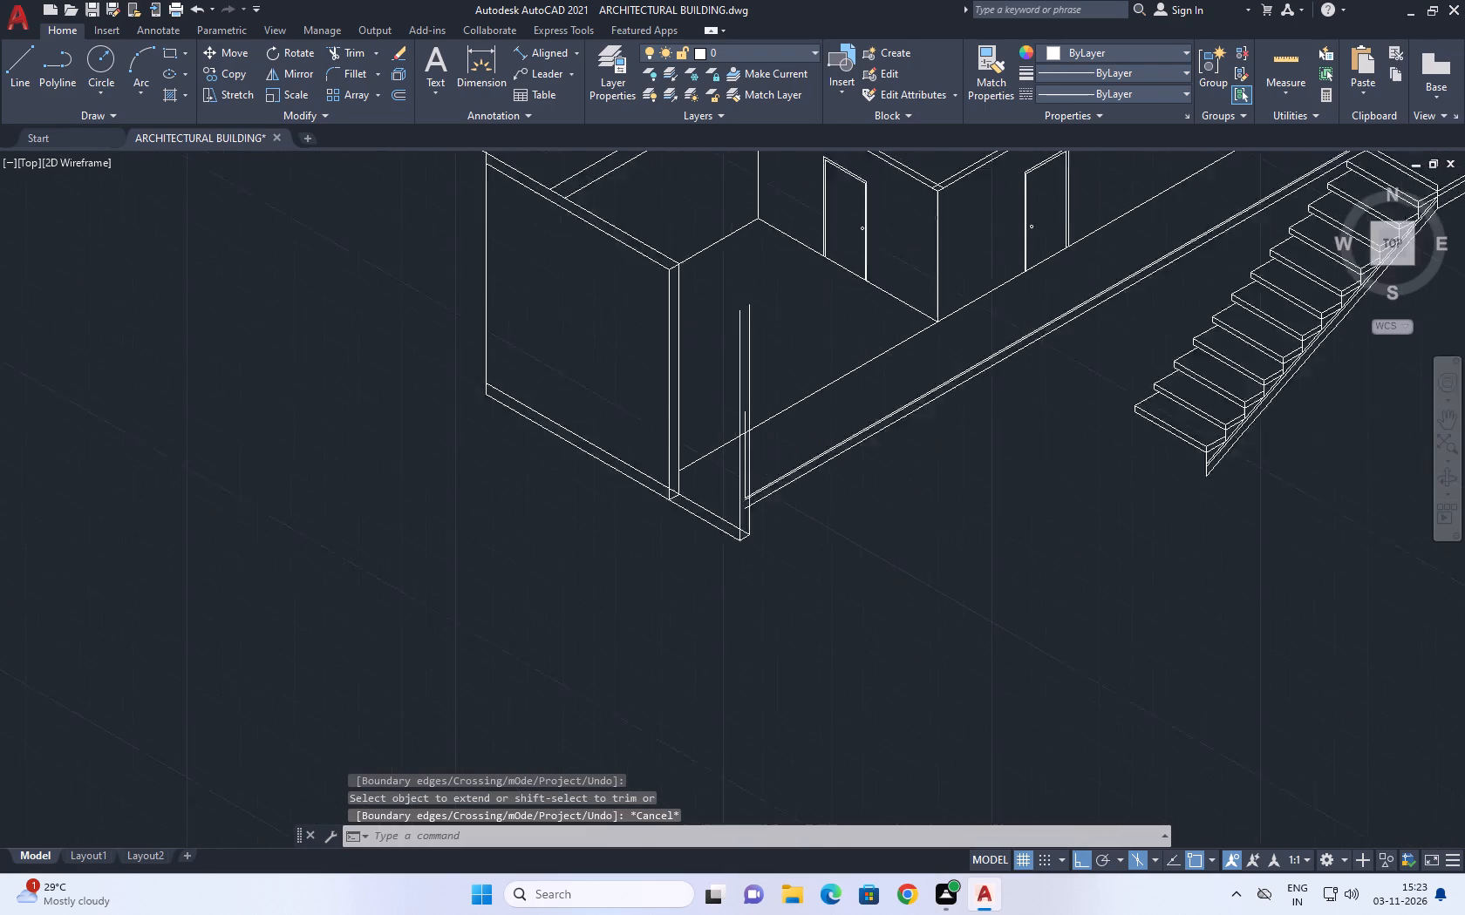
pyautogui.scroll(2, 735, 430)
pyautogui.click(753, 458)
pyautogui.moveTo(814, 517); pyautogui.dragTo(777, 502, button='middle')
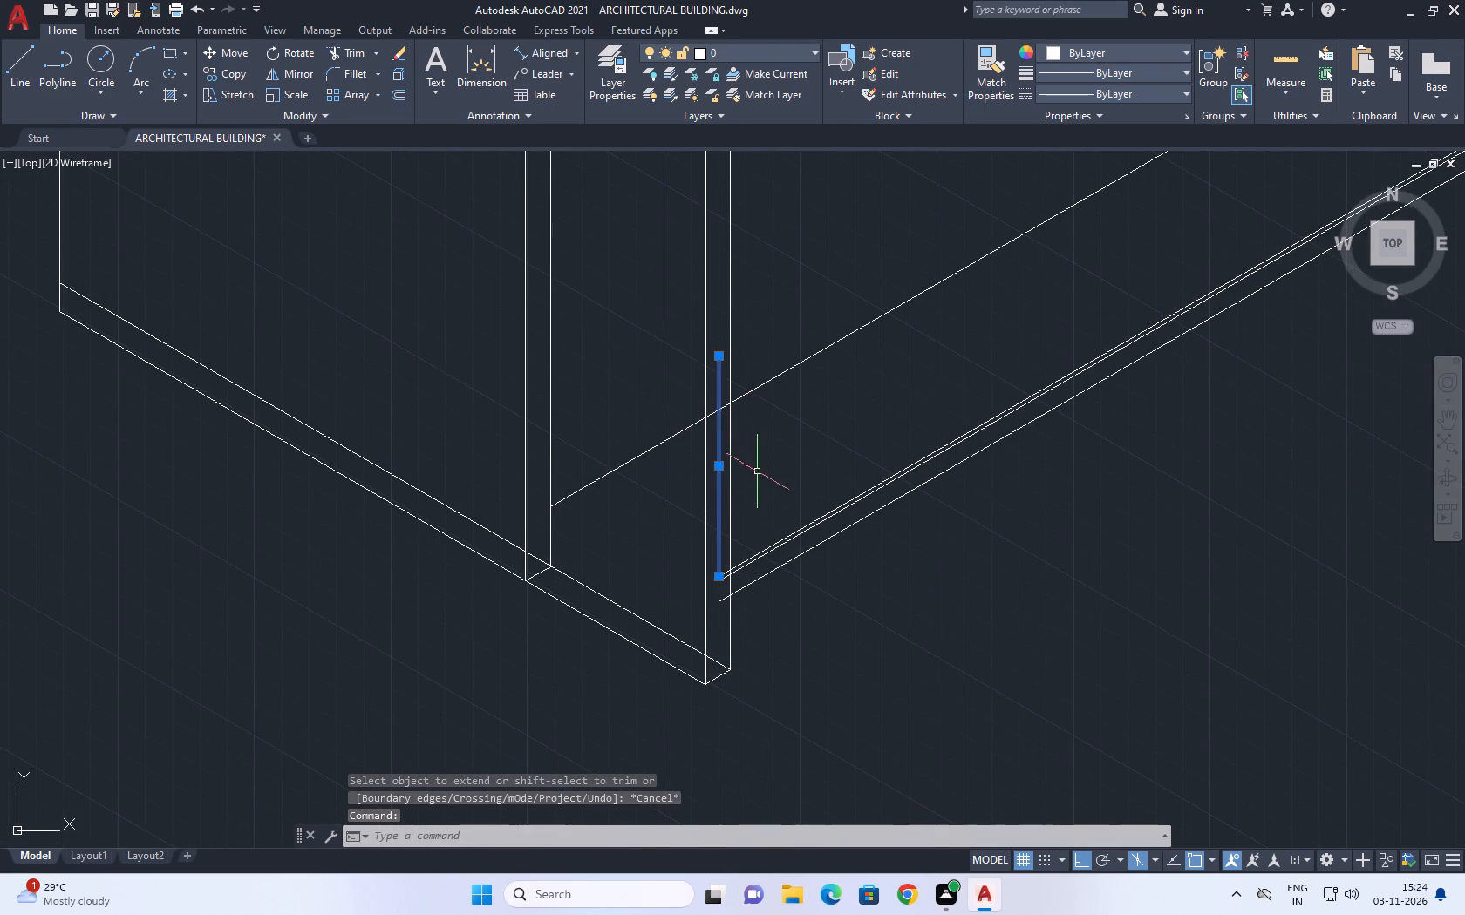
pyautogui.scroll(-1, 760, 478)
pyautogui.moveTo(780, 357); pyautogui.dragTo(795, 431, button='middle')
pyautogui.scroll(1, 752, 564)
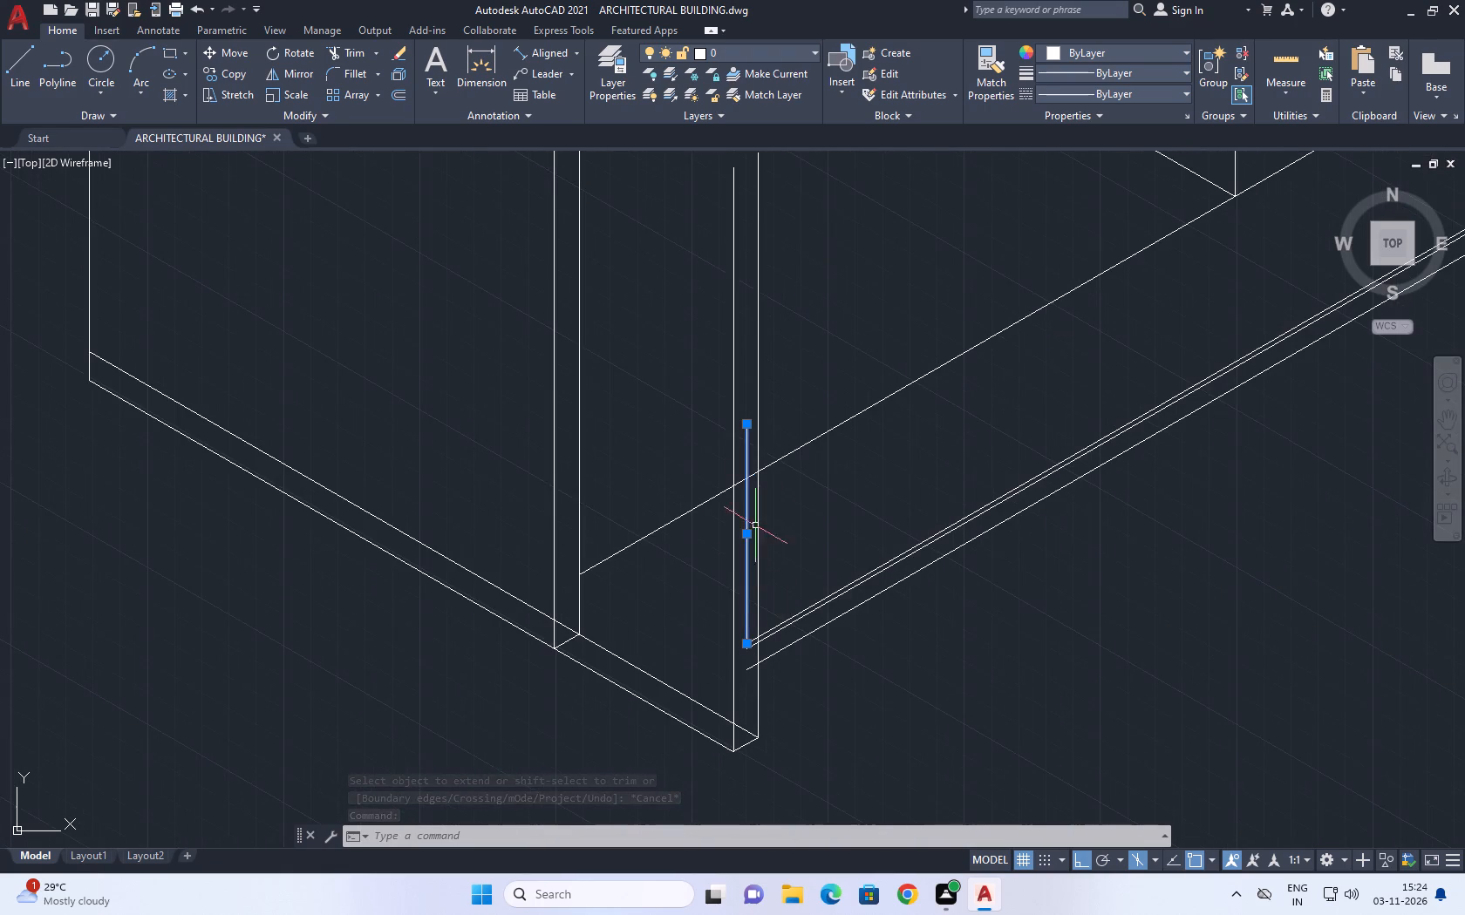
pyautogui.click(721, 376)
pyautogui.click(794, 704)
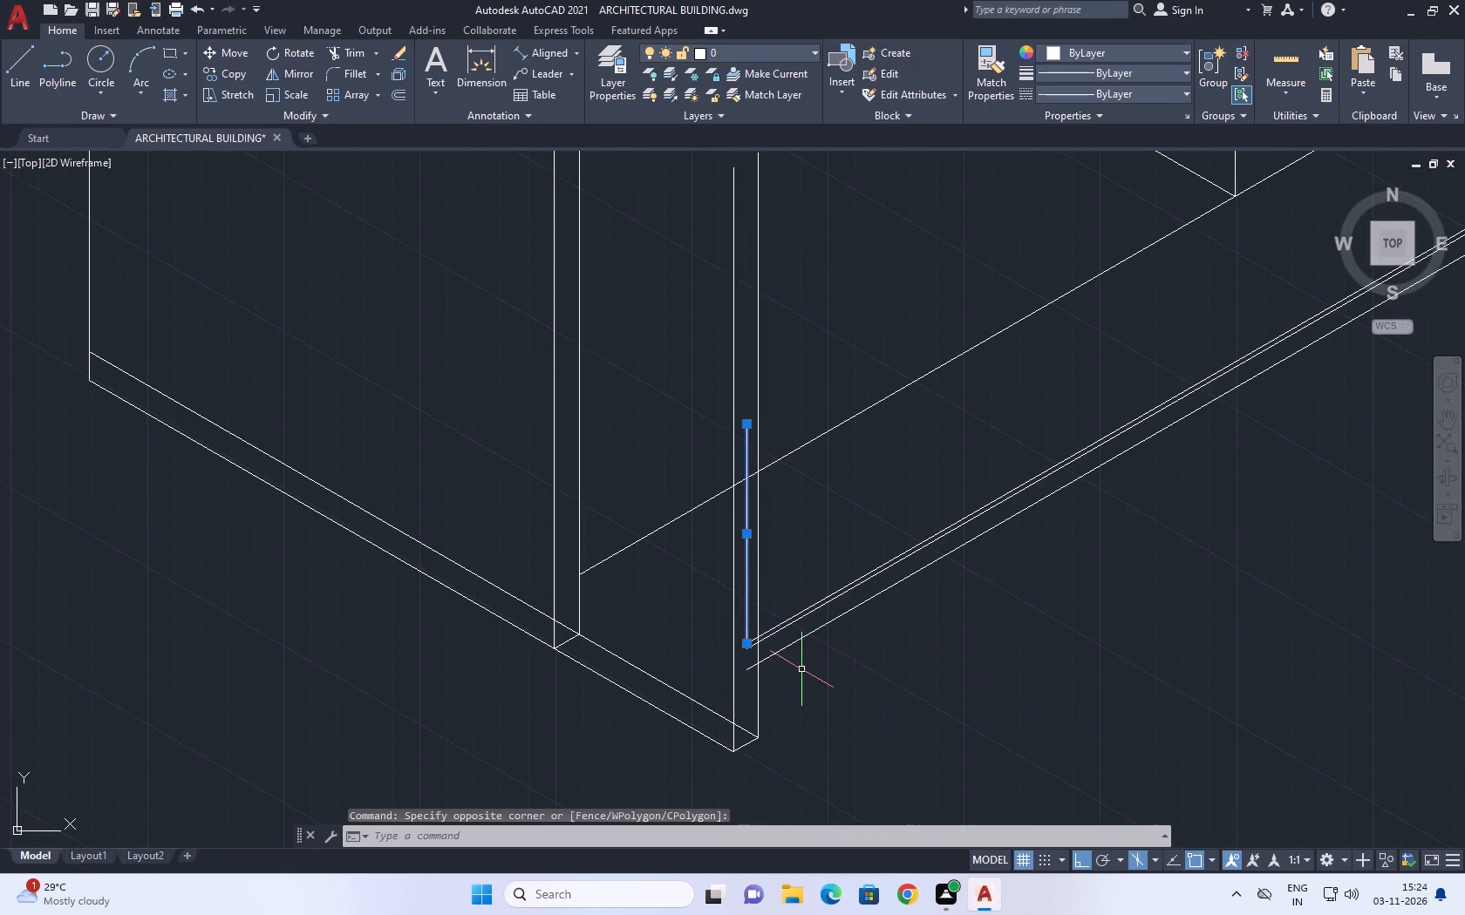
pyautogui.press('Delete')
# Trim the ends of the three staircase-side wall lines that project past the new corner's inner vertical edge.
pyautogui.moveTo(808, 640); pyautogui.dragTo(803, 625, button='middle')
pyautogui.press('t')
pyautogui.press('r')
pyautogui.press('space')
pyautogui.scroll(1, 747, 648)
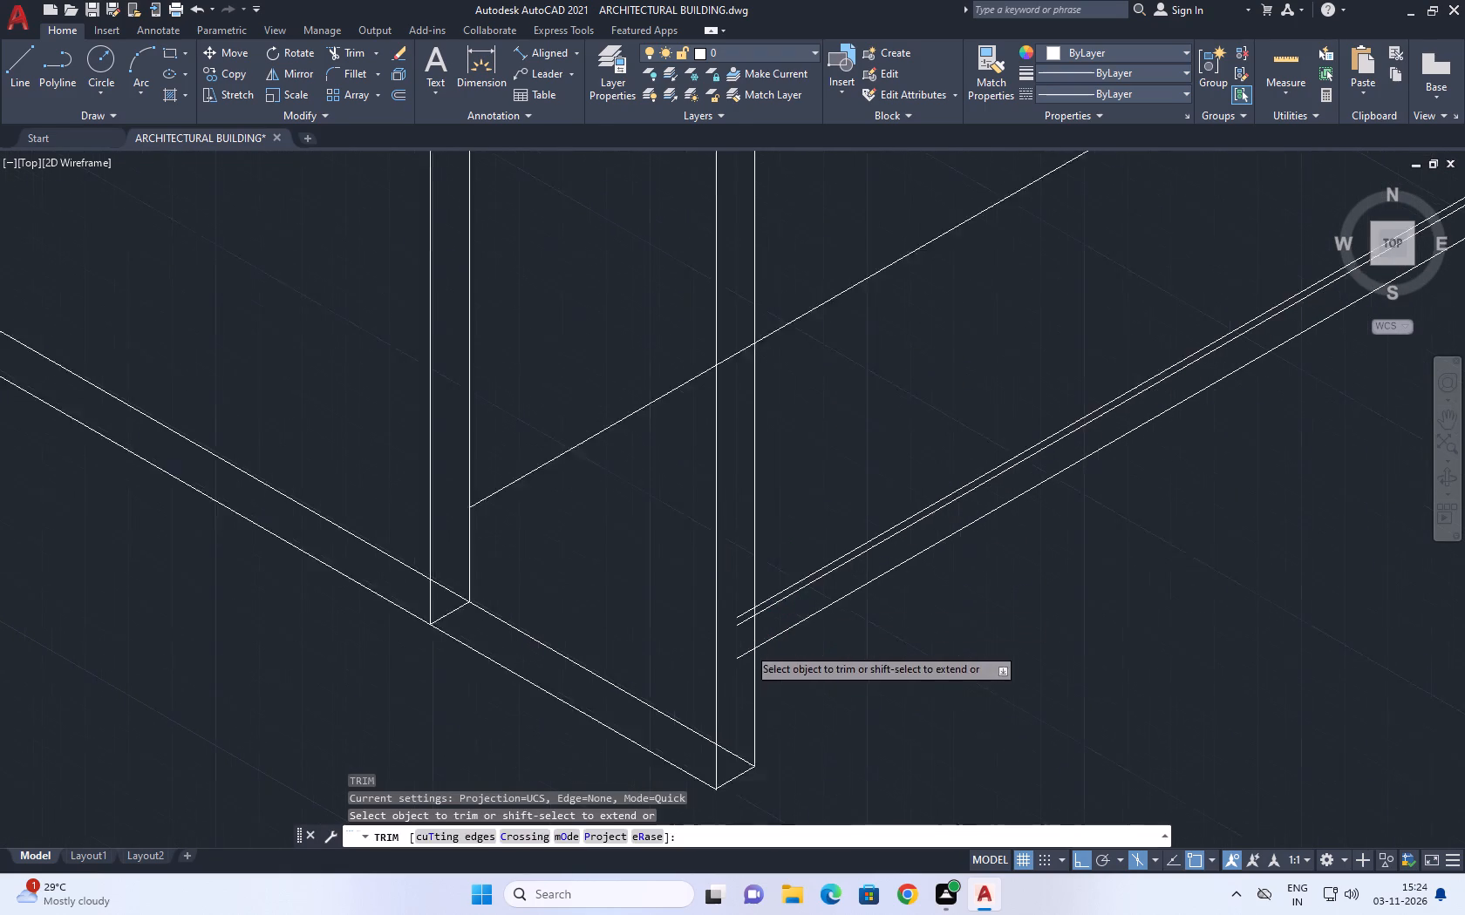
pyautogui.scroll(1, 746, 649)
pyautogui.click(743, 573)
pyautogui.moveTo(743, 701); pyautogui.dragTo(746, 712)
pyautogui.scroll(-7, 811, 576)
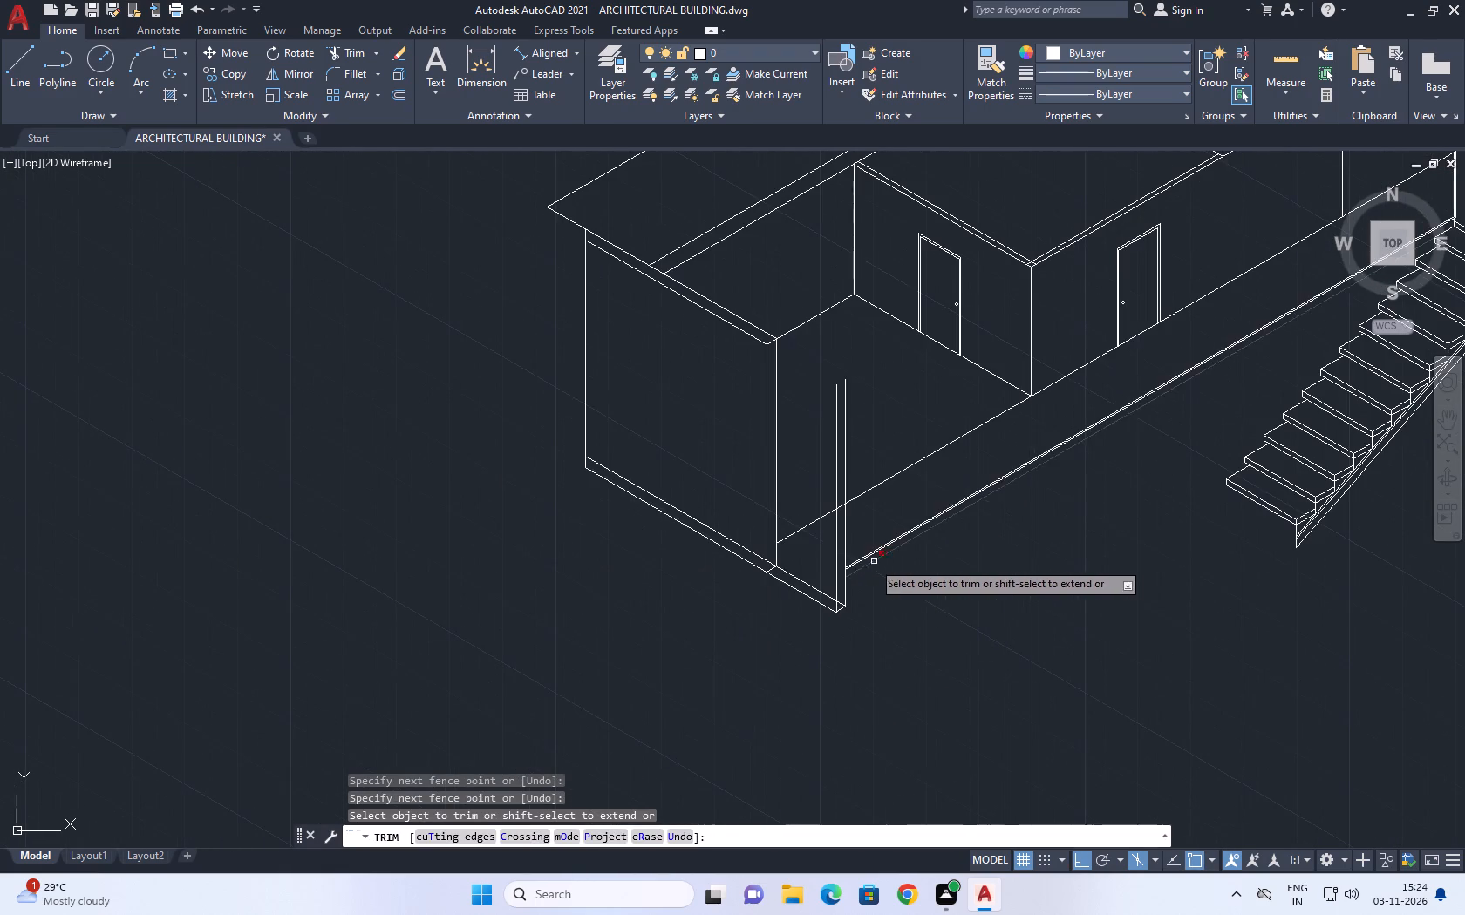
pyautogui.press('Escape')
# Trim the door wall's base line between the old end-wall edge and the new corner's inner vertical edge.
pyautogui.write('tr')
pyautogui.press('space')
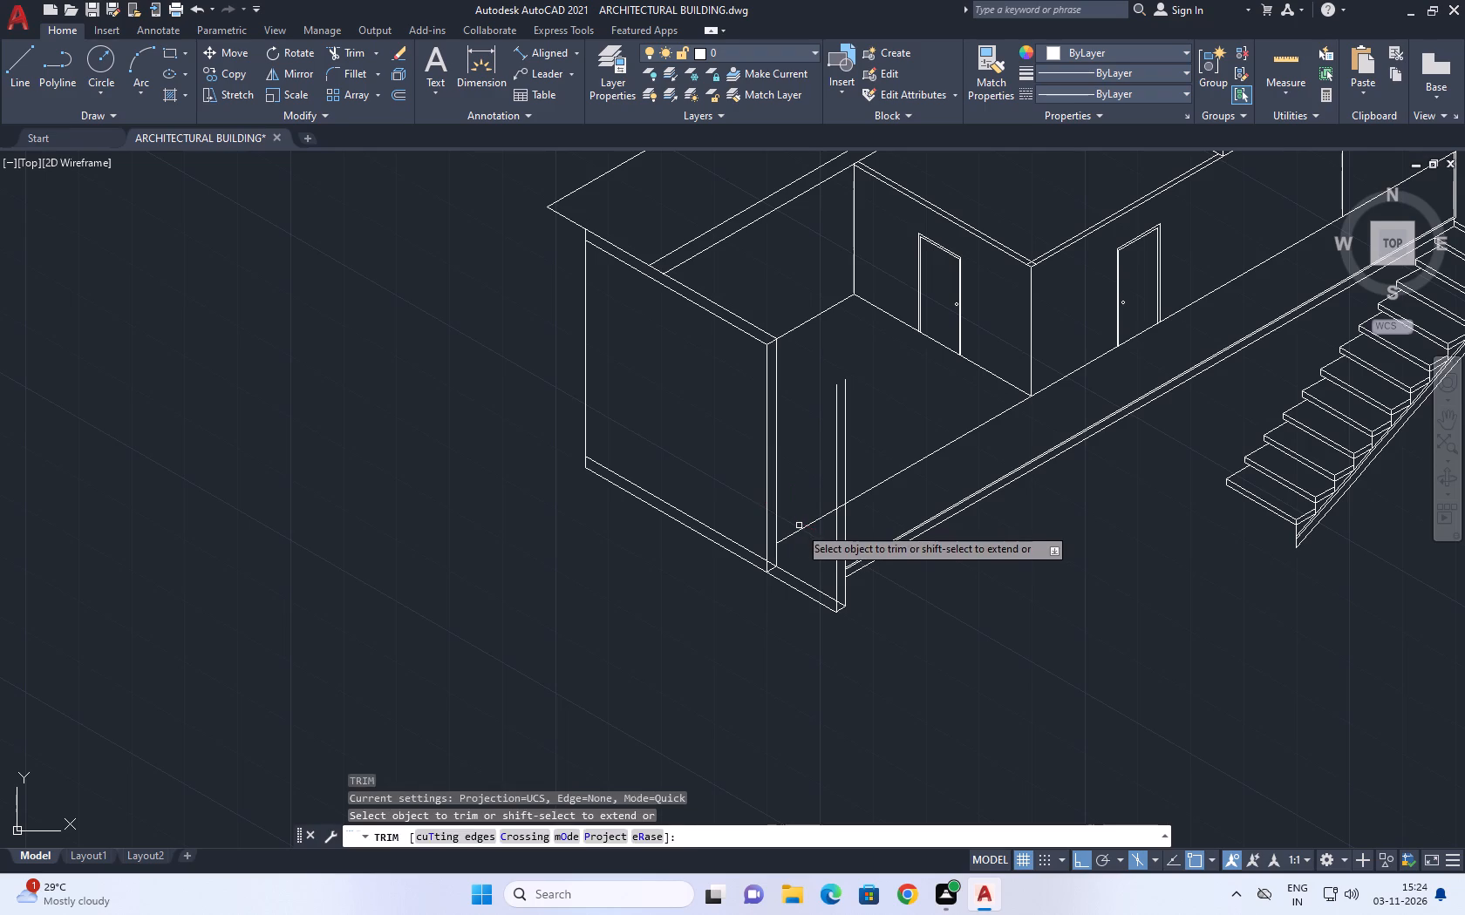
pyautogui.click(799, 526)
pyautogui.scroll(2, 853, 504)
pyautogui.click(820, 513)
pyautogui.scroll(-4, 828, 533)
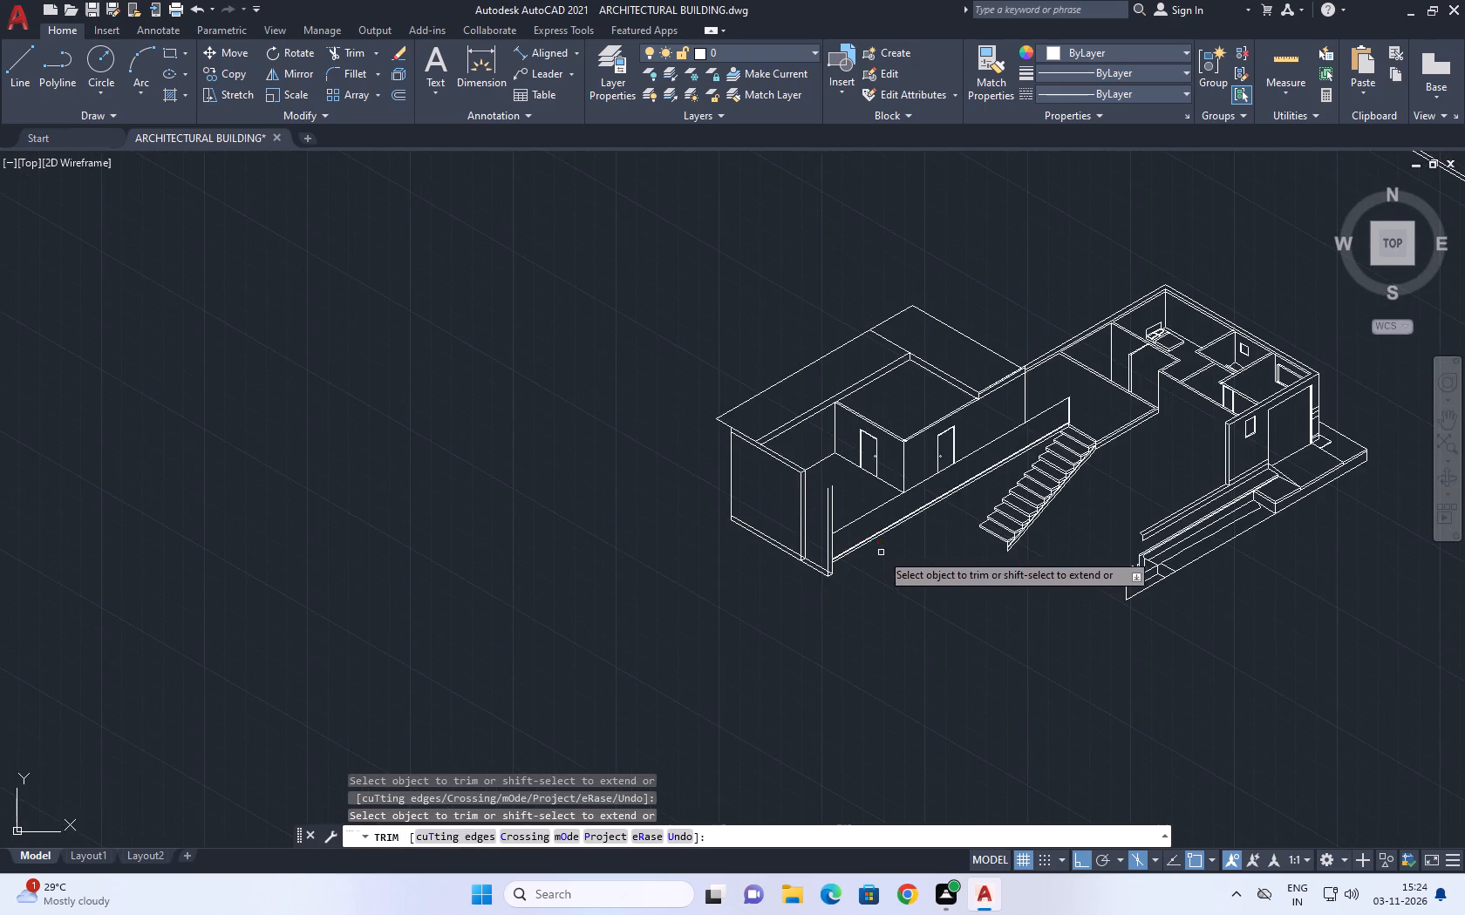
pyautogui.press('Escape')
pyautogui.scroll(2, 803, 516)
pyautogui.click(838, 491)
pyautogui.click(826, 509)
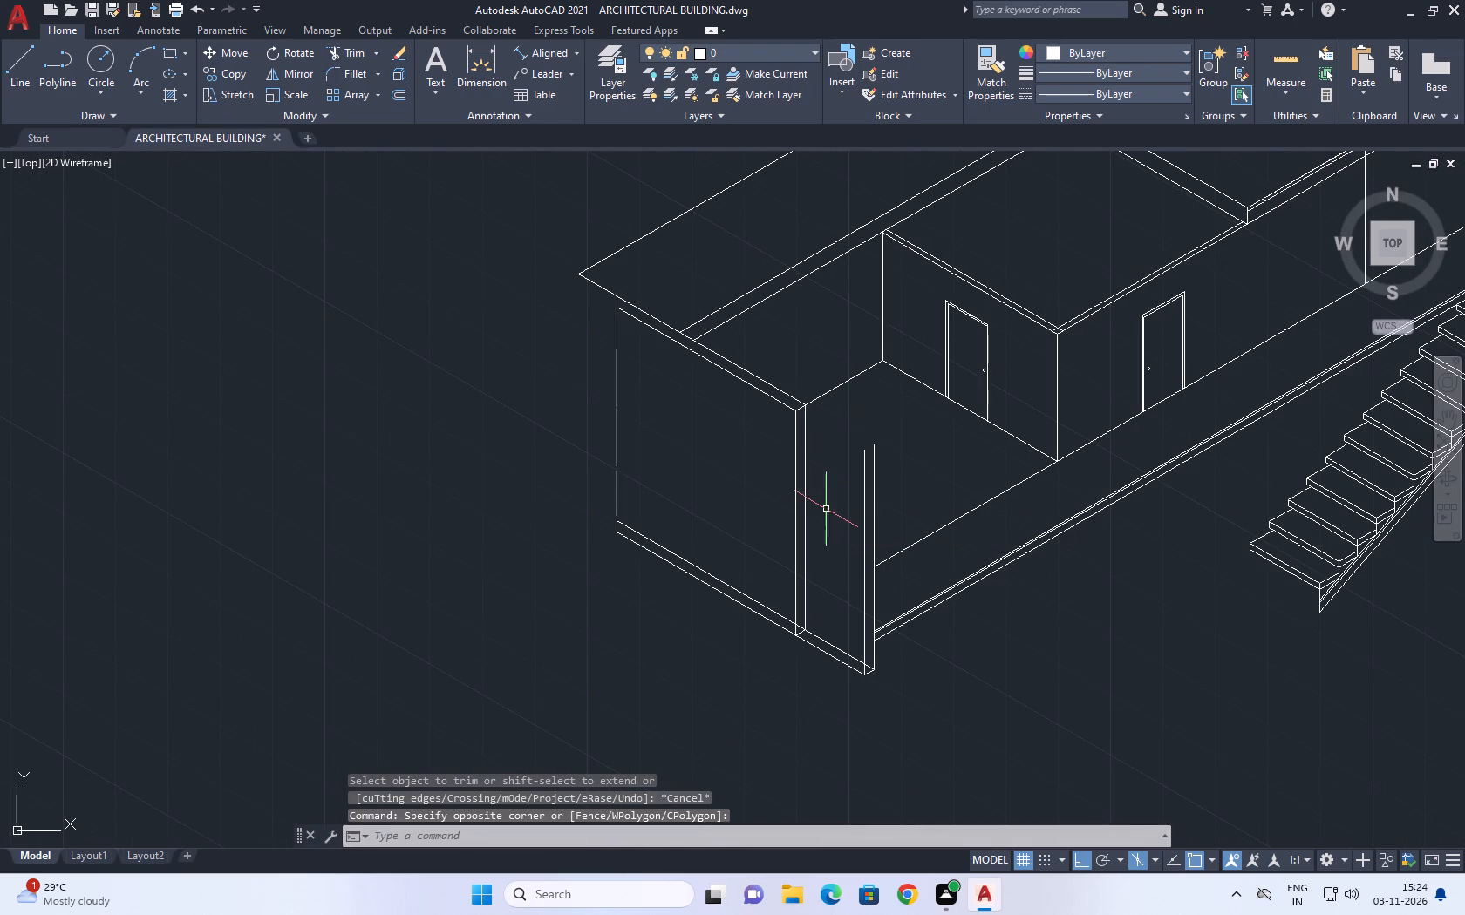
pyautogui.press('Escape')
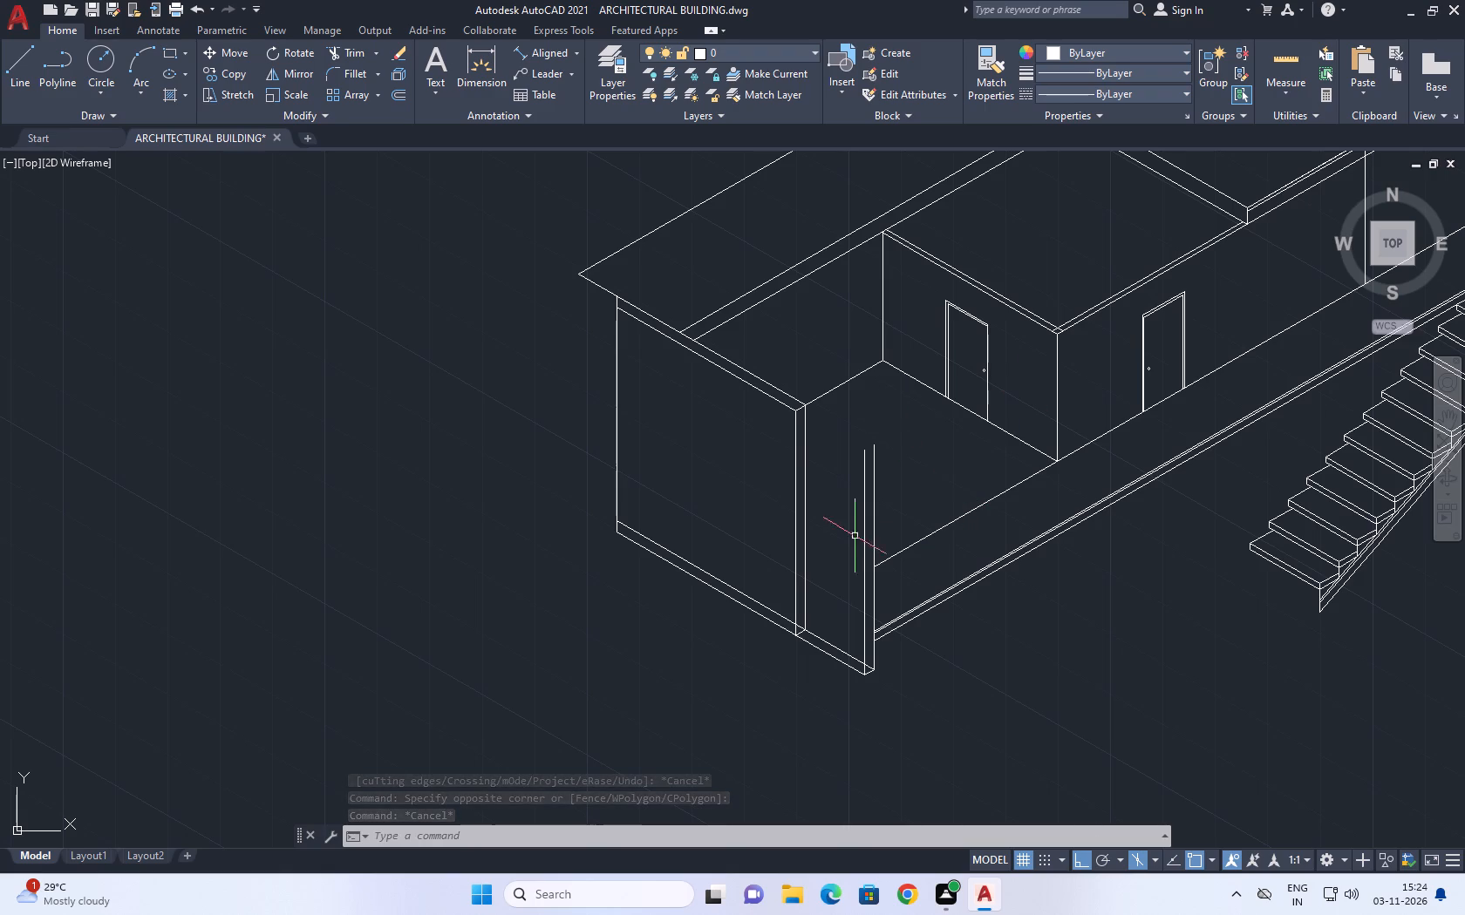
# Delete the inner vertical edge of the end wall's new corner.
pyautogui.scroll(3, 859, 573)
pyautogui.click(924, 560)
pyautogui.click(878, 544)
pyautogui.scroll(-1, 896, 512)
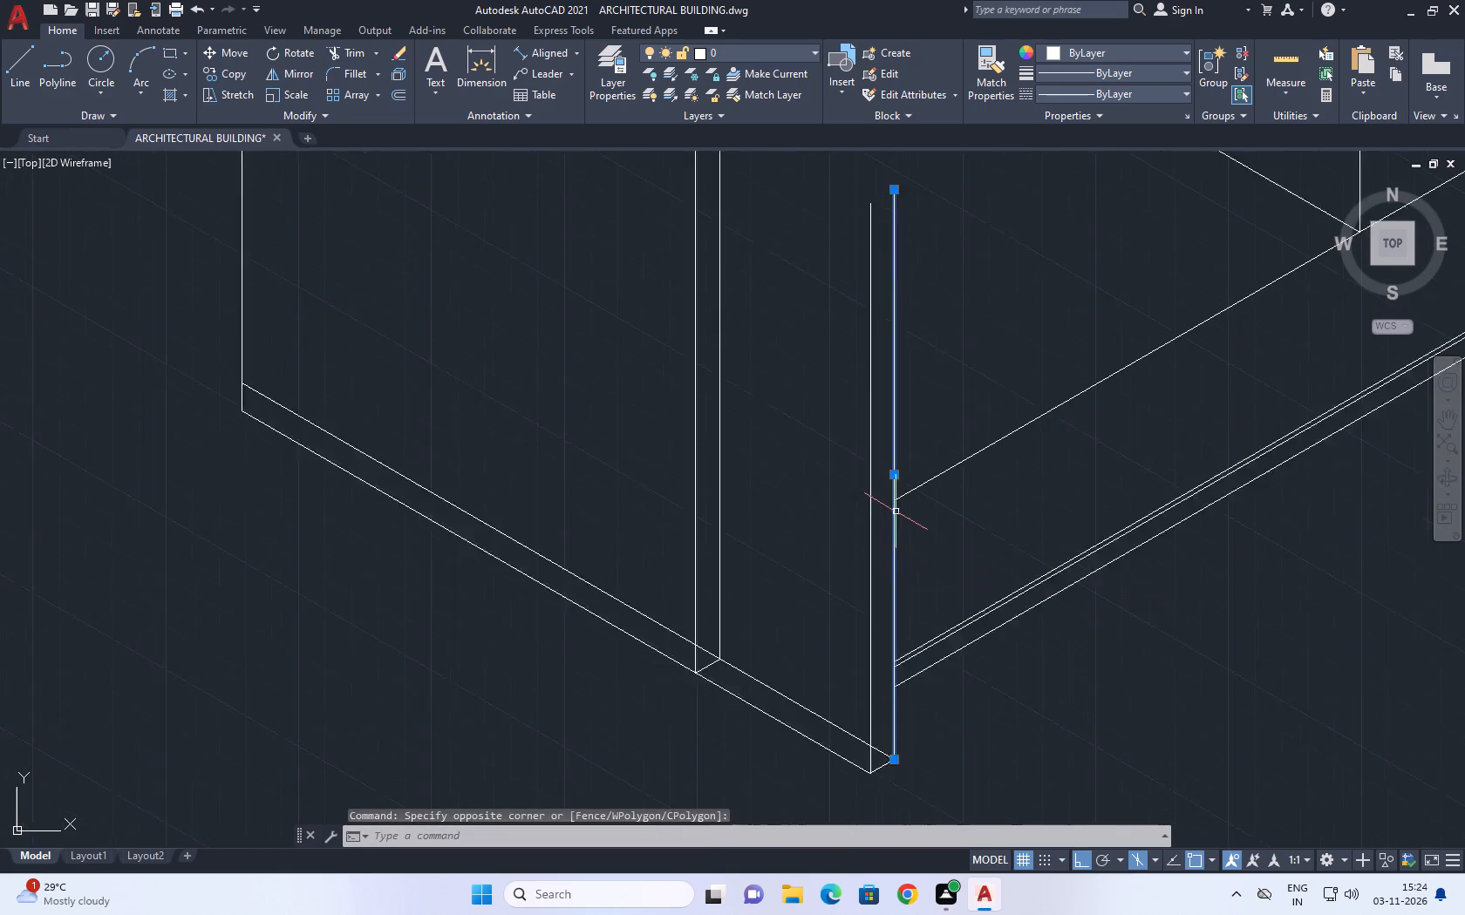
pyautogui.scroll(-1, 896, 512)
pyautogui.press('Delete')
# Extend the door wall's base line and the three staircase-side wall lines to the new corner's outer vertical edge.
pyautogui.moveTo(964, 566); pyautogui.dragTo(952, 495, button='middle')
pyautogui.press('e')
pyautogui.press('x')
pyautogui.press('space')
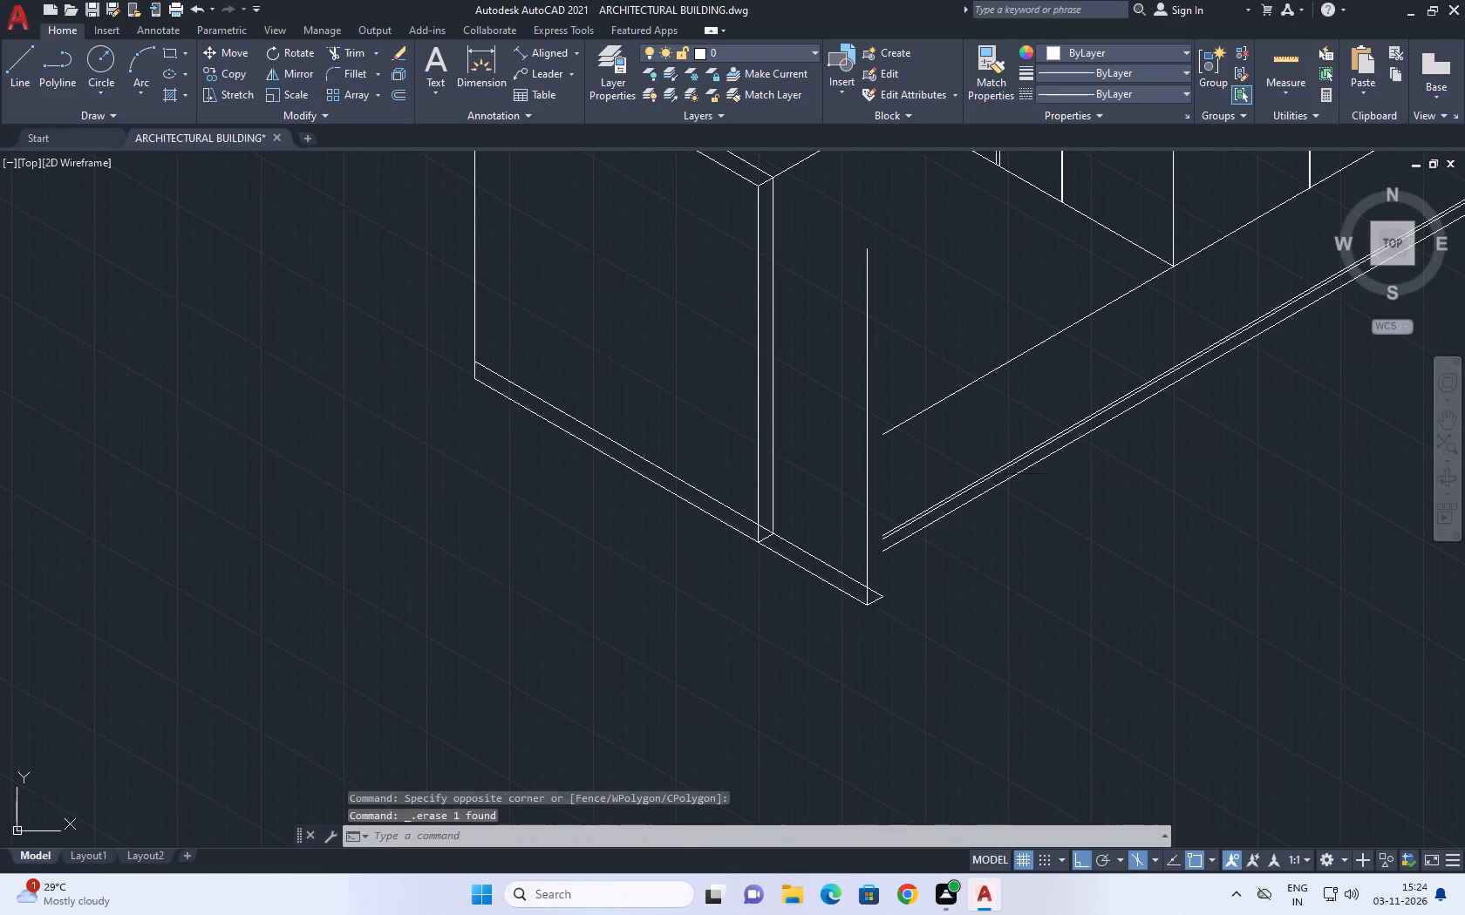
pyautogui.click(941, 377)
pyautogui.click(928, 573)
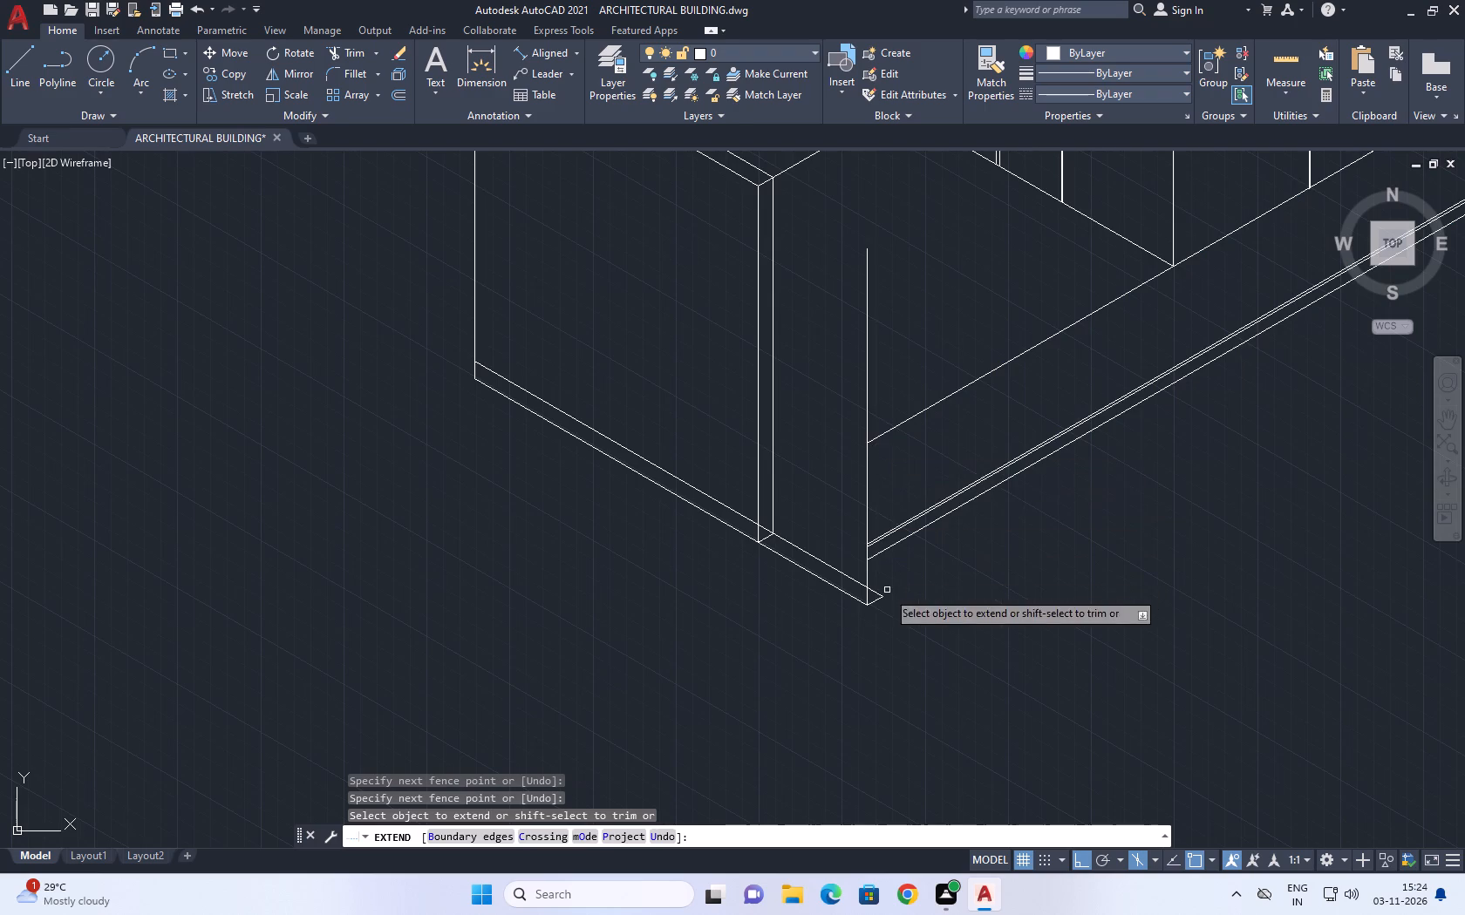
pyautogui.scroll(1, 885, 593)
pyautogui.press('Escape')
# Trim away the end wall's upper base line beyond the old wall edge, together with the short end line at the new corner.
pyautogui.click(883, 600)
pyautogui.click(872, 595)
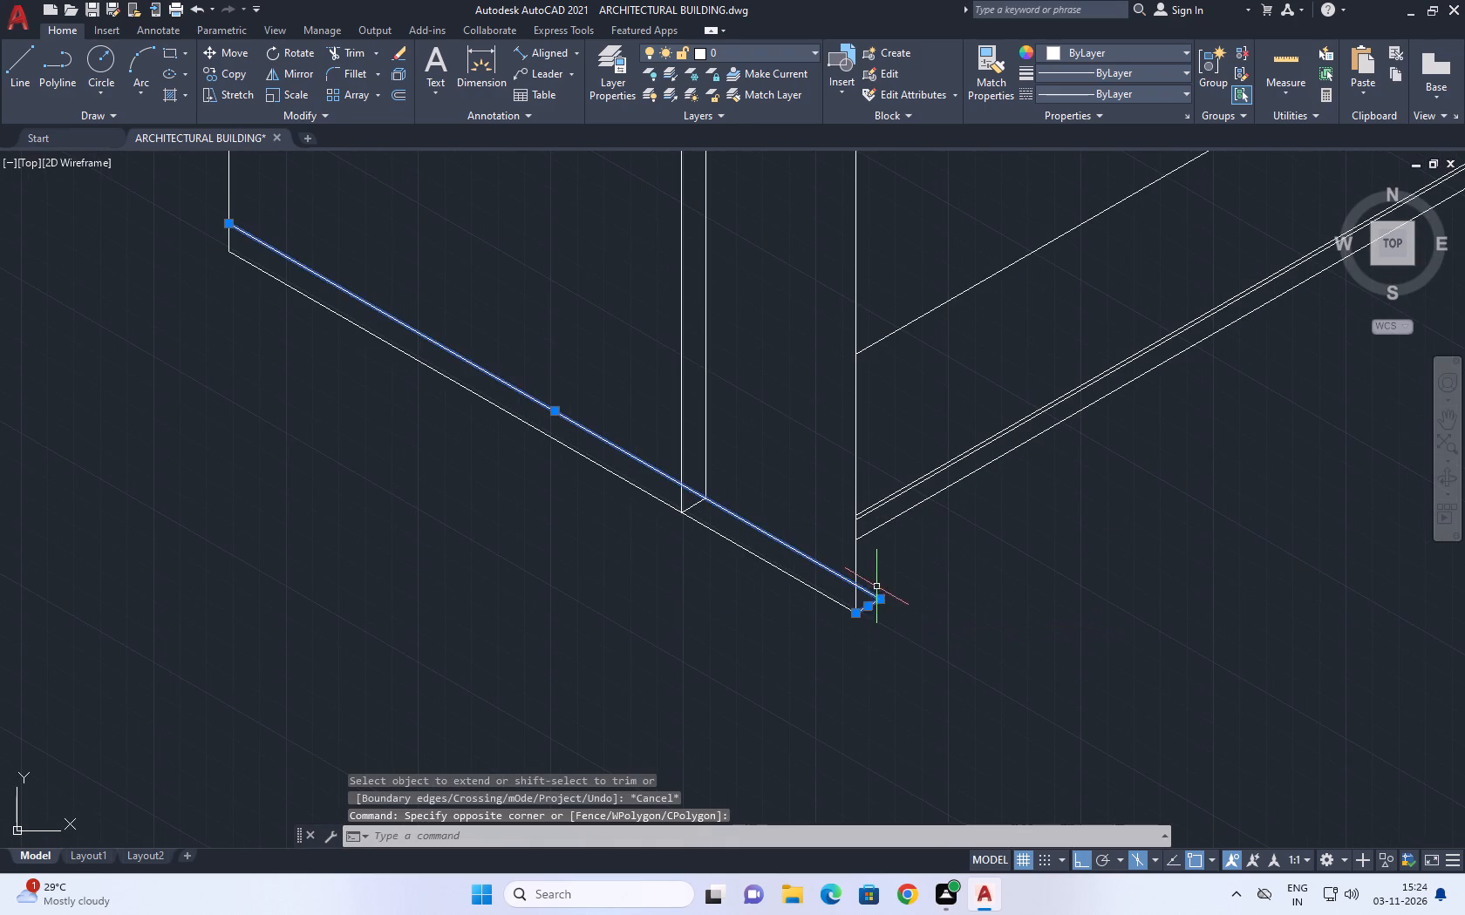
pyautogui.press('Escape')
pyautogui.press('t')
pyautogui.press('r')
pyautogui.press('space')
pyautogui.click(877, 593)
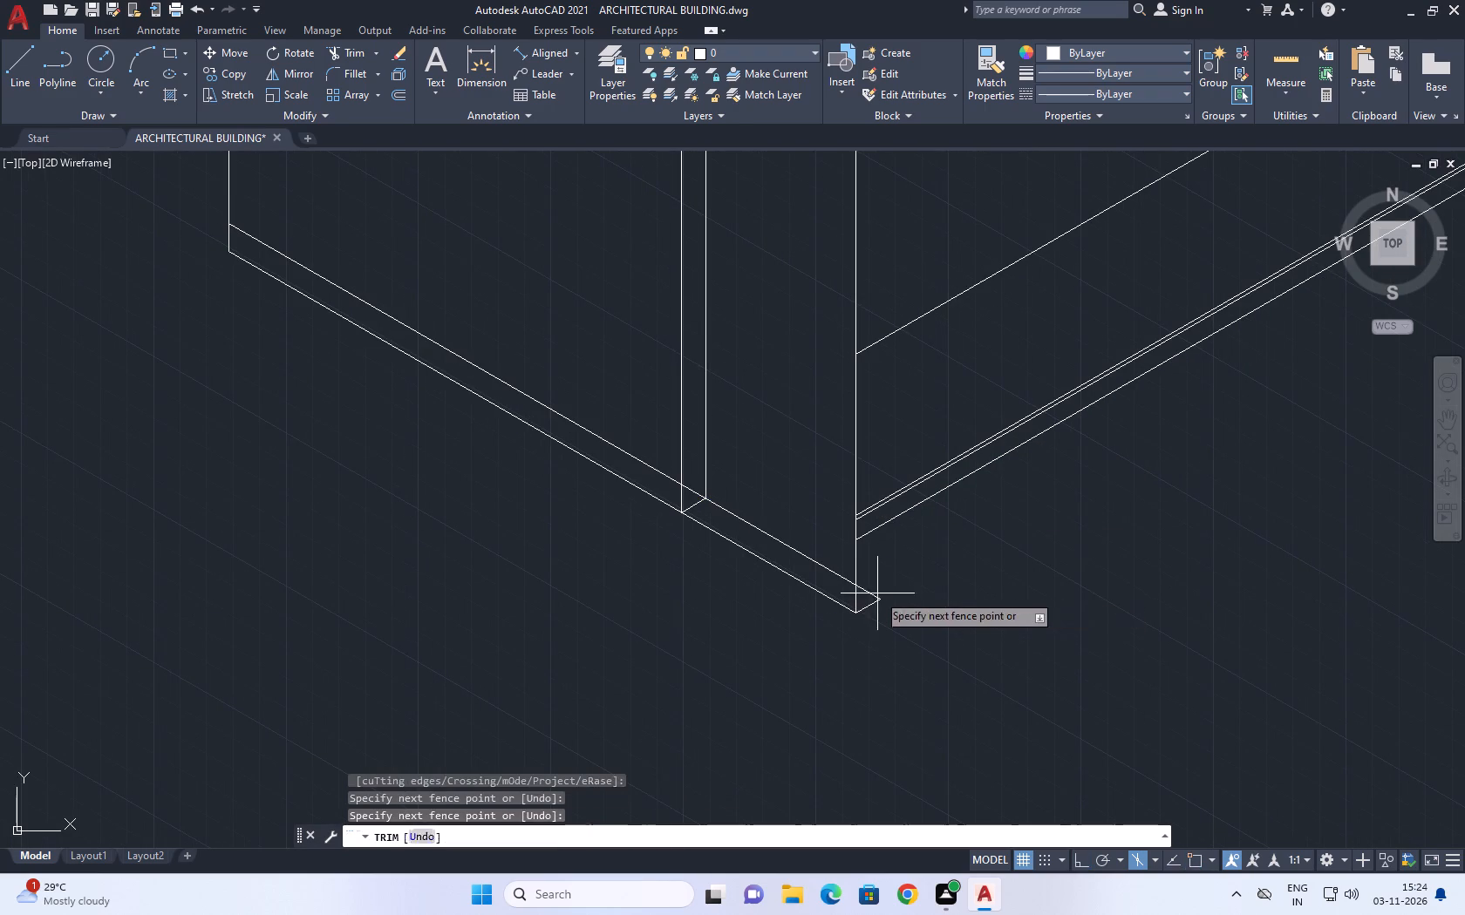
pyautogui.click(873, 627)
pyautogui.click(833, 568)
pyautogui.press('Escape')
# Draw a line at 150° from the lowest staircase-side wall line's corner endpoint past the old end-wall edges.
pyautogui.scroll(-2, 872, 553)
pyautogui.moveTo(865, 485); pyautogui.dragTo(947, 573, button='middle')
pyautogui.press('l')
pyautogui.press('space')
pyautogui.scroll(2, 934, 640)
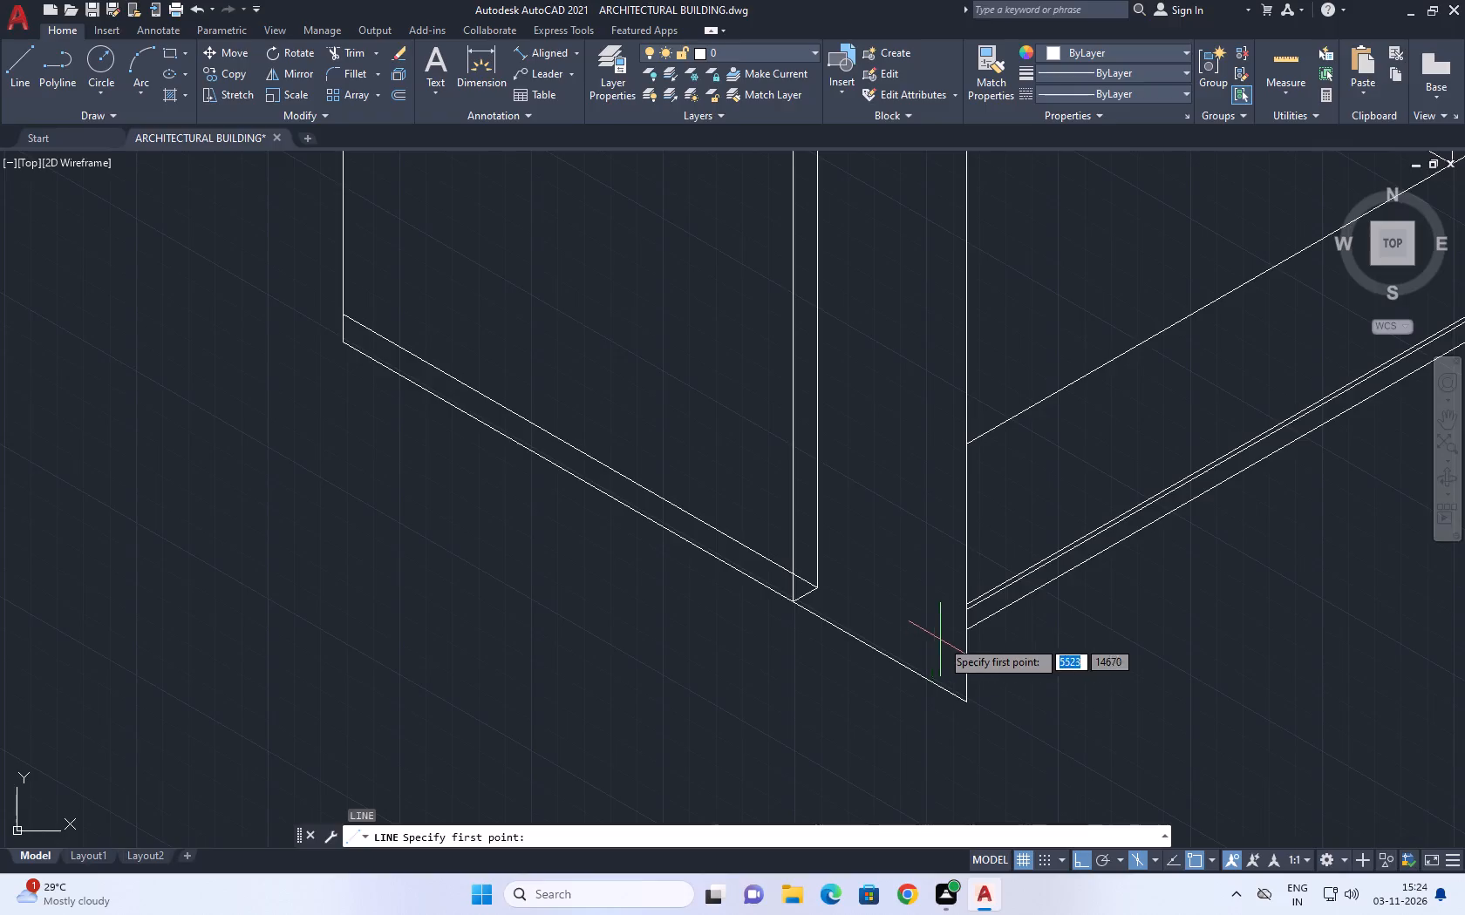
pyautogui.click(966, 632)
pyautogui.click(682, 478)
pyautogui.press('Escape')
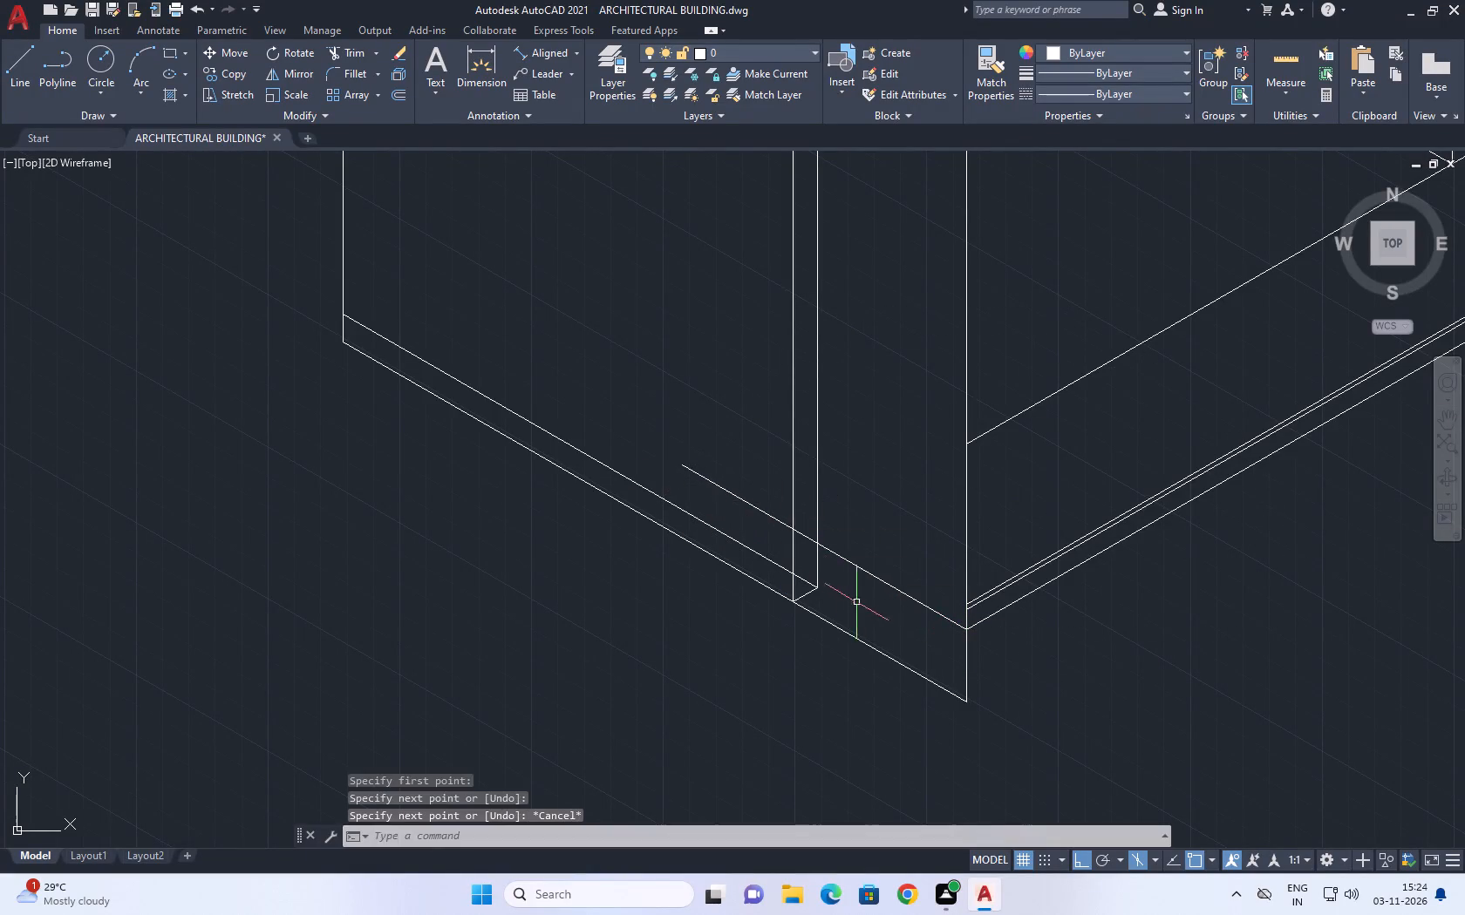
# Draw two more lines at 150° from the corner endpoints of the upper two staircase-side wall lines, past the old end-wall edges.
pyautogui.press('space')
pyautogui.scroll(2, 900, 616)
pyautogui.click(1060, 601)
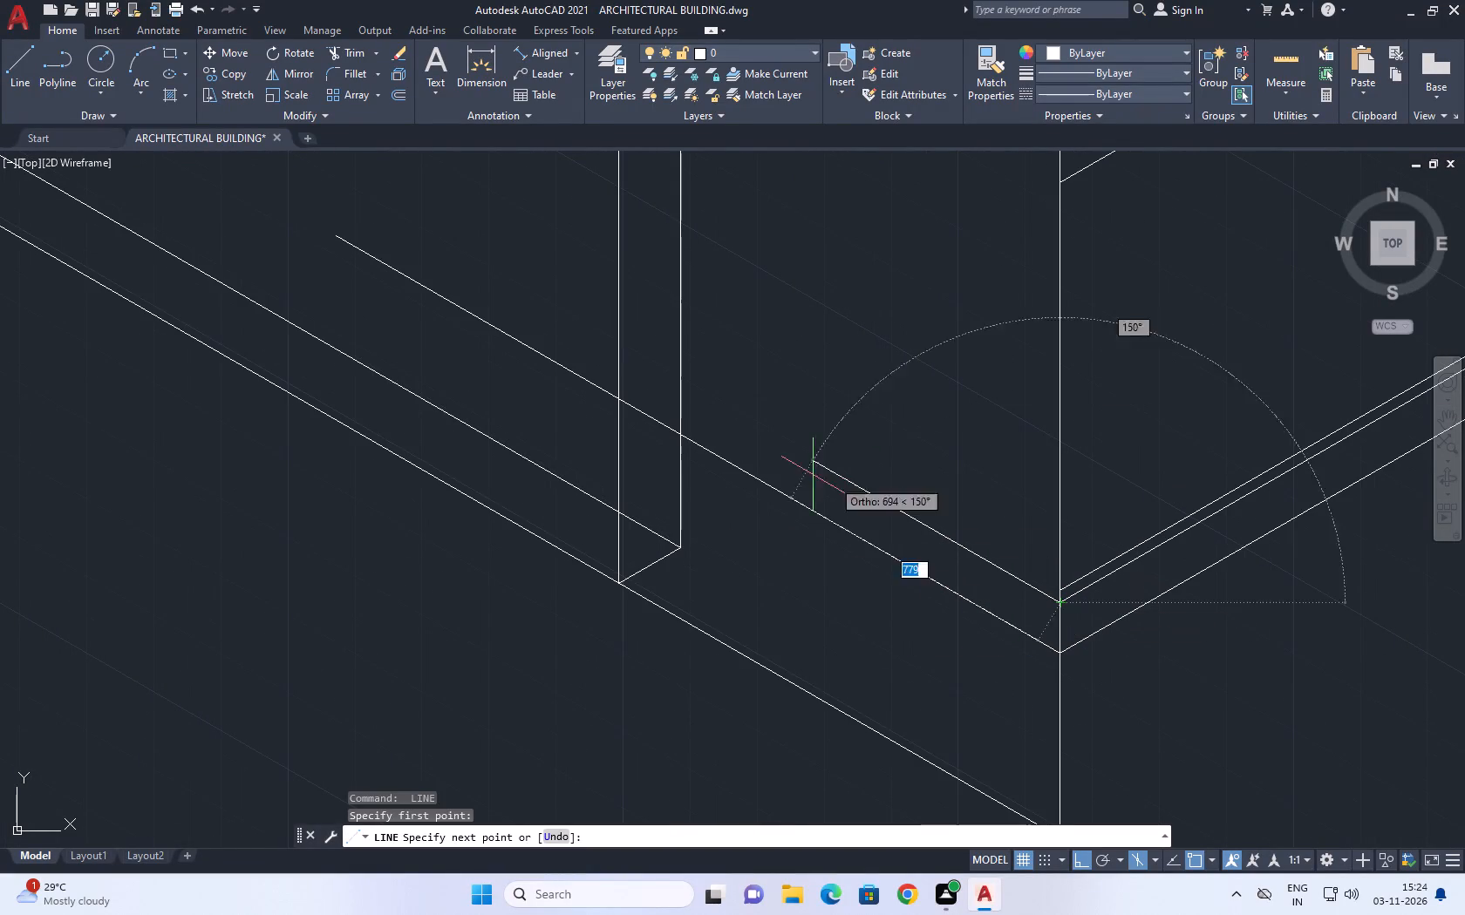
pyautogui.click(488, 339)
pyautogui.press('Escape')
pyautogui.press('space')
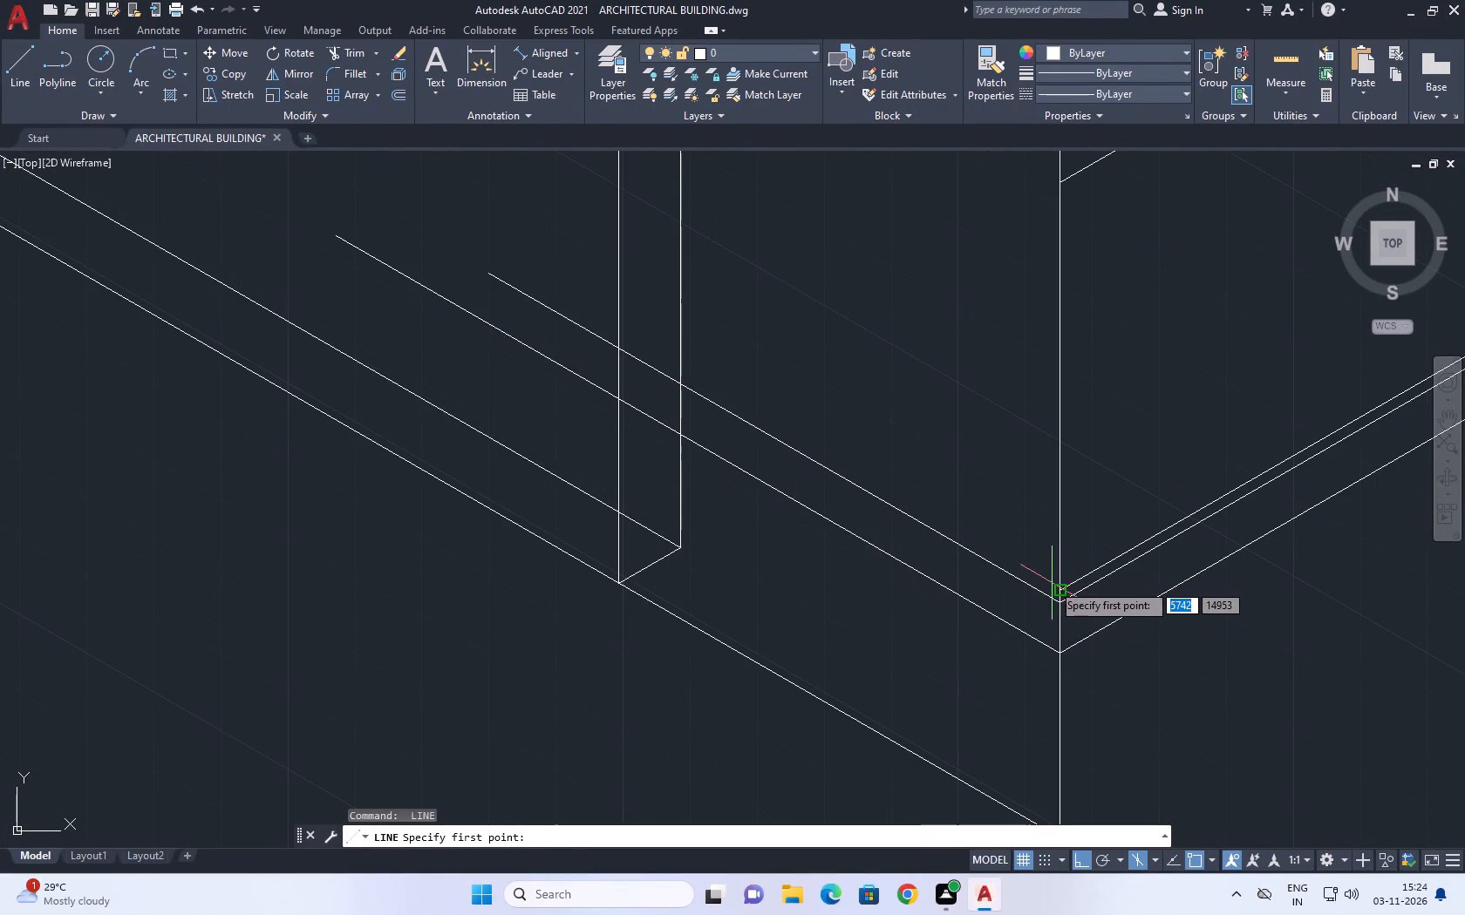
pyautogui.click(1060, 586)
pyautogui.moveTo(503, 340); pyautogui.dragTo(669, 467, button='middle')
pyautogui.click(596, 361)
pyautogui.moveTo(806, 378); pyautogui.dragTo(769, 406, button='middle')
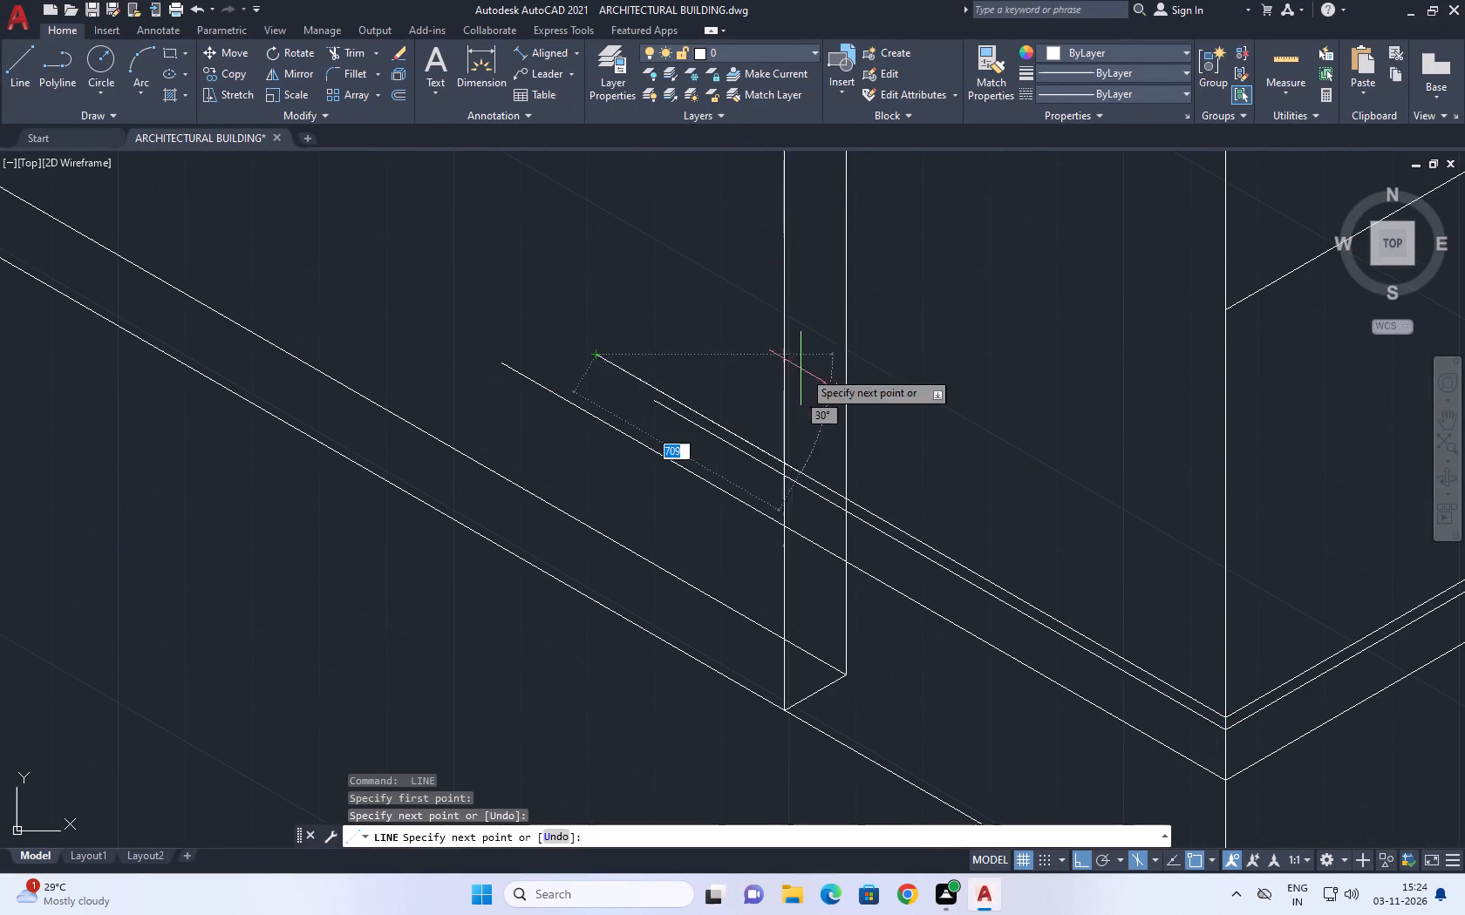
pyautogui.moveTo(769, 406); pyautogui.dragTo(698, 444, button='middle')
pyautogui.press('Escape')
# Draw a line at 150° from the door wall base line's corner endpoint past the old end-wall edges.
pyautogui.press('space')
pyautogui.click(1115, 377)
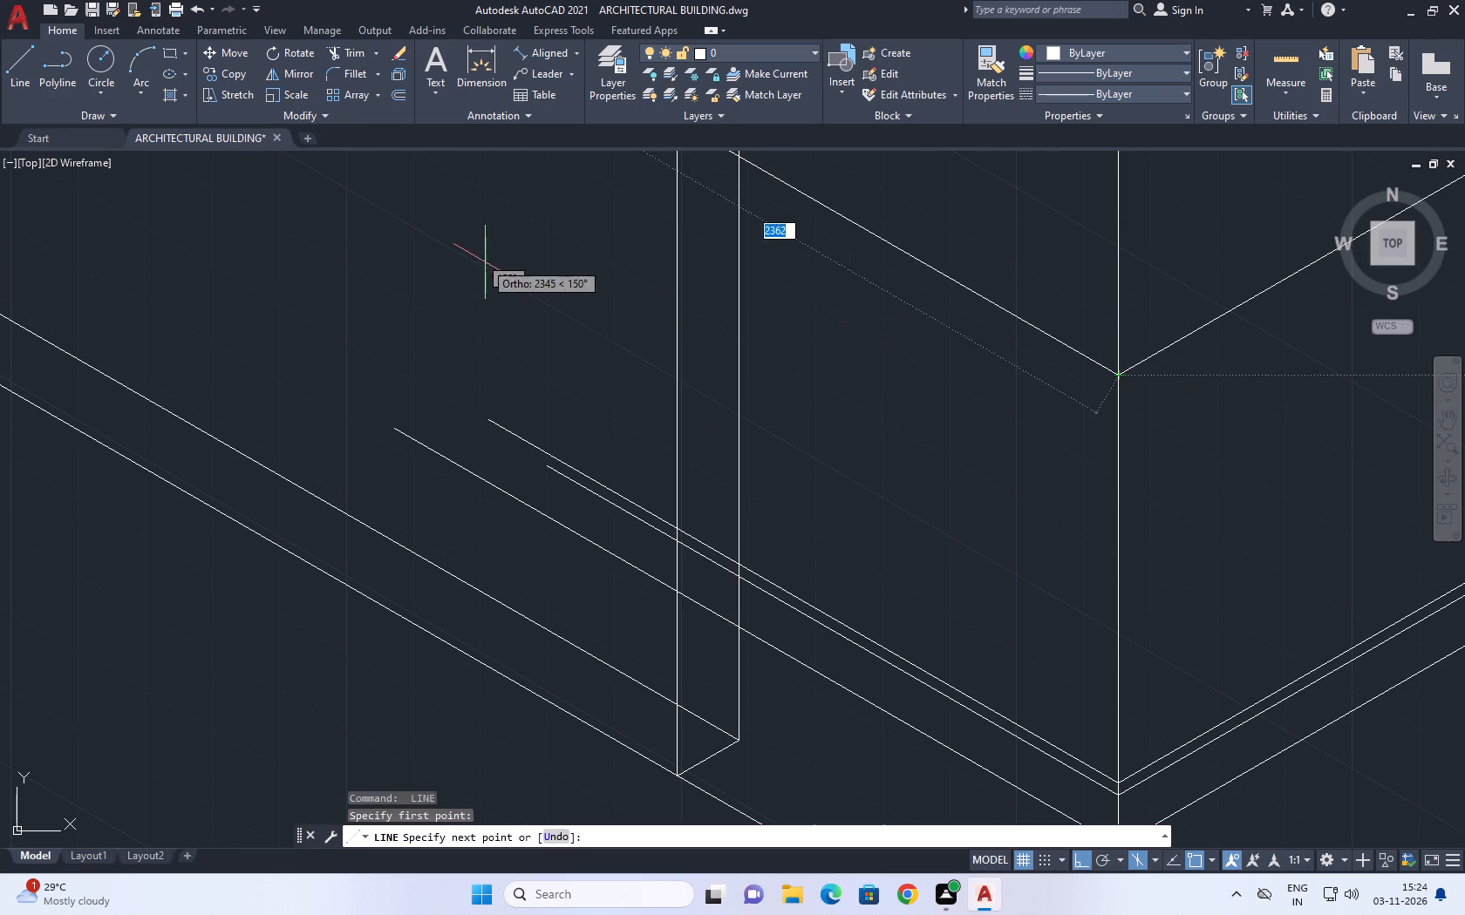
pyautogui.click(481, 261)
pyautogui.press('Escape')
# Trim the four new lines where they project past the old end wall's outer vertical edge.
pyautogui.moveTo(864, 431); pyautogui.dragTo(920, 508, button='middle')
pyautogui.press('t')
pyautogui.press('r')
pyautogui.press('space')
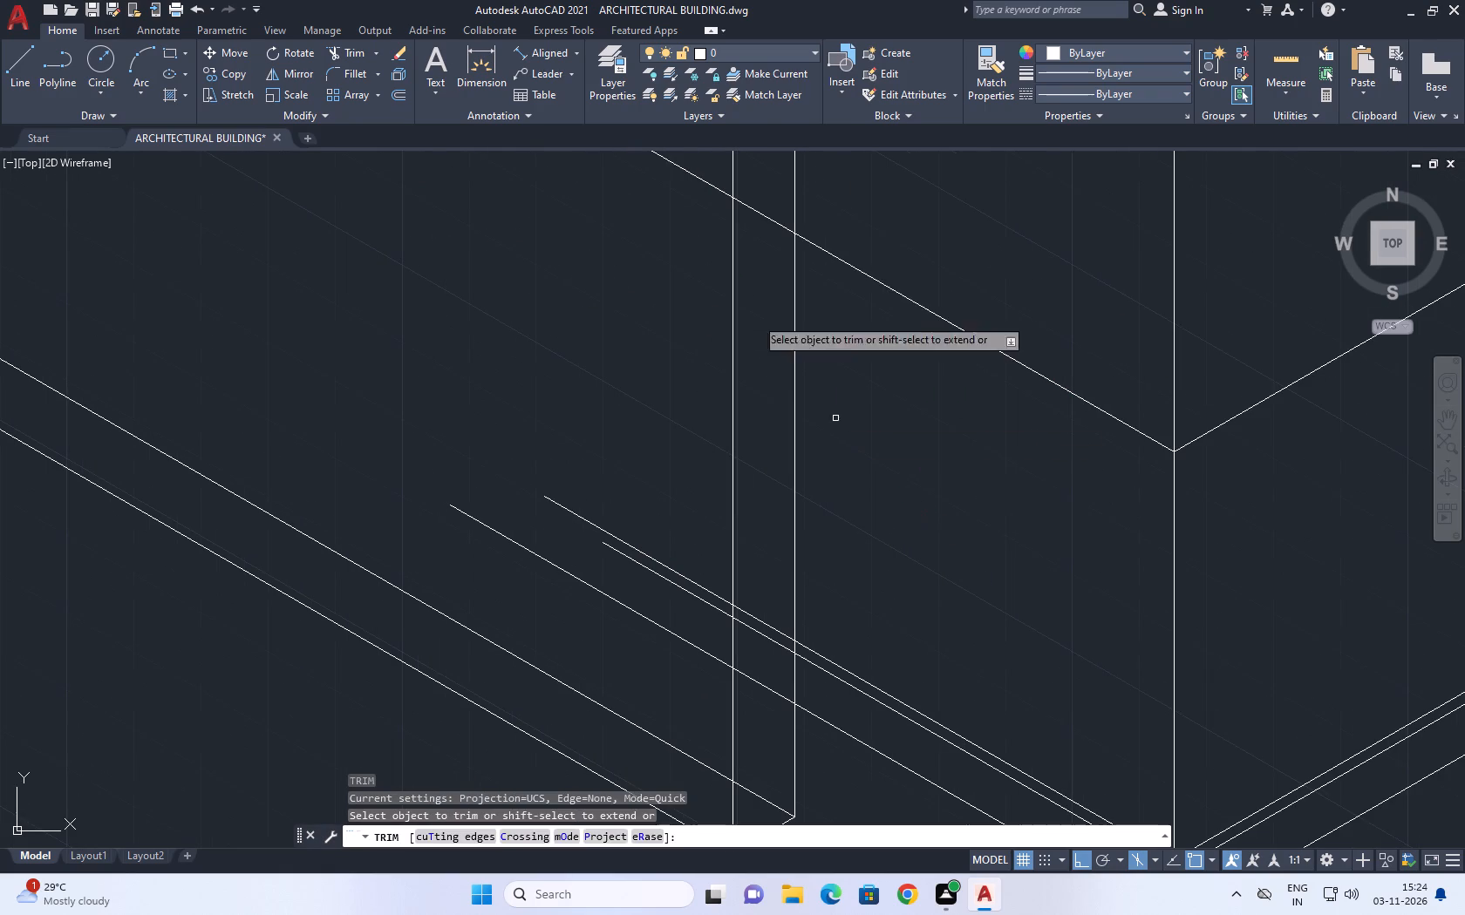
pyautogui.click(706, 176)
pyautogui.click(644, 631)
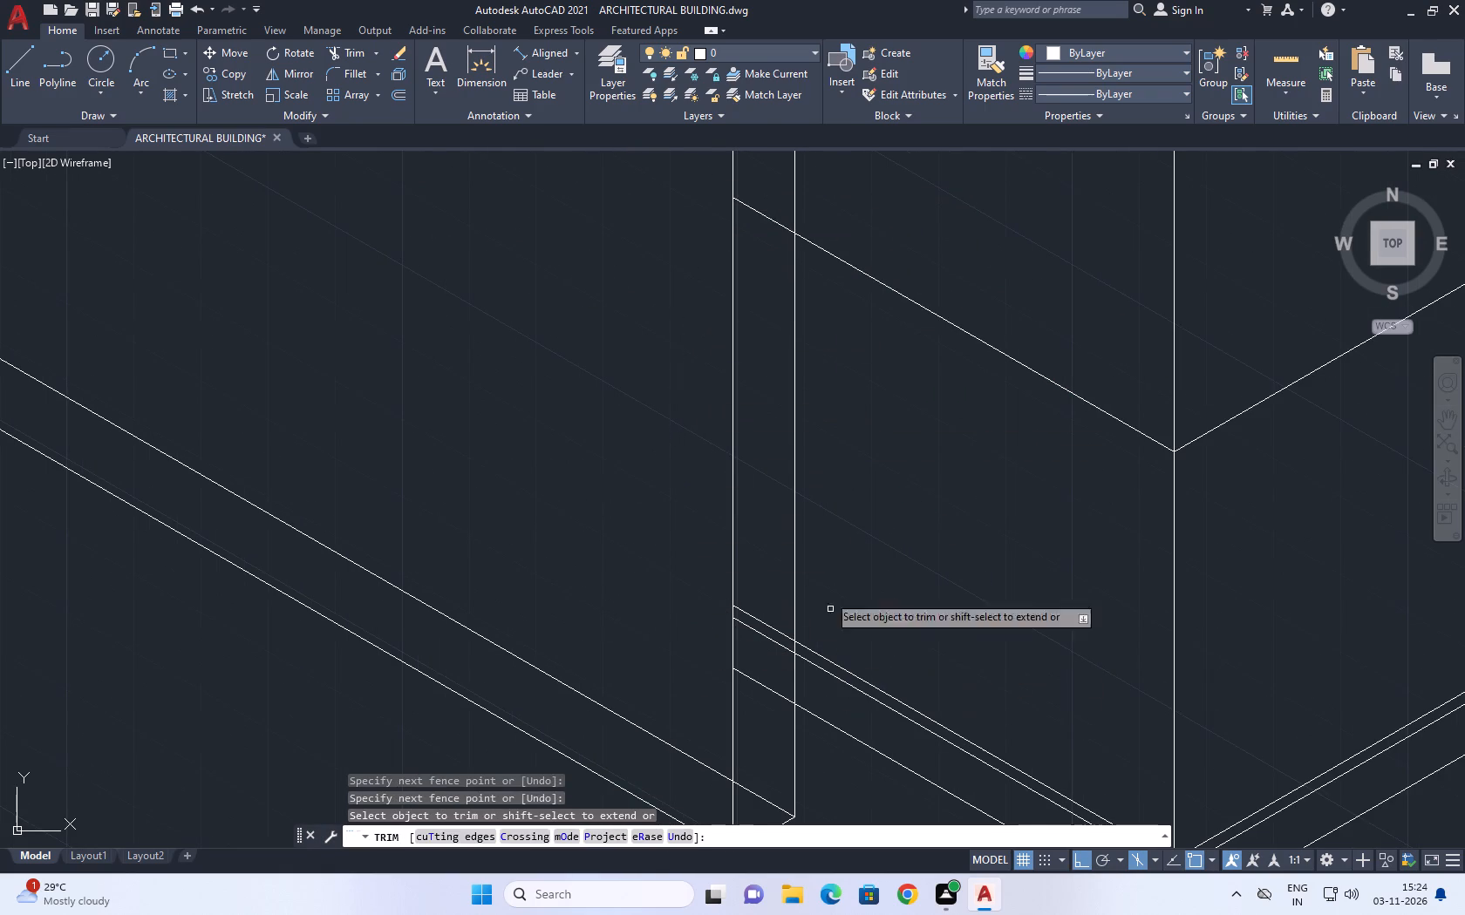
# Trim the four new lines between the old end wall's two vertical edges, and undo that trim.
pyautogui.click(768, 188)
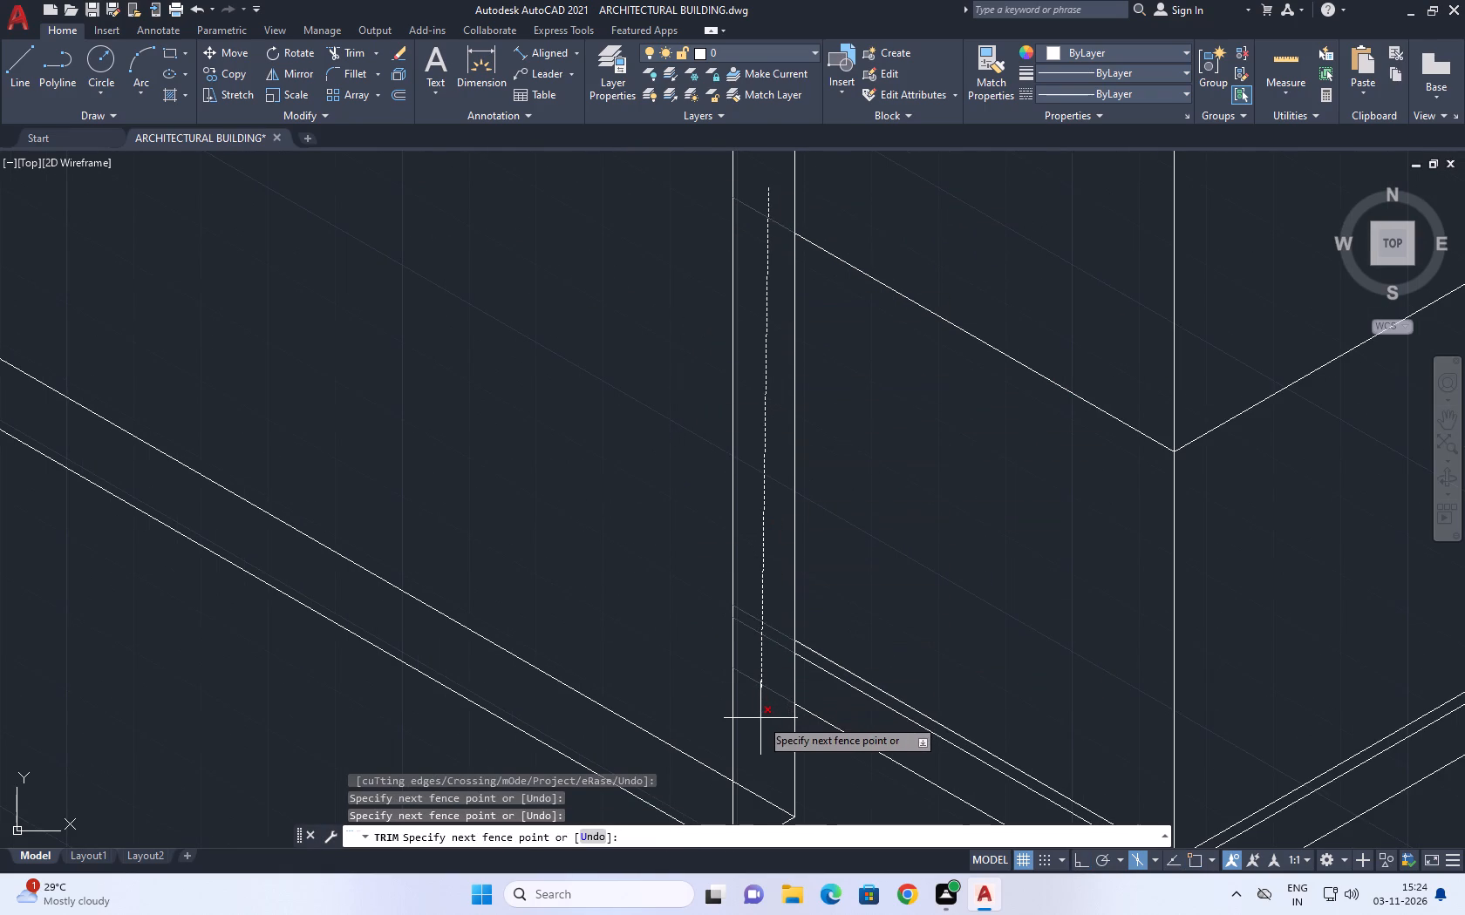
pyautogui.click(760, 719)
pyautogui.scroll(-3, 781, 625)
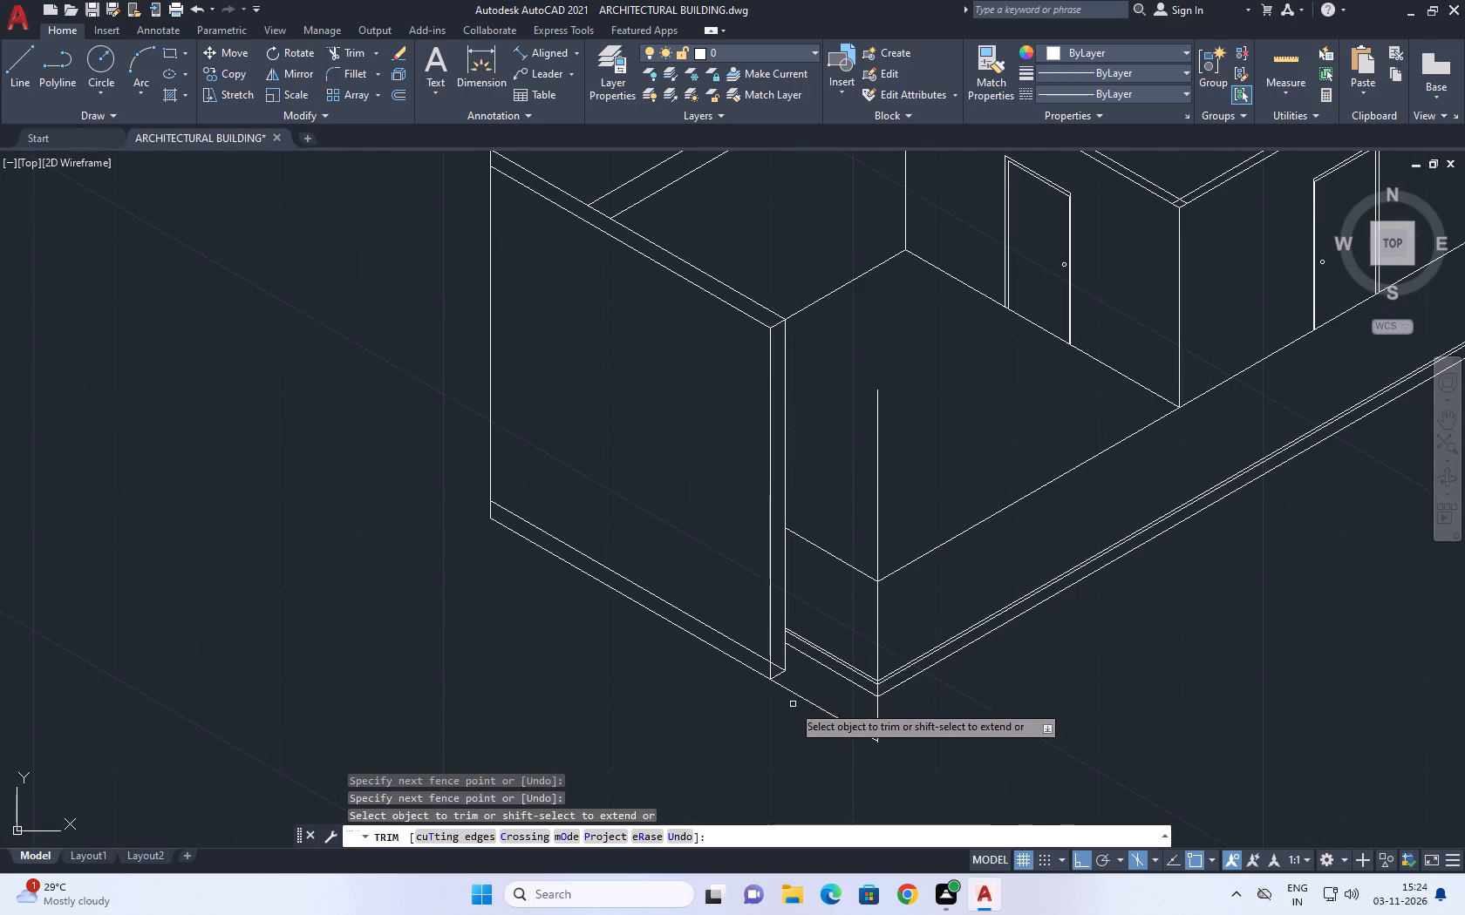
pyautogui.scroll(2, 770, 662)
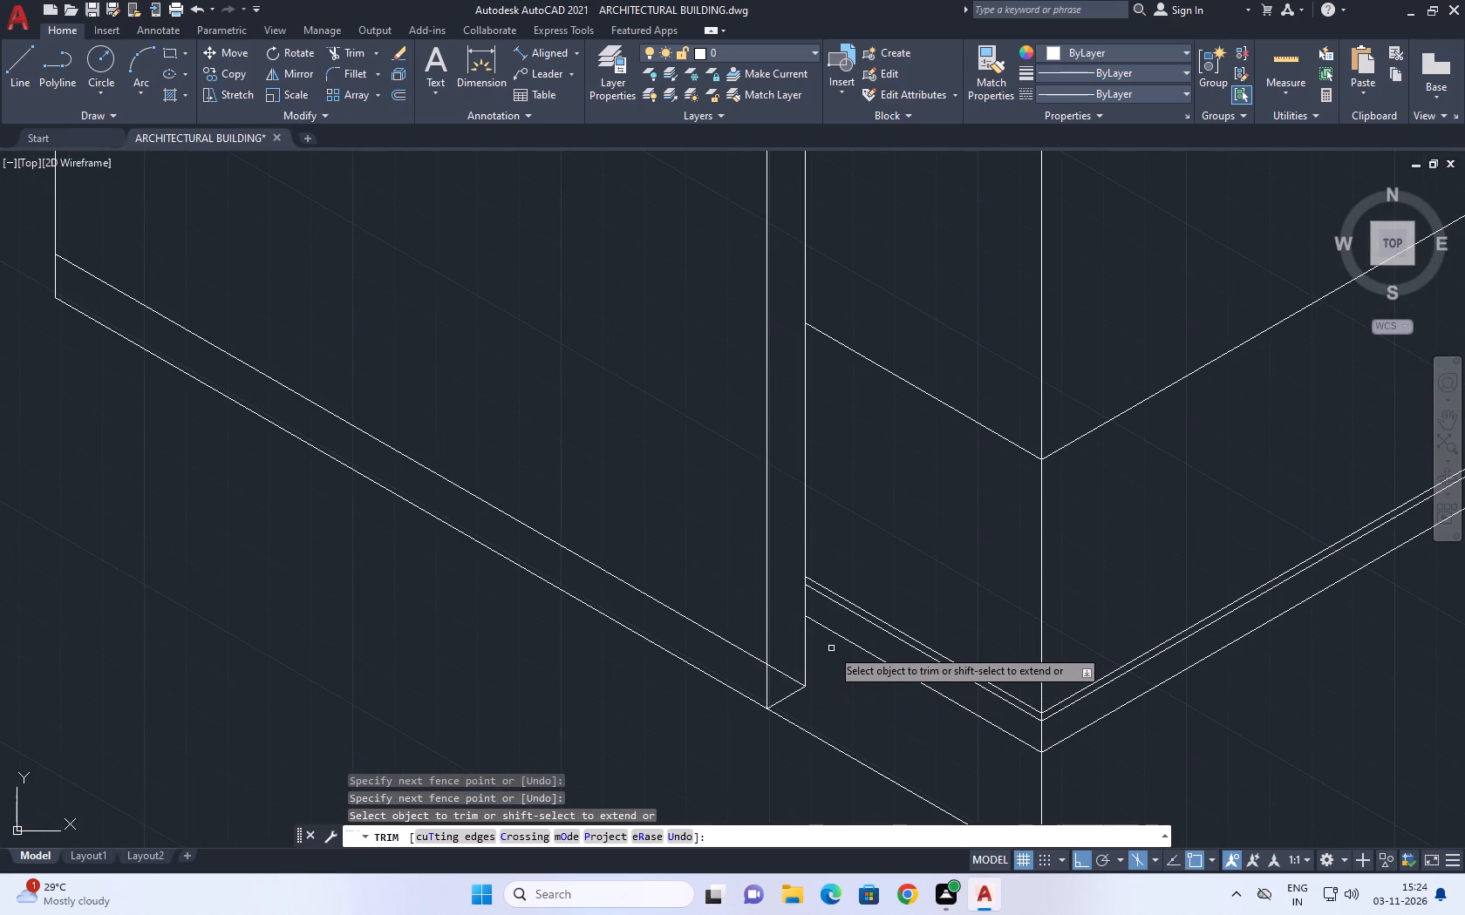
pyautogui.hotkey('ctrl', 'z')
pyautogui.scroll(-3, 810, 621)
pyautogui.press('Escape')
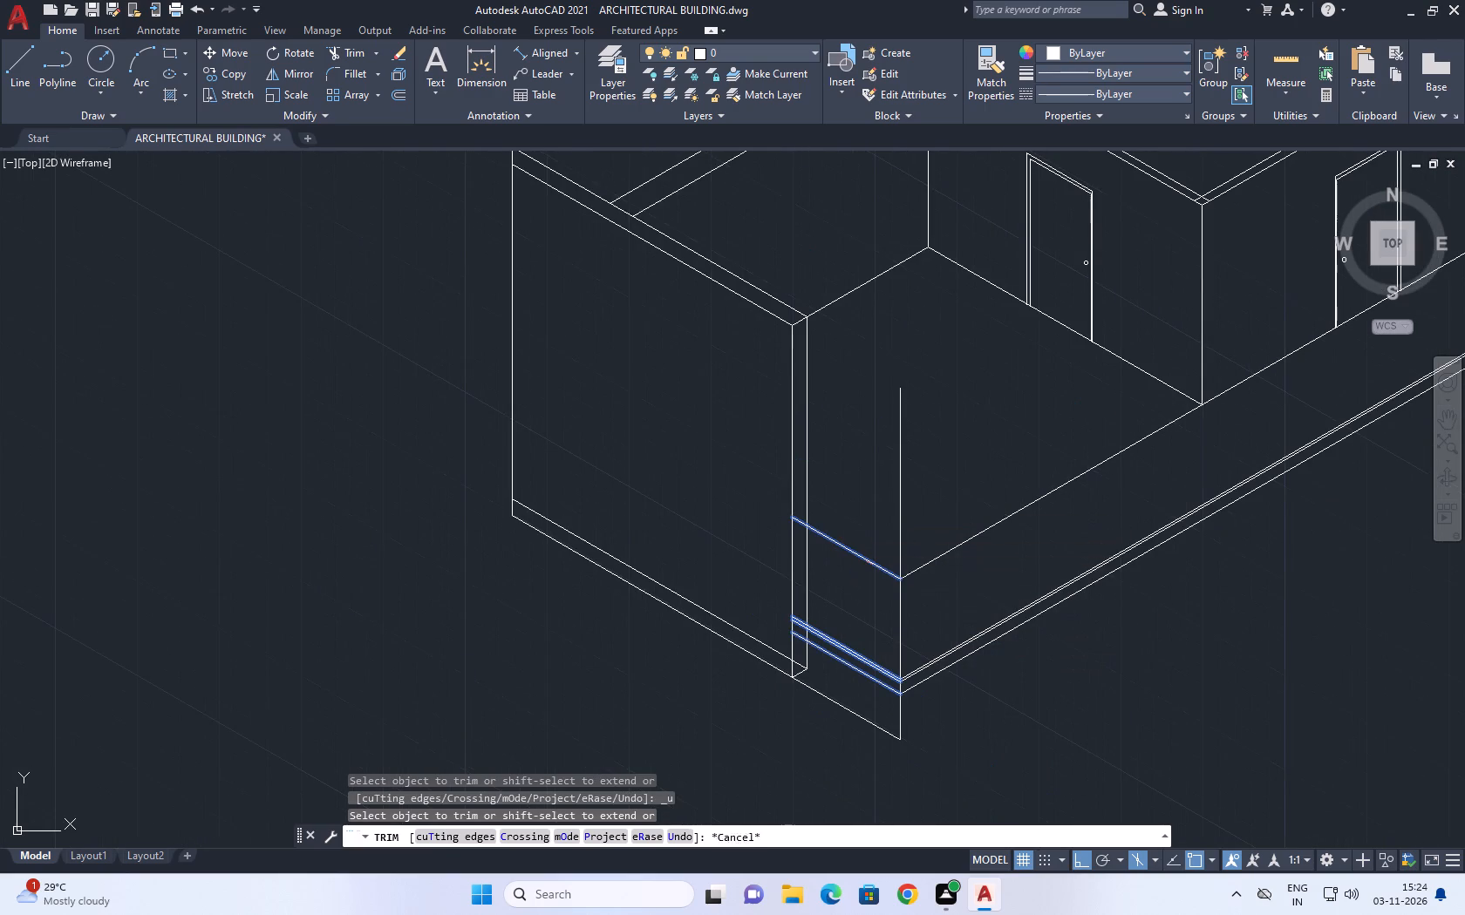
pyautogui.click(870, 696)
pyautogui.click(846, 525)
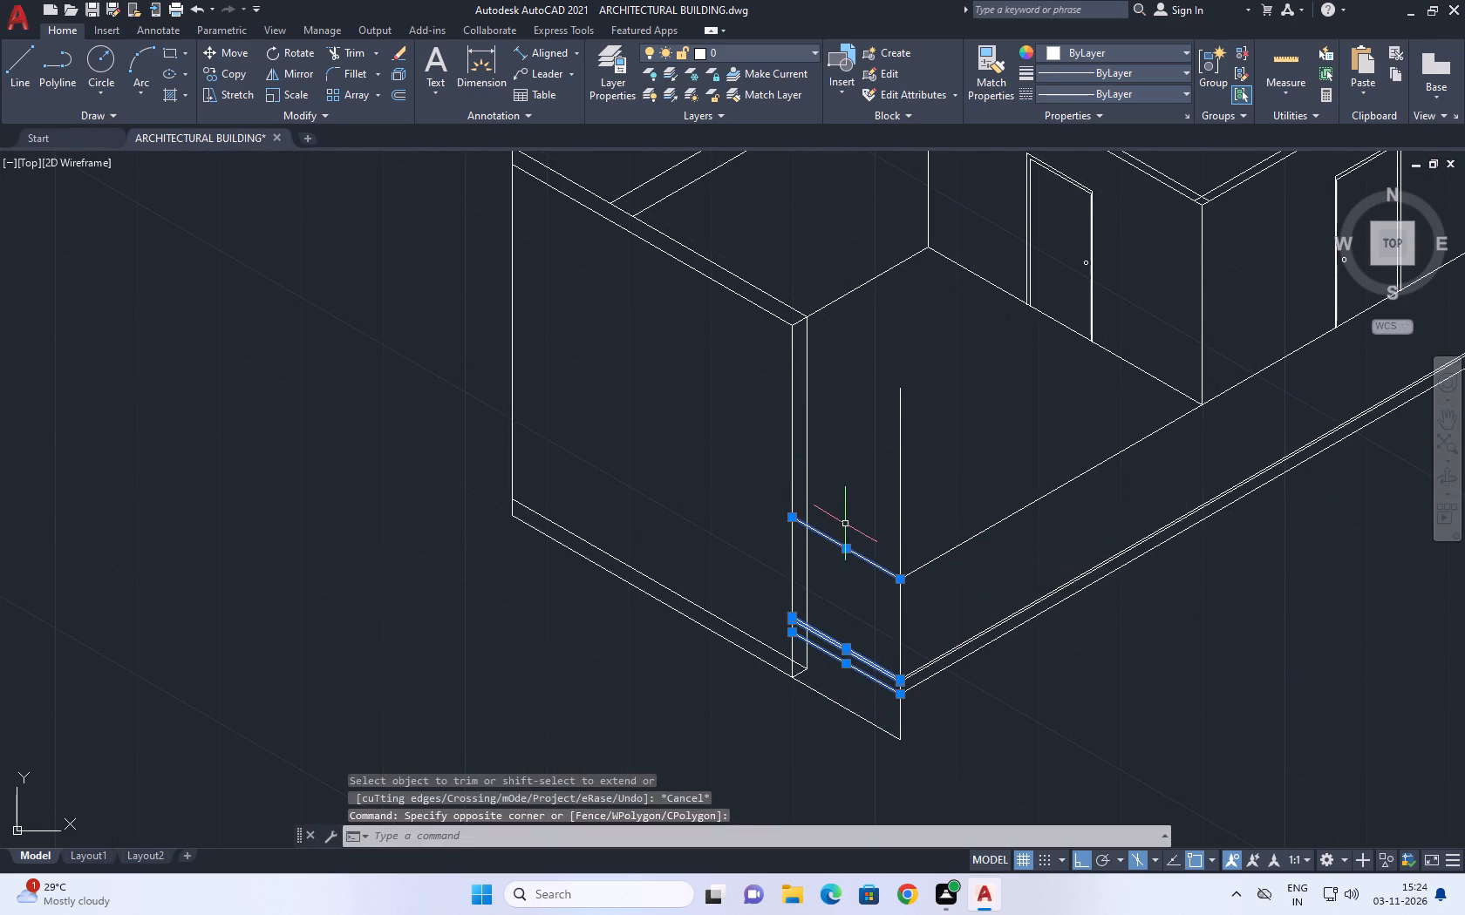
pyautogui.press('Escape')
# Trim the end wall's upper base line between the old wall's two vertical edges.
pyautogui.scroll(2, 787, 670)
pyautogui.press('t')
pyautogui.press('r')
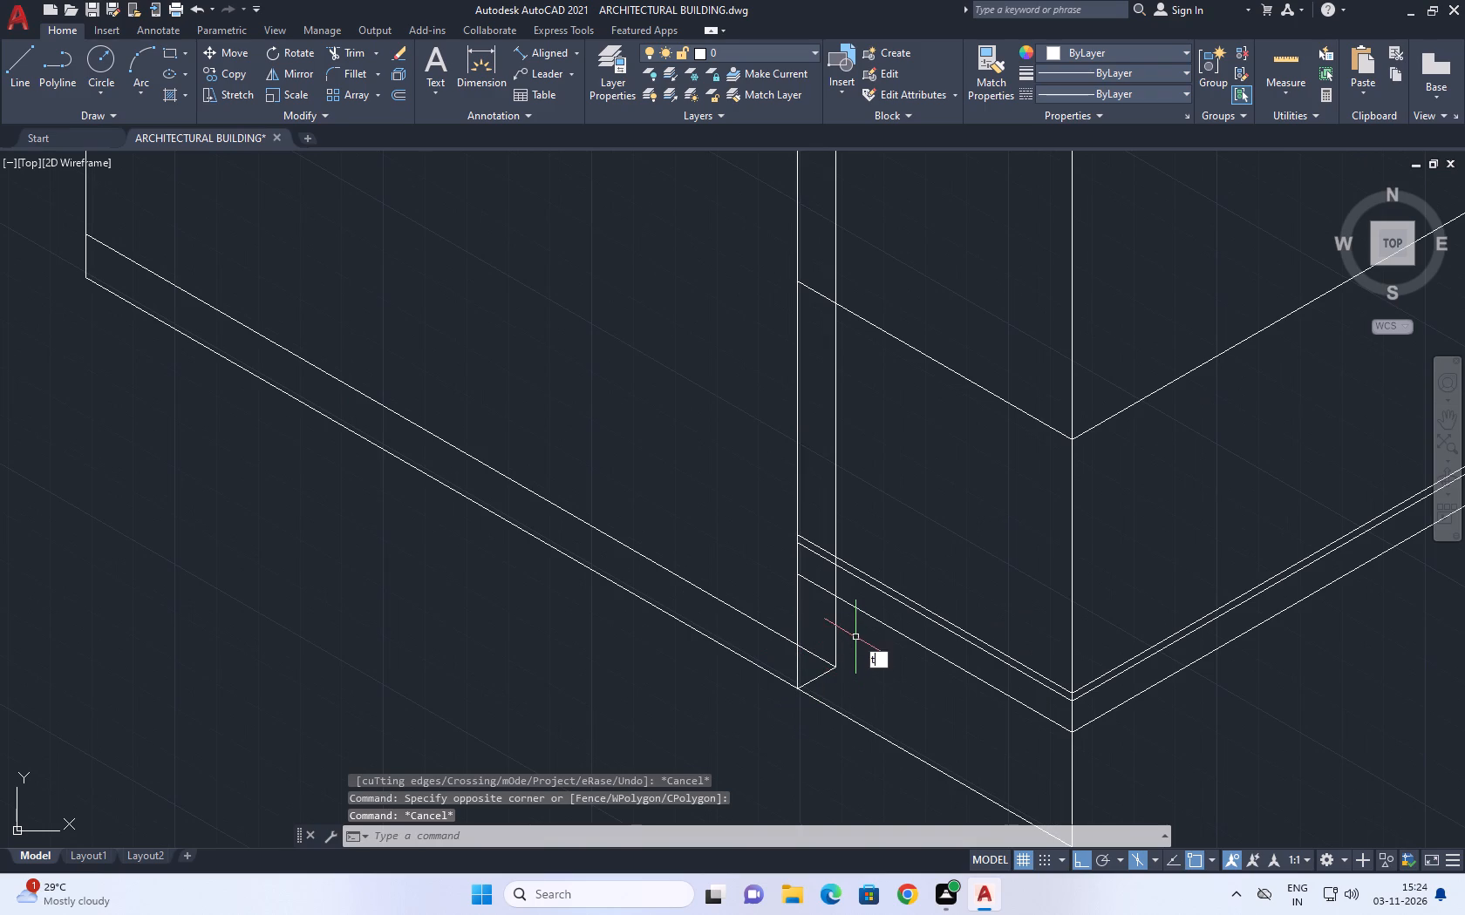
pyautogui.press('space')
pyautogui.click(818, 655)
pyautogui.scroll(-2, 881, 584)
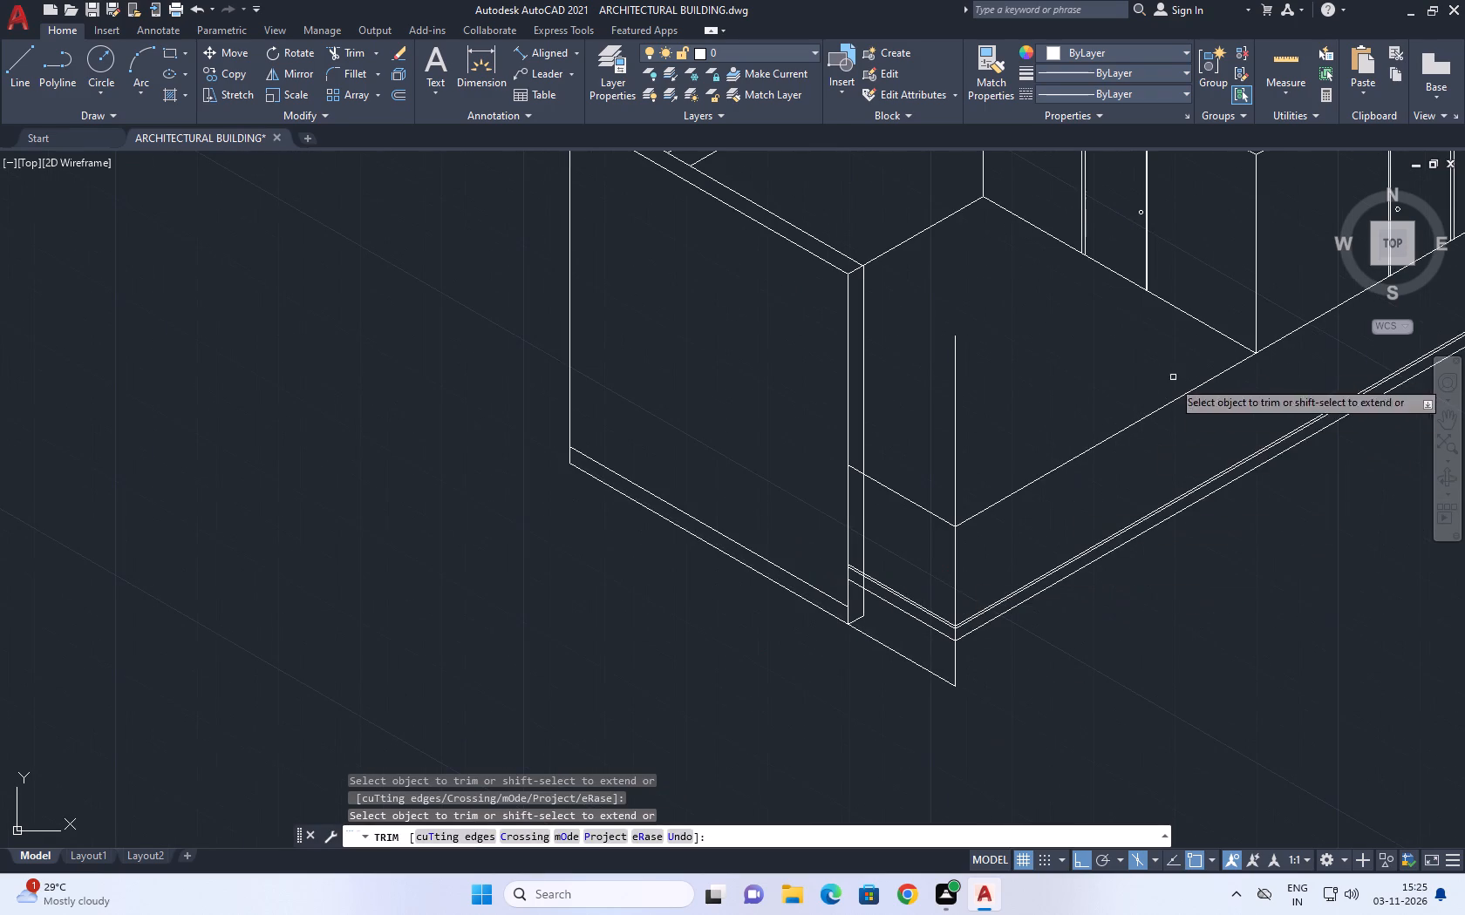
pyautogui.moveTo(1056, 648); pyautogui.dragTo(1046, 612, button='middle')
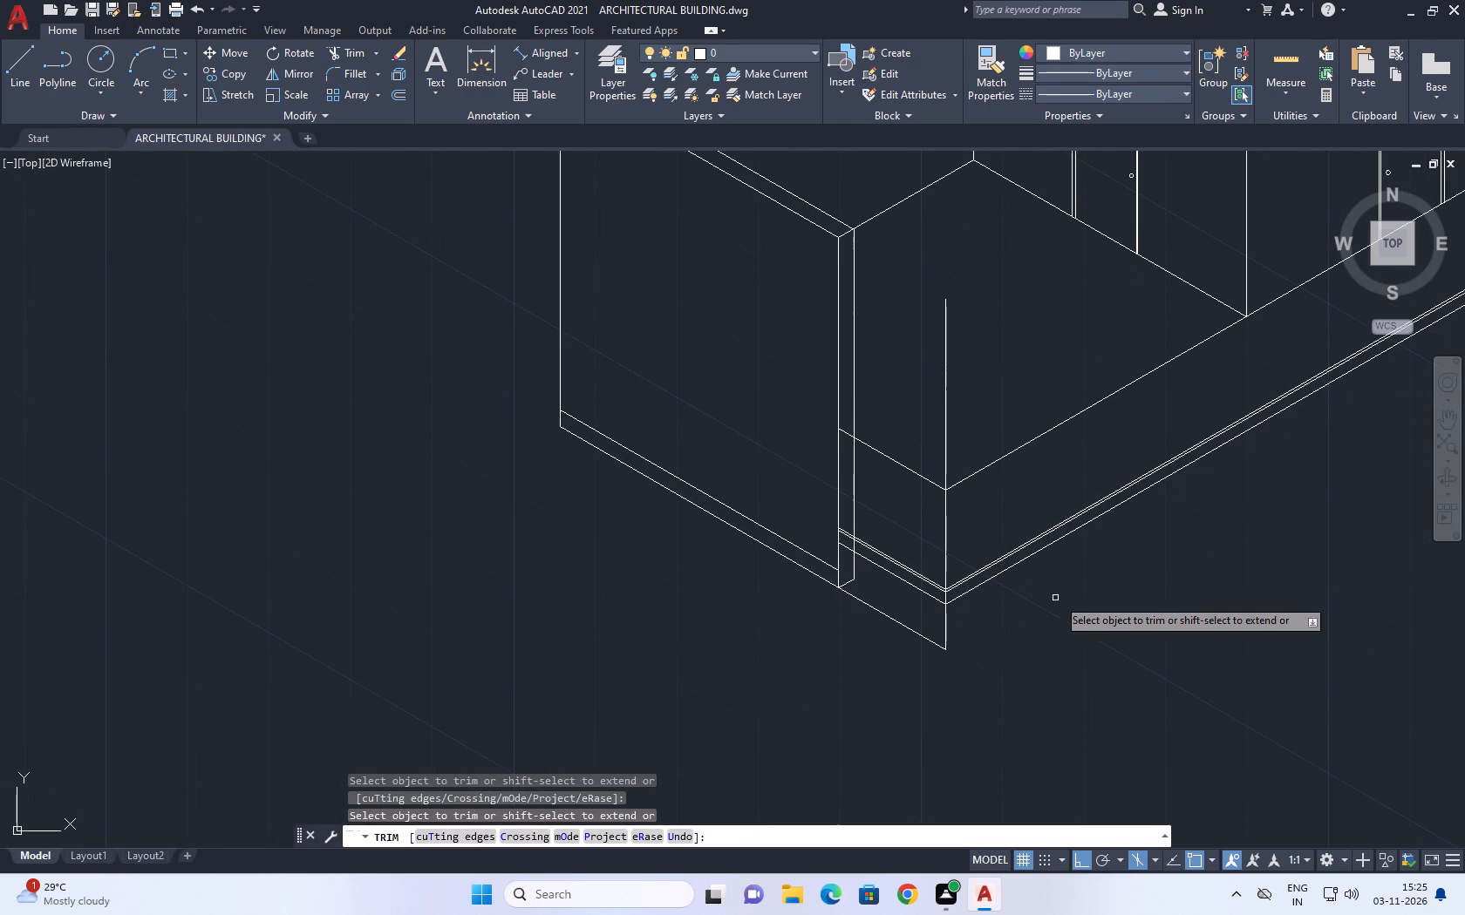
pyautogui.press('Escape')
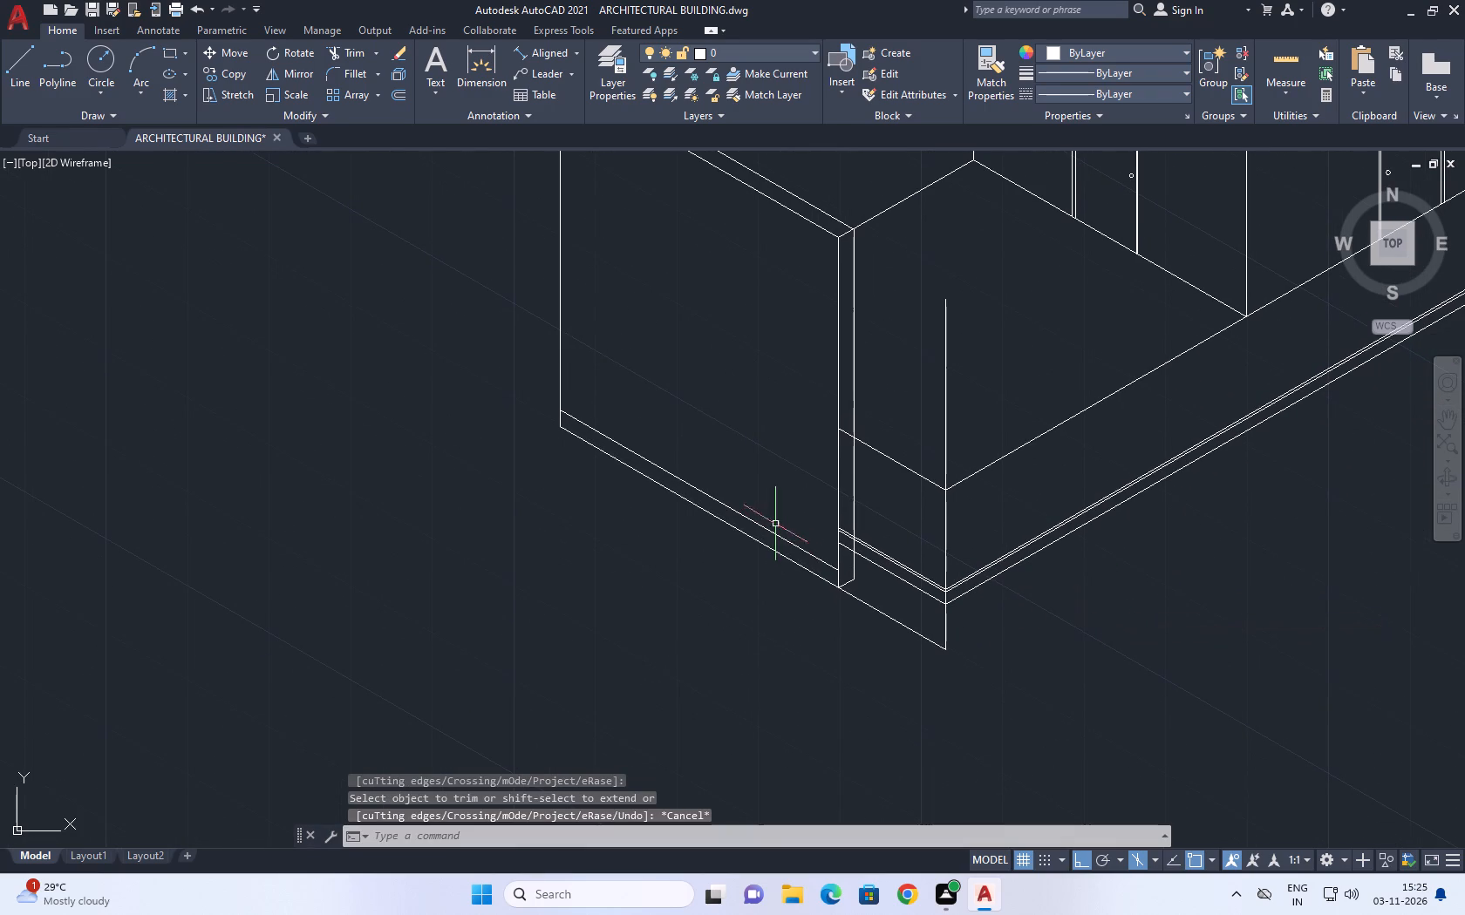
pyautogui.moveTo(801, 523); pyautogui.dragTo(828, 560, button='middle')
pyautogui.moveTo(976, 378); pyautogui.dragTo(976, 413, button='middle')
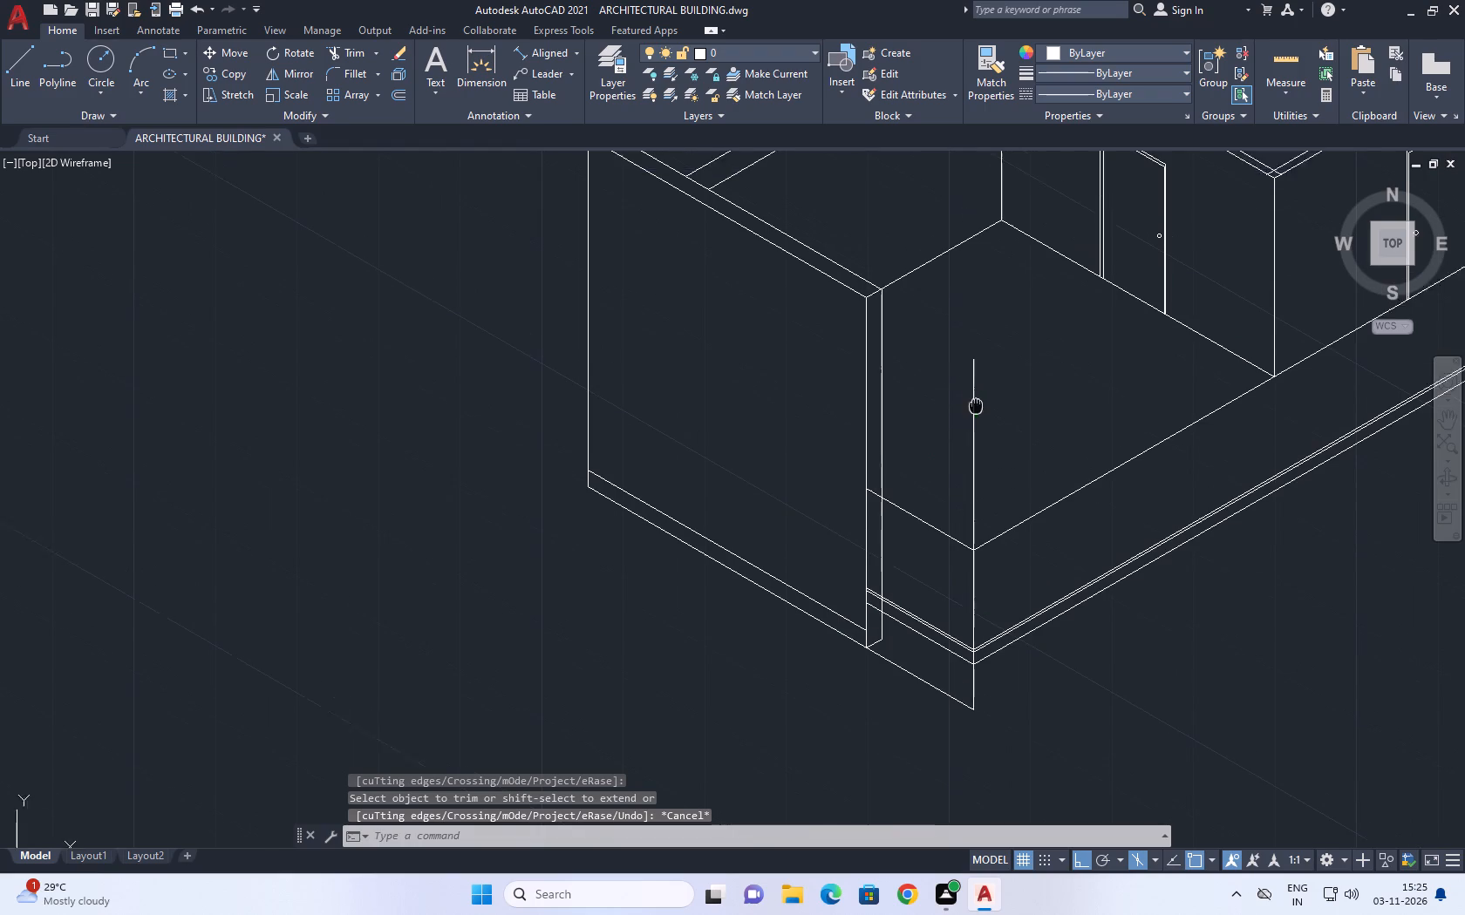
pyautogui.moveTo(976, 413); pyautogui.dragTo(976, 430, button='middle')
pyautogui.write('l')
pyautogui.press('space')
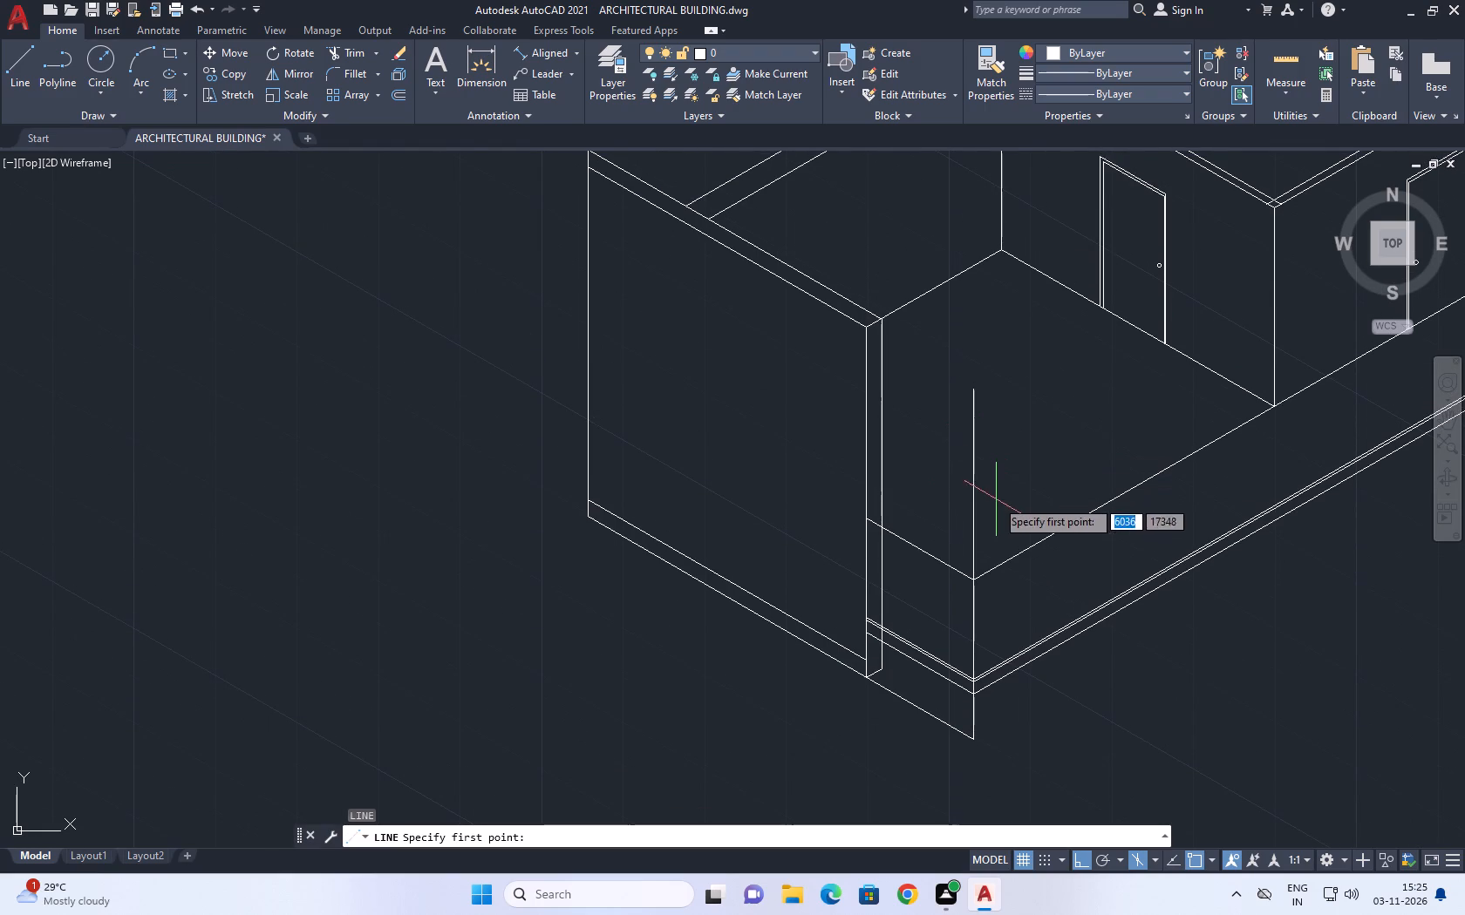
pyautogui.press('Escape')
# Trim the new corner's vertical line above the door wall's base line.
pyautogui.press('t')
pyautogui.press('r')
pyautogui.press('space')
pyautogui.click(962, 473)
pyautogui.click(1032, 461)
pyautogui.scroll(-3, 959, 483)
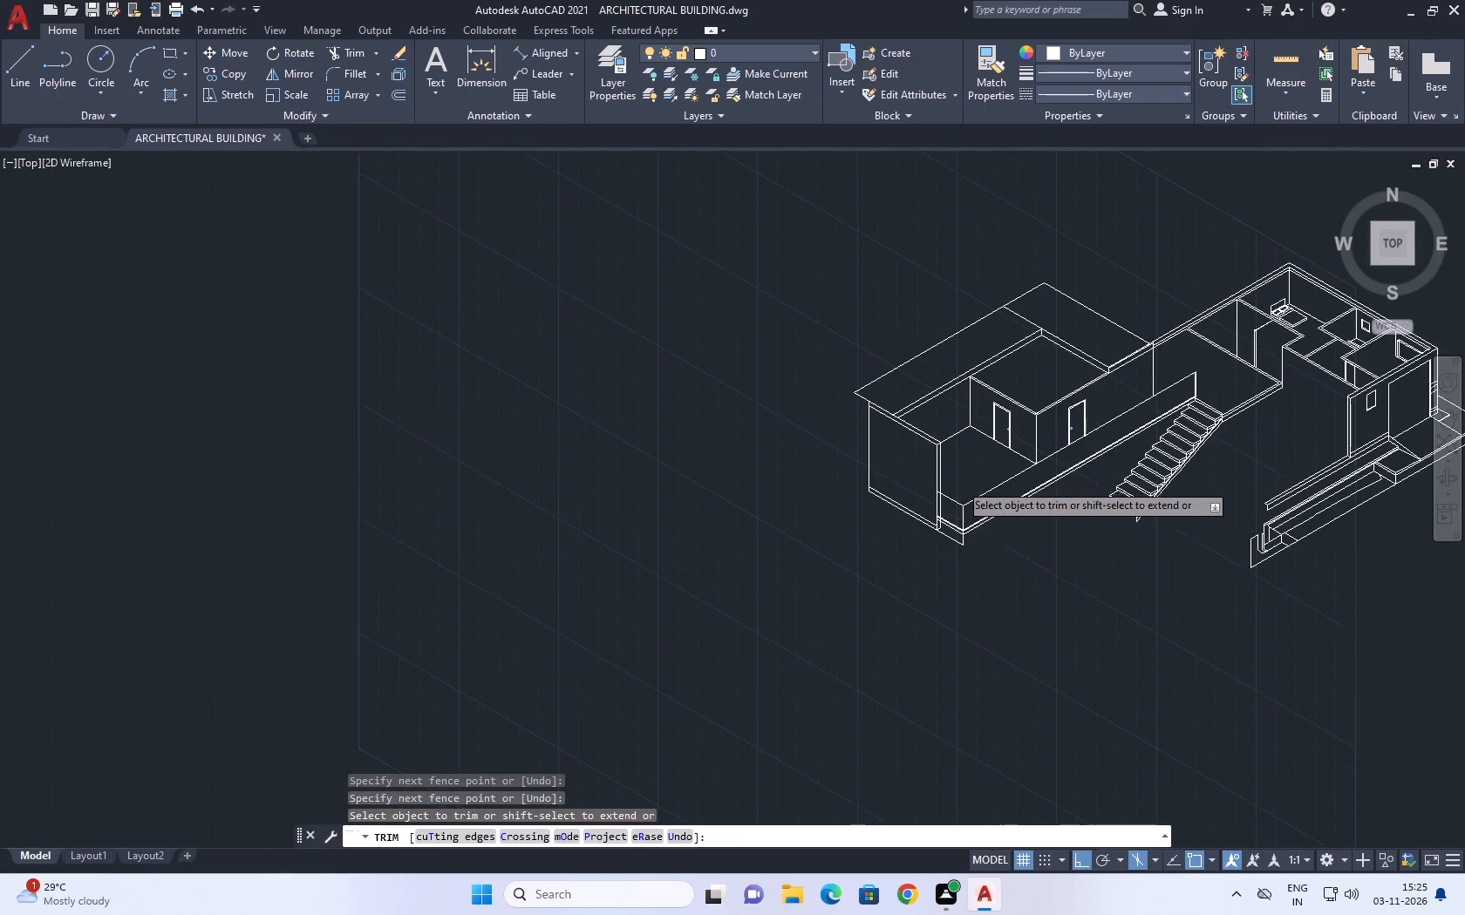
pyautogui.press('Escape')
# Examine the new low corner and how its lines meet the end wall.
pyautogui.scroll(2, 973, 530)
pyautogui.moveTo(907, 525); pyautogui.dragTo(892, 591, button='middle')
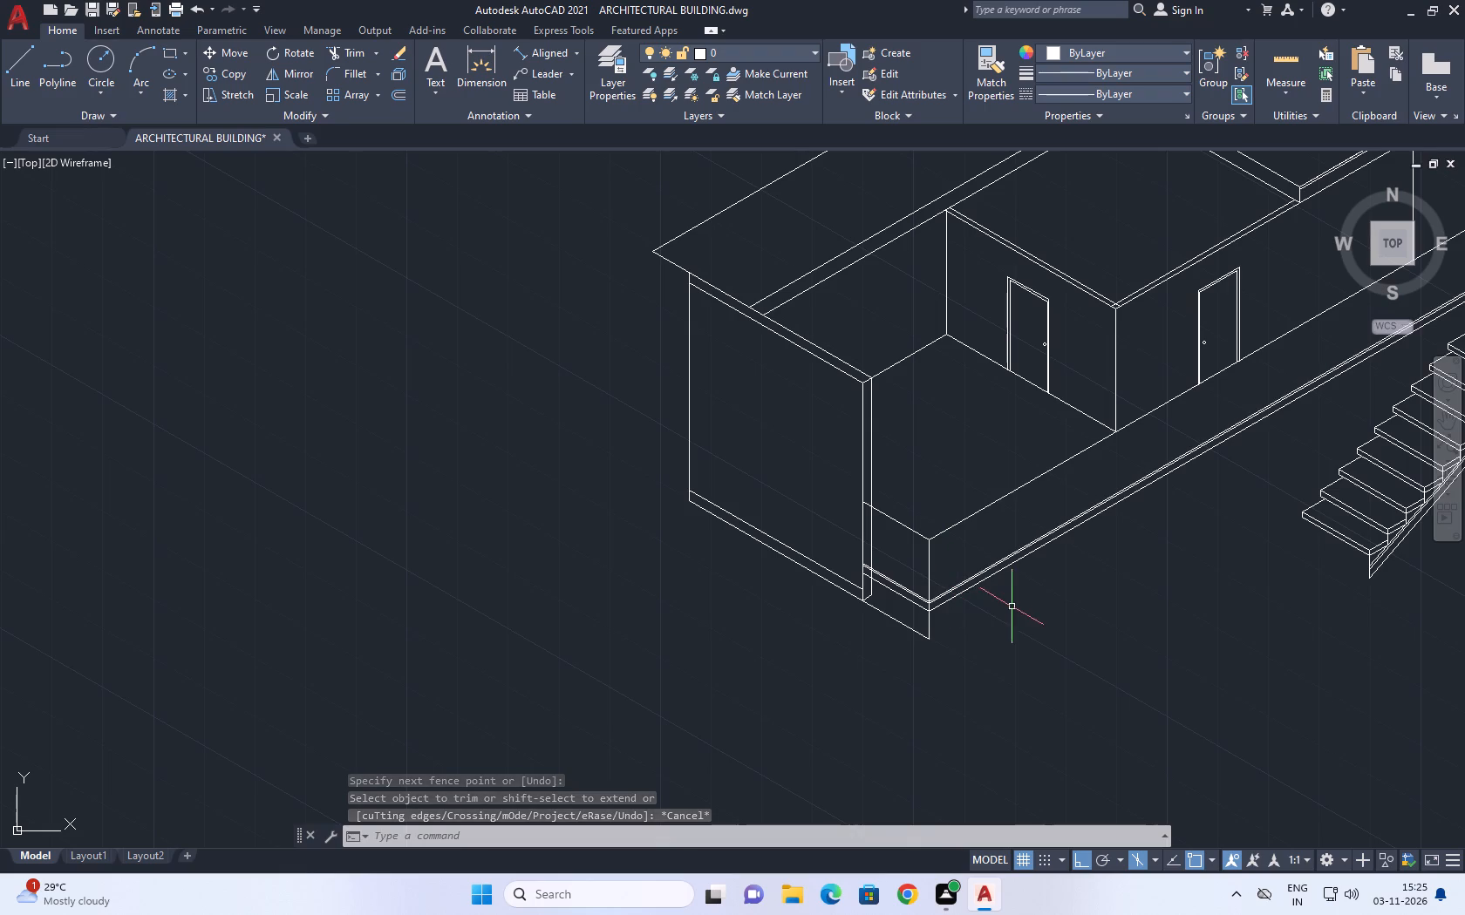
pyautogui.scroll(-1, 1041, 643)
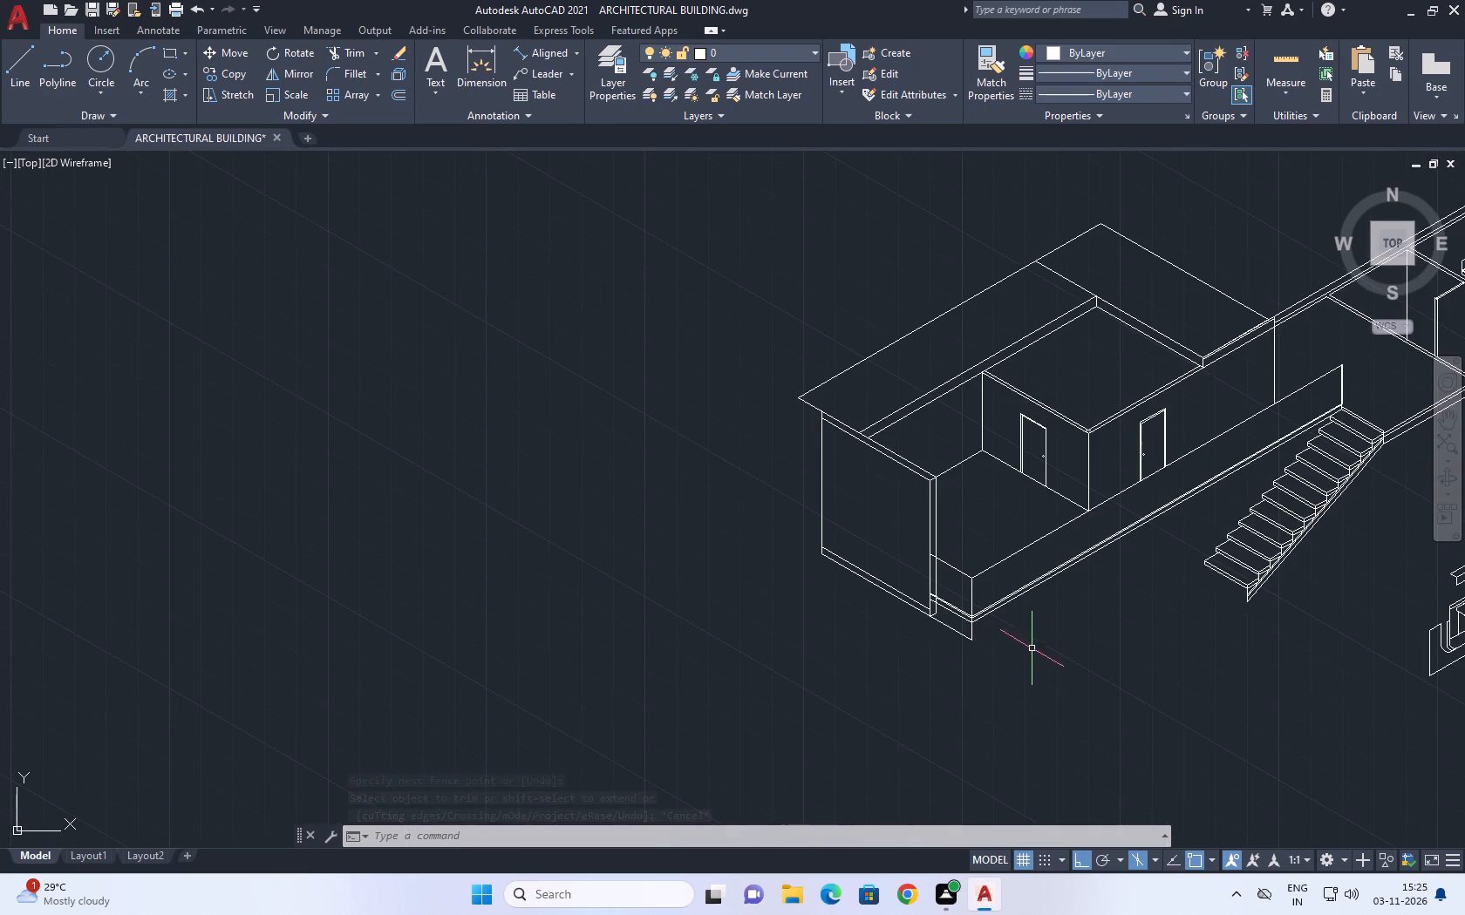
pyautogui.moveTo(1023, 570); pyautogui.dragTo(1021, 570, button='middle')
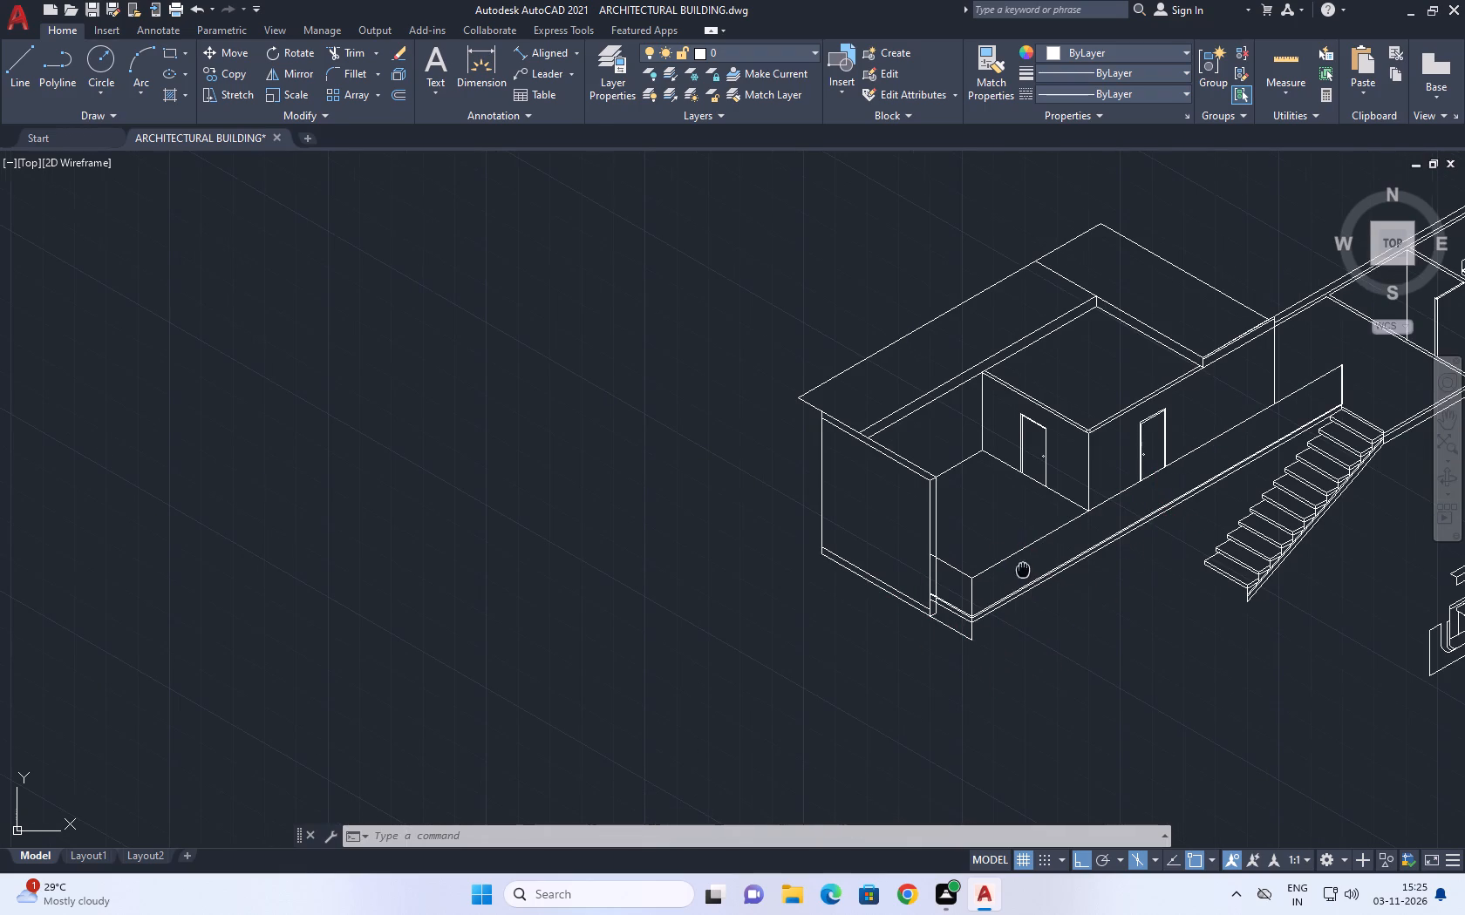
pyautogui.moveTo(1021, 570); pyautogui.dragTo(962, 574, button='middle')
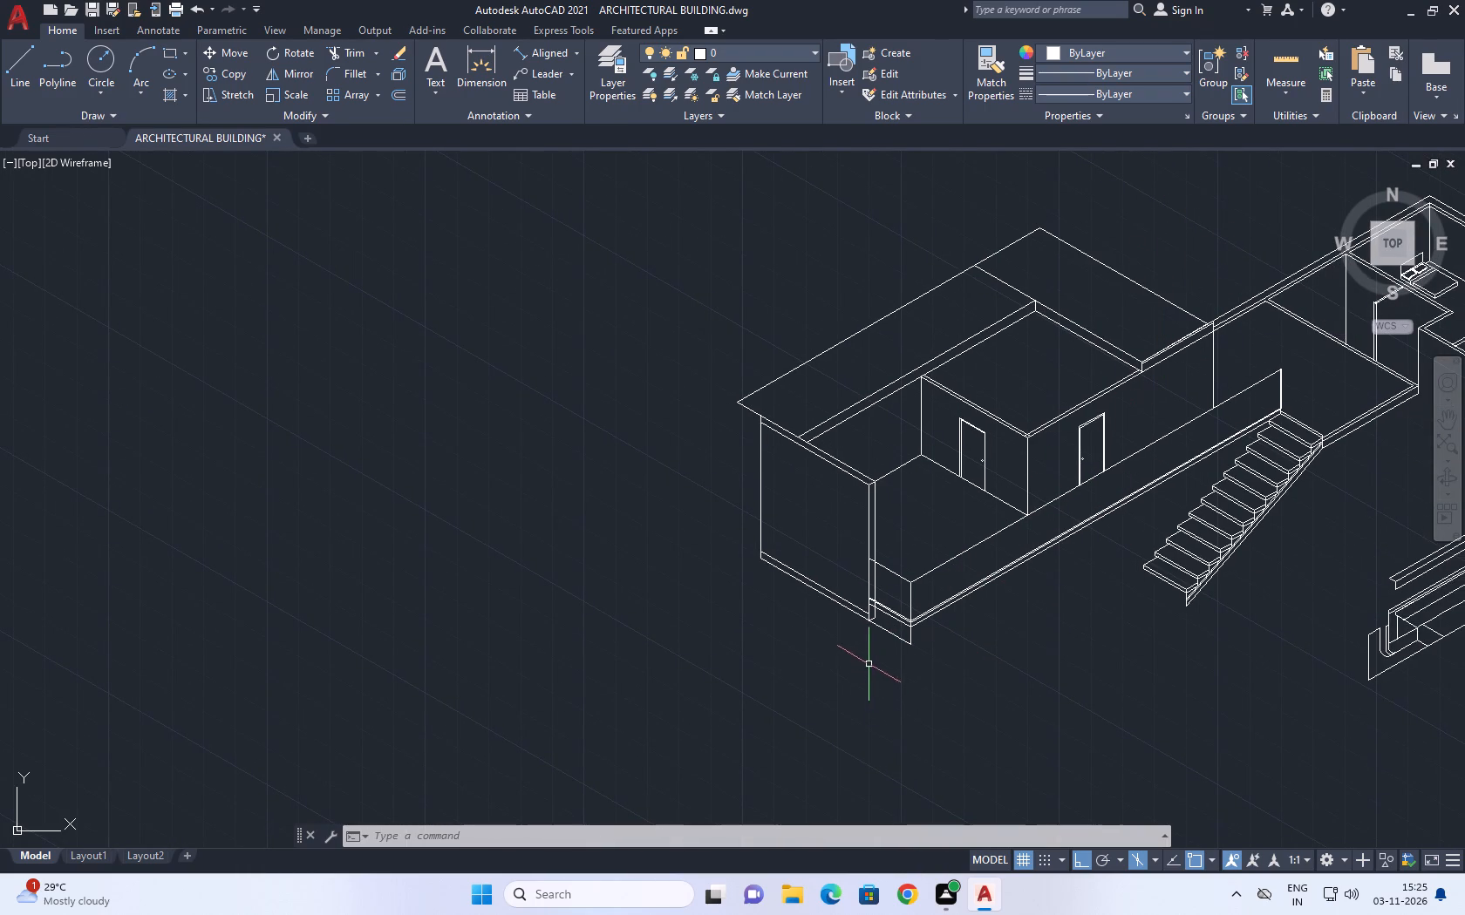
pyautogui.scroll(1, 862, 609)
pyautogui.moveTo(986, 539); pyautogui.dragTo(983, 554, button='middle')
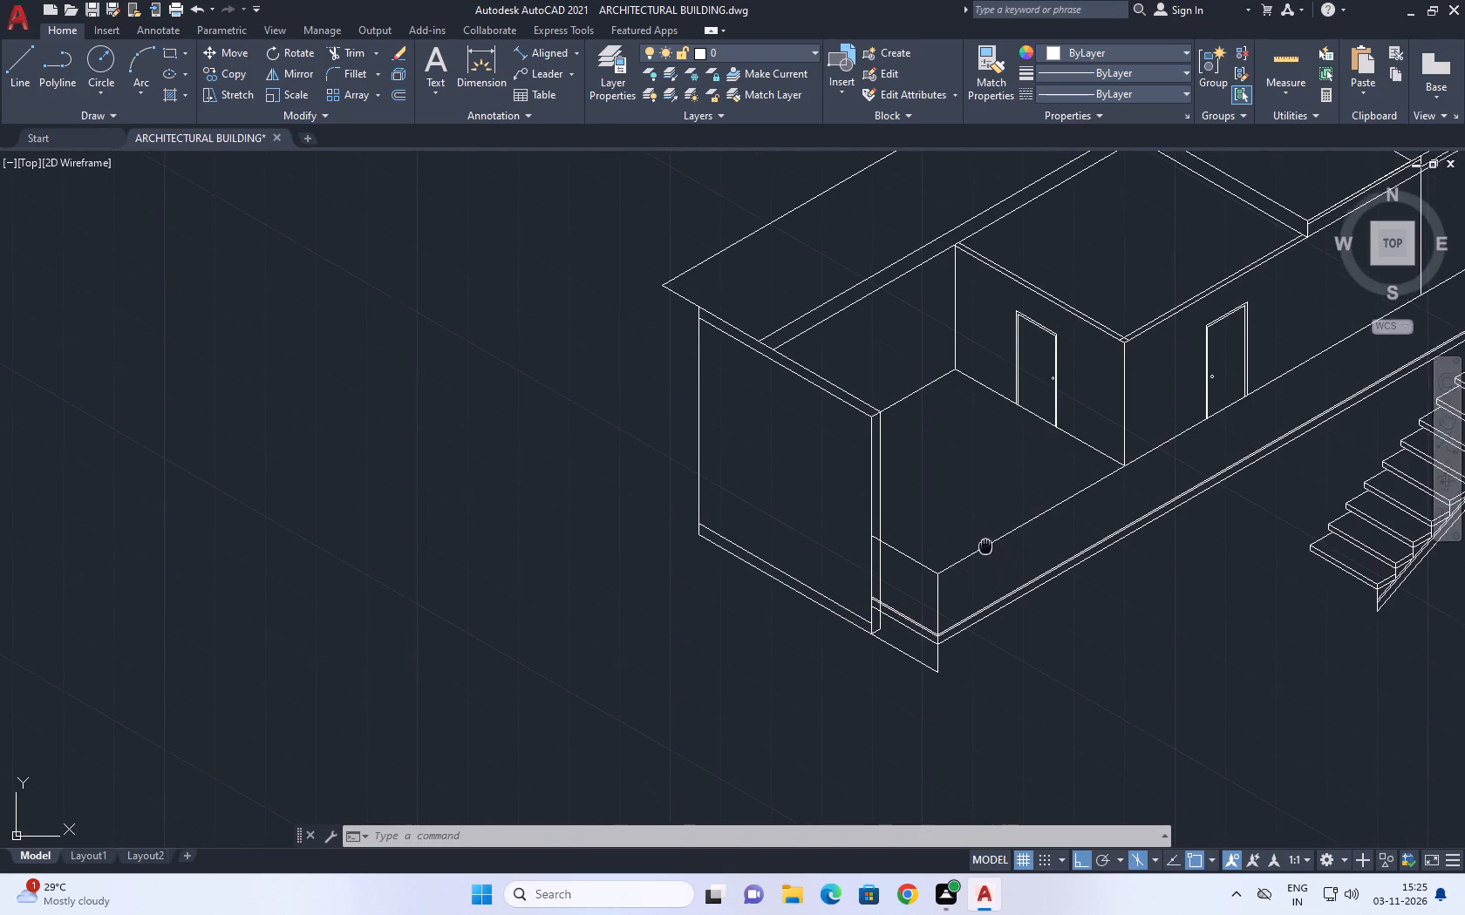
pyautogui.moveTo(983, 554); pyautogui.dragTo(981, 559, button='middle')
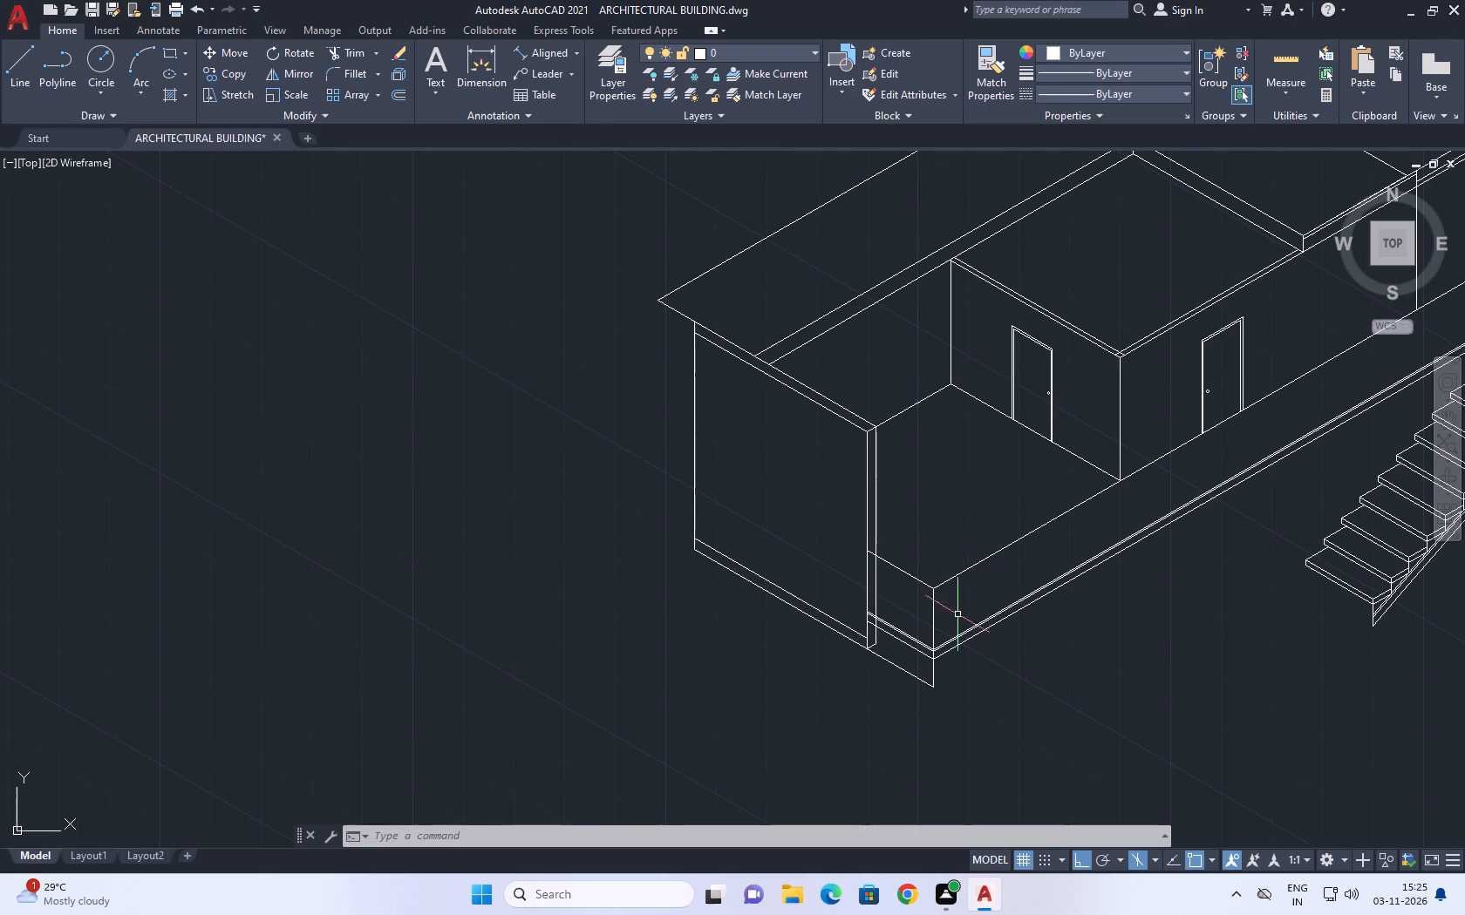
# Extend the three lower lines from the new corner across the end wall to its far vertical edge.
pyautogui.moveTo(836, 647); pyautogui.dragTo(858, 667, button='middle')
pyautogui.press('3')
pyautogui.press('x')
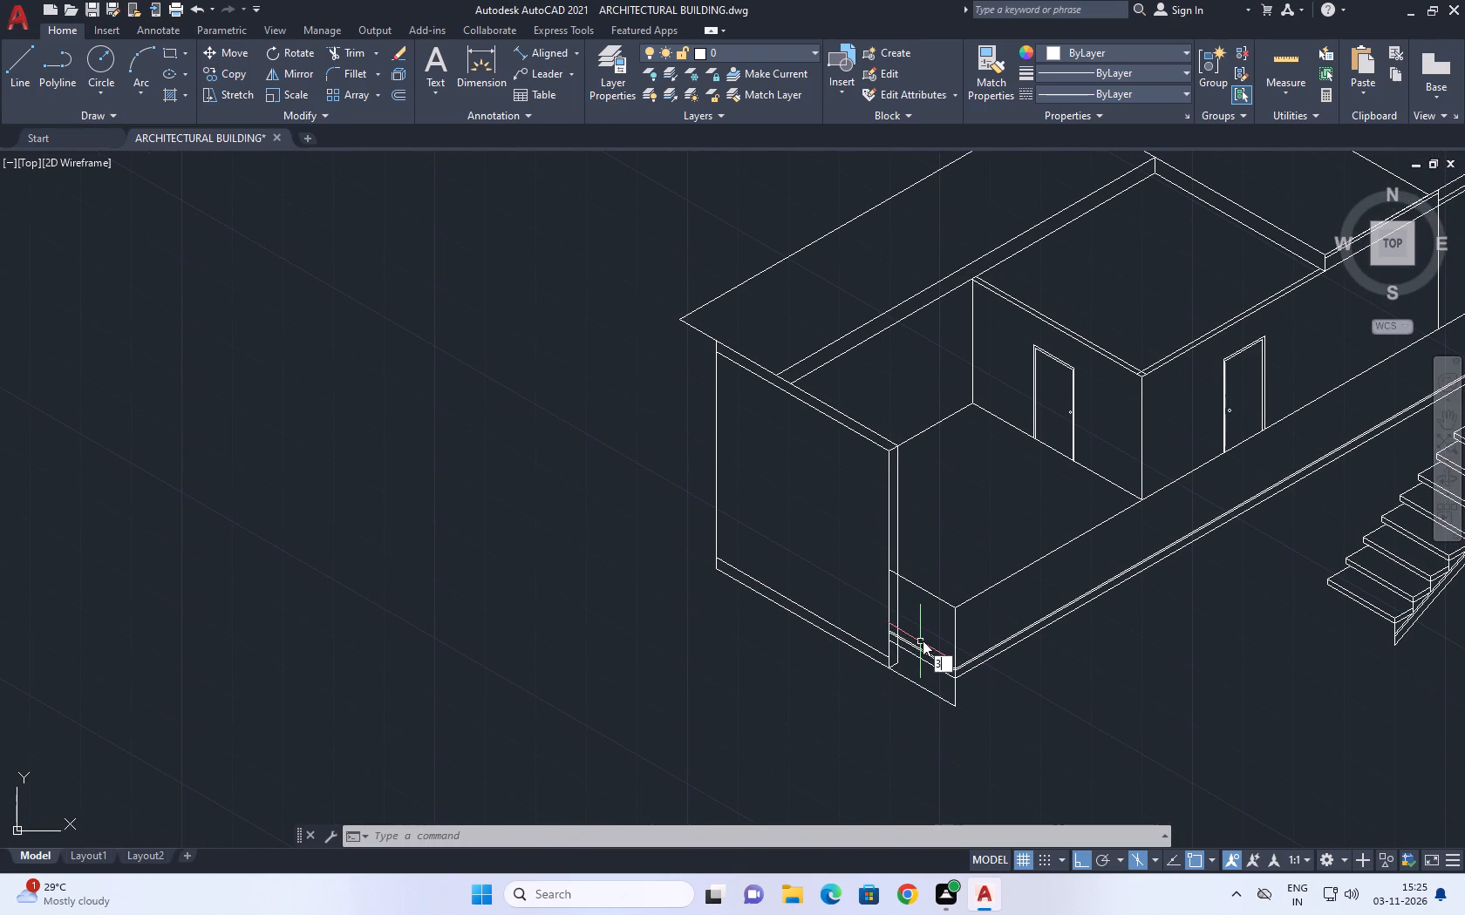
pyautogui.press('Escape')
pyautogui.write('ex')
pyautogui.press('space')
pyautogui.scroll(1, 934, 674)
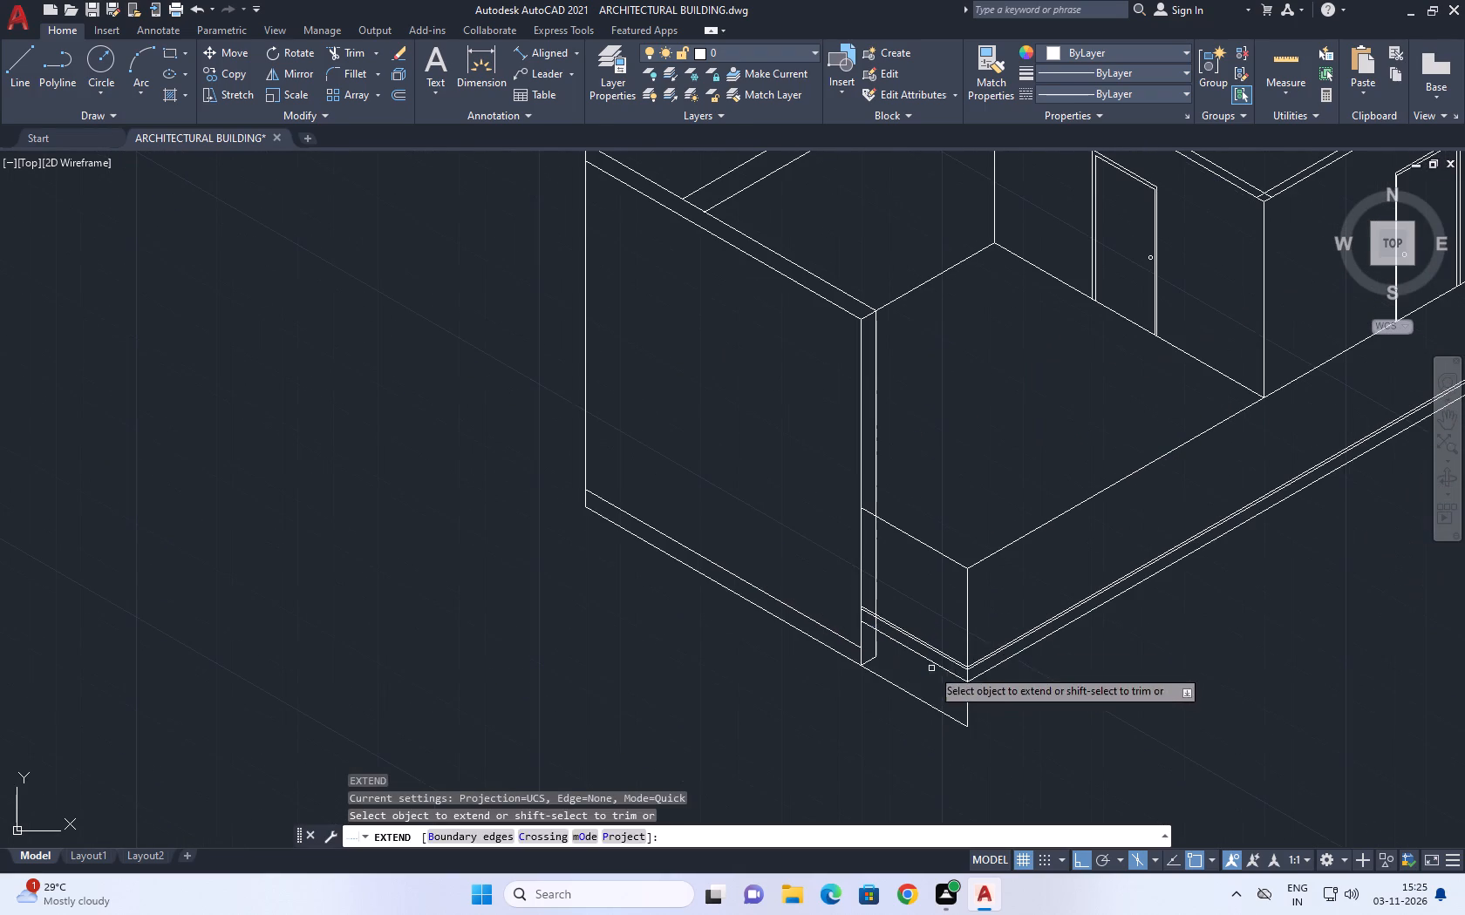
pyautogui.click(938, 634)
pyautogui.click(907, 680)
pyautogui.click(919, 634)
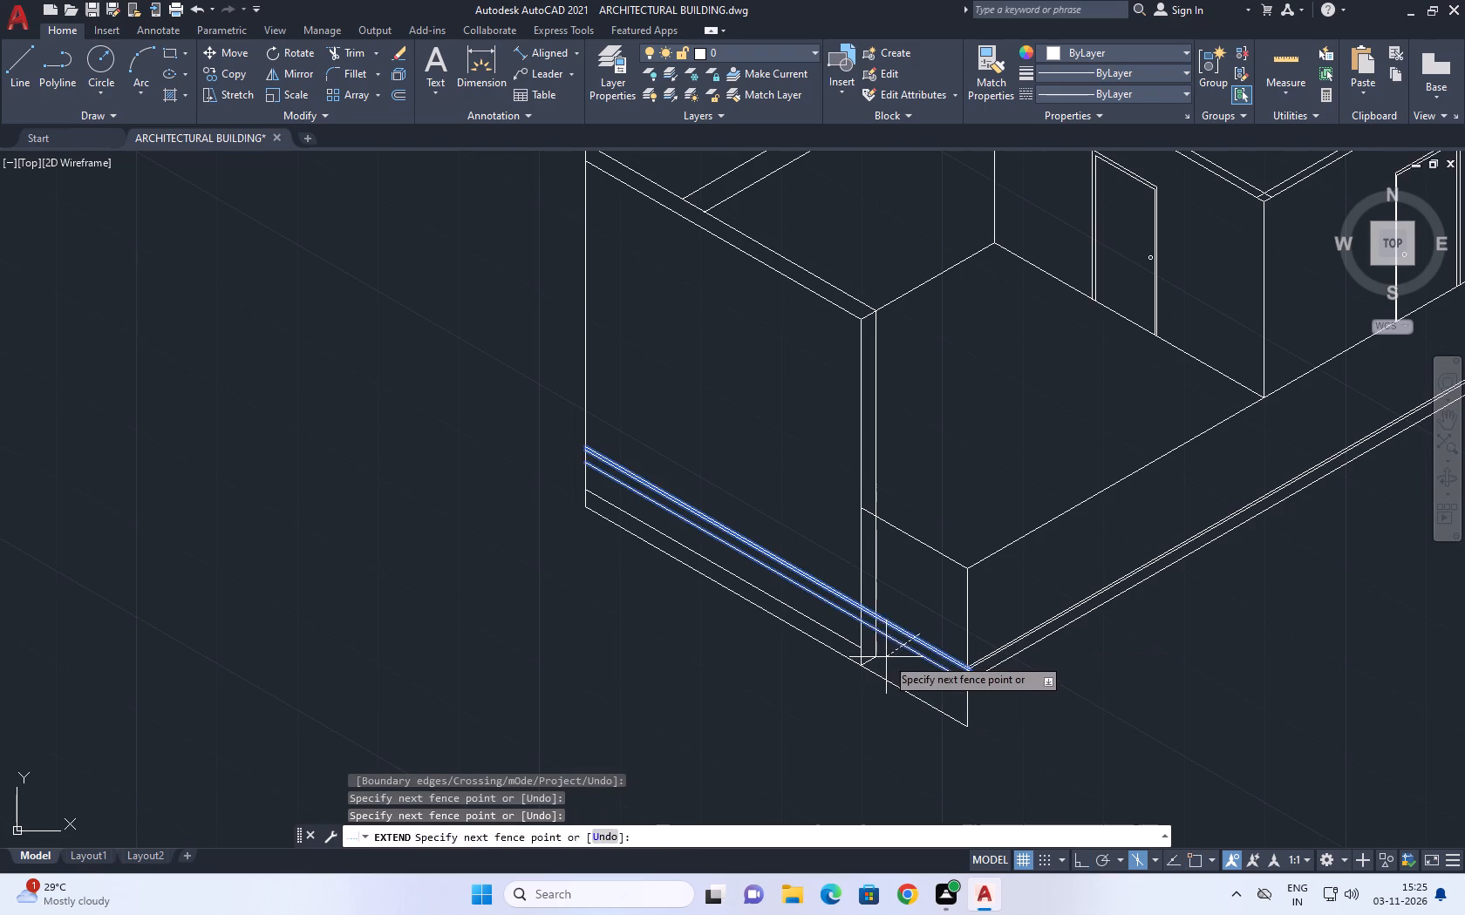
pyautogui.click(886, 657)
pyautogui.press('Escape')
# Trim the end wall's old base lines and its vertical edges below the lowest of the extended lines.
pyautogui.write('tr')
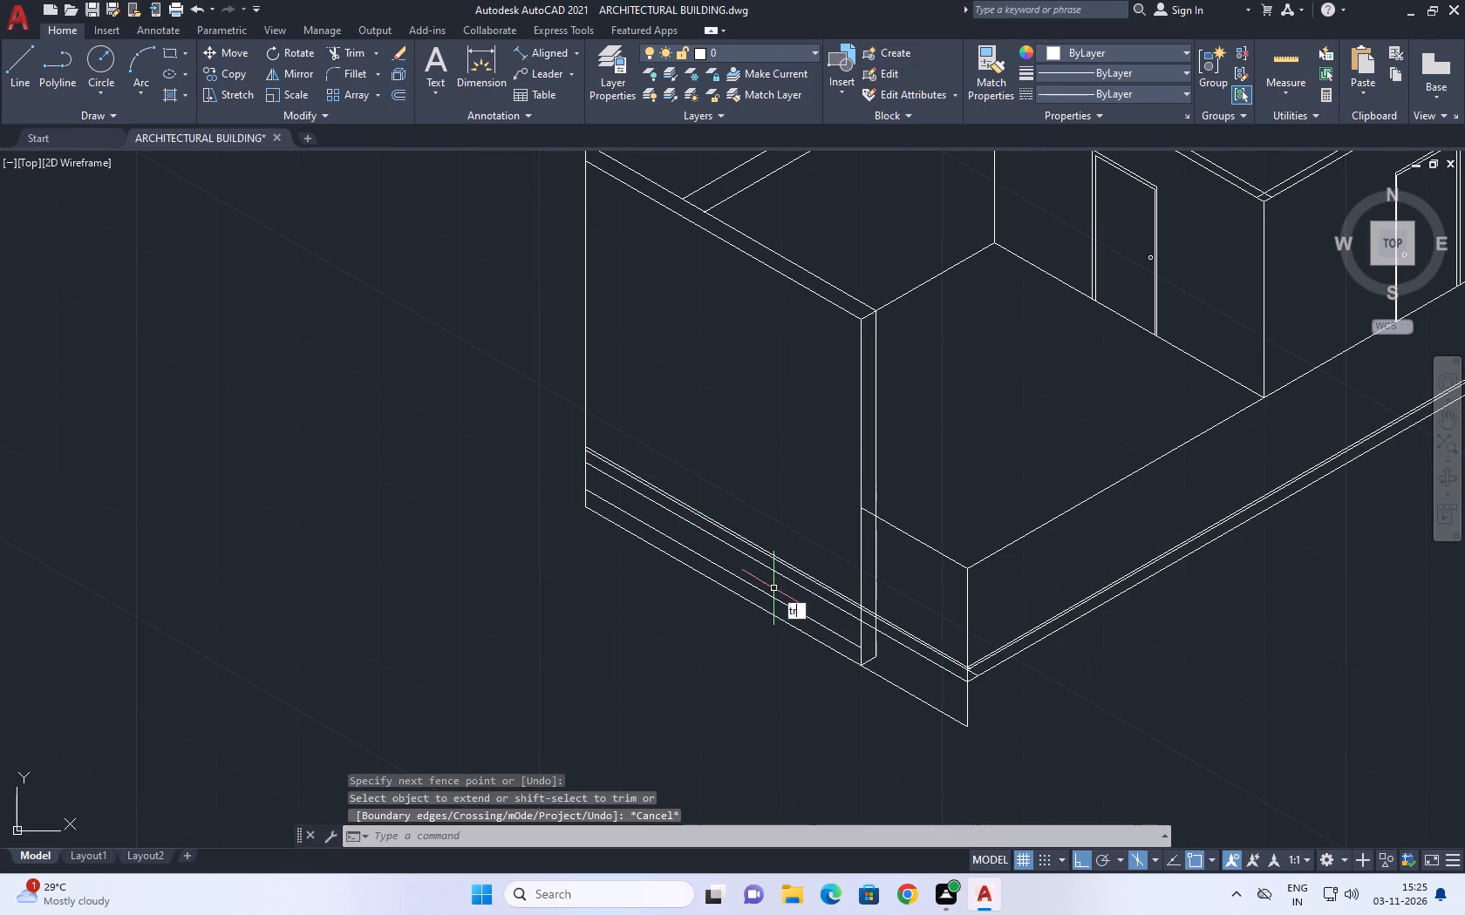
pyautogui.press('space')
pyautogui.click(789, 587)
pyautogui.click(753, 641)
pyautogui.moveTo(709, 550); pyautogui.dragTo(690, 545)
pyautogui.moveTo(563, 485); pyautogui.dragTo(554, 481)
pyautogui.scroll(1, 868, 677)
pyautogui.click(936, 638)
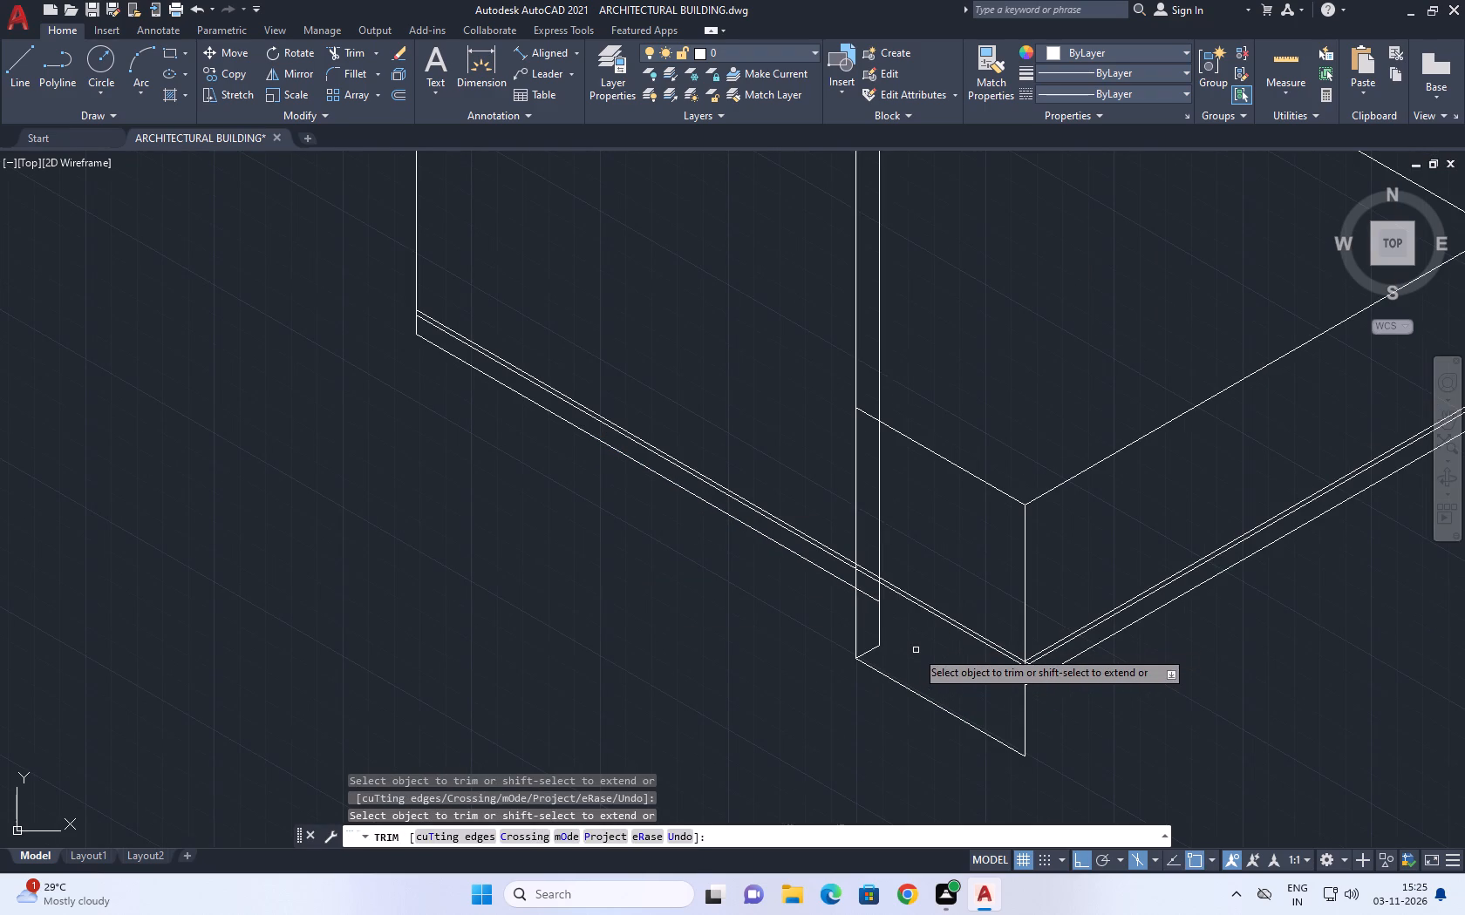
pyautogui.hotkey('ctrl', 'z')
pyautogui.click(884, 652)
pyautogui.click(824, 640)
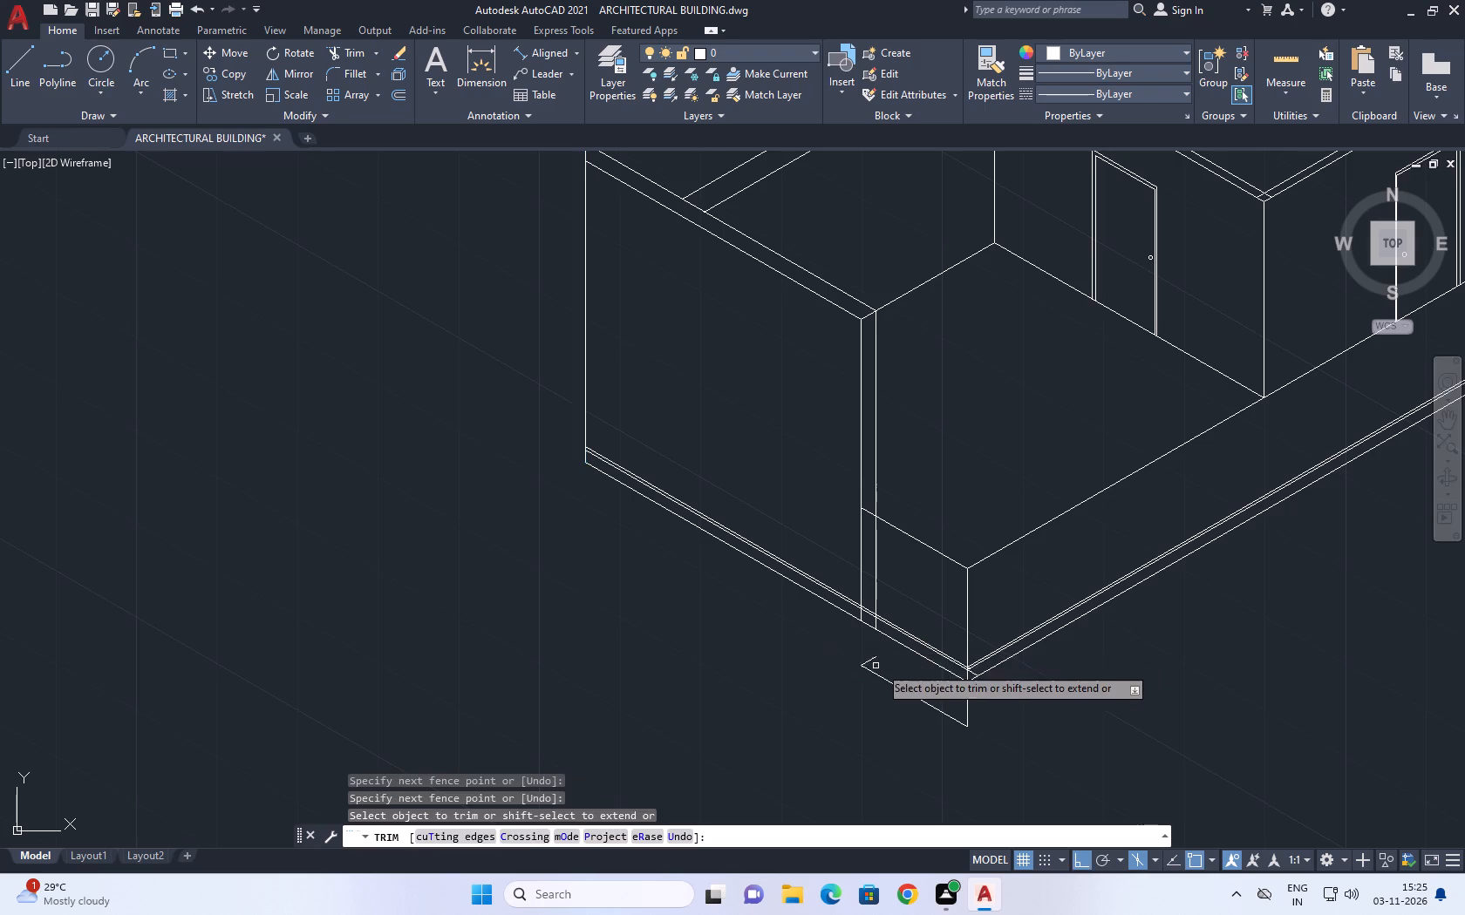
# Trim the leftover base line and corner vertical below the new low corner, plus the line ends overshooting that corner.
pyautogui.scroll(2, 882, 668)
pyautogui.click(846, 622)
pyautogui.click(832, 705)
pyautogui.moveTo(875, 694); pyautogui.dragTo(886, 597, button='middle')
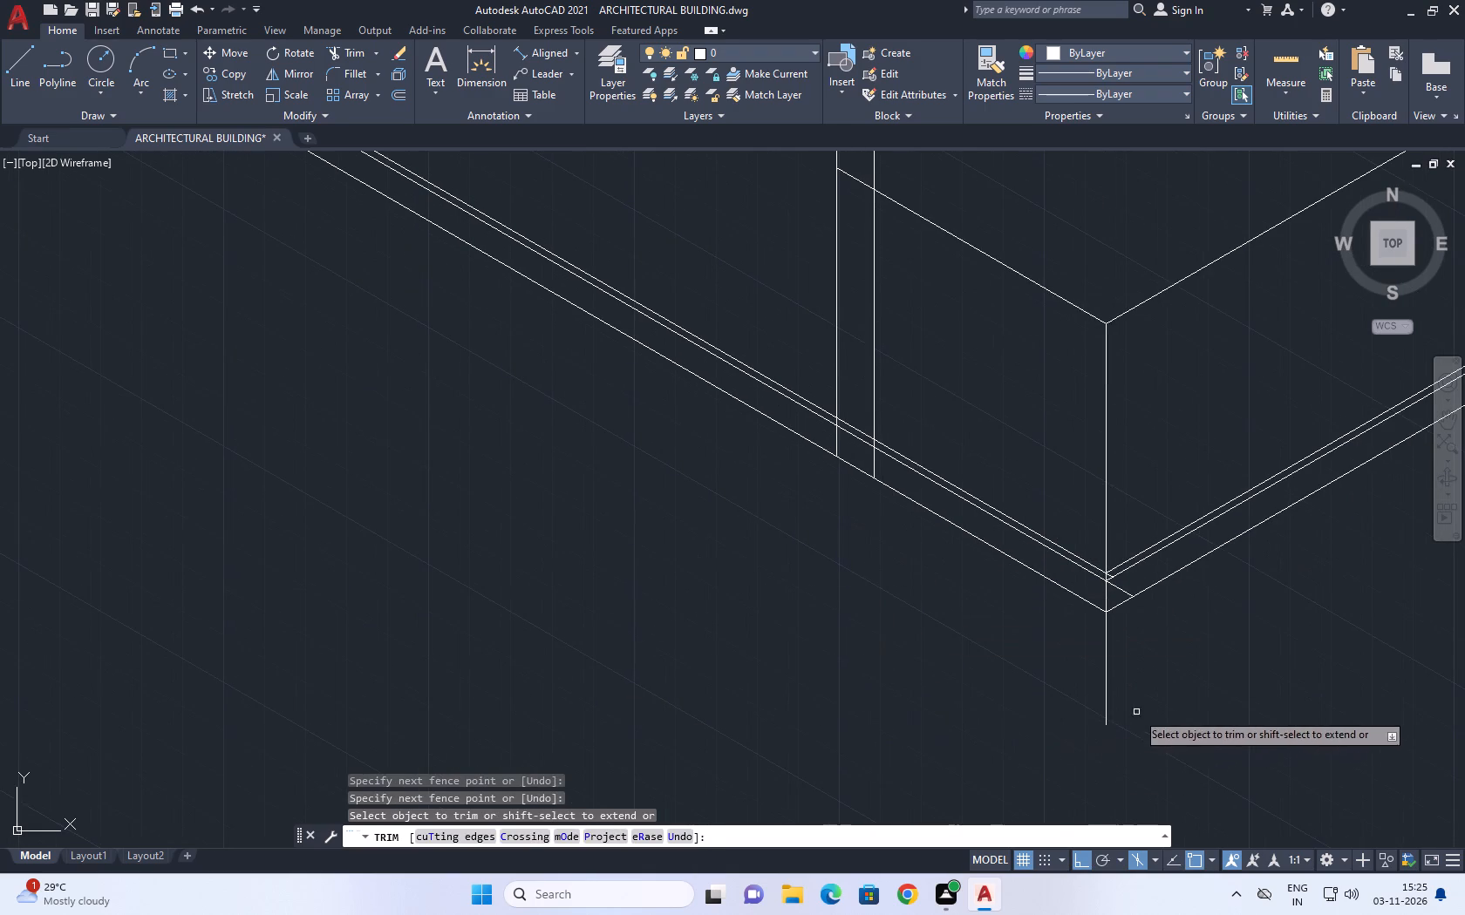
pyautogui.click(1136, 712)
pyautogui.moveTo(1051, 665); pyautogui.dragTo(1001, 661)
pyautogui.scroll(2, 1149, 584)
pyautogui.click(1073, 600)
pyautogui.scroll(1, 1051, 576)
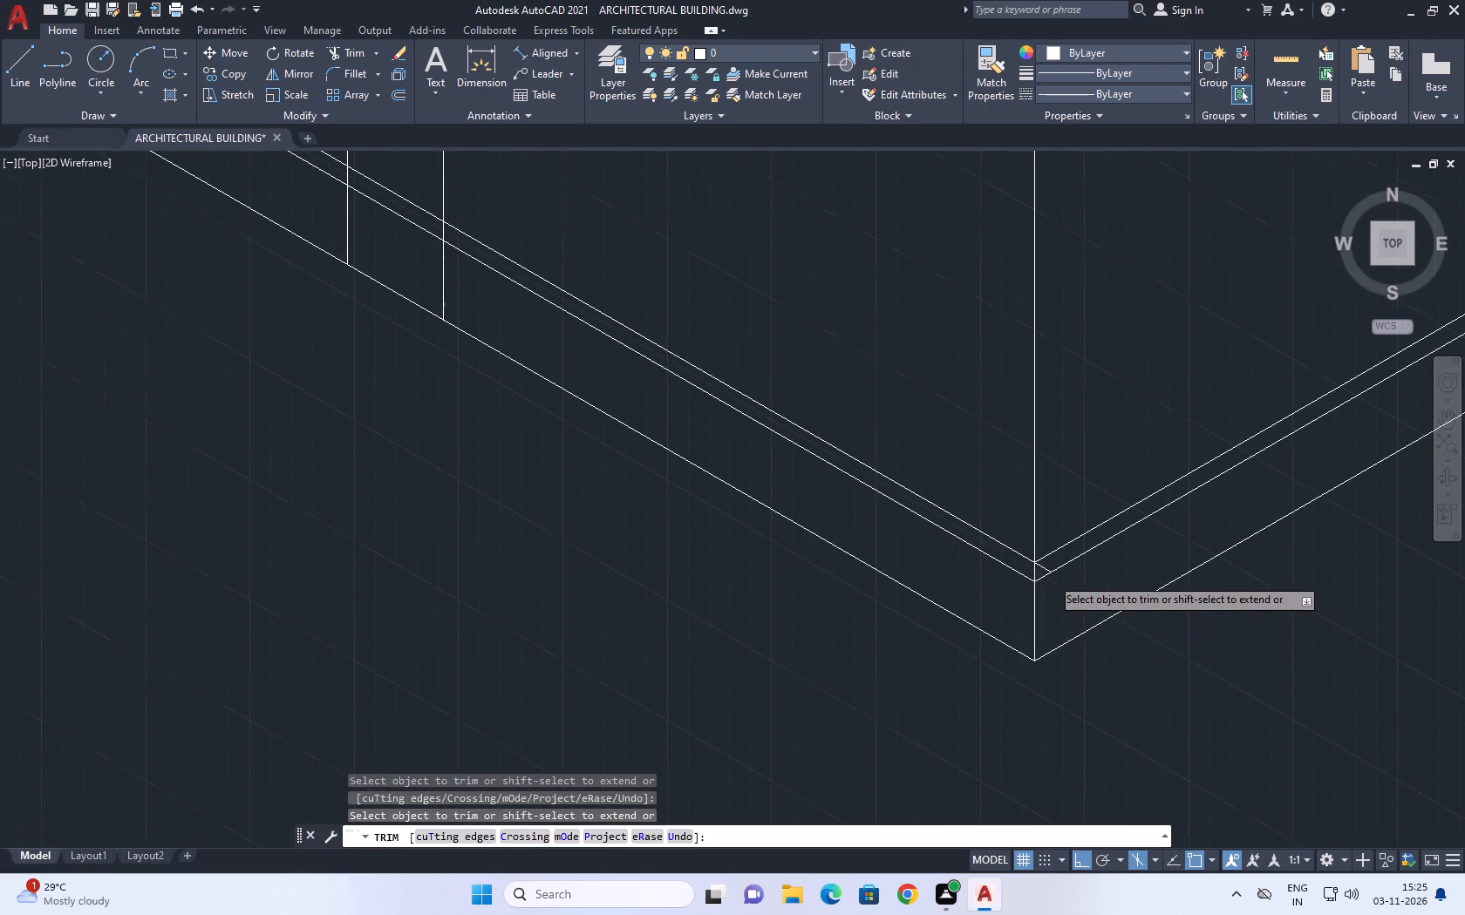
pyautogui.scroll(2, 1049, 573)
pyautogui.click(1033, 564)
pyautogui.click(1003, 578)
pyautogui.scroll(-5, 1050, 574)
pyautogui.press('Escape')
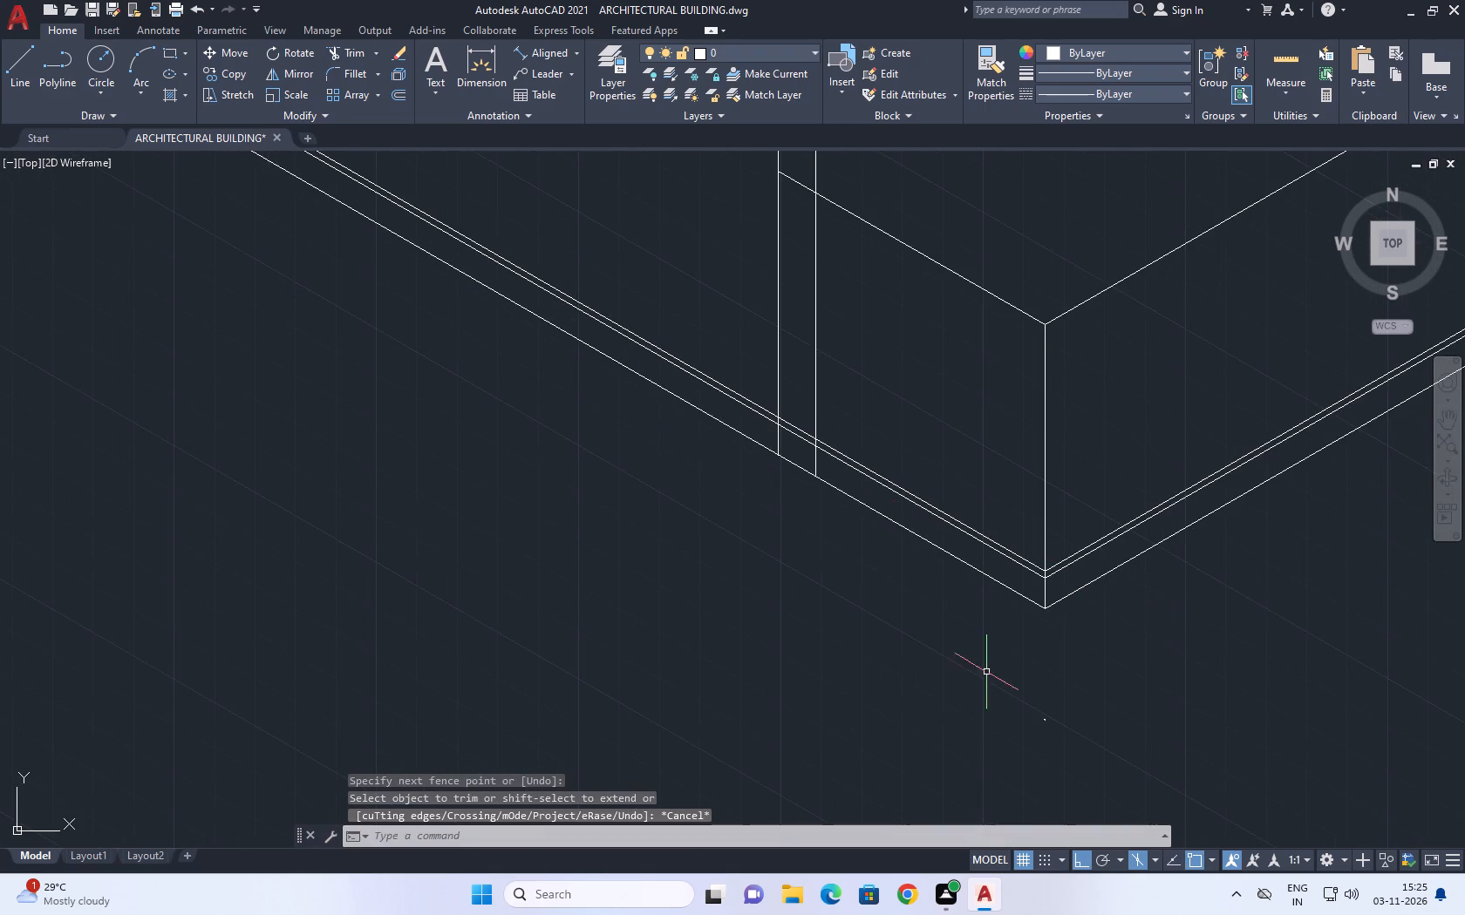
# Delete the stray line fragments left below the new low corner.
pyautogui.moveTo(992, 684); pyautogui.dragTo(957, 533, button='middle')
pyautogui.moveTo(860, 522); pyautogui.dragTo(895, 537)
pyautogui.moveTo(1102, 650); pyautogui.dragTo(1121, 698)
pyautogui.press('Escape')
pyautogui.click(954, 505)
pyautogui.click(1089, 671)
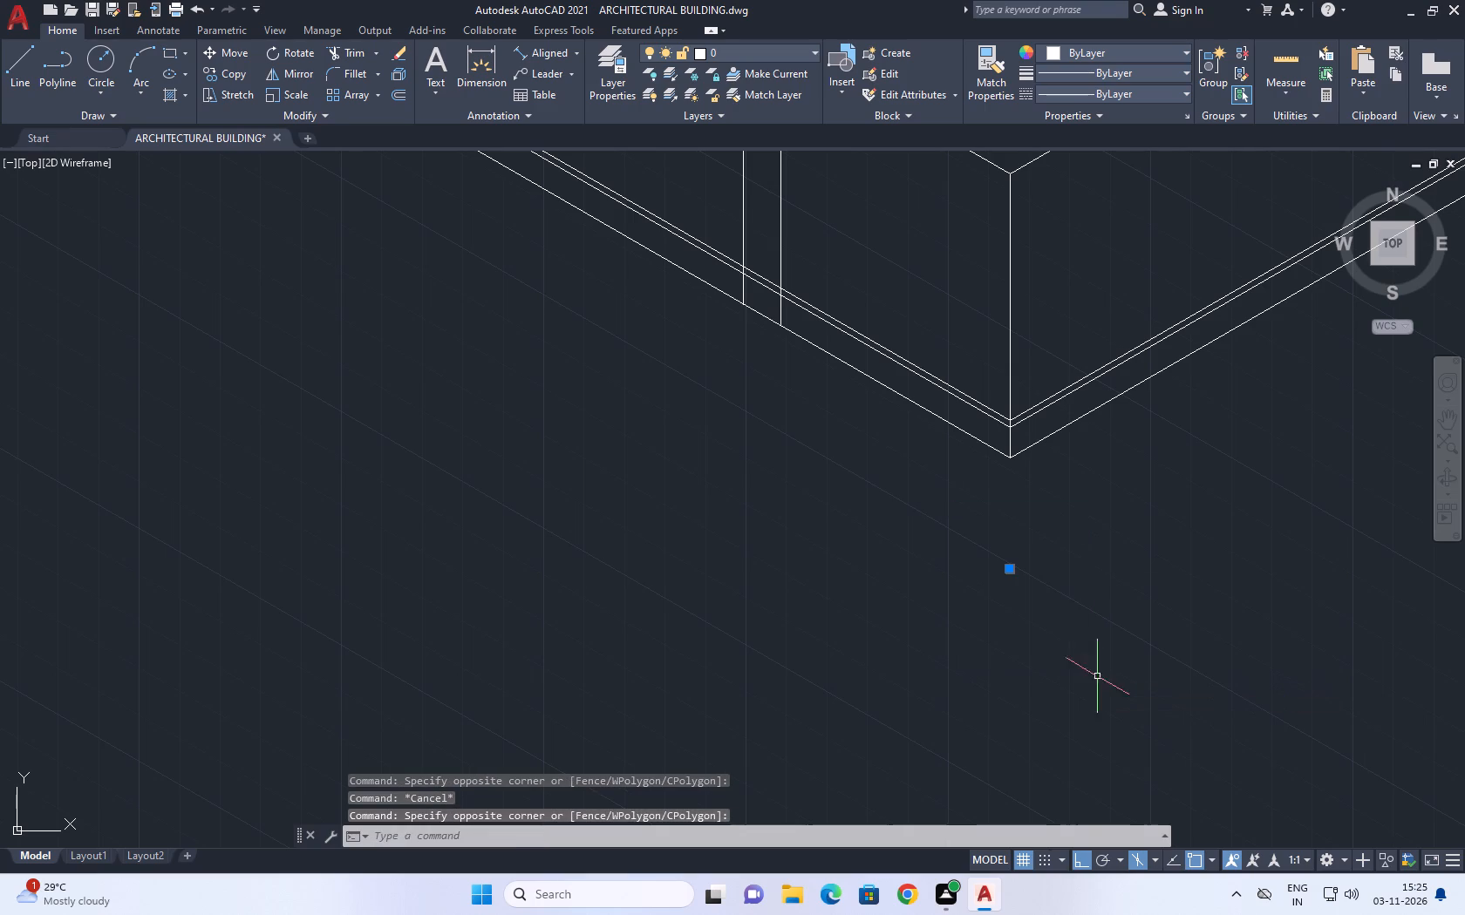
pyautogui.press('Delete')
# Examine the trimmed base lines, vertical edges and low corner of the end wall.
pyautogui.scroll(-3, 916, 565)
pyautogui.moveTo(955, 440); pyautogui.dragTo(951, 460, button='middle')
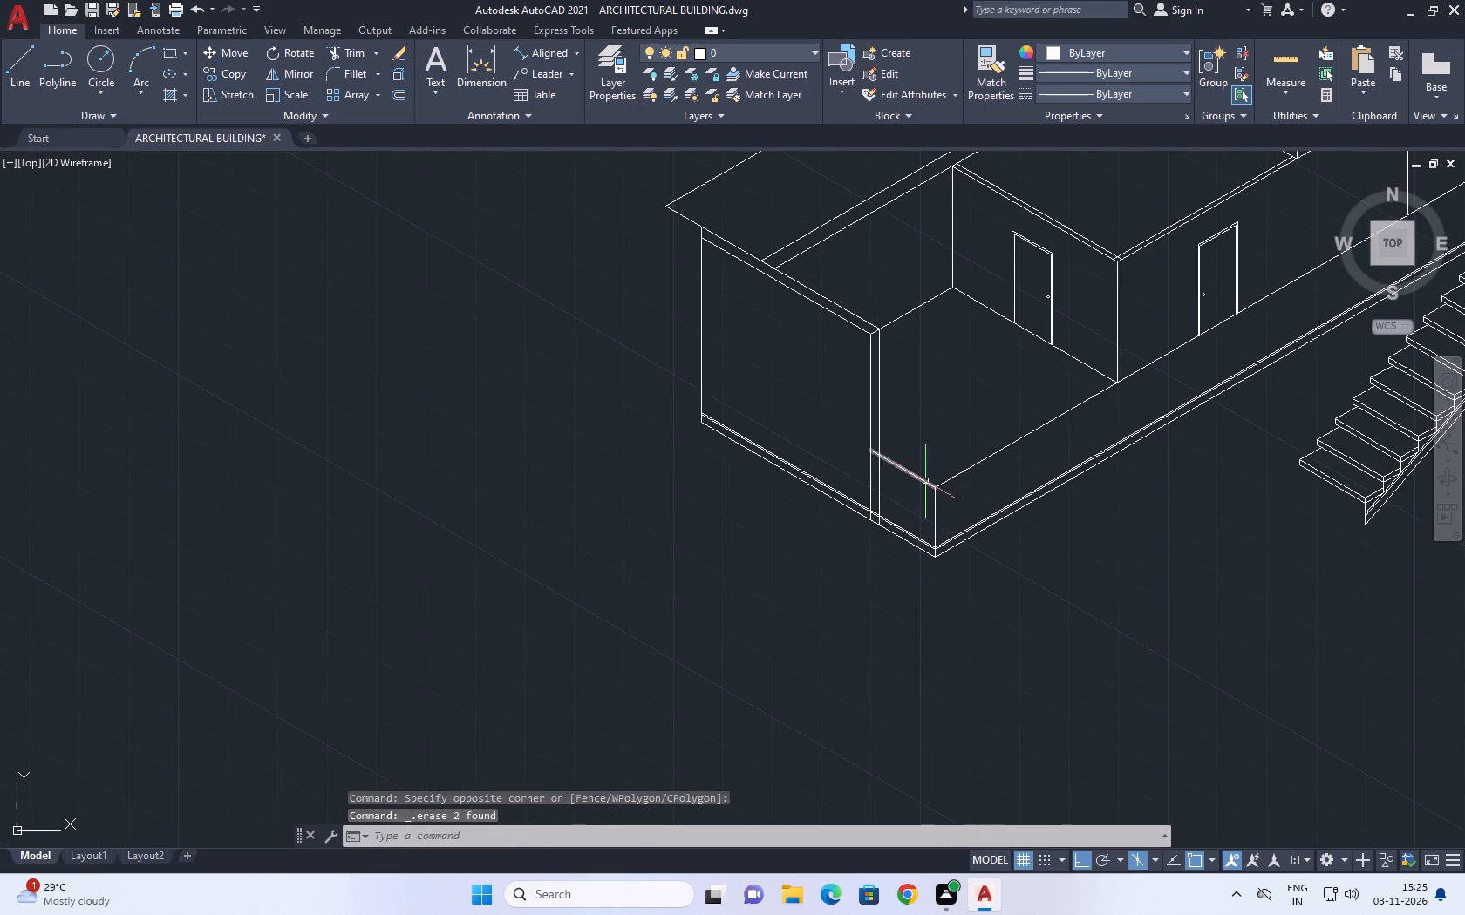
pyautogui.scroll(4, 869, 503)
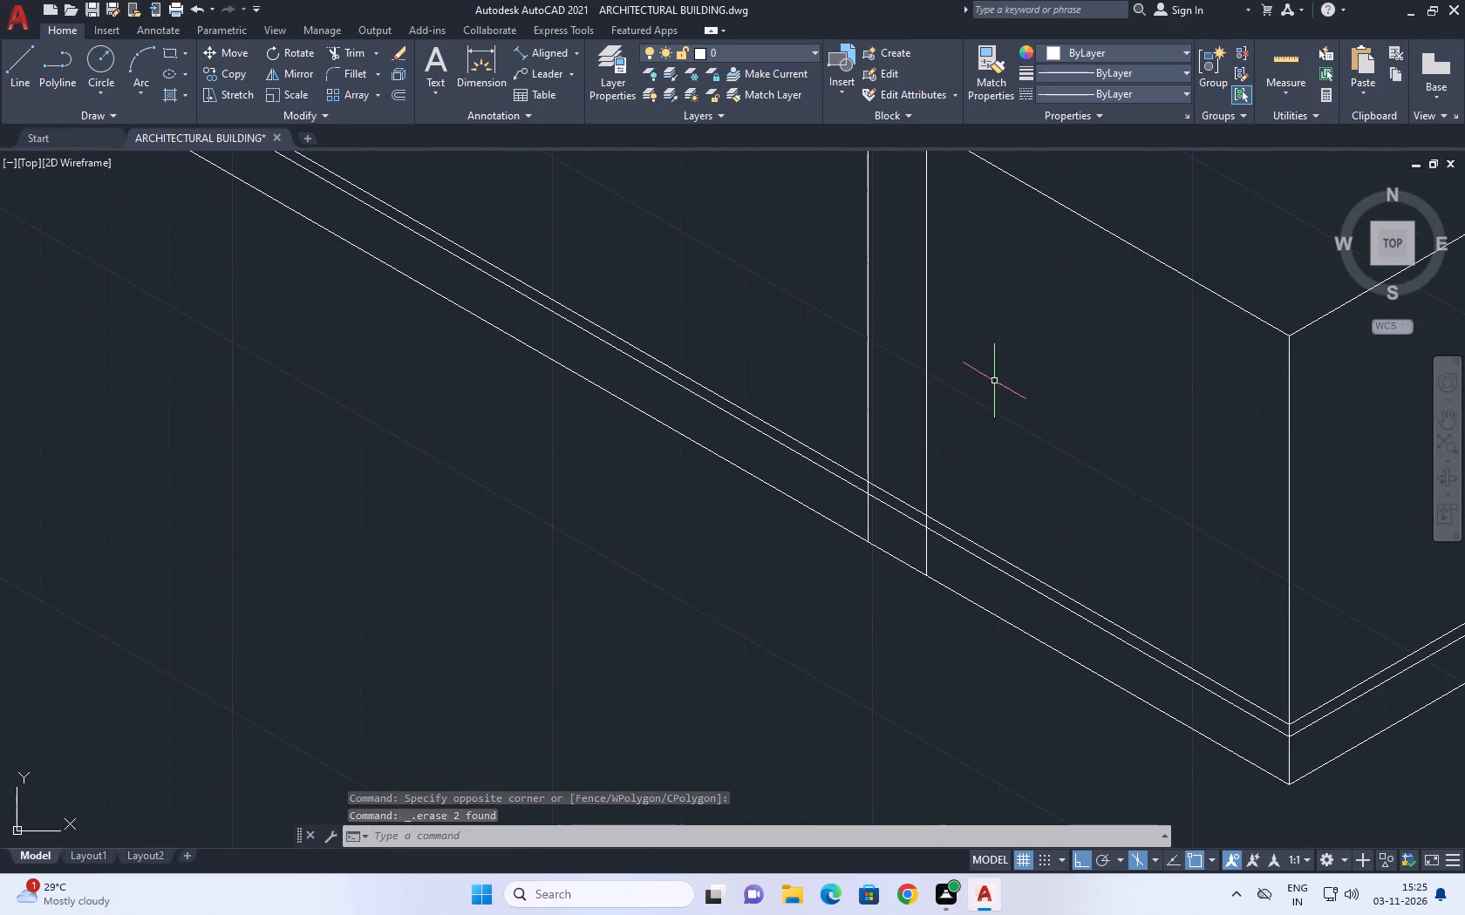
pyautogui.scroll(-3, 1041, 342)
pyautogui.moveTo(996, 315); pyautogui.dragTo(935, 586, button='middle')
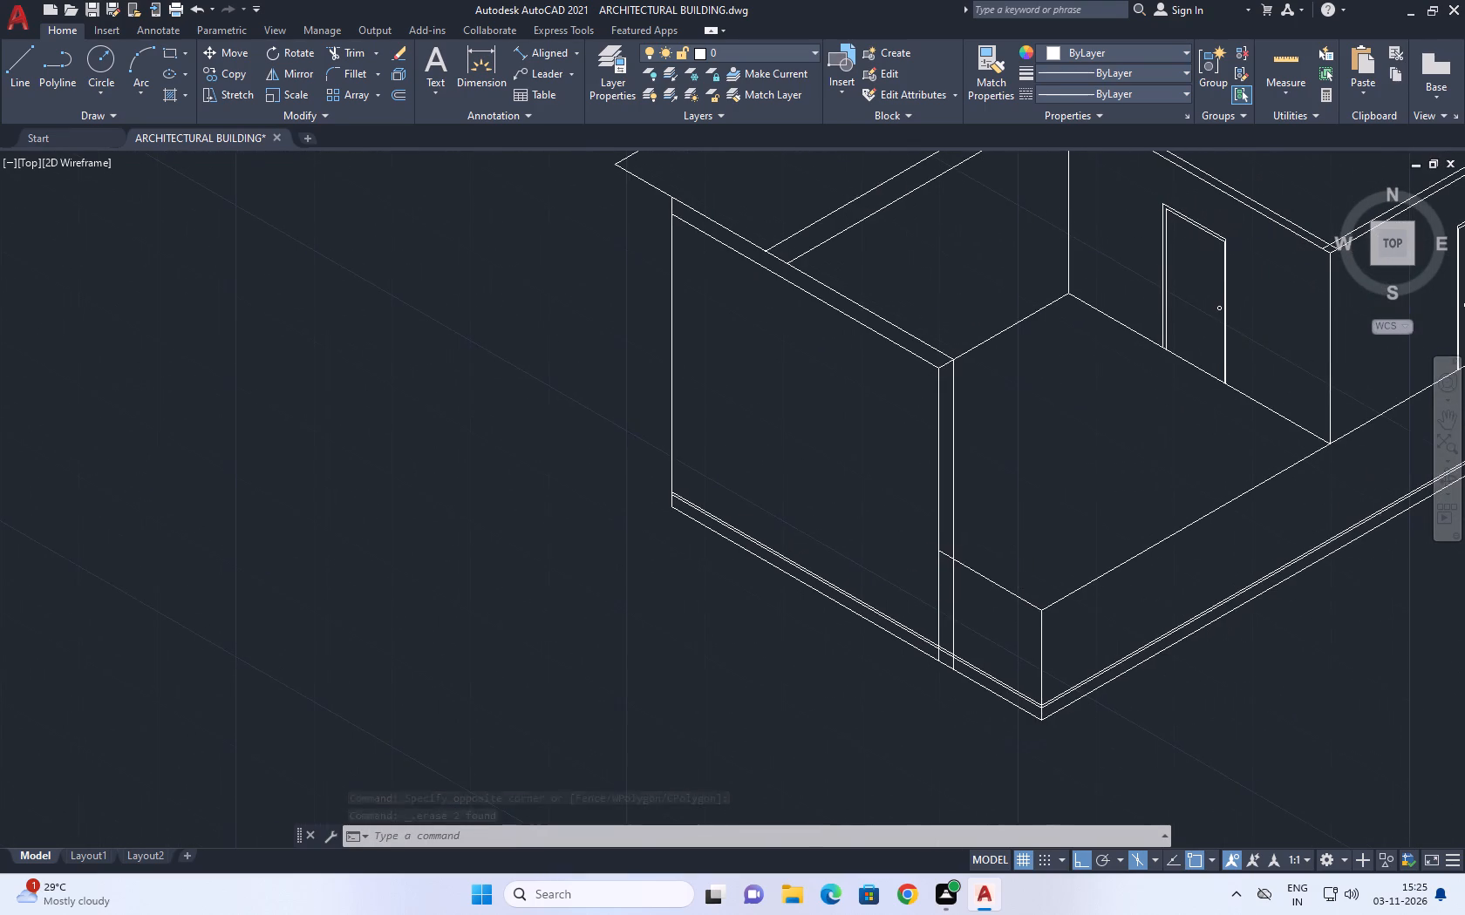
pyautogui.moveTo(1059, 486); pyautogui.dragTo(1018, 488, button='middle')
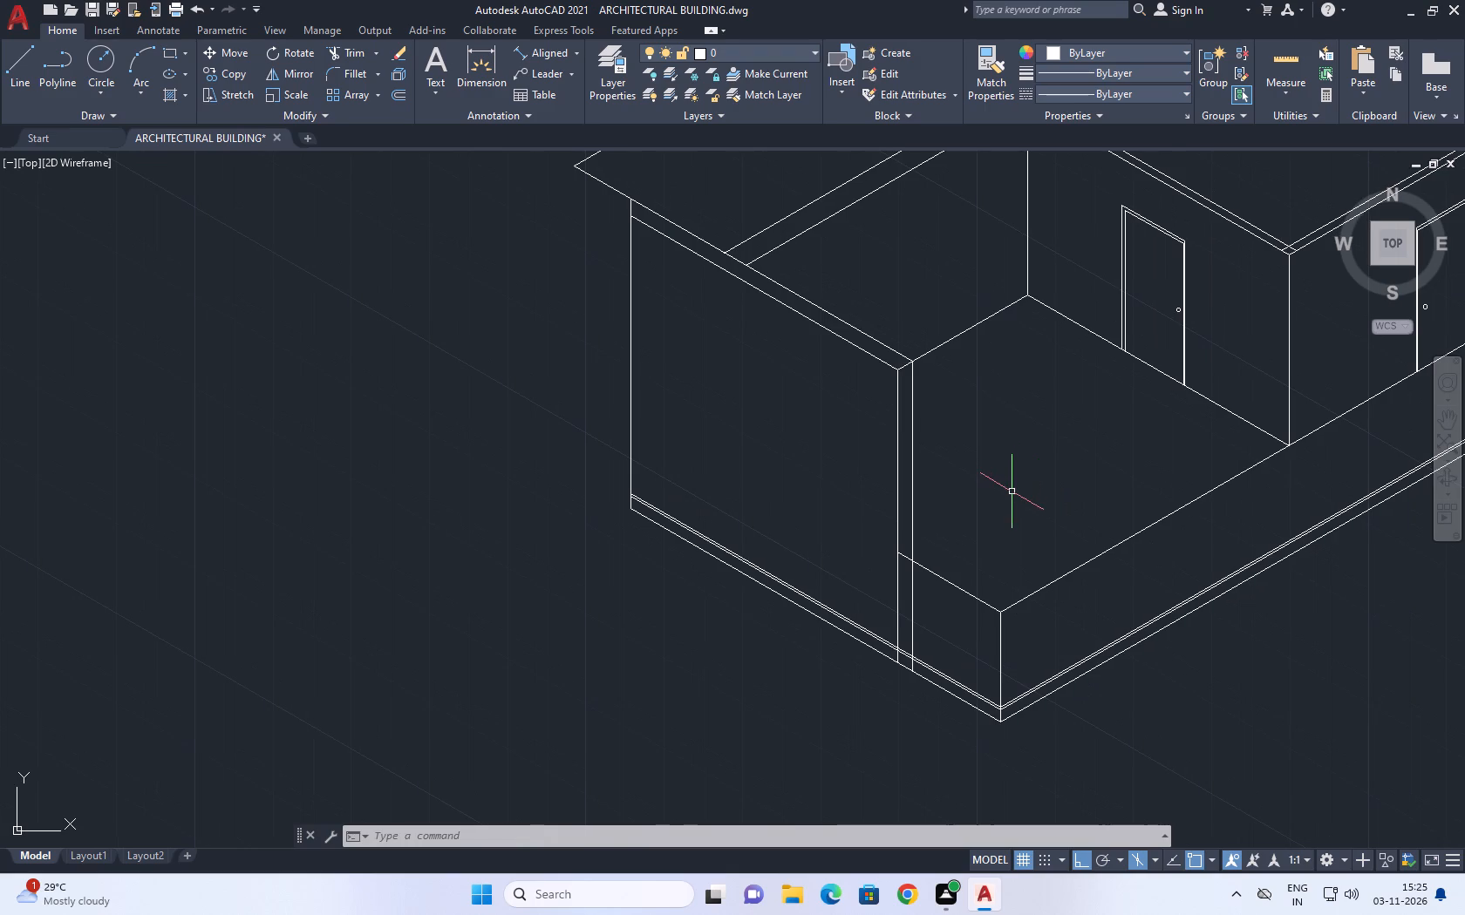
pyautogui.moveTo(816, 473); pyautogui.dragTo(1073, 576, button='middle')
# Start a window outline on the end wall's face with a 1500 vertical side and a 2000 top edge parallel to the wall.
pyautogui.press('l')
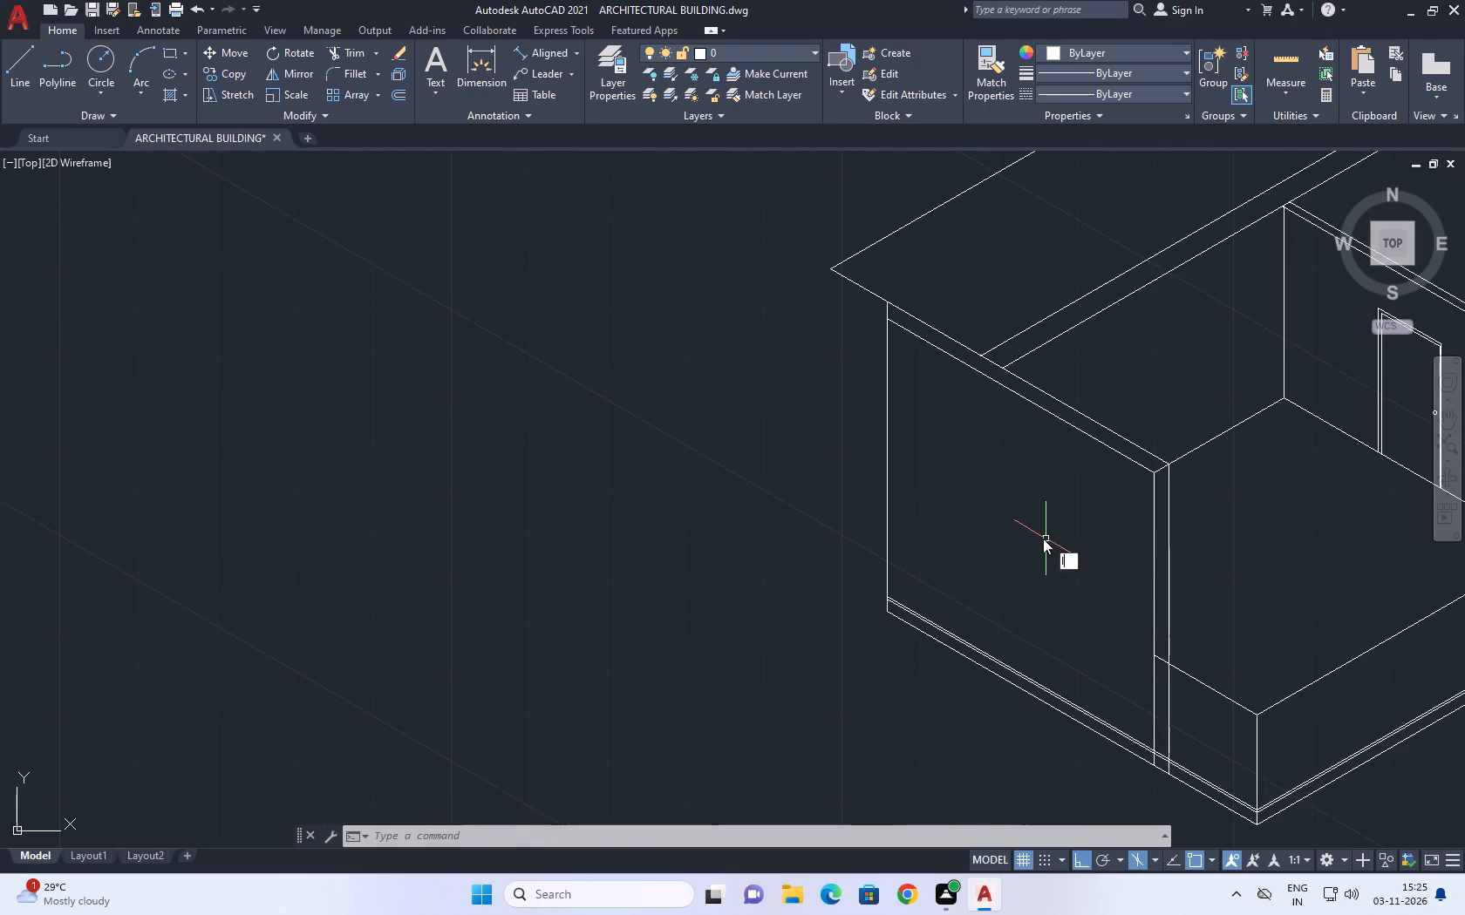
pyautogui.press('space')
pyautogui.scroll(2, 950, 537)
pyautogui.click(945, 593)
pyautogui.moveTo(1006, 358); pyautogui.dragTo(1006, 380, button='middle')
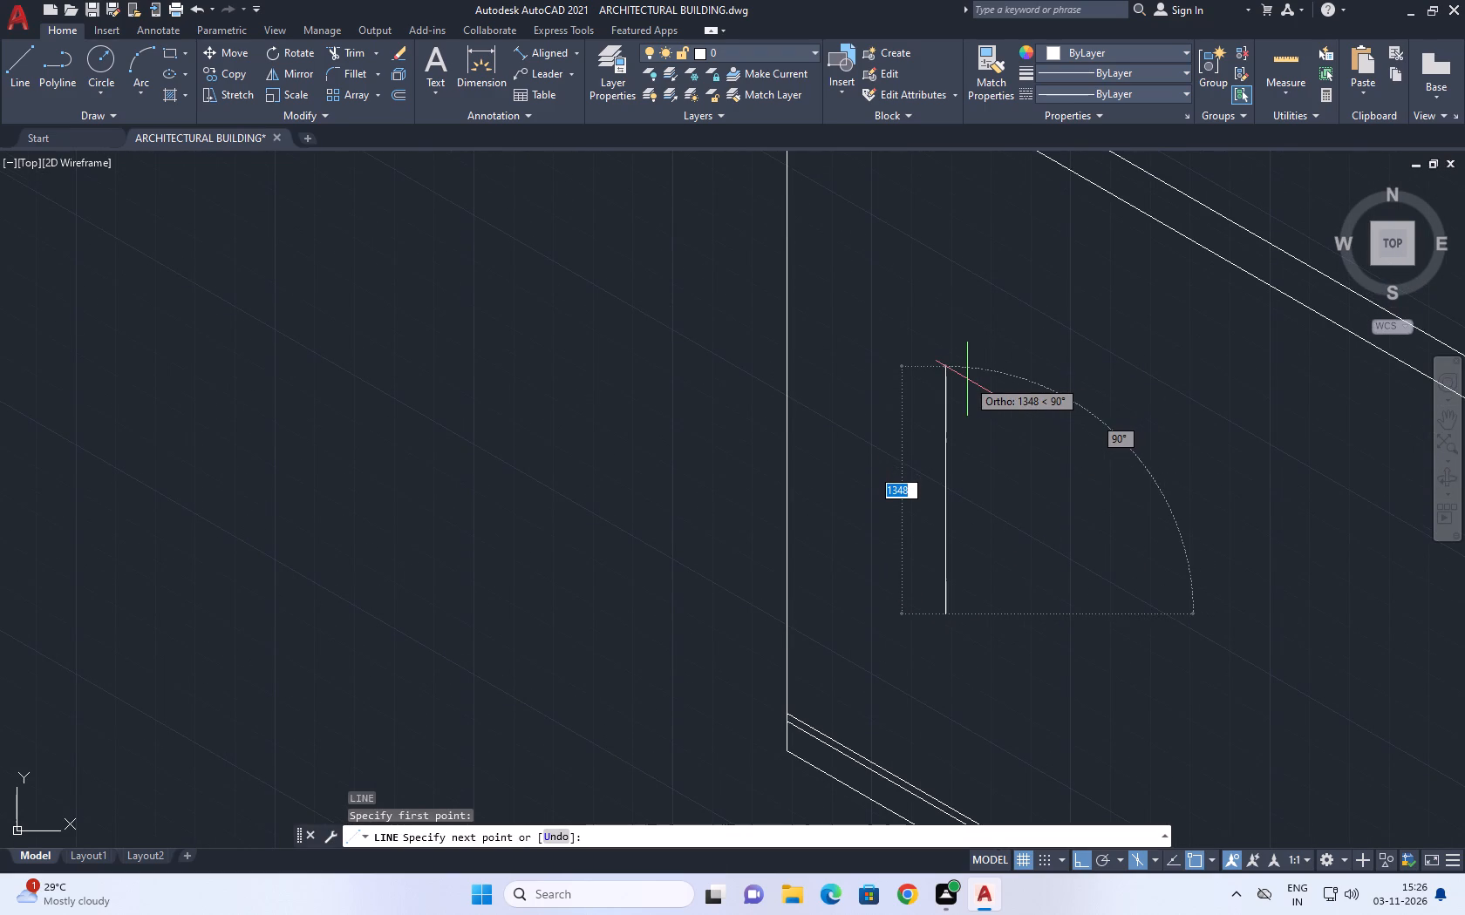
pyautogui.scroll(-2, 953, 371)
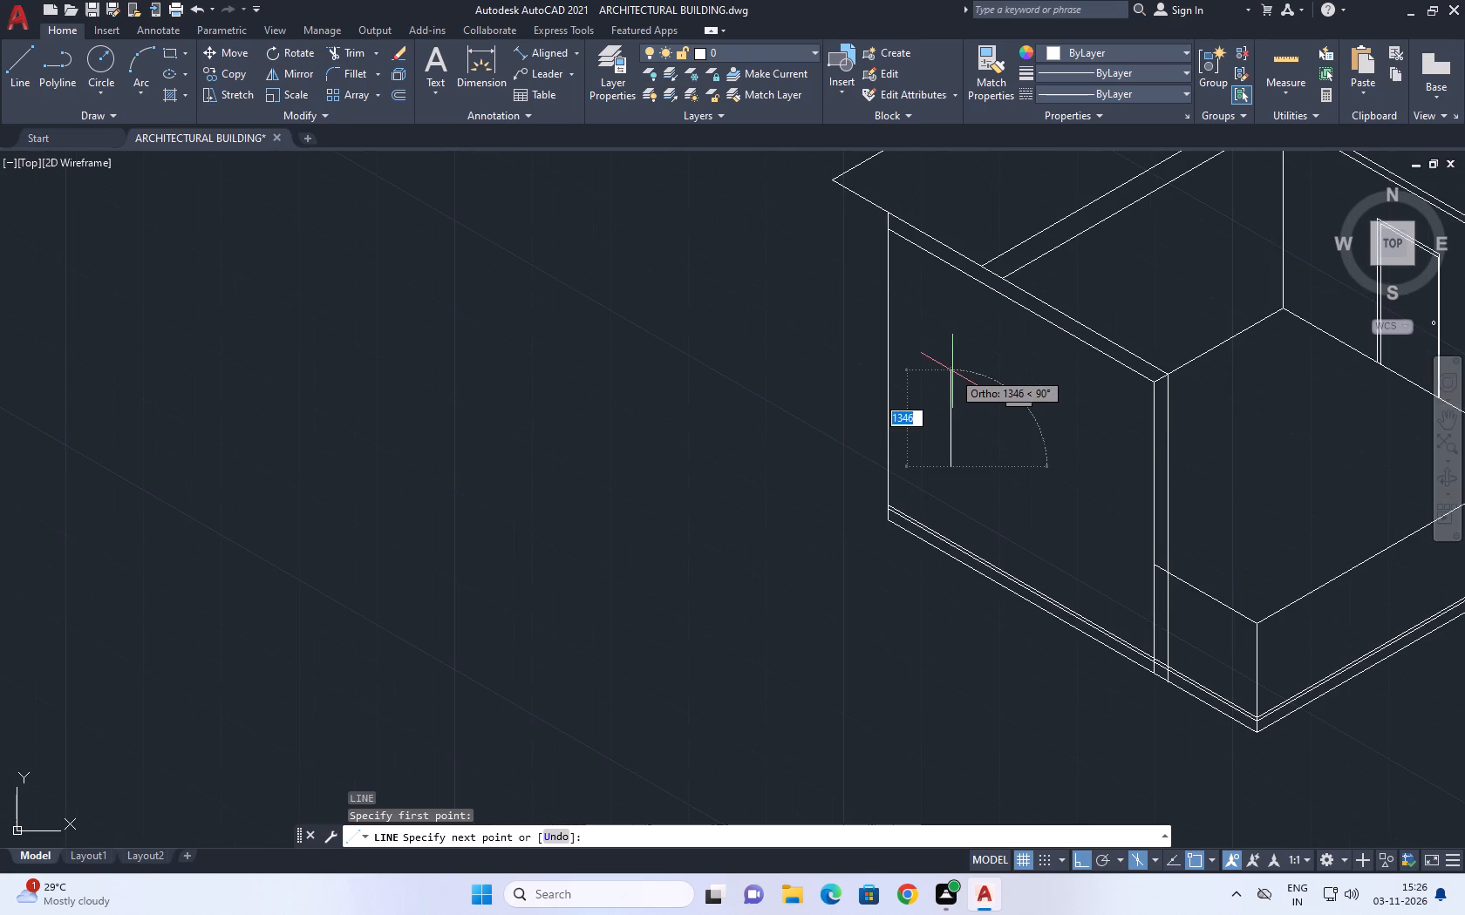
pyautogui.press('1')
pyautogui.write('000')
pyautogui.press('space')
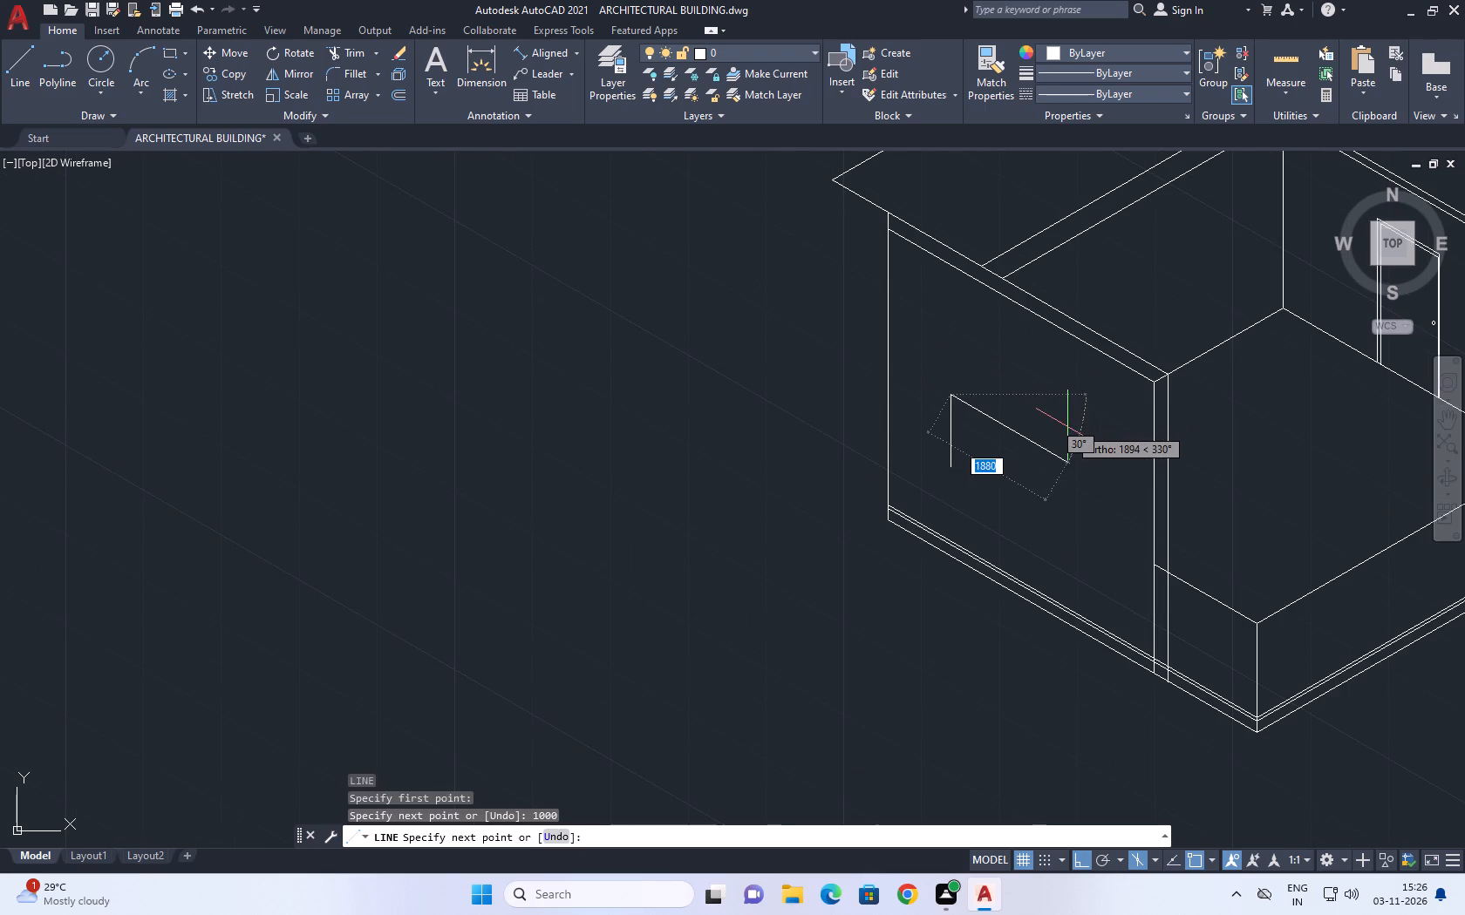
pyautogui.hotkey('ctrl', 'z')
pyautogui.write('15')
pyautogui.press('0')
pyautogui.press('0')
pyautogui.press('space')
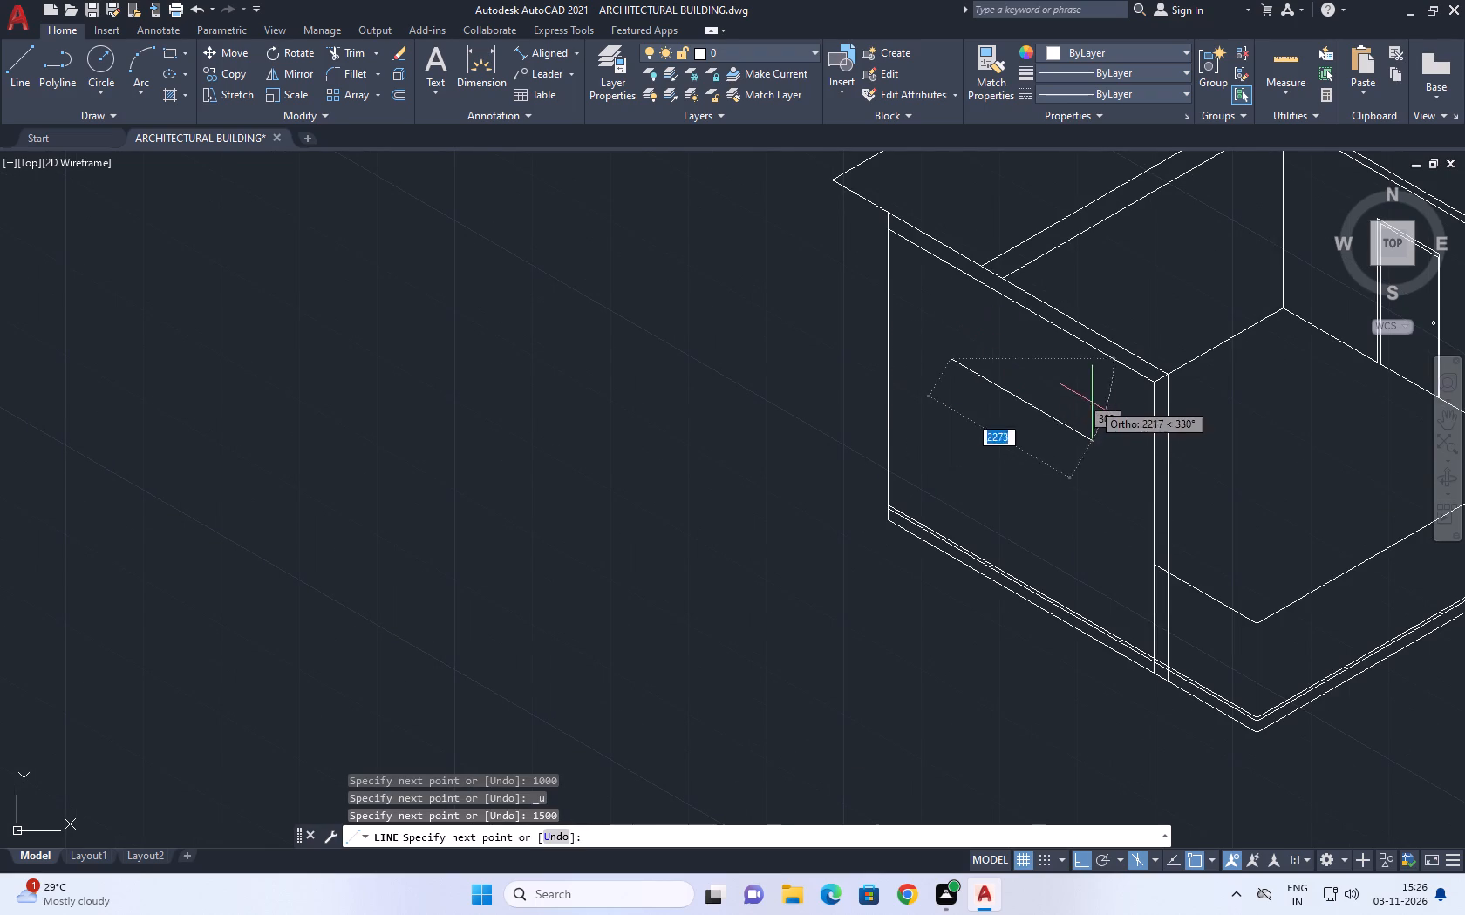
pyautogui.press('2')
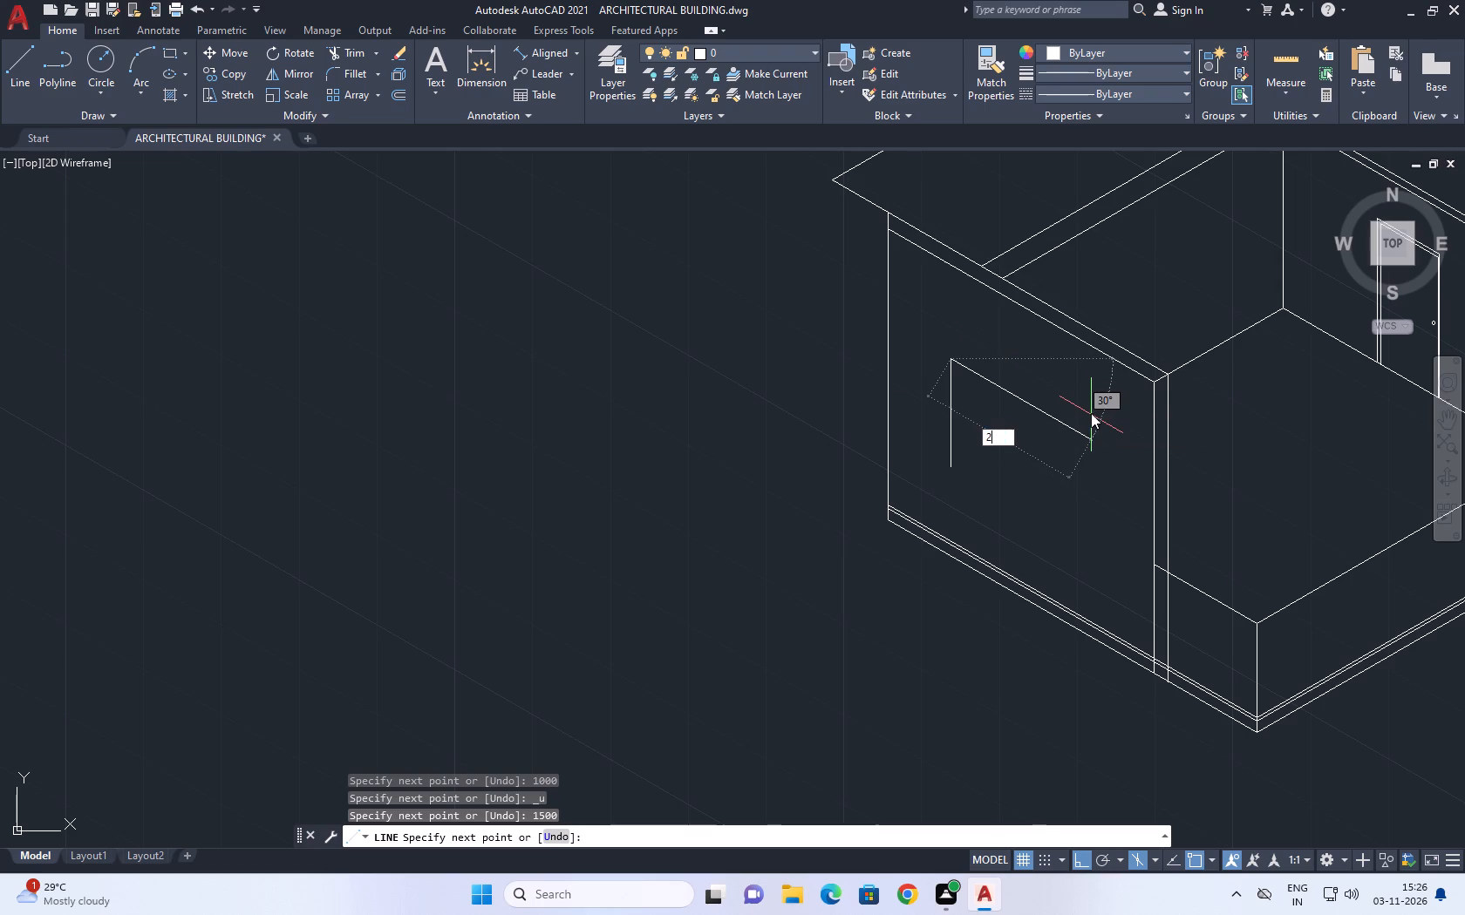
pyautogui.press('0')
pyautogui.write('00')
pyautogui.press('space')
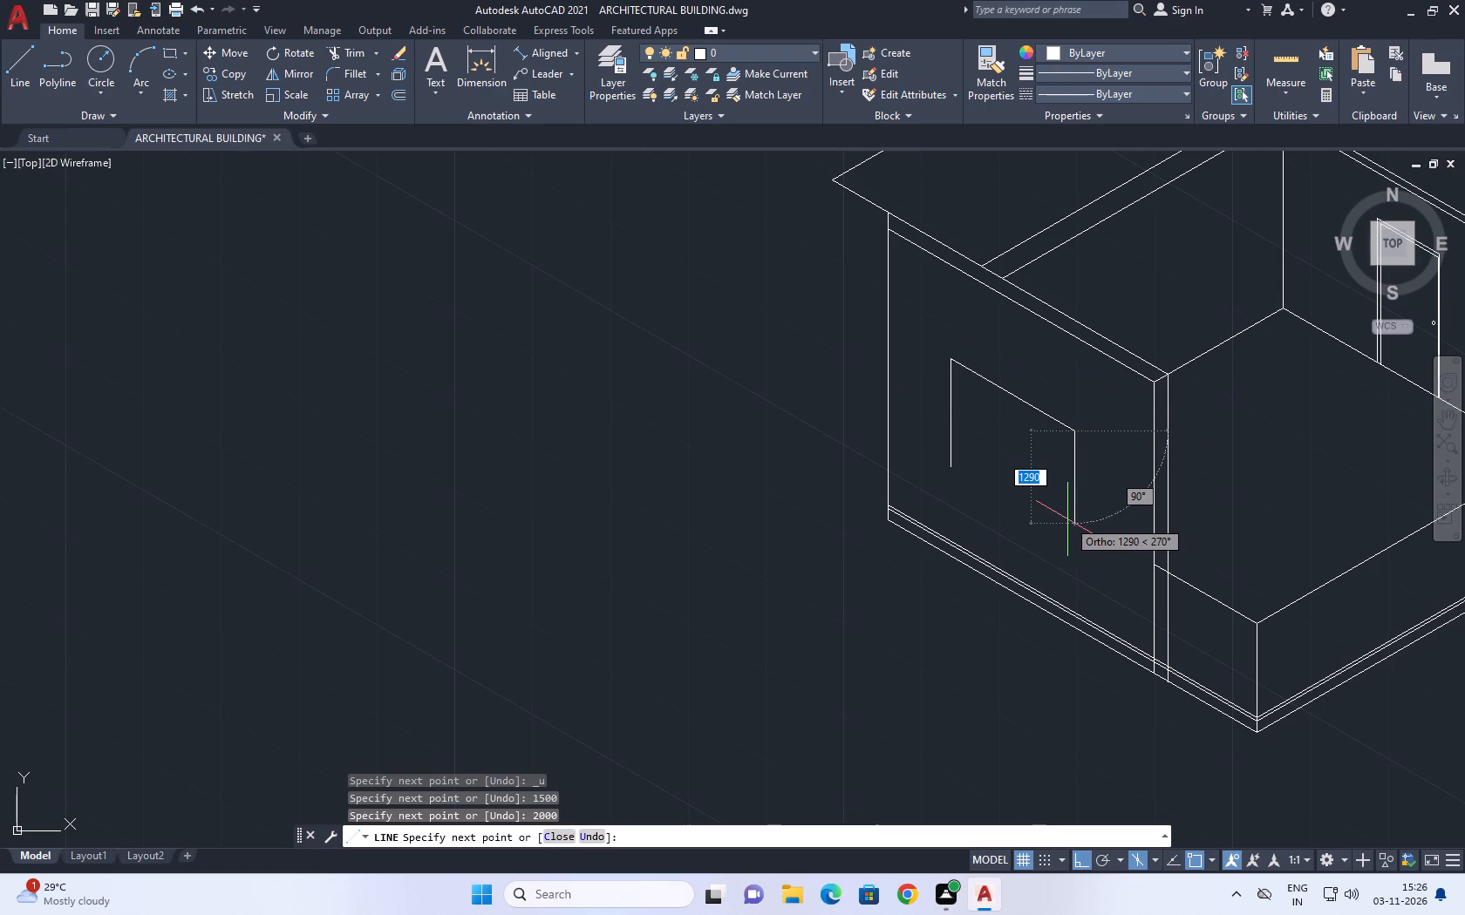
# Complete the window outline with a 1500 vertical side downward and a bottom edge back to the starting point.
pyautogui.press('1')
pyautogui.press('0')
pyautogui.press('0')
pyautogui.press('0')
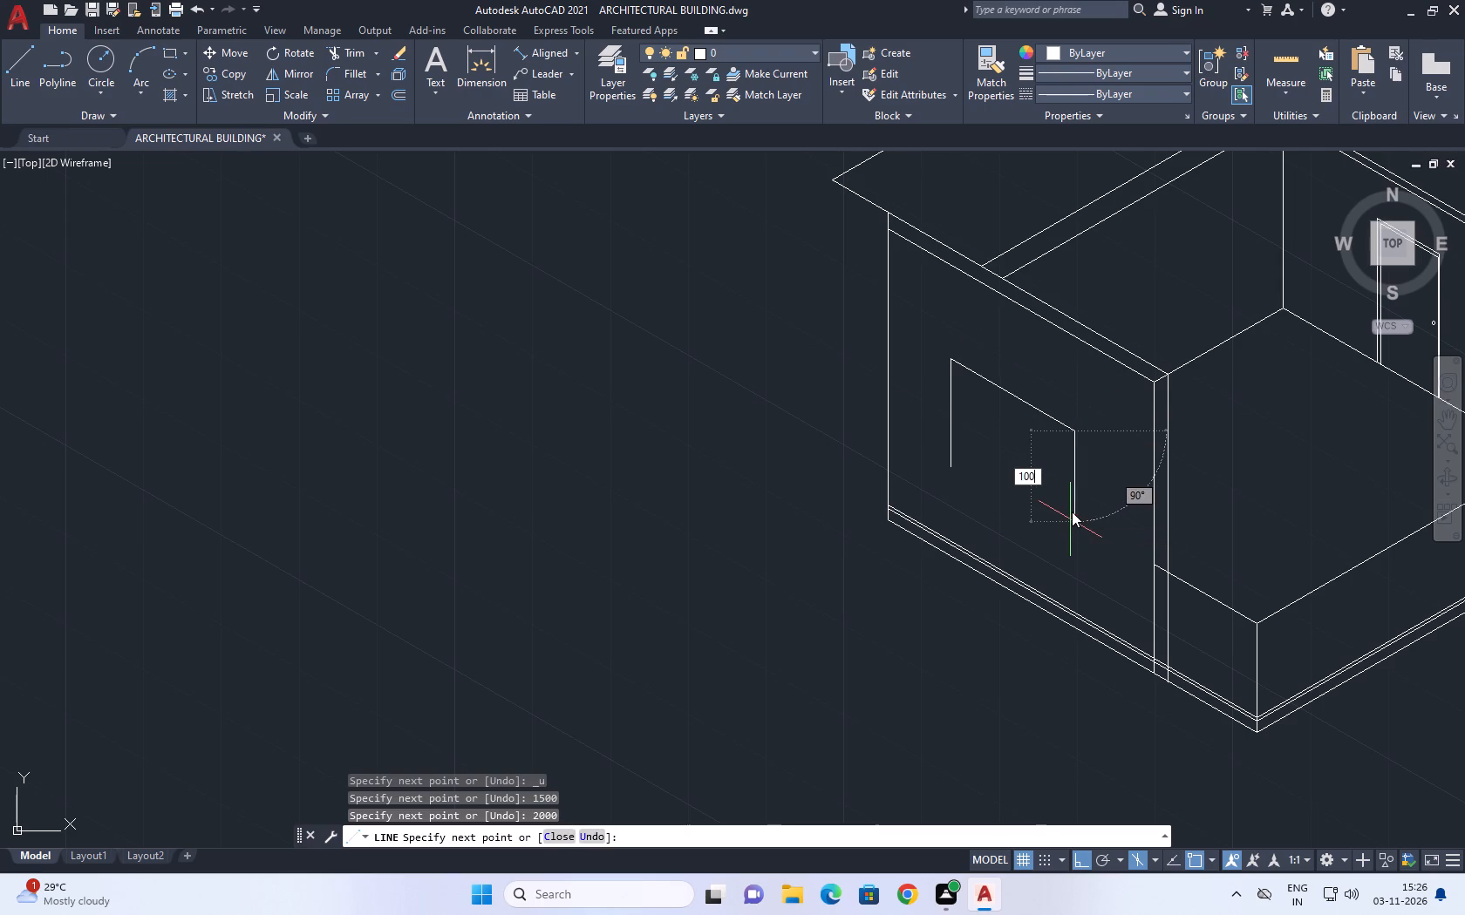
pyautogui.press('space')
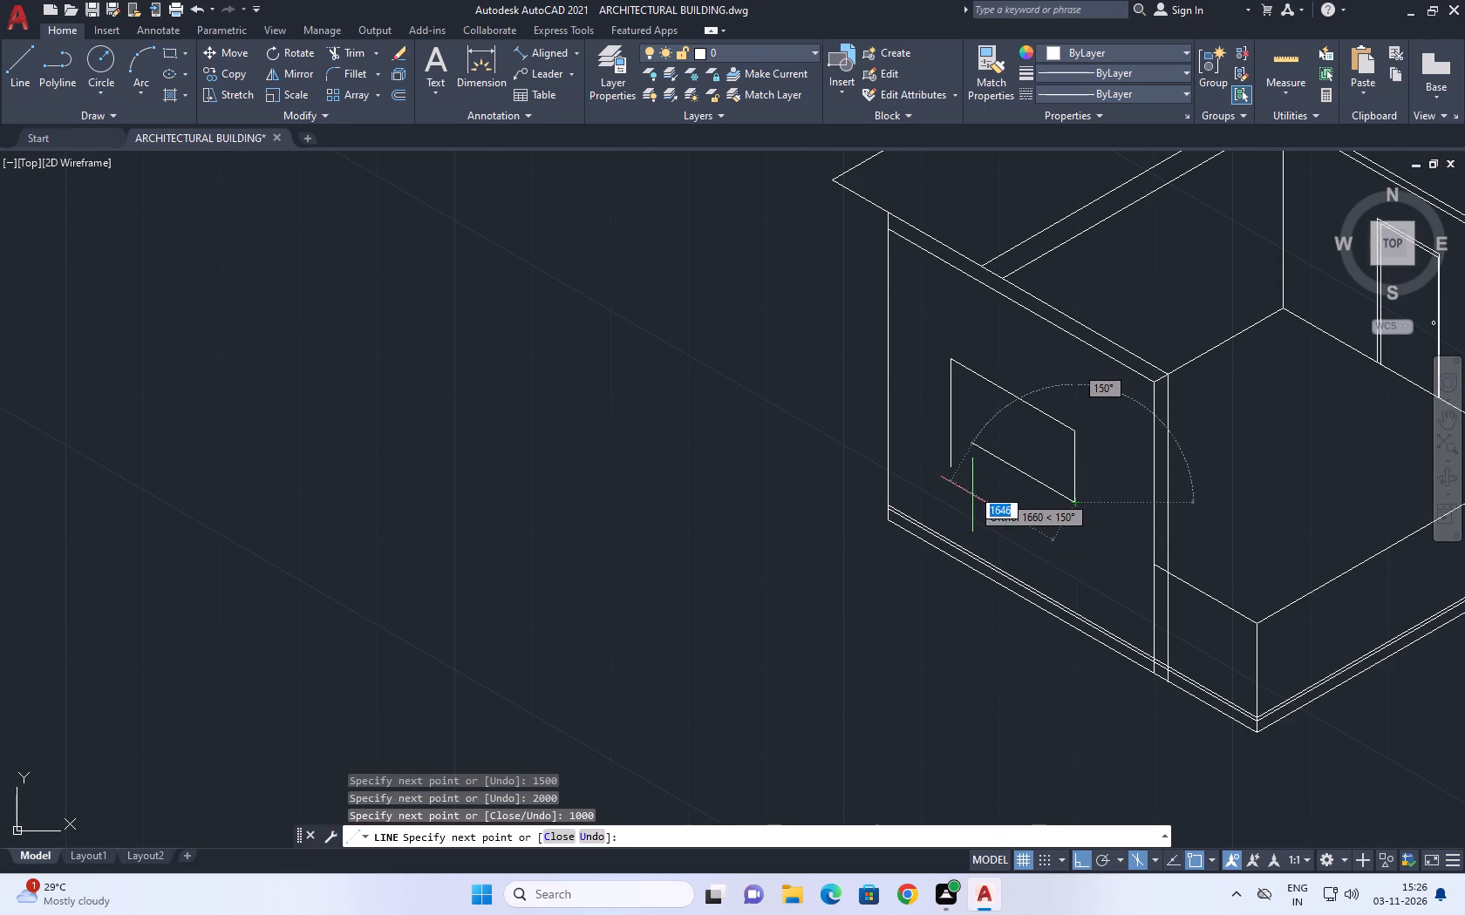
pyautogui.hotkey('ctrl', 'z')
pyautogui.write('150')
pyautogui.press('0')
pyautogui.press('space')
pyautogui.click(962, 464)
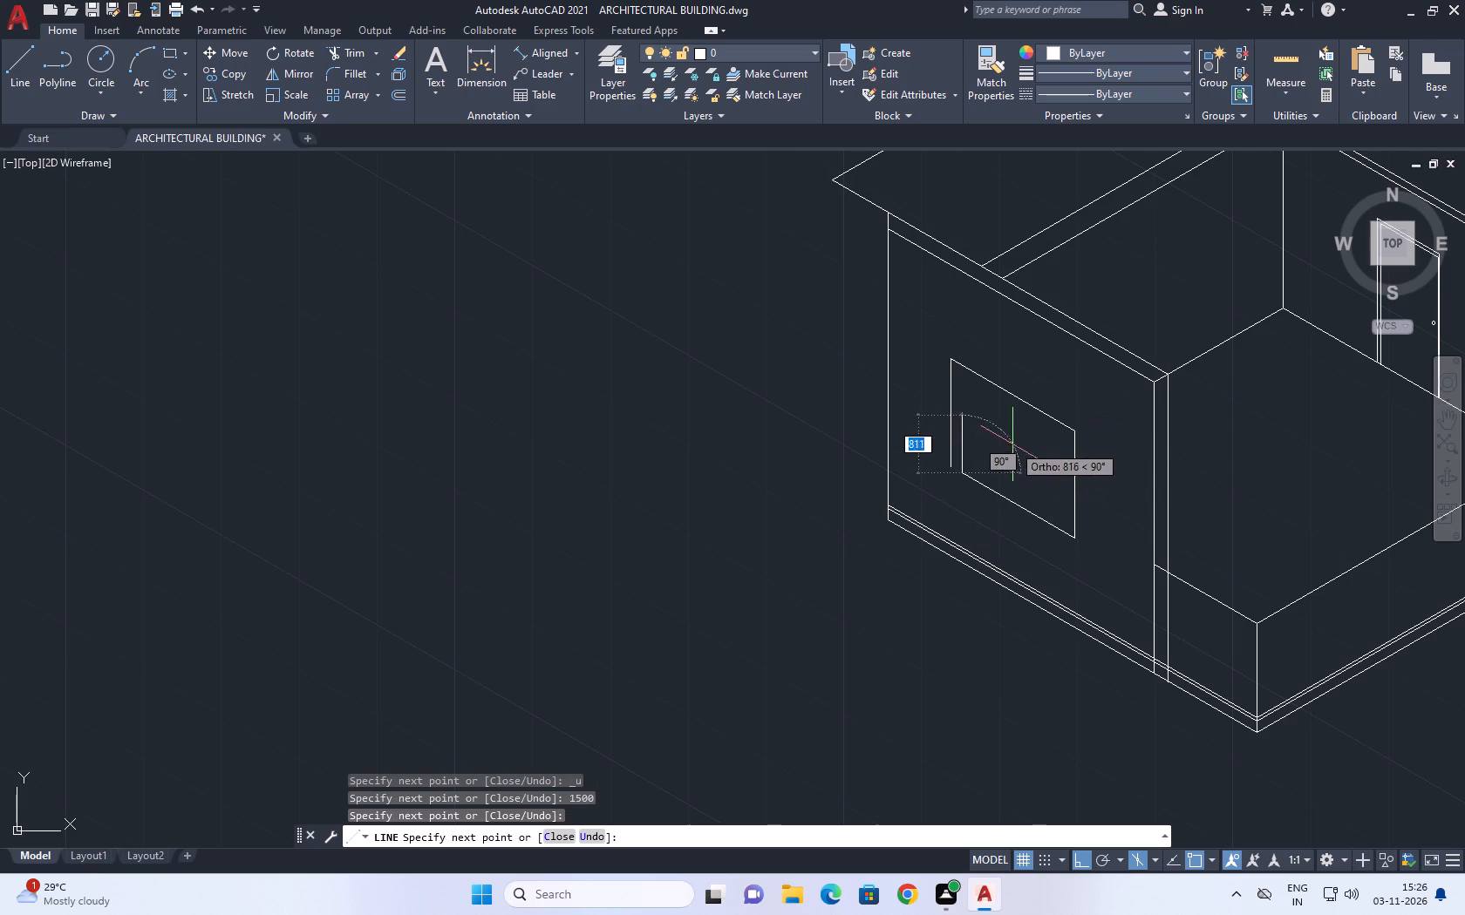
pyautogui.hotkey('ctrl', 'z')
pyautogui.scroll(2, 946, 465)
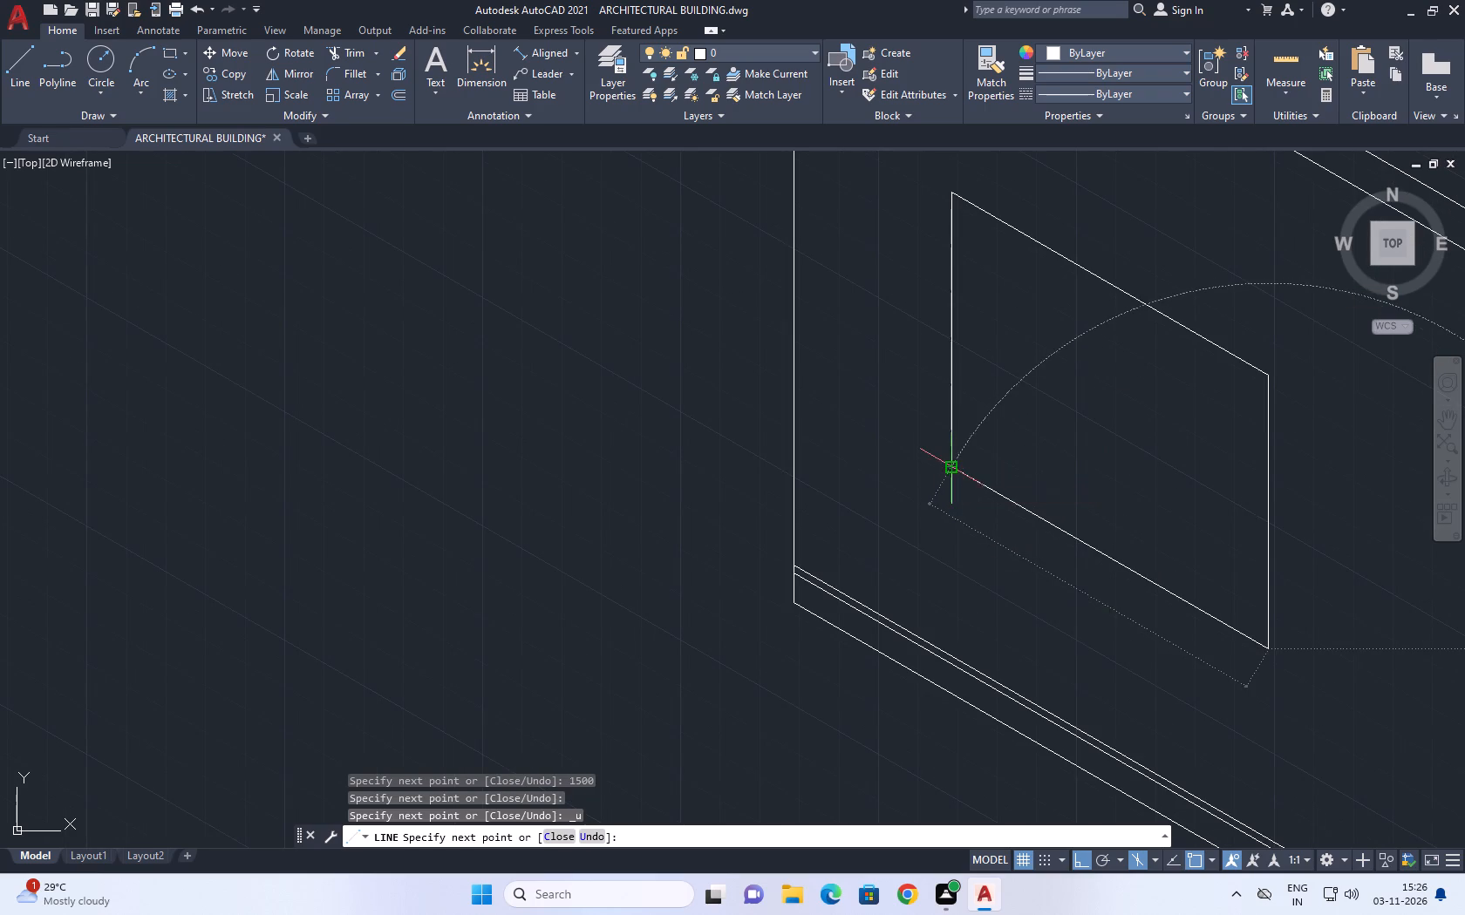
pyautogui.click(951, 468)
pyautogui.press('Escape')
# Copy the window outline's first vertical side 50 inward along the wall direction.
pyautogui.scroll(1, 1034, 480)
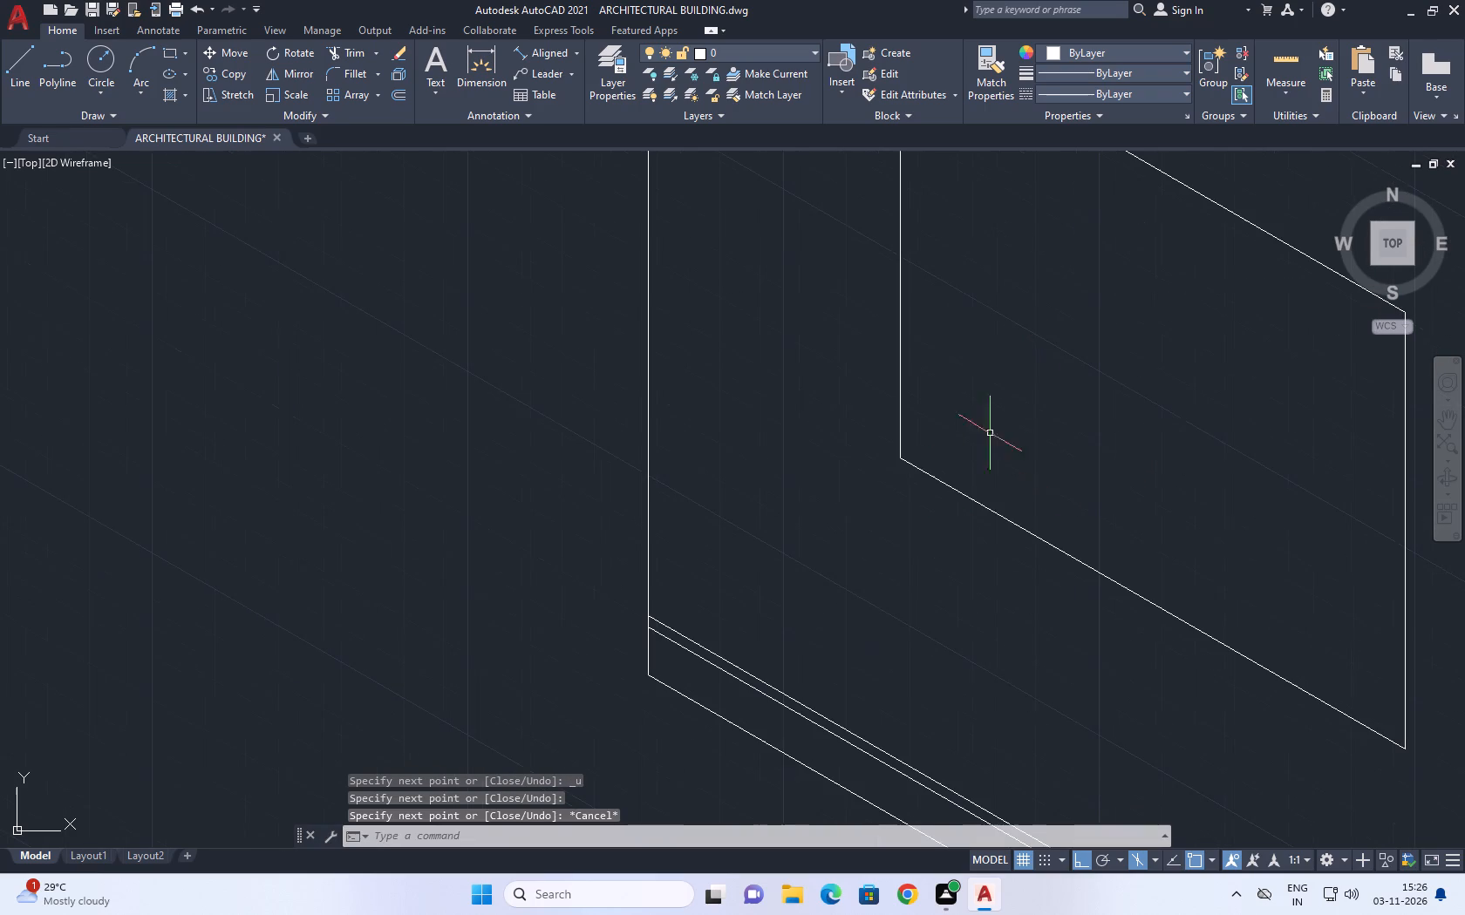
pyautogui.moveTo(967, 359); pyautogui.dragTo(947, 356)
pyautogui.click(849, 342)
pyautogui.moveTo(943, 404); pyautogui.dragTo(940, 515, button='middle')
pyautogui.press('c')
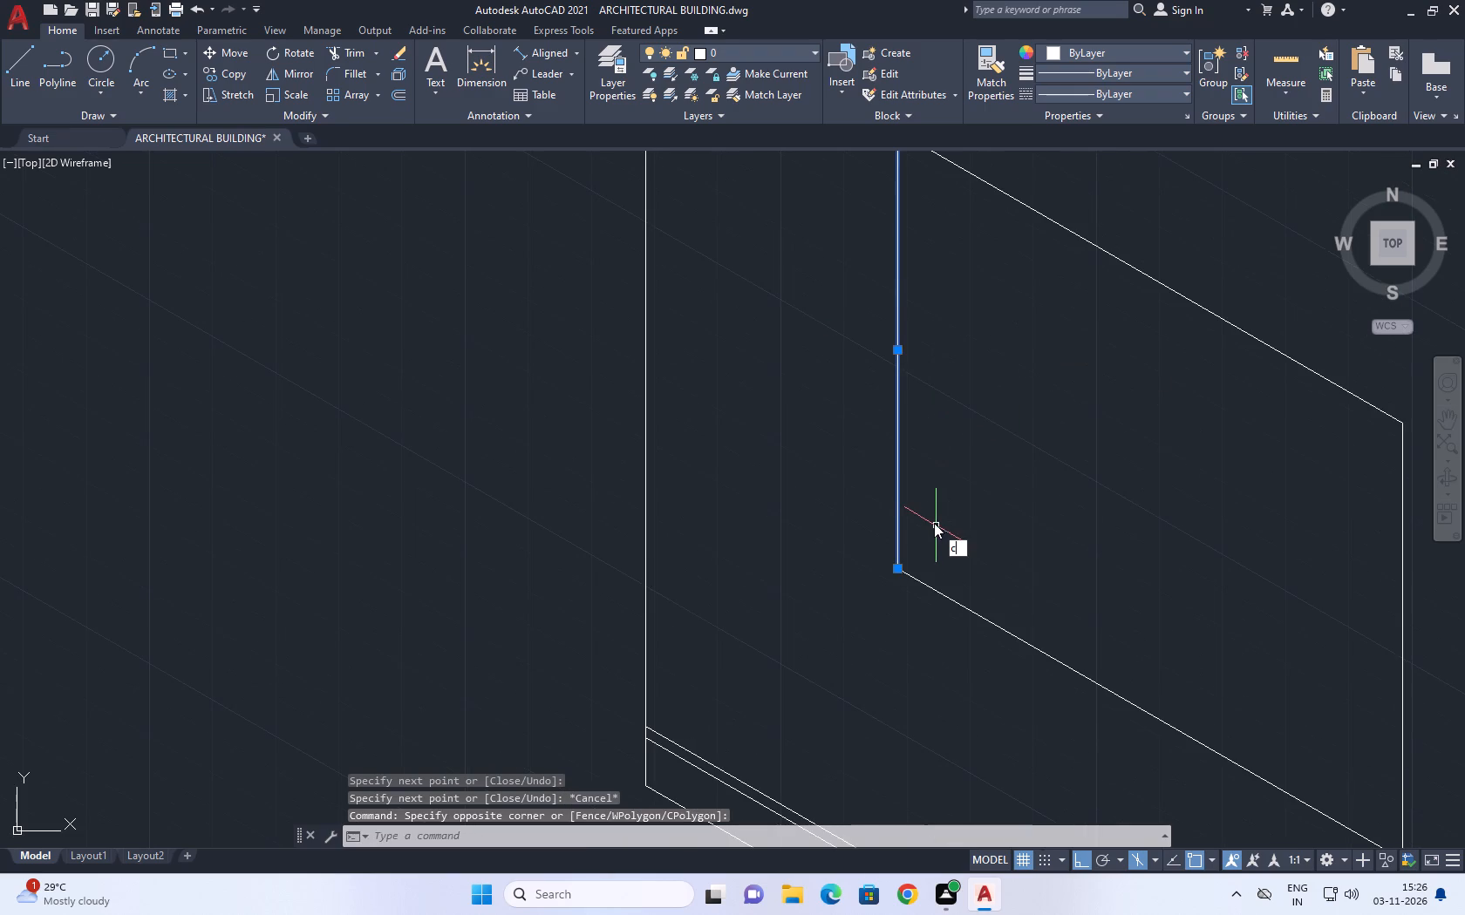
pyautogui.press('o')
pyautogui.press('space')
pyautogui.click(939, 515)
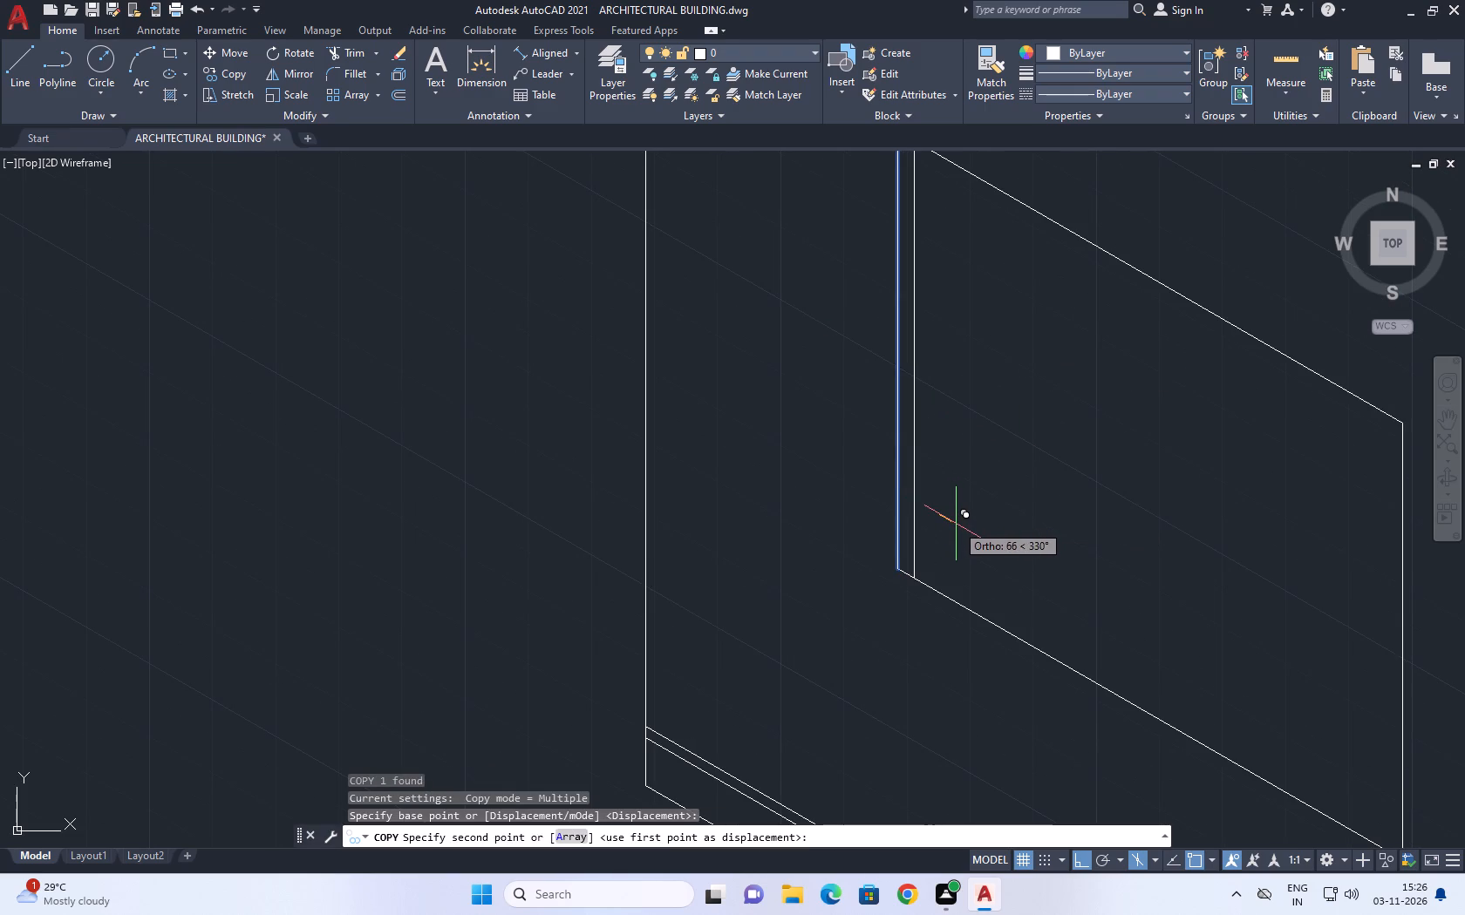
pyautogui.press('5')
pyautogui.write('0')
pyautogui.press('space')
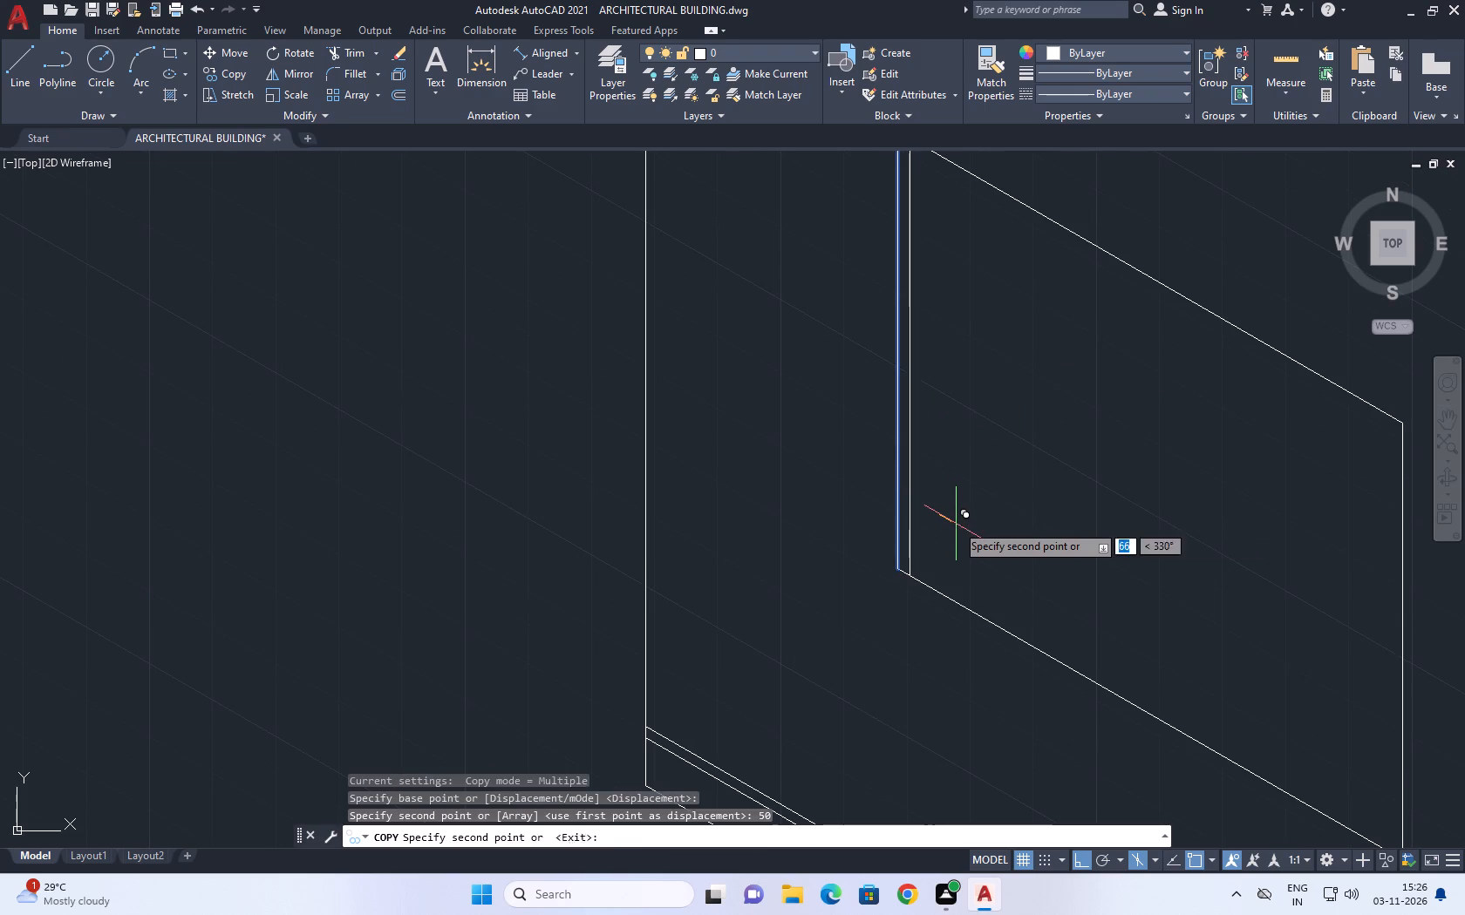
pyautogui.press('Escape')
# Copy the window outline's bottom edge 50 straight upward.
pyautogui.moveTo(1024, 566); pyautogui.dragTo(981, 465, button='middle')
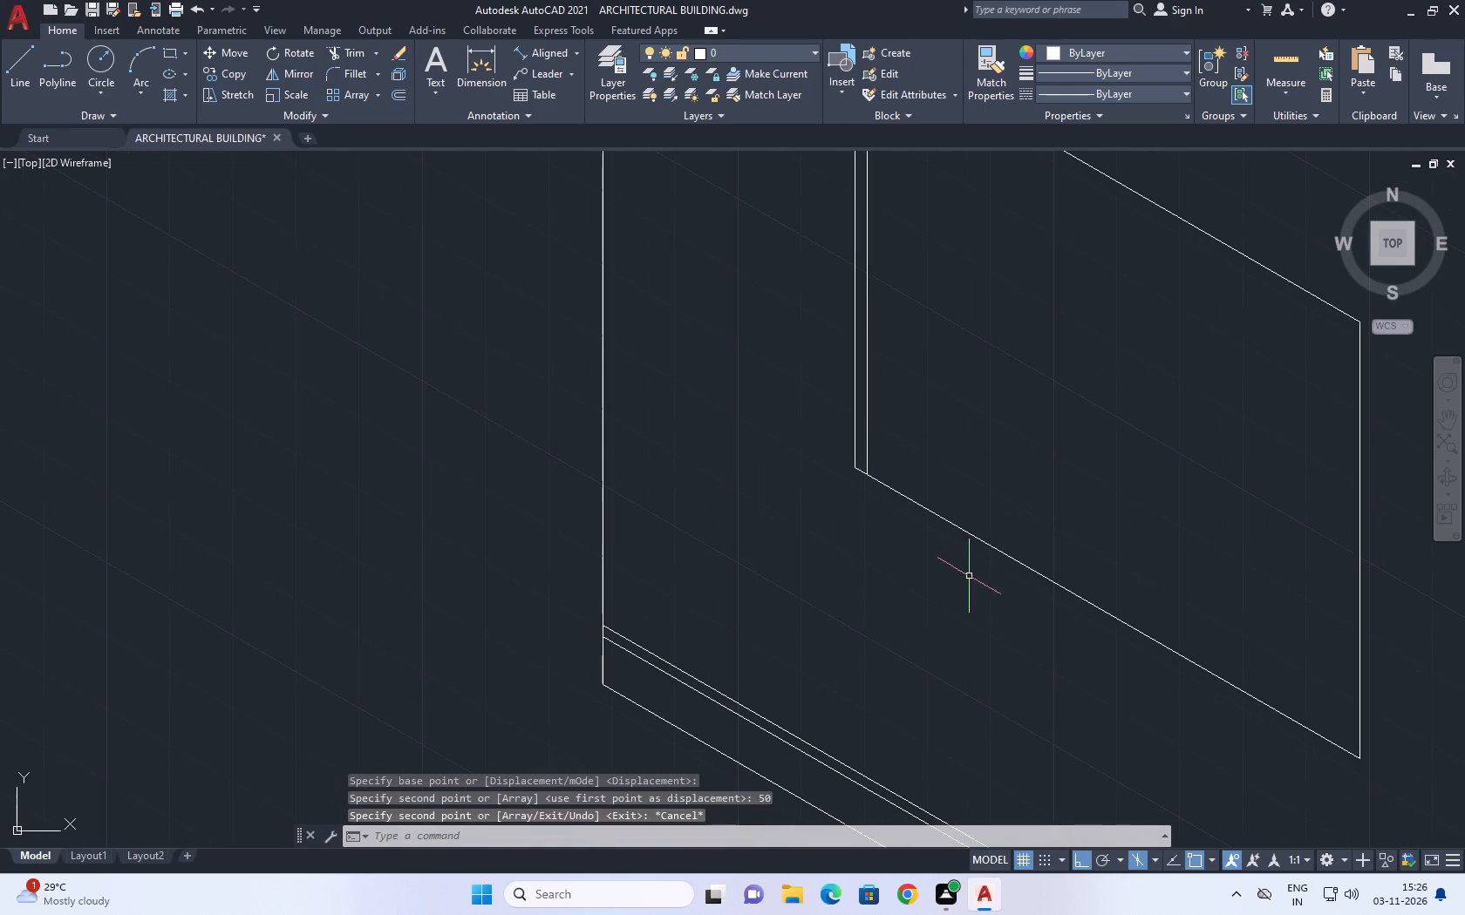
pyautogui.moveTo(986, 559); pyautogui.dragTo(987, 533)
pyautogui.click(971, 466)
pyautogui.moveTo(1042, 480); pyautogui.dragTo(969, 518, button='middle')
pyautogui.press('c')
pyautogui.press('o')
pyautogui.press('space')
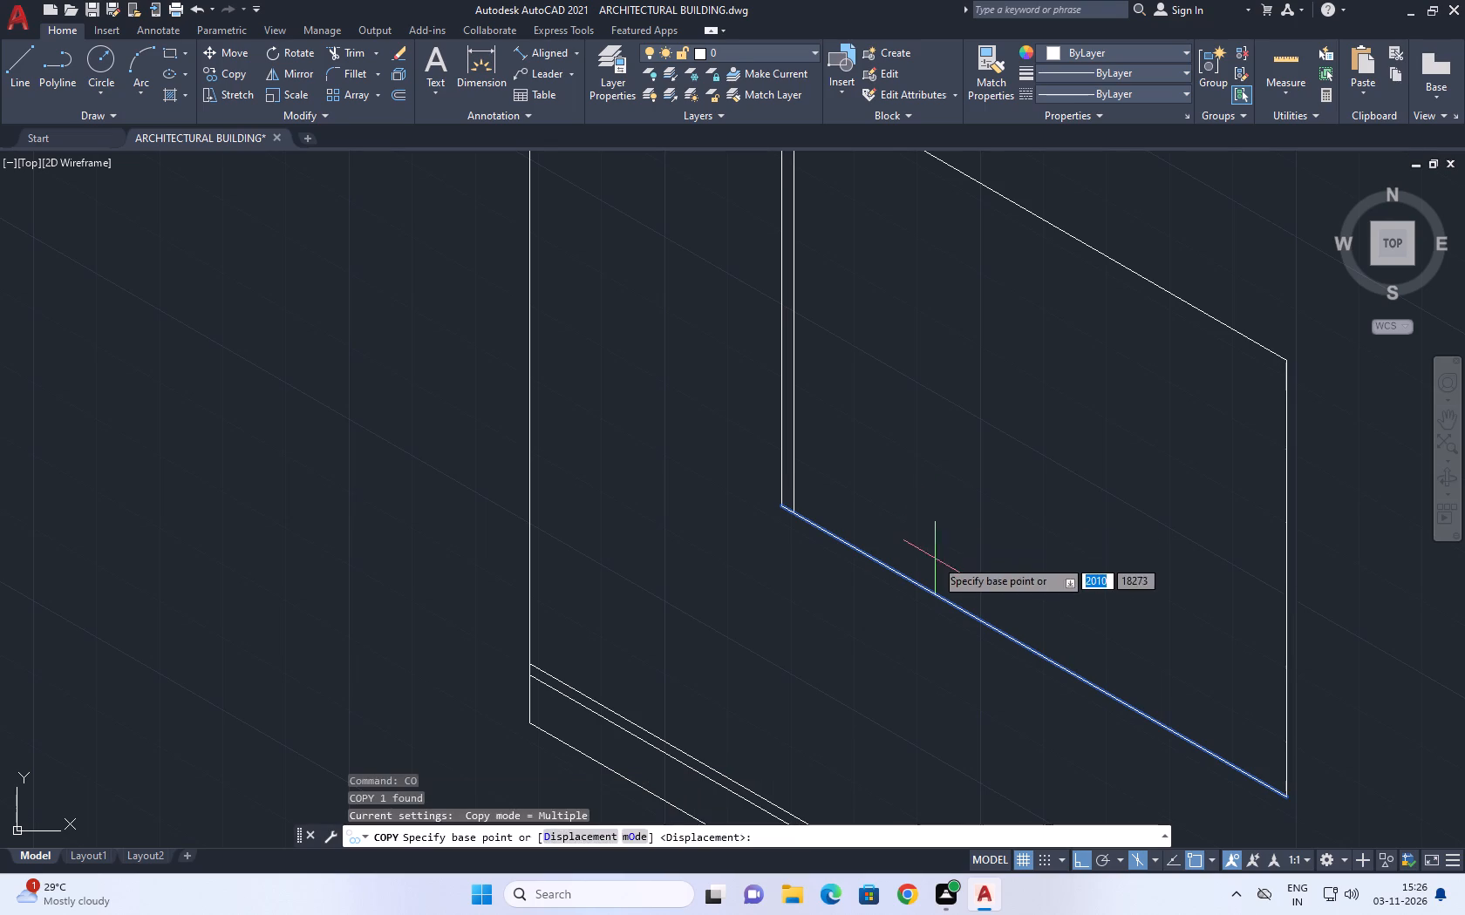
pyautogui.click(931, 565)
pyautogui.press('5')
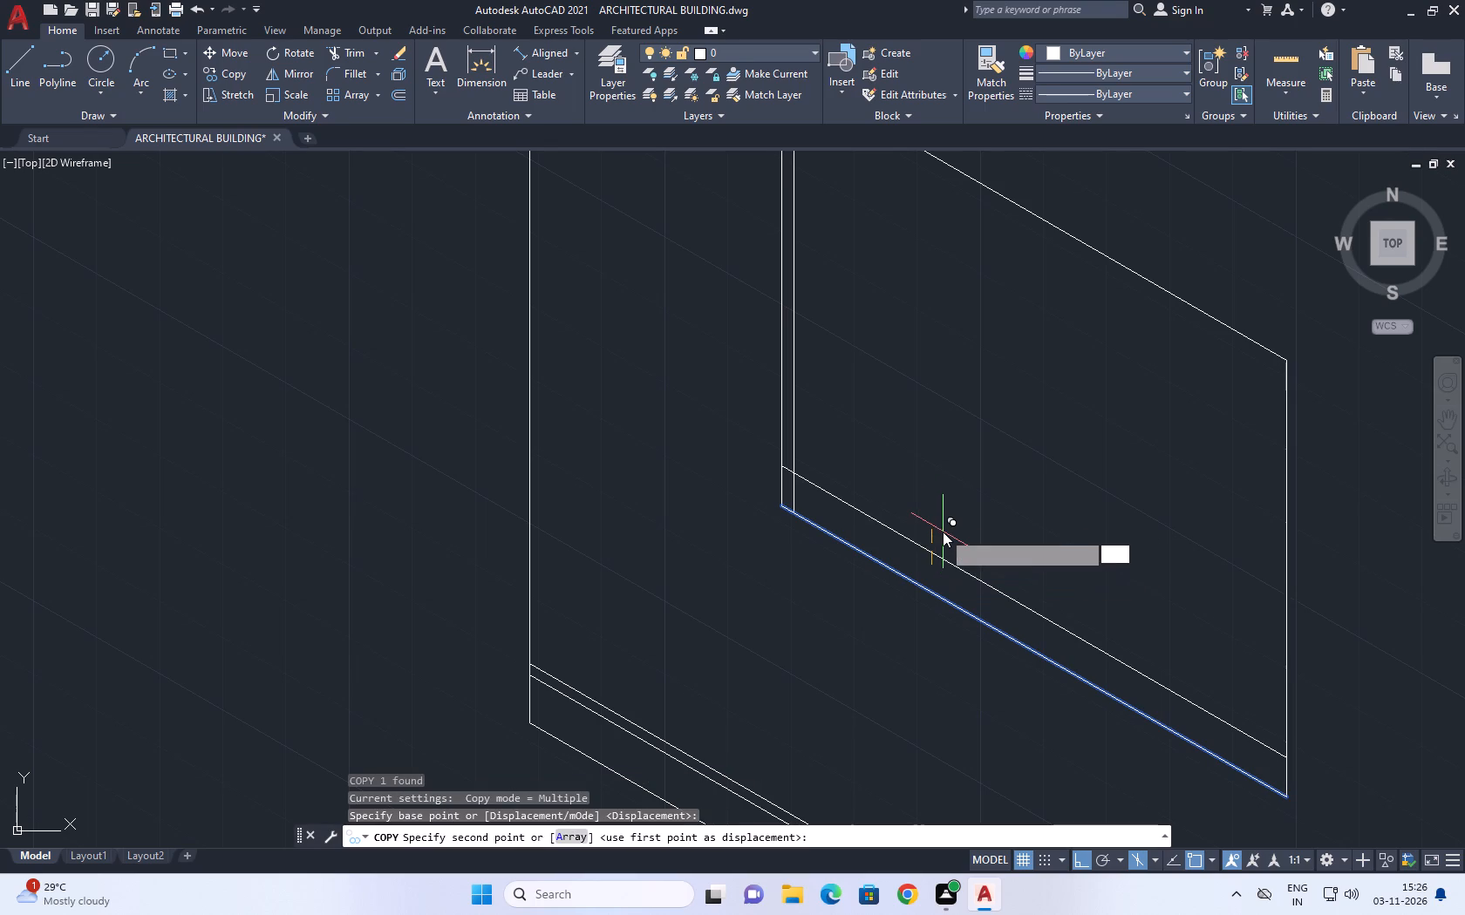
pyautogui.write('0')
pyautogui.press('space')
pyautogui.press('Escape')
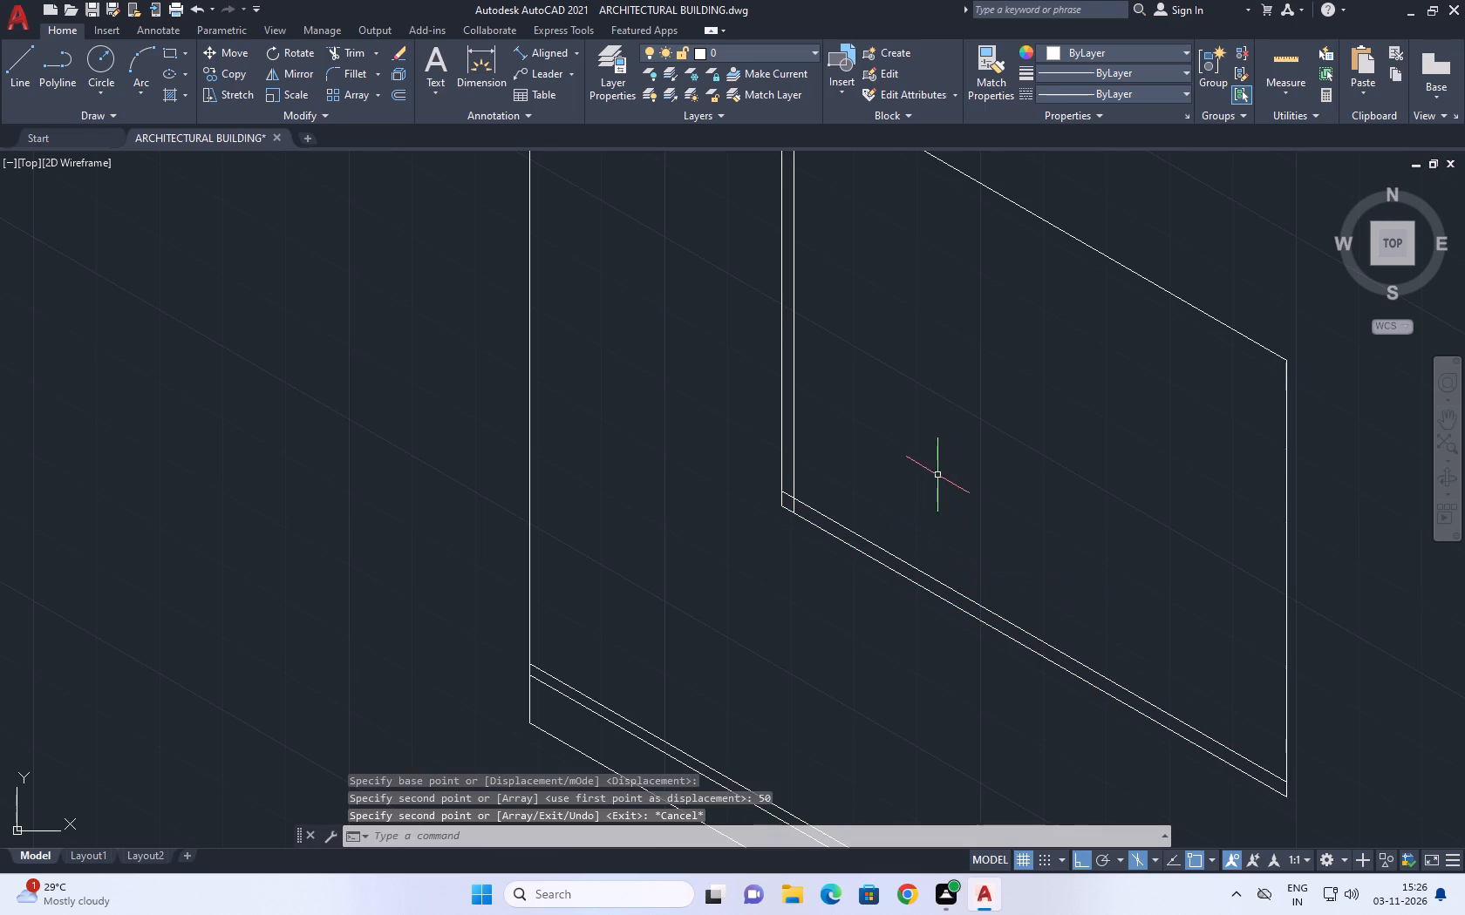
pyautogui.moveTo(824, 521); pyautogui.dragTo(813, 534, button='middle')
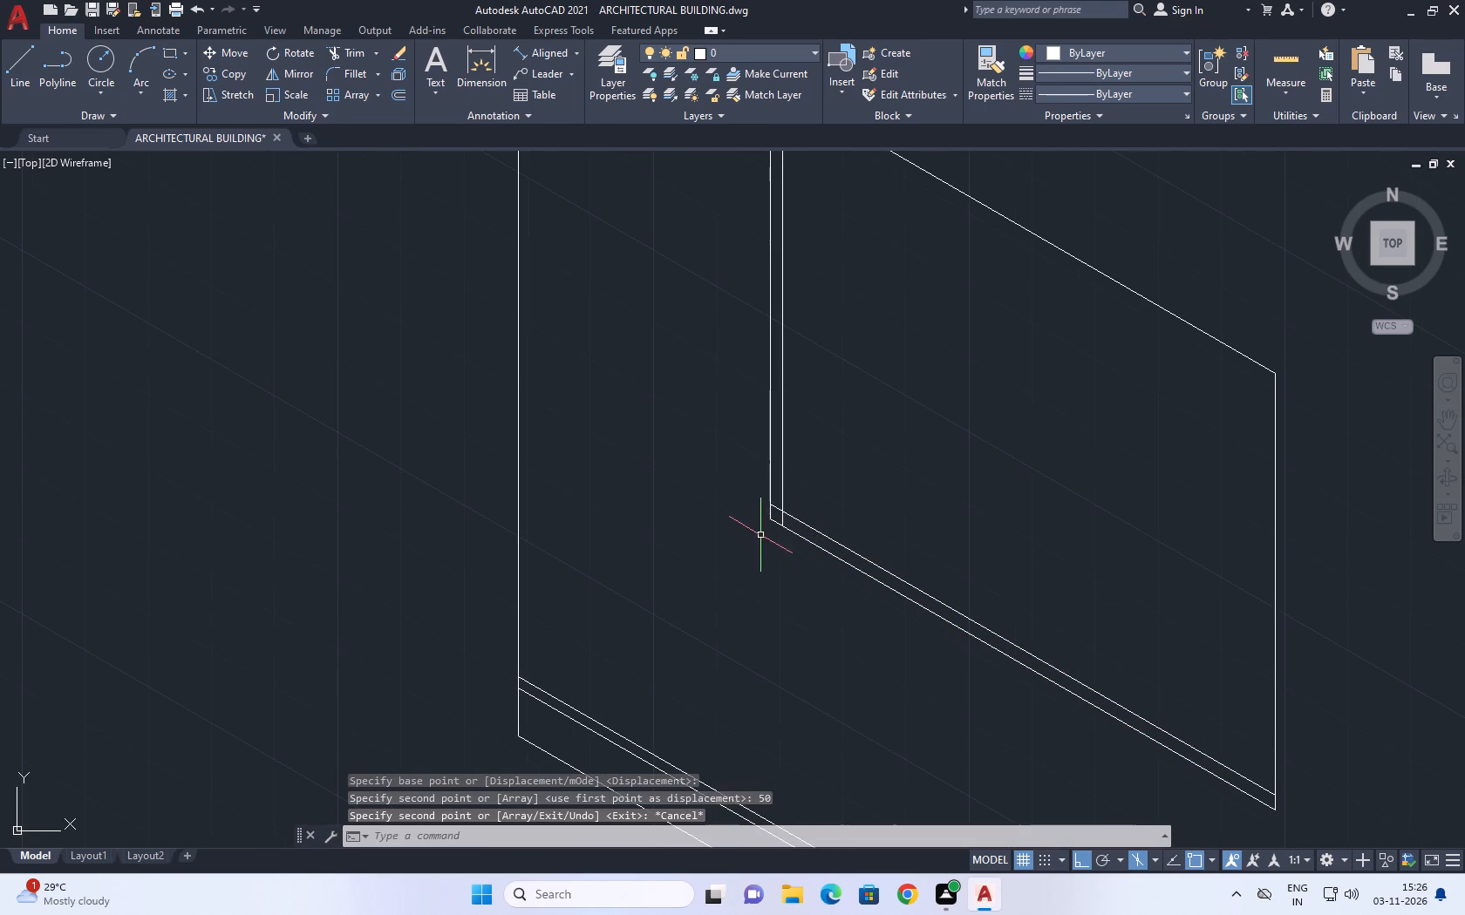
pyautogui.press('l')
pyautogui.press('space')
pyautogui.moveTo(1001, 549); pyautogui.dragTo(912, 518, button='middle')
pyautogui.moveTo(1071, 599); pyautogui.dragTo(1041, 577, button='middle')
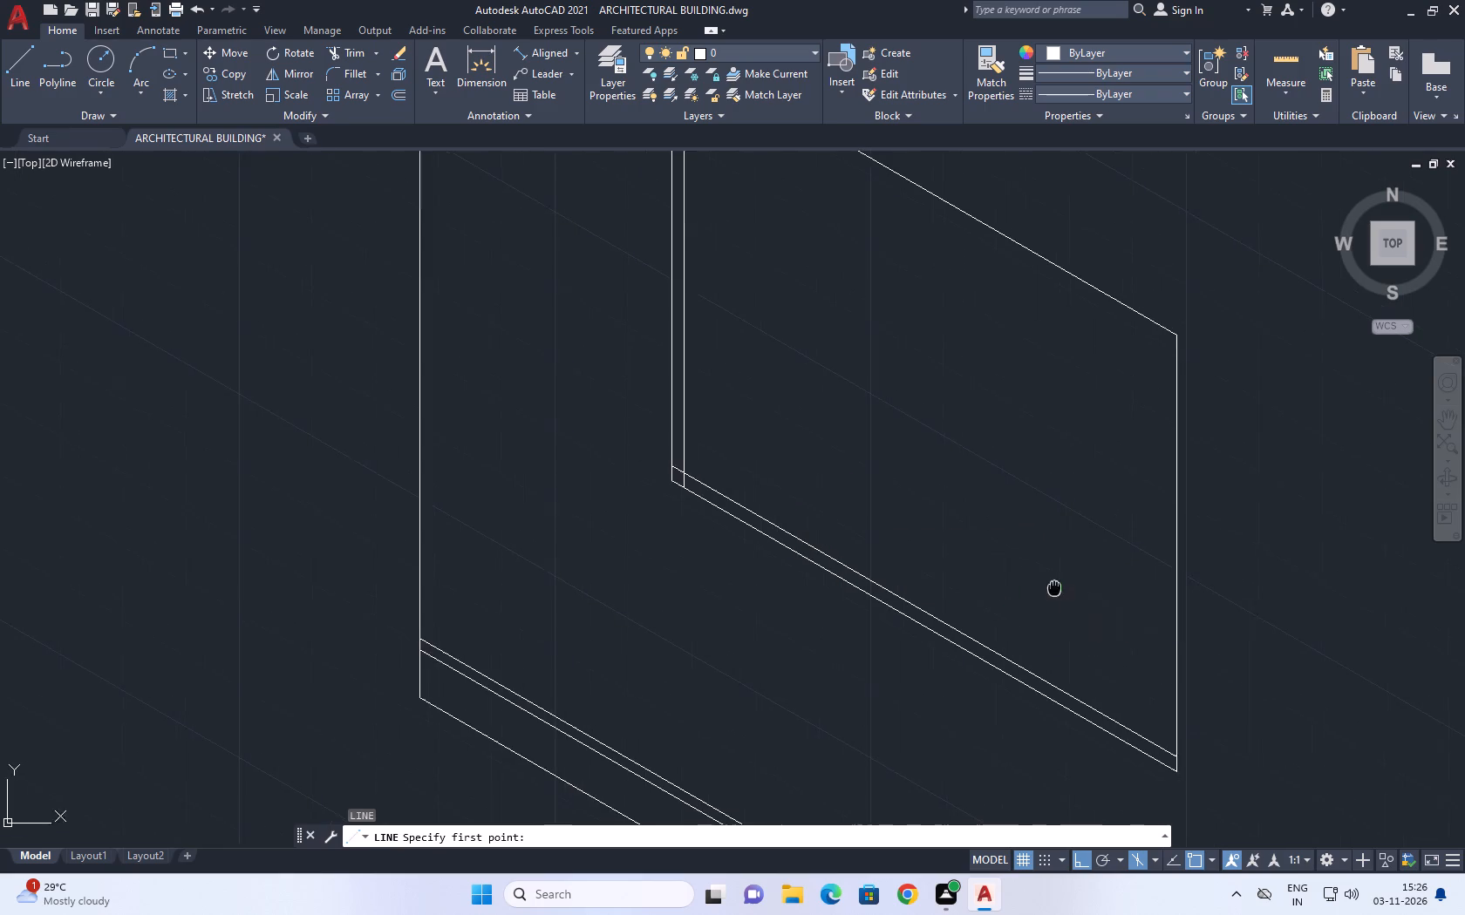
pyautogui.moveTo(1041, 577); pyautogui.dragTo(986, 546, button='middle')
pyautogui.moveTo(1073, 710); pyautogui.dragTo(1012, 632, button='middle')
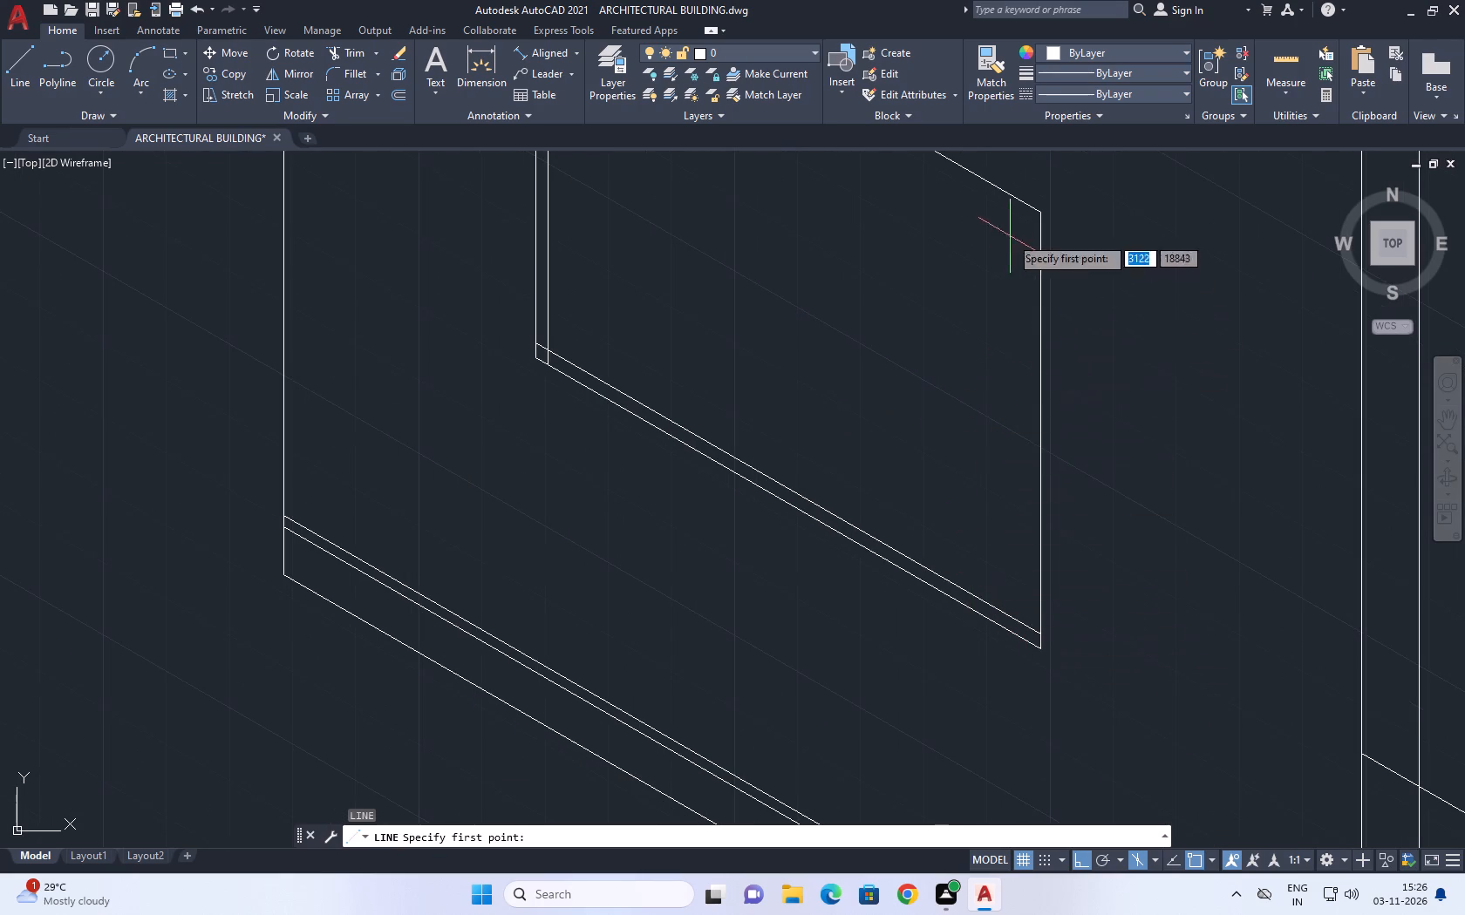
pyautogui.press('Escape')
# Draw a depth line on the Top isoplane from the copied vertical's upper end across the window's upper-left corner.
pyautogui.moveTo(739, 303); pyautogui.dragTo(892, 507, button='middle')
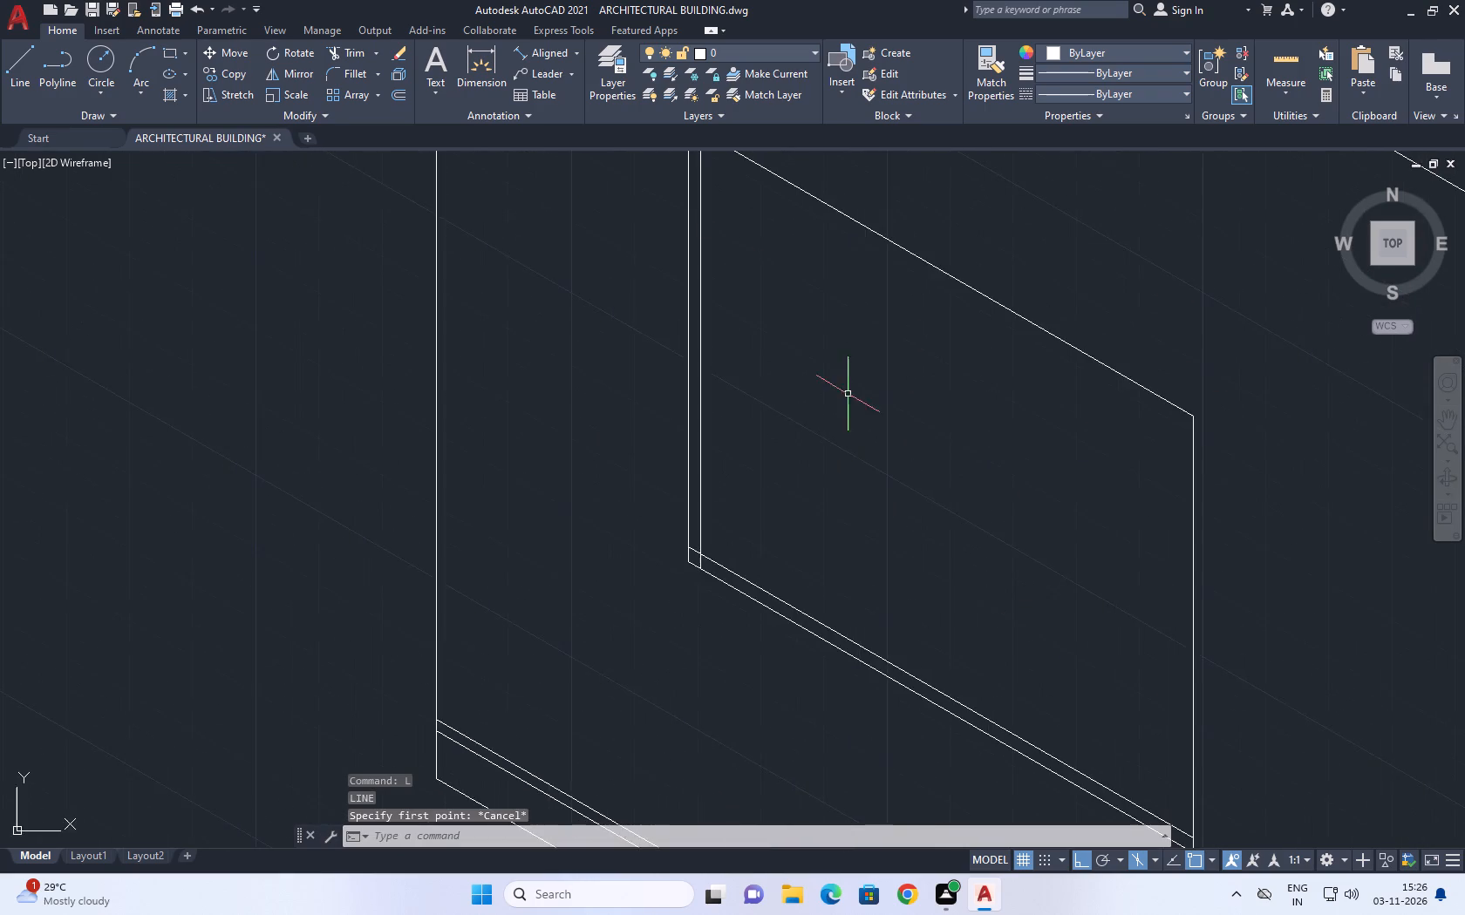
pyautogui.moveTo(750, 298); pyautogui.dragTo(808, 474, button='middle')
pyautogui.scroll(2, 744, 314)
pyautogui.moveTo(784, 312); pyautogui.dragTo(760, 345, button='middle')
pyautogui.press('l')
pyautogui.press('space')
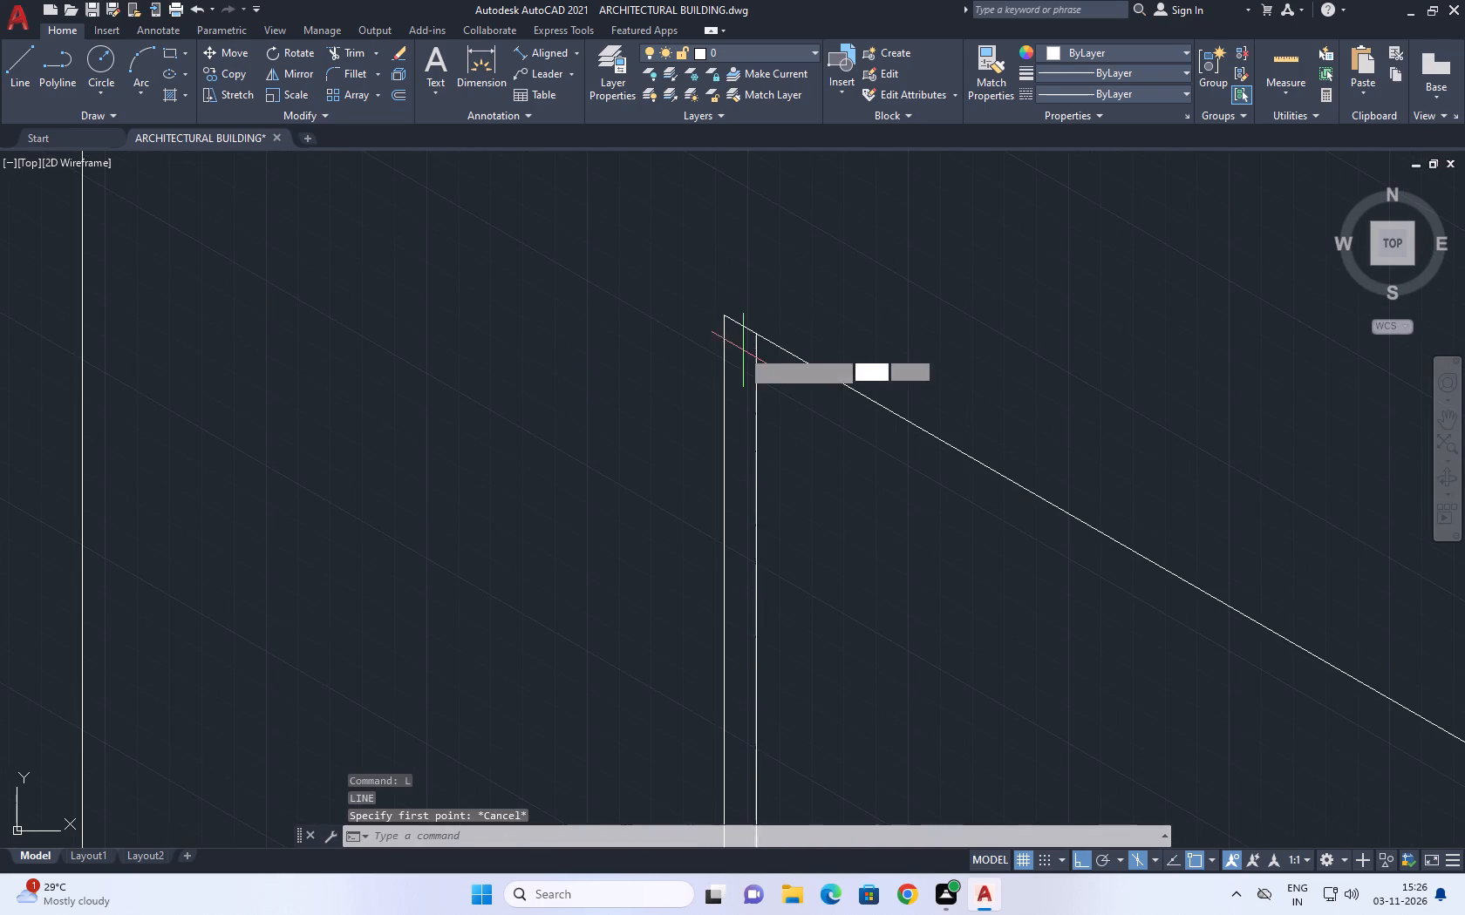
pyautogui.click(754, 335)
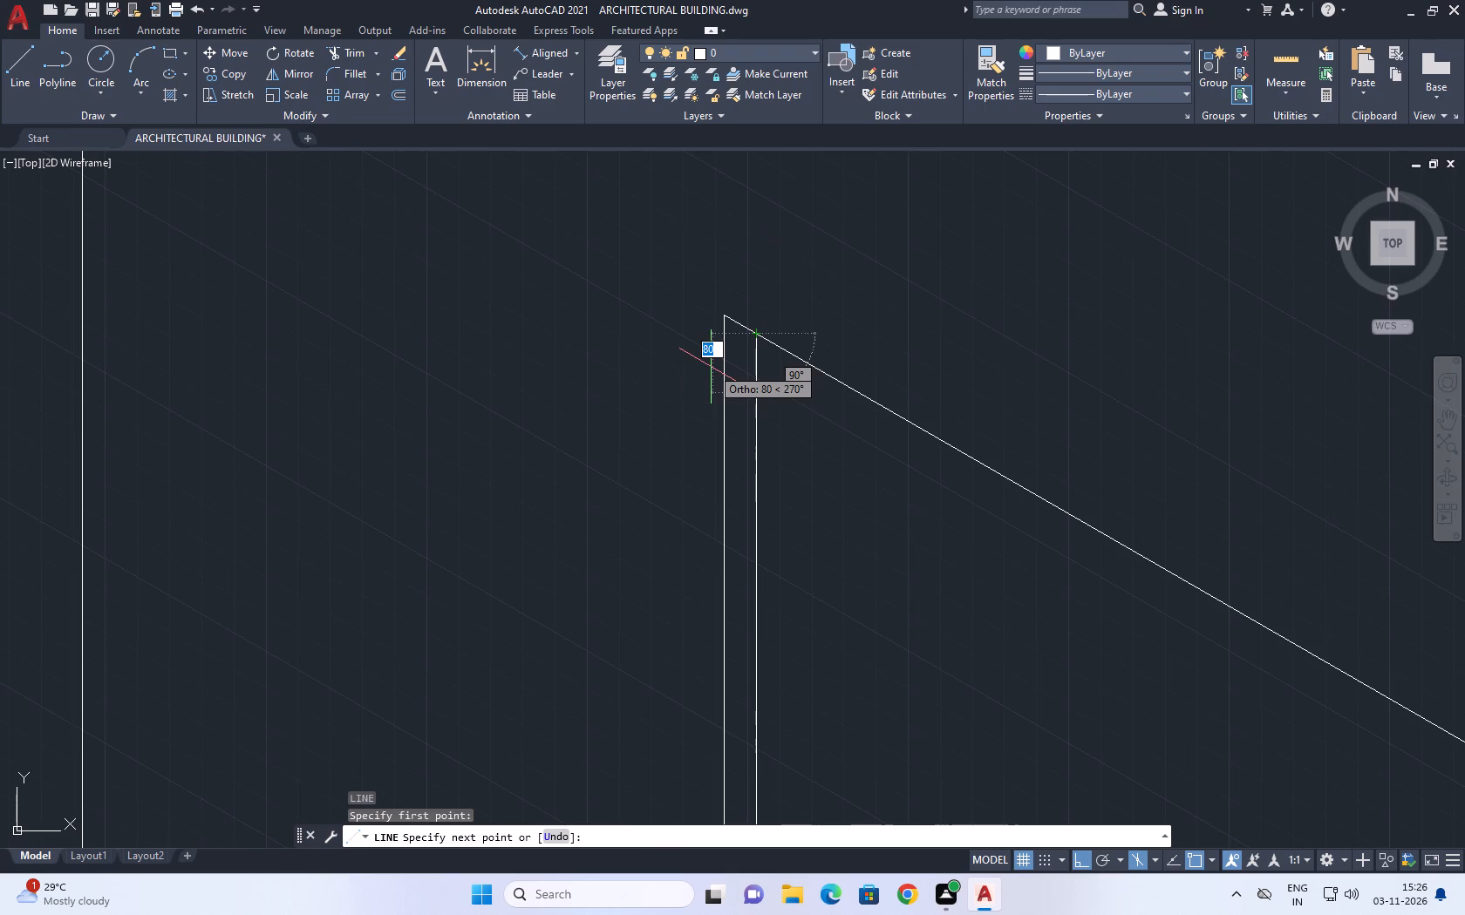
pyautogui.press('F5')
pyautogui.click(660, 378)
pyautogui.press('Escape')
# Trim the top-edge stub and the depth line's overhang at the window's upper-left corner.
pyautogui.moveTo(780, 358); pyautogui.dragTo(793, 364, button='middle')
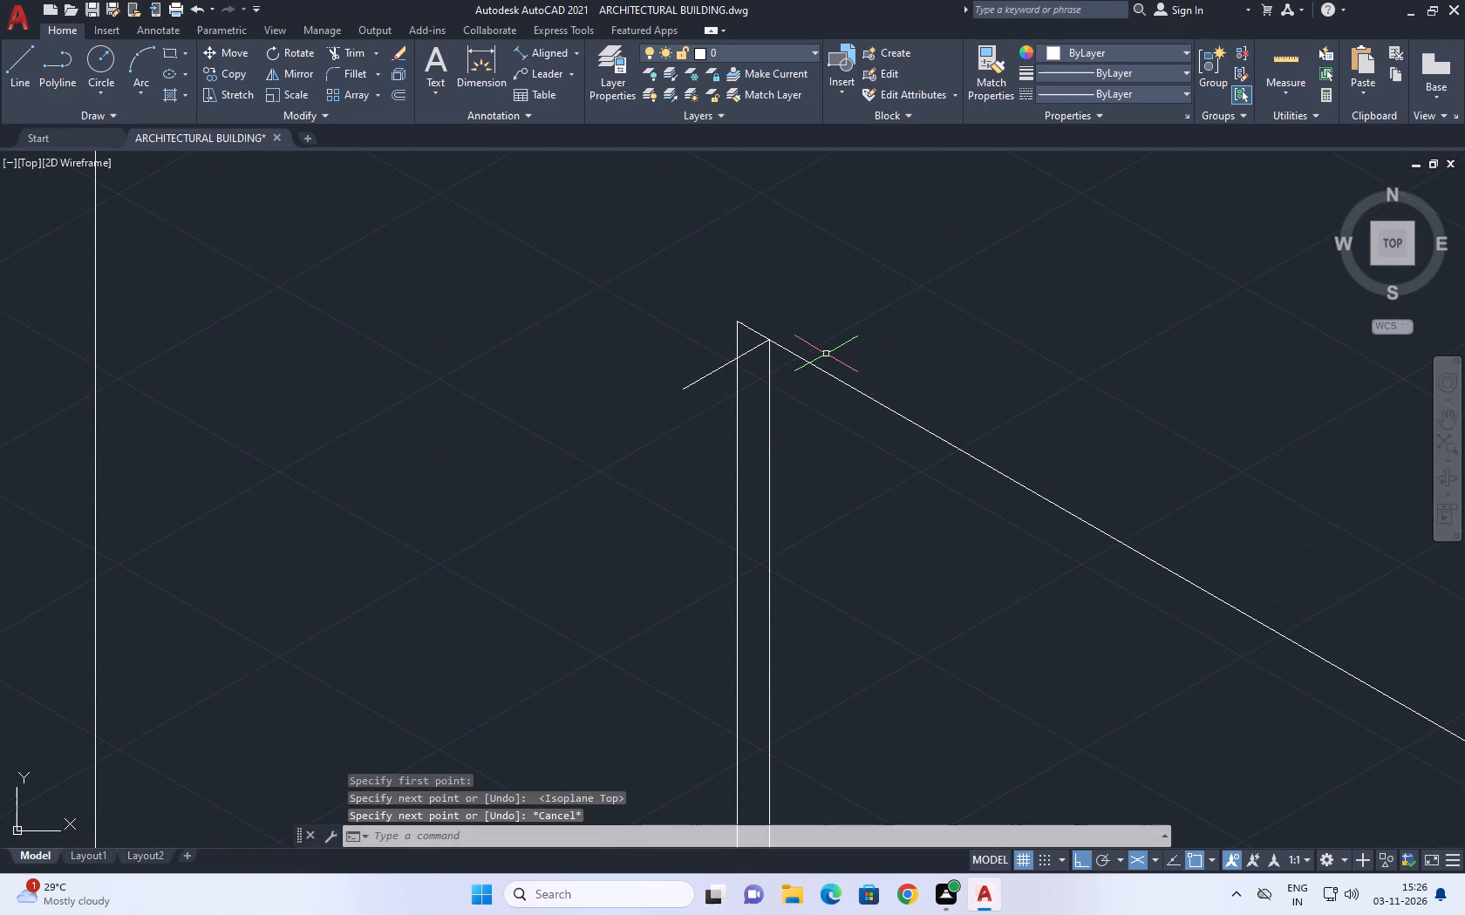
pyautogui.write('tr')
pyautogui.press('space')
pyautogui.click(783, 322)
pyautogui.click(706, 348)
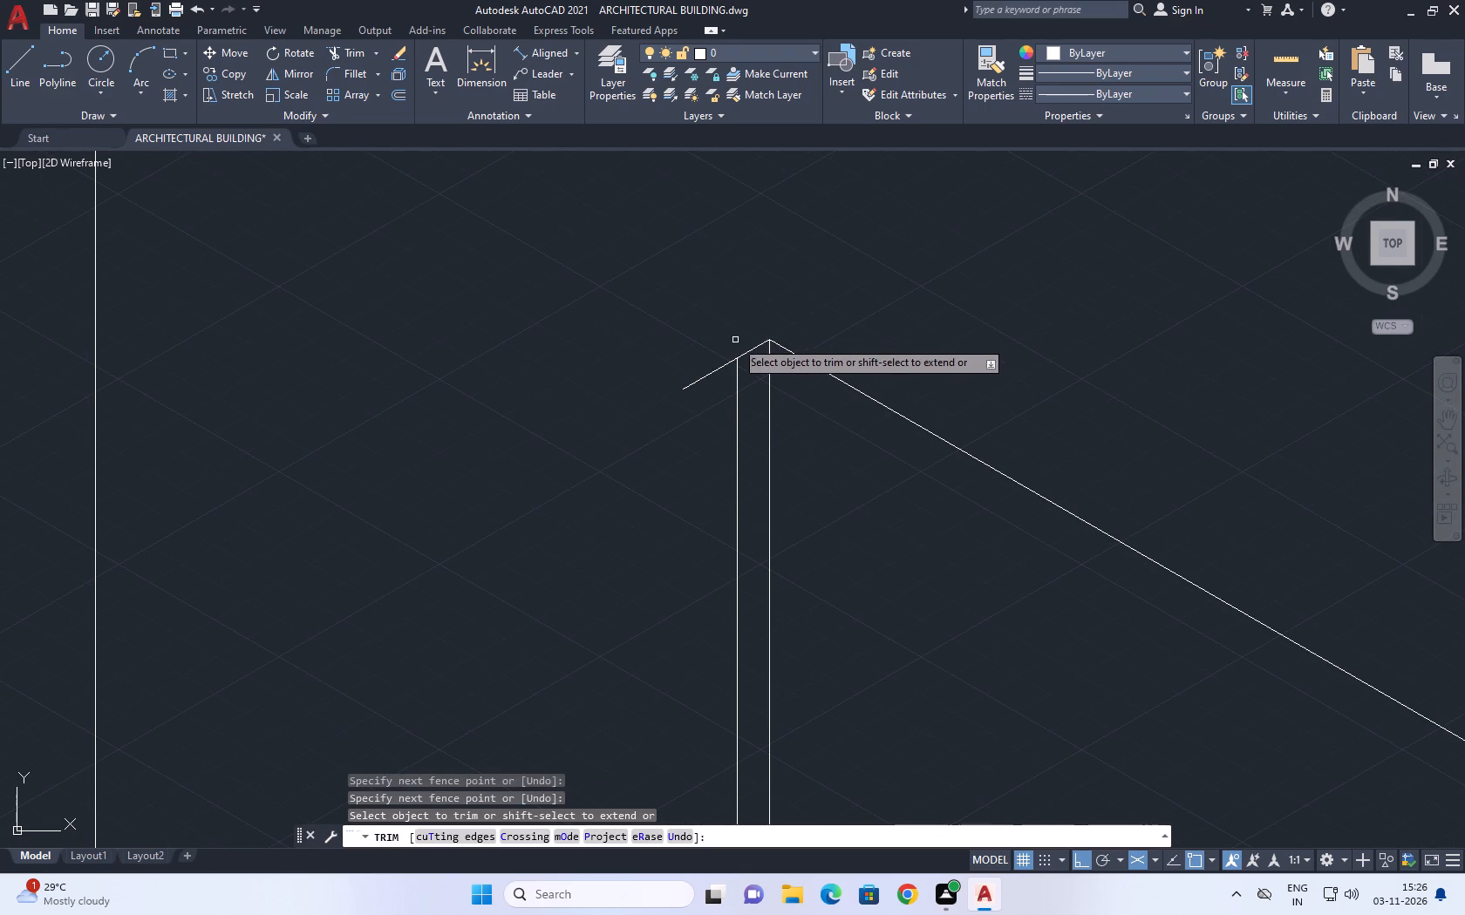
pyautogui.click(714, 350)
pyautogui.click(712, 403)
pyautogui.scroll(-3, 828, 324)
pyautogui.moveTo(849, 437); pyautogui.dragTo(858, 368, button='middle')
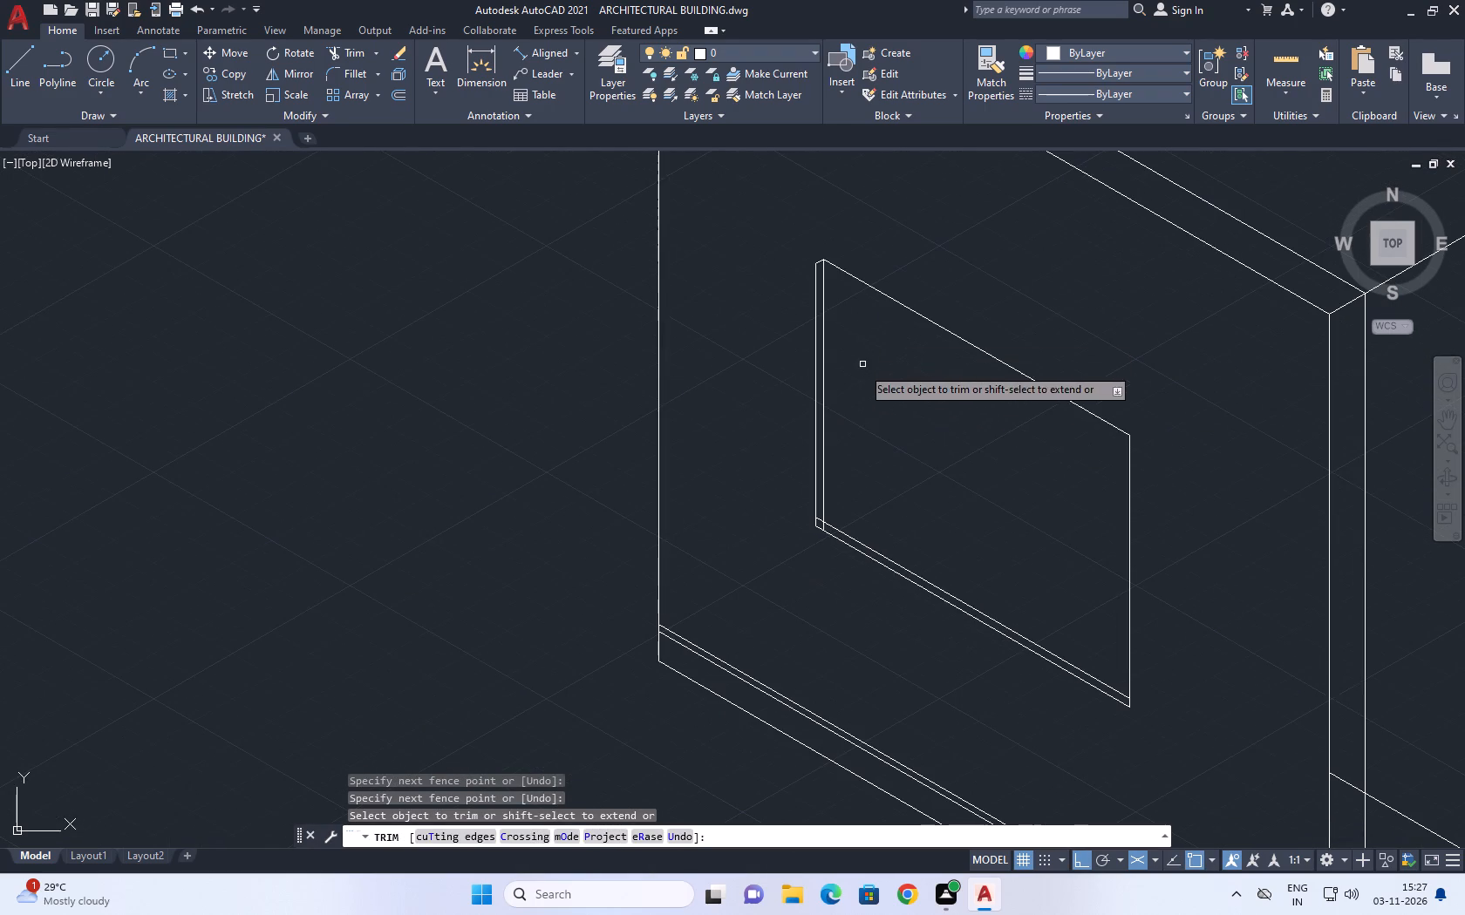
pyautogui.press('Escape')
# Draw a depth line from the intersection of the copied vertical and copied bottom edge through the window's lower-left corner.
pyautogui.scroll(2, 797, 519)
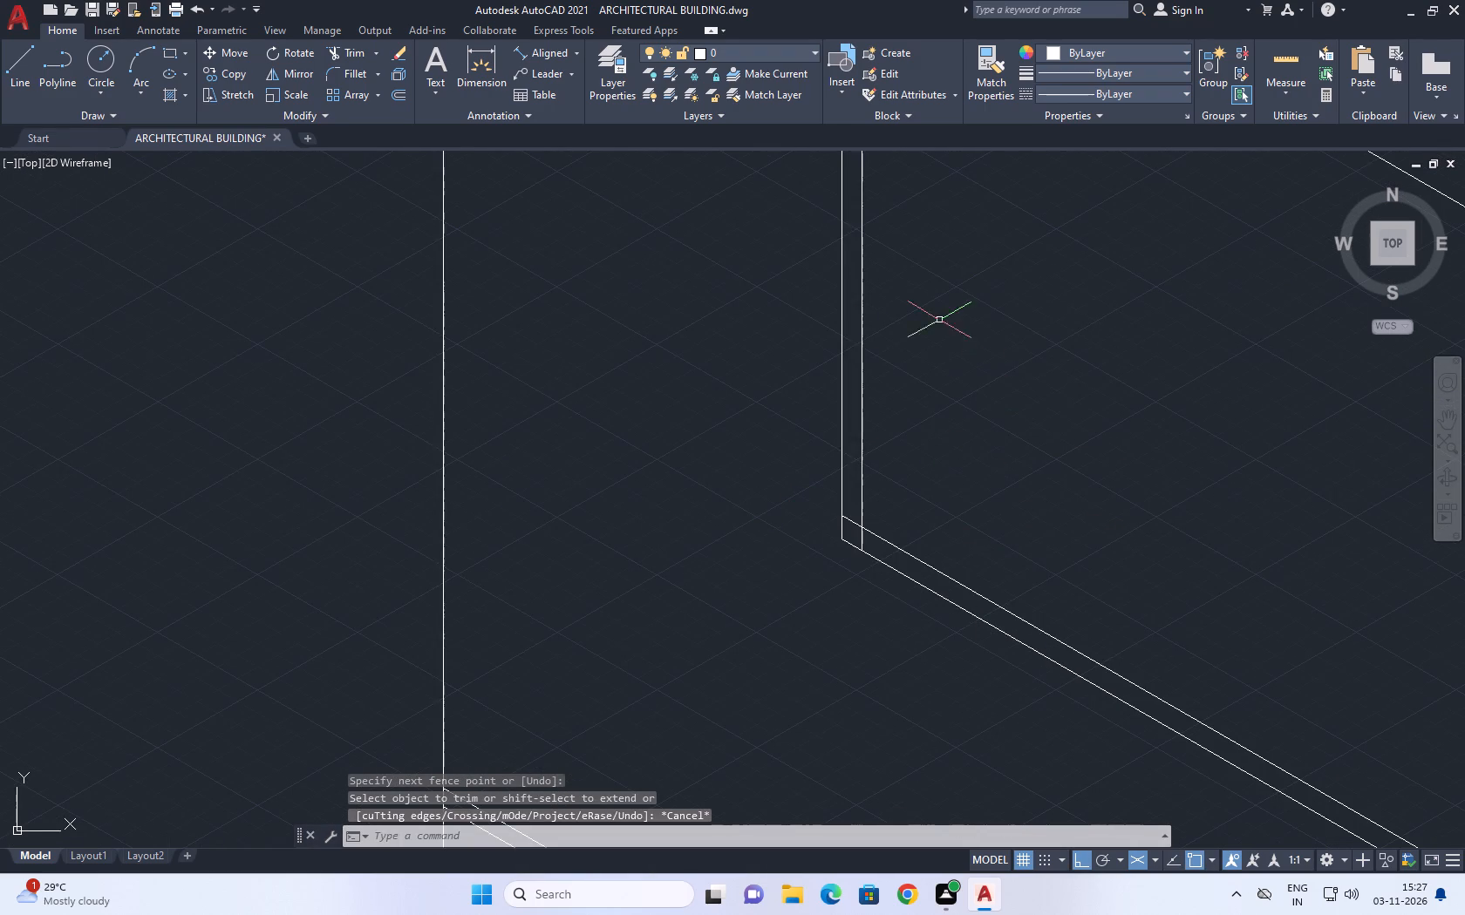
pyautogui.press('l')
pyautogui.press('space')
pyautogui.moveTo(842, 543); pyautogui.dragTo(913, 482, button='middle')
pyautogui.scroll(2, 930, 482)
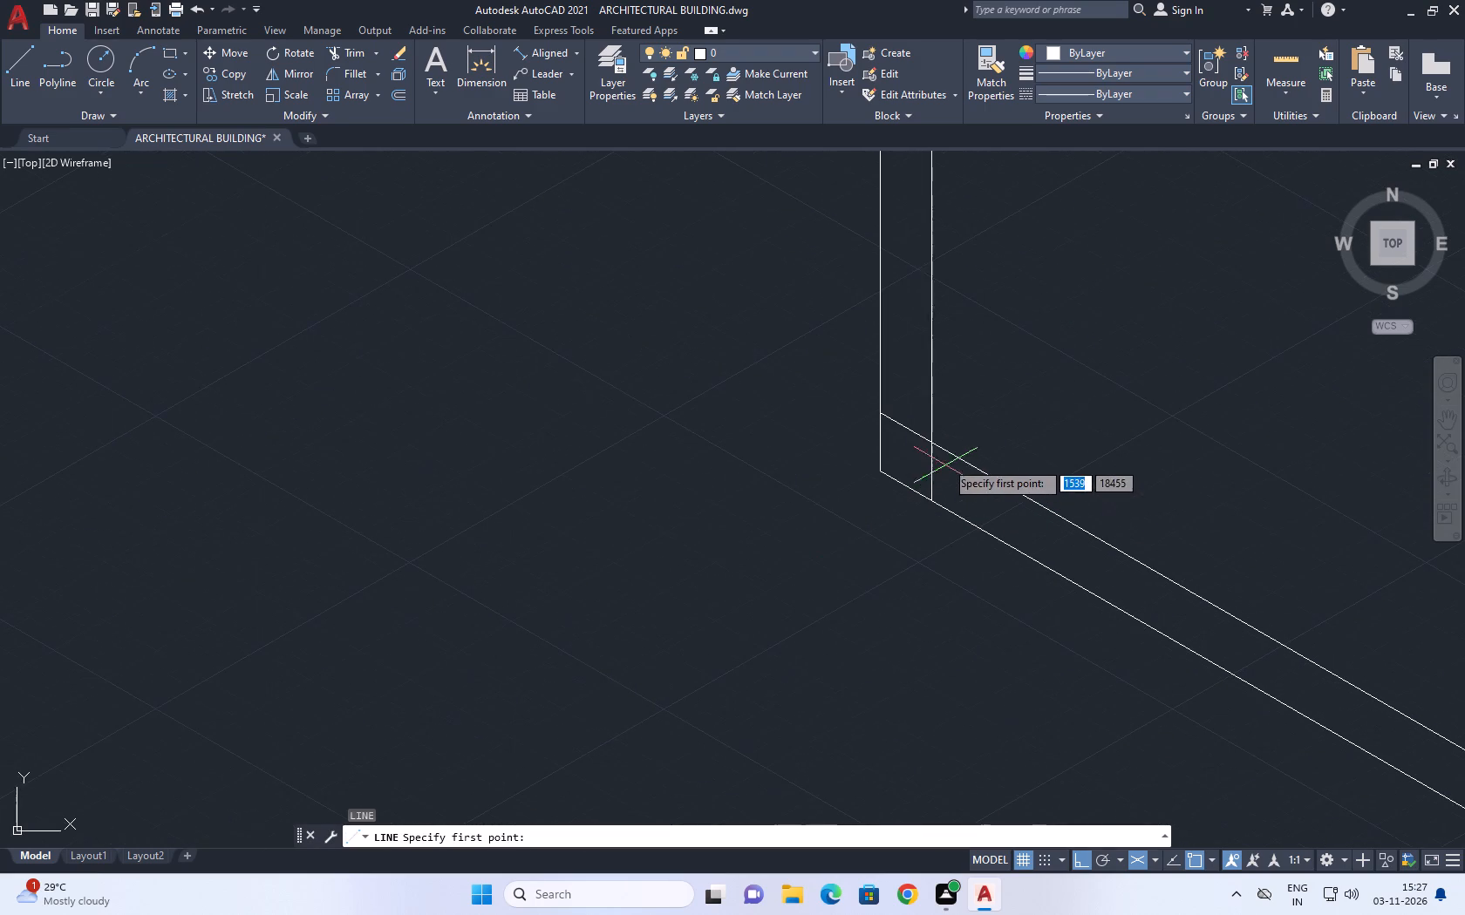
pyautogui.click(933, 442)
pyautogui.click(773, 494)
pyautogui.press('Escape')
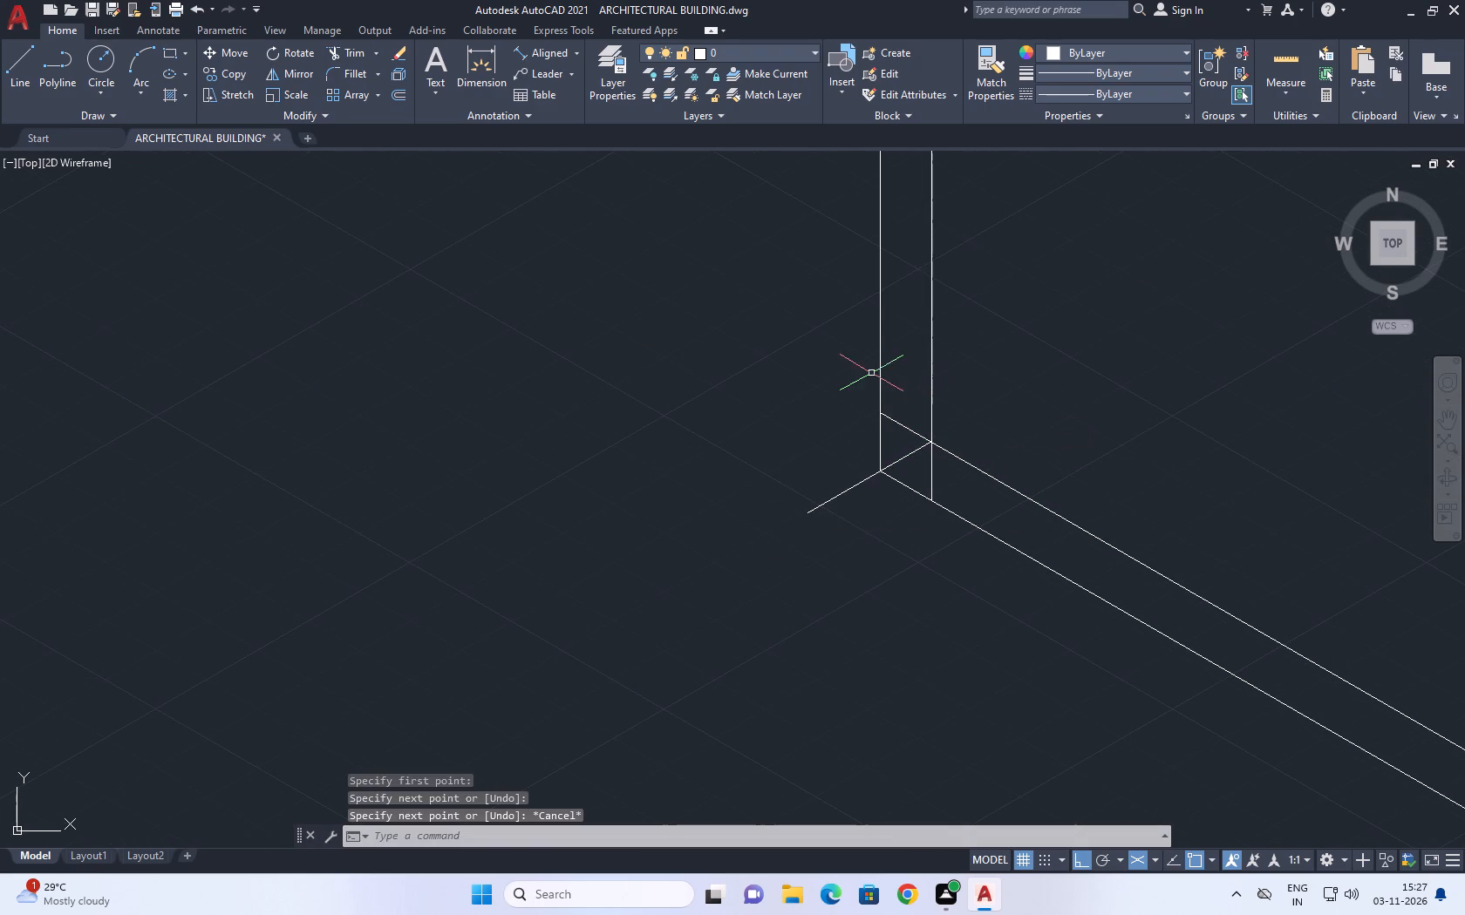
# Trim the depth line's overhang and the ends of the copied vertical and bottom edge at the window's lower-left corner.
pyautogui.scroll(-2, 902, 440)
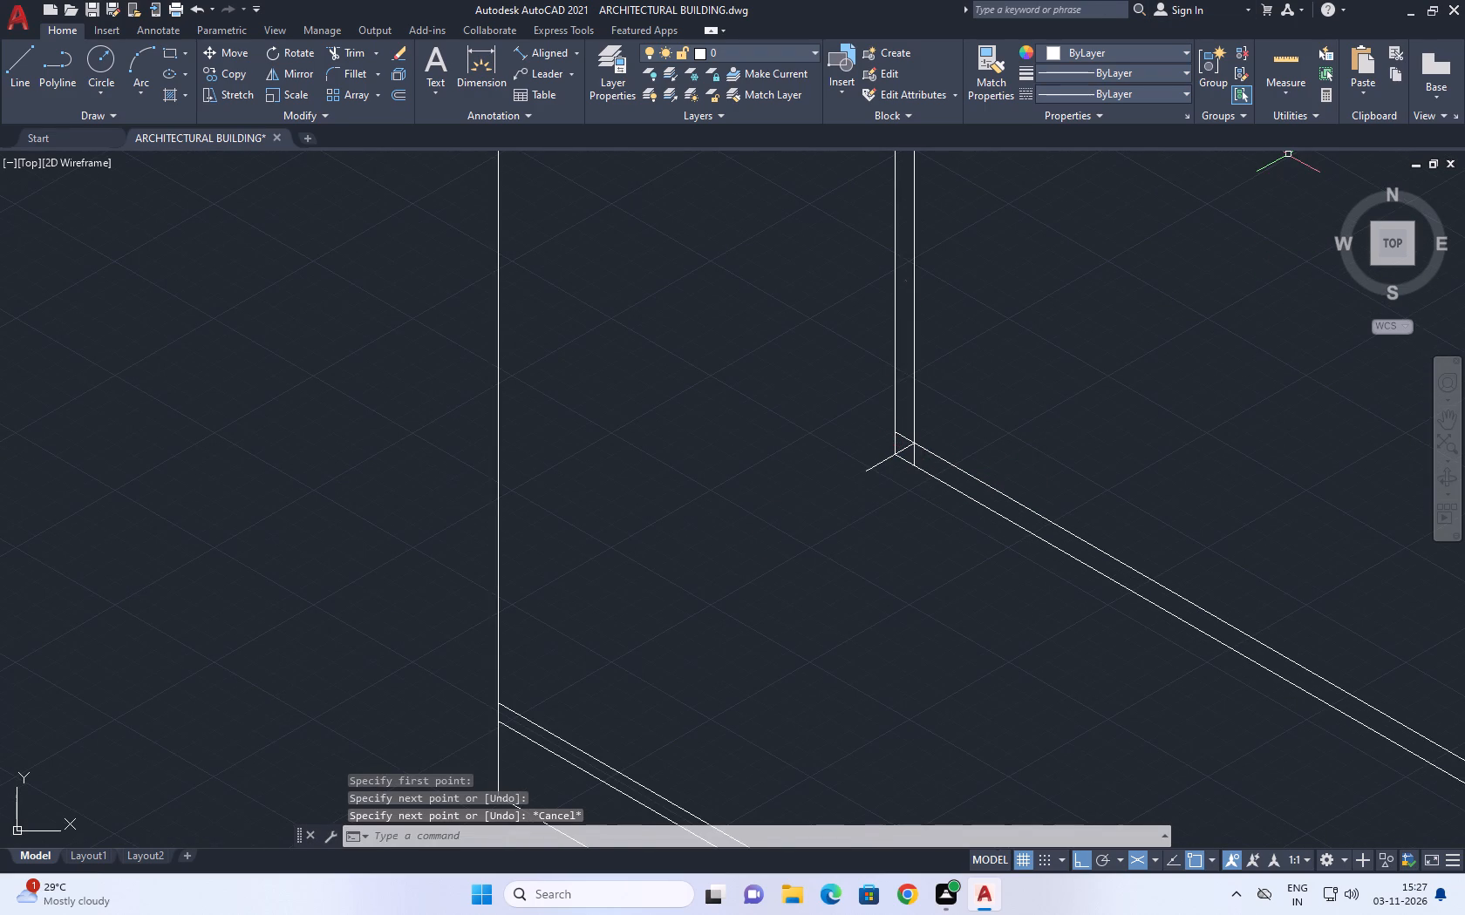
pyautogui.press('t')
pyautogui.press('r')
pyautogui.press('space')
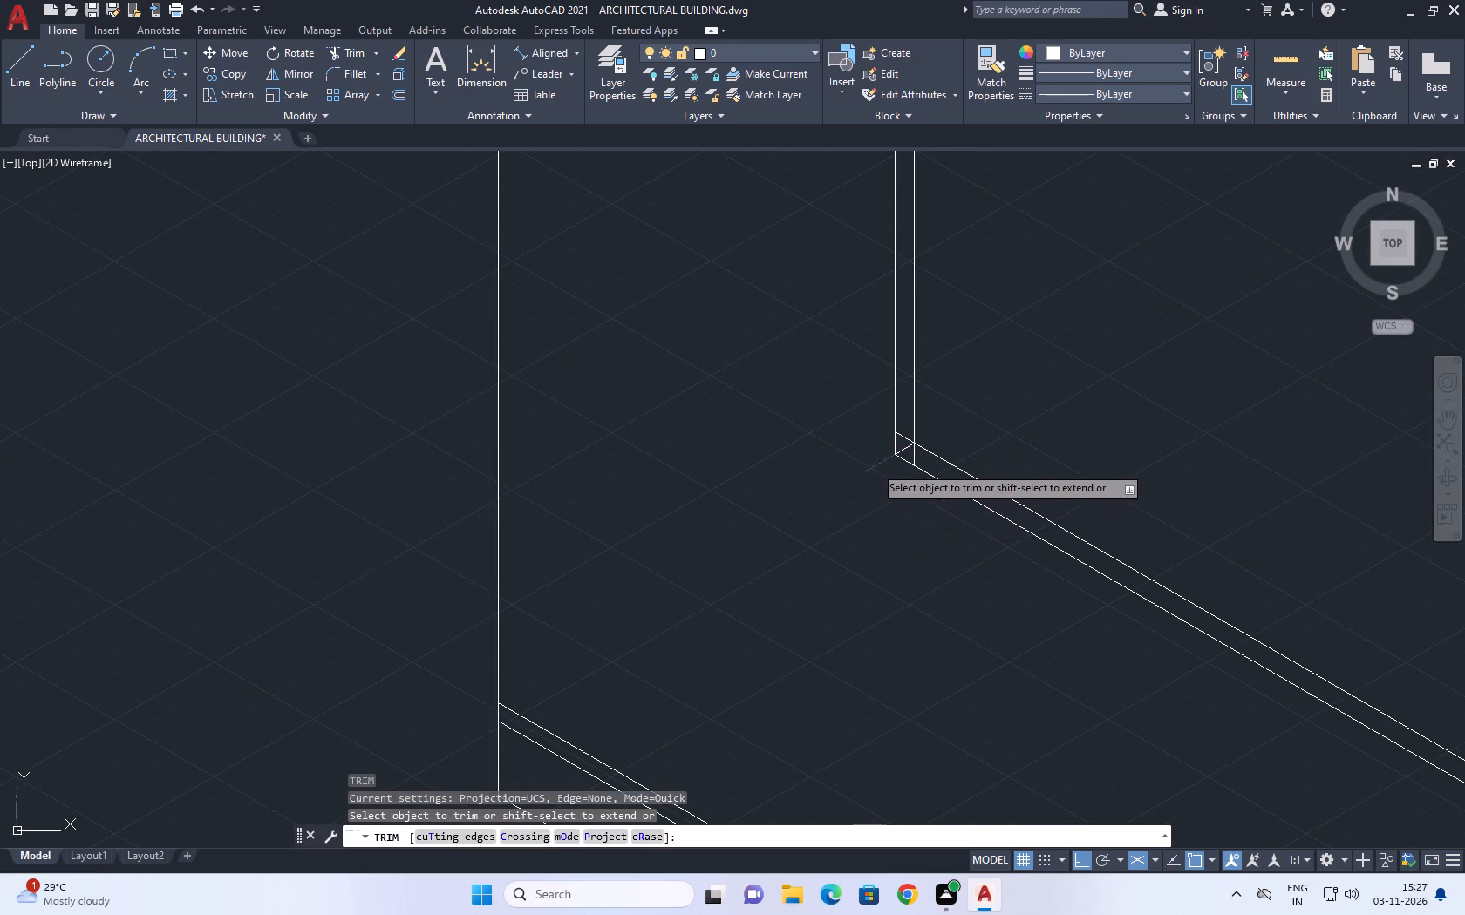
pyautogui.click(874, 465)
pyautogui.scroll(2, 912, 459)
pyautogui.click(913, 448)
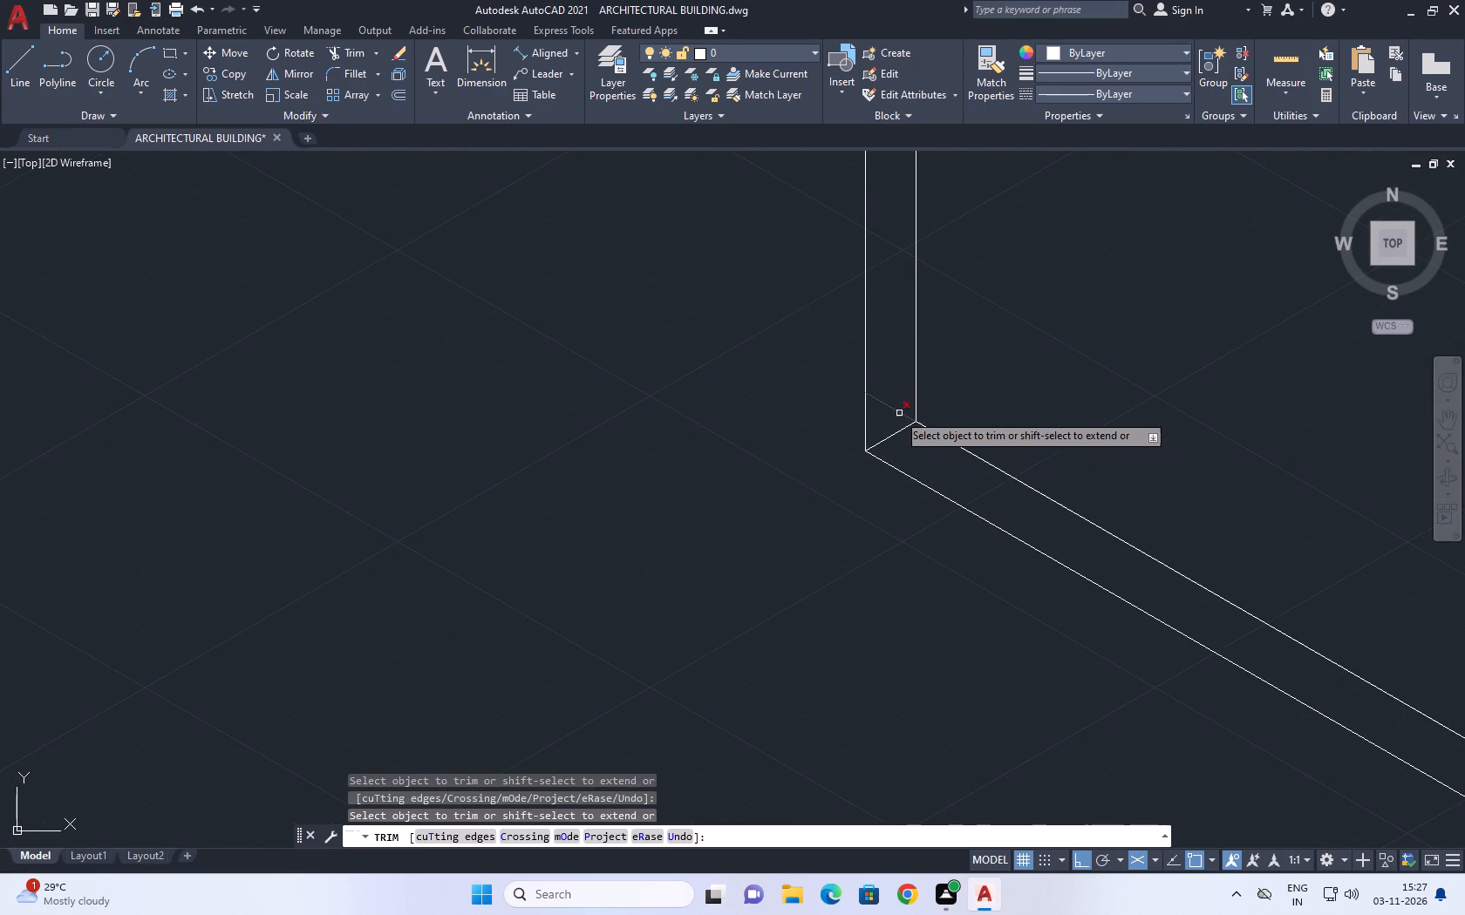
pyautogui.click(891, 410)
pyautogui.scroll(-4, 929, 498)
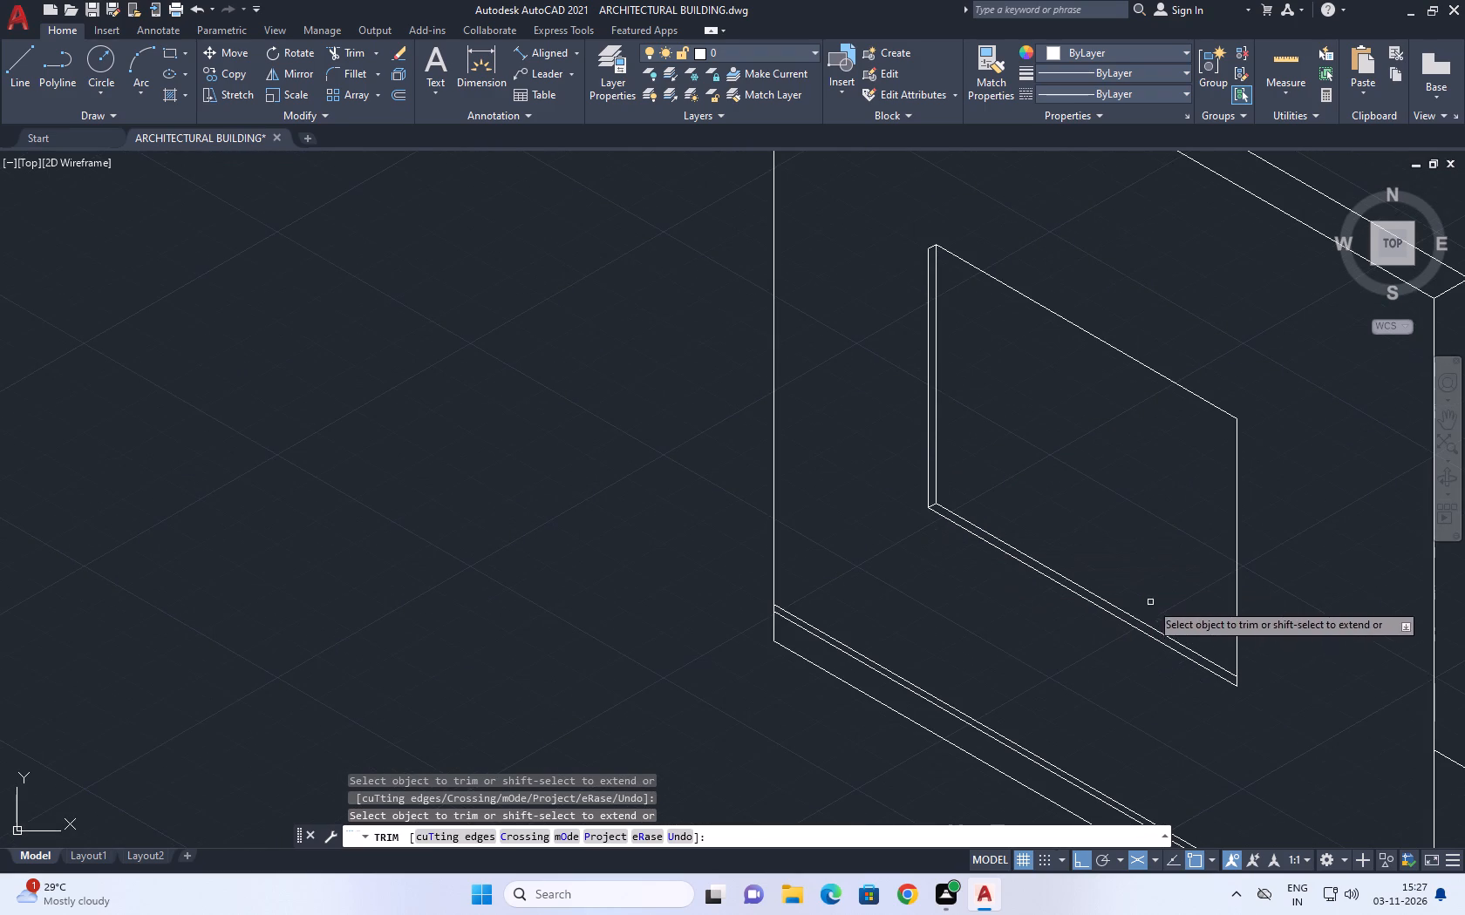
pyautogui.moveTo(995, 444); pyautogui.dragTo(995, 517, button='middle')
pyautogui.press('Escape')
# Move the window's top edge from the copied vertical's upper end toward the outer left vertical's upper end.
pyautogui.moveTo(1115, 427); pyautogui.dragTo(1105, 529, button='middle')
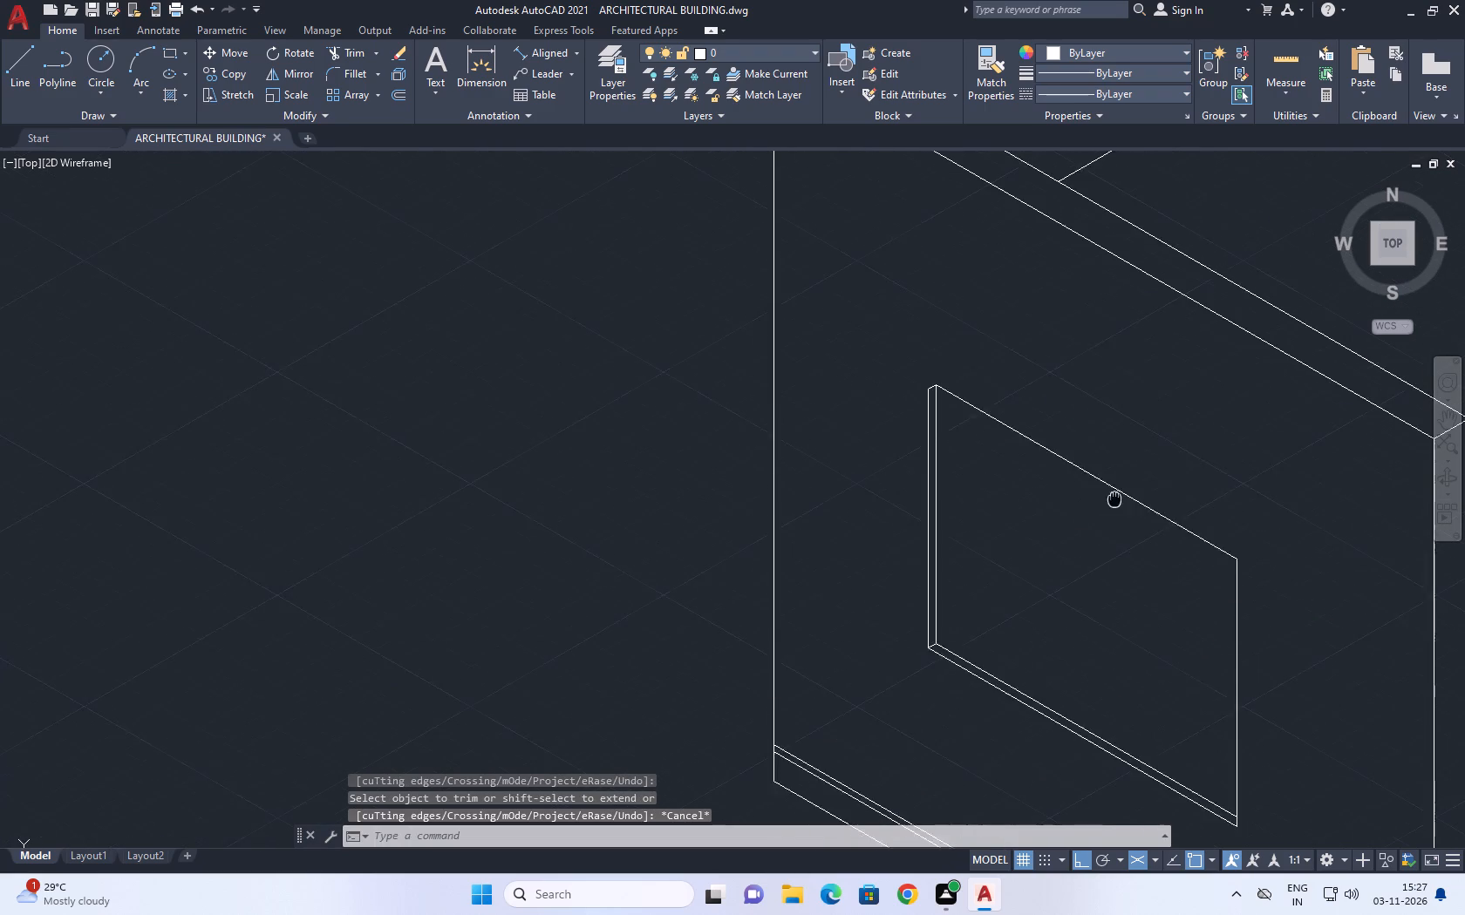
pyautogui.moveTo(1105, 529); pyautogui.dragTo(1102, 531, button='middle')
pyautogui.click(1060, 466)
pyautogui.click(1005, 505)
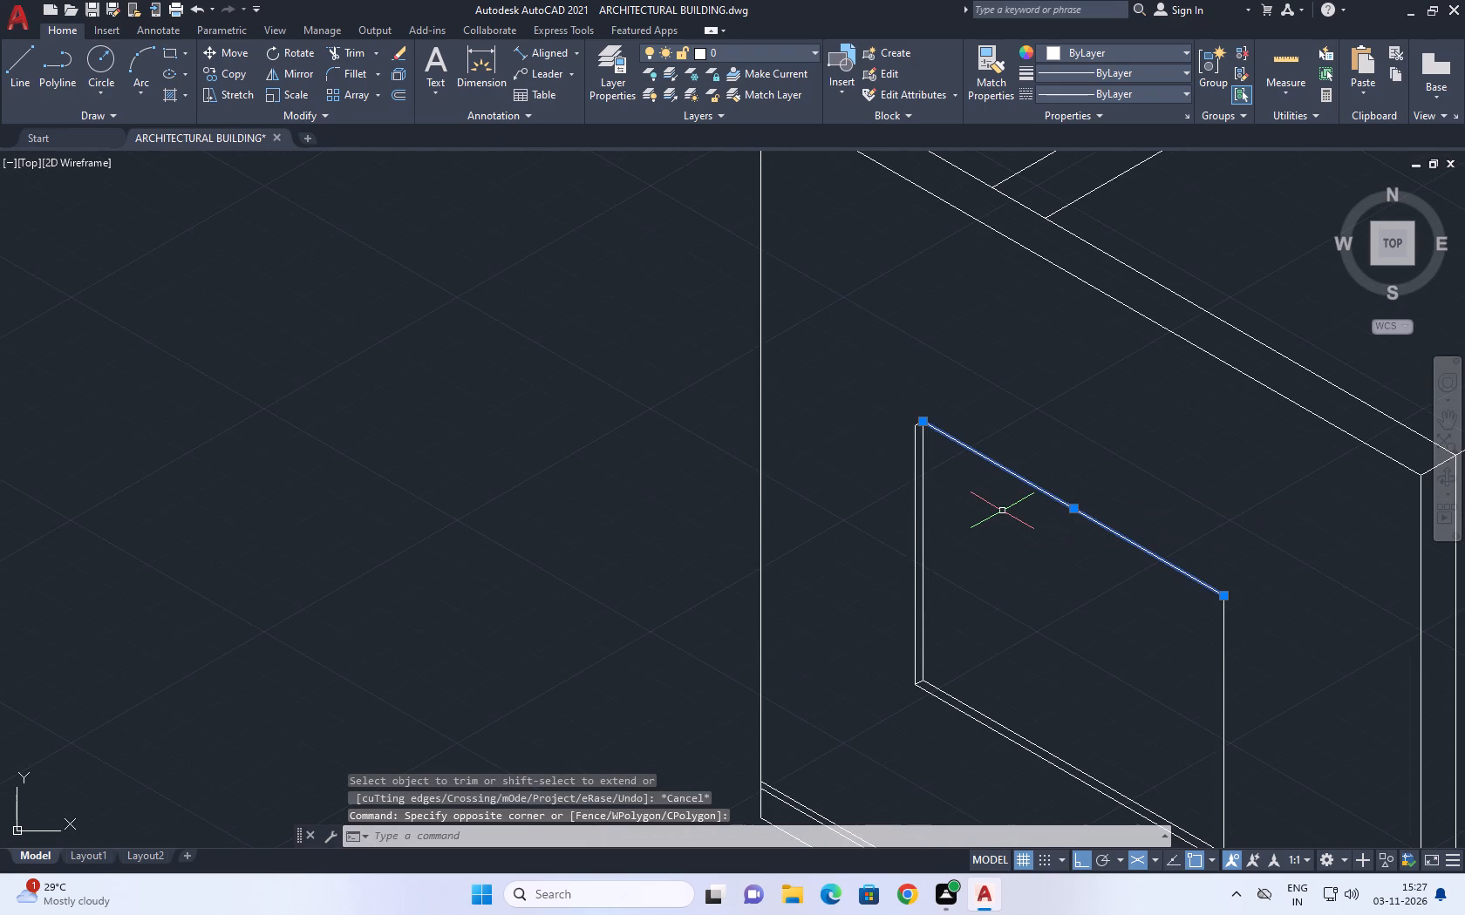
pyautogui.press('m')
pyautogui.press('space')
pyautogui.scroll(1, 939, 456)
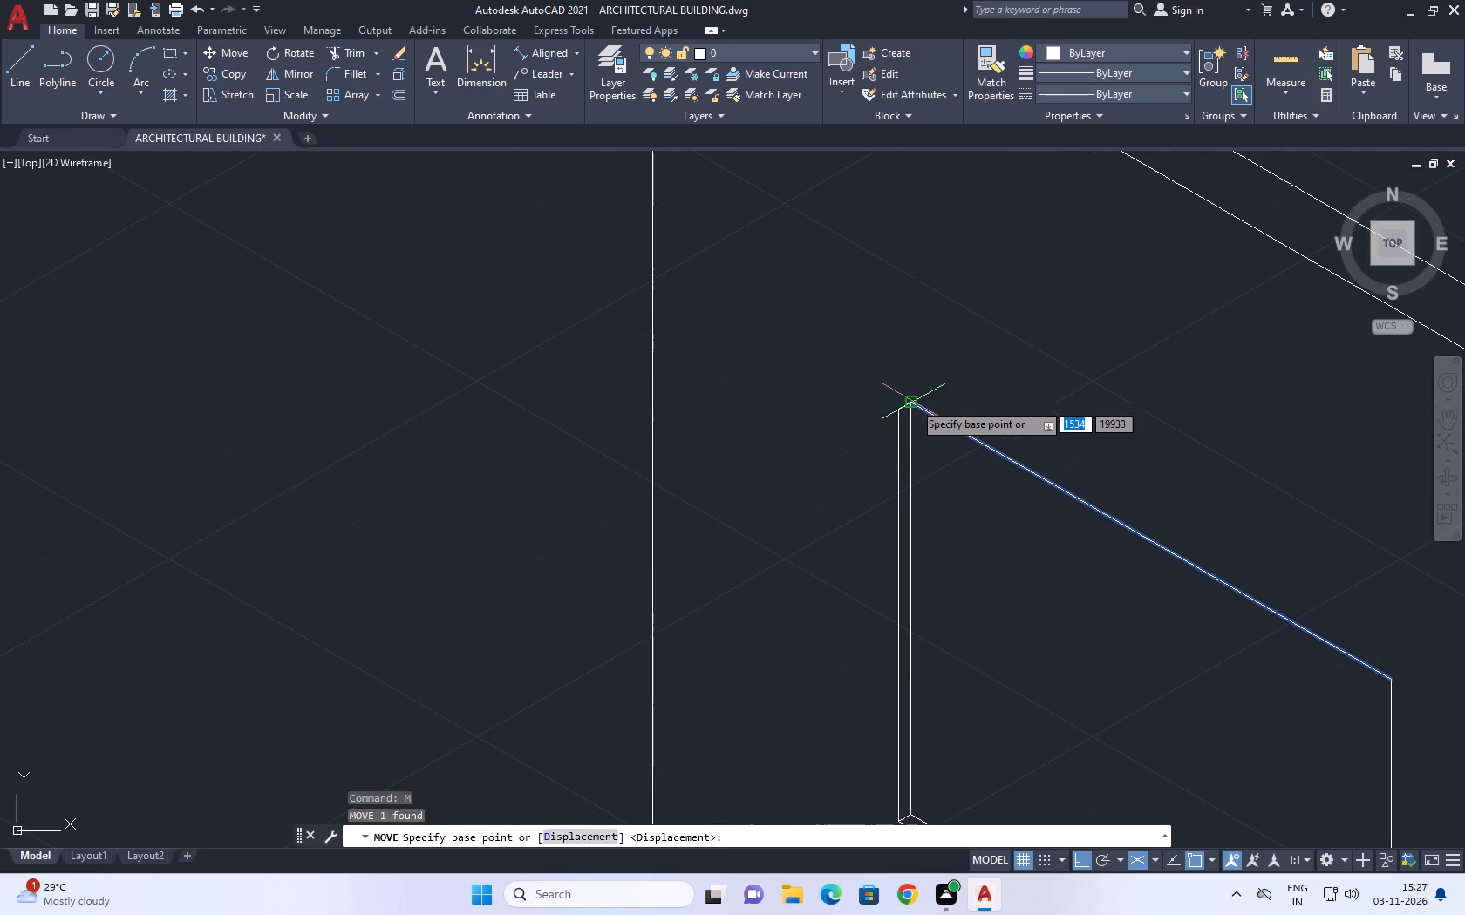
pyautogui.click(913, 403)
pyautogui.click(893, 414)
pyautogui.scroll(-4, 887, 385)
# Move the window's top edge again so its end meets the outer left vertical's upper end.
pyautogui.scroll(2, 893, 401)
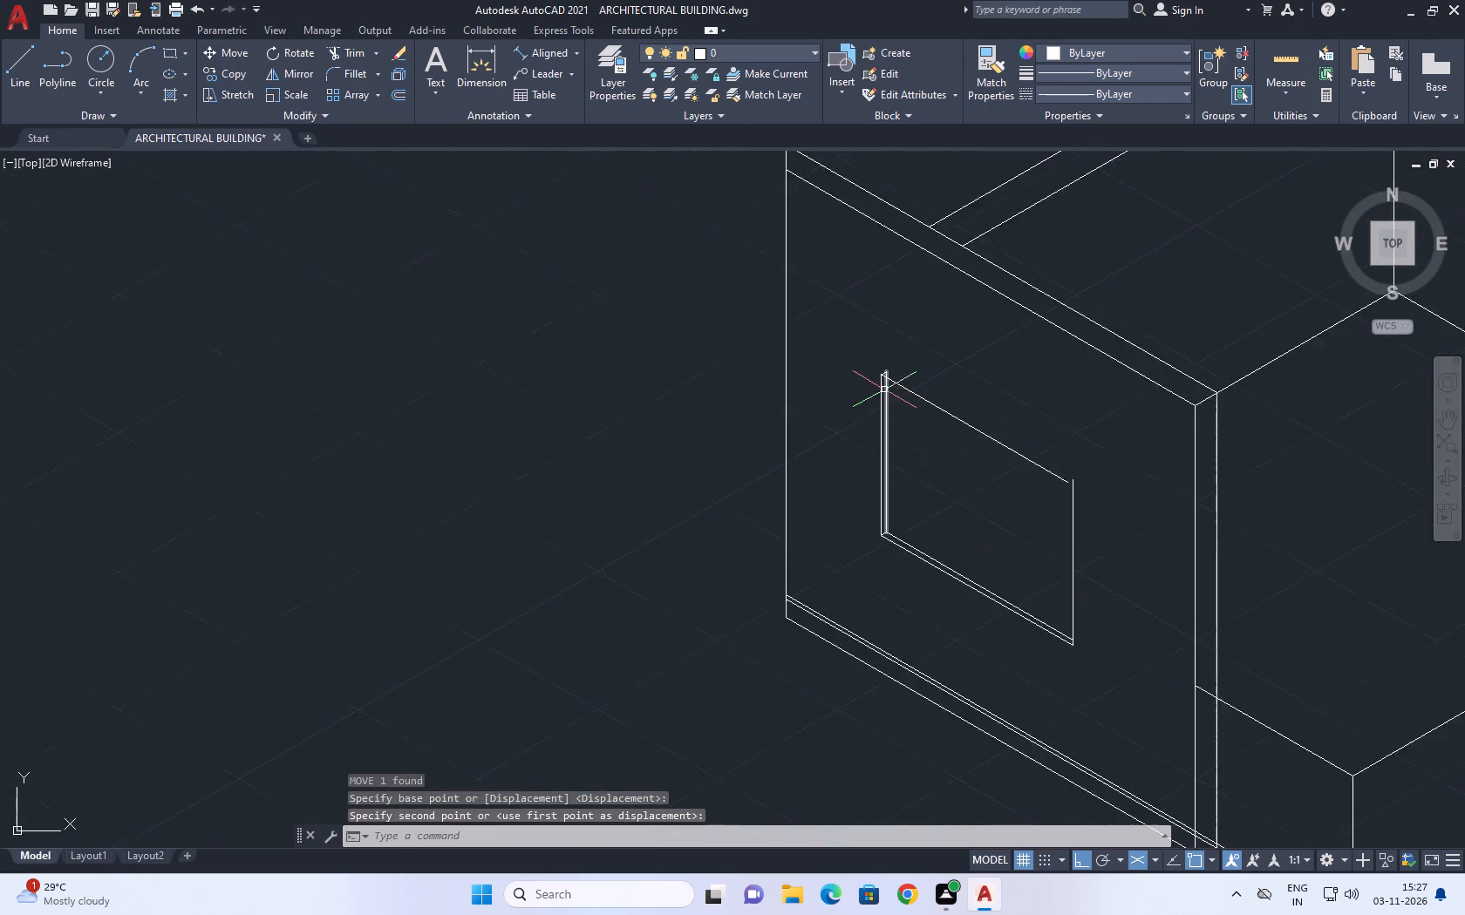
pyautogui.scroll(5, 884, 390)
pyautogui.click(1185, 488)
pyautogui.moveTo(1111, 608); pyautogui.dragTo(1097, 630)
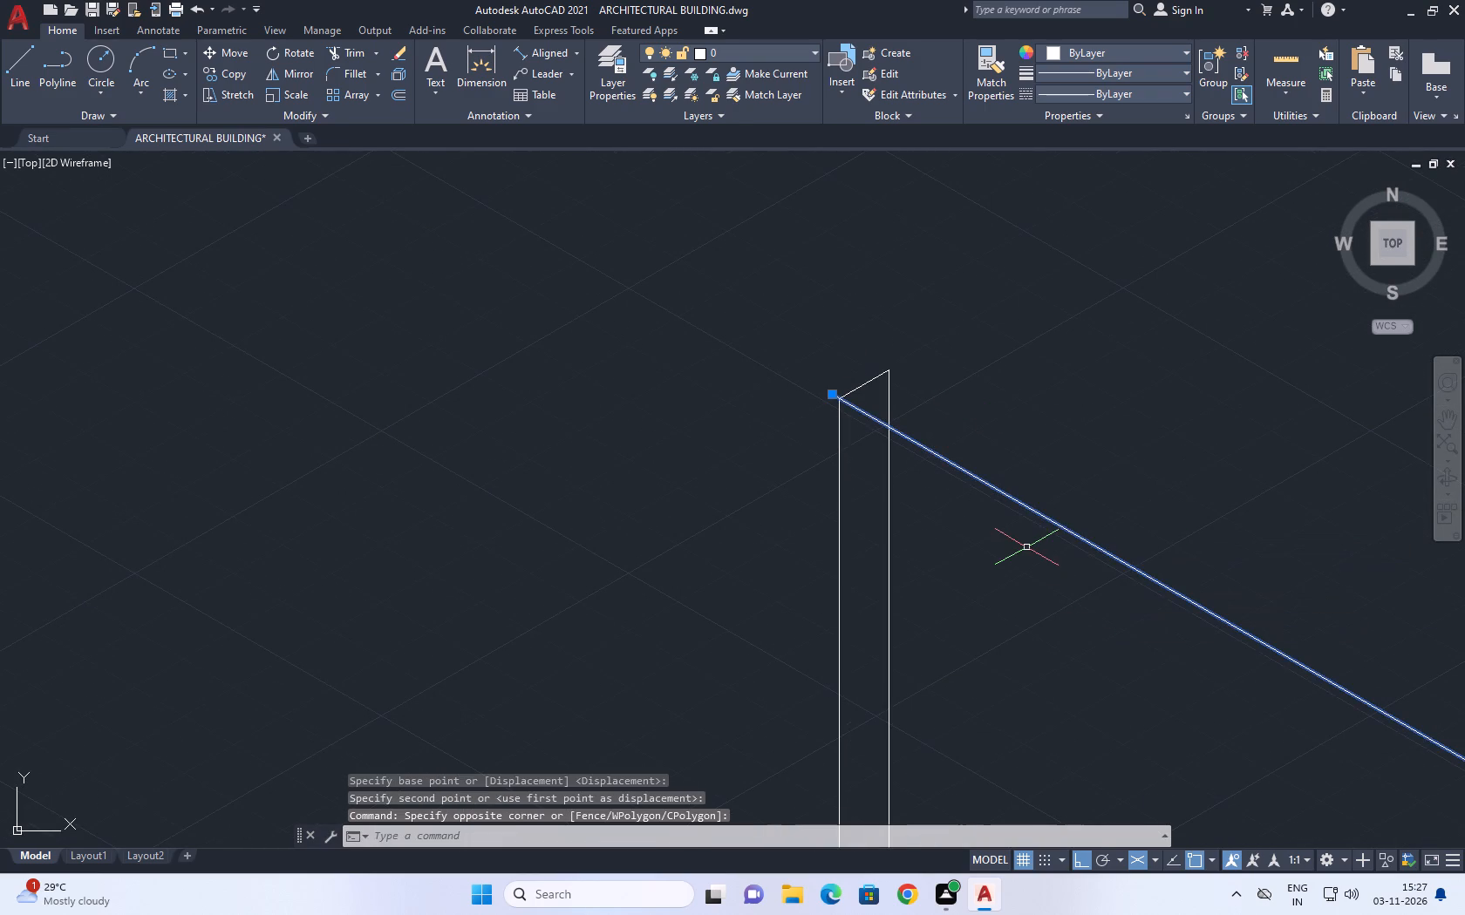
pyautogui.press('m')
pyautogui.press('space')
pyautogui.scroll(3, 828, 390)
pyautogui.click(852, 408)
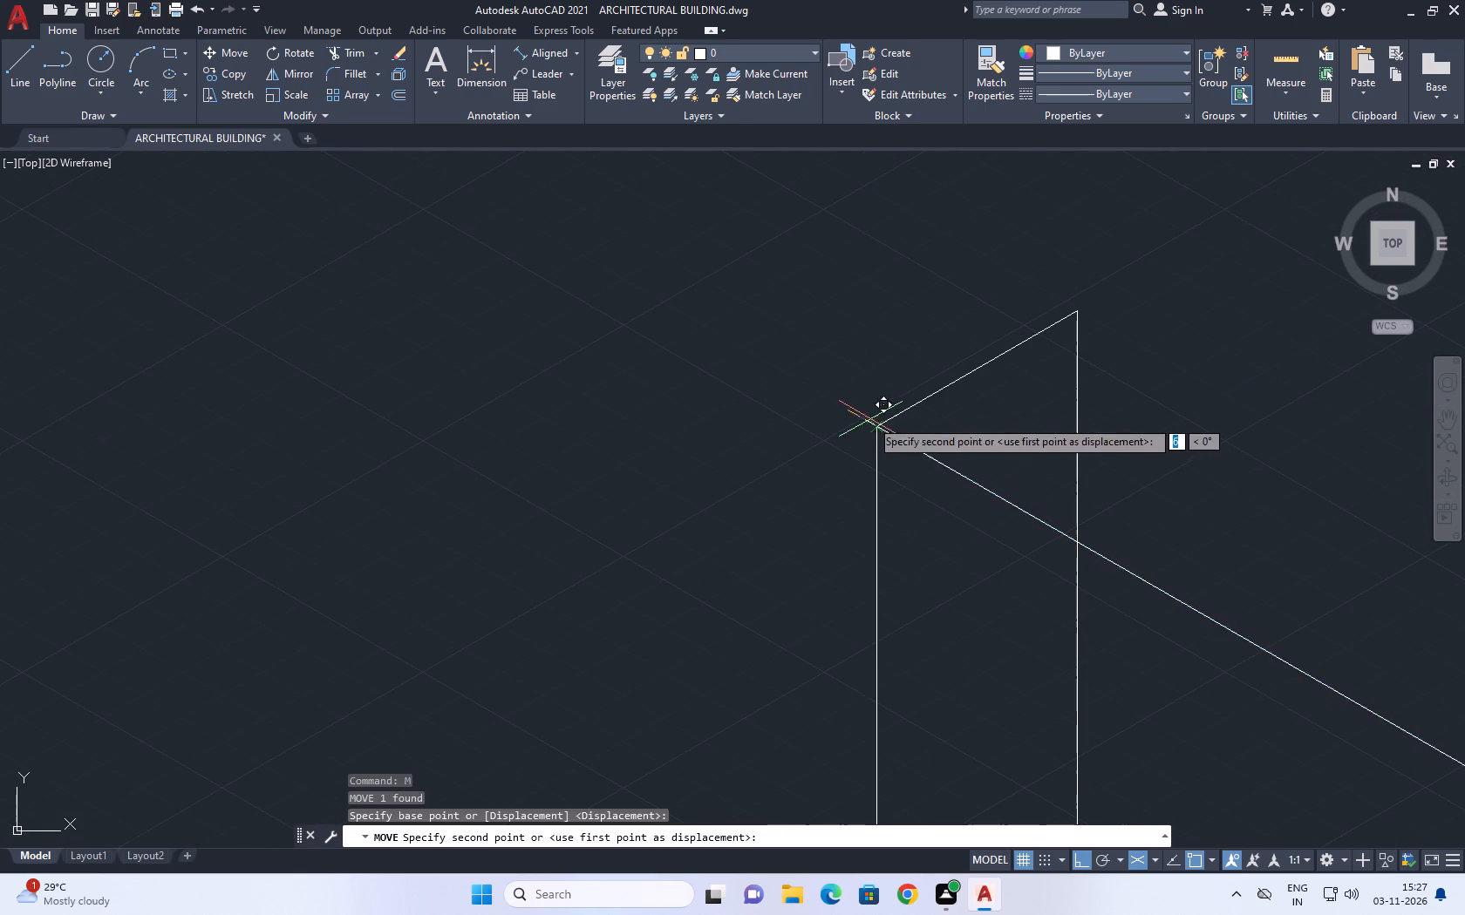
pyautogui.click(874, 428)
pyautogui.scroll(-8, 807, 396)
# Draw a depth line from the moved top edge's right end past the top of the window's right vertical.
pyautogui.scroll(2, 1032, 522)
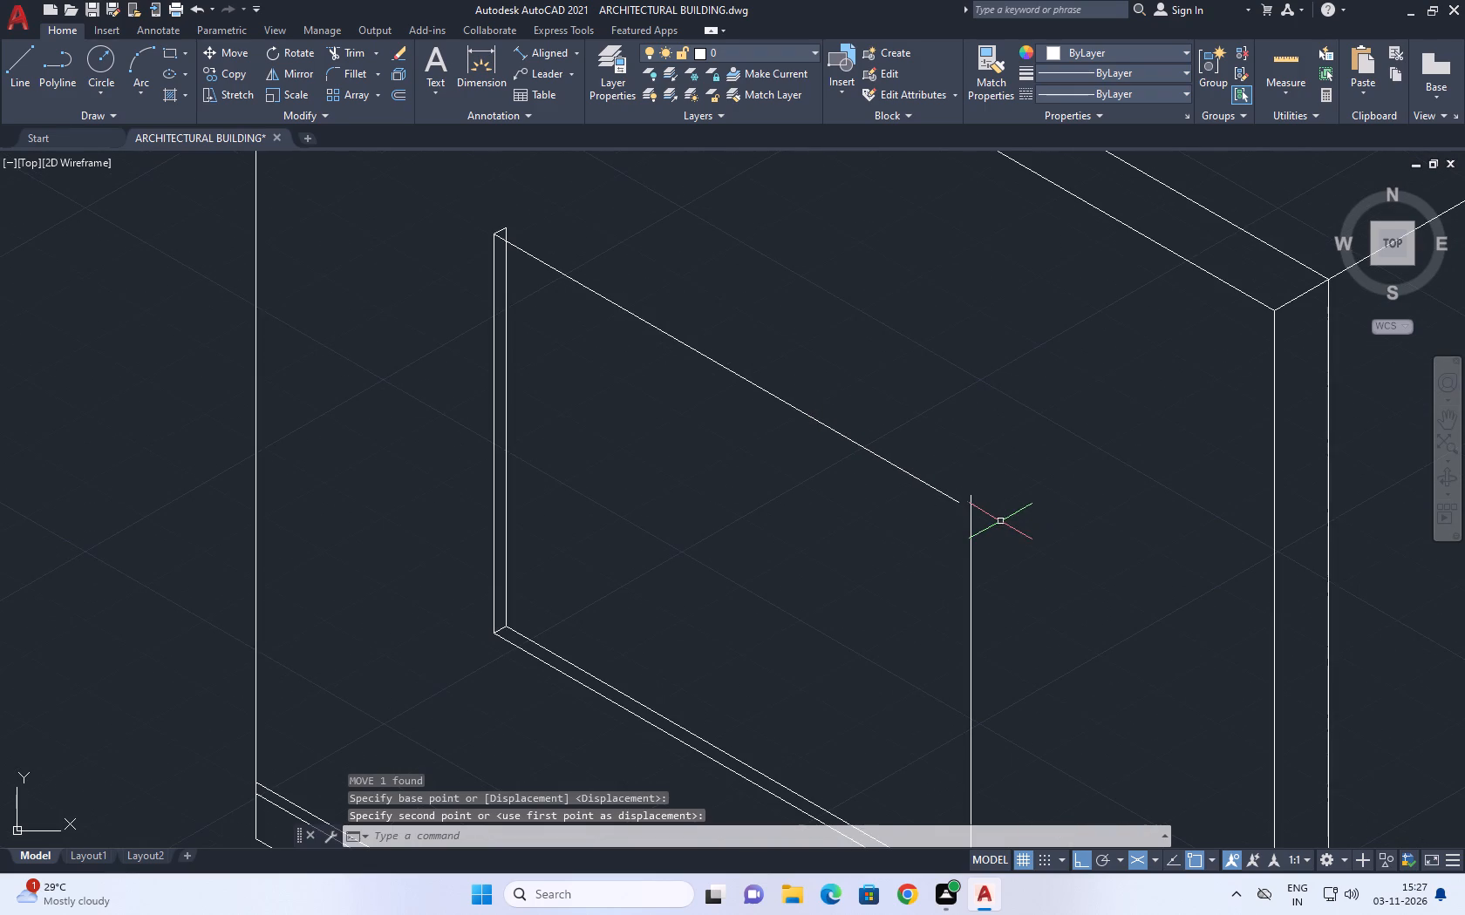
pyautogui.press('l')
pyautogui.press('space')
pyautogui.scroll(2, 974, 507)
pyautogui.click(936, 502)
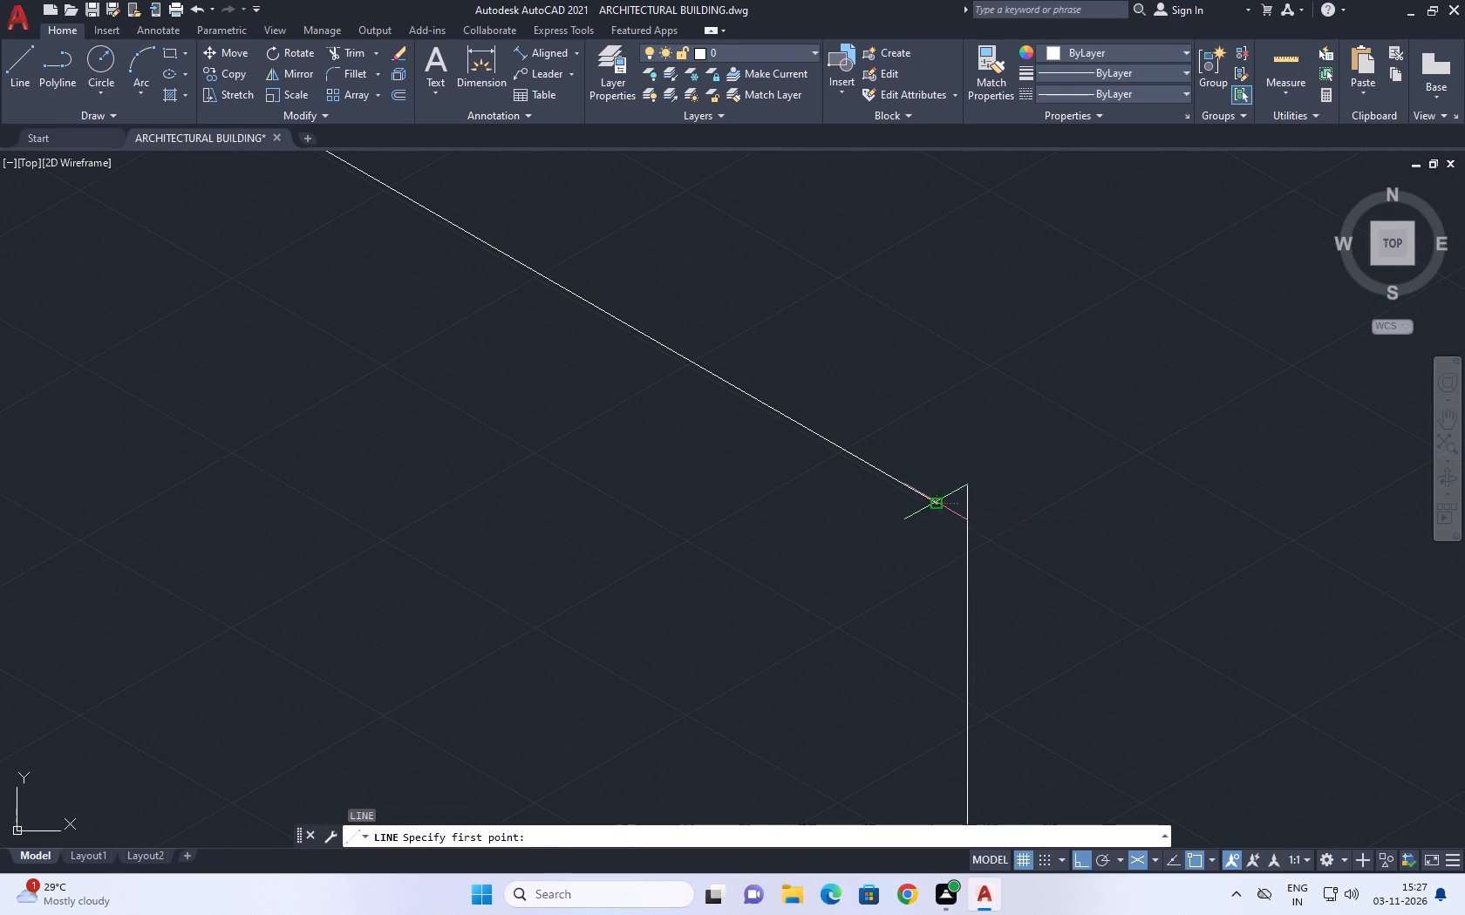
pyautogui.click(1016, 465)
pyautogui.press('Escape')
# Draw a second top edge from the right vertical's upper end to the copied left vertical's upper end.
pyautogui.scroll(1, 895, 421)
pyautogui.moveTo(947, 465); pyautogui.dragTo(990, 513, button='middle')
pyautogui.press('l')
pyautogui.press('space')
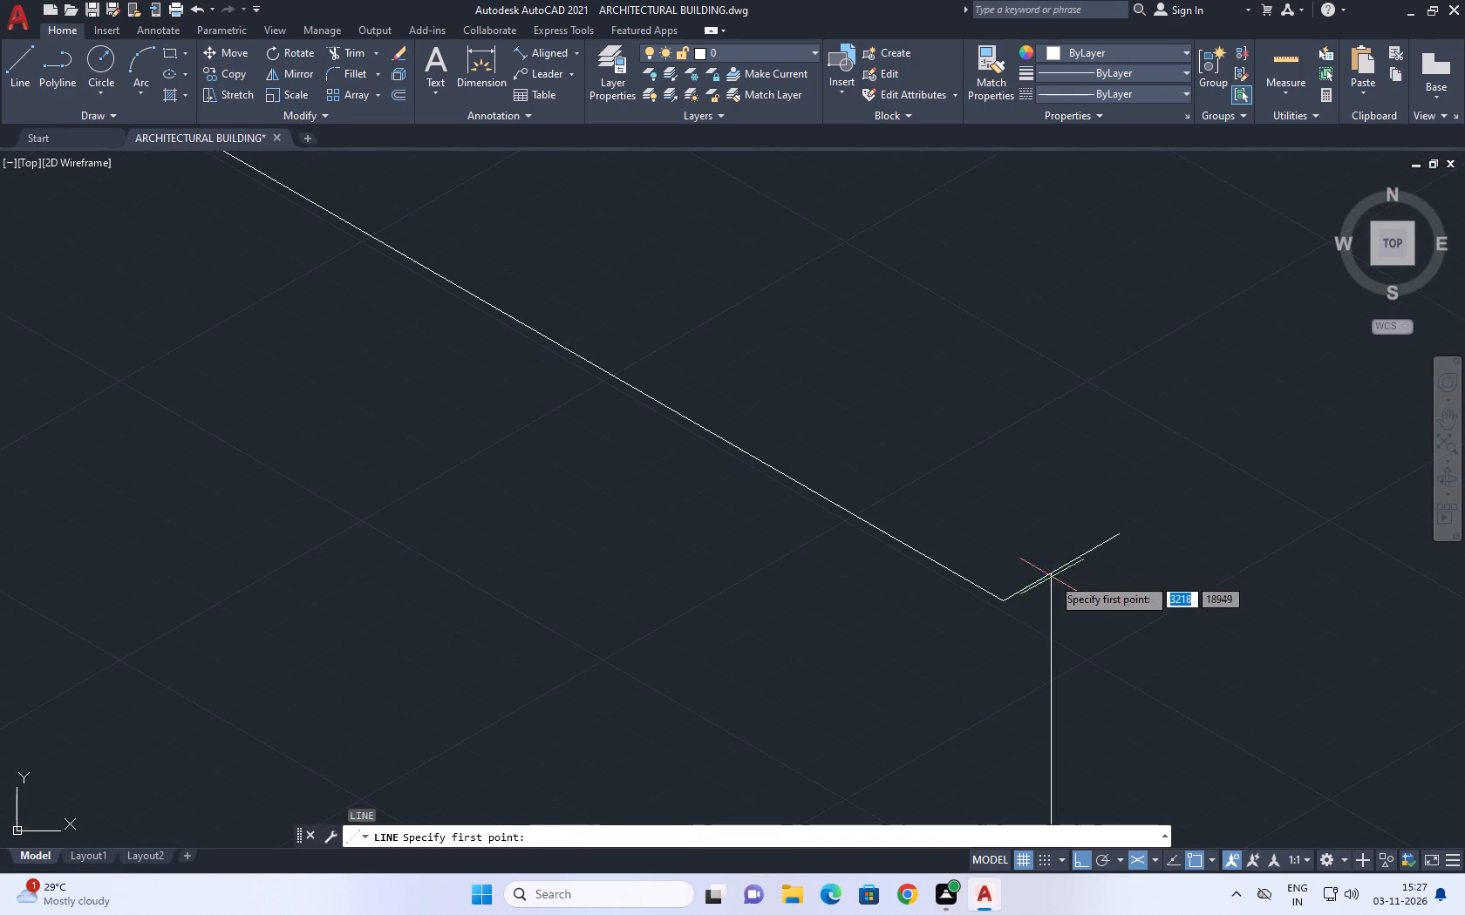
pyautogui.click(1045, 573)
pyautogui.scroll(-3, 769, 451)
pyautogui.moveTo(697, 435); pyautogui.dragTo(820, 553, button='middle')
pyautogui.scroll(2, 562, 387)
pyautogui.scroll(1, 428, 296)
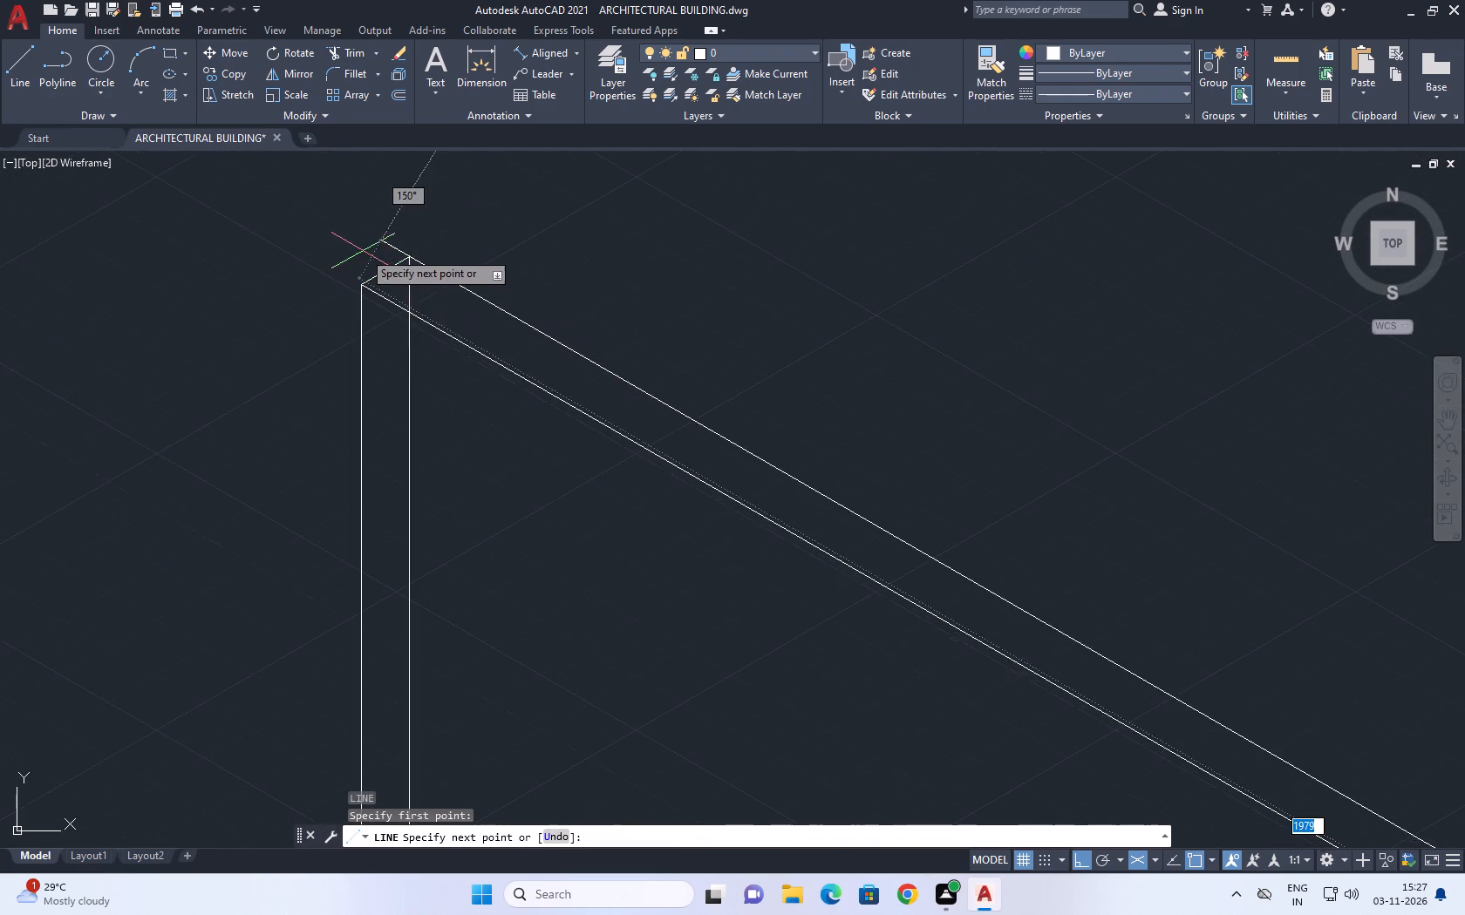
pyautogui.click(405, 262)
pyautogui.scroll(-5, 531, 308)
pyautogui.press('Escape')
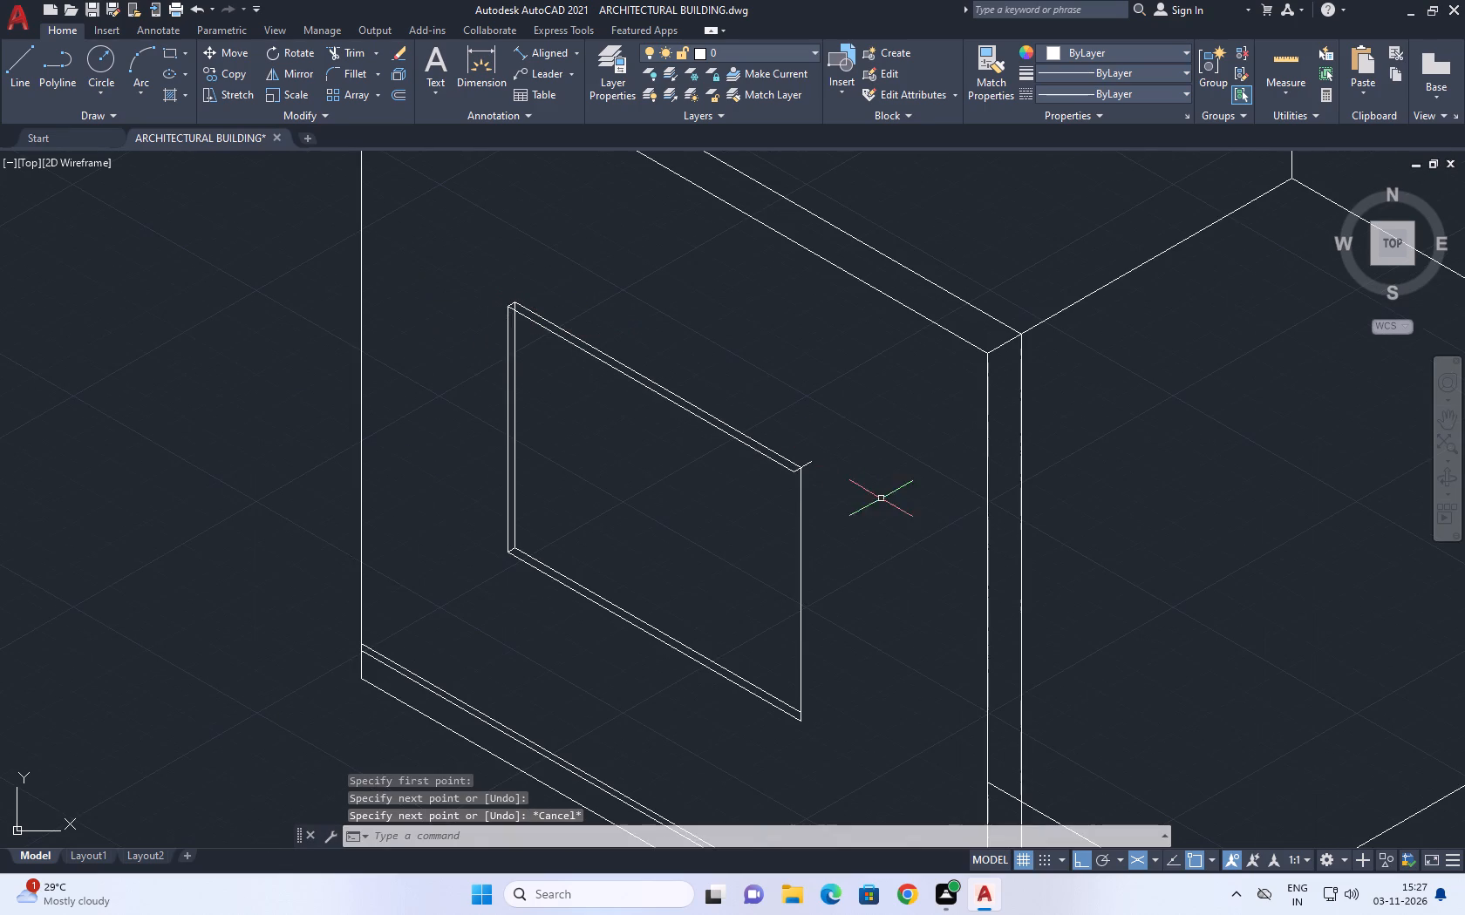
# Draw a depth line from the copied bottom edge's right end across the window's lower-right corner.
pyautogui.moveTo(828, 505); pyautogui.dragTo(858, 410, button='middle')
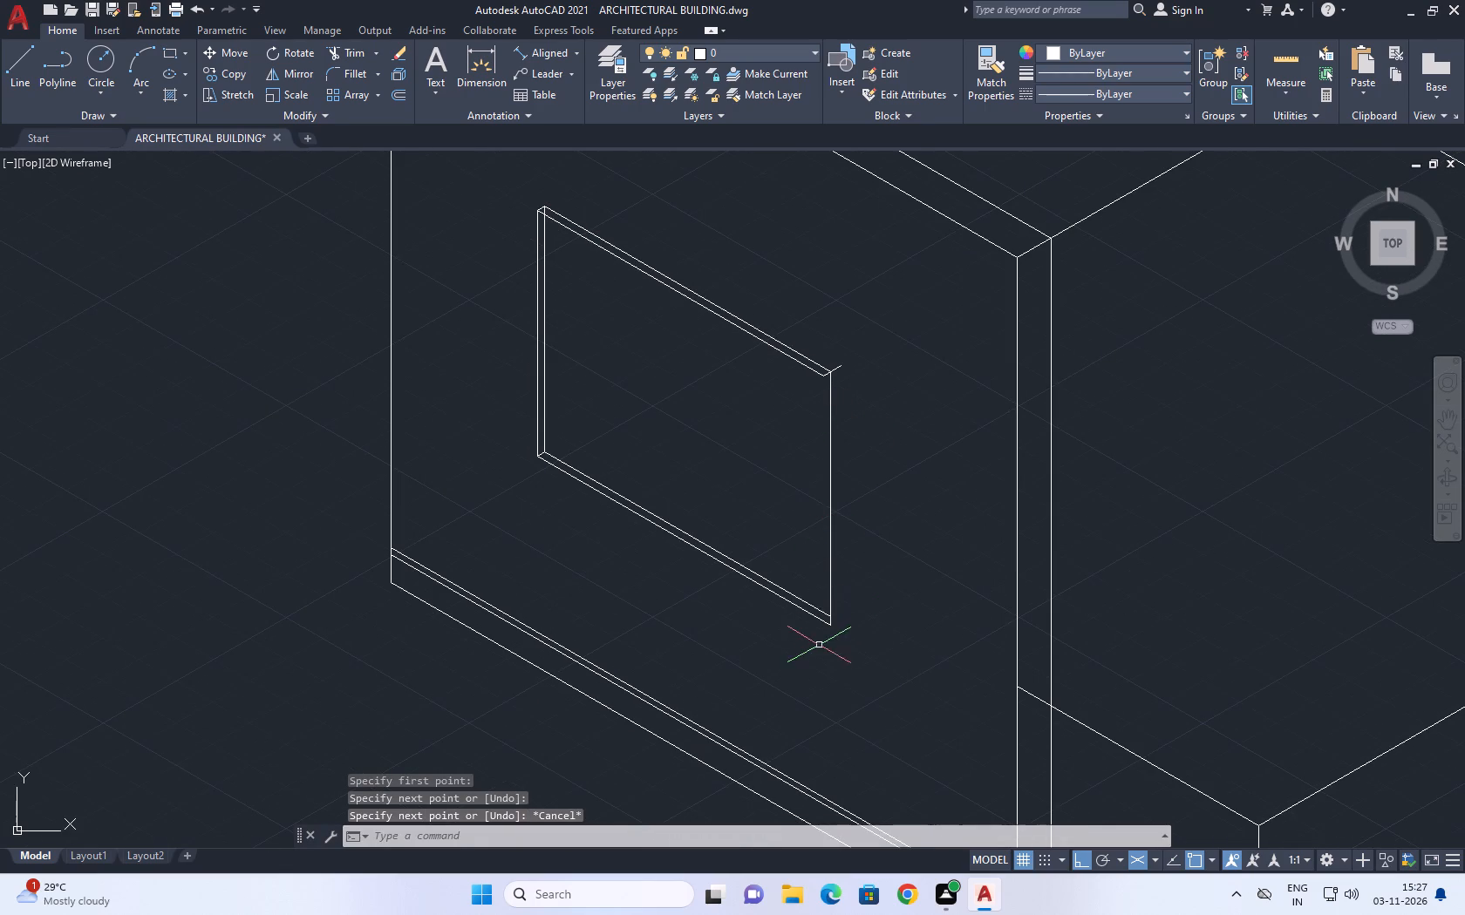
pyautogui.scroll(2, 820, 633)
pyautogui.press('l')
pyautogui.press('space')
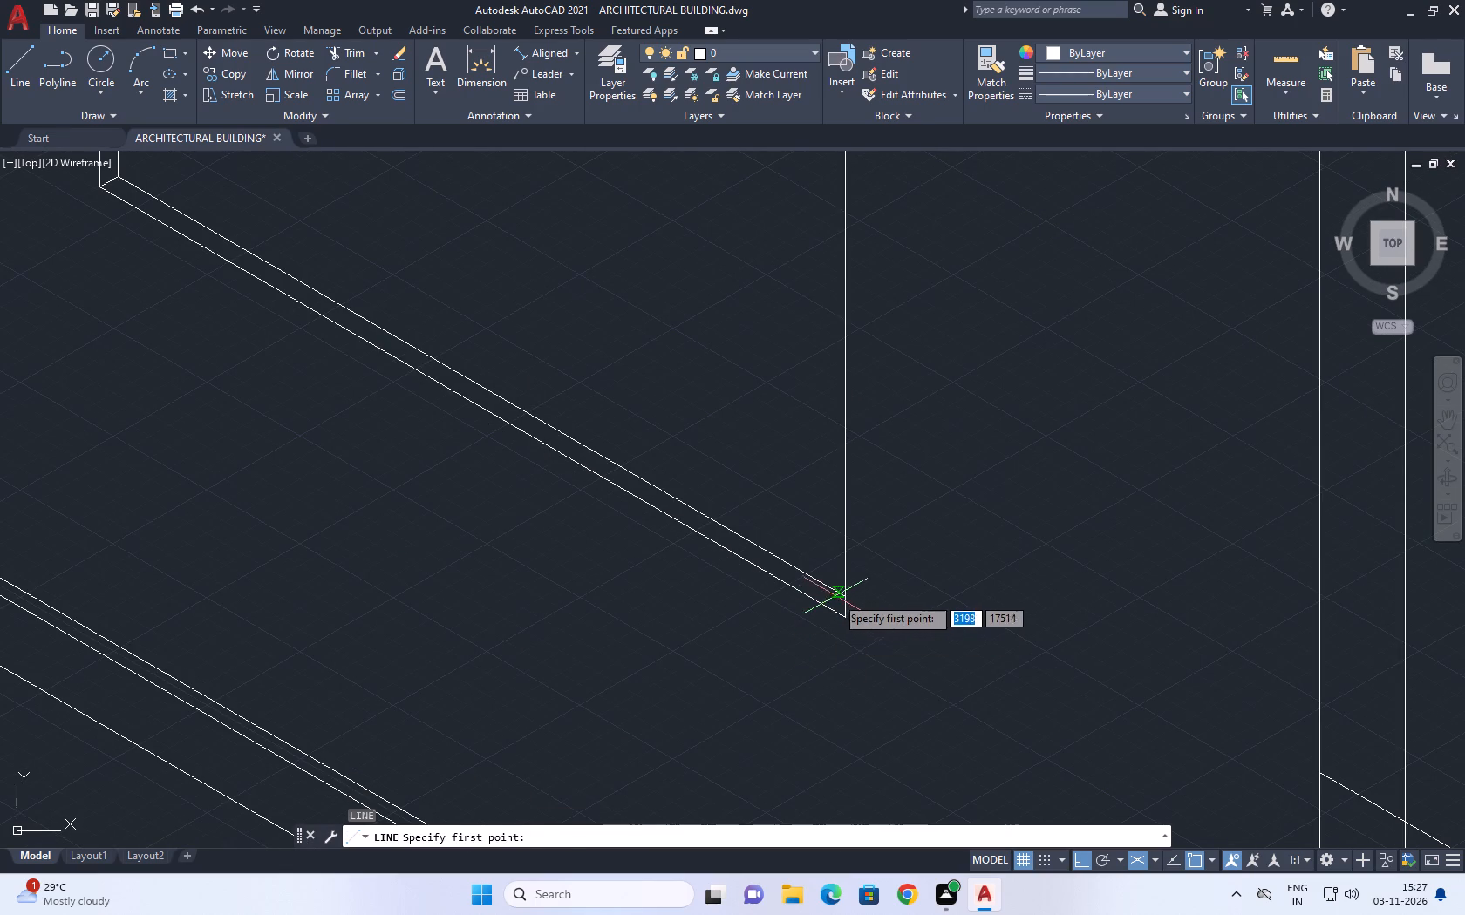
pyautogui.click(844, 596)
pyautogui.click(777, 641)
pyautogui.press('Escape')
# Trim the depth line's overhang and the projecting bottom edge and right vertical at the window's lower-right corner.
pyautogui.write('tr')
pyautogui.press('space')
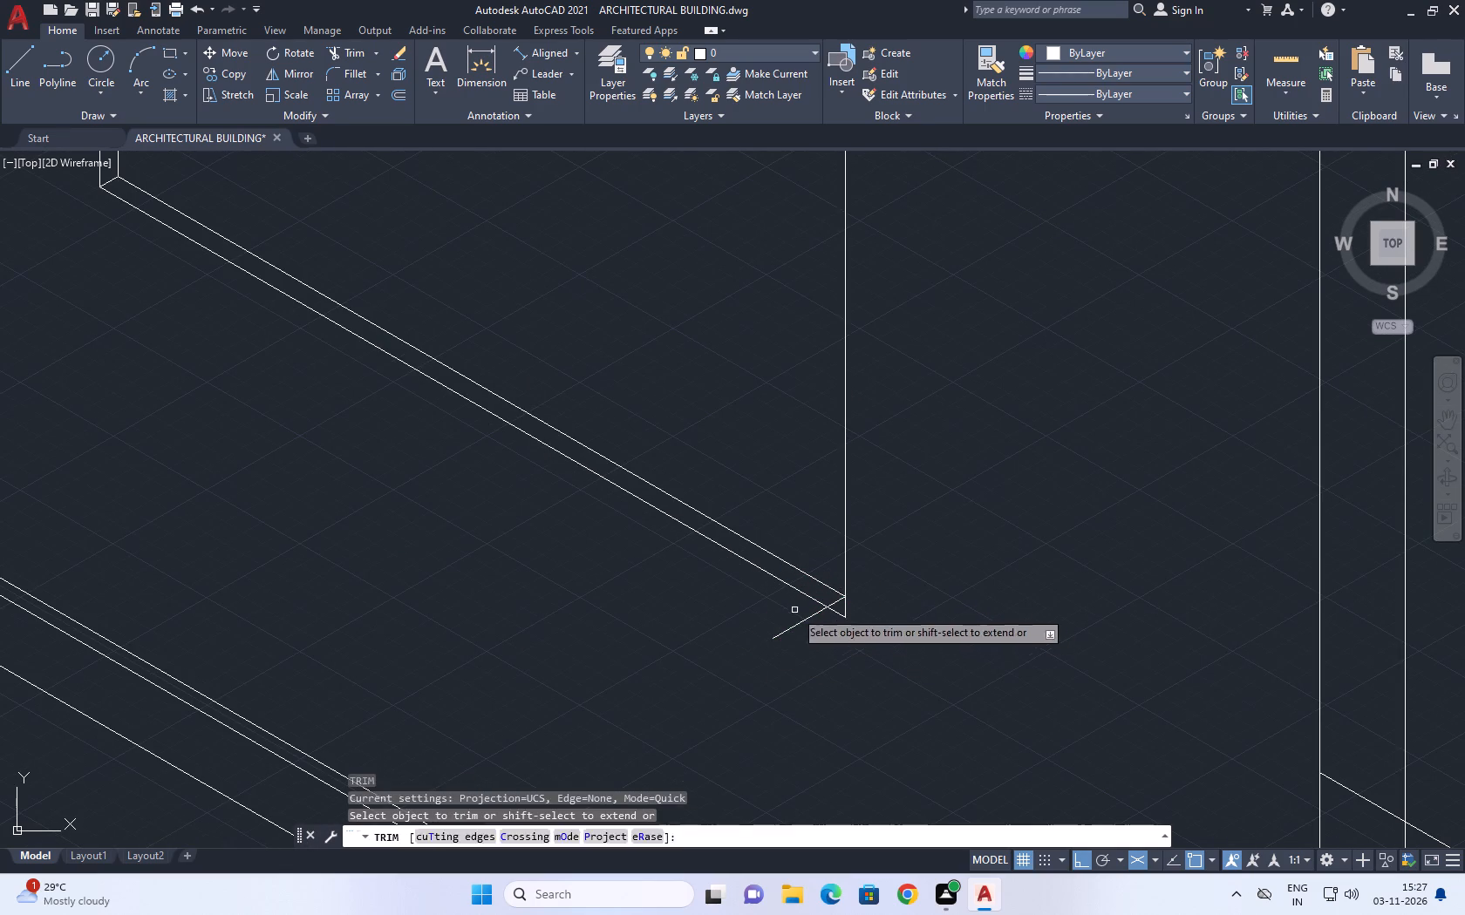
pyautogui.click(788, 602)
pyautogui.click(832, 661)
pyautogui.scroll(3, 838, 630)
pyautogui.click(886, 535)
pyautogui.click(786, 599)
pyautogui.scroll(-4, 869, 588)
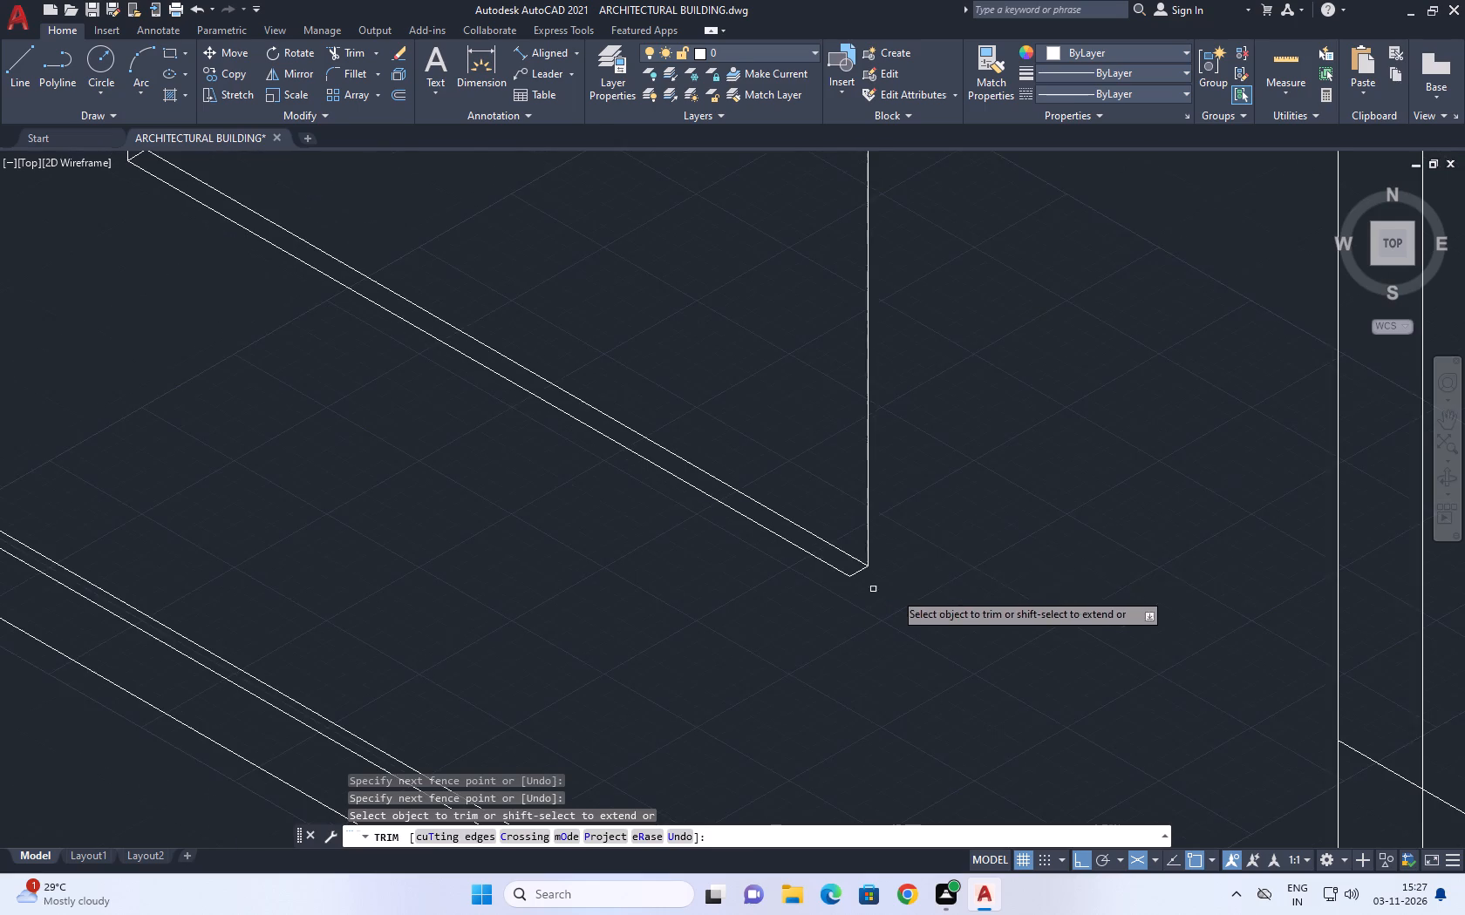
pyautogui.press('Escape')
# Draw a vertical frame line from the trimmed lower-right corner up to the moved top edge's right end.
pyautogui.moveTo(891, 518); pyautogui.dragTo(918, 642, button='middle')
pyautogui.press('l')
pyautogui.press('space')
pyautogui.click(873, 701)
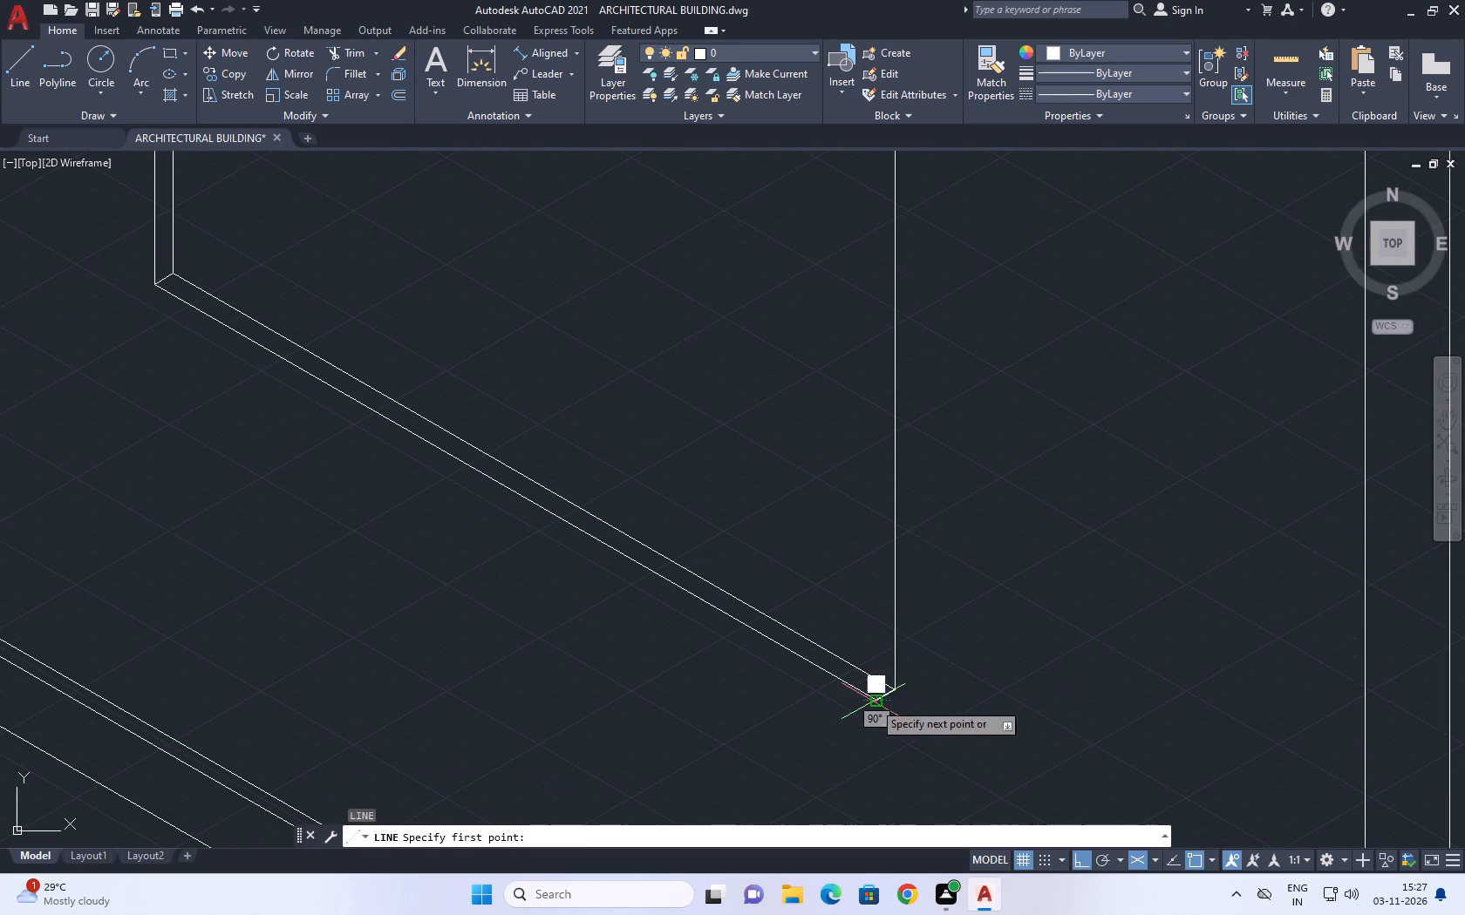
pyautogui.scroll(-3, 871, 634)
pyautogui.scroll(3, 868, 499)
pyautogui.click(874, 485)
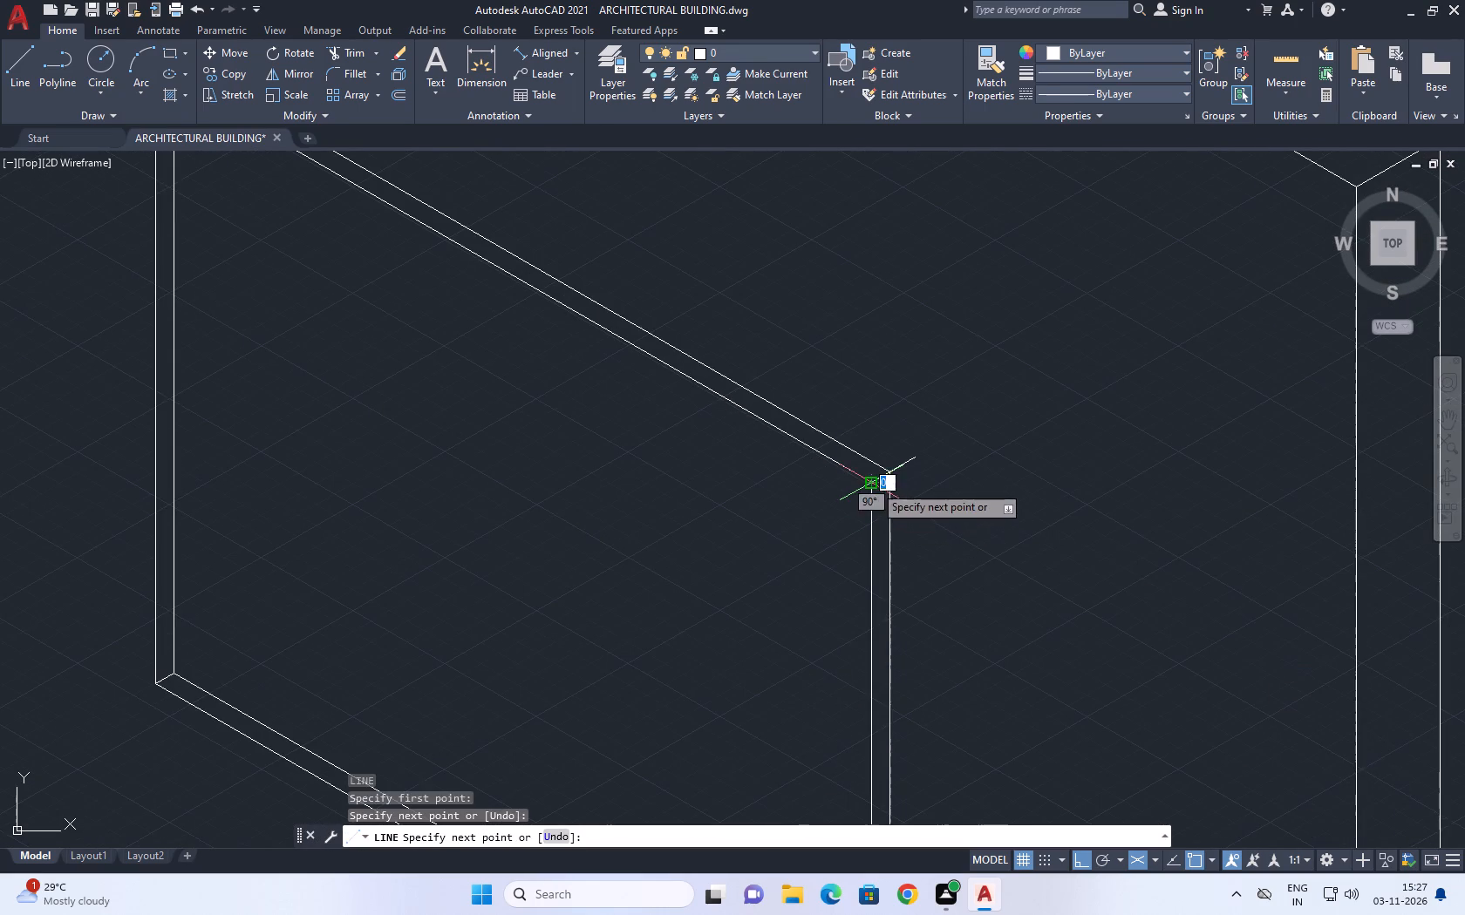
pyautogui.press('Escape')
# Trim the depth line's overhang beyond the right vertical at the window's upper-right corner.
pyautogui.moveTo(894, 402); pyautogui.dragTo(916, 430, button='middle')
pyautogui.write('tr')
pyautogui.press('space')
pyautogui.click(920, 479)
pyautogui.click(978, 578)
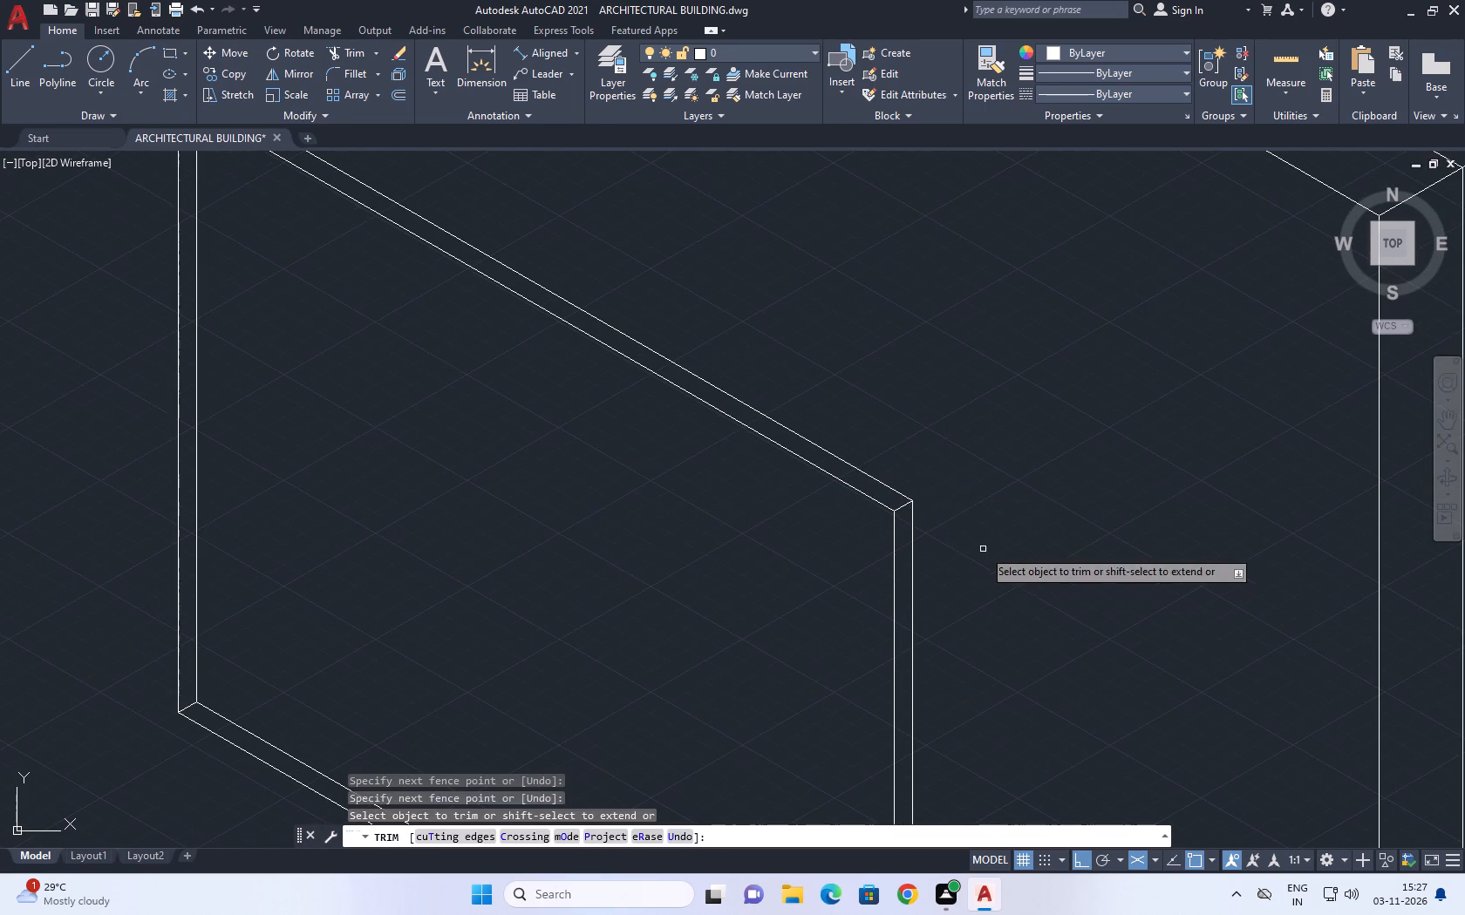
pyautogui.scroll(-5, 974, 510)
pyautogui.press('Escape')
# Draw an inner vertical line beside the window's left frame, from the inner top edge down past the bottom edge.
pyautogui.scroll(3, 914, 563)
pyautogui.moveTo(812, 446); pyautogui.dragTo(862, 534, button='middle')
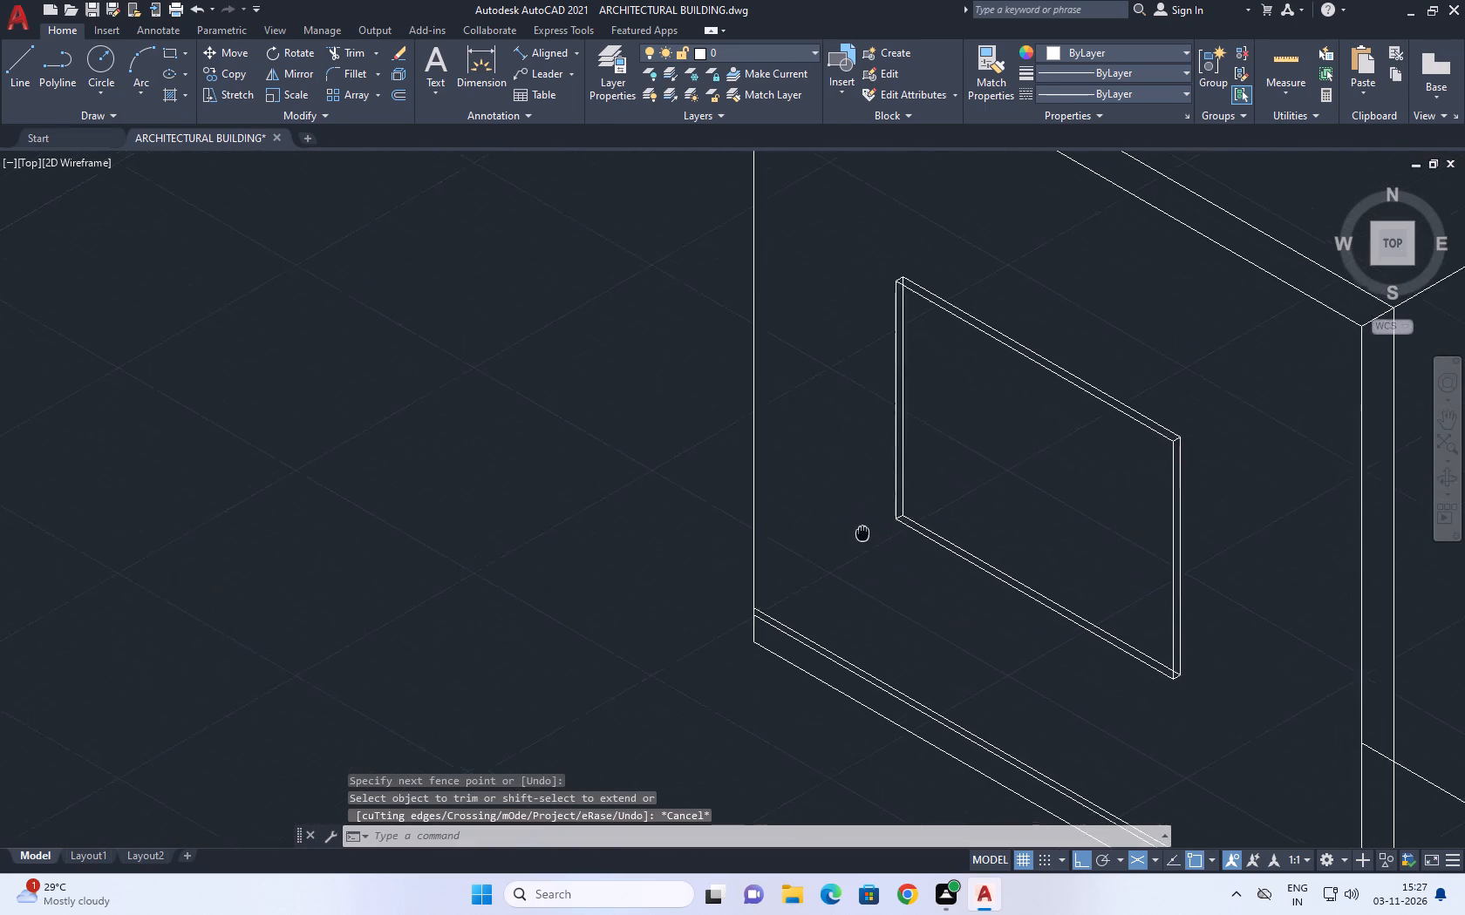
pyautogui.moveTo(862, 534); pyautogui.dragTo(902, 509, button='middle')
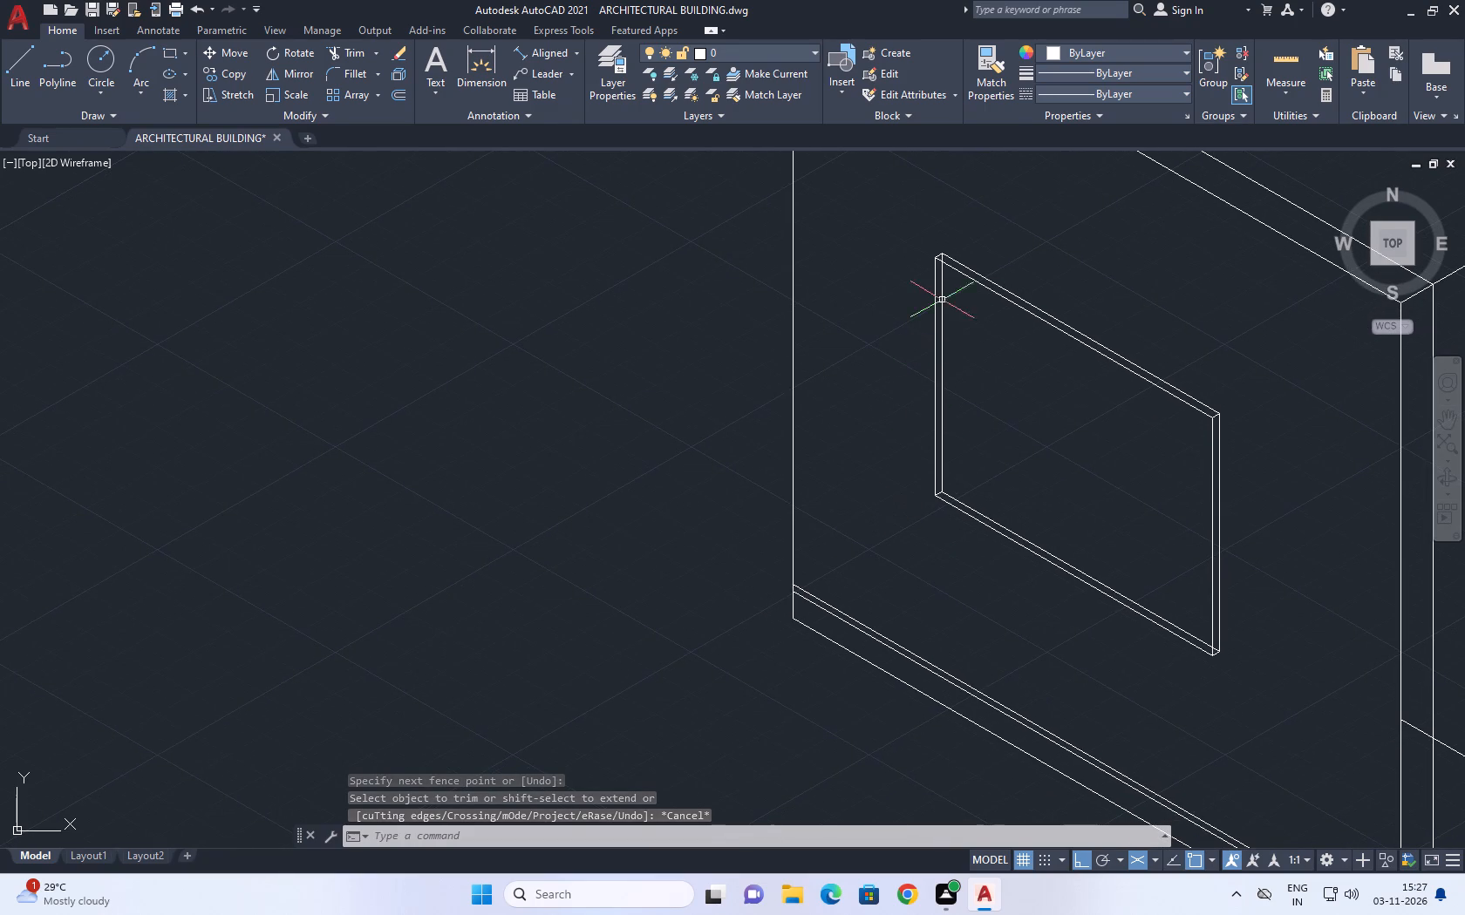
pyautogui.moveTo(945, 302); pyautogui.dragTo(957, 379, button='middle')
pyautogui.press('l')
pyautogui.press('space')
pyautogui.scroll(2, 951, 361)
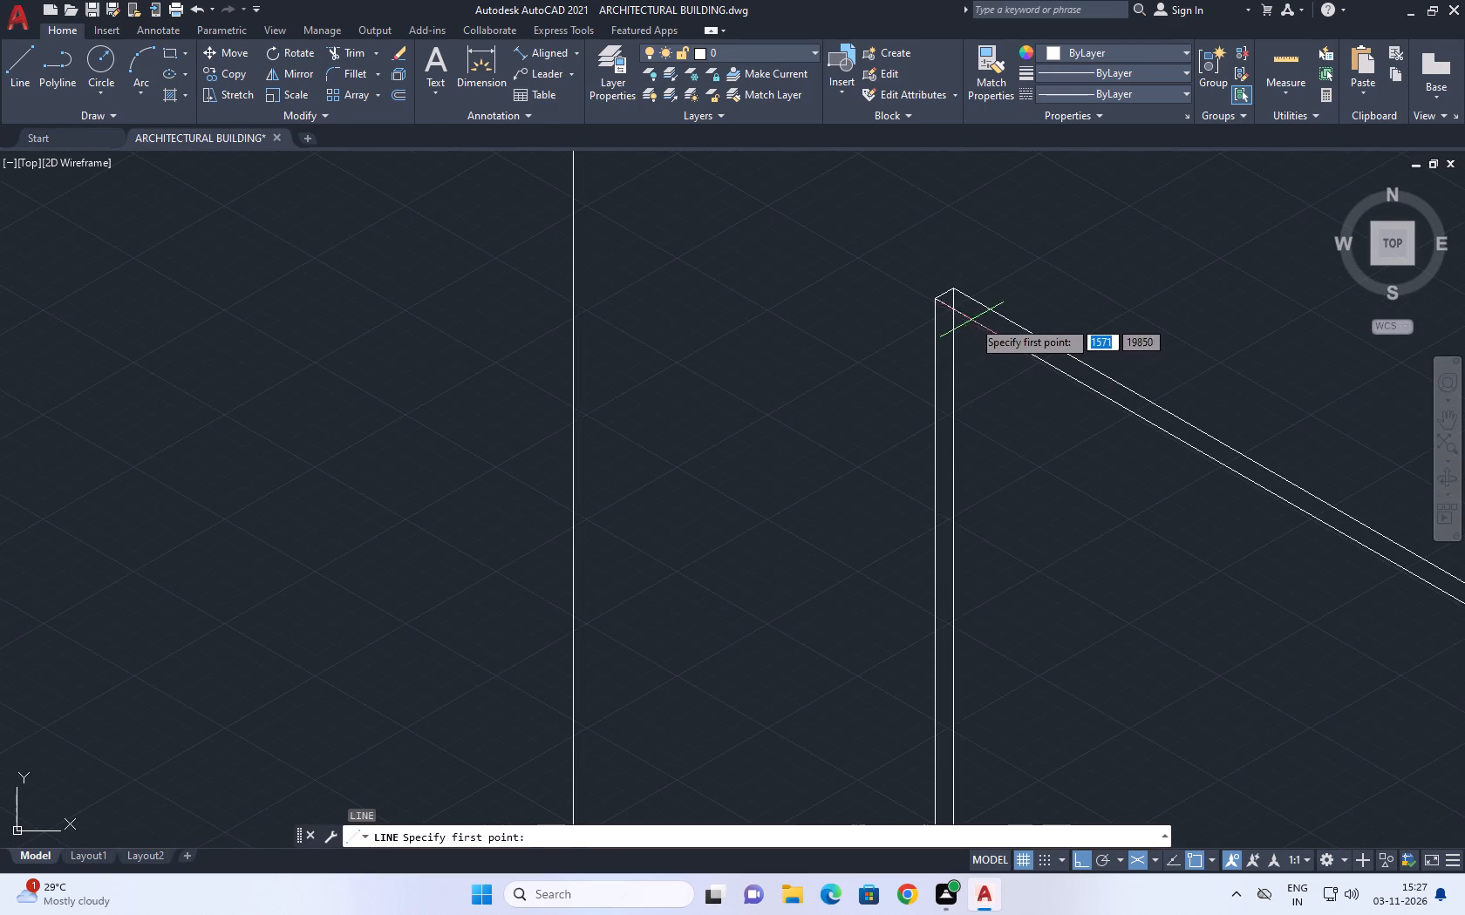
pyautogui.click(972, 320)
pyautogui.moveTo(992, 554); pyautogui.dragTo(987, 440, button='middle')
pyautogui.press('F5')
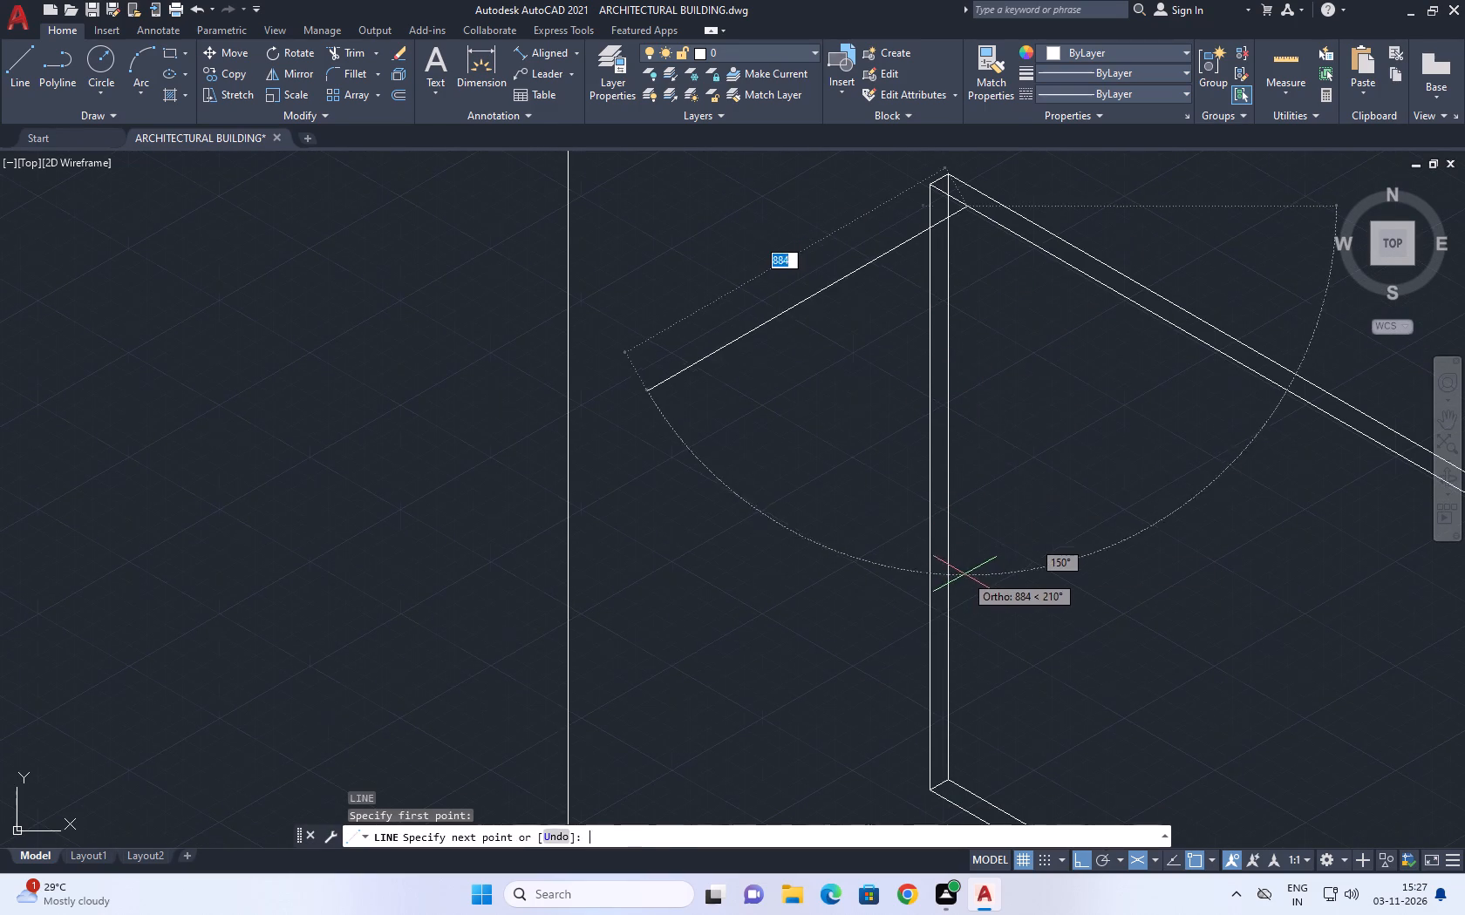
pyautogui.moveTo(994, 683); pyautogui.dragTo(998, 515, button='middle')
pyautogui.click(971, 681)
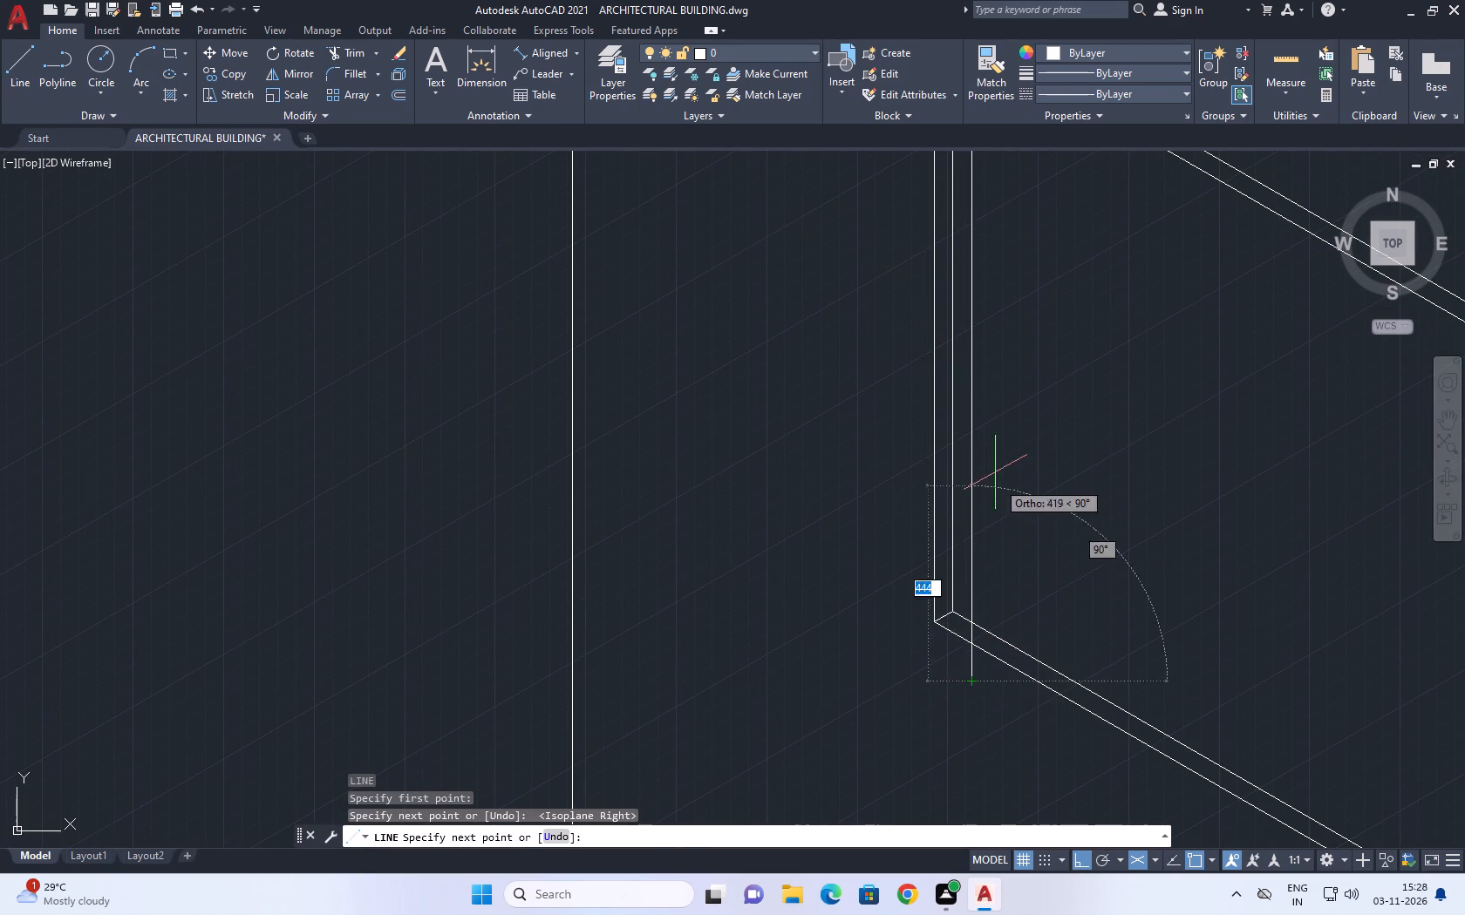
pyautogui.press('Escape')
# Trim the inner vertical line's overhang below the window's inner bottom edge.
pyautogui.press('t')
pyautogui.press('r')
pyautogui.press('space')
pyautogui.click(980, 673)
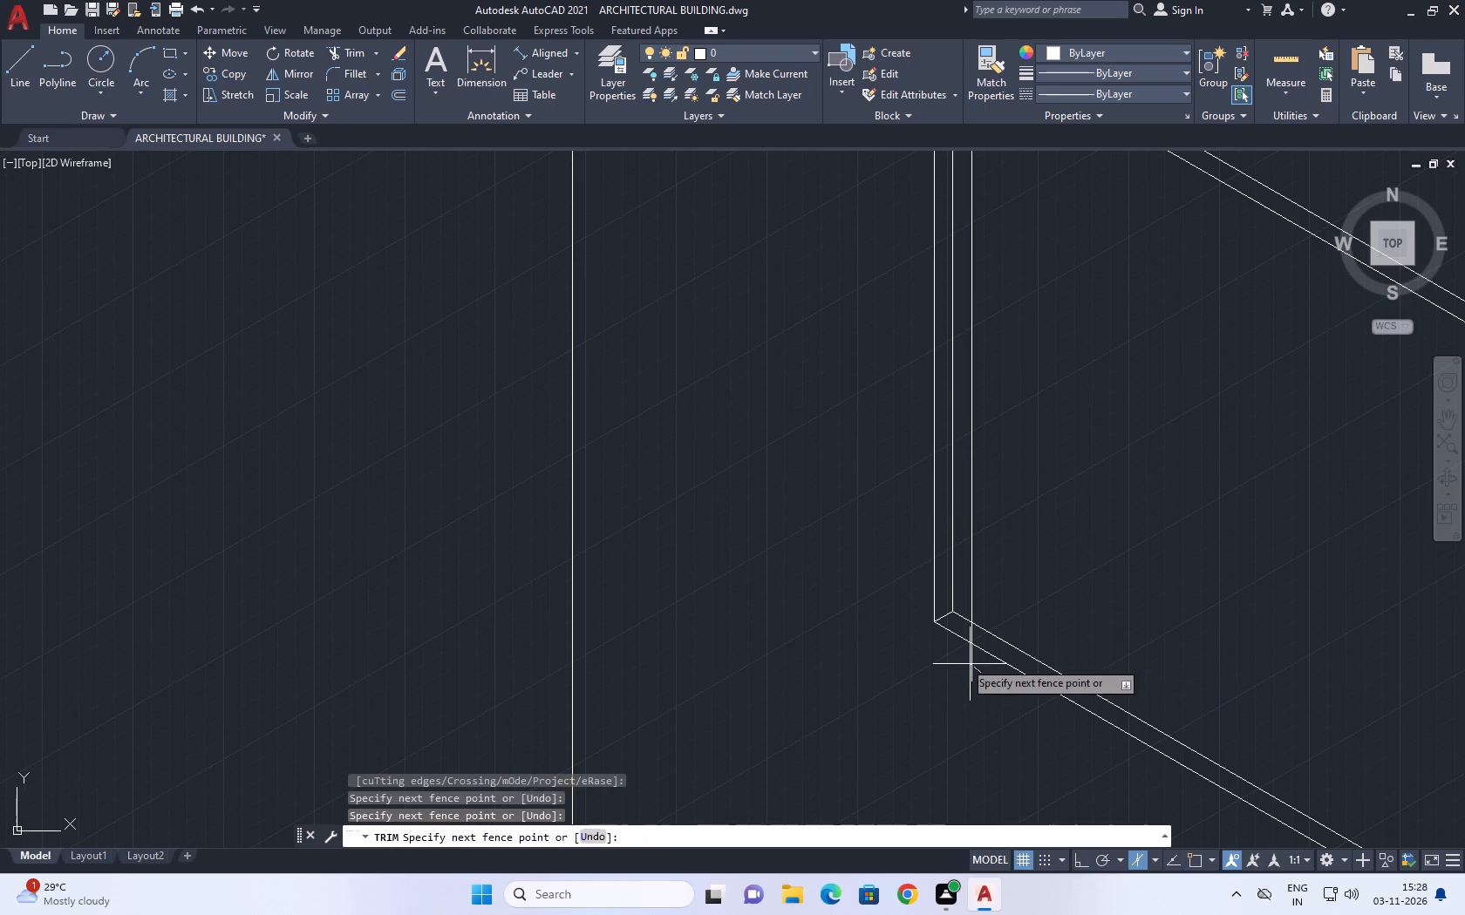
pyautogui.click(942, 651)
pyautogui.click(971, 632)
pyautogui.press('Escape')
# Copy the inner vertical line twice along the wall's isometric direction, placing the first copy about 55 away.
pyautogui.click(971, 509)
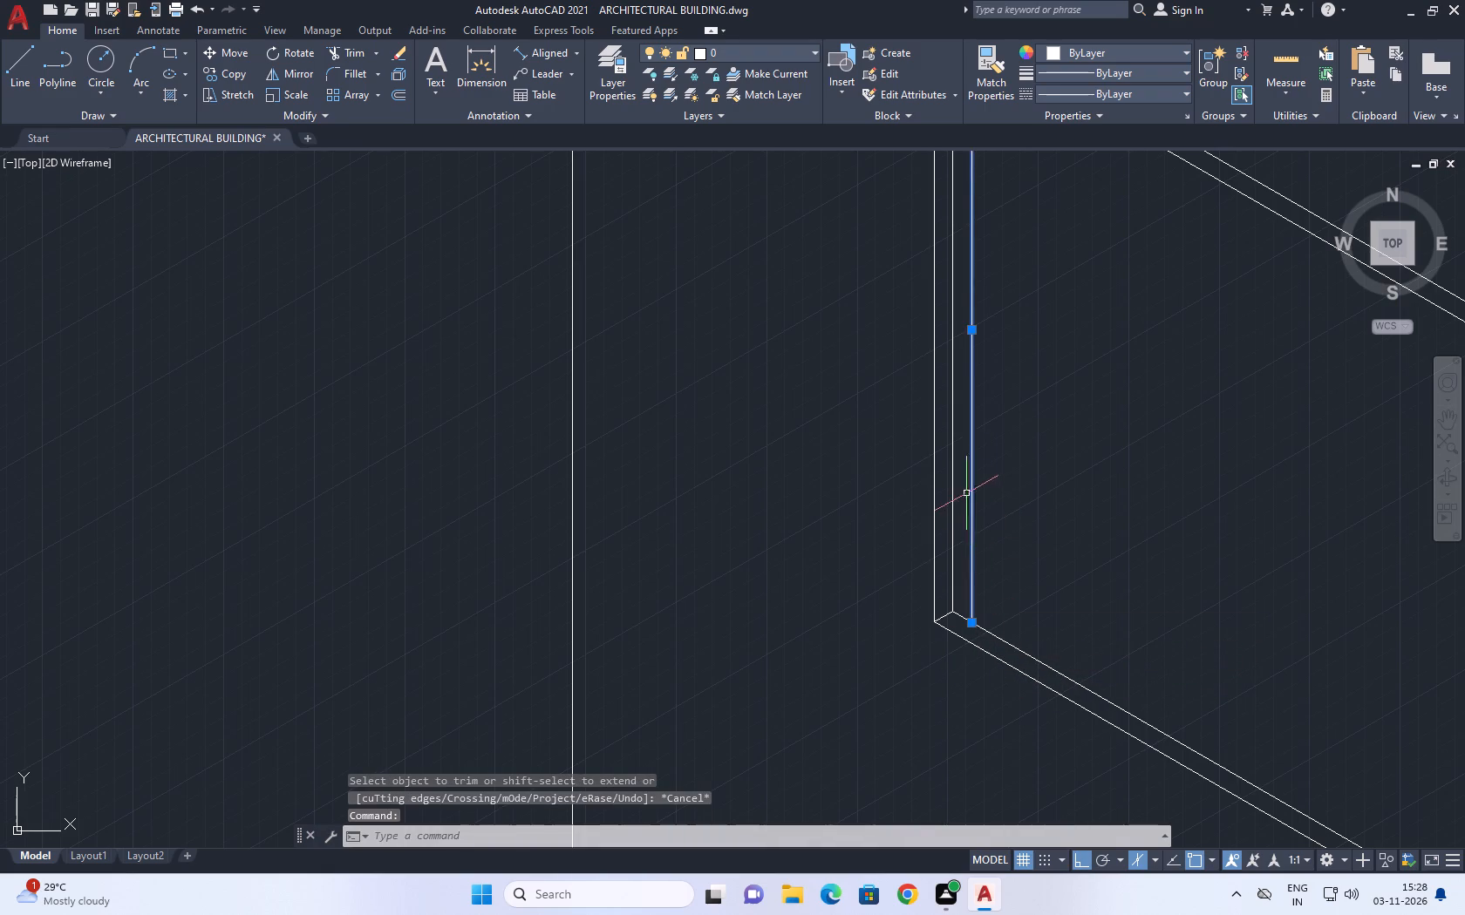
pyautogui.moveTo(1050, 497); pyautogui.dragTo(962, 494, button='middle')
pyautogui.press('c')
pyautogui.write('o')
pyautogui.press('space')
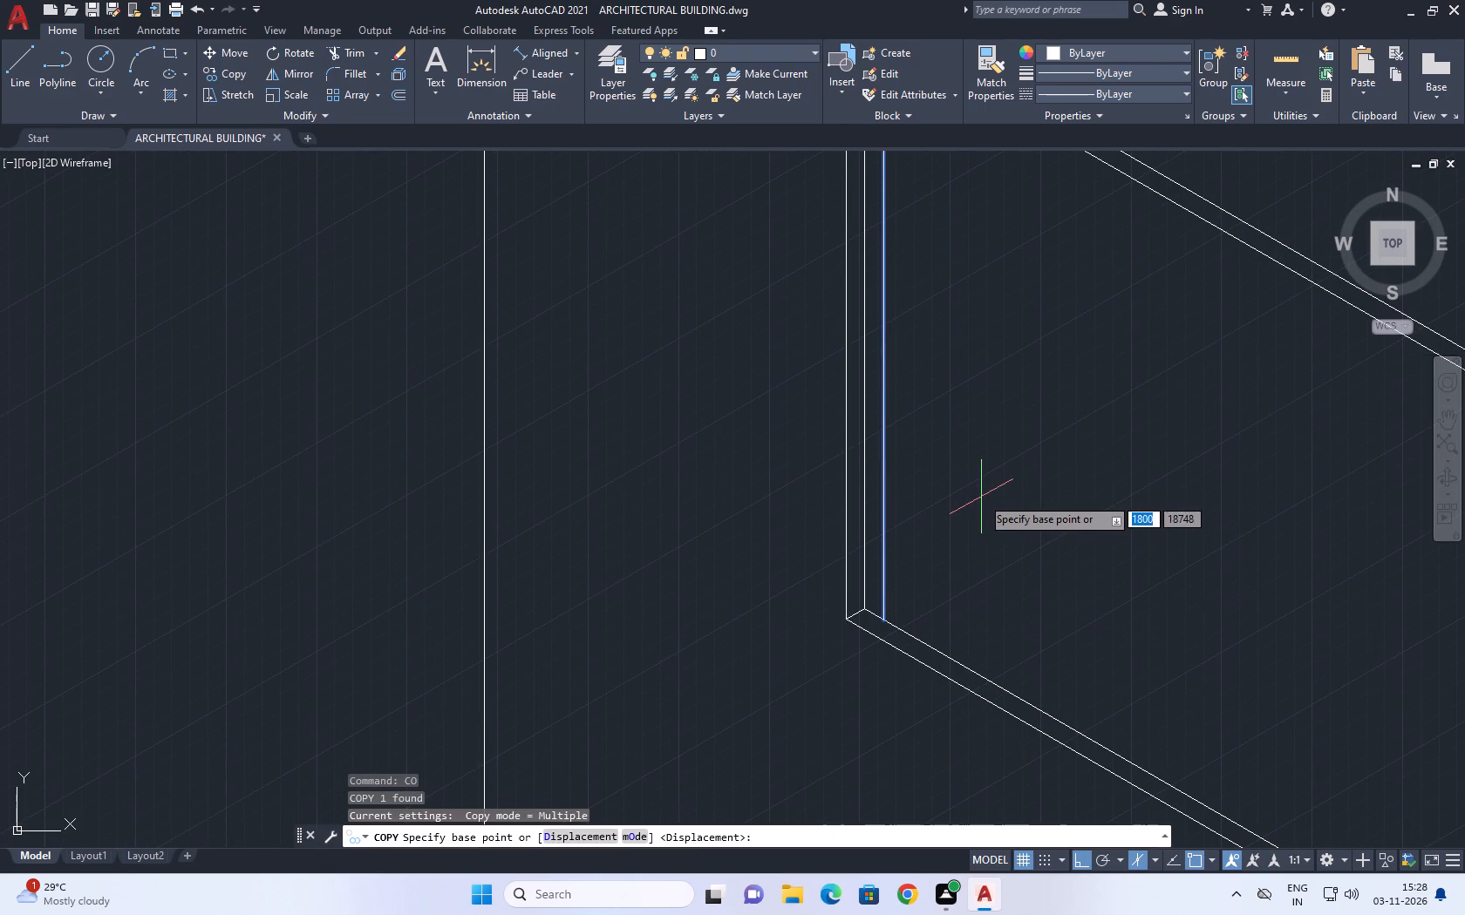
pyautogui.click(942, 496)
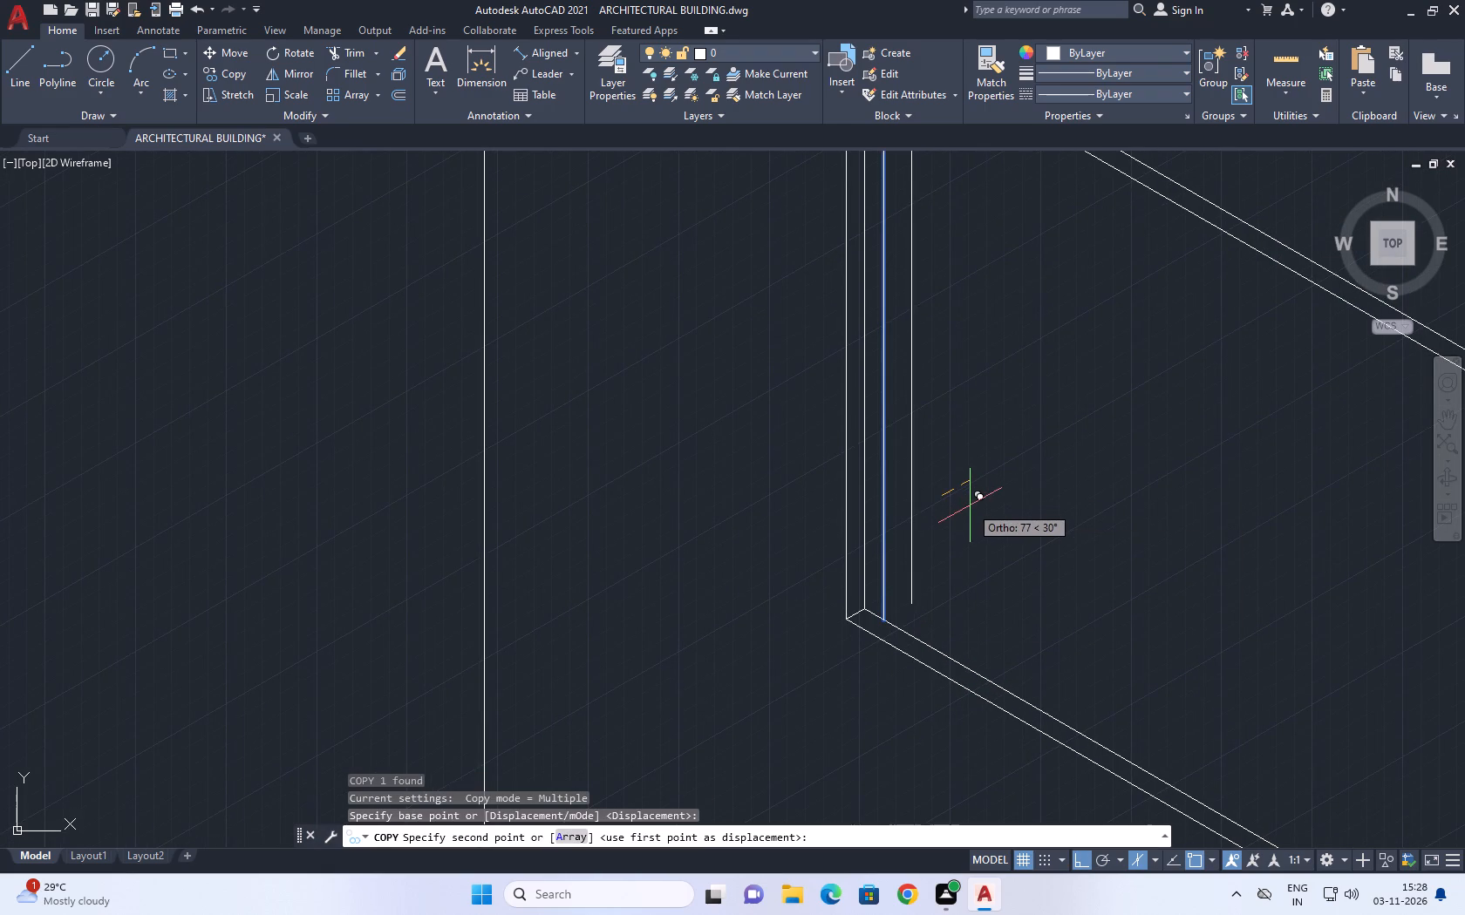
pyautogui.press('F5')
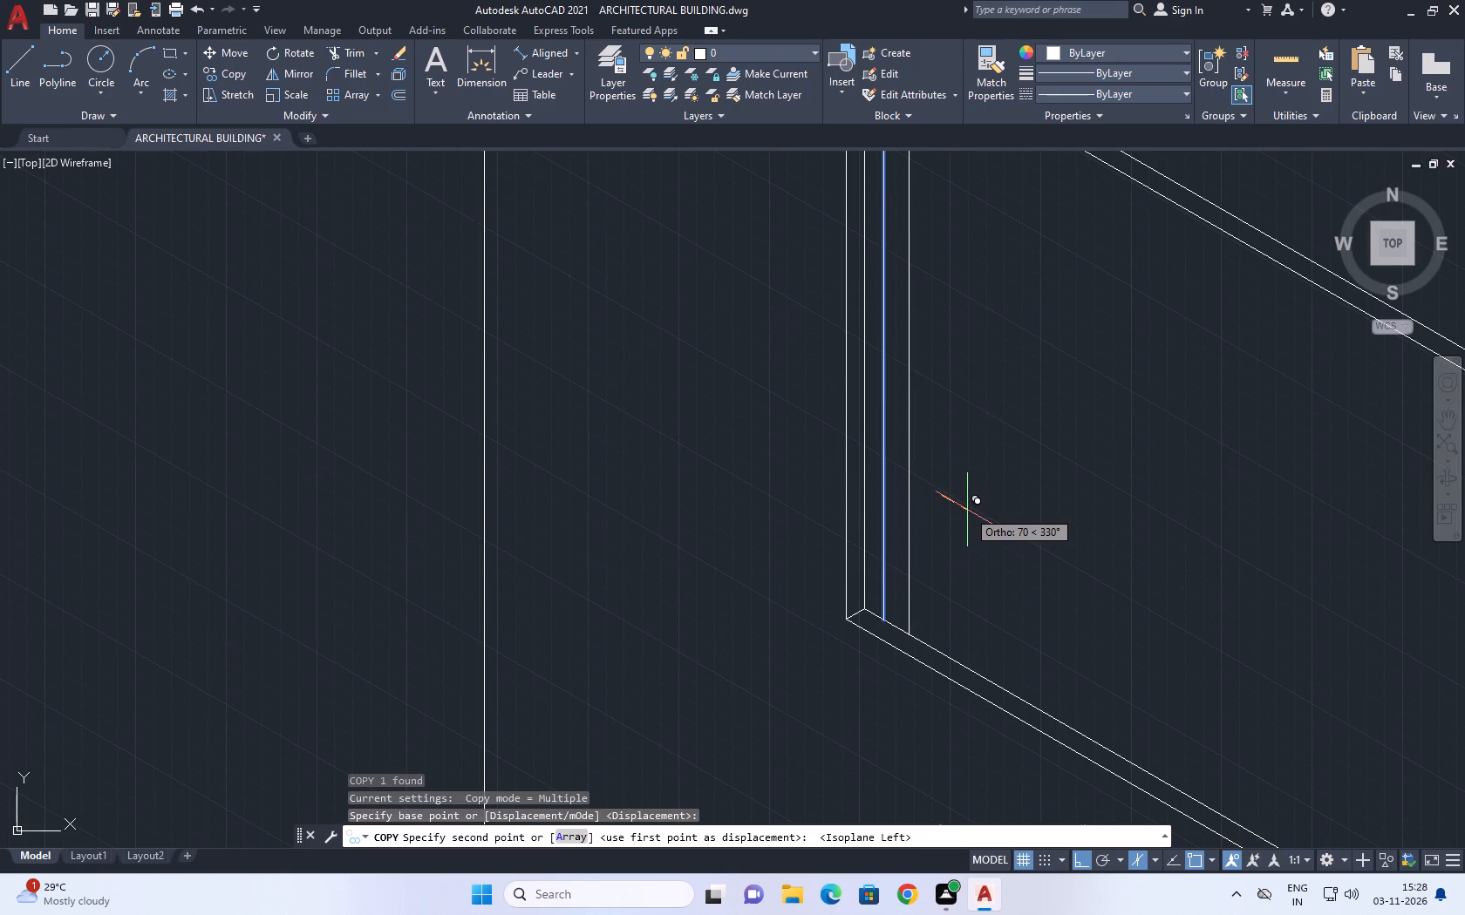
pyautogui.click(962, 505)
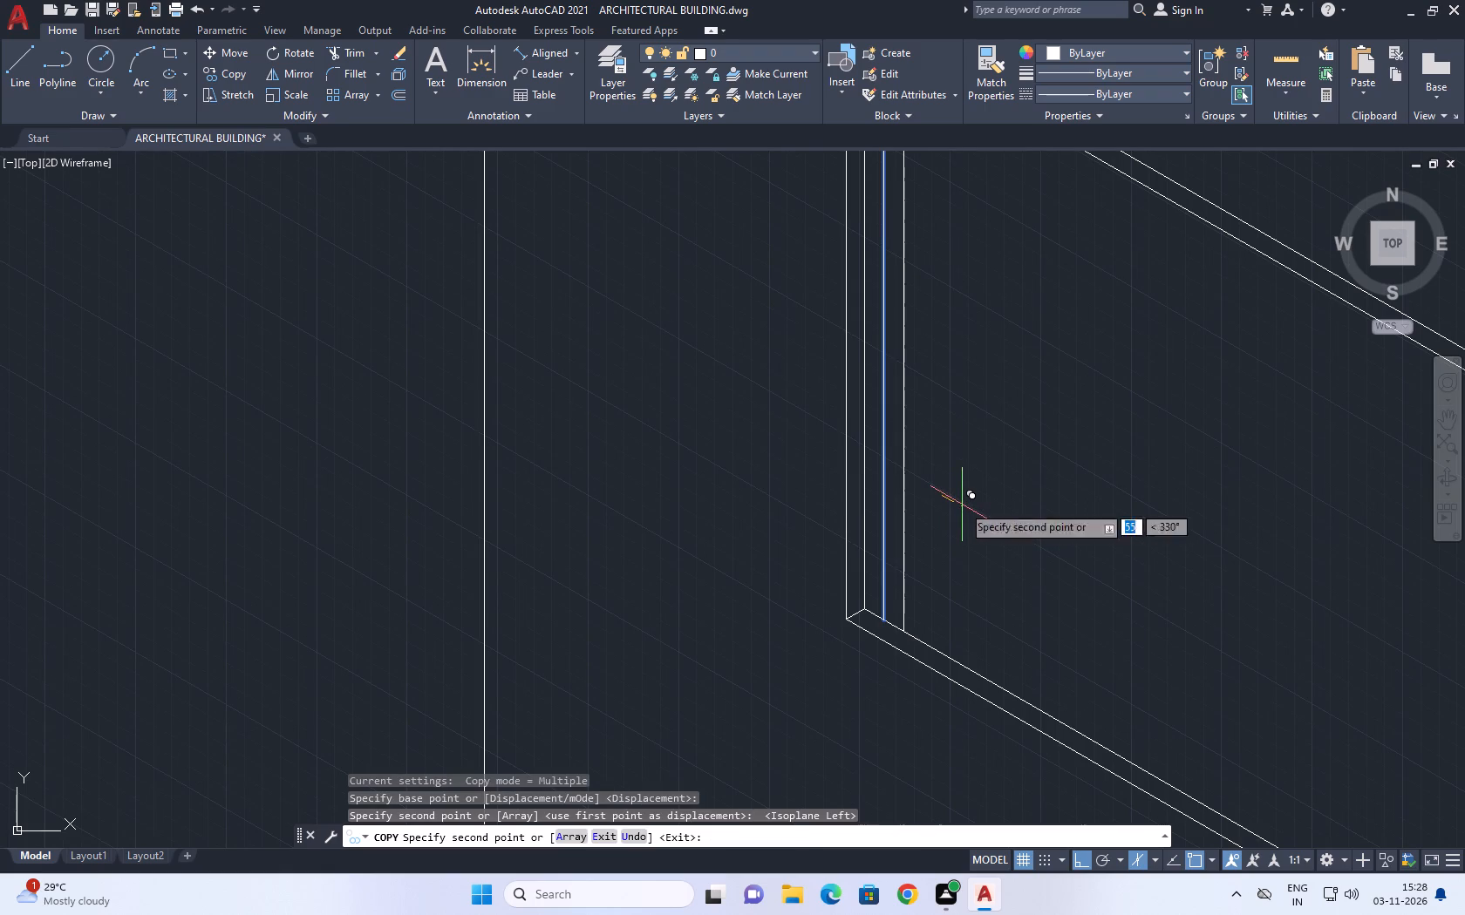
pyautogui.click(976, 513)
pyautogui.press('Escape')
pyautogui.scroll(-2, 1018, 507)
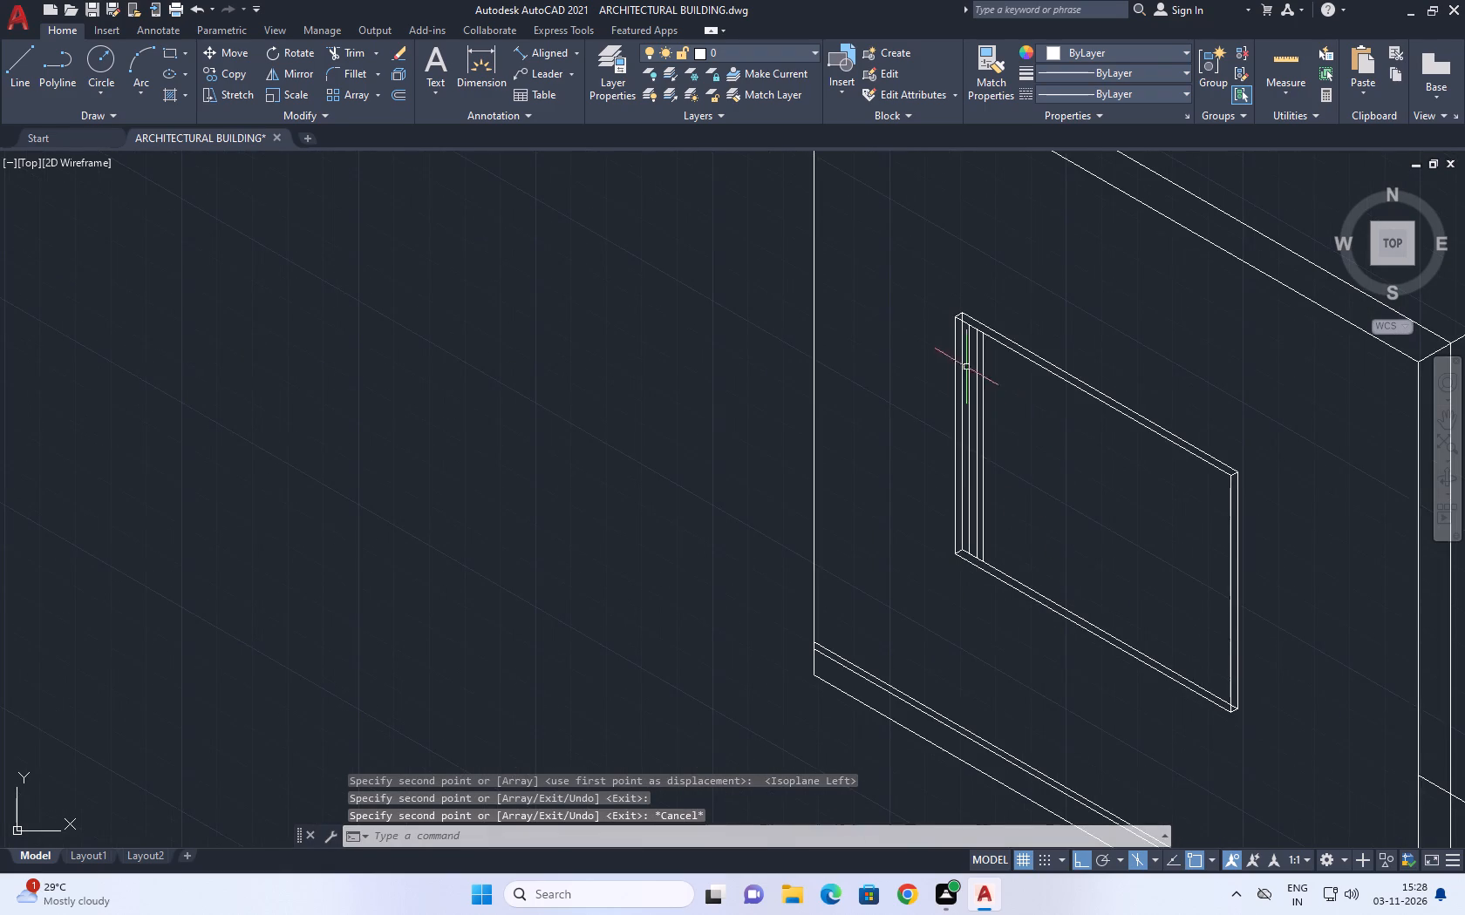
# Erase the copied vertical line farthest from the window's left frame.
pyautogui.scroll(2, 957, 358)
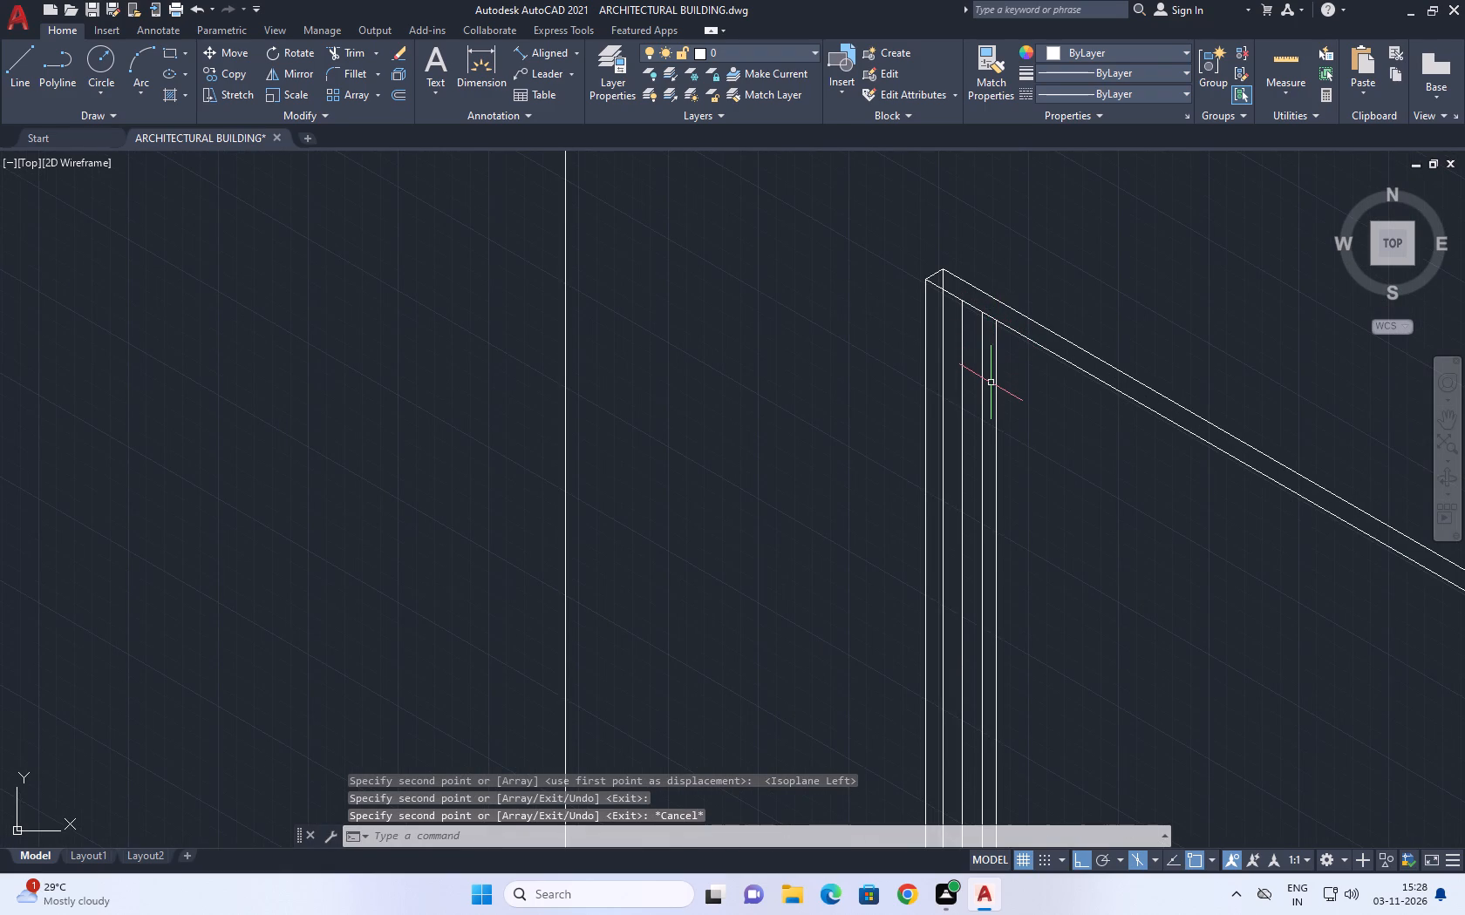
pyautogui.scroll(1, 980, 356)
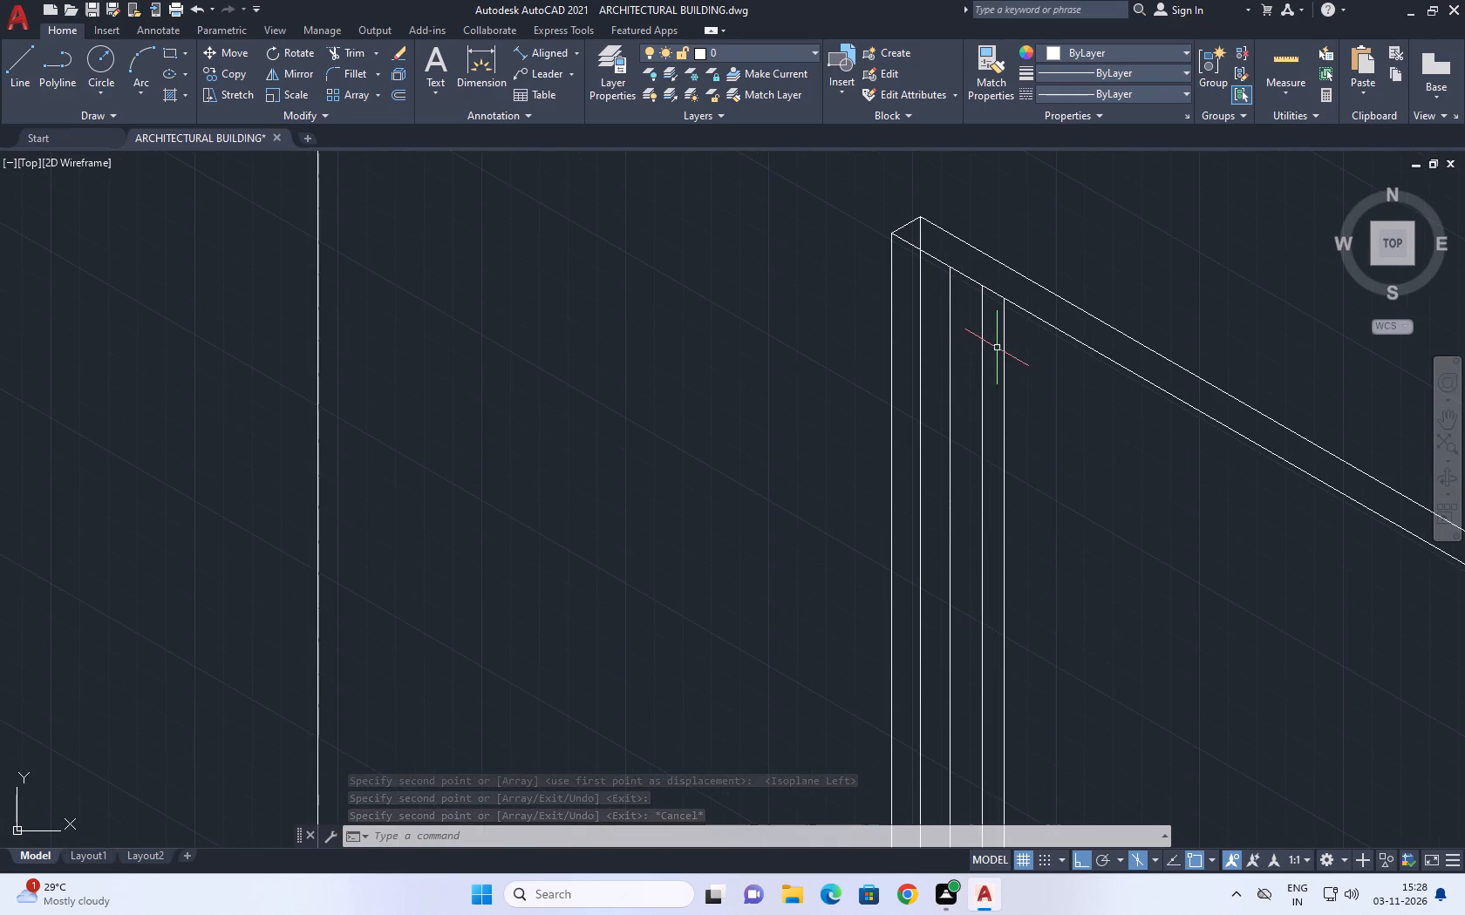
pyautogui.click(1003, 339)
pyautogui.press('Delete')
pyautogui.scroll(-2, 853, 306)
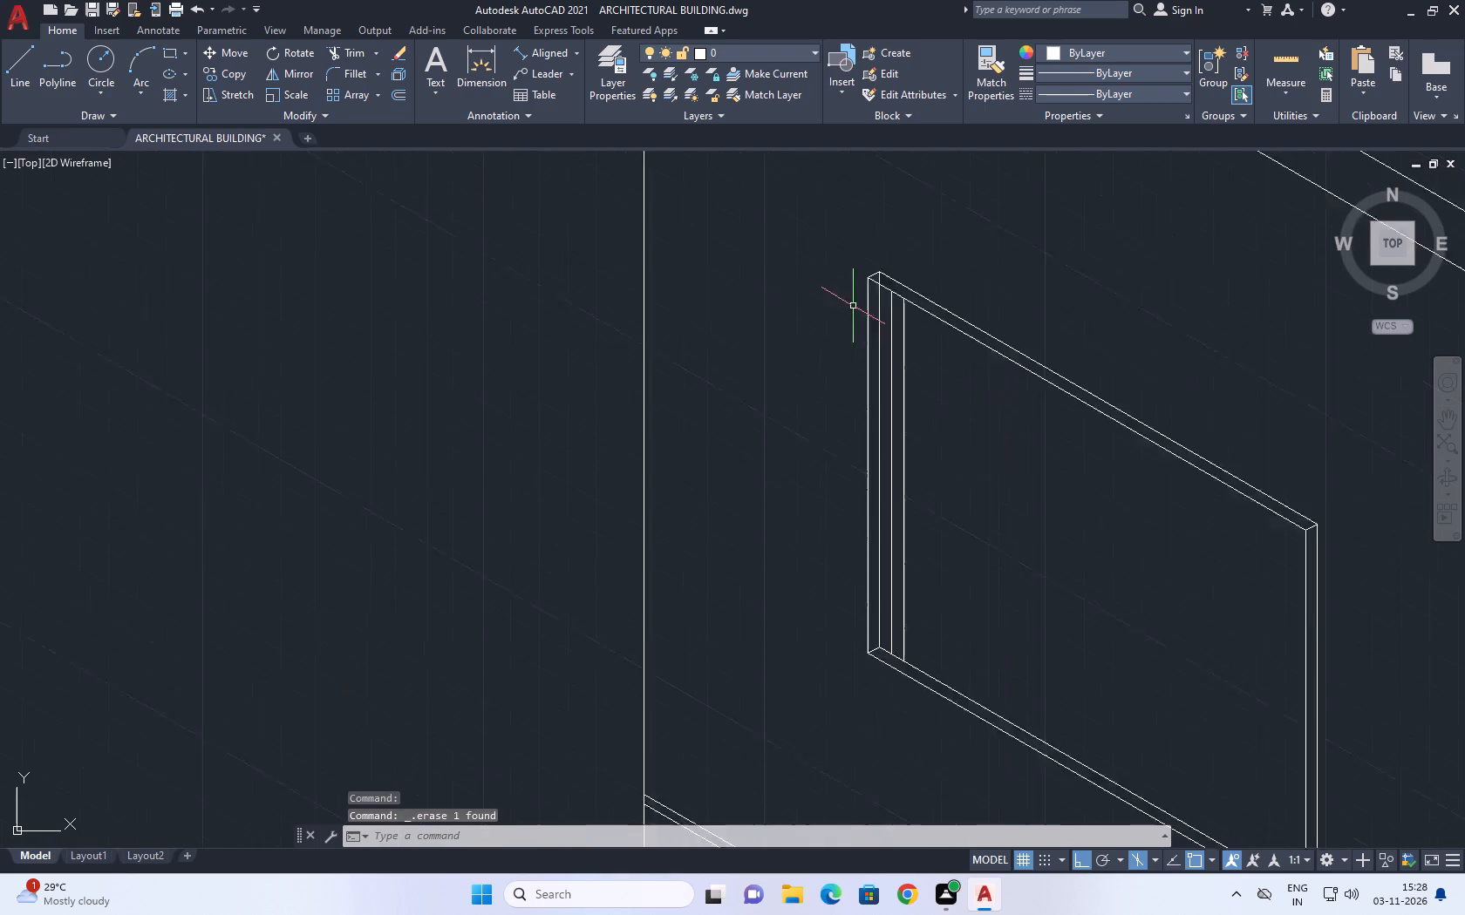
pyautogui.scroll(-1, 853, 306)
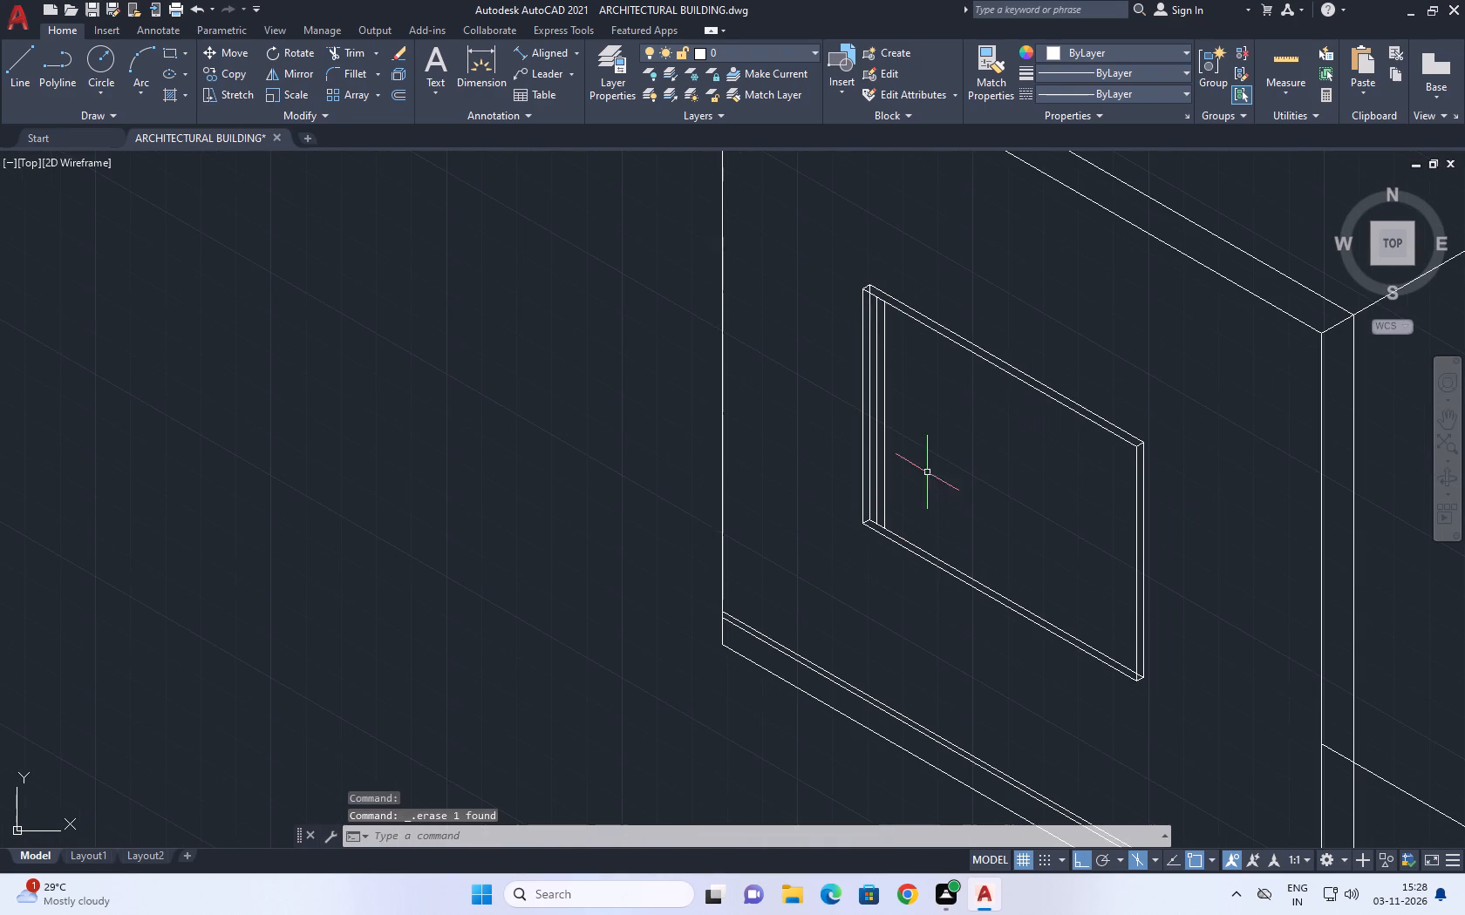
# Extend the depth line at the window's lower-left corner to the second inner vertical line.
pyautogui.scroll(2, 857, 528)
pyautogui.moveTo(965, 479); pyautogui.dragTo(956, 488, button='middle')
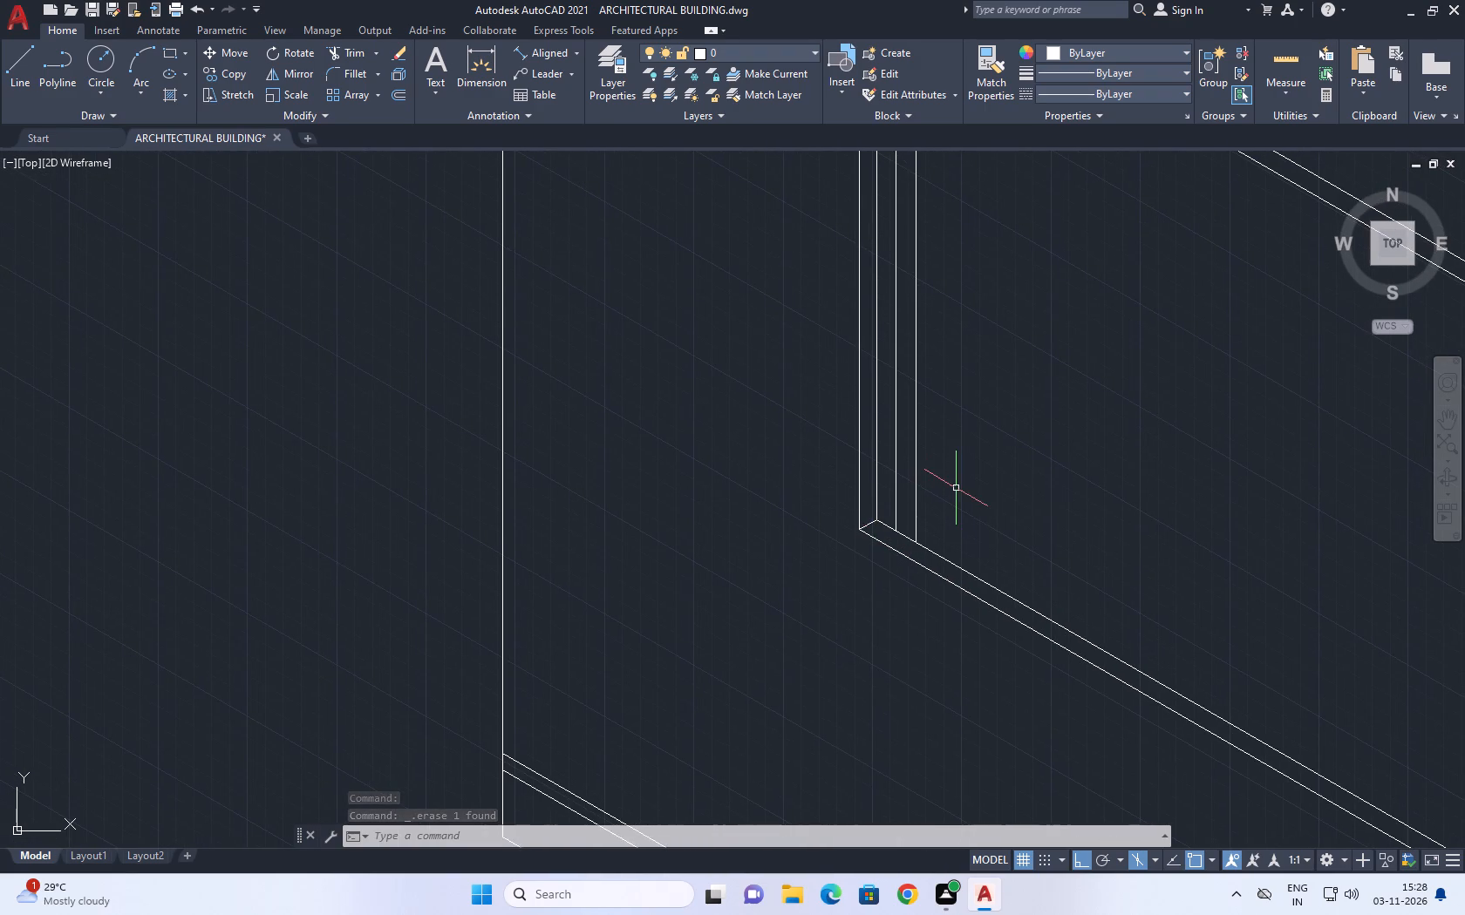
pyautogui.write('ex')
pyautogui.press('space')
pyautogui.click(874, 524)
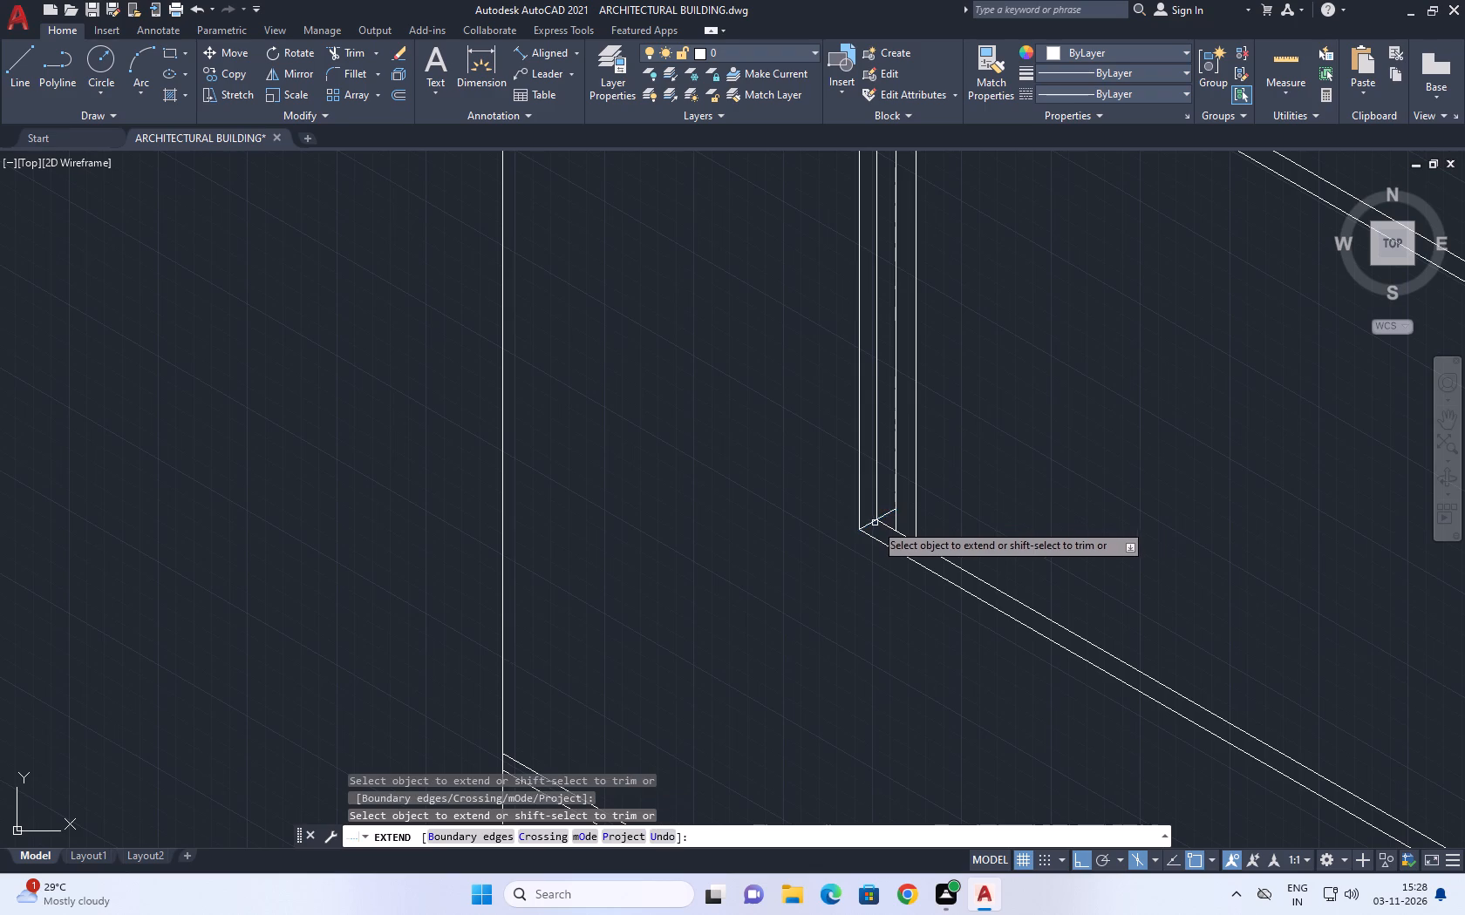
pyautogui.click(889, 515)
pyautogui.press('Escape')
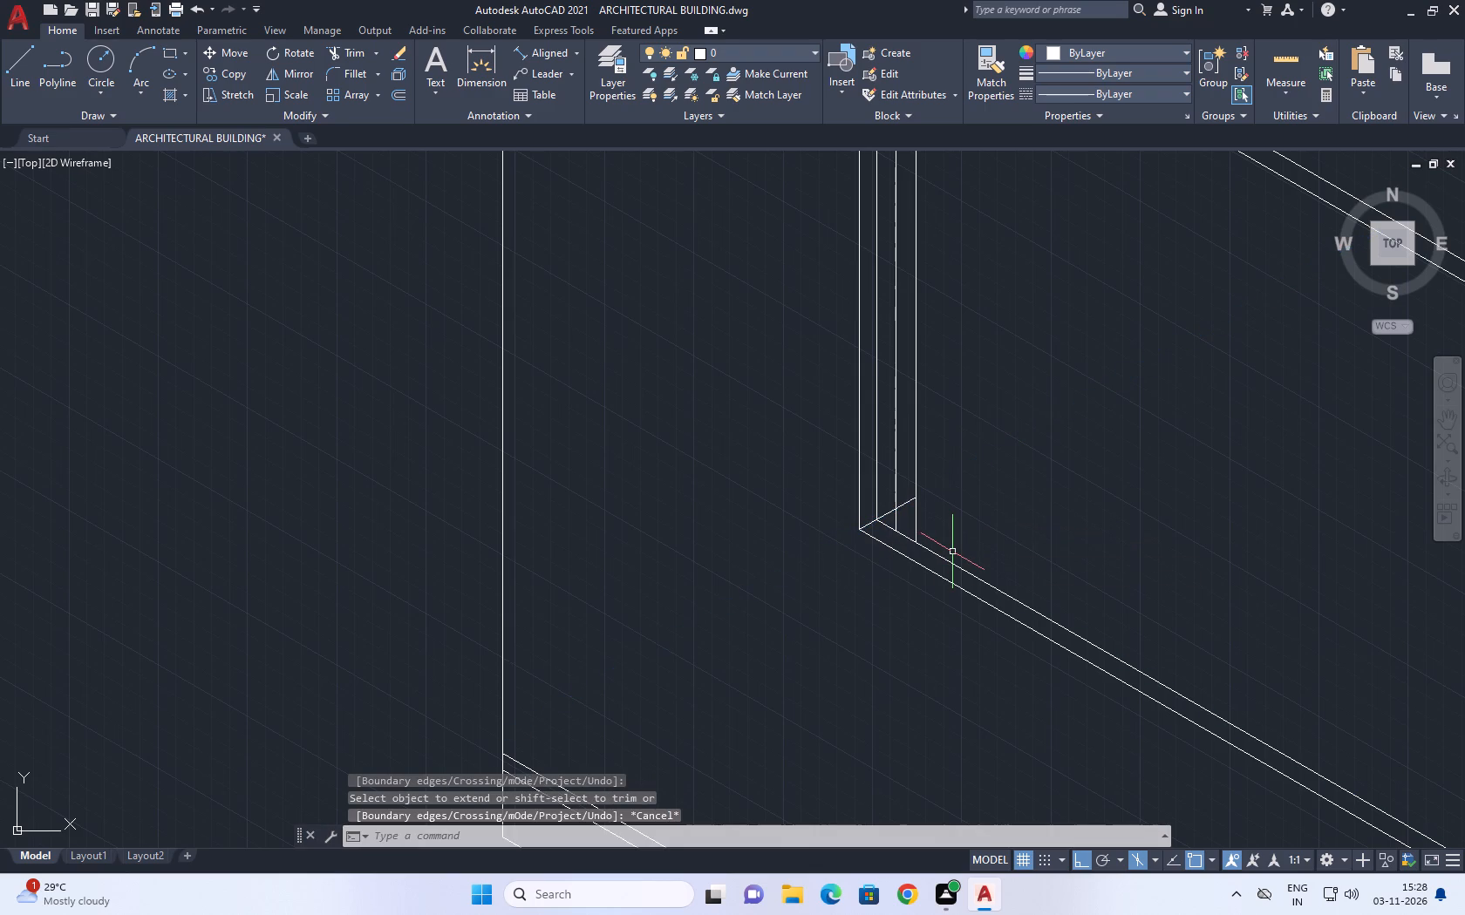
# Trim both inner vertical lines below the extended depth line.
pyautogui.write('tr')
pyautogui.press('space')
pyautogui.click(895, 518)
pyautogui.click(914, 517)
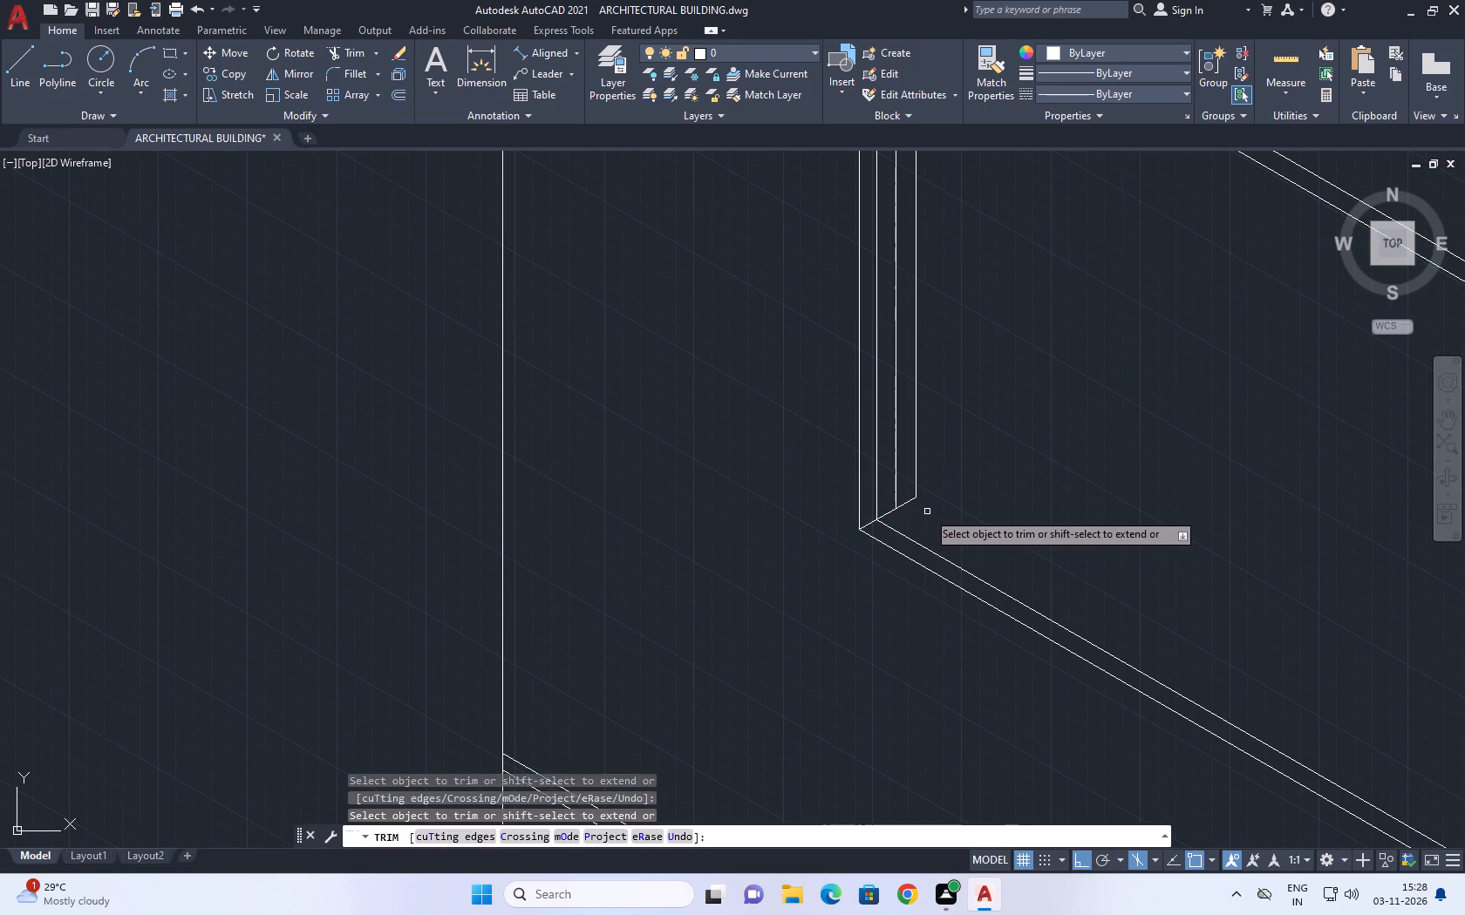
pyautogui.scroll(-4, 930, 512)
pyautogui.press('Escape')
# Draw an inner sill line from the extended depth line's end, parallel to the bottom edge, past the right frame.
pyautogui.scroll(3, 934, 517)
pyautogui.moveTo(958, 464); pyautogui.dragTo(956, 464, button='middle')
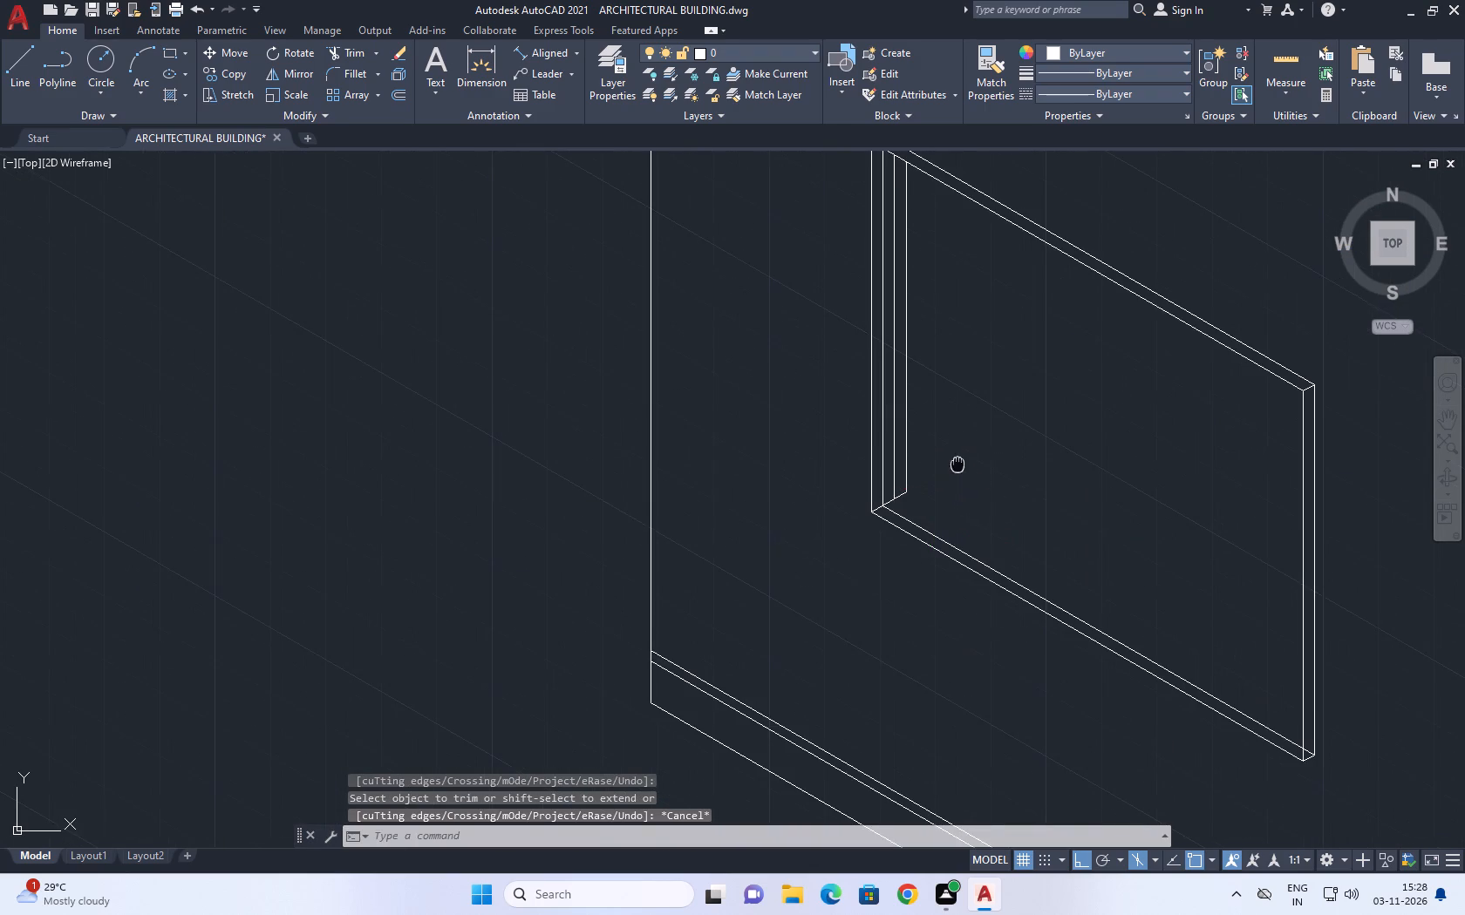
pyautogui.moveTo(956, 464); pyautogui.dragTo(798, 446, button='middle')
pyautogui.press('l')
pyautogui.press('space')
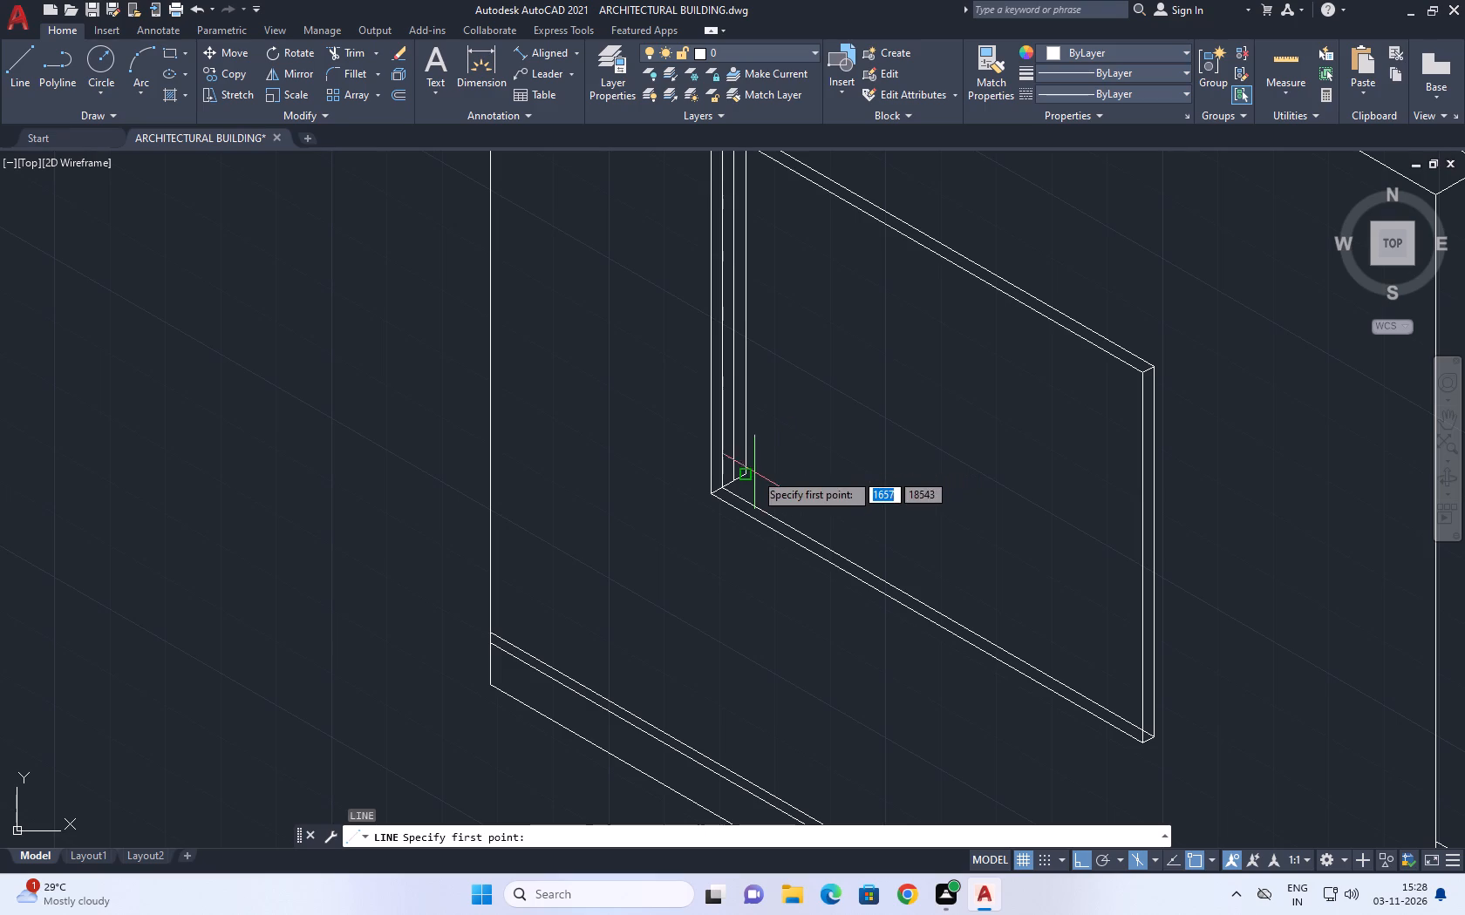
pyautogui.click(749, 478)
pyautogui.moveTo(1022, 631); pyautogui.dragTo(854, 531, button='middle')
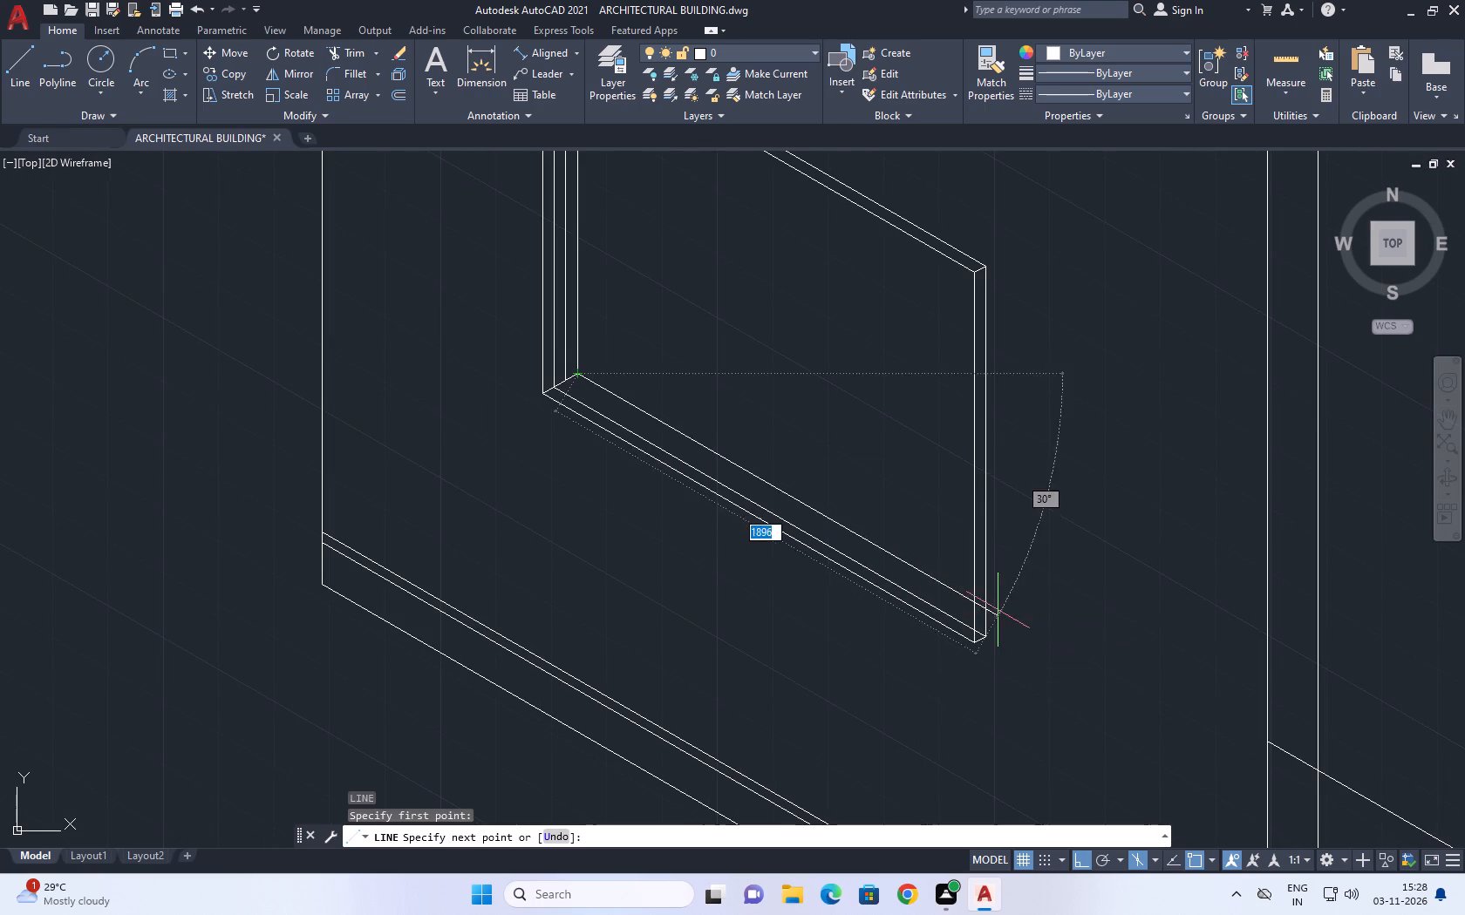
pyautogui.click(999, 617)
pyautogui.press('Escape')
# Trim the inner sill line's overhang at the right frame's inner vertical.
pyautogui.press('t')
pyautogui.press('r')
pyautogui.press('space')
pyautogui.scroll(2, 985, 594)
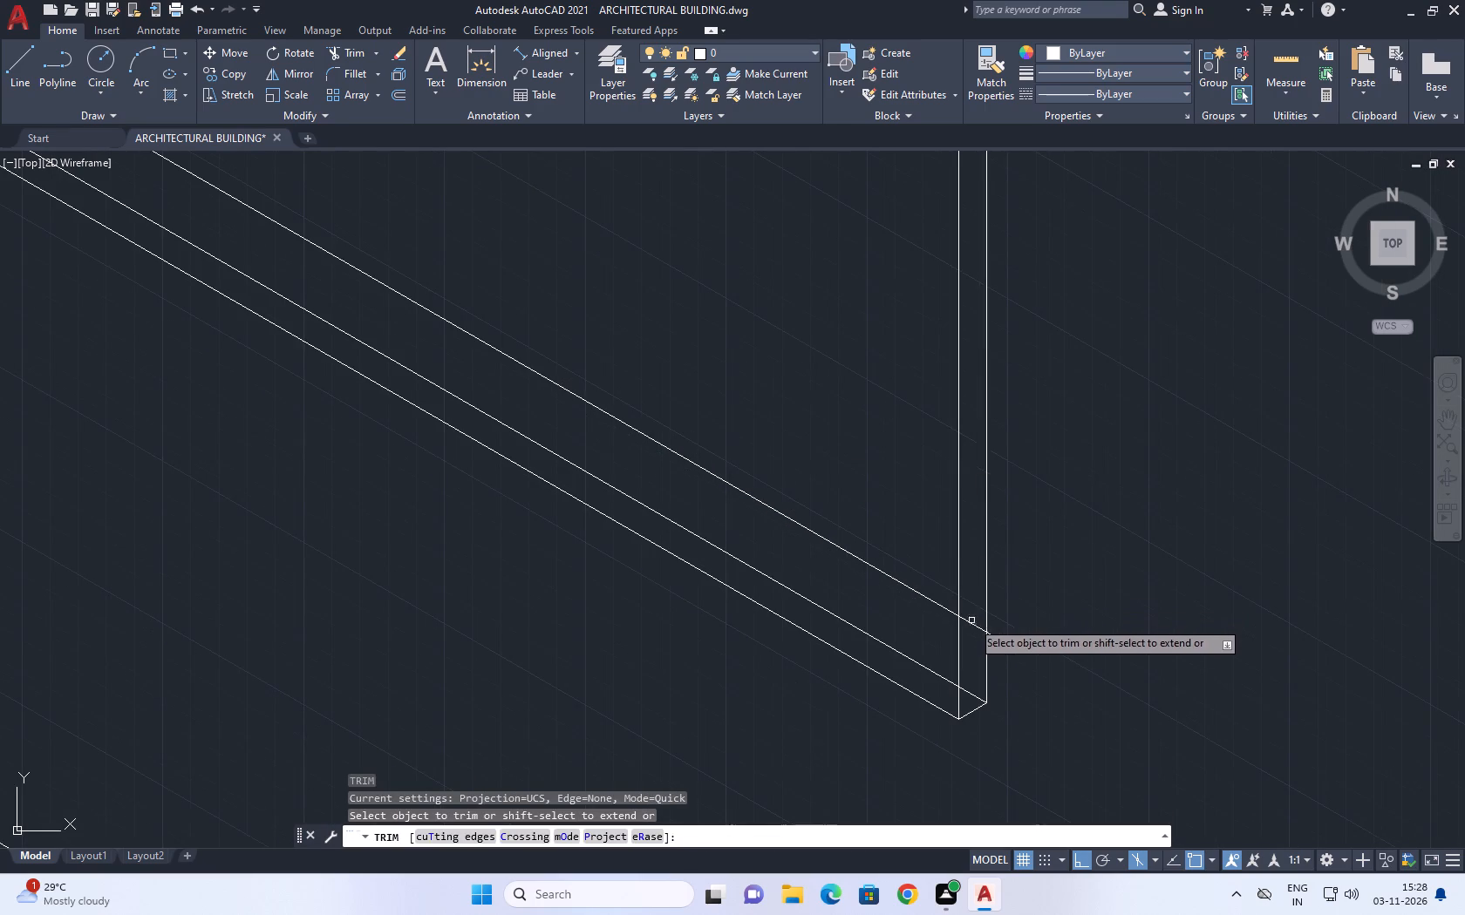
pyautogui.click(971, 620)
pyautogui.click(1014, 647)
pyautogui.scroll(-6, 1022, 565)
pyautogui.press('Escape')
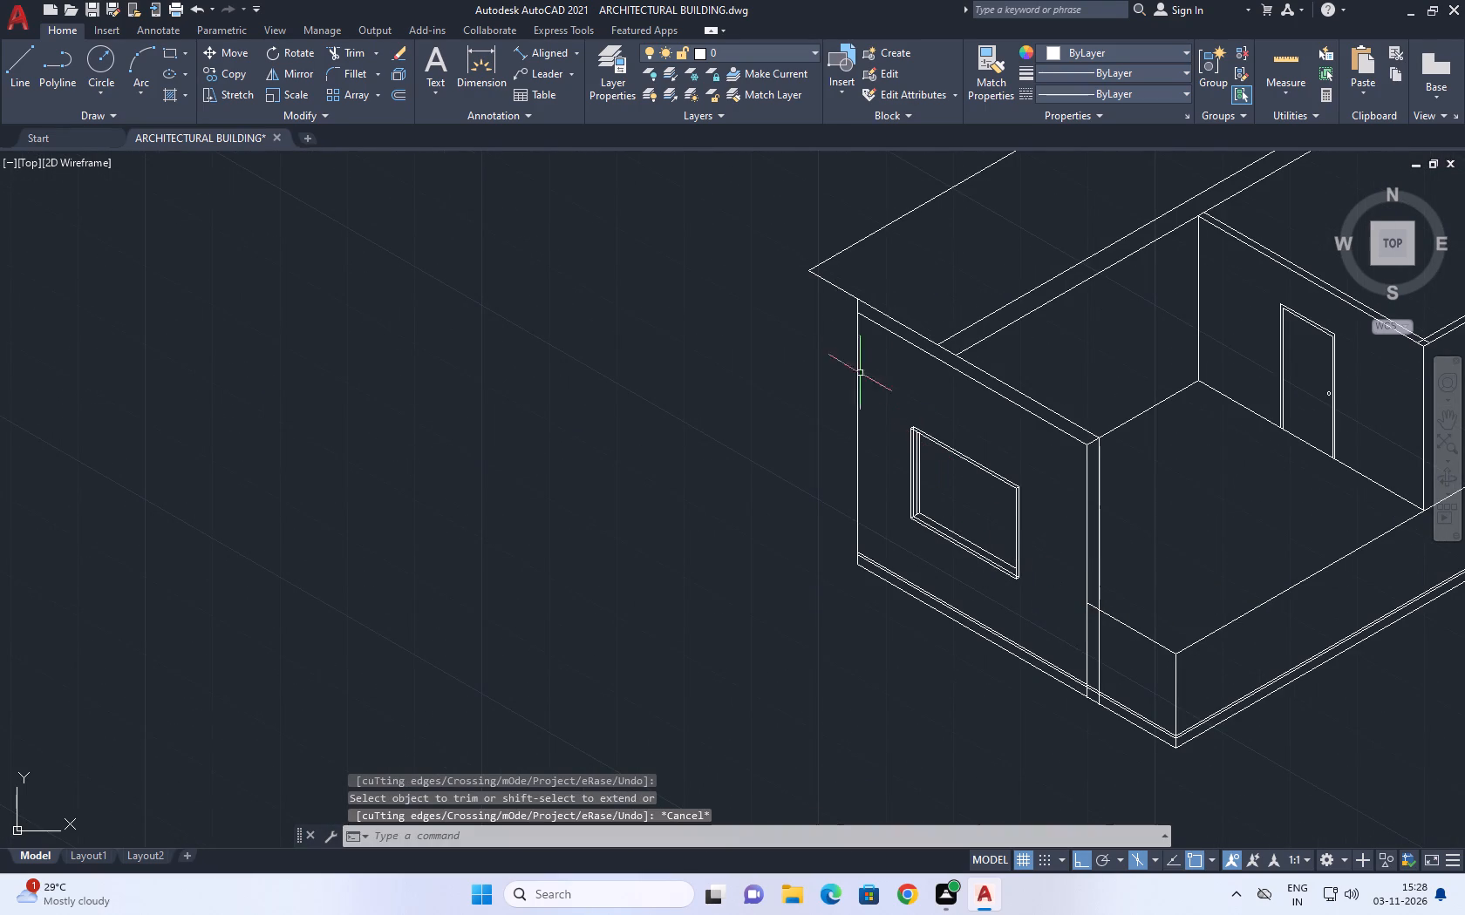
# Draw a vertical line from the middle of the window's inner top edge down past the bottom frame.
pyautogui.press('l')
pyautogui.press('space')
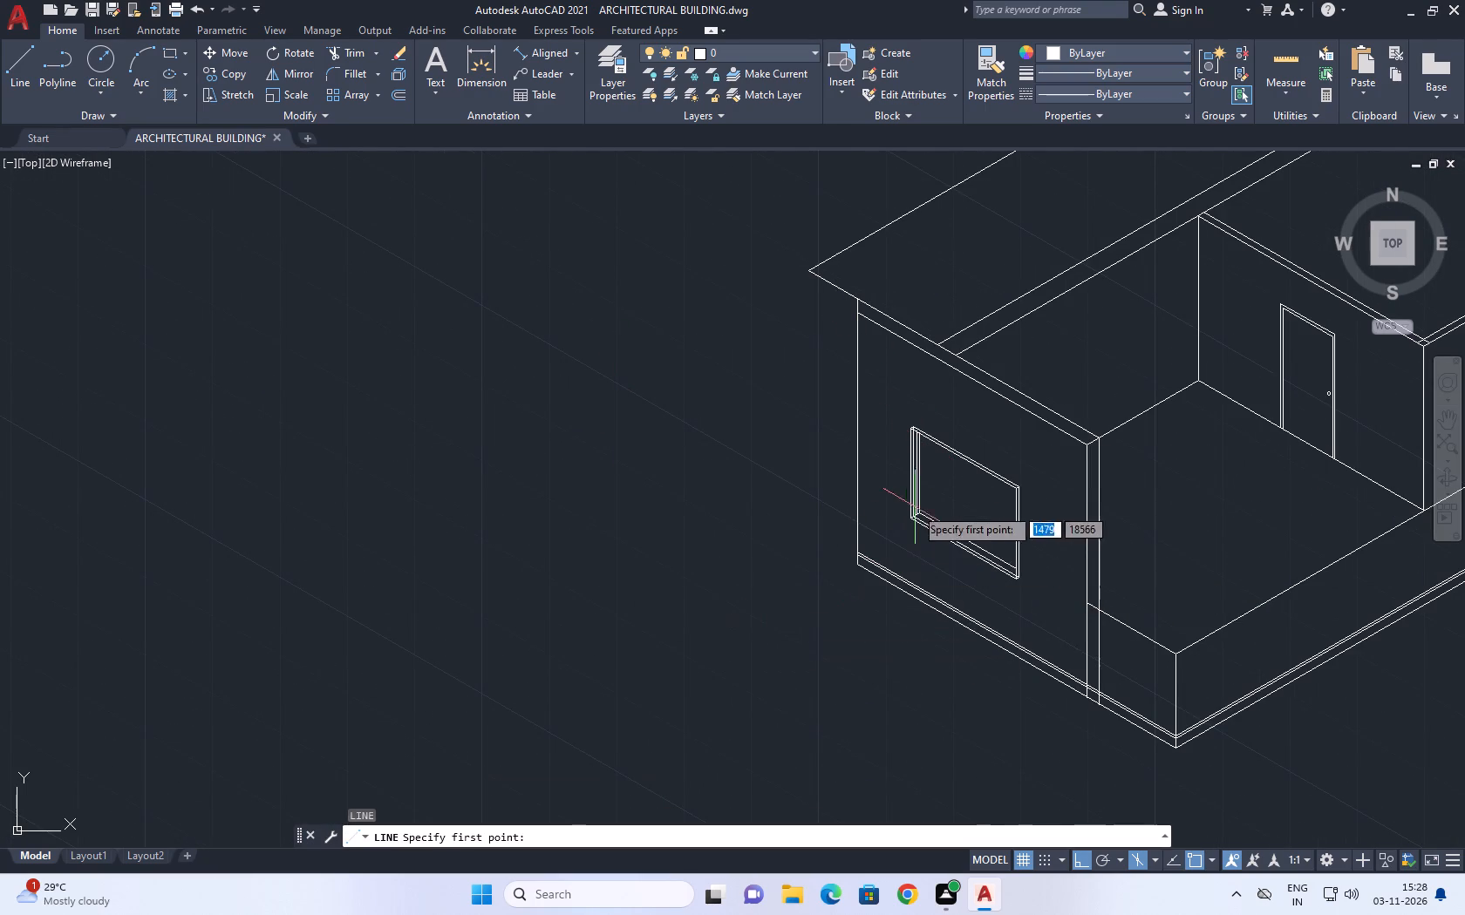
pyautogui.scroll(1, 956, 464)
pyautogui.moveTo(969, 459); pyautogui.dragTo(971, 471)
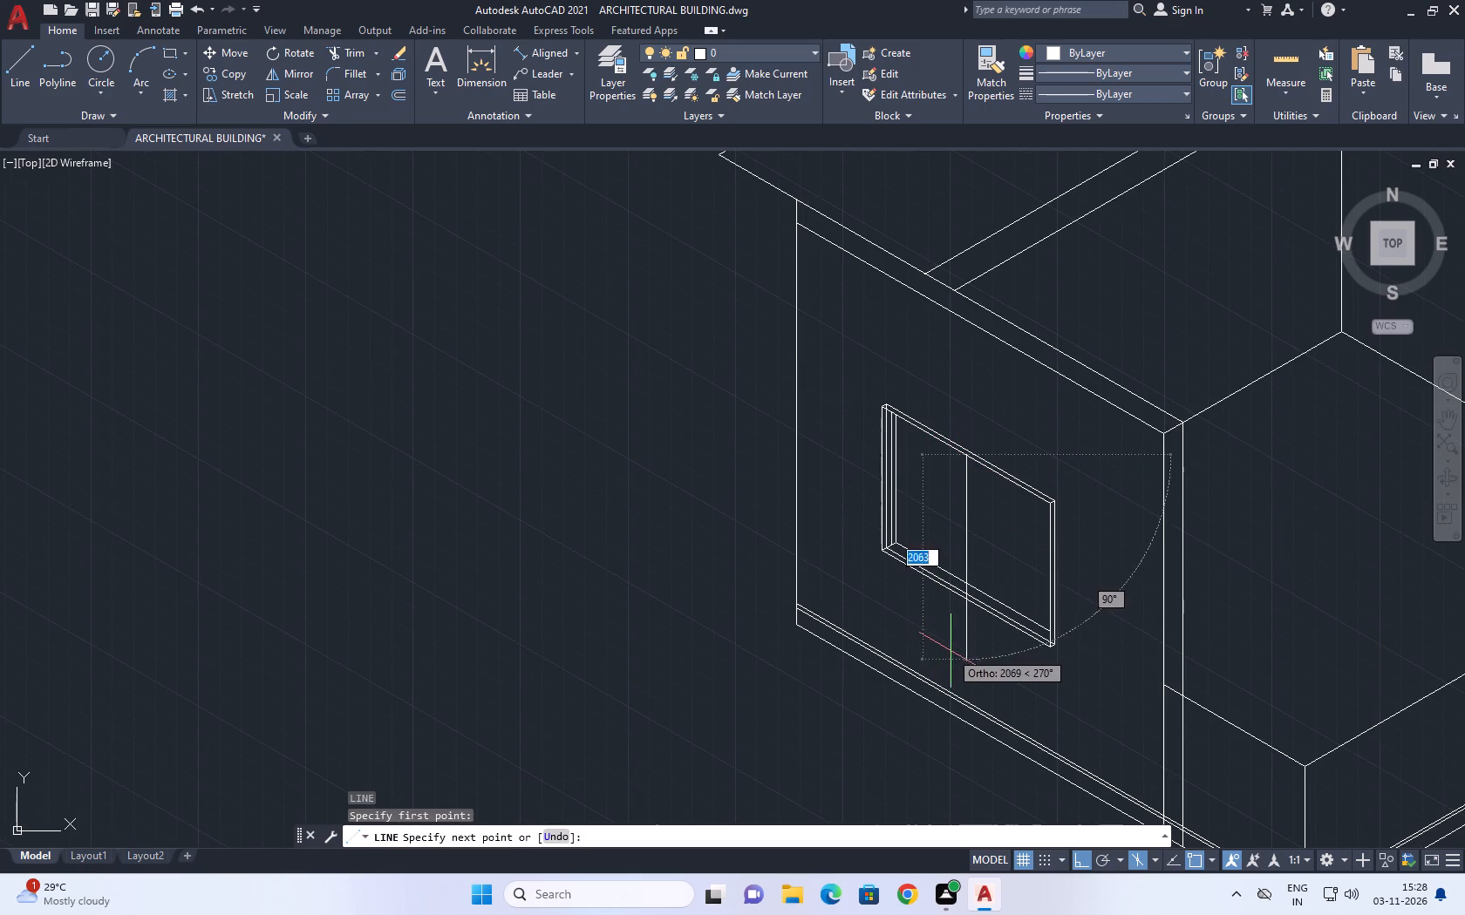
pyautogui.click(951, 651)
pyautogui.press('Escape')
# Copy the middle vertical line 20 to each side along the wall's isometric direction.
pyautogui.scroll(2, 970, 566)
pyautogui.moveTo(976, 544); pyautogui.dragTo(971, 532)
pyautogui.click(906, 466)
pyautogui.press('c')
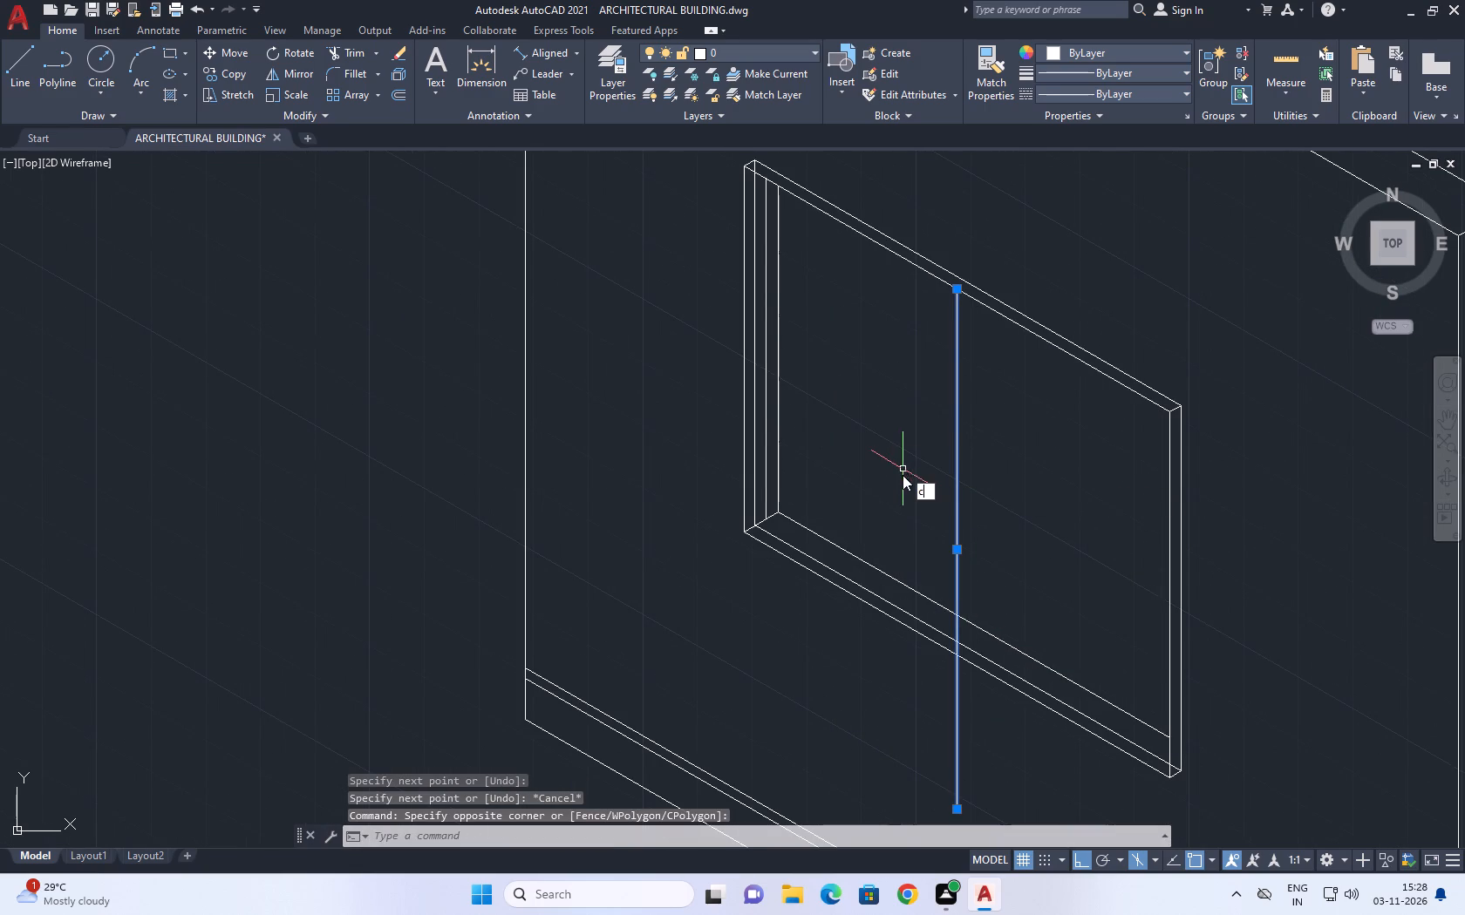
pyautogui.press('o')
pyautogui.press('space')
pyautogui.click(933, 542)
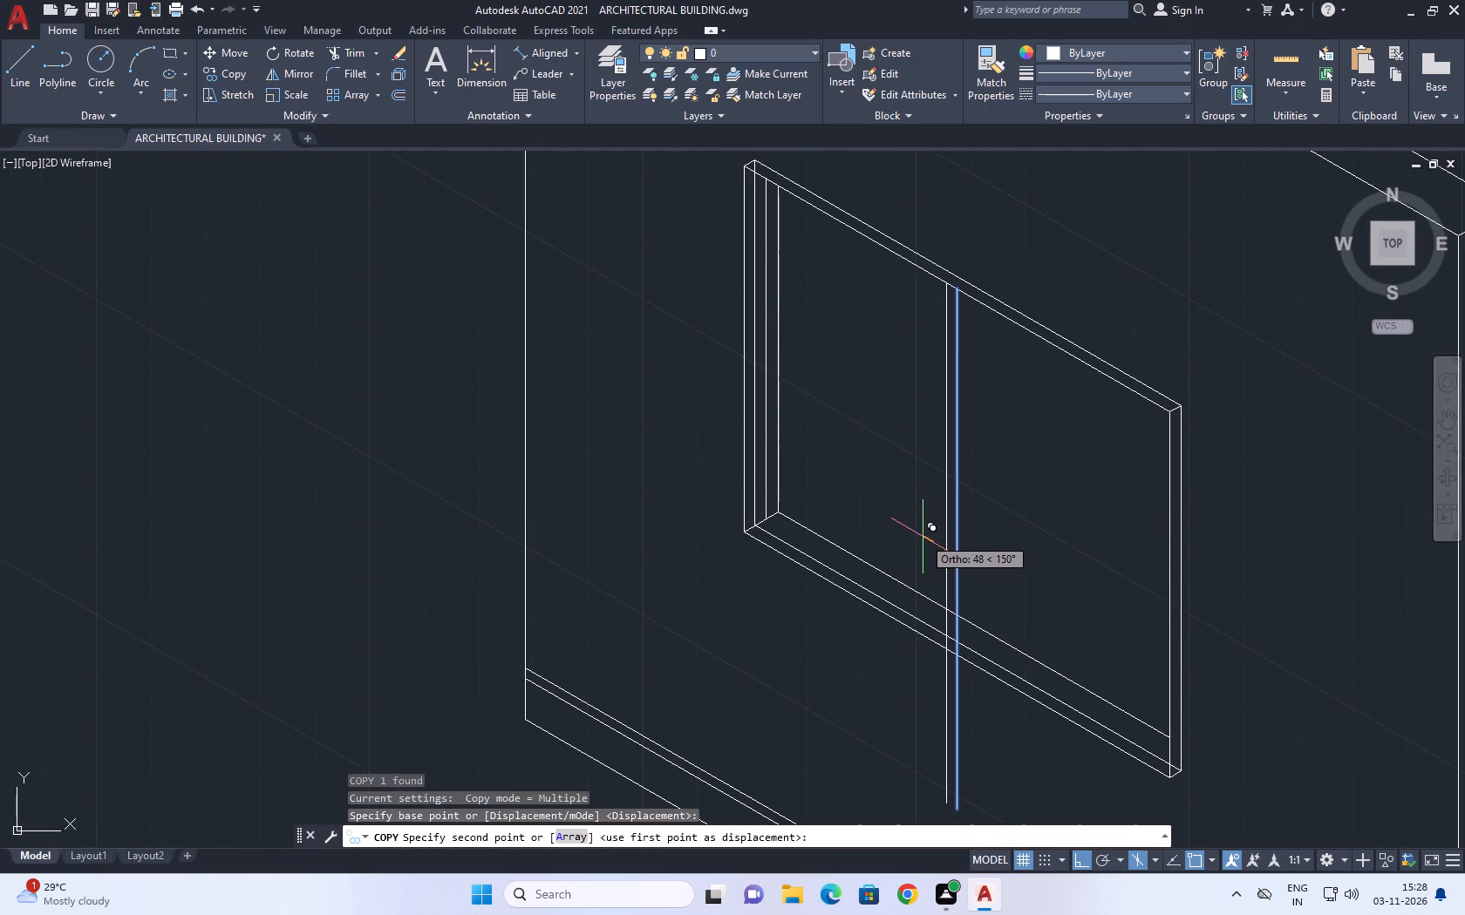
pyautogui.write('20')
pyautogui.press('space')
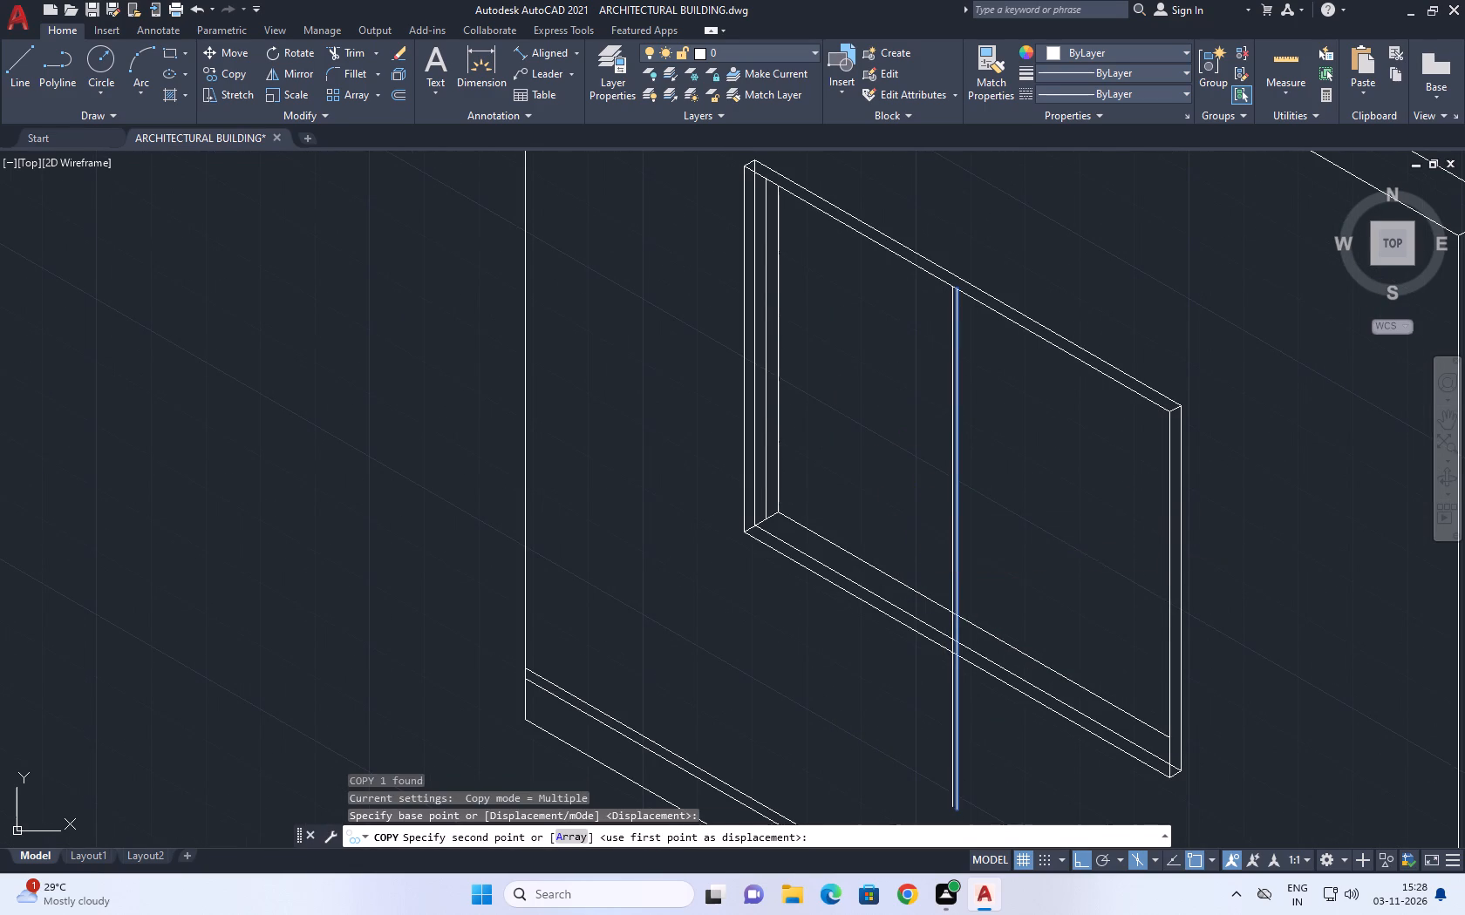
pyautogui.press('2')
pyautogui.press('0')
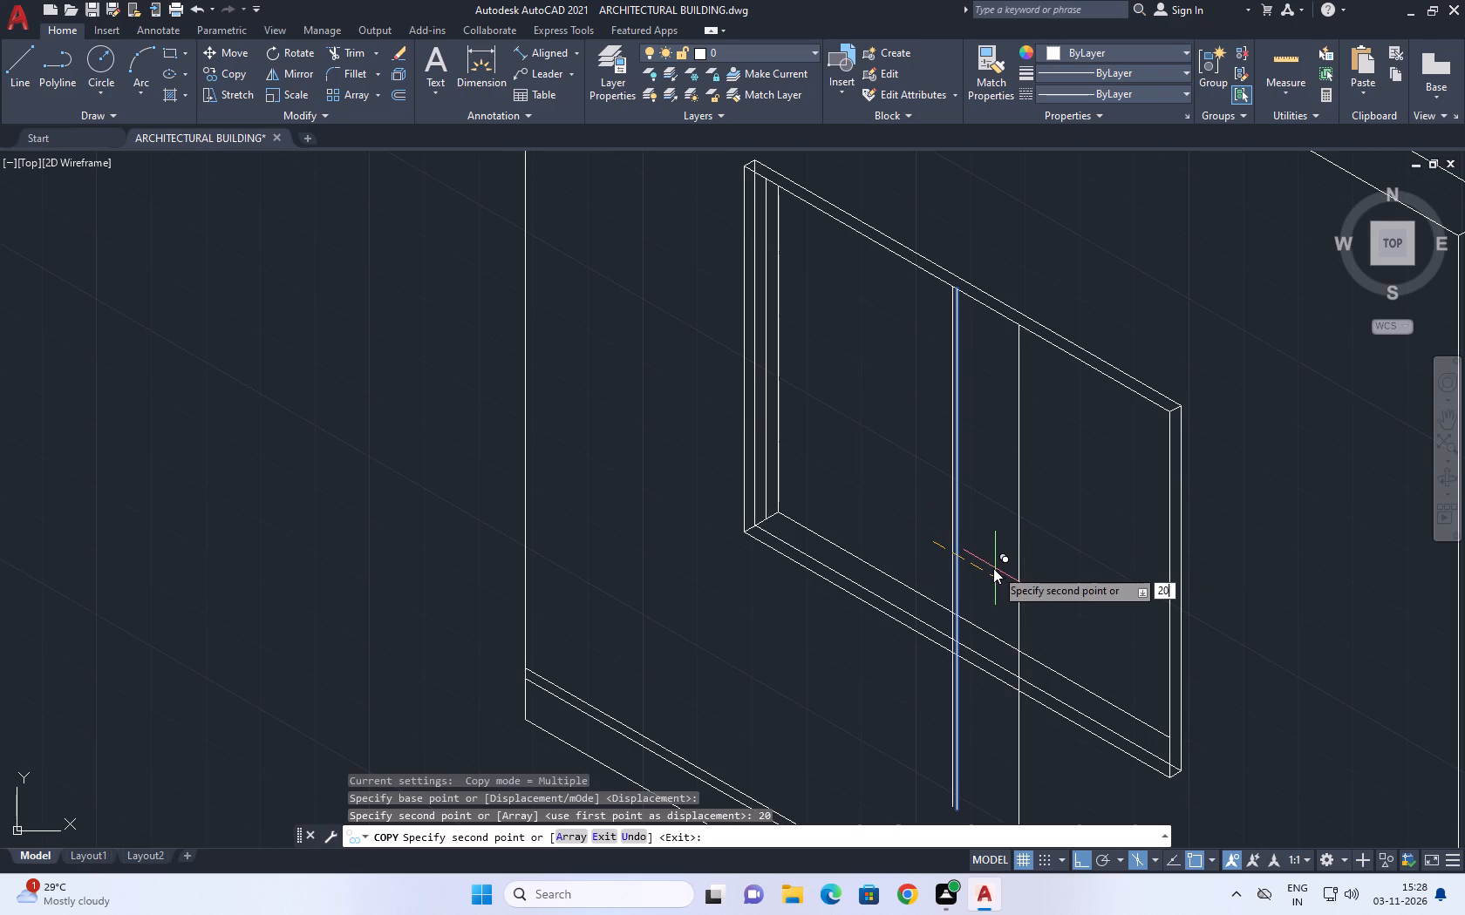
pyautogui.press('space')
pyautogui.press('Escape')
# Erase the original vertical line between the two mullion copies.
pyautogui.scroll(2, 948, 577)
pyautogui.click(967, 576)
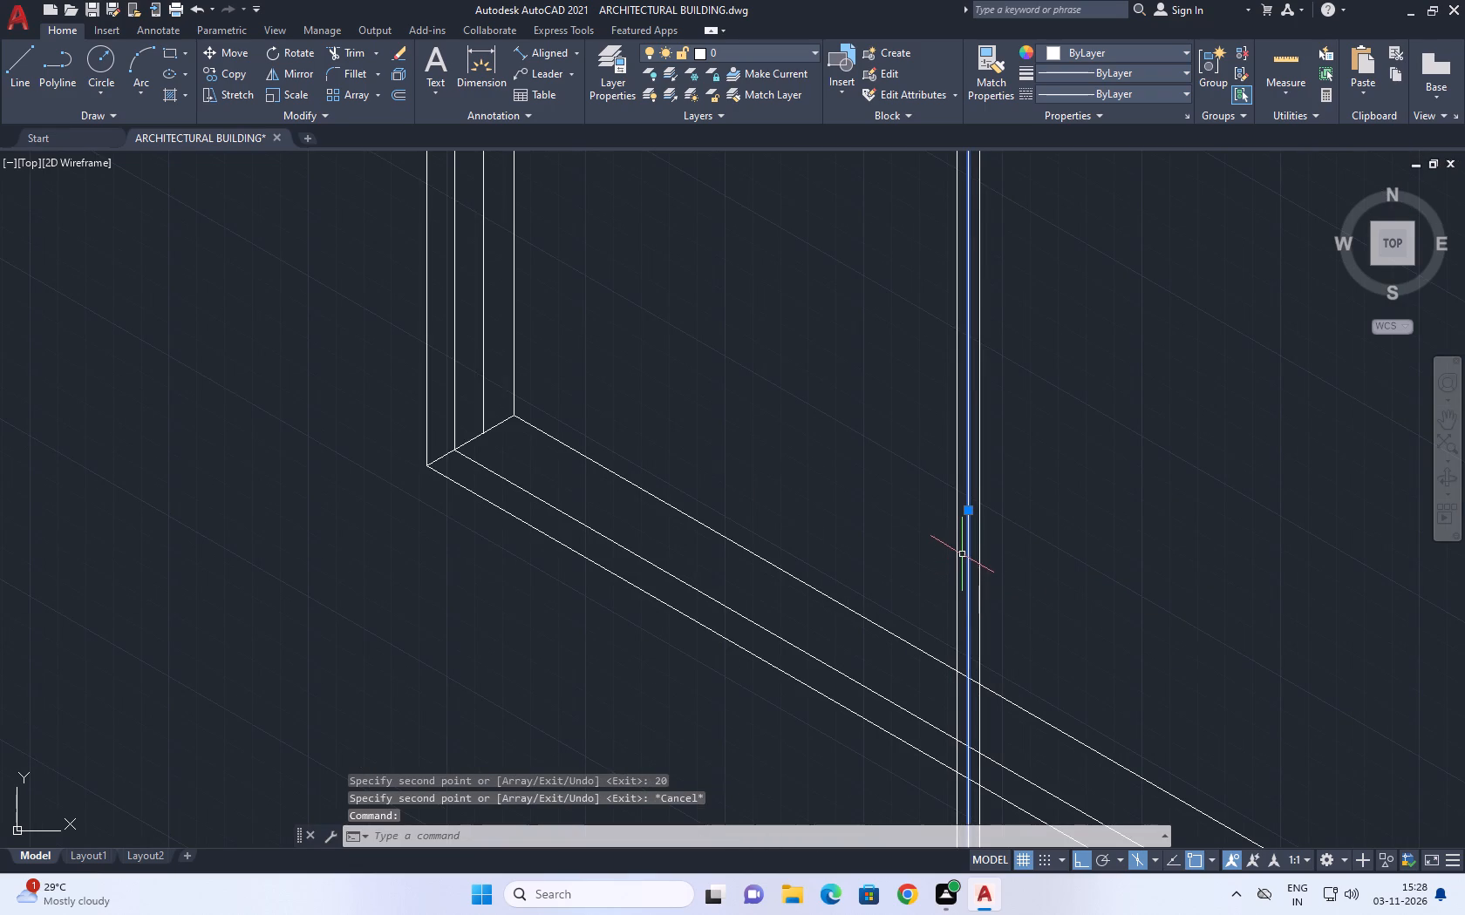
pyautogui.press('Delete')
# Trim the two mullion lines at the inner sill line and erase their leftover pieces below.
pyautogui.moveTo(1013, 615); pyautogui.dragTo(992, 537, button='middle')
pyautogui.press('t')
pyautogui.press('r')
pyautogui.press('space')
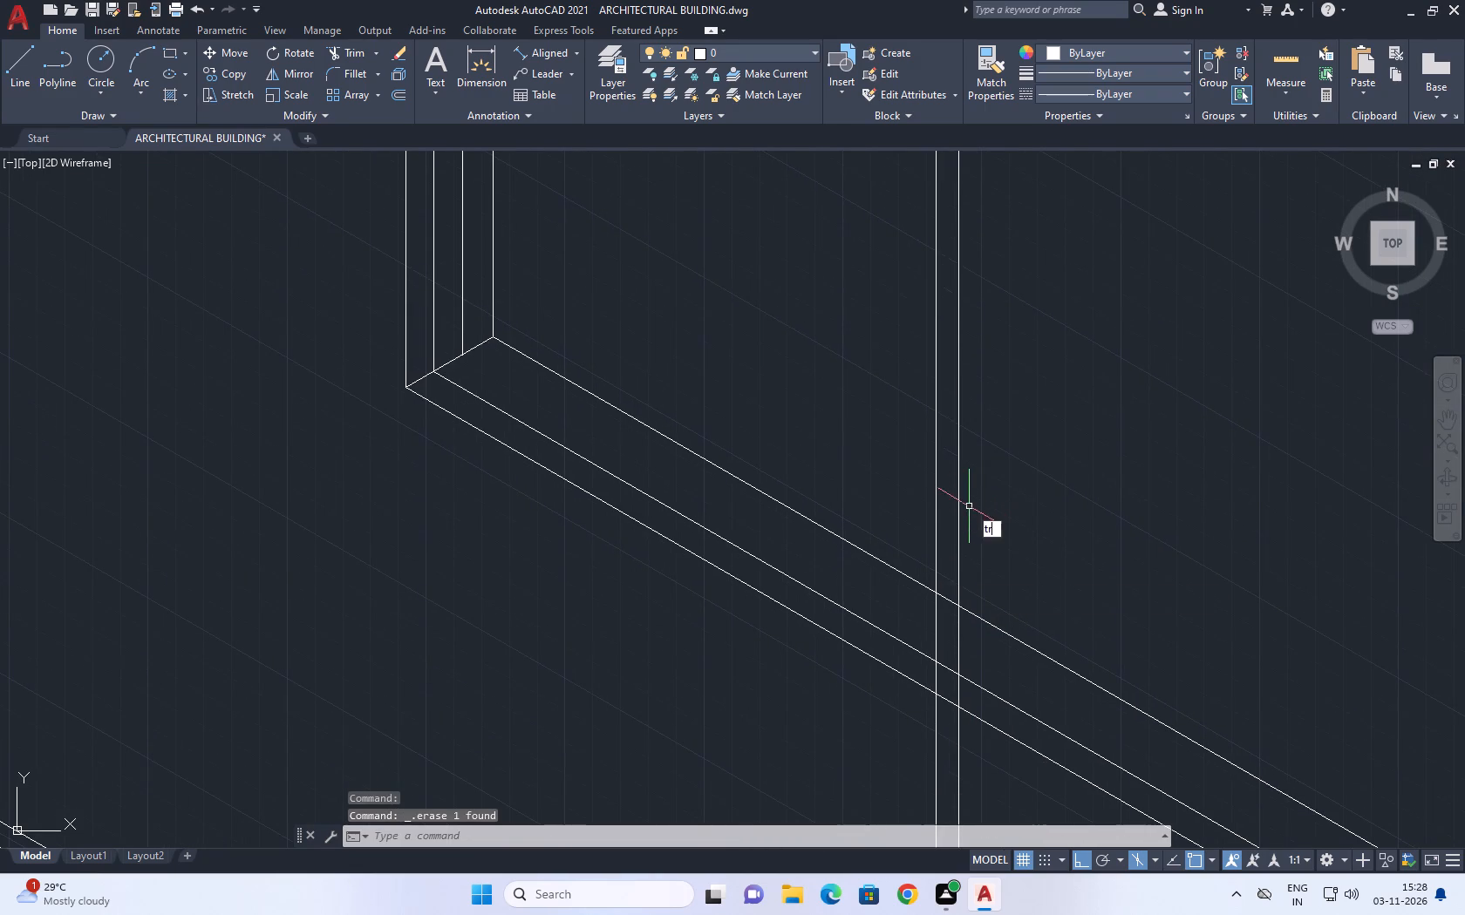
pyautogui.click(964, 631)
pyautogui.click(903, 609)
pyautogui.moveTo(996, 619); pyautogui.dragTo(918, 443, button='middle')
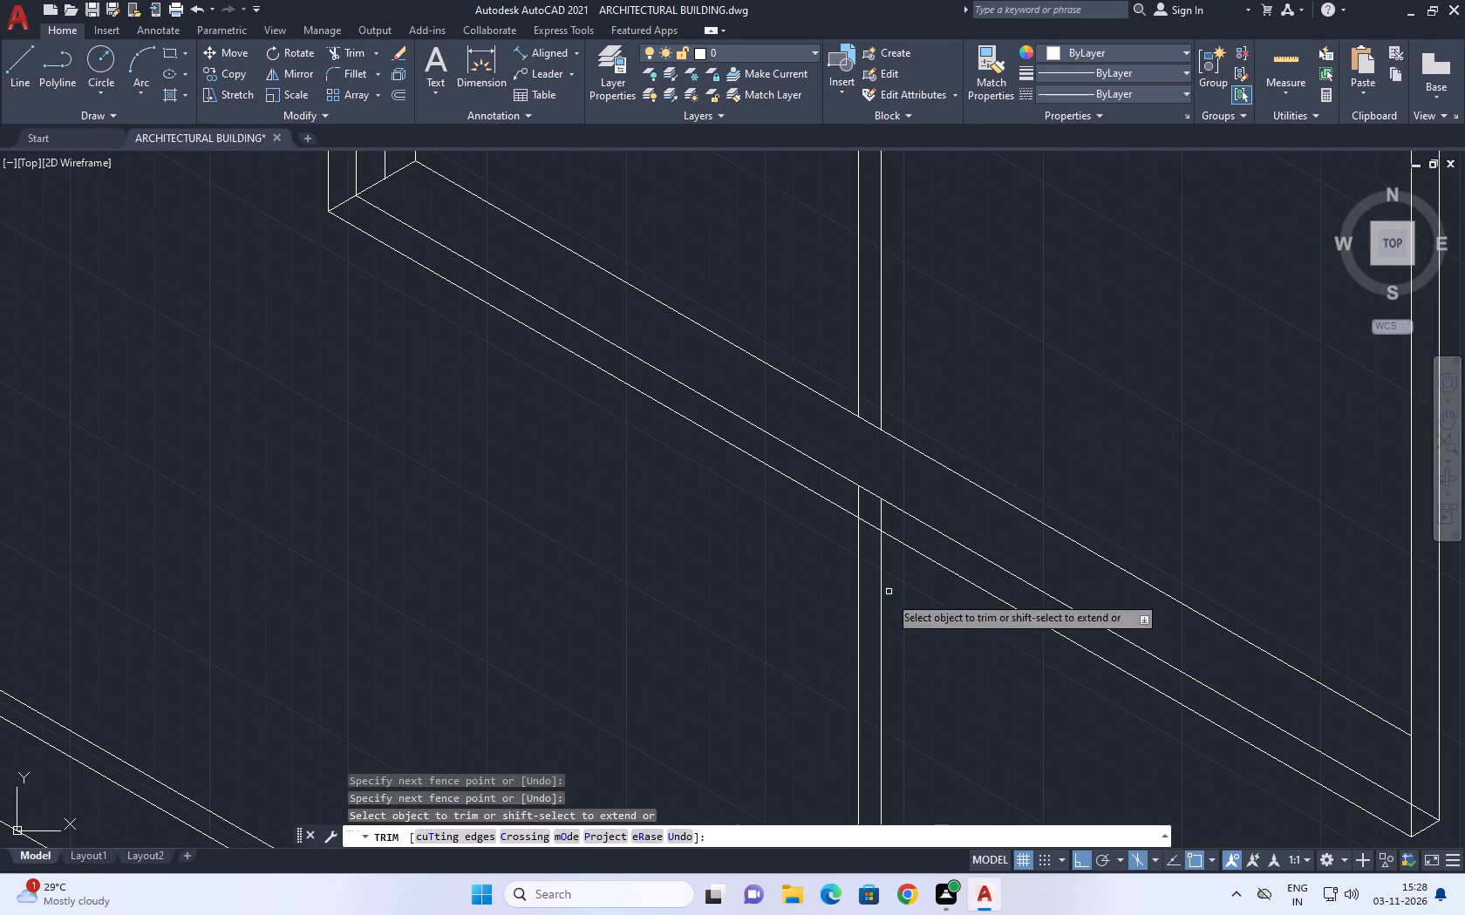
pyautogui.press('Escape')
pyautogui.moveTo(925, 647); pyautogui.dragTo(873, 622)
pyautogui.moveTo(726, 569); pyautogui.dragTo(718, 569)
pyautogui.press('Delete')
pyautogui.scroll(-4, 848, 556)
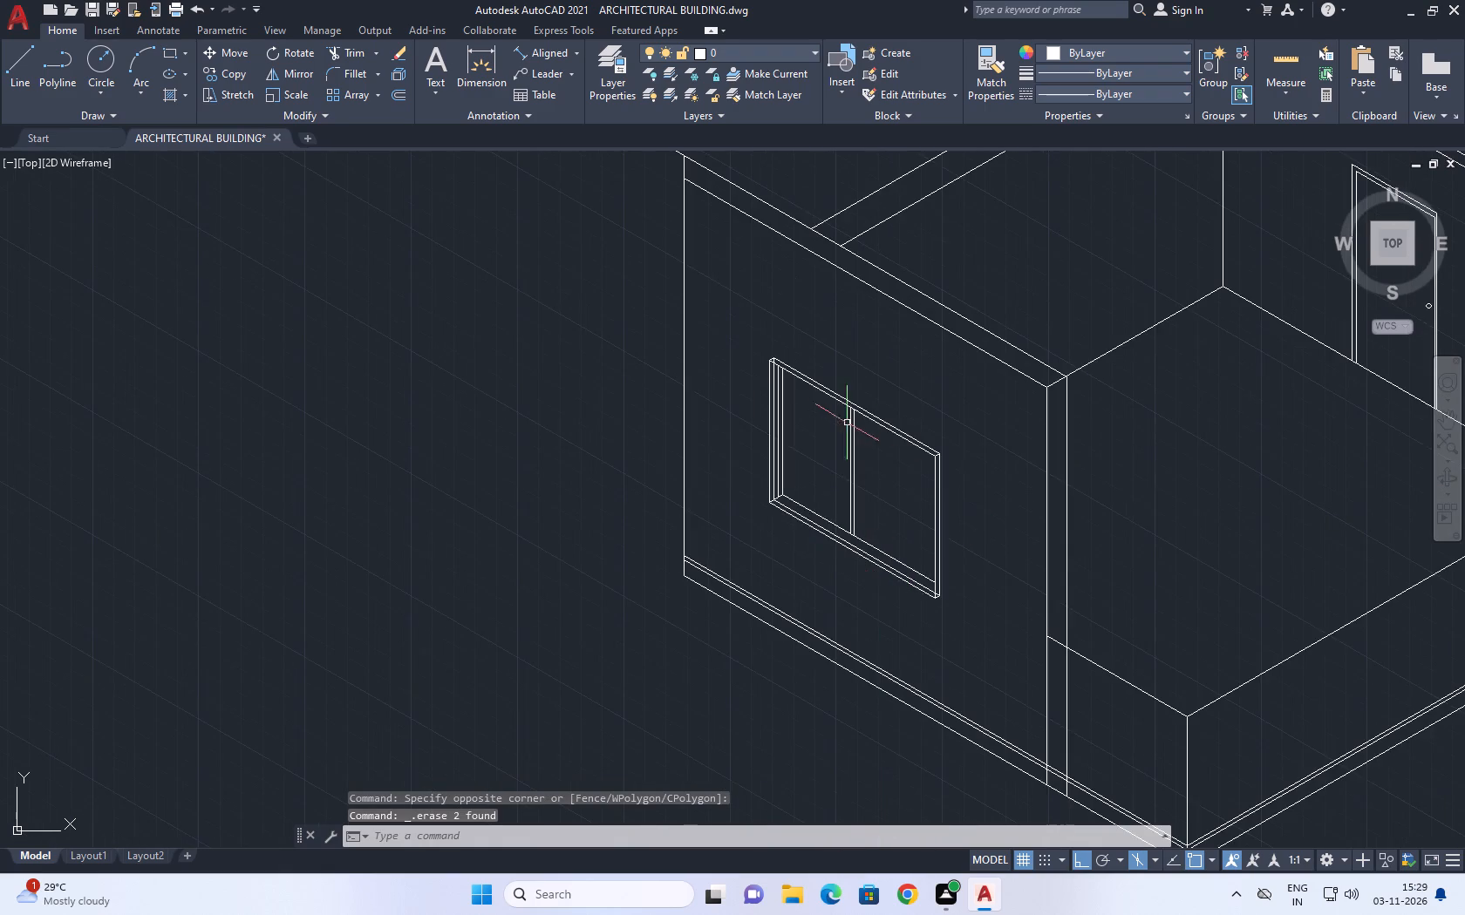
# Examine the finished window and the top edges of the end wall around it.
pyautogui.moveTo(842, 426); pyautogui.dragTo(874, 513, button='middle')
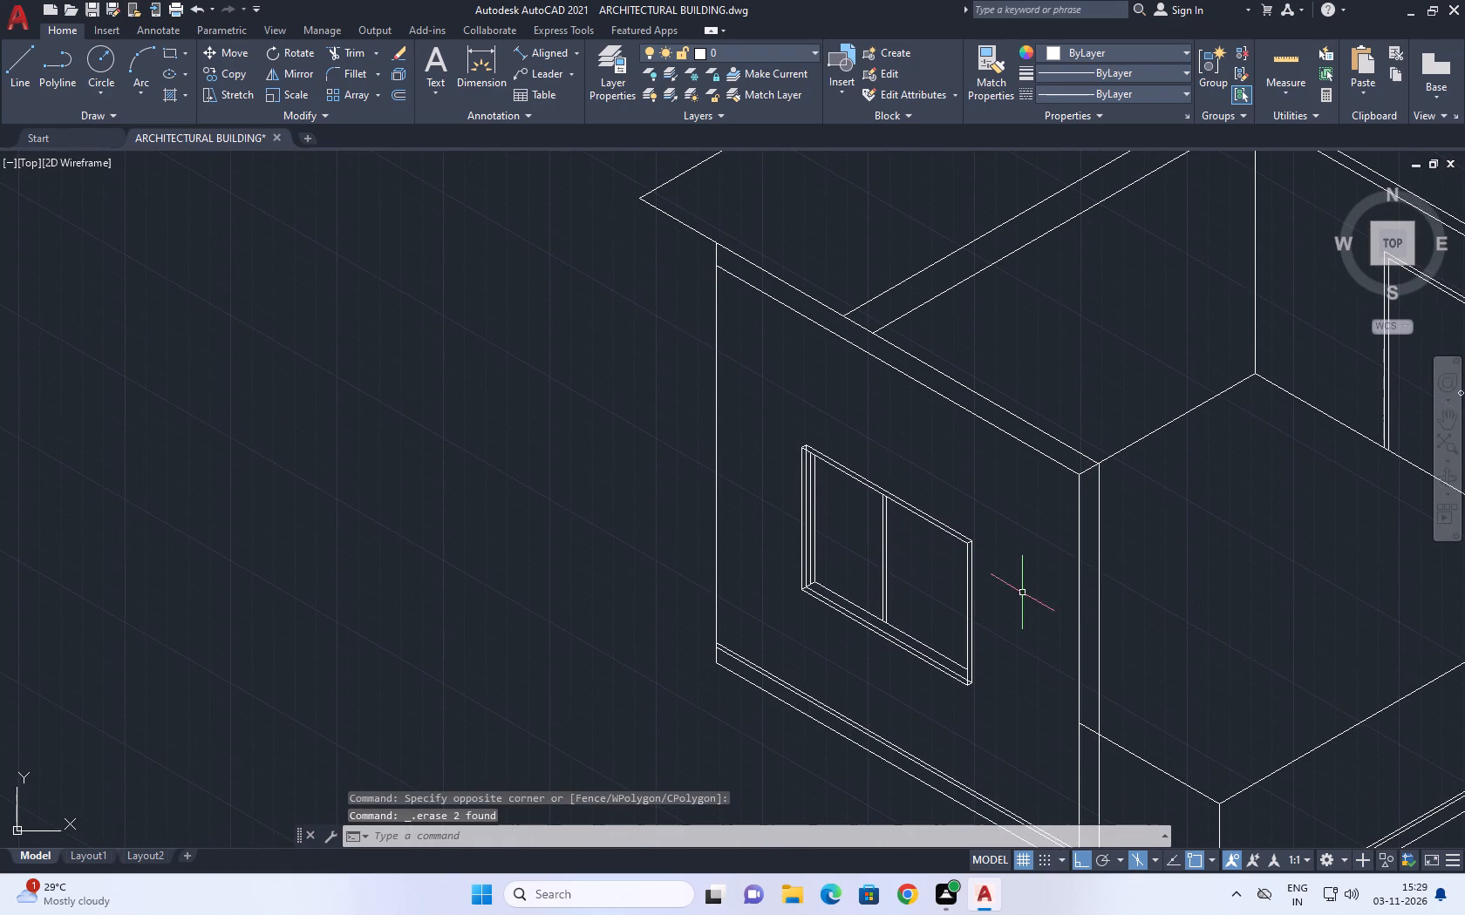
pyautogui.scroll(2, 882, 633)
pyautogui.scroll(1, 862, 484)
pyautogui.moveTo(870, 482); pyautogui.dragTo(877, 532, button='middle')
pyautogui.scroll(-1, 877, 532)
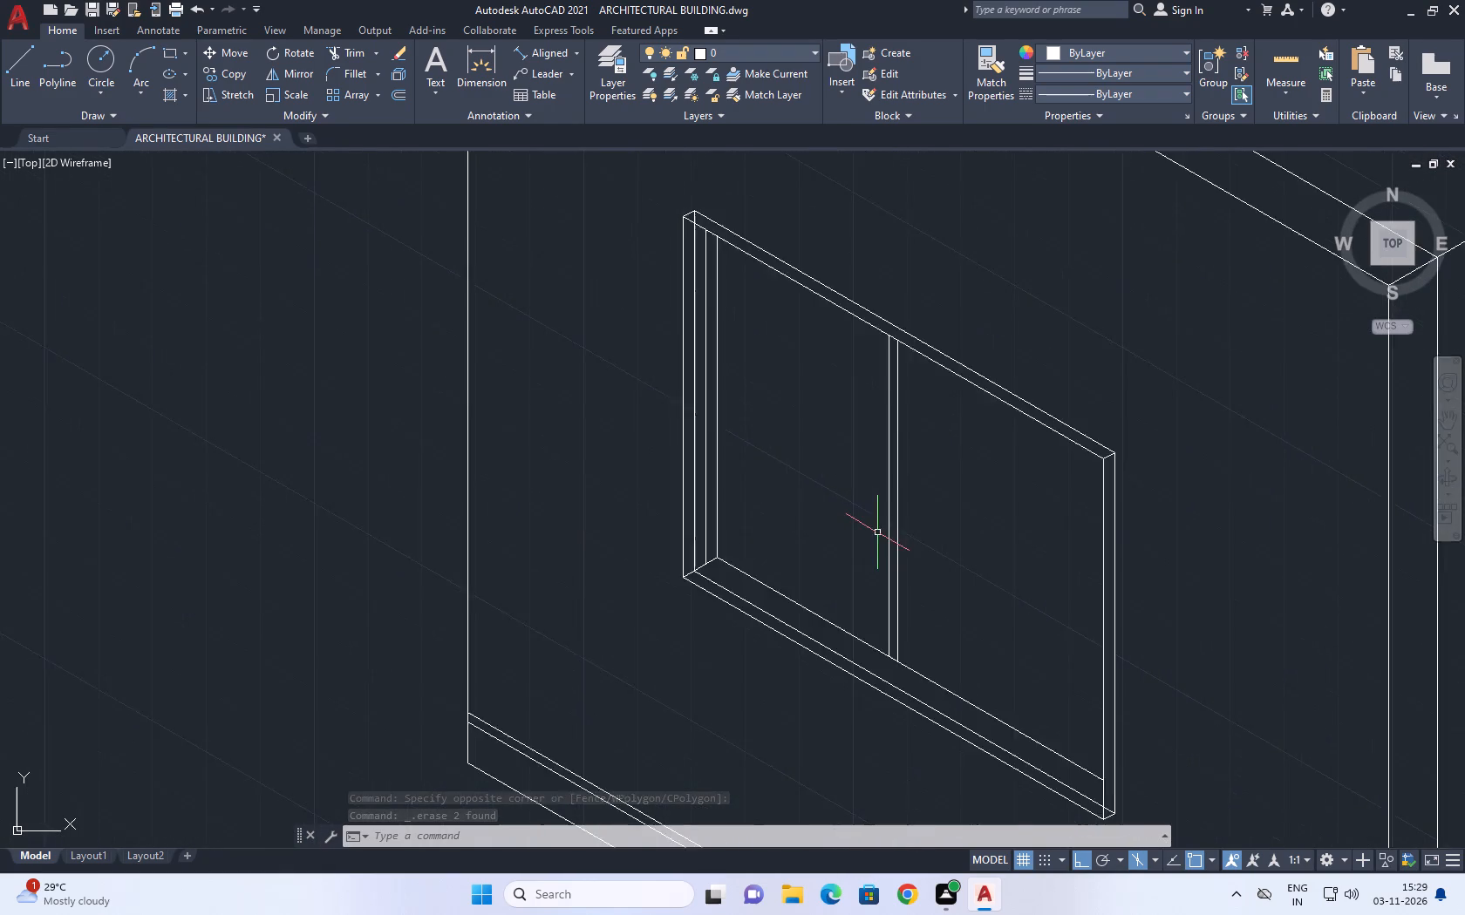
pyautogui.scroll(-1, 877, 532)
pyautogui.moveTo(1109, 542); pyautogui.dragTo(958, 485, button='middle')
pyautogui.scroll(-2, 948, 487)
pyautogui.moveTo(821, 301); pyautogui.dragTo(843, 353, button='middle')
pyautogui.scroll(1, 778, 351)
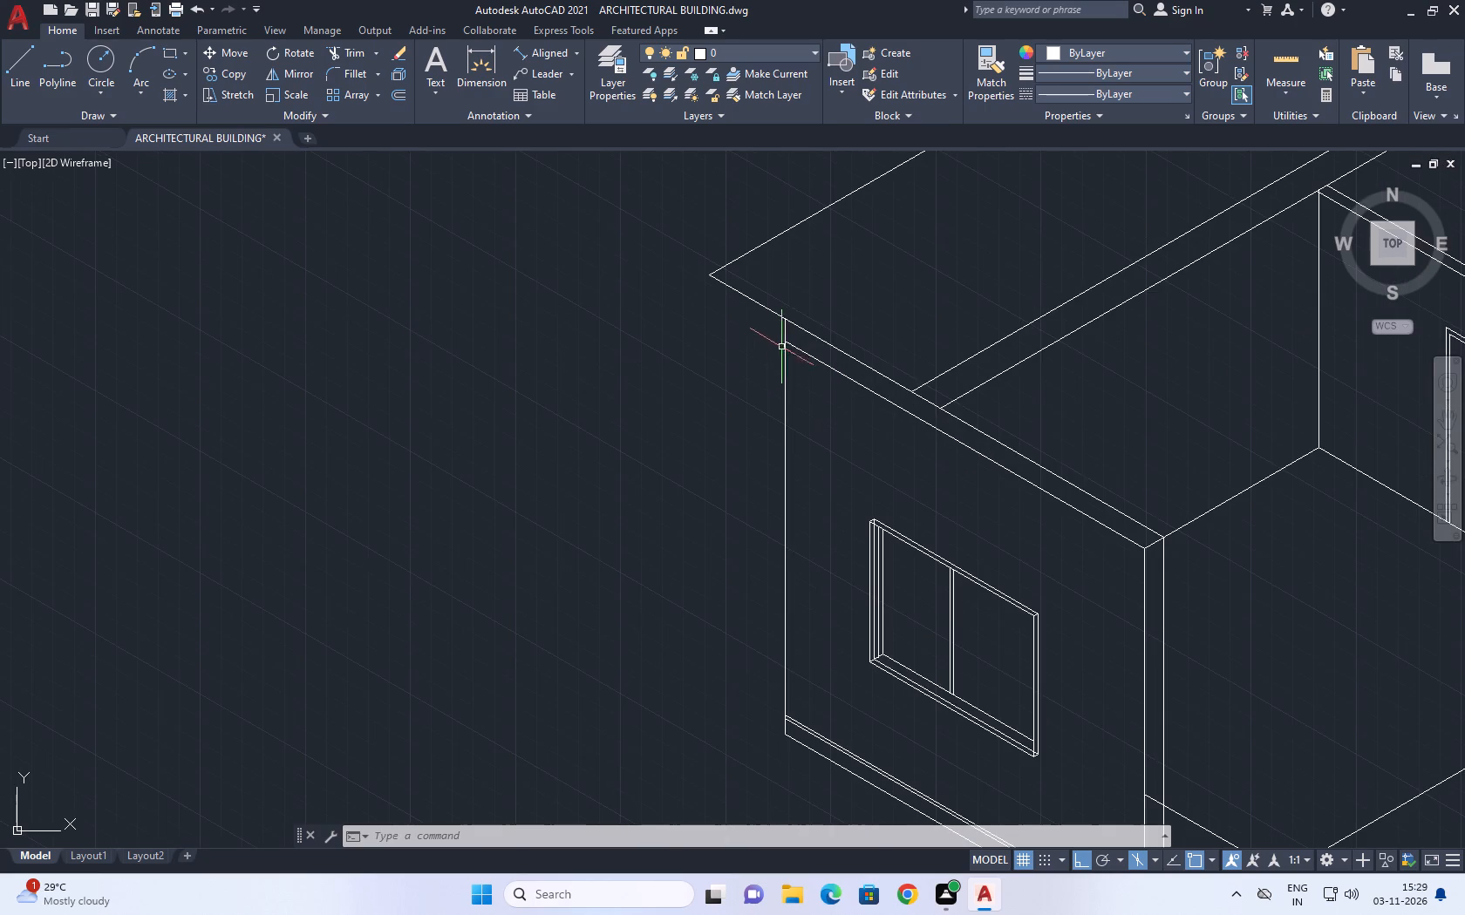
pyautogui.moveTo(1113, 602); pyautogui.dragTo(994, 538, button='middle')
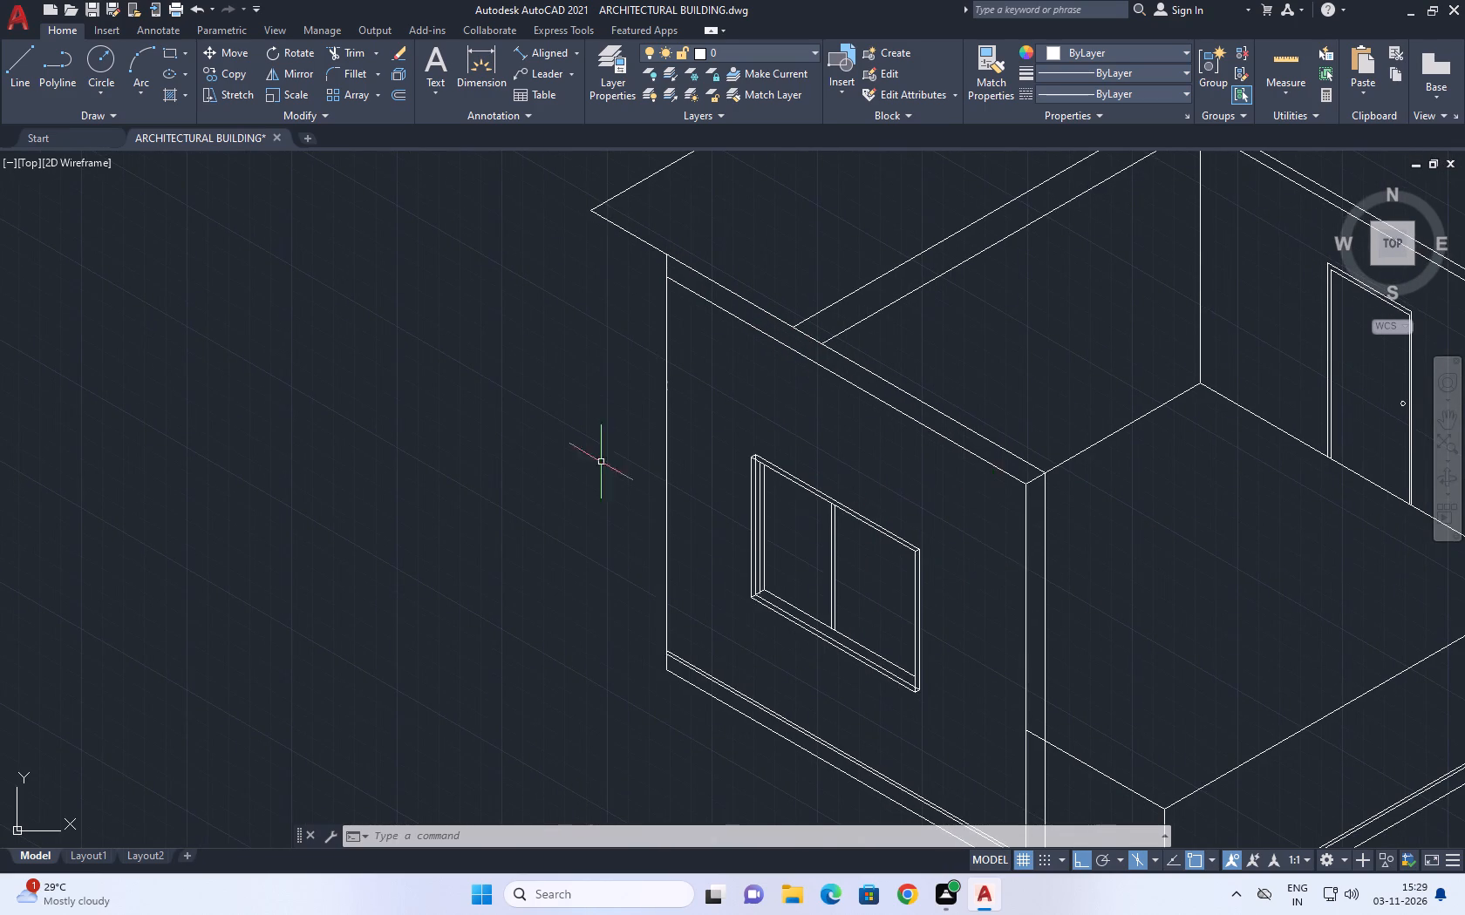
# Extend the interior wall's two parallel top lines to the end wall's outer top edge.
pyautogui.scroll(1, 578, 460)
pyautogui.moveTo(697, 380); pyautogui.dragTo(787, 471, button='middle')
pyautogui.moveTo(1040, 376); pyautogui.dragTo(951, 435, button='middle')
pyautogui.scroll(-1, 959, 455)
pyautogui.write('ex')
pyautogui.press('space')
pyautogui.click(953, 393)
pyautogui.click(991, 429)
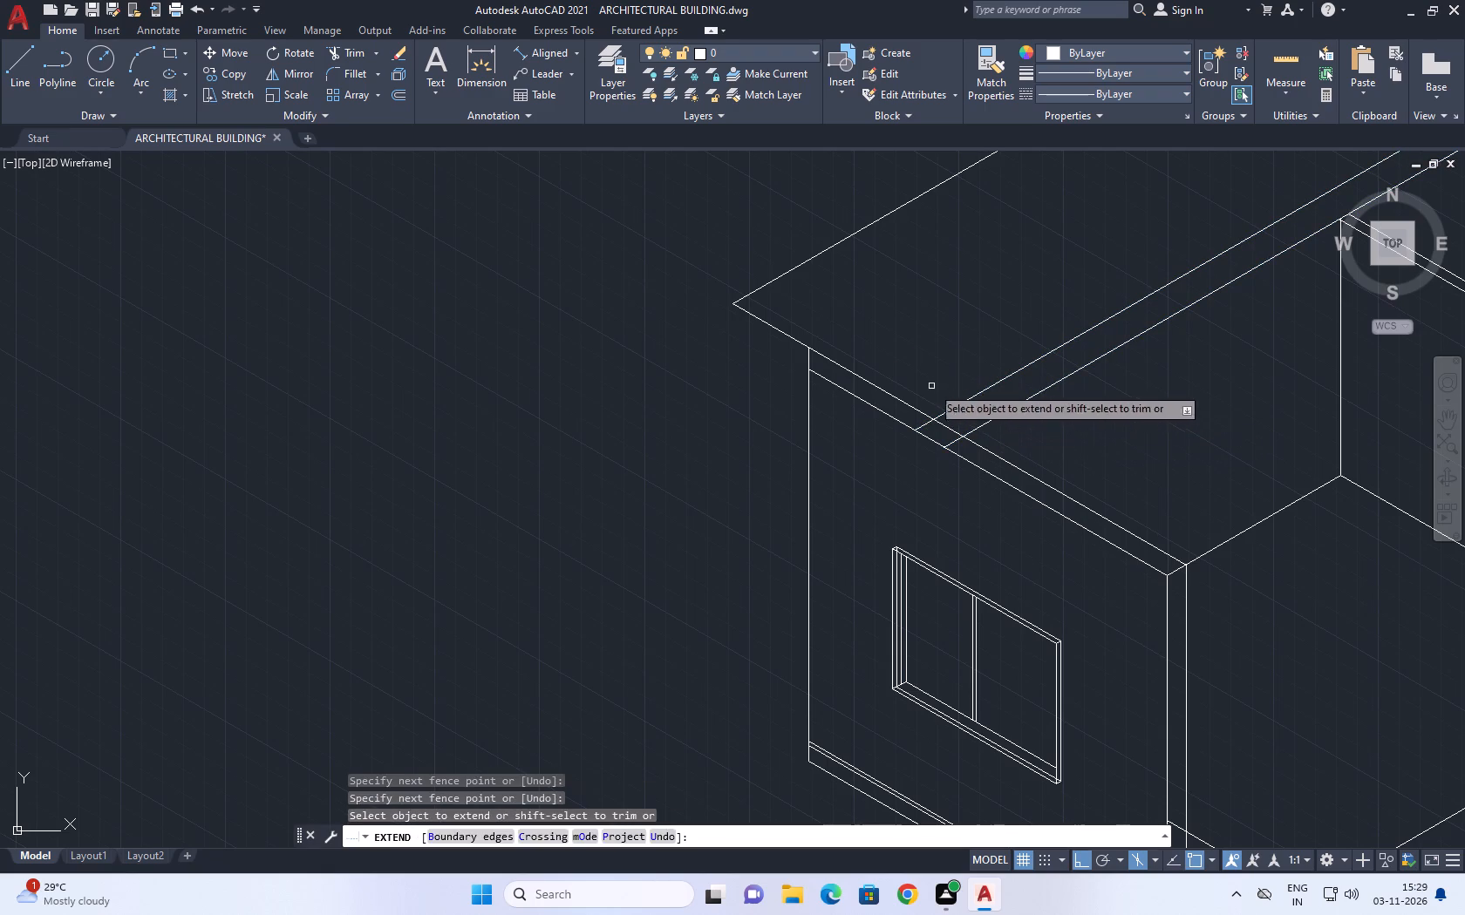
pyautogui.press('Escape')
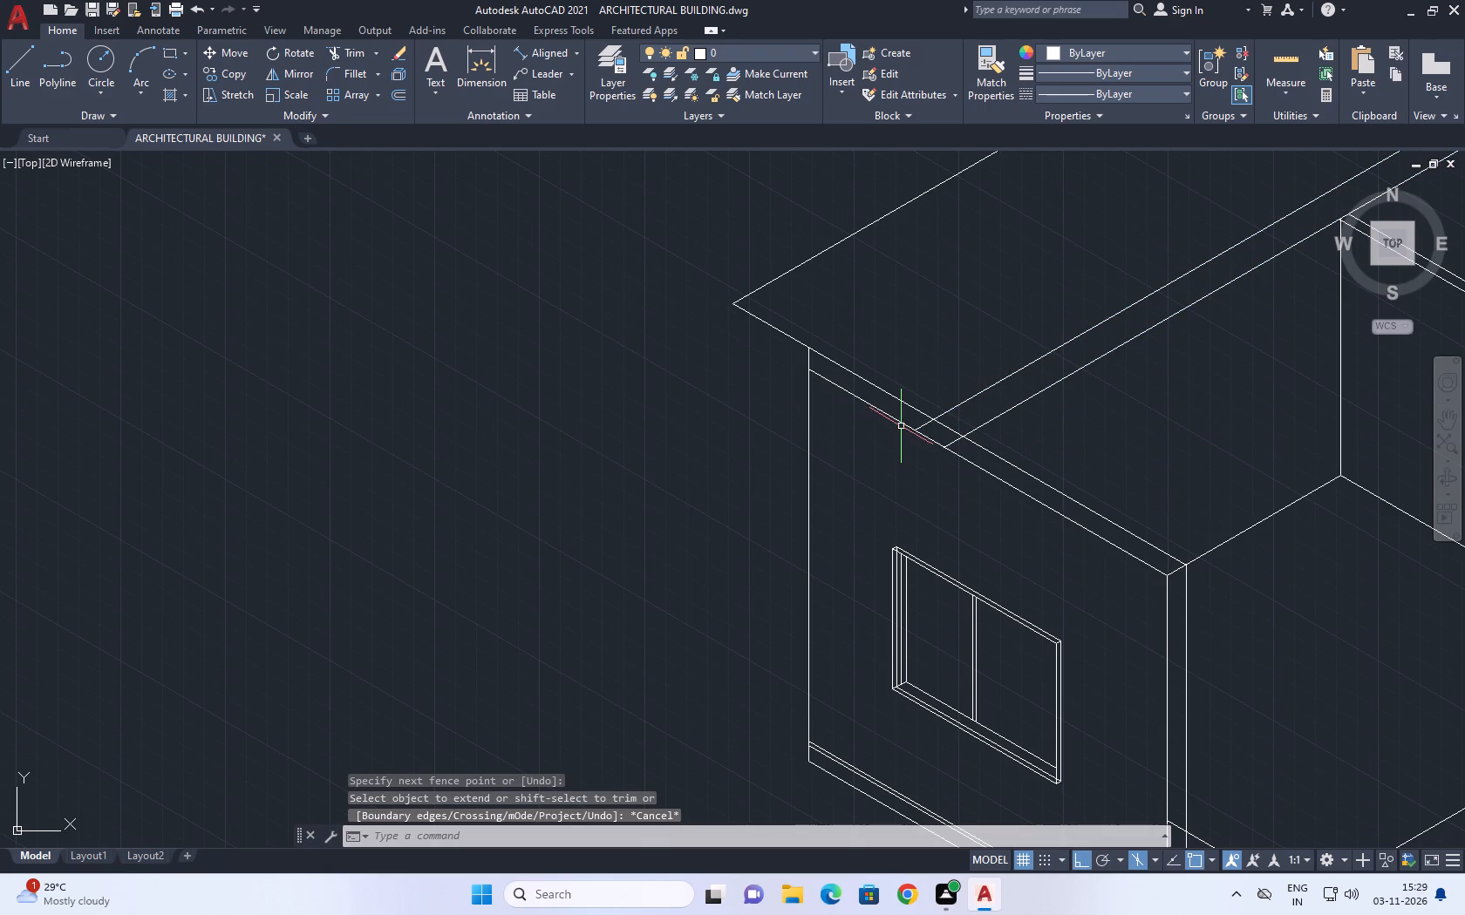
# Trim the outer top edge between the end wall's far corner and the first interior wall line.
pyautogui.press('t')
pyautogui.write('r')
pyautogui.press('space')
pyautogui.click(889, 412)
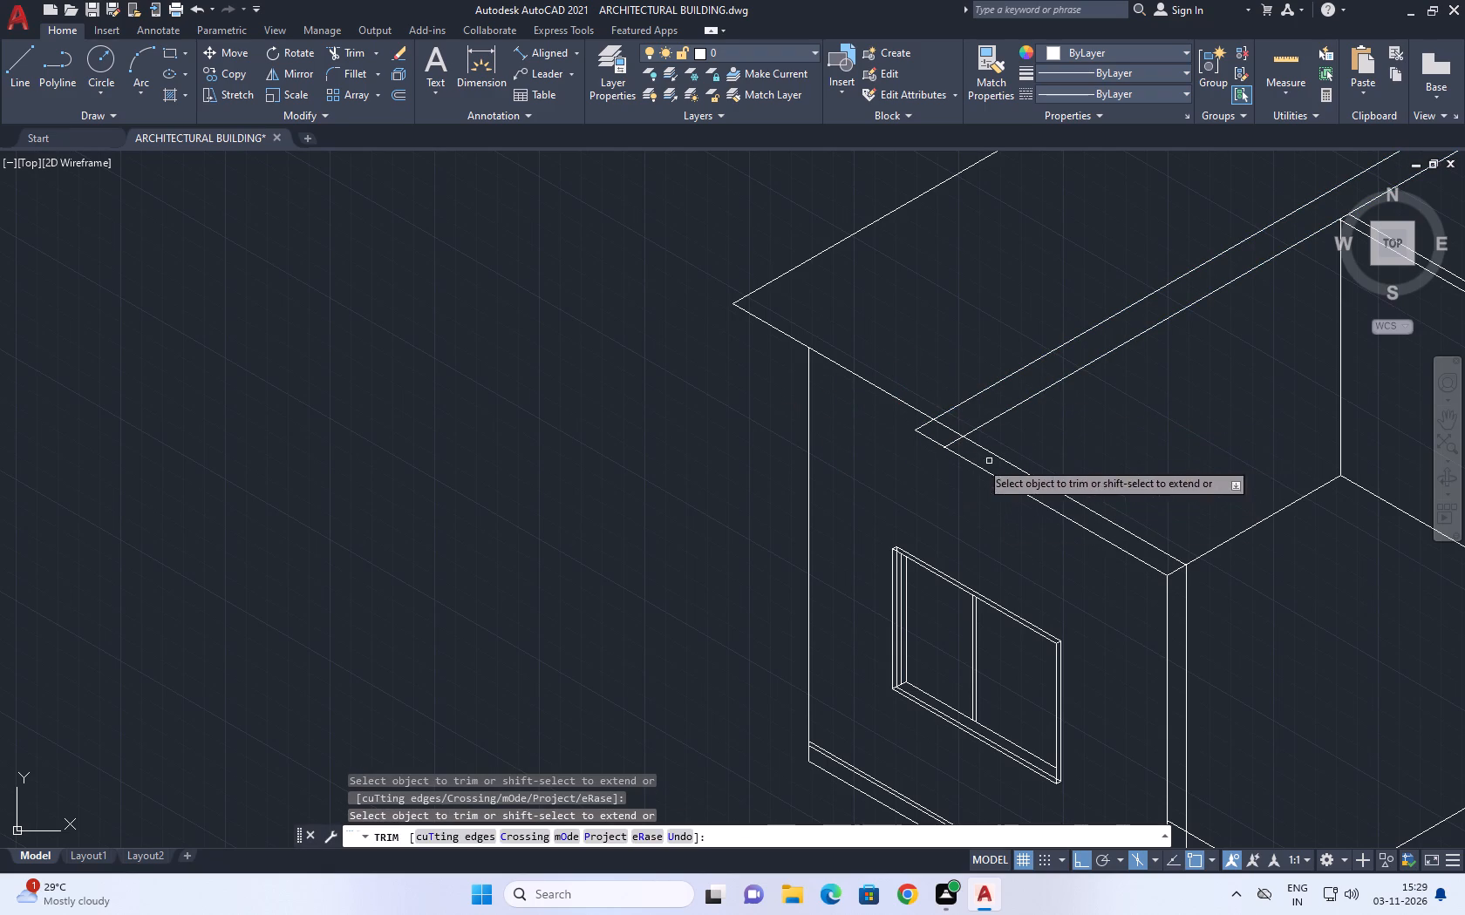
pyautogui.moveTo(1064, 471); pyautogui.dragTo(1024, 479, button='middle')
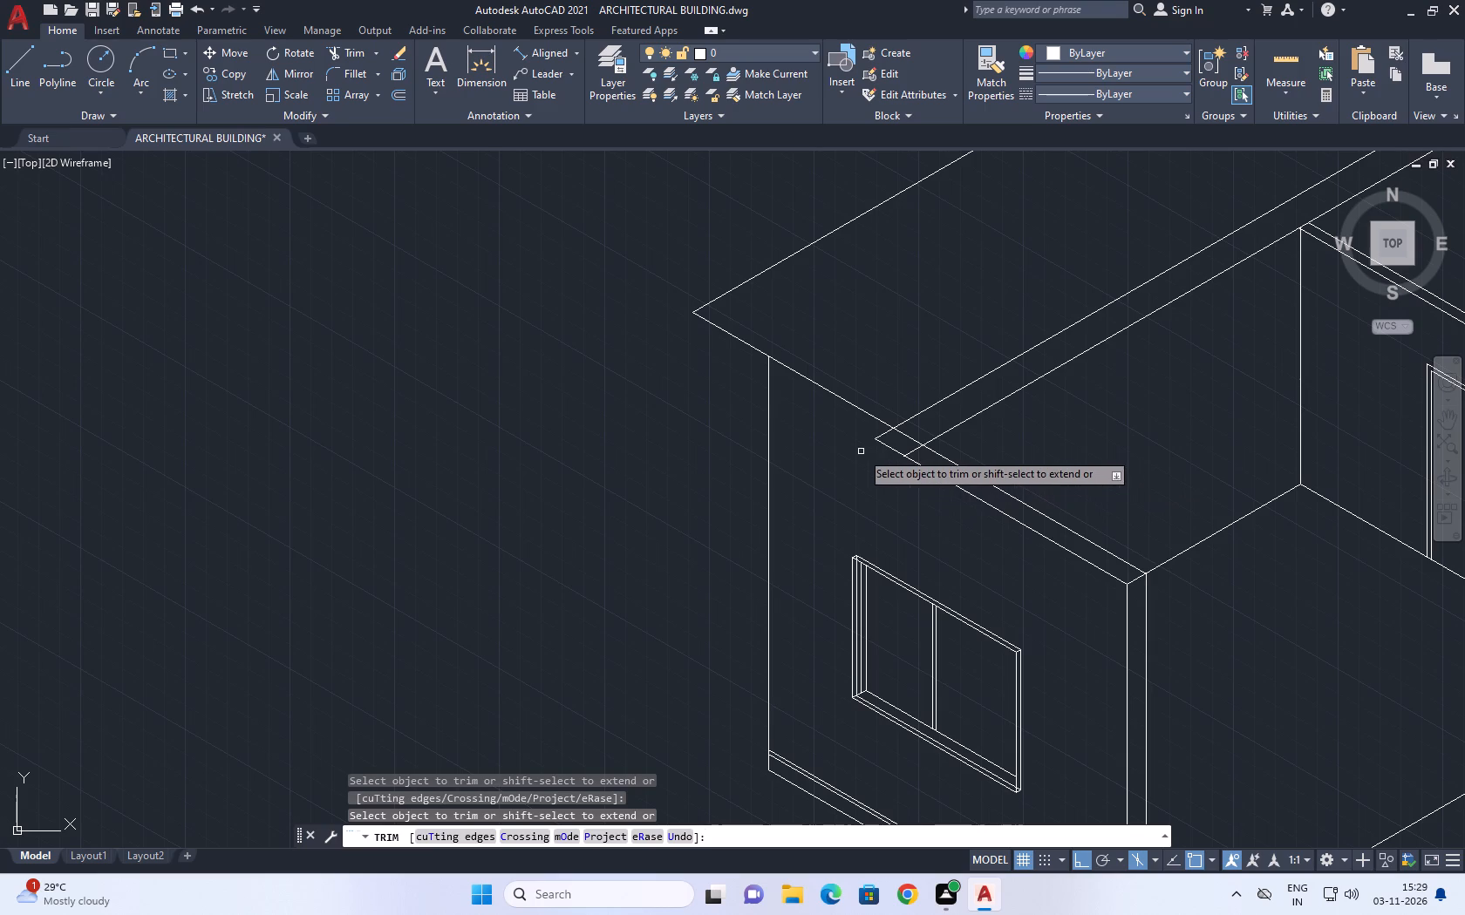
pyautogui.press('Escape')
# Copy the full-length inner top edge of the end wall onto the outer top edge, using the interior wall line's intersection and end.
pyautogui.click(856, 403)
pyautogui.click(847, 418)
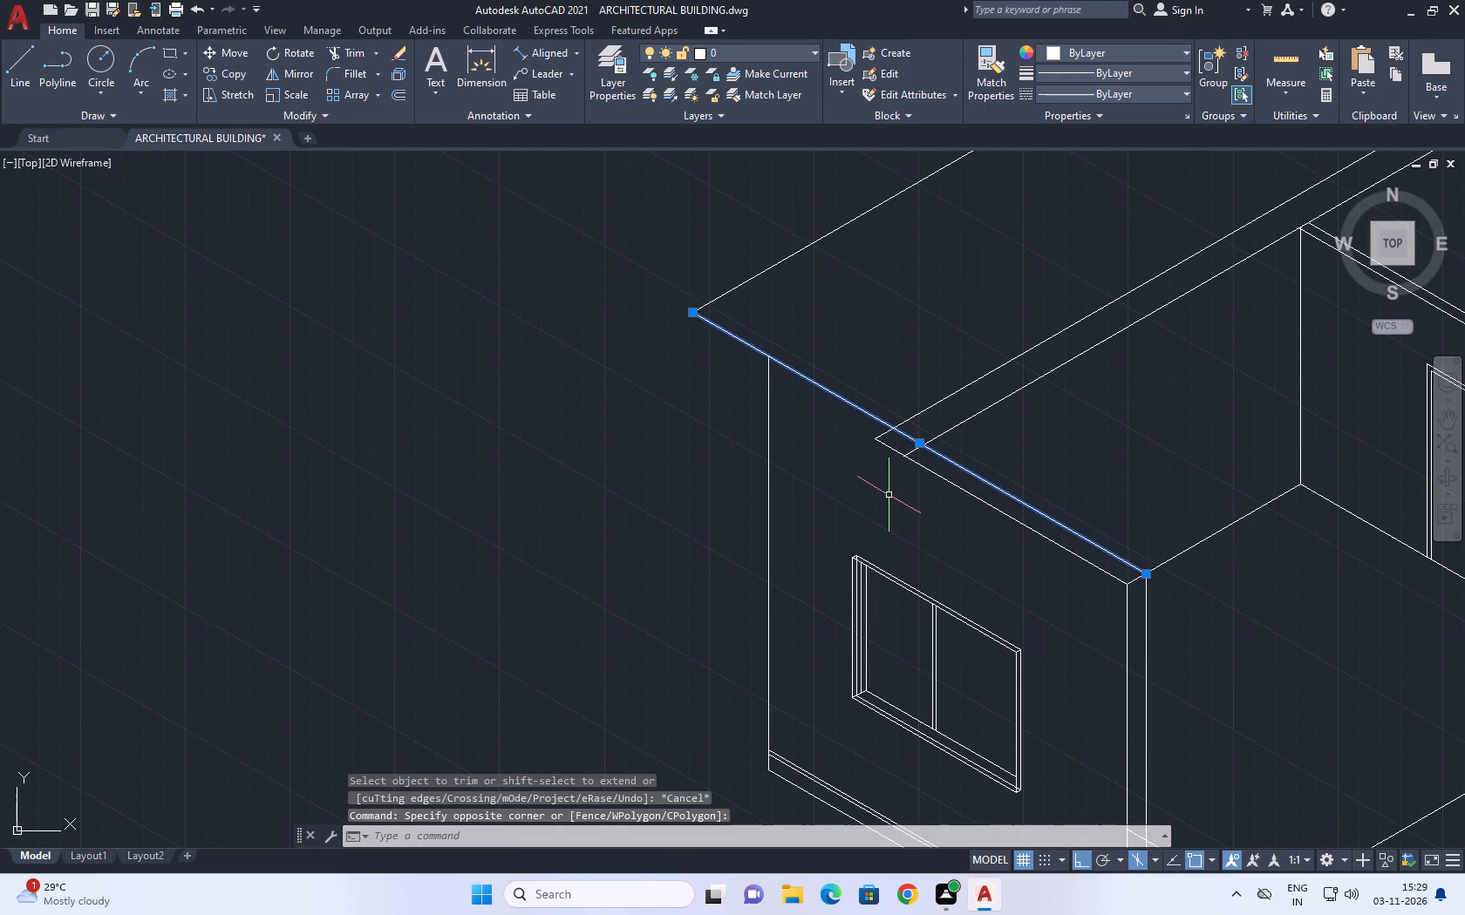
pyautogui.press('c')
pyautogui.write('o')
pyautogui.press('space')
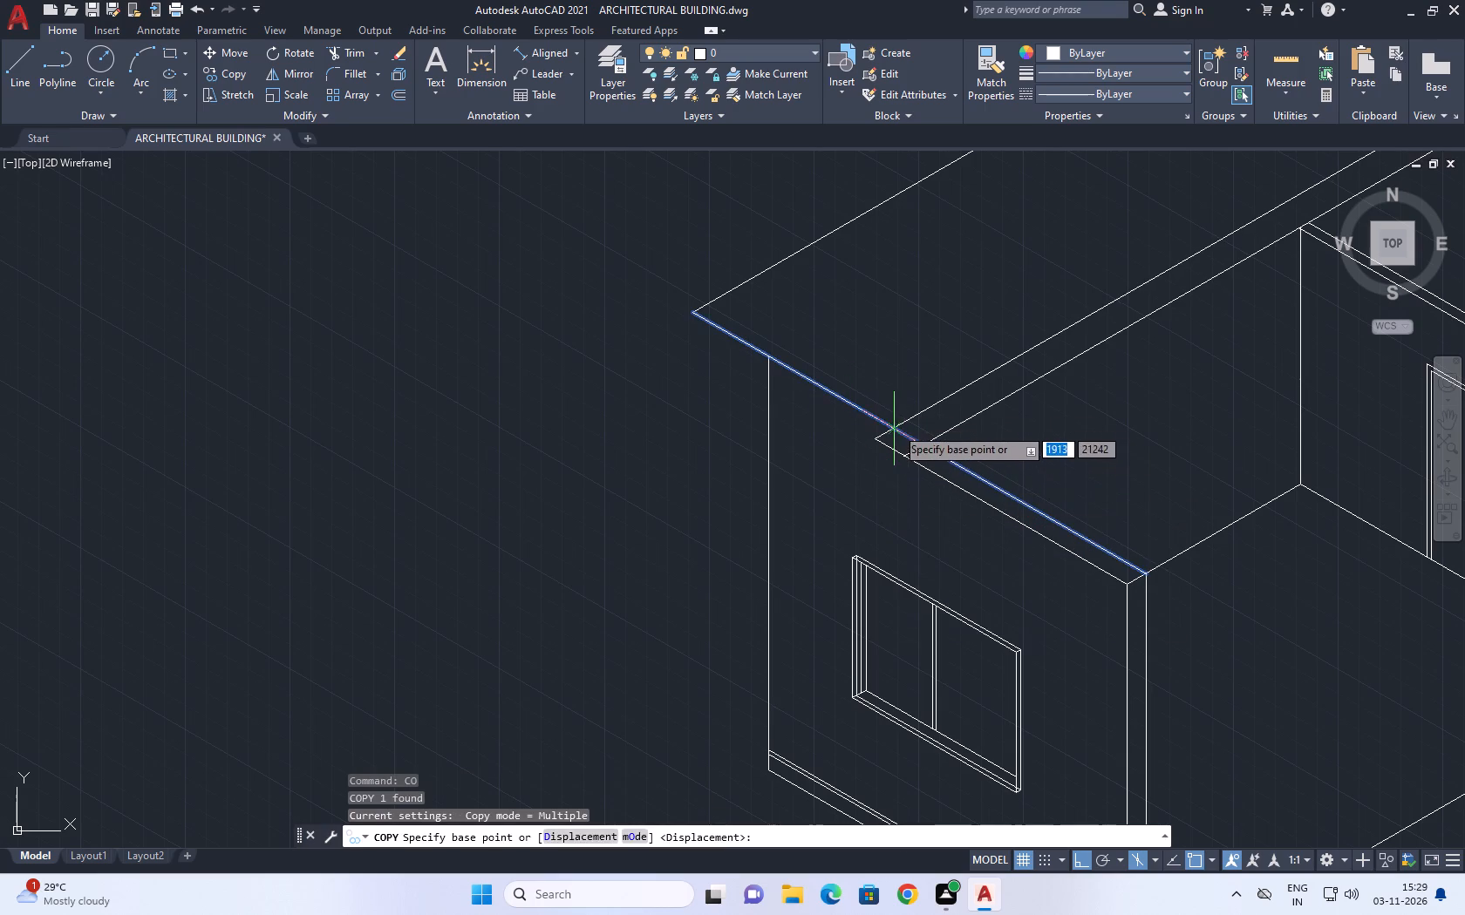
pyautogui.click(896, 427)
pyautogui.click(878, 443)
pyautogui.press('Escape')
pyautogui.moveTo(801, 337); pyautogui.dragTo(835, 391, button='middle')
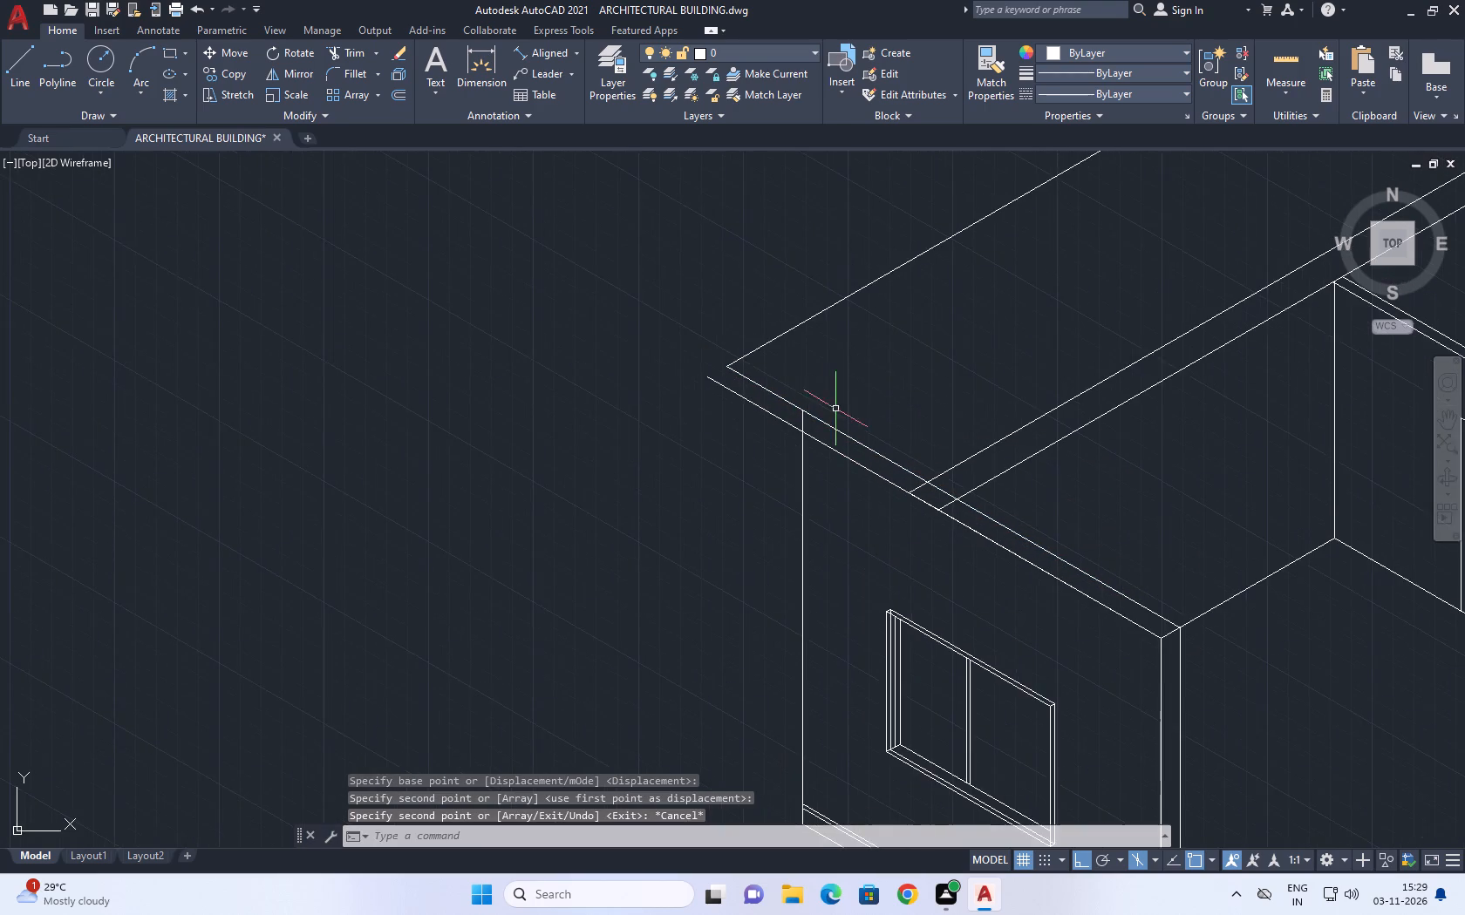
# Trim the end wall's far vertical edge above the copied outer top line.
pyautogui.write('tr')
pyautogui.press('space')
pyautogui.click(805, 423)
pyautogui.press('Escape')
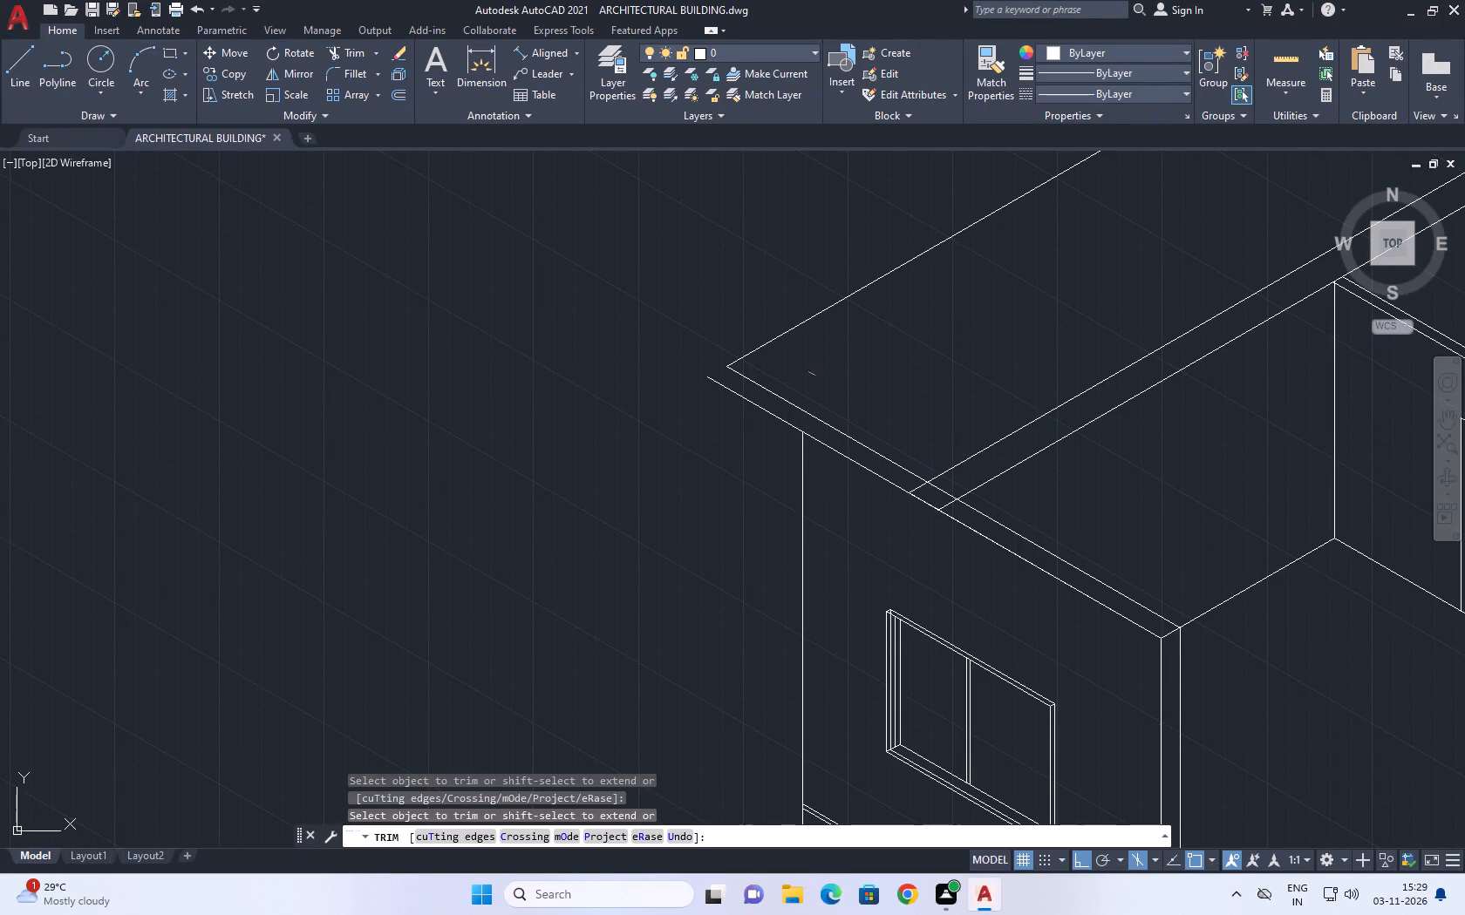
# Extend the long top line at the overhanging corner to meet the end of the copied line.
pyautogui.moveTo(808, 355); pyautogui.dragTo(869, 438, button='middle')
pyautogui.write('ex')
pyautogui.press('space')
pyautogui.moveTo(824, 409); pyautogui.dragTo(832, 412)
pyautogui.click(905, 457)
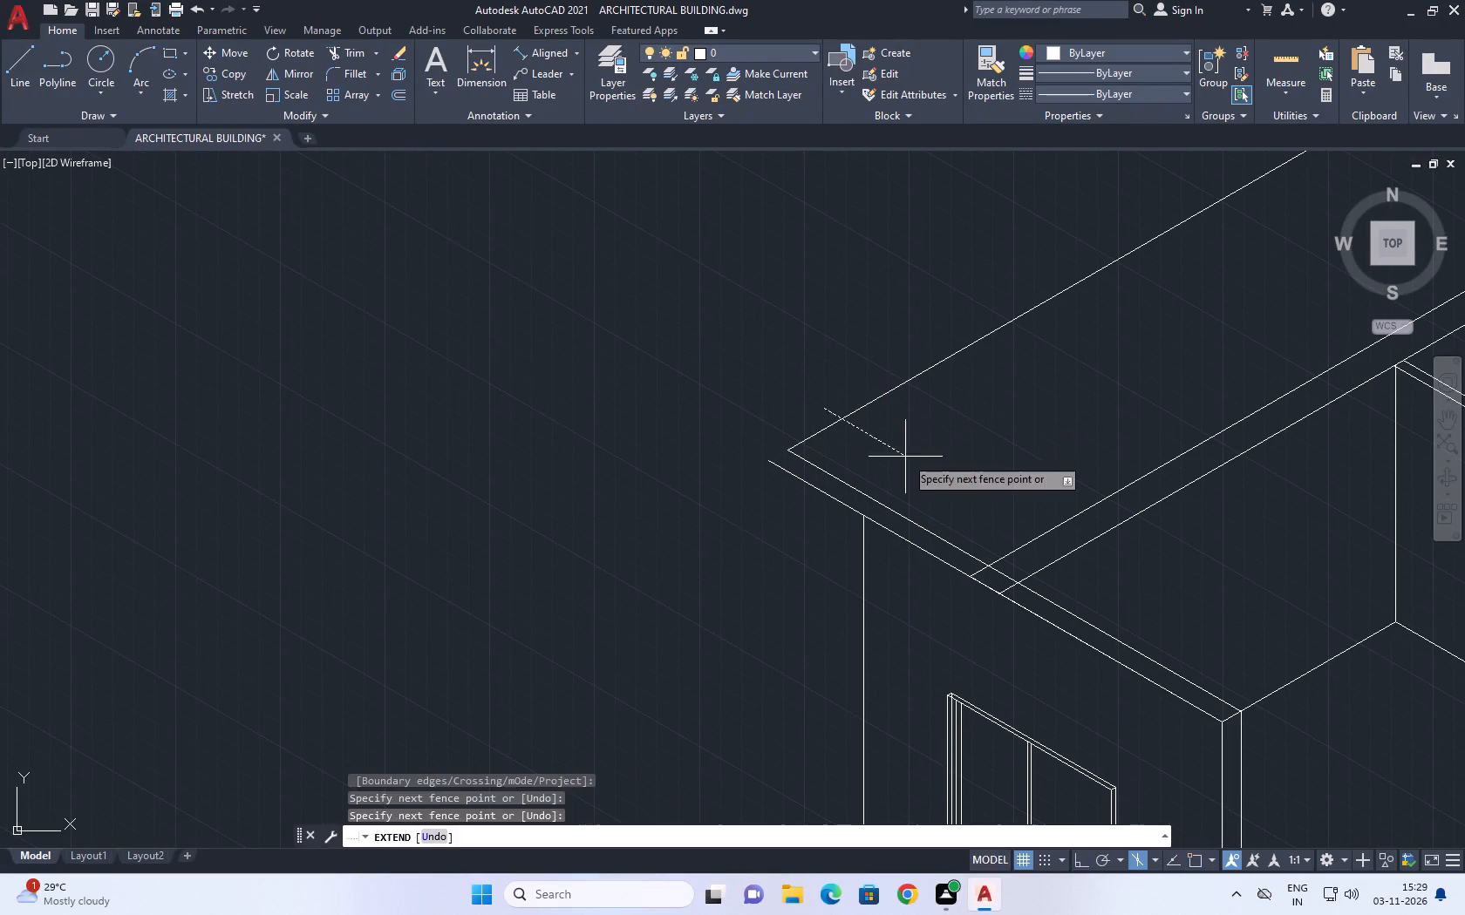
pyautogui.press('Escape')
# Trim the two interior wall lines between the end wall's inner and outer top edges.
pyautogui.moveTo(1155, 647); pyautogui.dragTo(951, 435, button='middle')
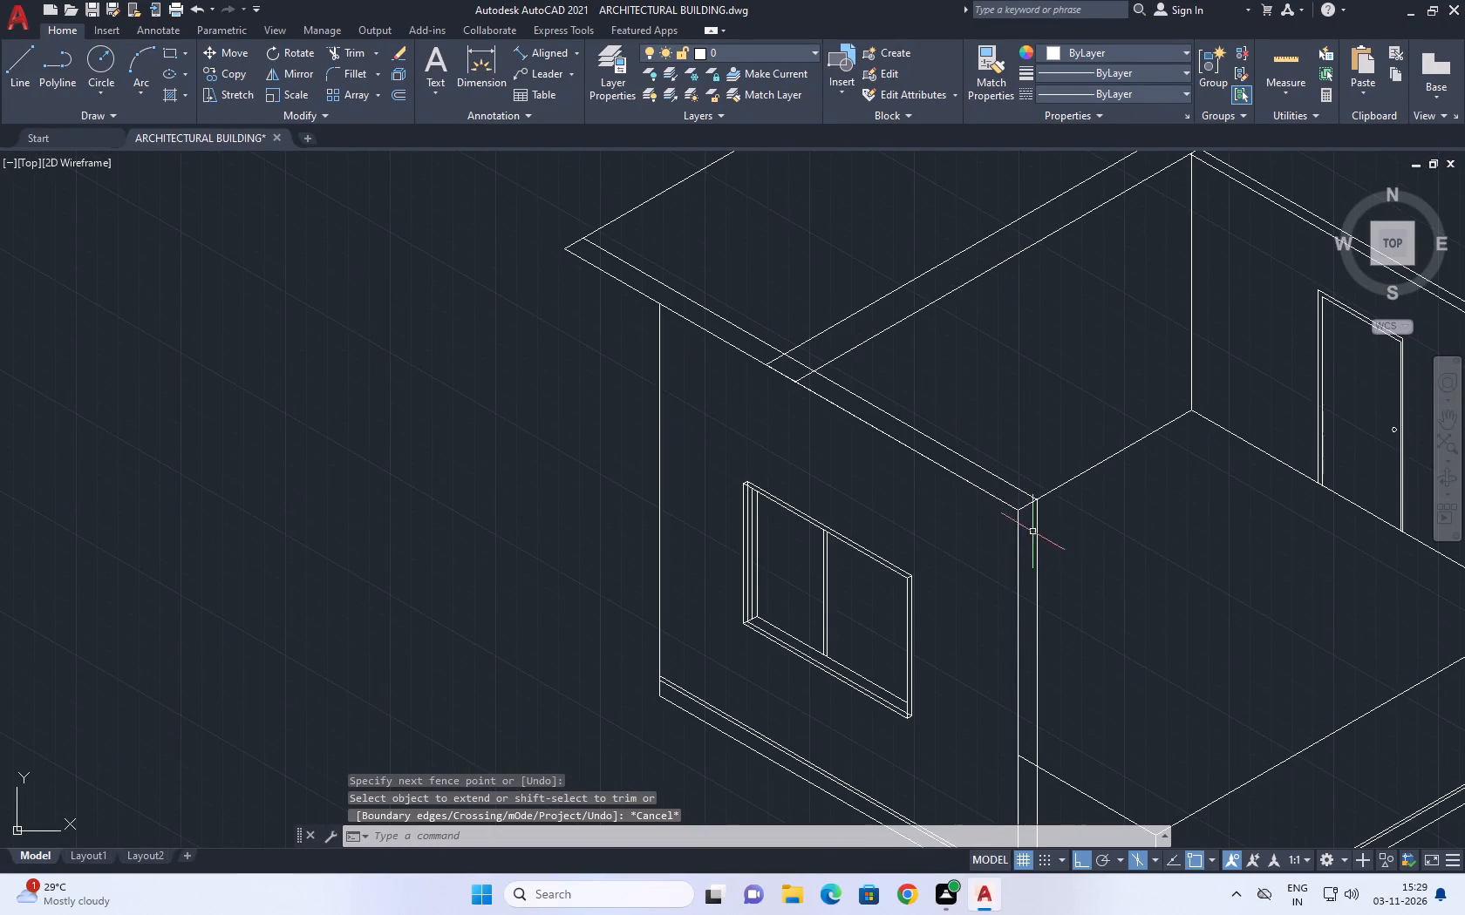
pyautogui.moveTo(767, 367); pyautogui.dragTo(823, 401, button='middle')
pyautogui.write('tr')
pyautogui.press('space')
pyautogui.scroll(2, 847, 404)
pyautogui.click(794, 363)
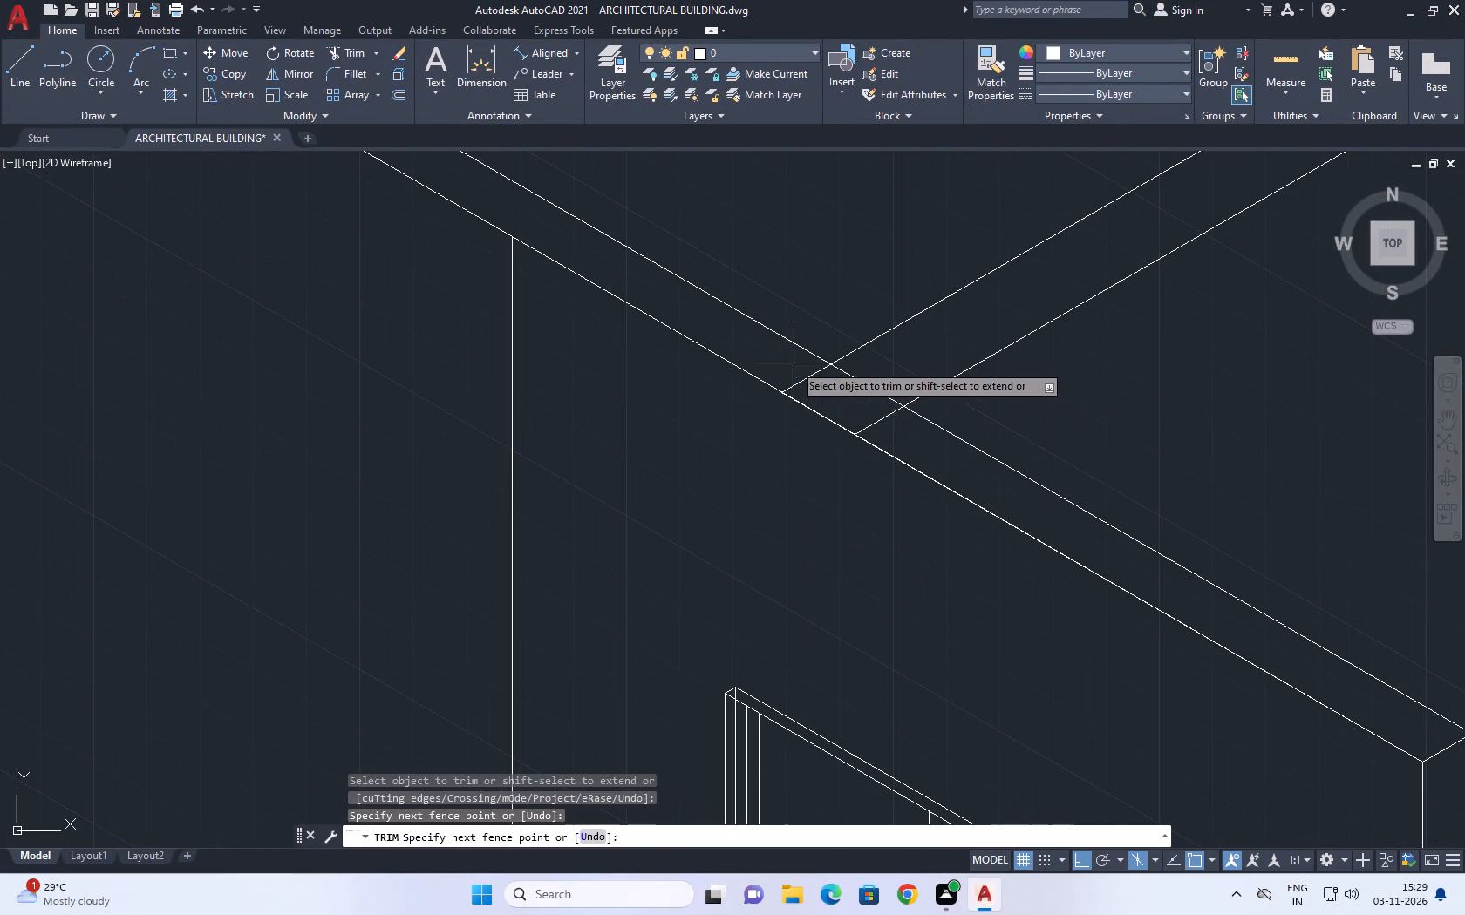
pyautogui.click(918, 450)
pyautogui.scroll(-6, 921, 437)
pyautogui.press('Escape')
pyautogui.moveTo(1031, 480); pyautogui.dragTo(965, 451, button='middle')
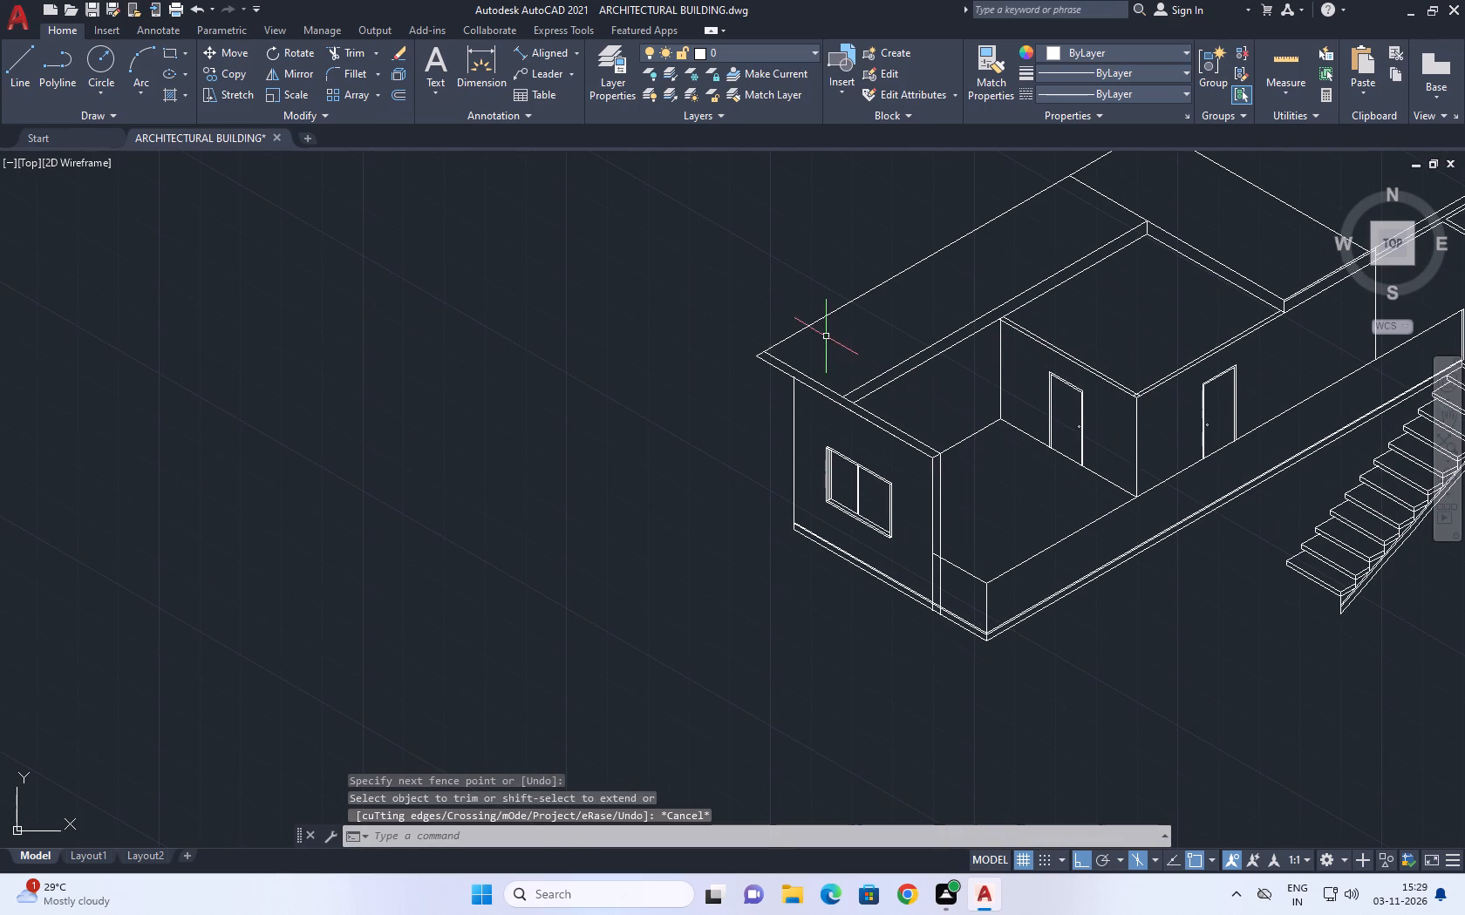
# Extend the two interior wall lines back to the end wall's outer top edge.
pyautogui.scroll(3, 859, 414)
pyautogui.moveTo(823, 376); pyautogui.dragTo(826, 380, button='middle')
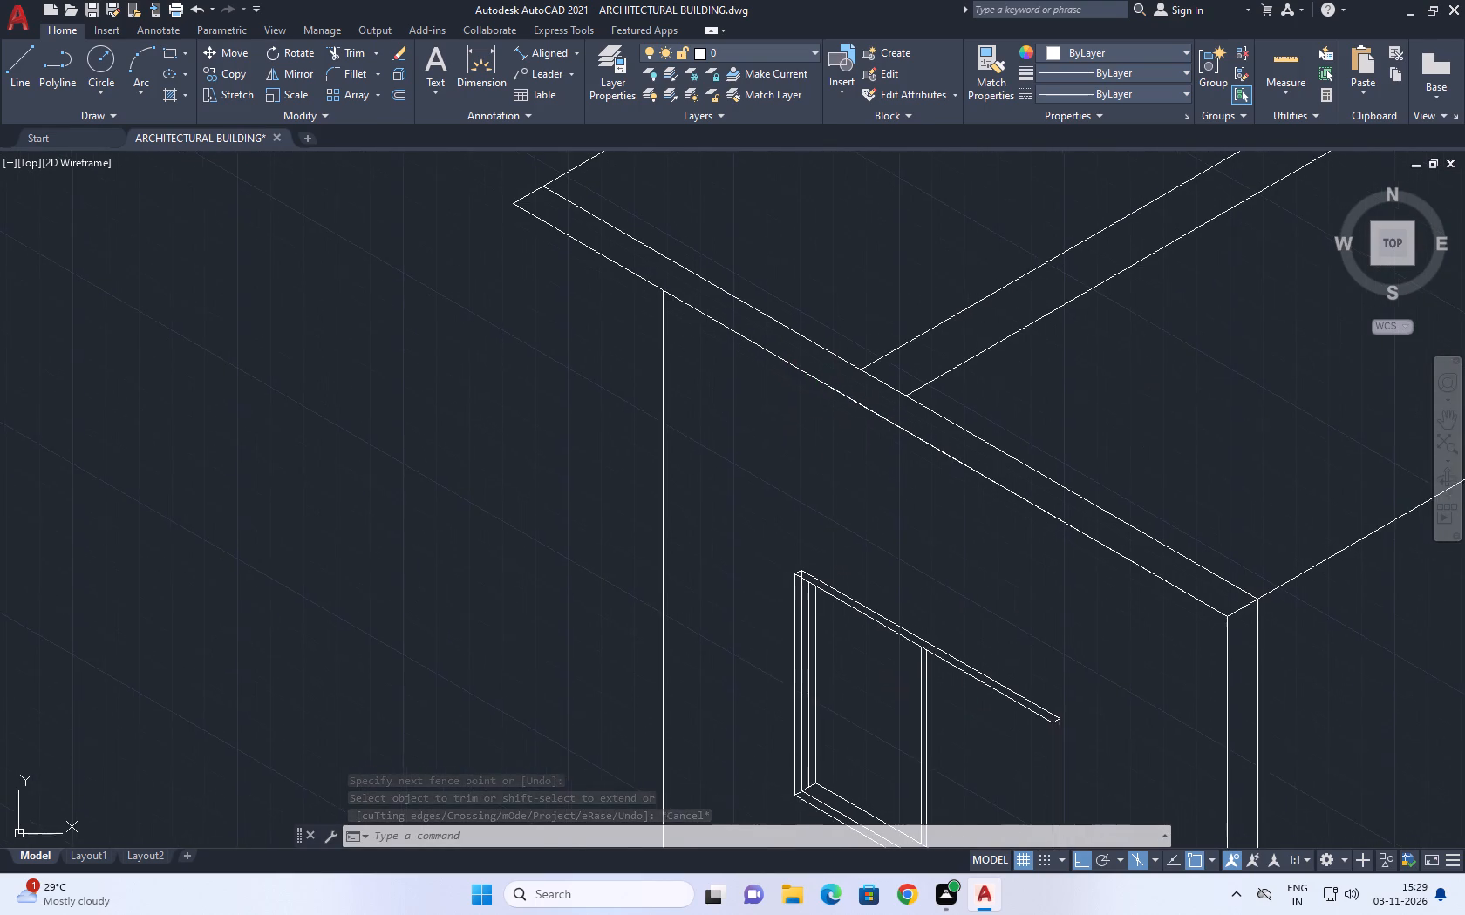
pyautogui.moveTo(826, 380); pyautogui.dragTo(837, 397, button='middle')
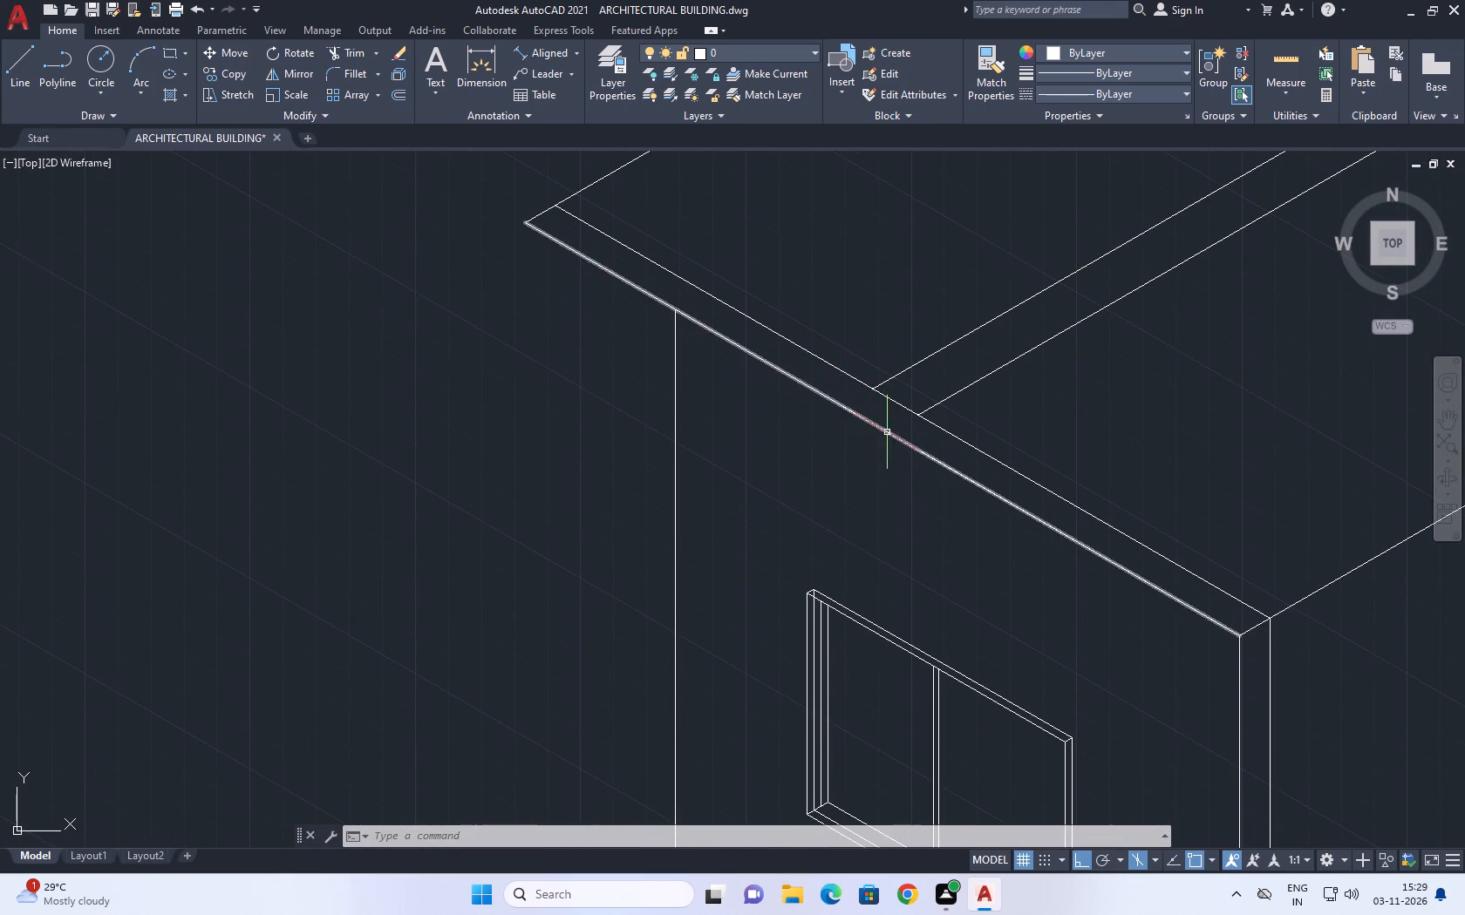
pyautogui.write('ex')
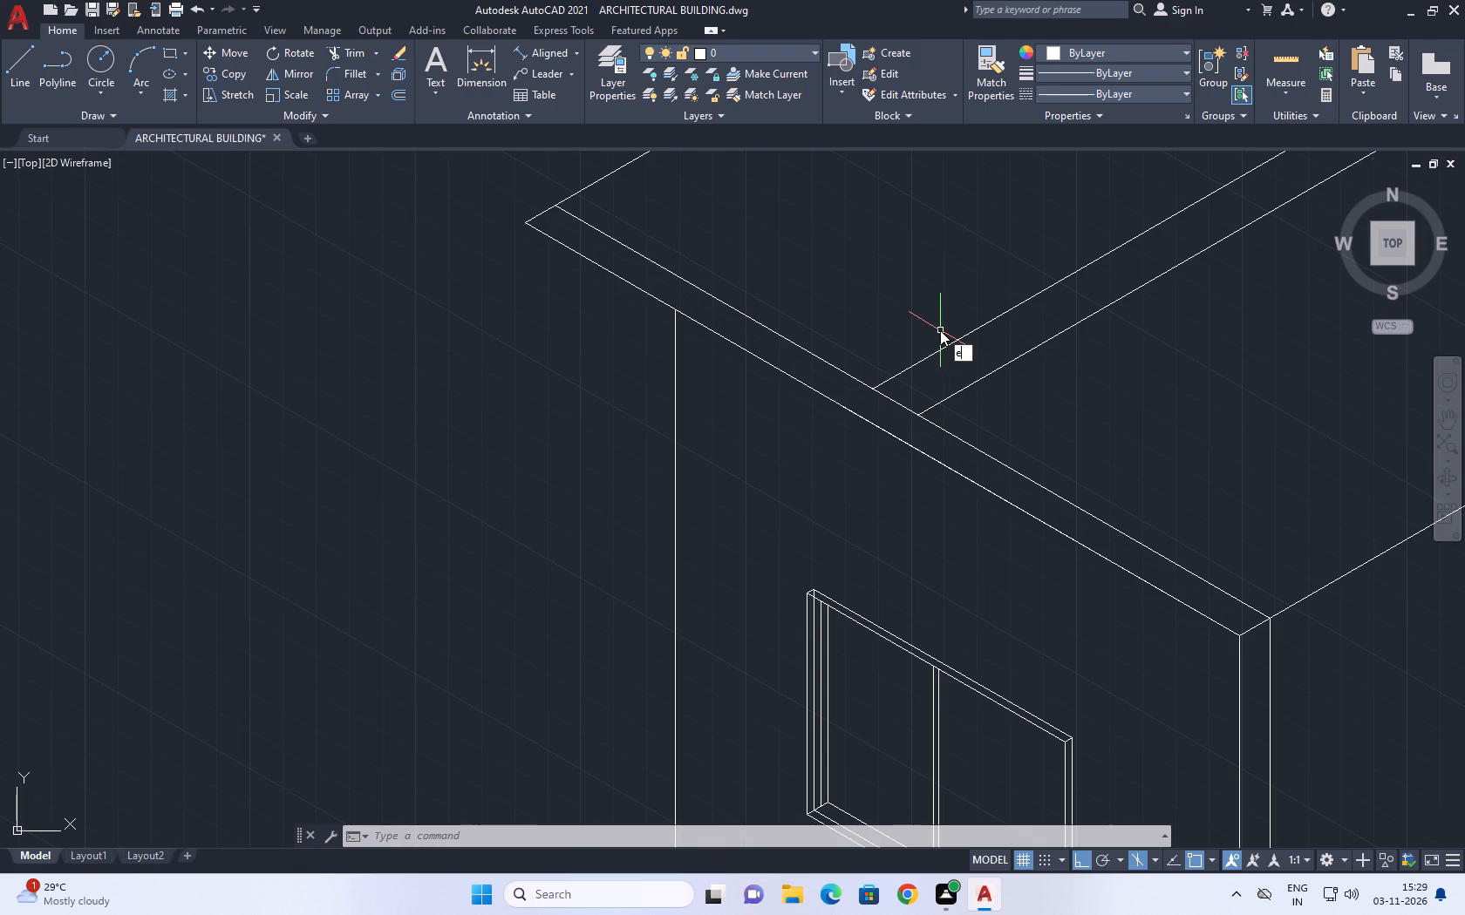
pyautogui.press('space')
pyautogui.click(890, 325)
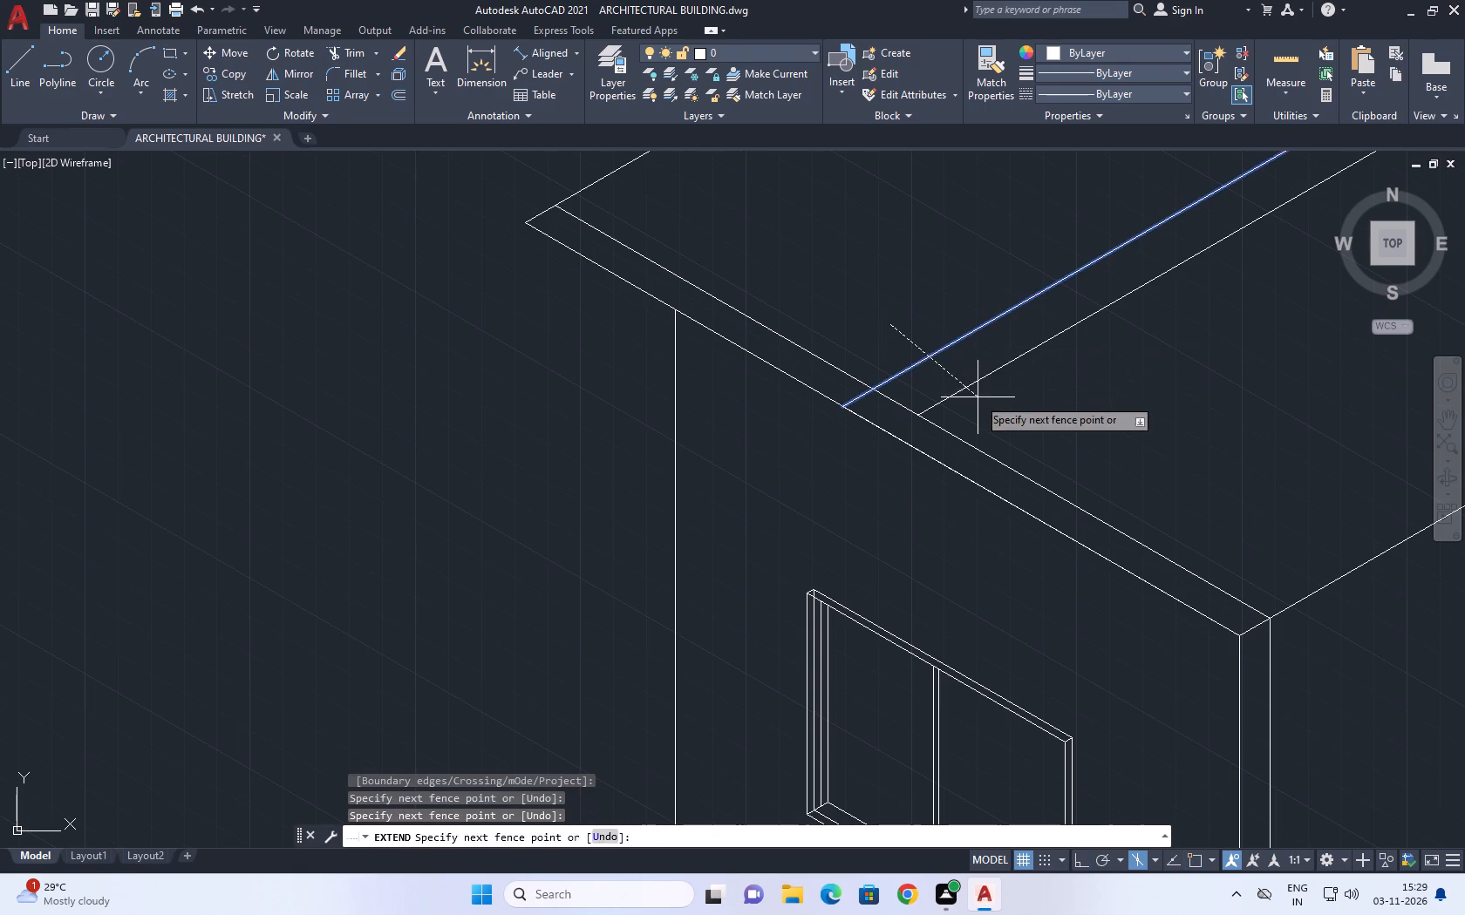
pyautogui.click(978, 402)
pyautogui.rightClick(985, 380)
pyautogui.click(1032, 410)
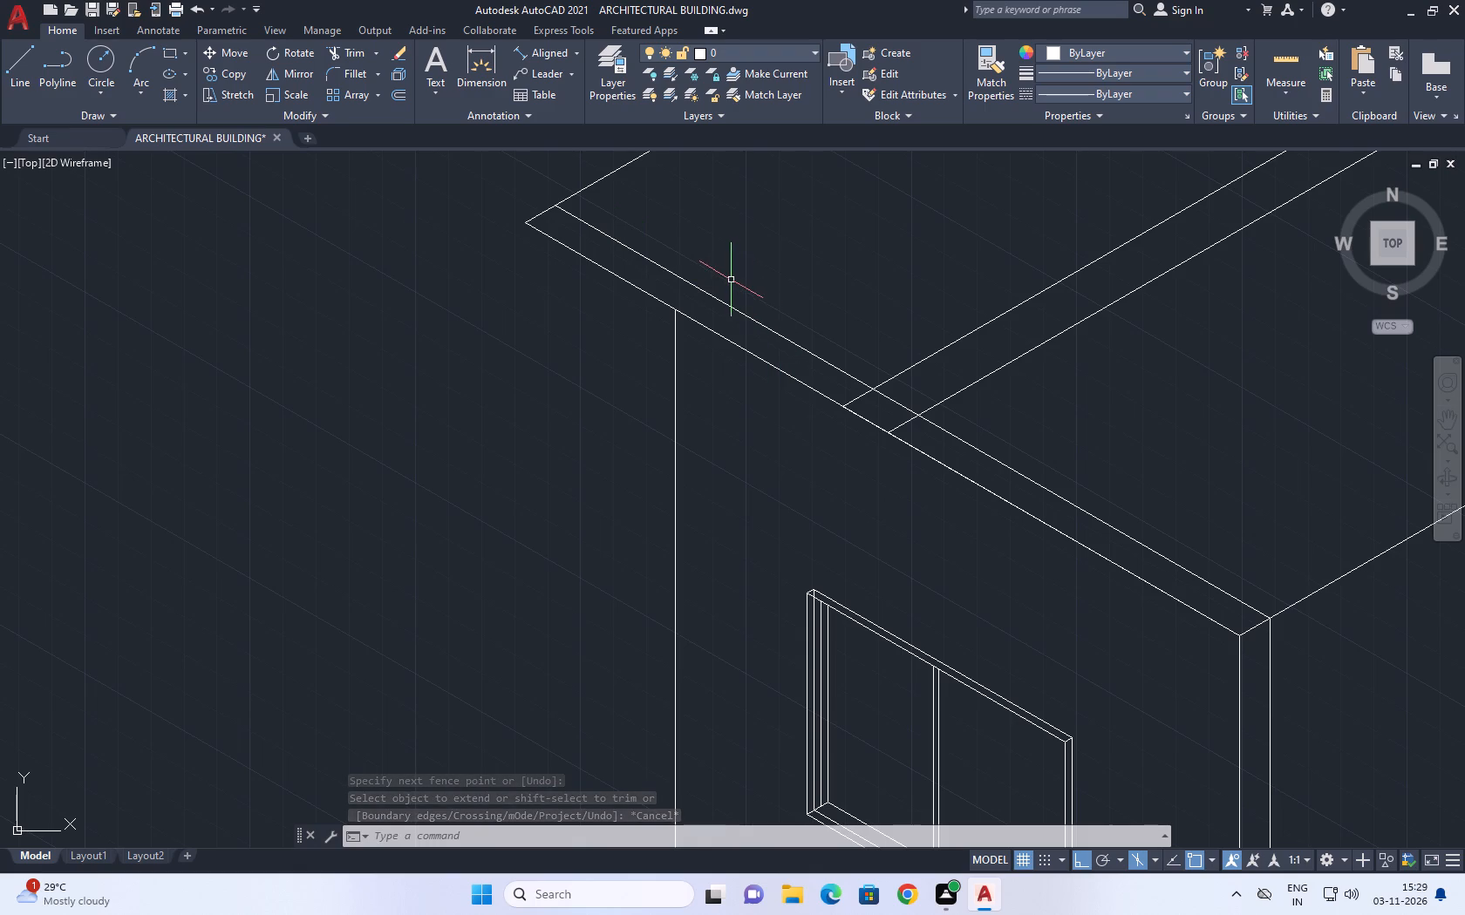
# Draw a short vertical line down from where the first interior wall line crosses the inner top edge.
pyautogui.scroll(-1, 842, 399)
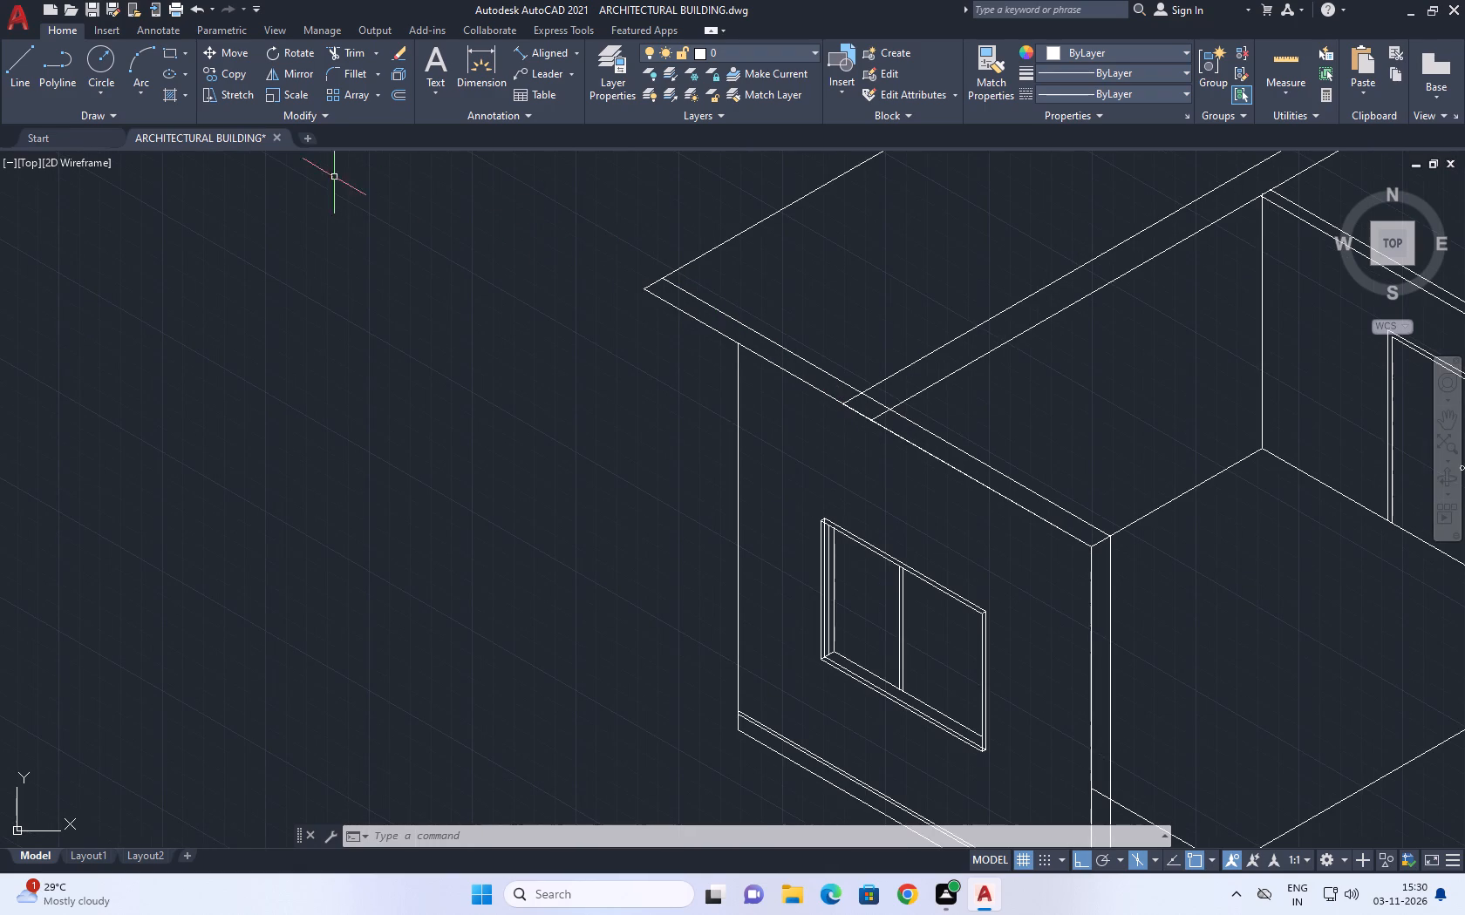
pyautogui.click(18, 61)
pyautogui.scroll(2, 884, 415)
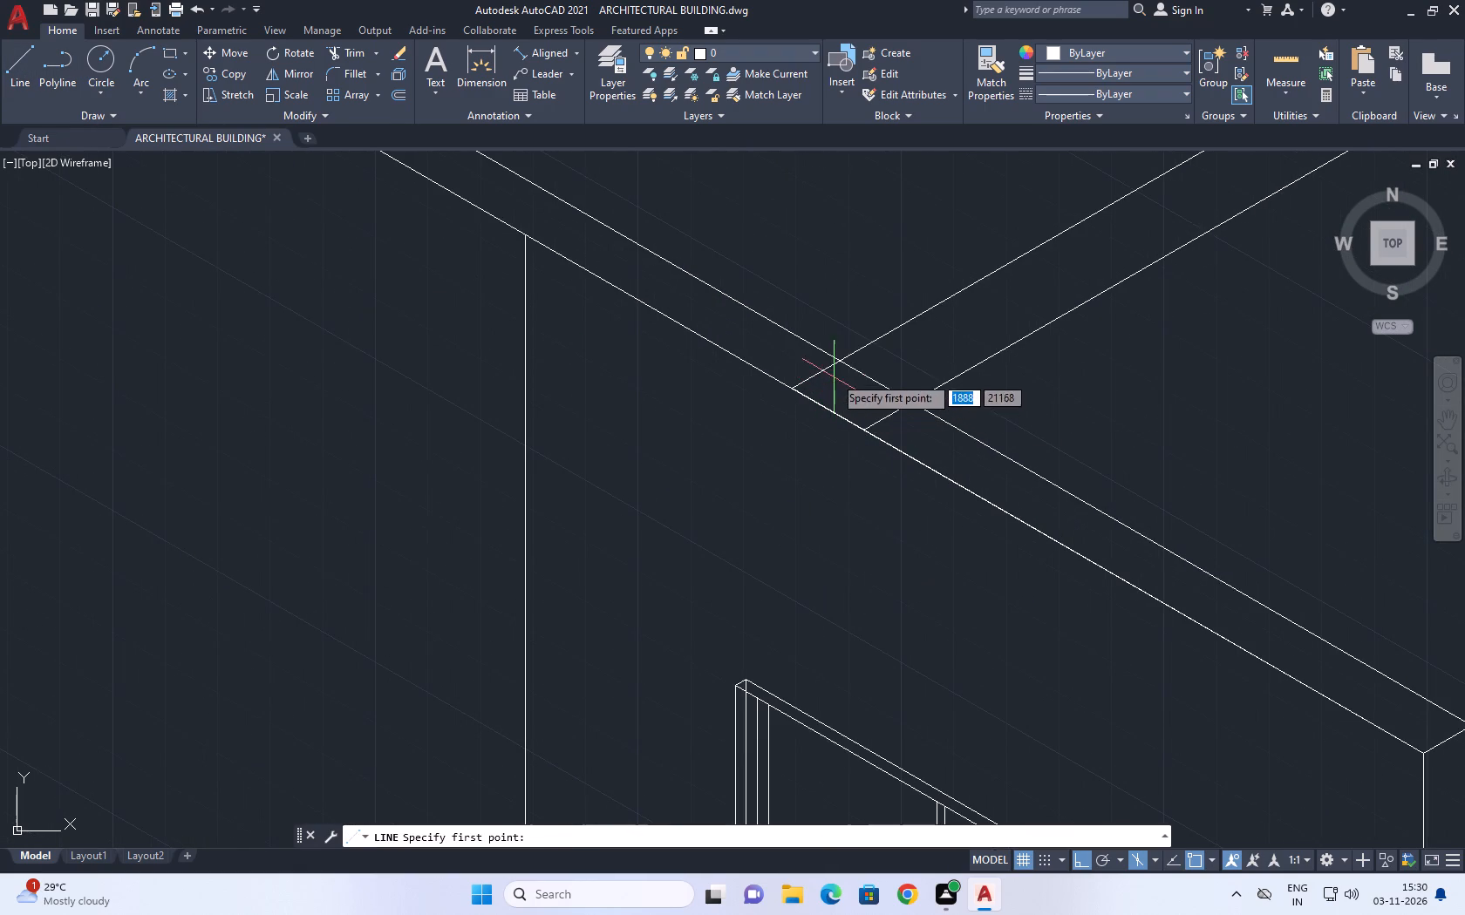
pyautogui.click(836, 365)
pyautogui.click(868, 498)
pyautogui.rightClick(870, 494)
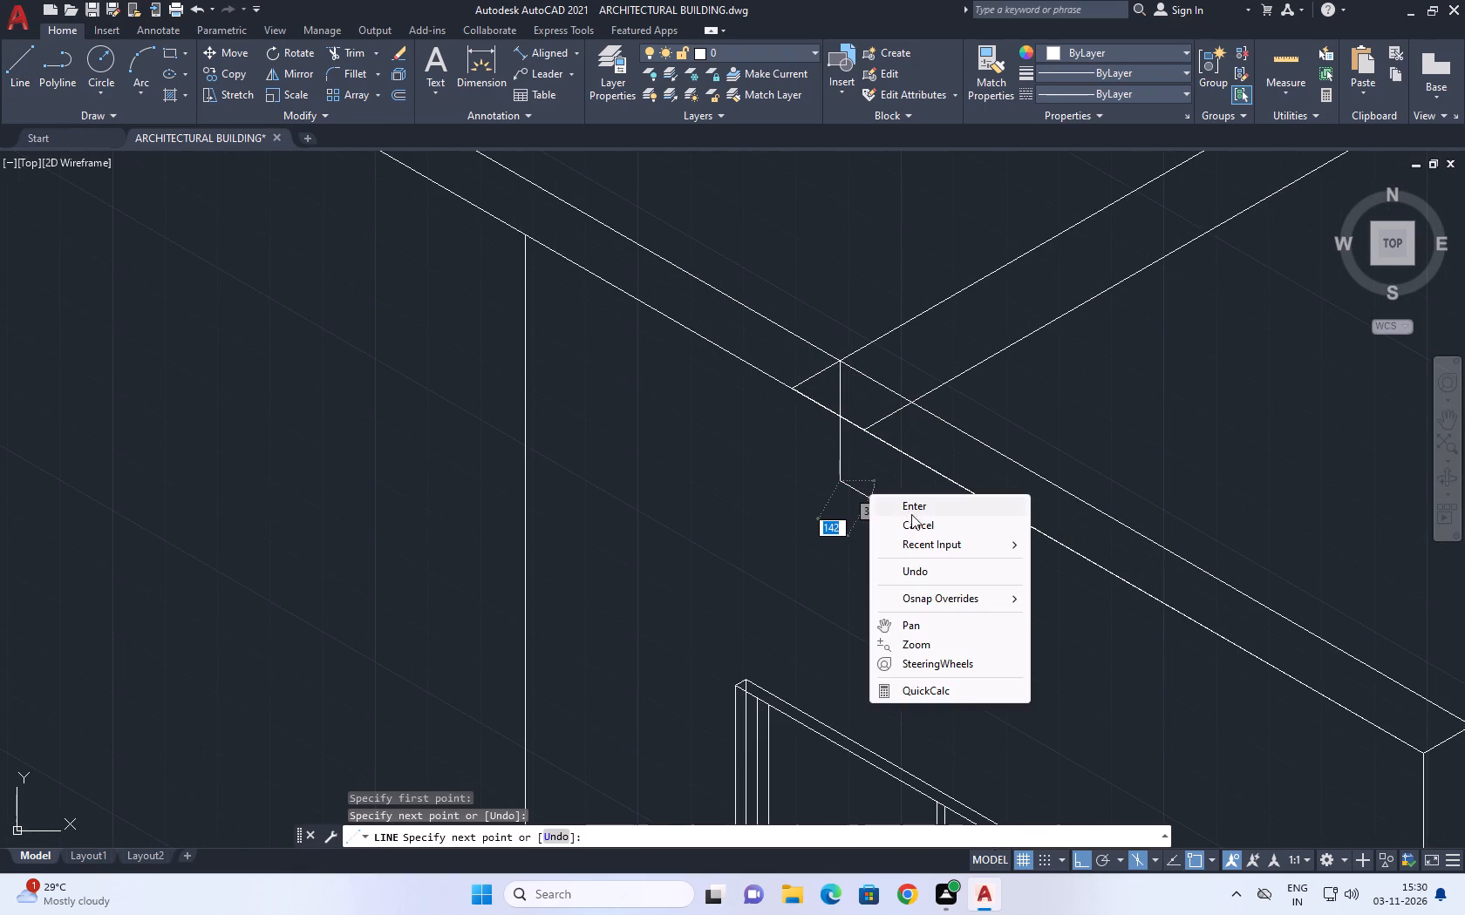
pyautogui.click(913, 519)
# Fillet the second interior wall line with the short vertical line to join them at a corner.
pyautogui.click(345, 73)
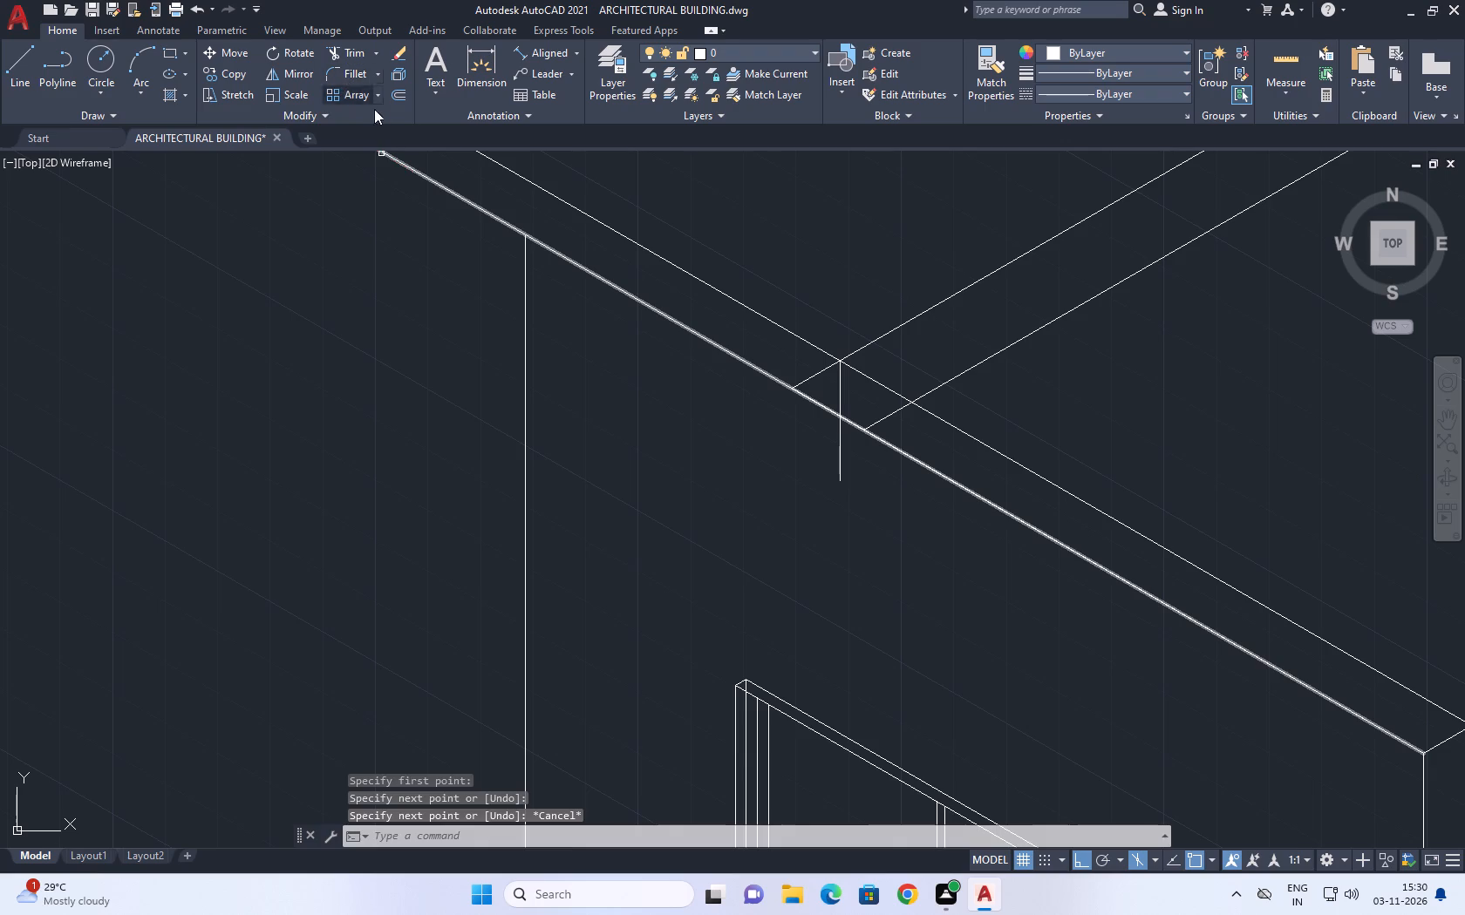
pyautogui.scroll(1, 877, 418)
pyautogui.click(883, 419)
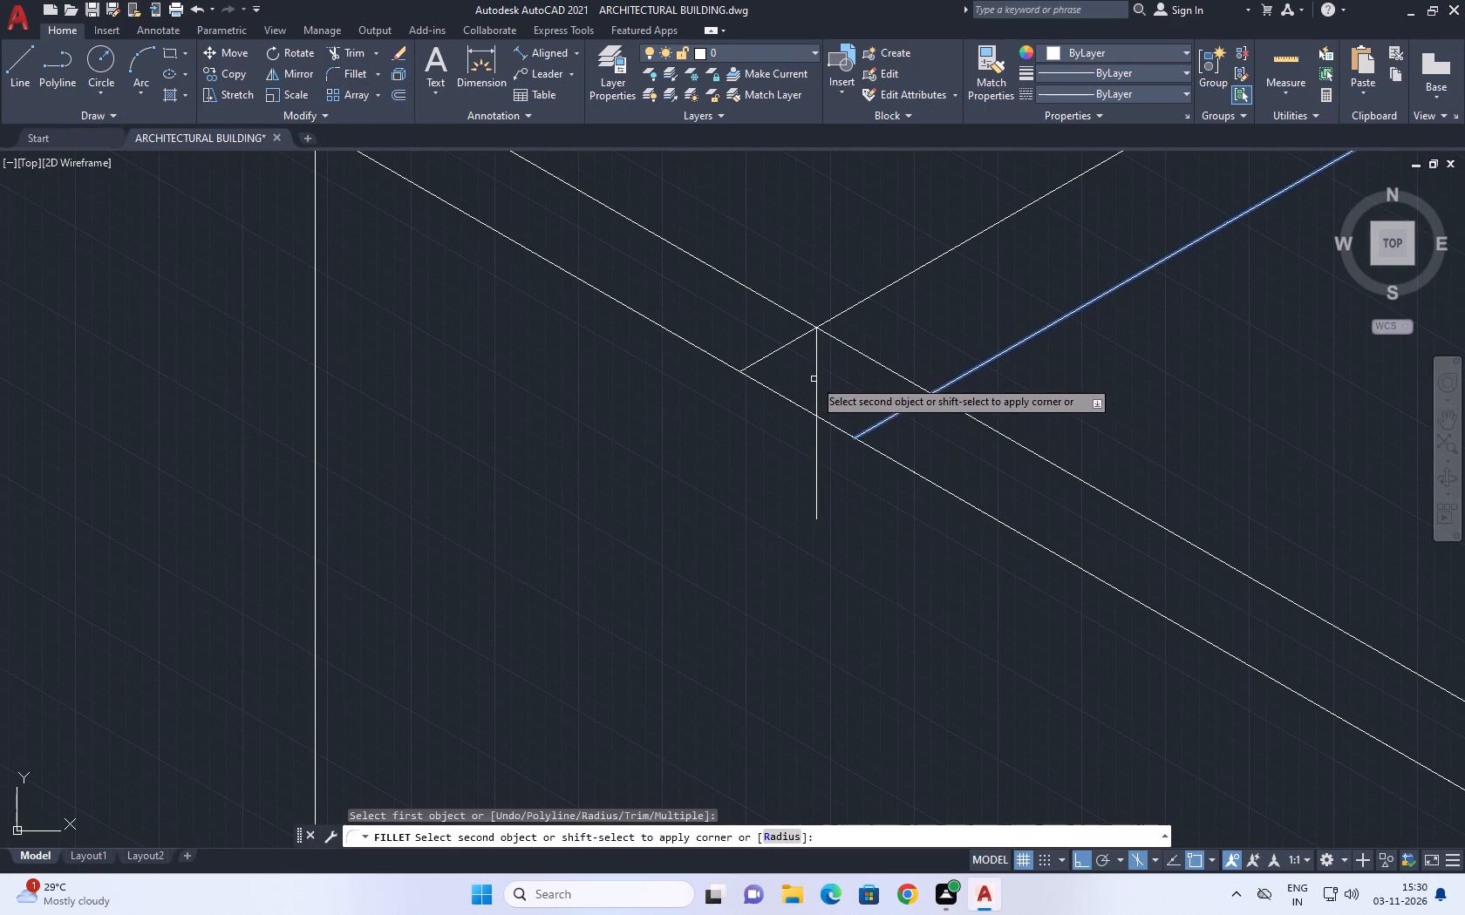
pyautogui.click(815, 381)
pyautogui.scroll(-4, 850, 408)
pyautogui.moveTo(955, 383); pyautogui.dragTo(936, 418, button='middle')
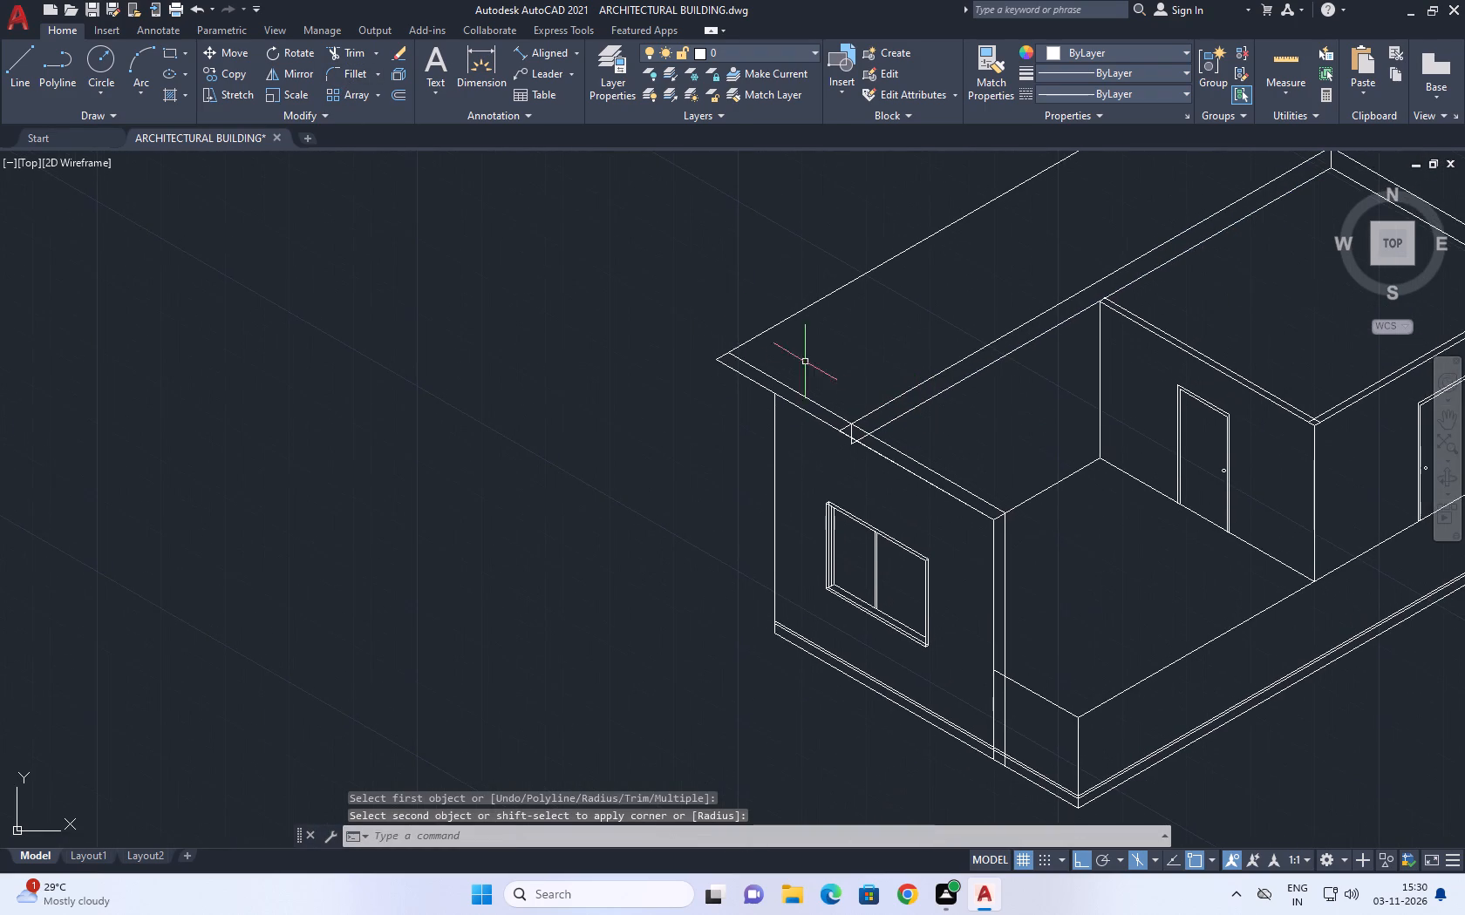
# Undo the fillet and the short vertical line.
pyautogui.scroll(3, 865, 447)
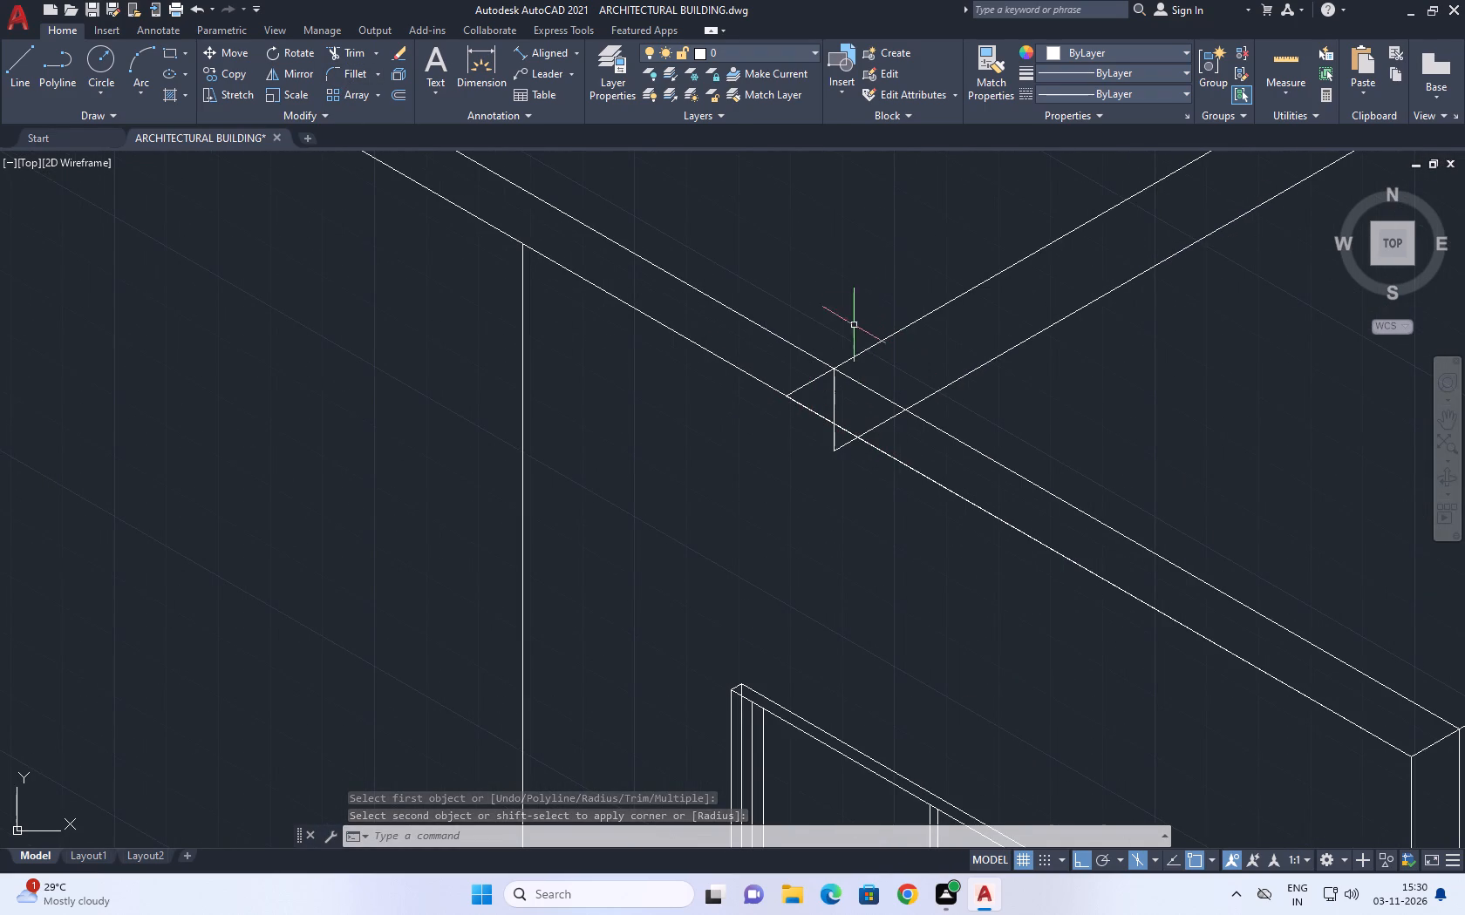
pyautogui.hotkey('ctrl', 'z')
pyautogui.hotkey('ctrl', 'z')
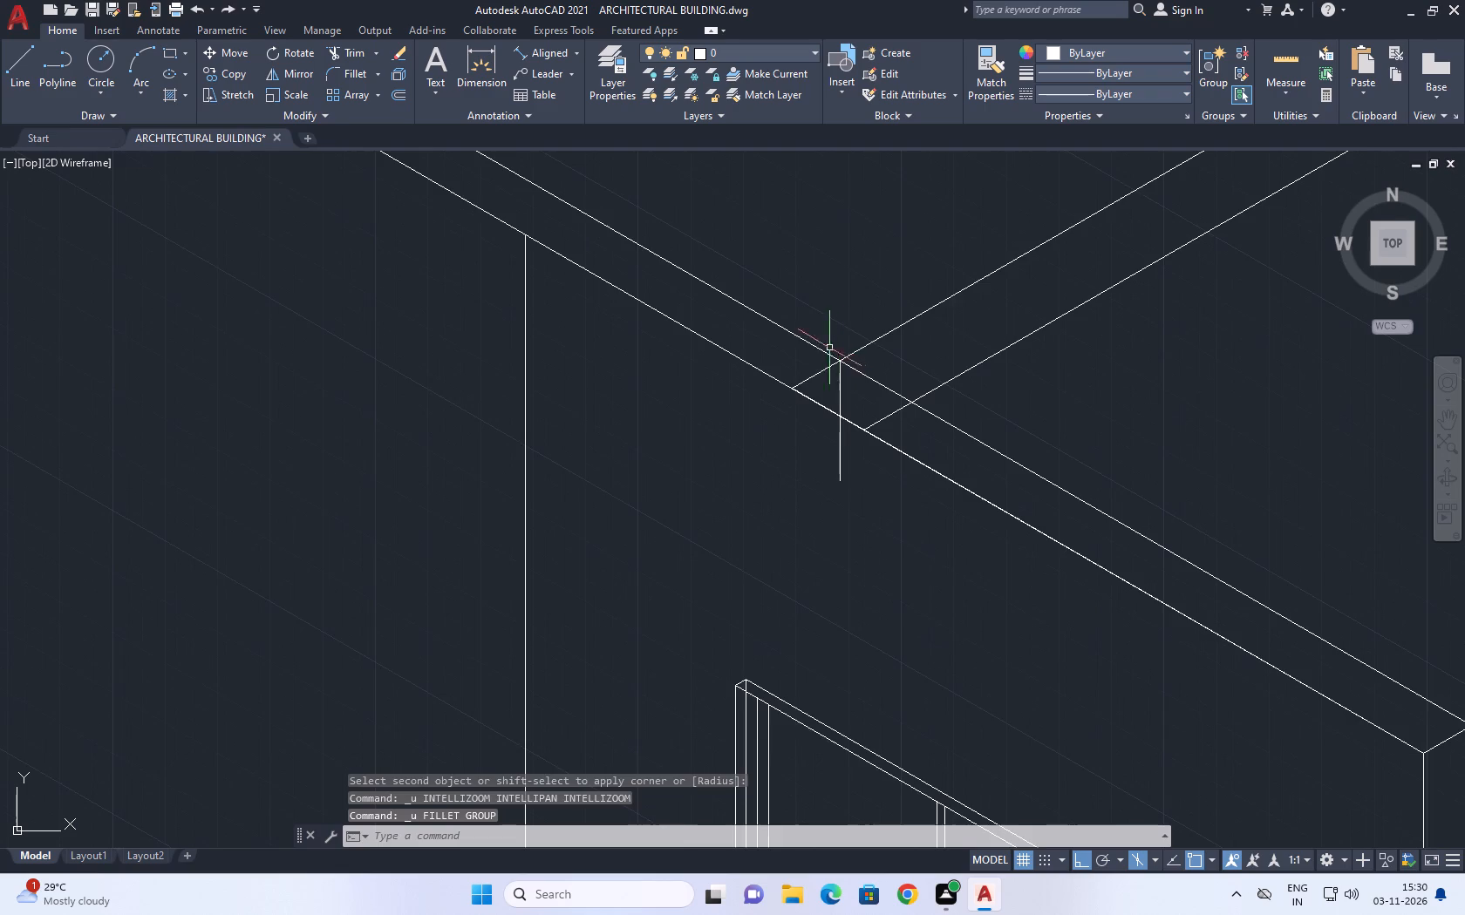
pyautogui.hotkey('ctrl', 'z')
# Draw a short vertical line down from the first interior wall line's end on the outer top edge.
pyautogui.press('l')
pyautogui.press('space')
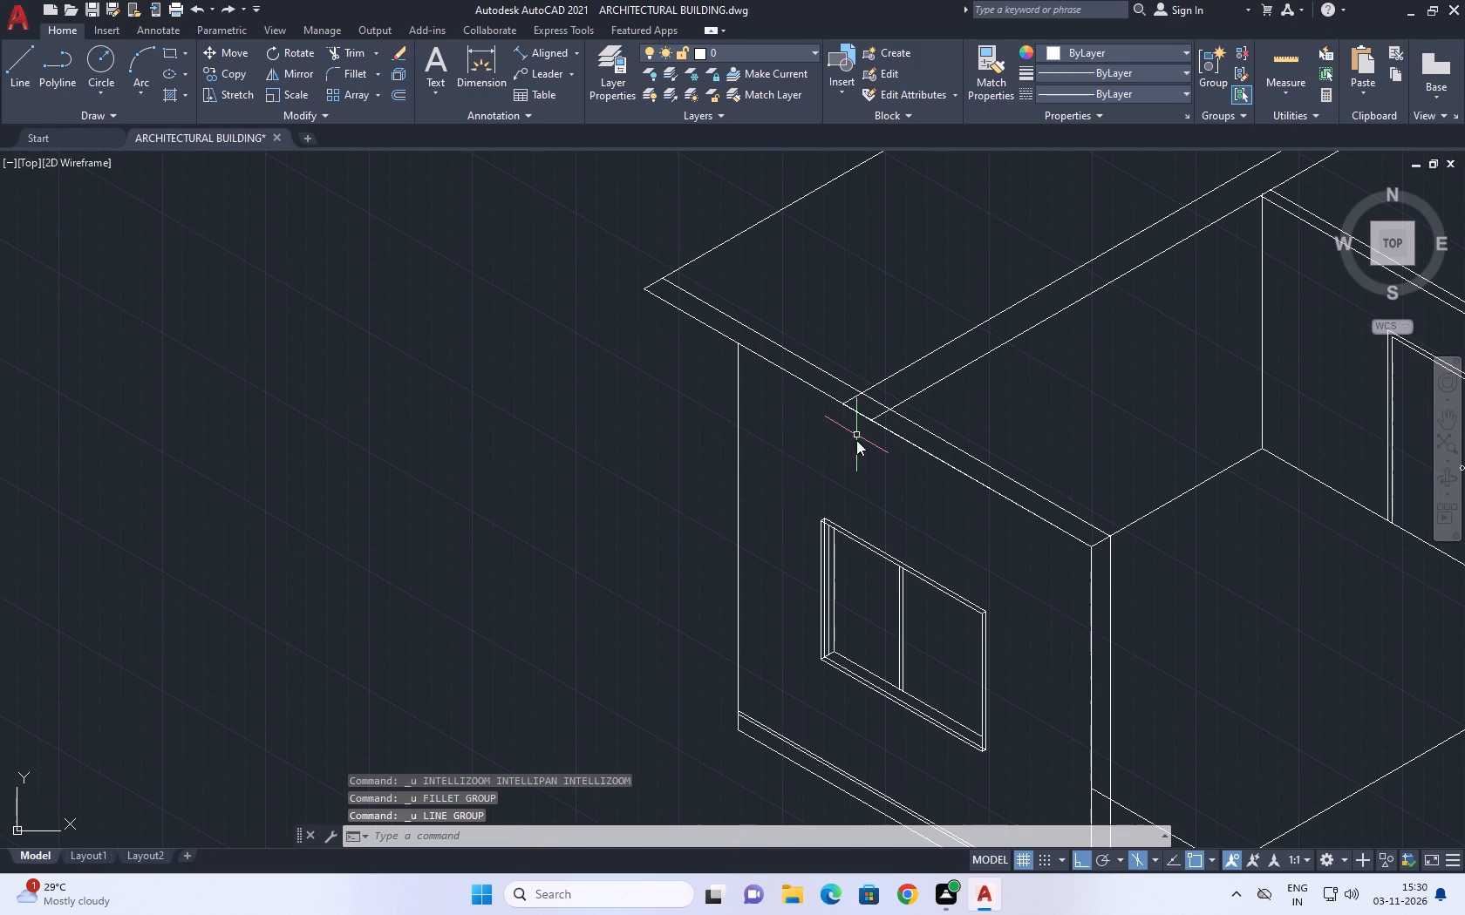
pyautogui.scroll(1, 856, 440)
pyautogui.click(834, 383)
pyautogui.click(835, 464)
pyautogui.press('Escape')
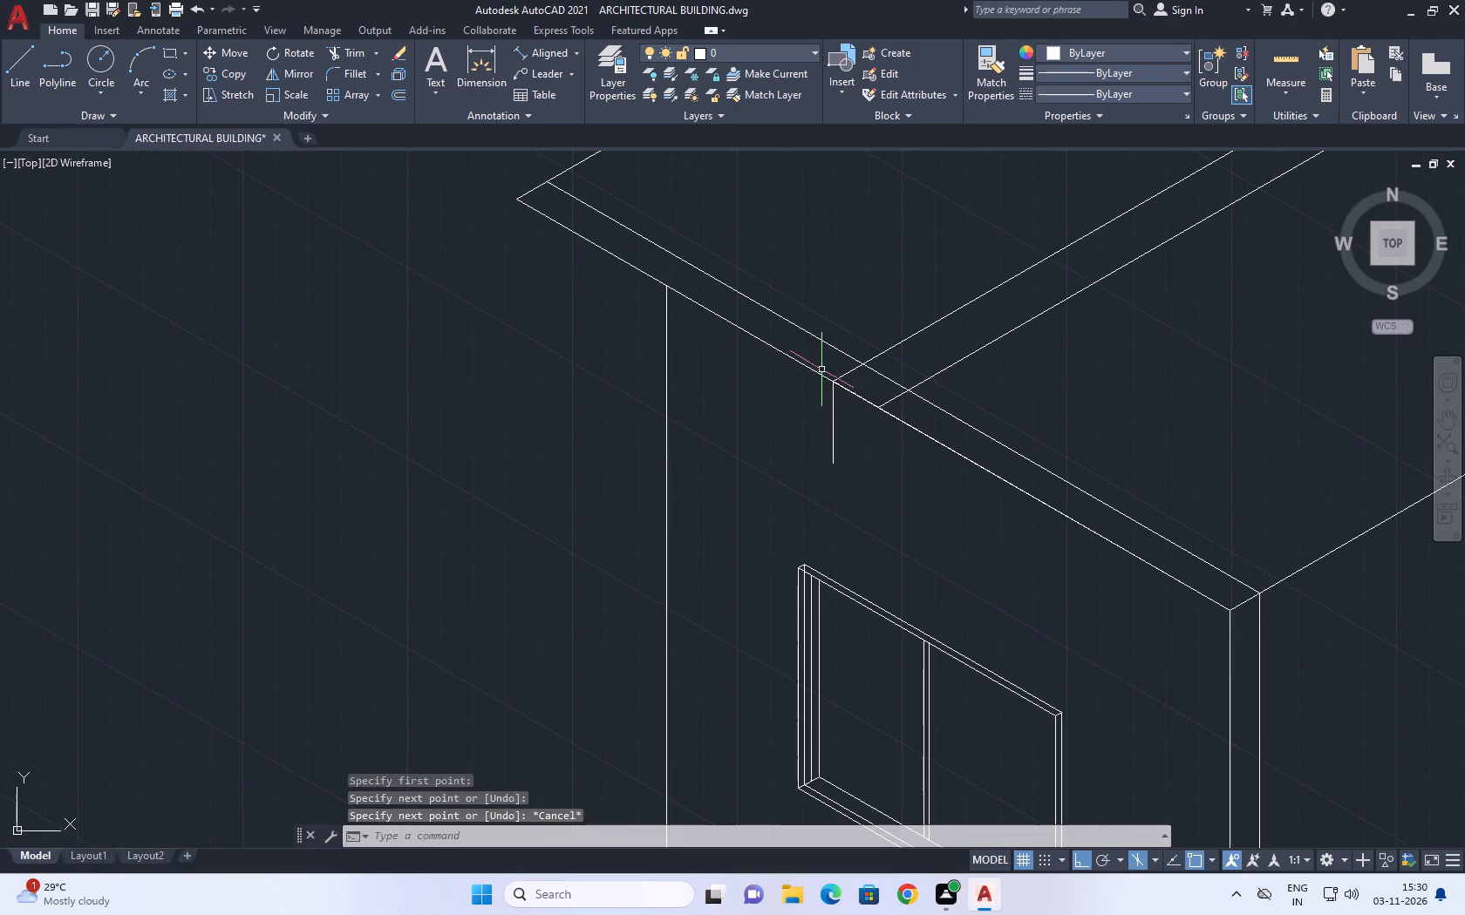
# Extend the second interior wall line to the short vertical line.
pyautogui.press('e')
pyautogui.press('x')
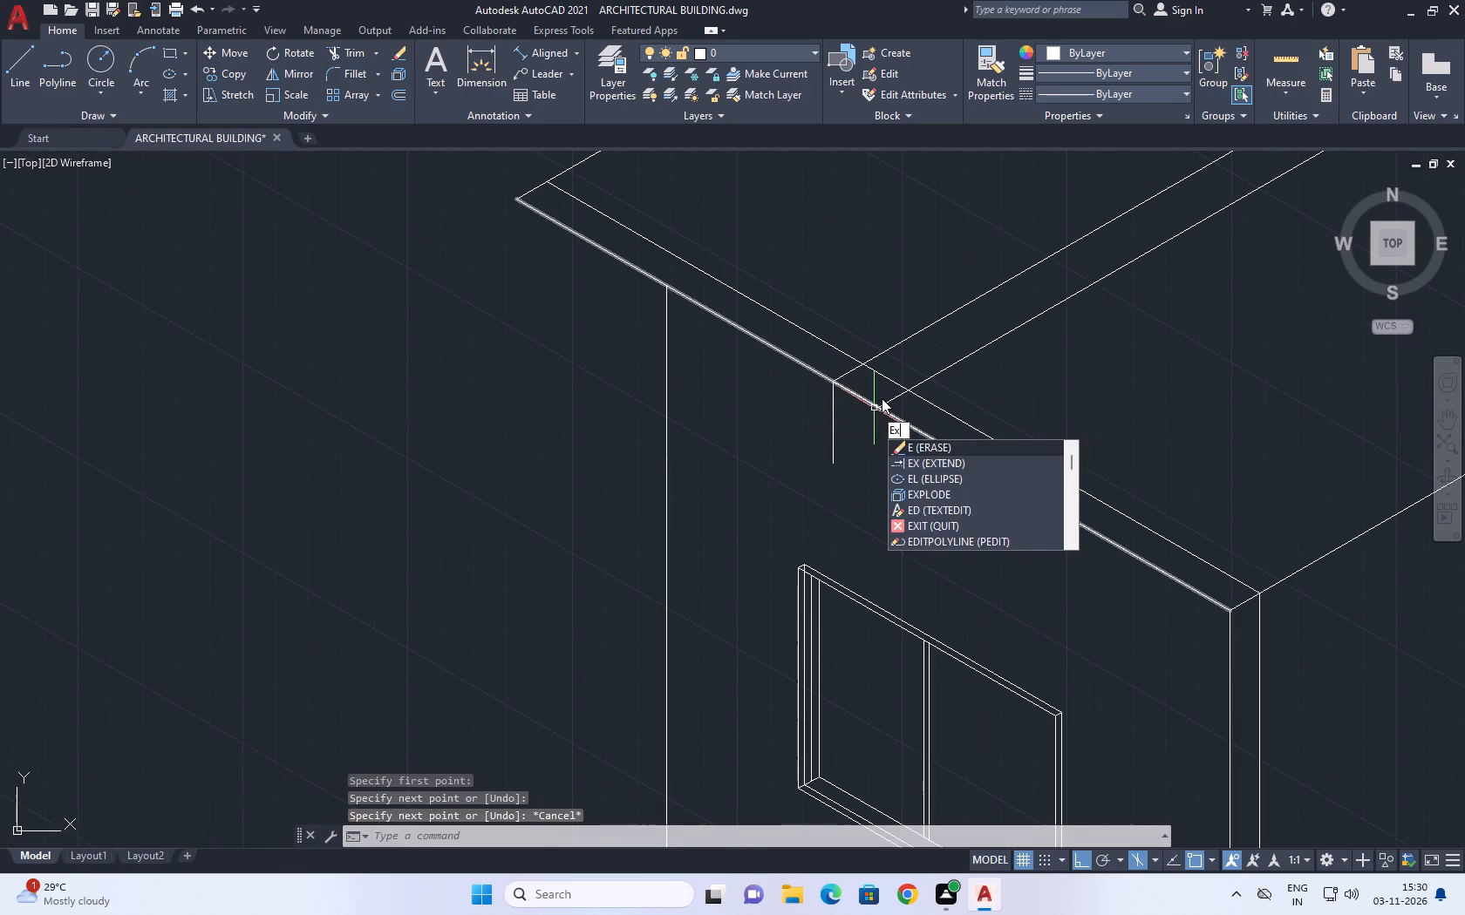
pyautogui.press('space')
pyautogui.click(888, 402)
pyautogui.press('Escape')
pyautogui.moveTo(886, 390); pyautogui.dragTo(887, 412, button='middle')
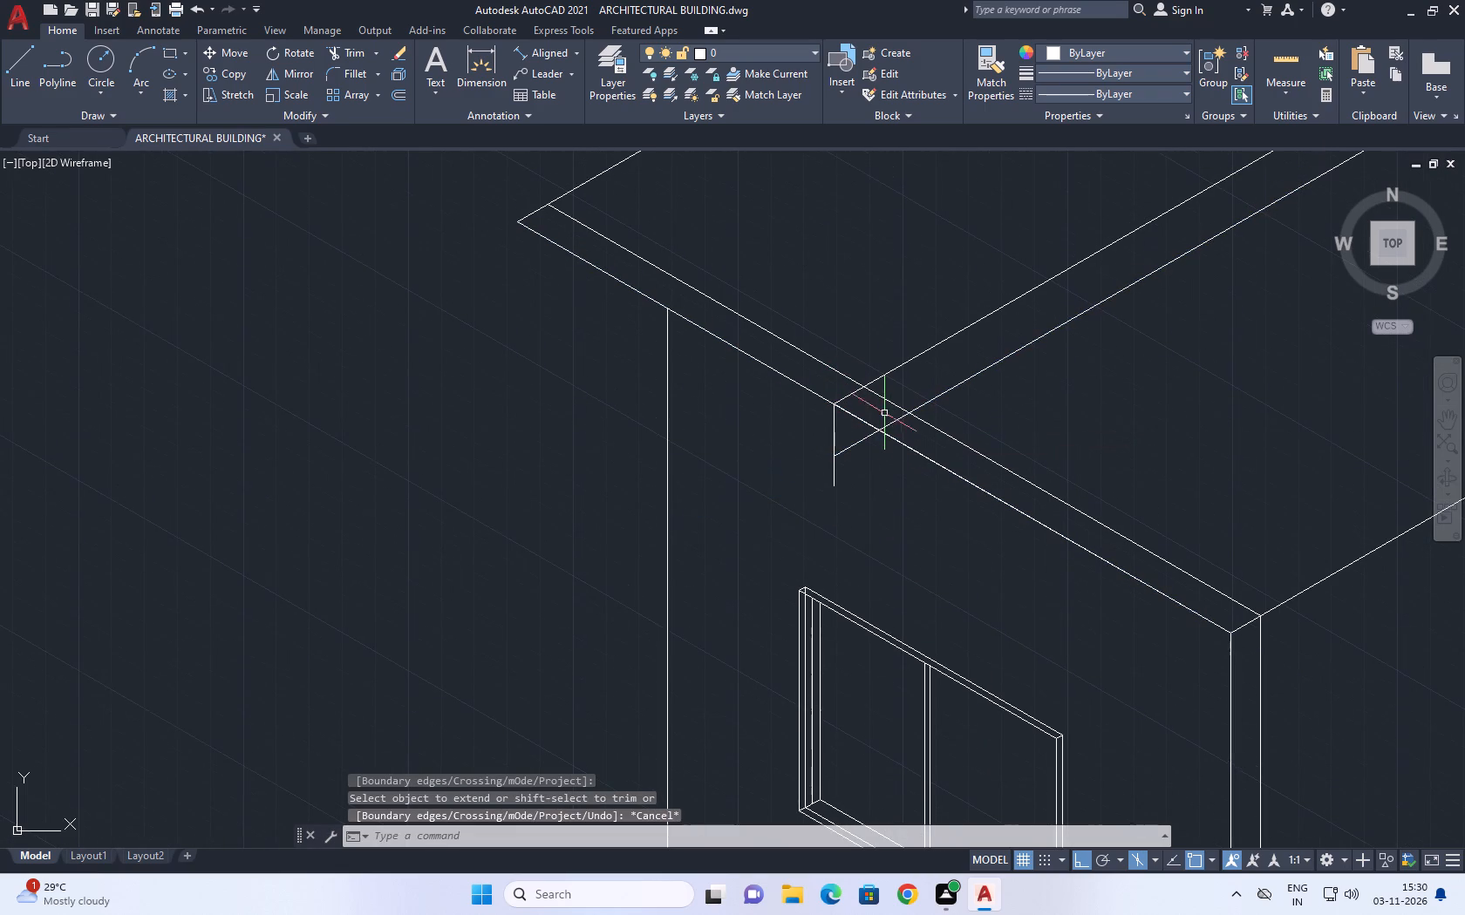
# Trim the end wall's top edges between the two interior wall lines and the short vertical line's excess below the corner.
pyautogui.press('t')
pyautogui.write('r')
pyautogui.press('space')
pyautogui.moveTo(885, 397); pyautogui.dragTo(814, 464, button='middle')
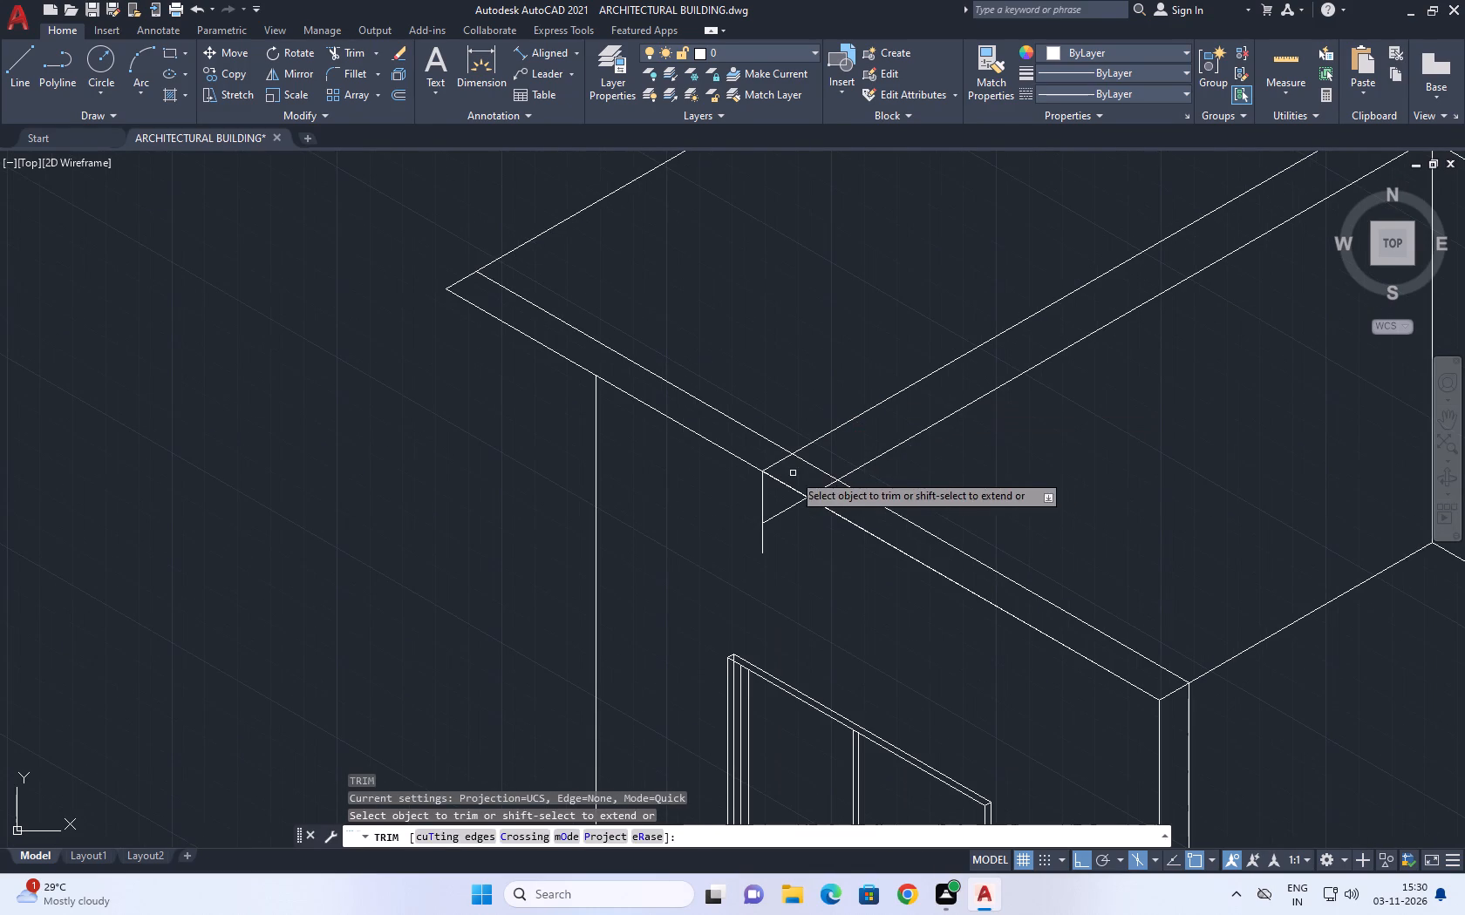
pyautogui.click(782, 485)
pyautogui.click(829, 457)
pyautogui.click(782, 481)
pyautogui.scroll(-1, 877, 453)
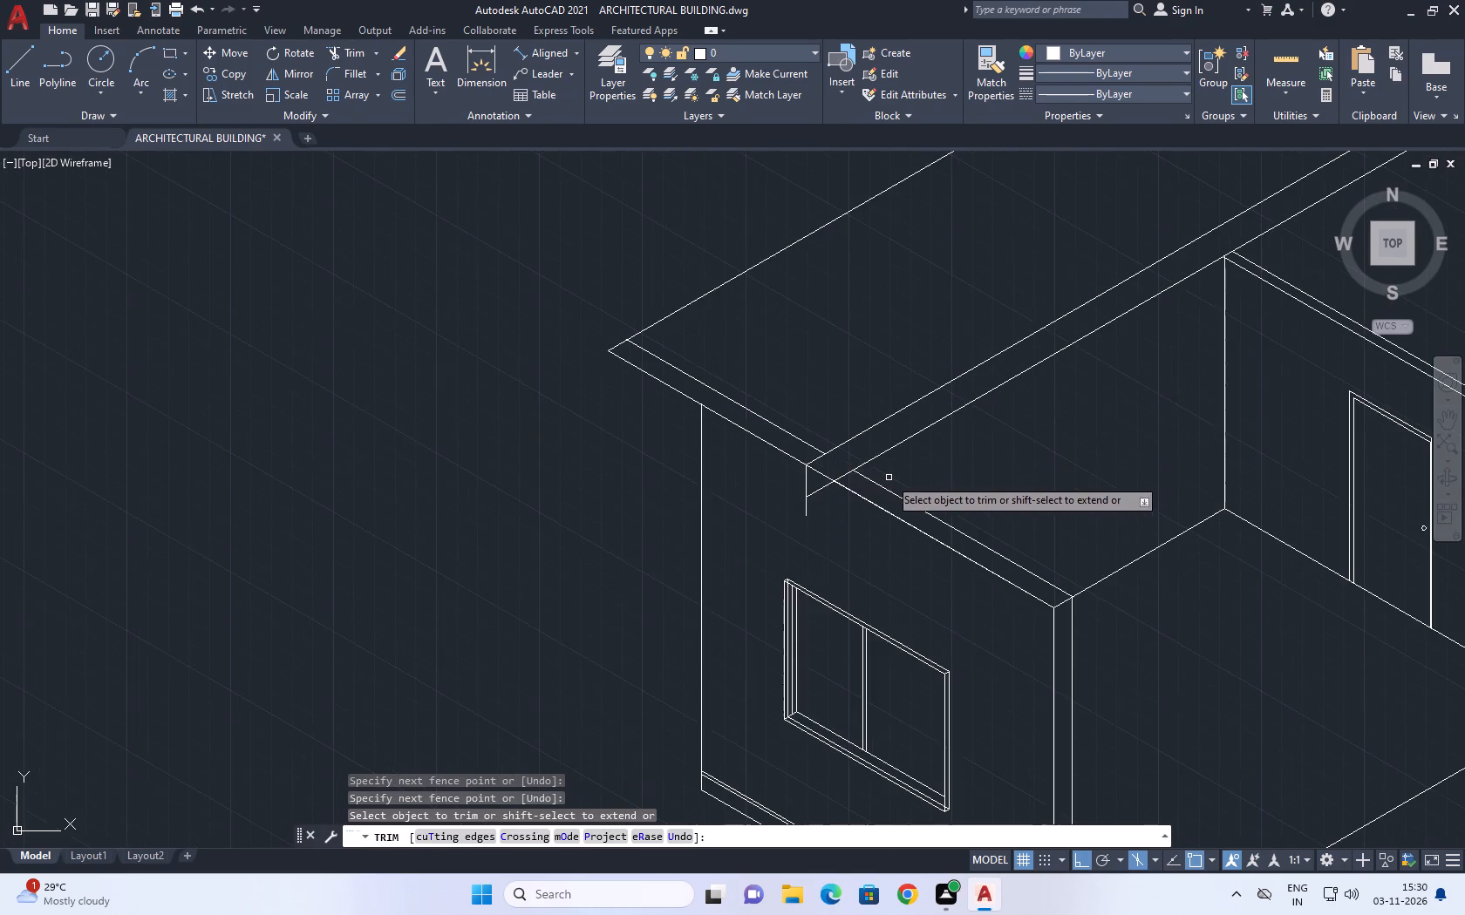
pyautogui.scroll(1, 835, 470)
pyautogui.click(821, 470)
pyautogui.click(811, 480)
pyautogui.moveTo(822, 529); pyautogui.dragTo(814, 531)
pyautogui.click(765, 534)
pyautogui.scroll(-2, 881, 516)
pyautogui.press('Escape')
pyautogui.moveTo(951, 486); pyautogui.dragTo(915, 507, button='middle')
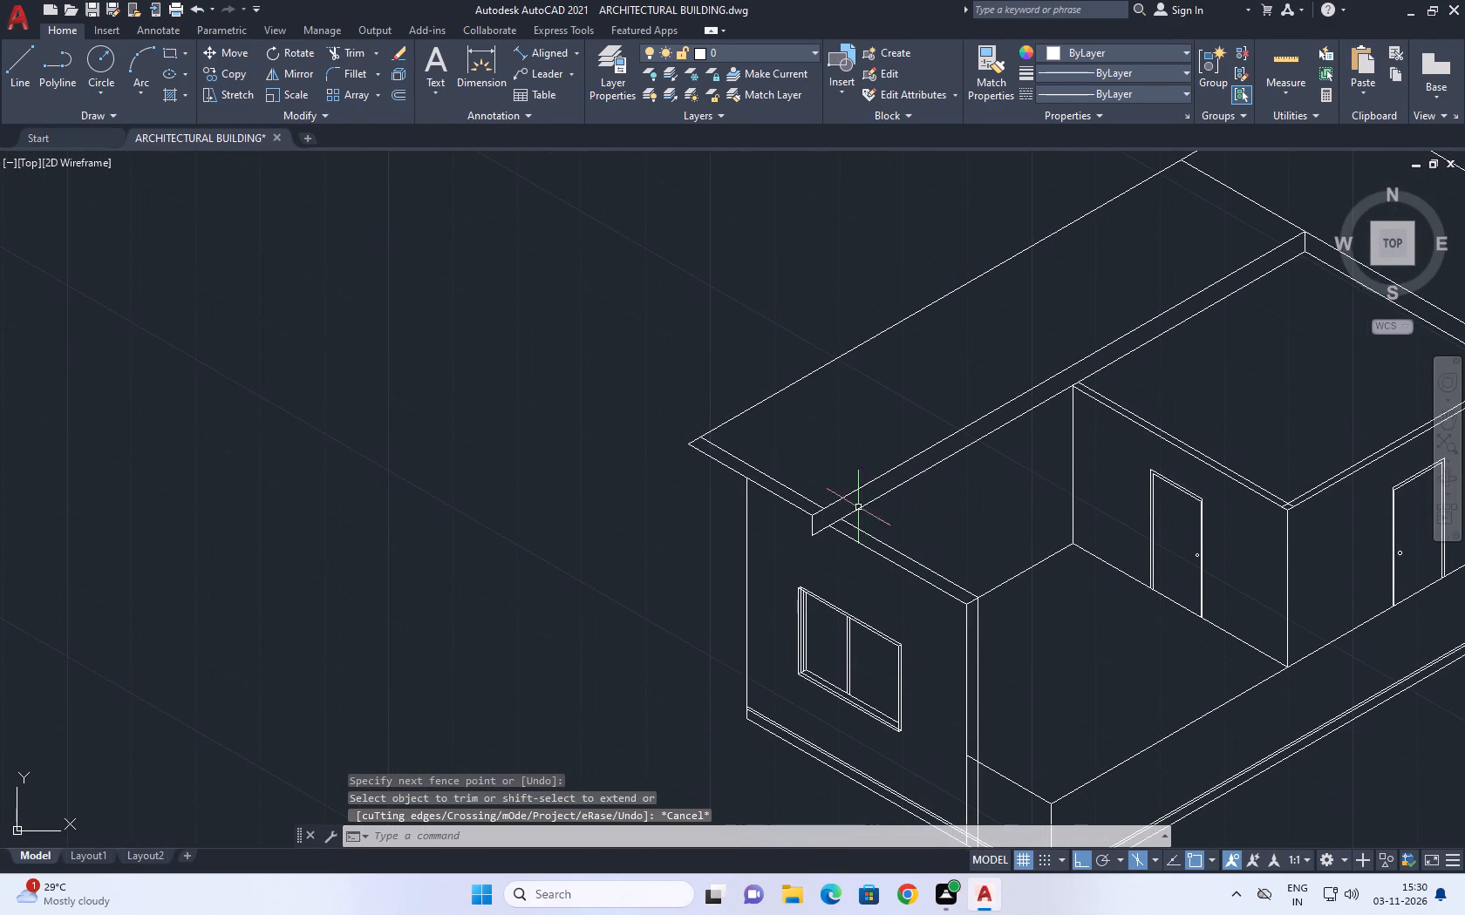
# Erase the remaining inner line parallel to the outer top edge on the overhanging corner.
pyautogui.scroll(1, 793, 496)
pyautogui.click(796, 487)
pyautogui.scroll(-1, 816, 482)
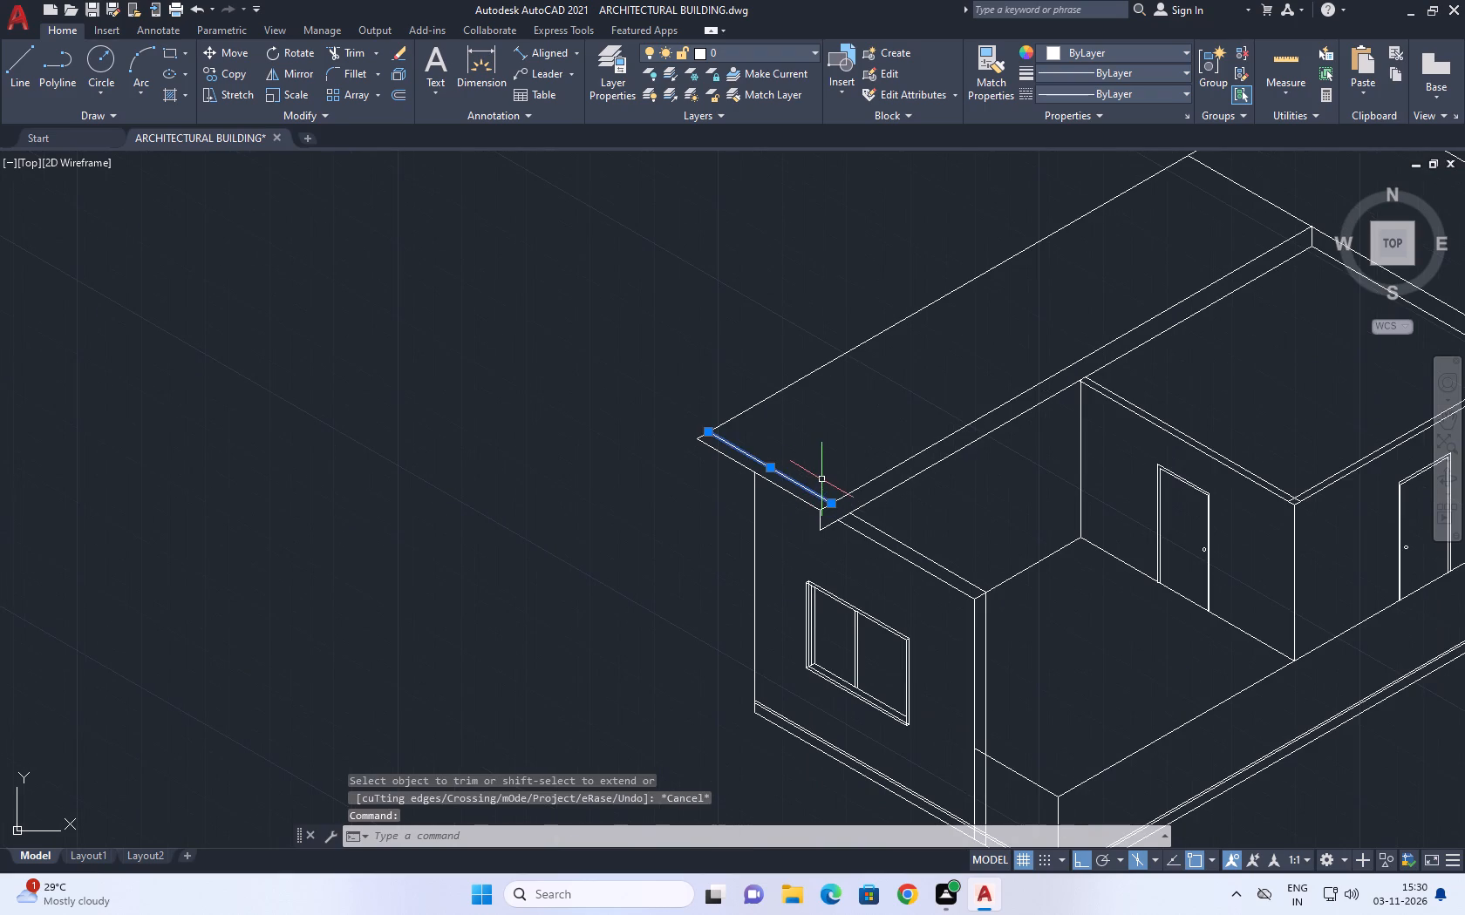
pyautogui.press('Delete')
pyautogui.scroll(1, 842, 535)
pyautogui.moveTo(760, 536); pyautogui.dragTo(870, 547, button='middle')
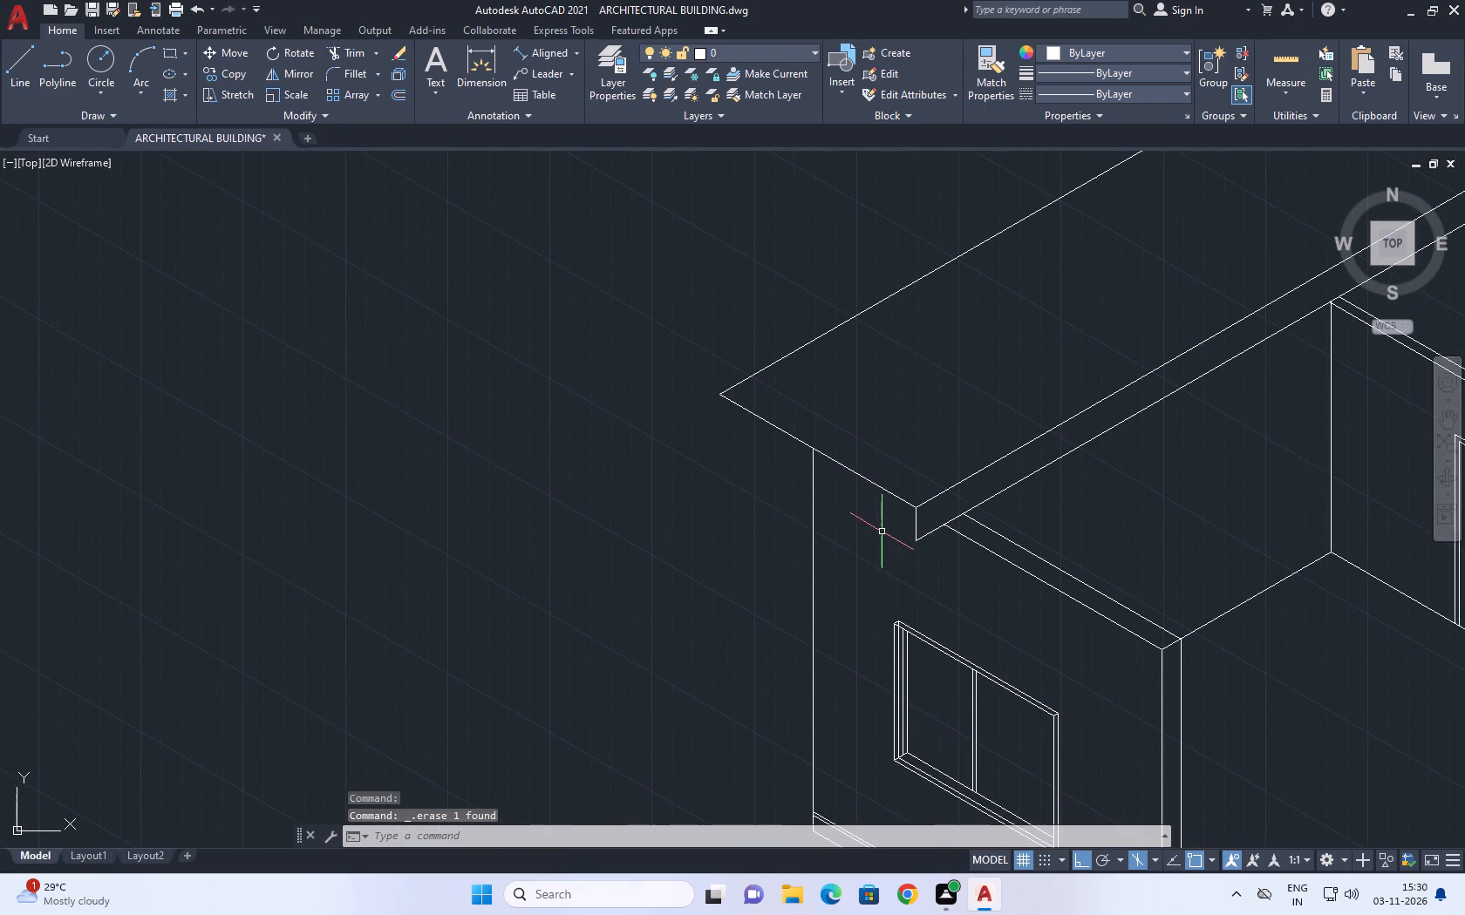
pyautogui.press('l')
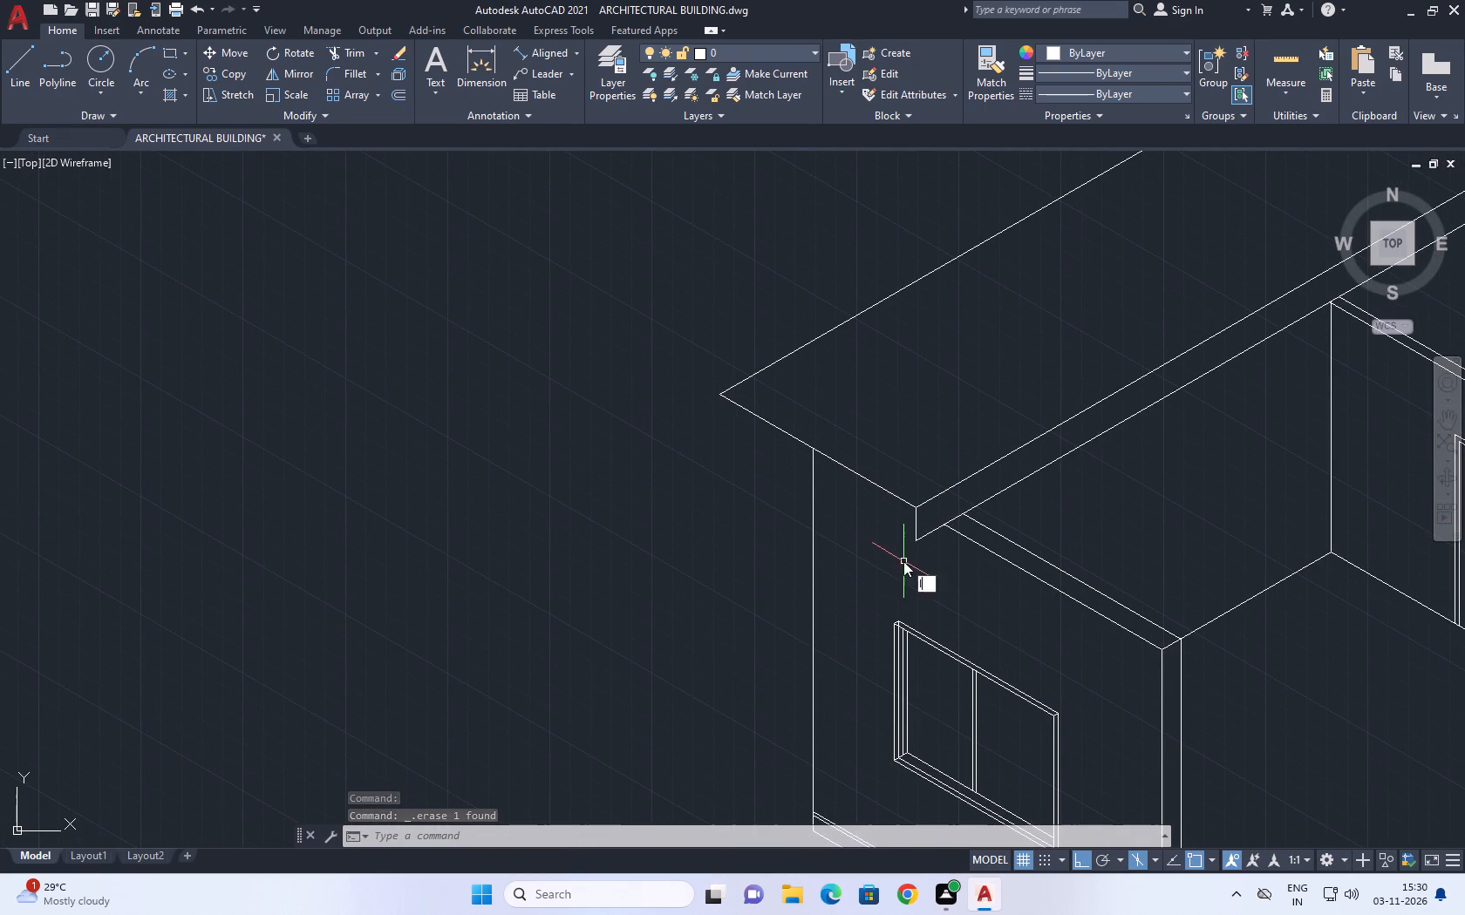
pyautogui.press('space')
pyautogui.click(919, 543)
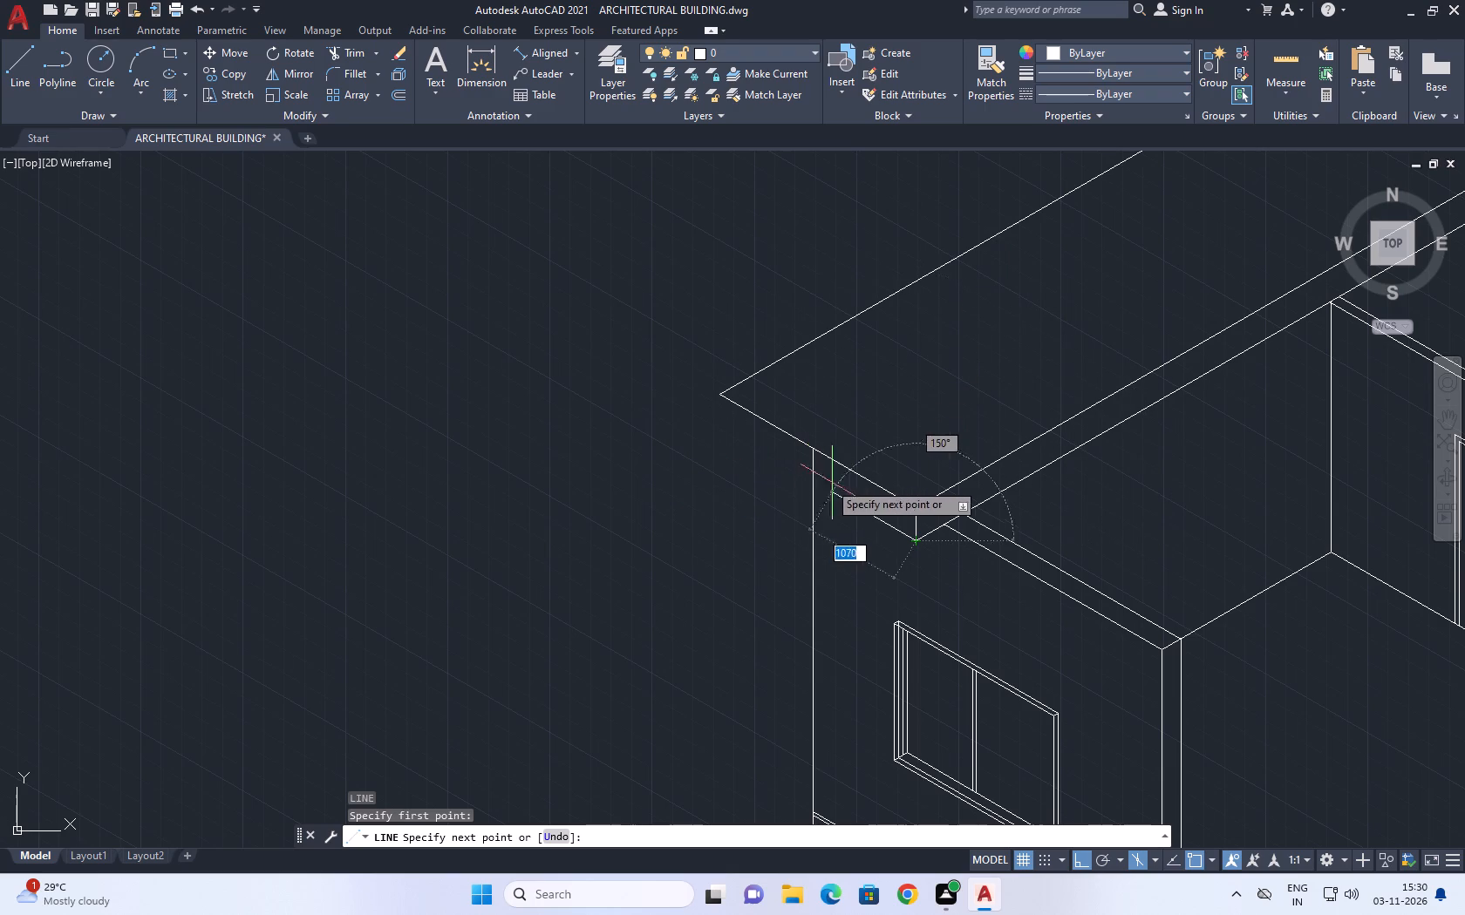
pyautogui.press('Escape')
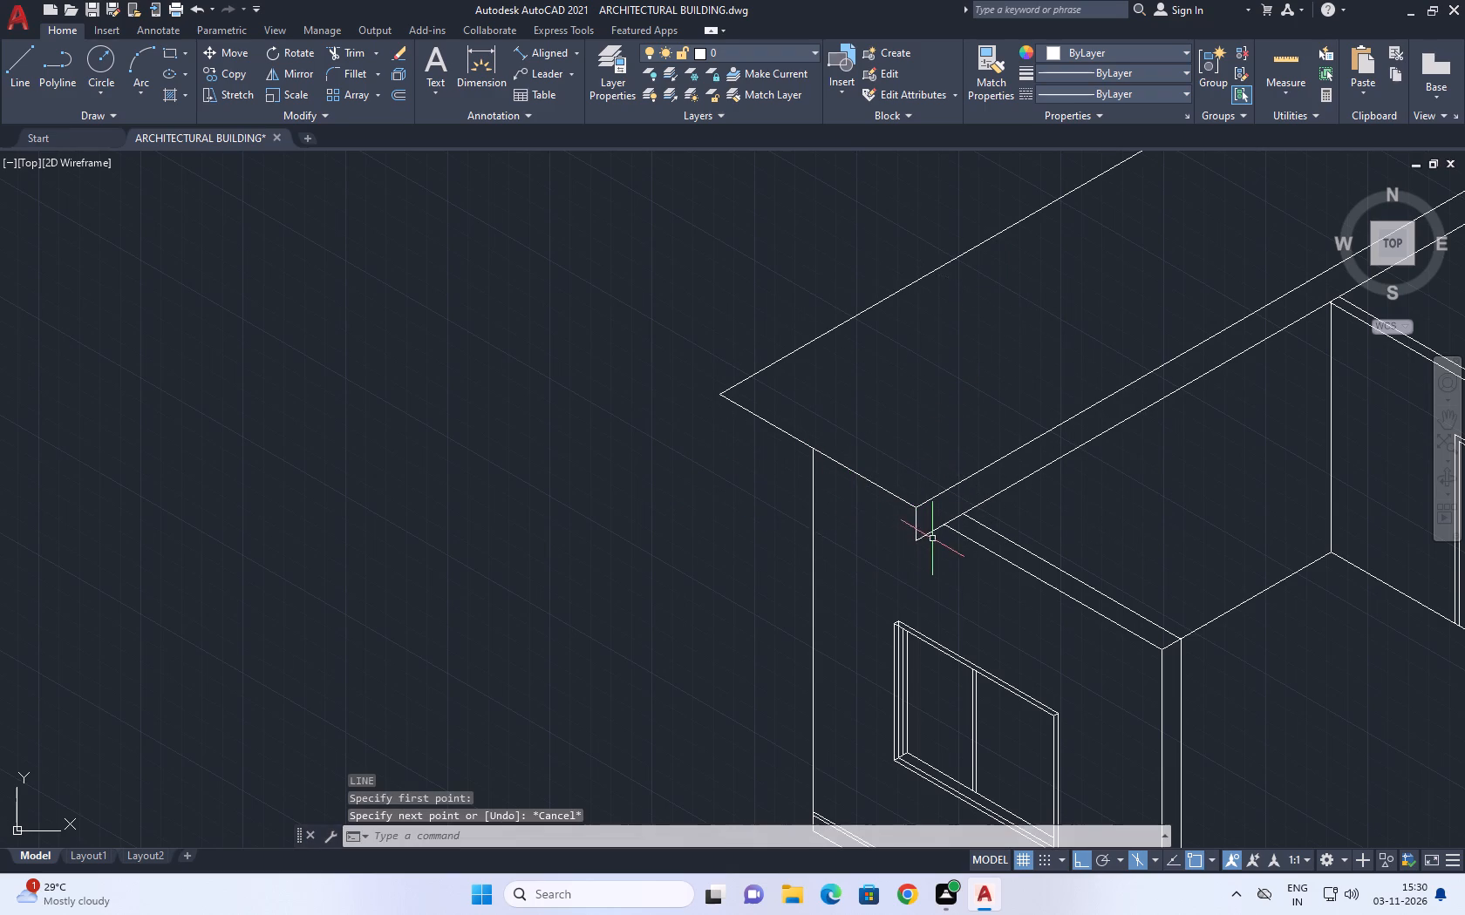
# Draw a line from the short vertical line's lower end, parallel to the overhang's end edge and past its outer corner.
pyautogui.scroll(1, 918, 532)
pyautogui.moveTo(919, 525); pyautogui.dragTo(903, 550, button='middle')
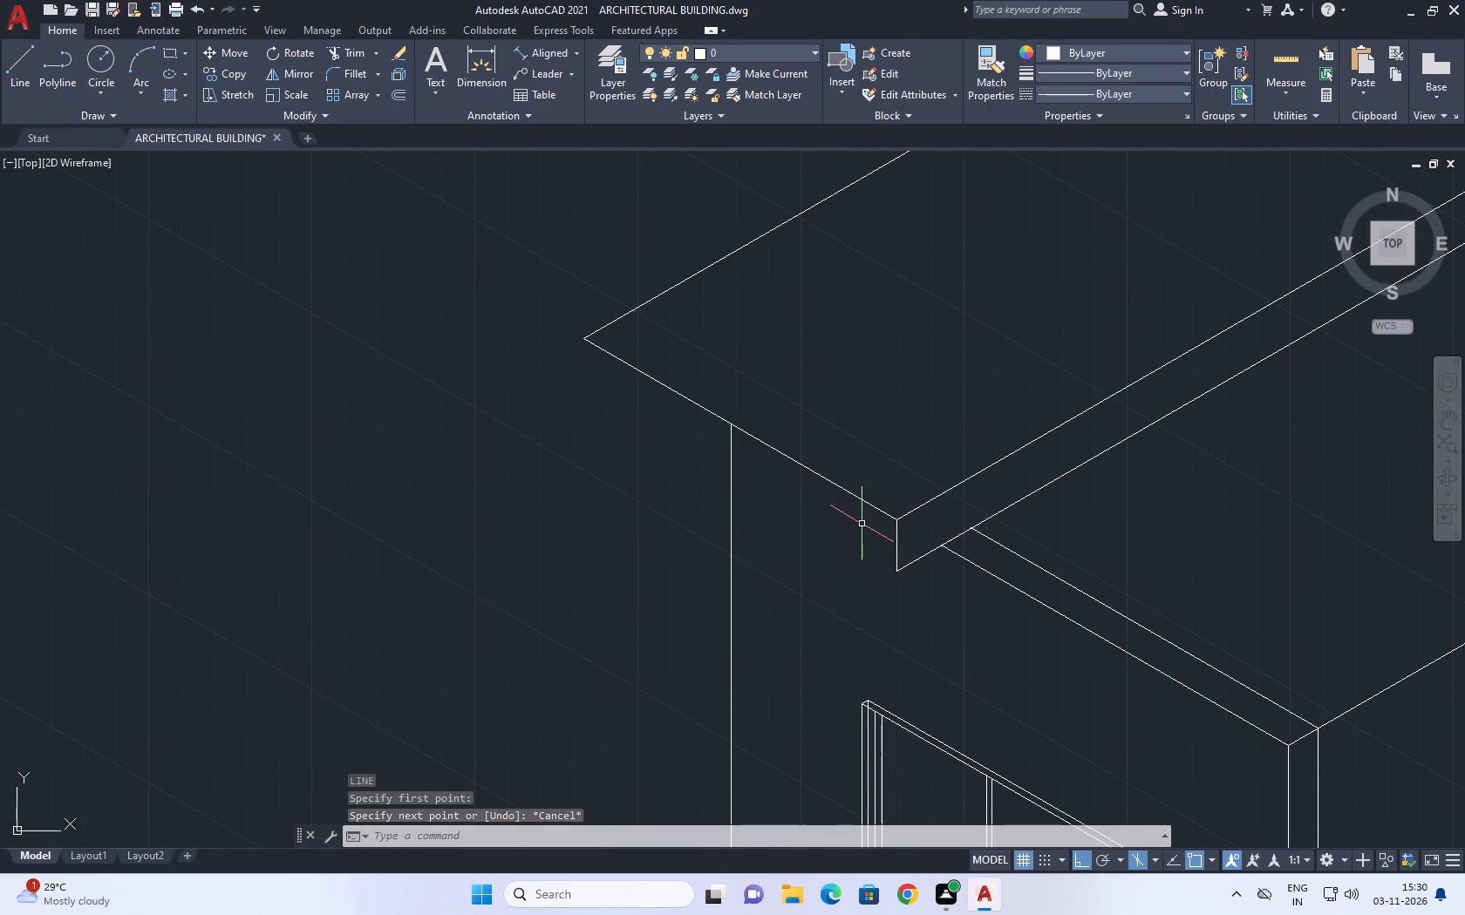
pyautogui.rightClick(862, 379)
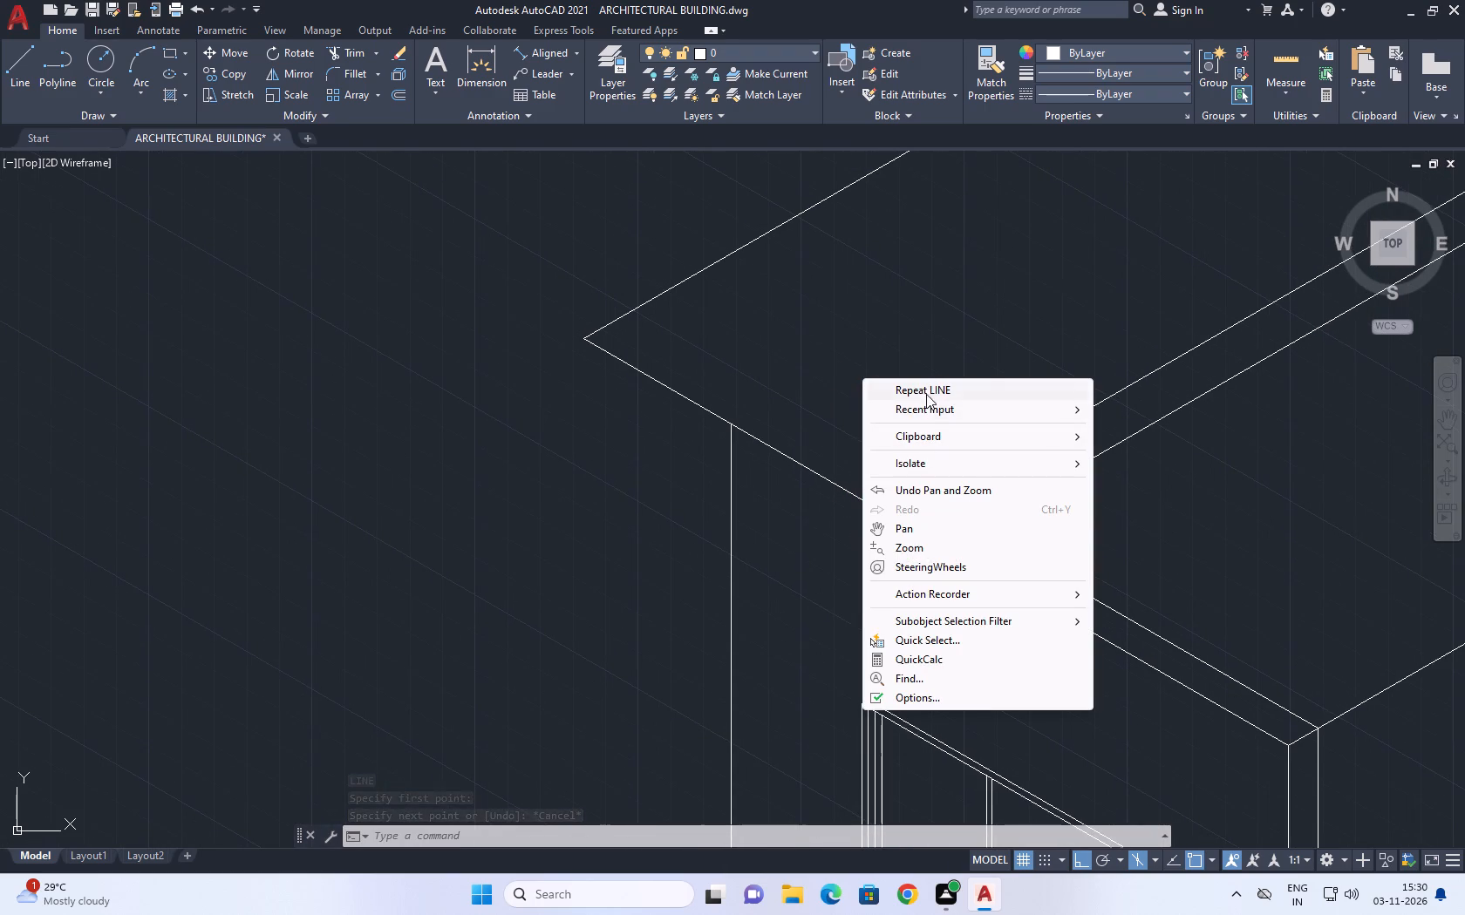
pyautogui.moveTo(935, 390); pyautogui.dragTo(937, 407)
pyautogui.click(950, 393)
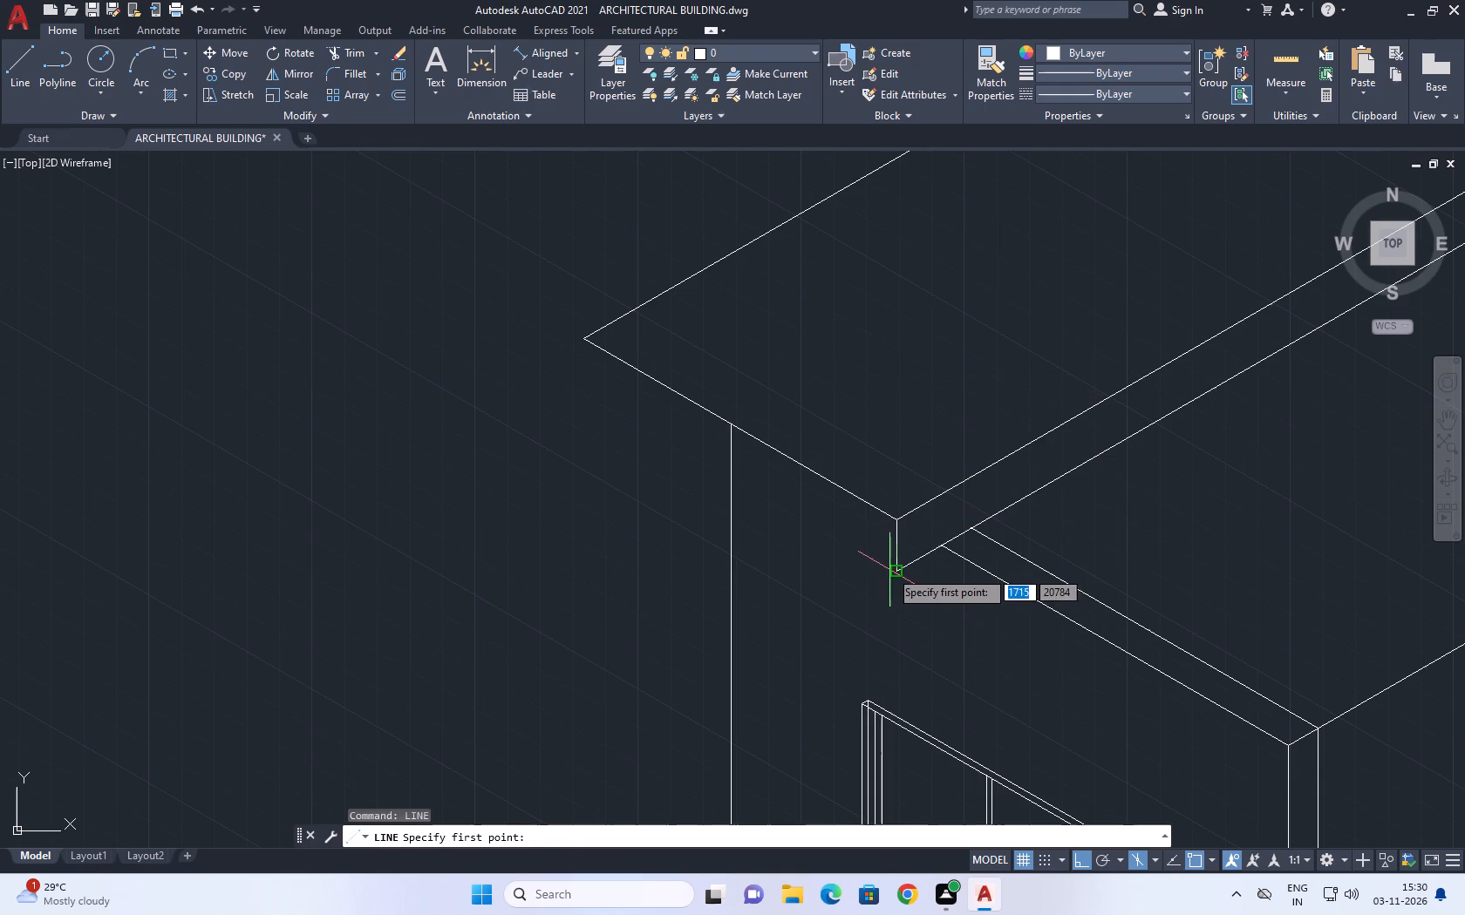
pyautogui.moveTo(896, 569); pyautogui.dragTo(885, 566)
pyautogui.rightClick(491, 397)
pyautogui.click(539, 353)
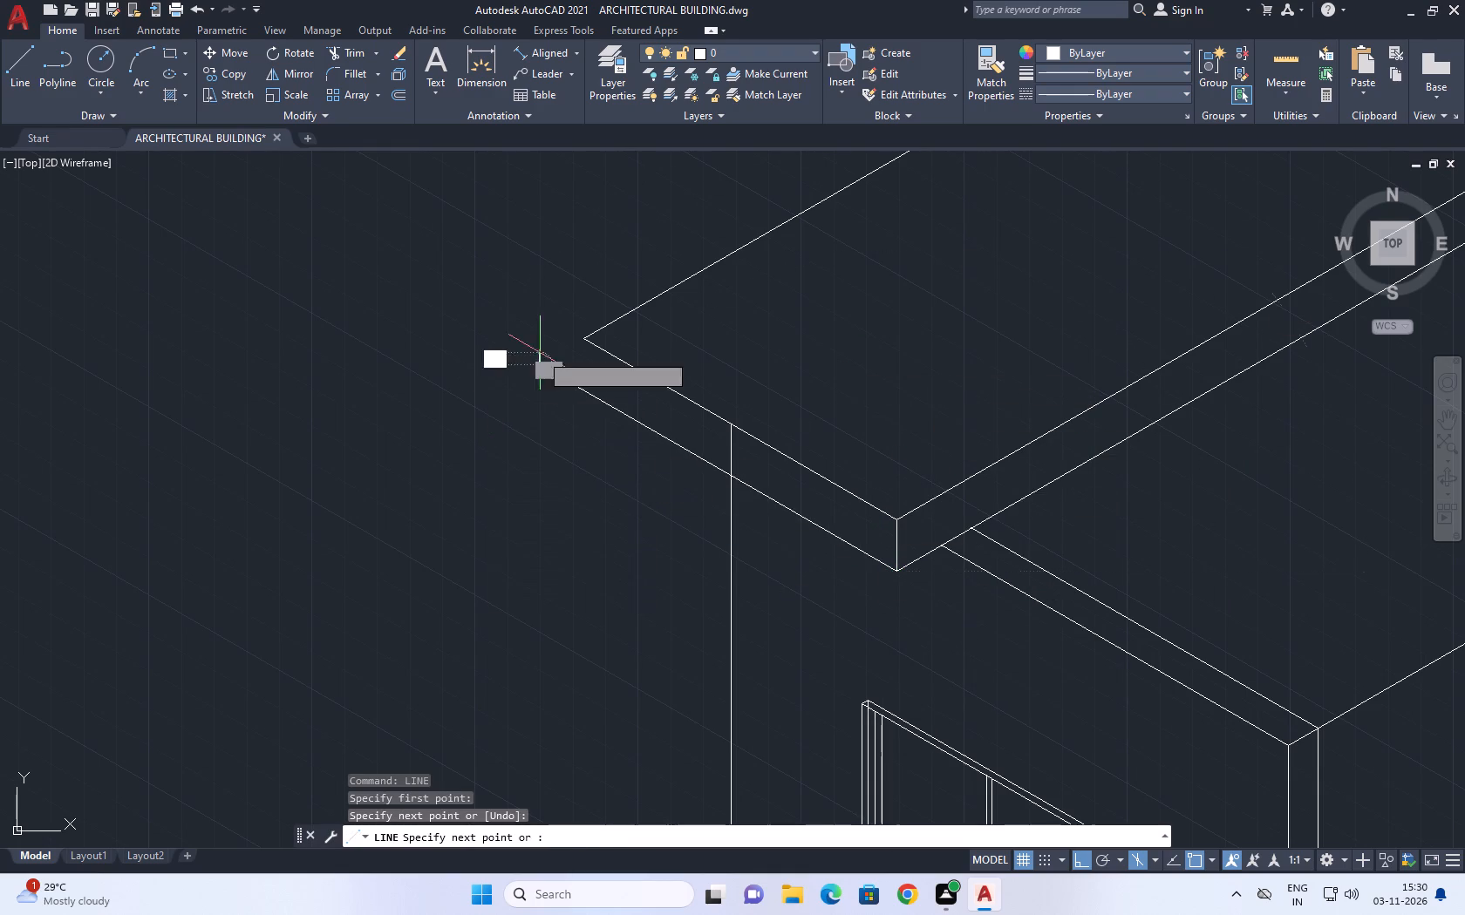
pyautogui.click(533, 364)
pyautogui.rightClick(505, 296)
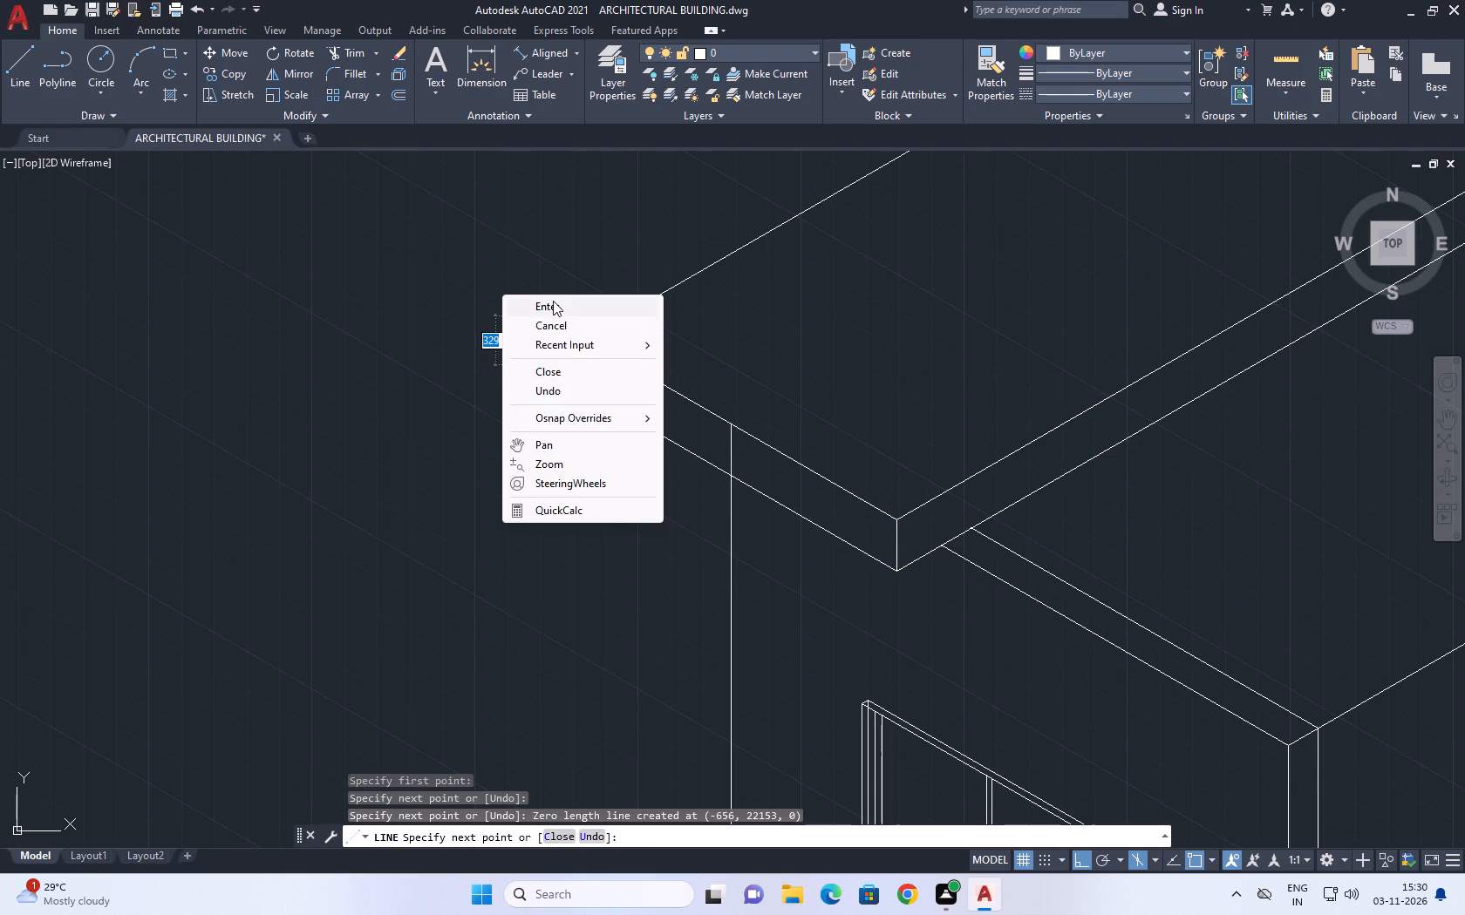
pyautogui.click(553, 301)
# Draw a vertical line down from the overhang's outer corner, crossing the new lower edge line.
pyautogui.rightClick(582, 244)
pyautogui.click(657, 247)
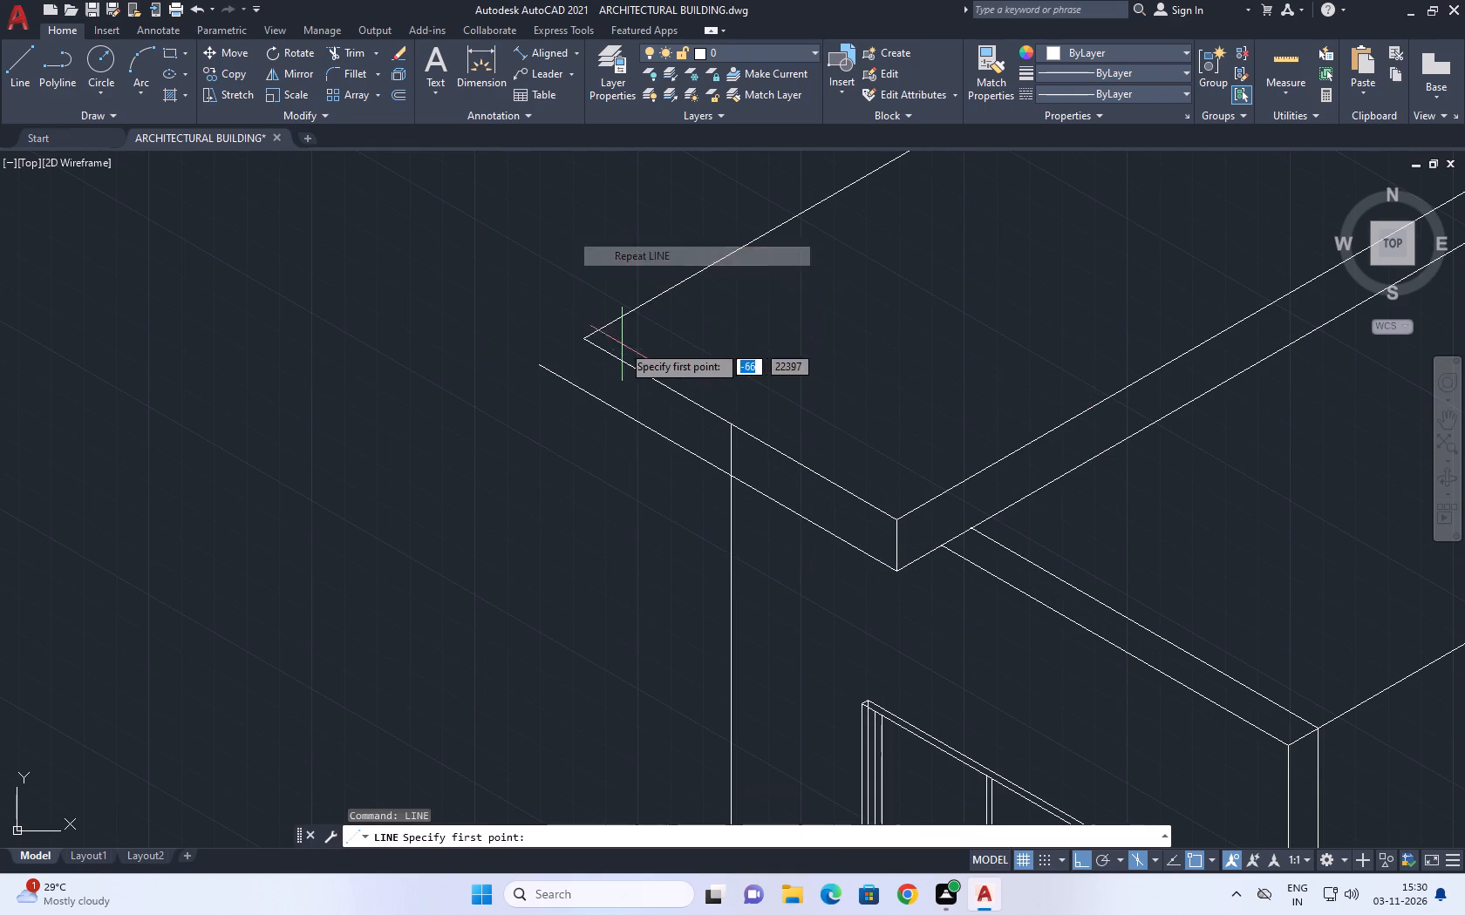
pyautogui.click(585, 336)
pyautogui.click(584, 461)
pyautogui.rightClick(616, 429)
pyautogui.click(671, 447)
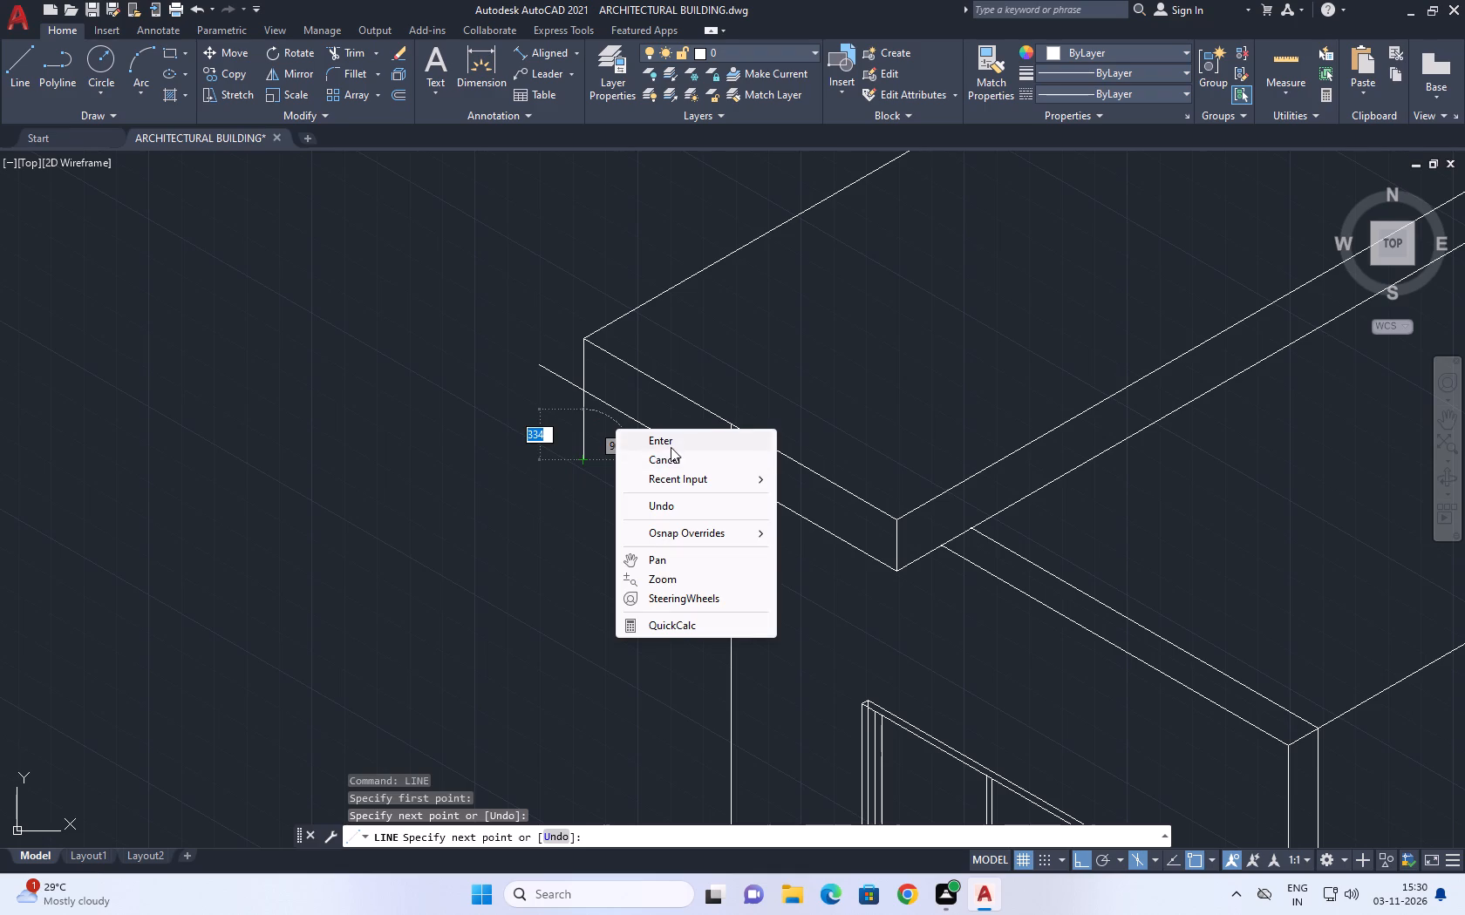
# Trim the overshooting ends of the lower edge and vertical line so they meet at the overhang's outer corner.
pyautogui.click(358, 52)
pyautogui.scroll(2, 549, 373)
pyautogui.click(530, 324)
pyautogui.click(671, 568)
pyautogui.rightClick(632, 525)
pyautogui.click(694, 546)
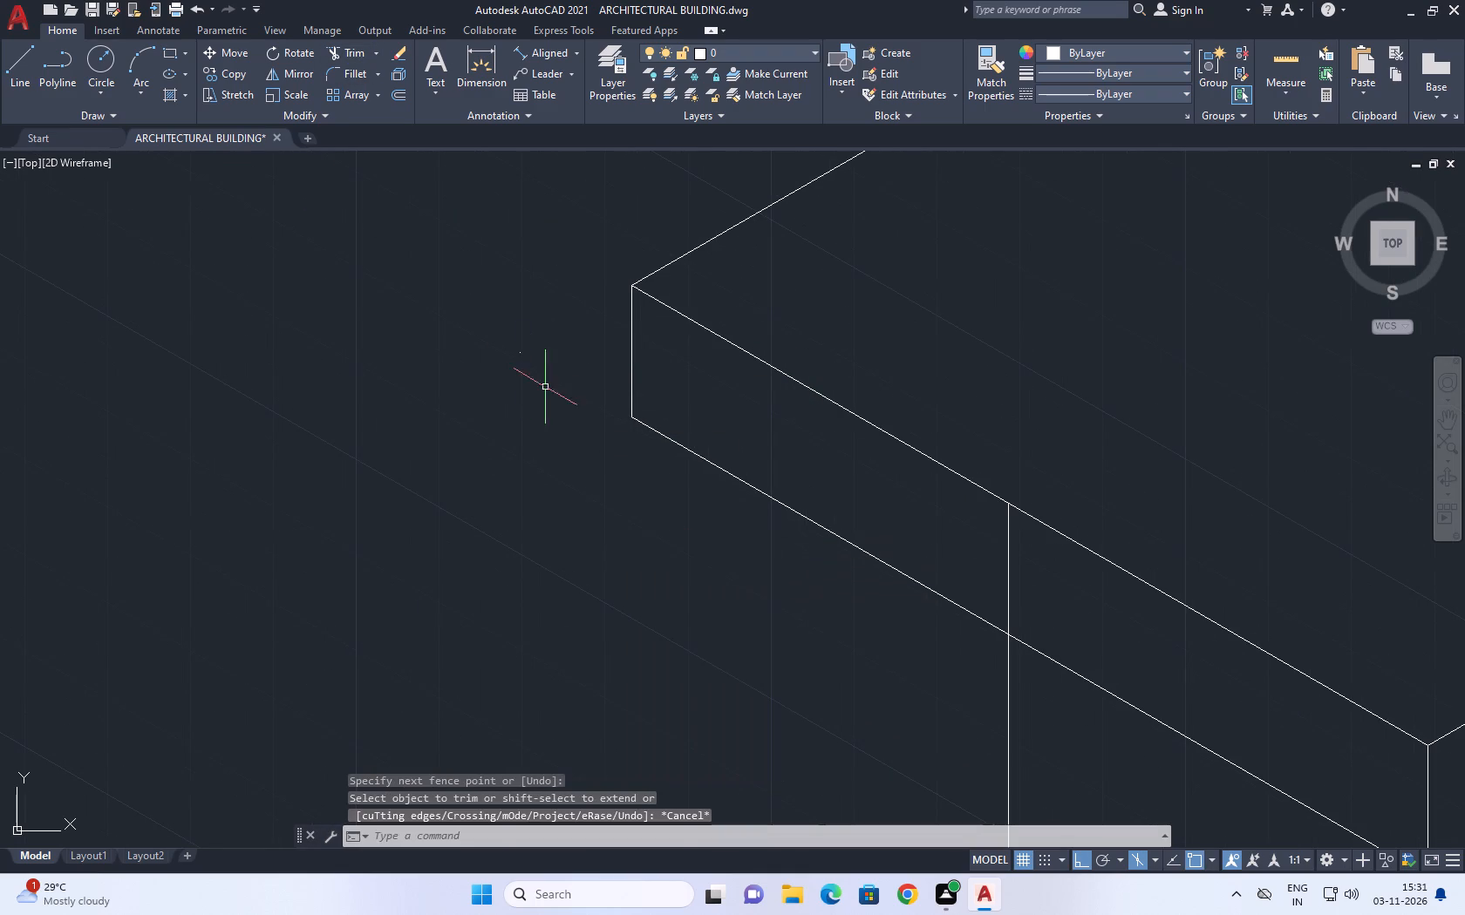
# Erase the stray zero-length line left beside the overhang's outer corner.
pyautogui.click(561, 349)
pyautogui.moveTo(450, 363); pyautogui.dragTo(438, 377)
pyautogui.moveTo(489, 373); pyautogui.dragTo(491, 361, button='right')
pyautogui.click(550, 471)
# Trim the end wall's outer vertical edge where it crosses the overhang's end face.
pyautogui.scroll(-2, 574, 425)
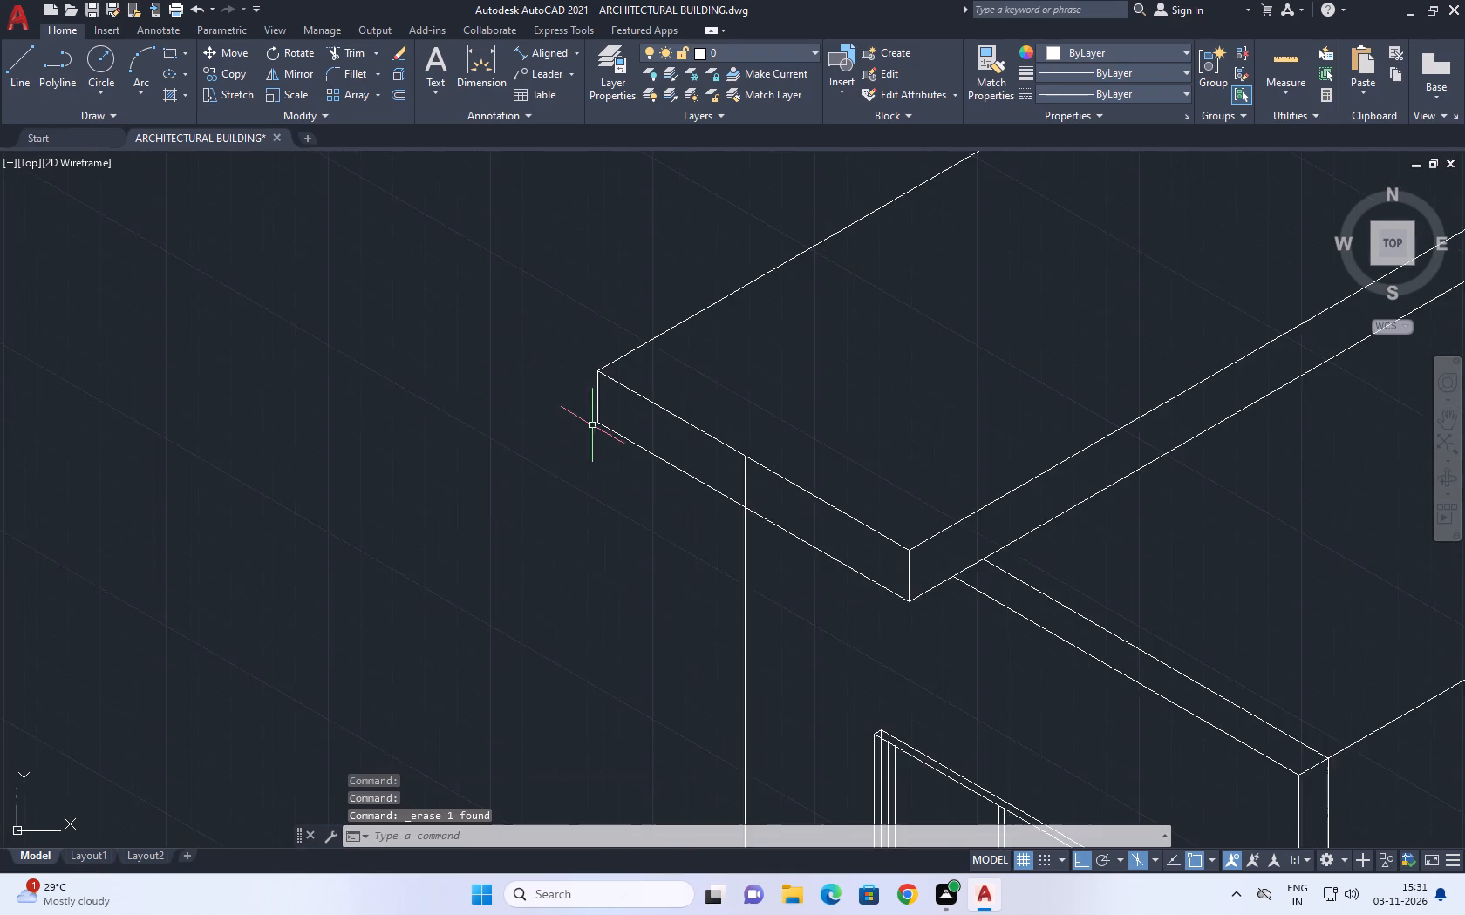
pyautogui.scroll(-2, 592, 425)
pyautogui.moveTo(900, 485); pyautogui.dragTo(797, 490, button='middle')
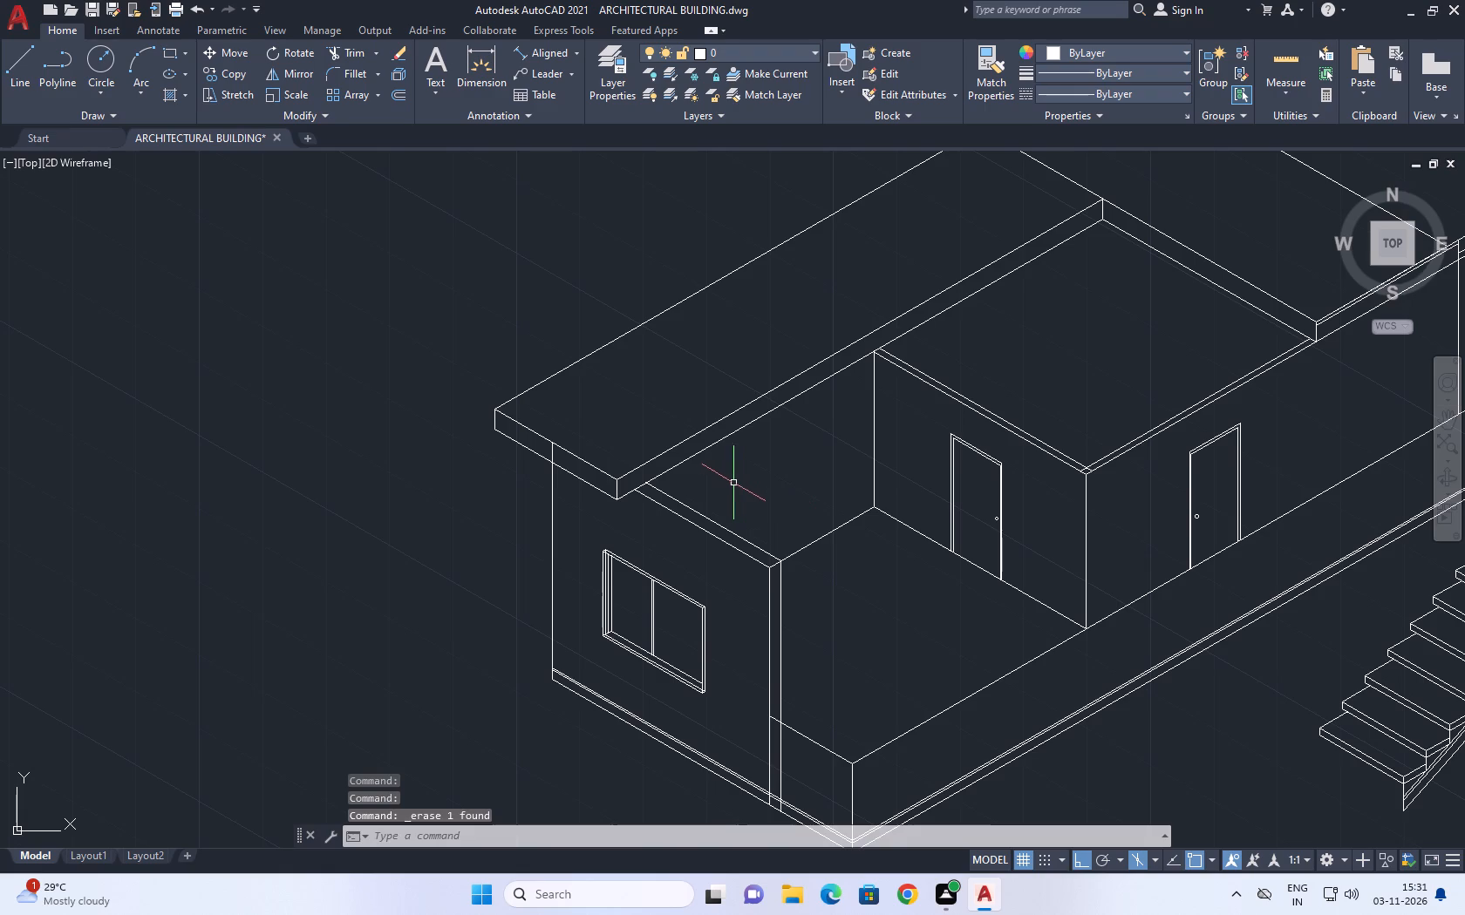
pyautogui.scroll(3, 602, 491)
pyautogui.scroll(-3, 817, 451)
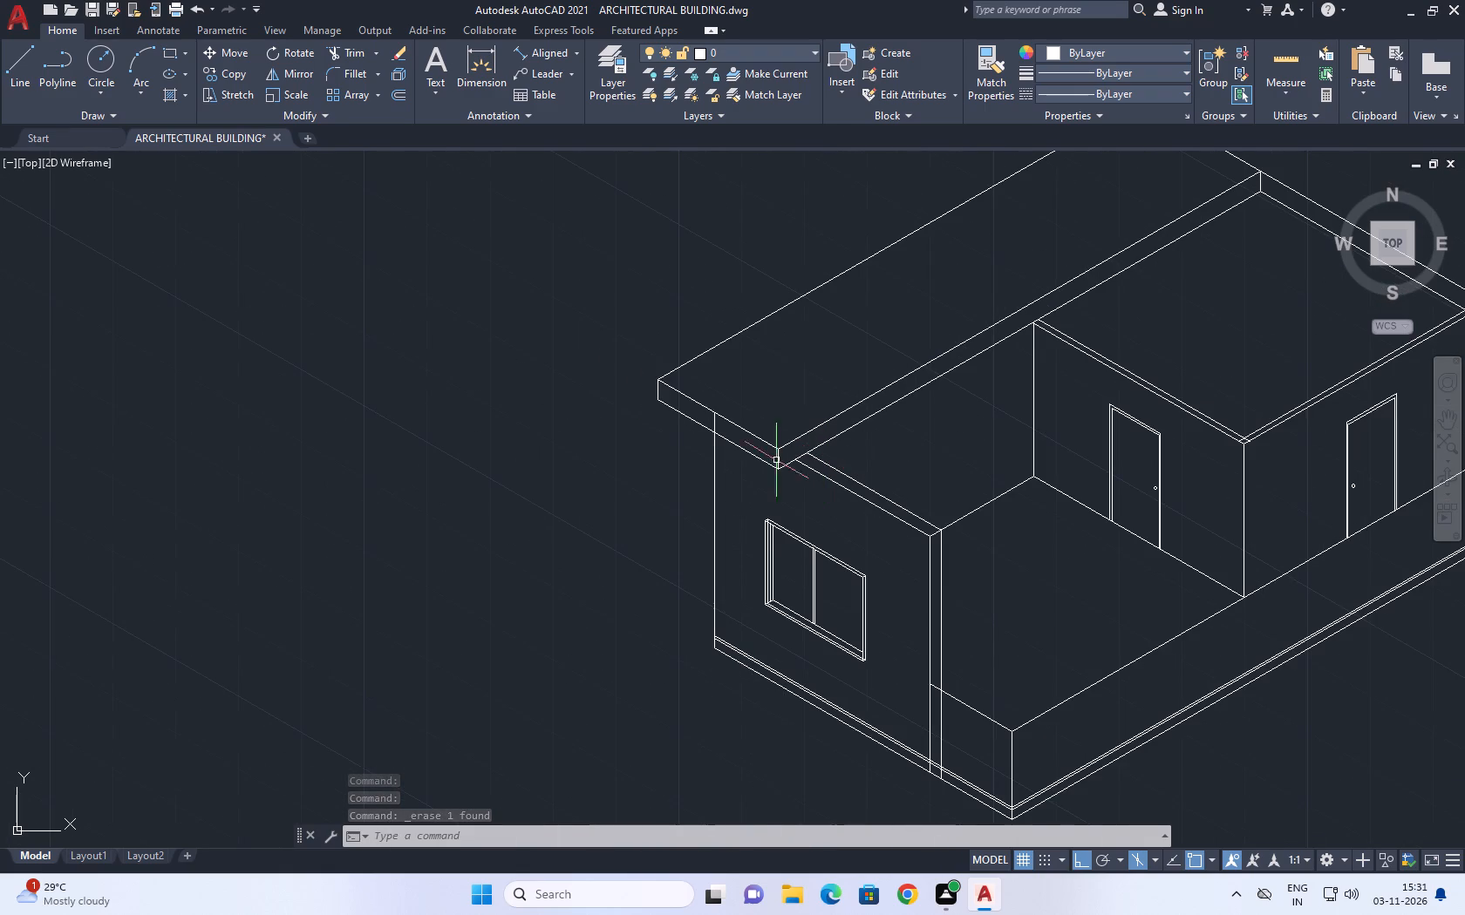
pyautogui.click(360, 51)
pyautogui.scroll(1, 685, 434)
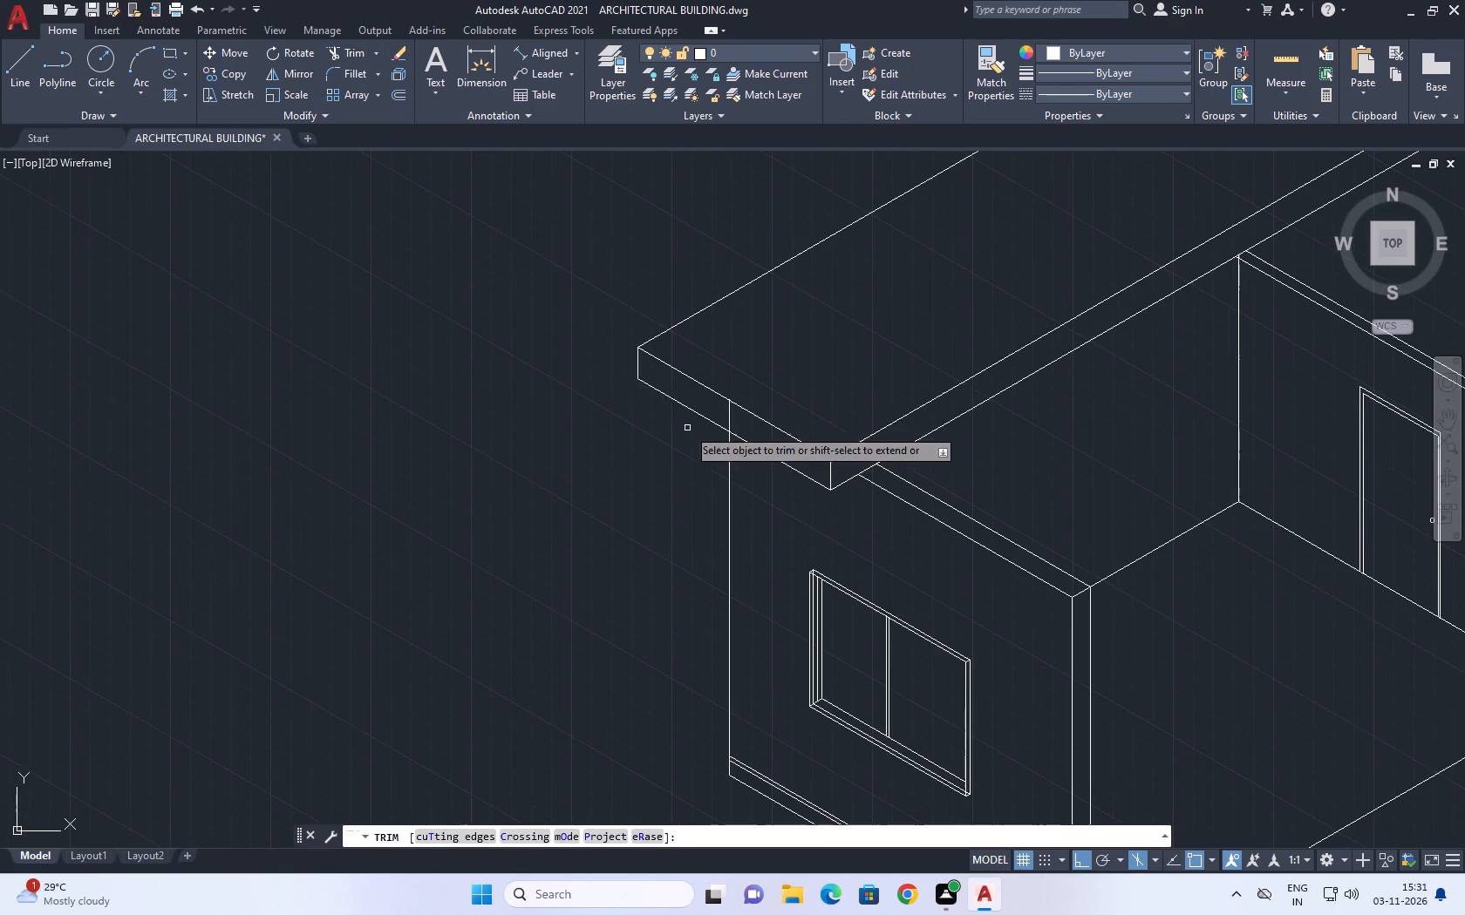
pyautogui.click(713, 412)
pyautogui.click(744, 422)
pyautogui.rightClick(739, 383)
pyautogui.click(803, 405)
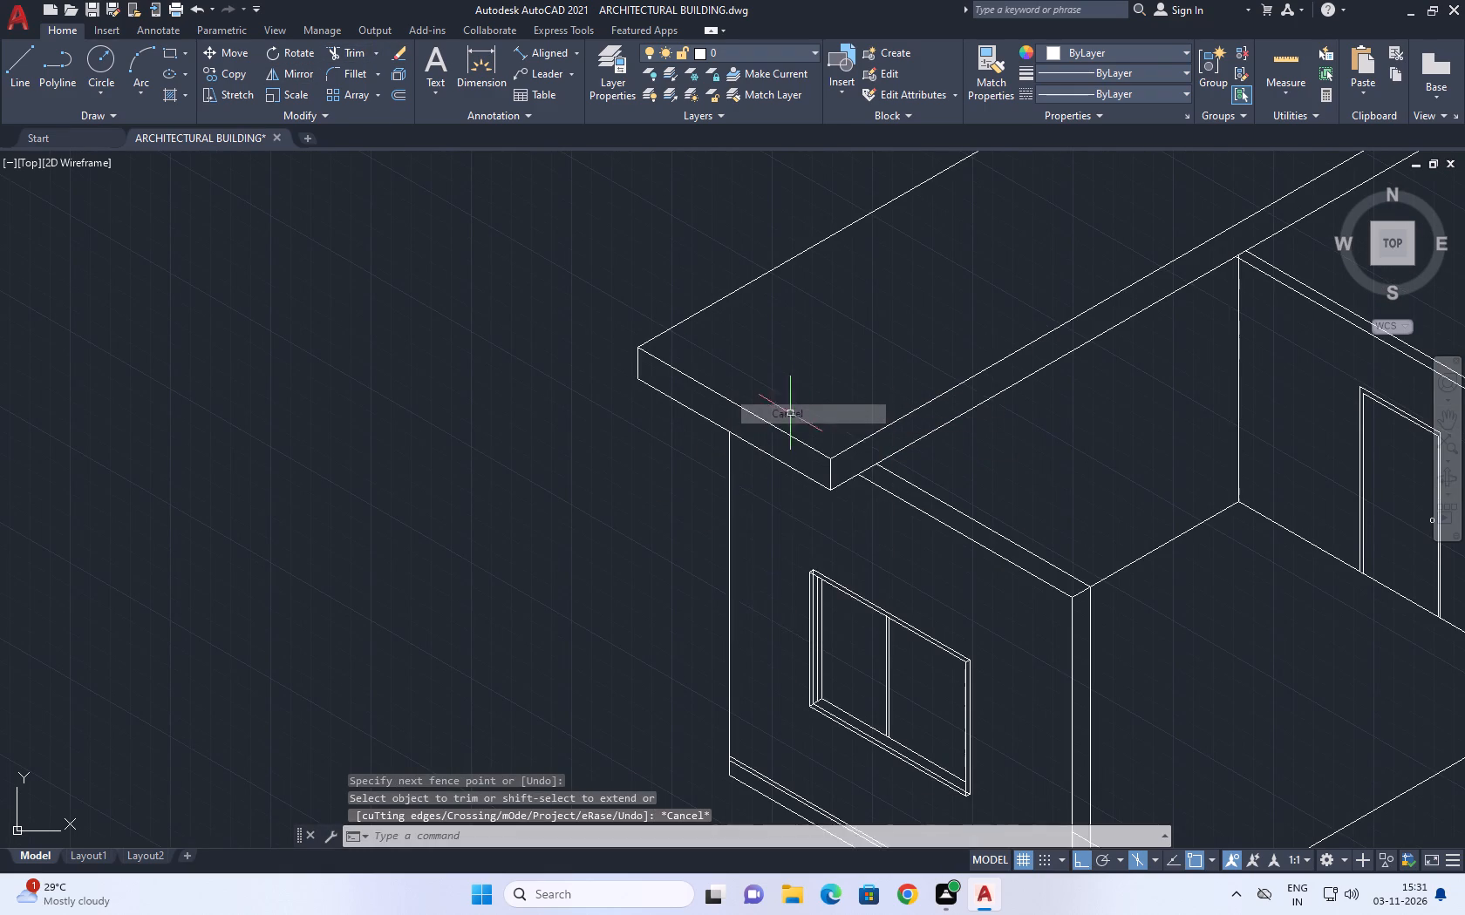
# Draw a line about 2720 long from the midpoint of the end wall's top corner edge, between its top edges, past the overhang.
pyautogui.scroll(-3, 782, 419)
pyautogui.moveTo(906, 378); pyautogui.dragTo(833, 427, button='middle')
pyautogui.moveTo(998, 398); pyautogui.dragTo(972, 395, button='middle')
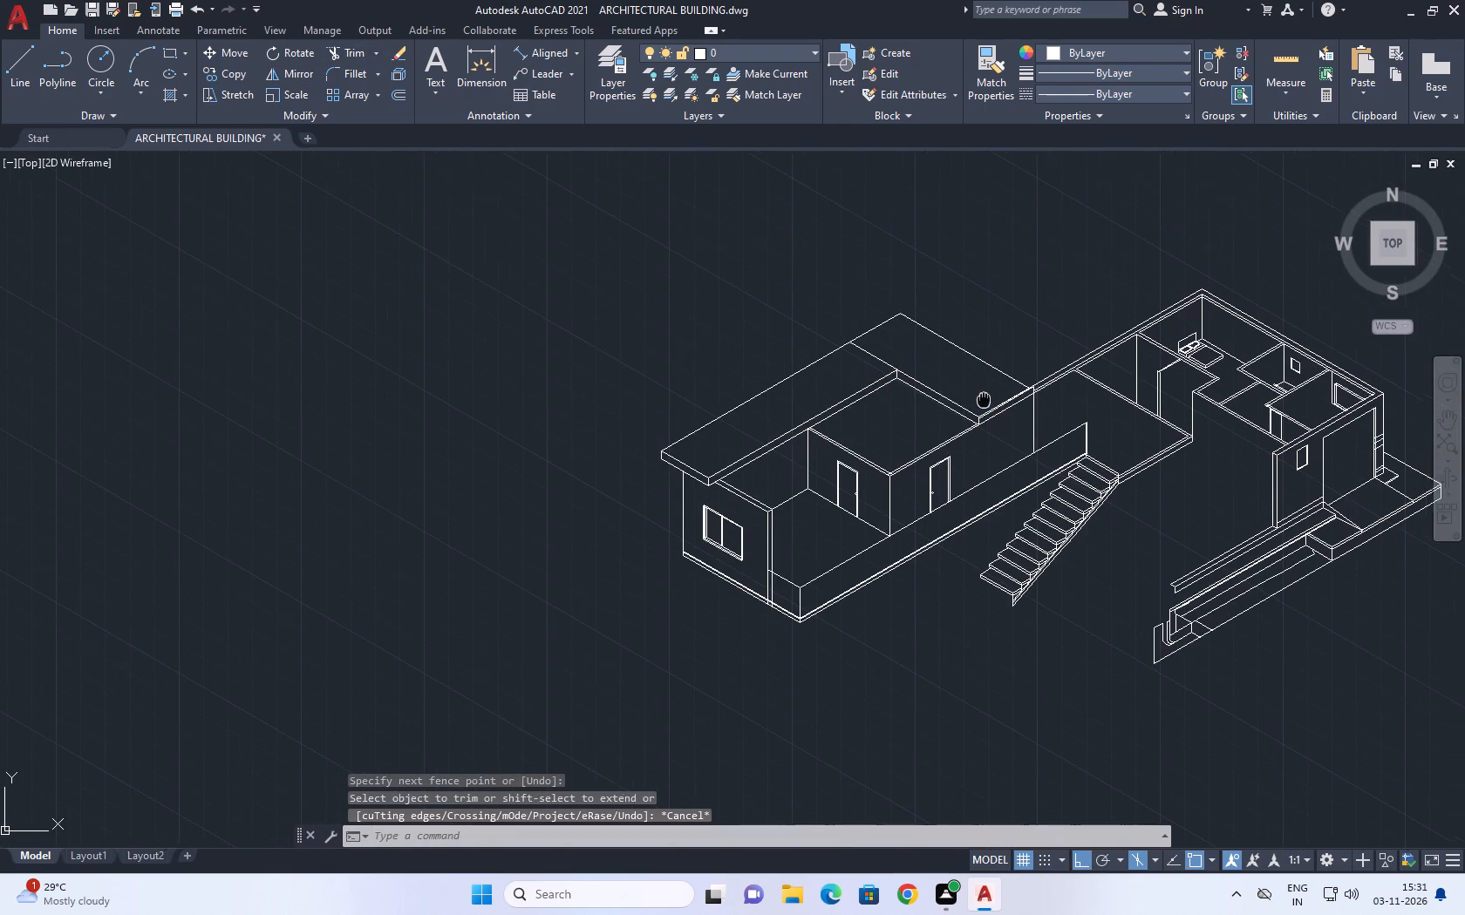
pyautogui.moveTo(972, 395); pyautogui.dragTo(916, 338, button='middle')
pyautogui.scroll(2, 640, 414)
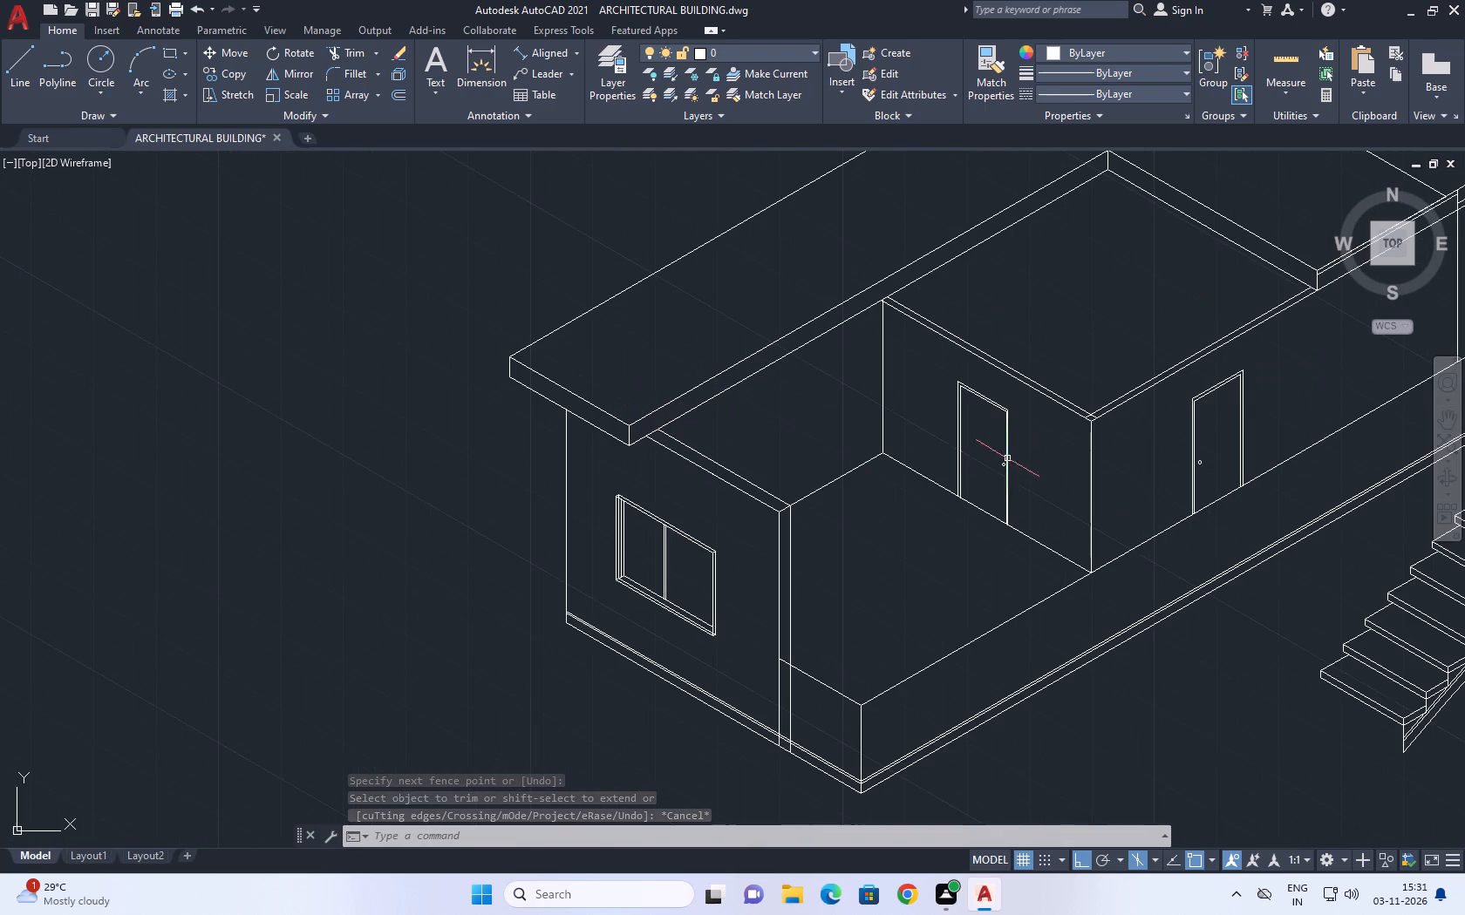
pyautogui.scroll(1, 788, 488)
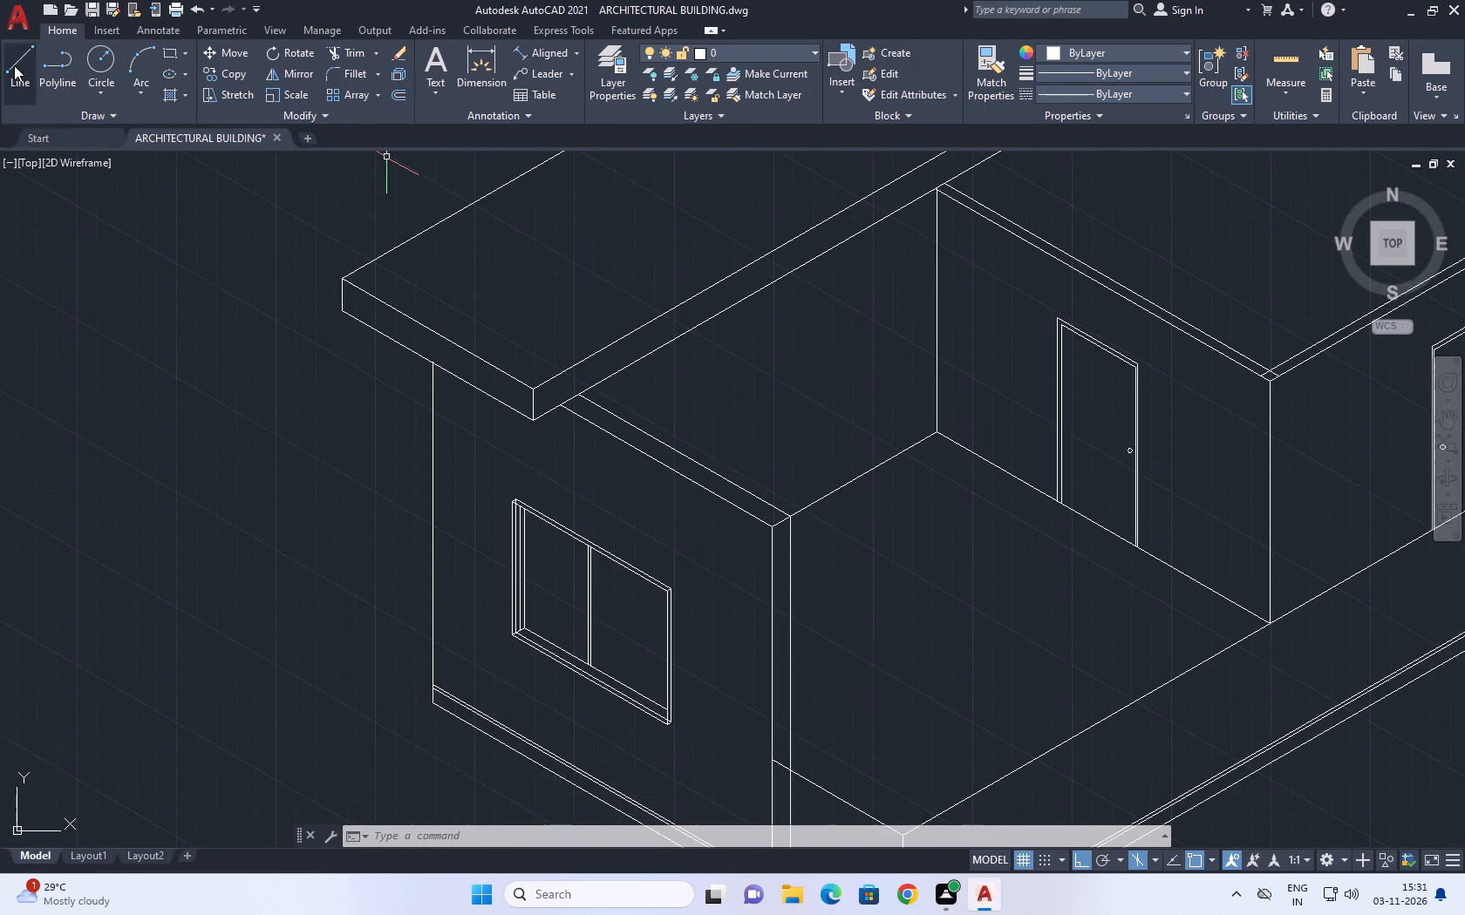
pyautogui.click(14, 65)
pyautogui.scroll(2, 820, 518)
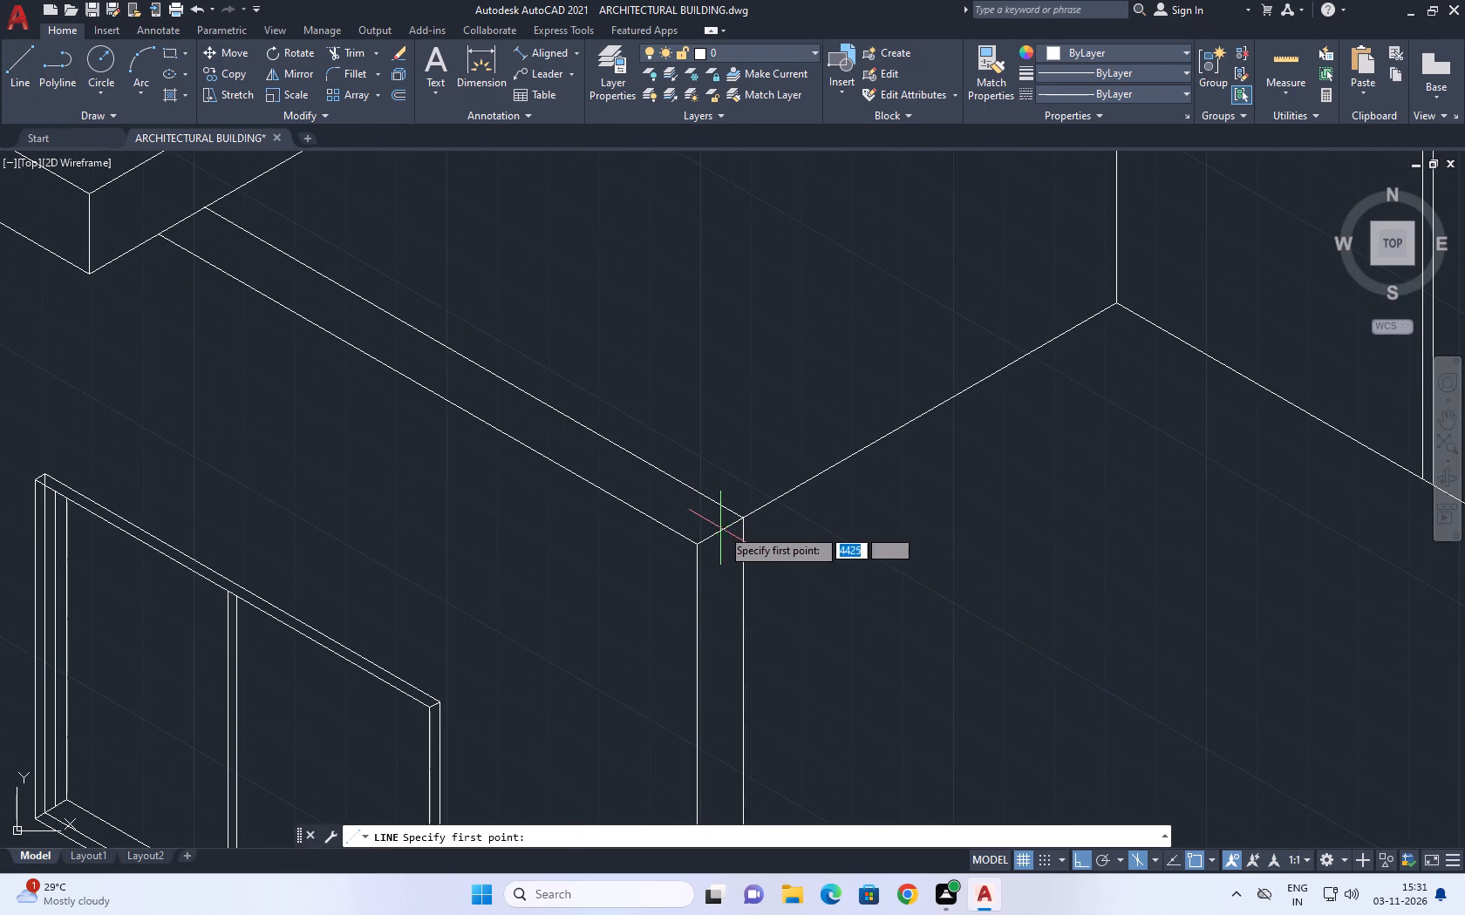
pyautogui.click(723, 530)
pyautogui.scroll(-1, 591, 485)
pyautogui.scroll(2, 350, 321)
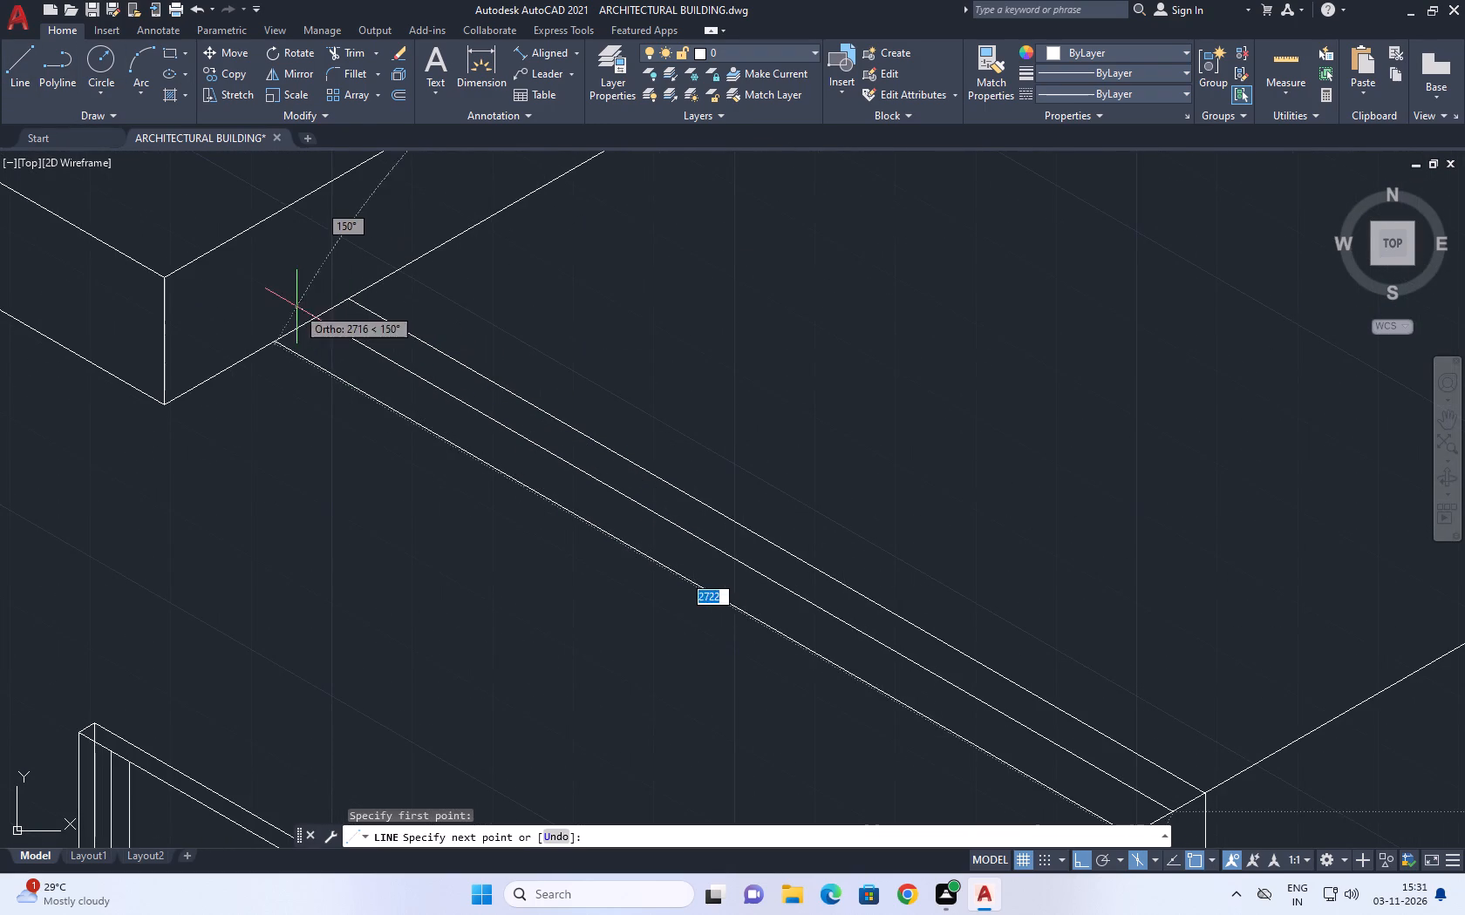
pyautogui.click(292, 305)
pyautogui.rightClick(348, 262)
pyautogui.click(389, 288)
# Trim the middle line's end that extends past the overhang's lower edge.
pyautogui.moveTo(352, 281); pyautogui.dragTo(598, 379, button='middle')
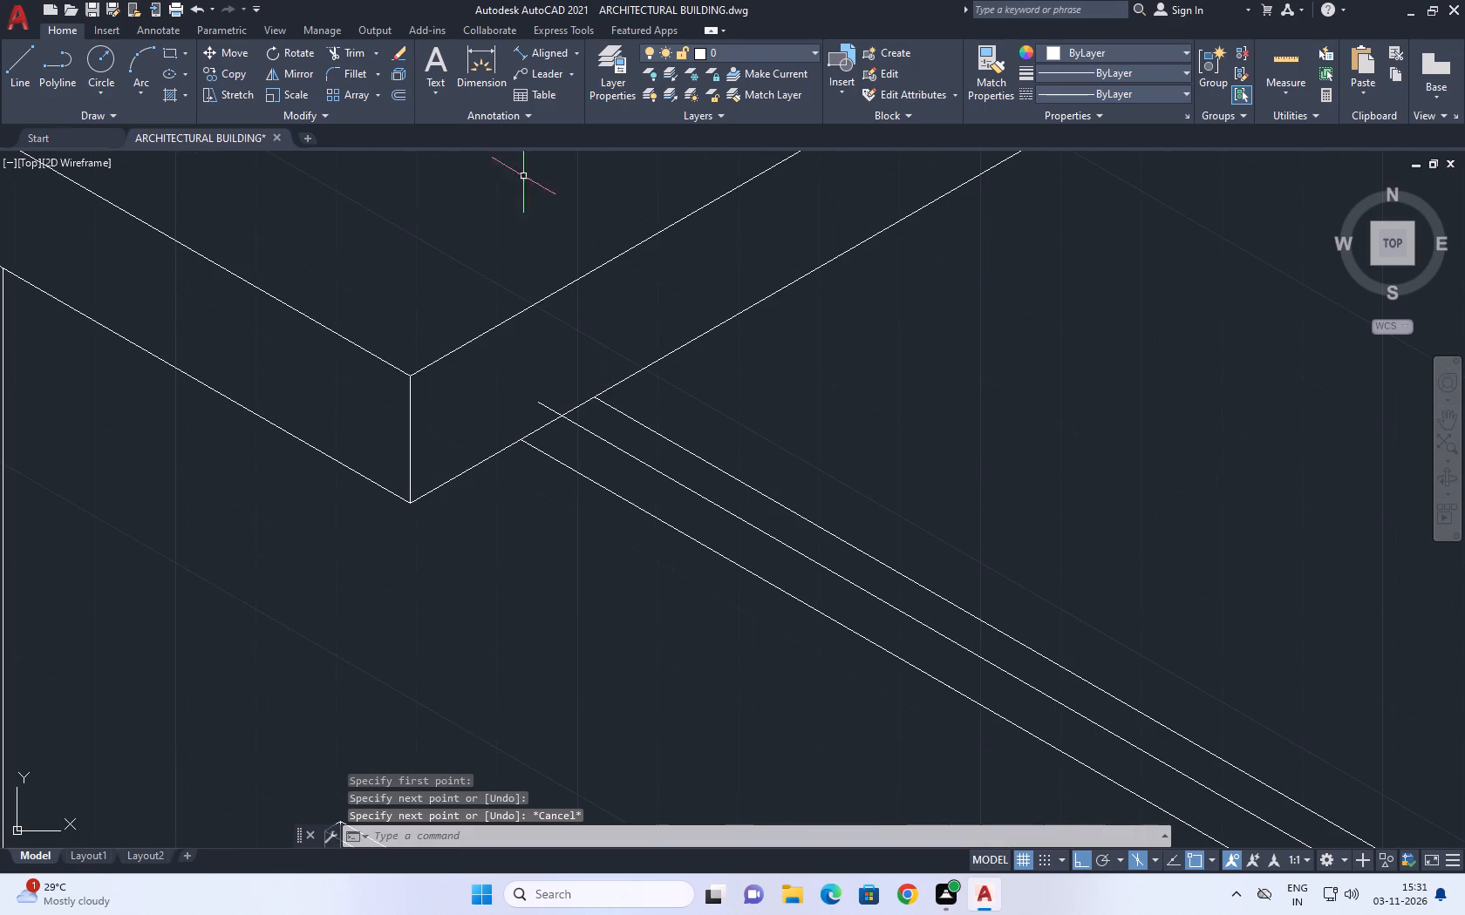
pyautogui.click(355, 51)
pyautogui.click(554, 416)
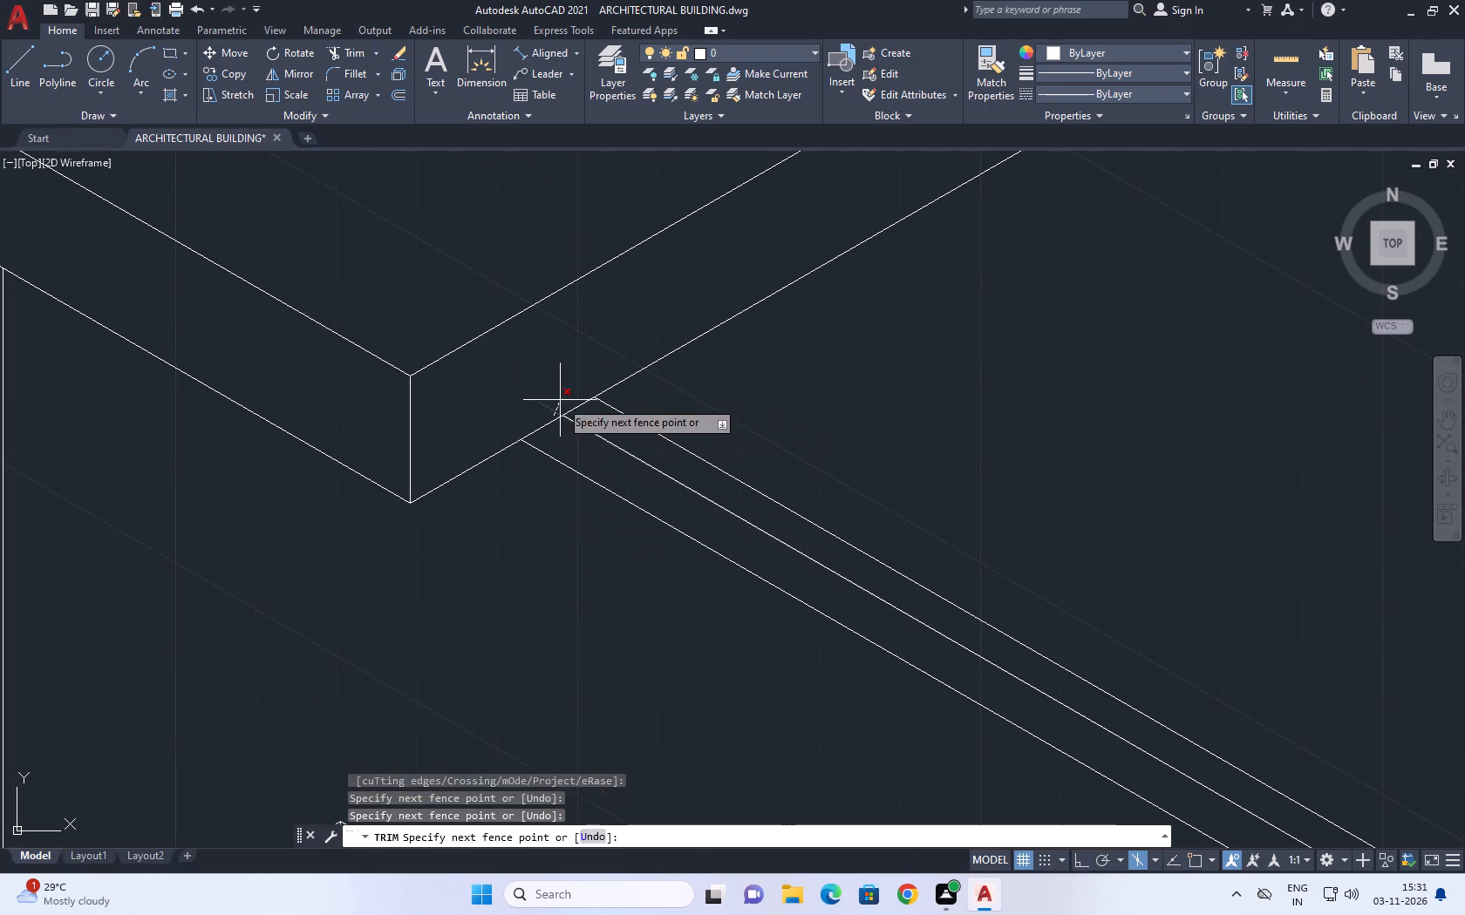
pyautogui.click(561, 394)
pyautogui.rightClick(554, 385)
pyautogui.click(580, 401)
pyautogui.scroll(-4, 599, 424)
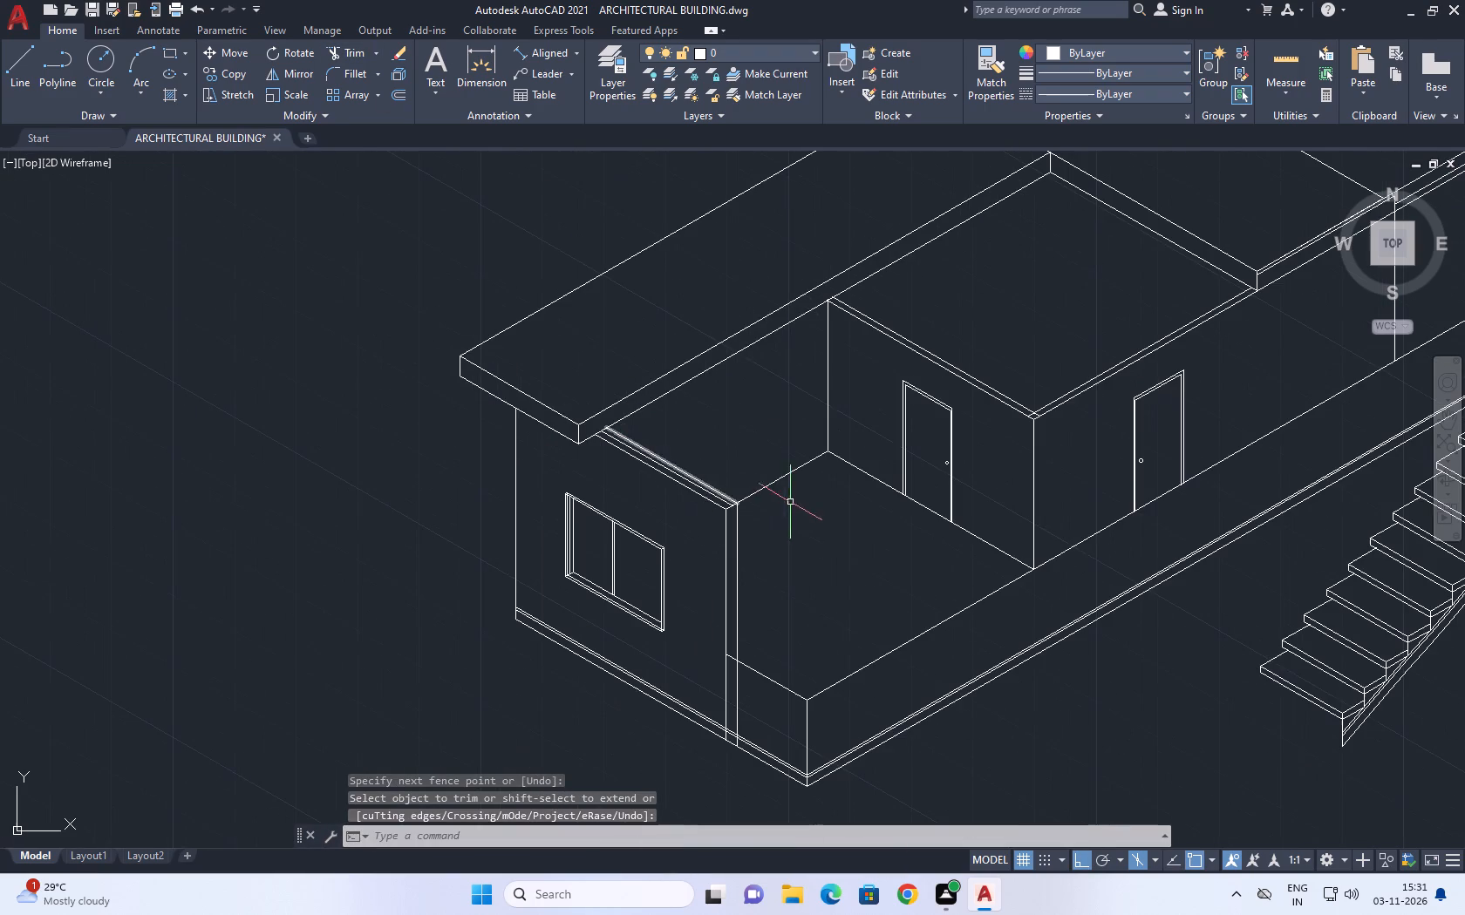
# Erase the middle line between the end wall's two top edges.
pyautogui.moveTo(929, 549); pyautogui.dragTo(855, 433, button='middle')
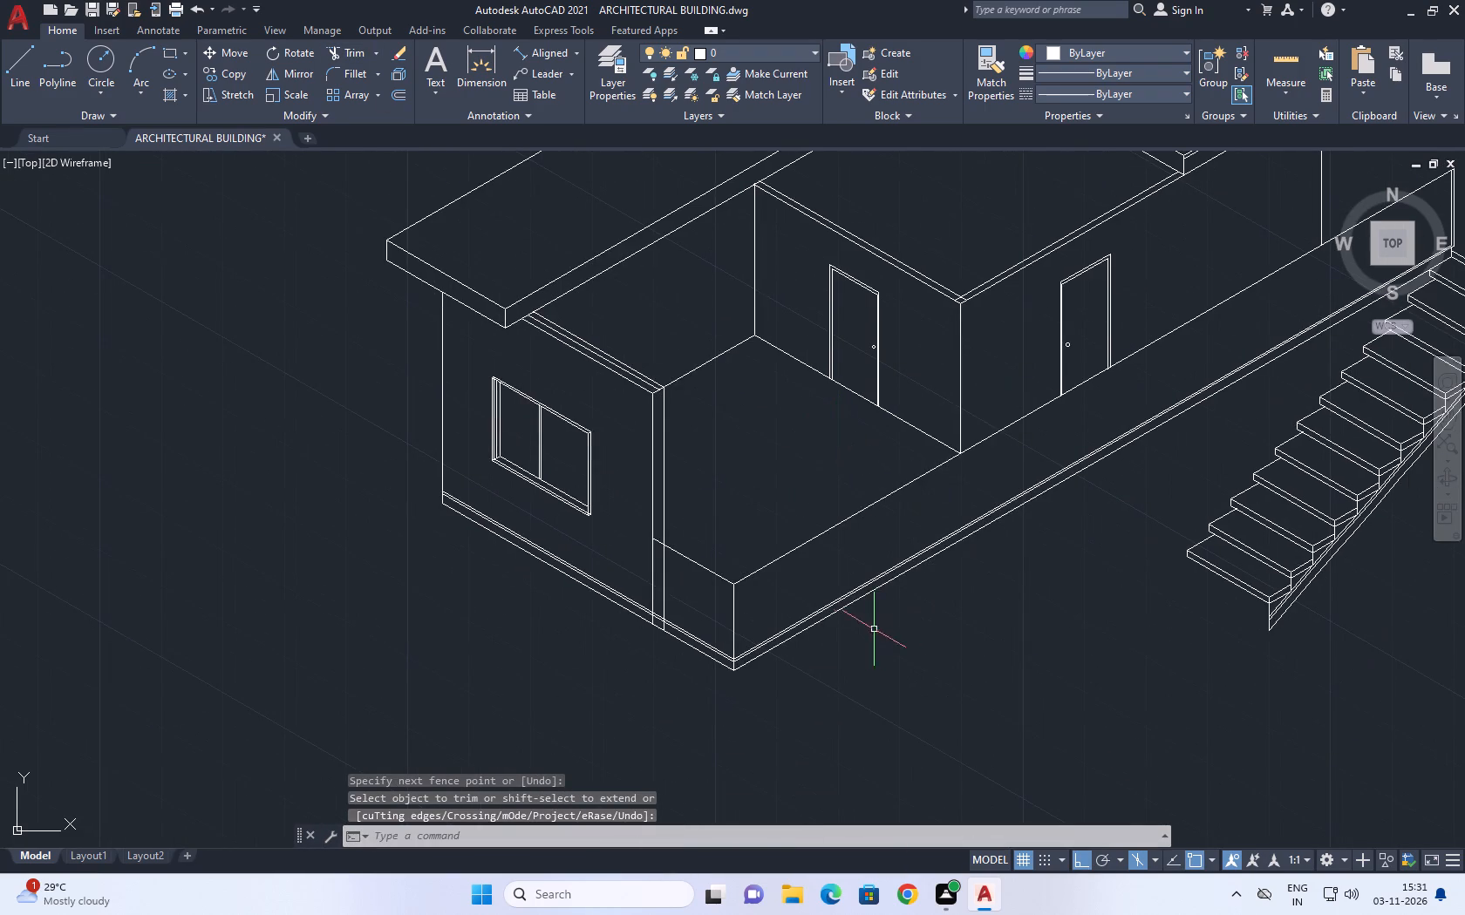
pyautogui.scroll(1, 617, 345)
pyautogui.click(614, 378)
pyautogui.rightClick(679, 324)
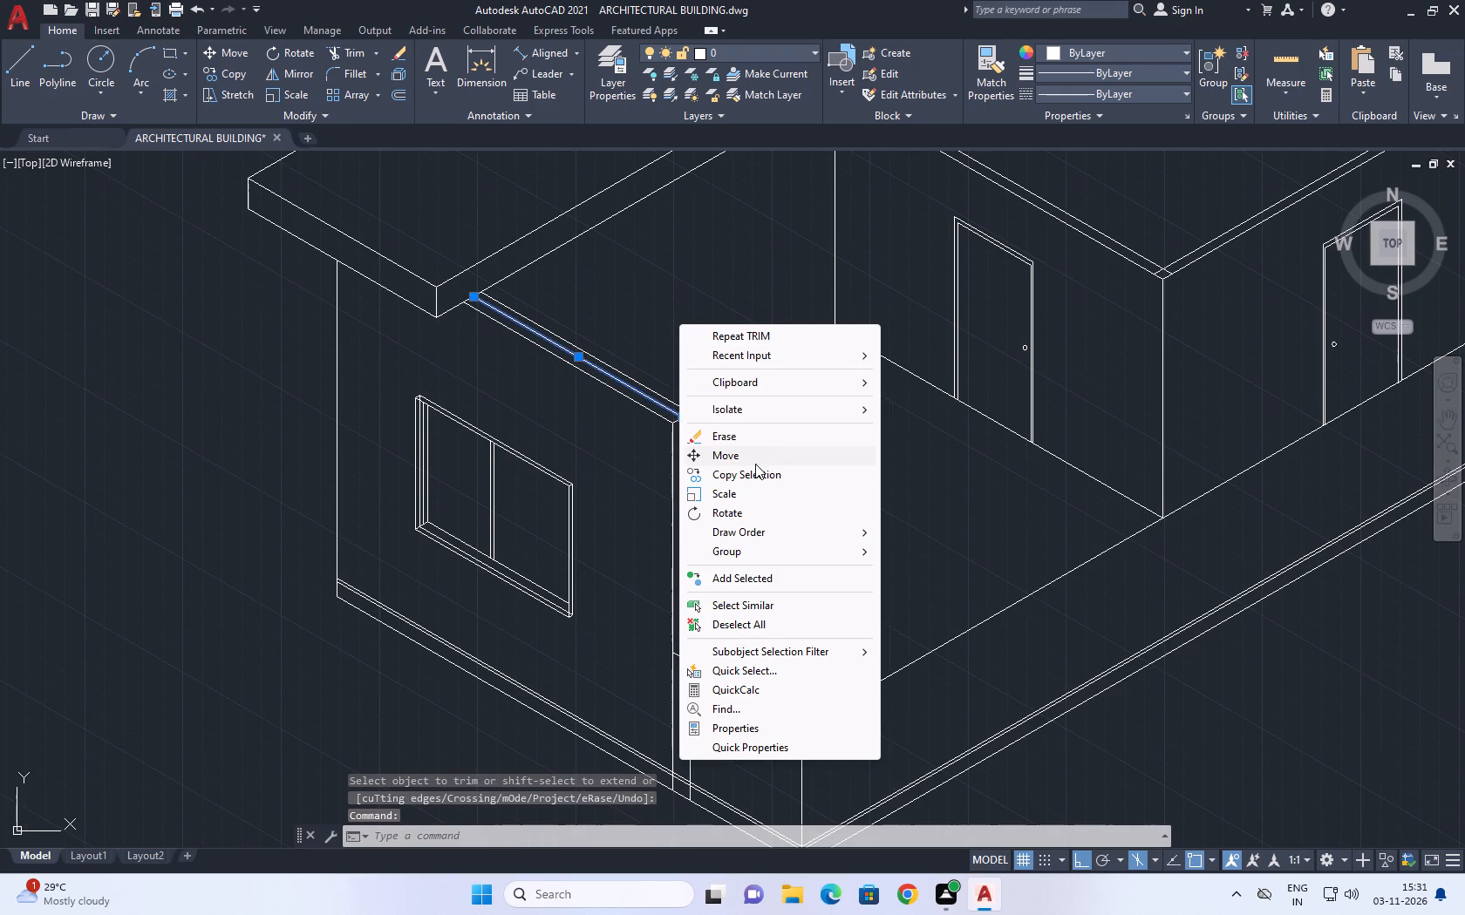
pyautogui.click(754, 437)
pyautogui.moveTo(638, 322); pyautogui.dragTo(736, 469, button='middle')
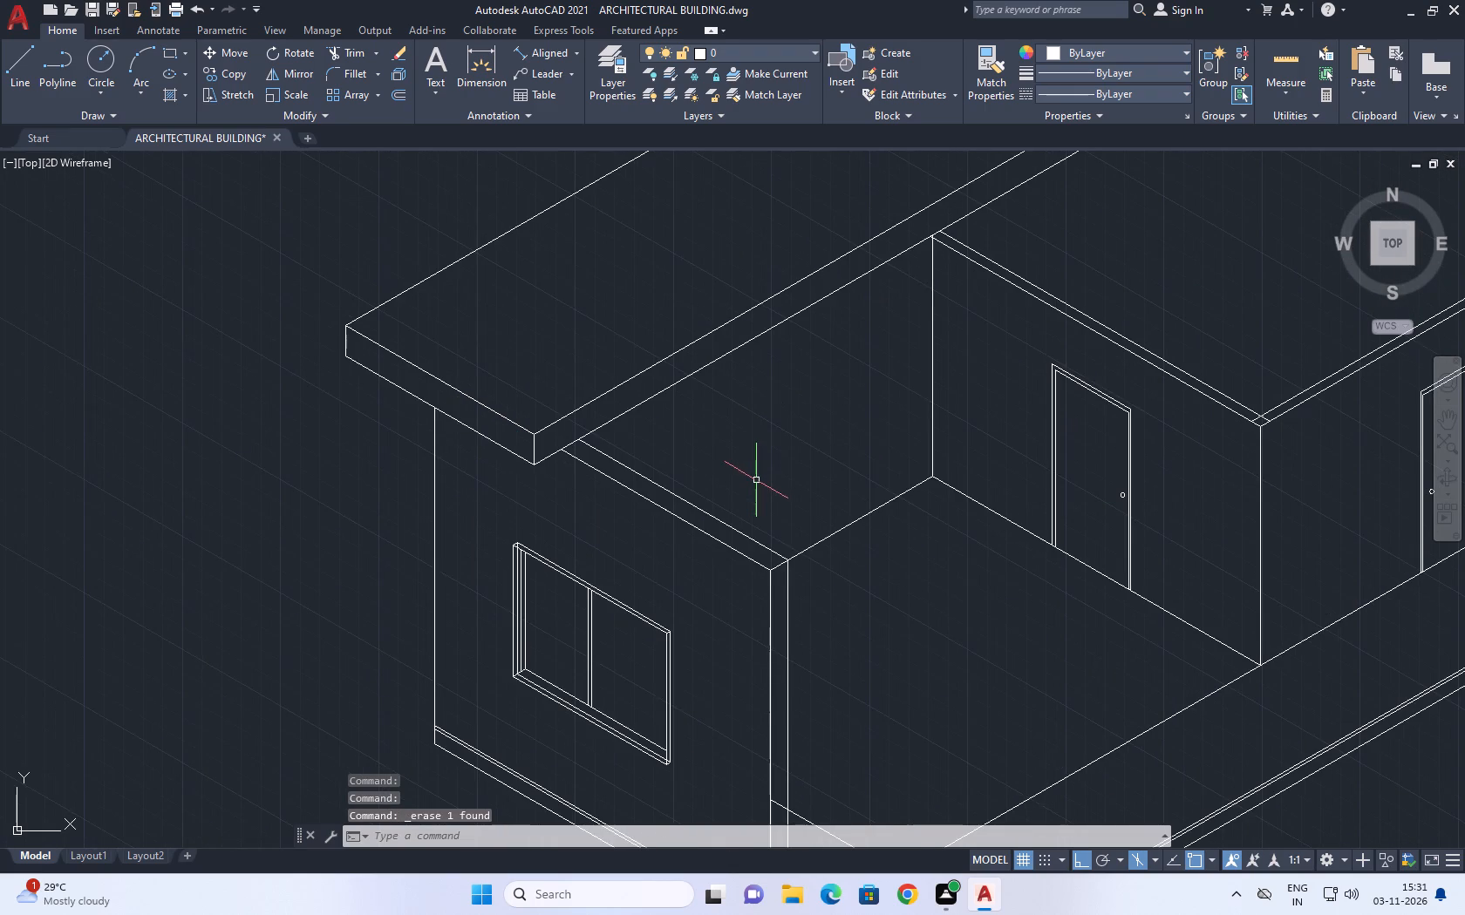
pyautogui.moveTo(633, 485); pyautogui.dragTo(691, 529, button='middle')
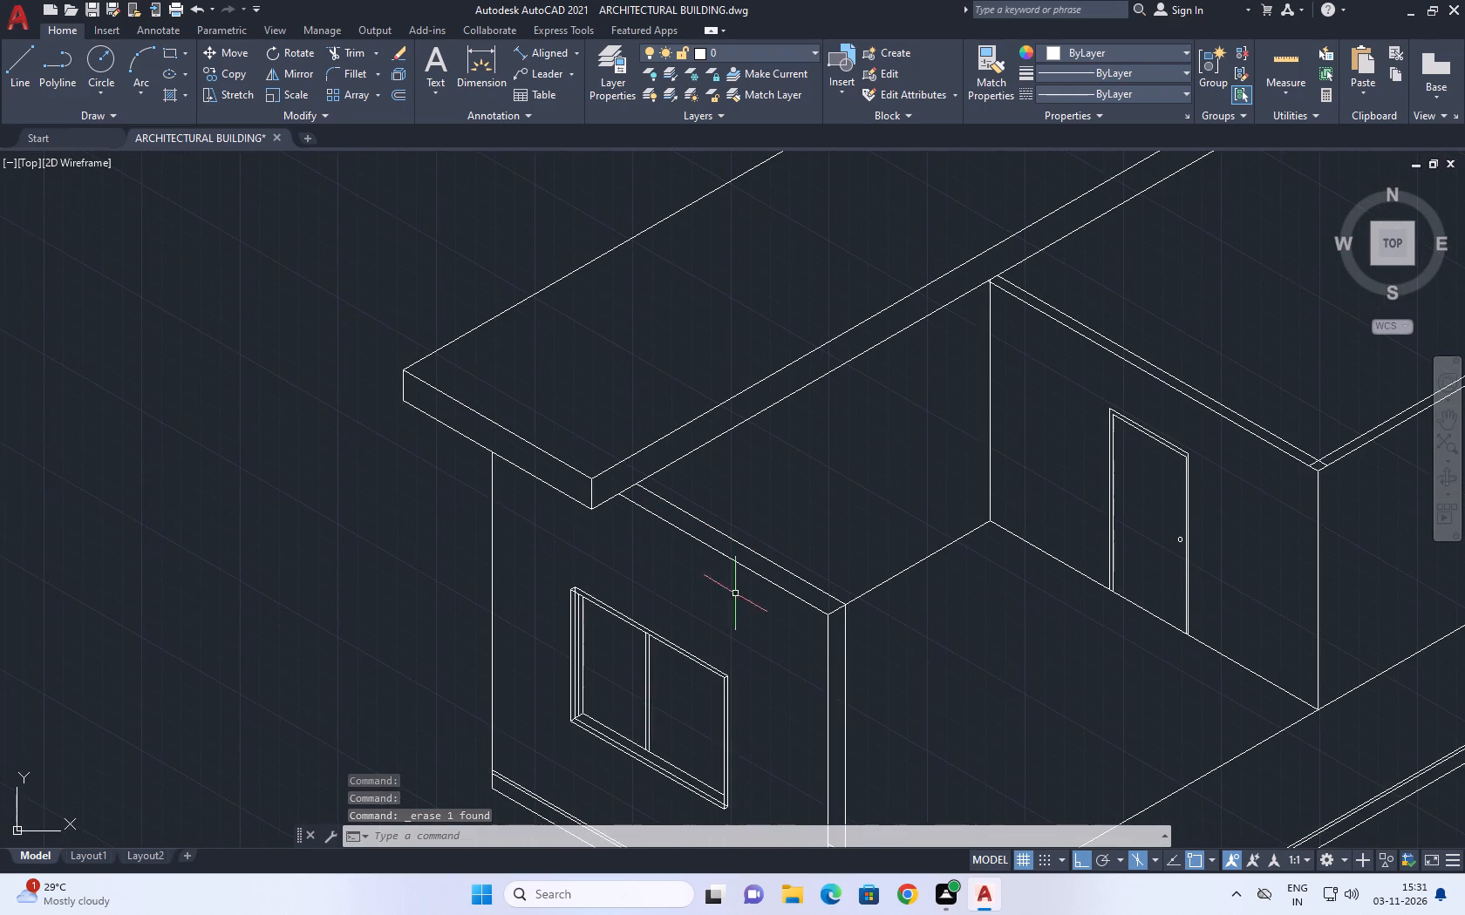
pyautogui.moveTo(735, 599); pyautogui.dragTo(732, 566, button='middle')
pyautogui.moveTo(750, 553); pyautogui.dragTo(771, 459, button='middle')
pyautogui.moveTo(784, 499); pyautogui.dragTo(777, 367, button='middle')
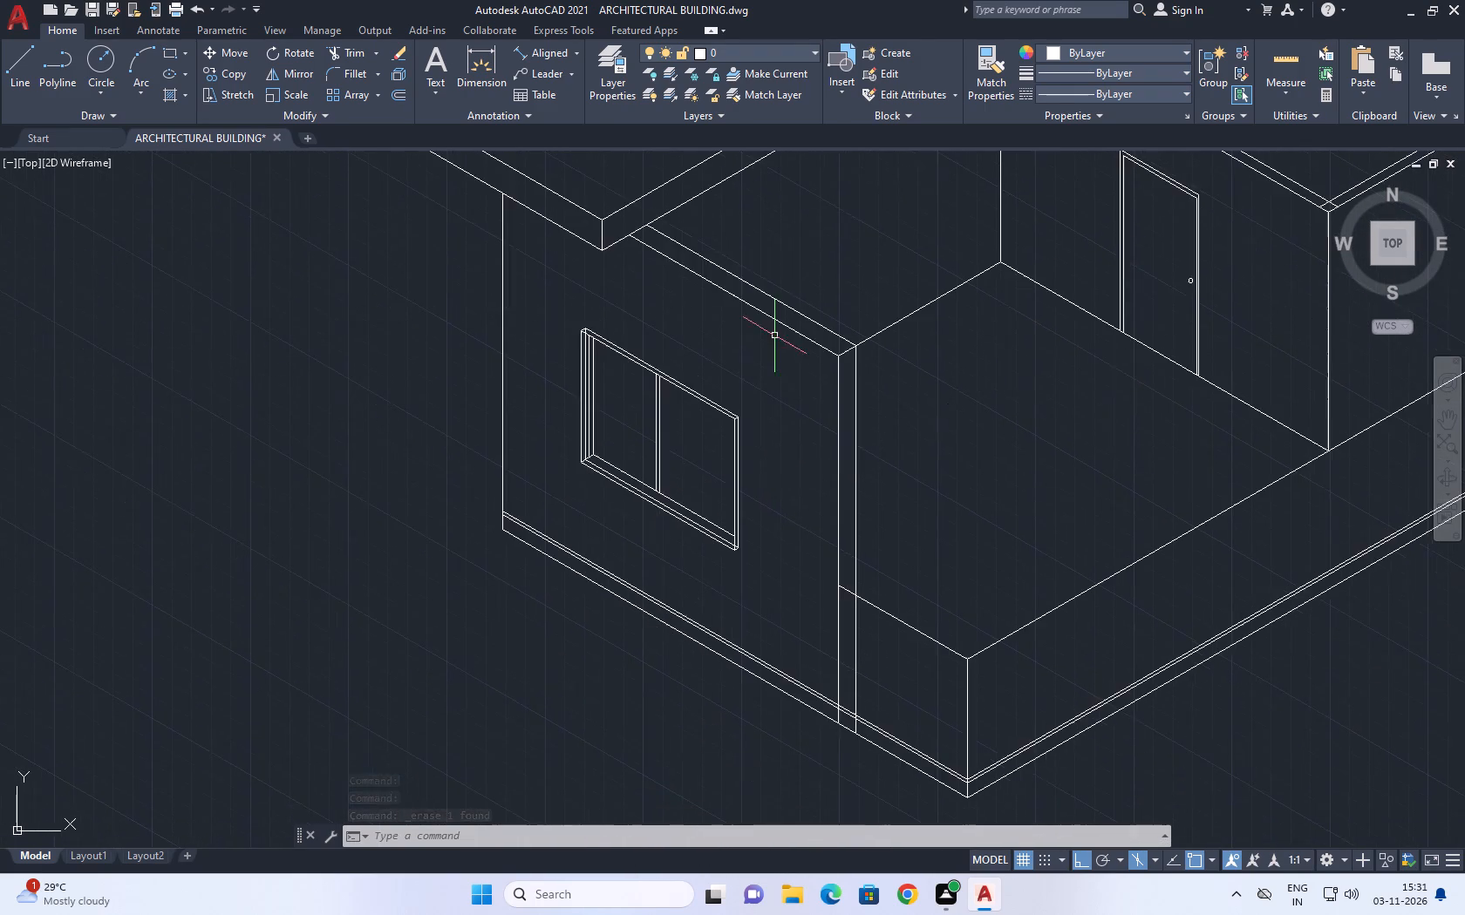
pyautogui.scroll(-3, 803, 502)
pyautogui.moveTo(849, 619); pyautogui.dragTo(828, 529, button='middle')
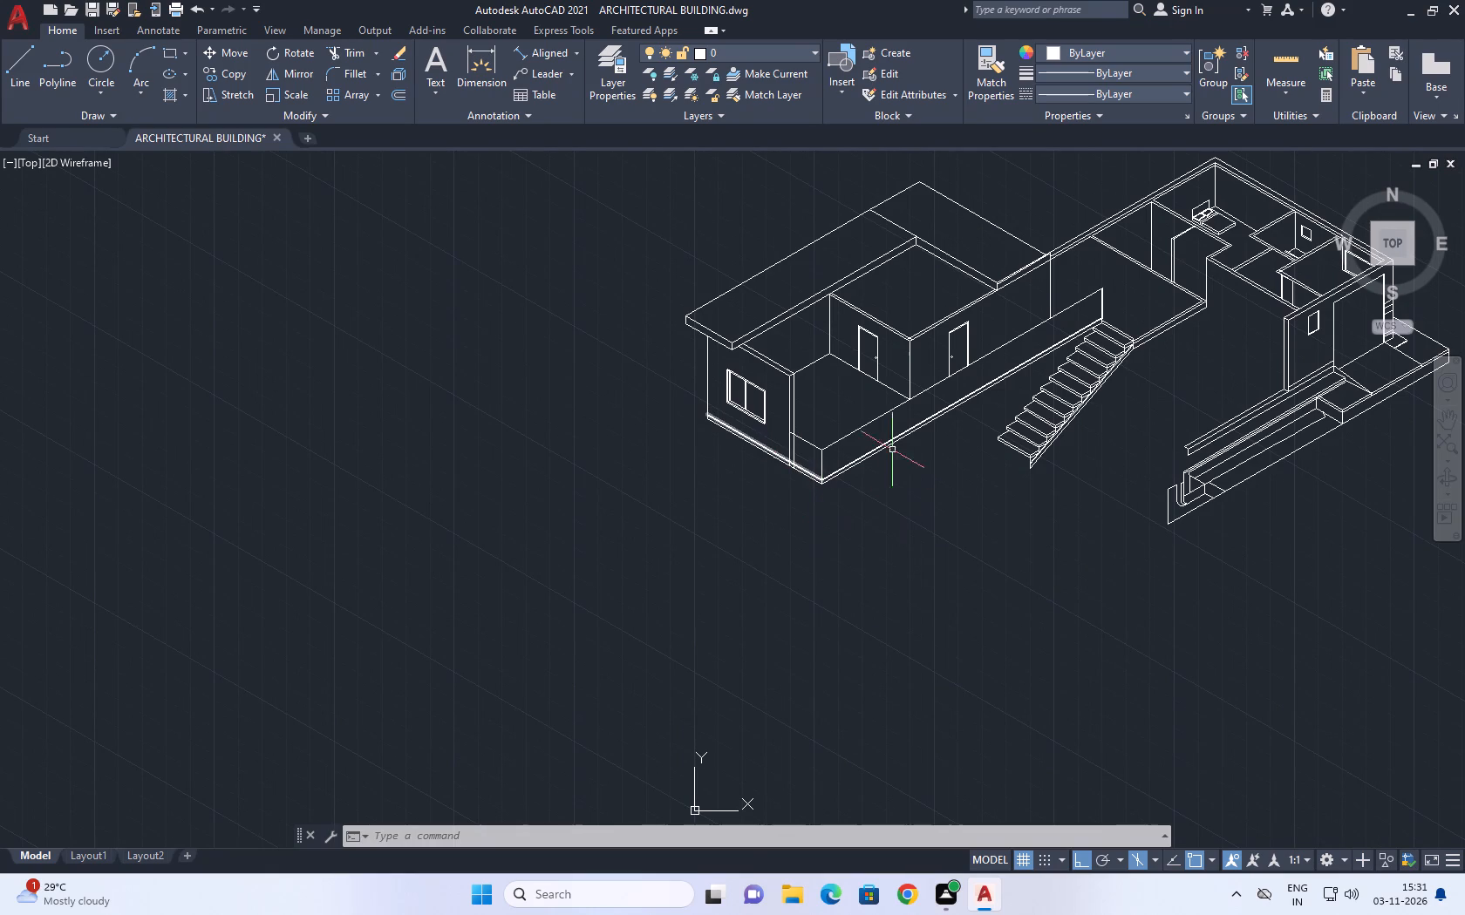
# Save the drawing as ARCHITECTURAL BUILDING in AutoCAD 2018 DWG format, replacing the existing file.
pyautogui.click(17, 15)
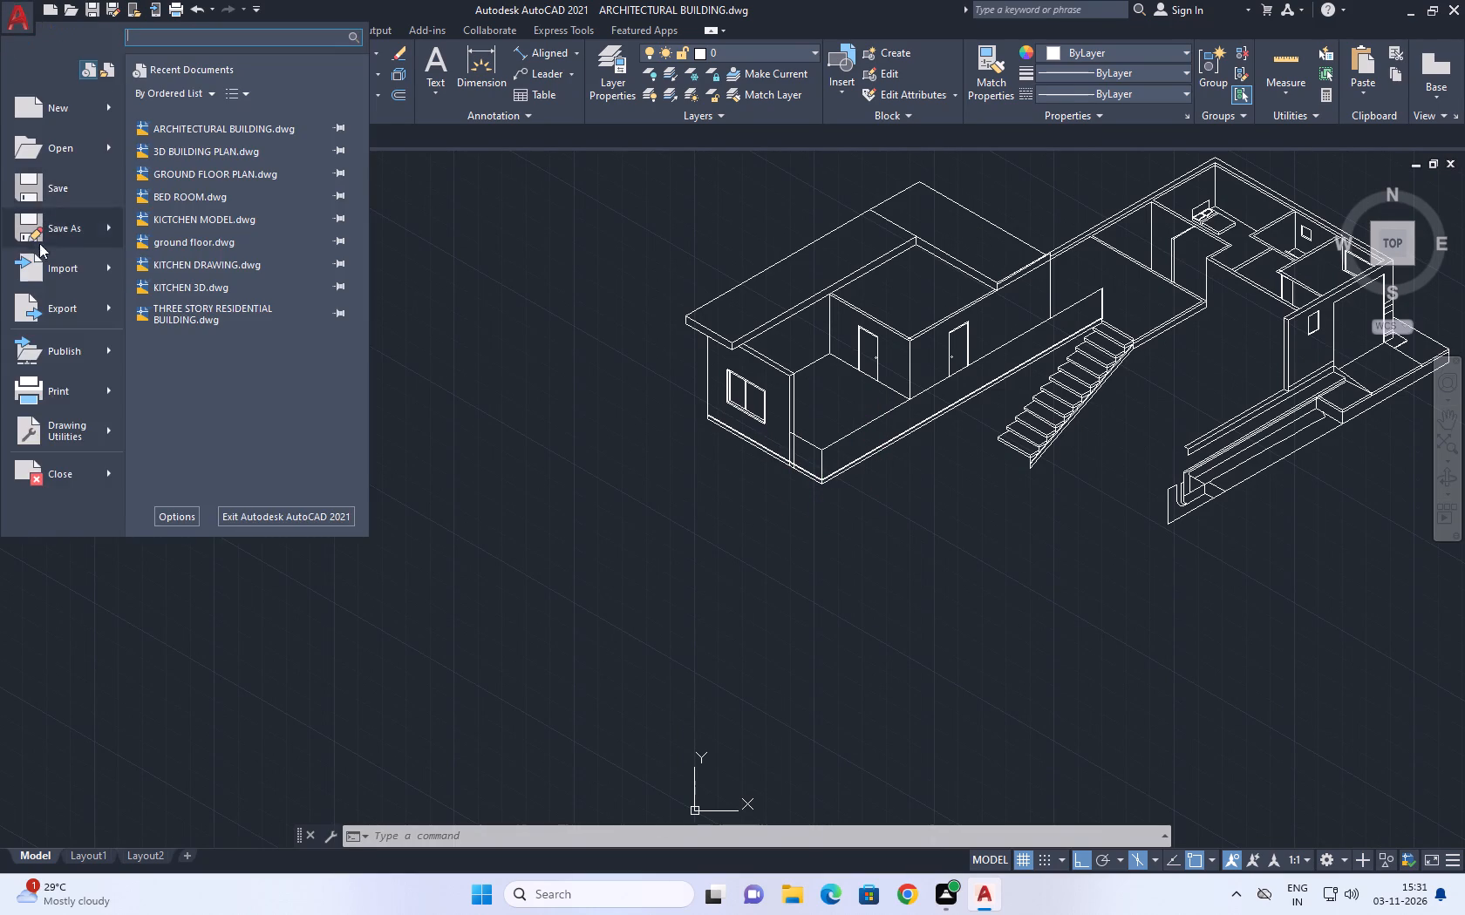
pyautogui.click(61, 234)
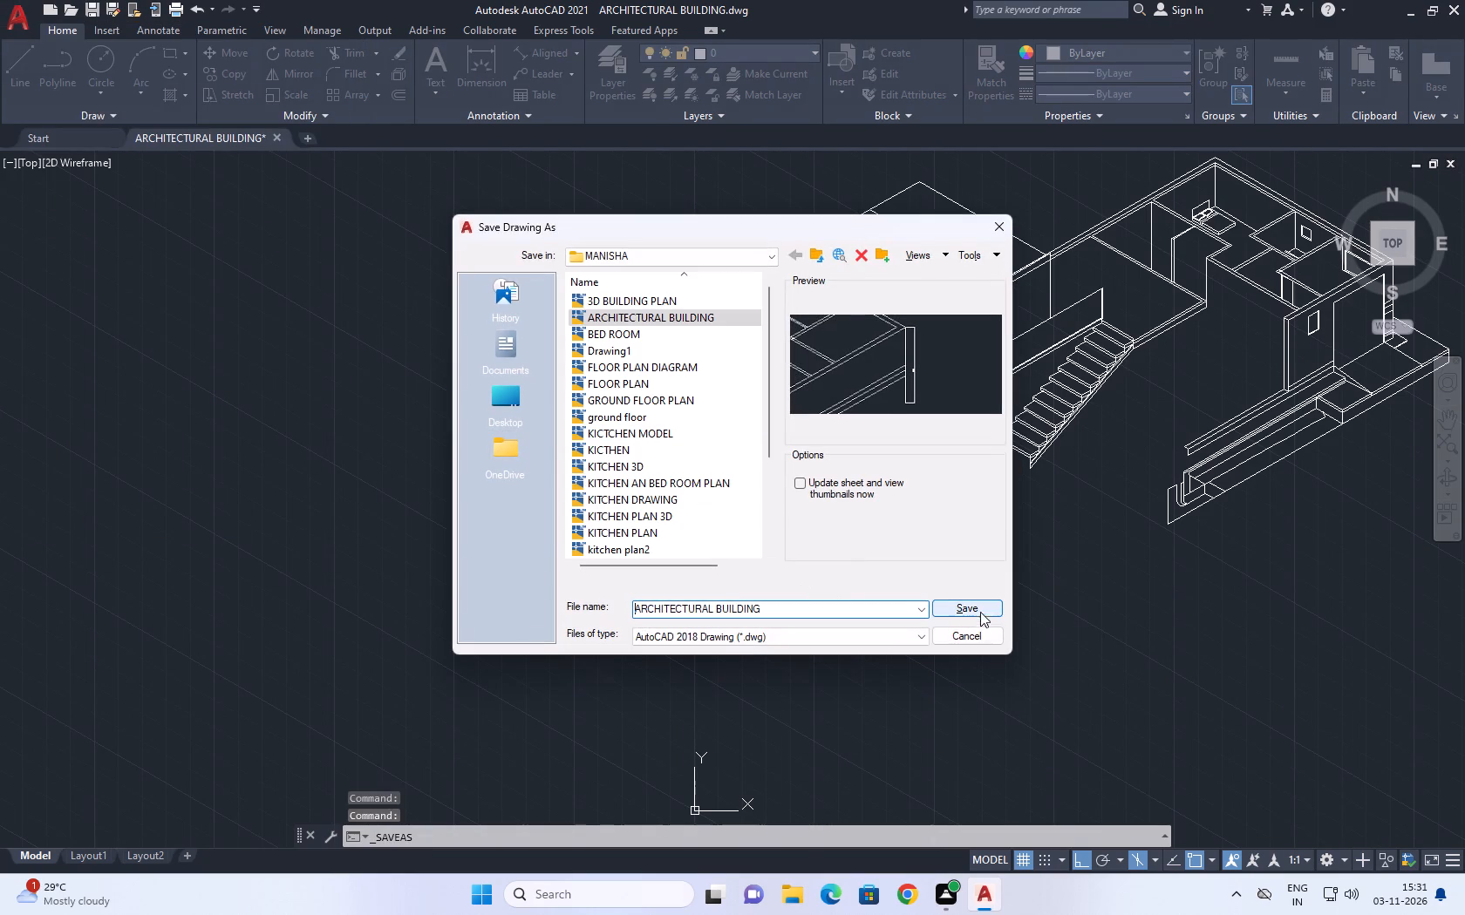
pyautogui.click(985, 607)
pyautogui.click(695, 478)
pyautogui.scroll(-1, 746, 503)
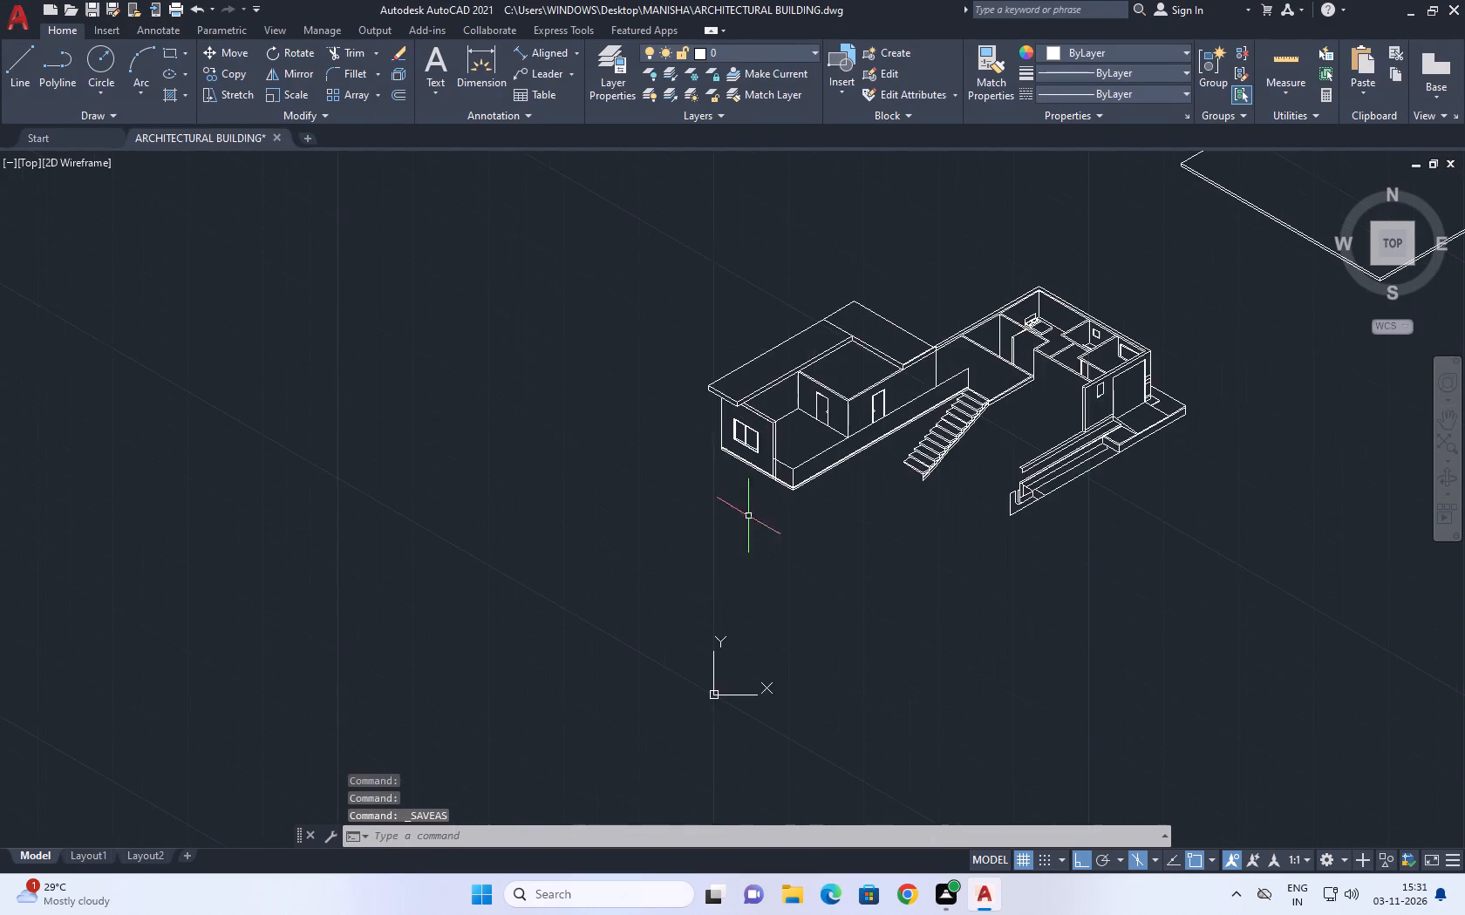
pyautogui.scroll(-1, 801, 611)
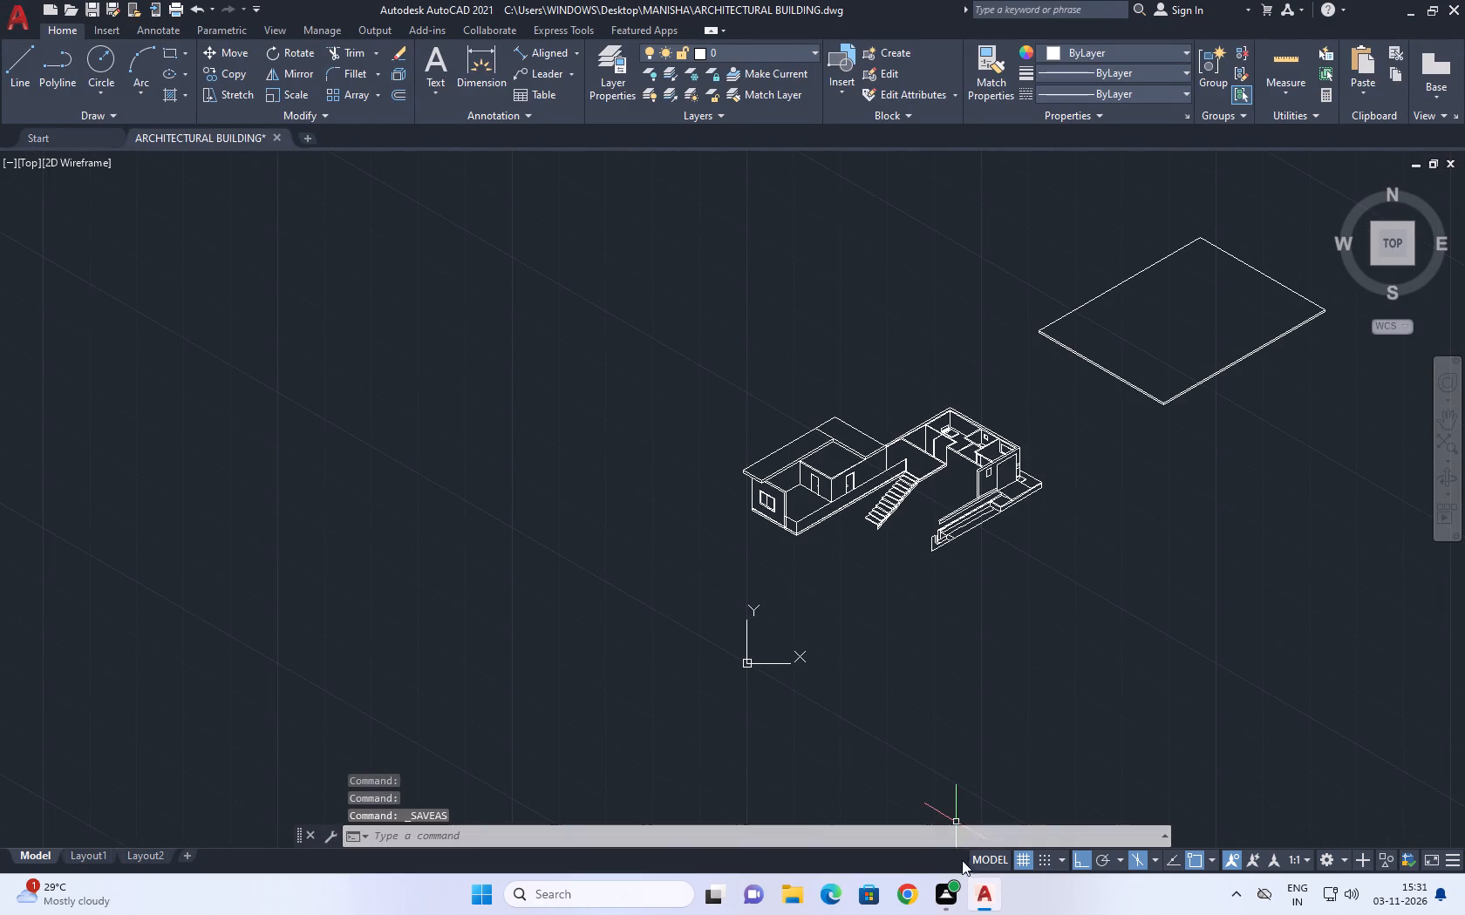